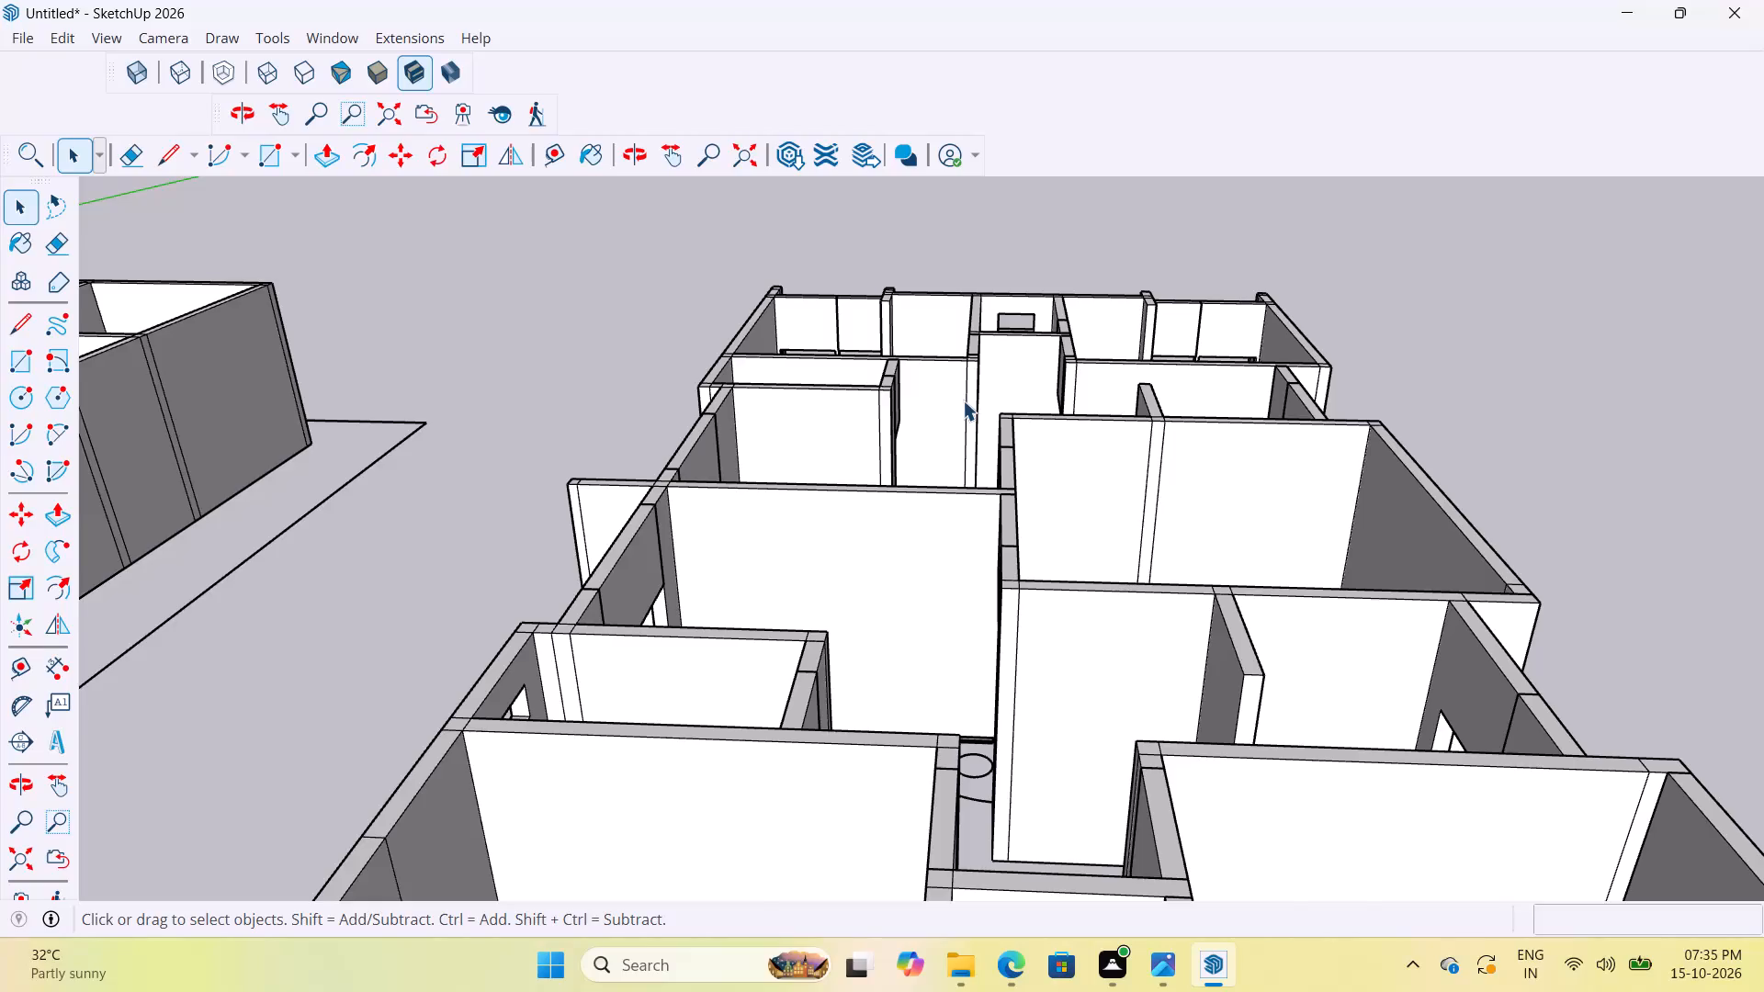
Examine the mirrored-unit floor-plan model from above, at its balcony corner and along its long outer side for completeness.
scroll(1022, 340, "down", 4)
scroll(1004, 451, "down", 10)
middle_click_drag(1047, 592, 1045, 740)
scroll(1059, 707, "down", 1)
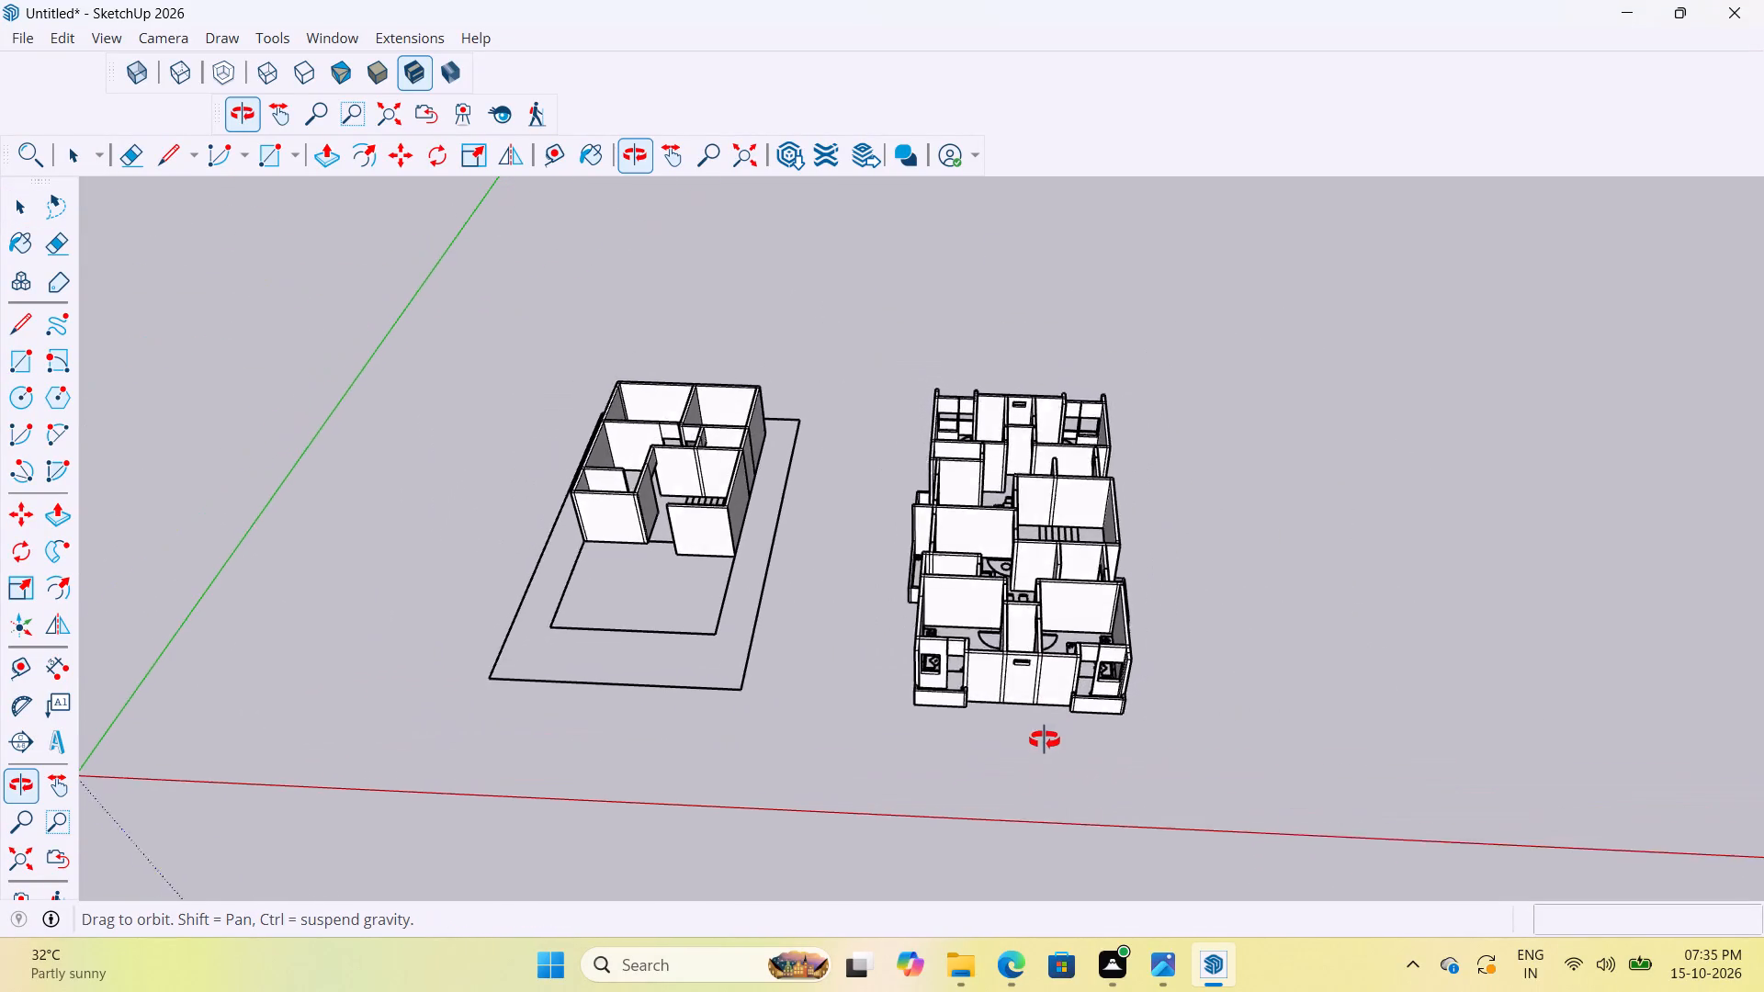
middle_click_drag(1045, 740, 1041, 747)
scroll(1118, 512, "up", 16)
scroll(838, 562, "down", 12)
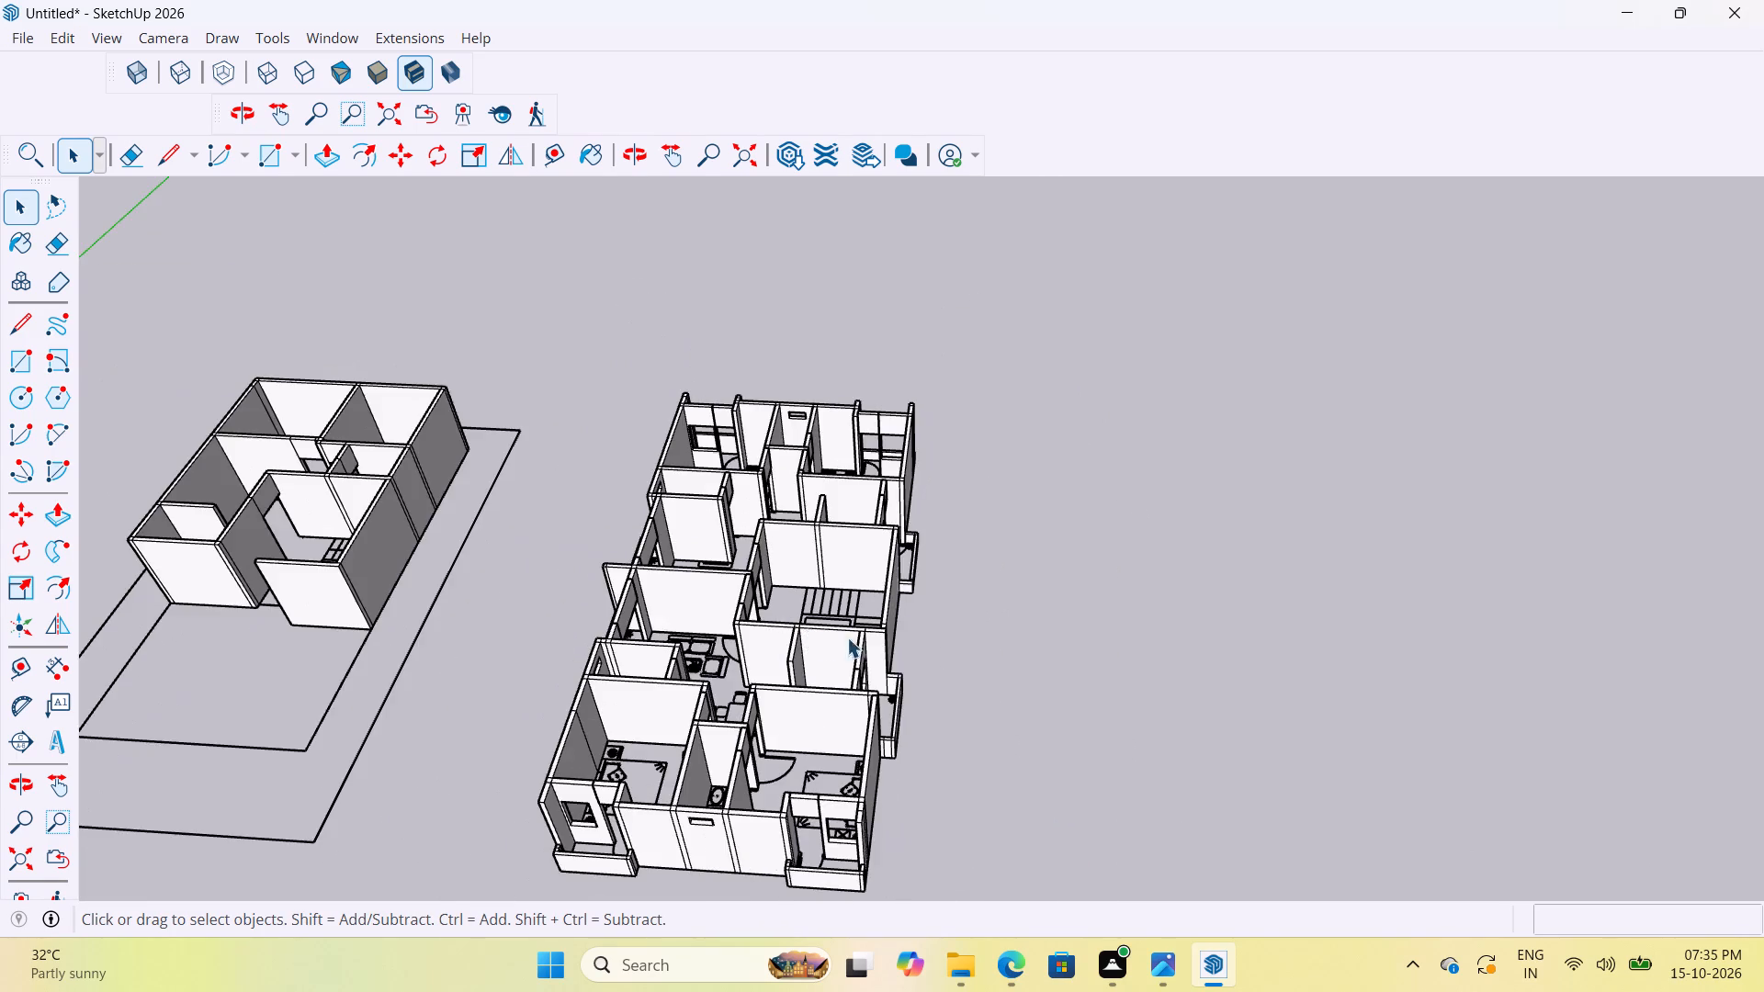
scroll(985, 555, "up", 5)
middle_click_drag(1001, 511, 1078, 482)
scroll(875, 476, "down", 11)
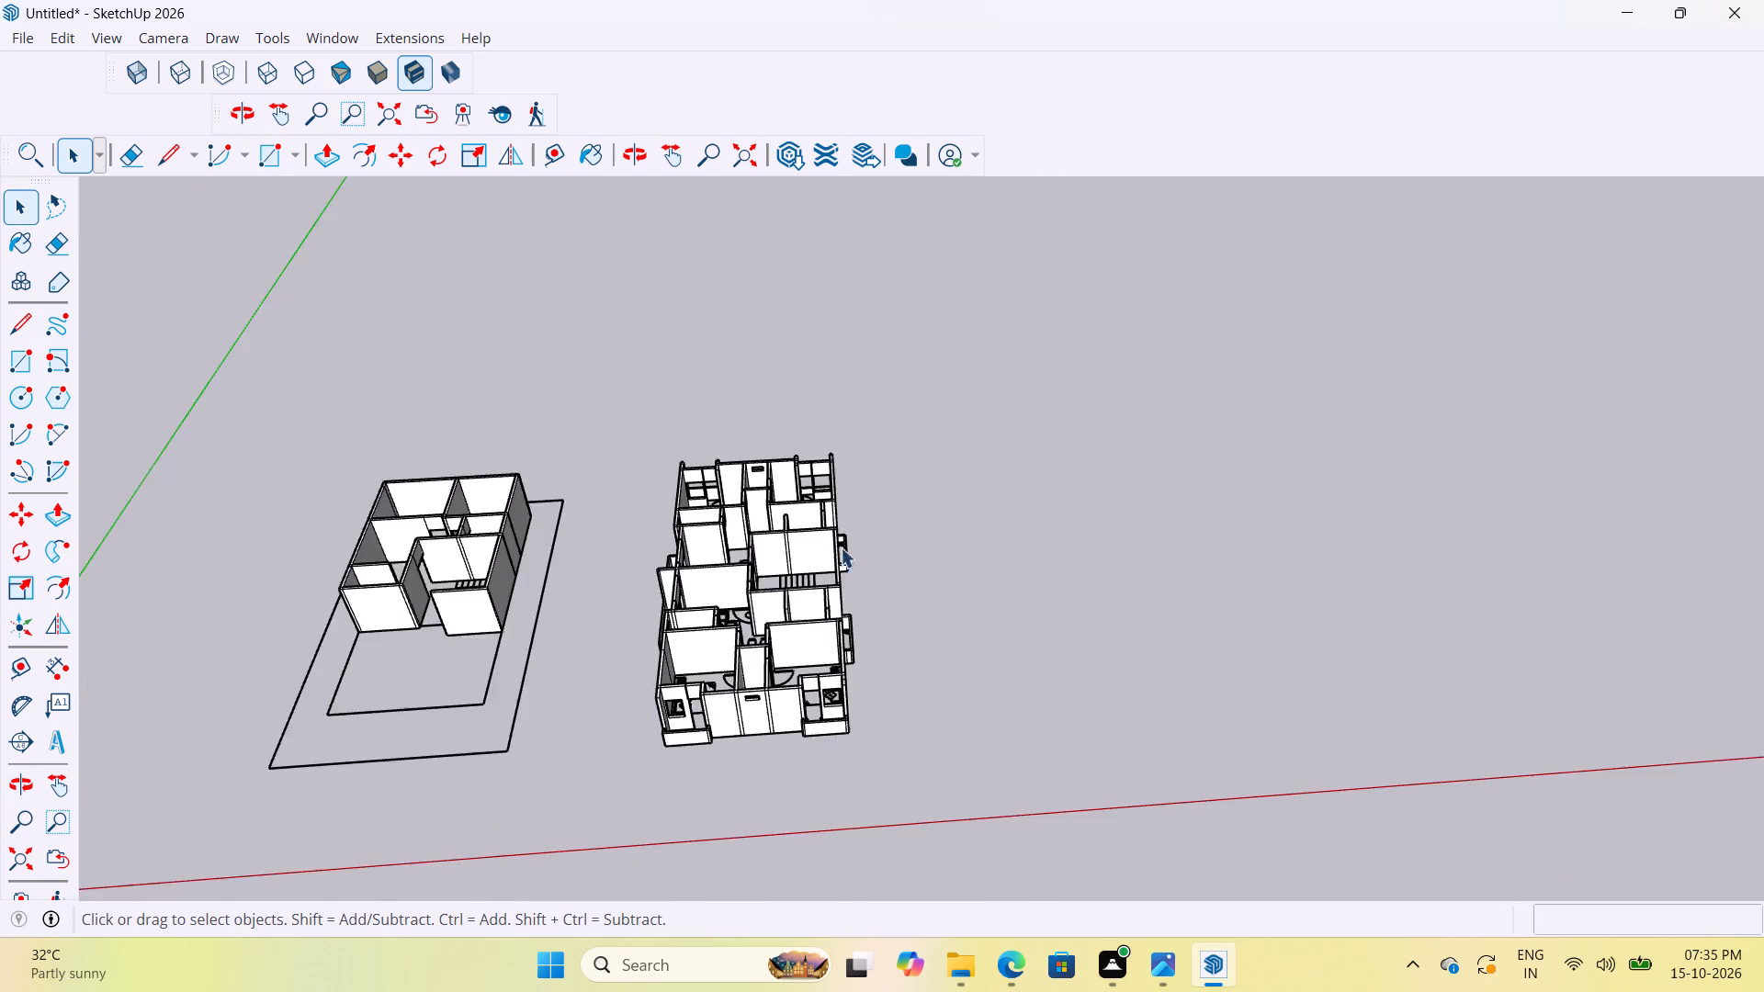
scroll(841, 547, "down", 5)
middle_click_drag(862, 609, 1003, 548)
scroll(824, 653, "up", 18)
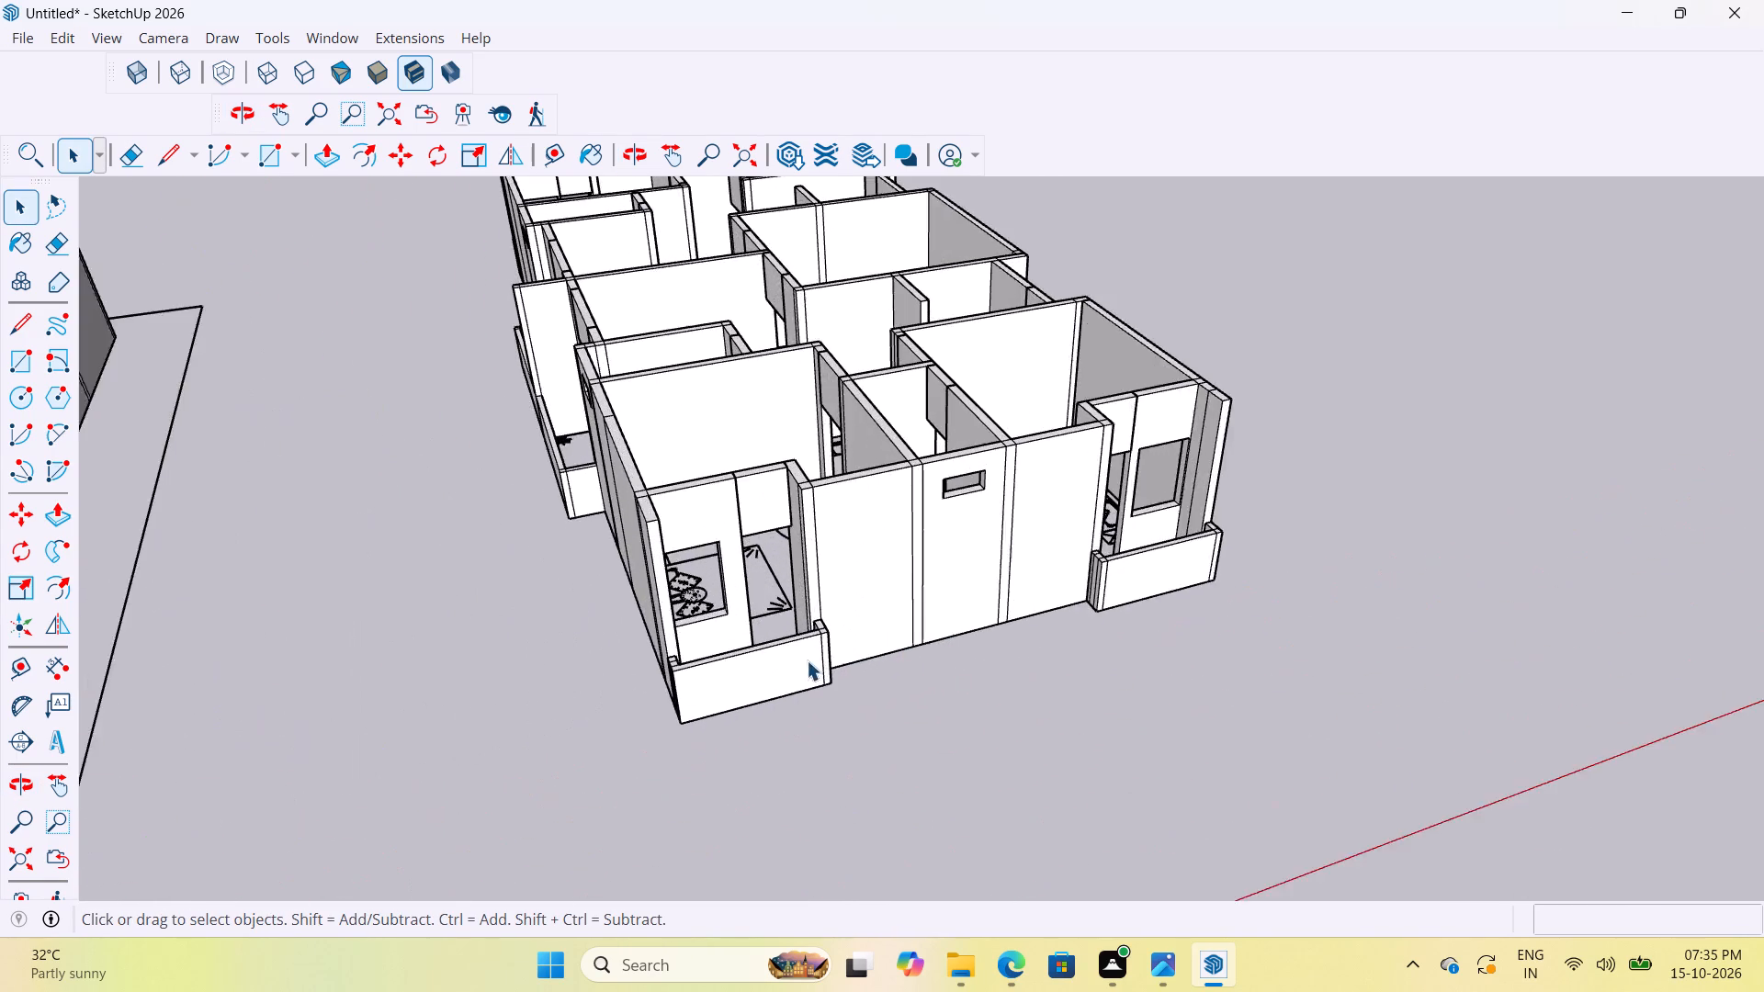
scroll(807, 660, "up", 6)
middle_click_drag(824, 637, 1028, 637)
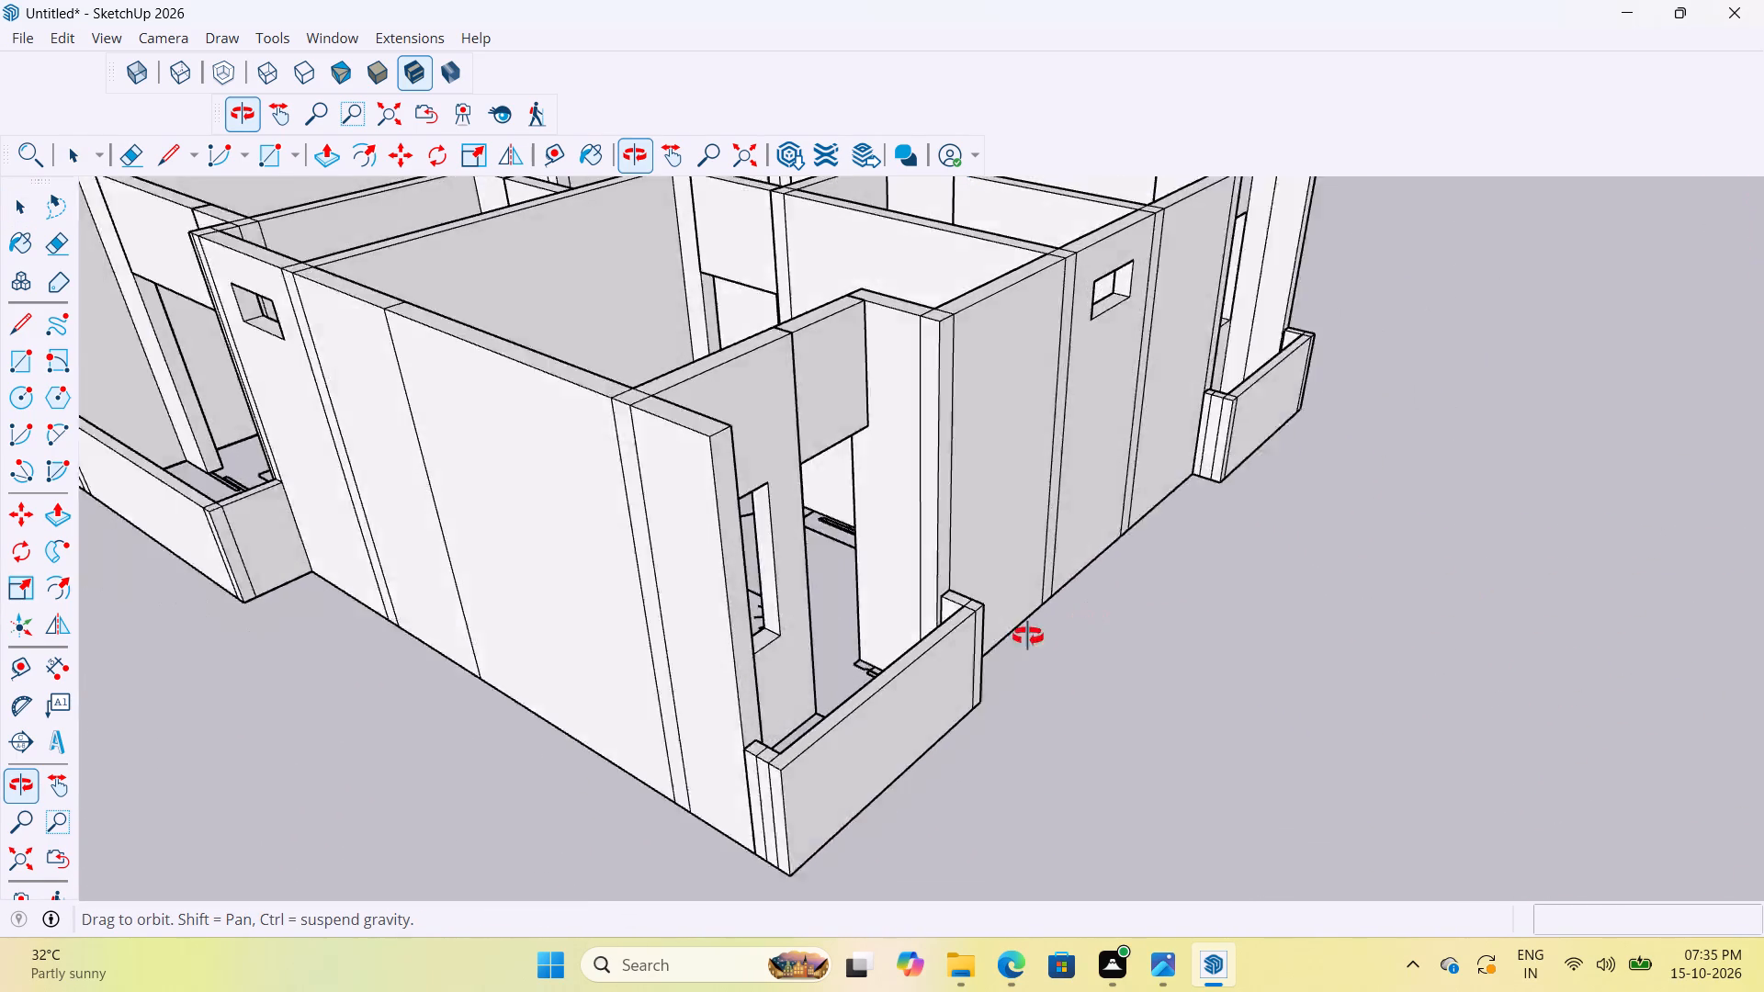
middle_click_drag(1028, 637, 998, 641)
scroll(761, 659, "down", 9)
scroll(797, 690, "up", 4)
scroll(679, 558, "down", 2)
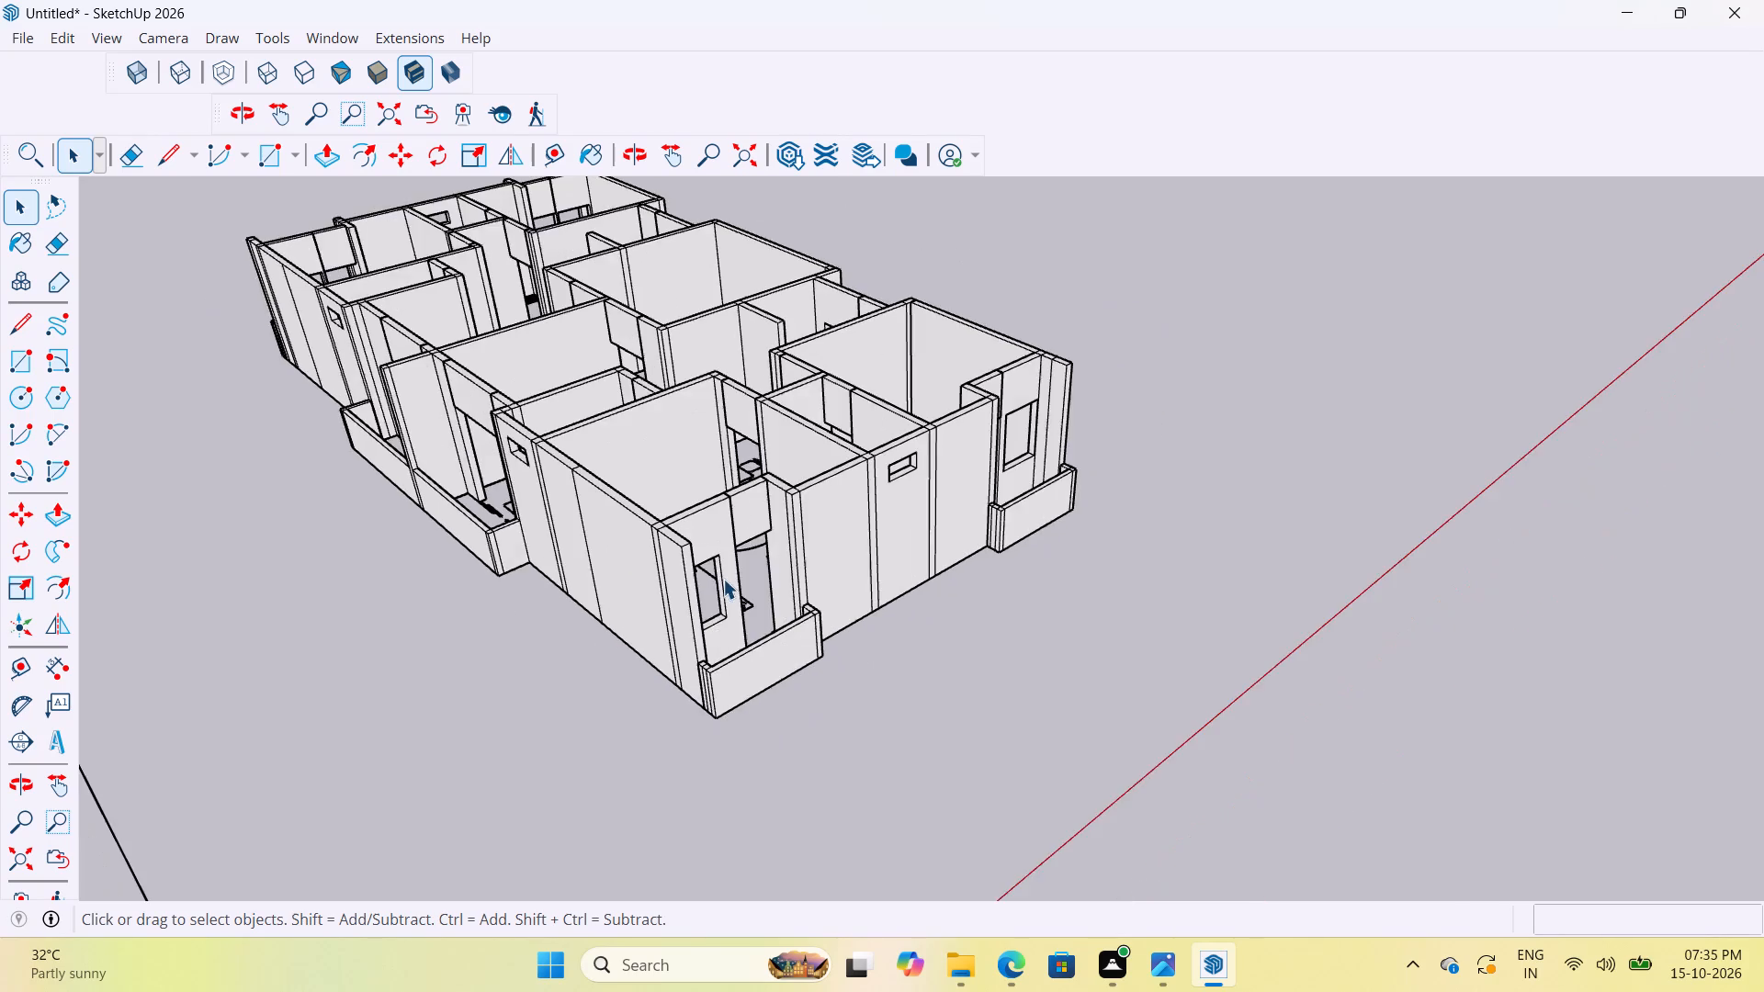
scroll(723, 579, "down", 7)
middle_click_drag(741, 568, 1085, 564)
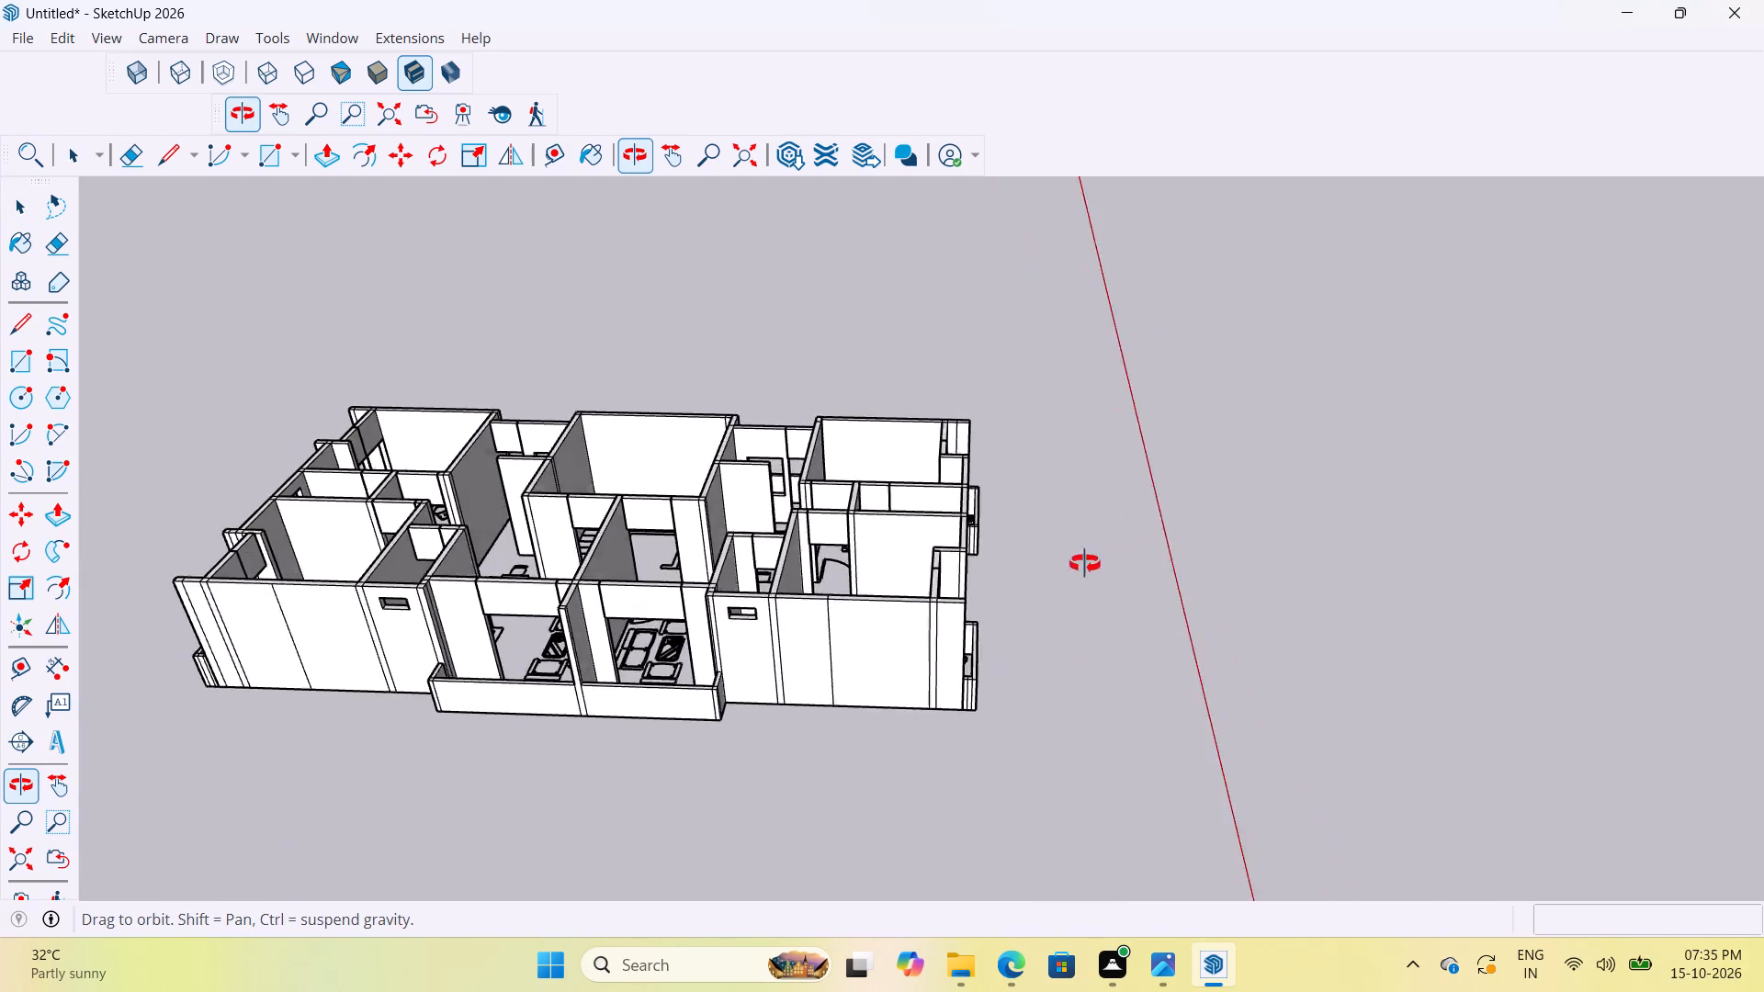
middle_click_drag(1085, 564, 509, 695)
Examine the near unit's rooms from above and the model's outer walls and window openings from the opposite side.
scroll(938, 616, "down", 1)
scroll(603, 388, "up", 9)
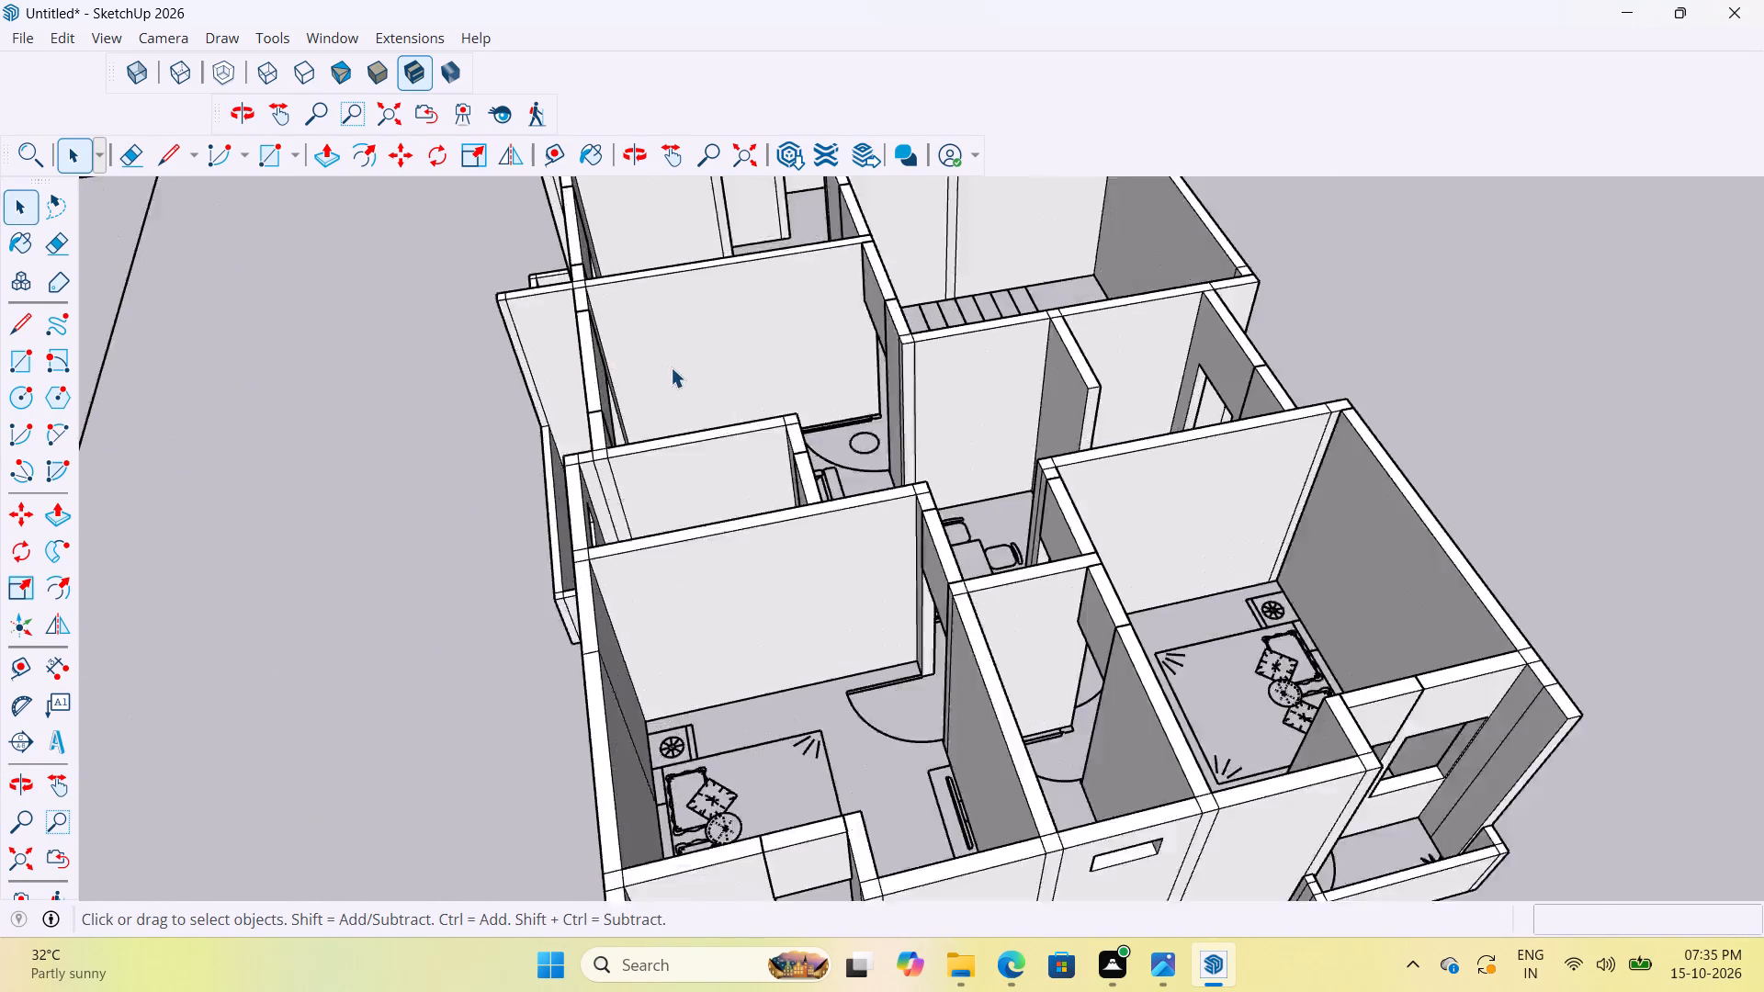
scroll(671, 367, "up", 5)
scroll(668, 367, "down", 12)
scroll(684, 461, "up", 5)
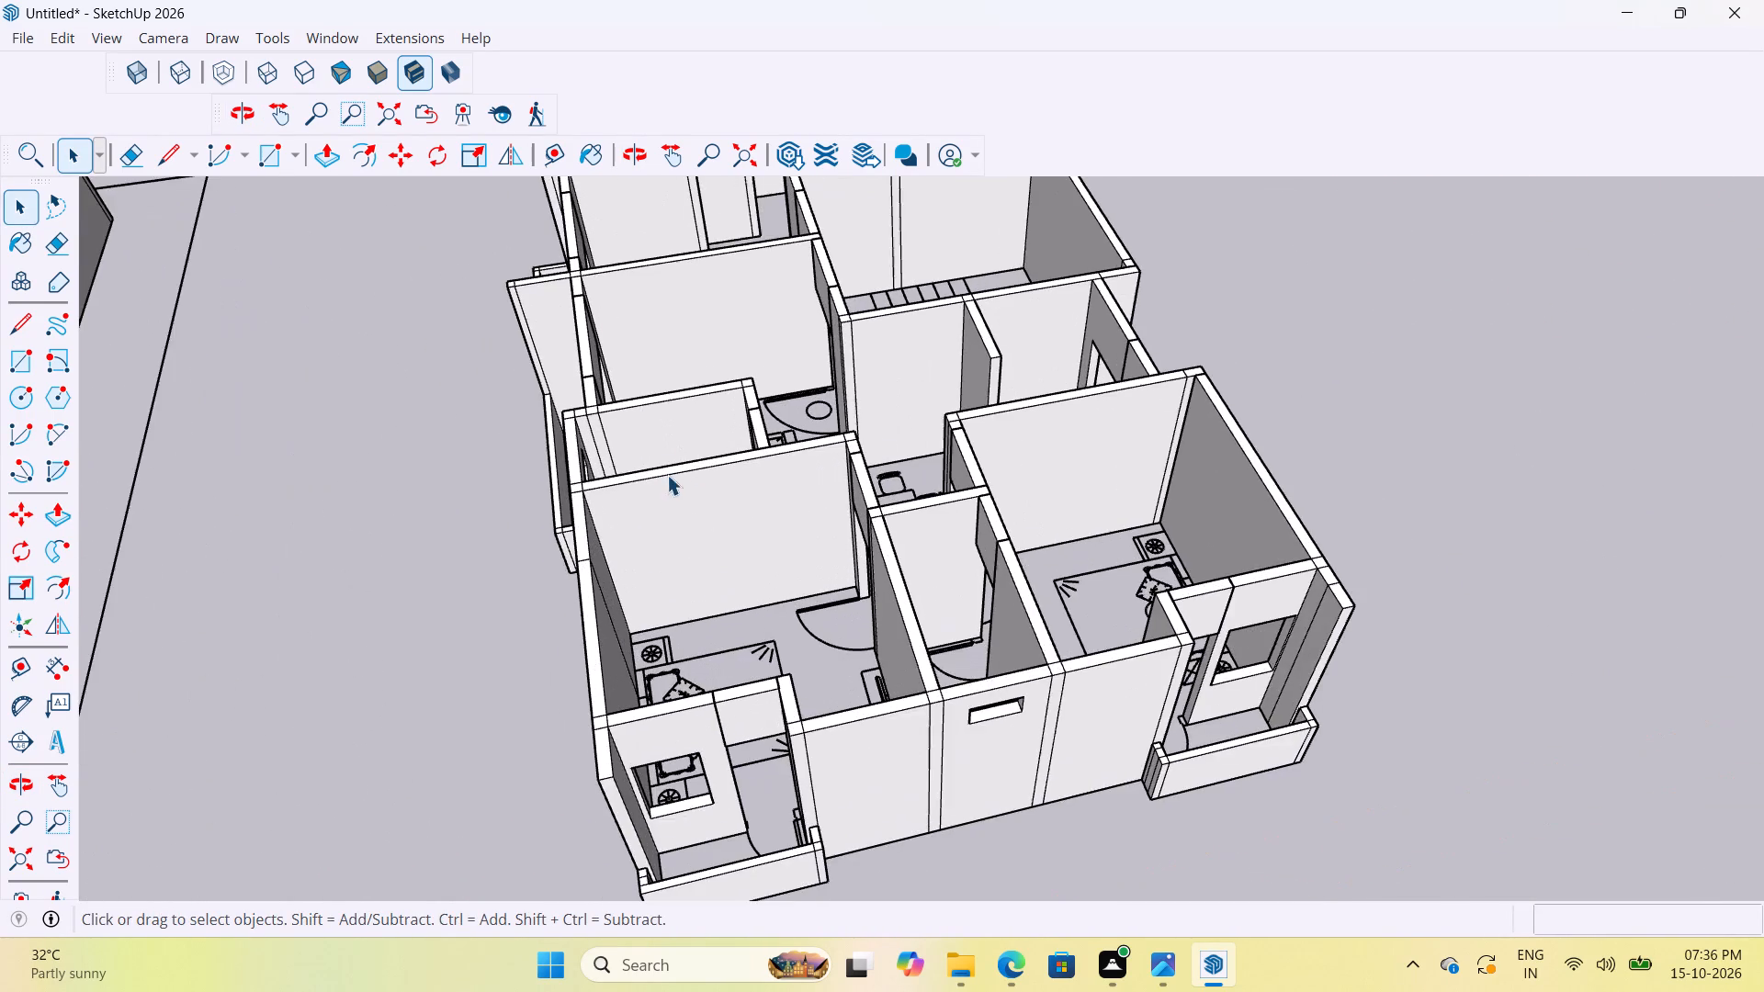
middle_click_drag(727, 454, 843, 436)
scroll(569, 484, "down", 10)
middle_click_drag(837, 555, 748, 575)
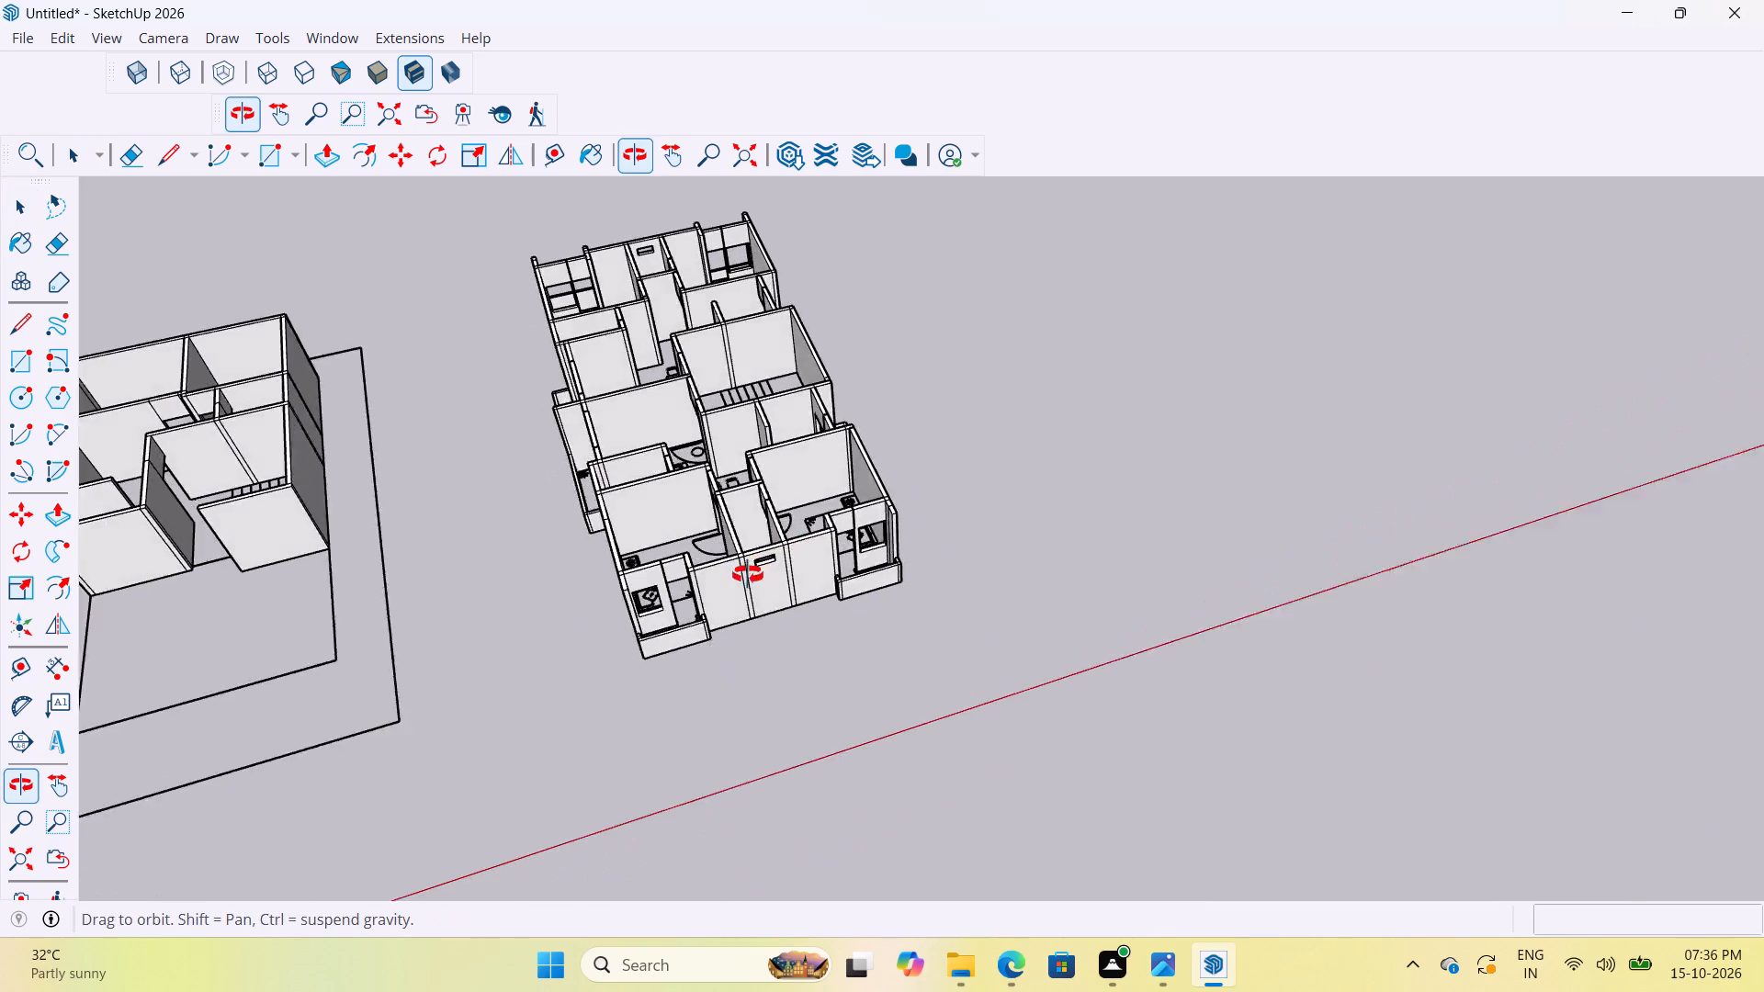
middle_click_drag(748, 575, 713, 592)
scroll(738, 628, "down", 9)
scroll(854, 647, "up", 9)
middle_click_drag(825, 605, 769, 586)
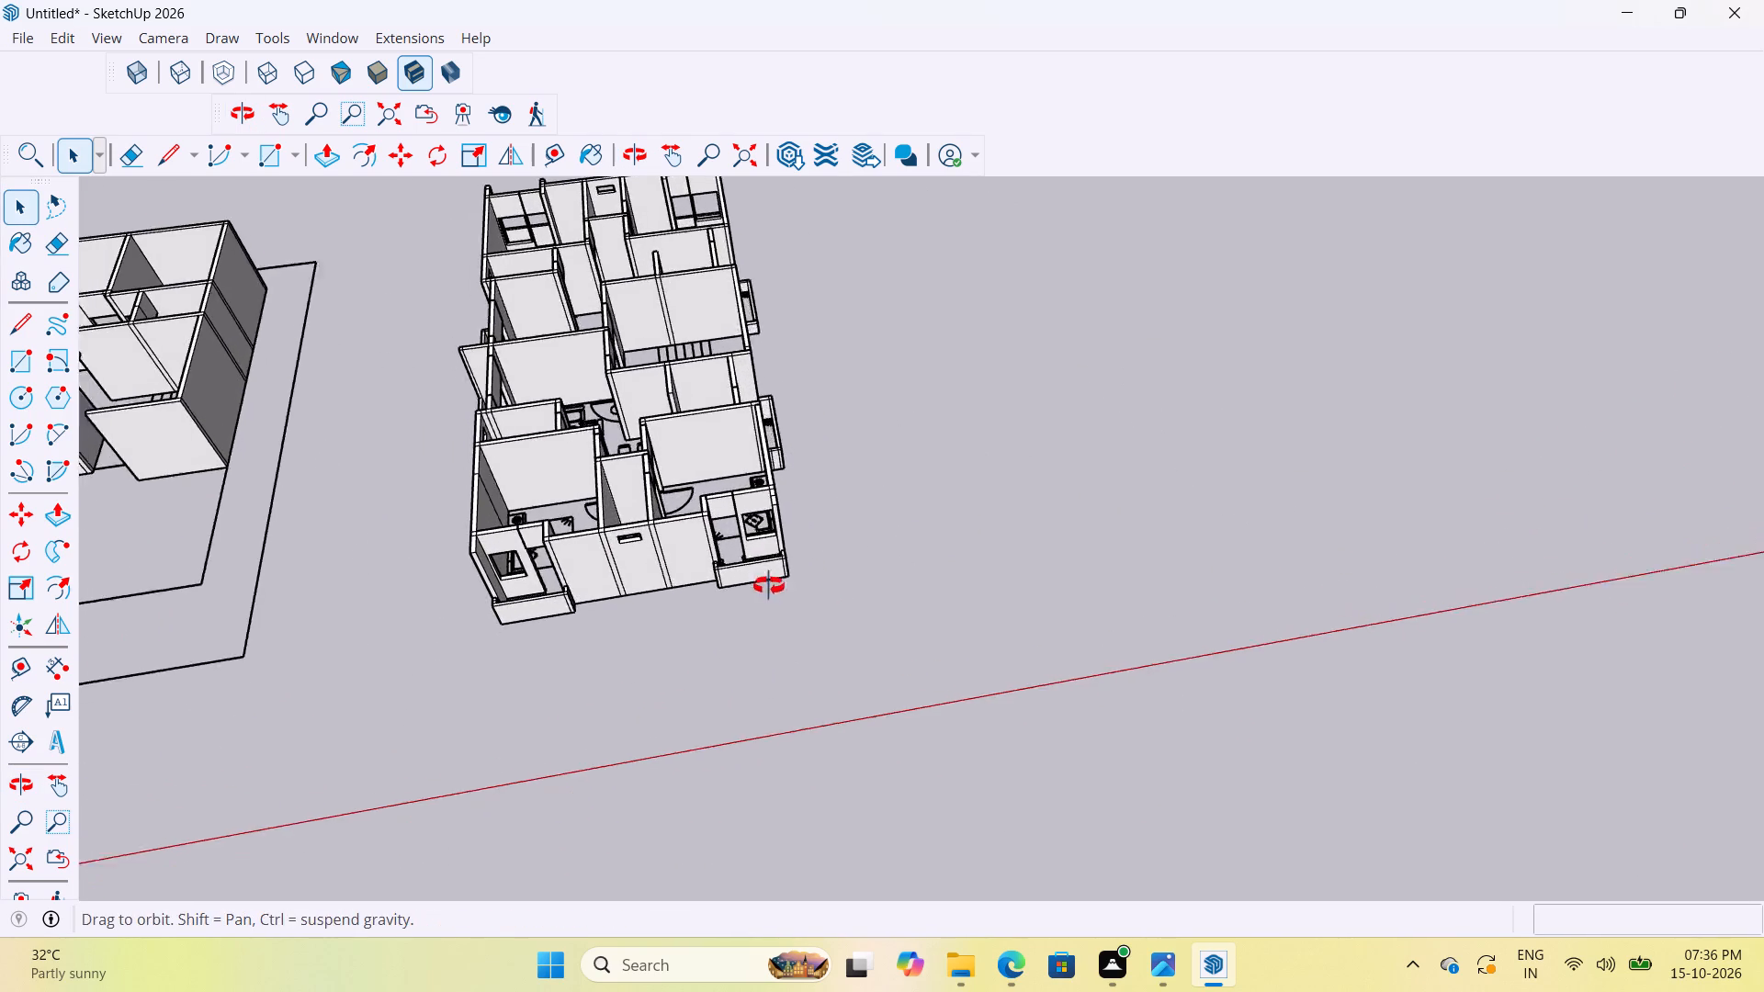
middle_click_drag(769, 586, 733, 566)
scroll(1069, 651, "down", 8)
scroll(863, 581, "up", 10)
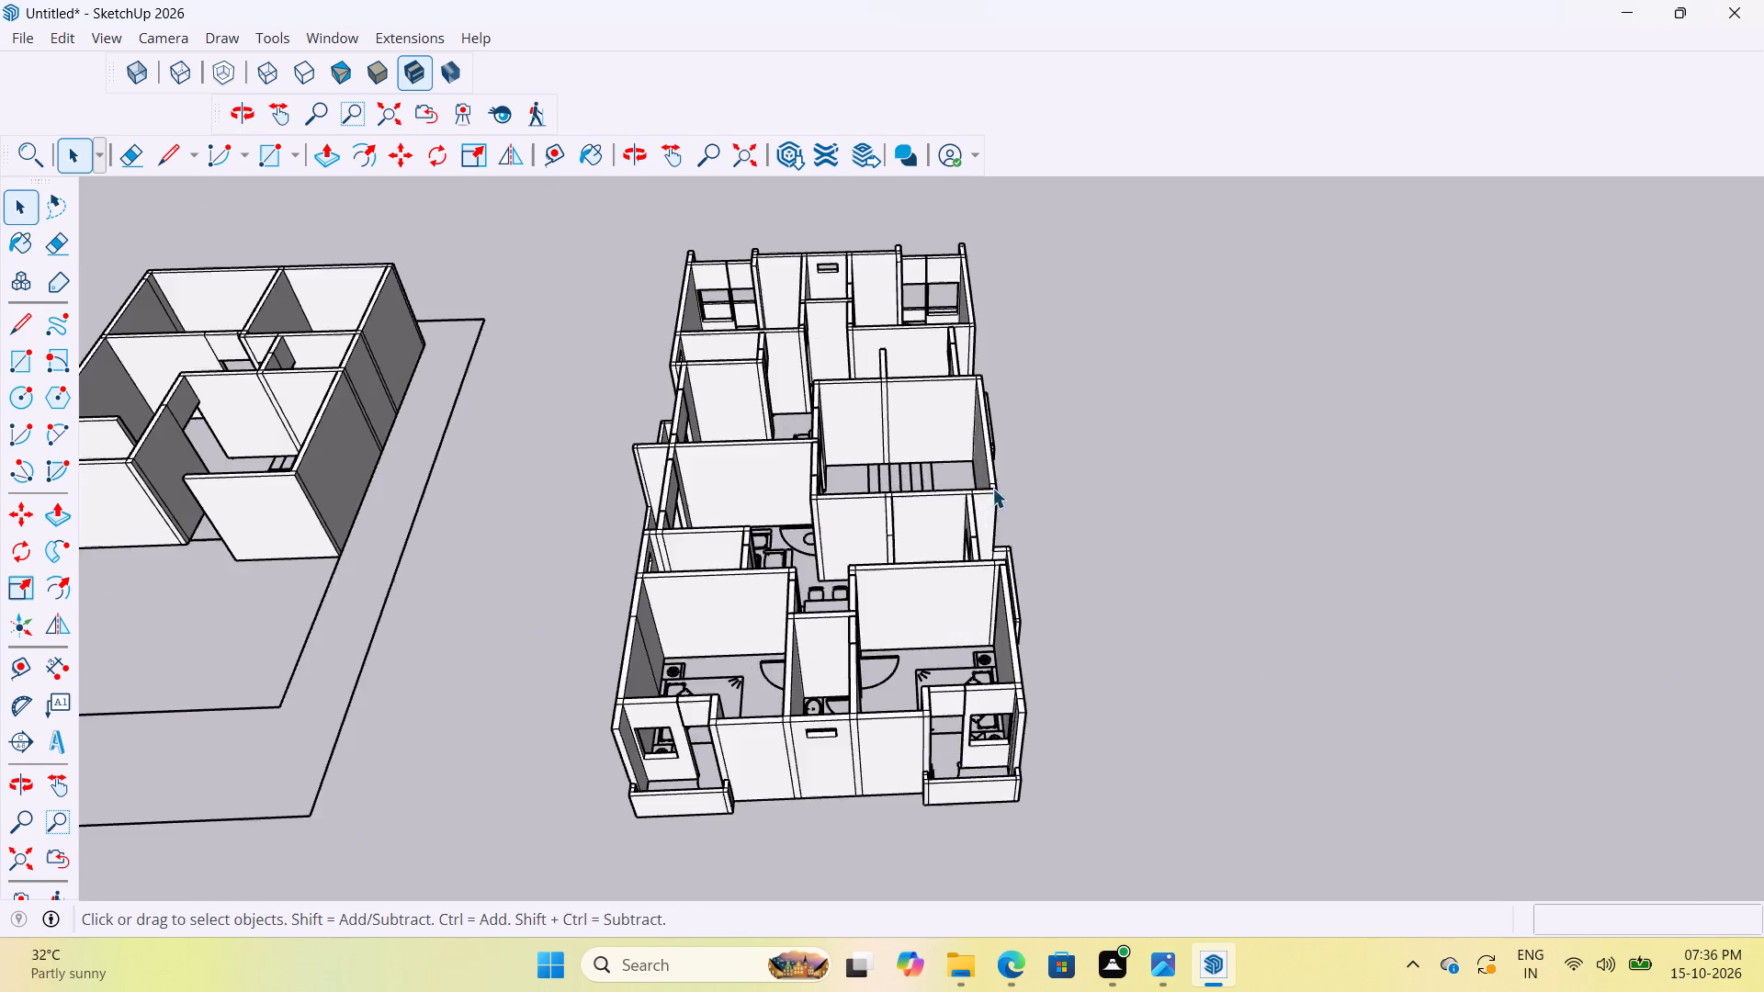
middle_click_drag(1098, 515, 692, 433)
scroll(674, 566, "up", 5)
scroll(1019, 472, "down", 3)
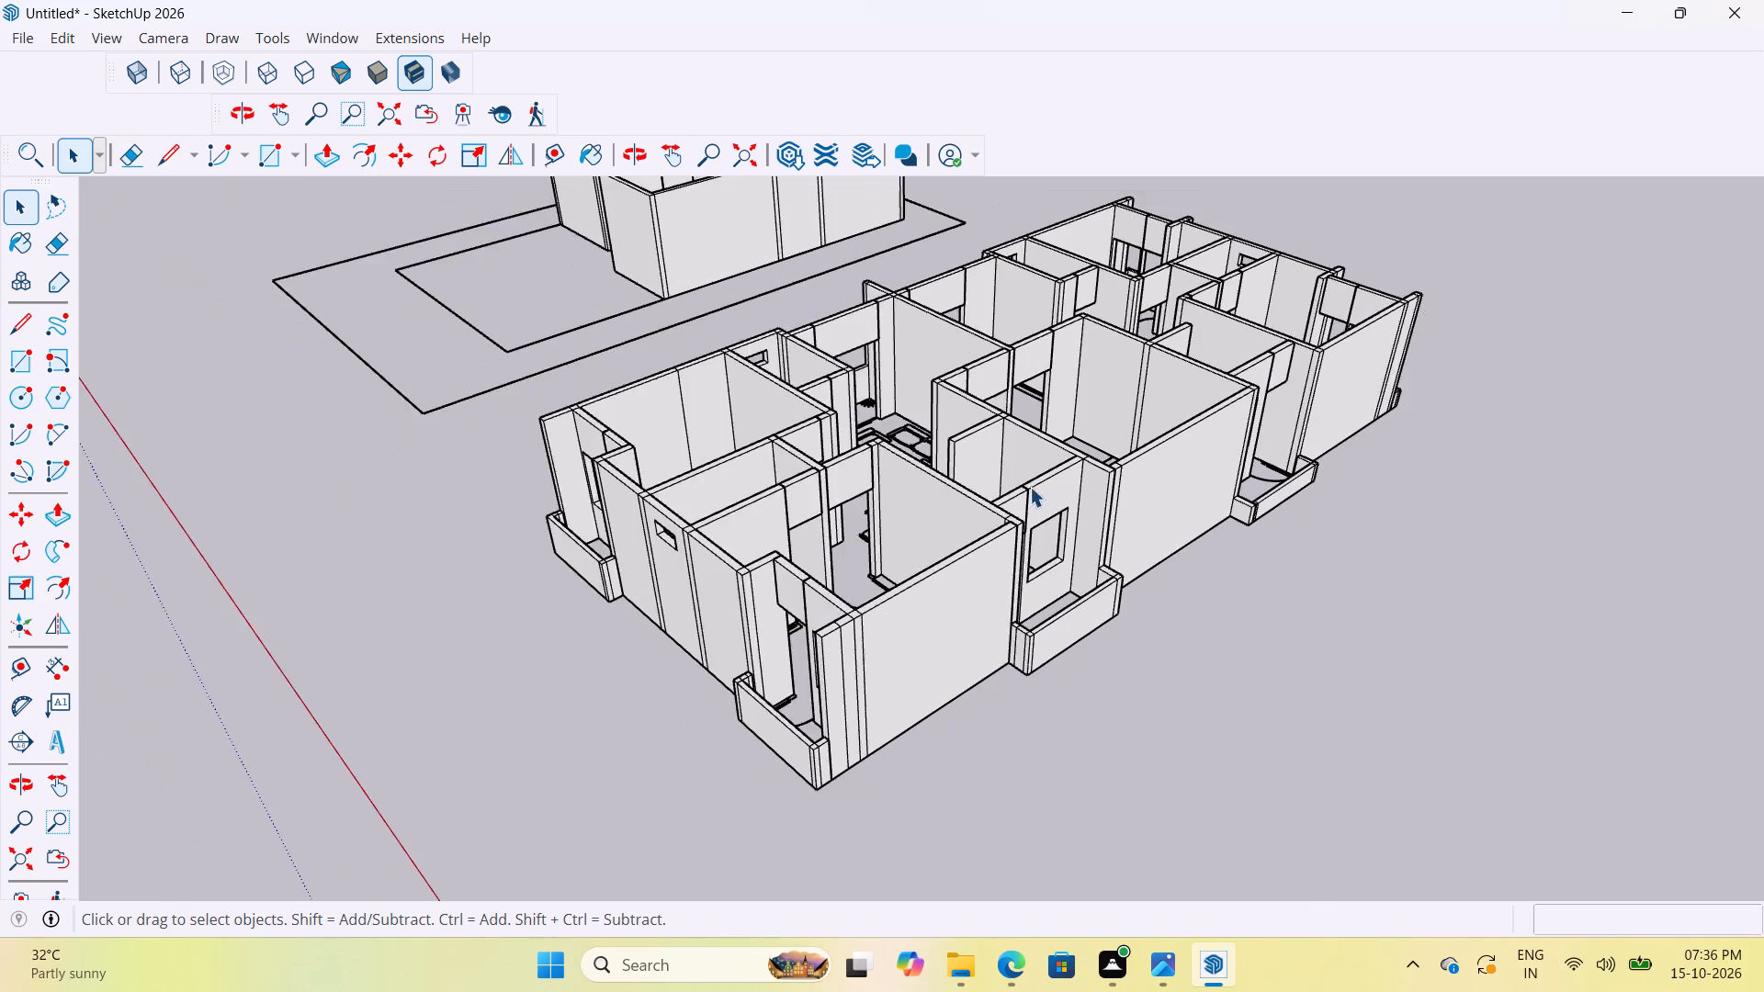
scroll(1030, 487, "down", 4)
middle_click_drag(824, 515, 1106, 478)
scroll(707, 538, "up", 4)
scroll(971, 581, "down", 5)
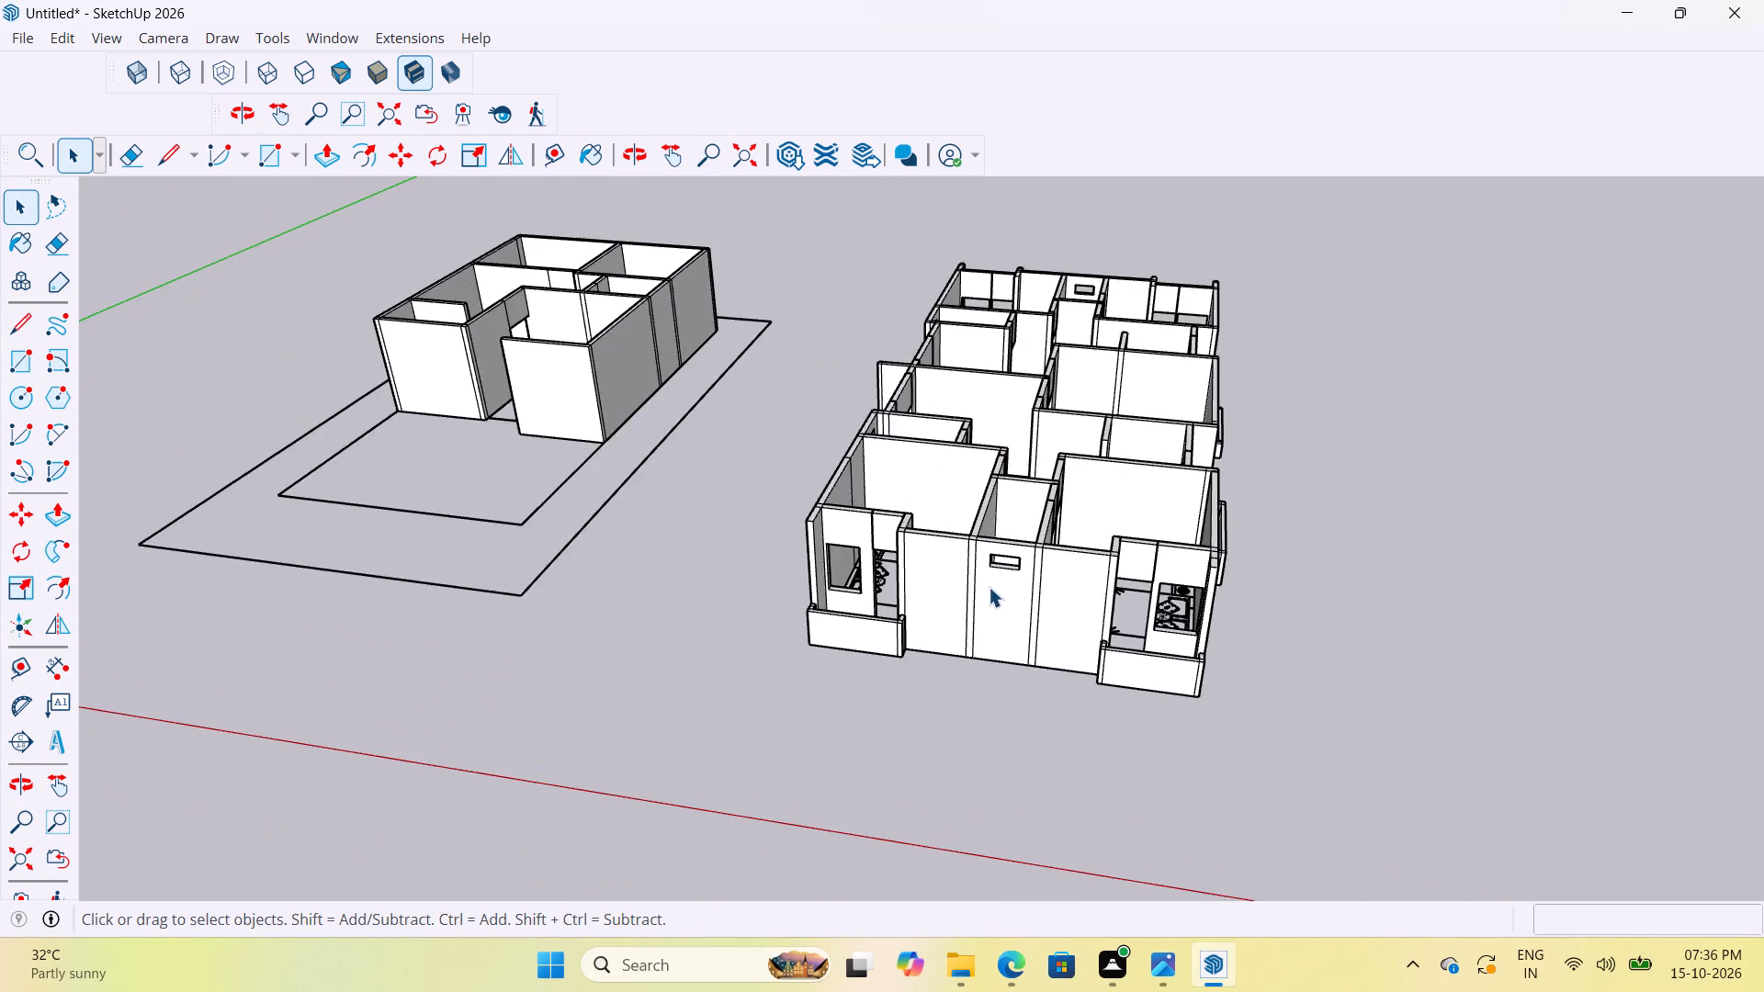
scroll(989, 587, "down", 5)
middle_click_drag(1117, 520, 1216, 510)
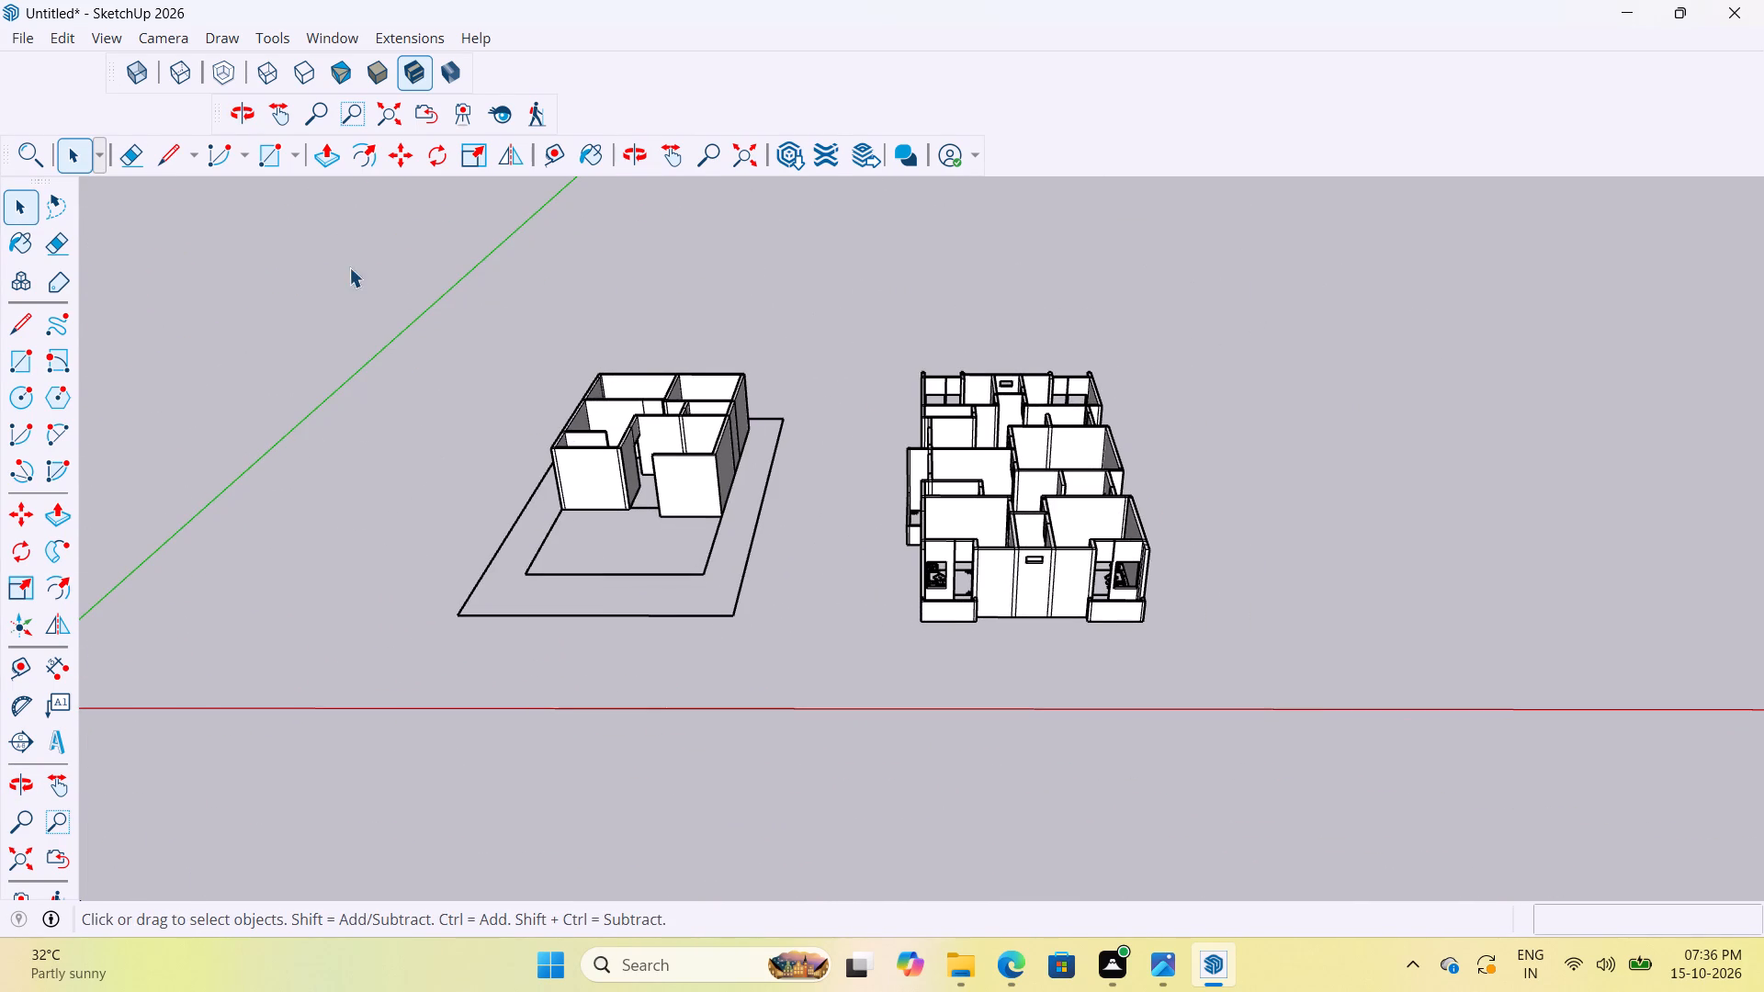
Examine the smaller house model beside the floor plan, including its staircase area, doorways, walls and surrounding plot outlines.
scroll(590, 434, "up", 5)
scroll(717, 478, "down", 4)
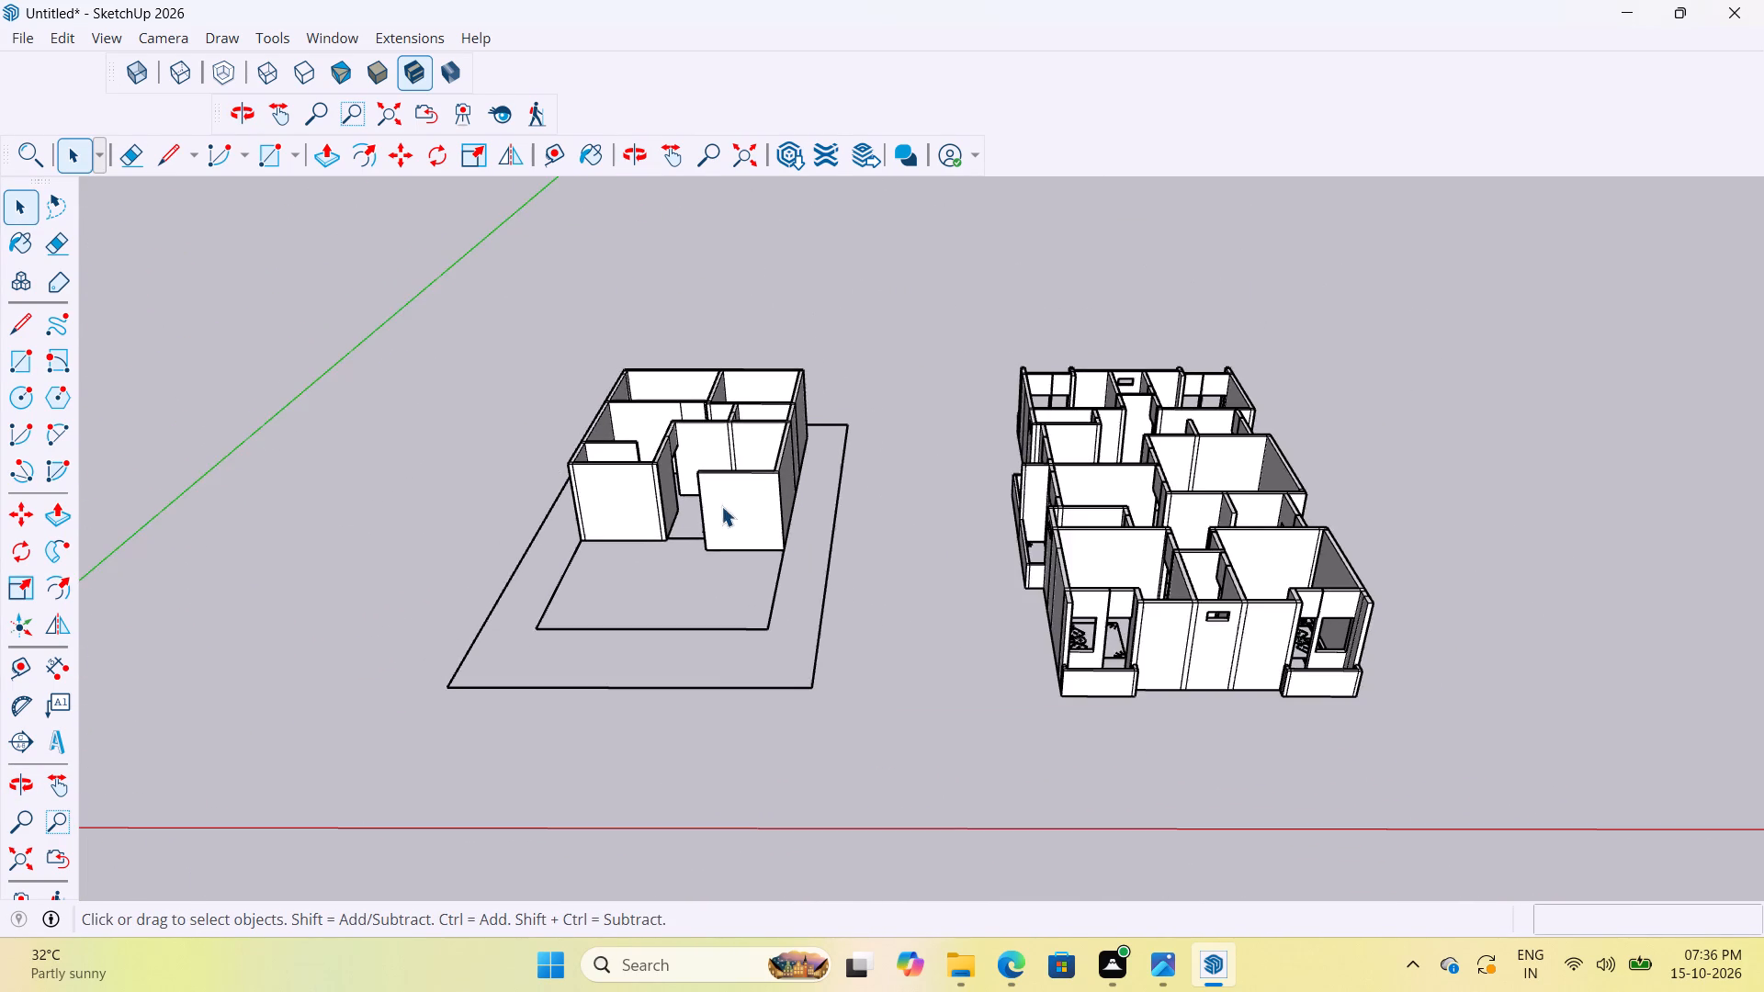
scroll(804, 579, "down", 2)
scroll(829, 626, "up", 5)
scroll(857, 606, "down", 5)
middle_click_drag(911, 659, 903, 772)
scroll(916, 682, "down", 1)
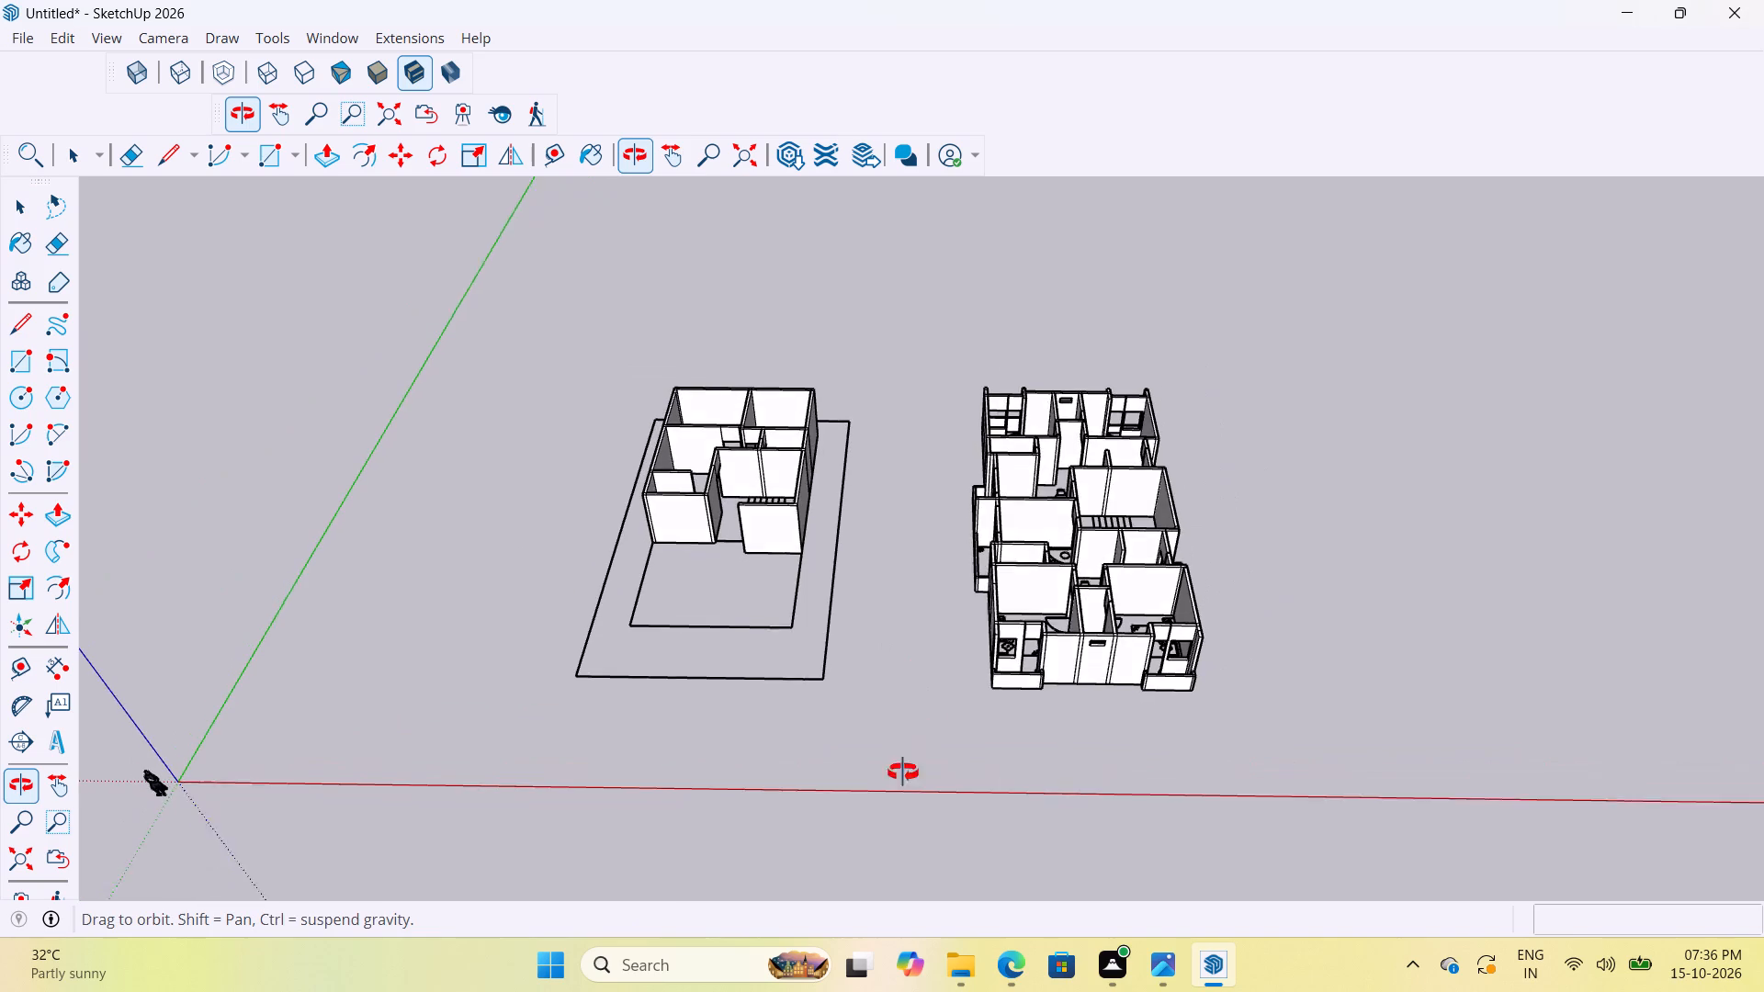
middle_click_drag(903, 772, 901, 780)
scroll(818, 645, "up", 8)
scroll(1136, 411, "down", 5)
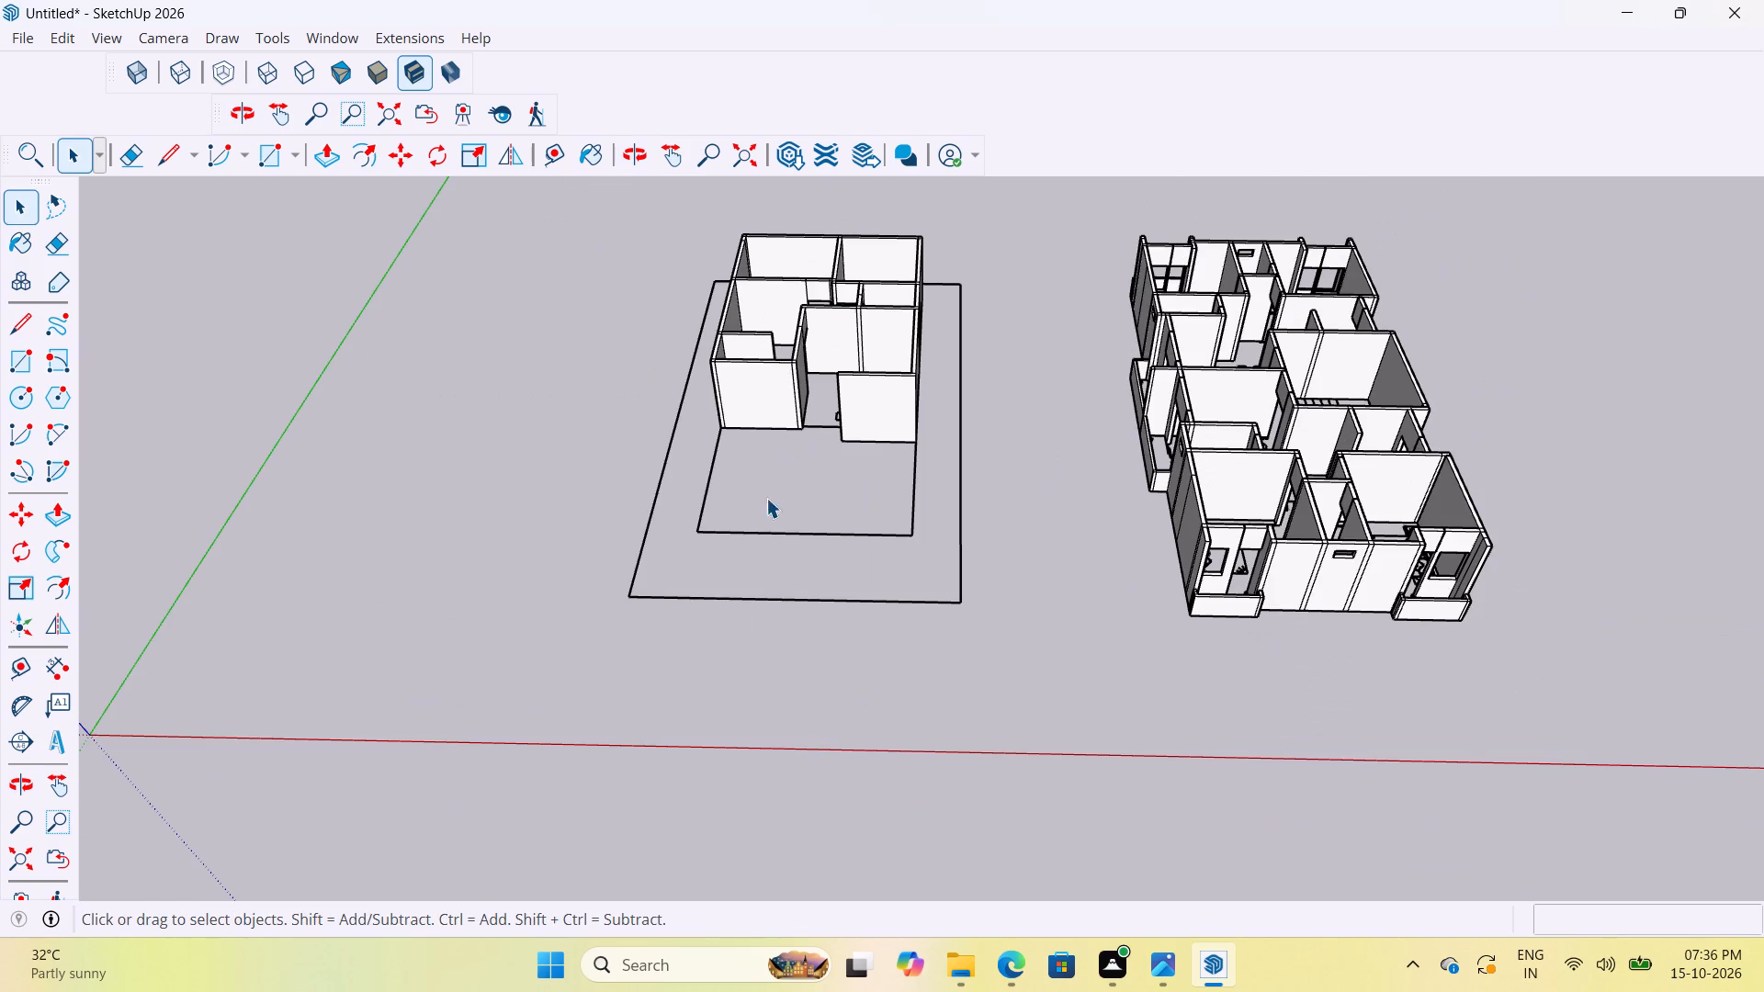
scroll(930, 352, "up", 9)
scroll(831, 389, "down", 4)
middle_click_drag(743, 451, 968, 432)
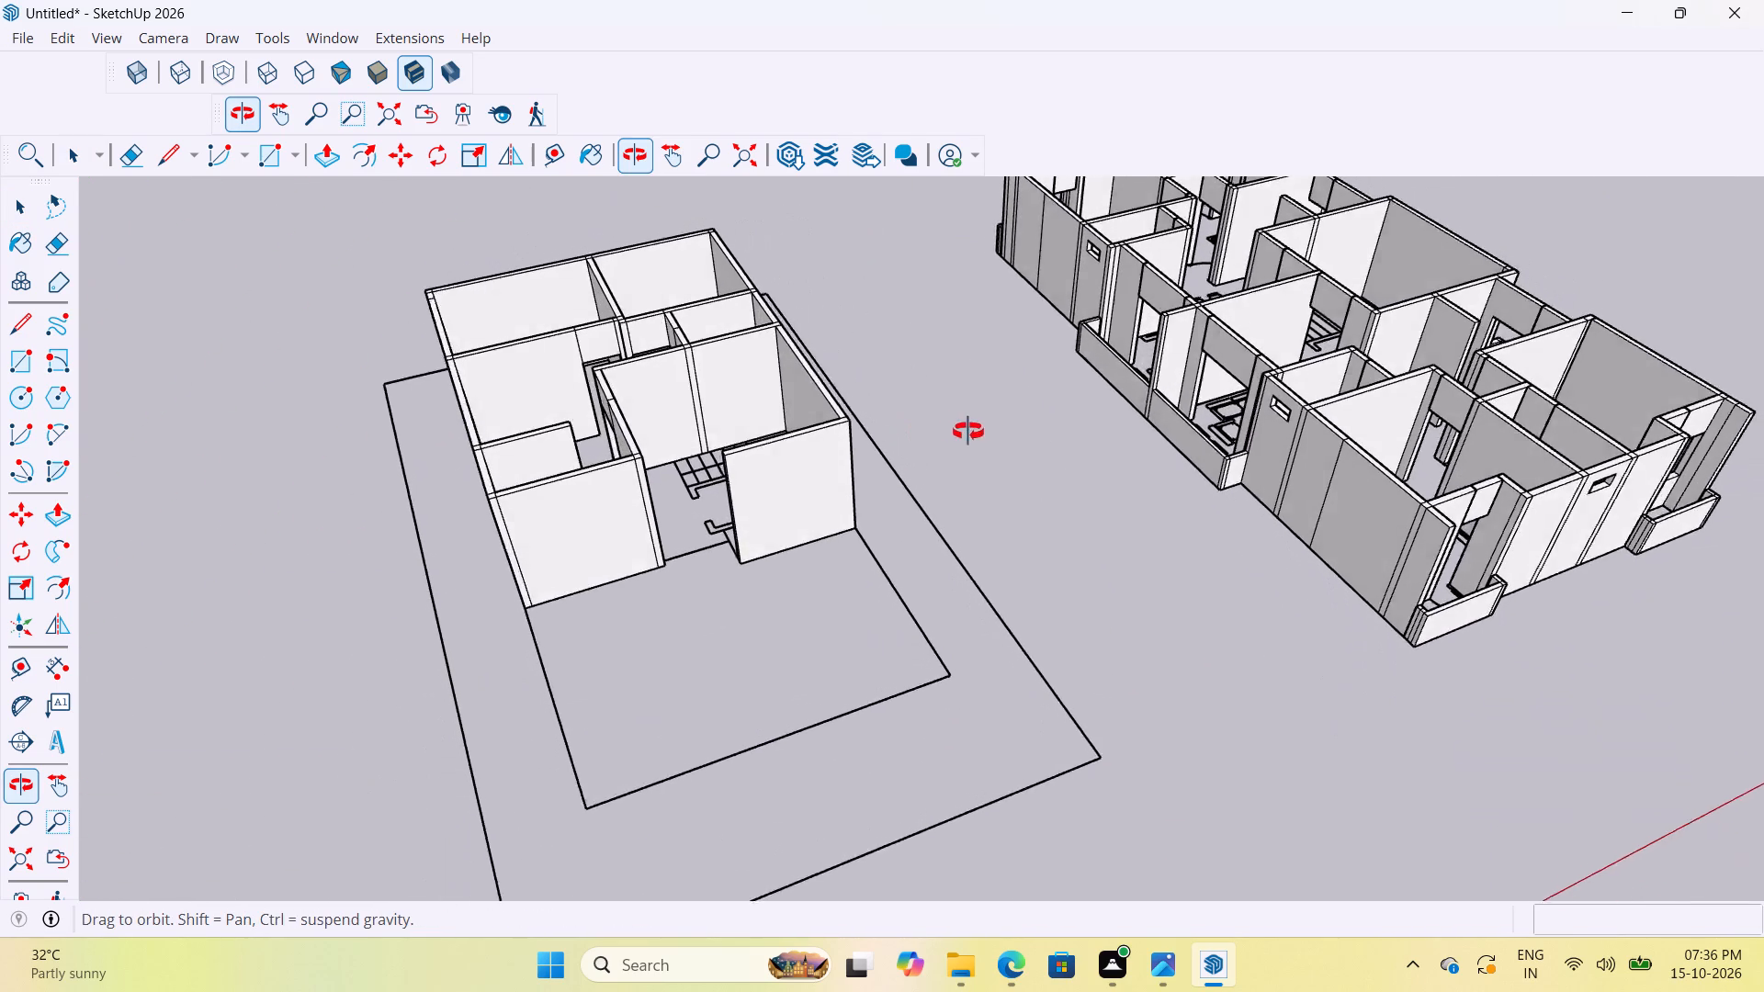
middle_click_drag(968, 432, 982, 433)
scroll(662, 342, "up", 8)
scroll(727, 341, "down", 5)
scroll(802, 468, "up", 4)
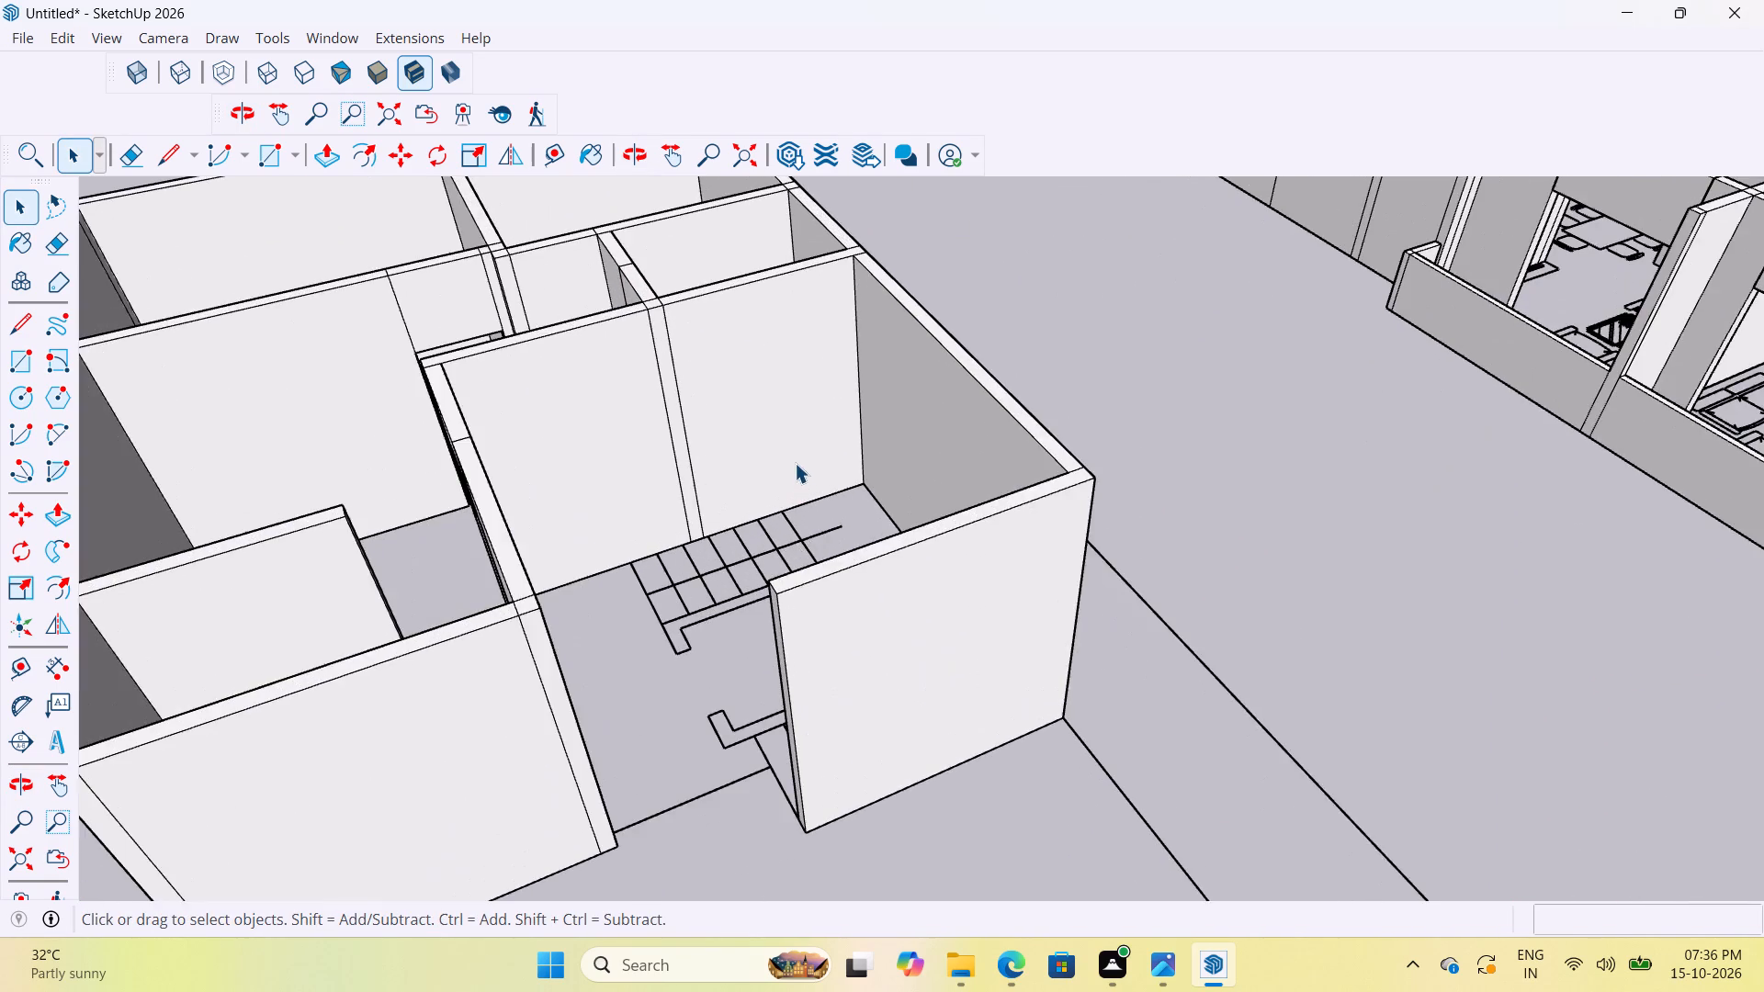
scroll(737, 445, "down", 11)
scroll(716, 652, "down", 6)
middle_click_drag(1198, 525, 1033, 549)
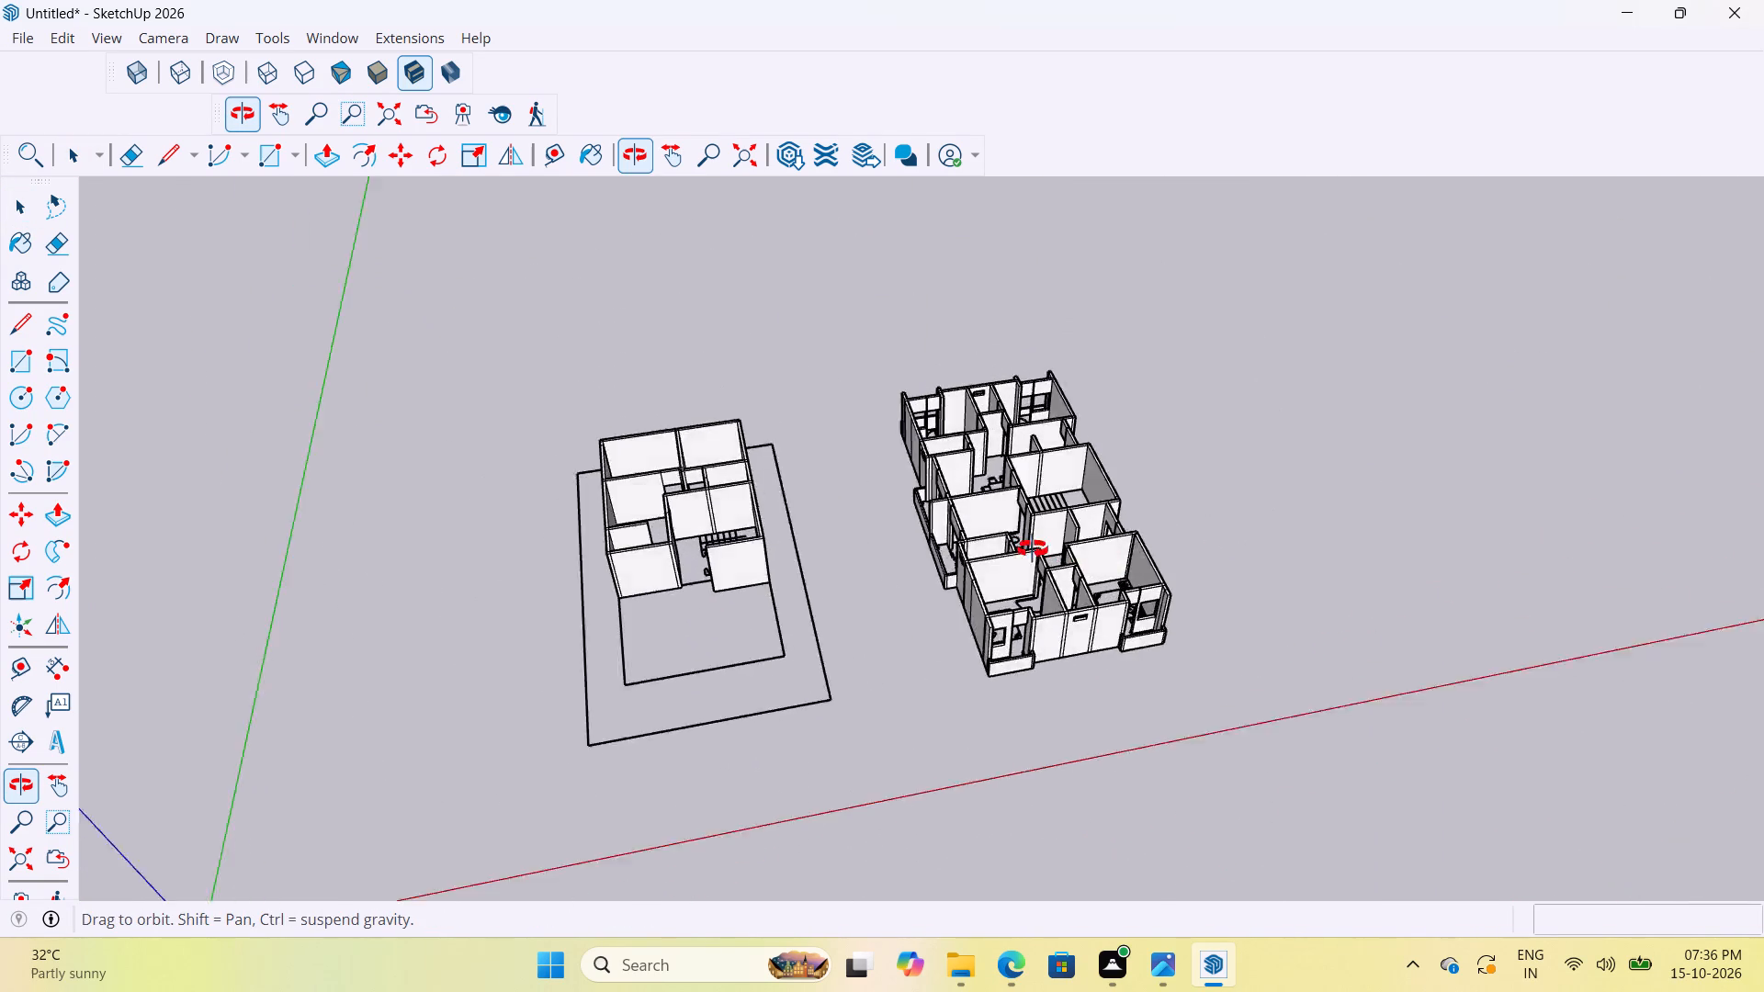
middle_click_drag(1033, 549, 811, 603)
scroll(717, 471, "up", 12)
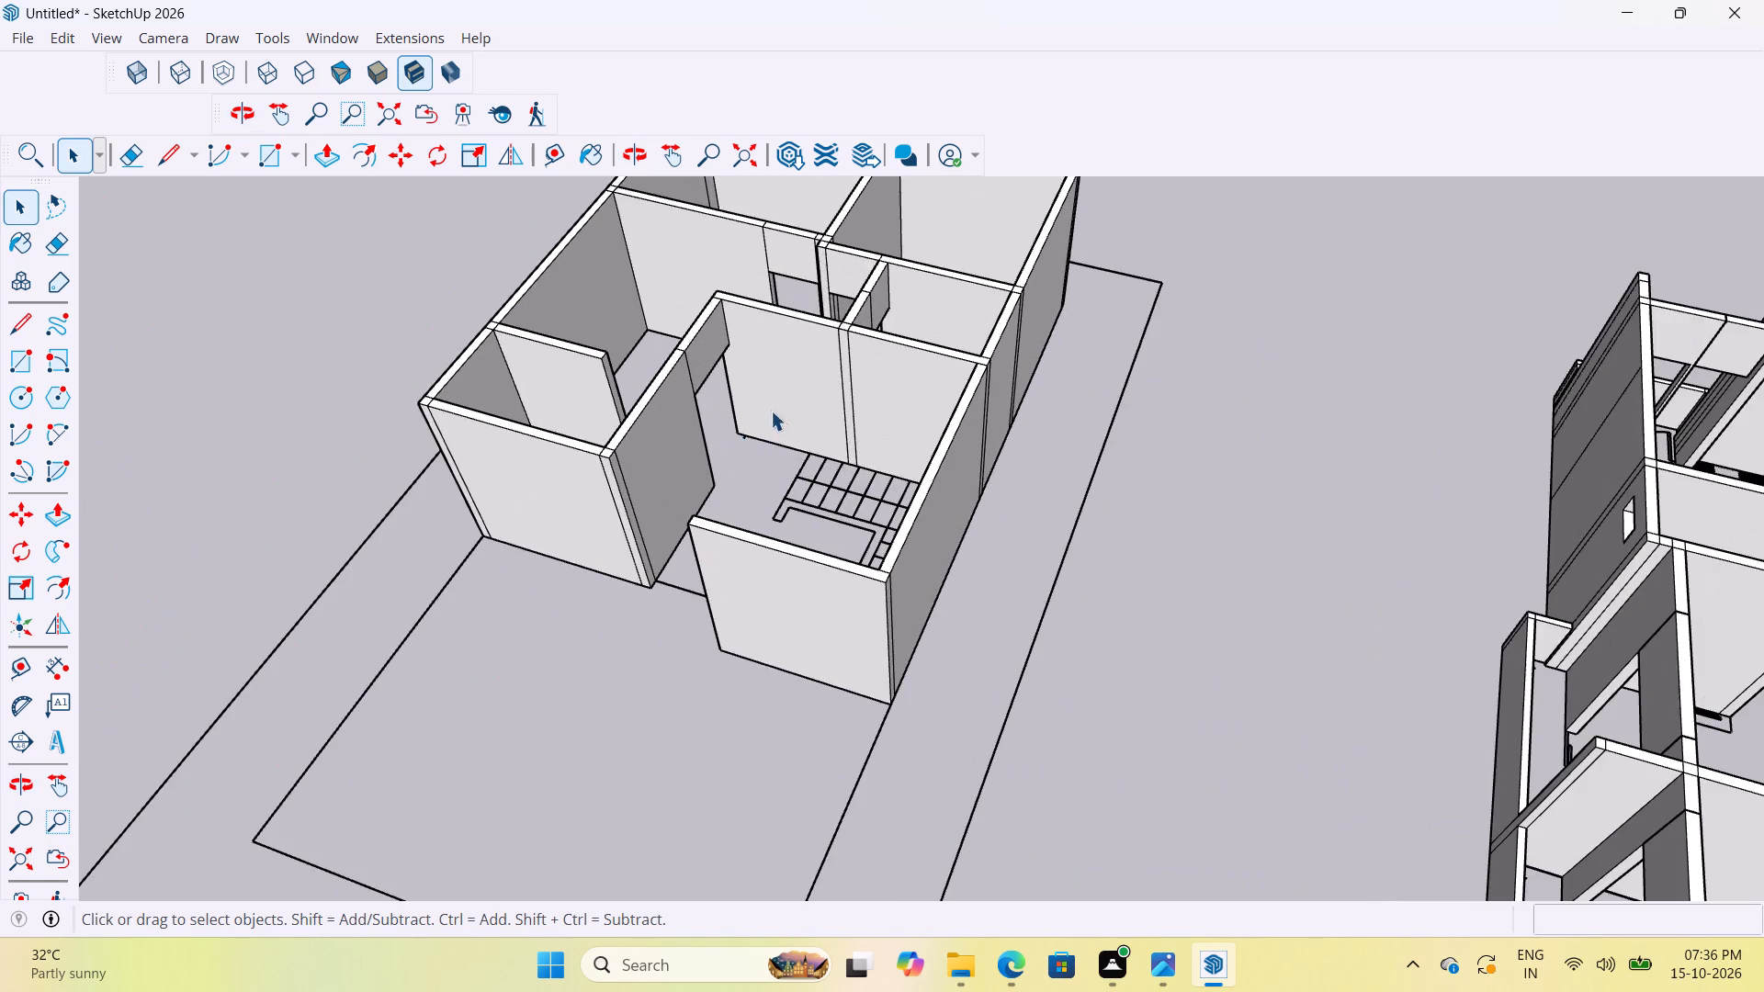
scroll(885, 399, "down", 5)
scroll(840, 427, "up", 4)
middle_click_drag(866, 424, 1053, 344)
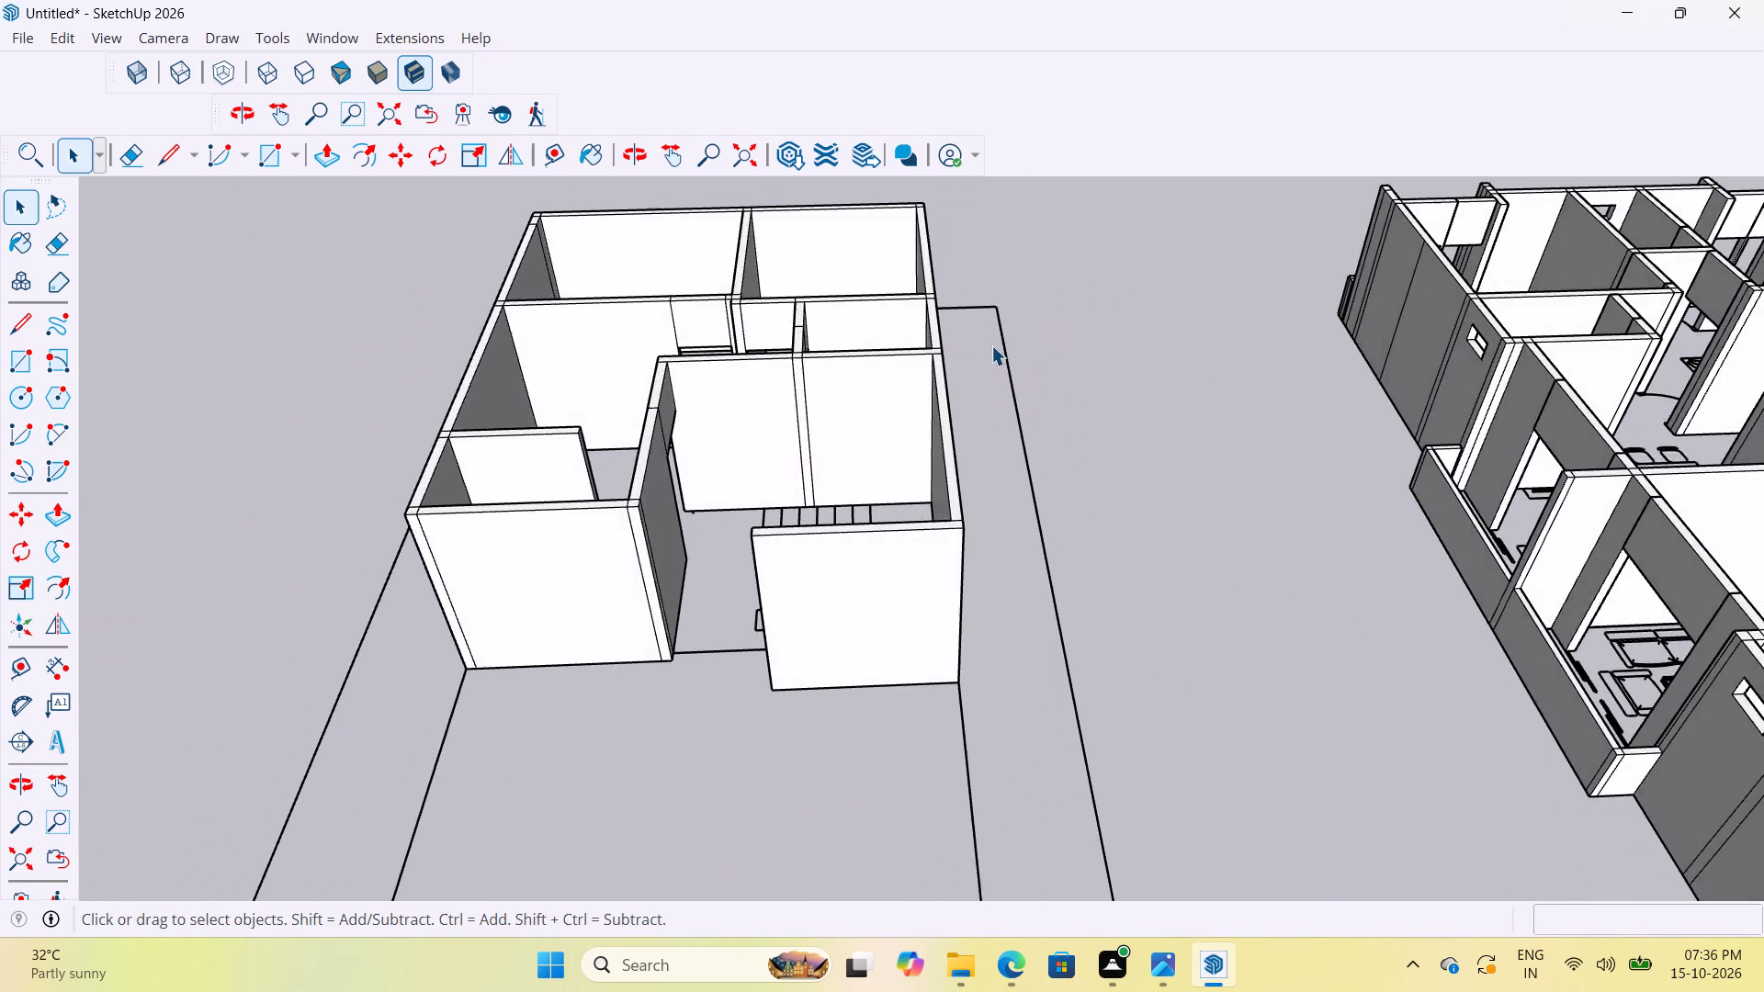
scroll(991, 348, "down", 10)
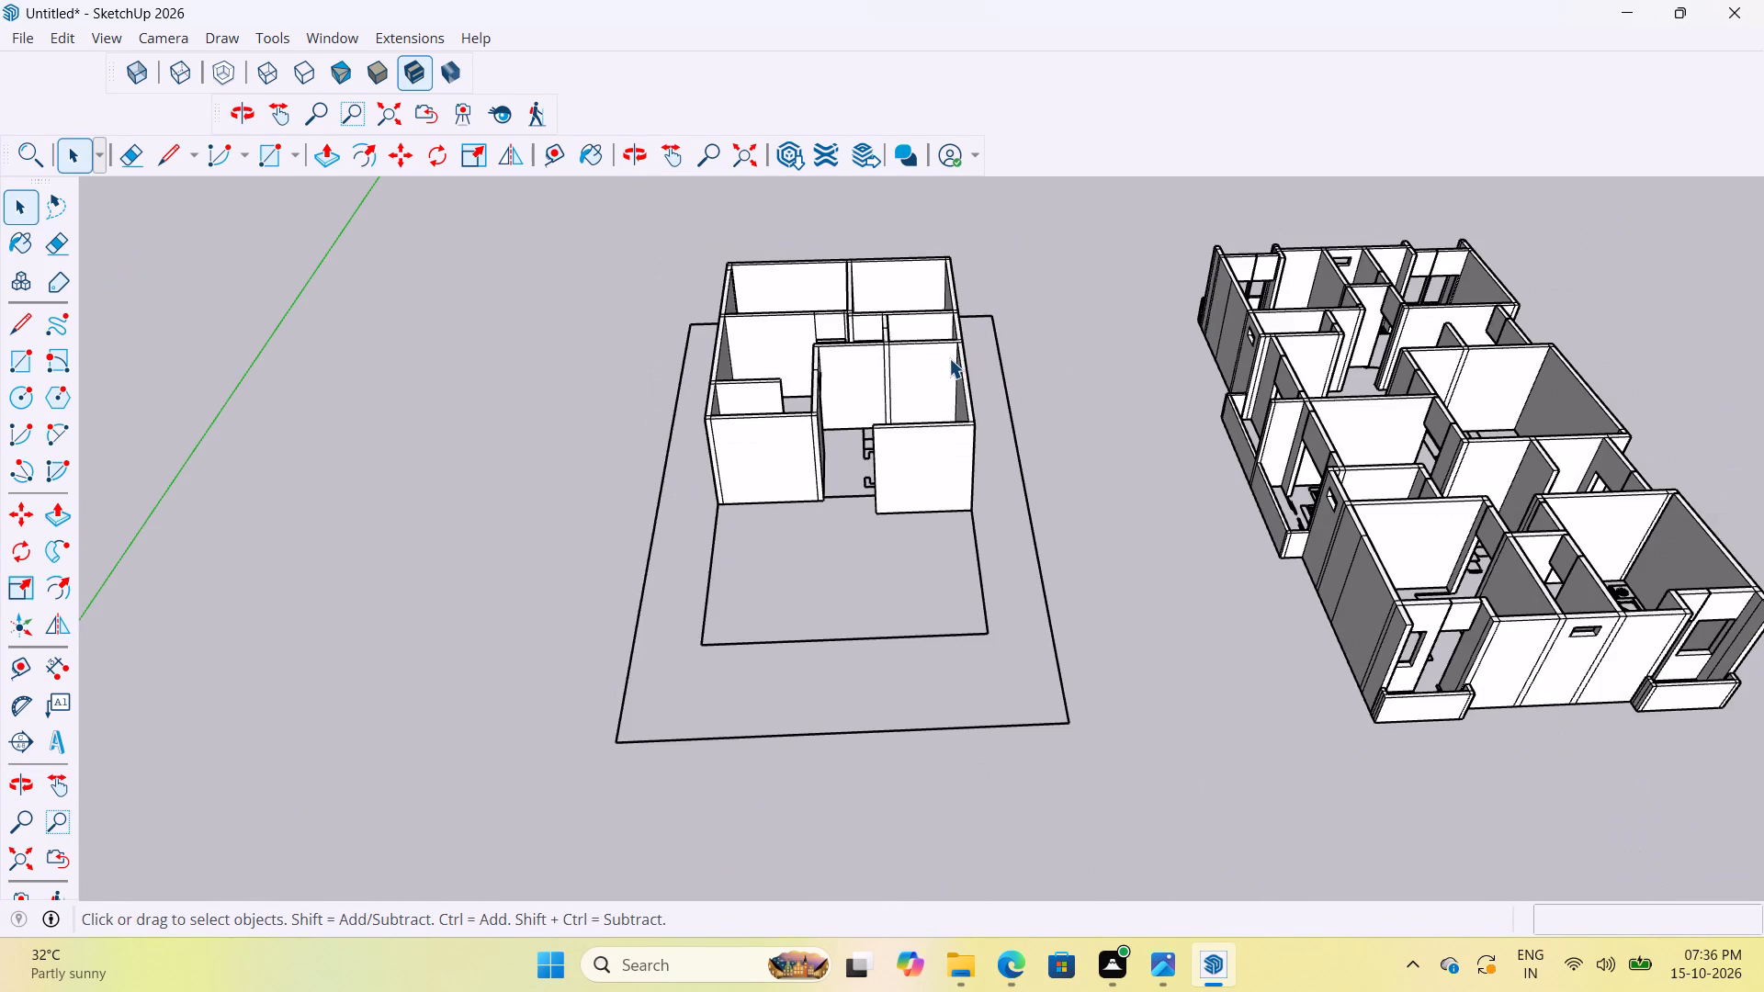
scroll(725, 592, "up", 9)
scroll(791, 582, "down", 4)
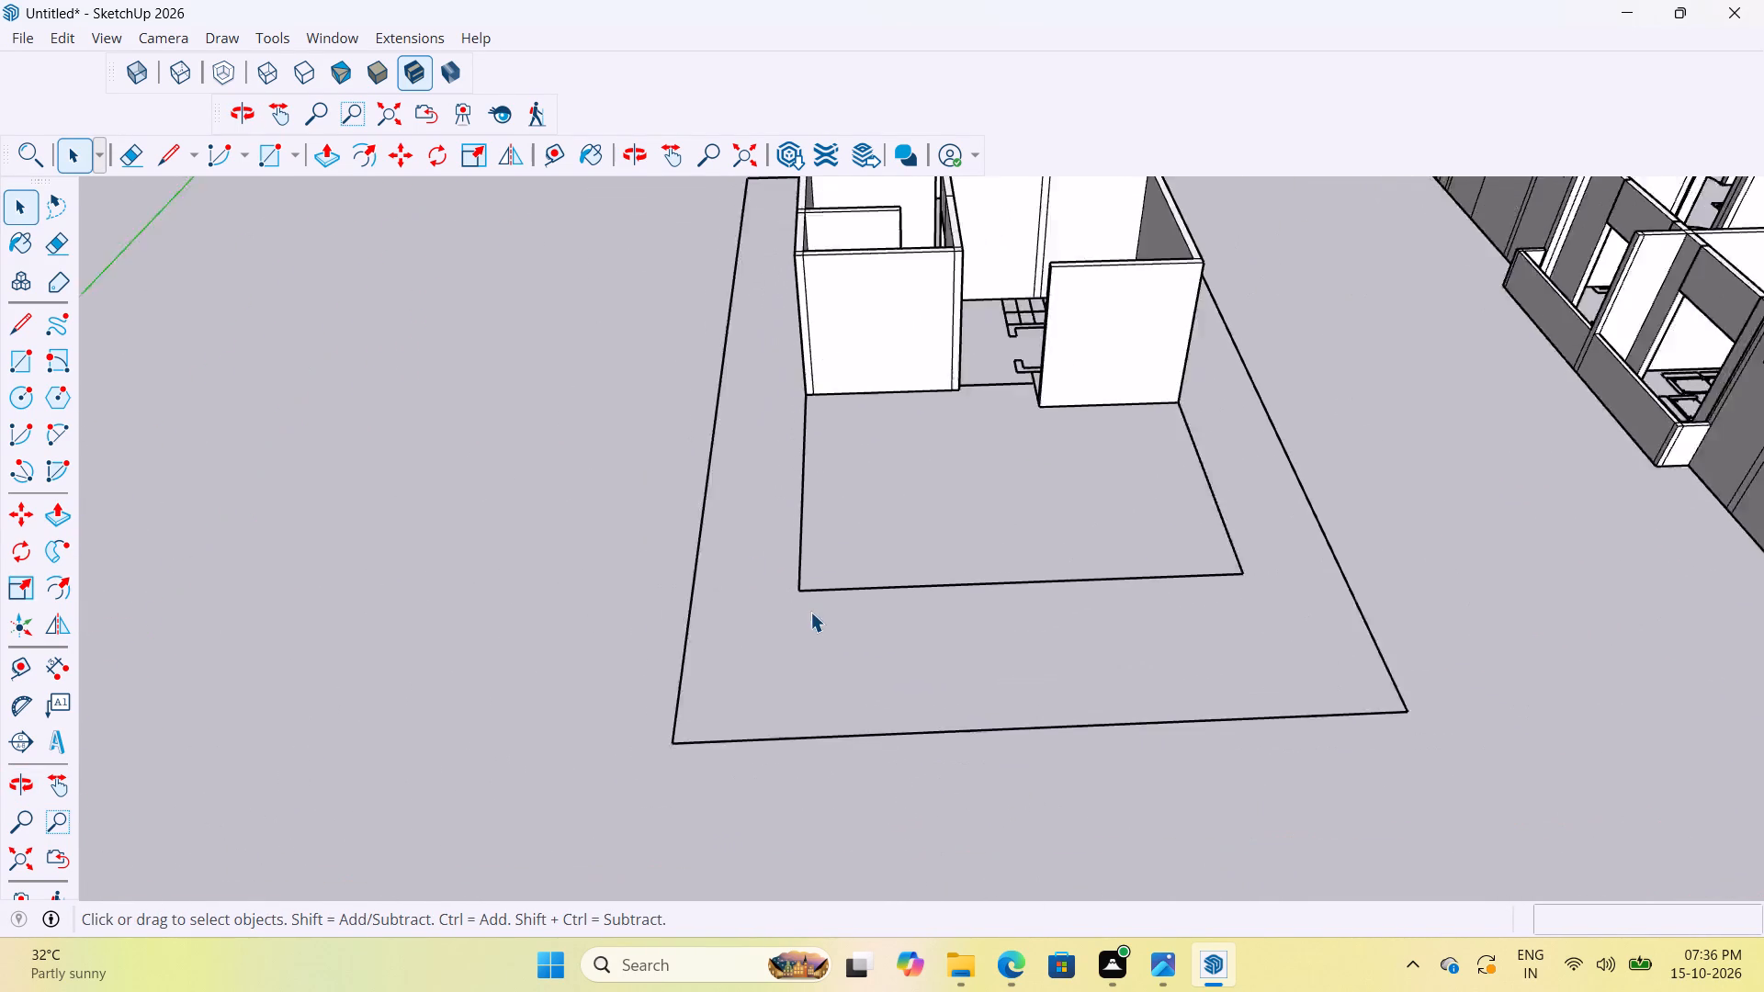
Review the smaller house and the mirrored-unit model side by side from above, including the smaller house's front and plot.
scroll(810, 612, "down", 13)
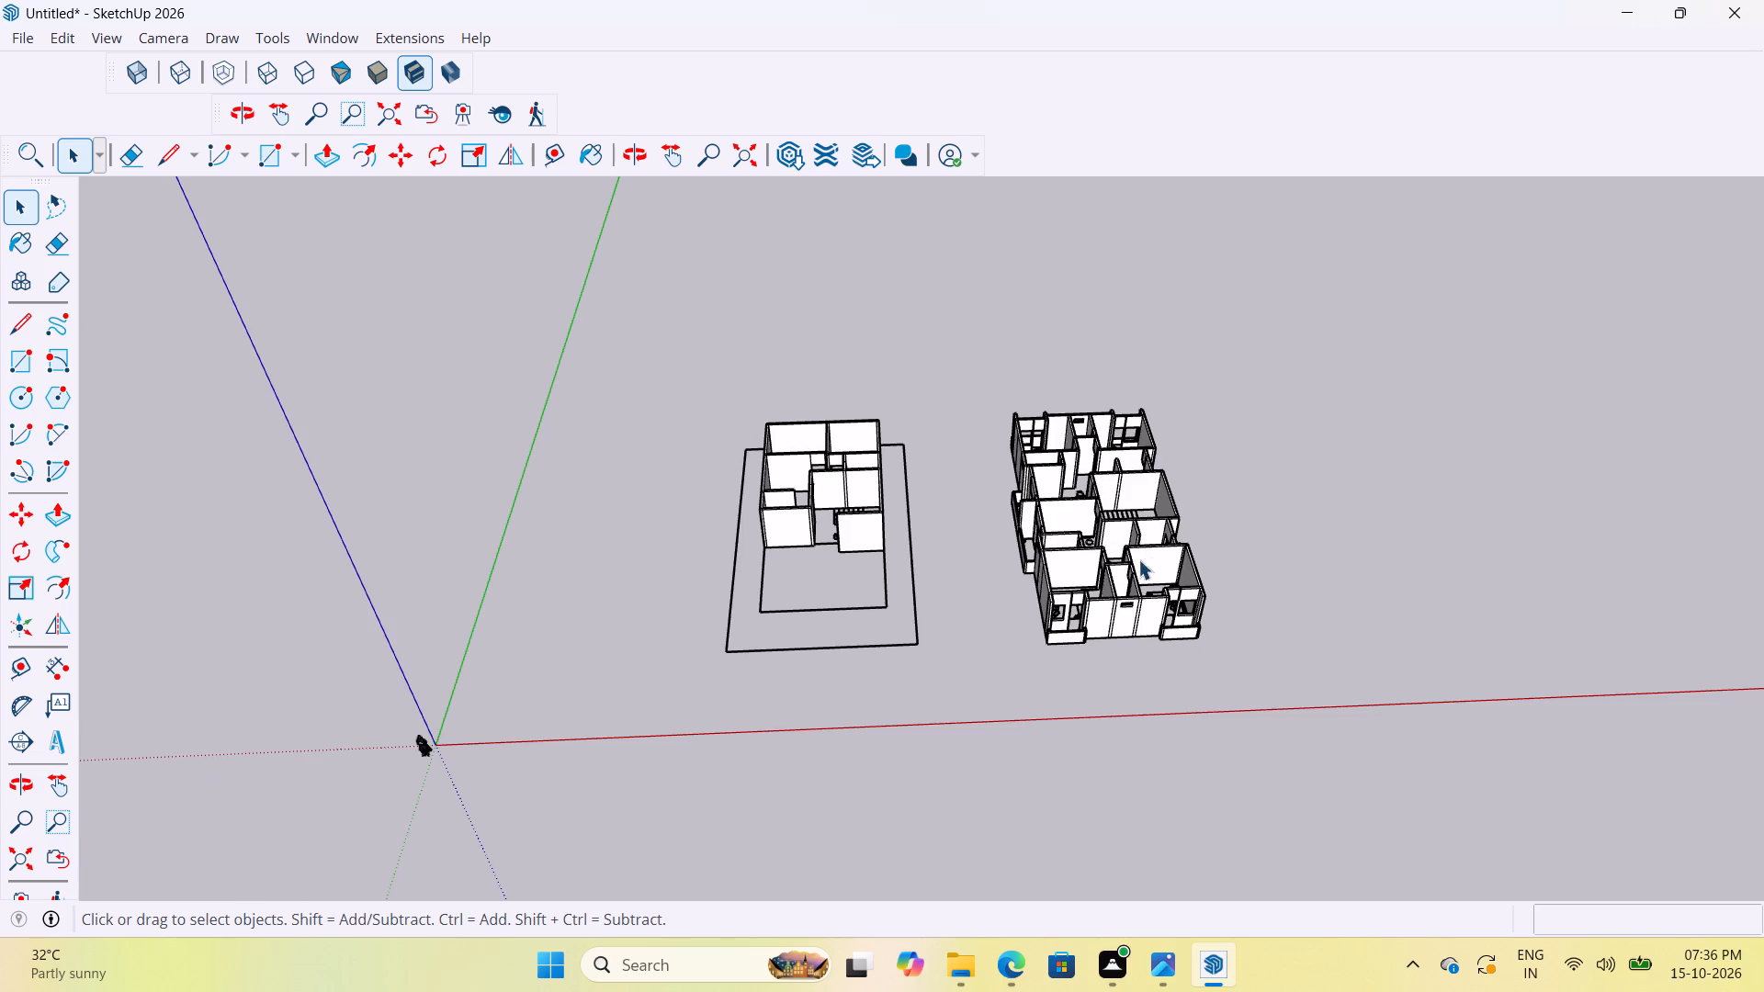
scroll(850, 491, "up", 8)
scroll(841, 471, "down", 6)
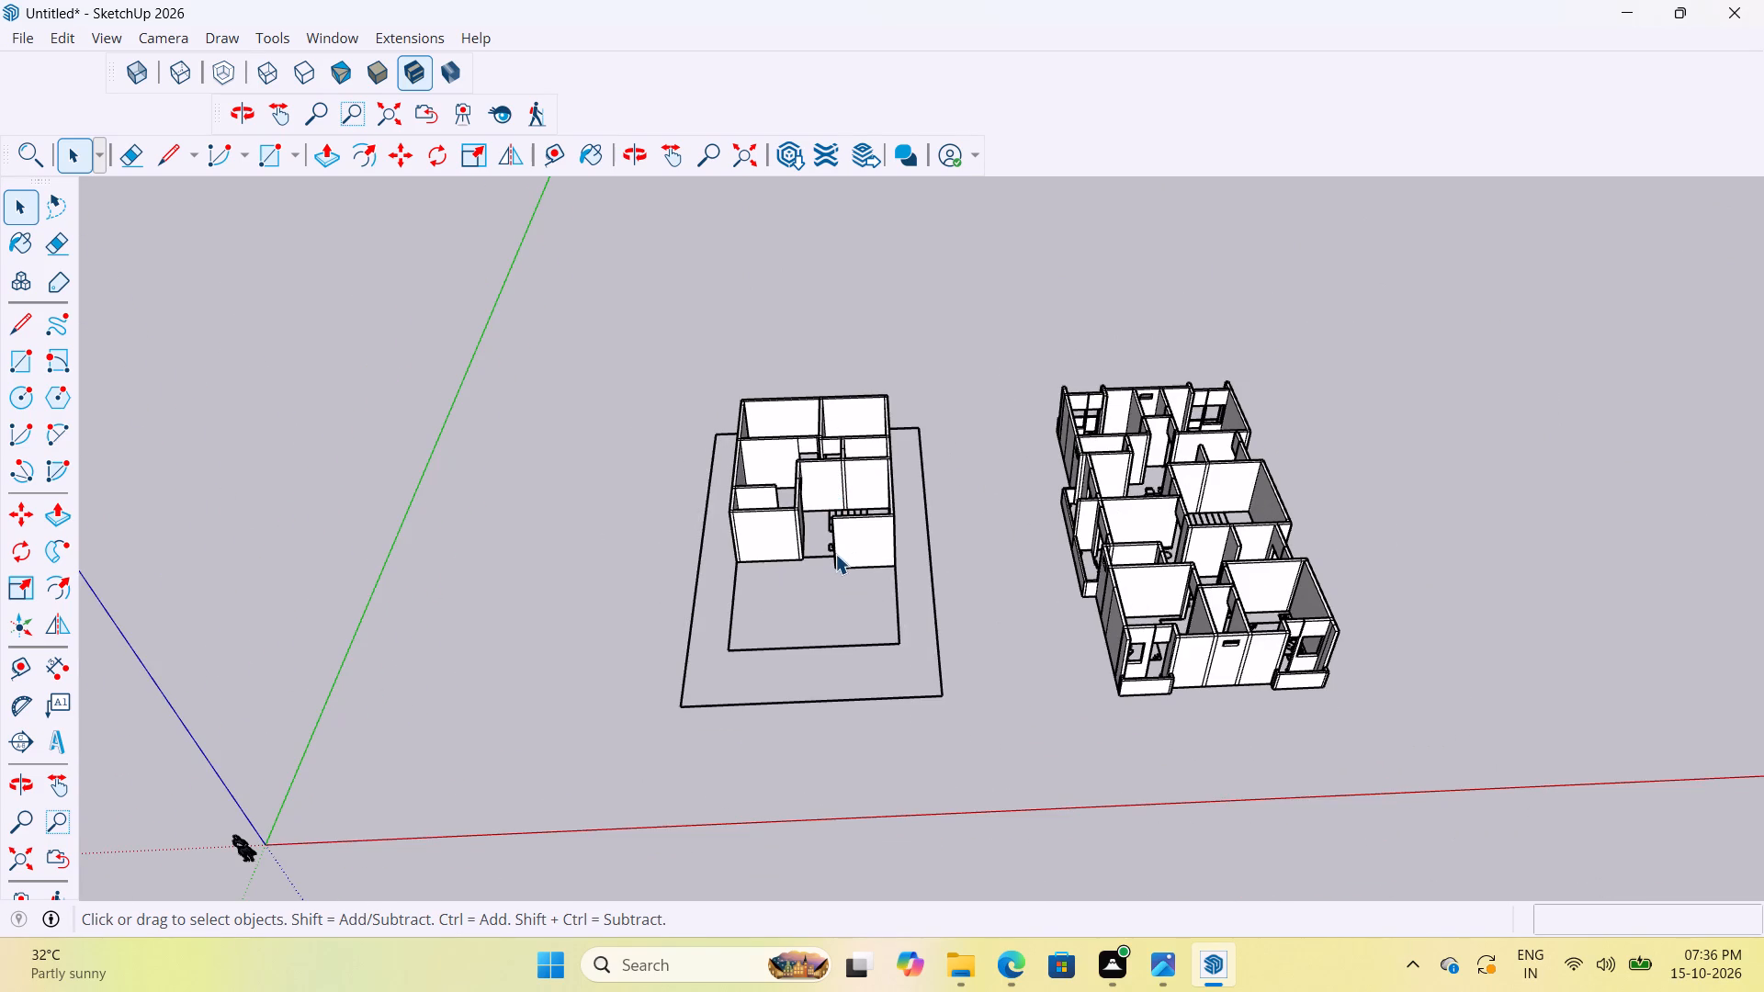
scroll(751, 593, "up", 7)
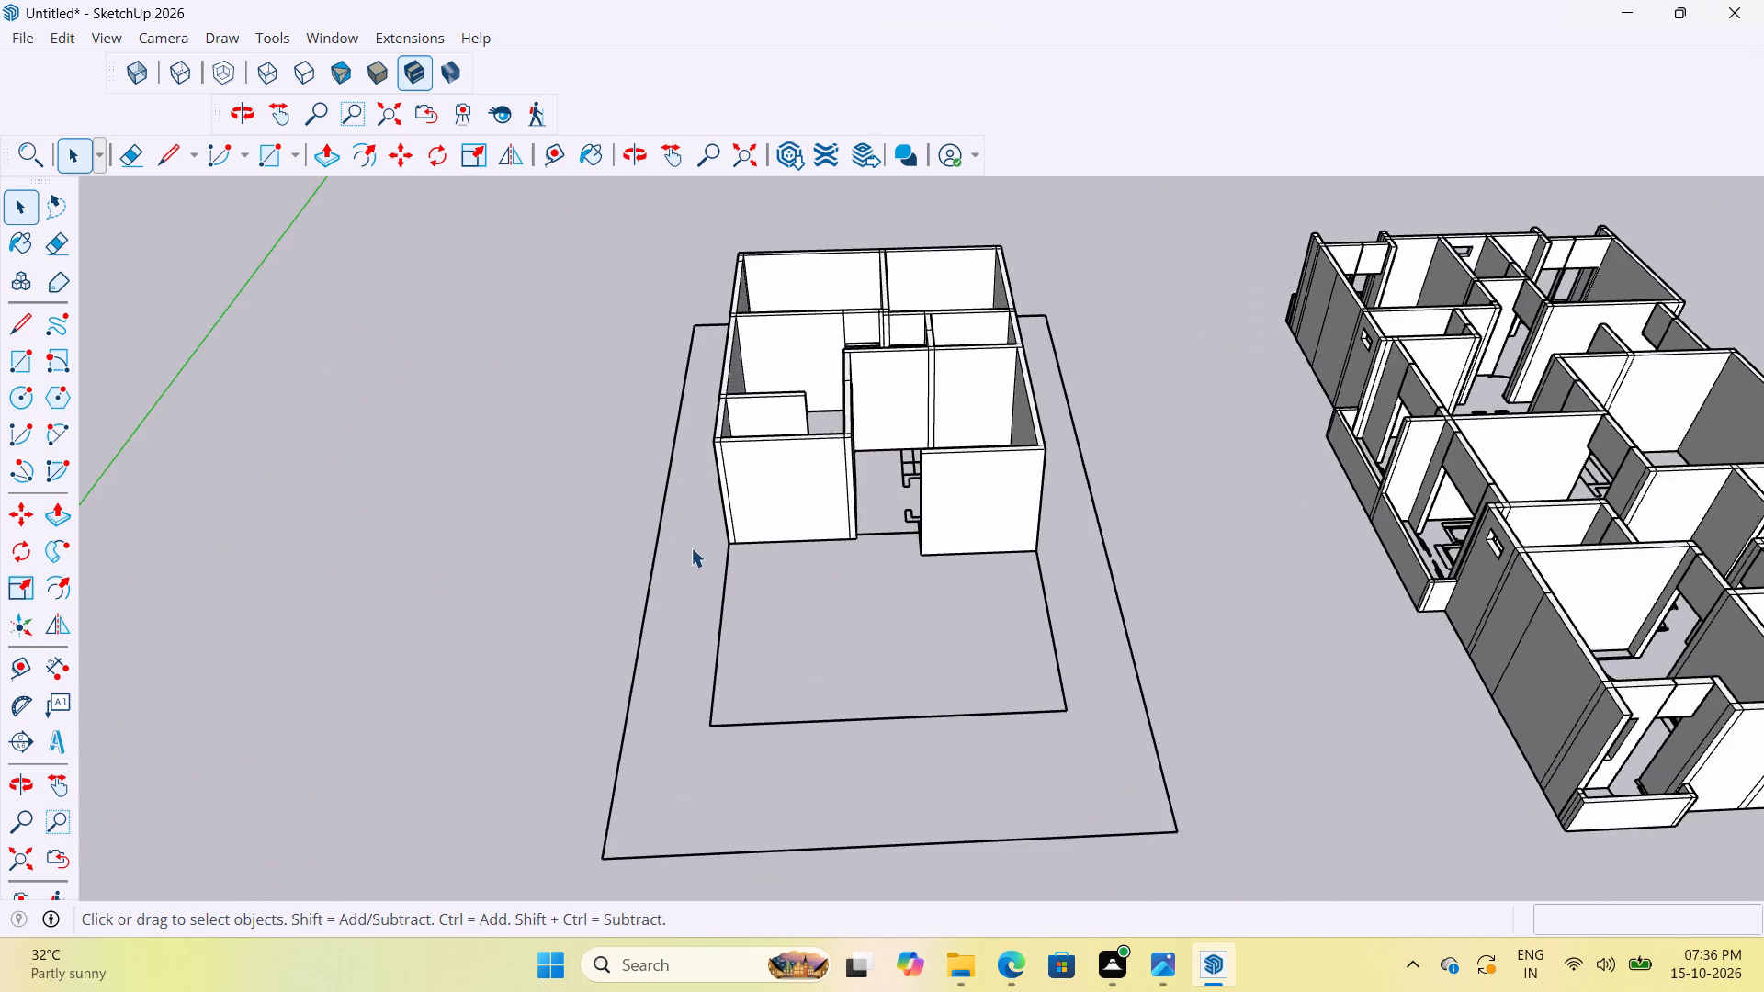
scroll(639, 576, "up", 10)
middle_click_drag(677, 554, 706, 466)
scroll(653, 479, "down", 12)
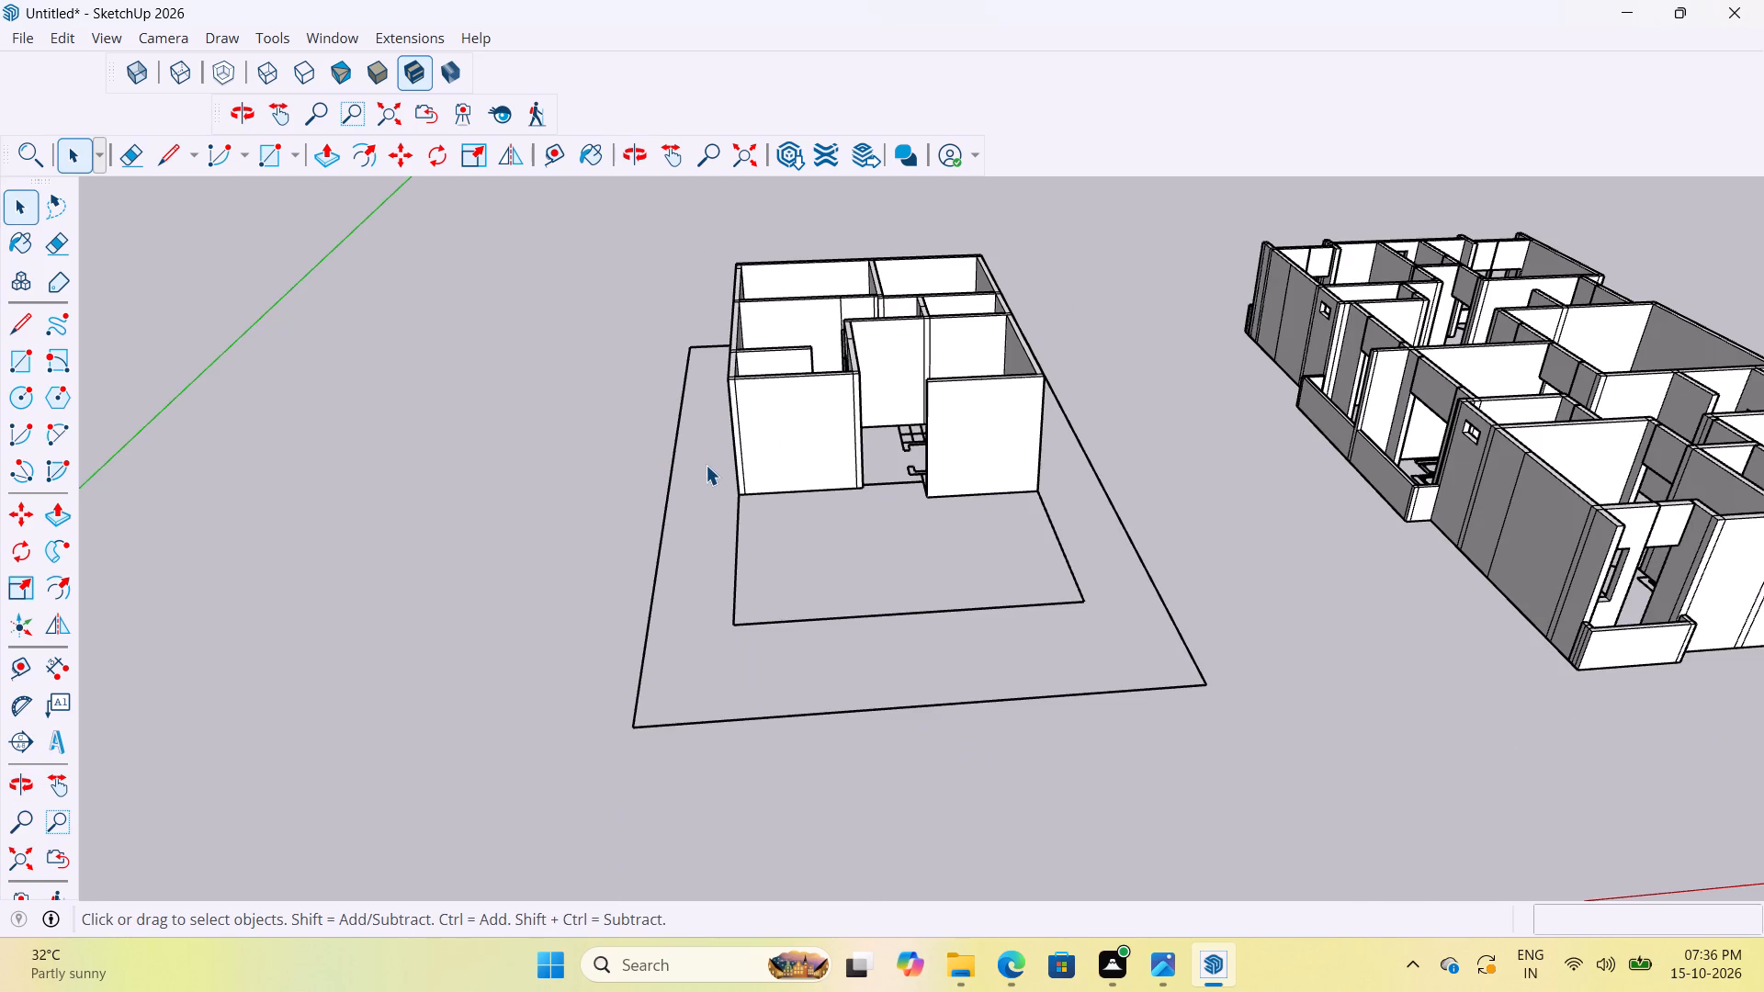
scroll(783, 526, "down", 11)
middle_click_drag(1146, 566, 1067, 723)
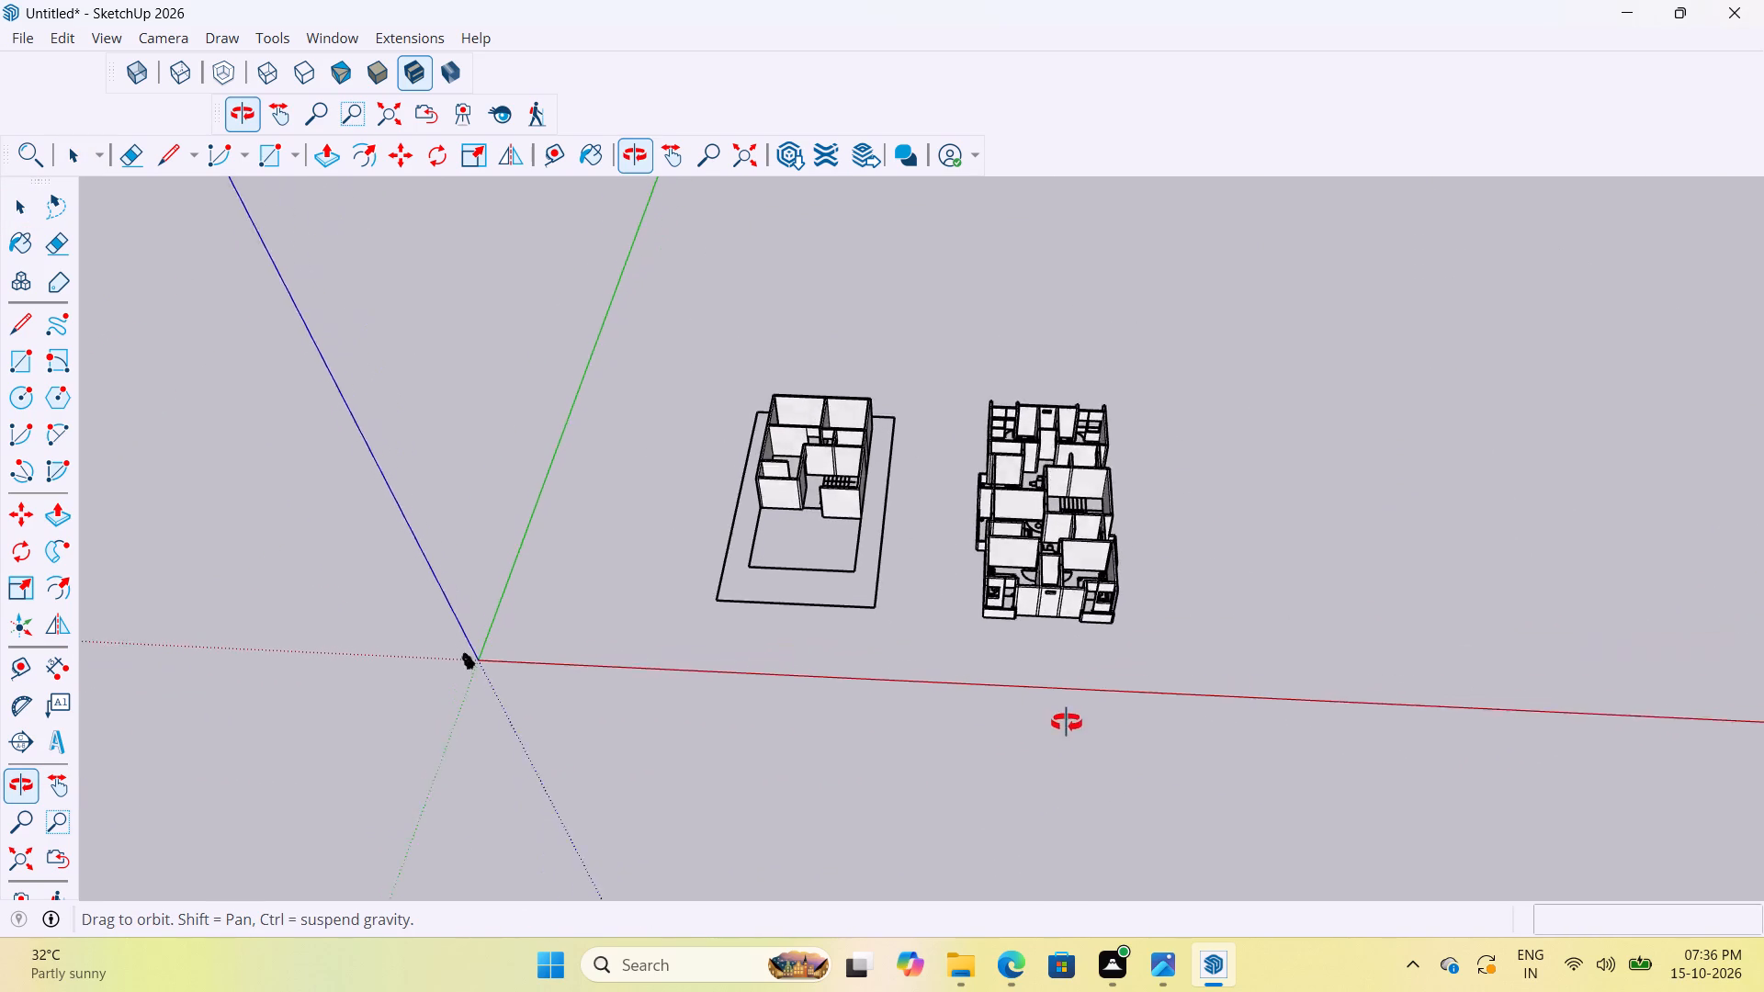
middle_click_drag(1067, 723, 1061, 789)
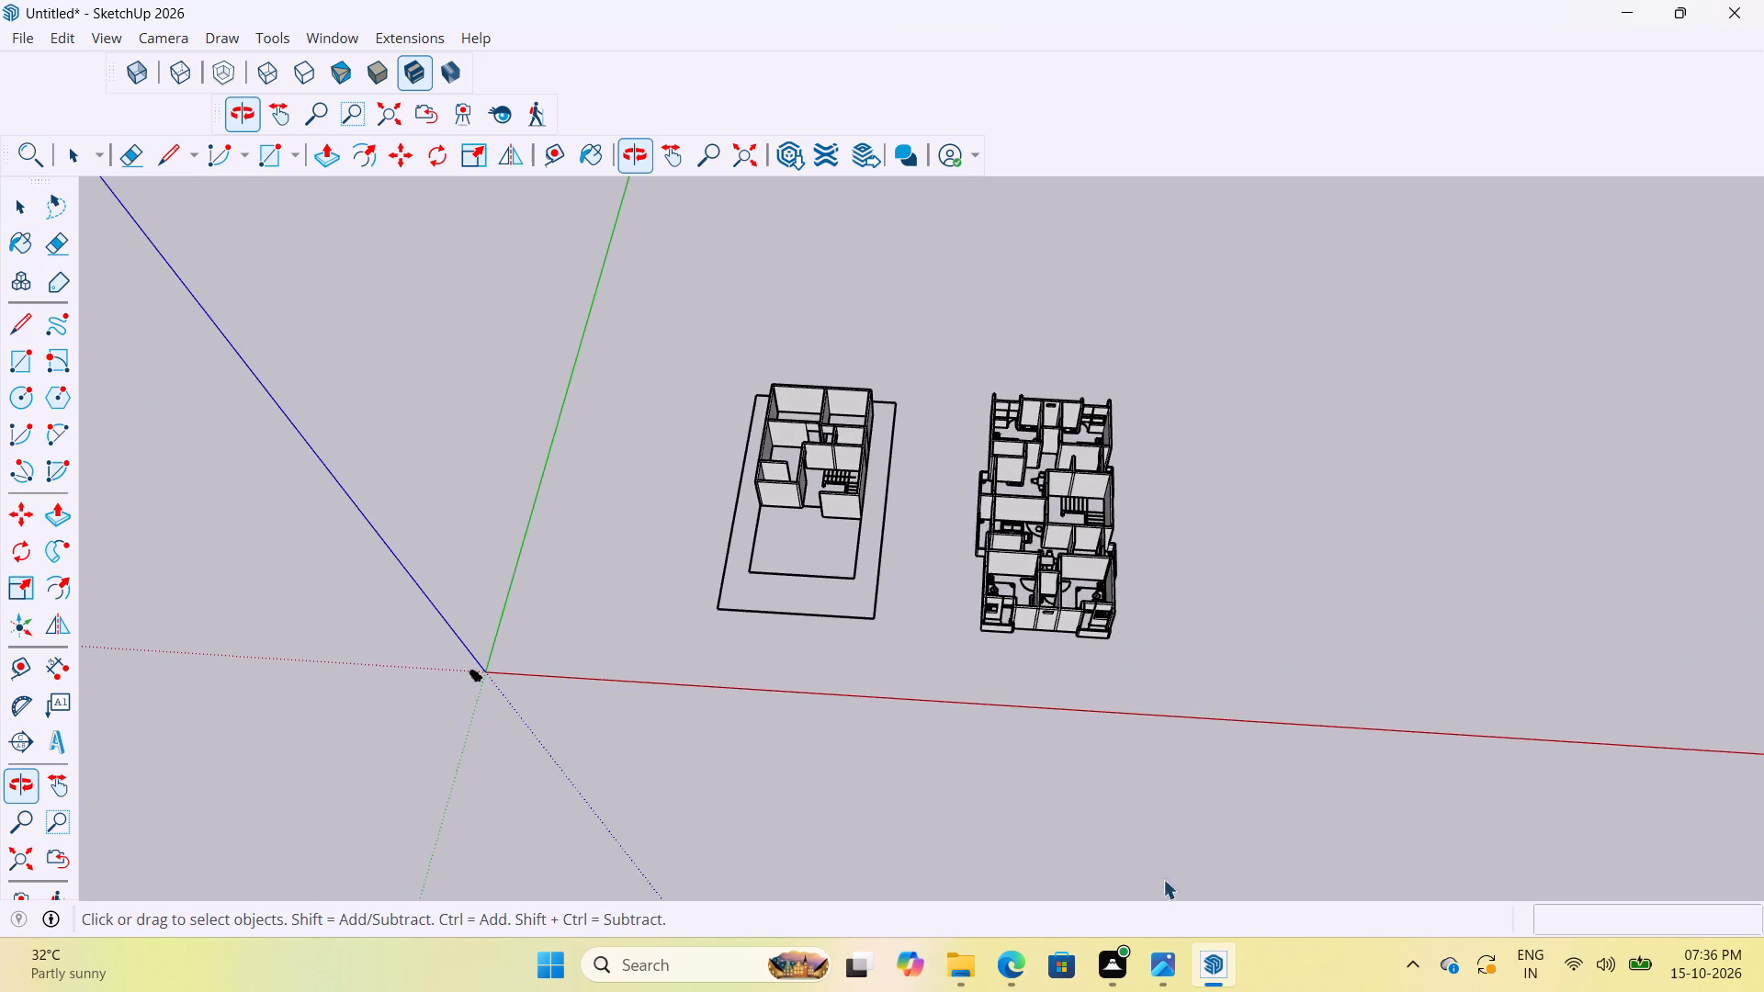
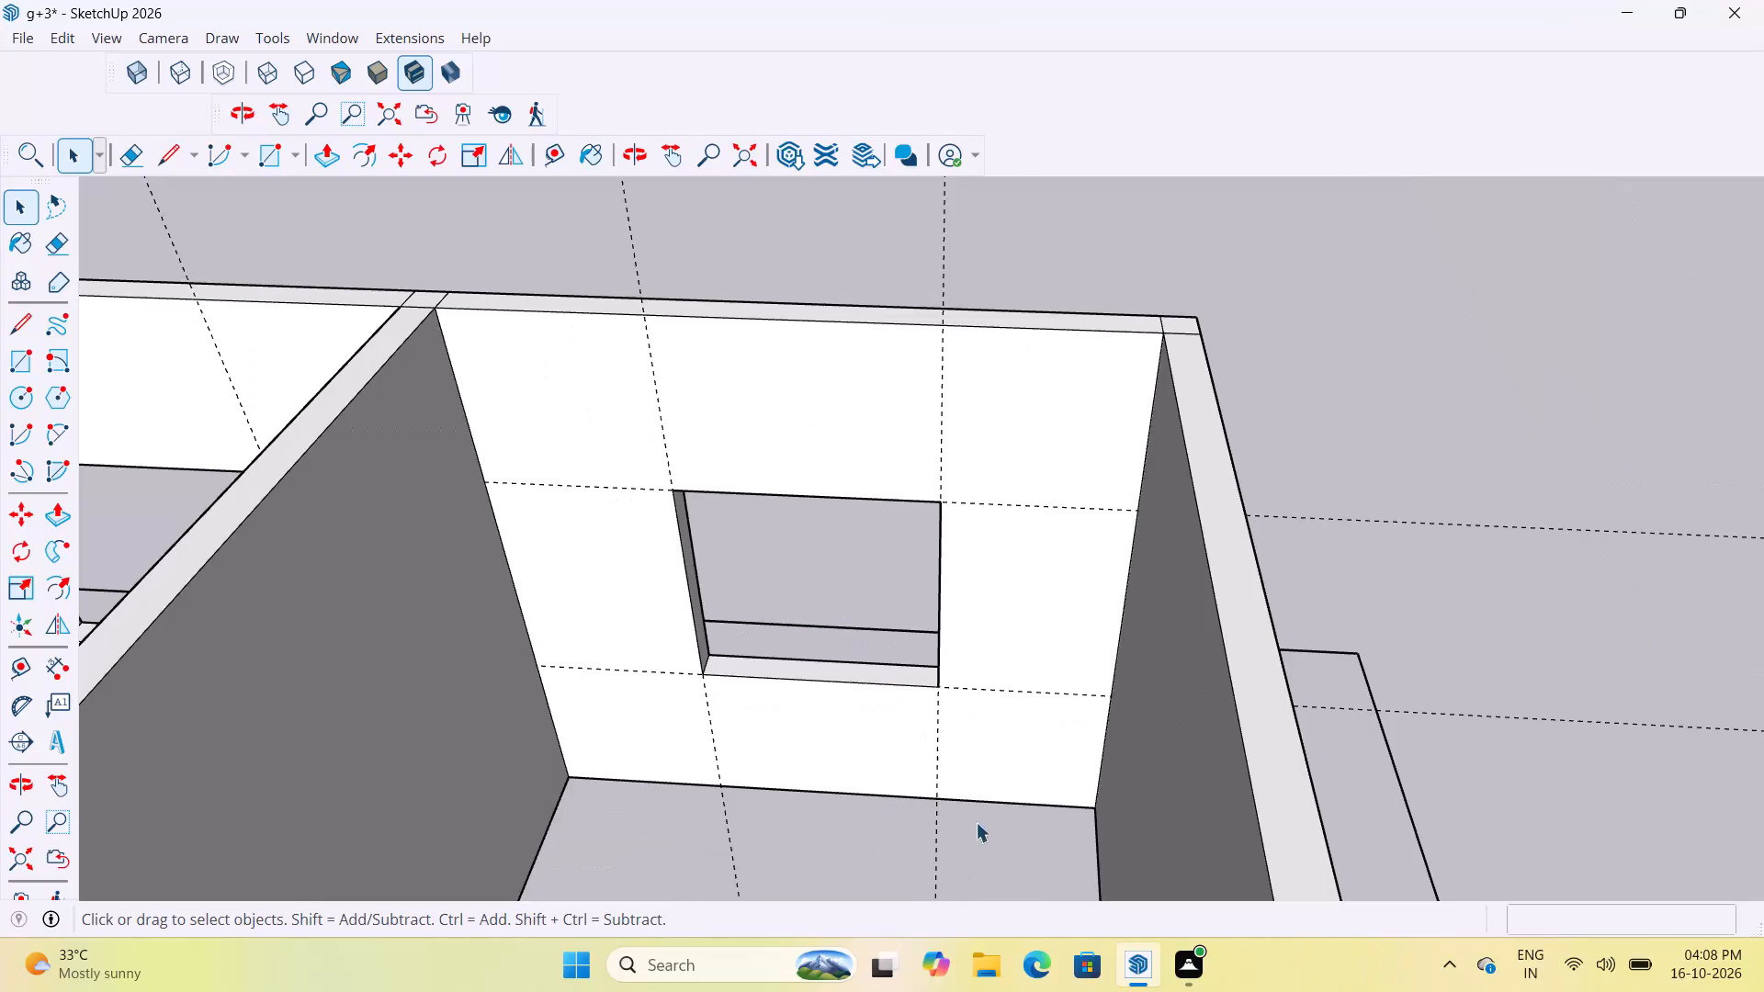
Examine the window openings in the two end rooms from above and around the unit's end wall.
scroll(1089, 945, "up", 3)
scroll(605, 583, "up", 5)
scroll(748, 624, "down", 8)
scroll(774, 663, "up", 6)
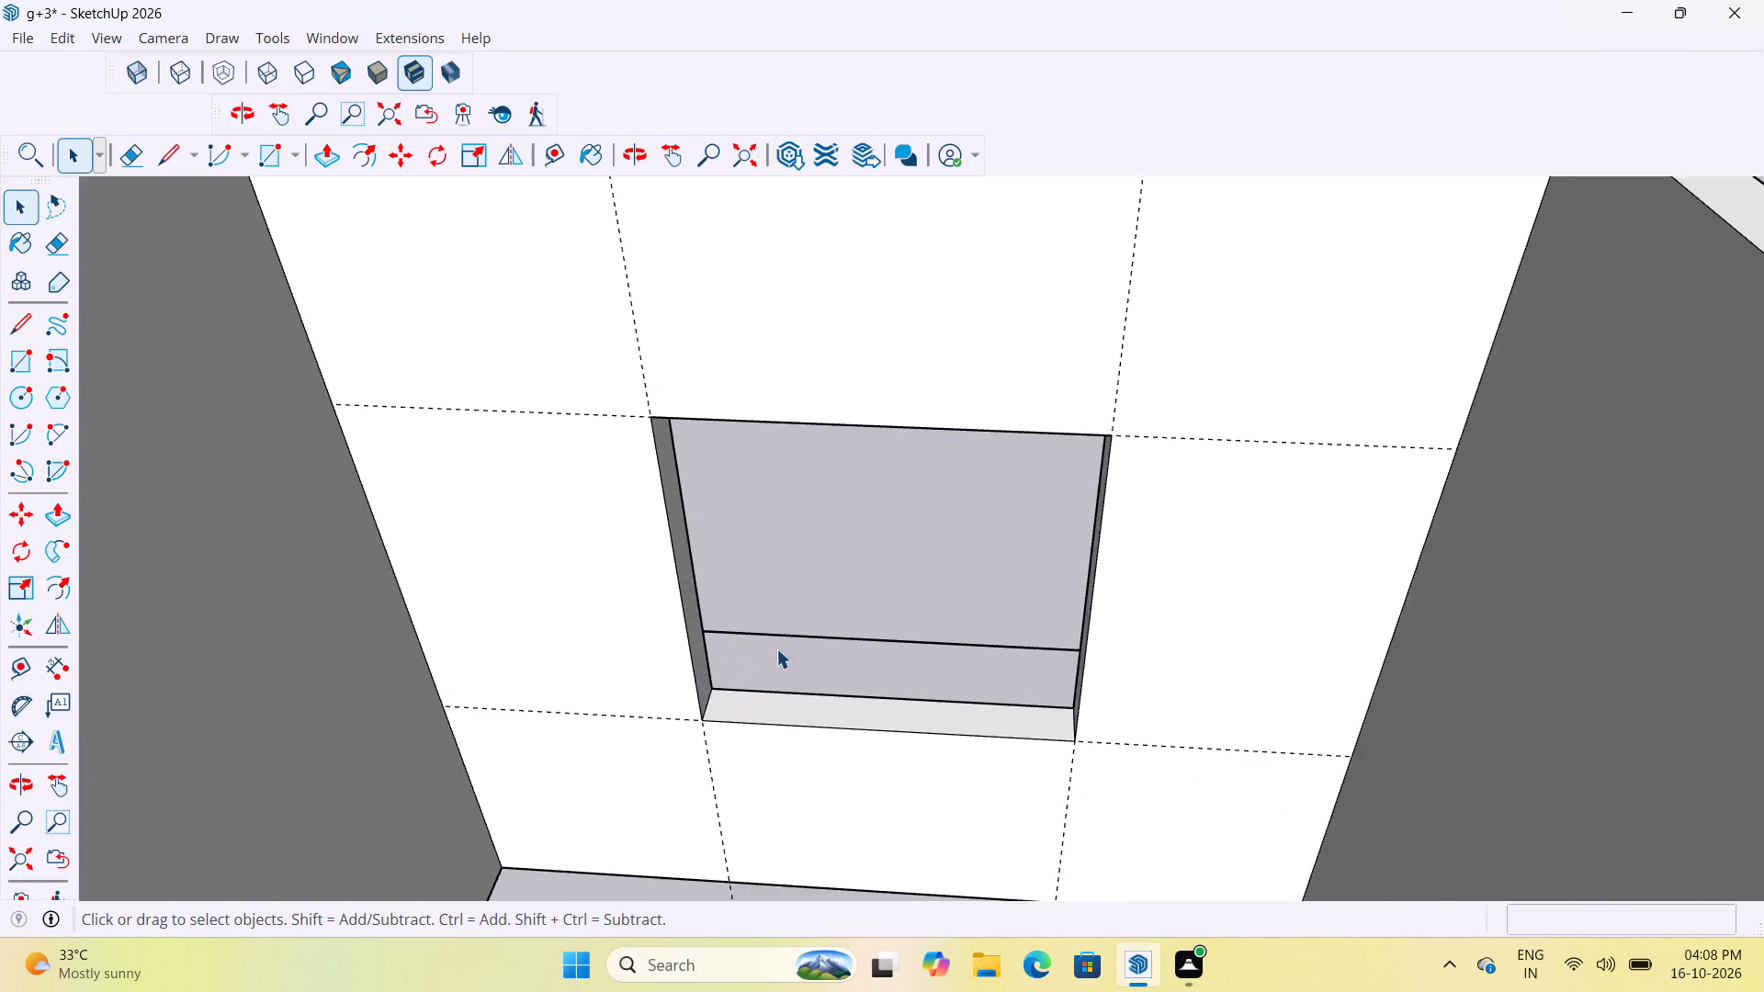
scroll(776, 648, "up", 2)
middle_click_drag(785, 645, 738, 604)
scroll(775, 642, "down", 16)
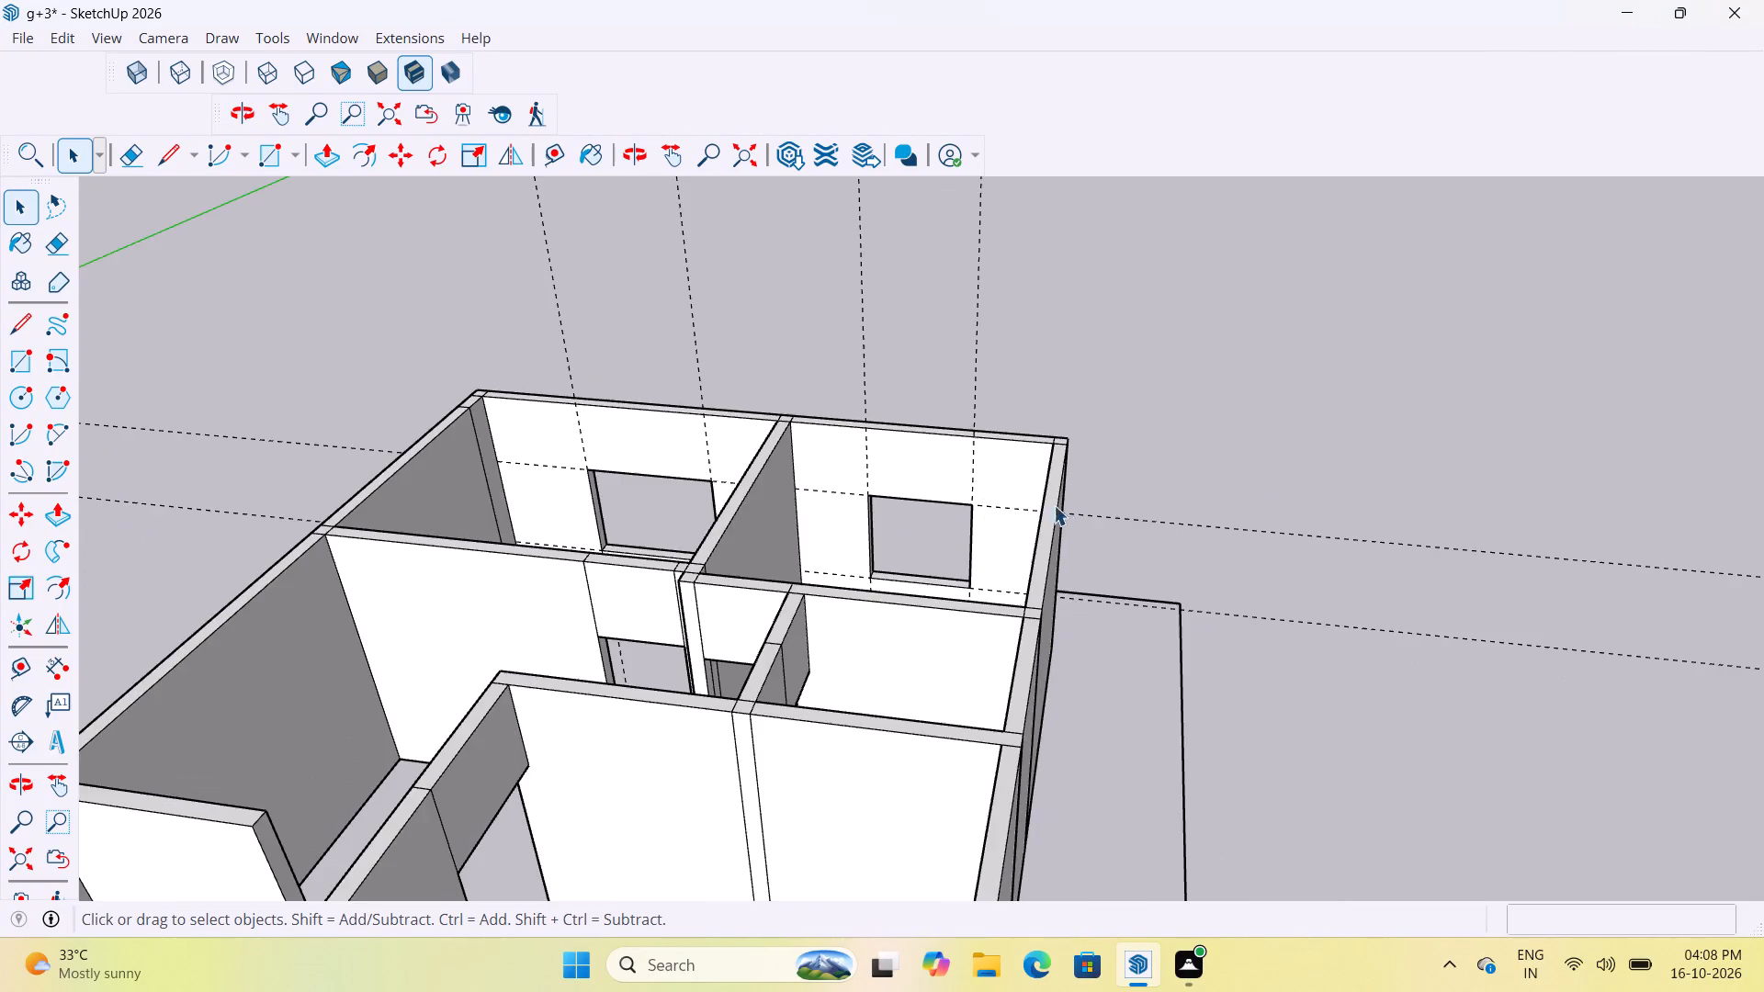
scroll(842, 496, "up", 3)
middle_click_drag(882, 494, 1763, 511)
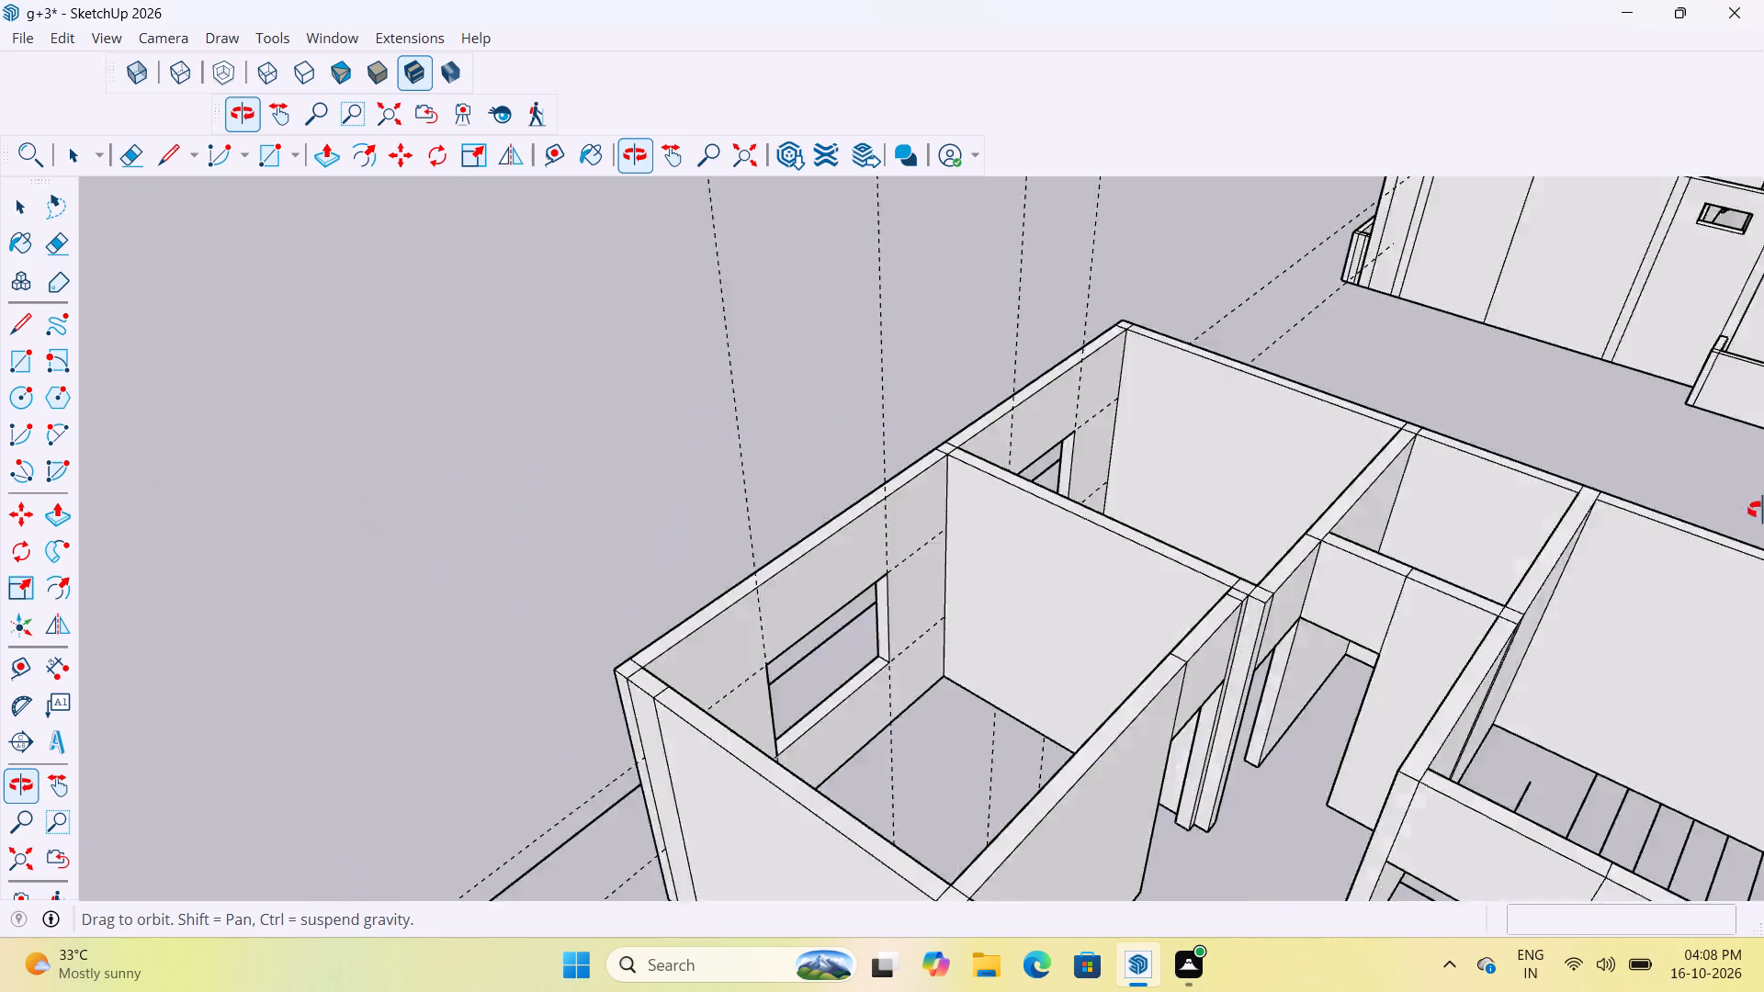
middle_click_drag(1763, 511, 961, 502)
scroll(1152, 417, "down", 8)
scroll(989, 451, "up", 4)
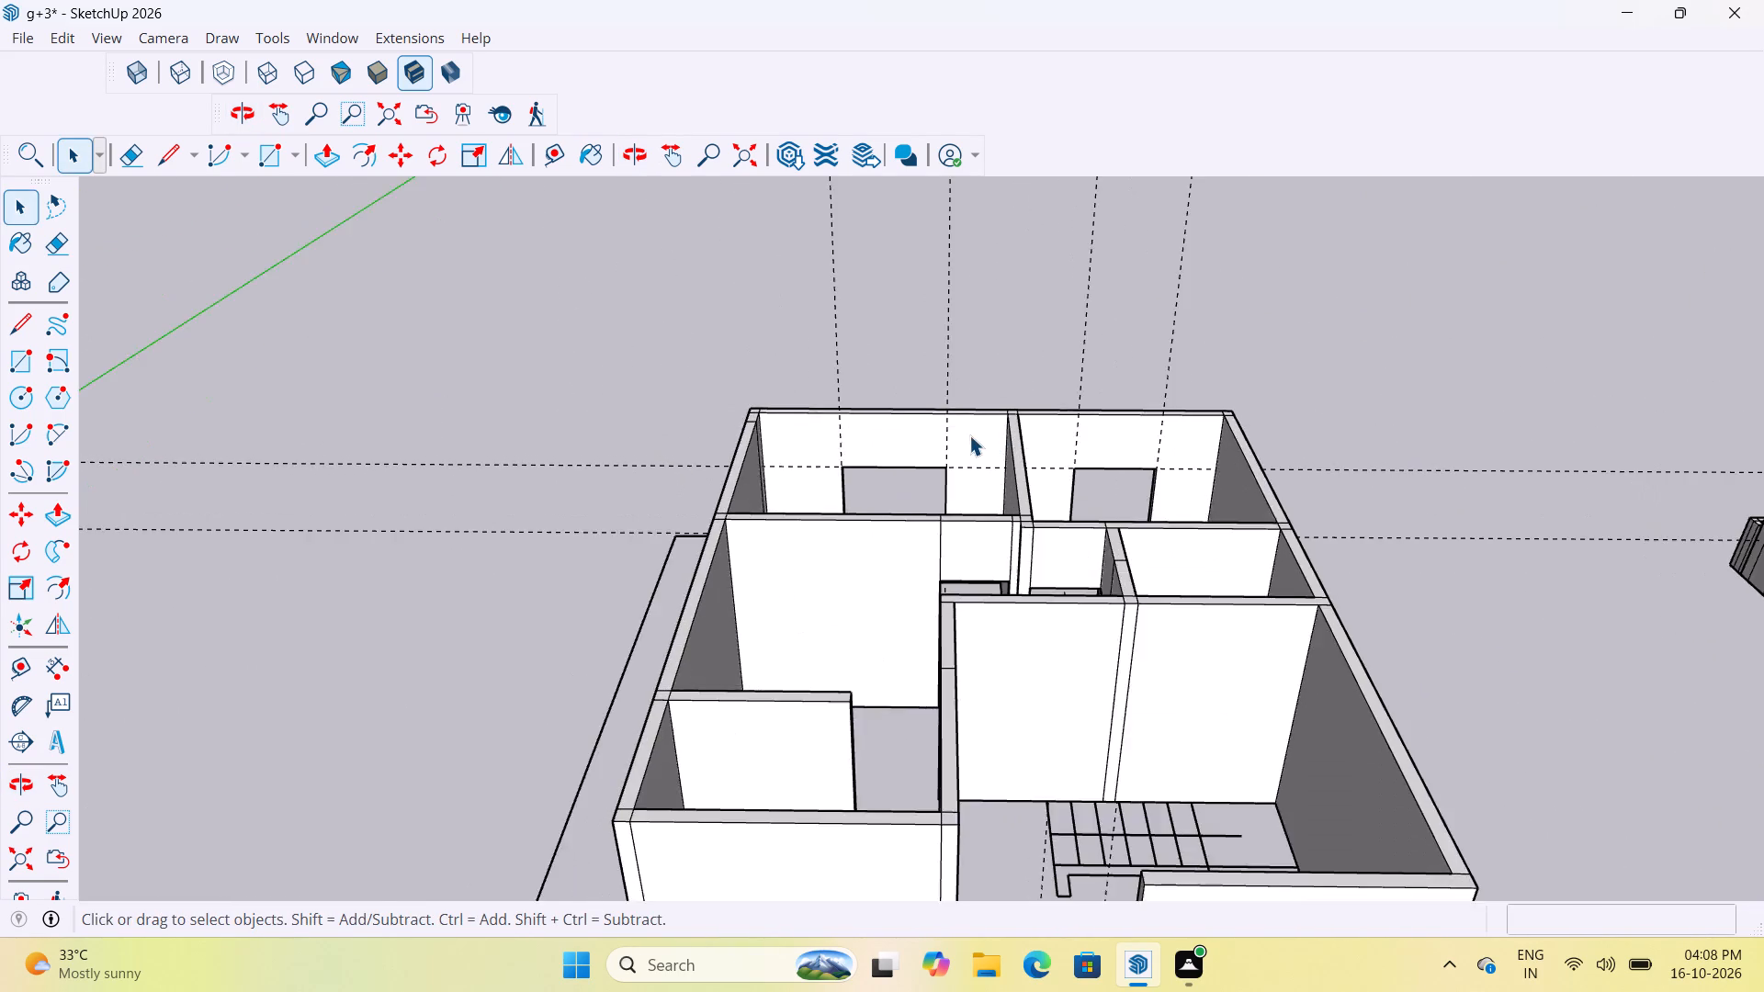
scroll(969, 435, "up", 3)
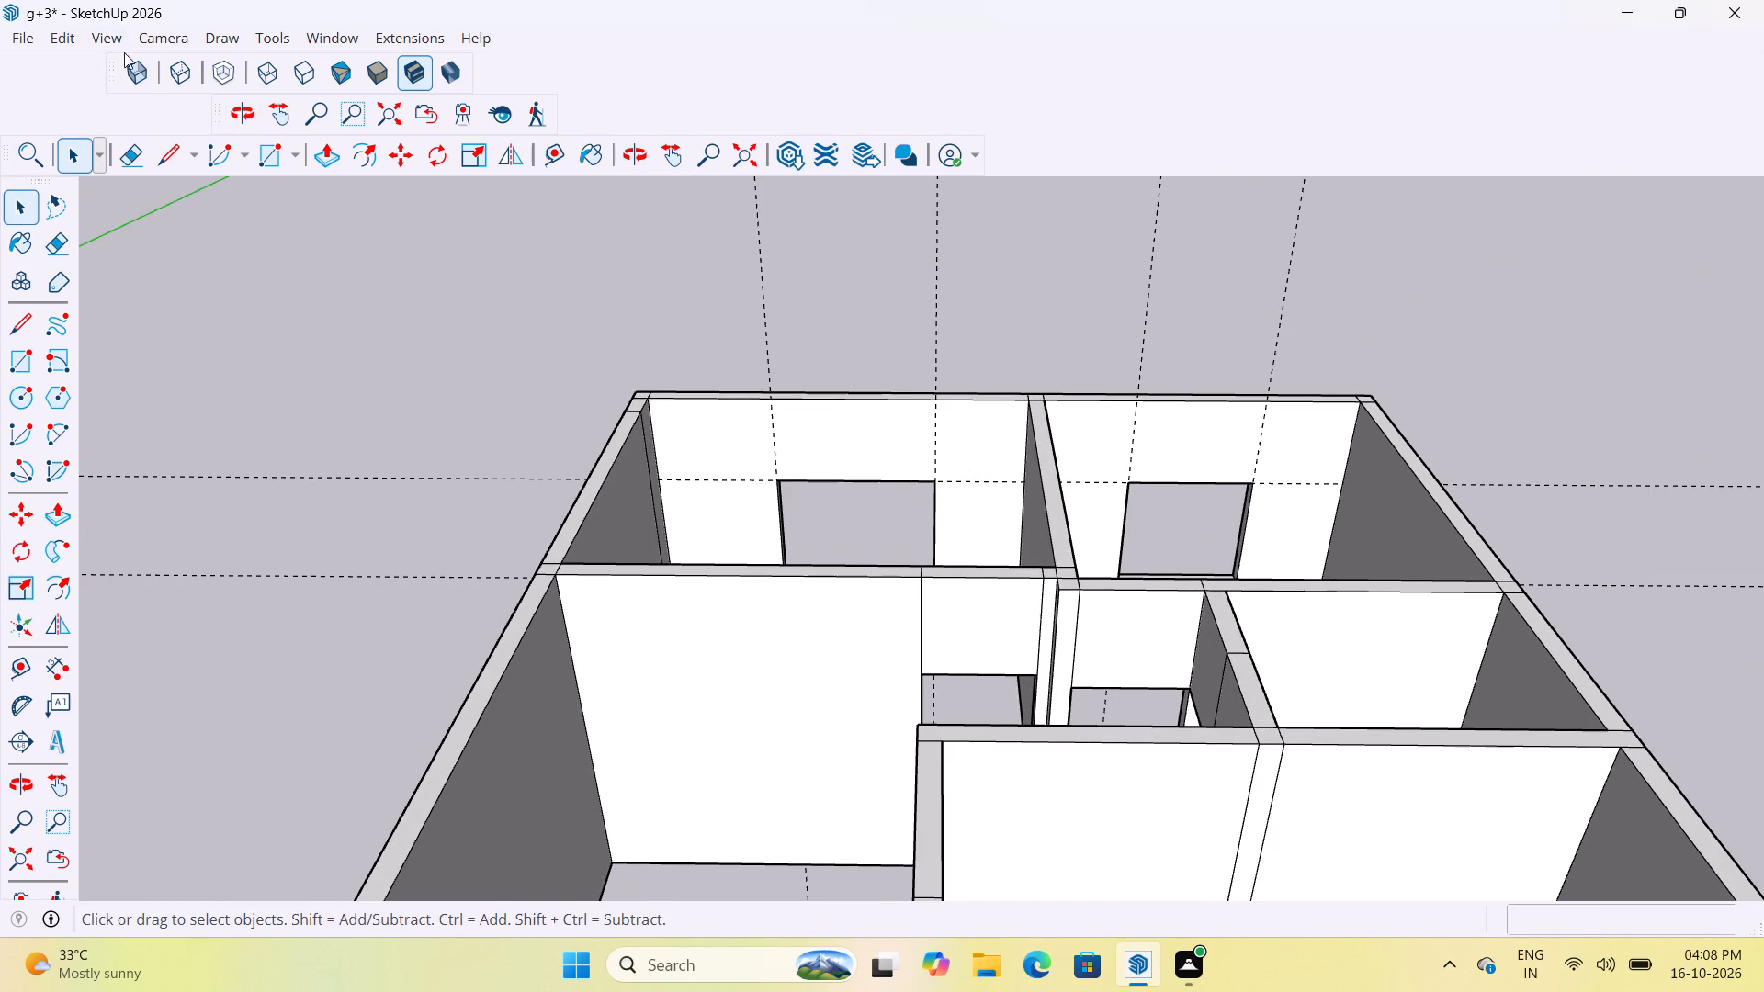
Delete all dashed guides from the model.
left_click(69, 37)
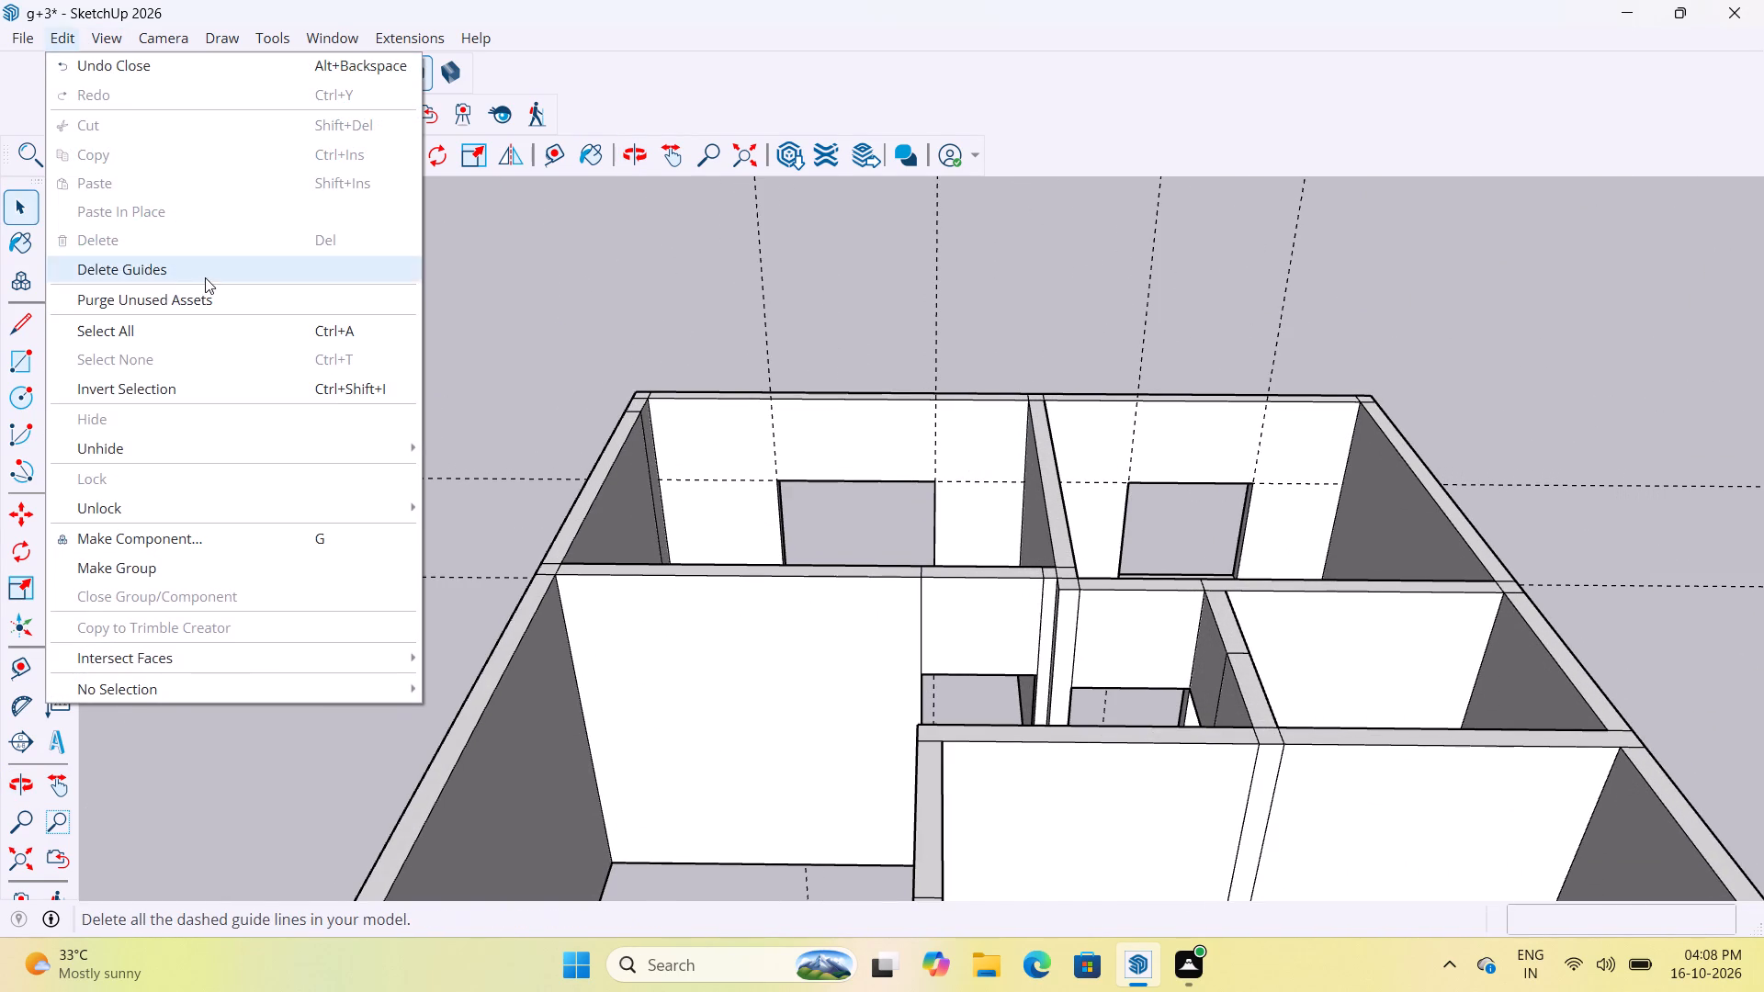
left_click(205, 277)
Open the wall group and delete the leftover vertical edge and the short wall-top line near the corner room's outer corner.
middle_click_drag(943, 523, 516, 686)
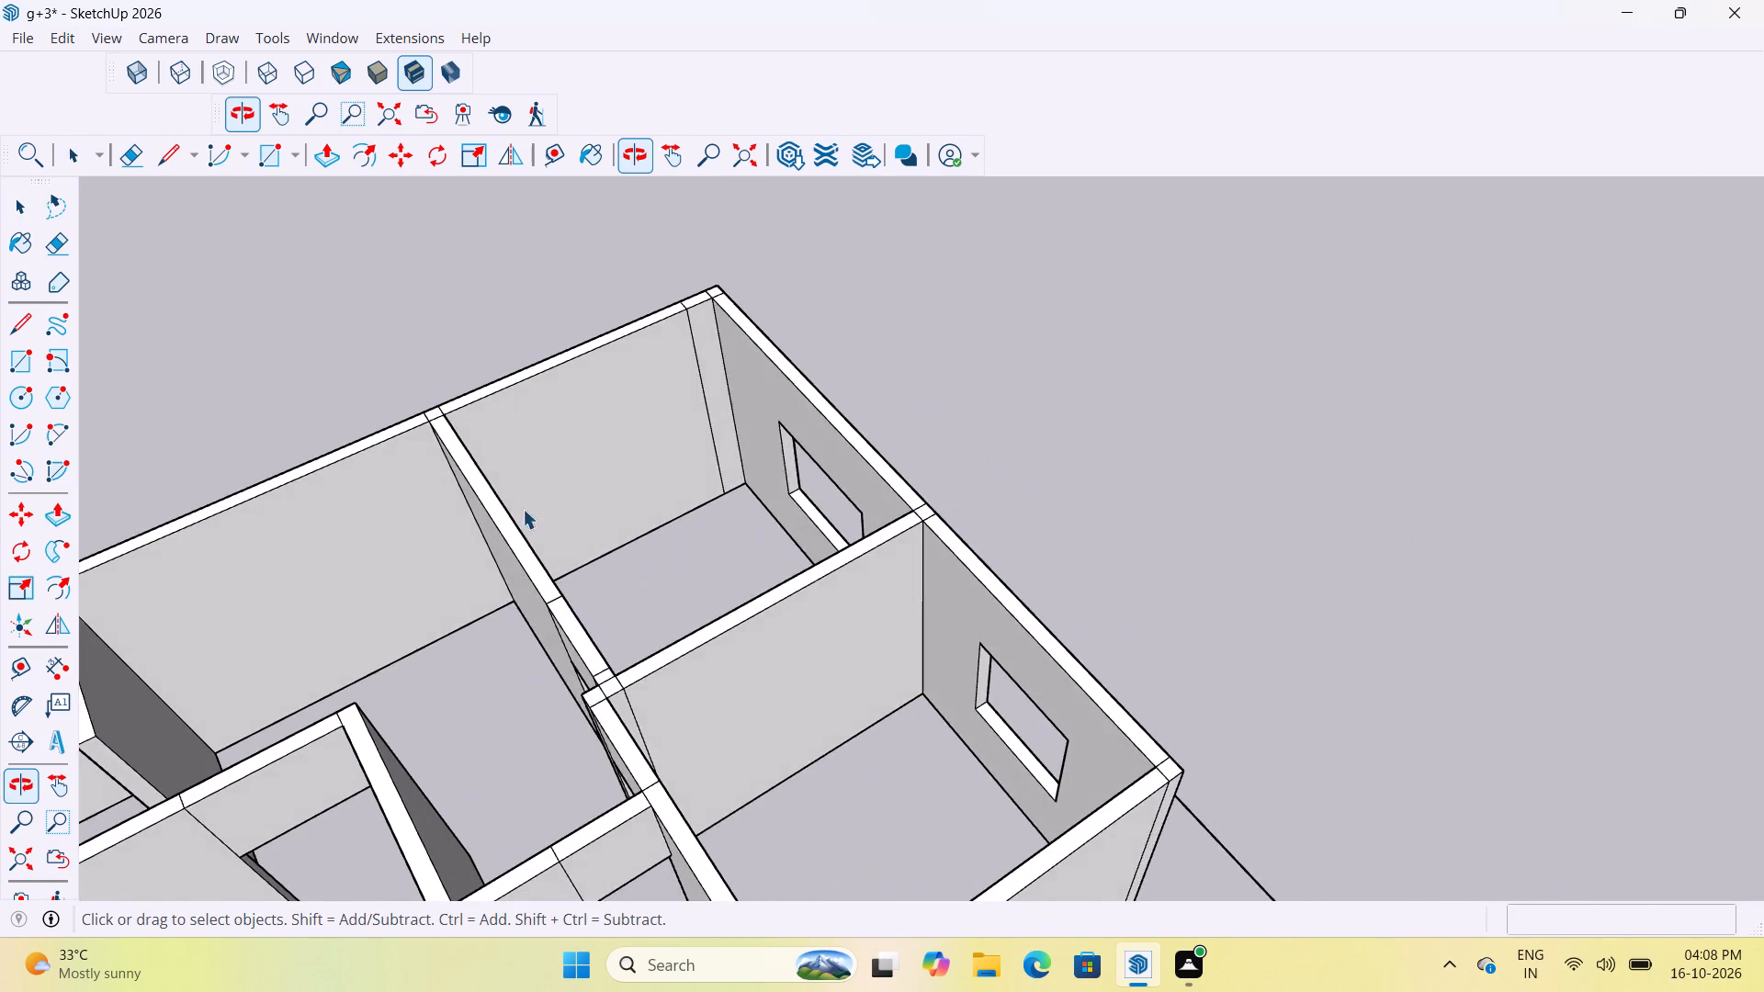
scroll(562, 359, "up", 7)
left_click(759, 384)
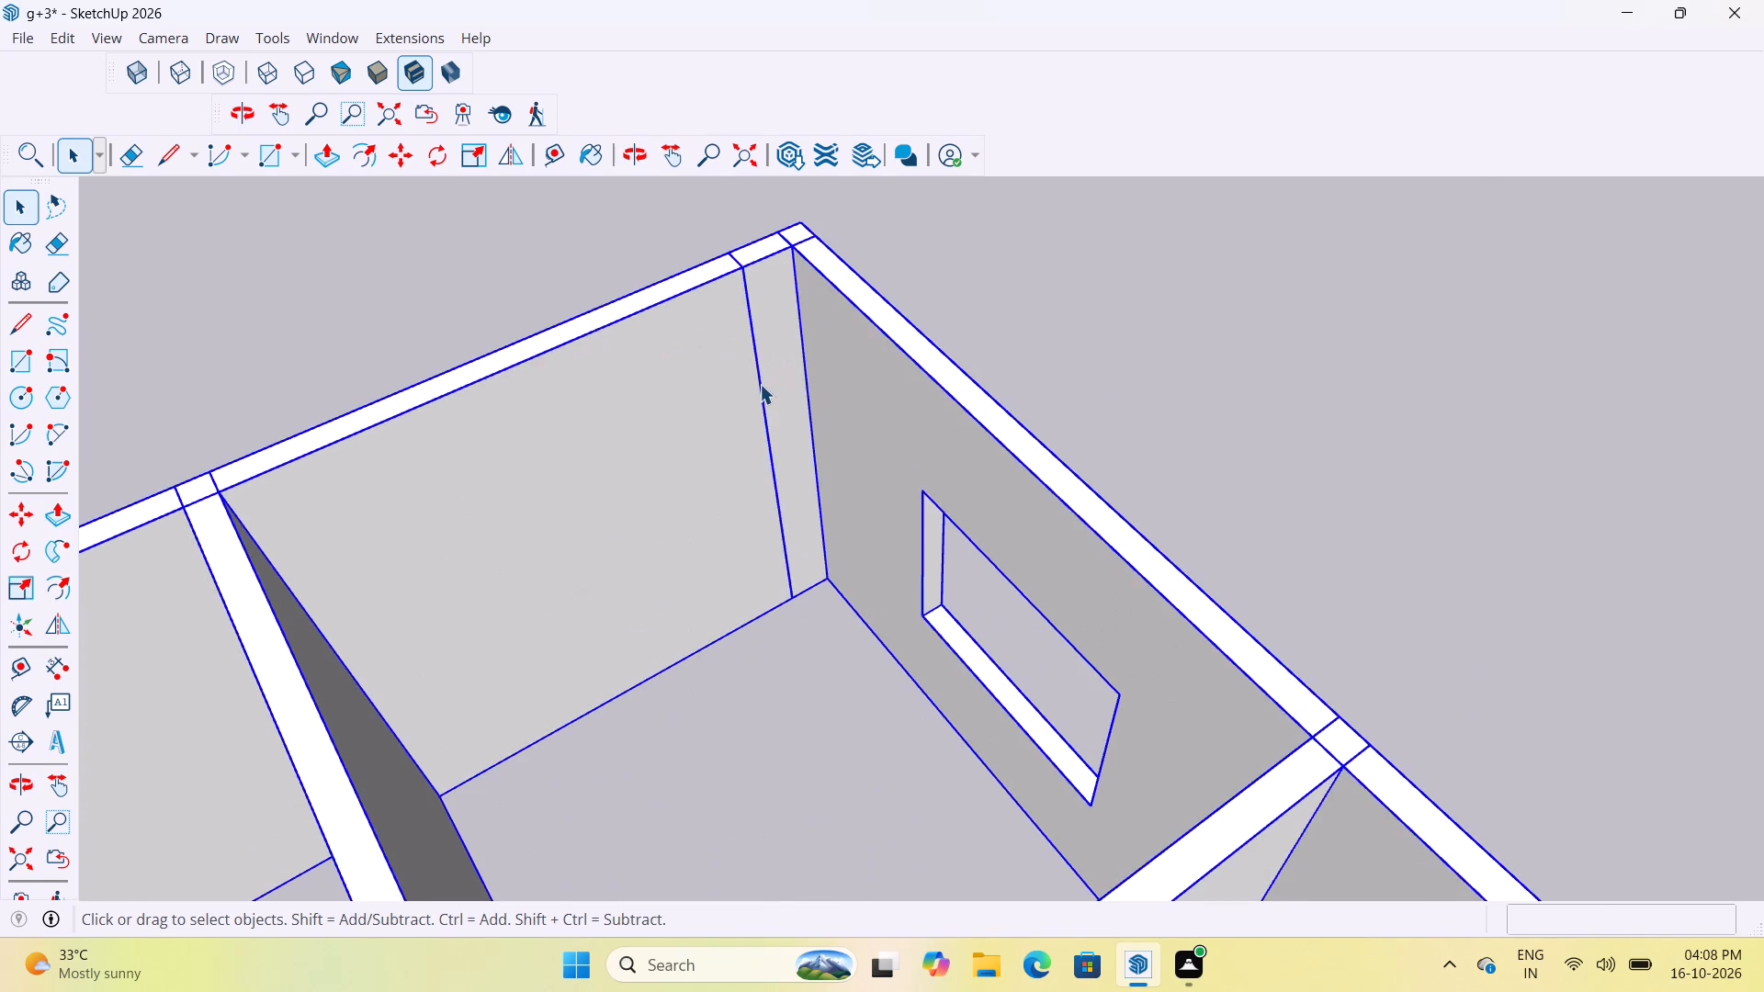
double_click(760, 384)
left_click(760, 400)
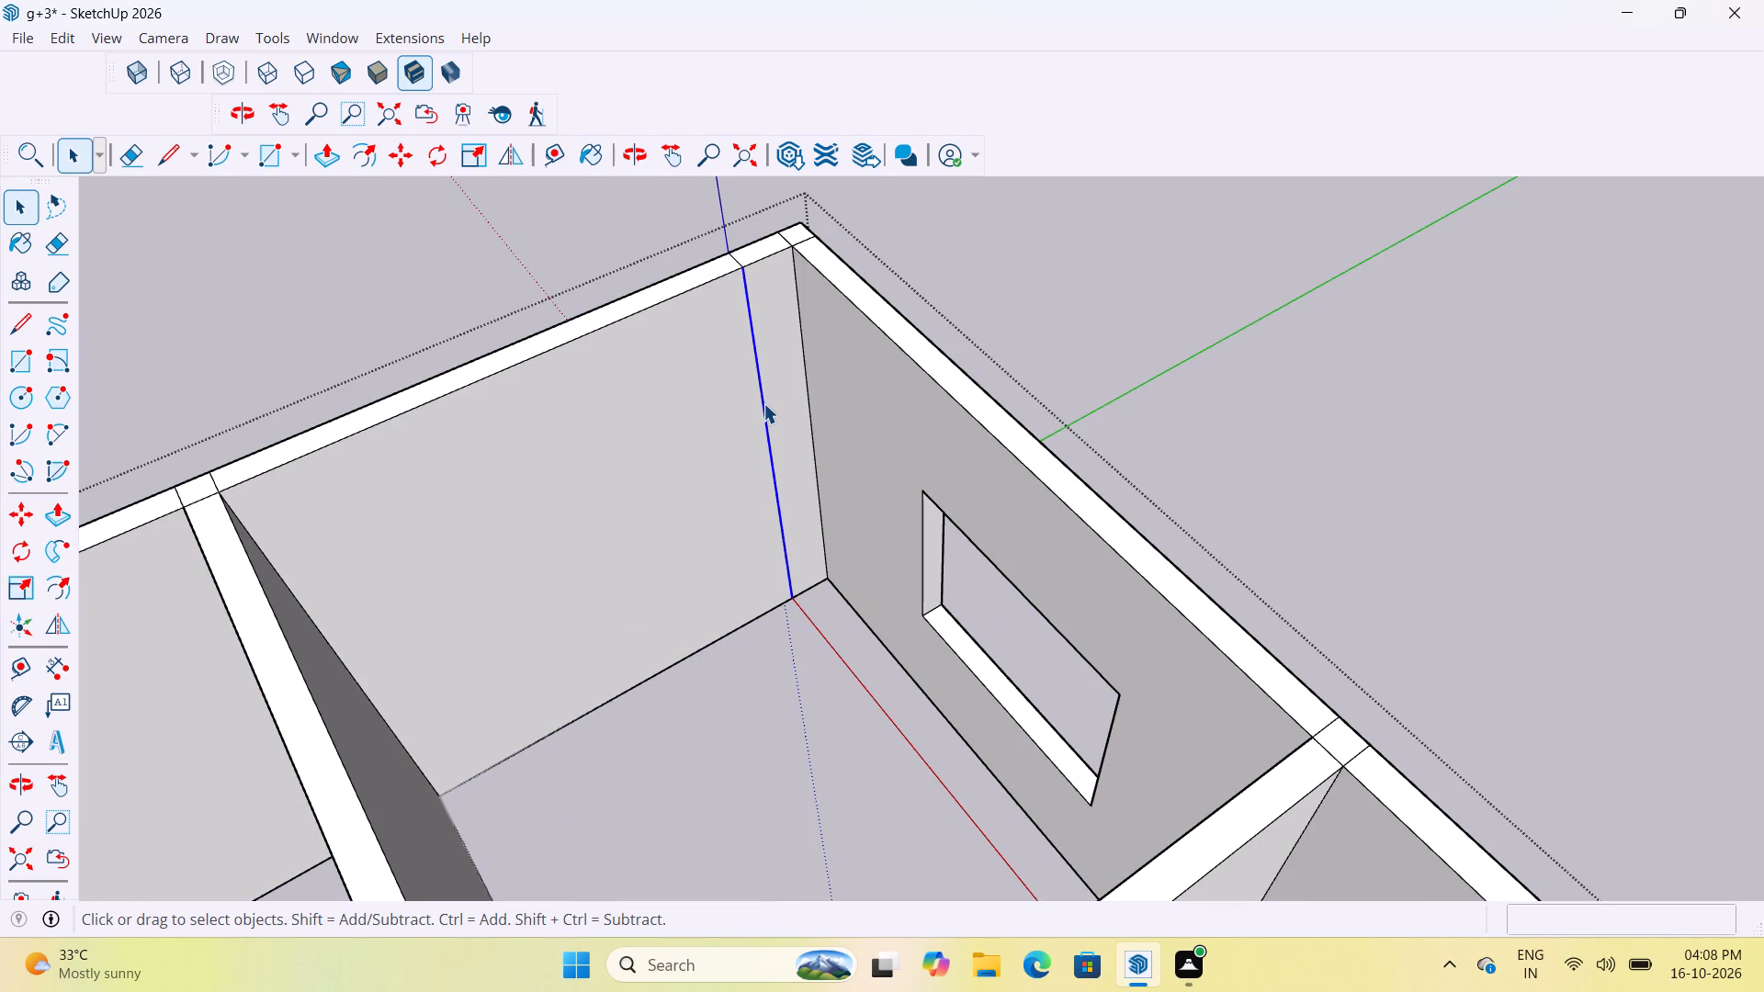
key("Delete")
scroll(726, 292, "up", 3)
middle_click_drag(733, 288, 944, 319)
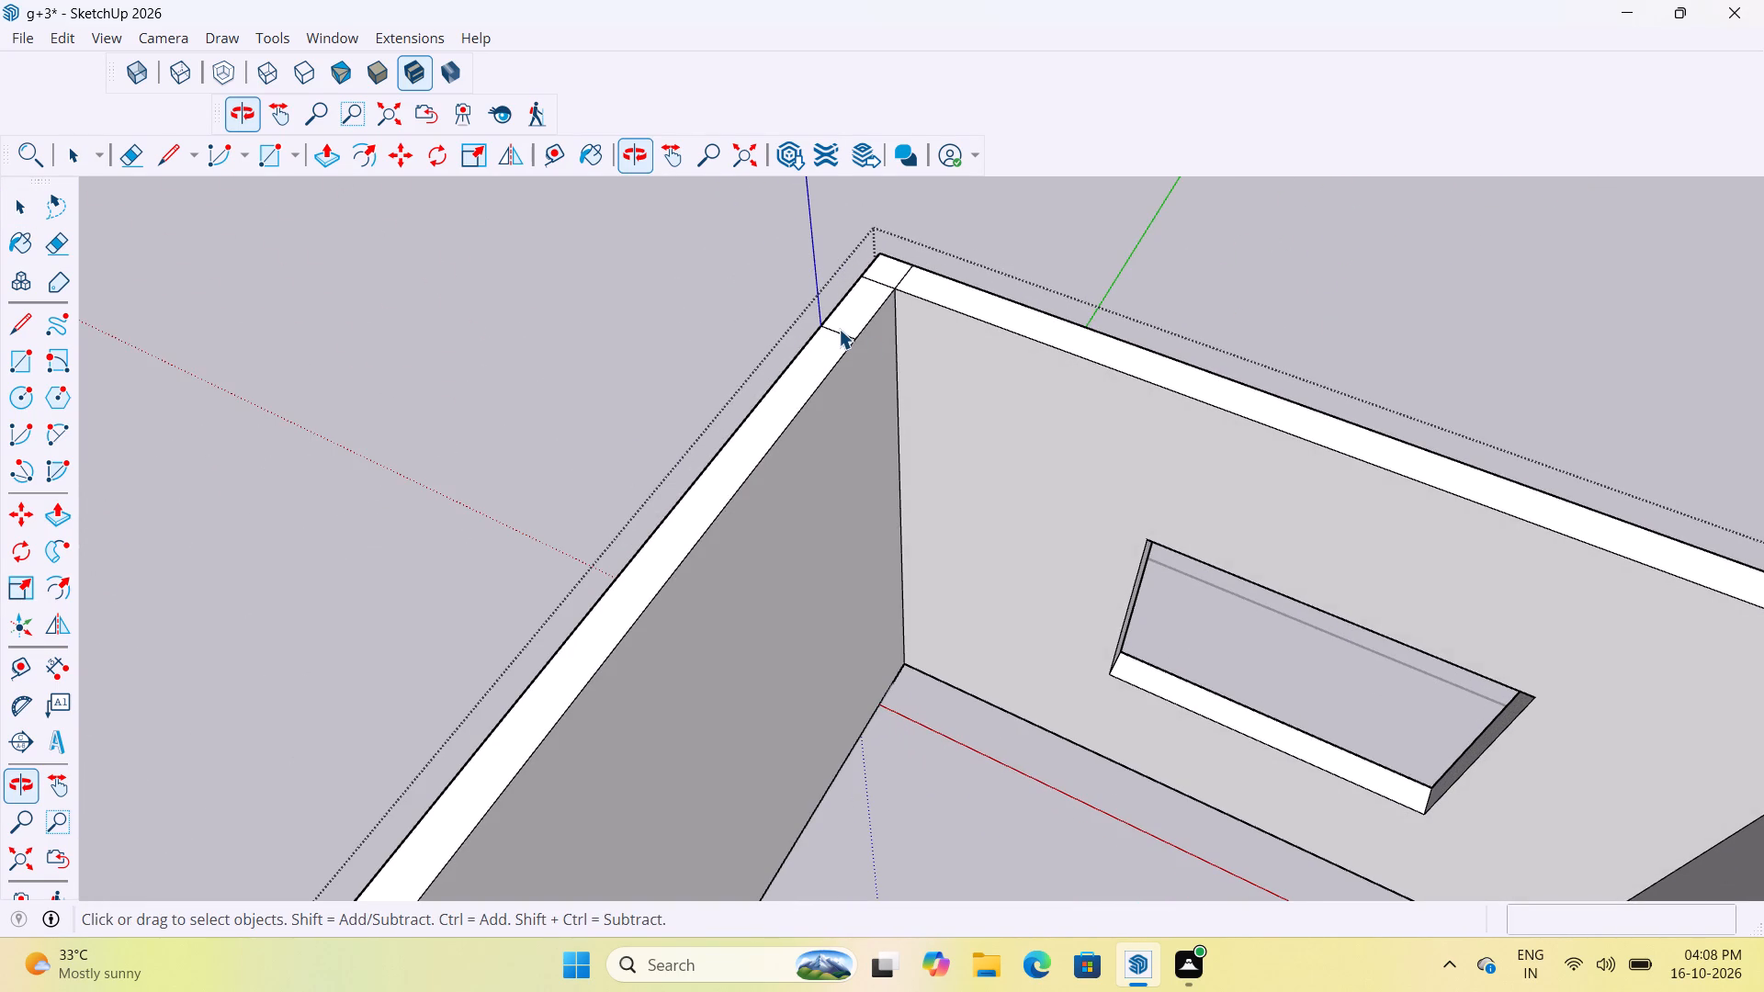
left_click(839, 330)
key("Delete")
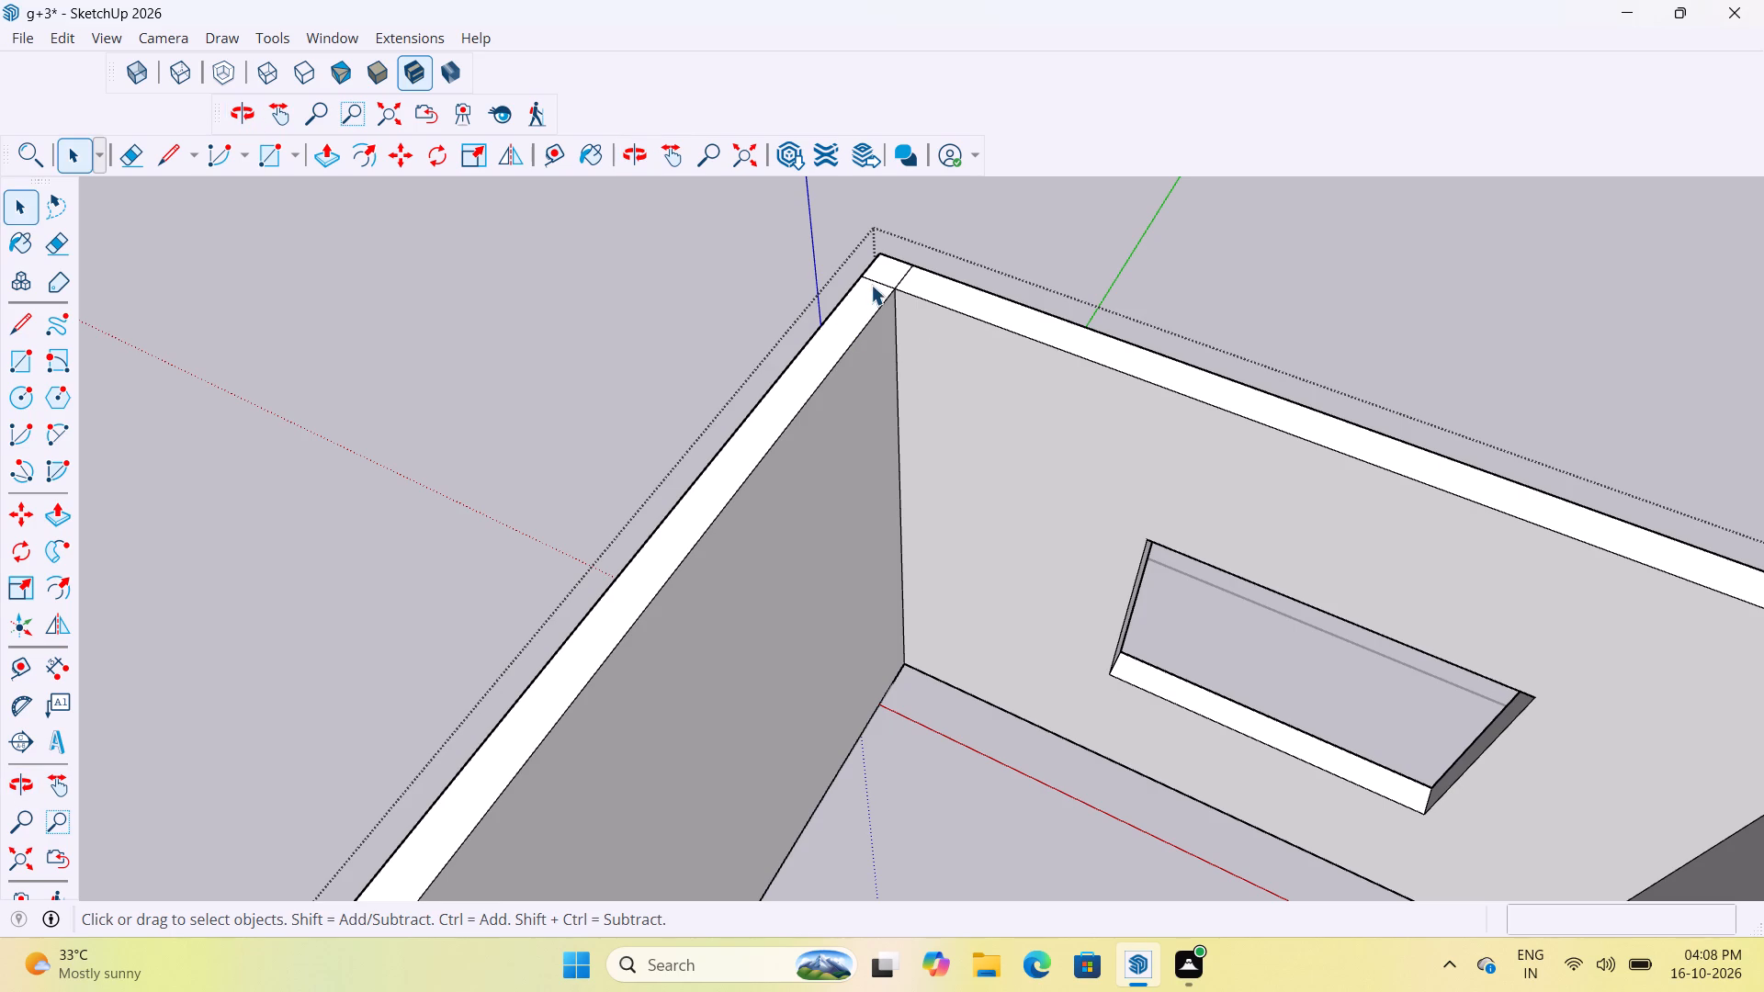
Delete the leftover vertical edge on the partition between the two end rooms, beside the internal doorway.
scroll(832, 327, "down", 10)
scroll(966, 410, "down", 5)
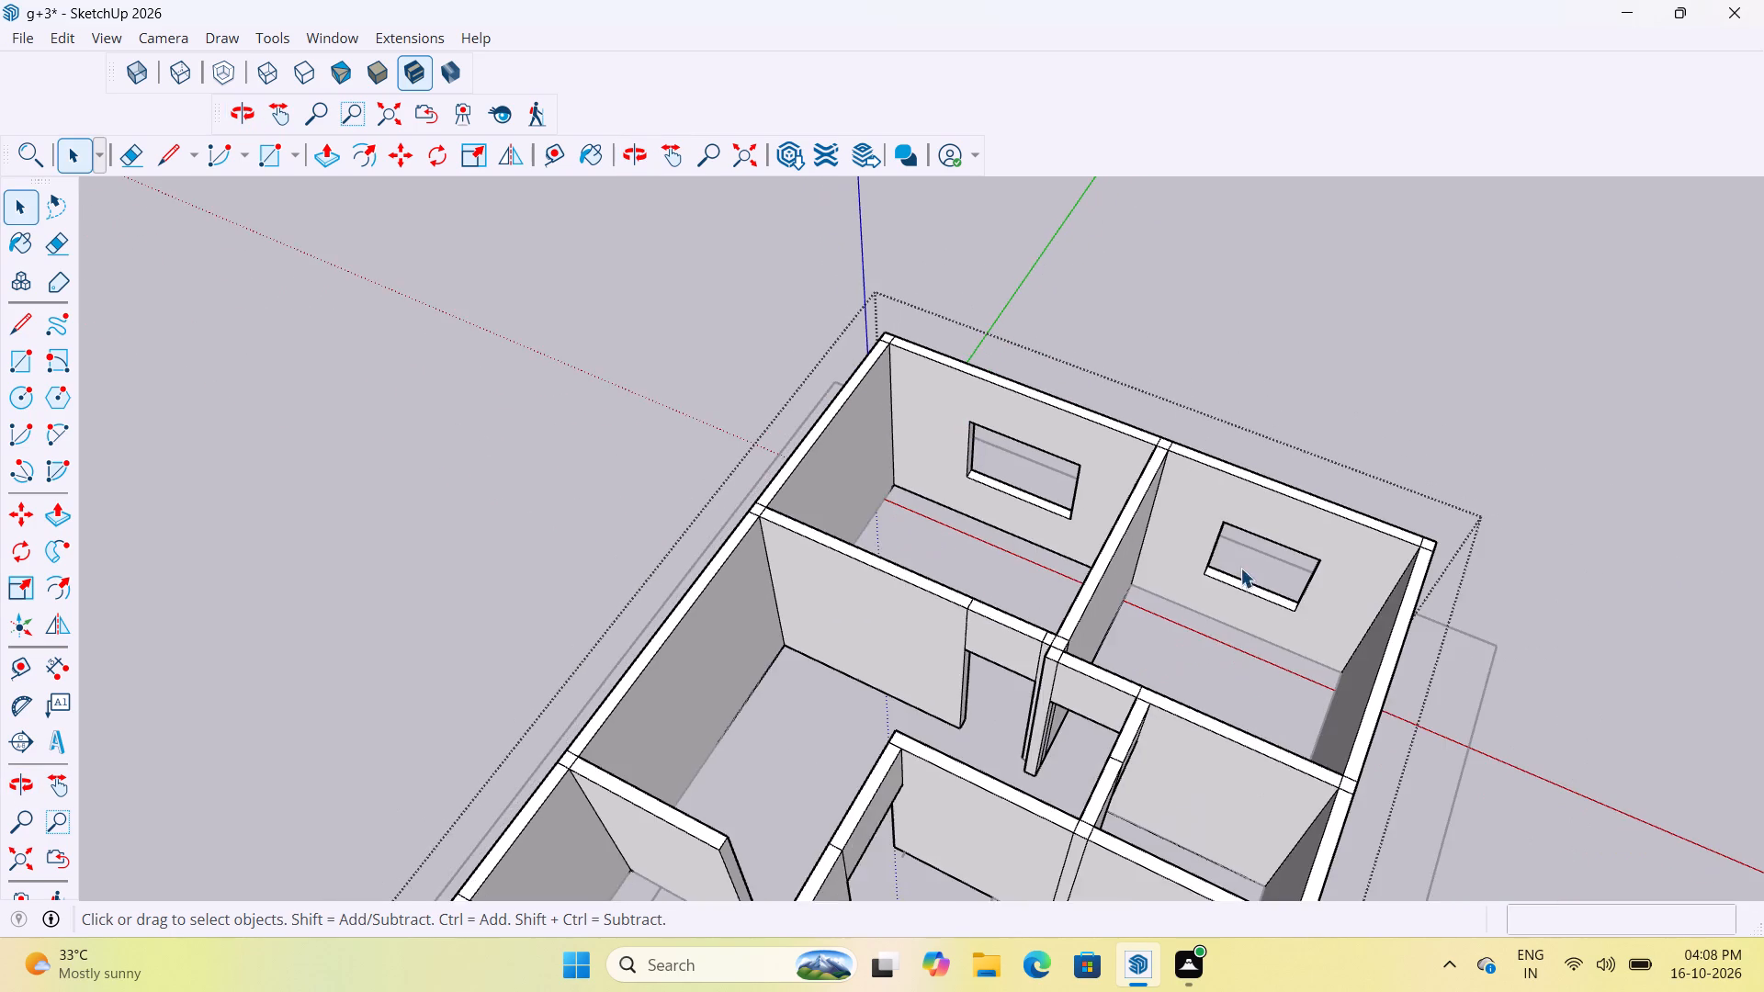
scroll(1241, 568, "up", 4)
middle_click_drag(1193, 524, 696, 456)
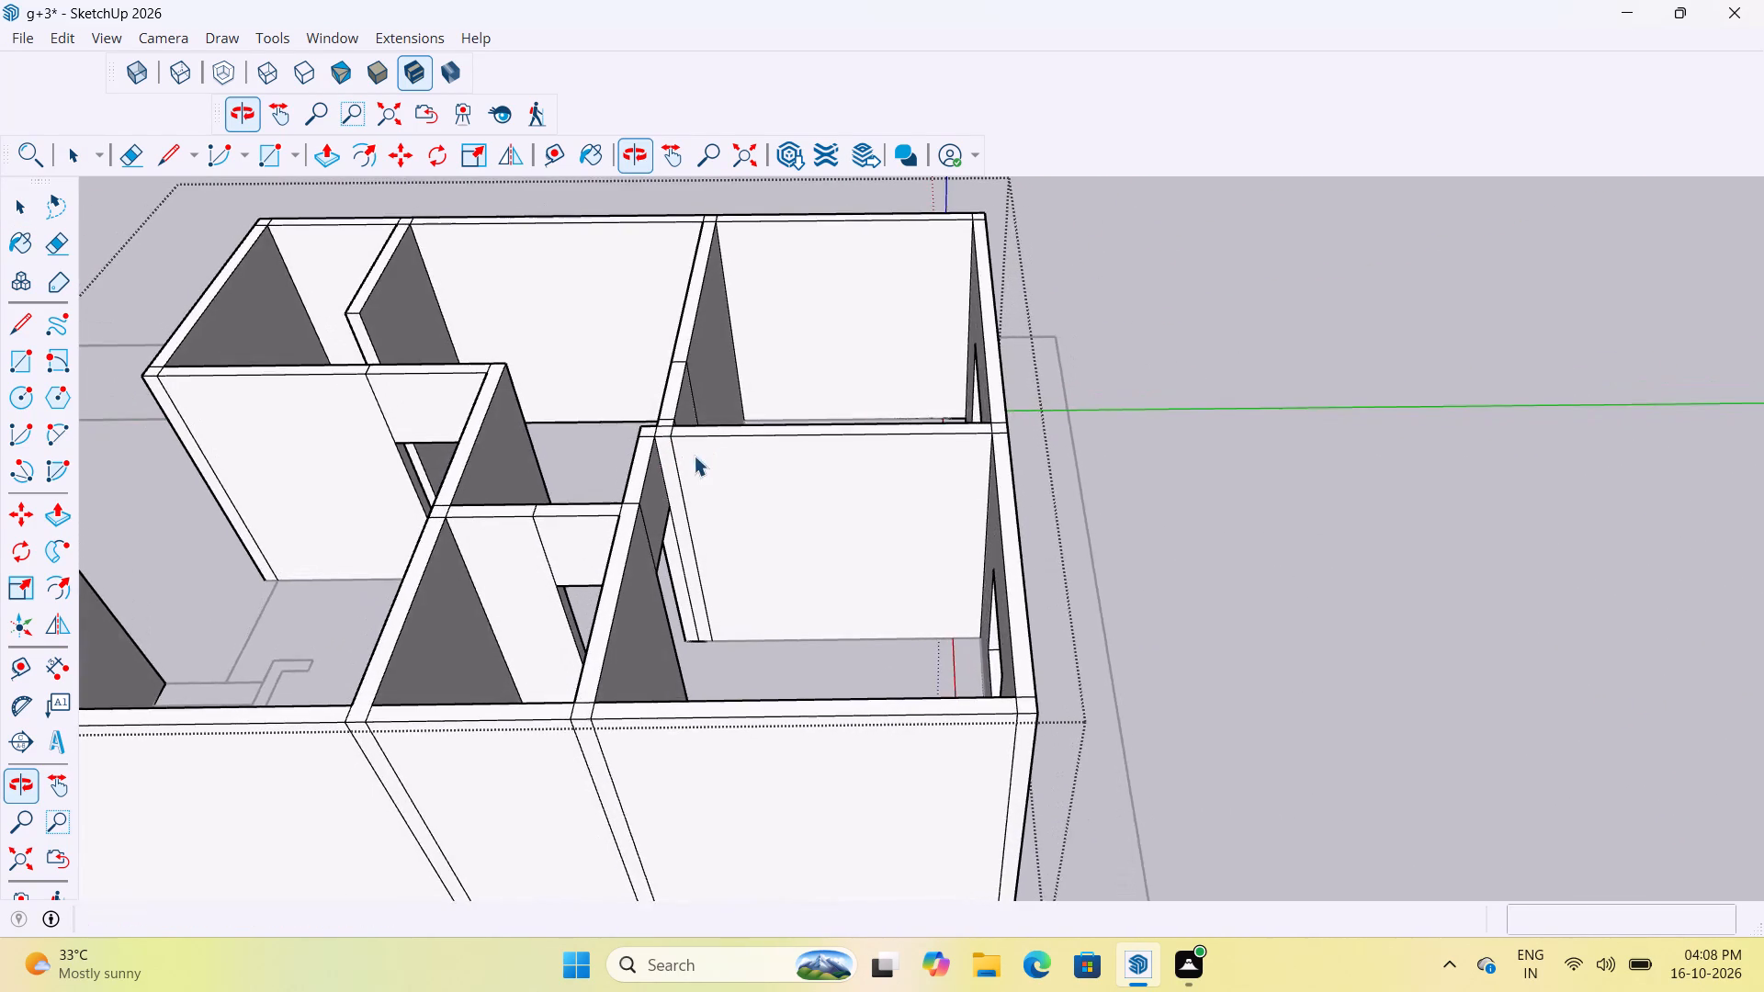
scroll(678, 463, "up", 5)
left_click(673, 460)
key("Delete")
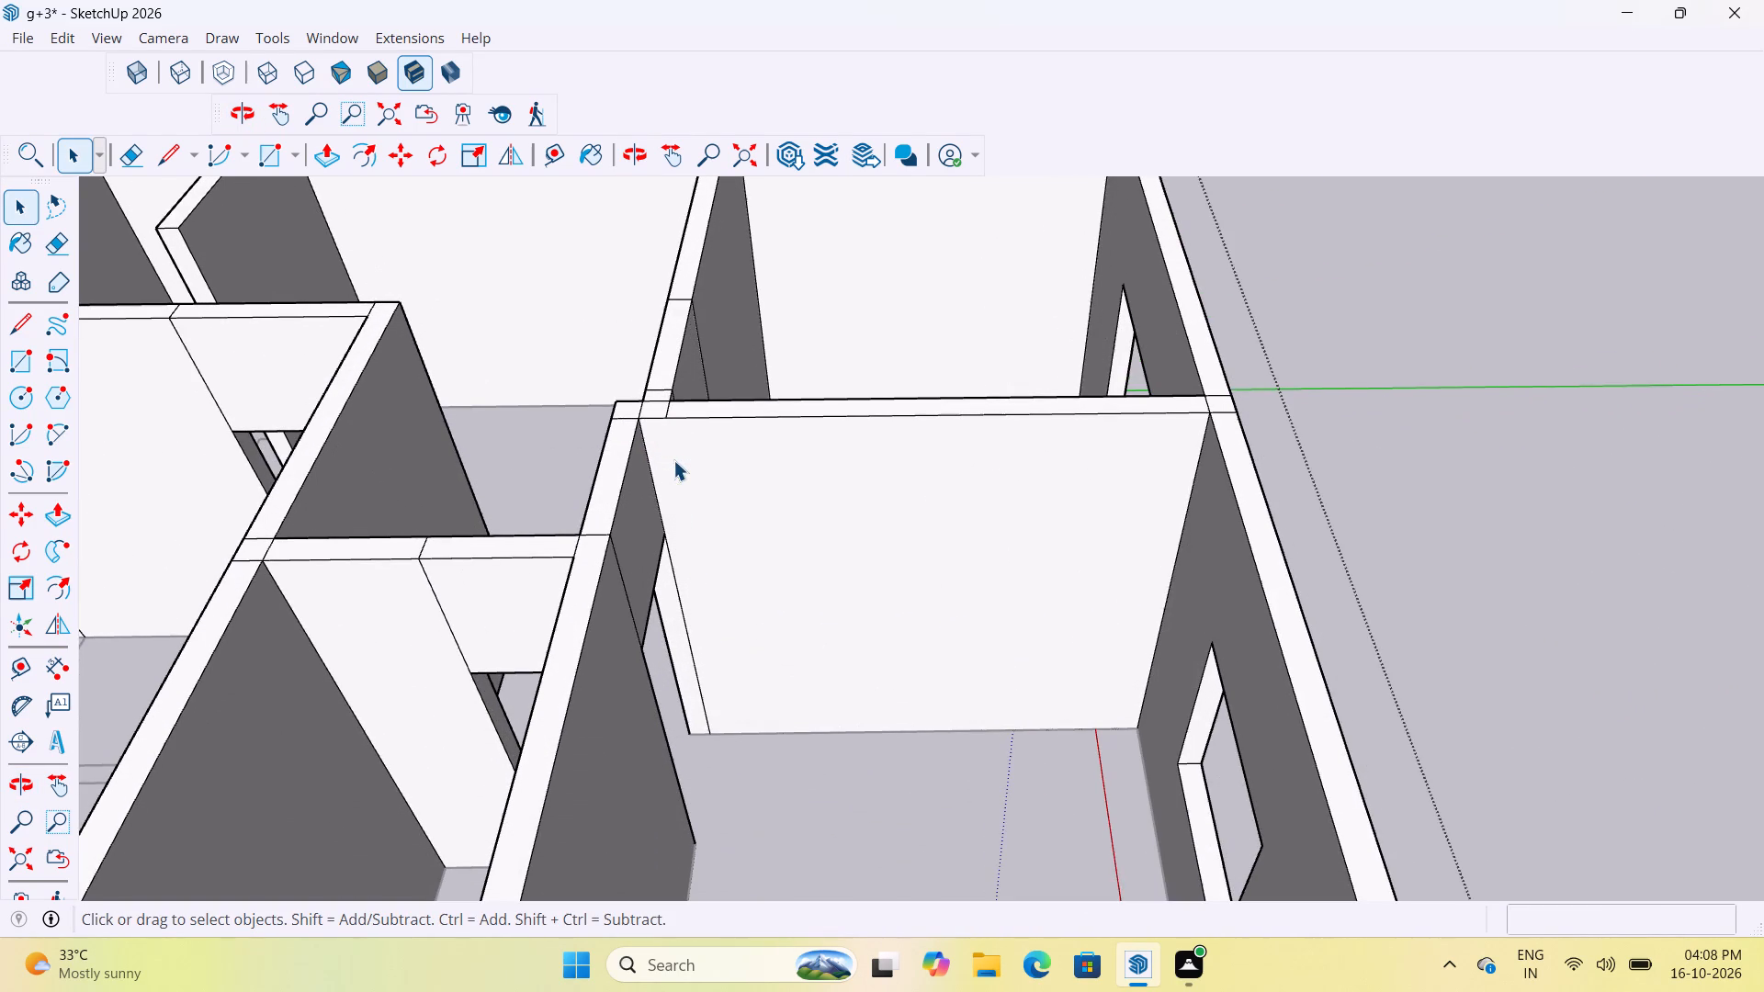
Examine the unit's partitions, outer side wall and end-room window openings inside the open wall group.
scroll(664, 415, "up", 4)
middle_click_drag(665, 397, 1176, 405)
scroll(727, 588, "up", 3)
scroll(1142, 501, "down", 11)
middle_click_drag(957, 481, 1637, 361)
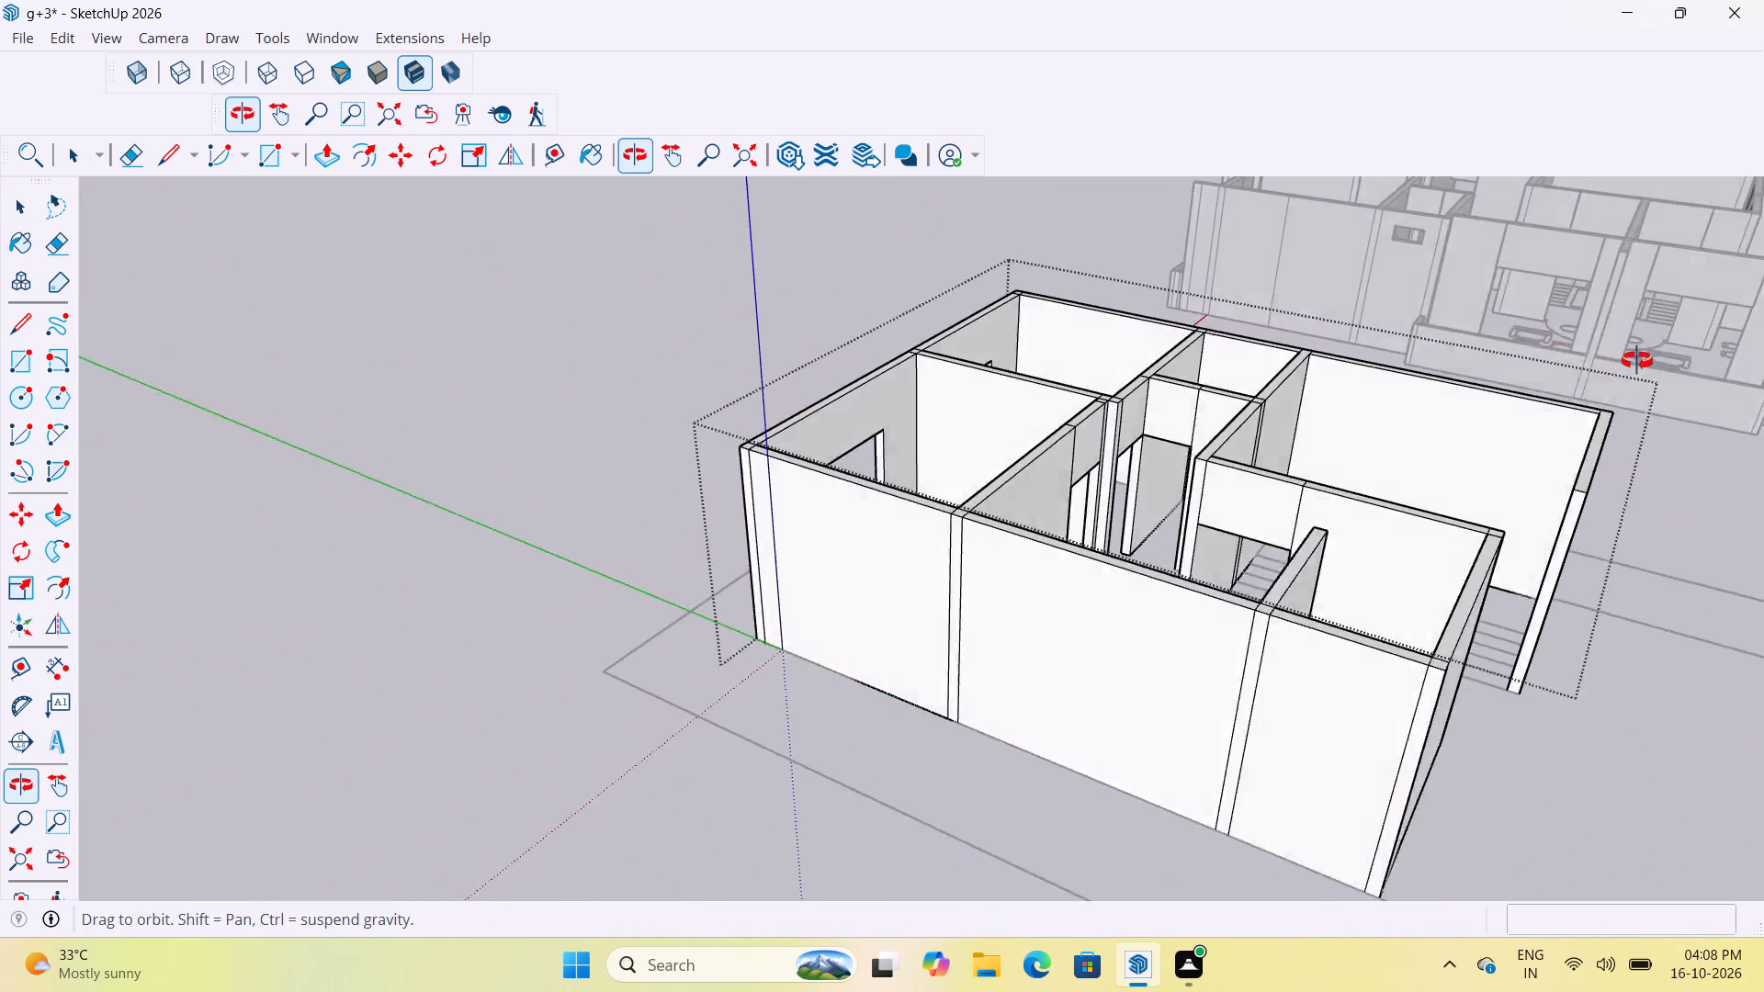
middle_click_drag(1637, 361, 1071, 542)
scroll(788, 411, "up", 7)
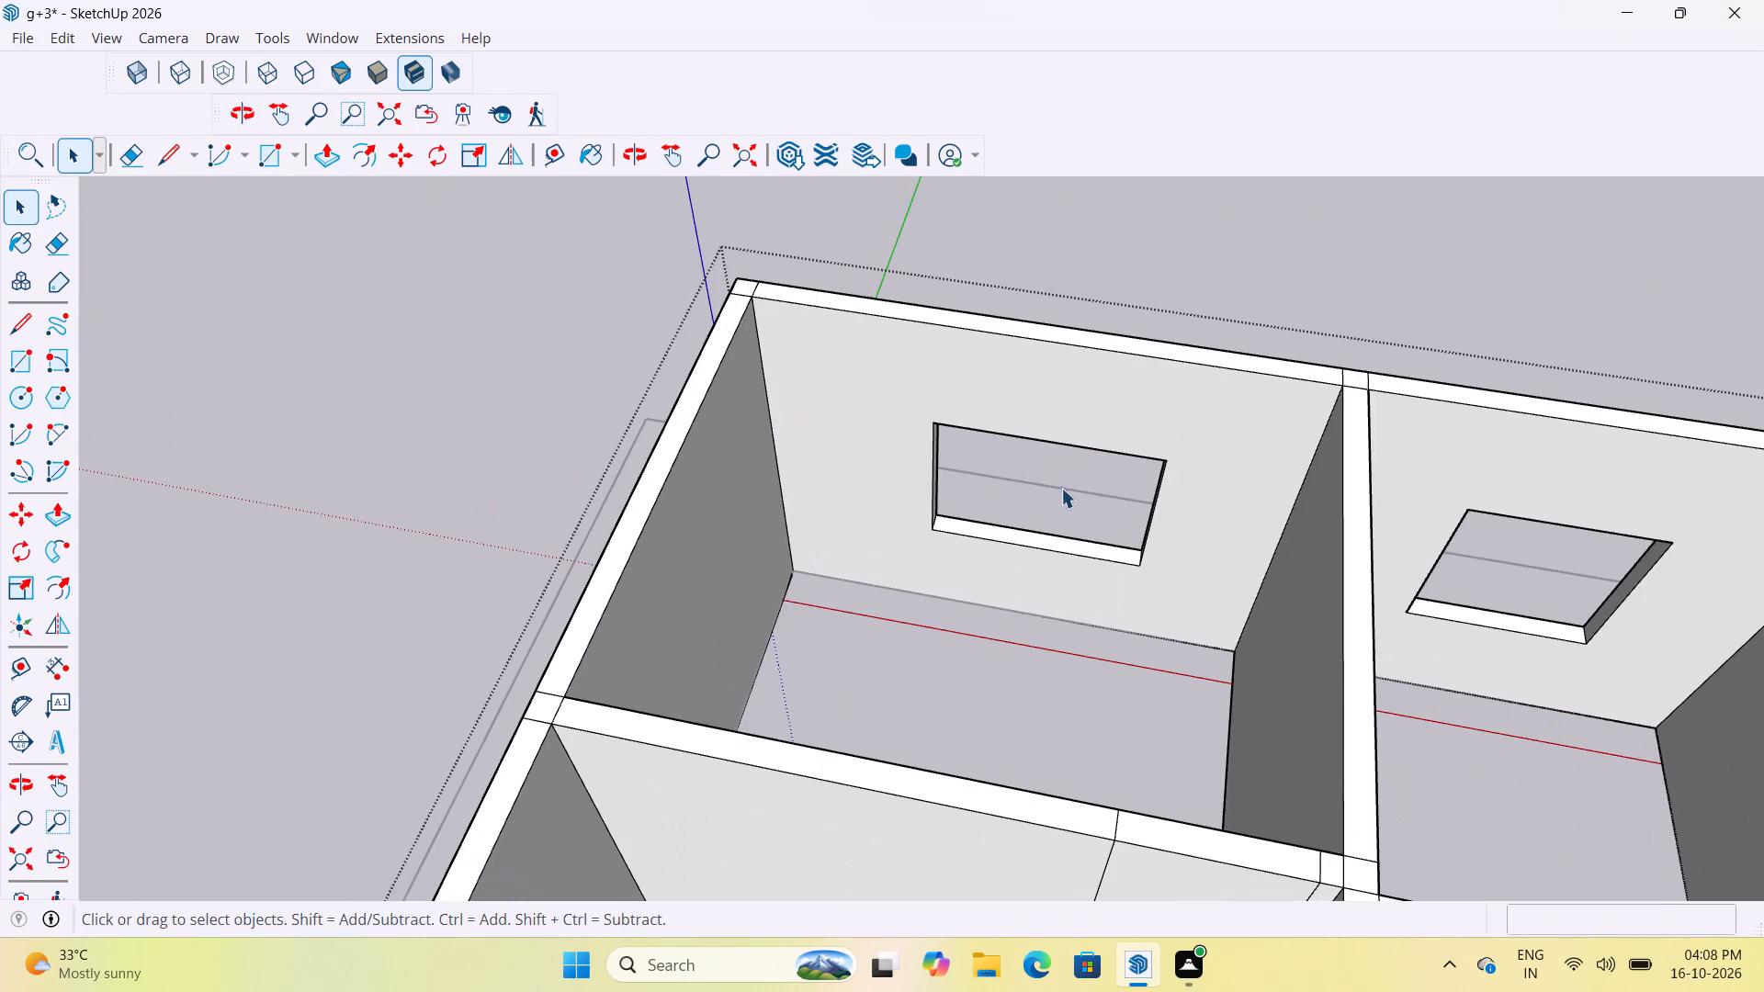
middle_click_drag(1104, 547, 970, 521)
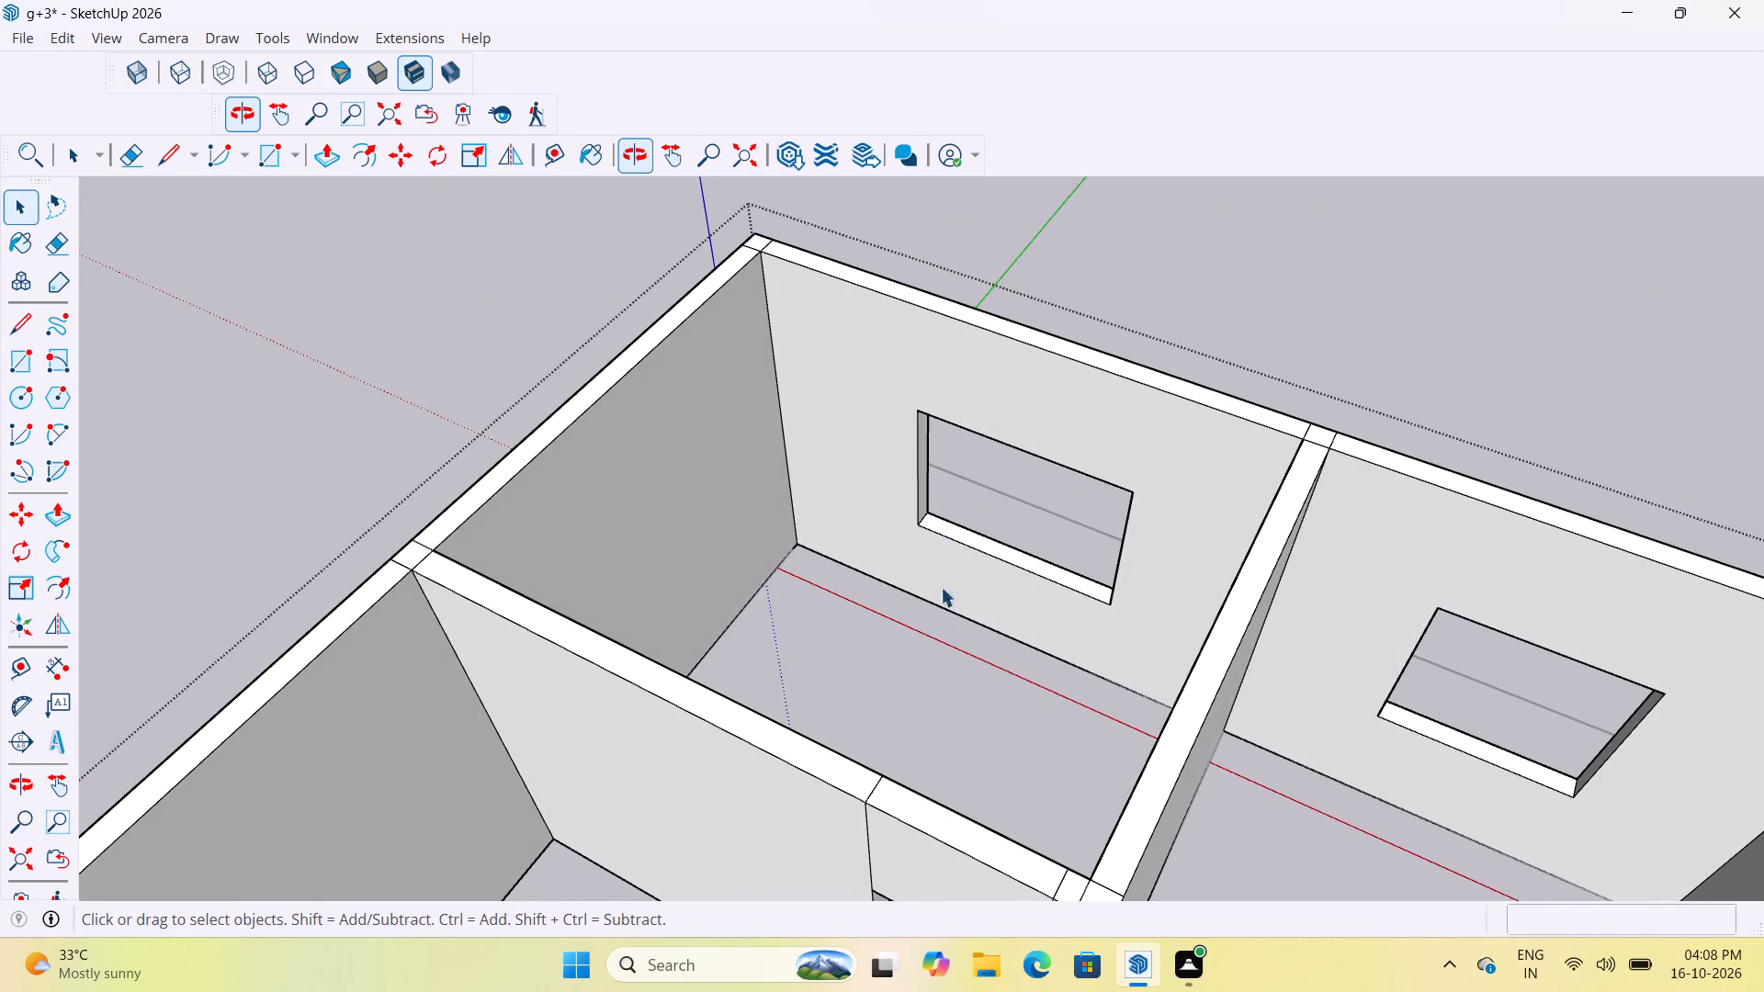
scroll(912, 526, "down", 4)
middle_click_drag(811, 485, 976, 426)
scroll(862, 412, "up", 4)
middle_click_drag(1037, 494, 529, 583)
Examine the corner room's blank outer side wall and its junctions with the window wall and the partition.
scroll(413, 507, "up", 4)
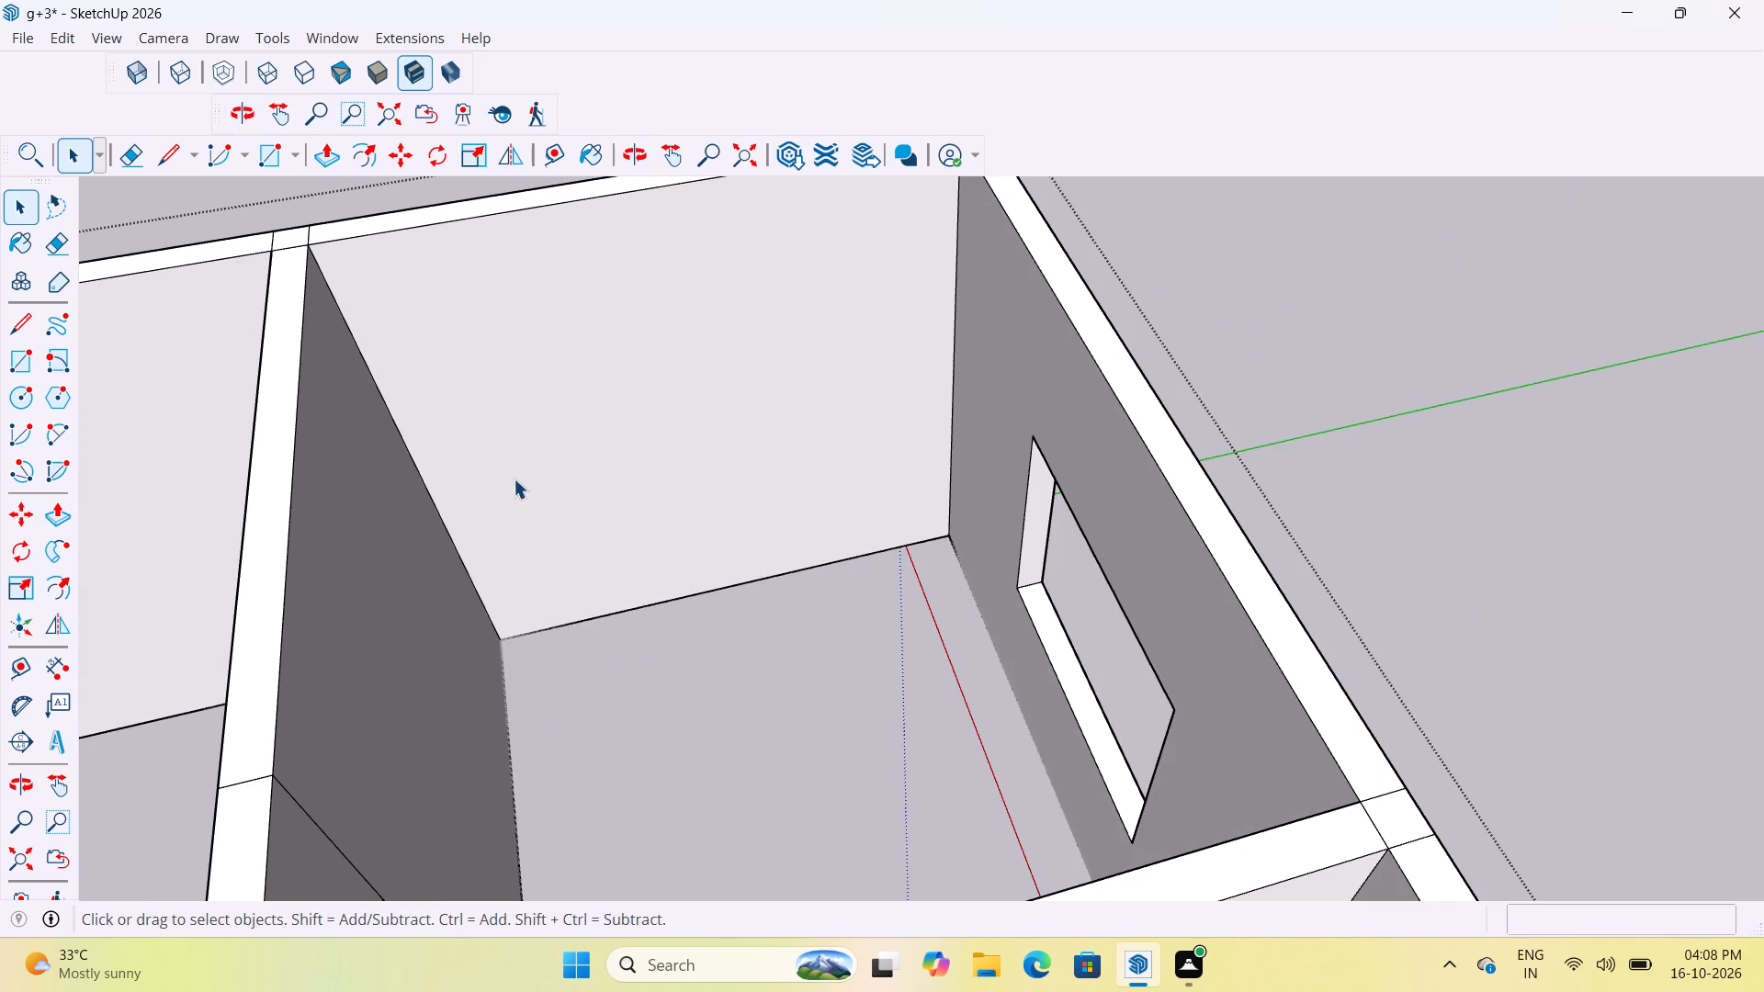
scroll(586, 474, "up", 1)
scroll(586, 474, "down", 5)
scroll(724, 579, "up", 3)
middle_click_drag(736, 557, 614, 560)
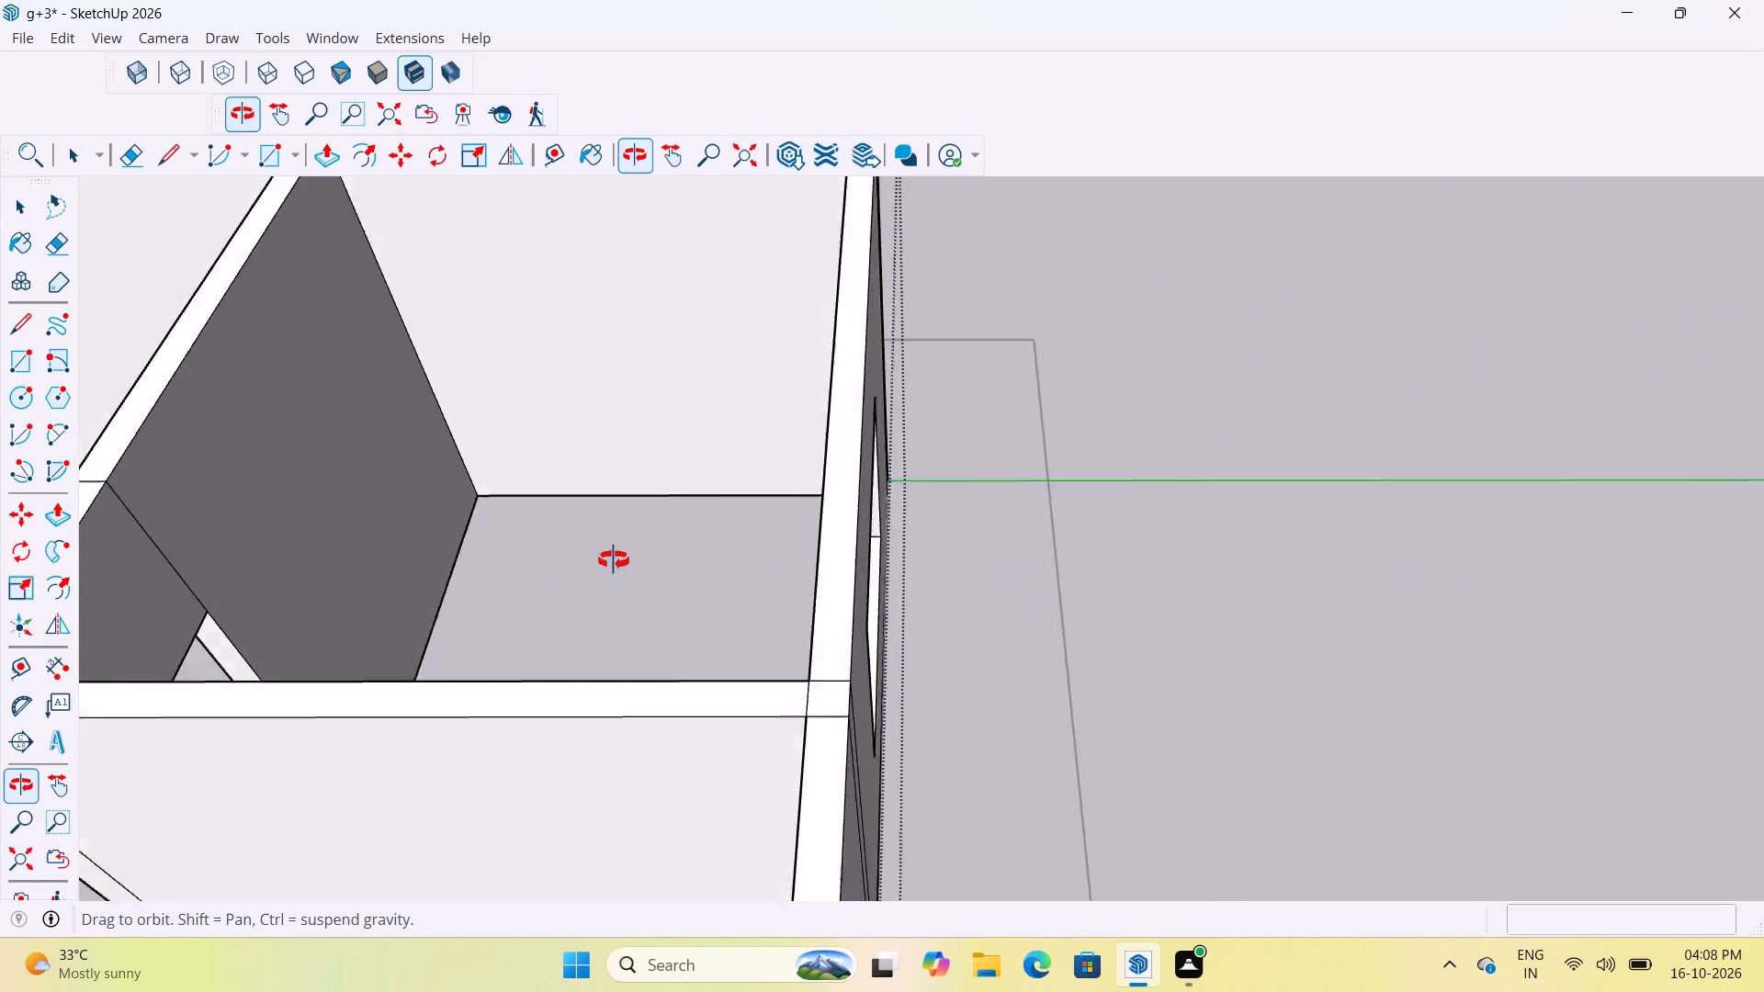
middle_click_drag(614, 560, 668, 590)
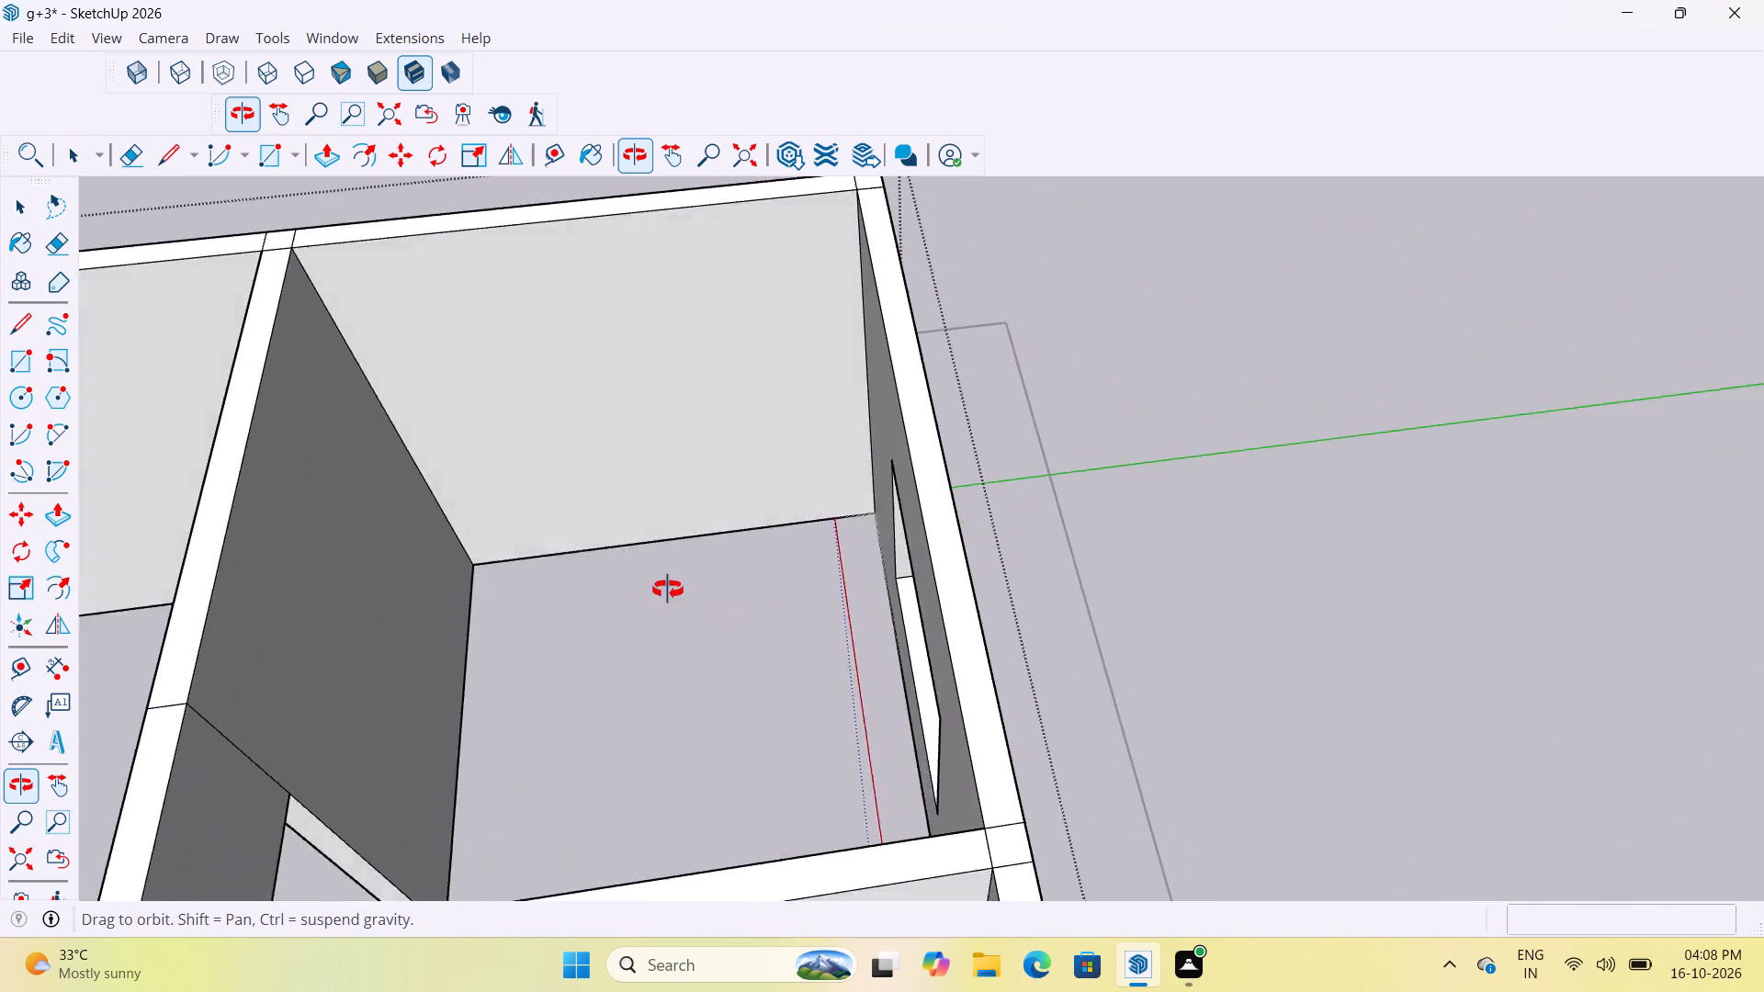
middle_click_drag(668, 590, 994, 574)
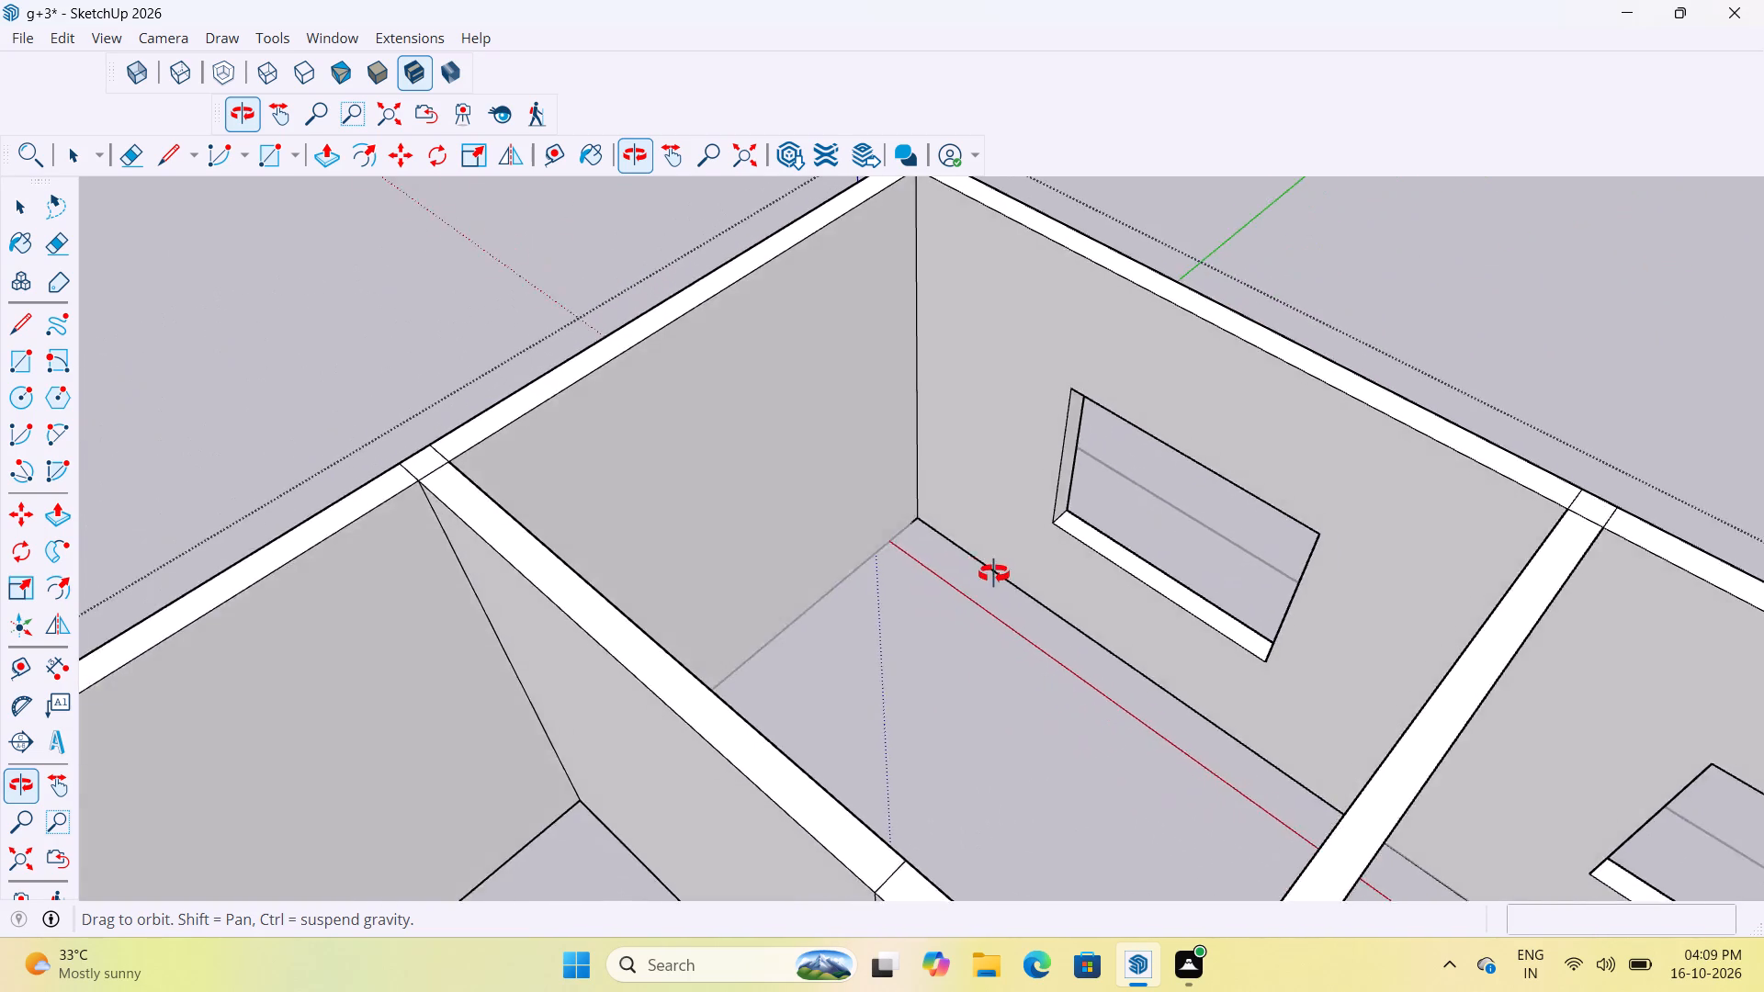
middle_click_drag(994, 574, 952, 595)
scroll(945, 586, "up", 1)
scroll(836, 571, "down", 8)
scroll(888, 494, "up", 4)
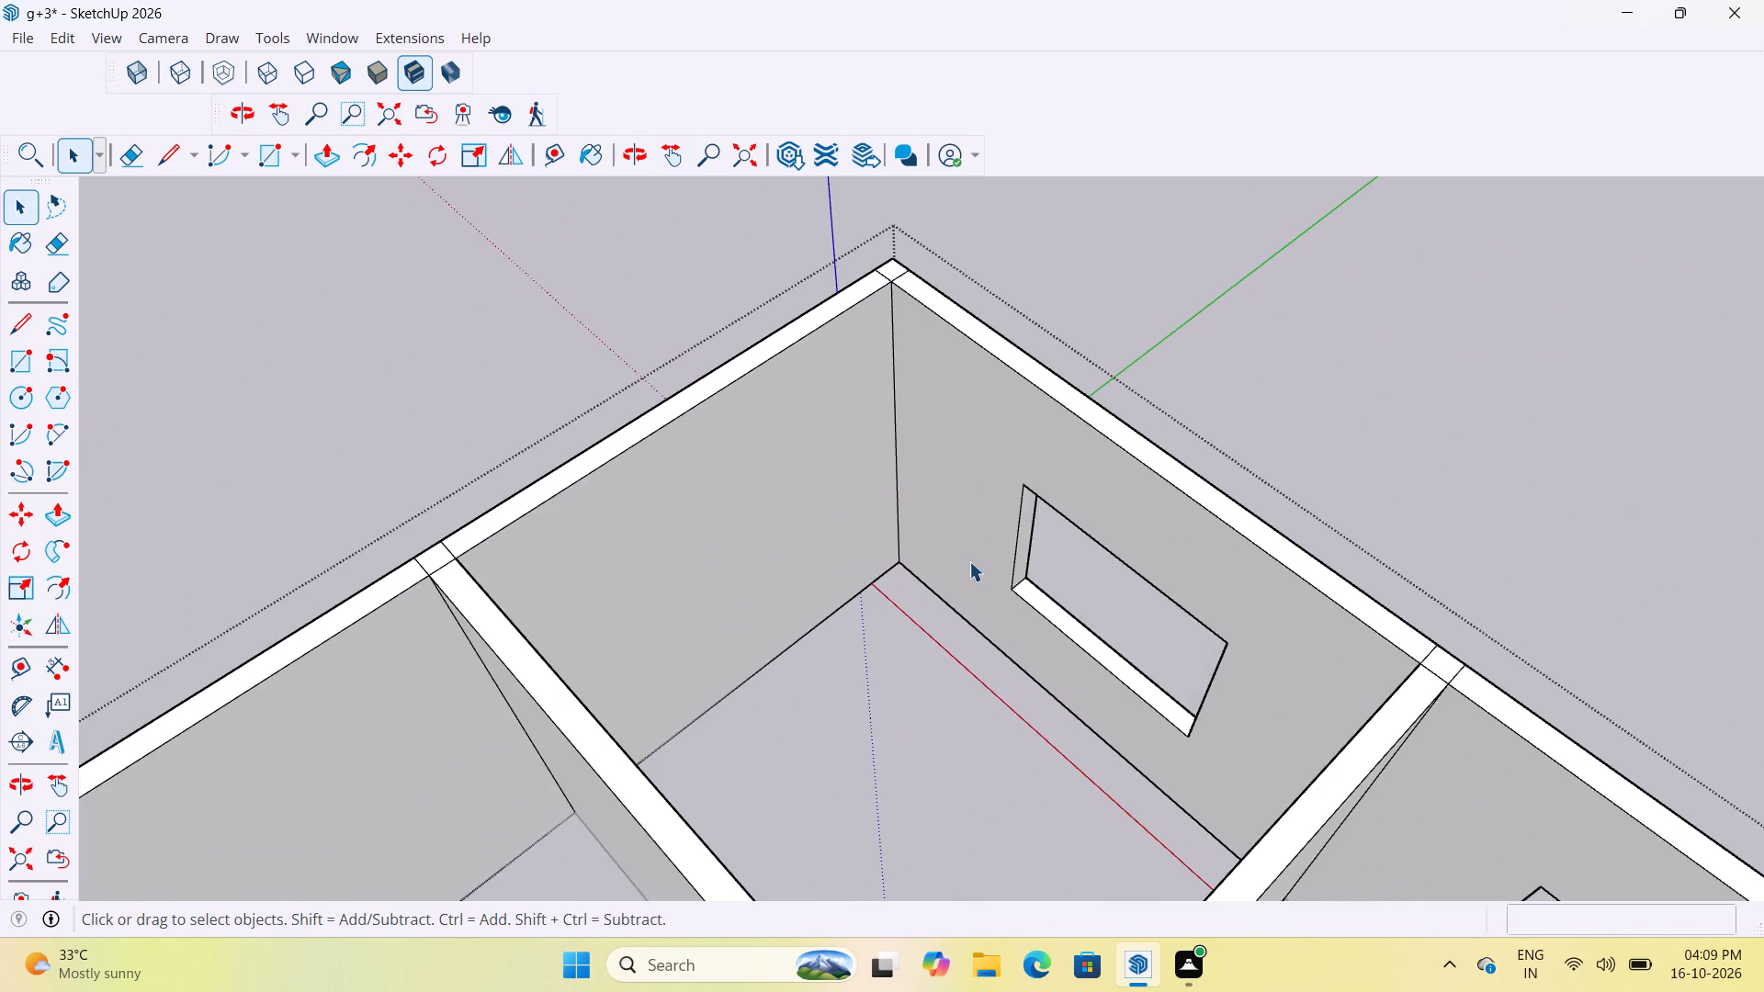
scroll(969, 567, "up", 1)
middle_click_drag(969, 567, 788, 553)
scroll(939, 519, "down", 5)
middle_click_drag(954, 603, 885, 574)
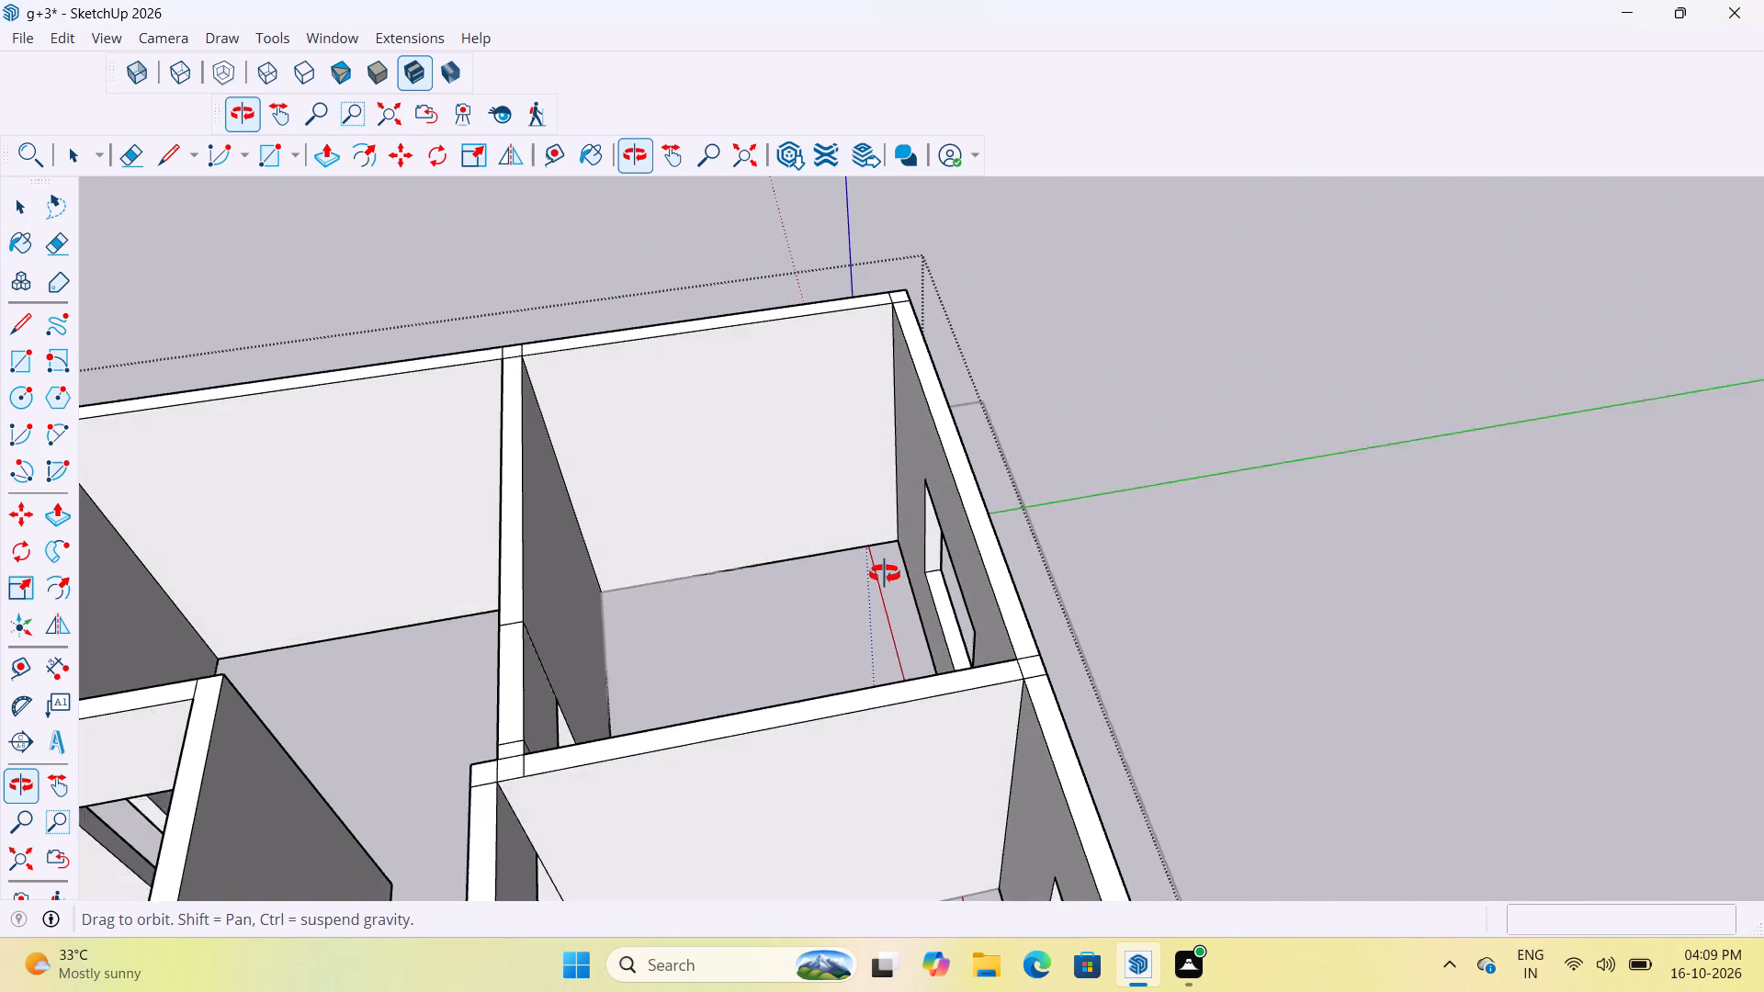
middle_click_drag(885, 574, 878, 567)
Place vertical guides on the corner room's blank side wall, 3' from the partition corner and 2' from the window-wall corner.
scroll(555, 480, "up", 4)
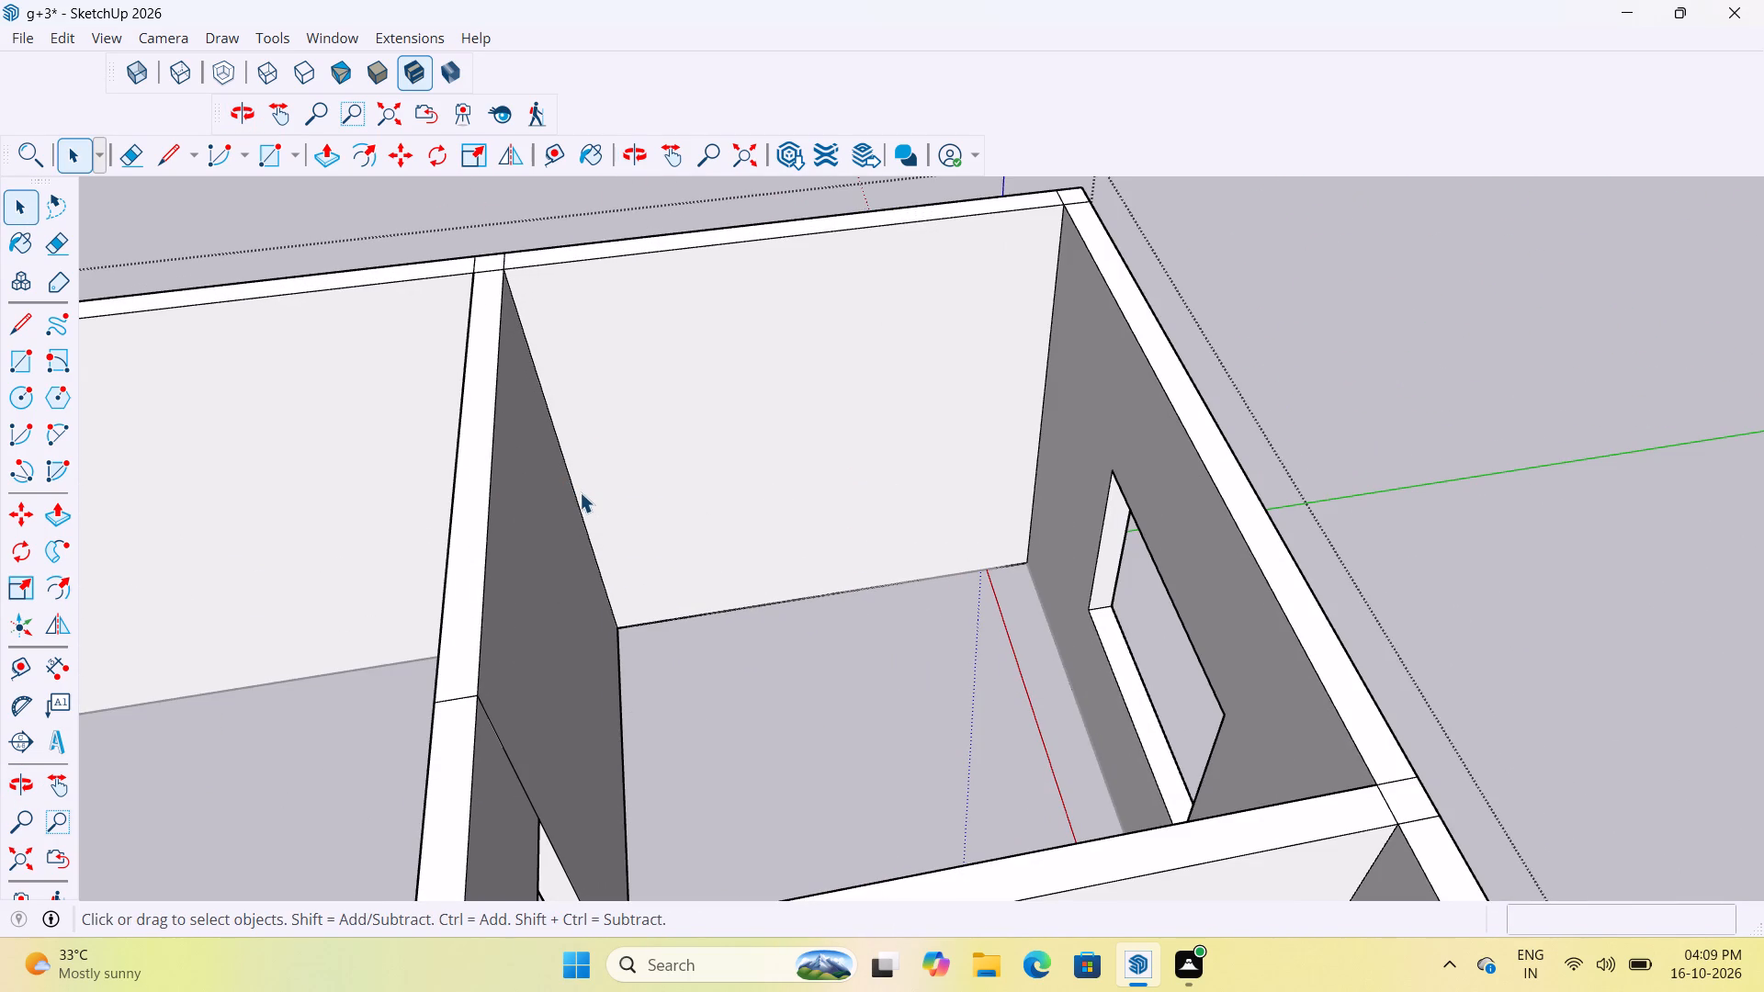
key("t")
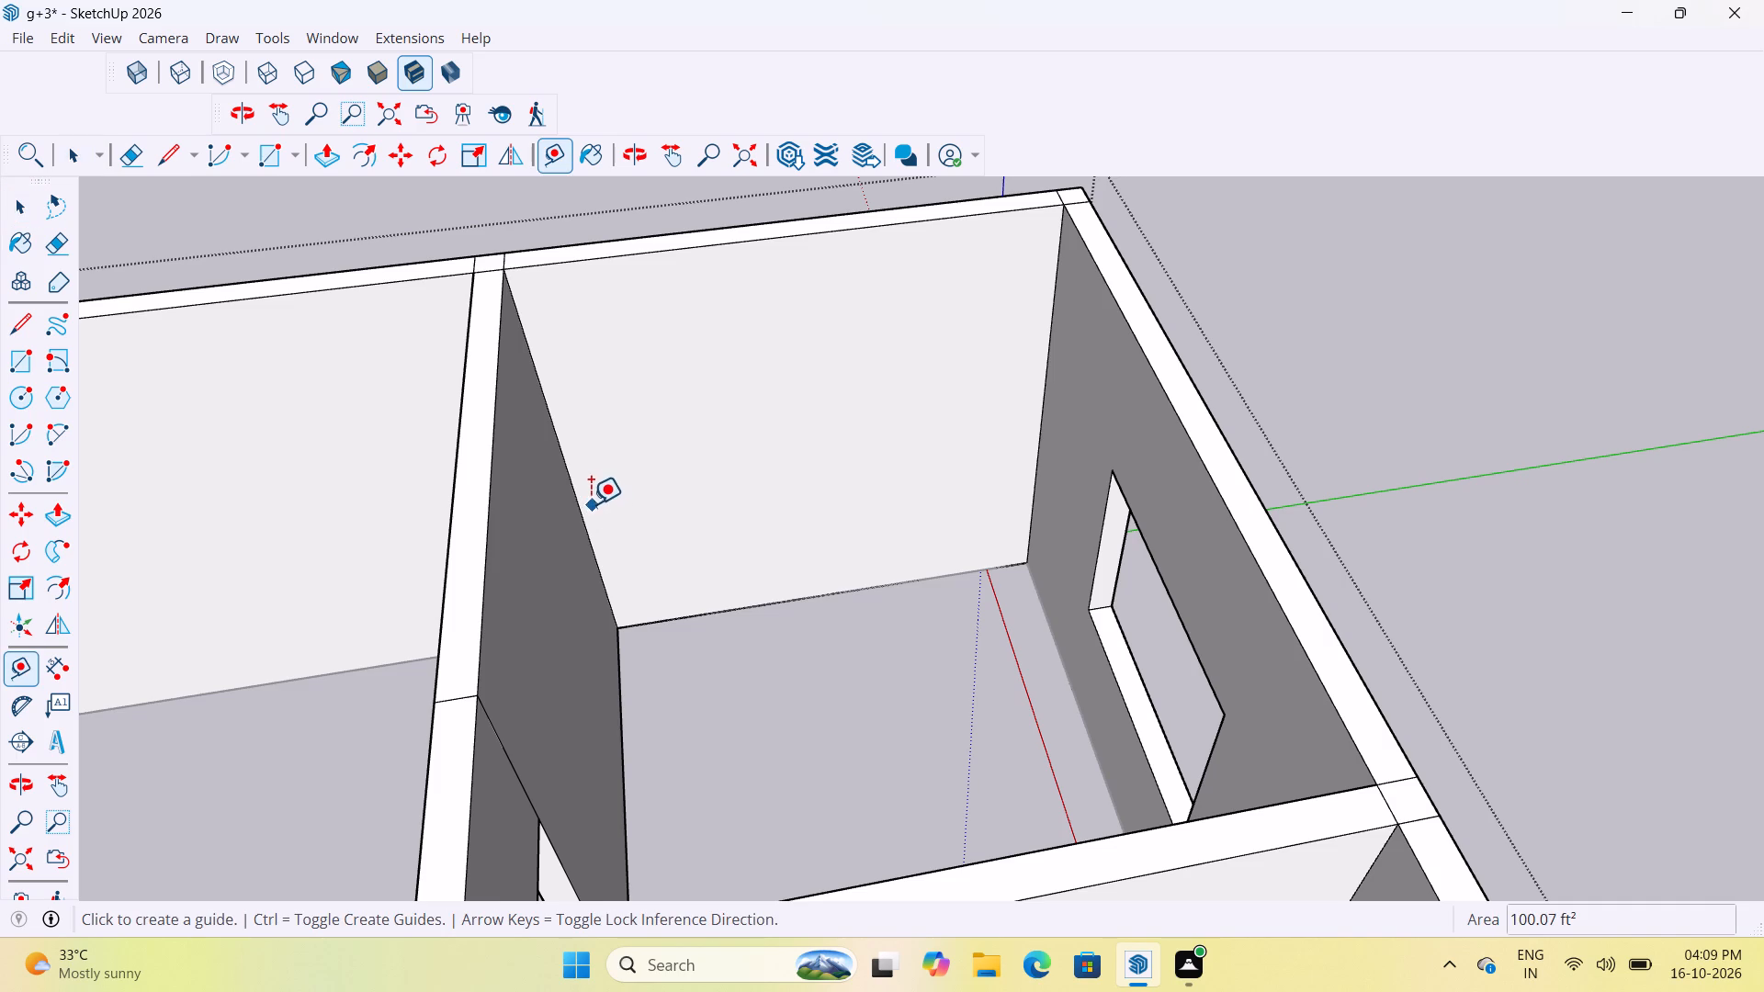
left_click(575, 498)
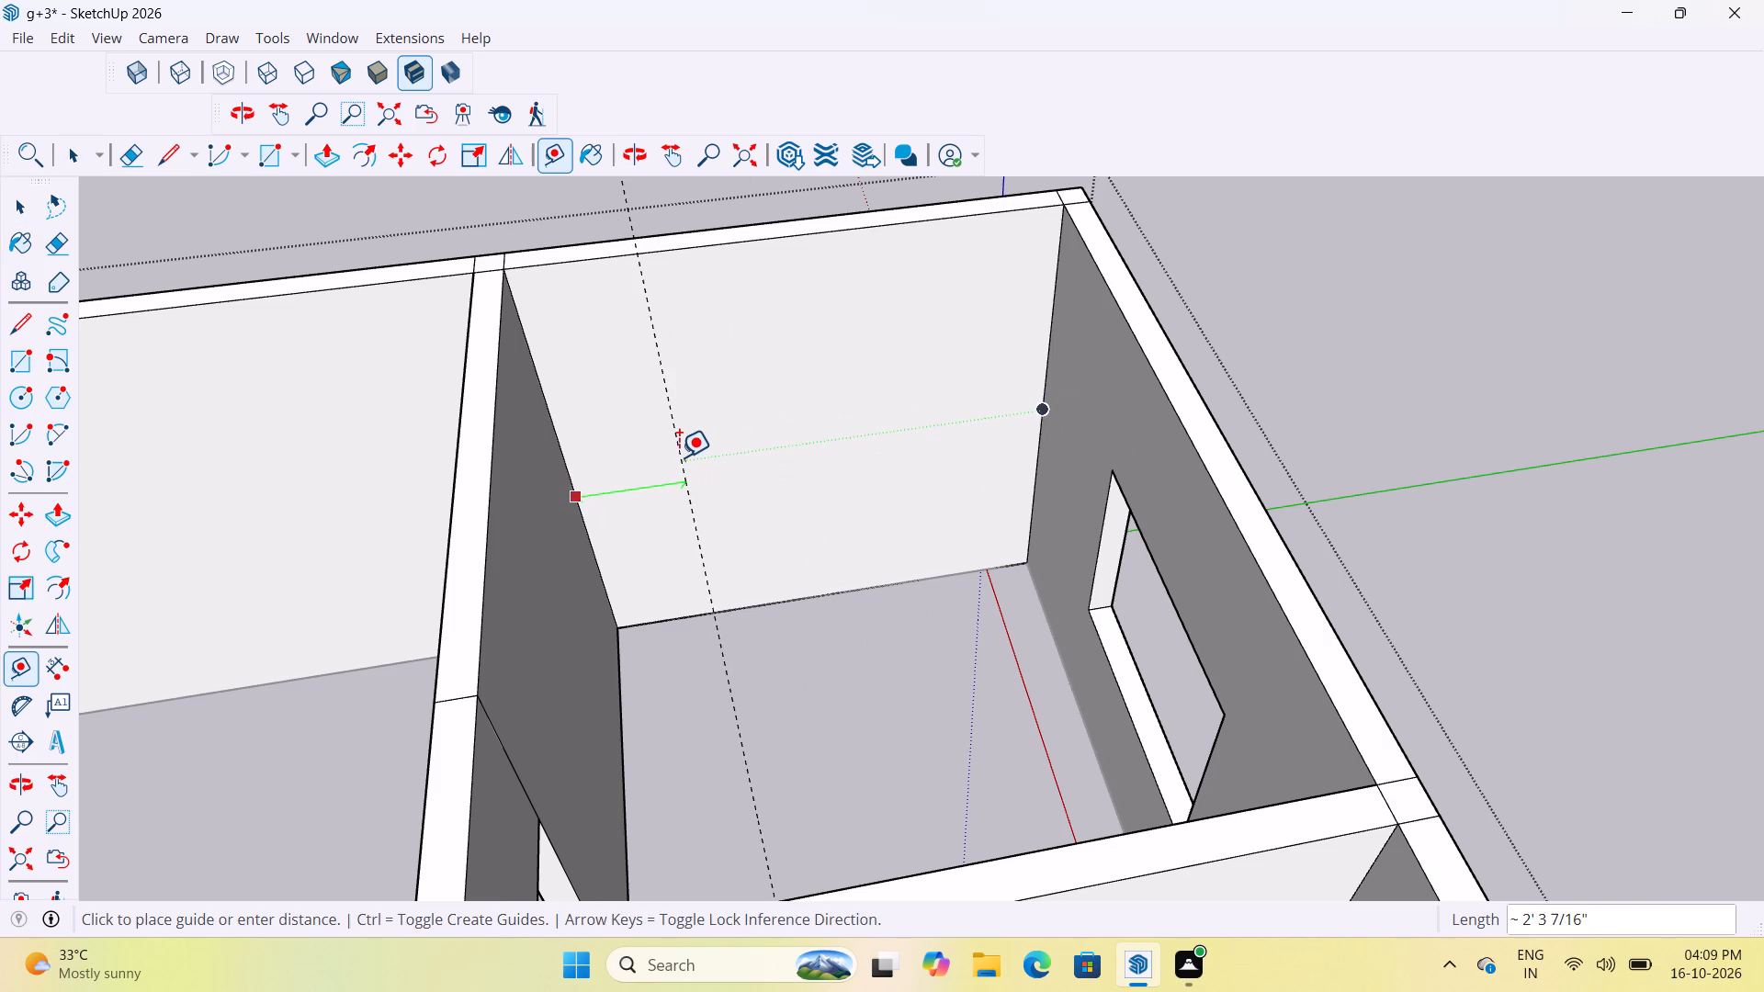
type("3'")
key("Return")
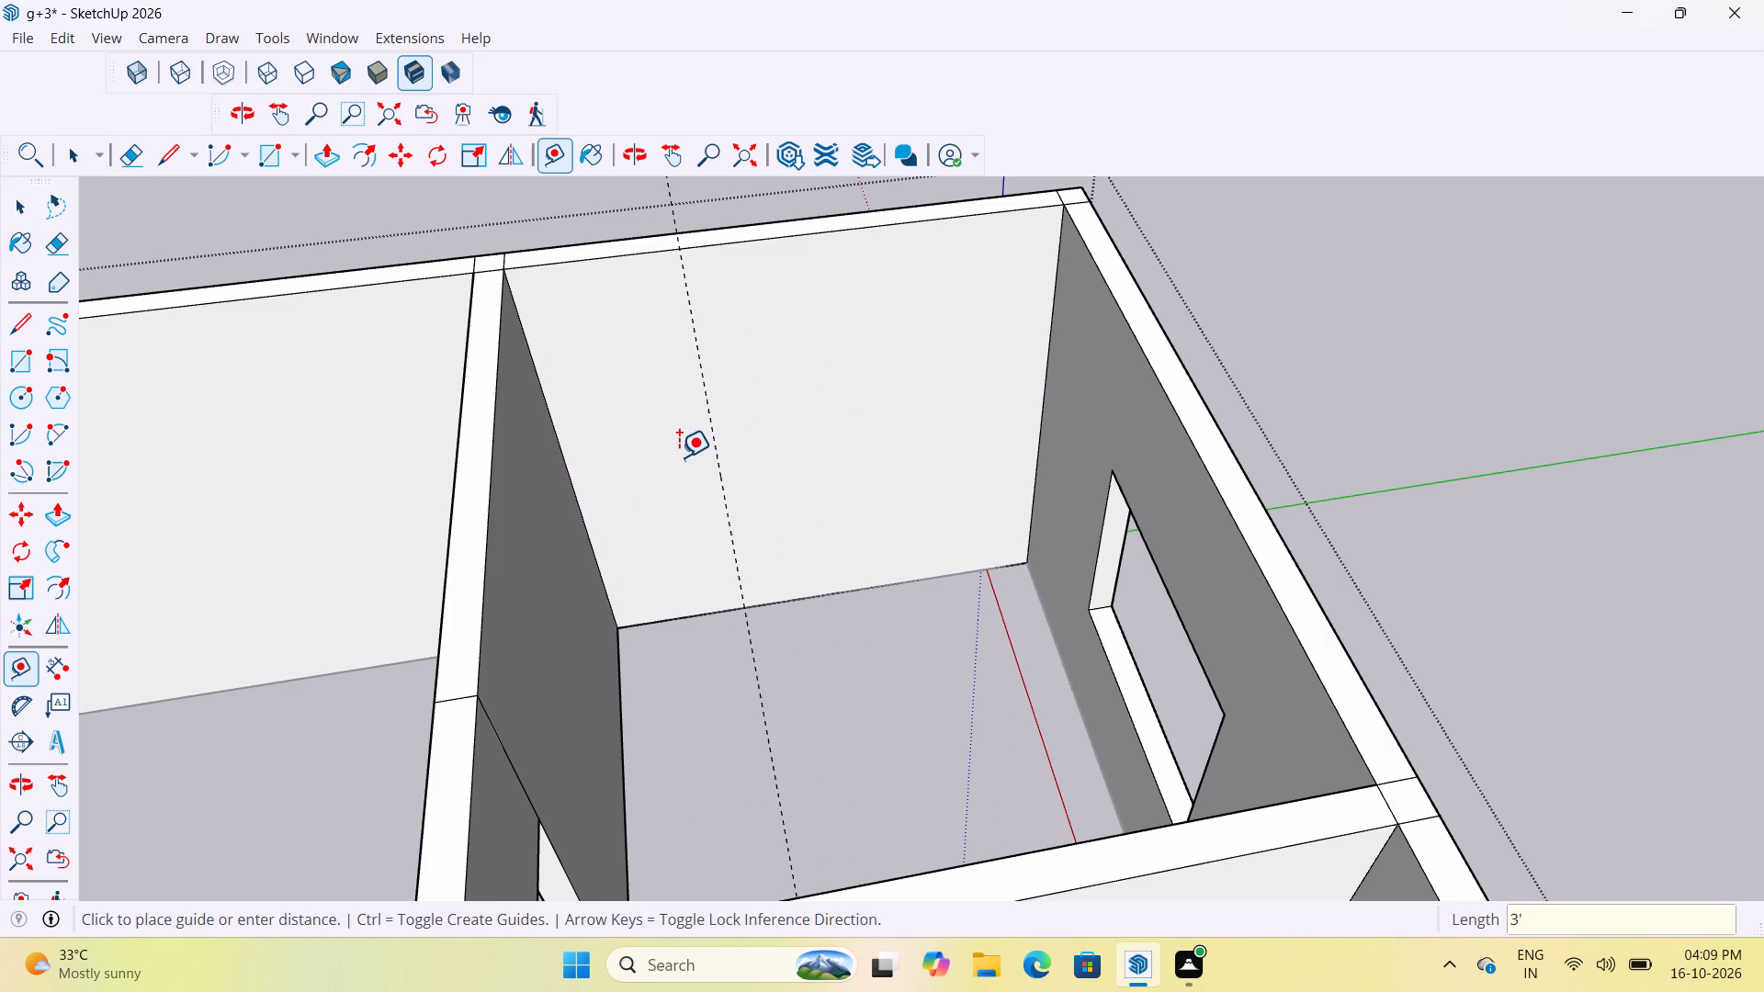
left_click(1046, 331)
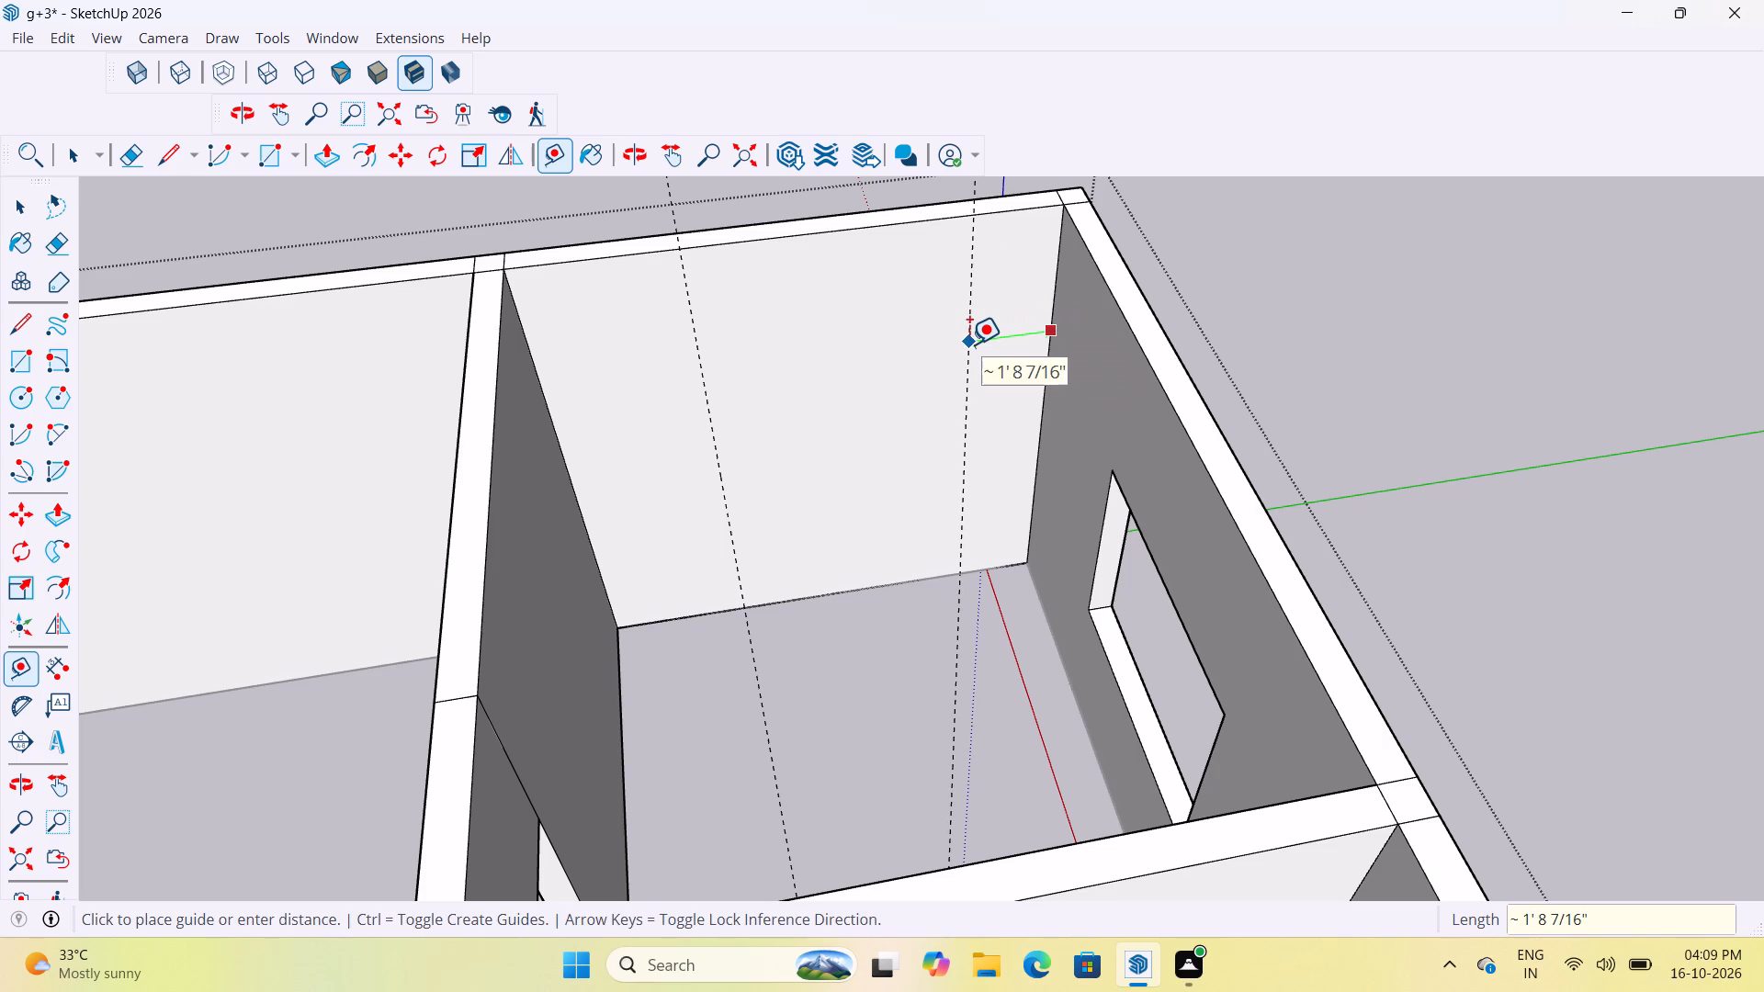
type("2'")
key("Return")
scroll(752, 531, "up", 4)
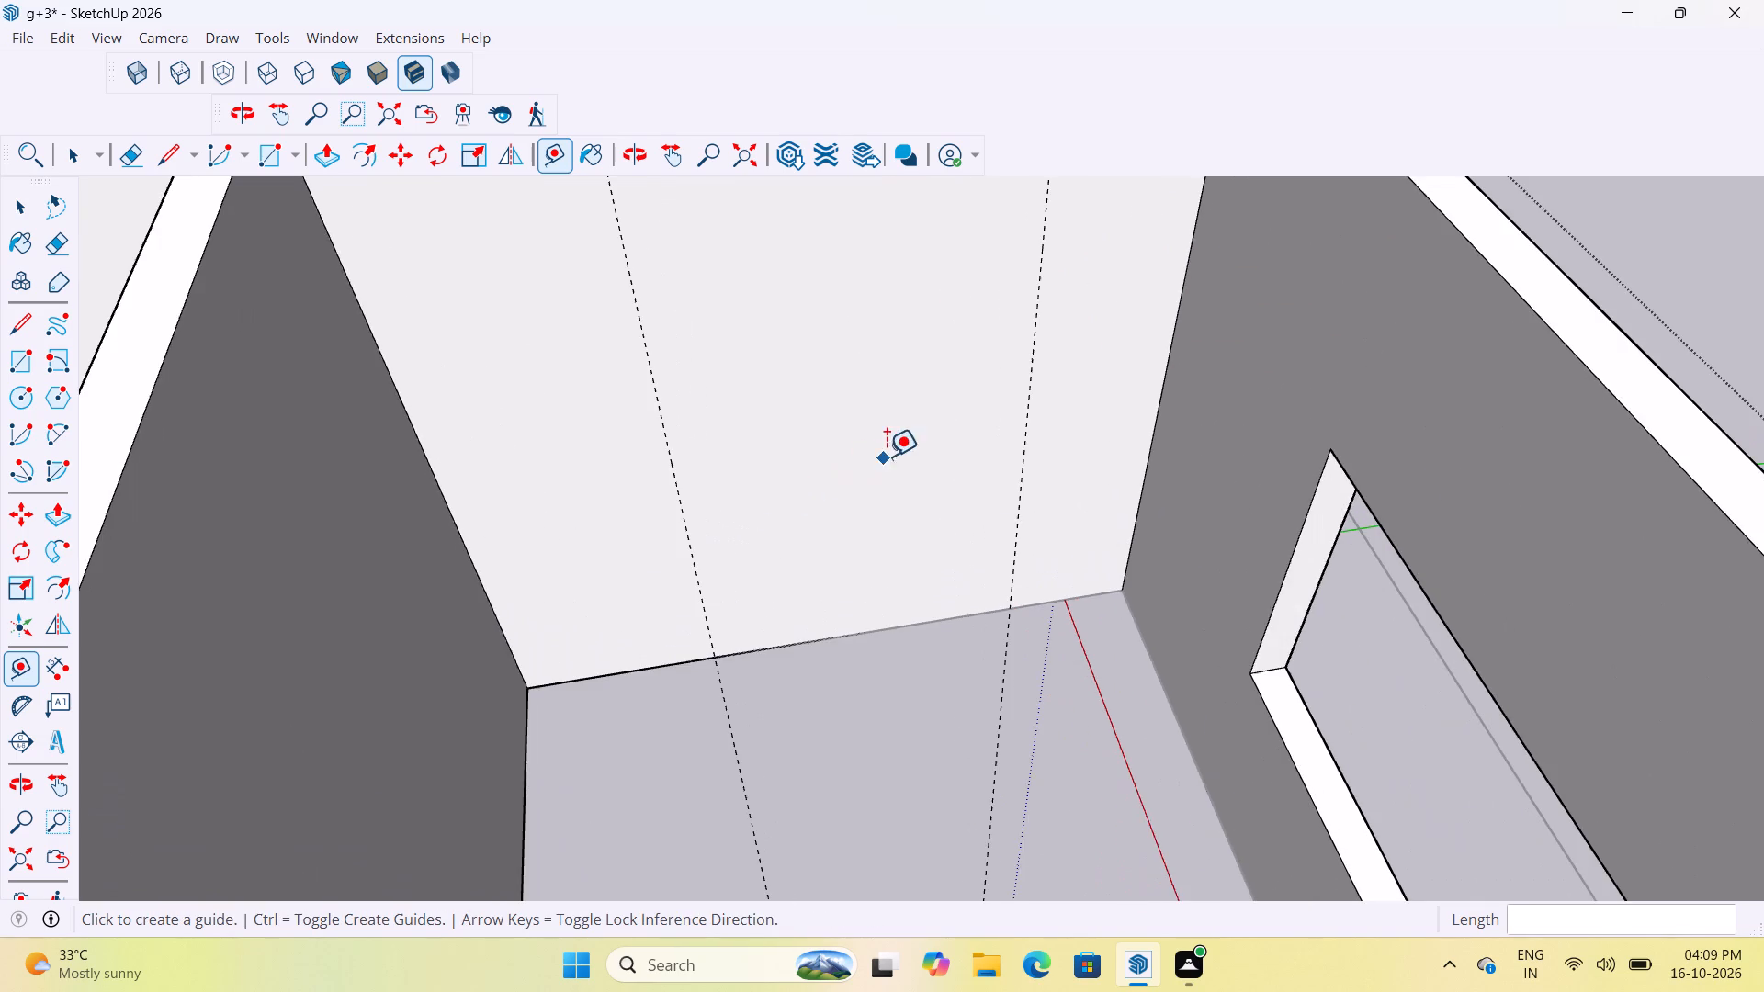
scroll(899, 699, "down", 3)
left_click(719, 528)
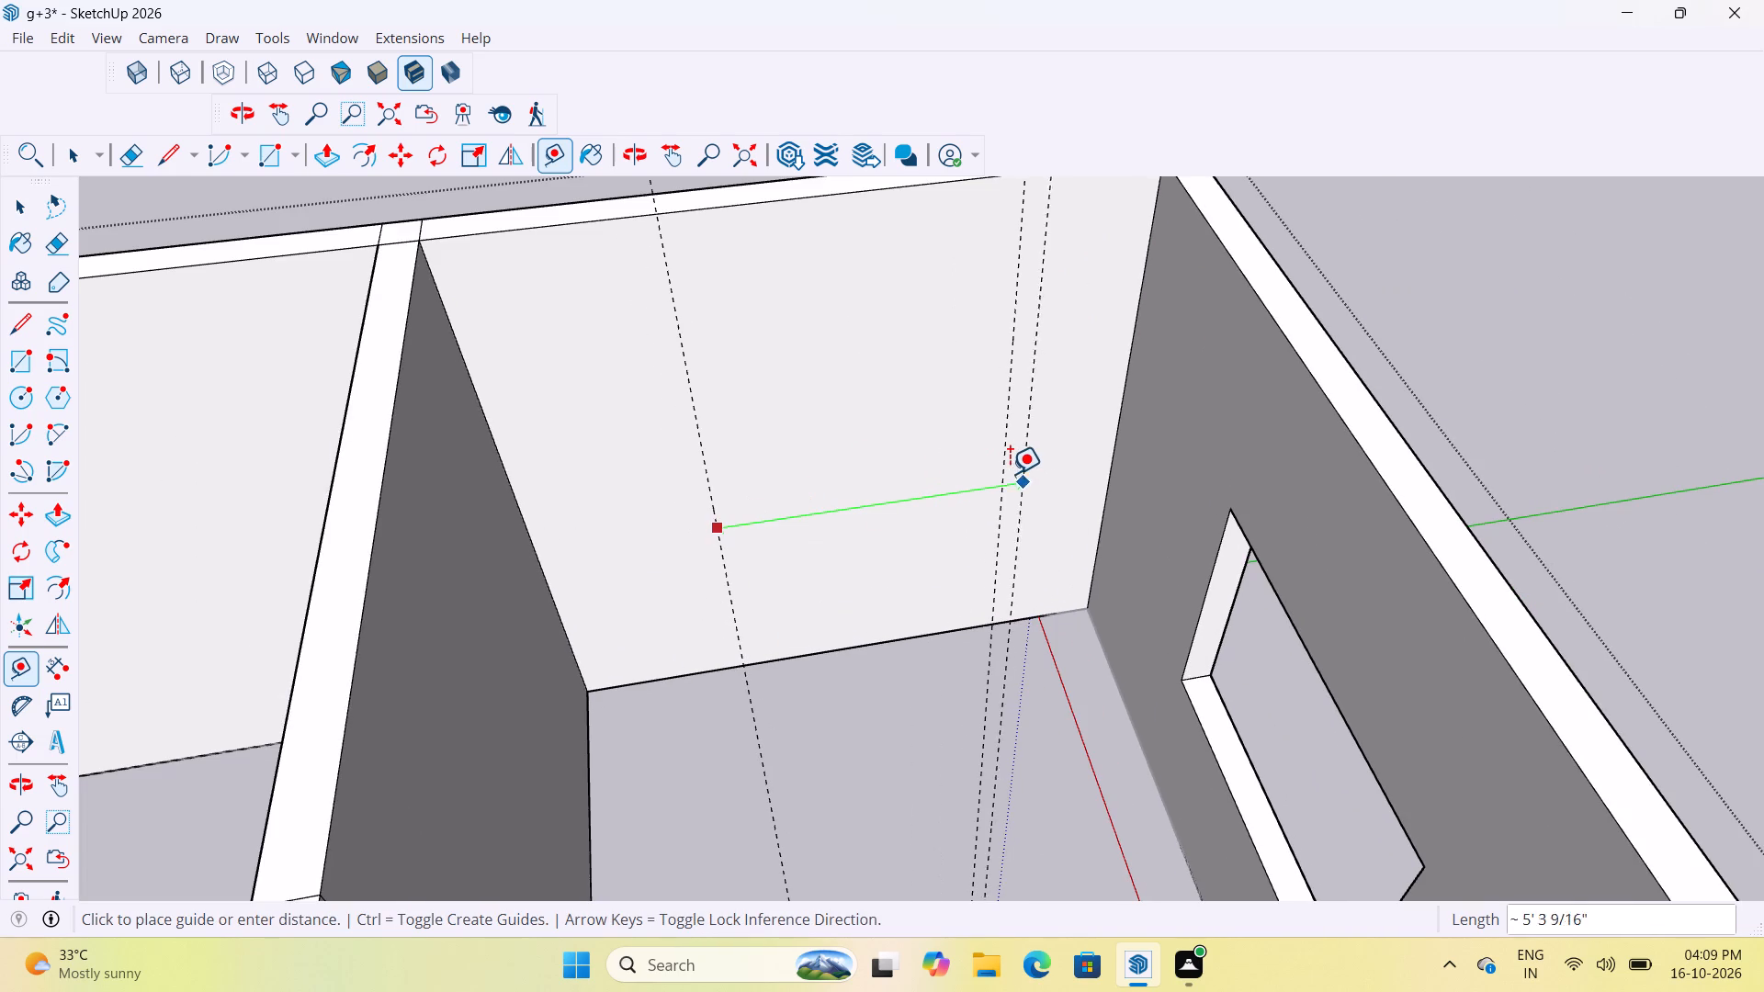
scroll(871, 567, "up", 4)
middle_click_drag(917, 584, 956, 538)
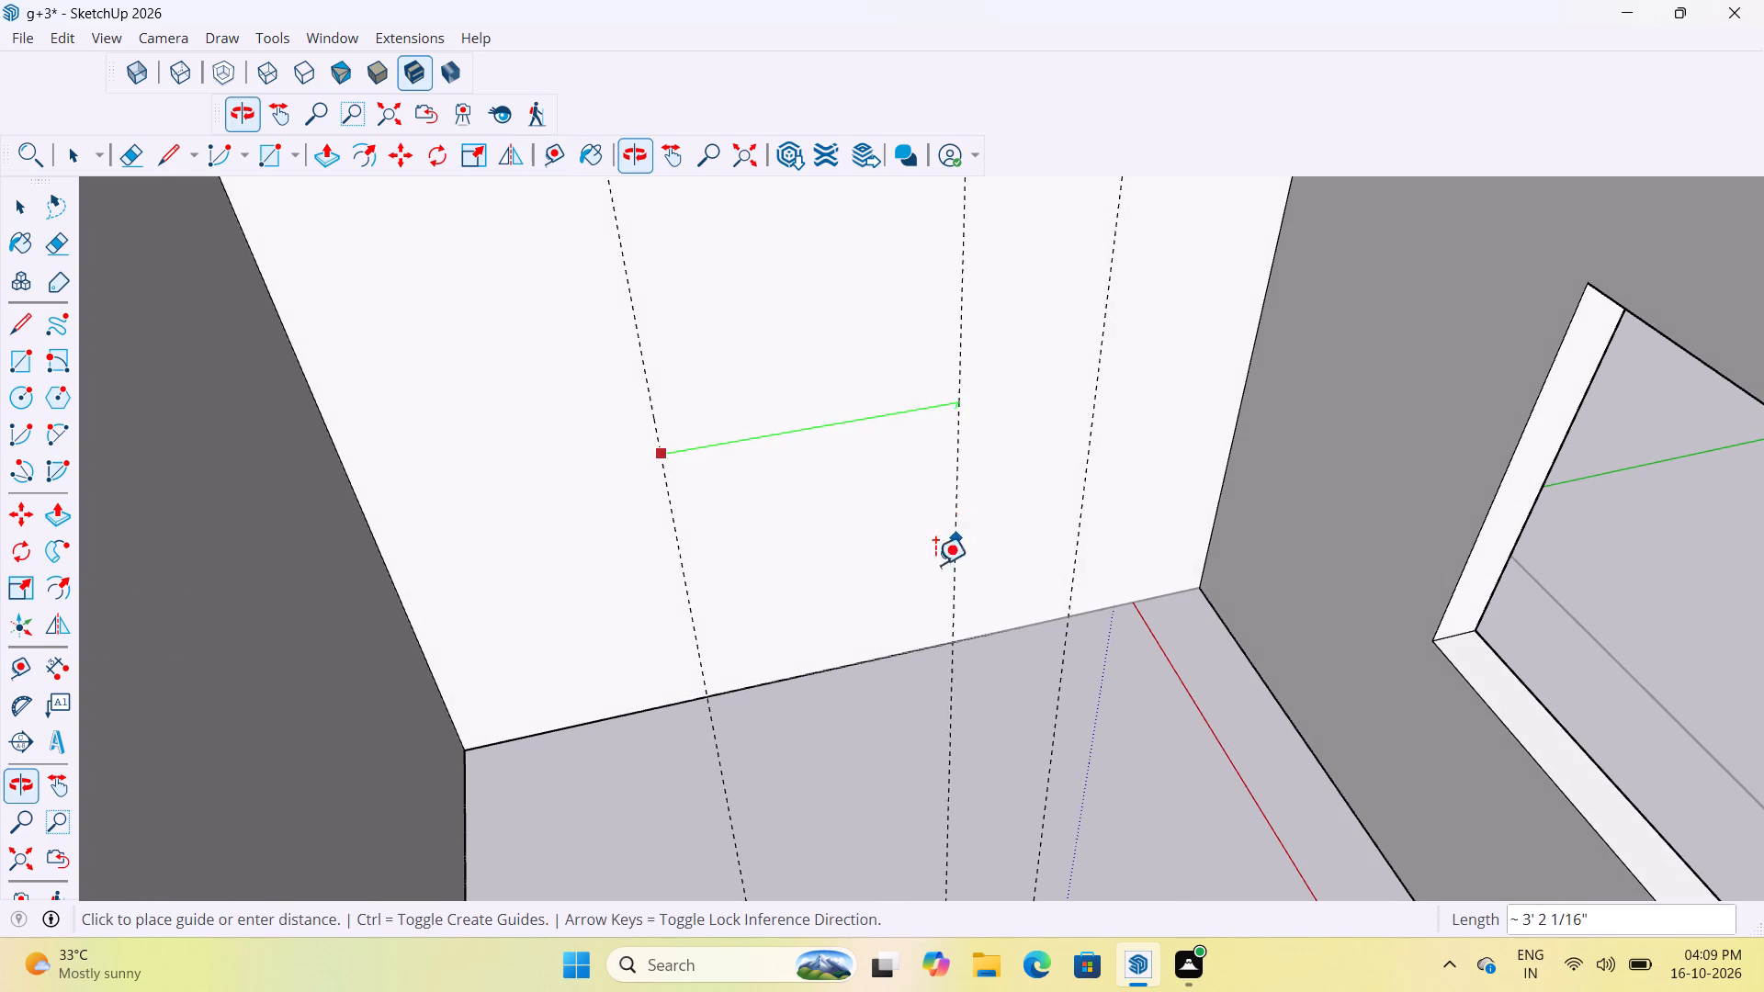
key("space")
Place horizontal guides on the corner room's outer side wall, 3' above the floor edge and 4' above that guide.
key("t")
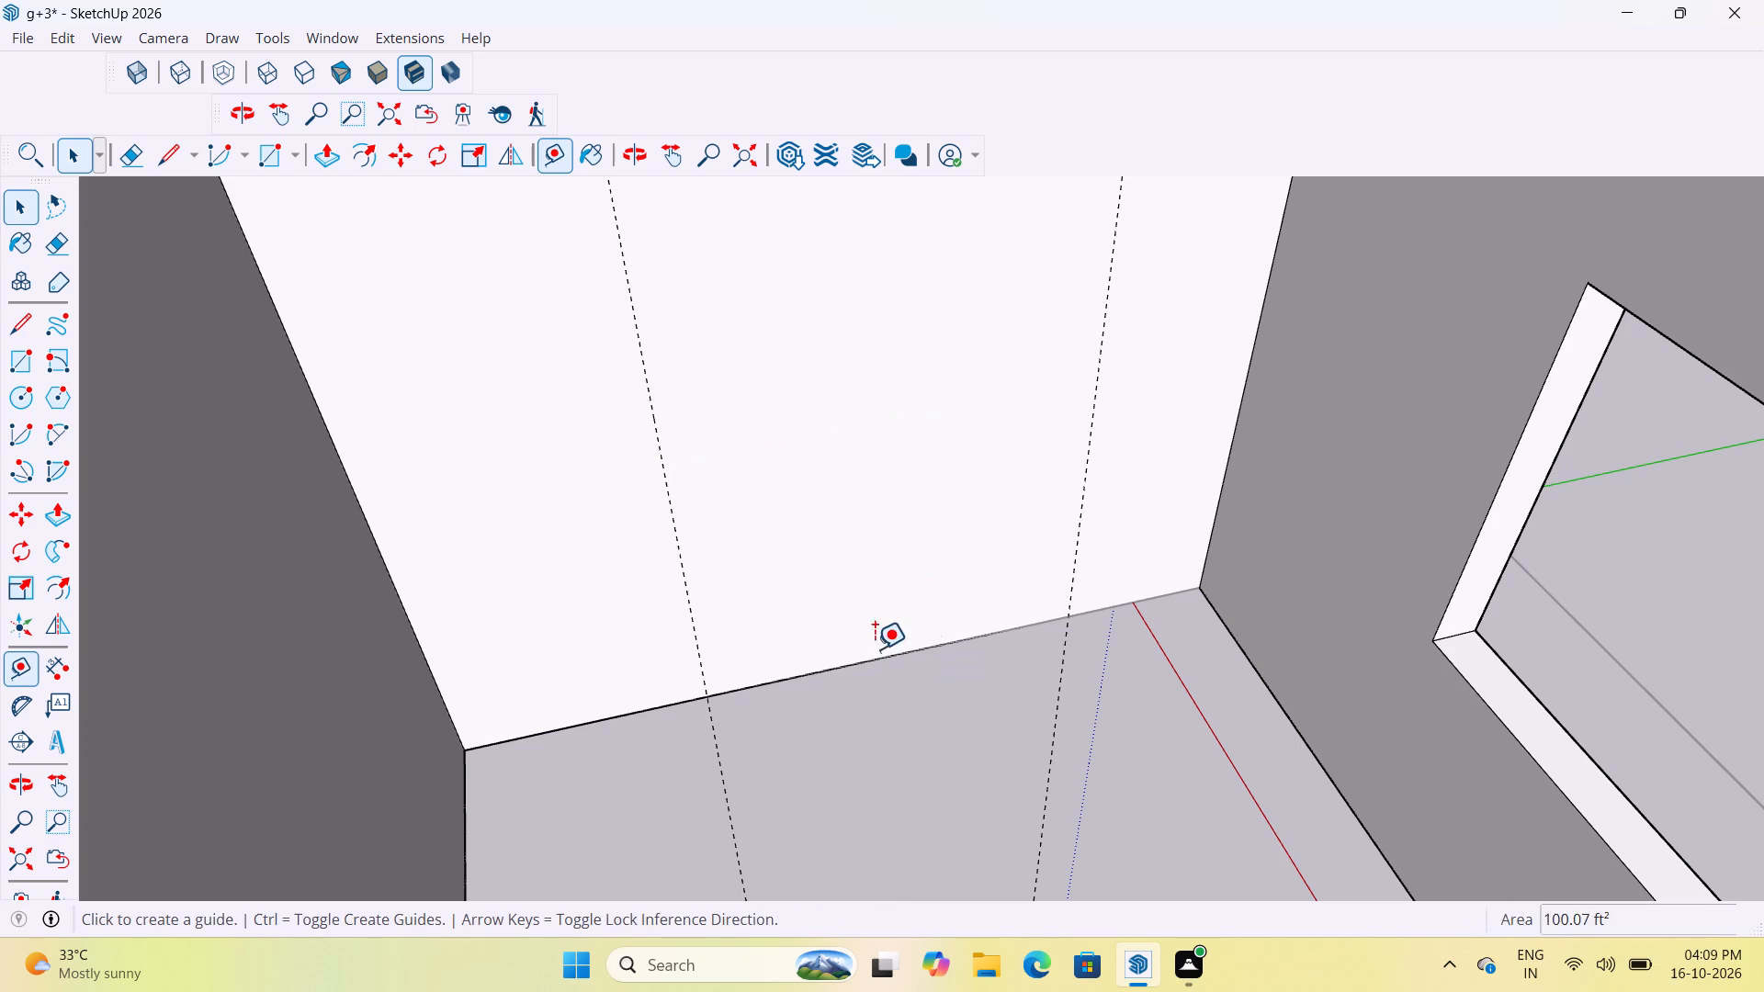
left_click(909, 648)
type("3'")
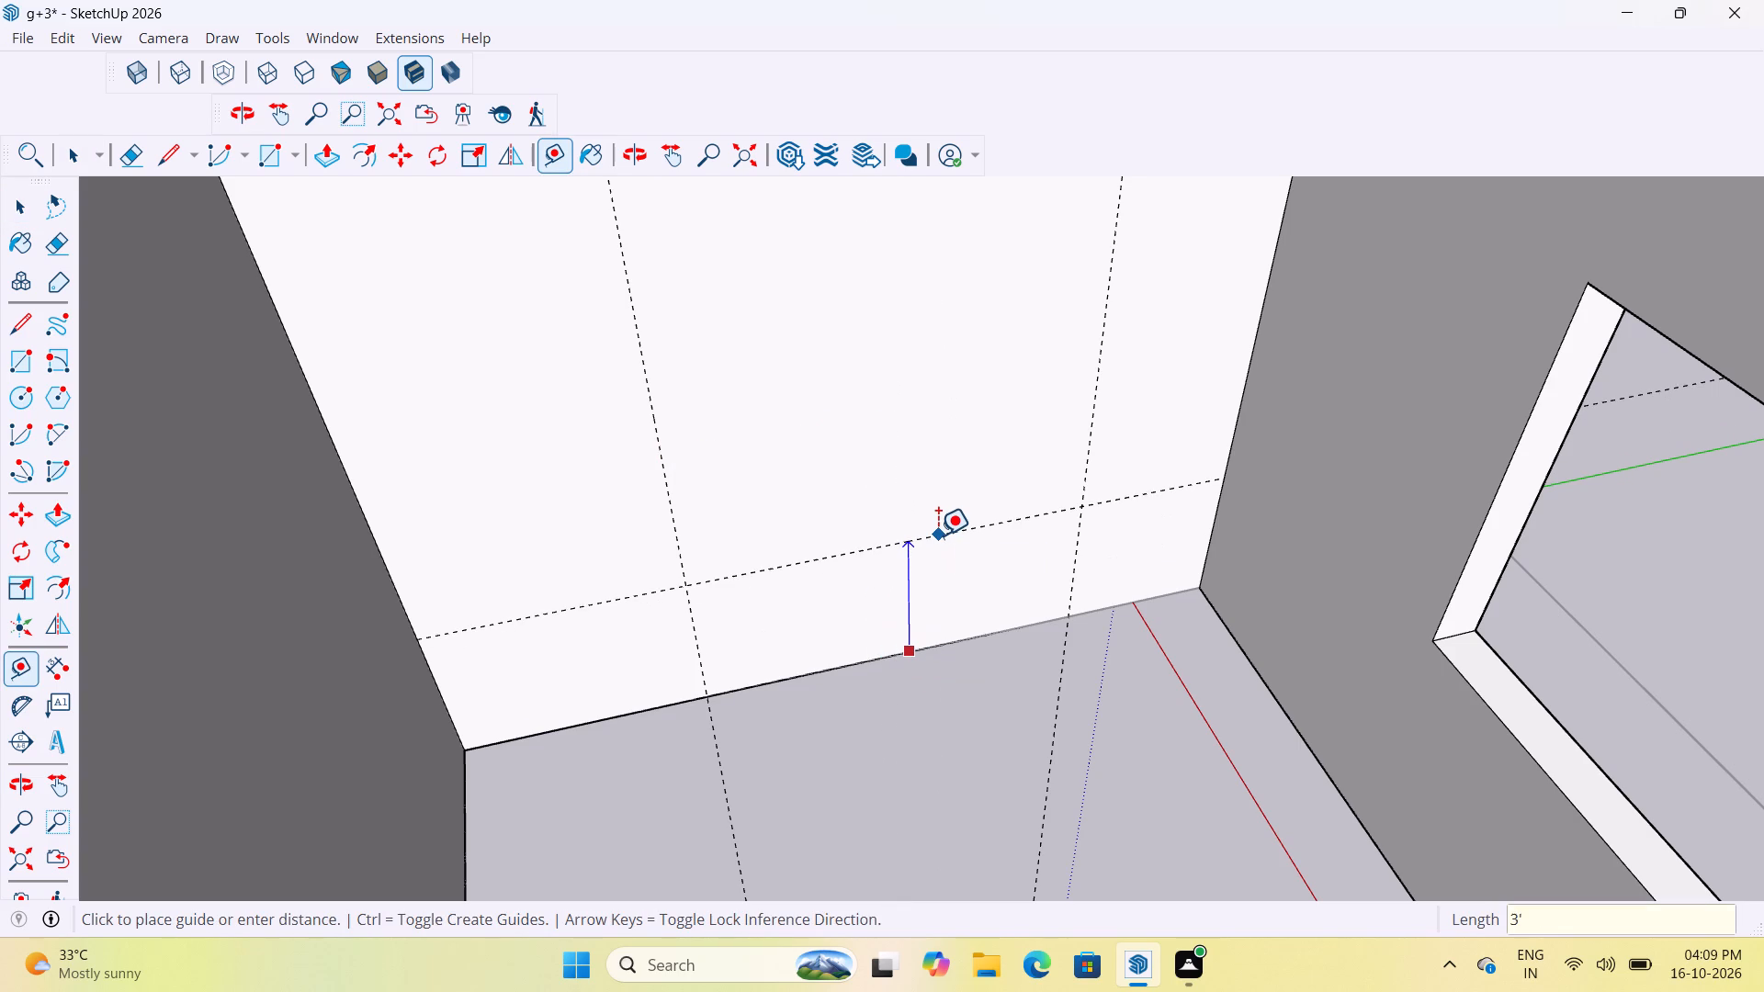
key("Return")
scroll(1030, 878, "down", 1)
scroll(1012, 567, "down", 3)
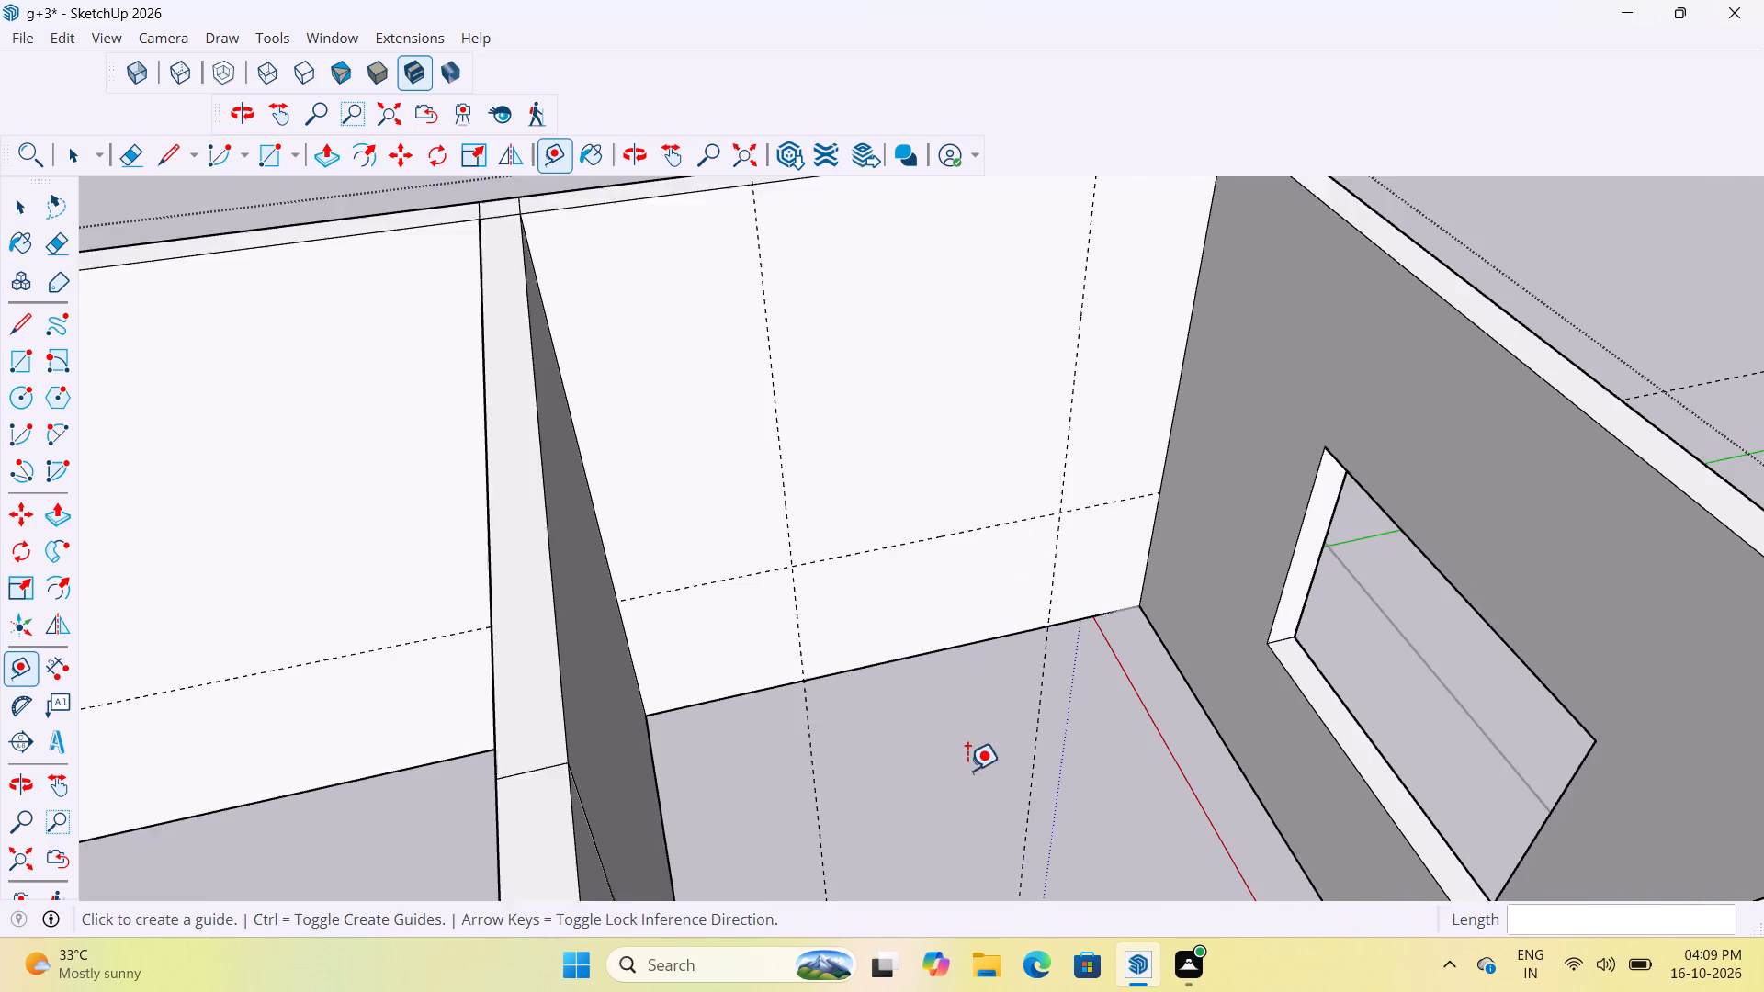
scroll(967, 771, "down", 2)
left_click(931, 548)
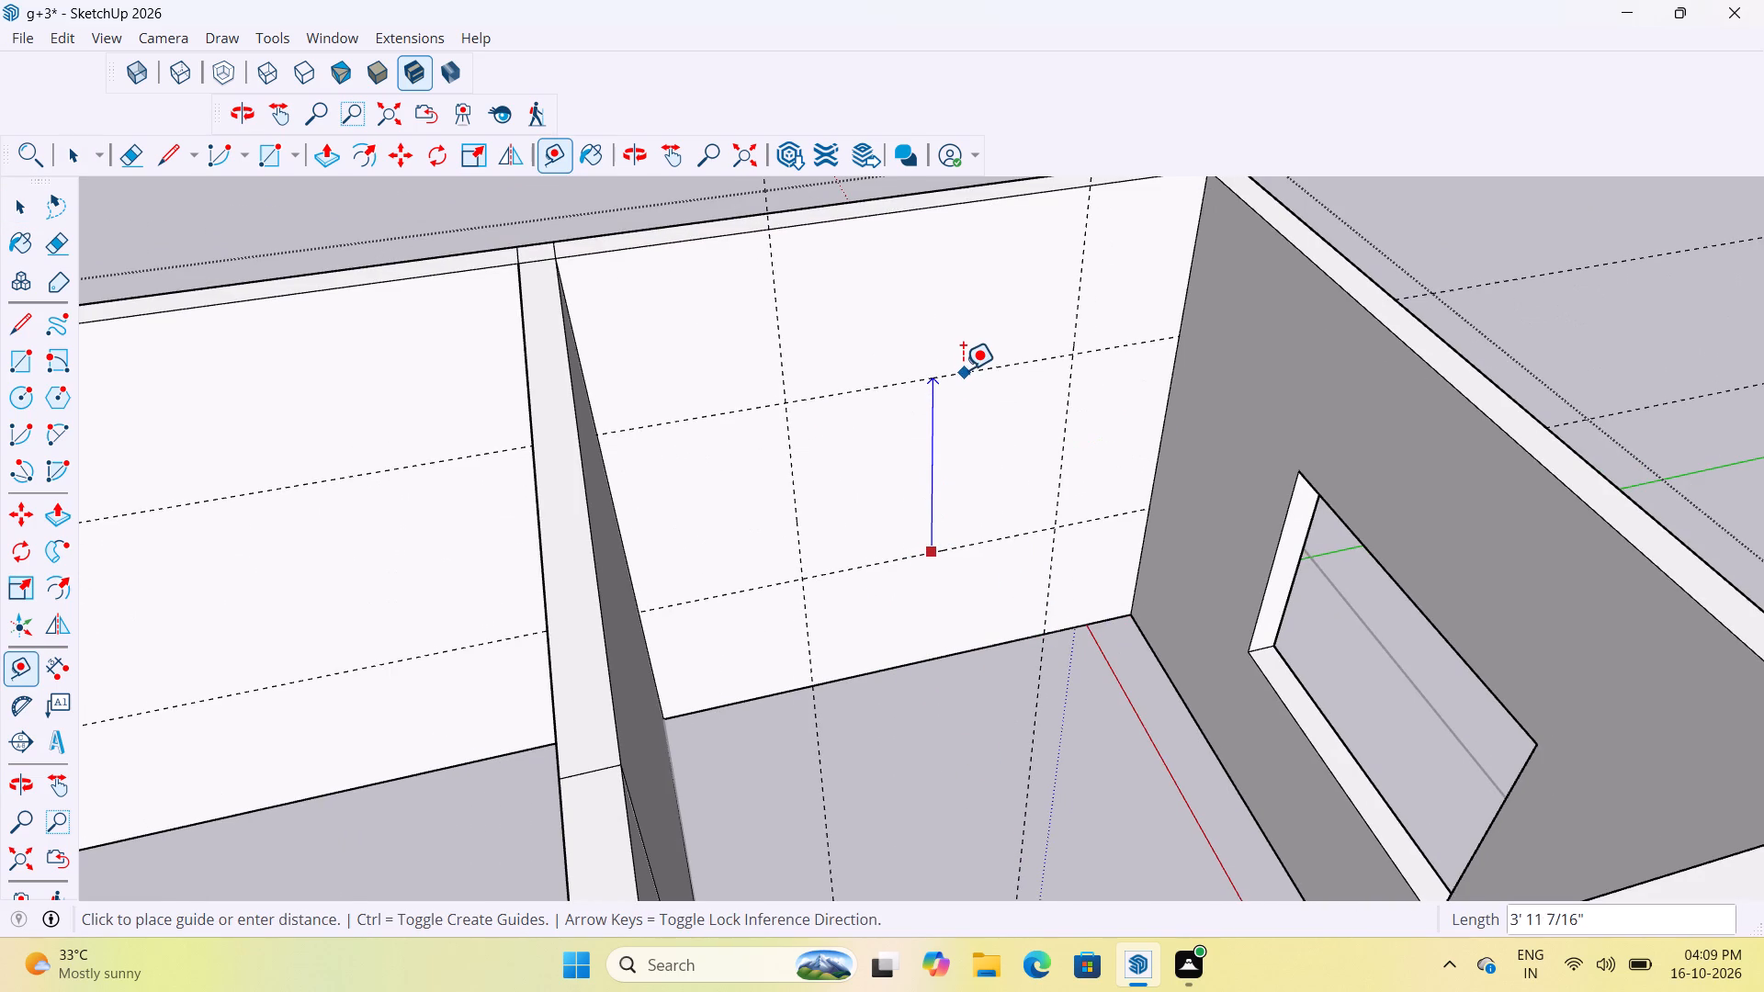
type("4'")
key("Return")
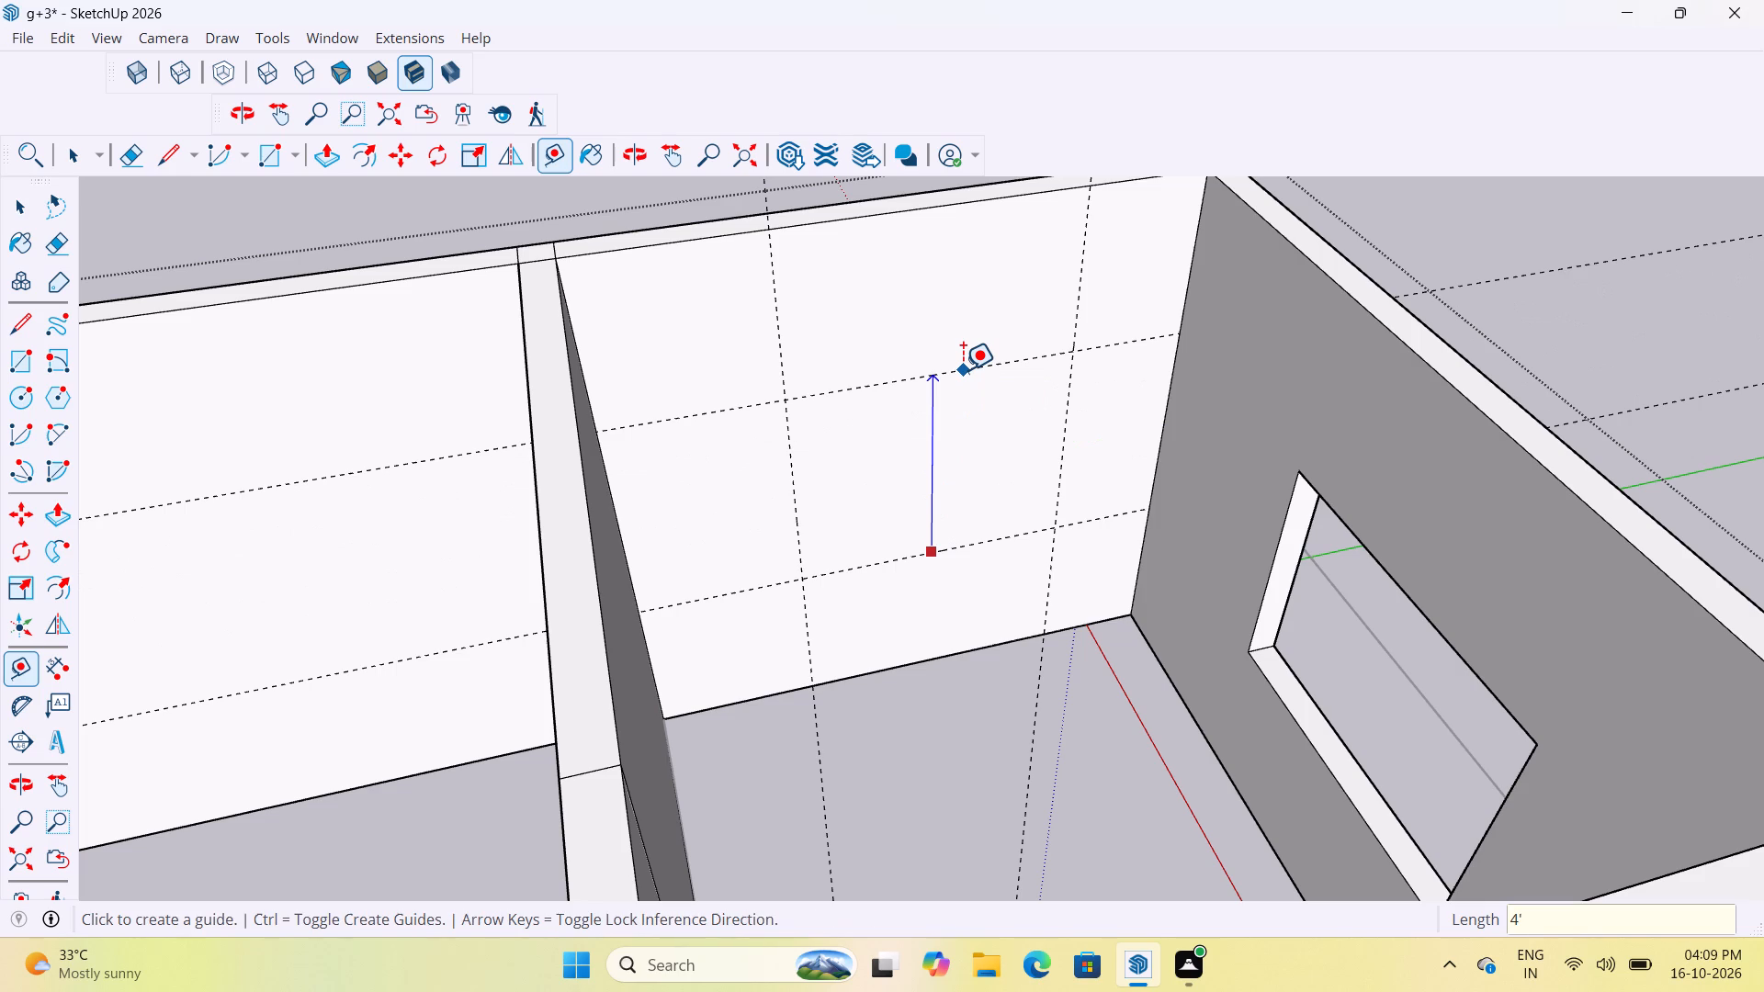
Draw a window rectangle about 5' wide and 4' high between the guides on the corner room's outer side wall.
key("r")
left_click(784, 402)
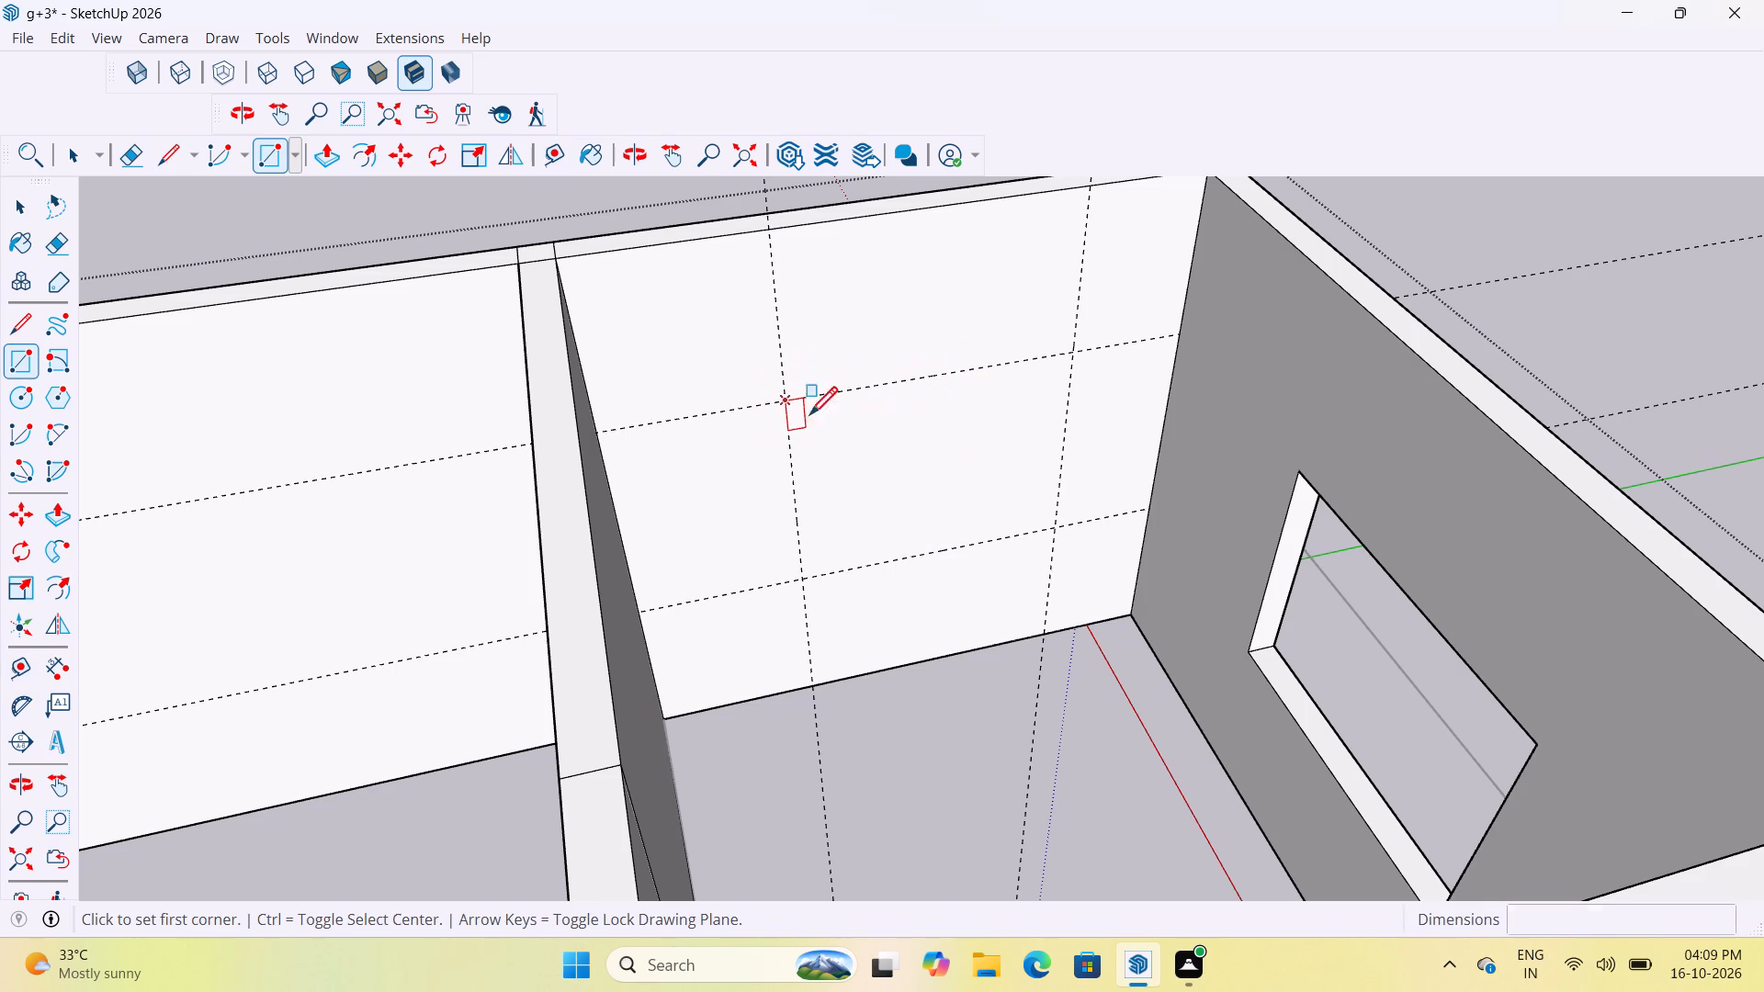
left_click(1055, 533)
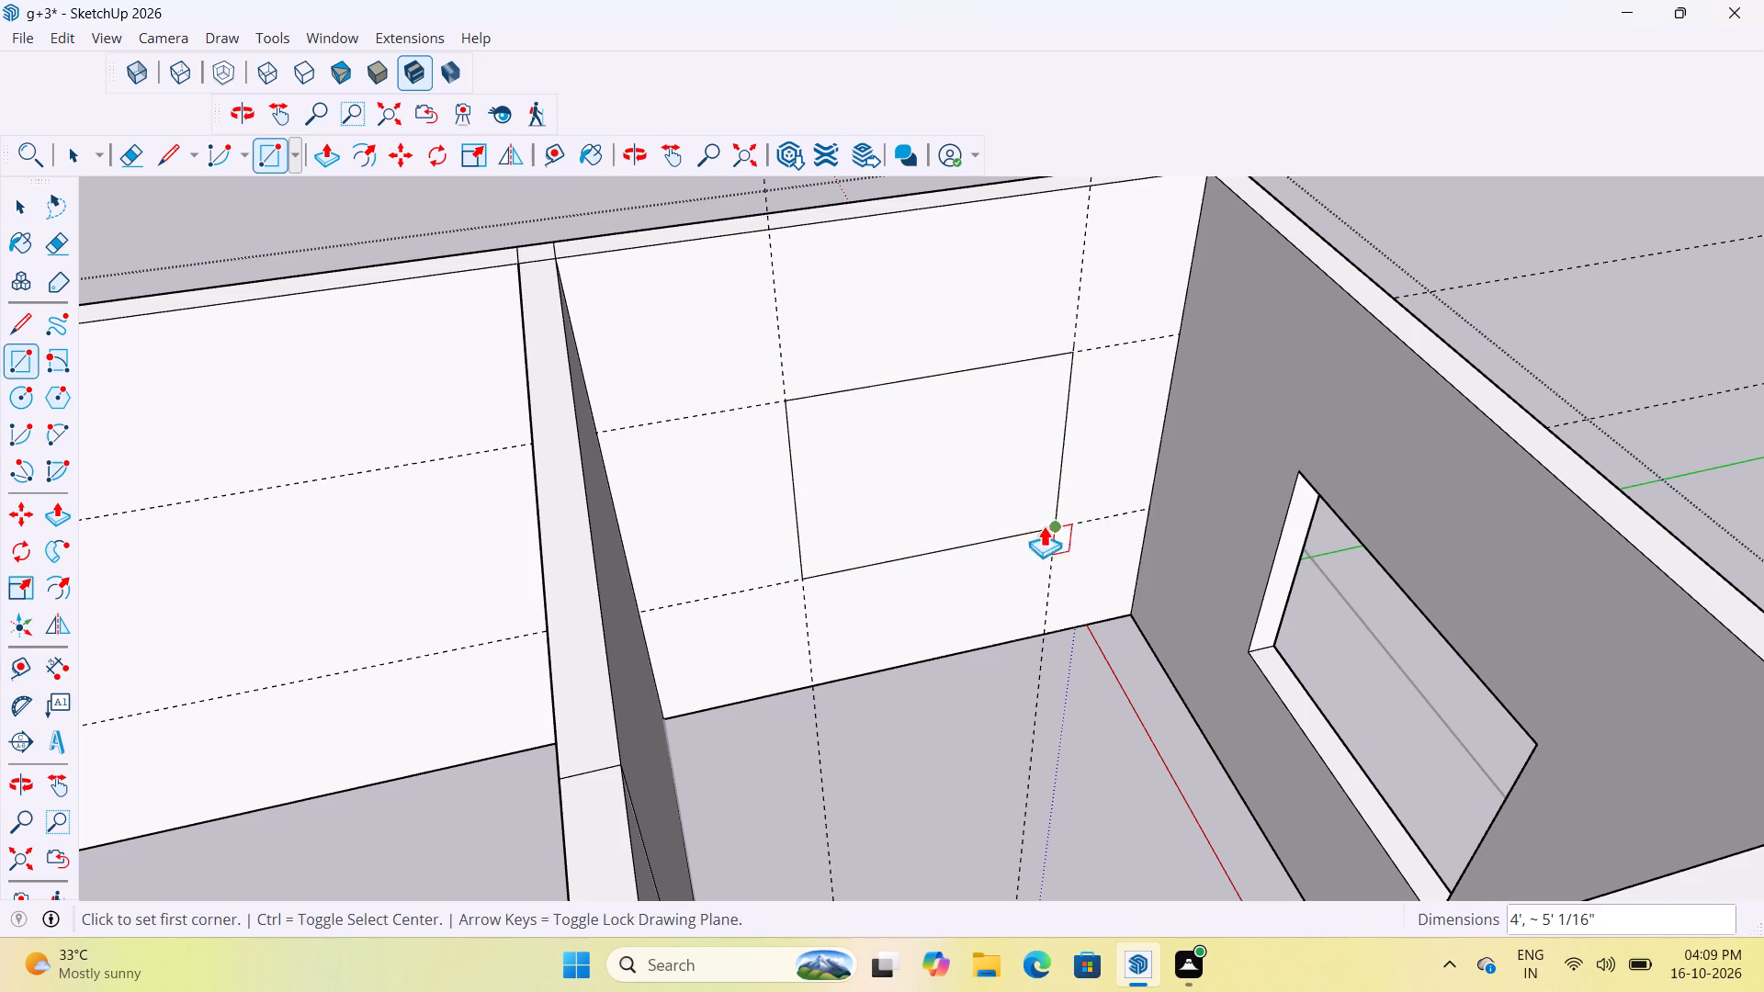
Push the rectangle about 6" through the corner room's side wall to cut the window opening, and close the wall group.
key("p")
left_click(974, 479)
scroll(879, 379, "up", 2)
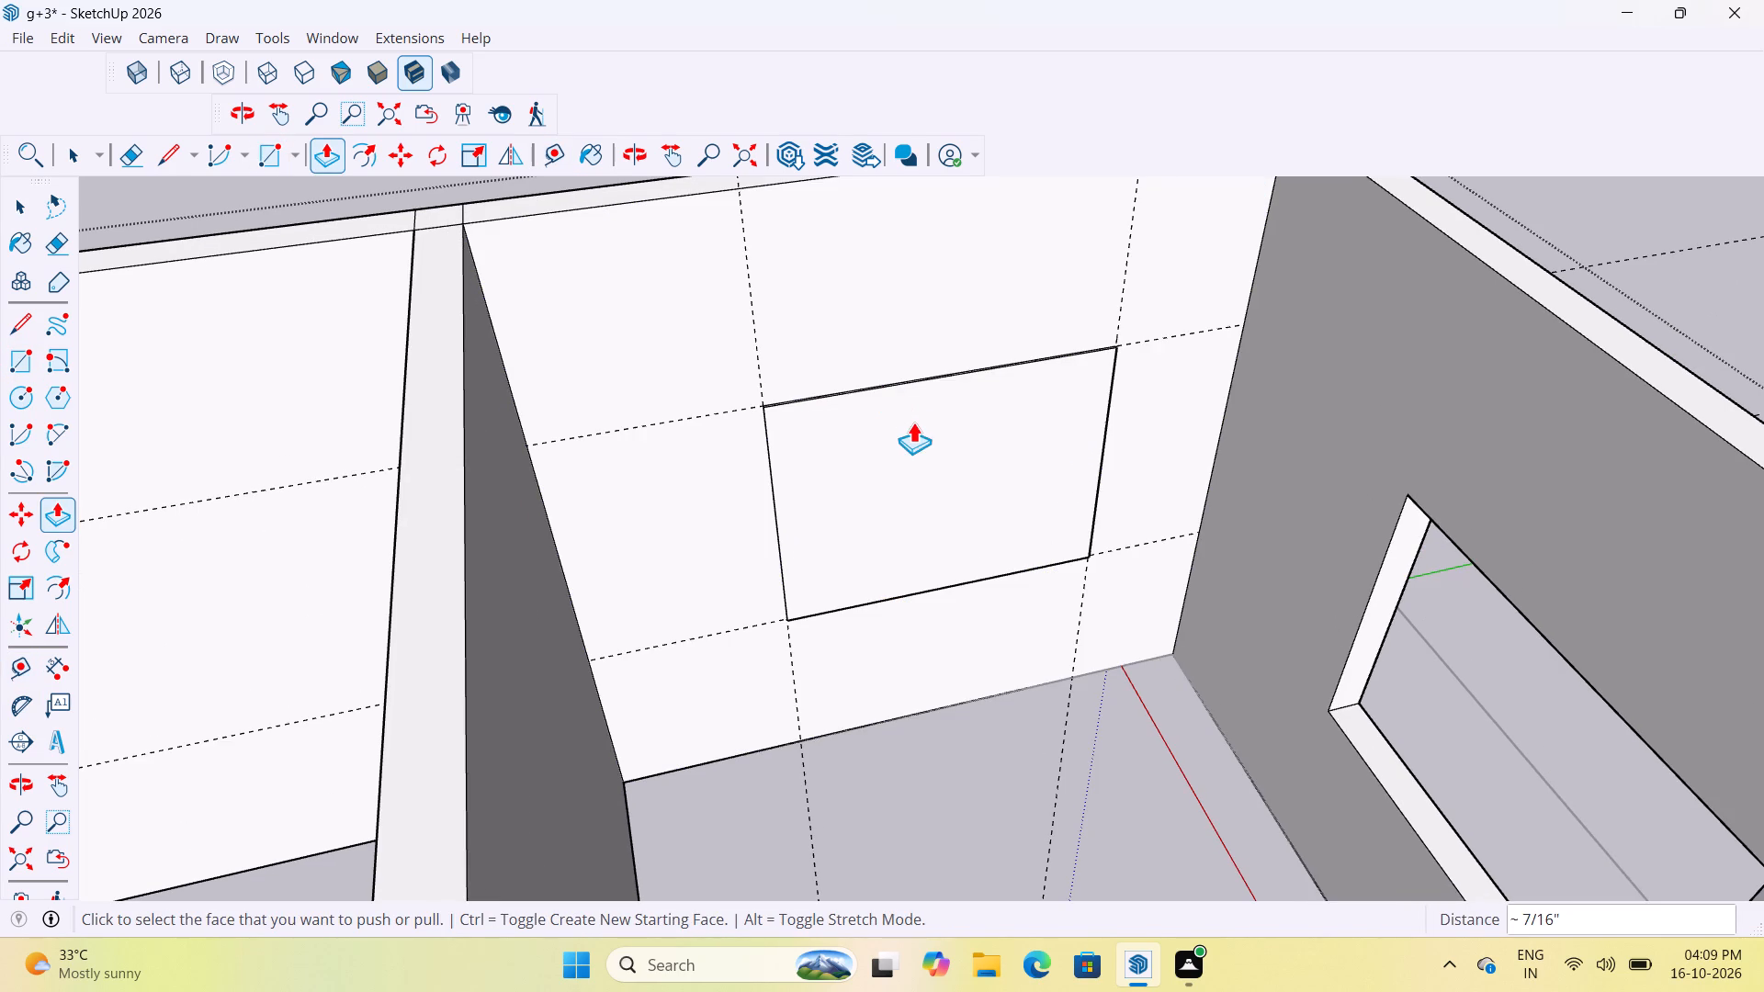
key("ctrl+z")
scroll(941, 587, "down", 4)
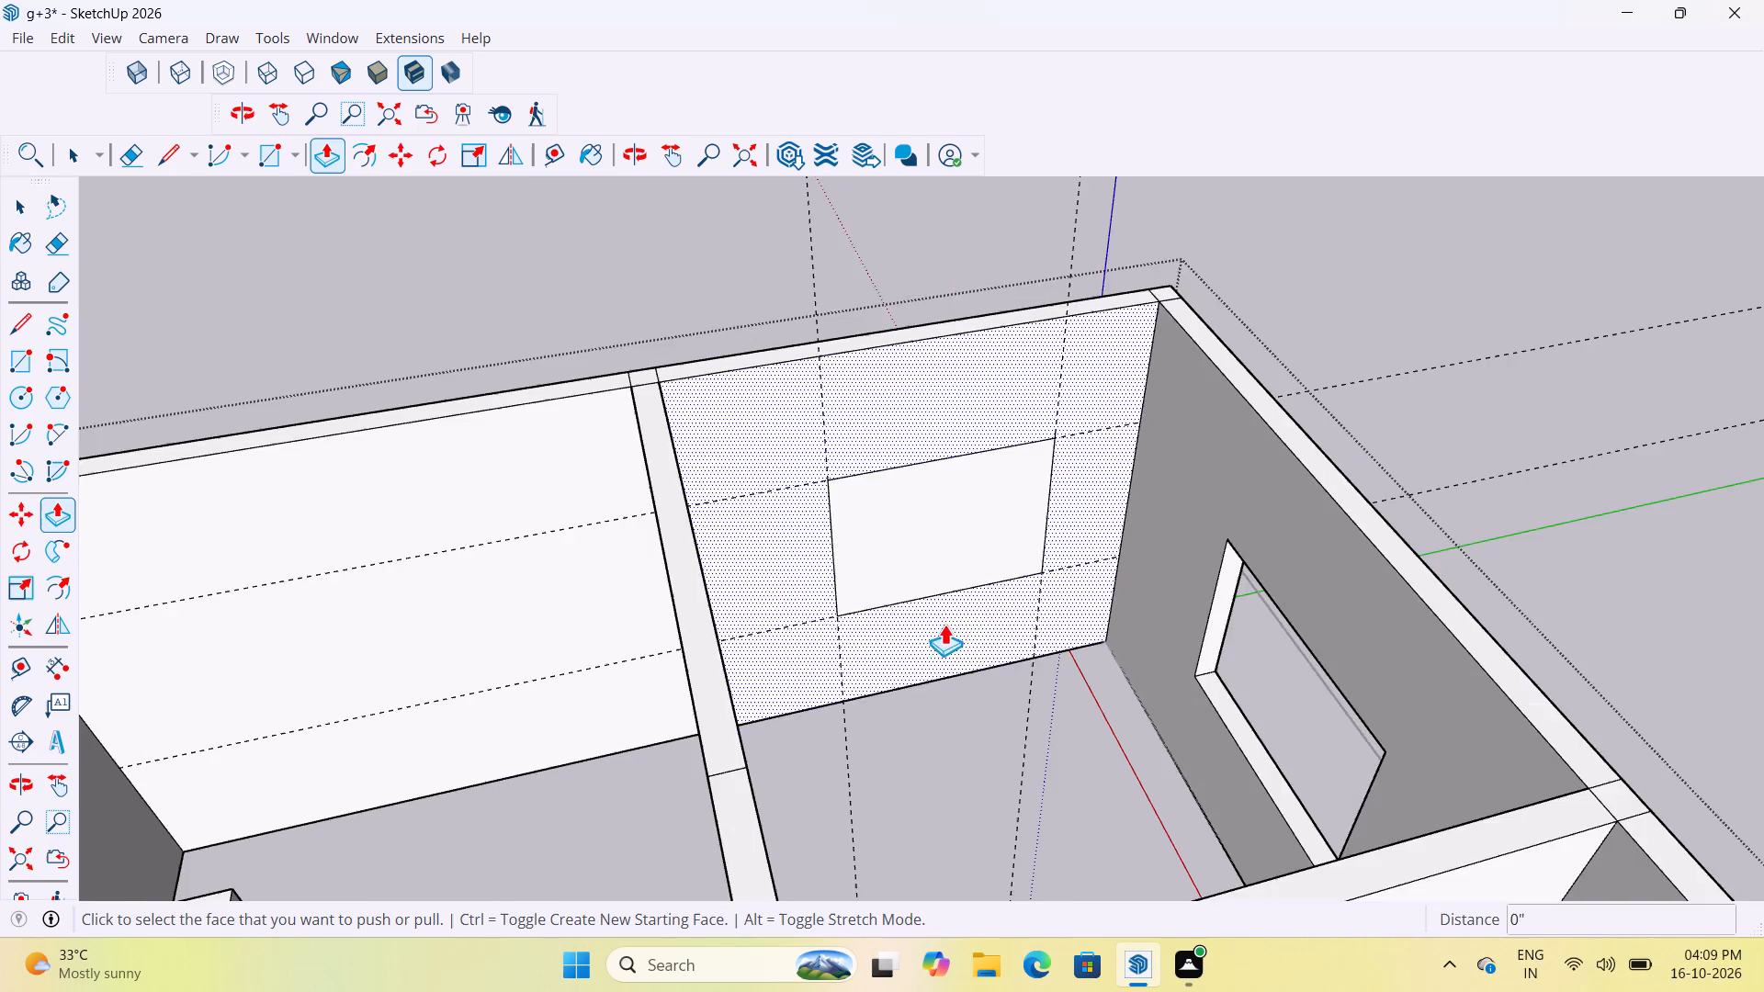
middle_click_drag(987, 618, 1173, 676)
left_click(1027, 544)
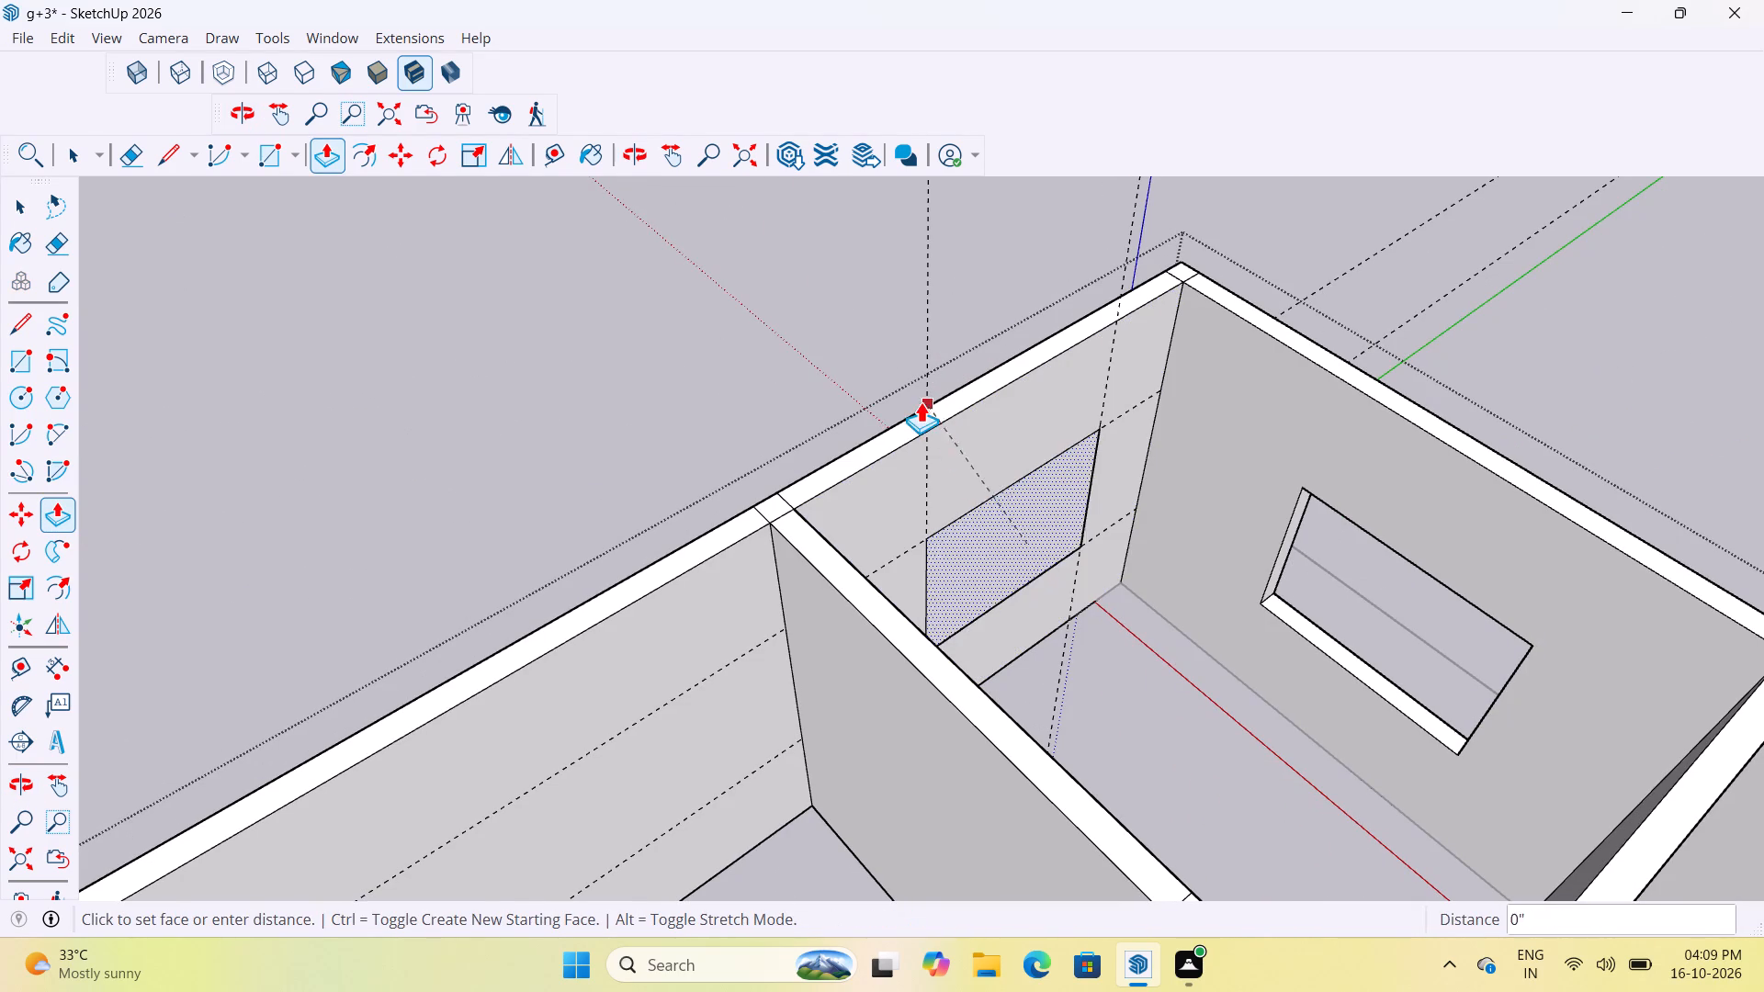
middle_click_drag(953, 398, 1152, 461)
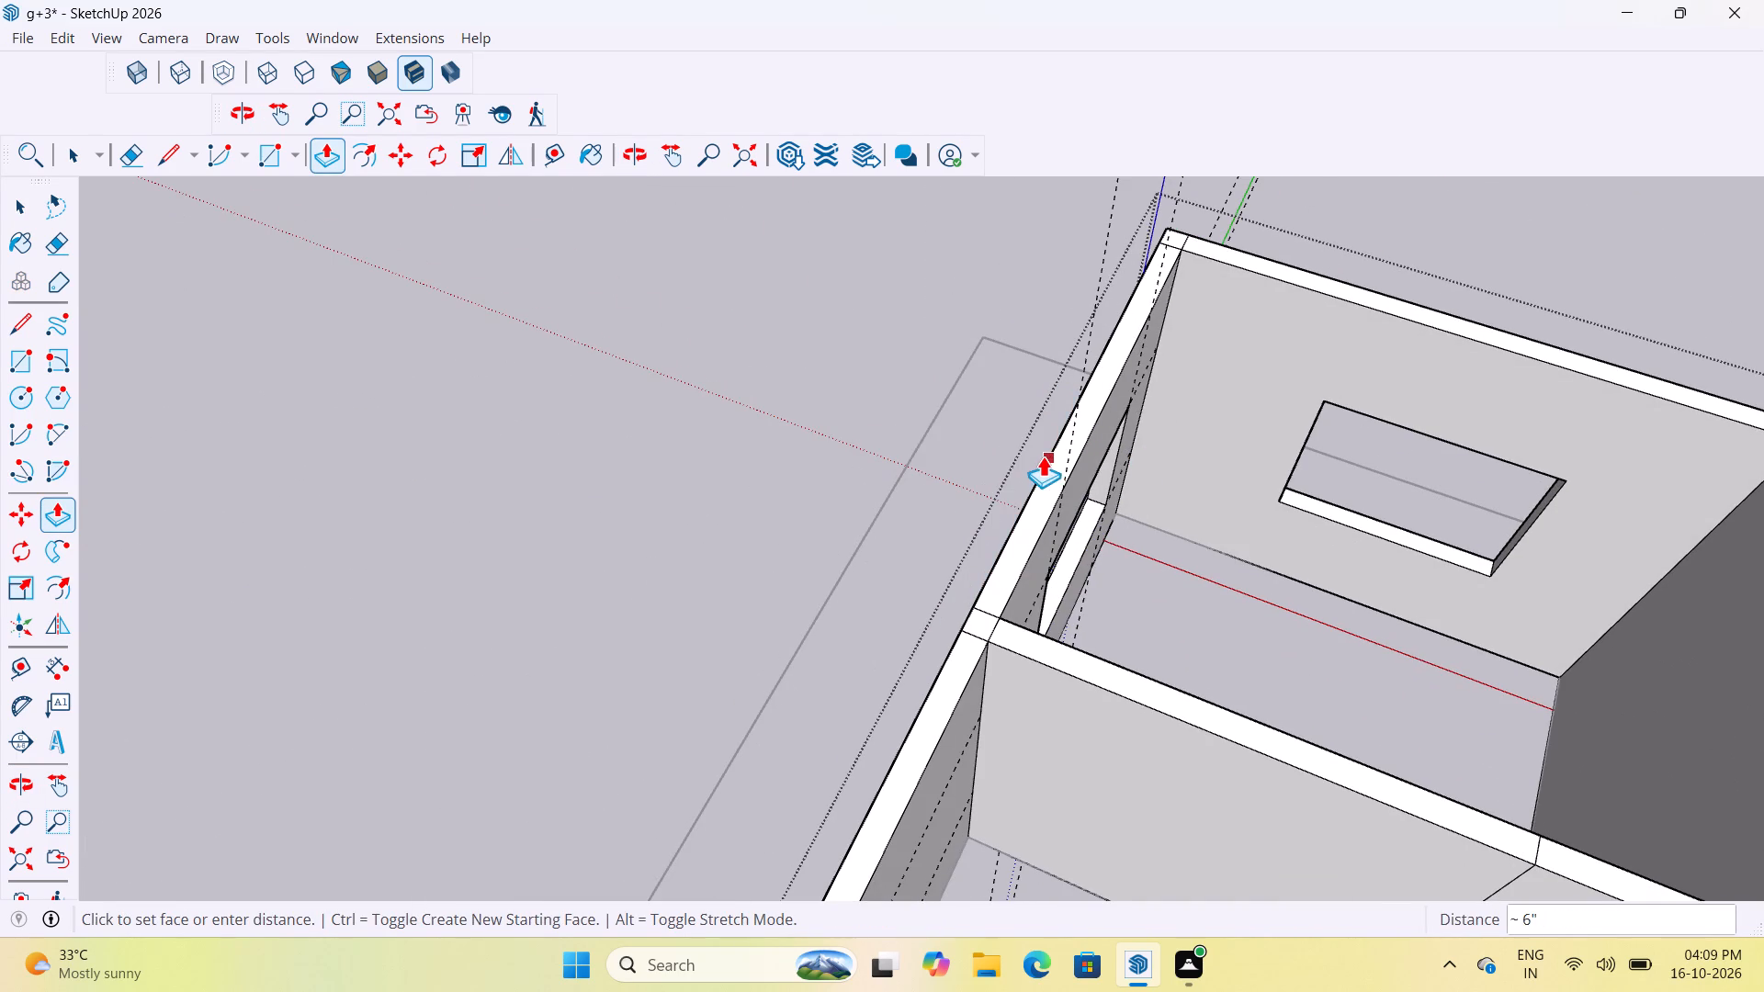
left_click(1043, 456)
scroll(1003, 432, "down", 10)
middle_click_drag(1096, 601, 728, 429)
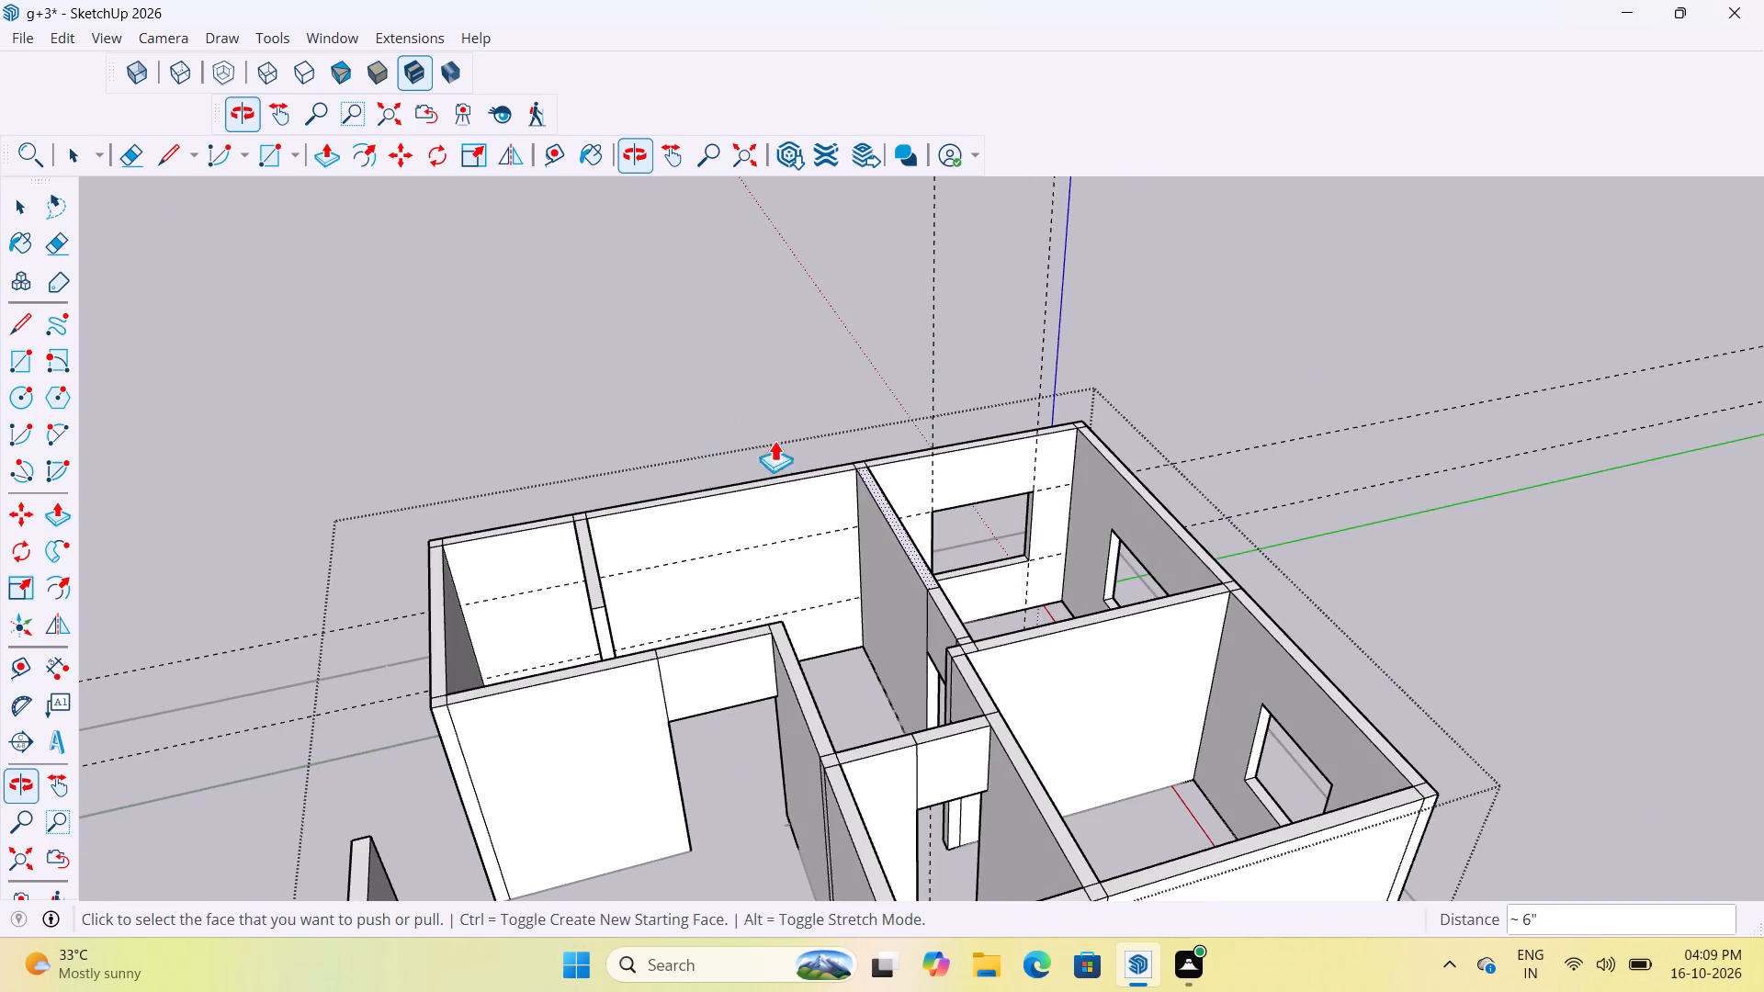
scroll(923, 548, "down", 3)
scroll(937, 576, "up", 7)
key("space")
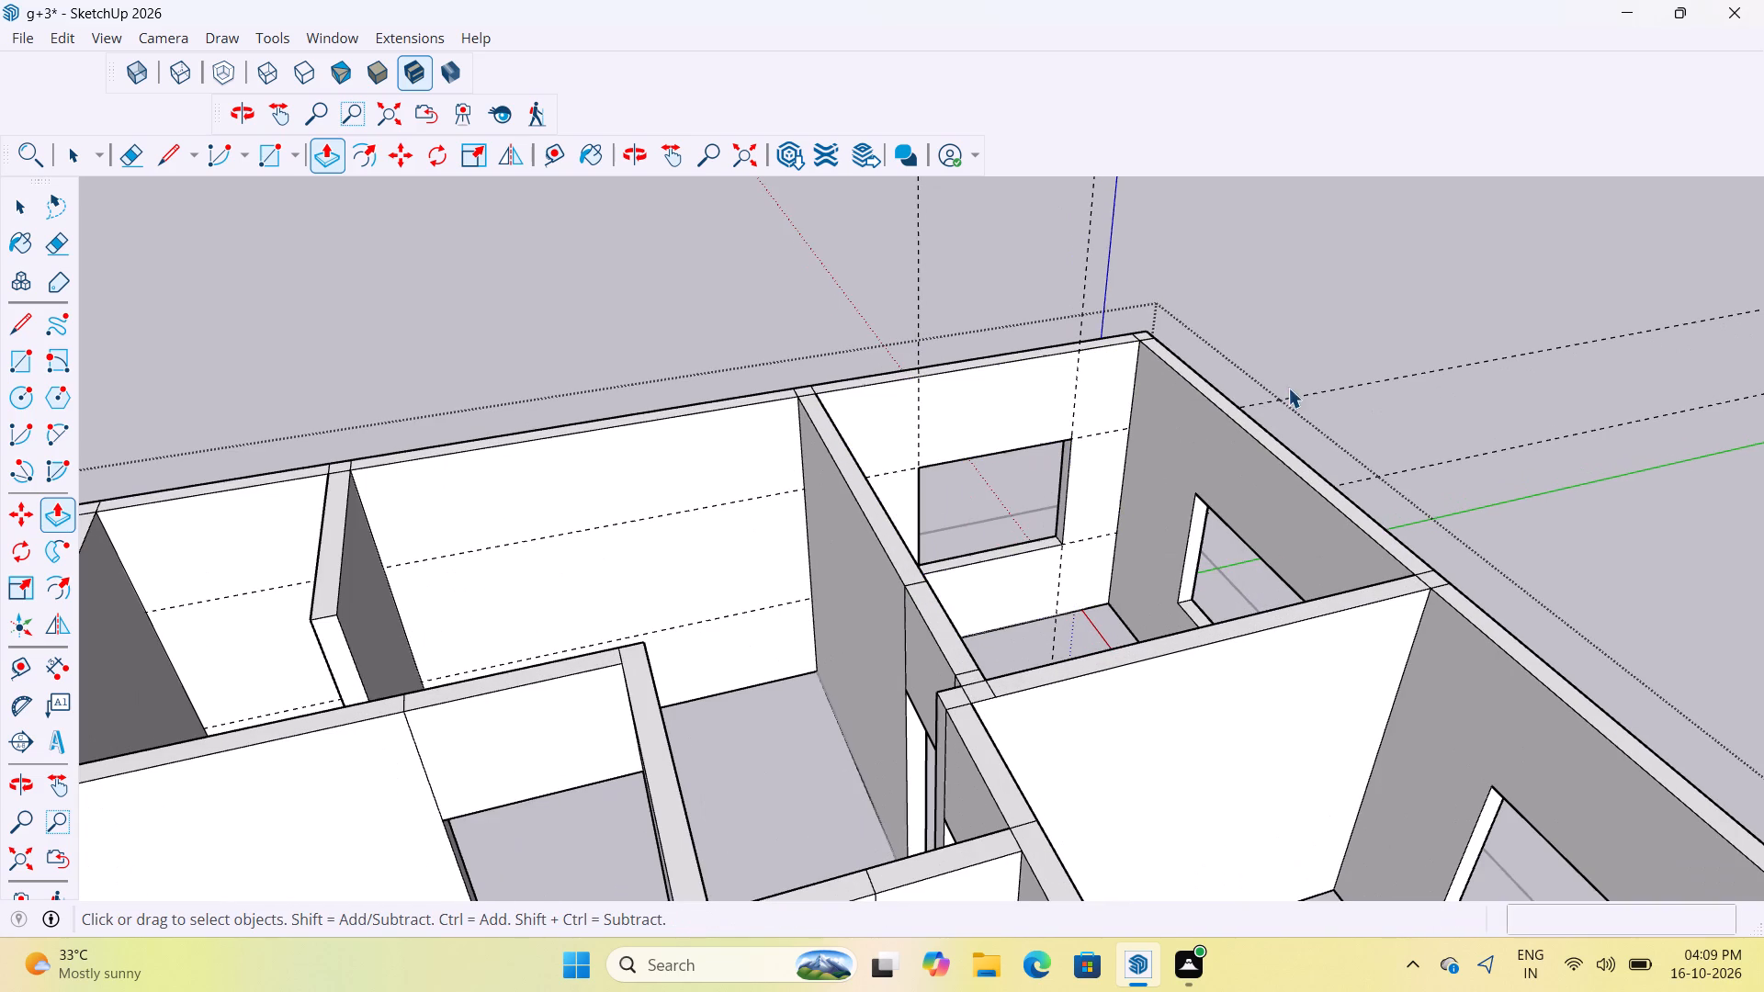
key("space")
left_click(1368, 300)
Examine the blank outer side wall of the room beside the corner room and its junctions with both partitions.
middle_click_drag(1162, 573, 1096, 593)
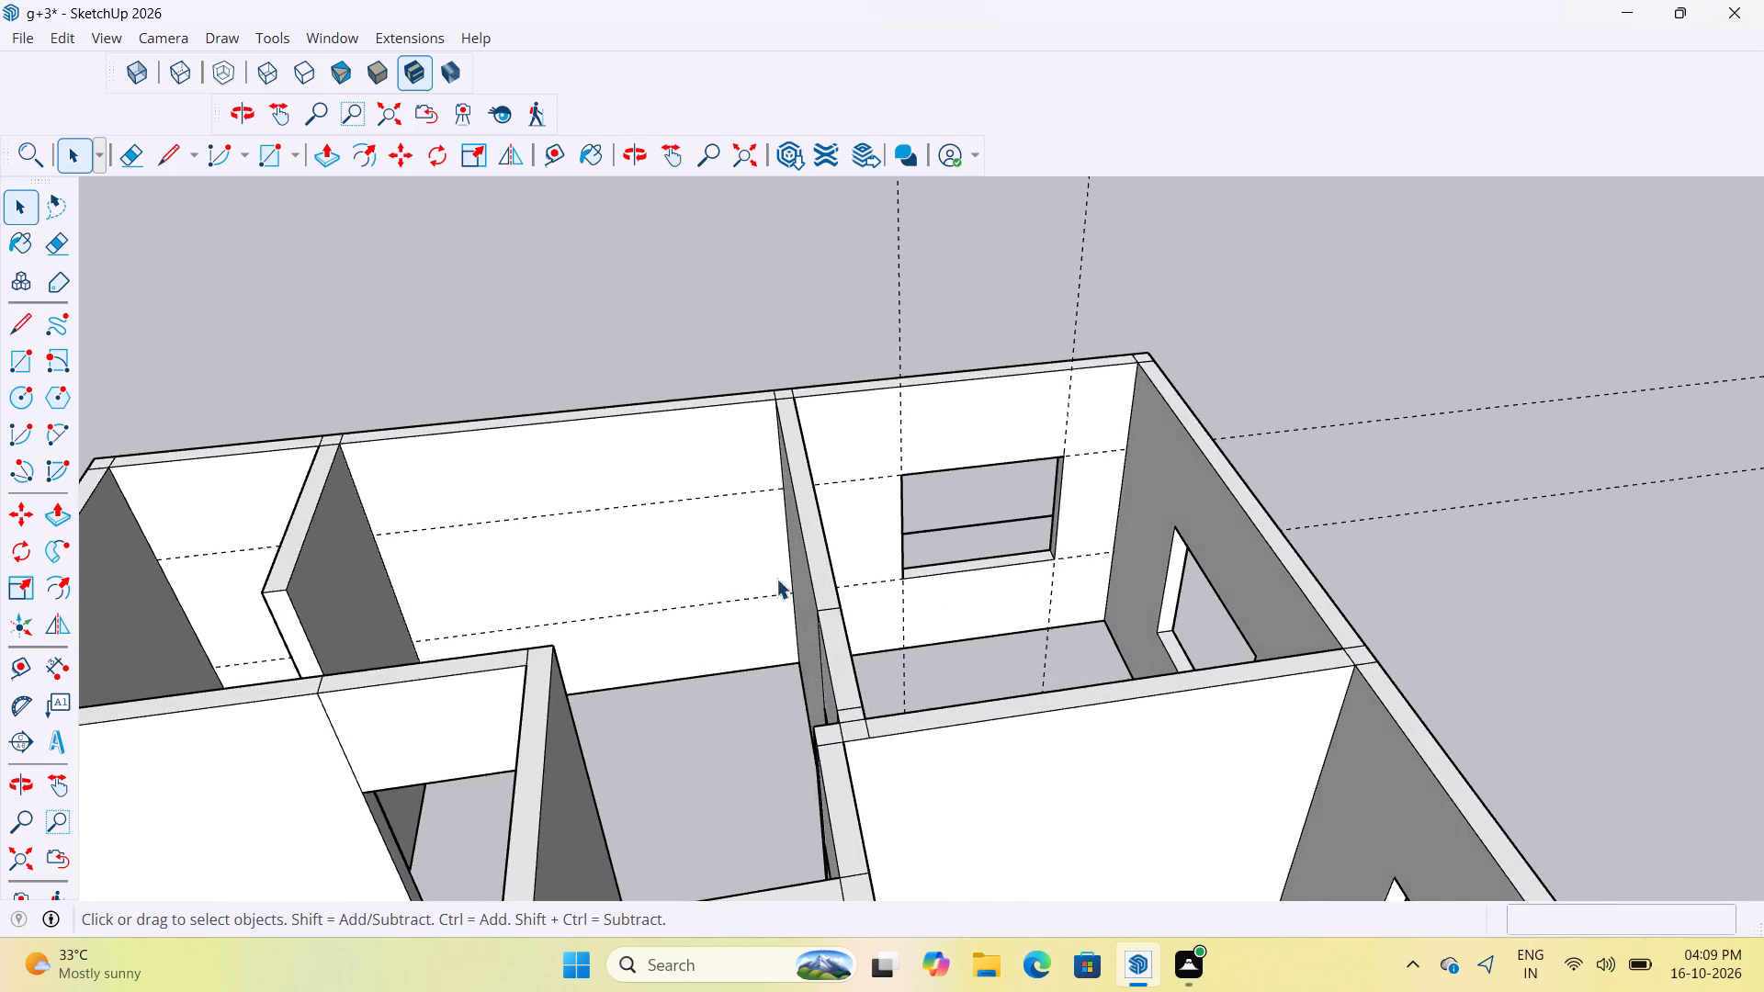
scroll(1326, 463, "down", 8)
scroll(1036, 483, "up", 7)
middle_click_drag(1078, 547, 1013, 539)
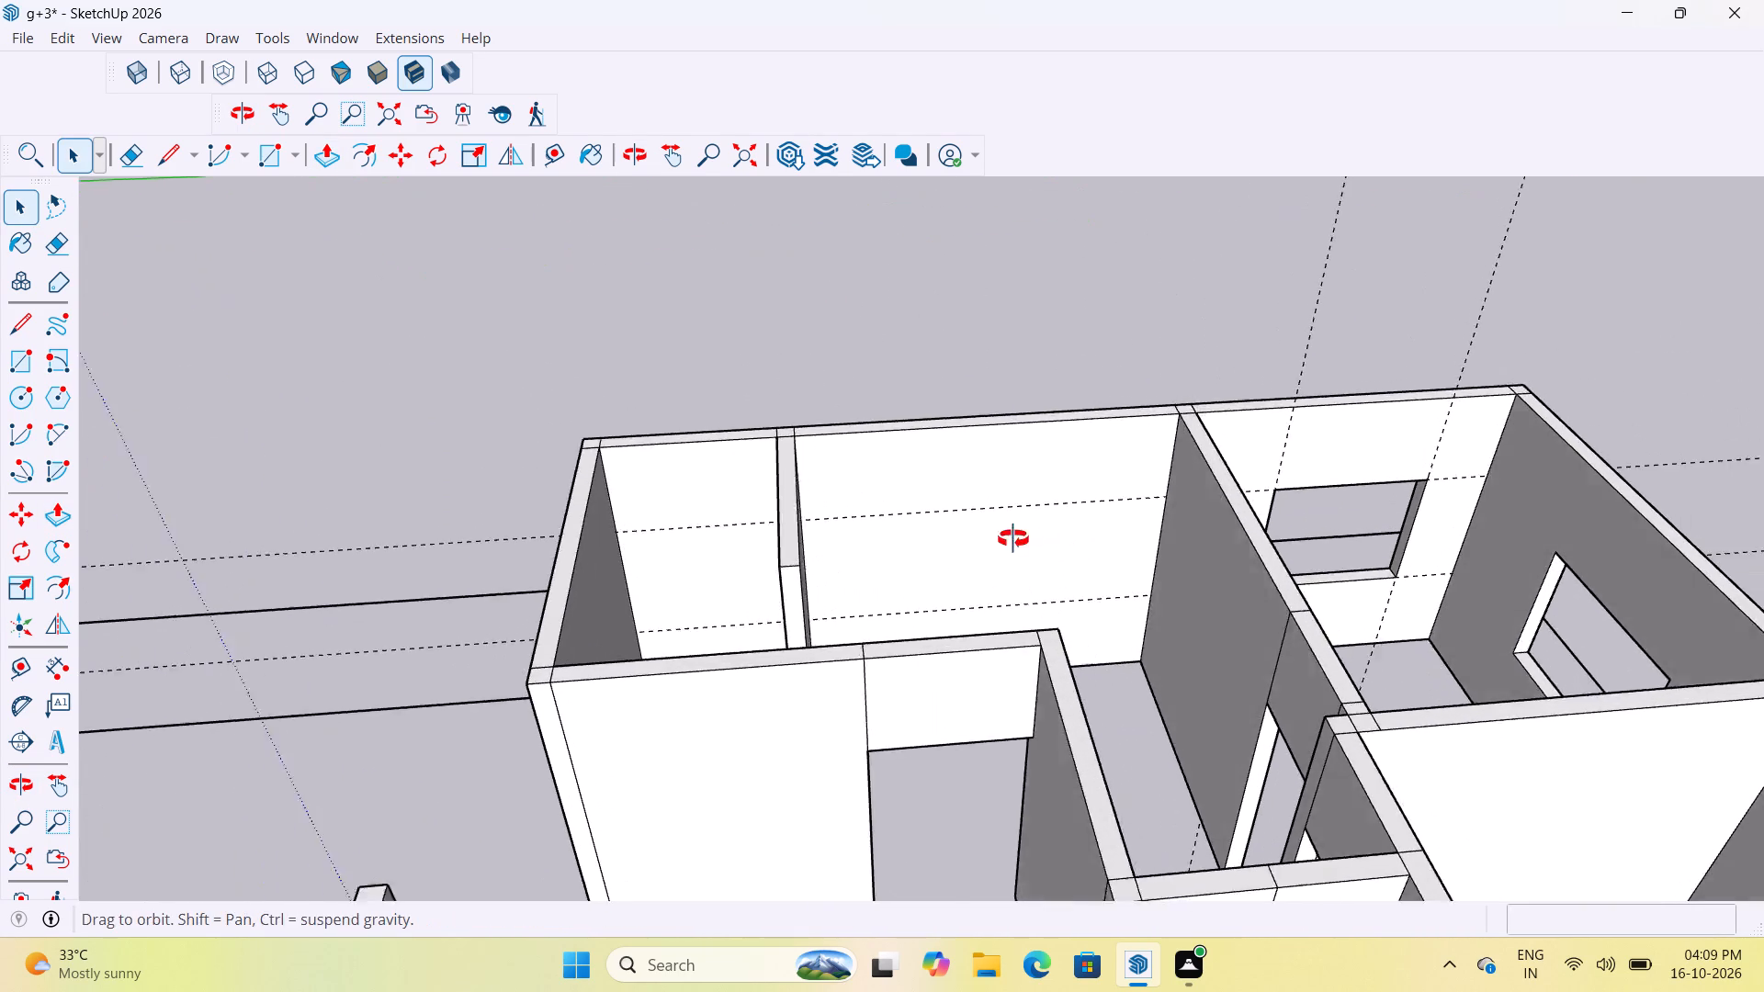
middle_click_drag(1013, 539, 989, 537)
scroll(871, 535, "up", 3)
scroll(1170, 538, "down", 3)
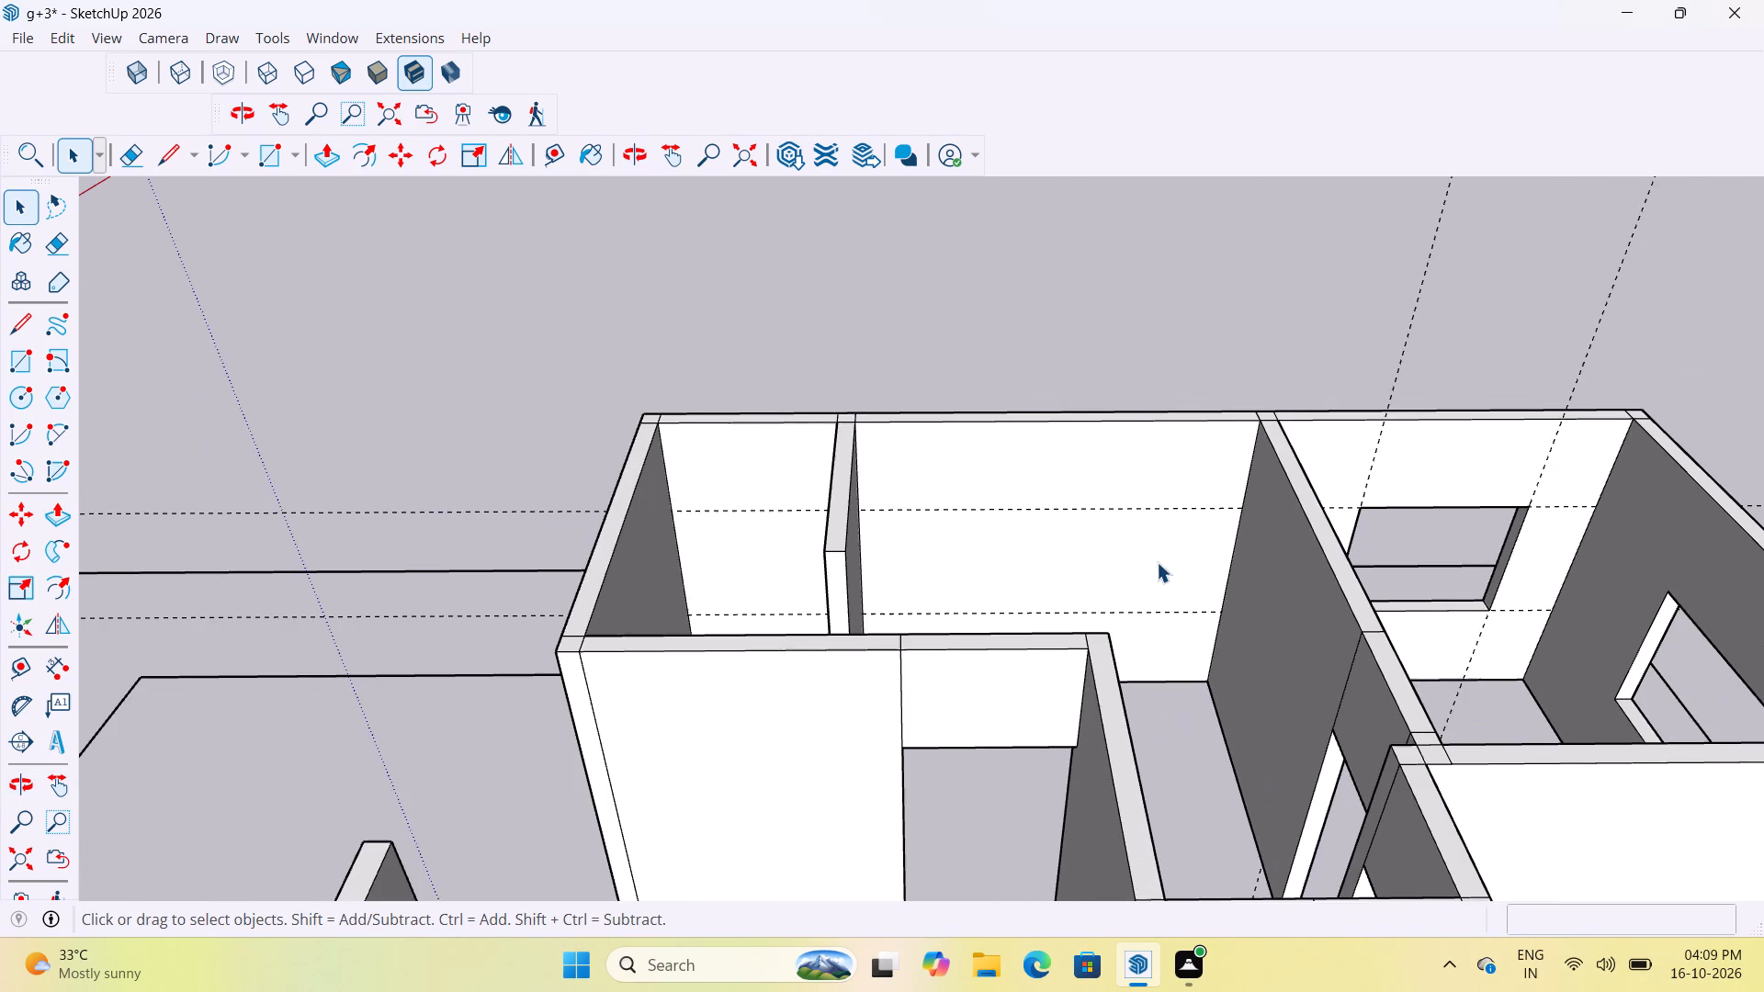
scroll(1157, 562, "down", 2)
scroll(1144, 563, "up", 2)
middle_click_drag(1156, 561, 1344, 641)
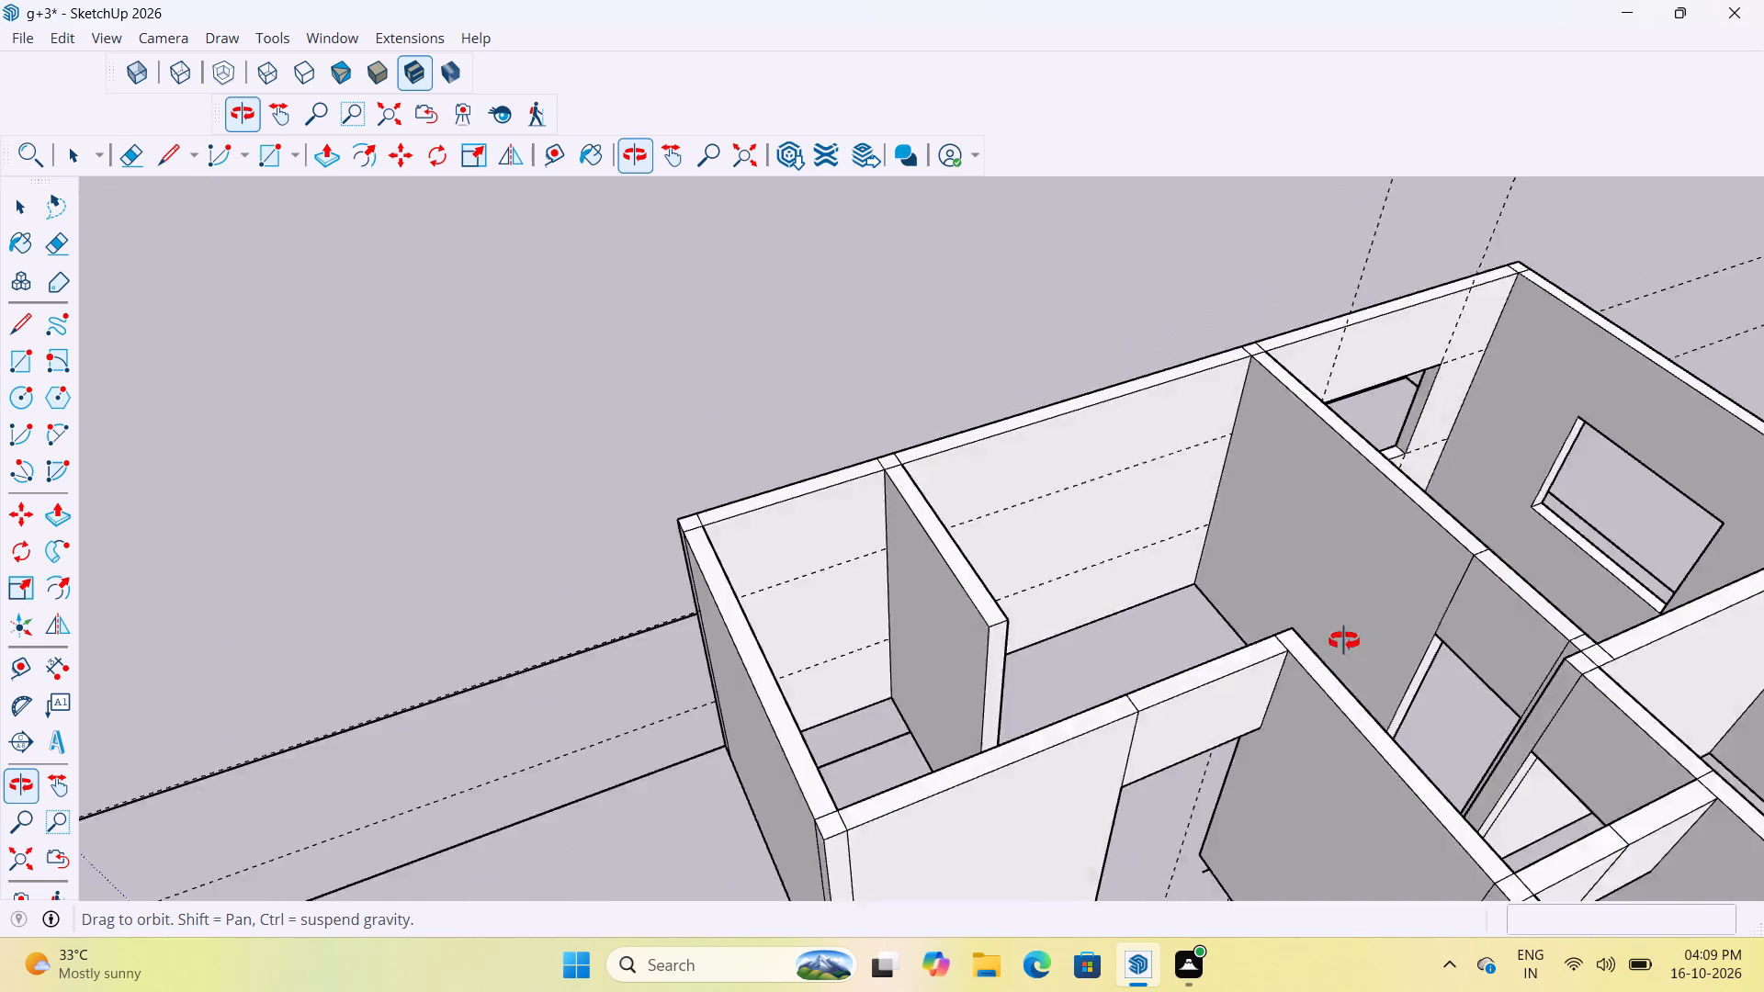
middle_click_drag(1344, 641, 1041, 658)
scroll(1183, 594, "down", 4)
middle_click_drag(1128, 677, 1244, 665)
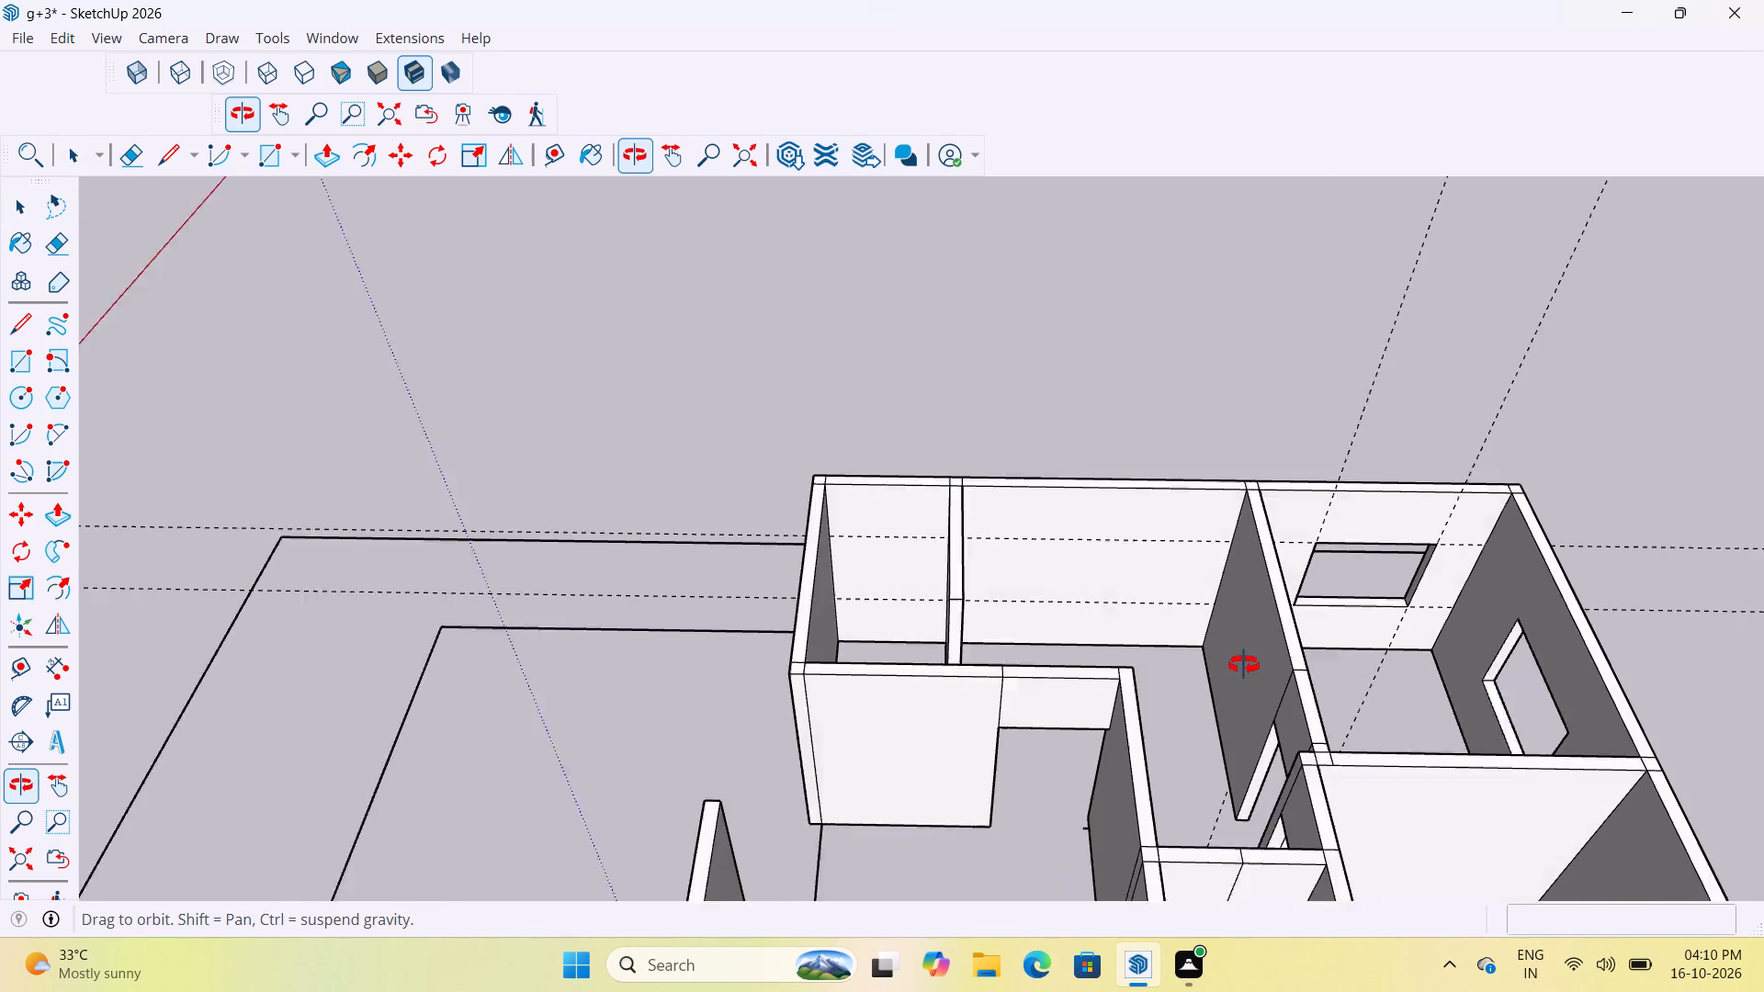
middle_click_drag(1244, 665, 1245, 665)
scroll(1065, 587, "up", 5)
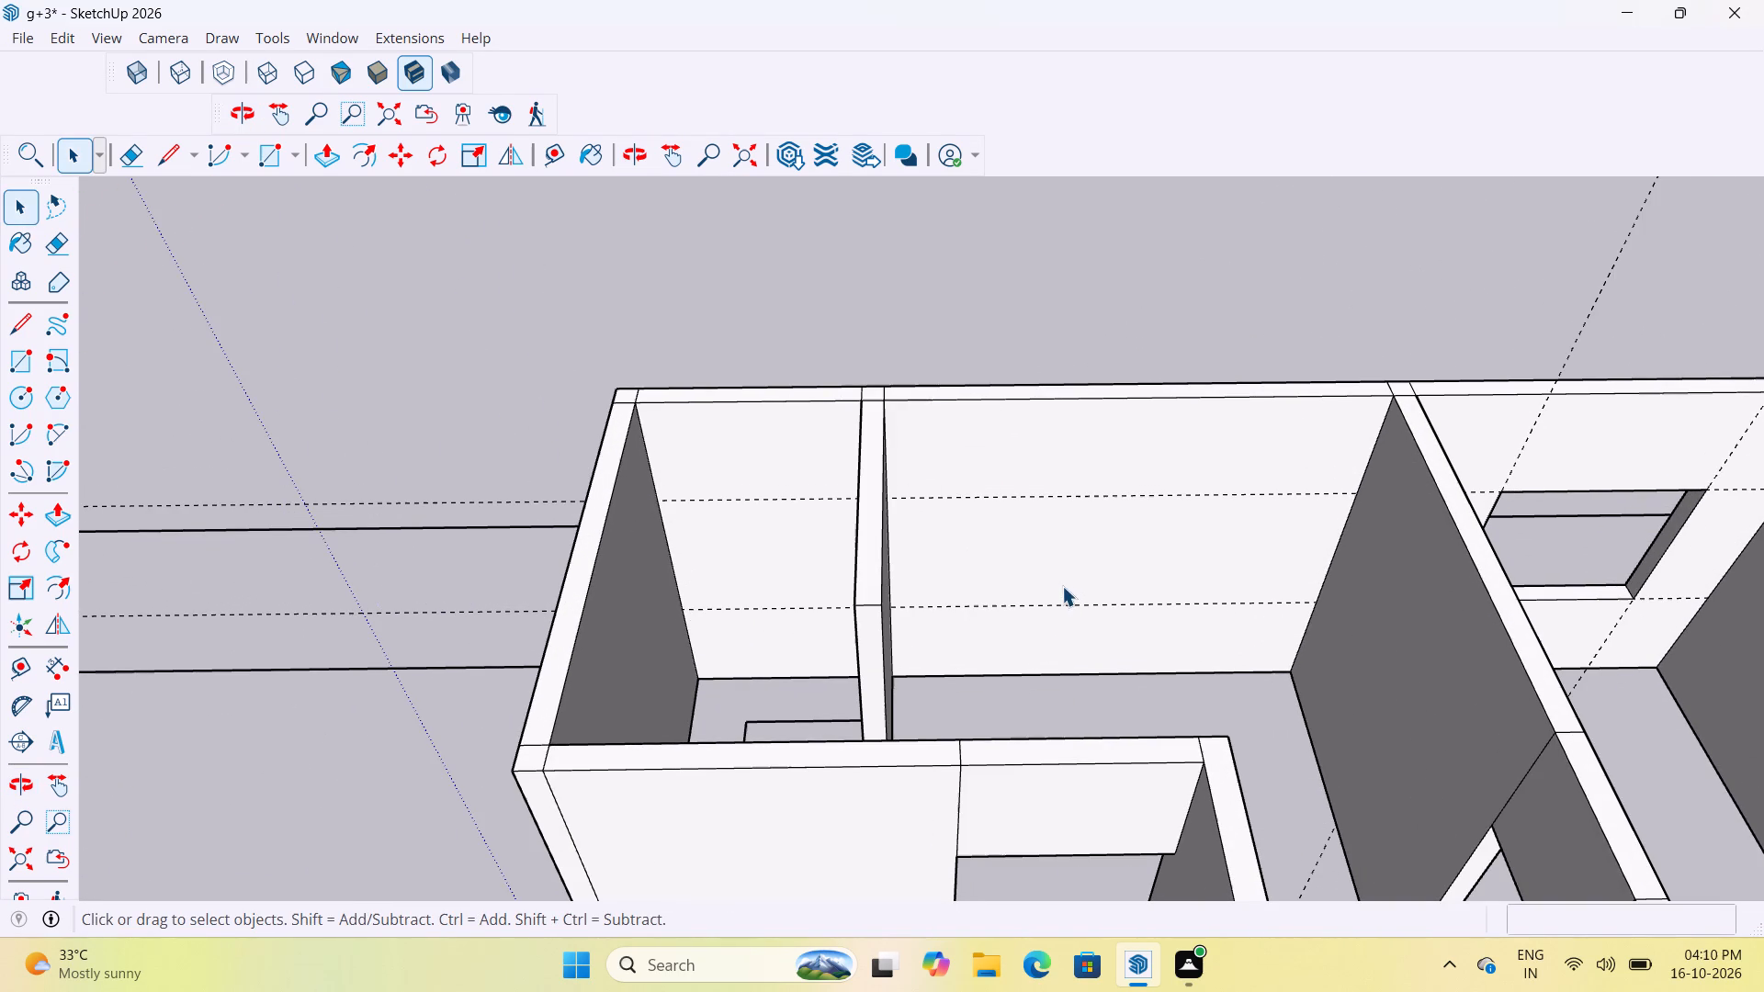
Place vertical guides on the middle room's outer side wall, 4' from the small end room's partition and 3' from the corner room's partition.
key("t")
scroll(957, 572, "up", 3)
middle_click_drag(1001, 558, 964, 526)
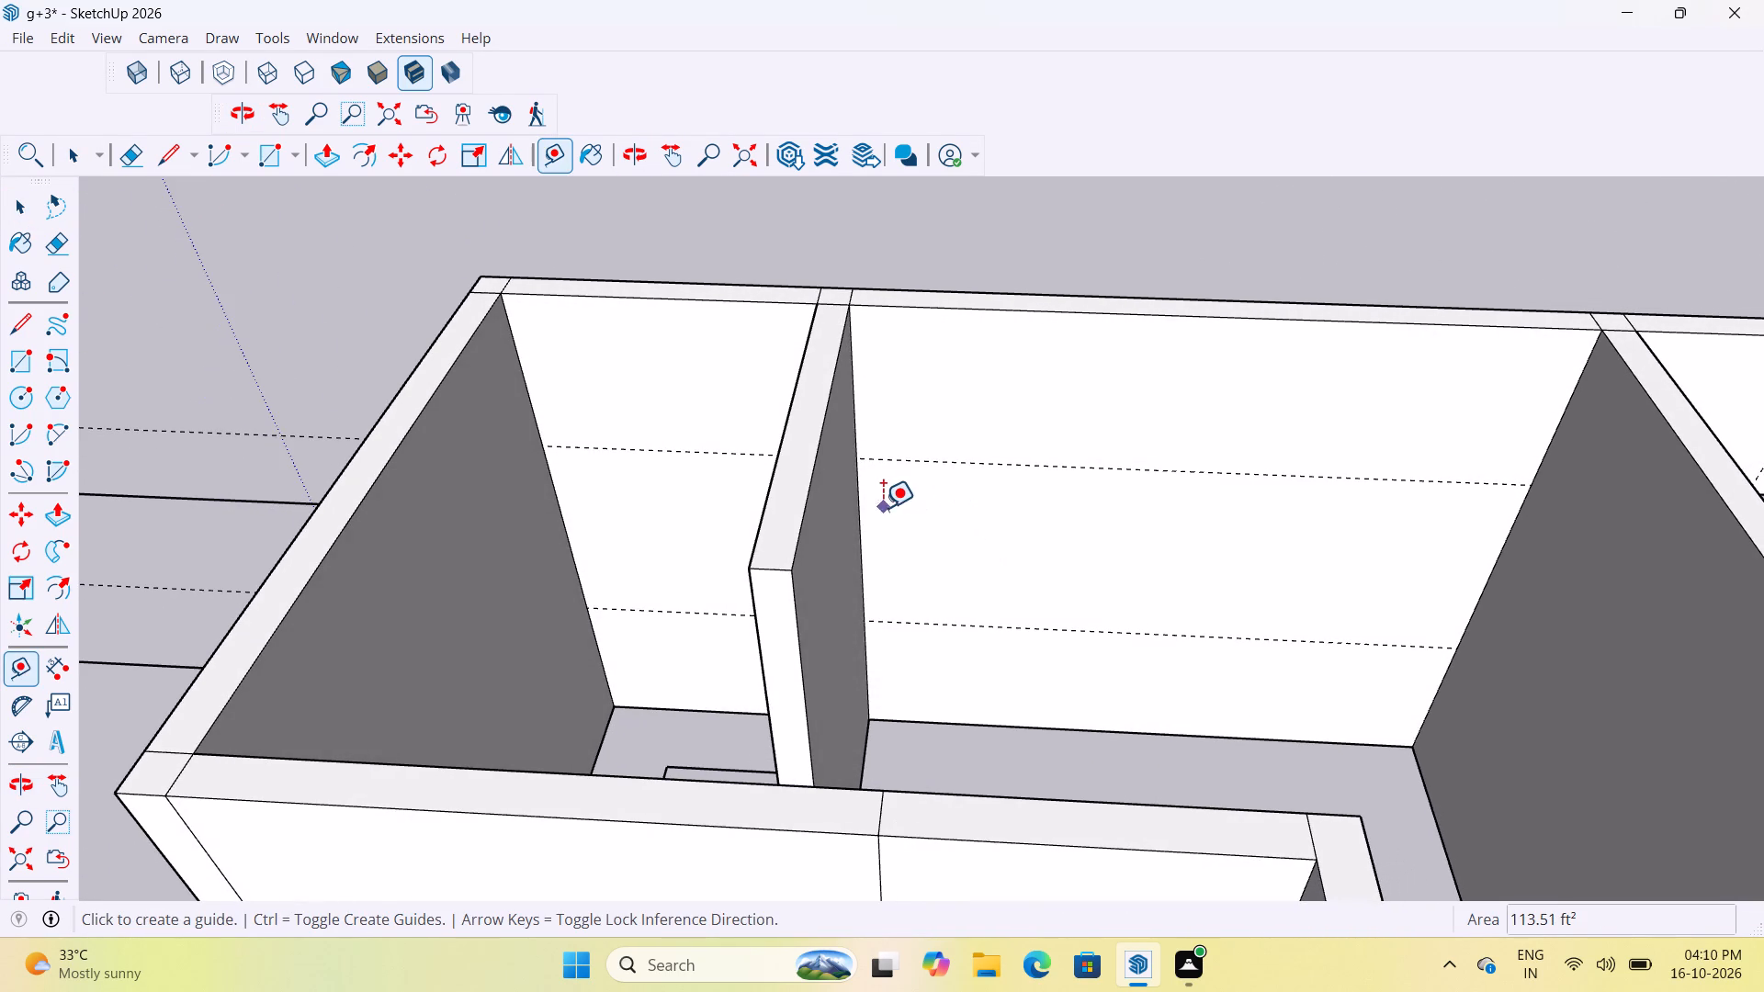
left_click(860, 511)
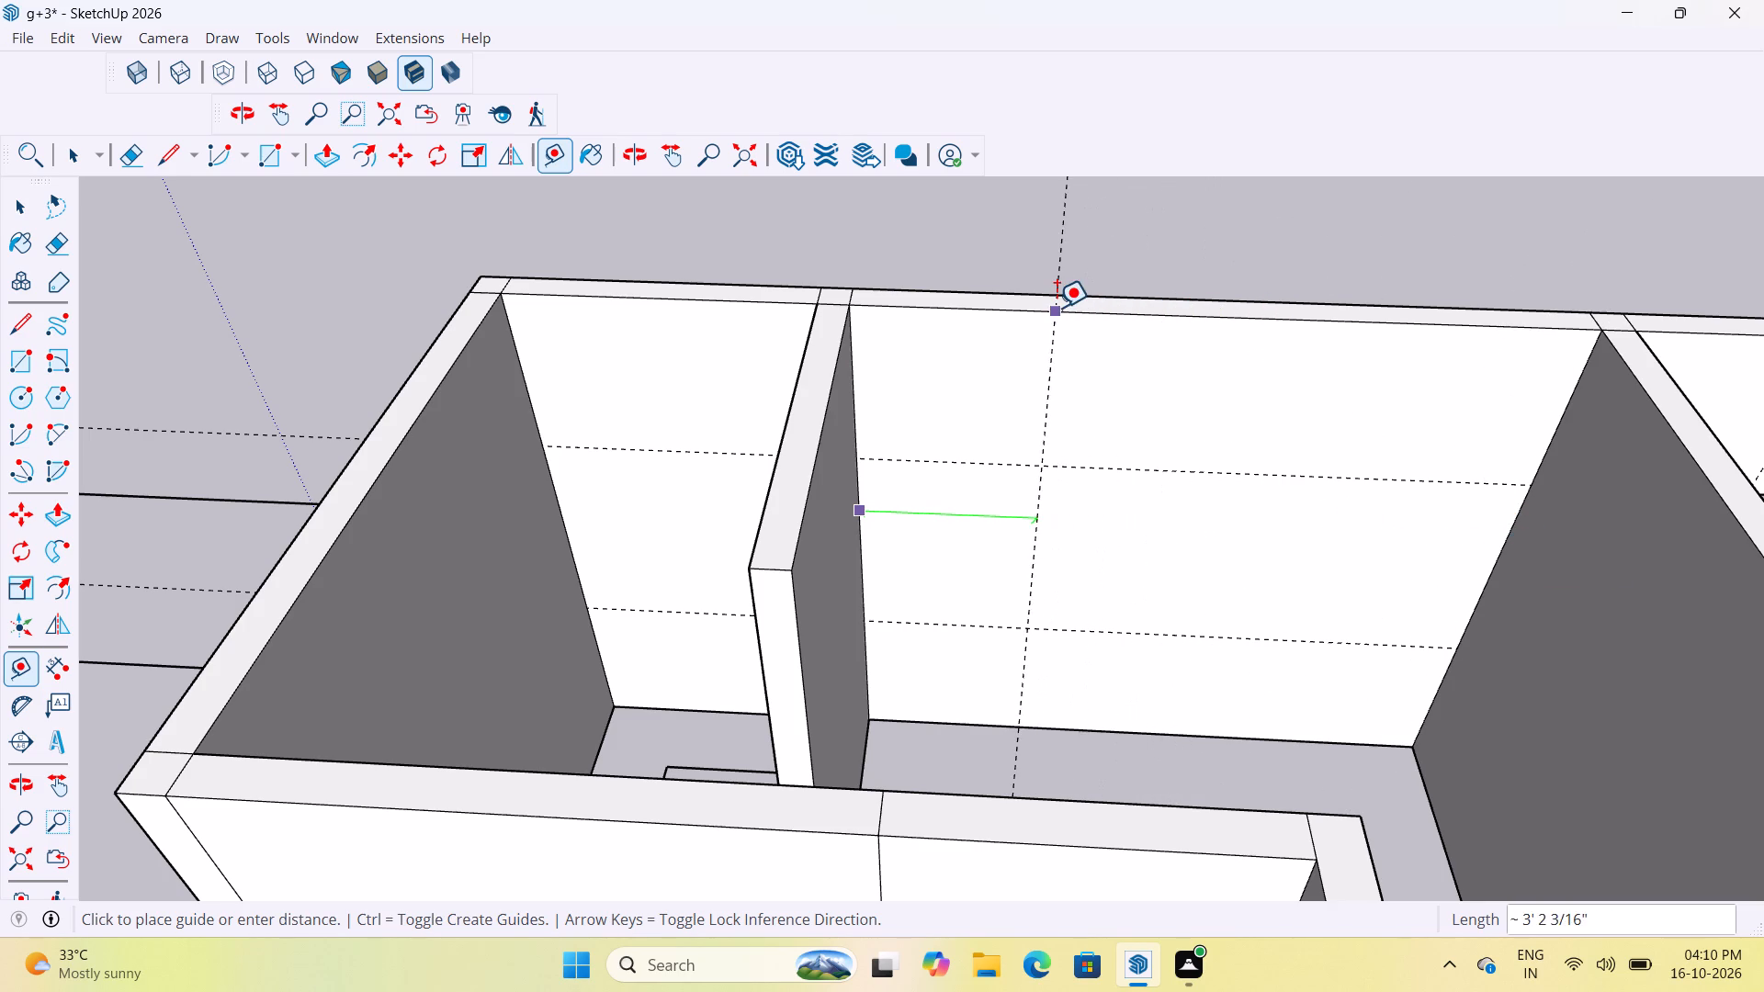
scroll(1030, 440, "down", 2)
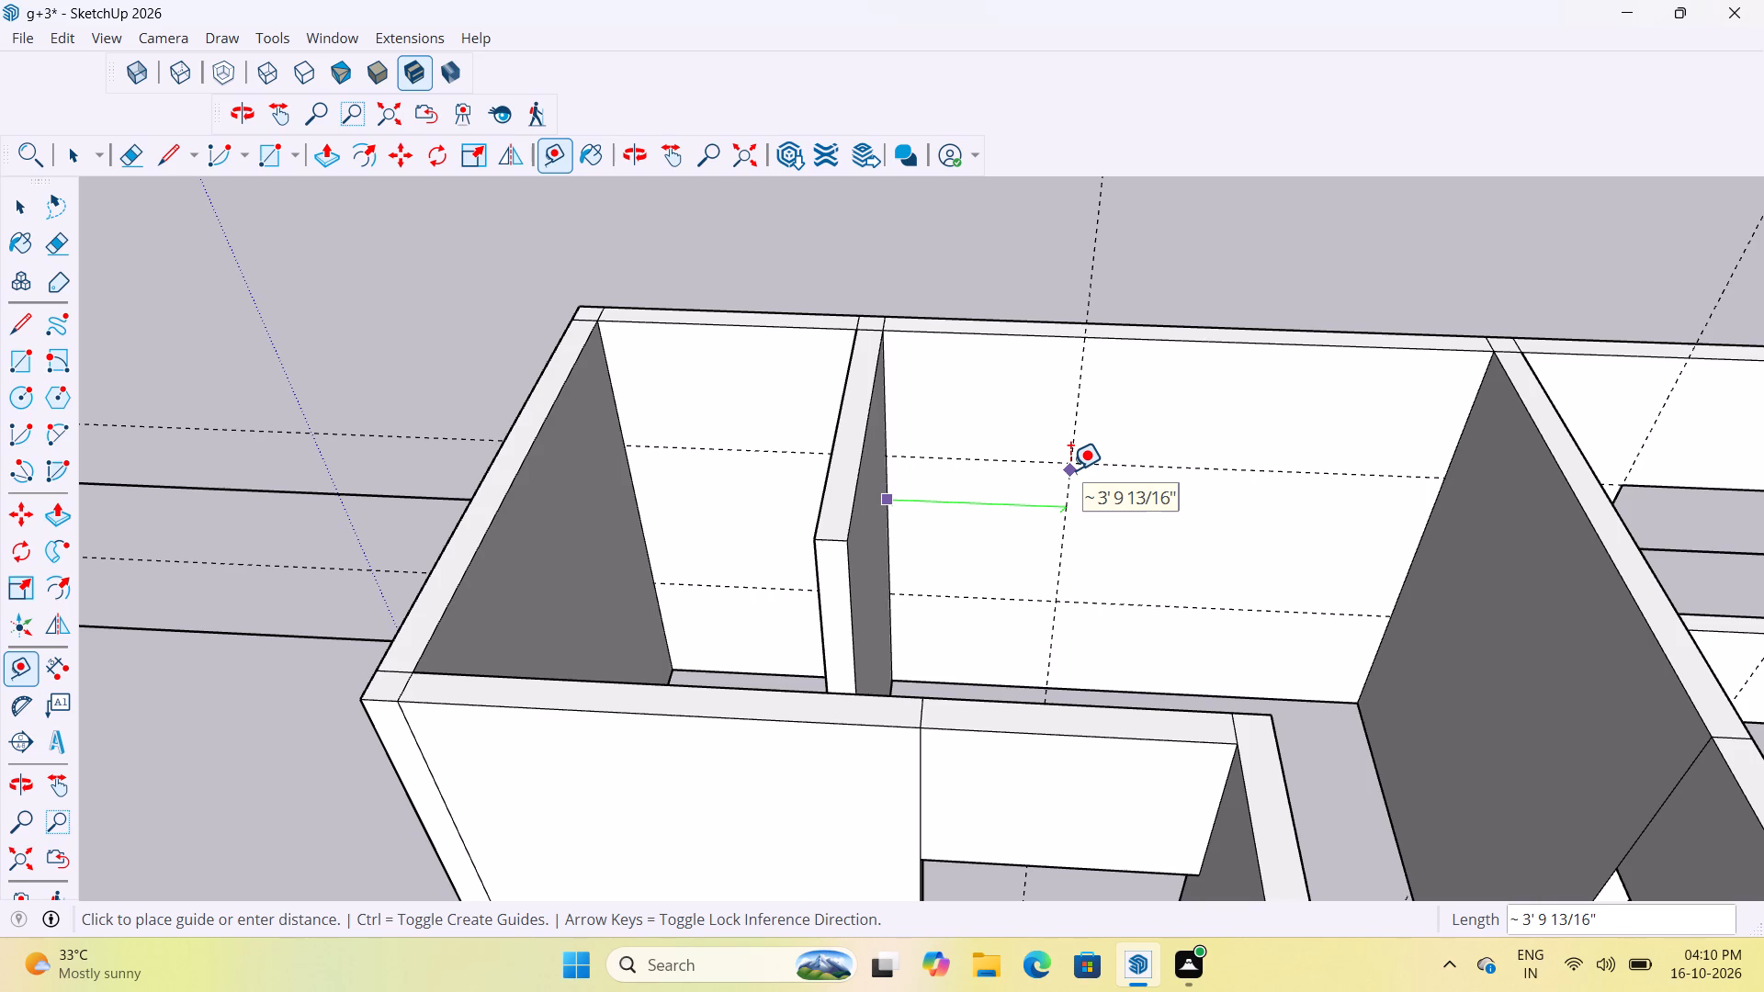
scroll(1037, 470, "up", 2)
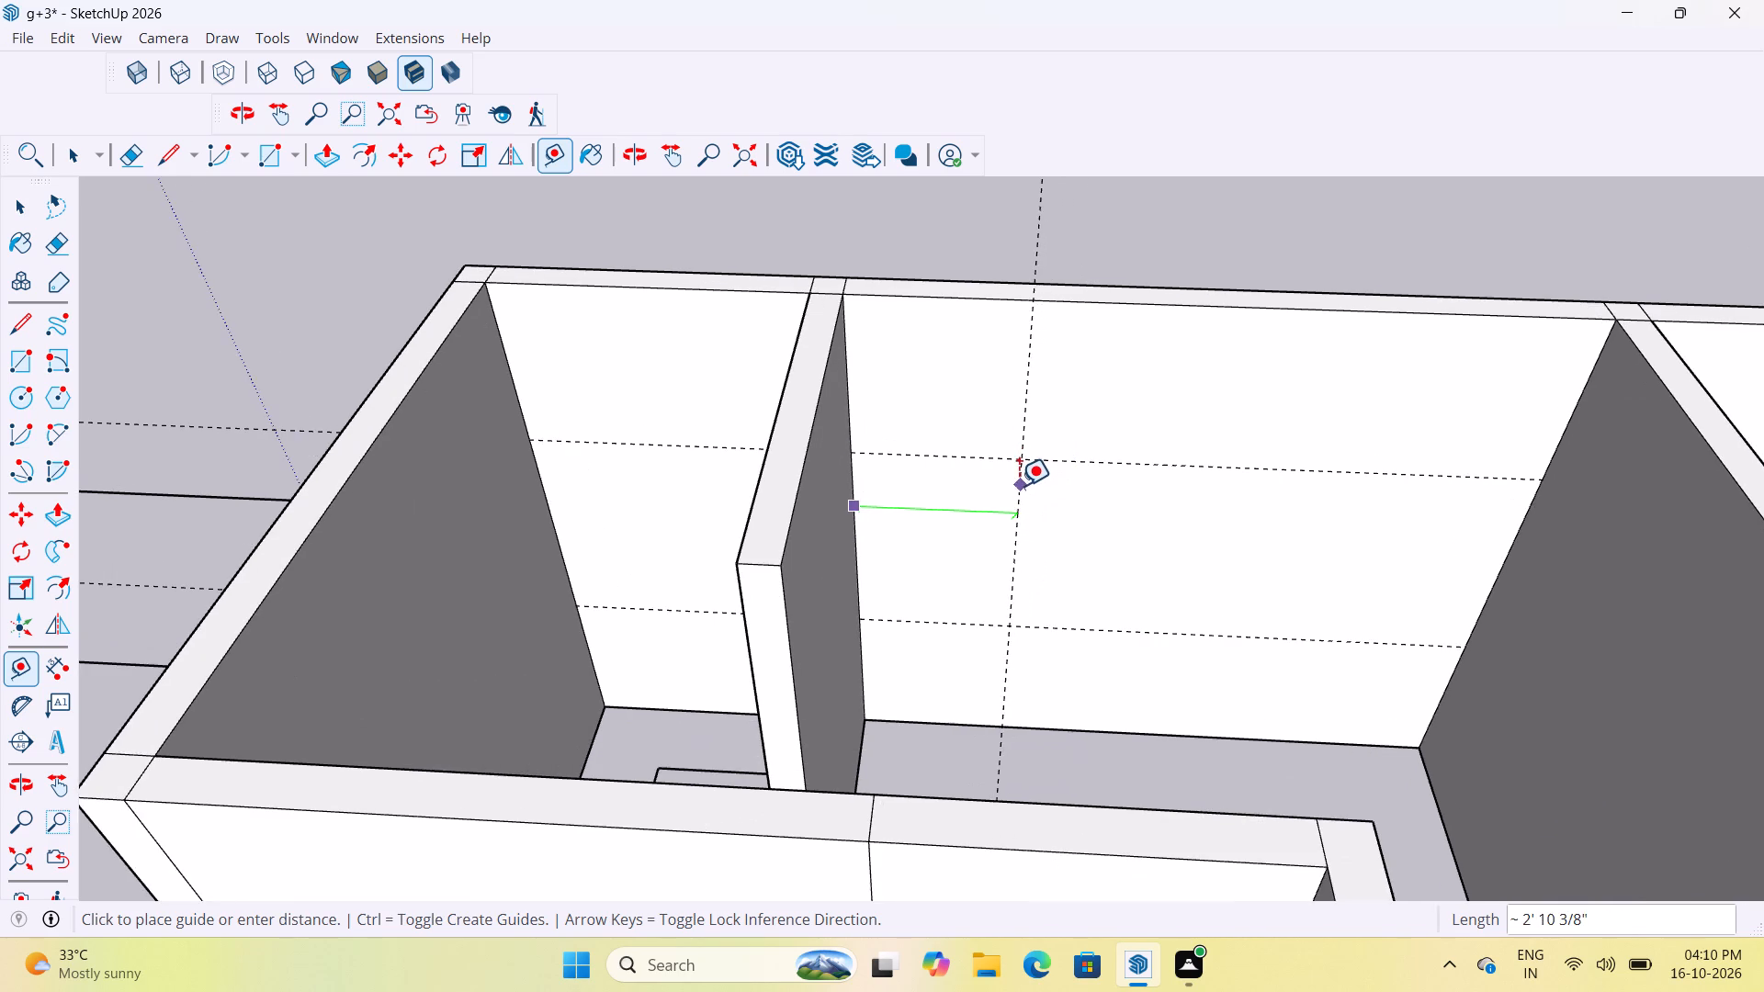
scroll(1019, 486, "down", 2)
scroll(1033, 497, "up", 2)
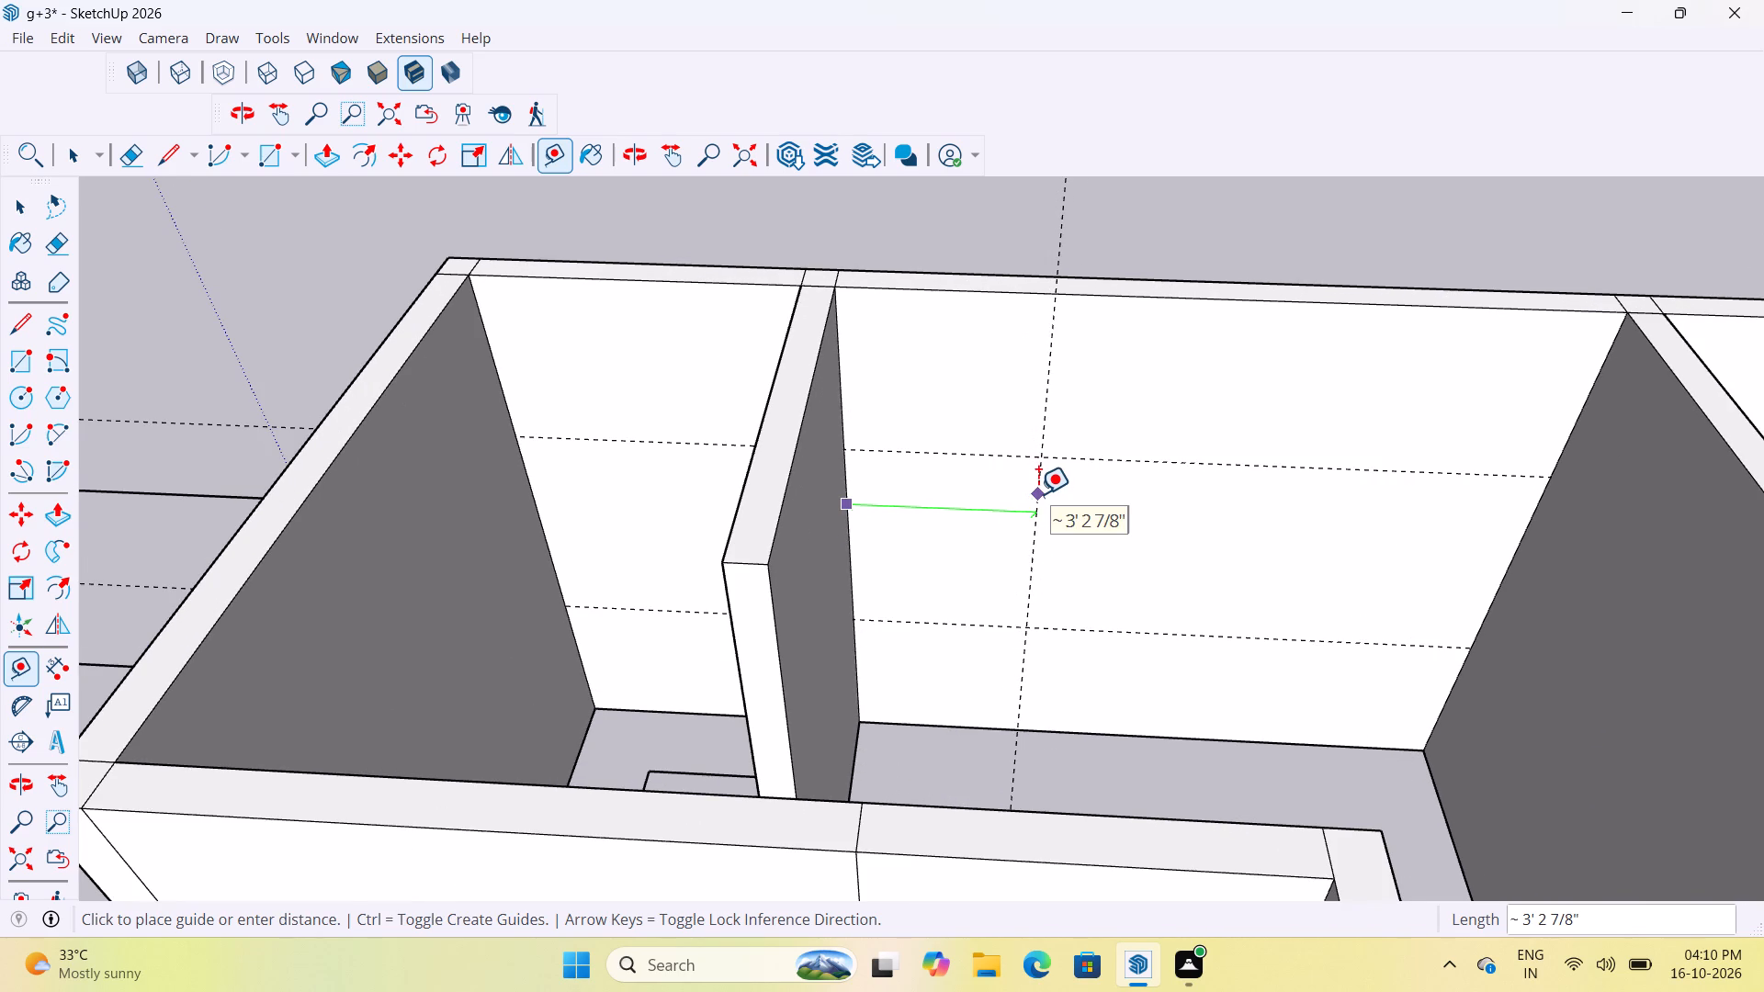
type("4'")
key("Return")
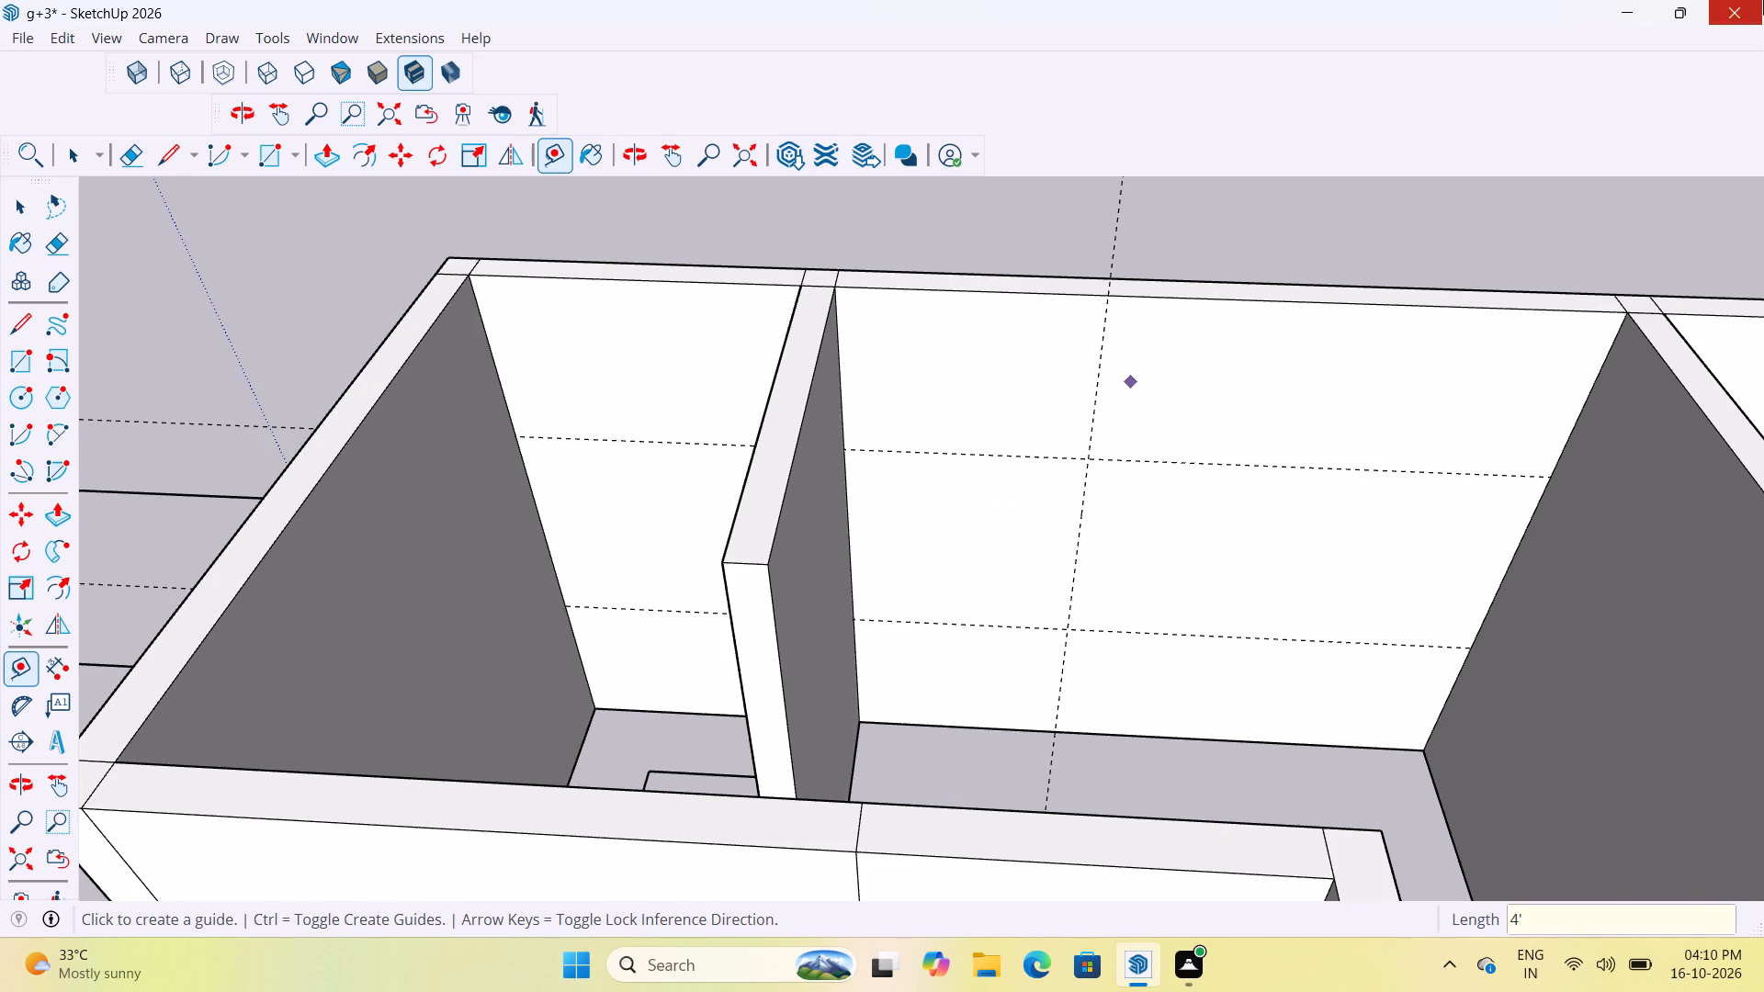
left_click(1527, 521)
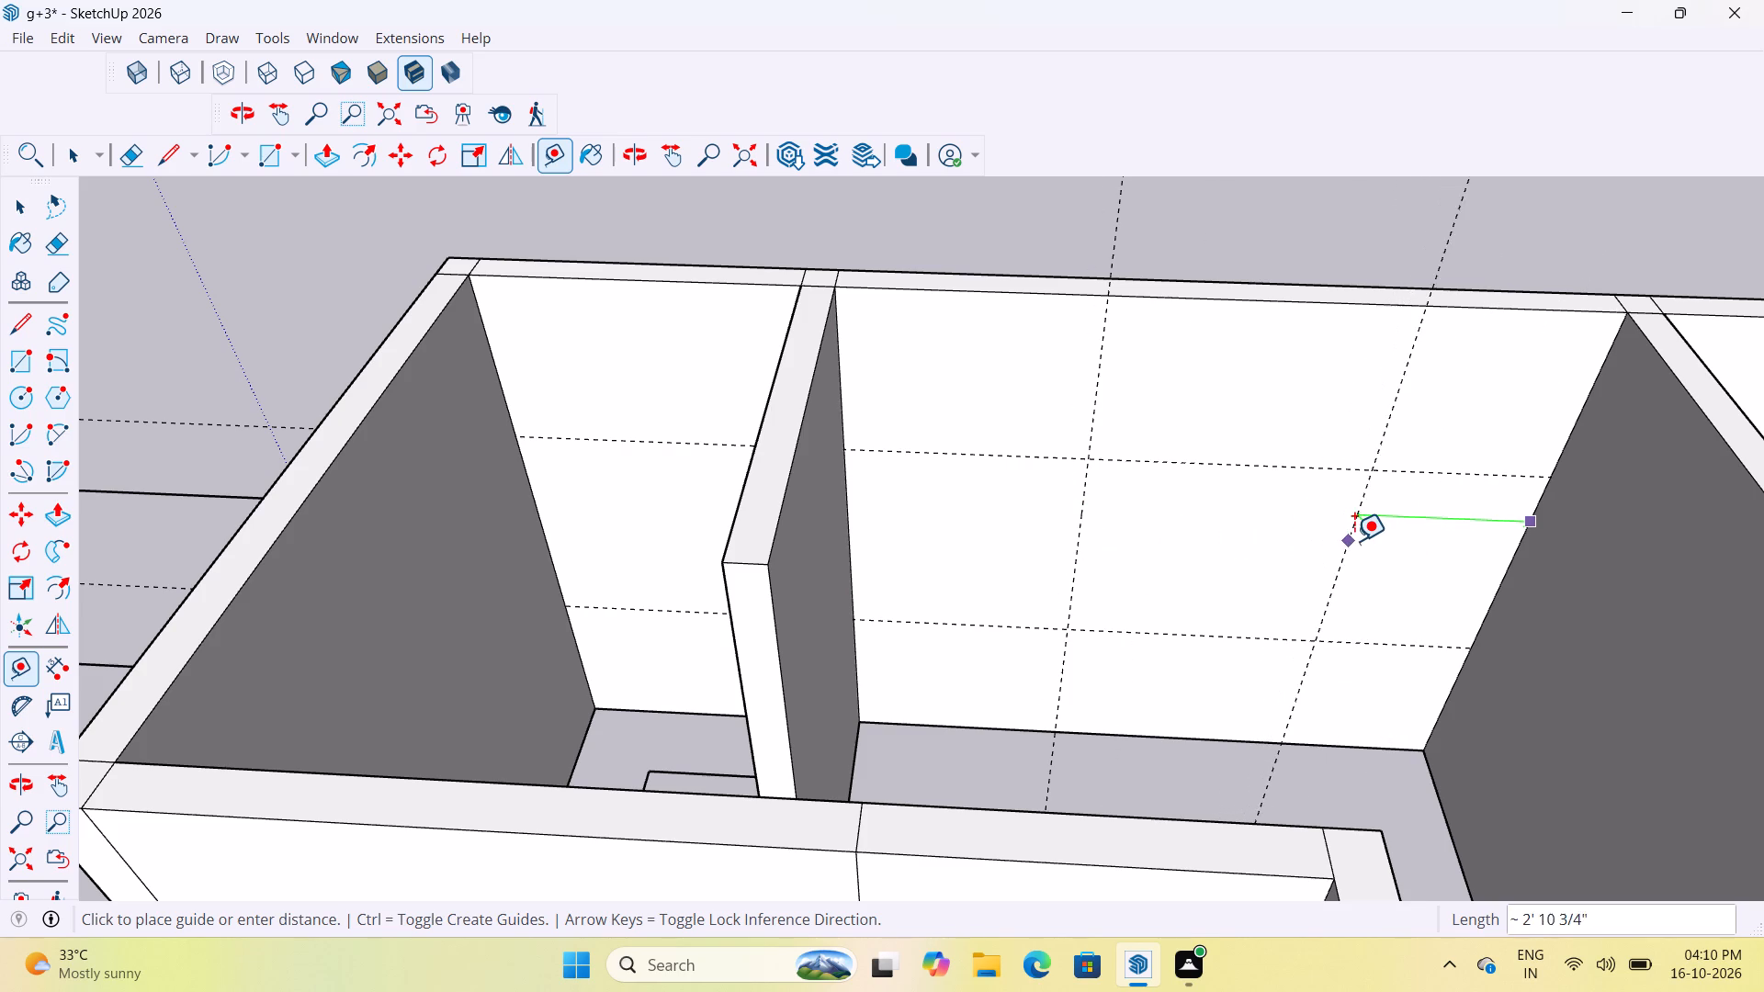
type("3'")
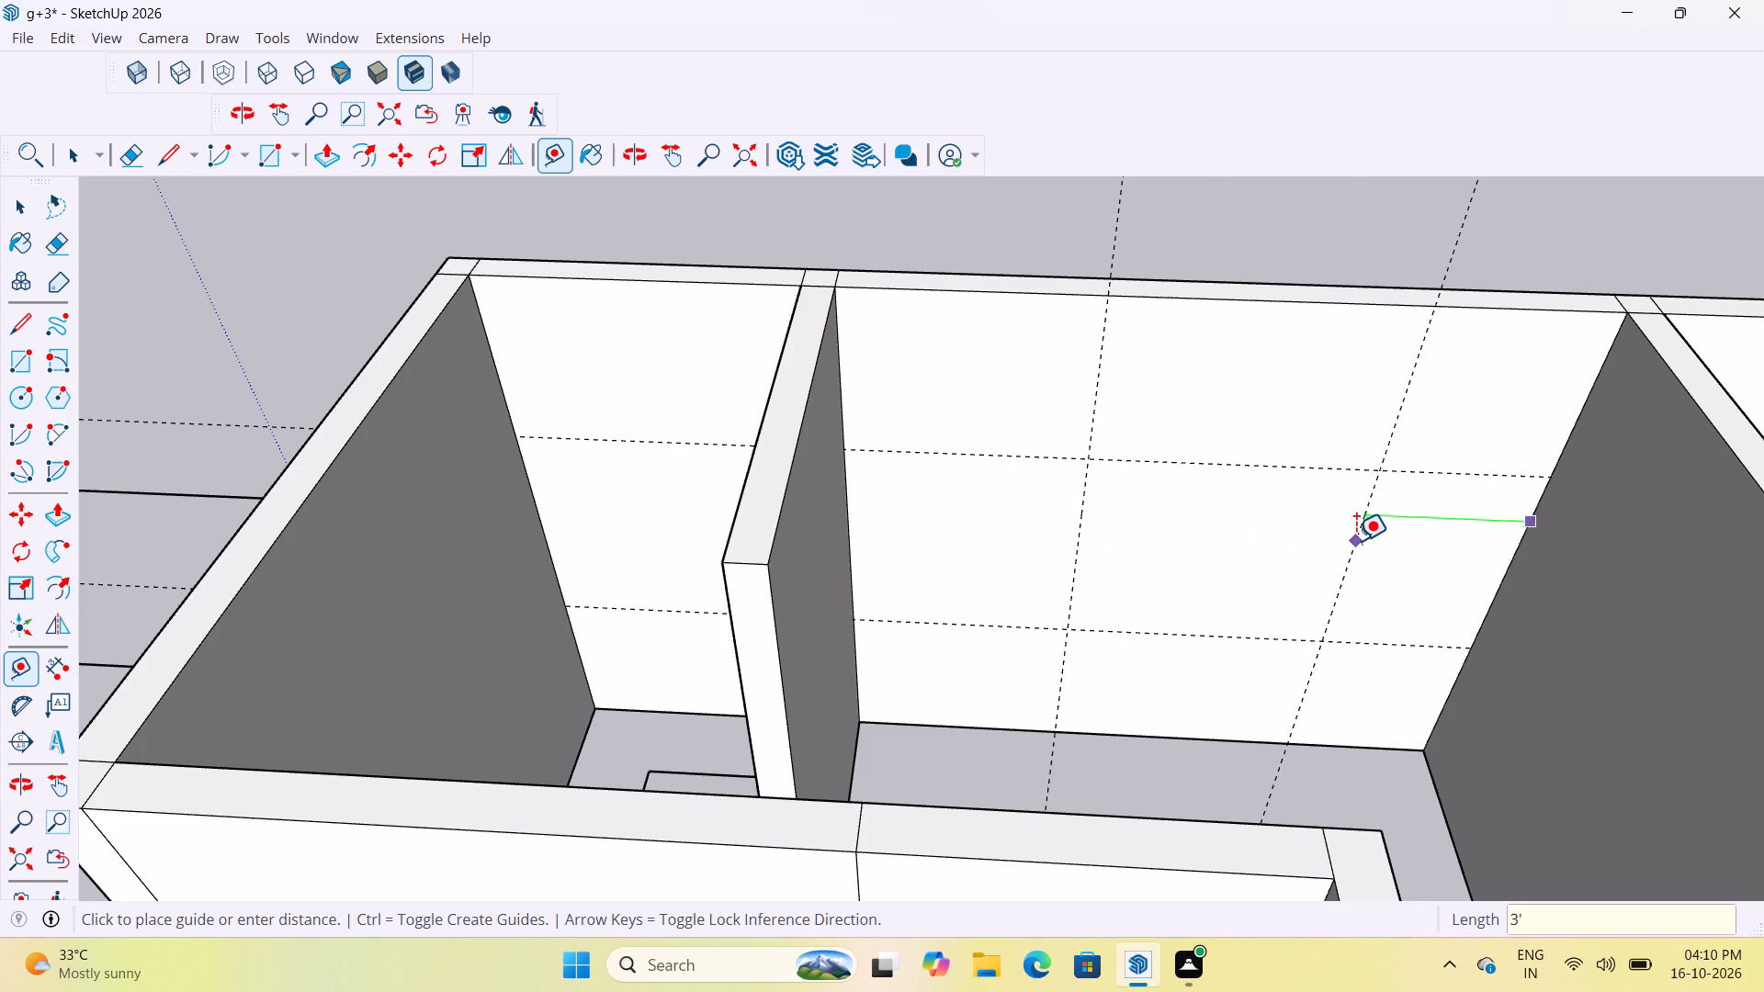
key("Return")
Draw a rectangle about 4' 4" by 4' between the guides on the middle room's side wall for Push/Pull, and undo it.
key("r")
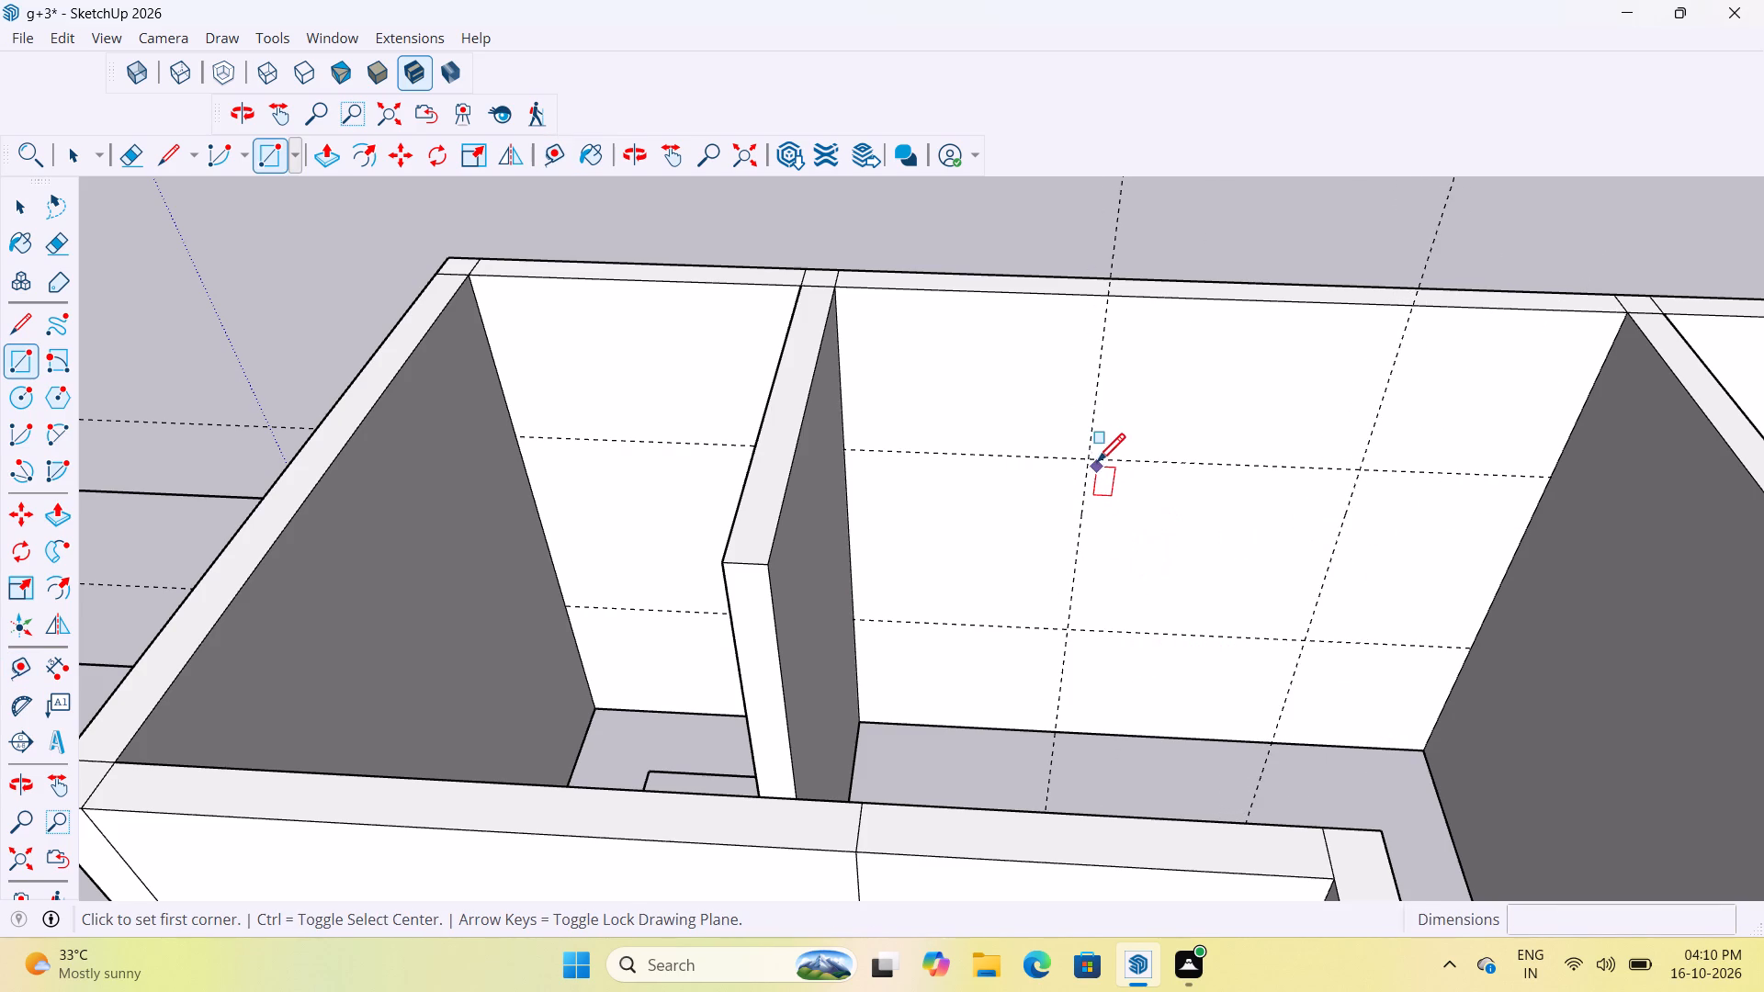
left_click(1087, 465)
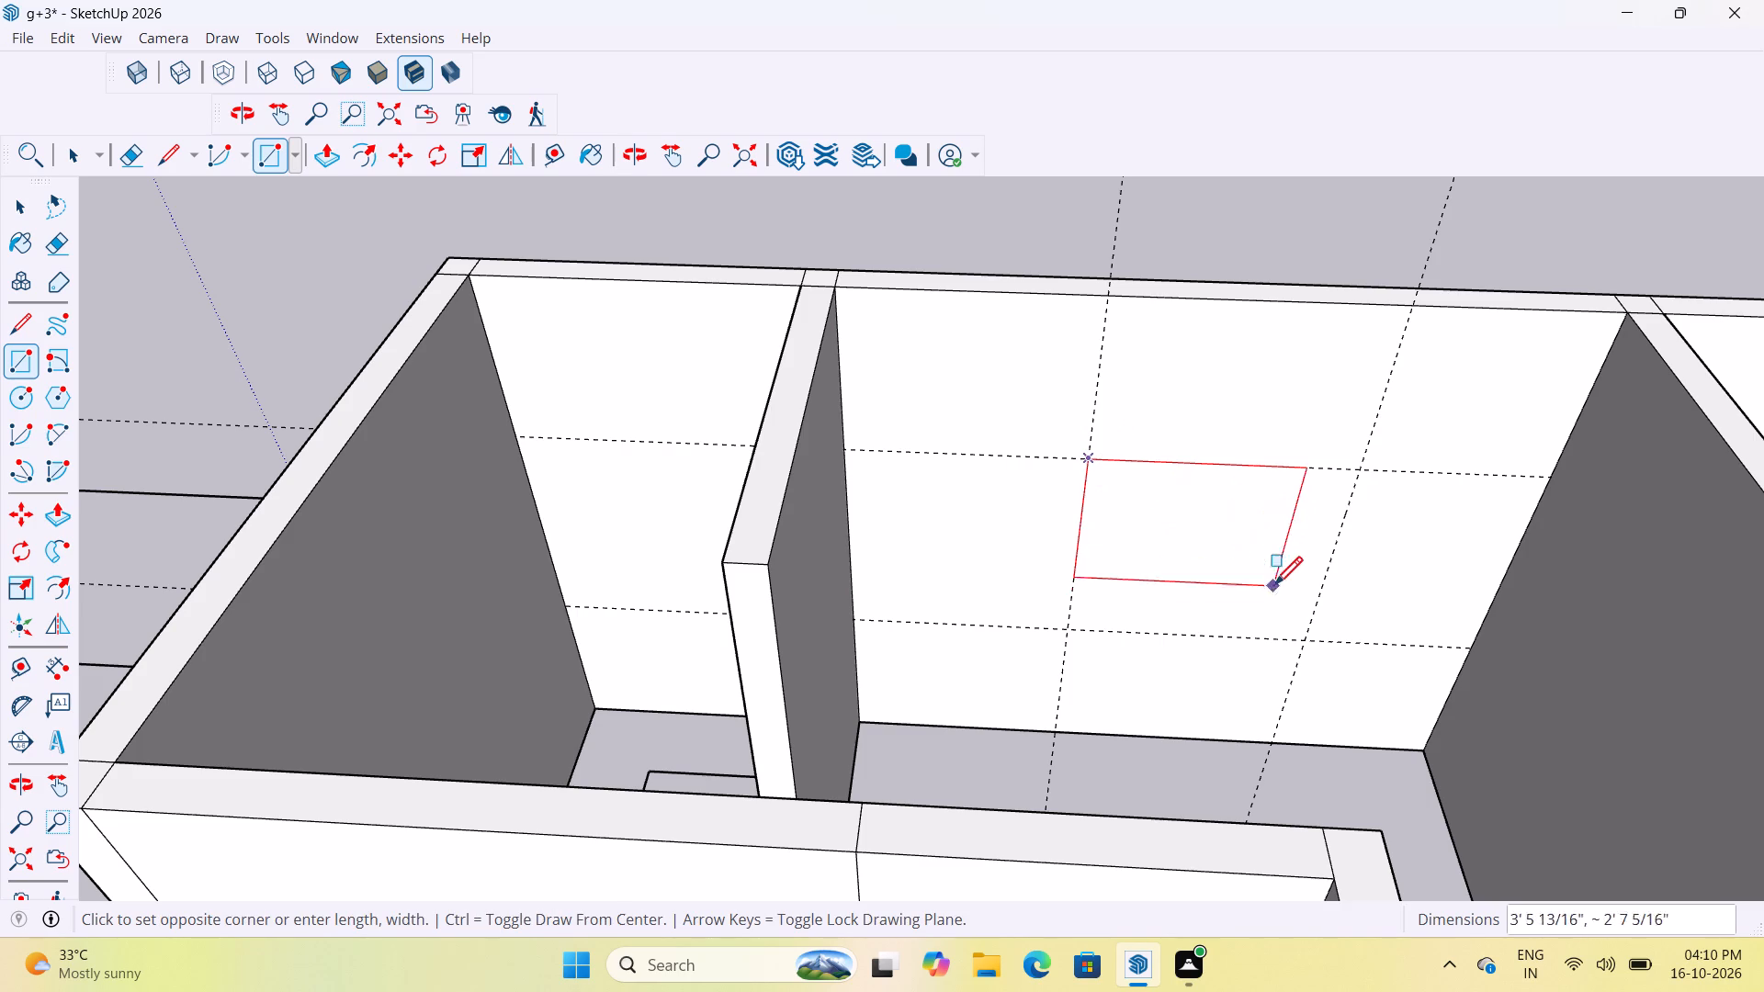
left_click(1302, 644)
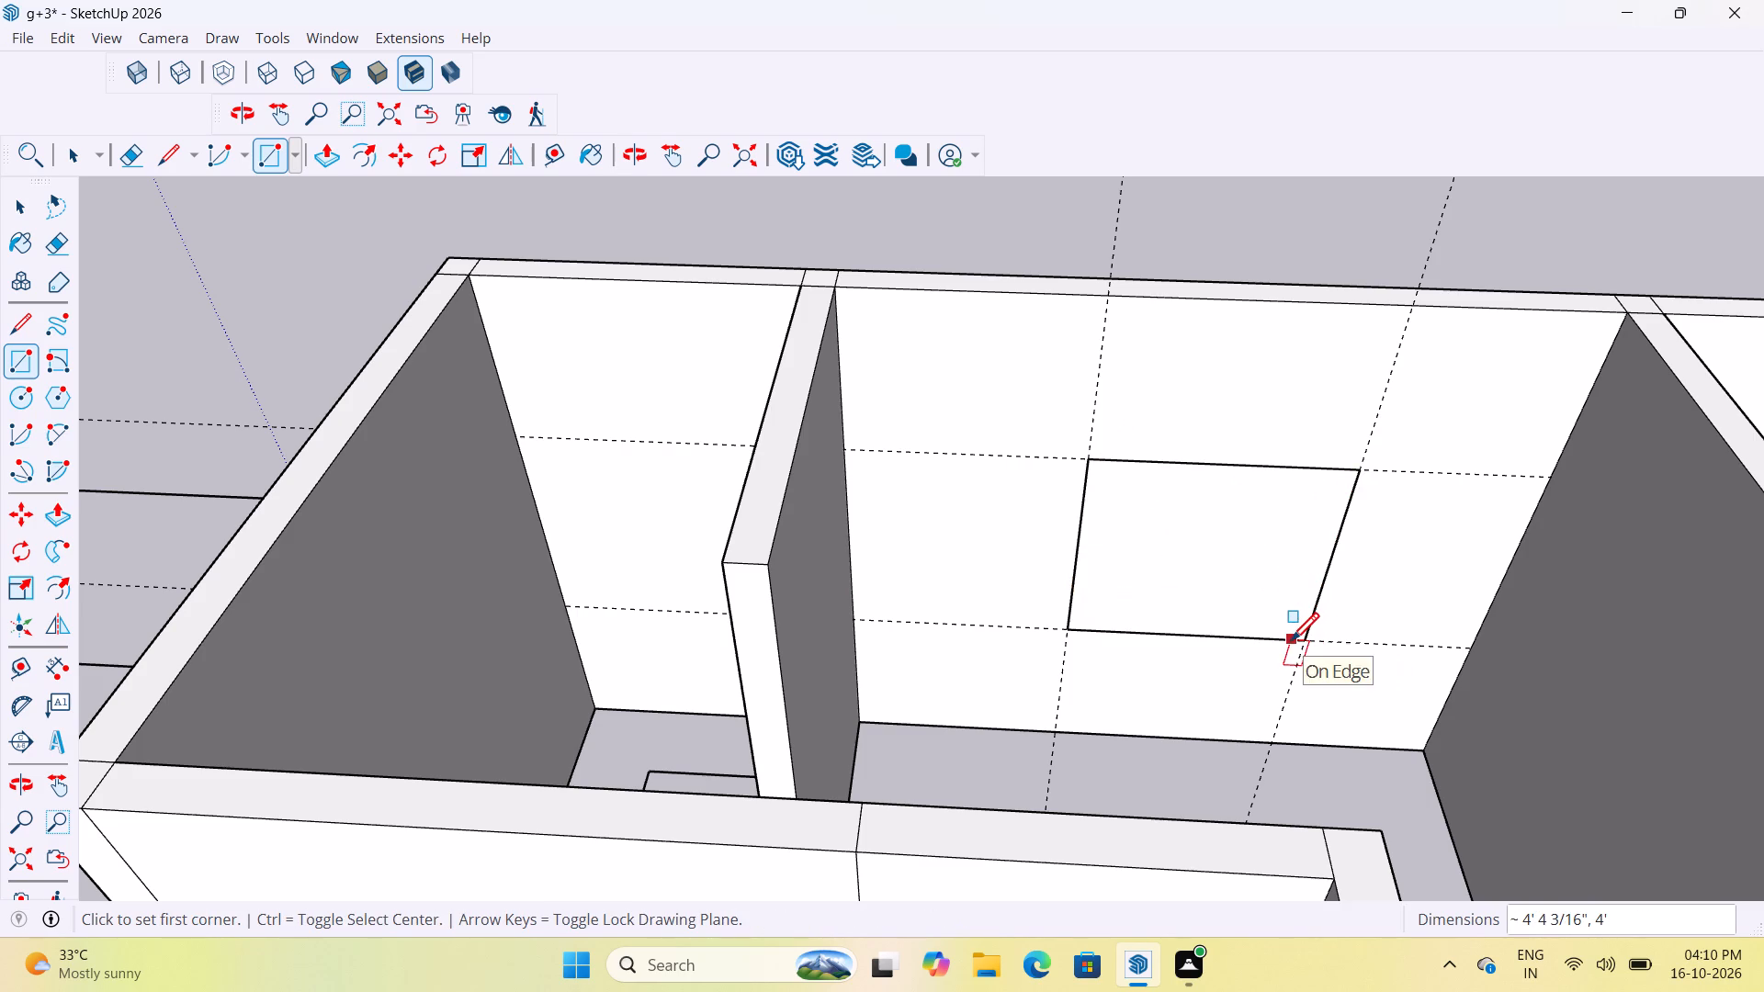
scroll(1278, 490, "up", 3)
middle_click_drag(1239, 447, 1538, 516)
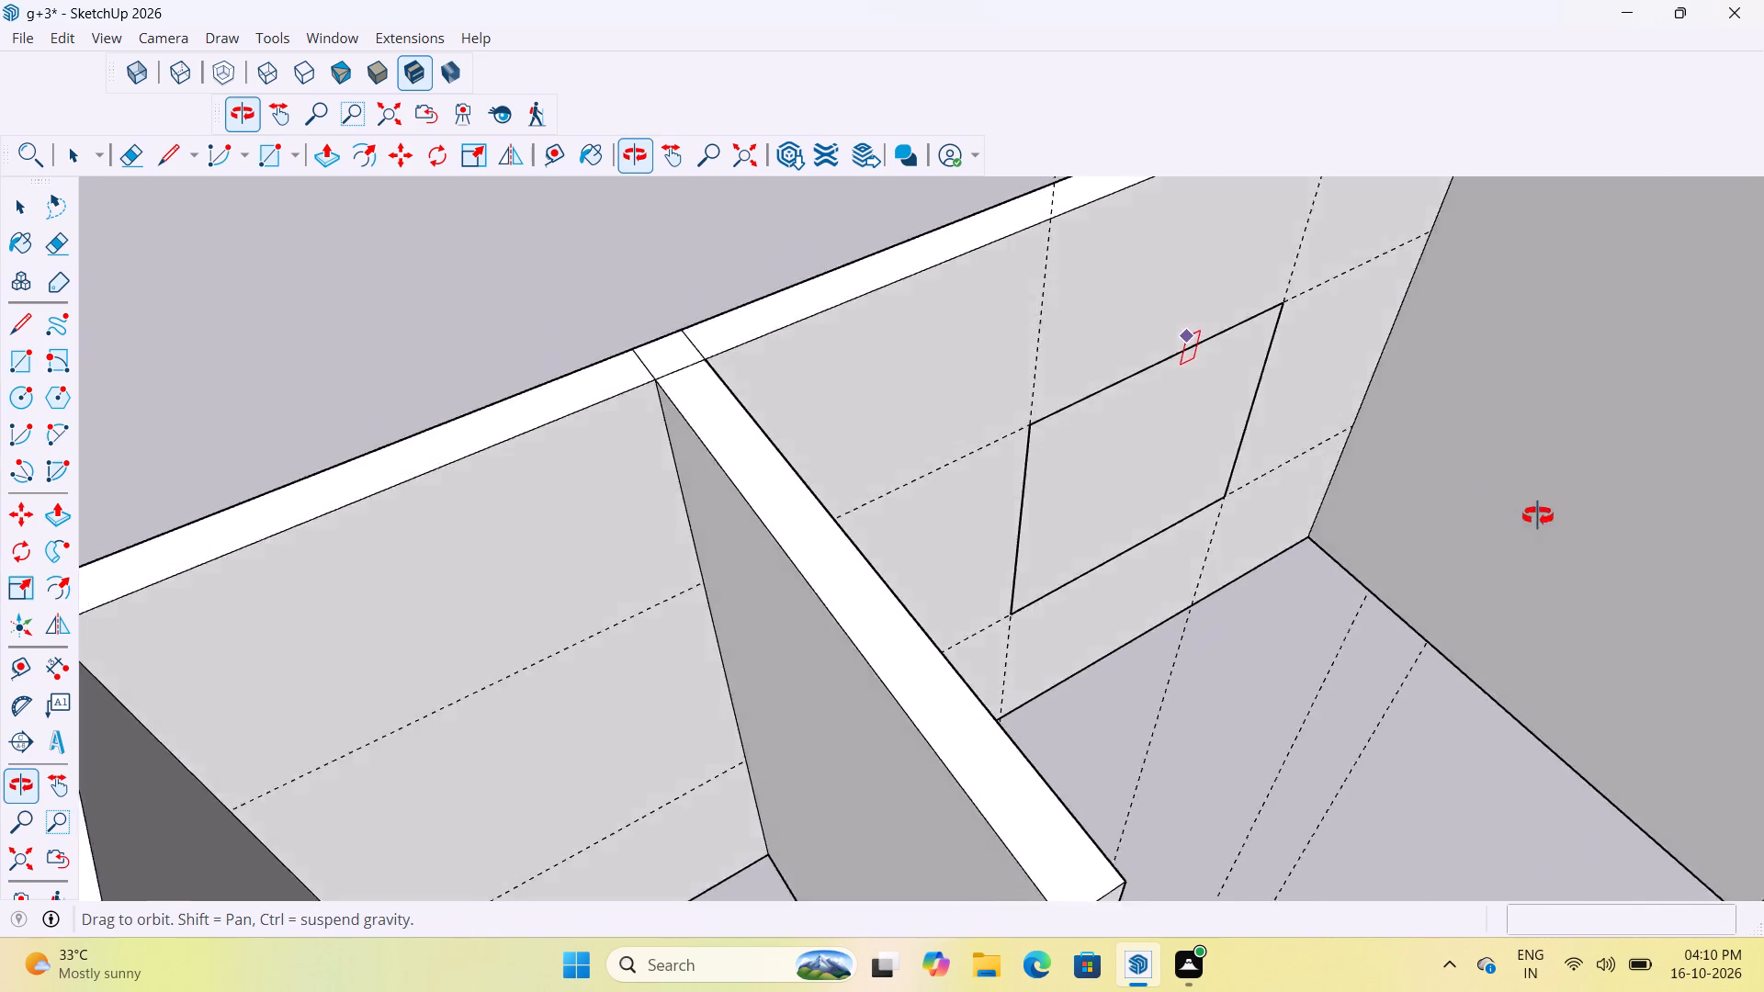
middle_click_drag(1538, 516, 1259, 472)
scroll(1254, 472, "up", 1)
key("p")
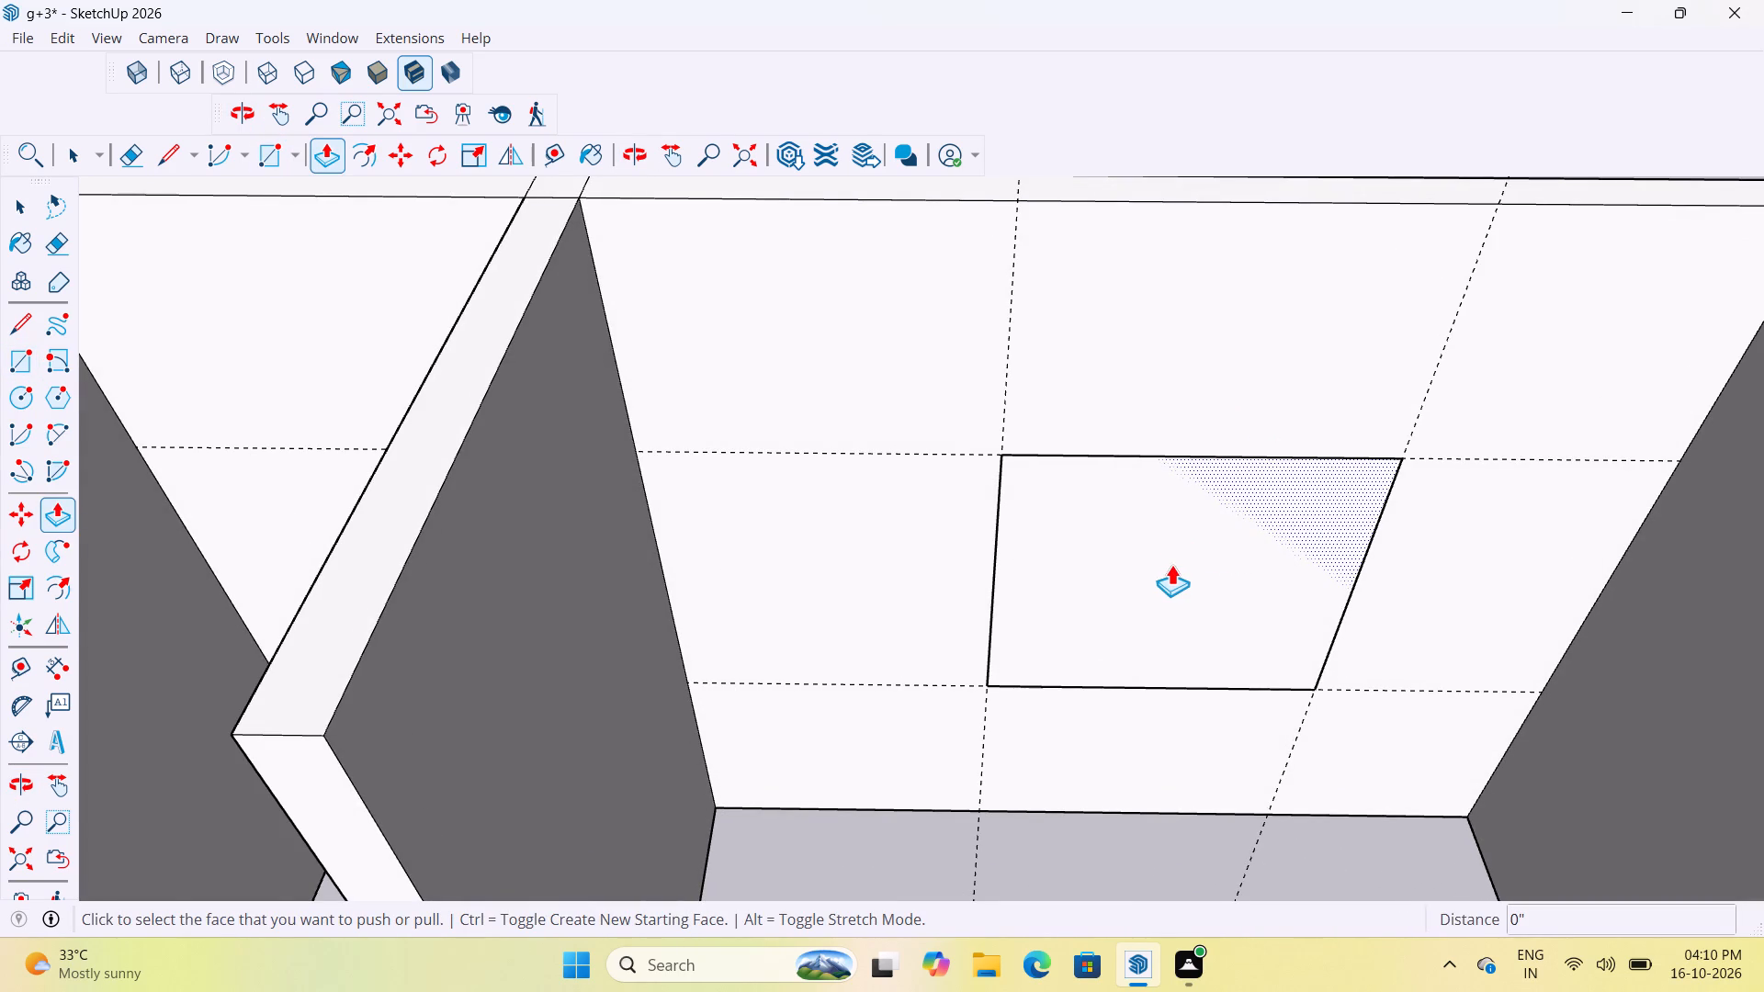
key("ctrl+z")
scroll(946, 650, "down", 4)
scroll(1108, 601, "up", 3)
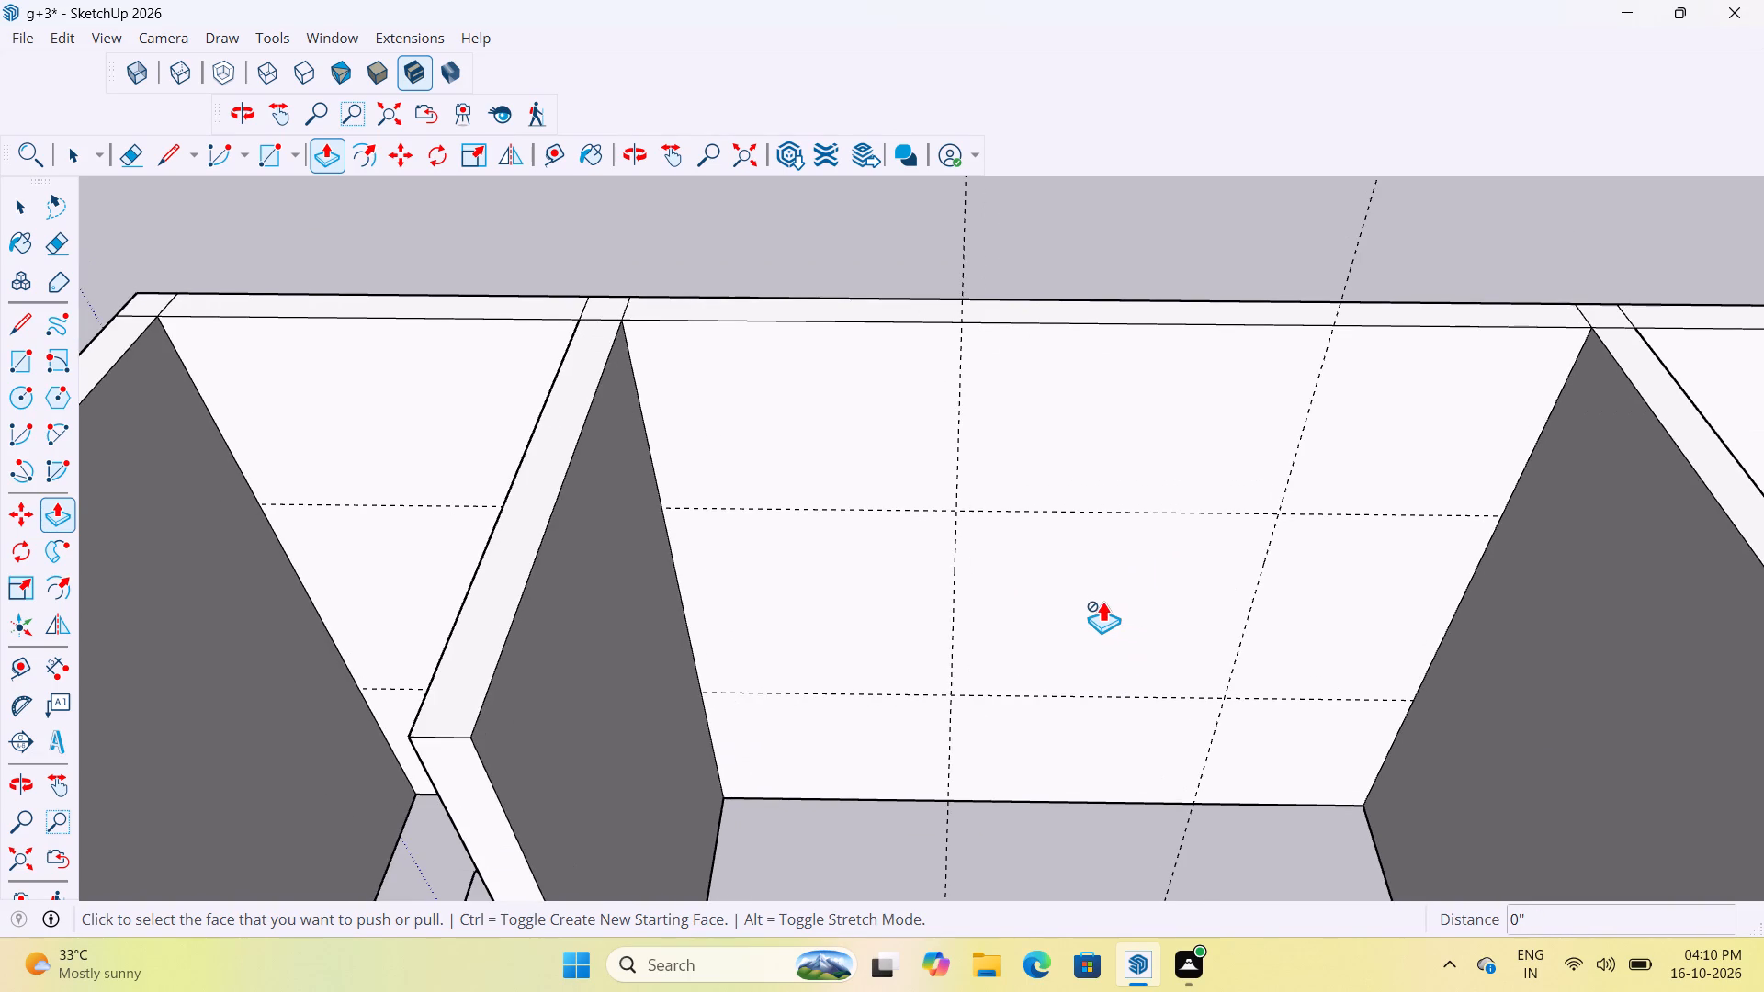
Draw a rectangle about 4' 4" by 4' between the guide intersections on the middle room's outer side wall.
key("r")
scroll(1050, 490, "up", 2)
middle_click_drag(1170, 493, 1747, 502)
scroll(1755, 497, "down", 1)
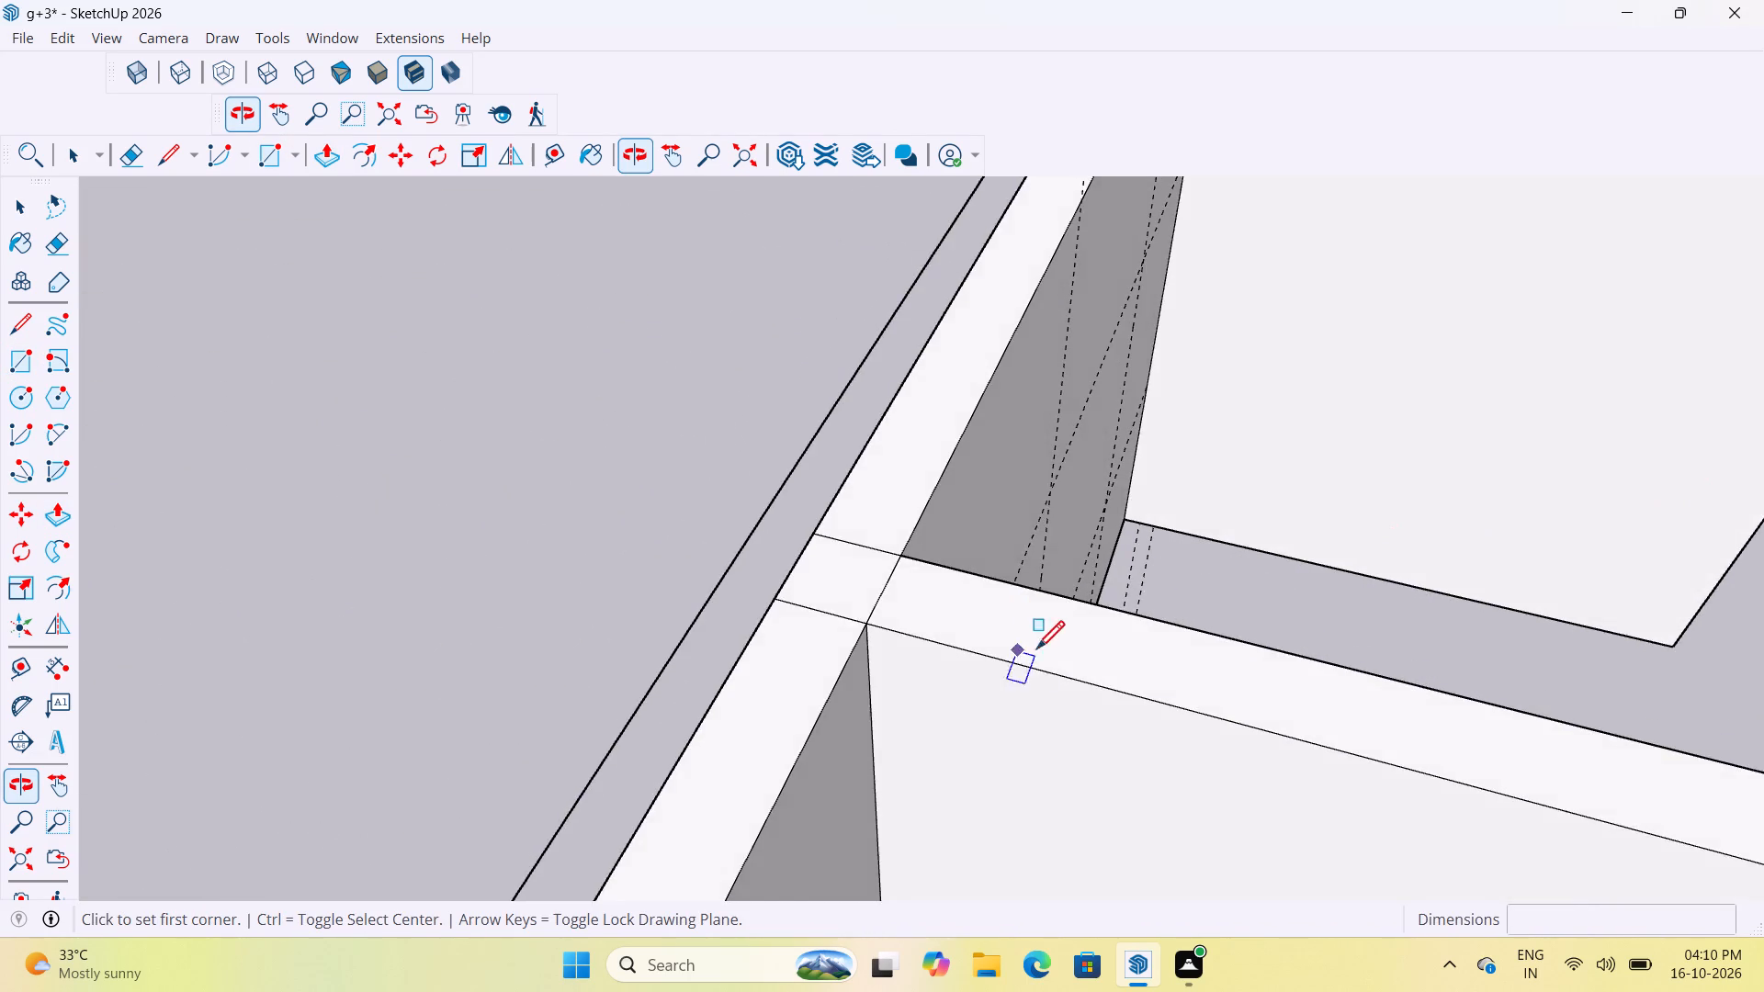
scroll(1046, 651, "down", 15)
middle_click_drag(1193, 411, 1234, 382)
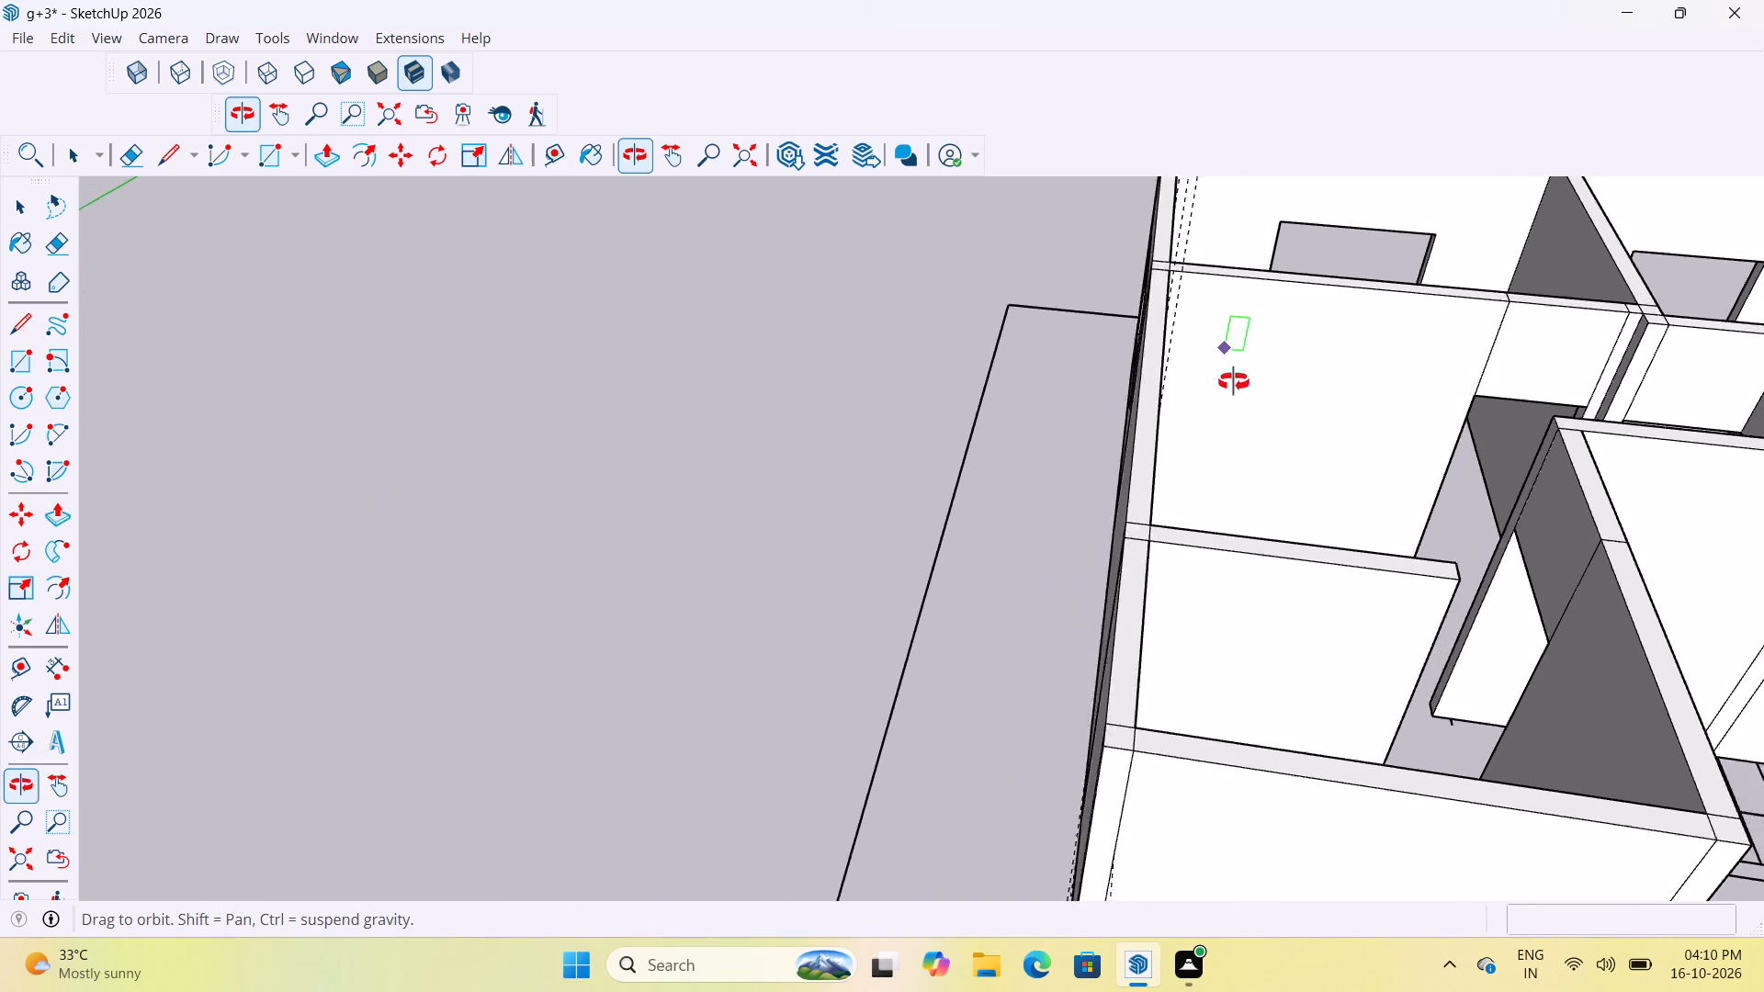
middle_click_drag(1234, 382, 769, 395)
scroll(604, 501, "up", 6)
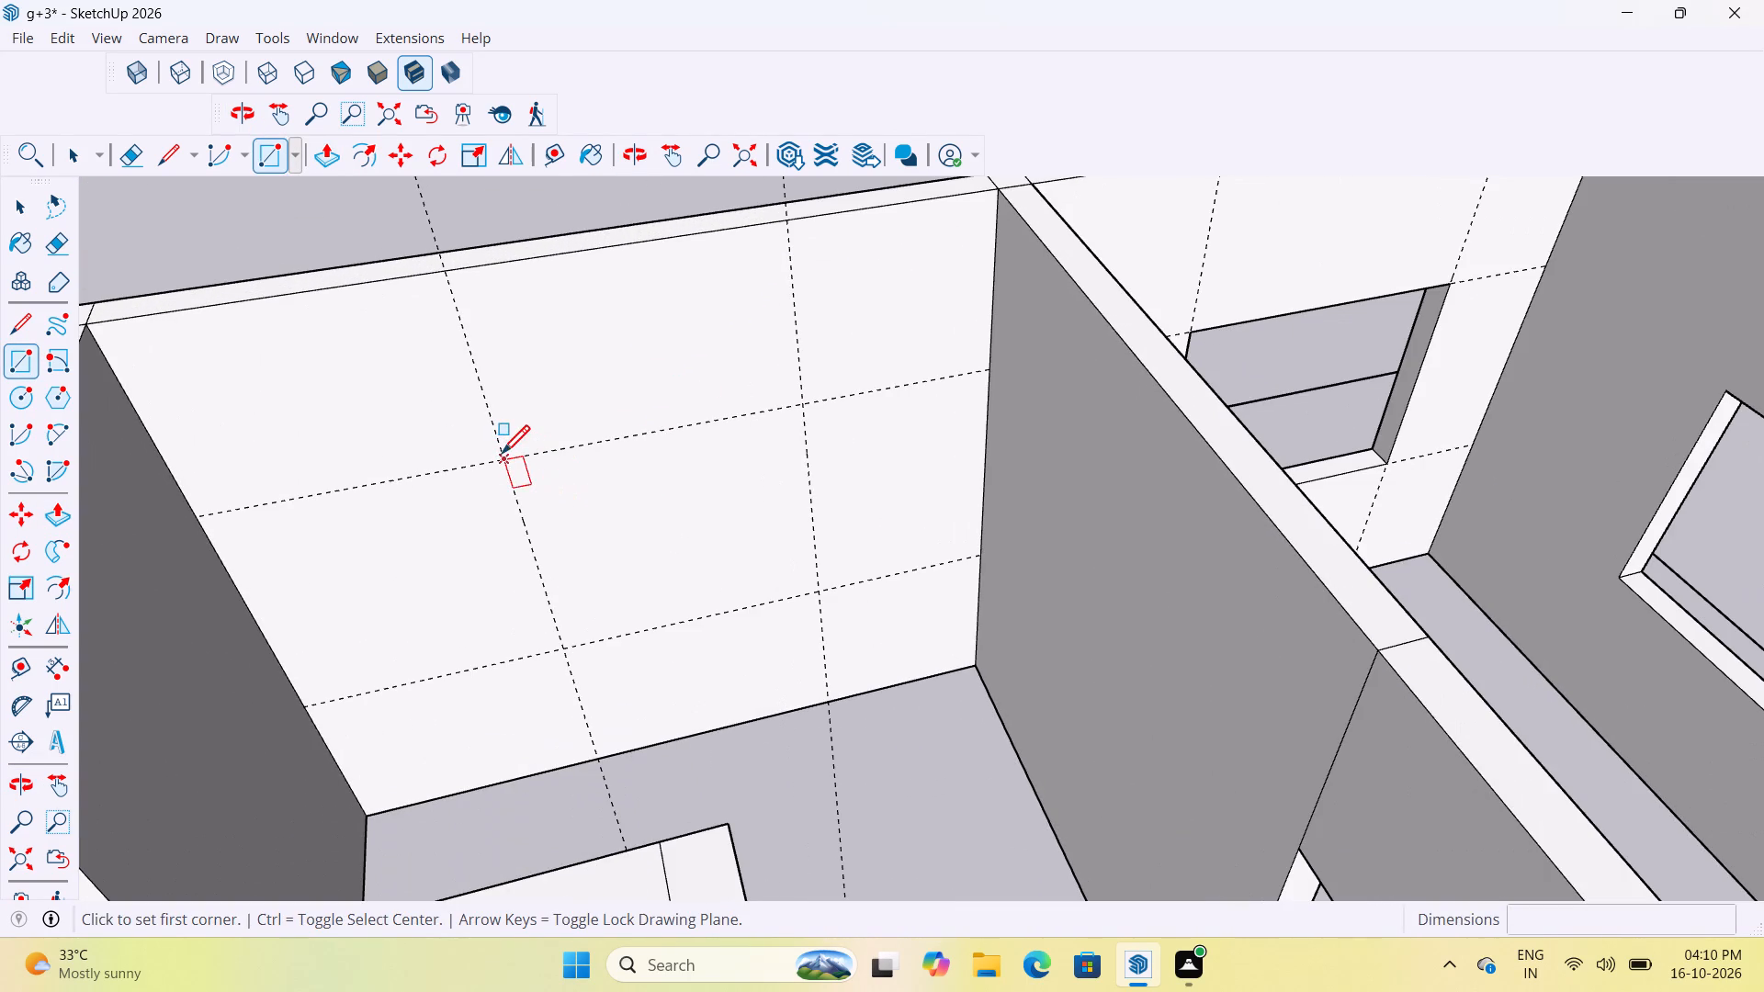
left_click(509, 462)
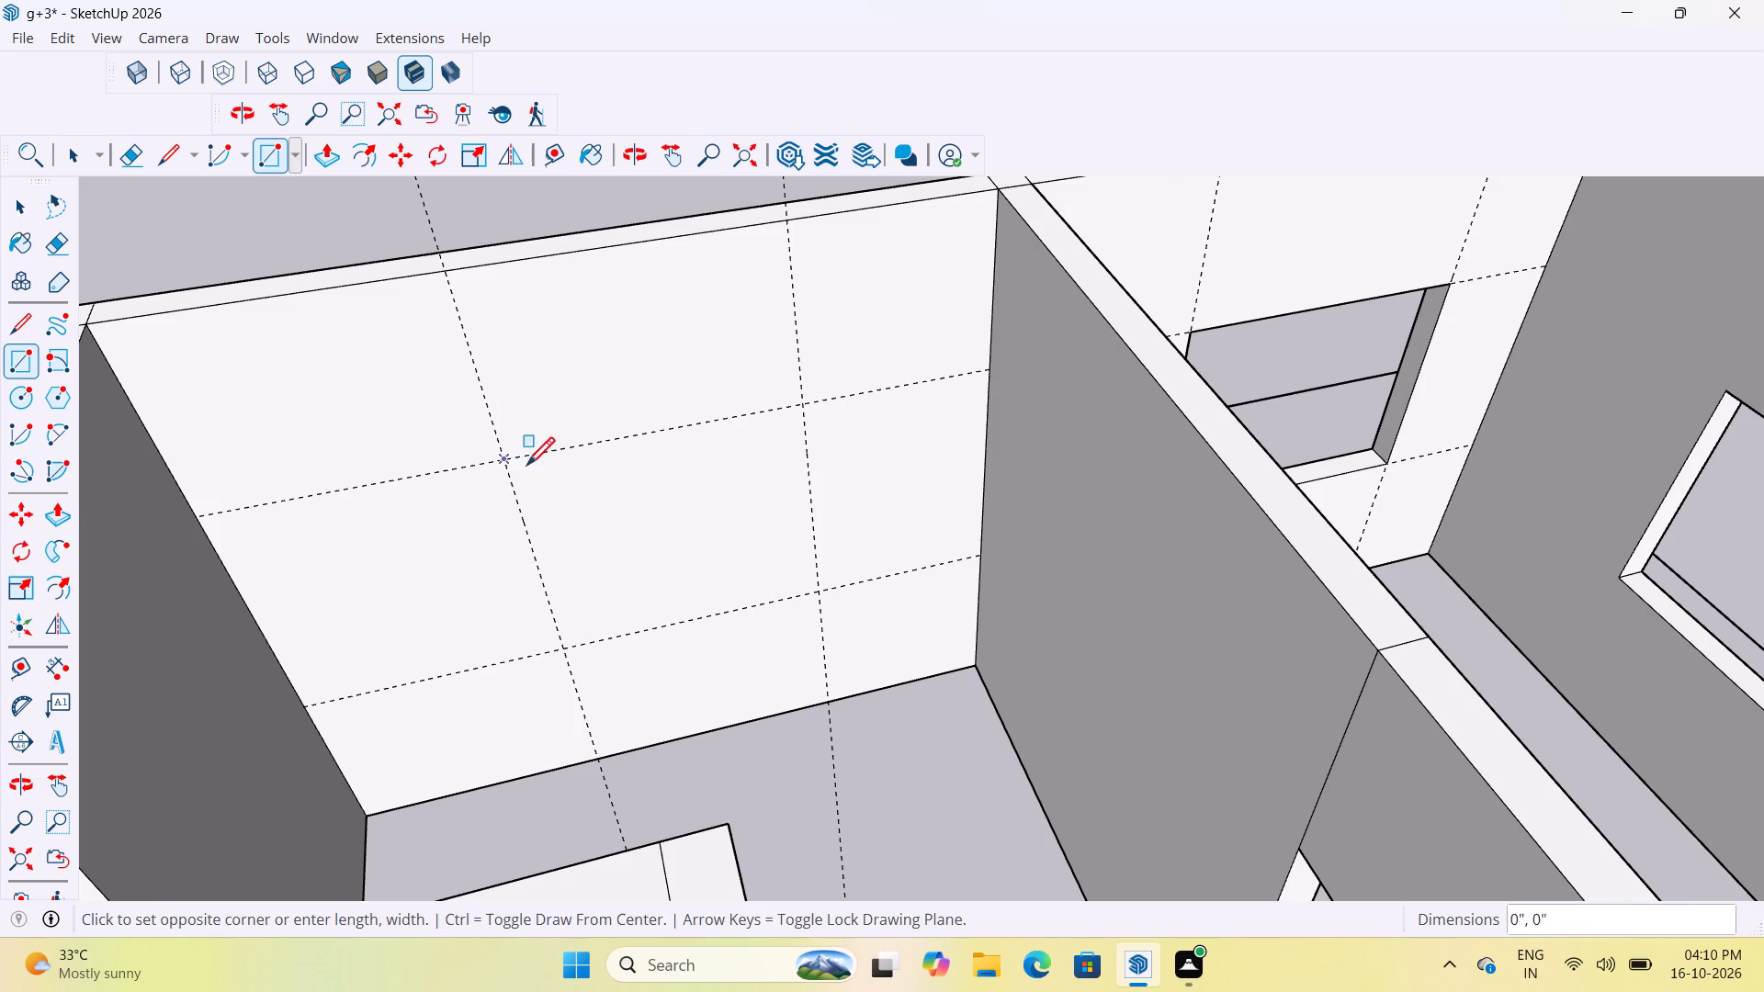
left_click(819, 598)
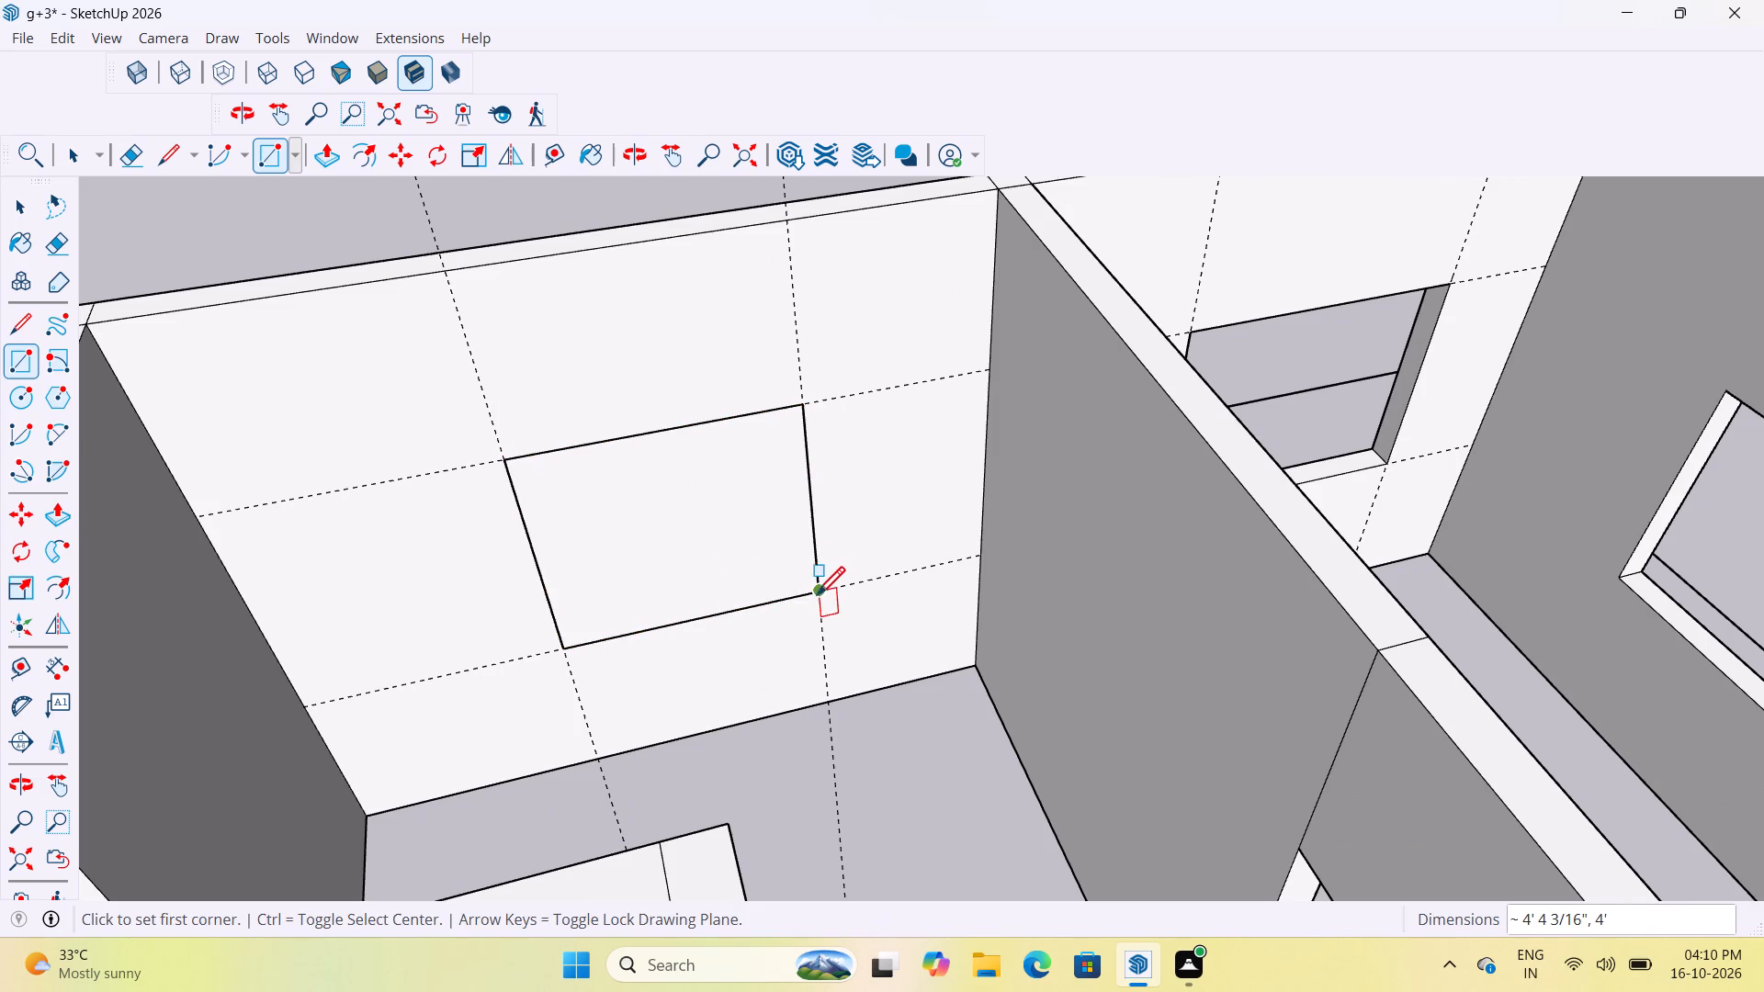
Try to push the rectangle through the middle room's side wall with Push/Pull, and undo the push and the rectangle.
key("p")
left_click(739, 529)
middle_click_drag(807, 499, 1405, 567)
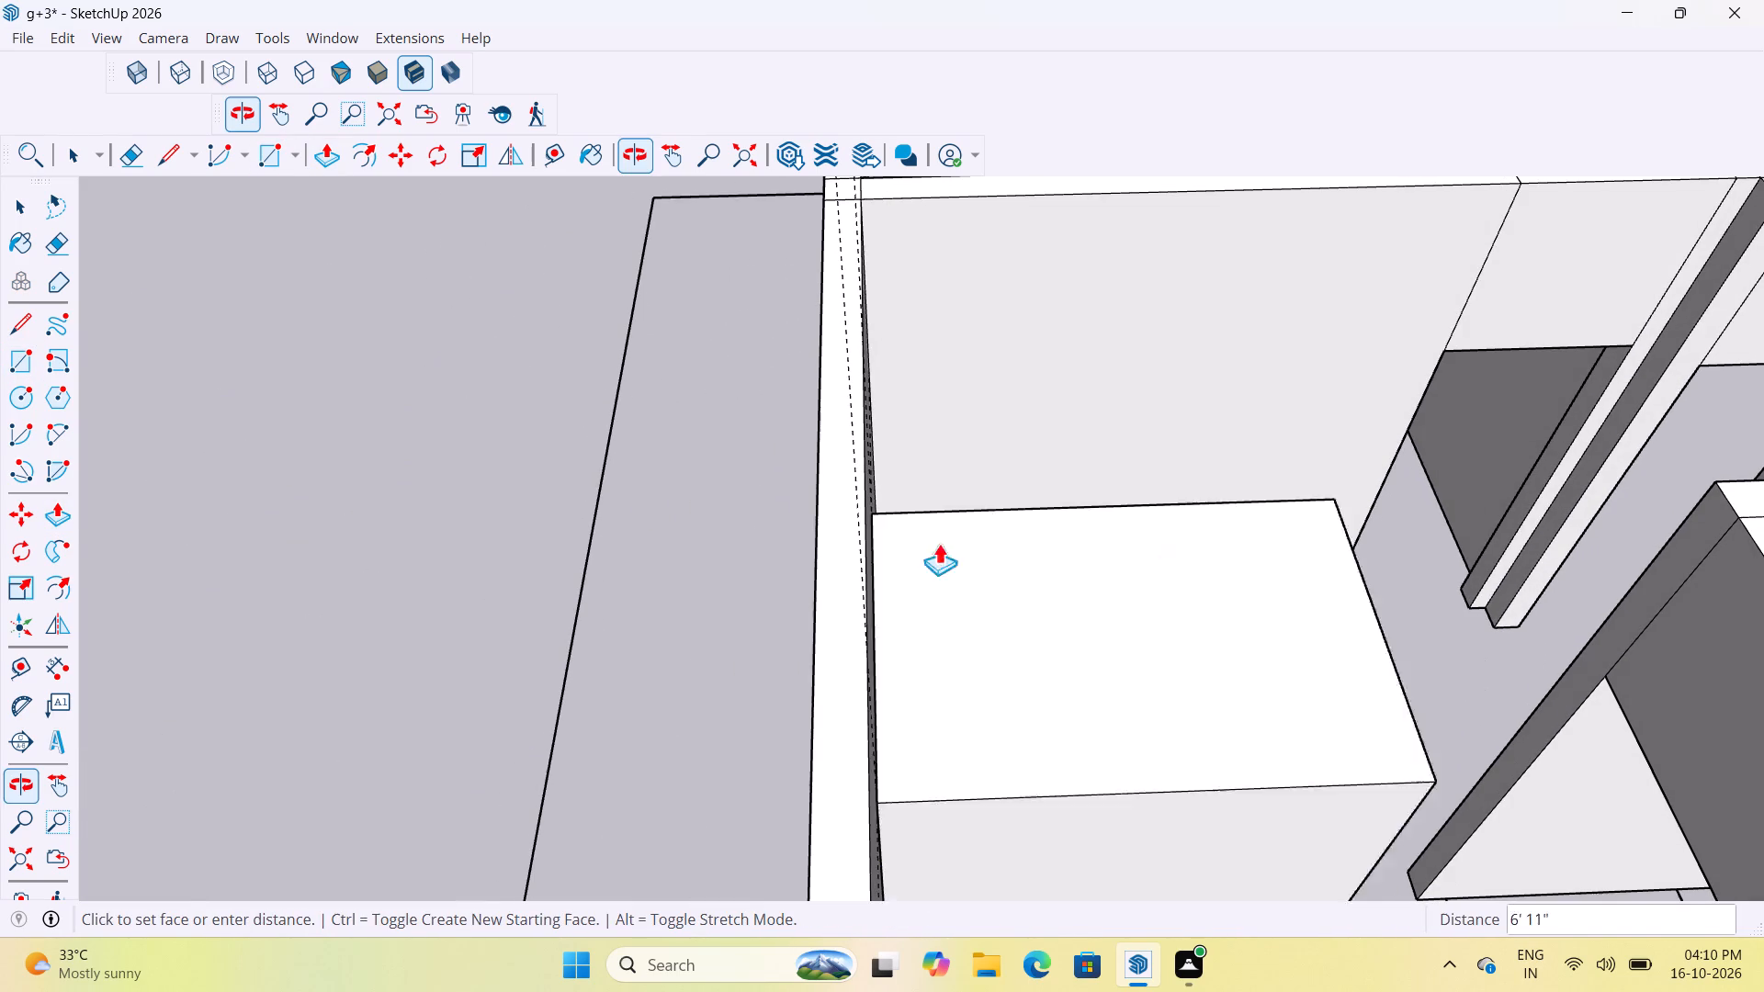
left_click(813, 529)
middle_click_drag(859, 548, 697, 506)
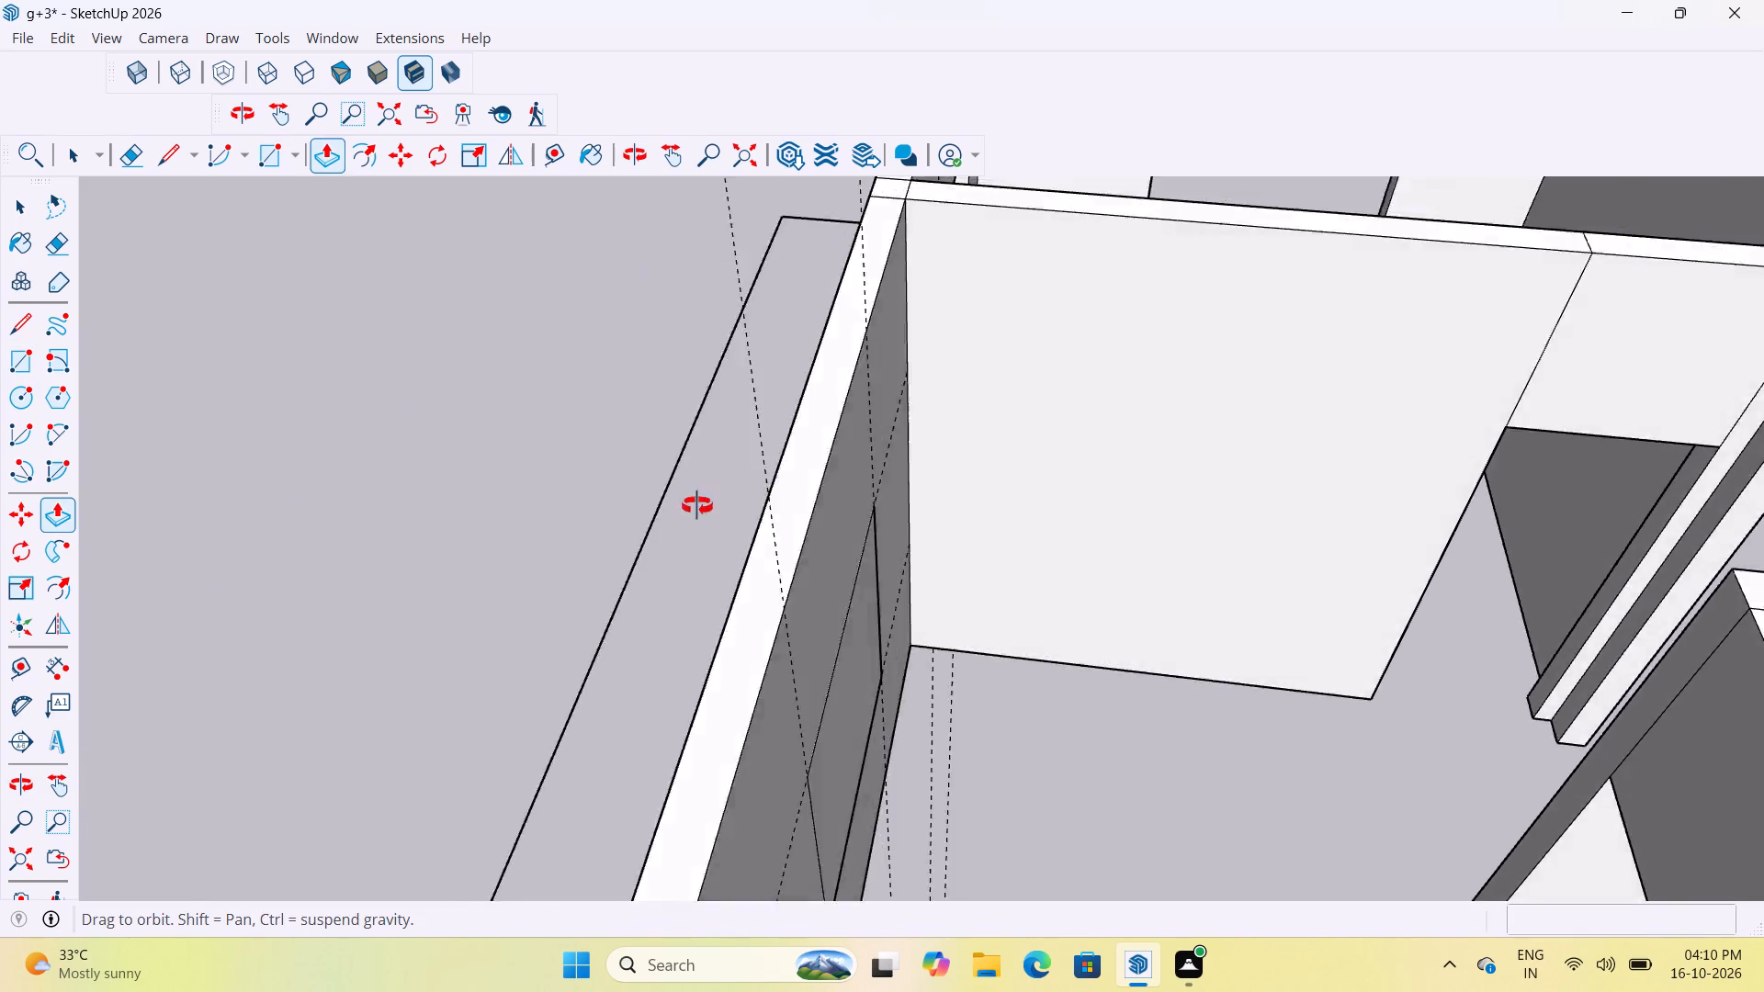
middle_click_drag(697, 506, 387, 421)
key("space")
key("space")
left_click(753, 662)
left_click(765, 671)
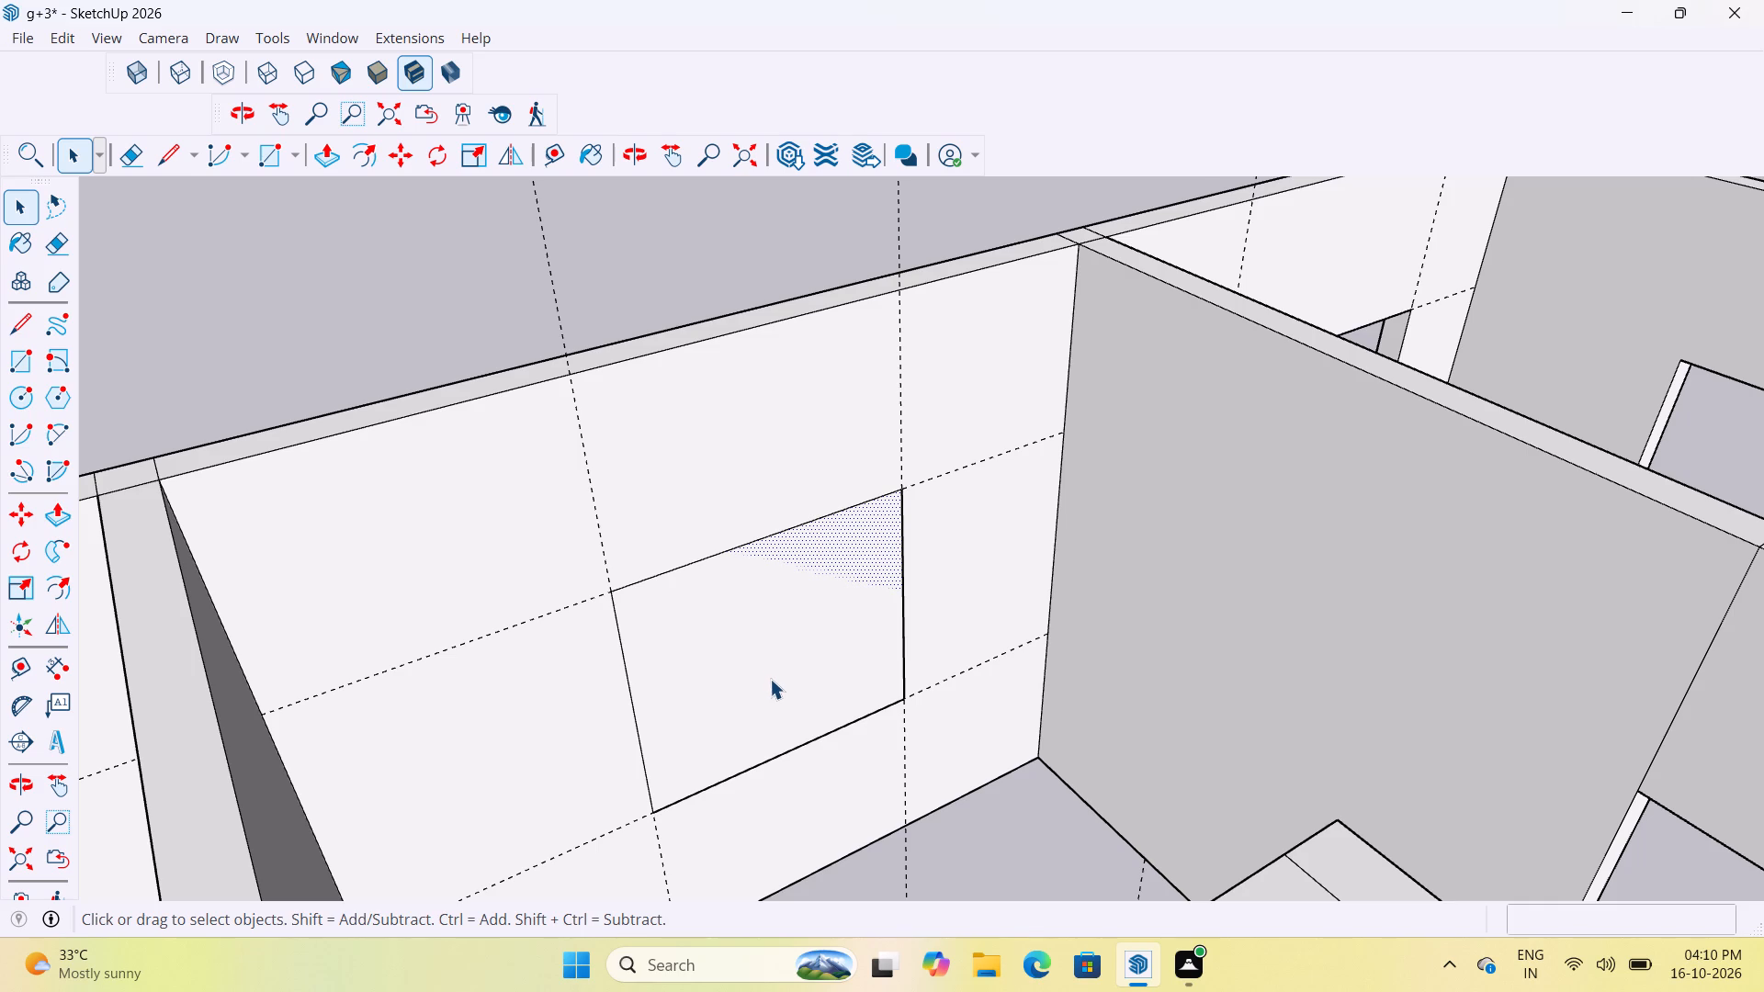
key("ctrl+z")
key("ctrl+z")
Examine the middle room's outer side wall, its thickness and the guides on it from several angles.
scroll(778, 679, "down", 6)
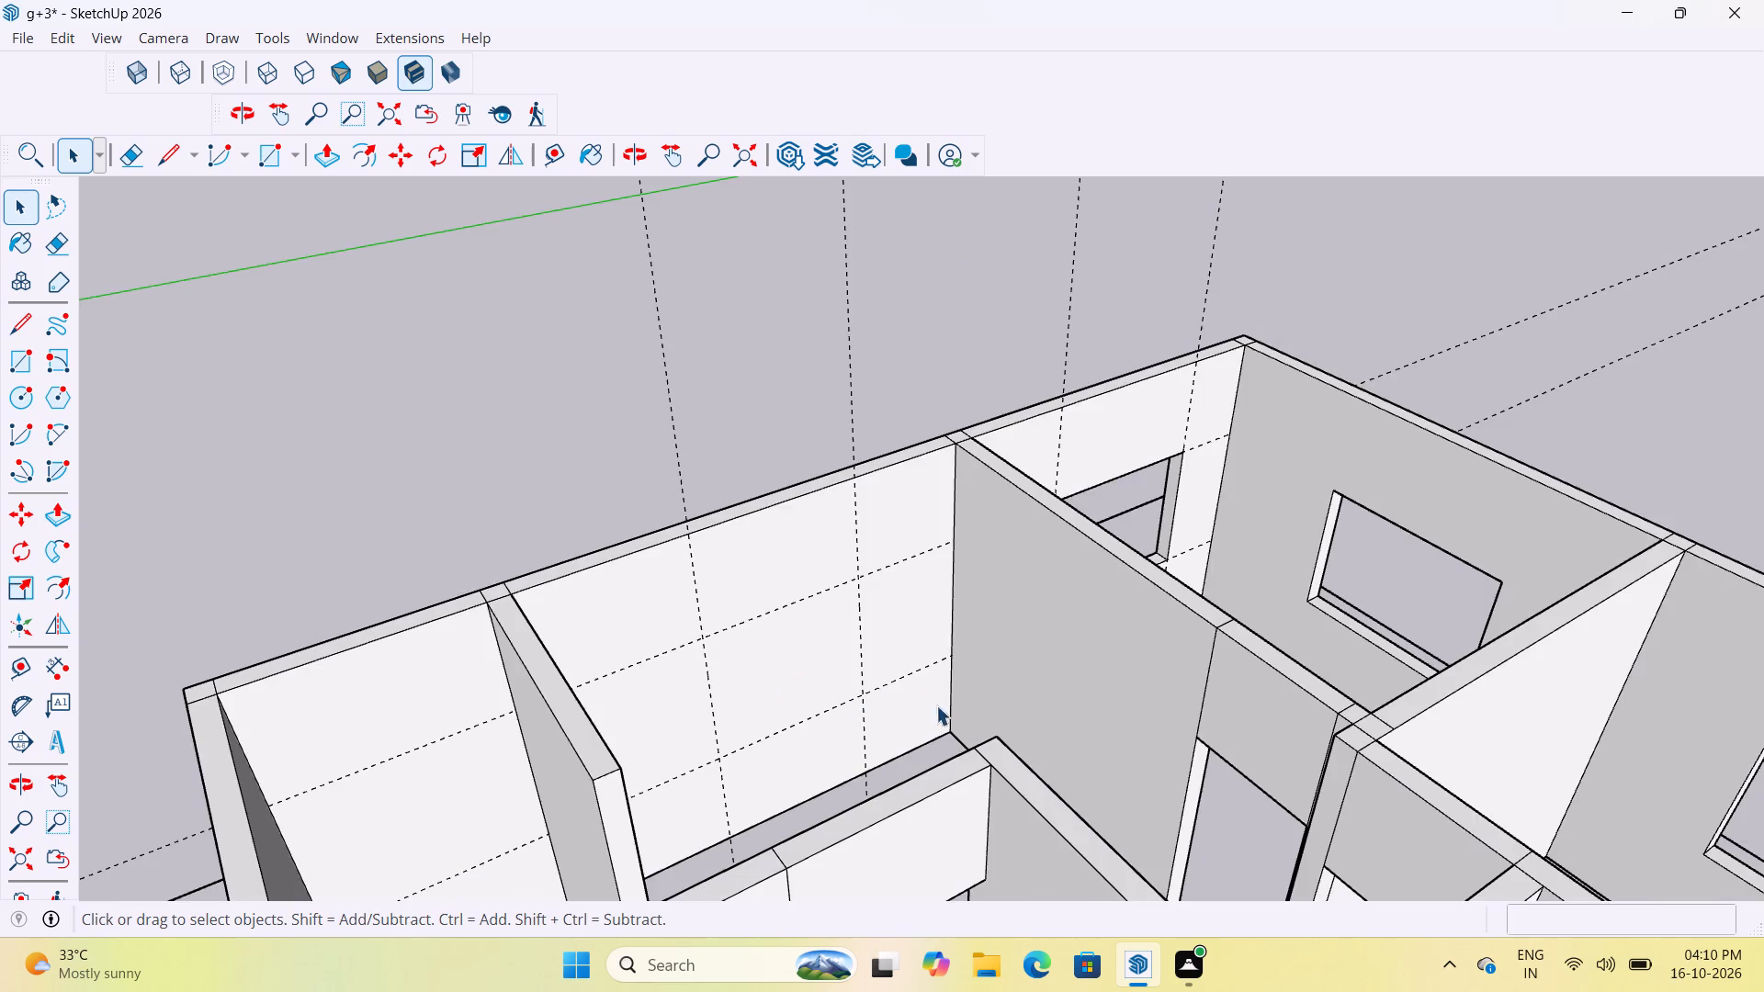
middle_click_drag(936, 705, 692, 682)
scroll(968, 566, "down", 5)
scroll(712, 555, "up", 7)
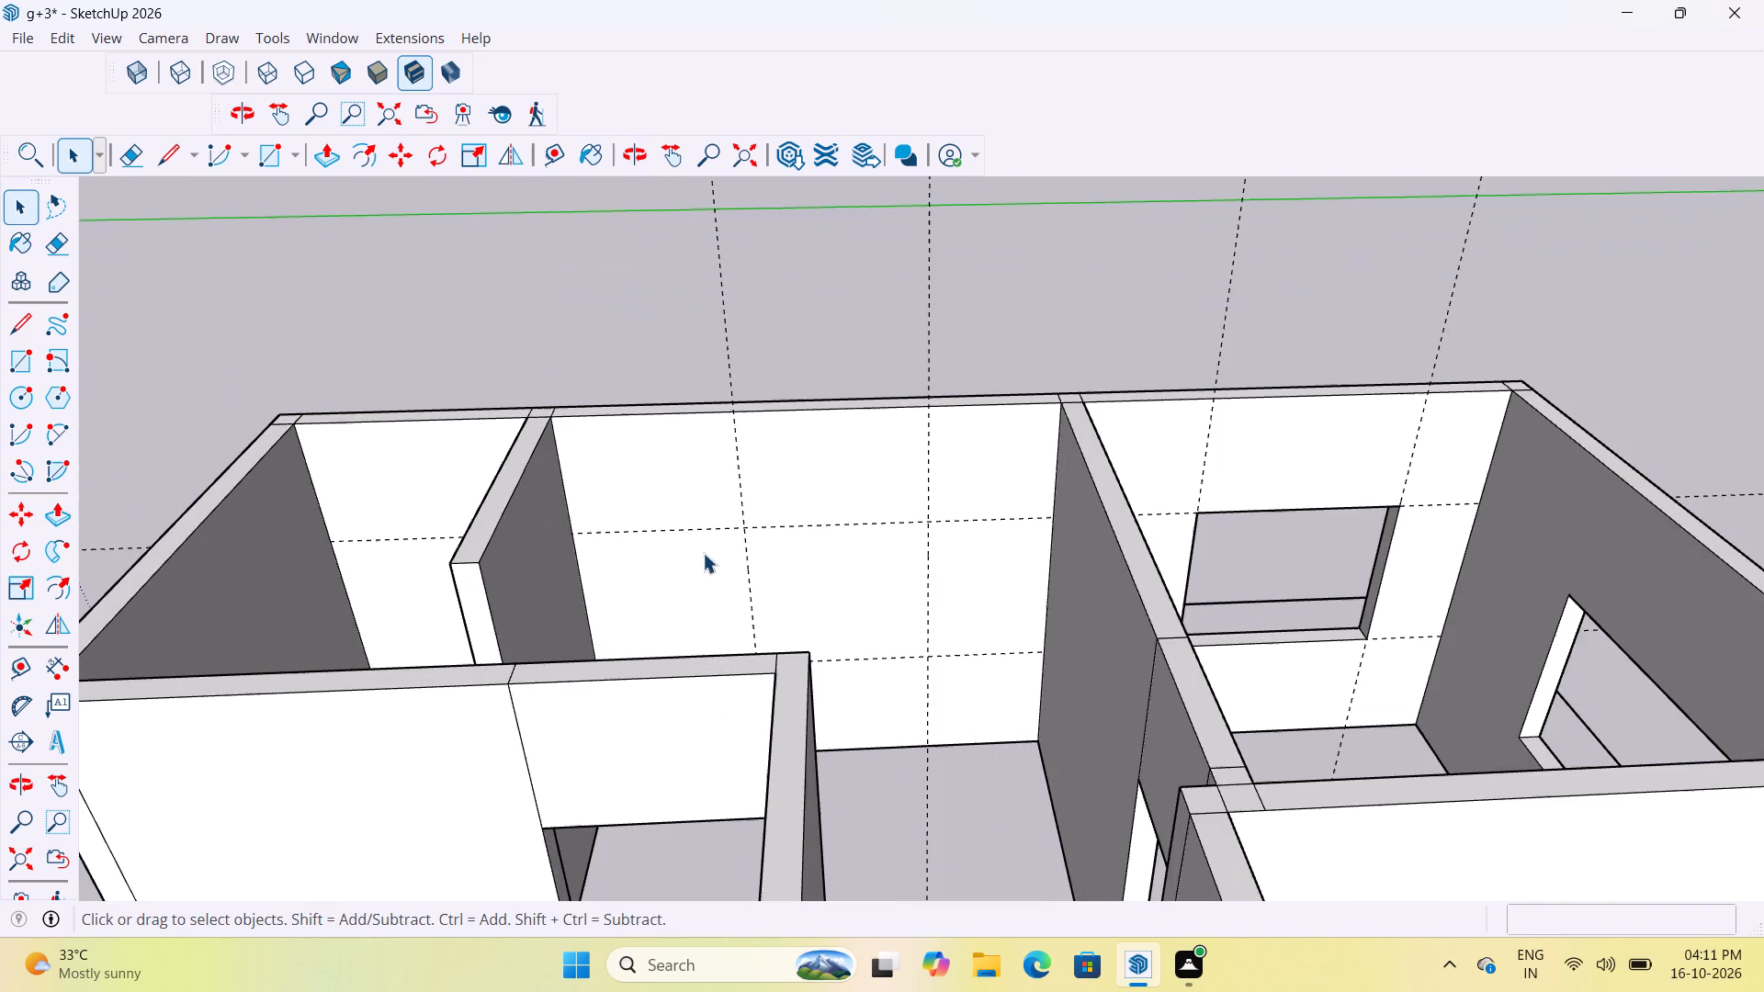
middle_click_drag(750, 455, 1257, 563)
scroll(1080, 563, "up", 4)
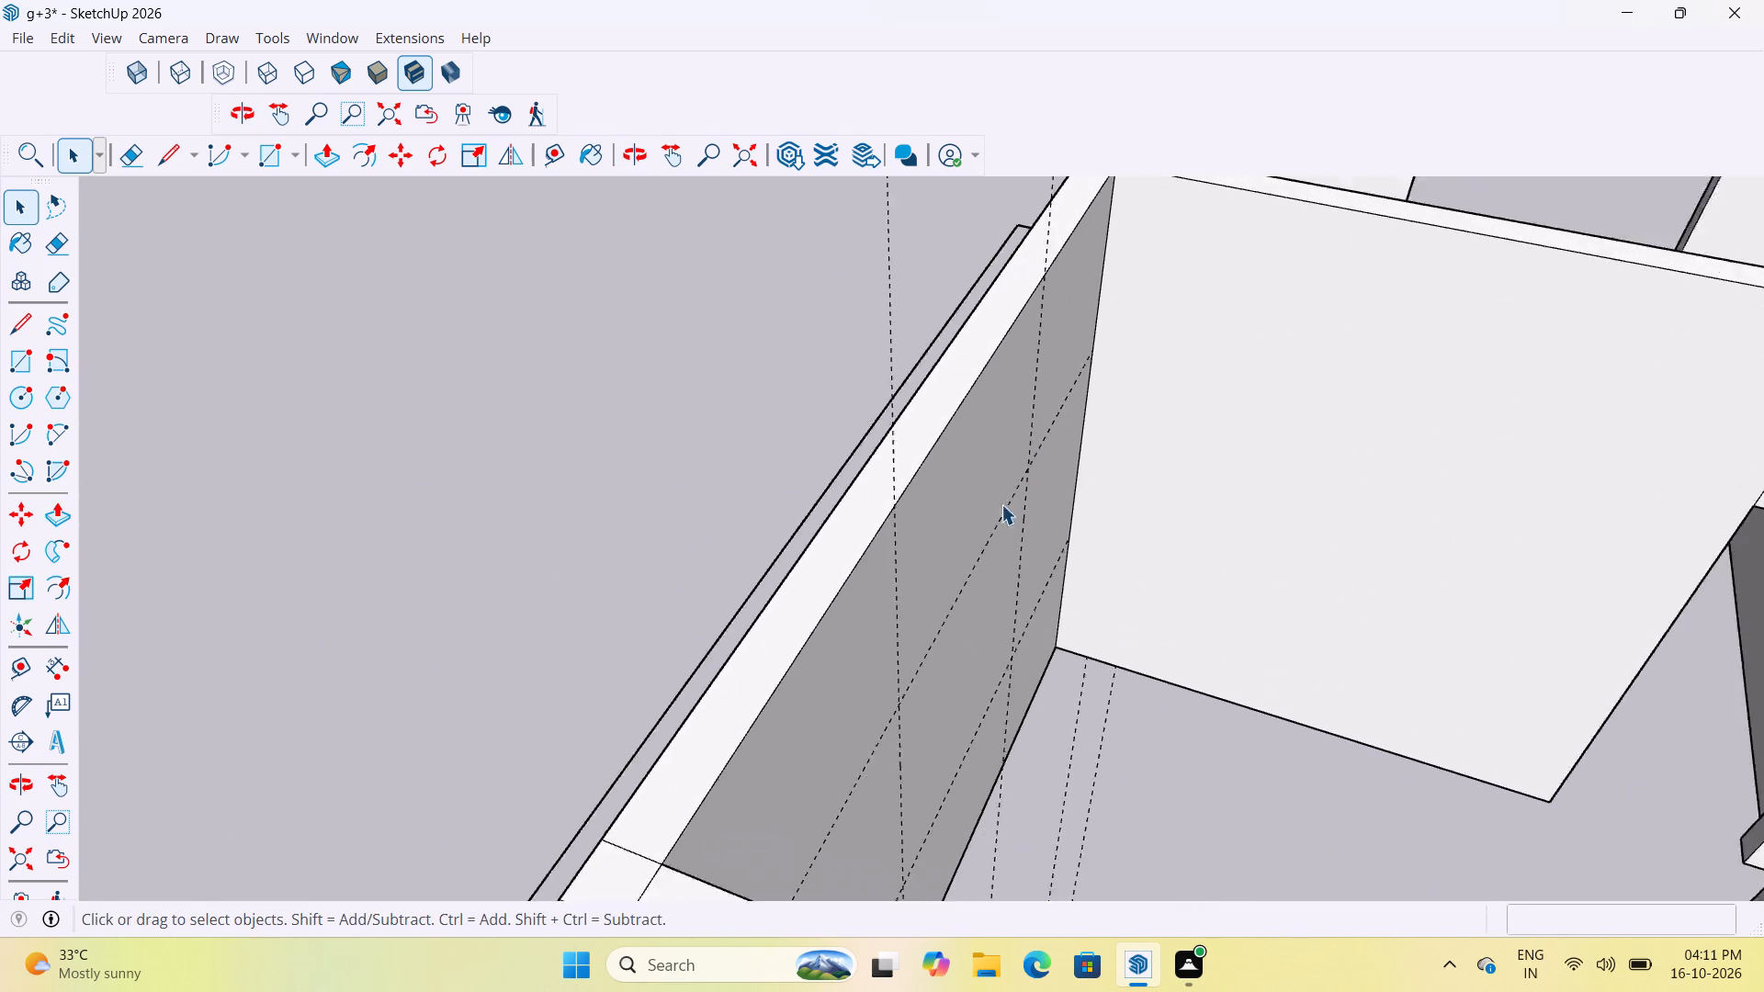
scroll(1001, 504, "up", 5)
middle_click_drag(986, 445, 1035, 296)
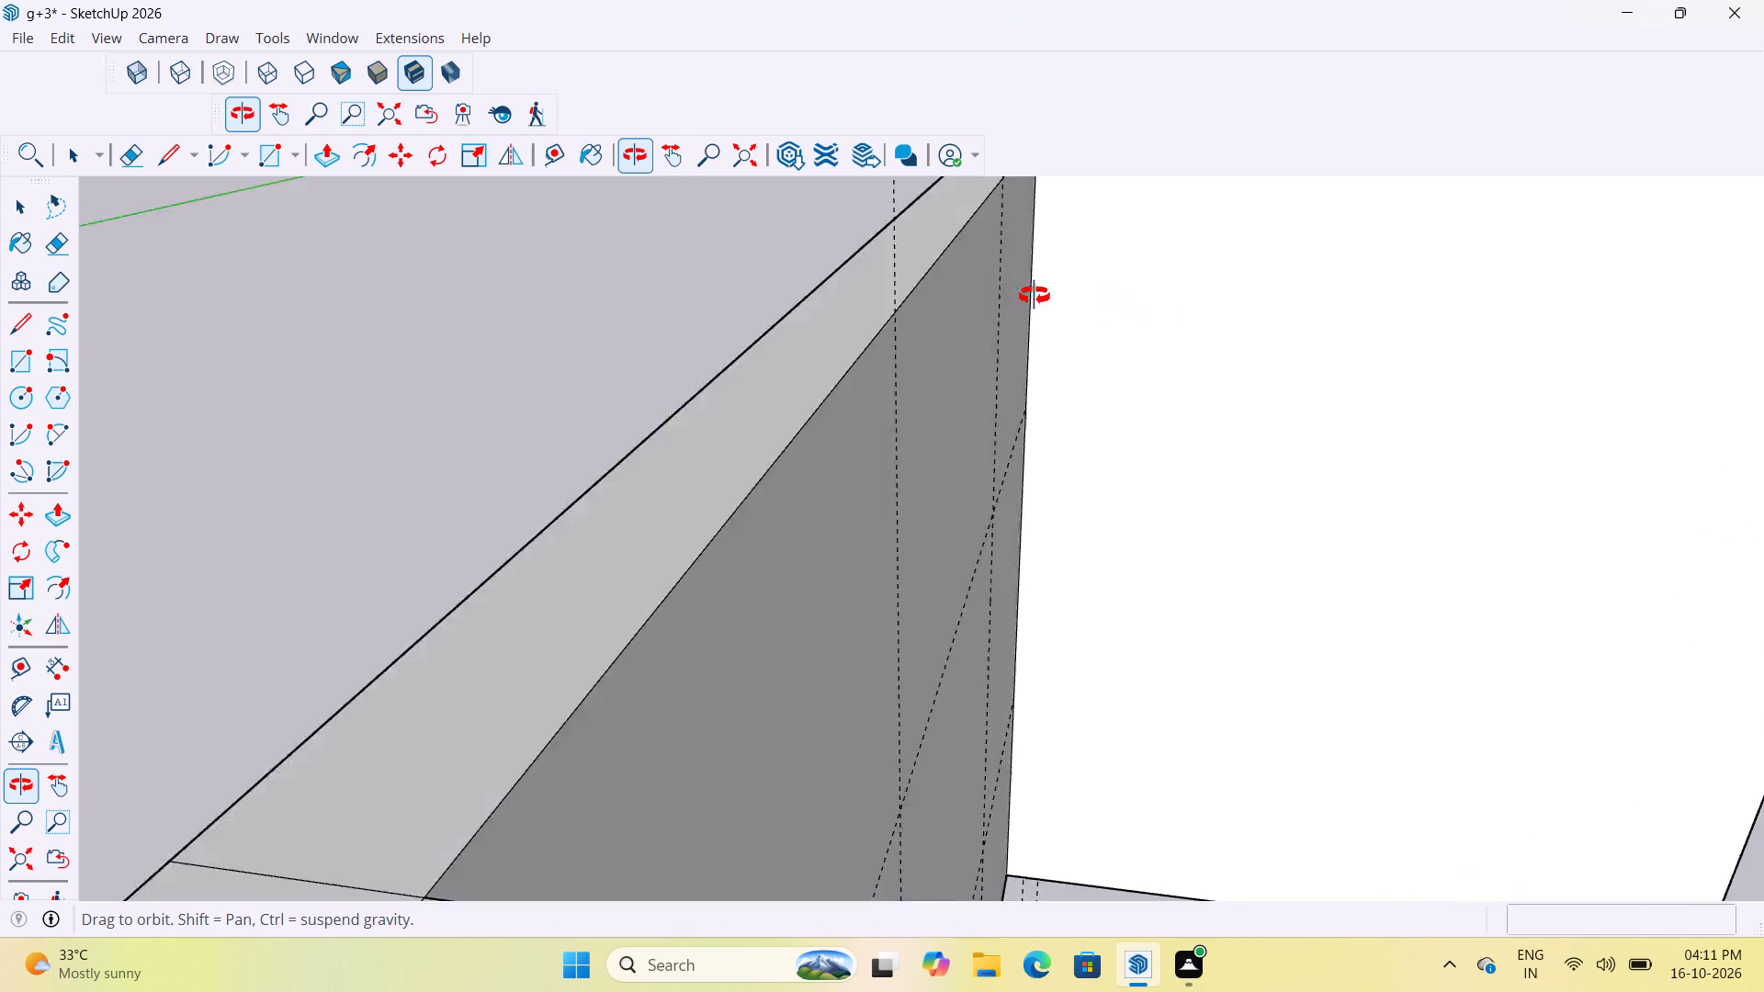
middle_click_drag(1035, 296, 1147, 487)
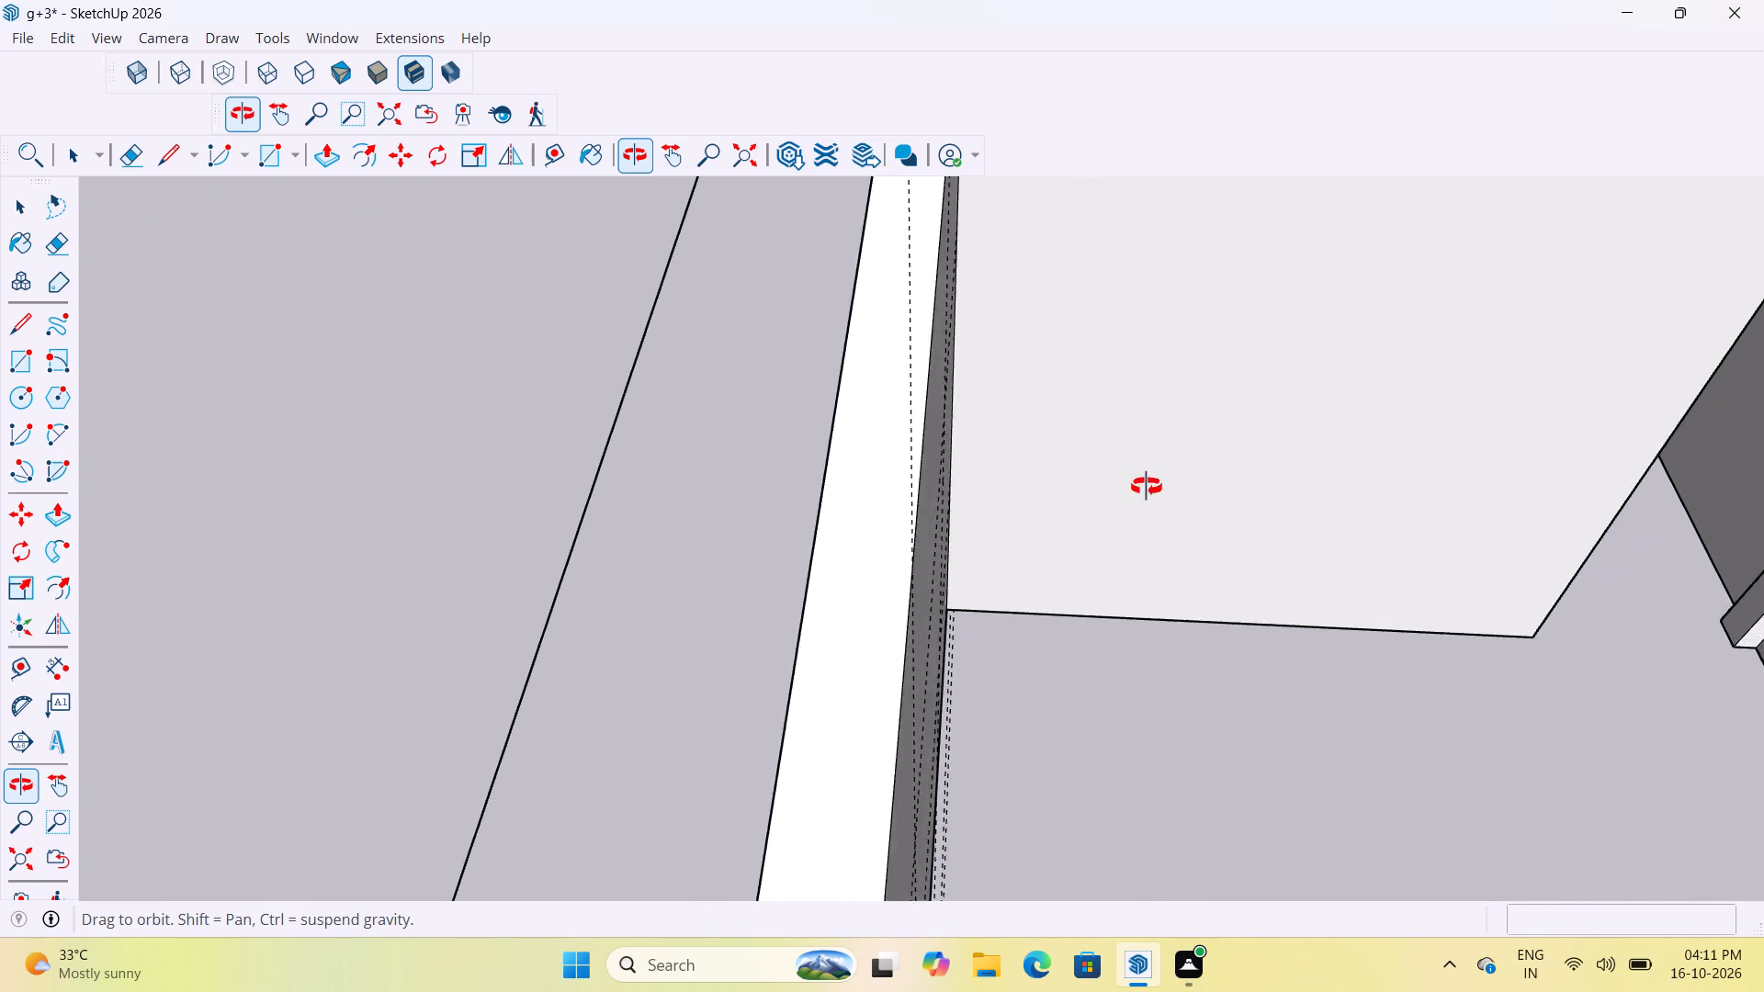
middle_click_drag(1147, 487, 1105, 495)
scroll(976, 699, "up", 3)
middle_click_drag(957, 662, 941, 592)
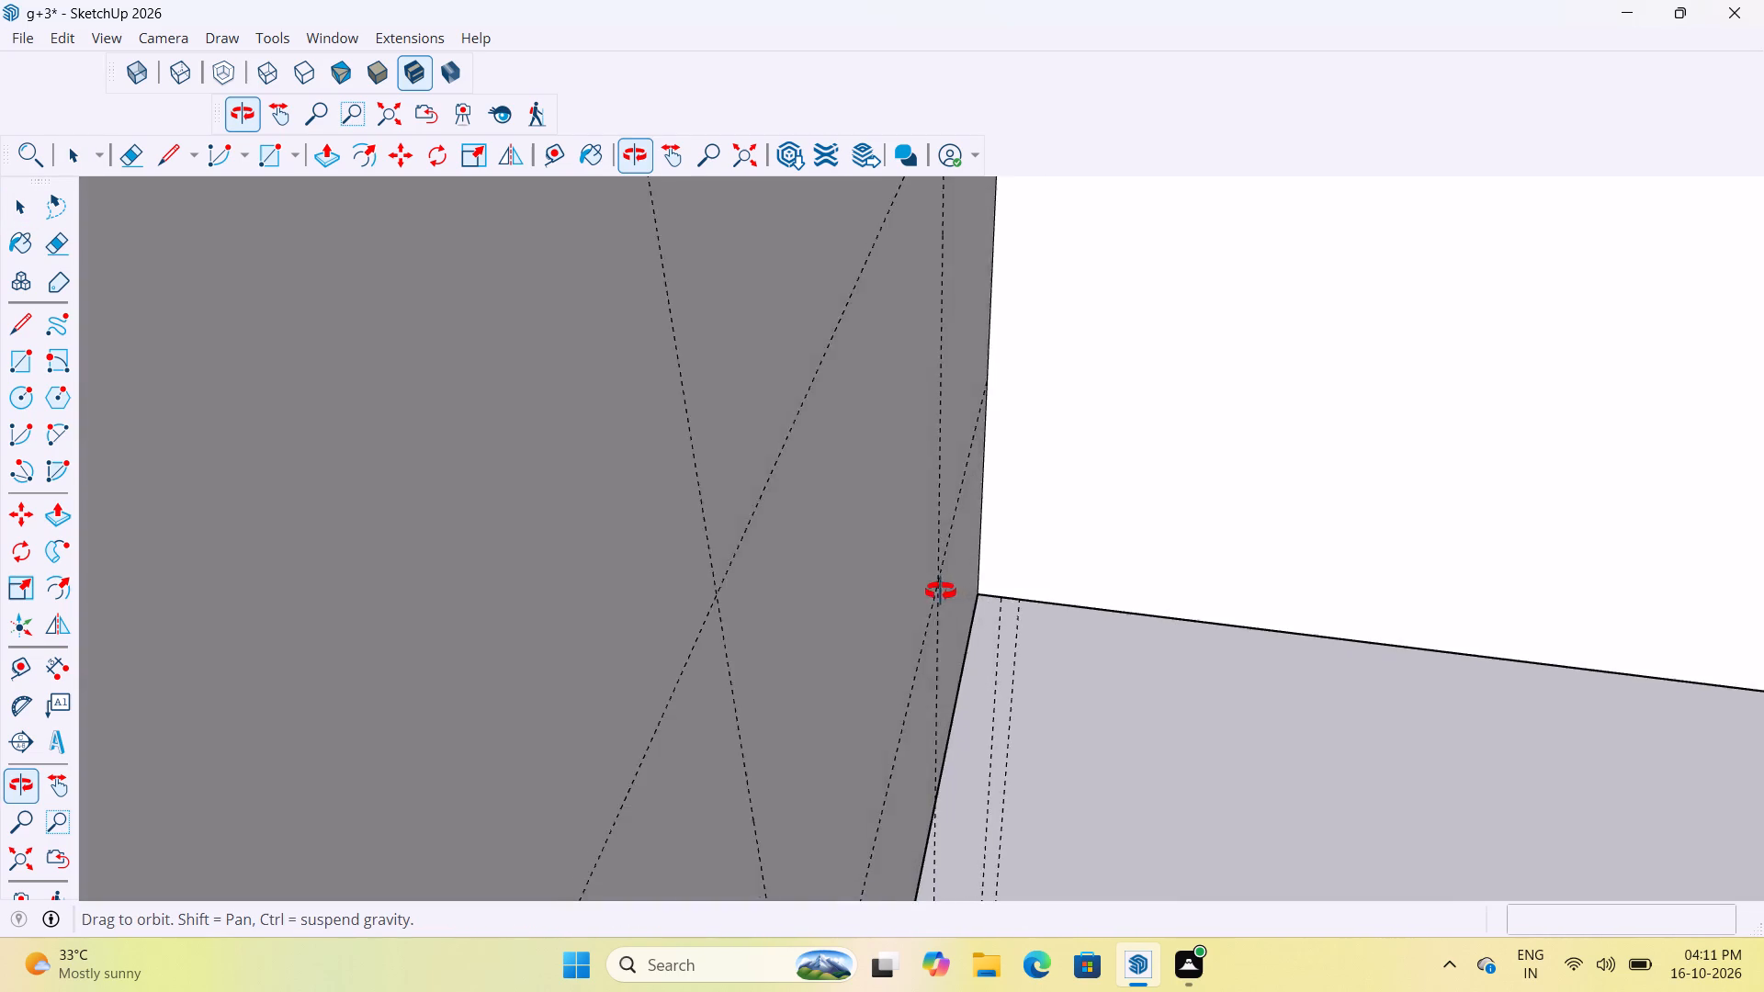
middle_click_drag(941, 592, 881, 592)
scroll(1169, 643, "down", 18)
middle_click_drag(1177, 688, 1022, 682)
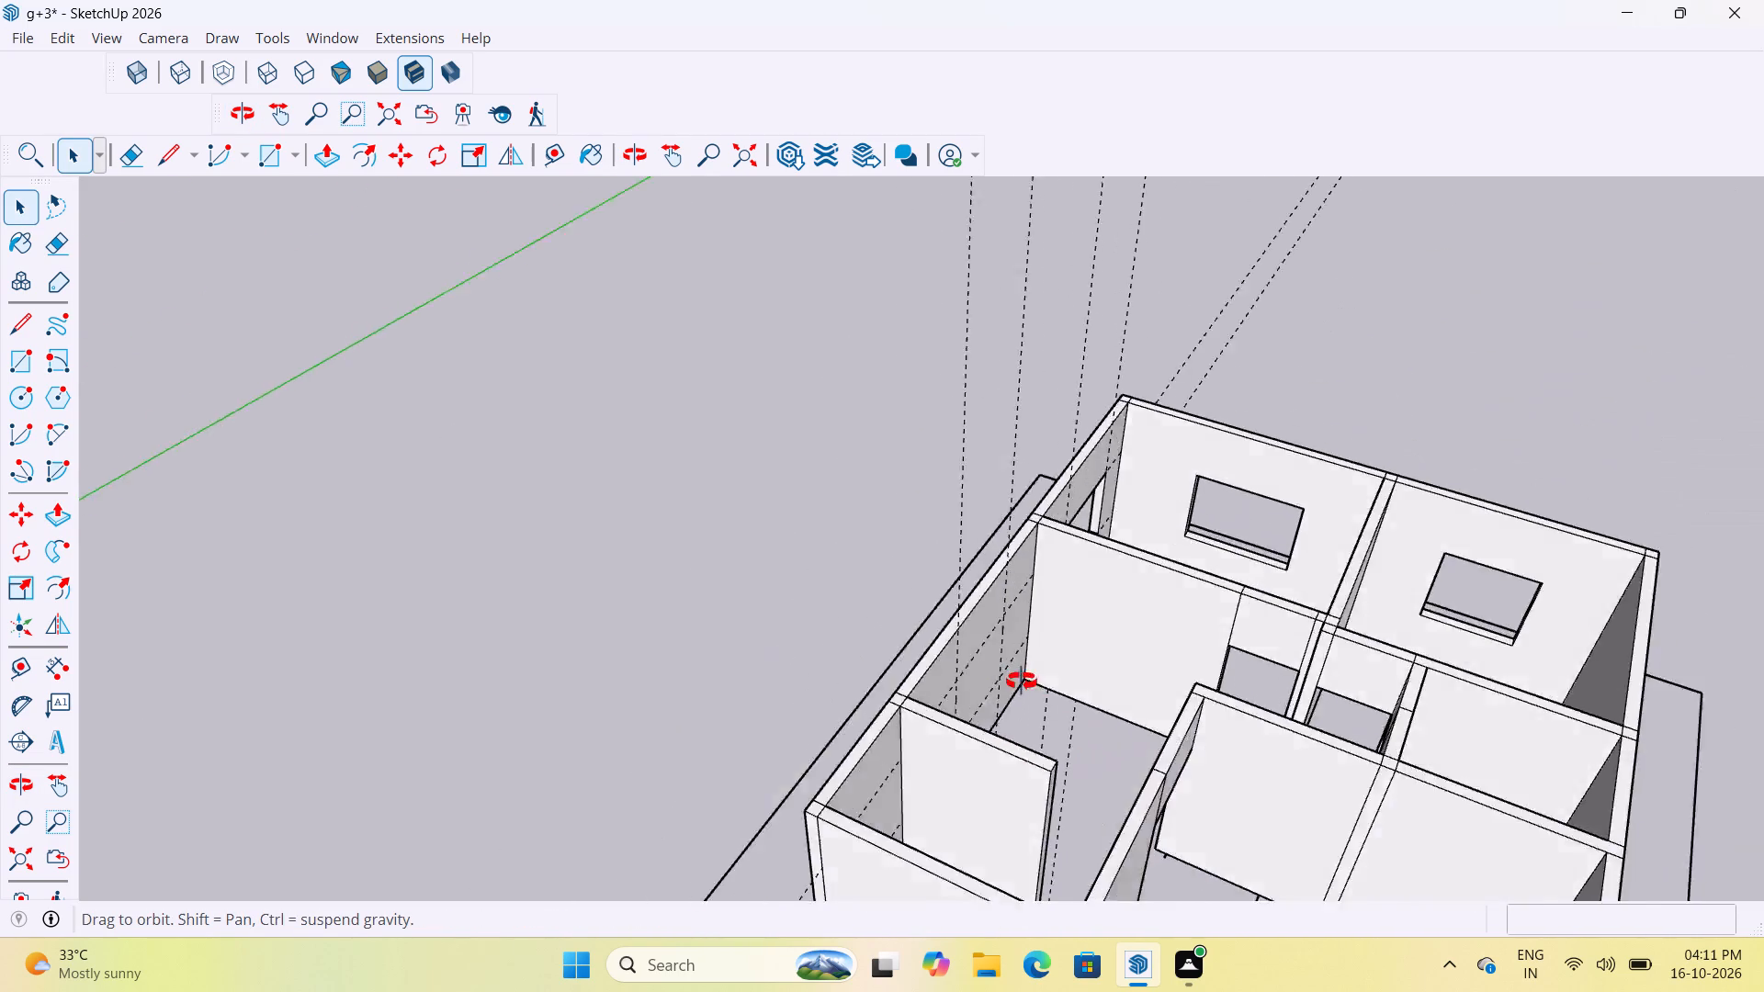
middle_click_drag(1022, 682, 657, 549)
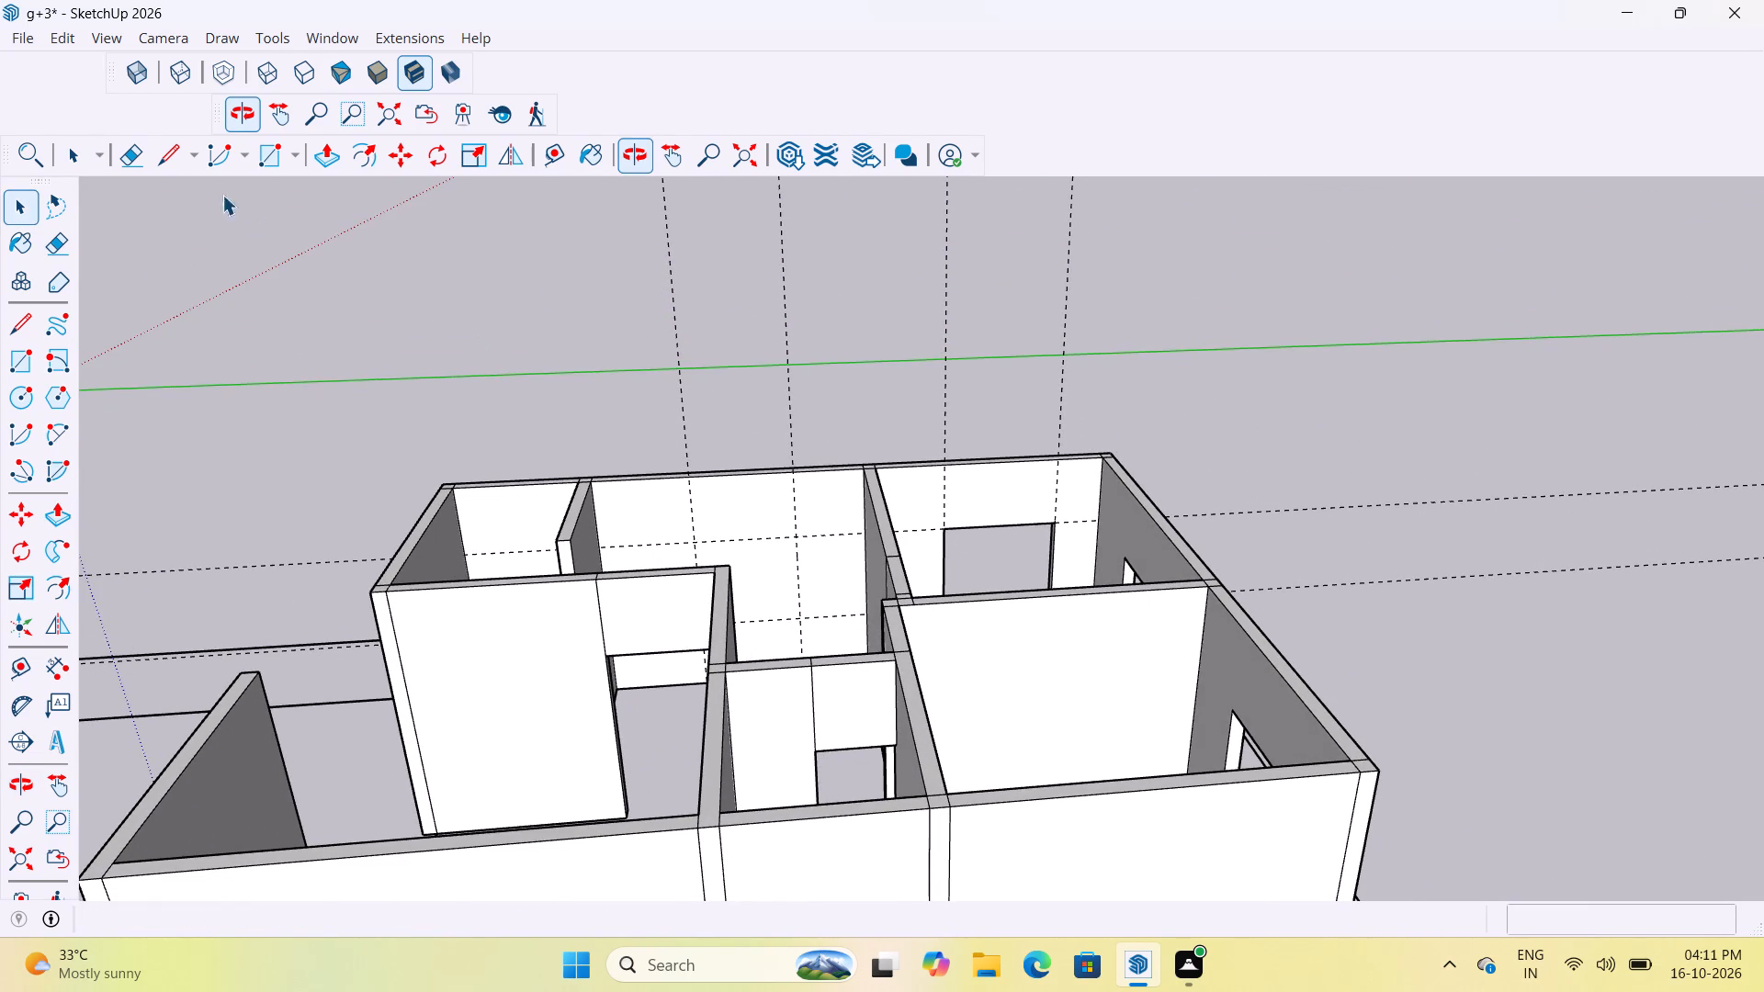
Delete all guides from the model.
left_click(71, 35)
left_click(214, 275)
Inside the wall group, place vertical guides on the middle room's side wall, 4' from the end-room partition and 3' from the corner-room partition.
scroll(853, 523, "up", 4)
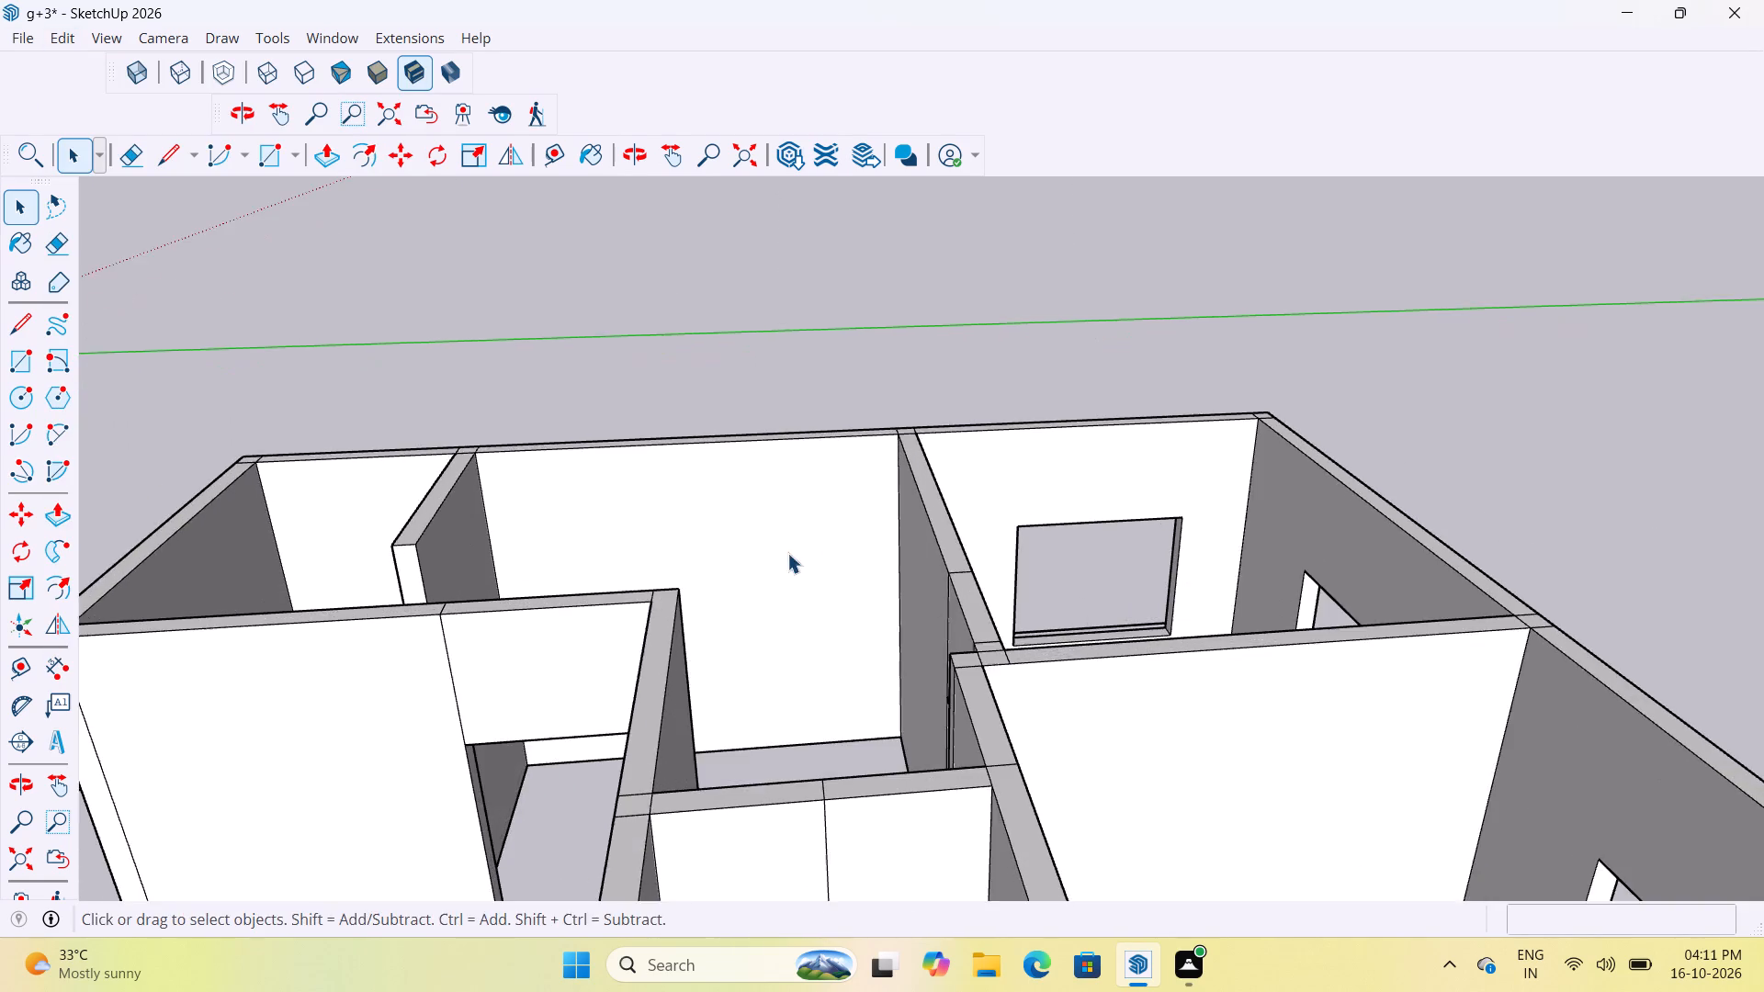
middle_click_drag(858, 605, 988, 735)
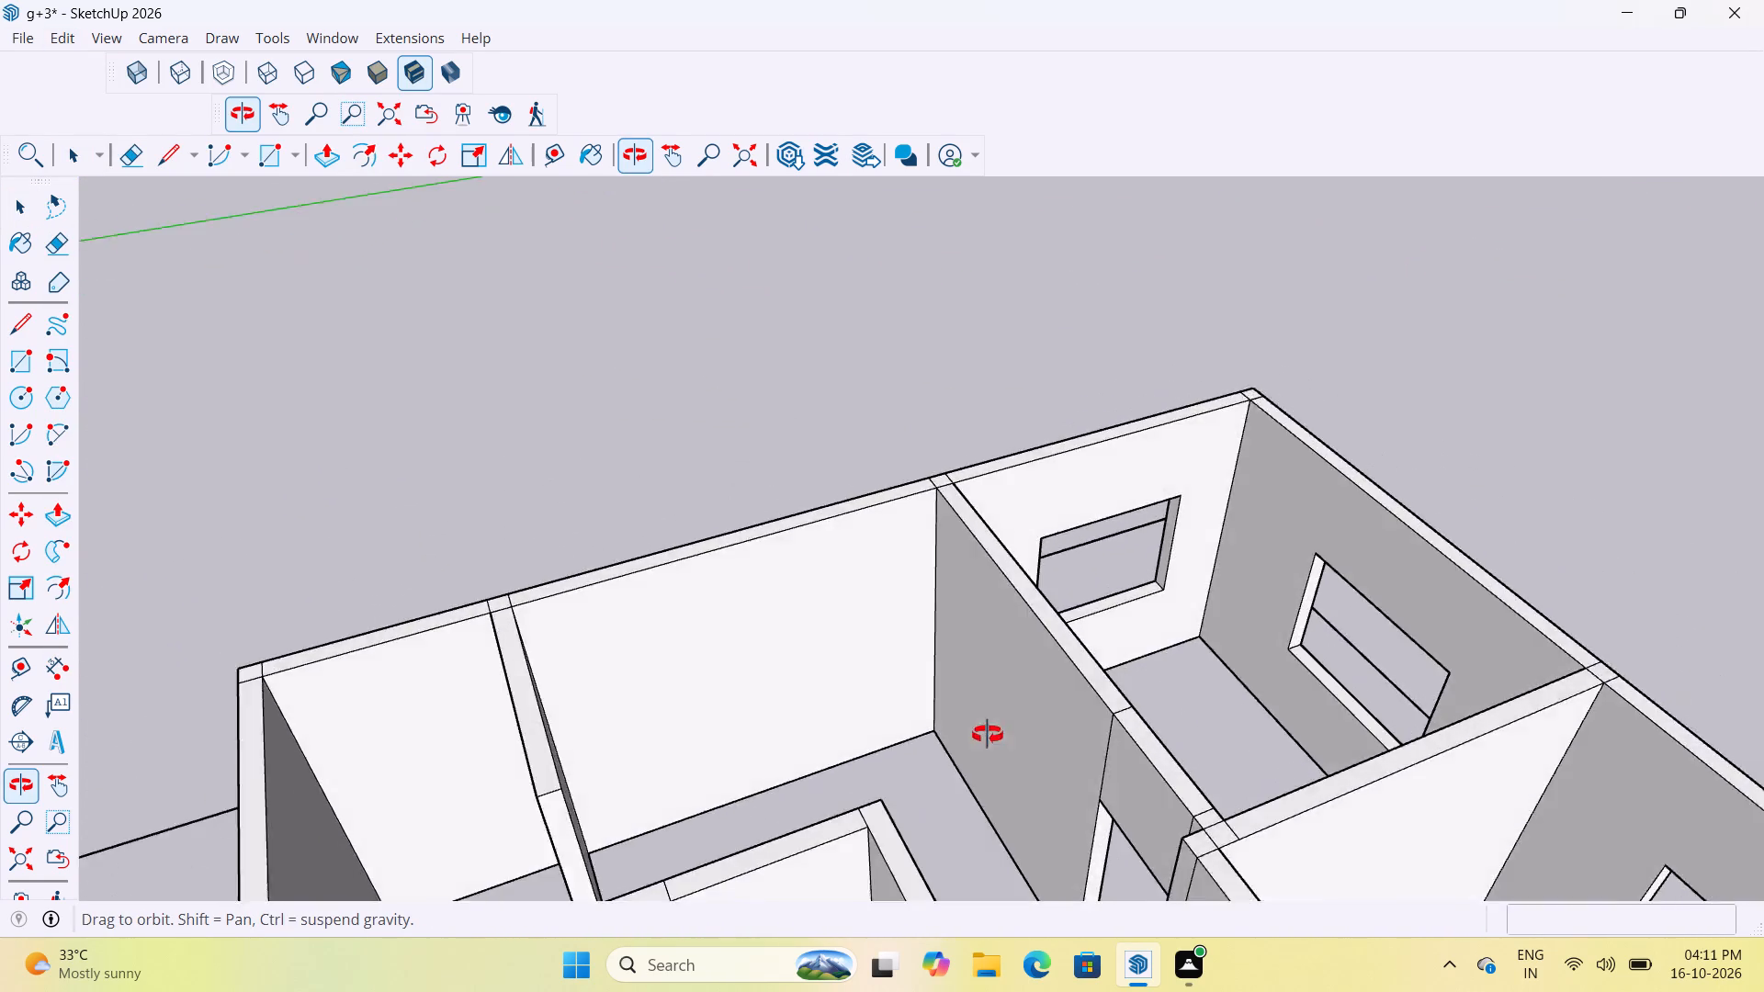
middle_click_drag(988, 735, 843, 683)
scroll(1075, 597, "down", 4)
scroll(718, 652, "up", 4)
middle_click_drag(945, 627, 938, 637)
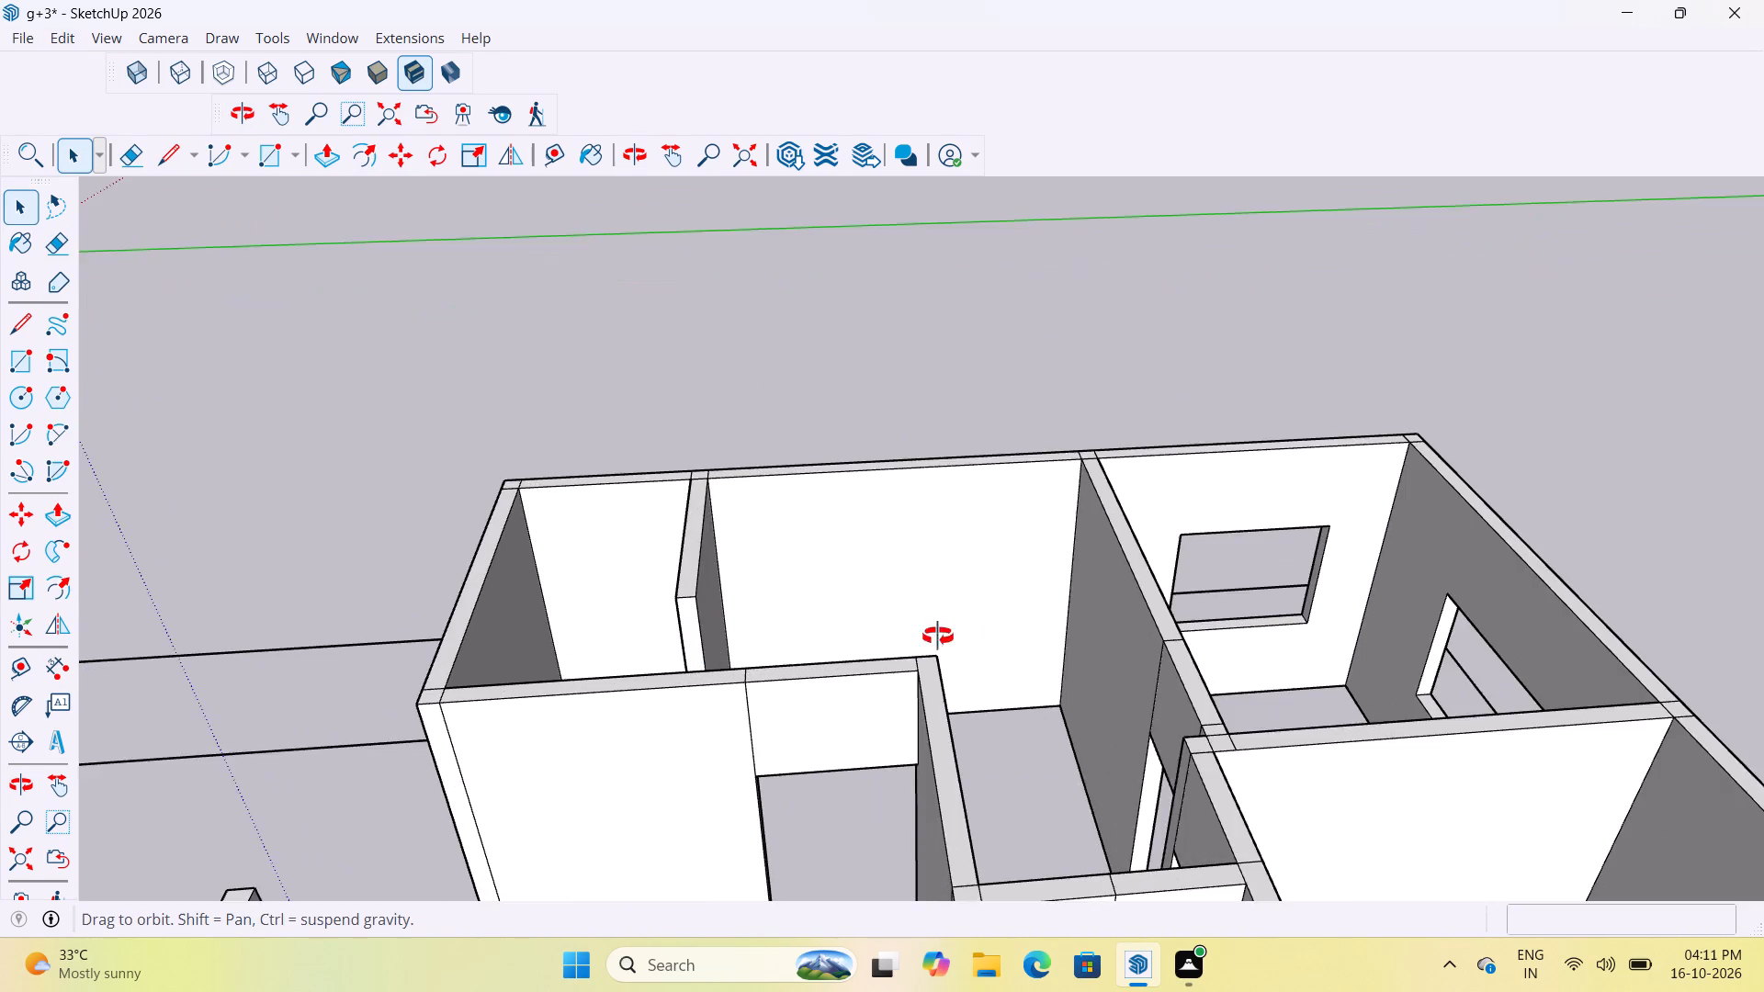
middle_click_drag(938, 637, 862, 722)
double_click(833, 619)
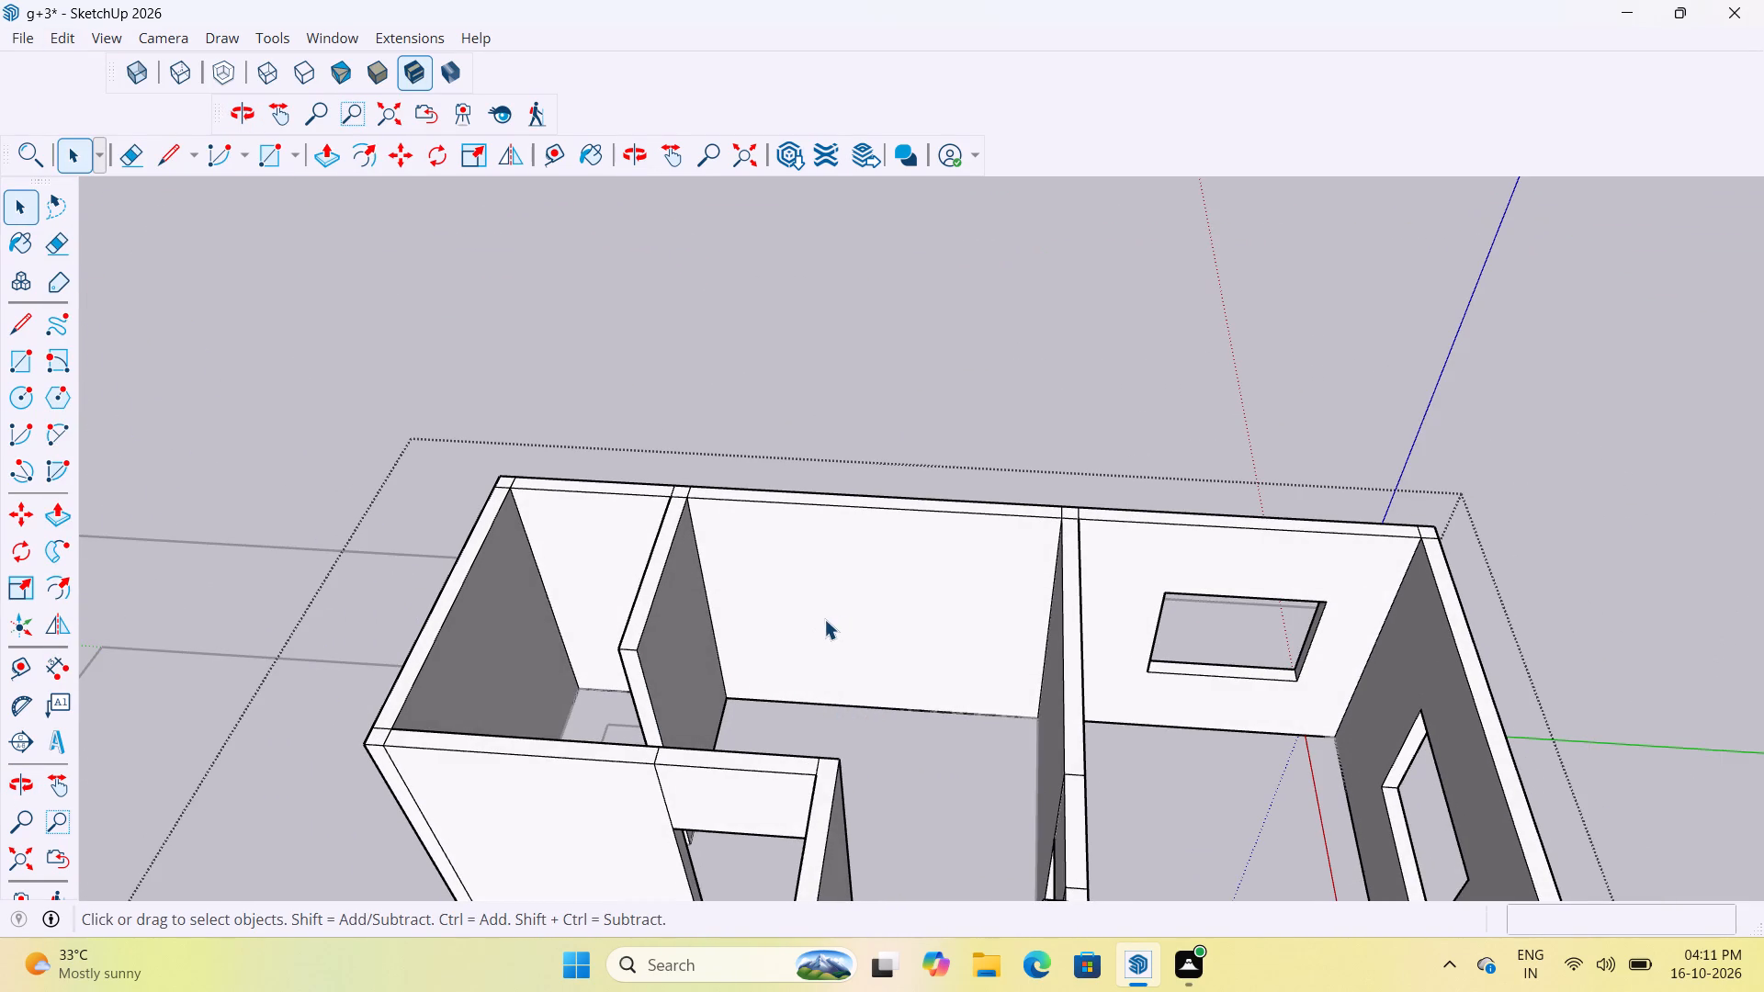
key("t")
left_click(709, 600)
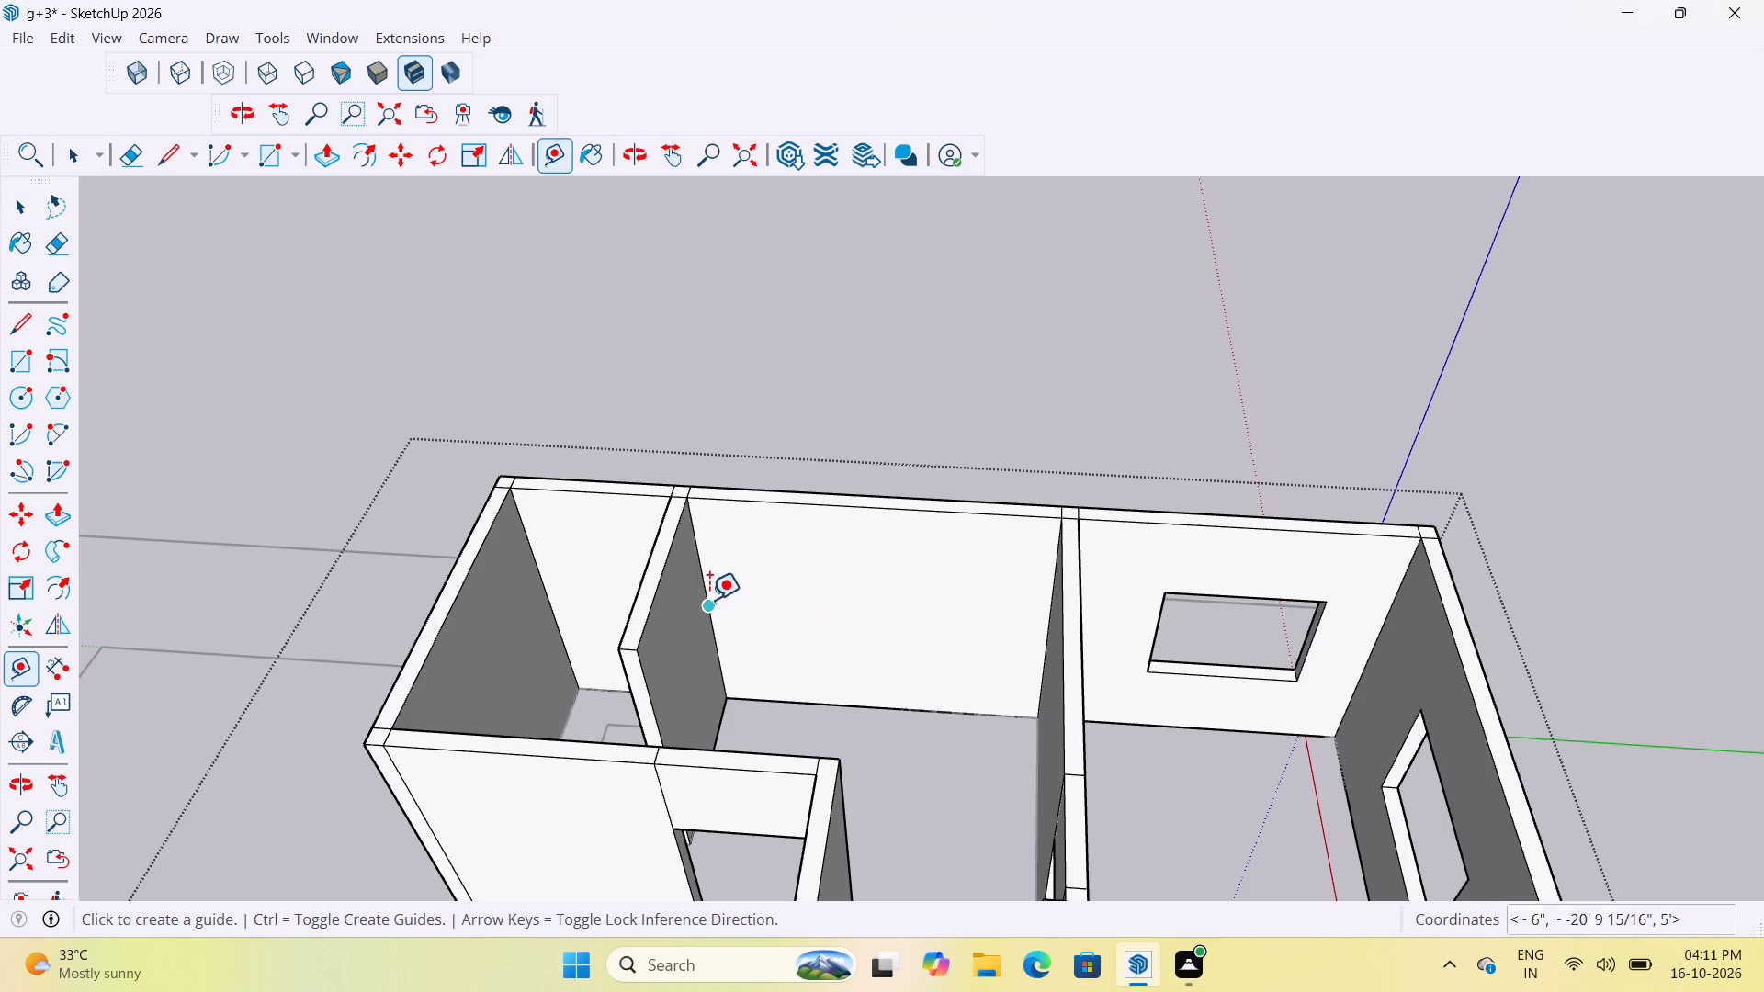
scroll(803, 599, "up", 4)
type("4'")
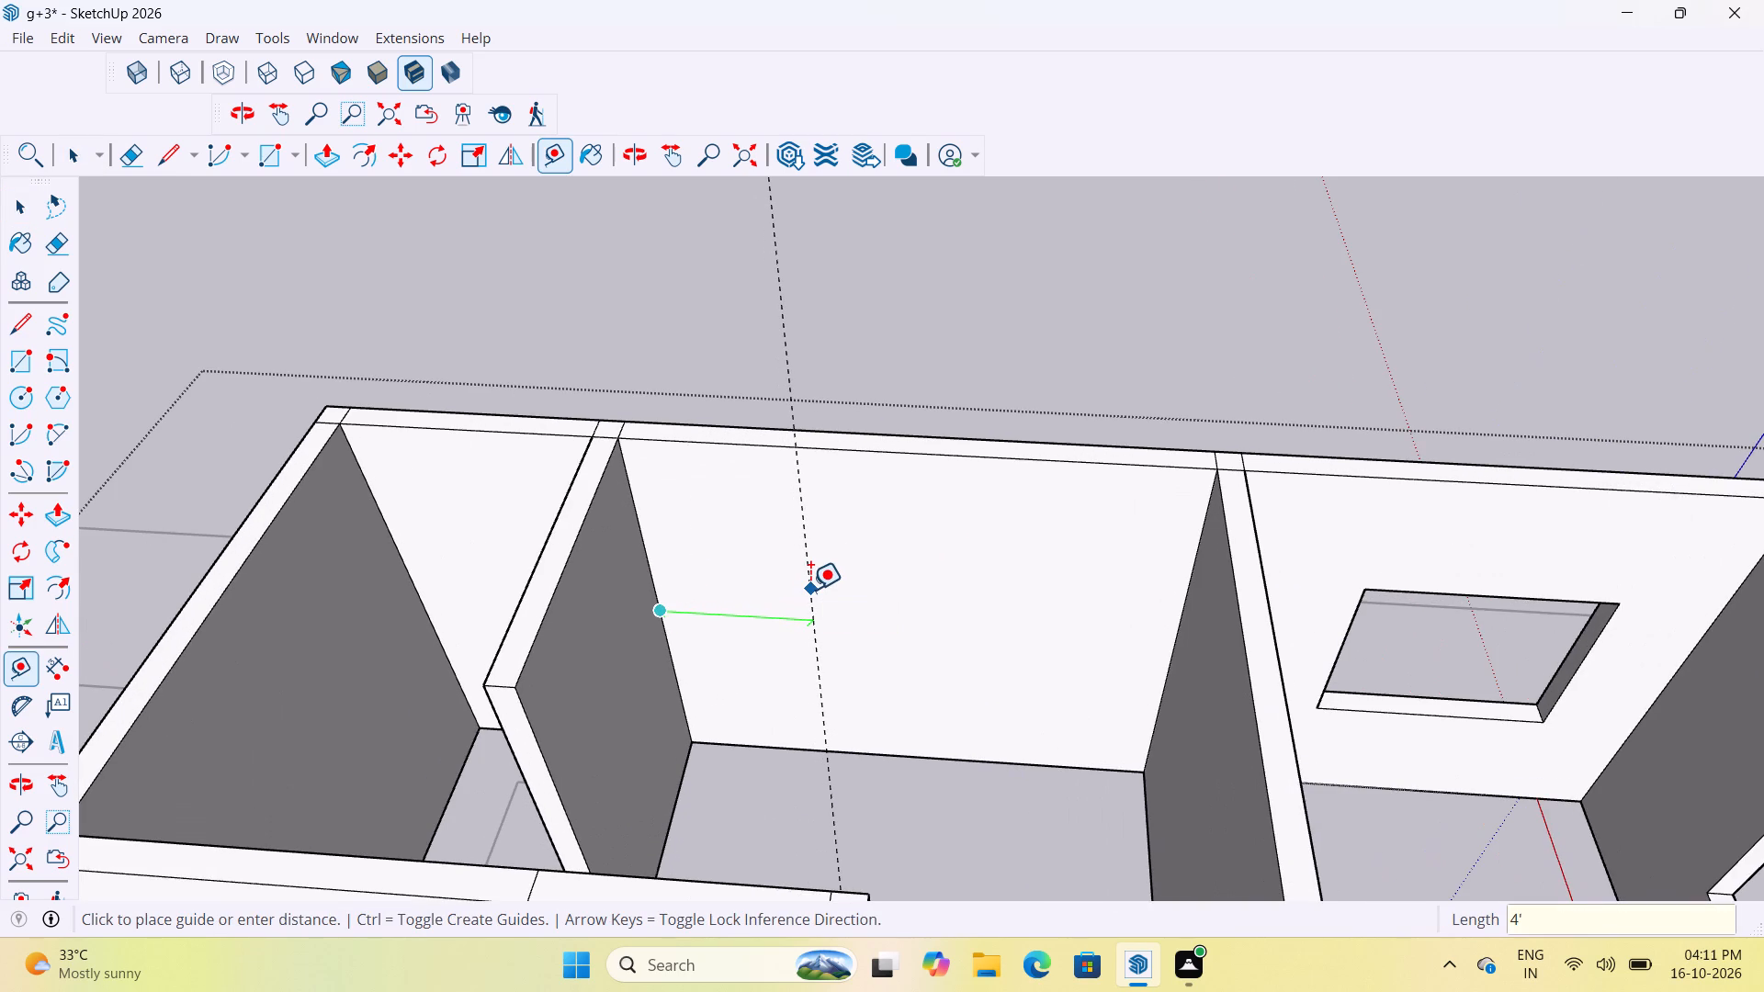
key("Return")
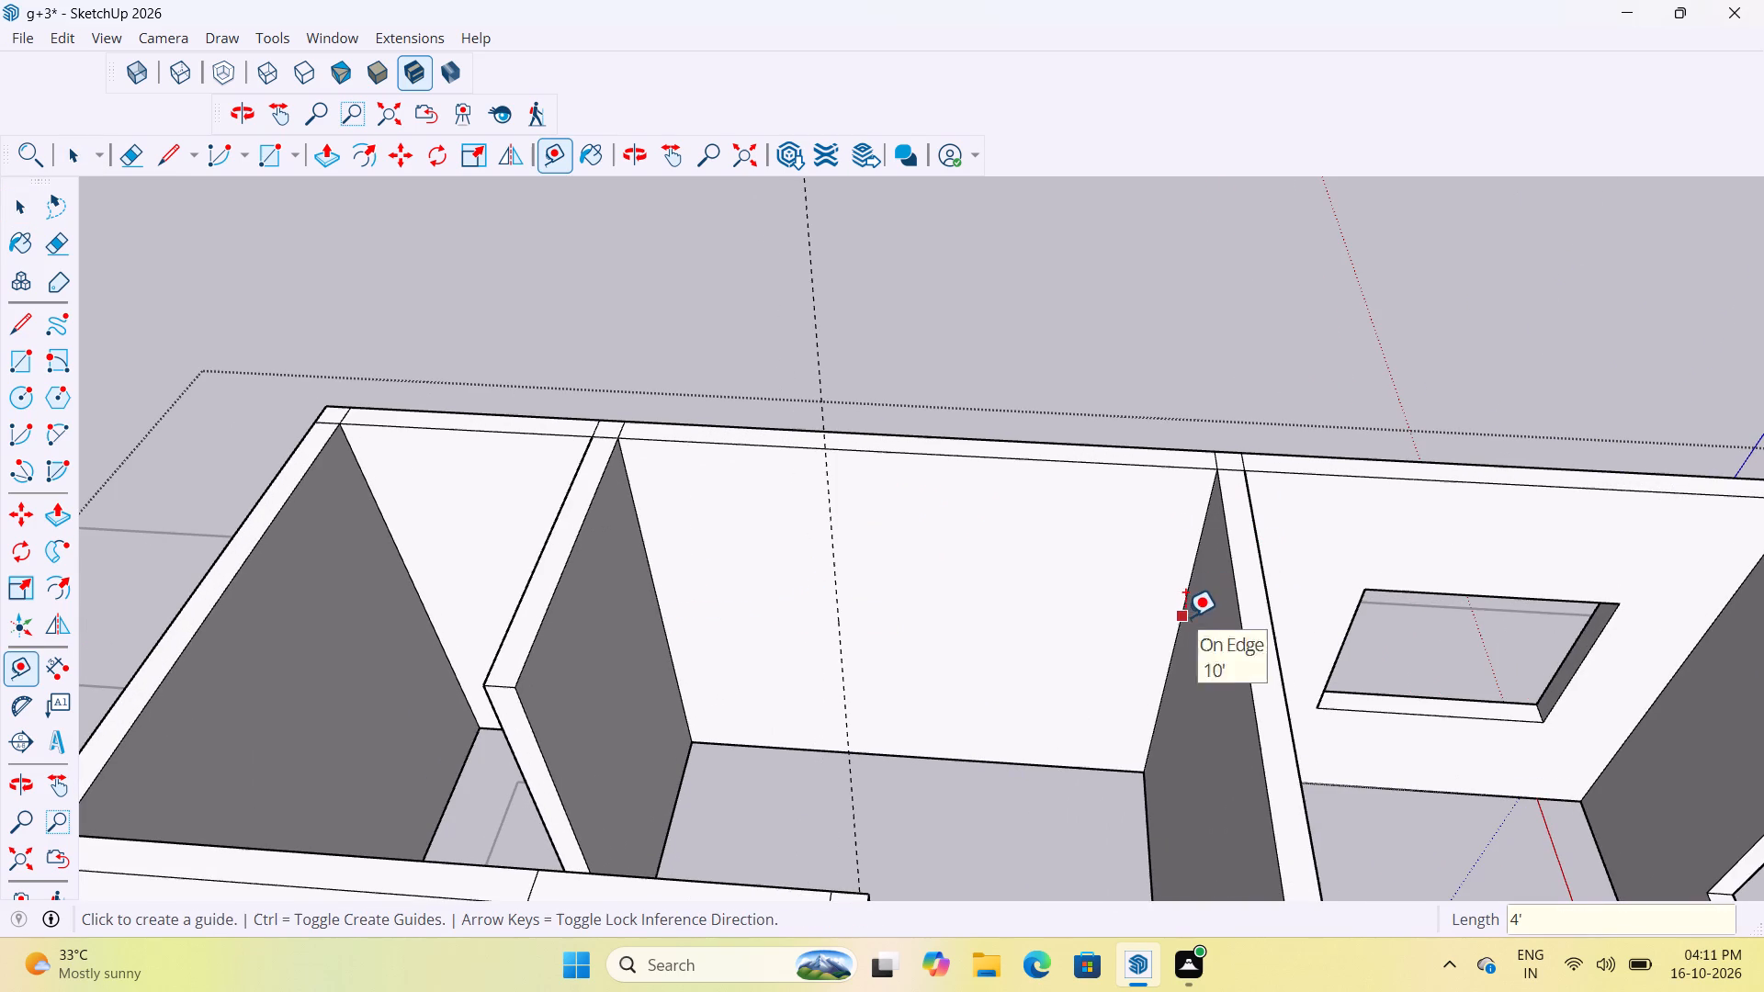
left_click(1185, 617)
type("3'")
key("Return")
Place horizontal guides on the middle room's side wall, one 3' above the floor edge and another 4' above that guide.
scroll(905, 660, "up", 3)
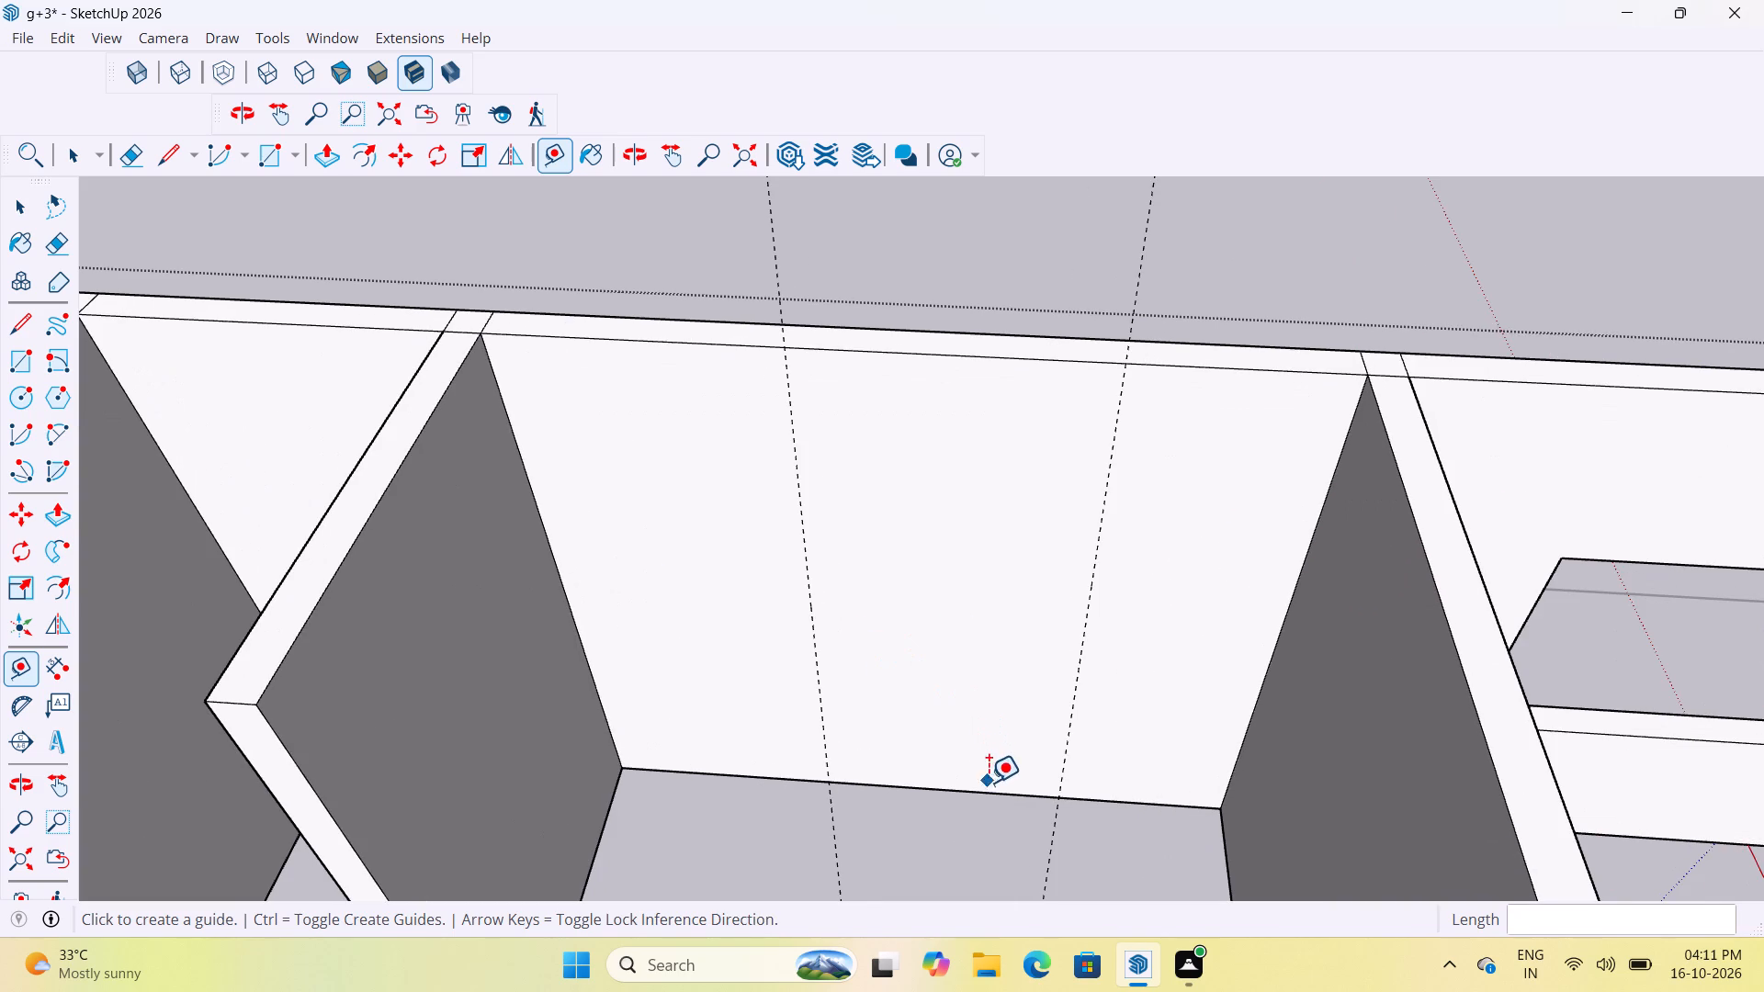
left_click(989, 795)
scroll(964, 827, "down", 3)
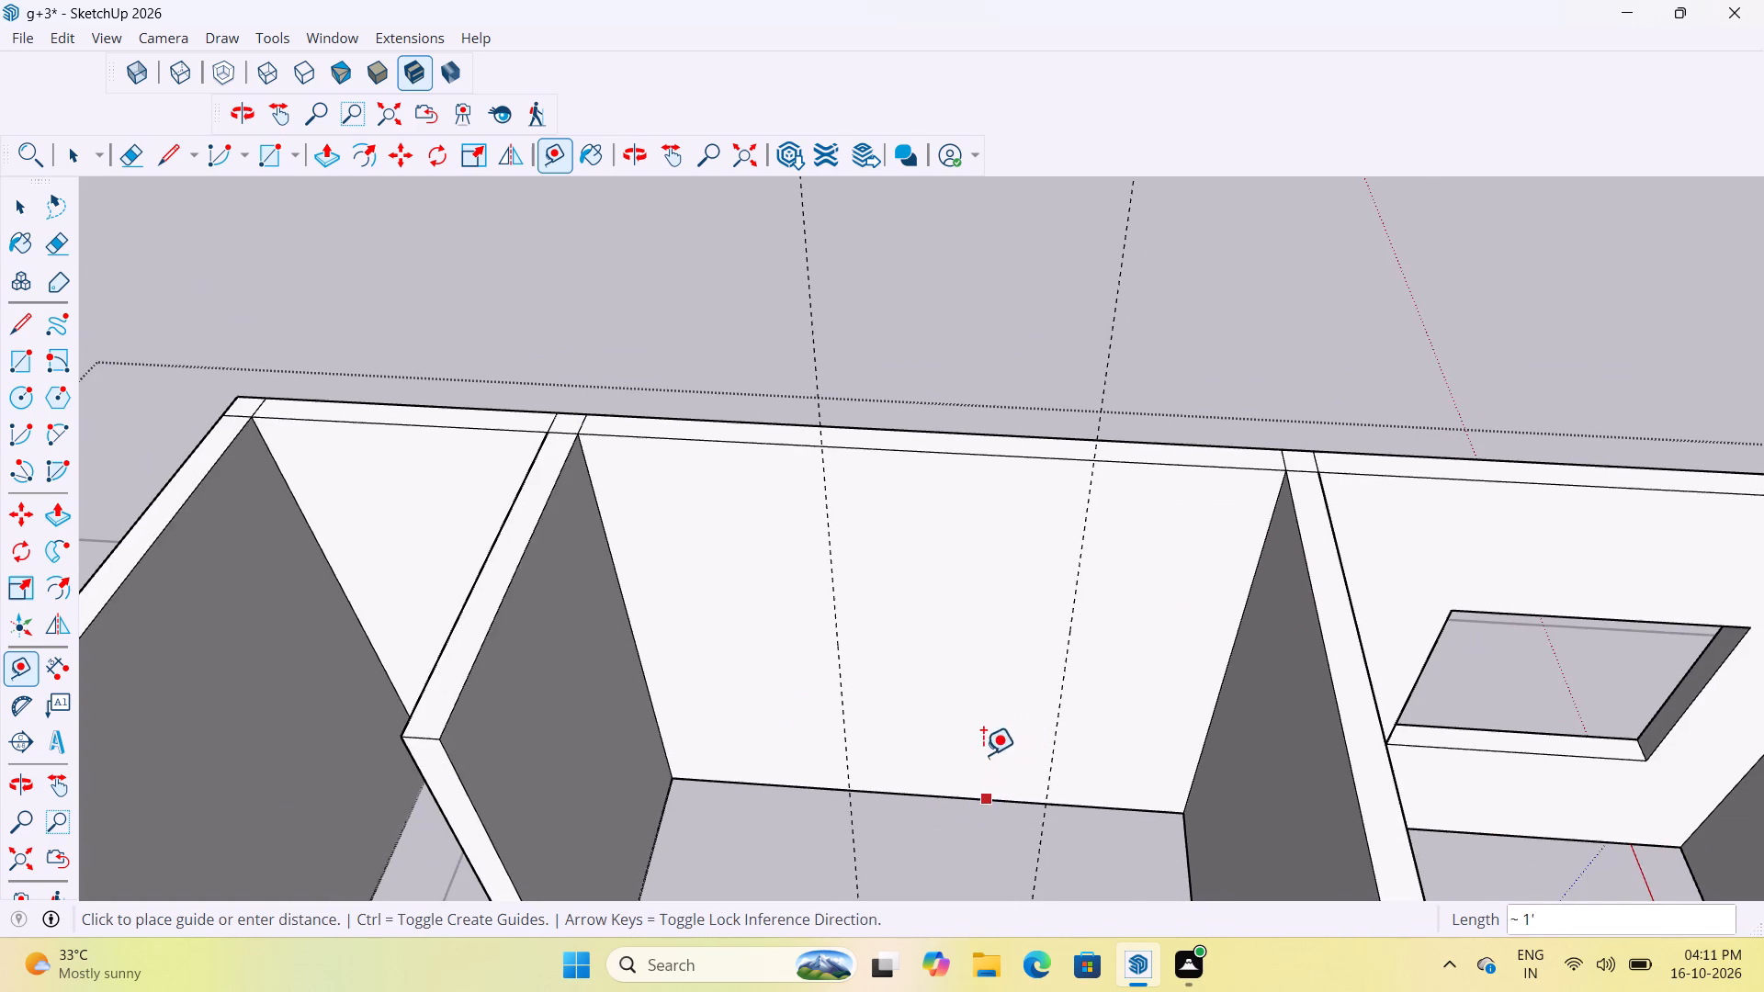
middle_click_drag(1165, 716, 1358, 715)
scroll(1063, 663, "up", 3)
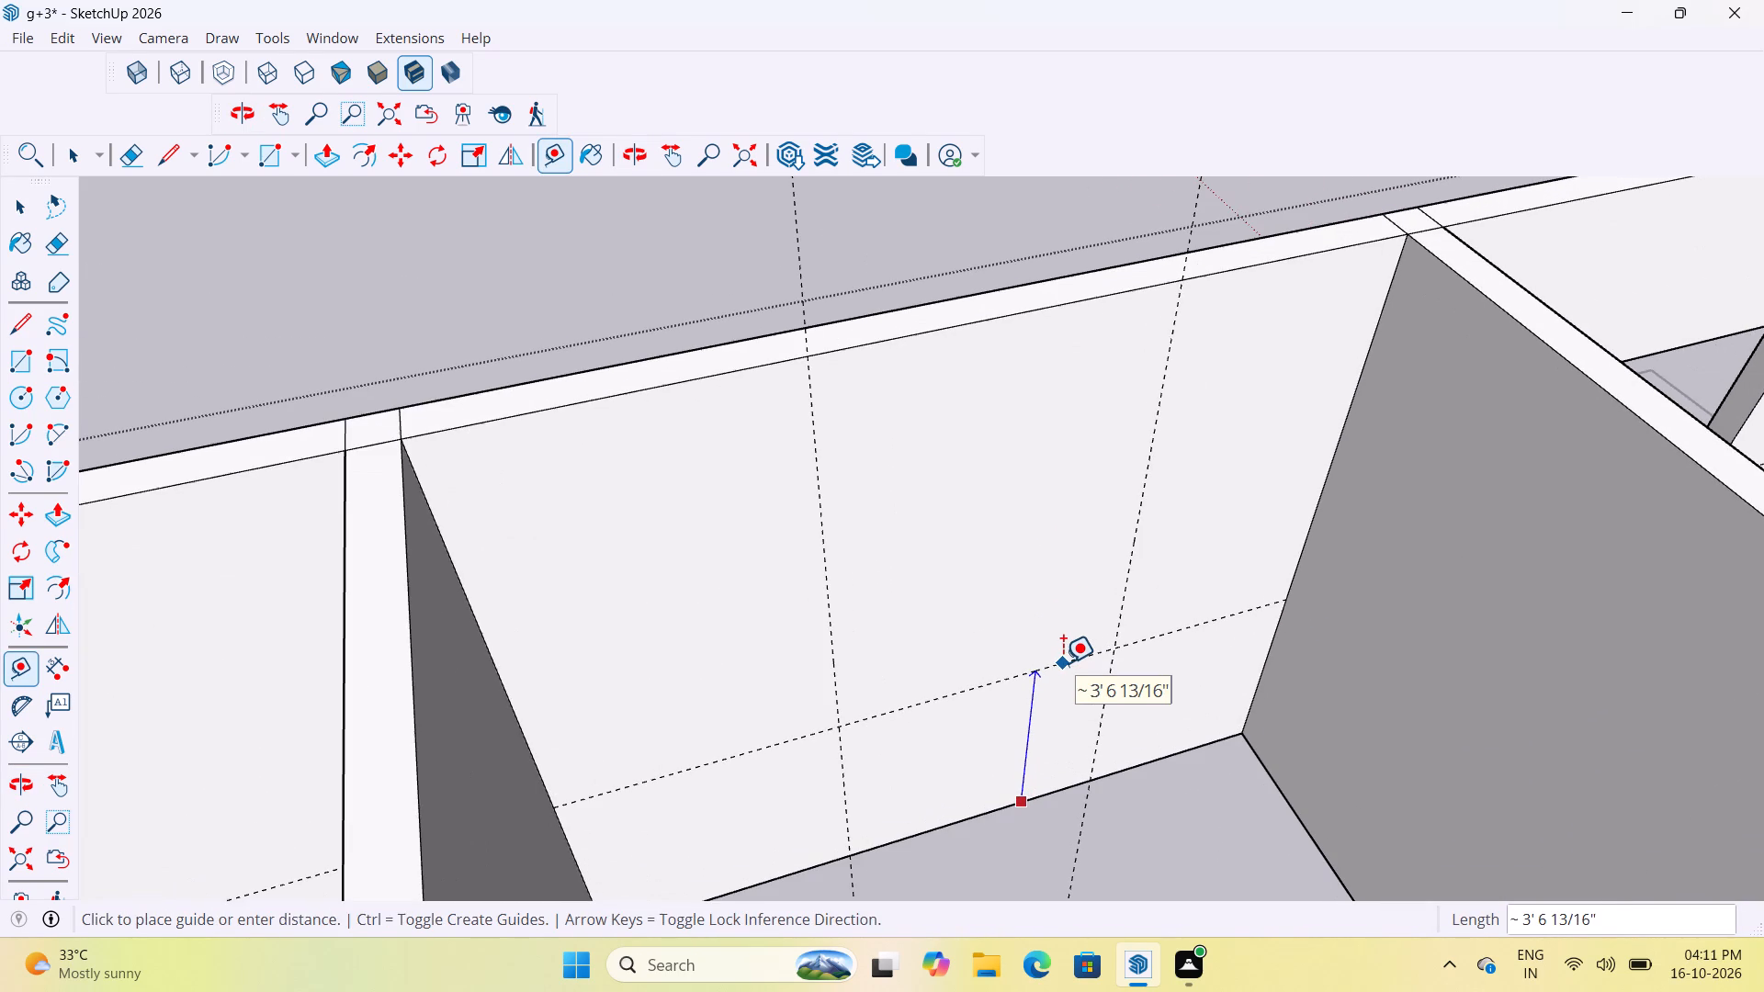
type("3'")
key("Return")
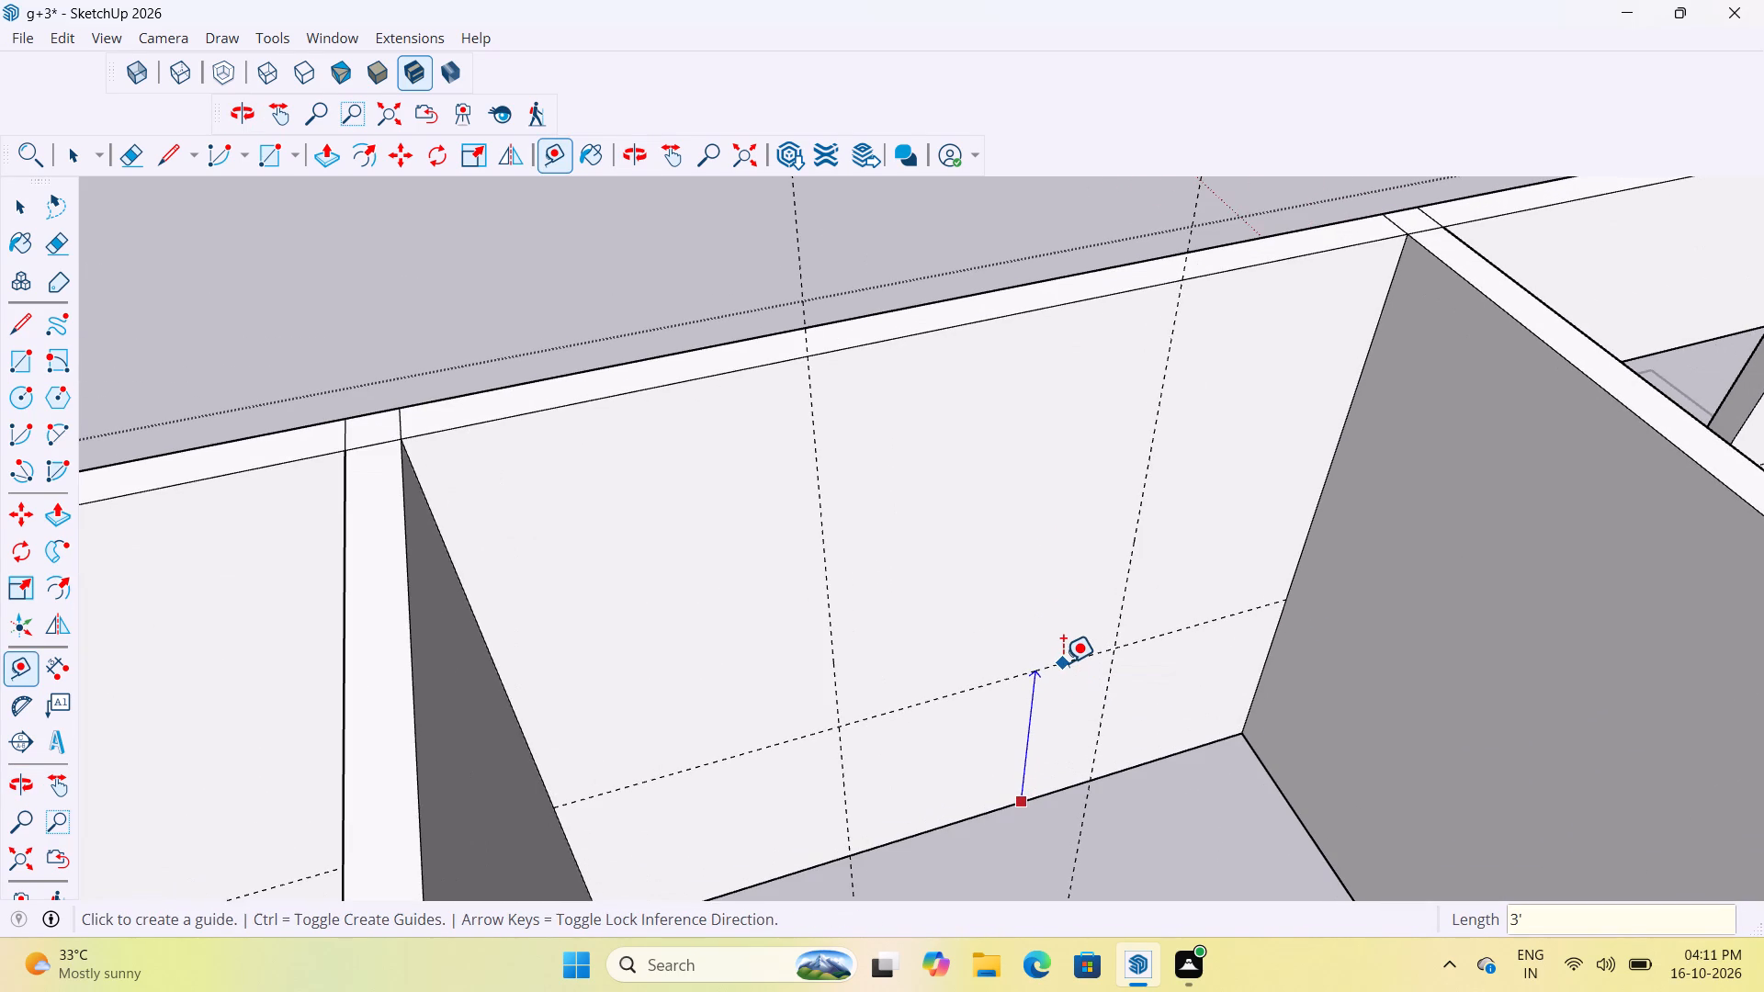
left_click(1012, 699)
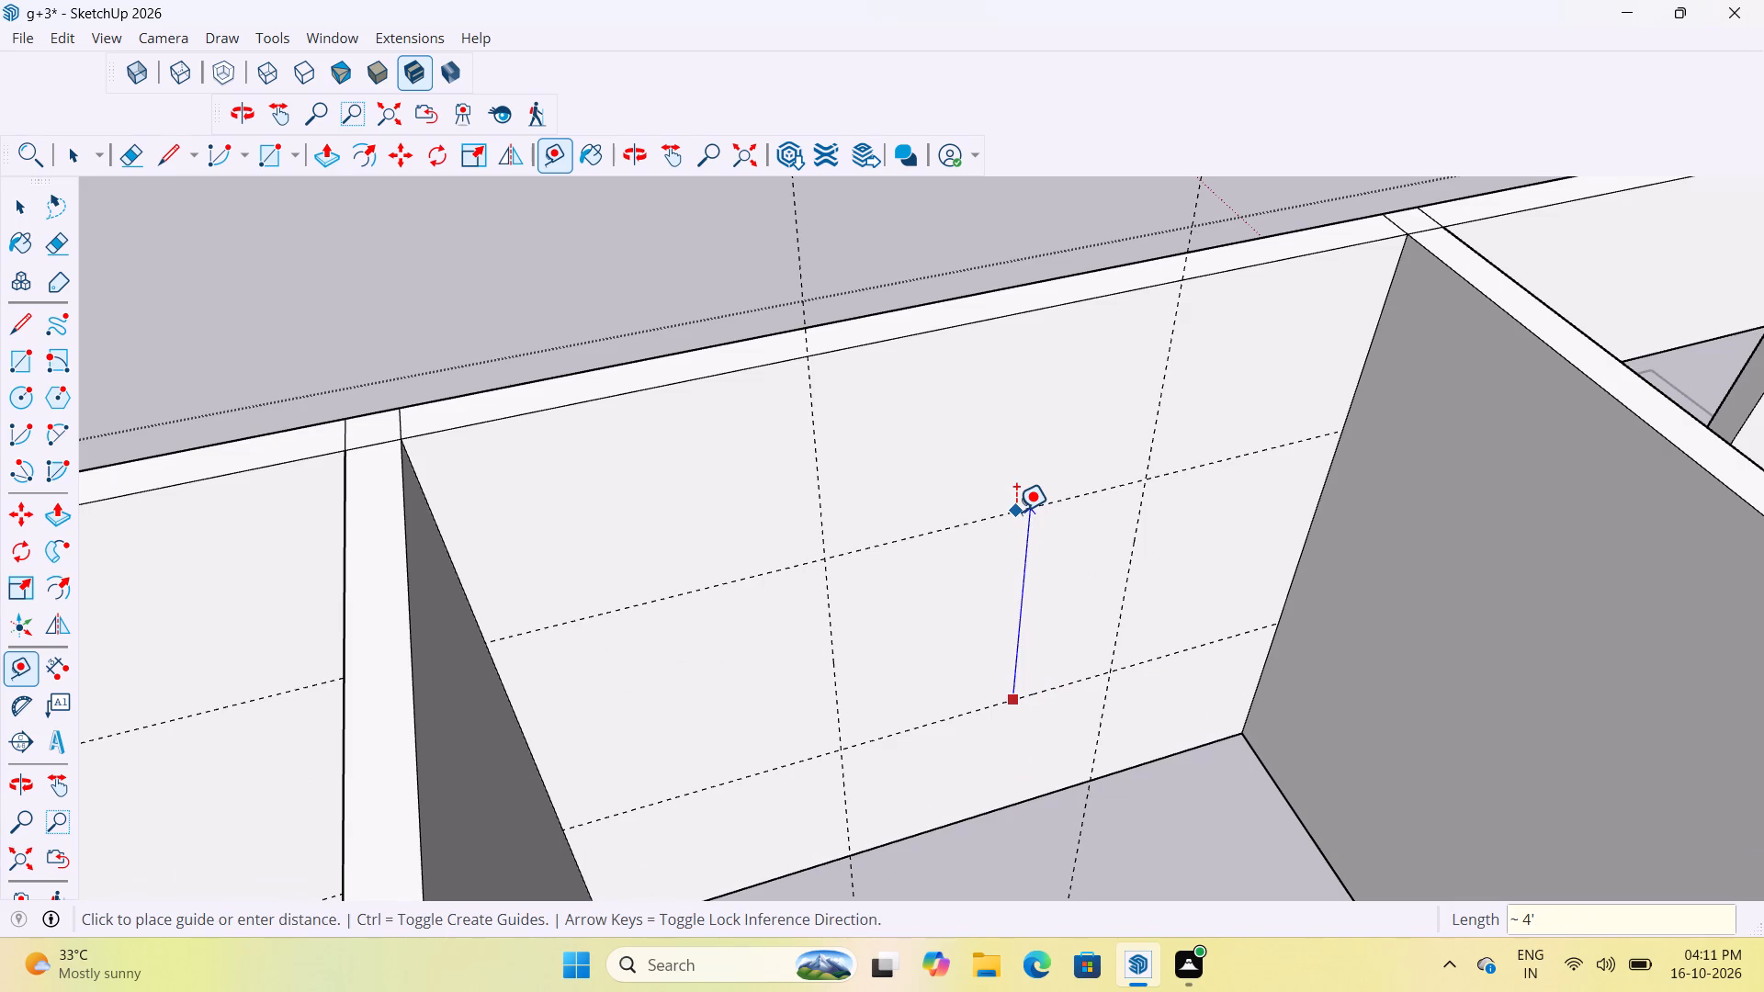
type("4'")
key("Return")
Cut the middle room's window opening by drawing a rectangle about 4' 4" wide between the guide intersections and pushing it through the wall.
key("r")
left_click(826, 562)
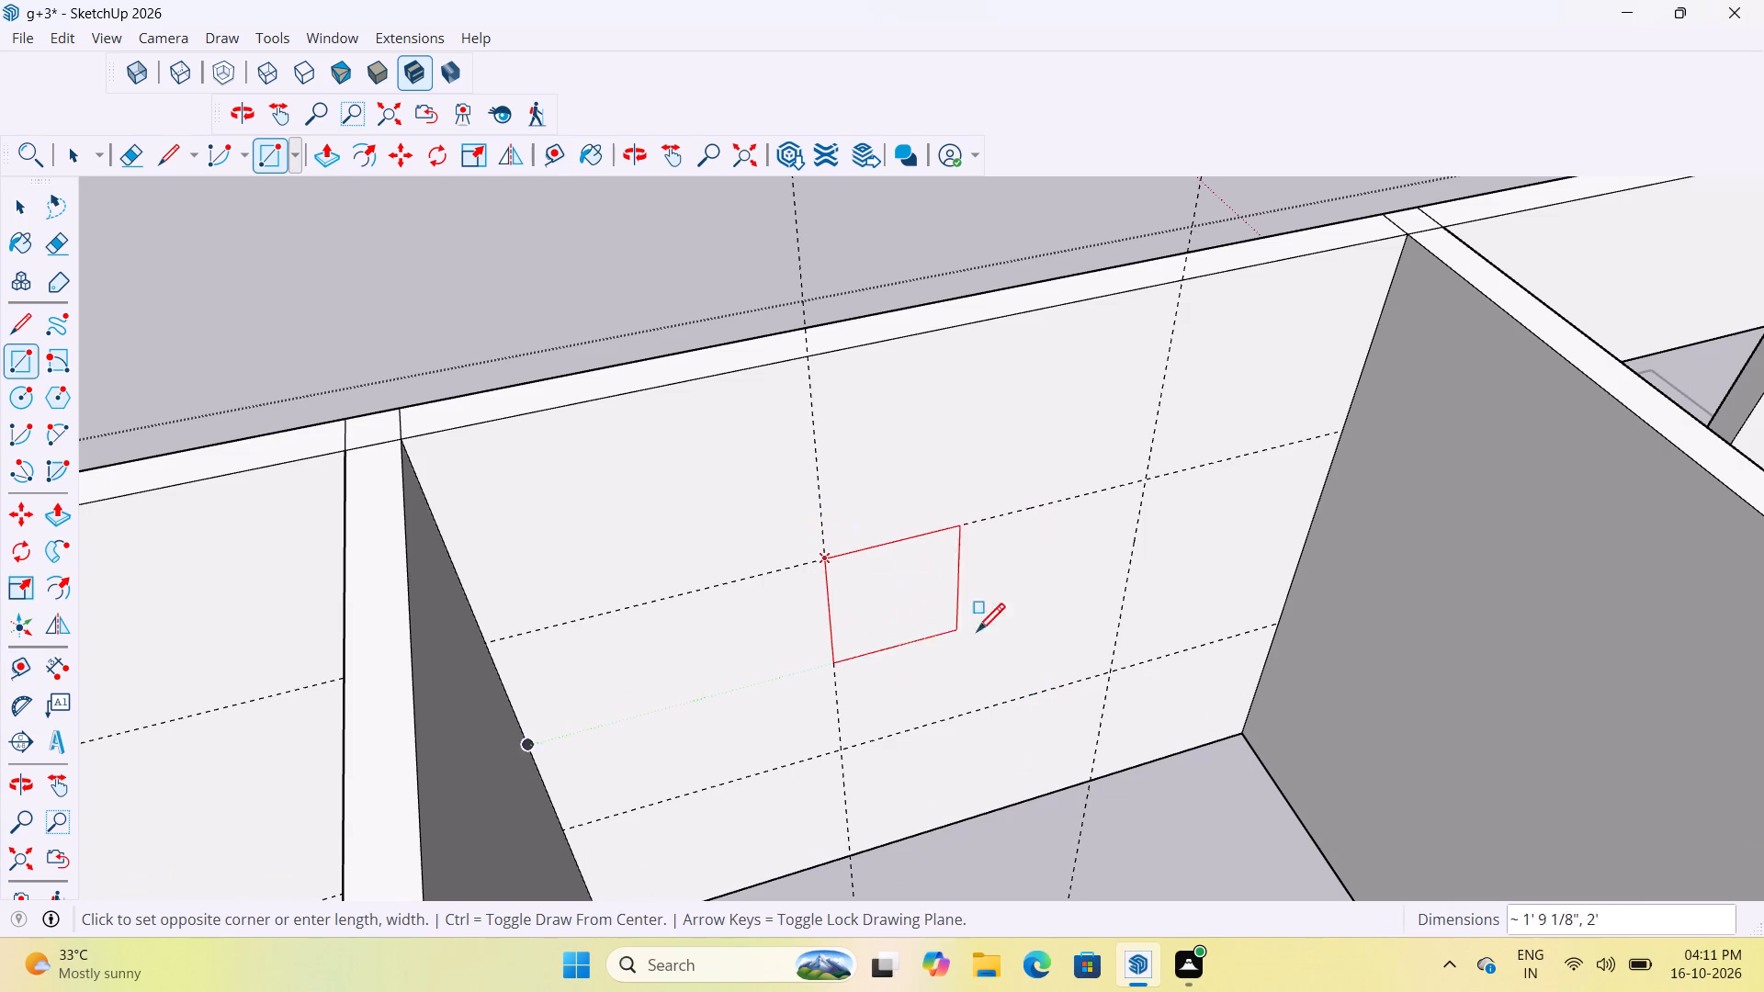
left_click(1111, 679)
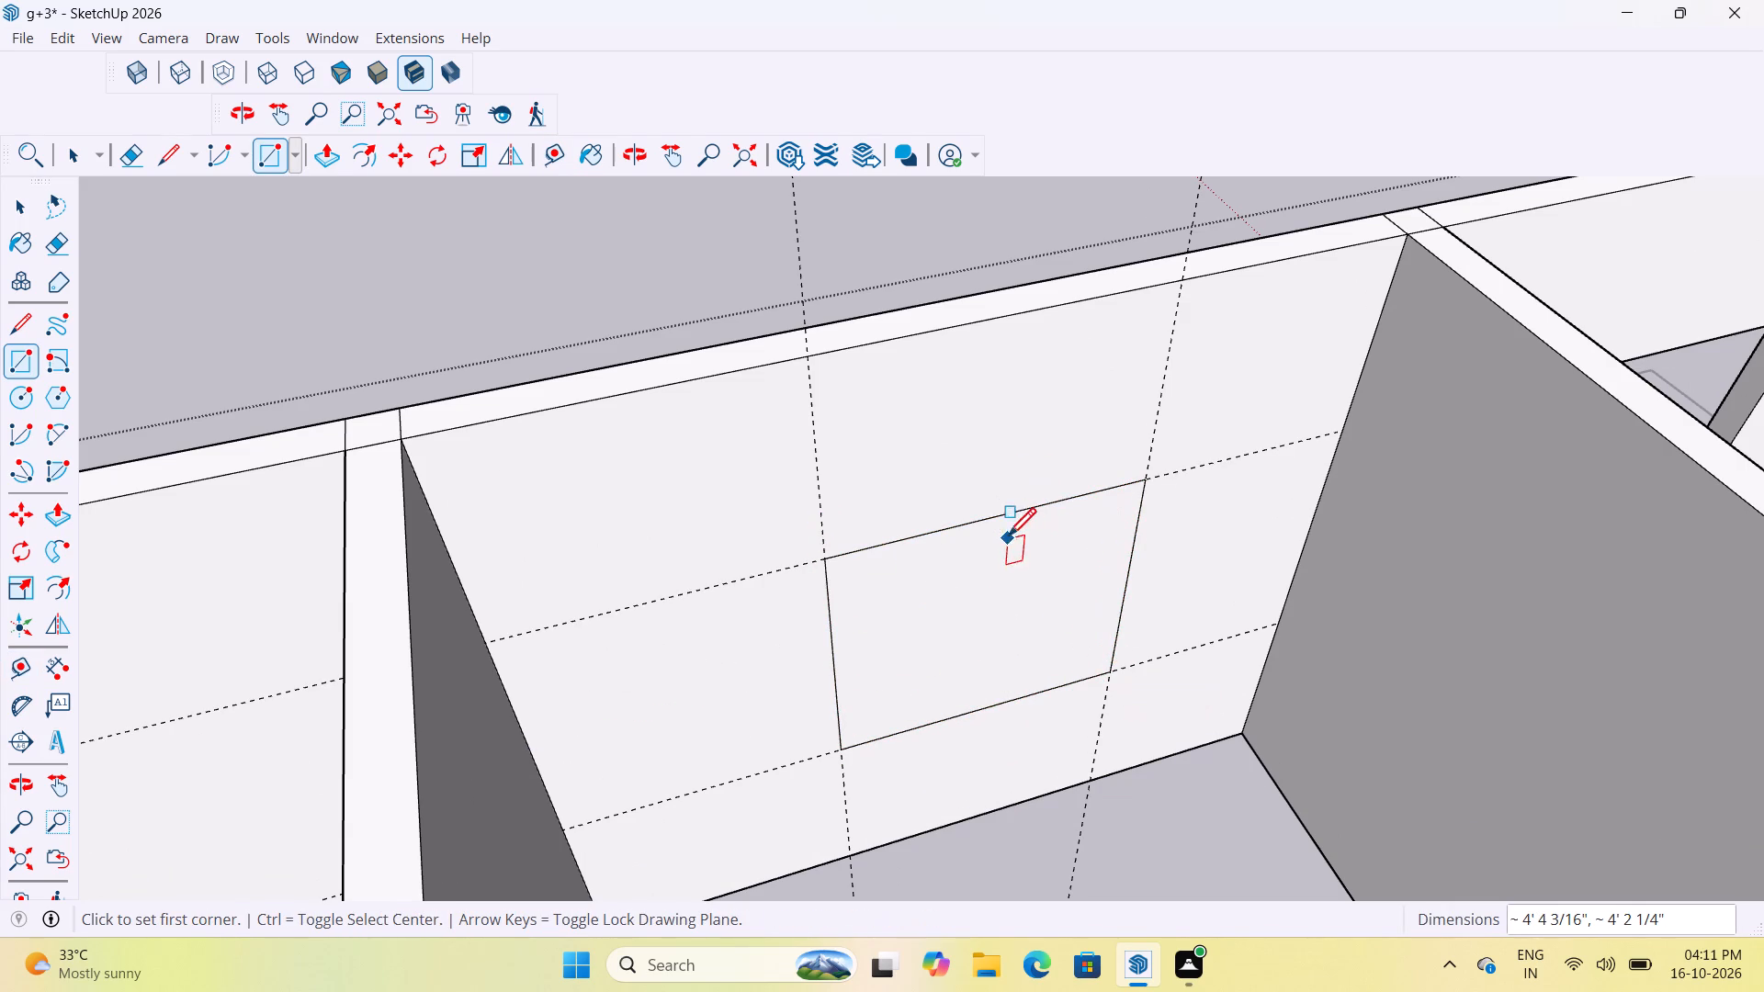
key("p")
left_click(1038, 588)
middle_click_drag(987, 483, 1240, 634)
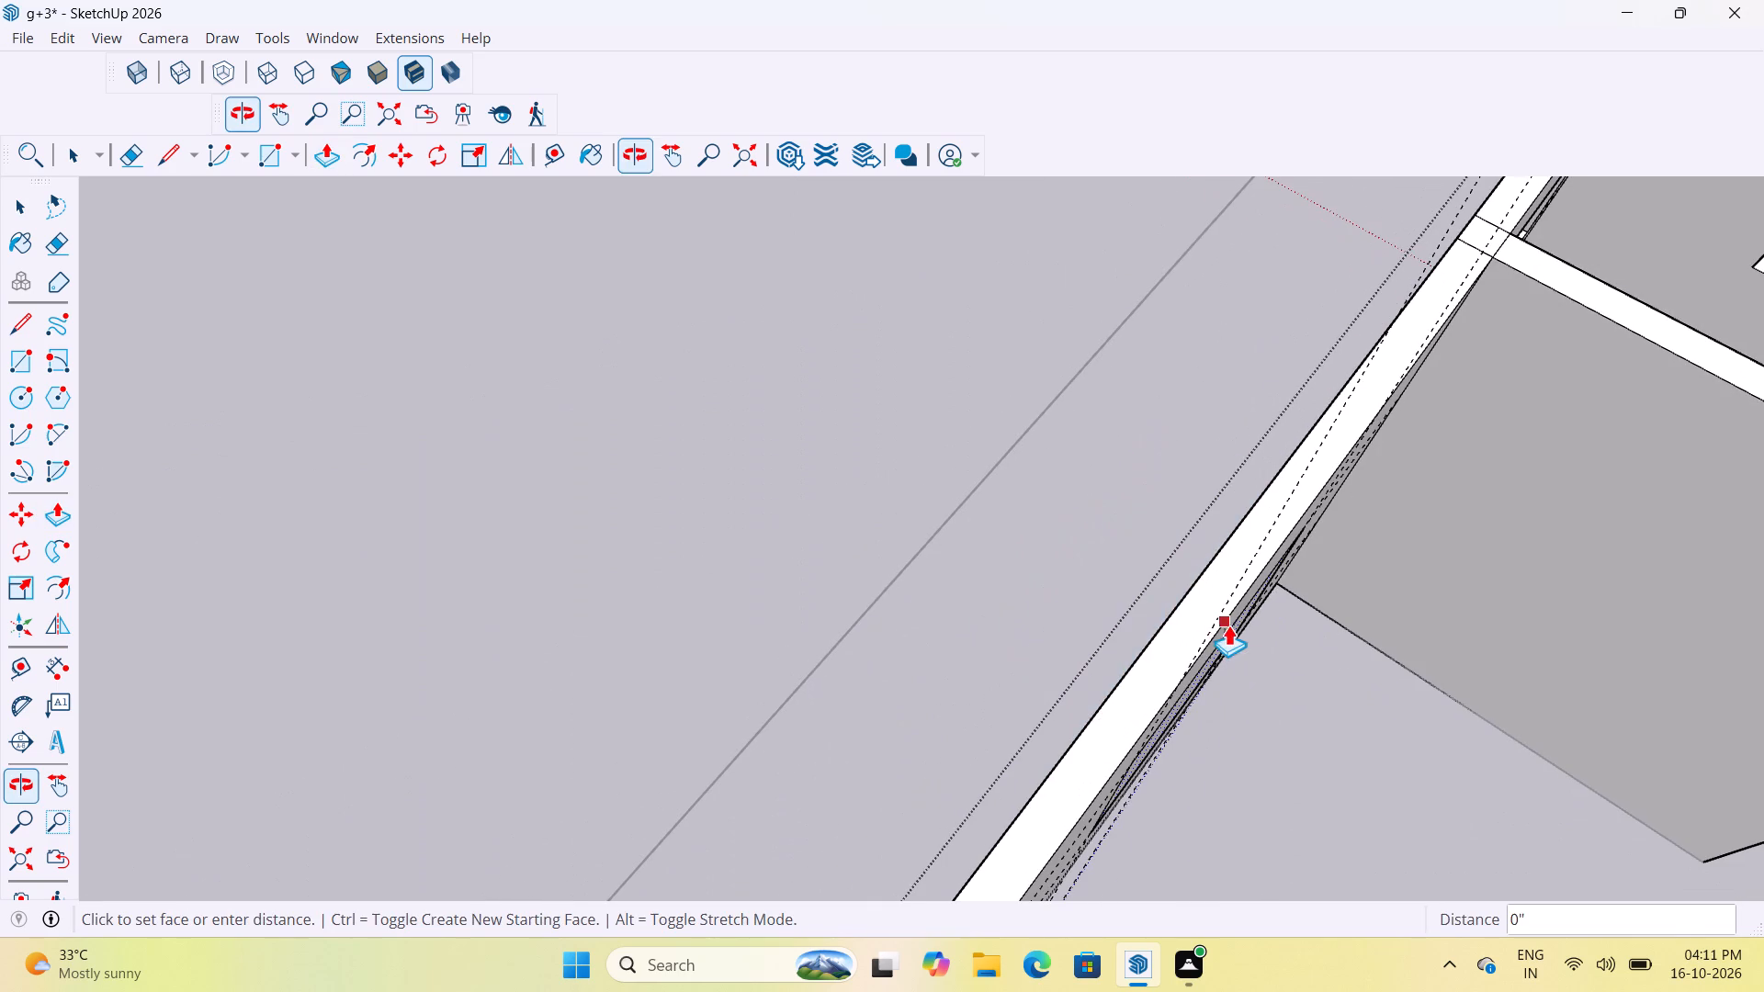
left_click(1181, 600)
scroll(1006, 607, "down", 5)
middle_click_drag(1278, 674, 1143, 601)
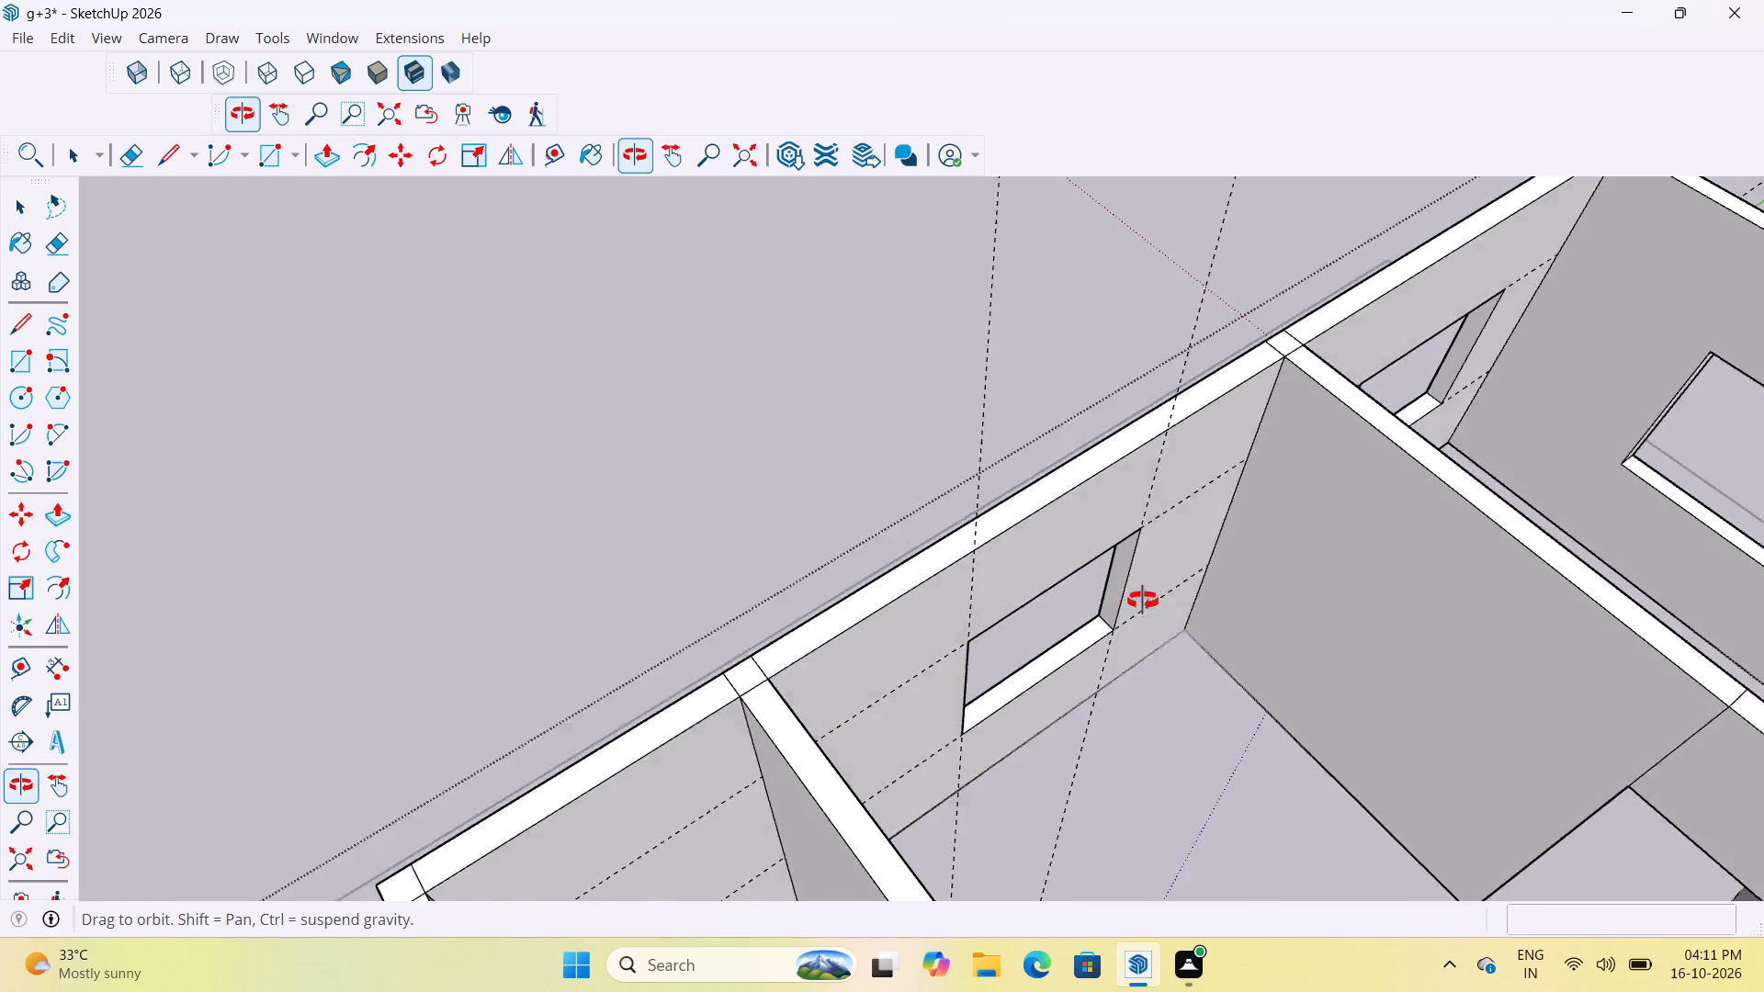
middle_click_drag(1143, 601, 1066, 580)
key("space")
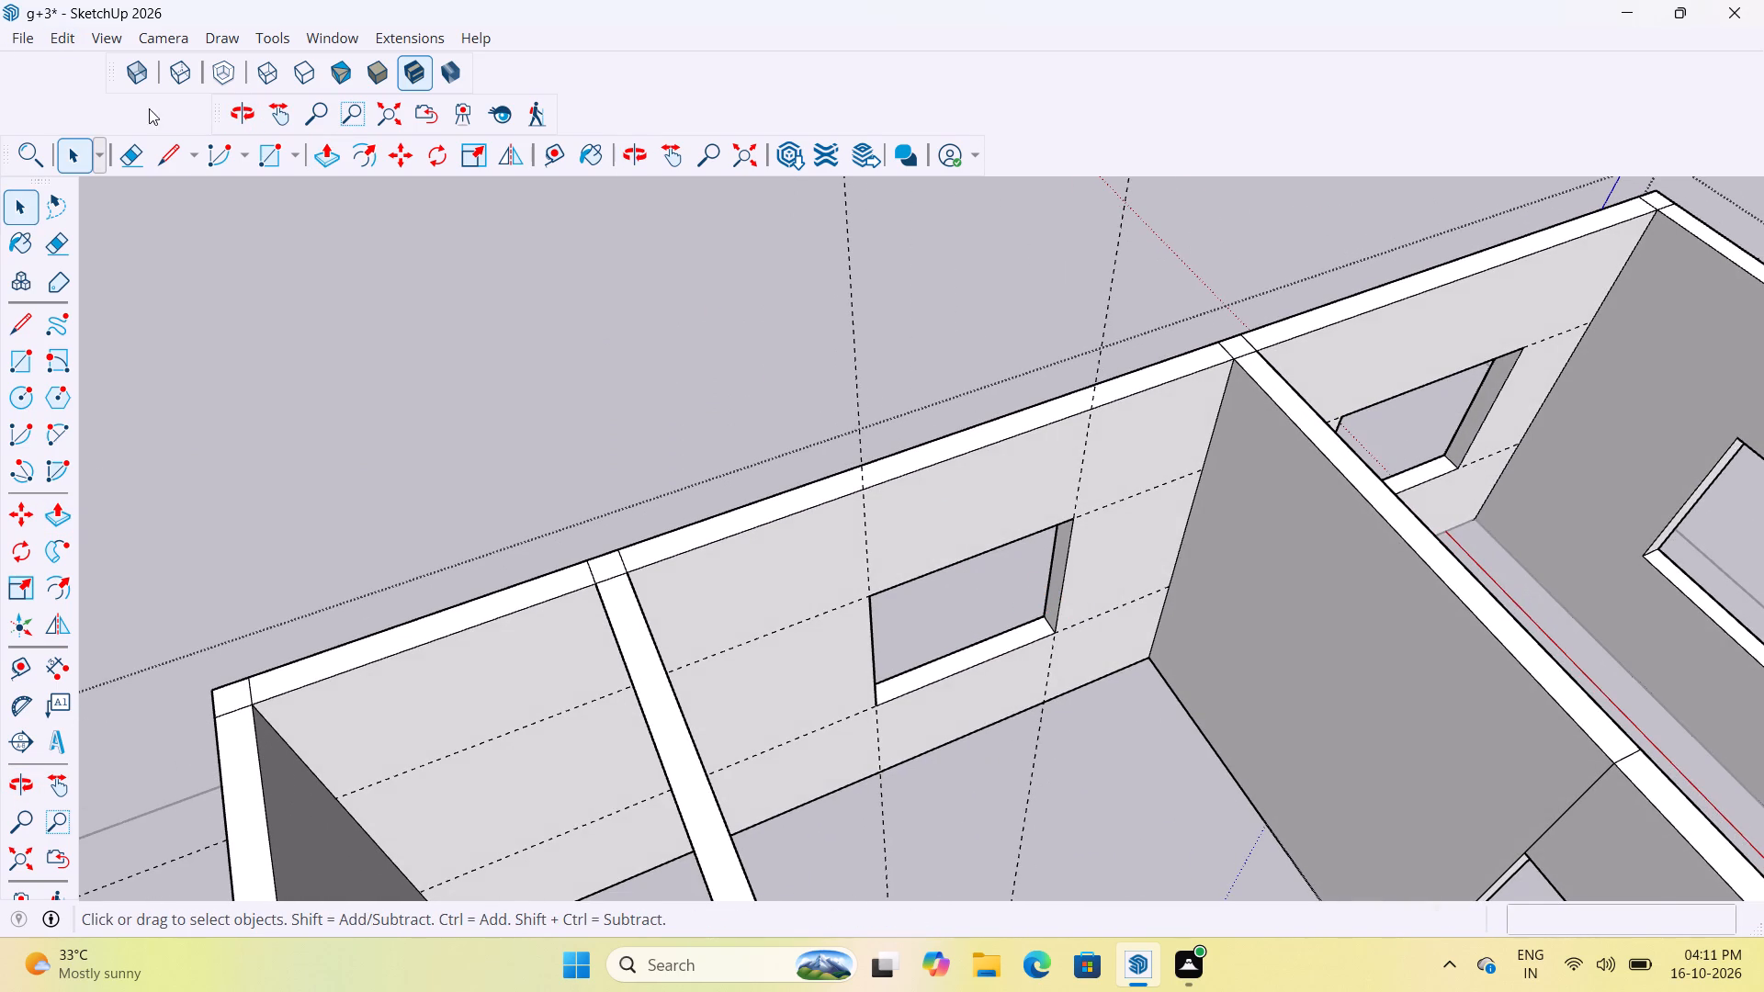
scroll(1108, 457, "down", 4)
scroll(1082, 533, "down", 4)
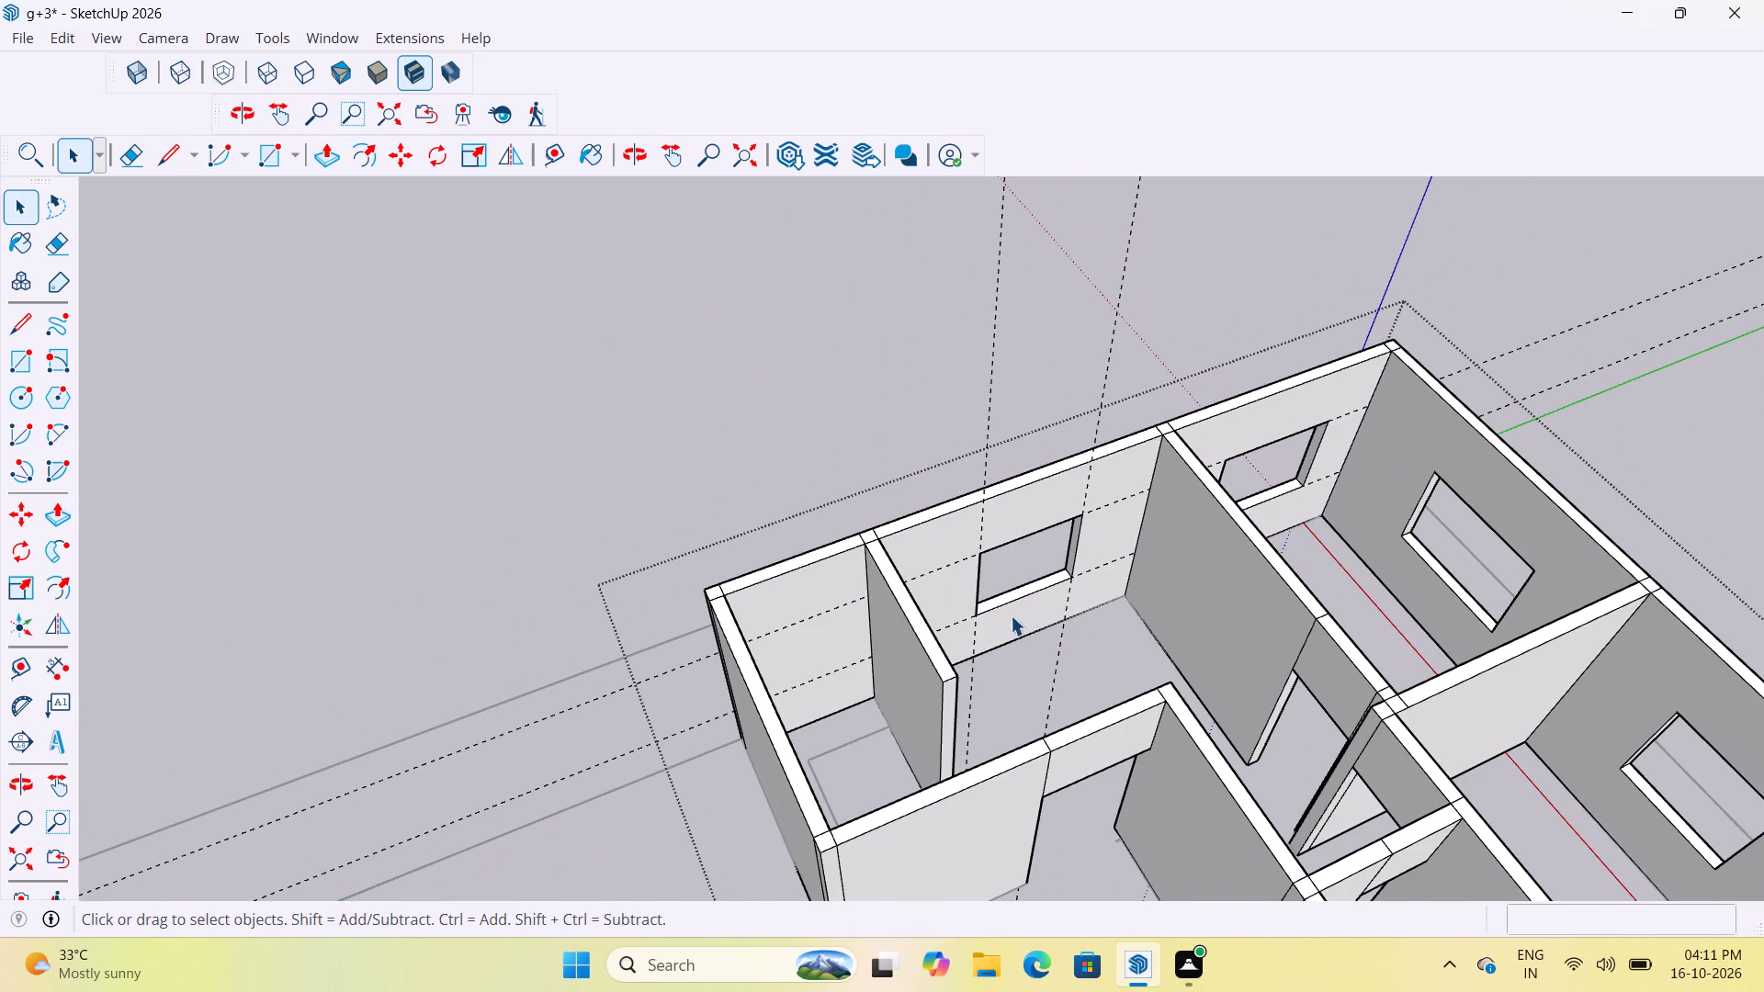
Examine the small end room beside the middle room and the surrounding walls from inside and outside.
scroll(1011, 615, "down", 3)
middle_click_drag(1160, 587, 976, 554)
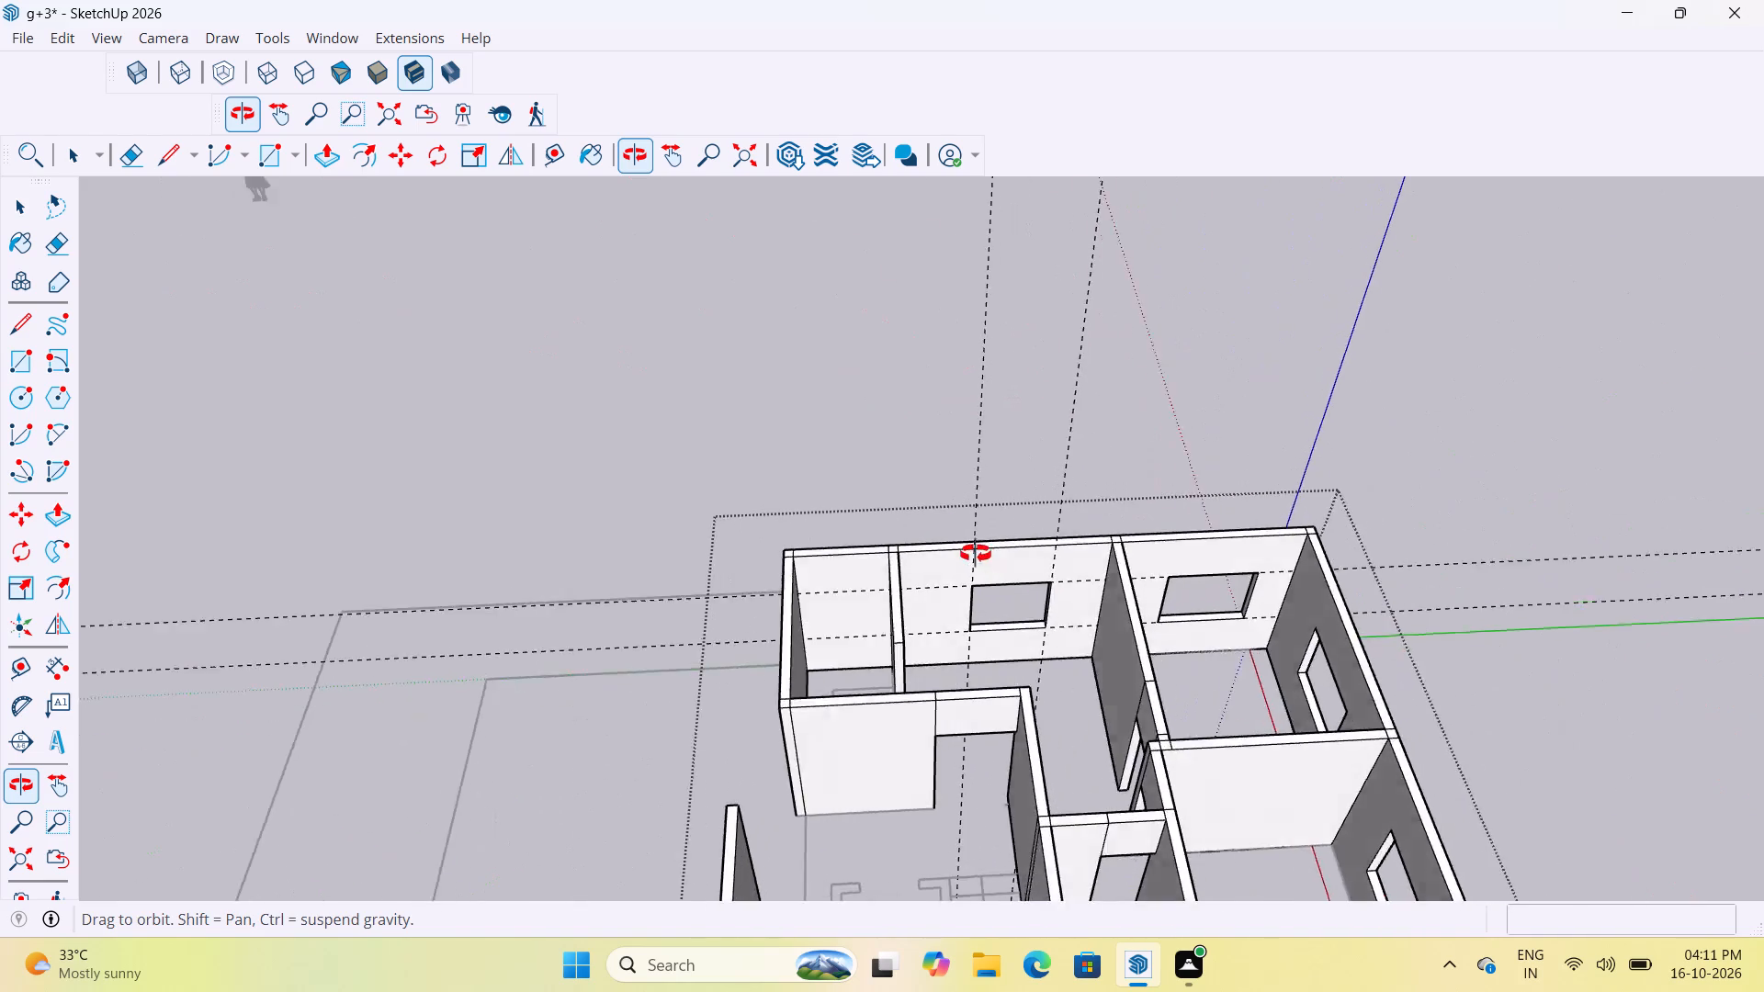
middle_click_drag(976, 554, 921, 517)
scroll(747, 610, "up", 7)
scroll(904, 632, "down", 3)
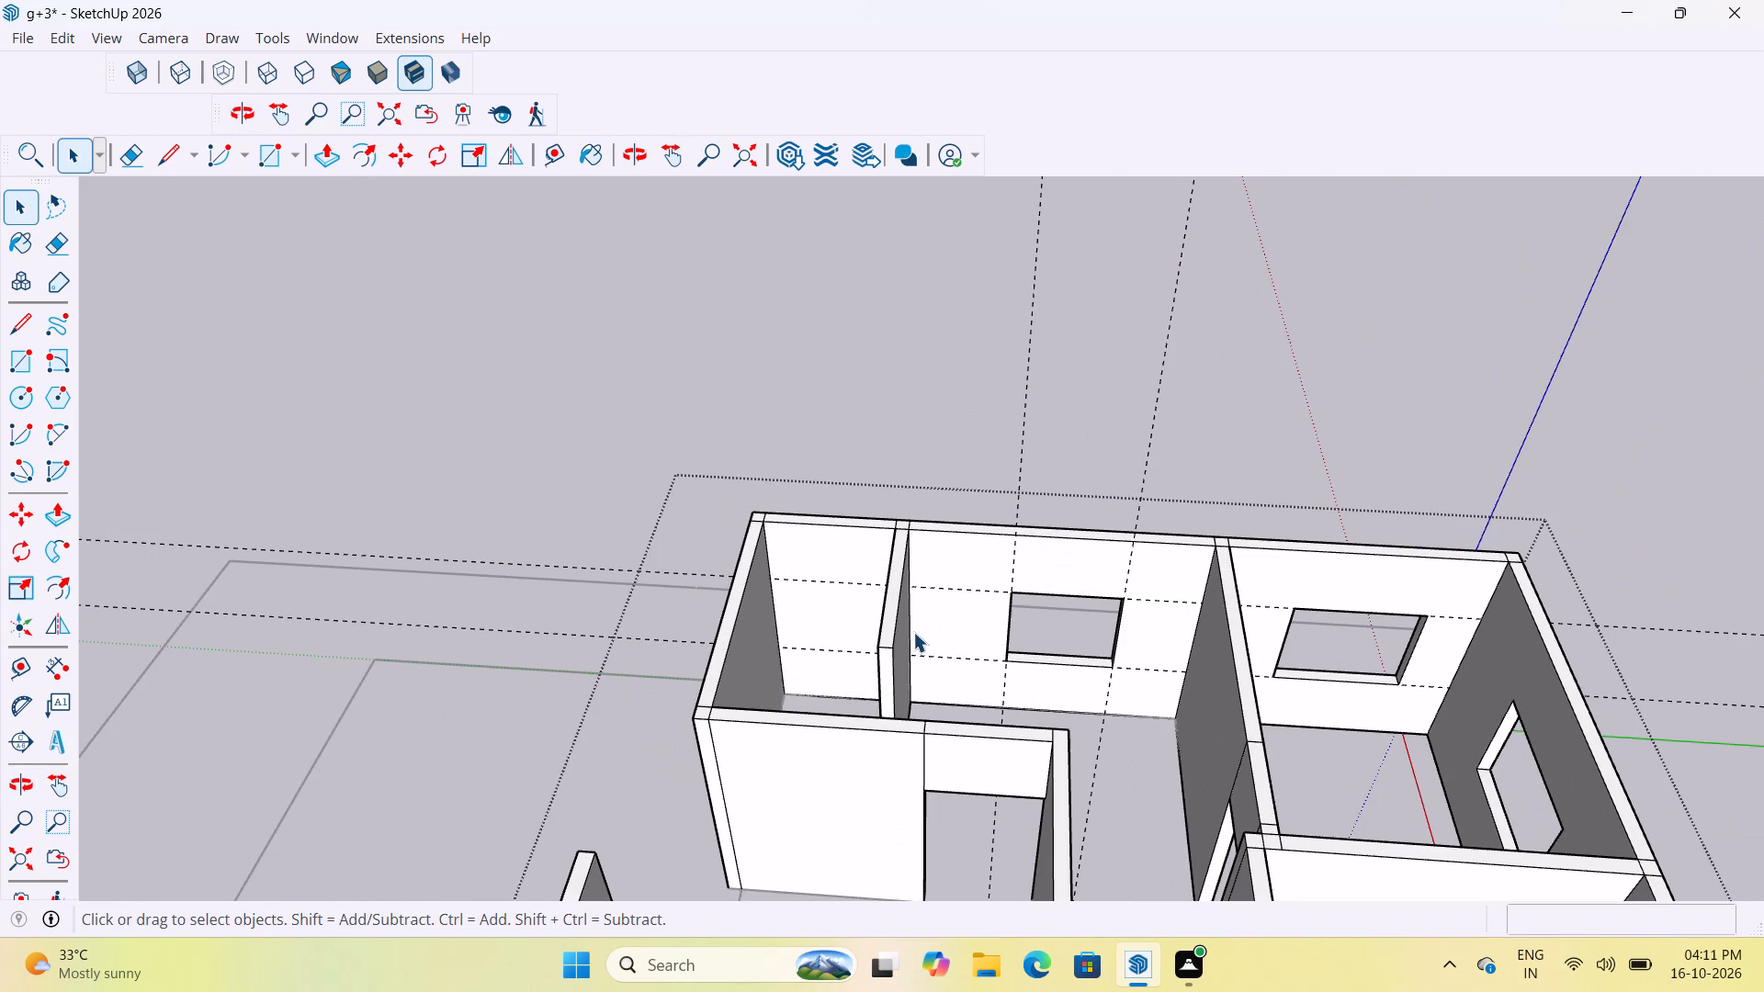
scroll(917, 569, "up", 4)
scroll(933, 648, "down", 4)
scroll(812, 677, "up", 3)
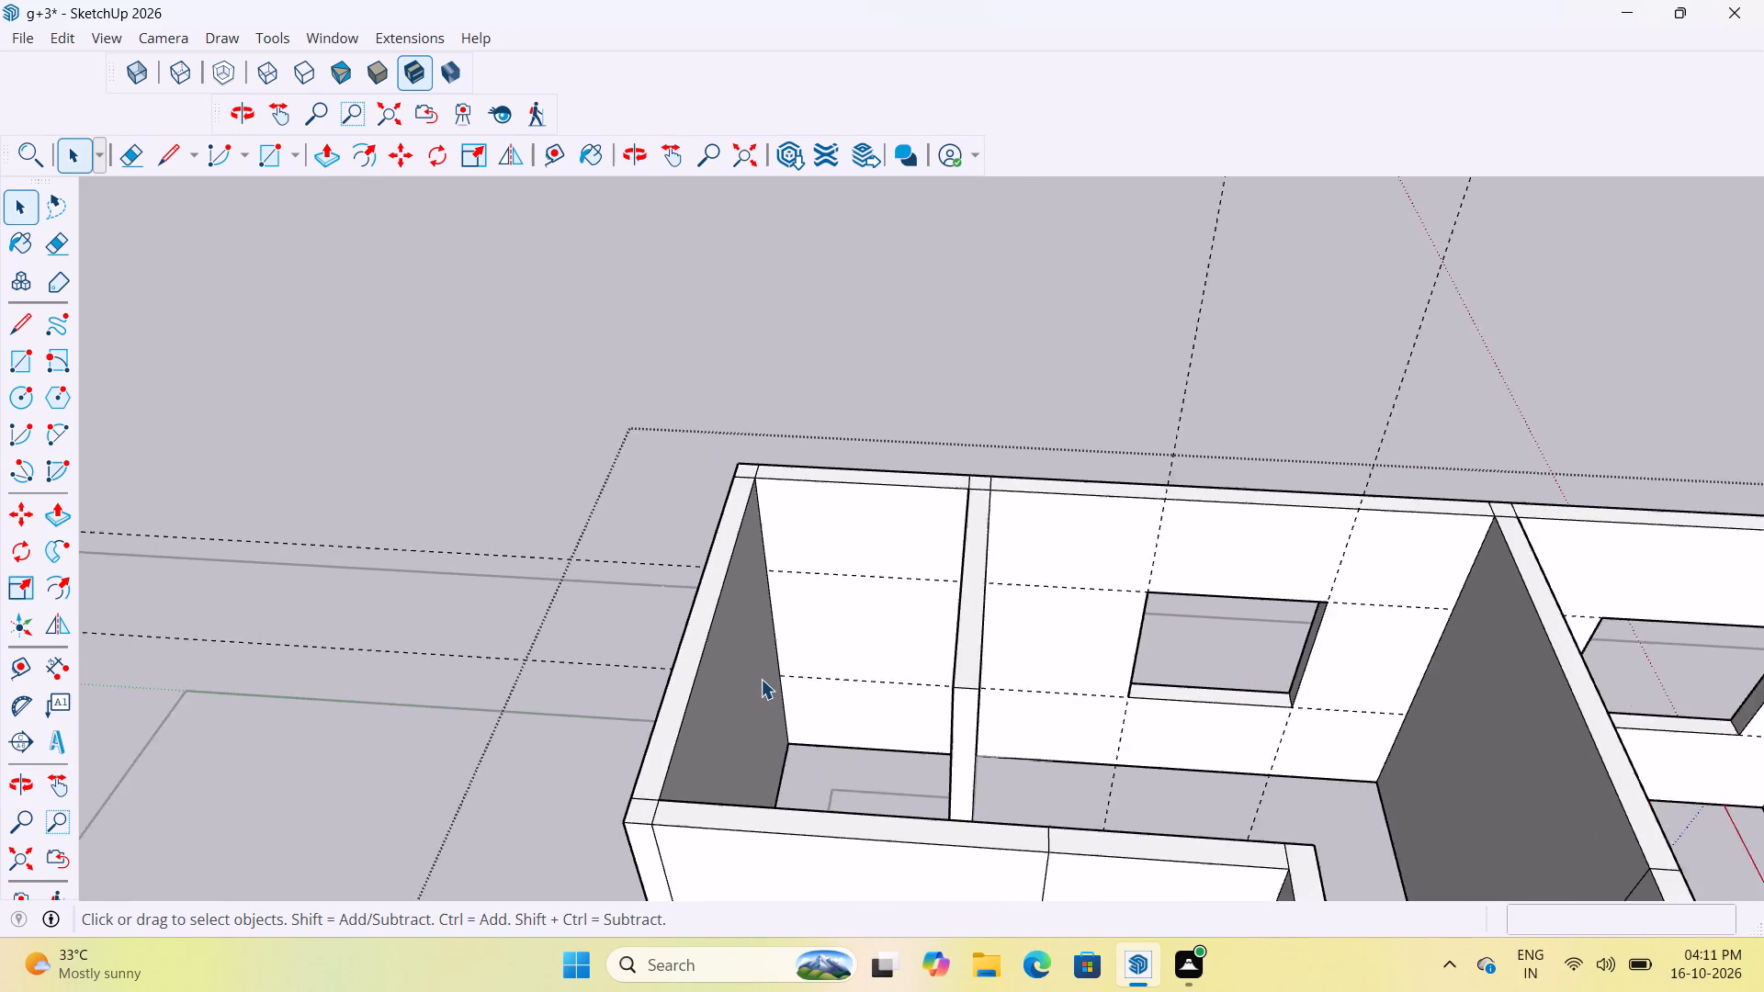
scroll(761, 679, "up", 2)
middle_click_drag(793, 707, 657, 853)
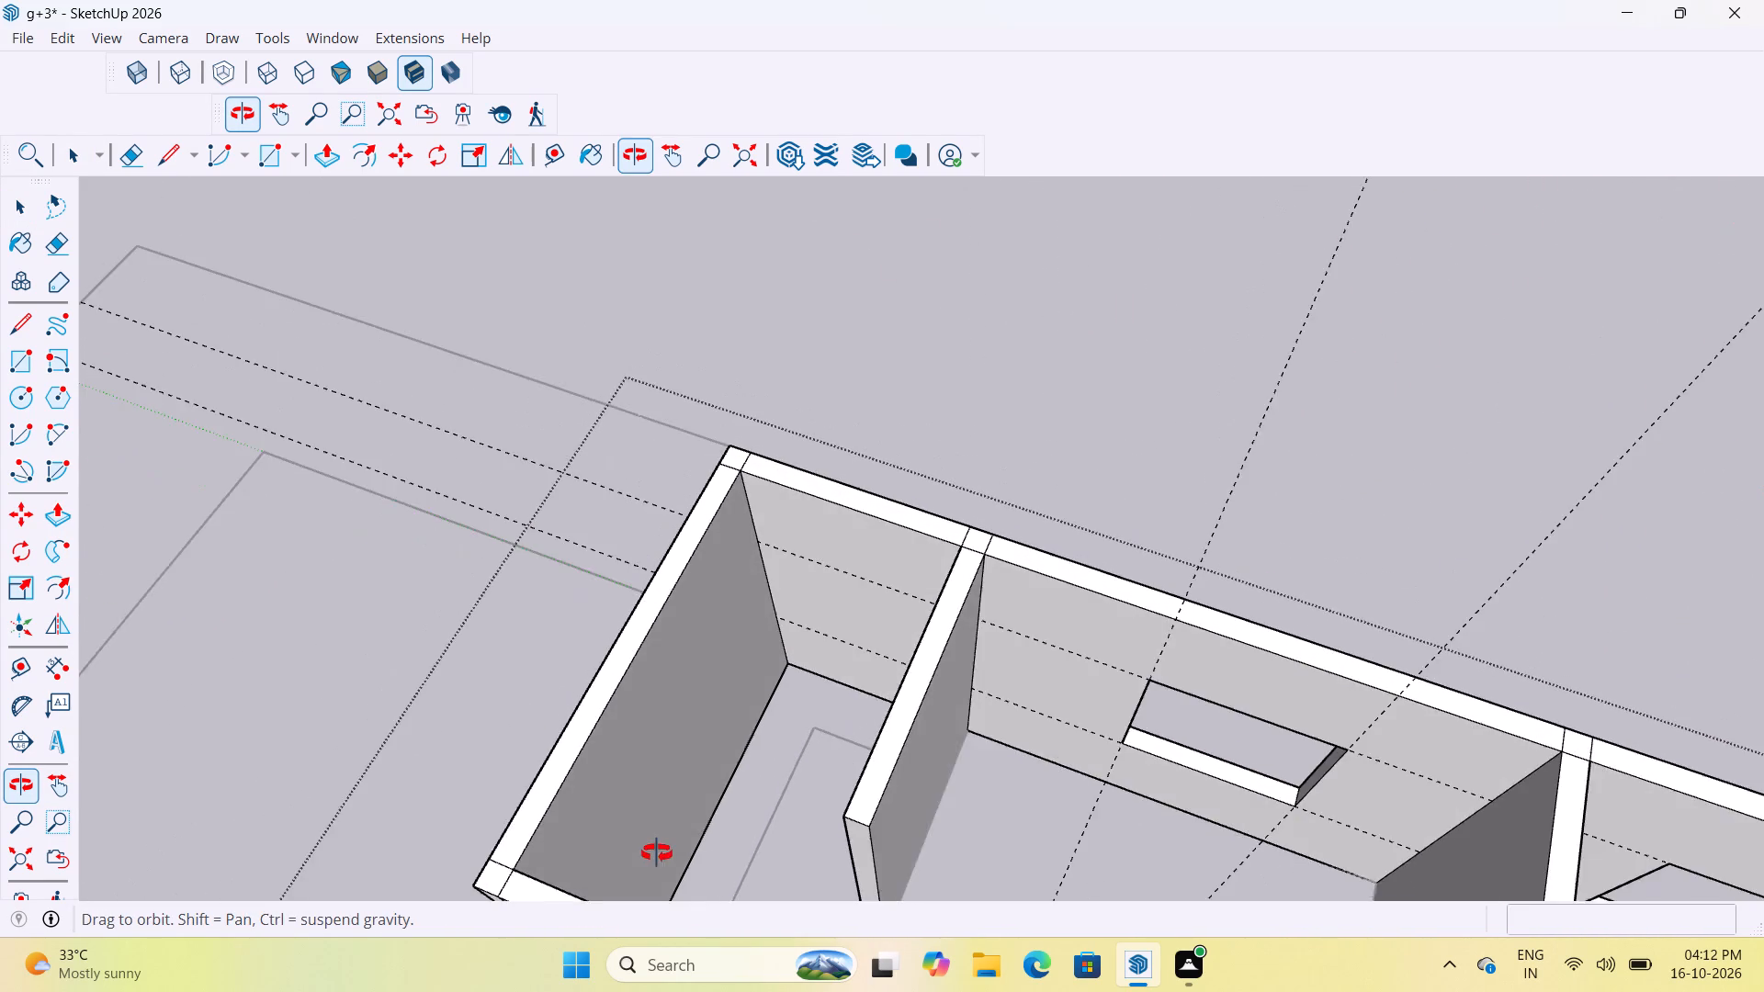
middle_click_drag(657, 853, 537, 826)
scroll(772, 726, "up", 4)
middle_click_drag(783, 693, 870, 669)
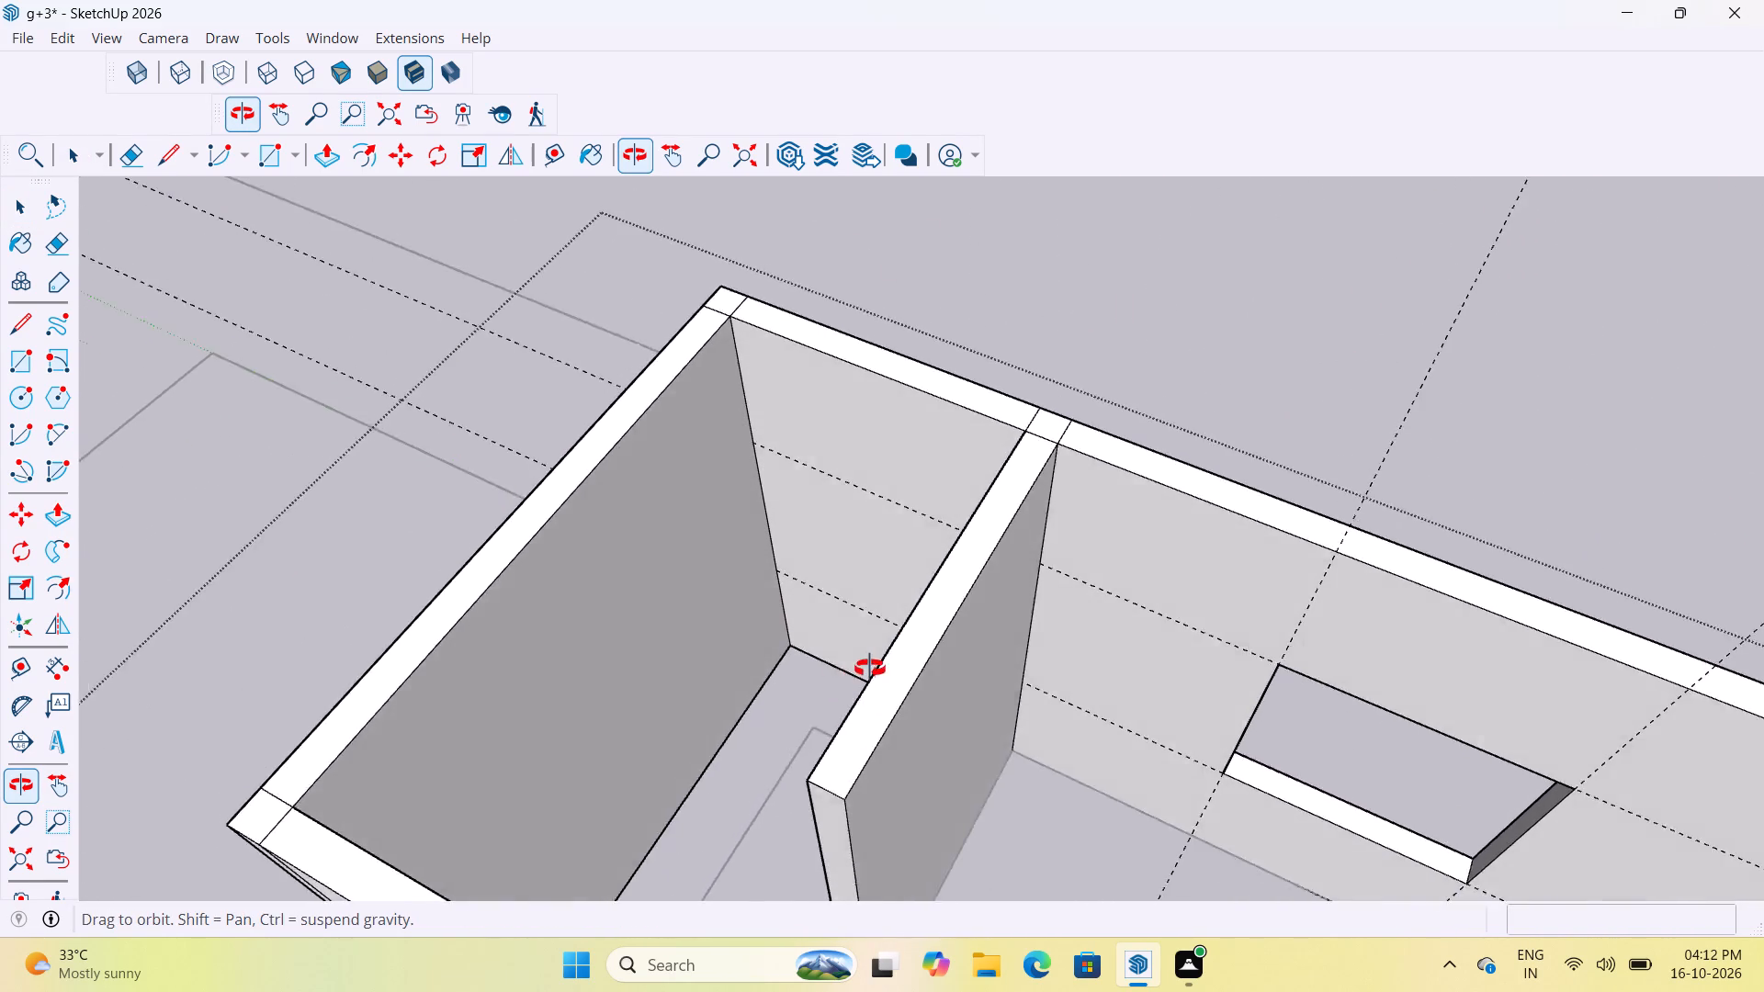
middle_click_drag(870, 669, 1110, 659)
scroll(1011, 673, "up", 3)
scroll(1011, 673, "down", 1)
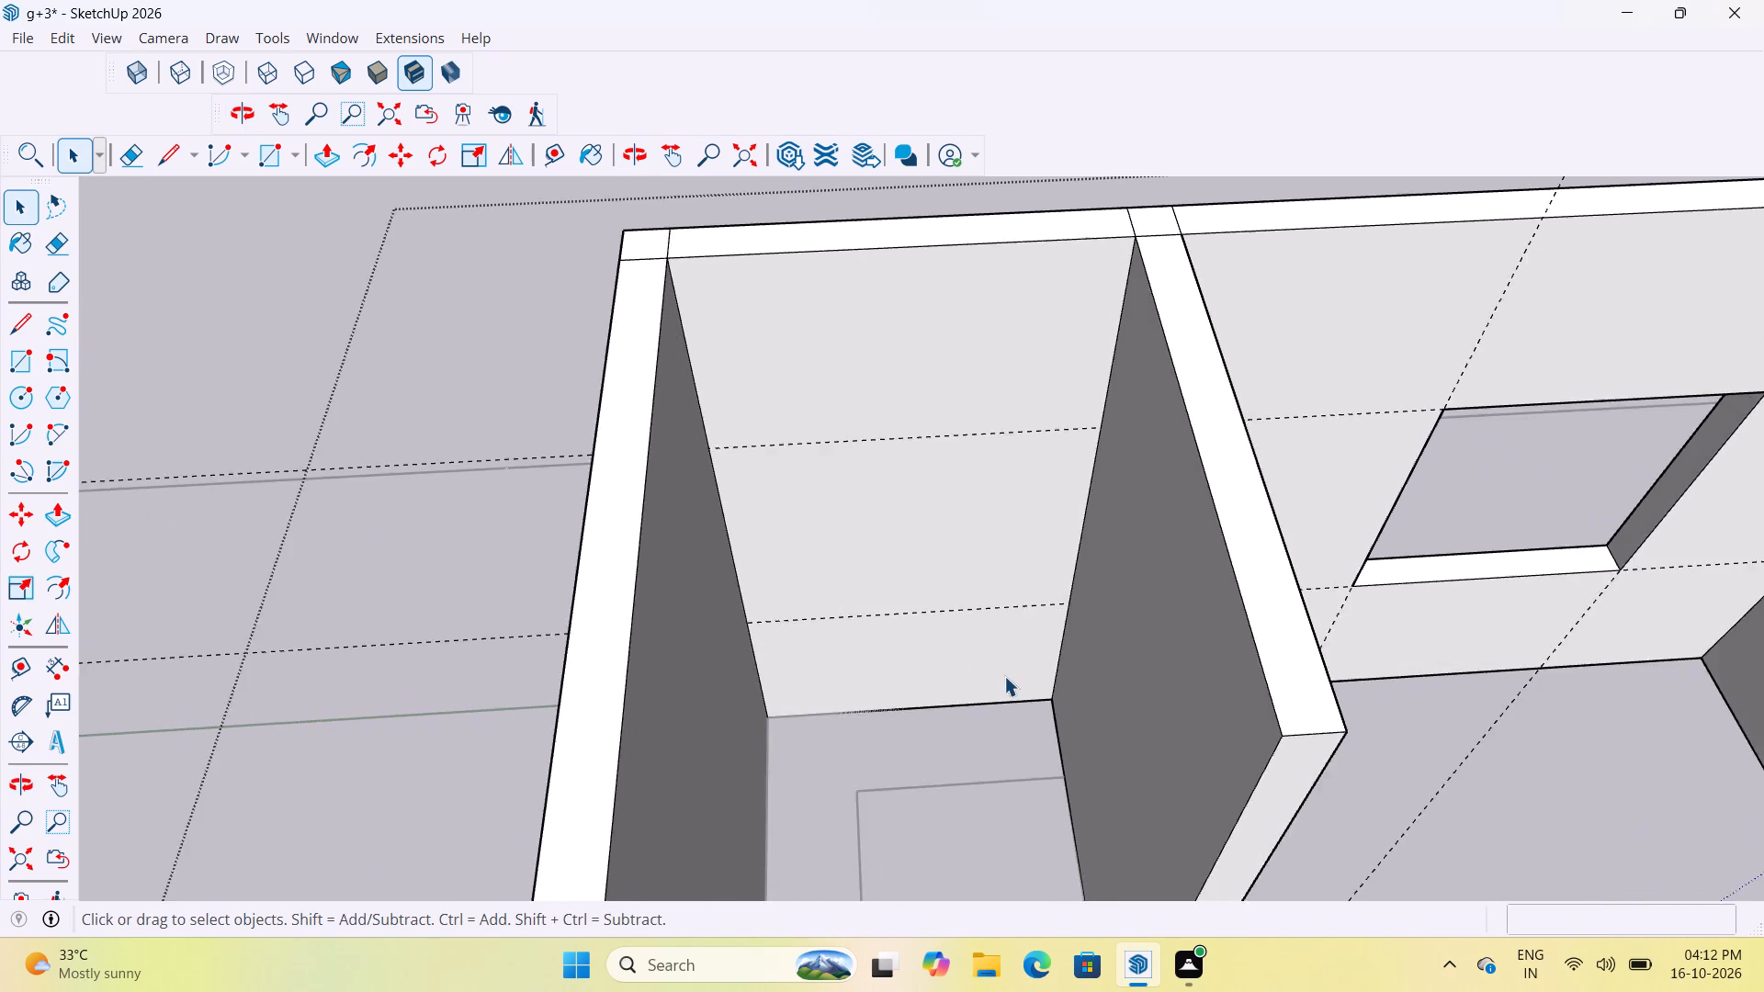
scroll(1003, 676, "up", 3)
scroll(978, 676, "down", 9)
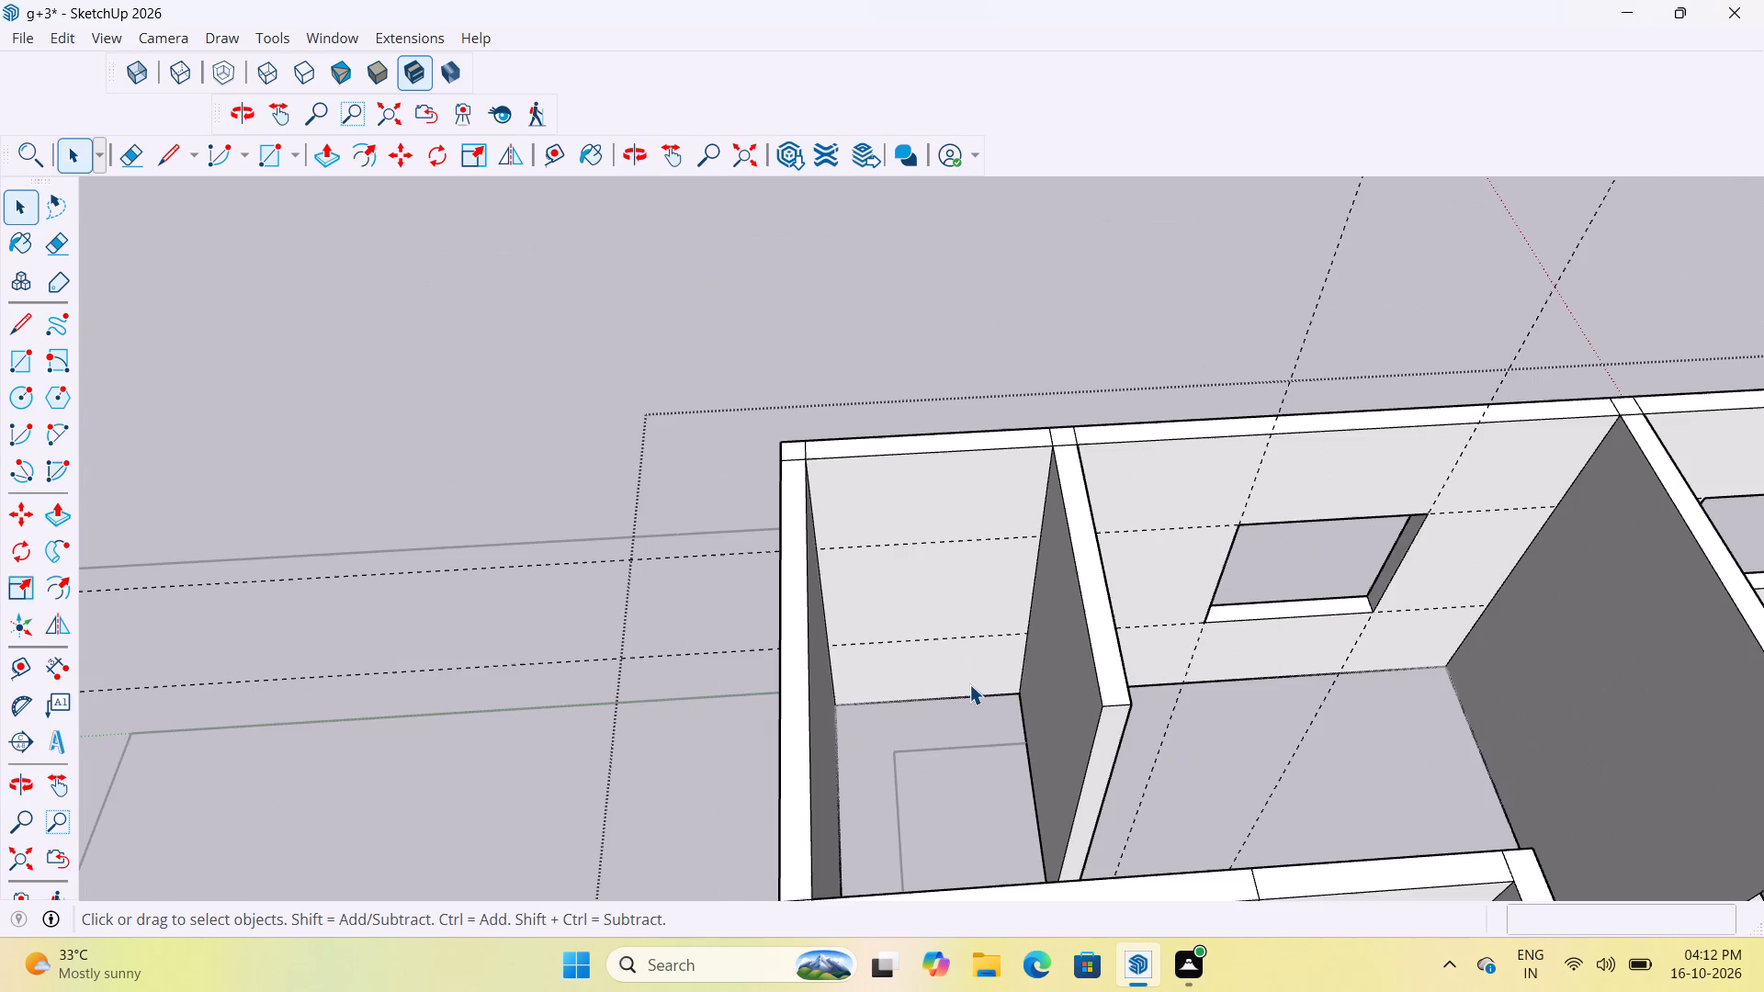
scroll(969, 684, "down", 4)
scroll(969, 674, "up", 7)
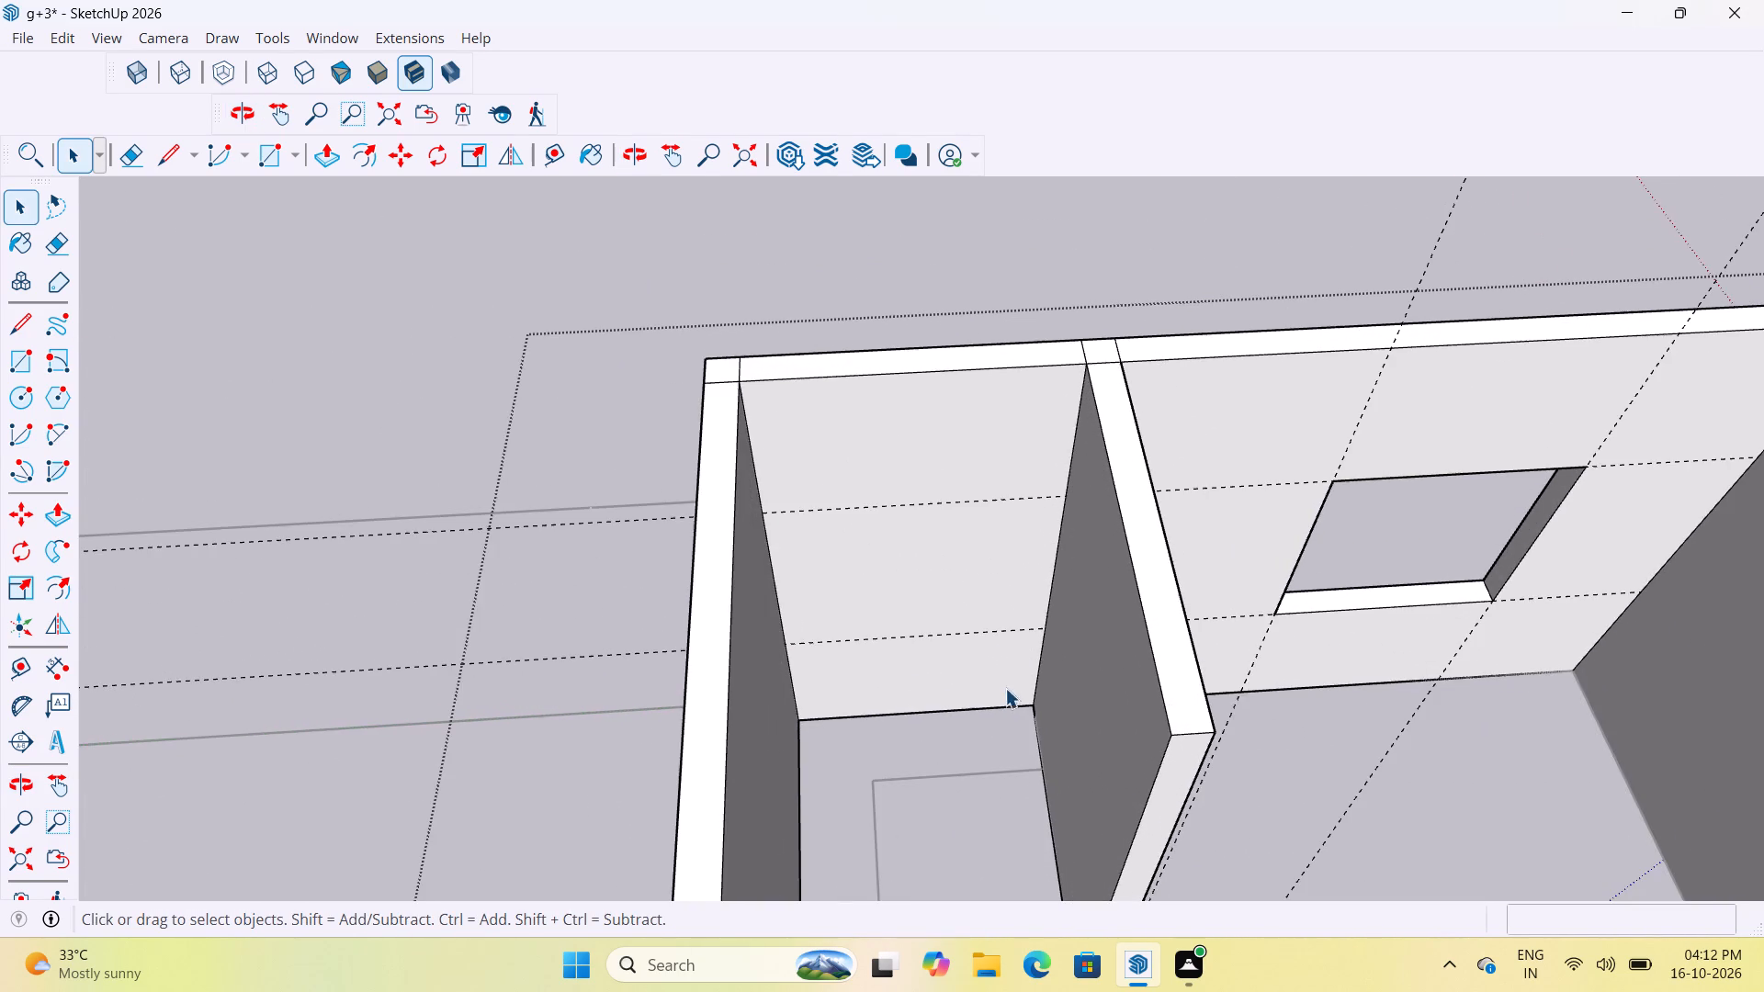
middle_click_drag(1005, 688, 732, 594)
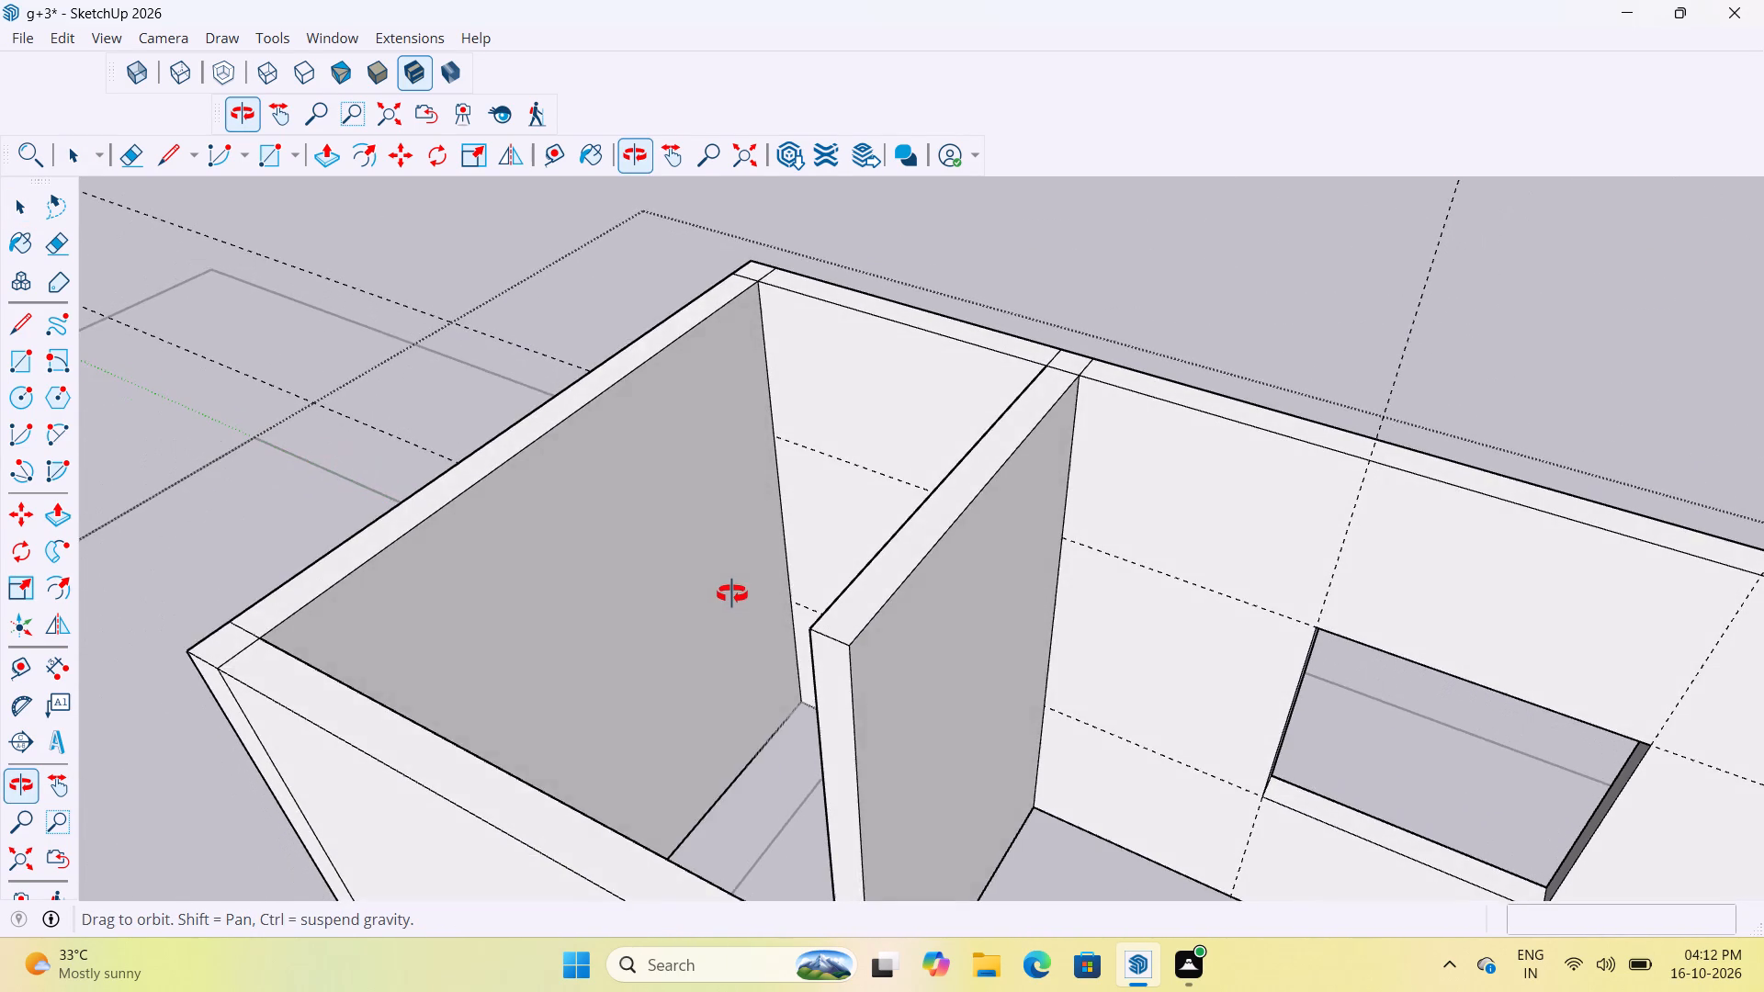
middle_click_drag(732, 594, 1417, 465)
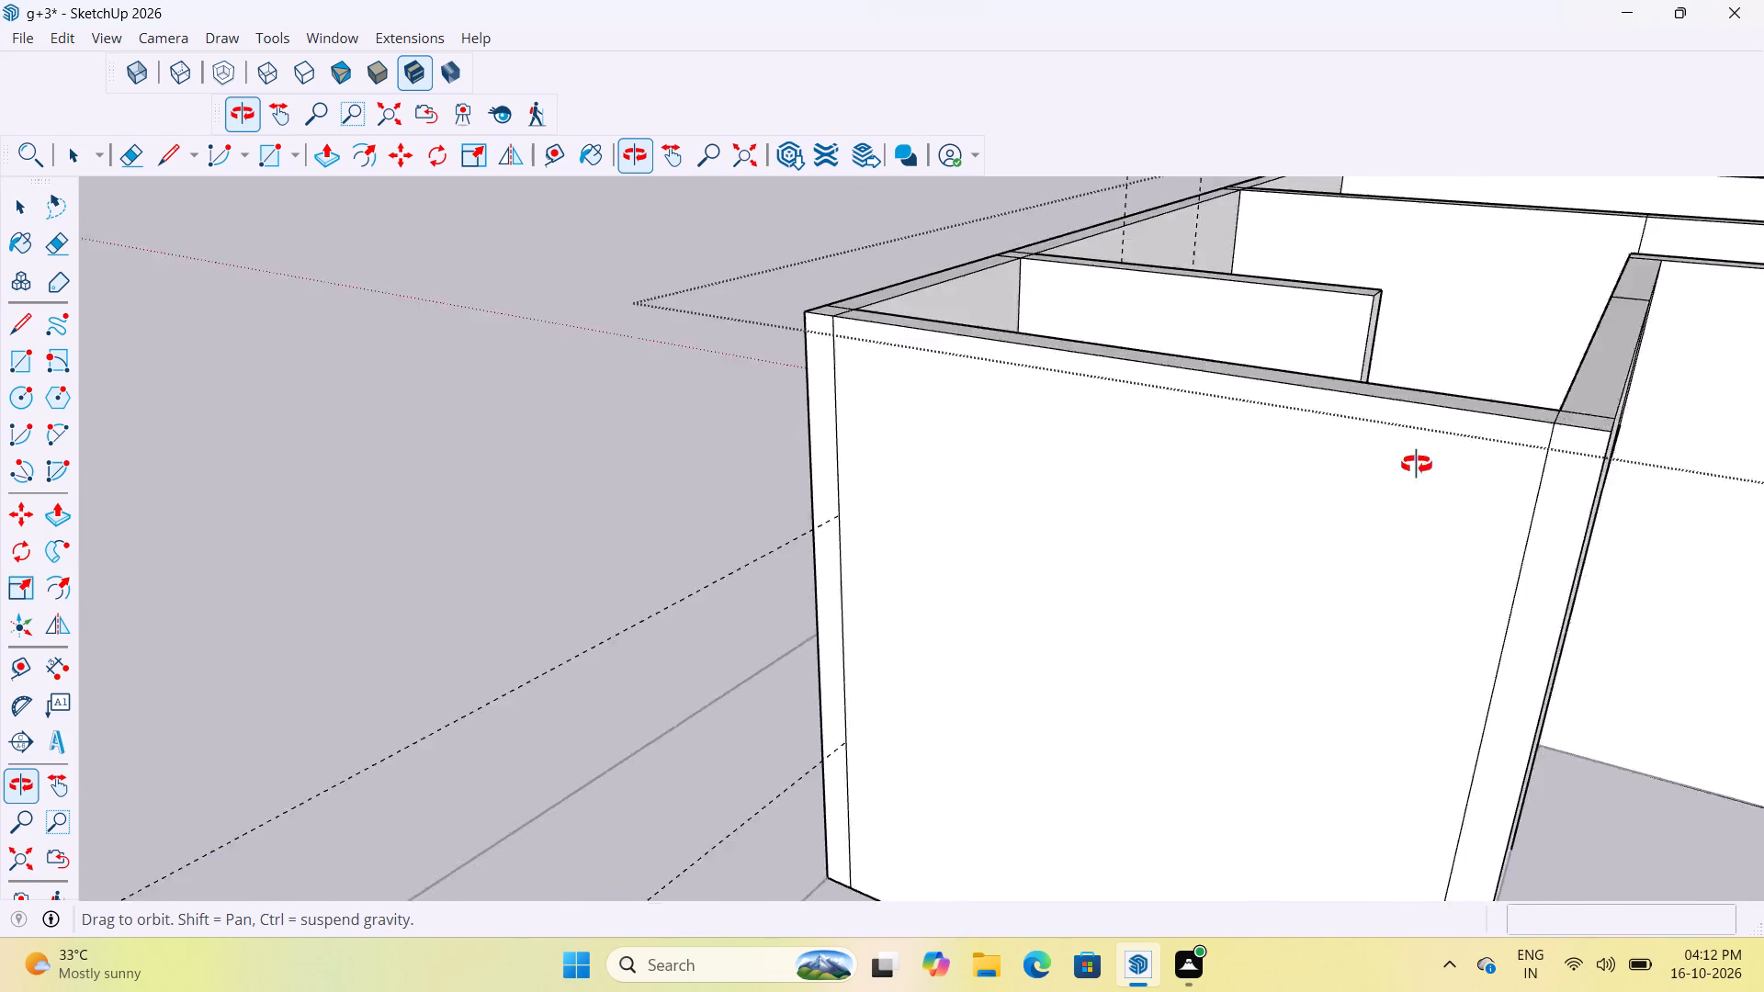
middle_click_drag(1417, 465, 1175, 499)
scroll(1046, 562, "down", 9)
scroll(871, 640, "down", 5)
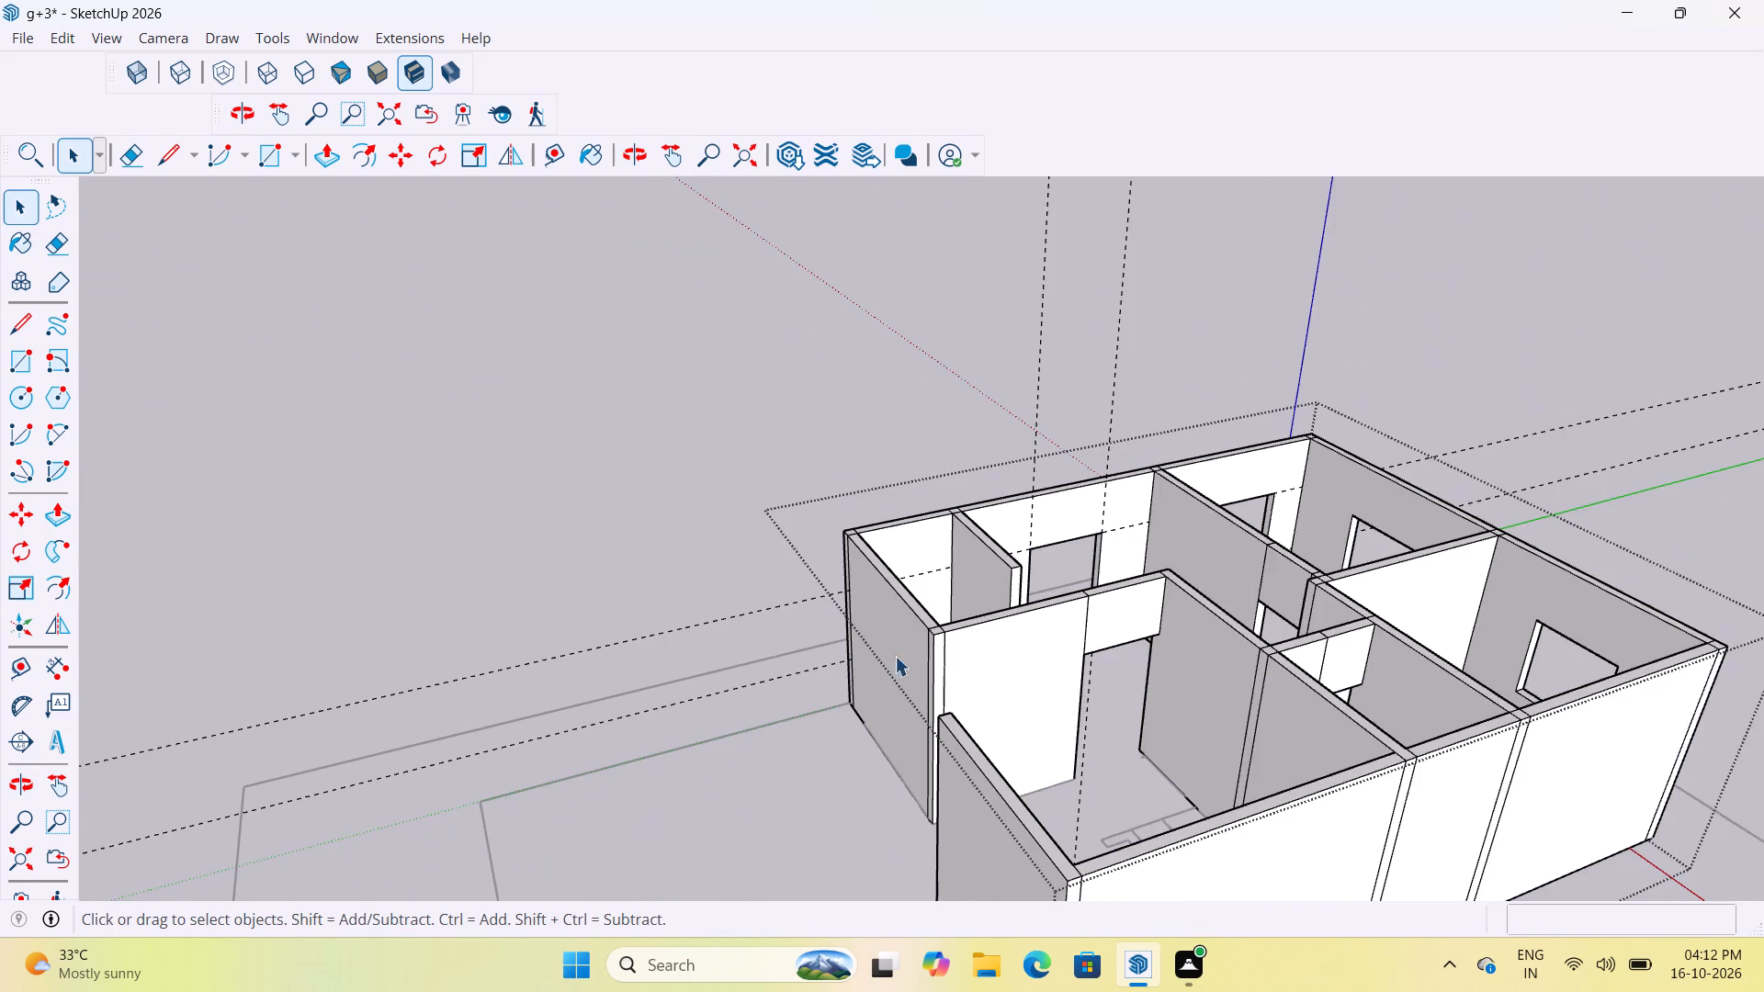
scroll(973, 563, "up", 4)
middle_click_drag(940, 577, 1170, 668)
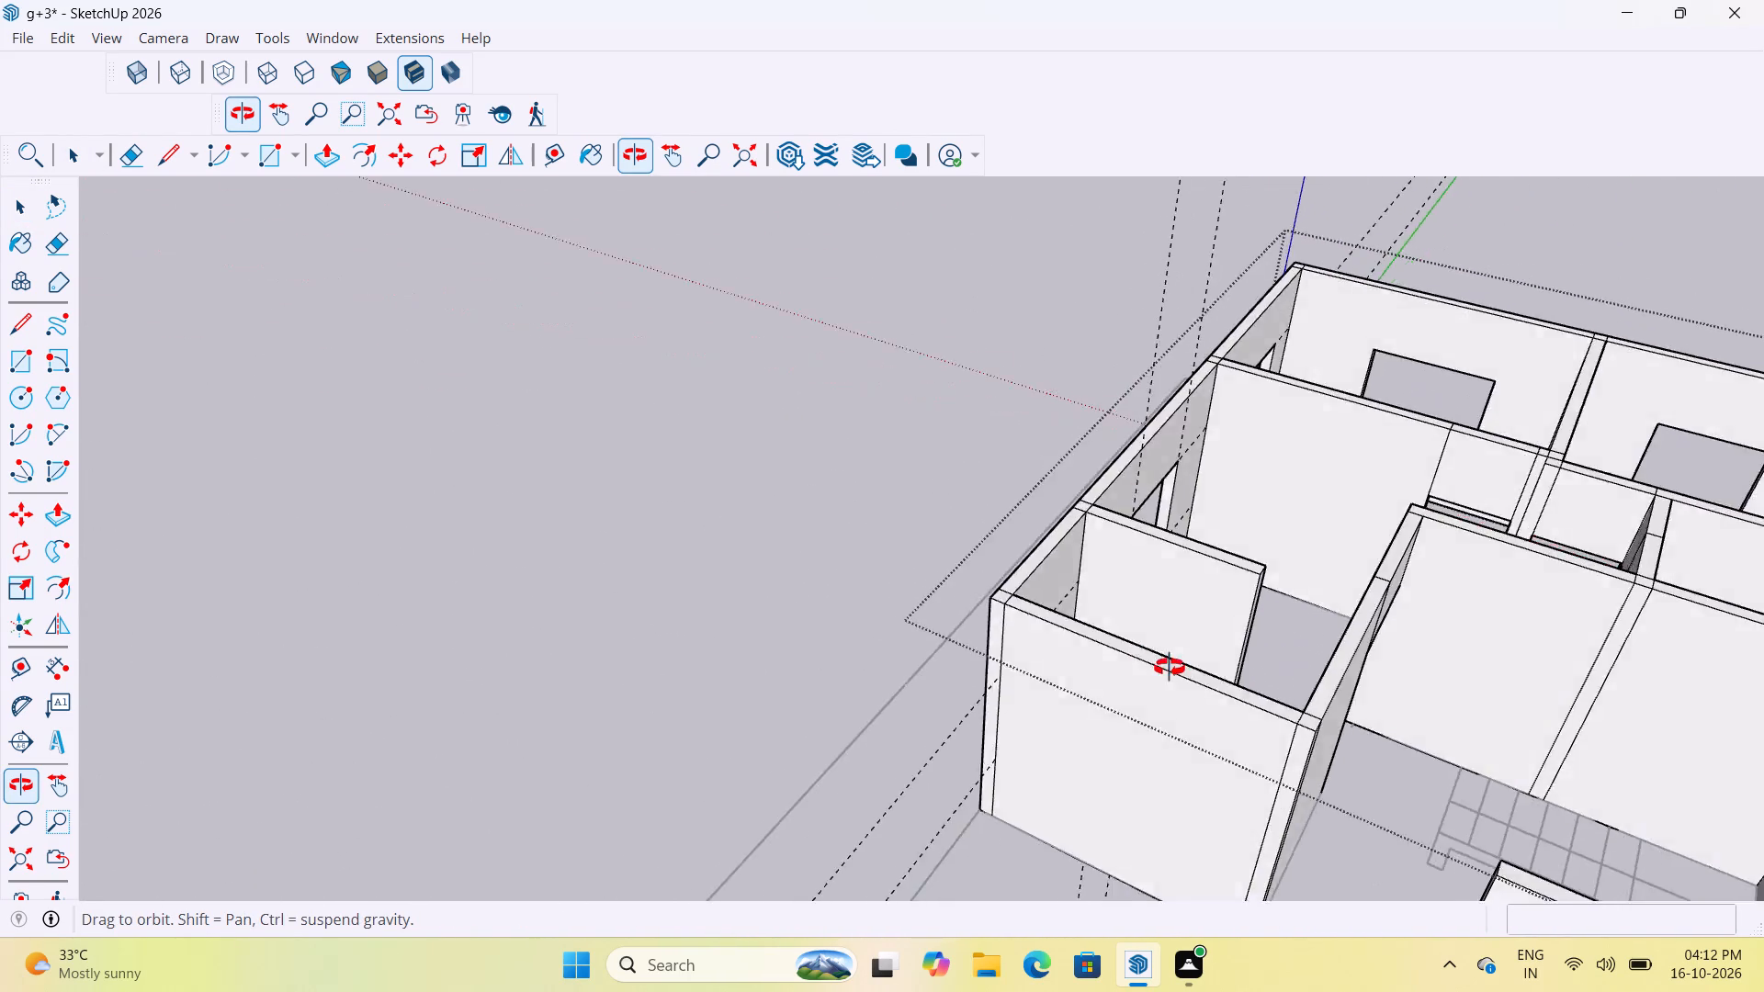
middle_click_drag(1170, 668, 777, 694)
scroll(791, 684, "down", 4)
middle_click_drag(808, 736, 861, 740)
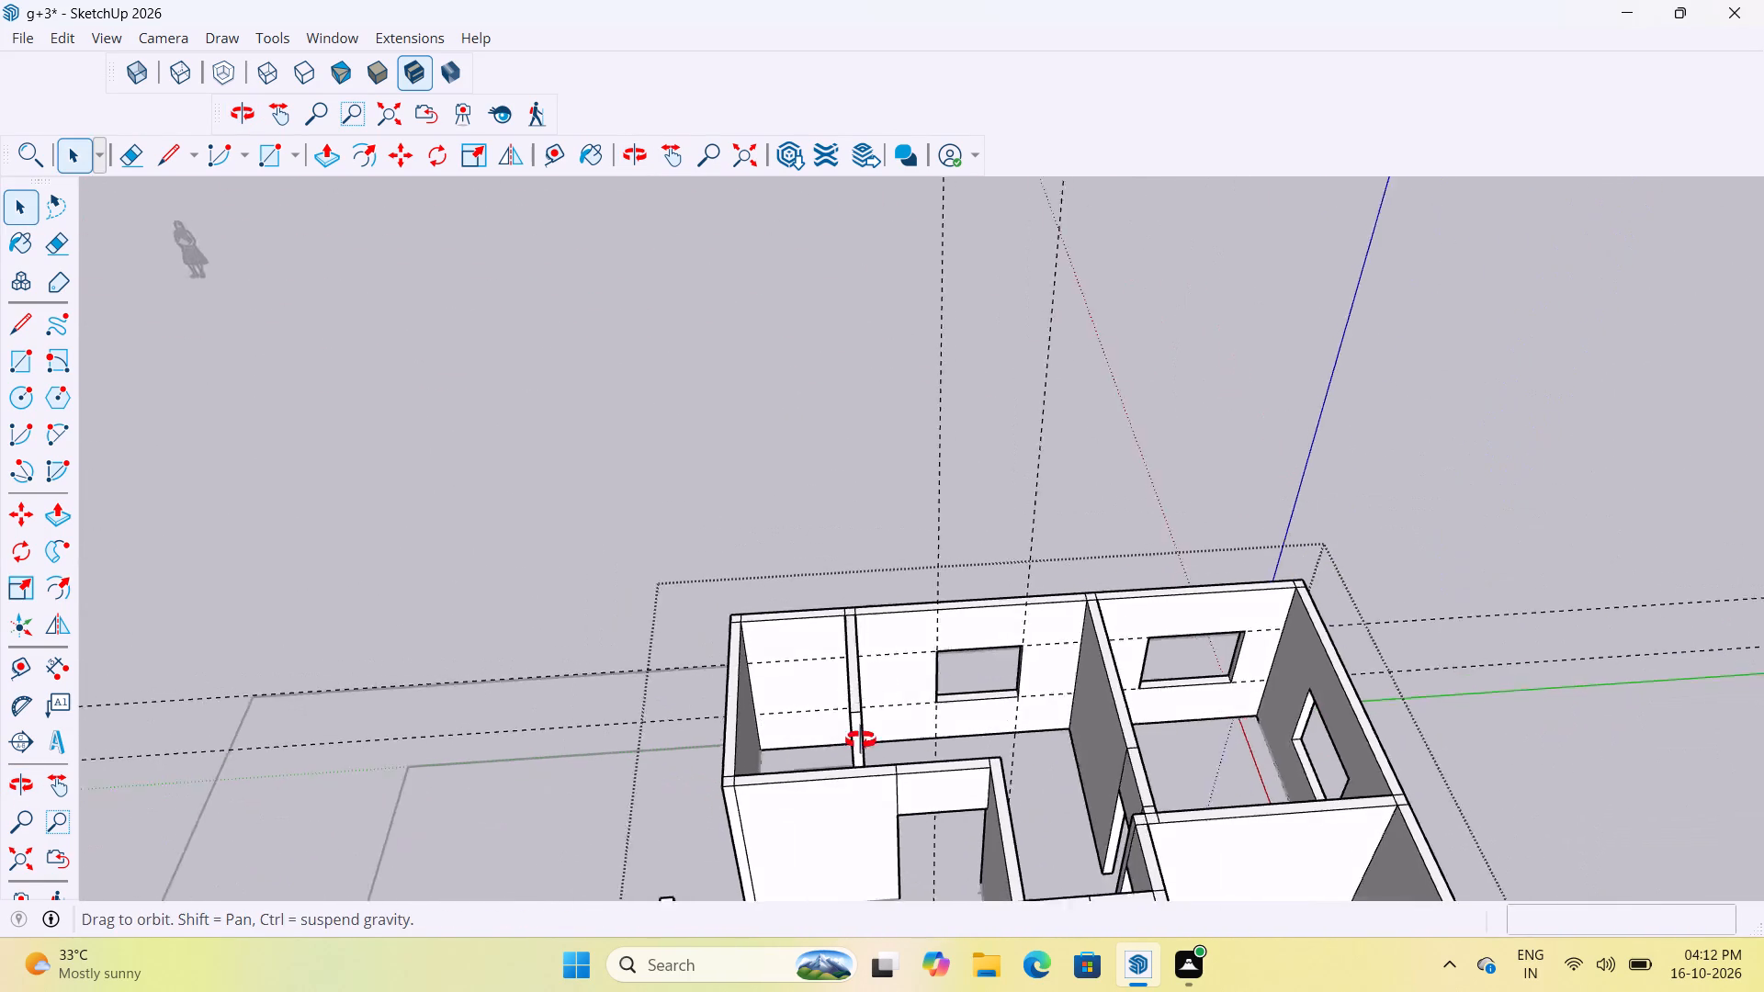
middle_click_drag(861, 740, 1157, 716)
scroll(818, 697, "down", 9)
middle_click_drag(1066, 799, 1421, 805)
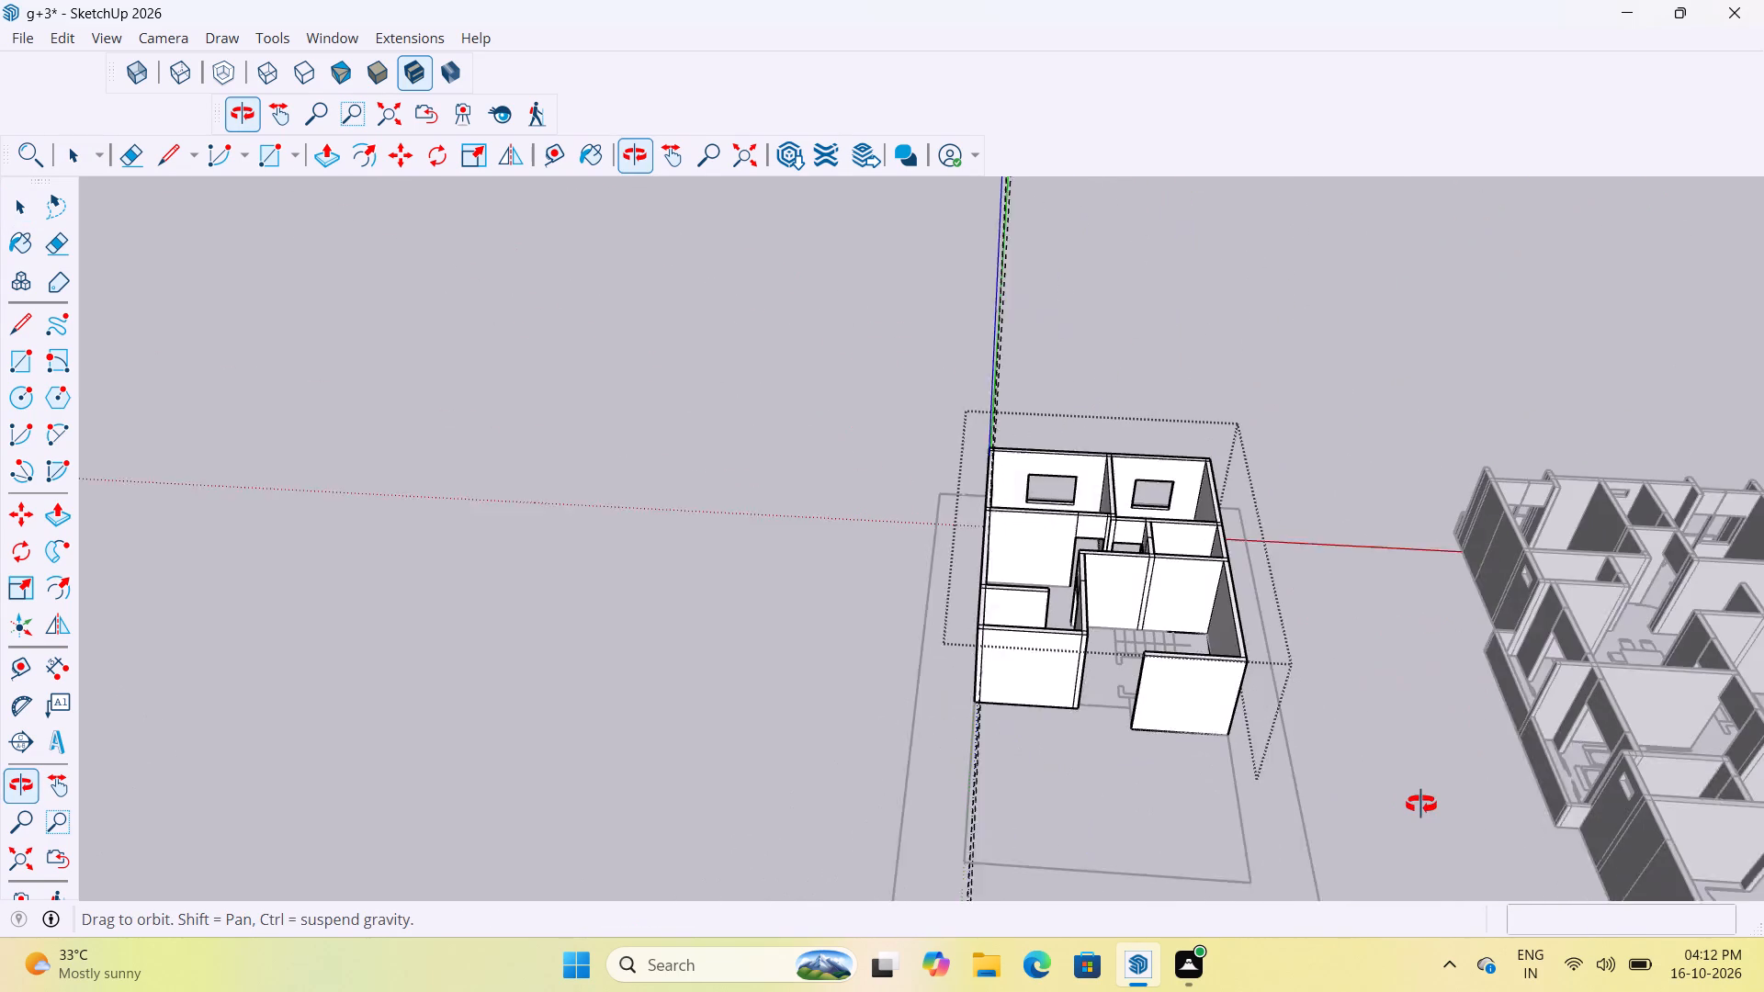
Delete all guides from the model.
middle_click_drag(1421, 805, 1424, 805)
left_click(72, 44)
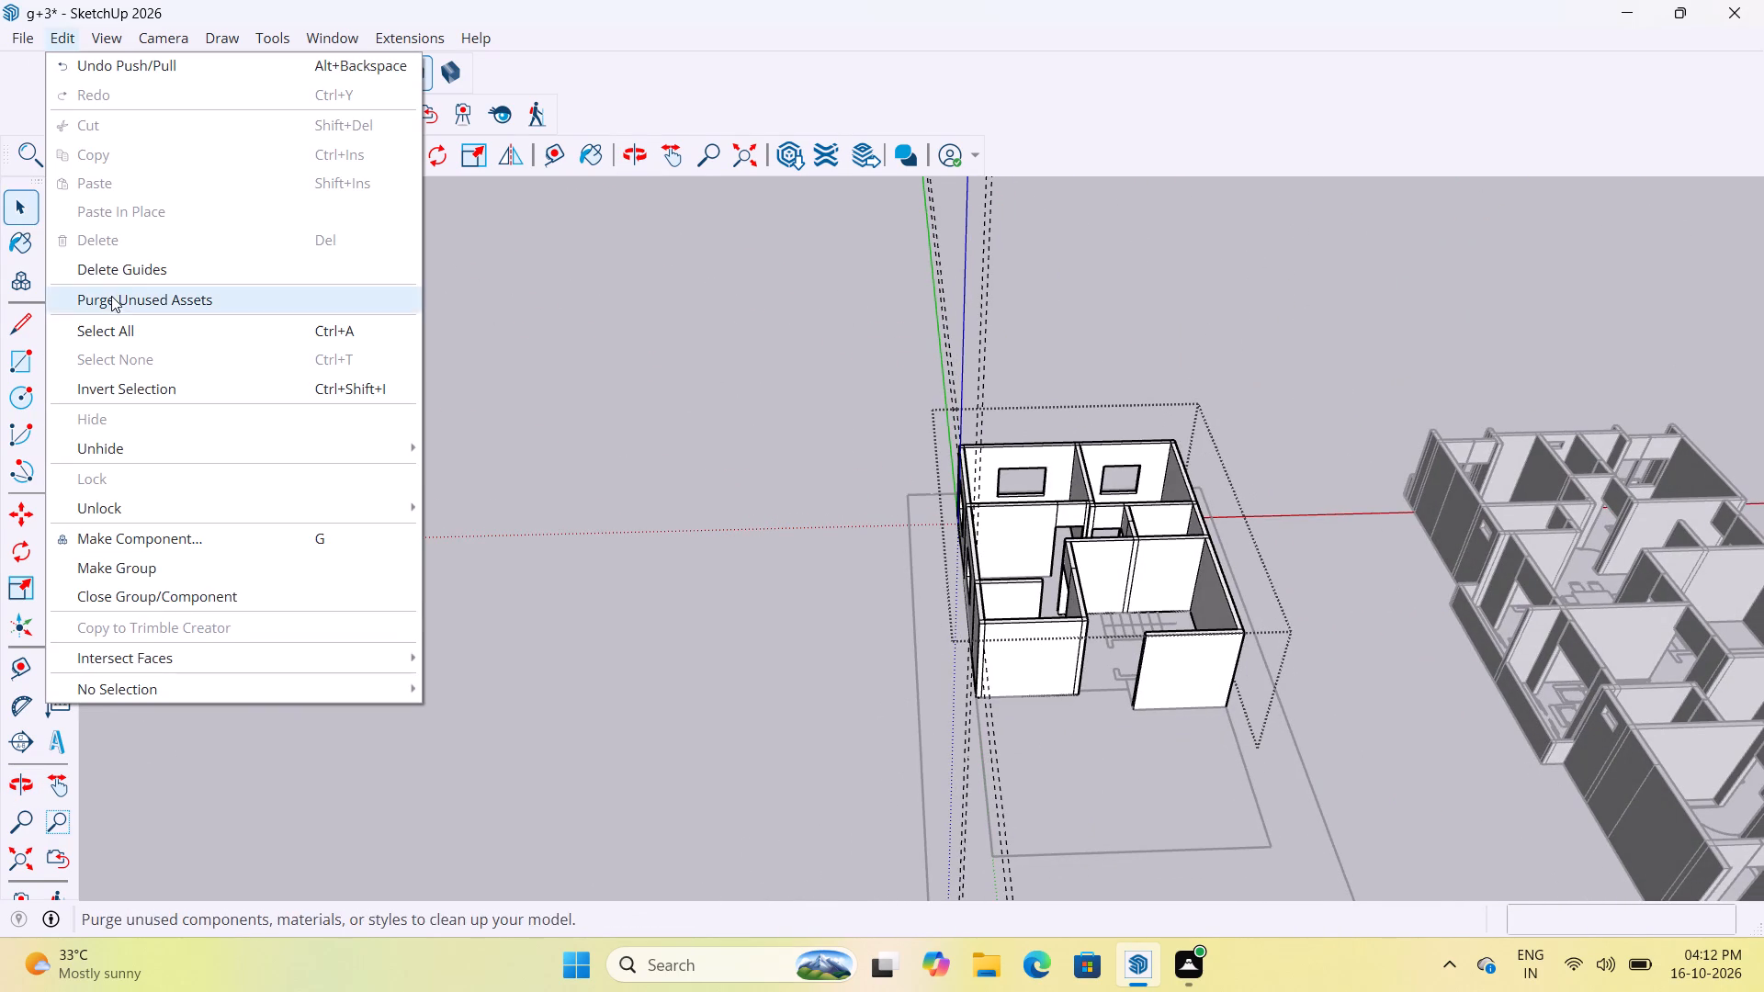
left_click(131, 263)
Leave the wall group and inspect the two window-side corner rooms and the outer wall facing the furnished building.
scroll(1125, 432, "up", 4)
scroll(1159, 535, "up", 2)
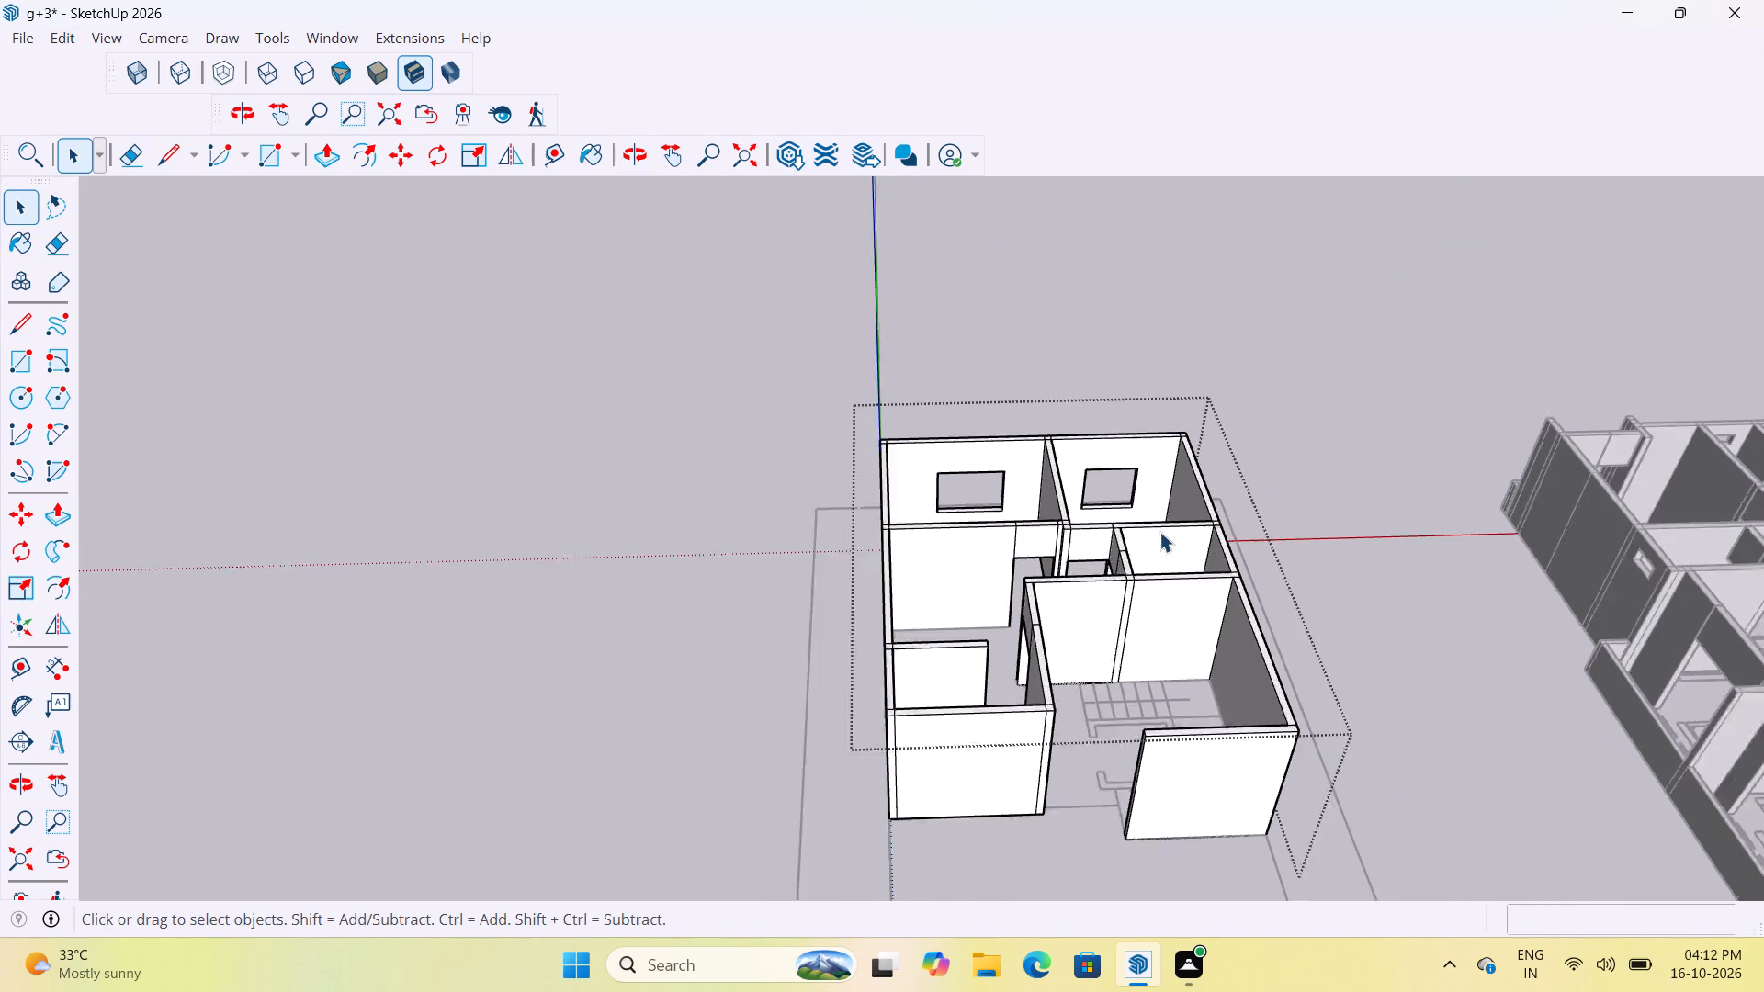
scroll(1159, 532, "up", 11)
middle_click_drag(1028, 579, 1294, 599)
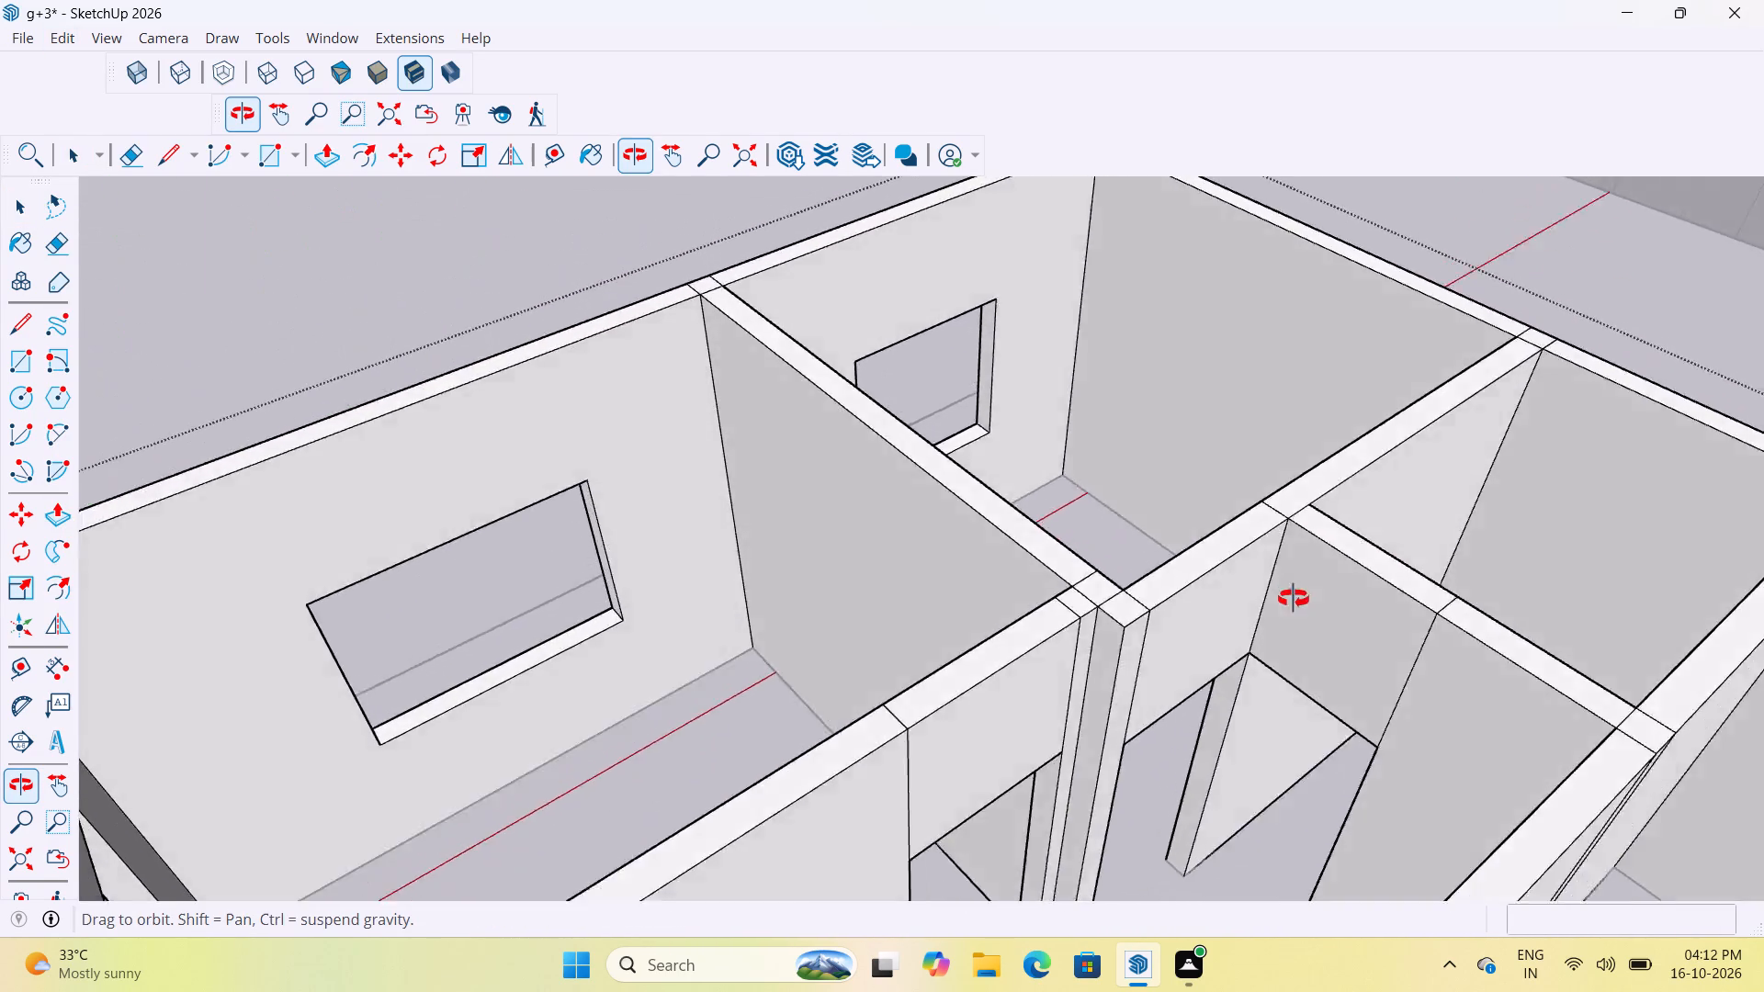
middle_click_drag(1294, 599, 1134, 596)
scroll(1016, 690, "down", 8)
scroll(938, 690, "down", 6)
middle_click_drag(933, 712, 1065, 728)
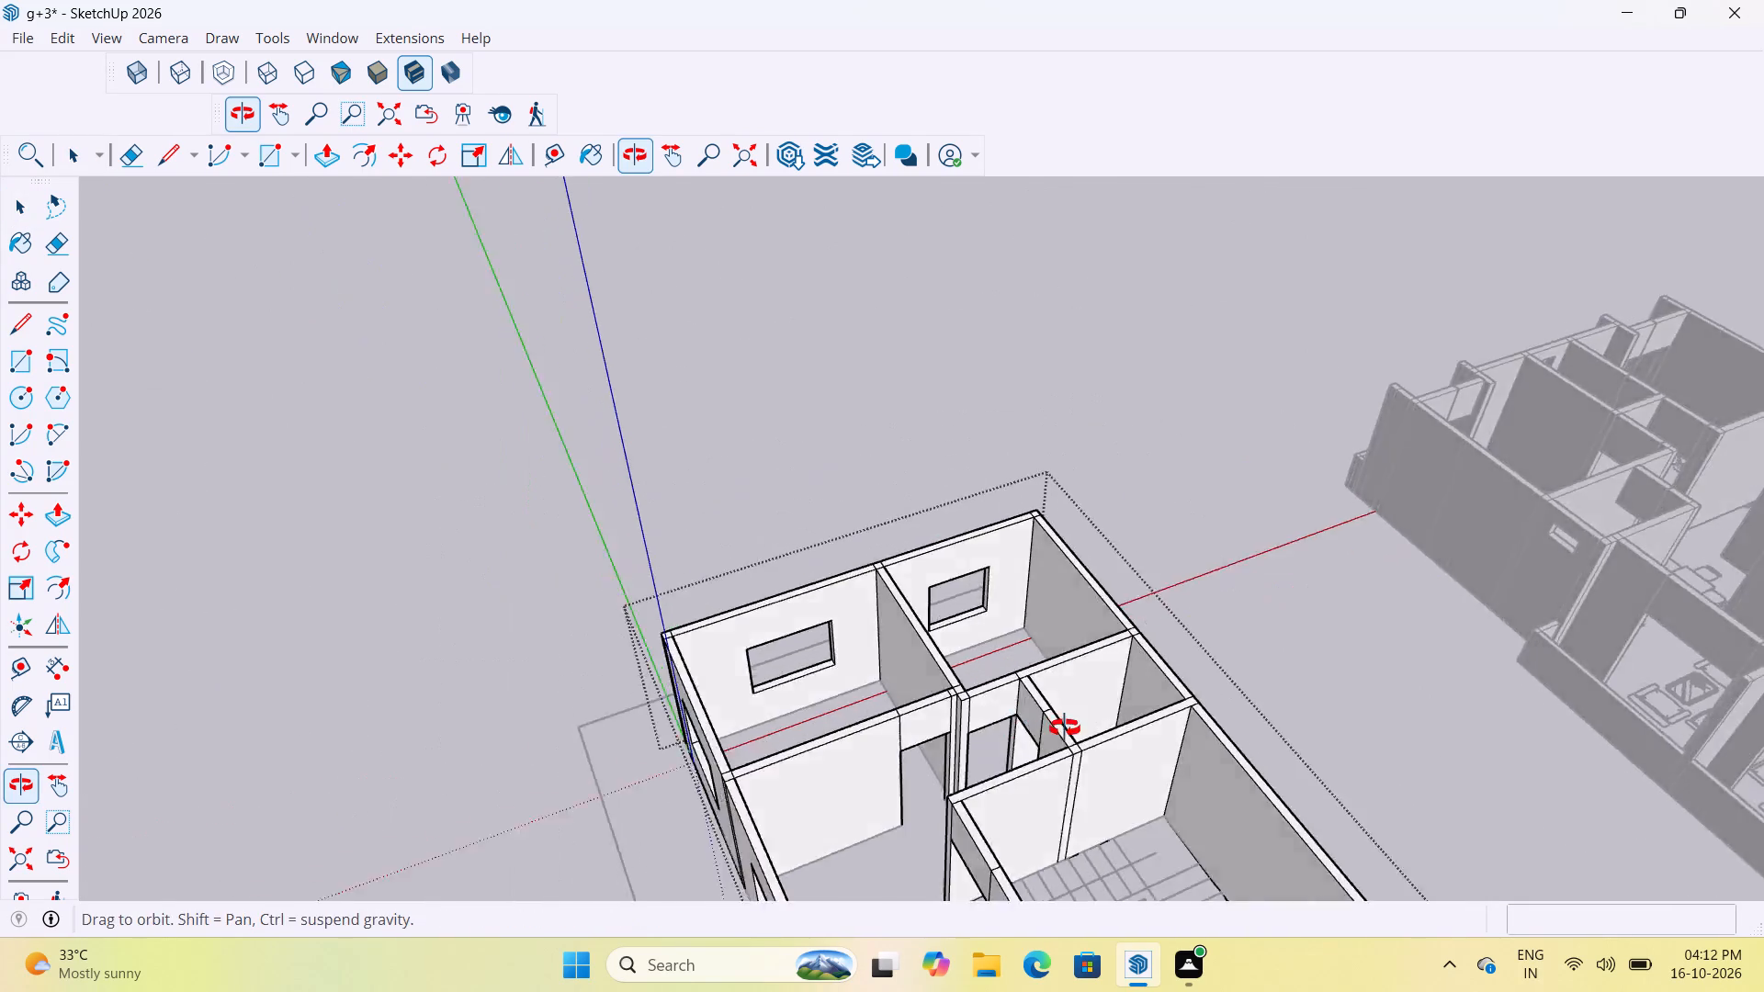
middle_click_drag(1065, 728, 1193, 731)
scroll(1095, 581, "up", 8)
scroll(1002, 606, "up", 8)
scroll(884, 646, "down", 3)
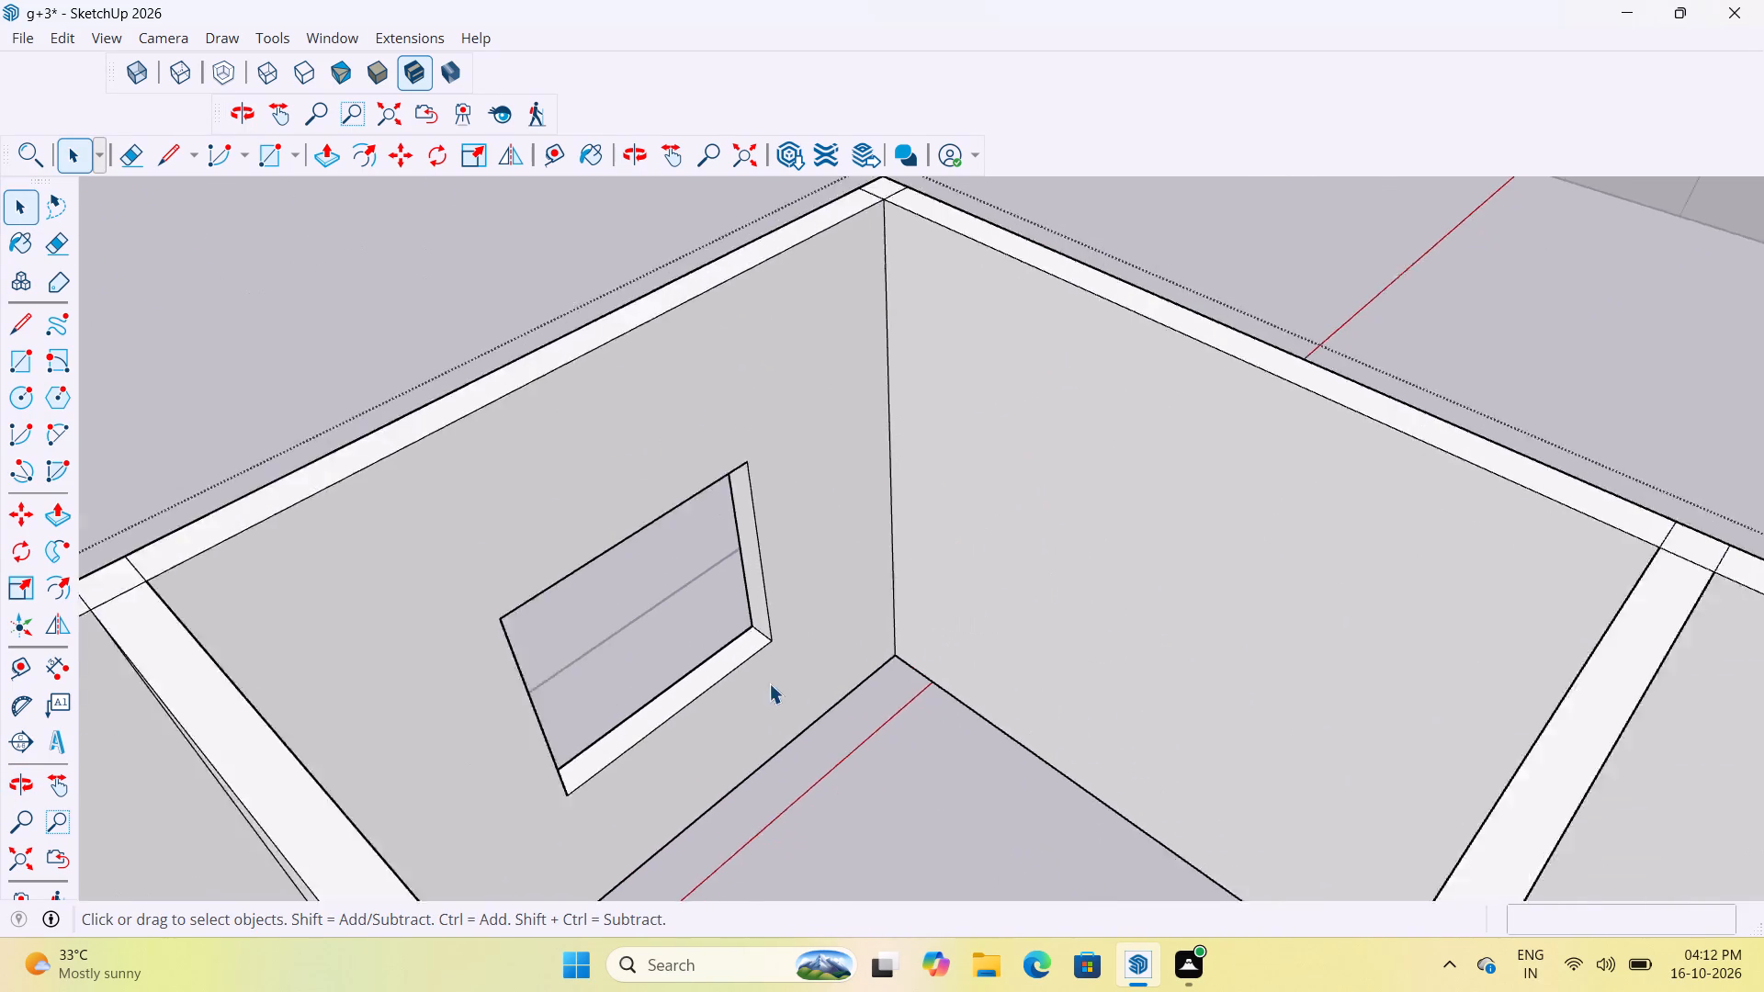
scroll(769, 683, "down", 13)
left_click(917, 459)
scroll(784, 637, "up", 4)
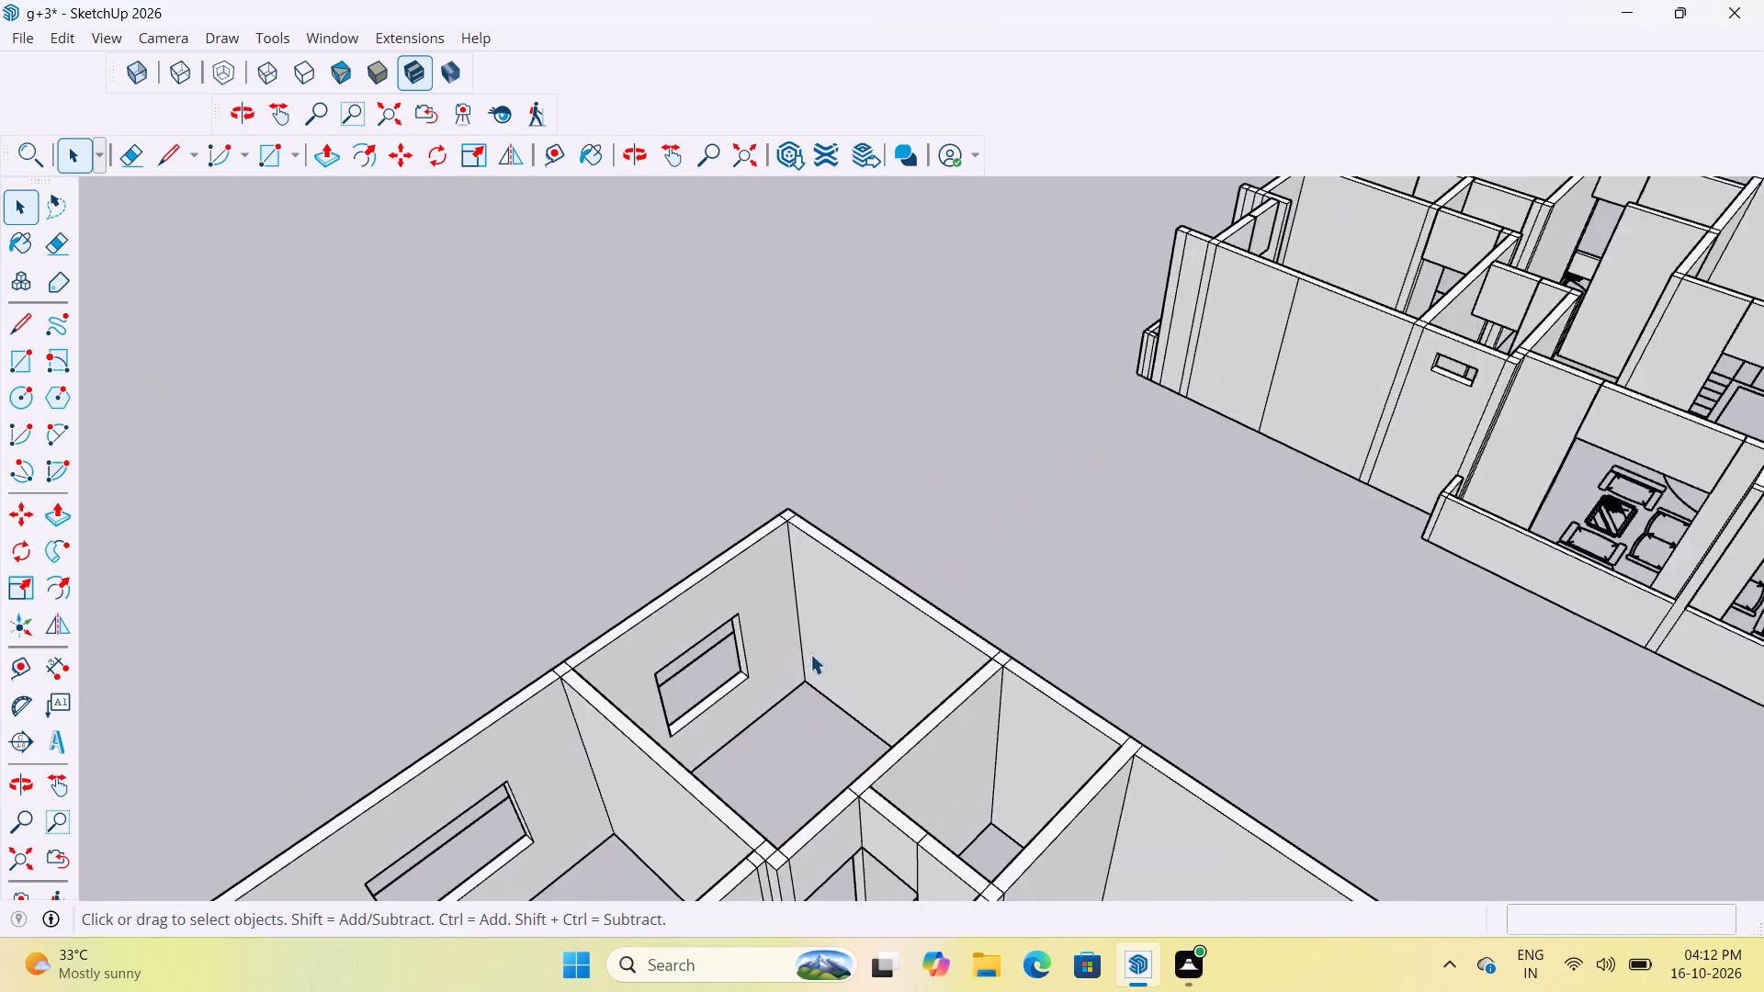
scroll(810, 654, "up", 5)
middle_click_drag(868, 665, 1026, 675)
scroll(490, 614, "down", 10)
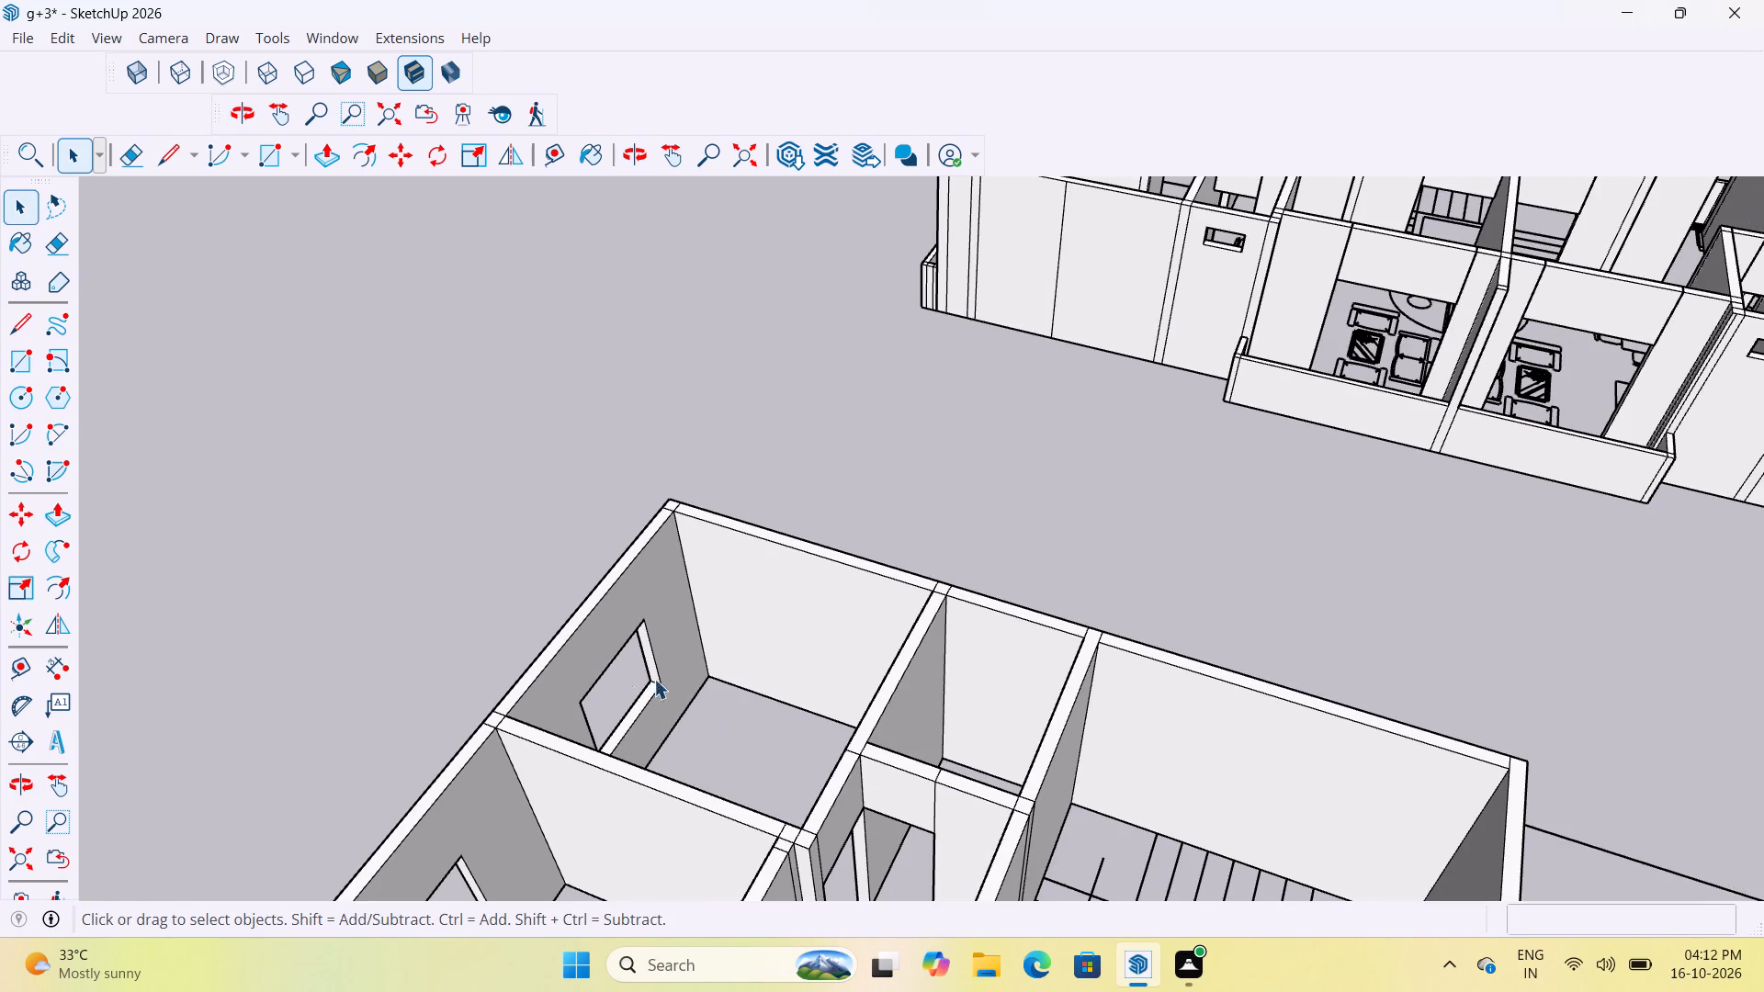
middle_click_drag(708, 682, 906, 718)
scroll(782, 689, "down", 4)
scroll(1013, 733, "up", 4)
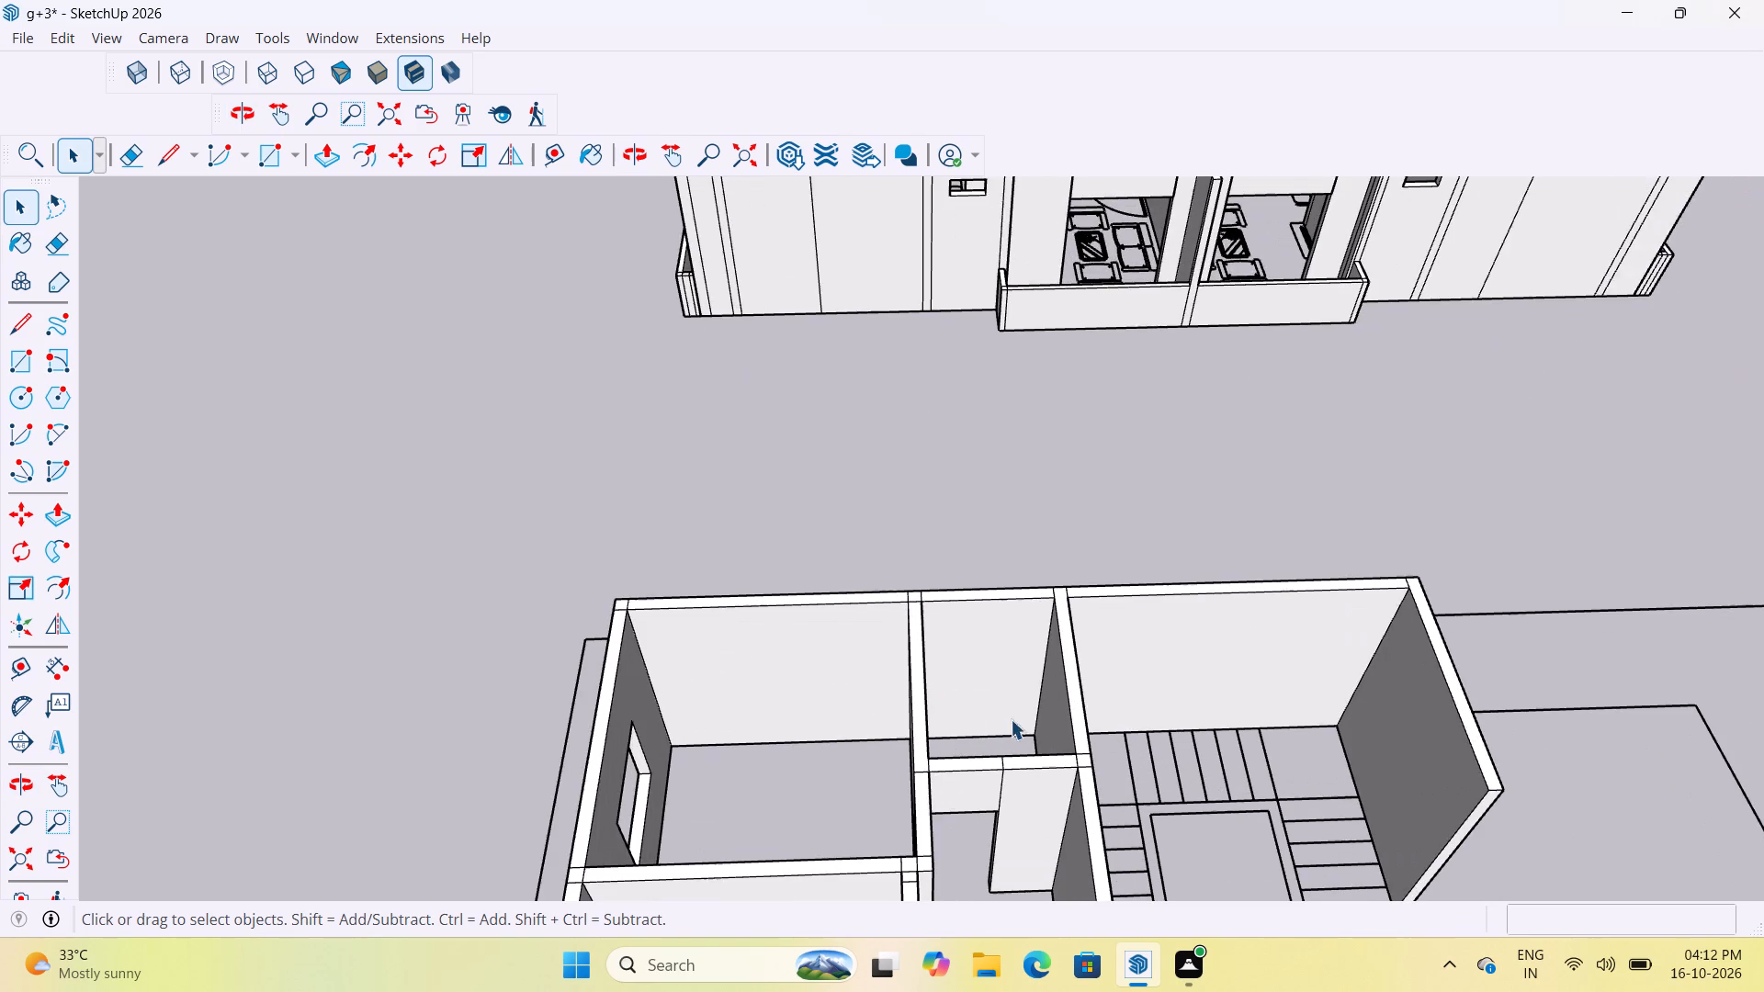
Inside the wall group, place vertical guides 3' from each end of the corner room's windowless outer wall facing the furnished building.
double_click(755, 694)
scroll(748, 710, "up", 4)
key("t")
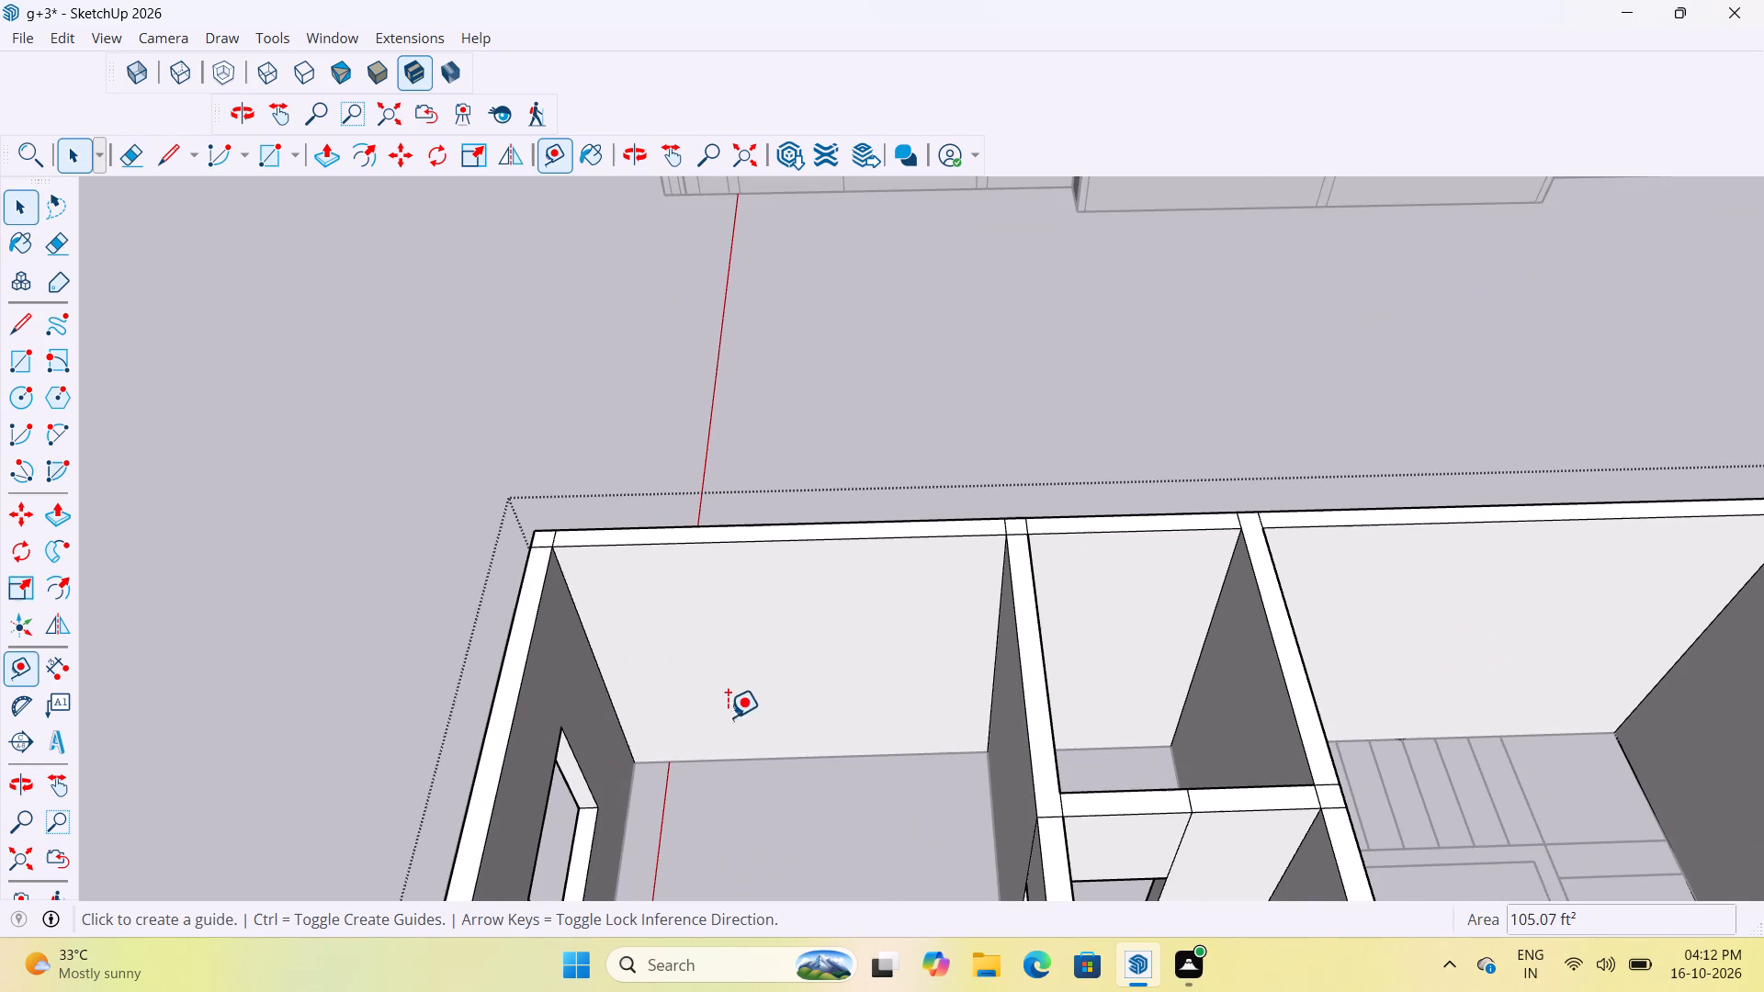
left_click(611, 701)
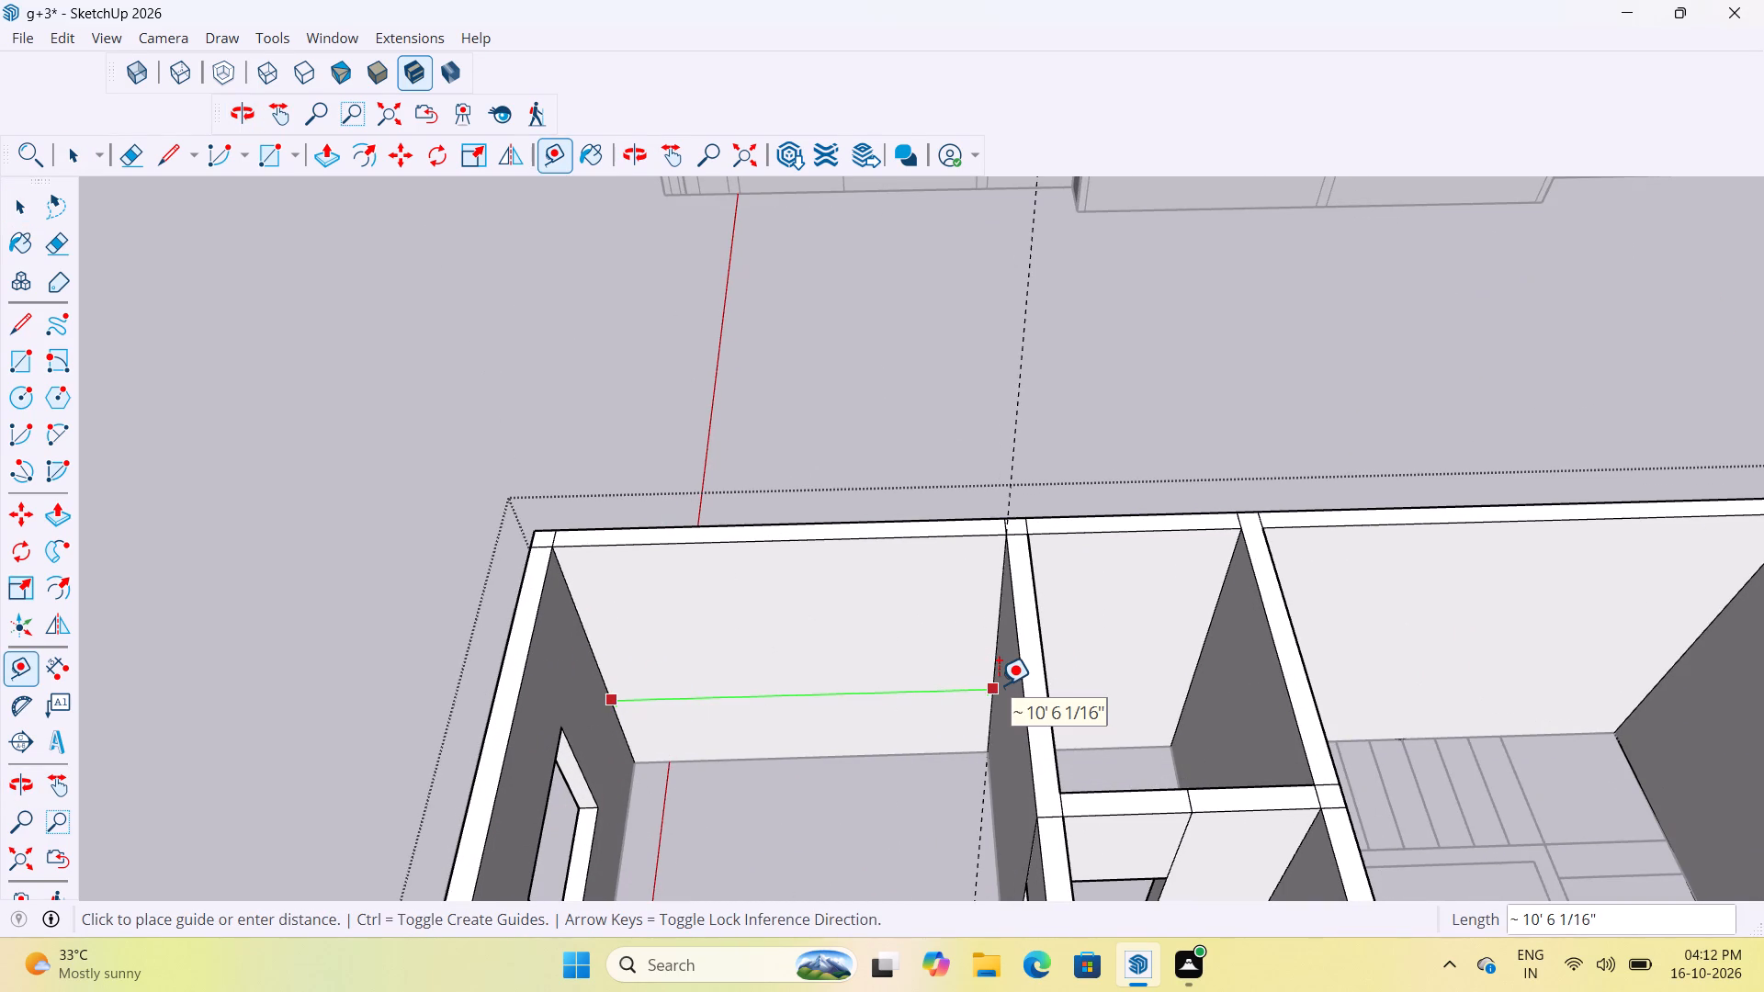
scroll(673, 677, "up", 4)
middle_click_drag(749, 658, 849, 566)
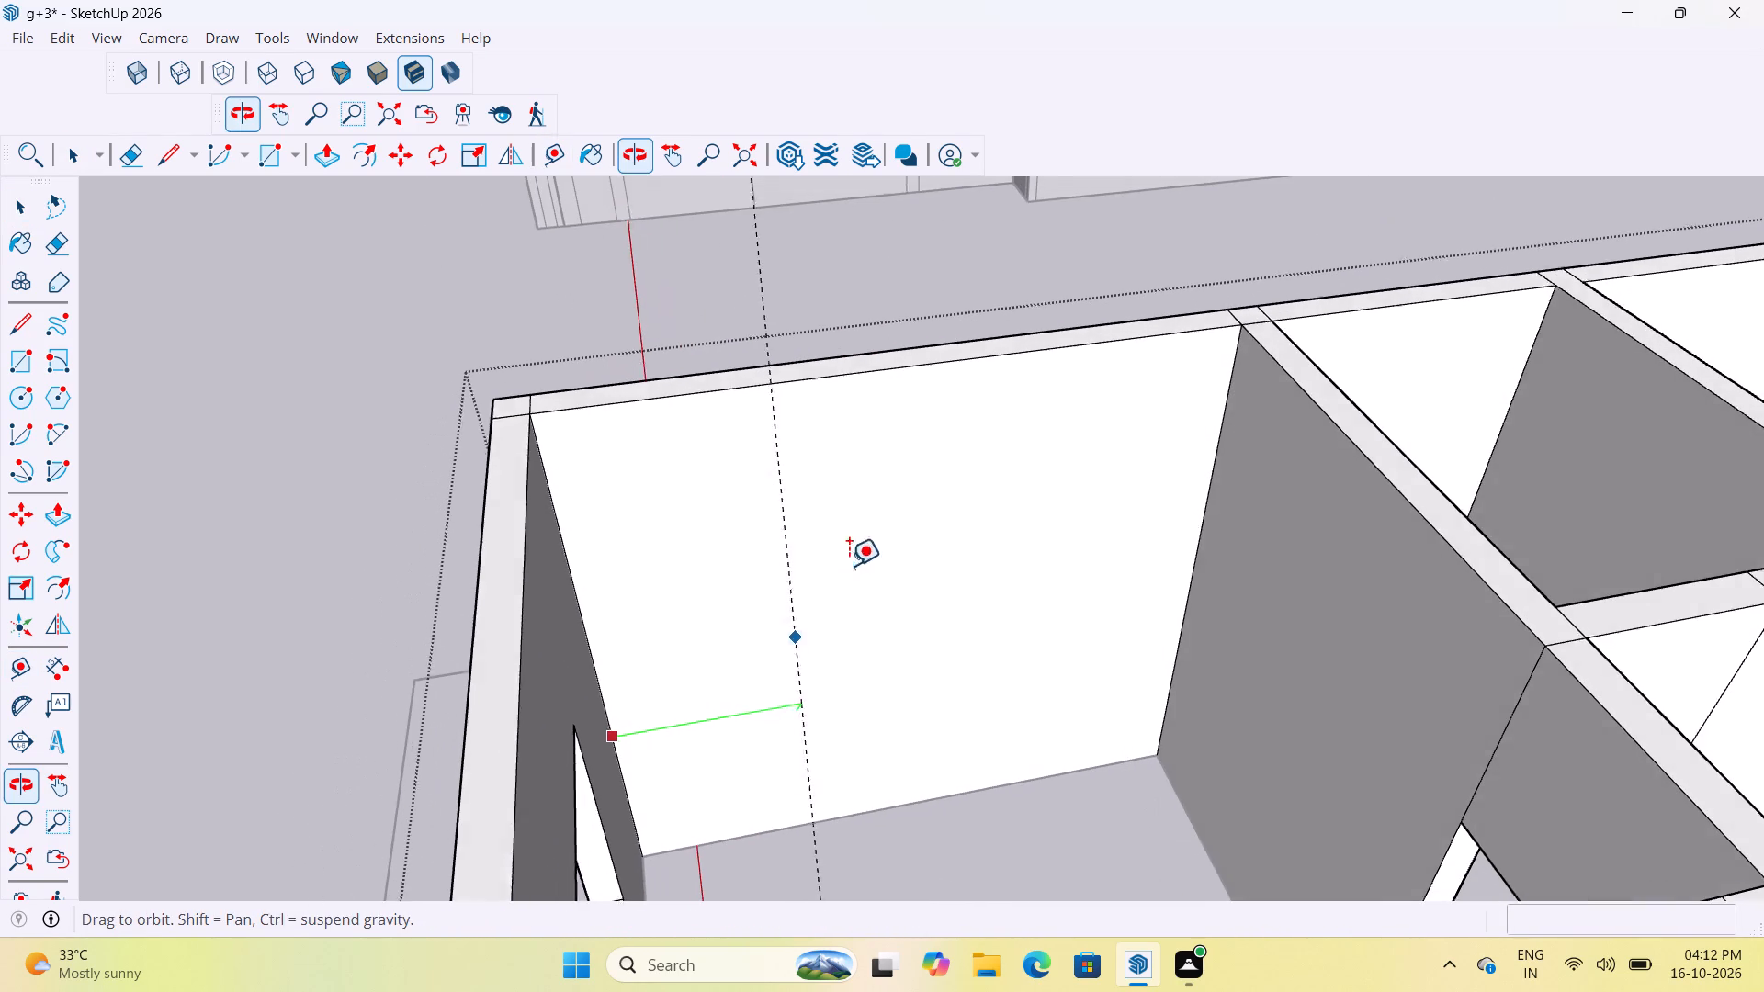
middle_click_drag(849, 566, 847, 569)
type("3'")
key("Return")
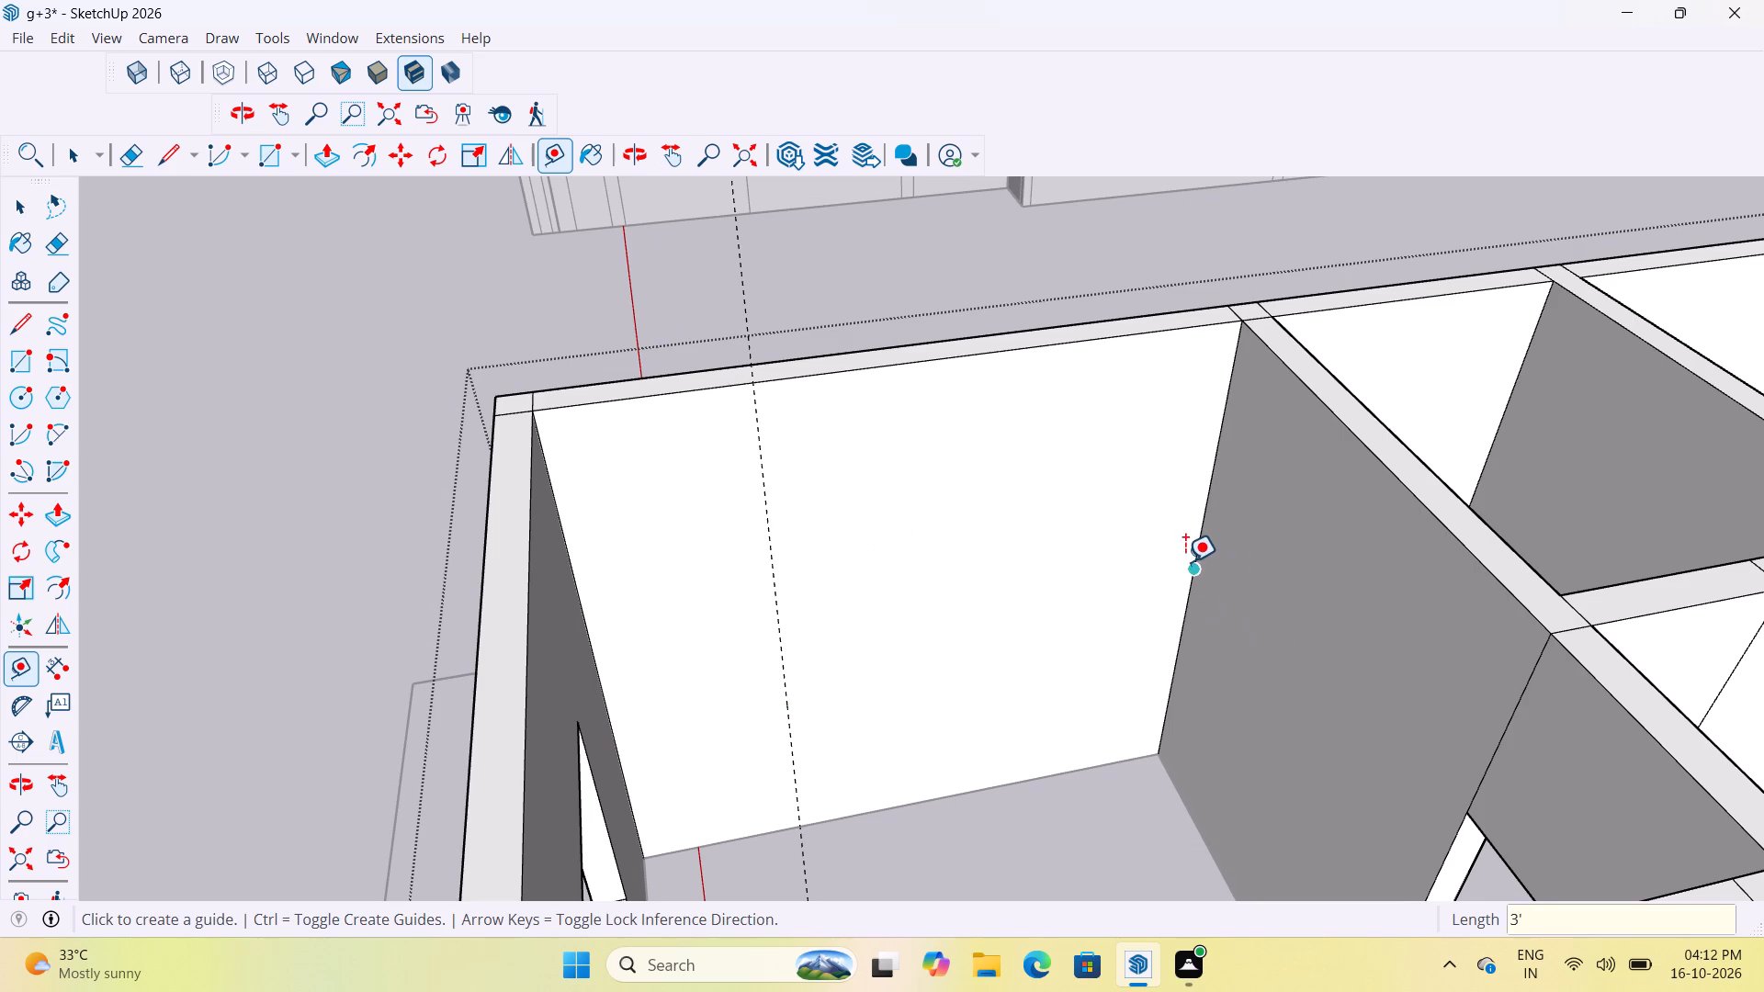
left_click(1194, 556)
type("3'")
key("Return")
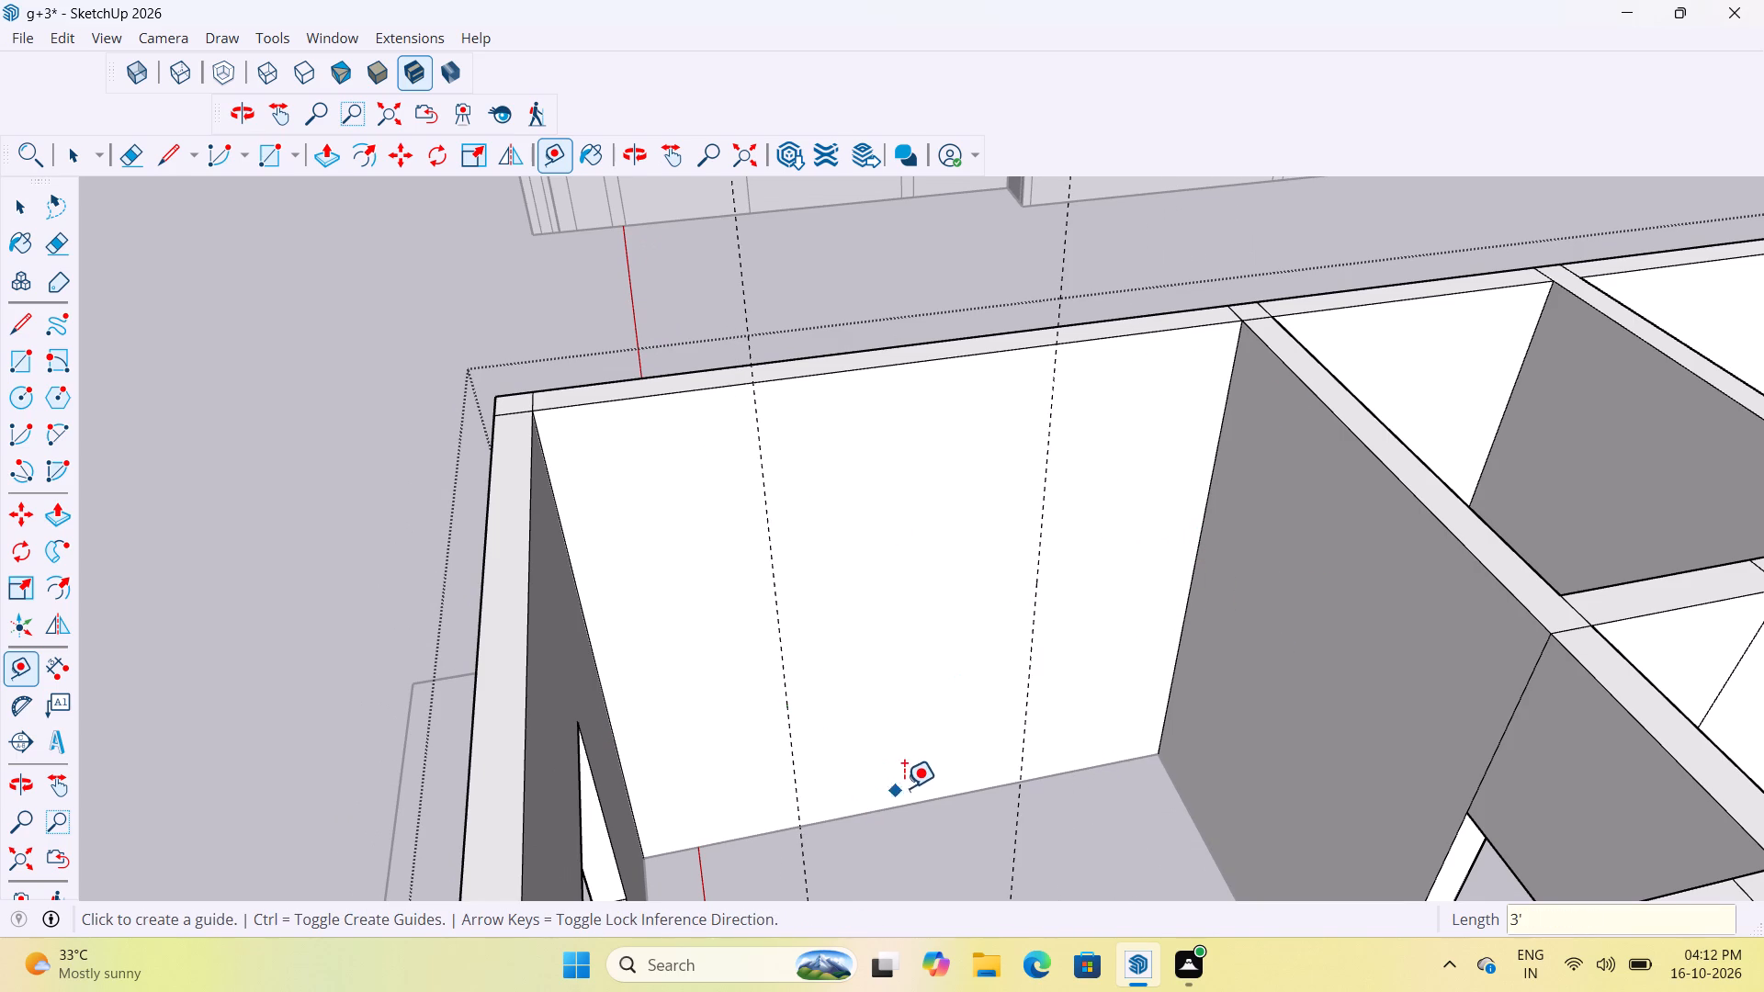
Place horizontal guides on that corner-room wall, one 3' above the floor edge and another 4' above that guide.
left_click(932, 797)
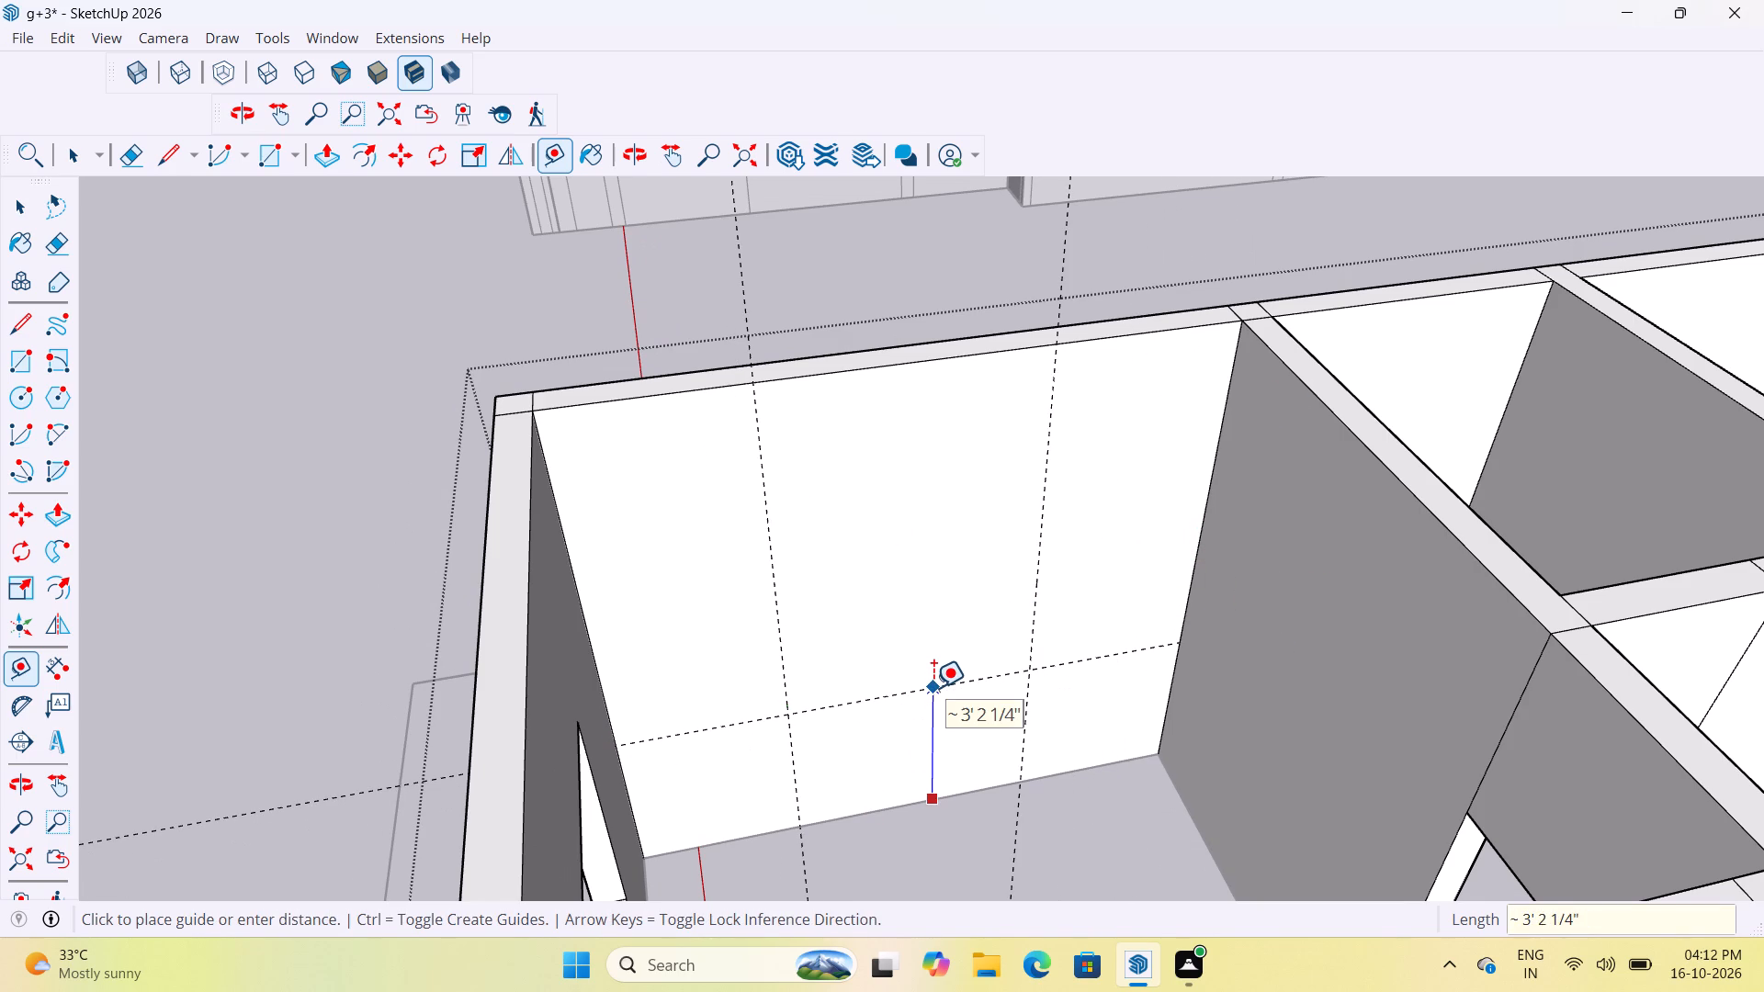
type("3'")
key("Return")
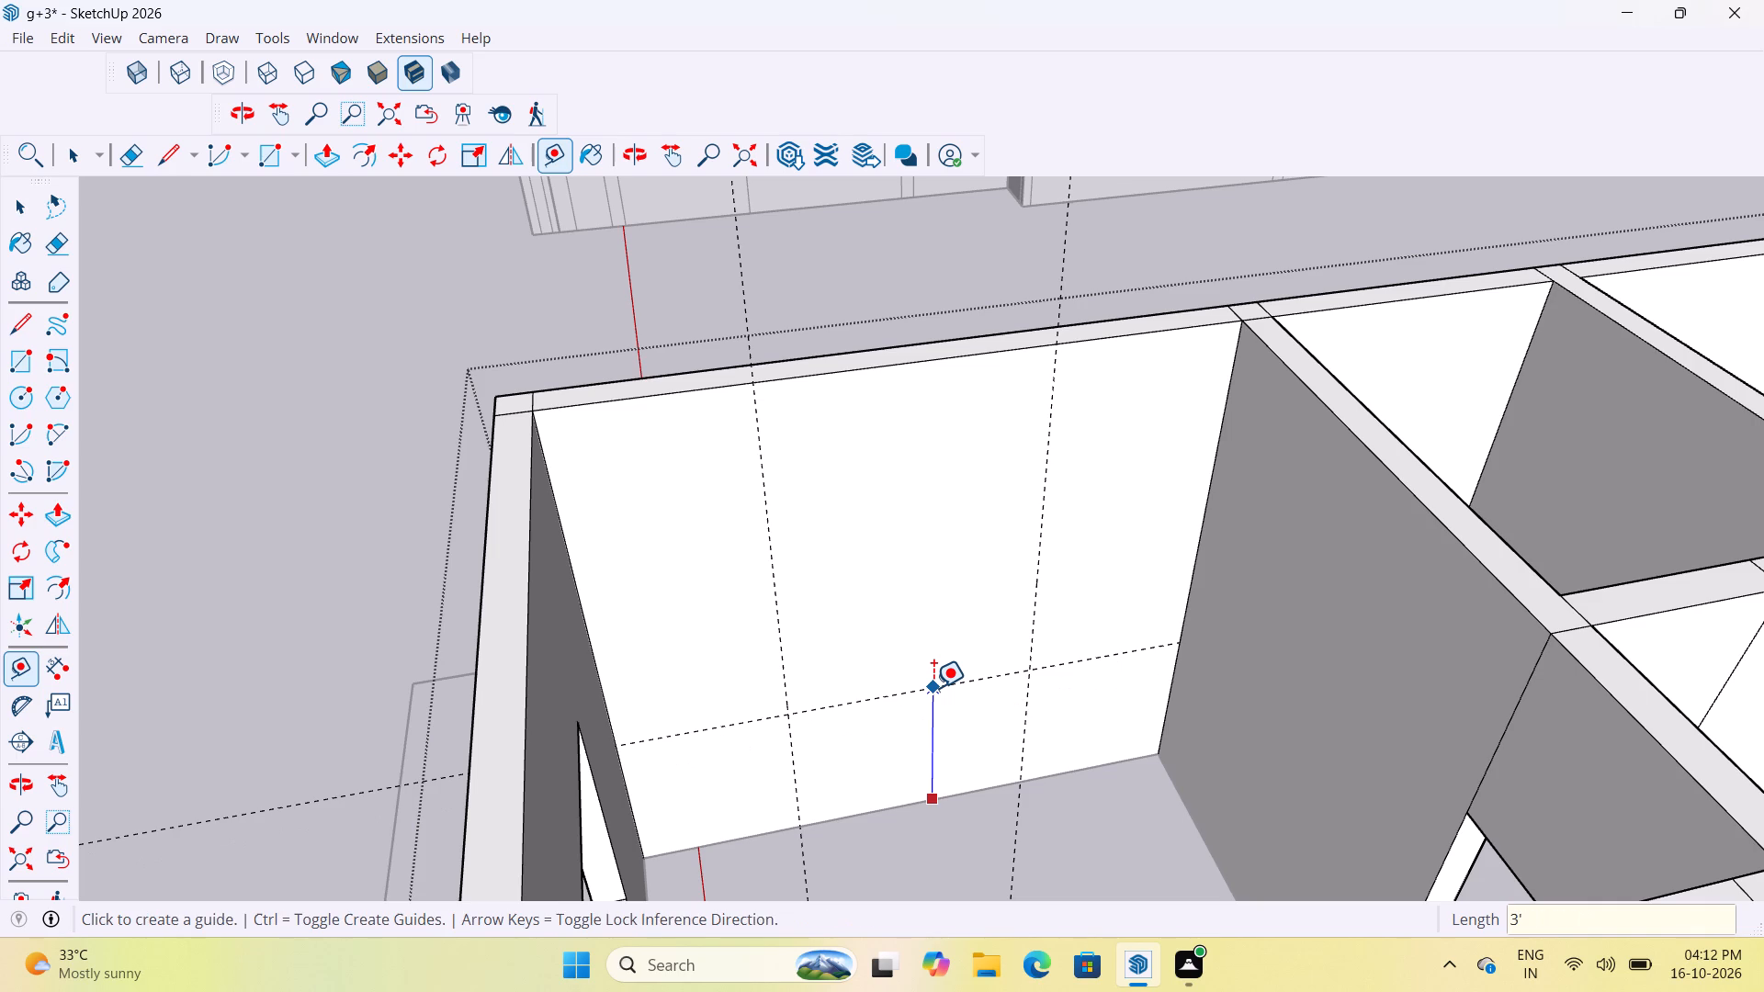
left_click(953, 689)
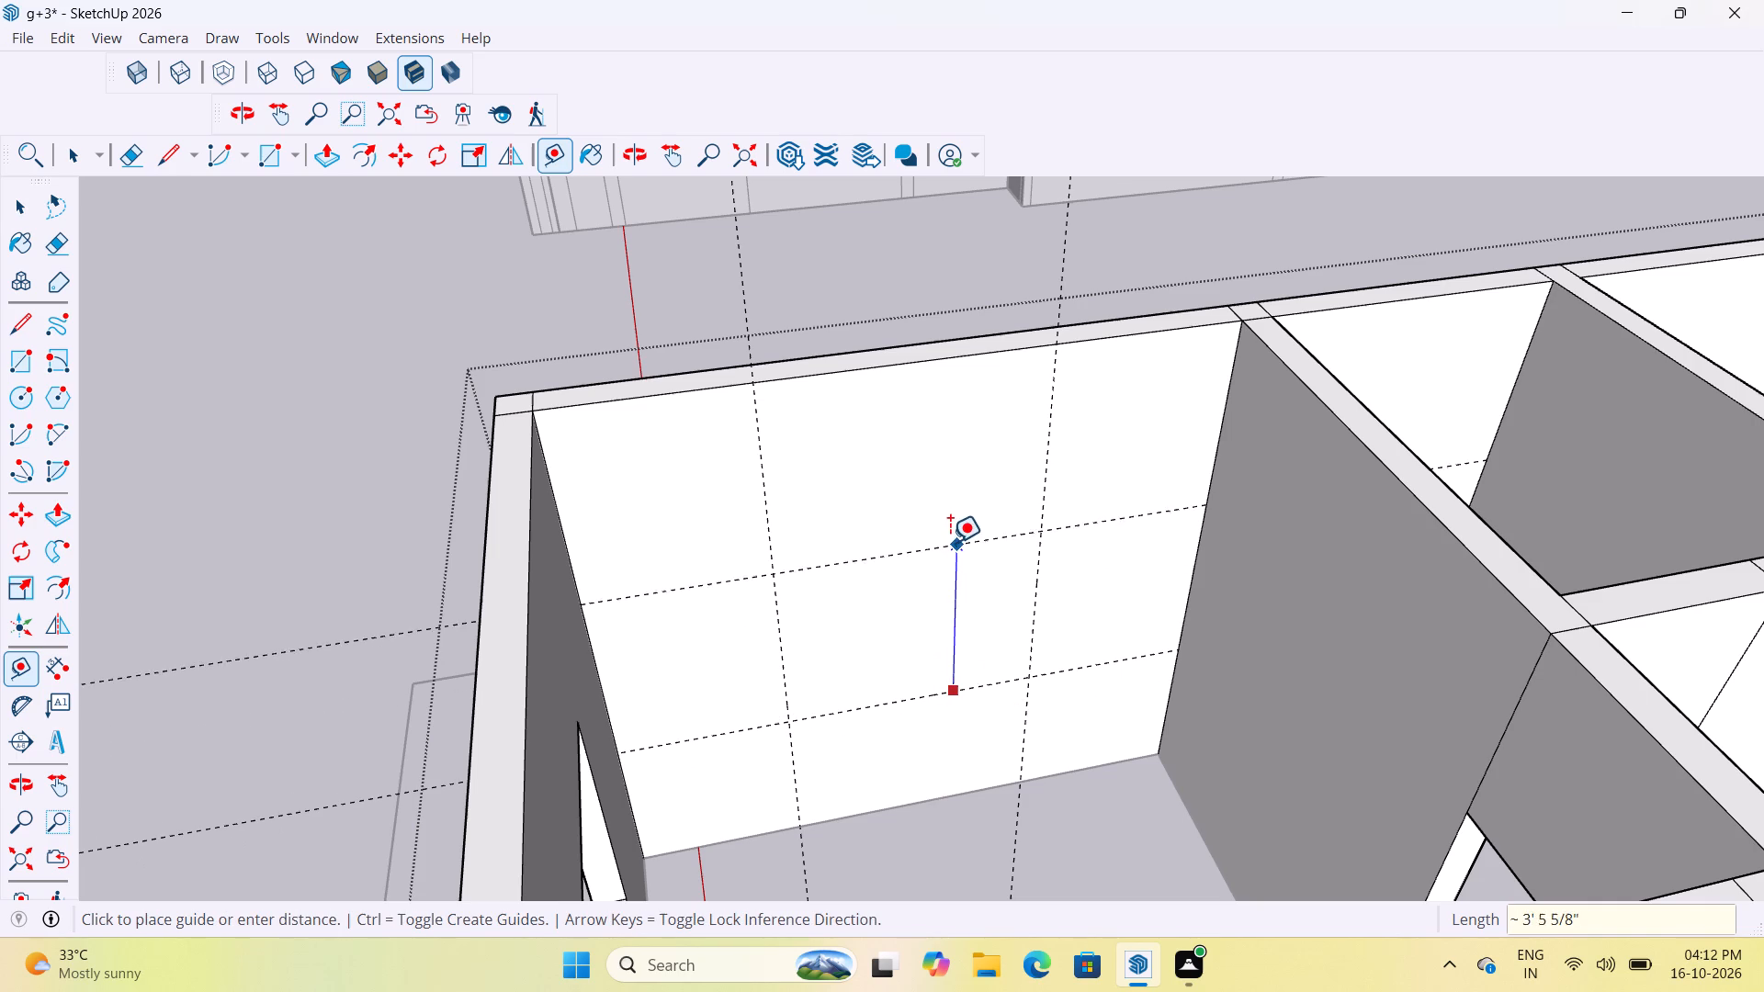
type("4'")
key("Return")
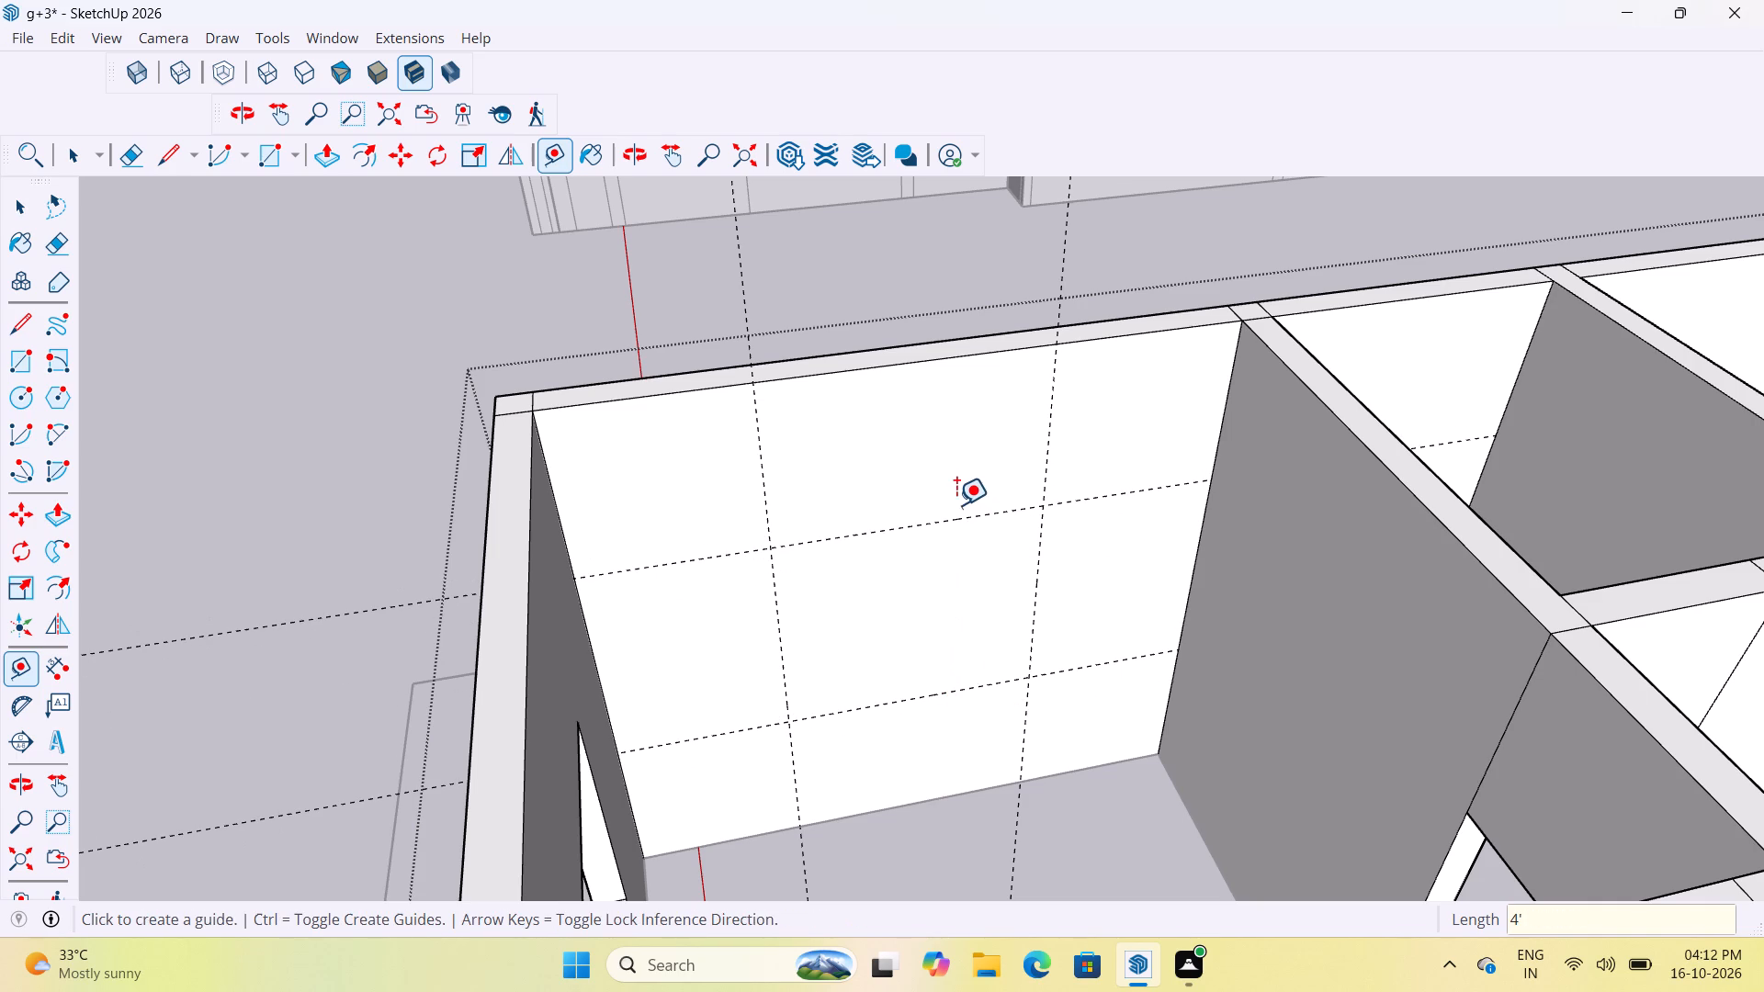
Cut the wall's window opening by drawing a rectangle about 4' 6" by 4' between the guide intersections and pushing it through.
key("r")
left_click(775, 546)
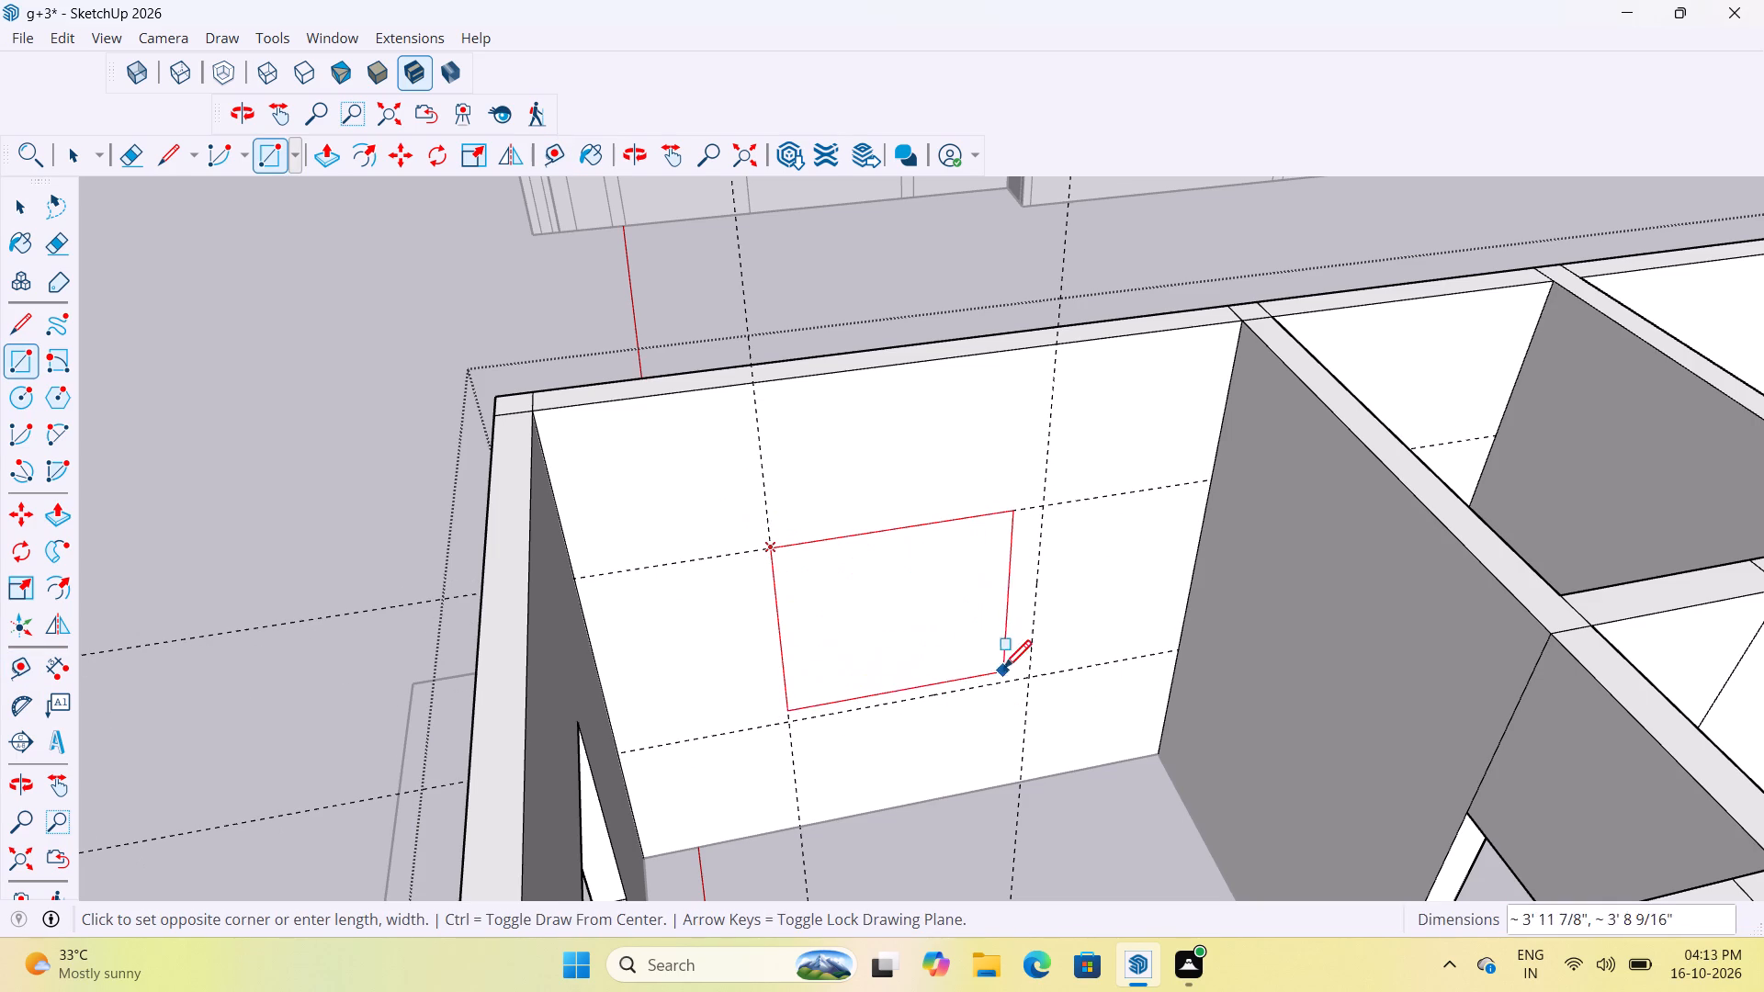
left_click(1024, 682)
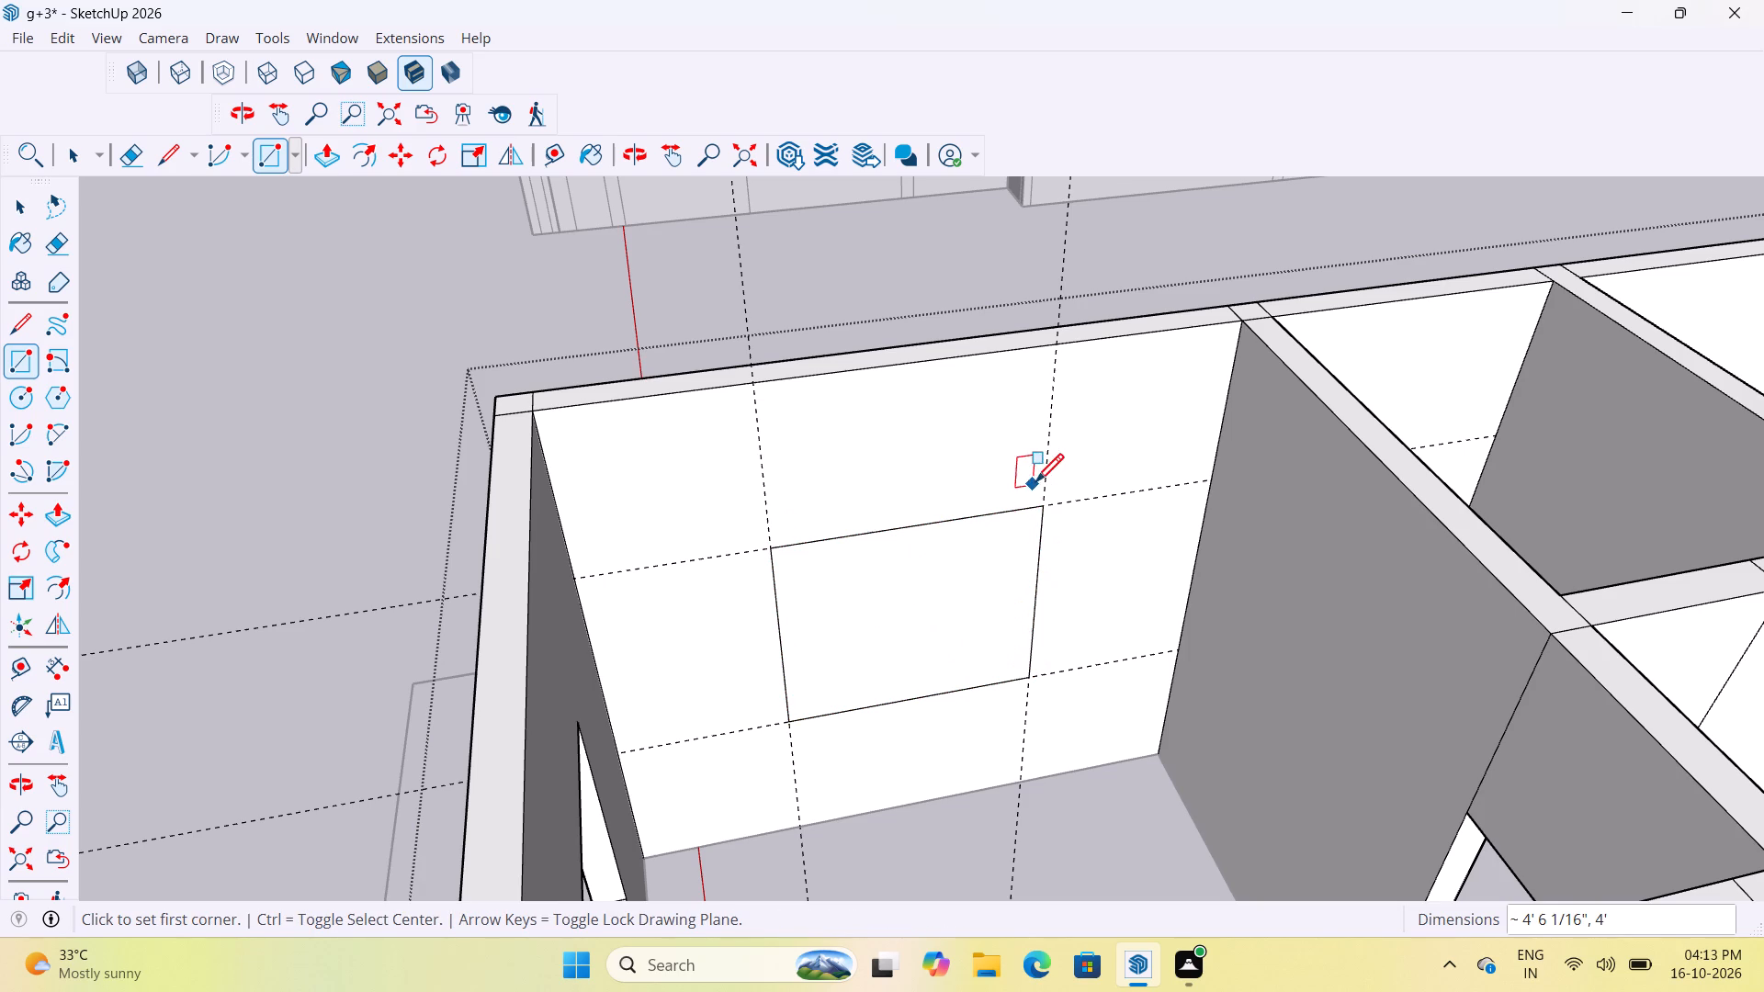
key("p")
left_click(949, 583)
middle_click_drag(911, 484, 1159, 682)
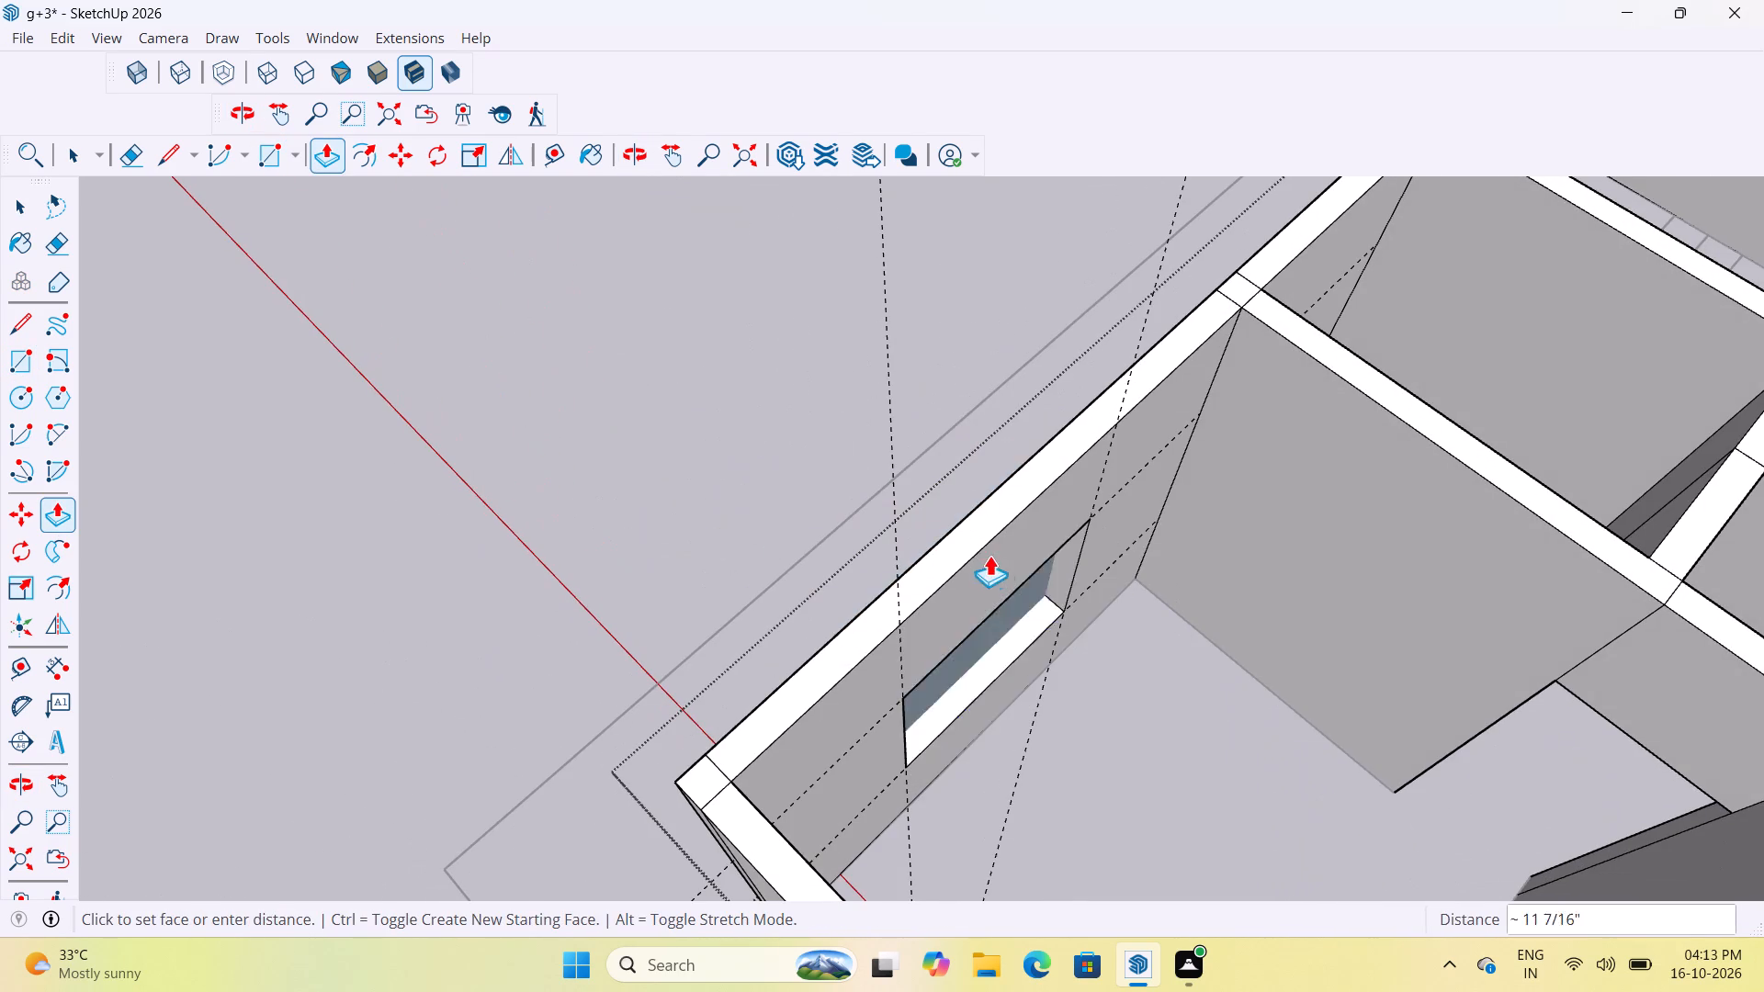
left_click(967, 513)
scroll(1009, 673, "down", 4)
middle_click_drag(977, 674, 804, 569)
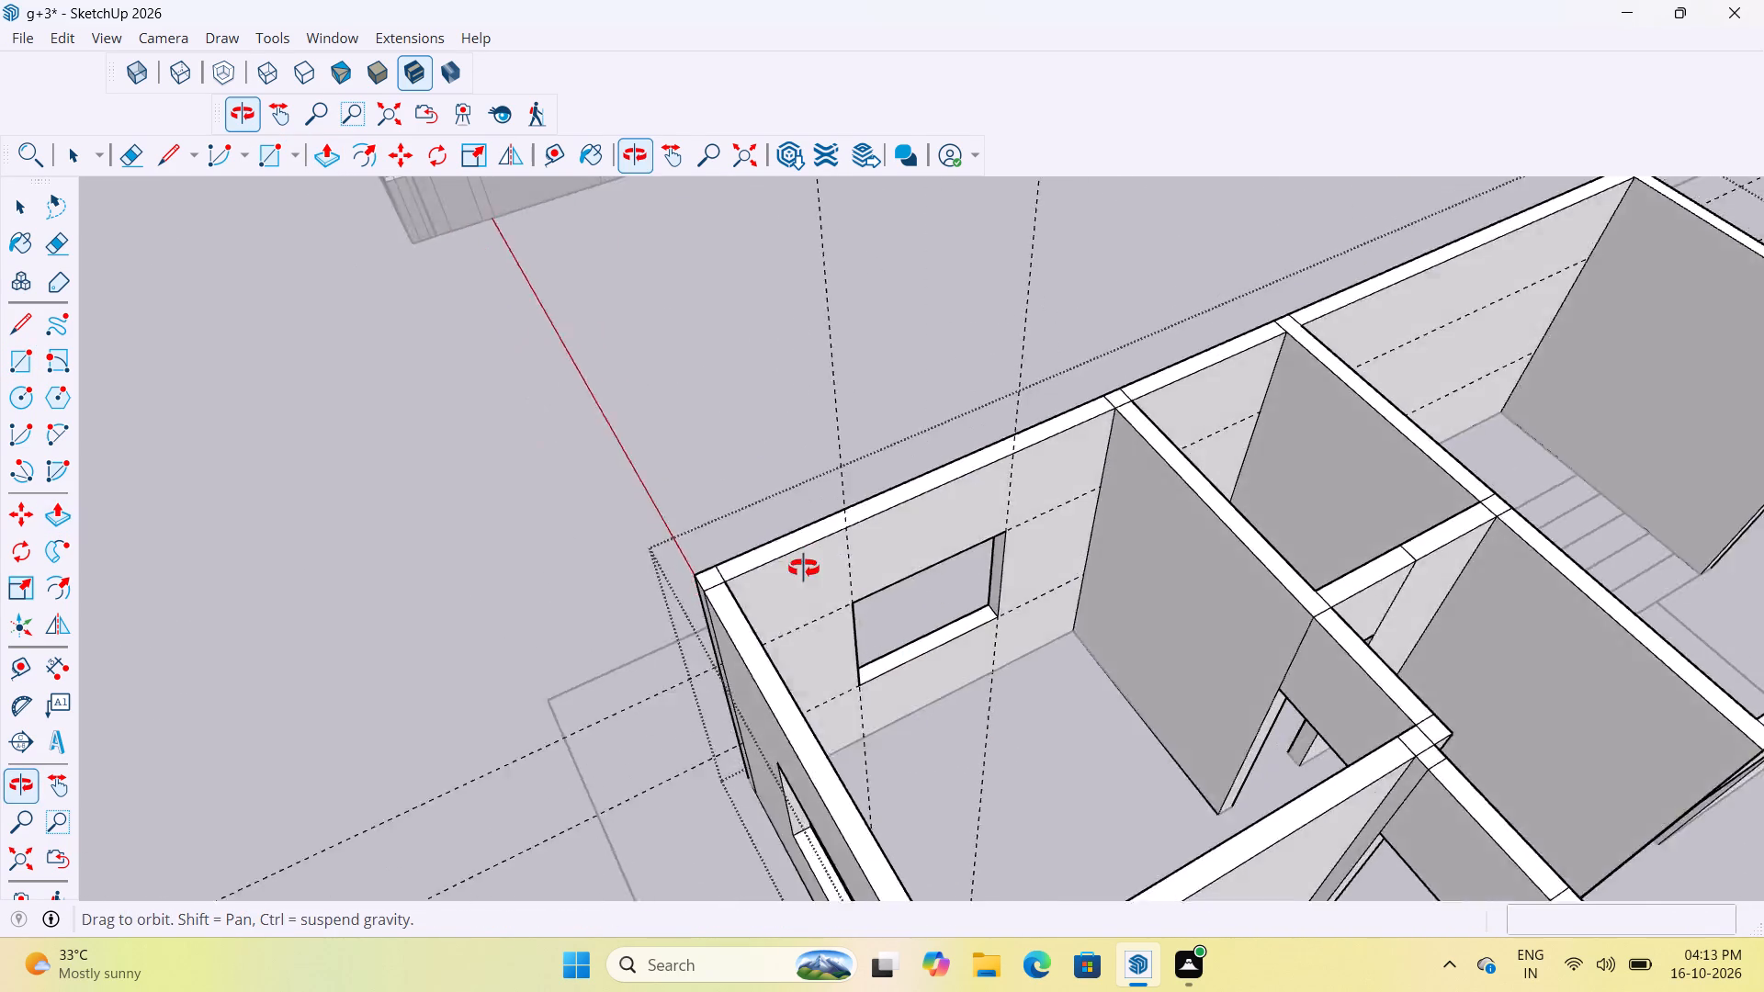
Leave the wall group and delete all the guides used for the corner room's window.
middle_click_drag(804, 569, 715, 551)
scroll(1080, 606, "down", 4)
scroll(892, 664, "down", 5)
key("space")
left_click(590, 502)
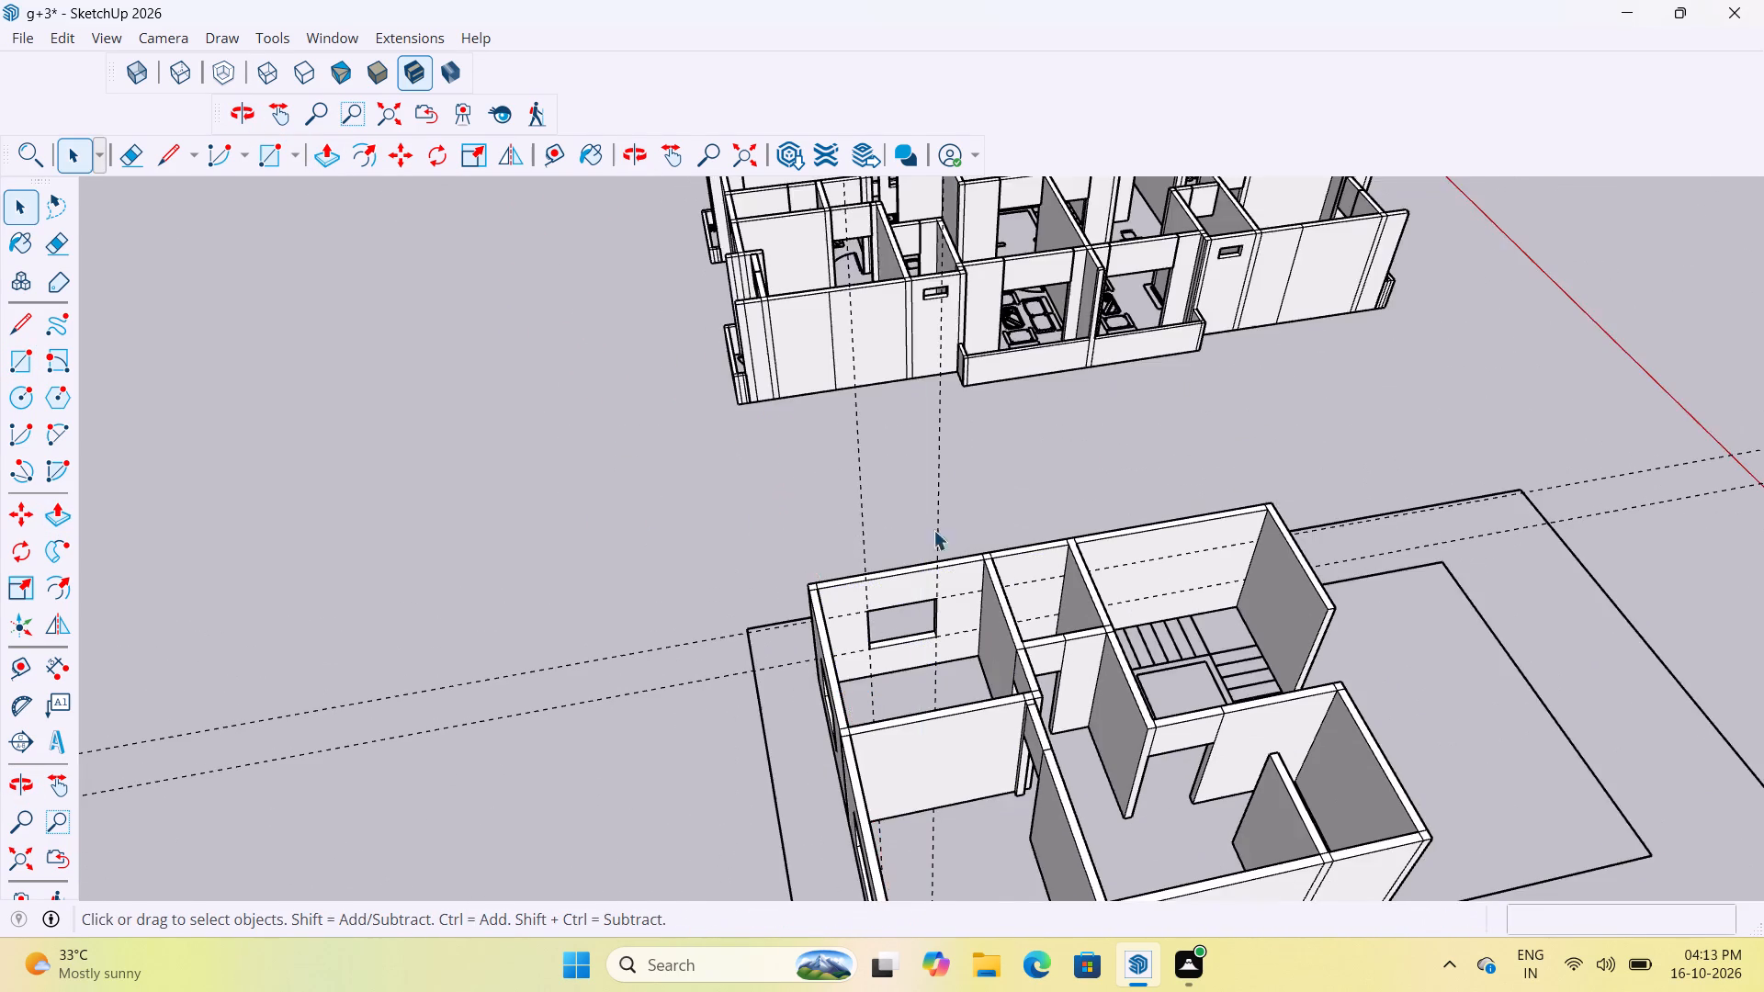
scroll(1050, 550, "up", 3)
middle_click_drag(1068, 681, 947, 649)
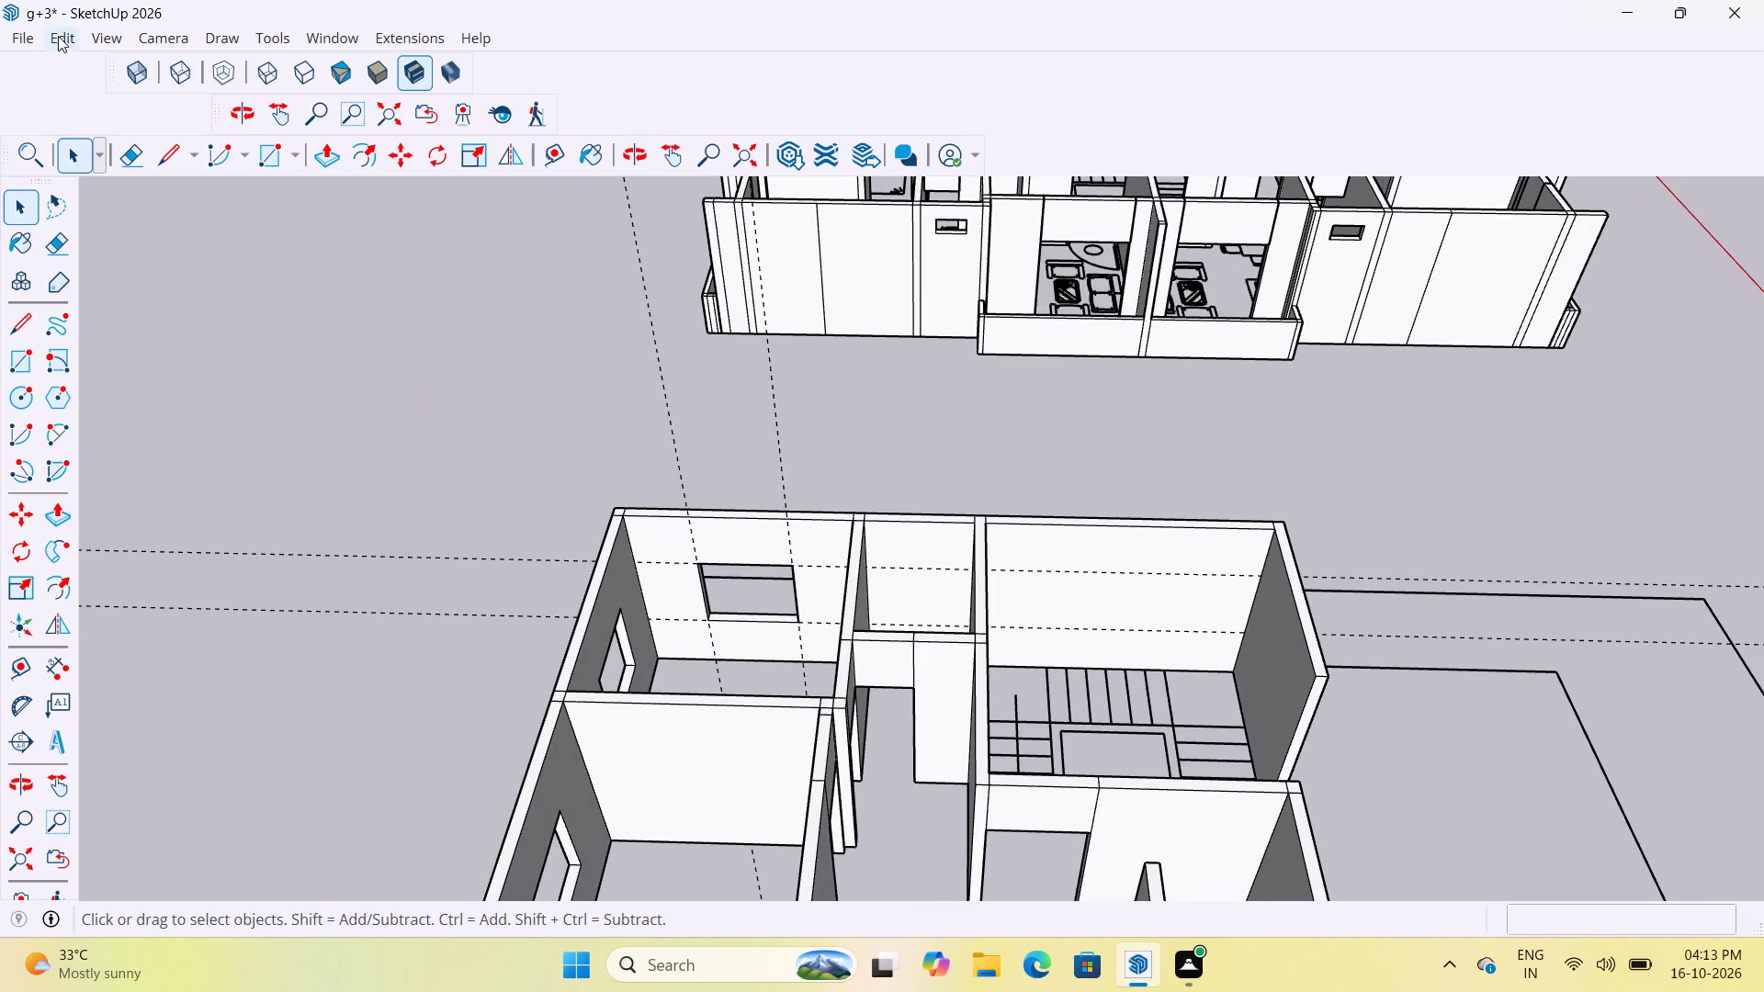
left_click(58, 36)
left_click(131, 256)
Inside the wall group, place vertical guides 1' 6" from each end of the outer wall of the small room between corner room and staircase.
scroll(919, 619, "up", 6)
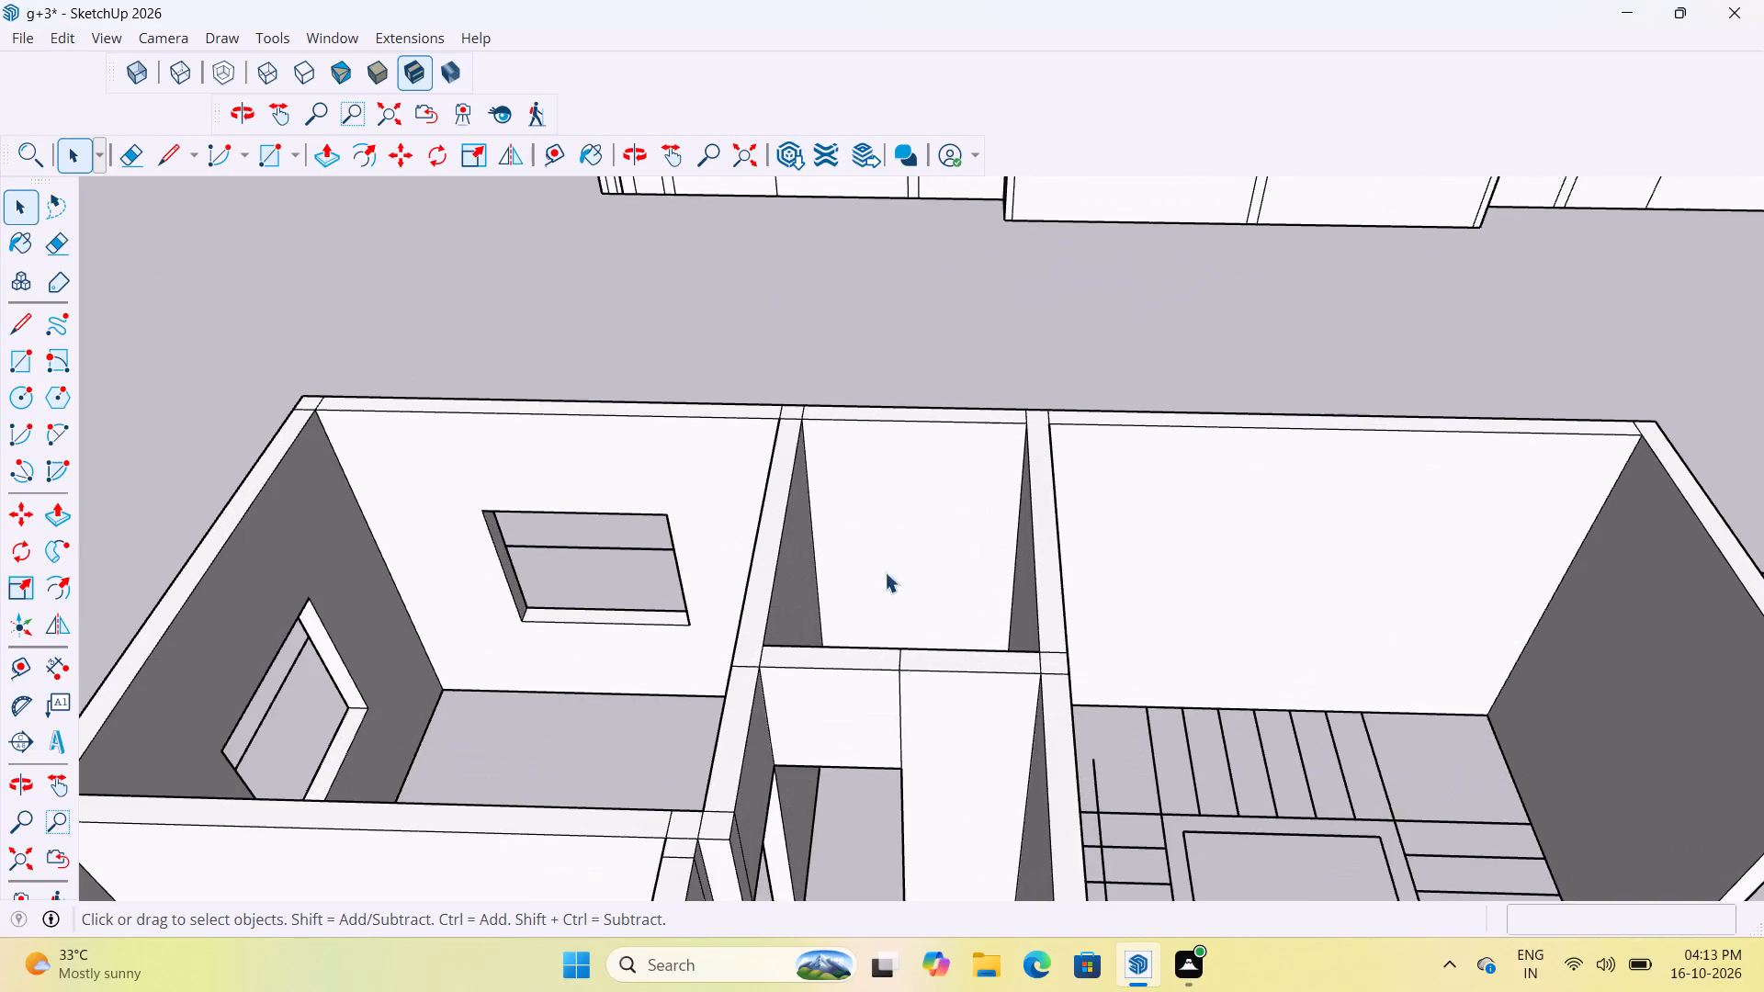
middle_click_drag(888, 505, 850, 470)
scroll(951, 483, "up", 2)
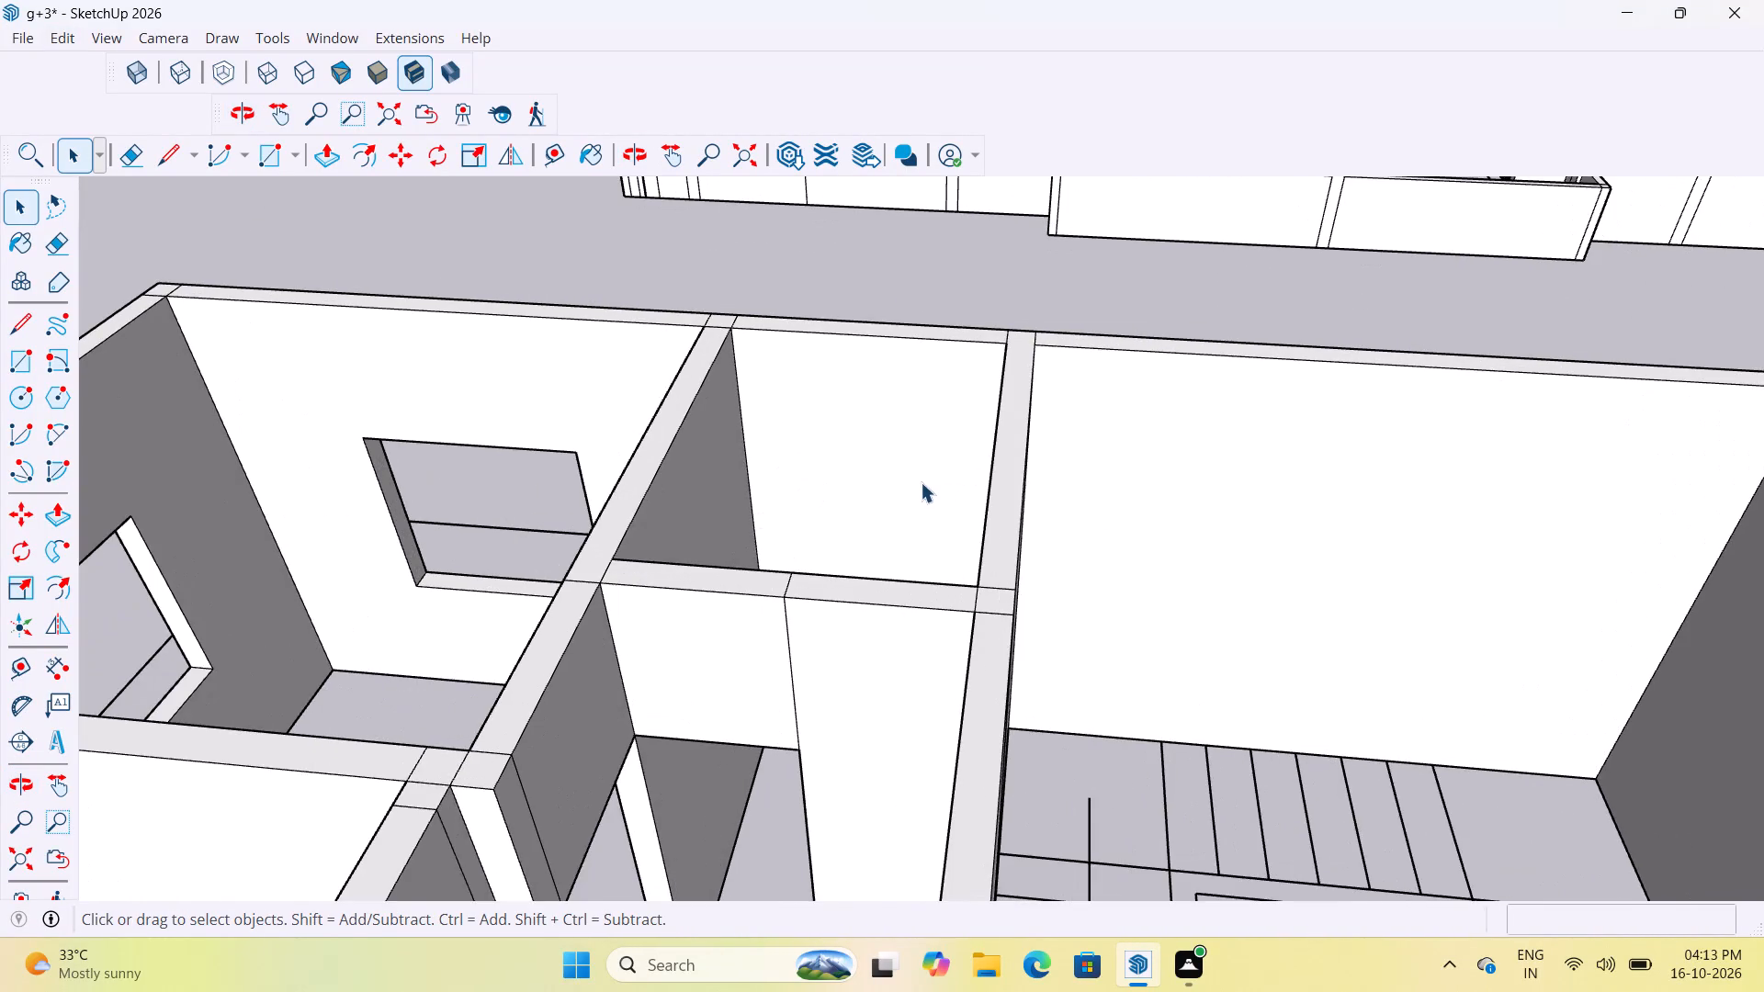
scroll(998, 575, "down", 1)
scroll(1029, 725, "down", 4)
middle_click_drag(967, 592, 1002, 672)
scroll(964, 738, "up", 3)
double_click(982, 773)
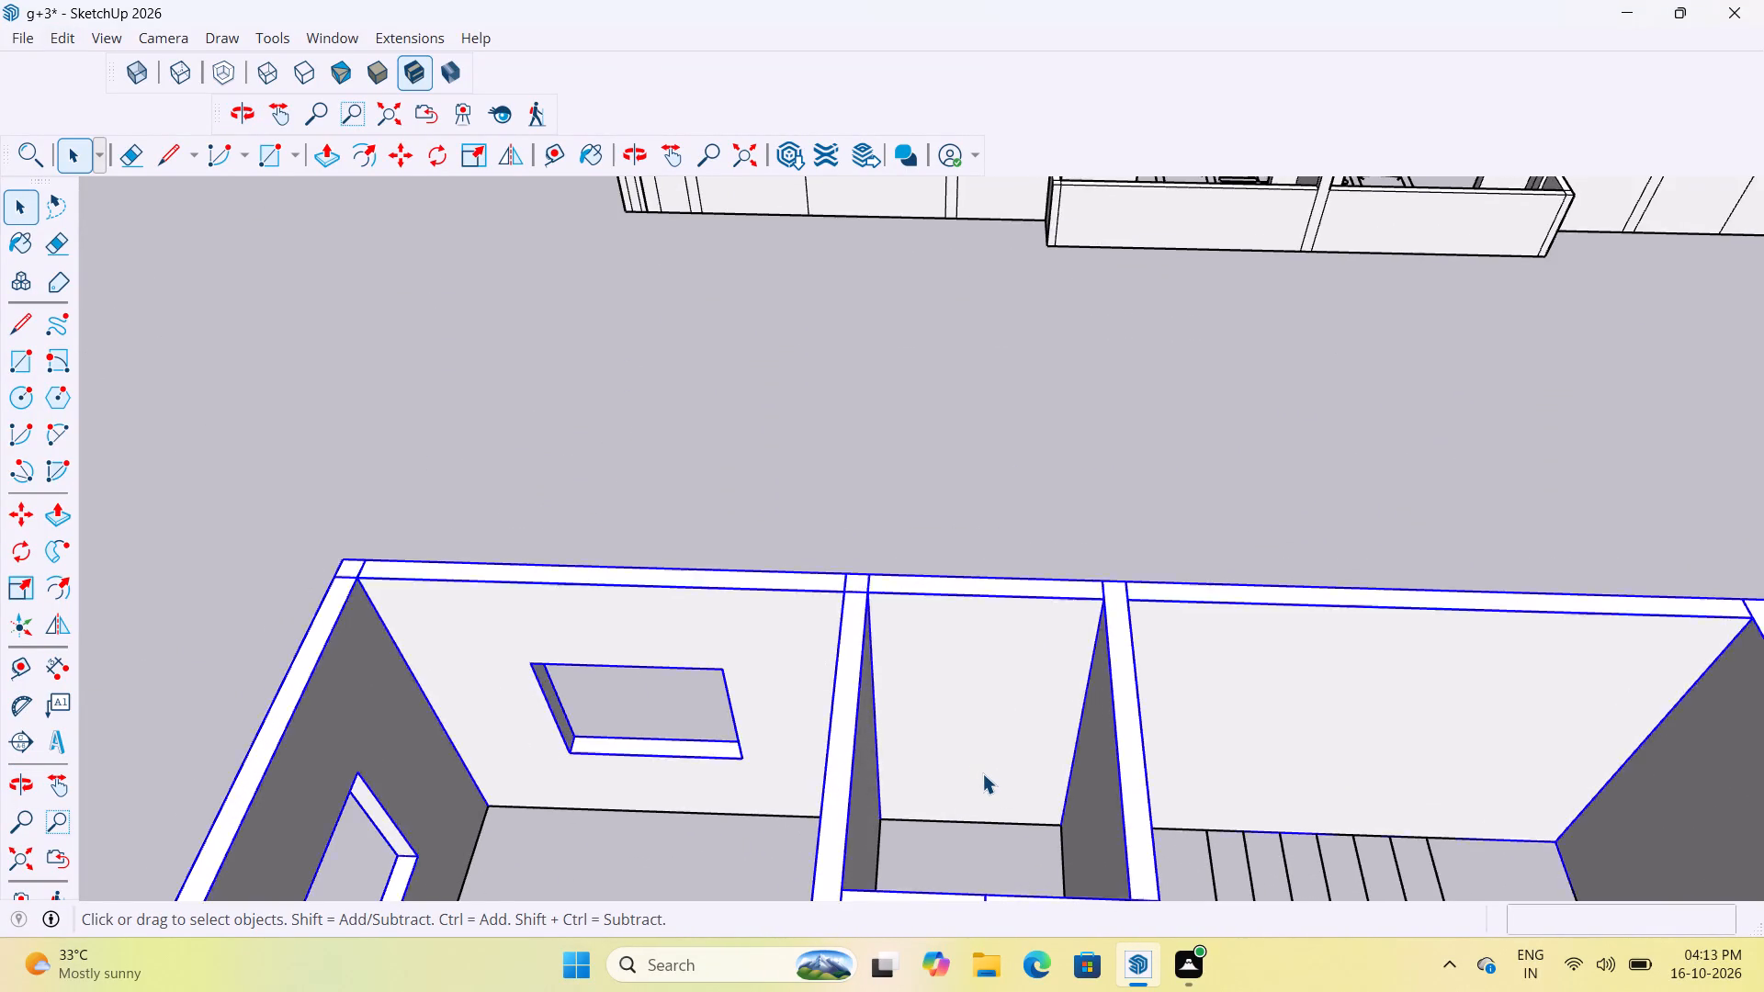
key("t")
left_click(874, 737)
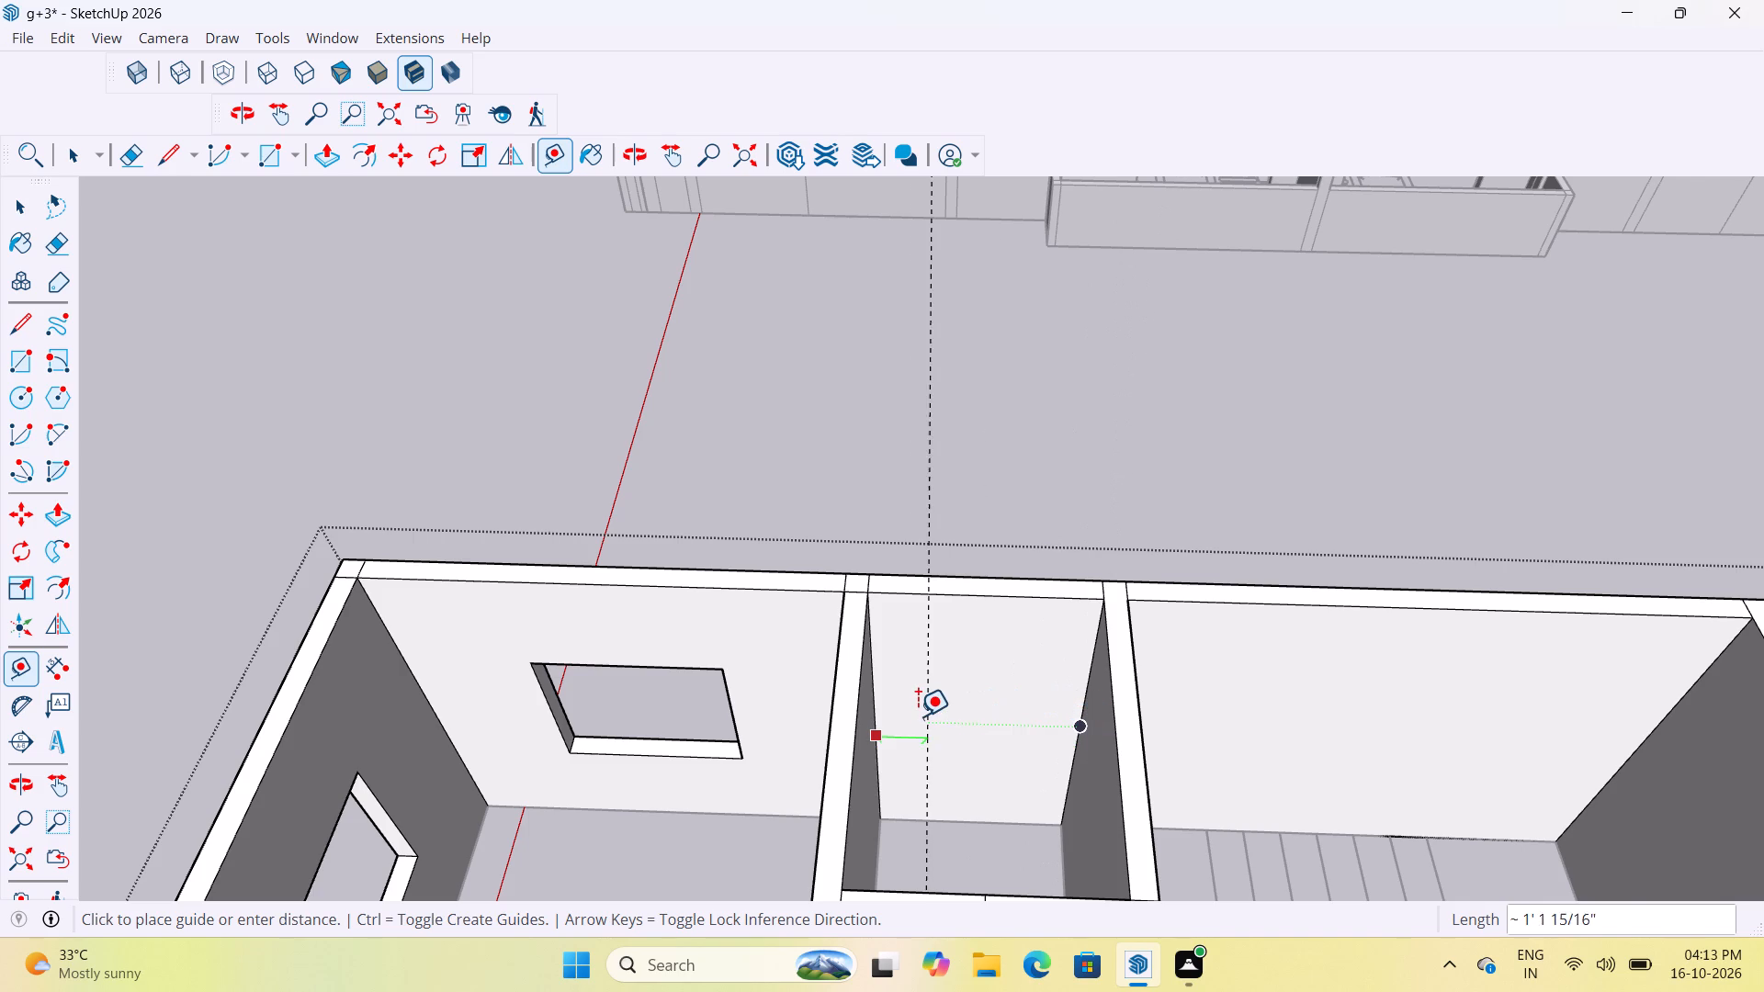
scroll(918, 716, "up", 2)
type("1'6\"")
key("Return")
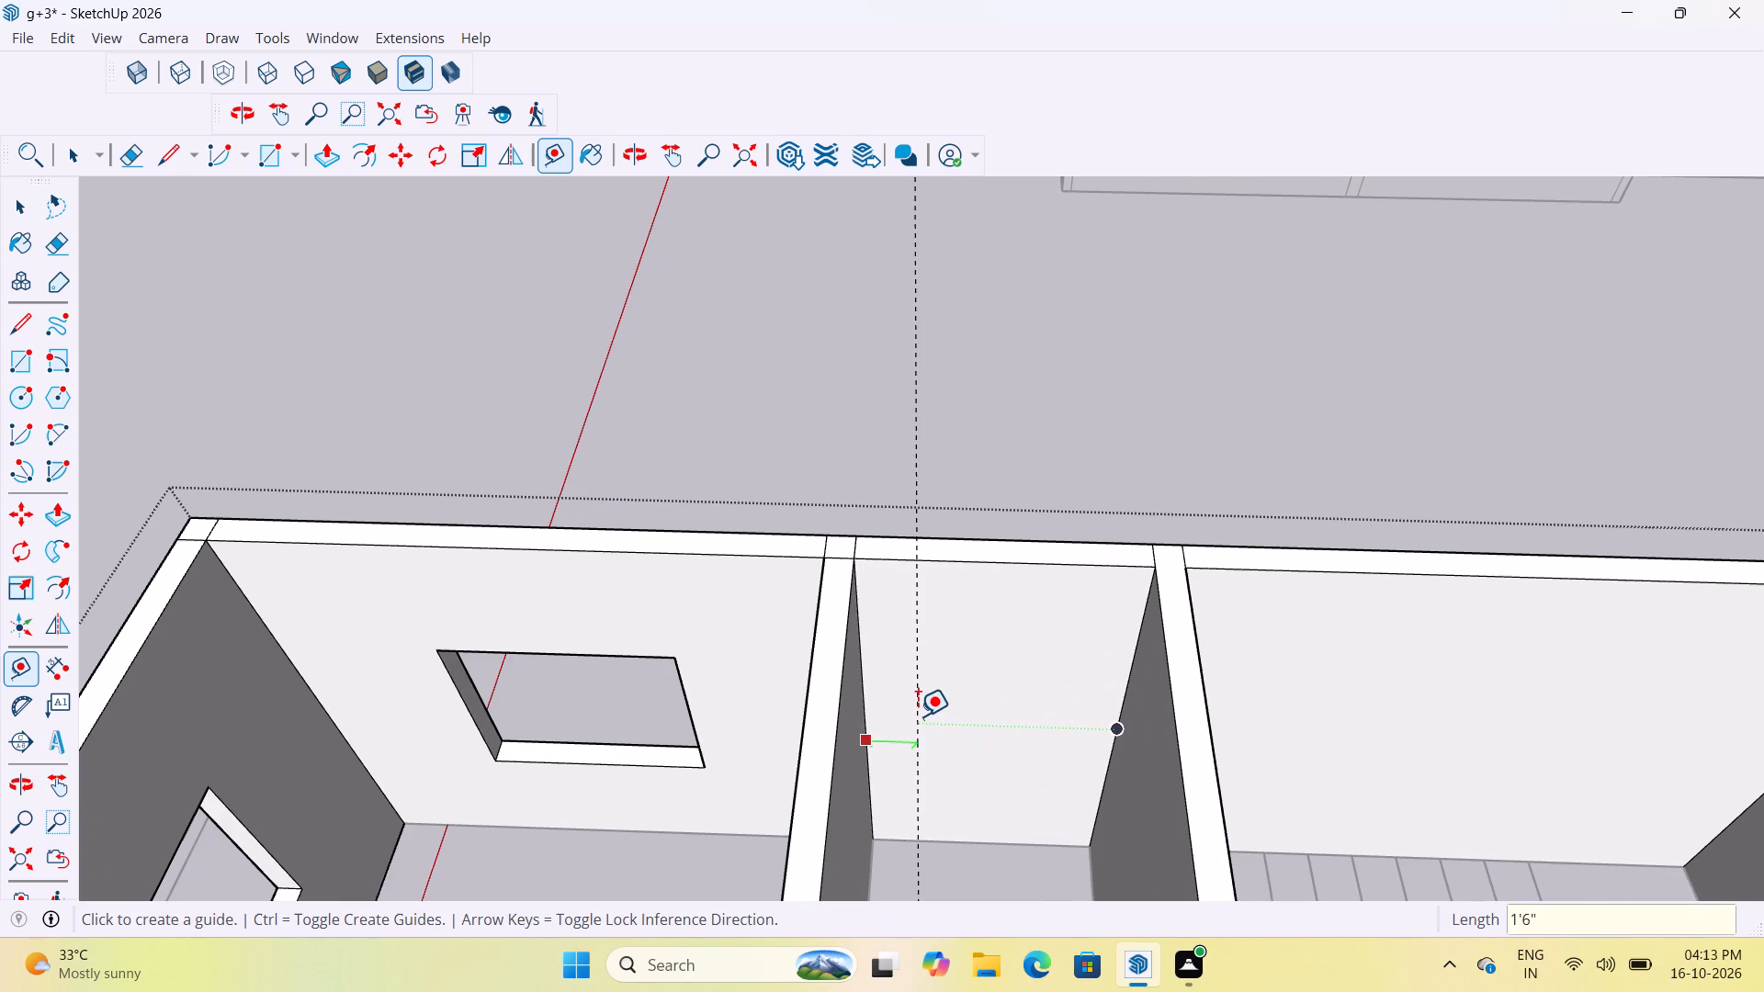
left_click(1127, 671)
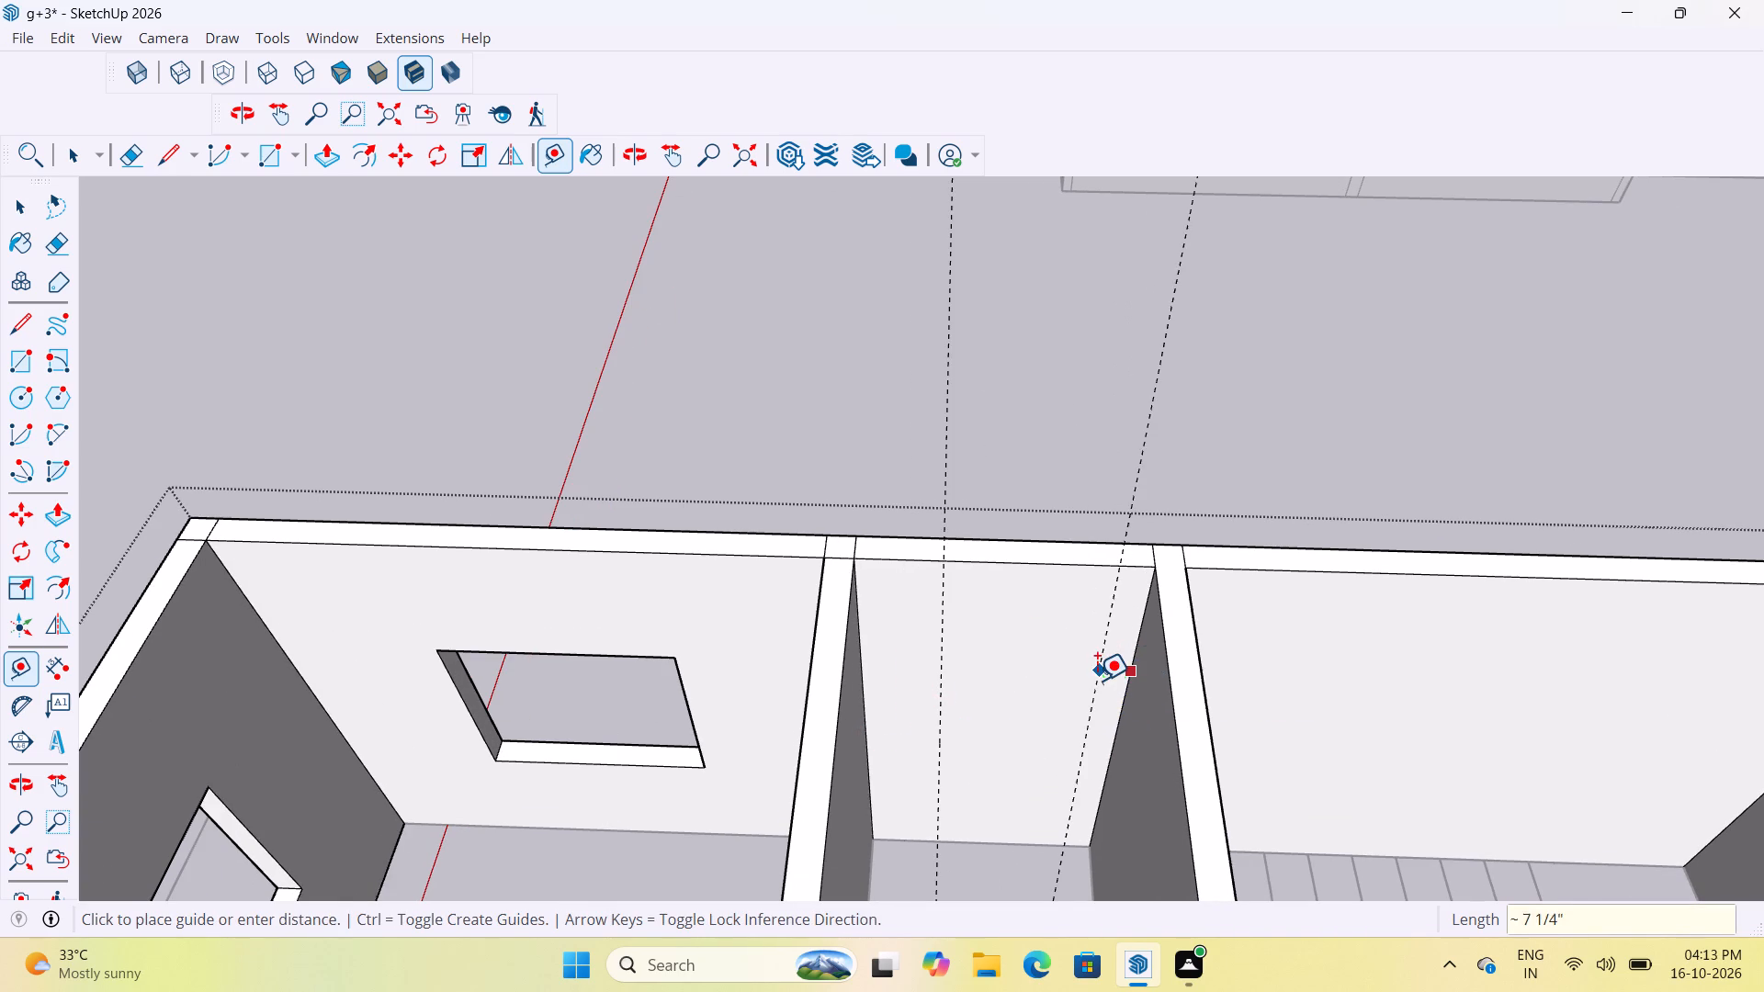
type("1'6\"")
key("Return")
Measure the distance between the small room's two vertical guides.
scroll(1010, 731, "up", 5)
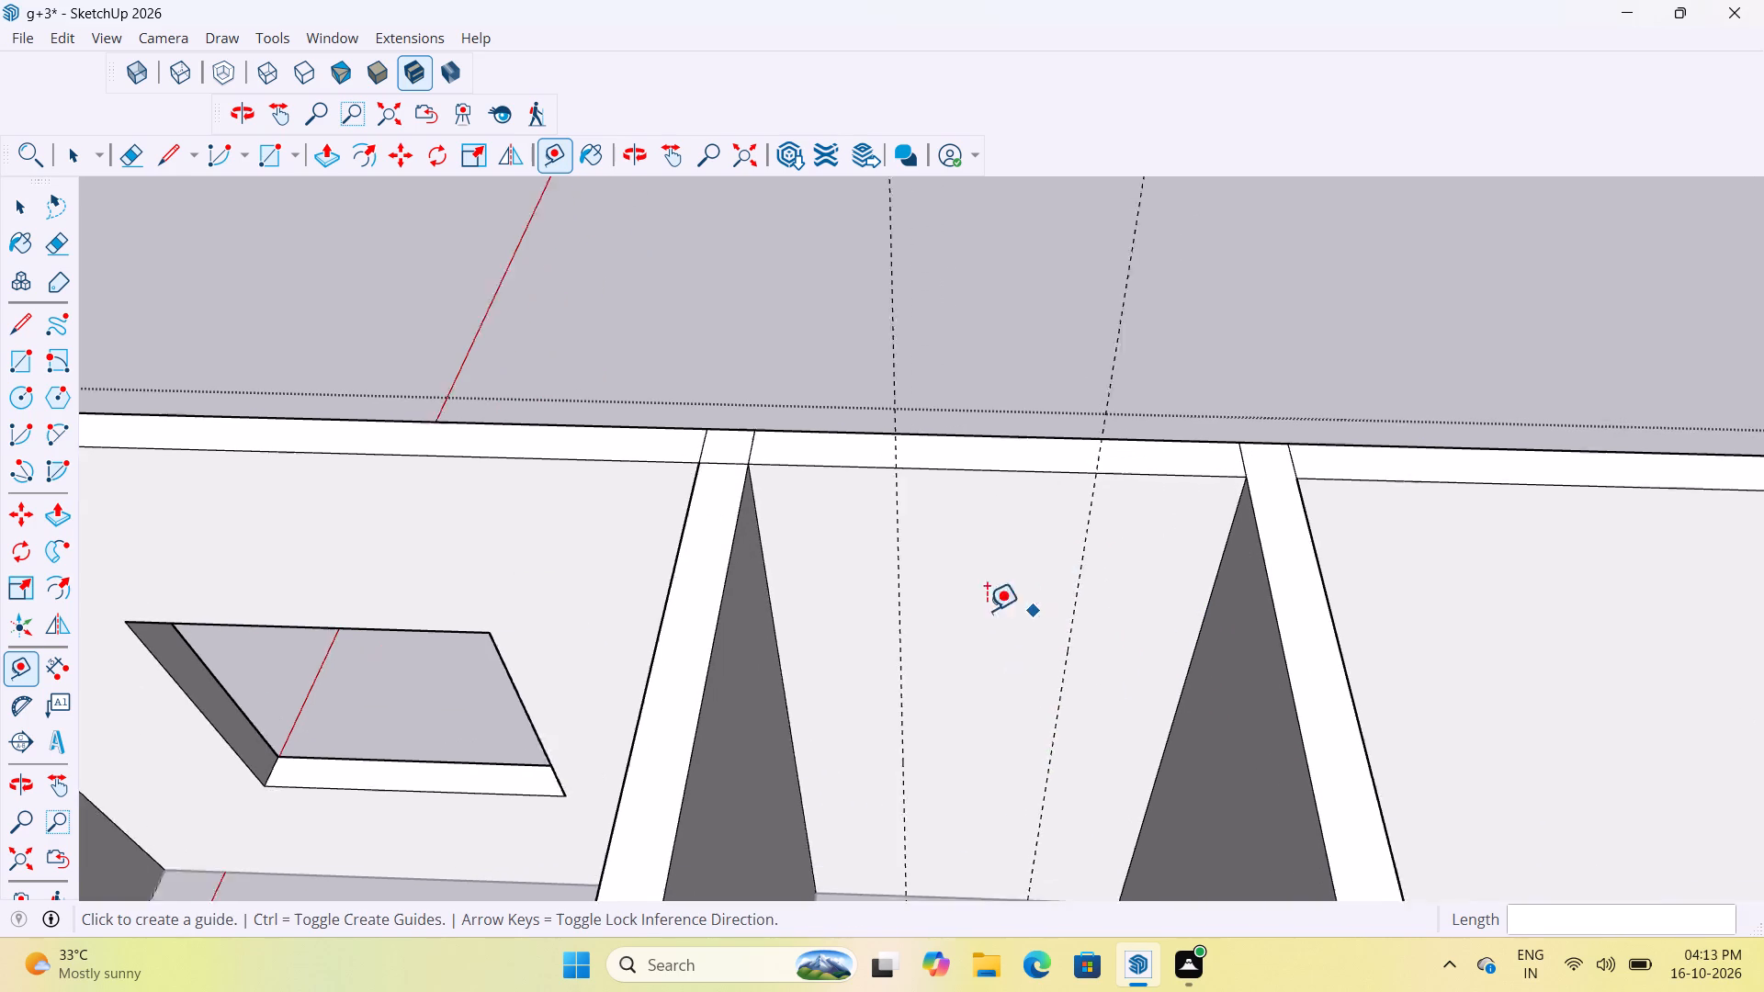
left_click(878, 589)
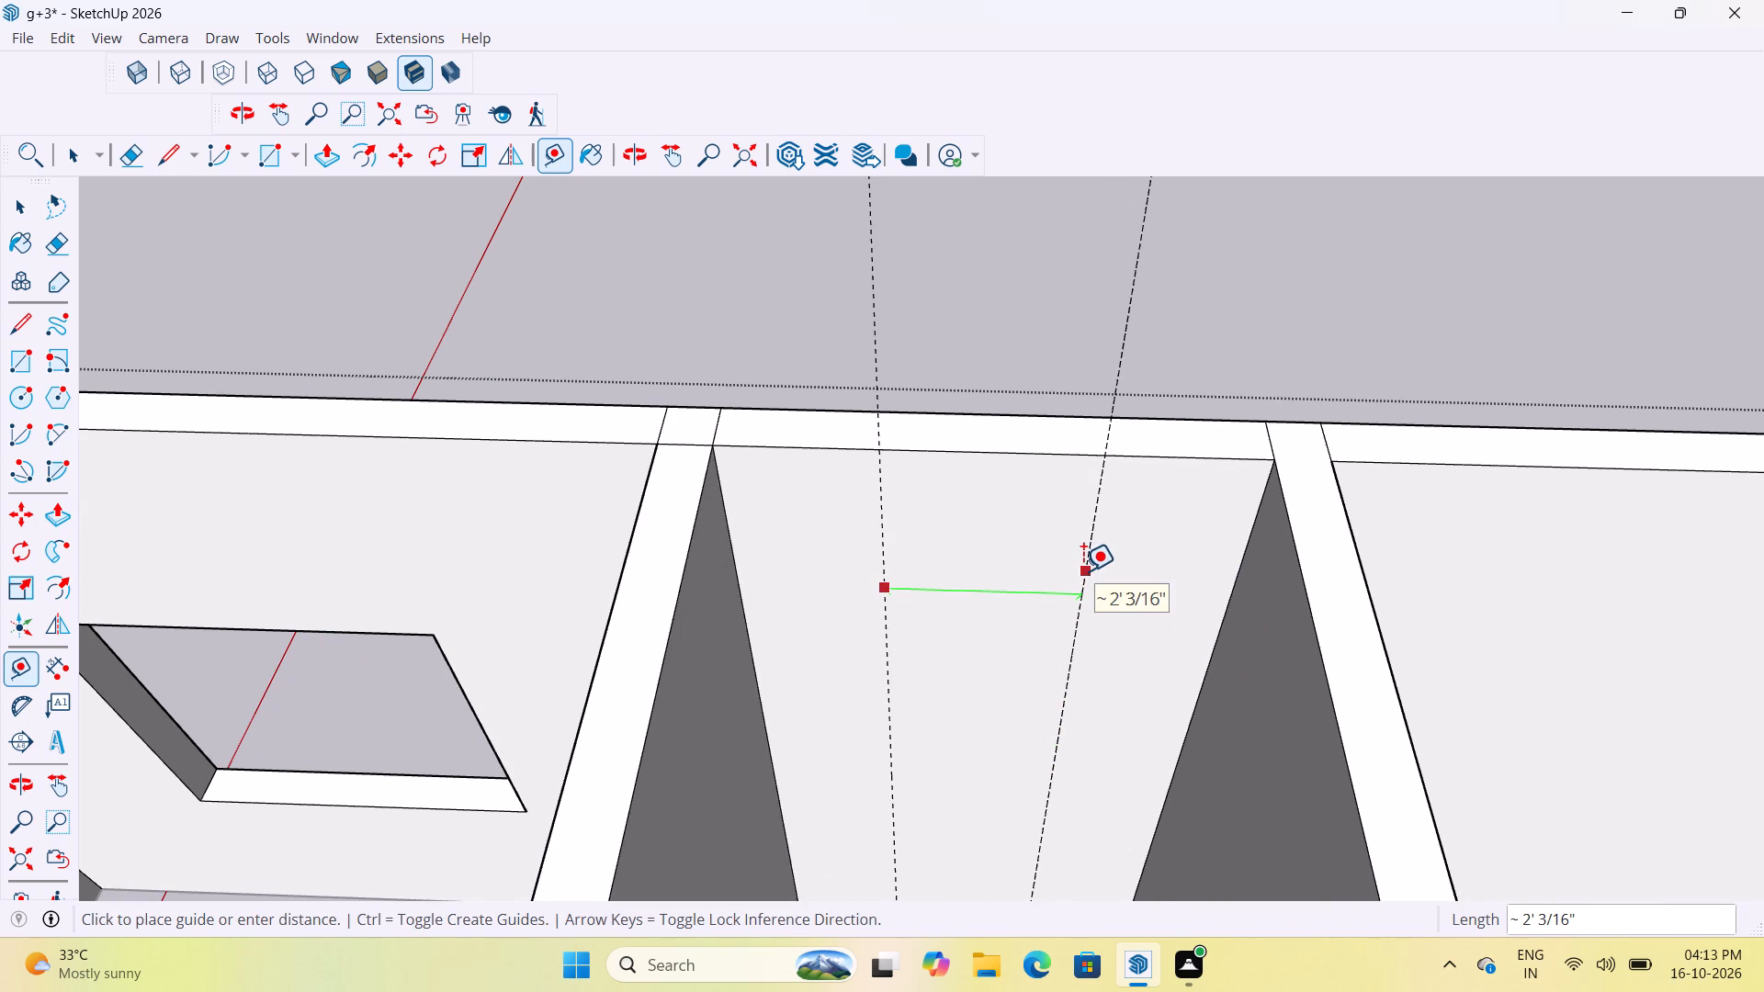
key("space")
Place horizontal guides on the small room's outer wall, one 8' above the floor edge and another 1' above that guide.
scroll(975, 671, "up", 3)
scroll(1017, 584, "down", 6)
scroll(979, 769, "down", 4)
middle_click_drag(1001, 830, 1027, 854)
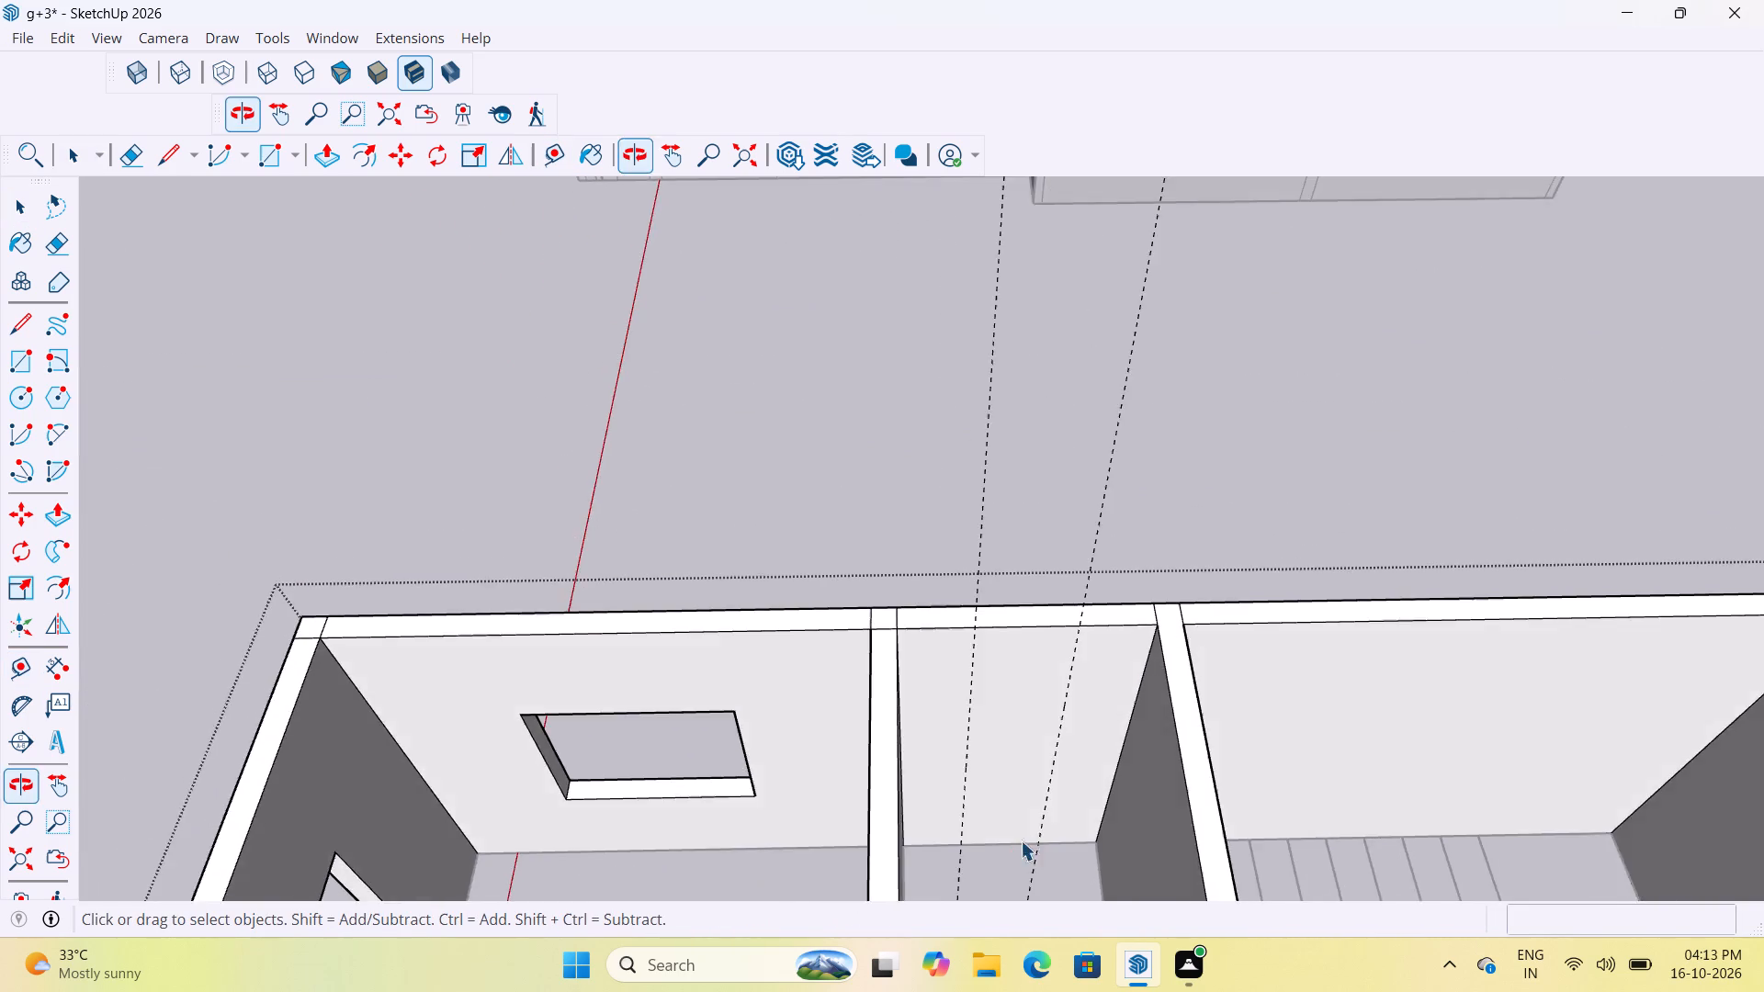
scroll(1013, 843, "up", 5)
key("t")
left_click(1006, 843)
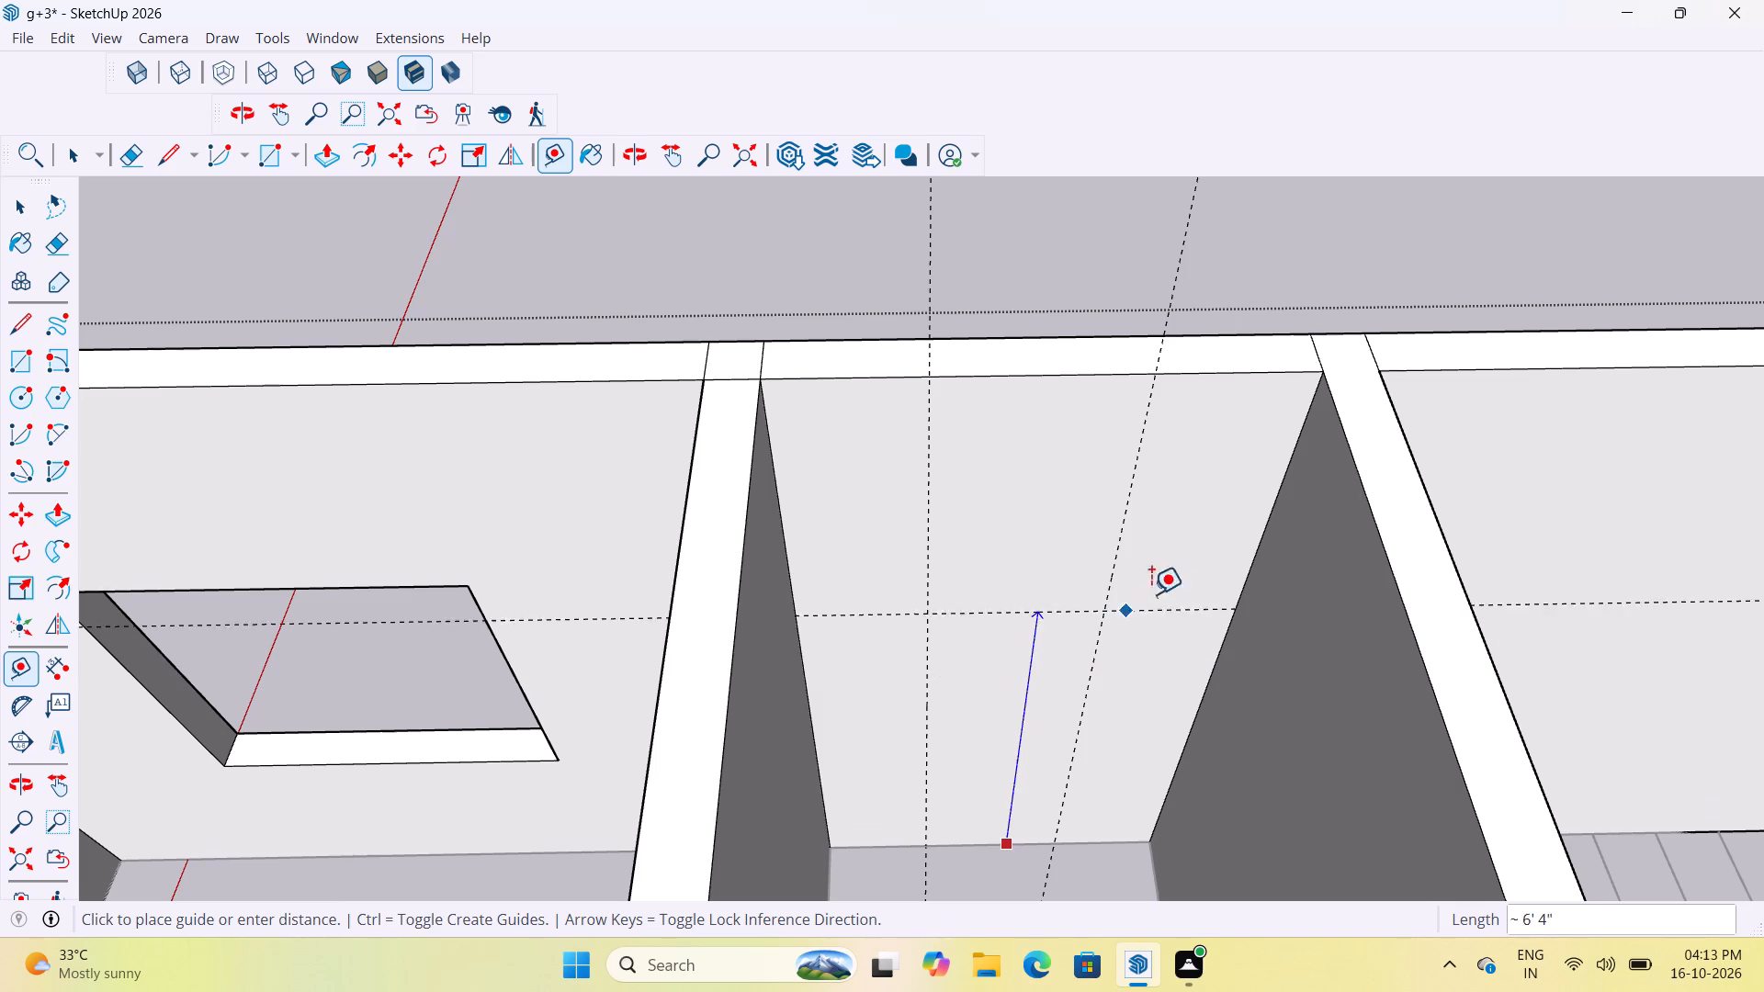
type("8'")
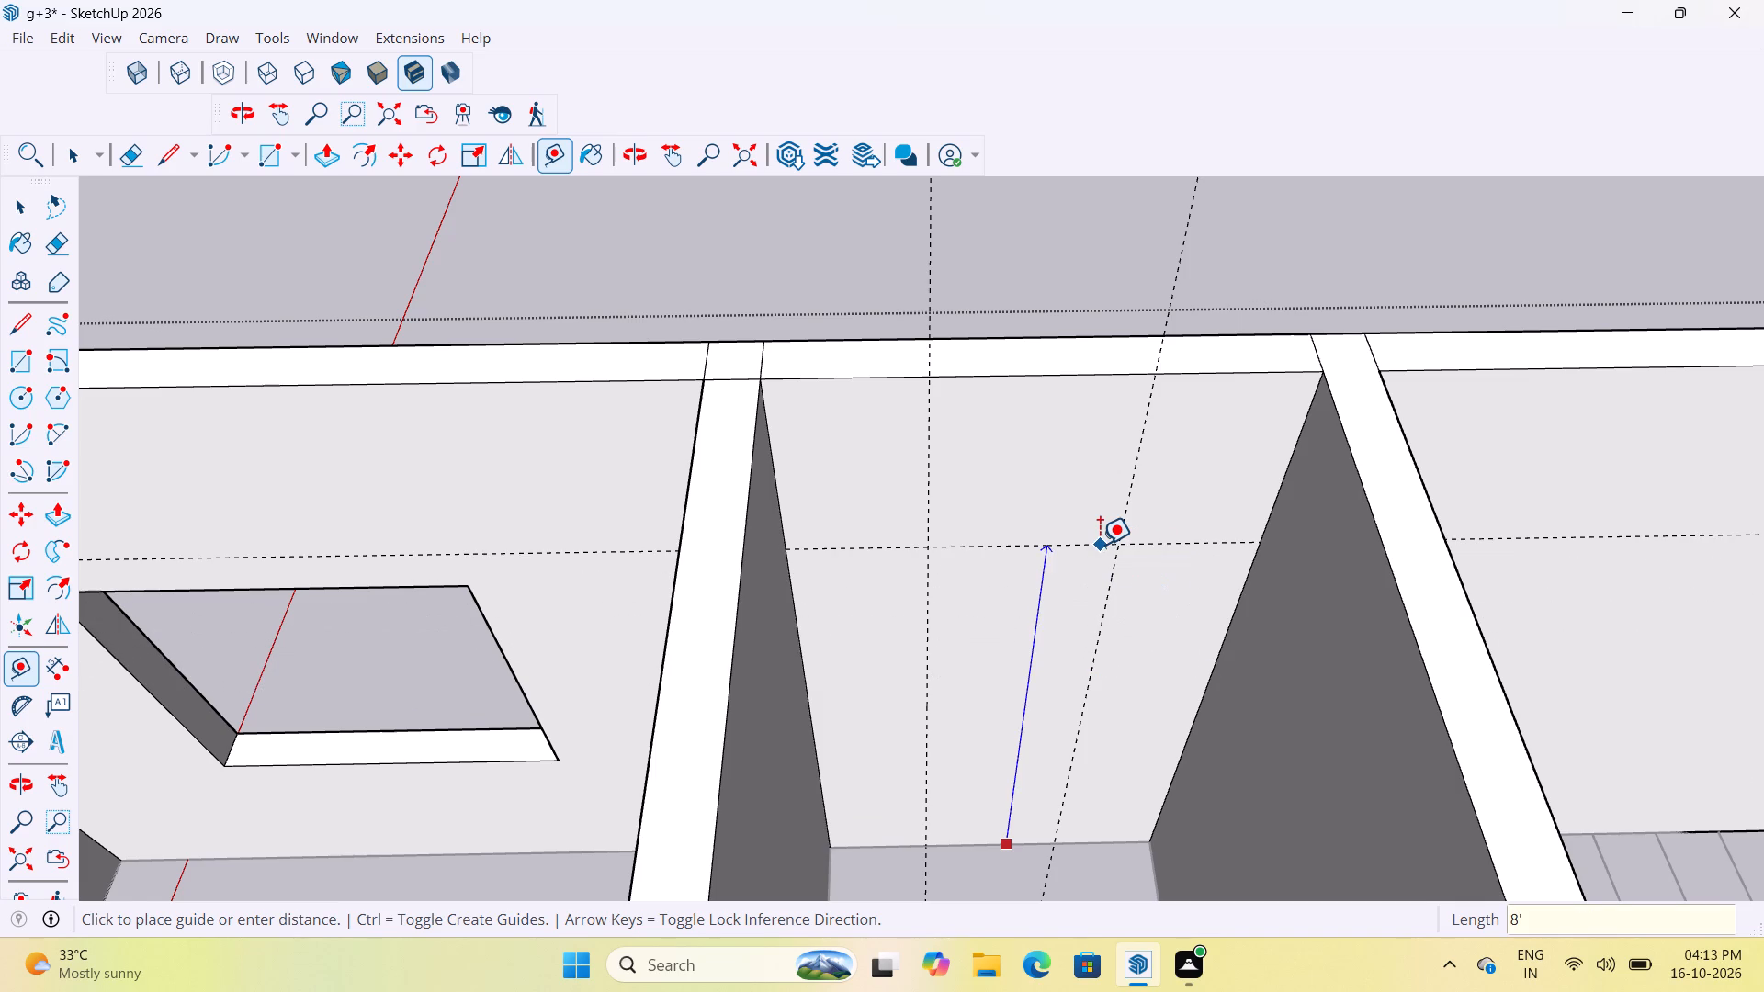
key("Return")
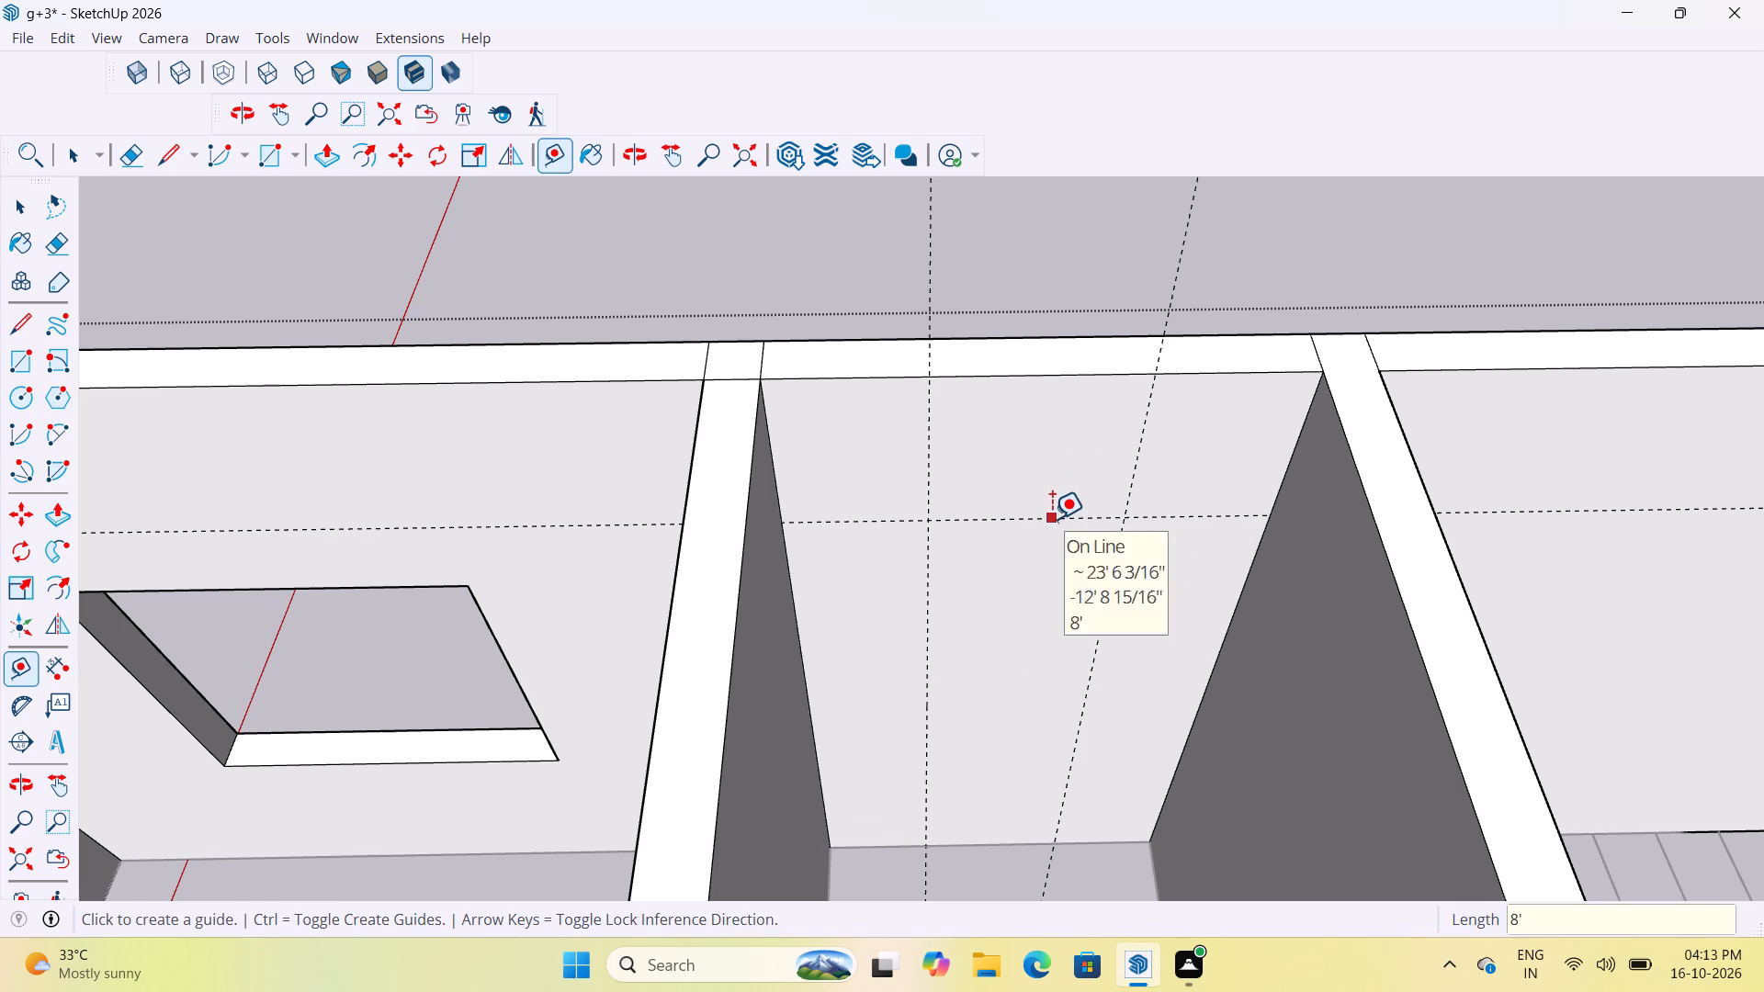
left_click(1052, 519)
type("1'")
key("Return")
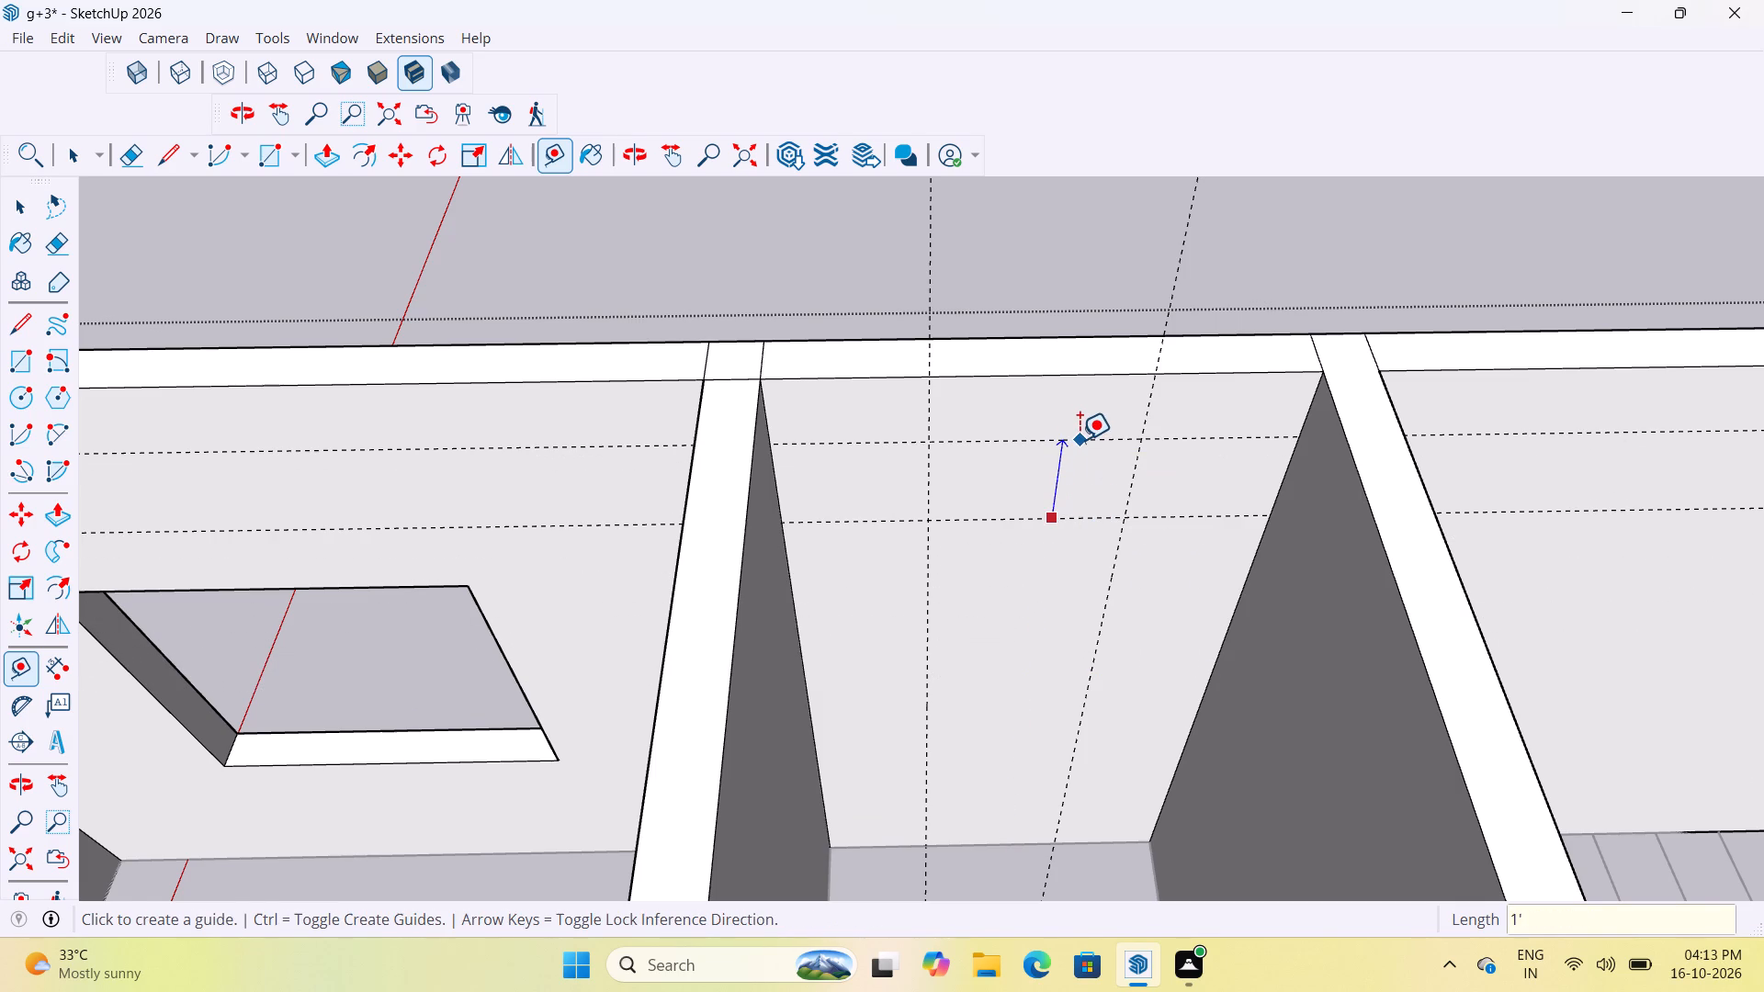
Cut a high ventilator opening by drawing a rectangle about 2' by 1' between the guide intersections and pushing it about 6" through the wall.
key("r")
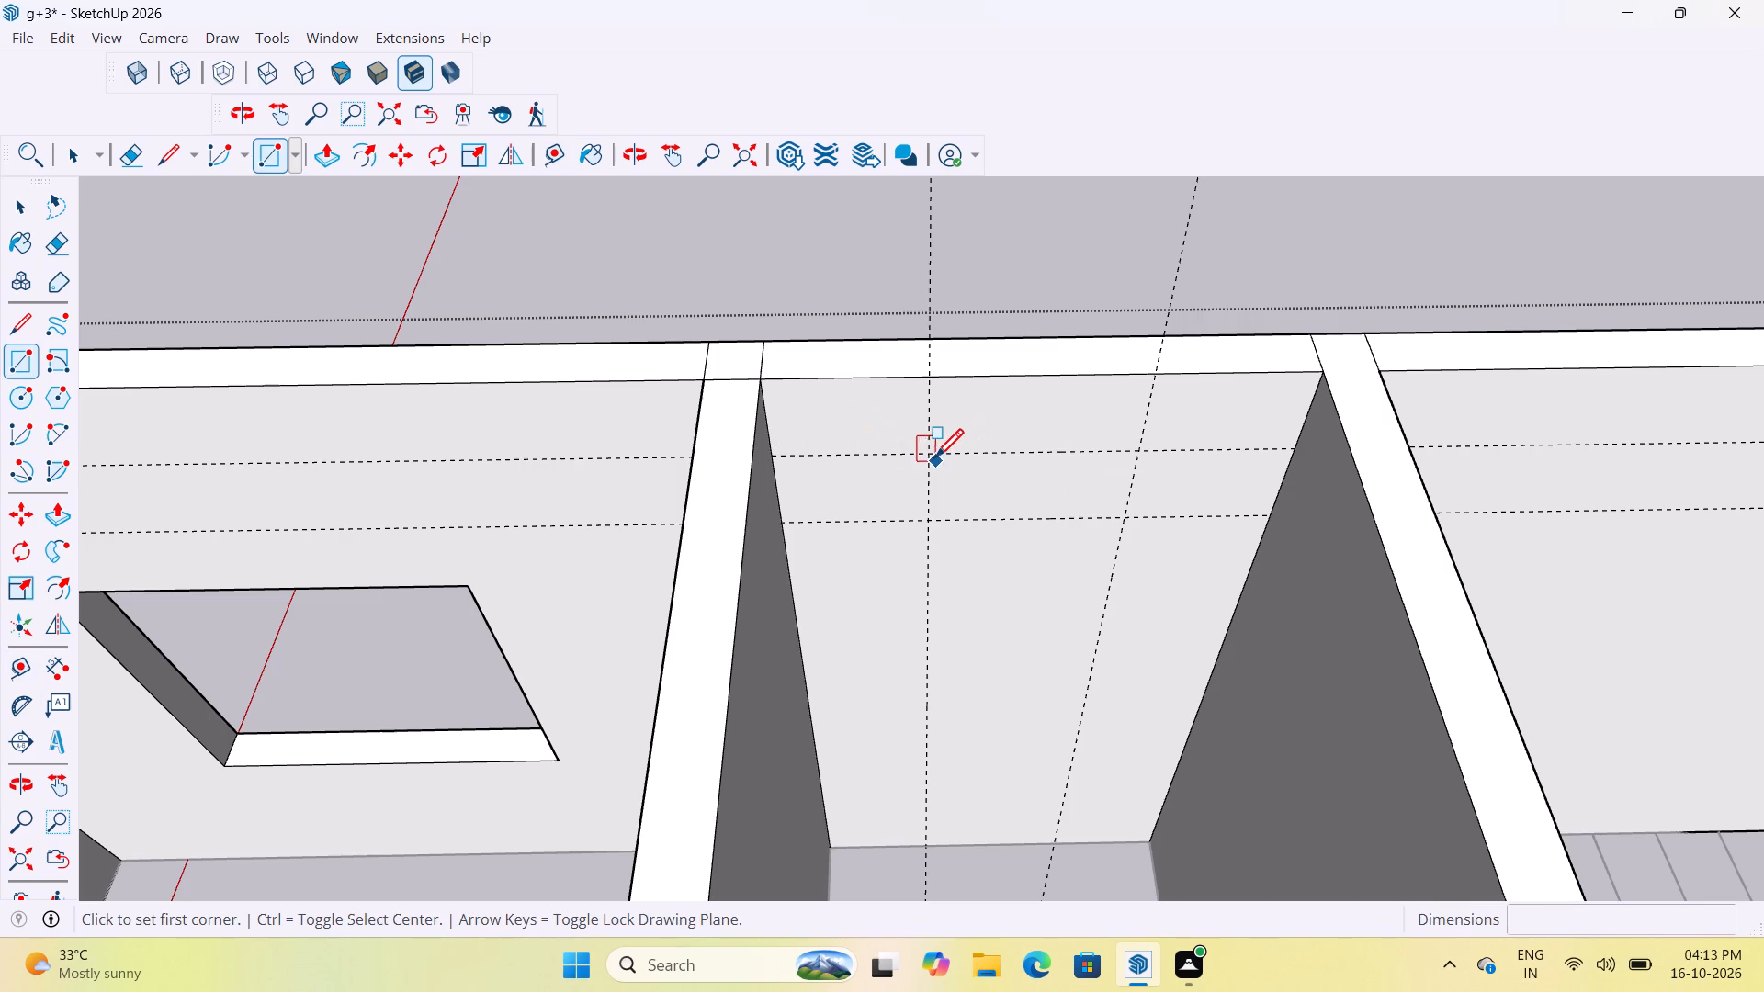
left_click(933, 455)
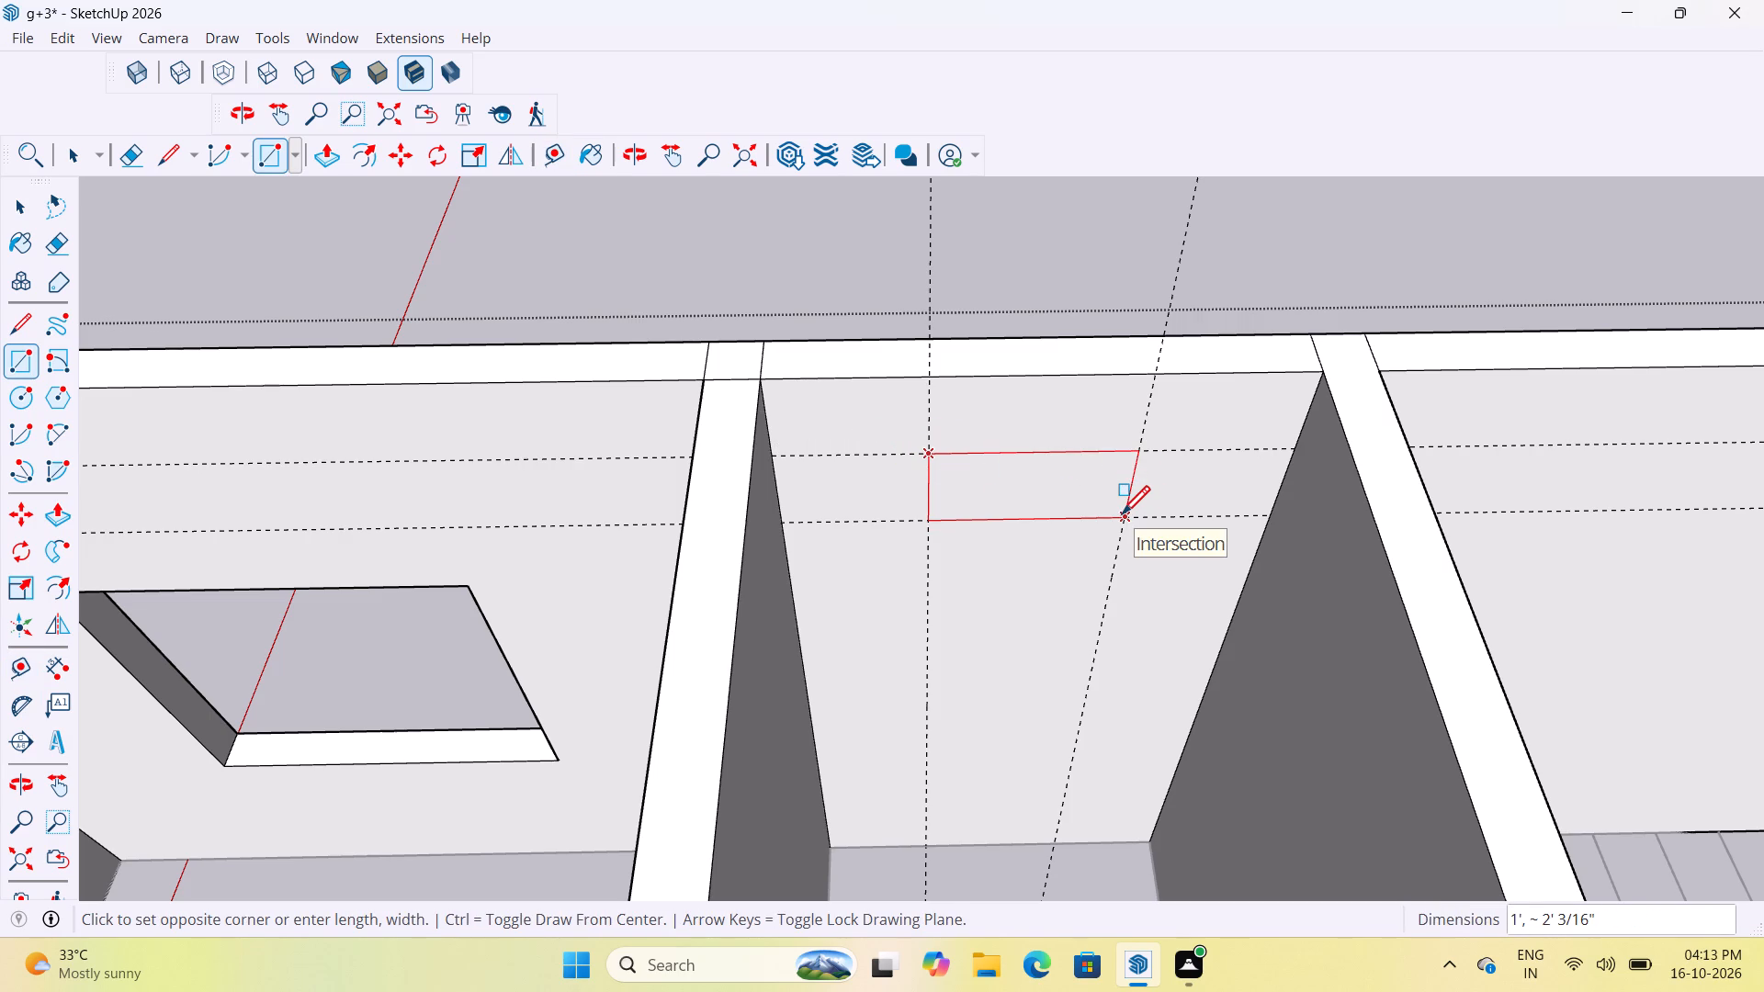
left_click(1122, 517)
key("p")
left_click(1023, 480)
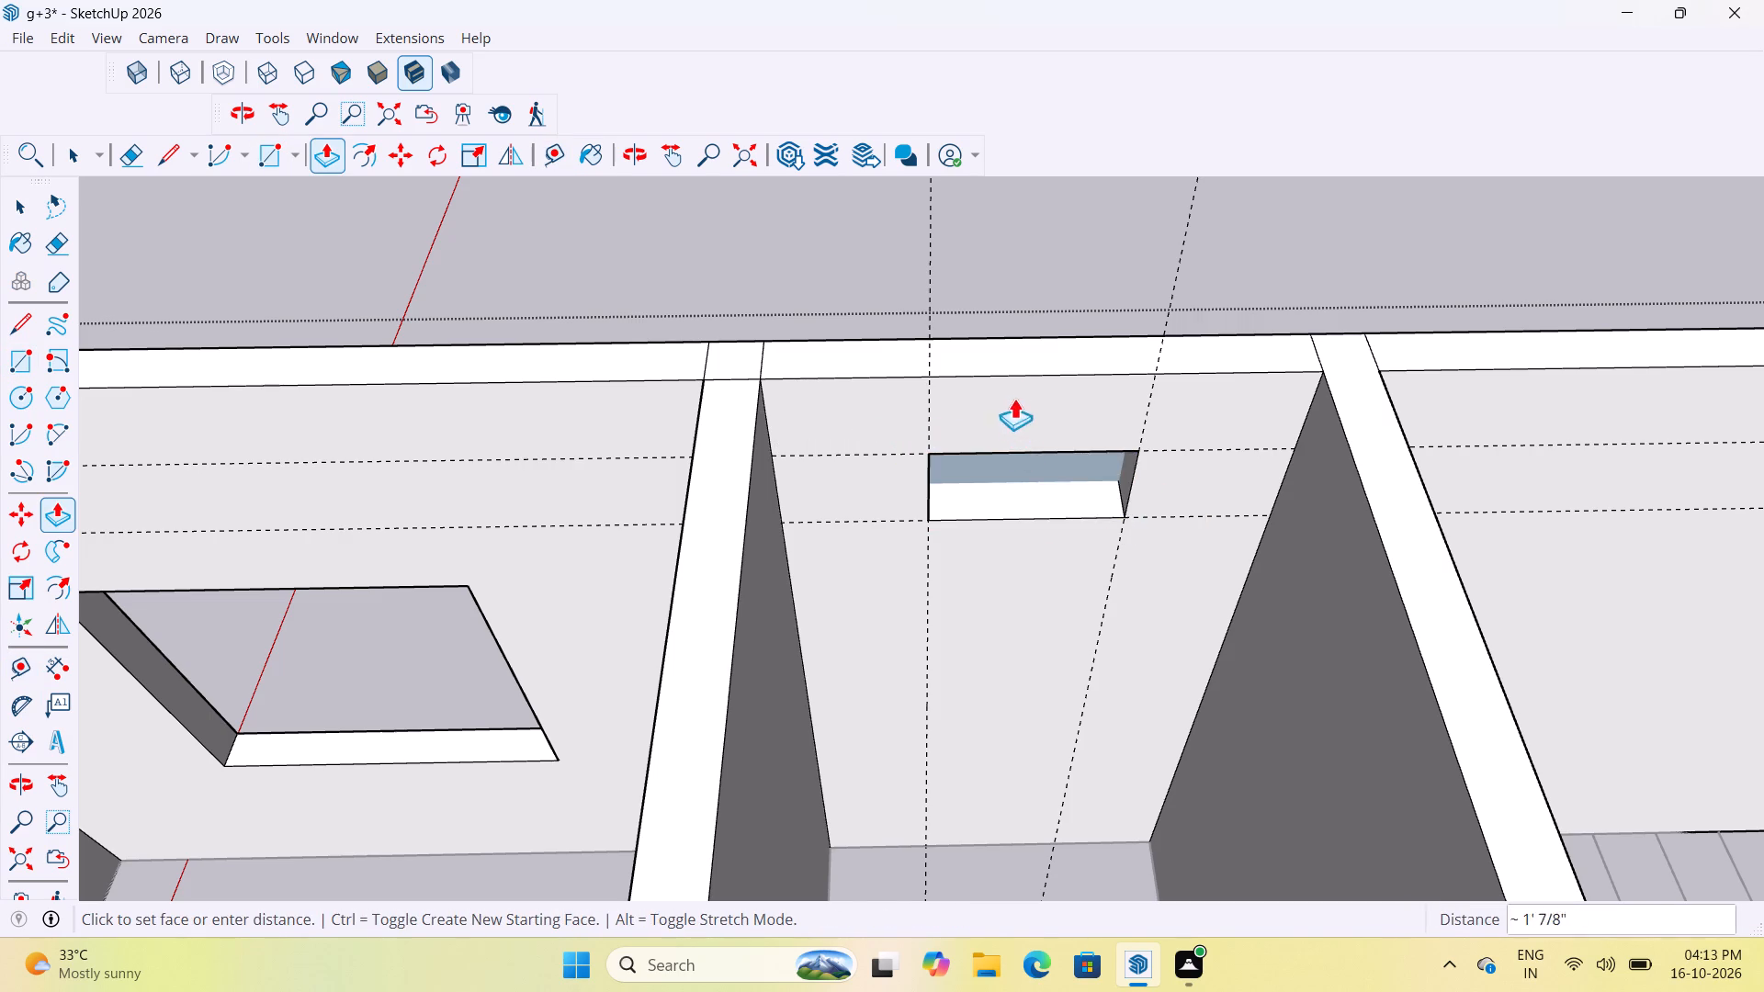
middle_click_drag(1013, 396, 1225, 486)
left_click(1150, 444)
scroll(965, 506, "down", 5)
middle_click_drag(1190, 595, 996, 505)
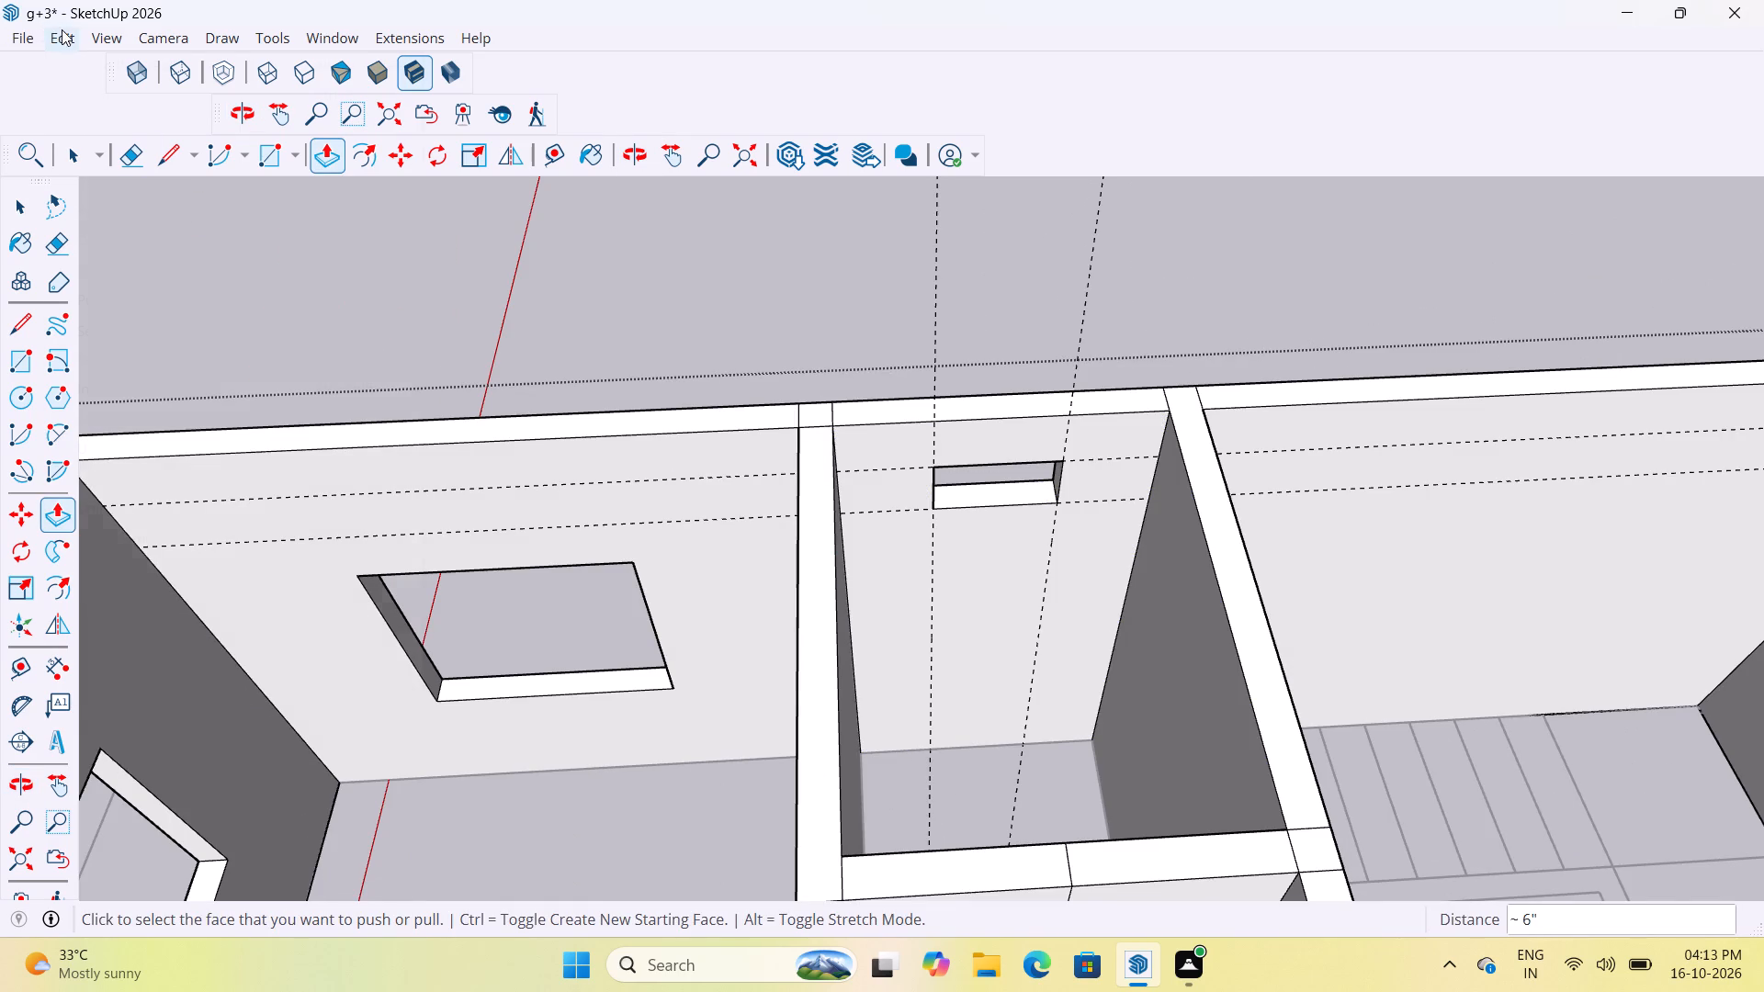
Delete all the guides around the ventilator opening and leave the wall group.
left_click(62, 29)
left_click(123, 265)
scroll(250, 331, "down", 10)
scroll(630, 457, "up", 8)
middle_click_drag(699, 360, 725, 333)
key("space")
key("space")
scroll(786, 726, "down", 11)
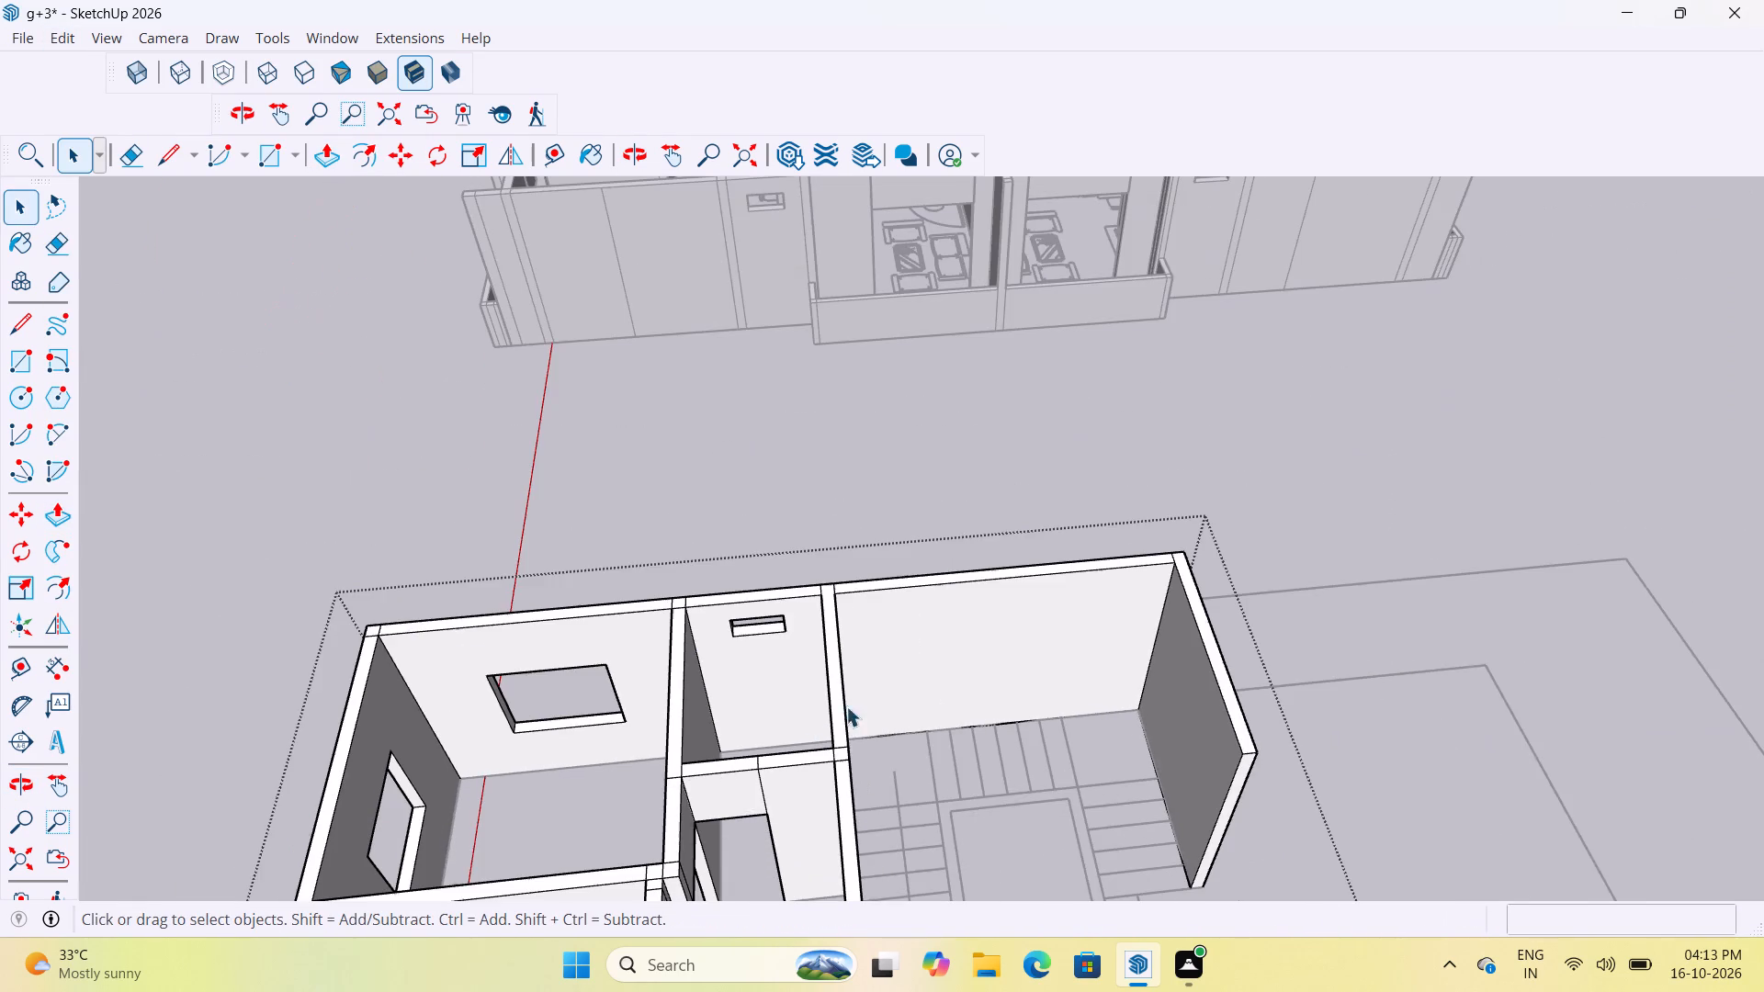
left_click(897, 475)
scroll(894, 552, "down", 6)
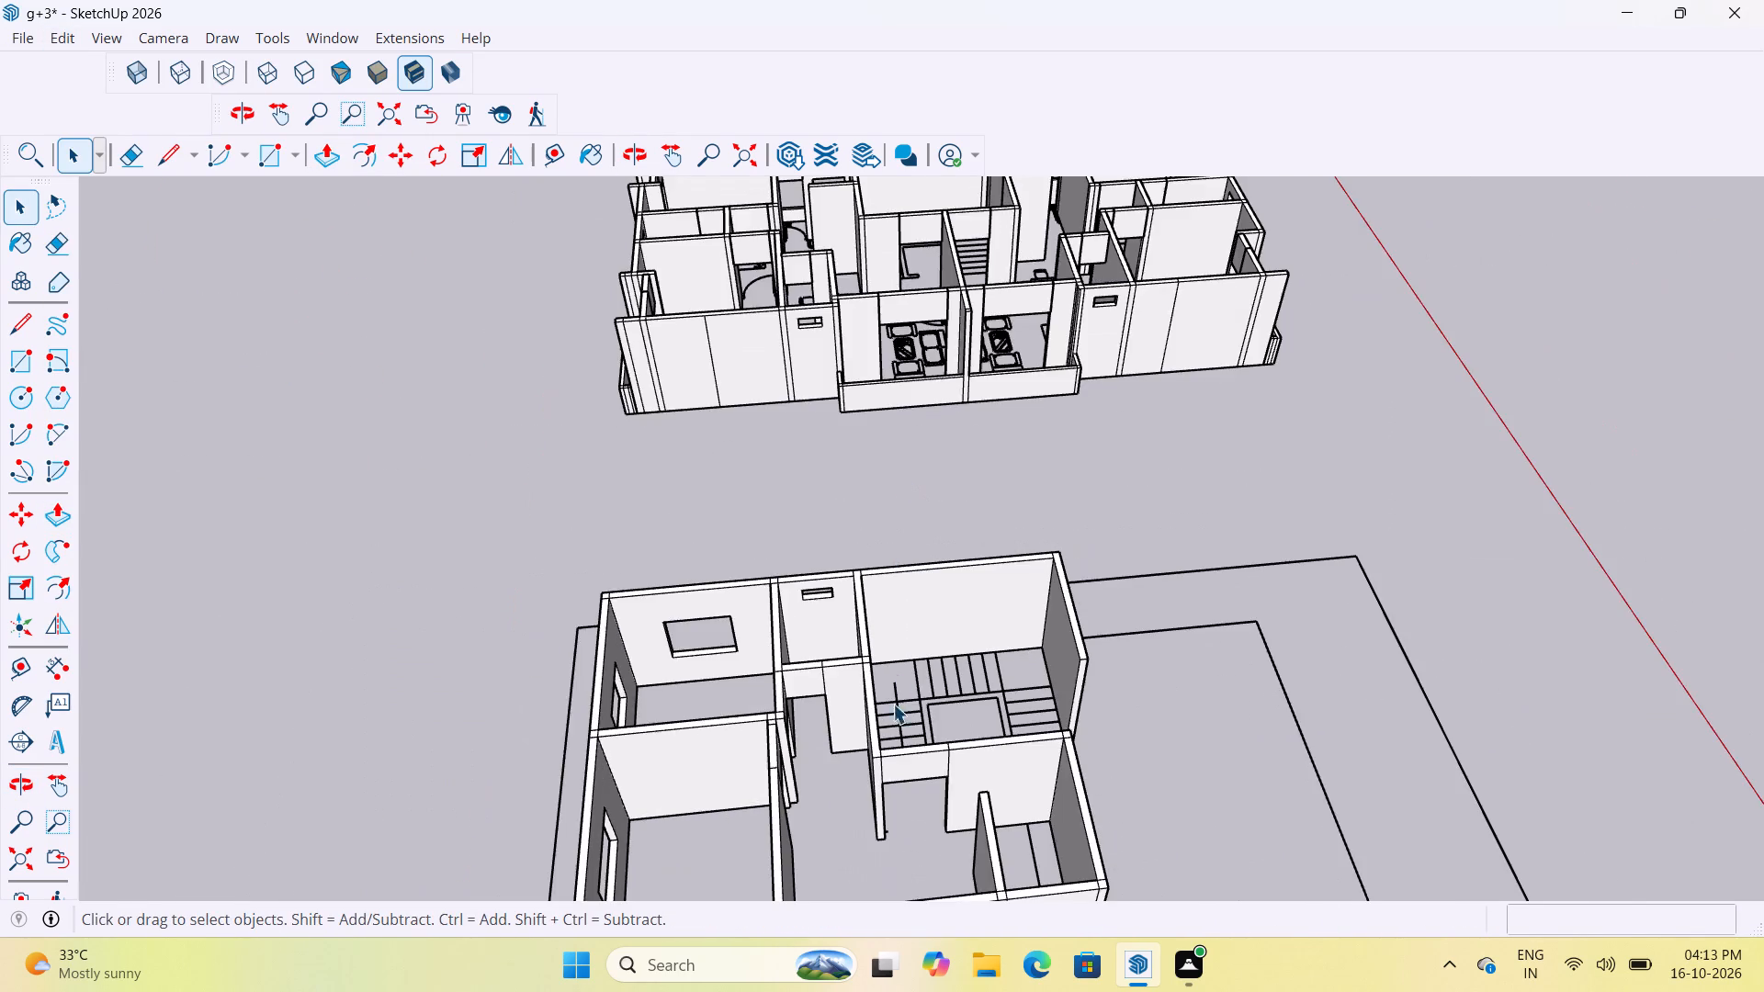
Examine the staircase bay and the remaining outer walls from several sides for rooms still lacking openings.
scroll(875, 716, "up", 7)
middle_click_drag(1042, 601, 799, 592)
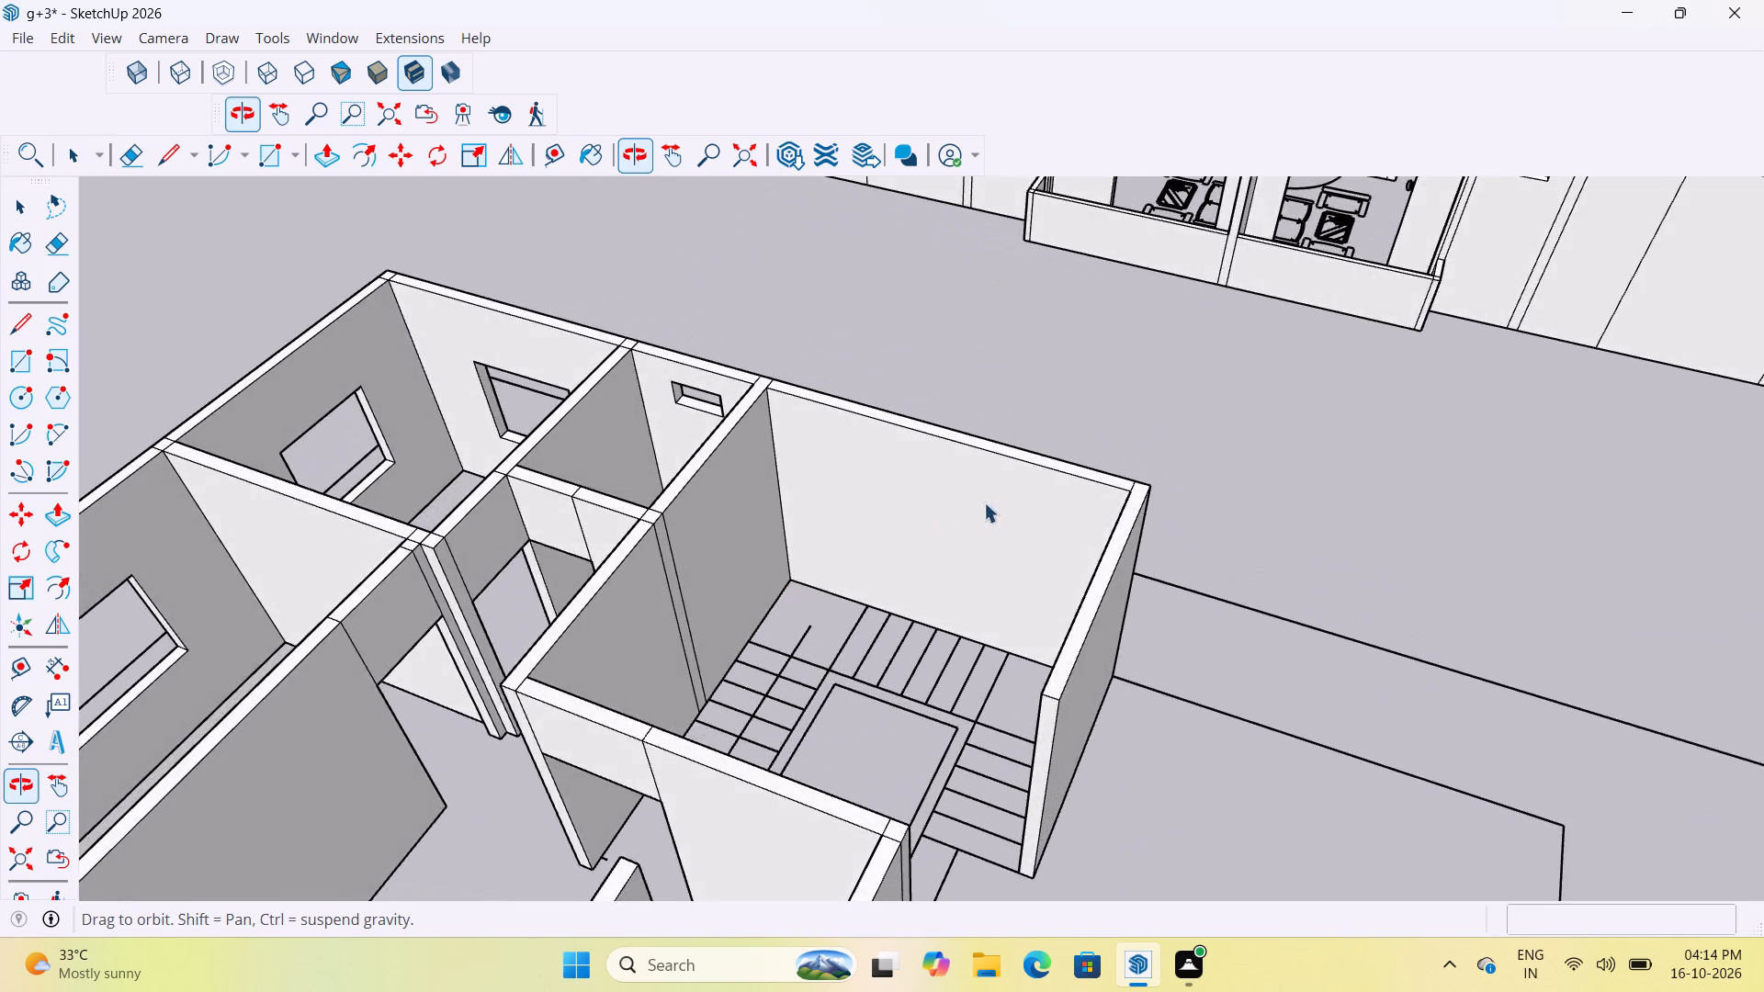
scroll(1013, 510, "down", 13)
scroll(800, 717, "up", 13)
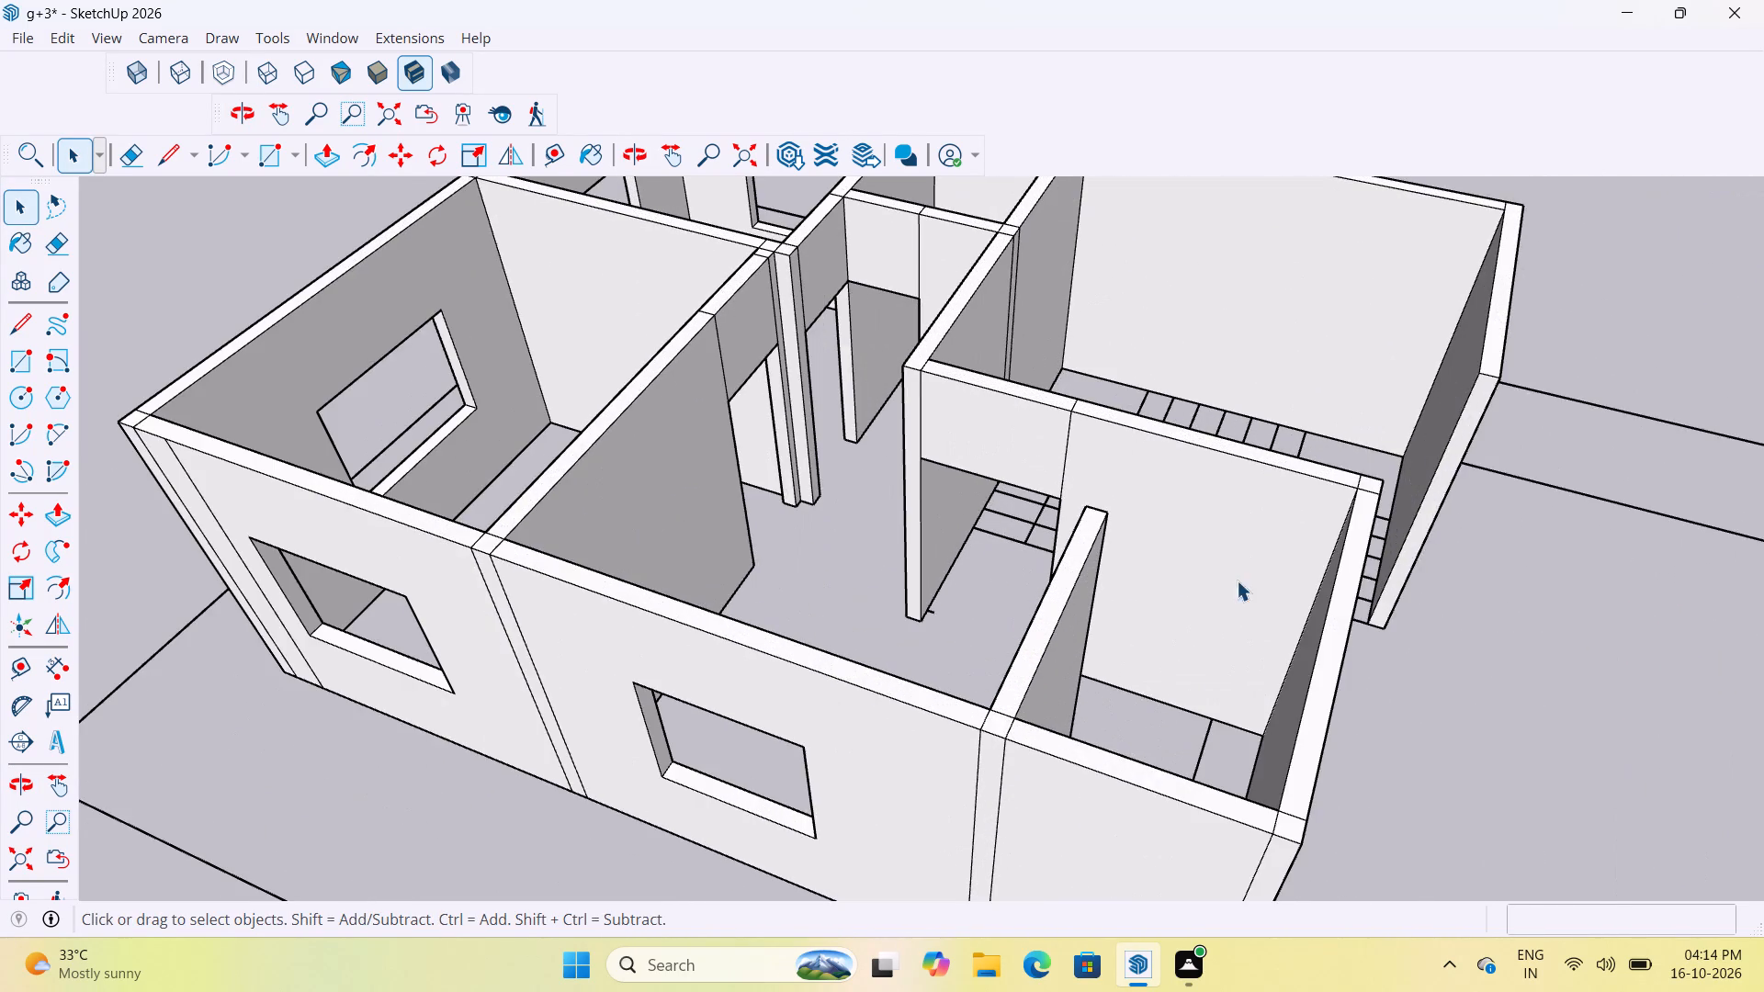
middle_click_drag(1174, 592, 529, 582)
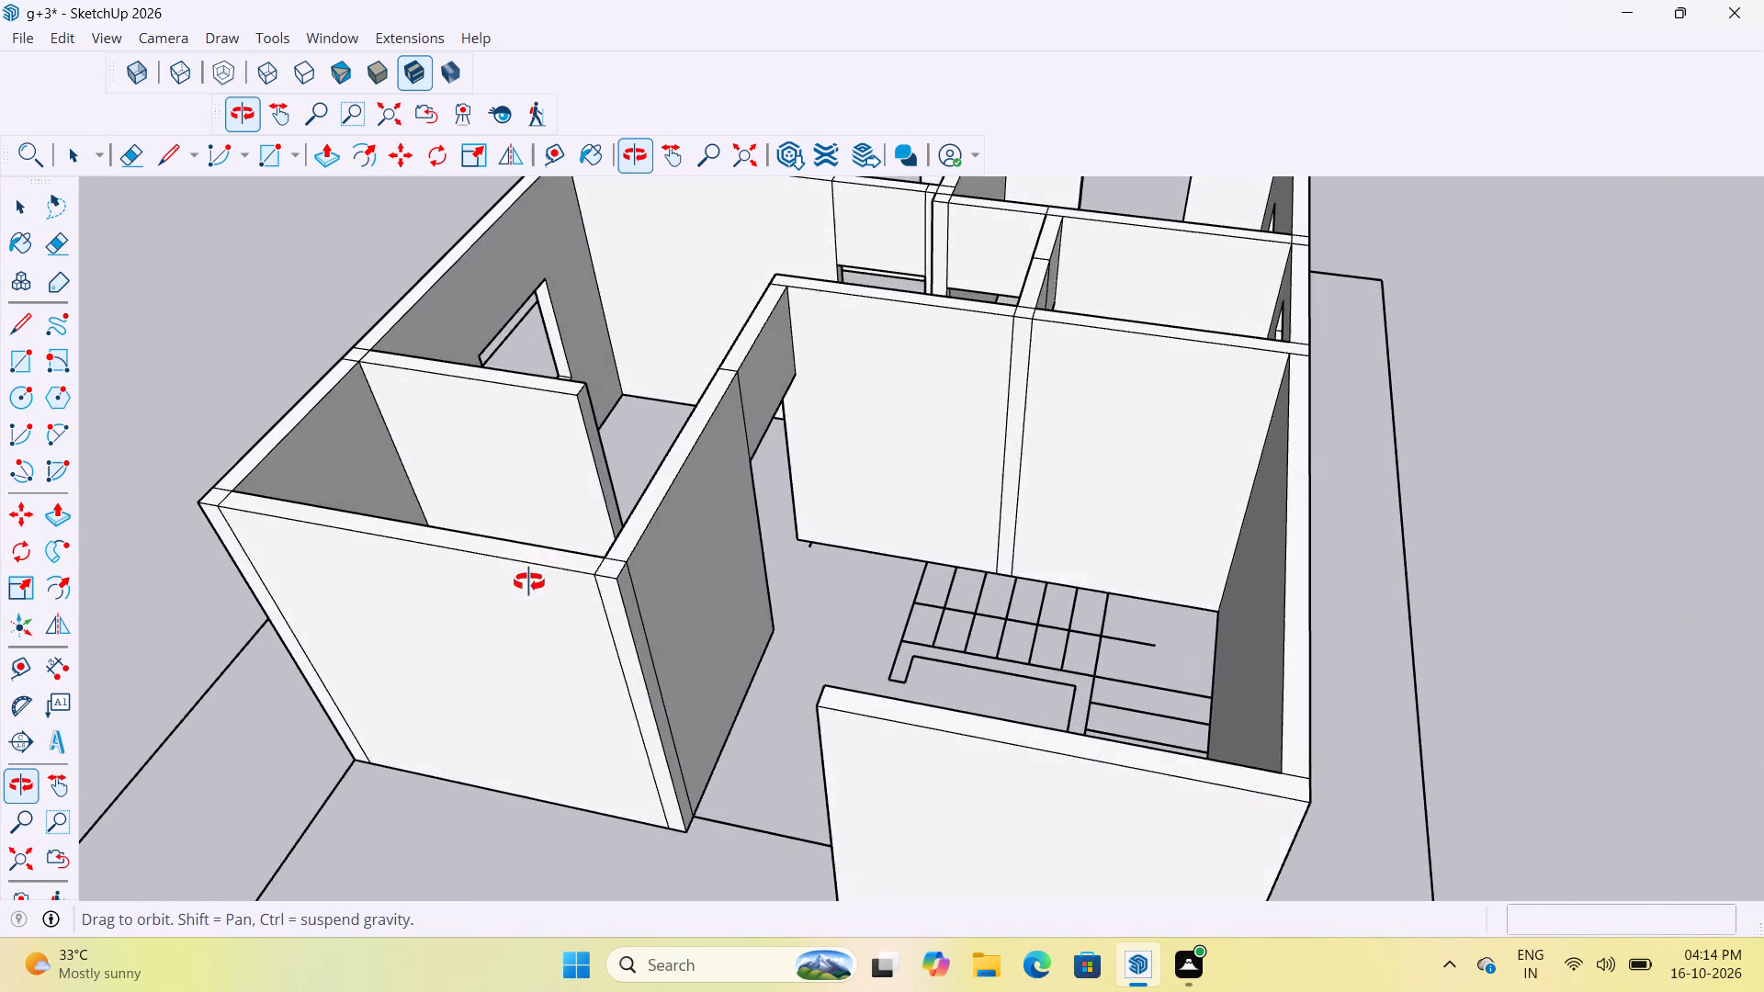
middle_click_drag(529, 582, 638, 611)
scroll(934, 570, "down", 10)
scroll(760, 681, "up", 2)
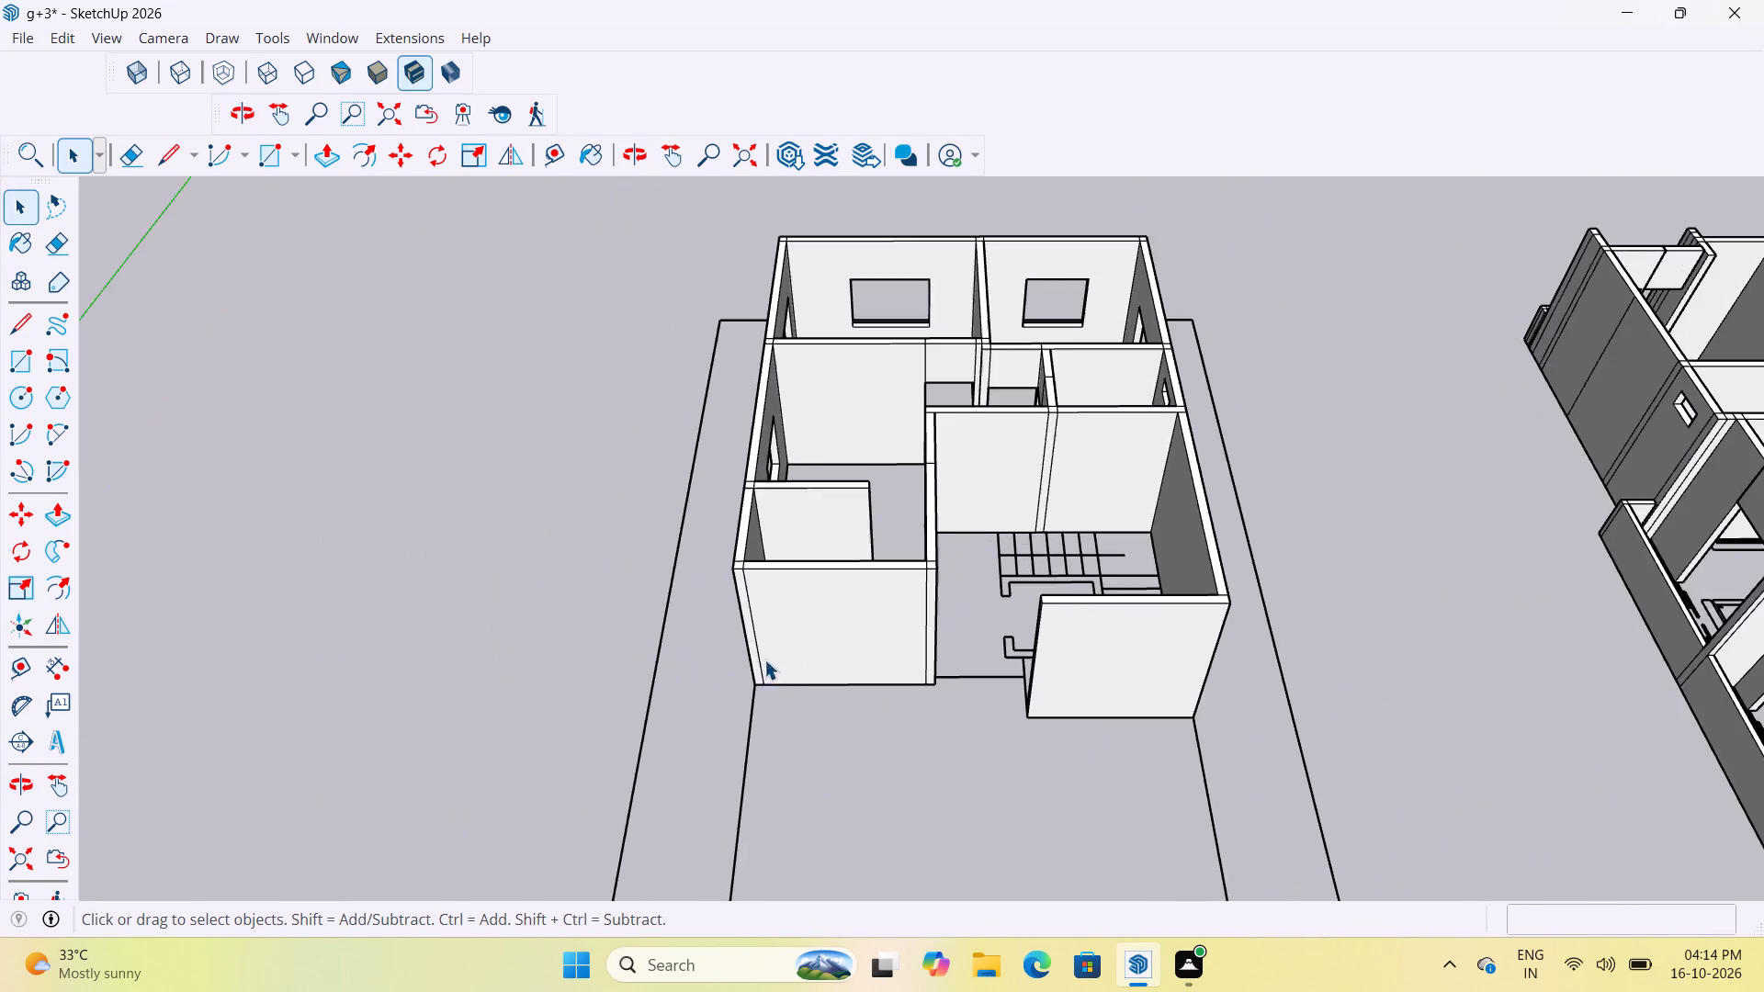
scroll(764, 659, "up", 14)
scroll(699, 691, "down", 10)
scroll(943, 766, "down", 4)
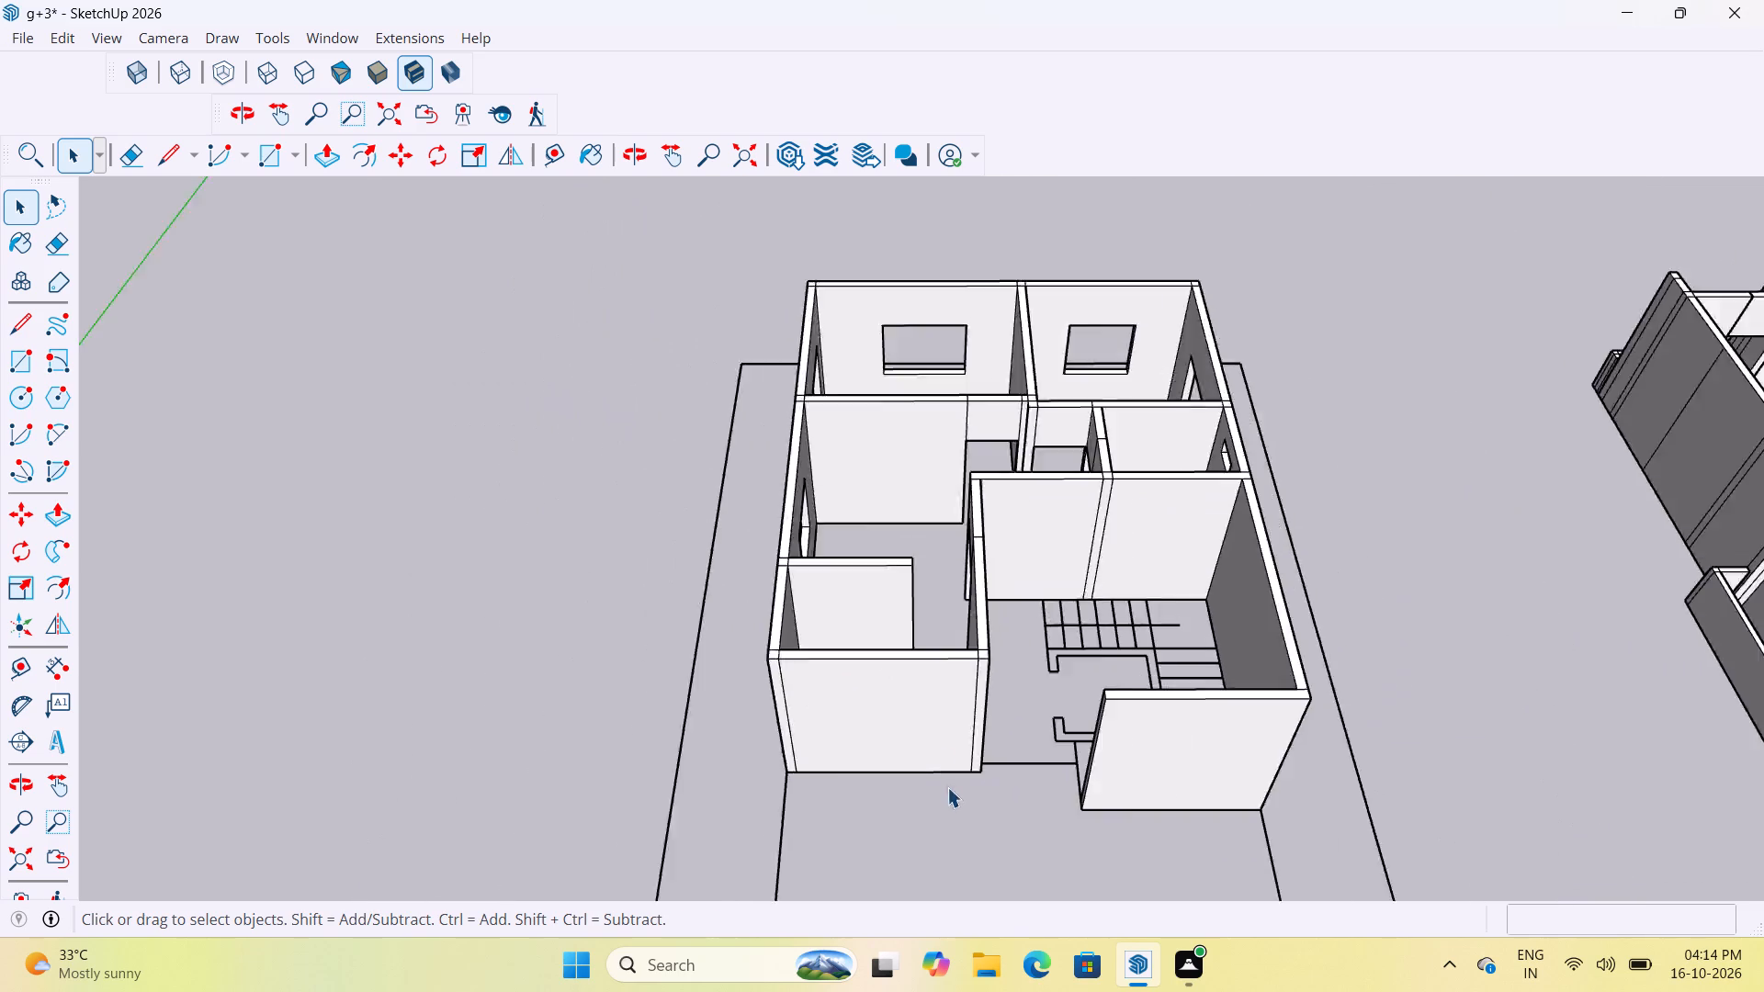
scroll(947, 787, "down", 2)
scroll(913, 618, "up", 8)
scroll(993, 658, "up", 1)
middle_click_drag(1259, 643, 1434, 580)
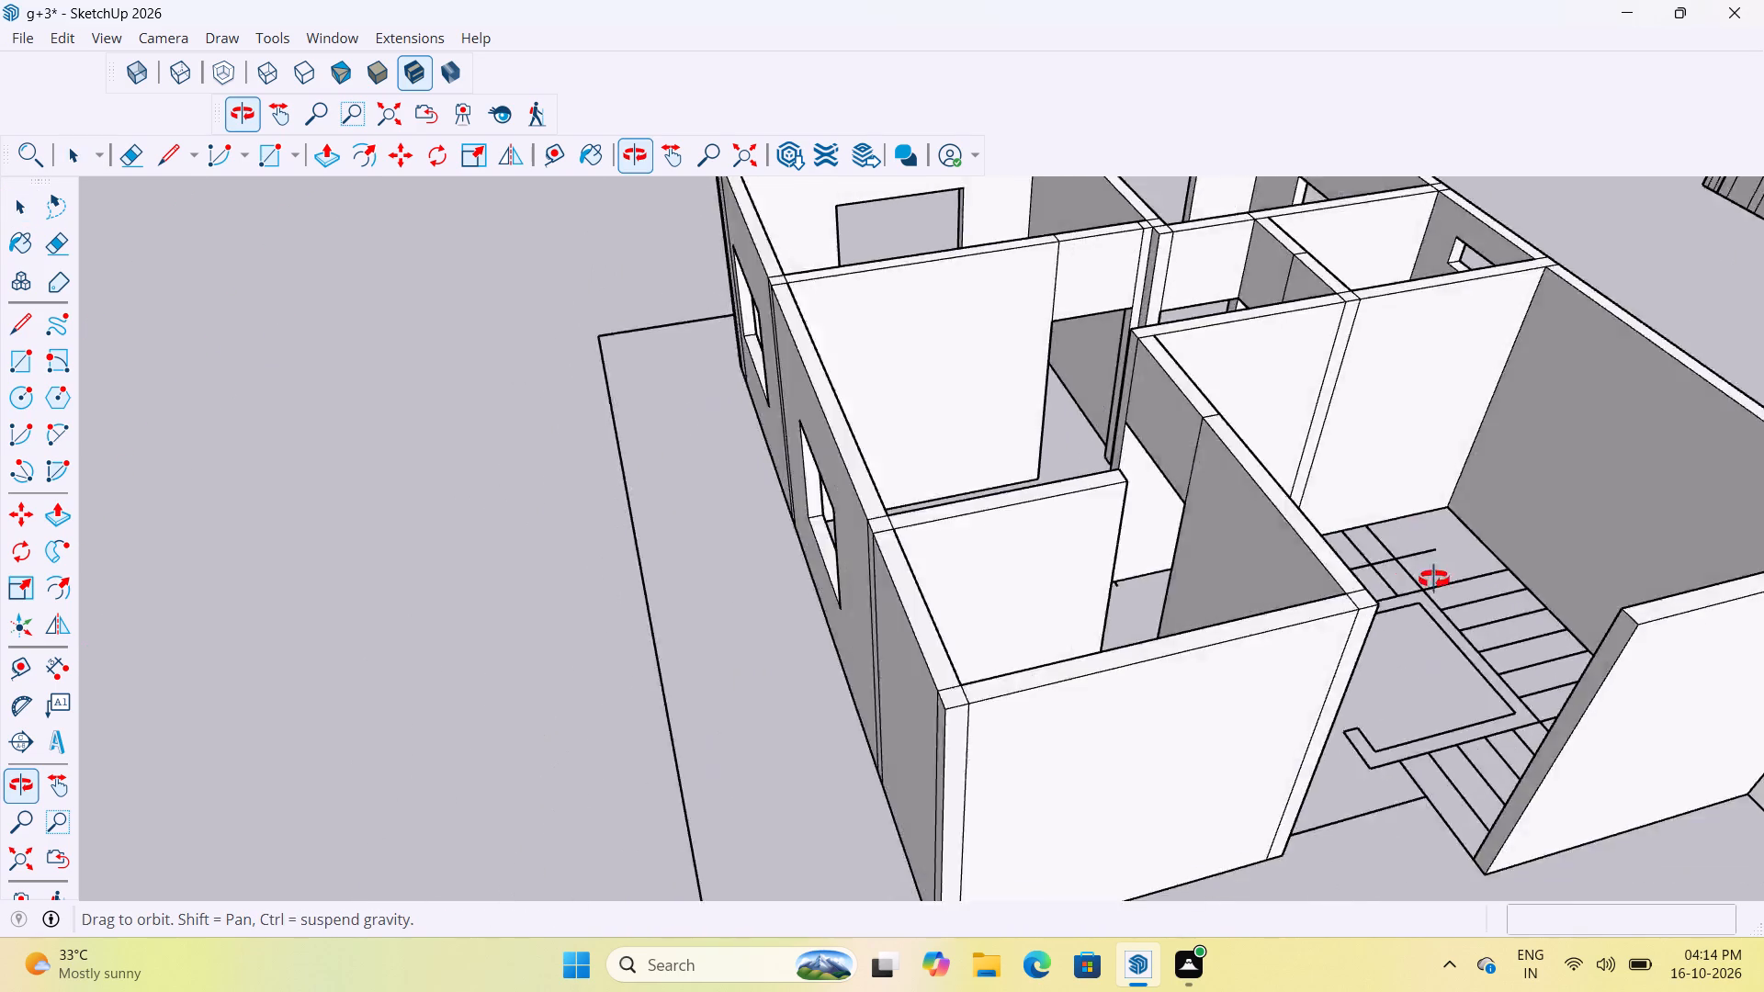
middle_click_drag(1434, 580, 1248, 641)
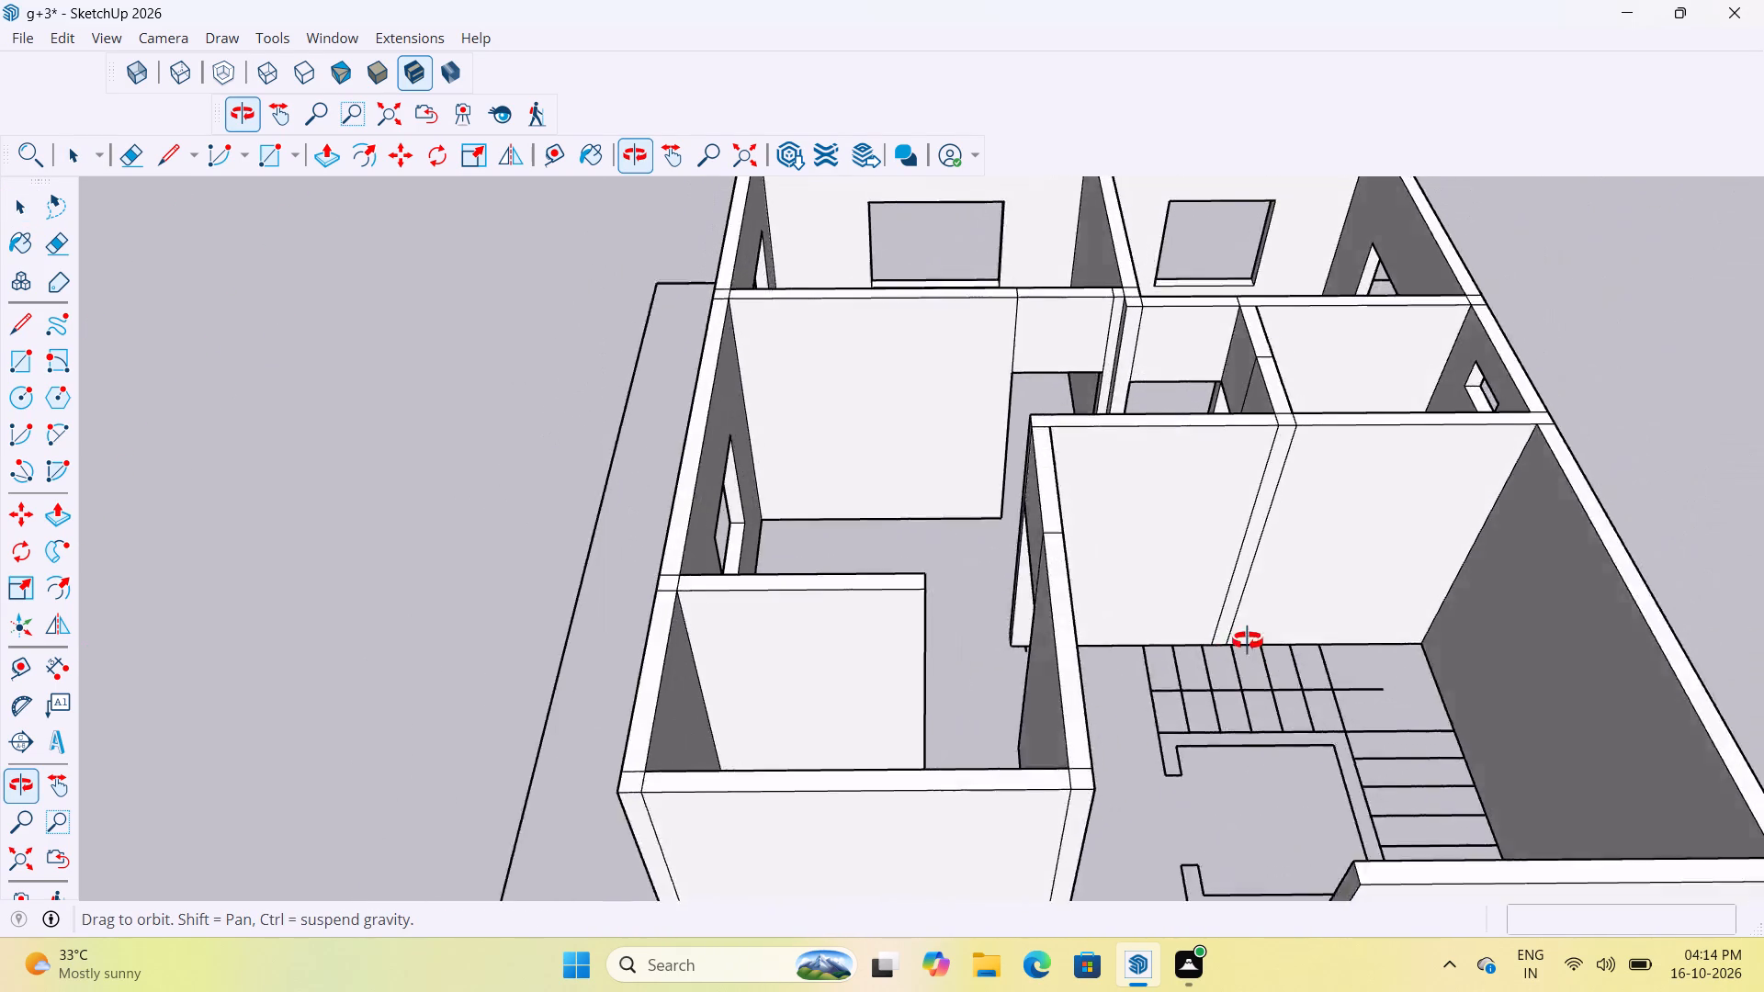
middle_click_drag(1248, 641, 1185, 646)
scroll(1199, 607, "down", 16)
middle_click_drag(910, 768, 1036, 749)
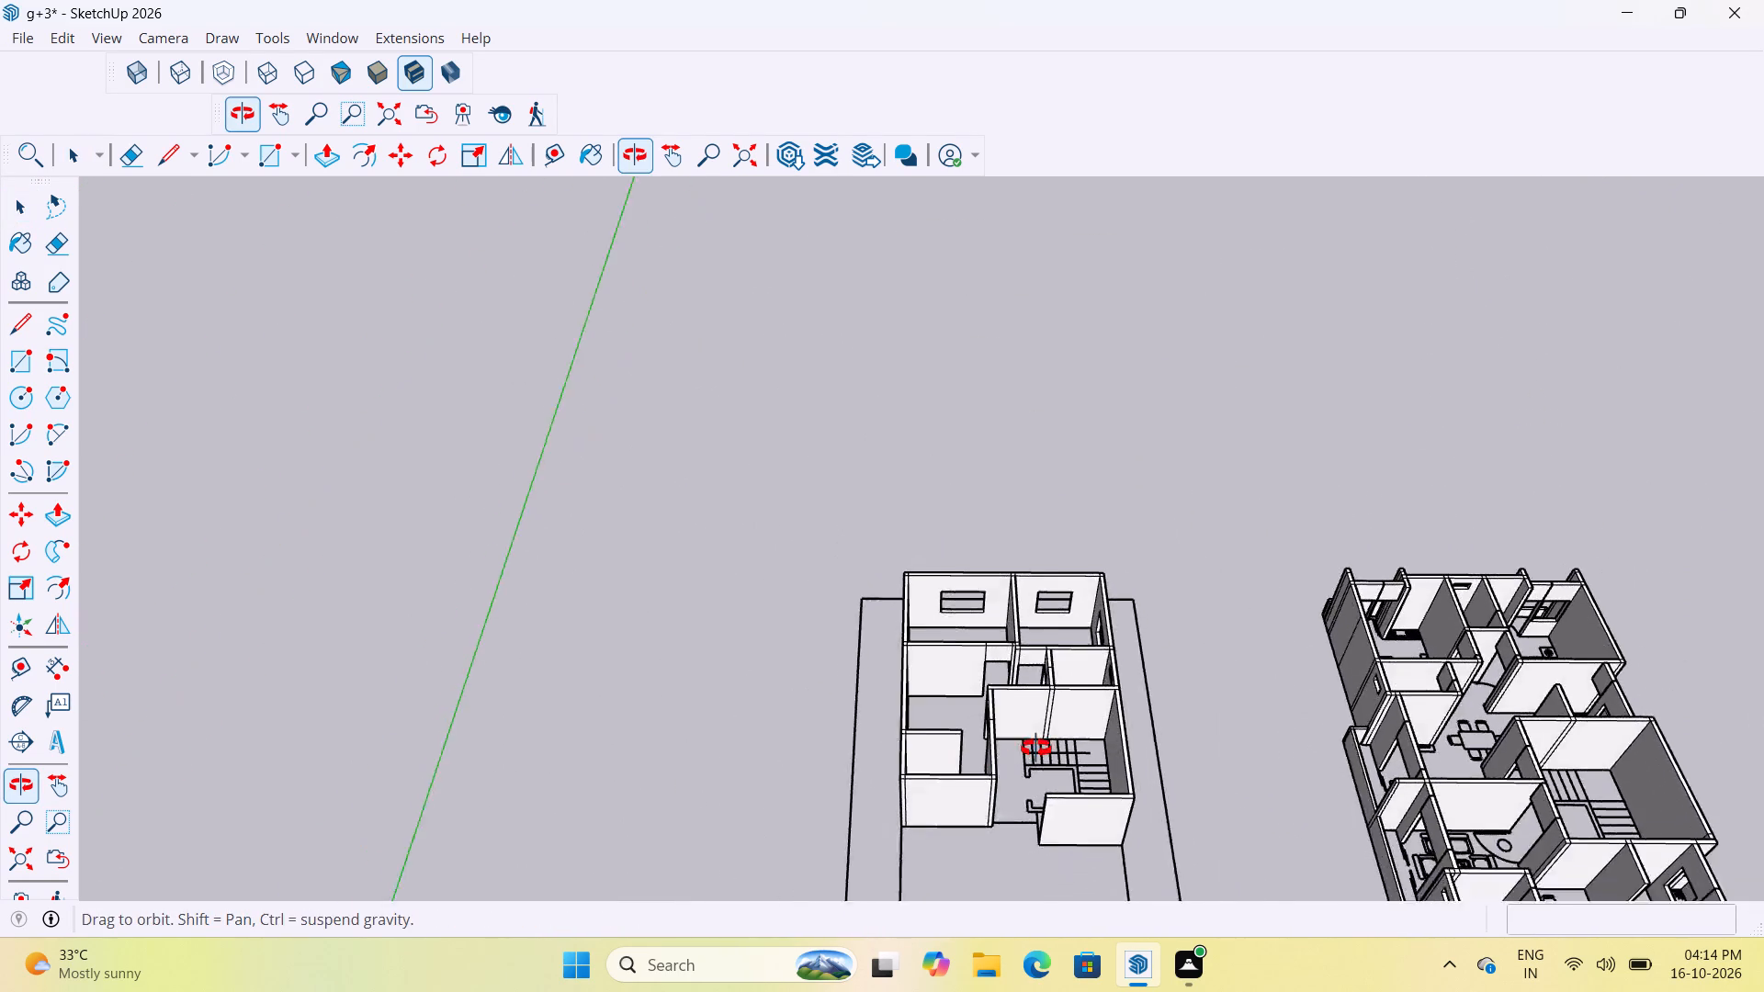
middle_click_drag(1036, 749, 1110, 705)
scroll(964, 725, "up", 9)
middle_click_drag(948, 746, 1086, 647)
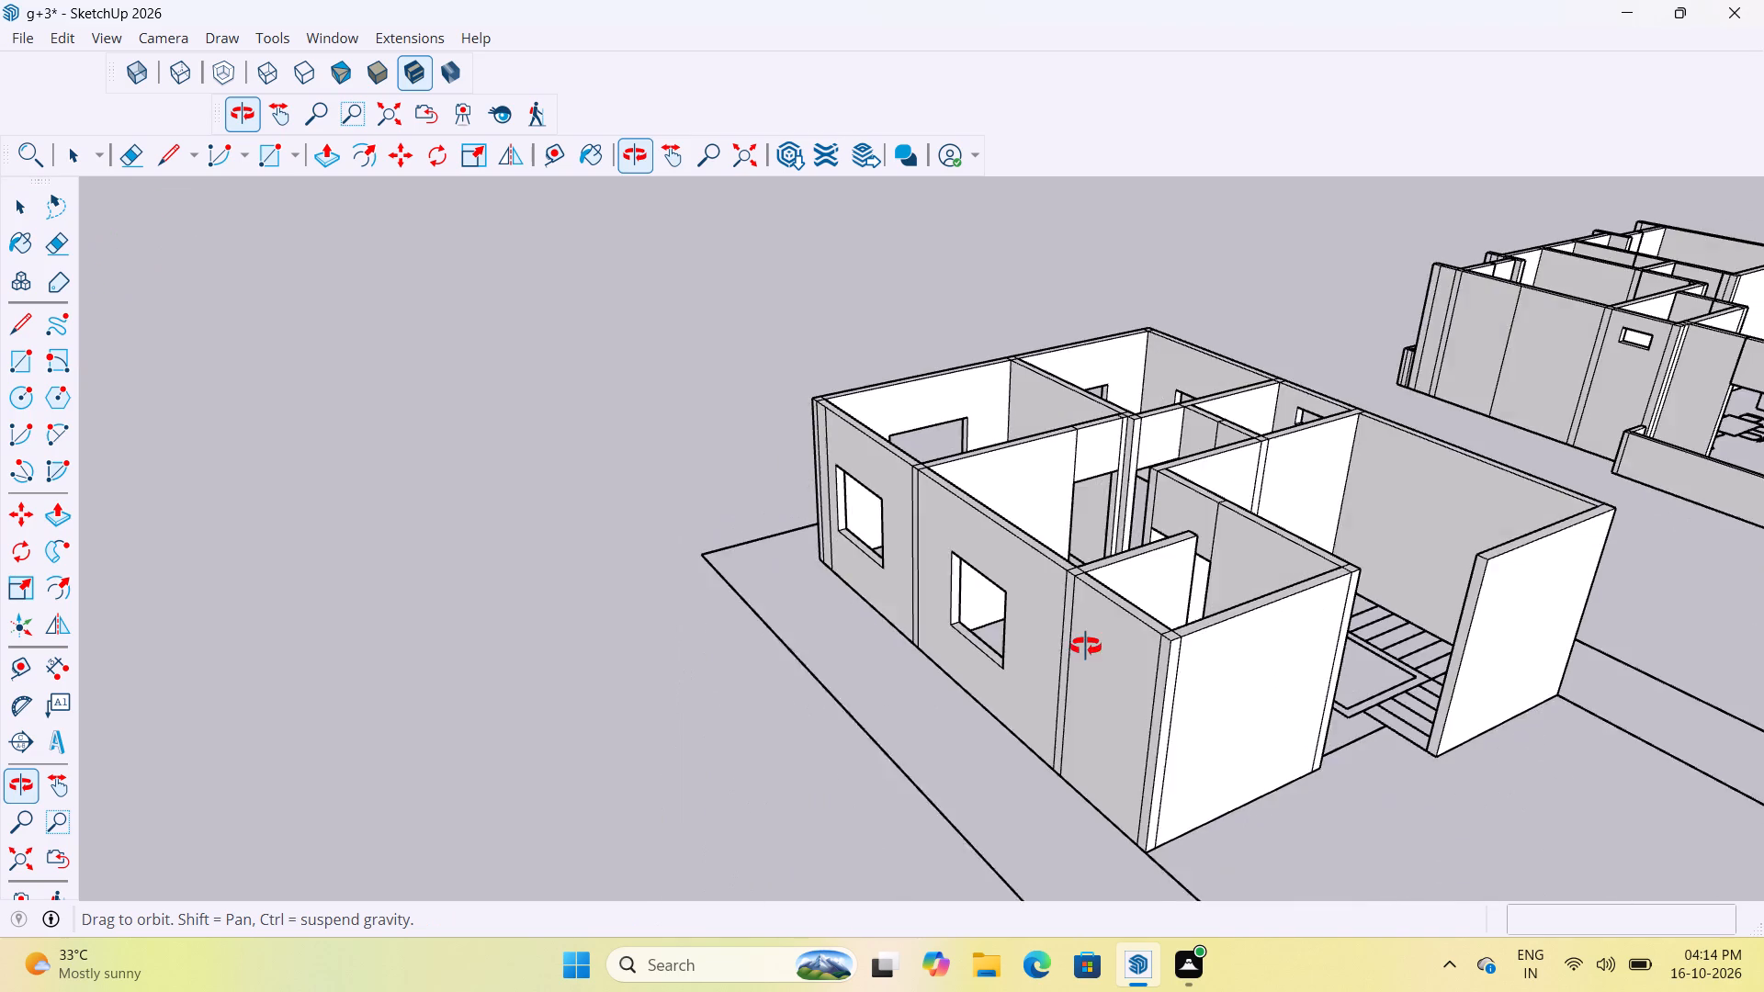
middle_click_drag(1086, 647, 904, 624)
scroll(975, 623, "up", 7)
scroll(895, 630, "down", 7)
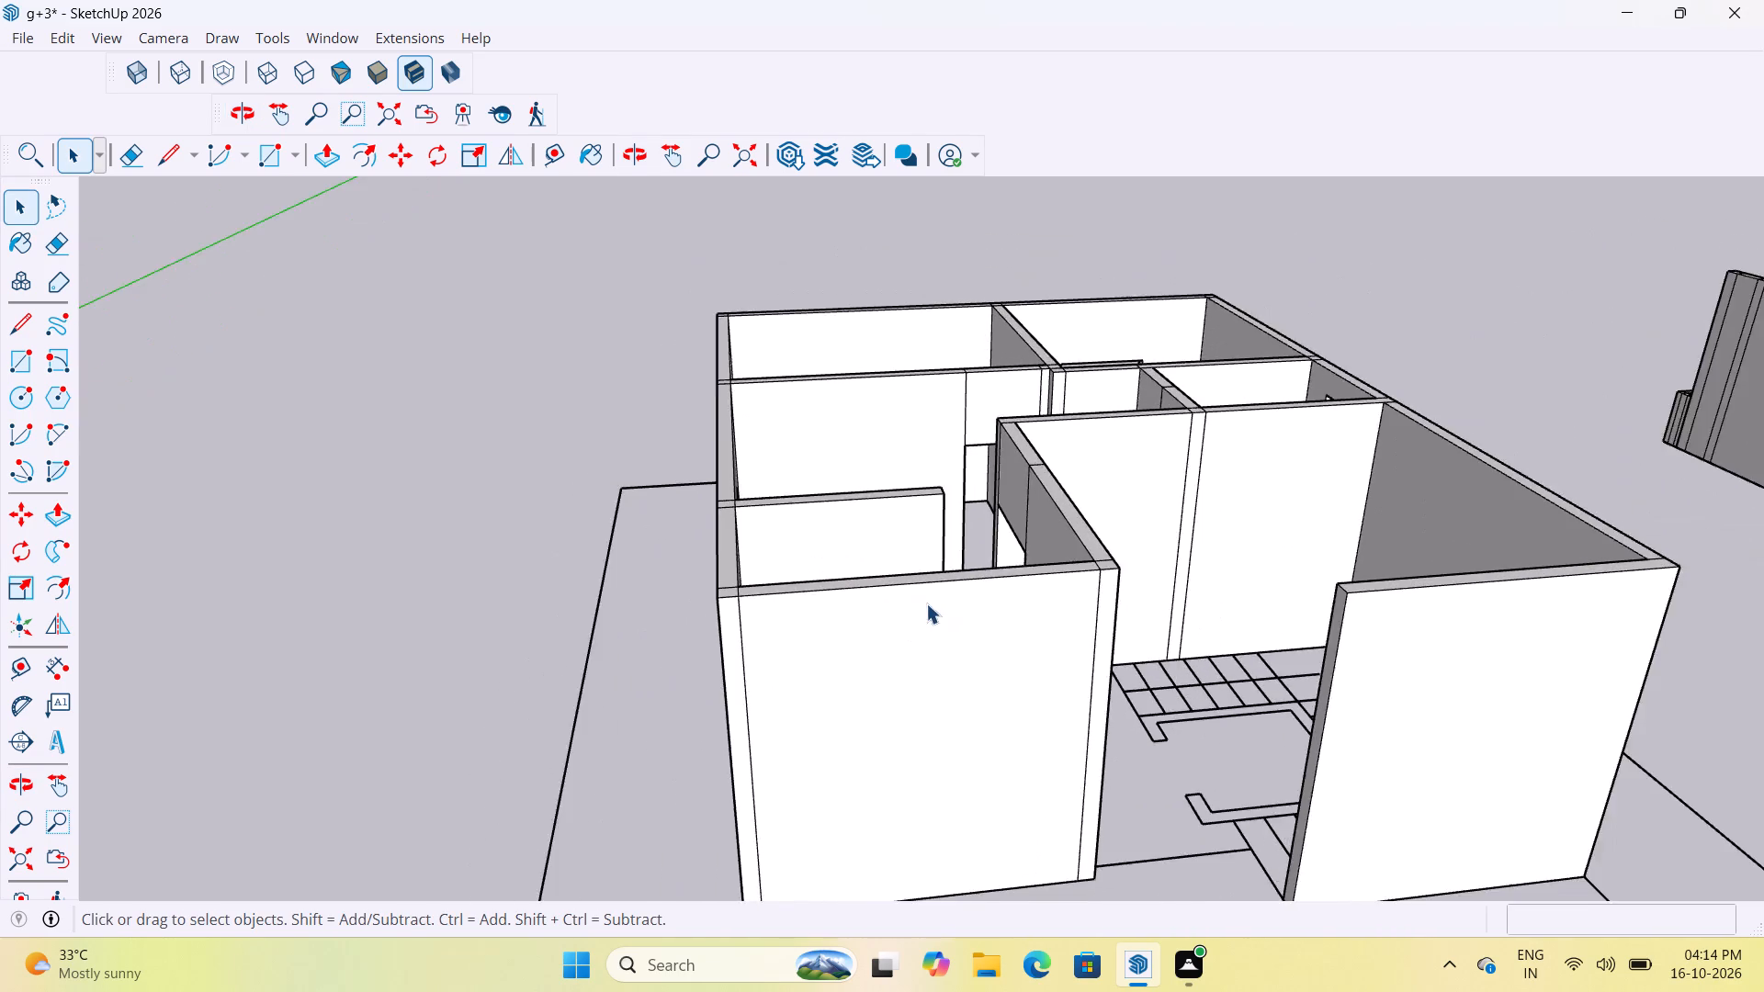
scroll(926, 603, "down", 4)
middle_click_drag(983, 659, 703, 824)
middle_click_drag(649, 826, 297, 795)
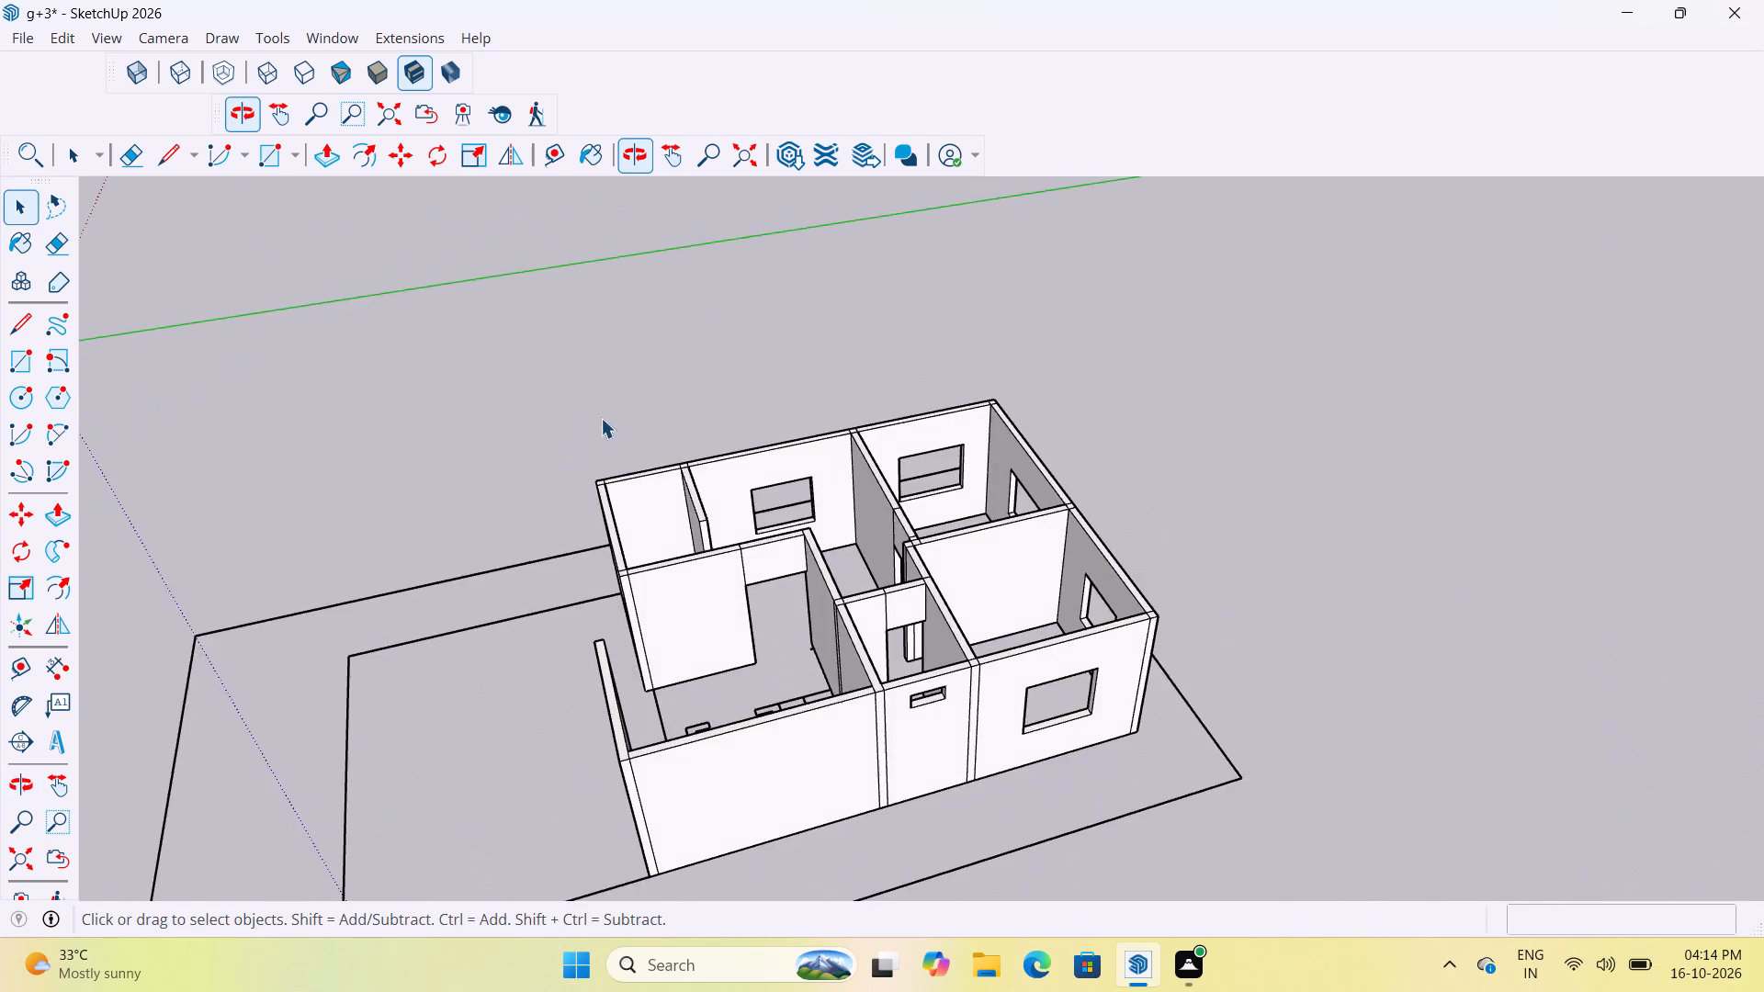
scroll(601, 418, "up", 12)
middle_click_drag(926, 666, 868, 693)
scroll(539, 771, "up", 5)
scroll(1067, 661, "down", 4)
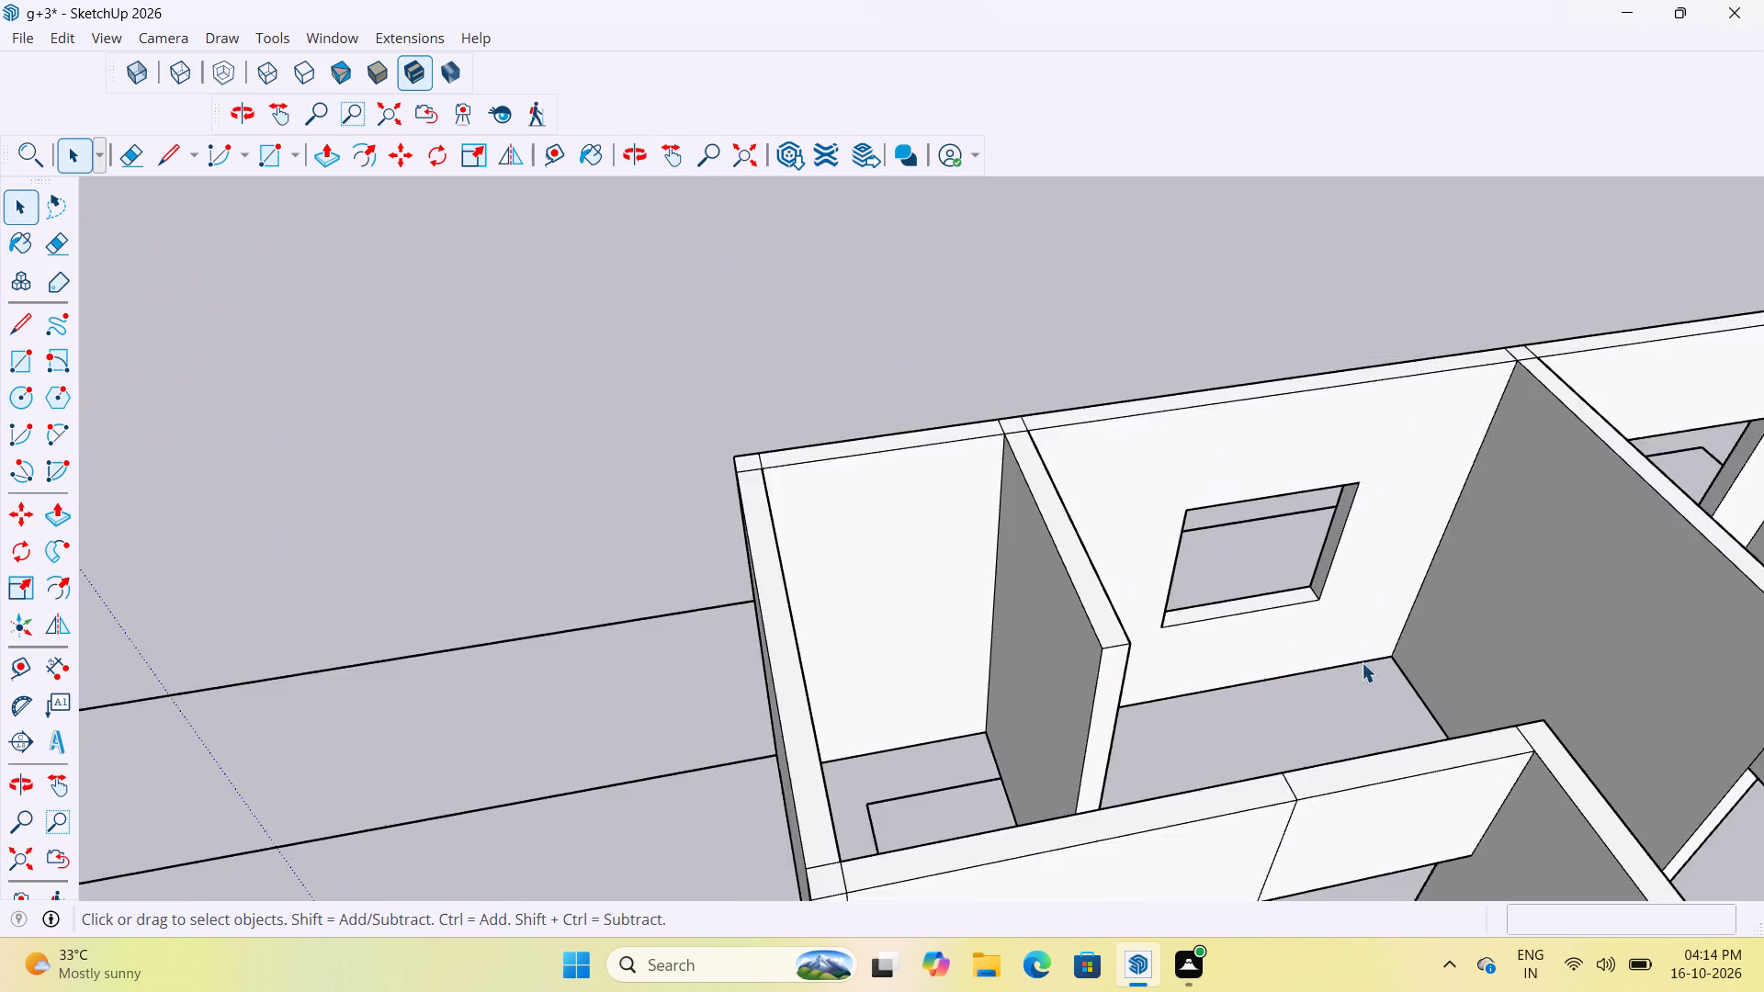
scroll(1362, 662, "down", 6)
scroll(1042, 744, "up", 1)
Inside the wall group, place vertical guides on the end room's outer wall, 1' in from each side wall.
middle_click_drag(1042, 744, 829, 763)
scroll(933, 681, "up", 4)
double_click(985, 716)
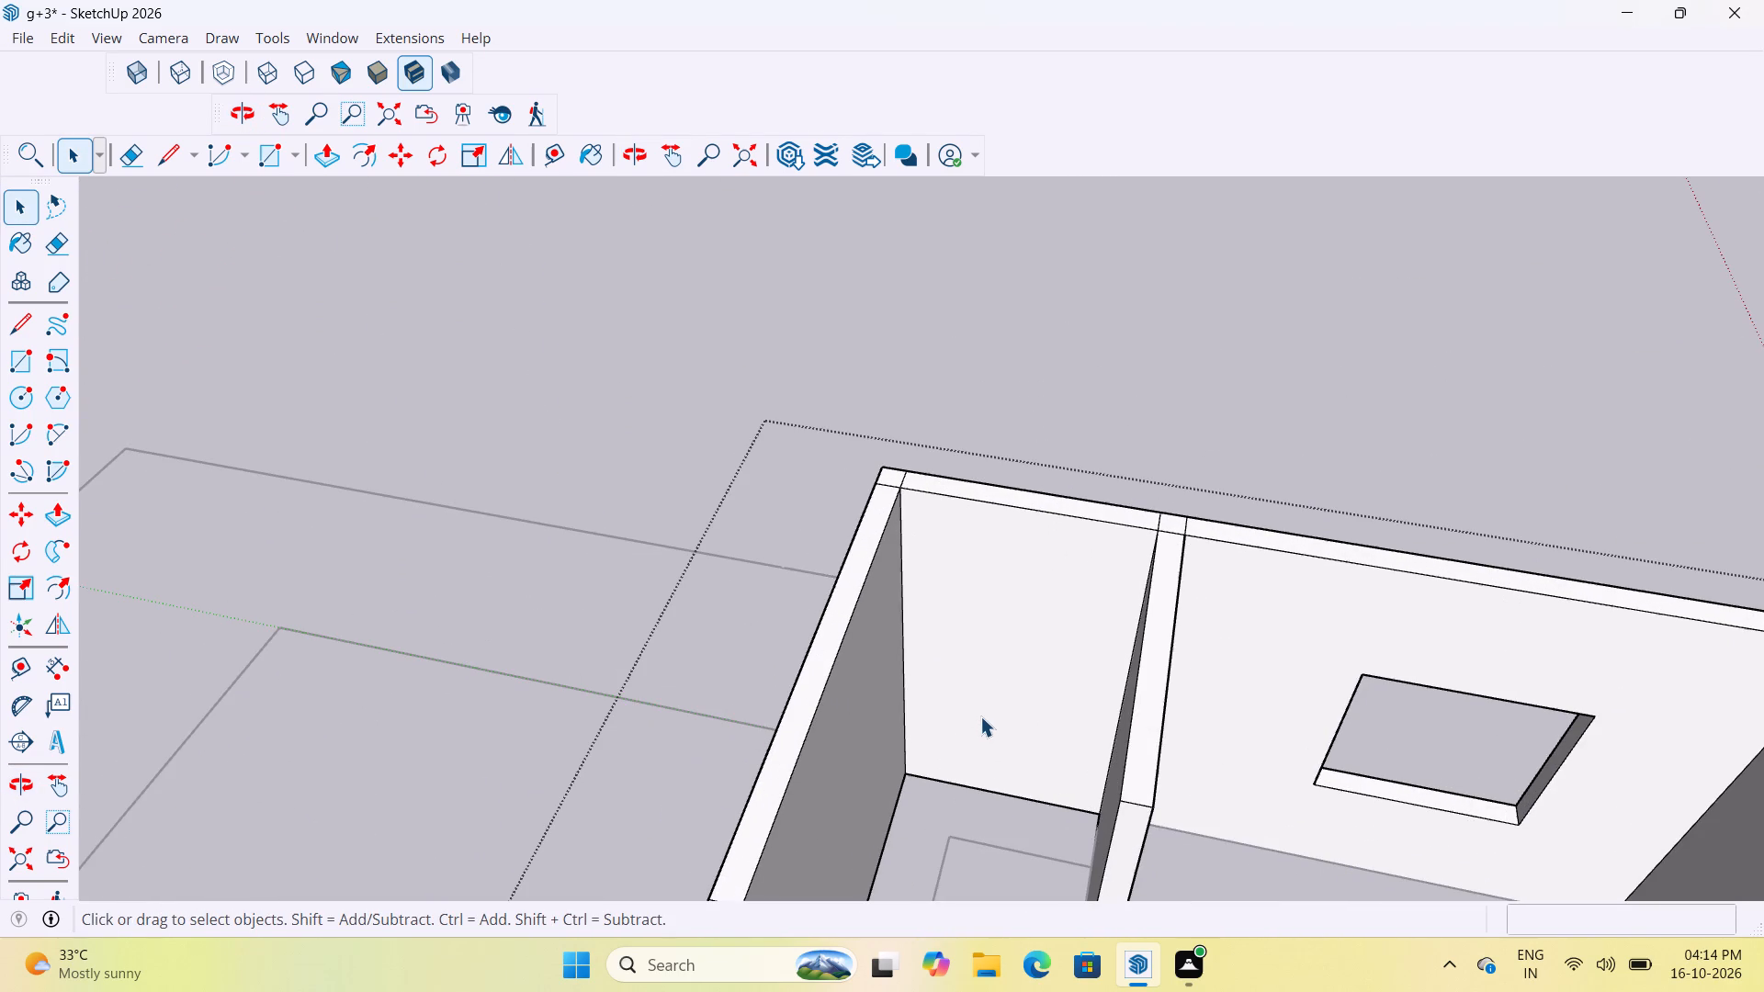
key("t")
left_click(904, 694)
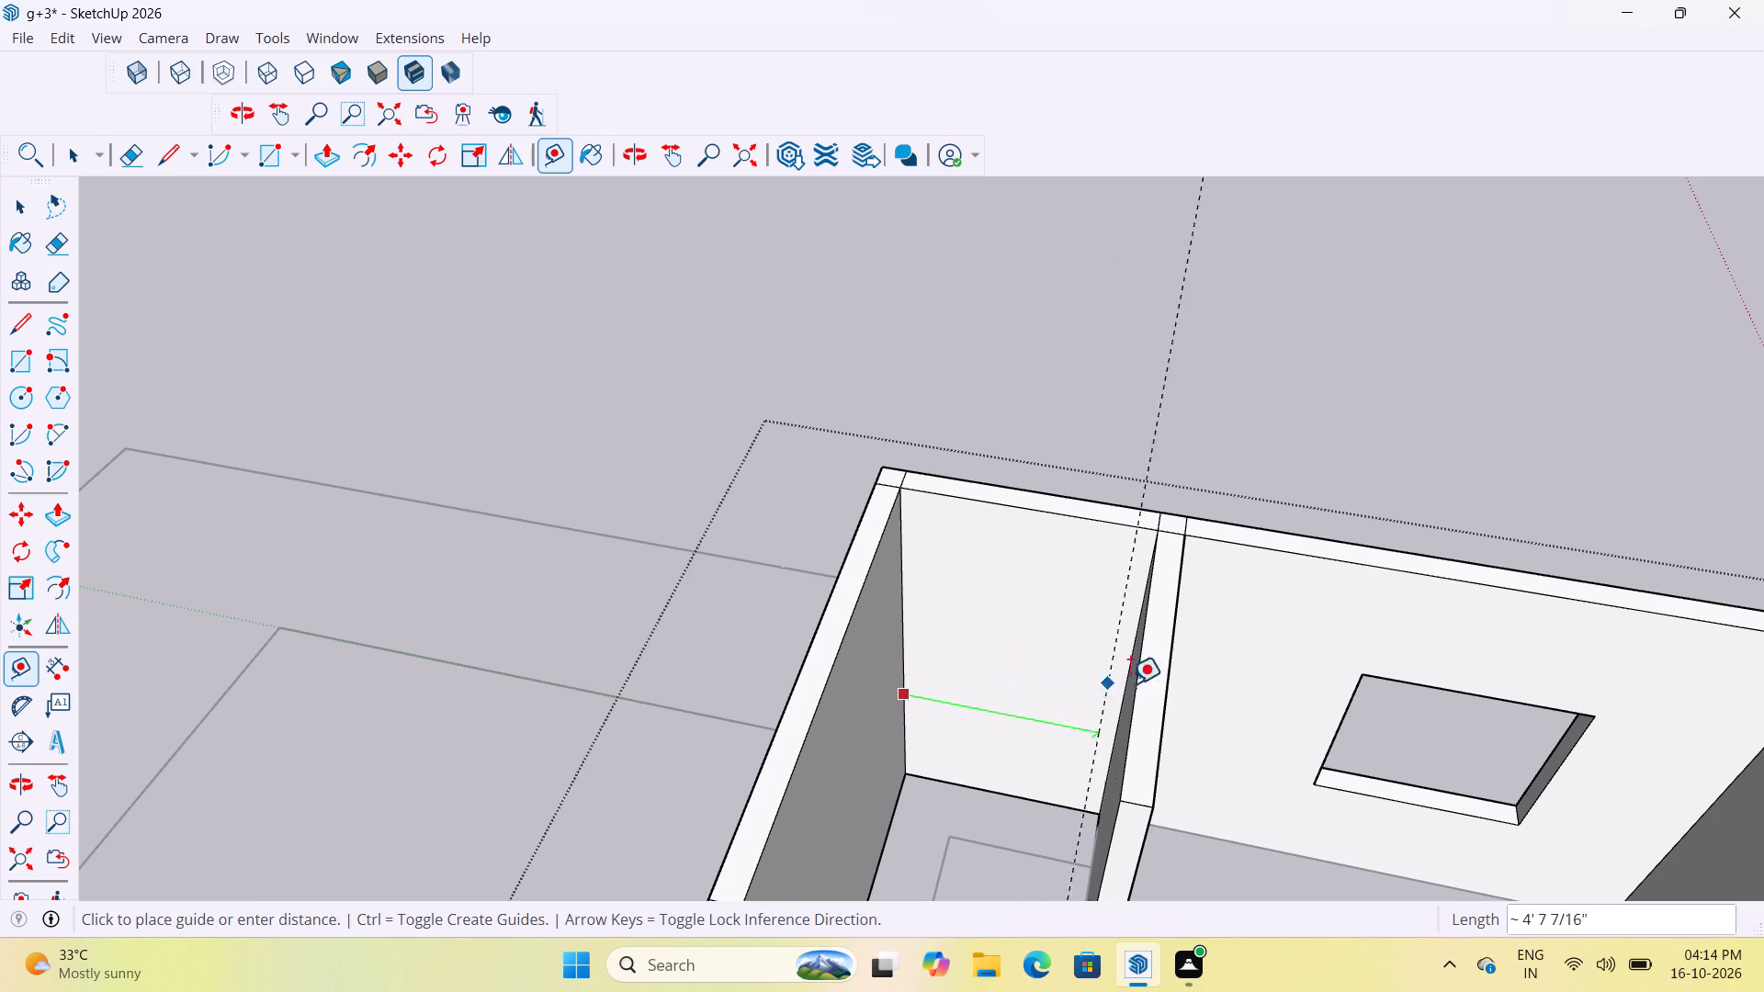
middle_click_drag(989, 674, 1097, 682)
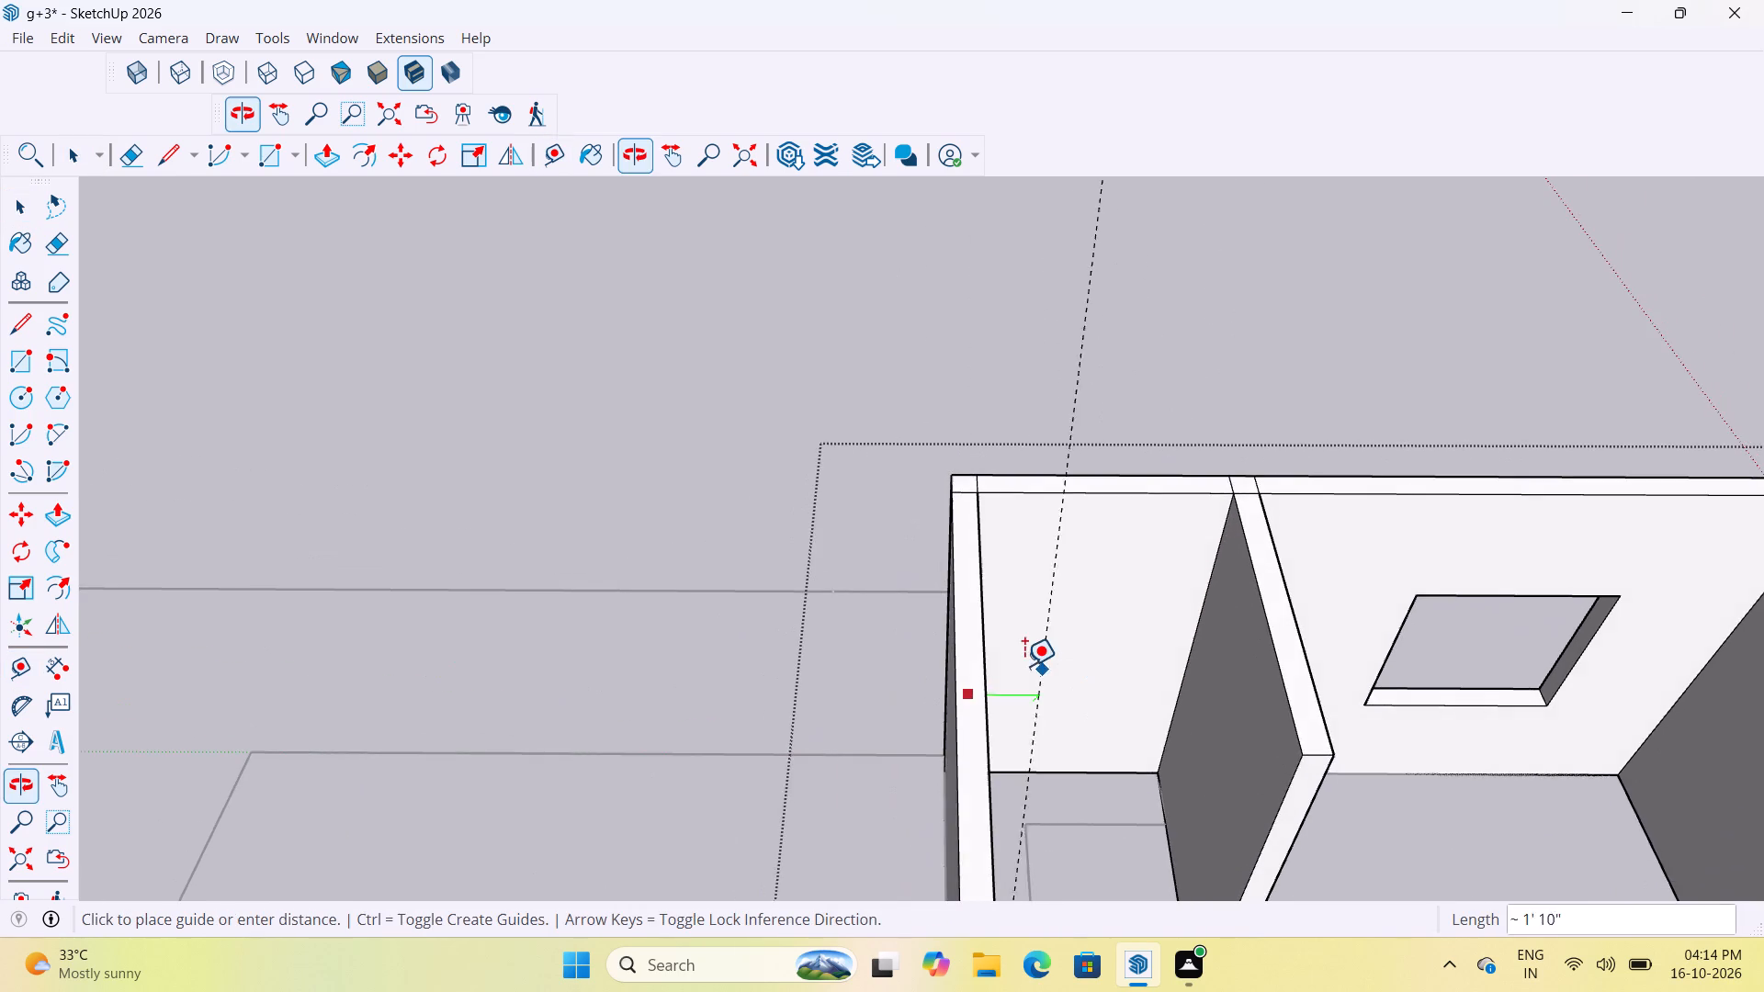
scroll(1022, 665, "up", 7)
middle_click_drag(1022, 667, 991, 656)
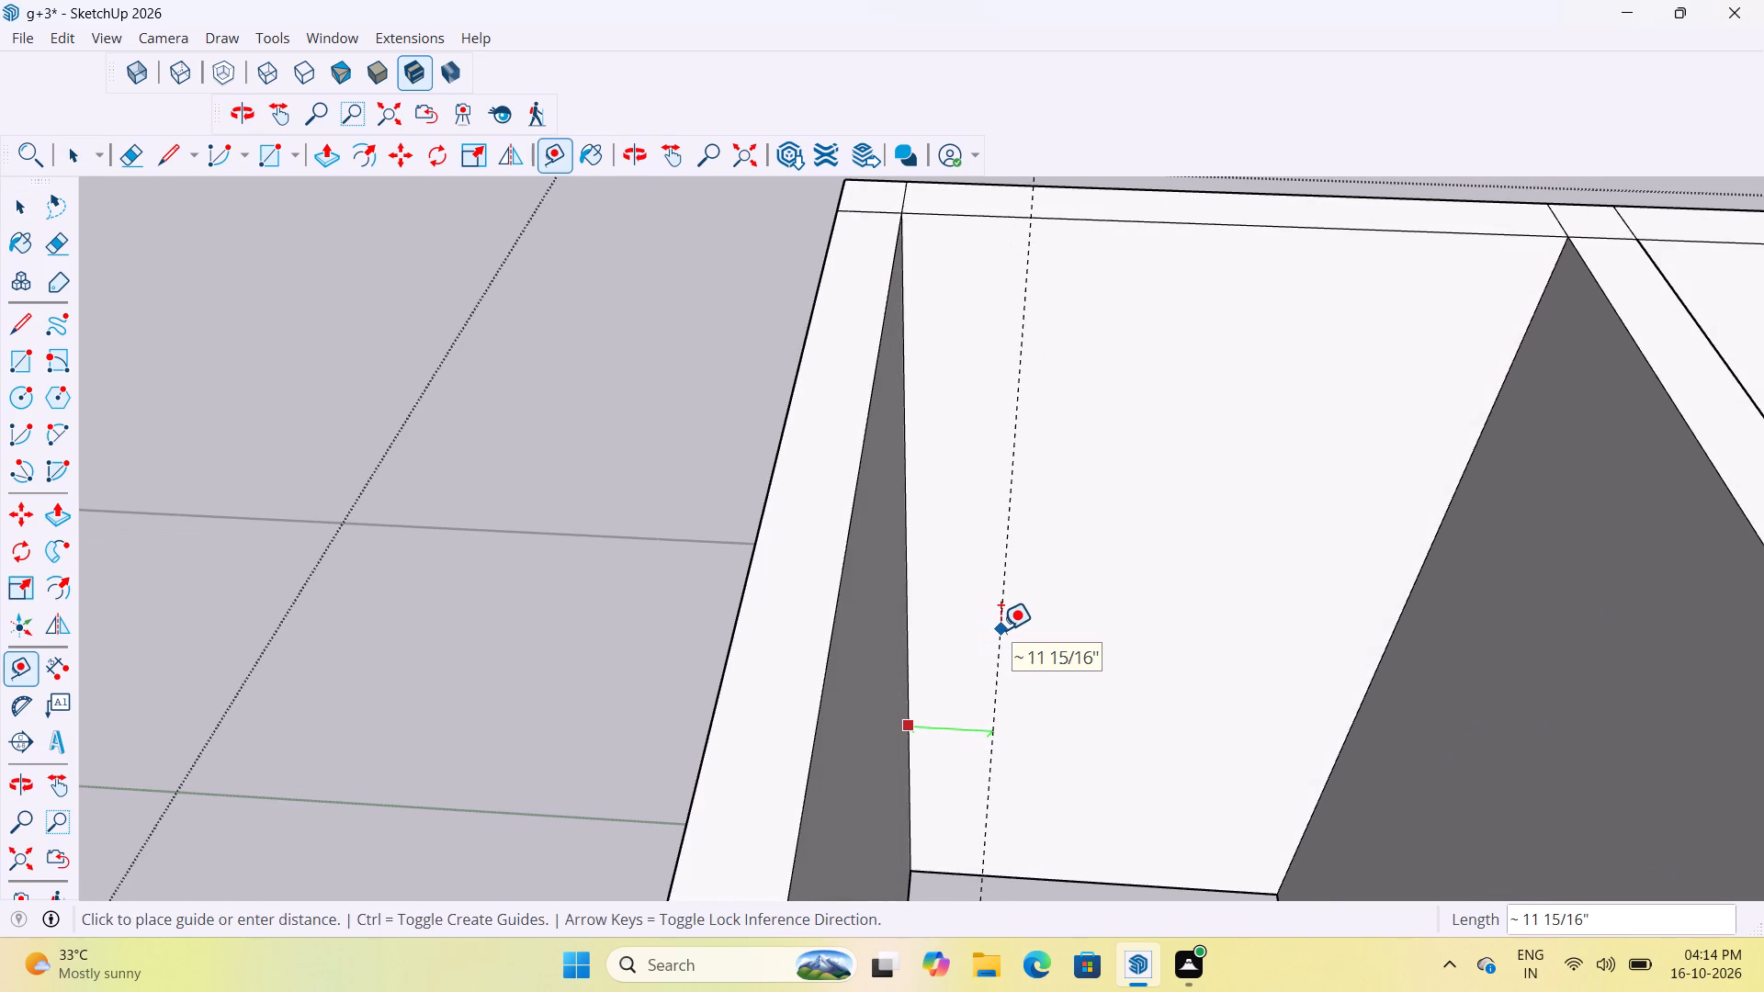
type("1'")
key("Return")
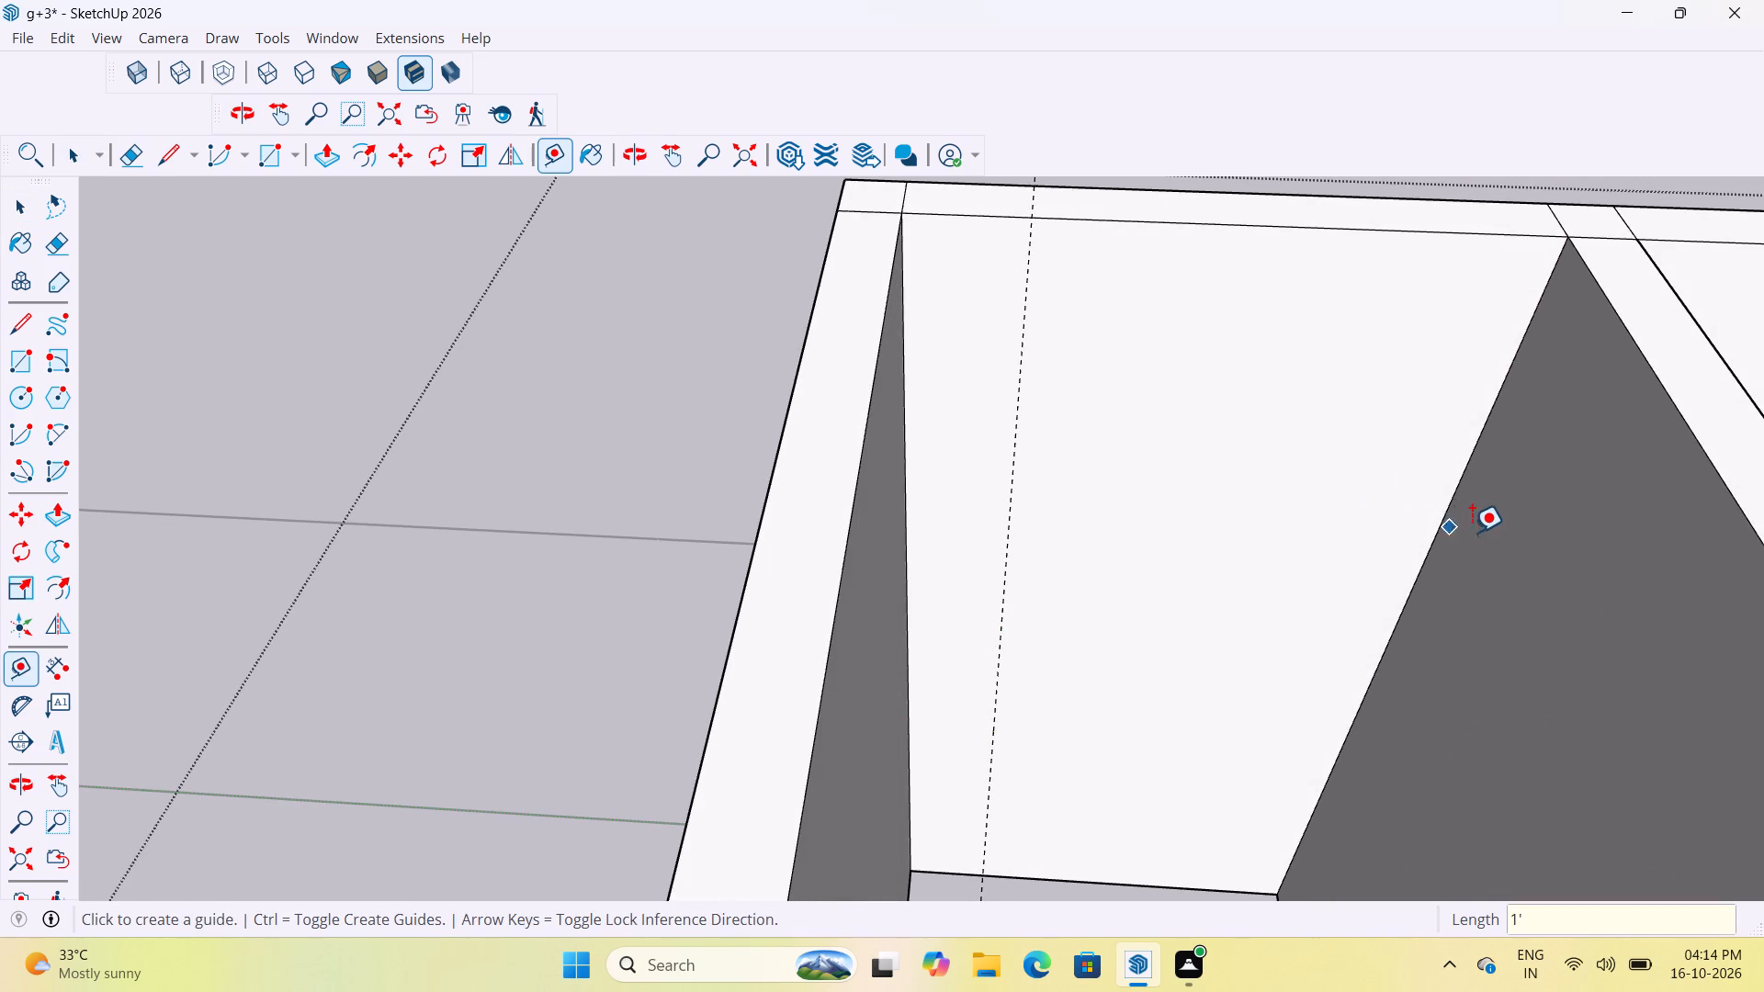
left_click(1446, 504)
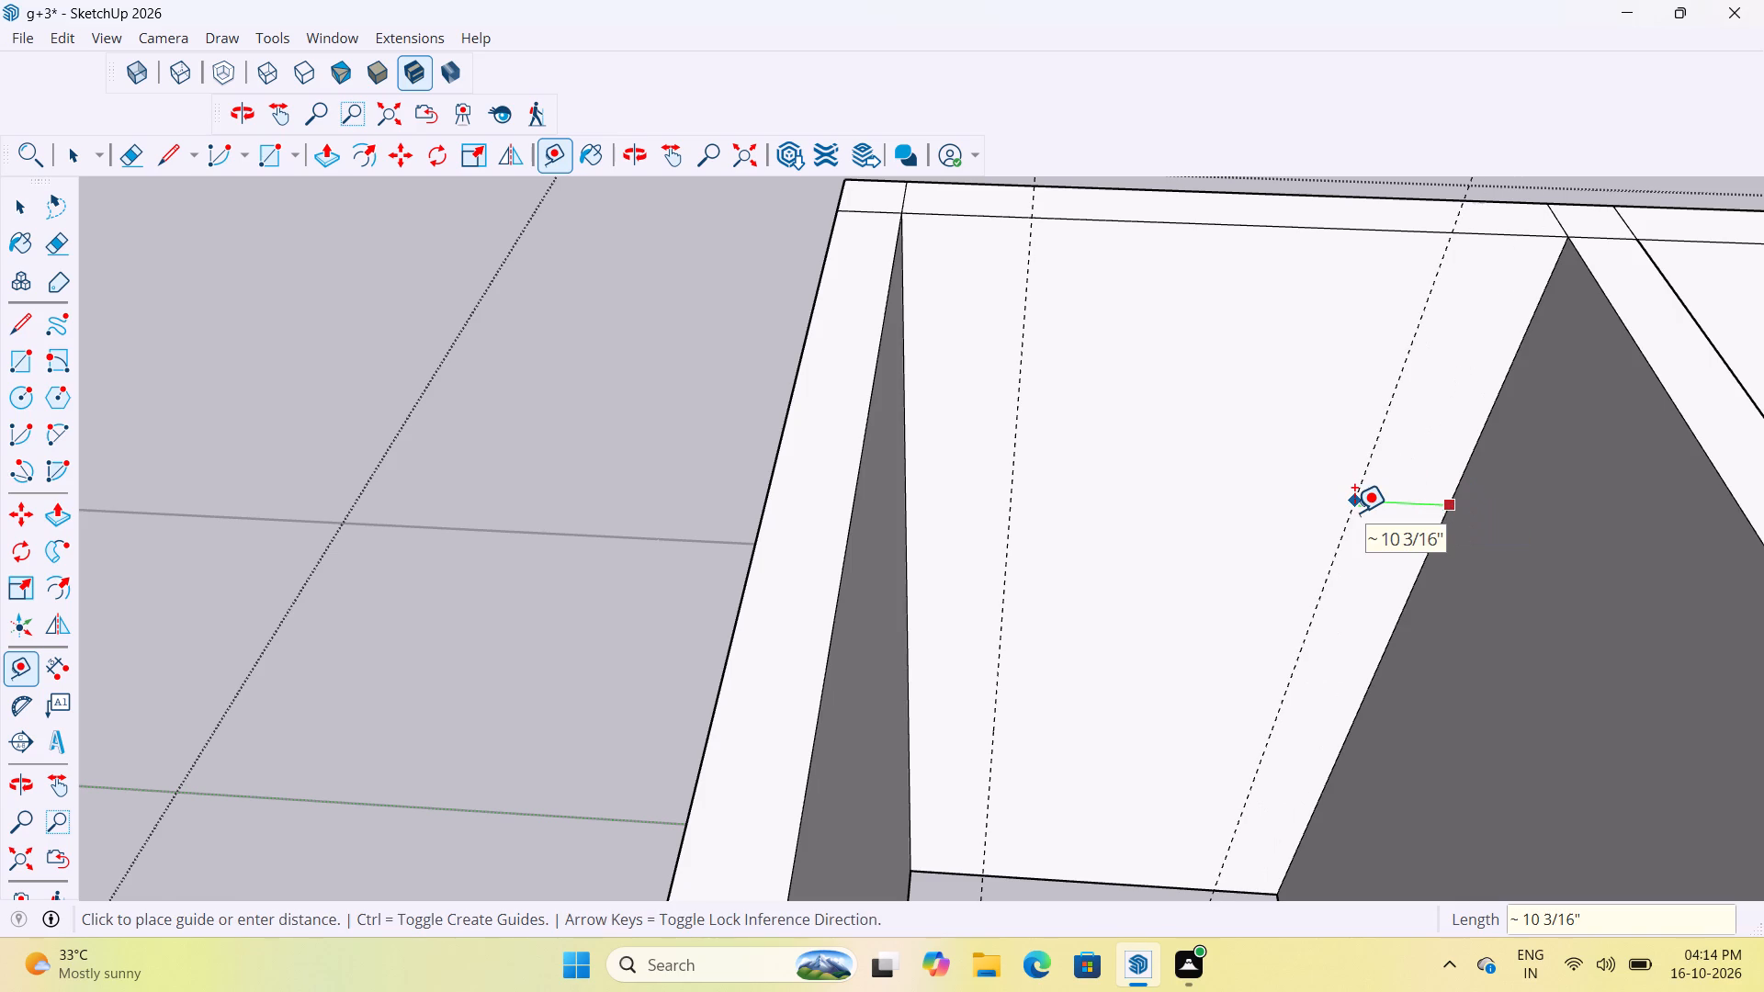
type("1'")
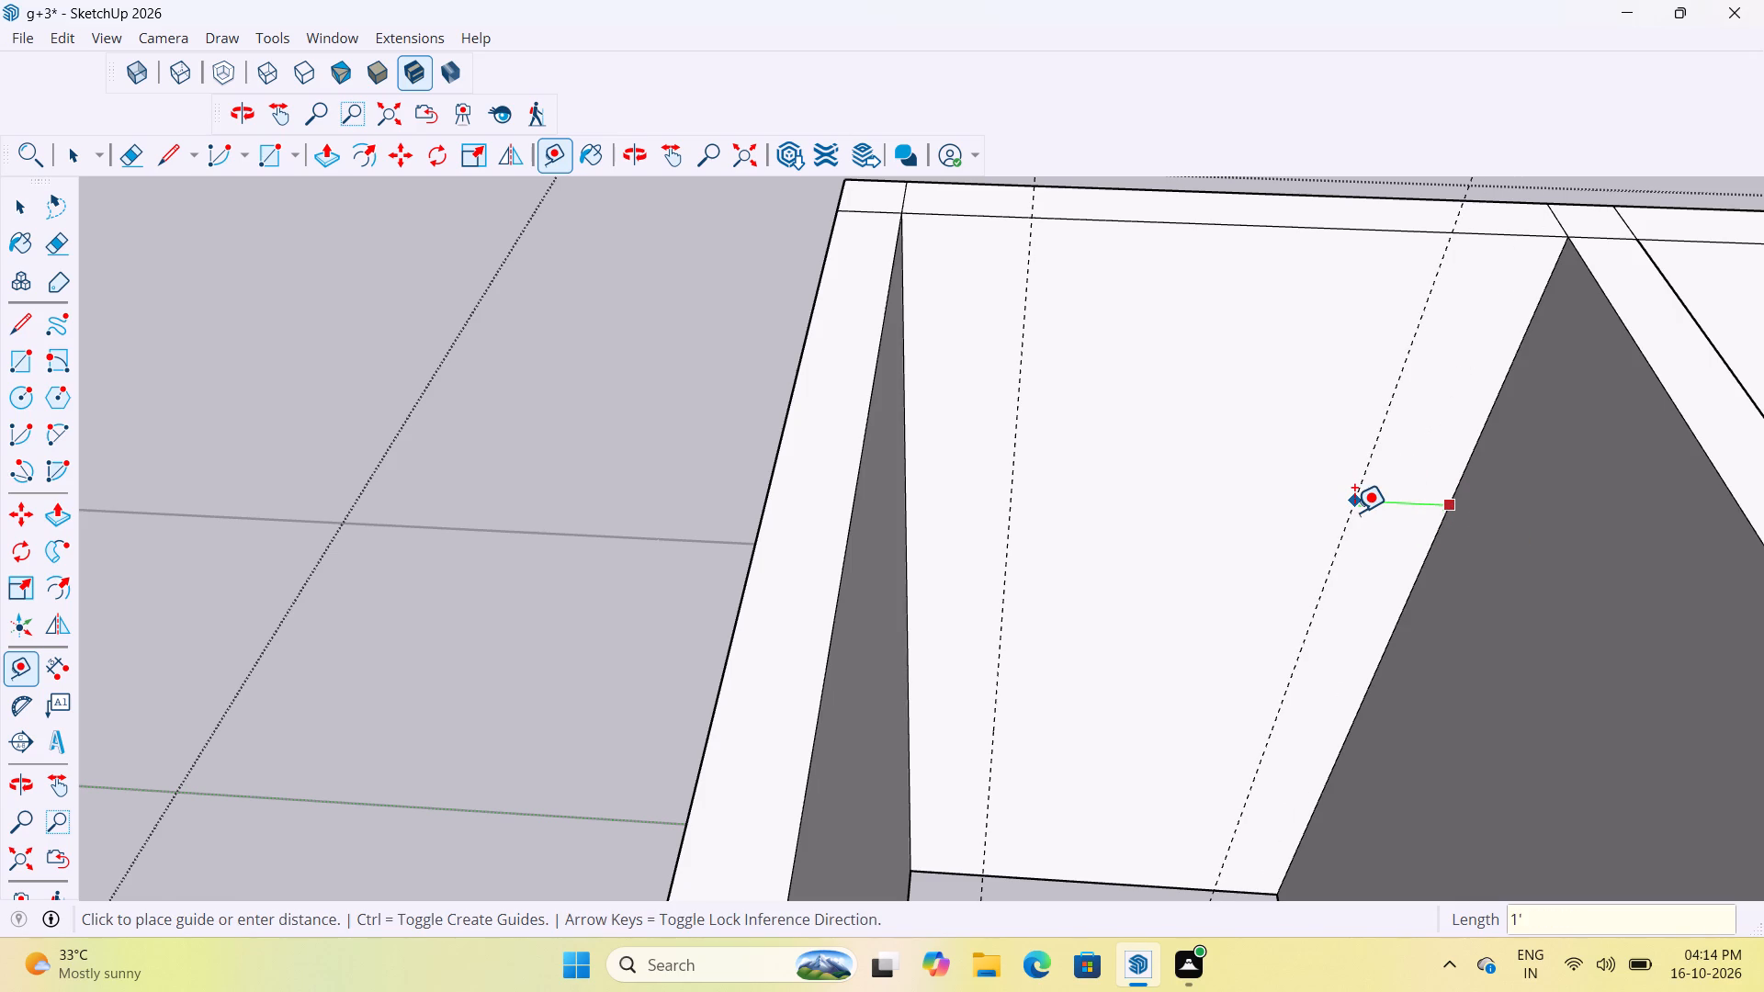
key("Return")
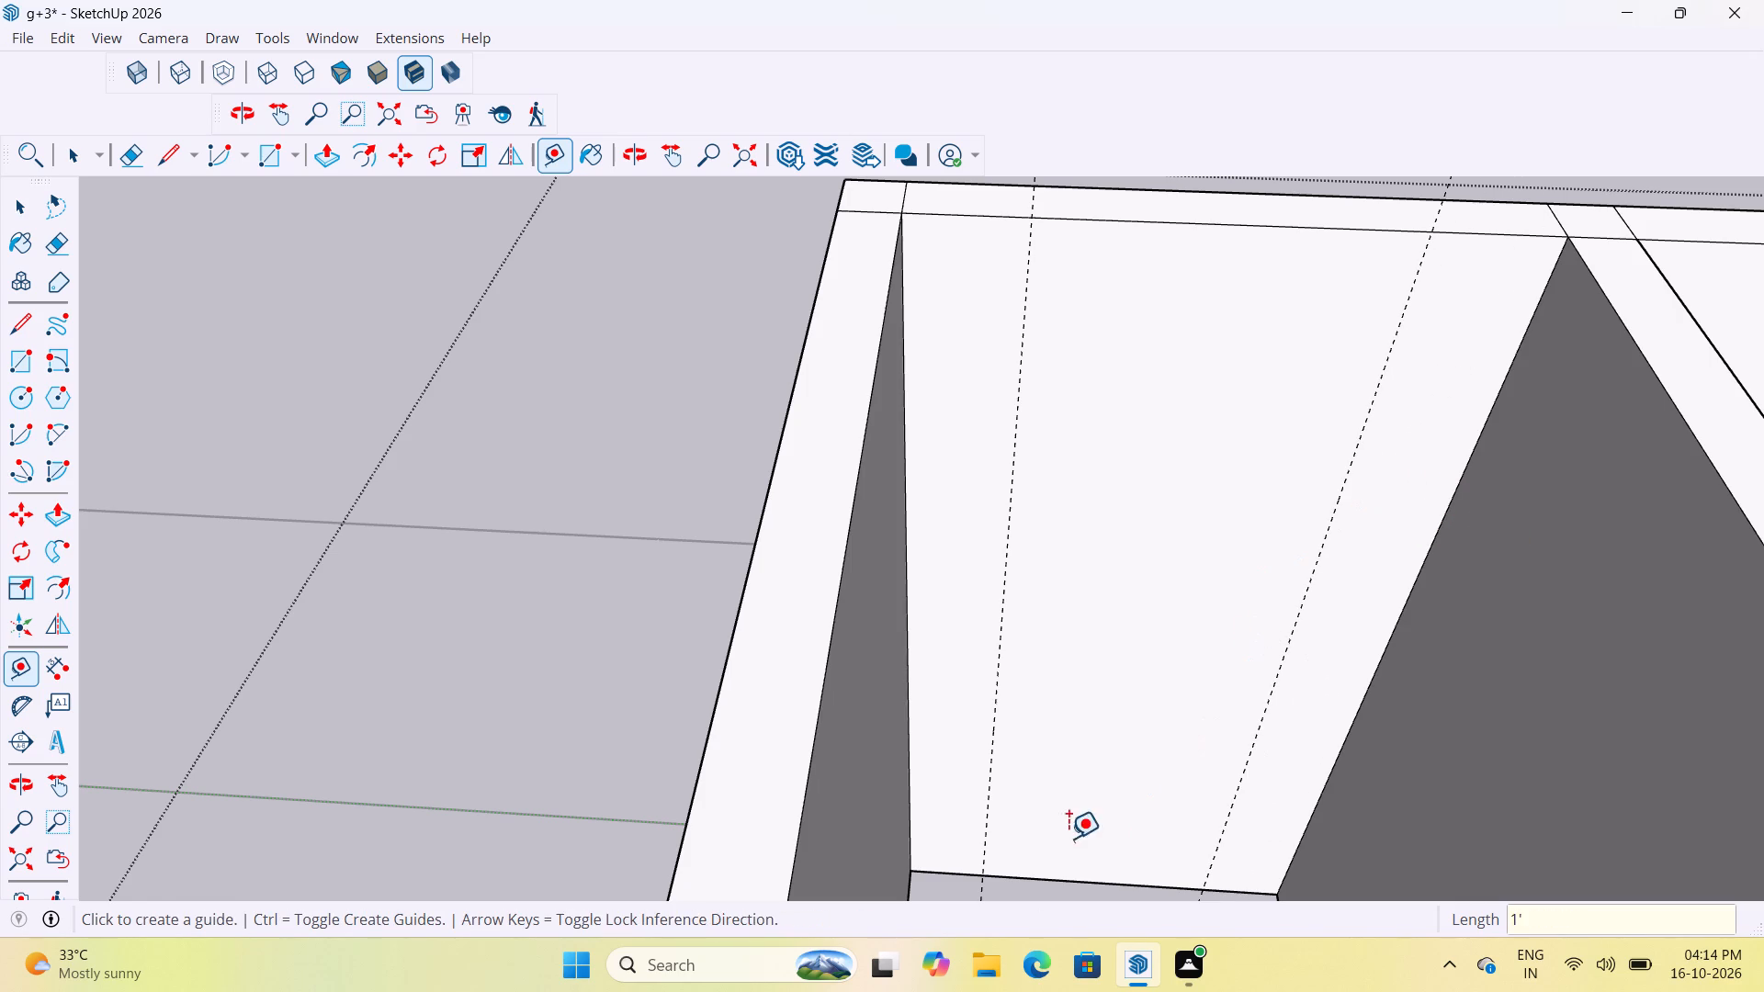
Place horizontal guides on the same wall, one 3' above the floor edge and another 4' above that guide.
left_click(1106, 880)
type("3'")
key("Return")
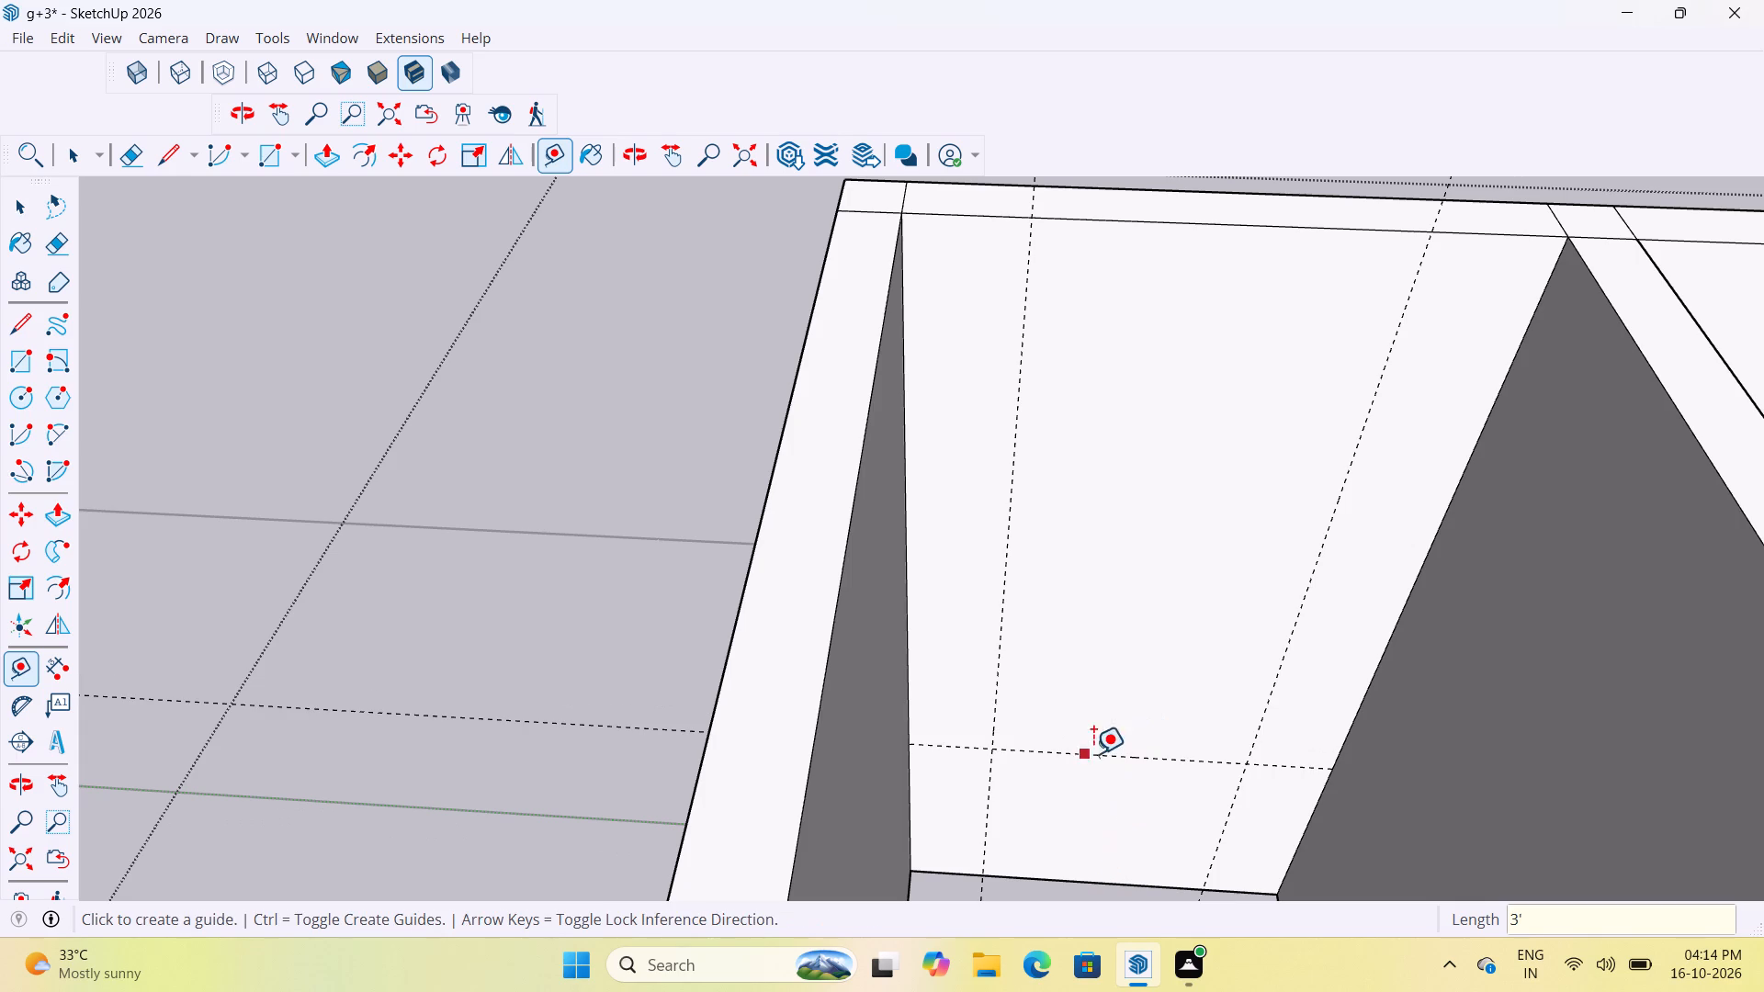
left_click(1102, 750)
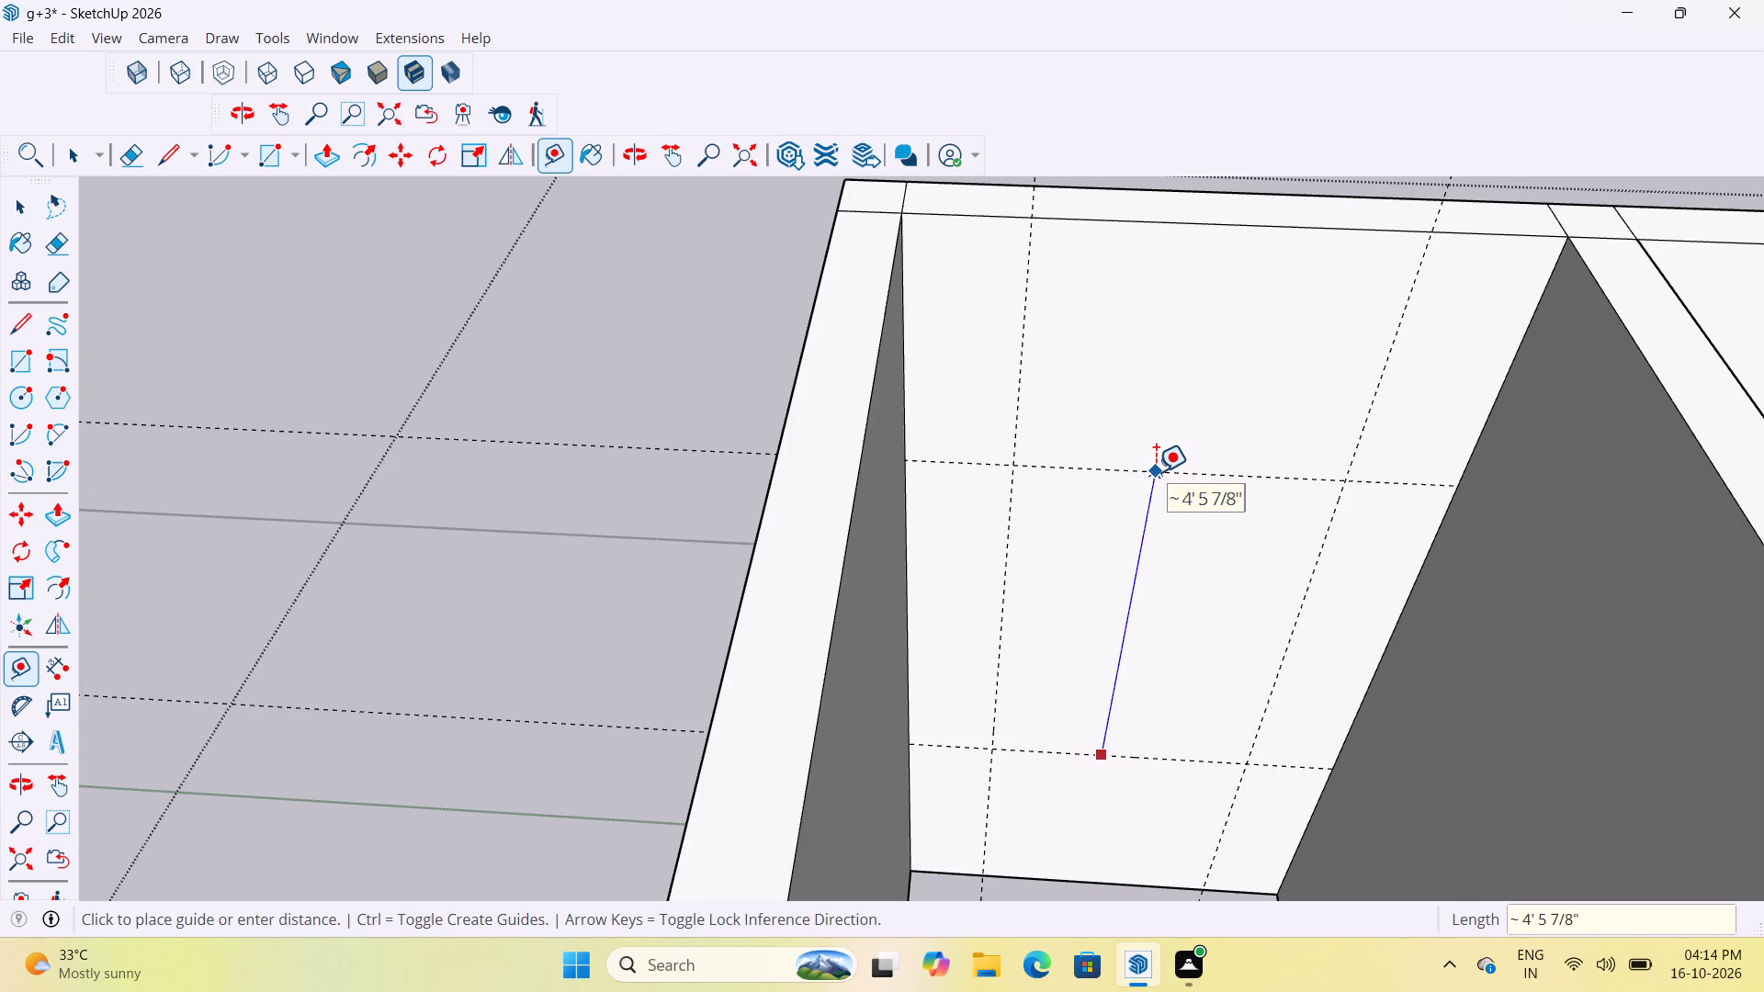
type("4'")
key("Return")
Draw a window rectangle about 3' by 4' between the guide intersections on the end room's outer wall.
key("r")
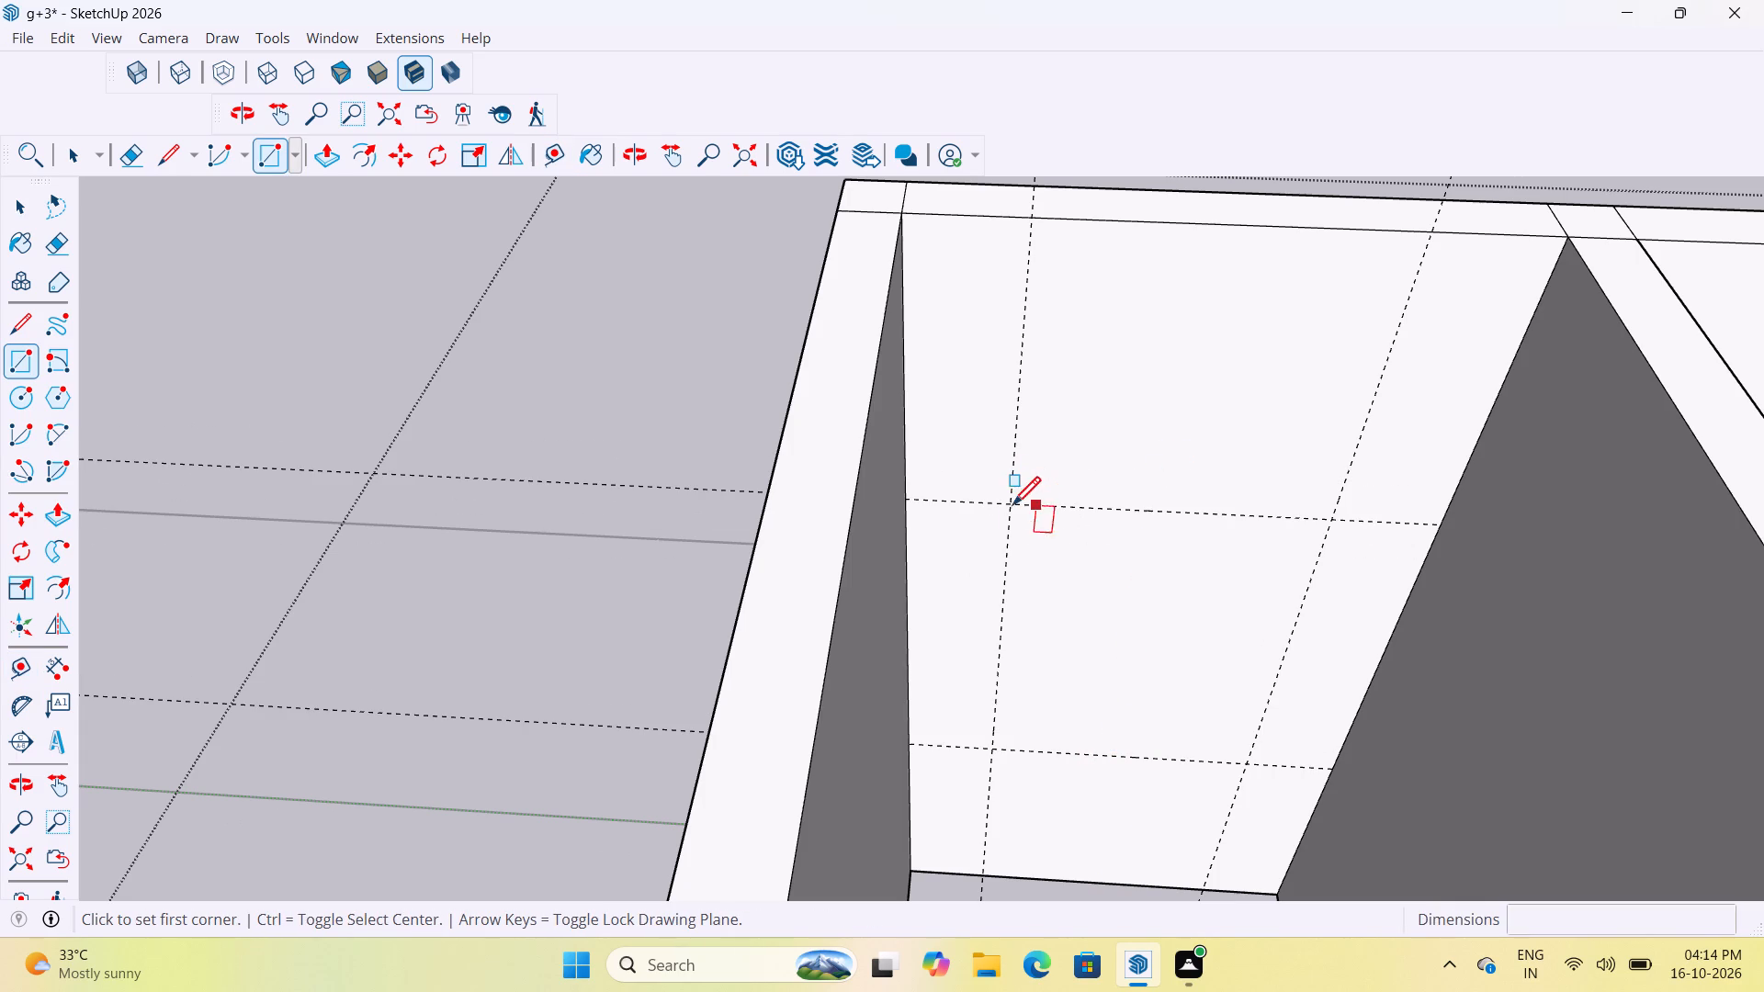
left_click(1011, 510)
left_click(1241, 767)
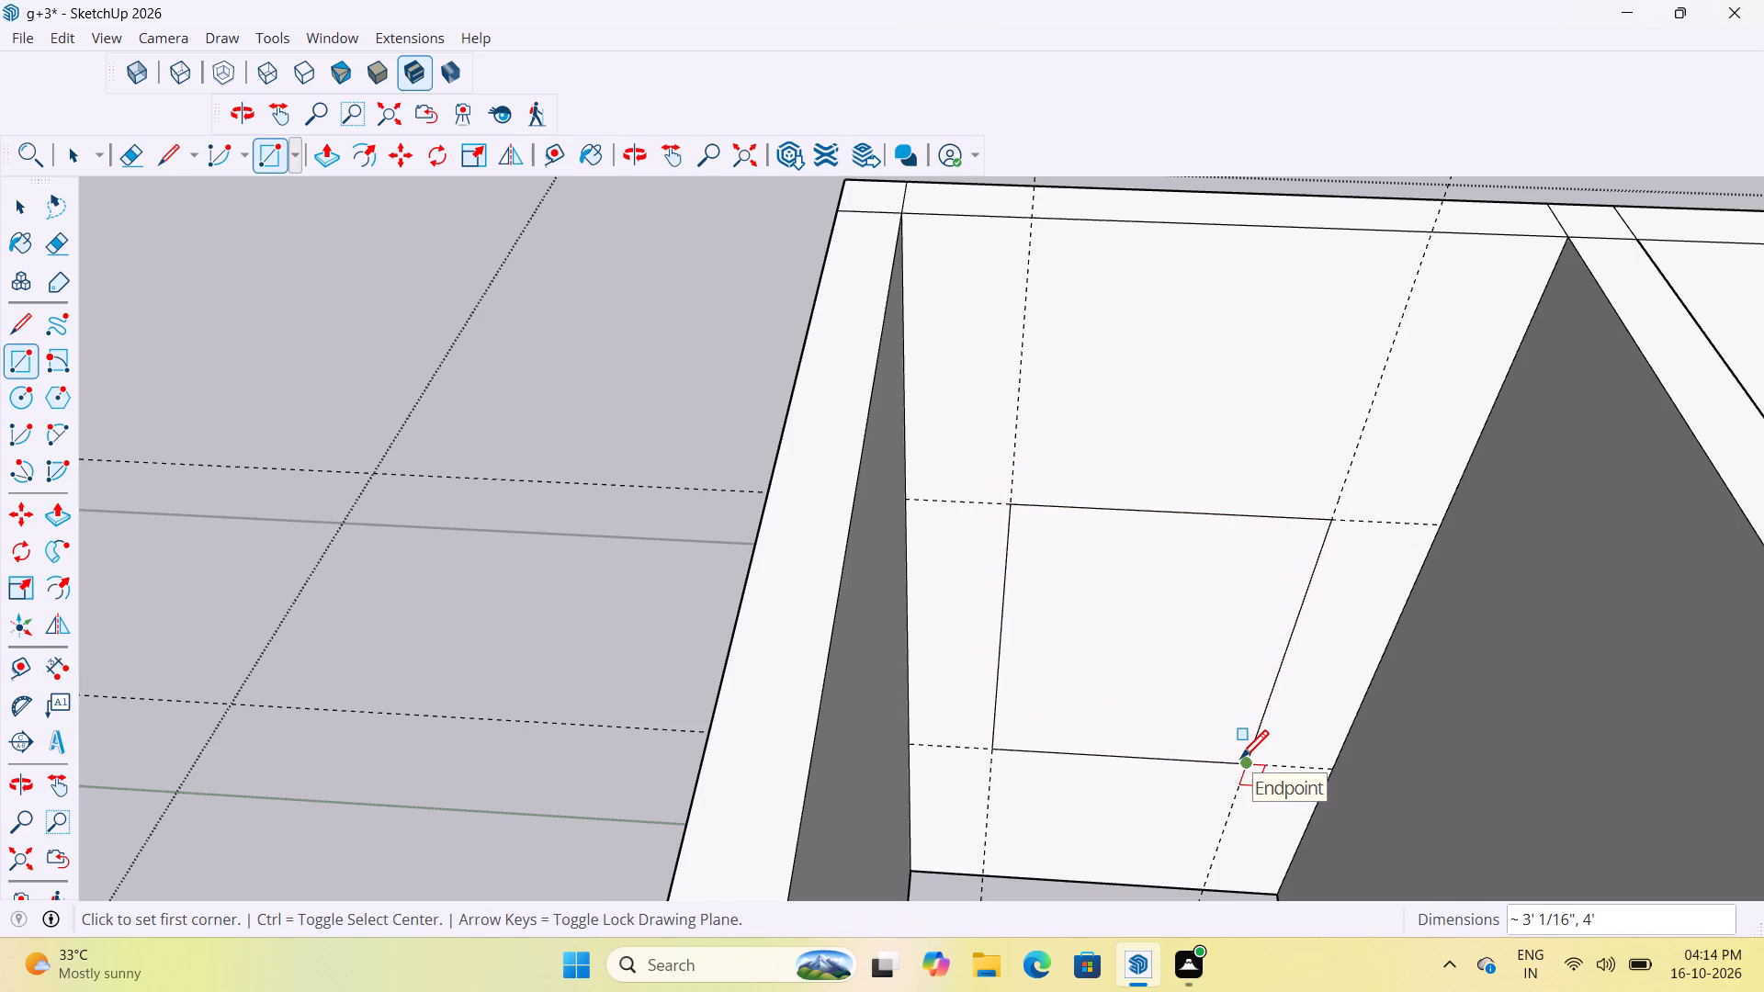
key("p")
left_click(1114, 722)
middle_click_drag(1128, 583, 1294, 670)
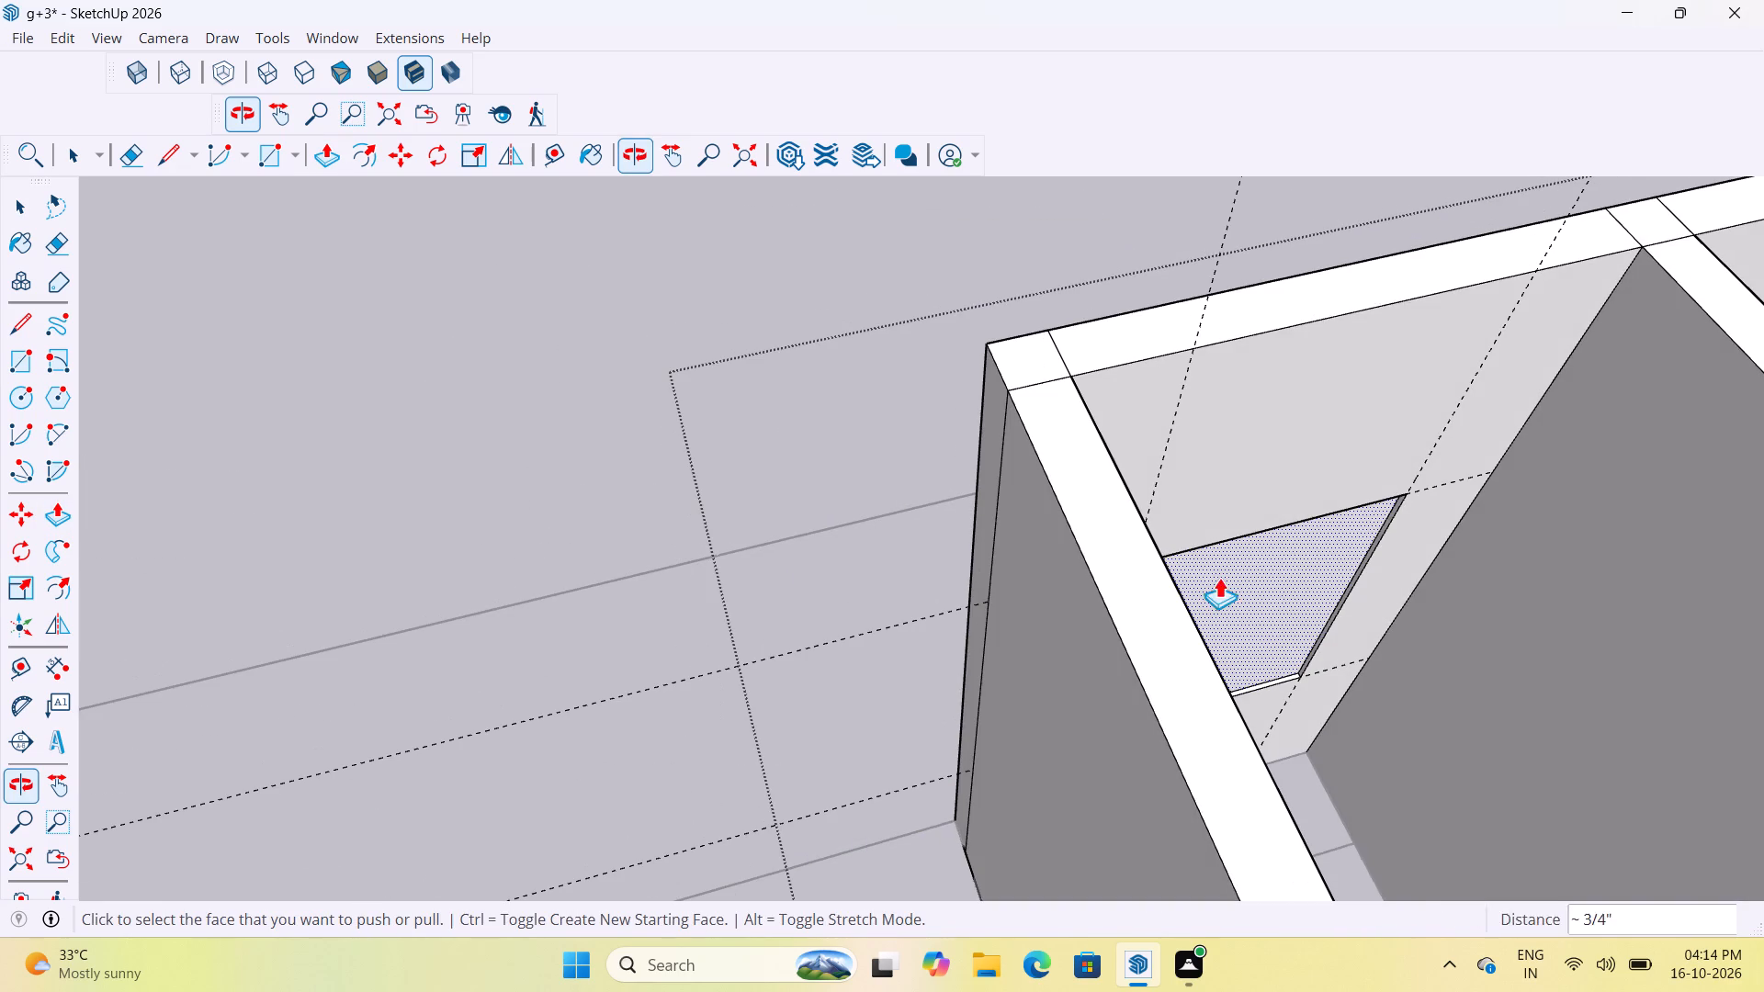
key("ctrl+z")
Push the window rectangle about 6" through to the wall's outer edge to cut the opening.
scroll(1325, 577, "up", 4)
middle_click_drag(1313, 592, 1243, 556)
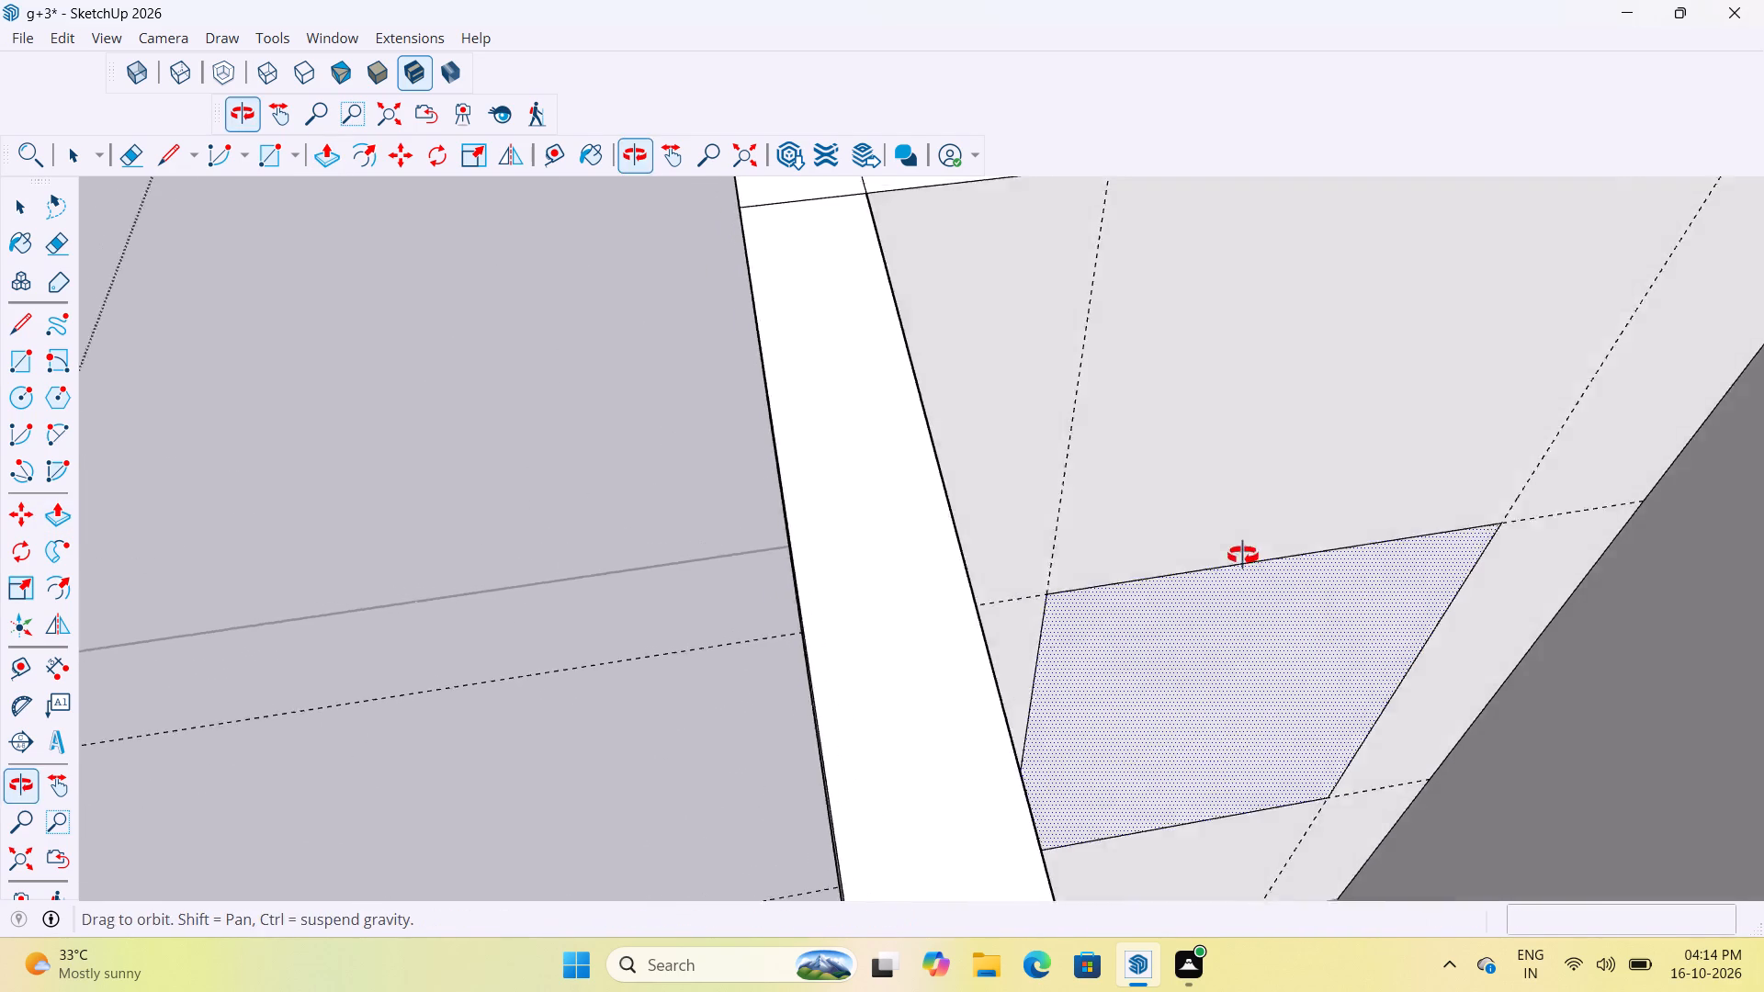
middle_click_drag(1243, 556, 1239, 554)
left_click(1279, 716)
middle_click_drag(1178, 523, 1366, 665)
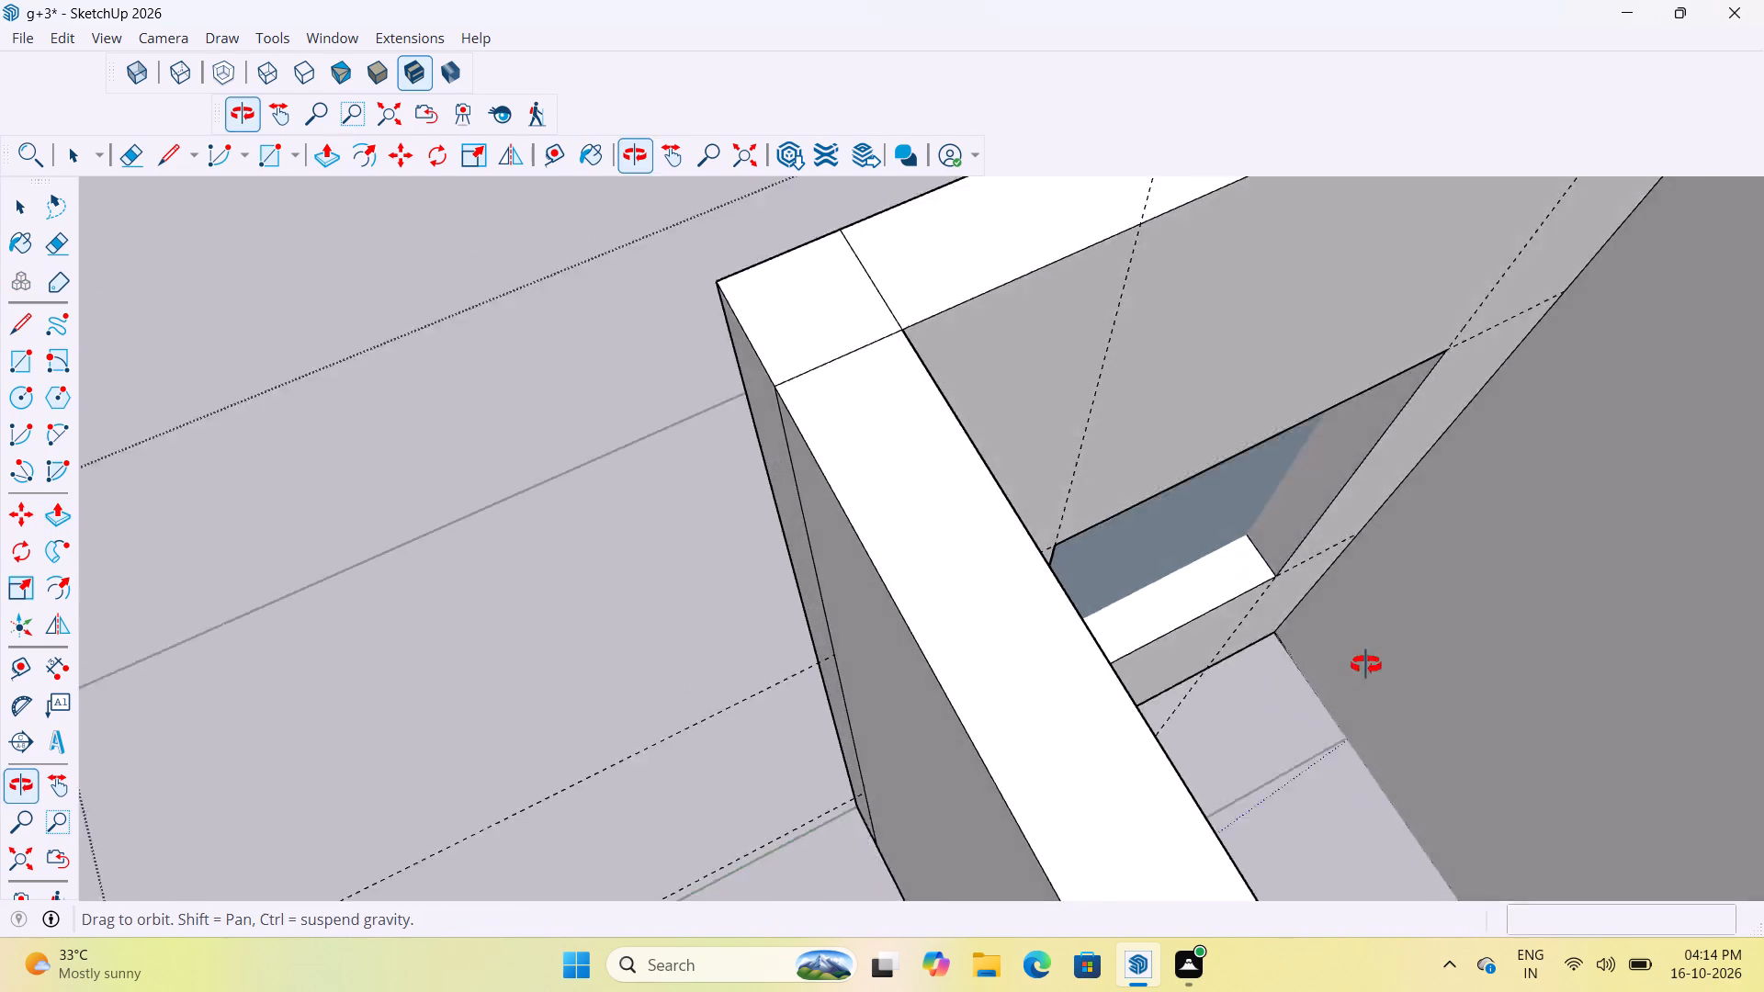
middle_click_drag(1366, 665, 1386, 681)
scroll(1053, 644, "down", 9)
scroll(1012, 394, "up", 3)
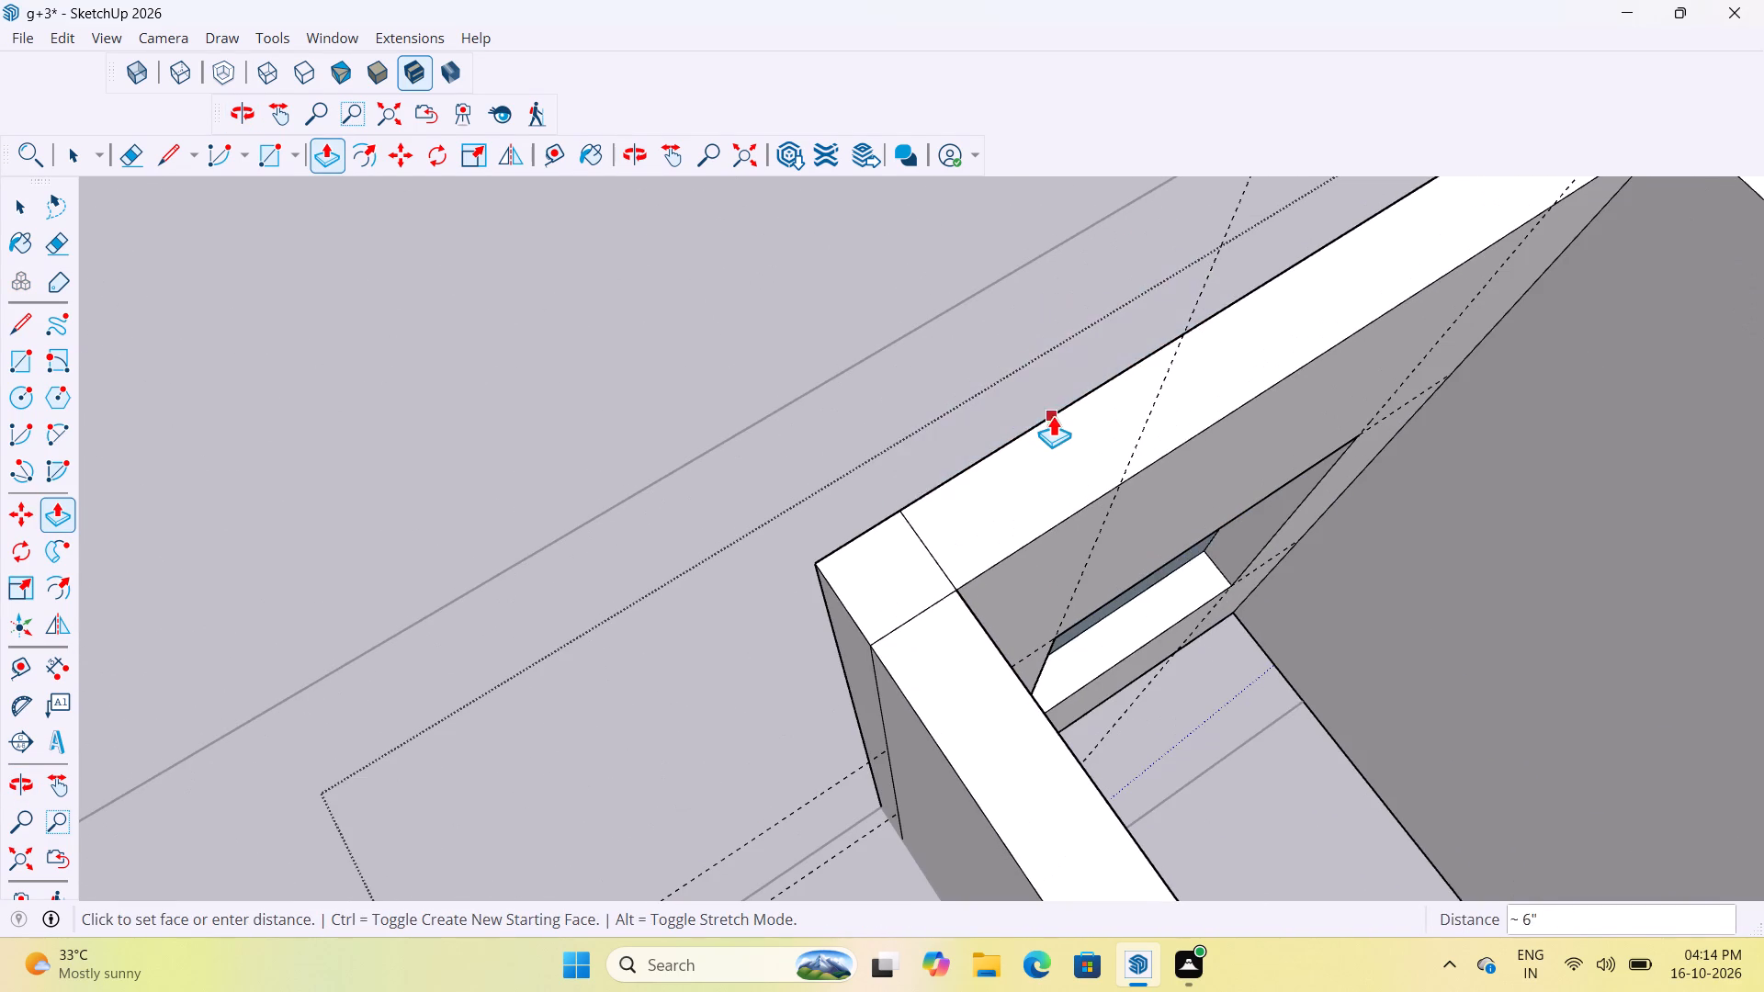
scroll(1046, 414, "up", 4)
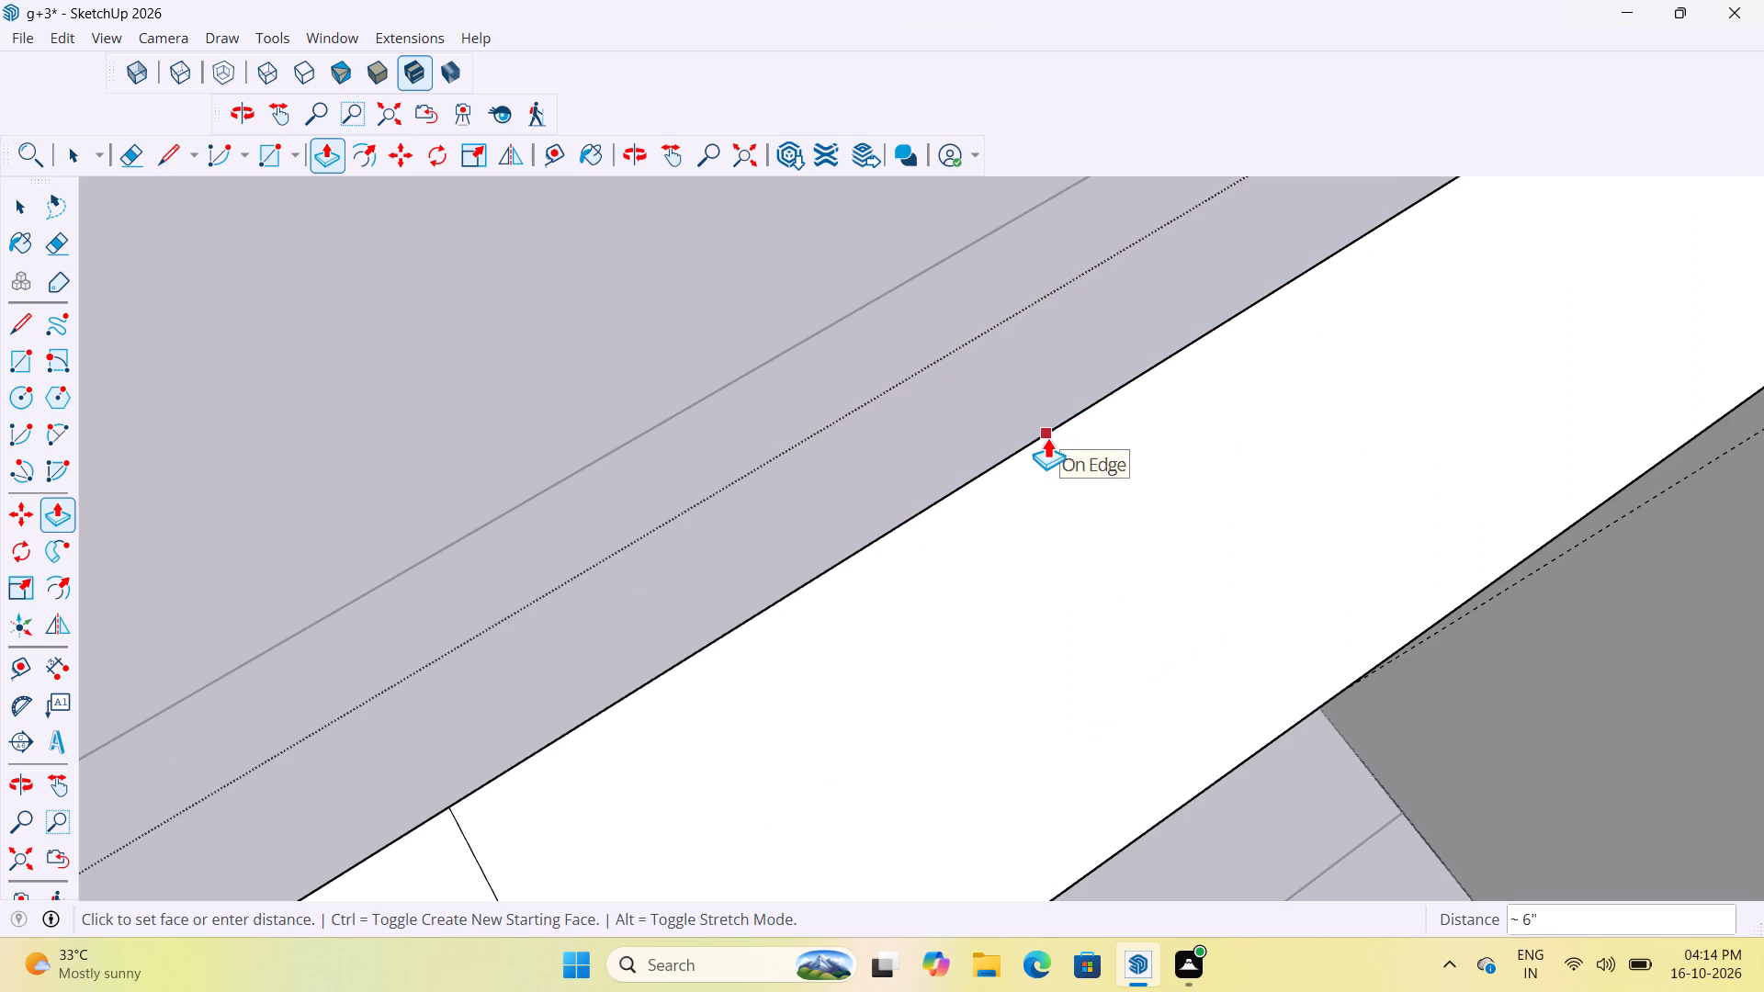
left_click(1047, 437)
scroll(865, 453, "down", 9)
middle_click_drag(1049, 603, 887, 493)
key("space")
key("space")
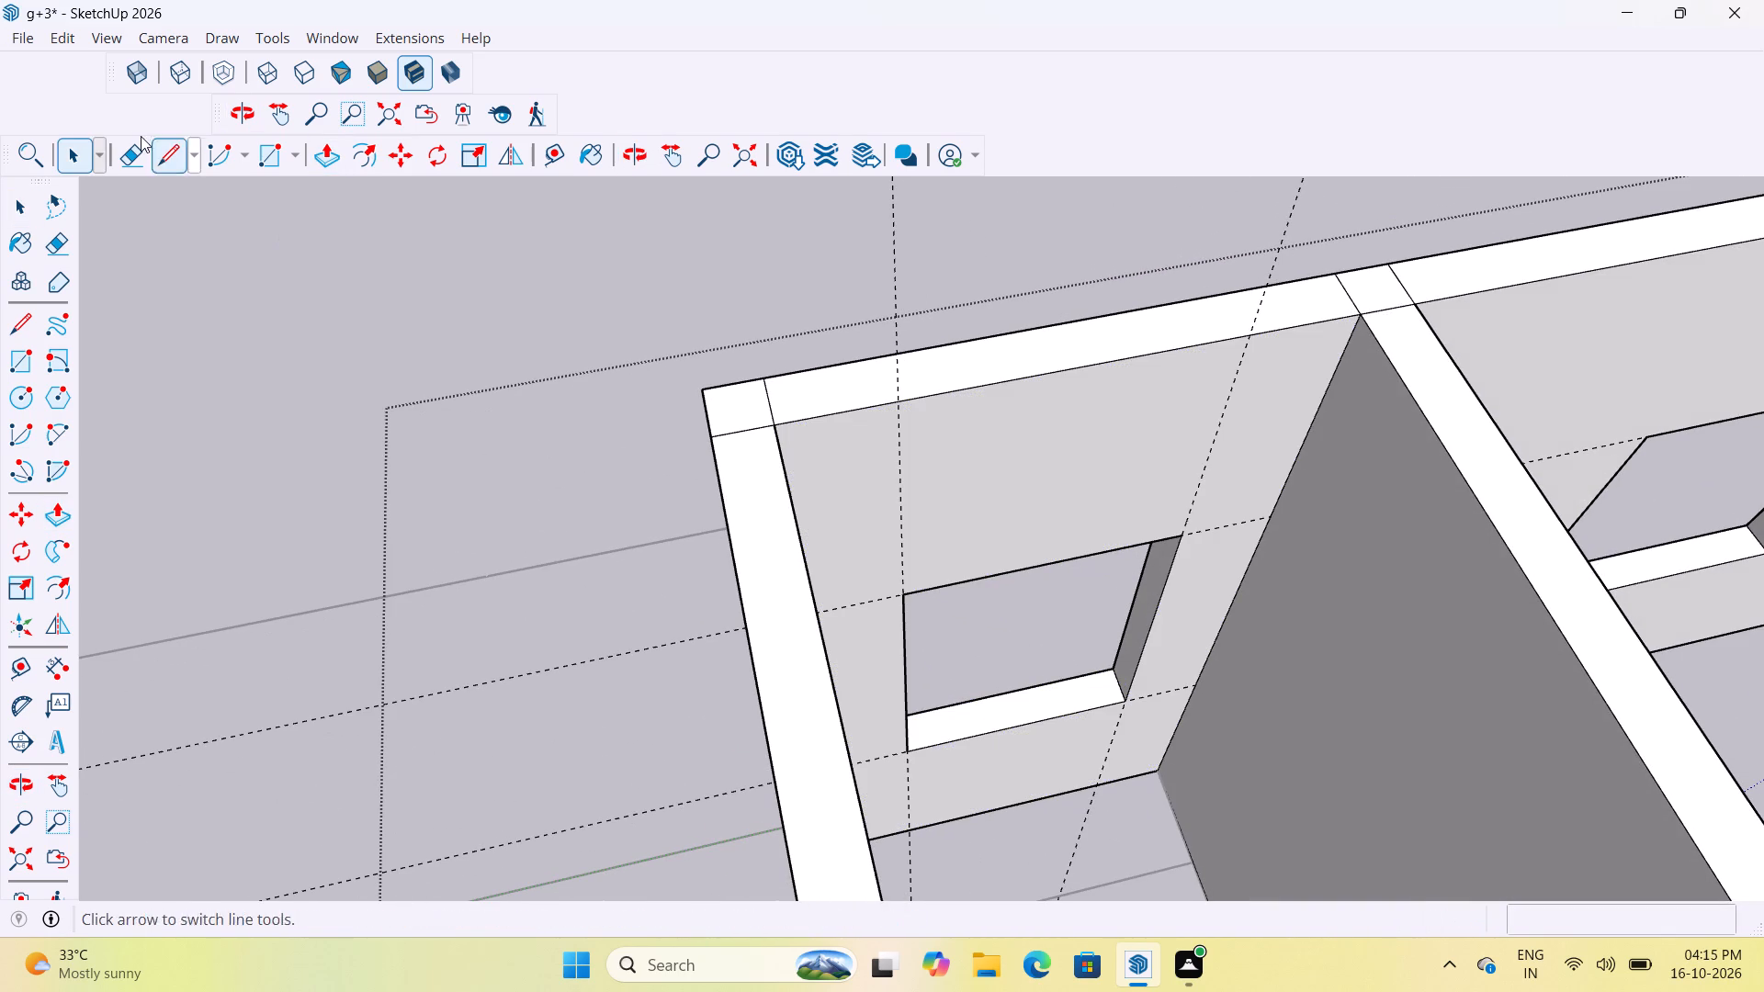
Delete all the guides around the new window opening.
left_click(61, 45)
left_click(179, 257)
Examine the outer walls from all sides to check the cut openings, and leave the wall group.
scroll(340, 457, "down", 5)
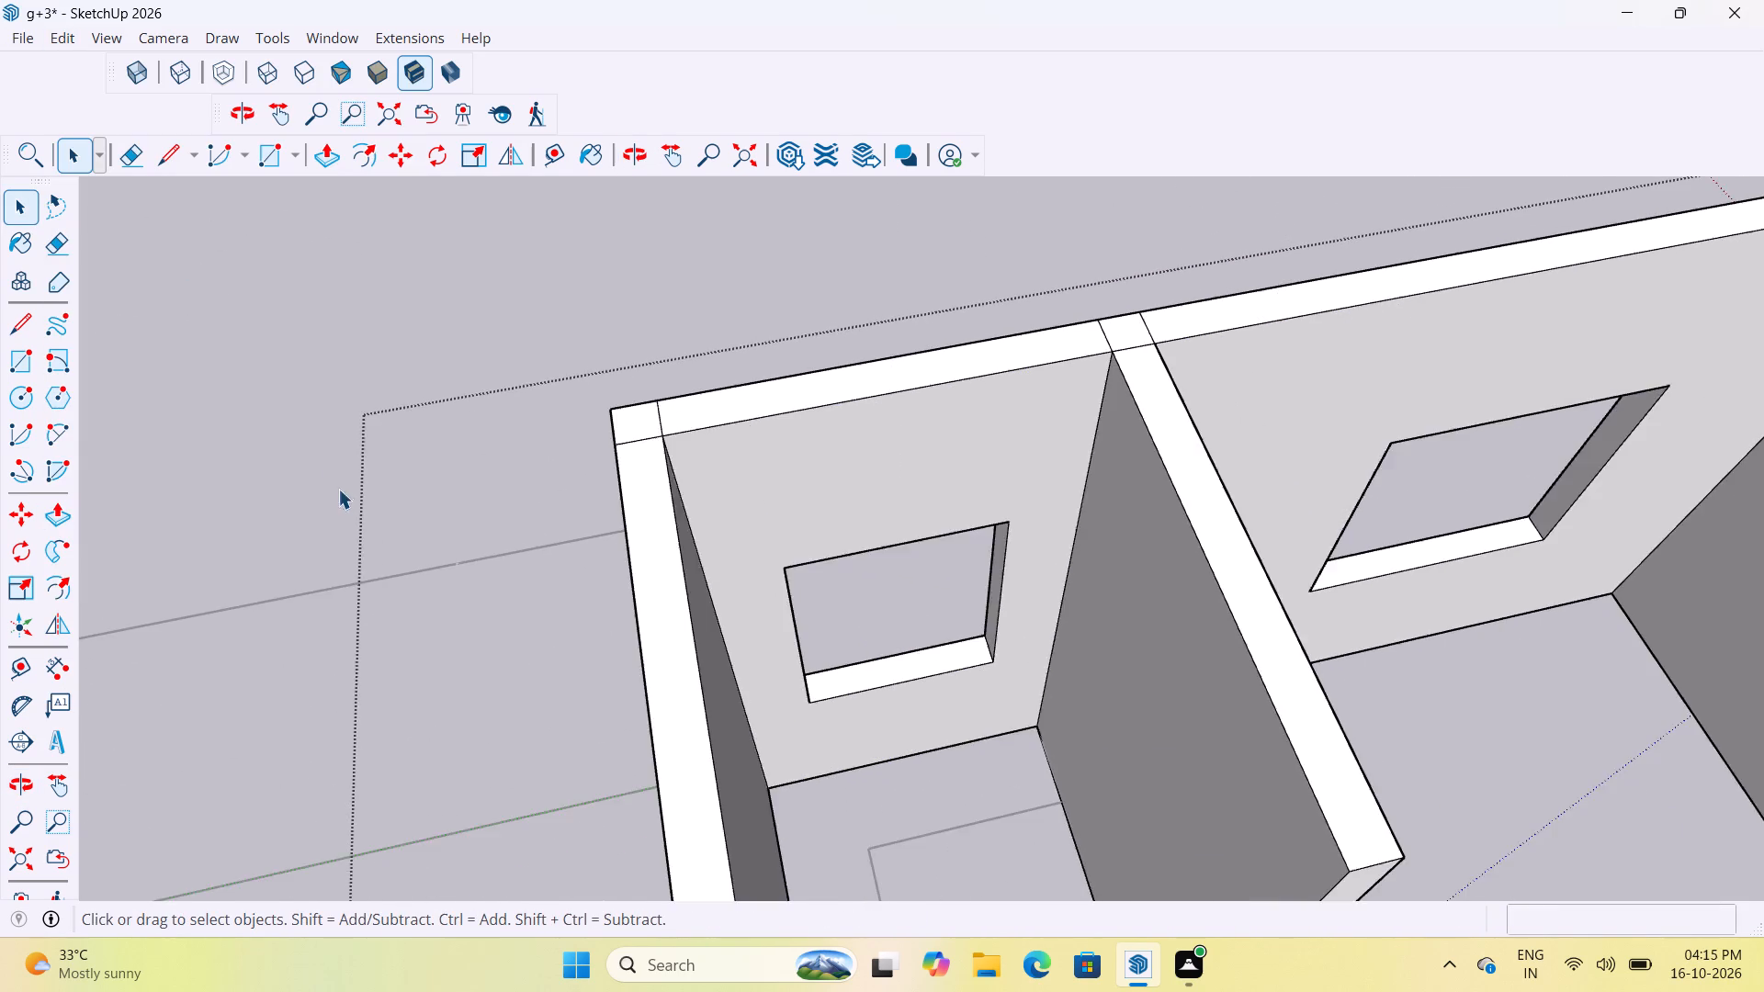
scroll(338, 489, "down", 5)
middle_click_drag(727, 624, 1433, 391)
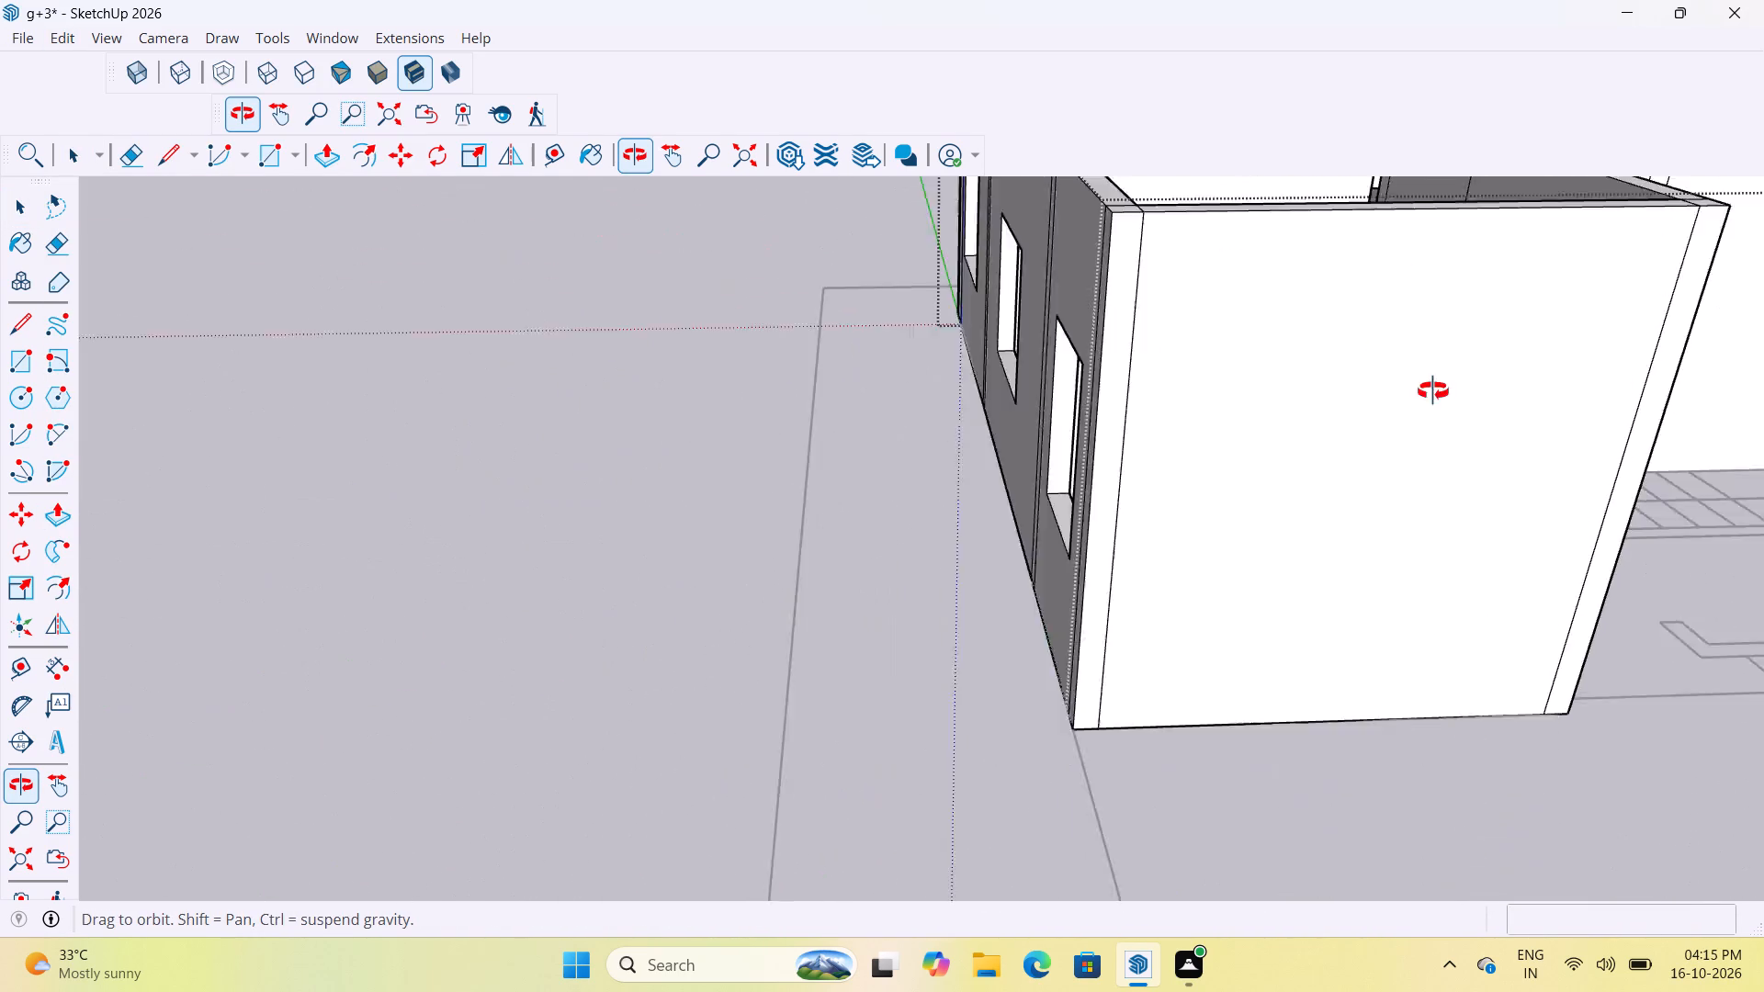
middle_click_drag(1433, 391, 1530, 400)
scroll(1116, 438, "down", 9)
middle_click_drag(1095, 344, 1397, 357)
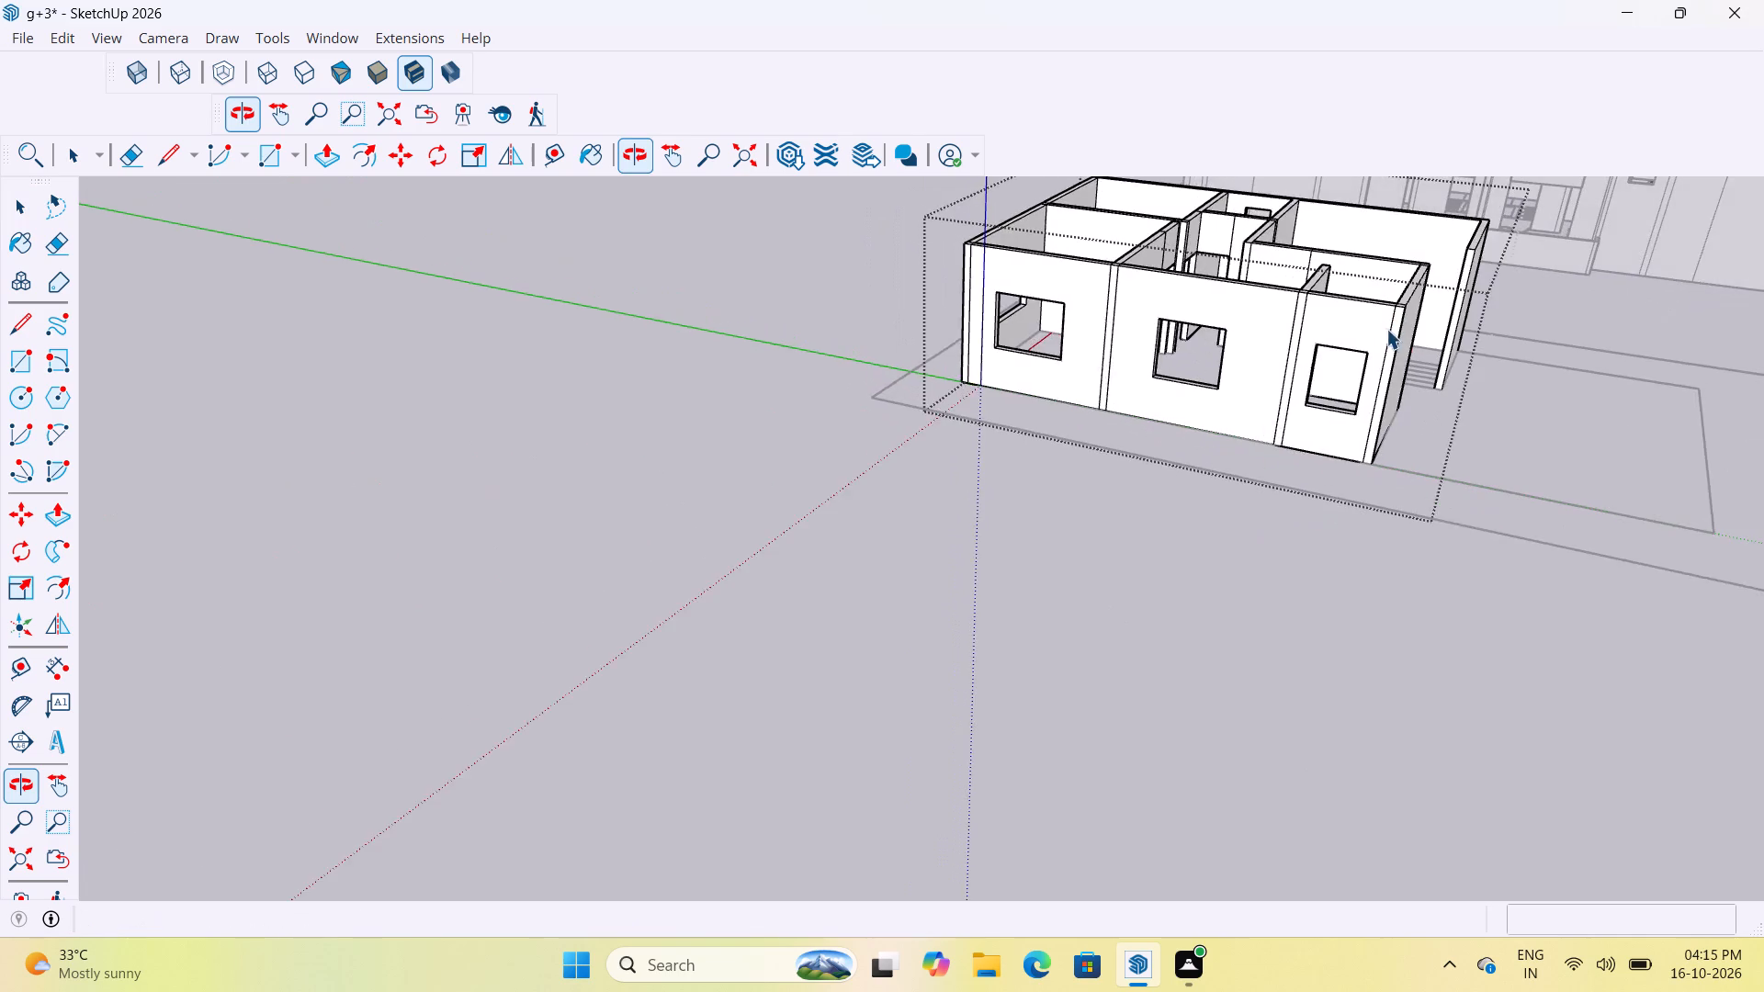
scroll(1385, 327, "up", 11)
scroll(1060, 306, "up", 3)
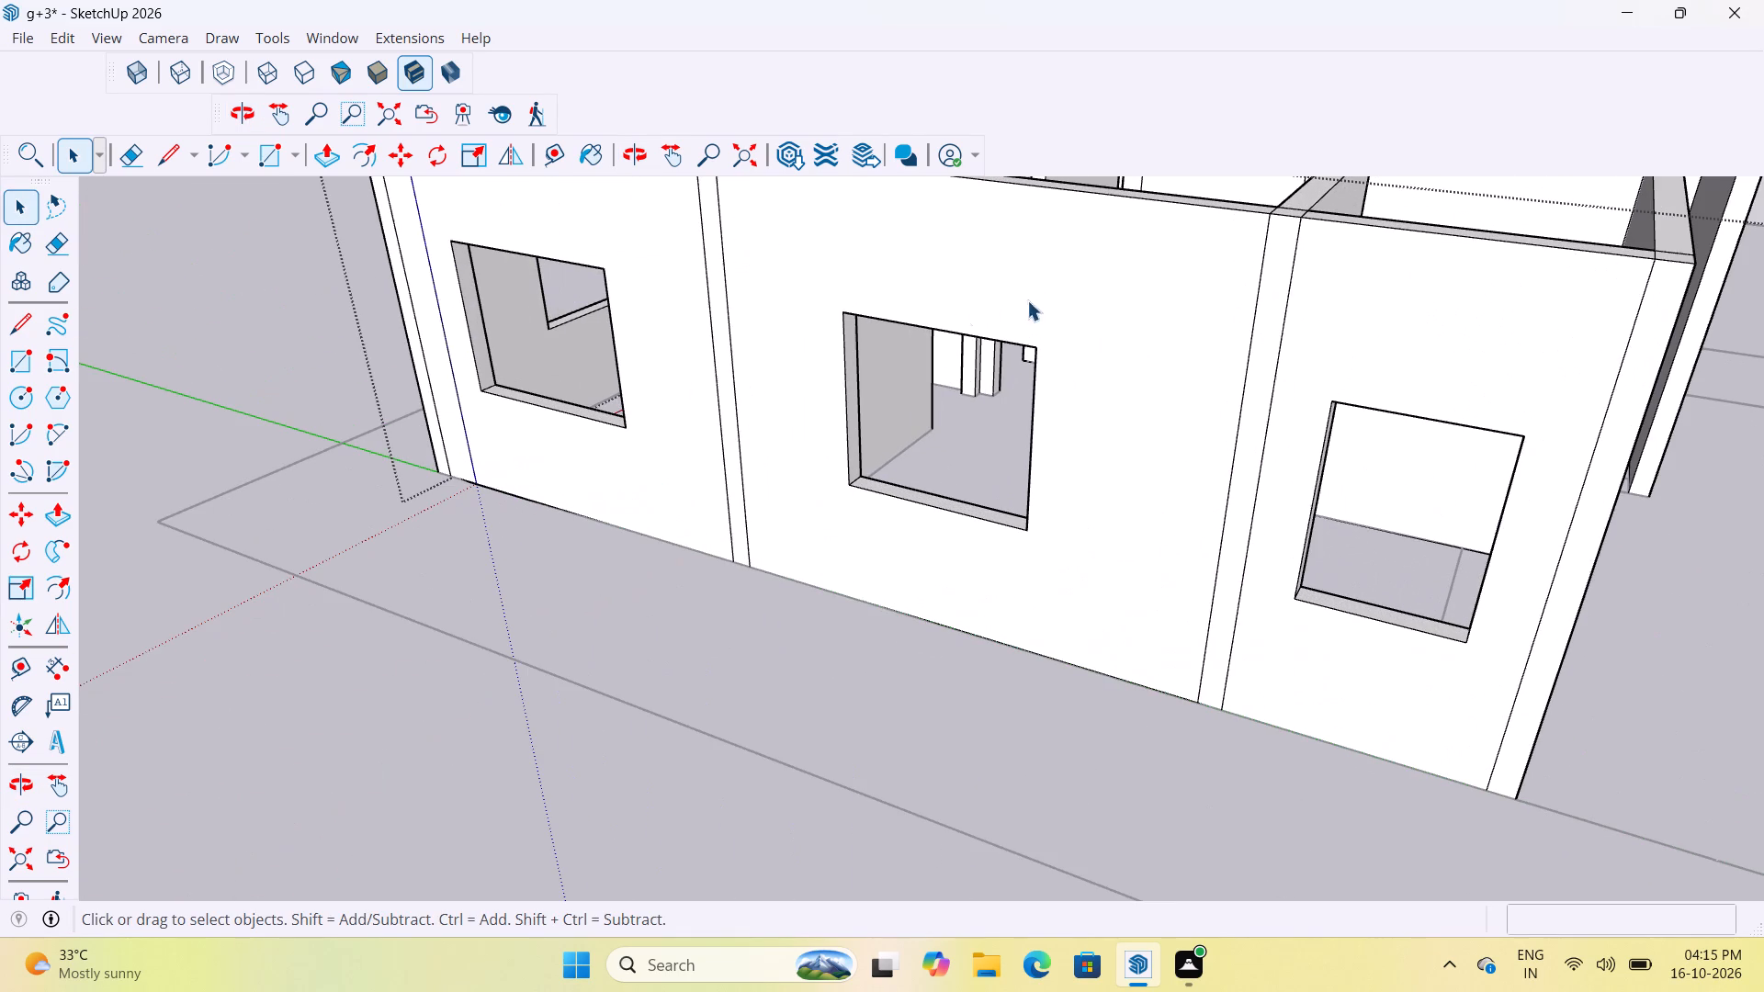
middle_click_drag(887, 355, 501, 468)
scroll(498, 469, "up", 1)
scroll(650, 616, "down", 8)
middle_click_drag(1050, 527, 620, 458)
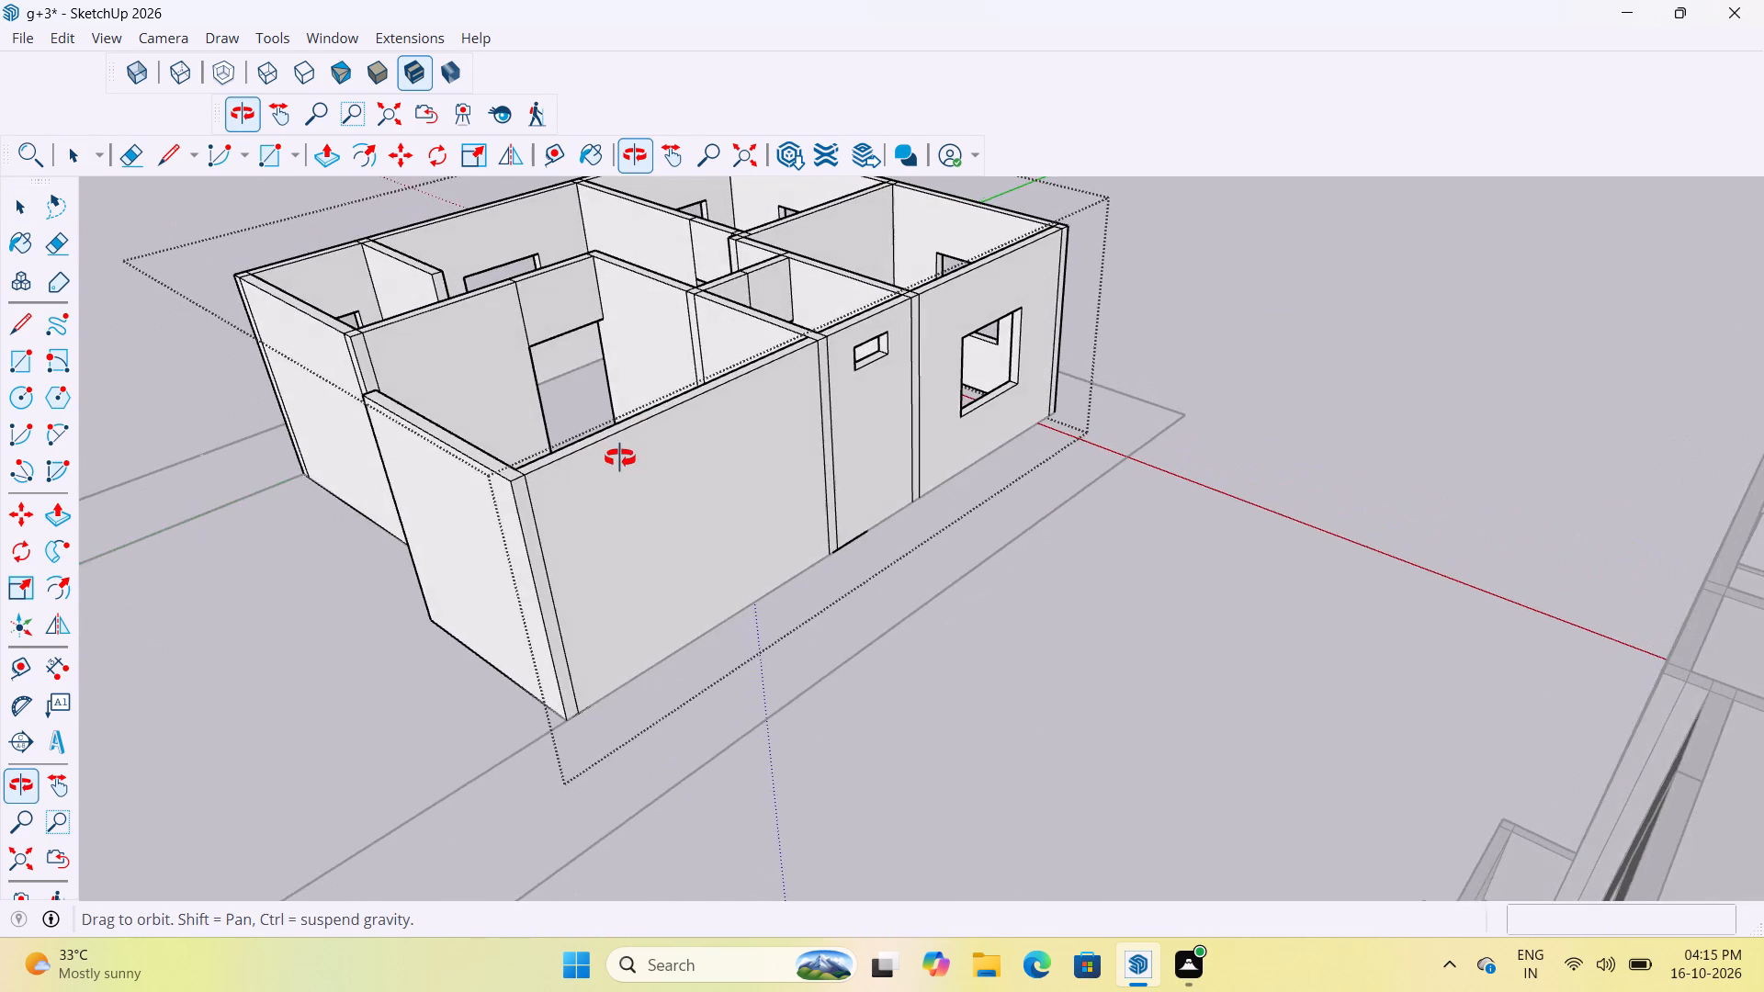
middle_click_drag(620, 458, 964, 468)
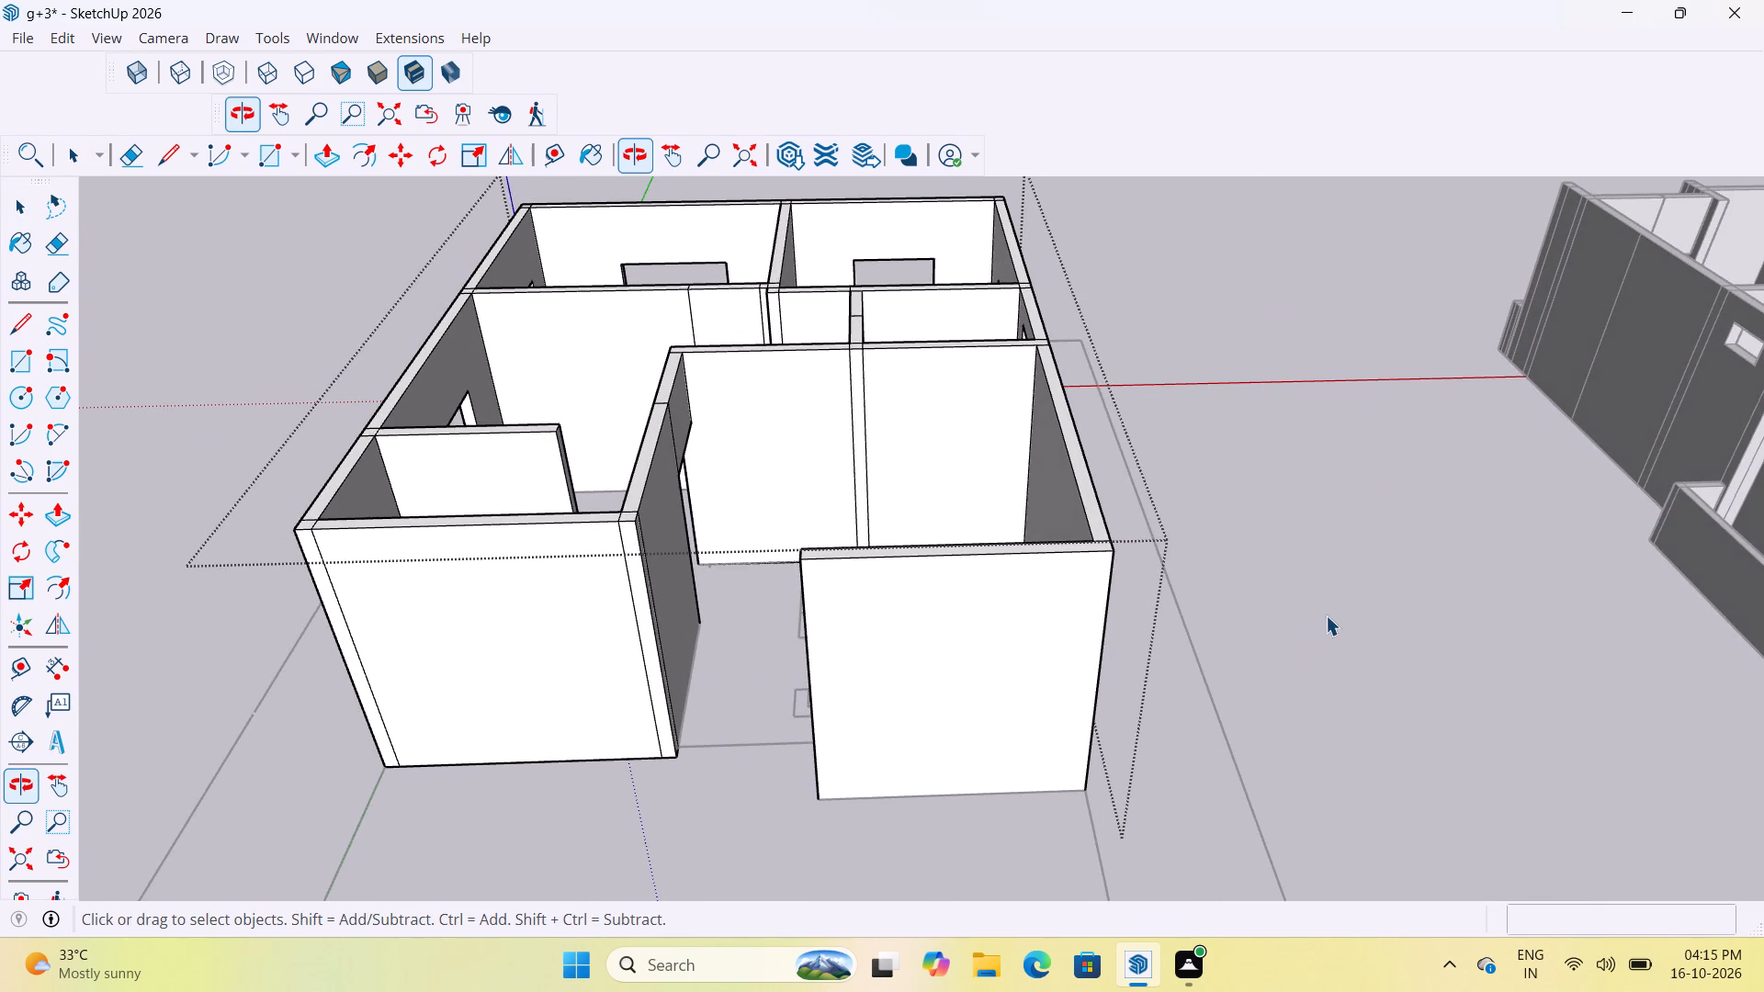
scroll(1326, 615, "down", 4)
left_click(1375, 559)
Examine the stair layout lines and enclosing walls of the staircase bay from several angles.
scroll(966, 504, "up", 7)
middle_click_drag(1012, 604, 1087, 646)
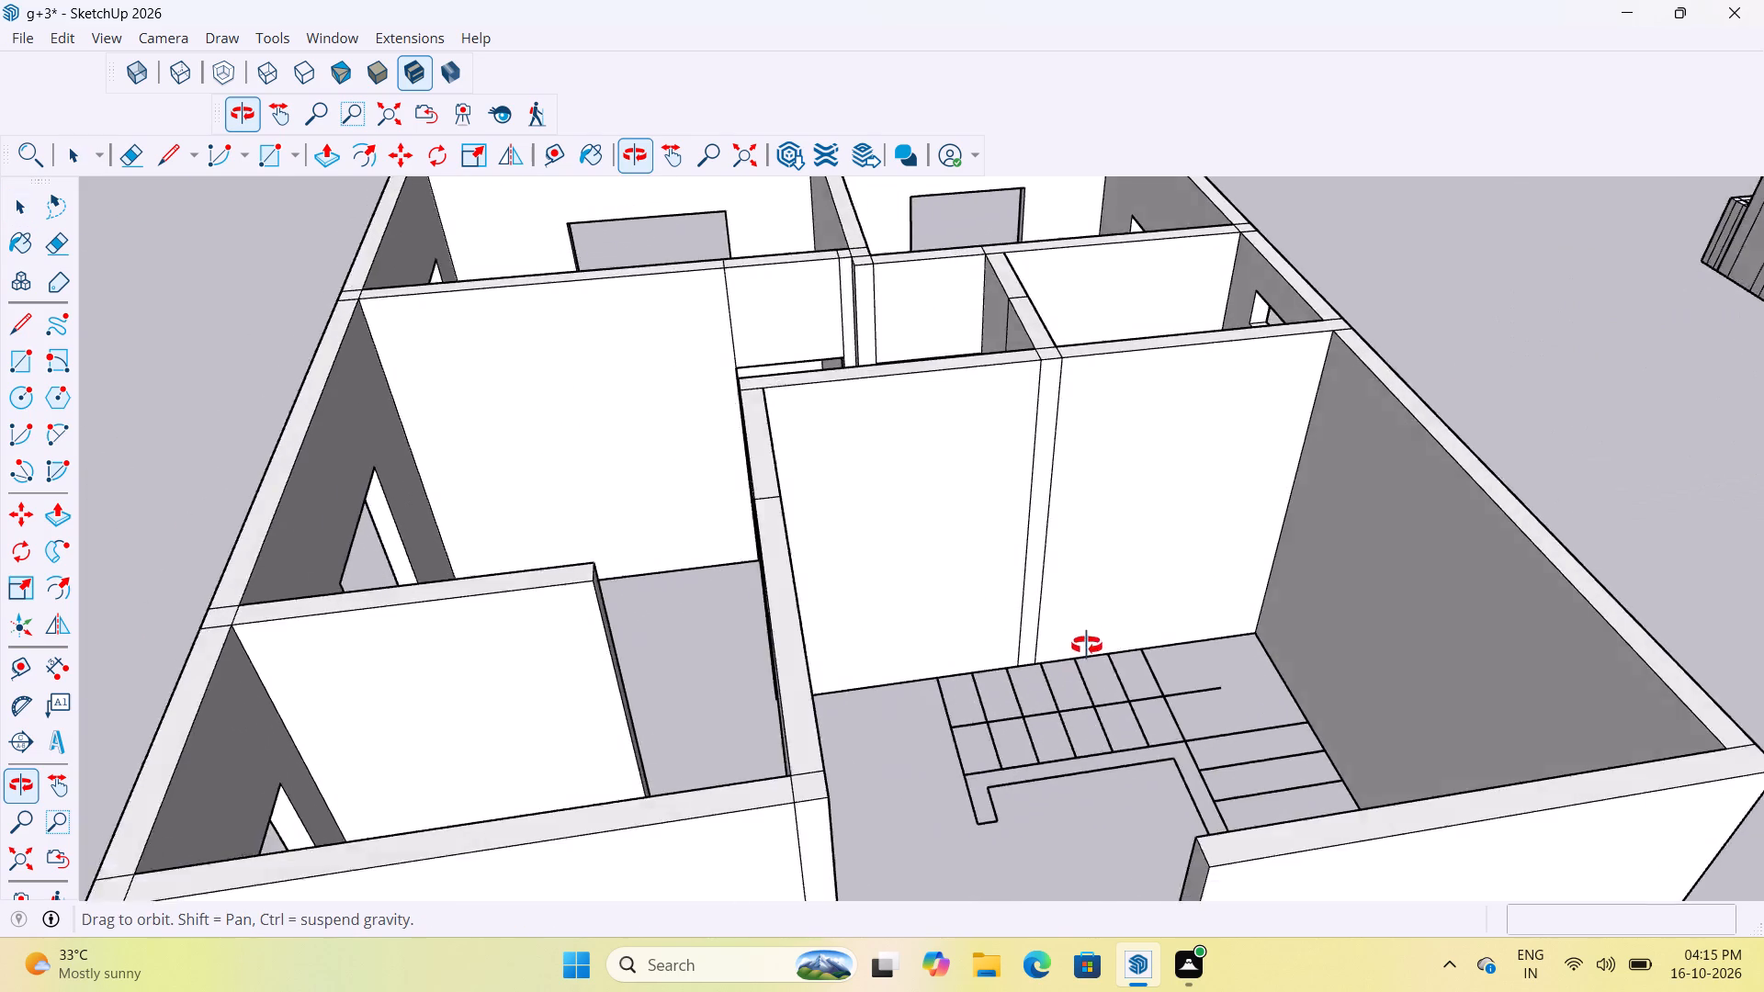
middle_click_drag(1087, 646, 982, 646)
scroll(961, 673, "up", 7)
scroll(890, 657, "down", 6)
middle_click_drag(986, 713, 1073, 738)
scroll(1072, 726, "up", 5)
scroll(885, 626, "down", 16)
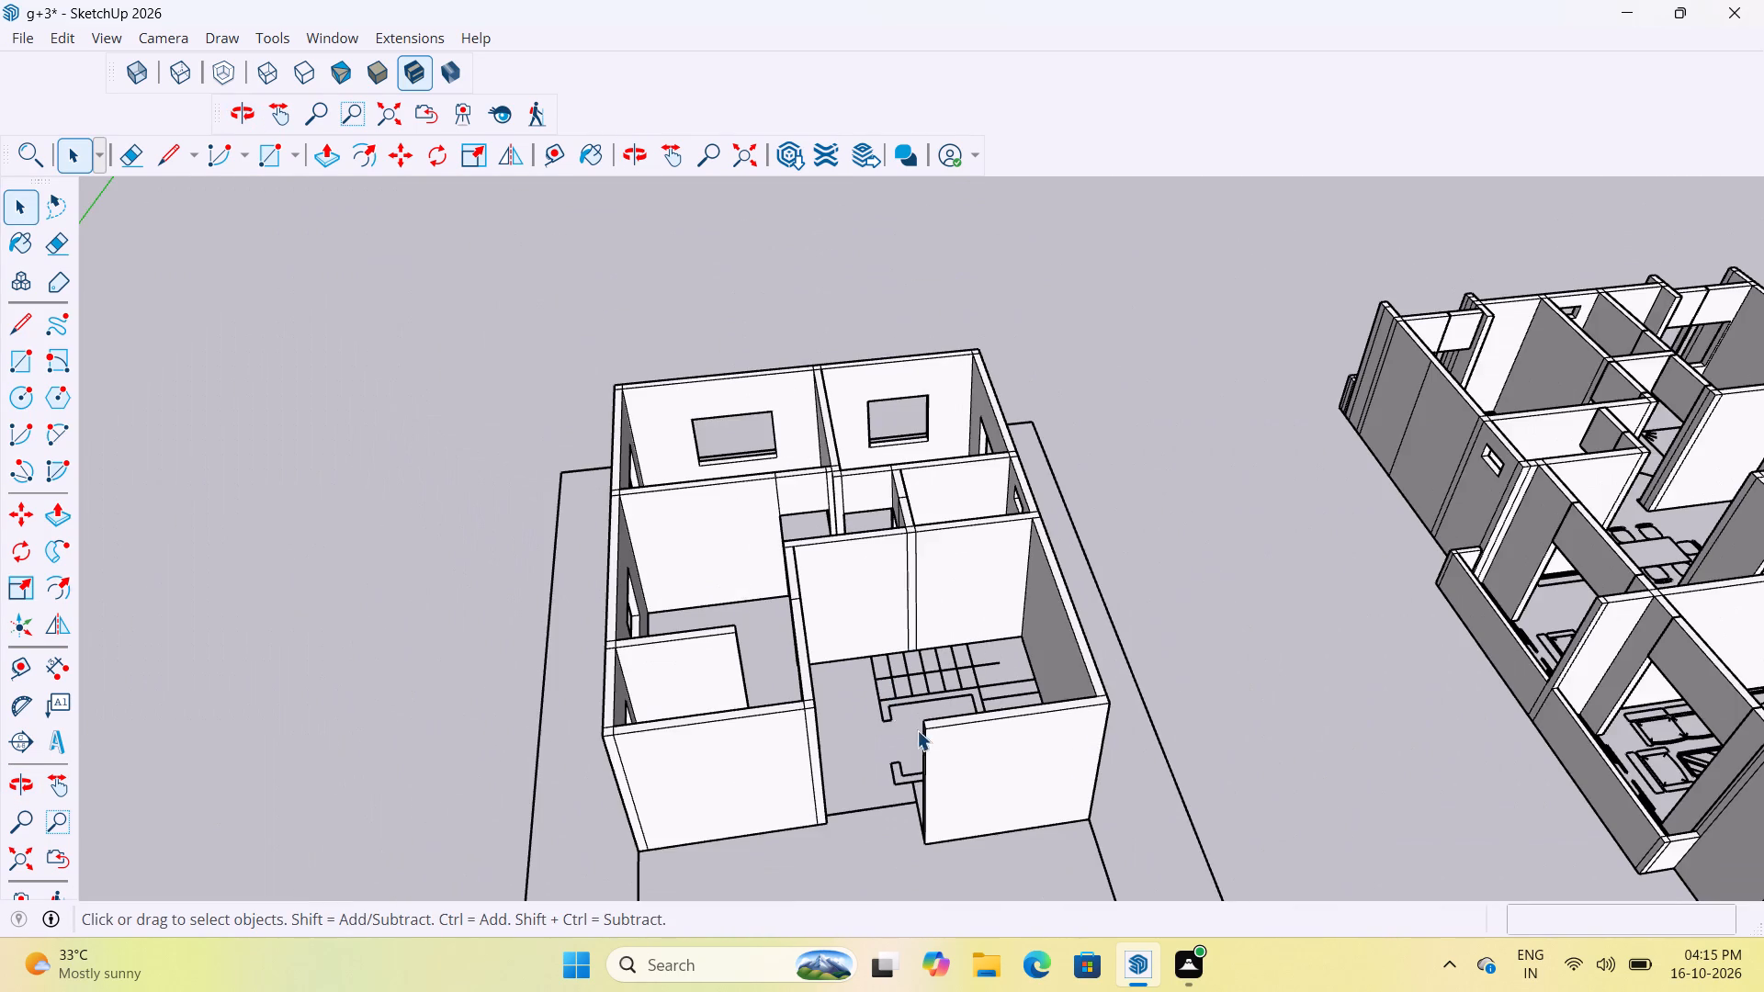
middle_click_drag(973, 778, 1186, 885)
scroll(1016, 737, "up", 8)
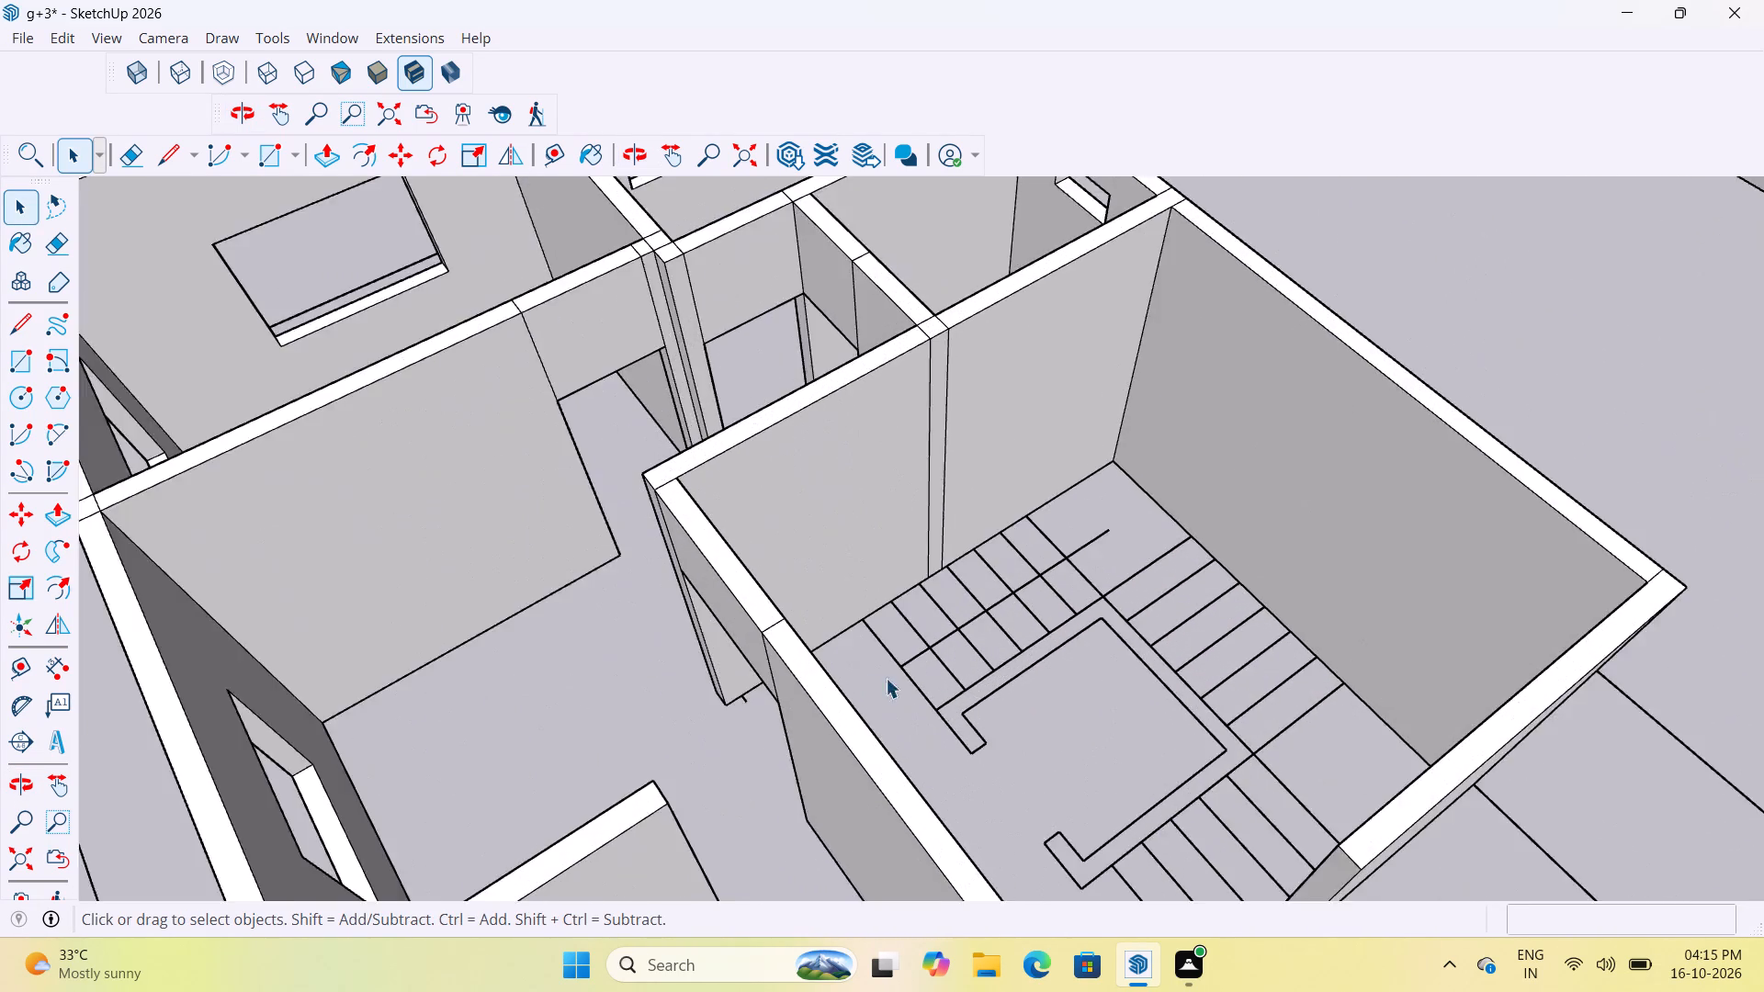
scroll(886, 678, "up", 10)
middle_click_drag(892, 643, 812, 627)
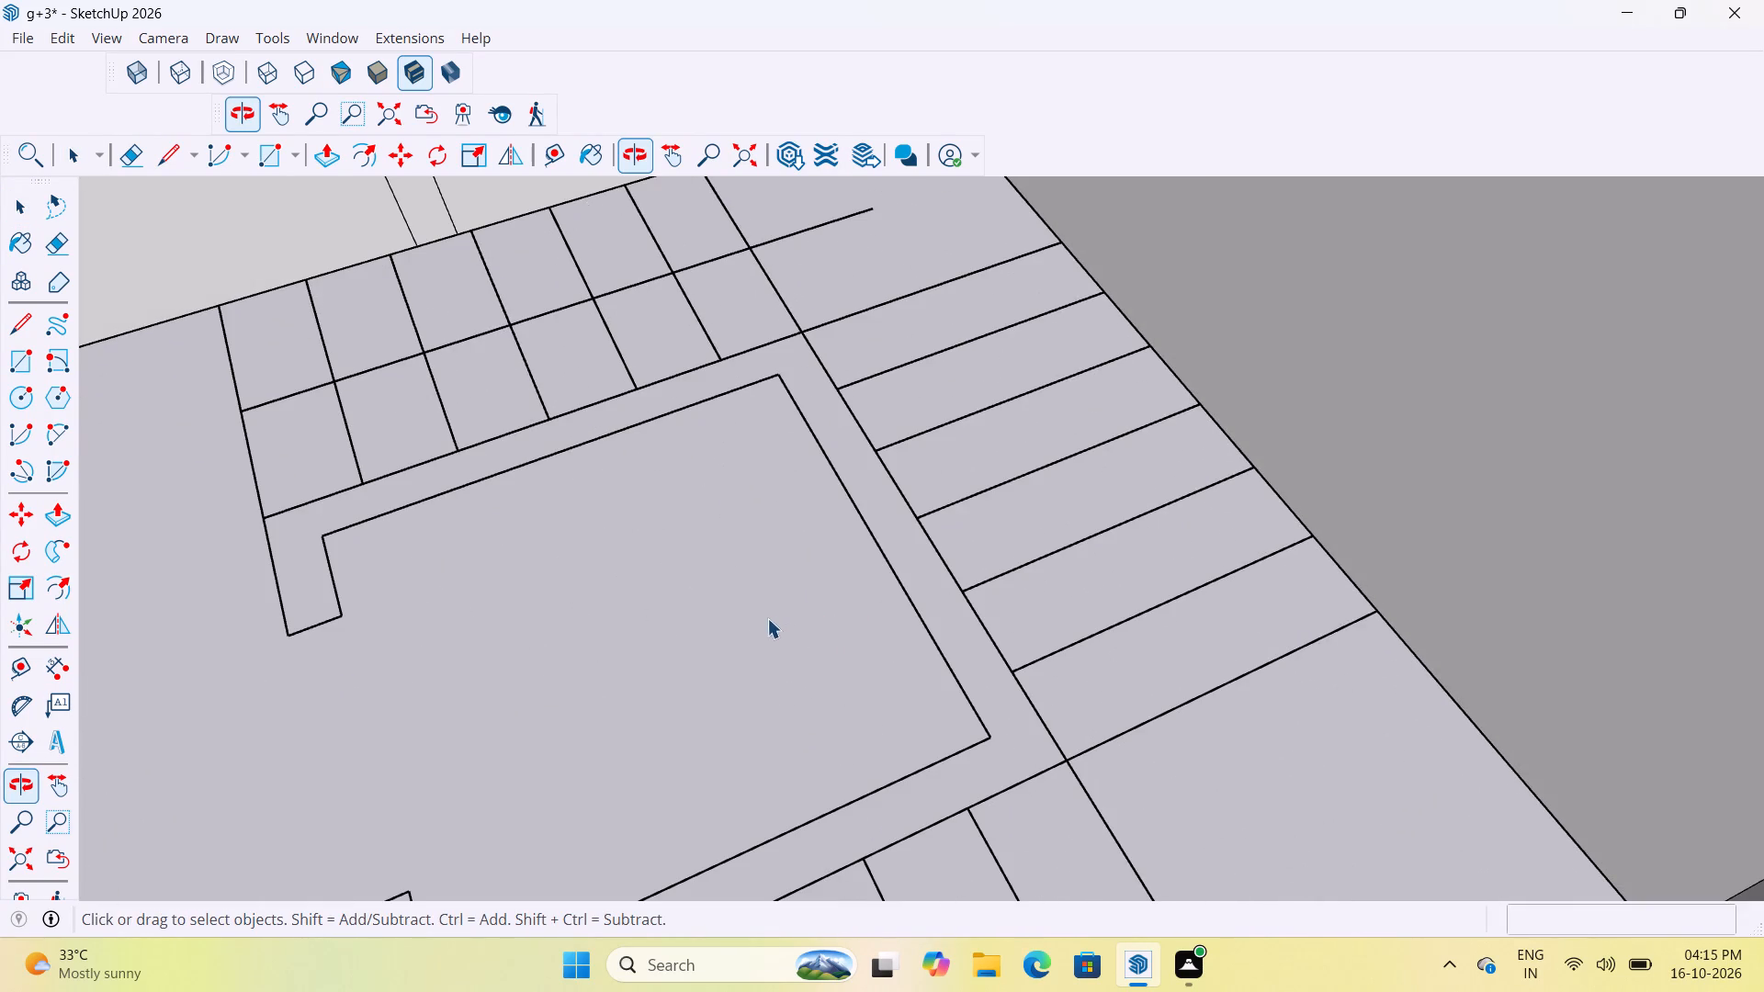
scroll(876, 556, "down", 9)
scroll(1158, 523, "down", 3)
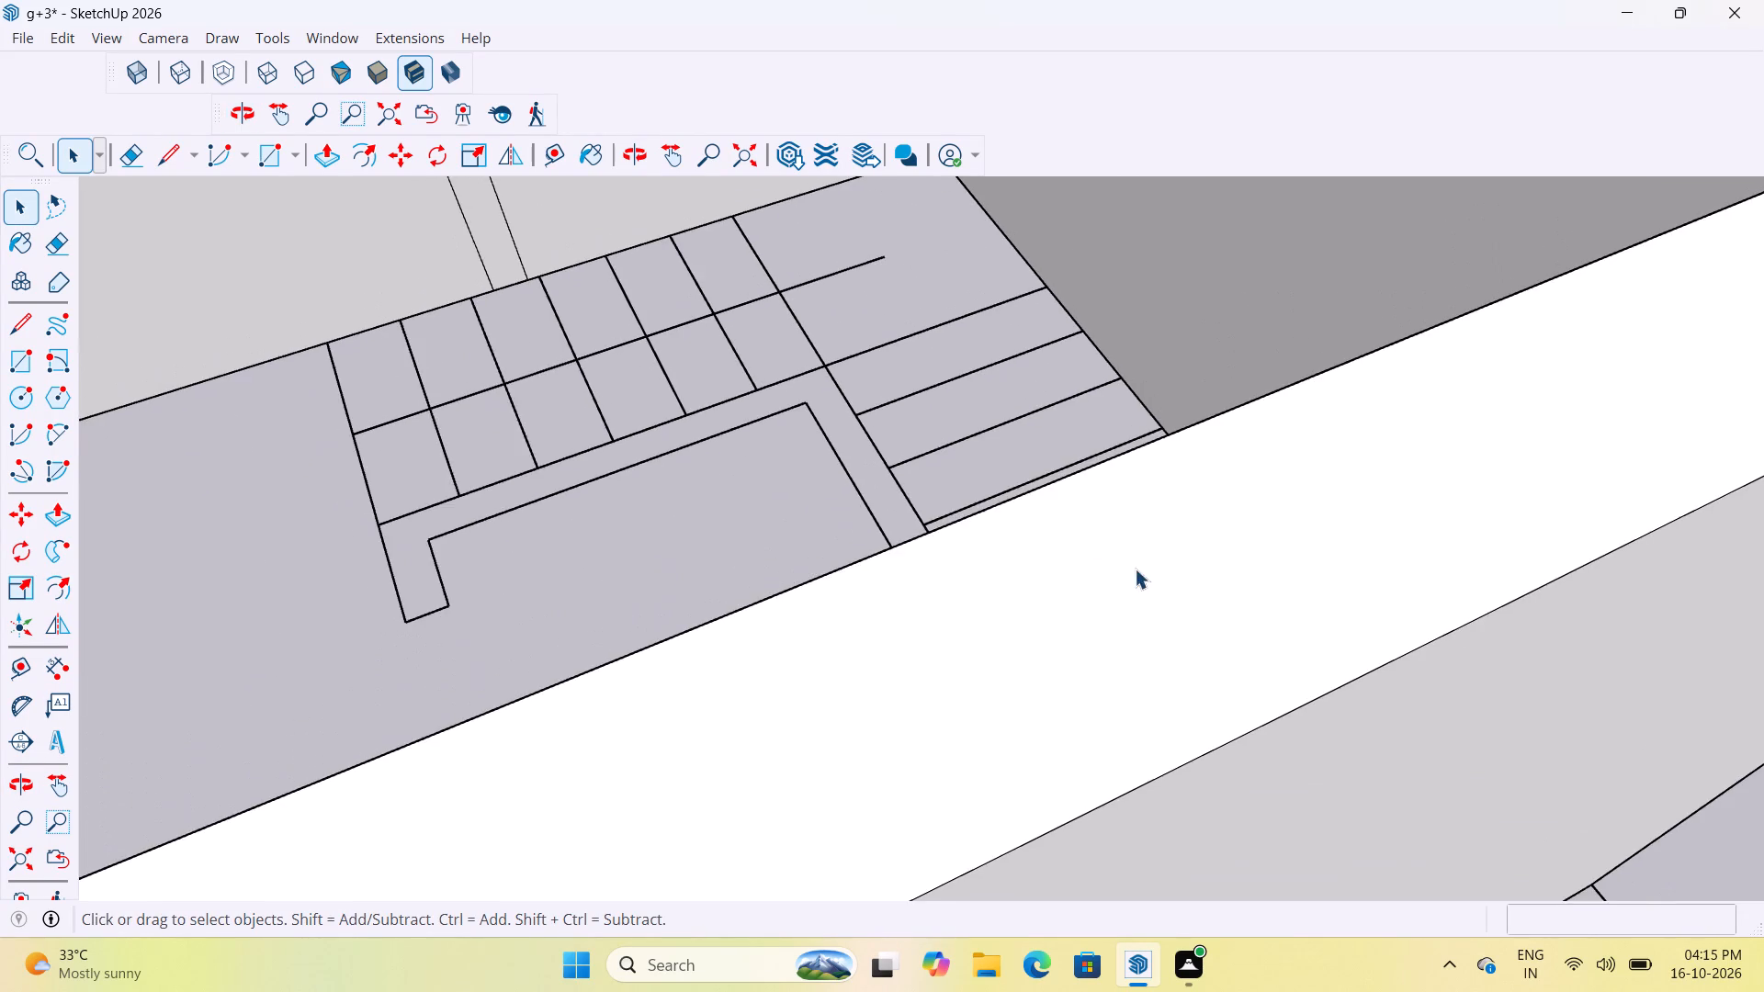
scroll(1135, 569, "down", 7)
middle_click_drag(999, 452, 1304, 479)
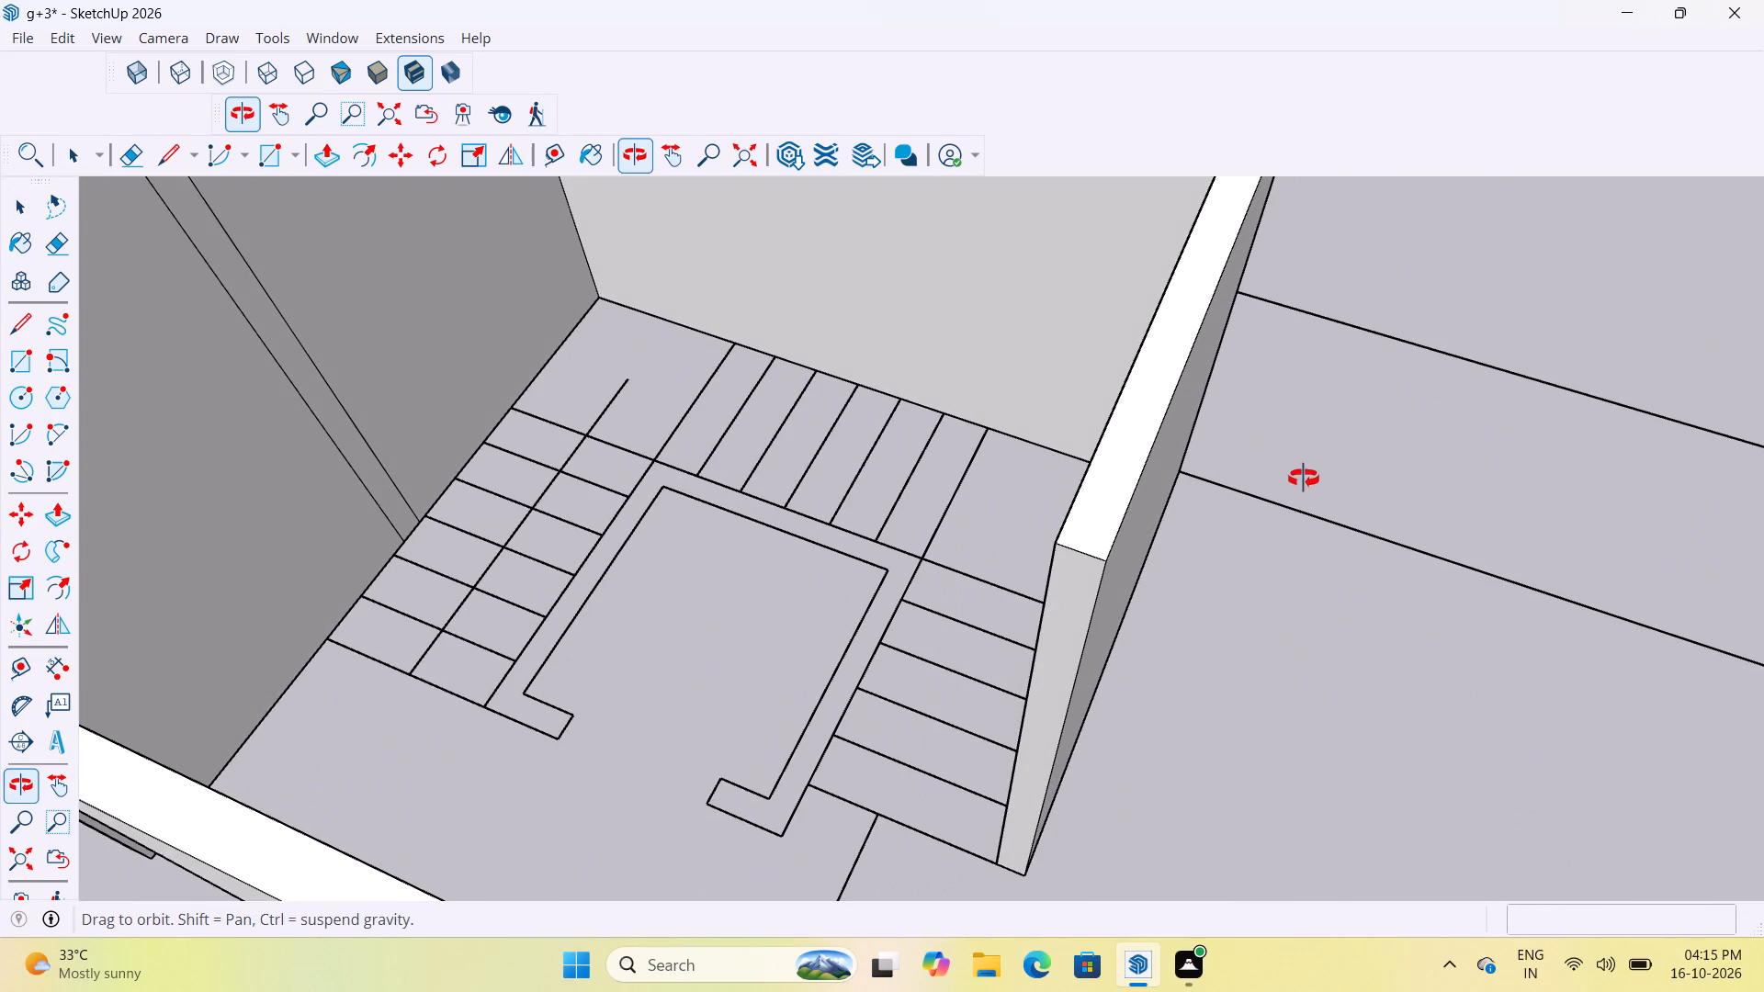
middle_click_drag(1304, 479, 1301, 479)
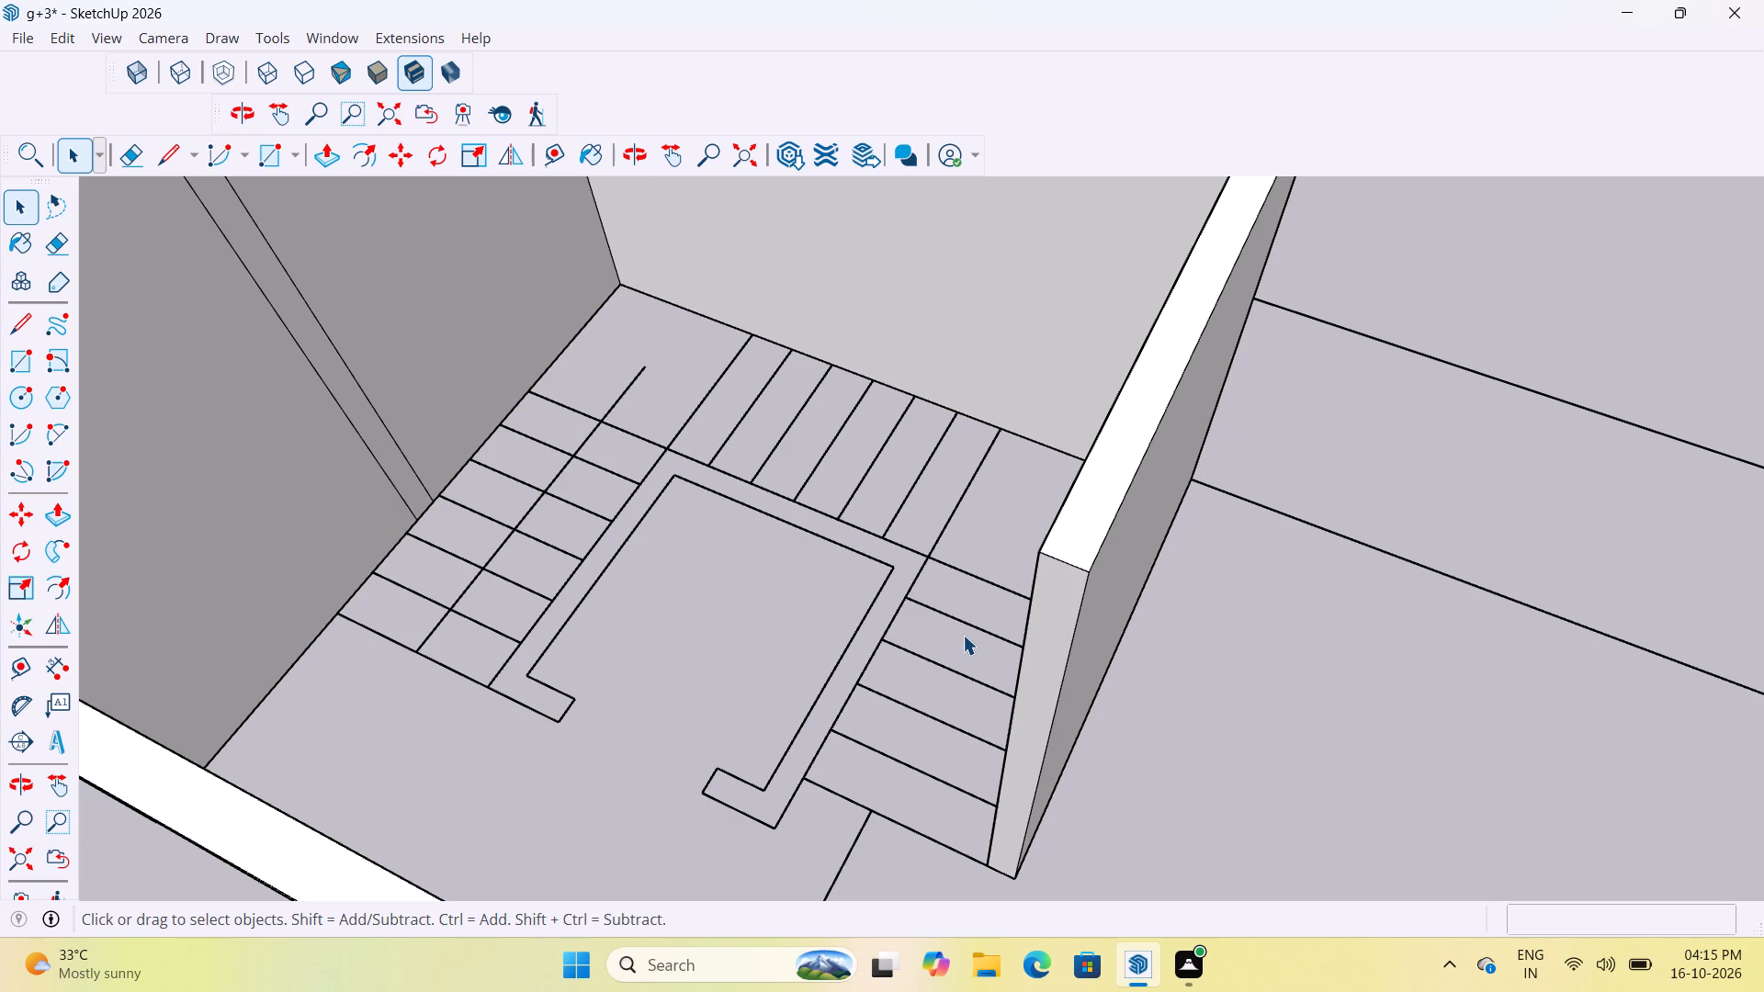
Compare the staircase bay with the one in the neighbouring furnished floor-plan model.
scroll(946, 634, "down", 19)
middle_click_drag(1145, 628, 978, 669)
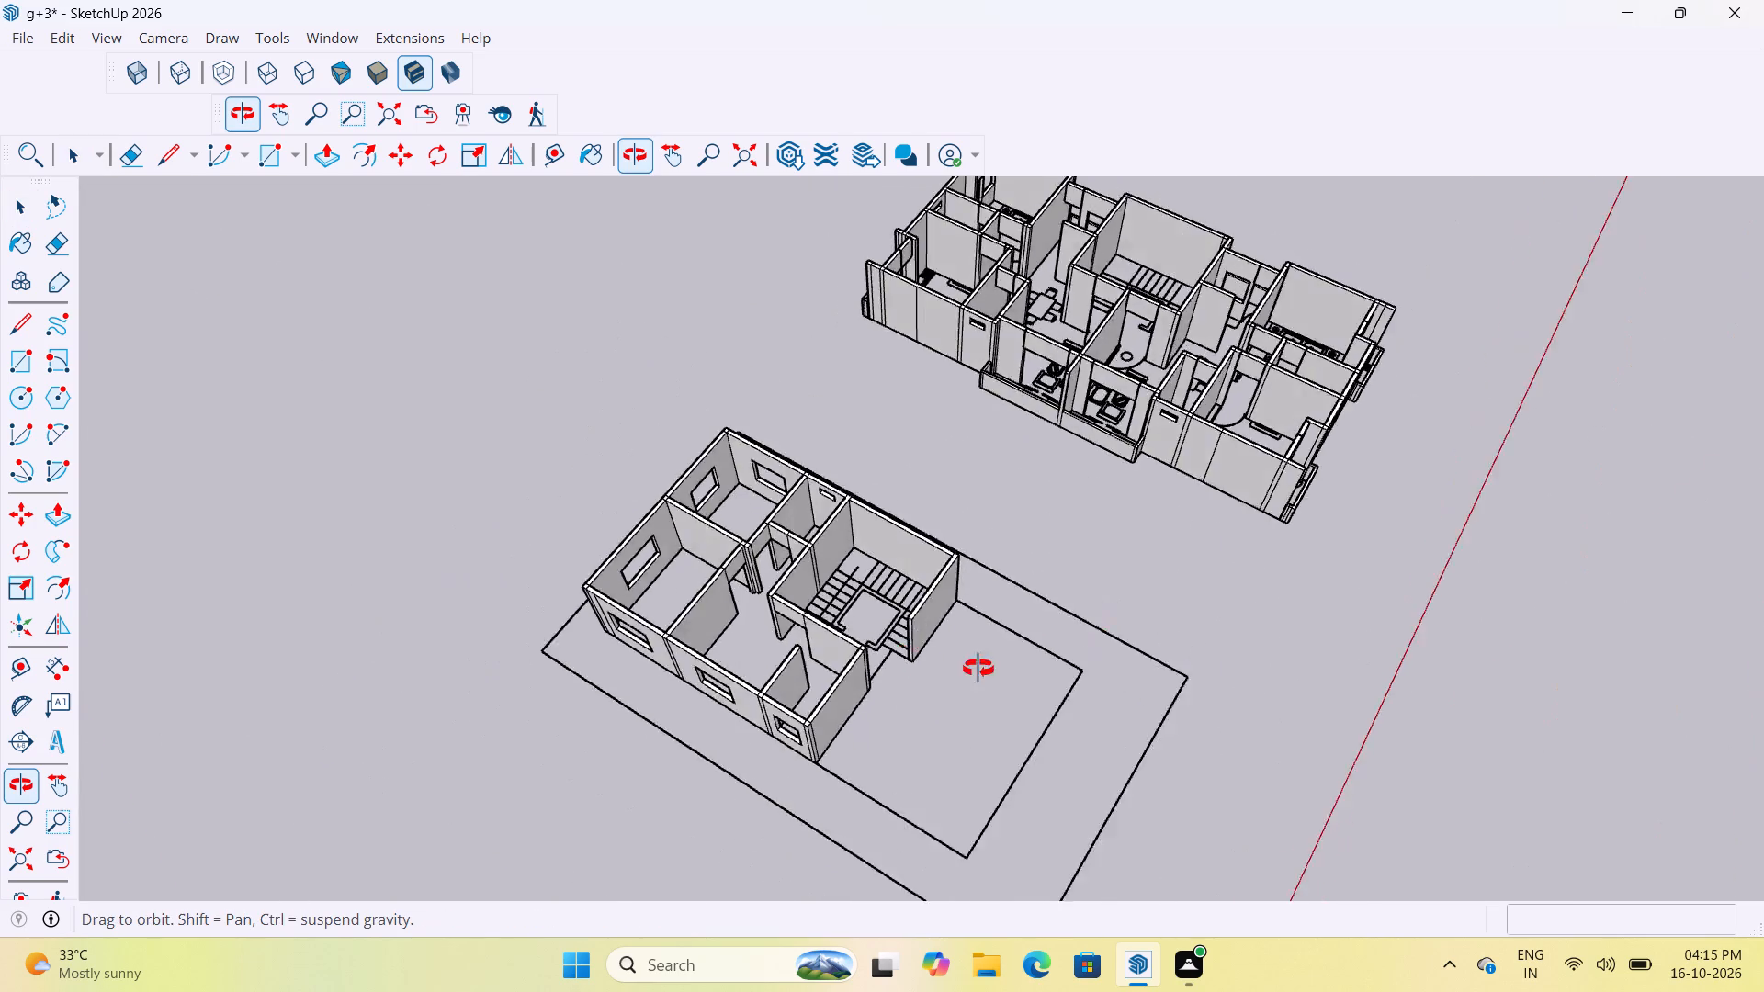
middle_click_drag(978, 669, 589, 645)
scroll(586, 645, "down", 1)
scroll(1221, 554, "up", 3)
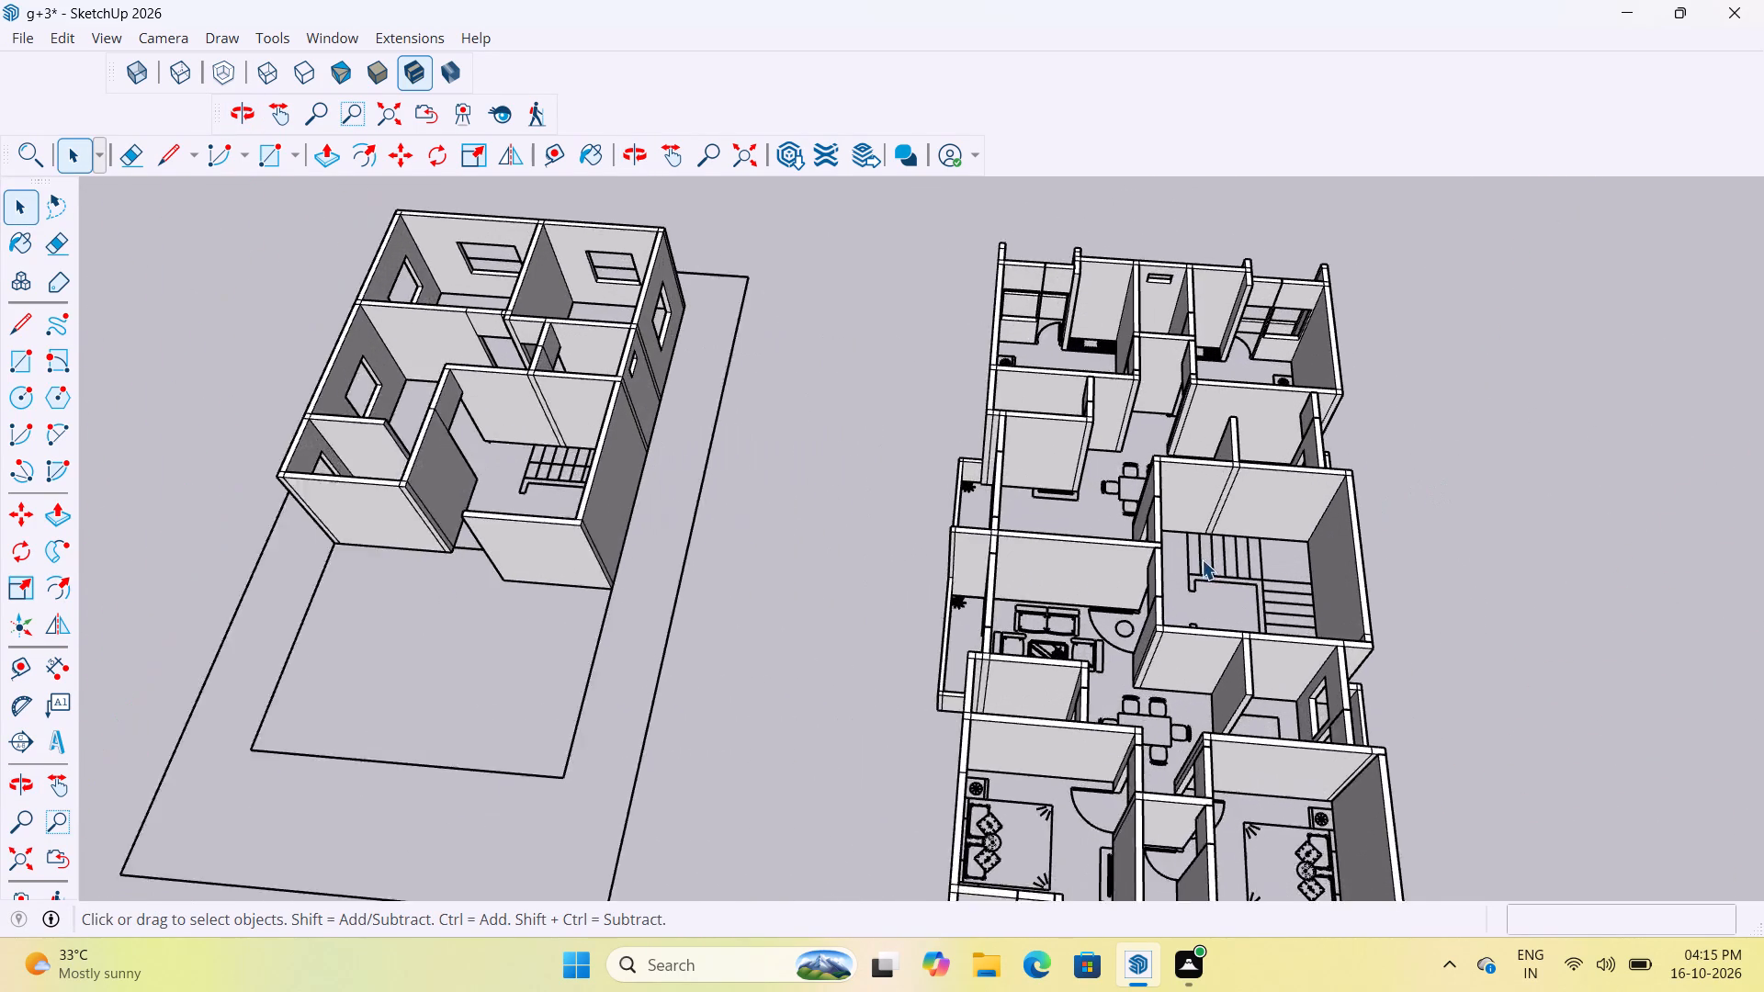
scroll(1202, 559, "up", 2)
scroll(1237, 586, "down", 4)
scroll(1265, 570, "up", 7)
middle_click_drag(1251, 598, 1416, 608)
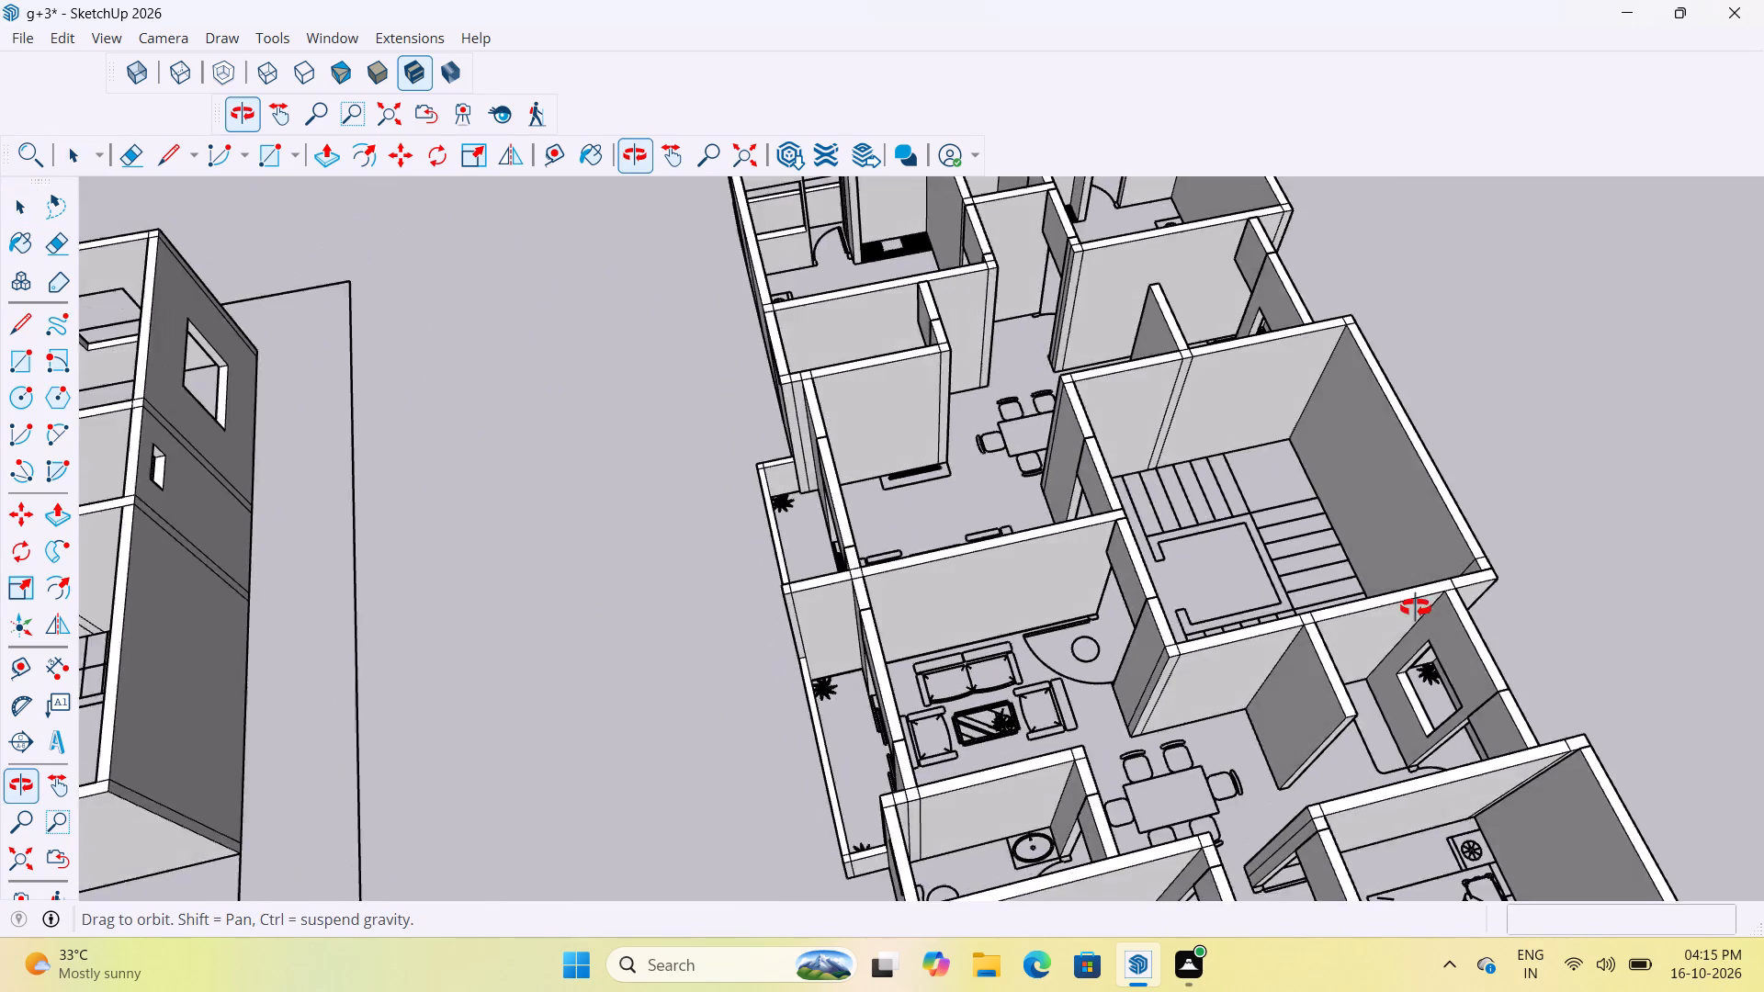
middle_click_drag(1416, 608, 1277, 603)
scroll(1269, 663, "down", 7)
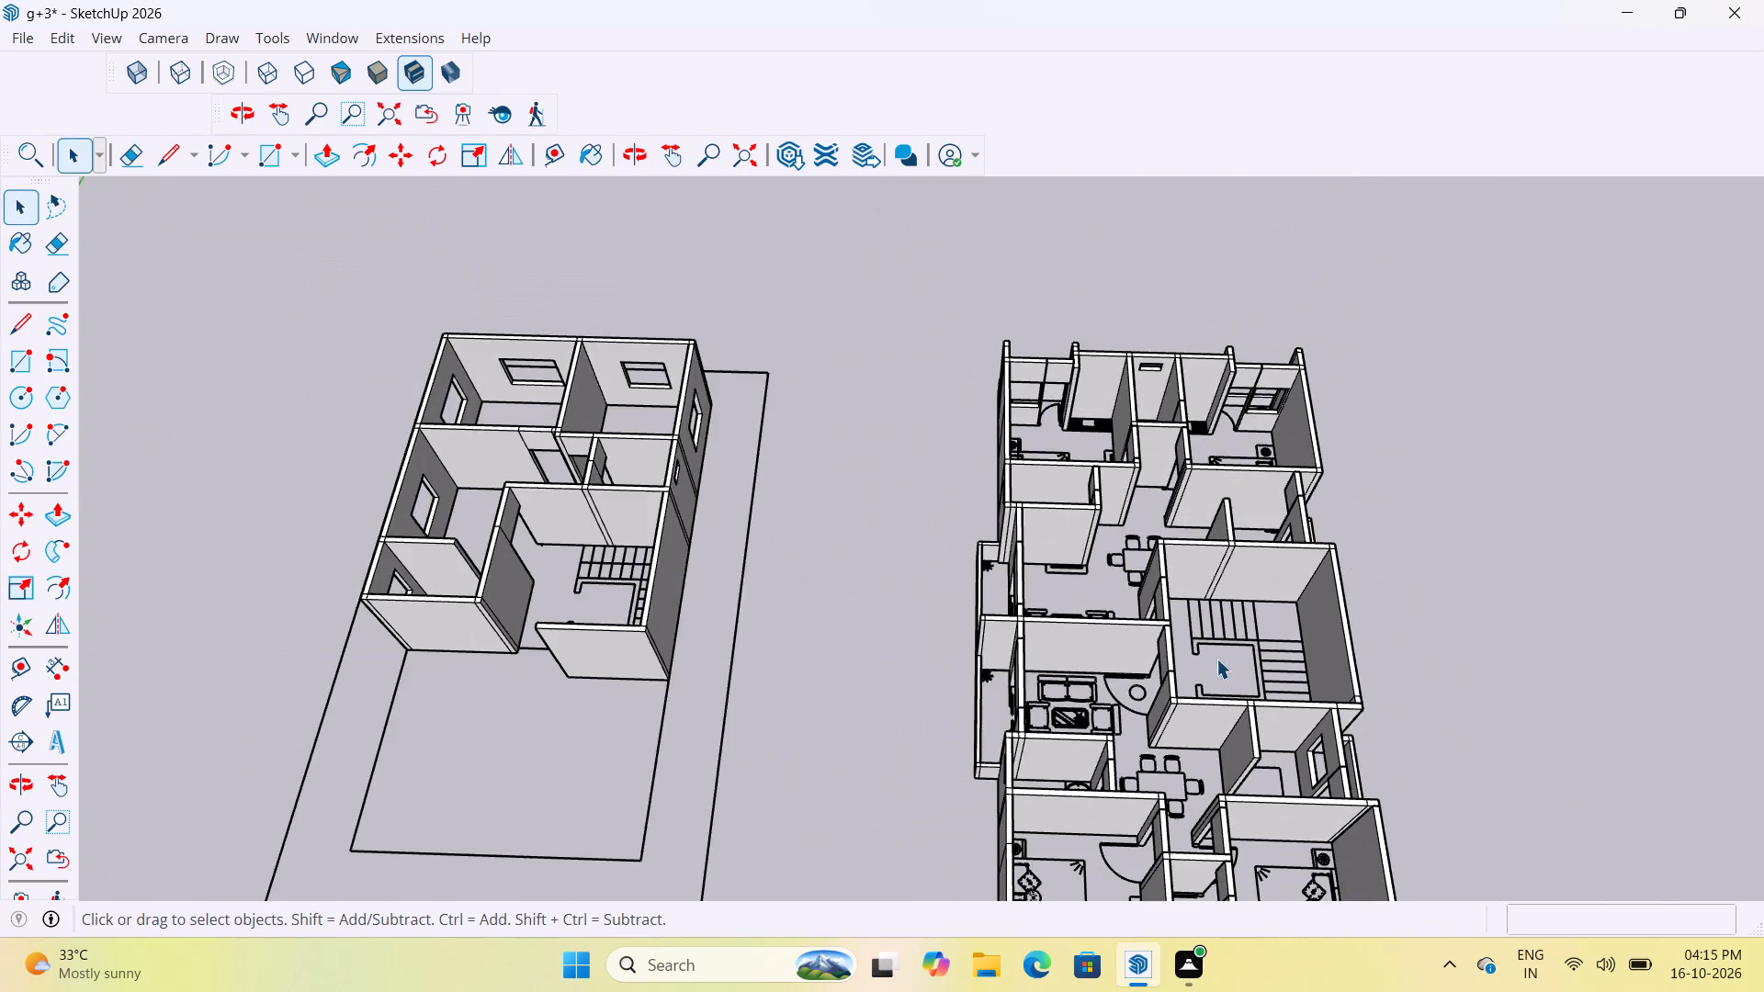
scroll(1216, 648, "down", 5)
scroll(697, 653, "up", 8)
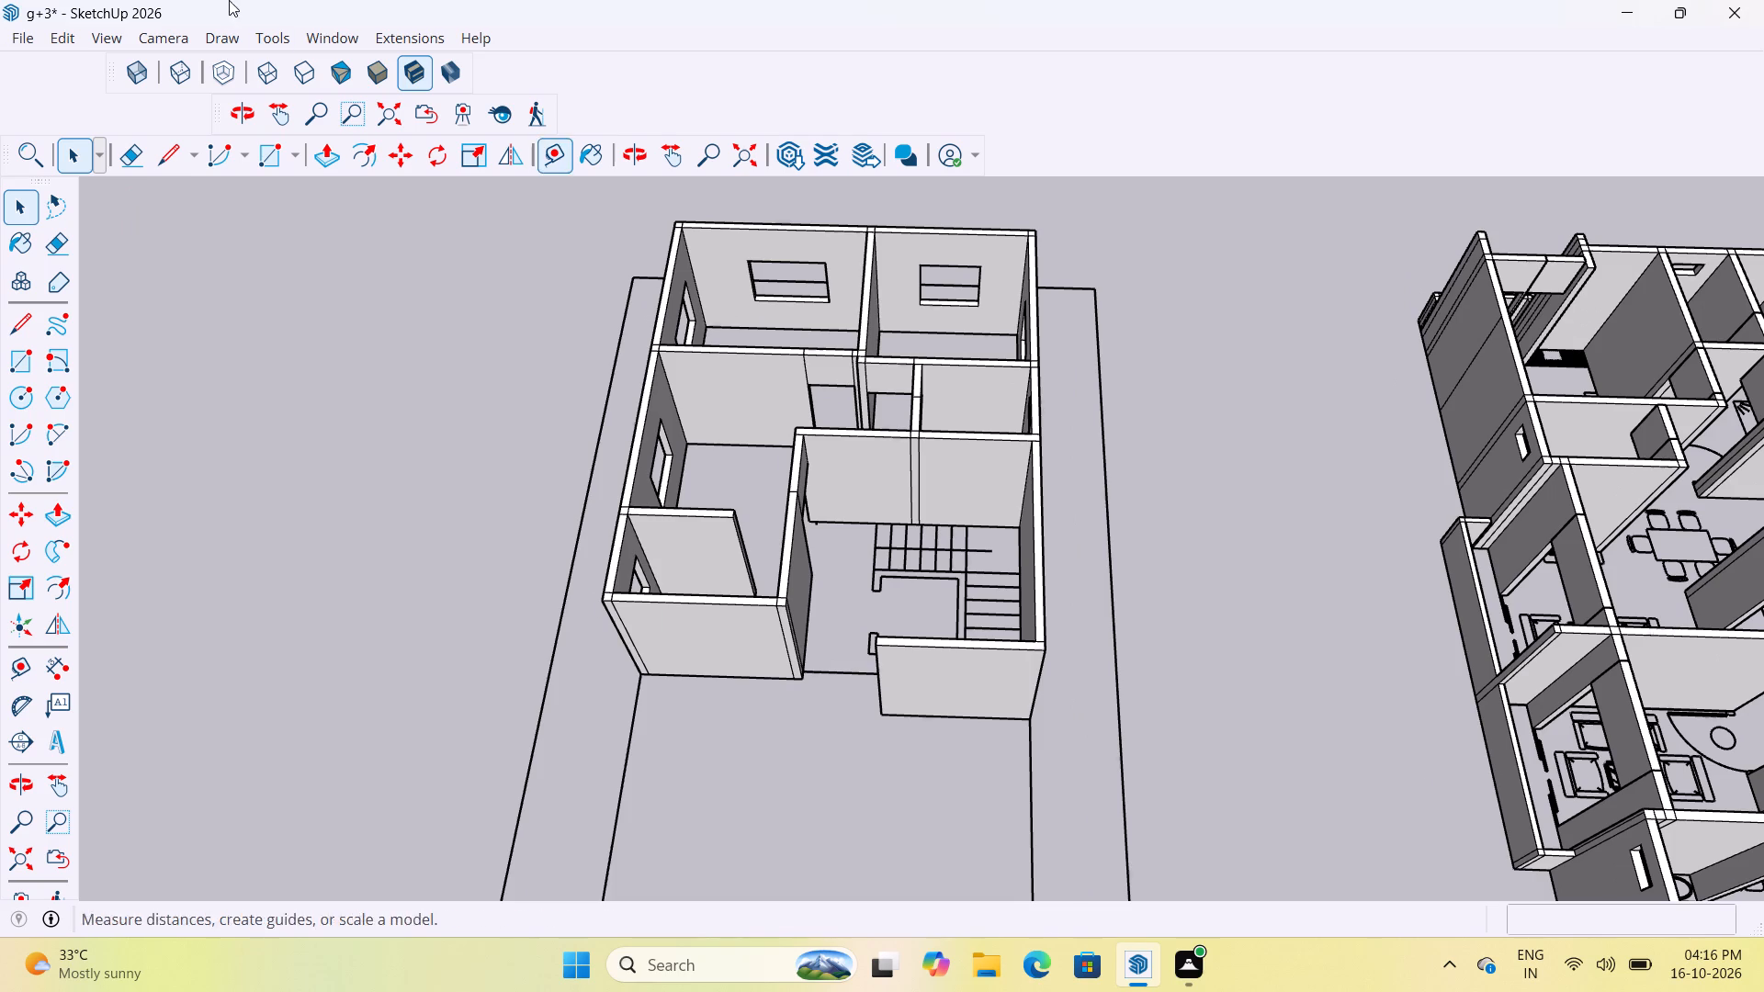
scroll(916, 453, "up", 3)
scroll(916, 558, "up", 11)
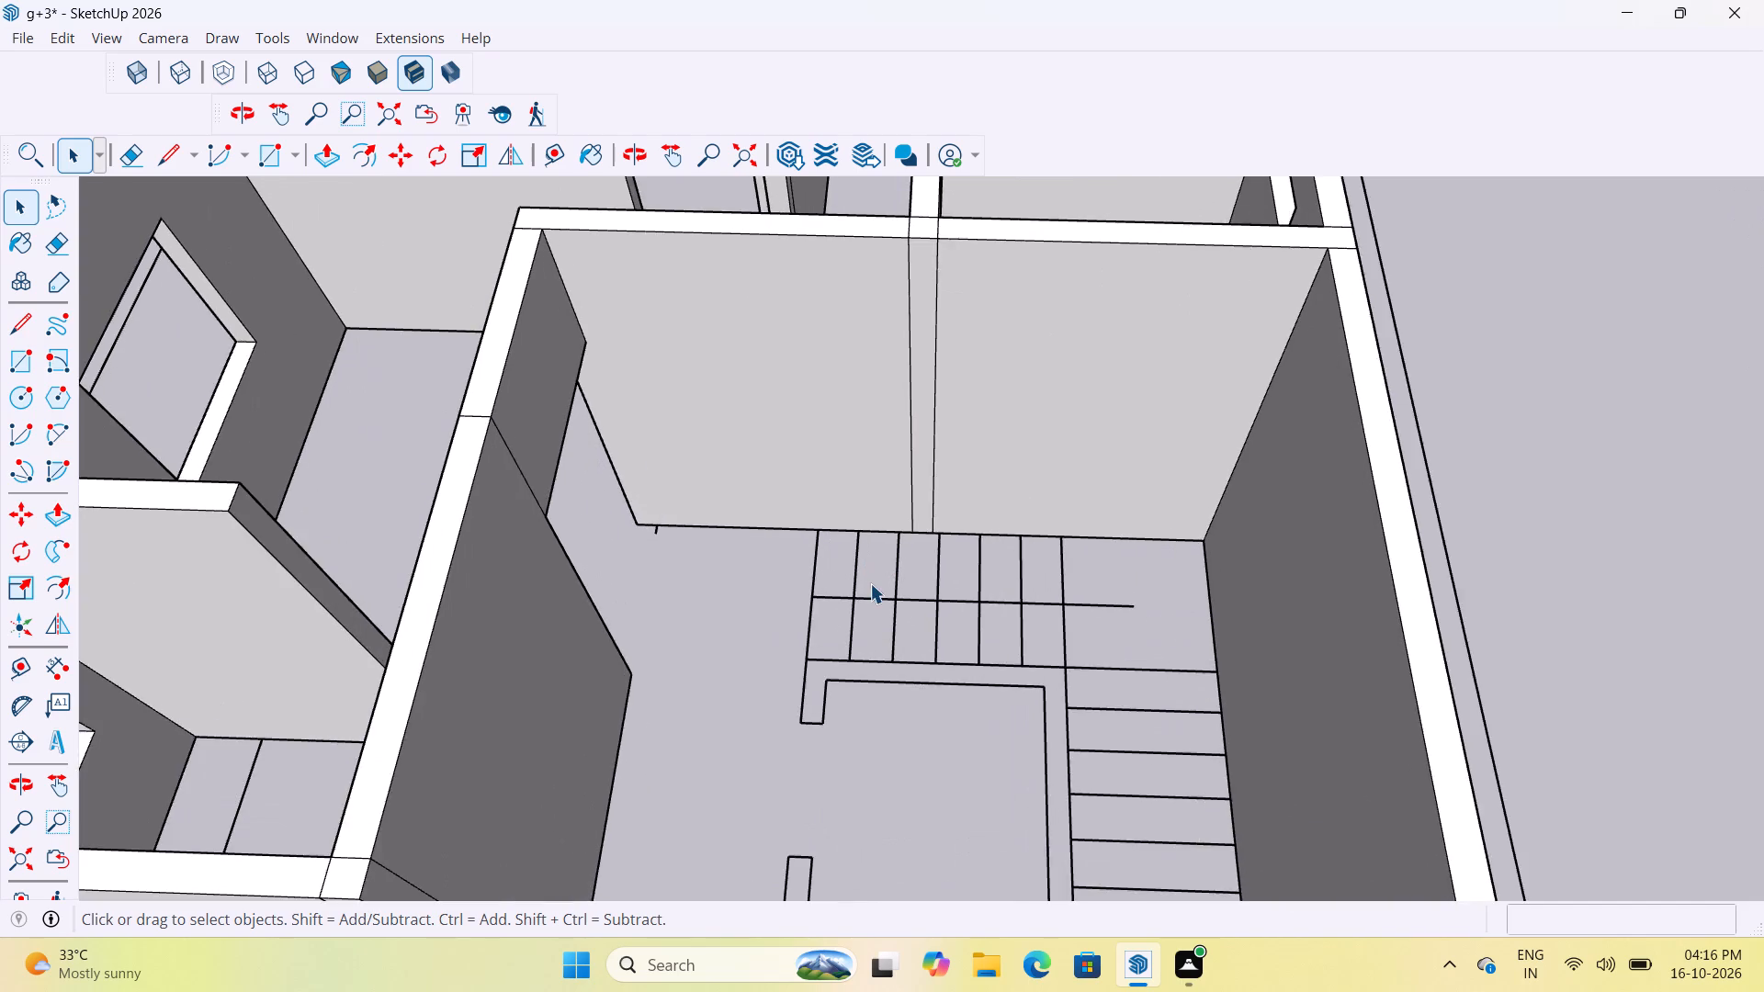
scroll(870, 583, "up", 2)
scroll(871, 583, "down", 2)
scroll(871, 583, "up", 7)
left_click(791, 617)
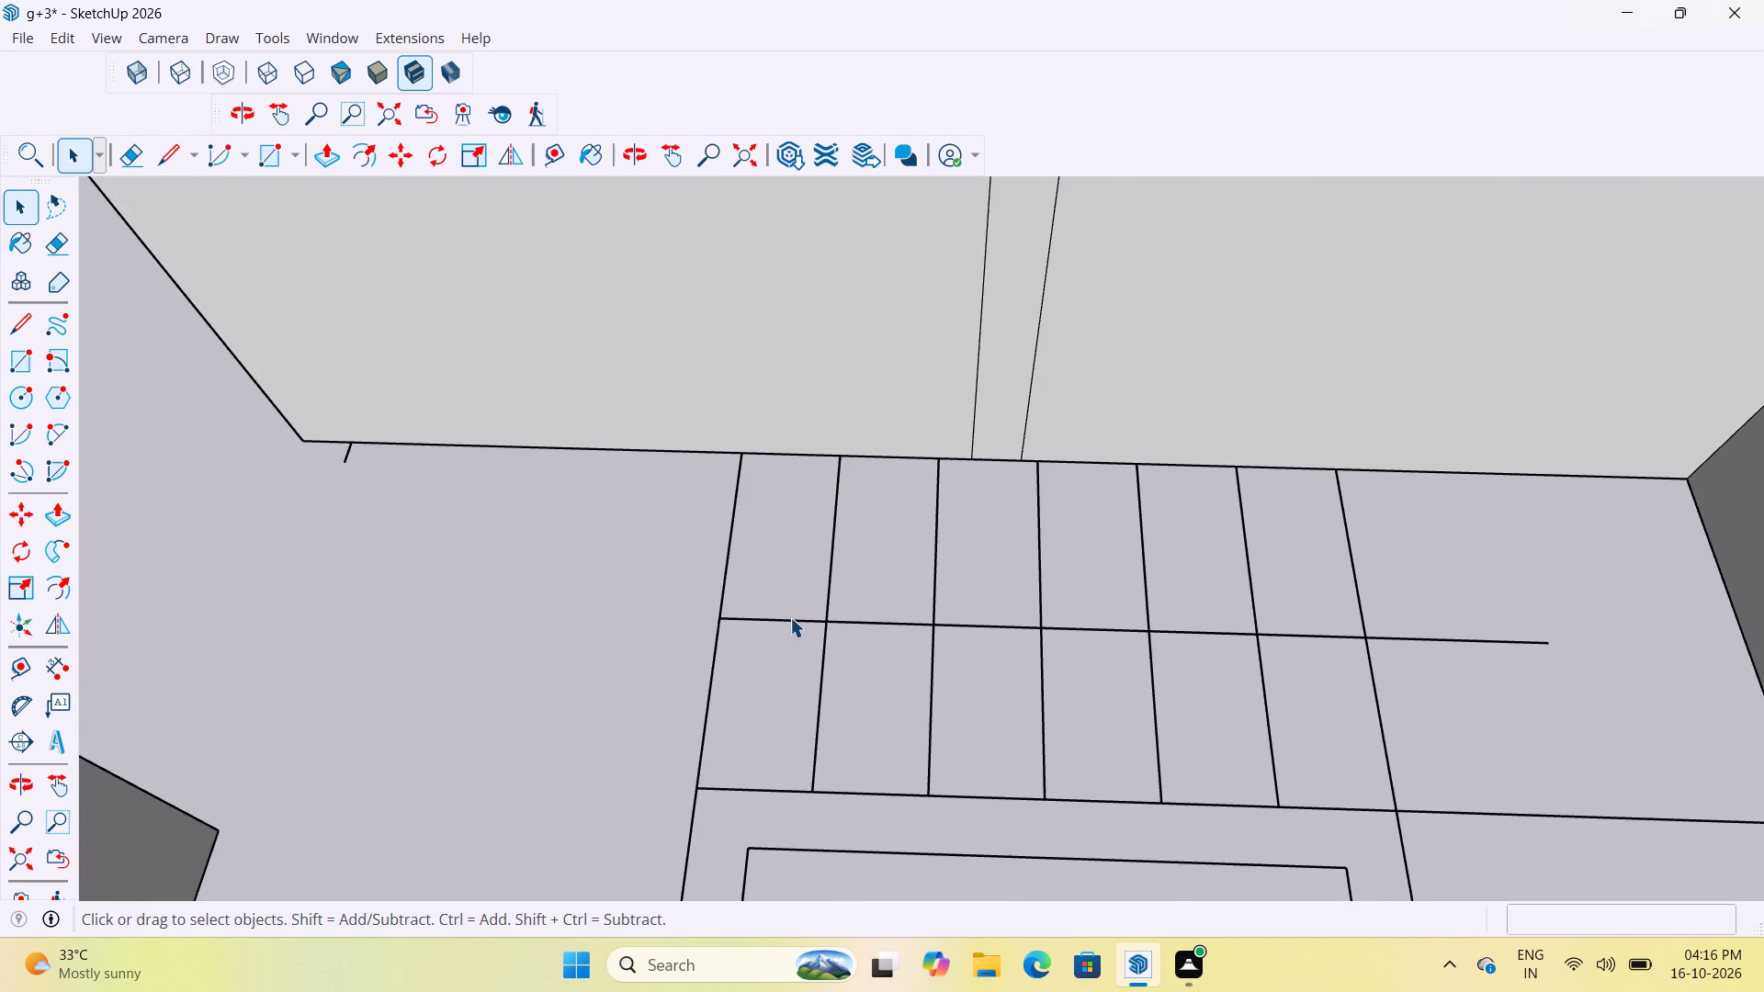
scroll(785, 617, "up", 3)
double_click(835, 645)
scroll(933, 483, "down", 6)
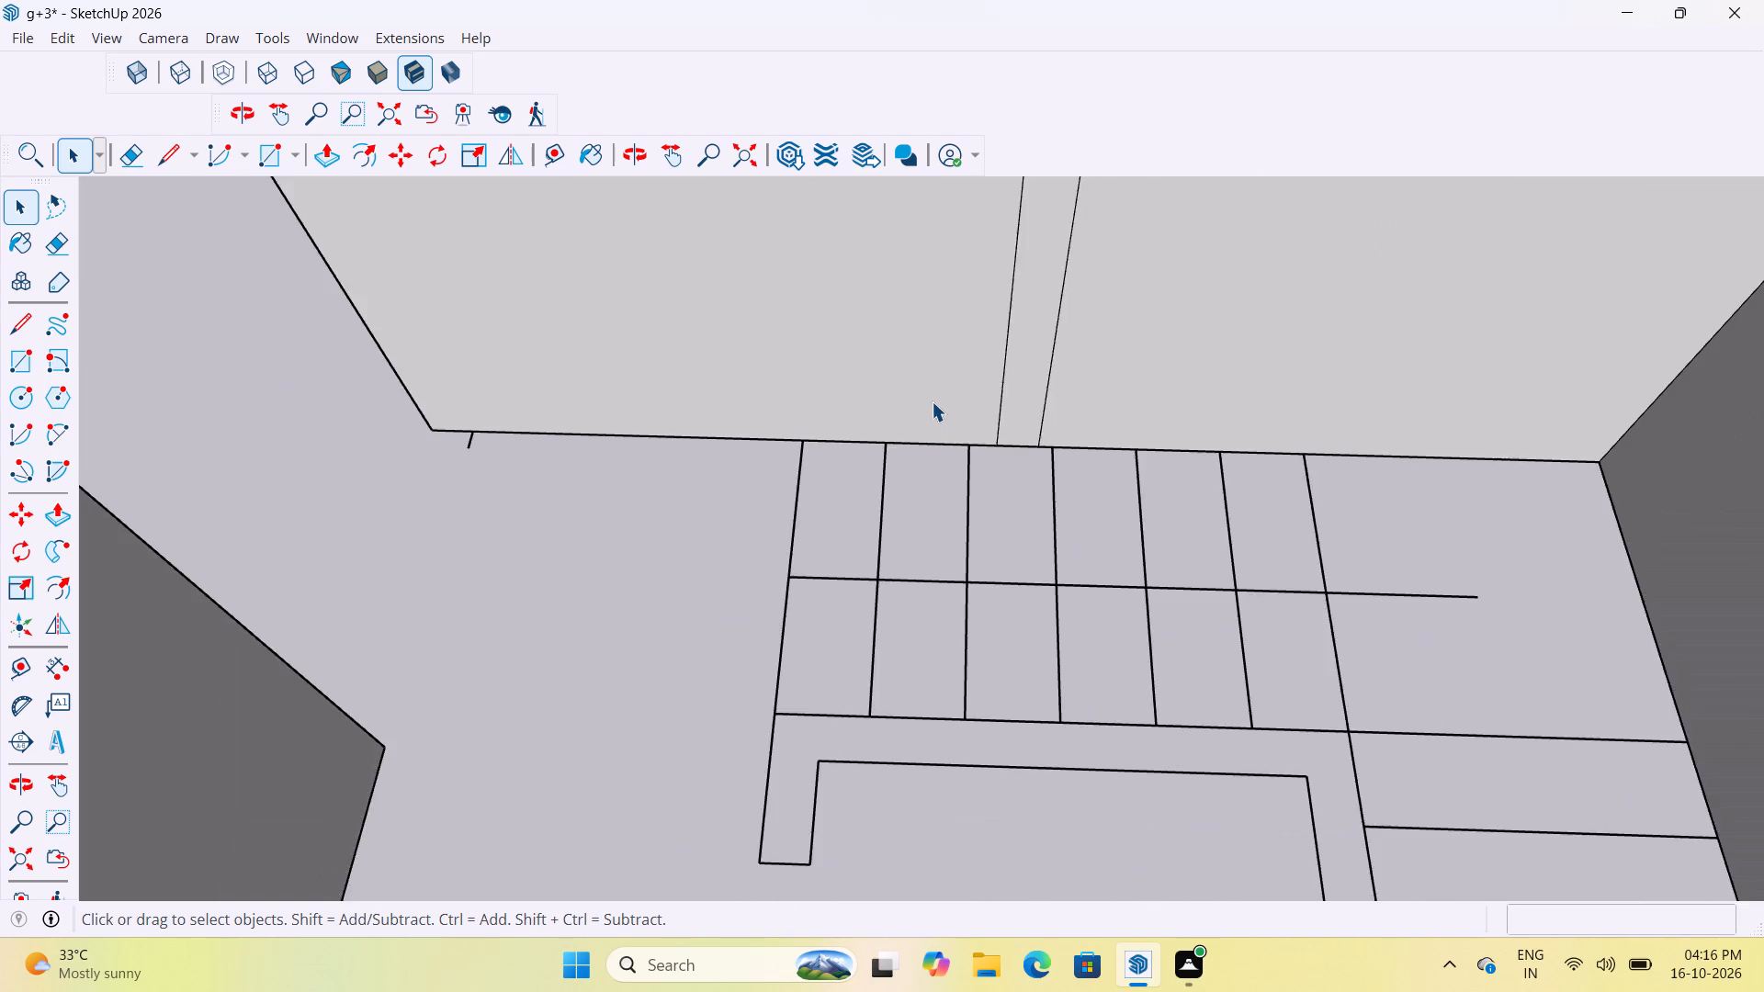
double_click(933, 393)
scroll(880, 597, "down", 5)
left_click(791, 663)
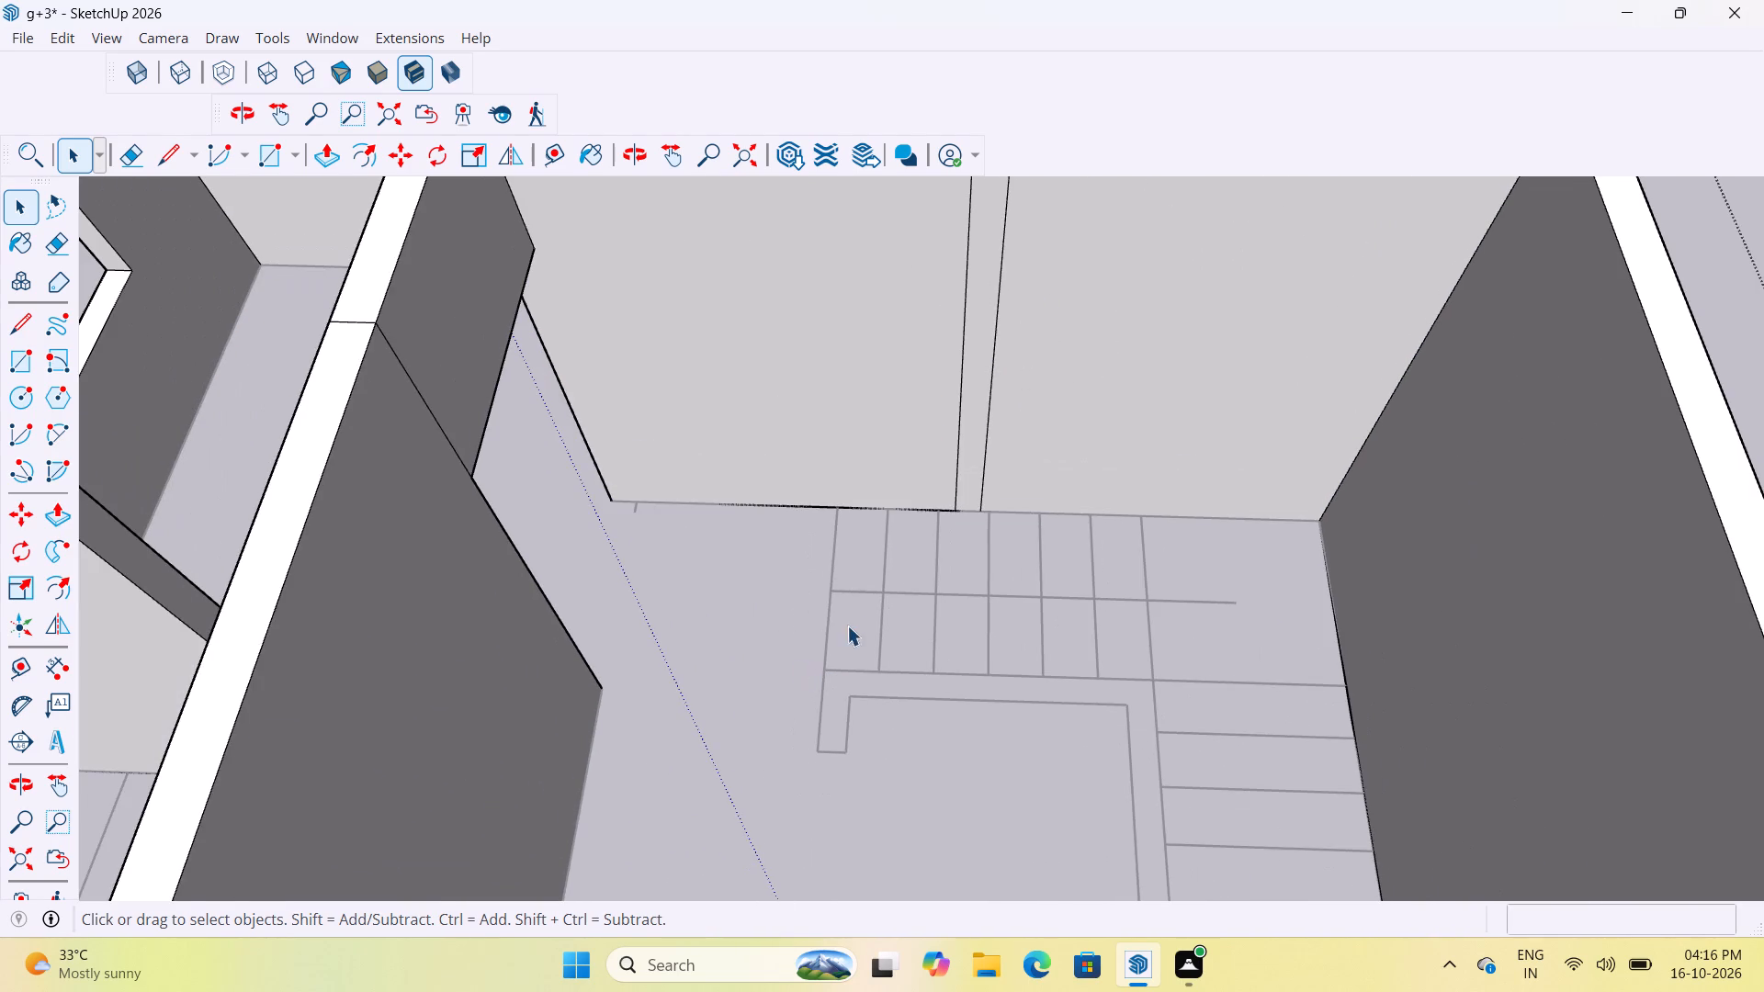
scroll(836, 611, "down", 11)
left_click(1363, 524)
Open the floor-plan linework group and delete every segment of the centre line crossing the treads of the stair flight along the inner wall.
scroll(828, 602, "up", 11)
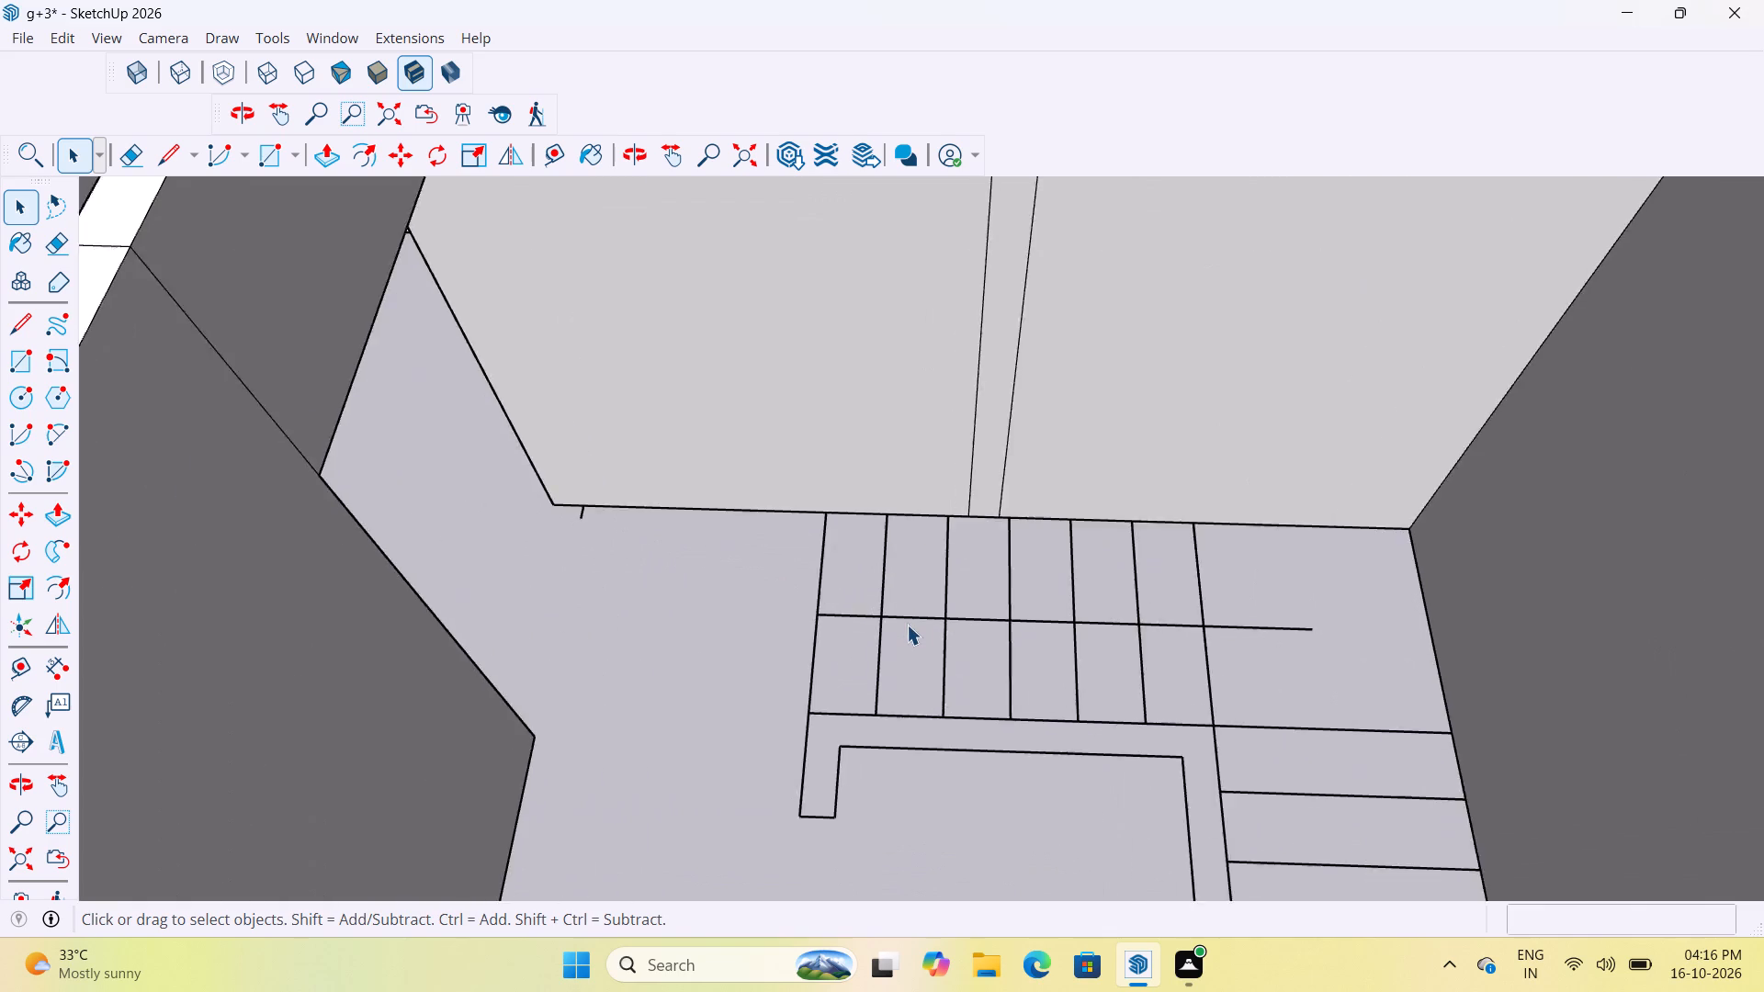
scroll(907, 625, "up", 5)
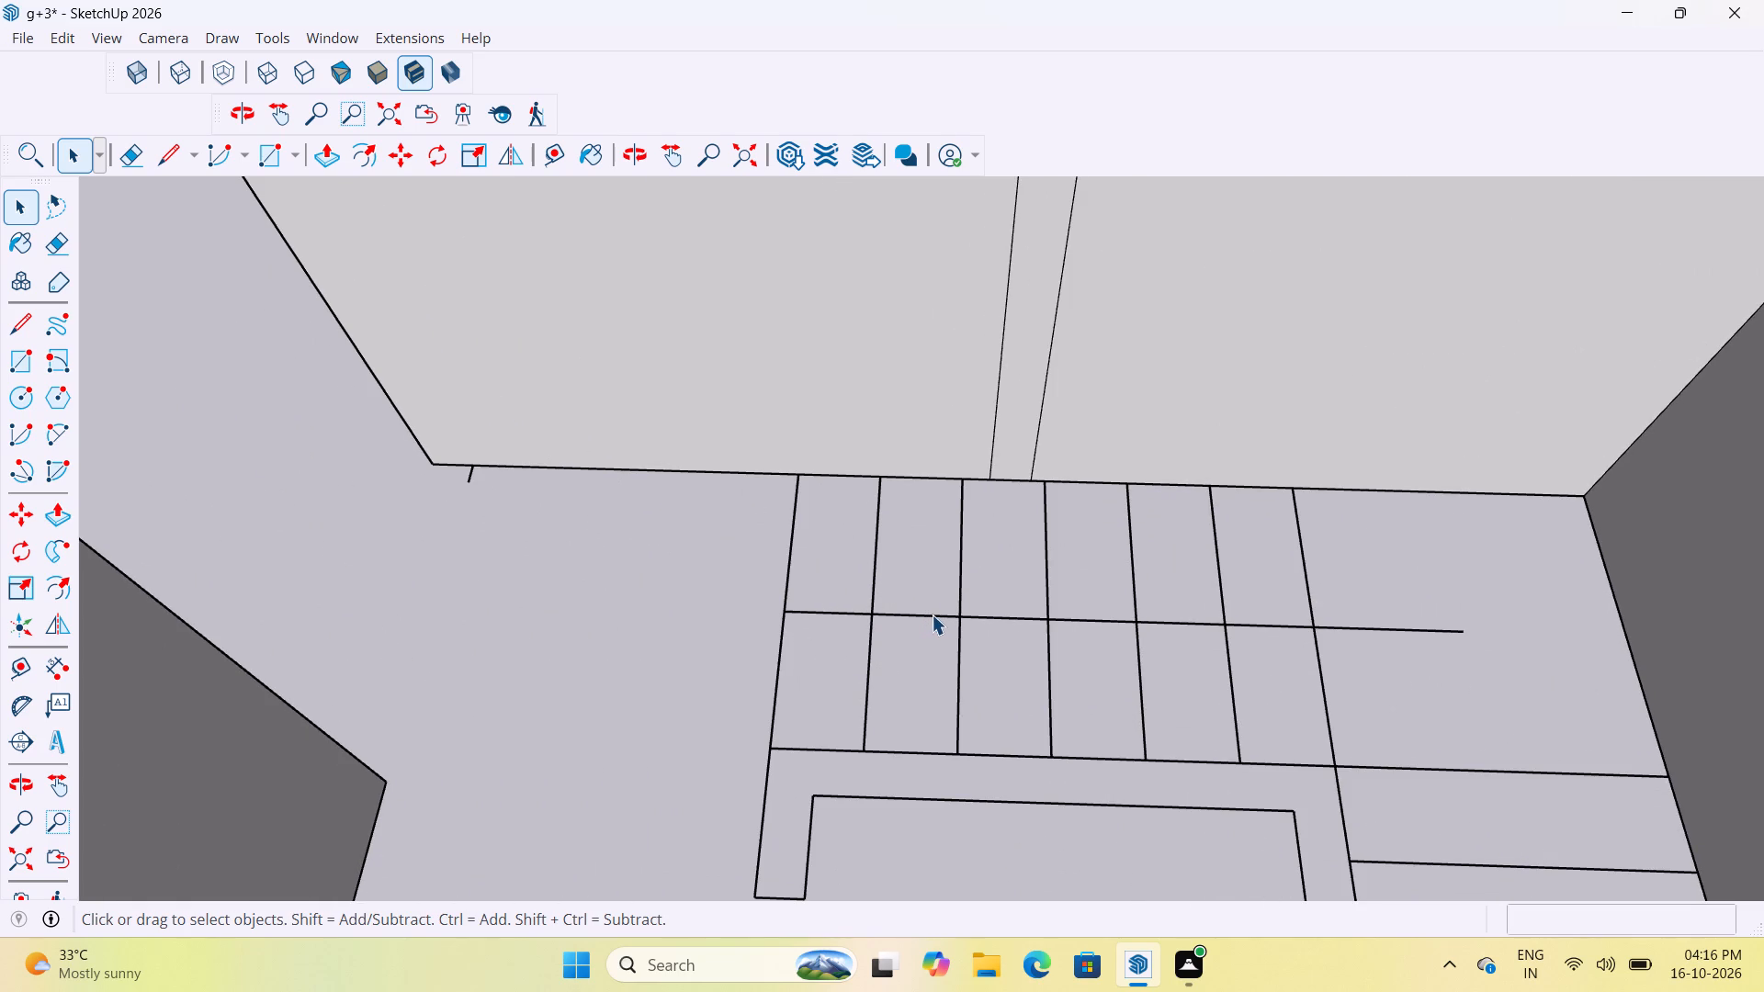
left_click(932, 615)
scroll(928, 618, "up", 2)
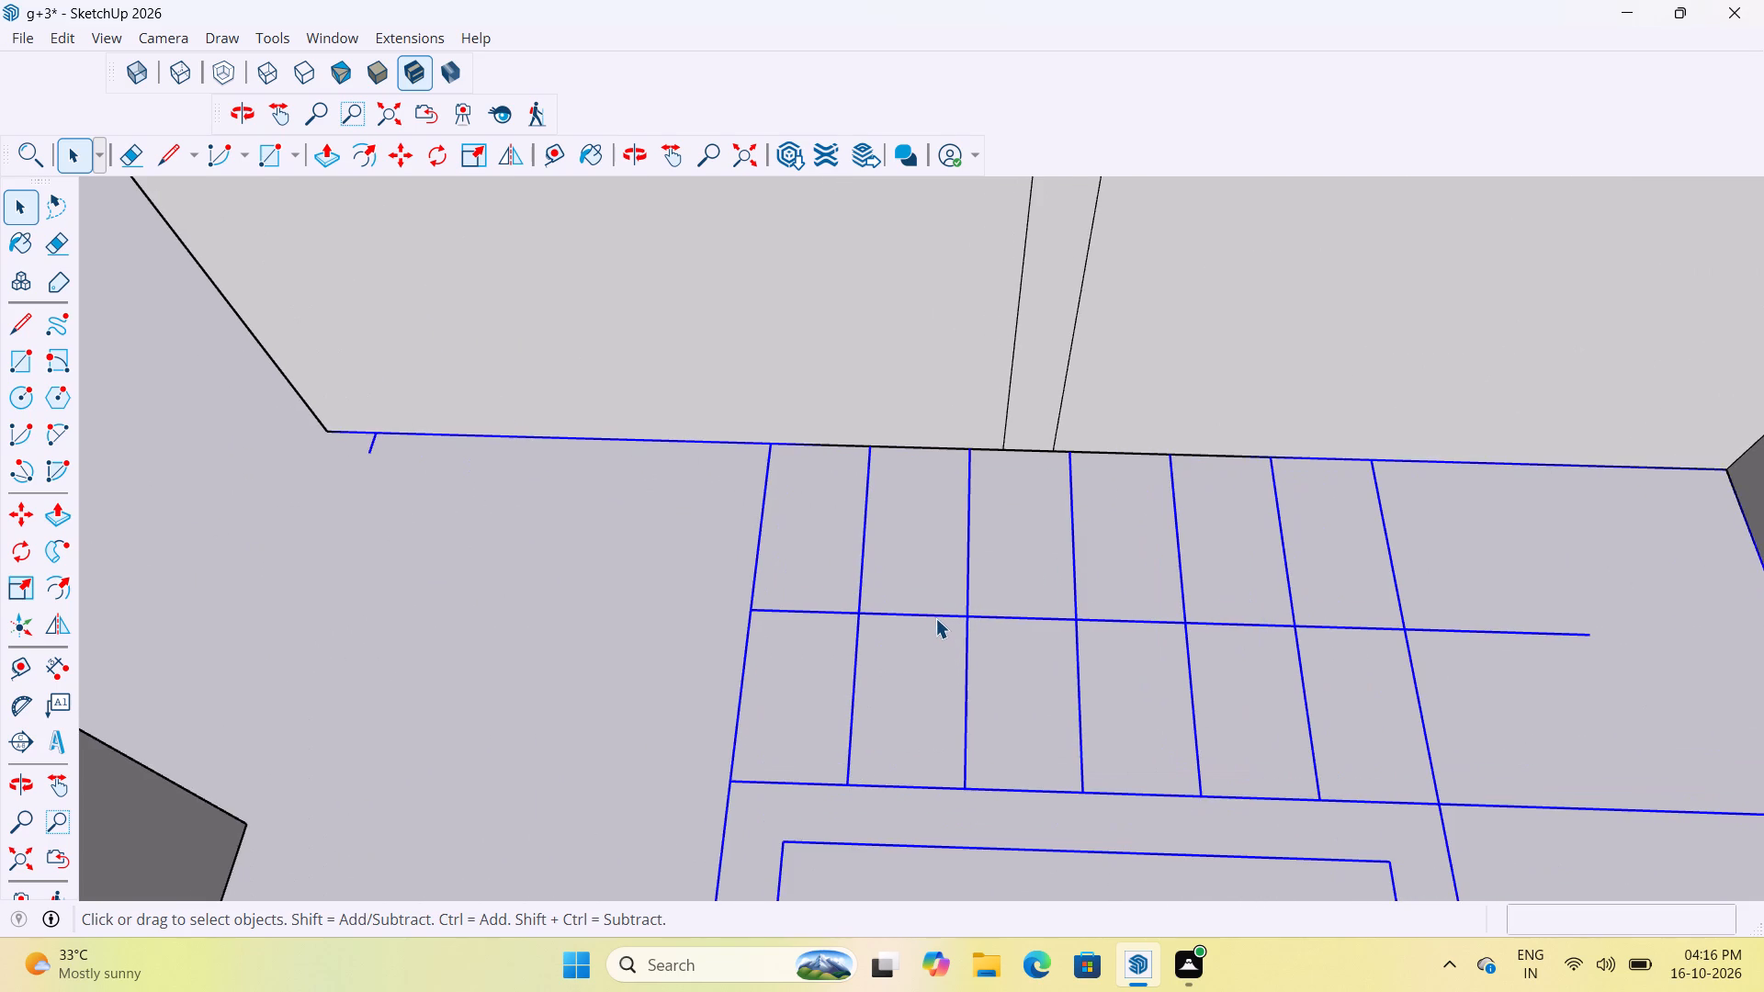
double_click(935, 618)
left_click(935, 616)
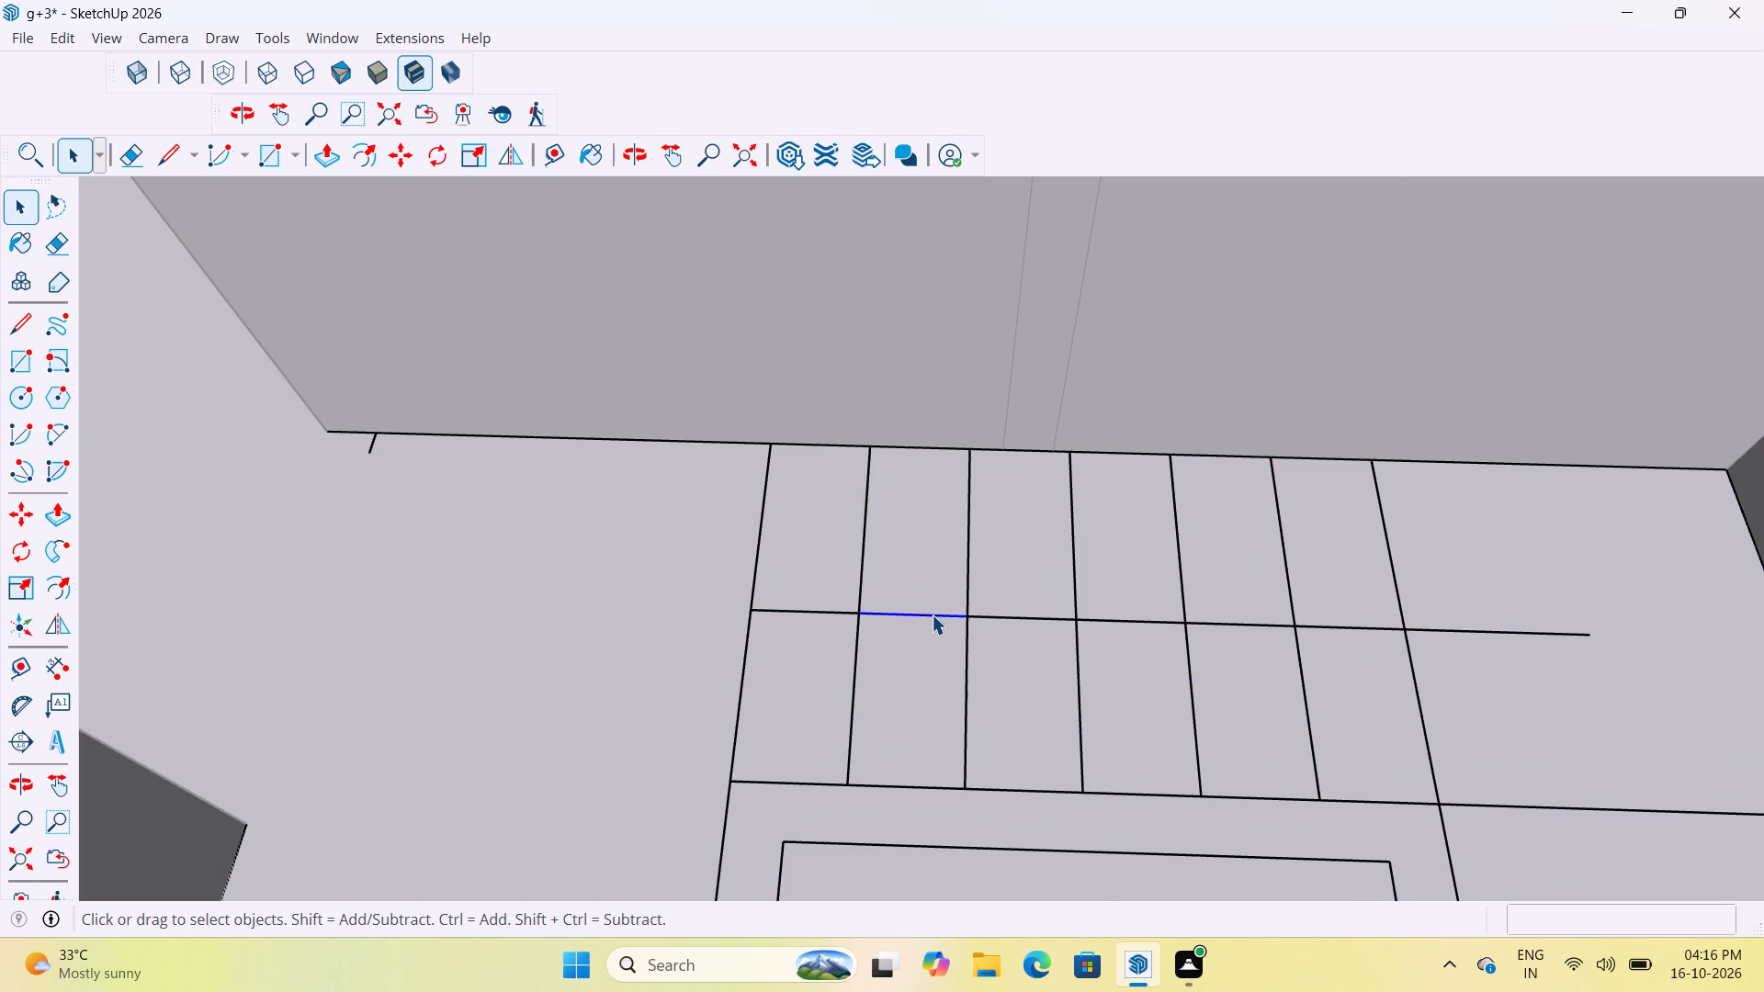
key("Delete")
left_click(996, 618)
key("Delete")
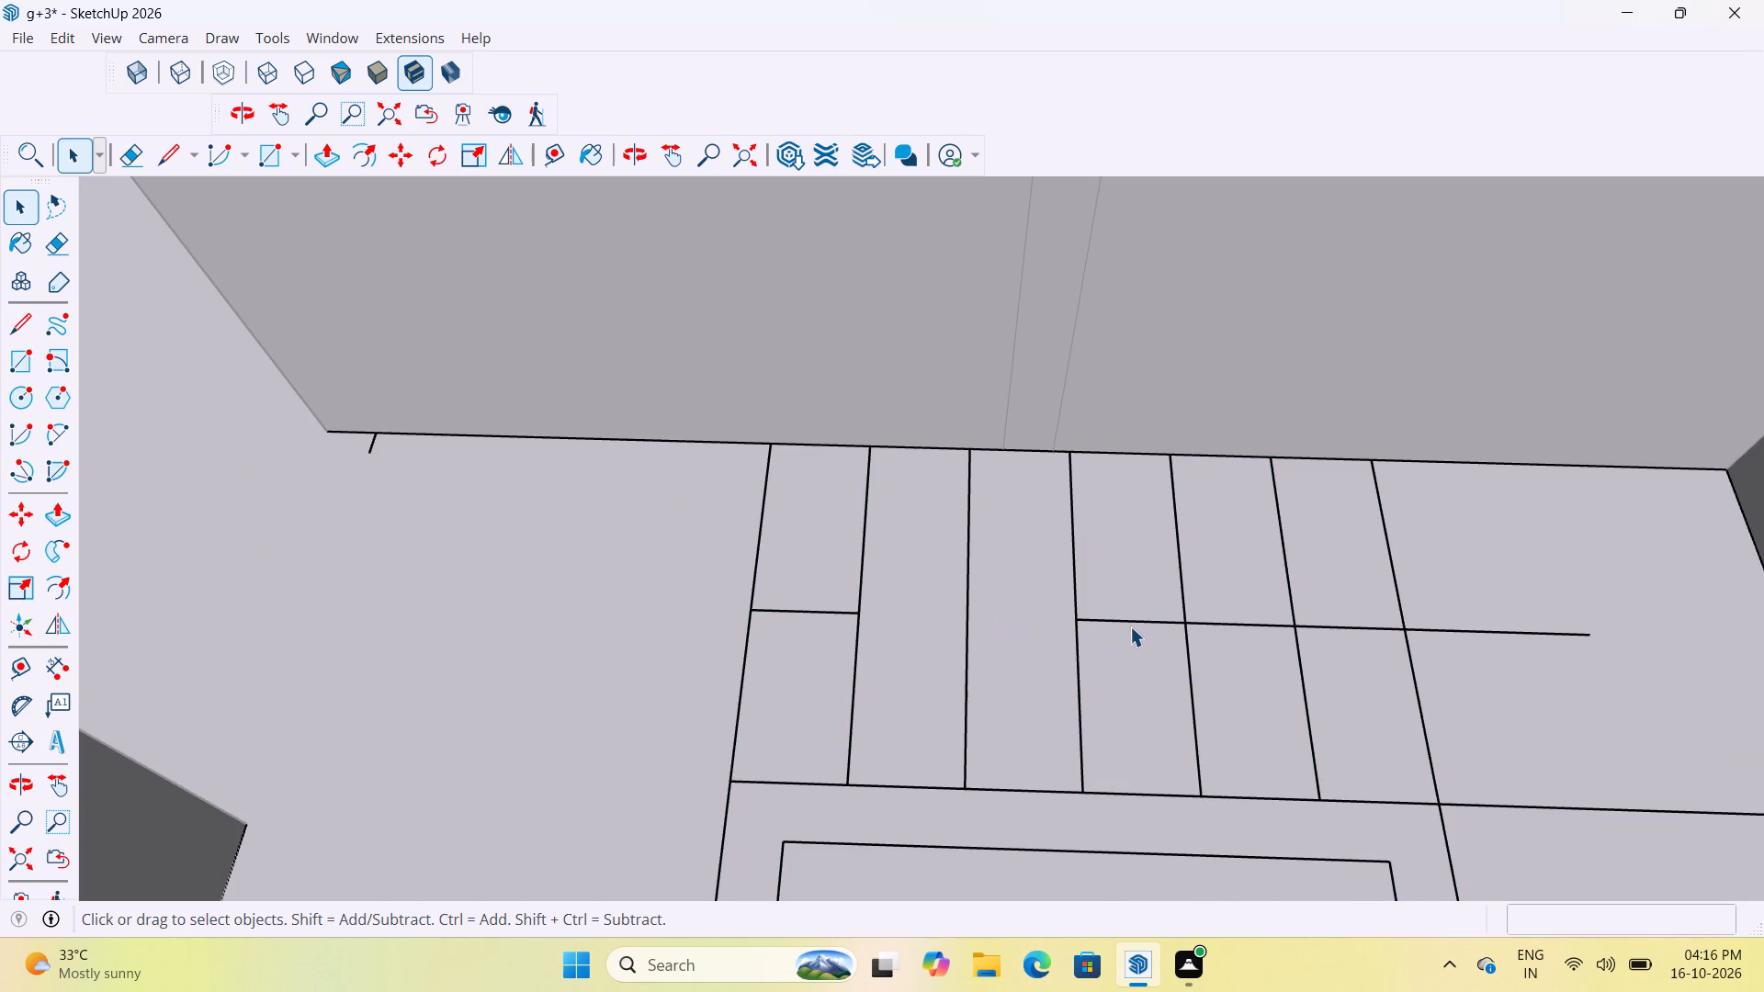
left_click(1130, 626)
key("Delete")
left_click(1125, 621)
key("Delete")
left_click(1240, 626)
key("Delete")
left_click(1351, 629)
key("Delete")
left_click(1516, 635)
key("Delete")
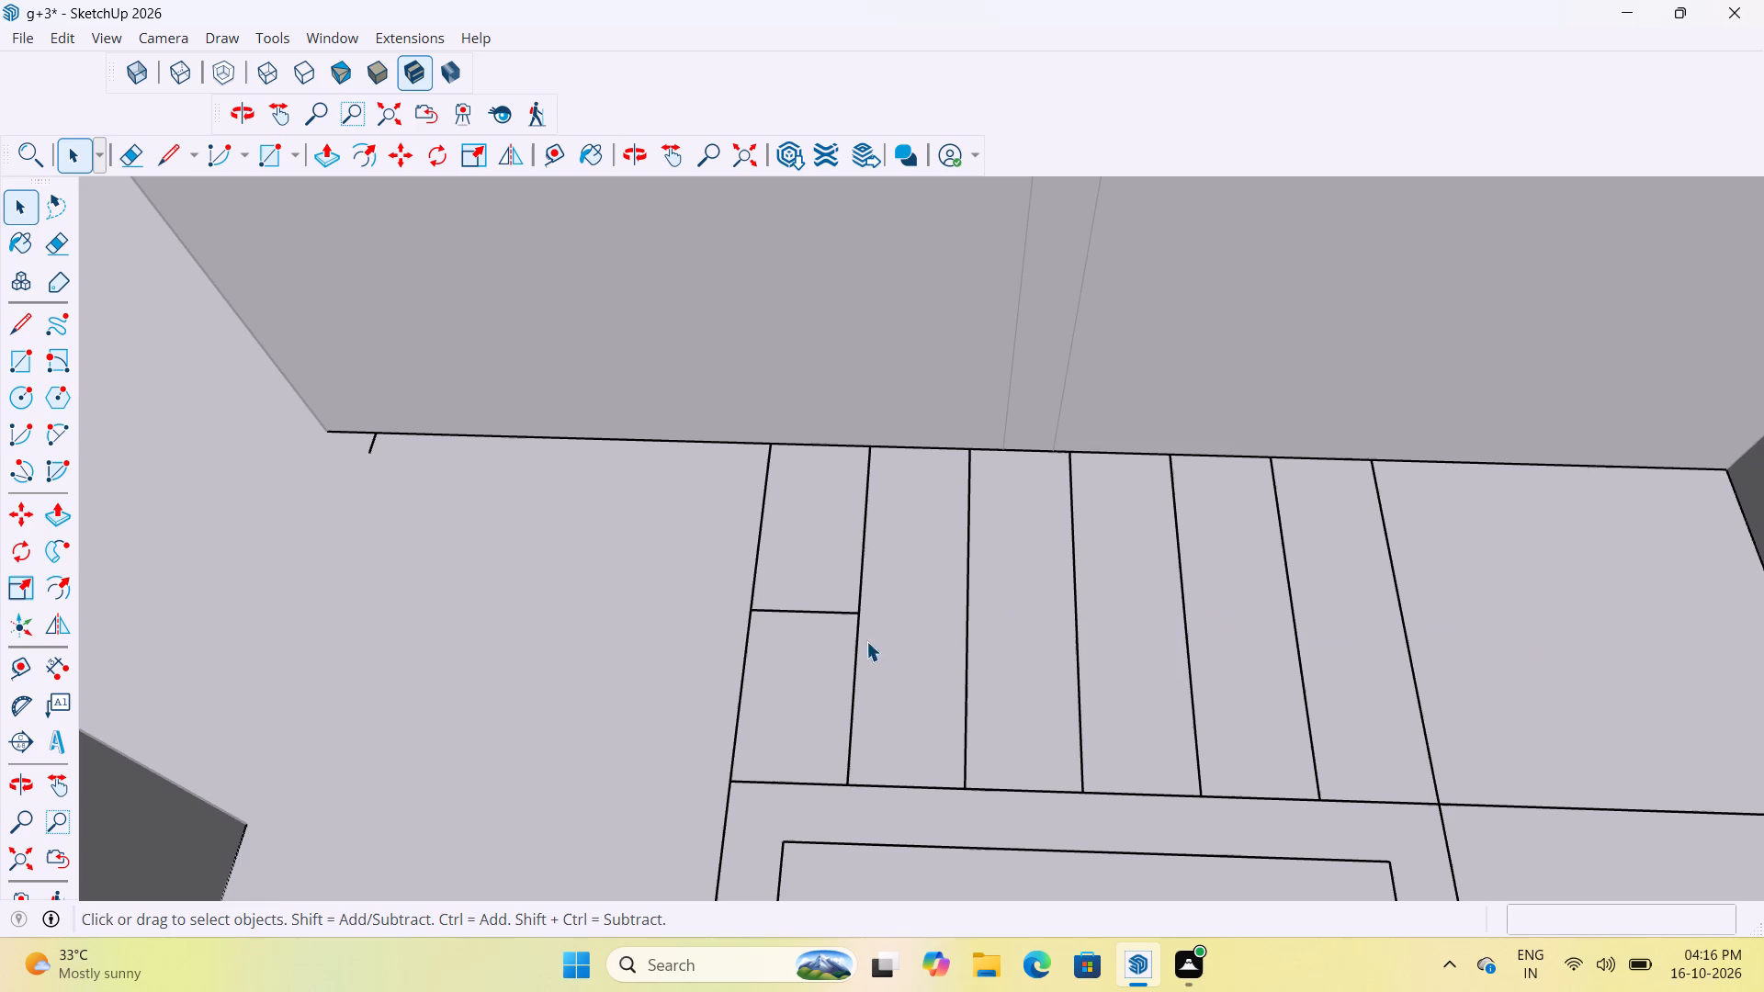
left_click(822, 611)
key("Delete")
Draw a rectangle about 8 1/8" by 6" across the C-shaped wall strip at its inner corner so the strip gets a face.
scroll(902, 569, "down", 12)
middle_click_drag(933, 683, 986, 689)
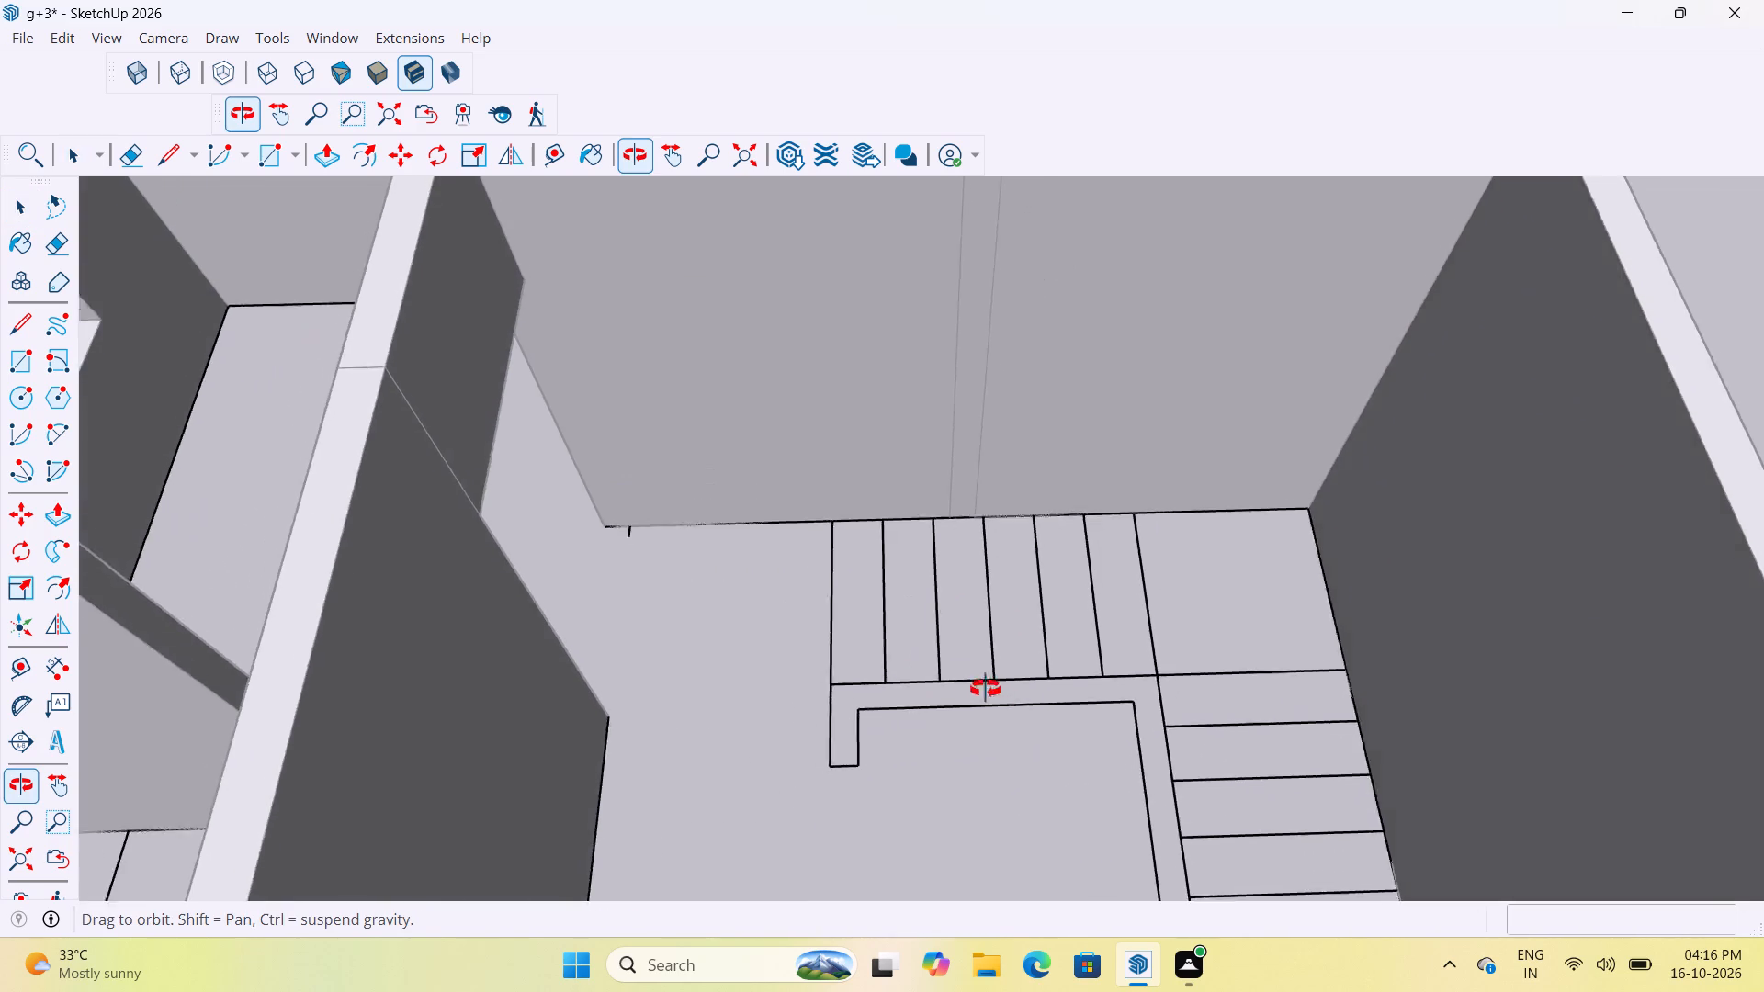
middle_click_drag(986, 689, 1151, 662)
scroll(910, 575, "up", 1)
scroll(910, 575, "down", 11)
middle_click_drag(1117, 763, 1219, 795)
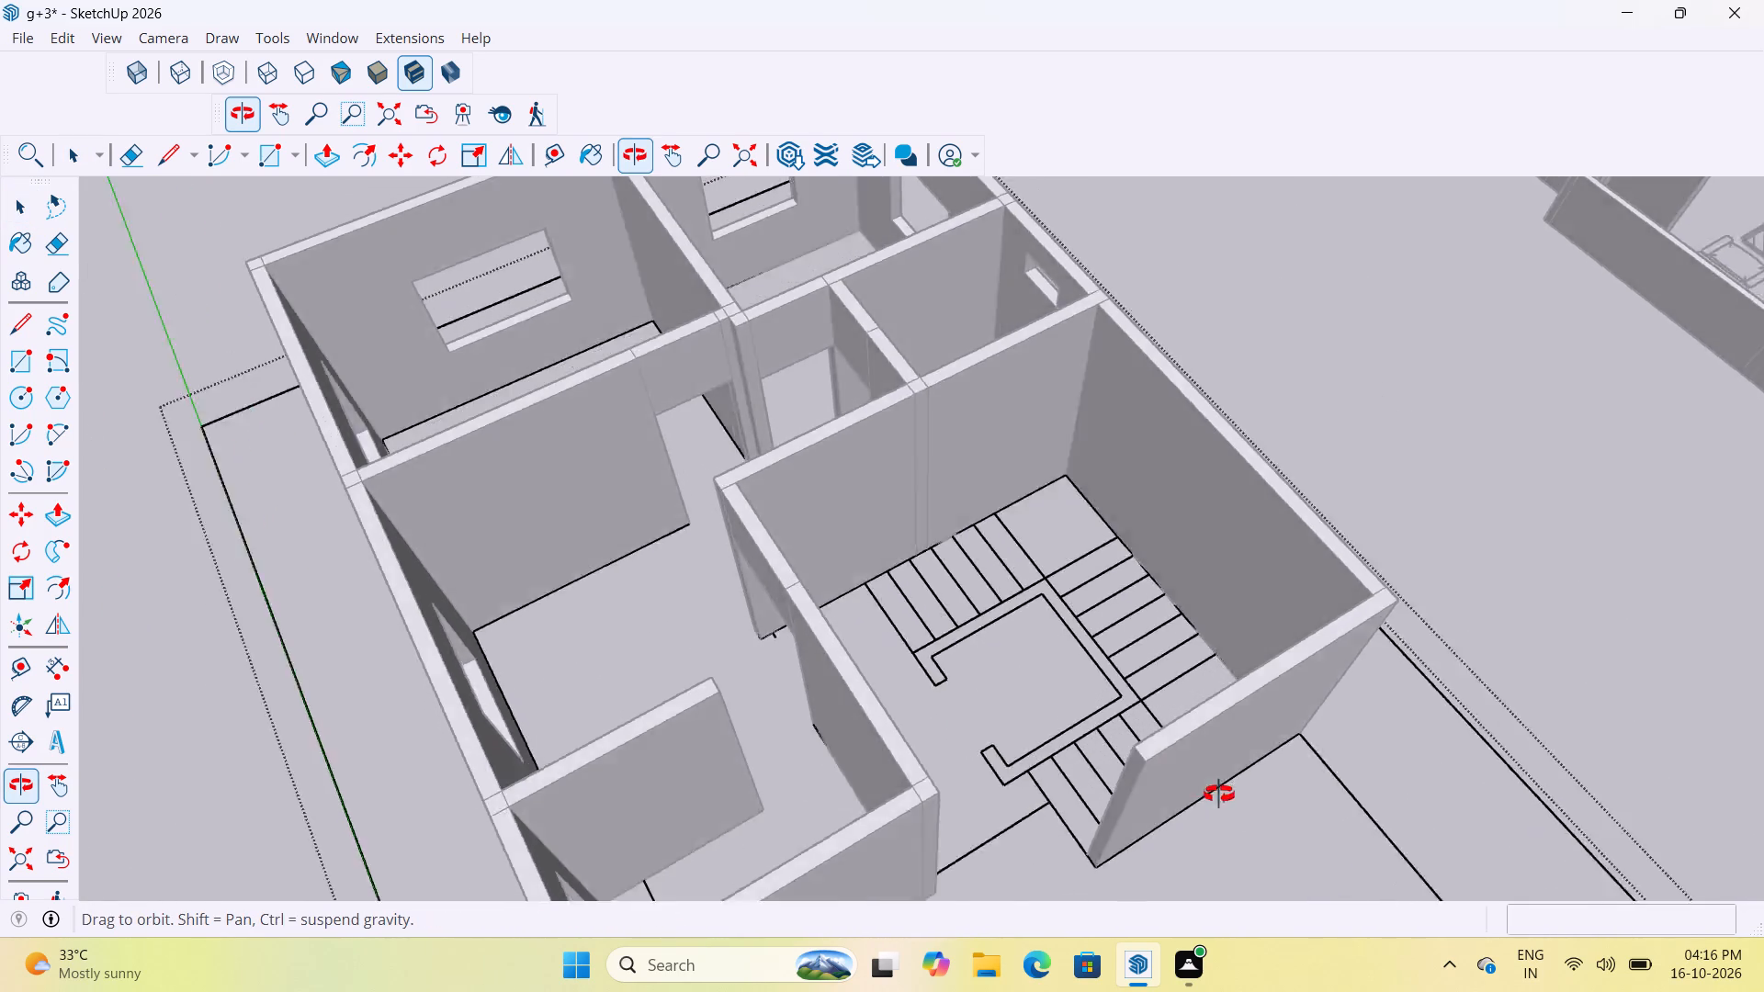
middle_click_drag(1219, 795, 1329, 815)
scroll(981, 614, "up", 9)
middle_click_drag(965, 645, 1158, 660)
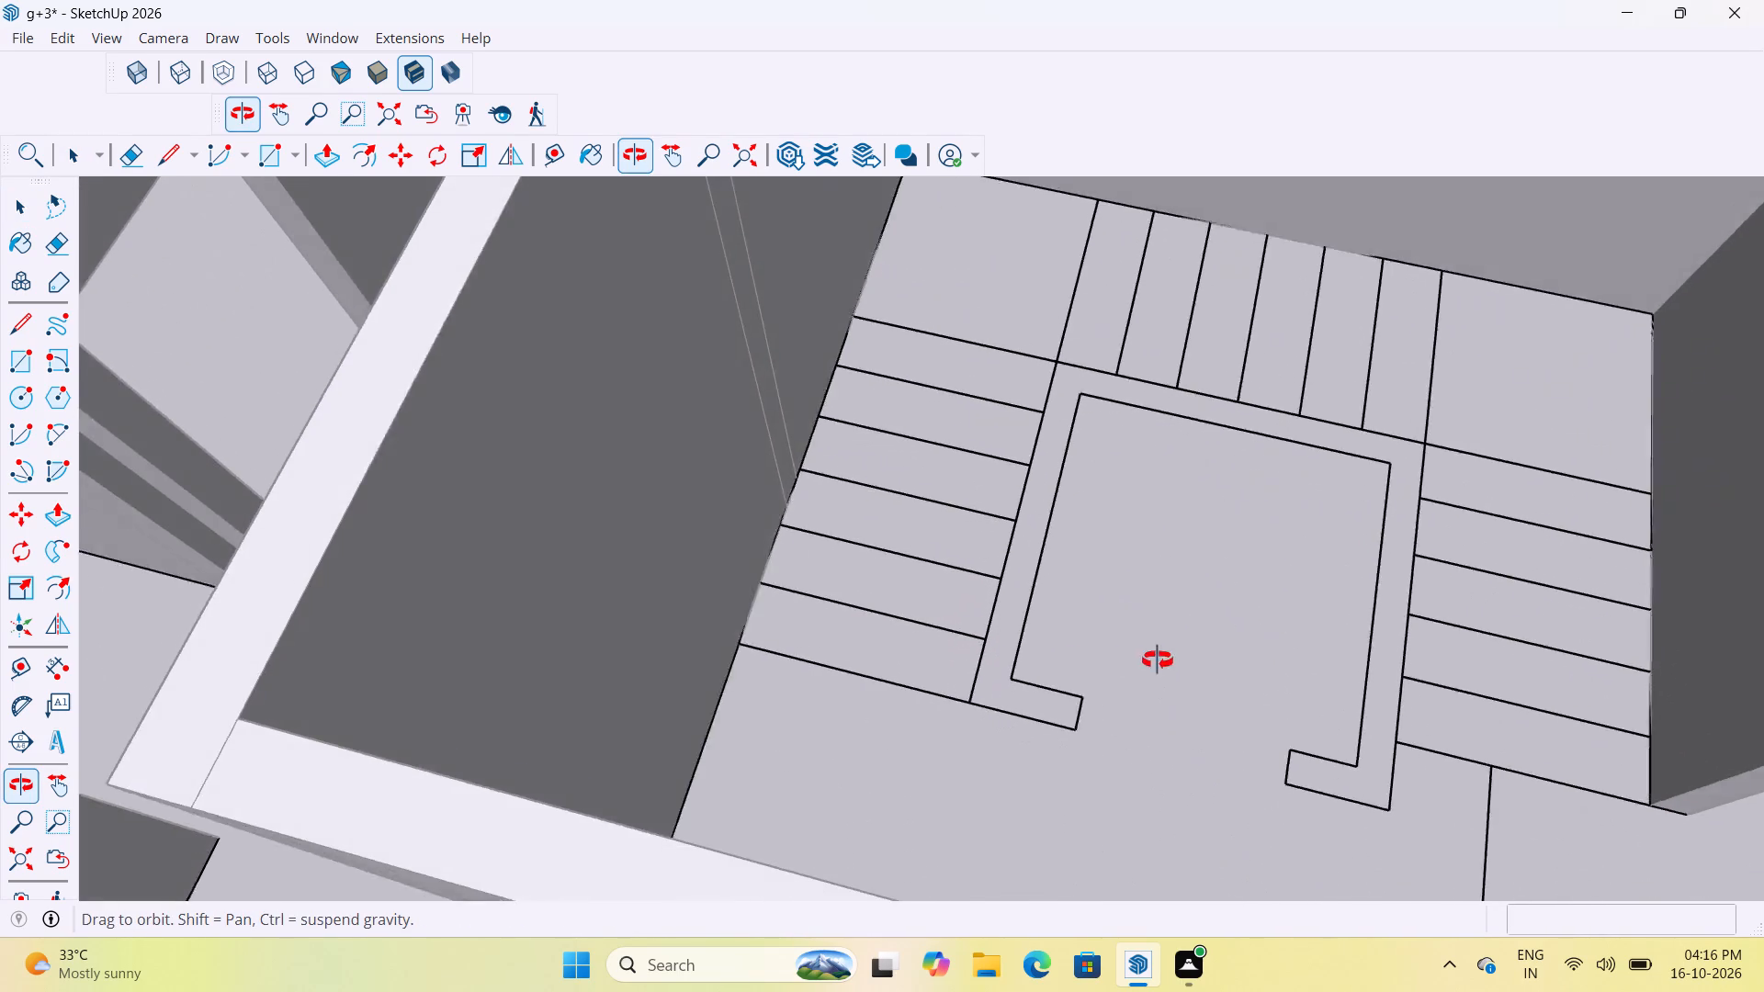
middle_click_drag(1158, 660, 1173, 642)
scroll(956, 614, "down", 5)
scroll(936, 631, "up", 5)
scroll(902, 617, "down", 4)
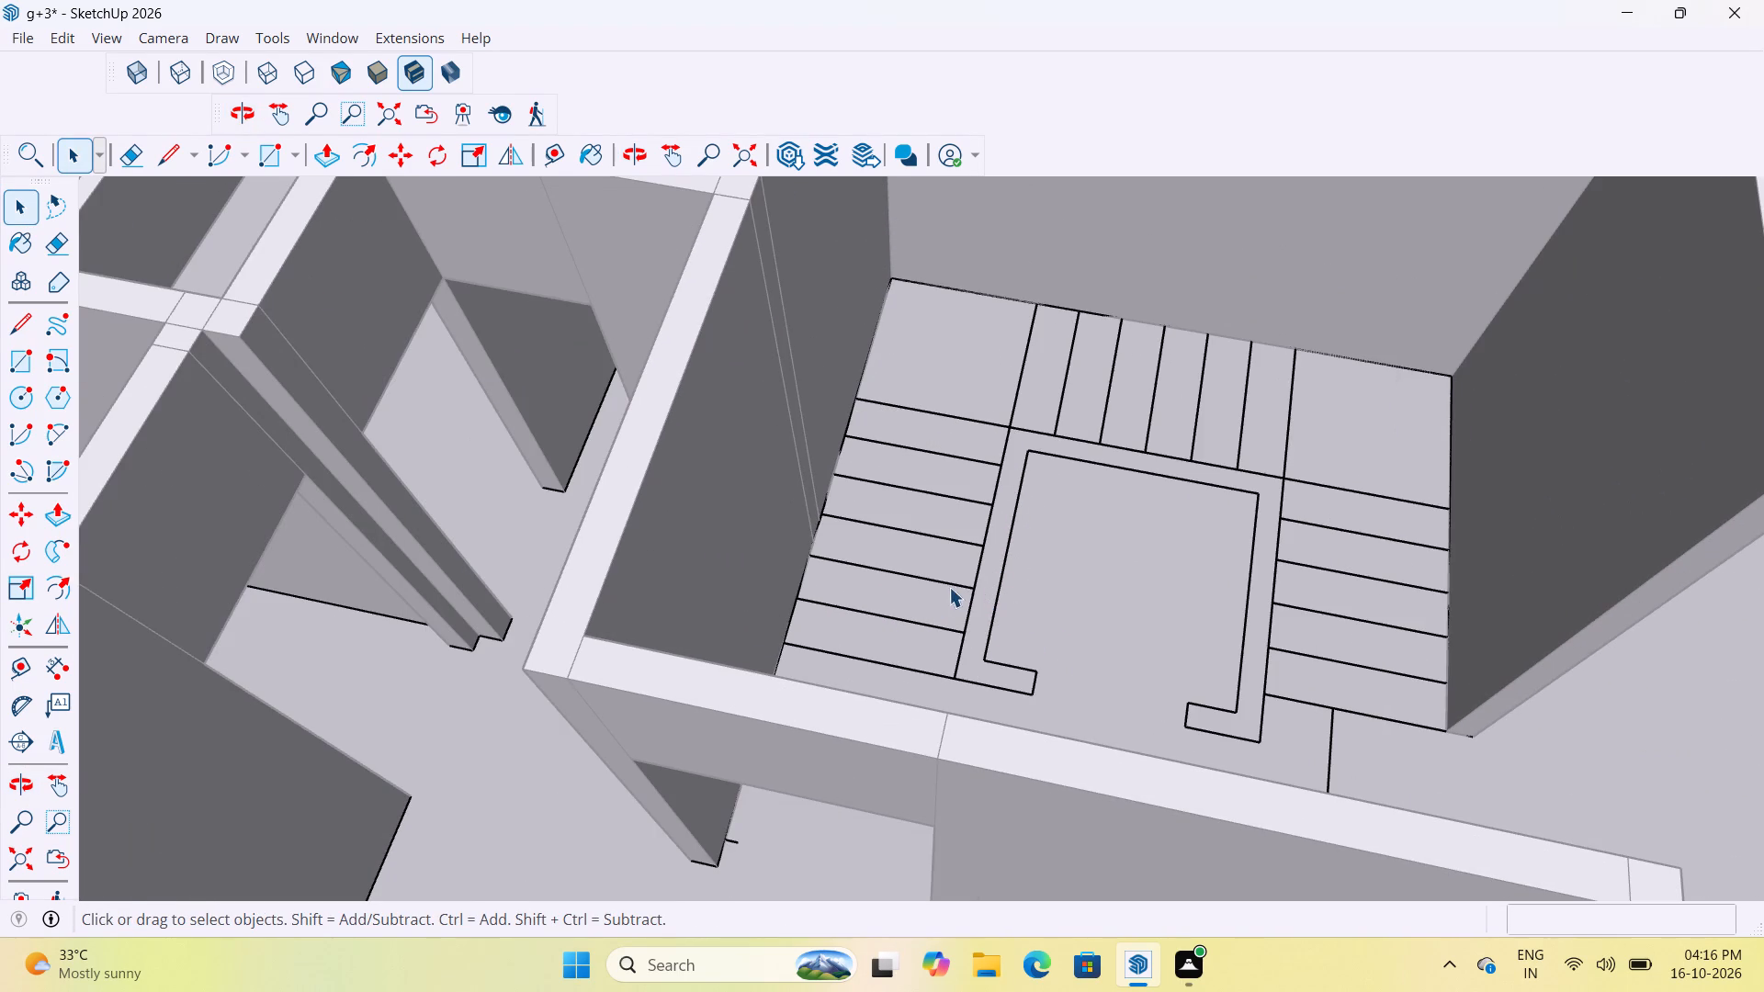
scroll(954, 585, "down", 3)
middle_click_drag(1029, 643, 991, 614)
scroll(1027, 642, "up", 1)
scroll(1021, 486, "up", 6)
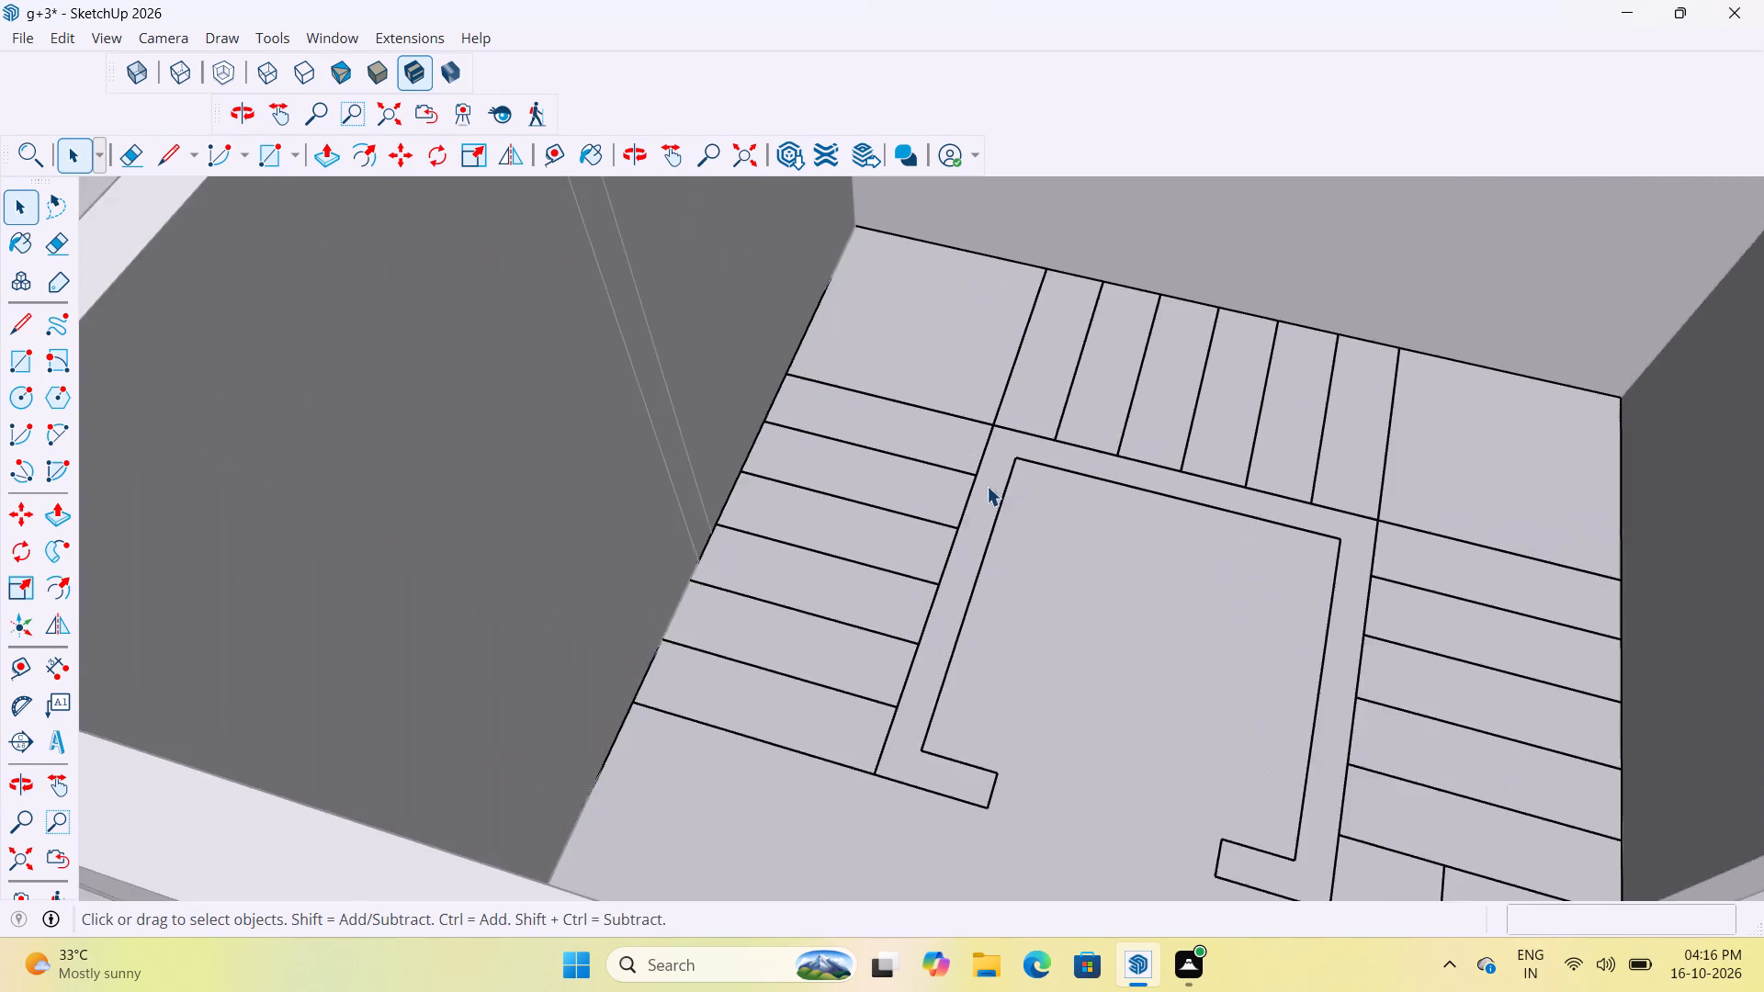
scroll(987, 486, "up", 2)
middle_click_drag(942, 541, 1003, 581)
key("r")
scroll(934, 524, "down", 2)
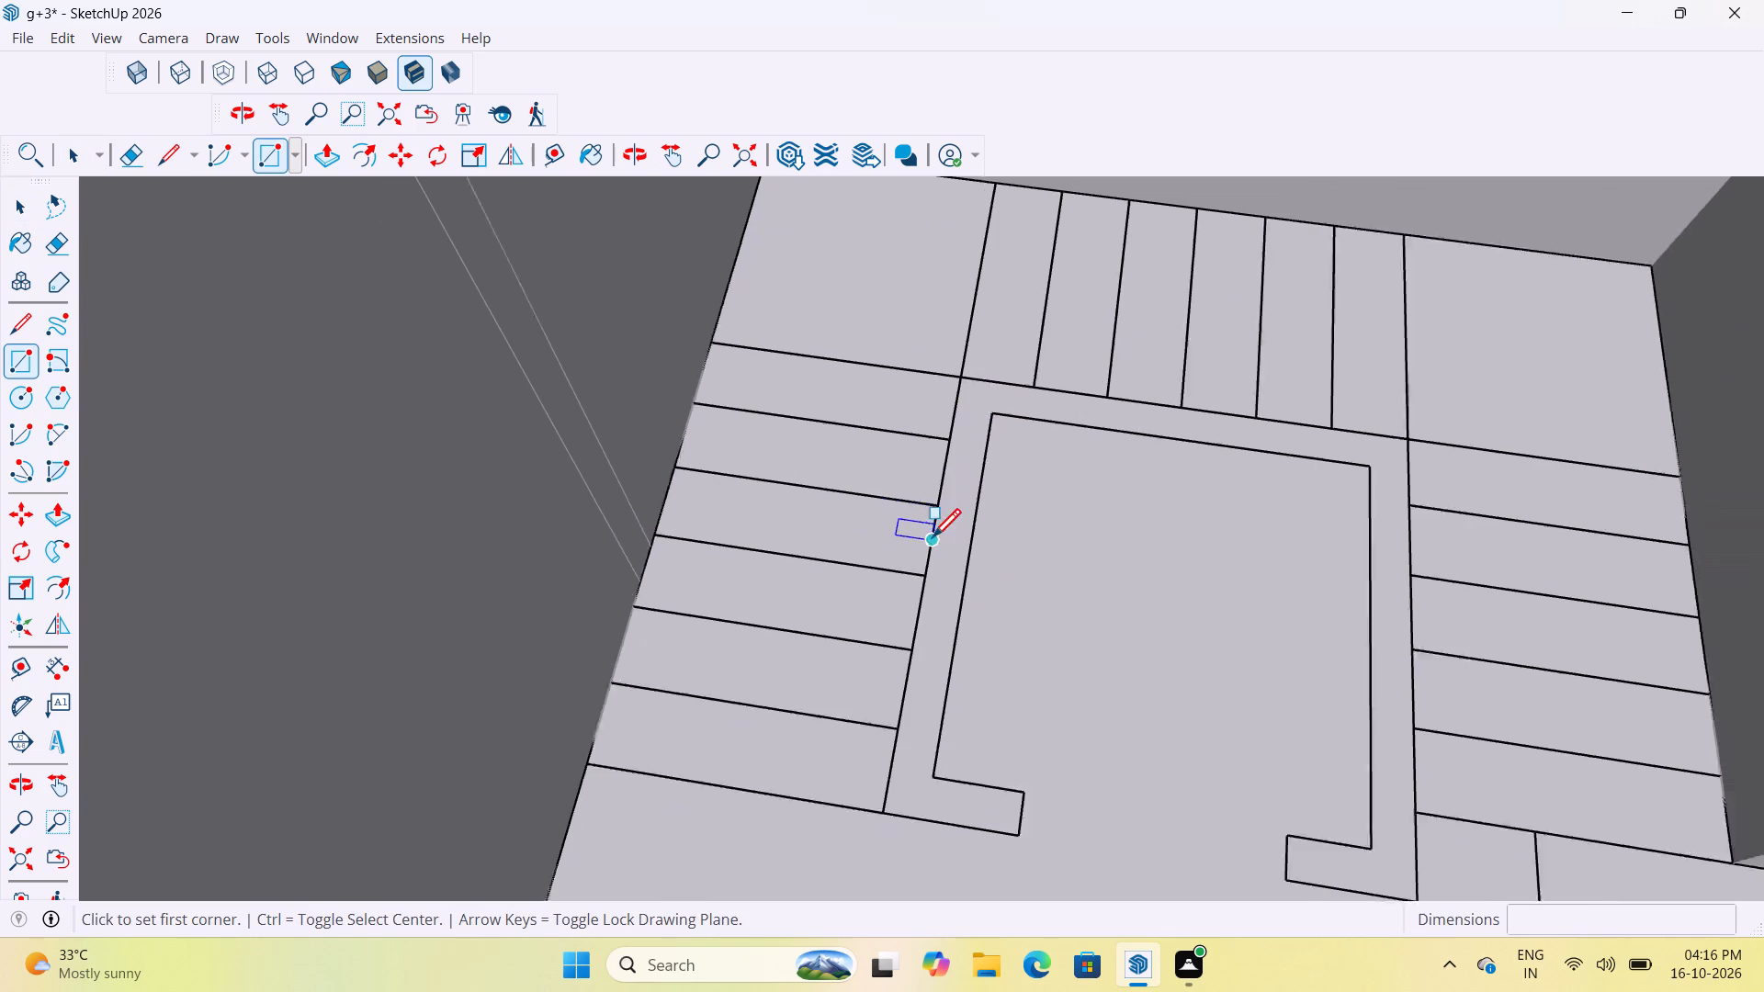
scroll(933, 540, "down", 2)
scroll(956, 618, "down", 3)
scroll(962, 497, "up", 6)
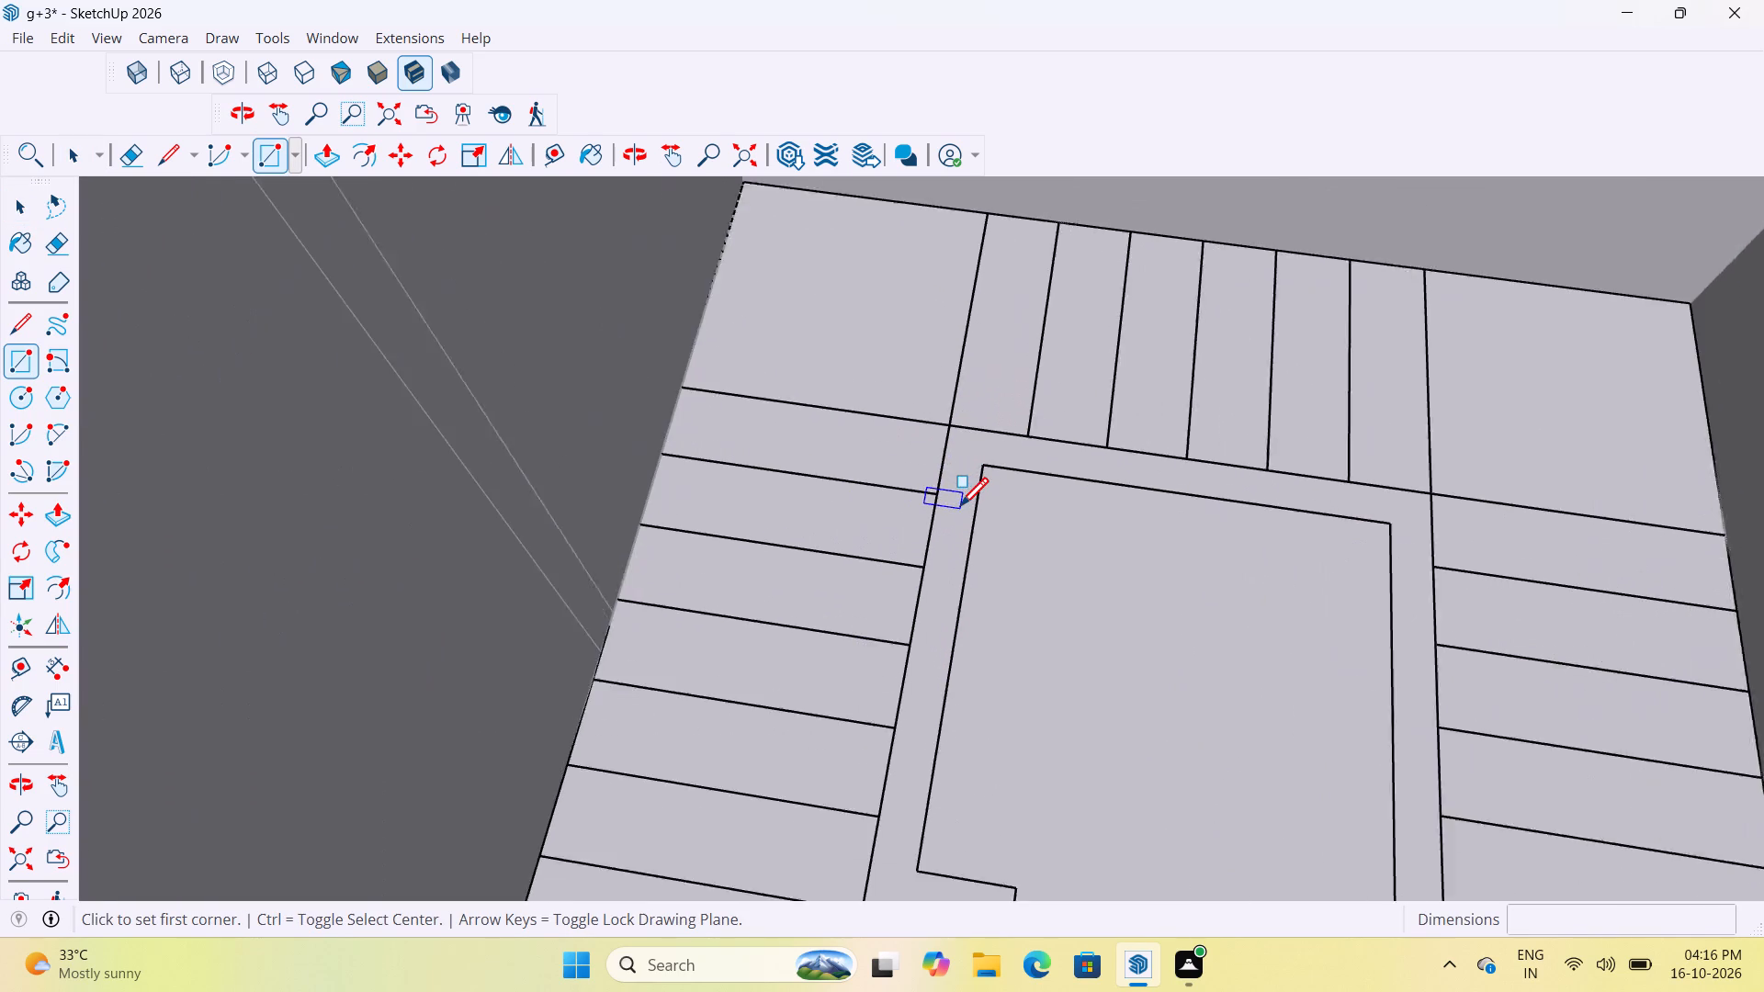
scroll(960, 509, "up", 6)
left_click(994, 450)
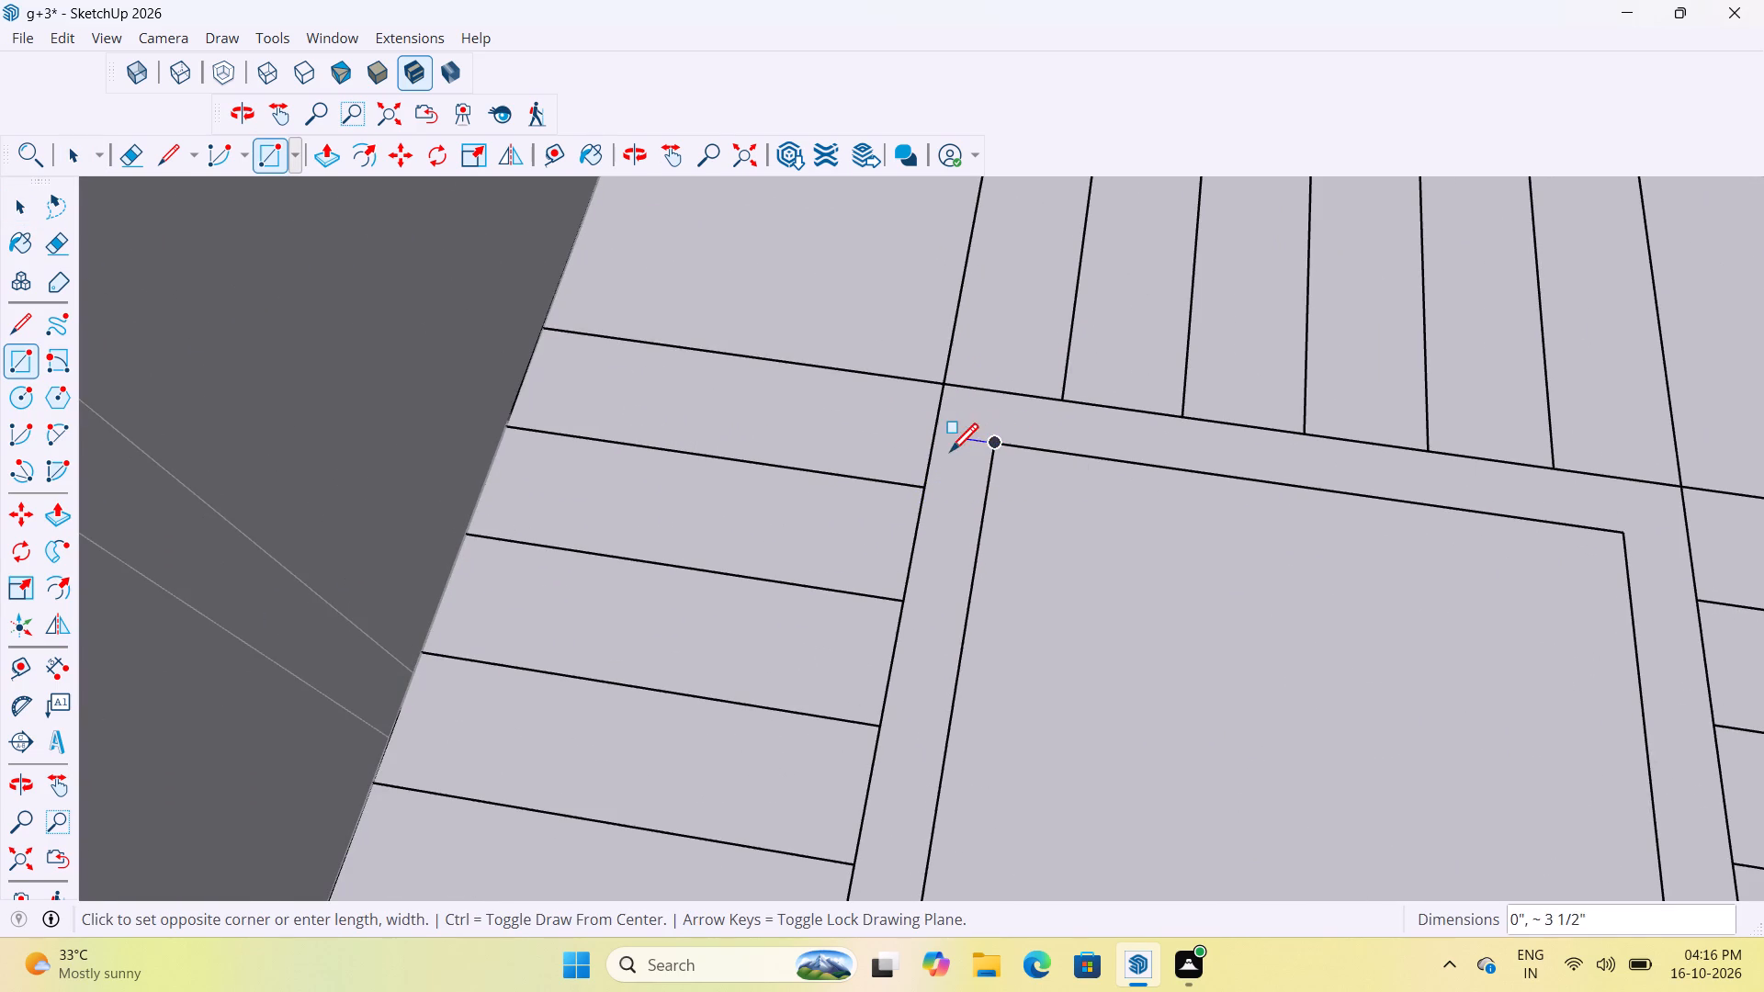
left_click(927, 508)
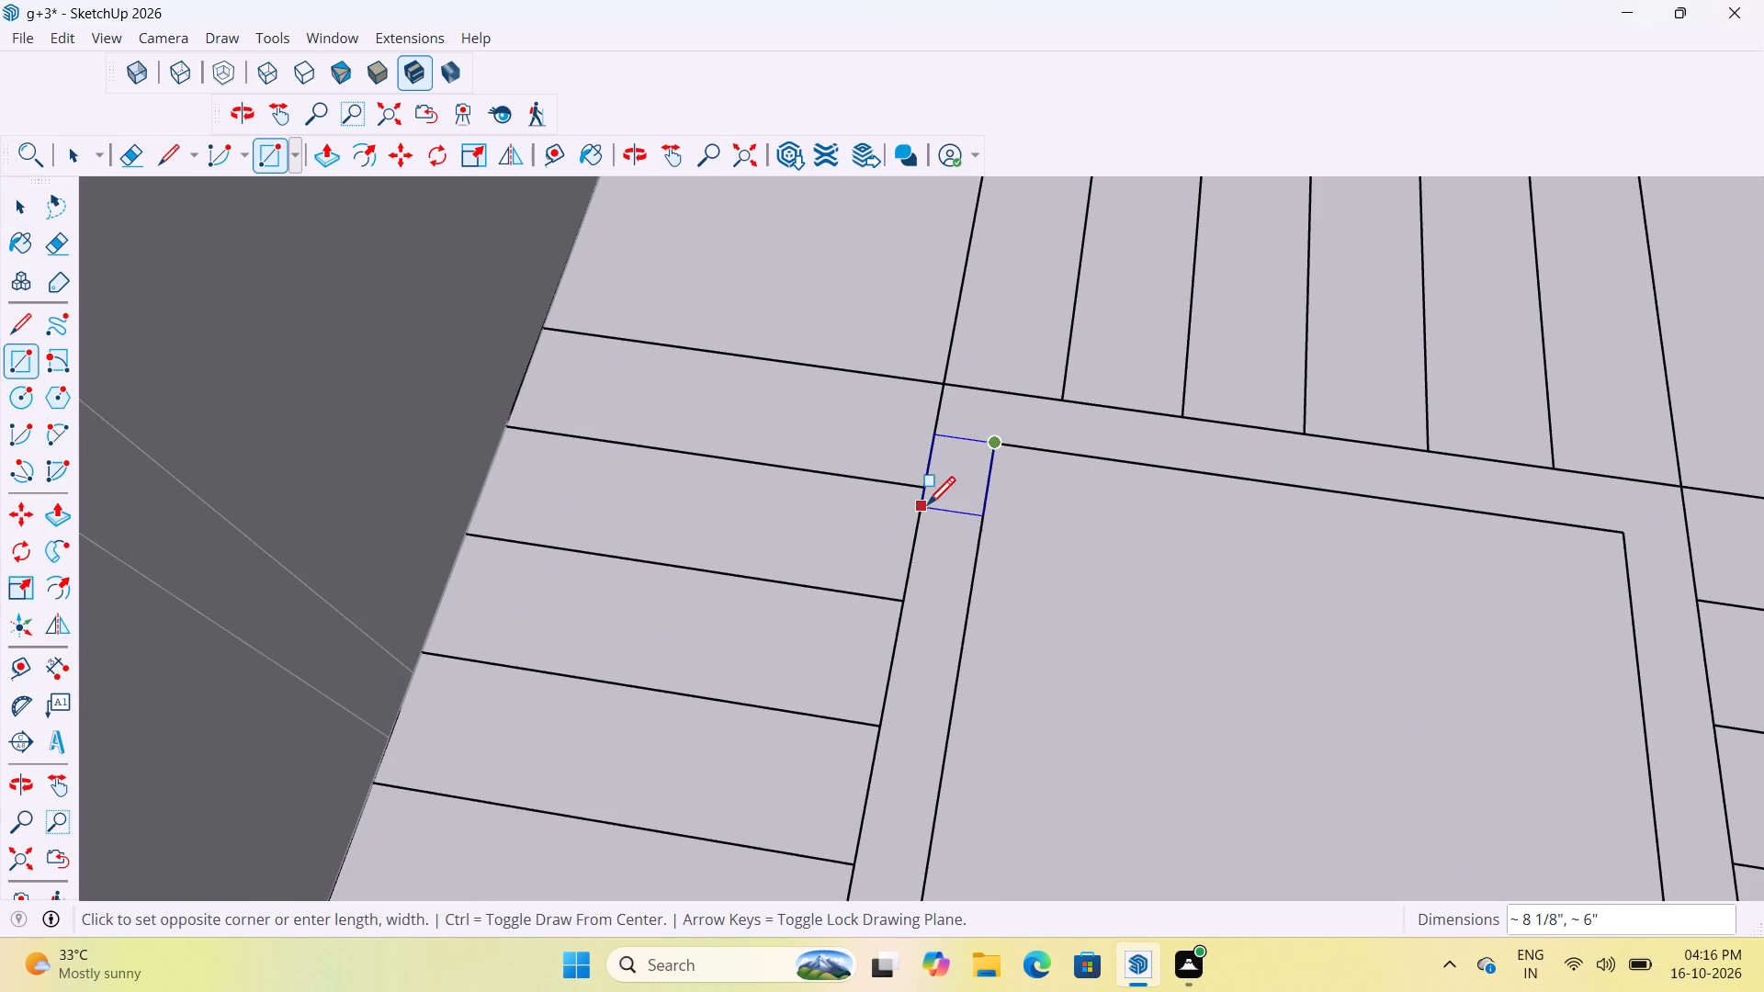
key("space")
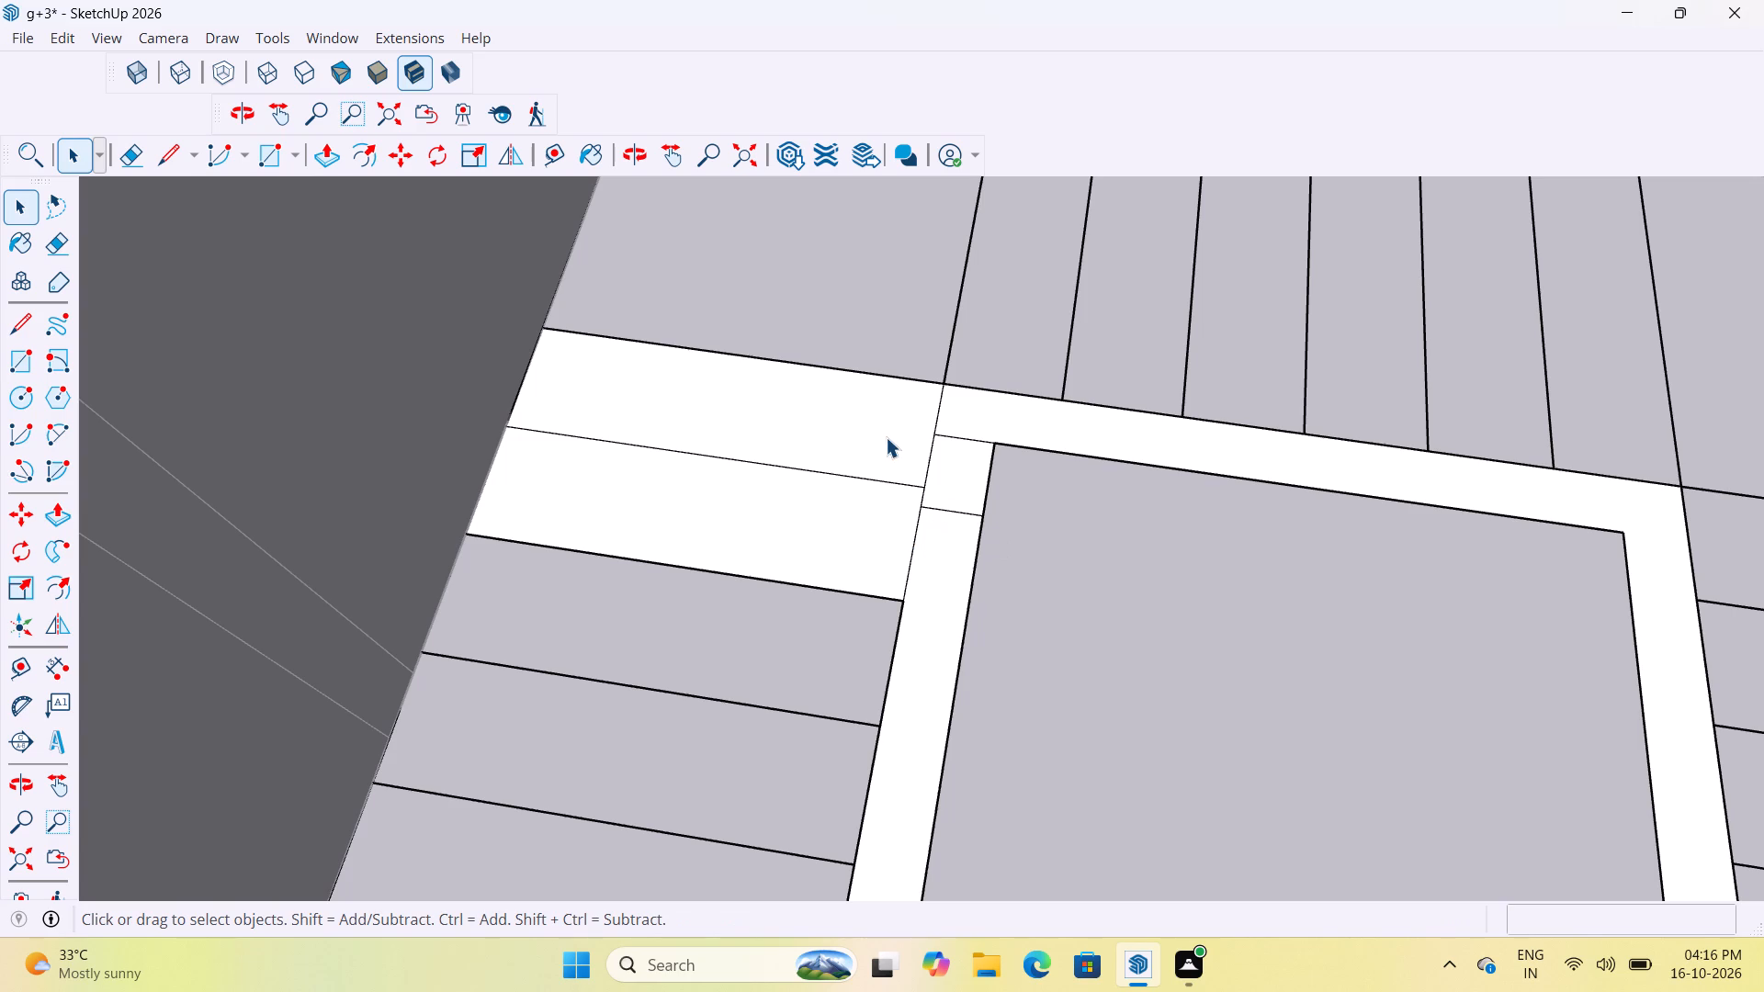
Delete the two faces covering the adjacent stair treads and the rectangle's two leftover edges across the C-shaped wall strip.
left_click(871, 435)
key("Delete")
left_click(831, 530)
key("Delete")
scroll(939, 421, "down", 2)
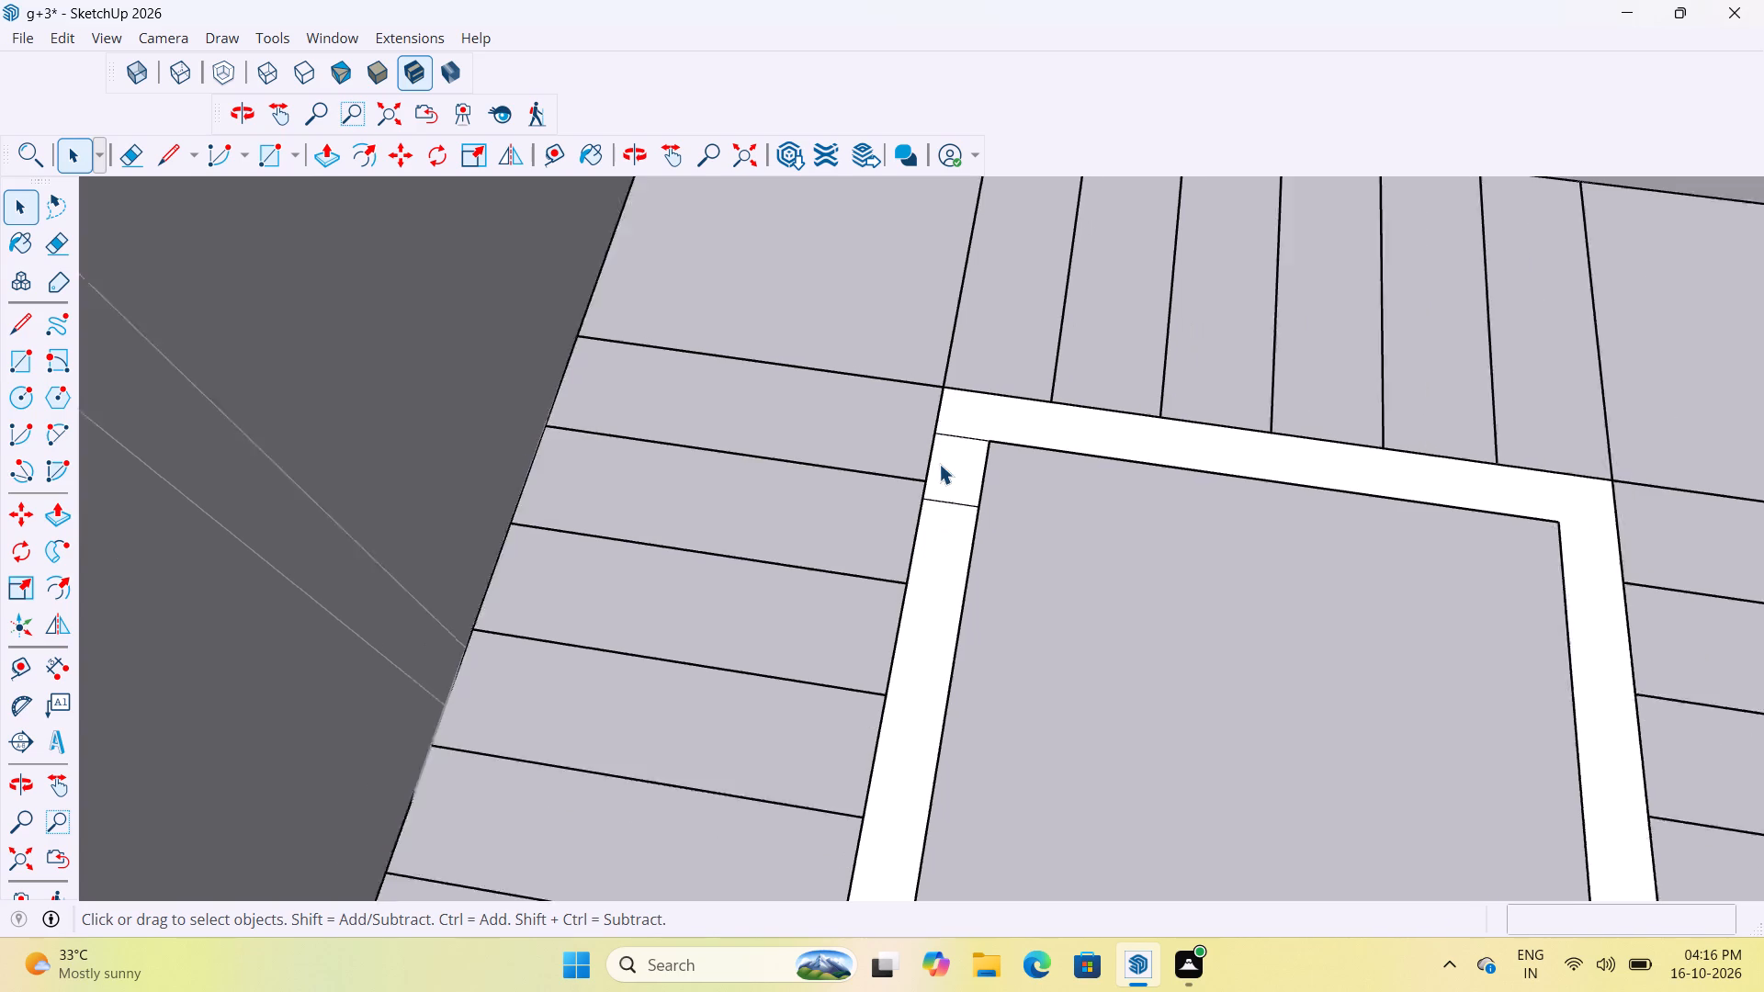
scroll(939, 464, "down", 7)
scroll(939, 485, "up", 6)
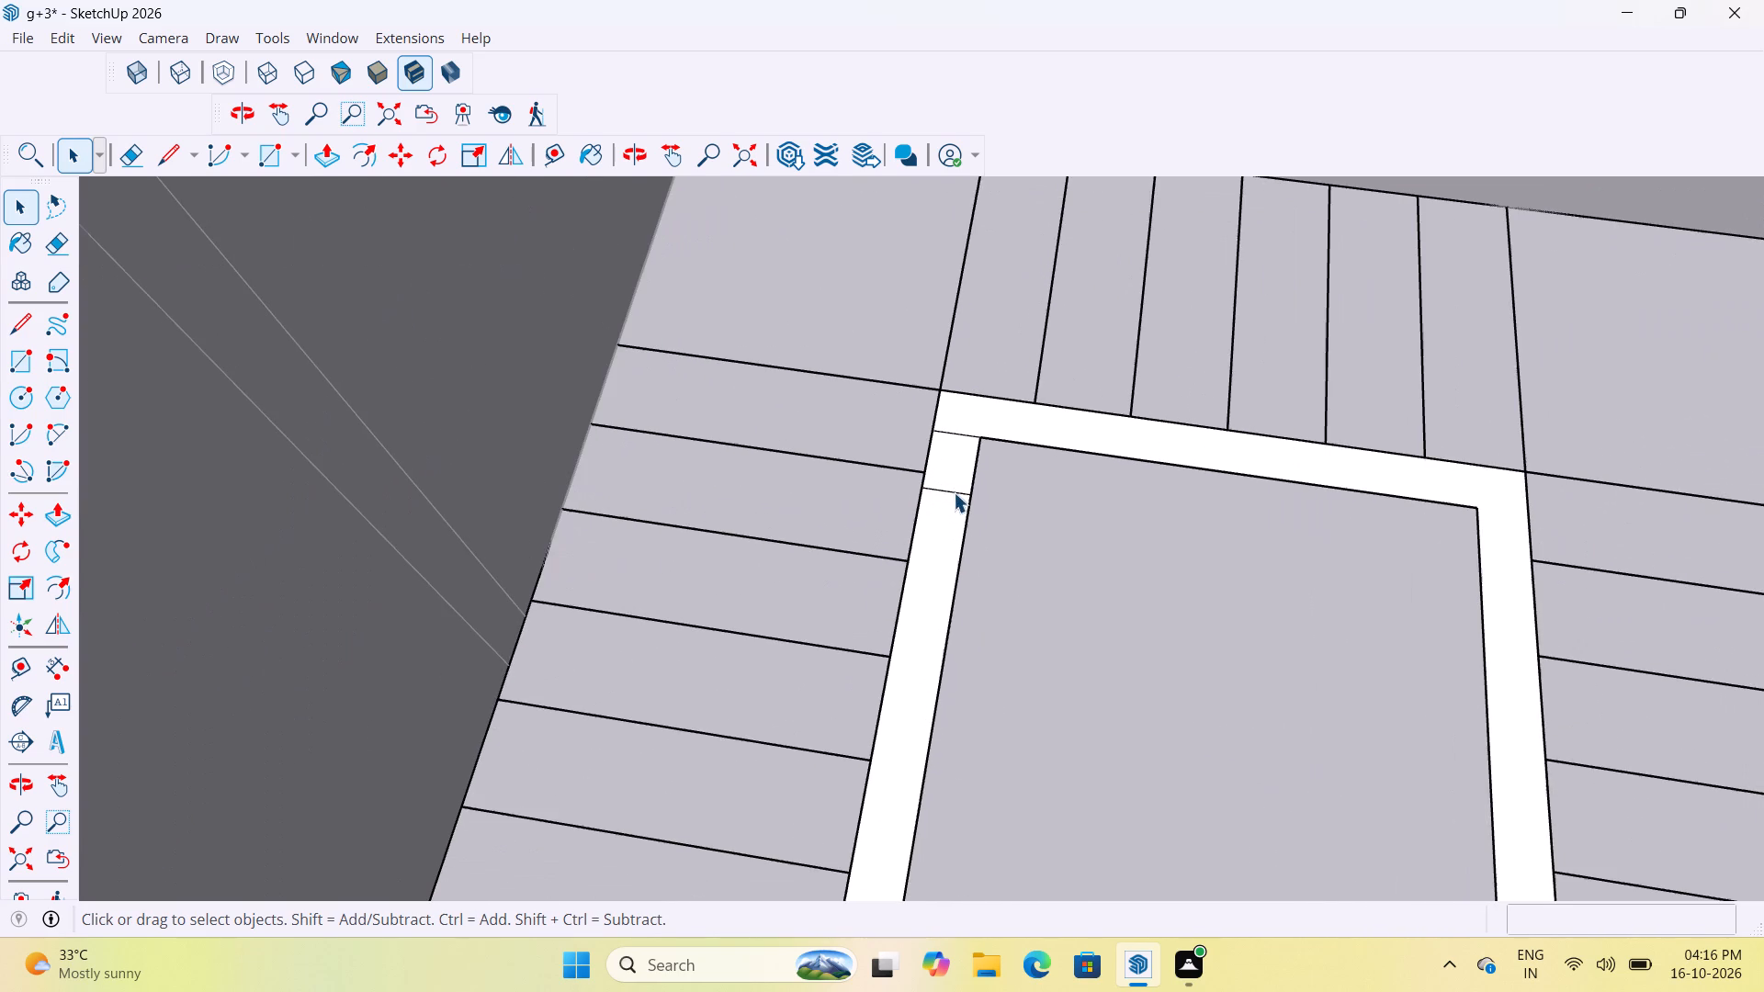
left_click(947, 490)
key("Delete")
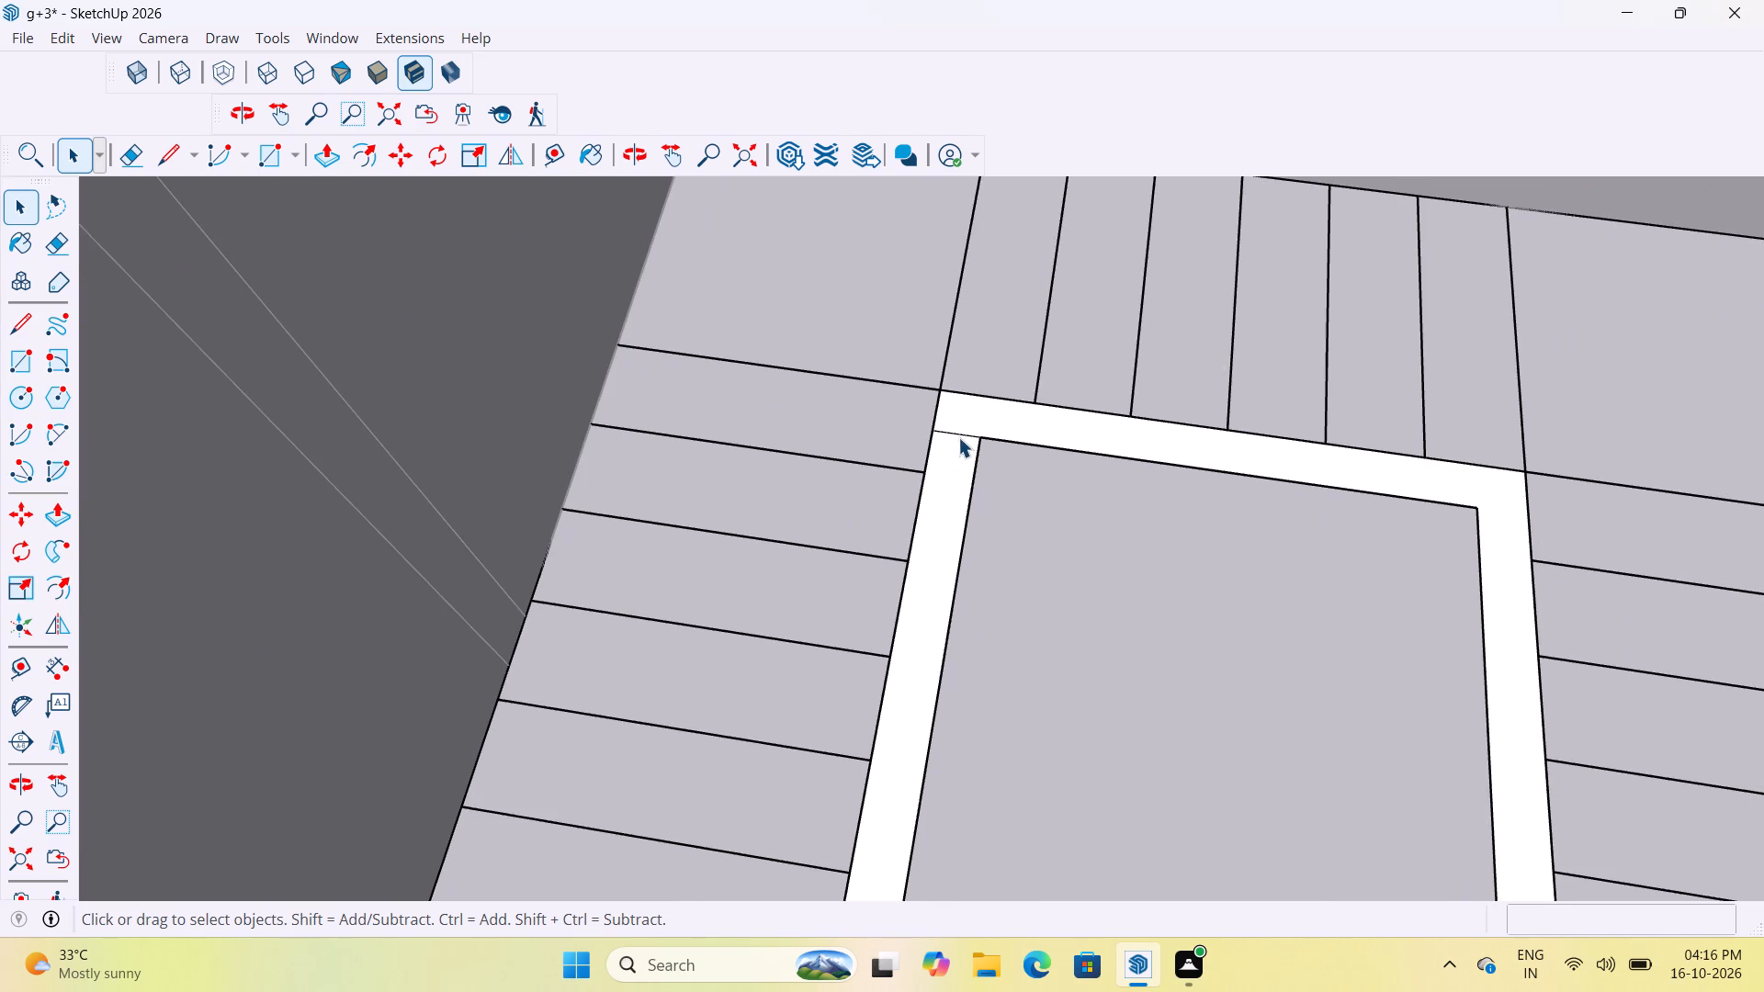
left_click(959, 434)
key("Delete")
Make a group from the C-shaped wall face and its bounding edges between the stair flights.
scroll(950, 442, "down", 9)
scroll(935, 531, "up", 4)
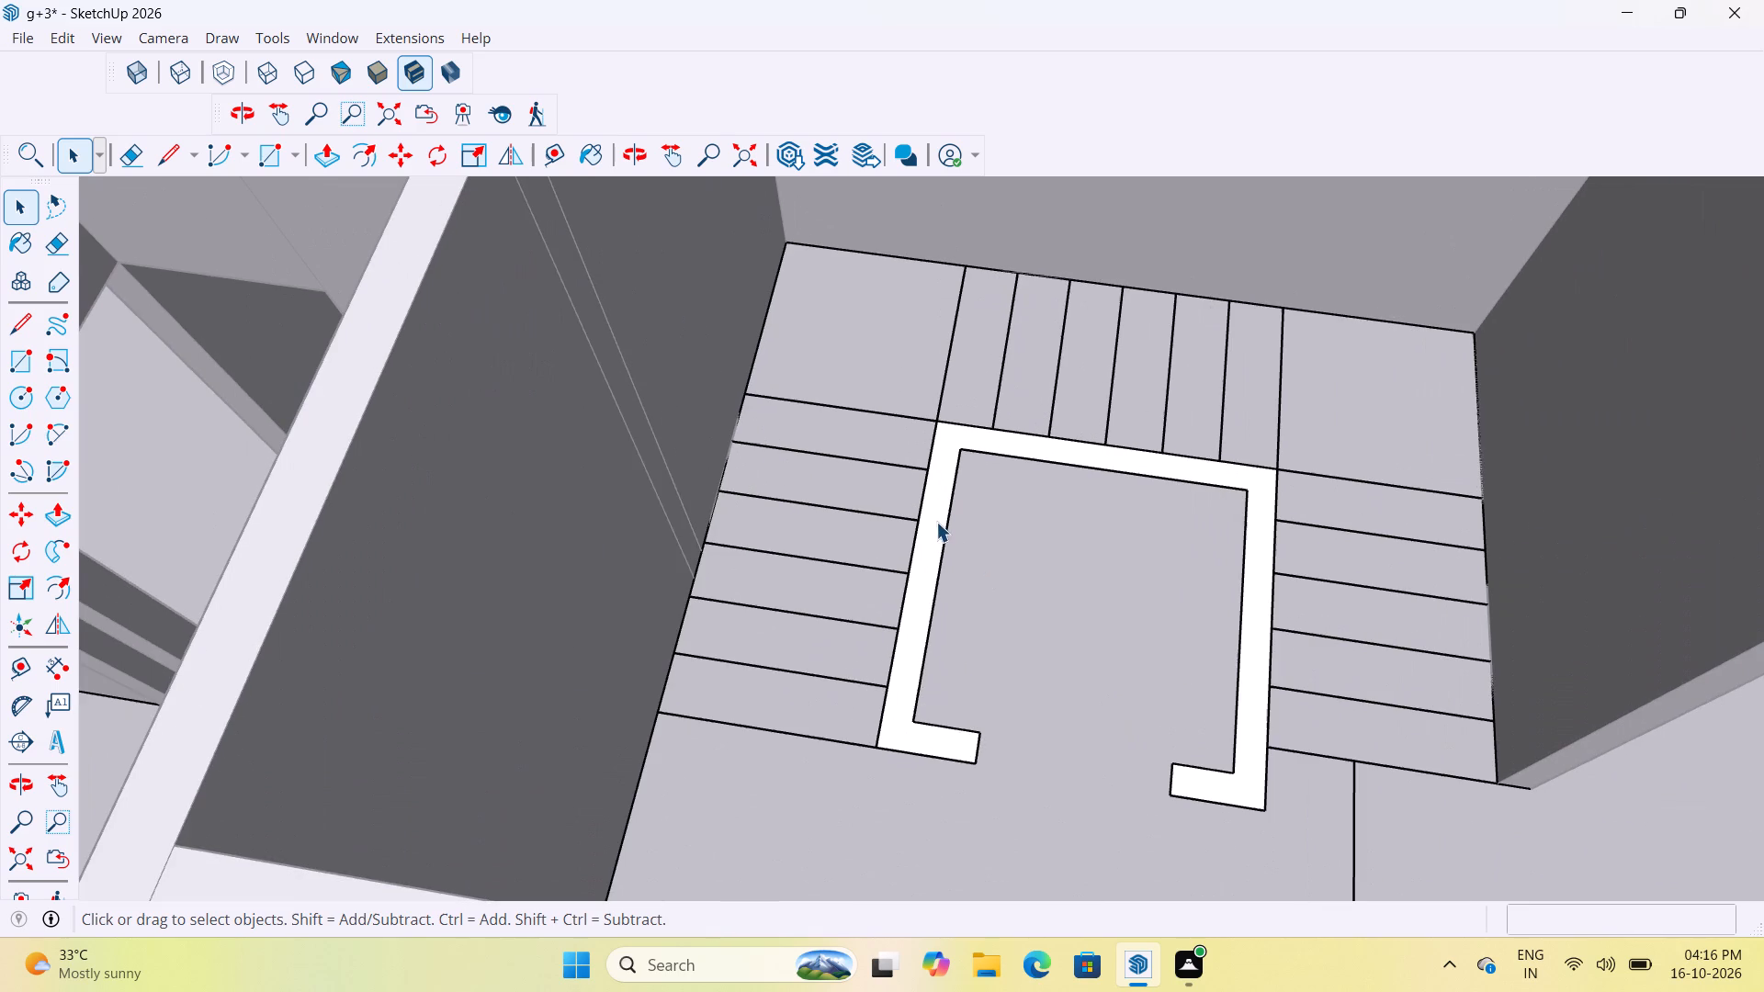
scroll(934, 515, "up", 3)
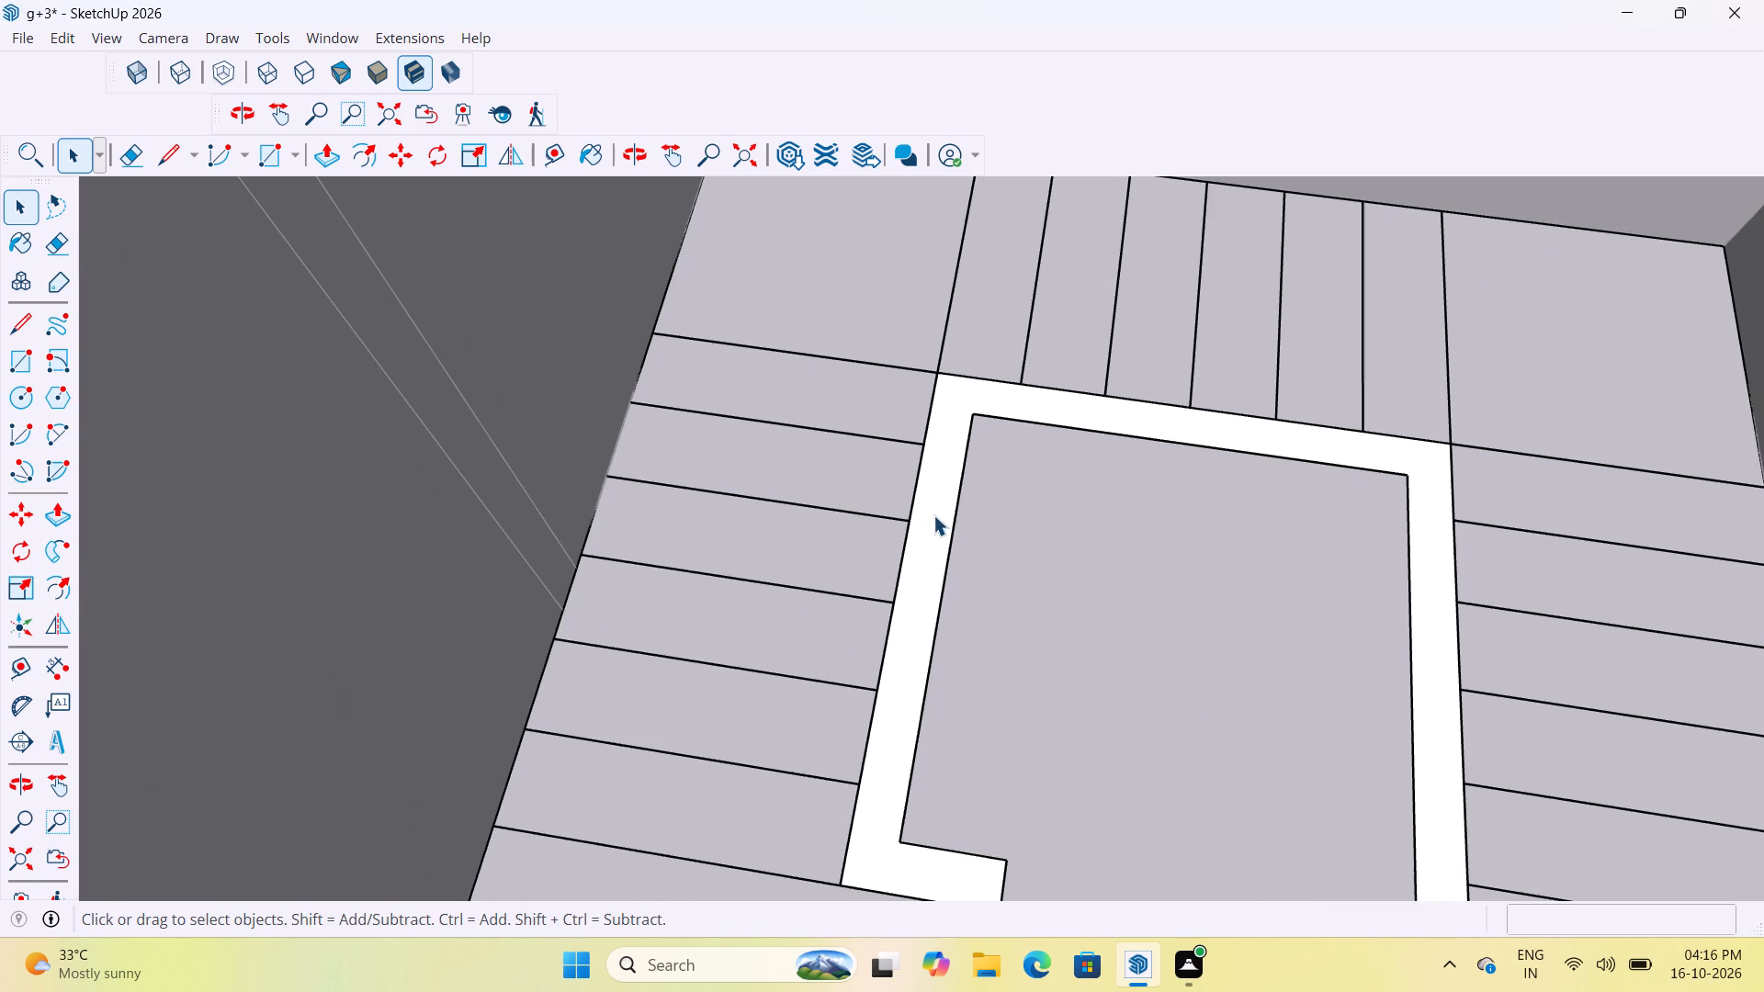
double_click(933, 515)
right_click(917, 515)
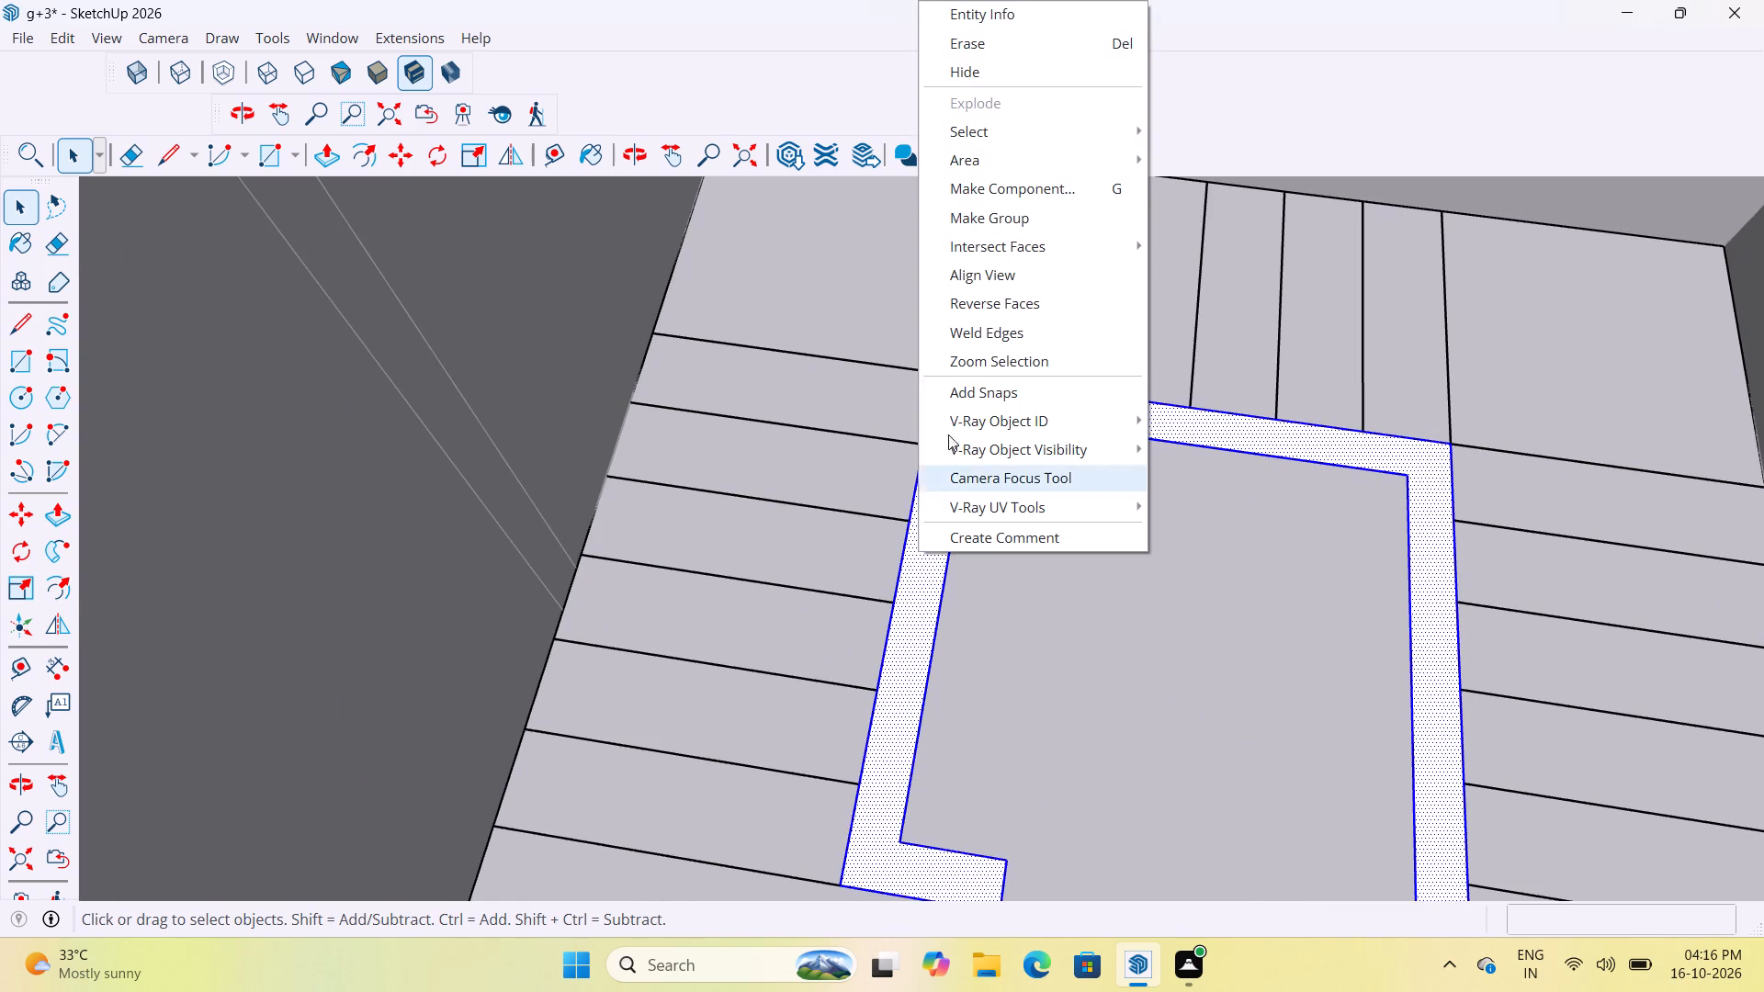
left_click(998, 215)
scroll(1024, 484, "down", 8)
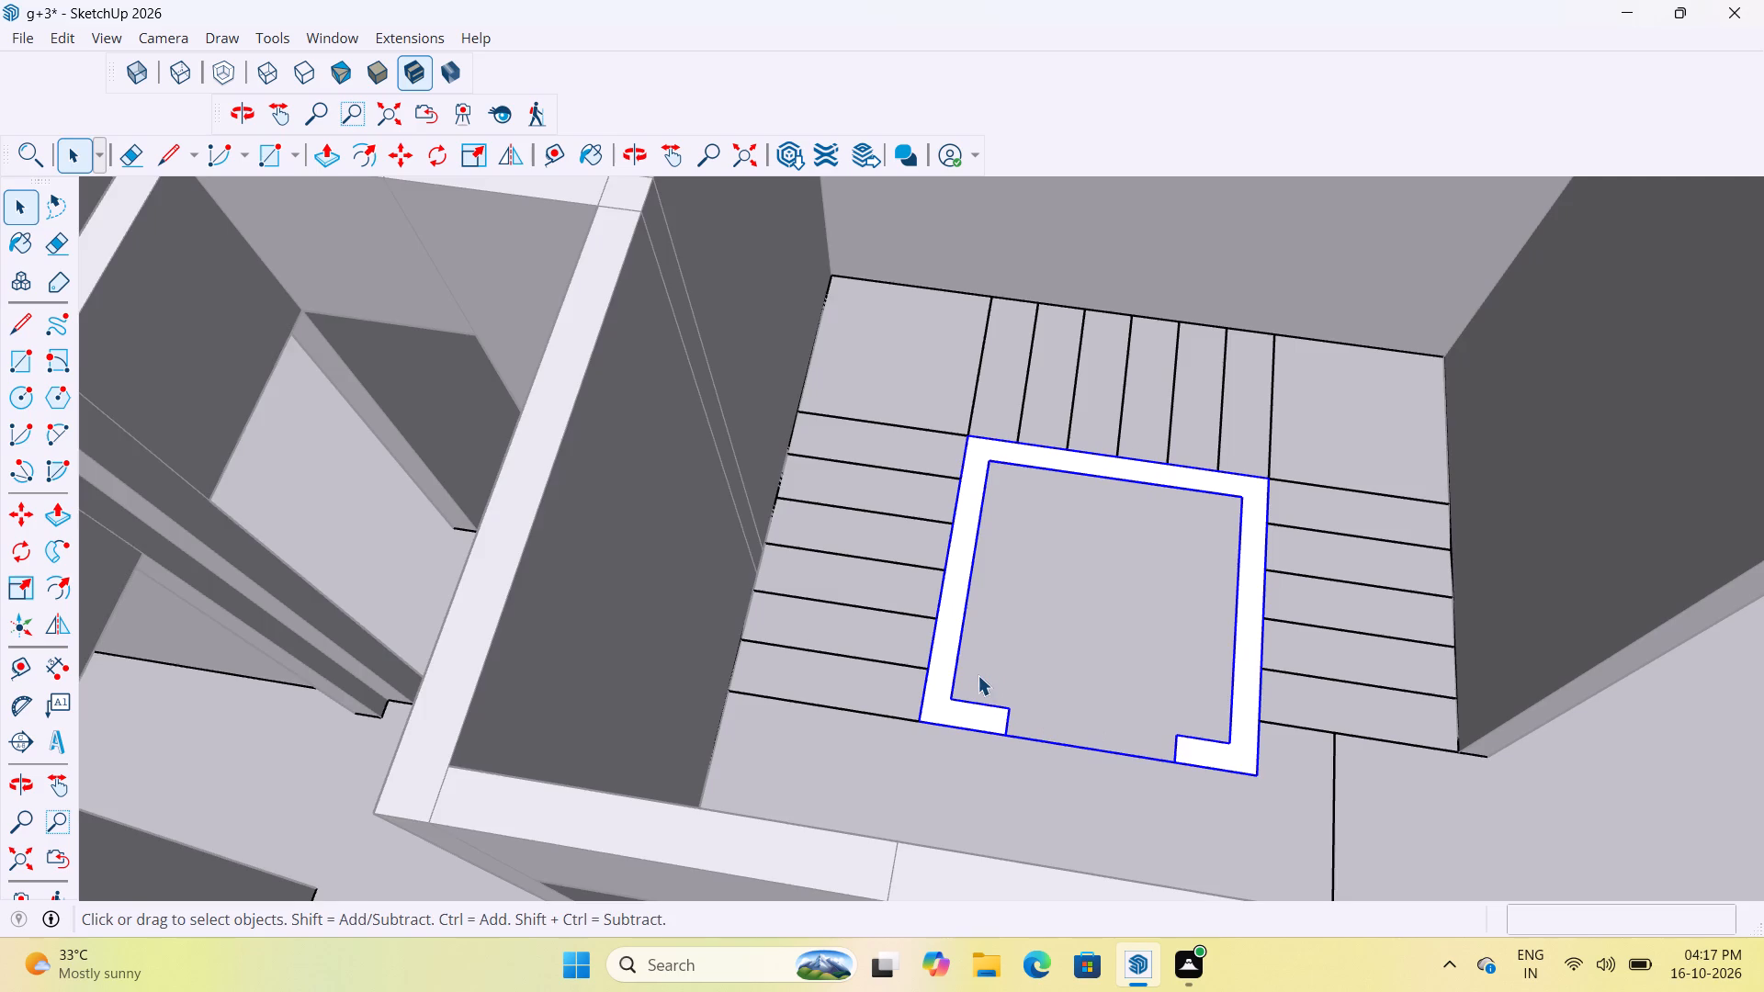
Open the C-shaped wall group and extrude its face 10' upward with Push/Pull.
key("minus")
key("p")
key("space")
double_click(947, 696)
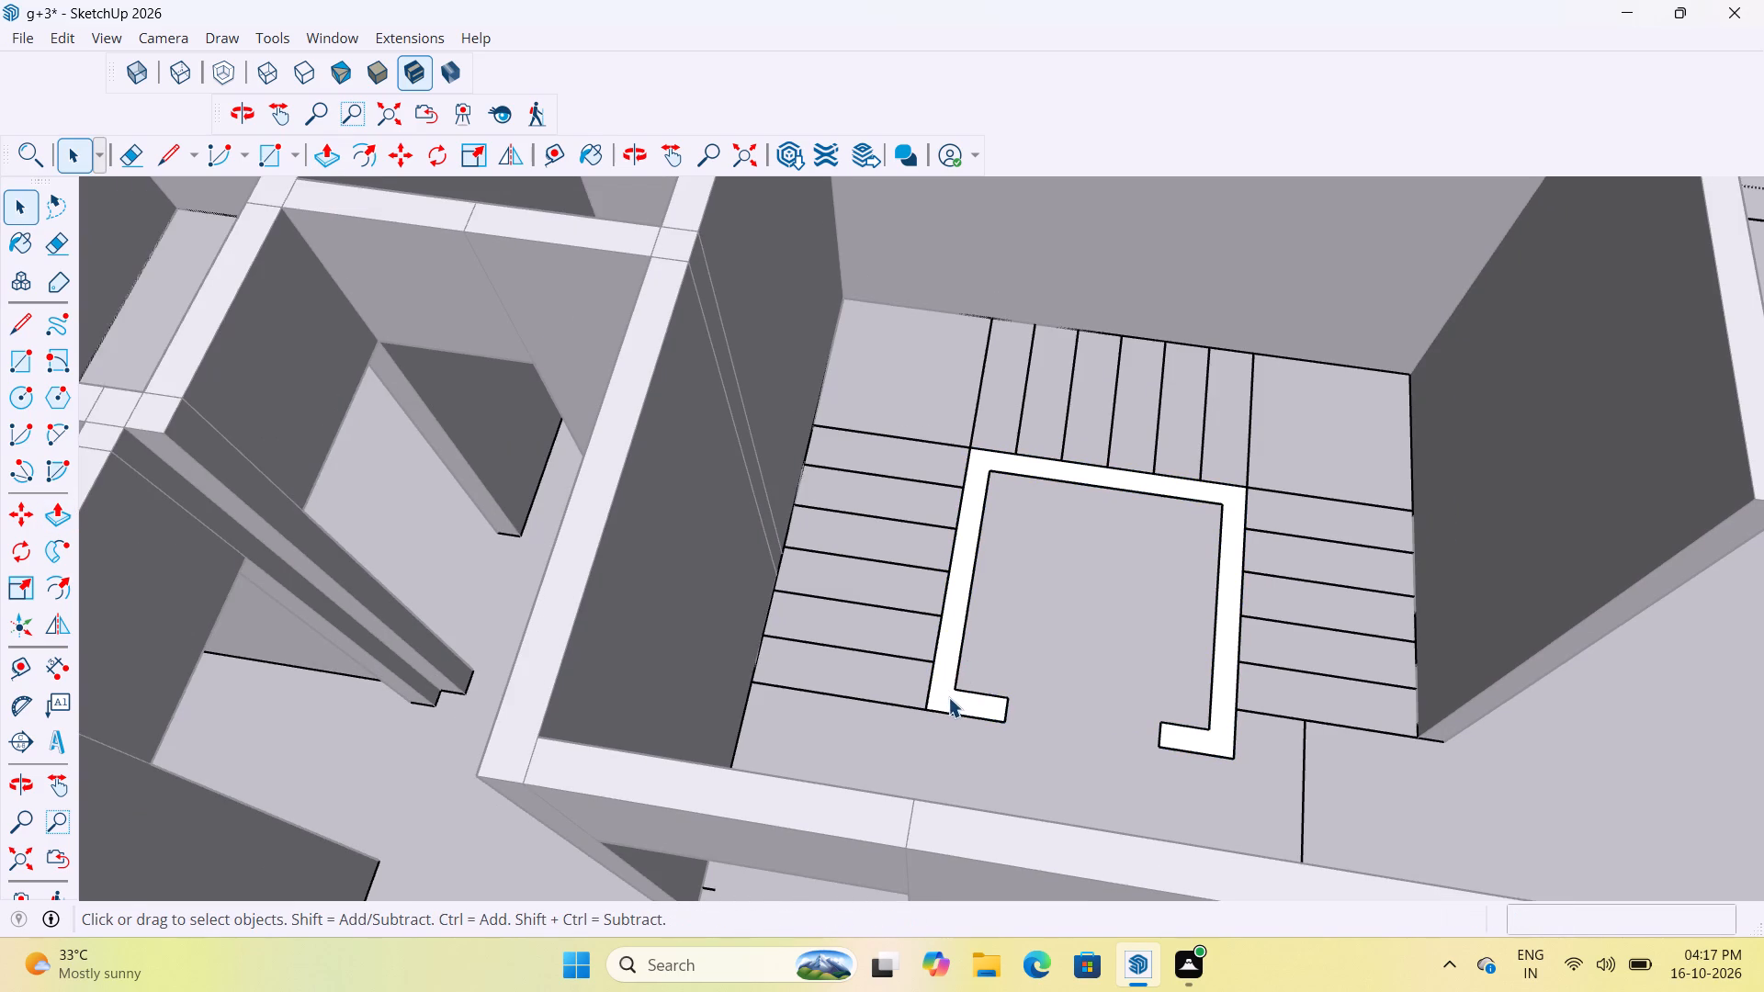
key("p")
left_click(948, 684)
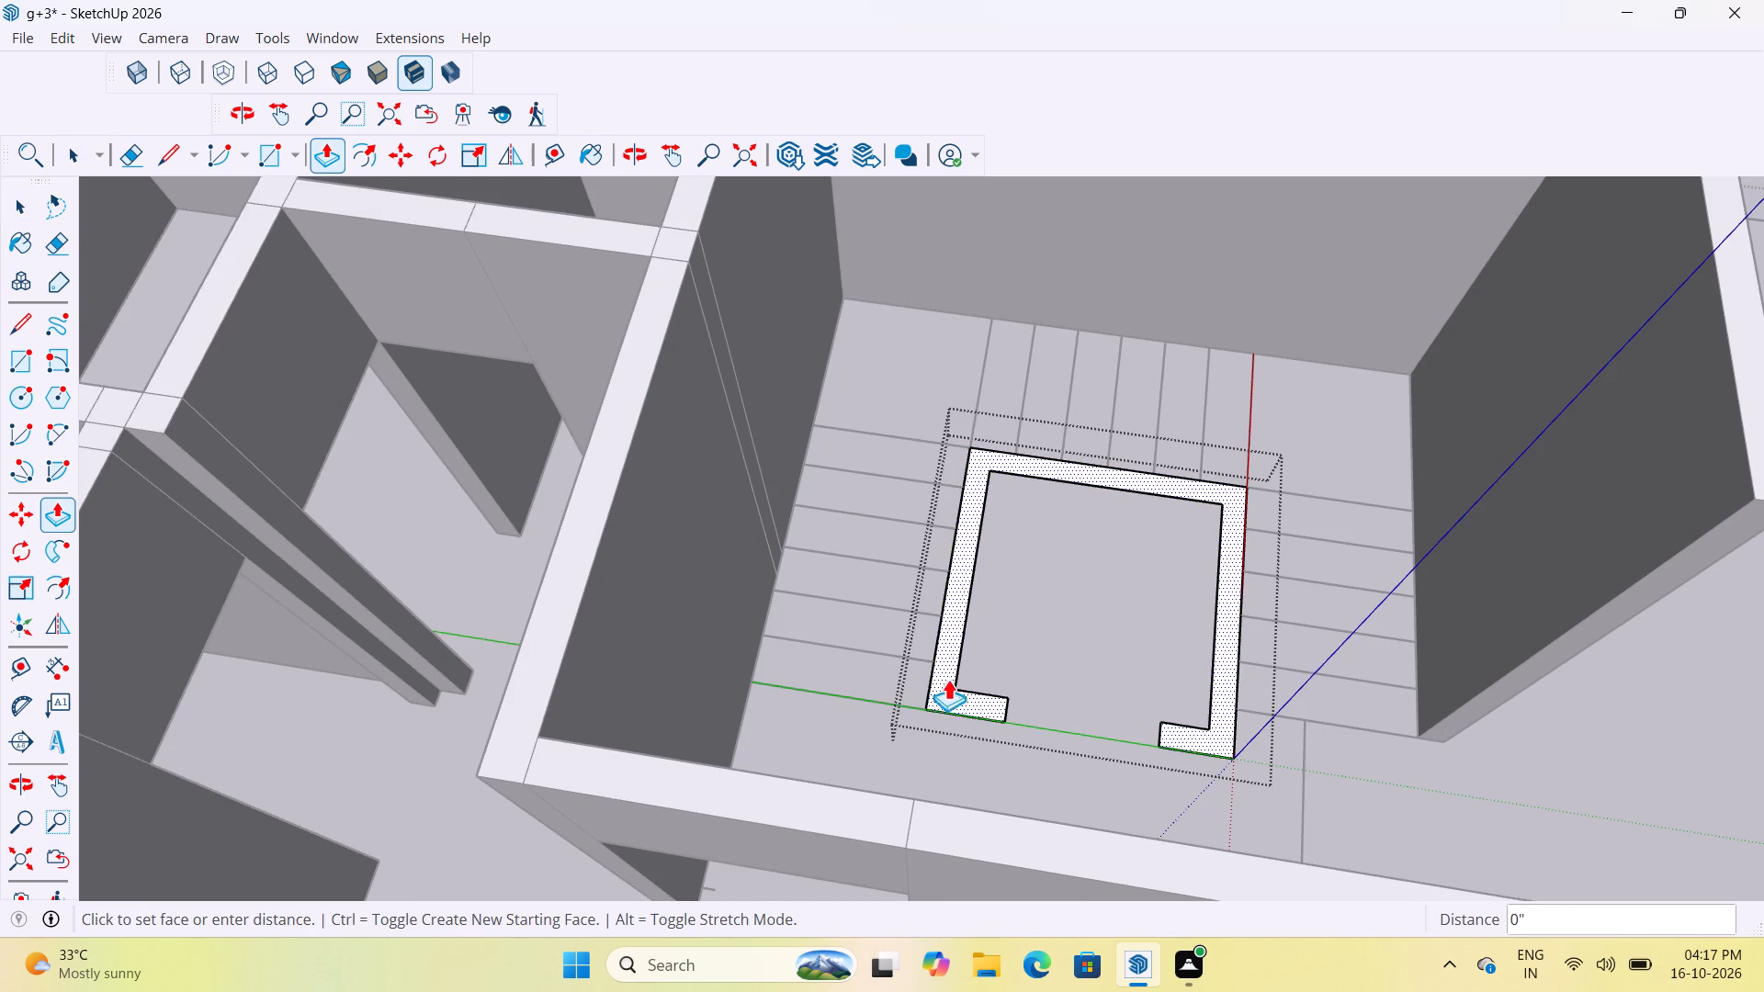
scroll(933, 604, "down", 8)
scroll(932, 606, "up", 4)
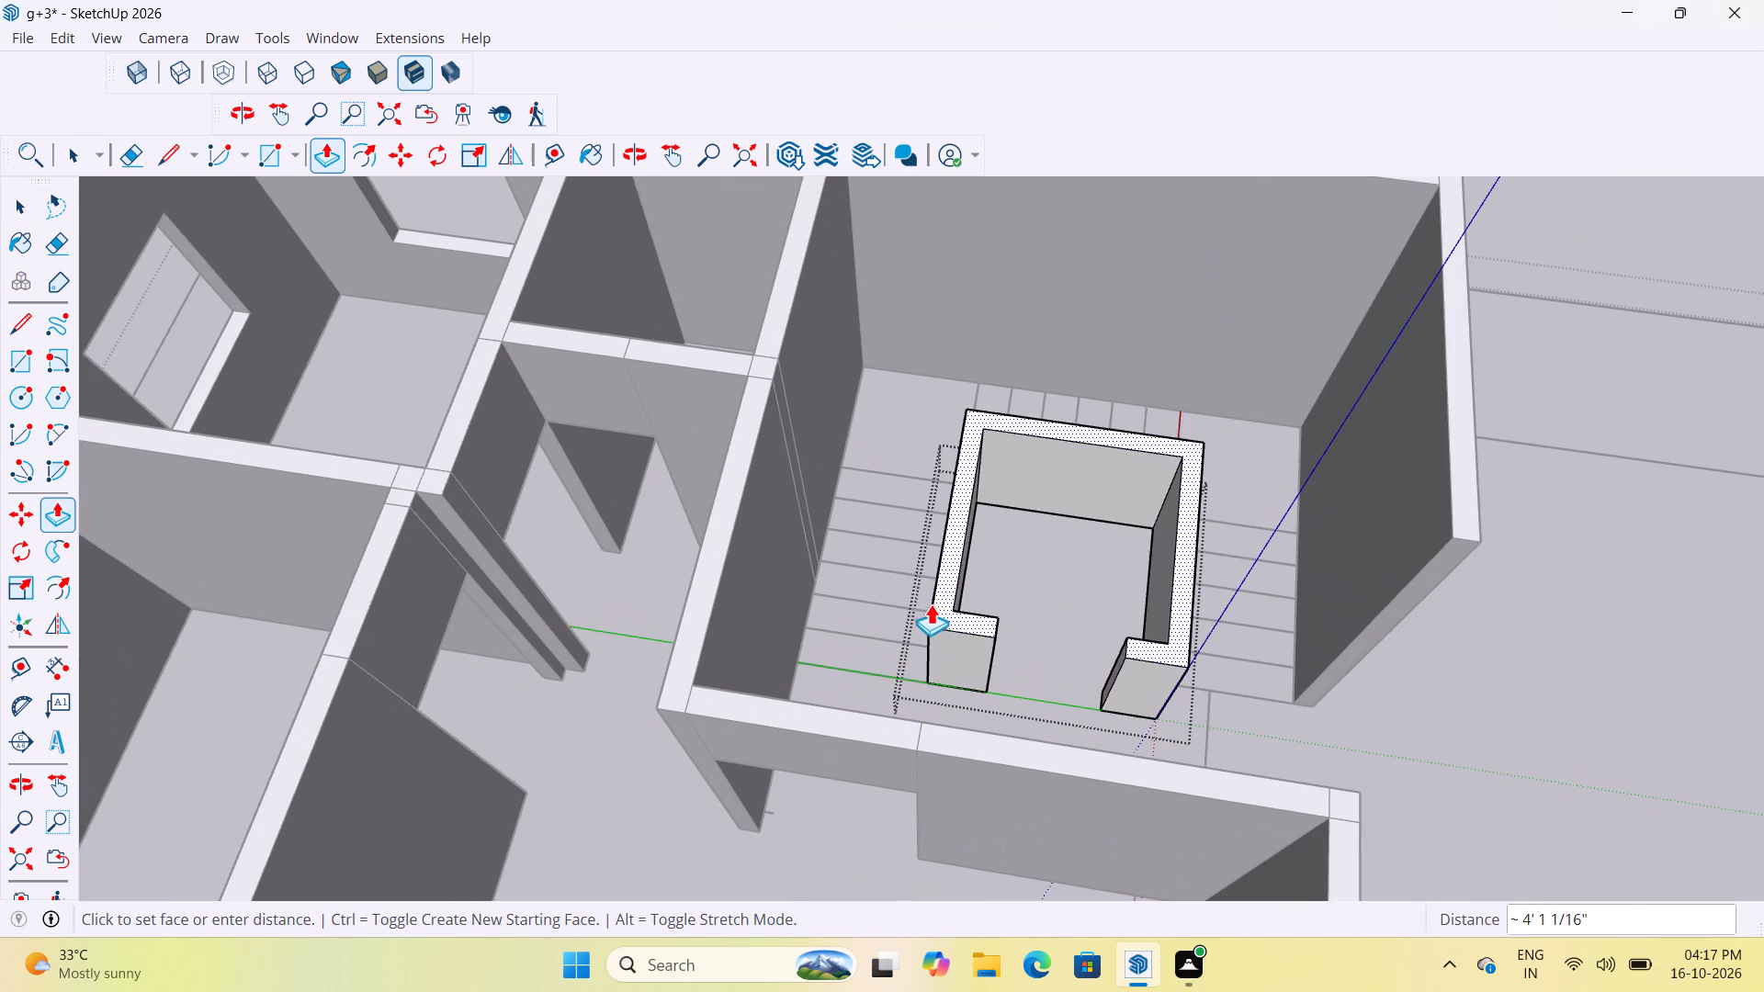
type("10'")
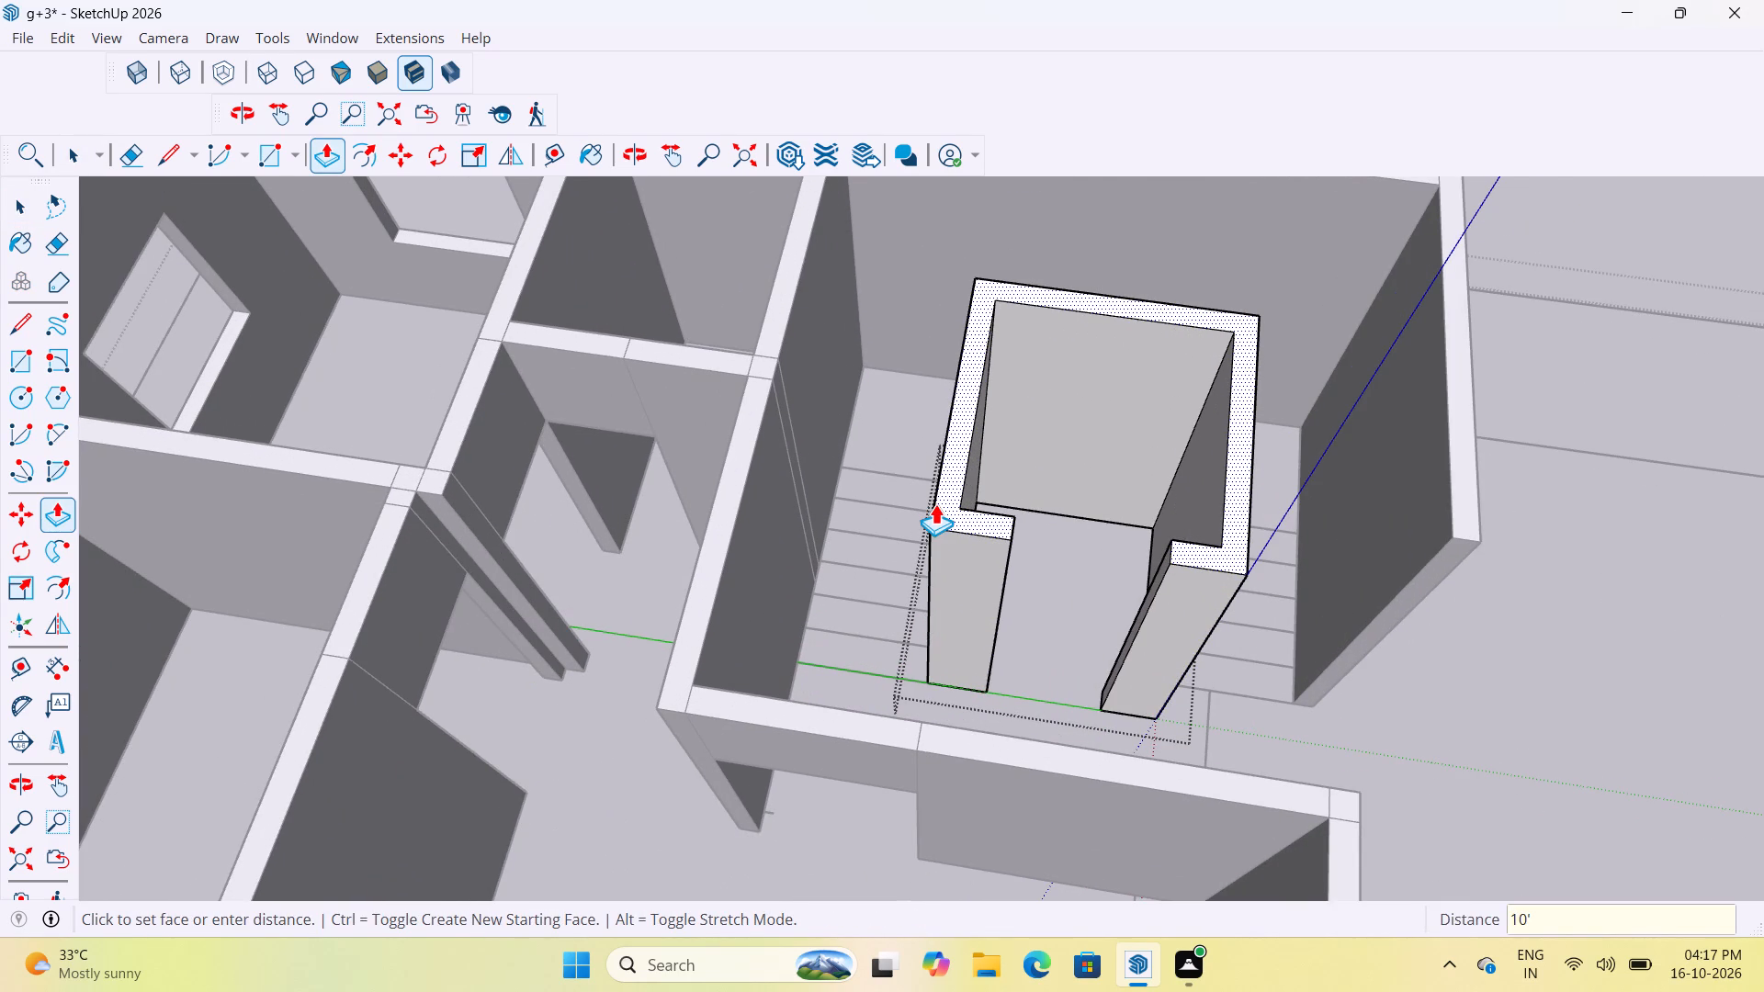
key("Return")
Leave the open groups and examine the raised C-shaped wall within the staircase bay from outside the building.
scroll(861, 581, "down", 6)
scroll(885, 584, "up", 1)
scroll(881, 621, "down", 5)
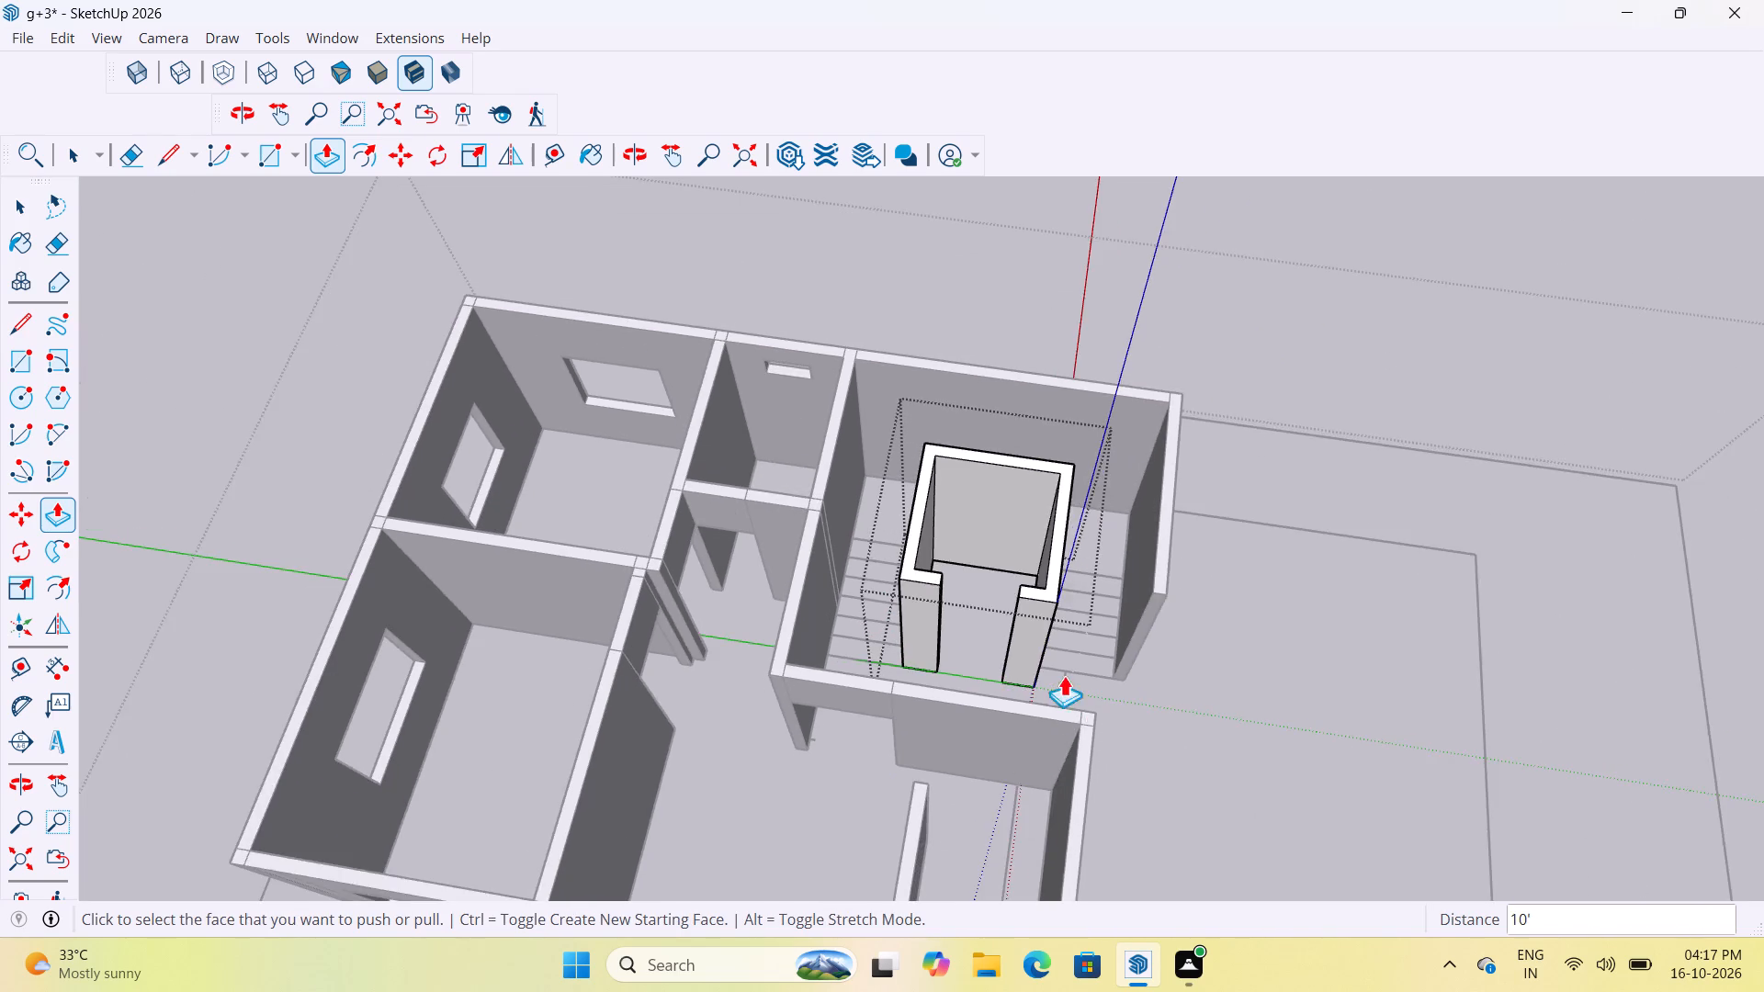
middle_click_drag(1050, 662, 641, 635)
key("space")
left_click(1170, 313)
scroll(674, 593, "up", 5)
scroll(935, 488, "down", 11)
middle_click_drag(1261, 643, 1140, 642)
left_click(495, 574)
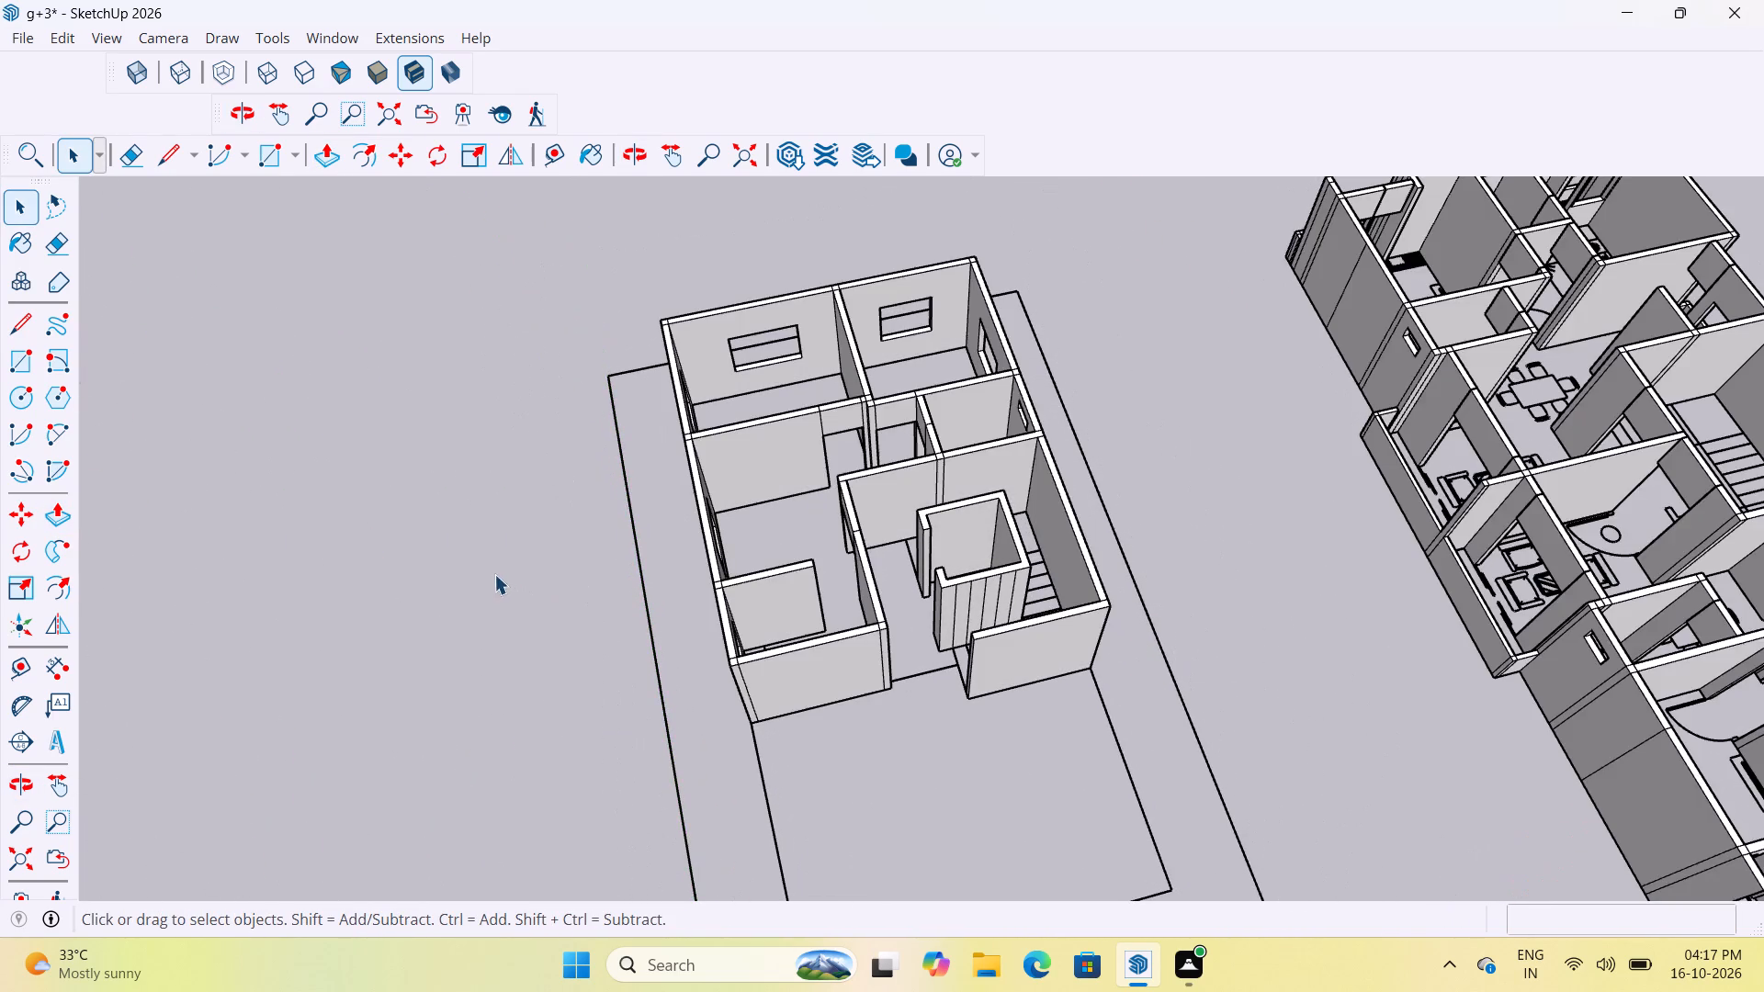
Open the C-shaped wall group and delete the five vertical lines dividing the outer face of one of its arms.
scroll(930, 468, "up", 9)
middle_click_drag(934, 514, 948, 315)
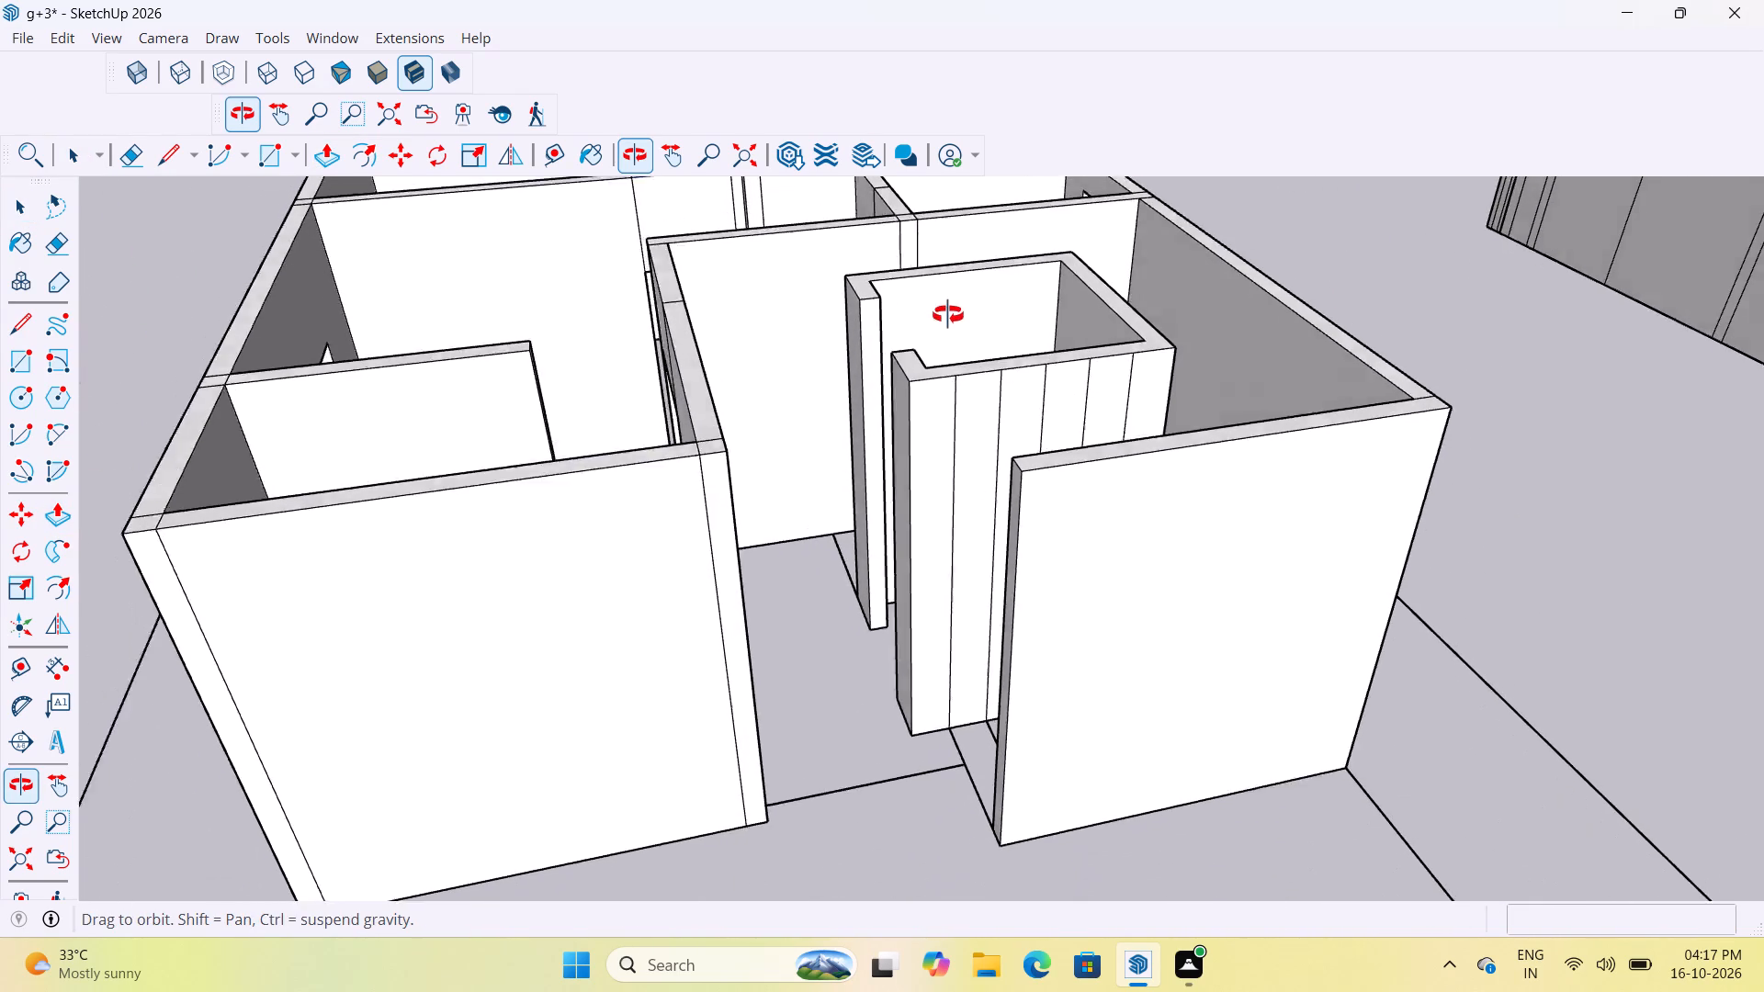
middle_click_drag(948, 315, 1065, 380)
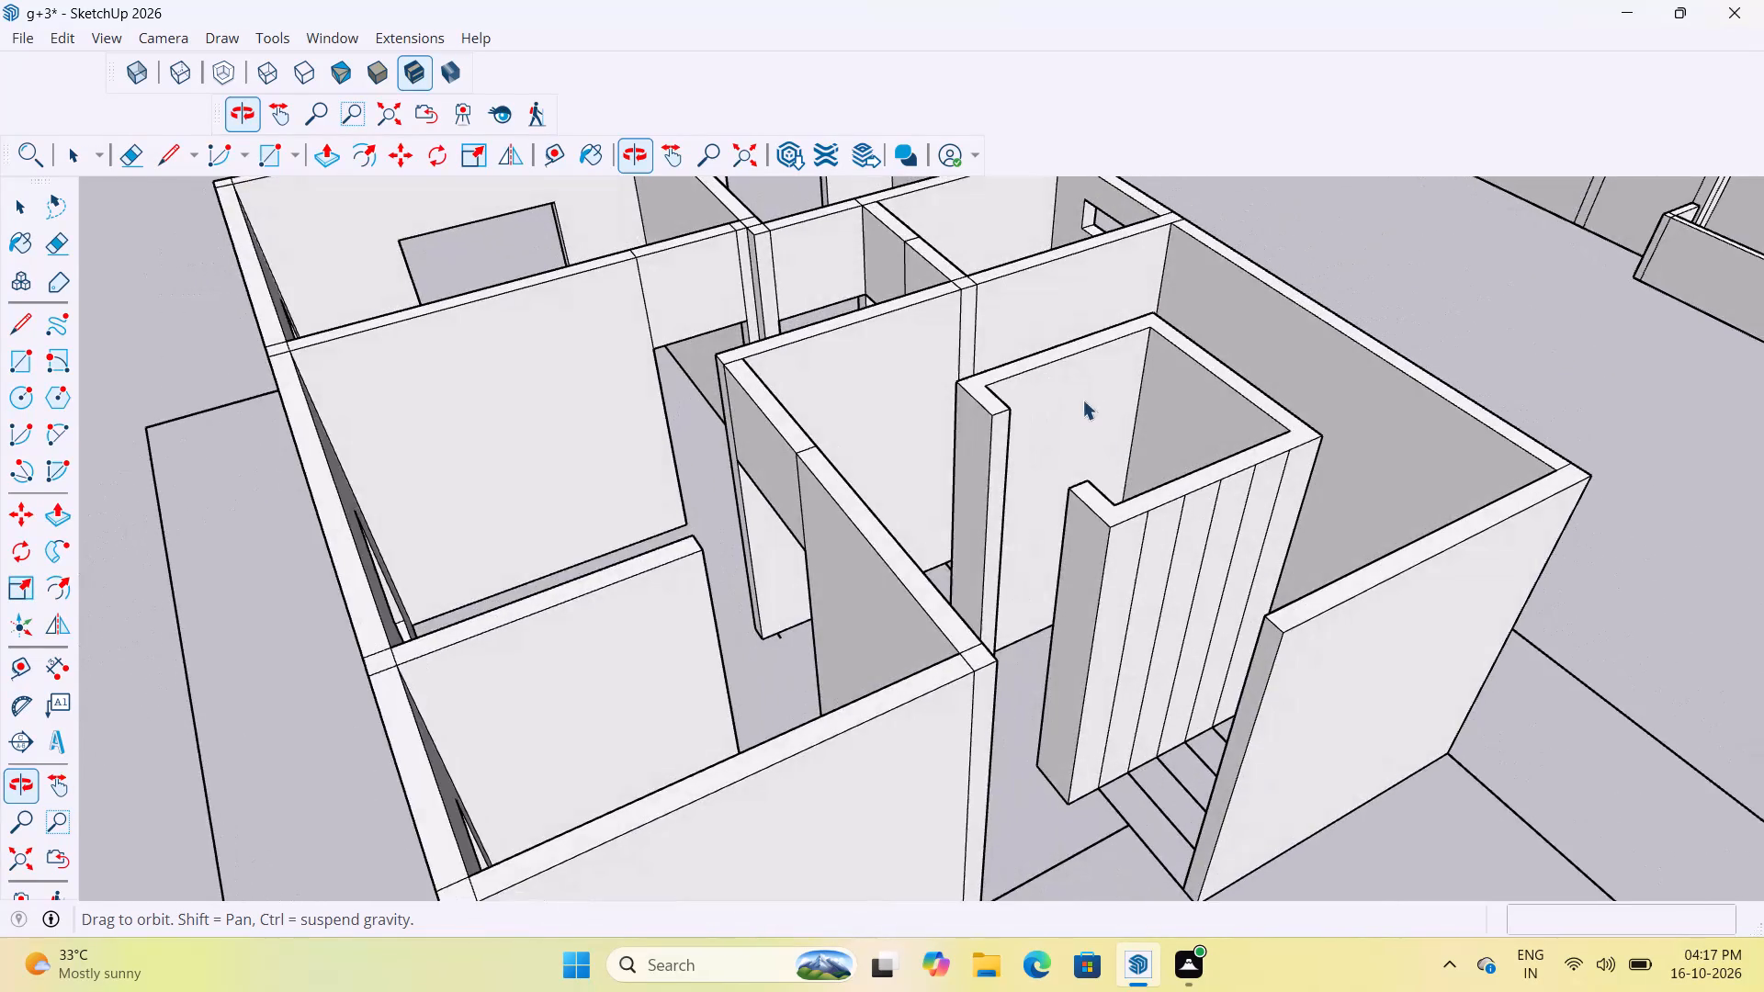
scroll(1226, 504, "up", 3)
scroll(1095, 547, "up", 3)
middle_click_drag(1211, 596, 1723, 625)
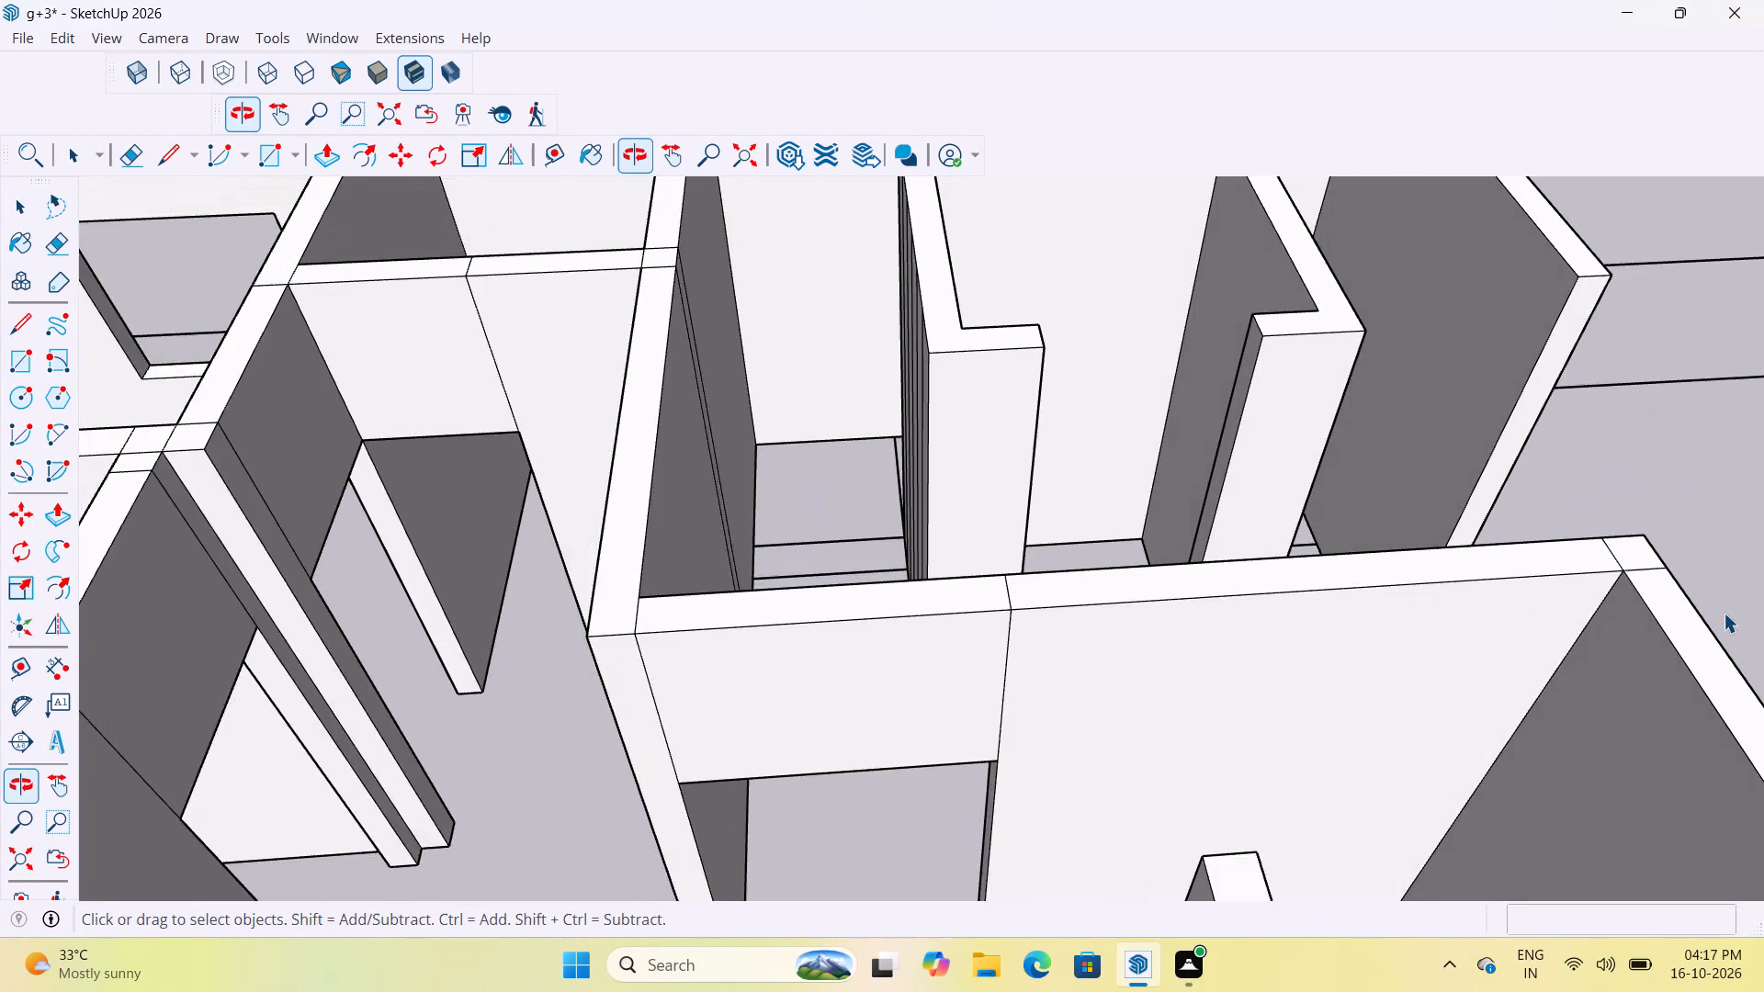
scroll(1301, 527, "up", 1)
scroll(1296, 543, "down", 4)
middle_click_drag(1099, 410, 1404, 419)
scroll(1118, 291, "up", 7)
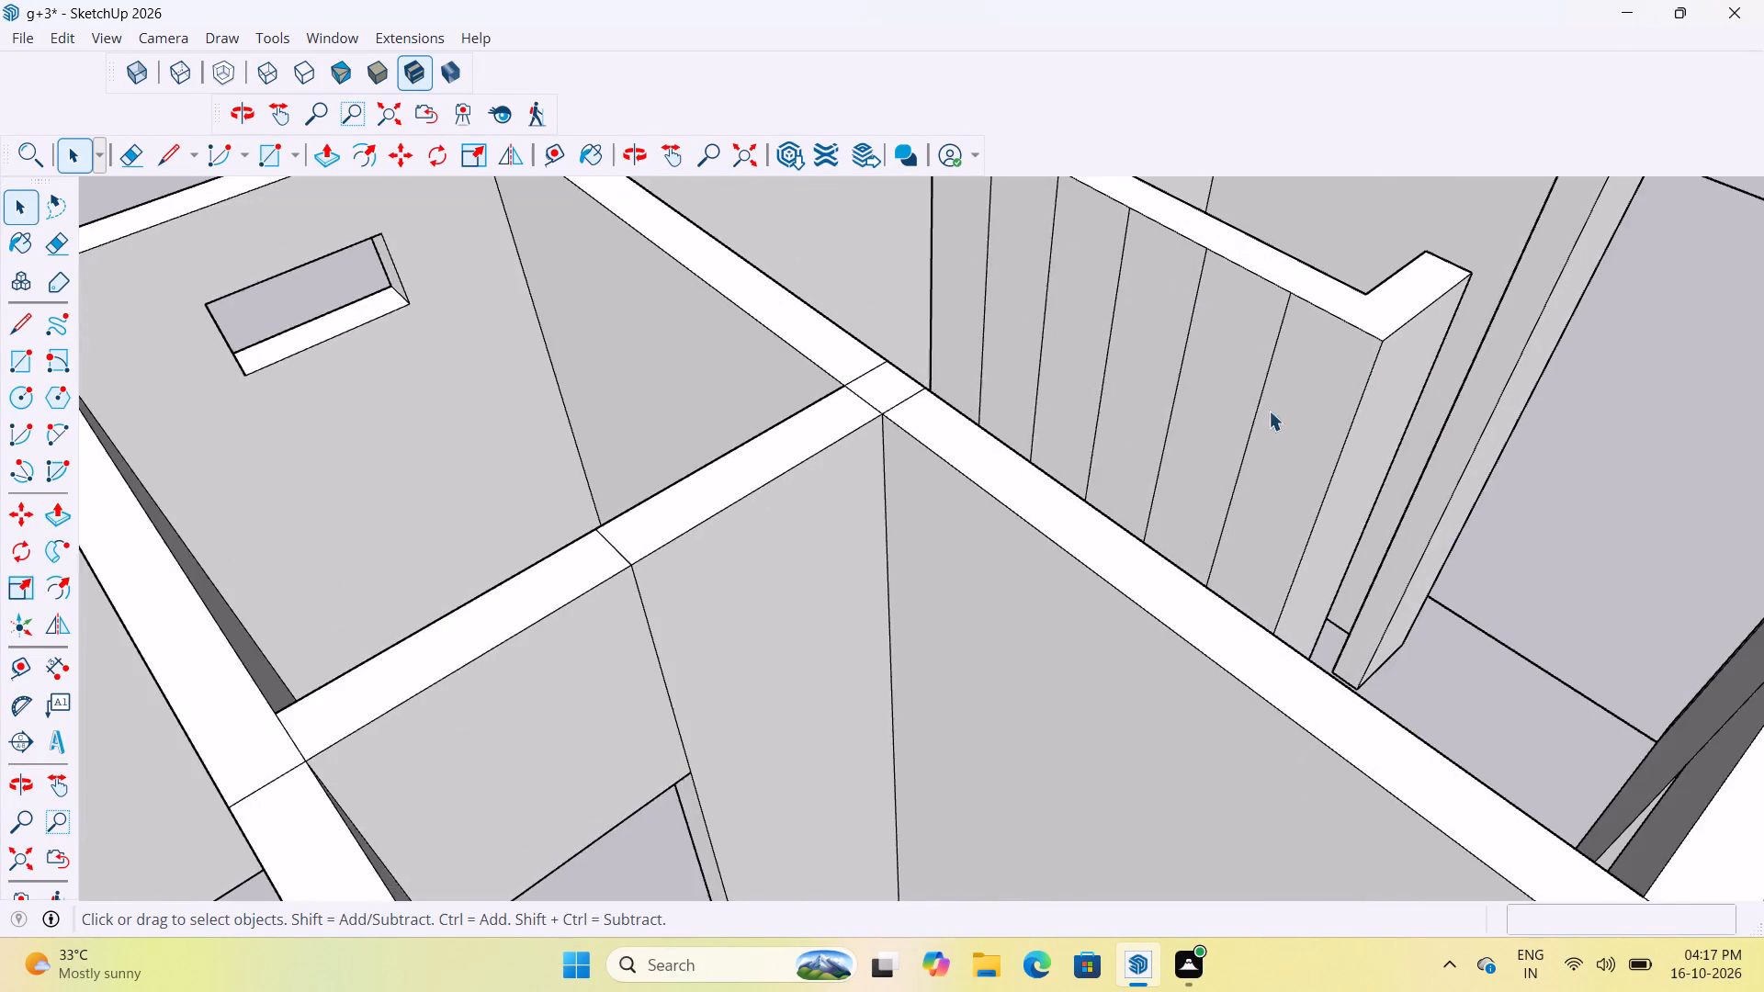
scroll(1244, 469, "down", 9)
middle_click_drag(1352, 532, 1130, 613)
scroll(1150, 778, "up", 7)
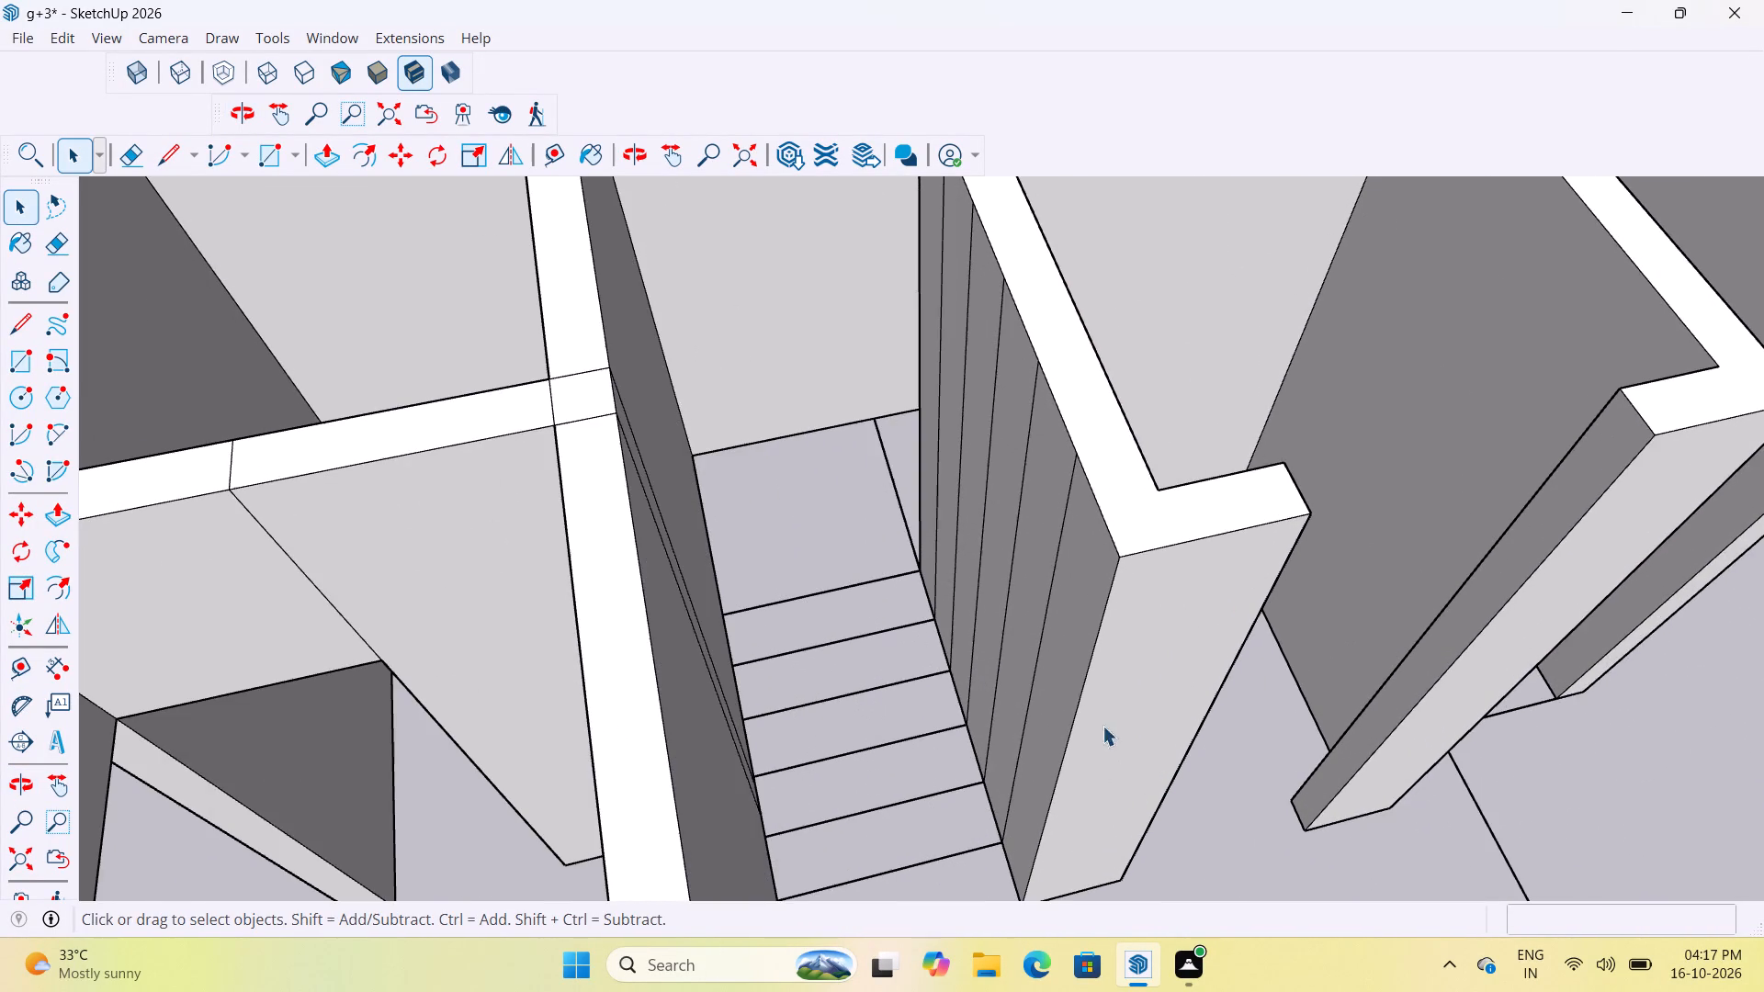
middle_click_drag(1093, 663, 1473, 599)
double_click(1034, 531)
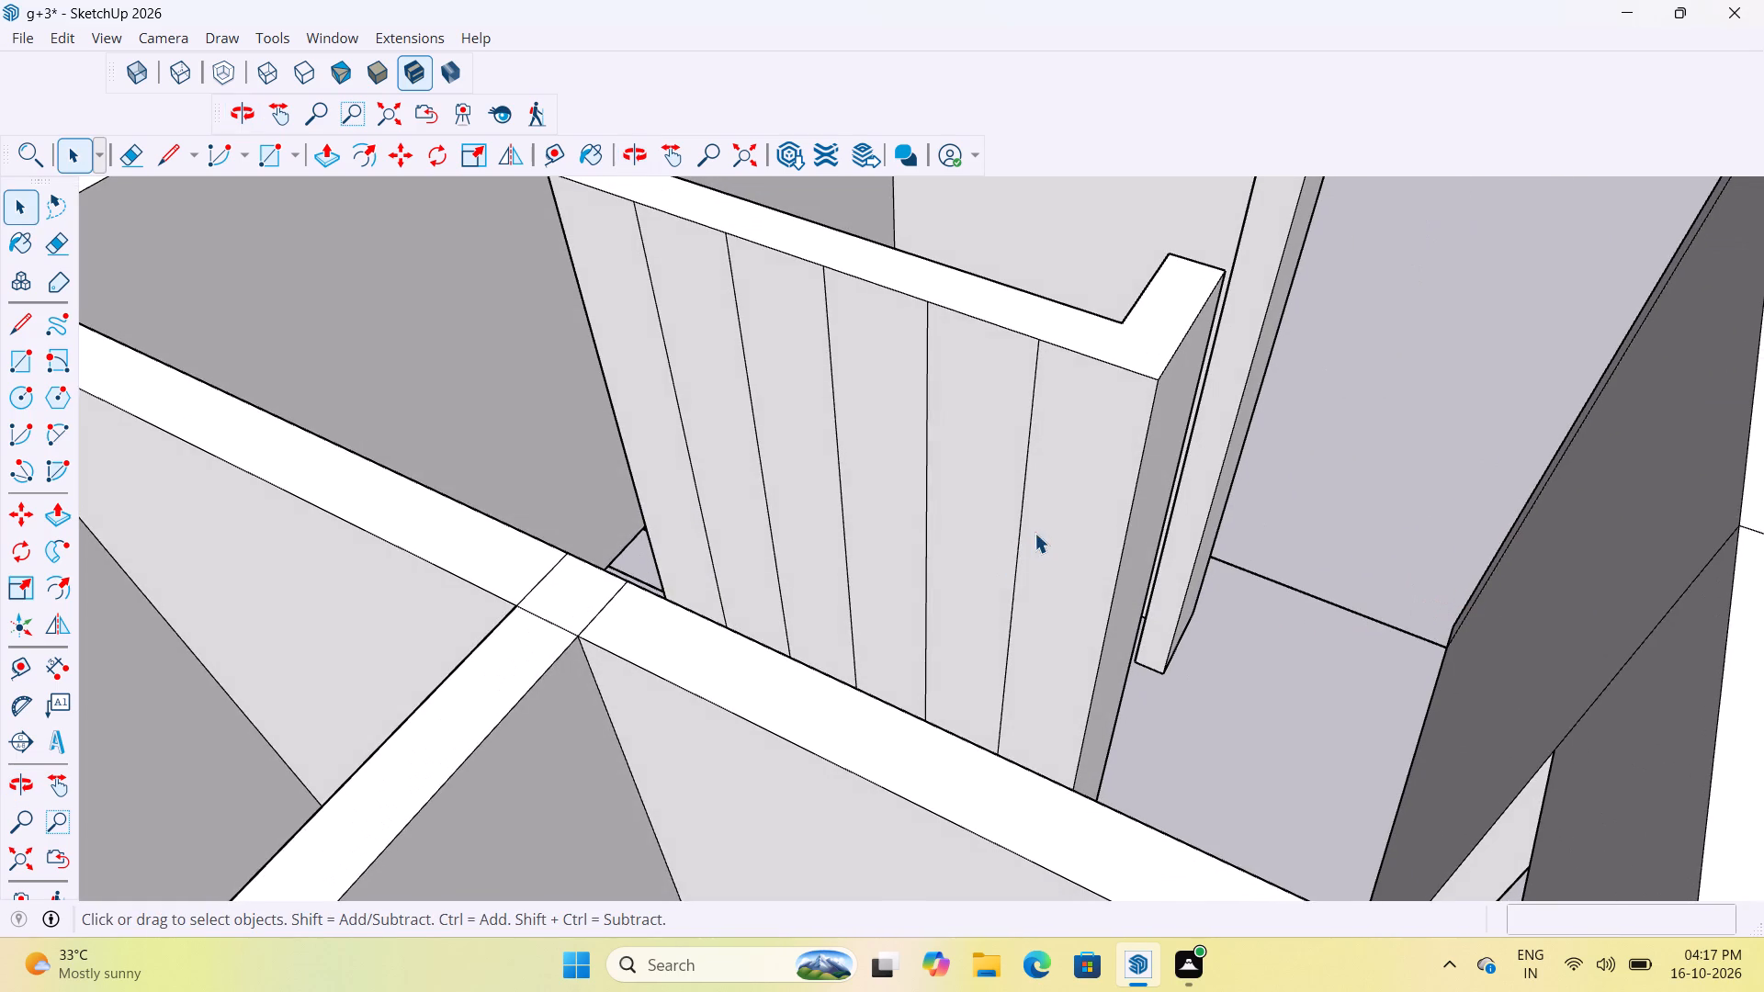
left_click(1019, 501)
double_click(1013, 501)
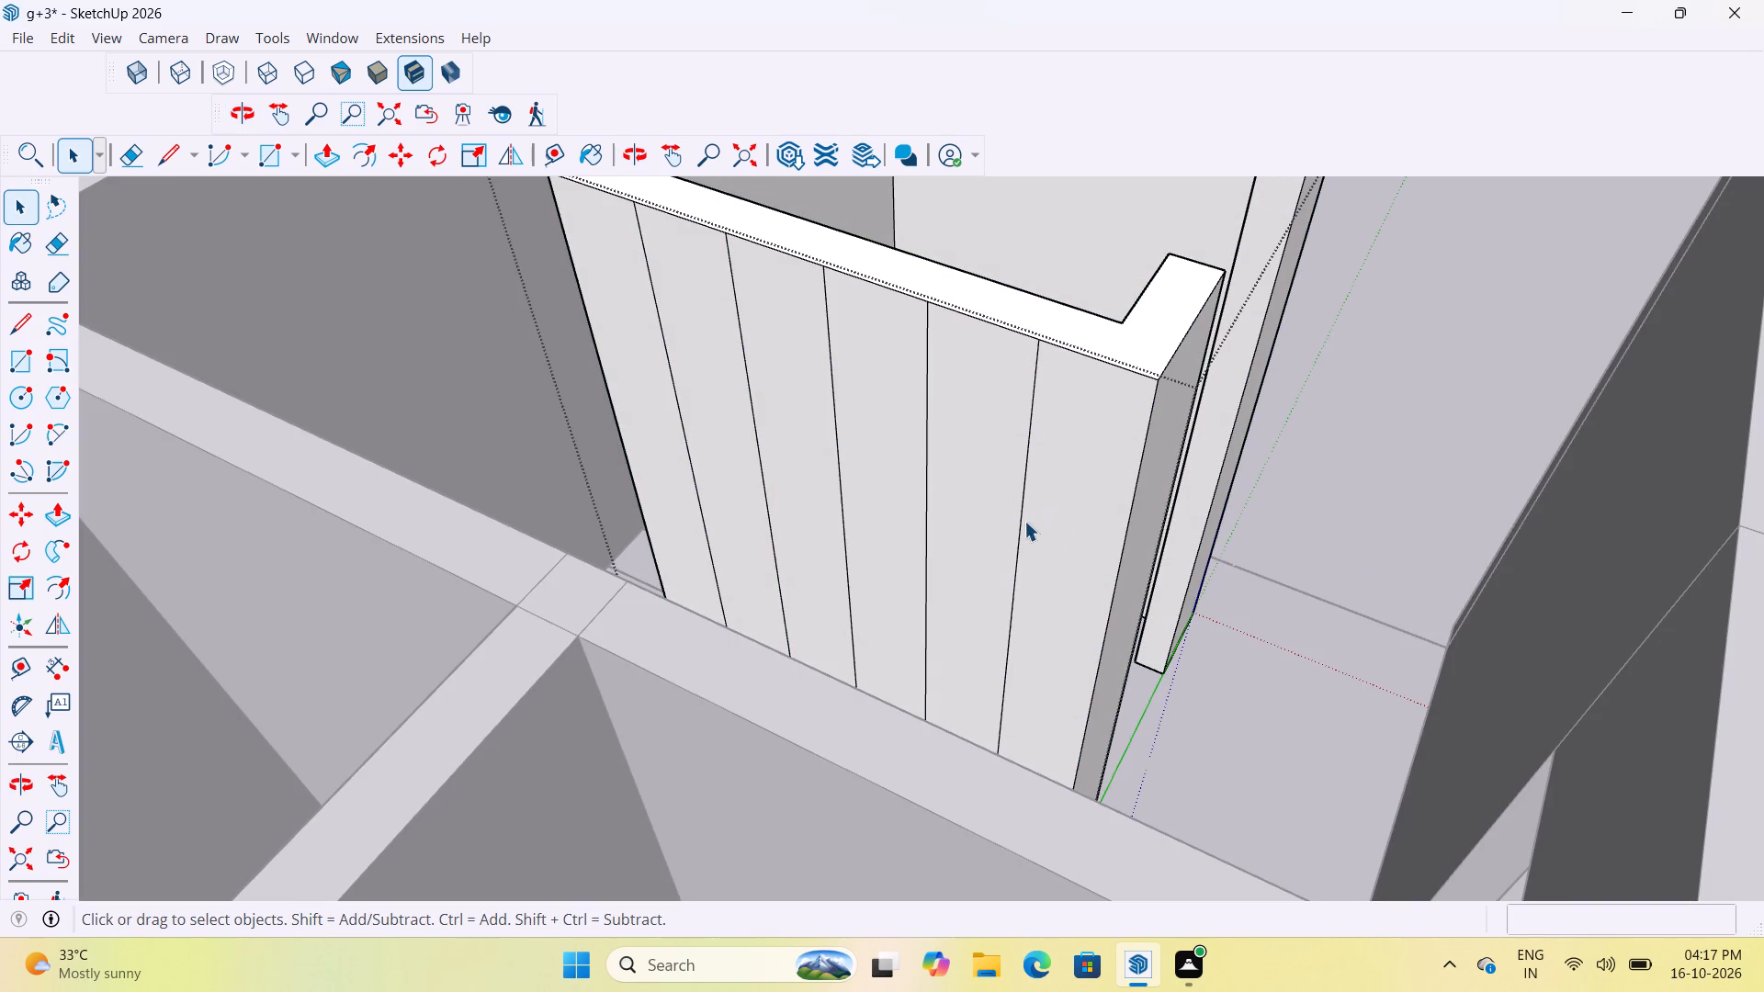
left_click(1023, 524)
key("Delete")
left_click(925, 470)
key("Delete")
left_click(836, 429)
key("Delete")
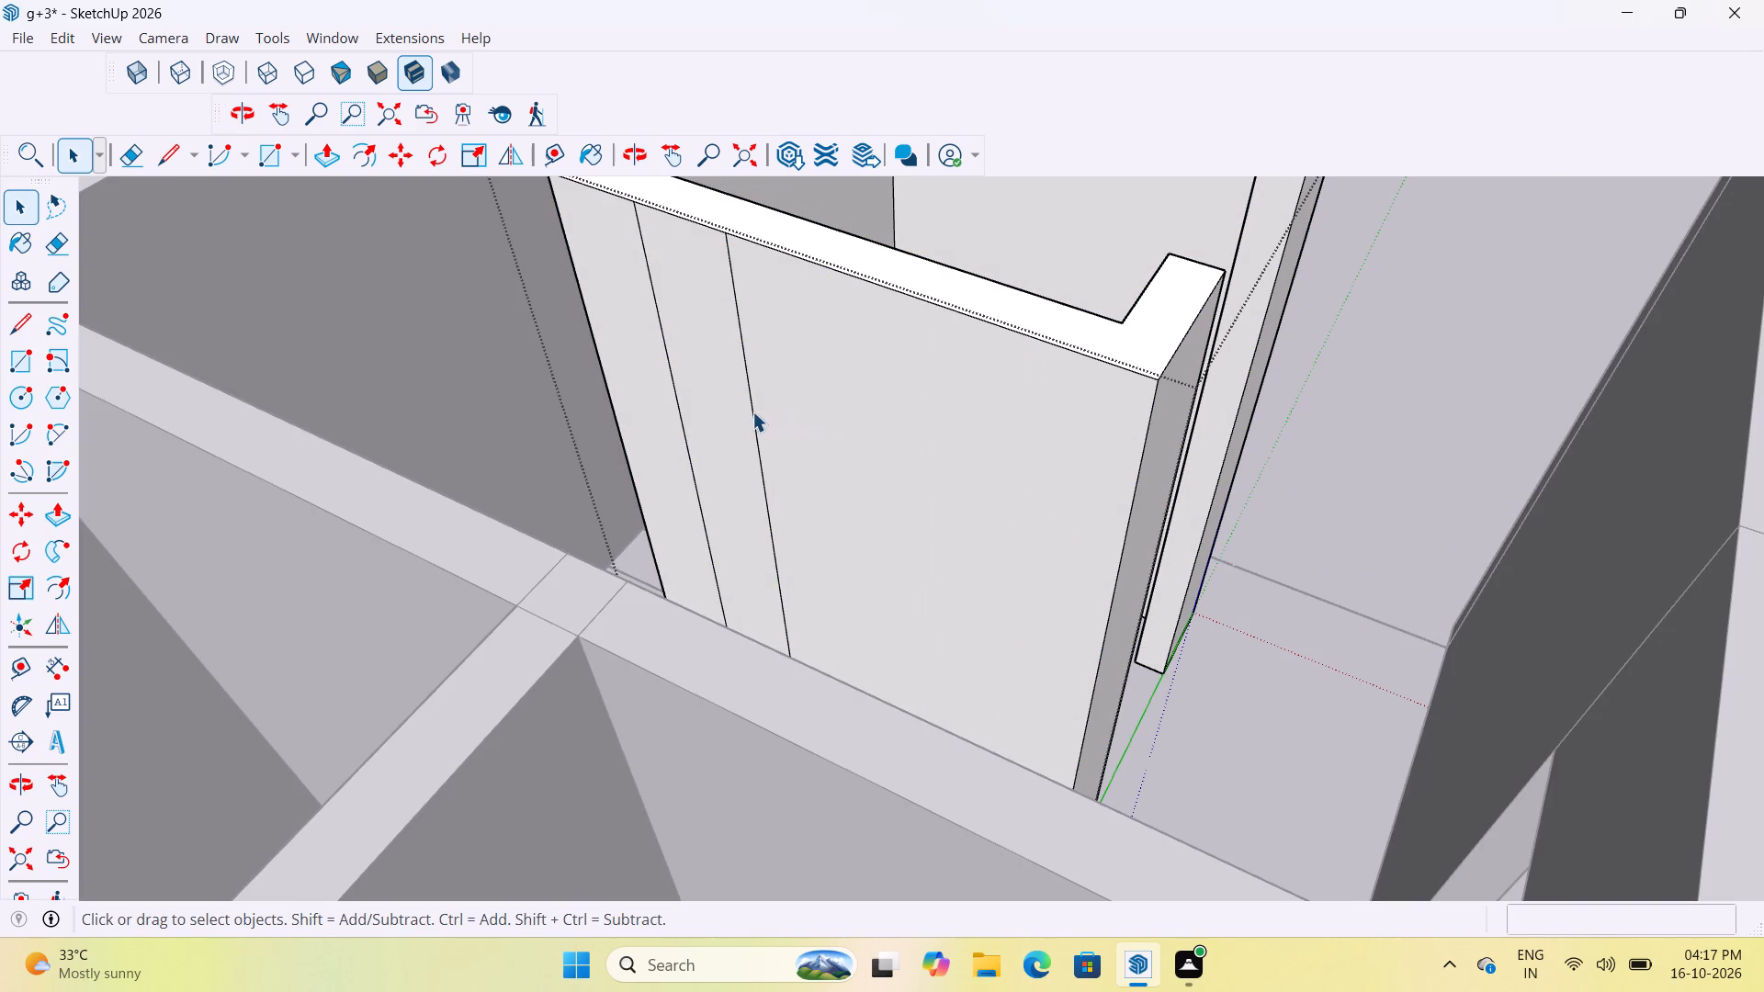
left_click(752, 411)
key("Delete")
left_click(677, 384)
scroll(792, 502, "down", 2)
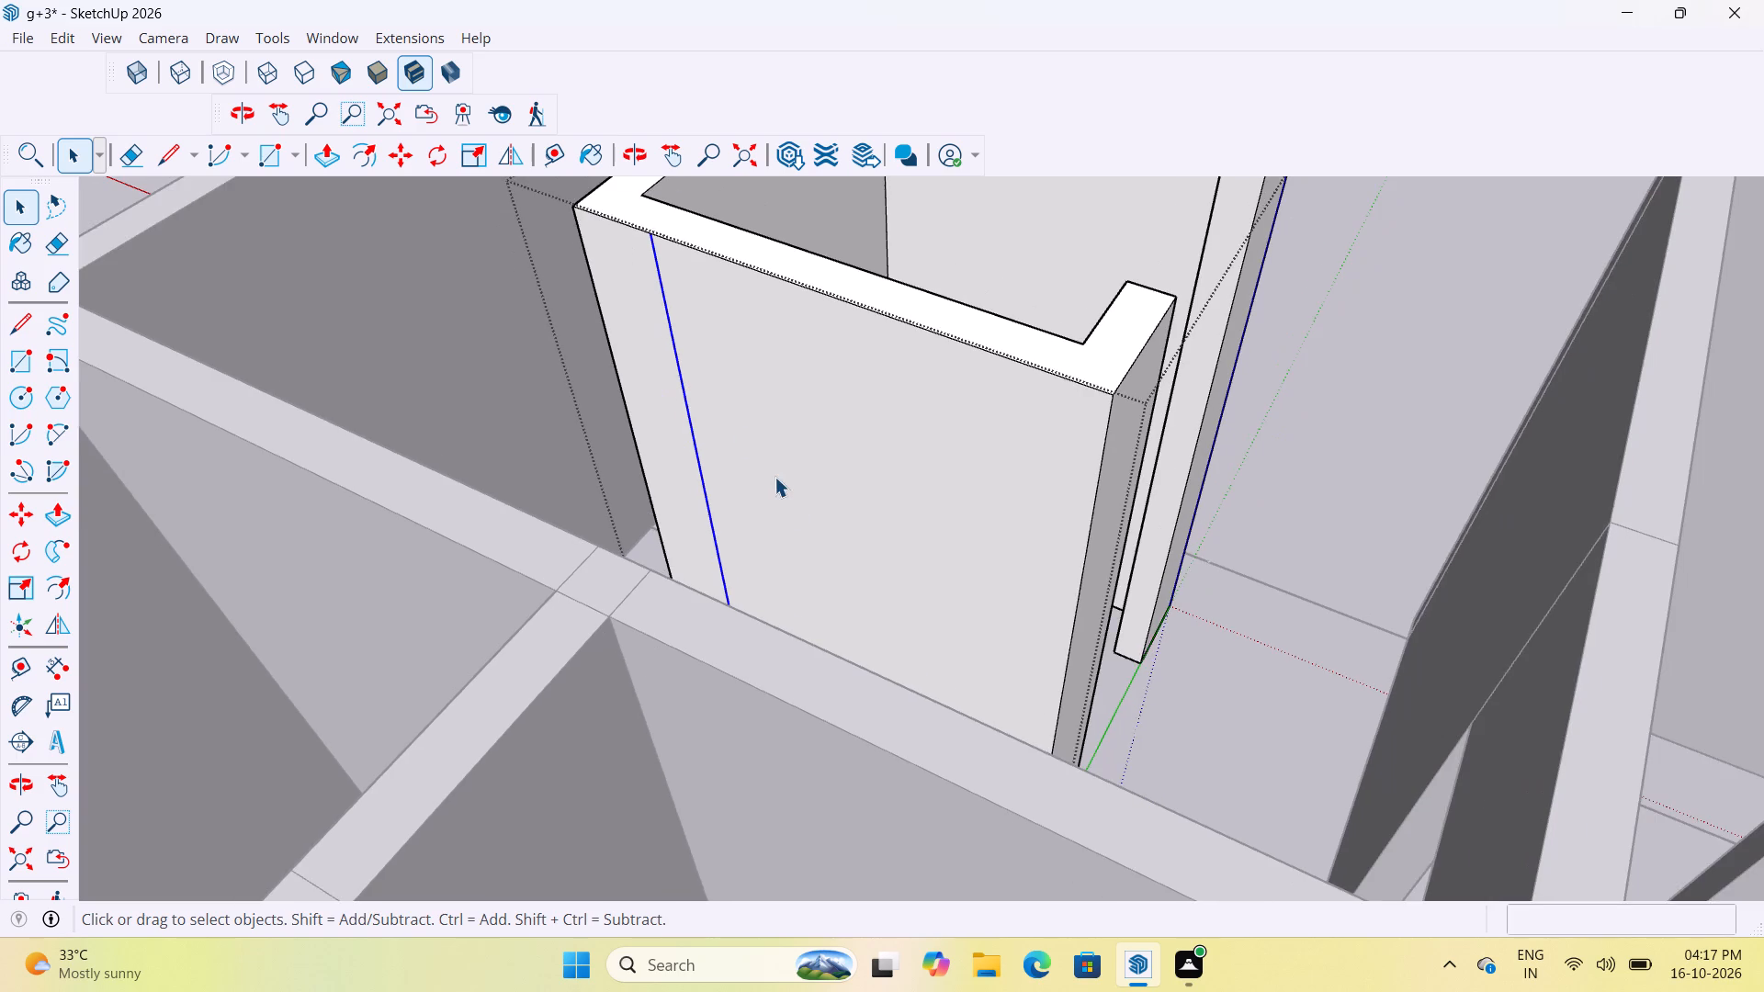
key("Delete")
Erase the vertical dividing lines across the outer back face of the C-shaped wall.
middle_click_drag(790, 468, 1339, 513)
scroll(1249, 445, "down", 8)
key("e")
scroll(1294, 401, "up", 12)
left_click_drag(1209, 413, 1205, 410)
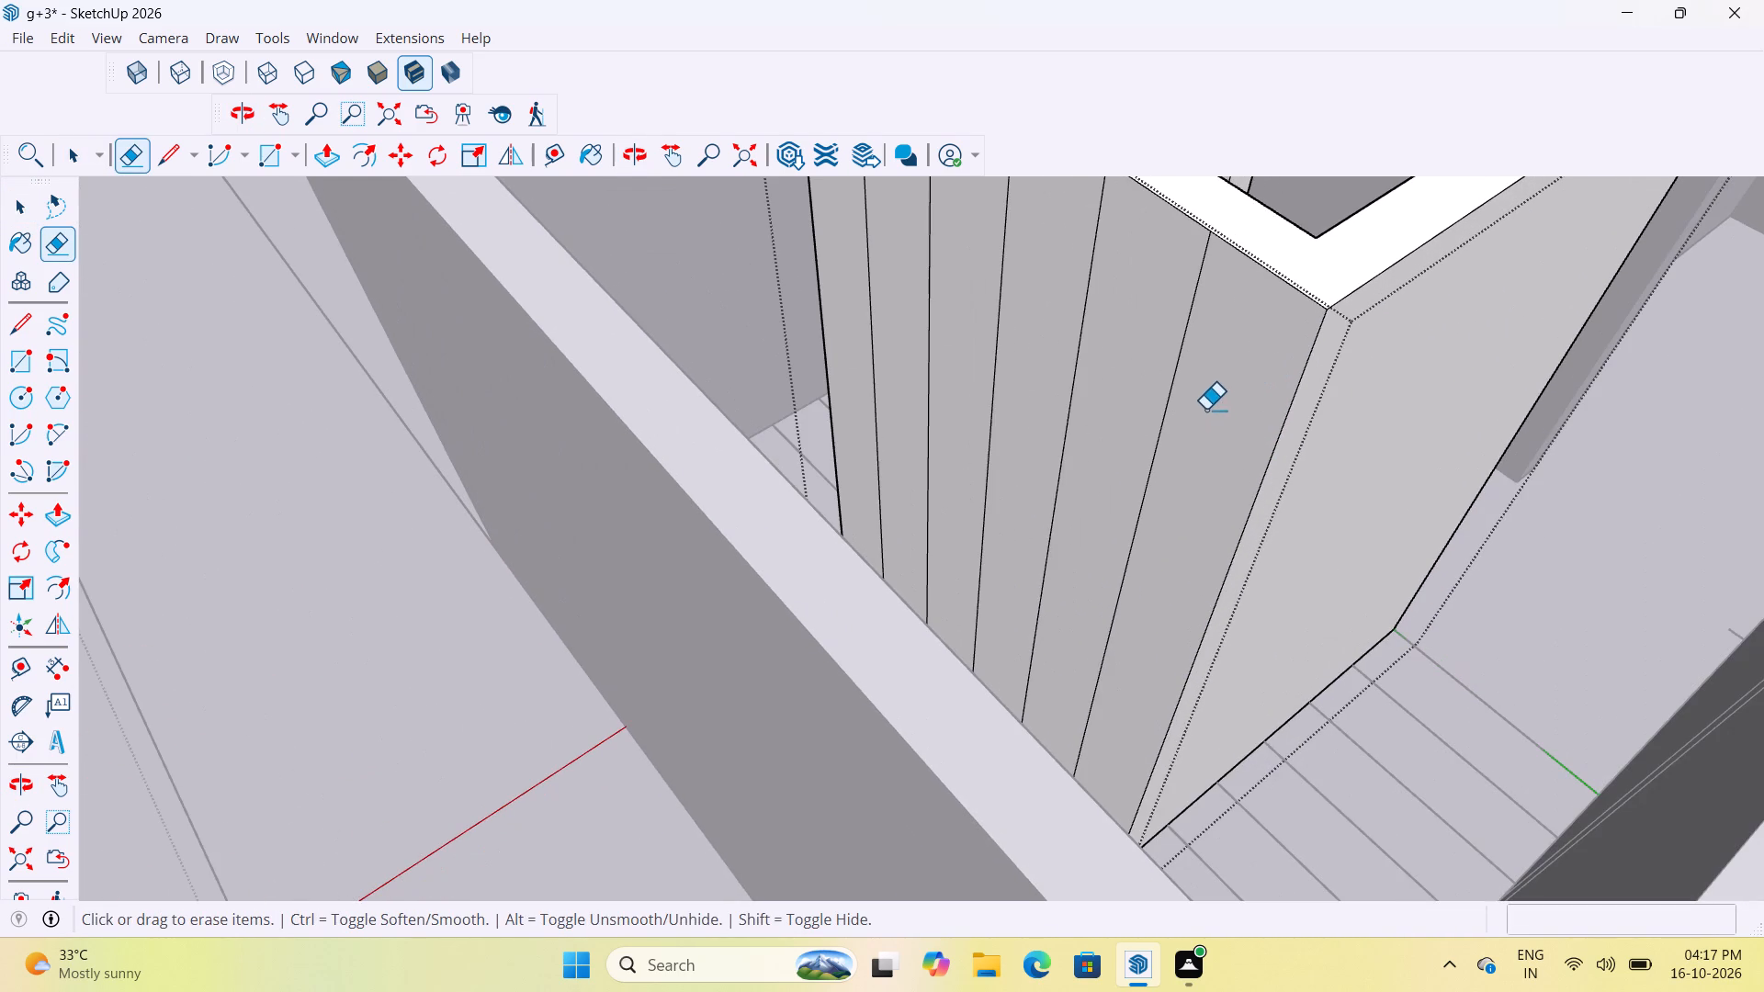
left_click_drag(1205, 410, 1152, 370)
left_click_drag(1103, 362, 860, 254)
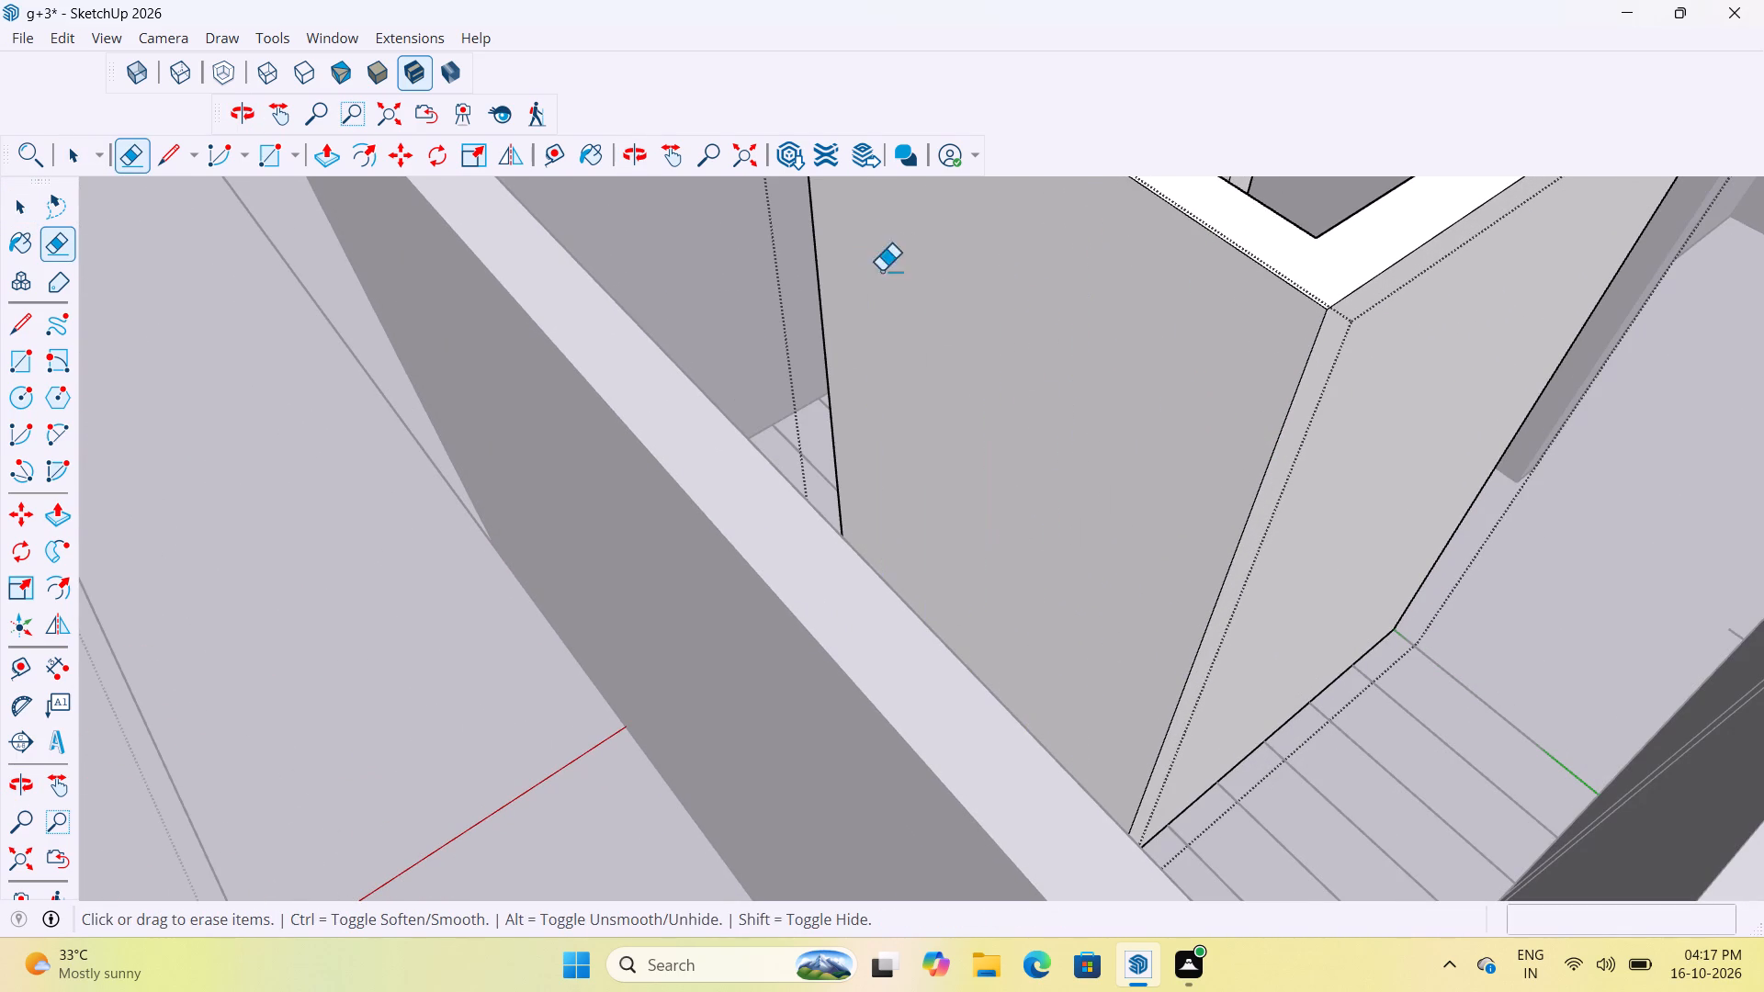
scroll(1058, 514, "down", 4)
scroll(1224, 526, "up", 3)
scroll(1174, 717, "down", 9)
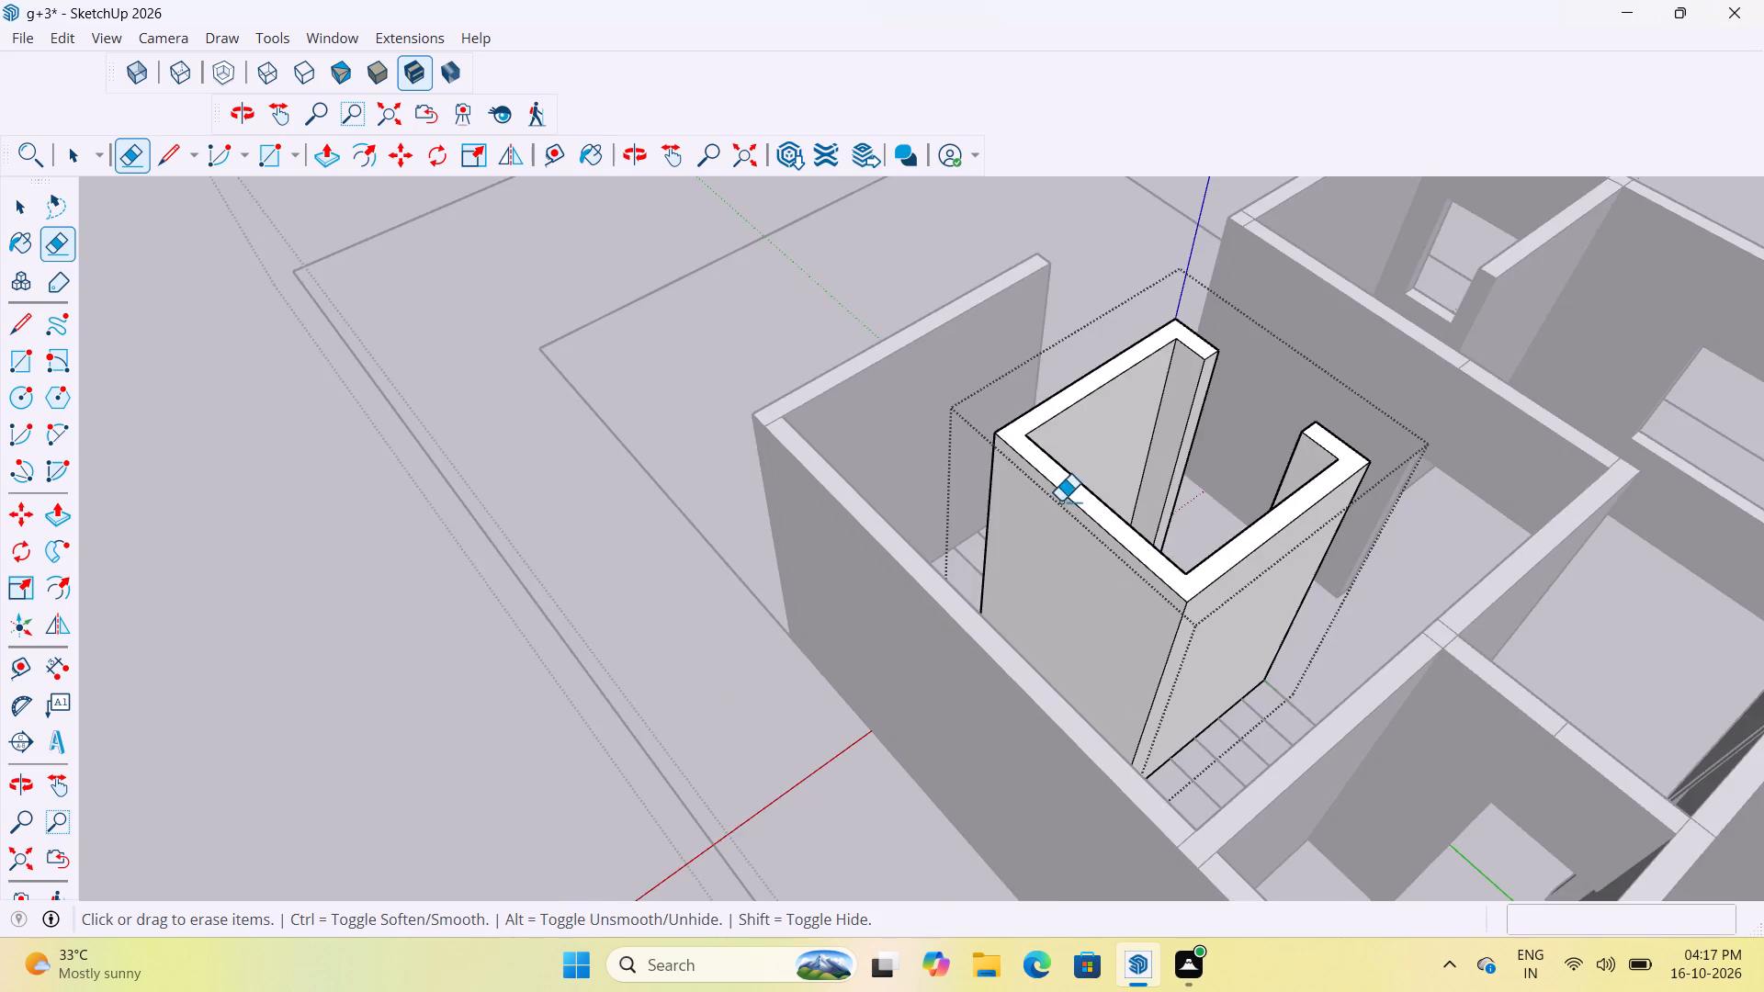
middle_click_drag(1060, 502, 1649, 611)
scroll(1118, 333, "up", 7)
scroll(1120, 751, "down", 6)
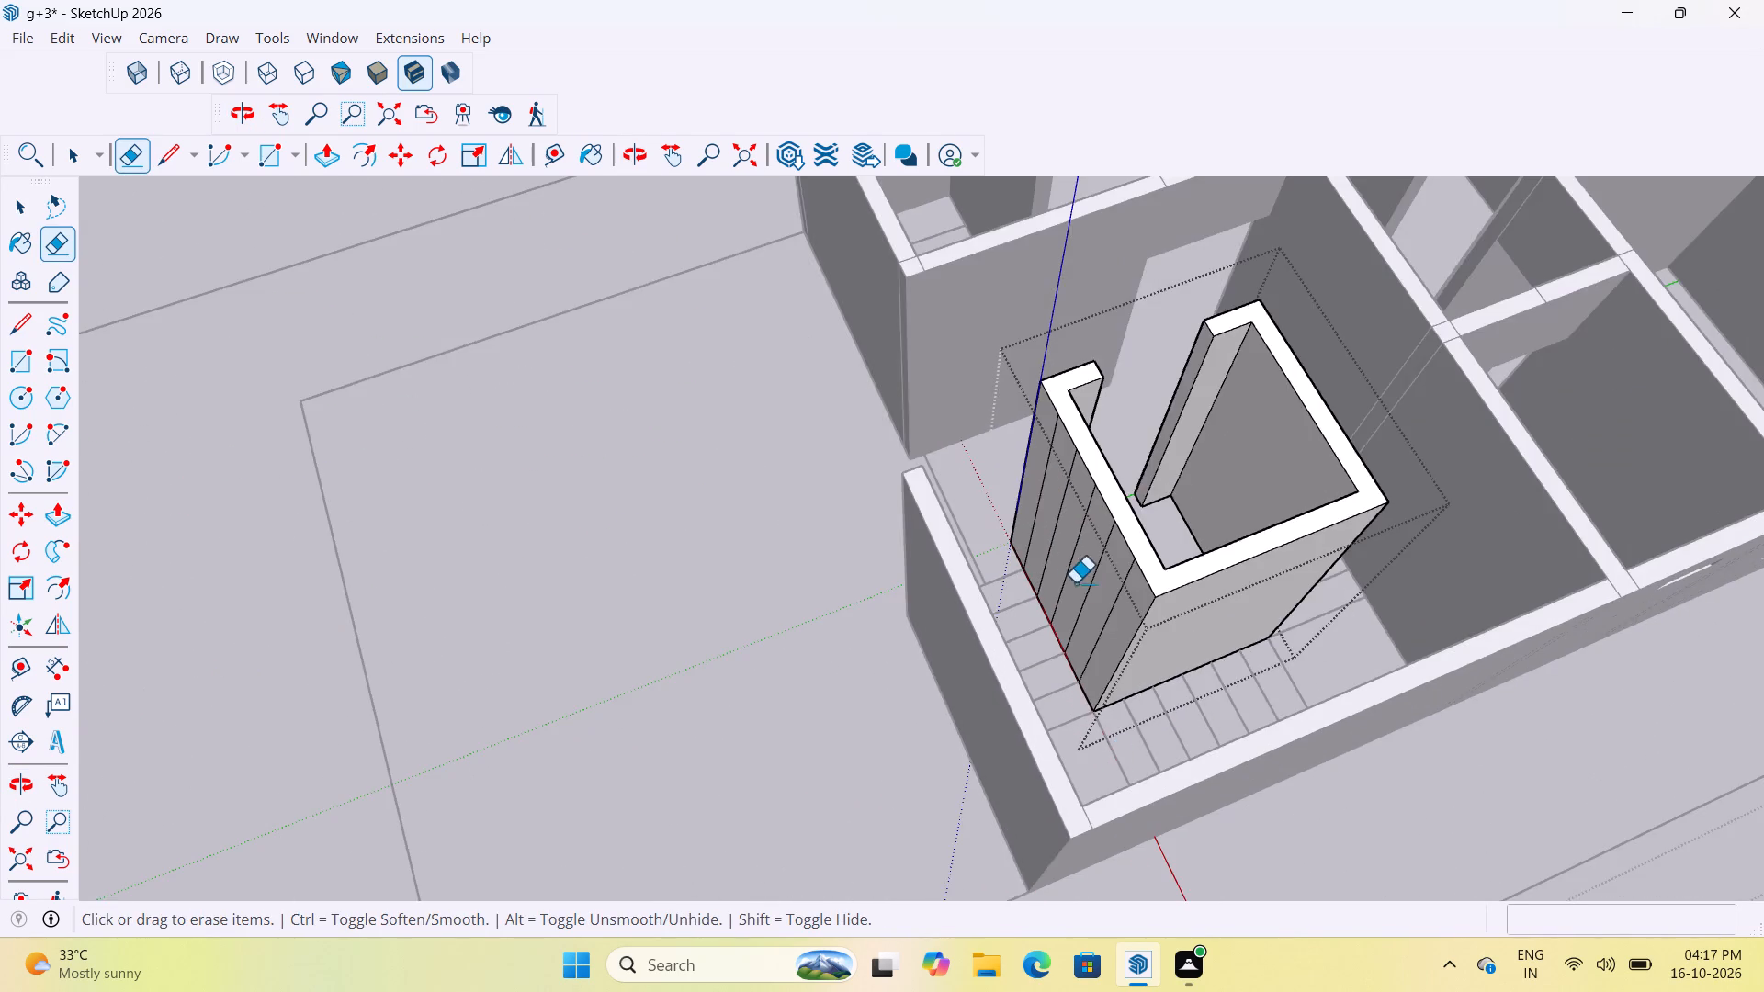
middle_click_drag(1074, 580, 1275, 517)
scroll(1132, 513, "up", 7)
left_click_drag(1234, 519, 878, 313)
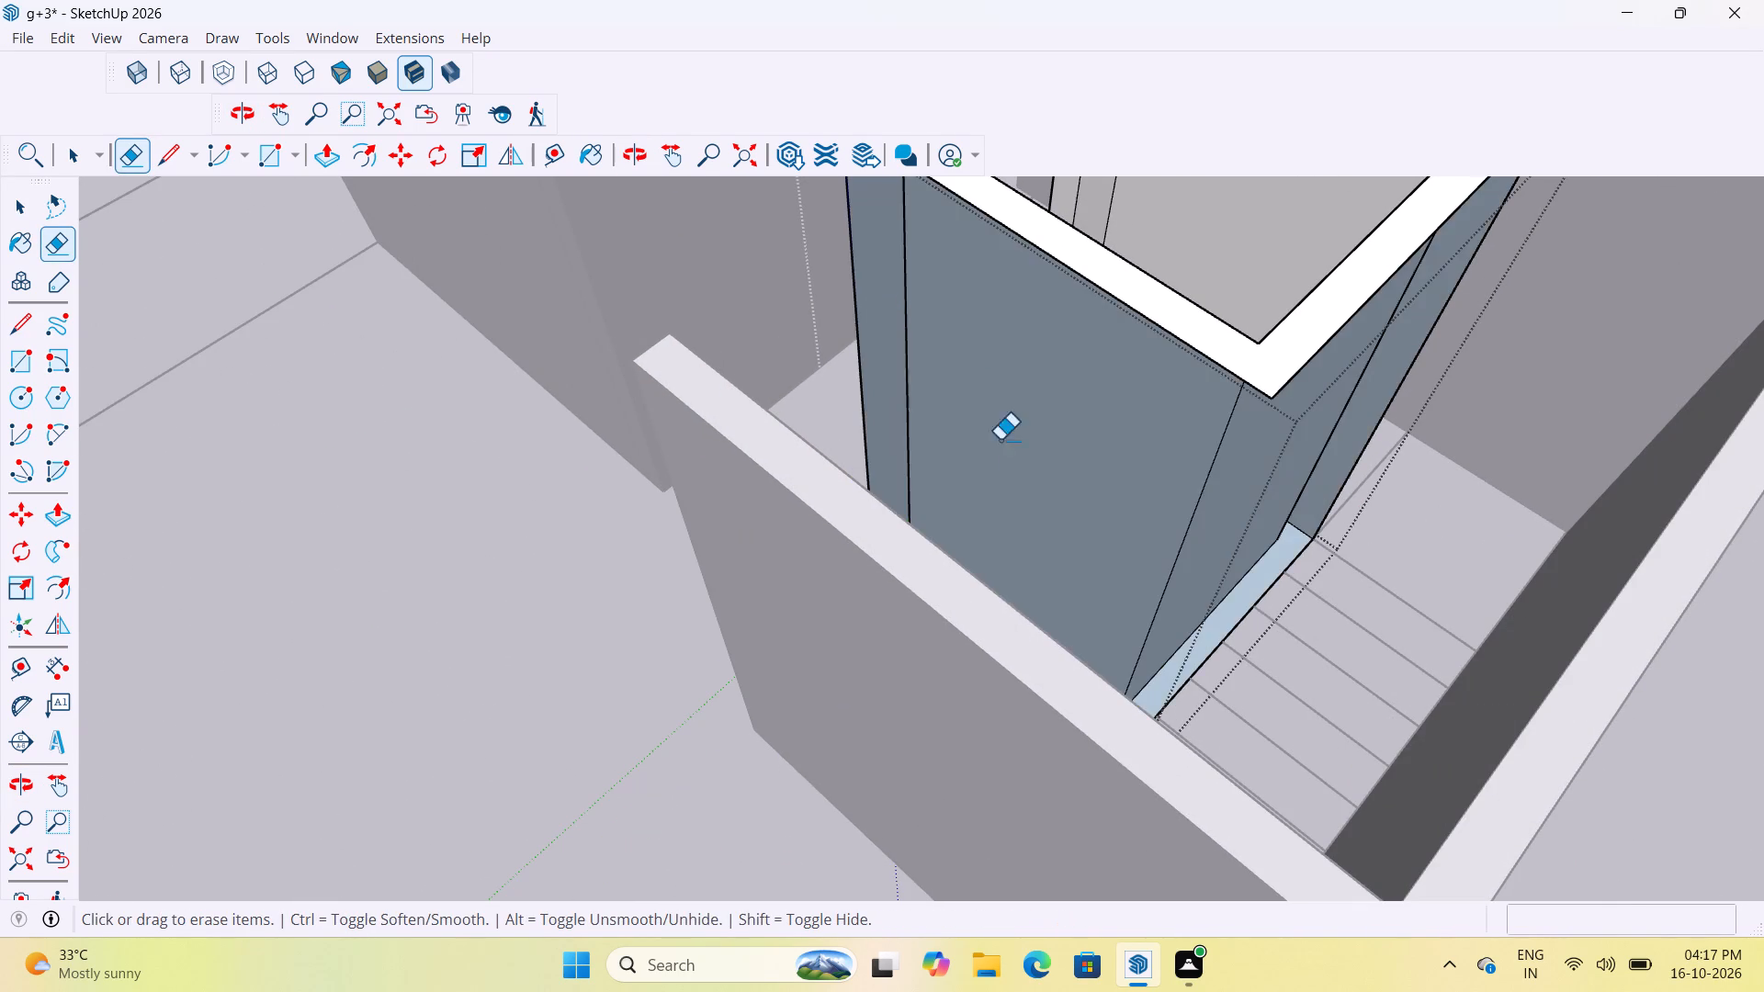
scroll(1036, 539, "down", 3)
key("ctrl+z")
Erase the vertical dividing lines on the outer face of the C-shaped wall's other arm and leave the open groups.
scroll(1145, 543, "up", 7)
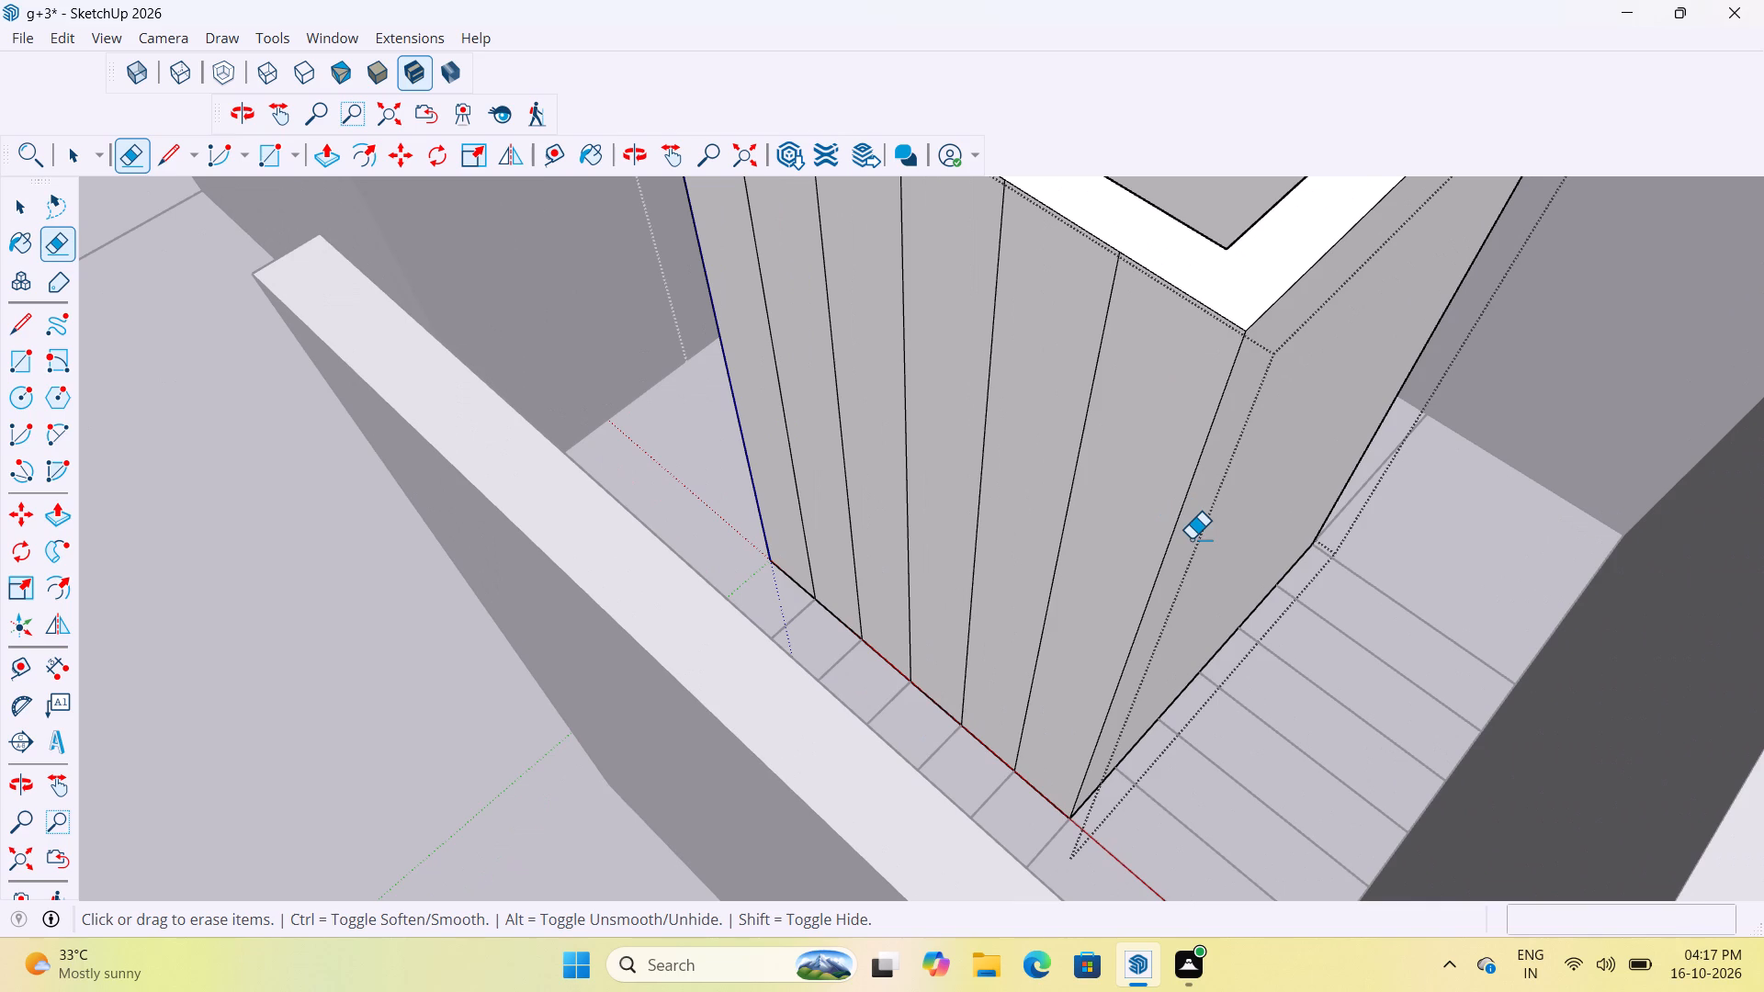
left_click_drag(1093, 478, 855, 338)
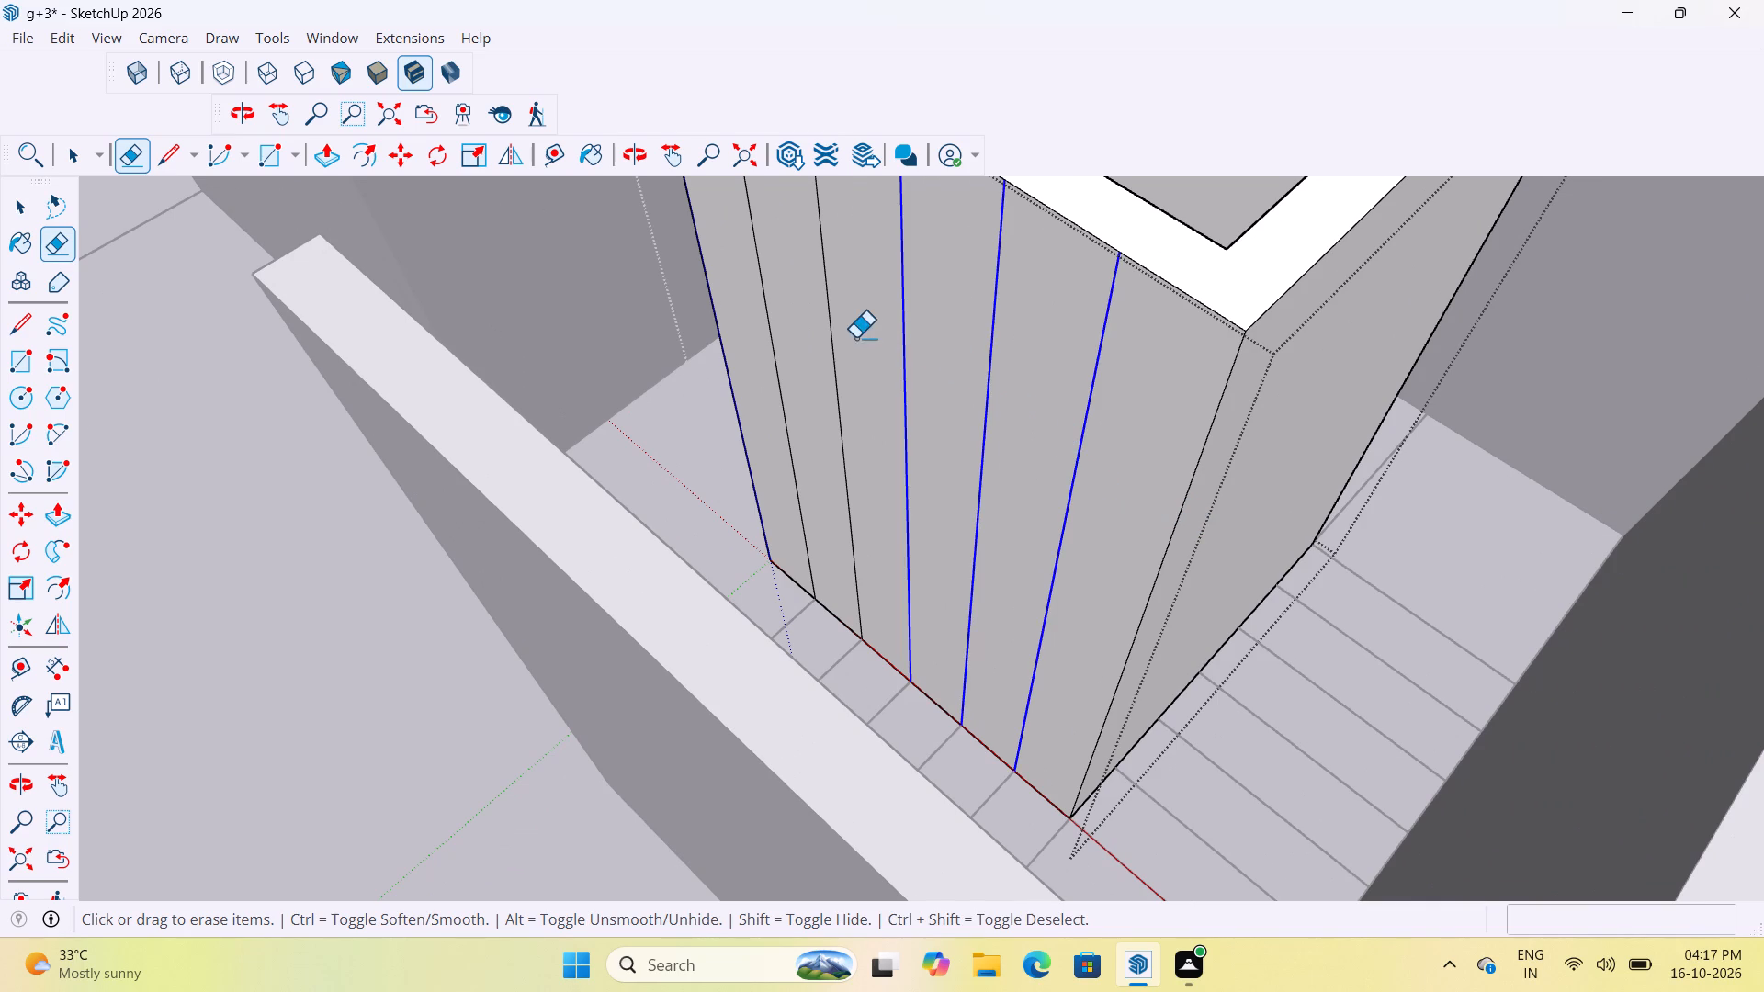
left_click_drag(855, 338, 756, 303)
scroll(922, 560, "down", 13)
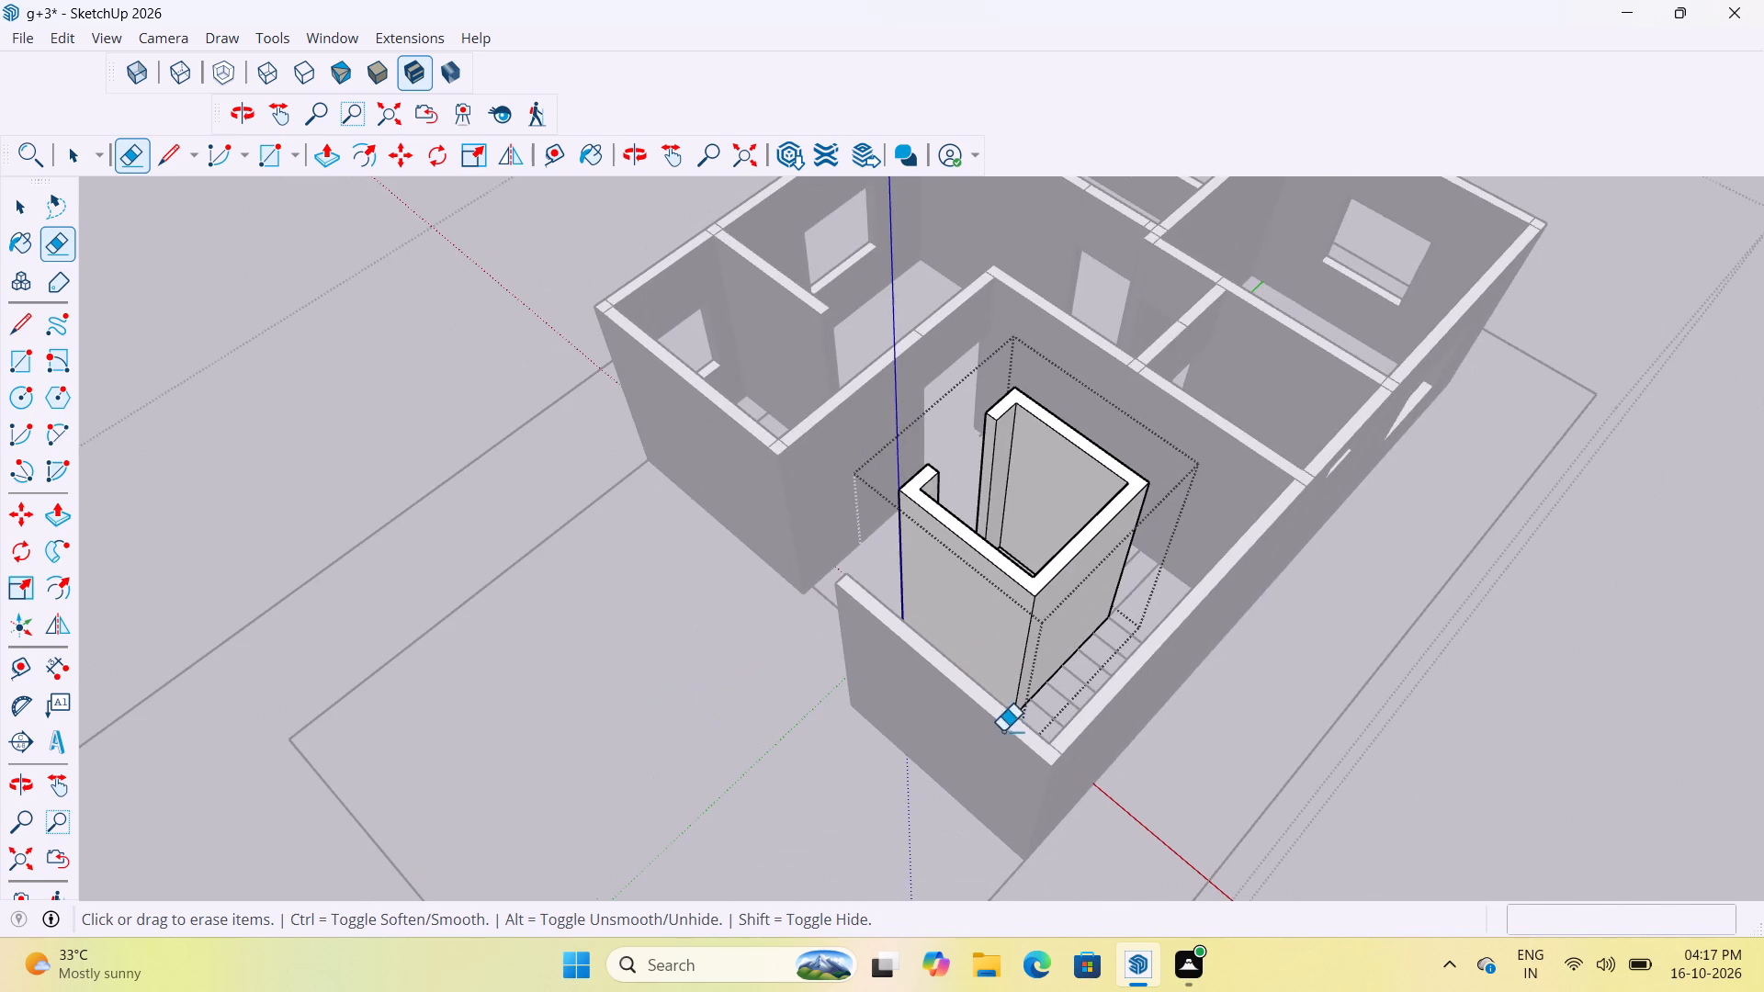
key("space")
key("space")
left_click_drag(1444, 830, 1454, 826)
scroll(249, 772, "down", 5)
left_click(334, 462)
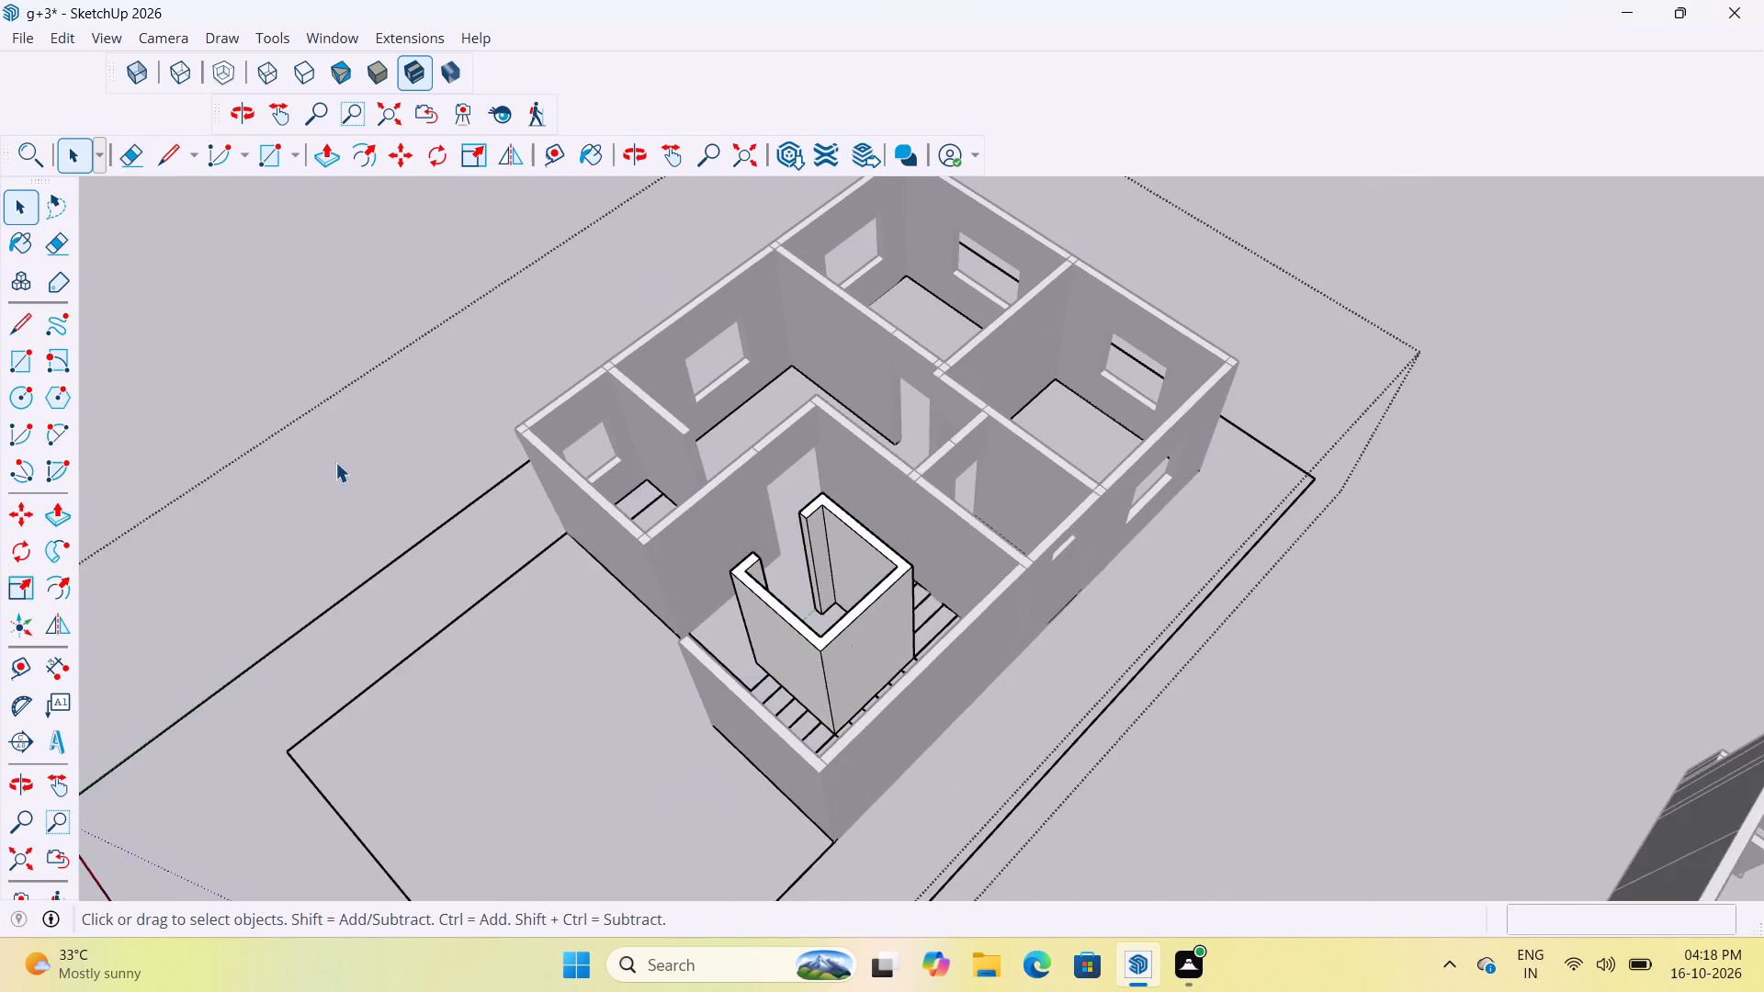
scroll(537, 676, "down", 5)
left_click(1131, 355)
Examine the cleaned C-shaped wall and the stair flights around it from several sides of the building.
scroll(963, 625, "down", 5)
middle_click_drag(1043, 663, 327, 607)
middle_click_drag(901, 637, 396, 570)
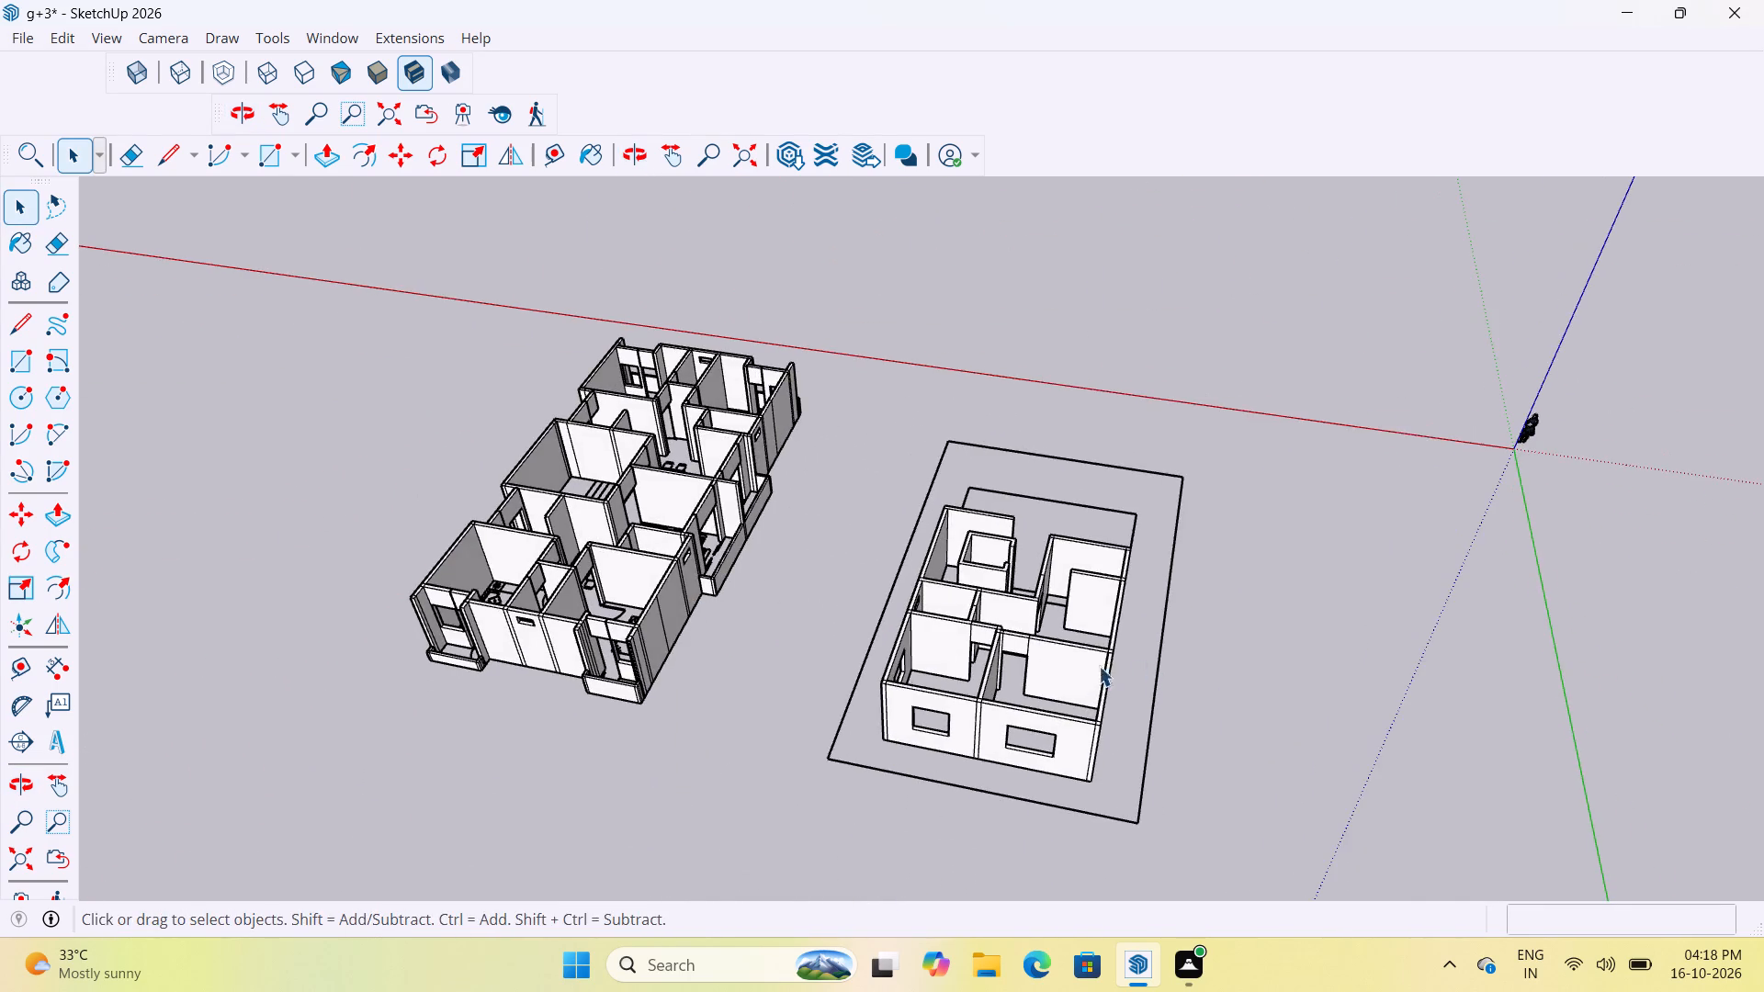
middle_click_drag(987, 677, 446, 702)
middle_click_drag(965, 625, 546, 604)
scroll(628, 447, "up", 11)
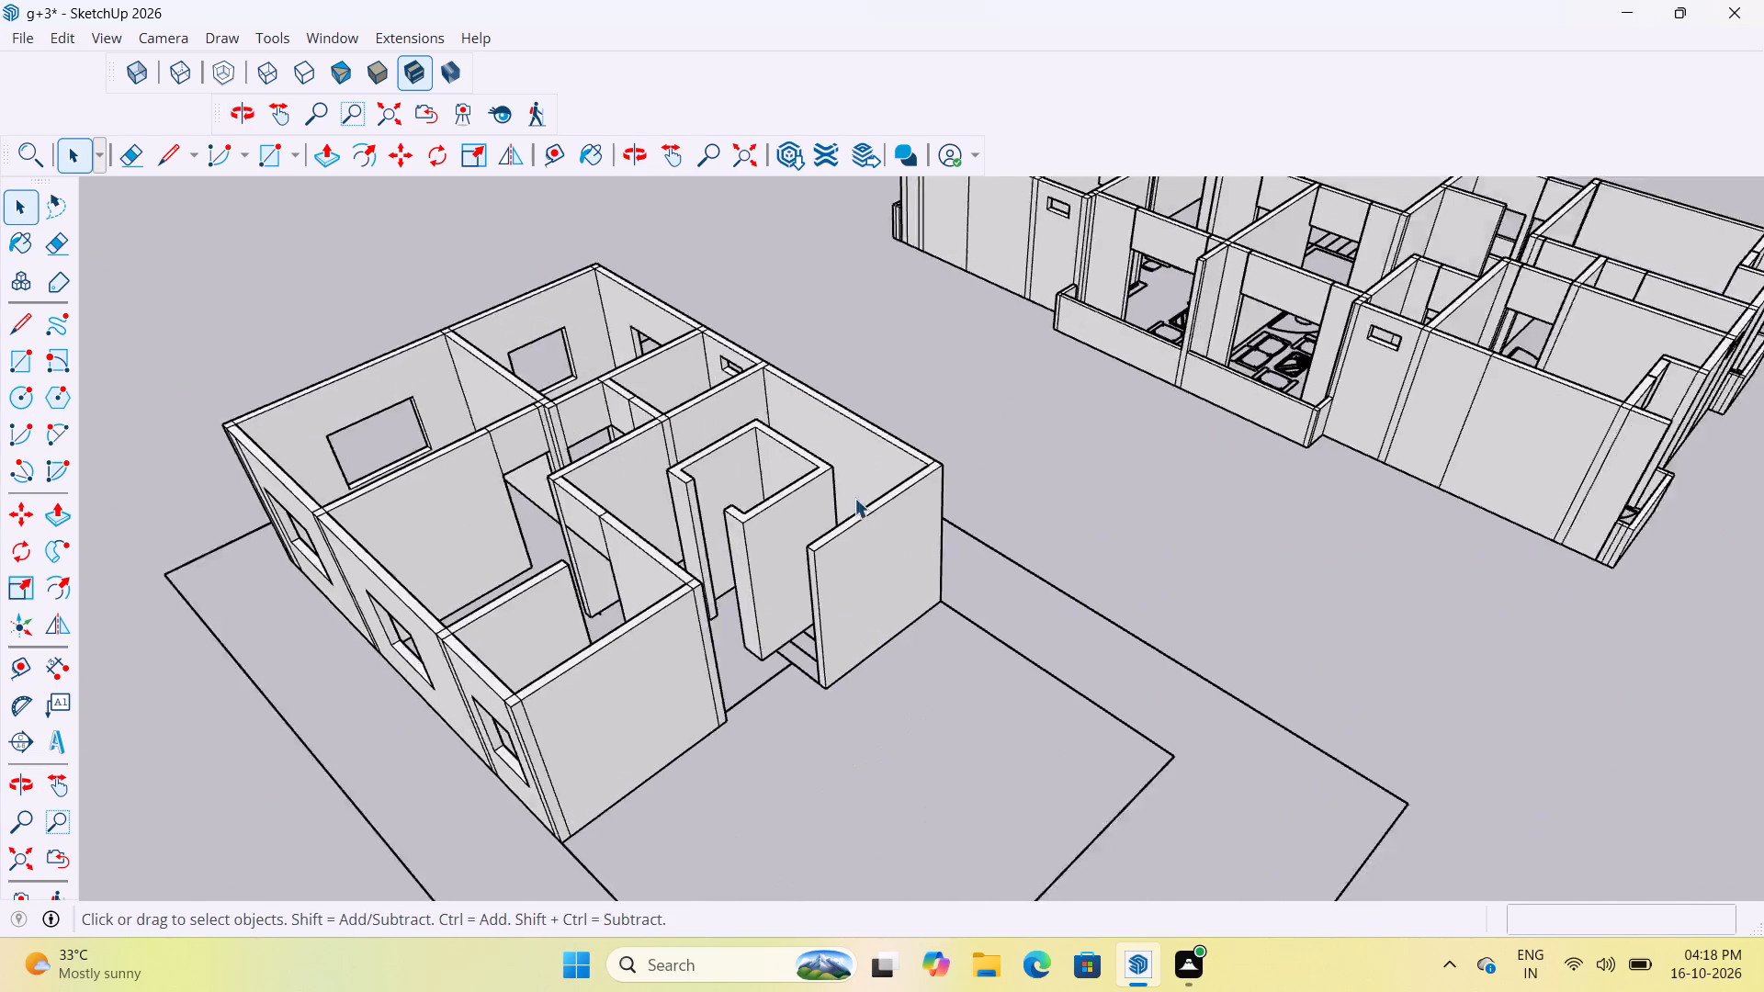
scroll(854, 498, "up", 10)
middle_click_drag(792, 513, 1363, 494)
scroll(1108, 567, "down", 6)
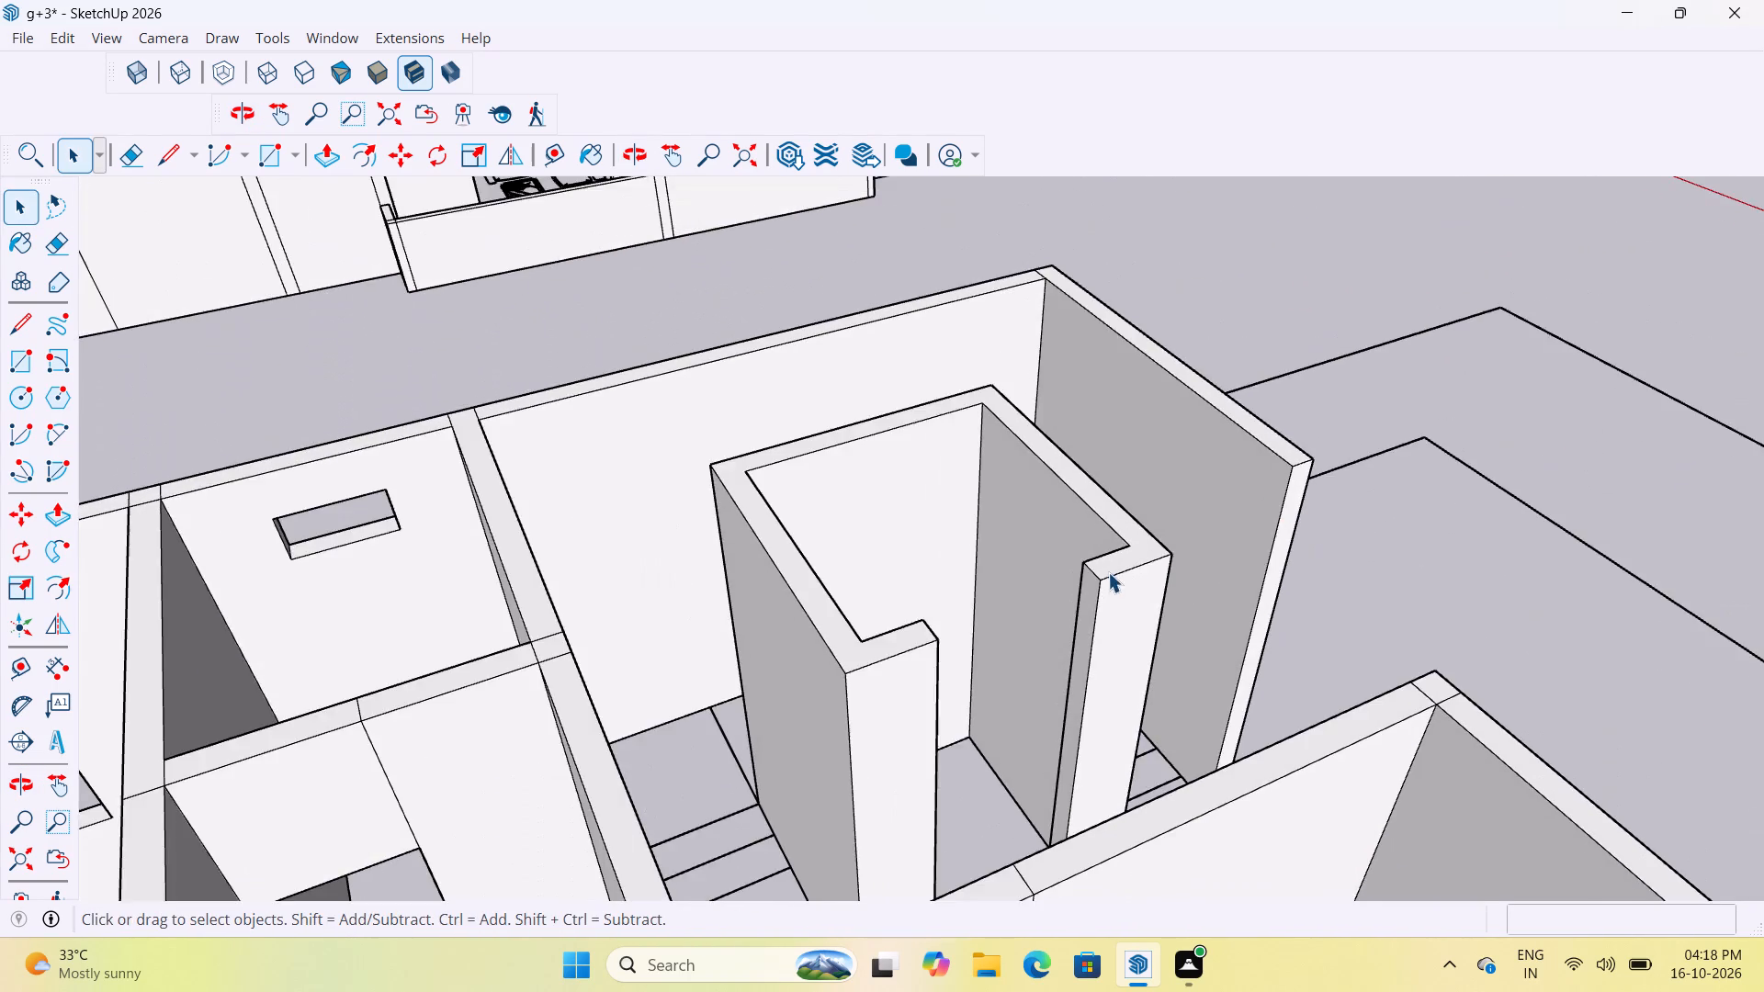
scroll(1108, 572, "down", 3)
scroll(1089, 666, "up", 3)
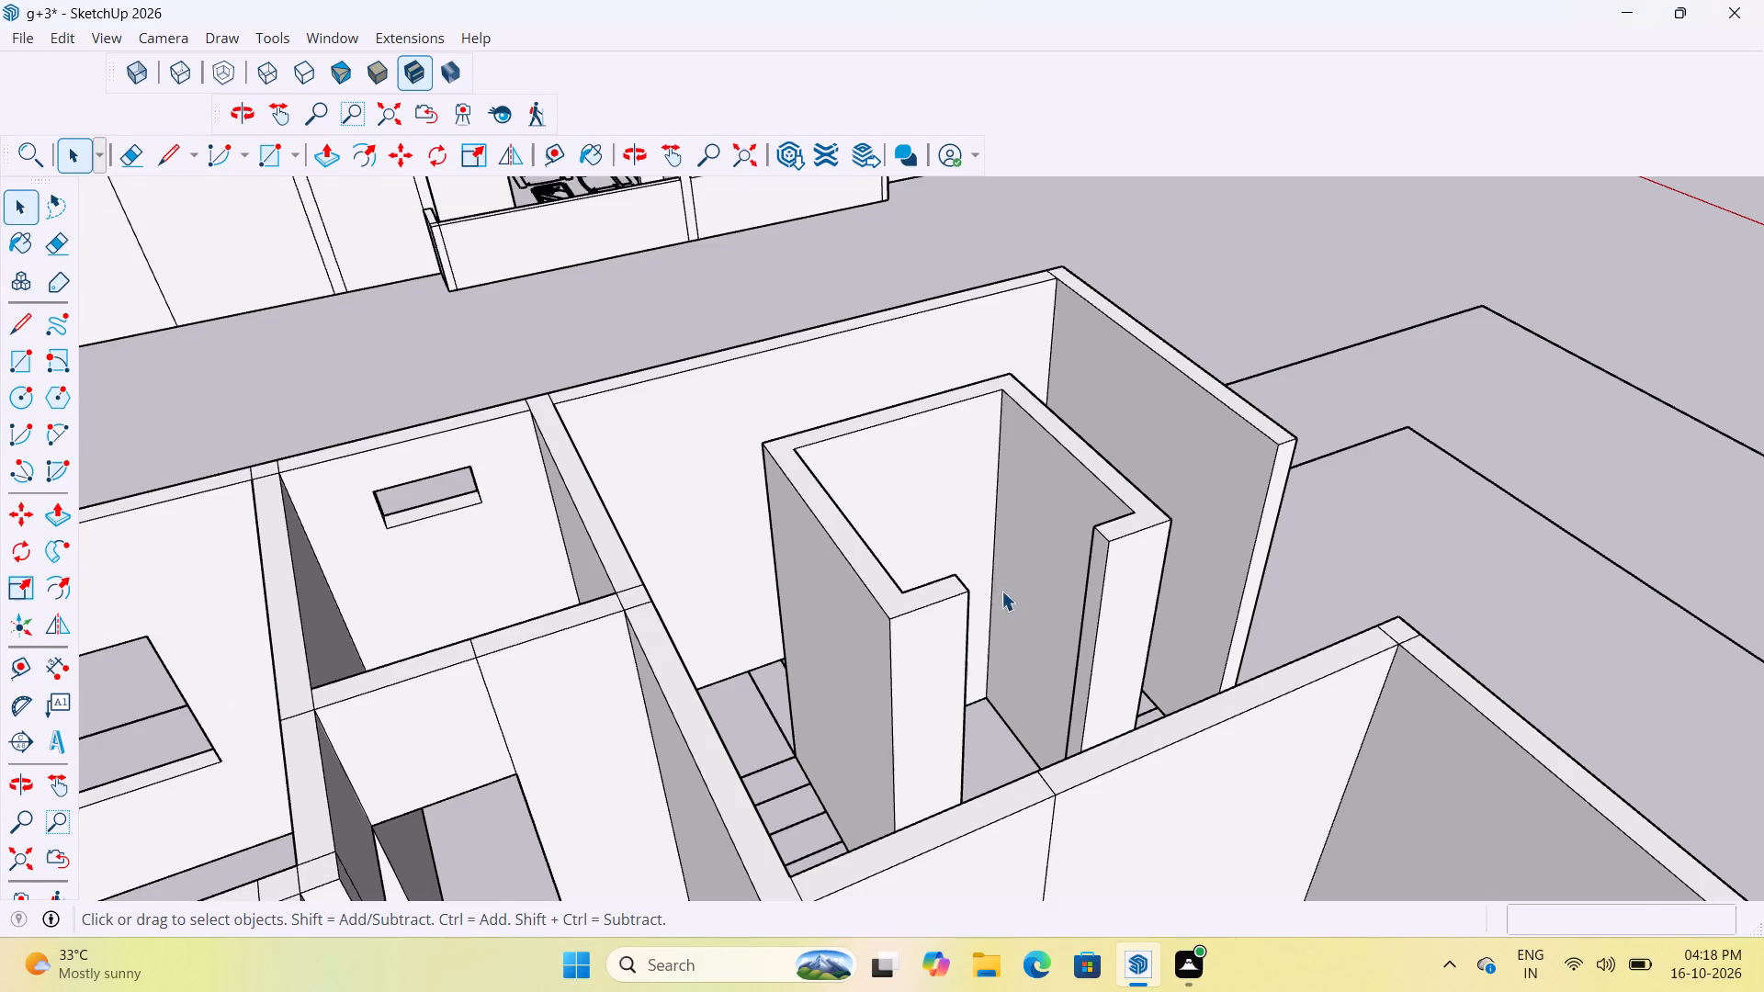
middle_click_drag(1002, 591, 835, 571)
scroll(763, 525, "up", 3)
middle_click_drag(764, 527, 783, 556)
scroll(832, 517, "down", 10)
scroll(802, 555, "up", 7)
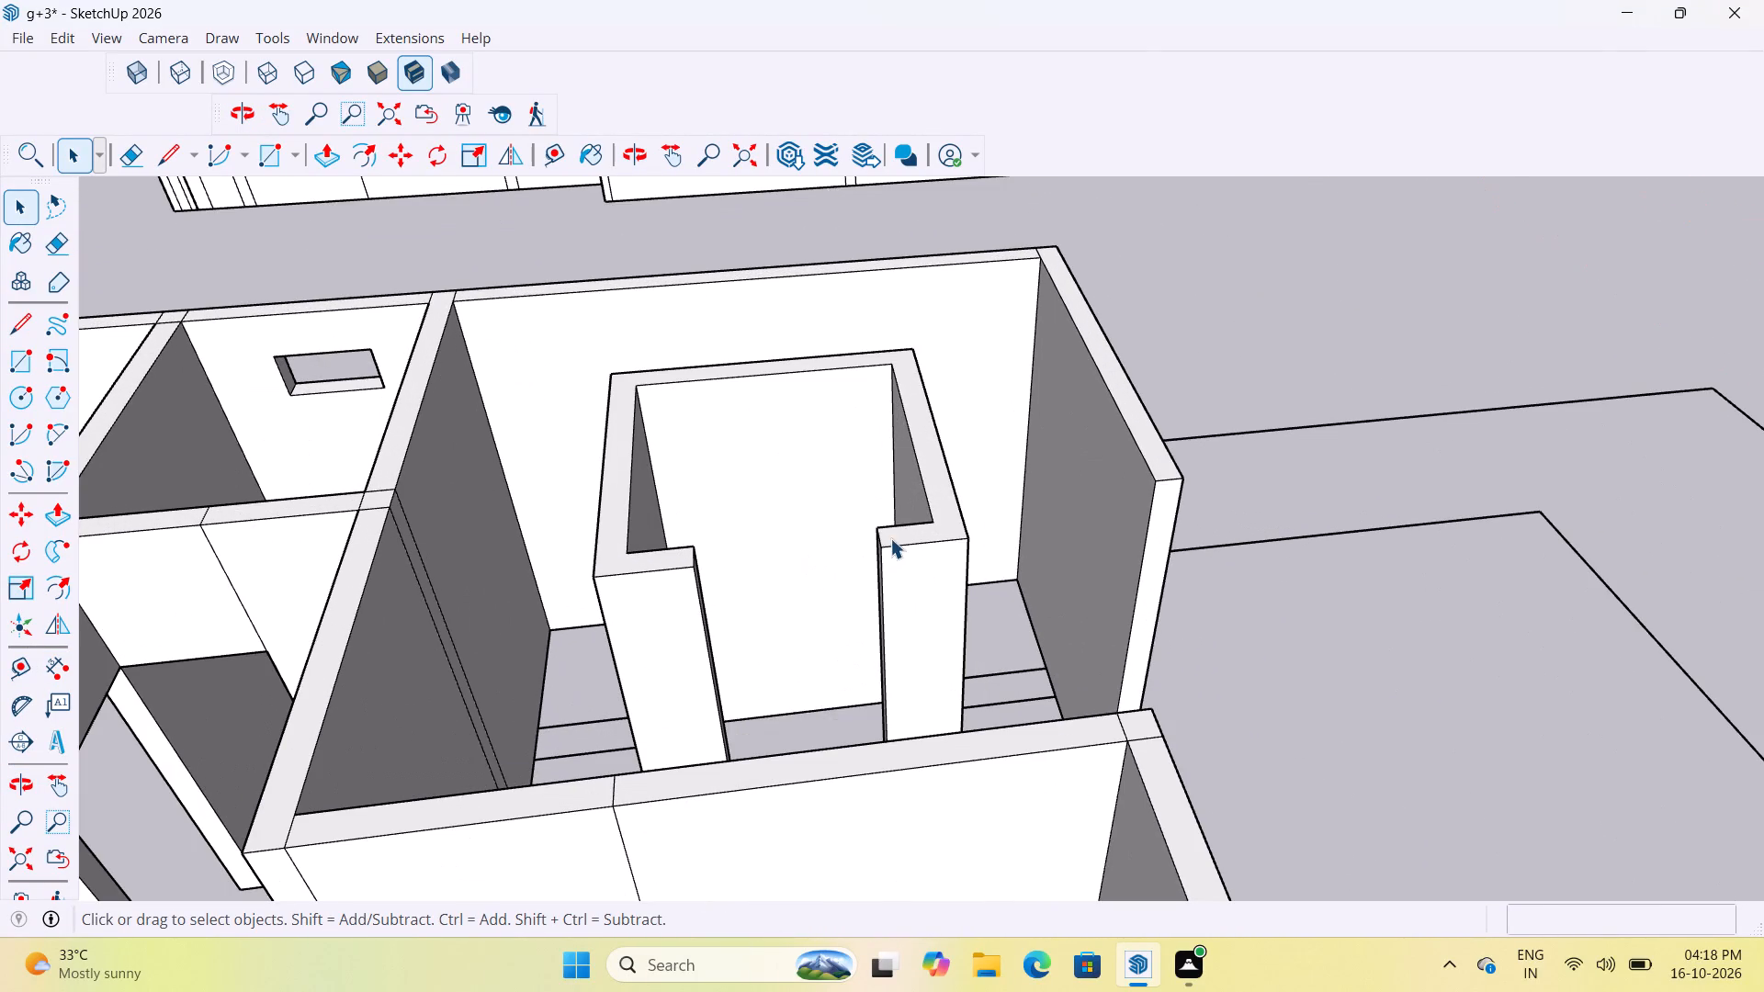
scroll(905, 529, "down", 8)
middle_click_drag(897, 569, 873, 606)
scroll(770, 642, "up", 4)
middle_click_drag(772, 643, 787, 634)
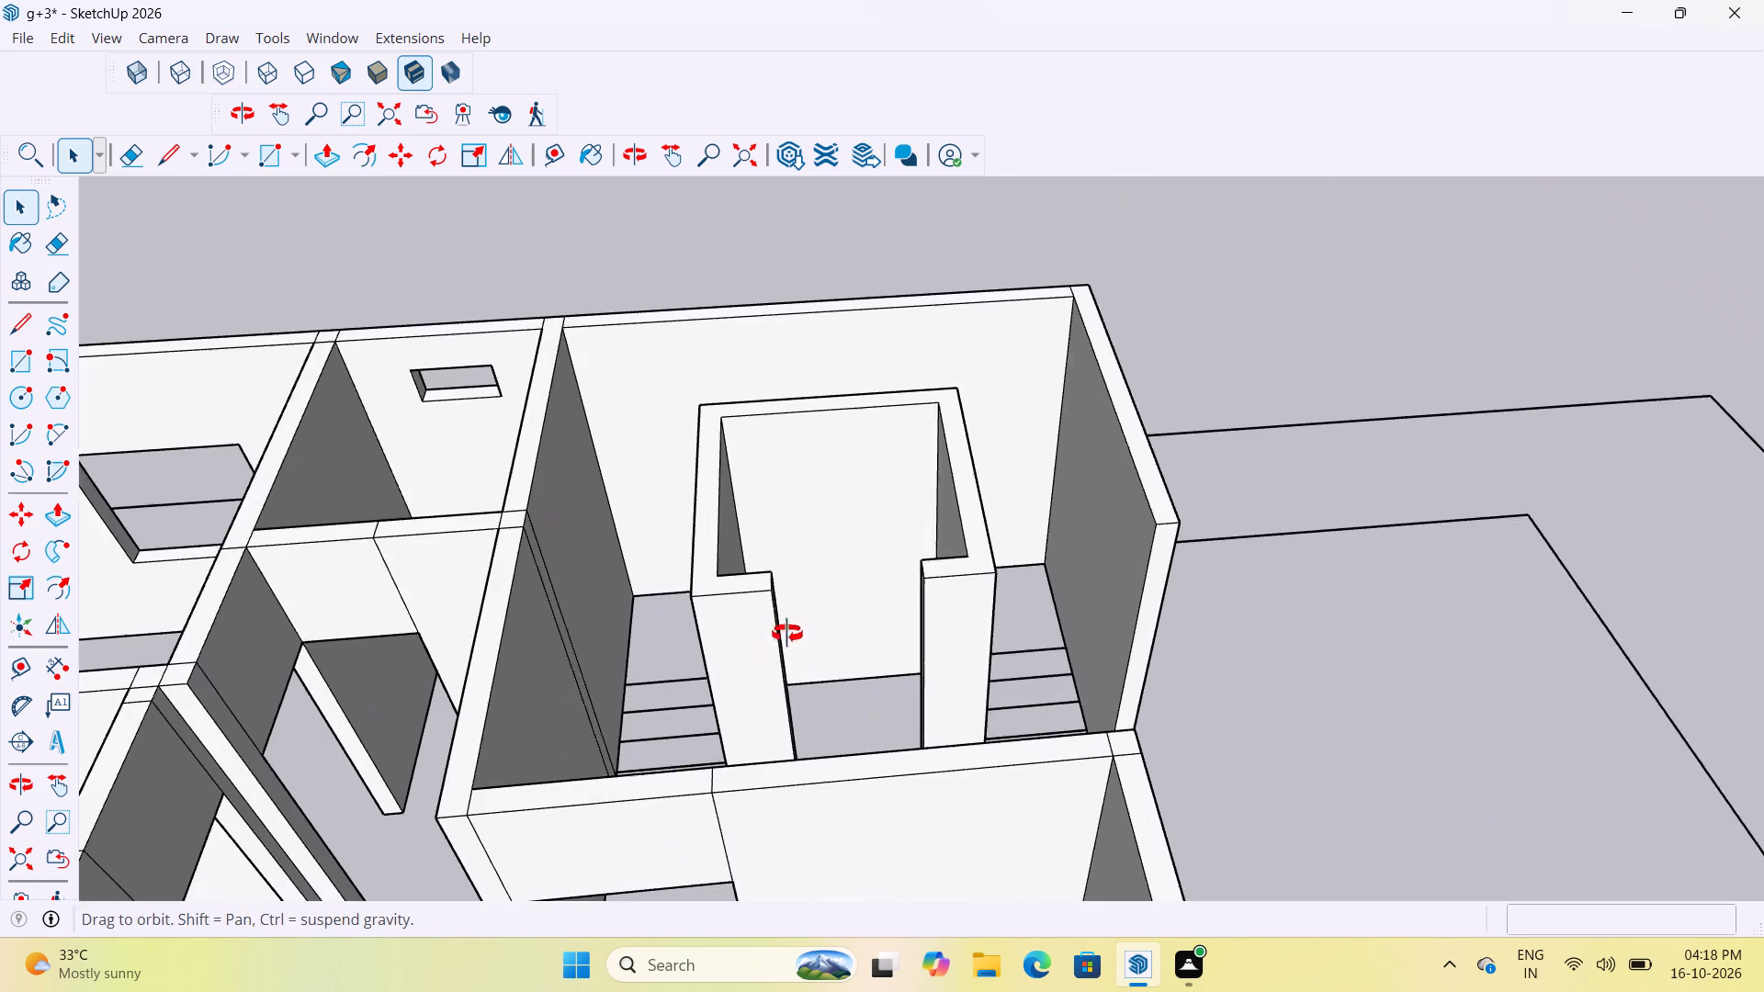
middle_click_drag(787, 634, 867, 613)
scroll(702, 709, "up", 3)
middle_click_drag(898, 688, 831, 751)
scroll(1121, 459, "down", 10)
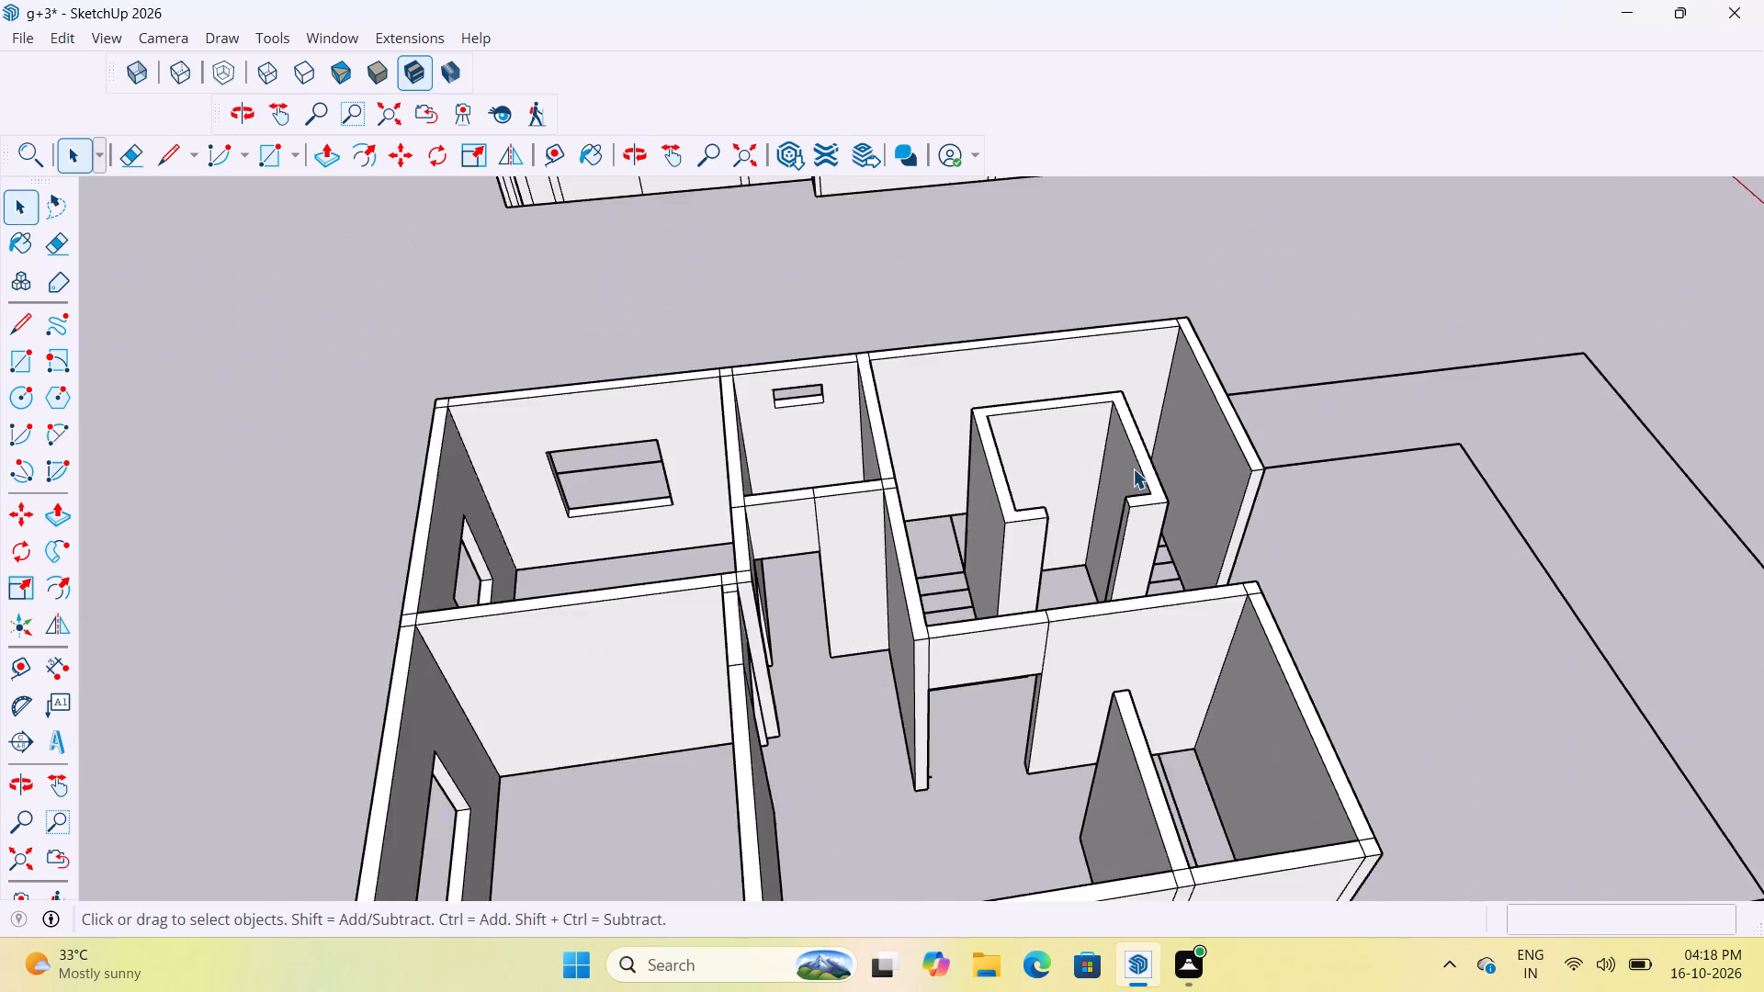
Draw a rectangle about 3' 6" by 1' over the end tread of the flight between the partition wall and the C-shaped wall.
scroll(1133, 468, "down", 4)
middle_click_drag(1114, 544, 1010, 642)
scroll(960, 679, "up", 9)
middle_click_drag(957, 676, 967, 726)
scroll(965, 709, "up", 11)
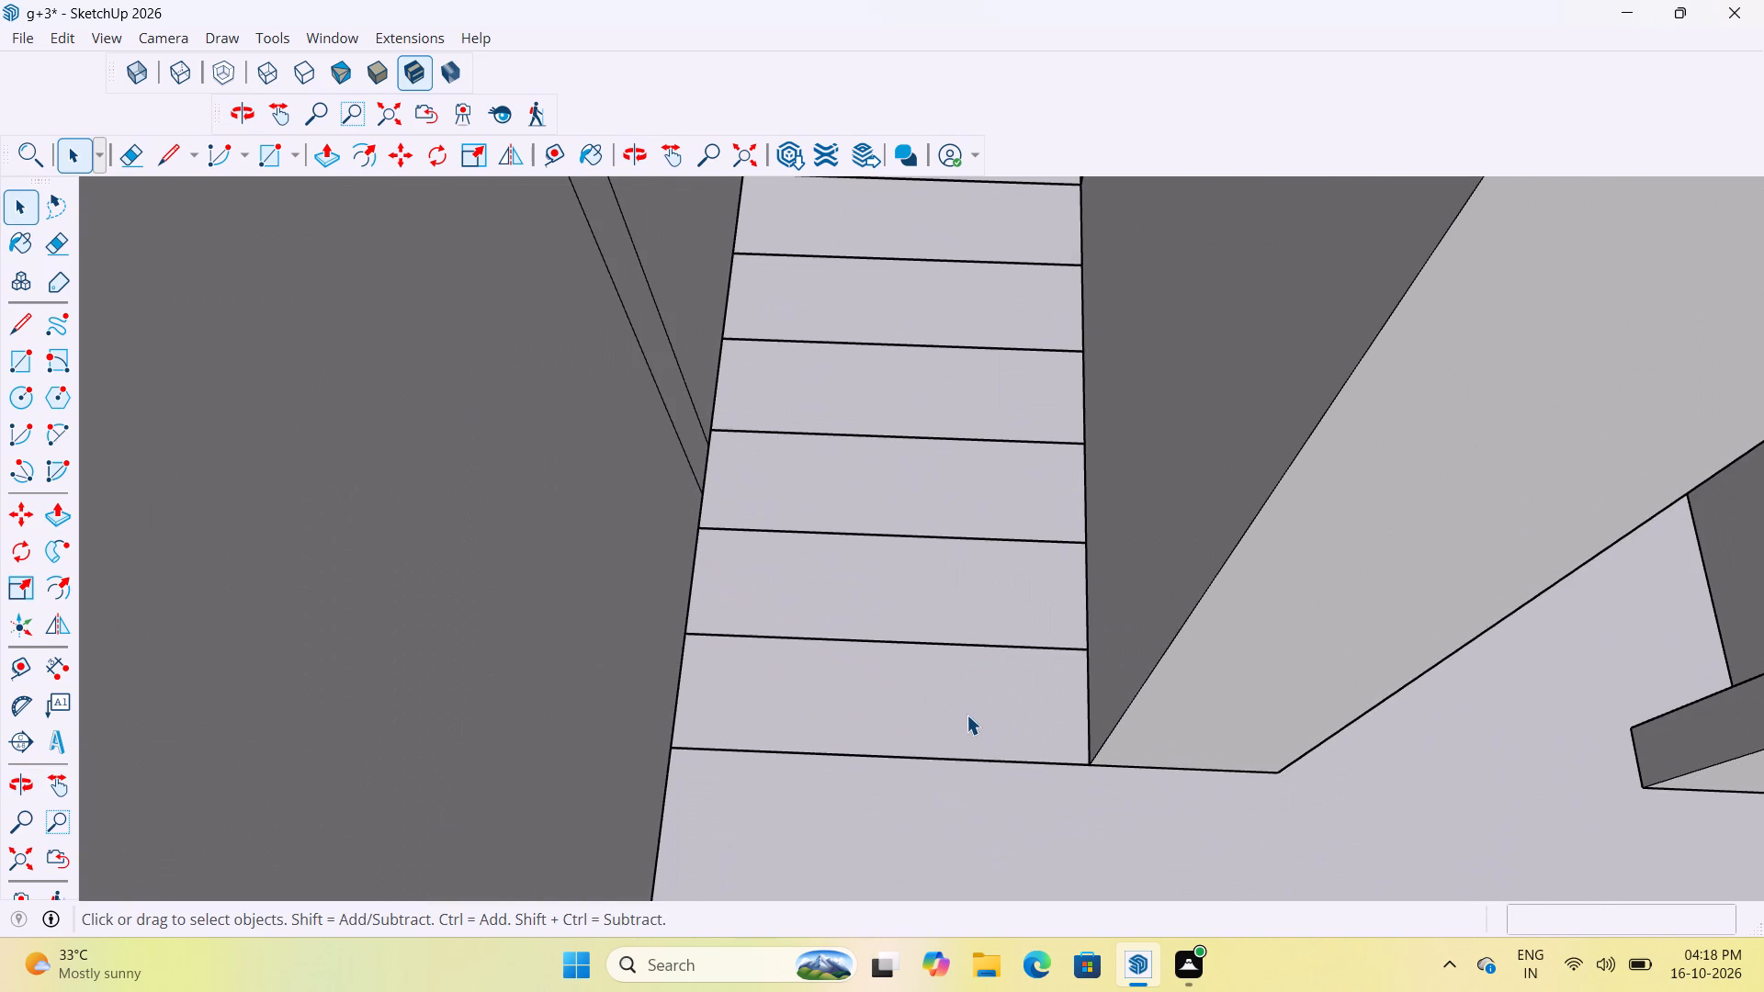
scroll(967, 715, "down", 9)
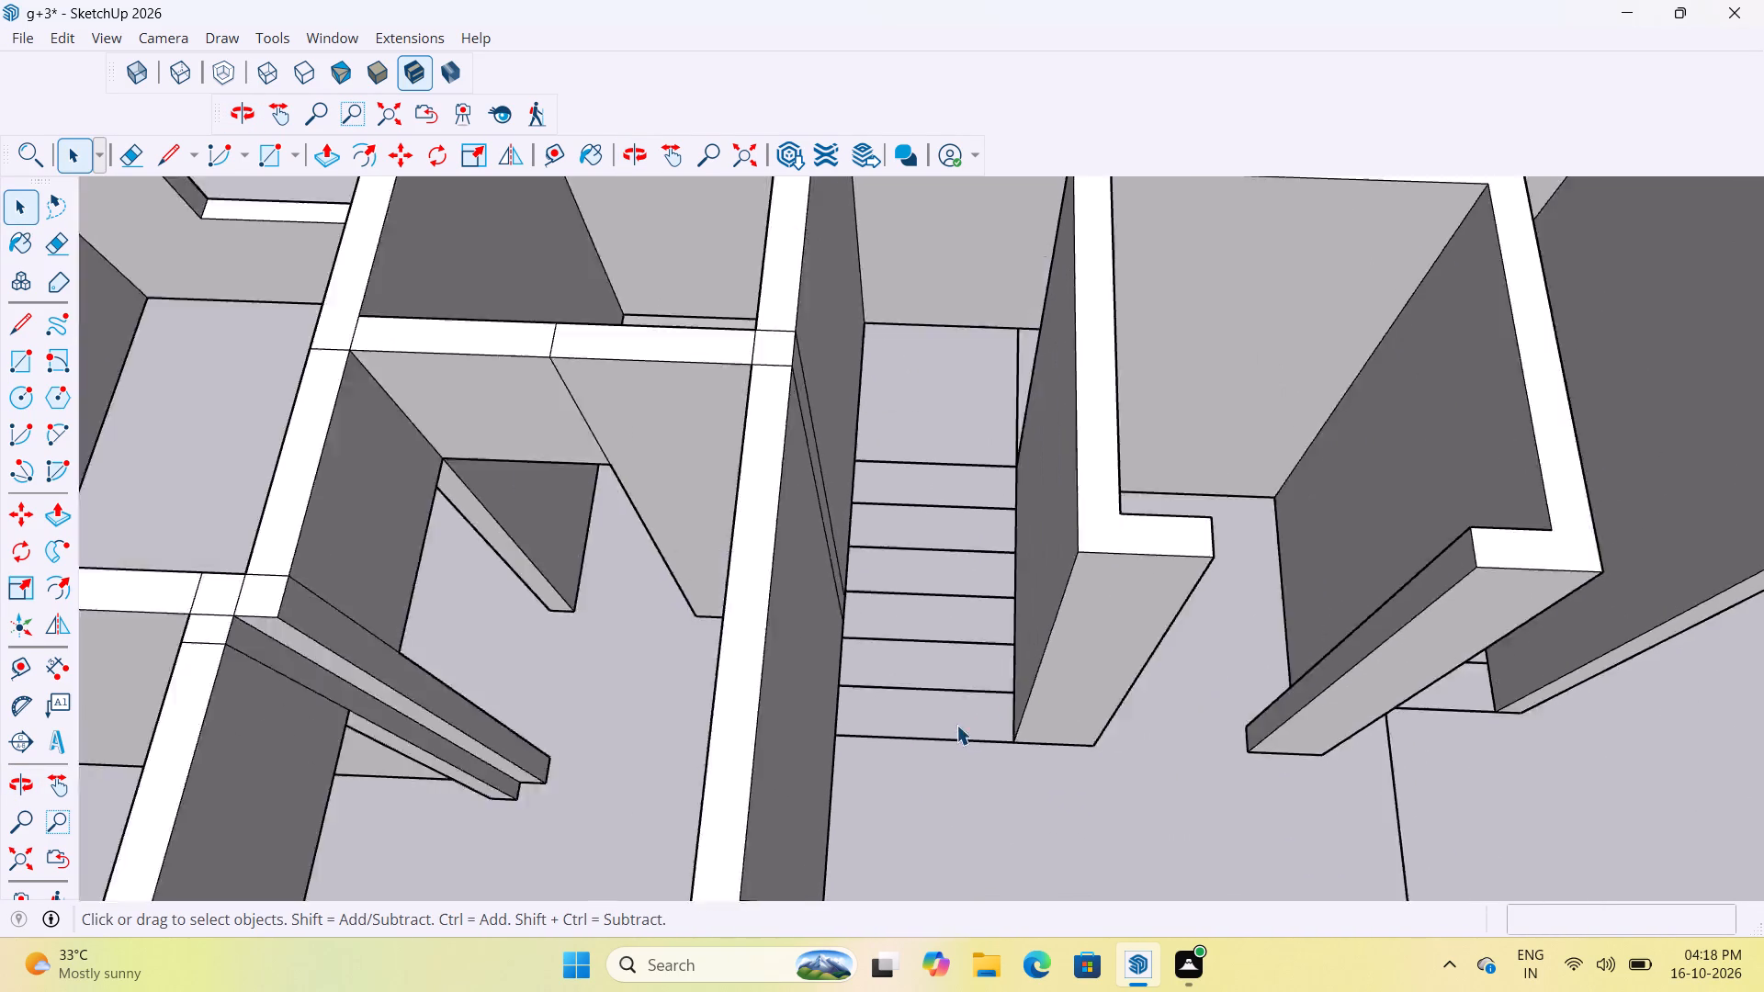
scroll(974, 676, "up", 4)
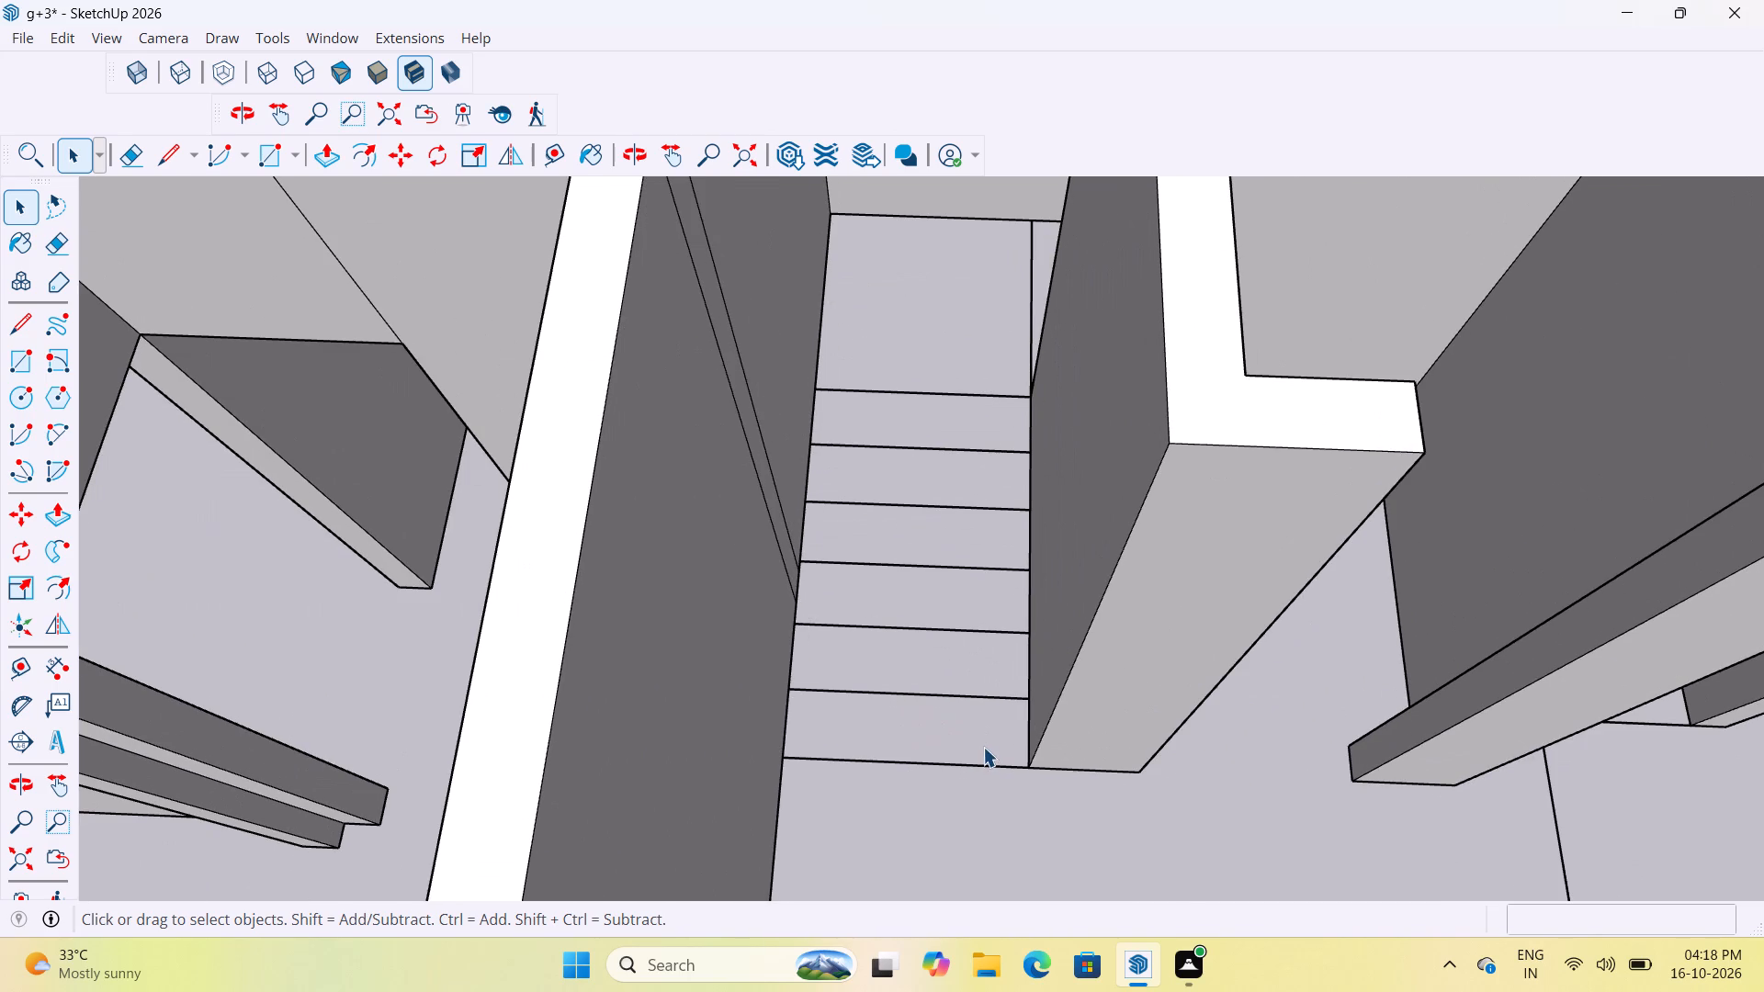
key("r")
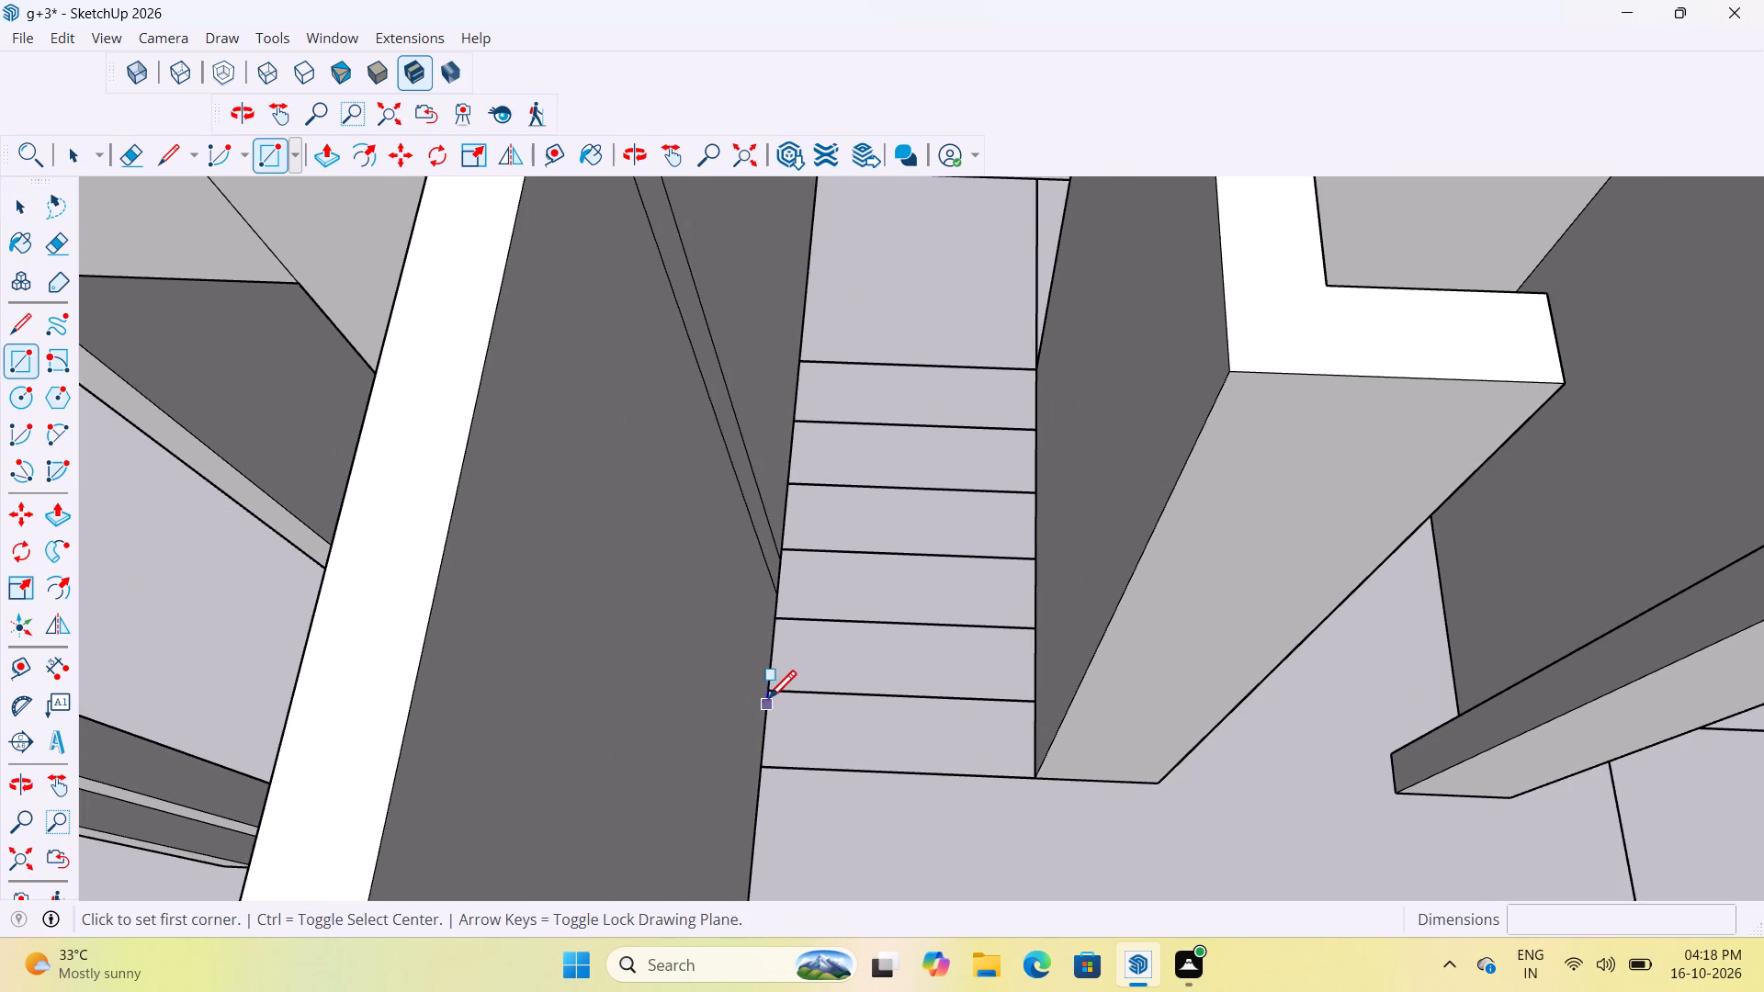
left_click(771, 698)
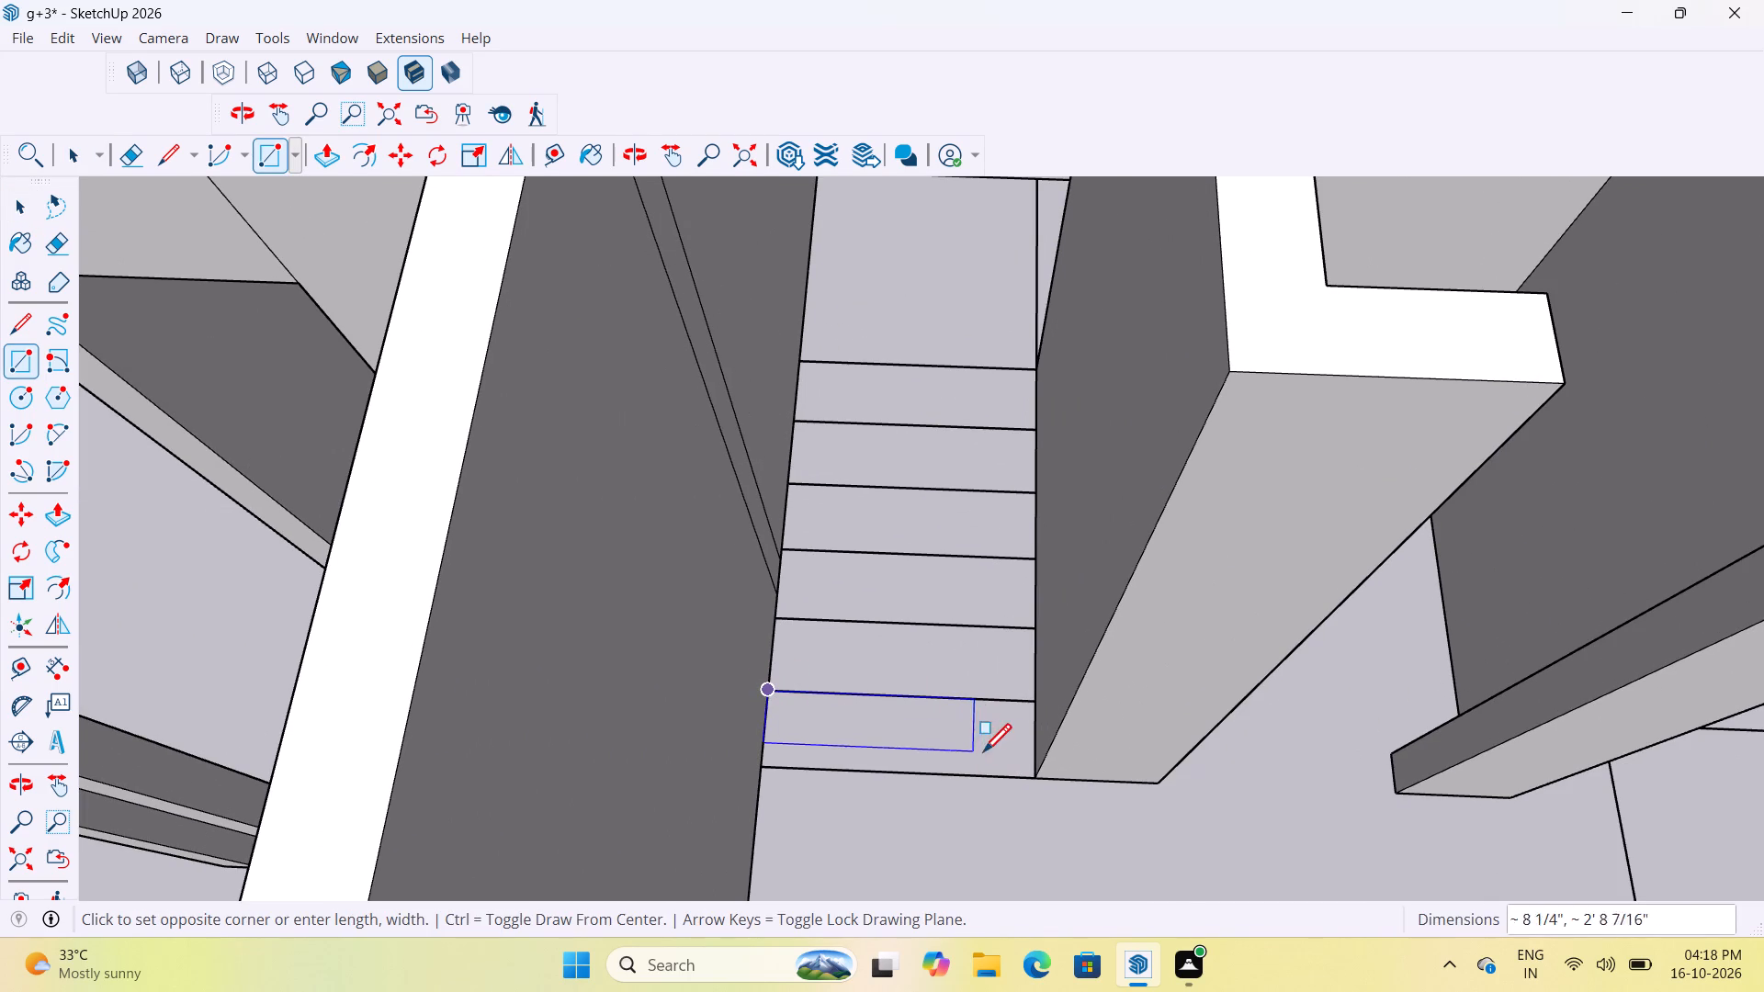
left_click(1034, 775)
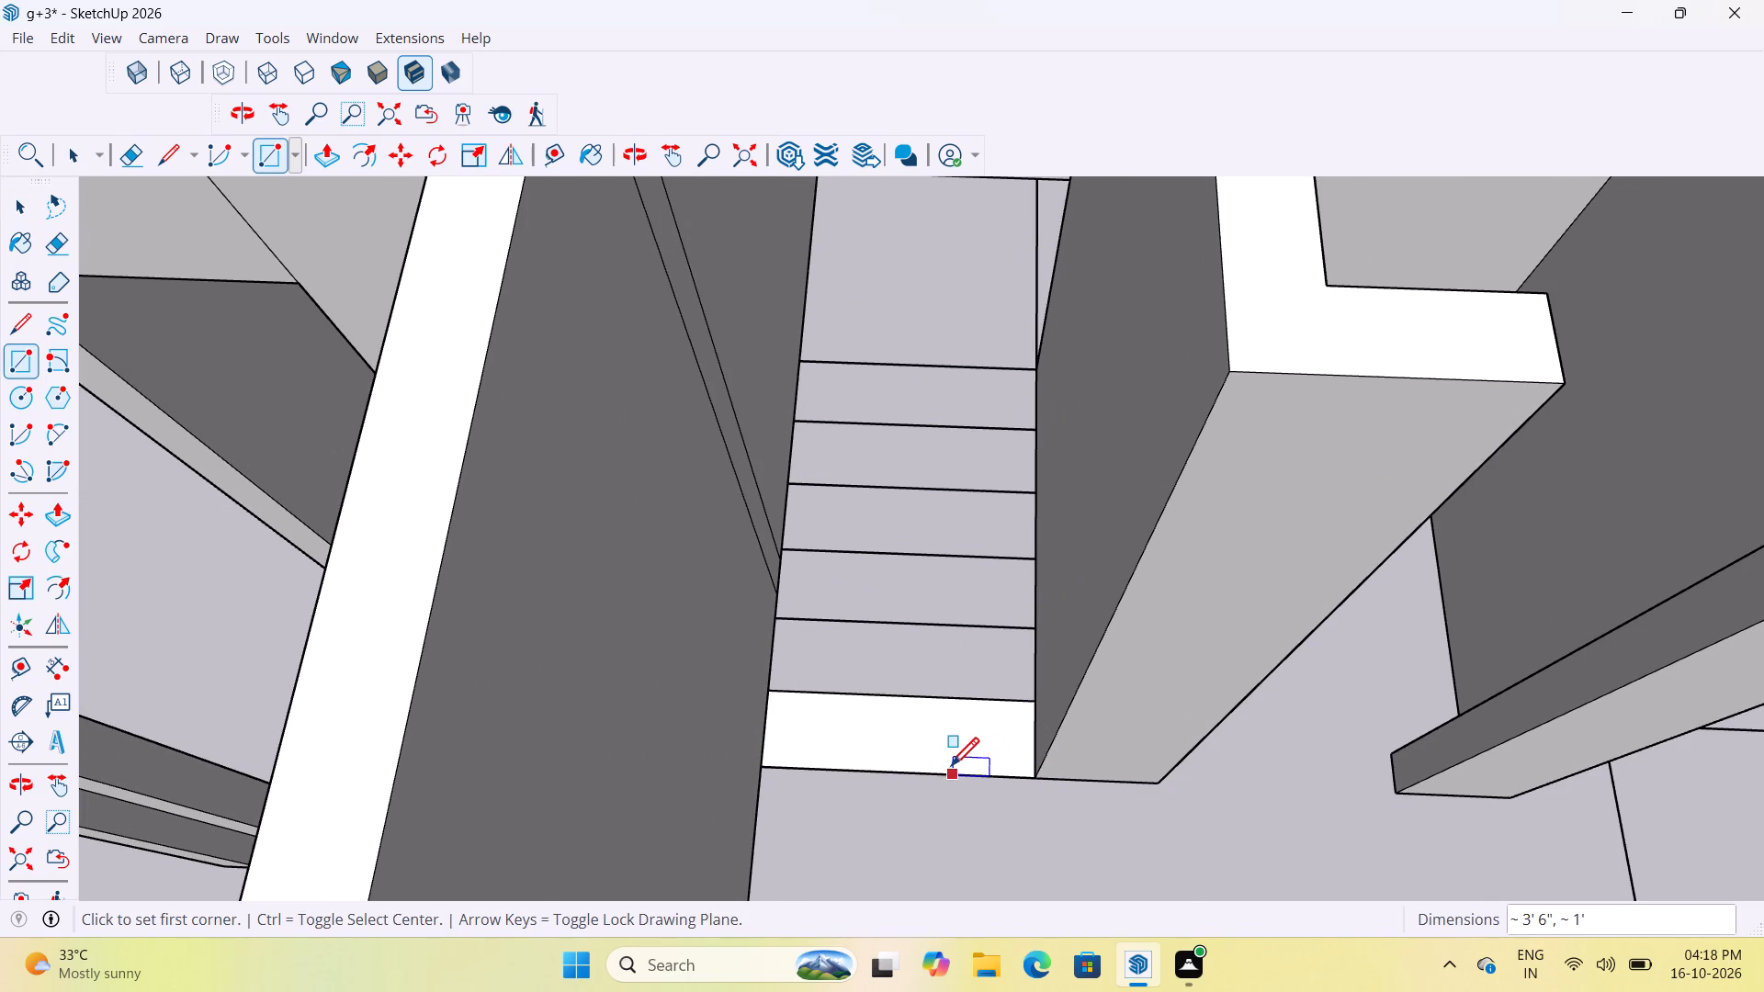
Make a group from the end tread's face and its bounding edges.
key("space")
double_click(901, 753)
right_click(892, 754)
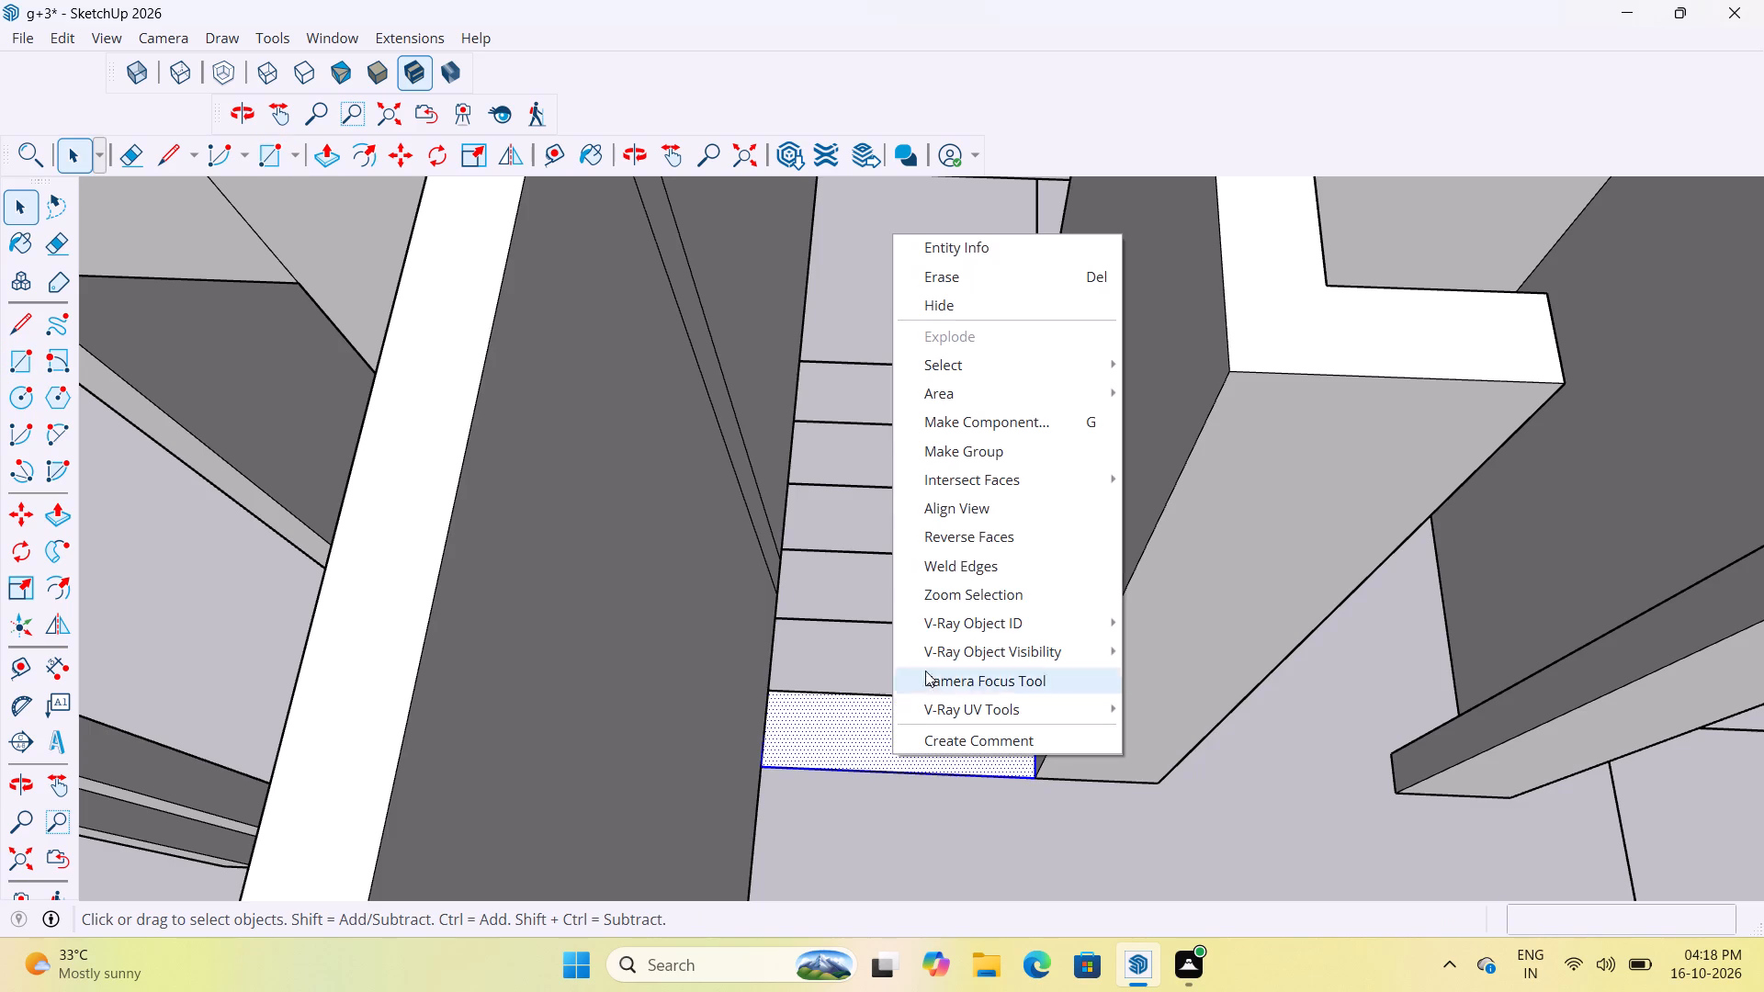
left_click(998, 453)
Open the end tread's group and start Push/Pull on its face.
double_click(943, 740)
key("p")
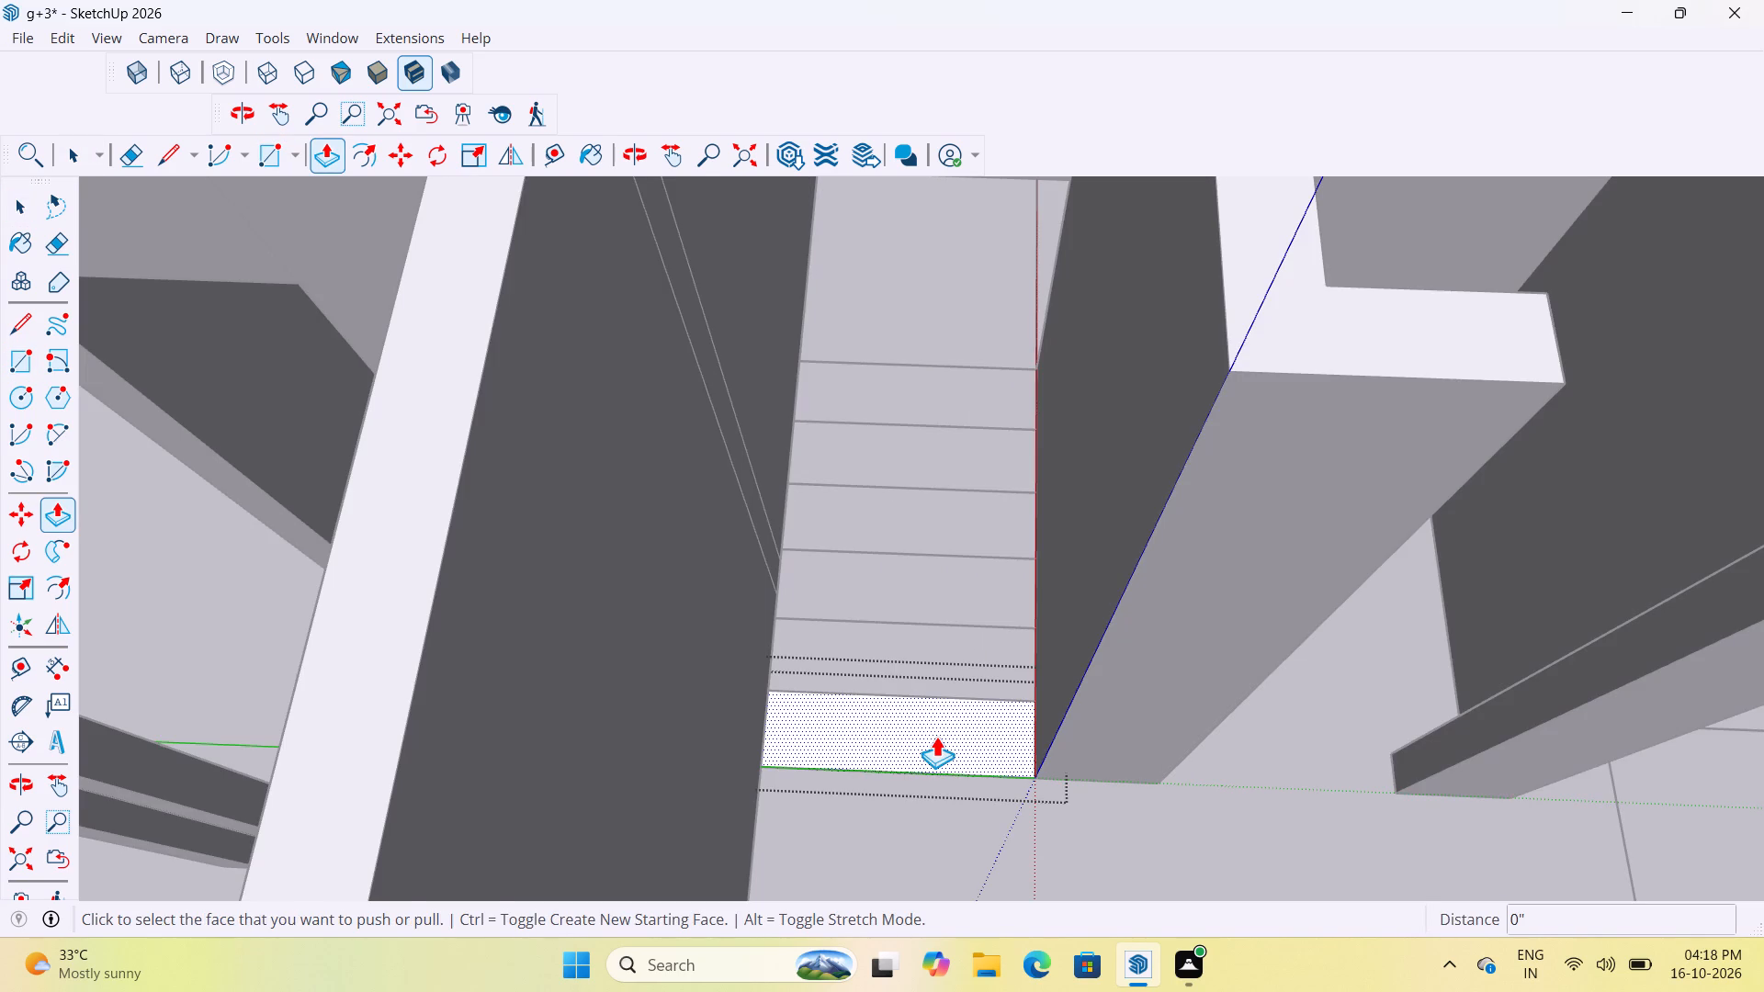
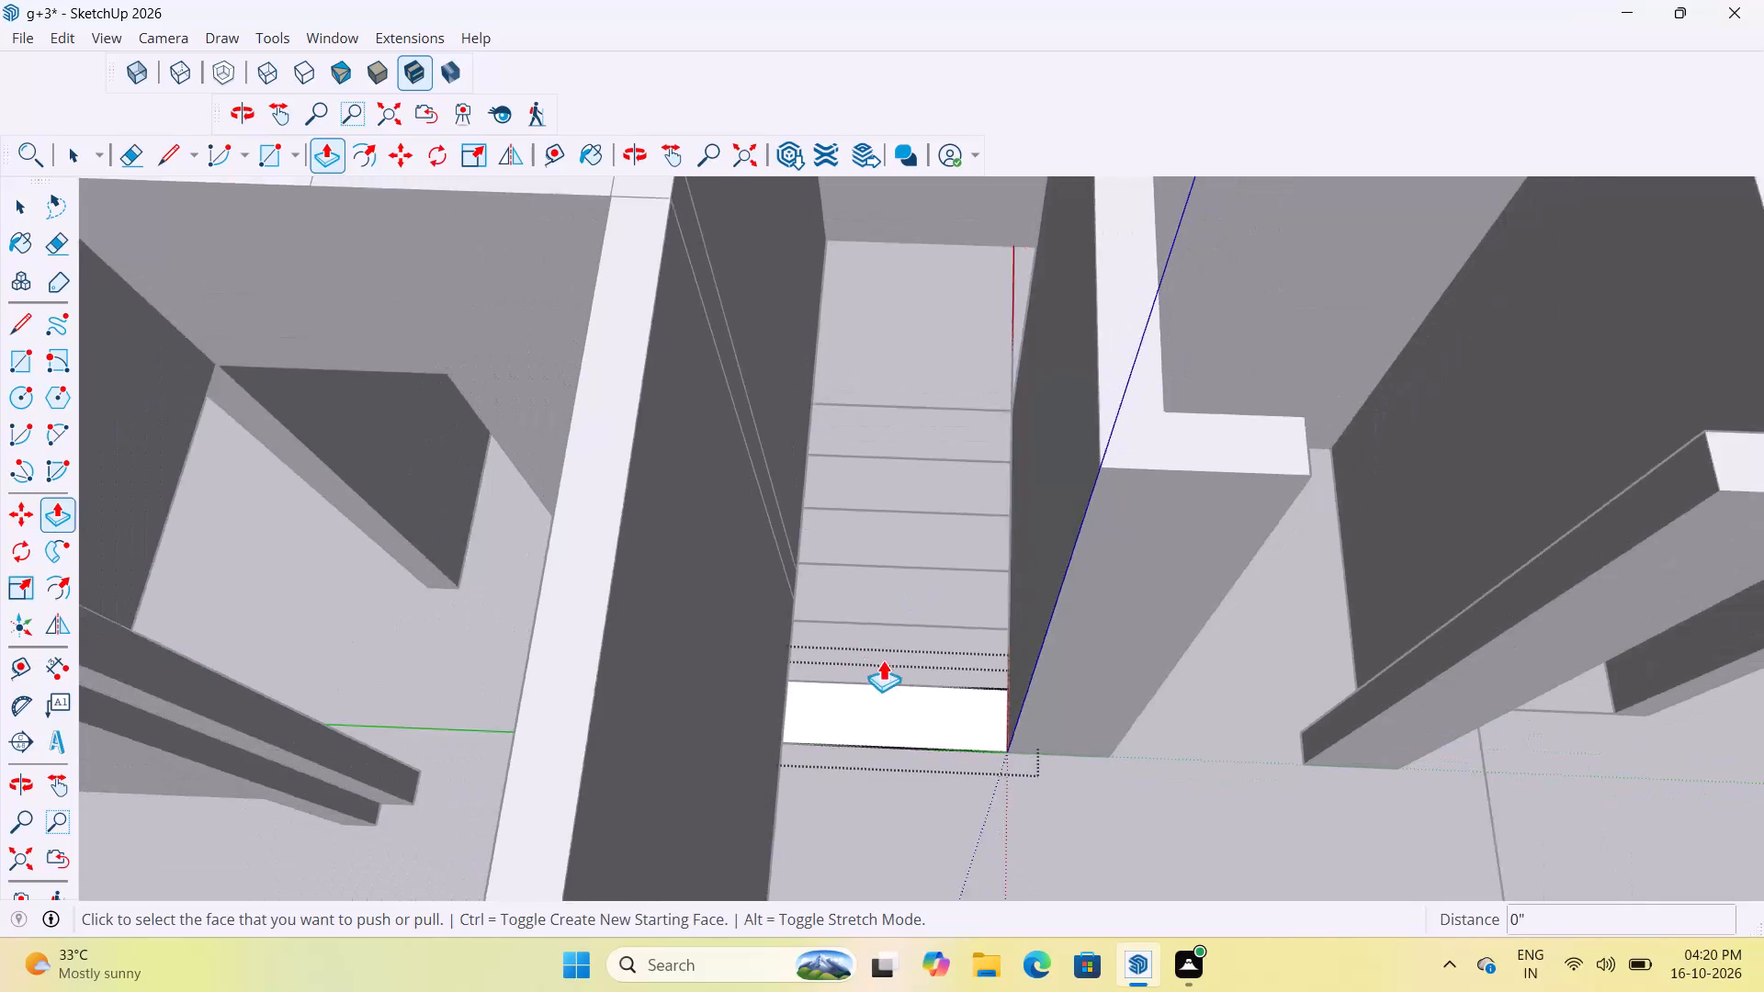
Leave Push/Pull and close the first stair tread's group.
scroll(915, 690, "up", 4)
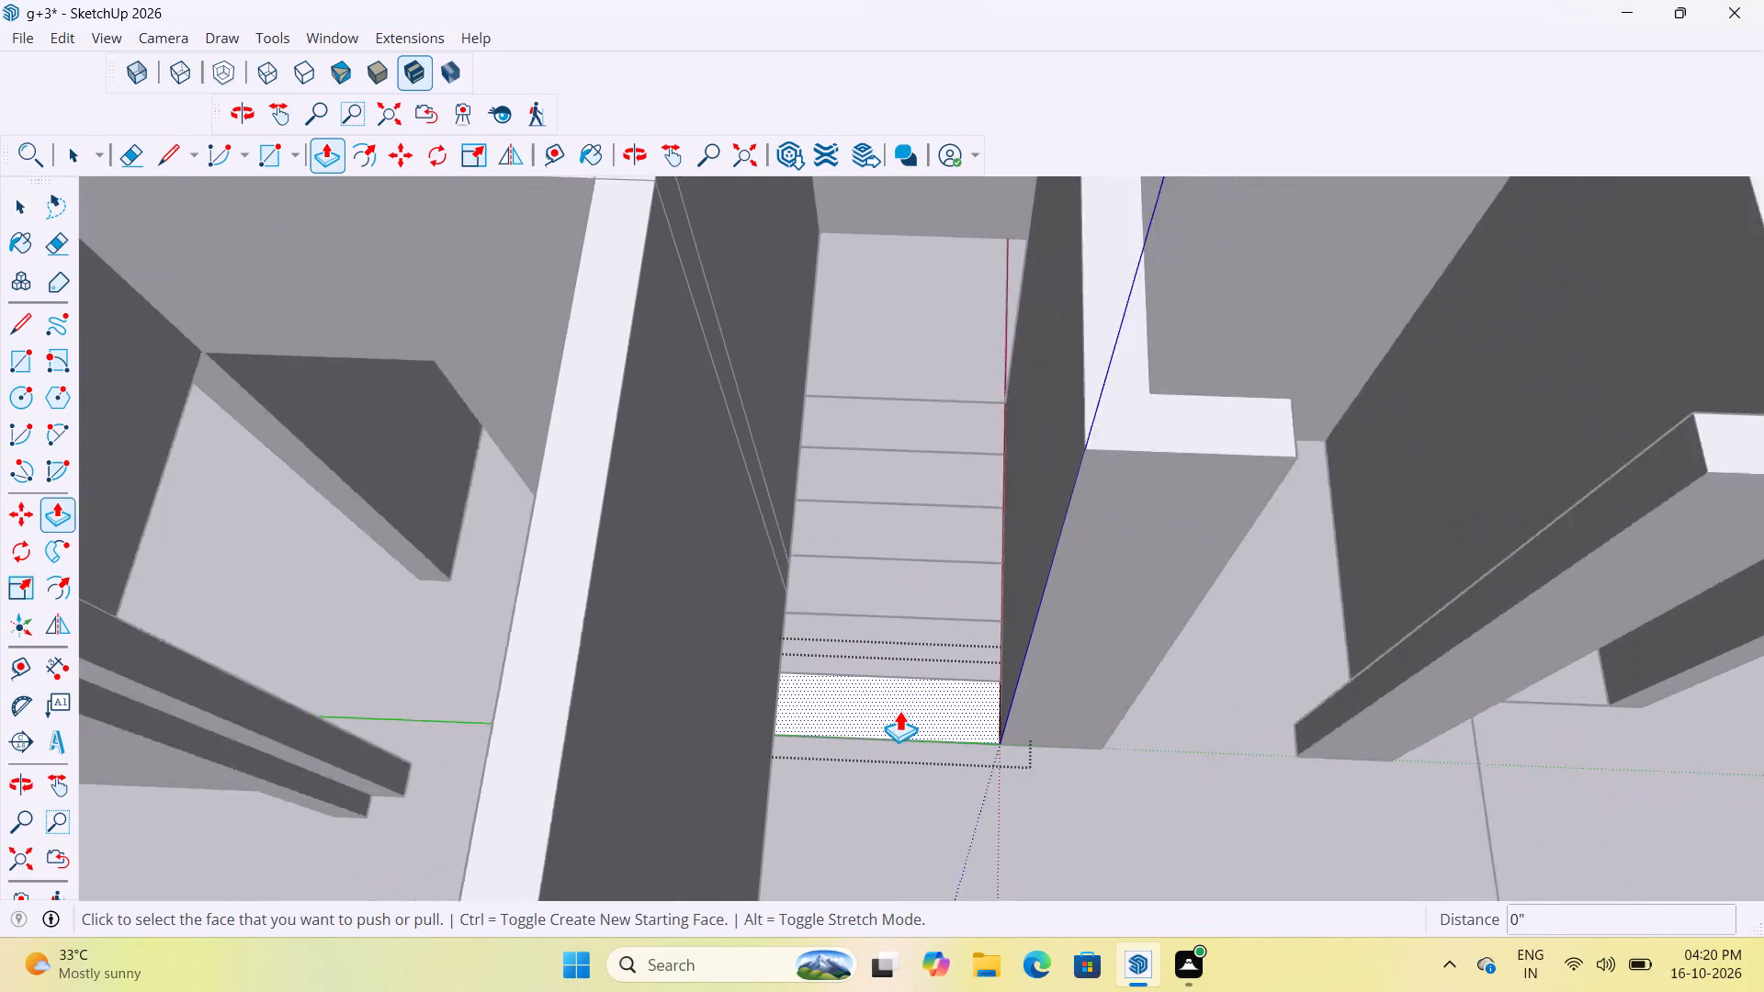
scroll(914, 717, "down", 5)
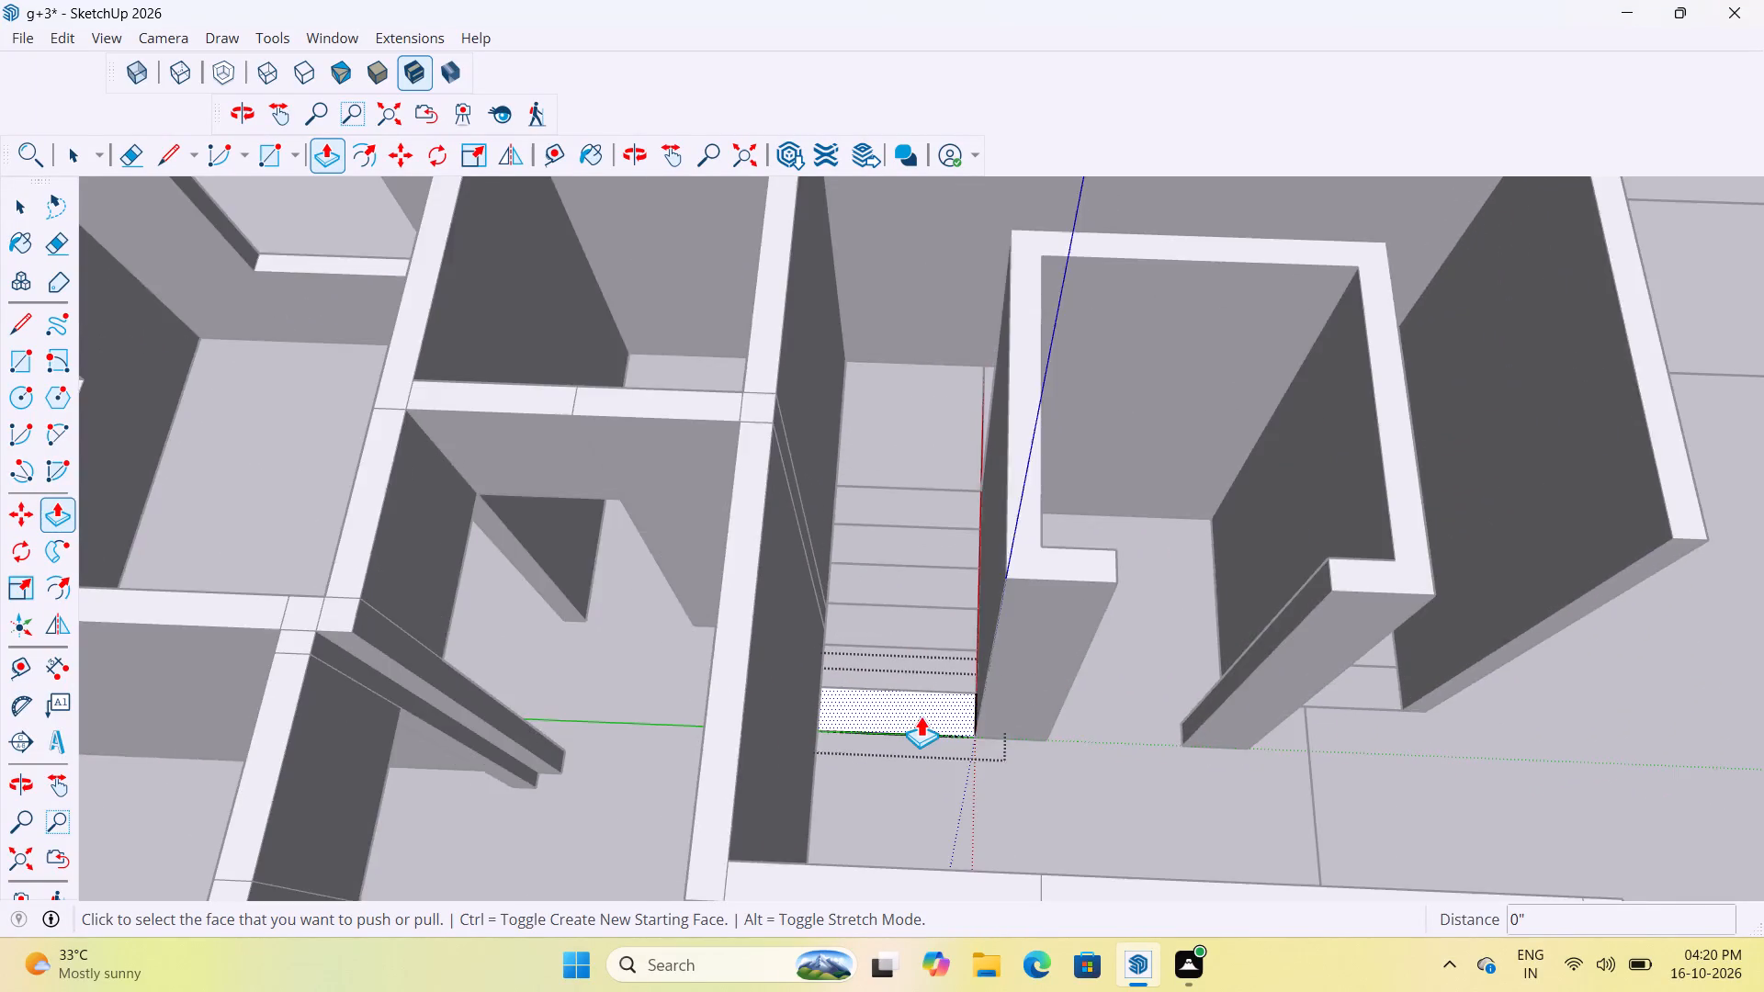
scroll(921, 716, "down", 13)
key("space")
key("space")
left_click(545, 479)
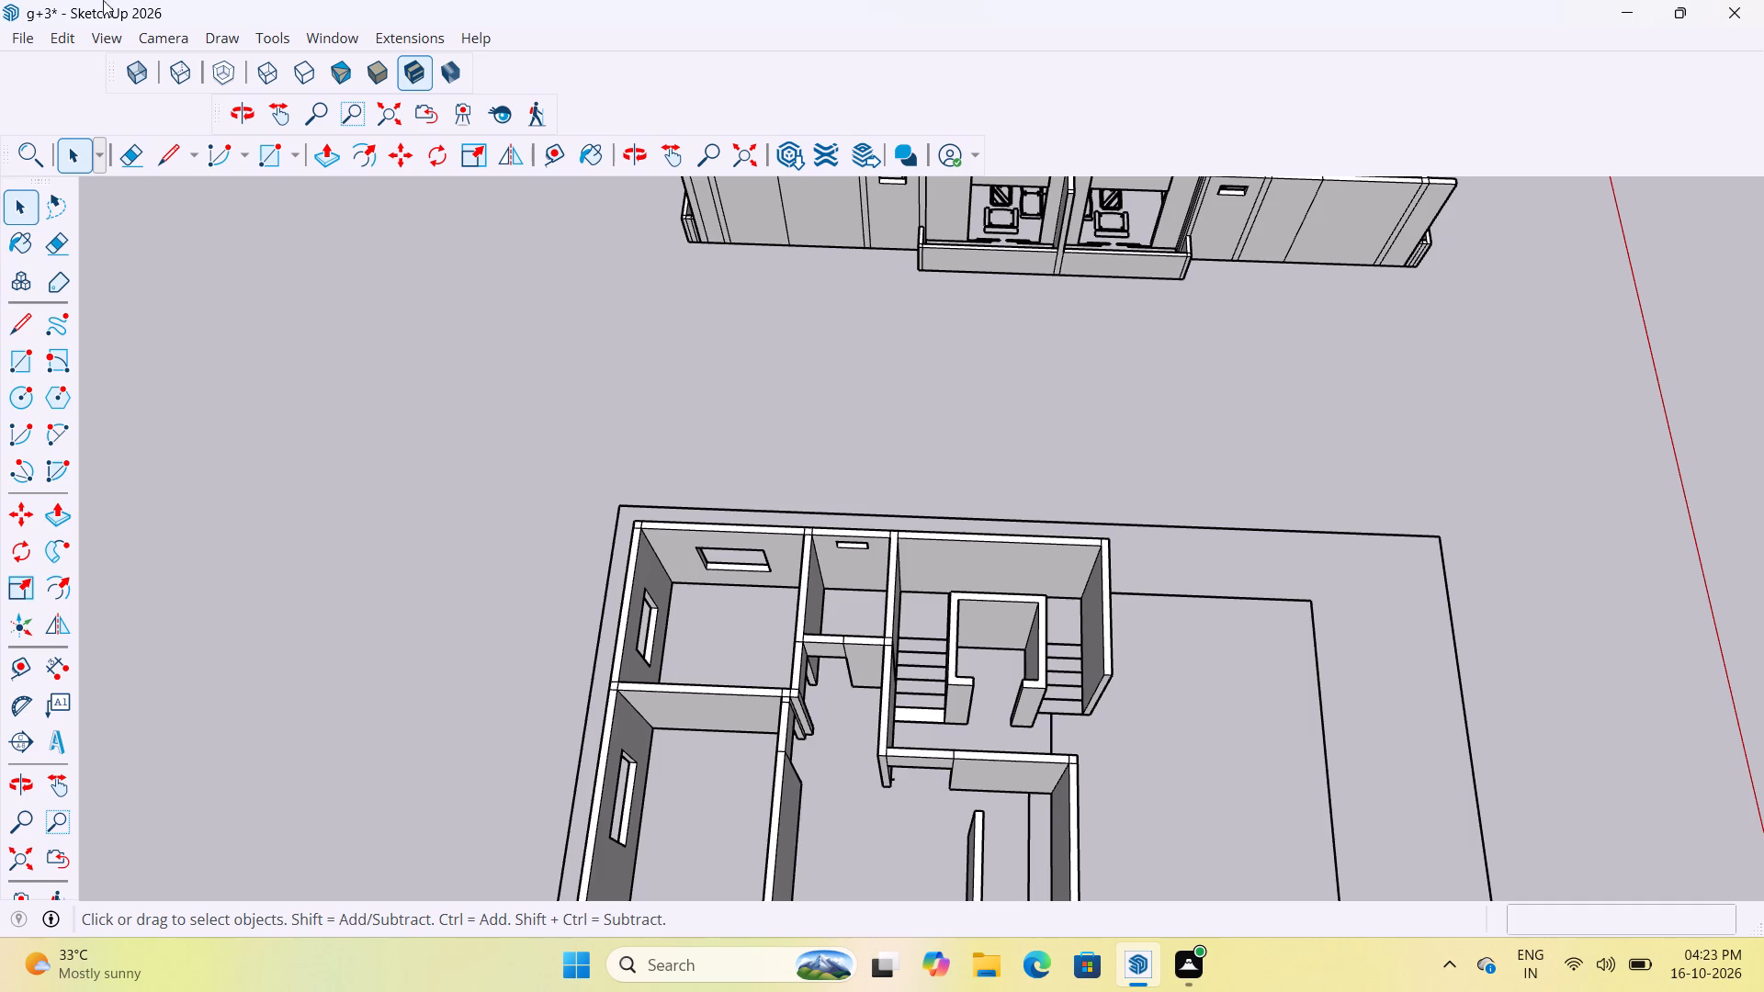
Examine the stair treads and landings around the central shaft from several angles, including their position within the surrounding walls.
scroll(948, 722, "up", 5)
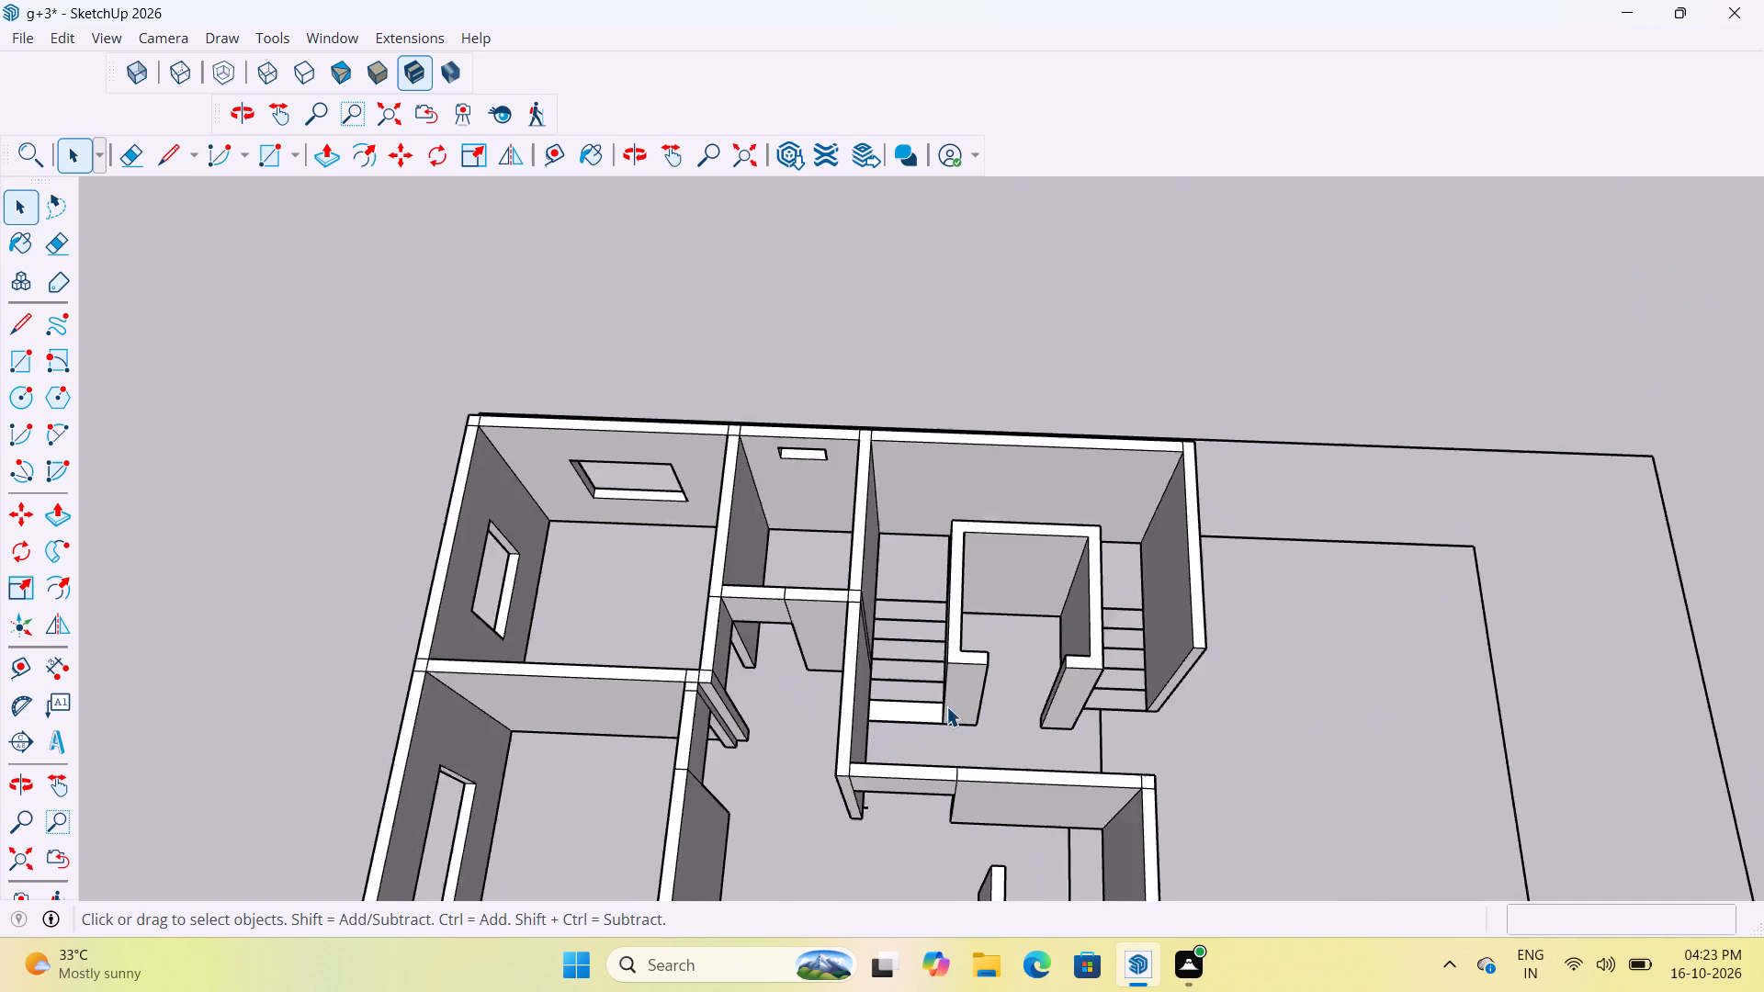
scroll(946, 706, "up", 13)
scroll(771, 757, "down", 5)
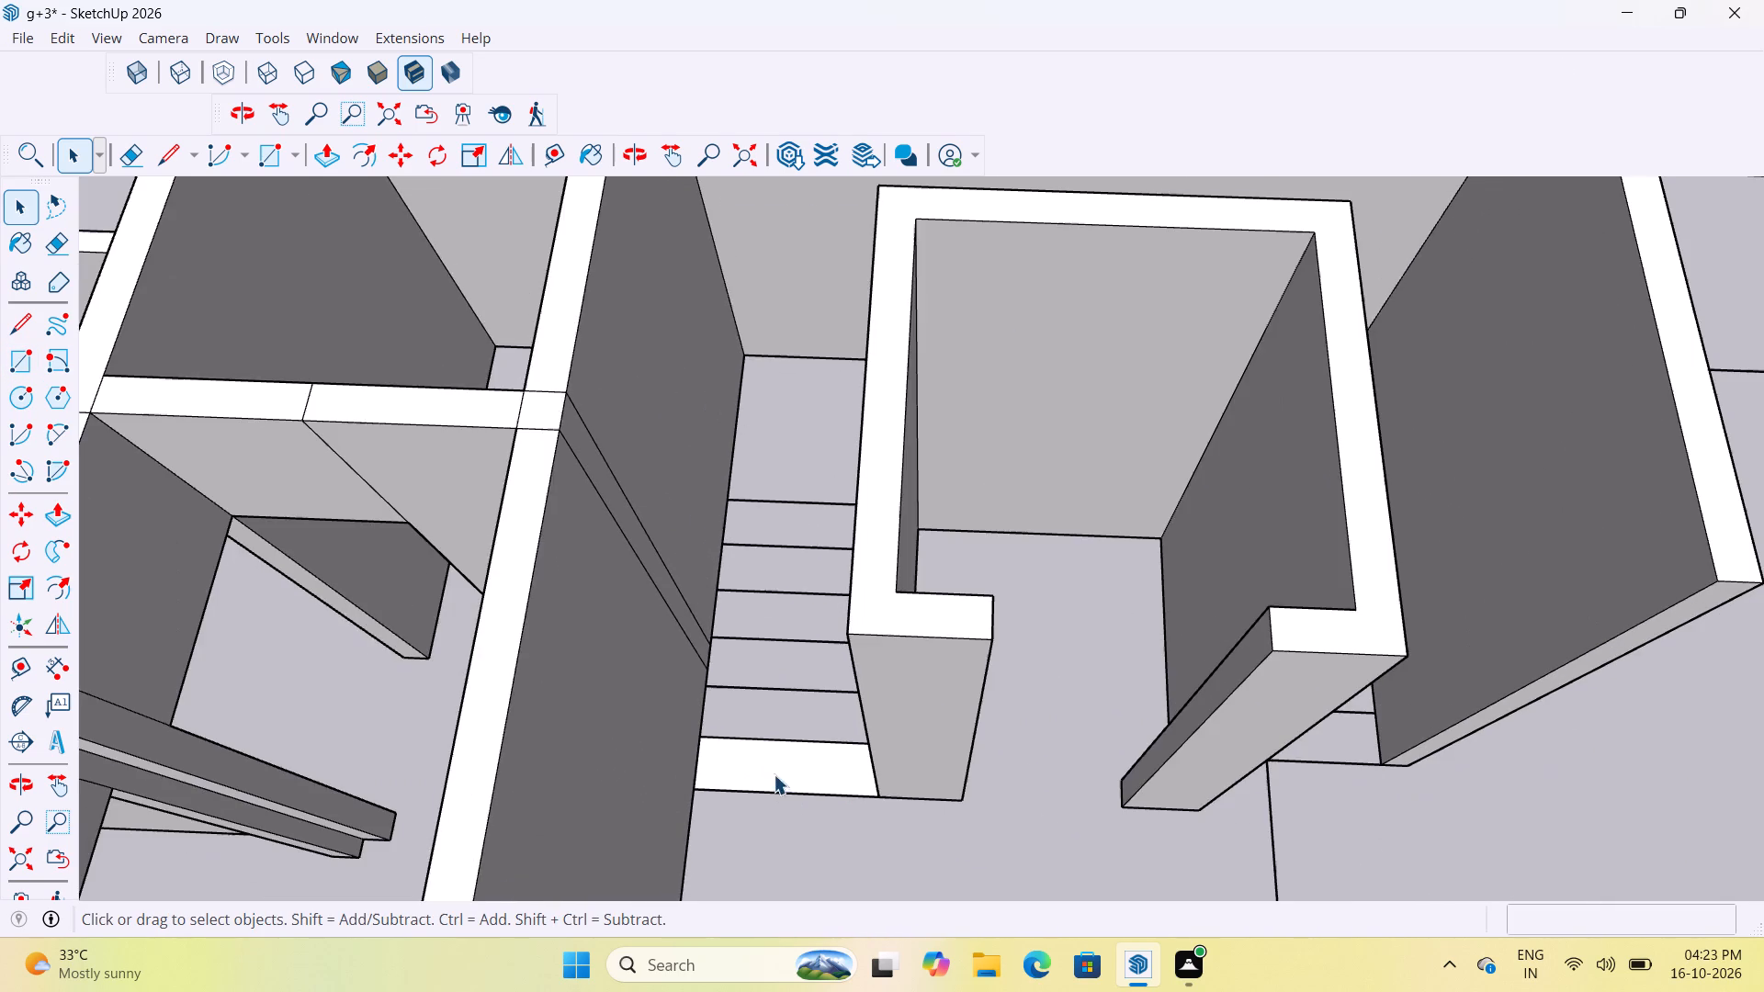
scroll(871, 784, "up", 9)
scroll(806, 818, "down", 7)
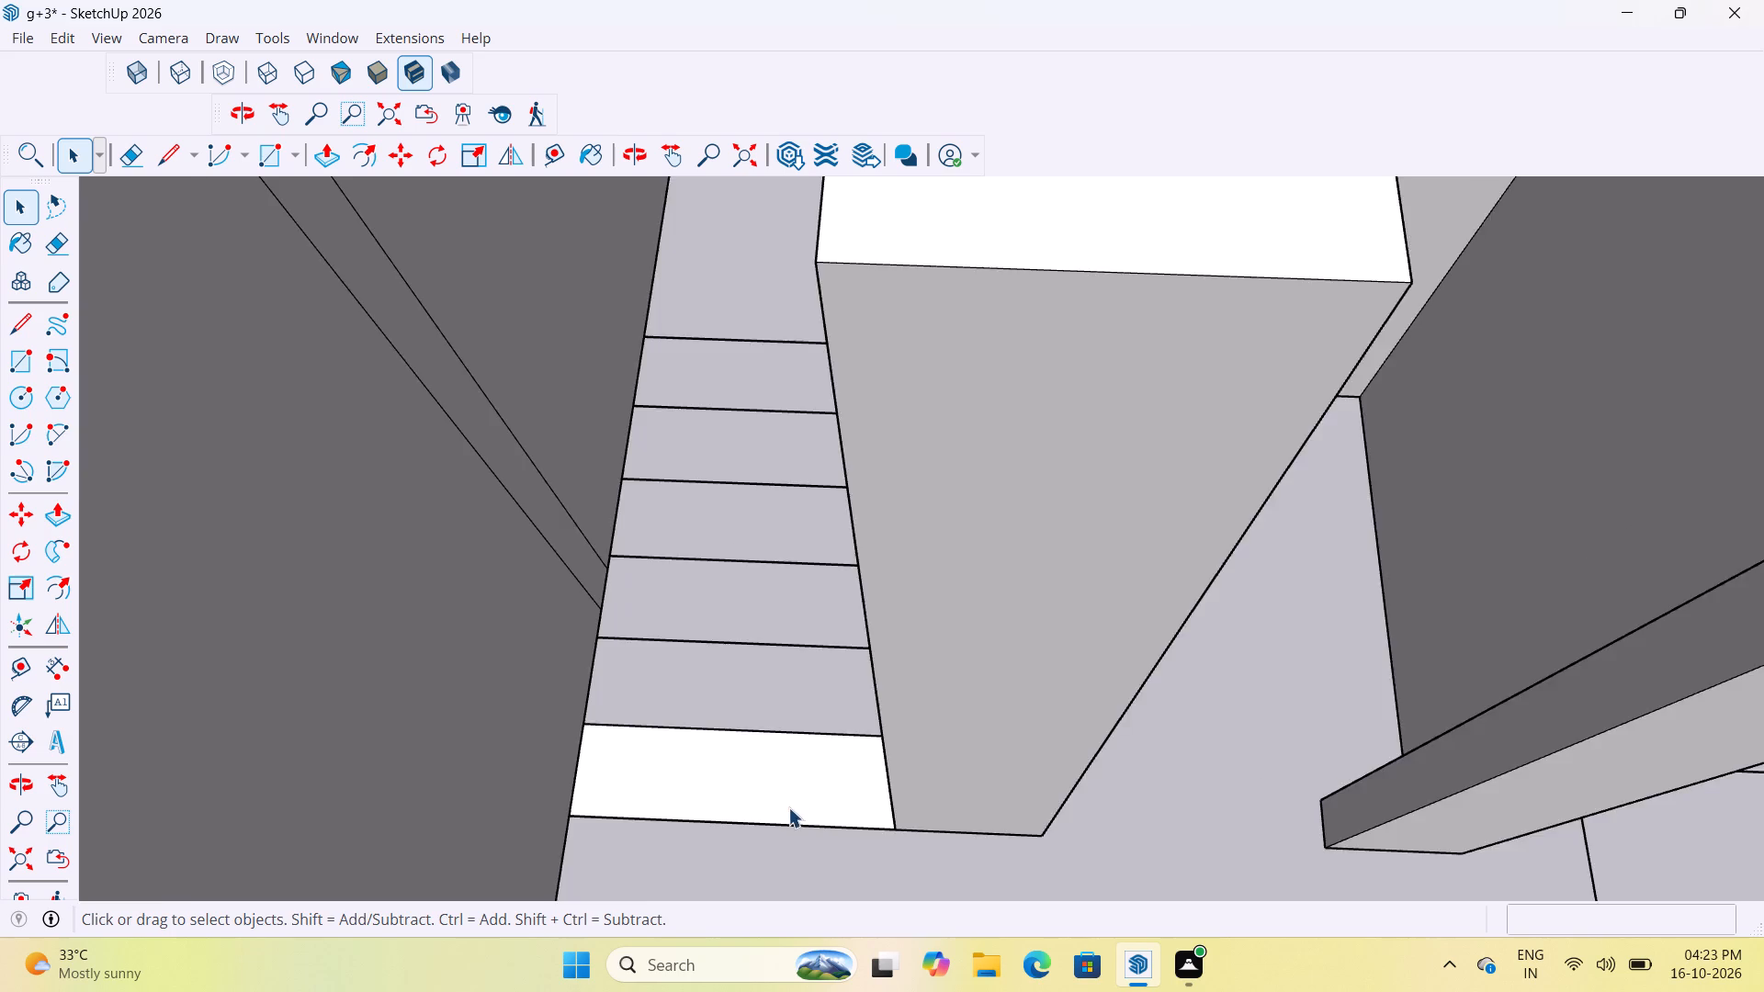
scroll(788, 807, "down", 2)
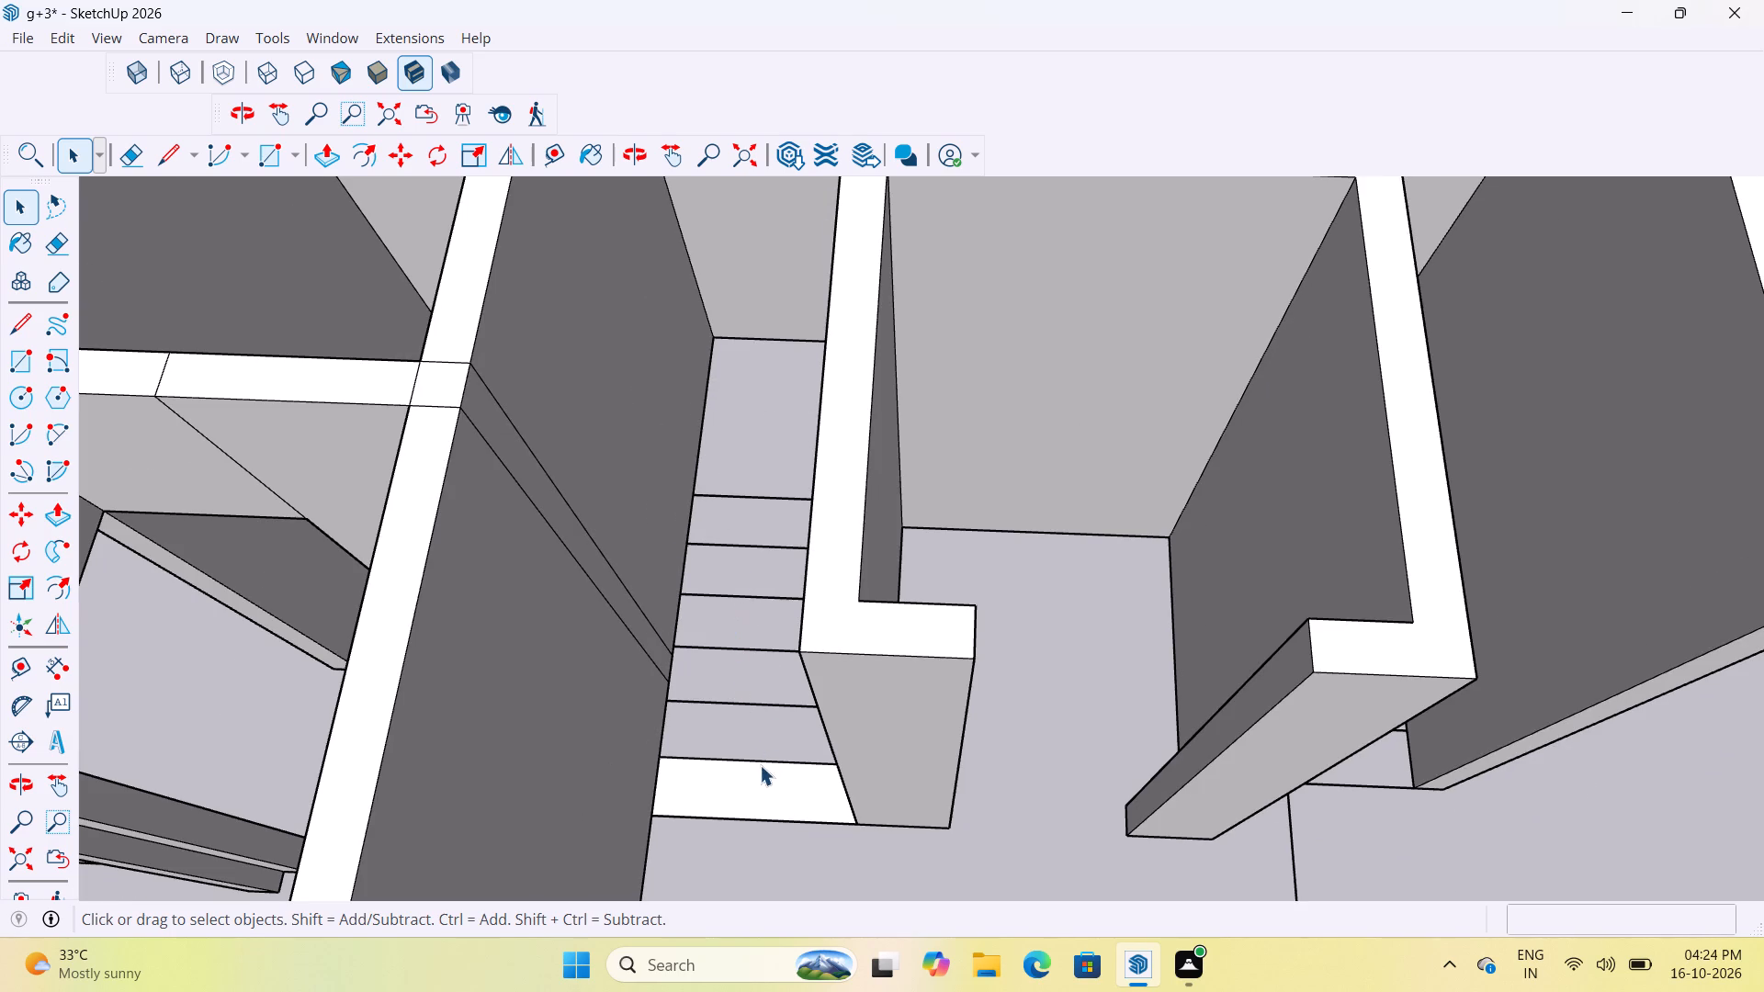
scroll(759, 775, "up", 3)
middle_click_drag(761, 757, 843, 698)
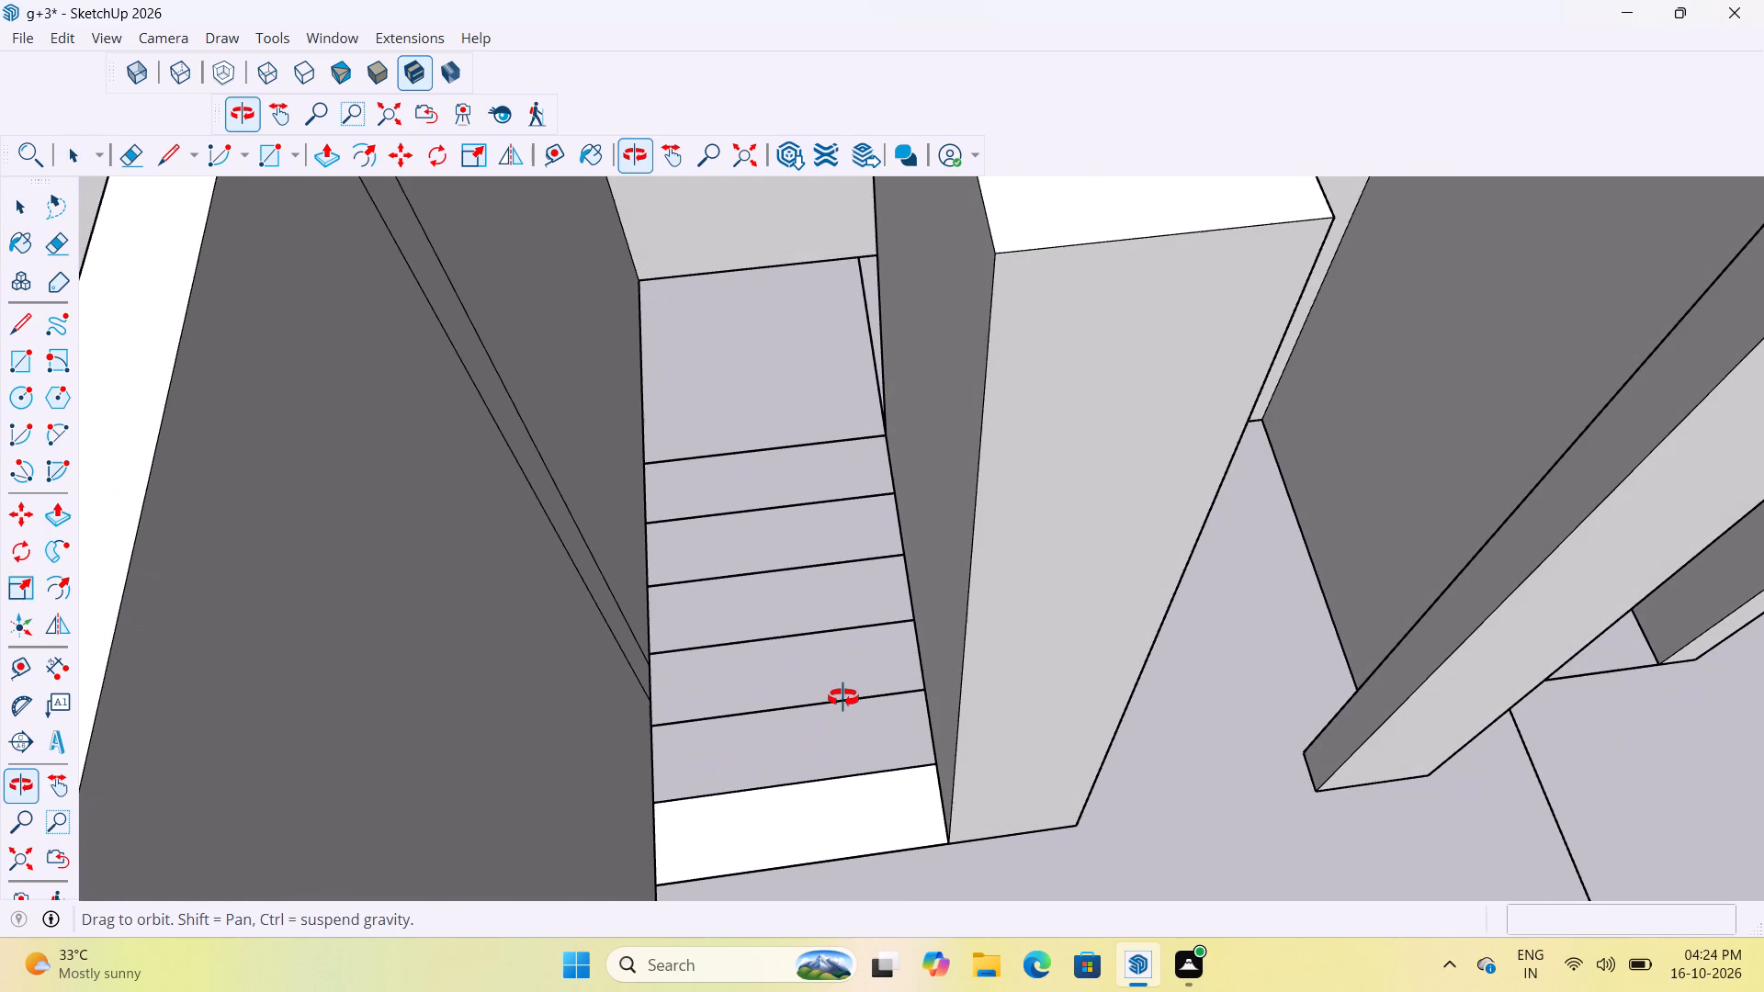
middle_click_drag(843, 698, 841, 731)
scroll(806, 793, "down", 10)
scroll(741, 556, "up", 3)
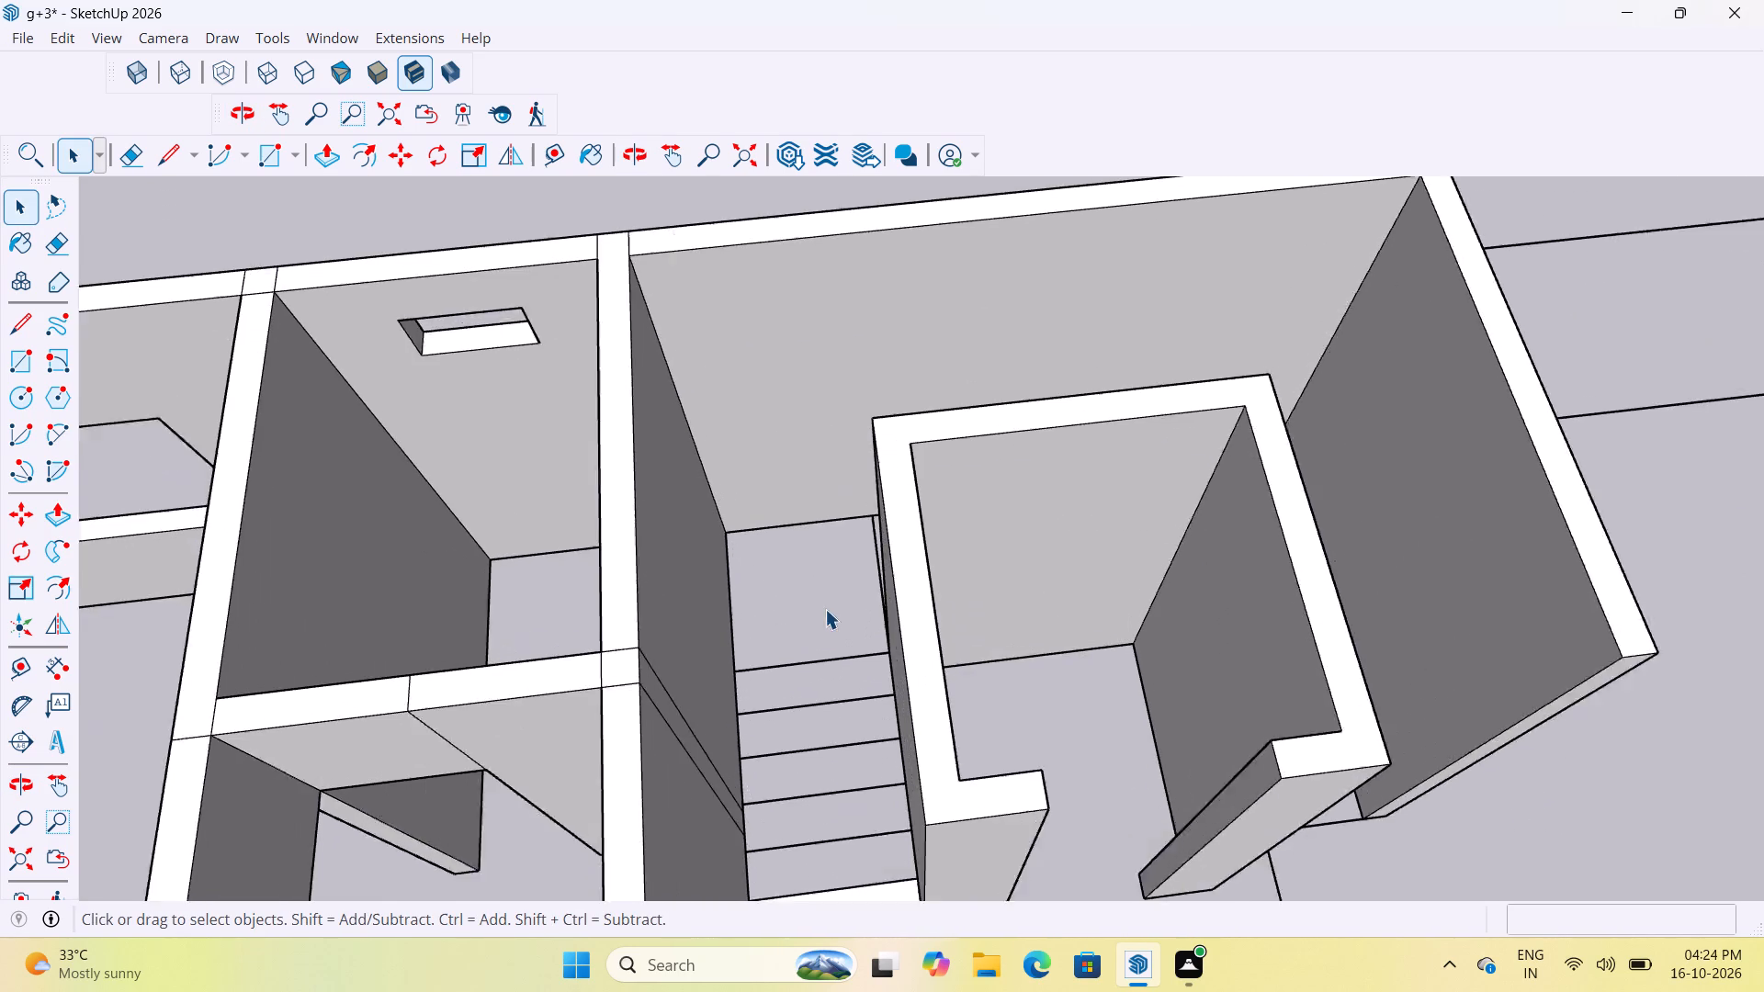
scroll(825, 609, "up", 1)
scroll(833, 712, "down", 7)
middle_click_drag(918, 601, 1211, 669)
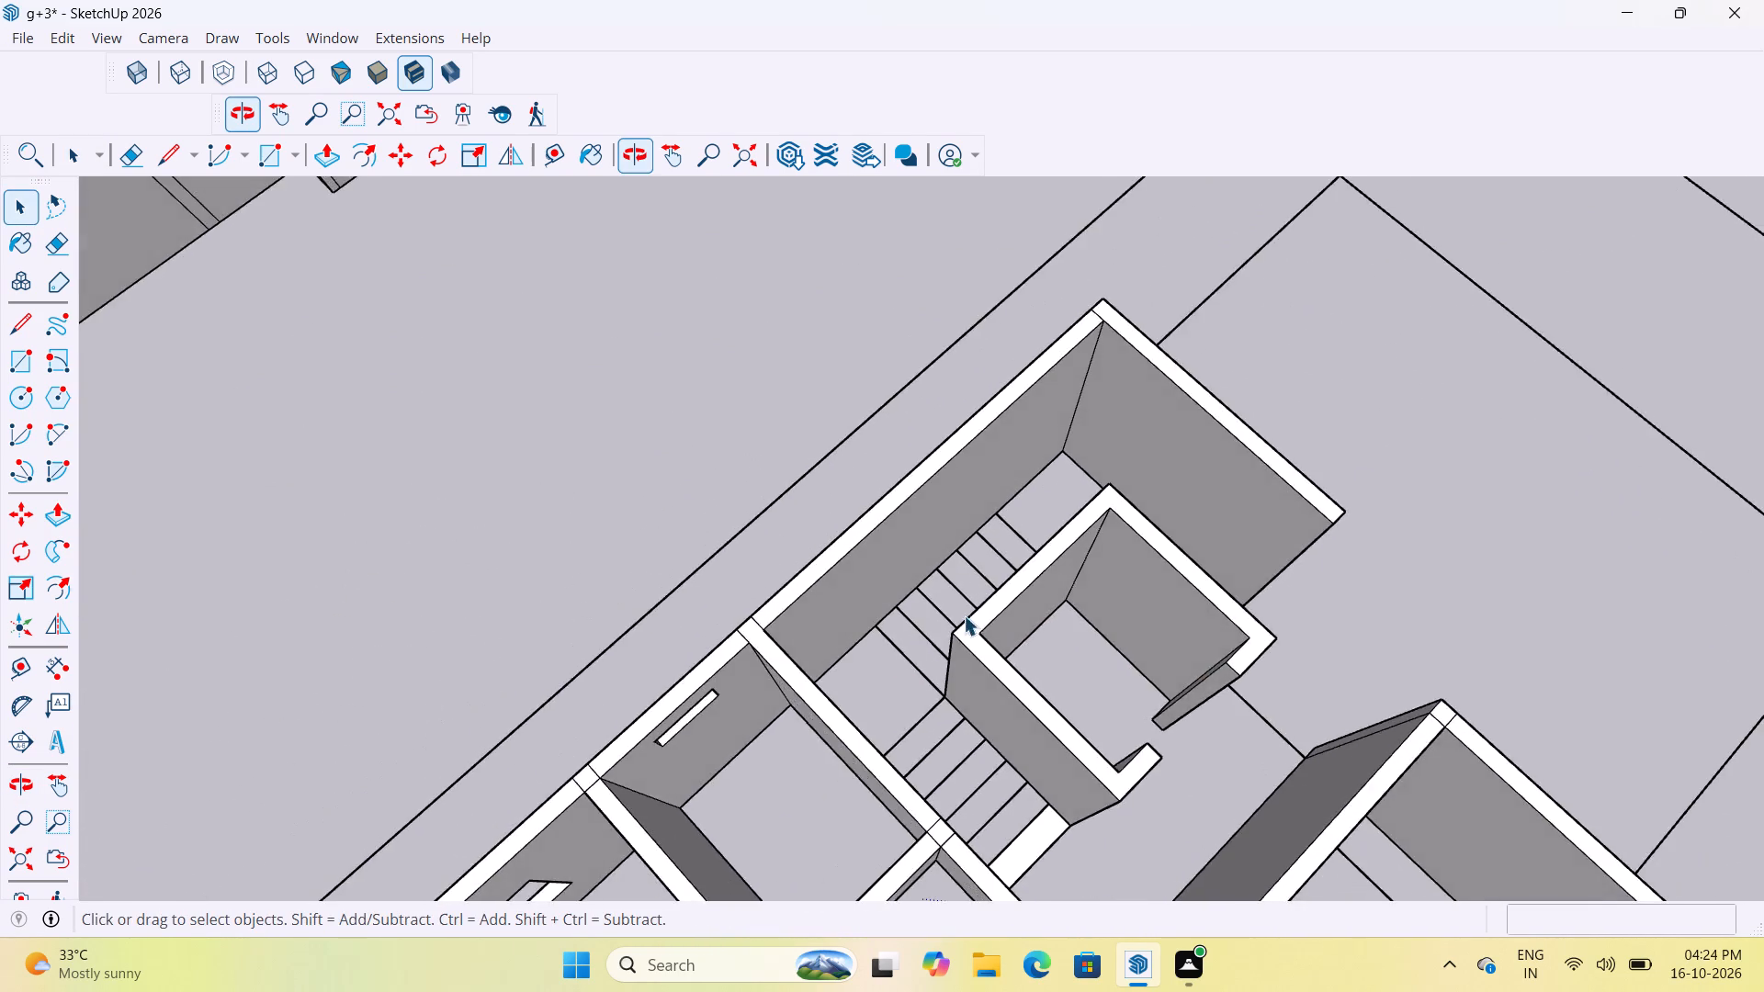
scroll(964, 611, "up", 9)
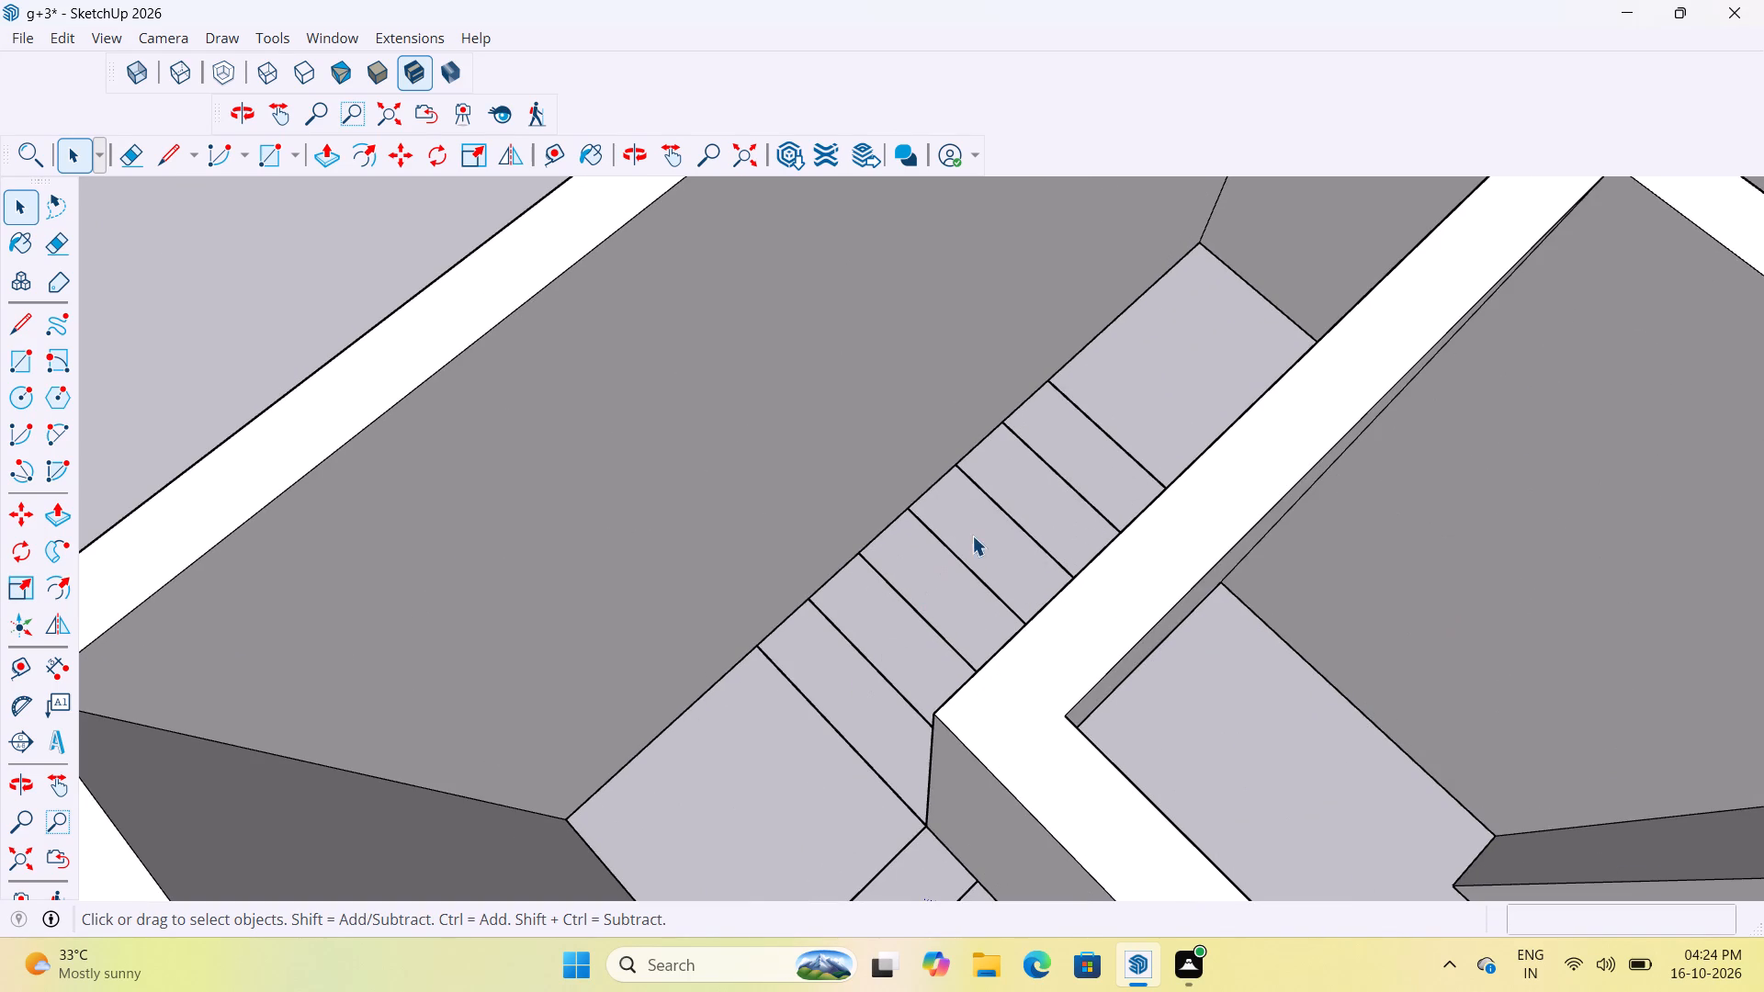
scroll(1151, 610, "down", 3)
middle_click_drag(1211, 596, 903, 568)
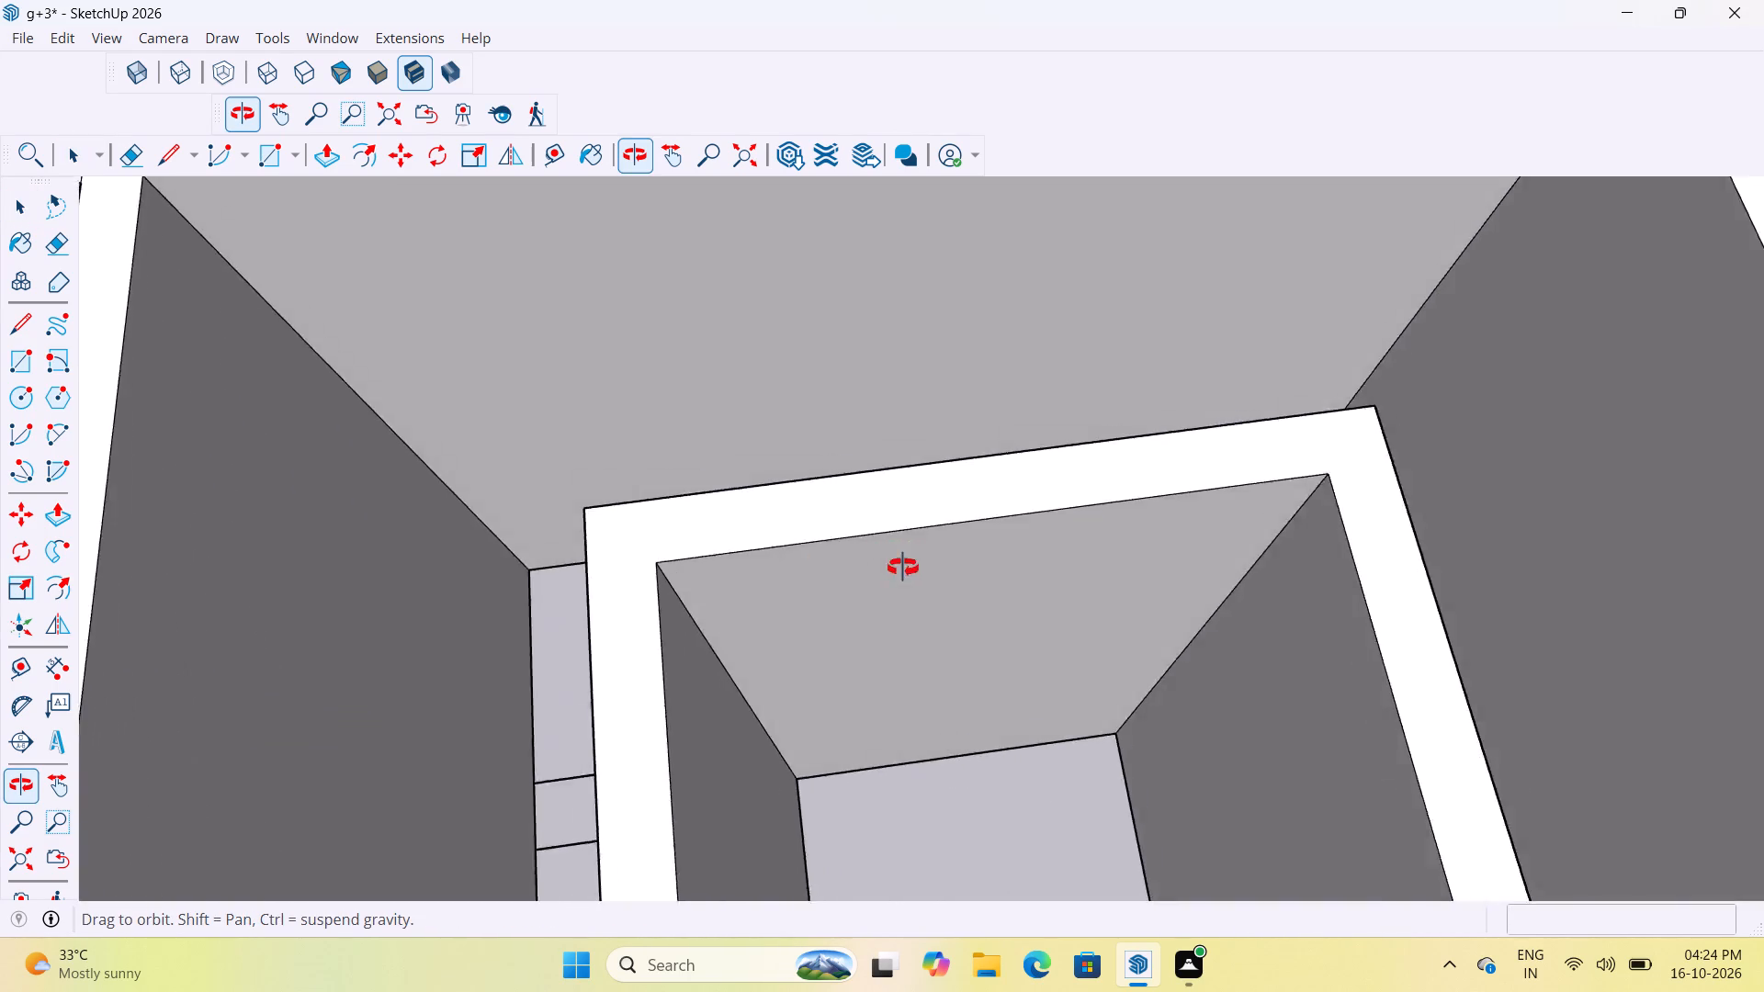
middle_click_drag(903, 568, 572, 562)
scroll(1171, 591, "down", 10)
scroll(1140, 691, "down", 5)
scroll(1125, 721, "up", 7)
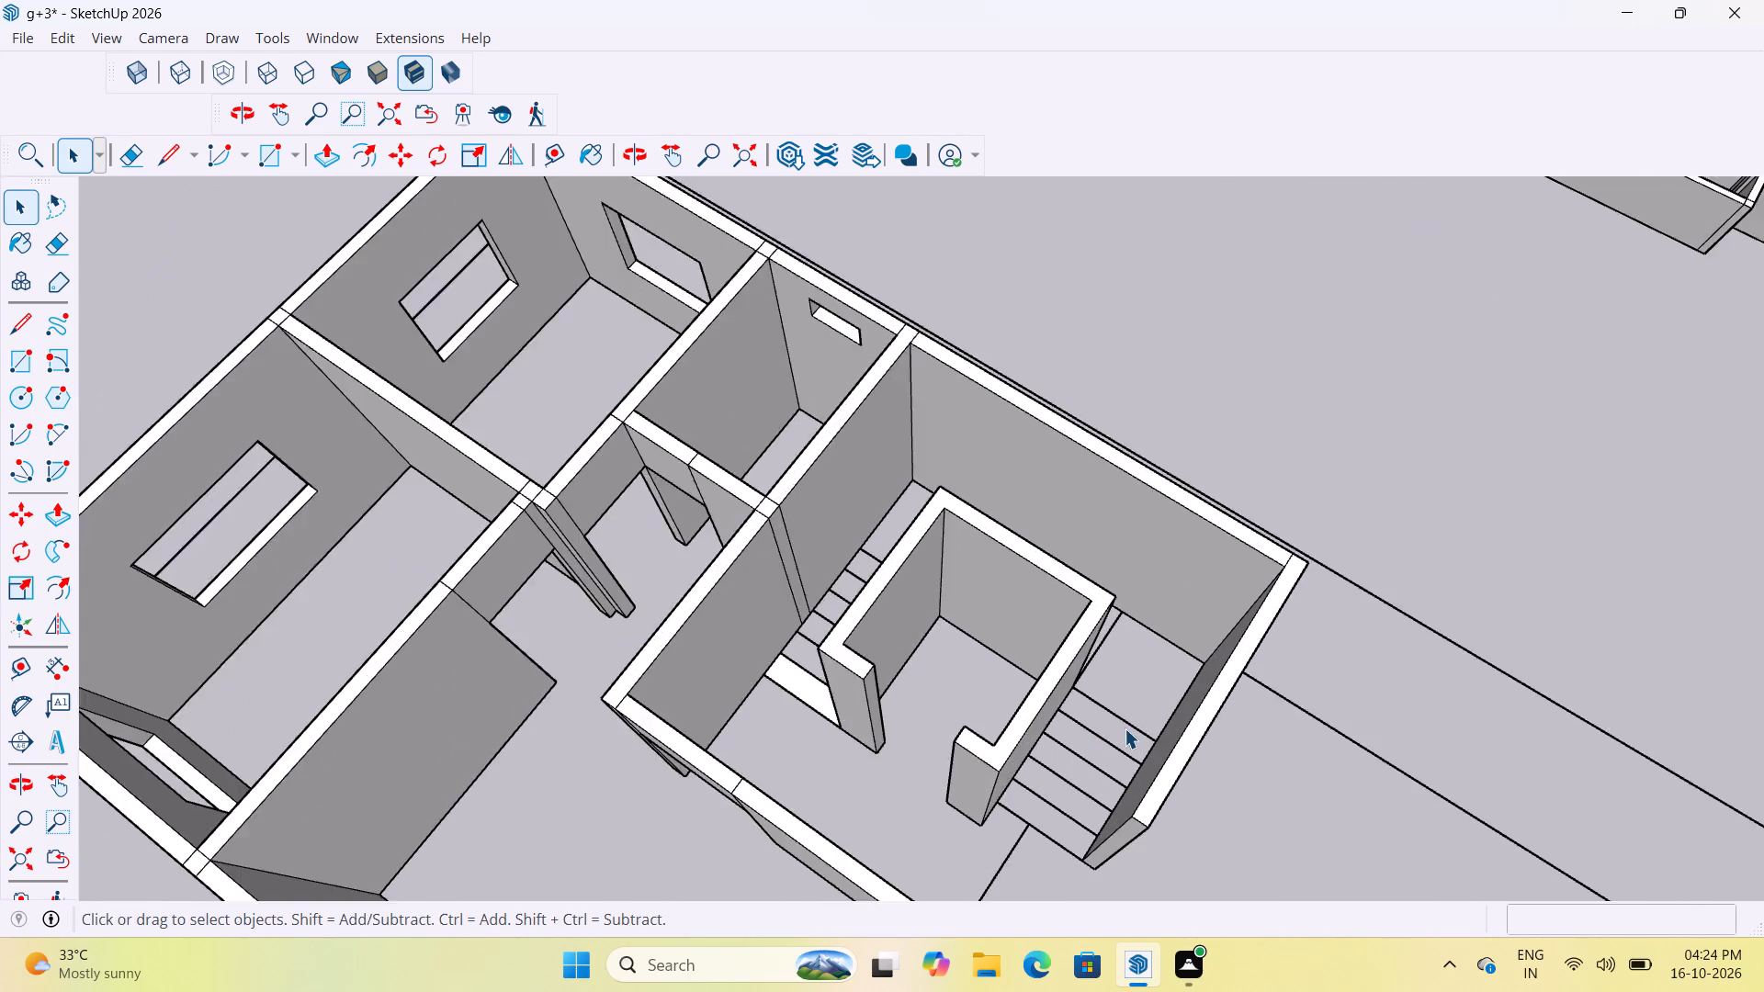
scroll(1125, 728, "up", 8)
scroll(1057, 711, "down", 6)
scroll(1097, 687, "up", 9)
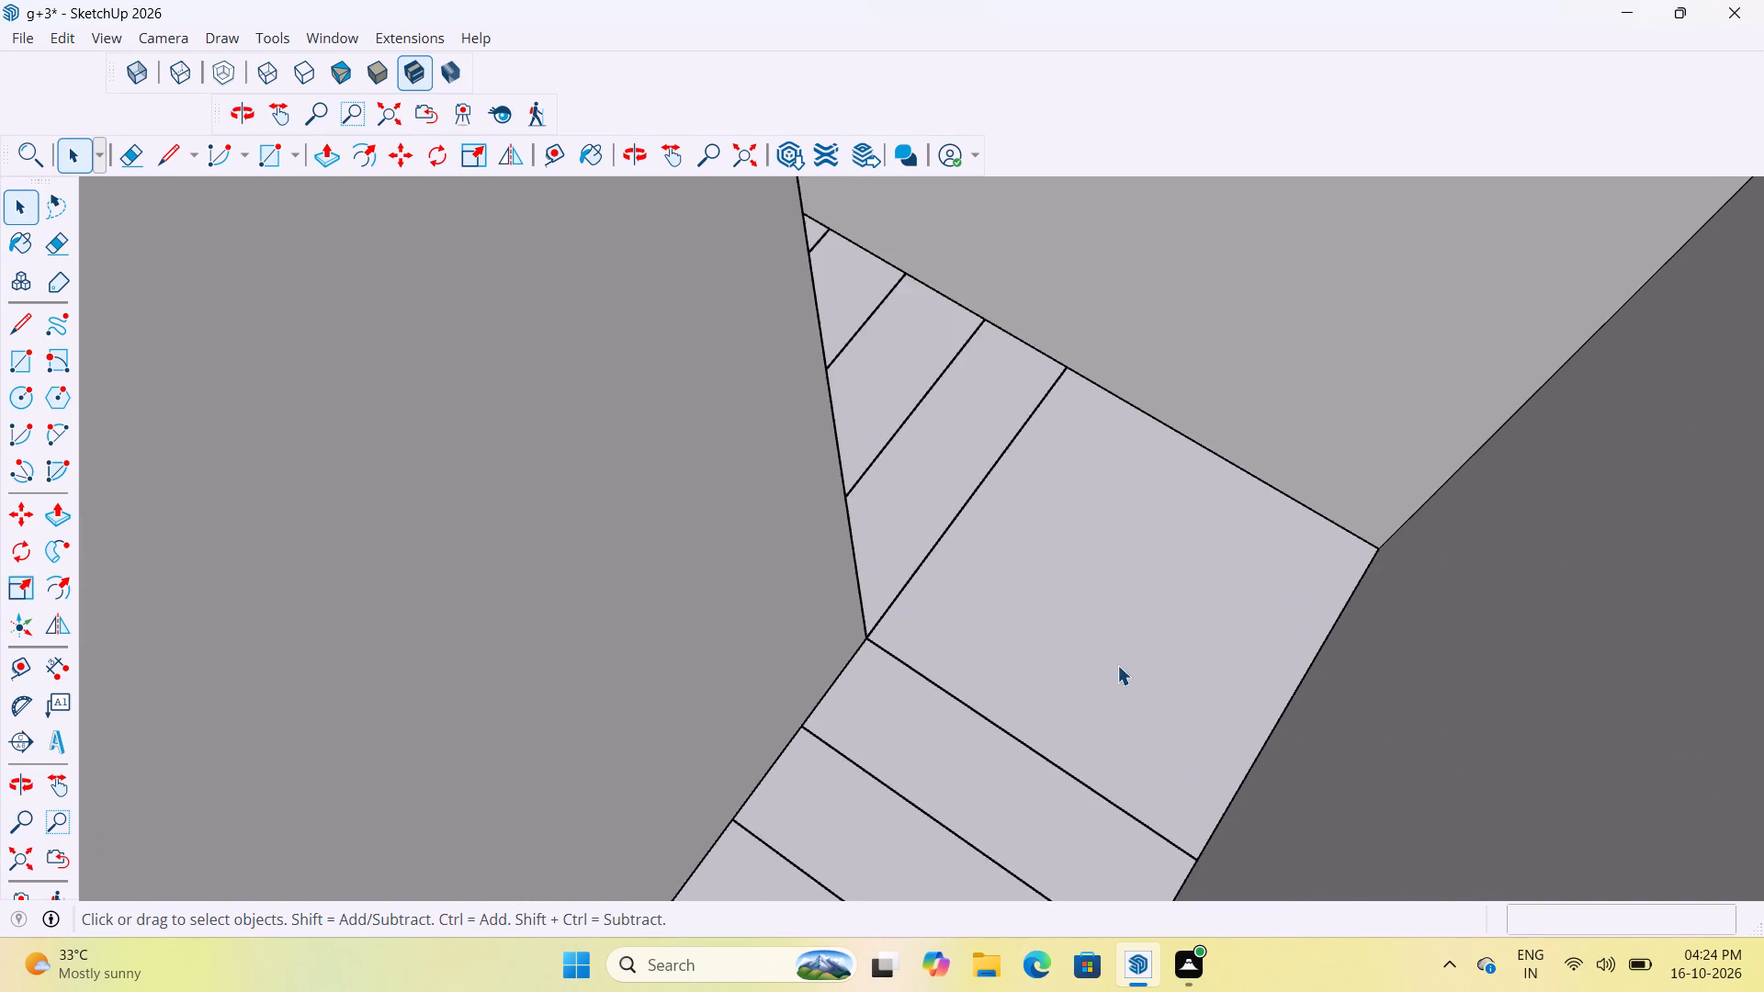
scroll(1070, 737, "down", 11)
middle_click_drag(1058, 719, 1438, 633)
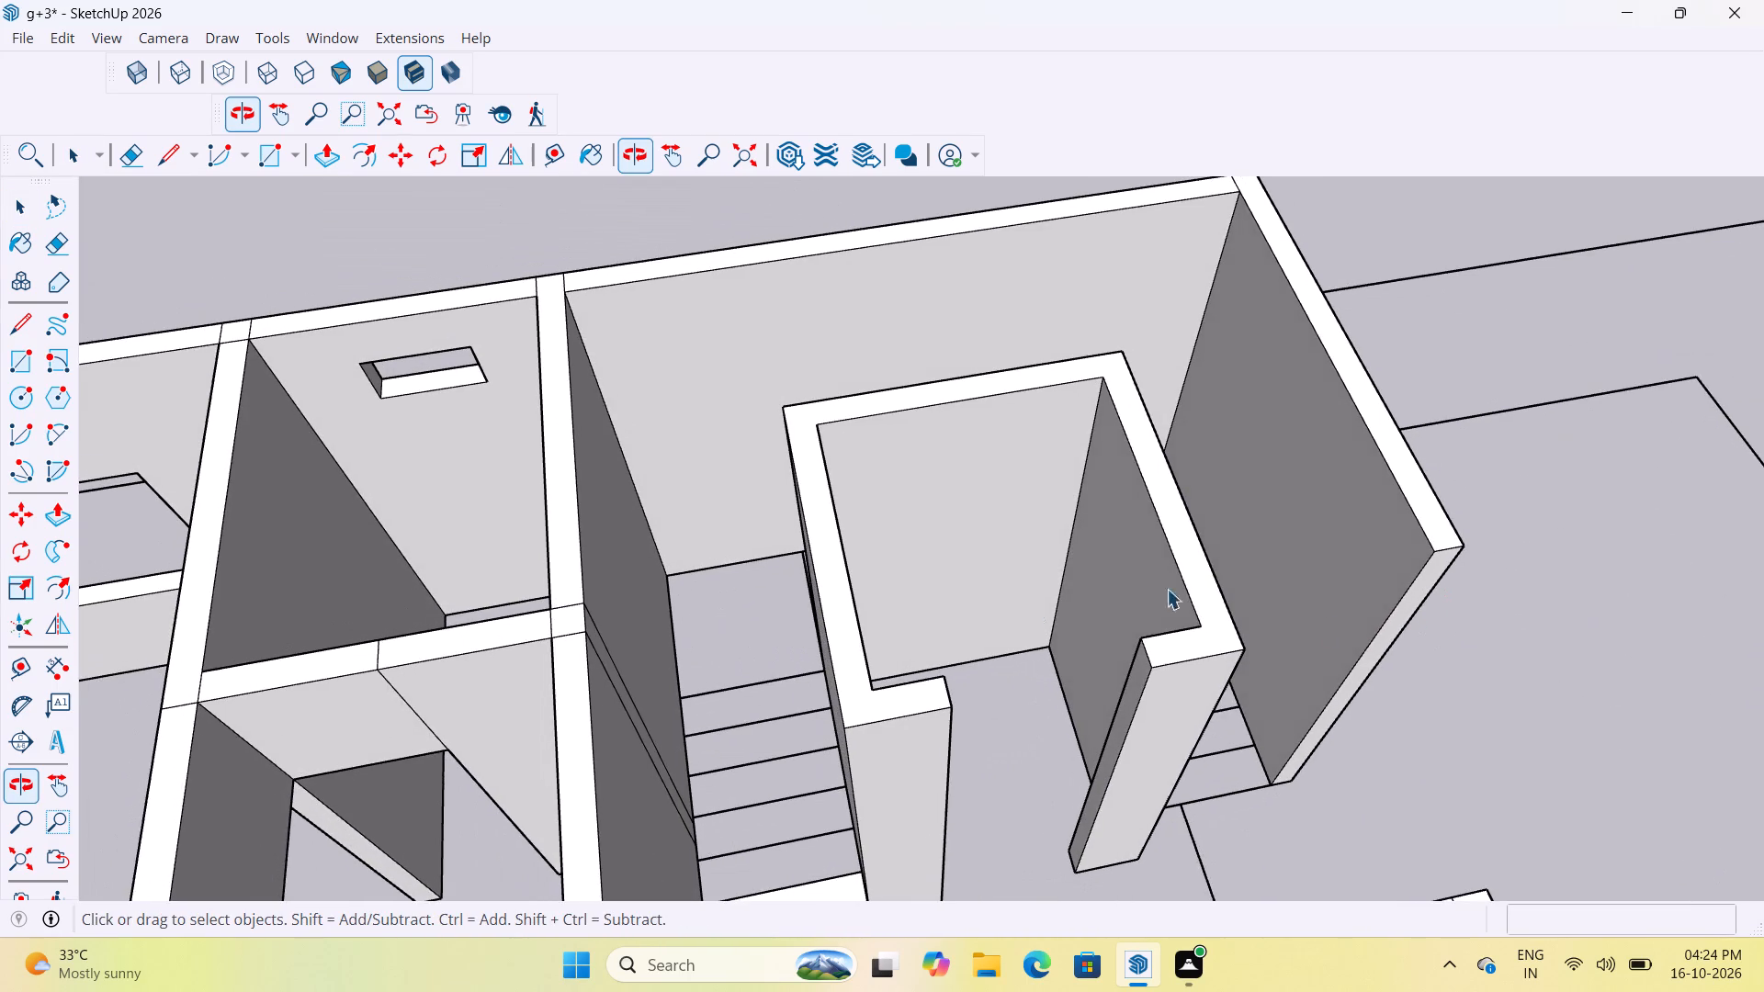
scroll(777, 673, "up", 9)
scroll(807, 736, "down", 7)
middle_click_drag(903, 687, 1434, 711)
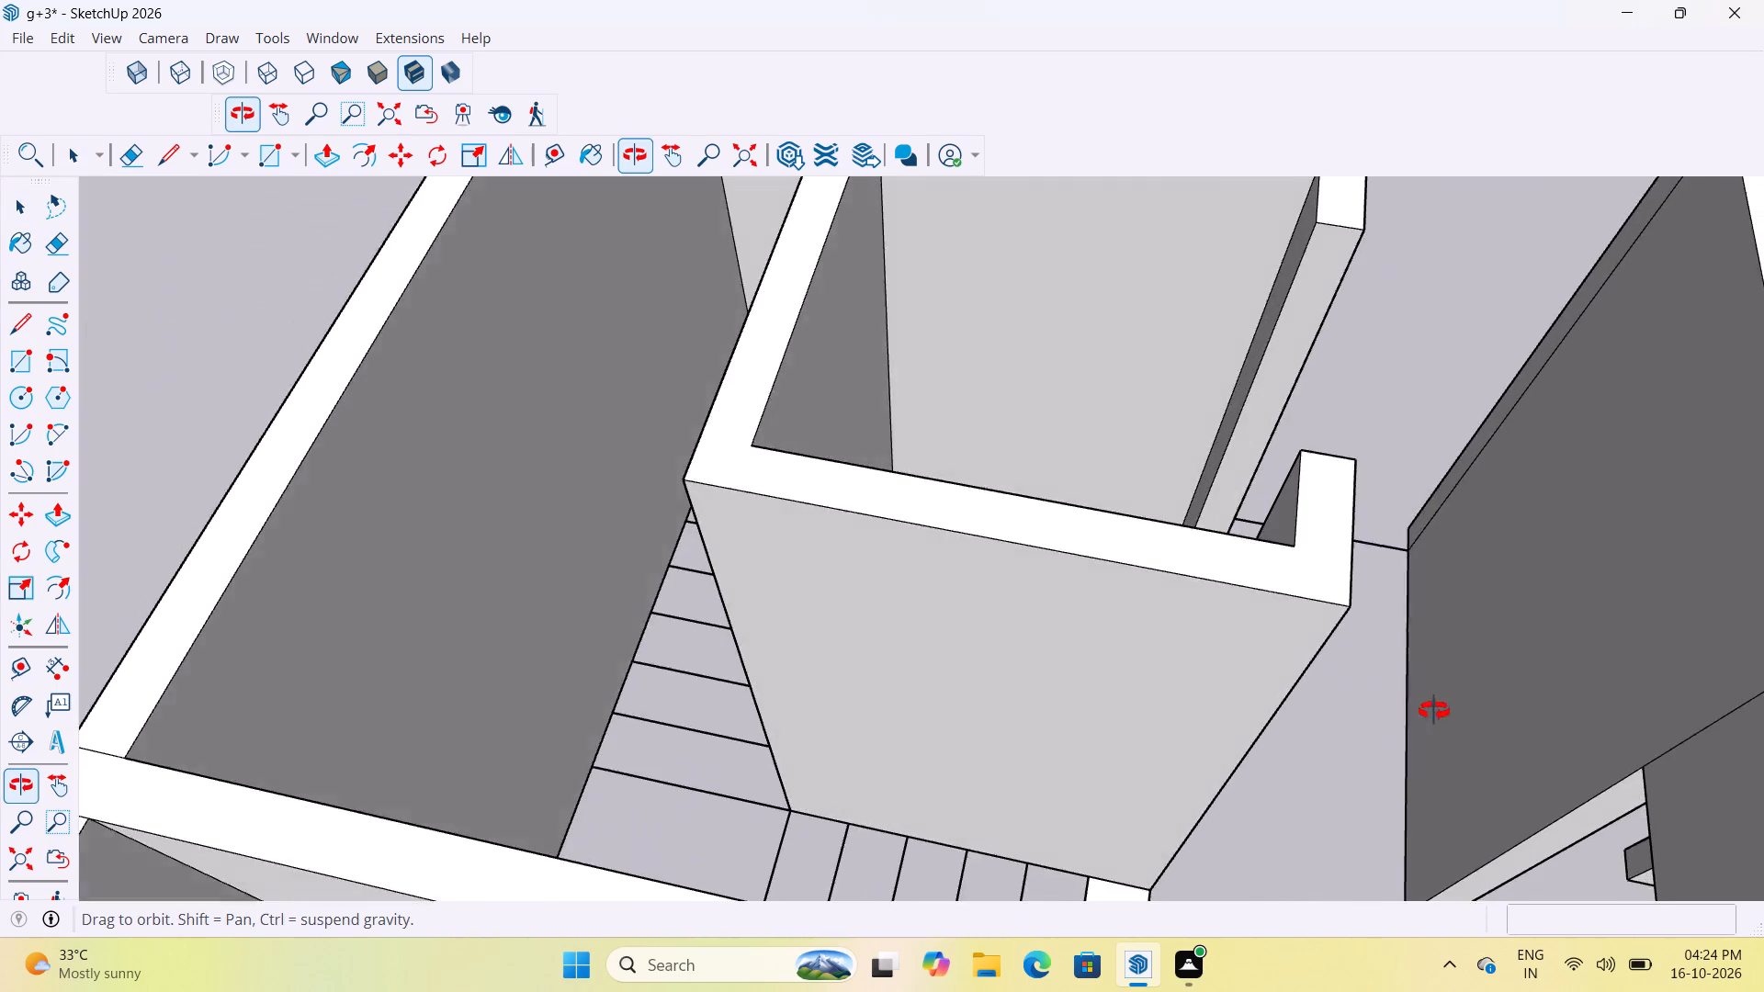
middle_click_drag(1434, 711, 794, 599)
scroll(782, 734, "down", 8)
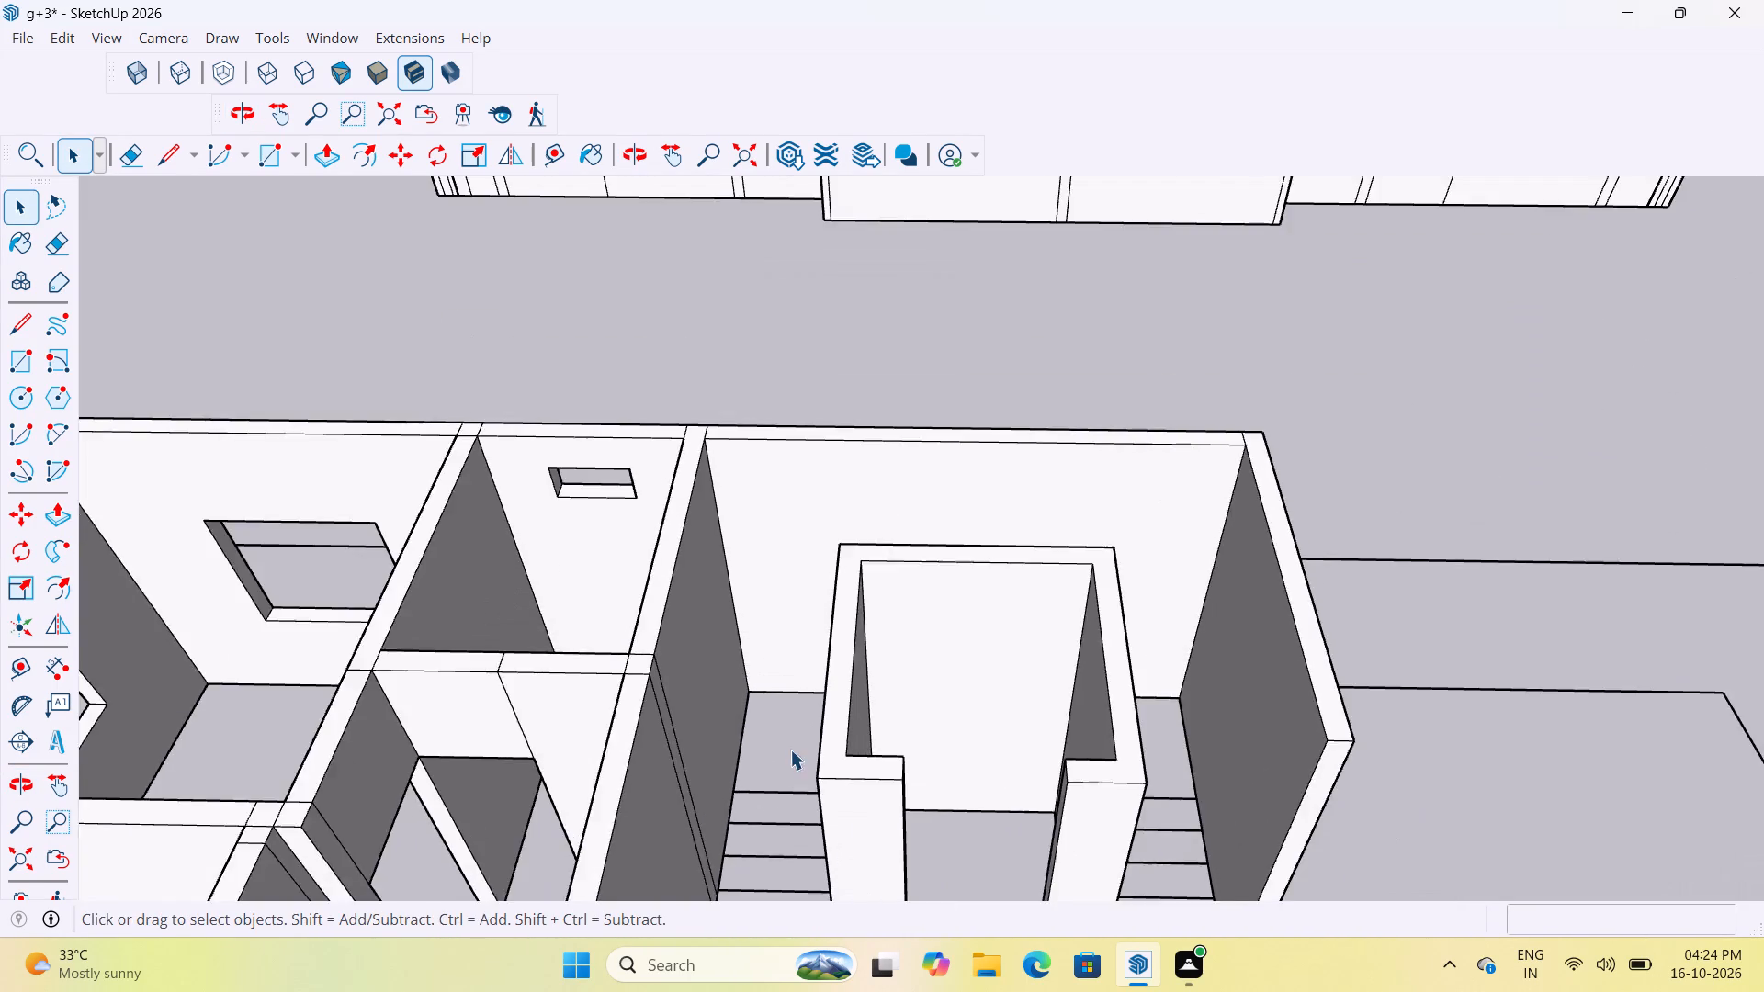
scroll(790, 750, "down", 3)
scroll(1024, 573, "up", 8)
scroll(1045, 720, "down", 5)
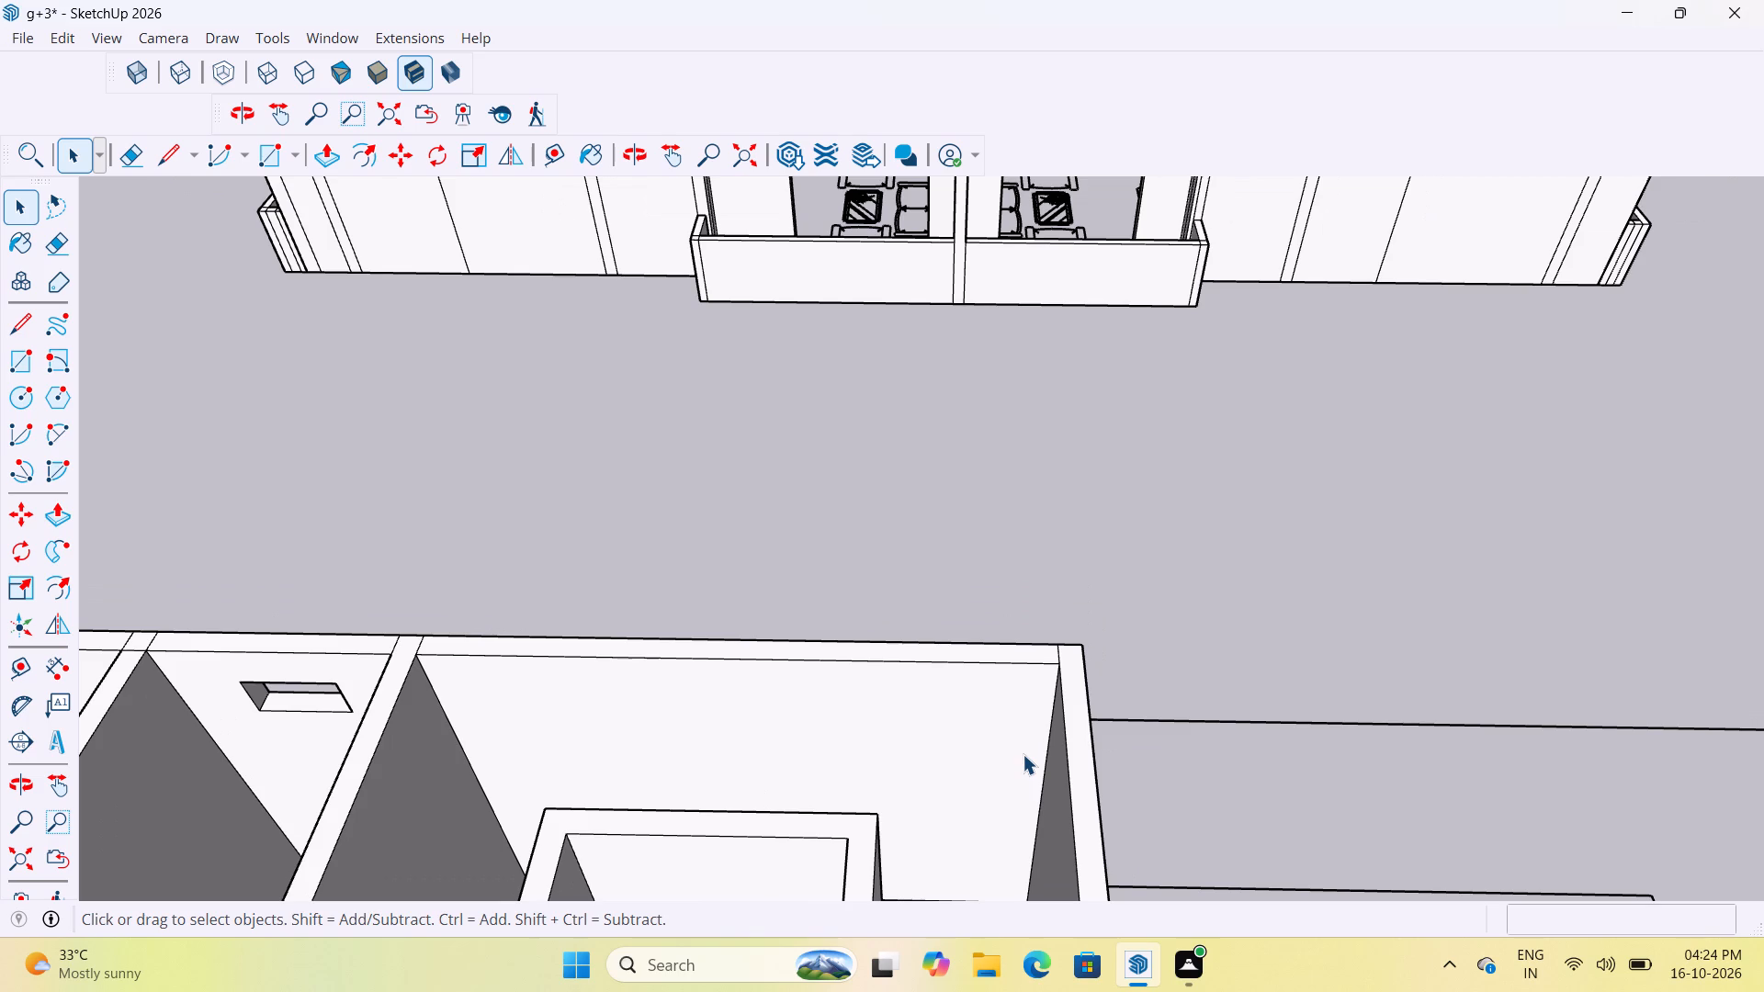
scroll(1076, 727, "down", 6)
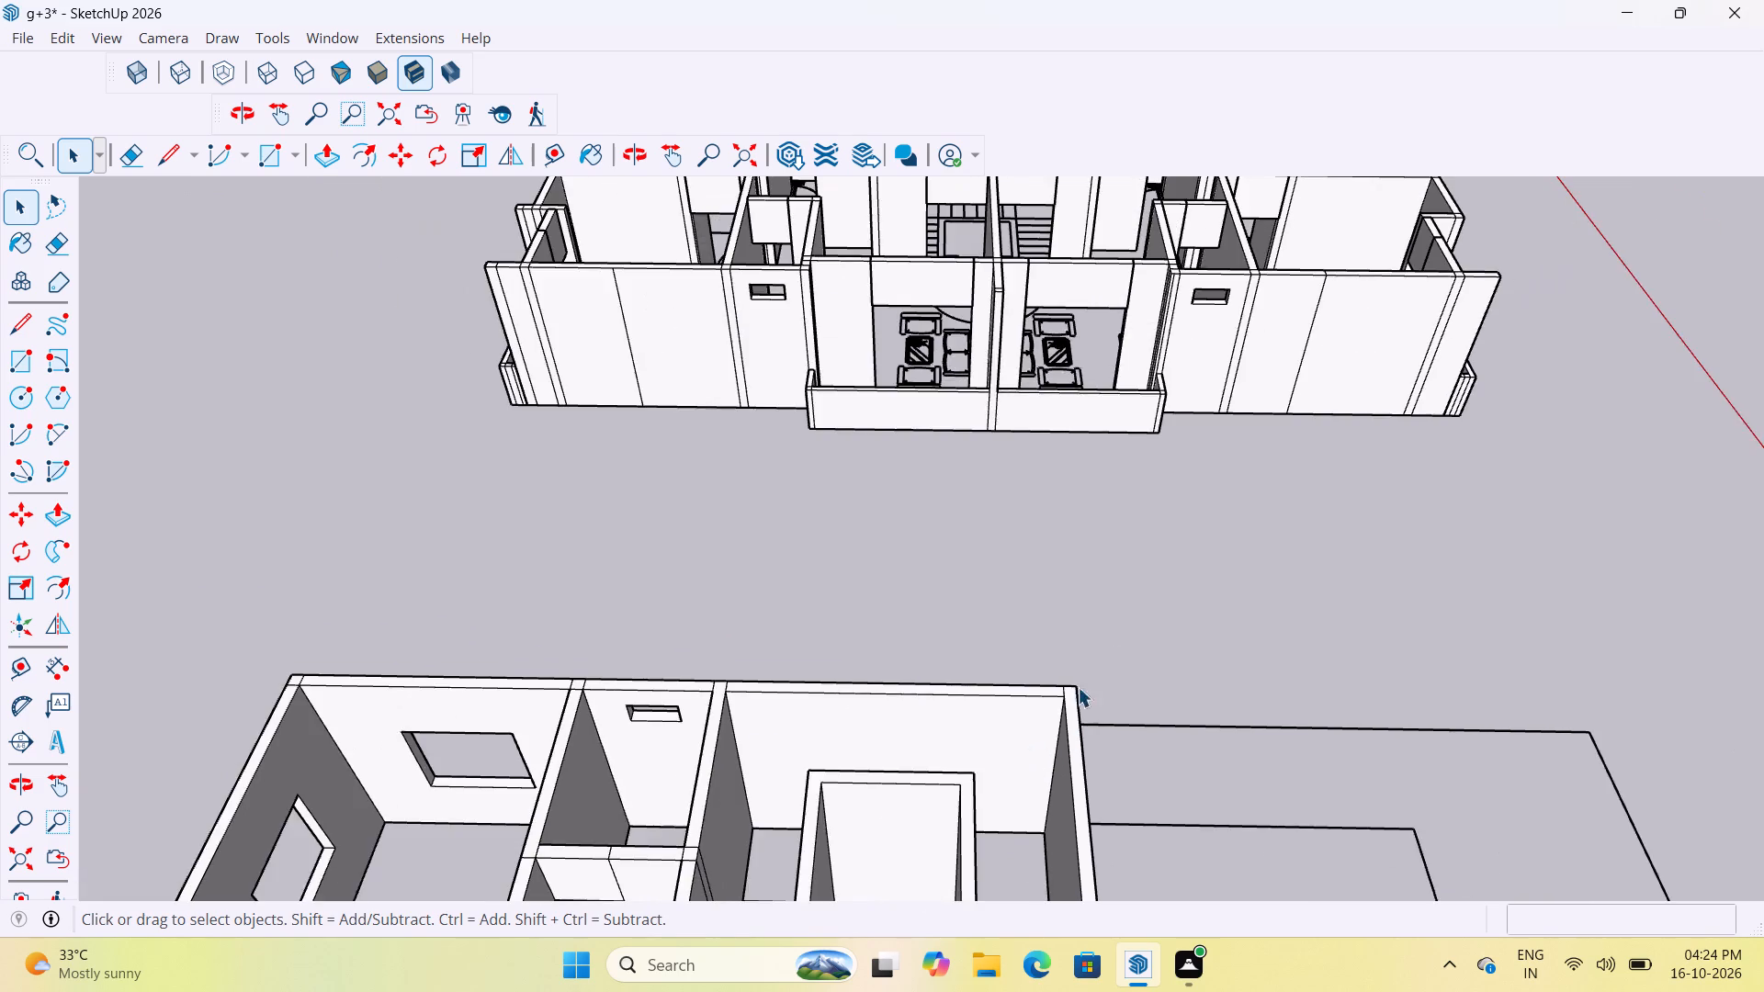
scroll(1114, 649, "down", 11)
scroll(894, 797, "up", 14)
middle_click_drag(1062, 719, 1033, 782)
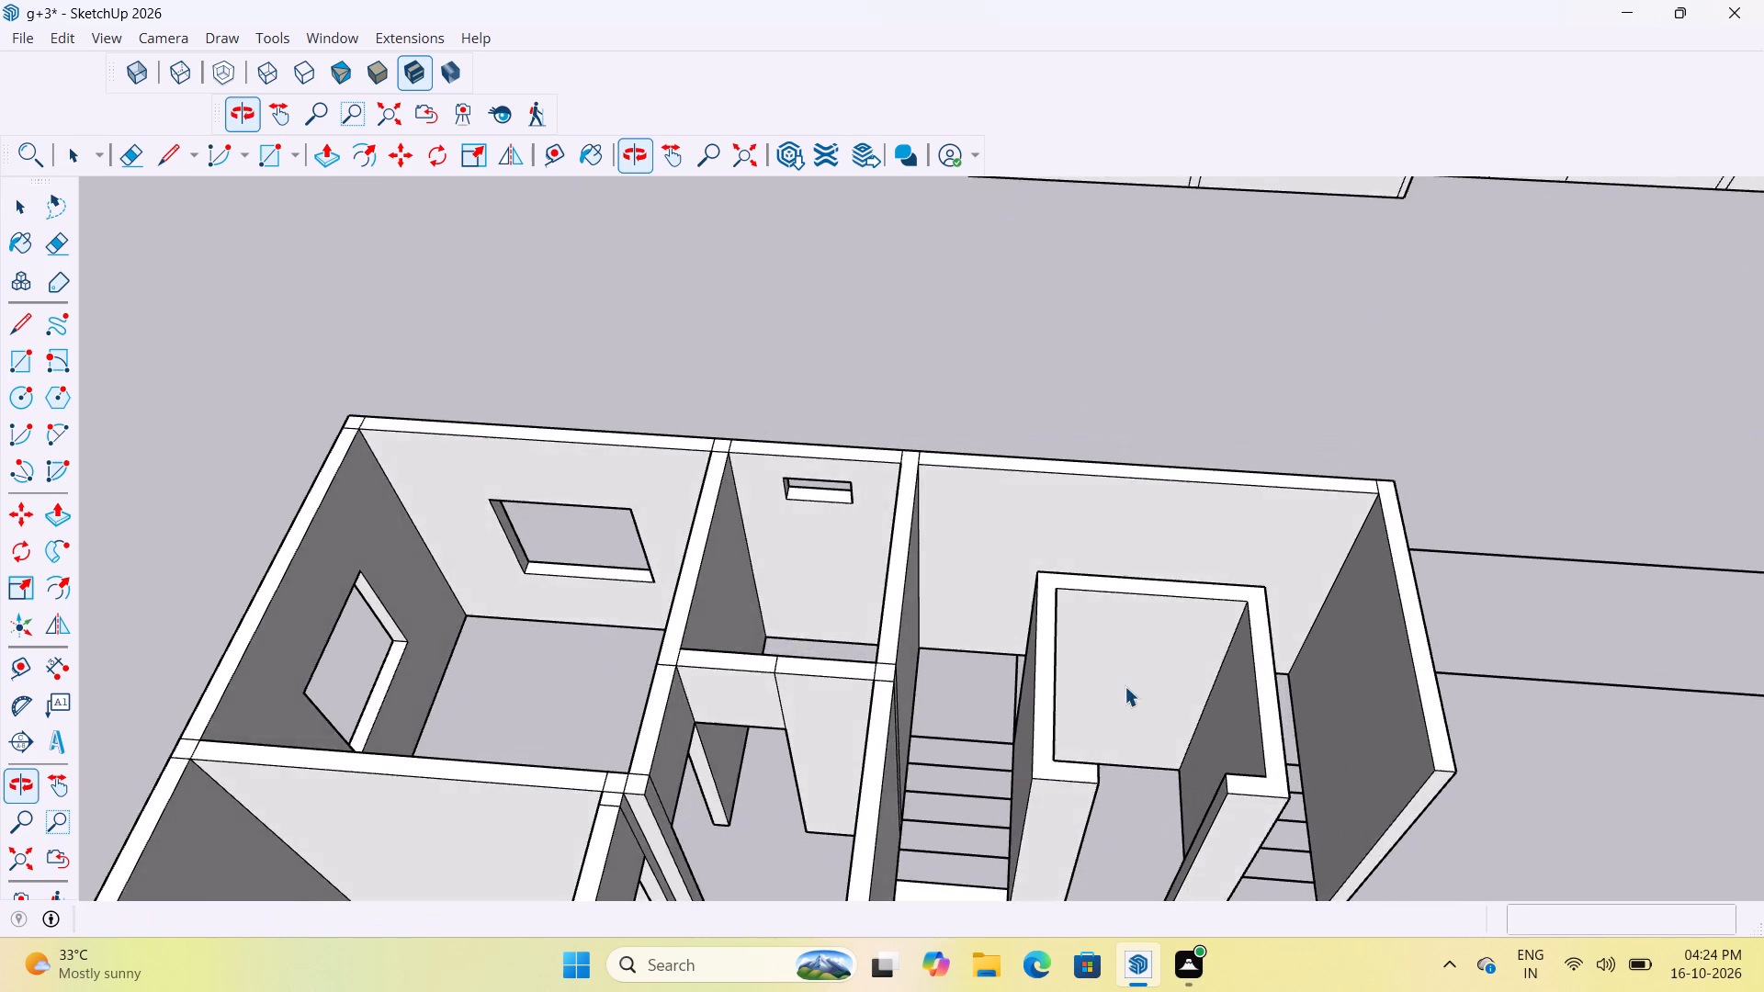
scroll(1125, 686, "down", 10)
middle_click_drag(1076, 733, 1050, 795)
scroll(1026, 817, "up", 14)
scroll(1082, 747, "down", 4)
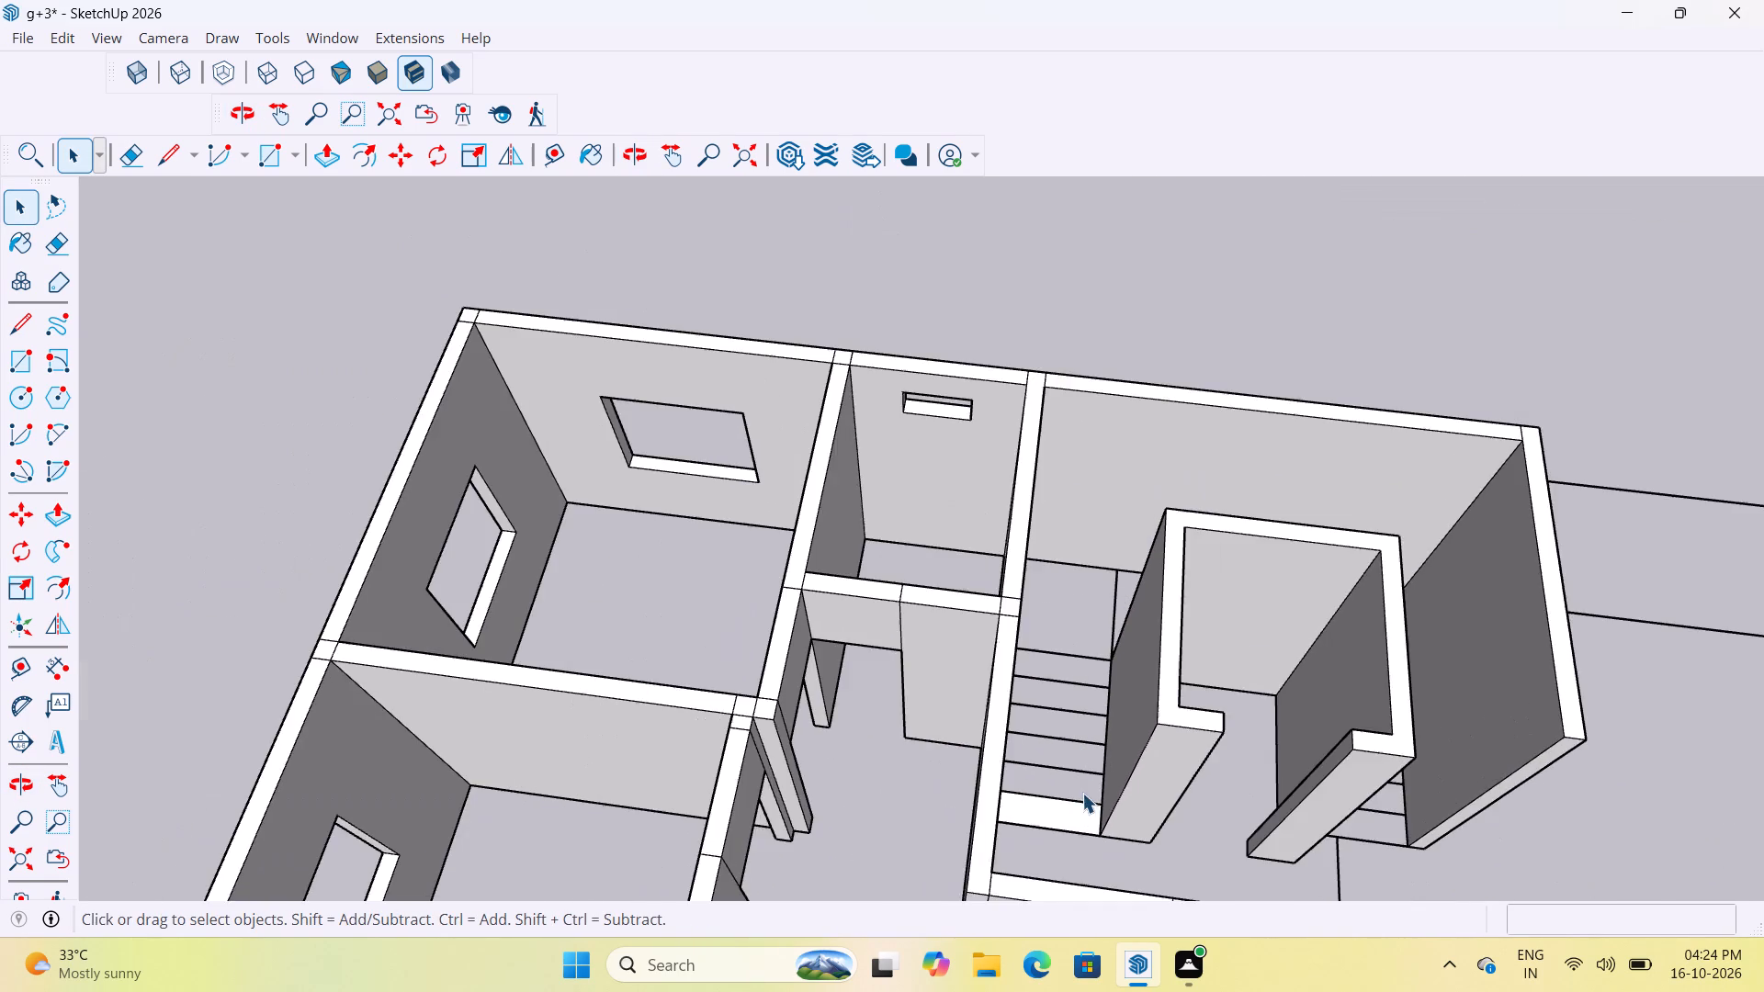
scroll(1082, 793, "down", 1)
middle_click_drag(1076, 822, 1070, 840)
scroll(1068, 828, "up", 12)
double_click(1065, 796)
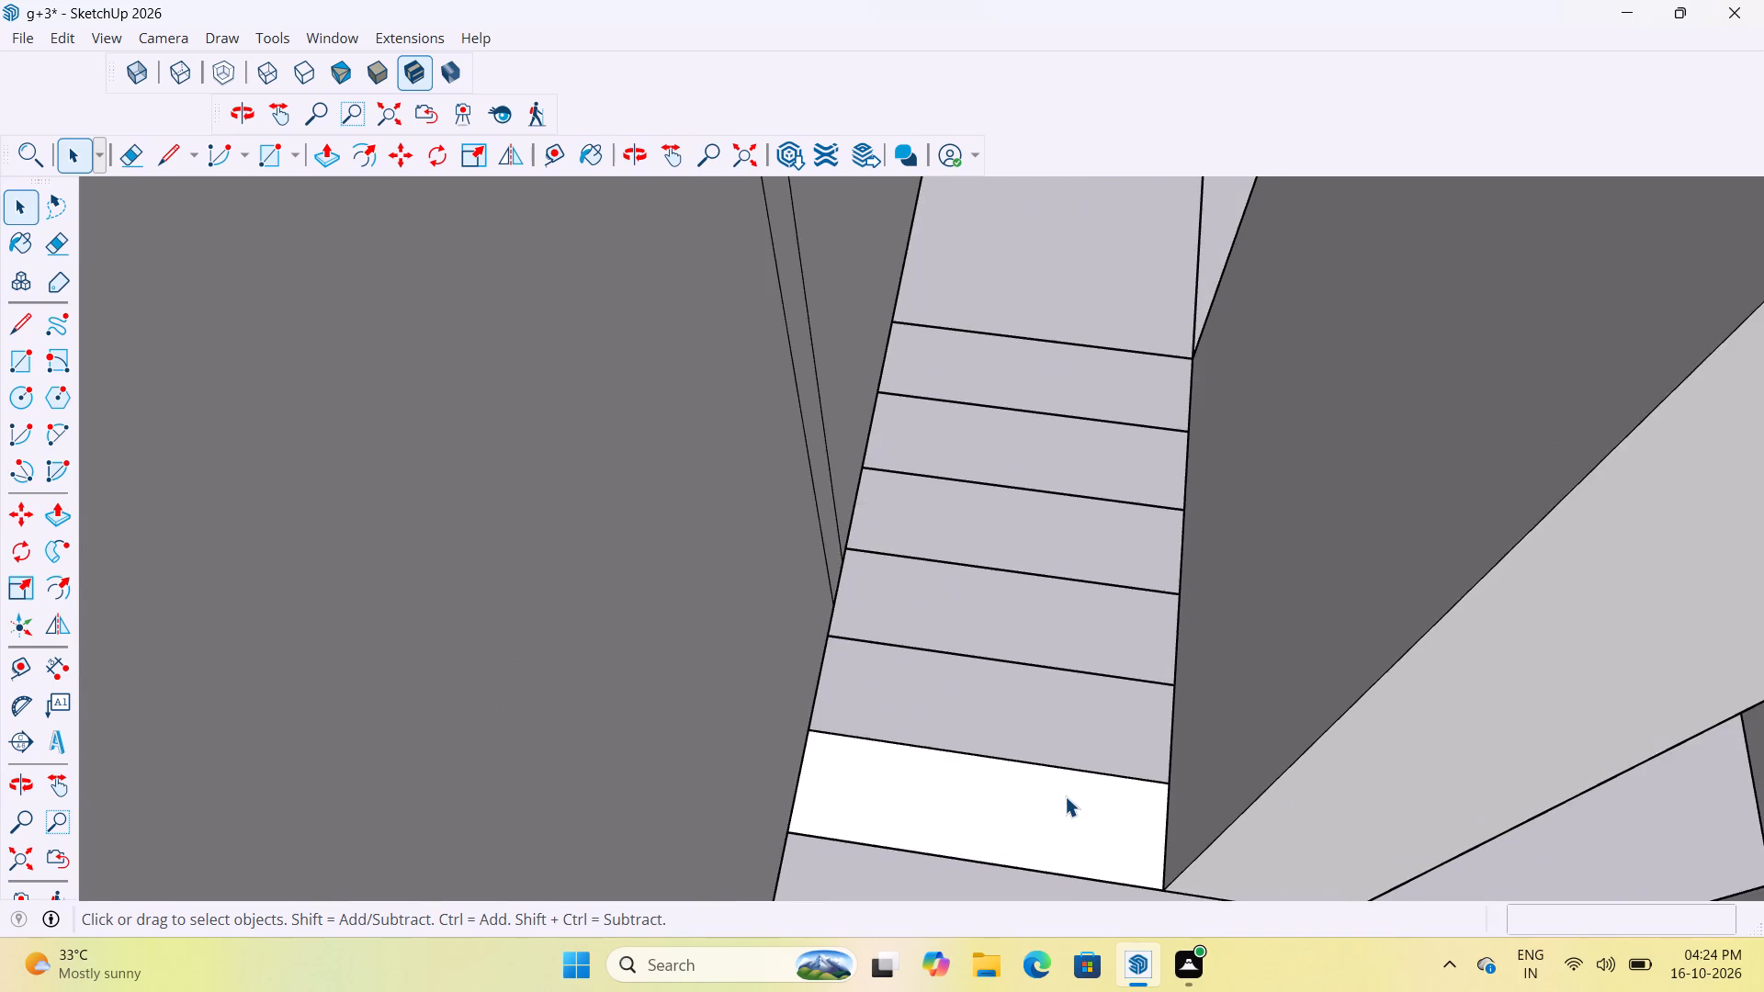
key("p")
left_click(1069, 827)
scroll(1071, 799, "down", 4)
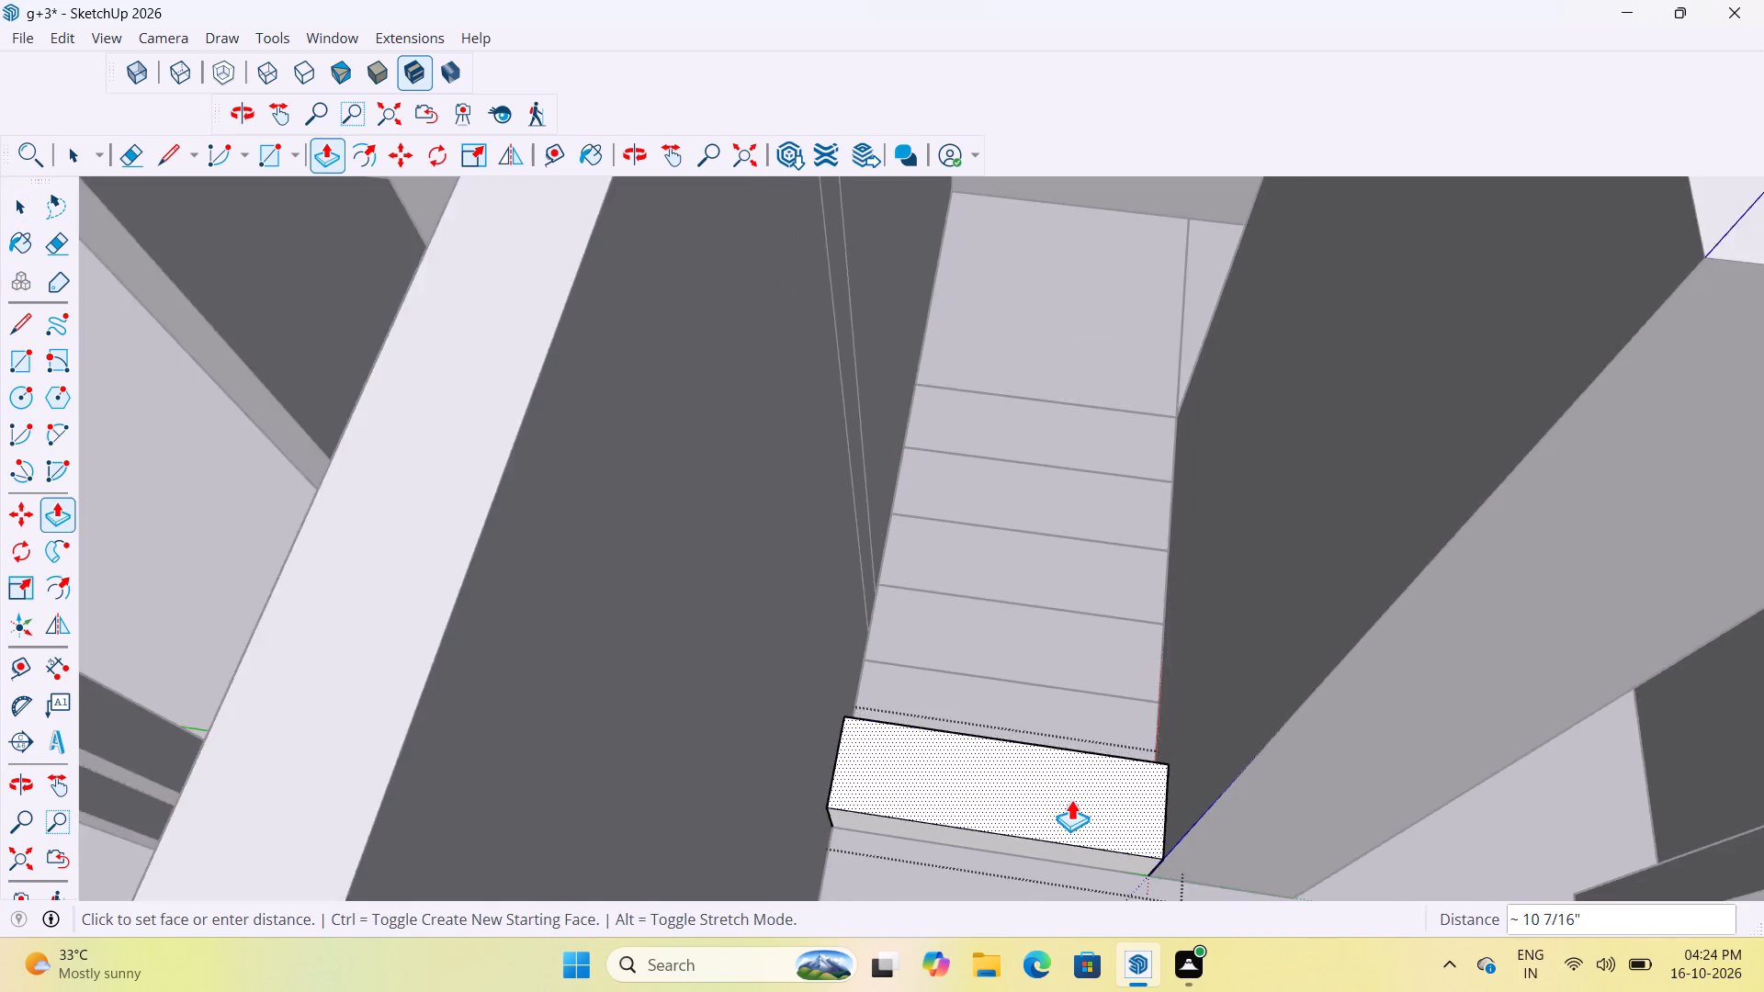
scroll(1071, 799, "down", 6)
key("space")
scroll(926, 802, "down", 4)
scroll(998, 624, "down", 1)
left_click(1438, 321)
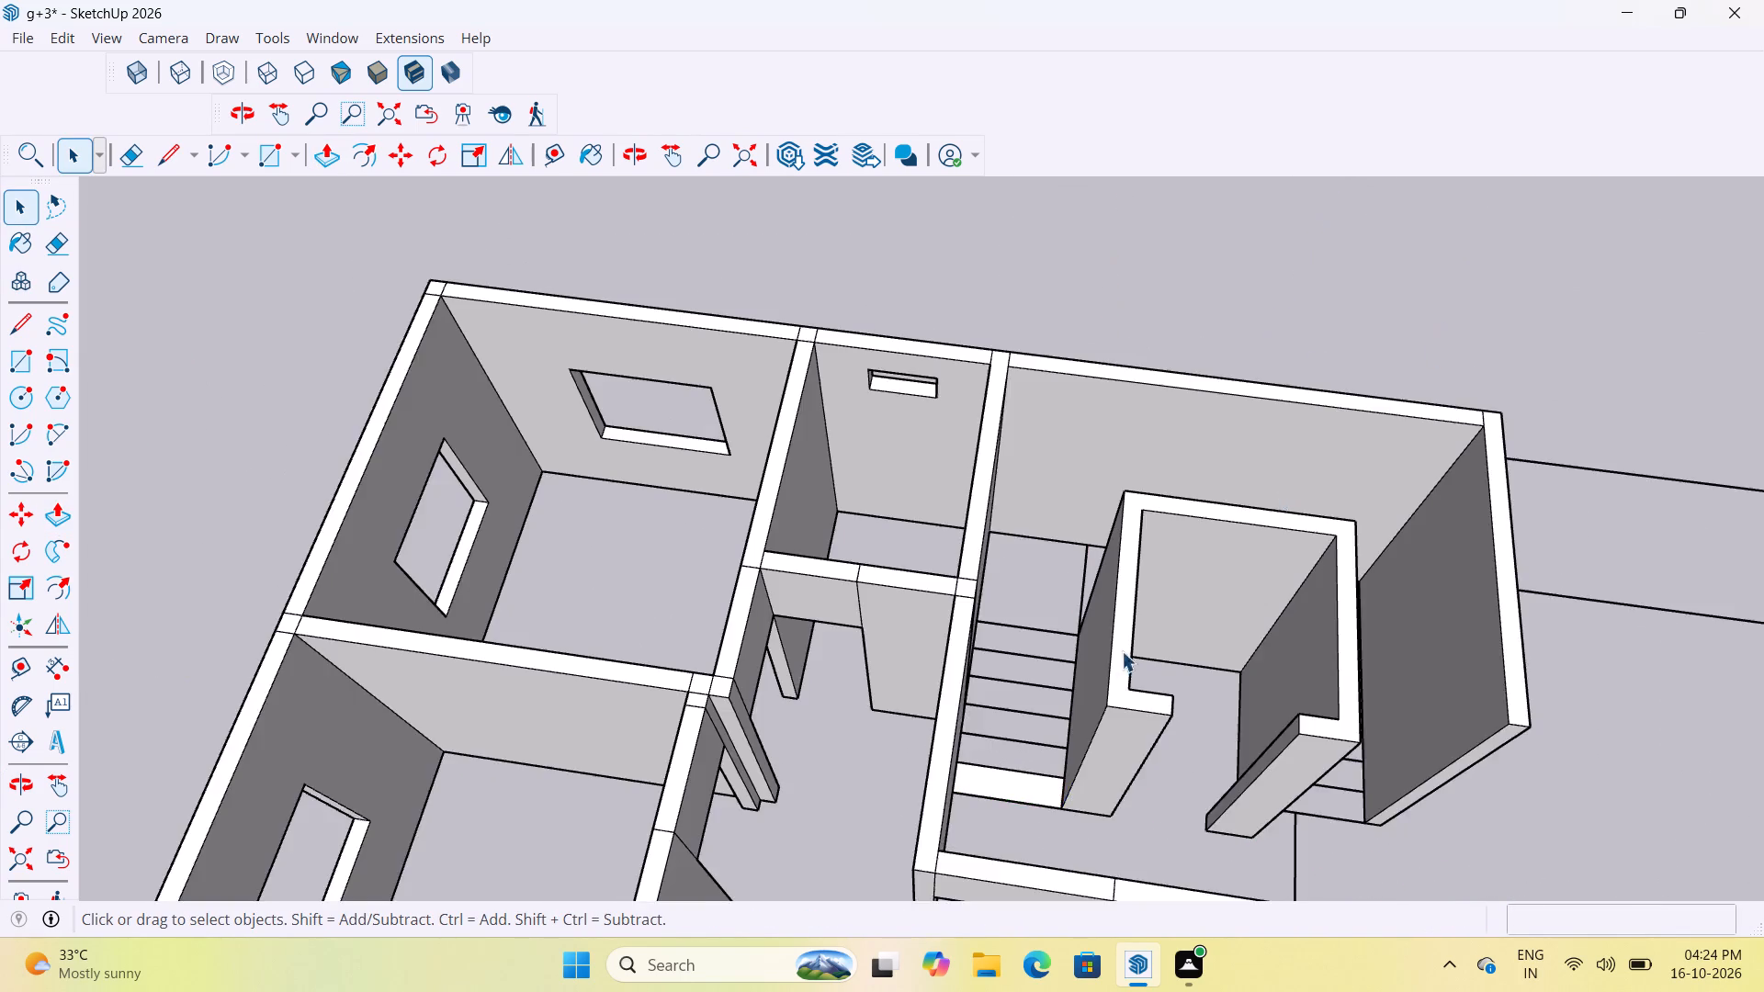
Examine the tread layout of all stair flights around the central shaft, from the first tread to the far flight.
scroll(1116, 676, "up", 4)
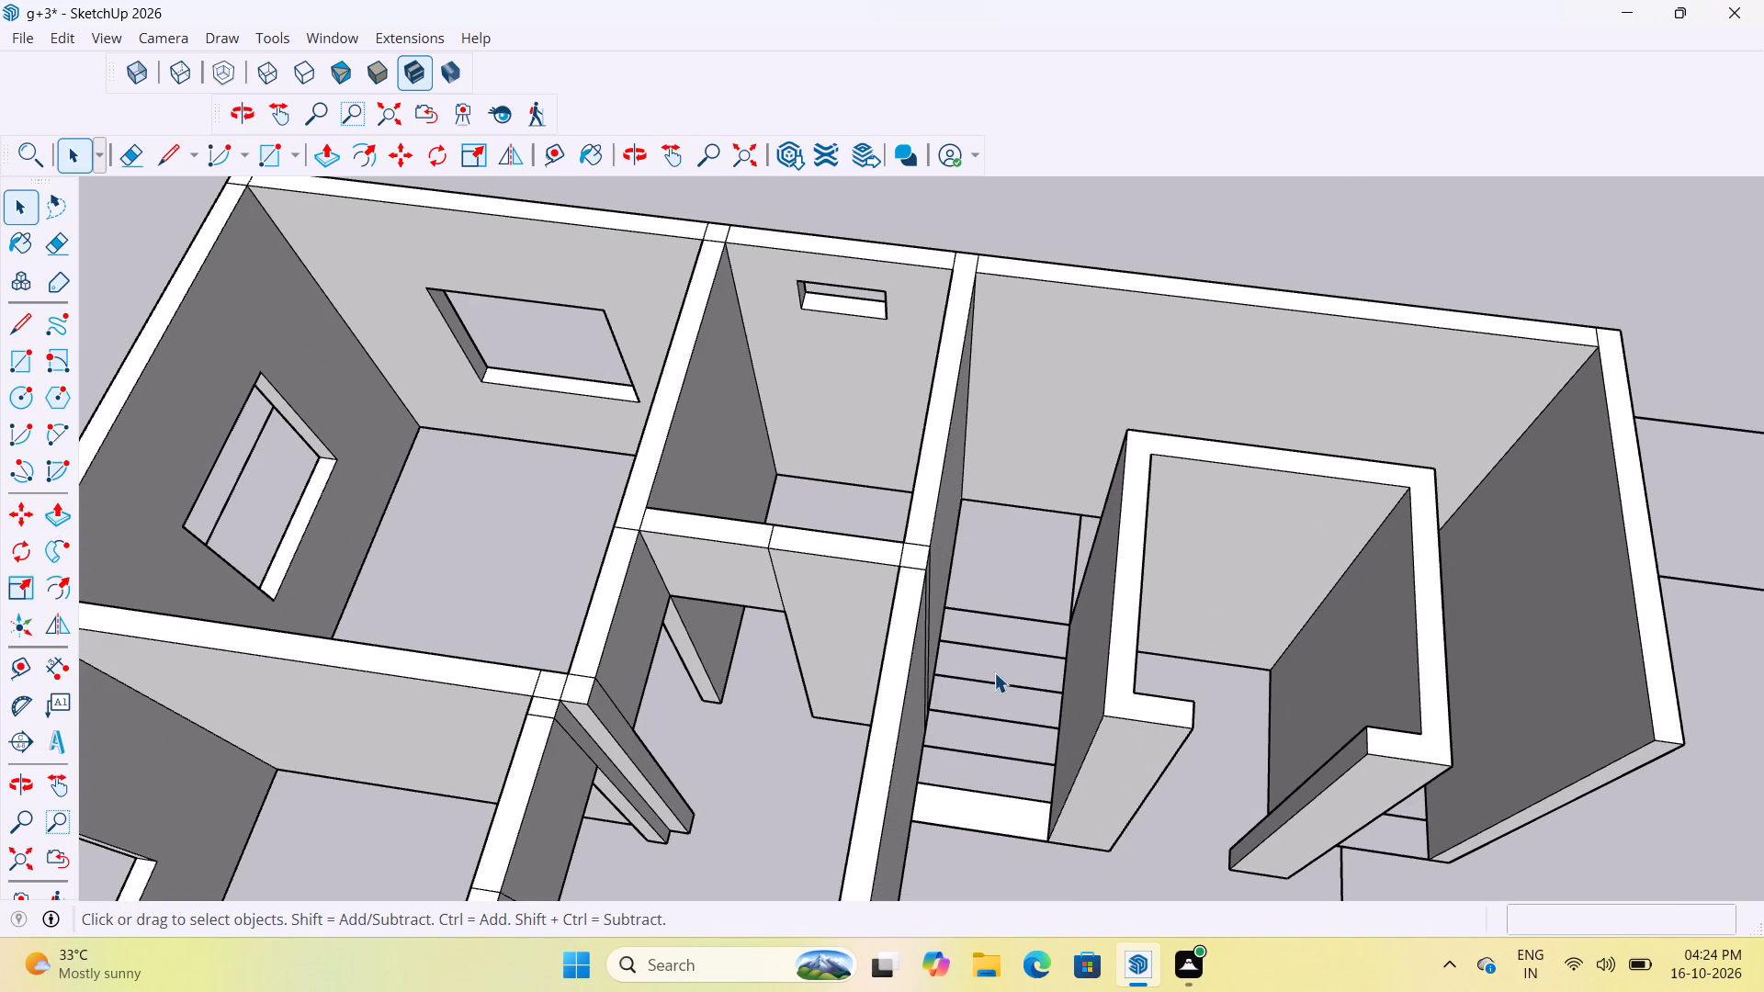
scroll(1012, 511, "up", 4)
scroll(1027, 609, "down", 9)
middle_click_drag(1089, 568, 1243, 629)
scroll(1113, 666, "up", 7)
scroll(1053, 545, "down", 5)
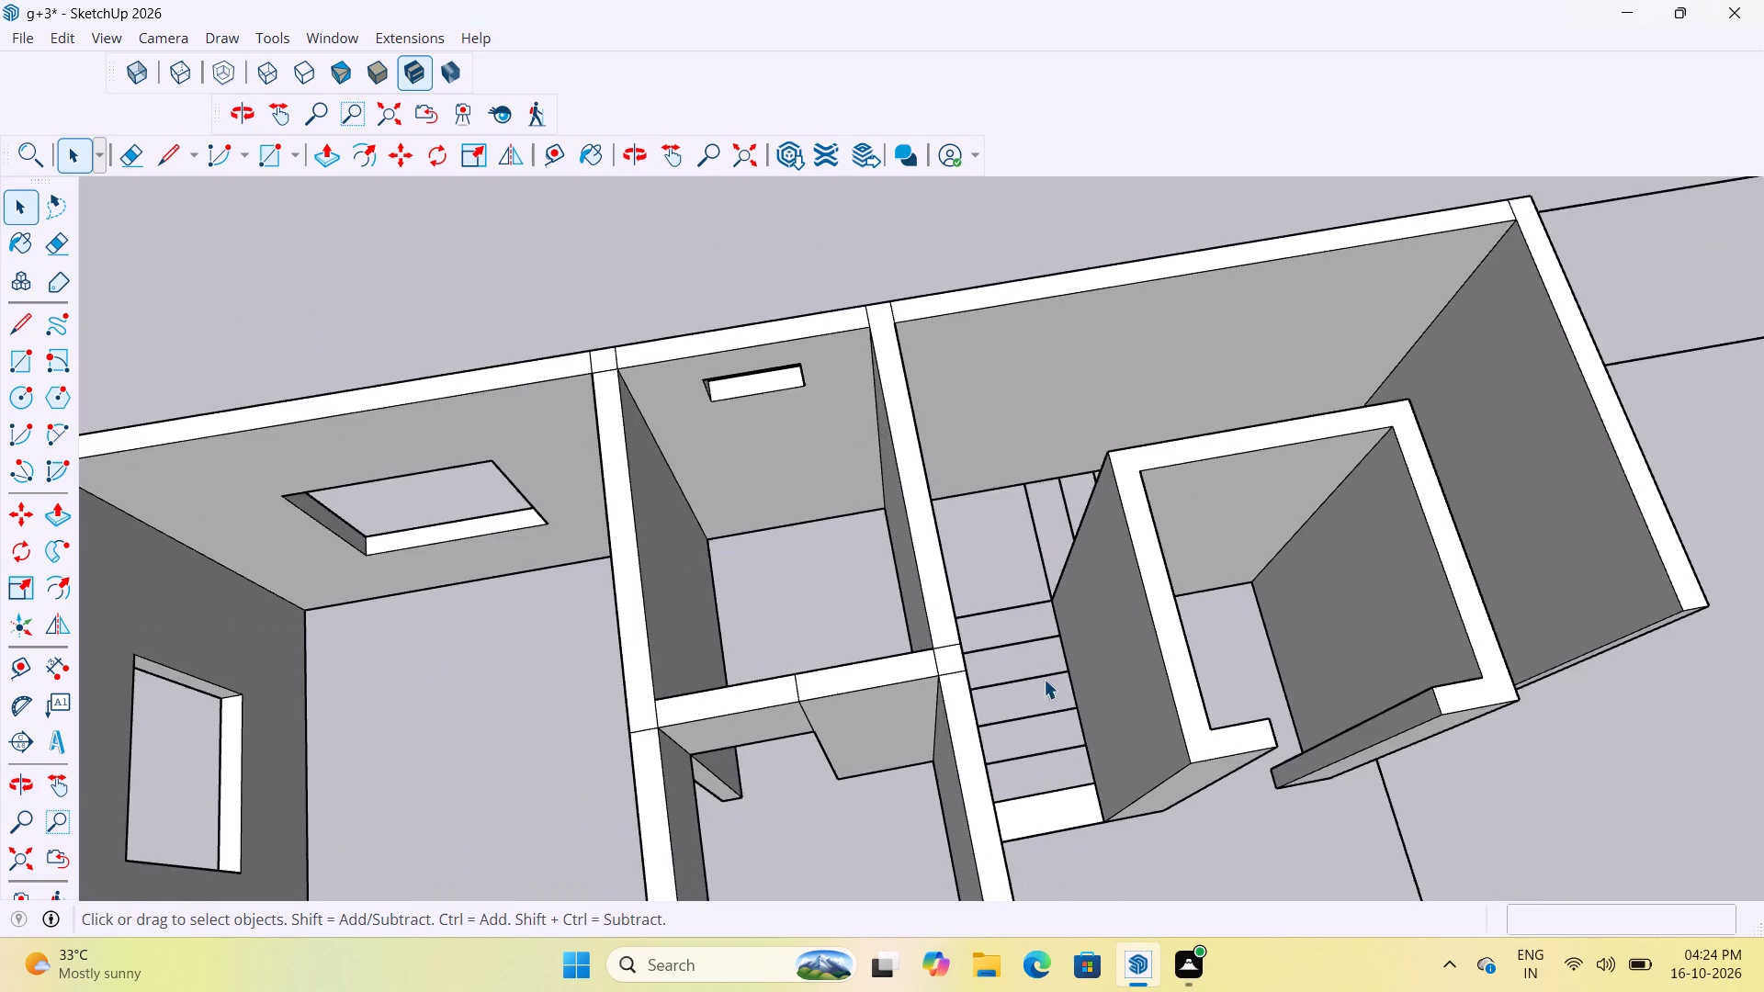
scroll(1044, 679, "down", 2)
scroll(1111, 506, "up", 4)
scroll(1081, 658, "down", 5)
scroll(1035, 868, "up", 1)
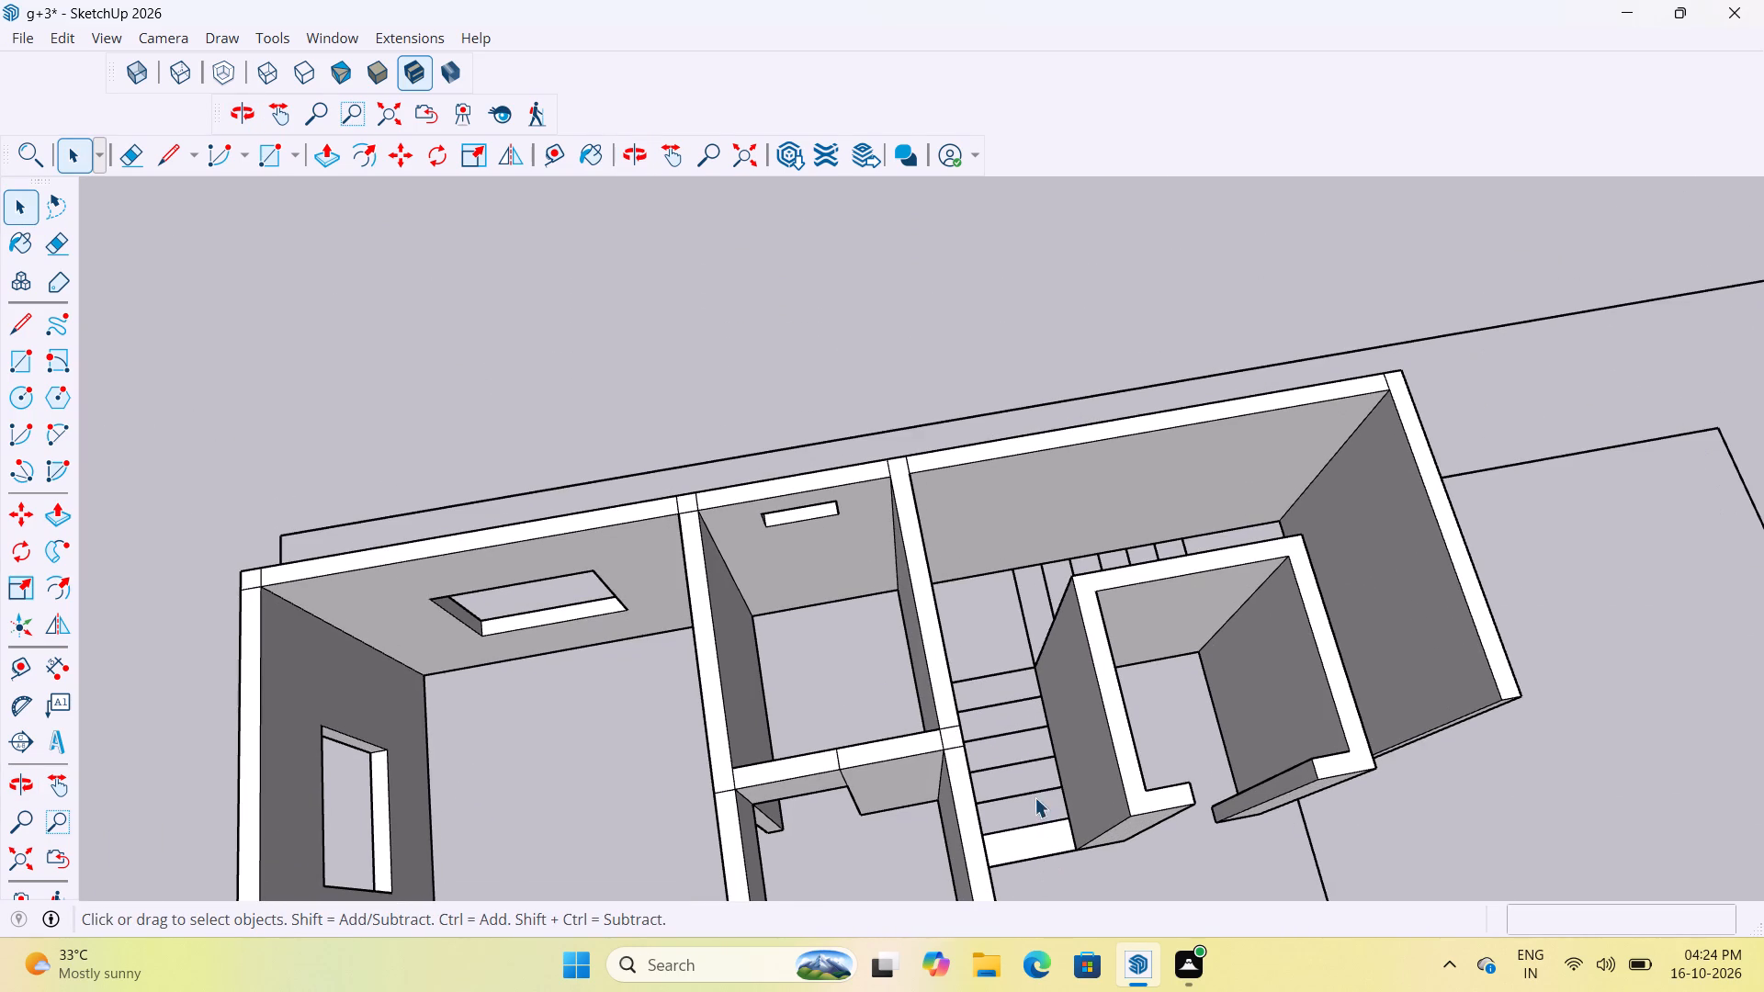
scroll(1057, 558, "up", 3)
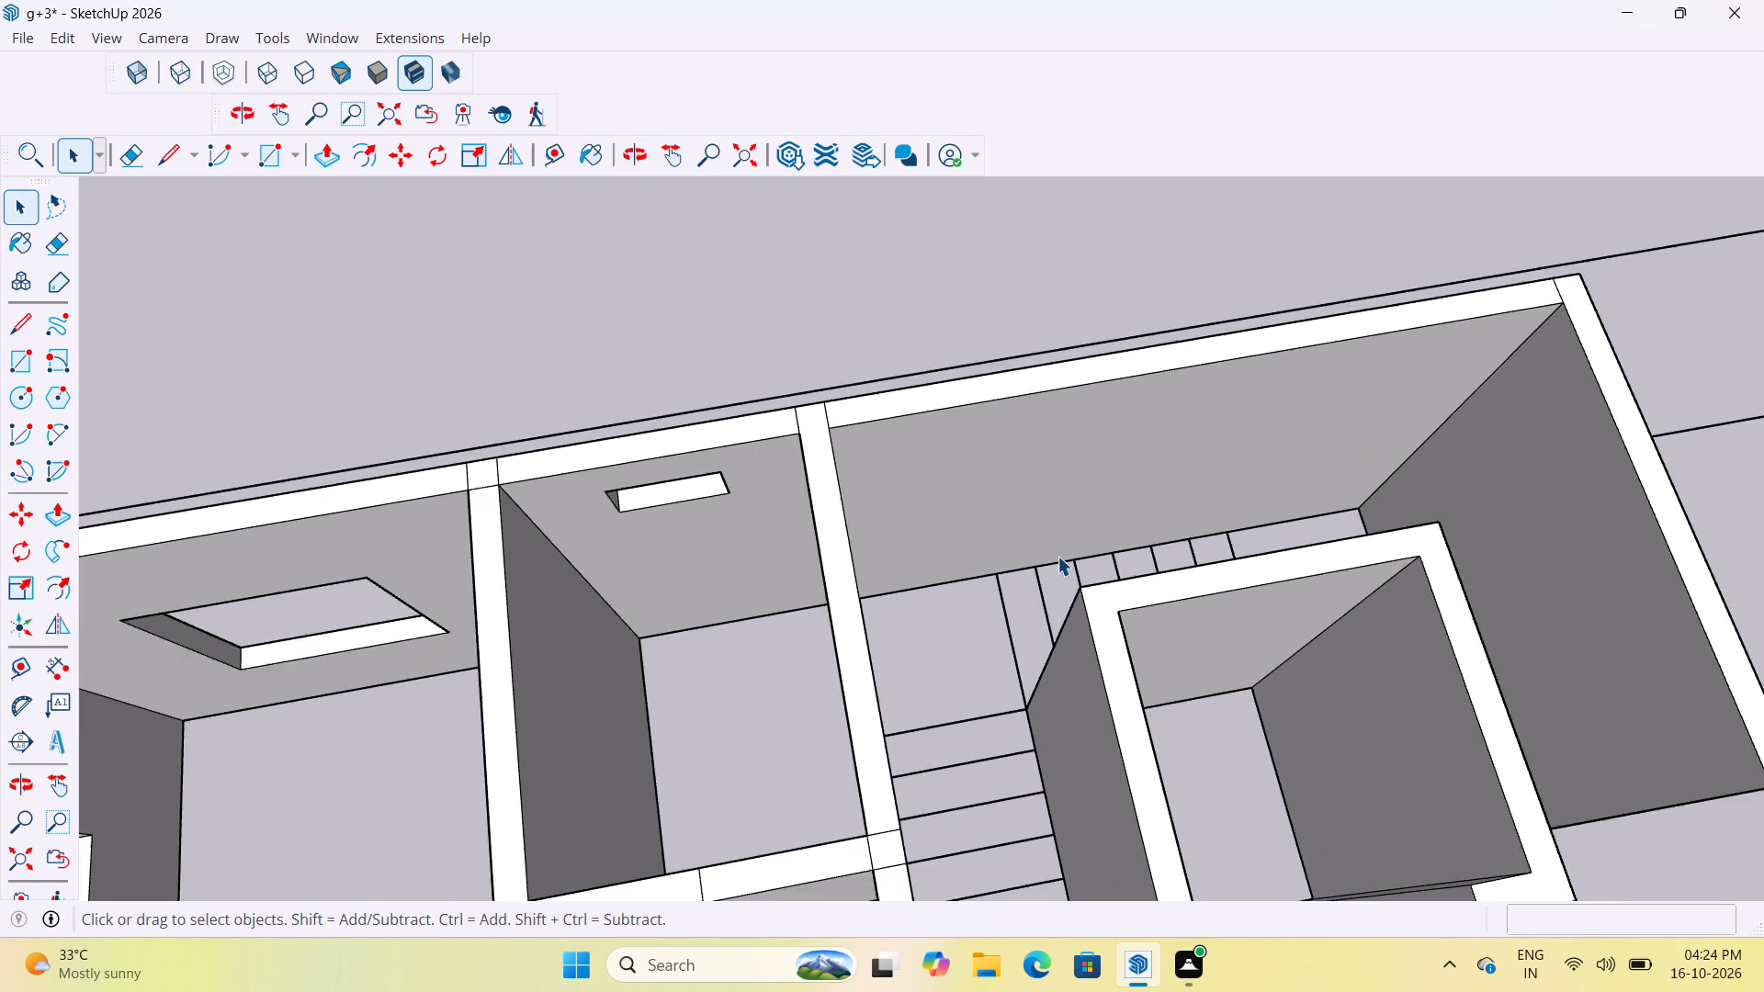
scroll(1057, 556, "up", 3)
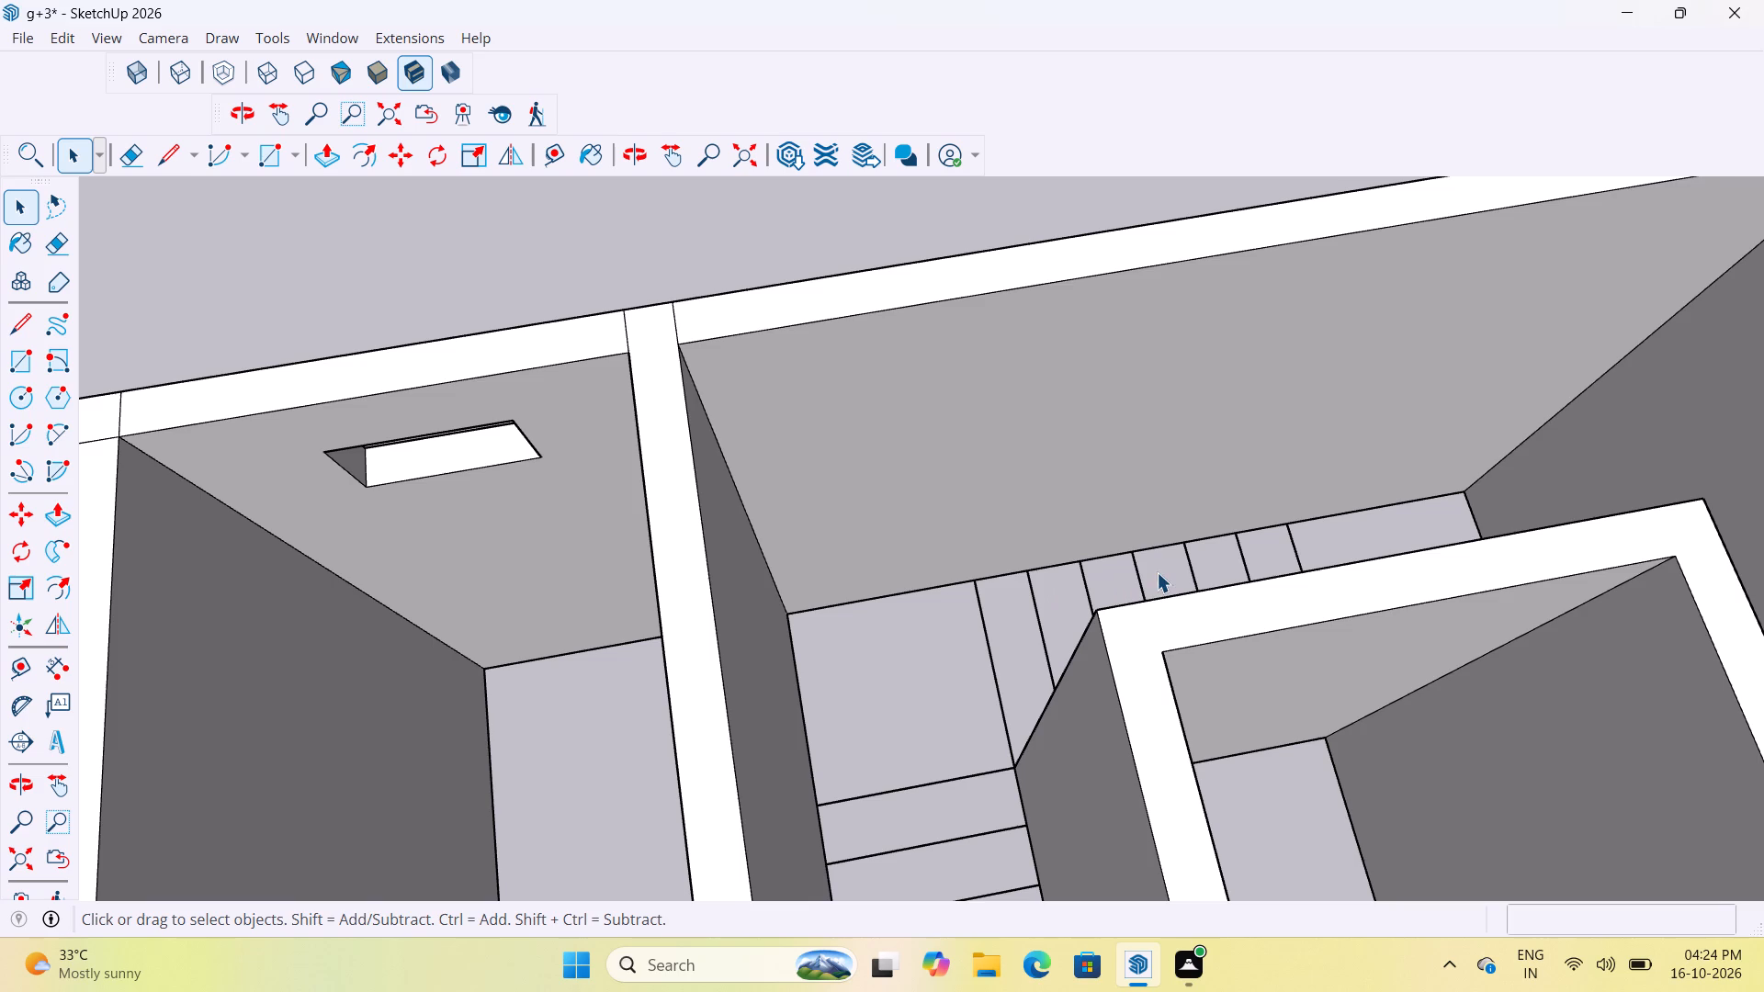
scroll(1115, 594, "down", 9)
middle_click_drag(1342, 621, 1155, 582)
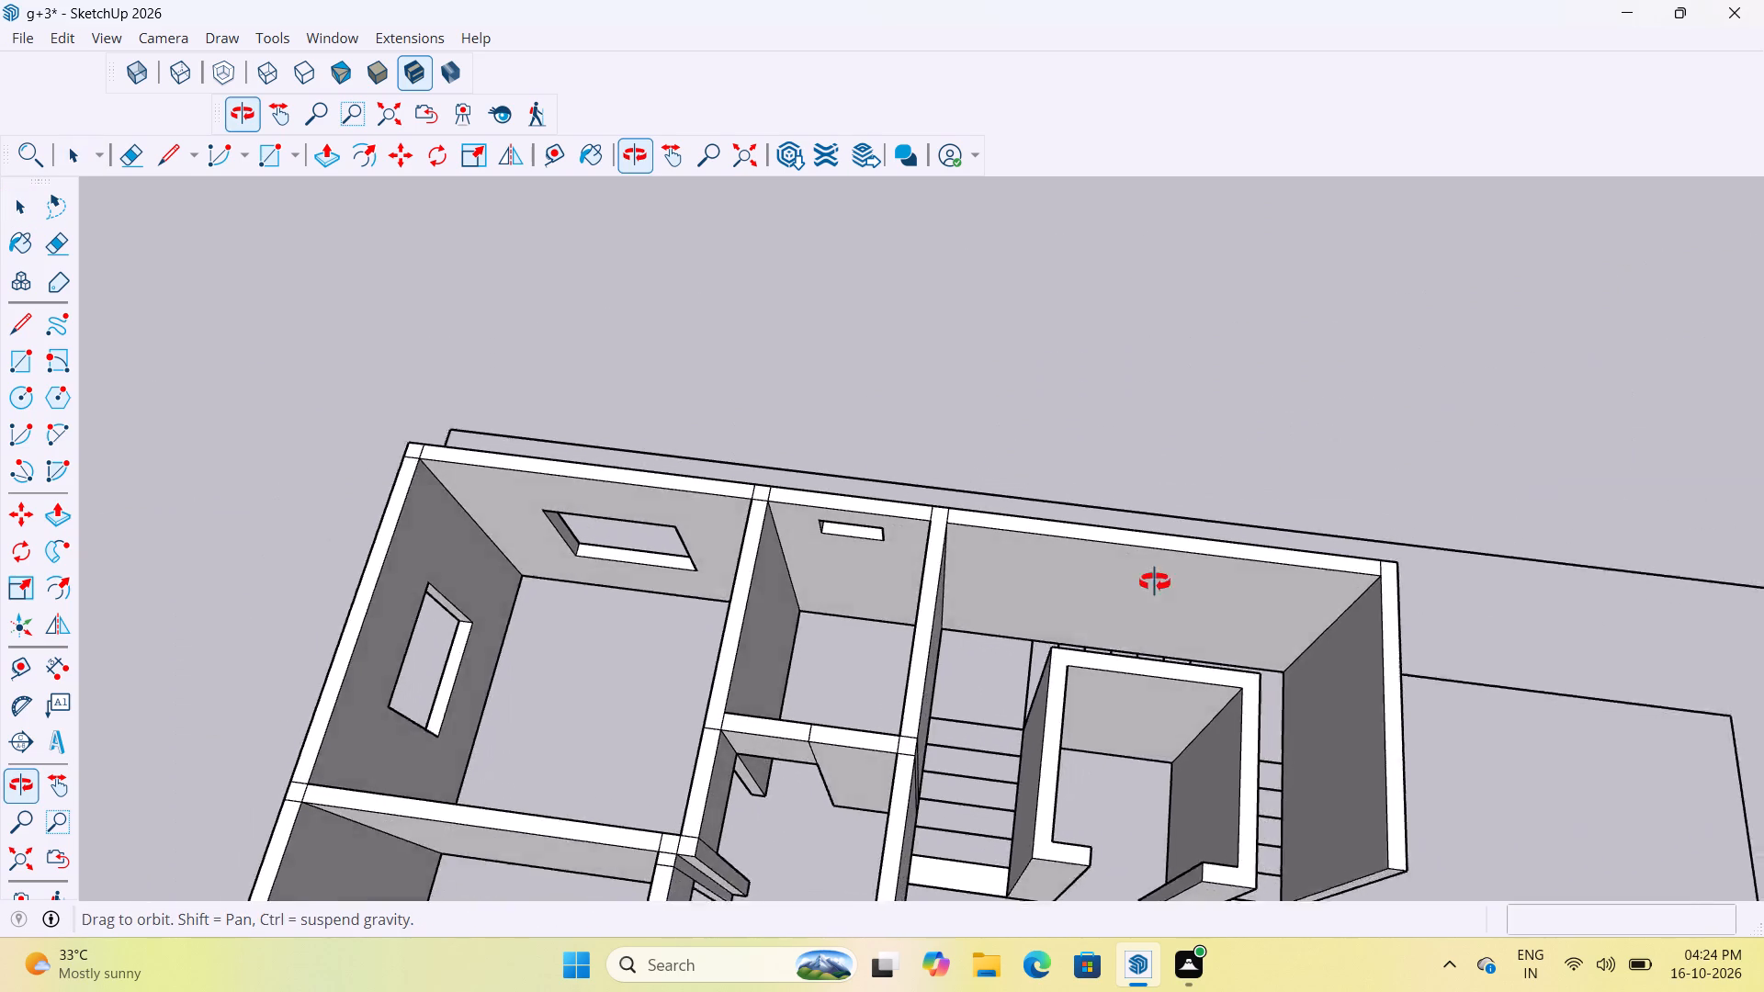
middle_click_drag(1155, 582, 1144, 578)
scroll(1189, 637, "down", 4)
scroll(1251, 783, "up", 11)
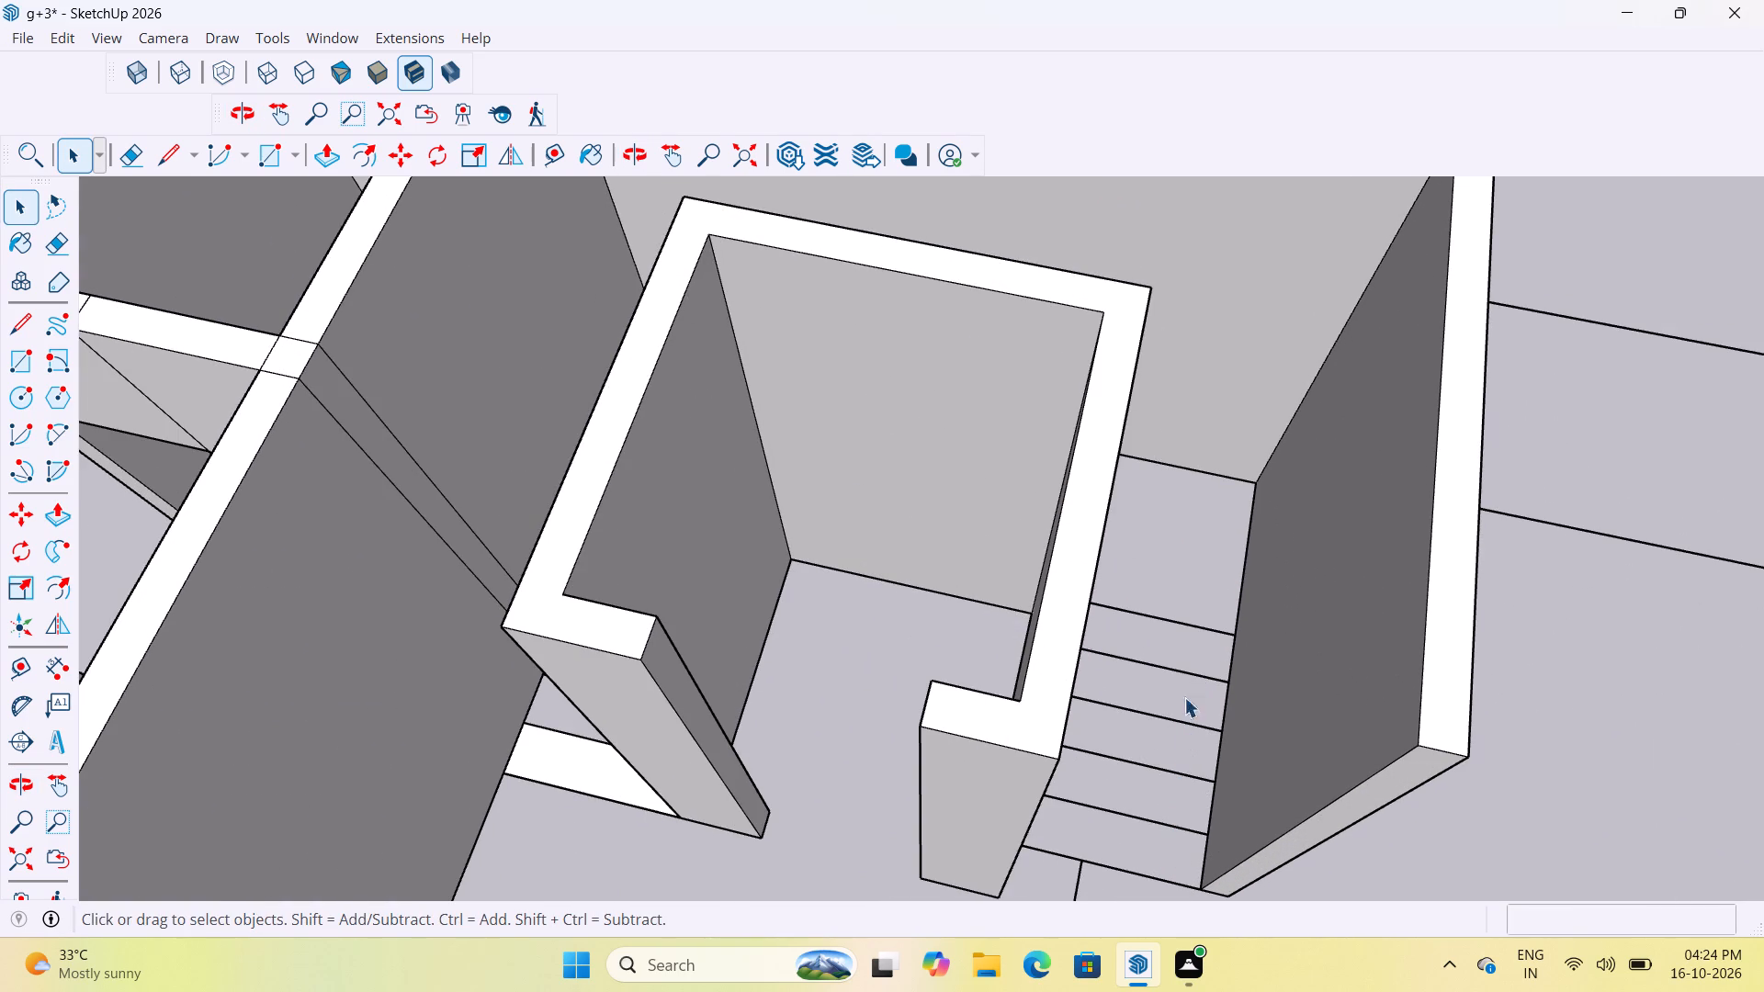
scroll(1243, 671, "down", 2)
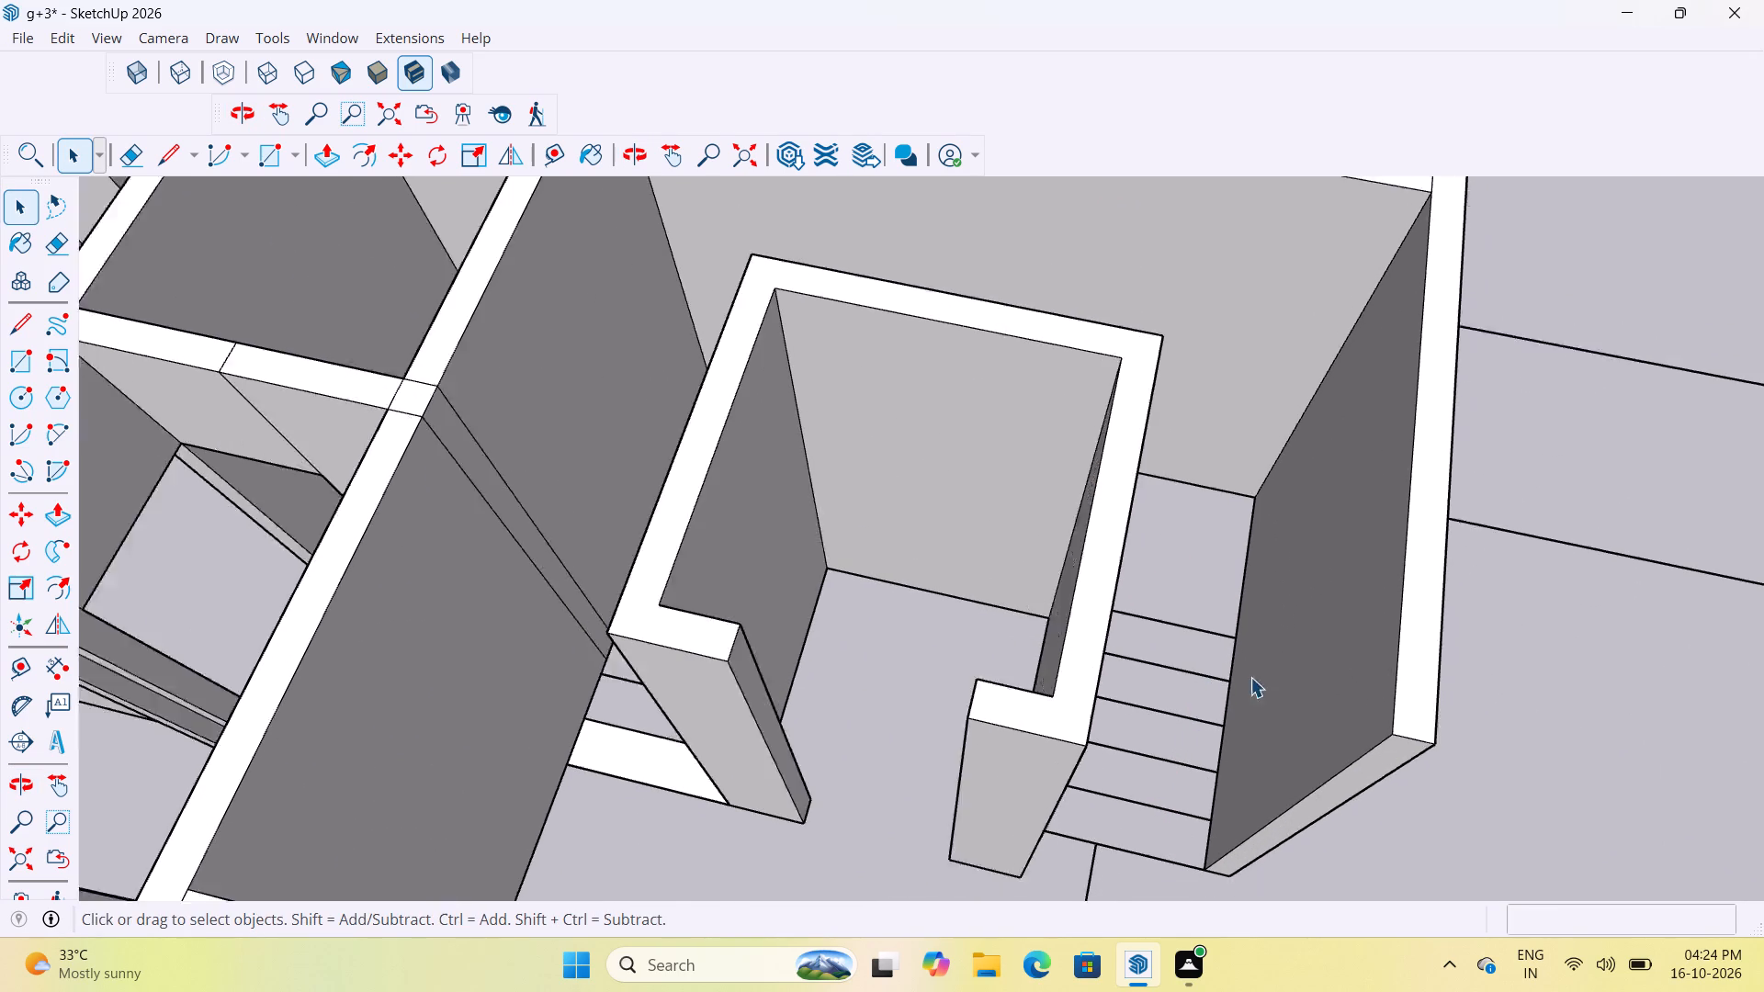
scroll(1250, 677, "down", 7)
scroll(996, 704, "up", 4)
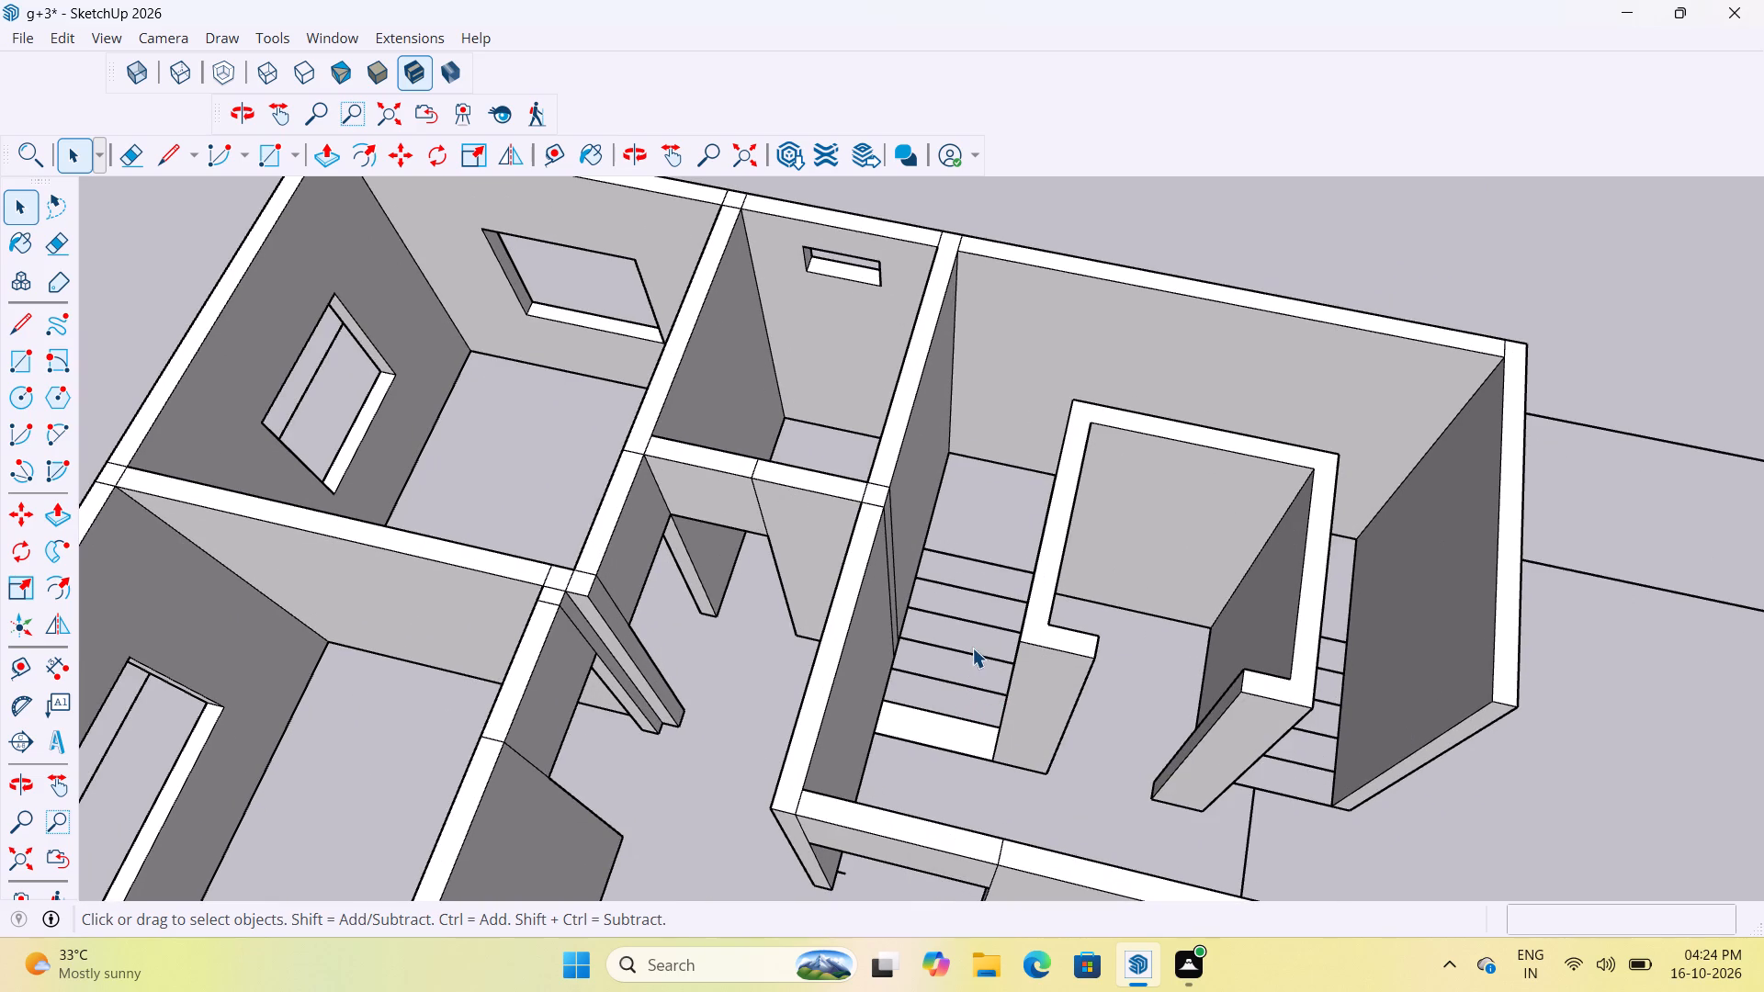
scroll(1100, 838, "down", 4)
scroll(1261, 714, "up", 3)
scroll(1109, 802, "down", 4)
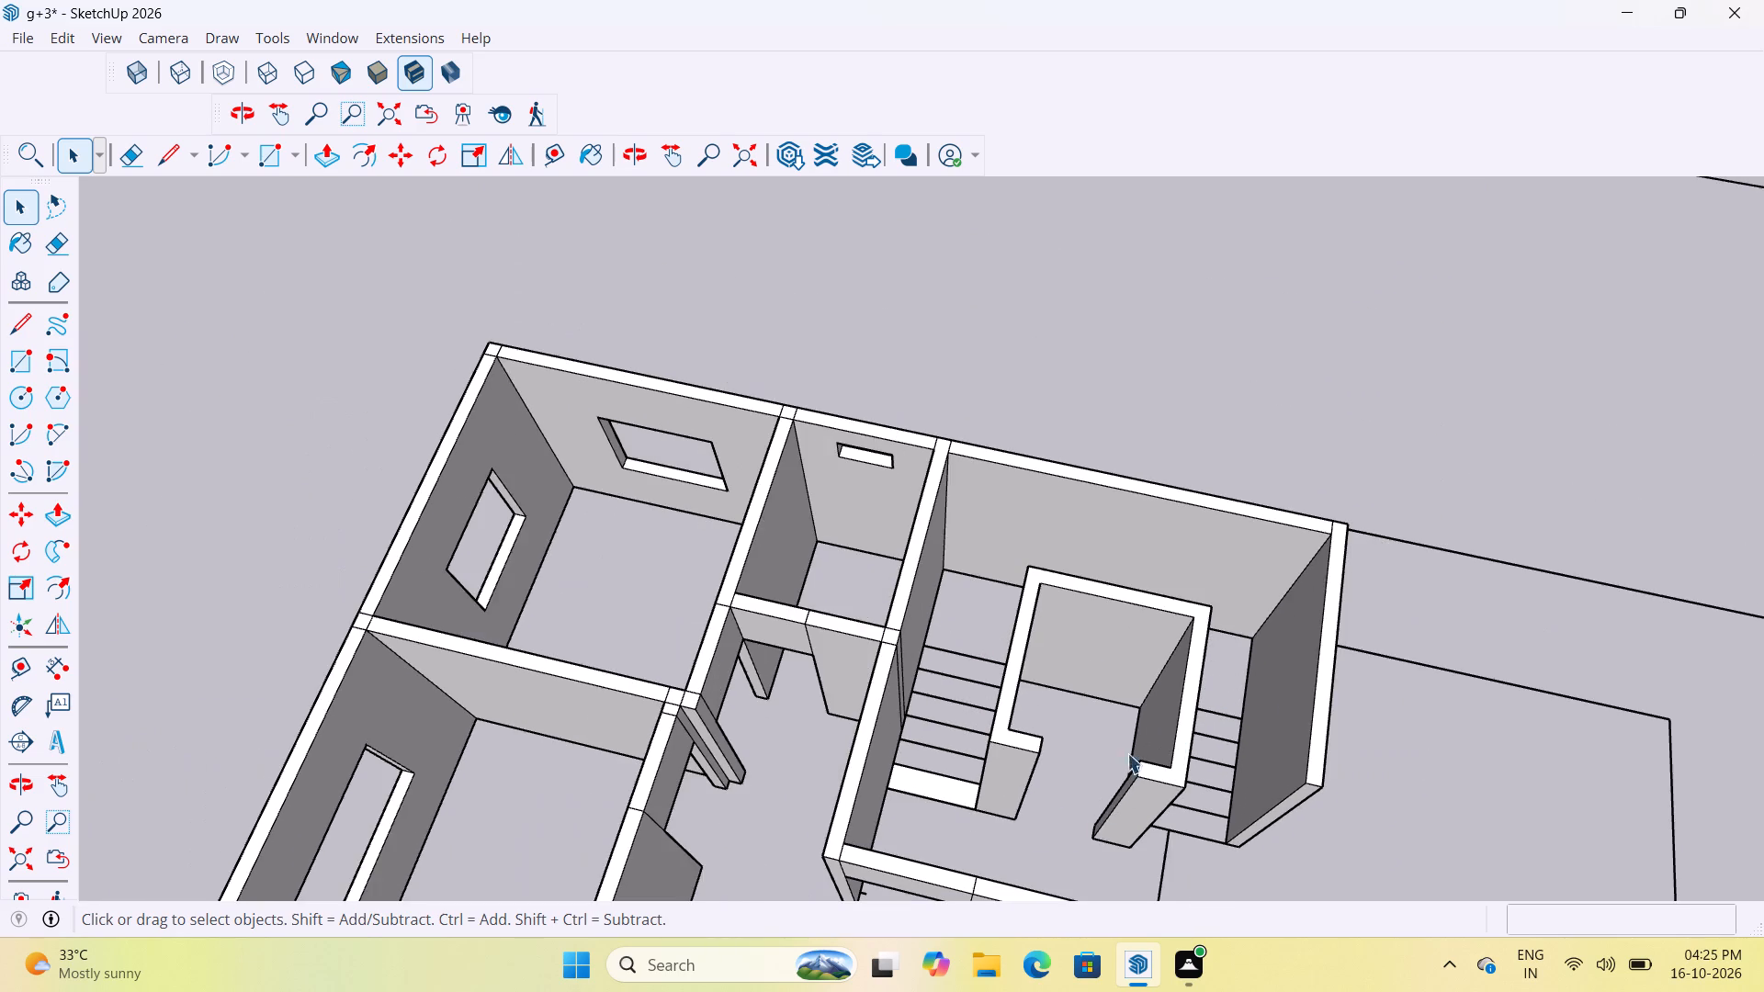
middle_click_drag(1188, 671, 838, 748)
scroll(1043, 774, "up", 2)
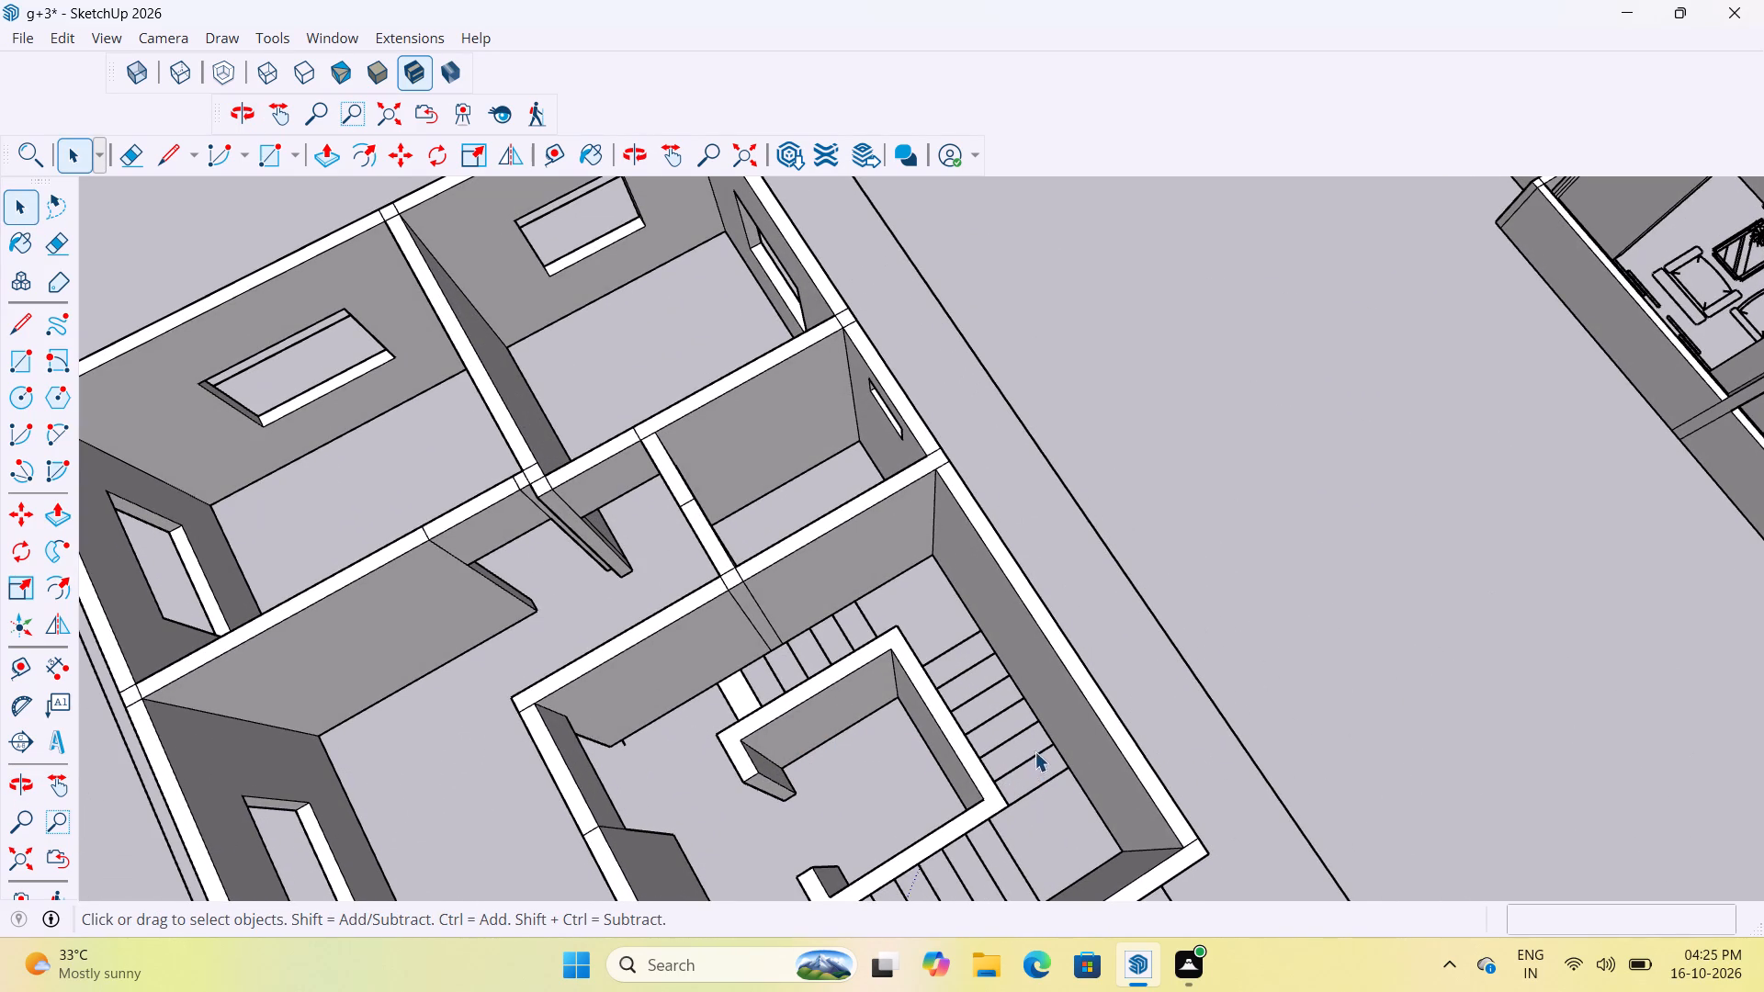
scroll(1012, 722, "down", 4)
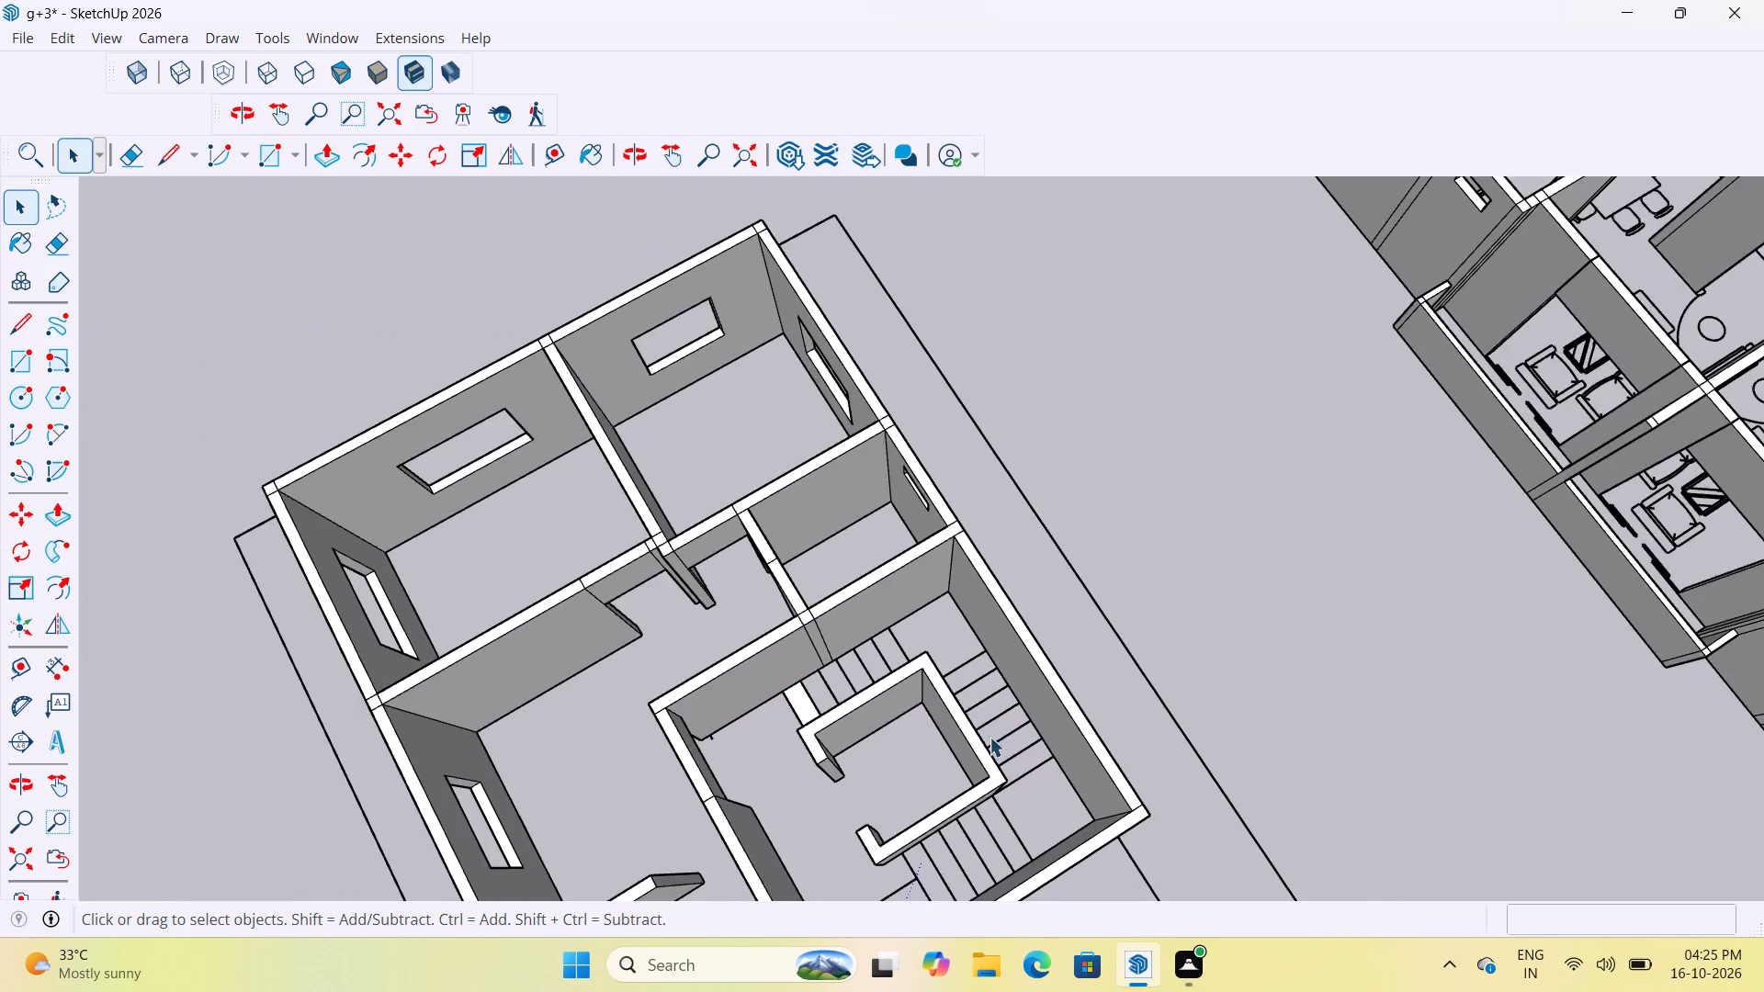
middle_click_drag(989, 737, 1252, 592)
scroll(901, 717, "up", 11)
middle_click_drag(953, 853, 995, 852)
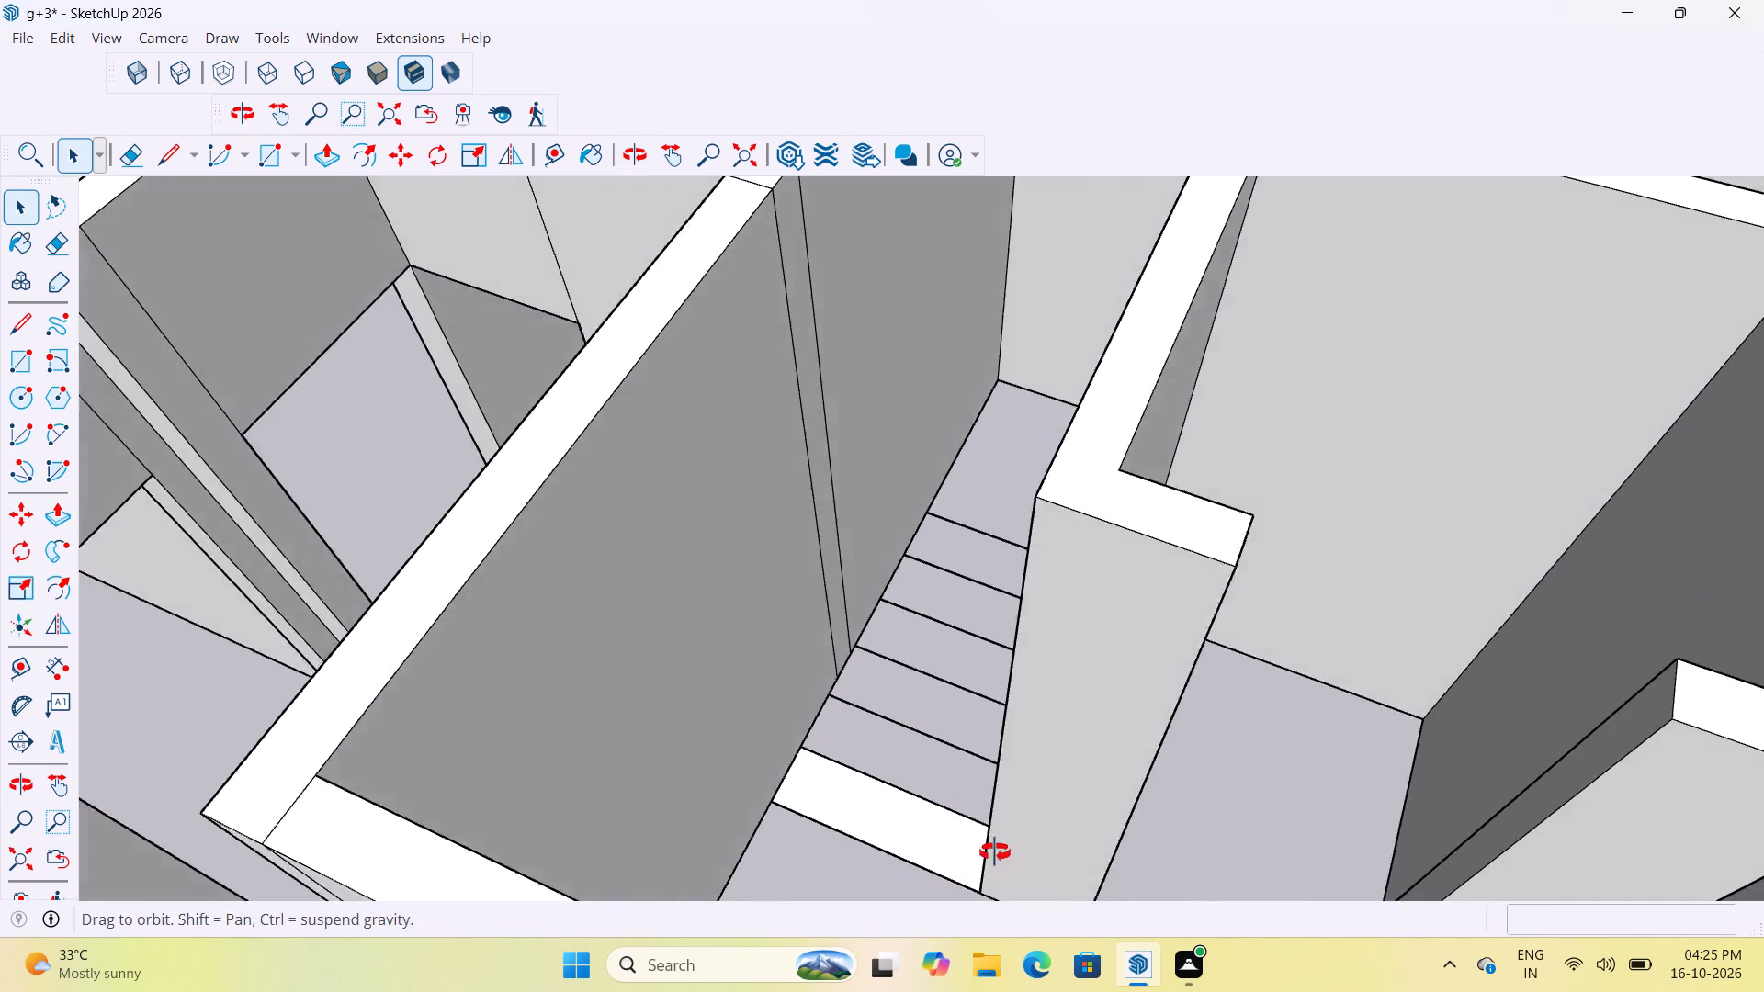
middle_click_drag(995, 852, 1058, 819)
scroll(1005, 820, "up", 5)
middle_click_drag(978, 839, 1020, 880)
scroll(1016, 853, "up", 3)
scroll(972, 855, "down", 5)
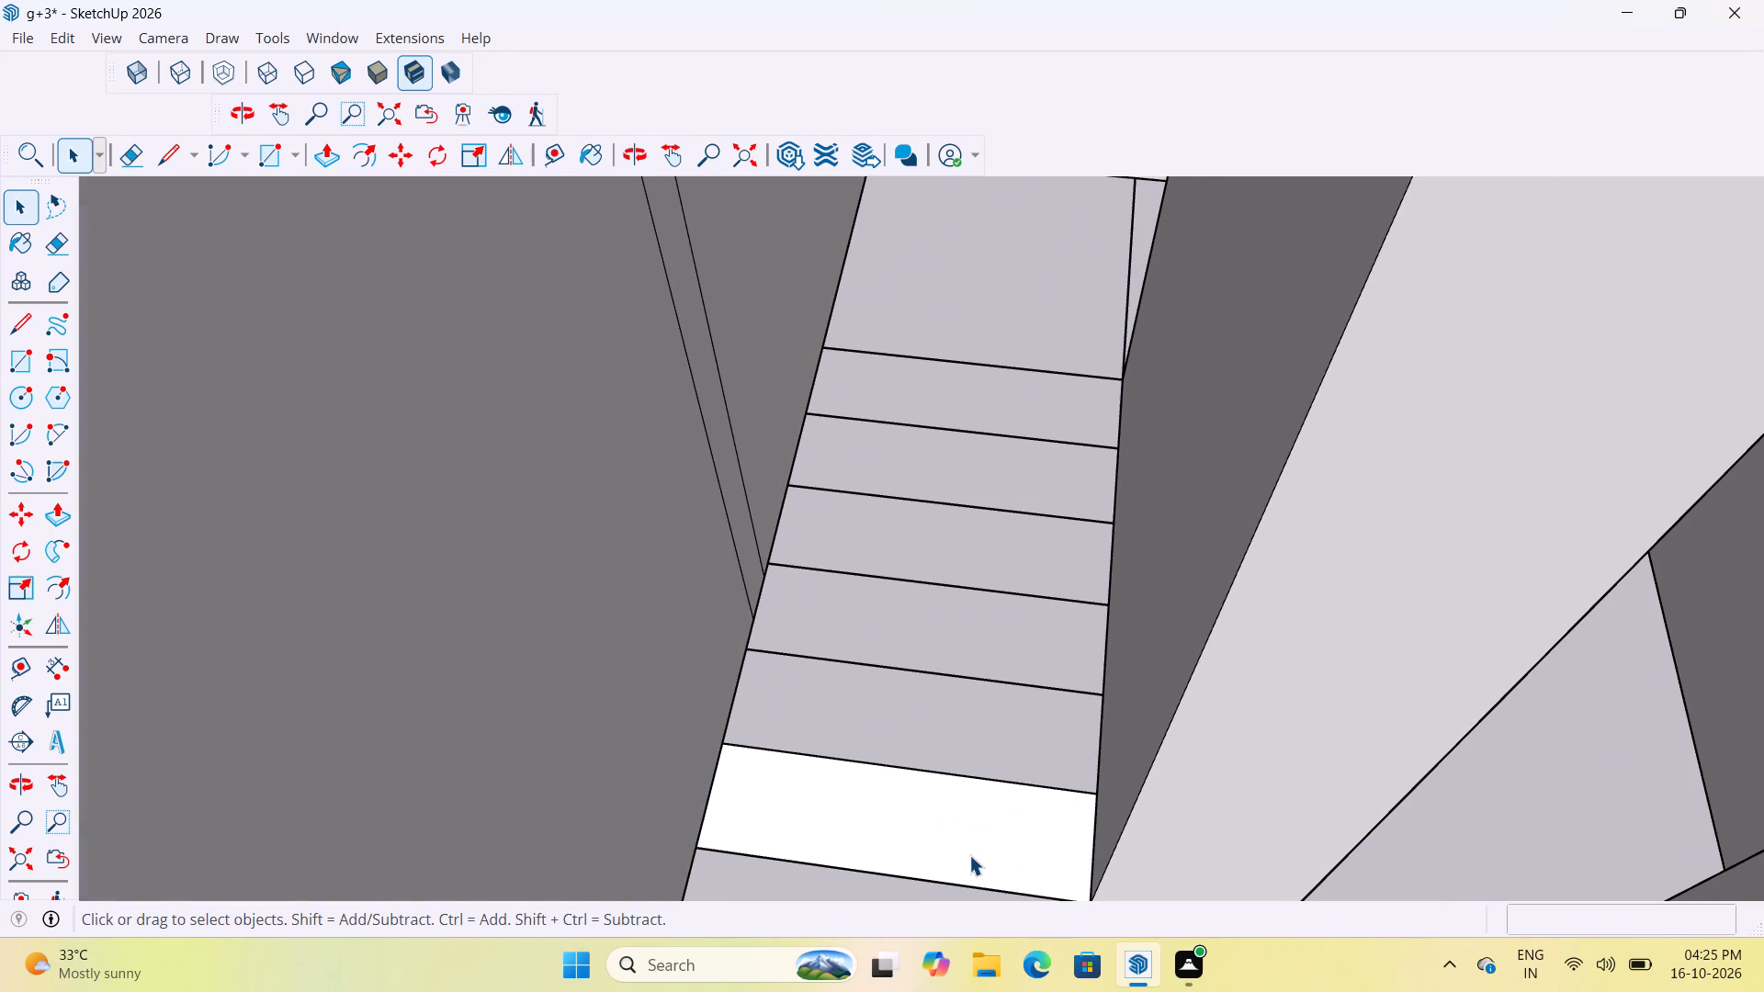
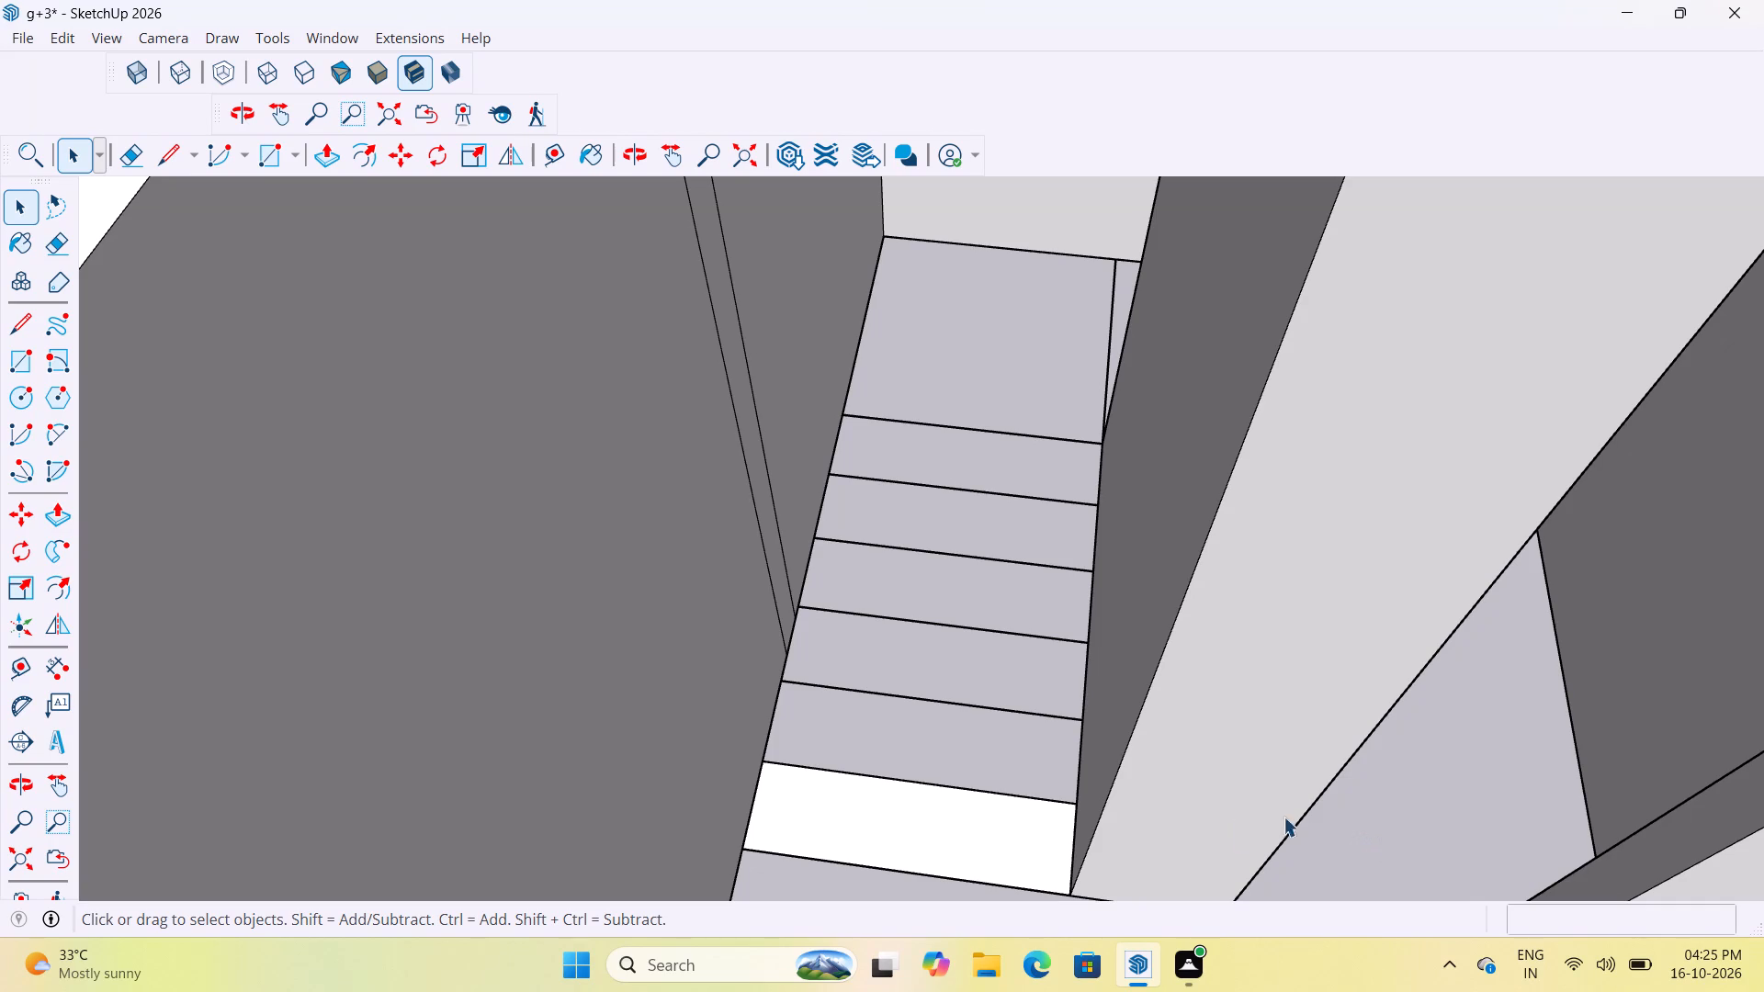
Raise the first stair tread of the flight by 6.2" with Push/Pull inside its group, and close the group.
scroll(770, 699, "down", 5)
scroll(881, 788, "up", 9)
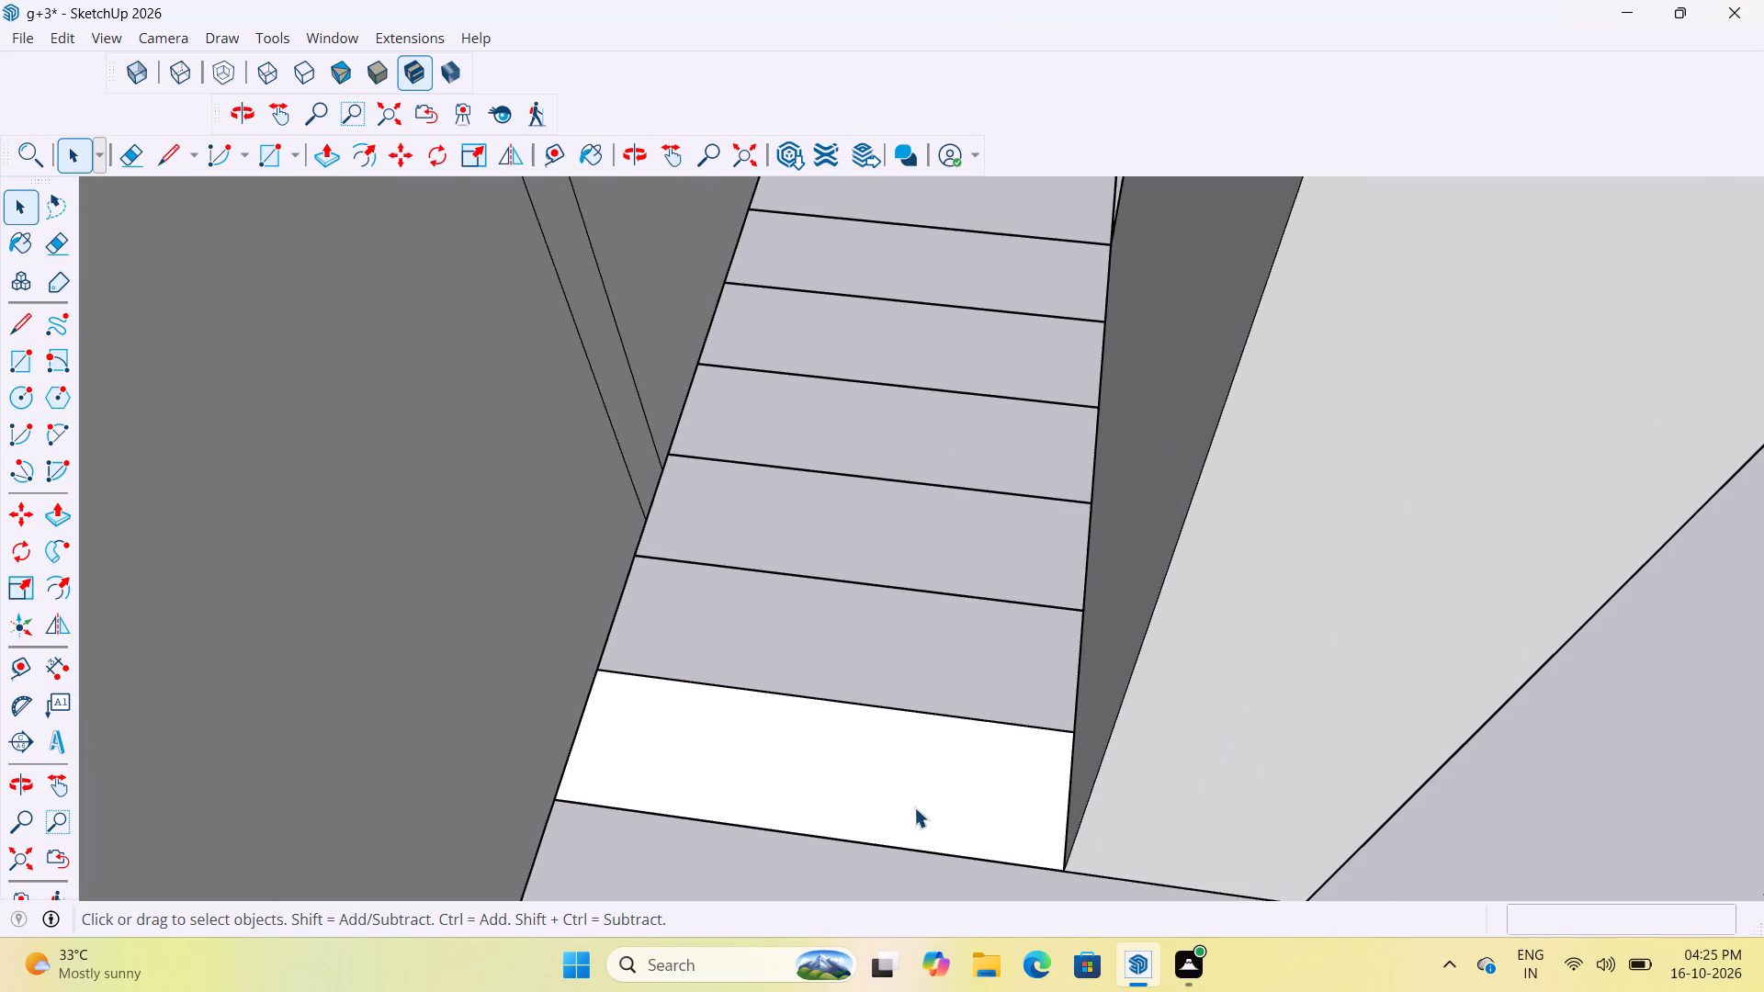
key("p")
key("space")
scroll(873, 793, "down", 5)
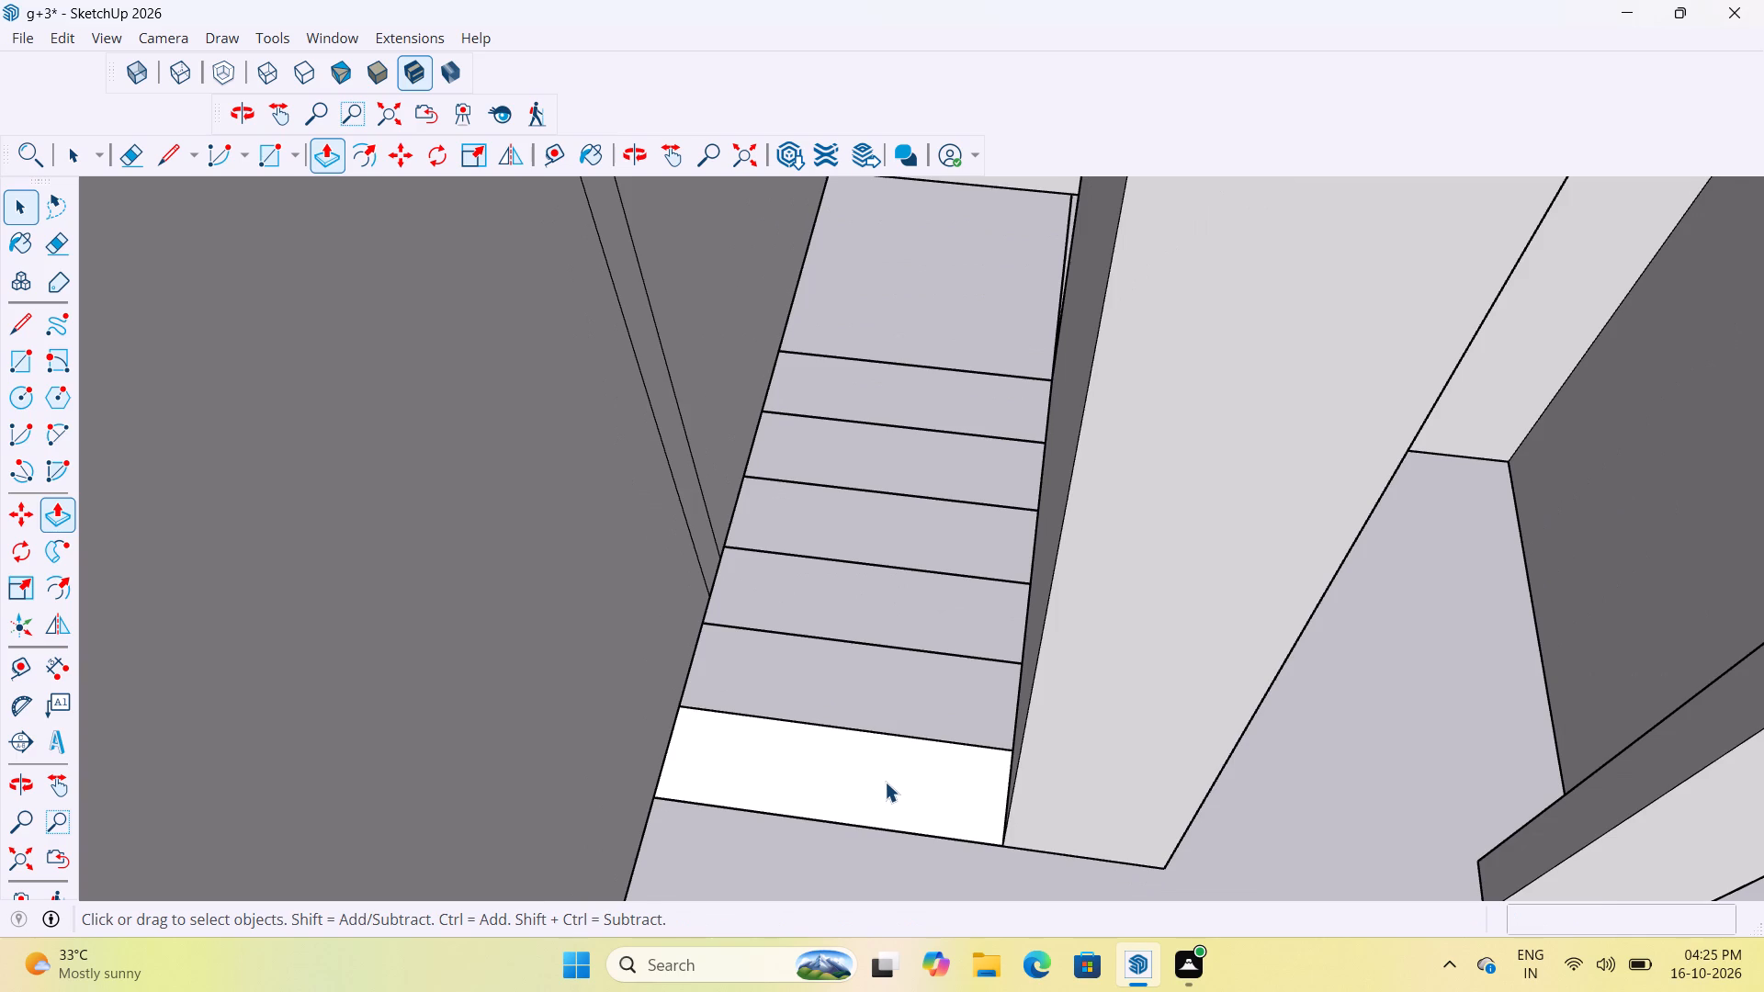
double_click(885, 782)
key("p")
left_click(882, 793)
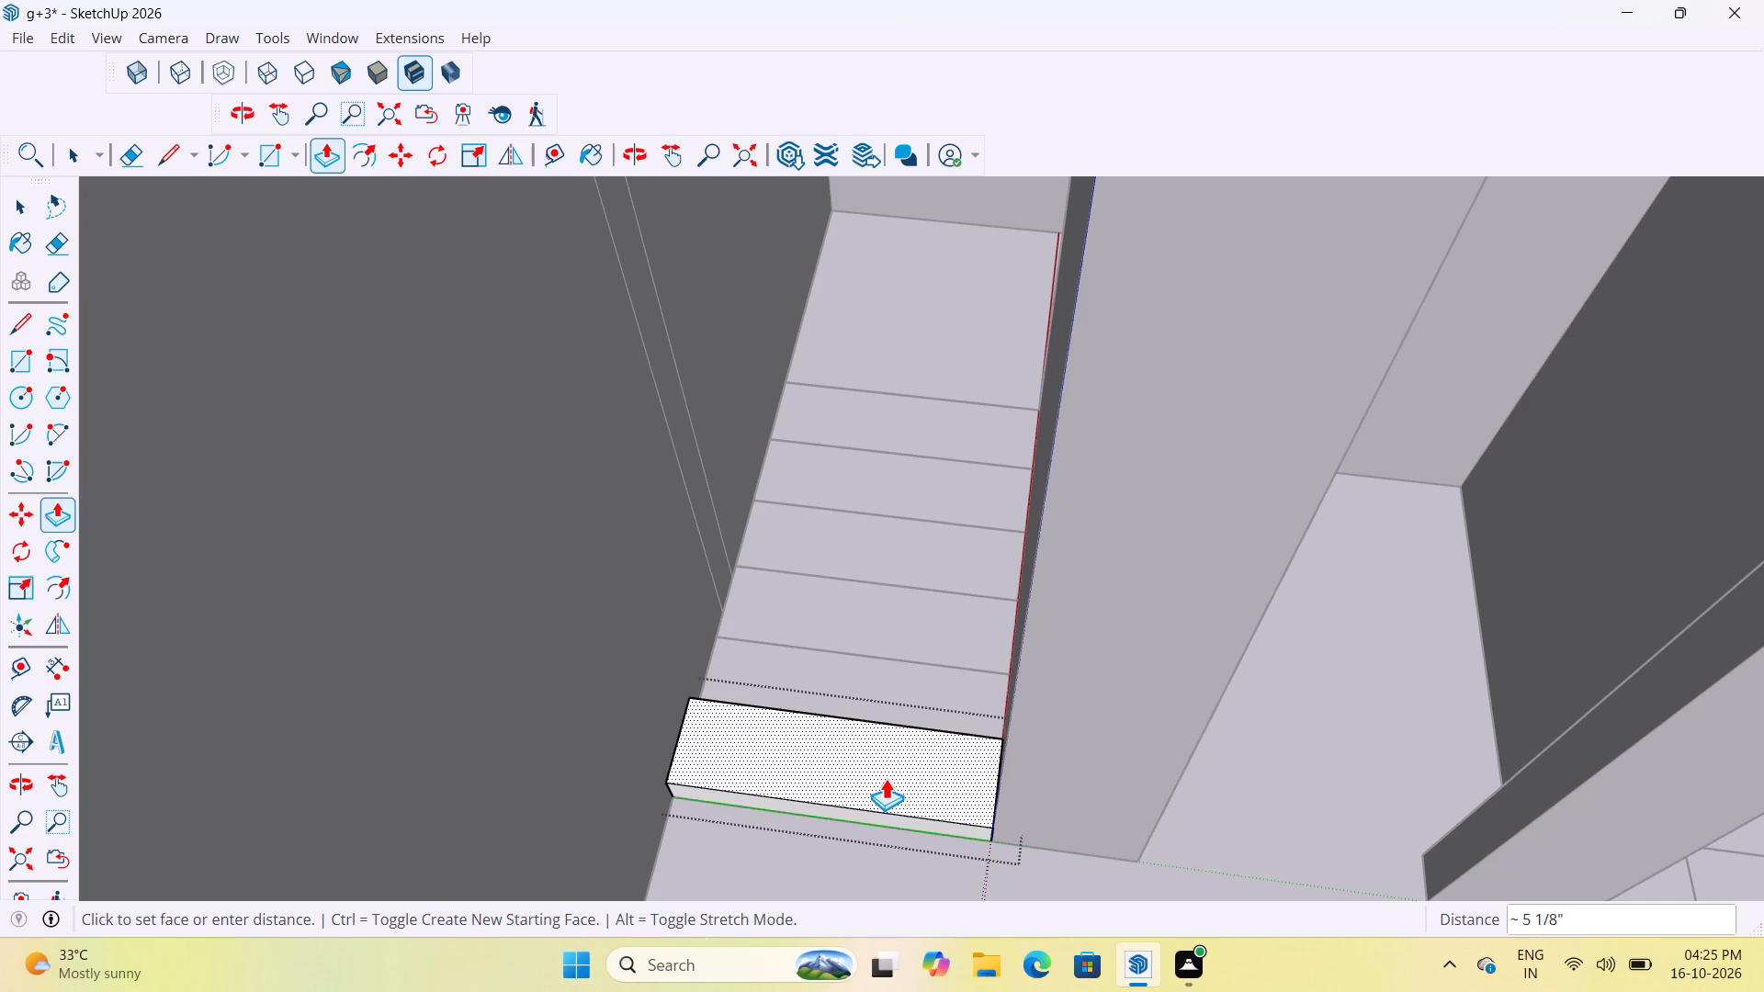
type("6.2")
key("shift+quotedbl")
key("Return")
scroll(883, 754, "up", 4)
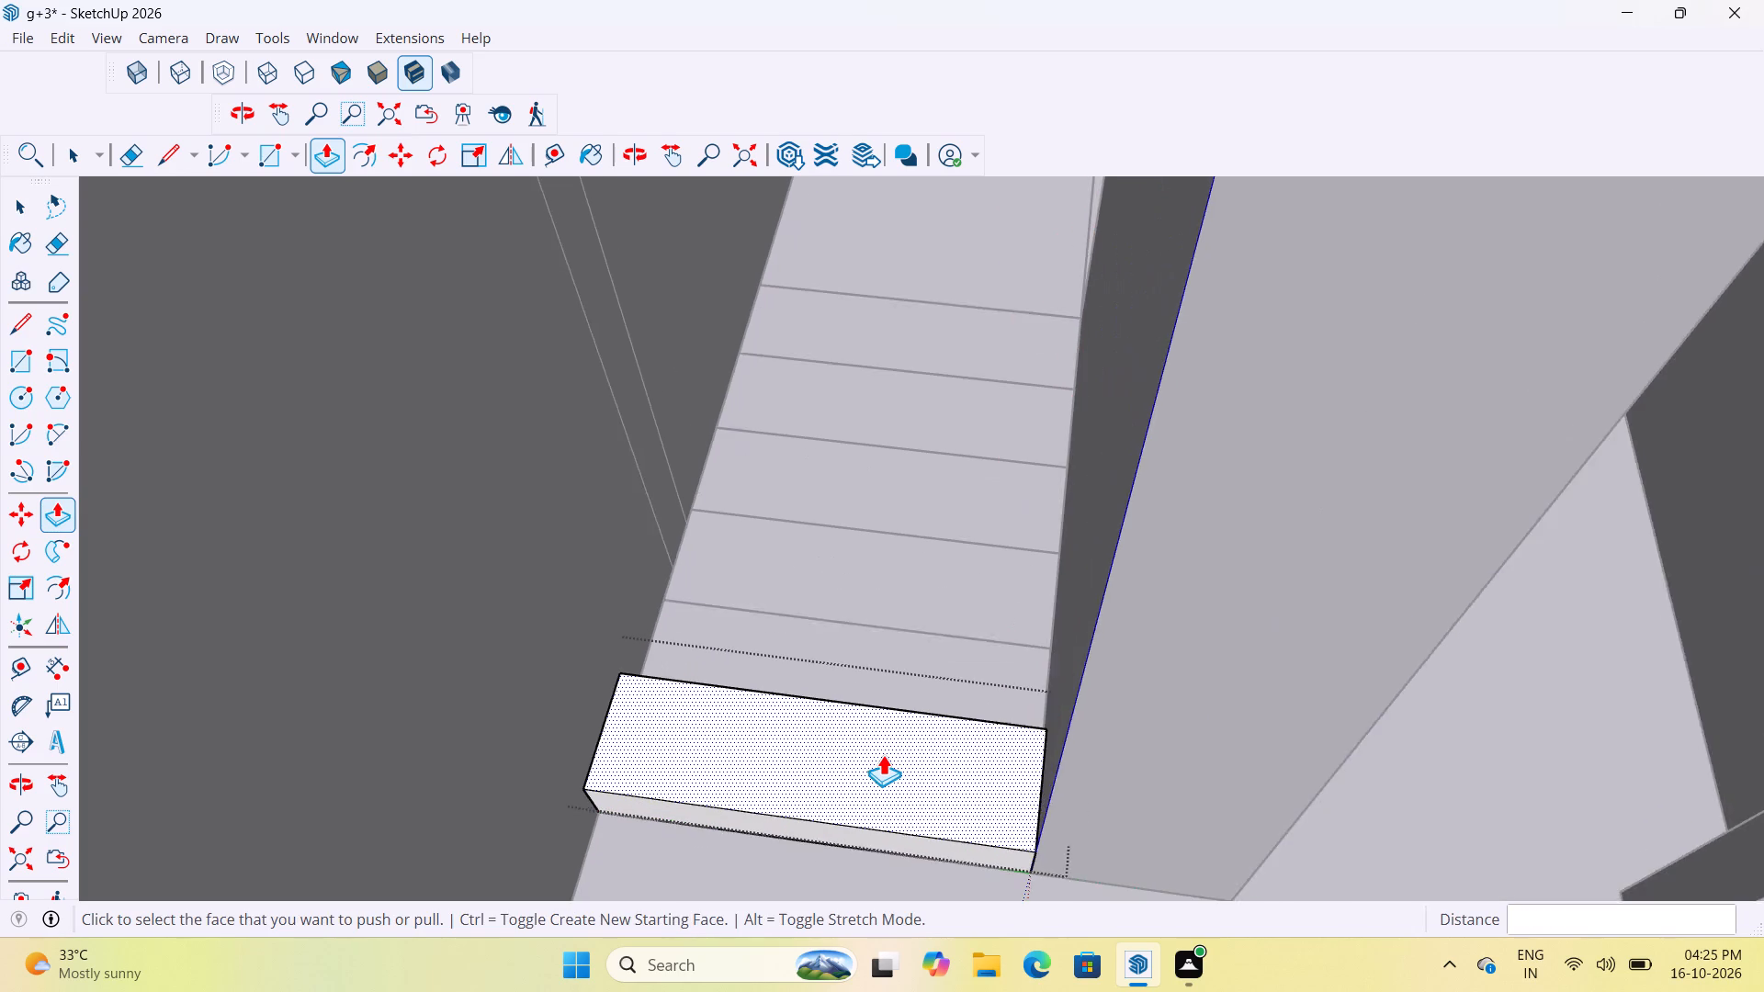
scroll(883, 754, "up", 4)
middle_click_drag(911, 715, 1274, 599)
scroll(879, 738, "down", 2)
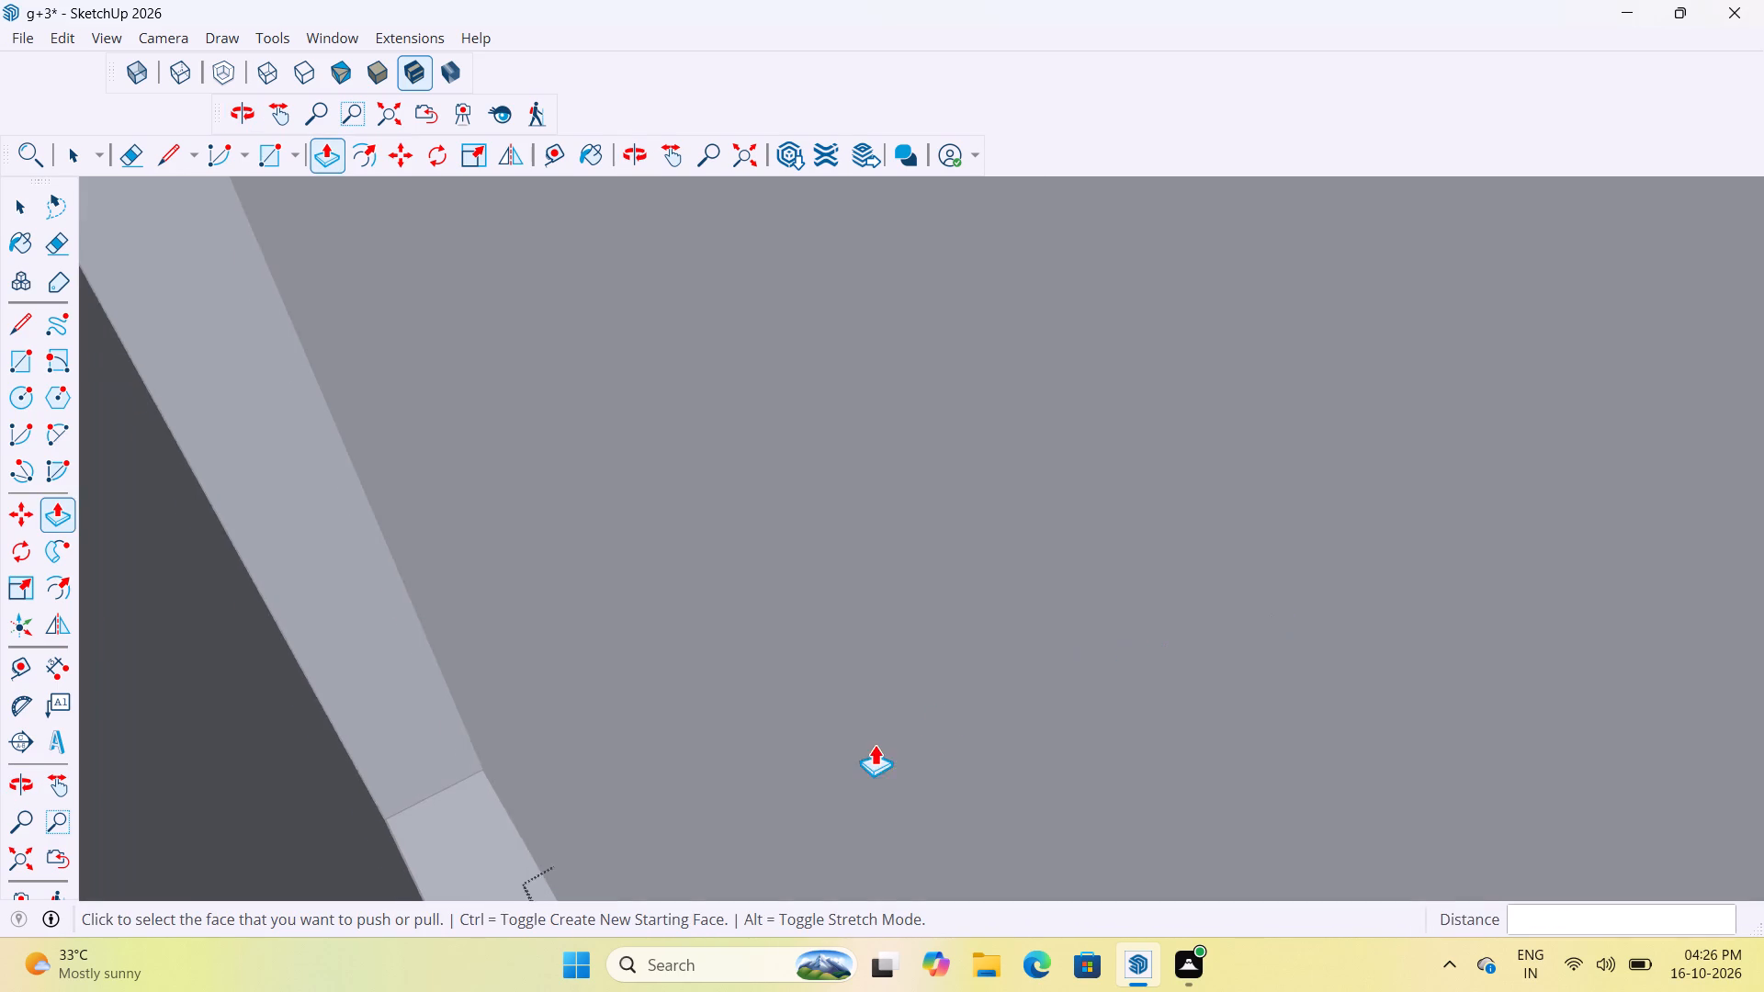
scroll(875, 744, "down", 20)
scroll(875, 744, "down", 20)
scroll(875, 744, "down", 4)
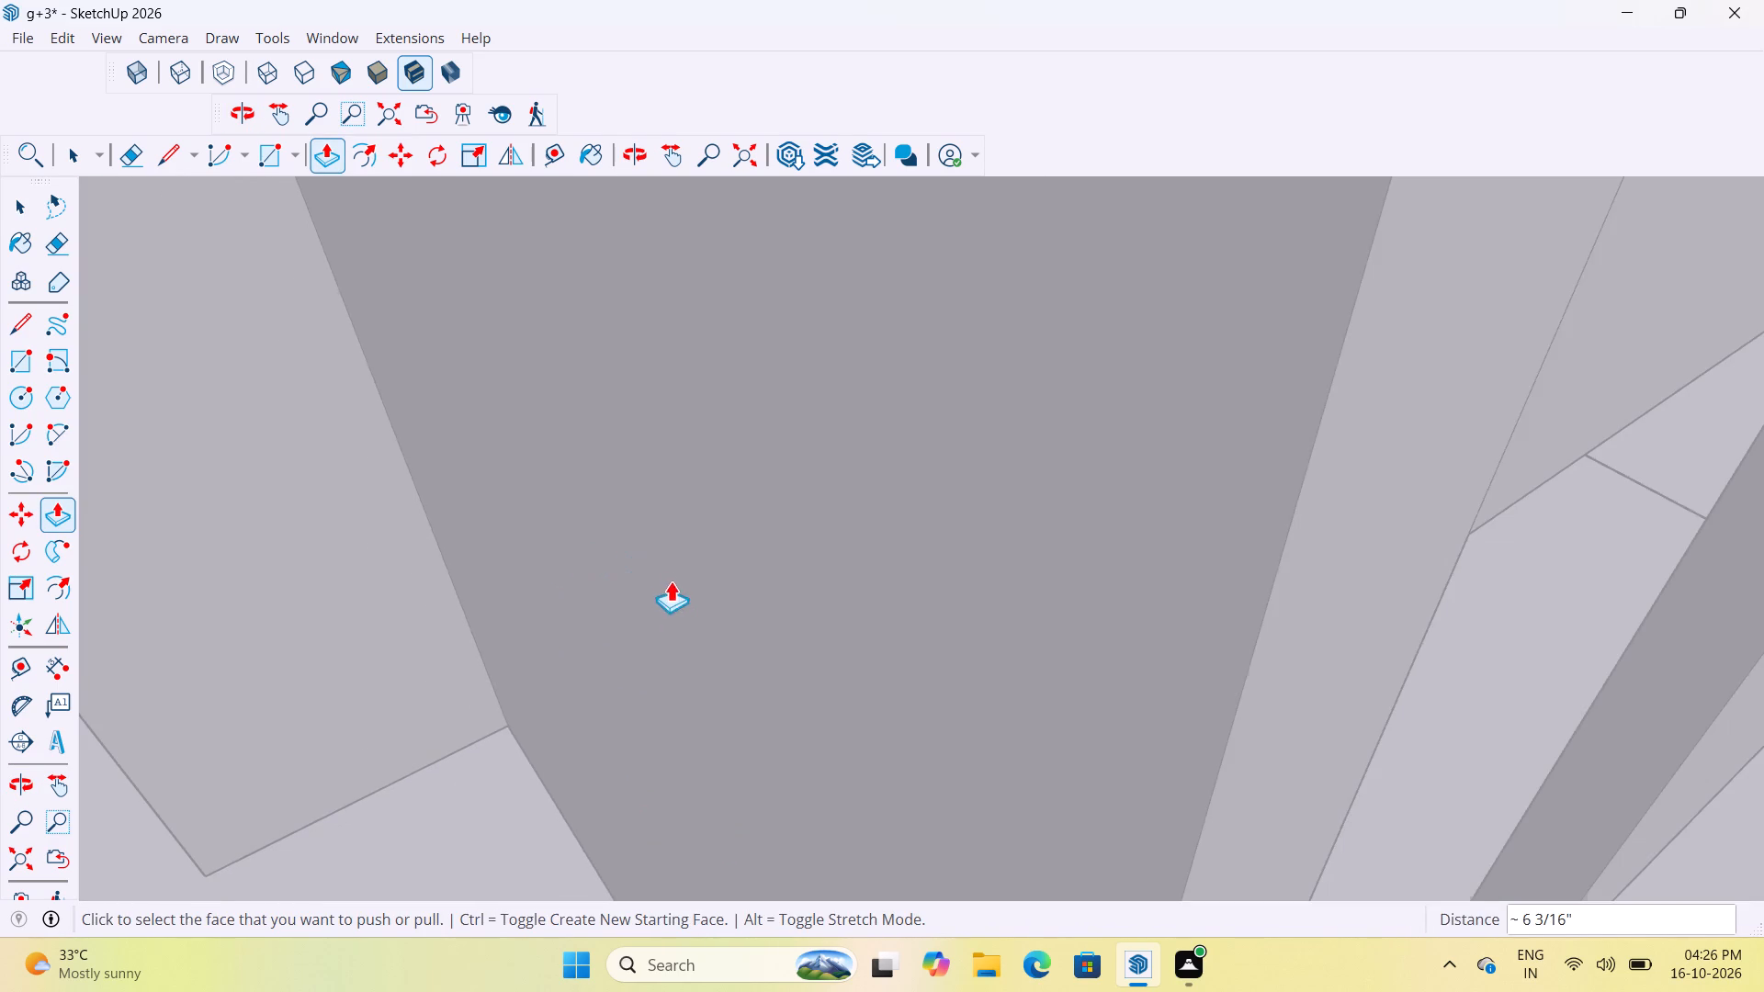
left_click(741, 159)
scroll(737, 502, "down", 5)
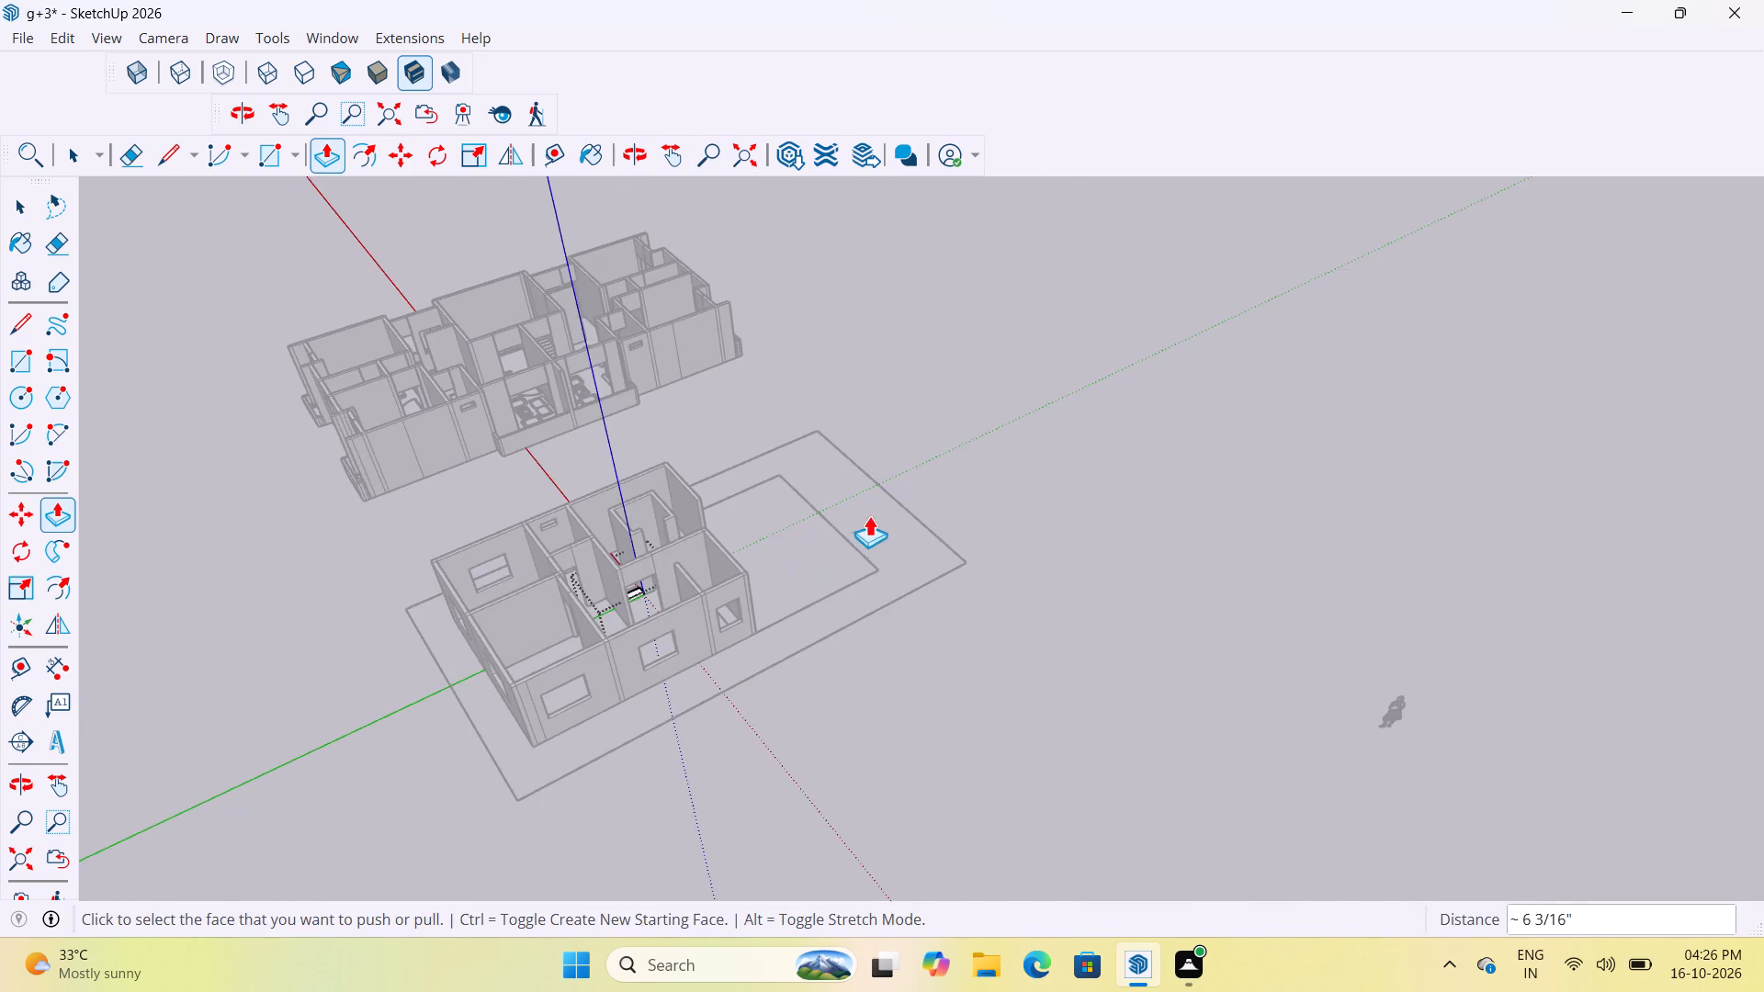
key("space")
left_click(976, 358)
Copy the raised first step from its lower front corner to its upper back corner, forming the second step.
scroll(571, 391, "up", 8)
middle_click_drag(918, 523, 764, 619)
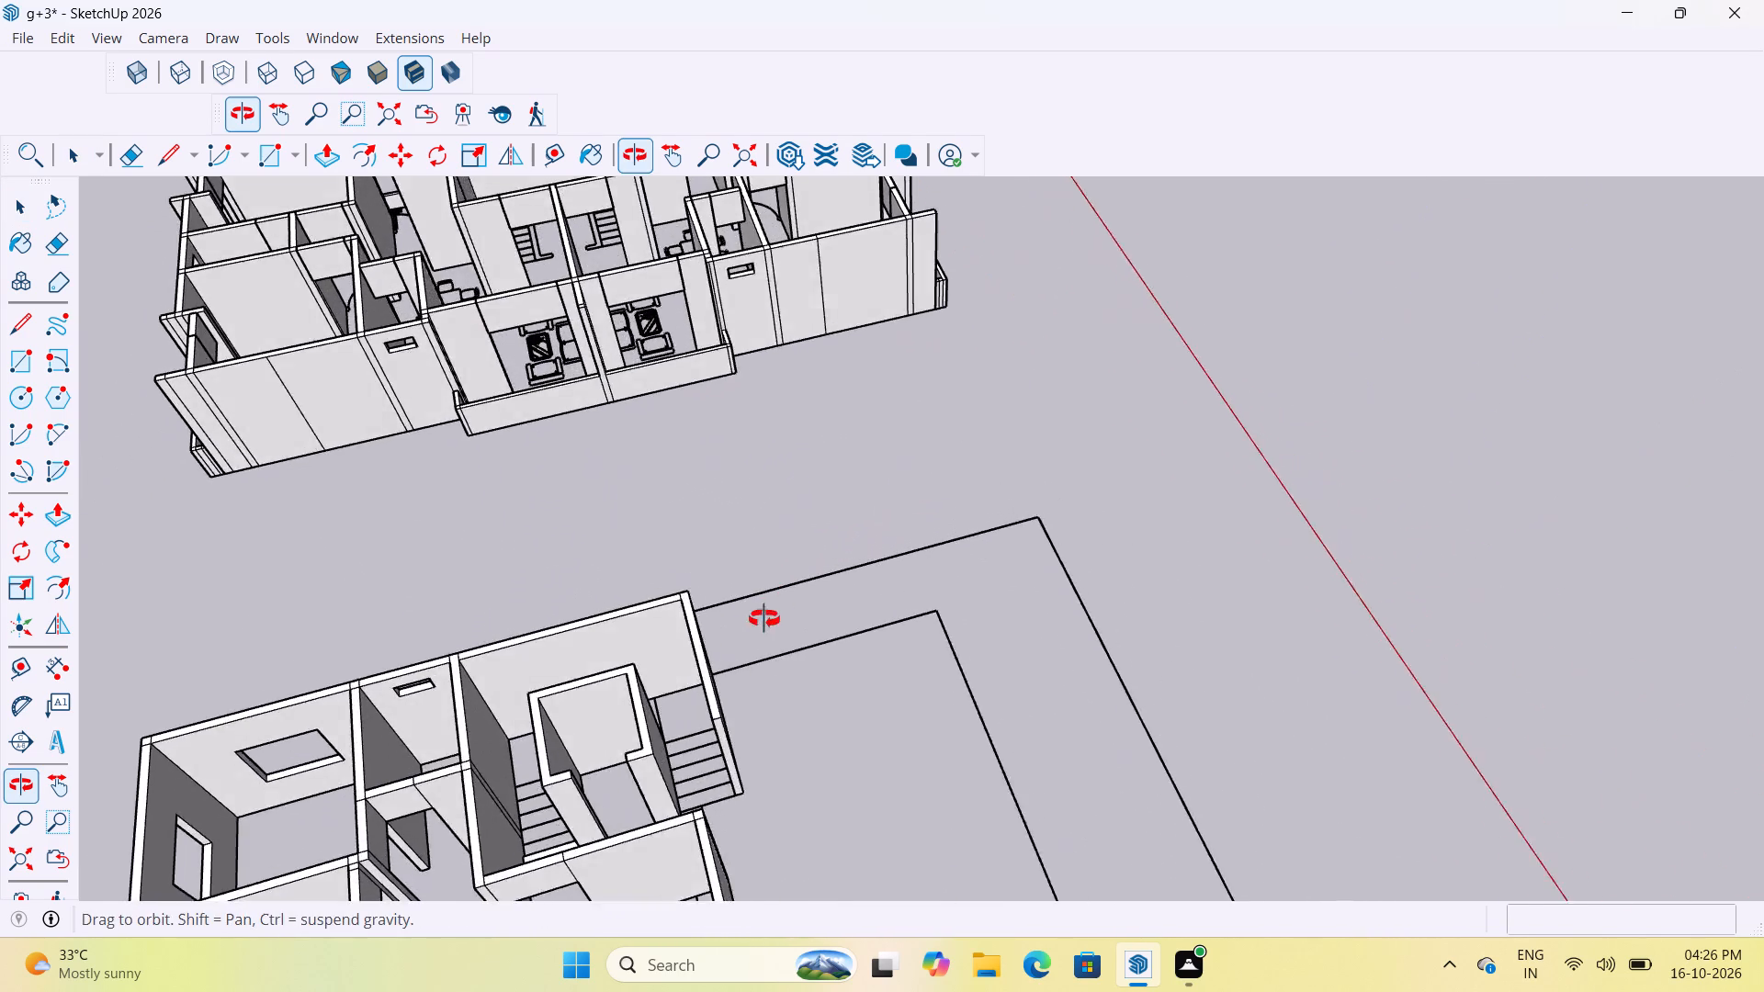
middle_click_drag(764, 619, 730, 659)
scroll(935, 492, "down", 11)
scroll(831, 596, "up", 16)
scroll(1065, 481, "down", 3)
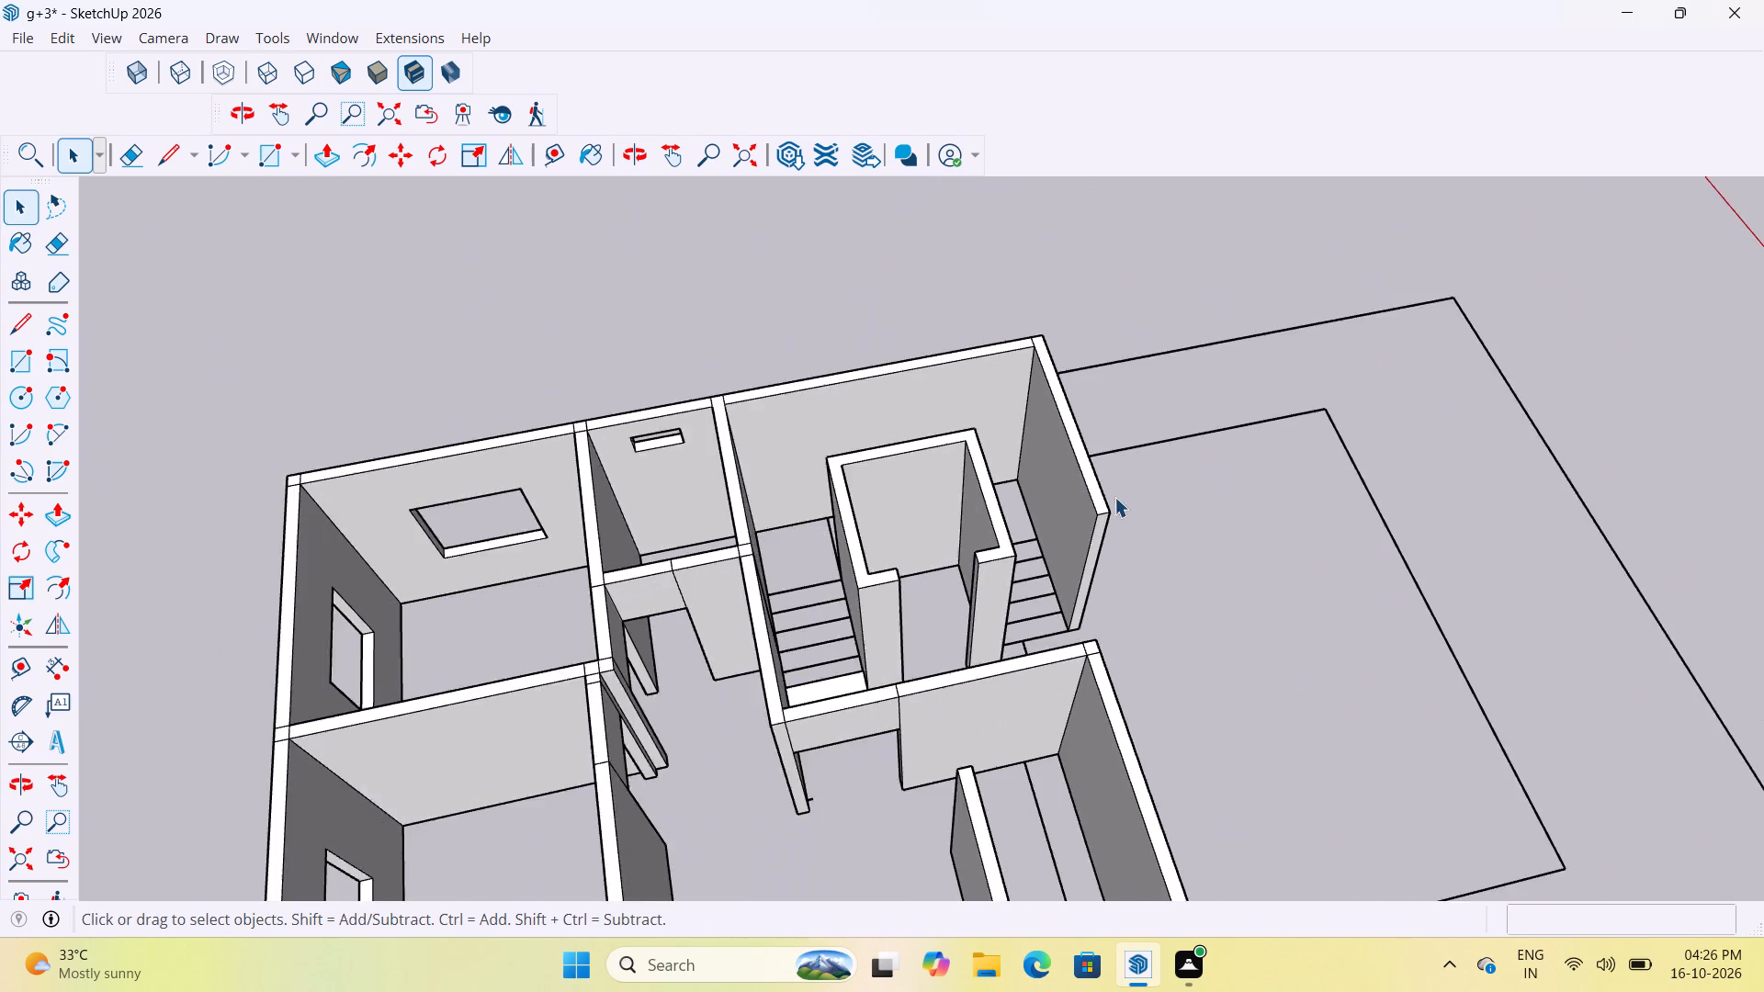
scroll(1114, 497, "down", 8)
middle_click_drag(1052, 544, 905, 627)
scroll(905, 627, "down", 1)
scroll(903, 629, "up", 19)
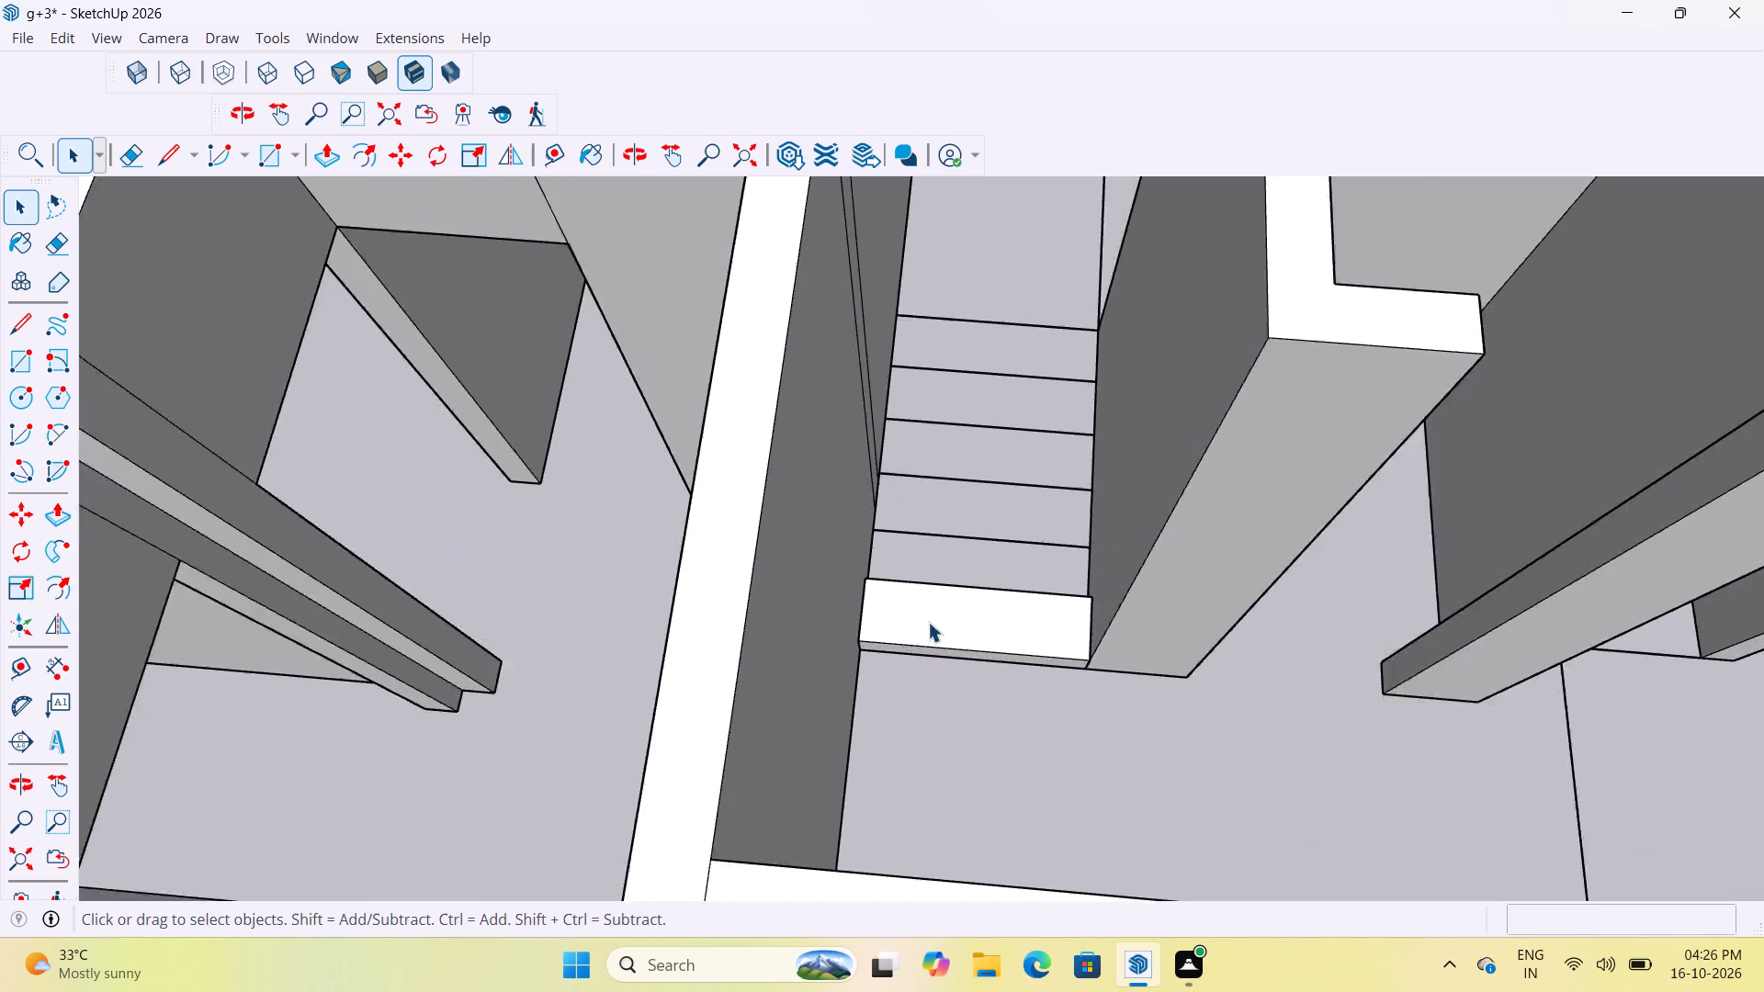
scroll(928, 622, "up", 2)
middle_click_drag(1046, 614, 1046, 588)
left_click(1033, 626)
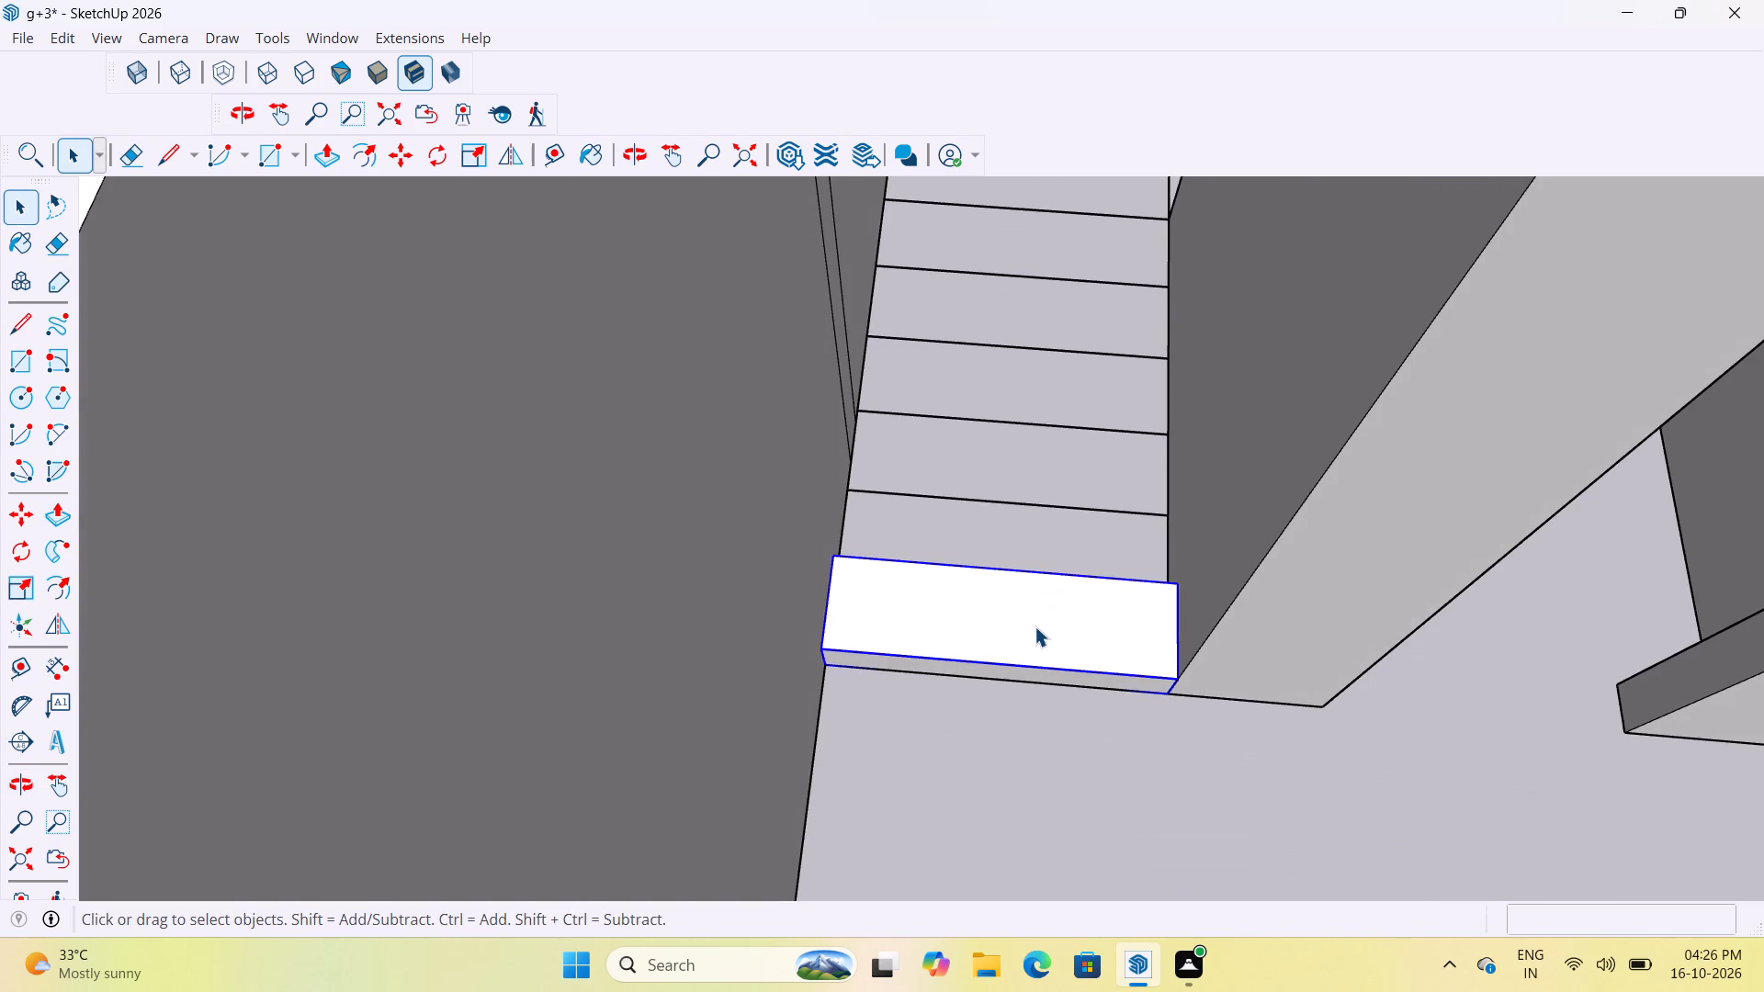
key("m")
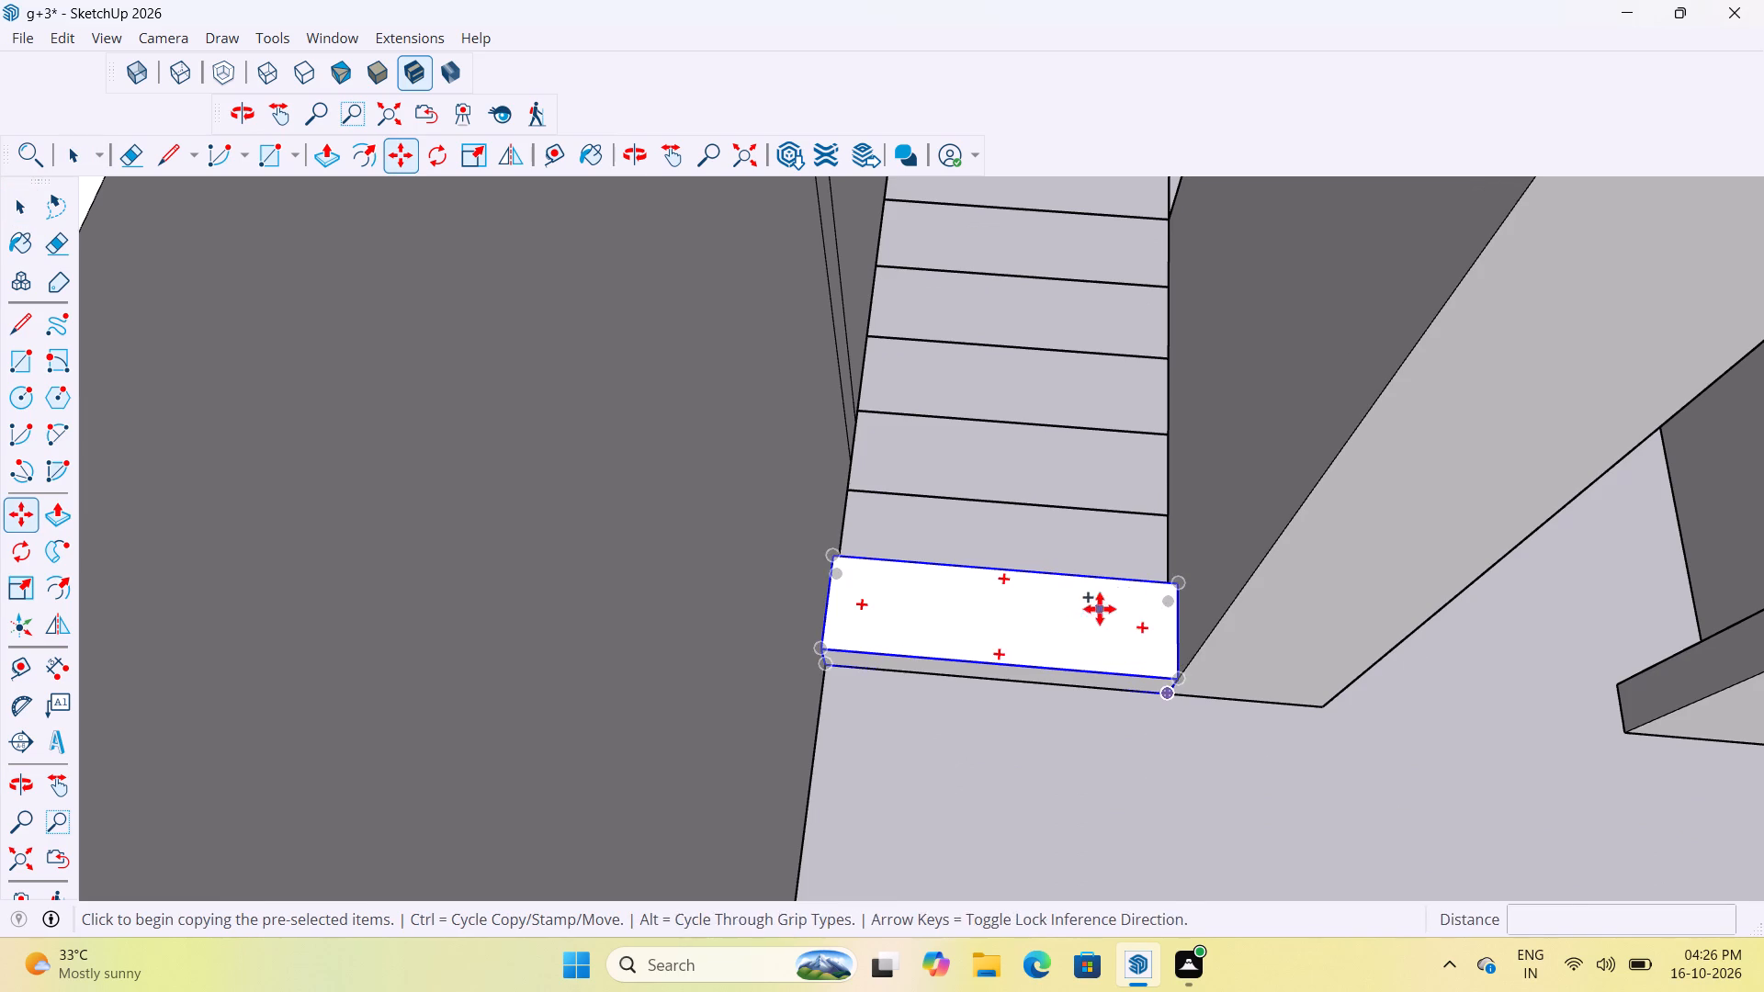
scroll(1181, 588, "up", 5)
scroll(1167, 588, "down", 4)
scroll(1162, 593, "up", 4)
scroll(1162, 593, "down", 5)
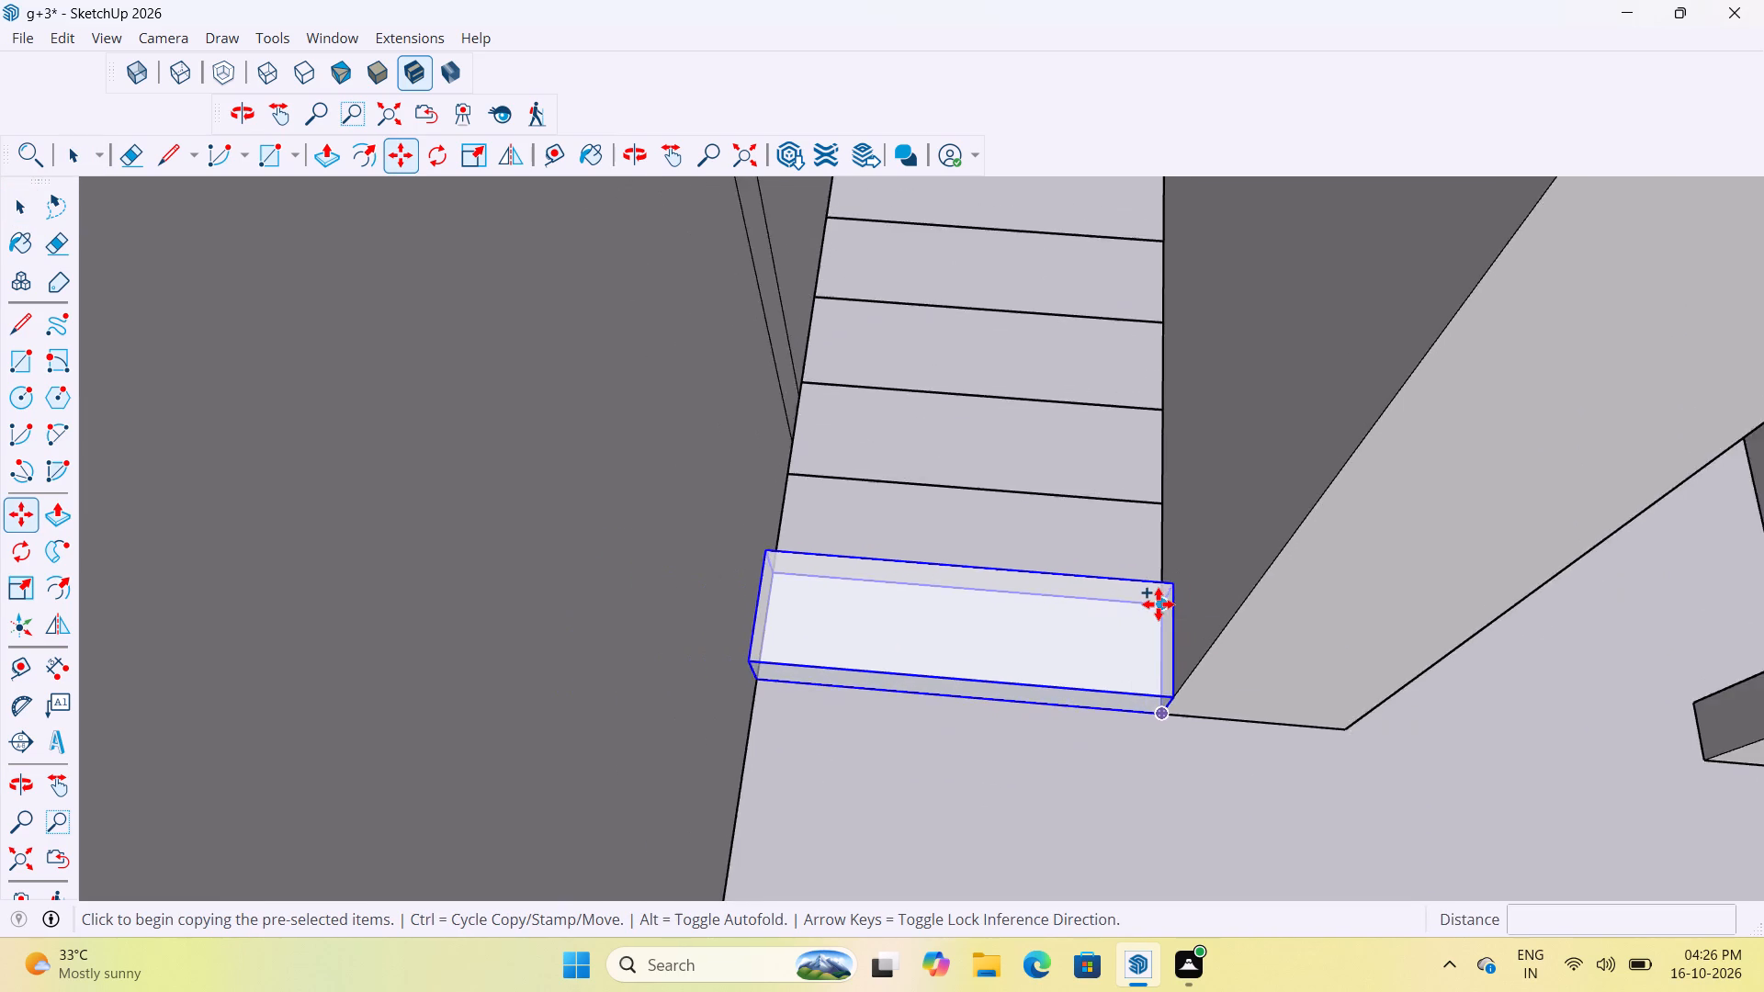
scroll(1159, 604, "down", 9)
scroll(1159, 603, "up", 7)
scroll(975, 700, "up", 1)
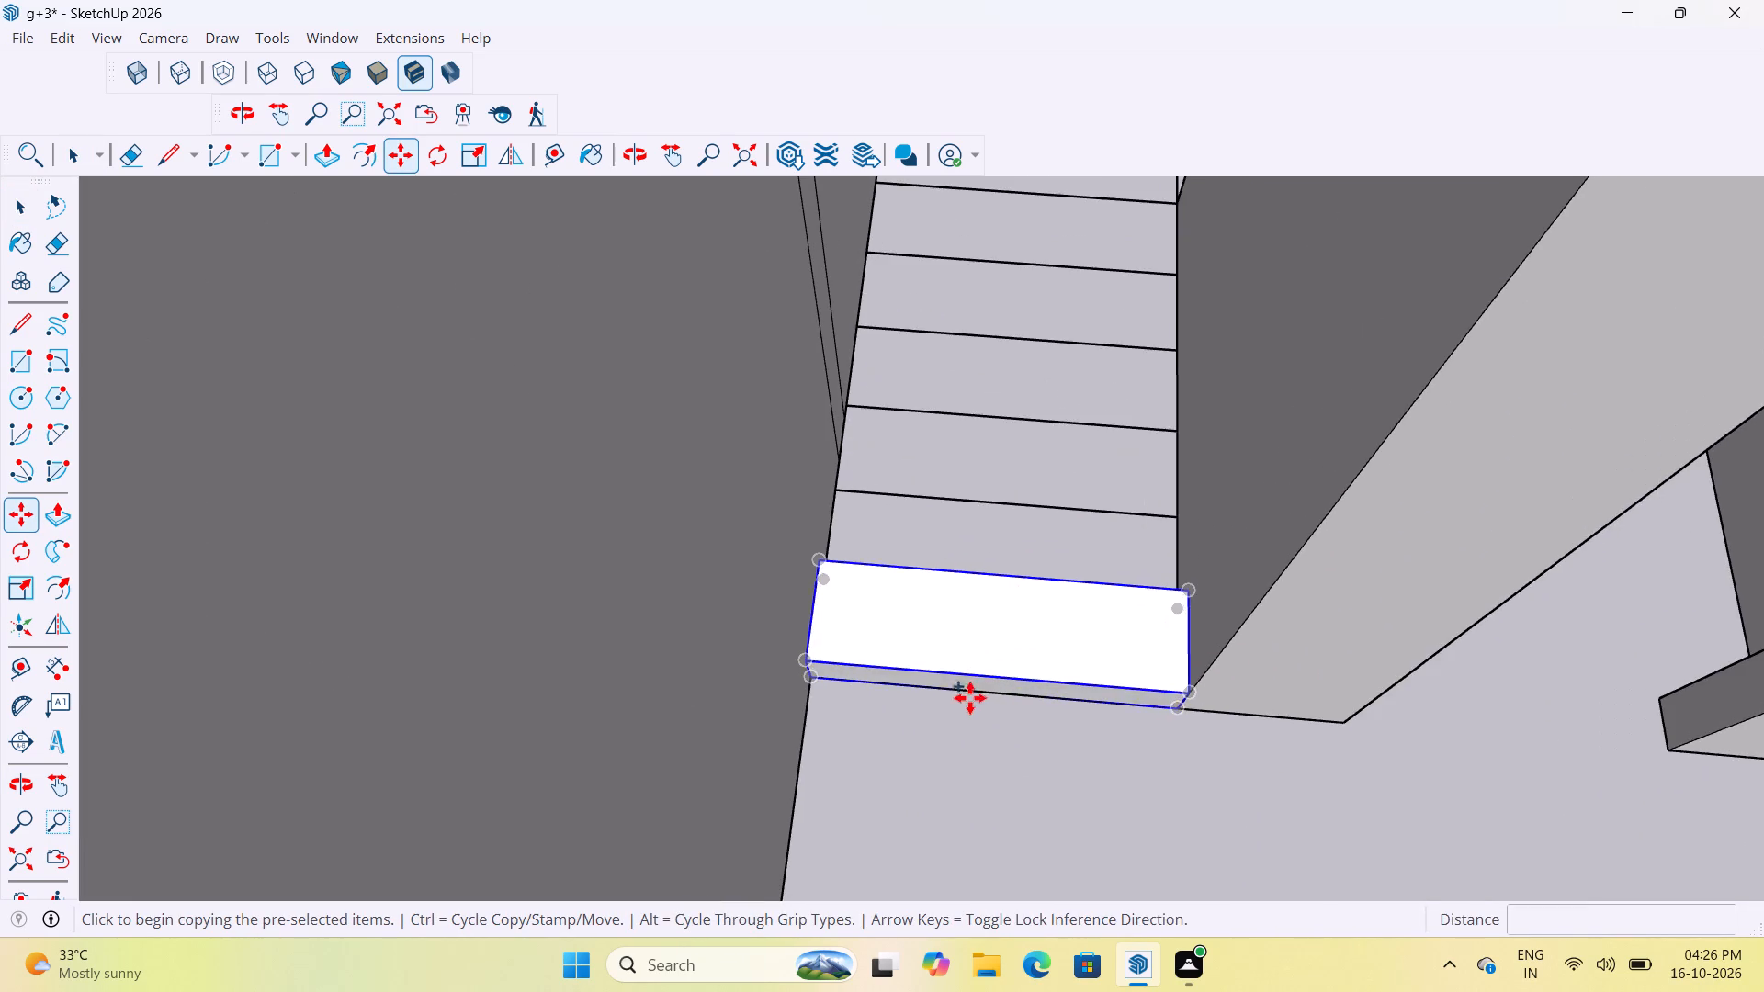
middle_click_drag(950, 674, 845, 672)
scroll(725, 698, "up", 4)
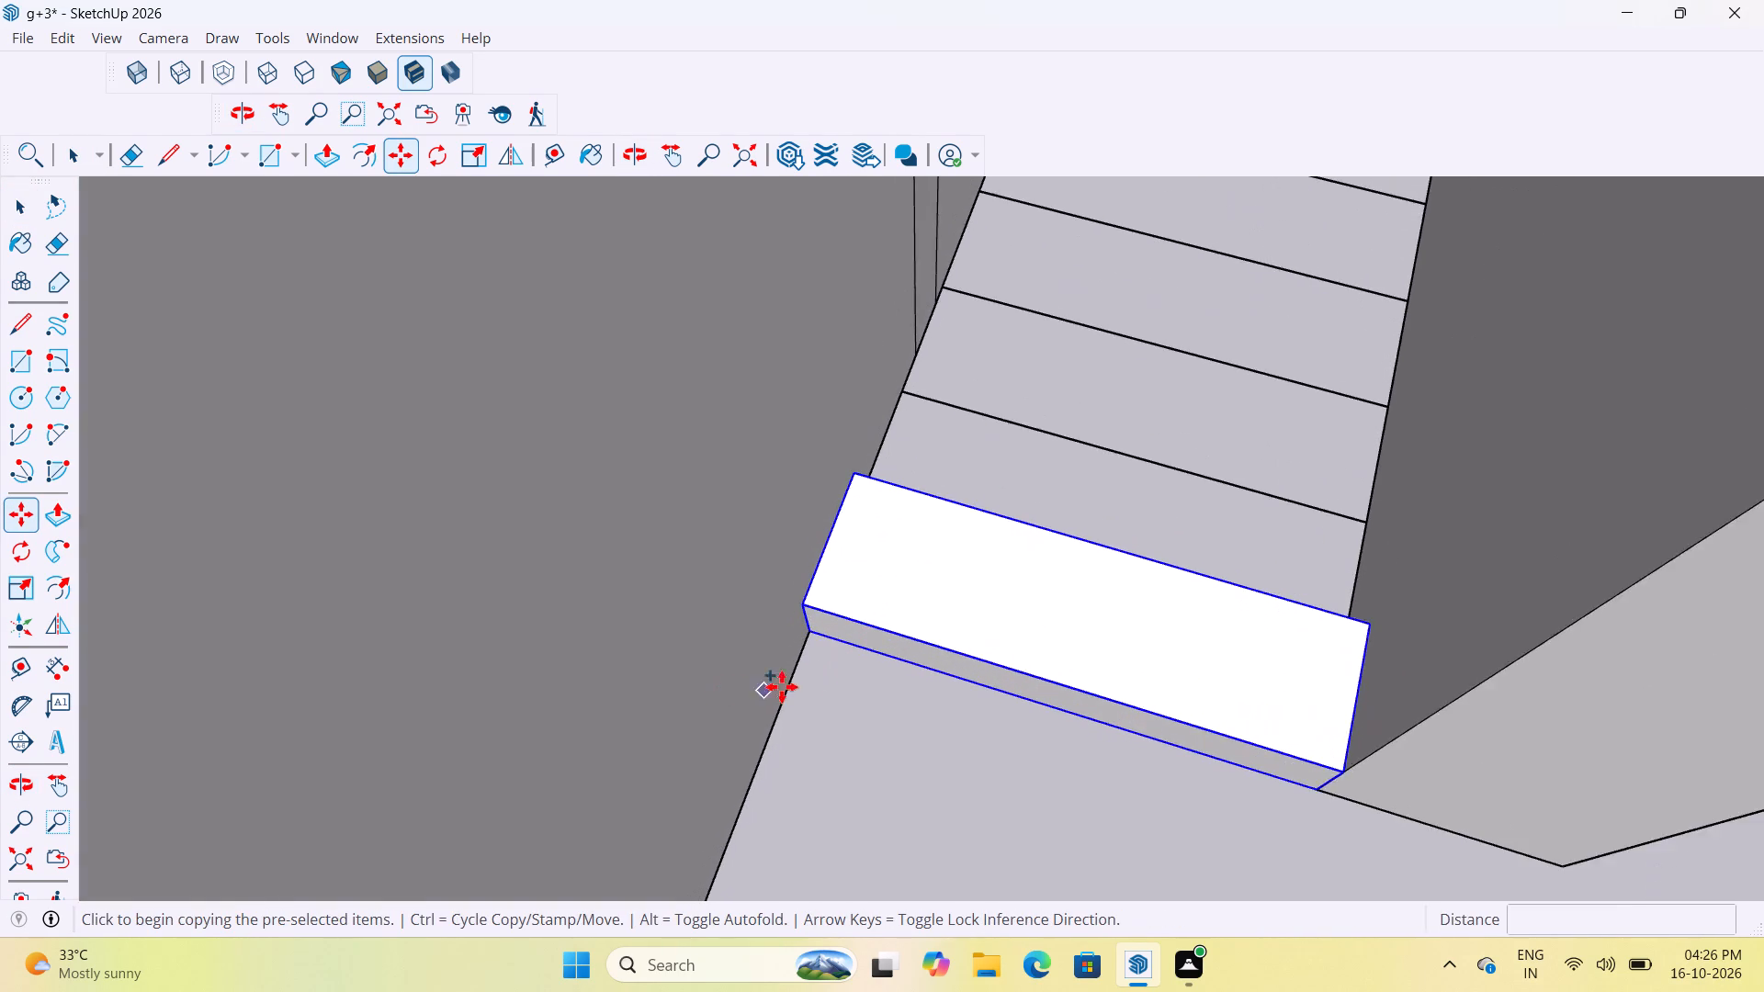
scroll(817, 680, "up", 4)
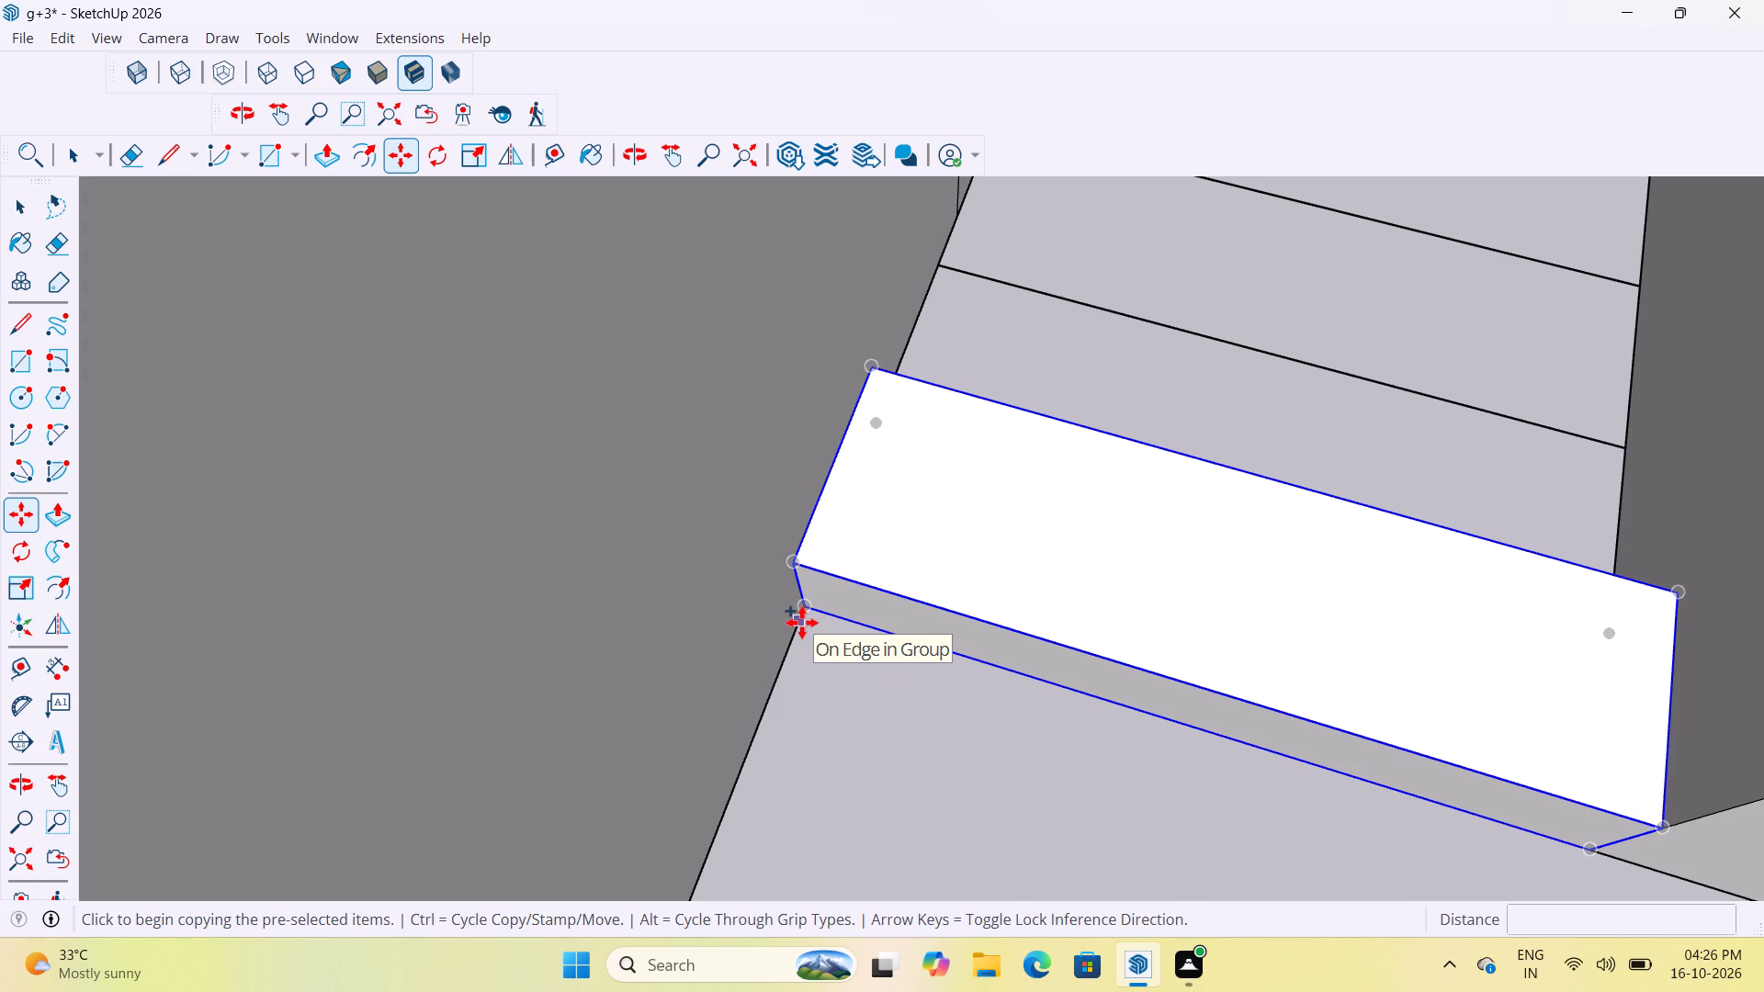
middle_click_drag(855, 651, 884, 536)
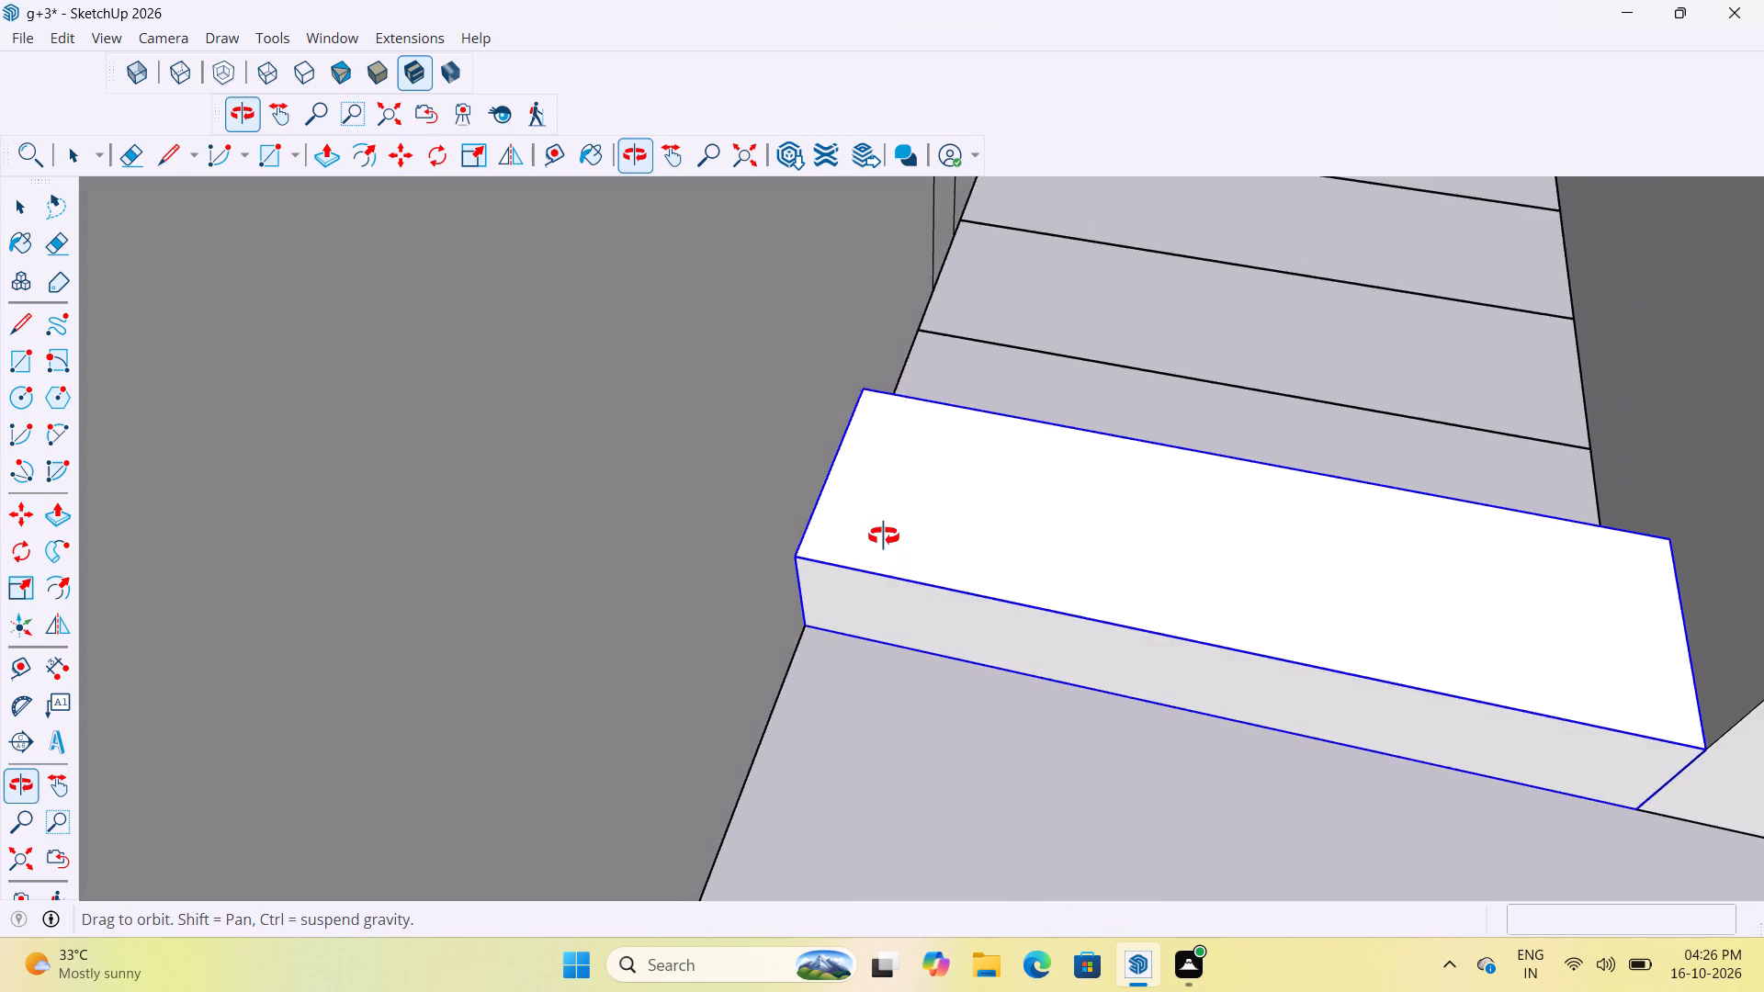
middle_click_drag(884, 536, 883, 491)
left_click(803, 634)
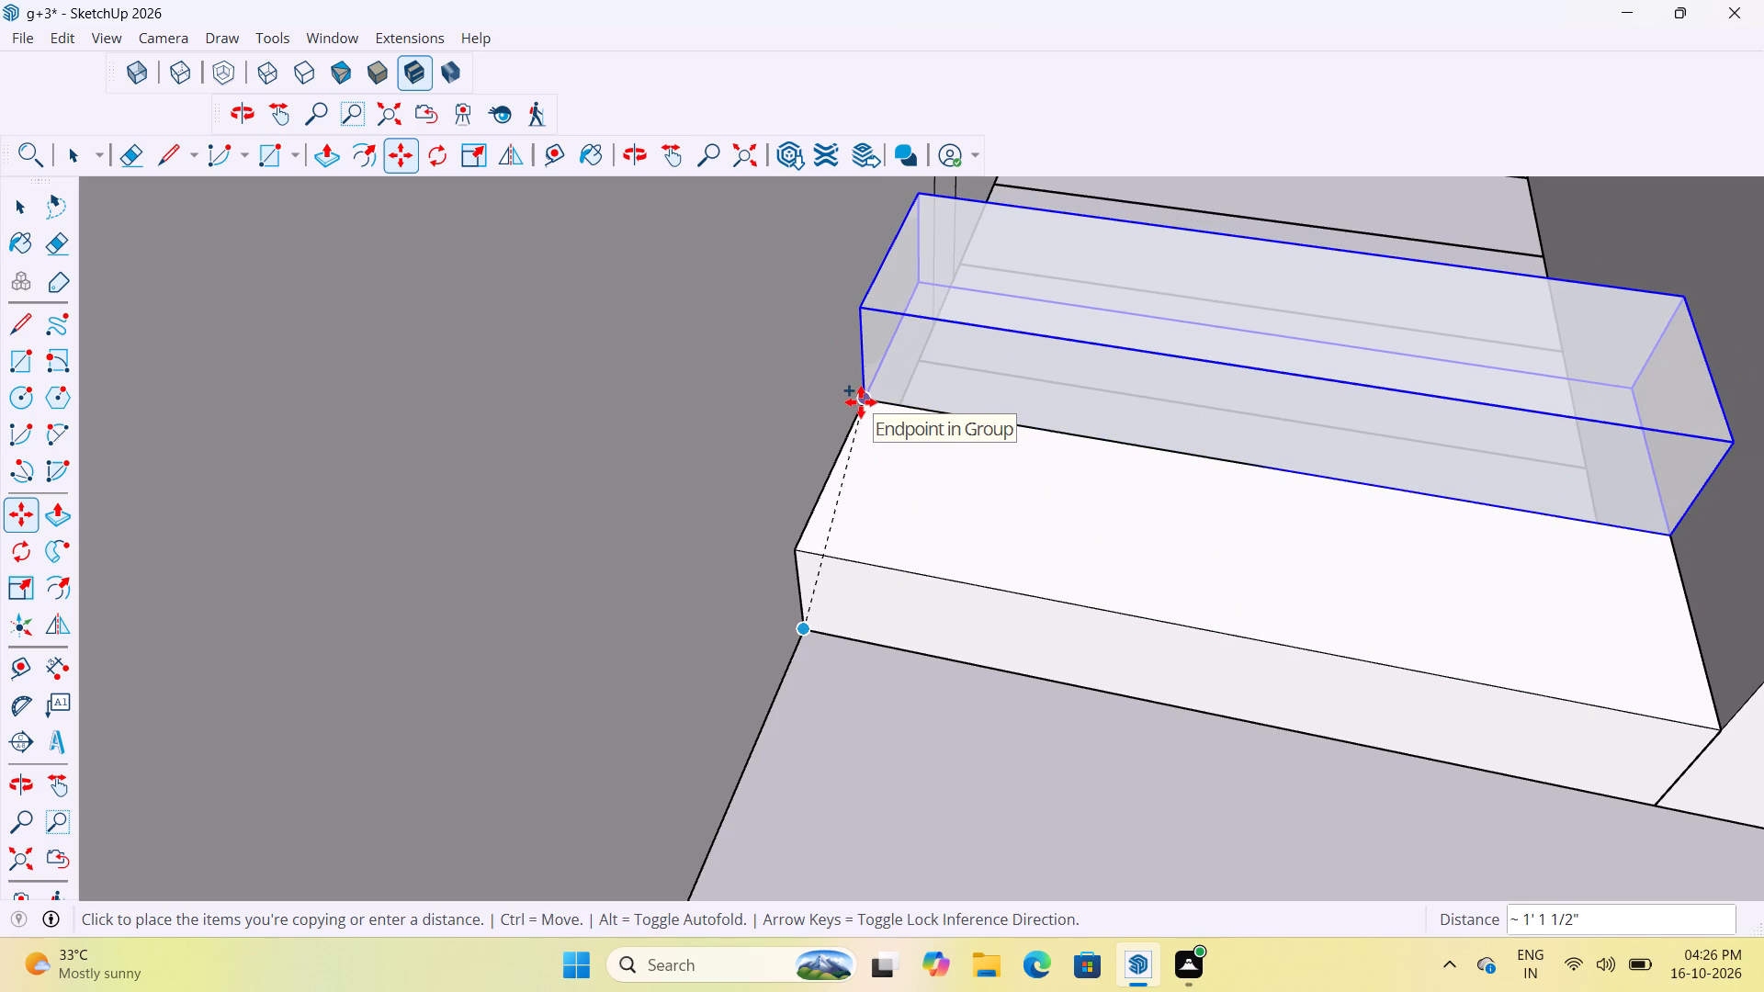
left_click(861, 402)
Examine the first two steps and the remaining treads around the central shaft from several angles.
scroll(740, 468, "down", 10)
middle_click_drag(990, 405, 992, 429)
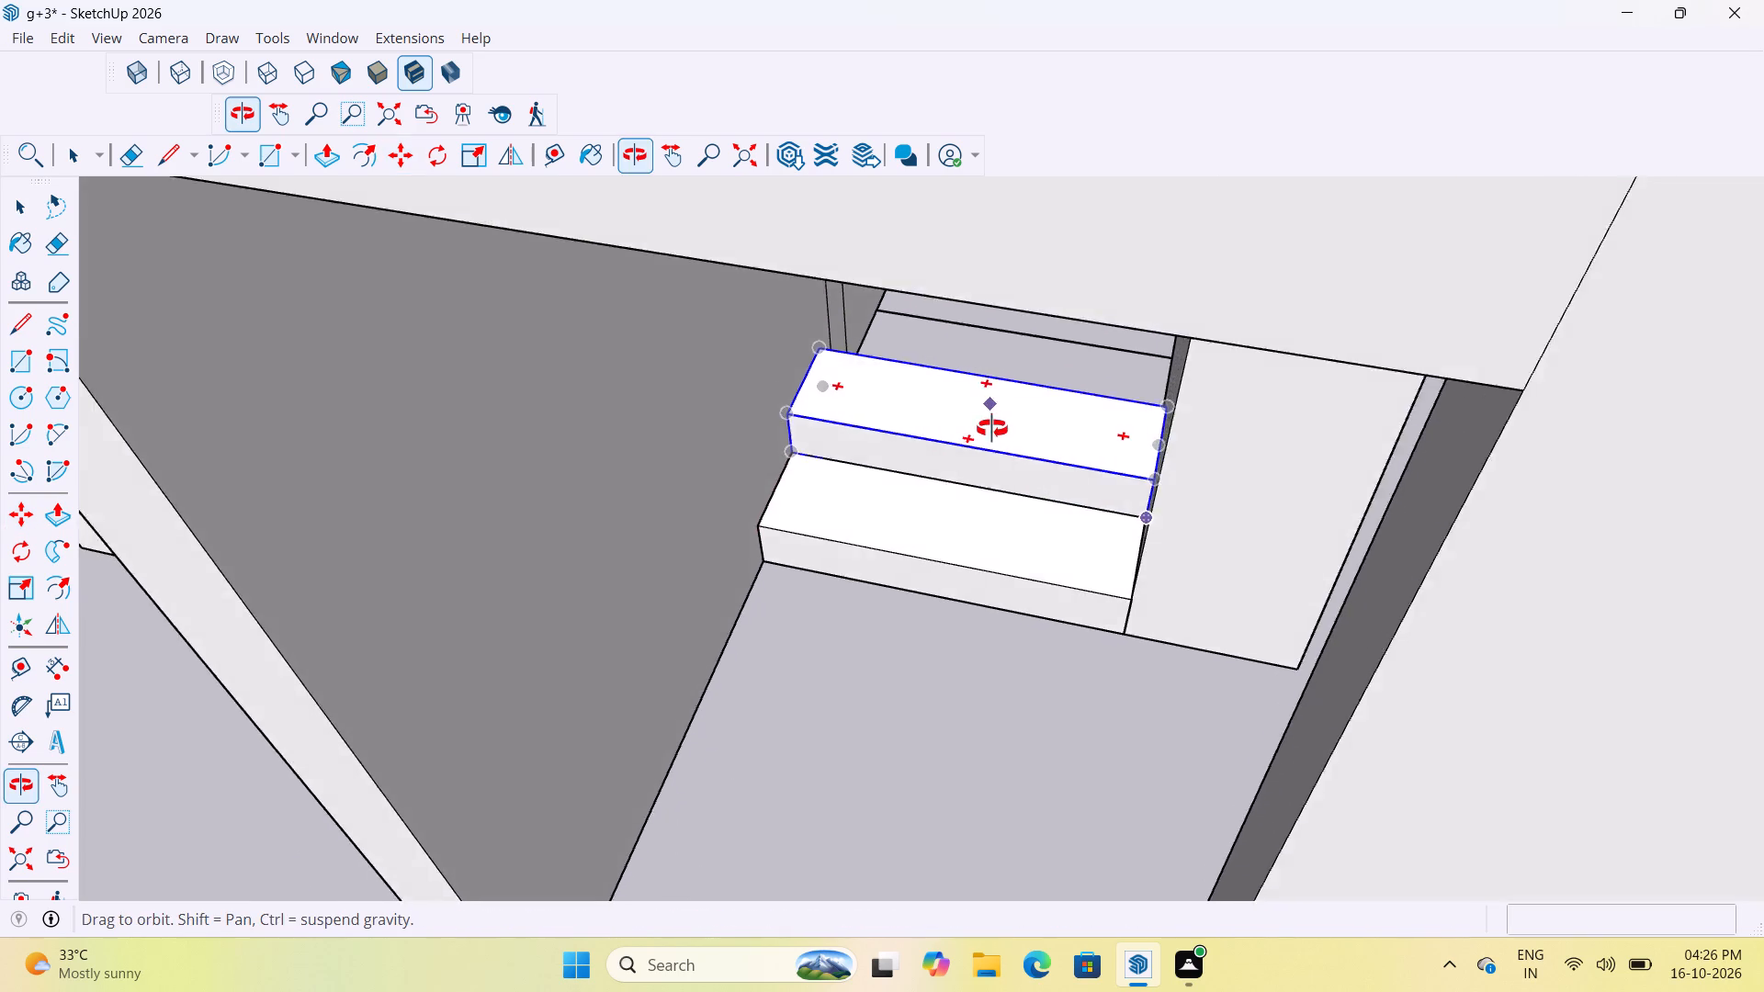
middle_click_drag(992, 429, 1015, 454)
scroll(1004, 623, "down", 17)
scroll(1005, 578, "up", 9)
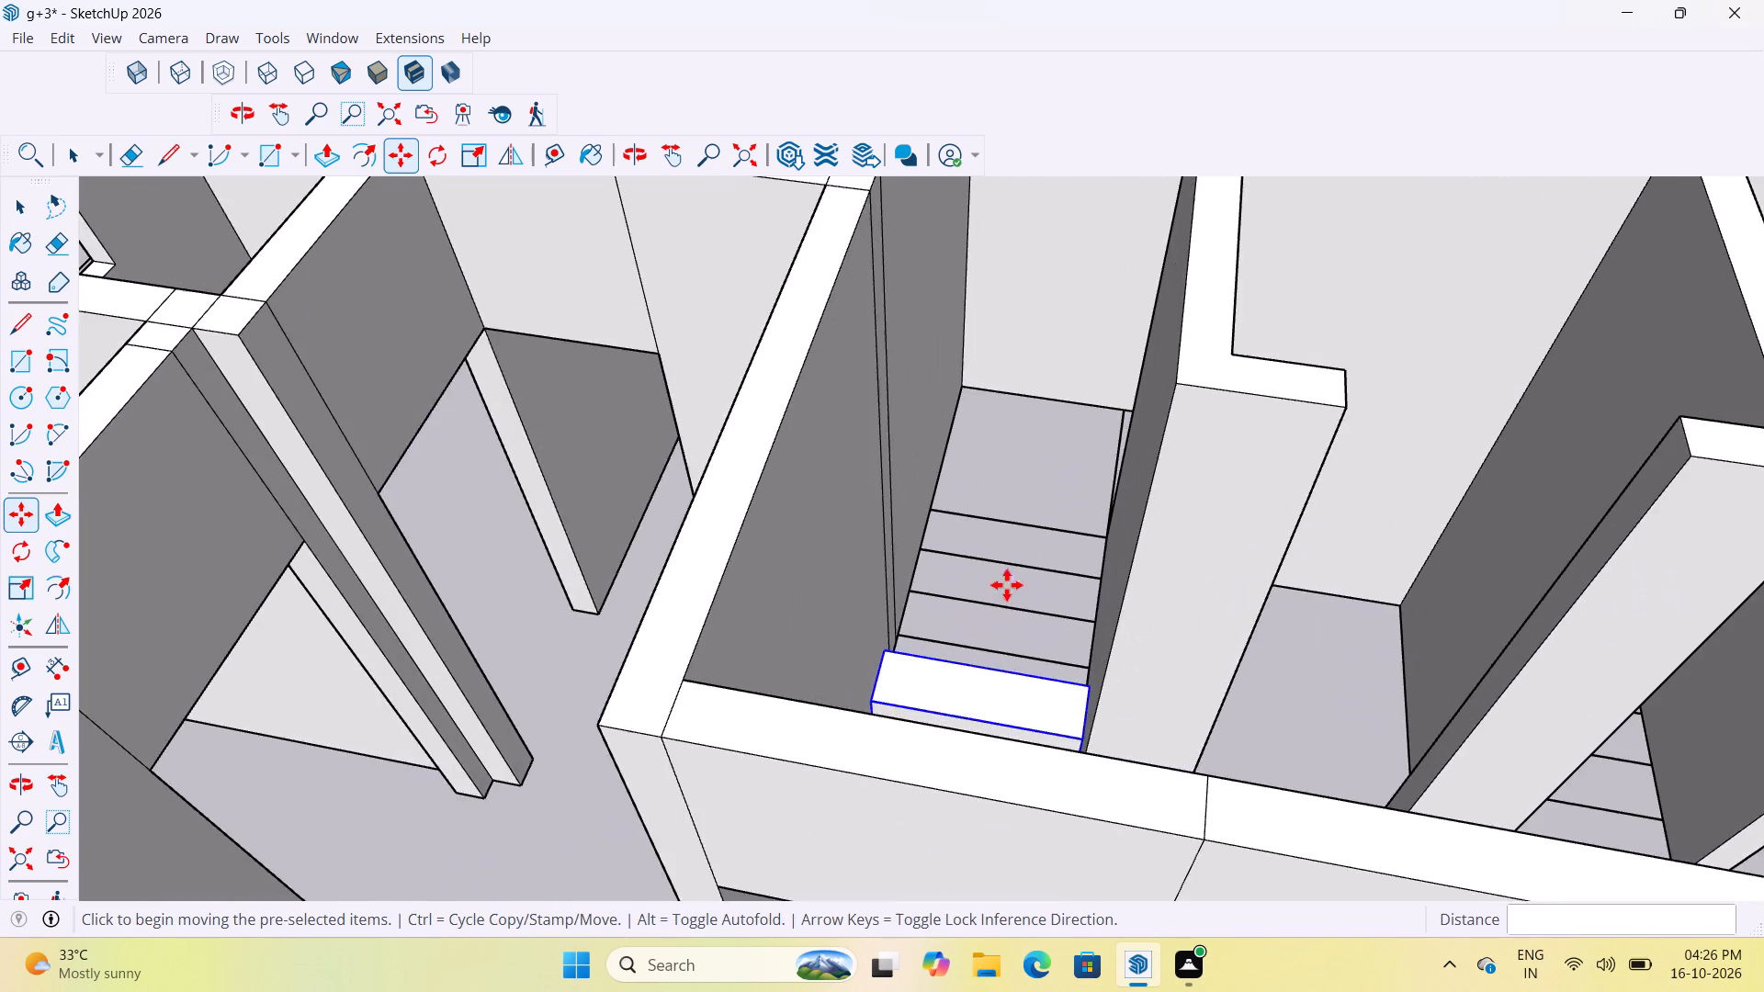
scroll(1004, 603, "down", 5)
scroll(1007, 620, "up", 9)
middle_click_drag(1019, 667, 1233, 786)
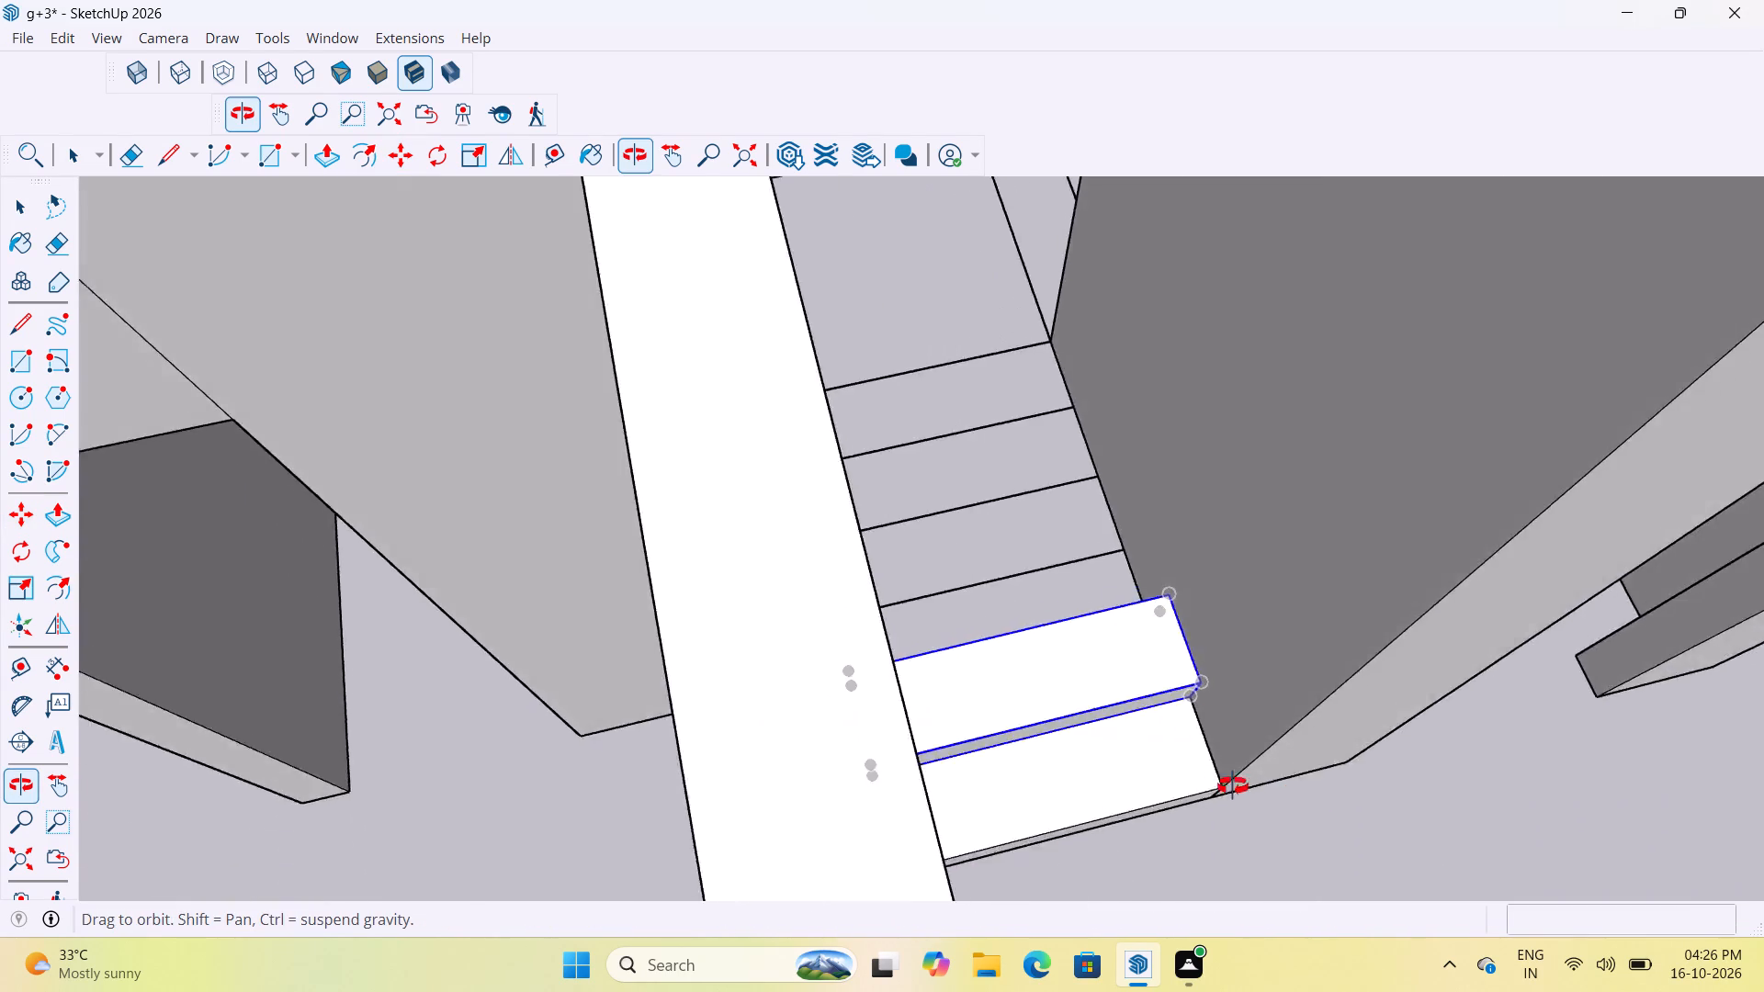
middle_click_drag(1233, 786, 1388, 856)
scroll(866, 783, "down", 10)
middle_click_drag(890, 702, 1308, 648)
scroll(1113, 518, "up", 2)
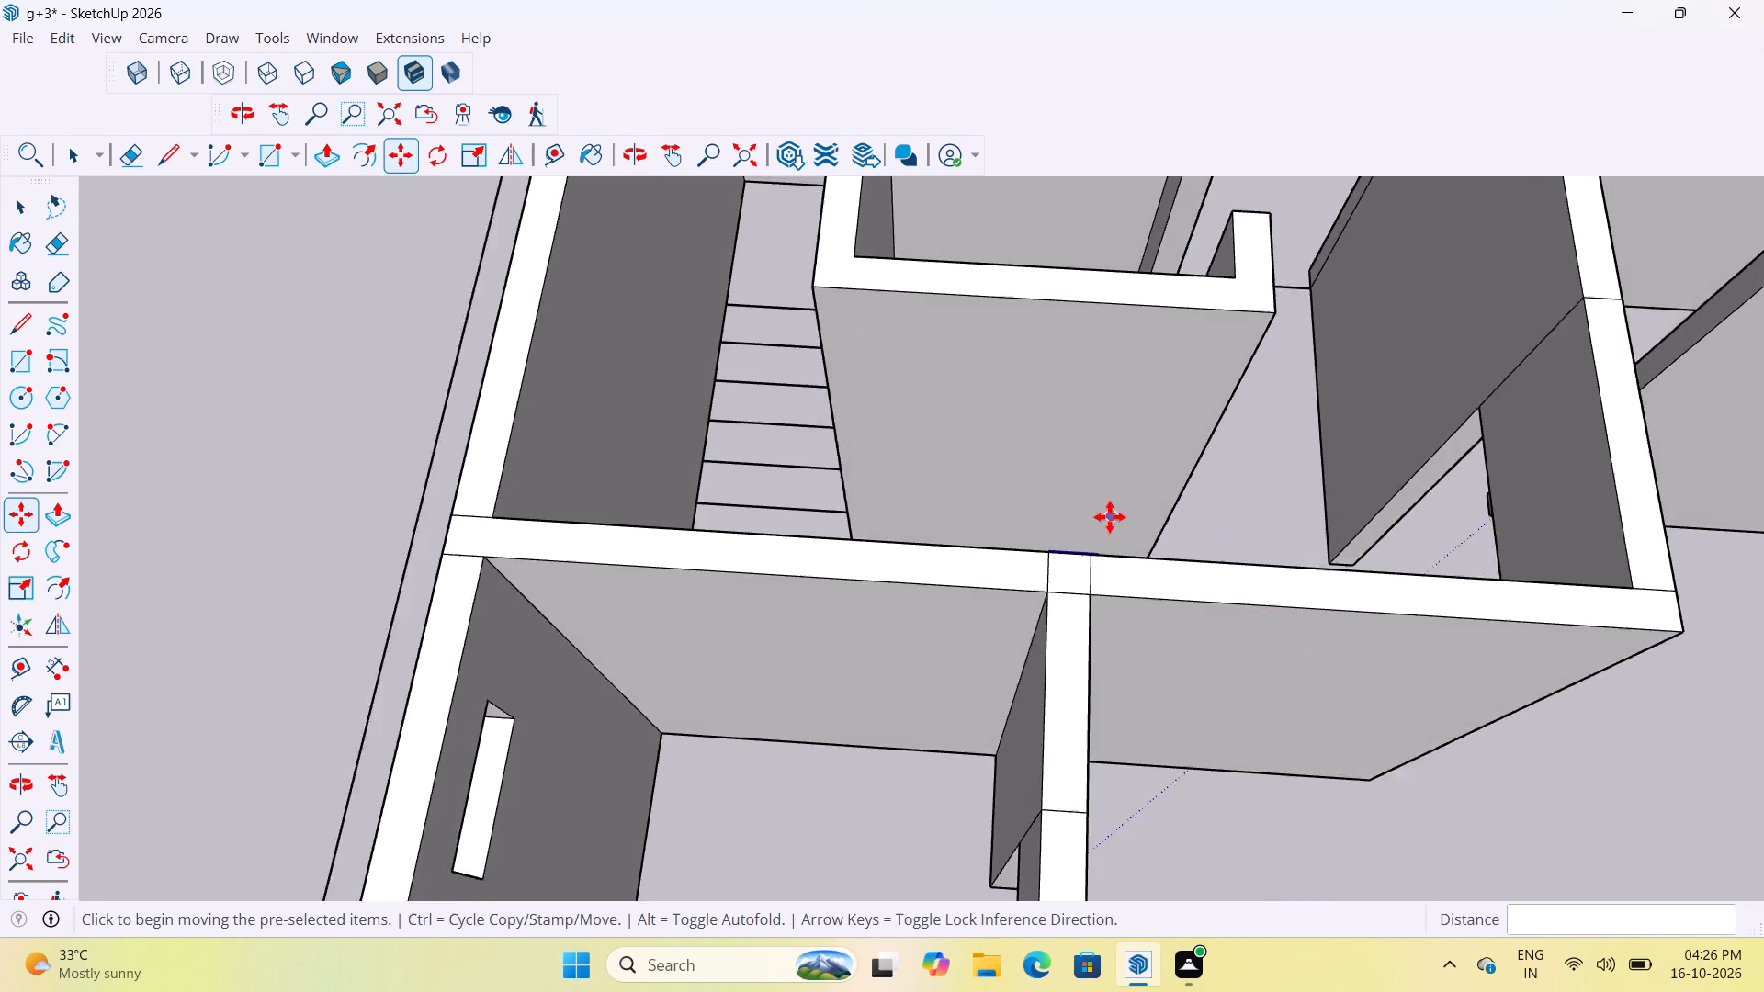
scroll(1110, 517, "up", 2)
middle_click_drag(985, 561, 1274, 511)
scroll(916, 642, "down", 7)
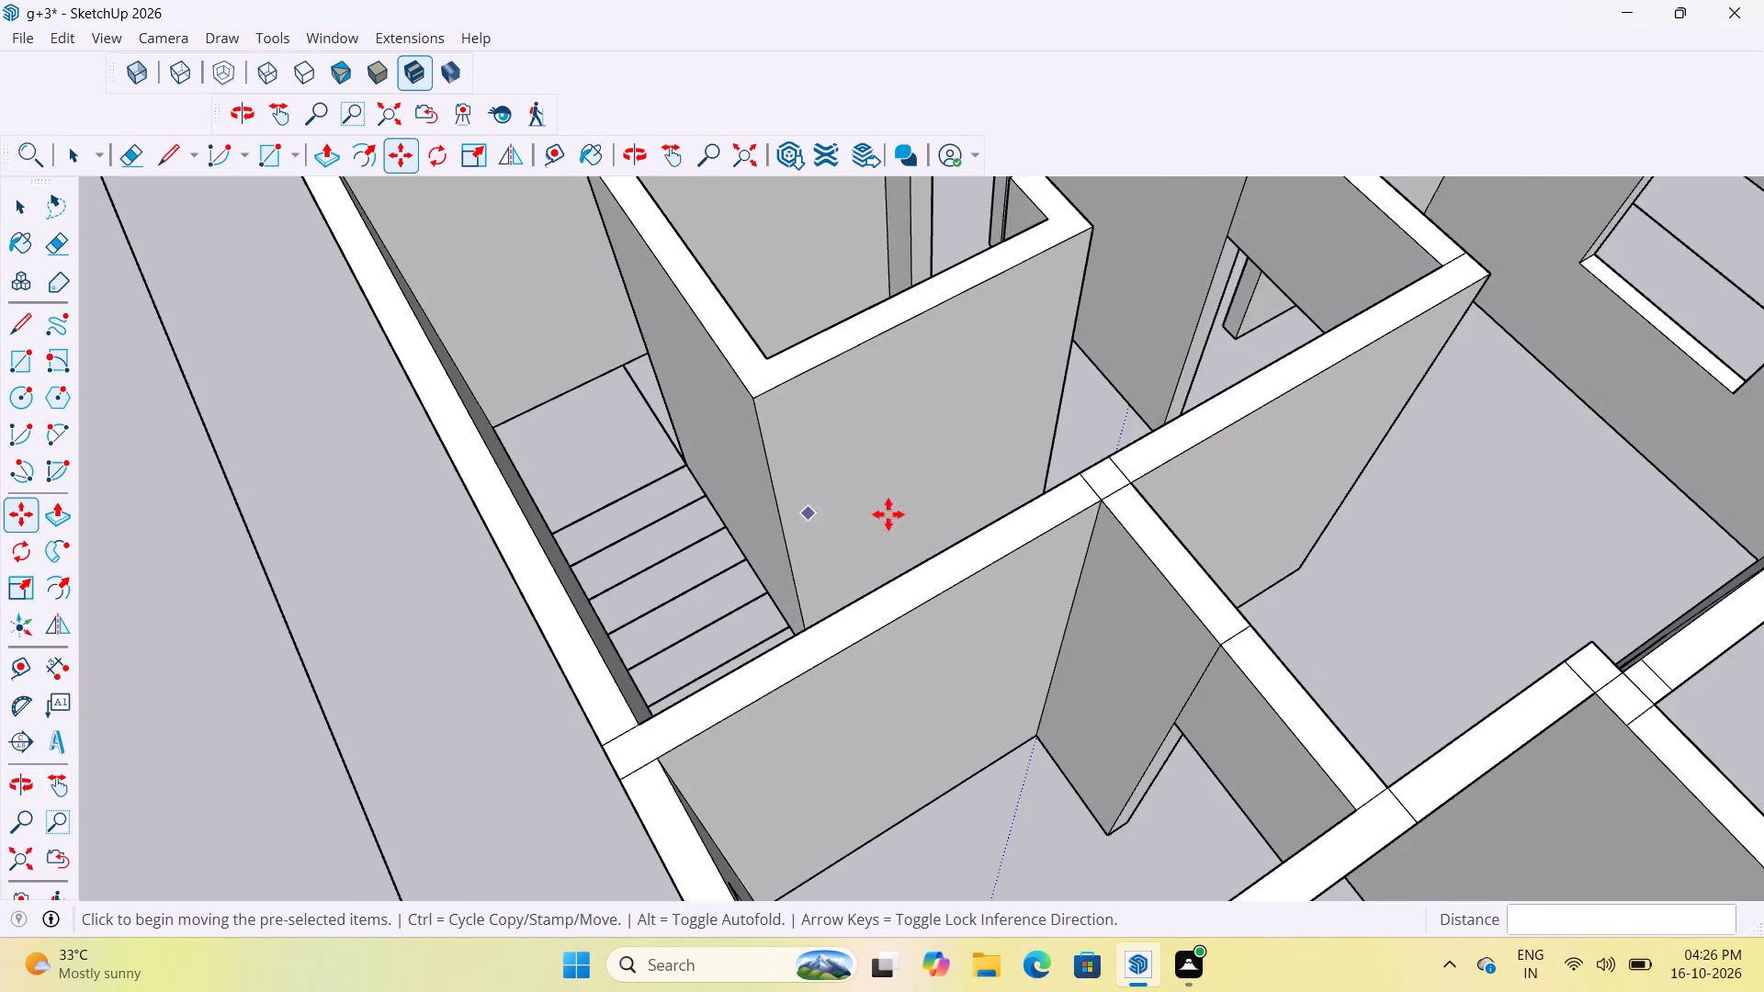
scroll(880, 522, "up", 5)
middle_click_drag(873, 569, 1129, 501)
scroll(1127, 559, "up", 5)
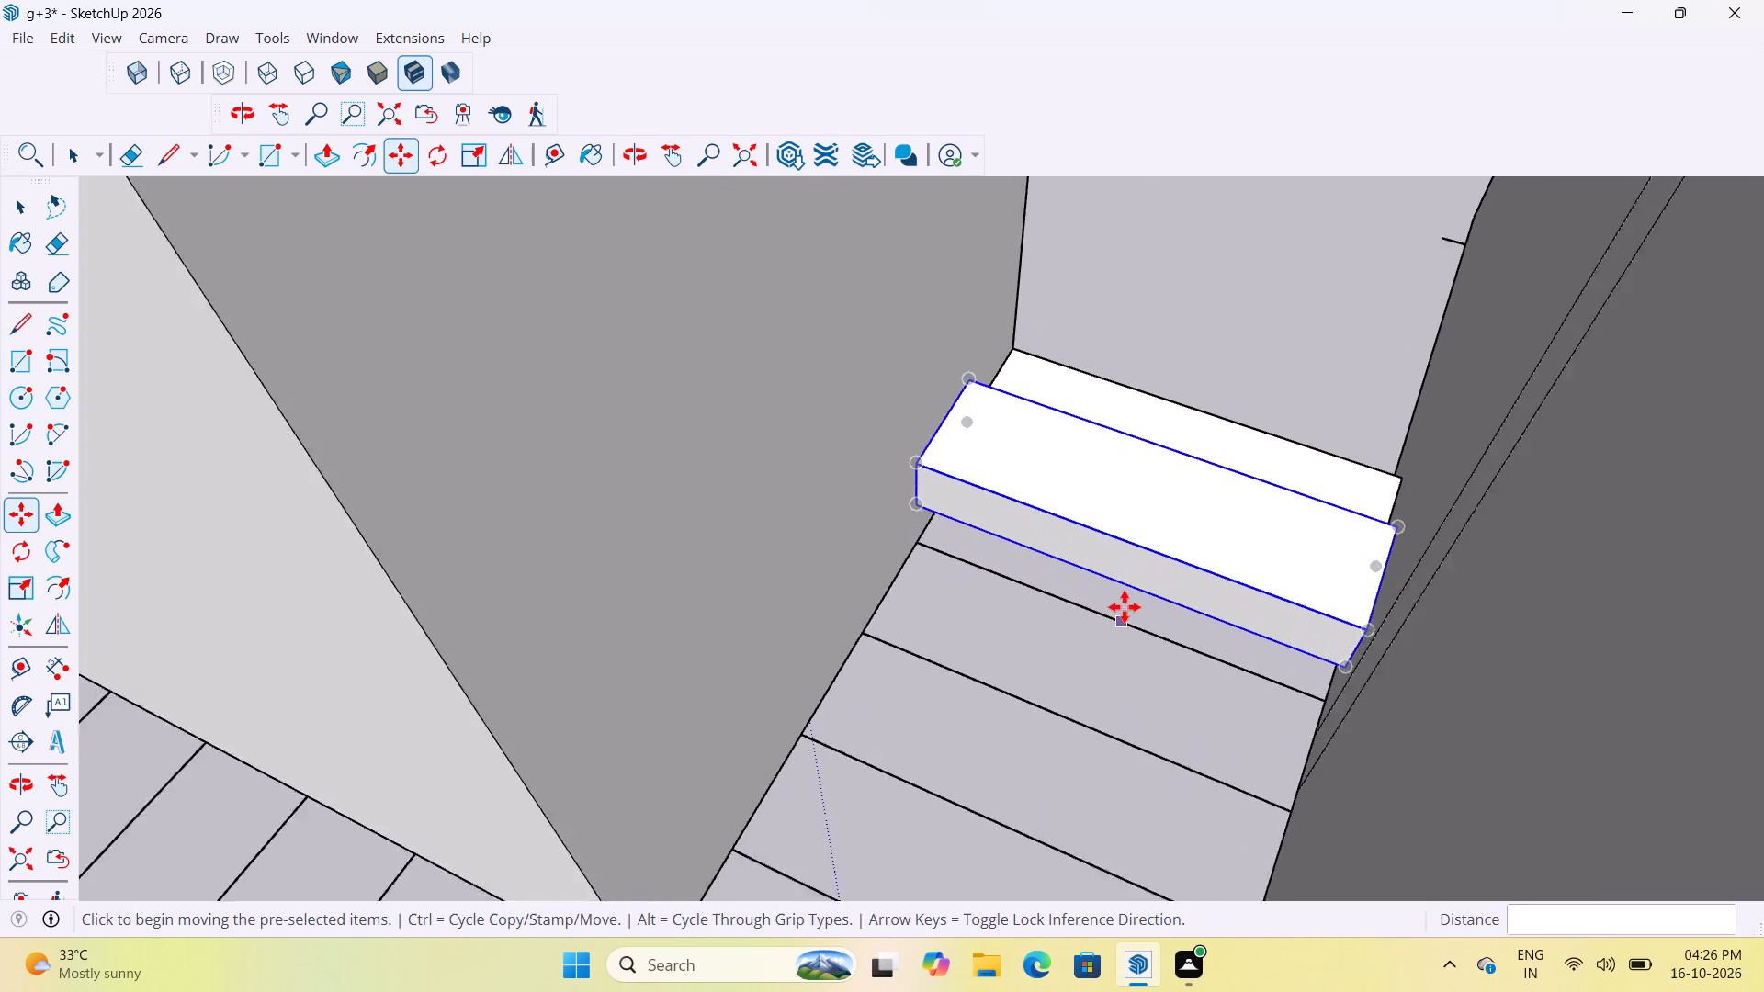
scroll(1125, 607, "up", 3)
middle_click_drag(1140, 613, 1070, 520)
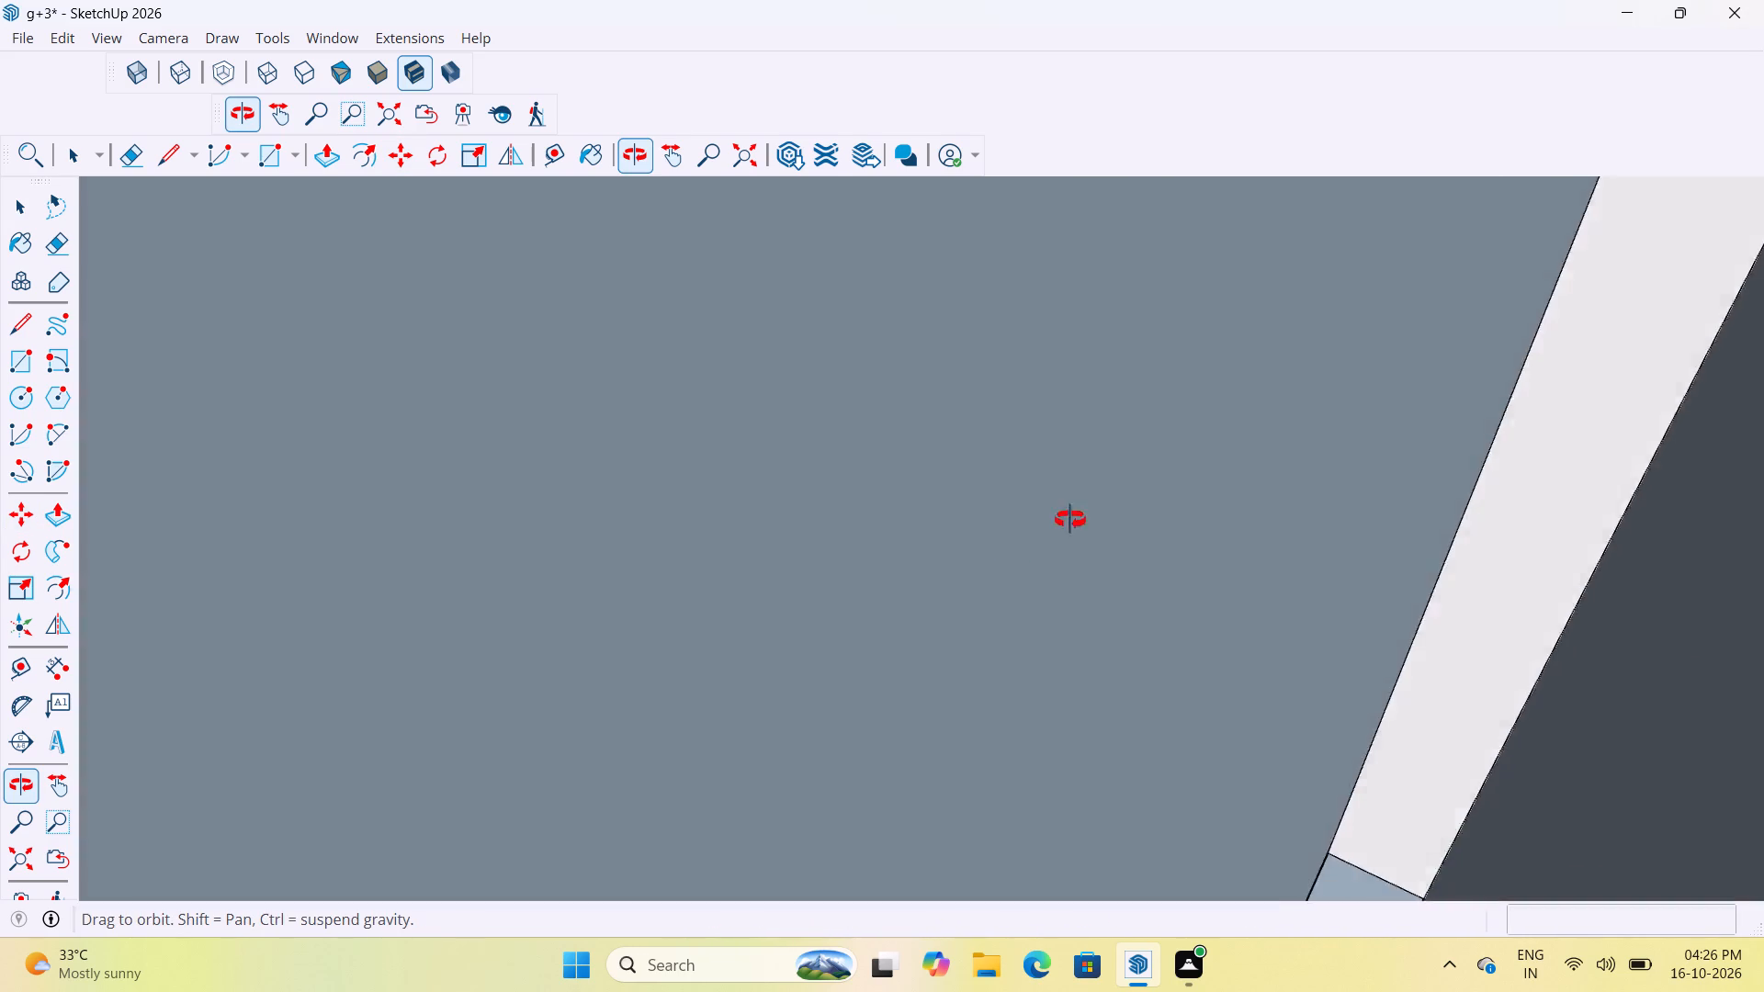
middle_click_drag(1070, 520, 108, 739)
Copy the second step from its lower front corner to its upper back corner, forming the third step.
scroll(912, 672, "down", 5)
scroll(904, 739, "up", 3)
scroll(1006, 705, "down", 4)
middle_click_drag(1000, 730, 826, 711)
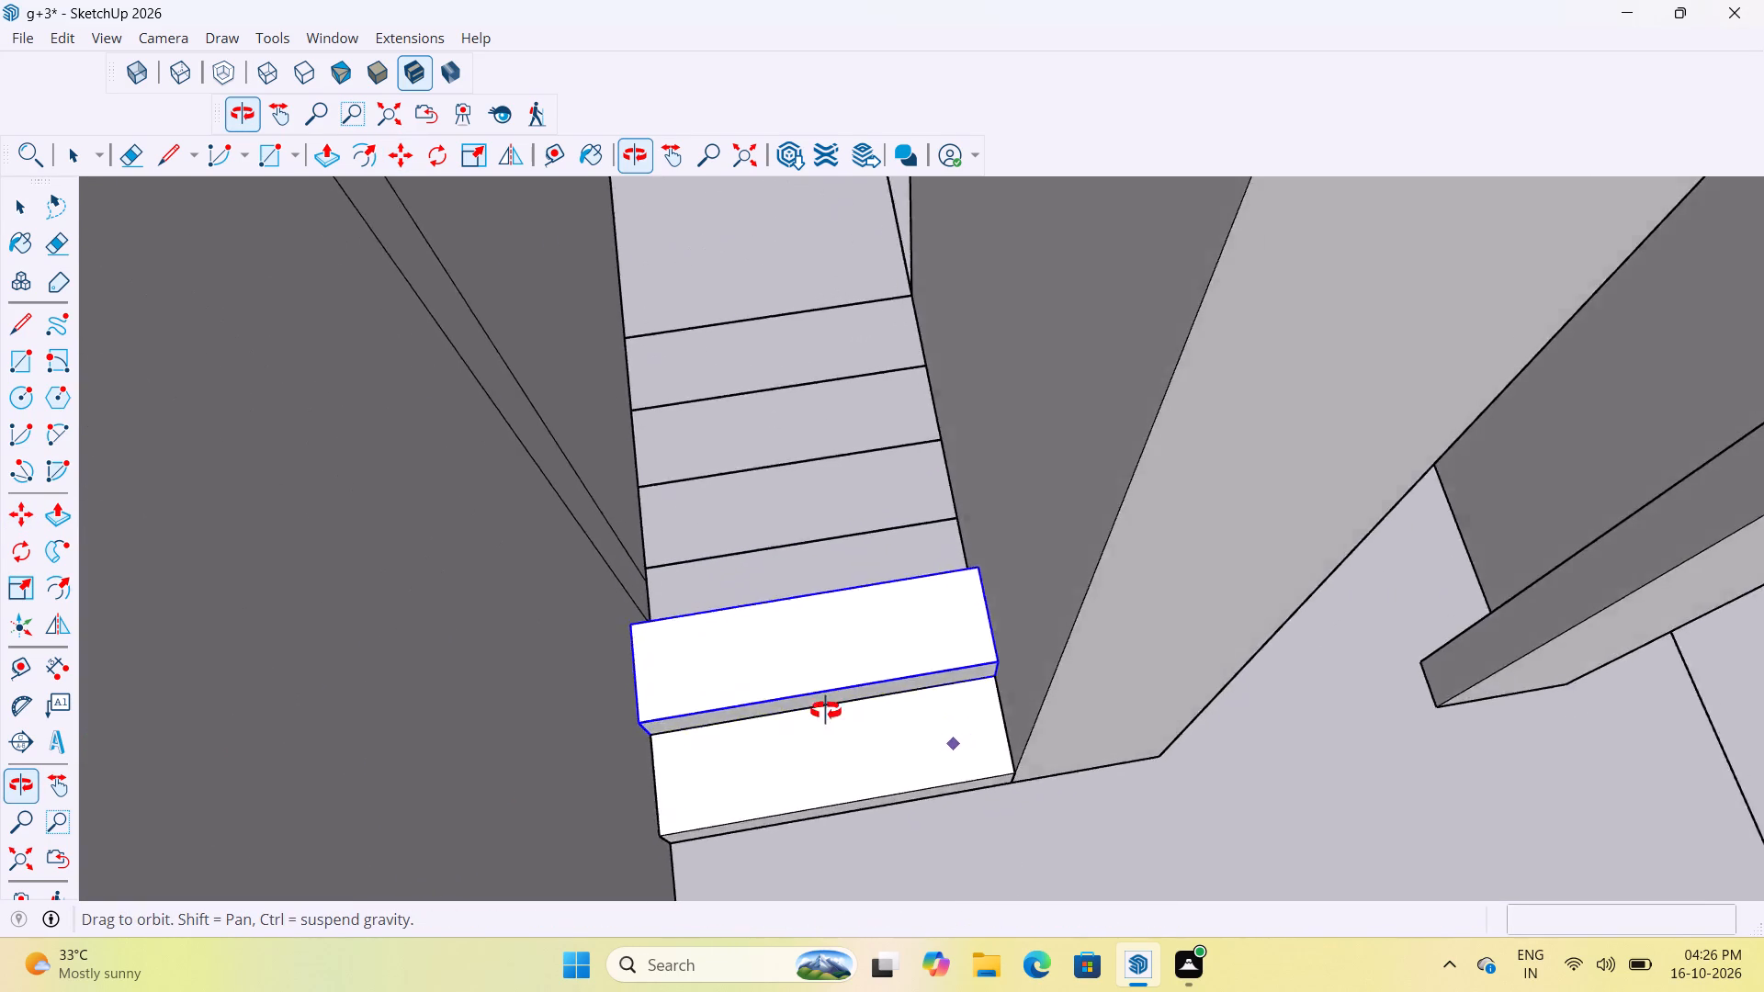
middle_click_drag(826, 711, 844, 655)
scroll(1014, 710, "down", 8)
scroll(765, 729, "up", 14)
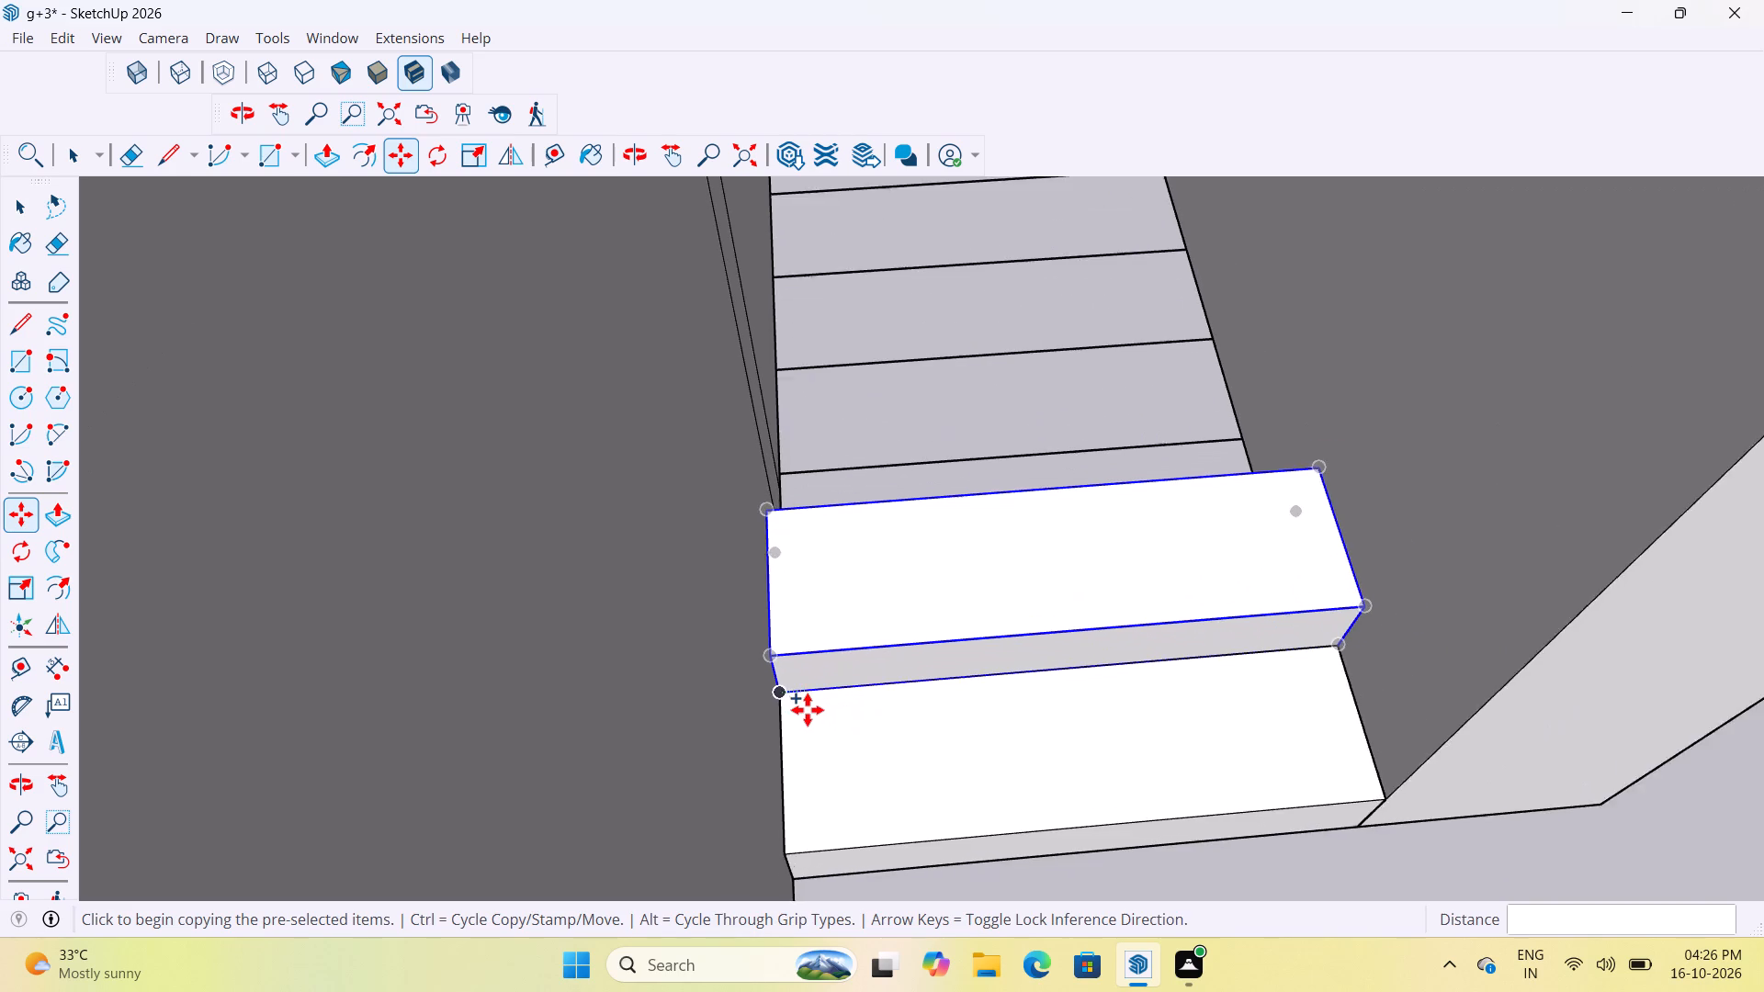
left_click(783, 703)
scroll(767, 501, "up", 3)
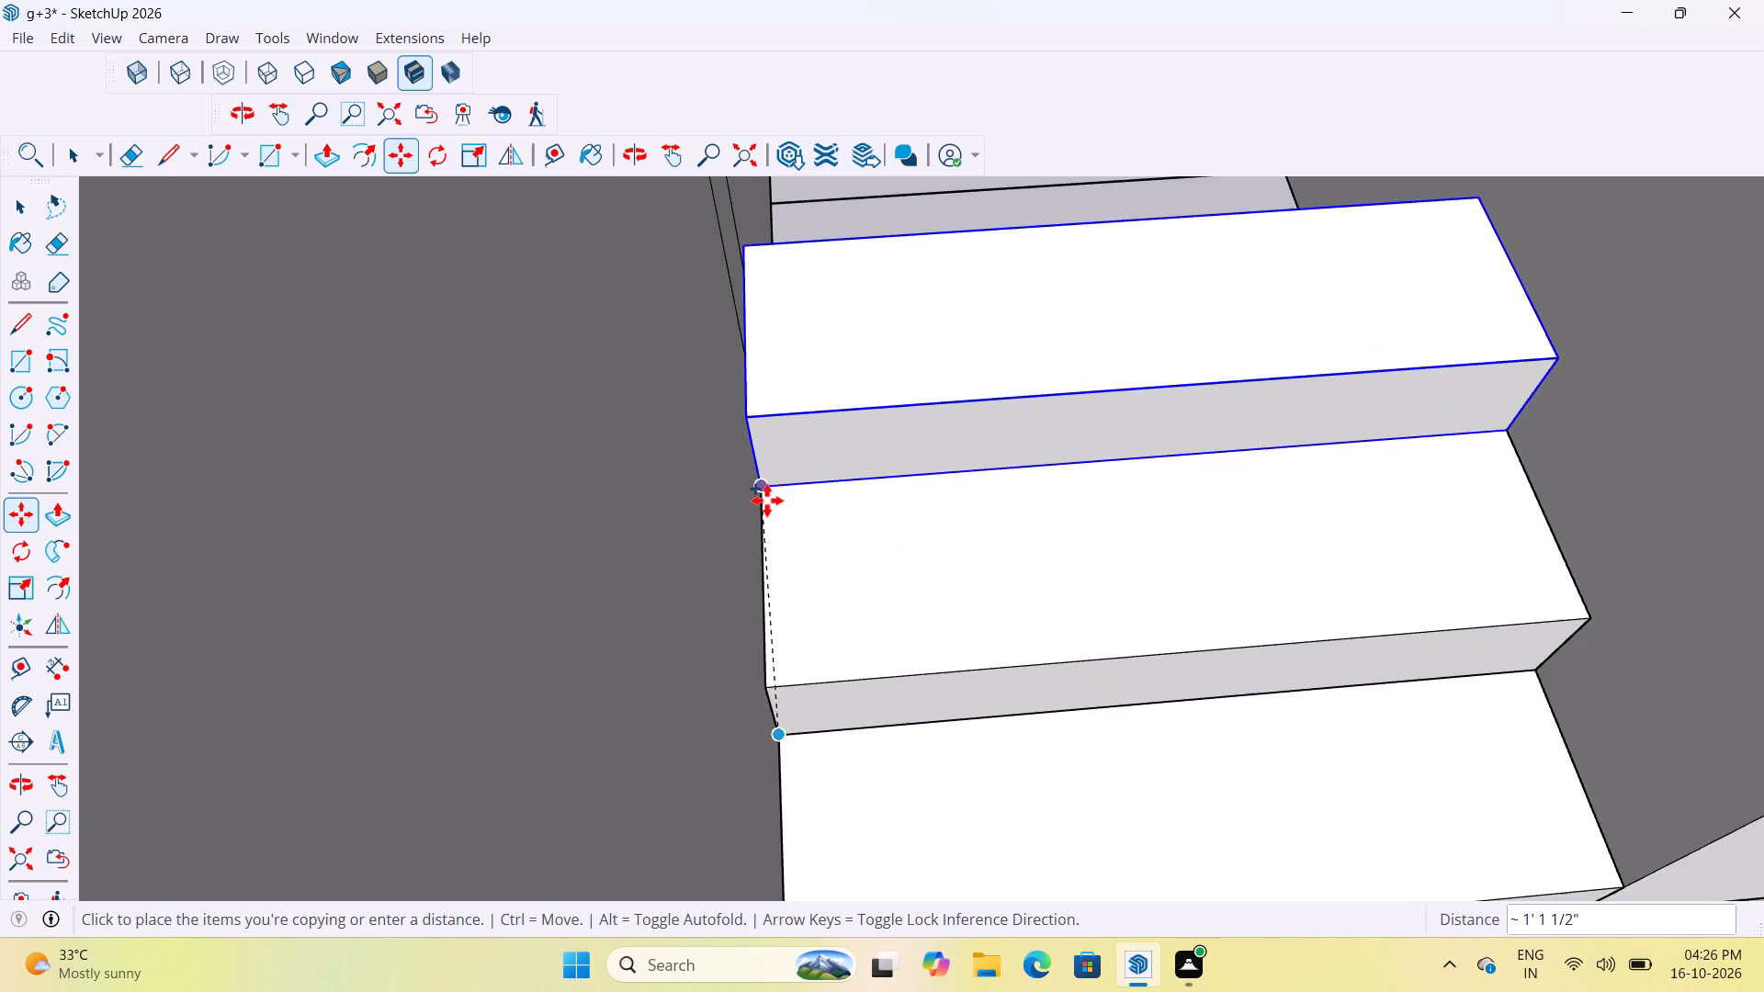
left_click(767, 501)
Copy the third step from its lower front corner to its upper back corner, forming the fourth step.
scroll(955, 686, "down", 4)
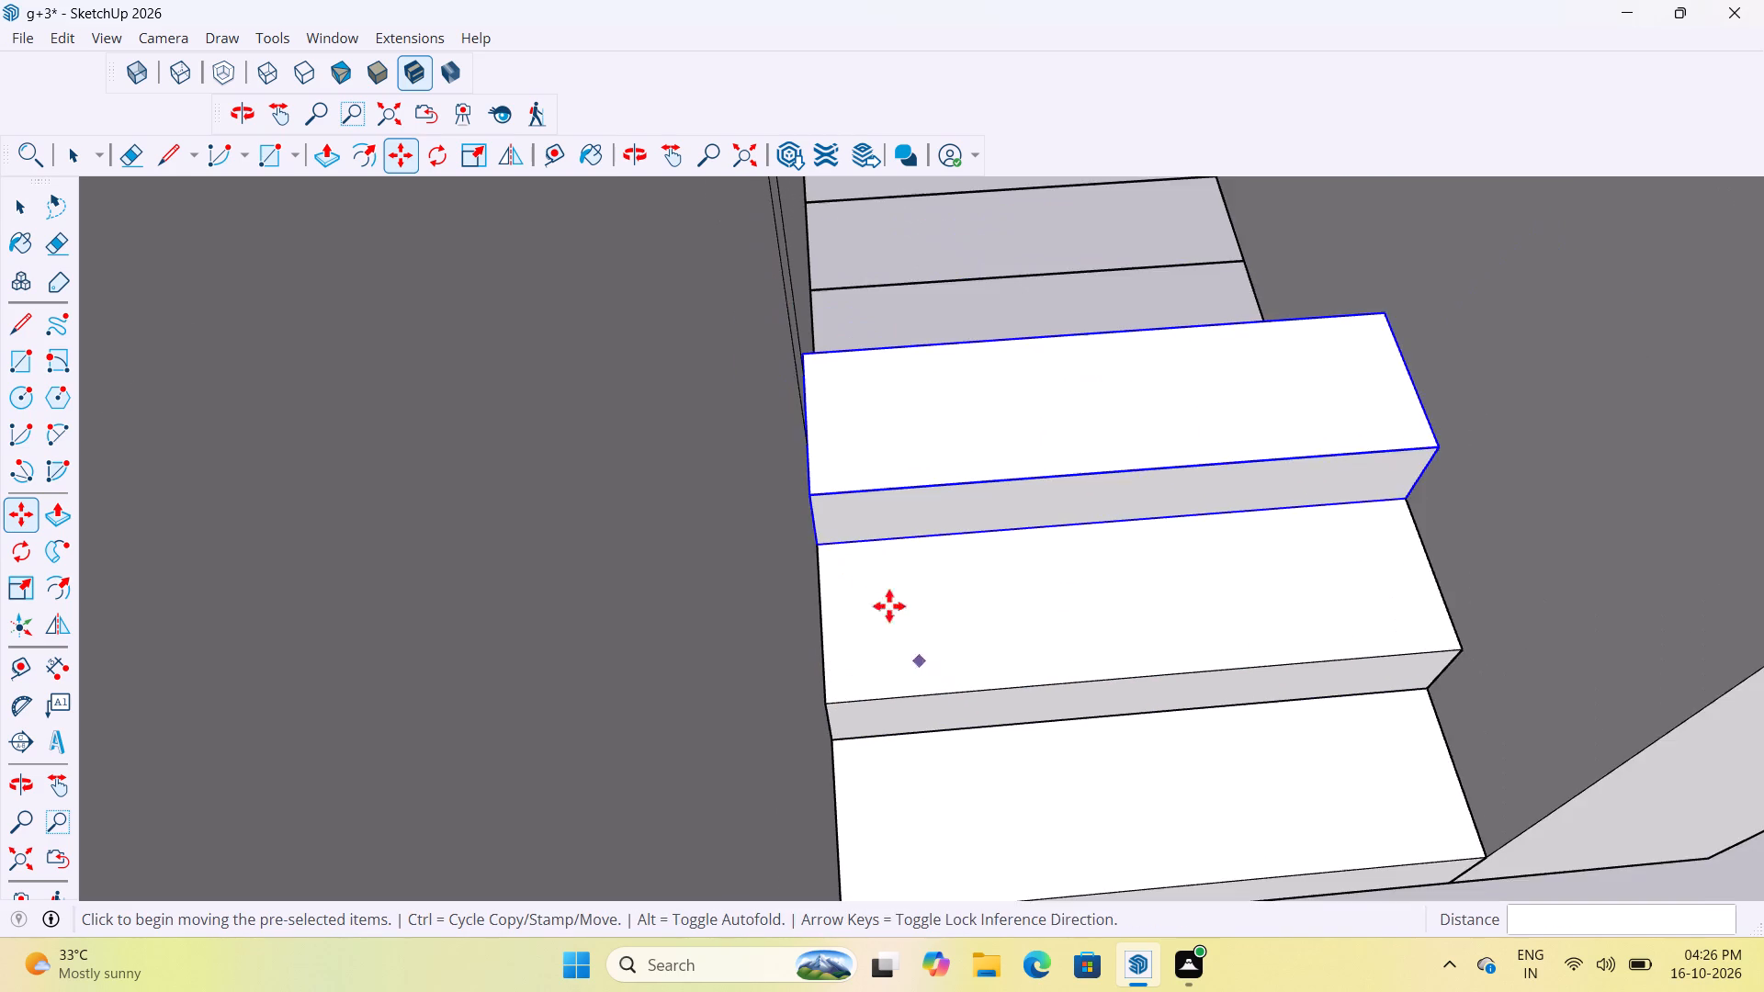
scroll(850, 559, "up", 3)
left_click(813, 539)
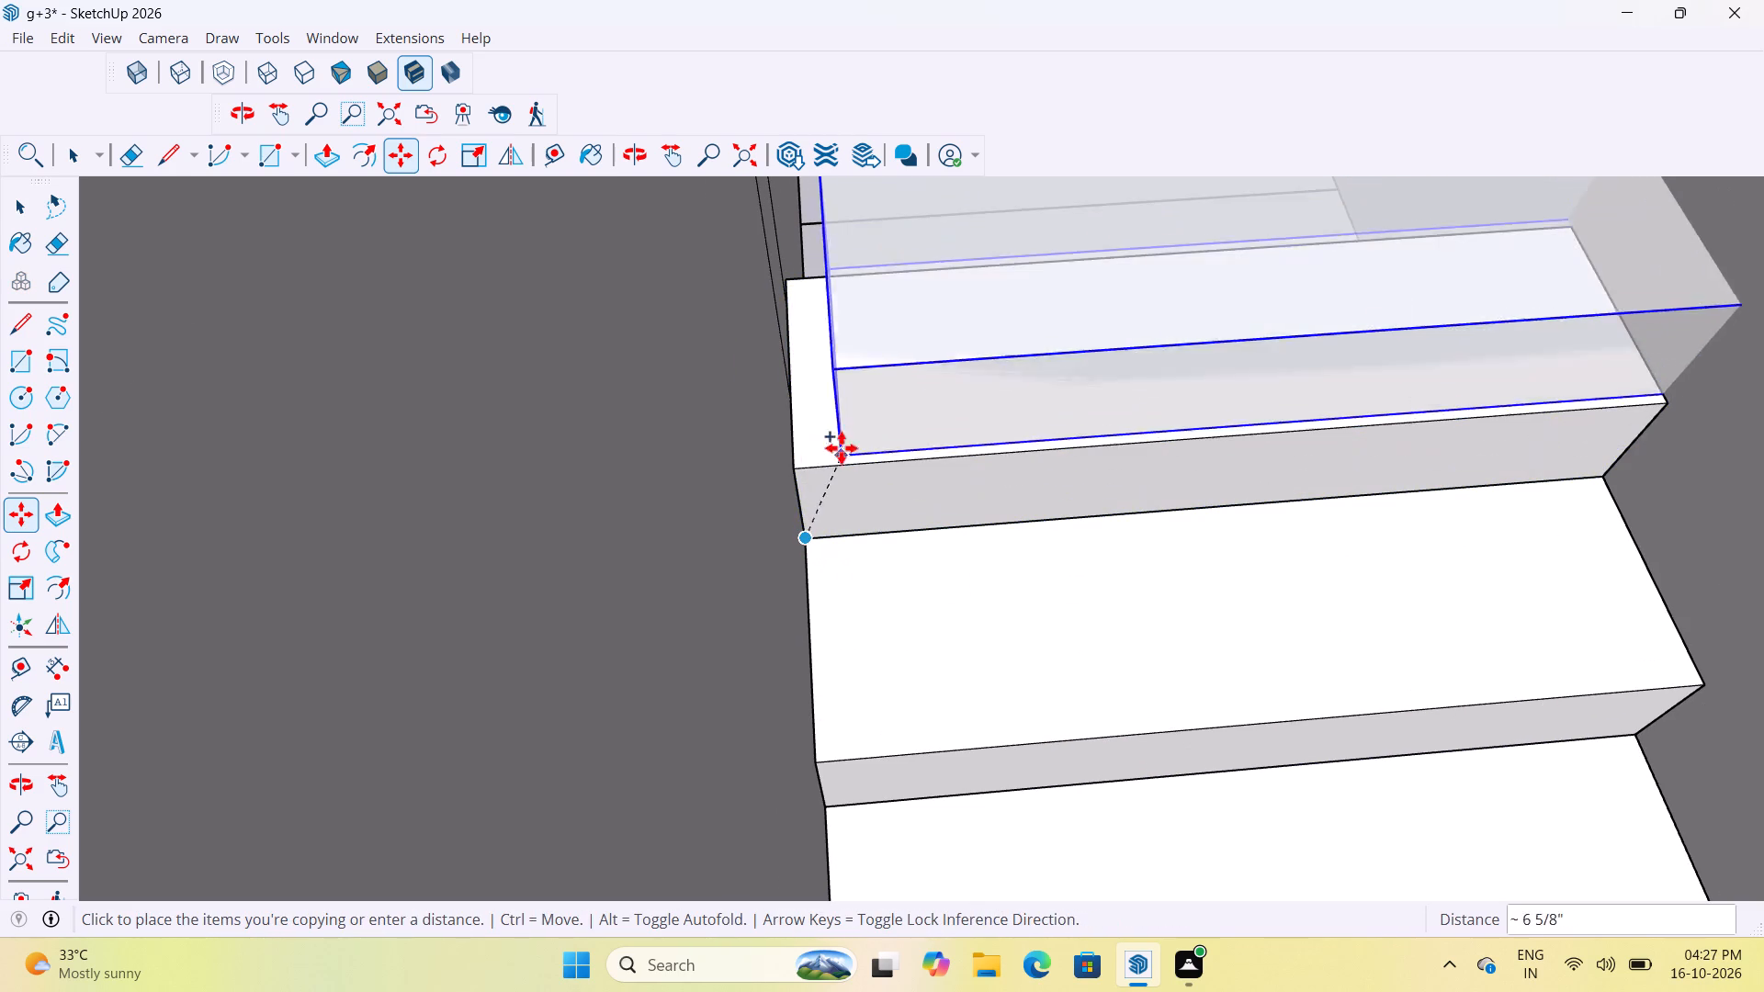
left_click(786, 281)
Copy the fourth step from its lower front corner to its upper back corner, forming the fifth step.
scroll(1131, 636, "down", 5)
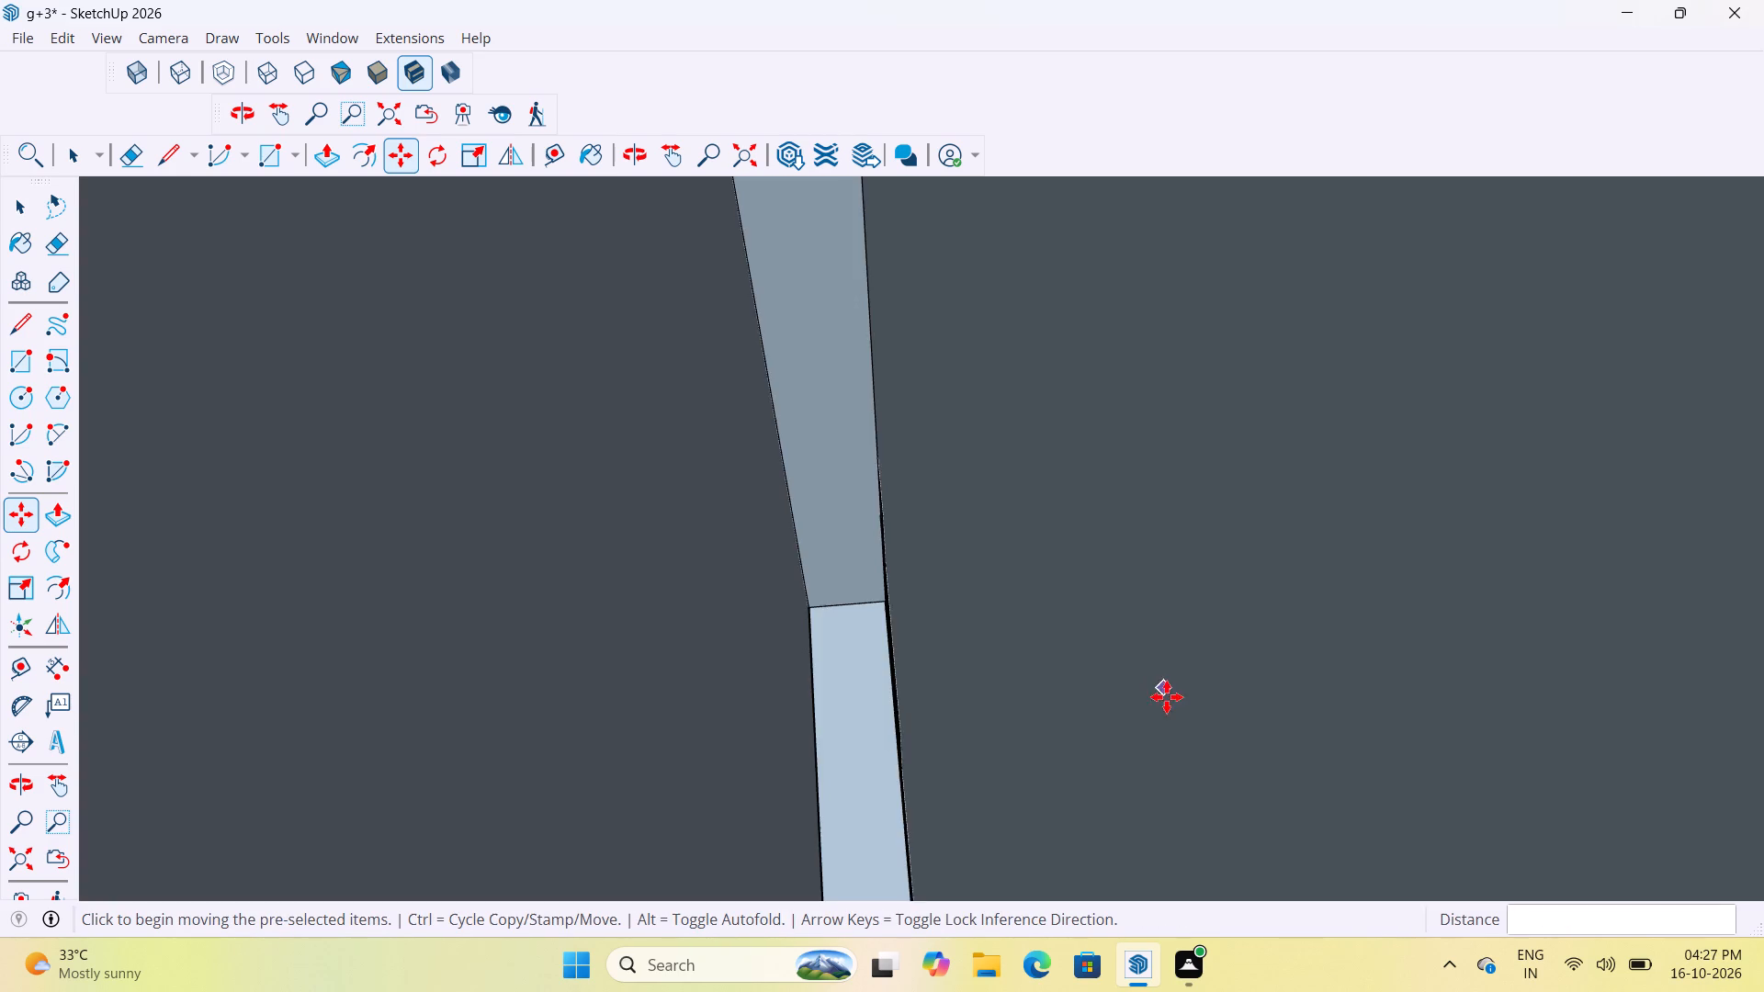
scroll(1170, 707, "down", 5)
scroll(1025, 520, "down", 20)
scroll(1025, 520, "down", 12)
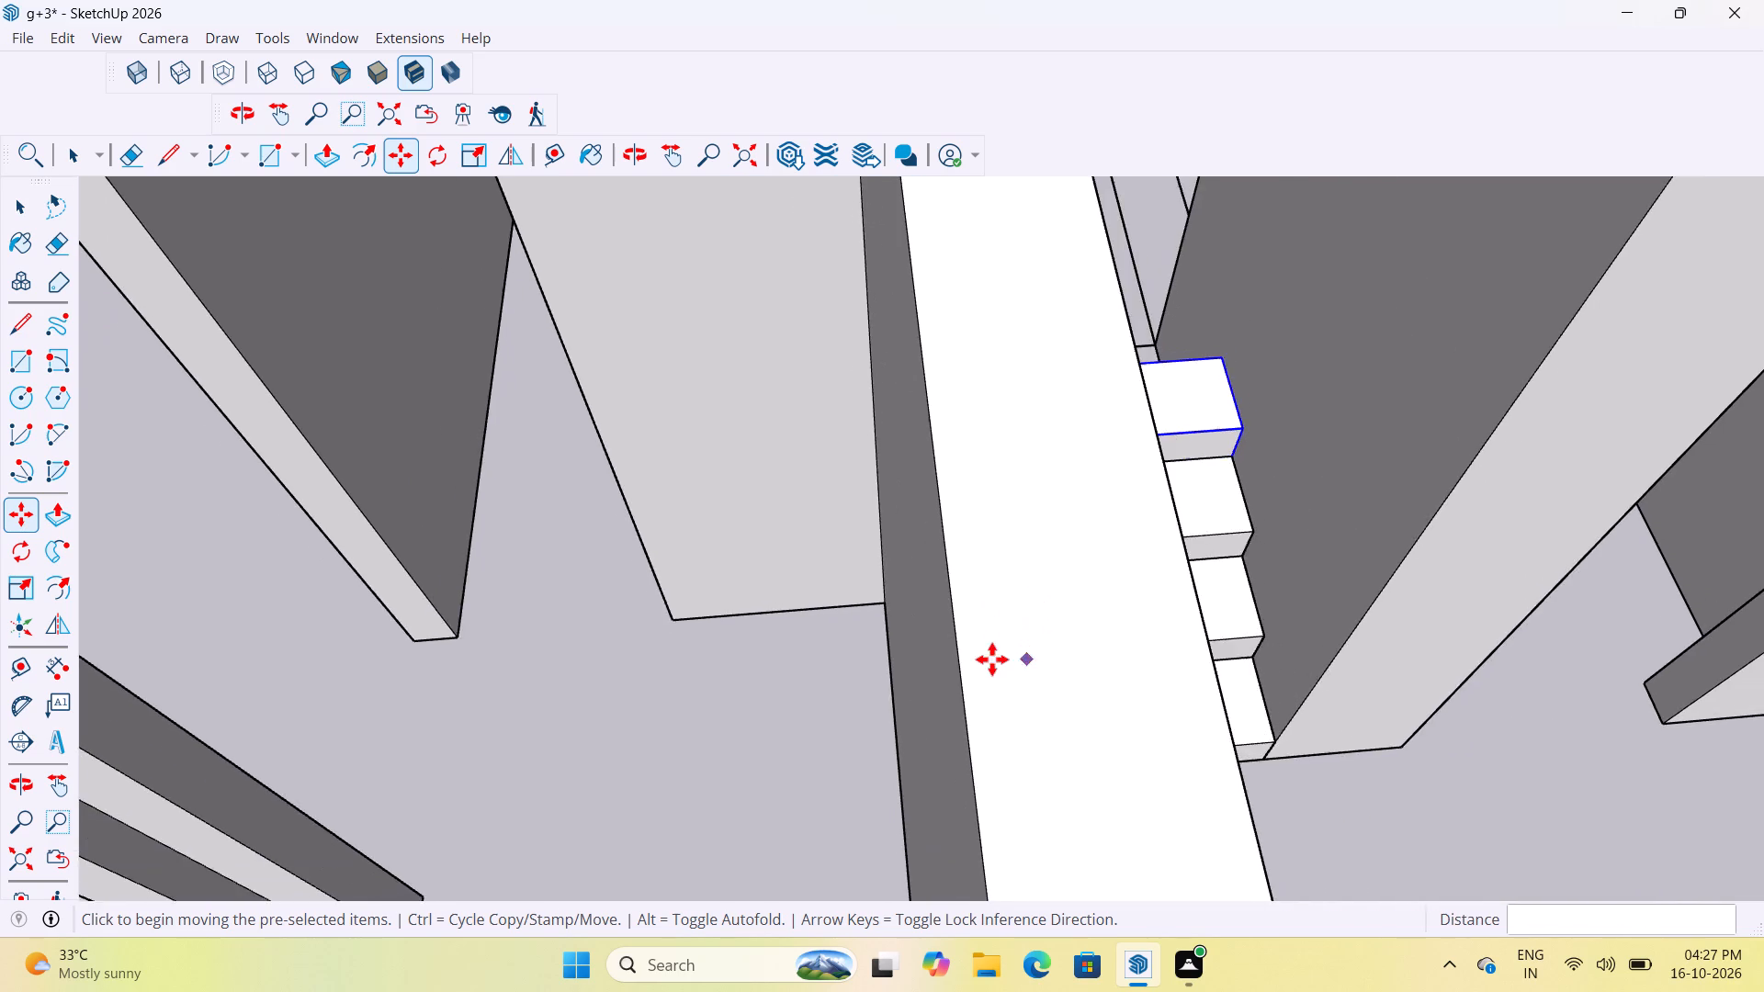
scroll(992, 659, "down", 13)
scroll(1169, 449, "up", 5)
middle_click_drag(1161, 480, 1064, 453)
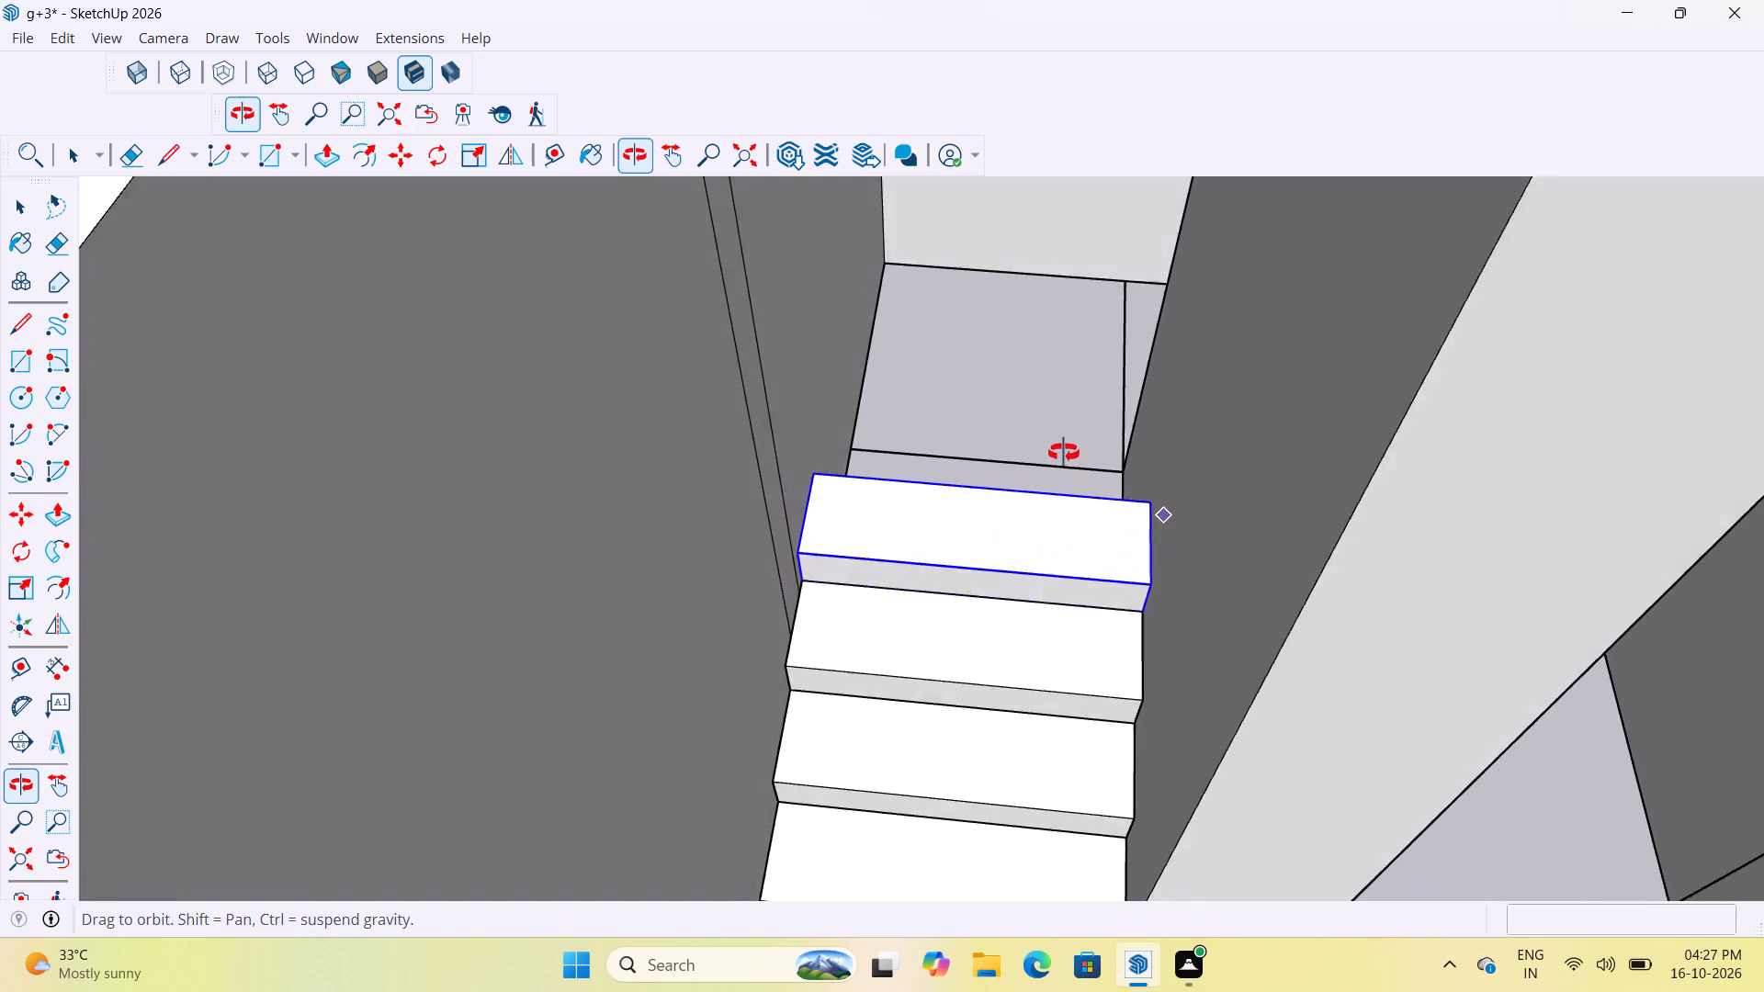
middle_click_drag(1064, 453, 1052, 502)
scroll(795, 573, "up", 13)
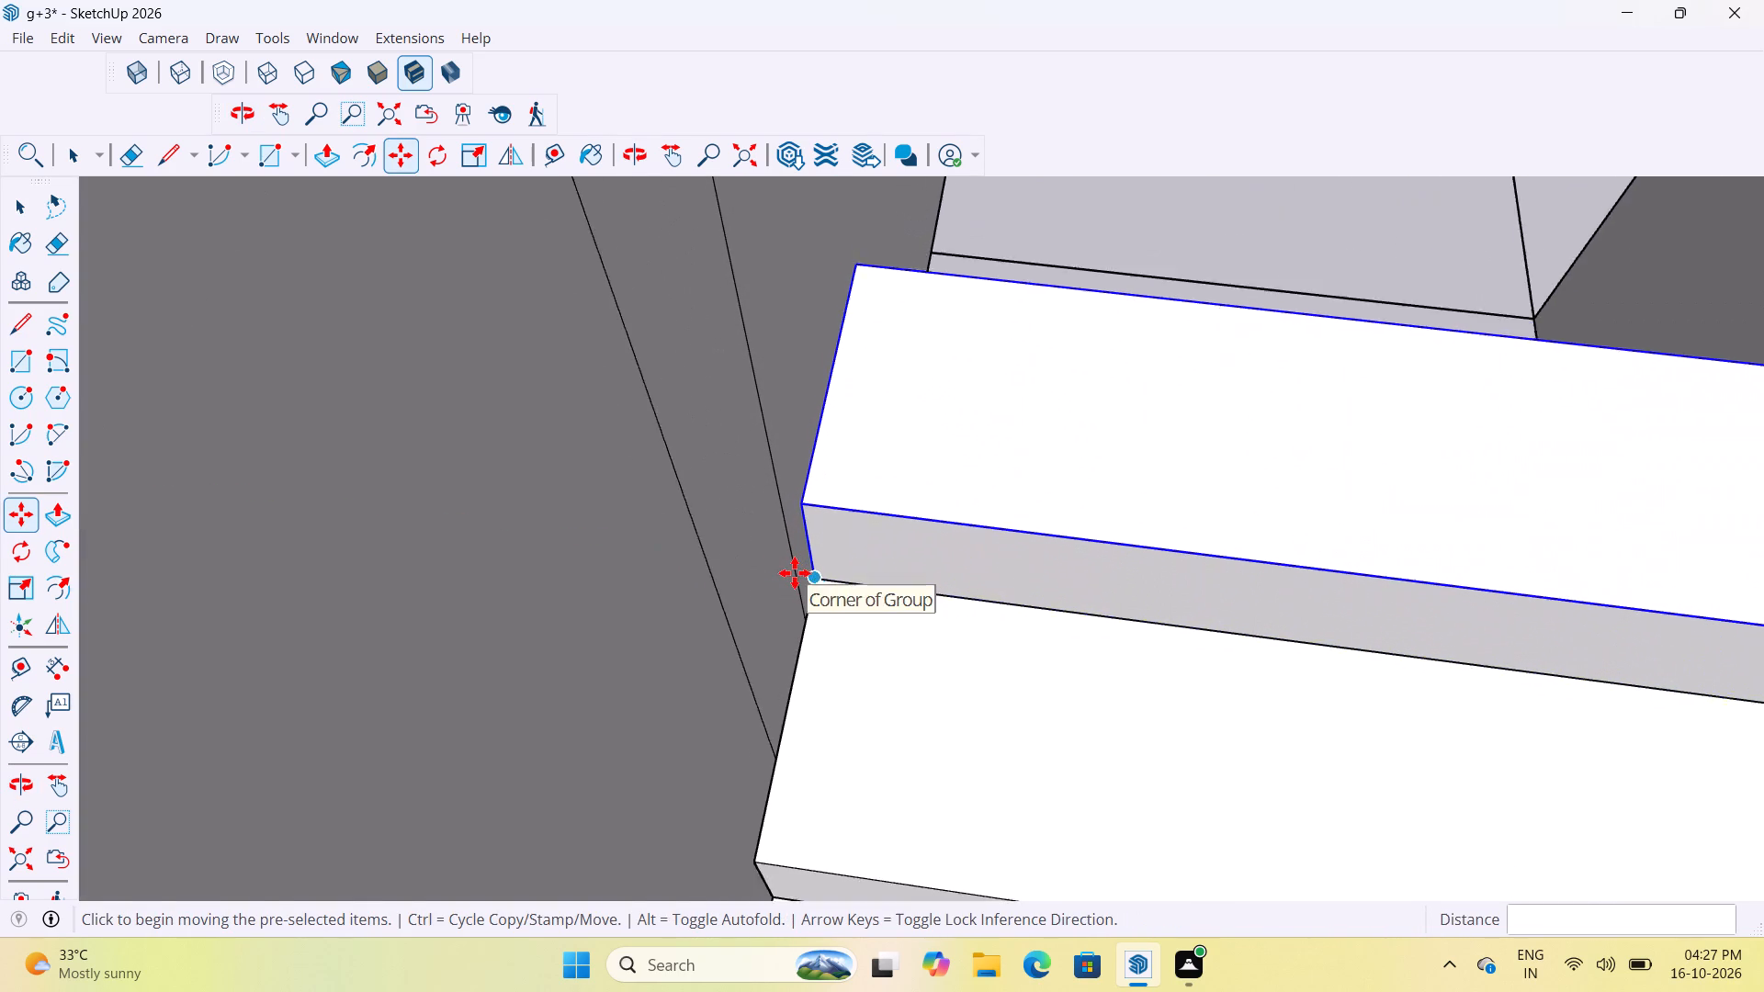
scroll(795, 573, "up", 3)
left_click(824, 577)
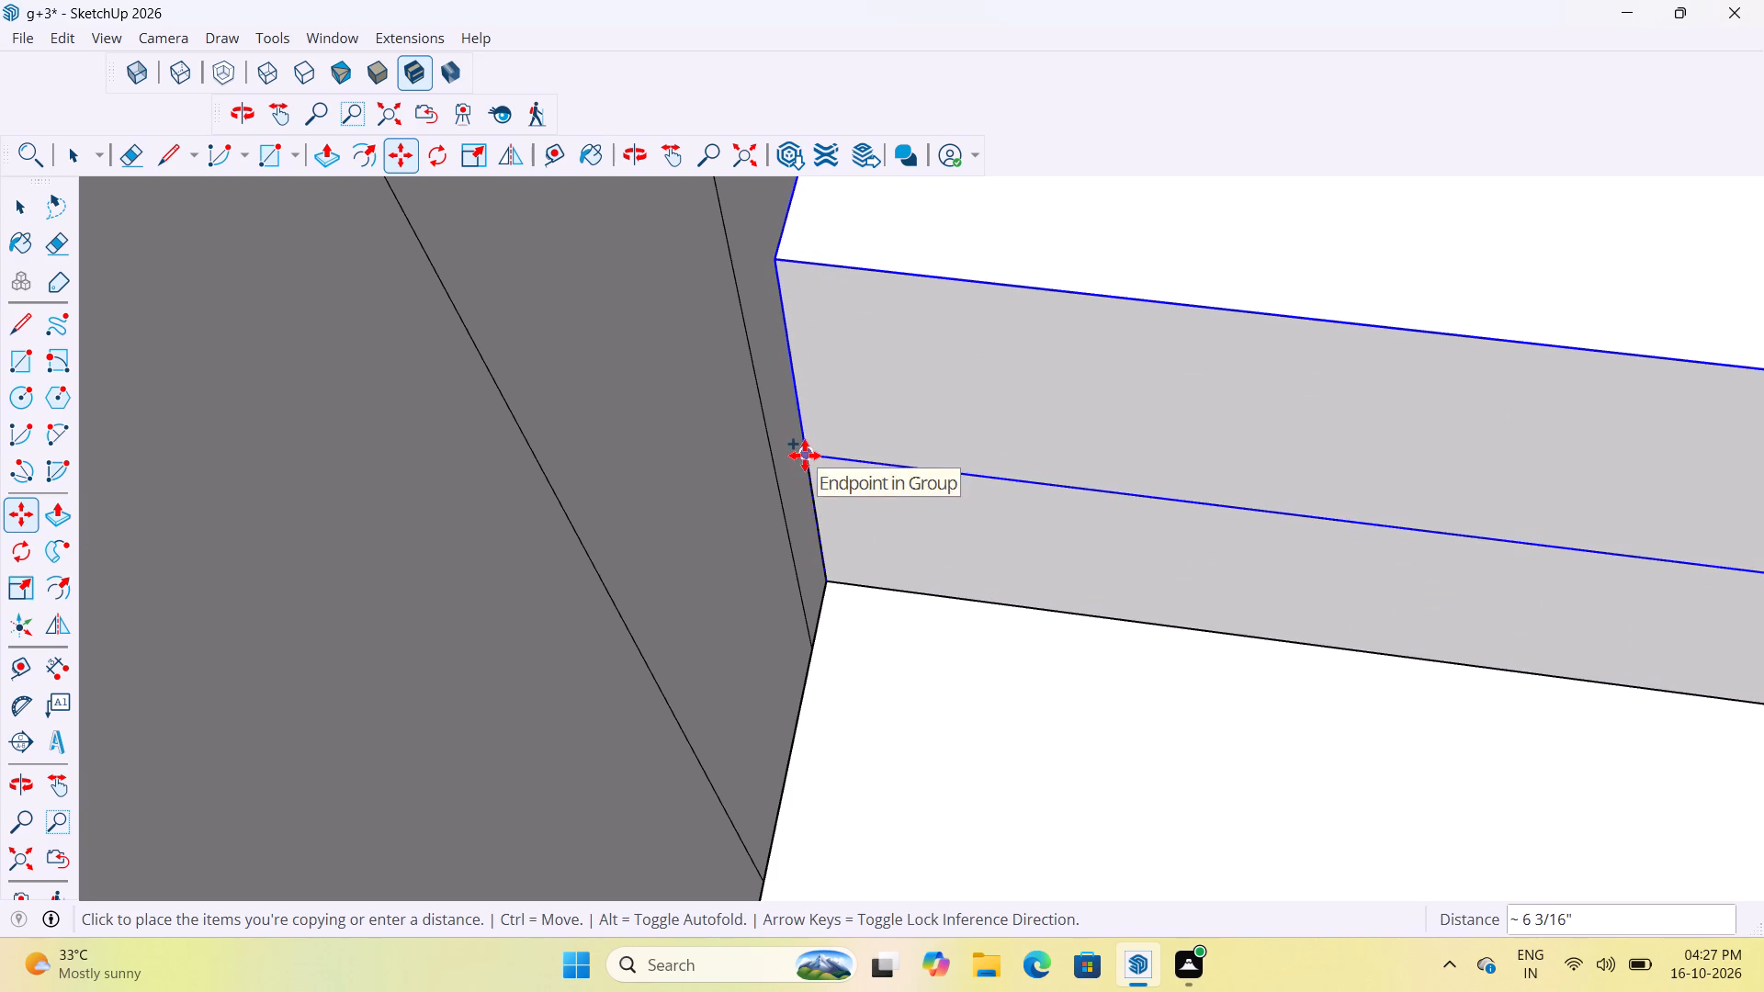
scroll(910, 606, "down", 16)
scroll(922, 492, "up", 3)
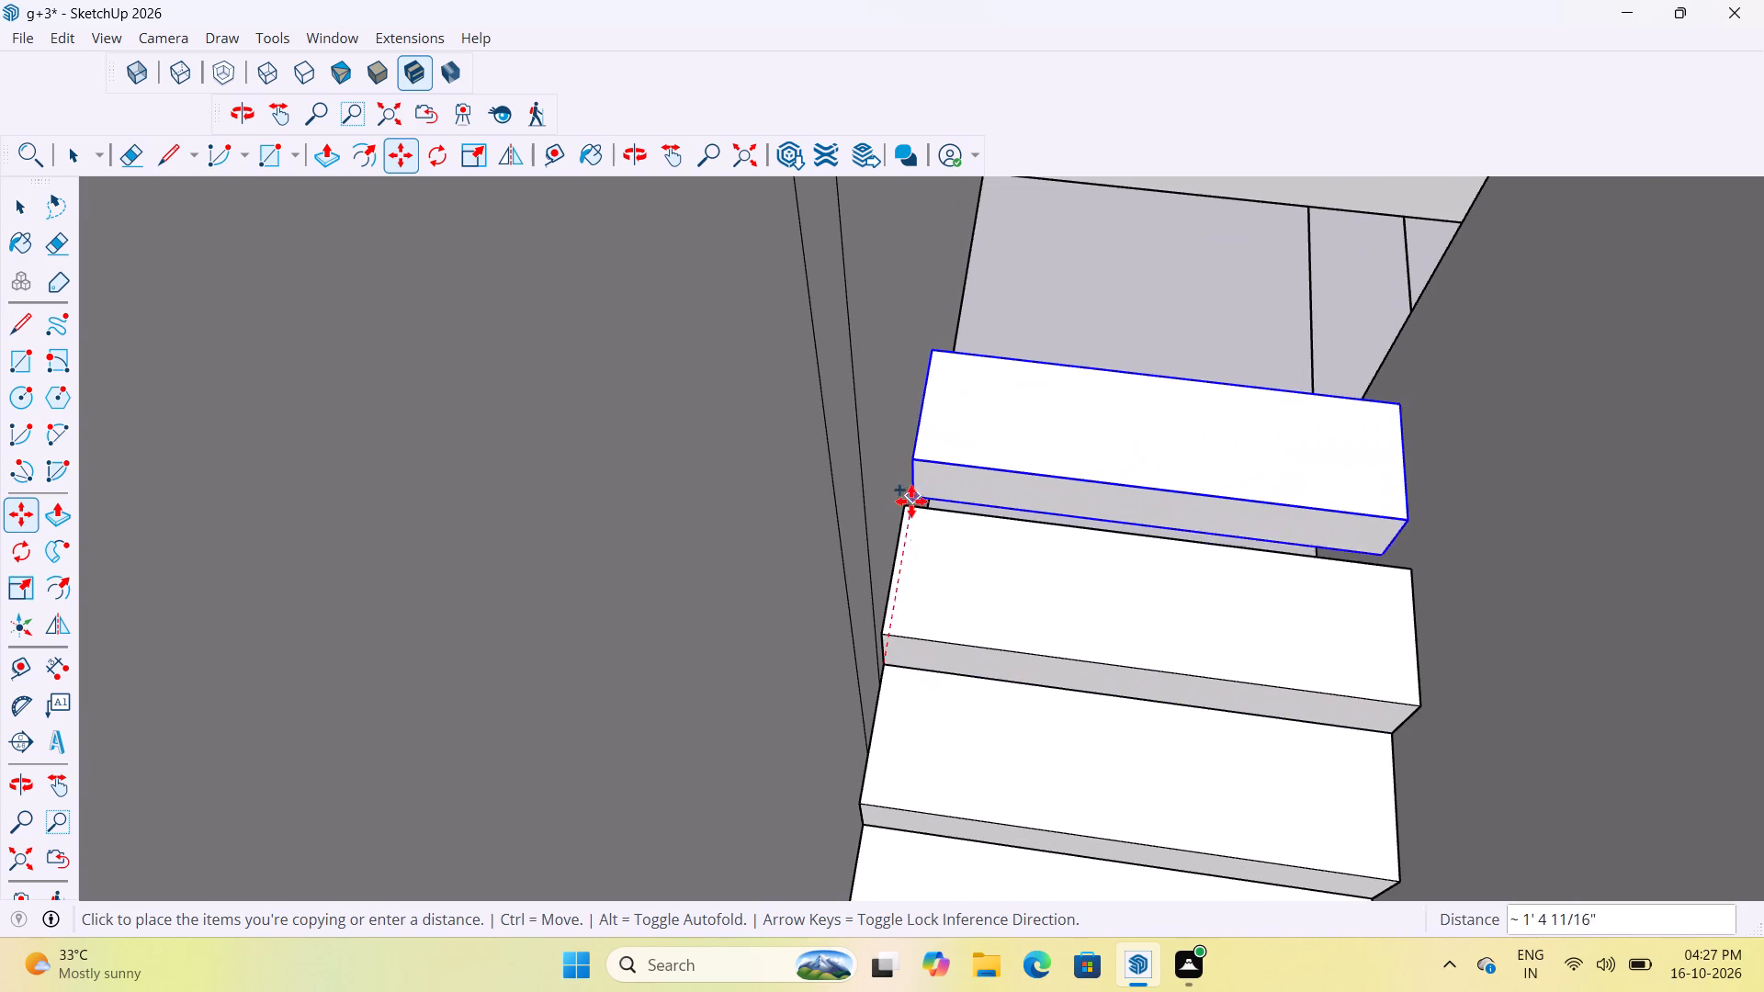
left_click(907, 504)
Copy the fifth step from its lower front corner to its upper back corner, forming the sixth step.
scroll(1006, 624, "down", 10)
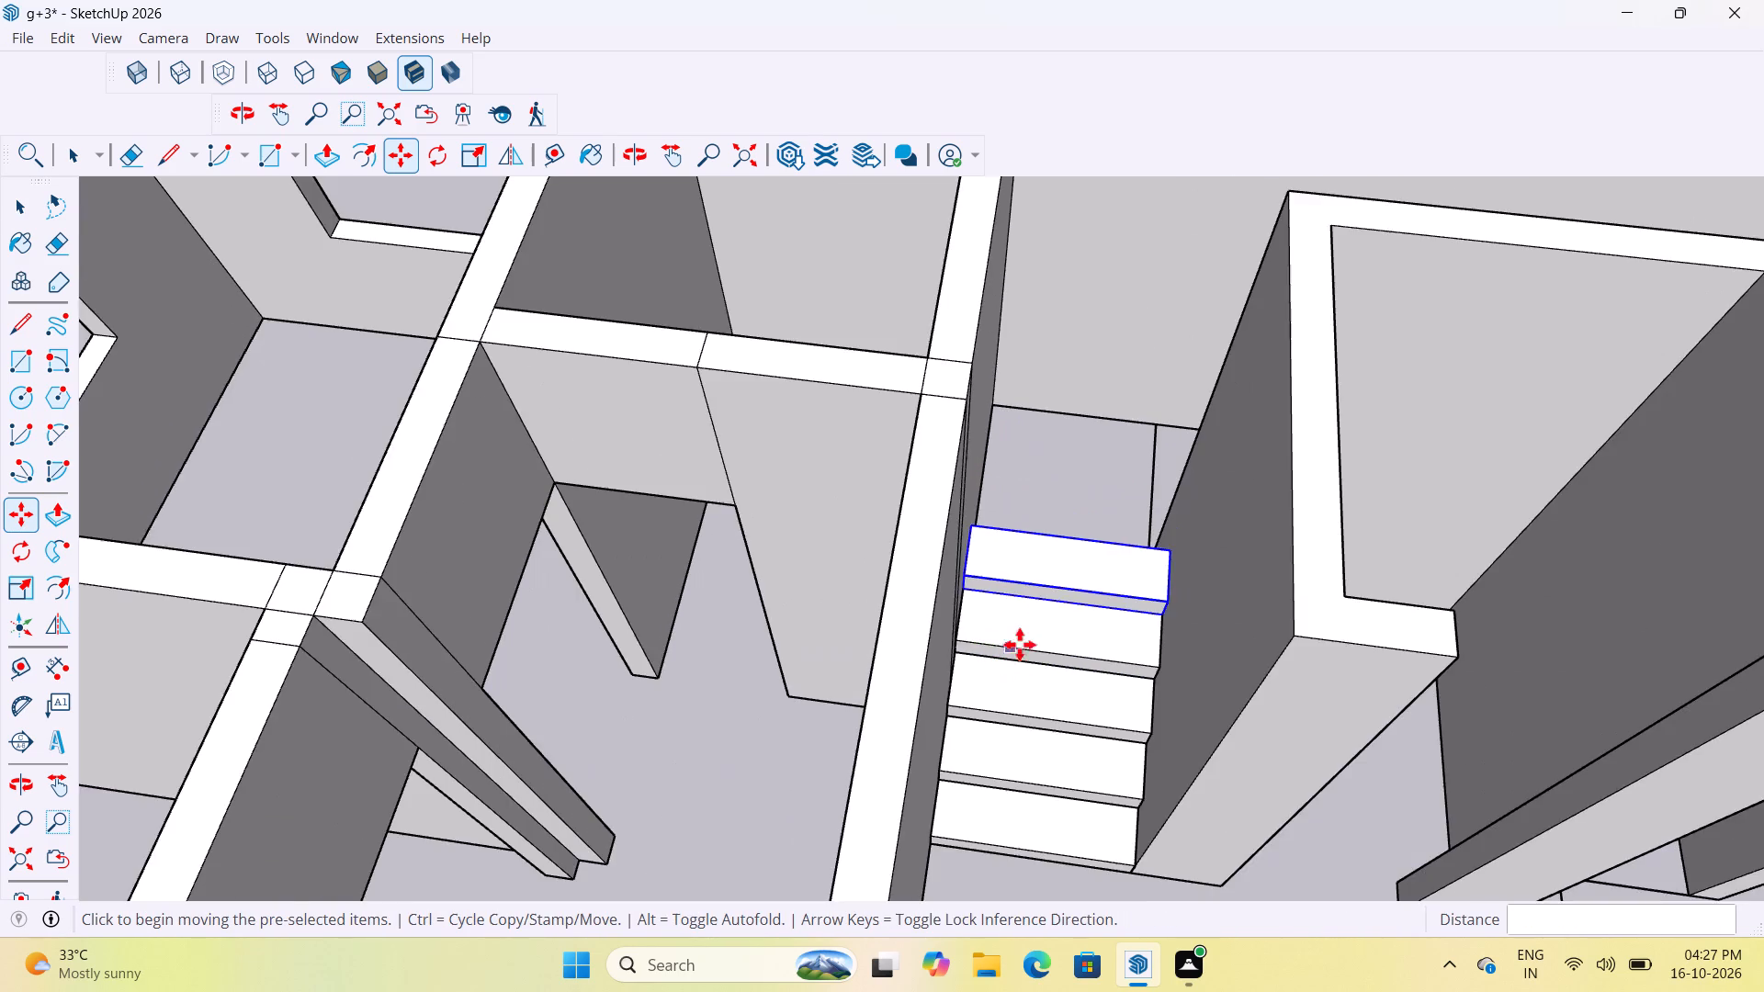
scroll(1074, 542, "up", 3)
middle_click_drag(1063, 551, 1395, 715)
scroll(1046, 391, "up", 4)
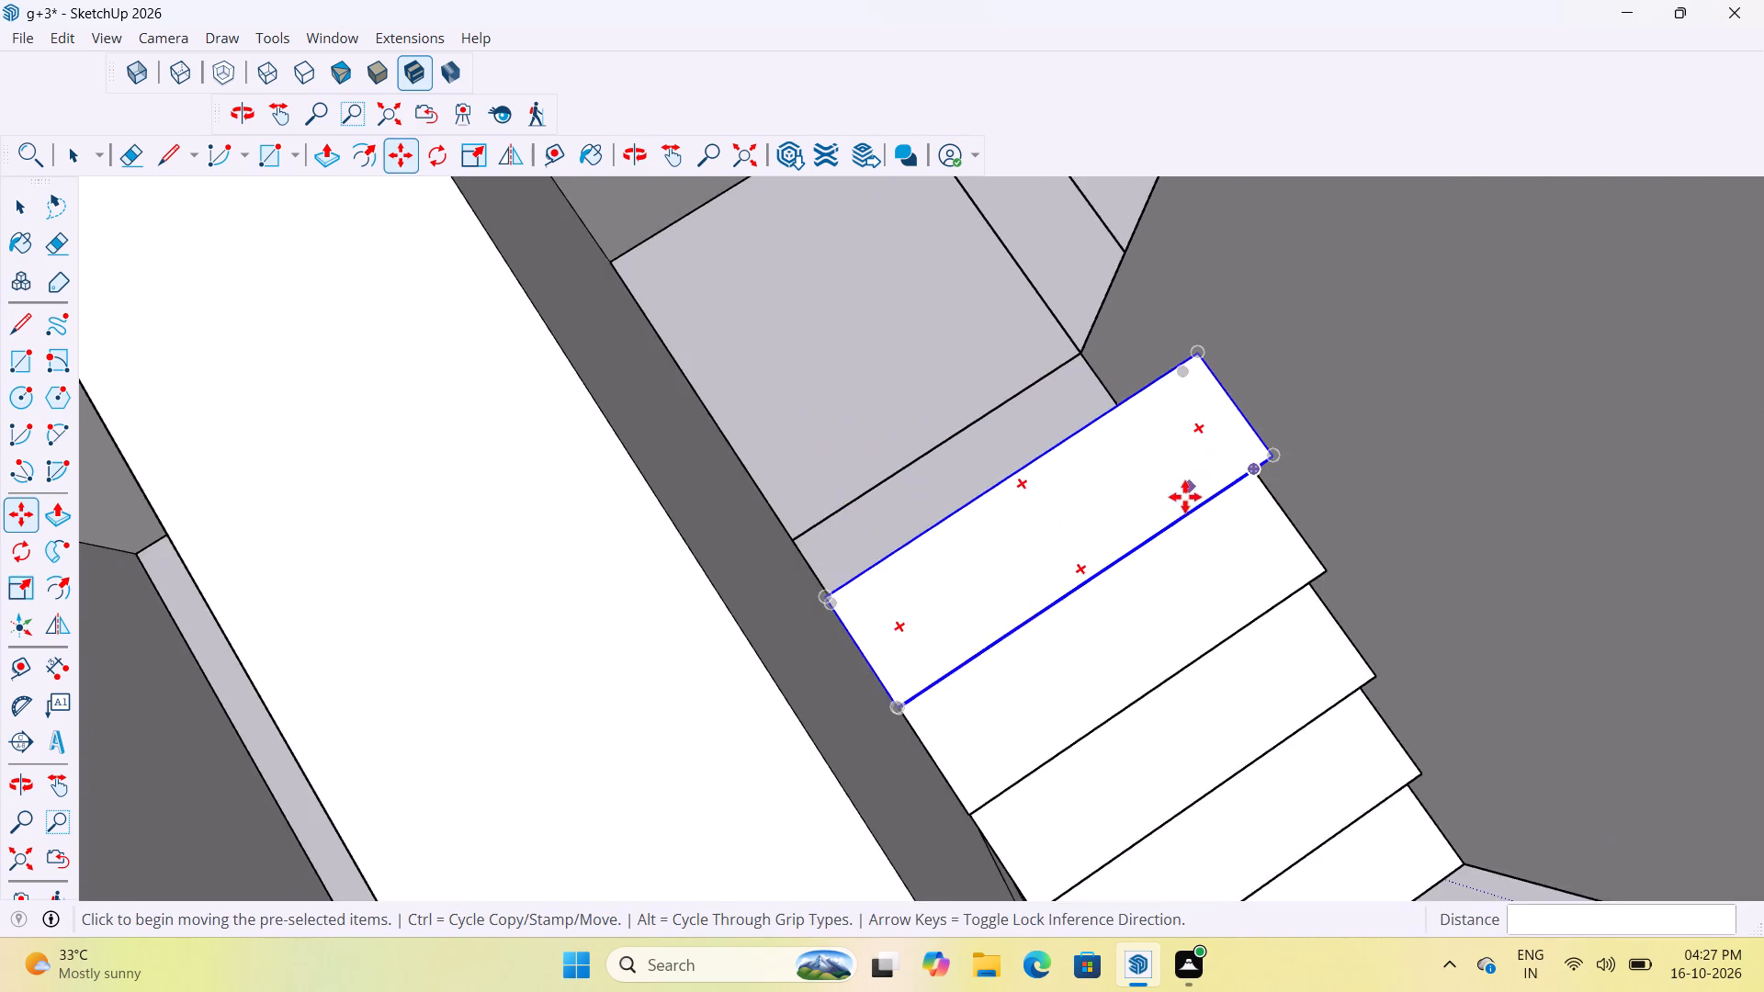
scroll(1182, 522, "down", 4)
middle_click_drag(1205, 566, 858, 391)
scroll(941, 619, "up", 5)
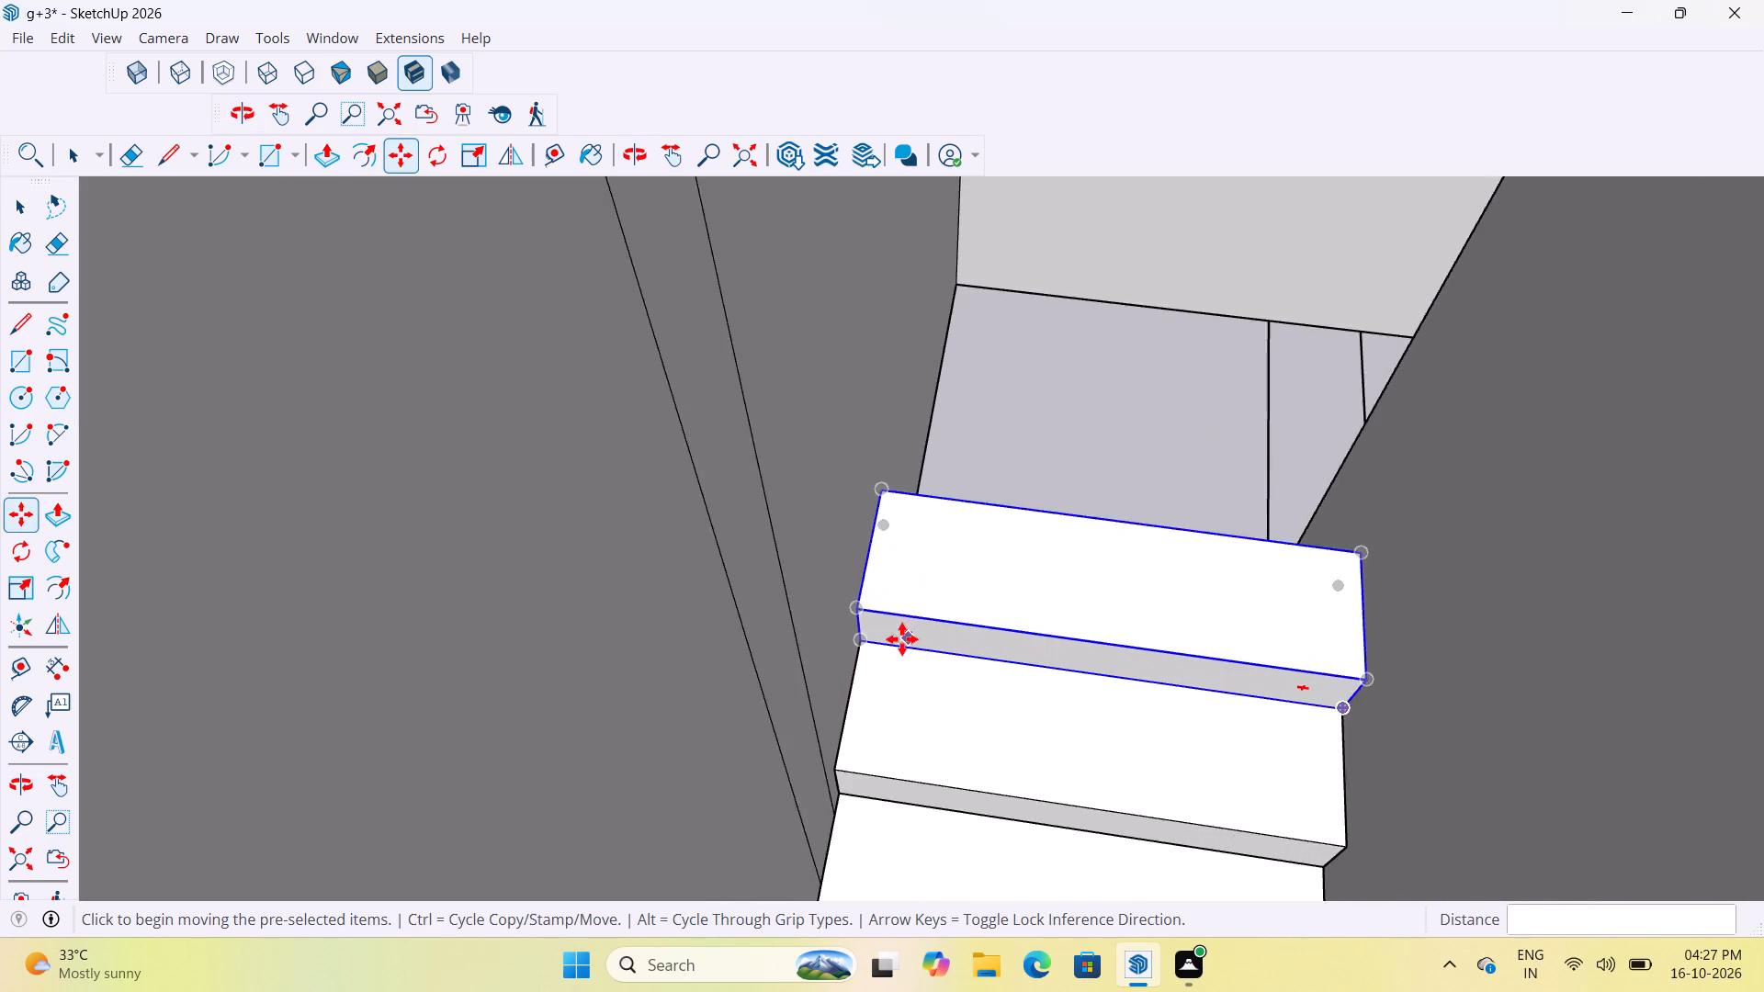
scroll(902, 639, "up", 6)
left_click(820, 644)
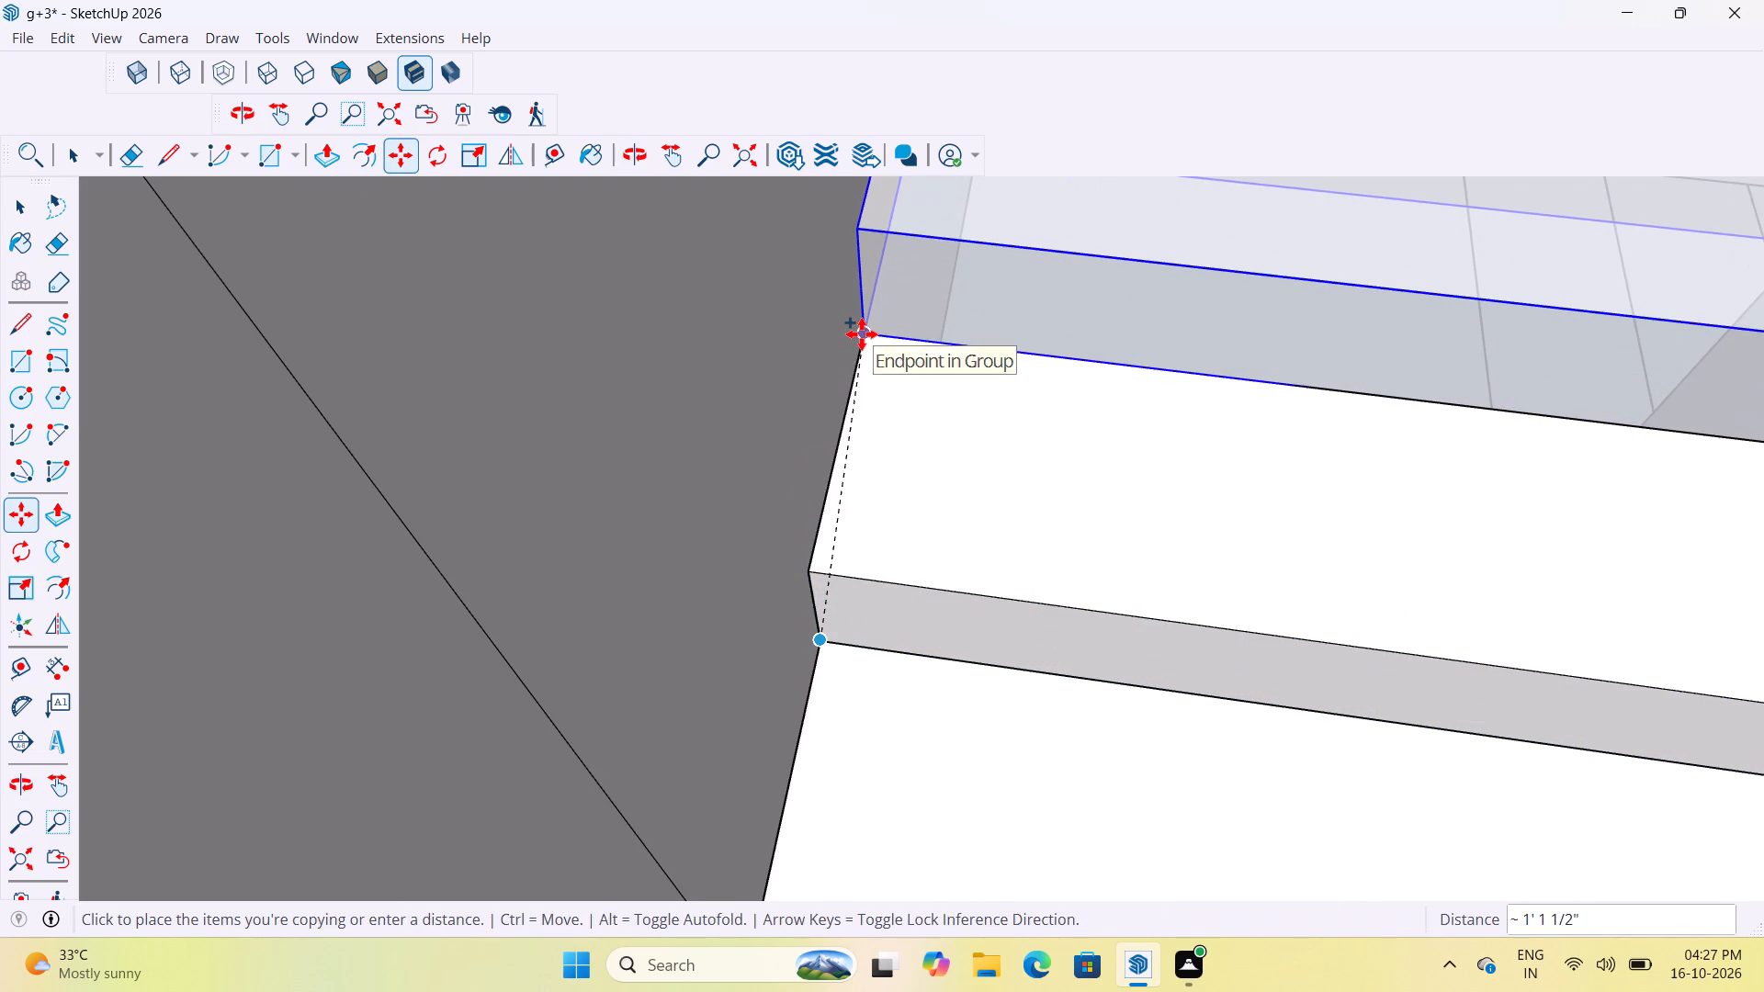
left_click(862, 334)
Examine the sixth step against the corner landing and the remaining flat treads around the shaft, and clear the selection.
scroll(977, 738, "down", 16)
middle_click_drag(1099, 582, 1305, 640)
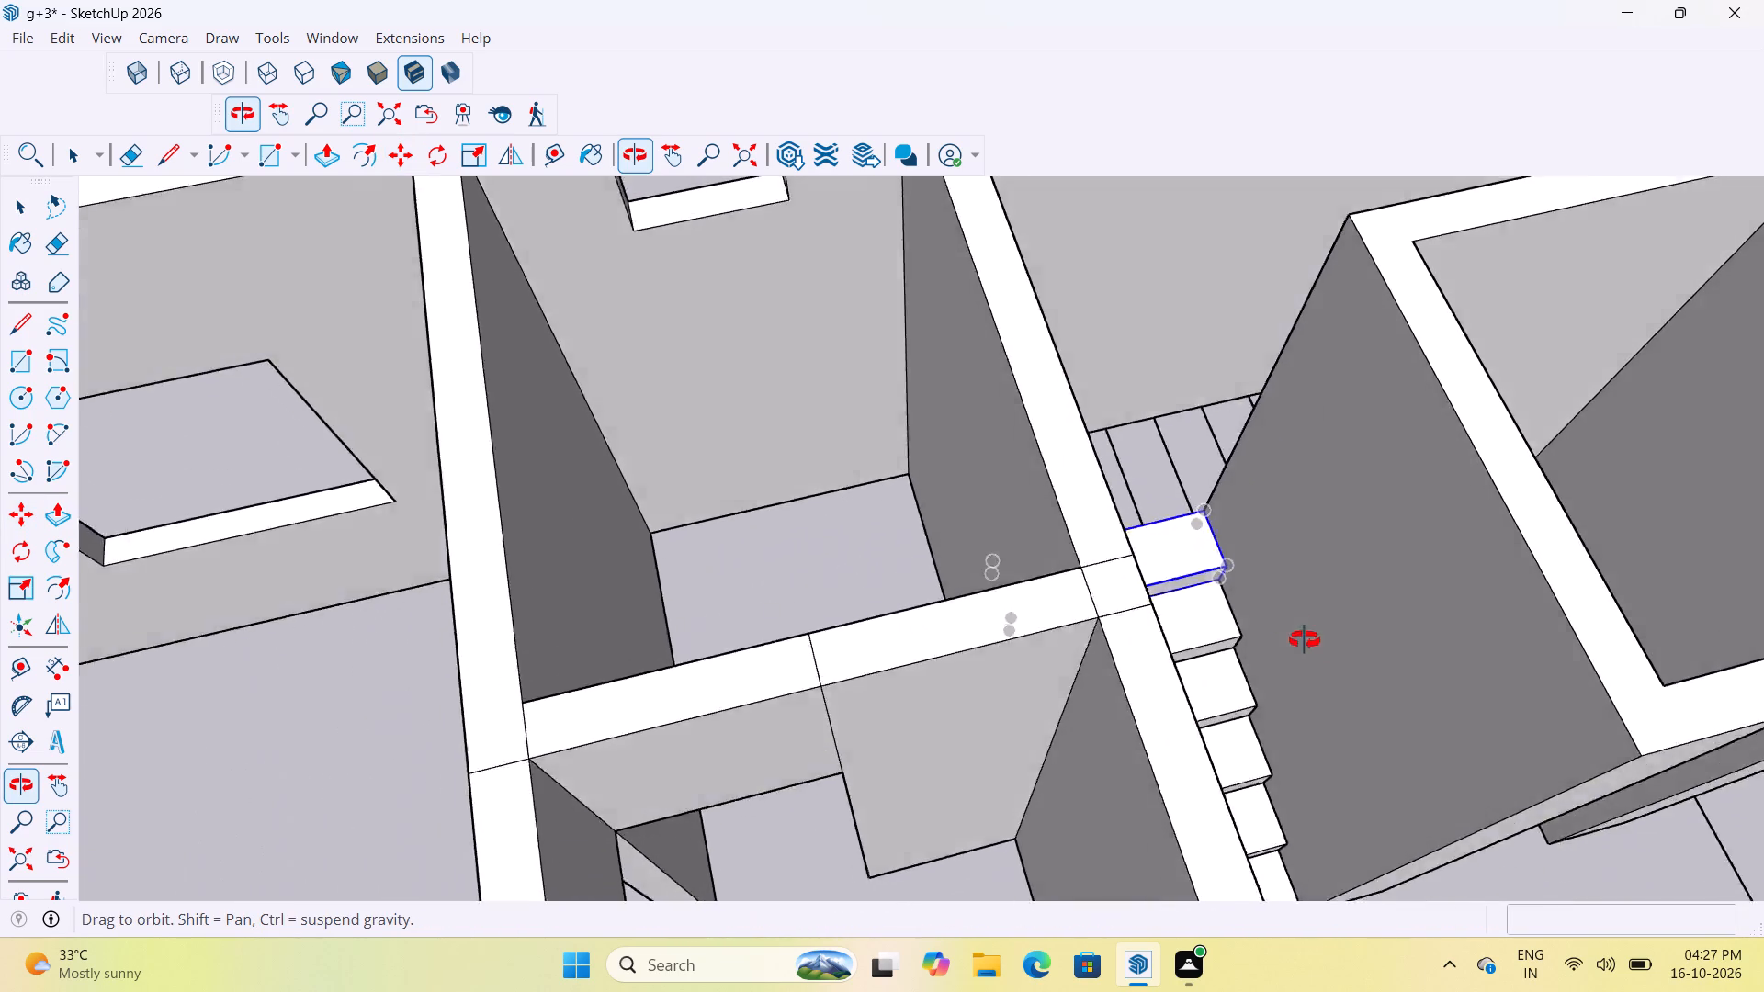
middle_click_drag(1305, 640, 1488, 745)
scroll(1250, 534, "down", 9)
scroll(1205, 514, "up", 9)
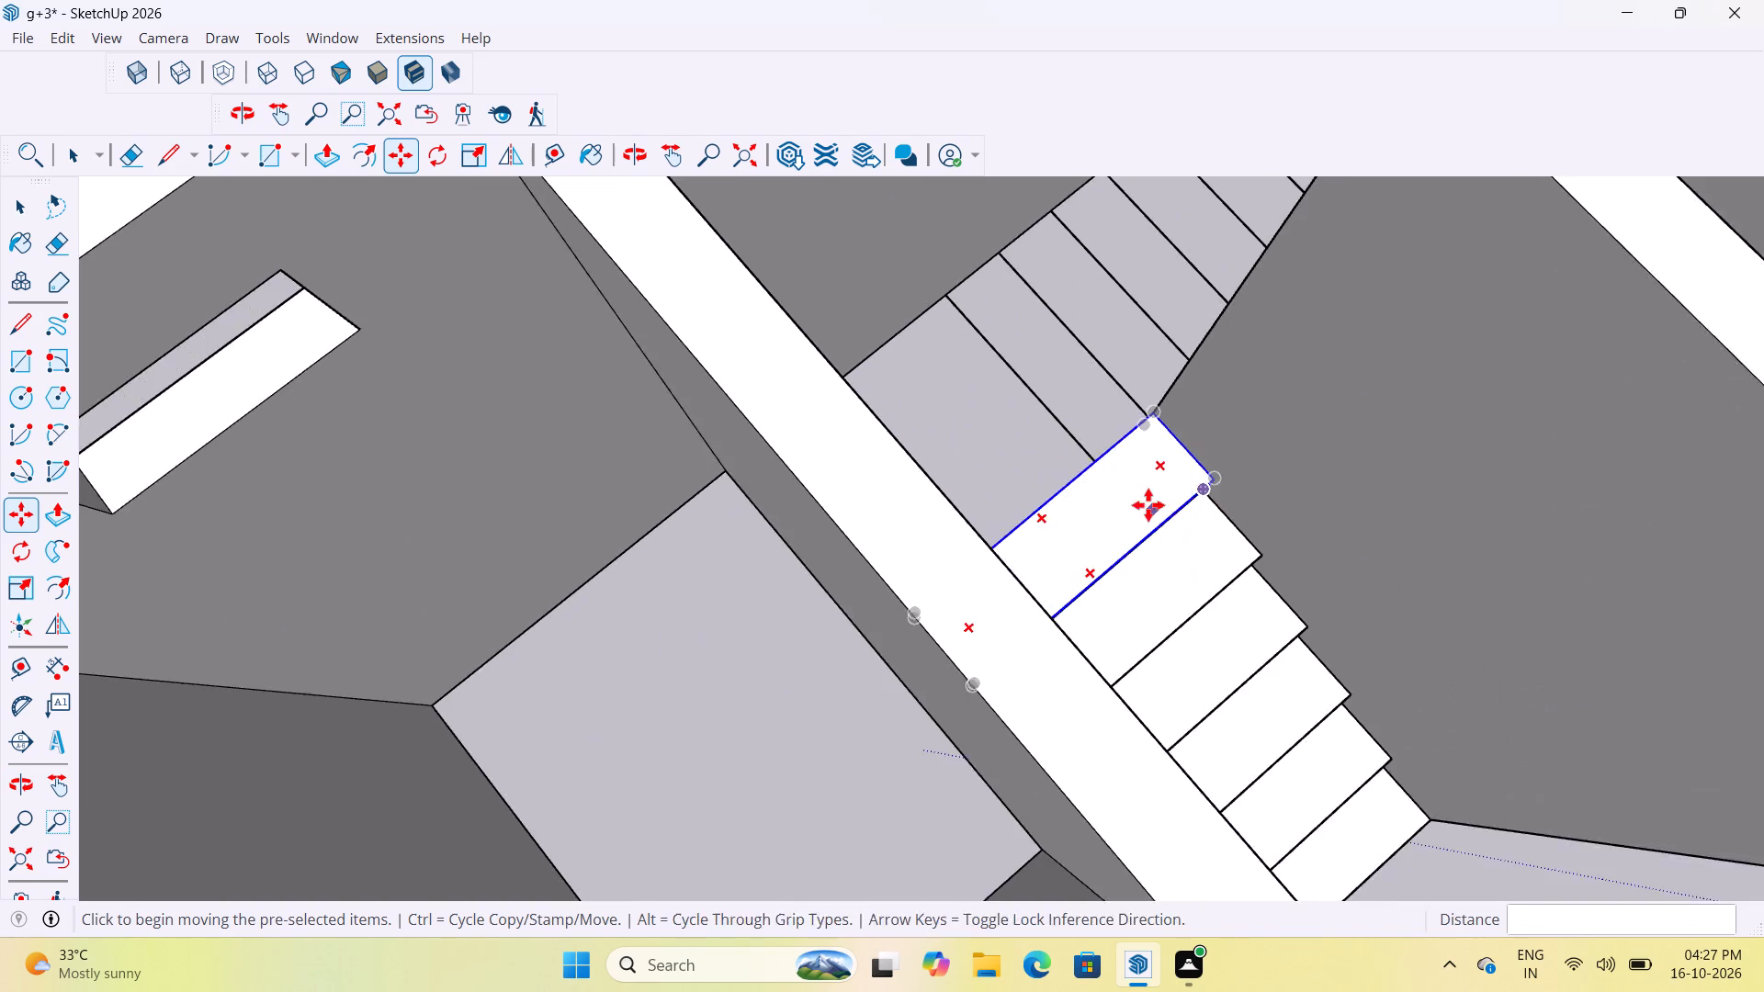
middle_click_drag(1145, 497, 1521, 475)
scroll(1173, 637, "down", 10)
scroll(1098, 556, "up", 5)
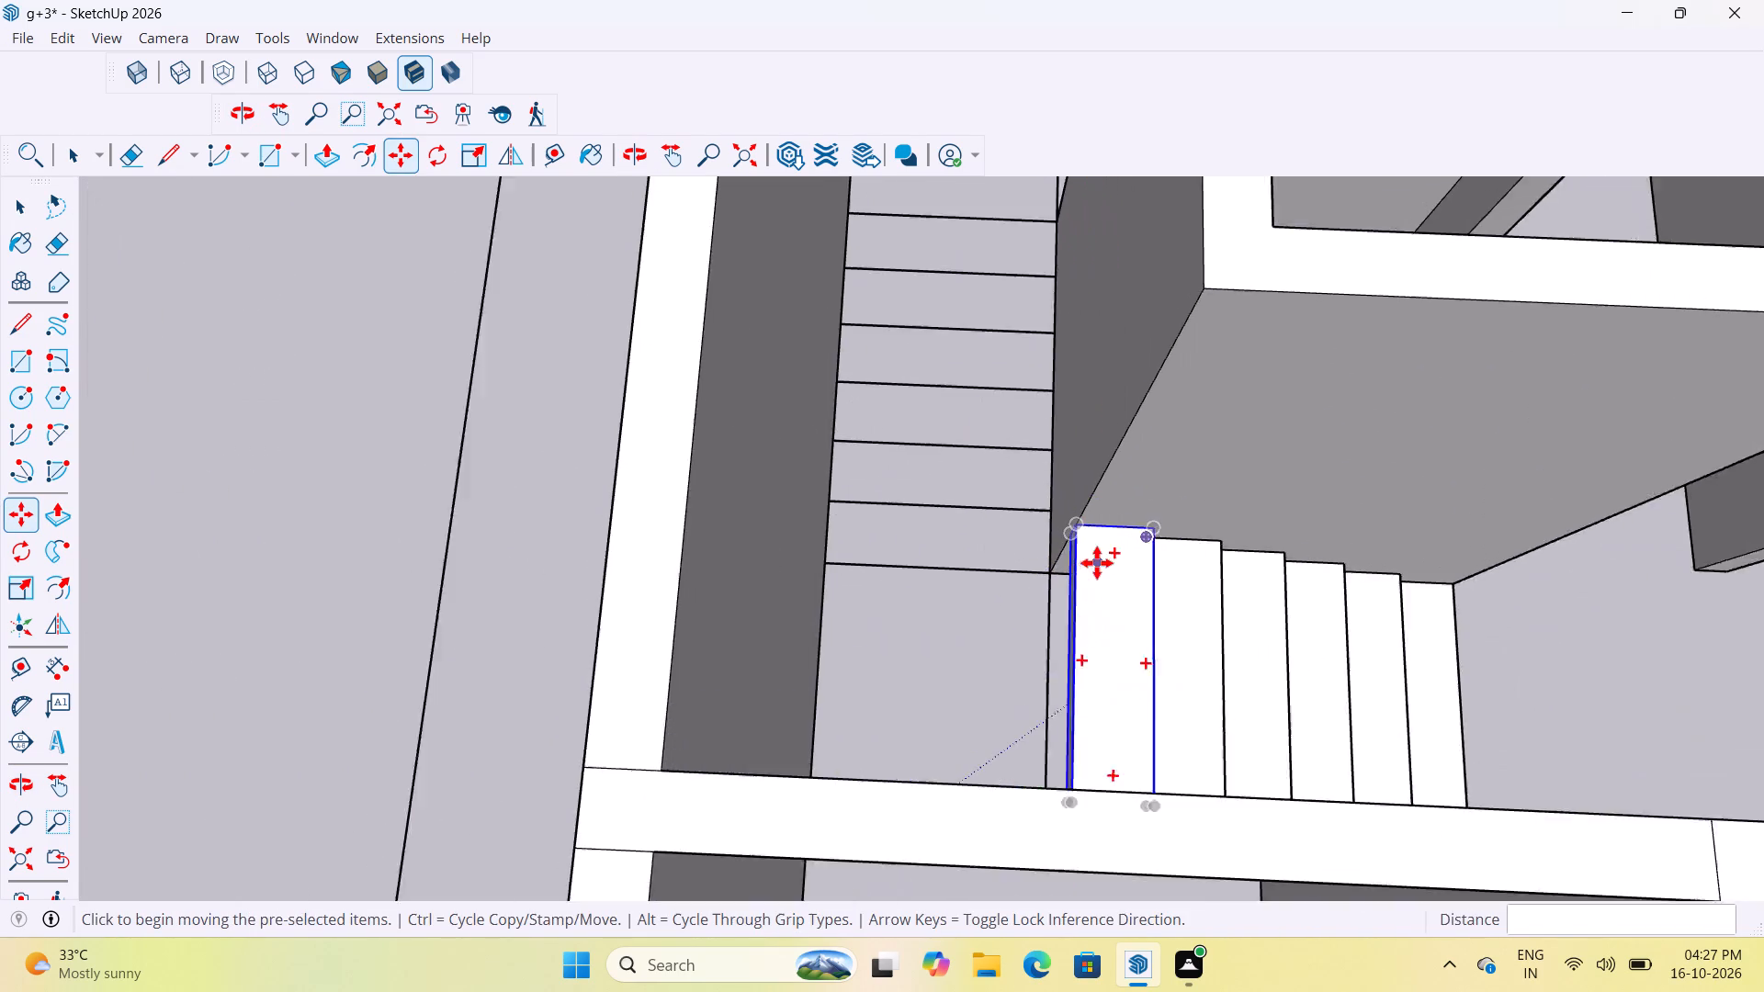
scroll(1097, 563, "up", 5)
middle_click_drag(1125, 529, 1430, 490)
scroll(1156, 528, "down", 10)
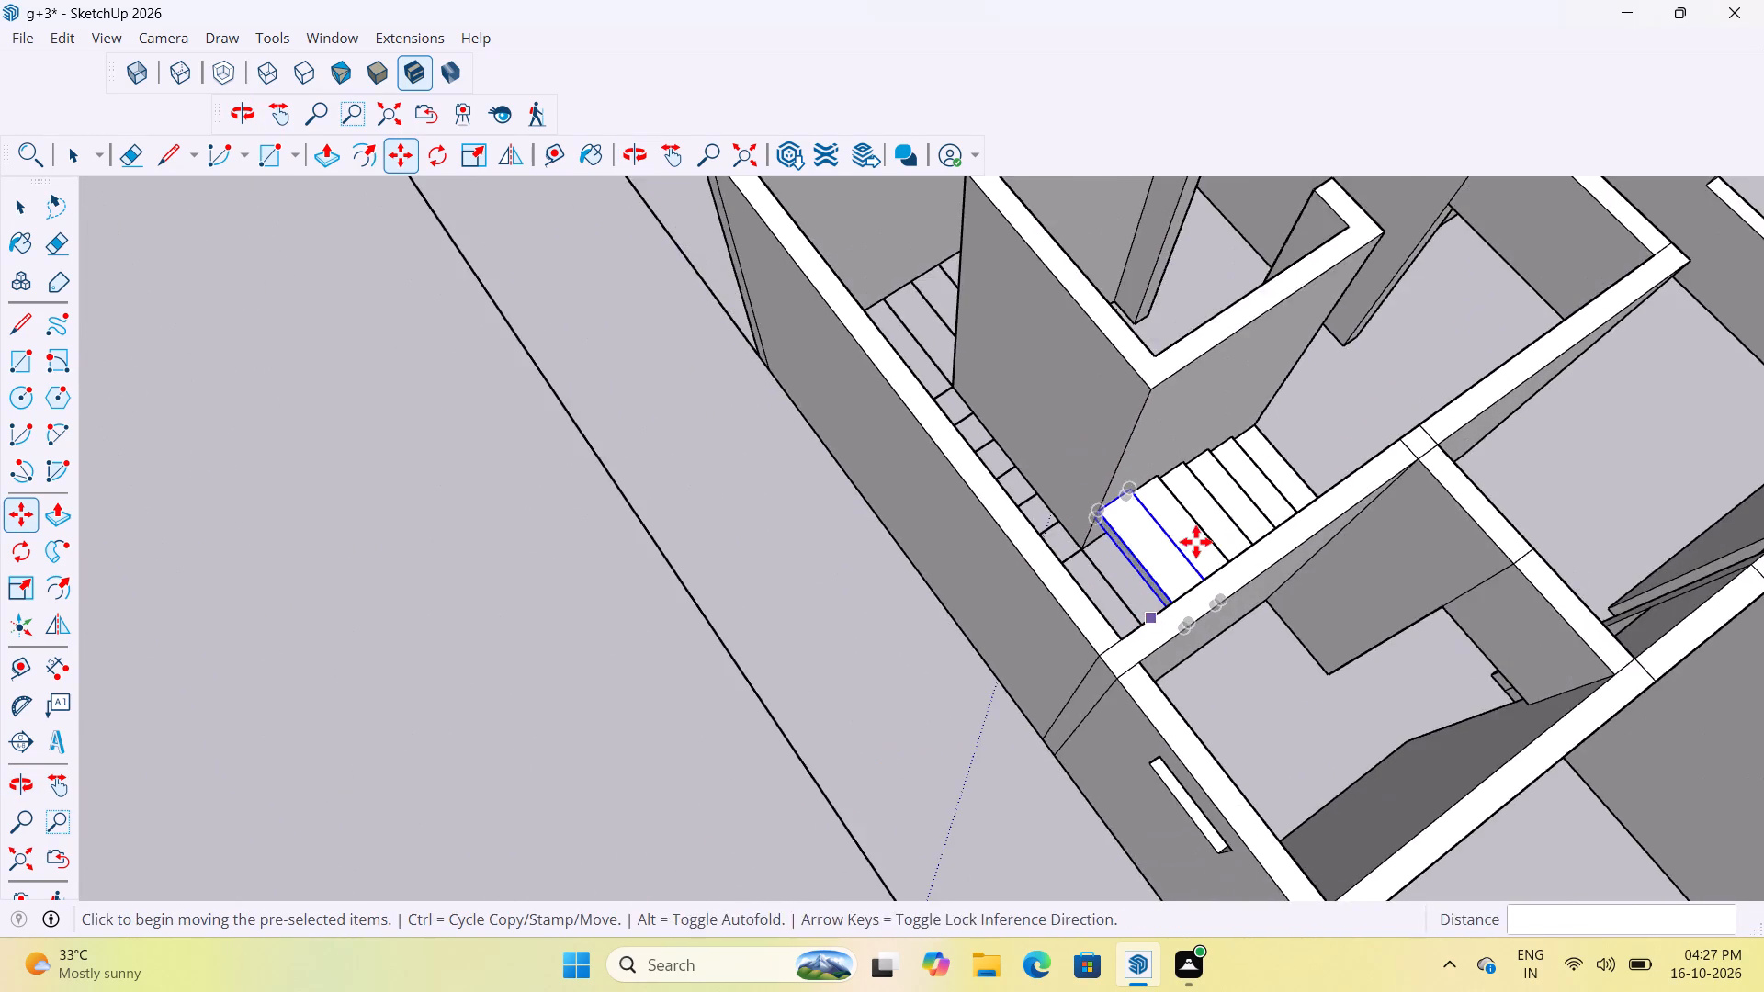
scroll(1196, 542, "up", 10)
middle_click_drag(1150, 557, 1292, 550)
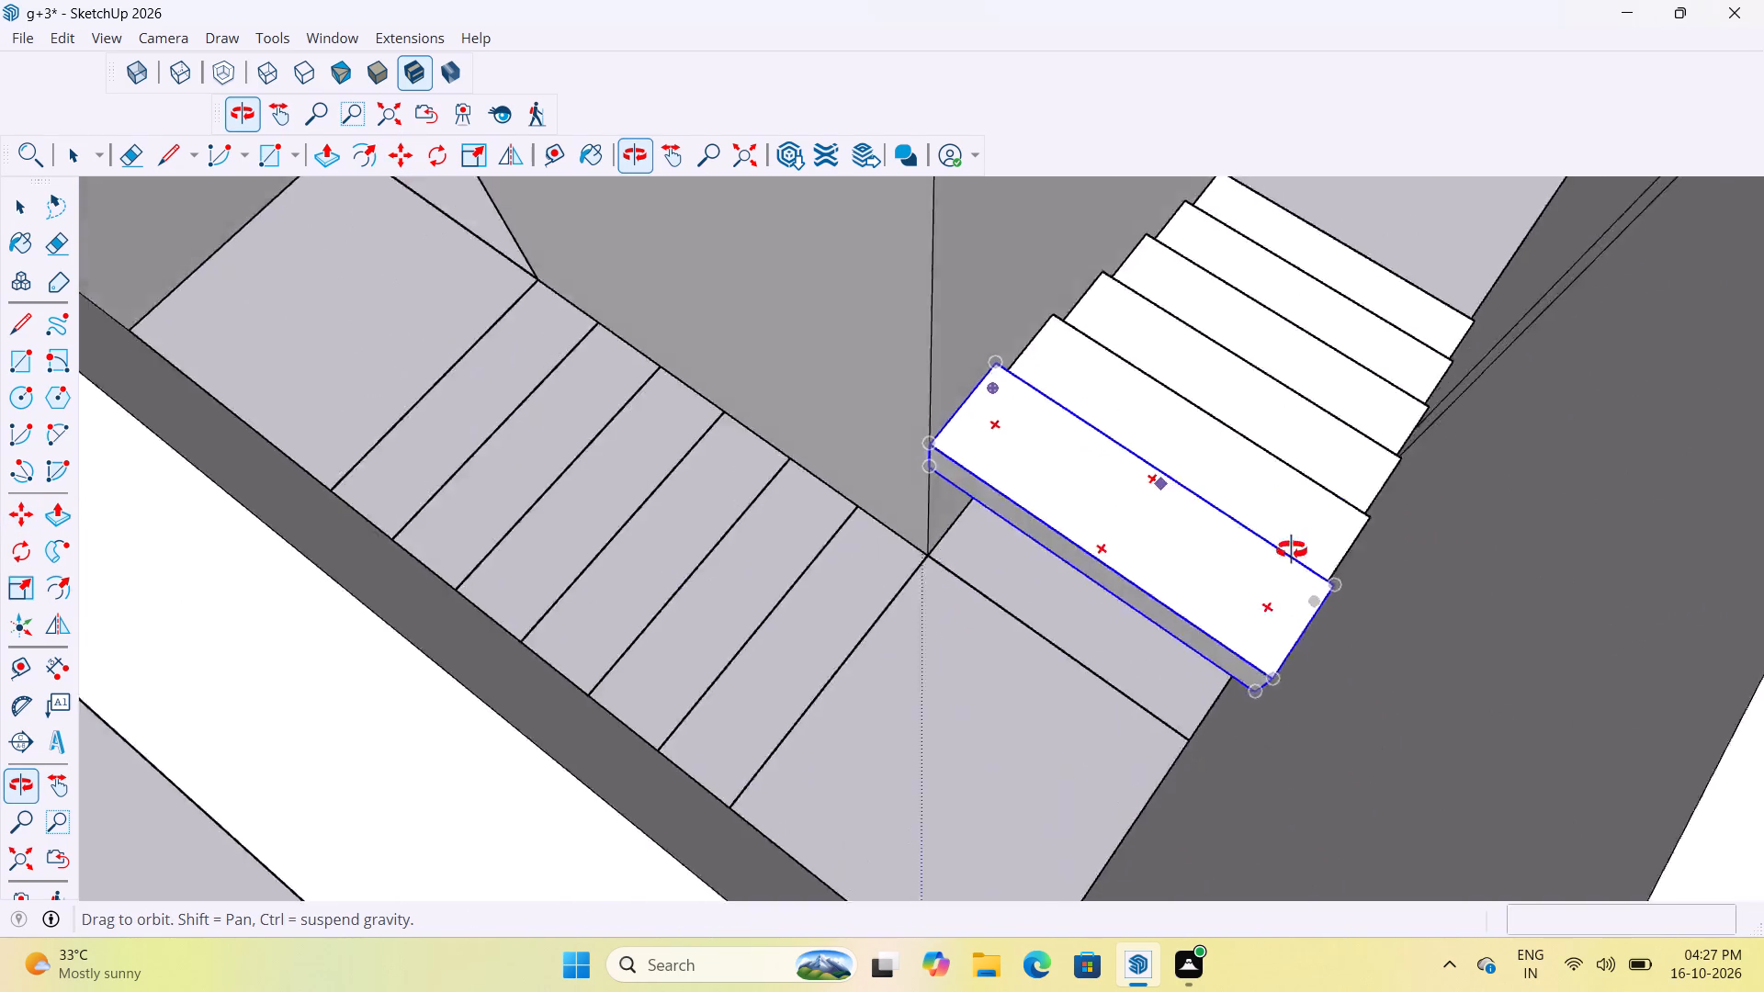
middle_click_drag(1292, 550, 700, 549)
scroll(967, 607, "down", 18)
key("space")
key("space")
left_click(568, 457)
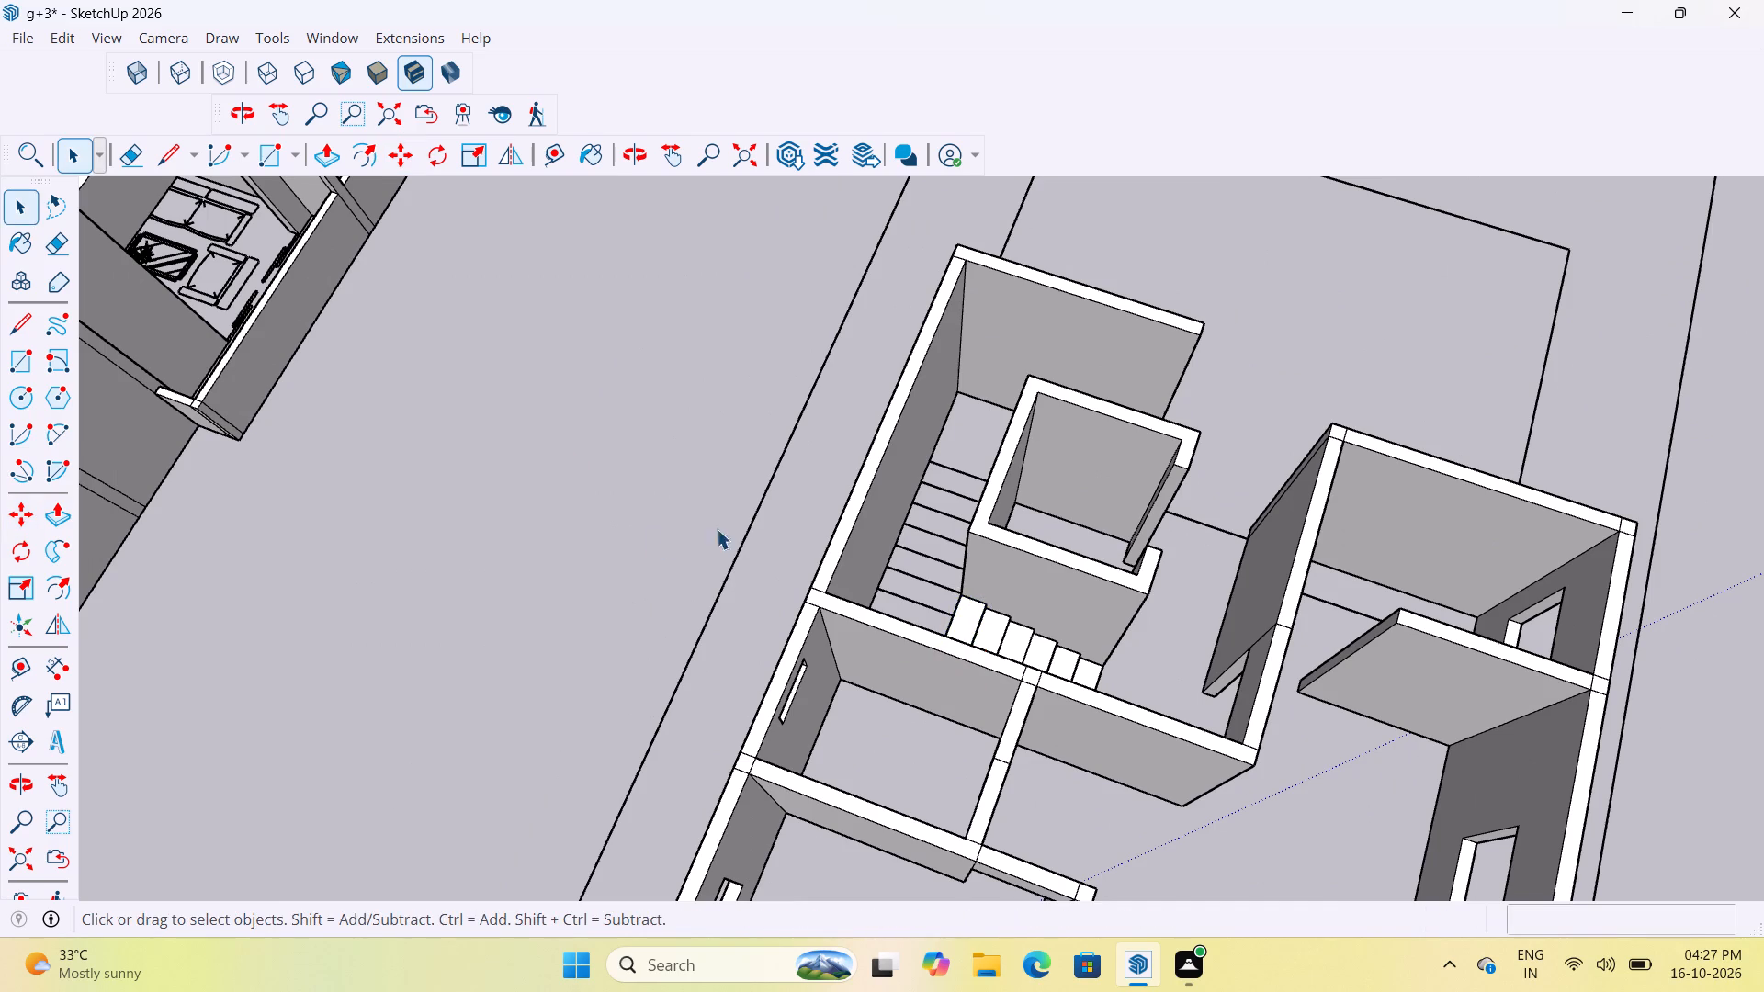
Examine the six-step flight and the corner landing area beyond its top step from several angles.
middle_click_drag(1219, 671, 666, 612)
scroll(899, 438, "up", 11)
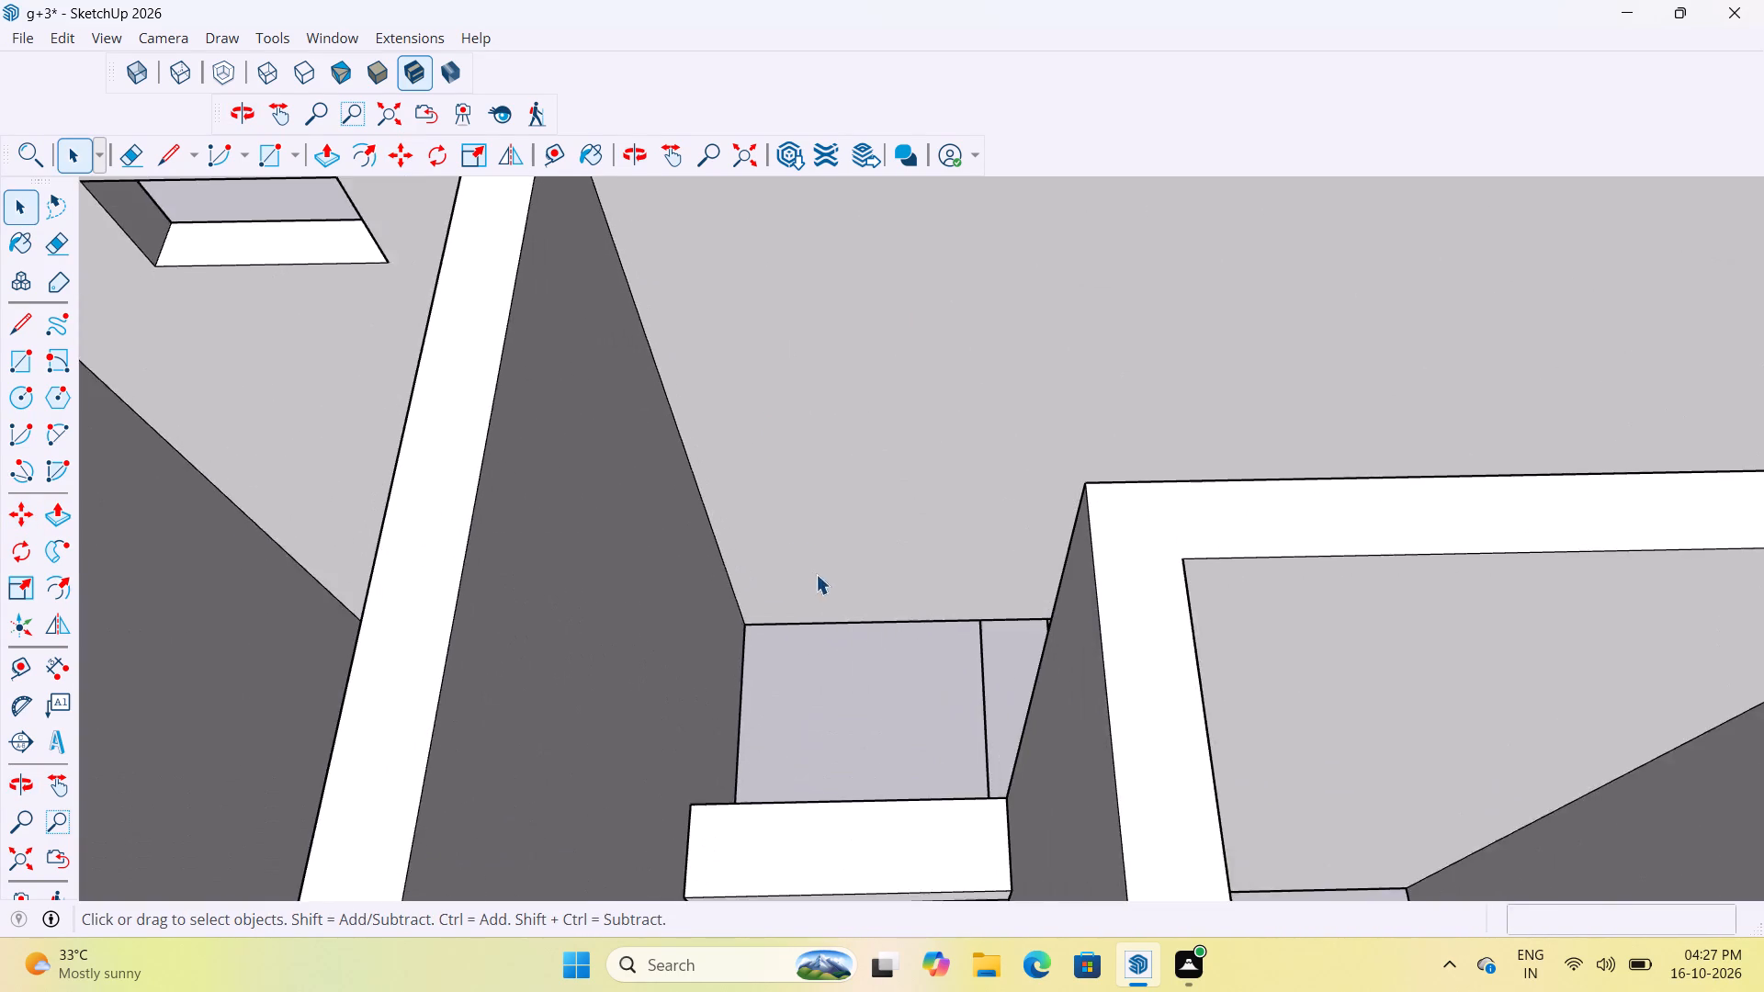
scroll(820, 576, "up", 1)
middle_click_drag(834, 577, 860, 515)
scroll(1014, 682, "down", 8)
scroll(1023, 717, "up", 4)
middle_click_drag(1011, 713, 634, 737)
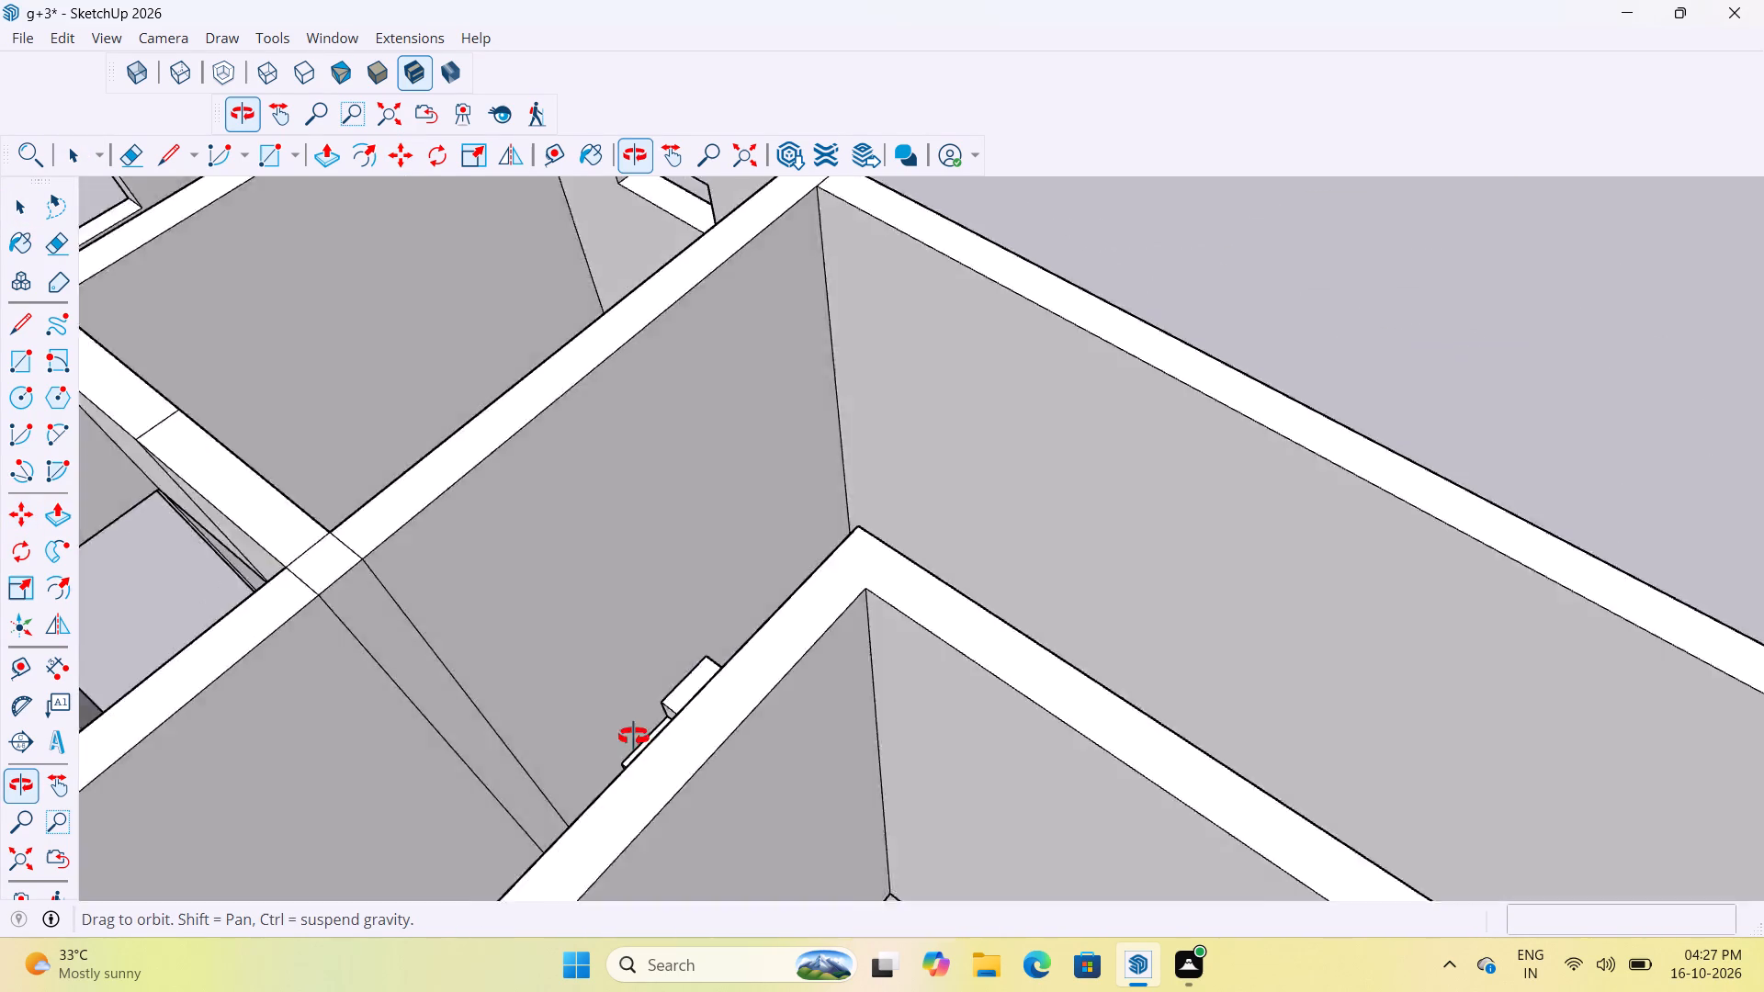
middle_click_drag(634, 737, 403, 717)
scroll(403, 717, "up", 1)
middle_click_drag(879, 733, 709, 764)
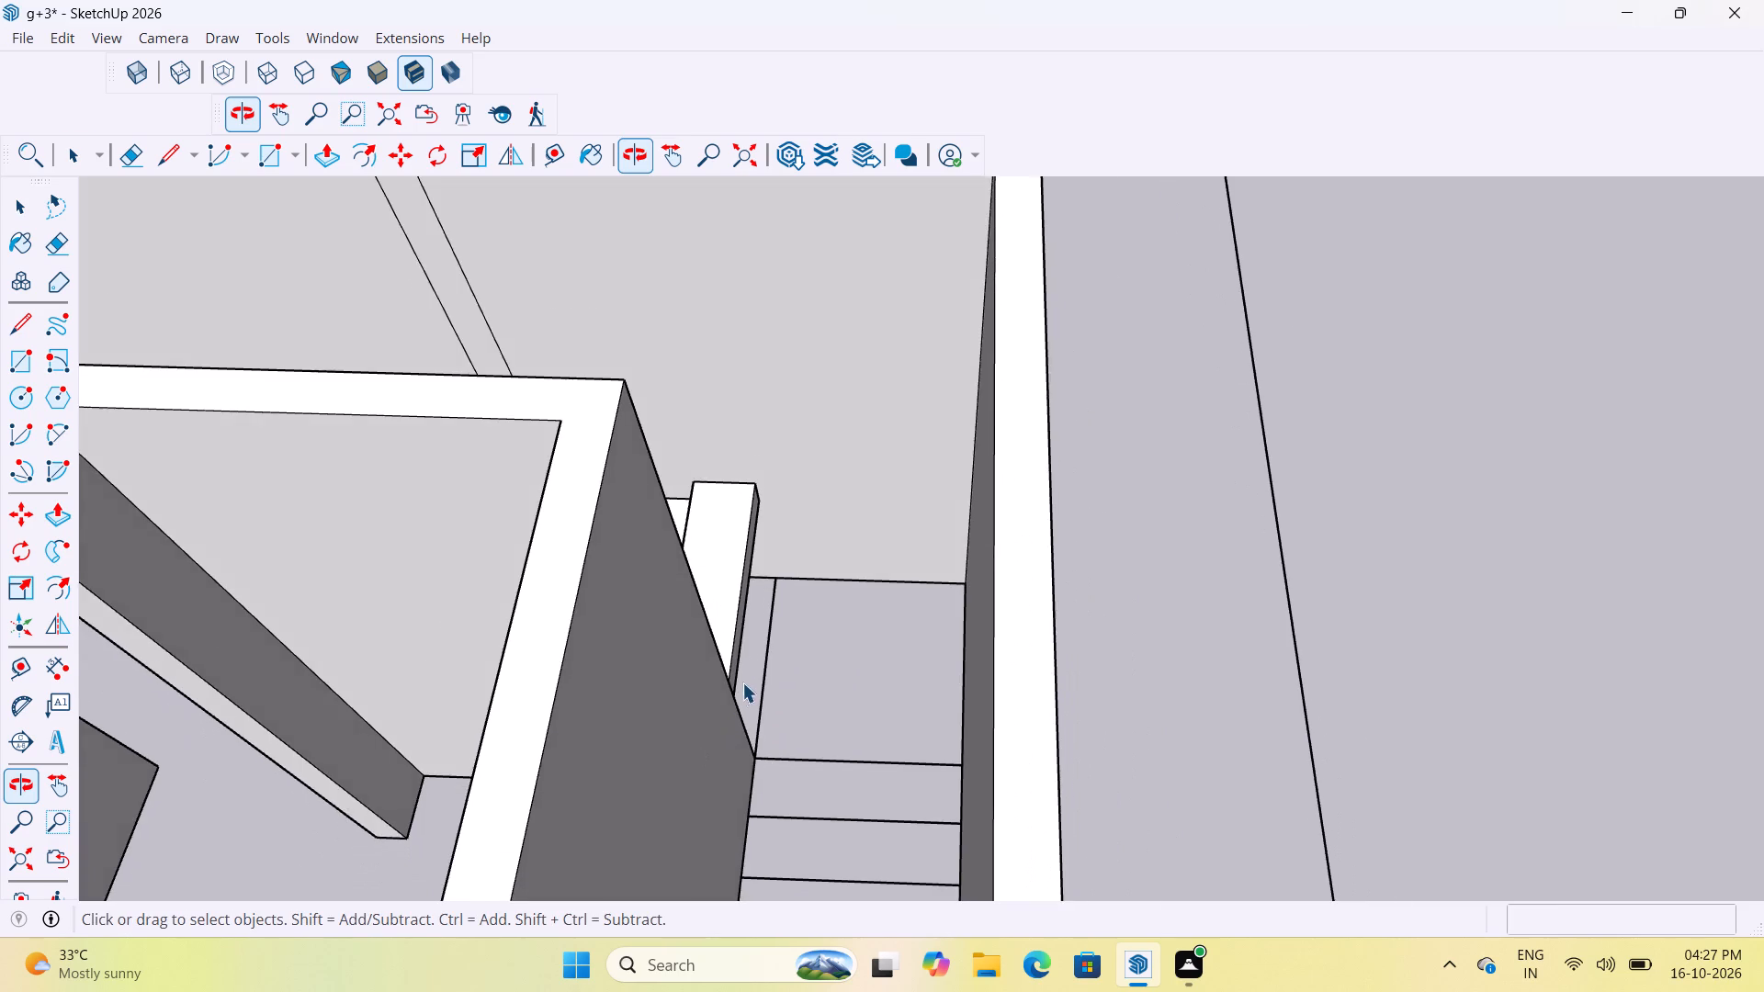
scroll(742, 682, "up", 11)
middle_click_drag(776, 702, 1447, 662)
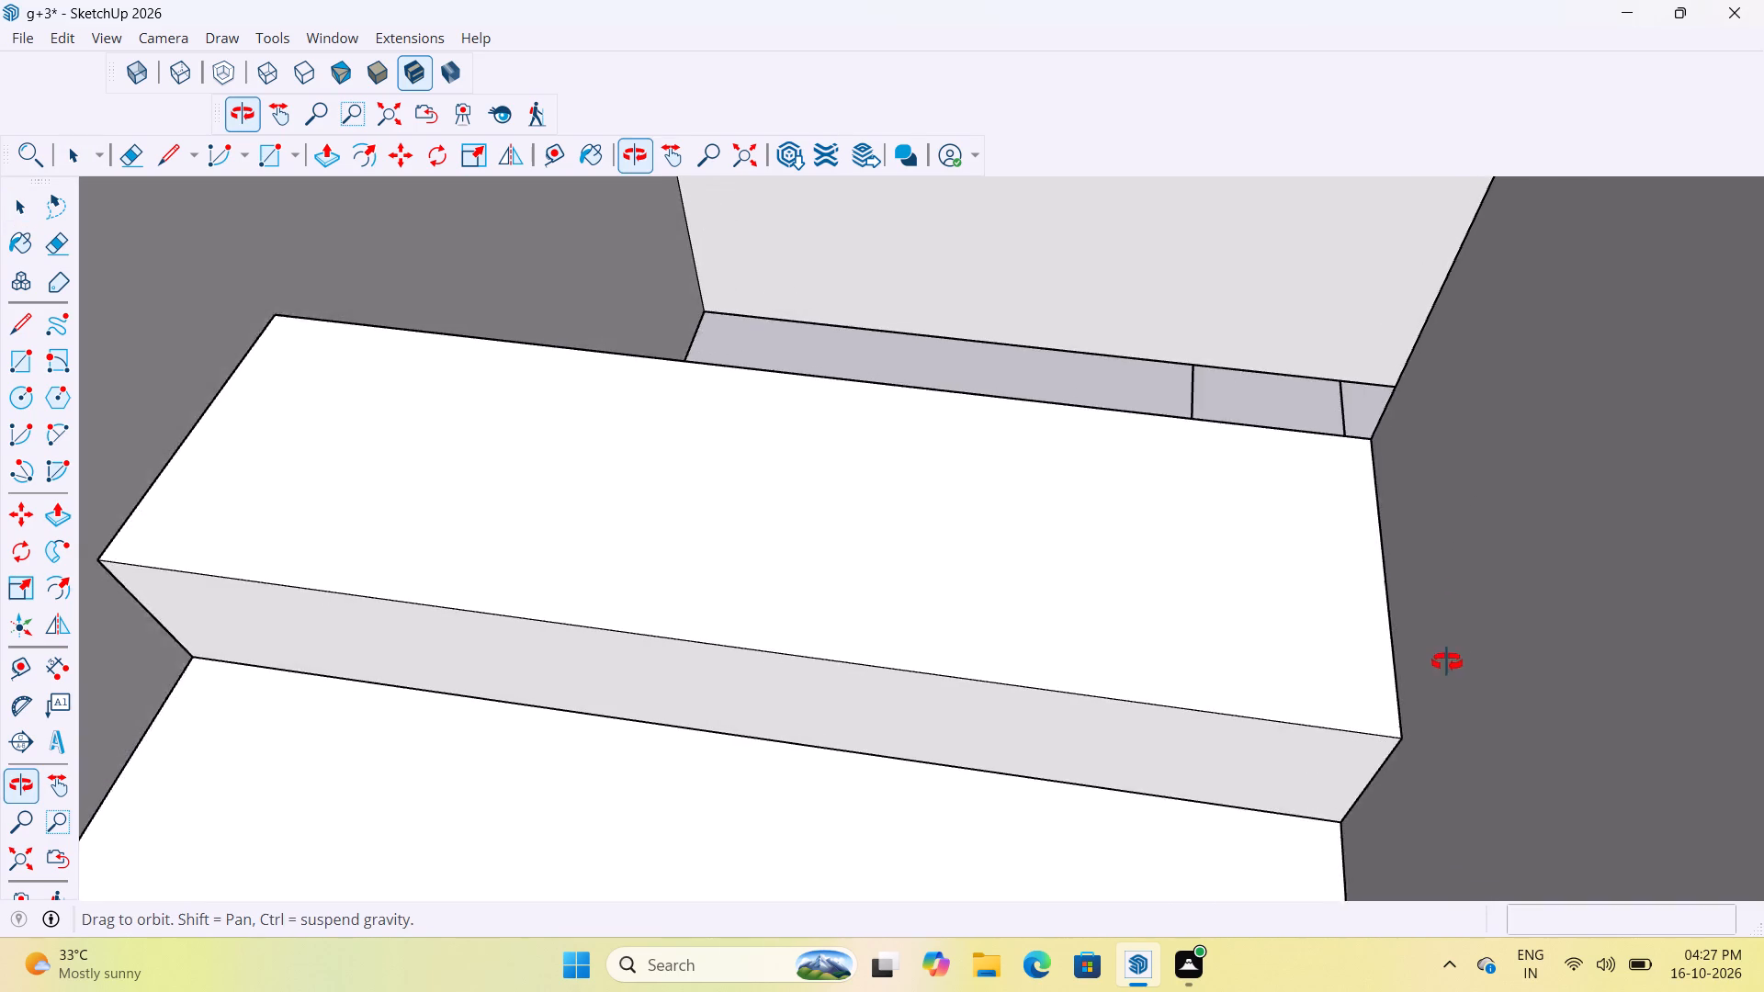
middle_click_drag(1447, 662, 1453, 662)
scroll(1012, 727, "down", 8)
scroll(1042, 657, "down", 10)
scroll(1090, 564, "down", 6)
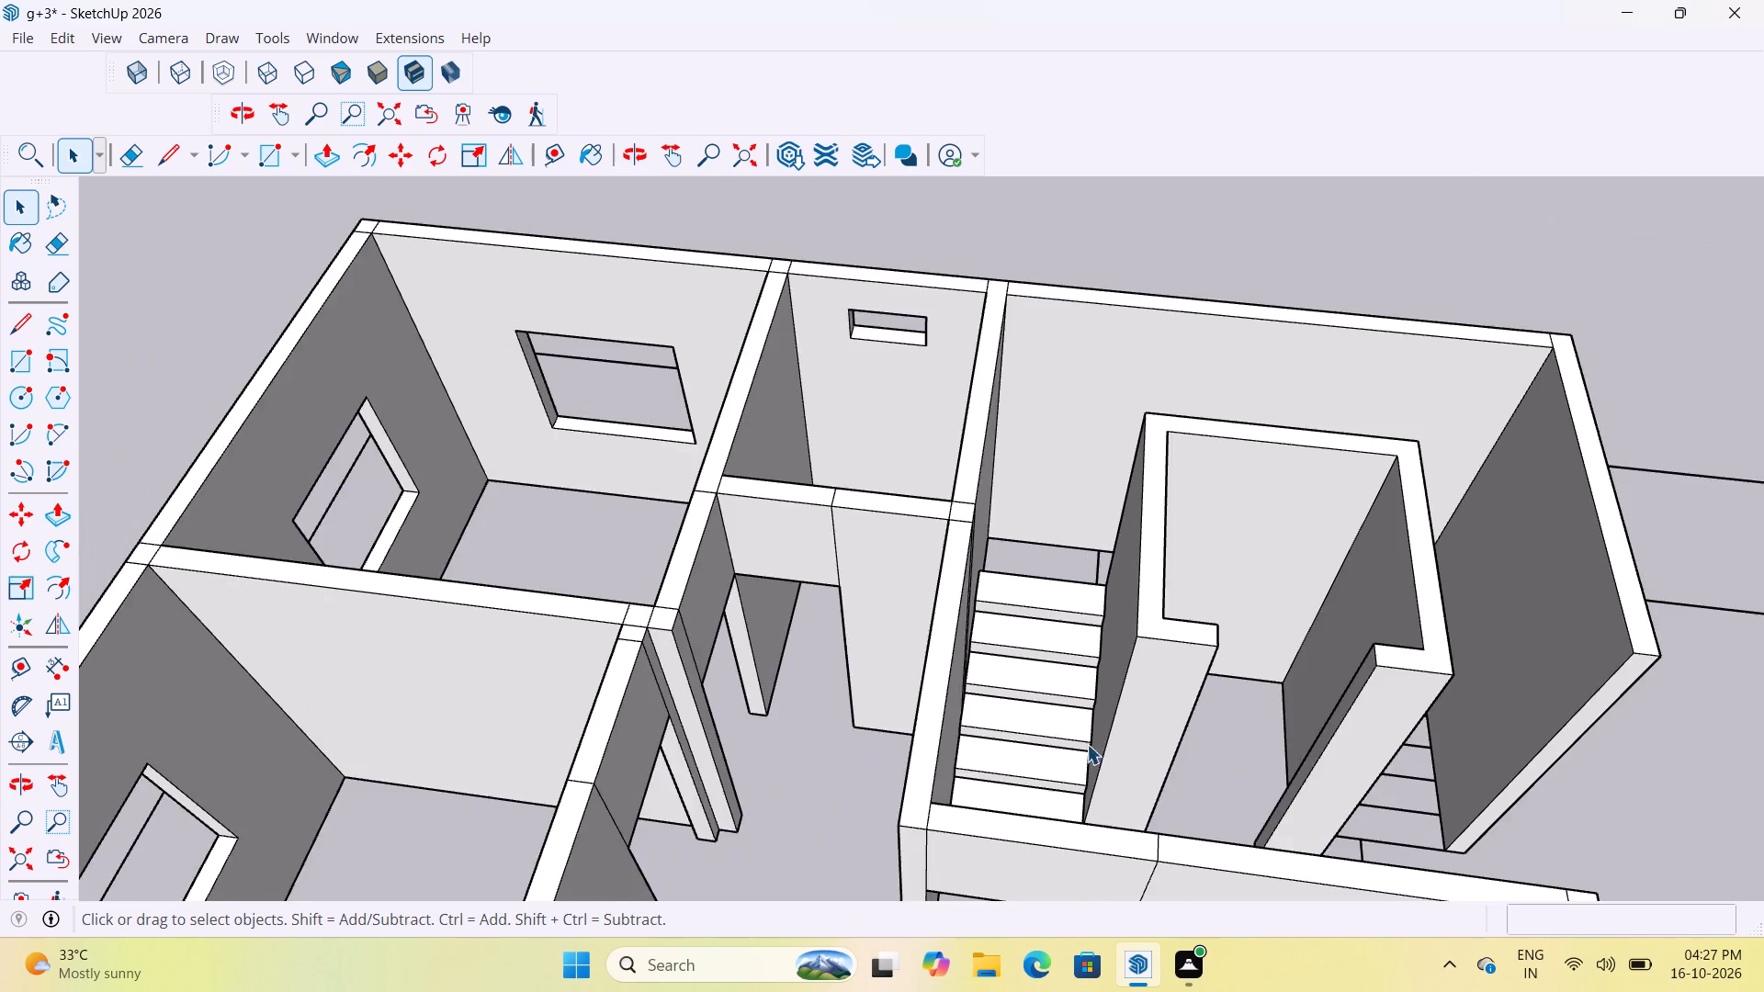
scroll(1086, 762, "up", 2)
scroll(1105, 664, "down", 2)
scroll(1114, 683, "up", 8)
middle_click_drag(965, 681, 828, 644)
scroll(865, 732, "up", 9)
middle_click_drag(884, 742, 927, 794)
scroll(846, 848, "down", 3)
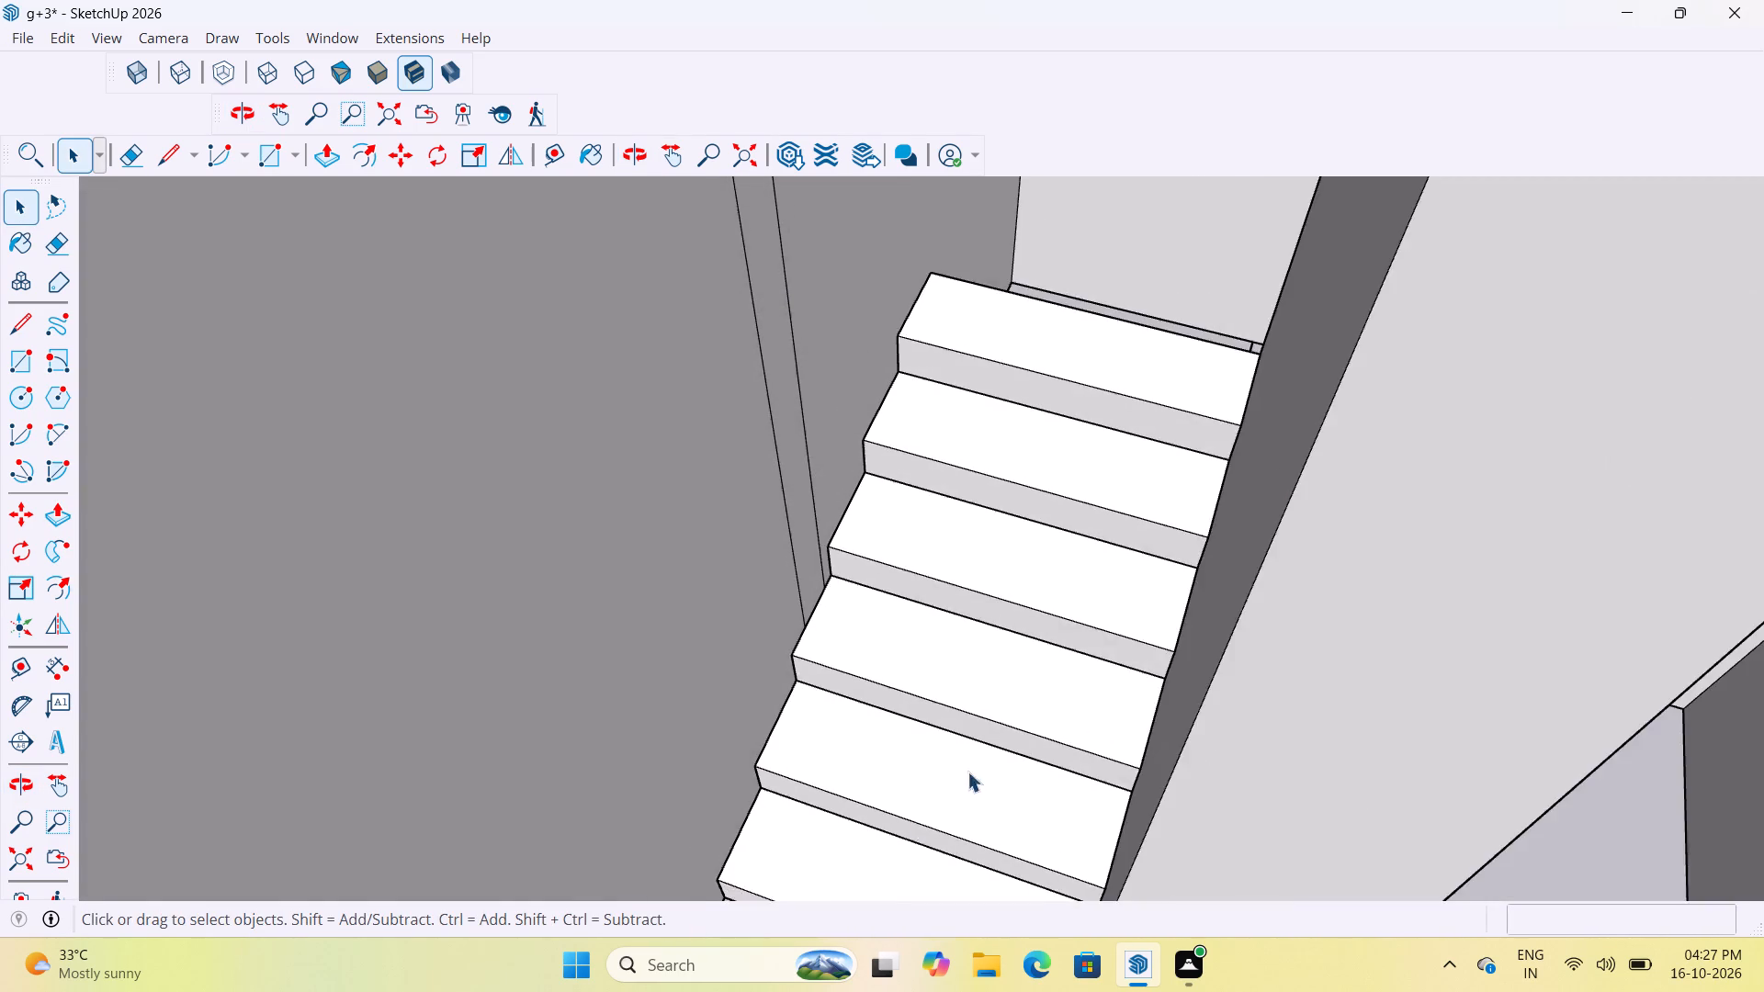
scroll(967, 772, "down", 13)
scroll(1107, 485, "up", 4)
scroll(1084, 525, "down", 10)
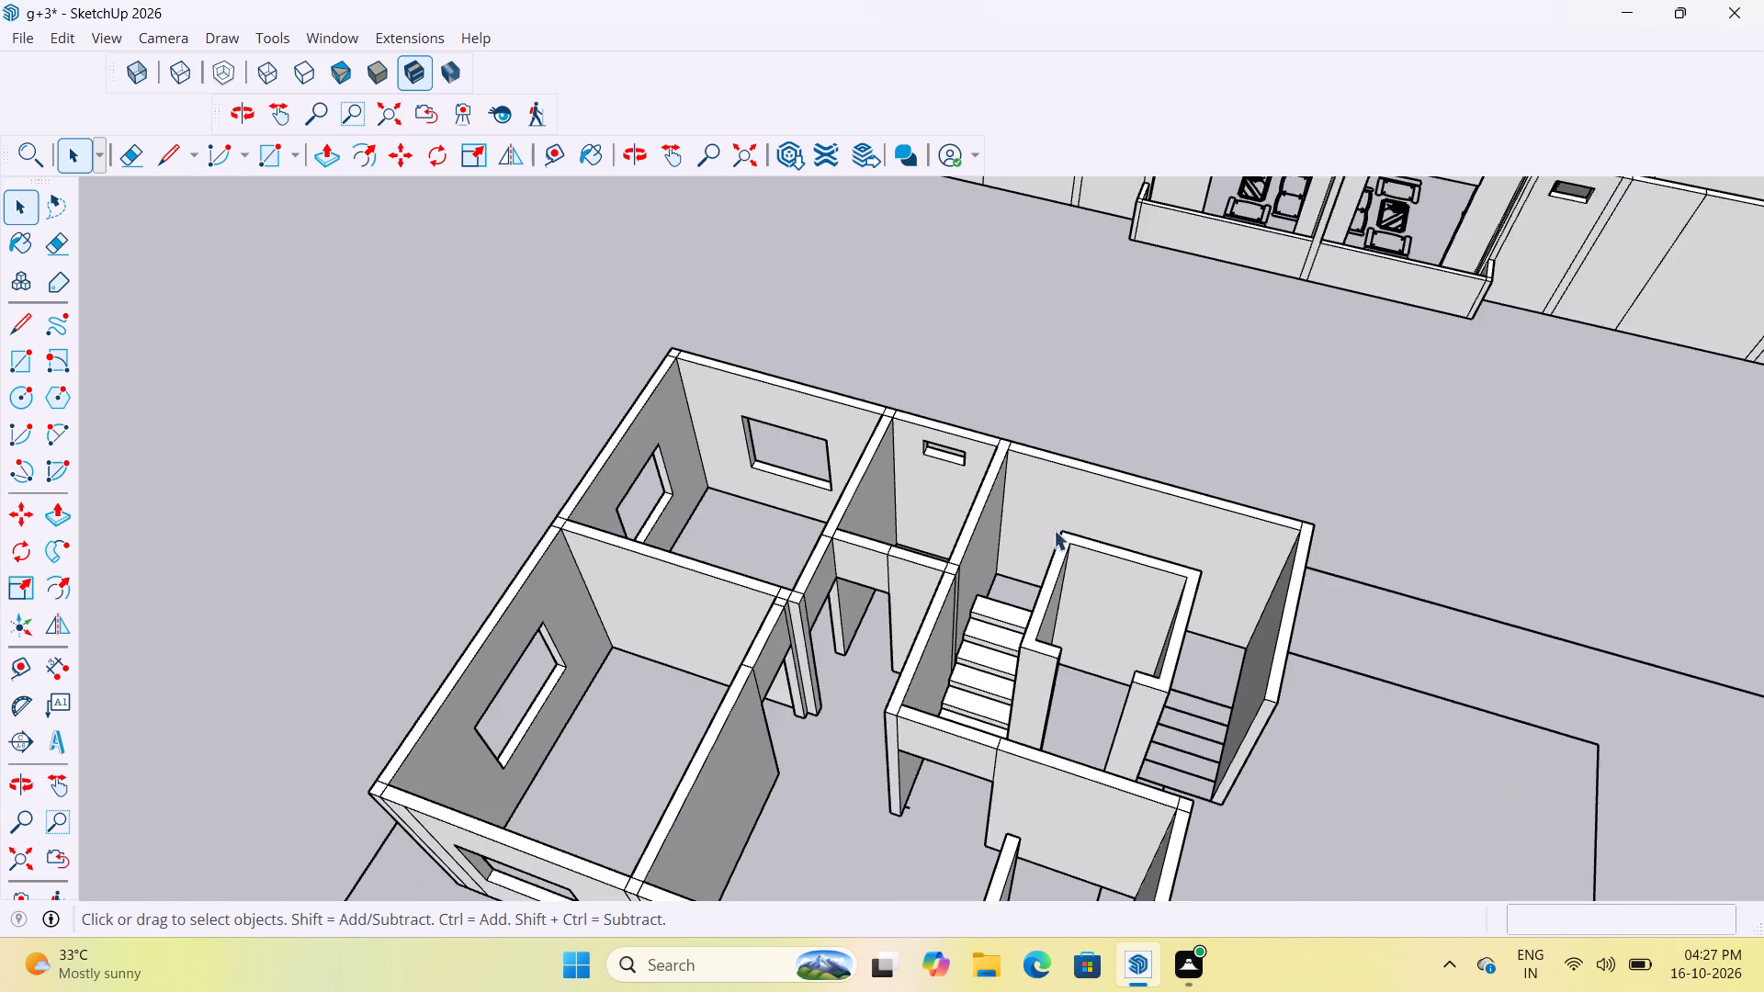
scroll(1054, 530, "up", 12)
middle_click_drag(1077, 592, 1207, 628)
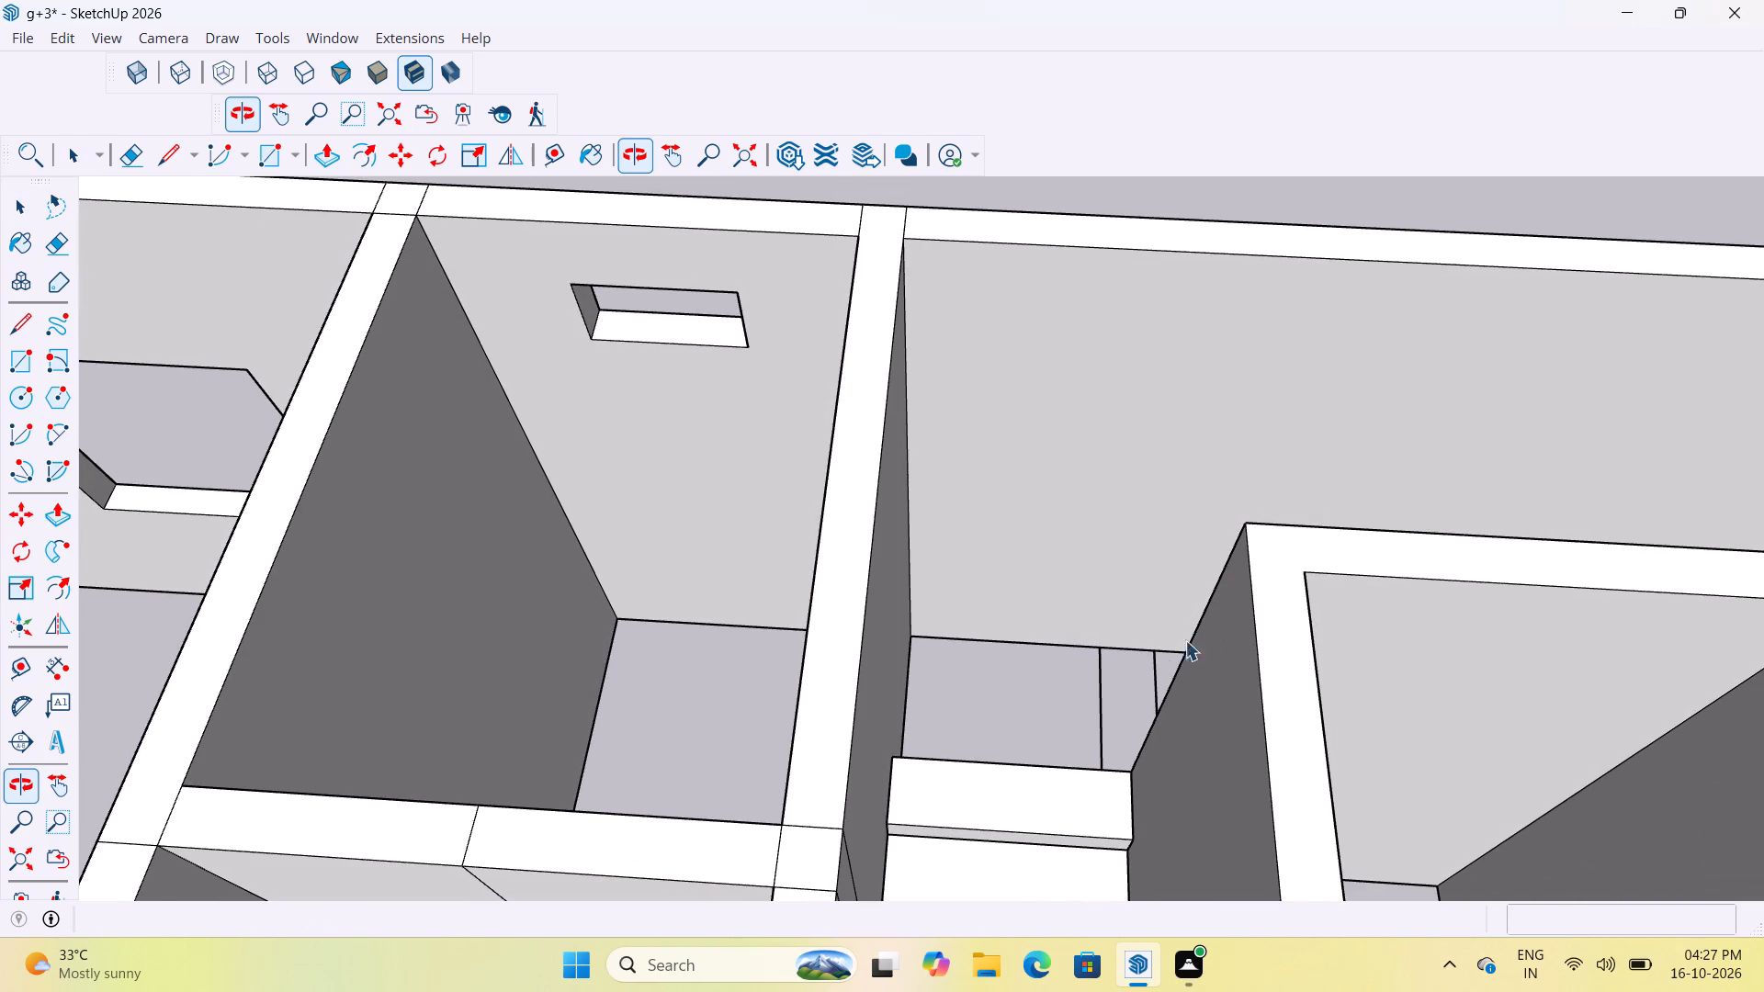
scroll(1086, 726, "up", 3)
scroll(1042, 731, "down", 6)
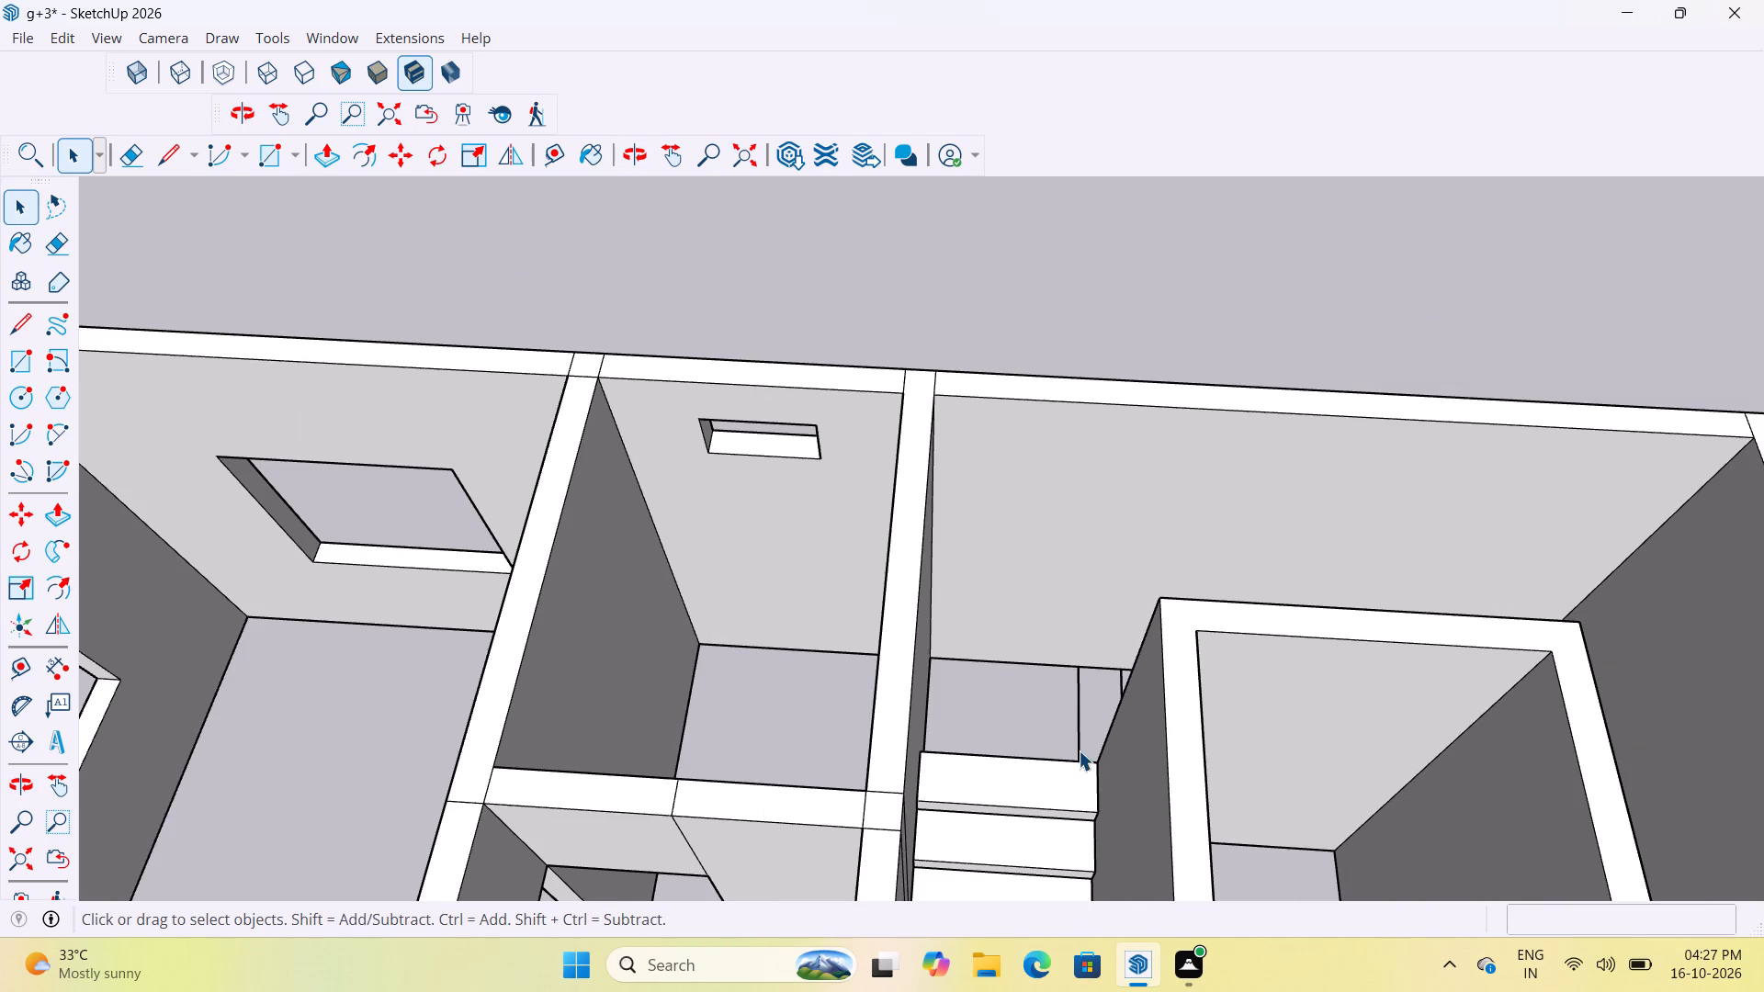
scroll(1087, 752, "up", 4)
scroll(1071, 768, "down", 9)
scroll(1054, 786, "up", 4)
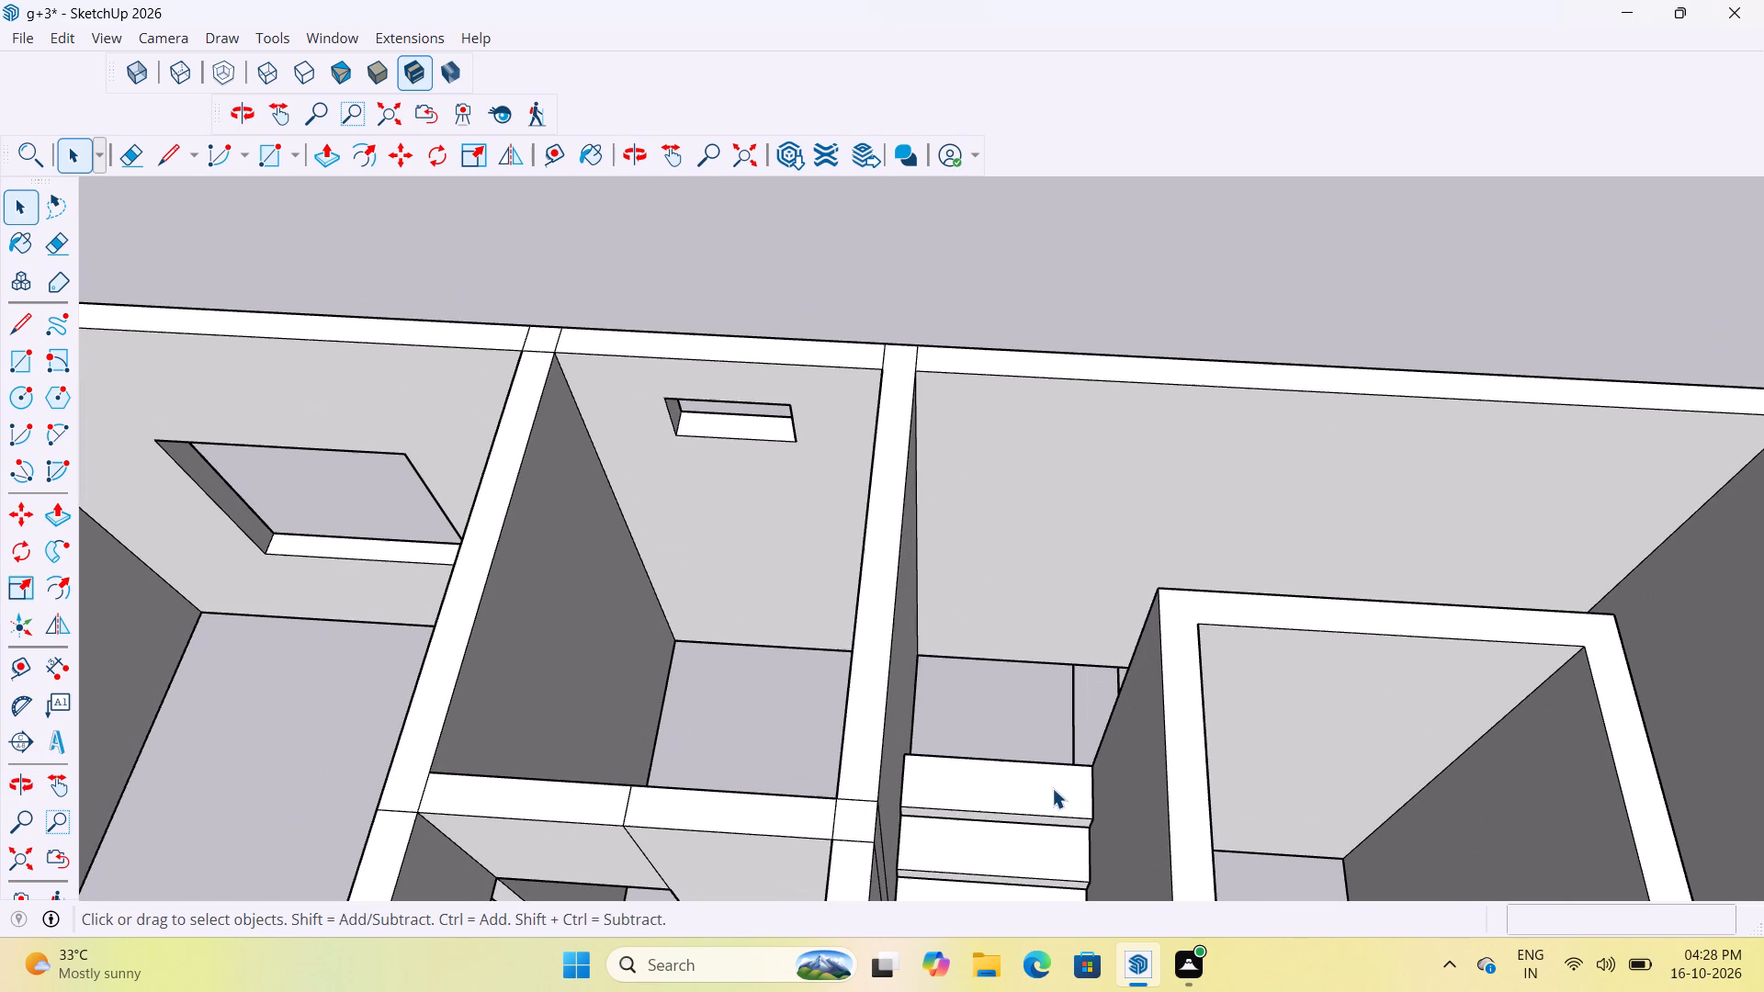
left_click(1038, 792)
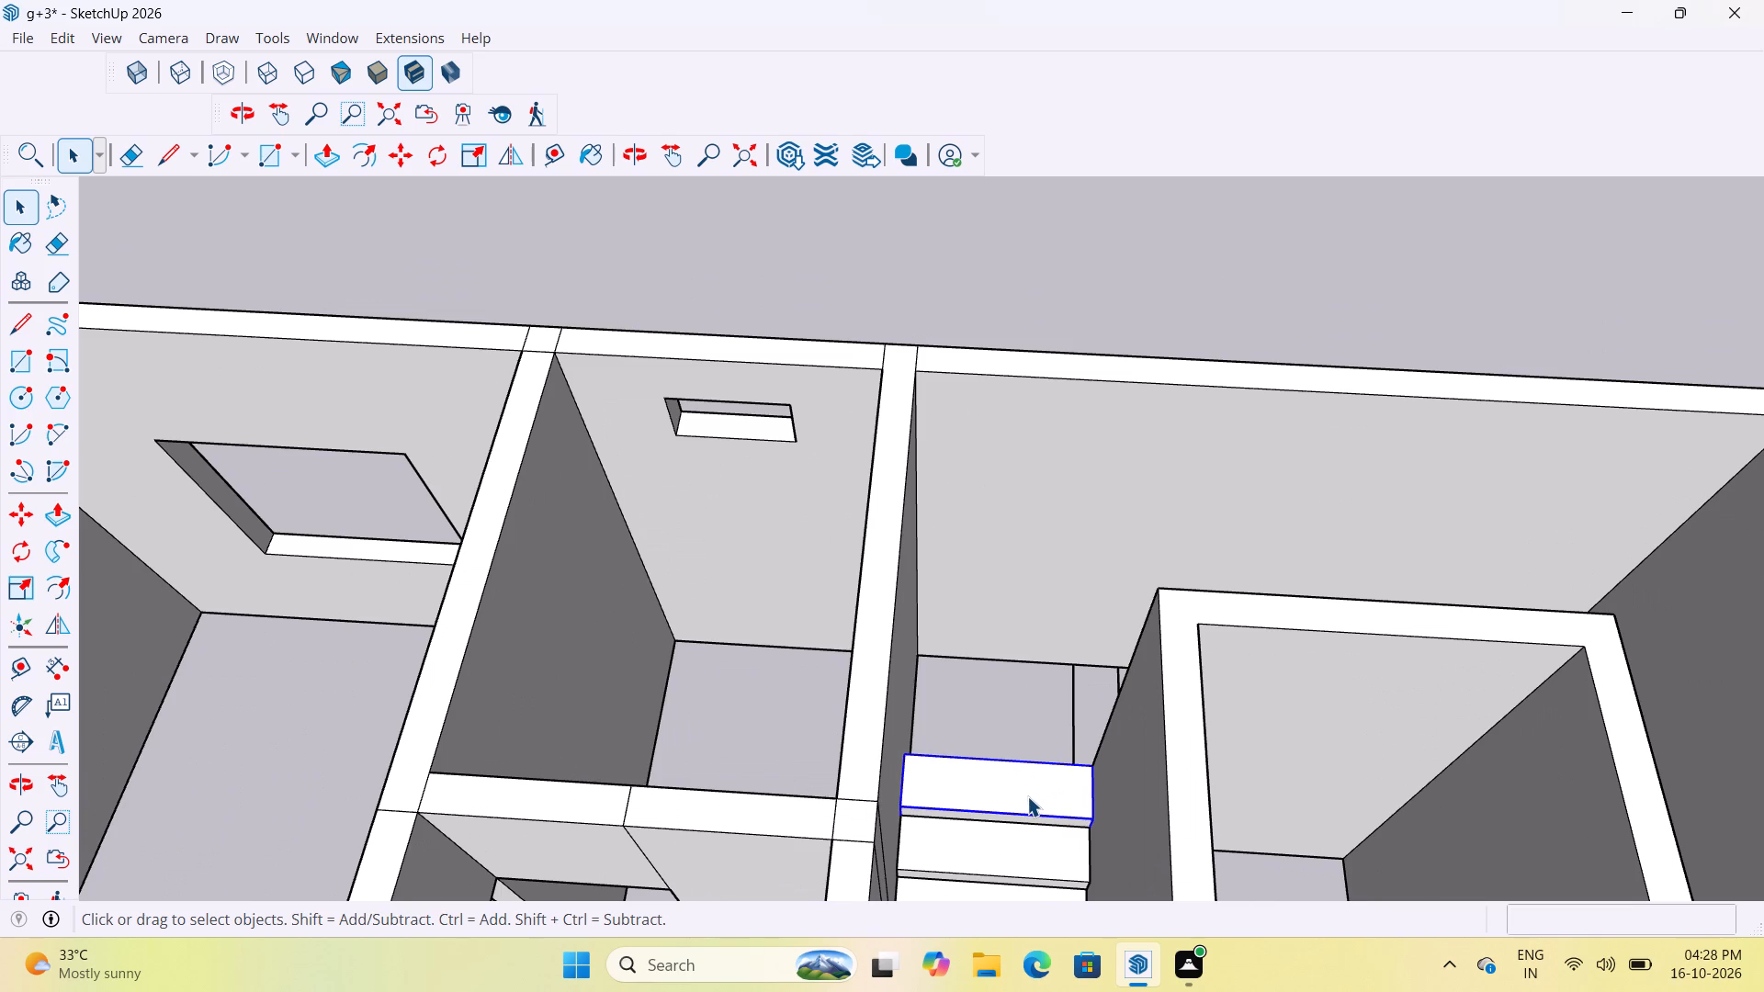
scroll(1025, 798, "down", 5)
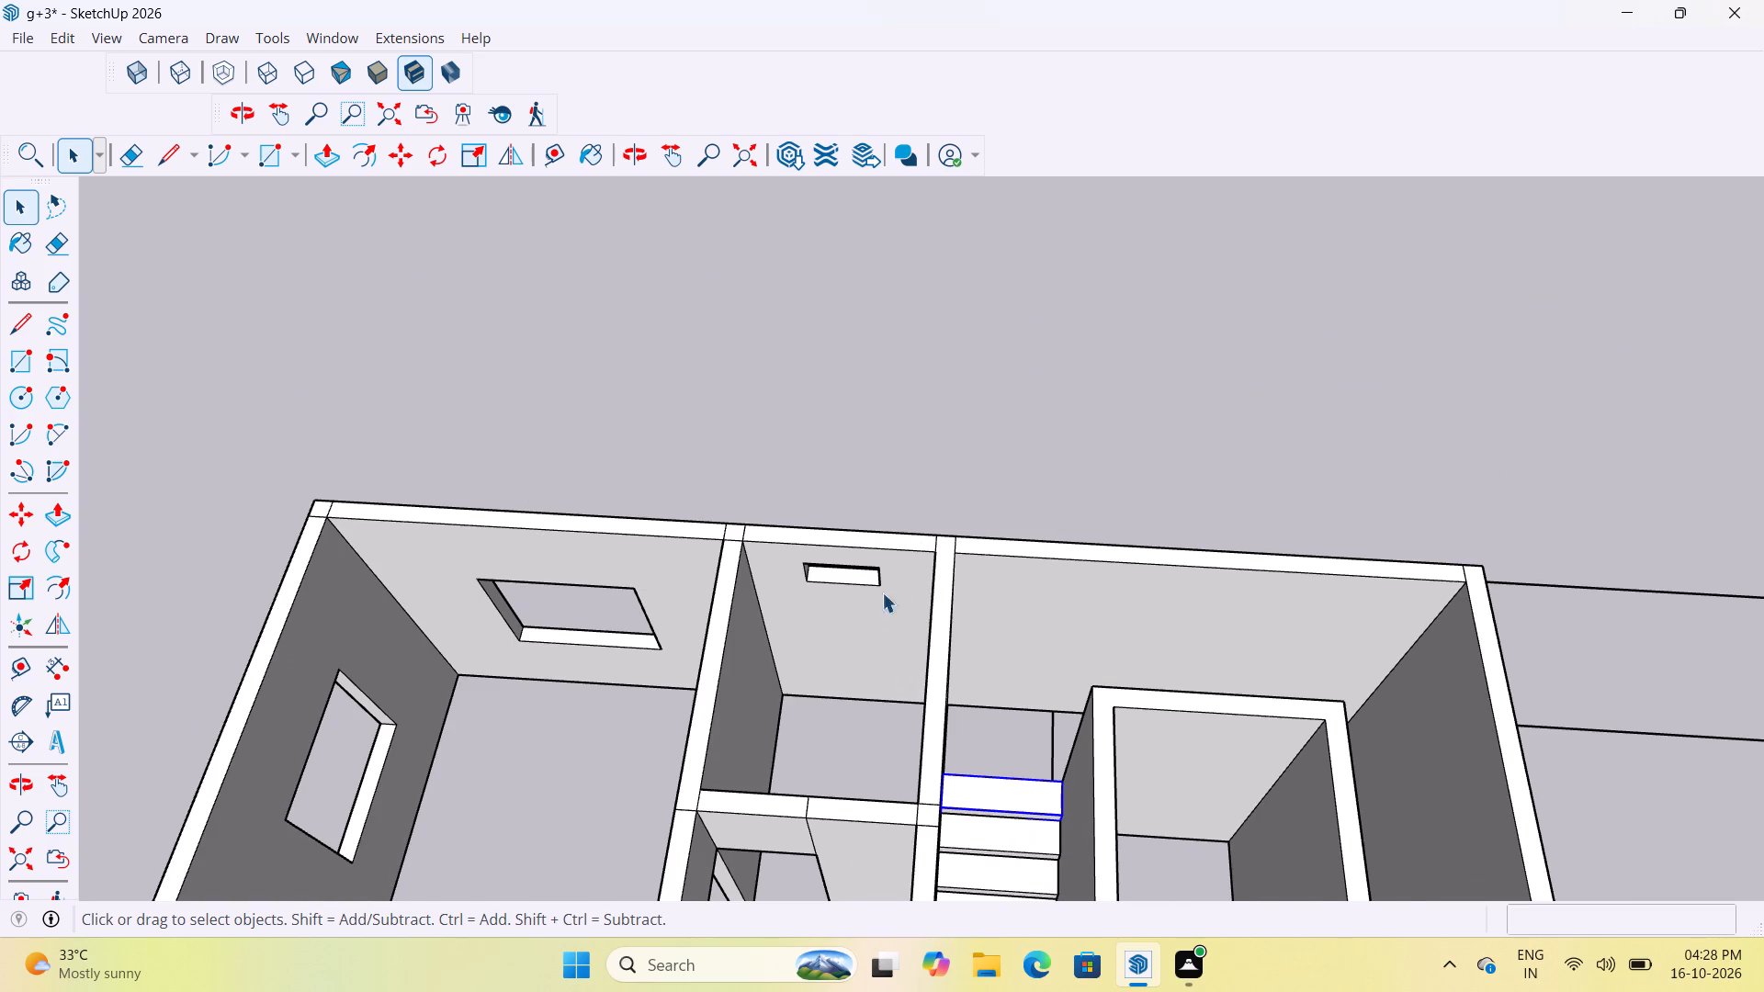
left_click(1001, 424)
Draw a 3' 6" by 3' 6" rectangle over the corner landing, from the wall corner to the shaft's corner.
scroll(1015, 693, "up", 5)
middle_click_drag(1015, 726, 1001, 841)
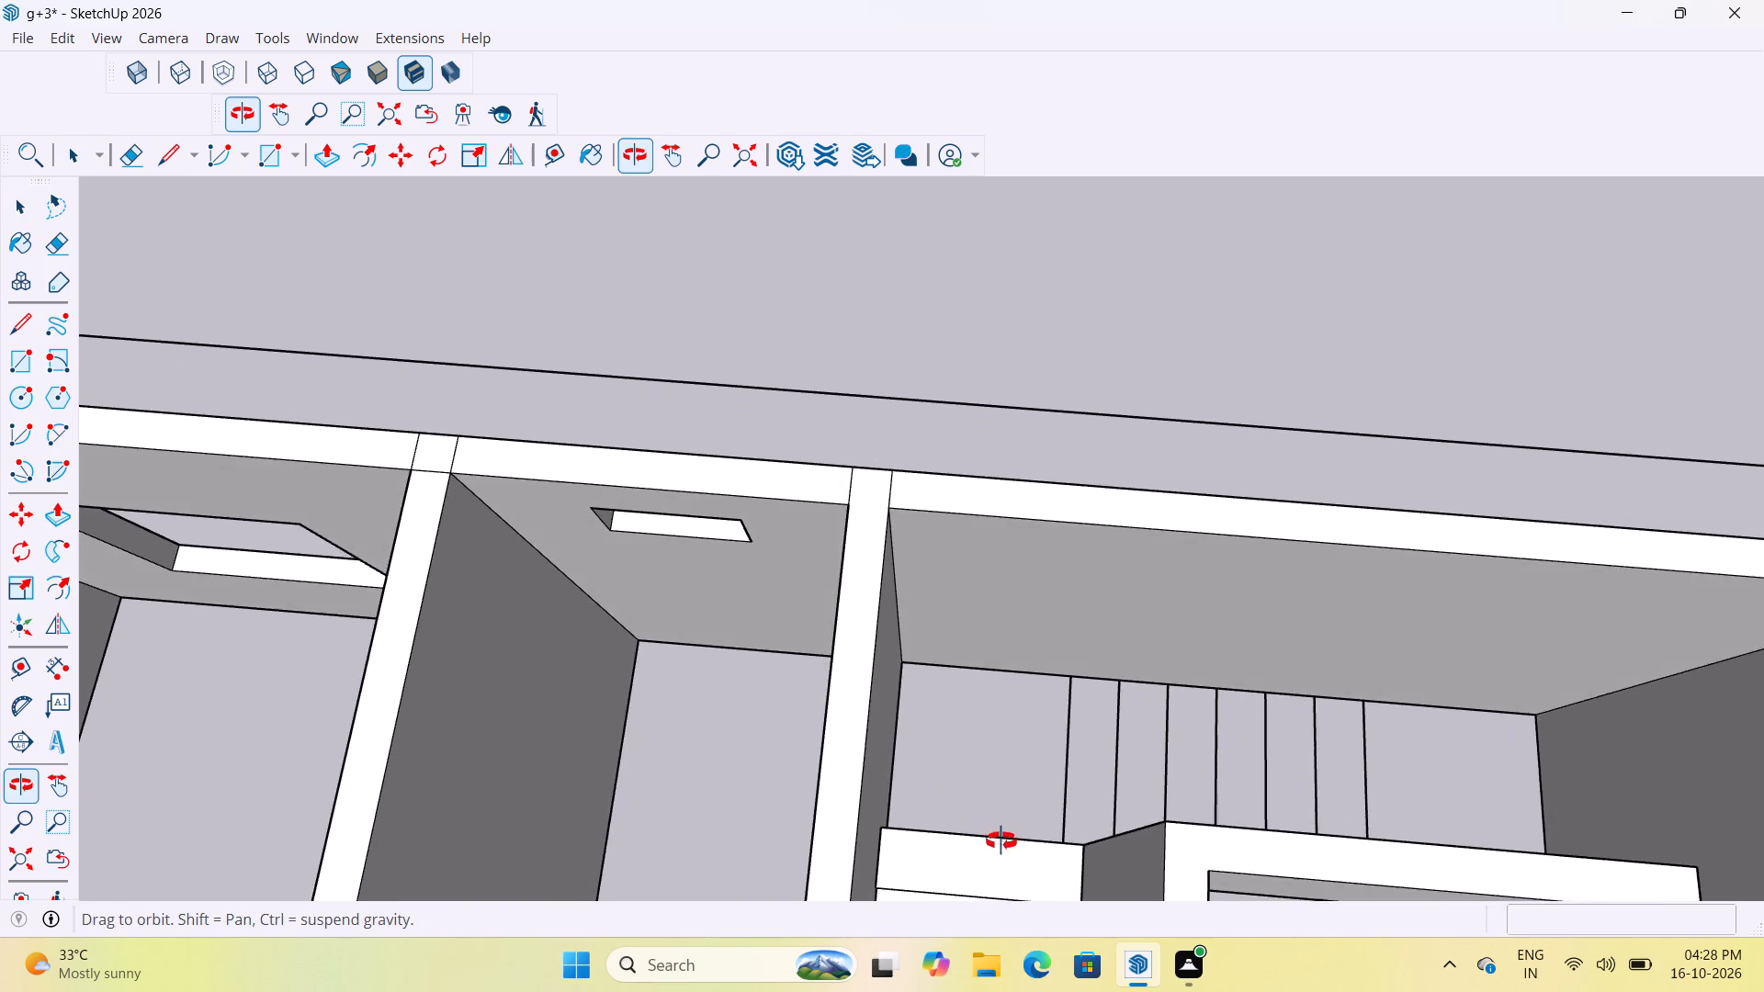
middle_click_drag(1001, 841, 995, 862)
scroll(1050, 840, "up", 3)
middle_click_drag(1033, 837, 1076, 858)
scroll(1015, 829, "up", 5)
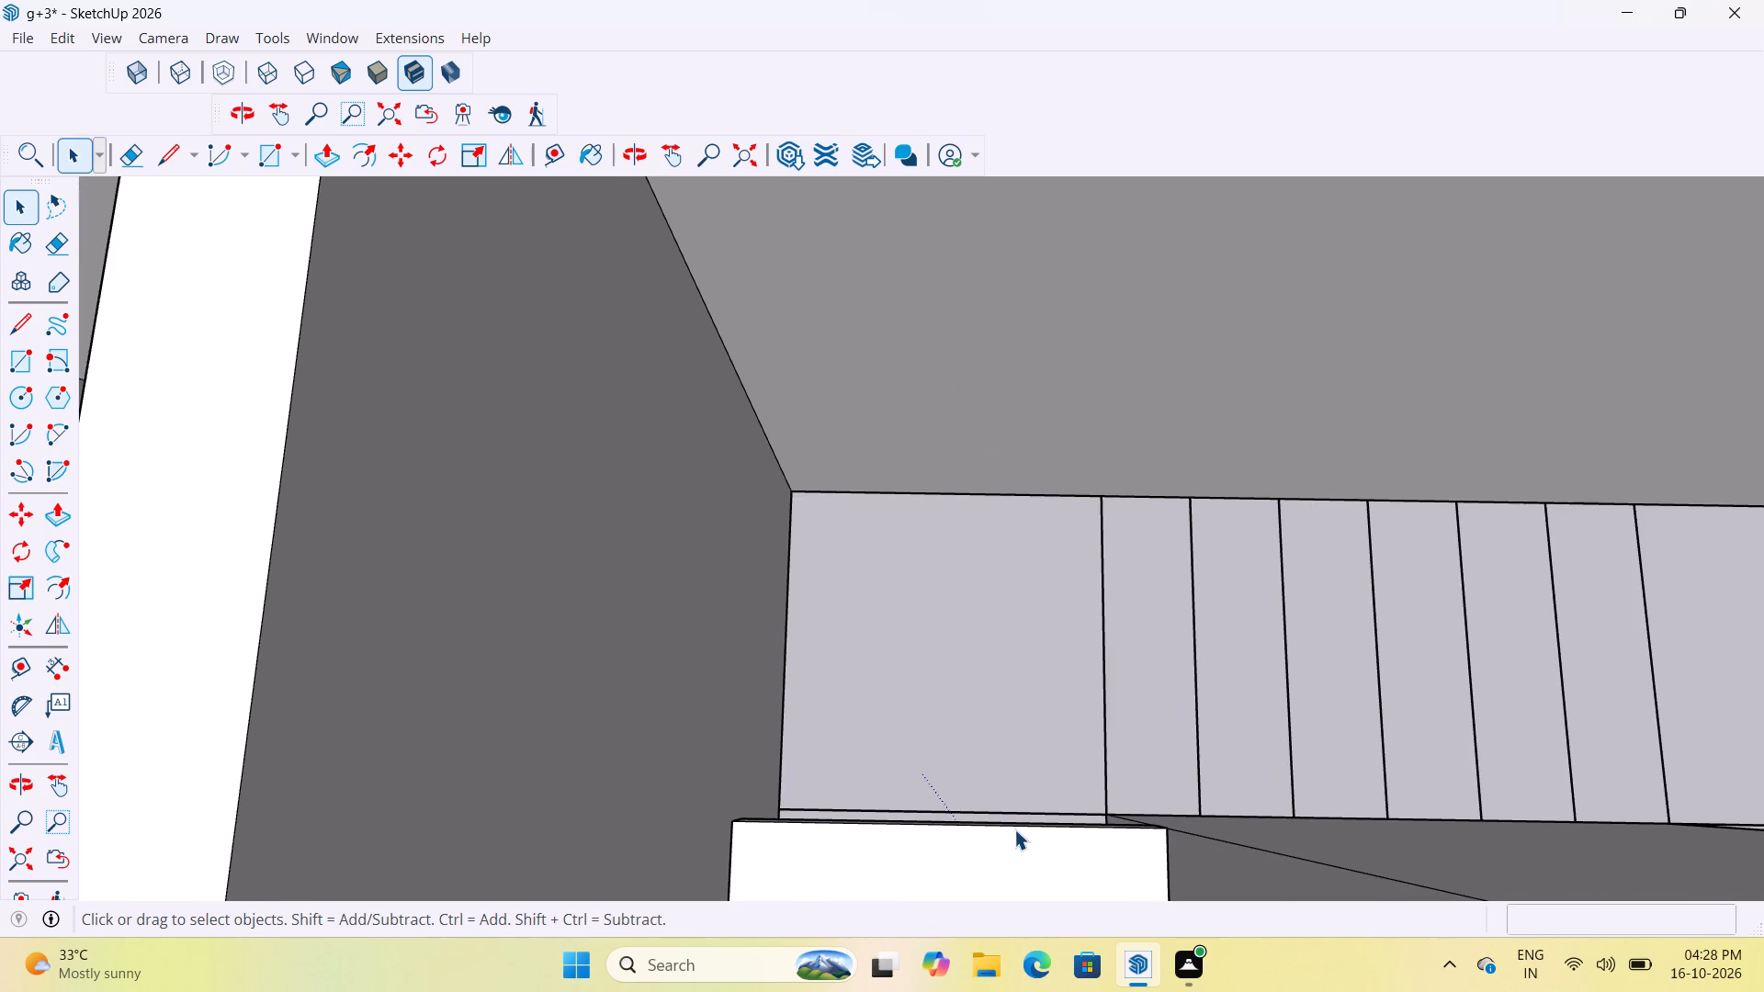
key("r")
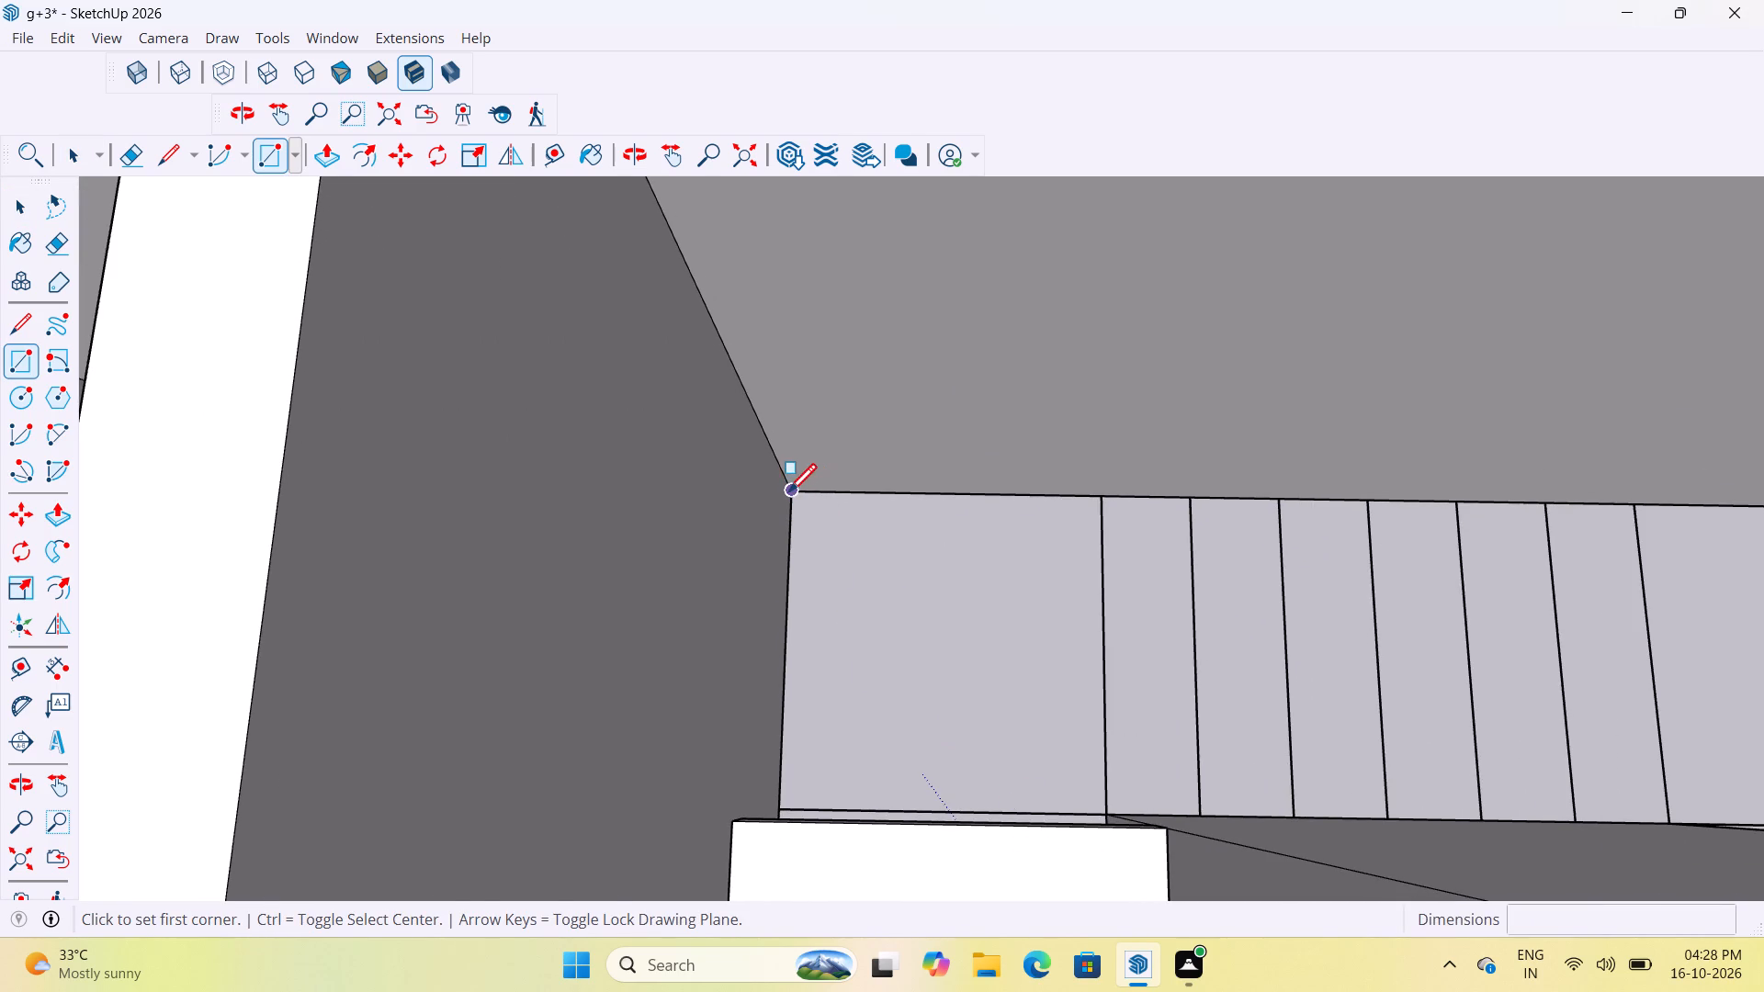
left_click(788, 495)
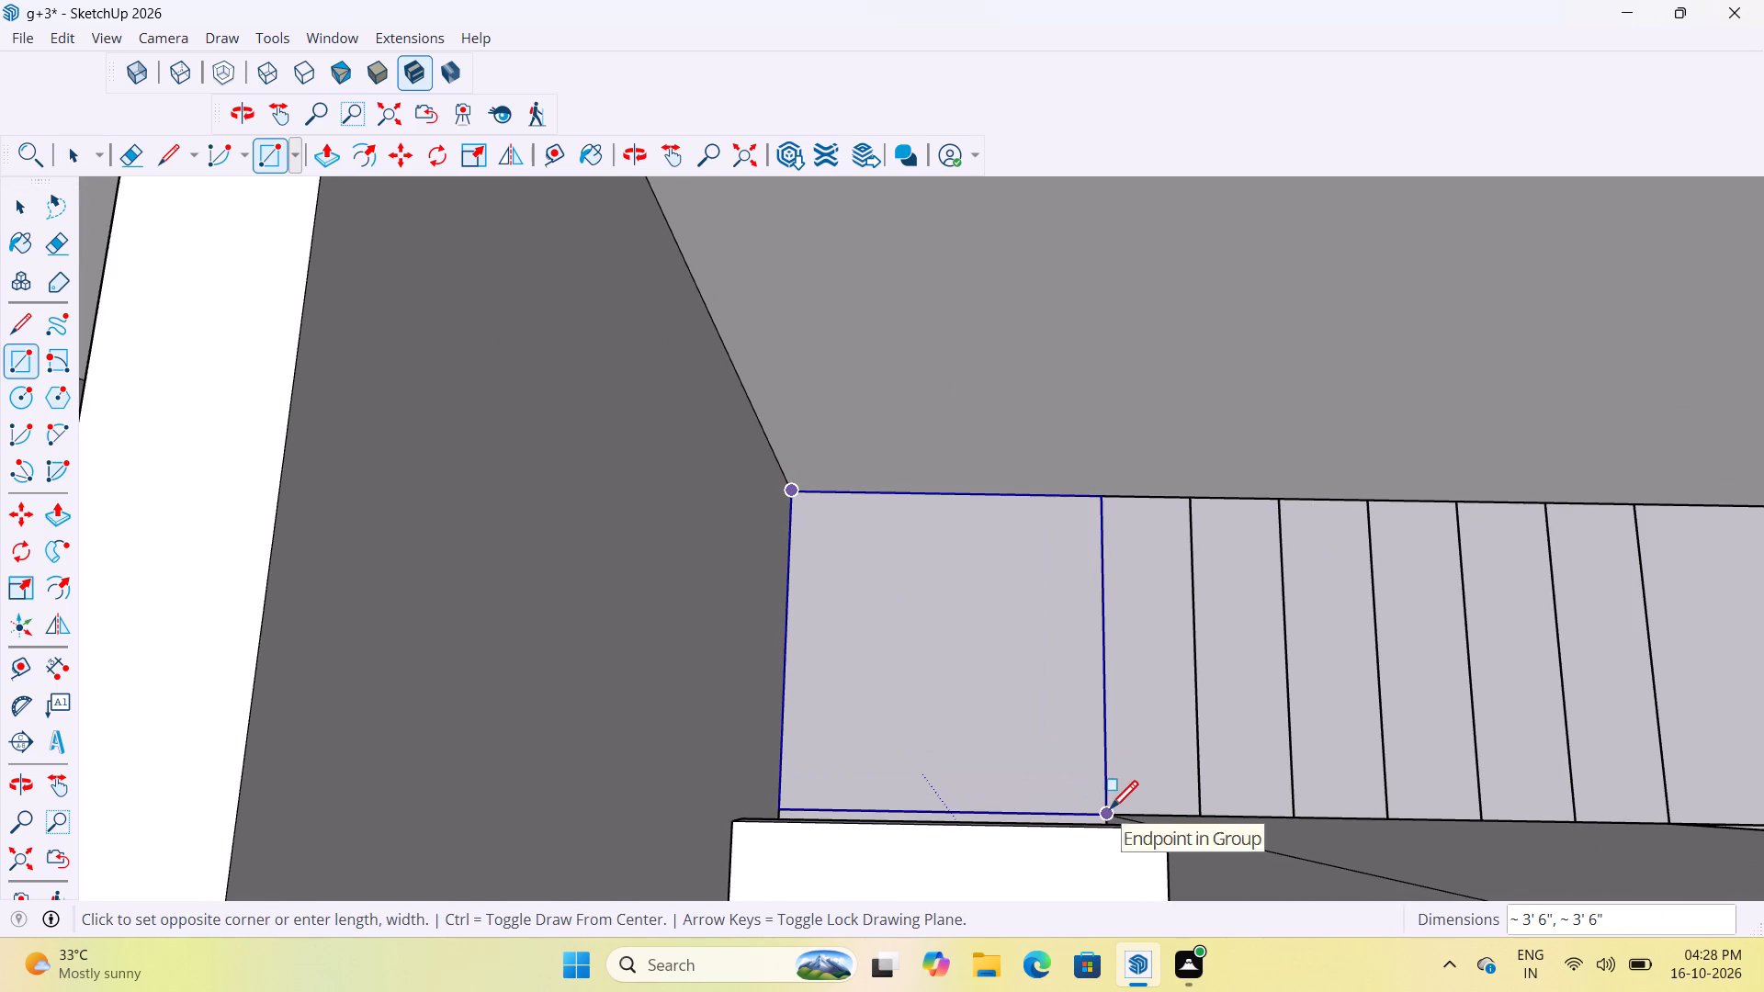
left_click(1110, 812)
key("space")
Make the landing rectangle's face and its edges a group.
double_click(1004, 682)
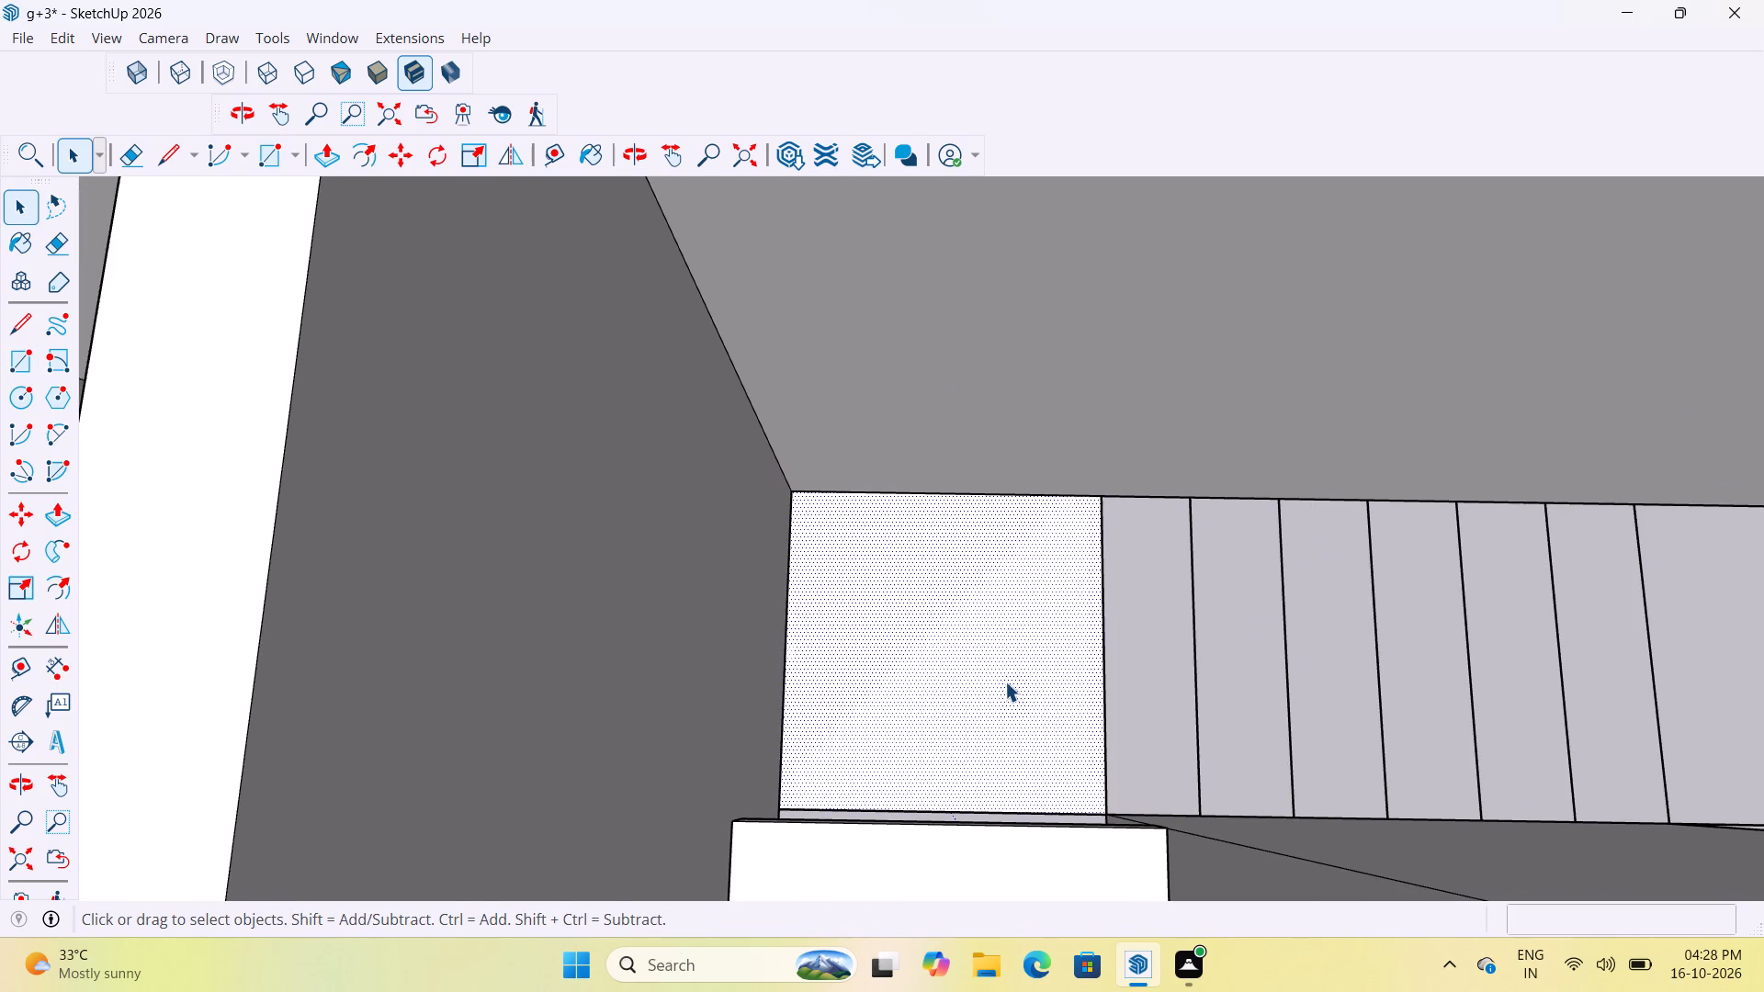
right_click(997, 677)
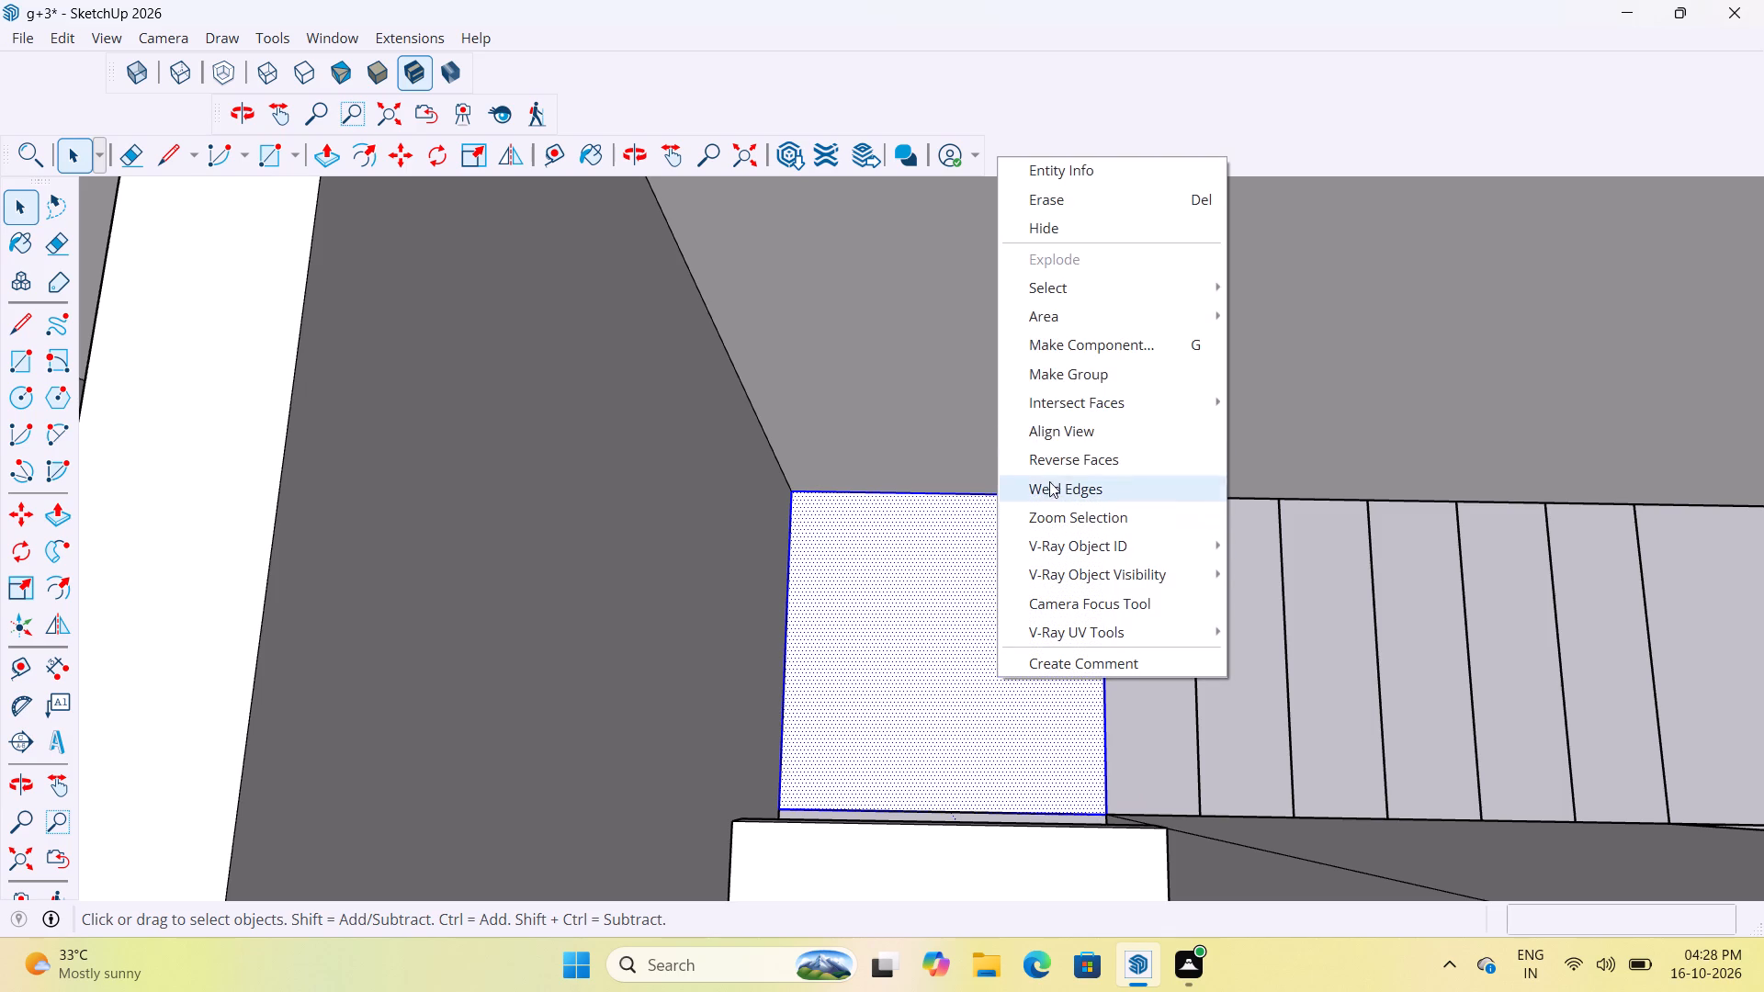
left_click(1080, 379)
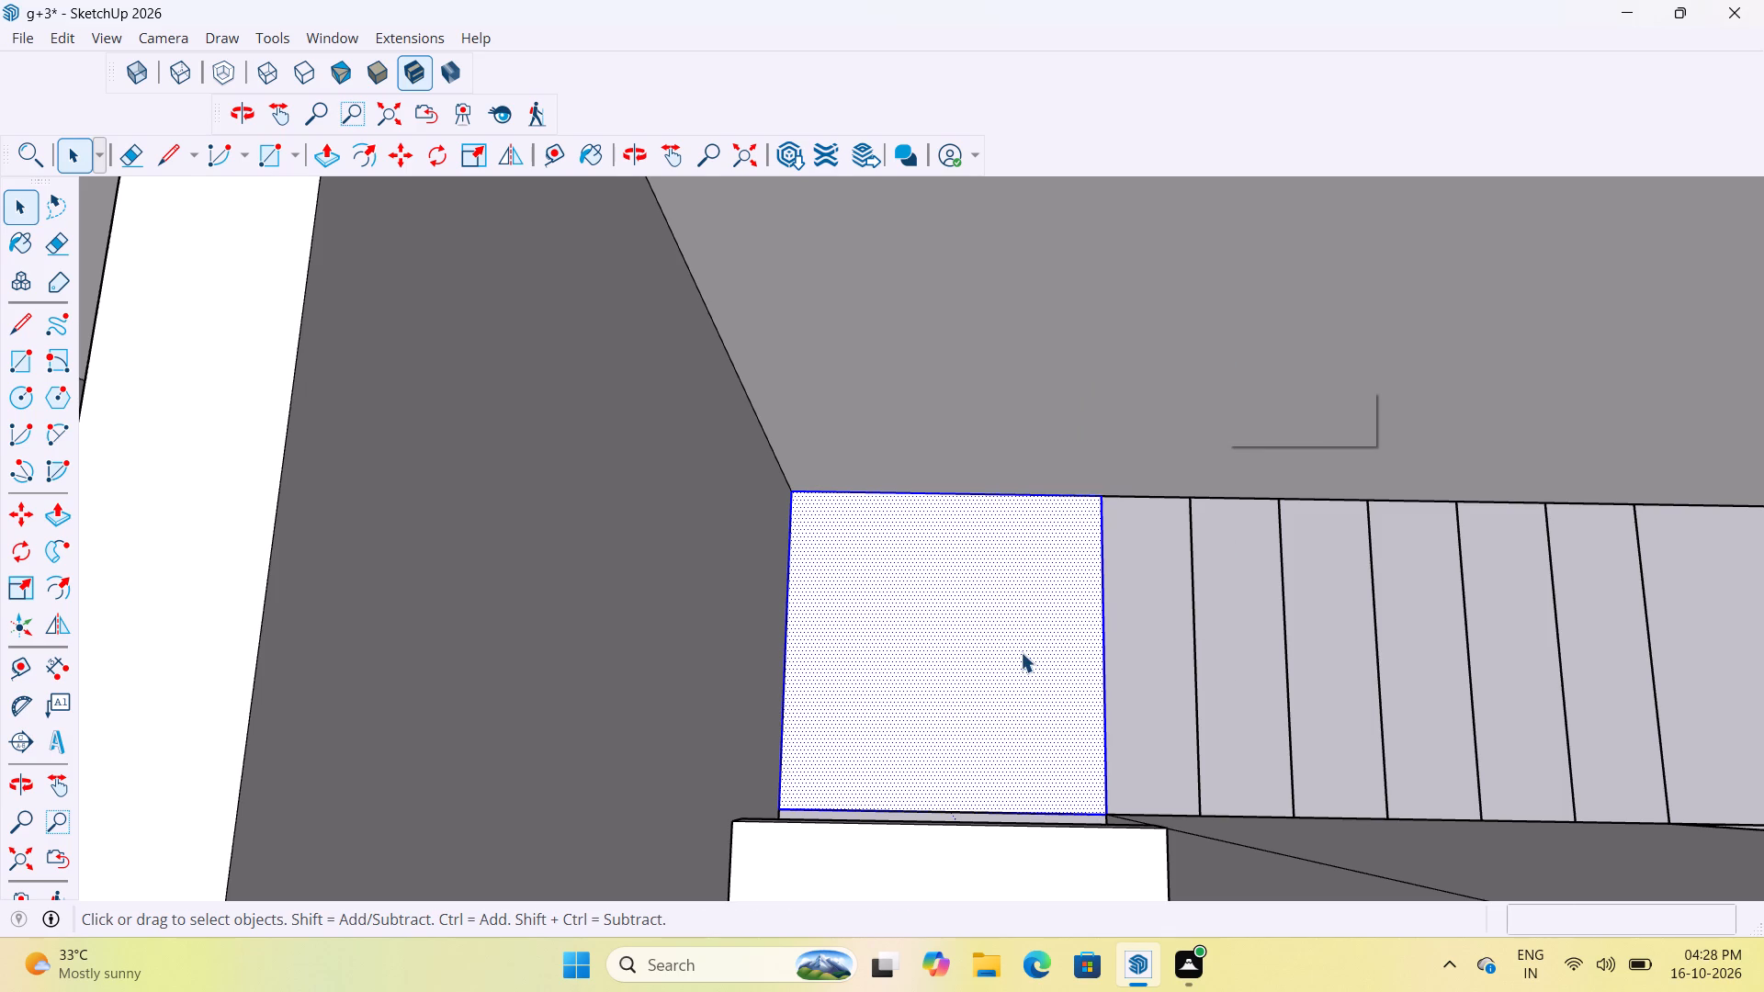
Push/pull the landing face inside its group to a thickness of 6", and close the group.
key("p")
key("space")
double_click(1011, 694)
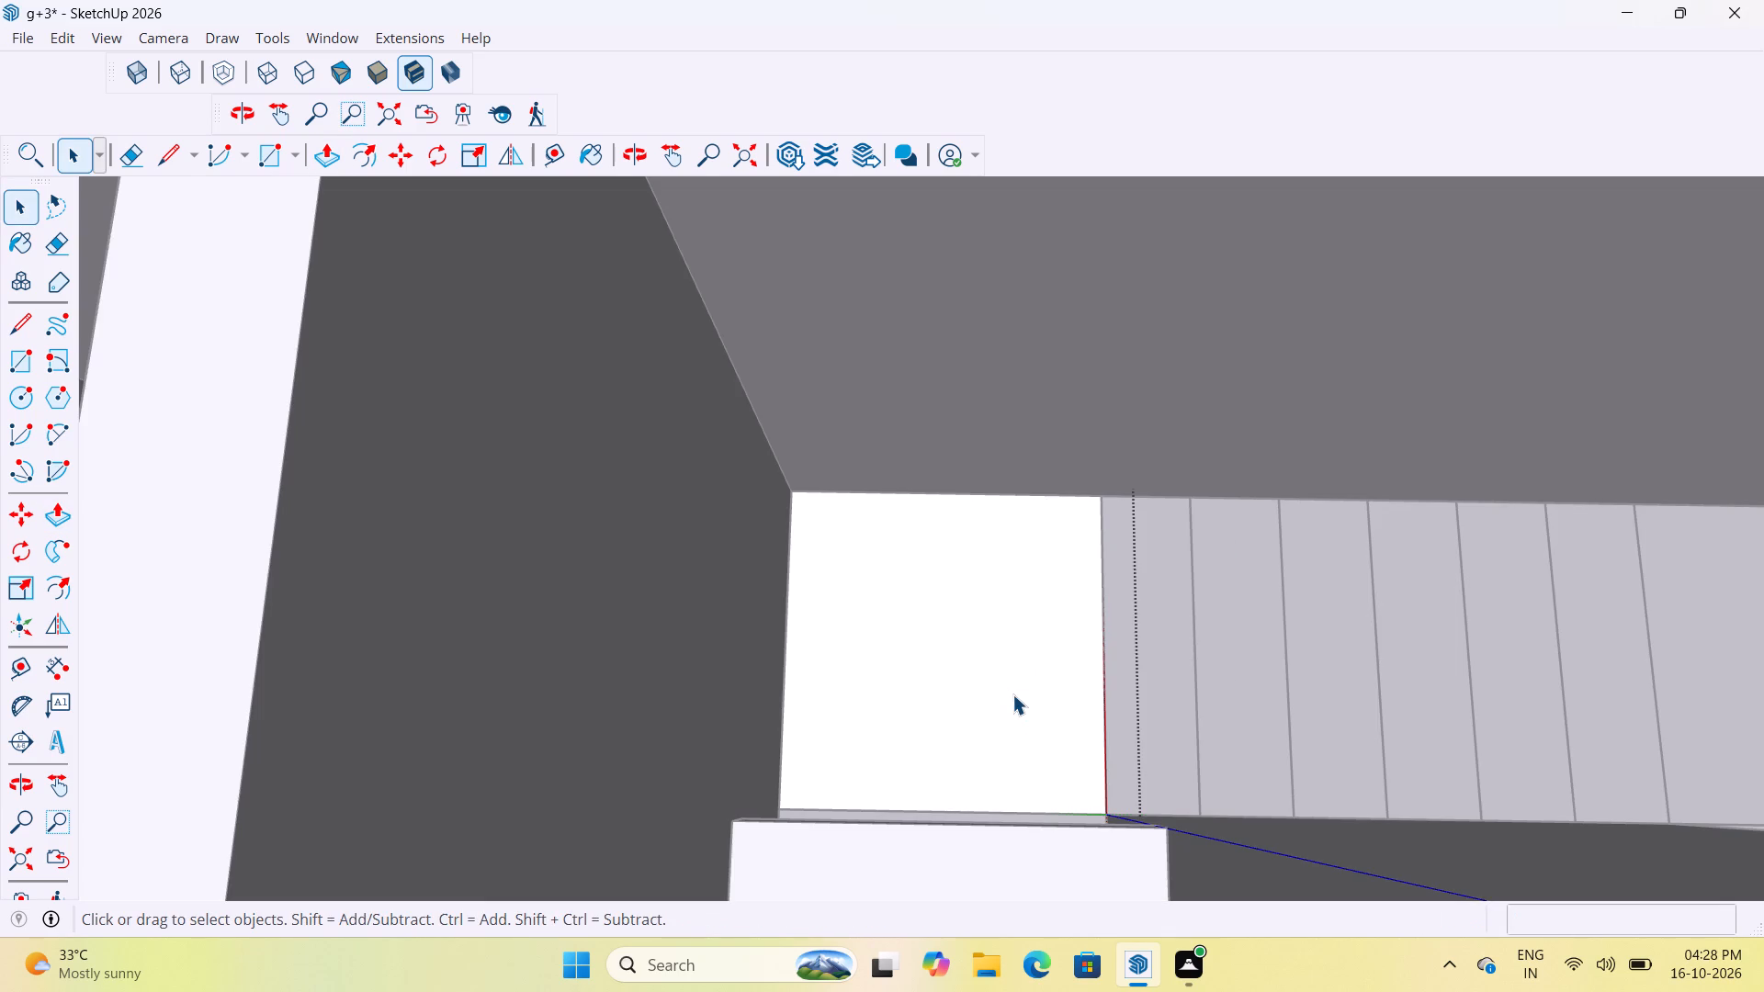
key("p")
left_click(1044, 721)
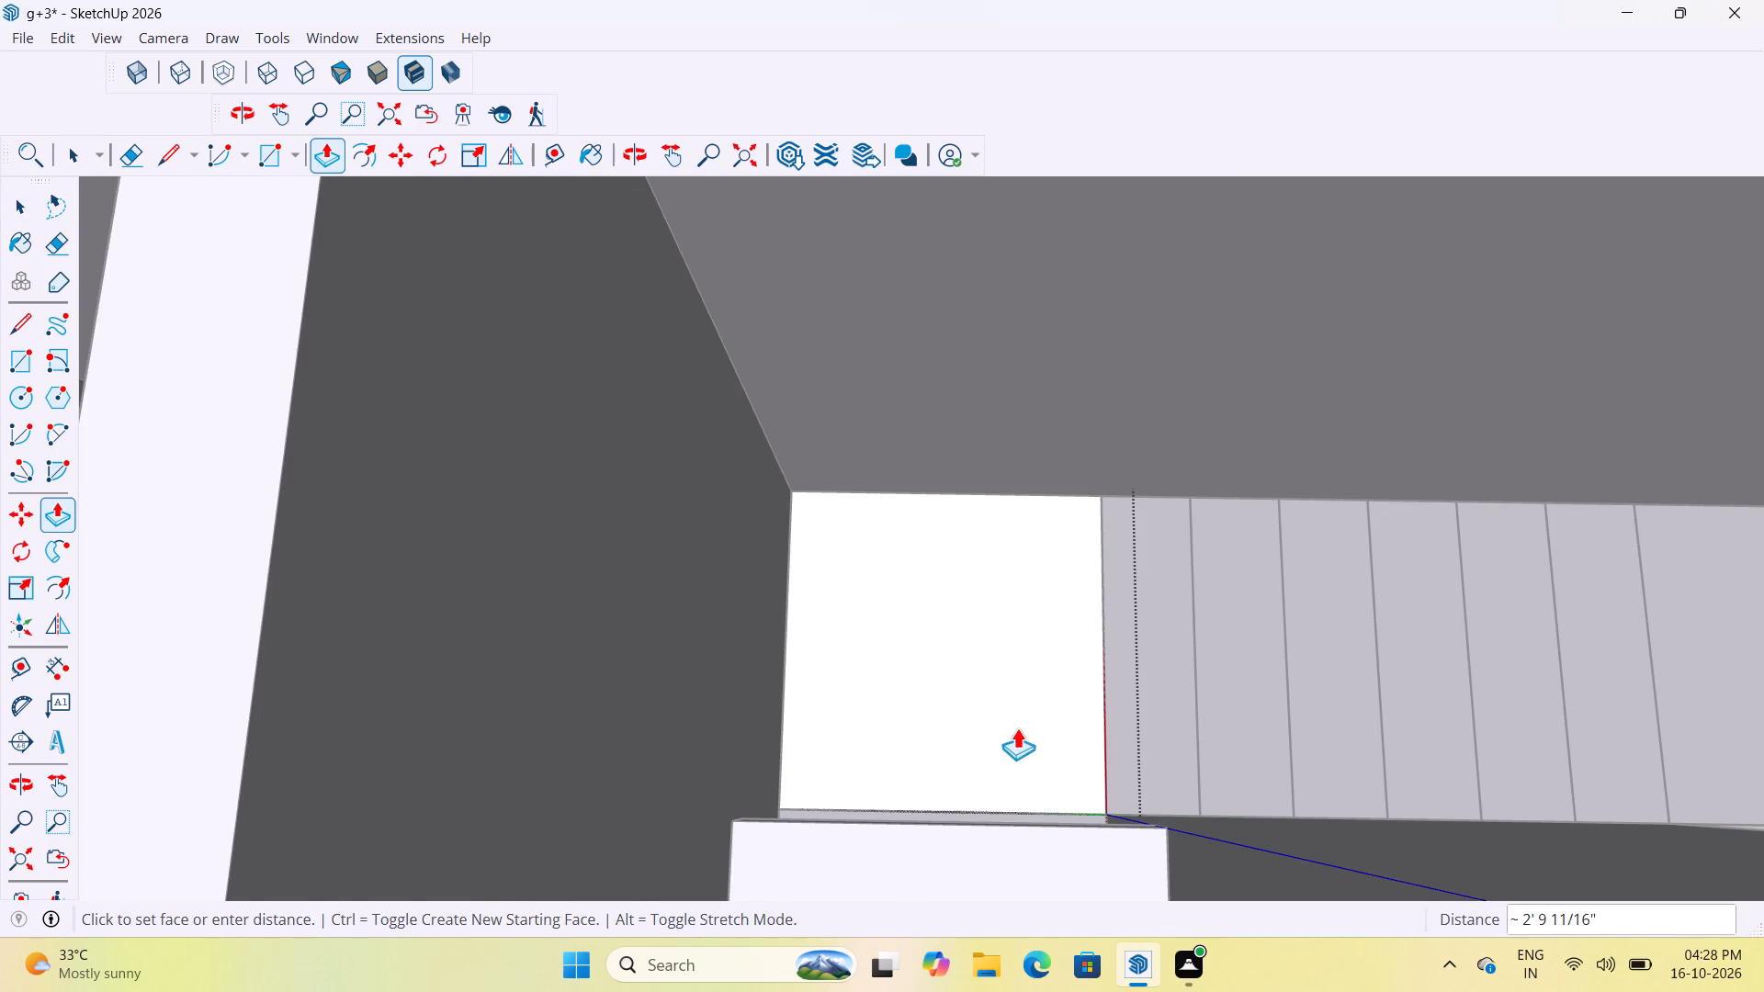
scroll(1053, 718, "down", 3)
middle_click_drag(1054, 713, 985, 547)
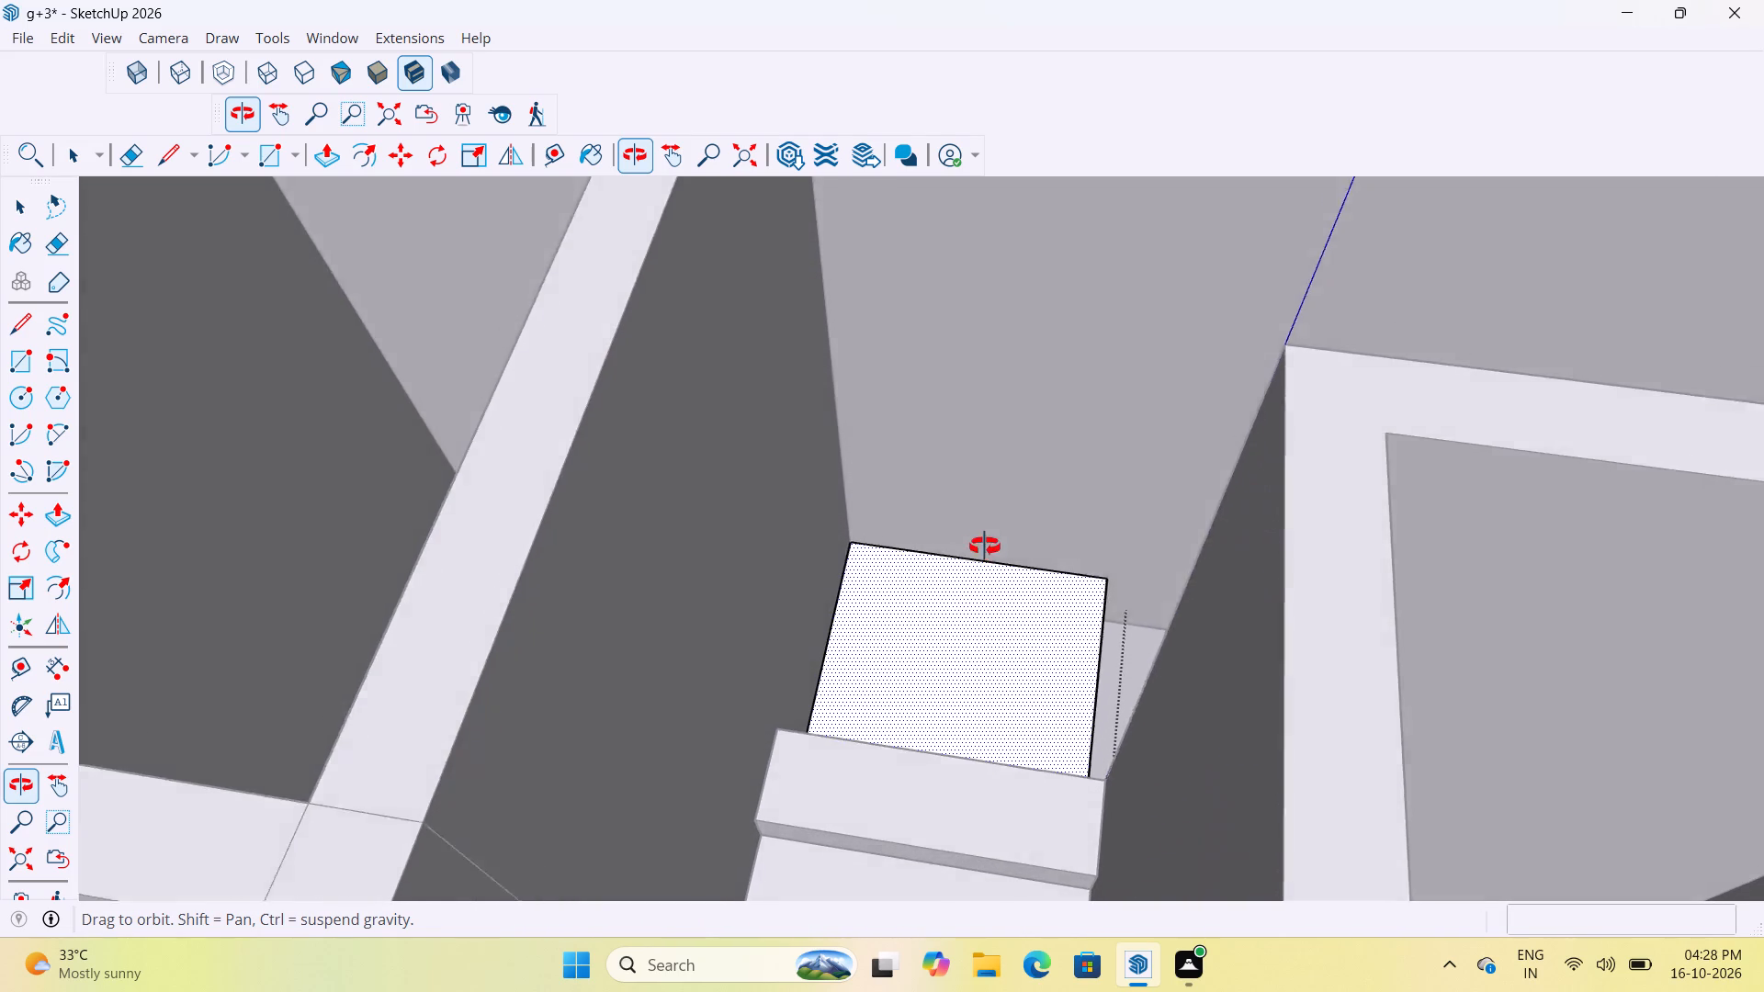
middle_click_drag(985, 547, 988, 528)
scroll(1023, 676, "up", 4)
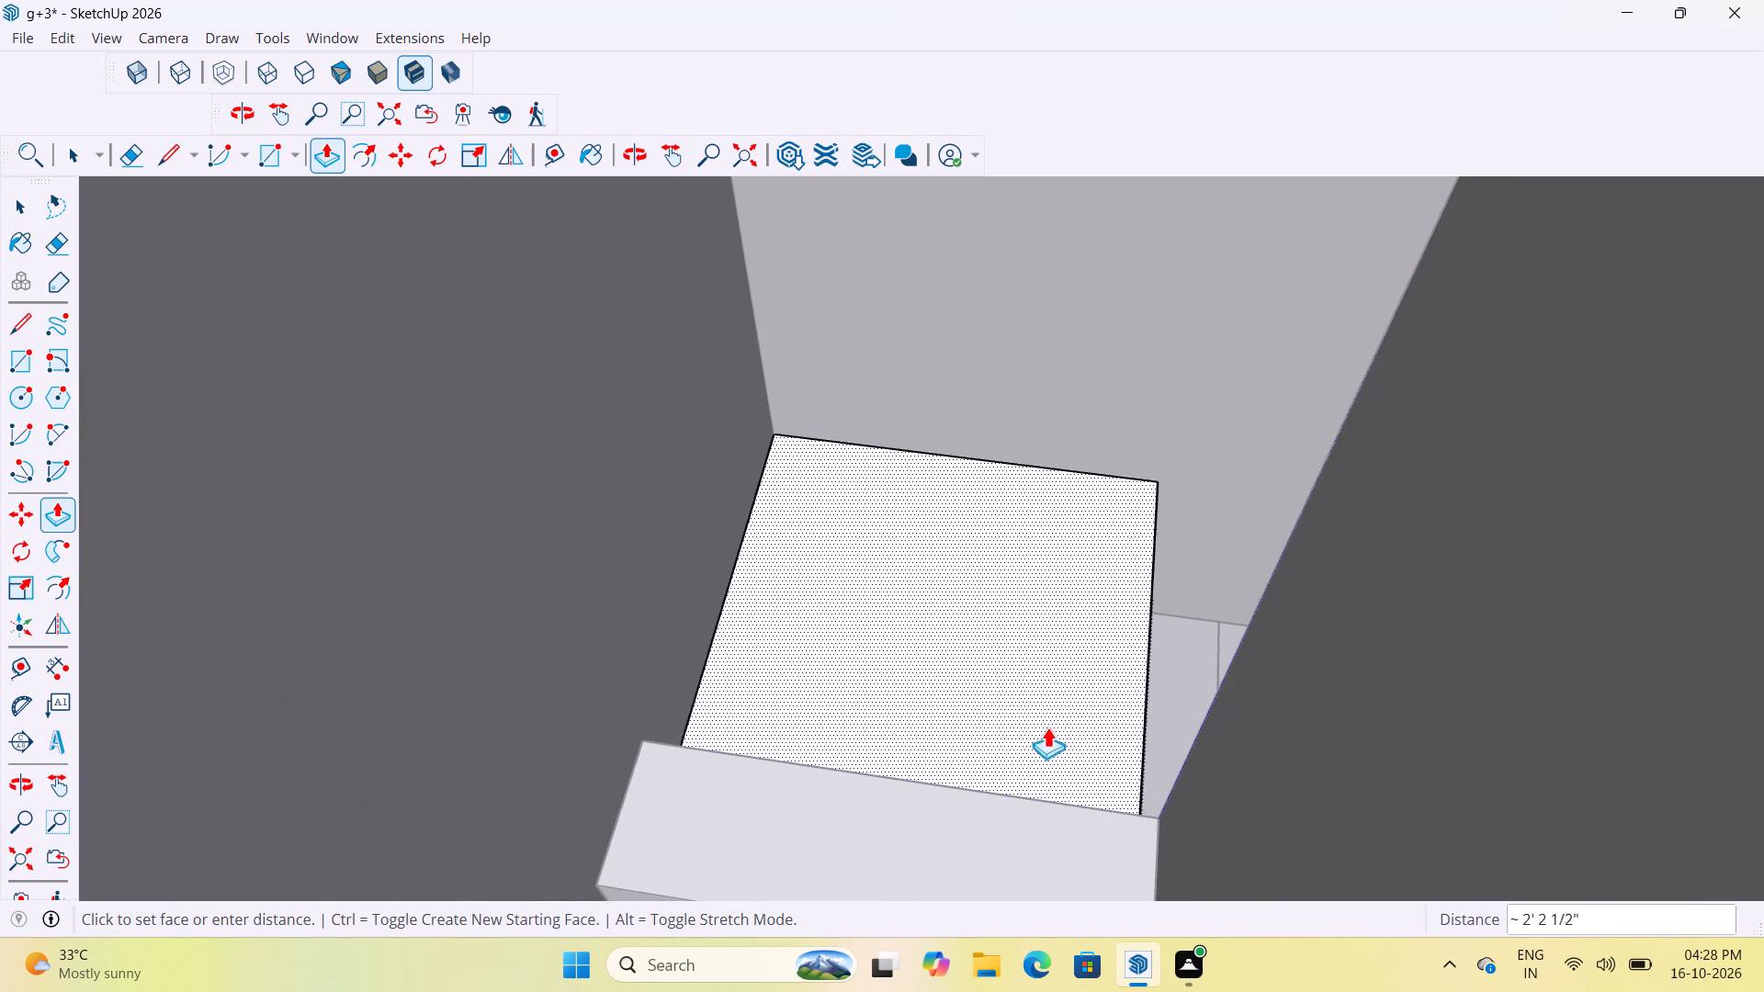
middle_click_drag(1094, 800, 1140, 900)
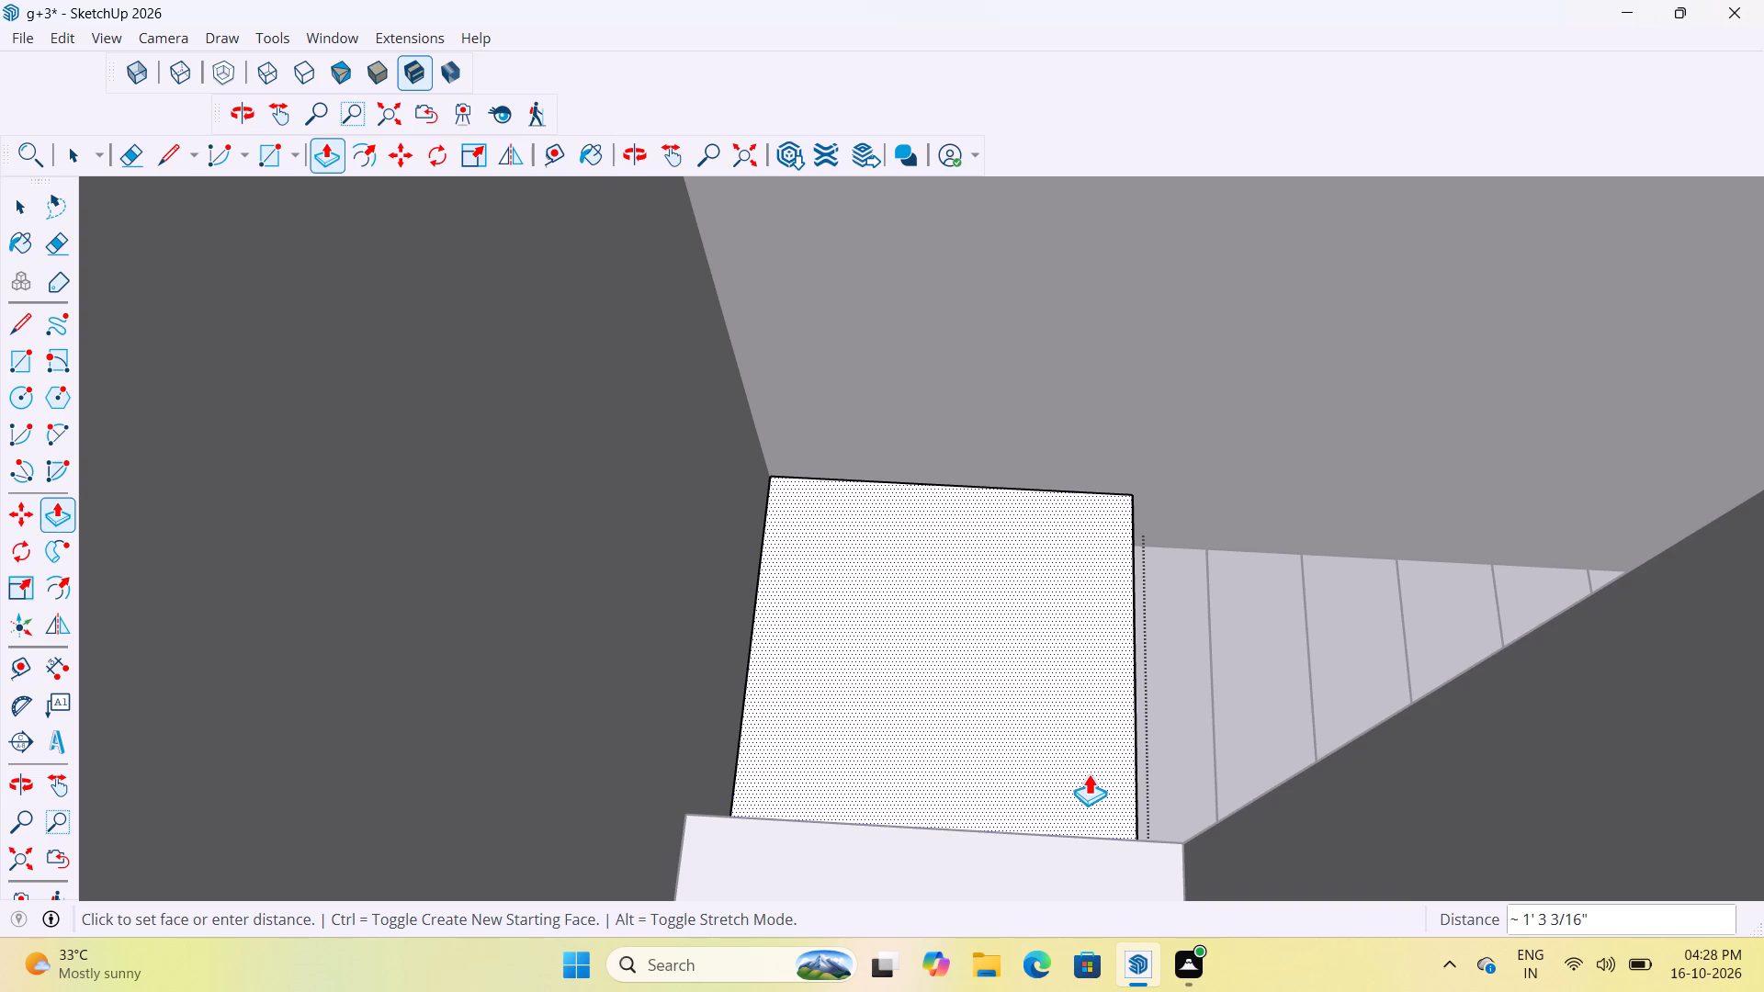
type("6\"")
key("BackSpace")
type(".2")
key("BackSpace")
key("BackSpace")
key("shift+quotedbl")
key("Return")
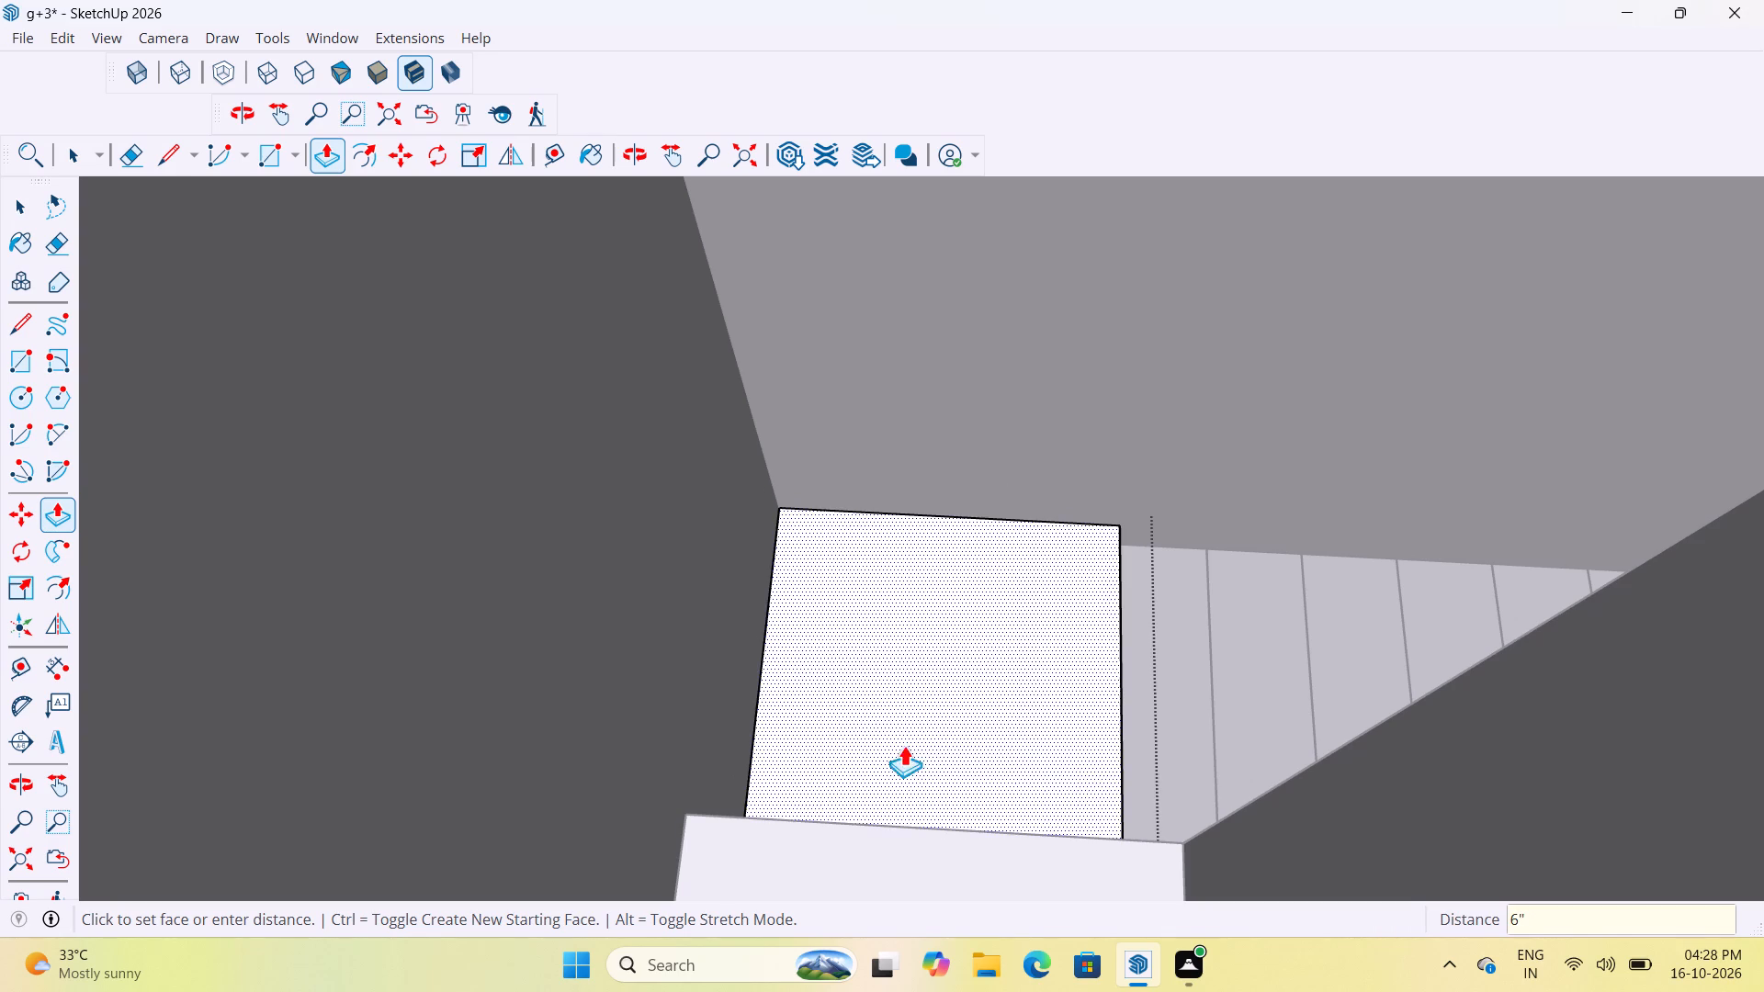
scroll(828, 680, "down", 19)
key("space")
left_click(1385, 433)
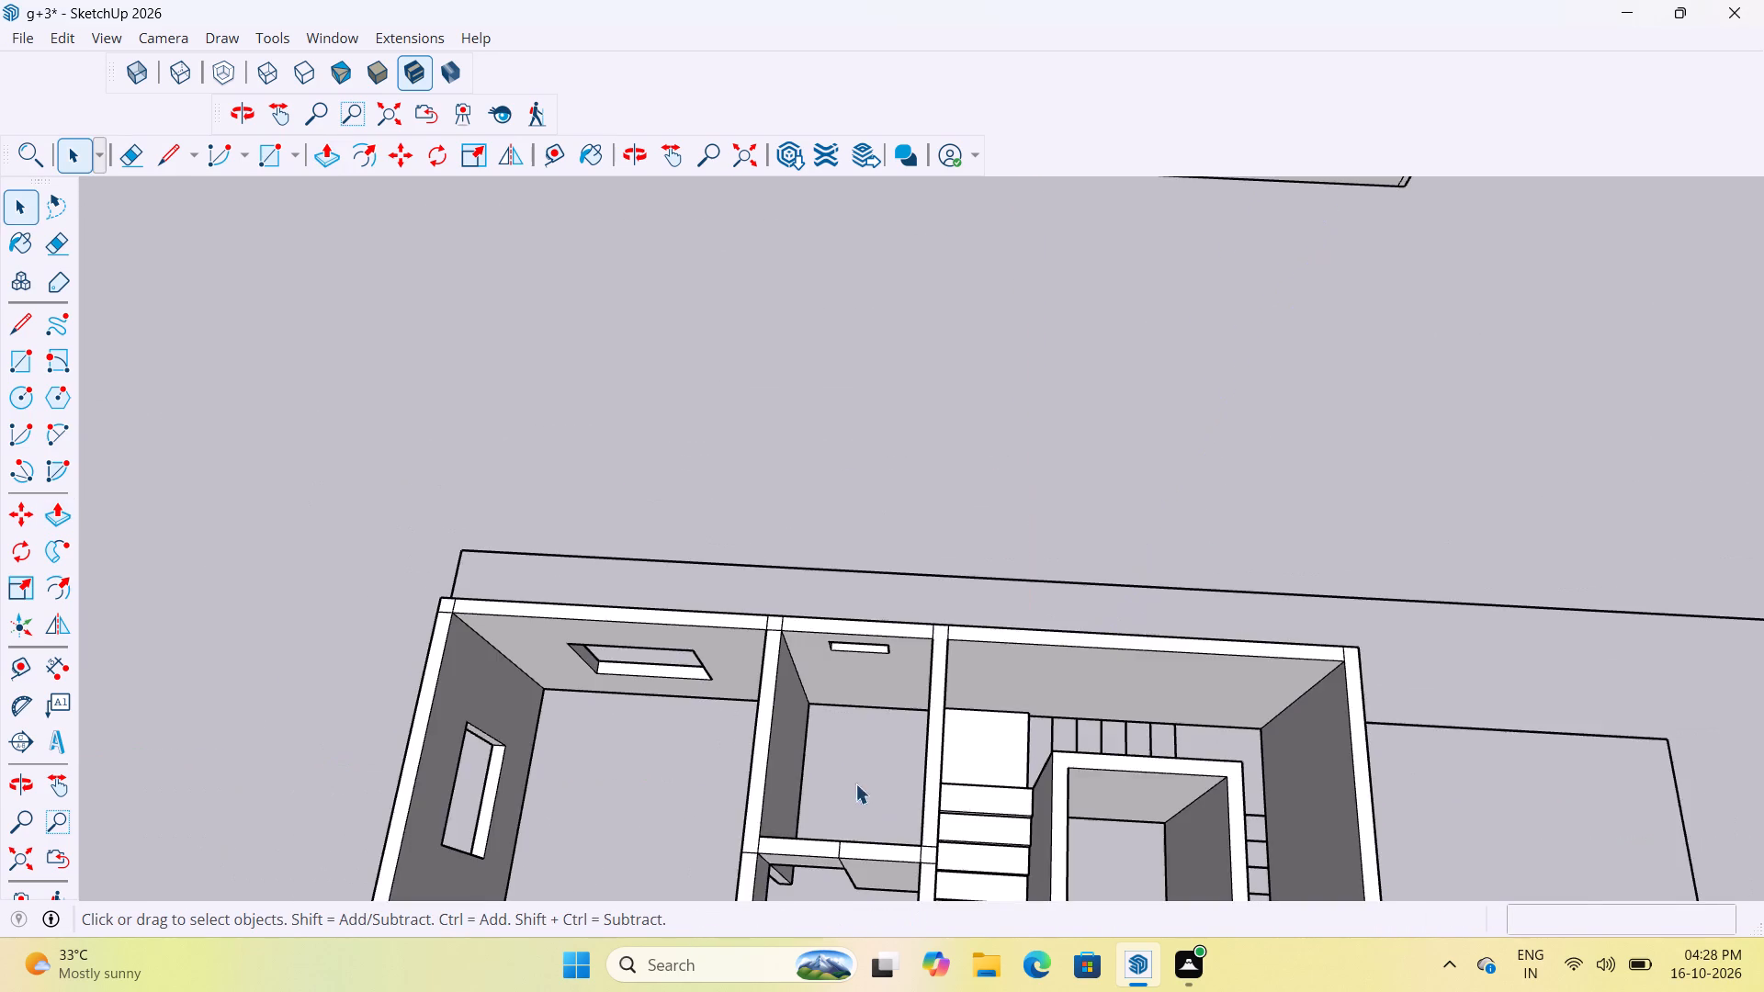
Move the landing slab by its lower wall-side corner onto the top step's rear corner at the wall, and clear the selection.
scroll(857, 783, "up", 7)
middle_click_drag(1208, 699, 697, 673)
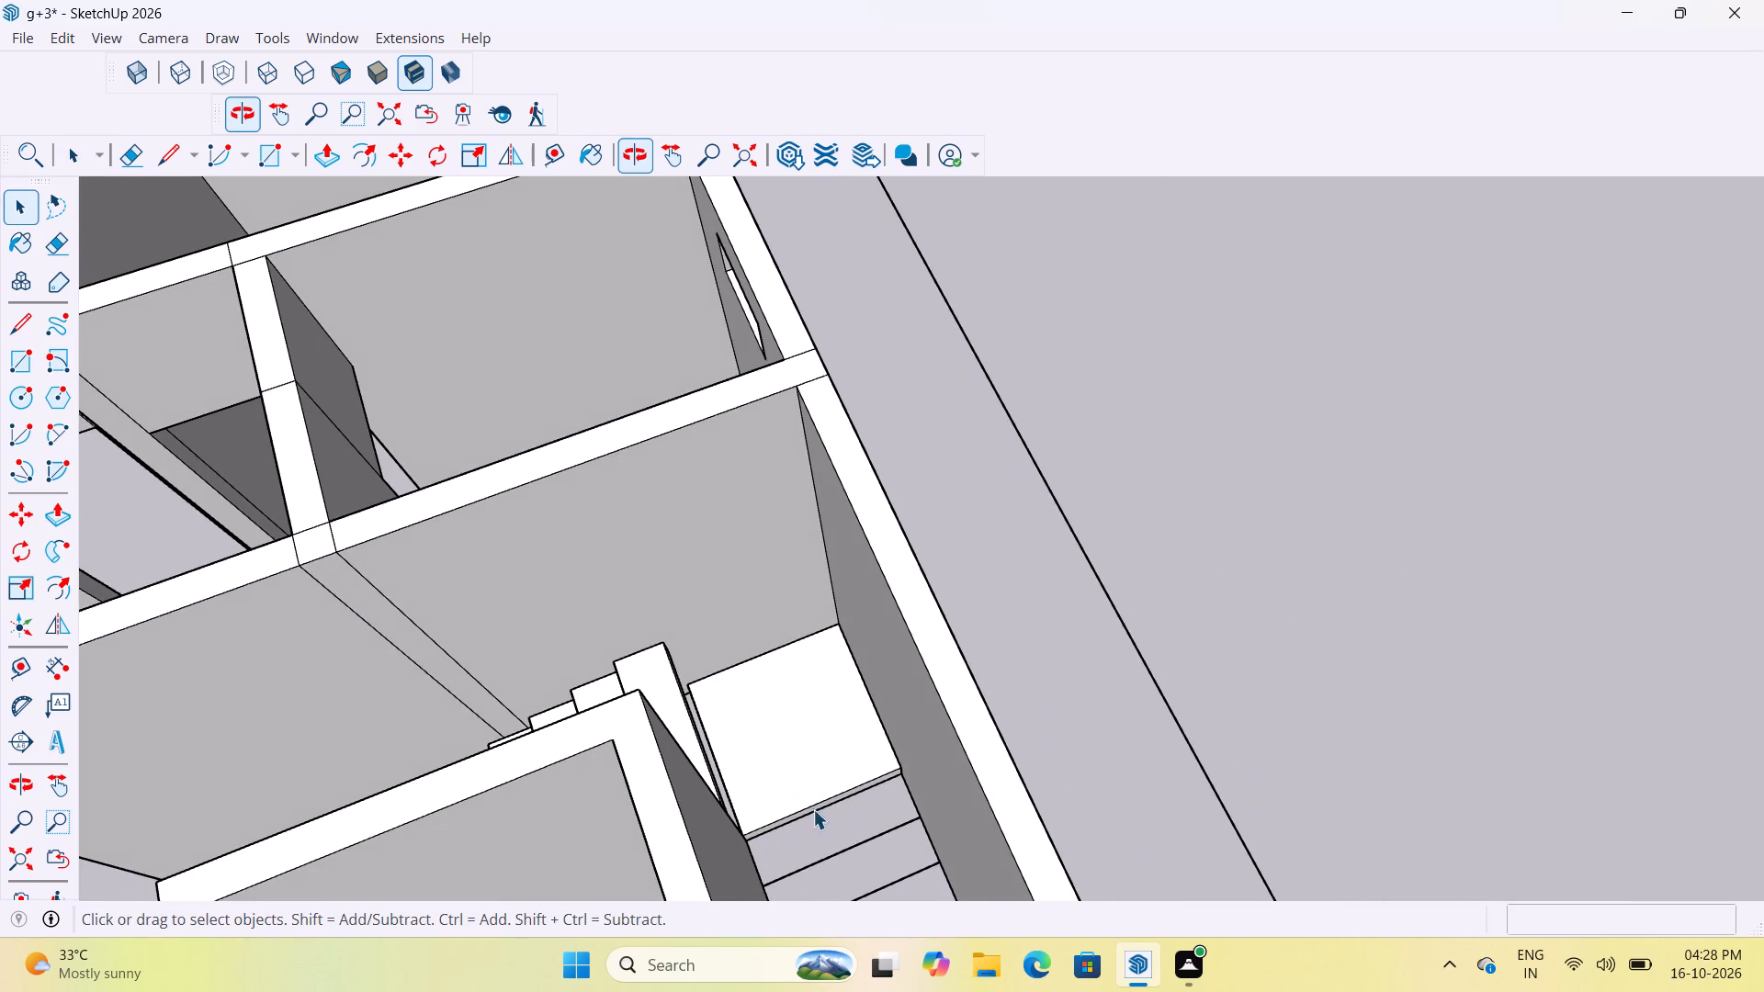
scroll(755, 789, "up", 6)
left_click(833, 813)
key("m")
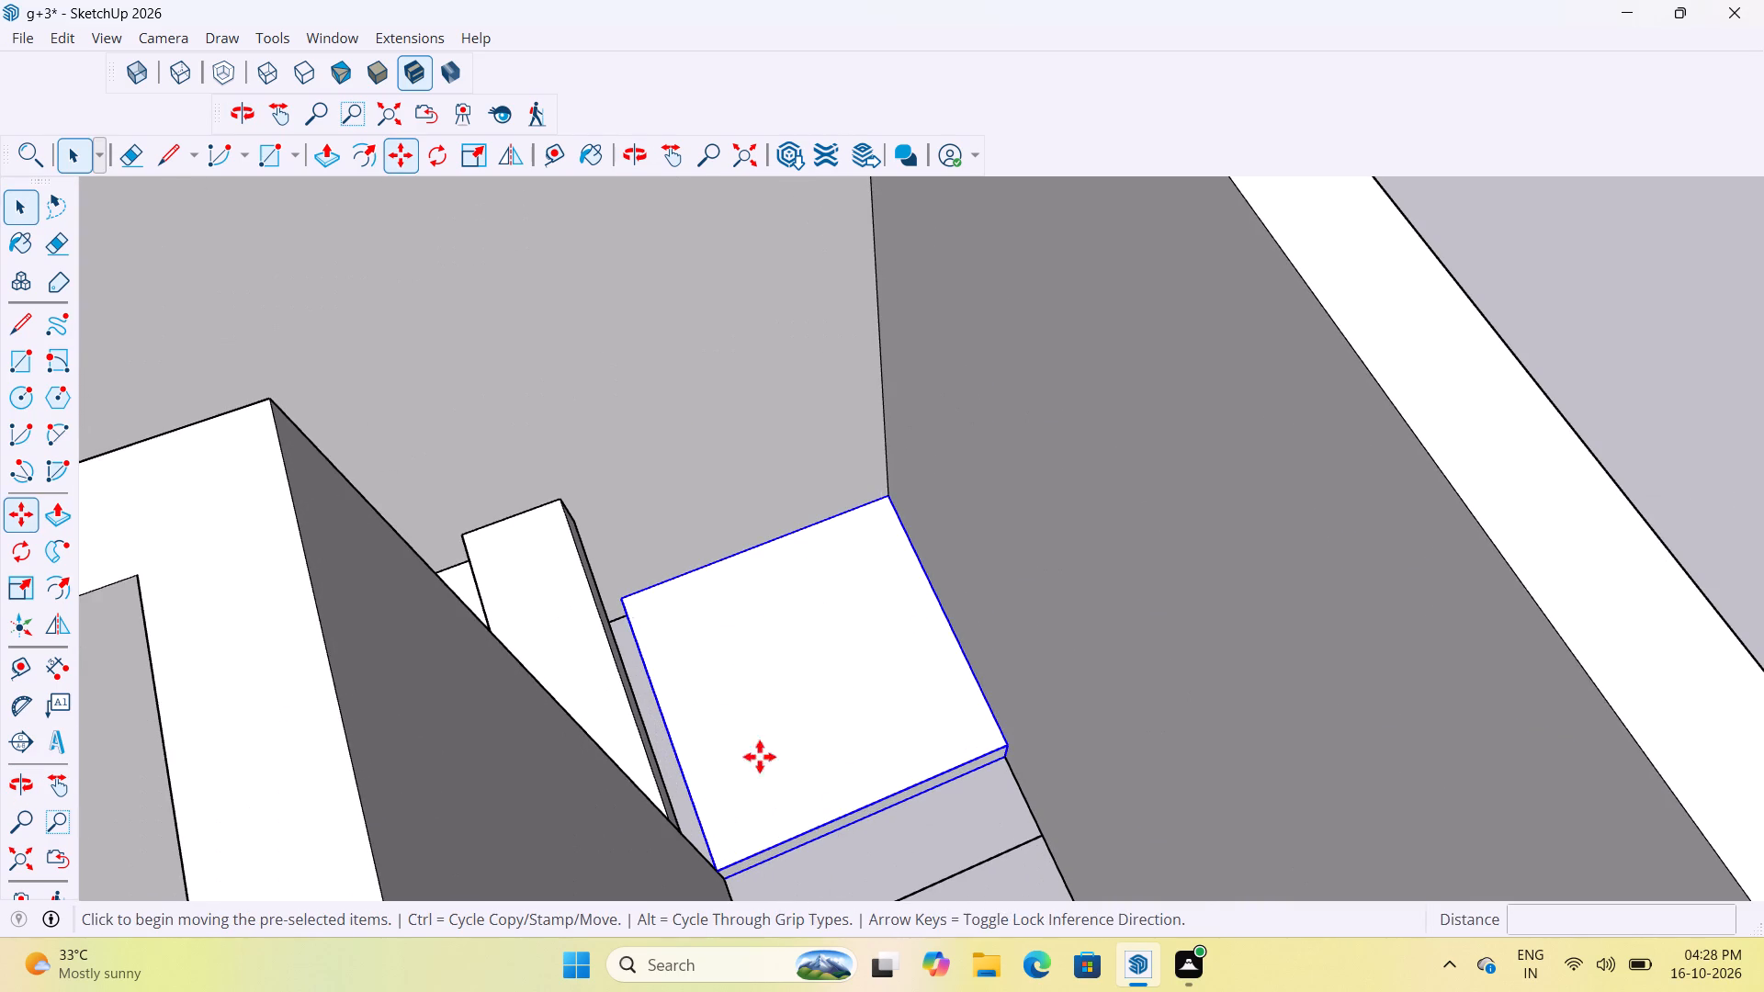
scroll(593, 637, "up", 10)
middle_click_drag(638, 617, 699, 617)
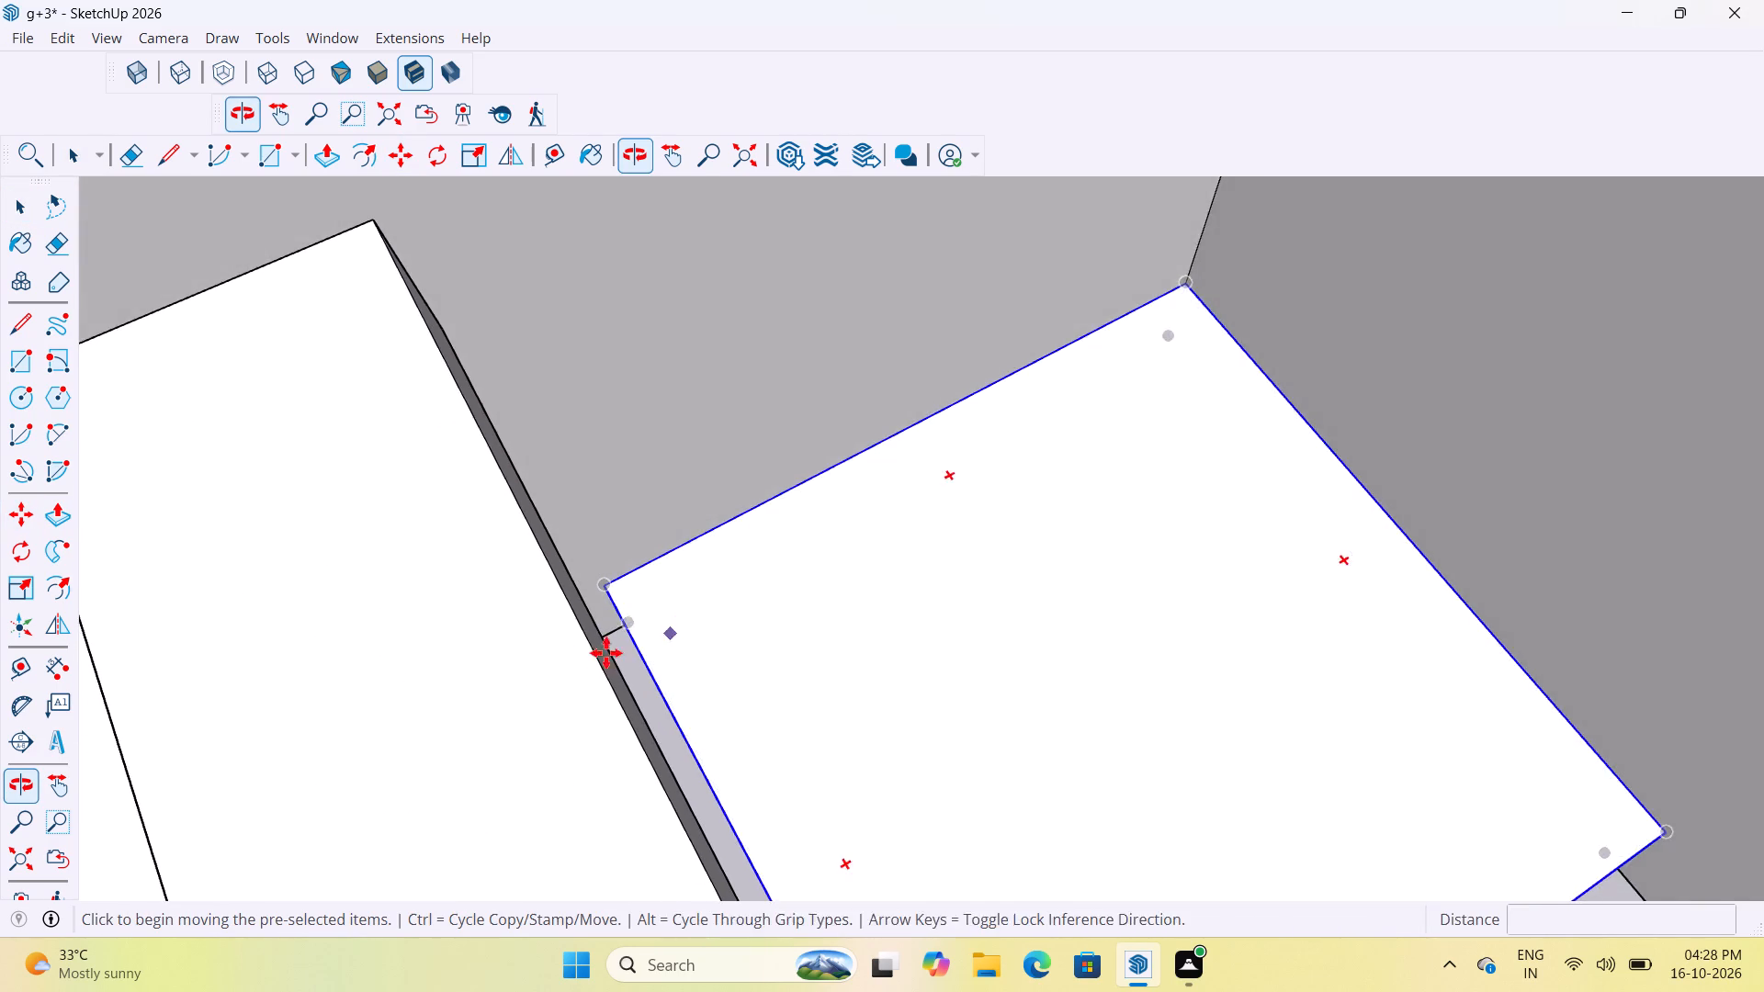
scroll(591, 653, "up", 16)
middle_click_drag(621, 638, 701, 615)
left_click(643, 648)
scroll(661, 603, "down", 18)
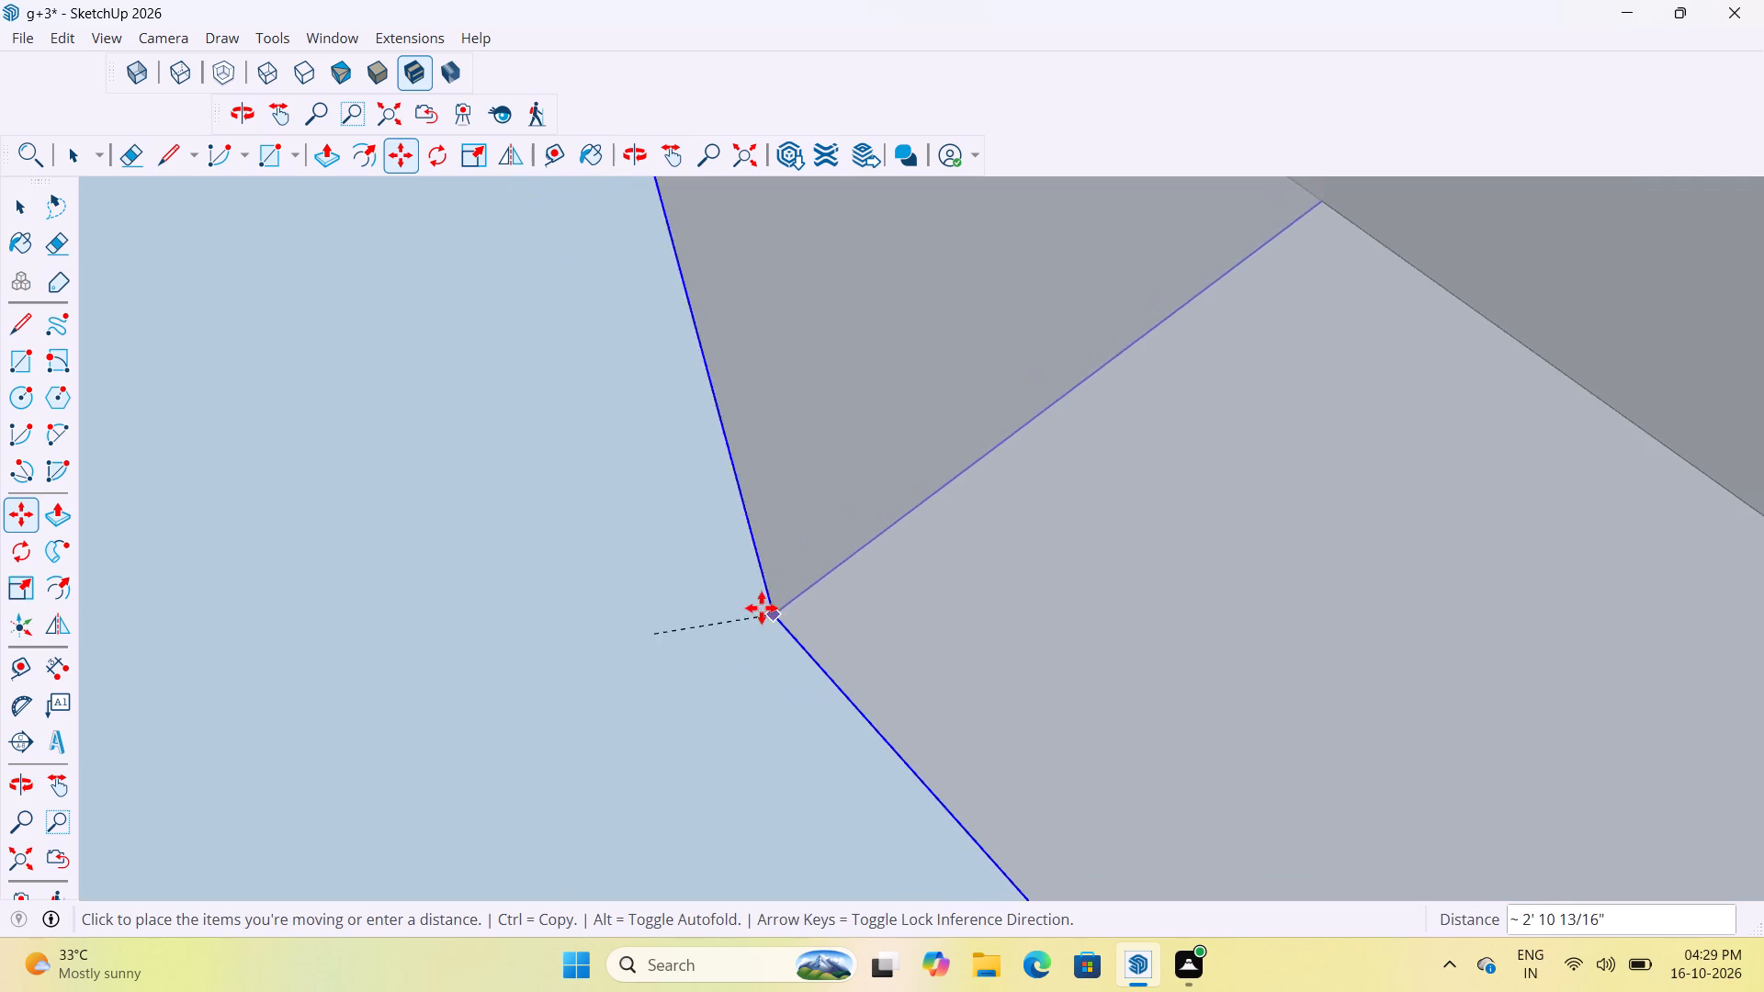
scroll(762, 608, "down", 20)
scroll(762, 608, "down", 20)
scroll(762, 608, "down", 4)
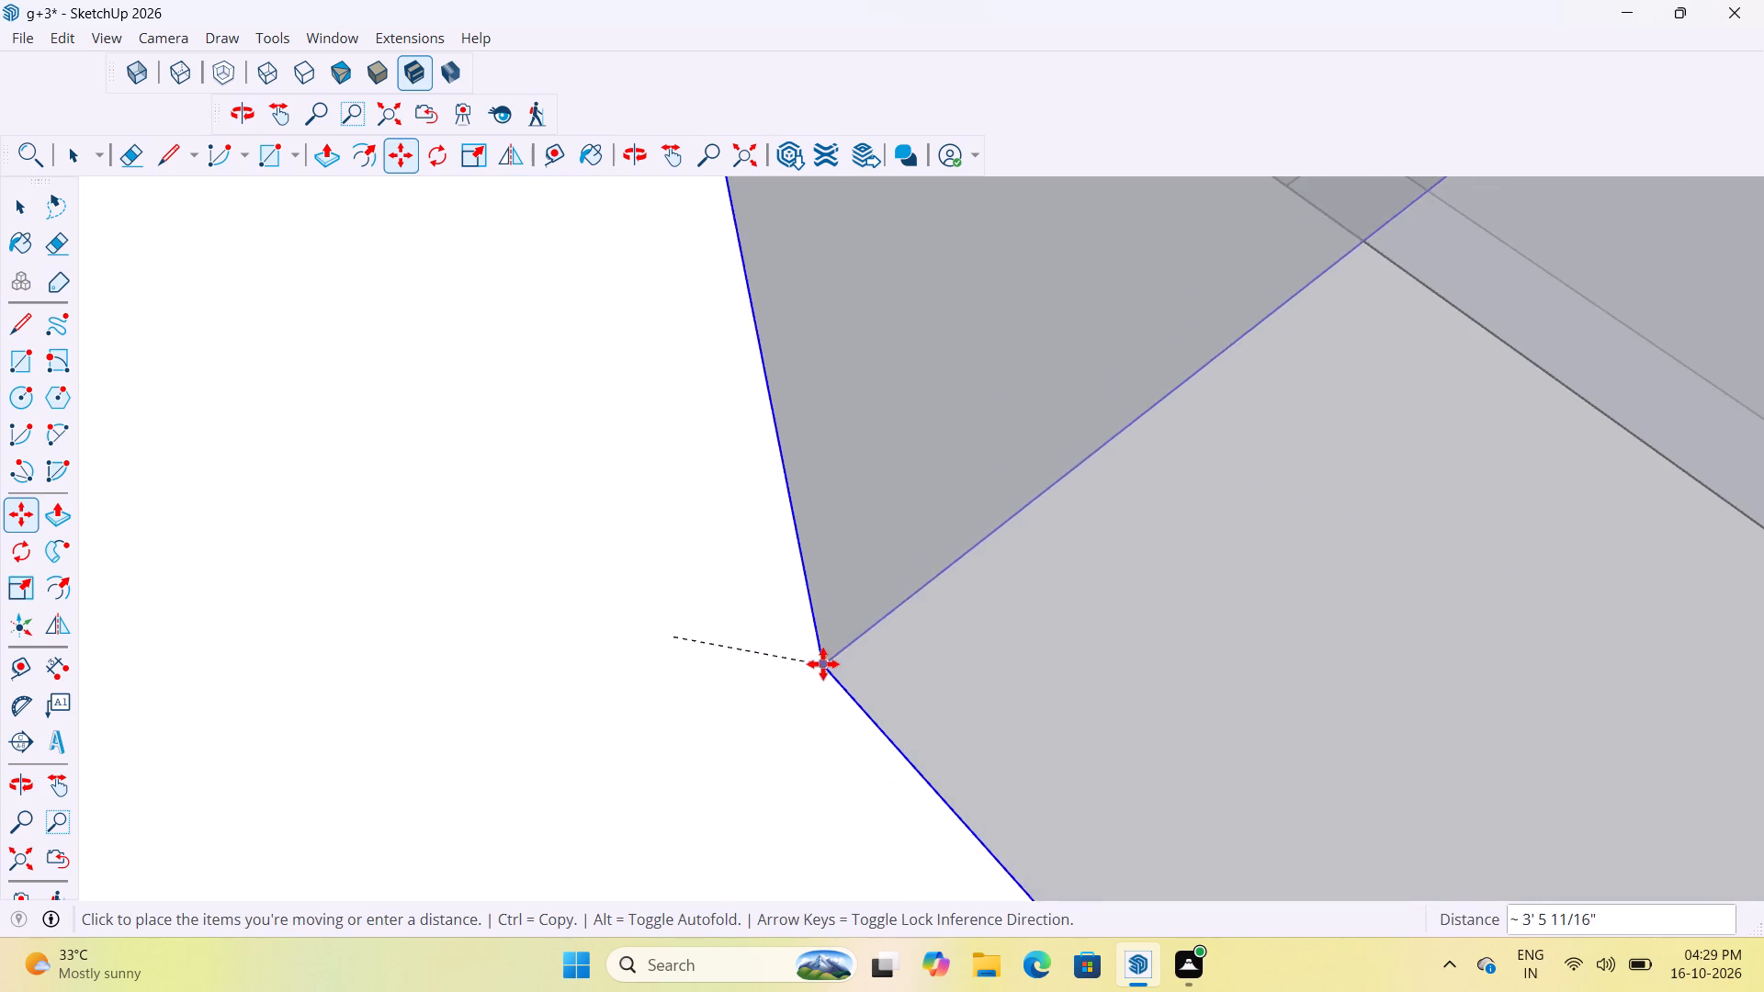
scroll(823, 664, "down", 20)
scroll(823, 664, "down", 15)
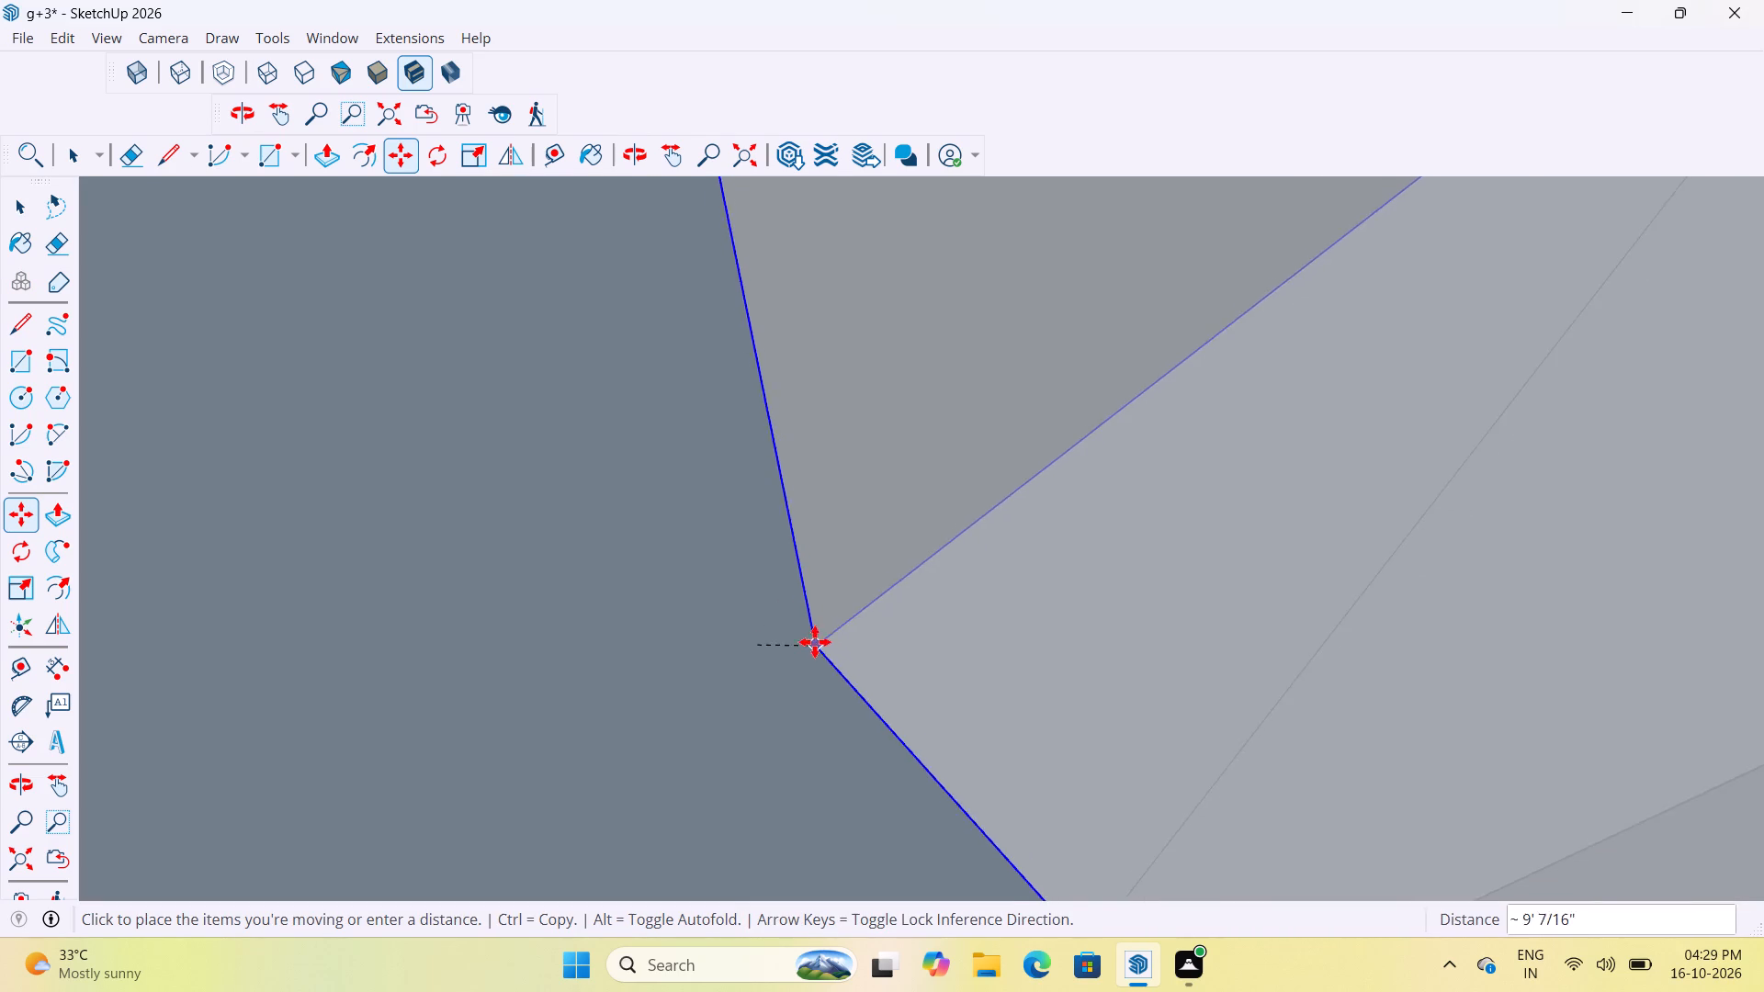
scroll(815, 642, "down", 20)
scroll(815, 642, "down", 17)
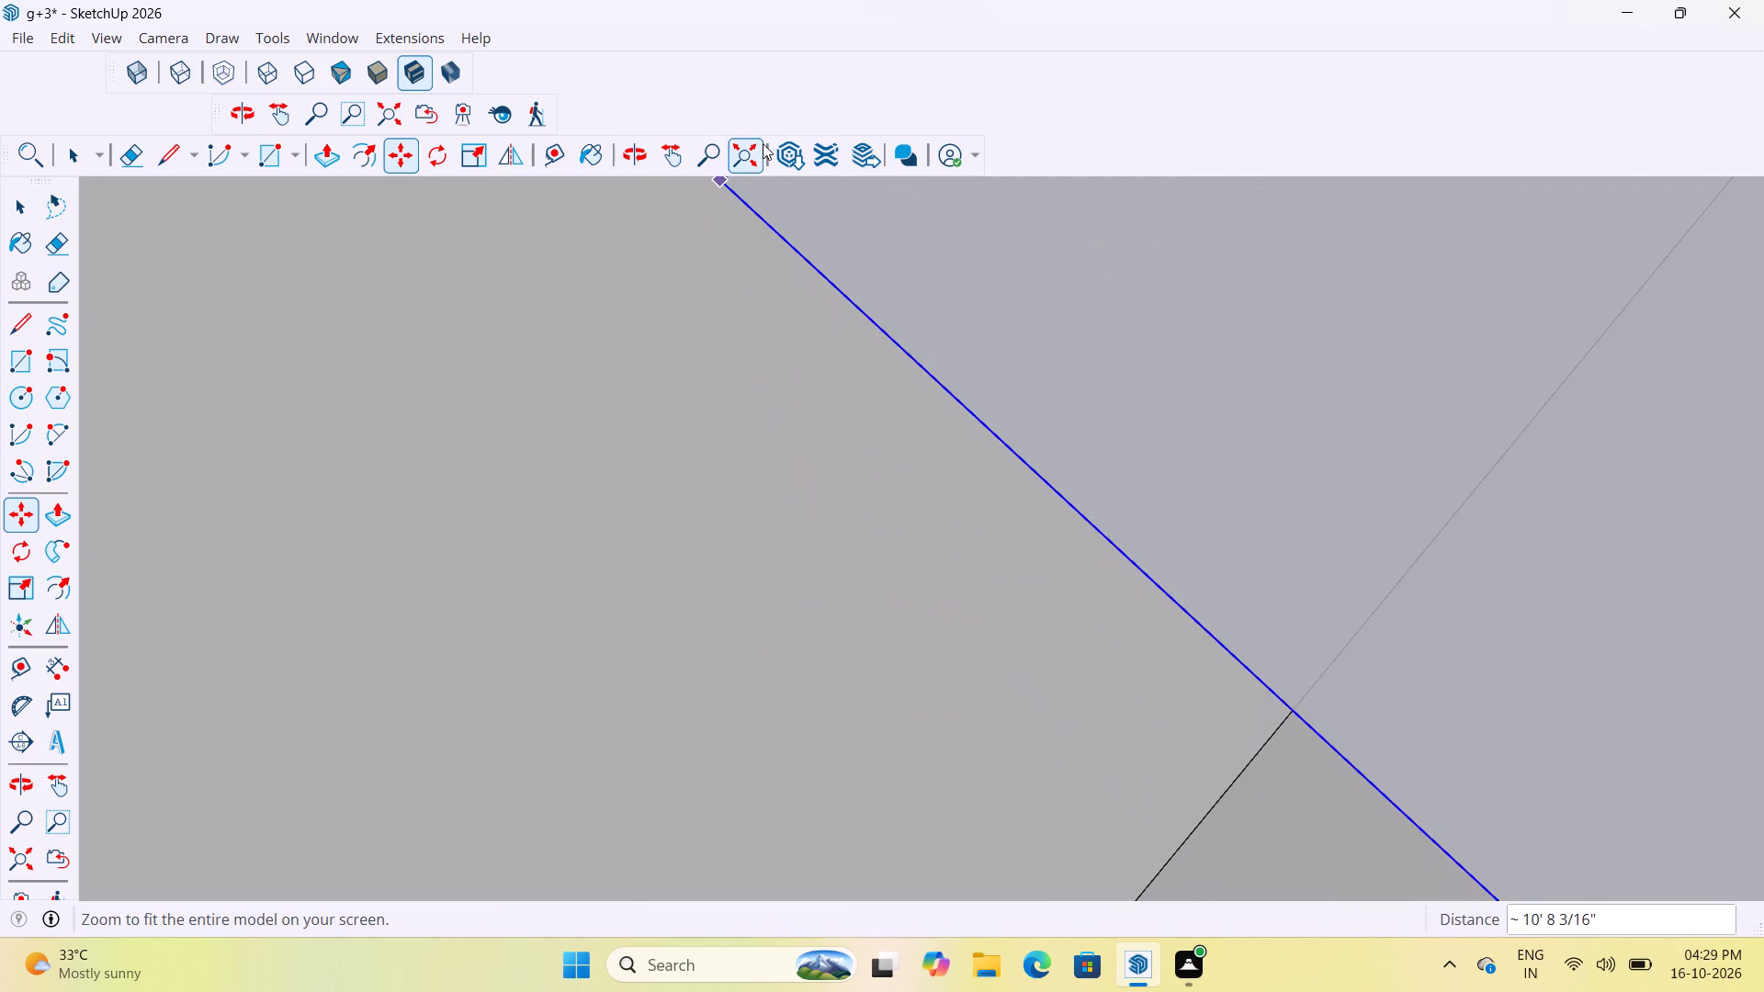
left_click(757, 142)
scroll(878, 384, "up", 17)
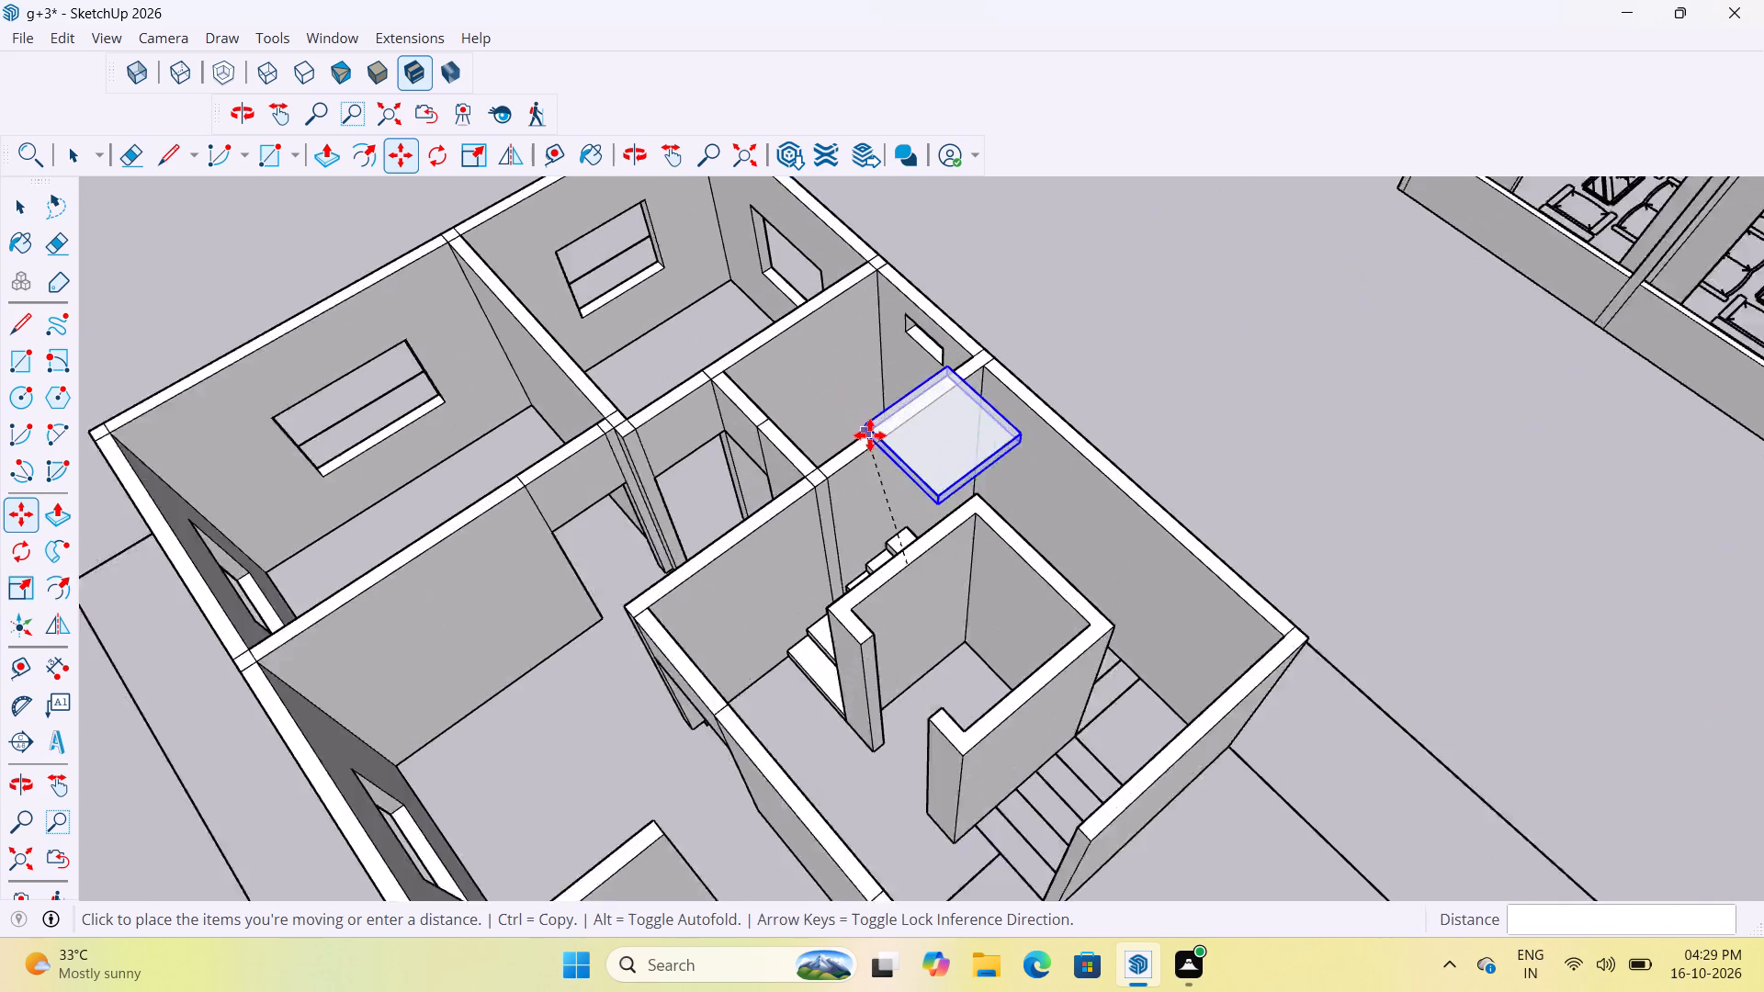
scroll(870, 435, "up", 9)
middle_click_drag(950, 561, 1070, 629)
scroll(1035, 604, "up", 7)
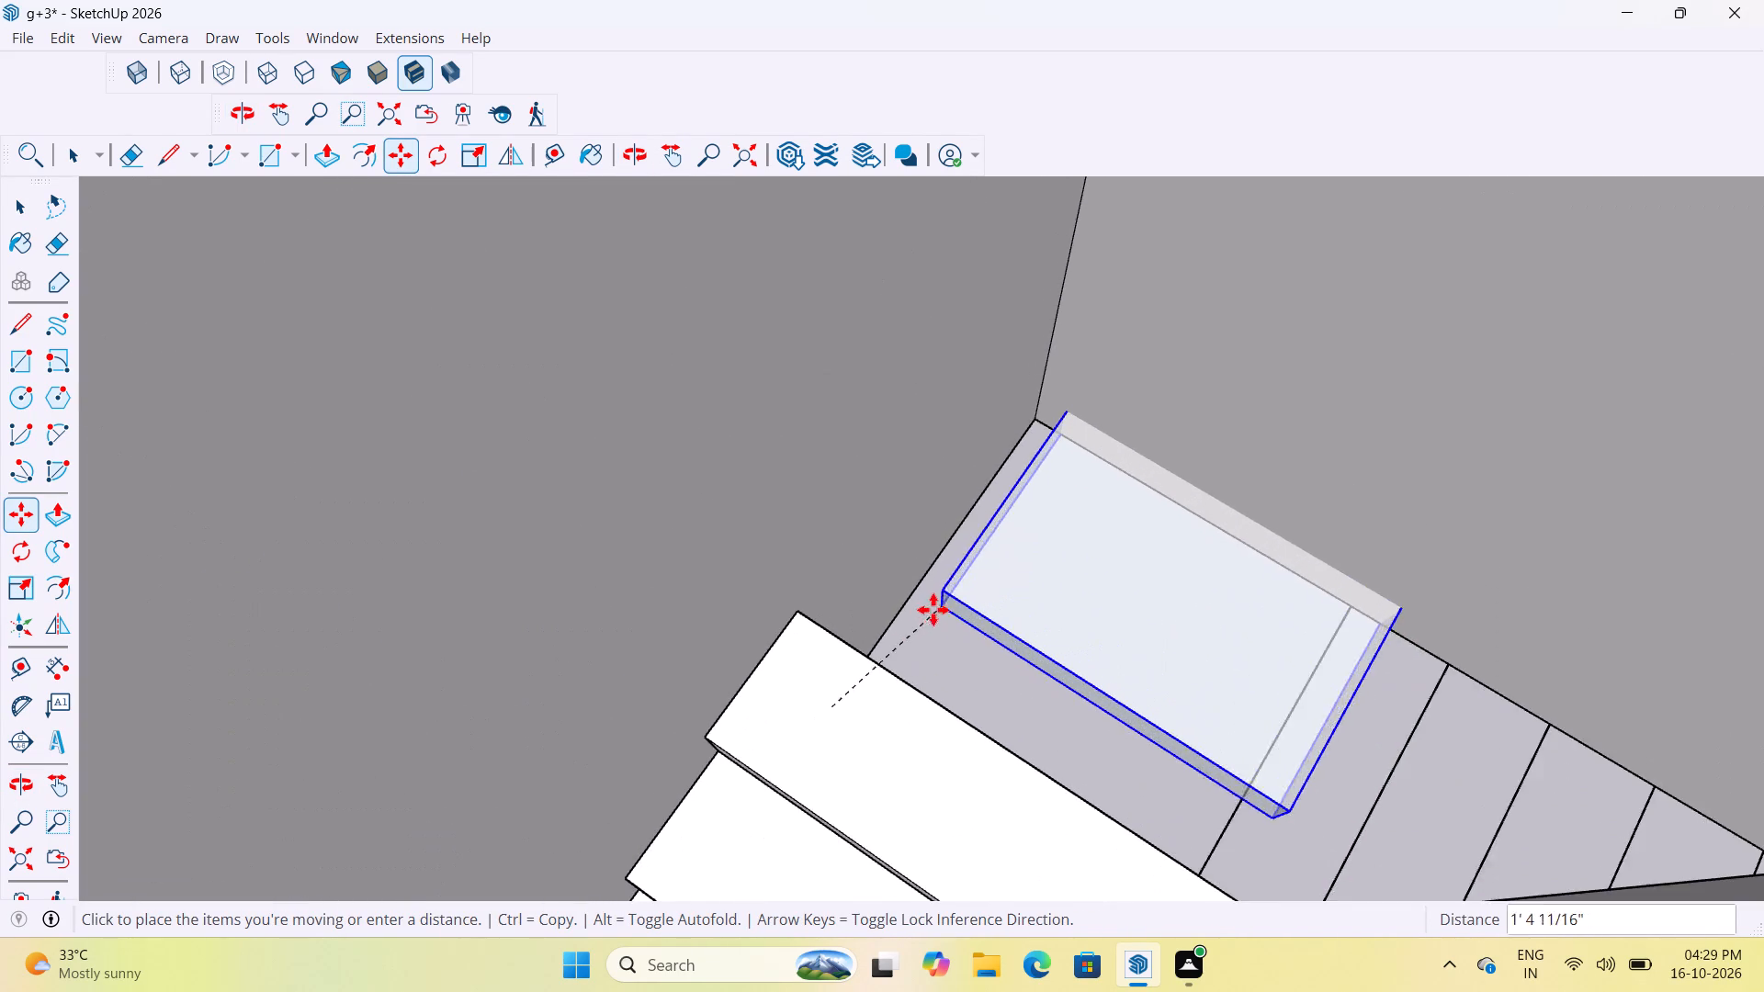
scroll(880, 618, "up", 4)
scroll(756, 579, "up", 2)
middle_click_drag(775, 589, 931, 532)
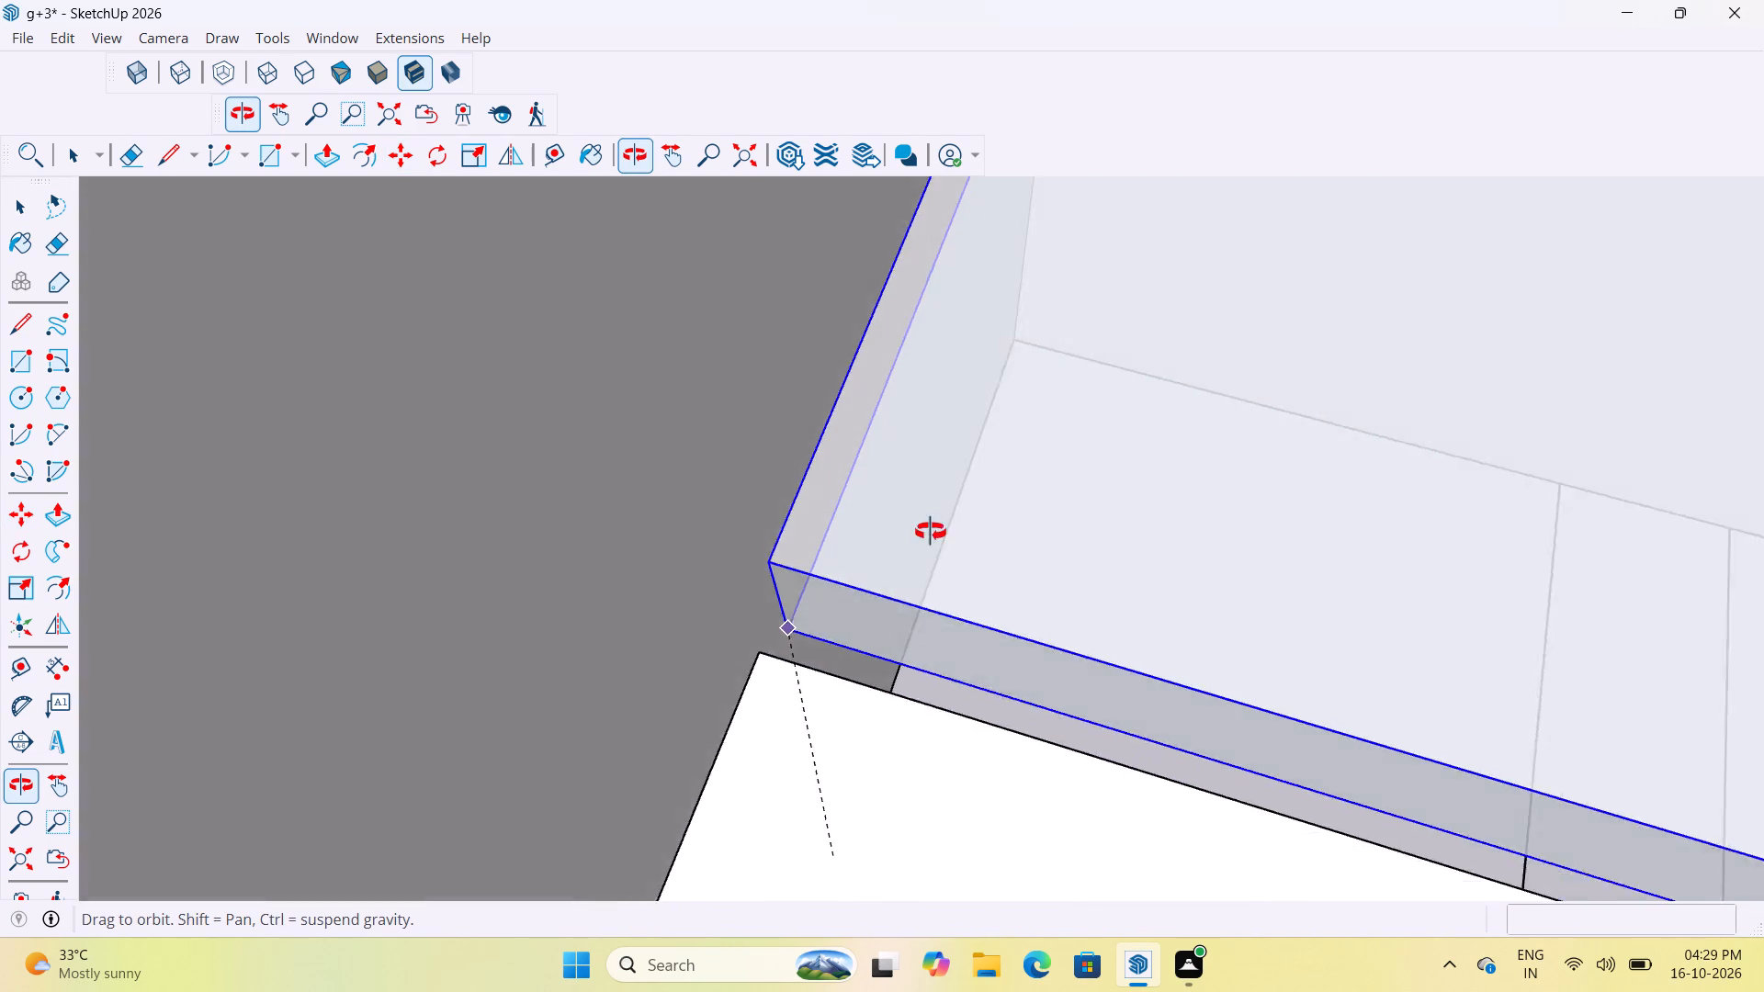
middle_click_drag(931, 532, 1057, 455)
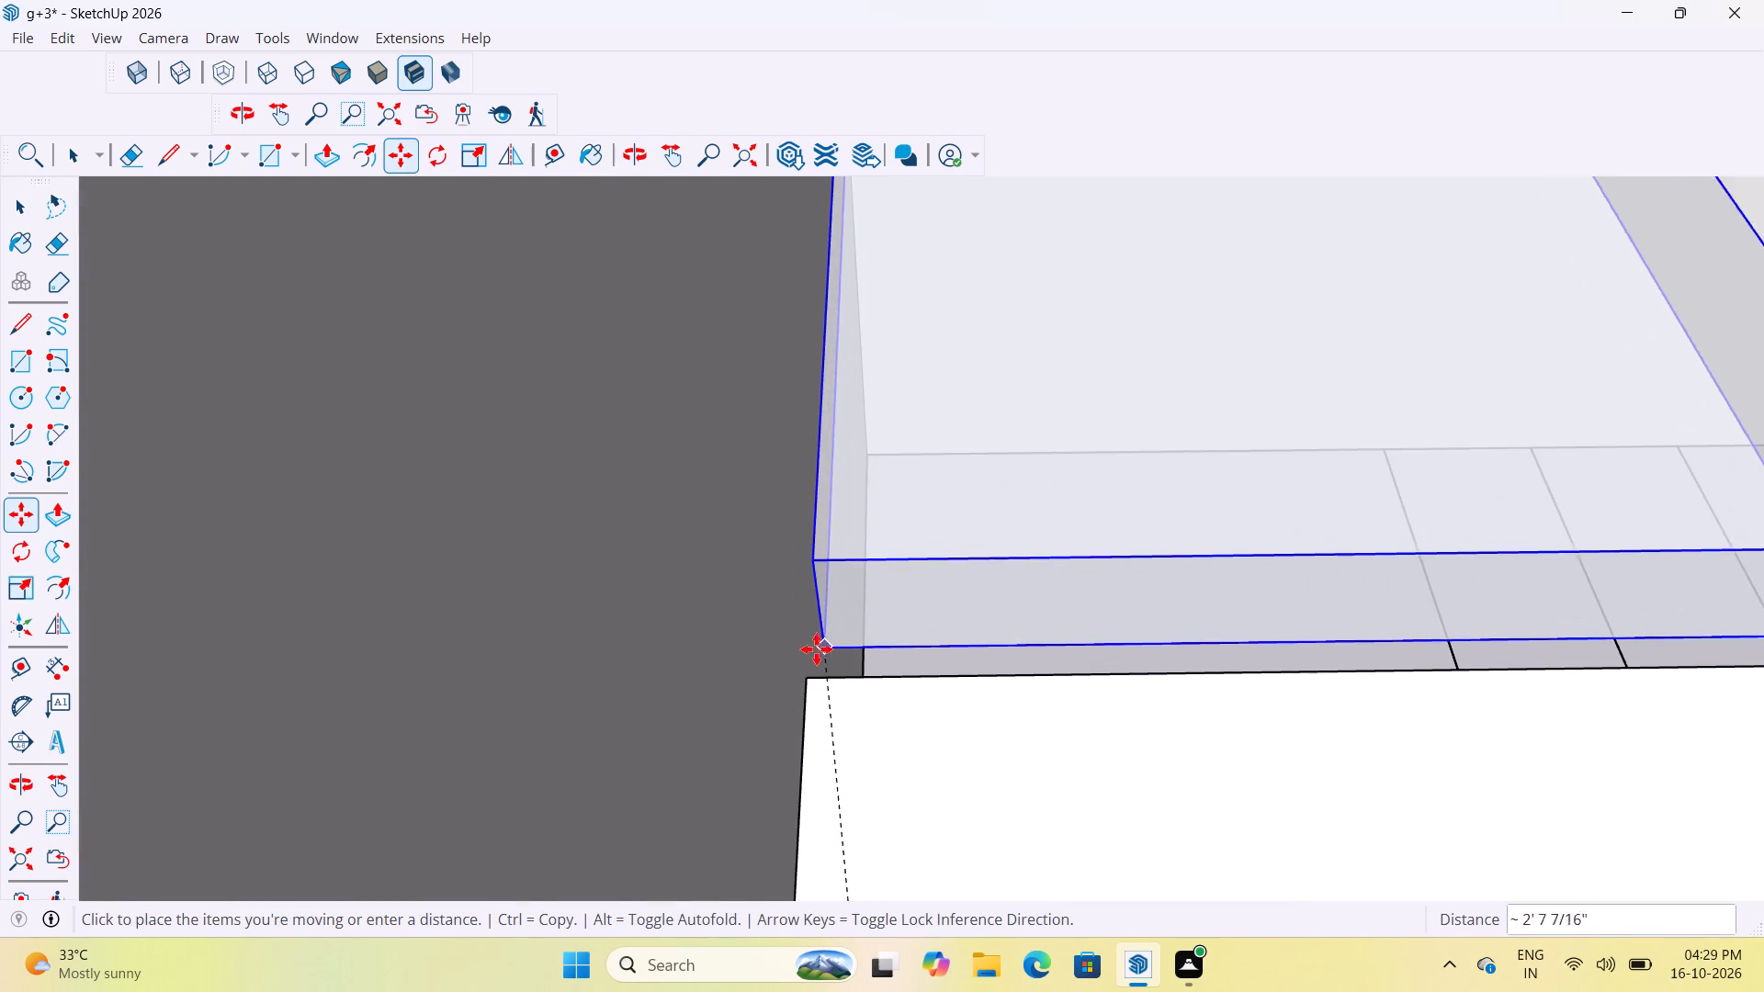
left_click(810, 675)
scroll(840, 783, "down", 11)
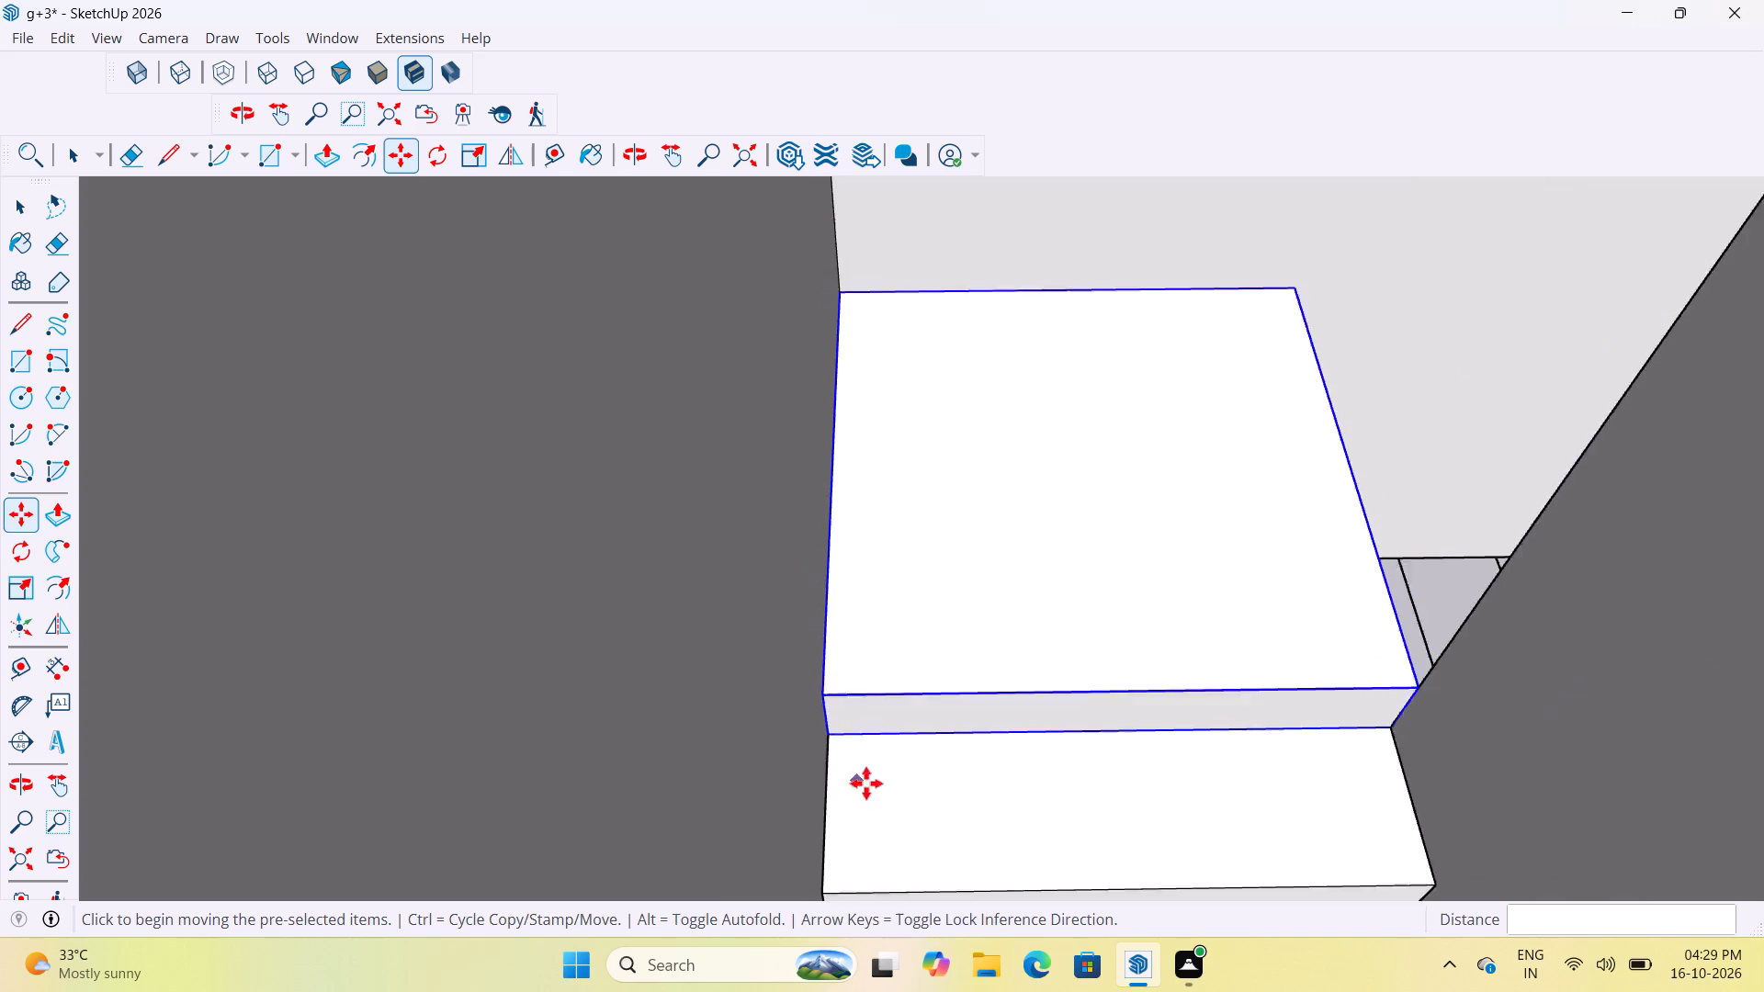
scroll(866, 783, "down", 8)
middle_click_drag(1215, 722, 602, 731)
scroll(896, 773, "up", 3)
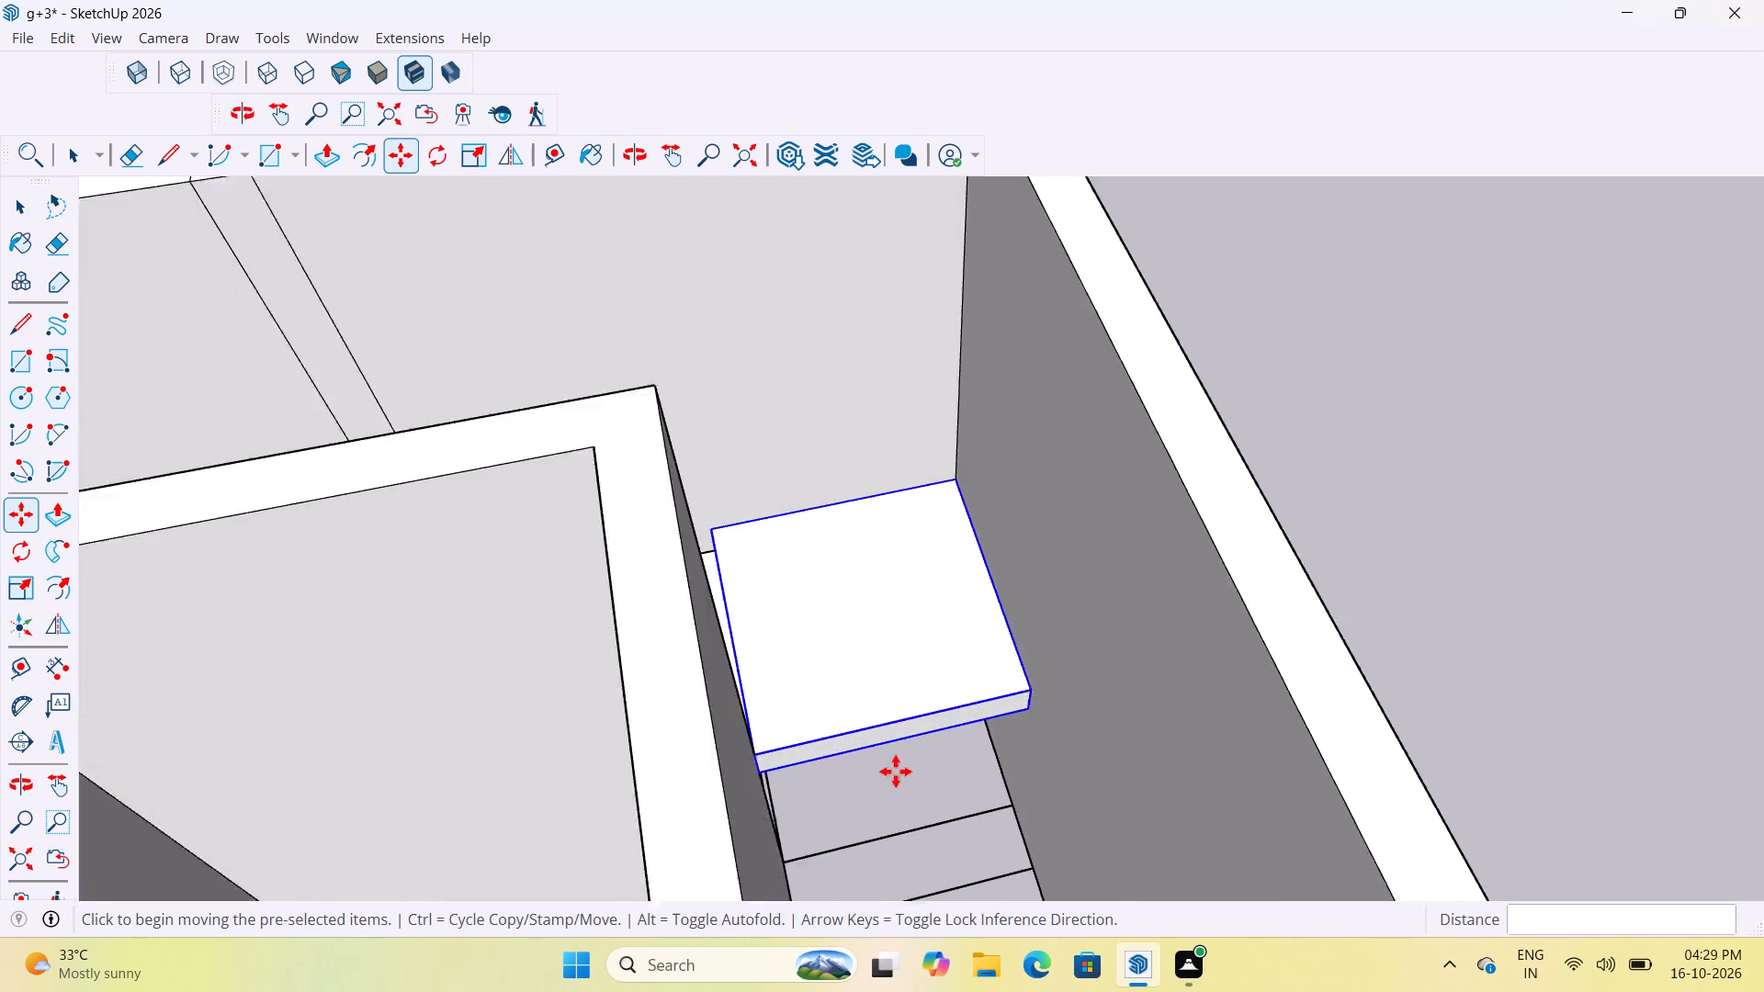
scroll(896, 772, "up", 1)
scroll(857, 673, "down", 6)
middle_click_drag(951, 808, 889, 808)
key("space")
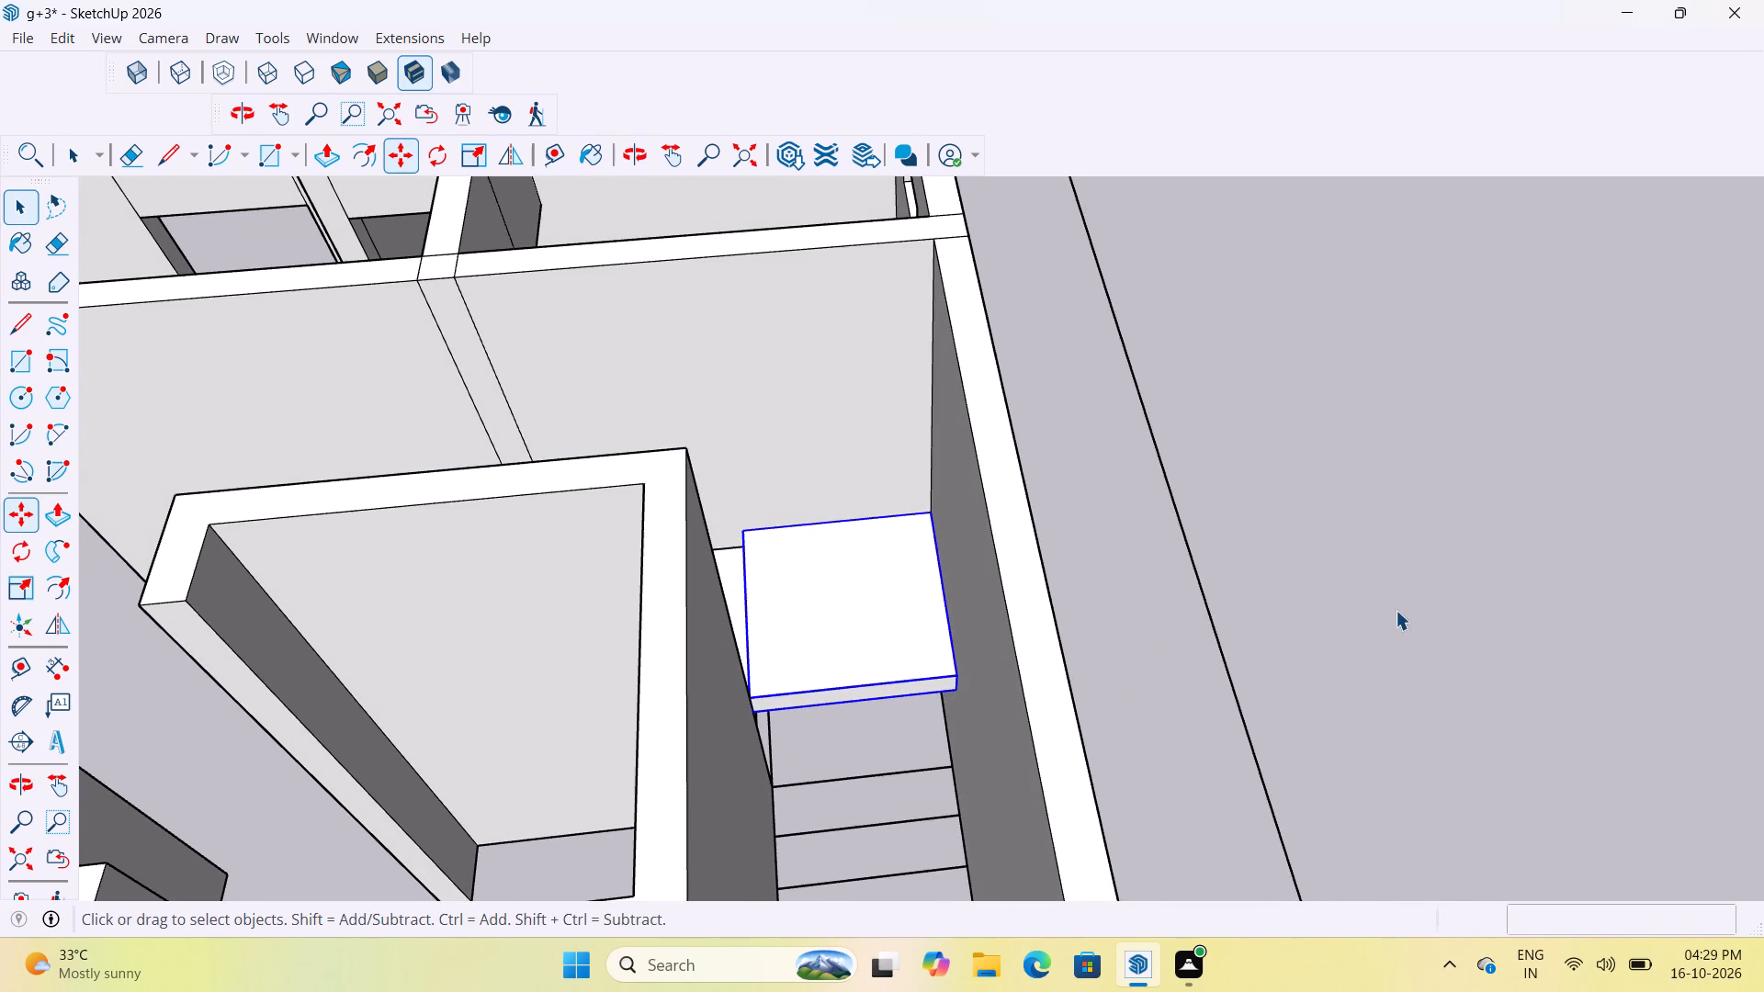
left_click(1396, 610)
Examine the raised landing against the top step, the shaft and the remaining flat treads from several angles.
scroll(909, 757, "up", 4)
scroll(1076, 712, "down", 5)
scroll(947, 782, "up", 4)
middle_click_drag(908, 764, 1050, 767)
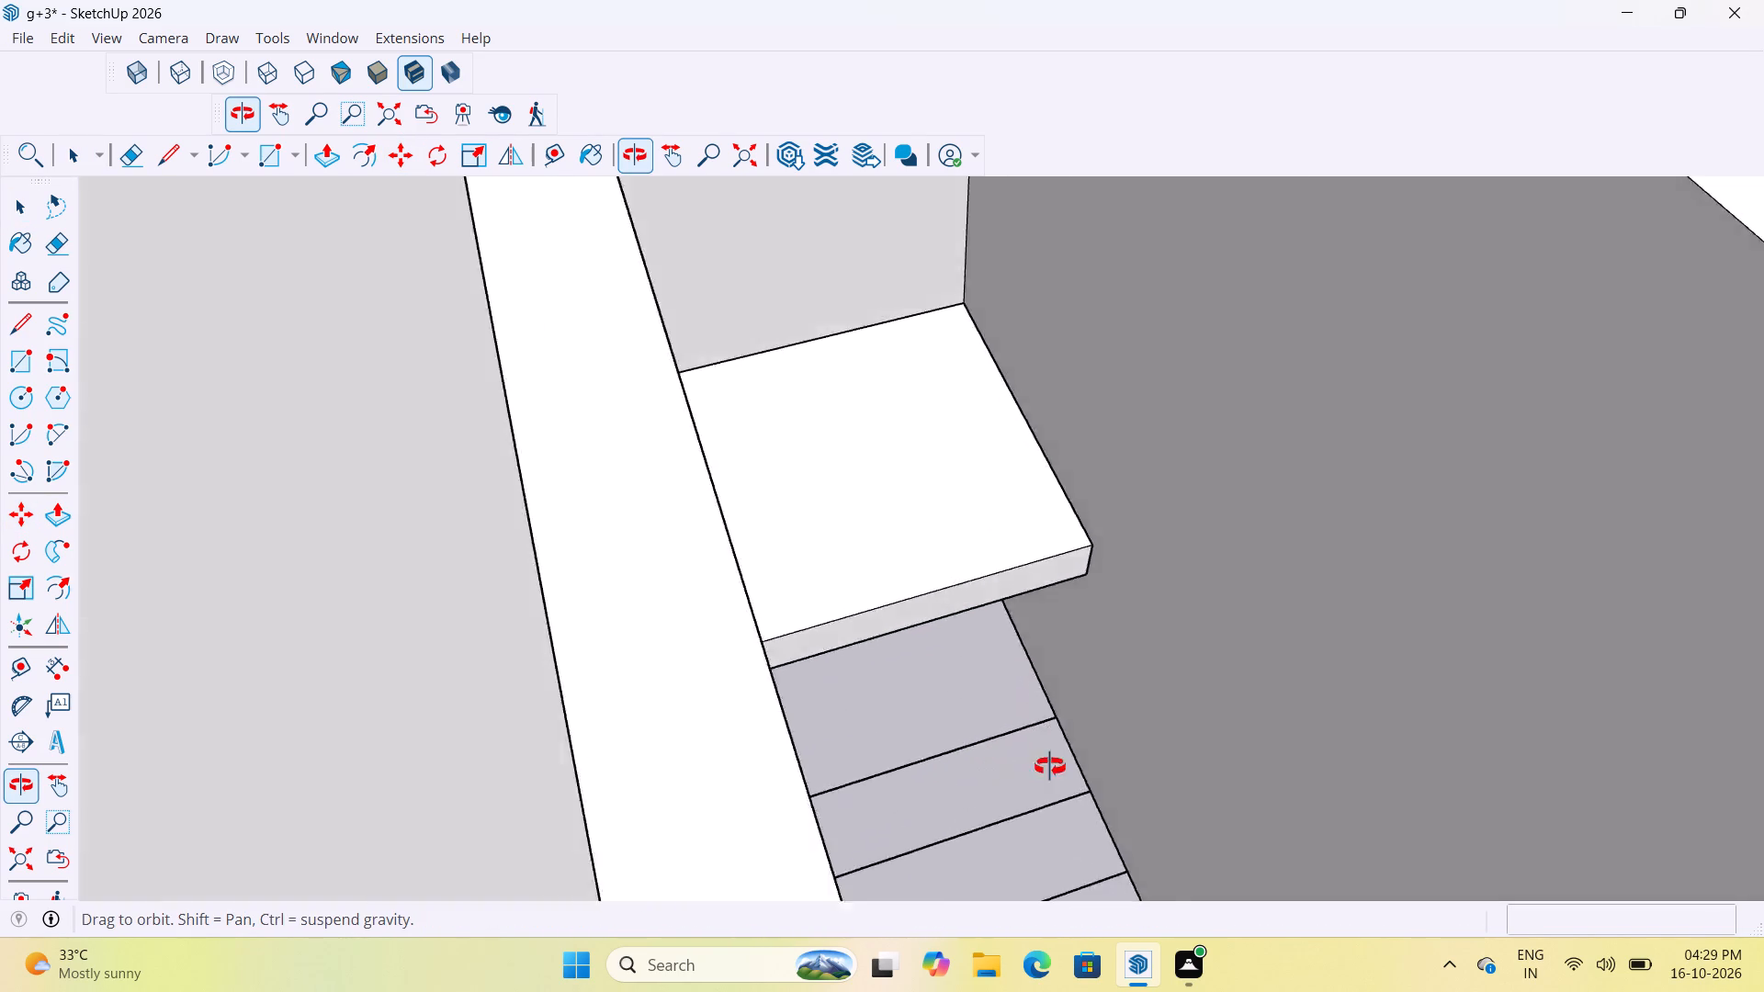
middle_click_drag(1050, 767, 1550, 778)
scroll(1164, 865, "down", 8)
scroll(1134, 829, "up", 8)
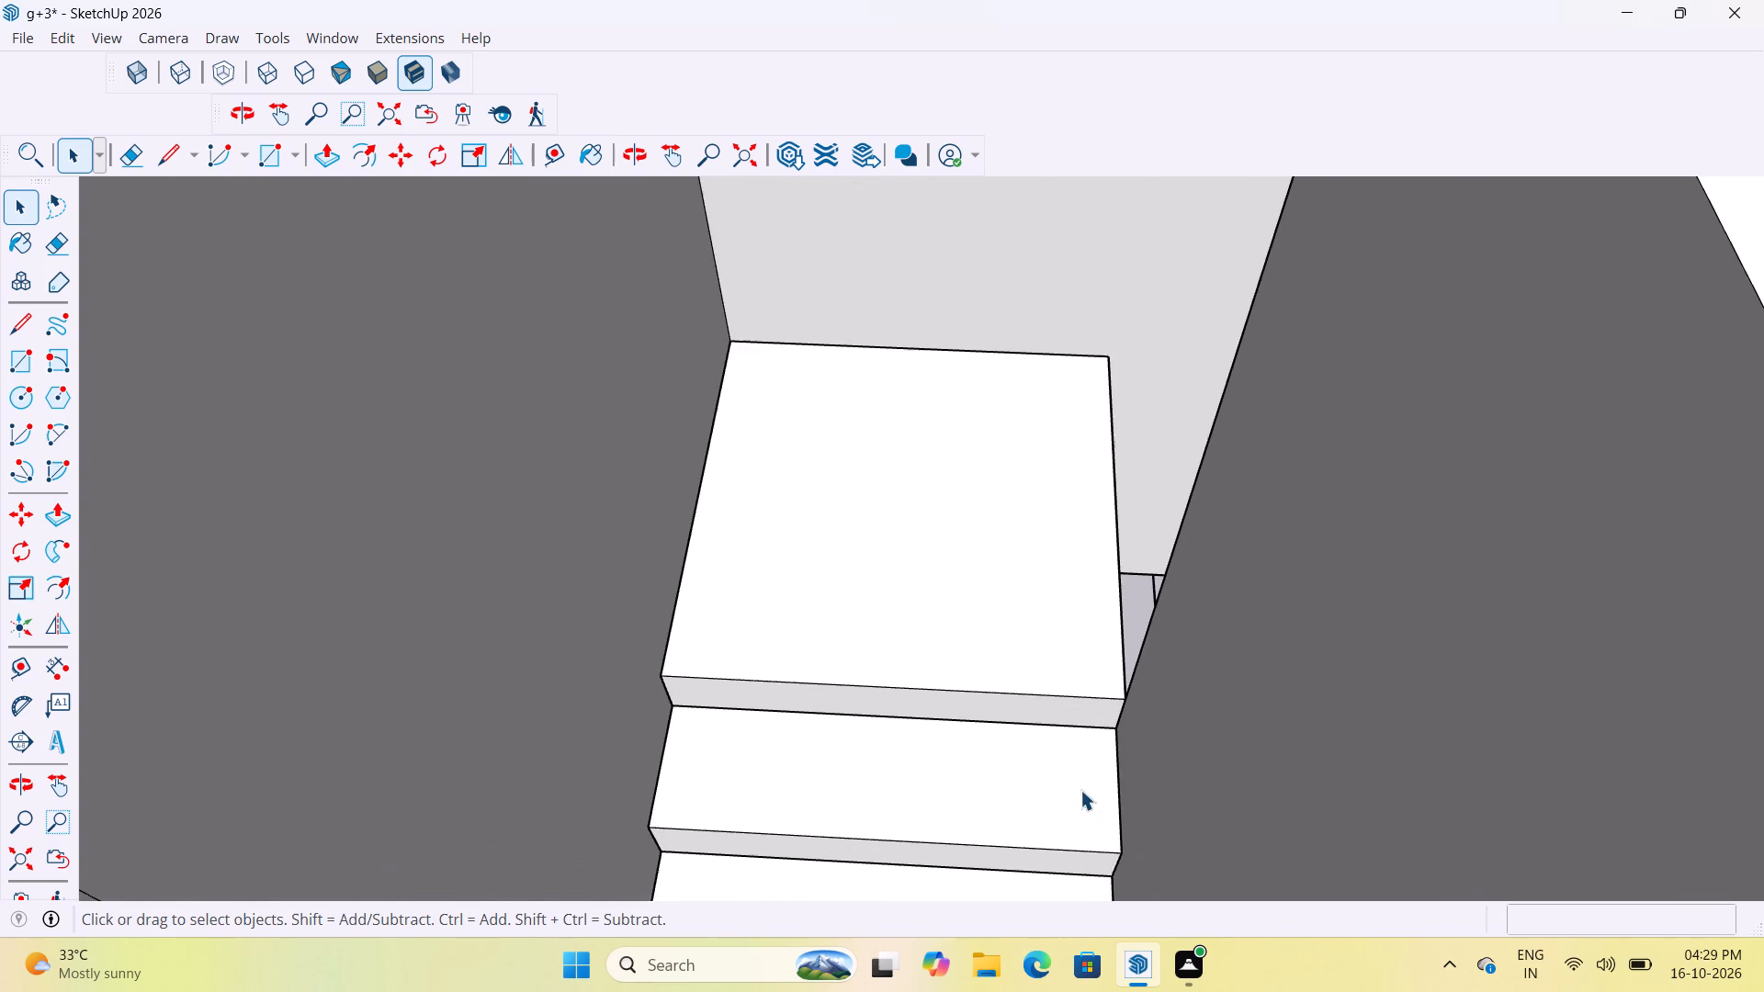
scroll(1048, 824, "down", 14)
middle_click_drag(1349, 643, 1306, 457)
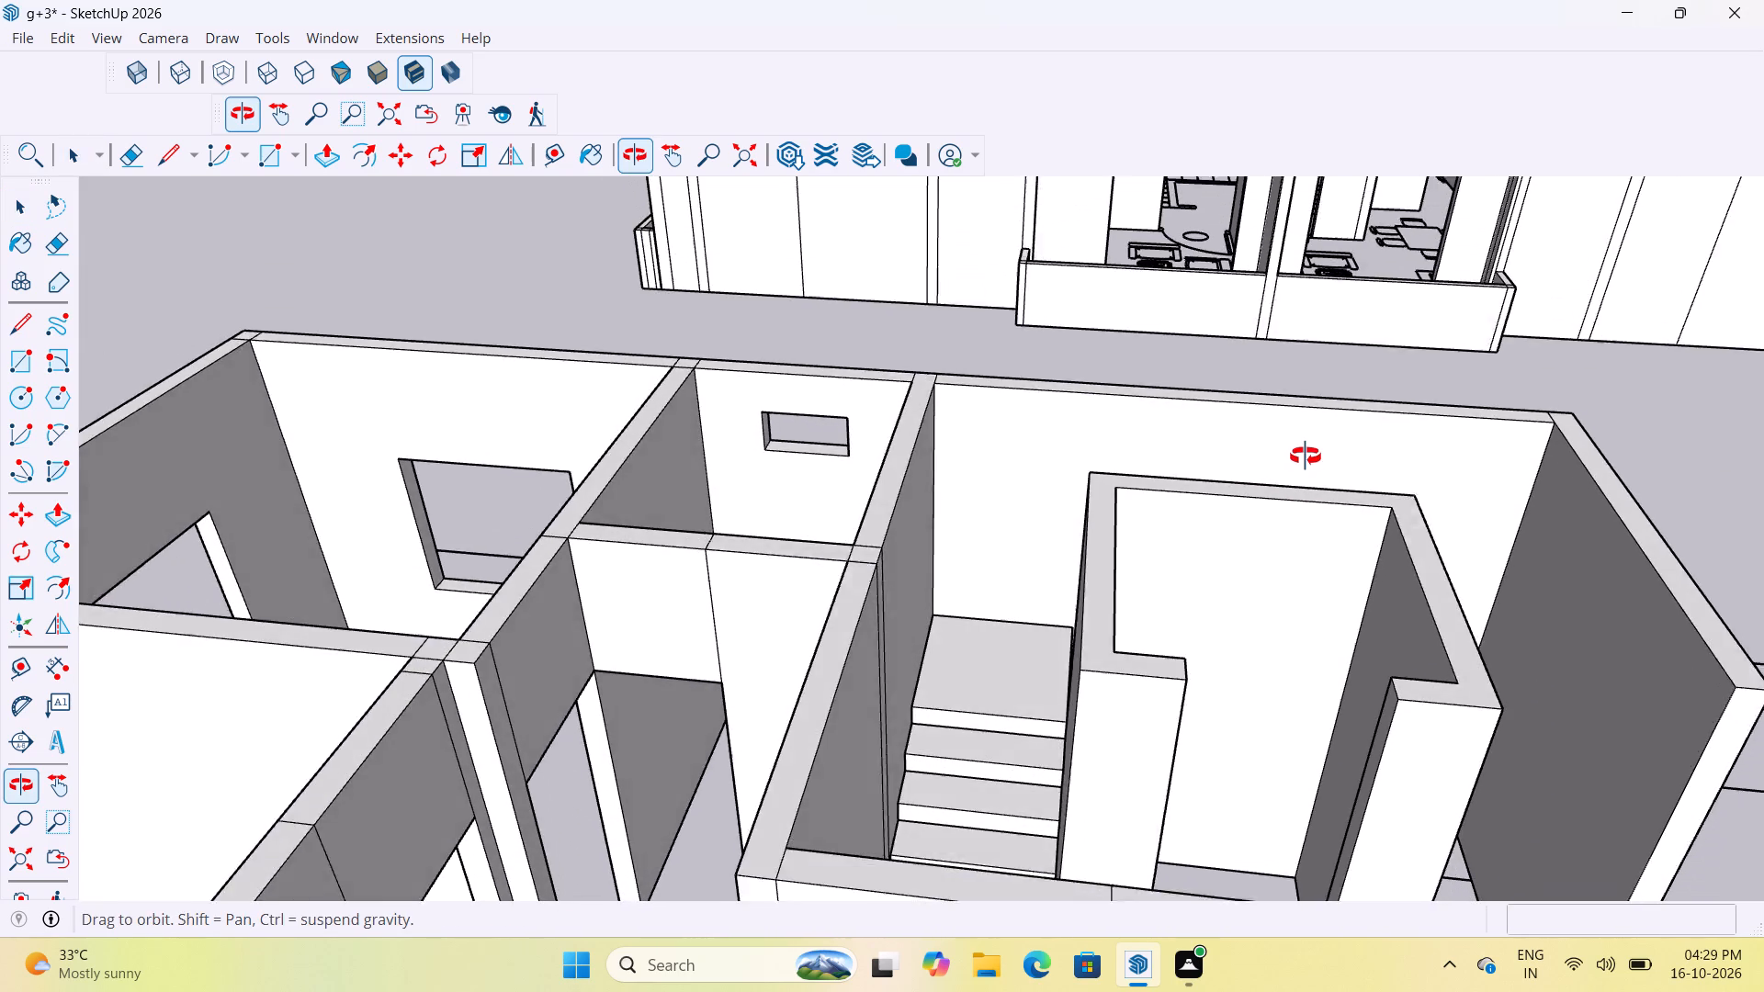
middle_click_drag(1306, 457, 1304, 452)
scroll(1178, 622, "down", 5)
middle_click_drag(1227, 738, 582, 958)
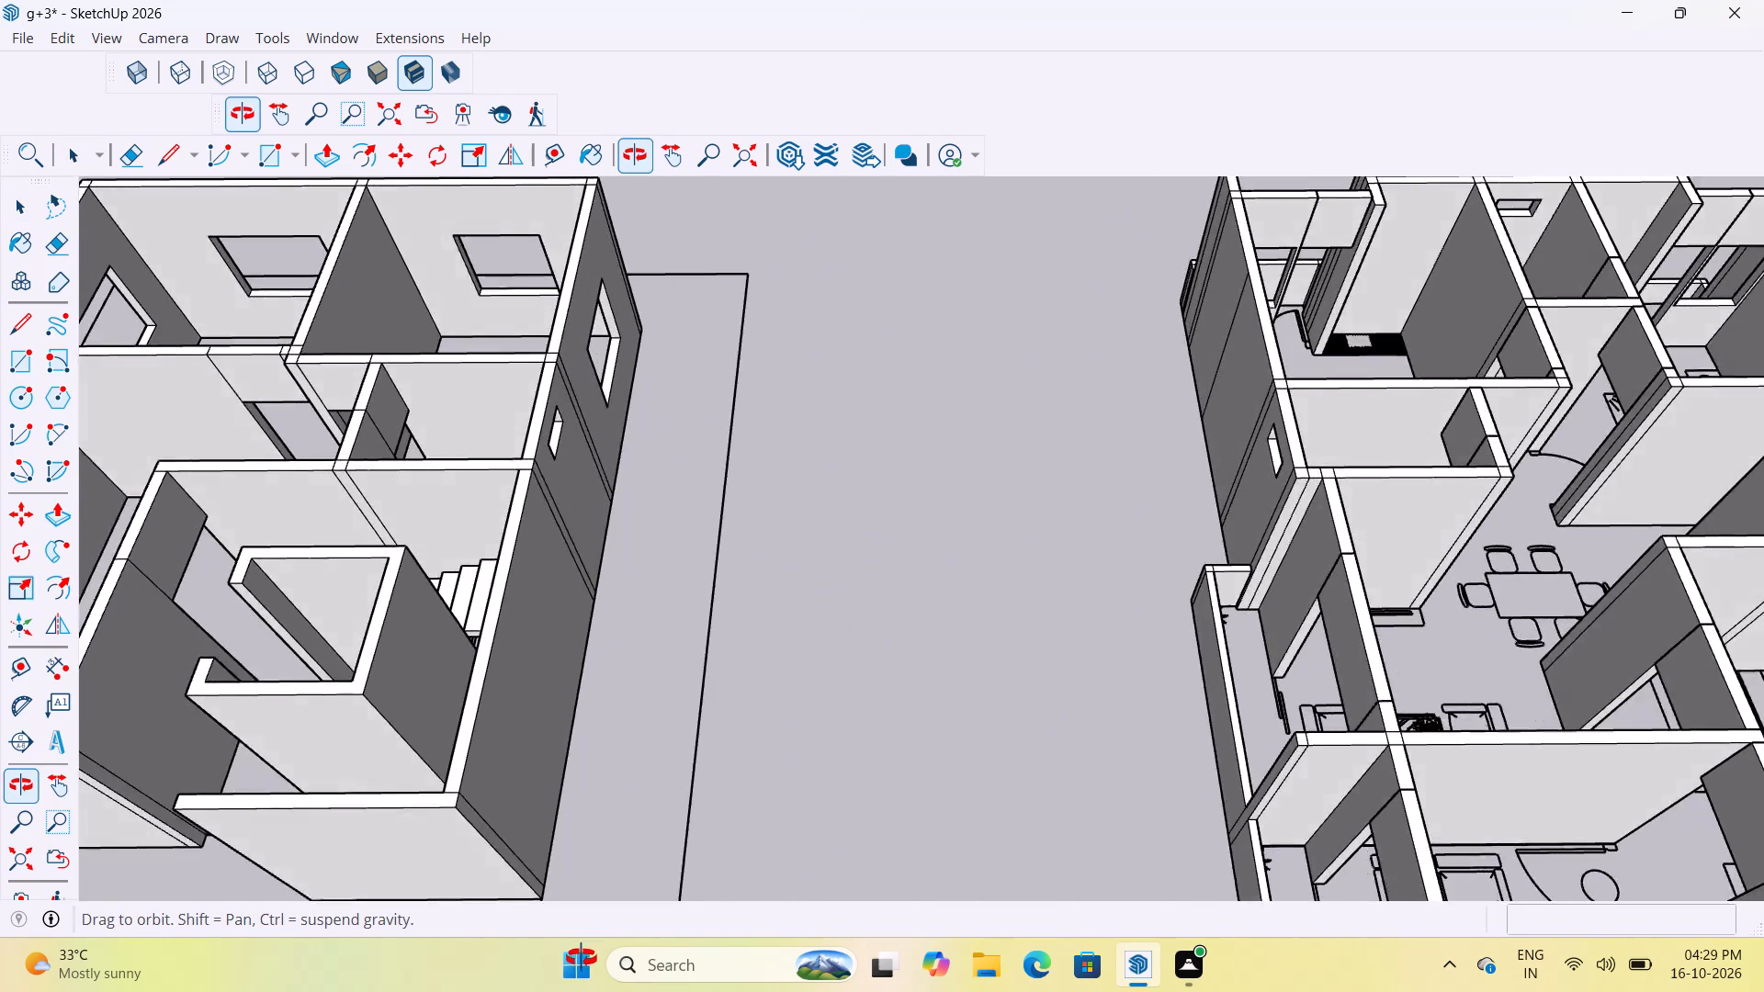
middle_click_drag(582, 958, 1165, 822)
scroll(1173, 753, "up", 1)
scroll(1172, 750, "down", 7)
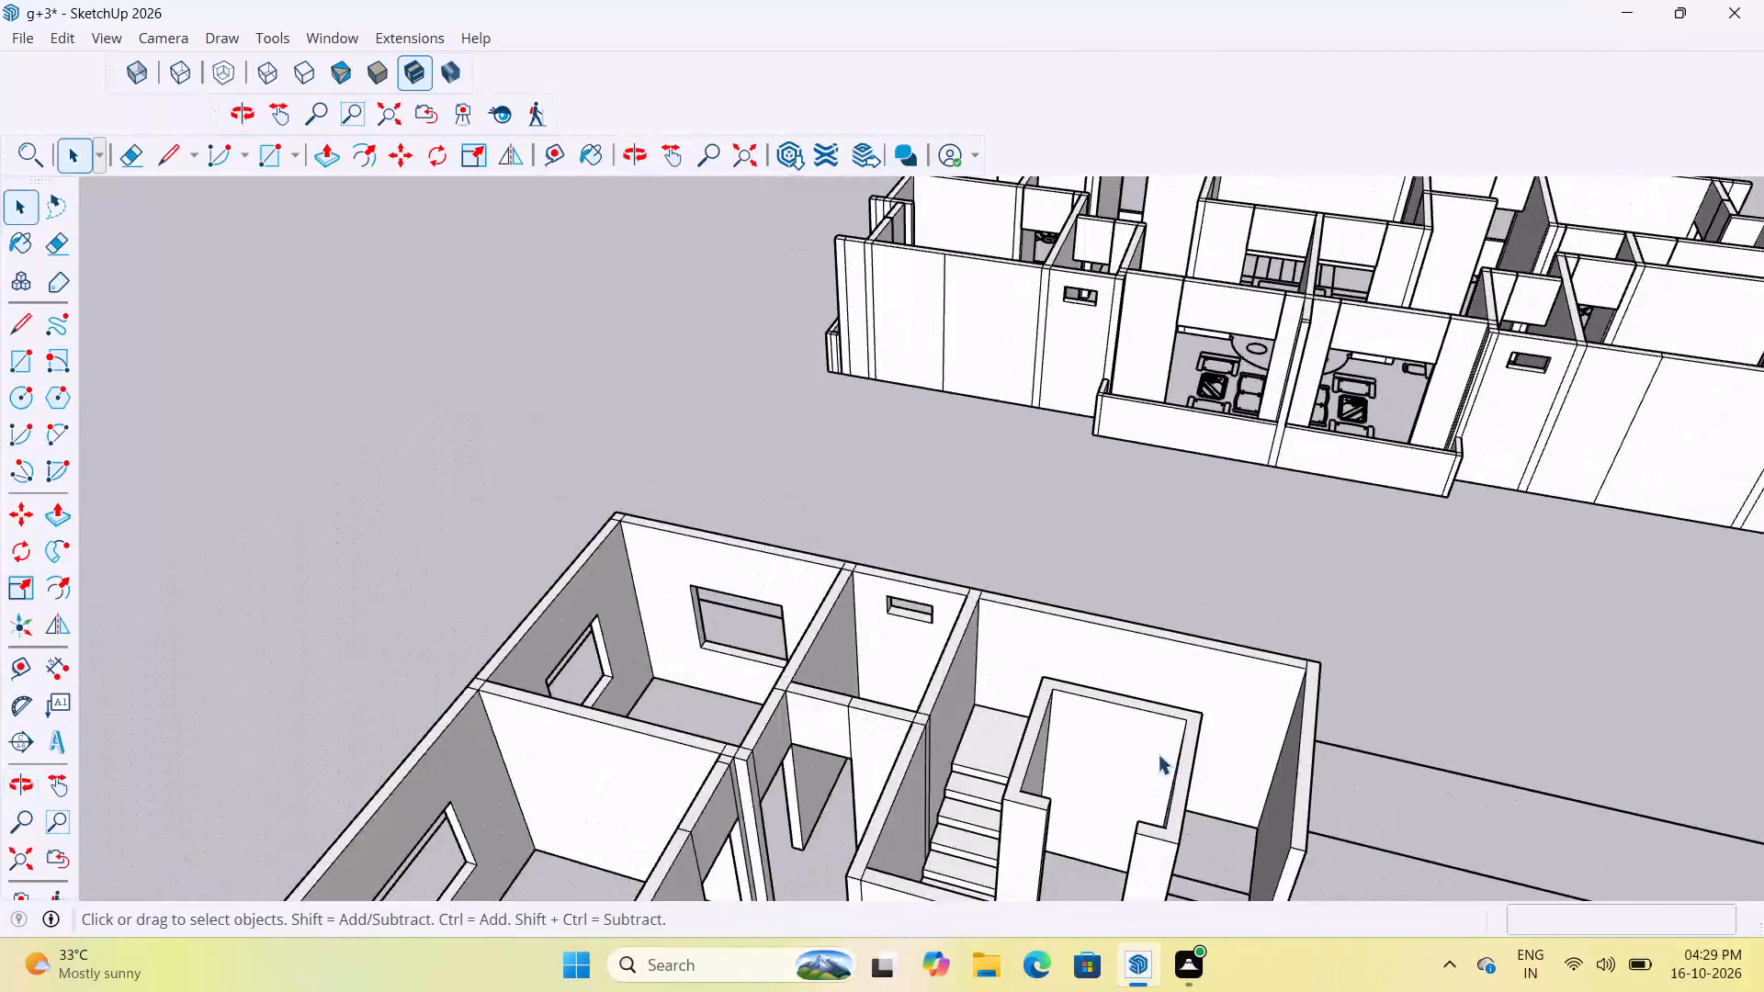
scroll(1158, 754, "down", 3)
middle_click_drag(1183, 808, 1068, 853)
scroll(893, 851, "up", 6)
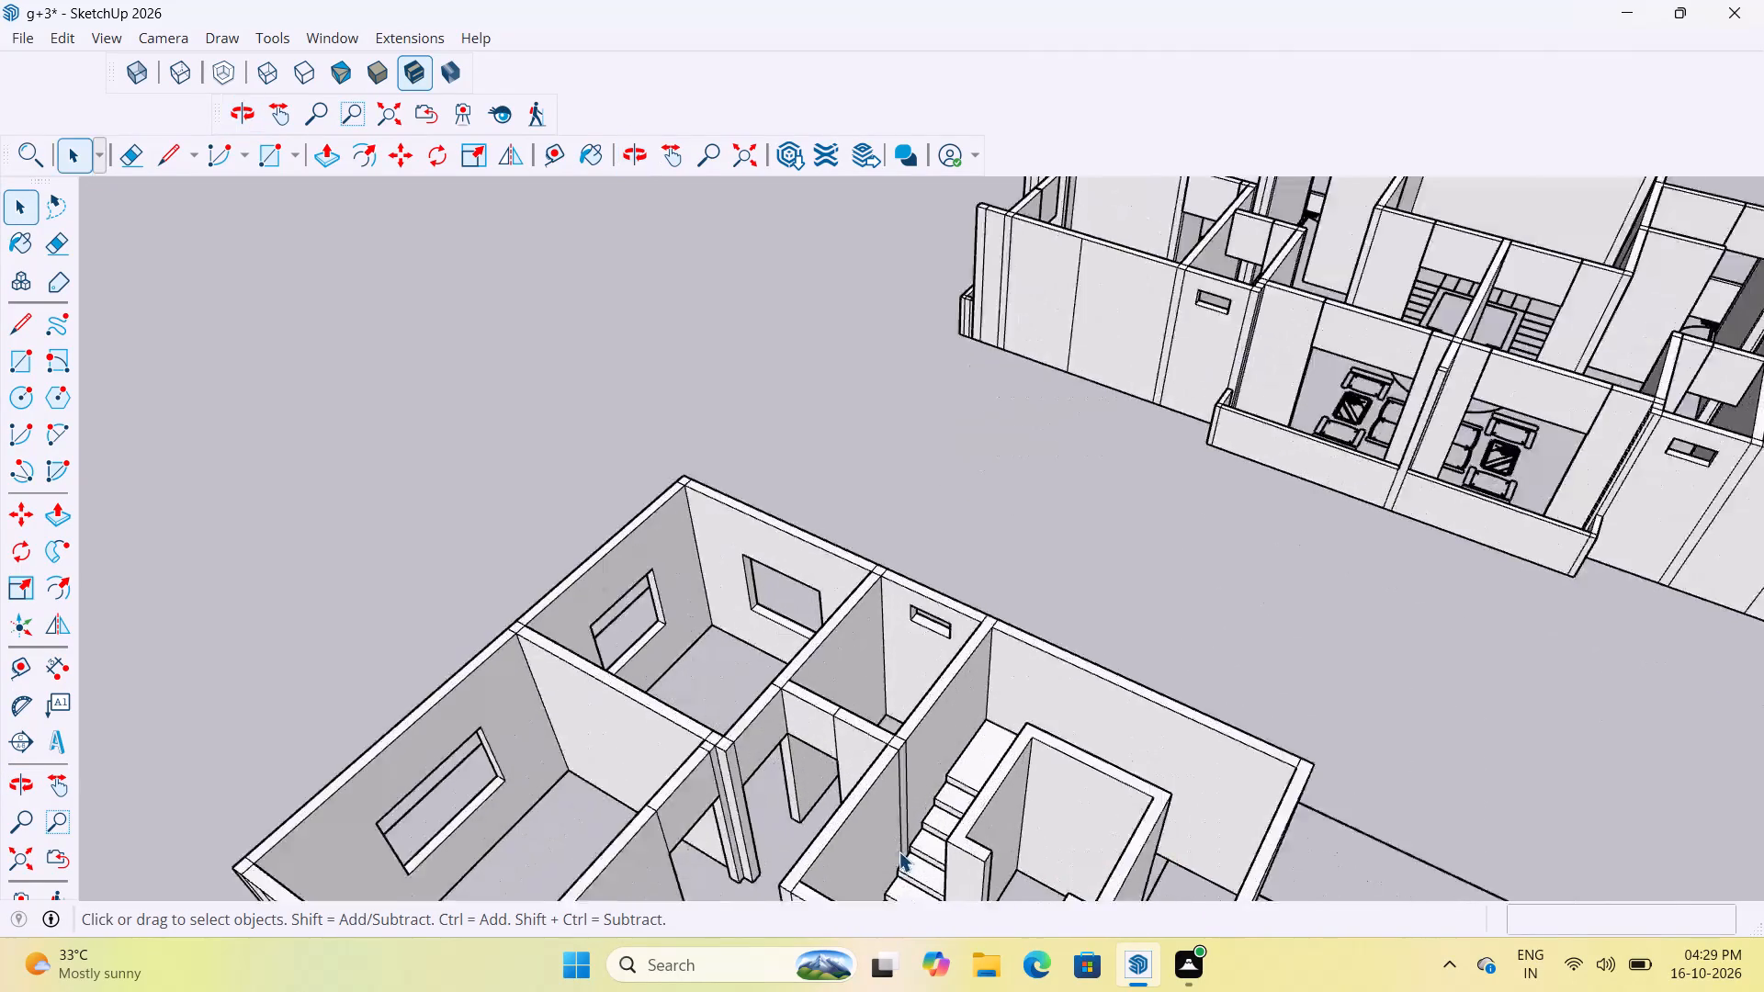
scroll(899, 851, "up", 8)
left_click(1044, 711)
scroll(1046, 713, "down", 5)
scroll(1251, 562, "down", 6)
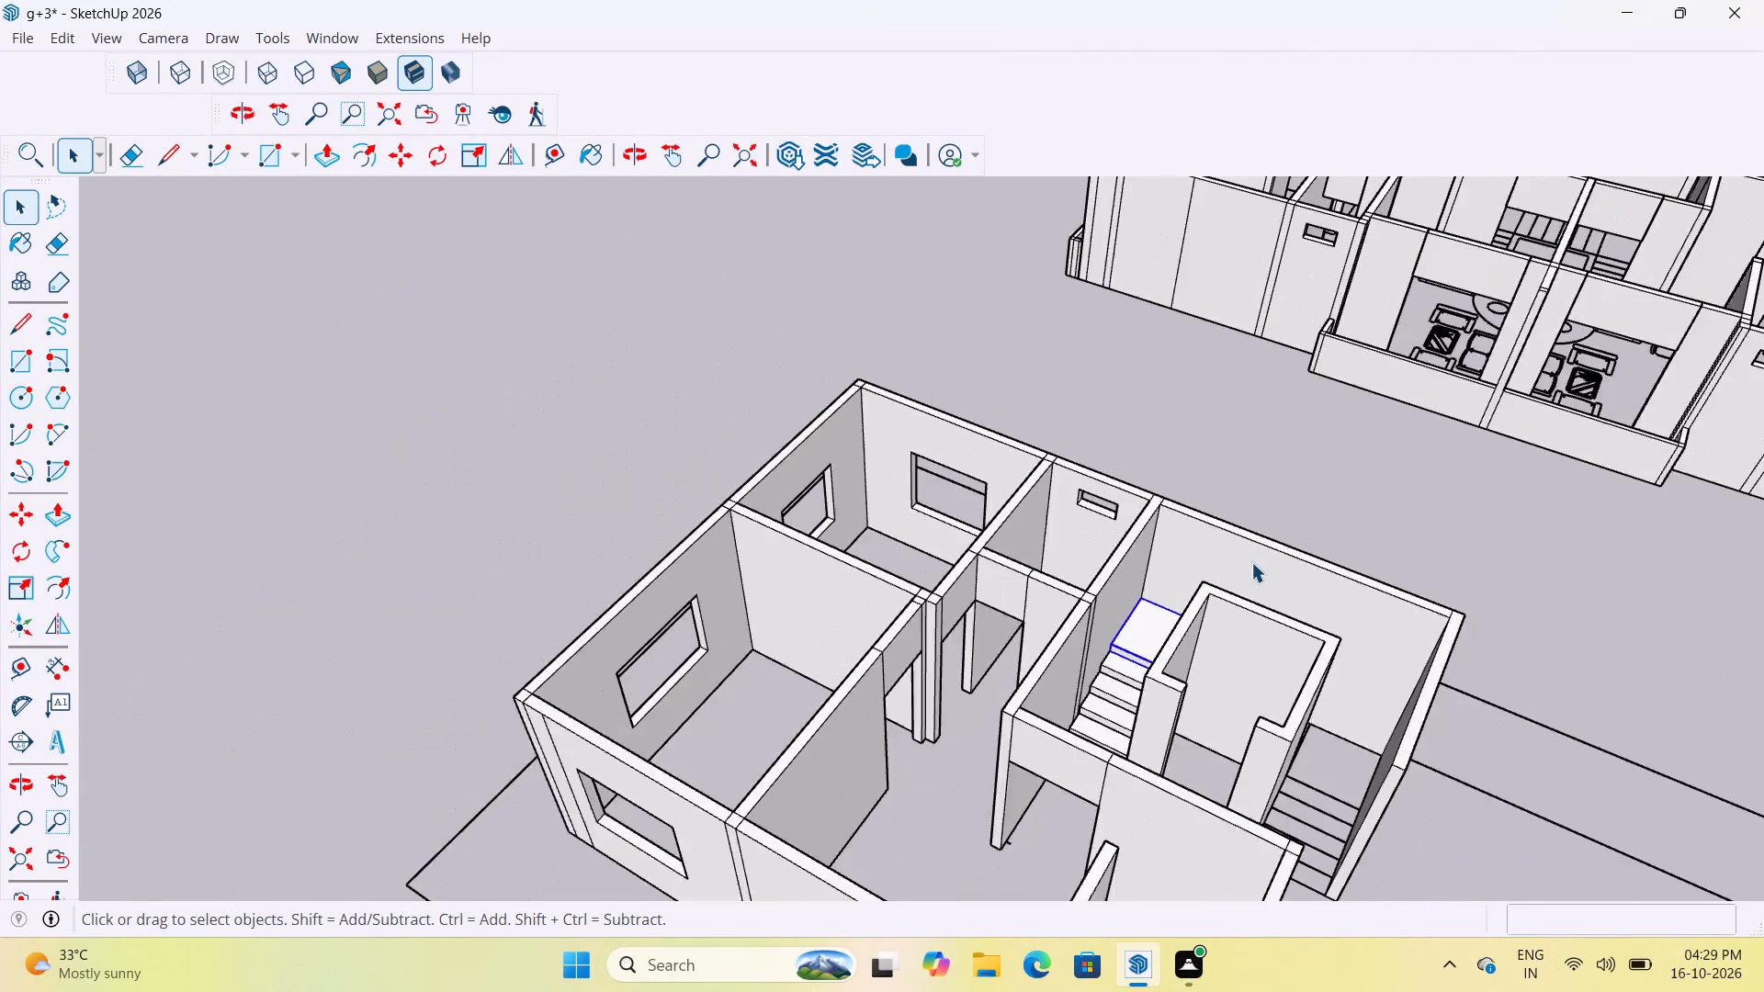
scroll(1251, 562, "down", 4)
middle_click_drag(1199, 765, 1093, 844)
scroll(1192, 799, "down", 1)
scroll(1023, 816, "up", 14)
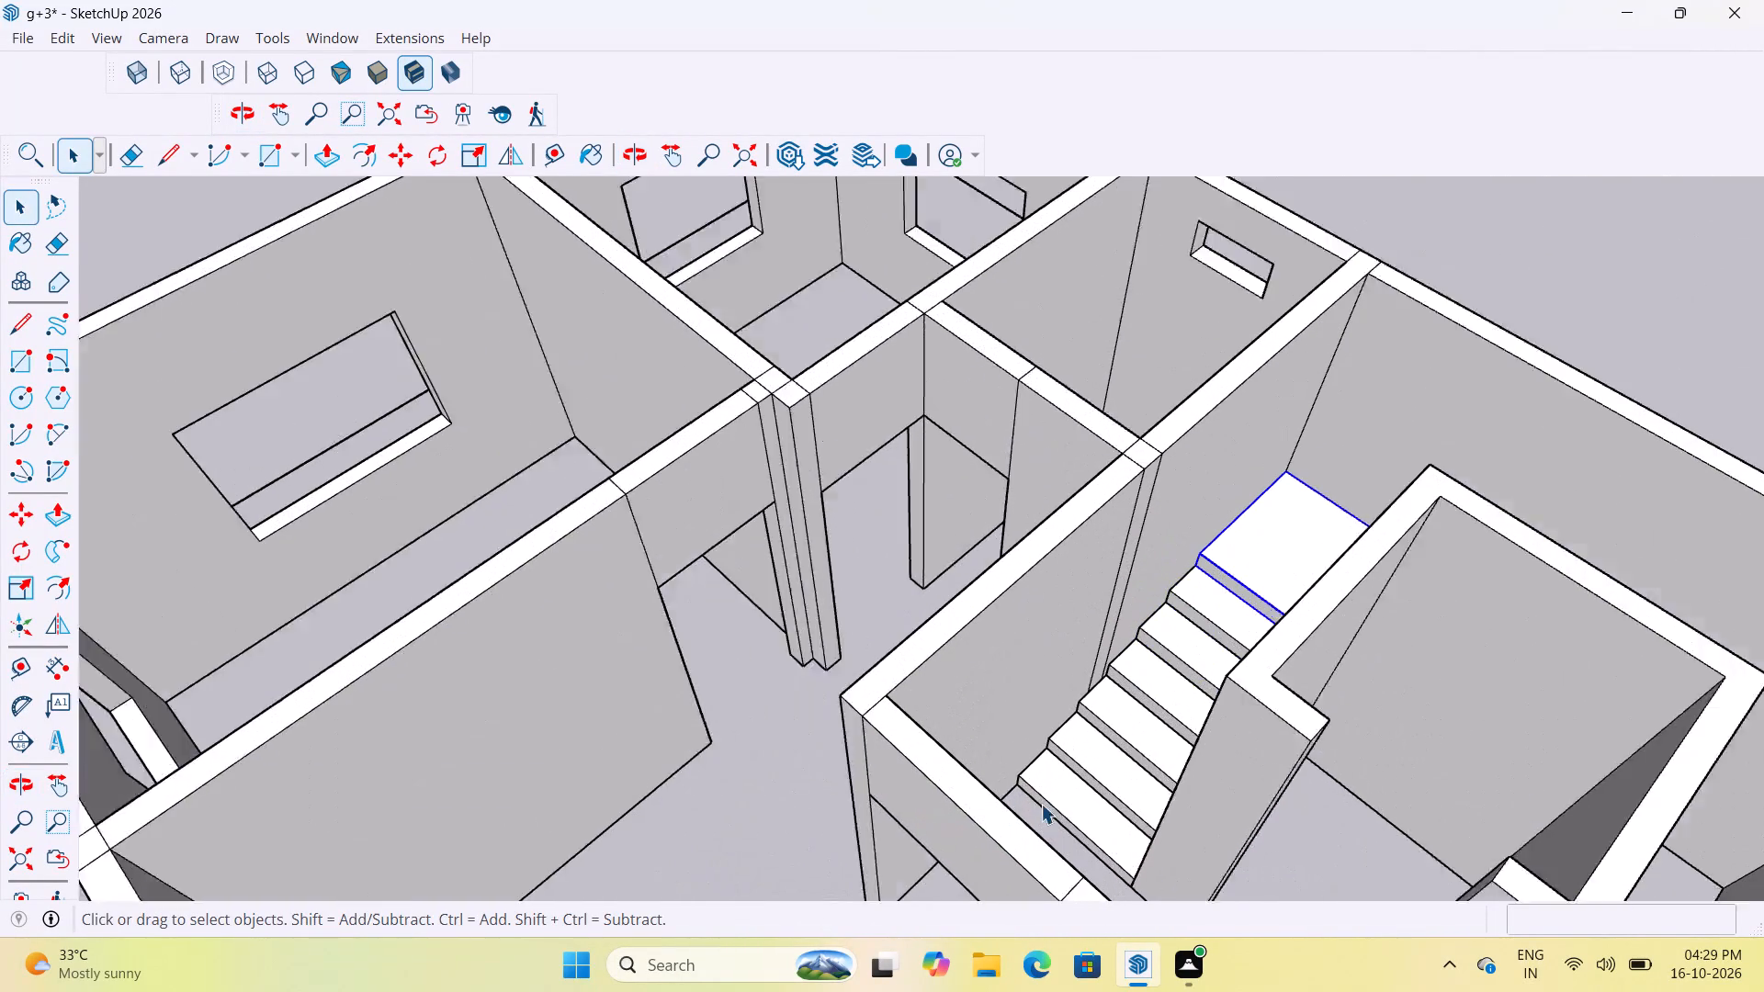
Check the steps of the first flight one by one from the bottom up to the landing.
scroll(1041, 804, "up", 2)
left_click(1054, 802)
left_click(1126, 761)
left_click(1167, 720)
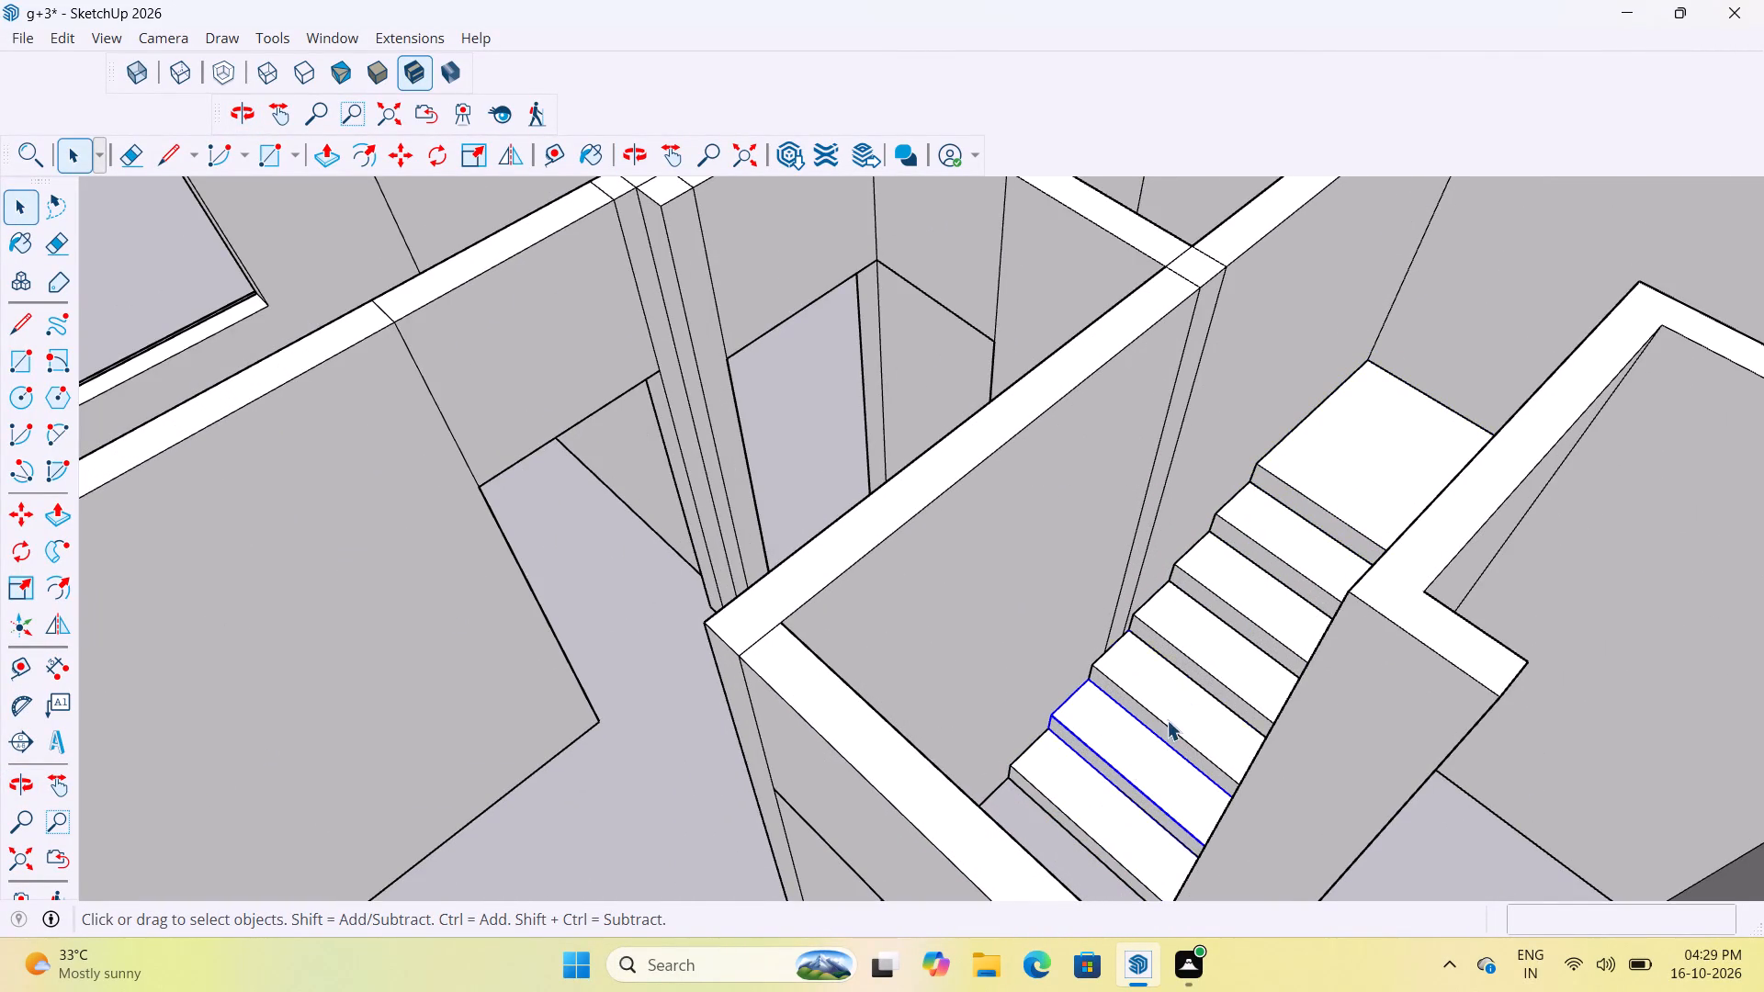
left_click(1202, 652)
left_click(1253, 597)
left_click(1283, 549)
left_click(1295, 513)
scroll(1093, 597, "down", 4)
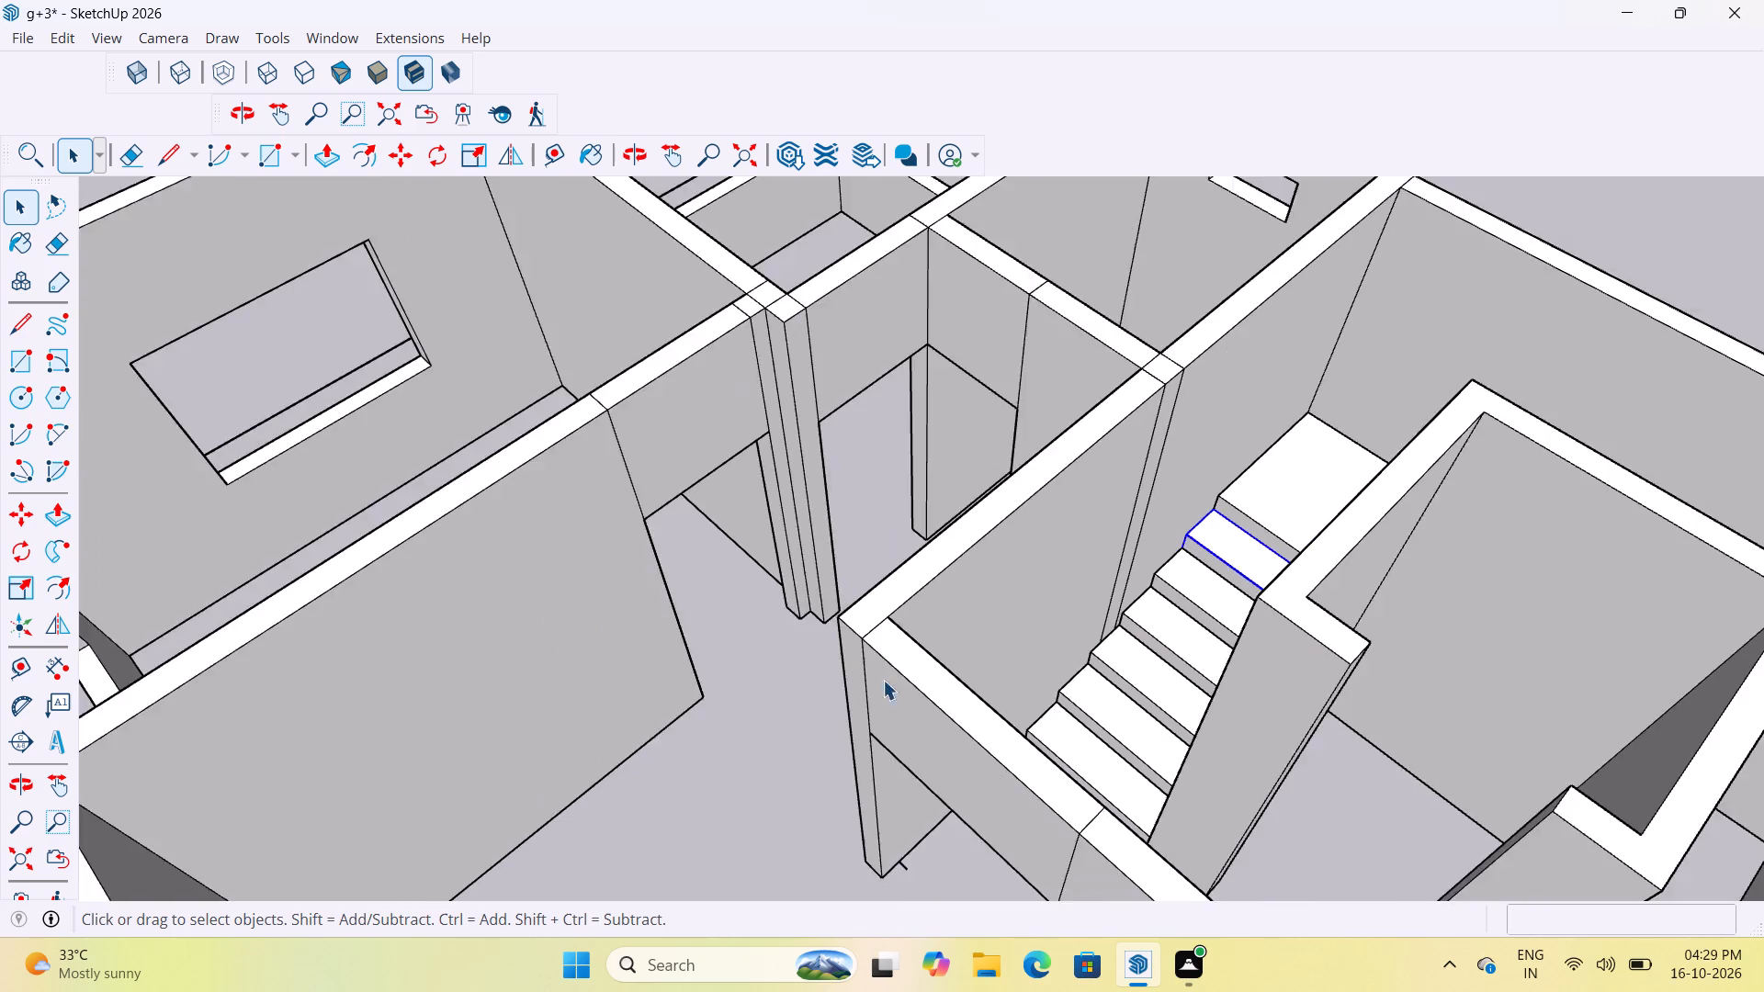
Examine the corner landing, the shaft and the flat treads of the second flight from several angles.
scroll(883, 680, "down", 6)
scroll(794, 697, "down", 11)
left_click(1138, 617)
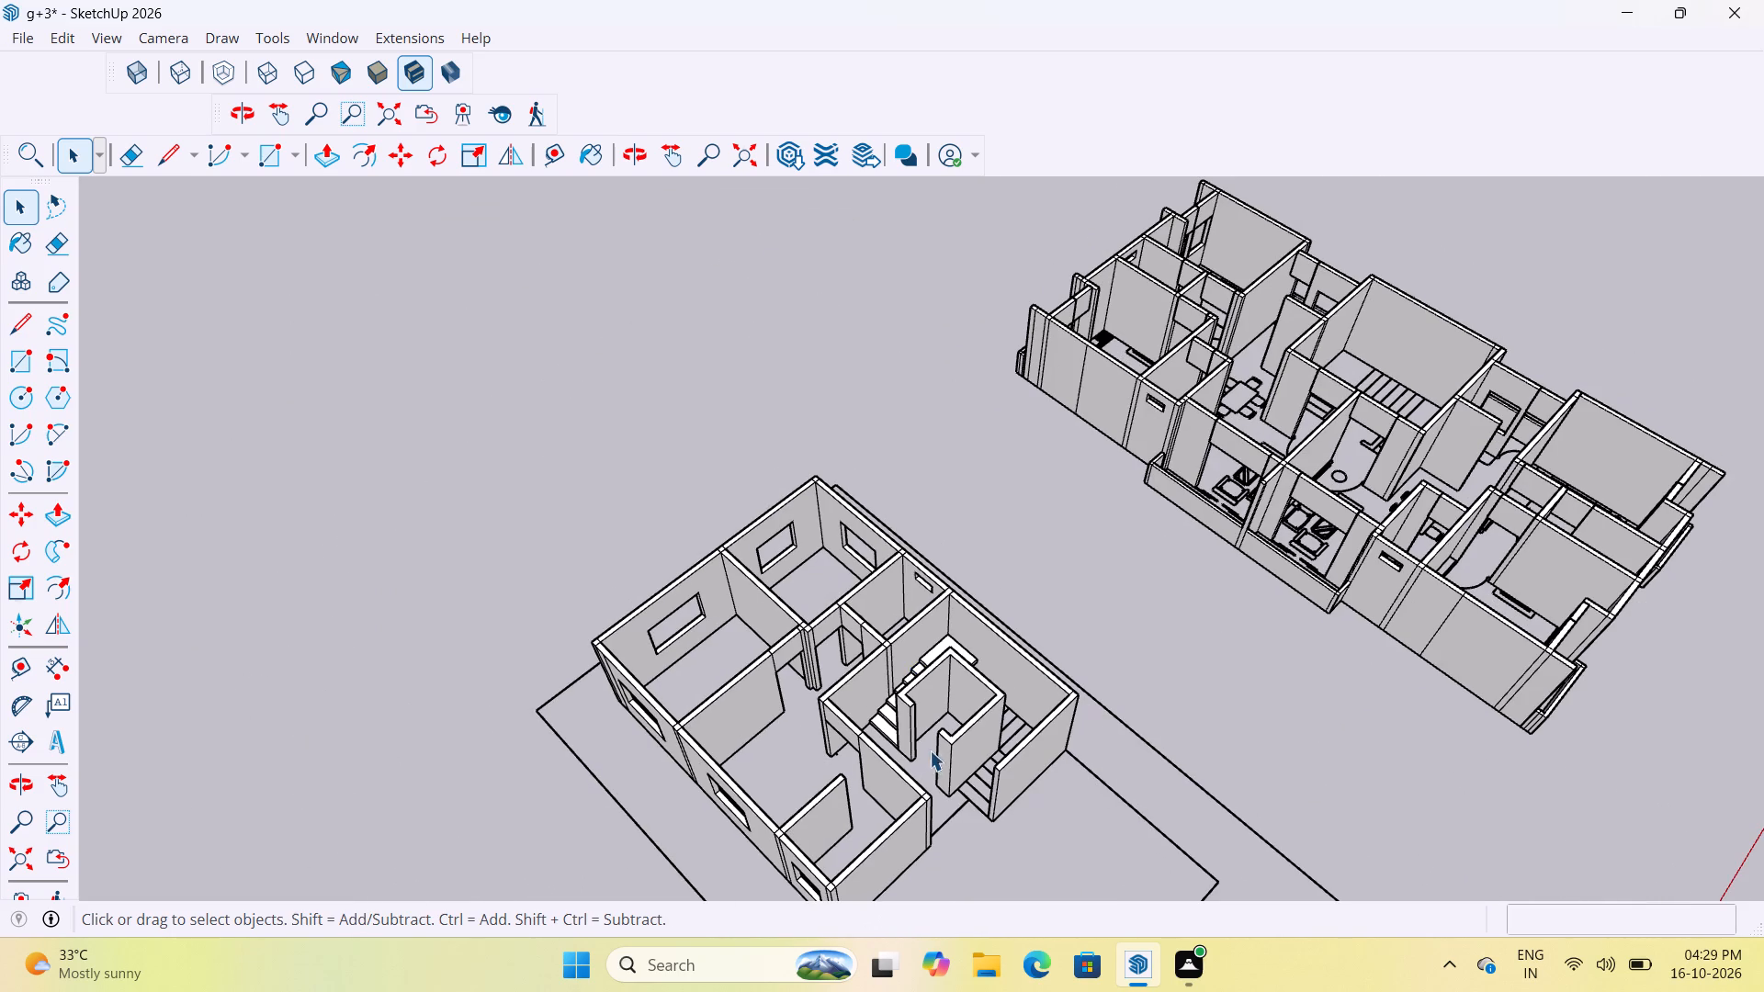
scroll(960, 747, "up", 19)
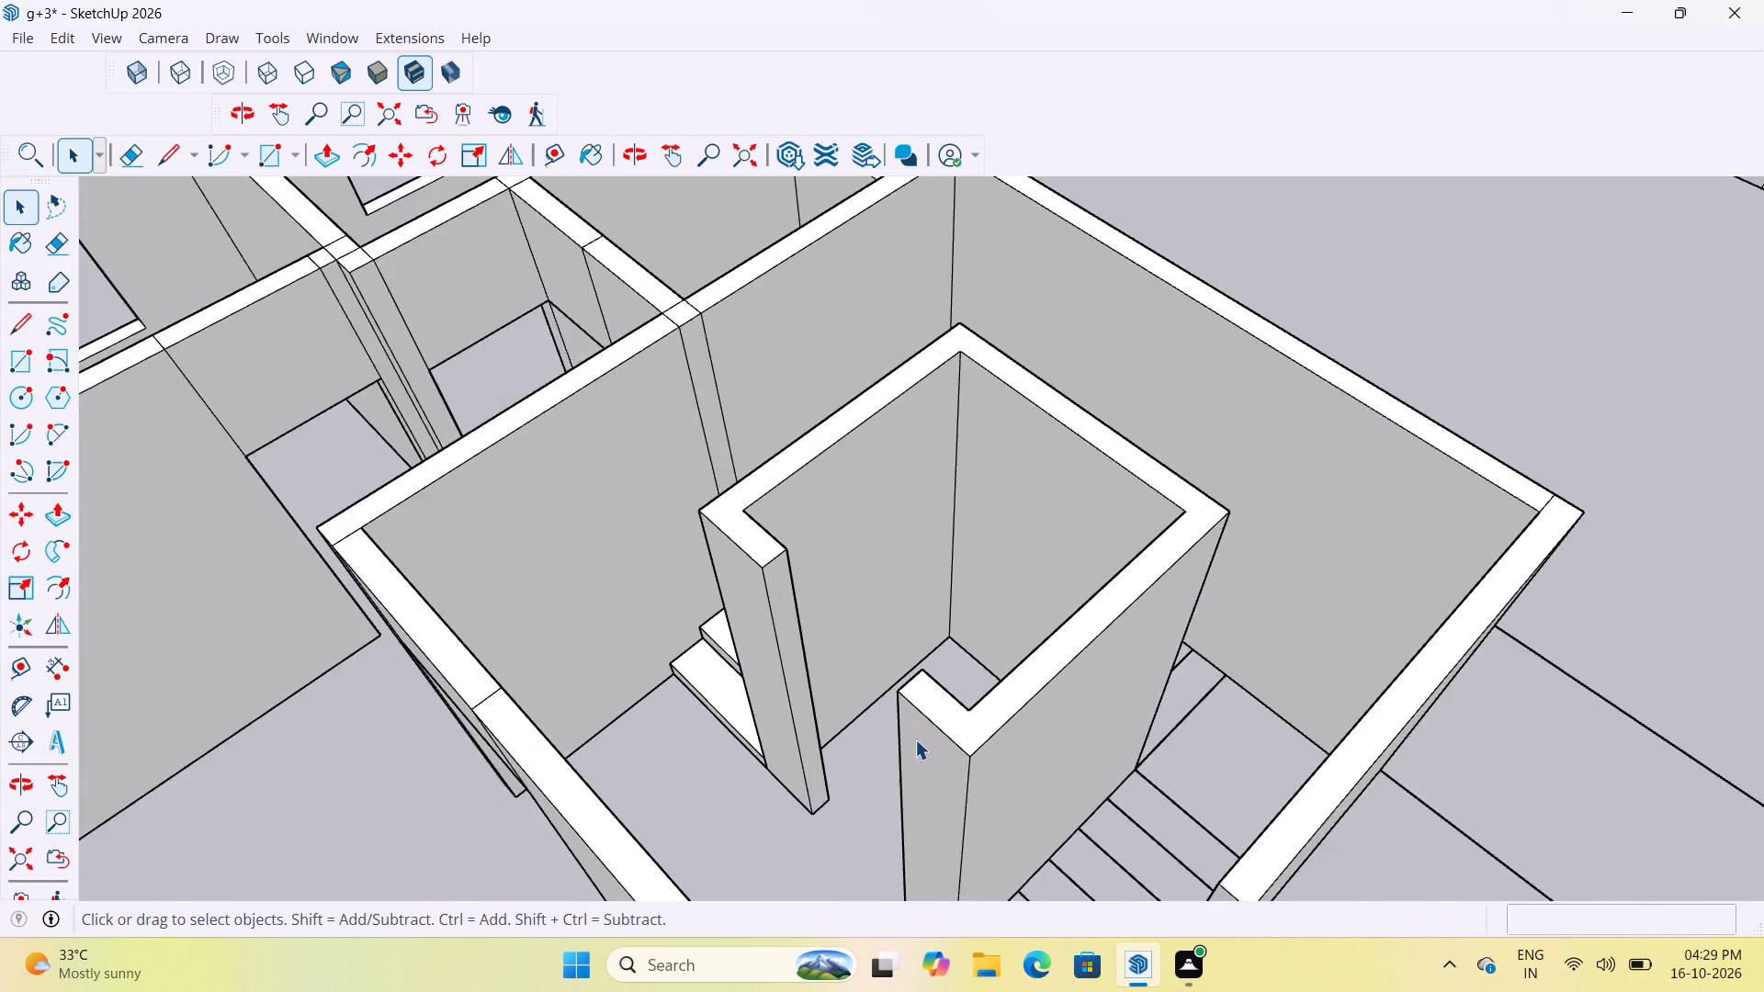
scroll(915, 739, "up", 4)
scroll(771, 860, "down", 5)
scroll(700, 935, "down", 5)
scroll(948, 734, "down", 4)
scroll(870, 801, "down", 5)
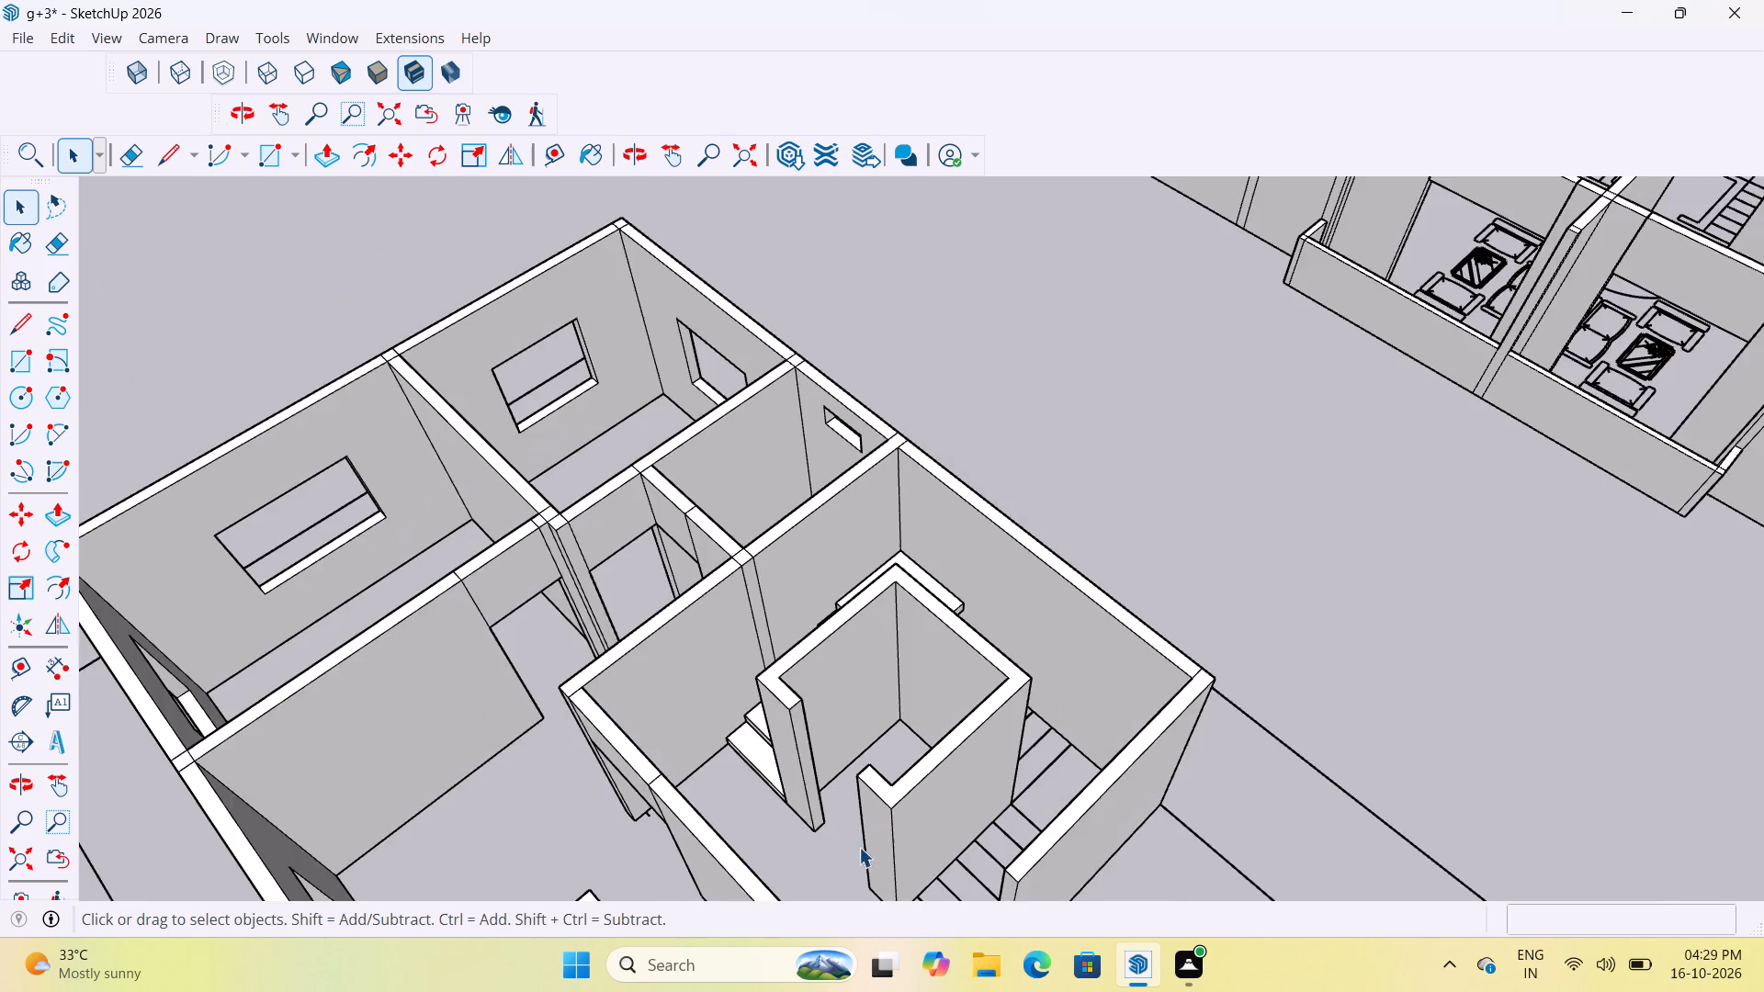
middle_click_drag(844, 795, 875, 788)
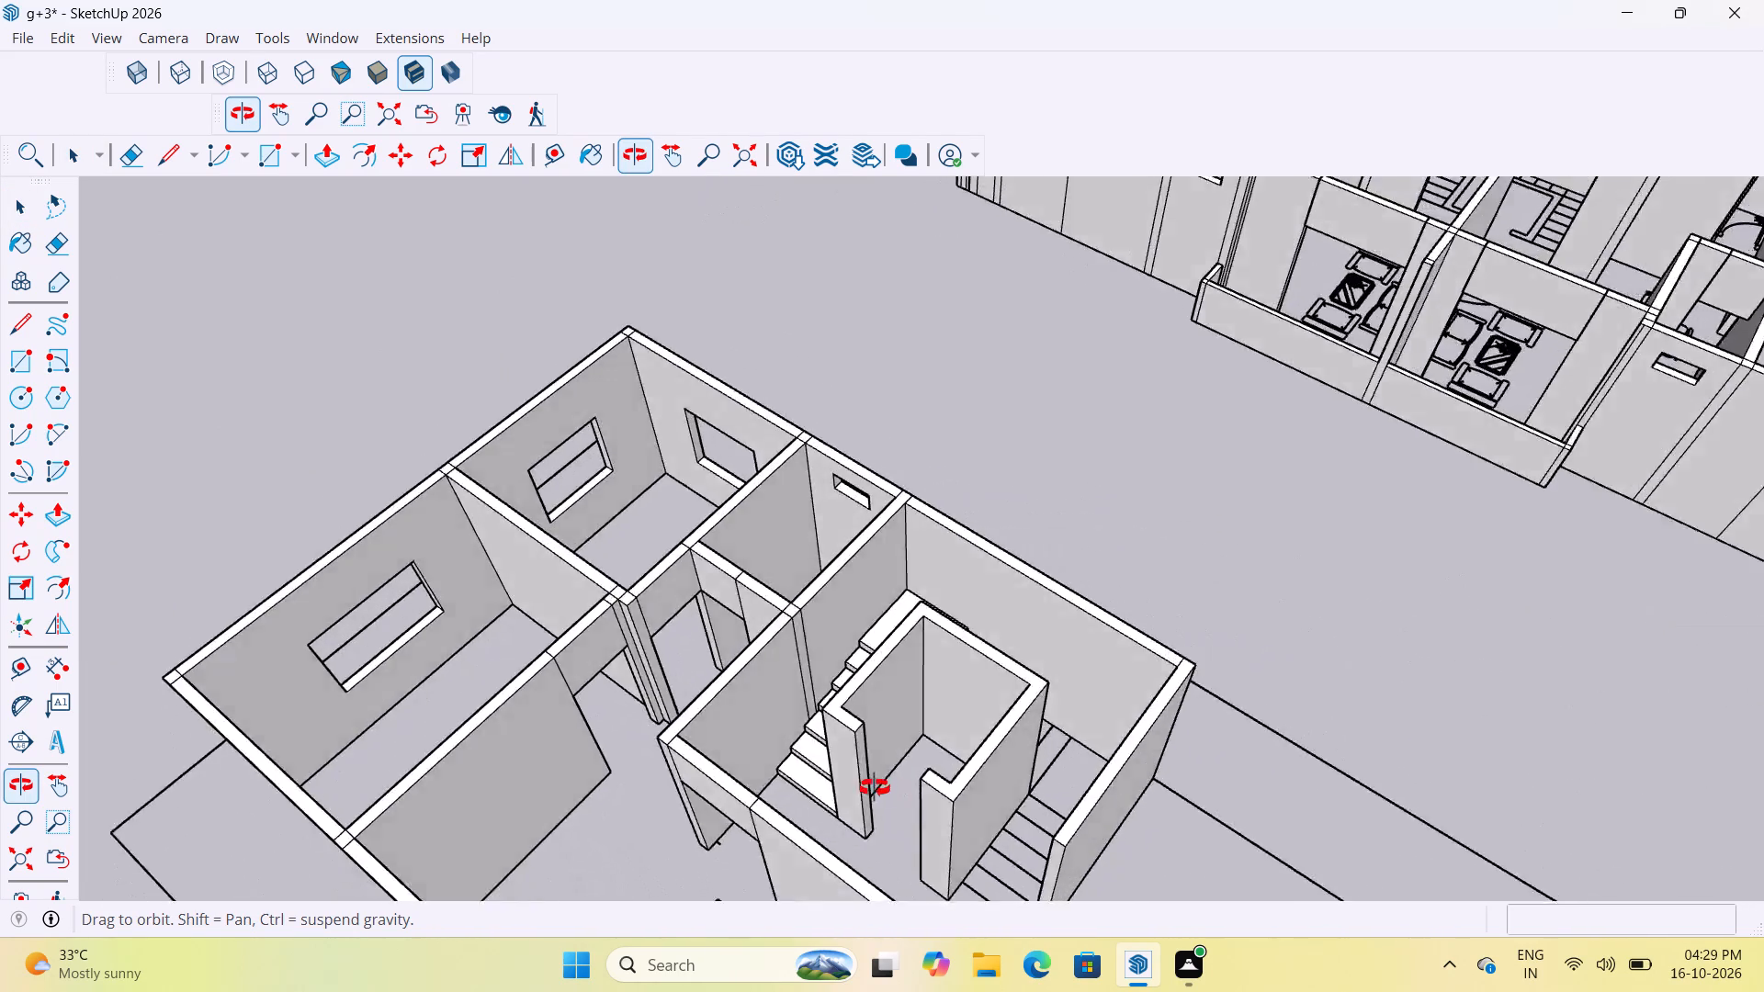
middle_click_drag(875, 788, 540, 829)
scroll(814, 650, "up", 16)
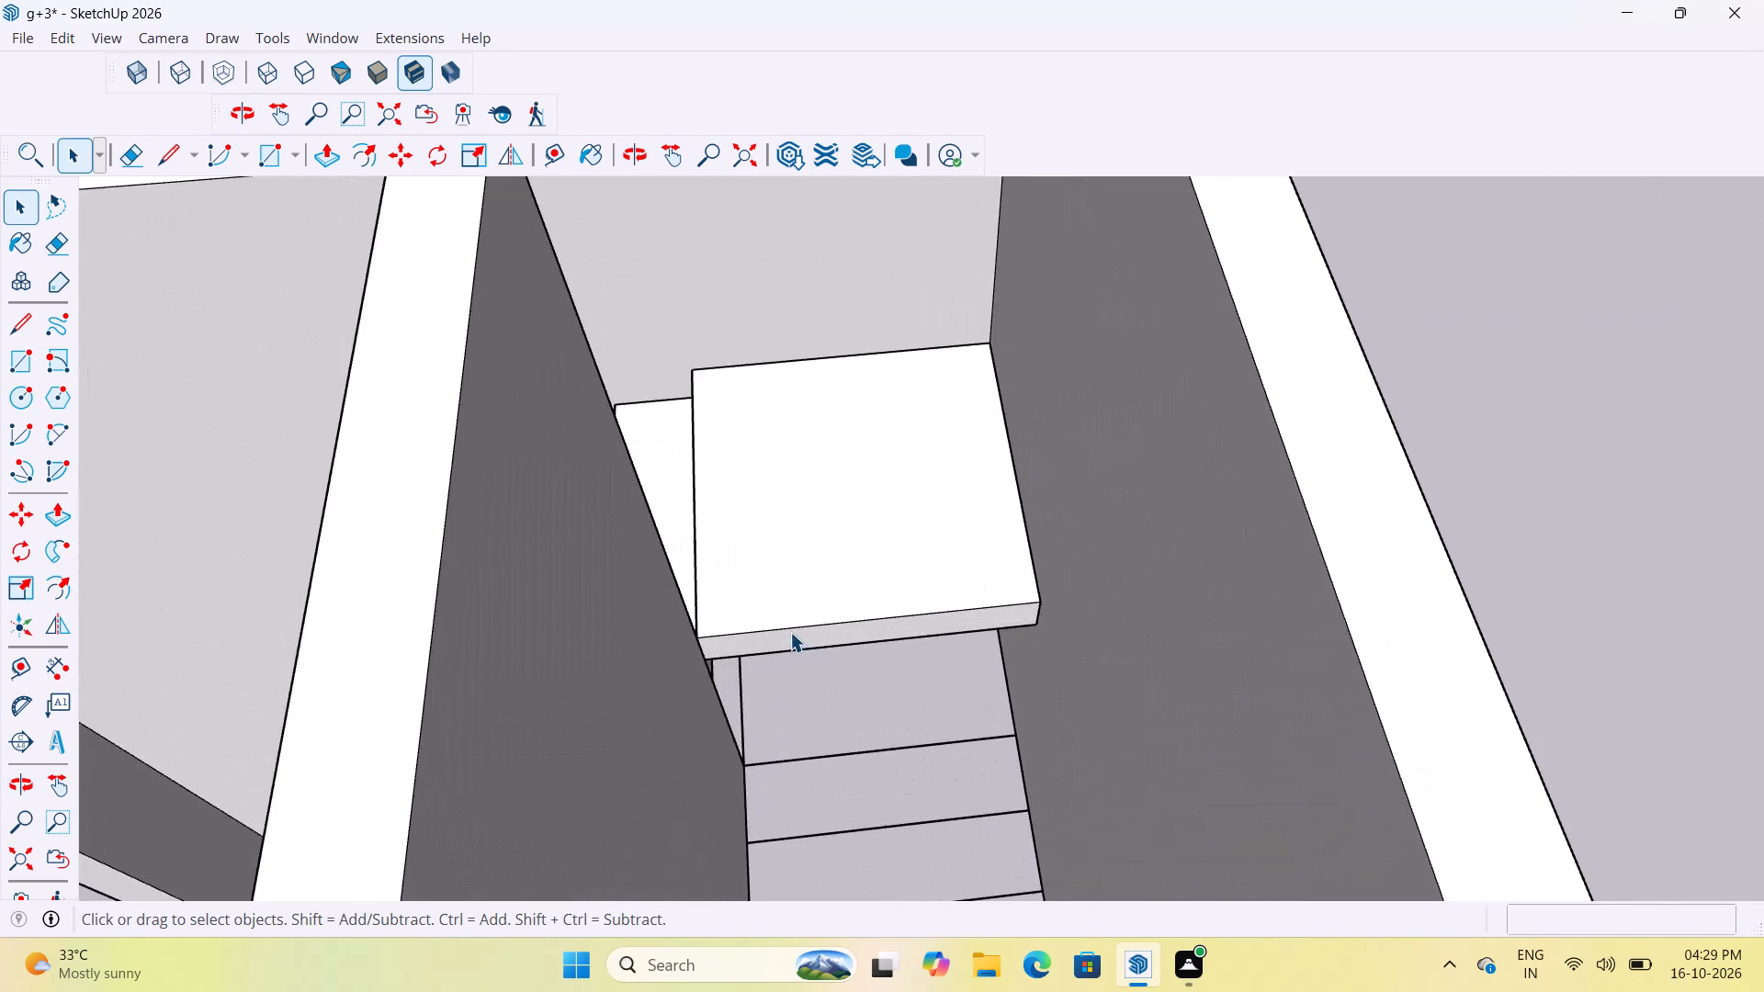
scroll(790, 632, "down", 5)
middle_click_drag(917, 762, 823, 783)
scroll(1125, 664, "down", 4)
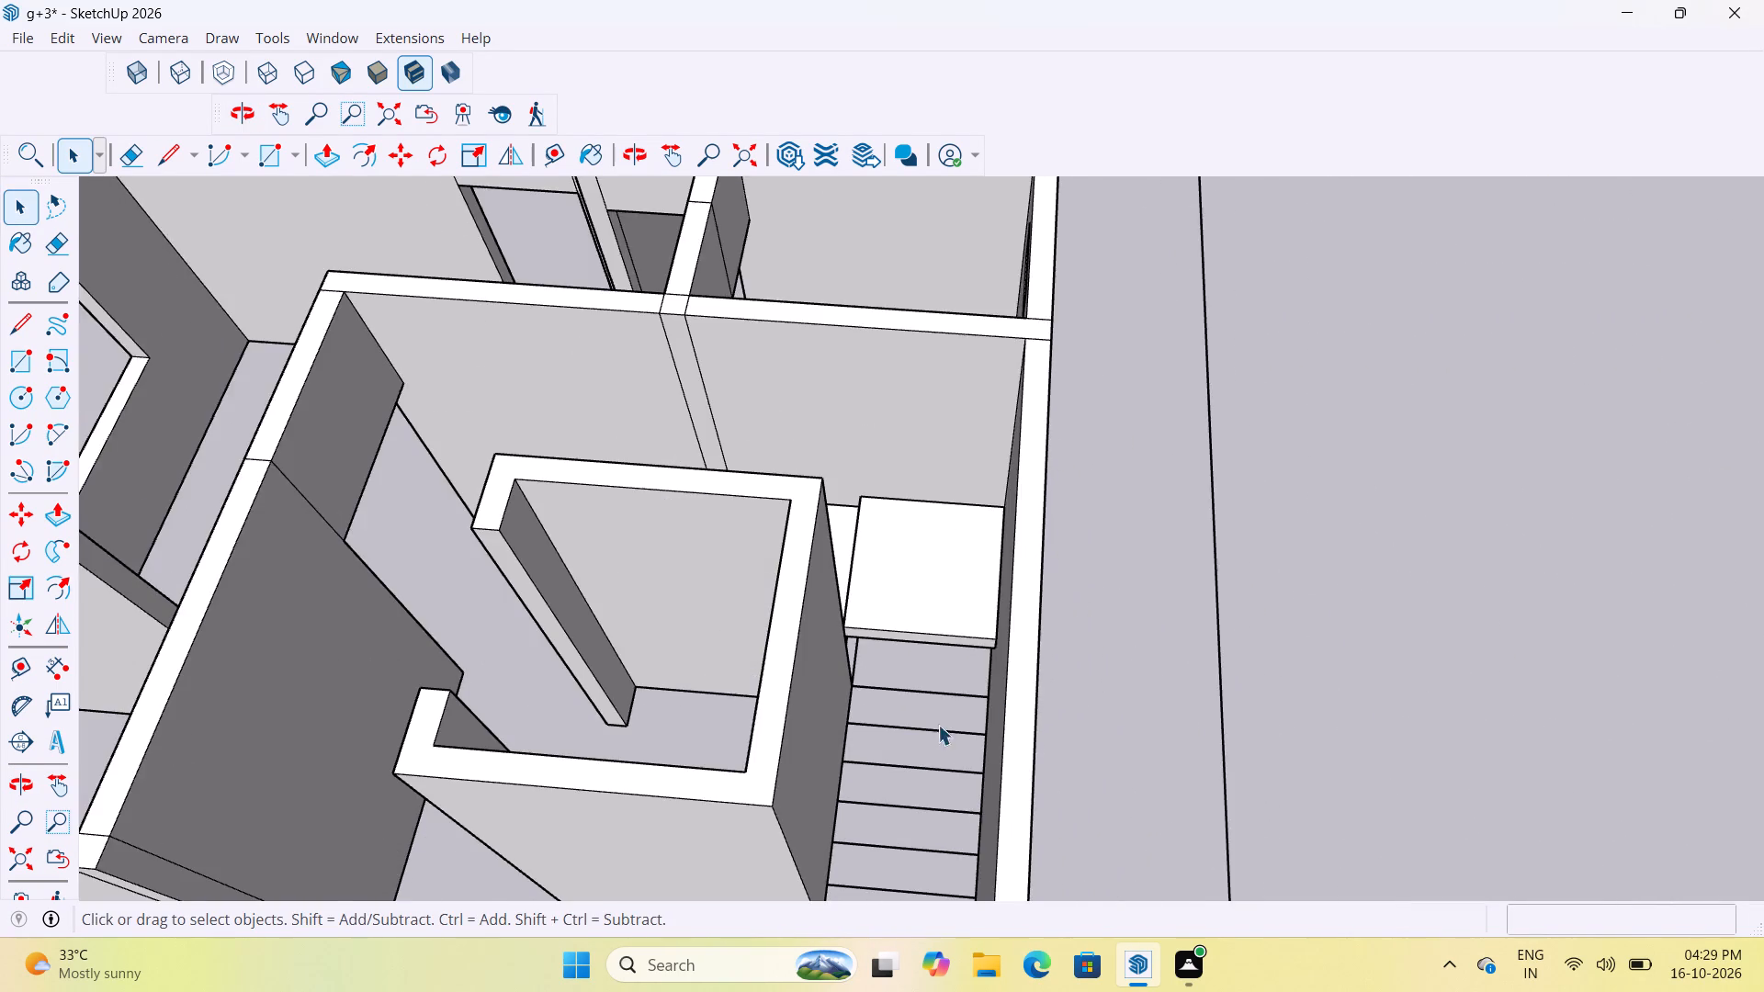
scroll(922, 740, "up", 3)
scroll(1024, 725, "down", 3)
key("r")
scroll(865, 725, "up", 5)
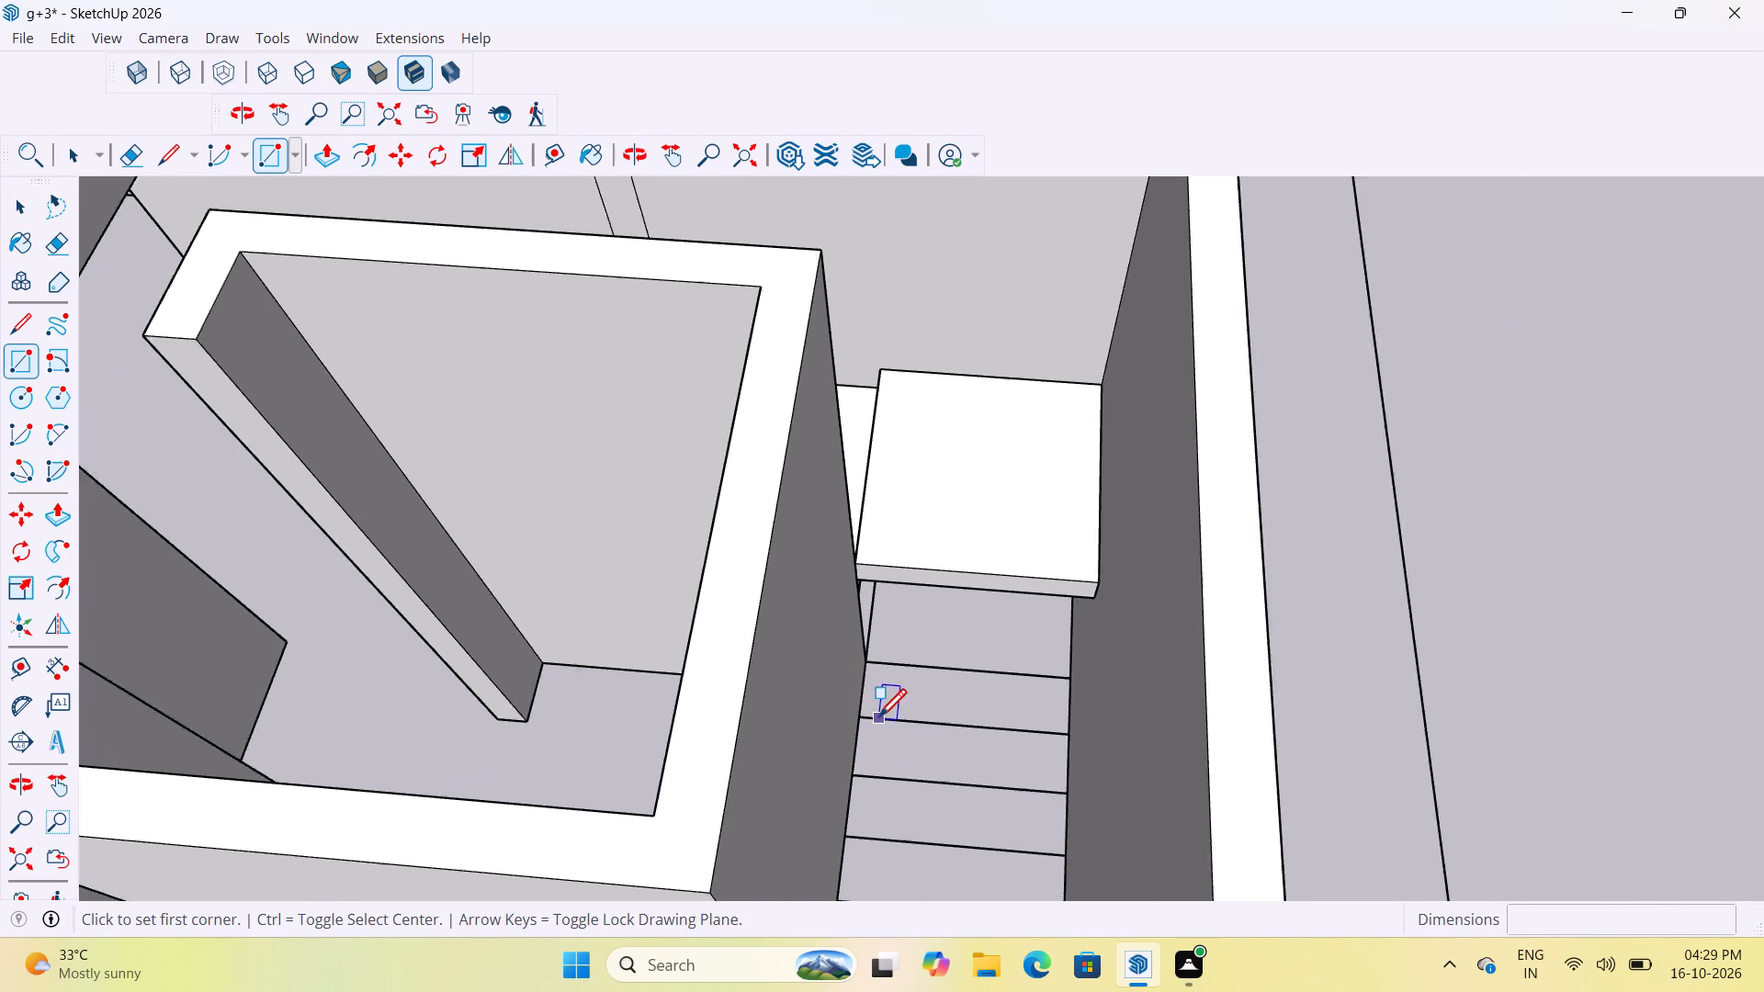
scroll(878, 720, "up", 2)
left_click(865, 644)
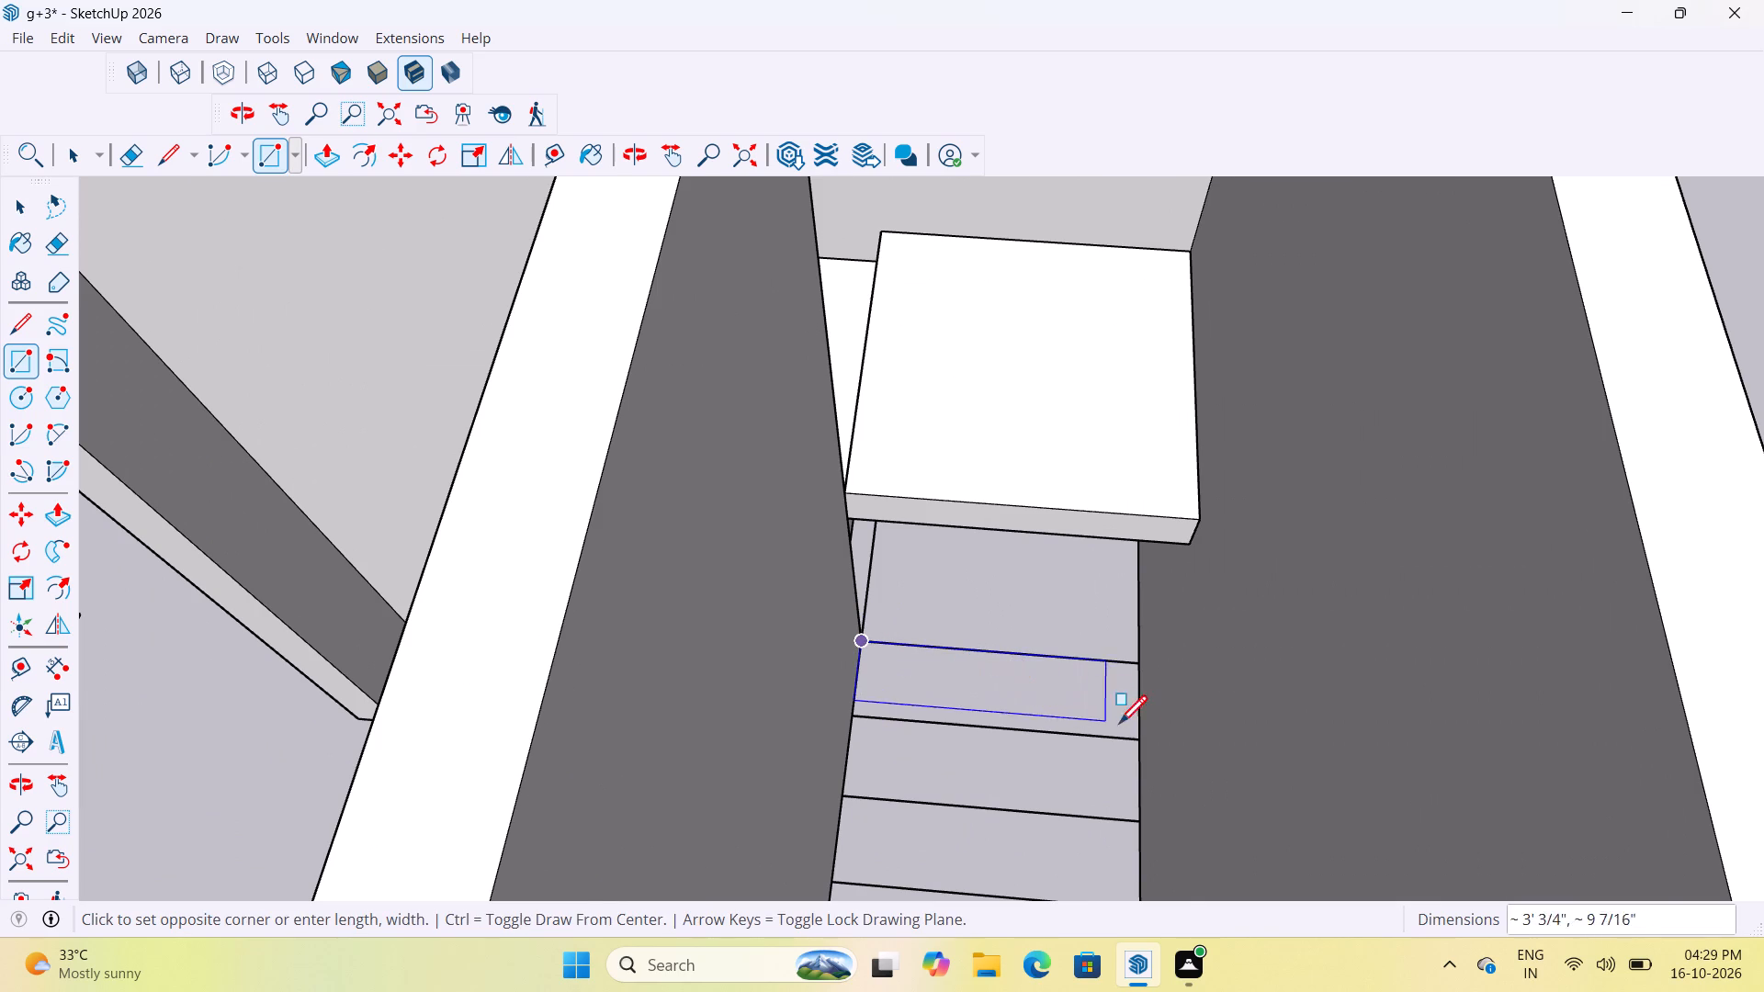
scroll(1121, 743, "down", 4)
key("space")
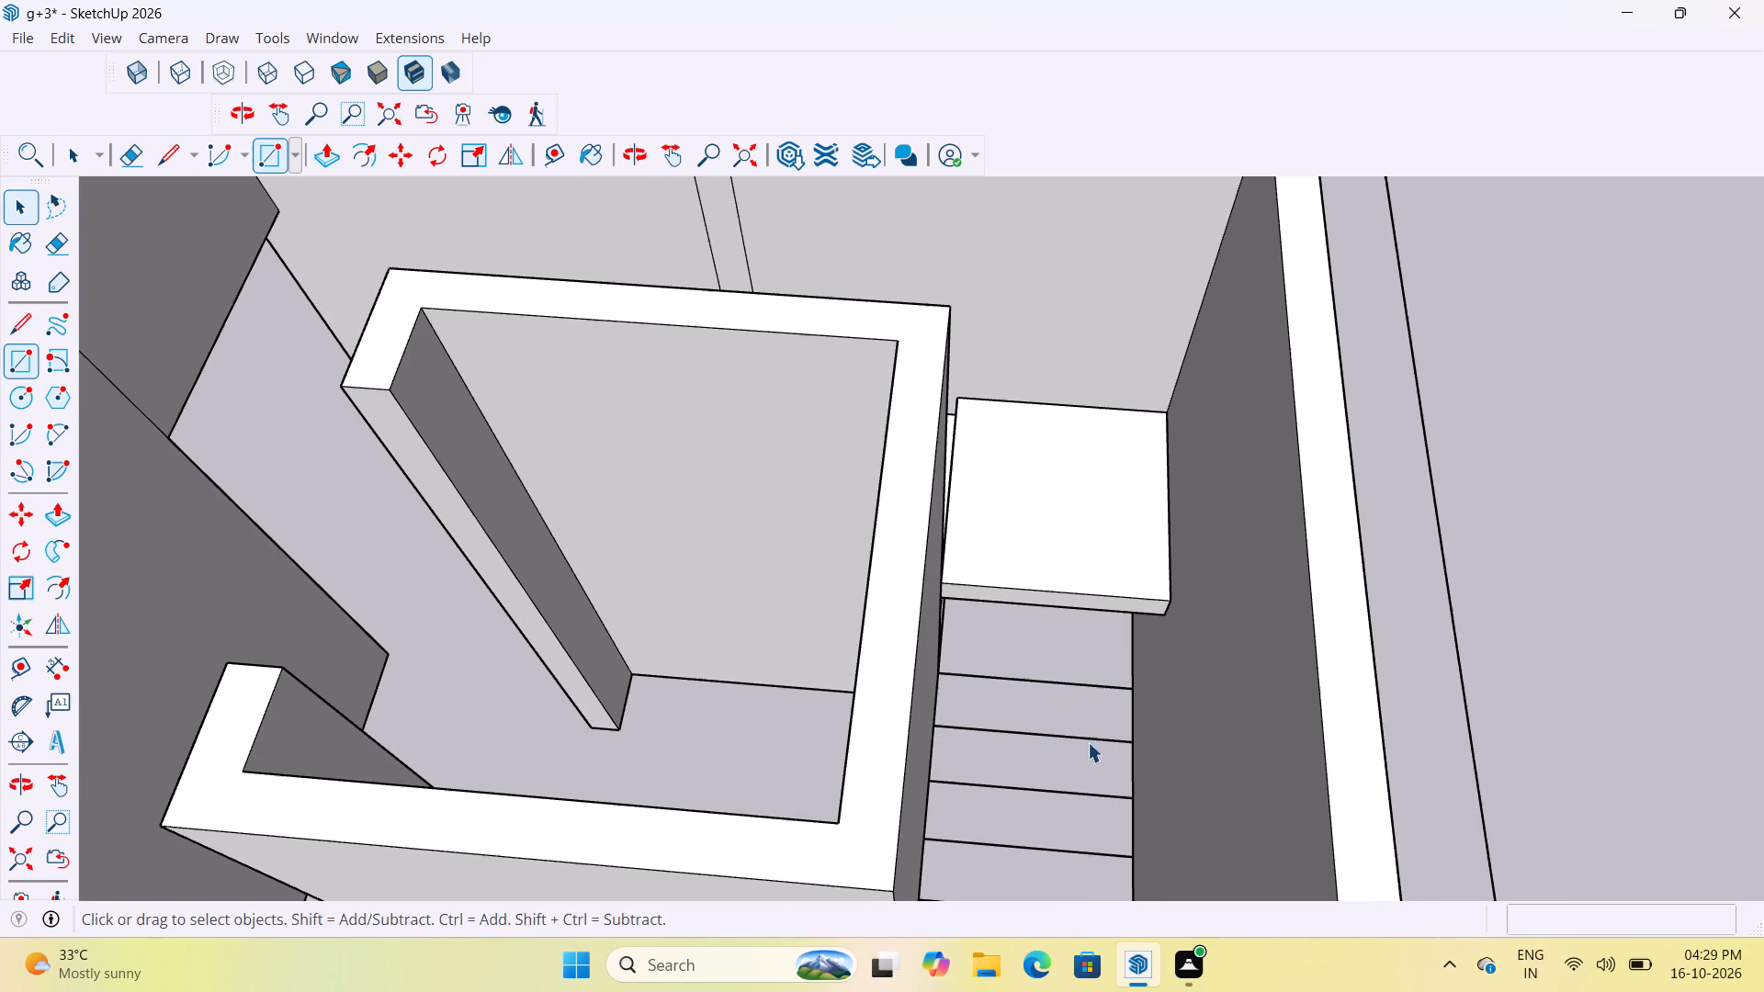
Draw a rectangle about 3' 6" by 1' over the outlined flat tread nearest the landing, and make it a group.
middle_click_drag(1070, 746, 1549, 796)
scroll(1003, 526, "up", 5)
scroll(811, 637, "down", 6)
middle_click_drag(1187, 613, 1159, 614)
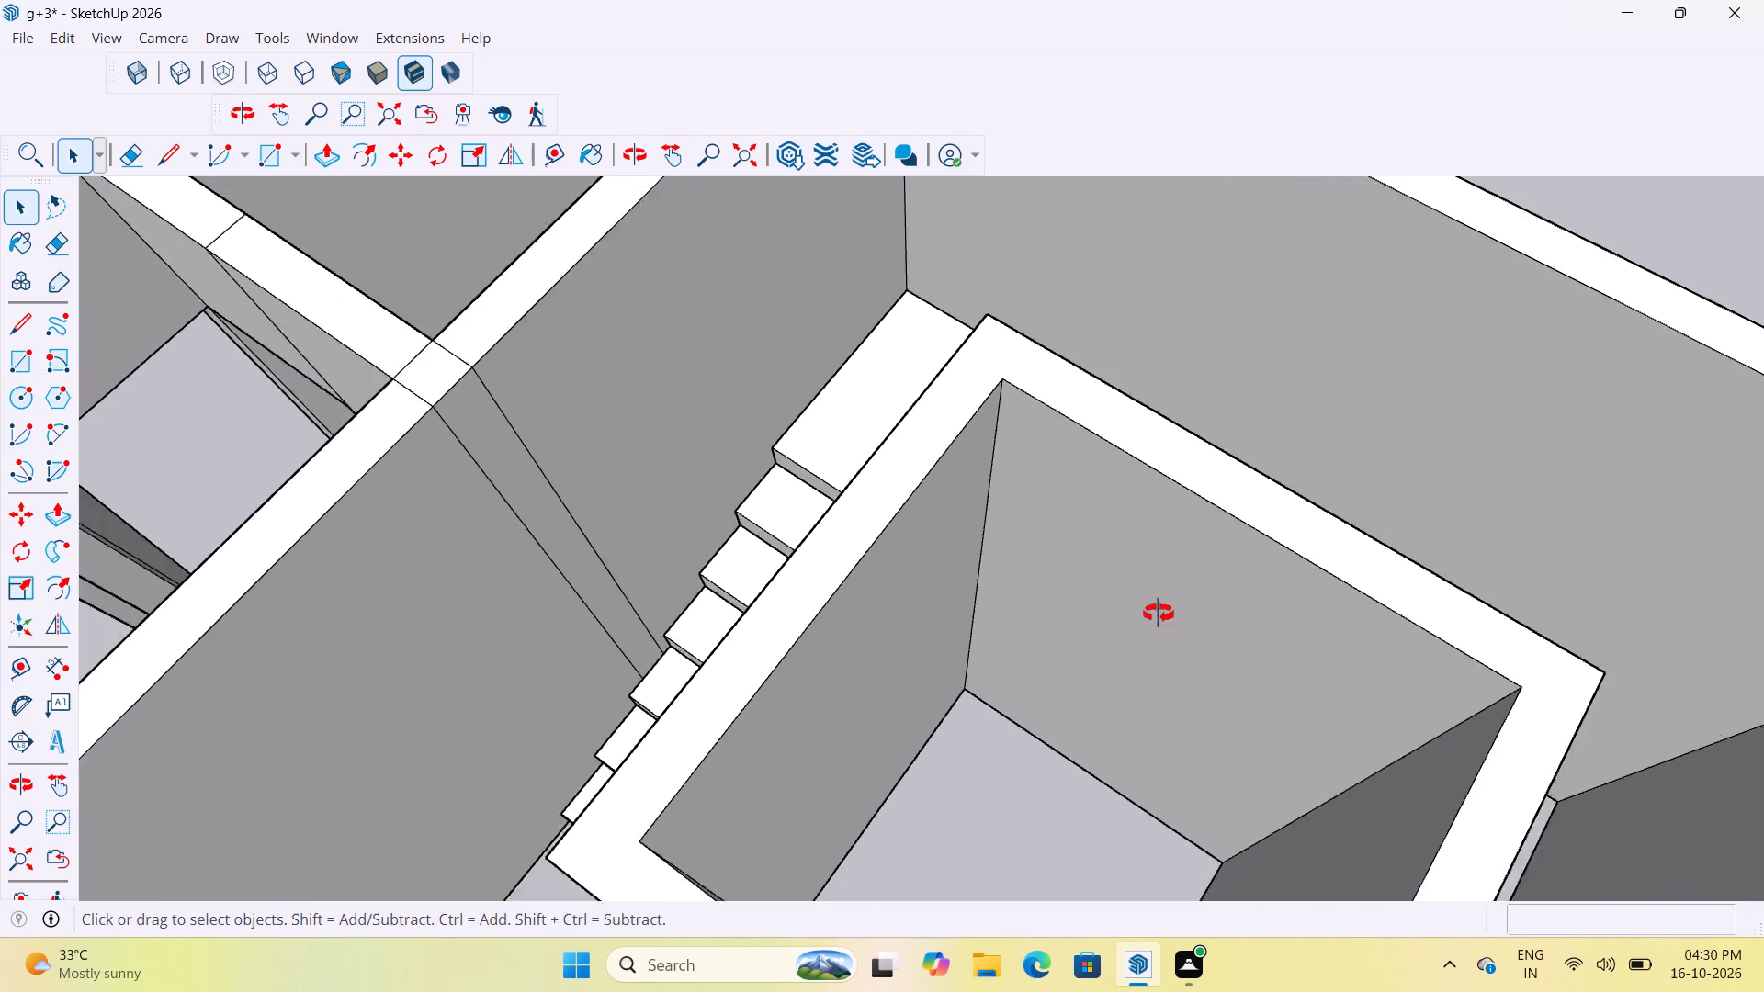
middle_click_drag(1159, 614, 674, 659)
scroll(901, 682, "up", 4)
key("r")
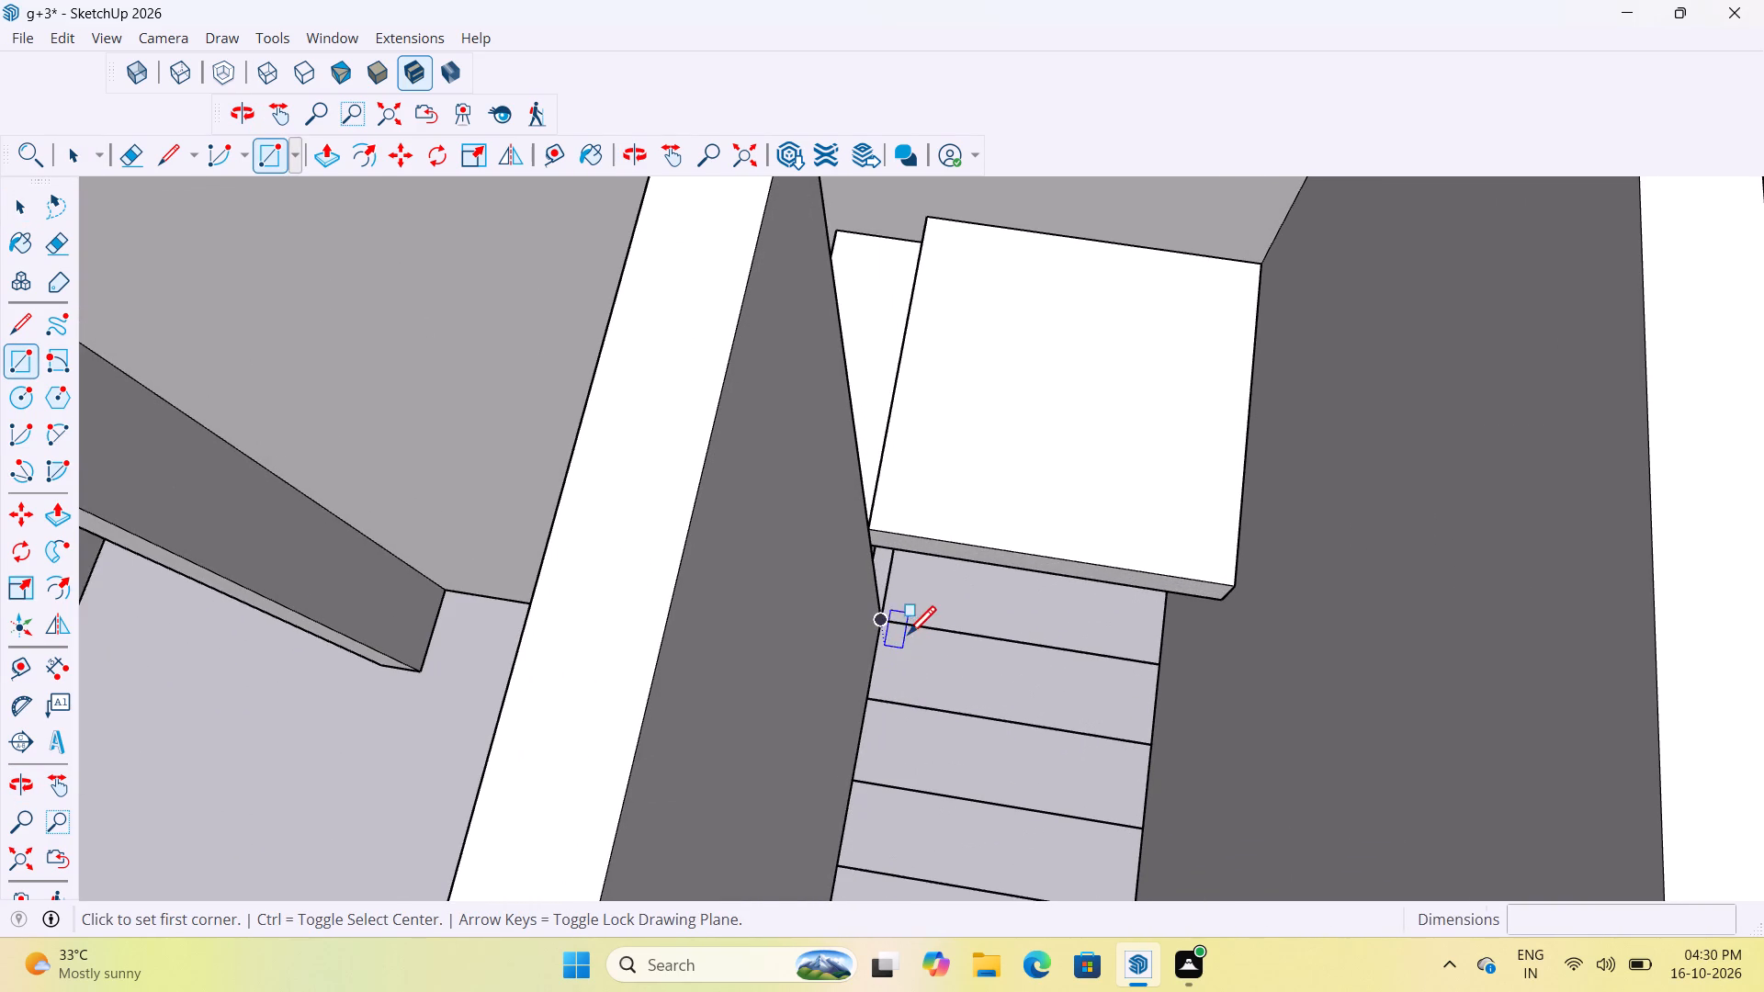
left_click(878, 626)
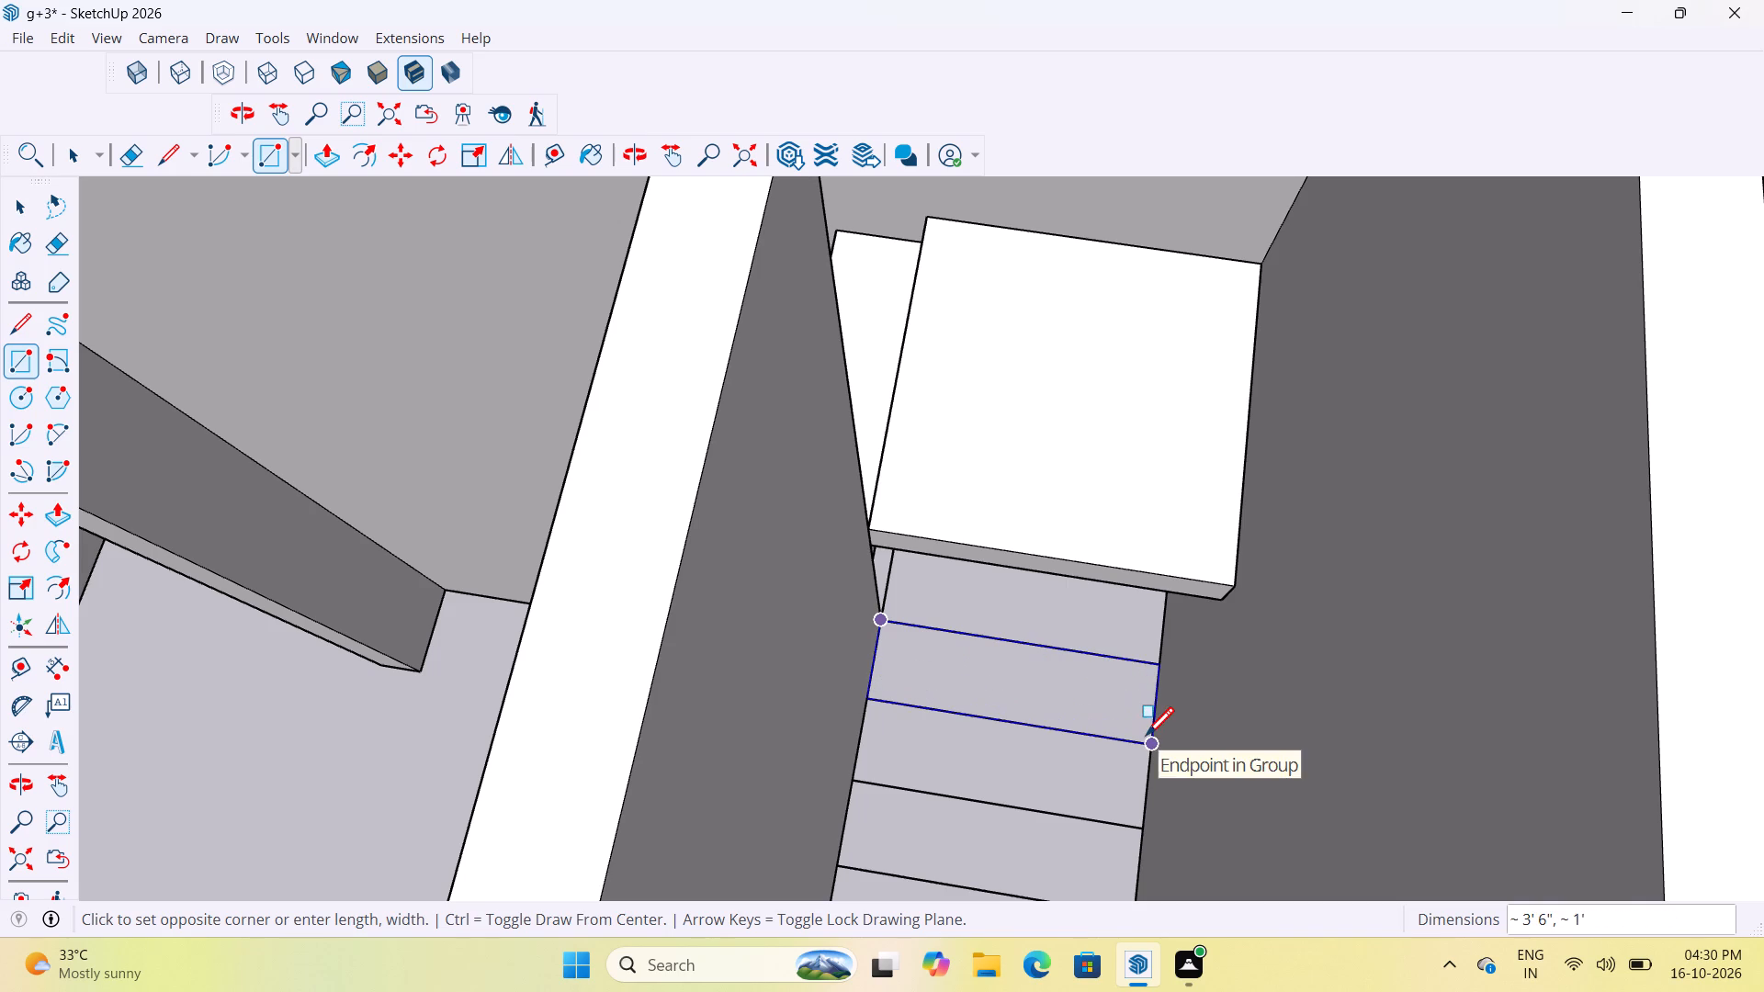
left_click(1148, 744)
key("space")
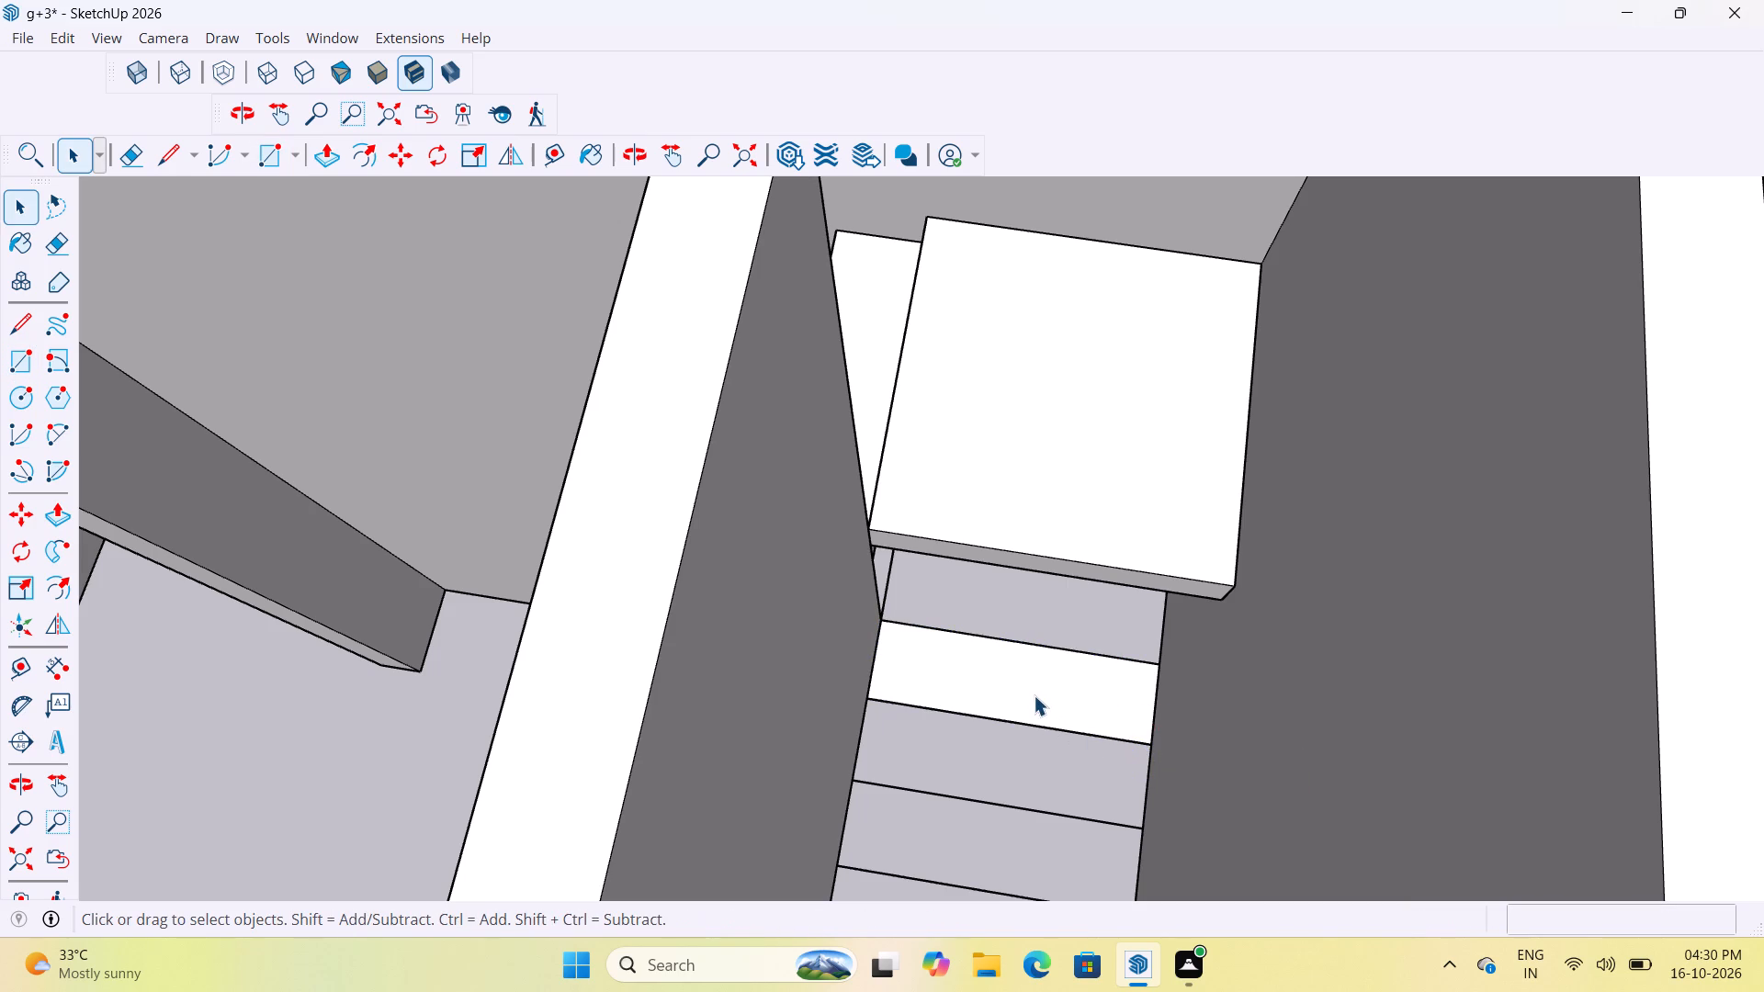
double_click(1034, 695)
right_click(1021, 684)
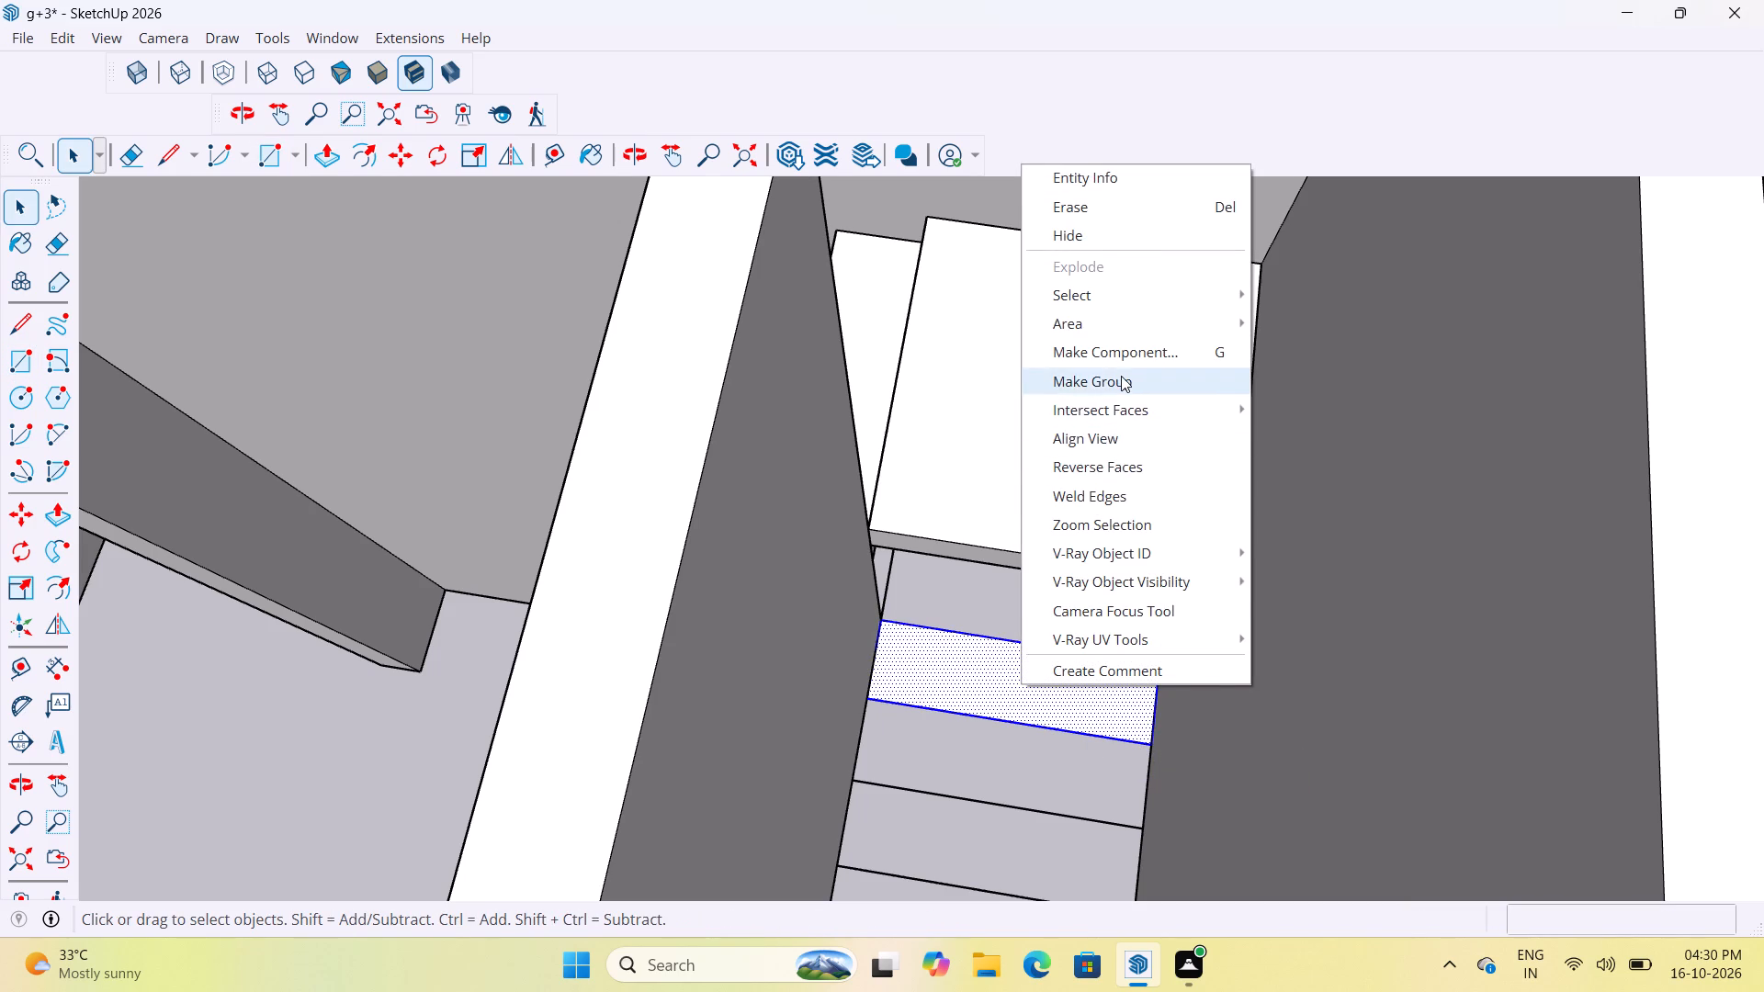
left_click(1121, 376)
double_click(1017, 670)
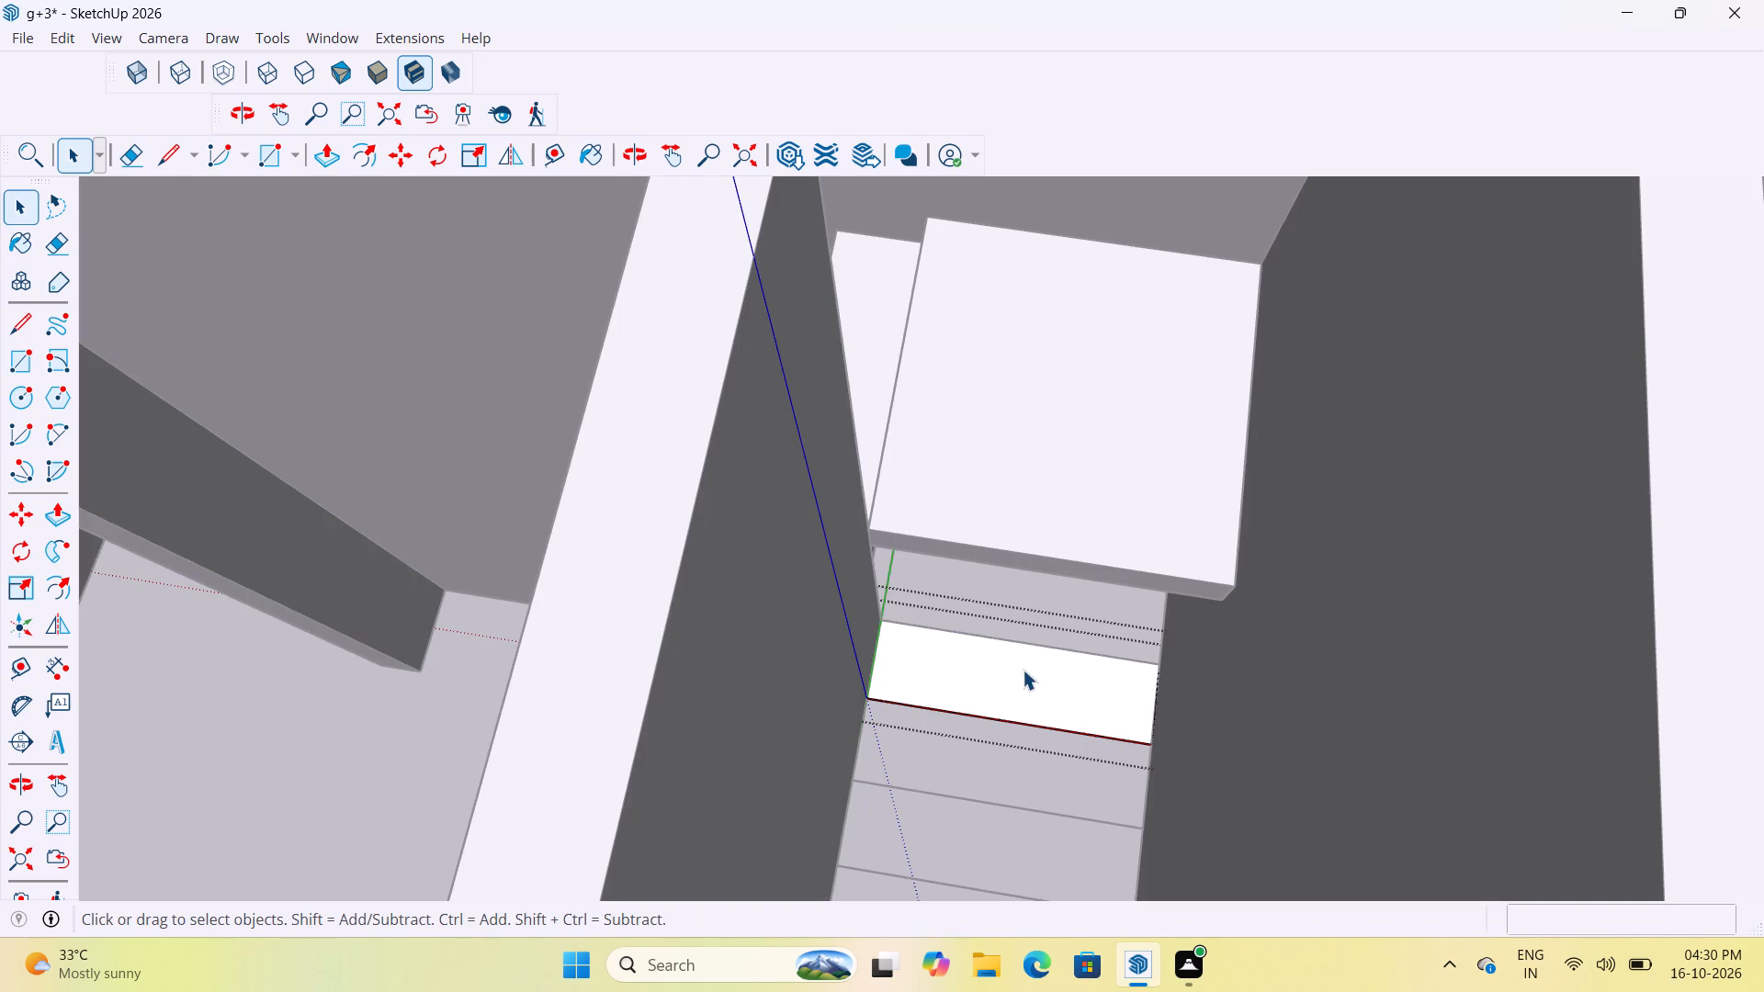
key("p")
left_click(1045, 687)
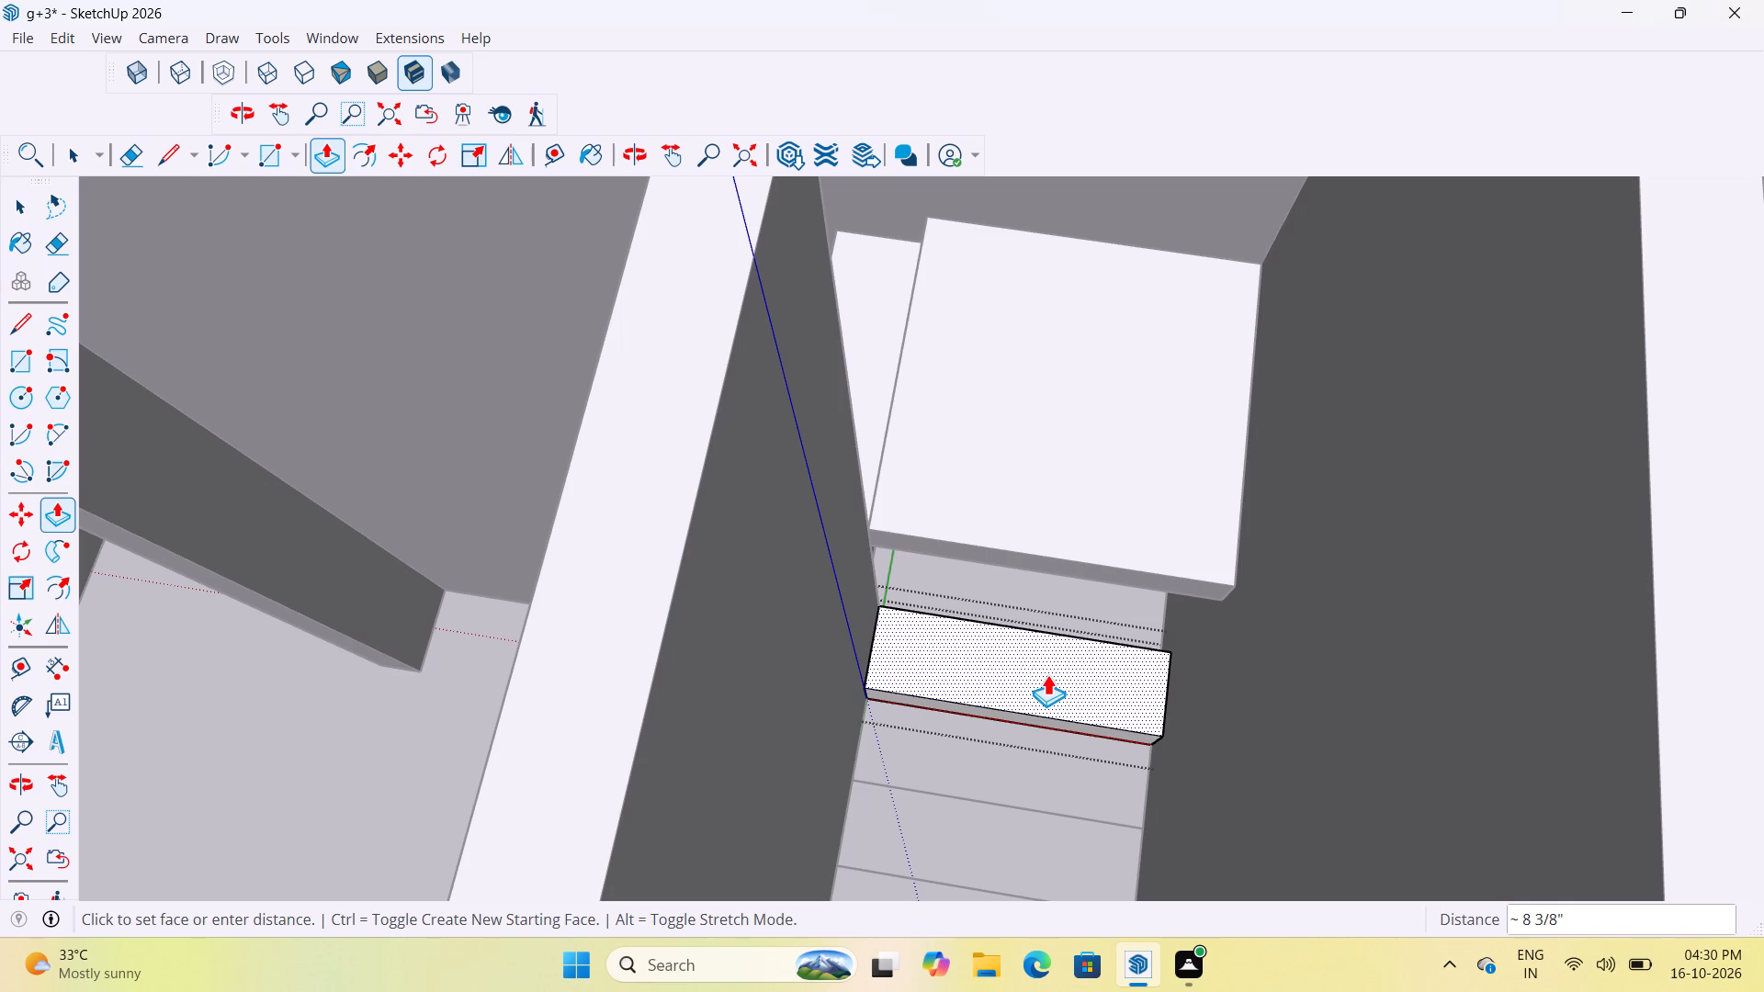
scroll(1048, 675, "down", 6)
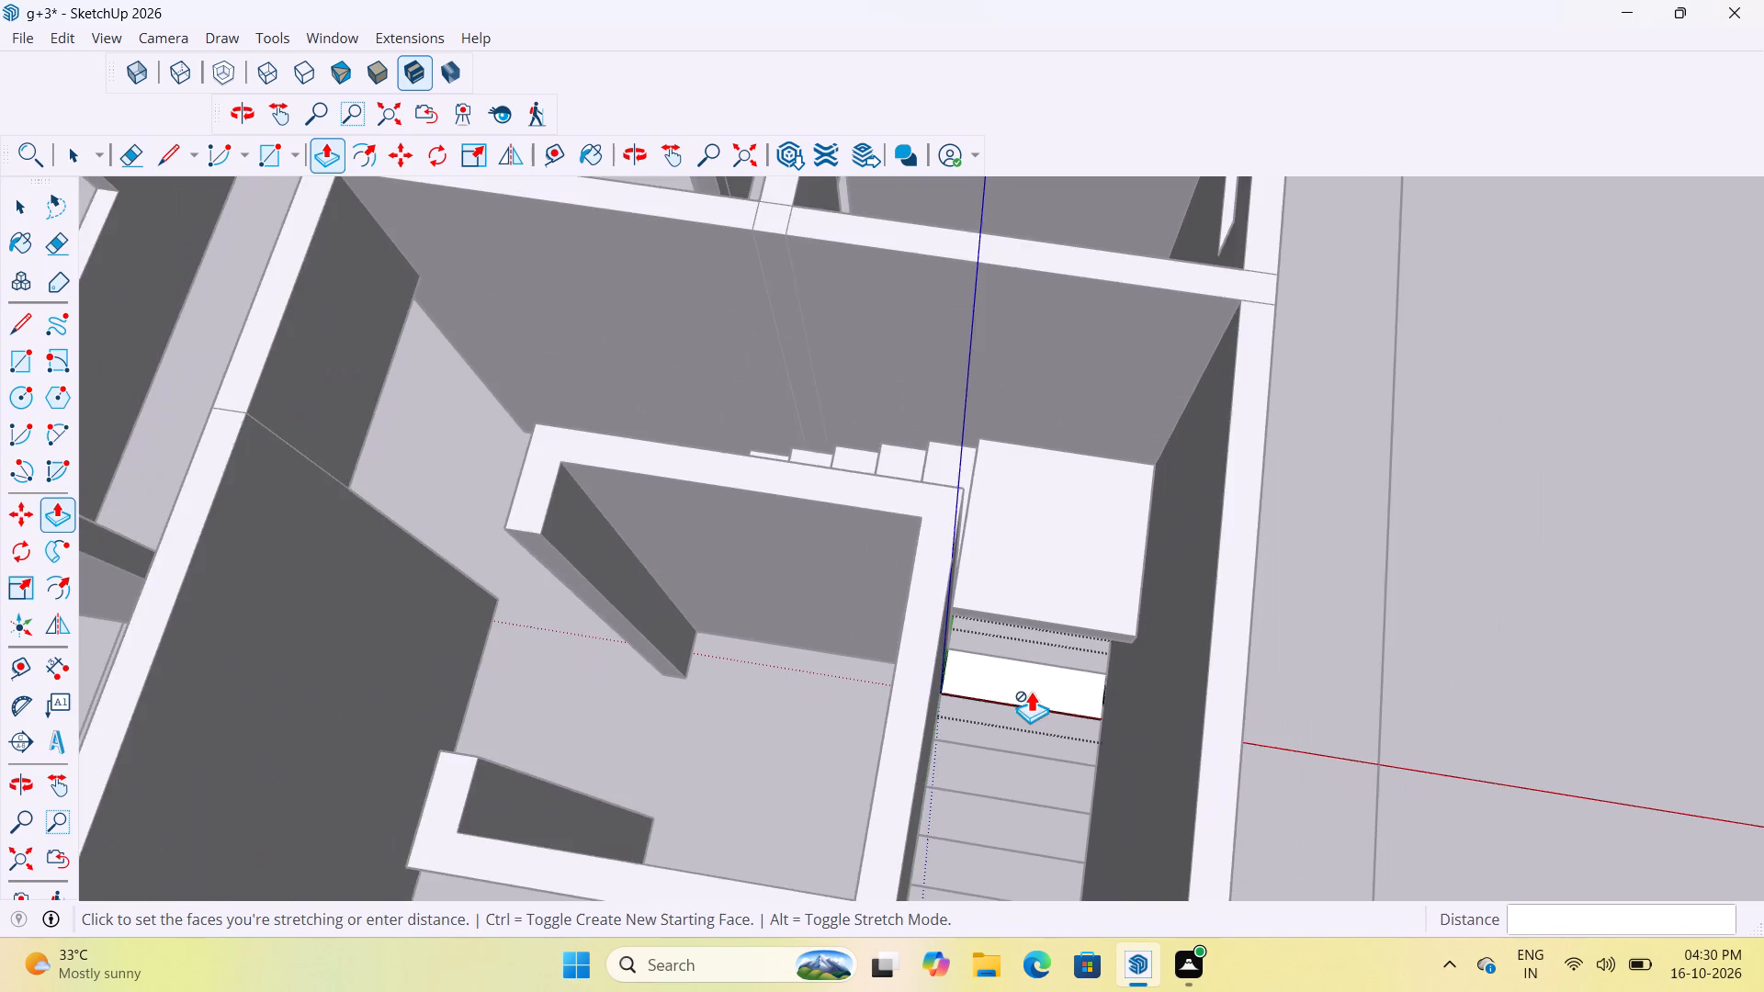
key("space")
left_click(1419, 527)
Place a guide 6.2" above the base edge of the lowest step in the first flight, and measure the riser's height again.
middle_click_drag(796, 581, 1454, 573)
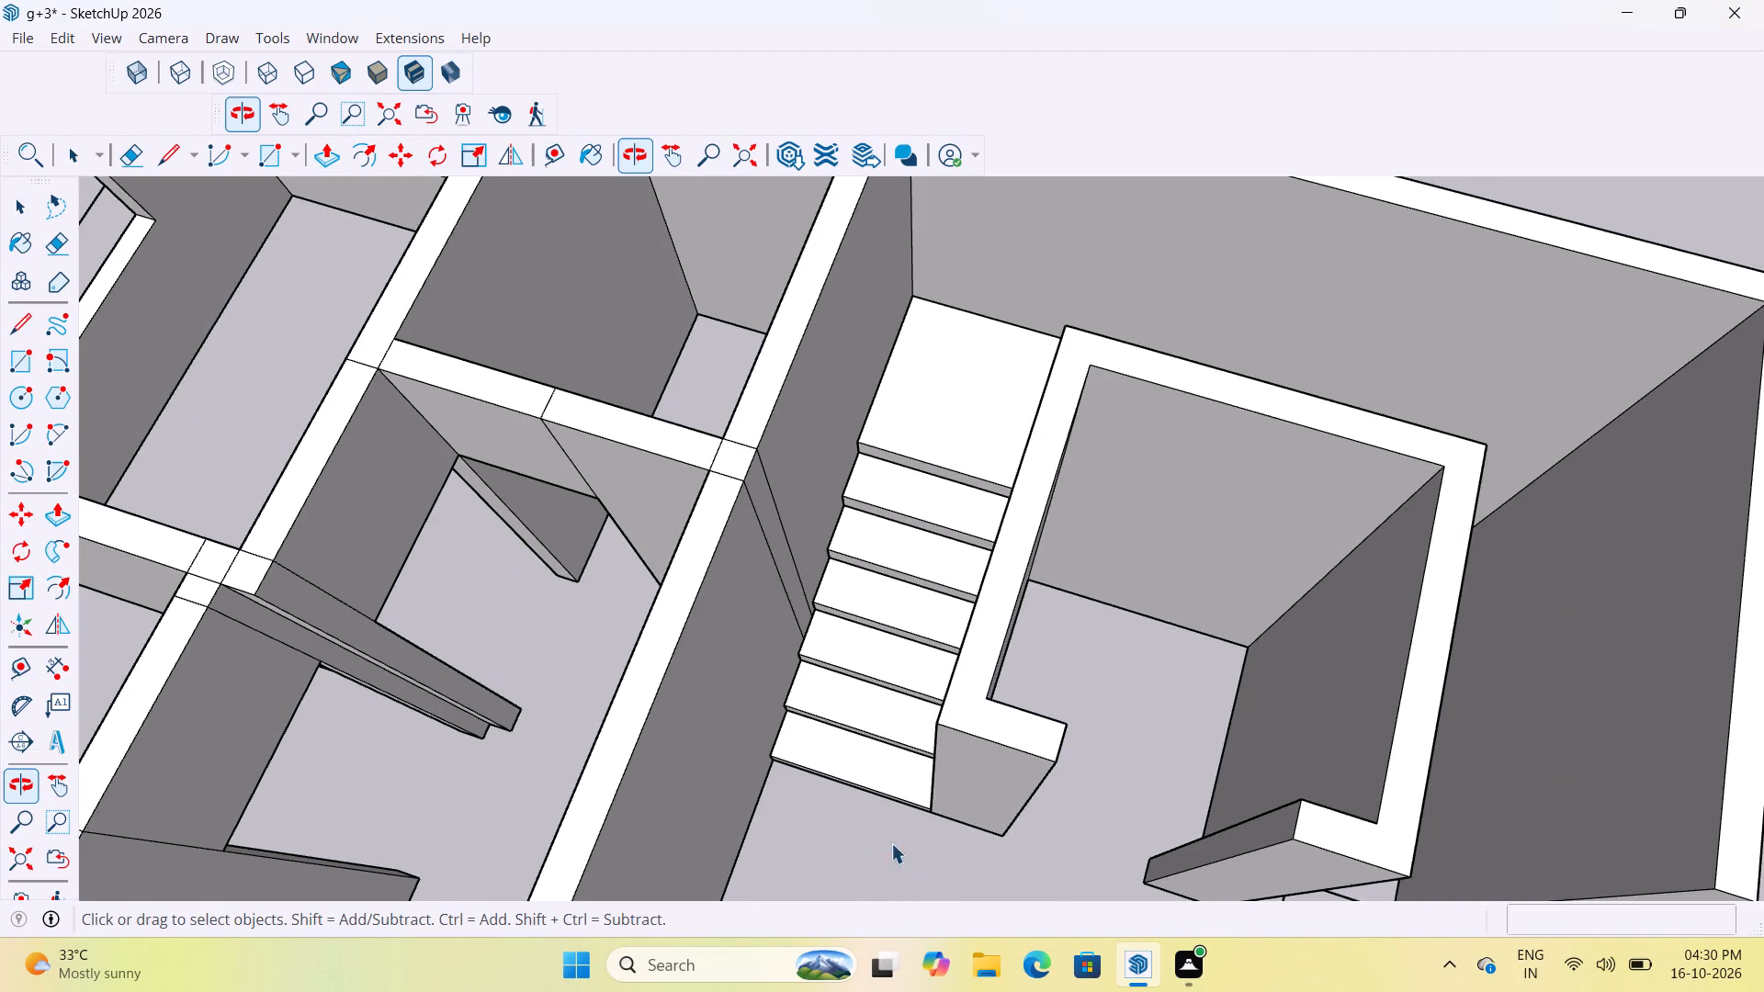
scroll(800, 851, "up", 8)
middle_click_drag(888, 743, 966, 671)
scroll(926, 737, "up", 4)
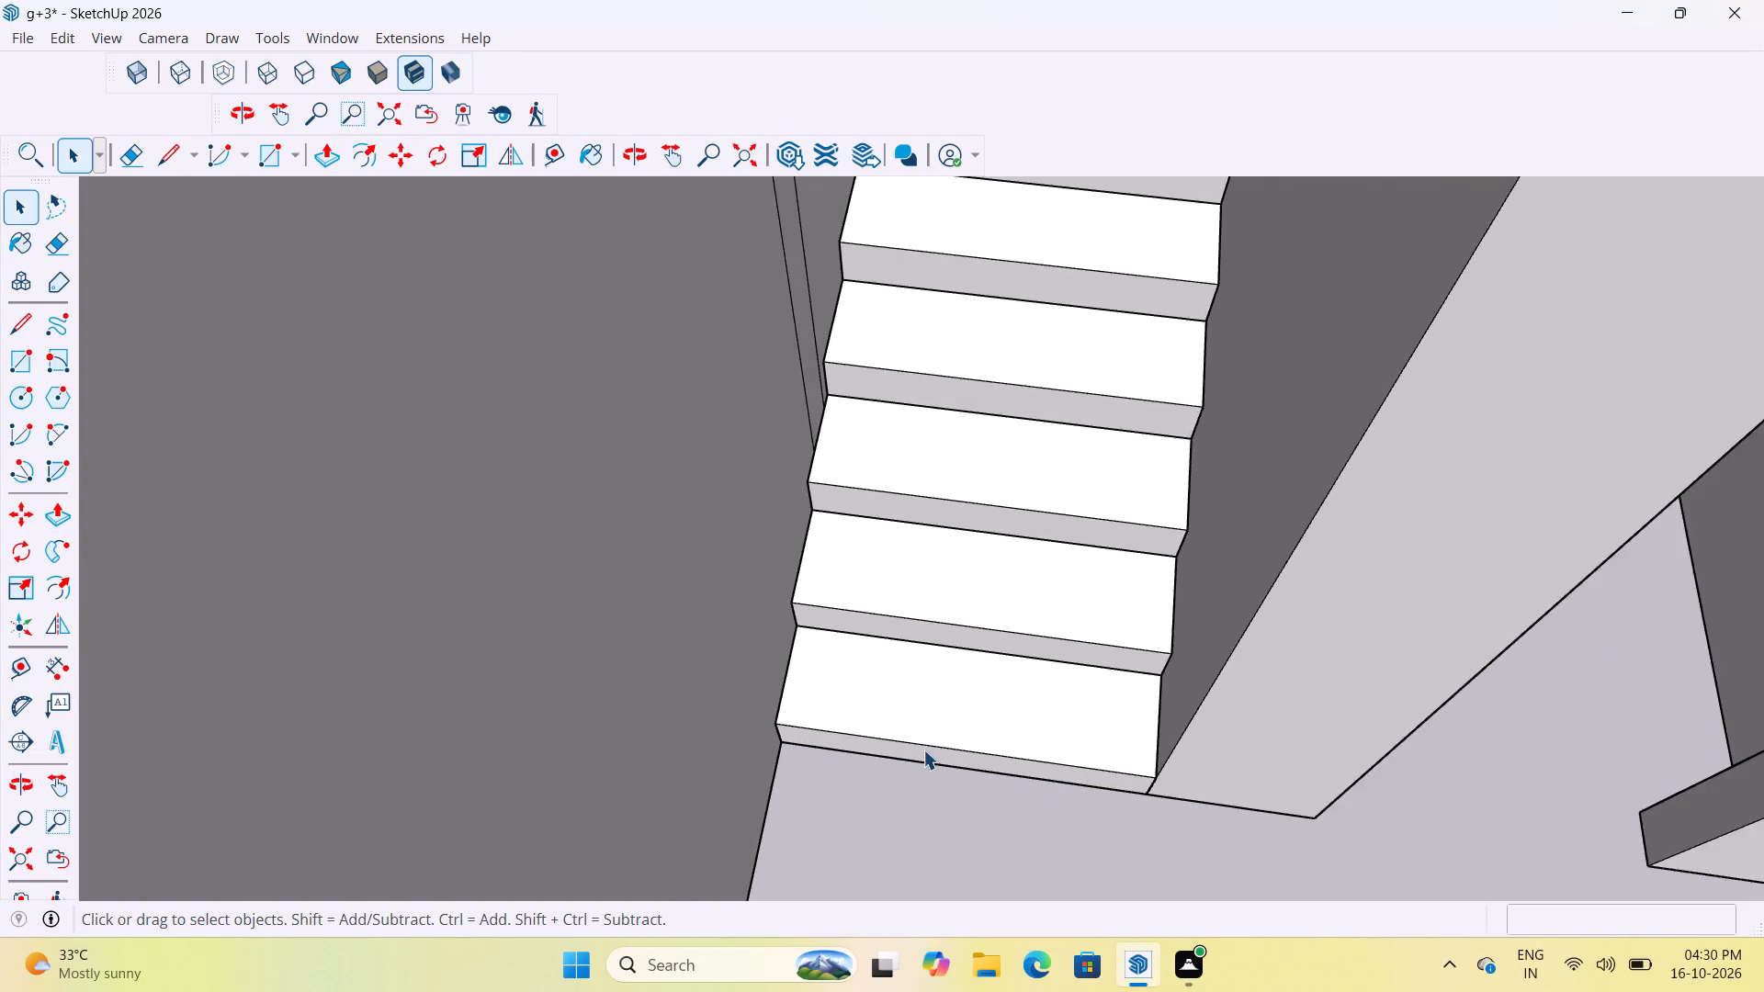
scroll(923, 750, "up", 3)
middle_click_drag(924, 766, 975, 679)
key("t")
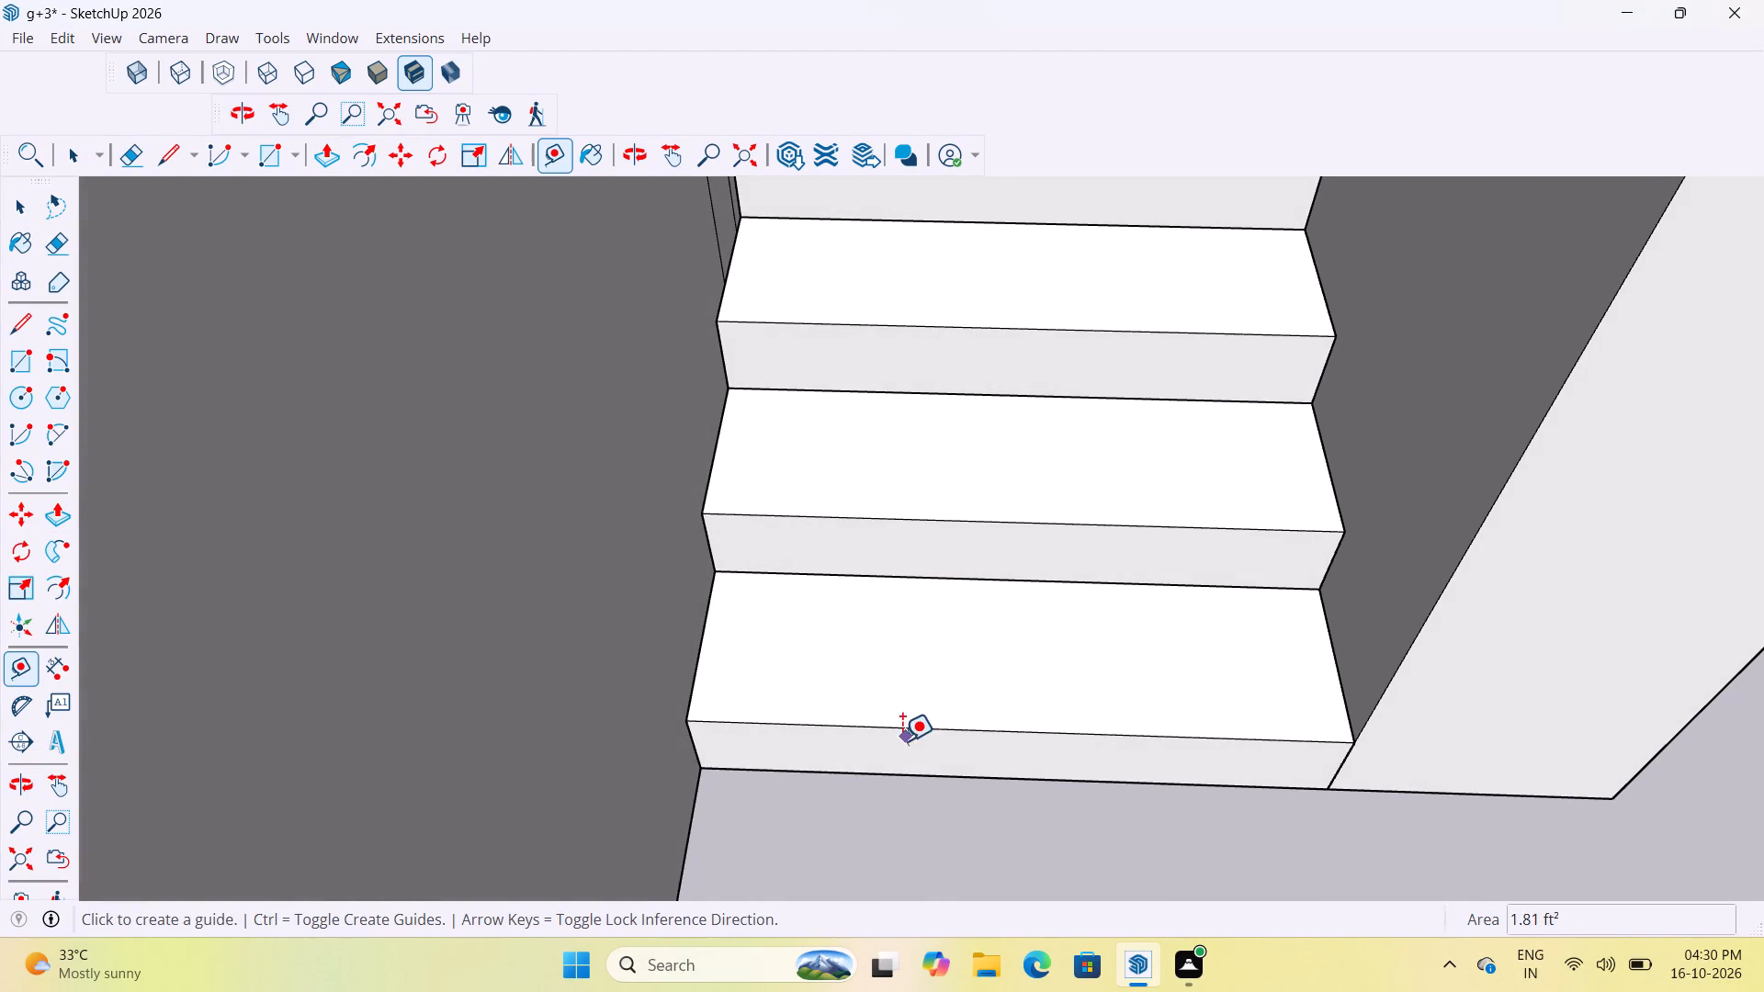
left_click(887, 770)
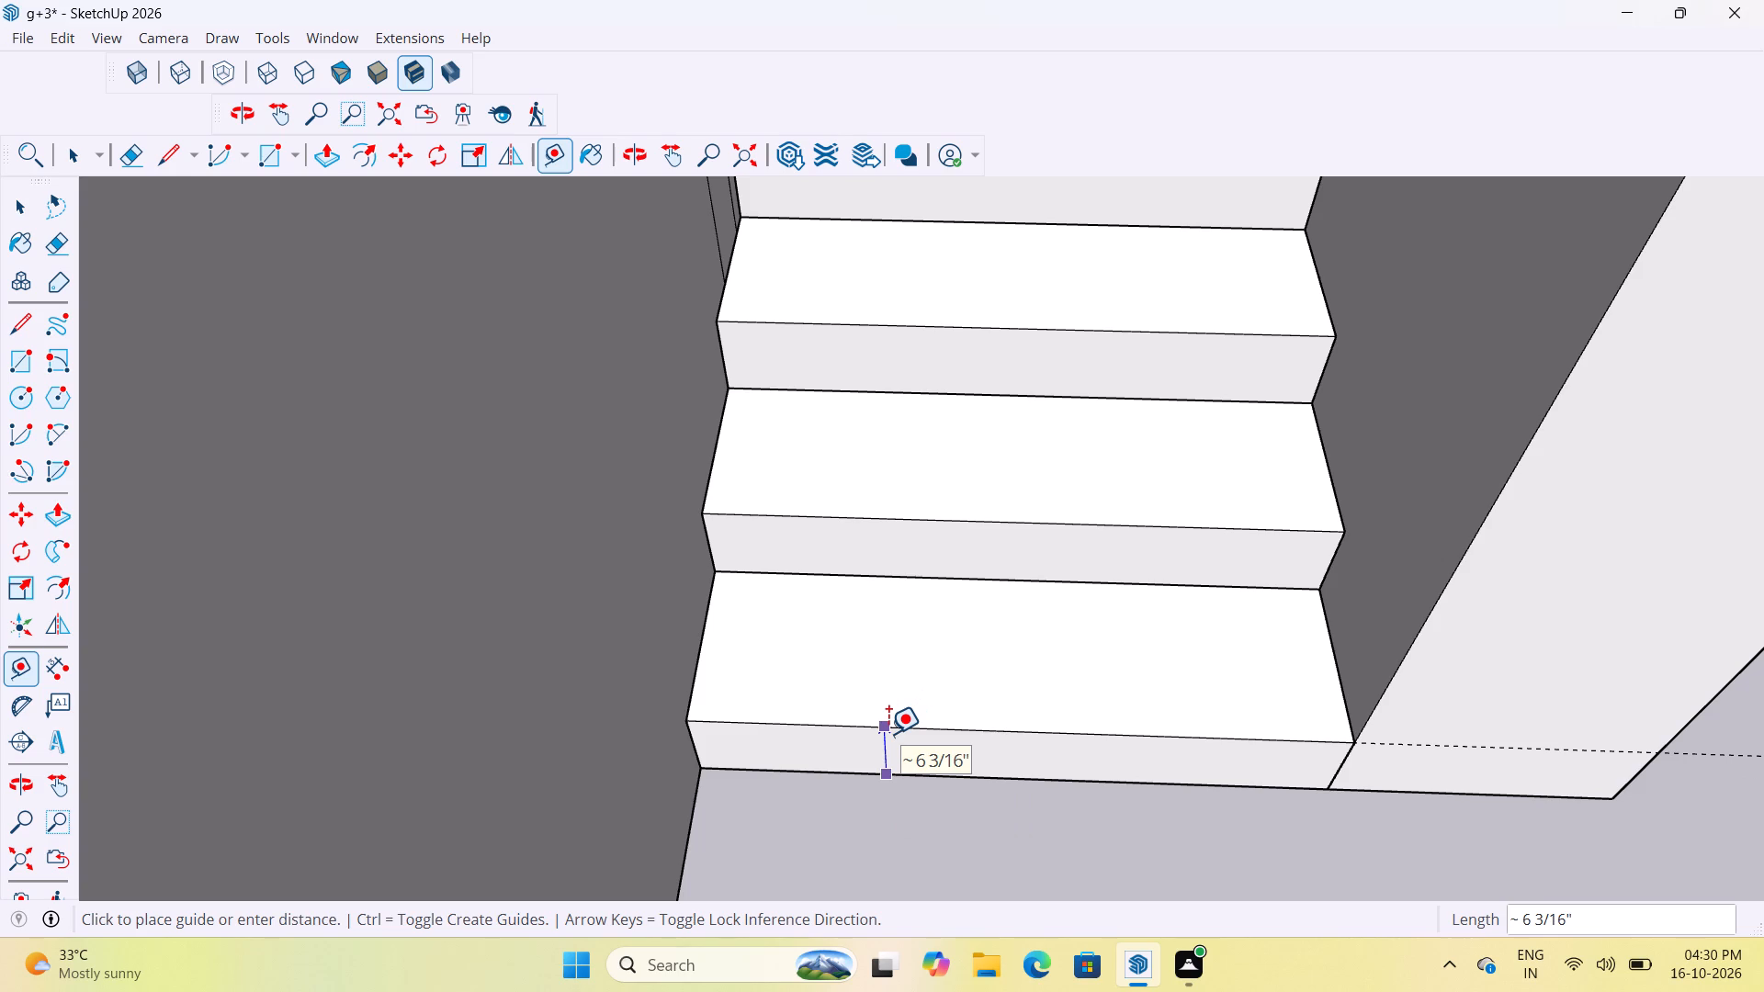
scroll(888, 734, "up", 3)
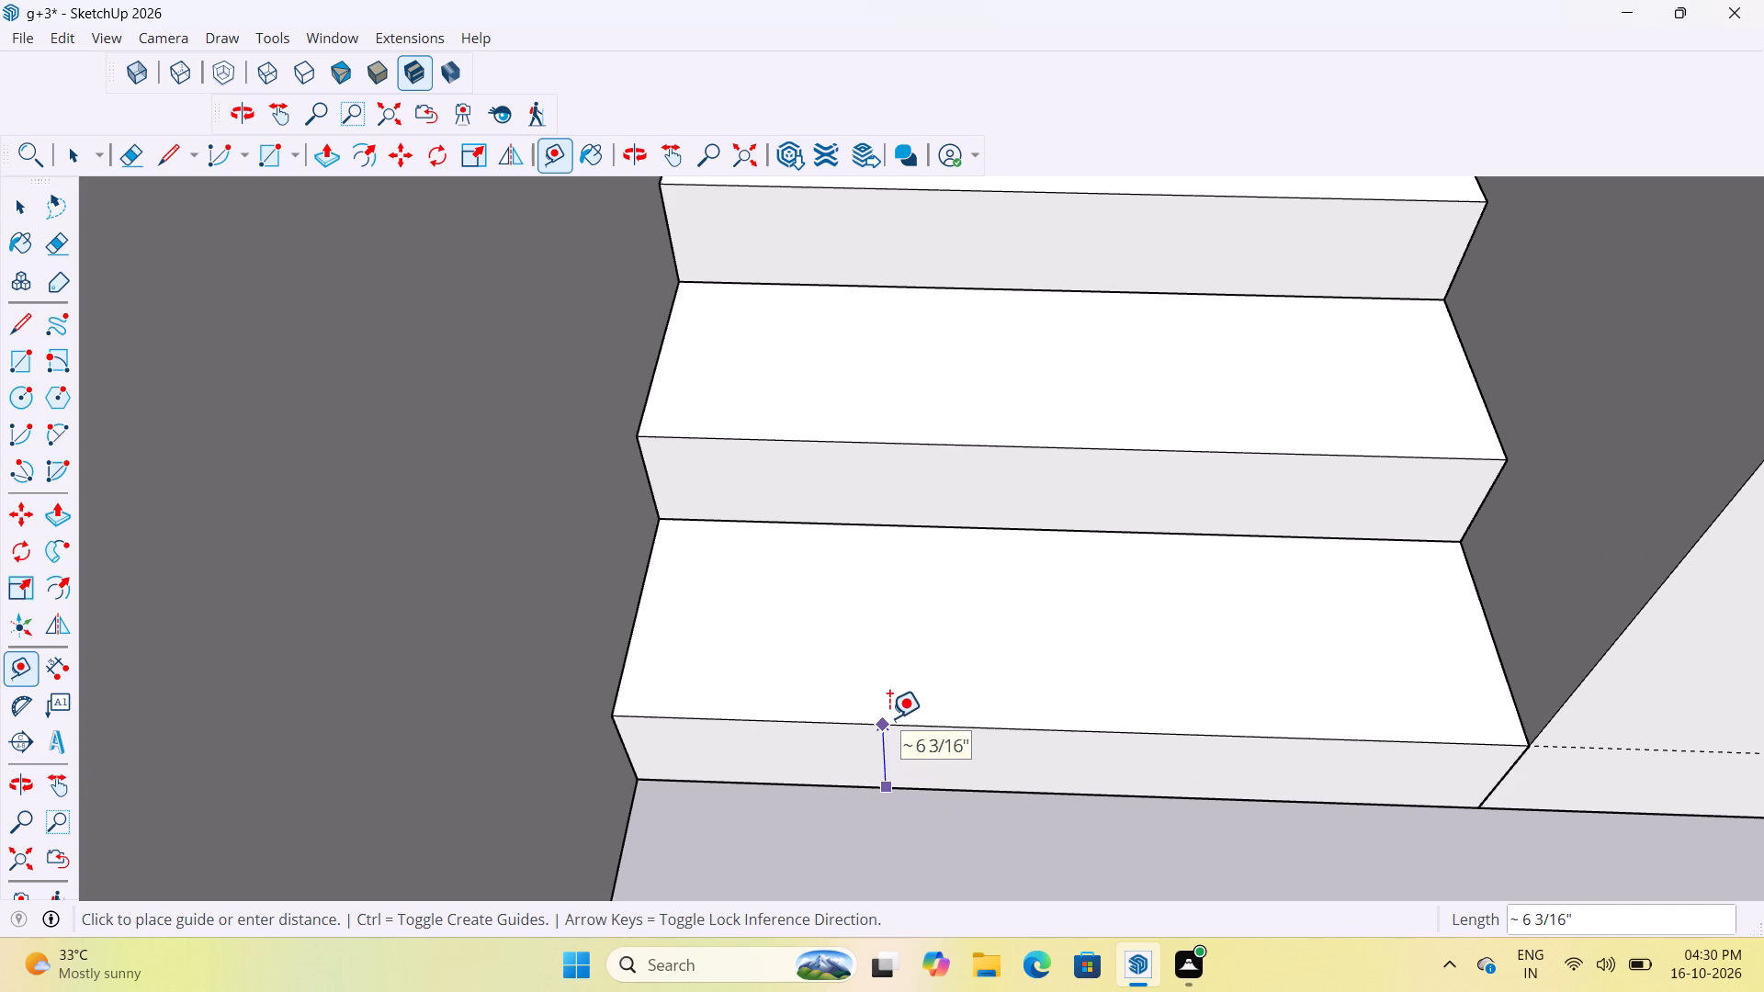
type("6.2\"")
key("Return")
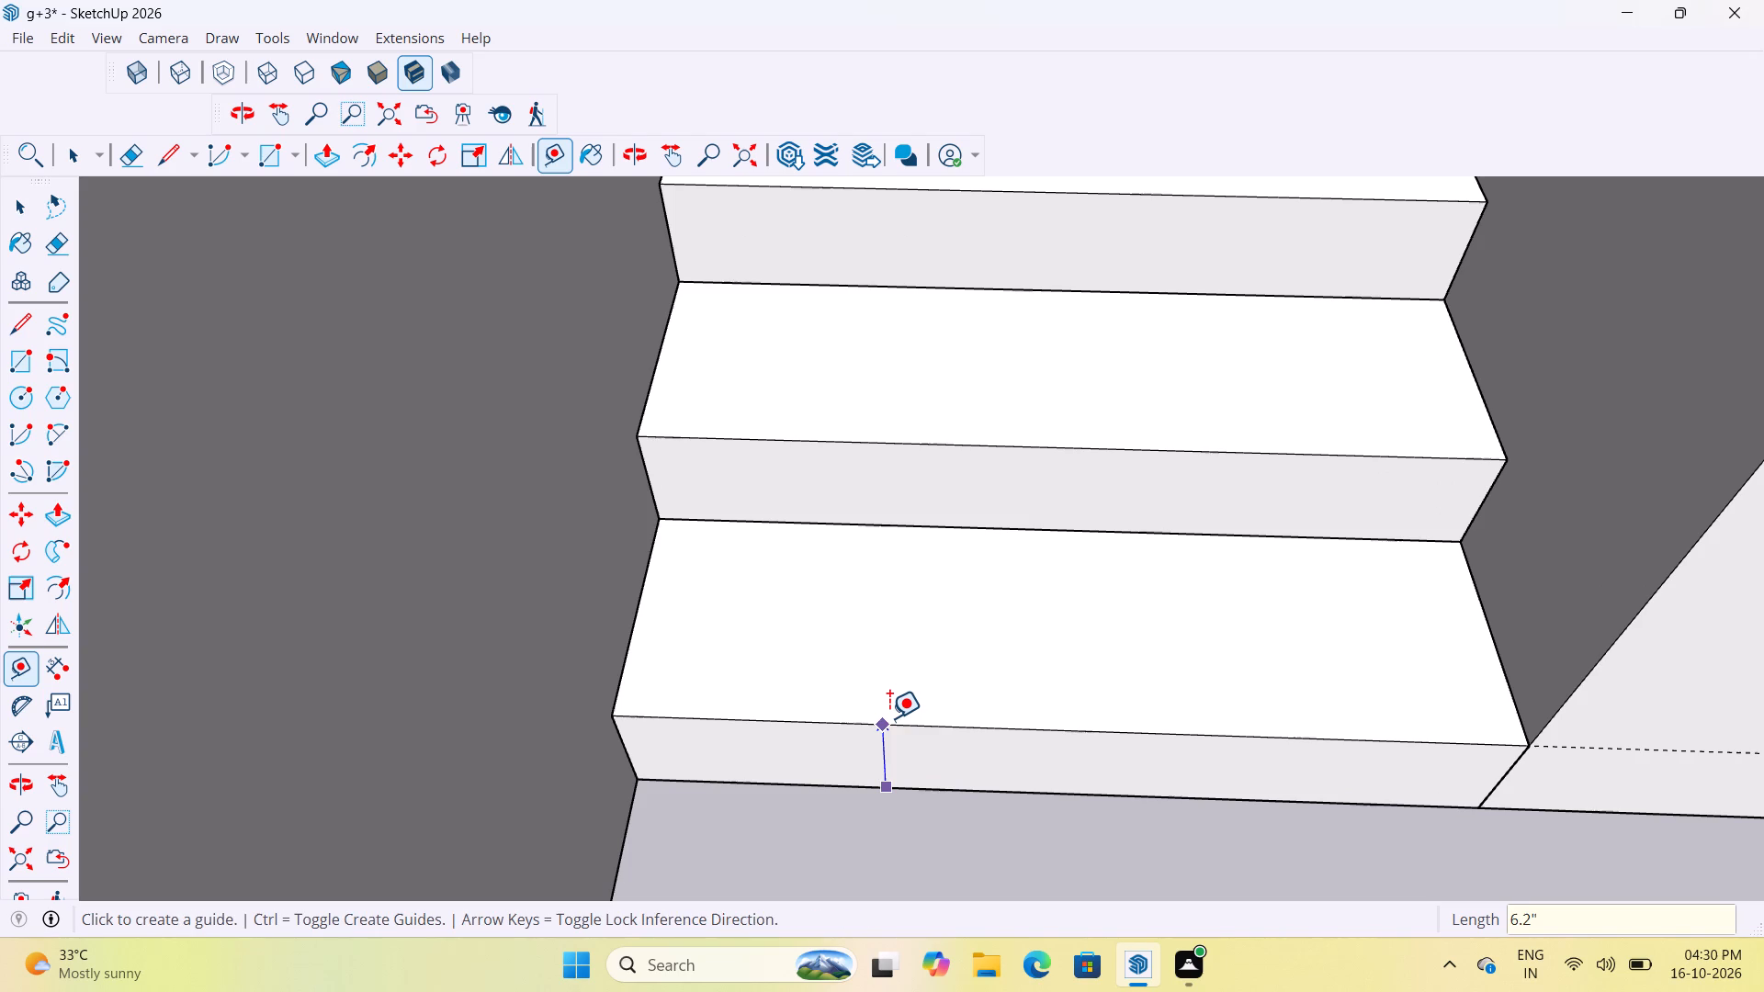
left_click(896, 791)
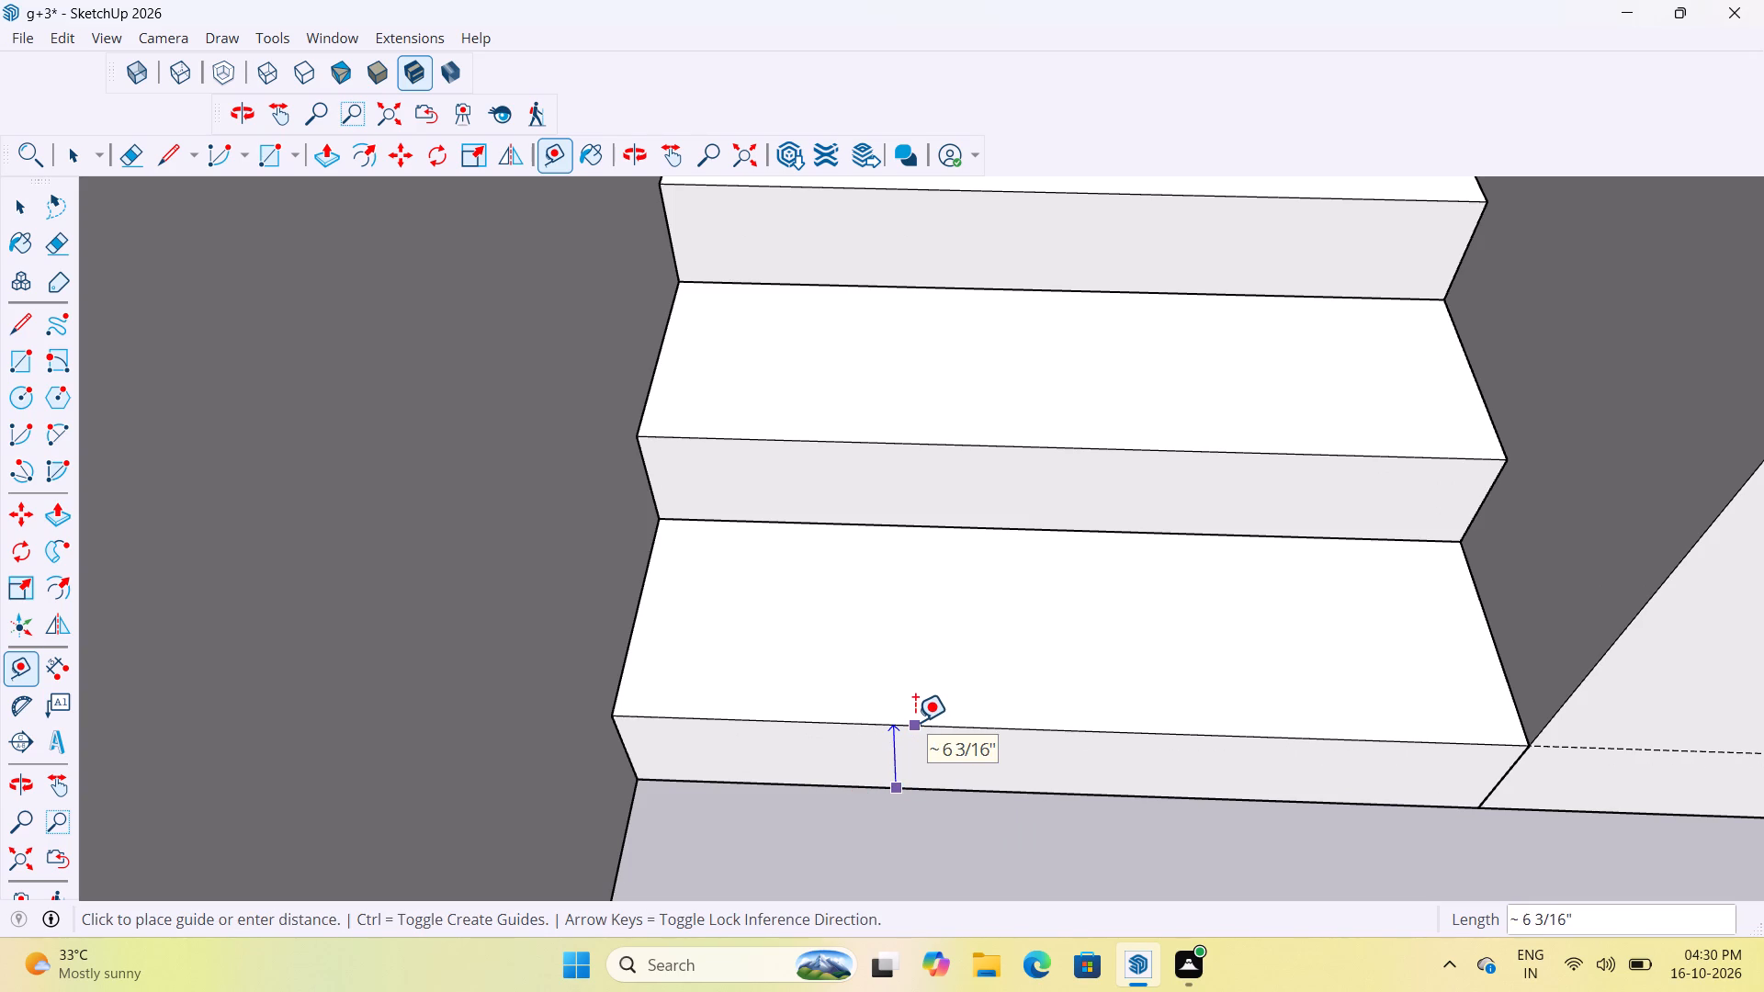
key("space")
Push/pull the new tread face beside the landing inside its group to a height of 6.2", and close the group.
scroll(907, 757, "down", 16)
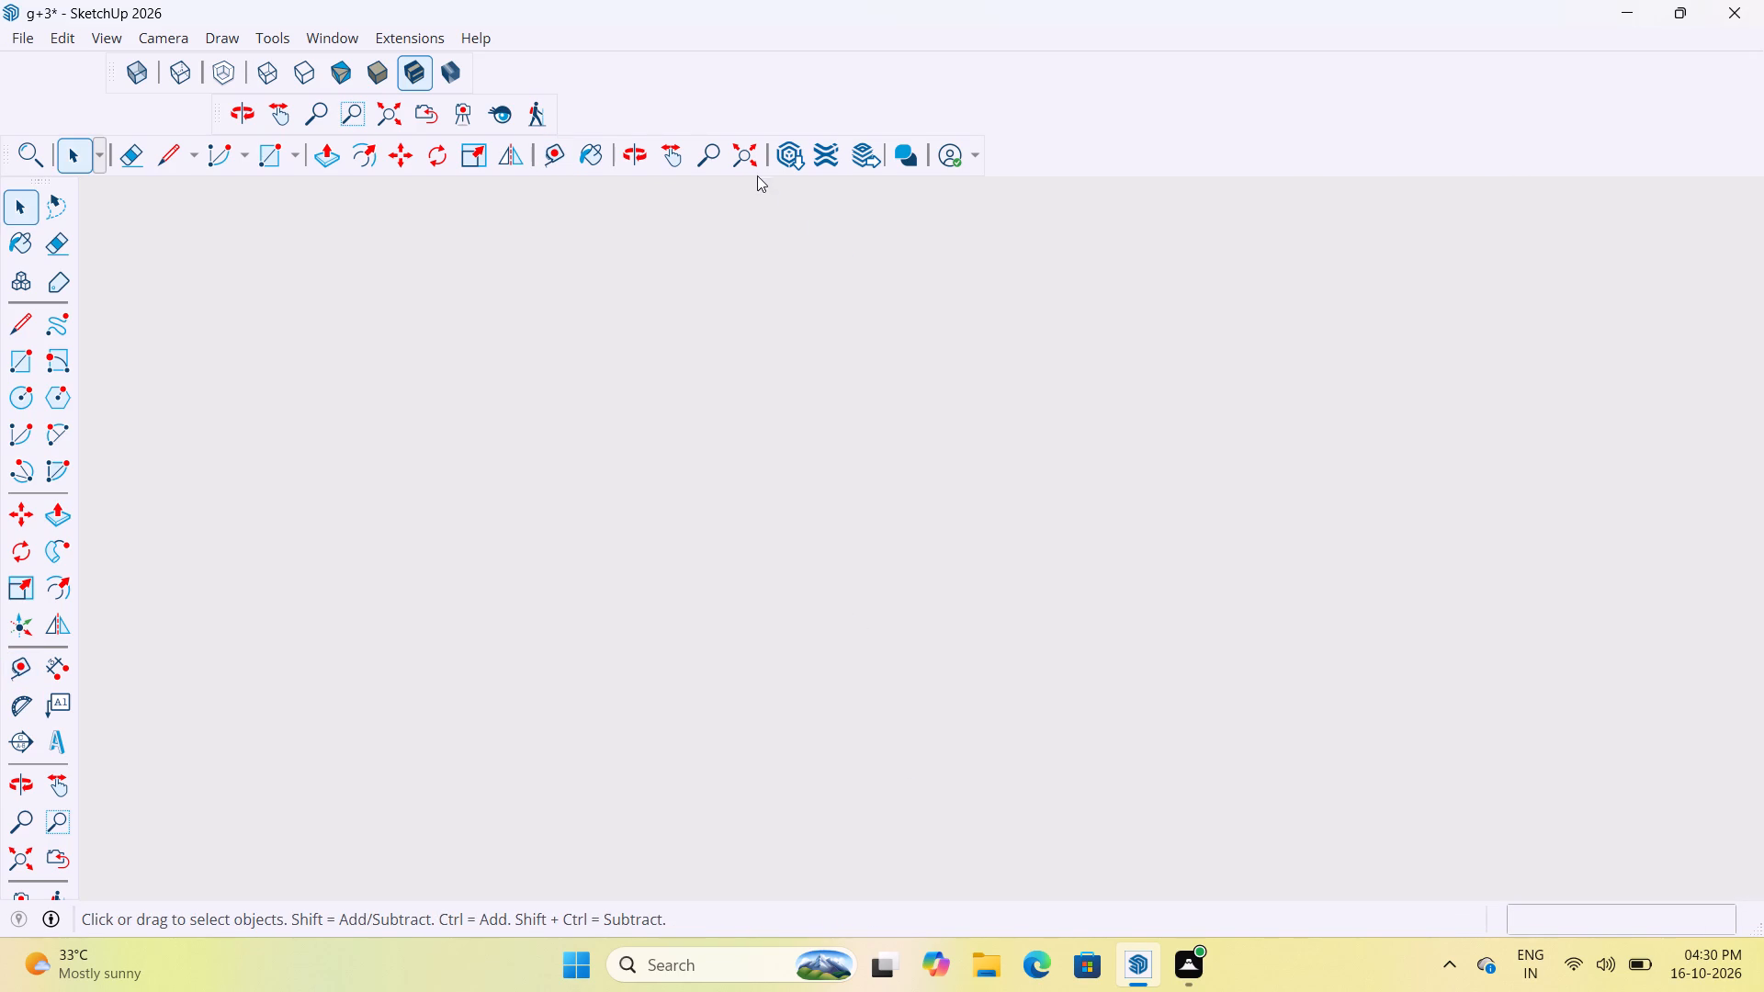
left_click(754, 168)
scroll(873, 607, "down", 5)
left_click(875, 668)
scroll(803, 529, "up", 20)
scroll(803, 529, "up", 5)
middle_click_drag(1037, 577, 677, 631)
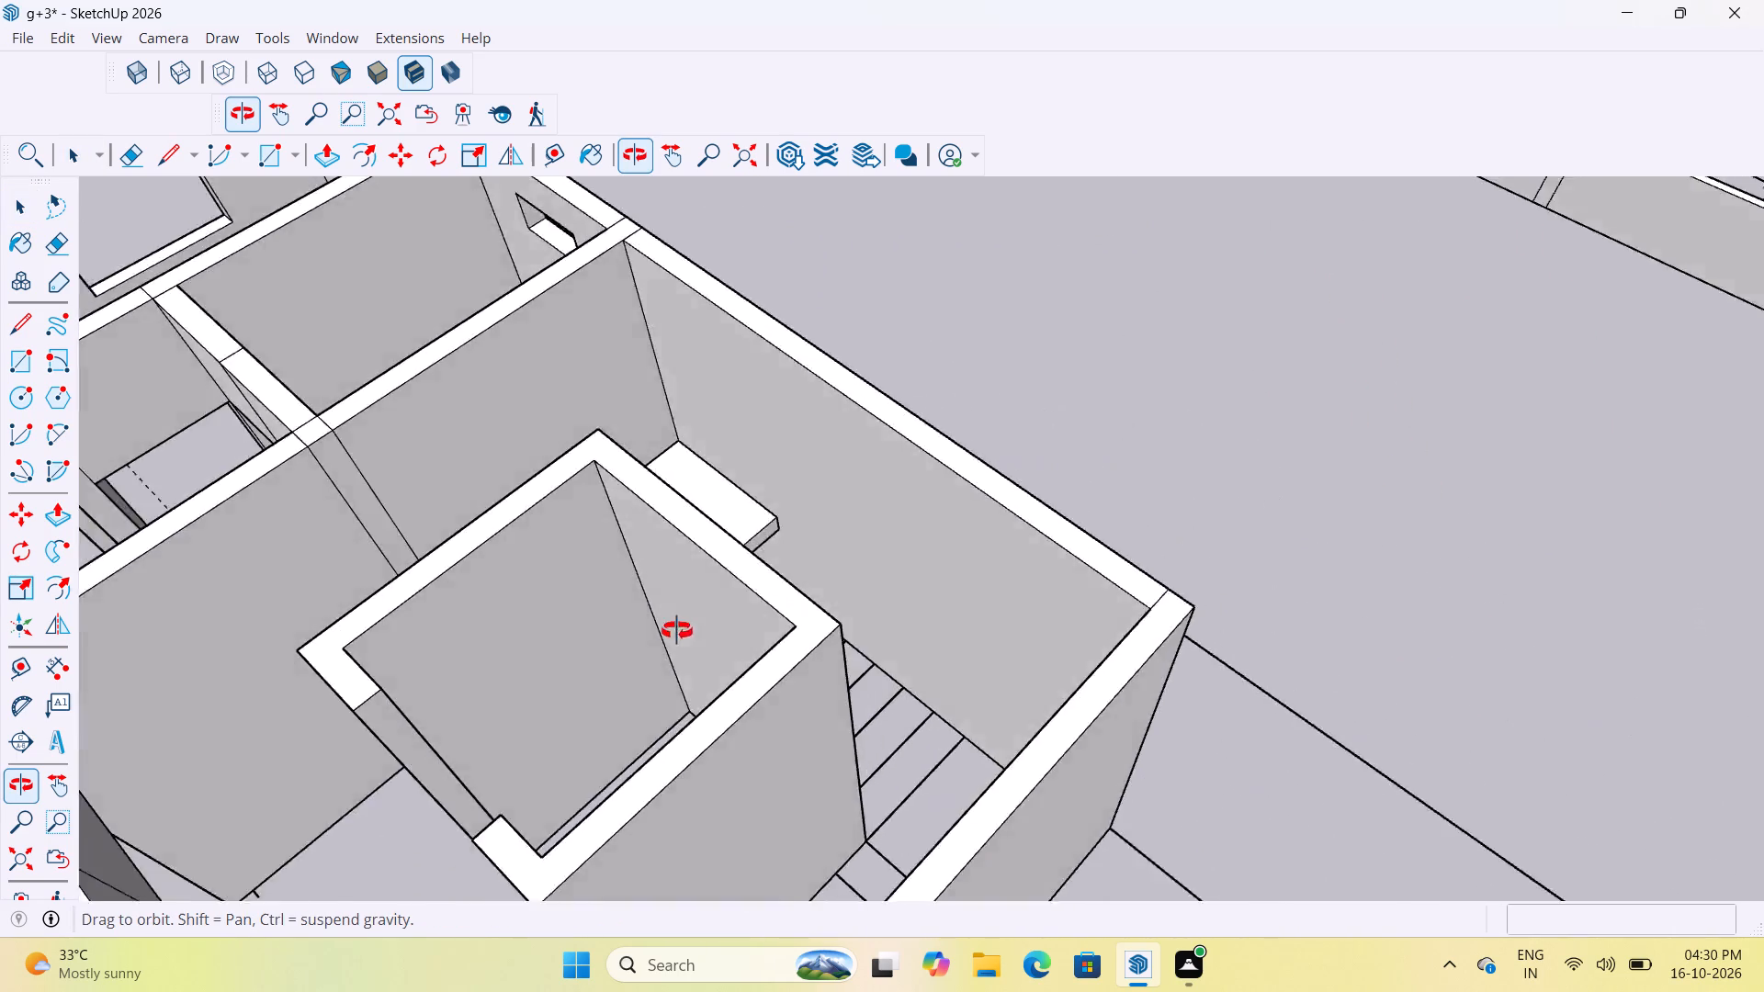
middle_click_drag(677, 631, 430, 638)
scroll(769, 389, "up", 8)
middle_click_drag(753, 544, 637, 575)
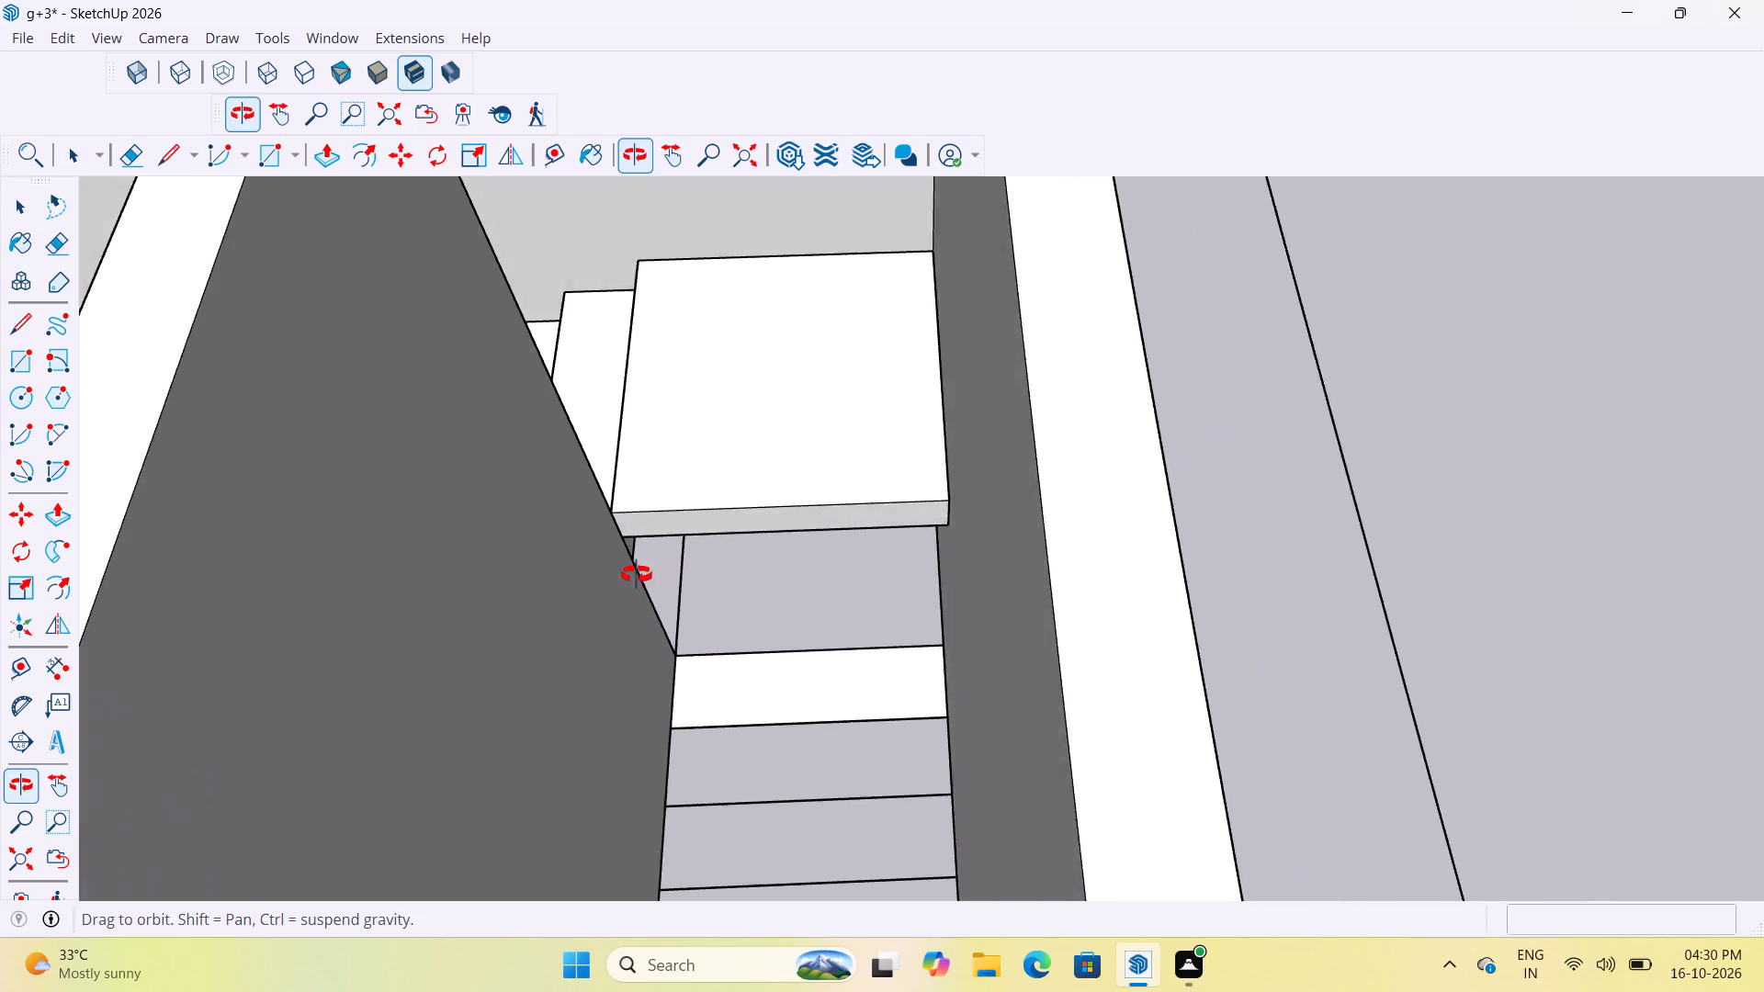
middle_click_drag(637, 575, 671, 548)
scroll(789, 682, "up", 5)
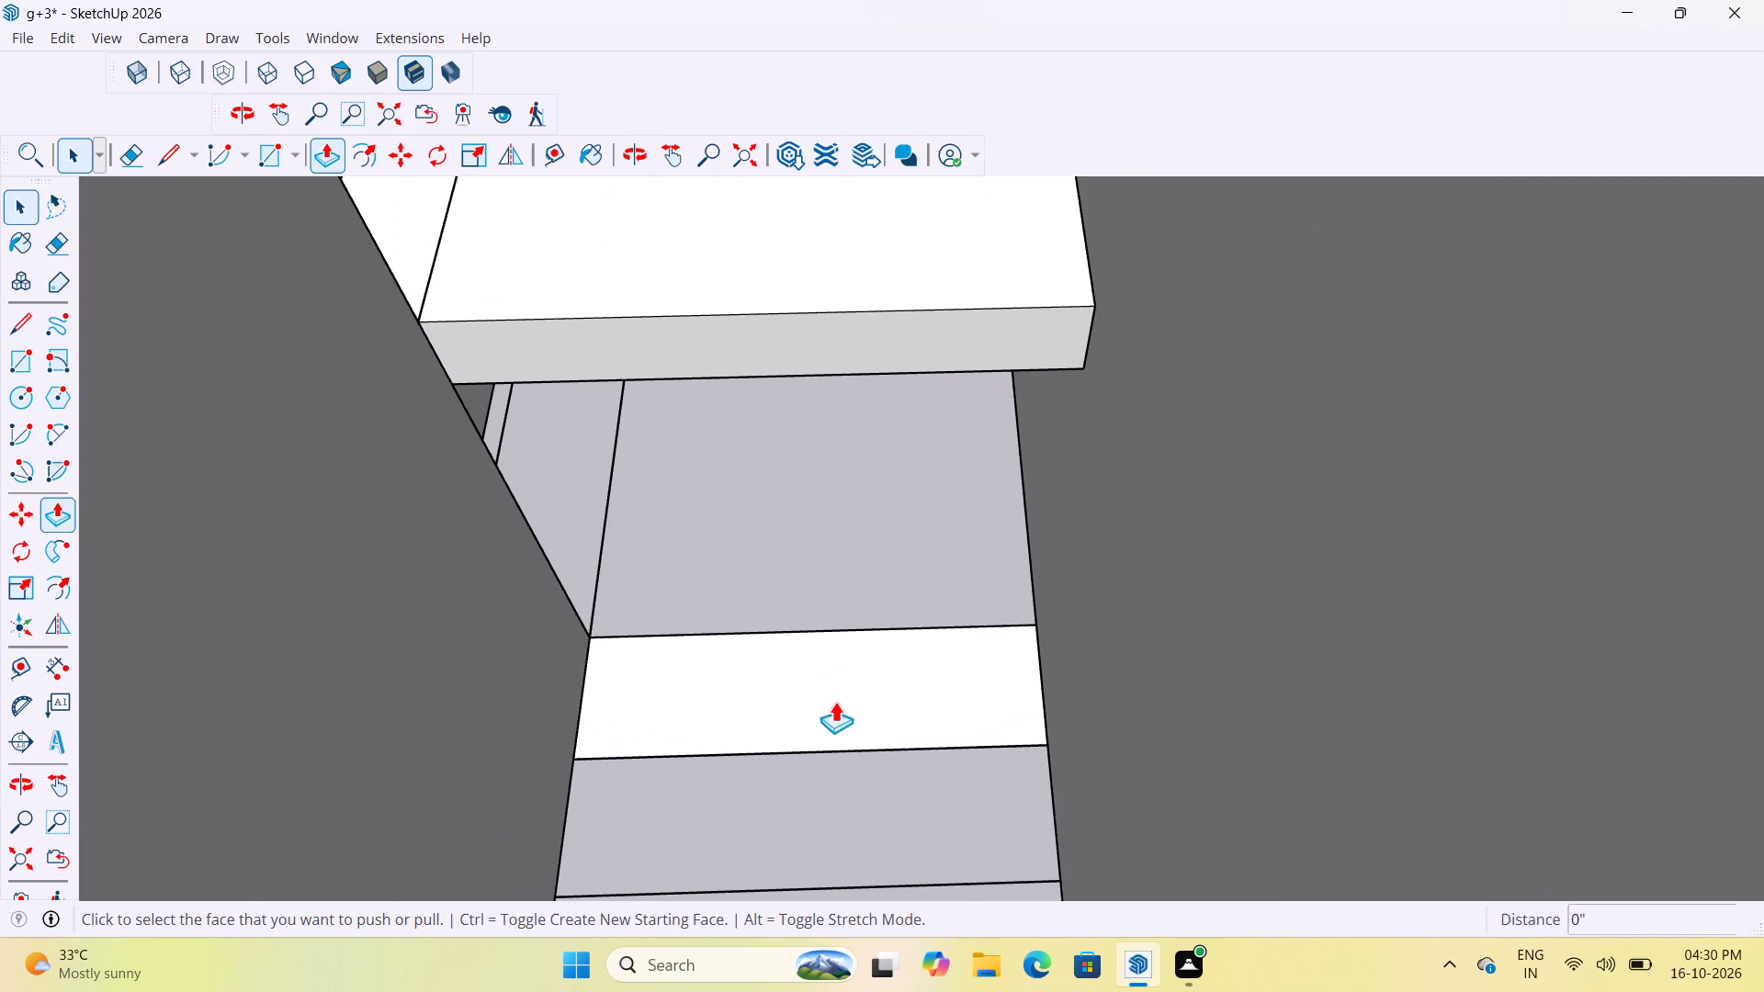
key("p")
key("space")
double_click(859, 712)
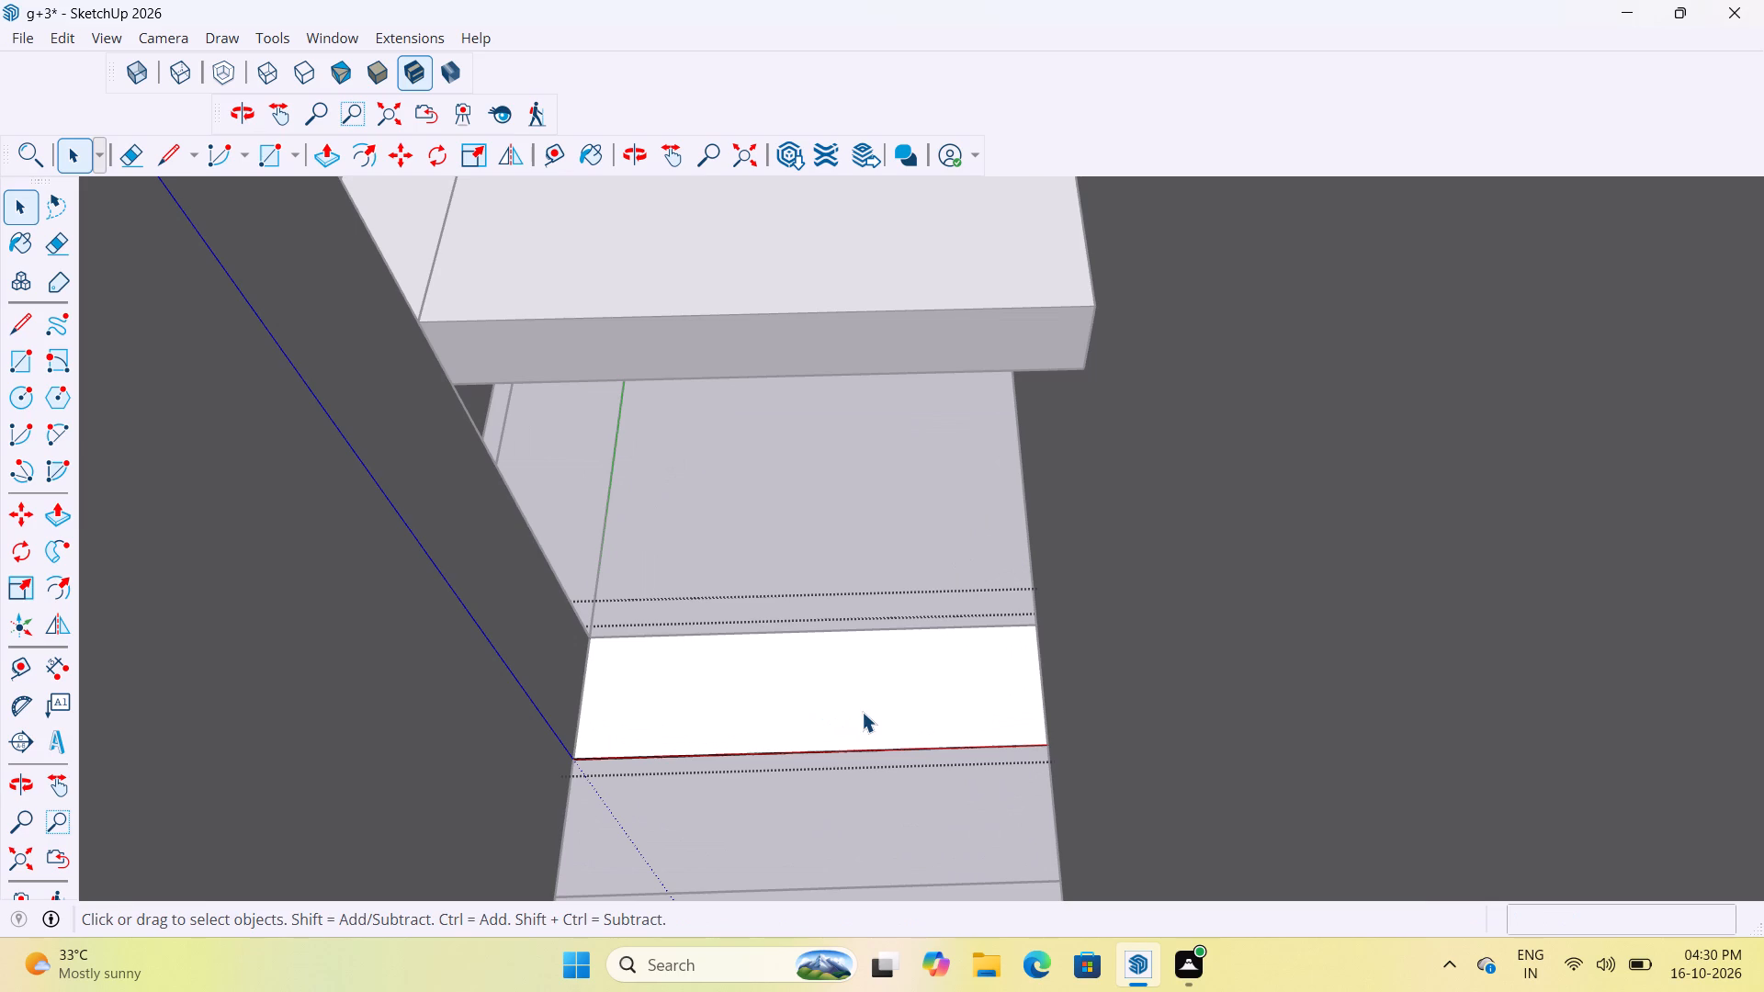
key("p")
left_click(897, 716)
type("6.2\"")
key("Return")
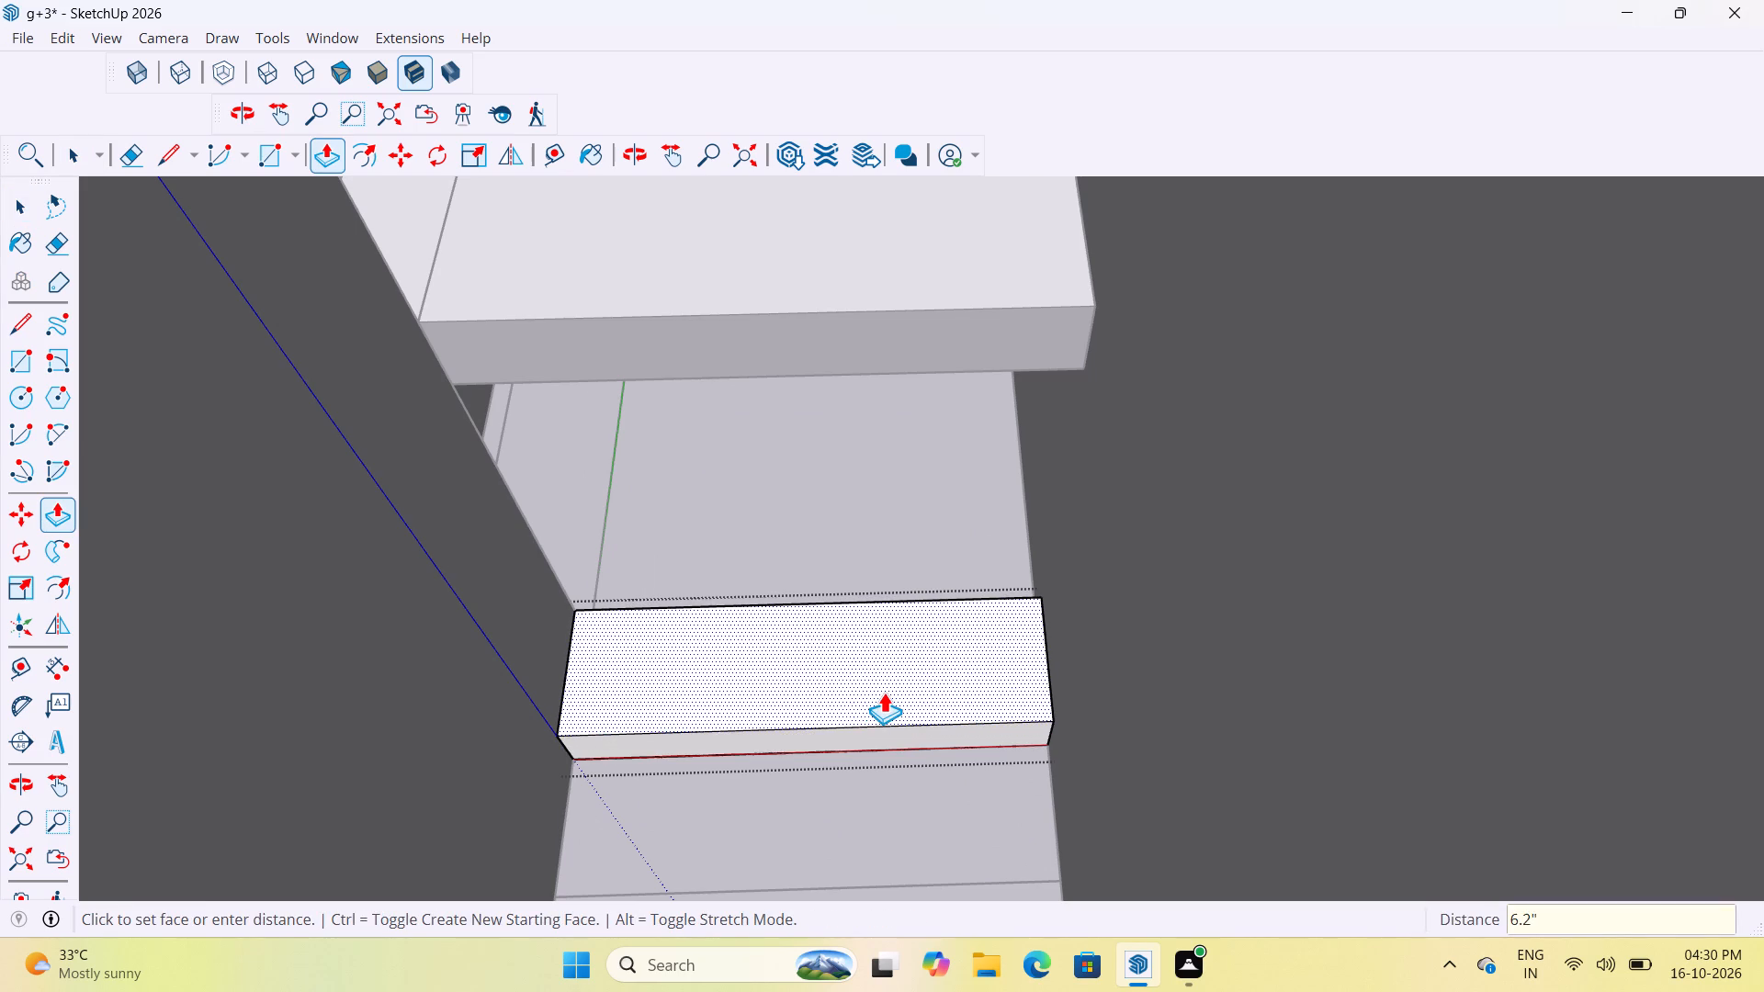
scroll(895, 682, "down", 11)
key("space")
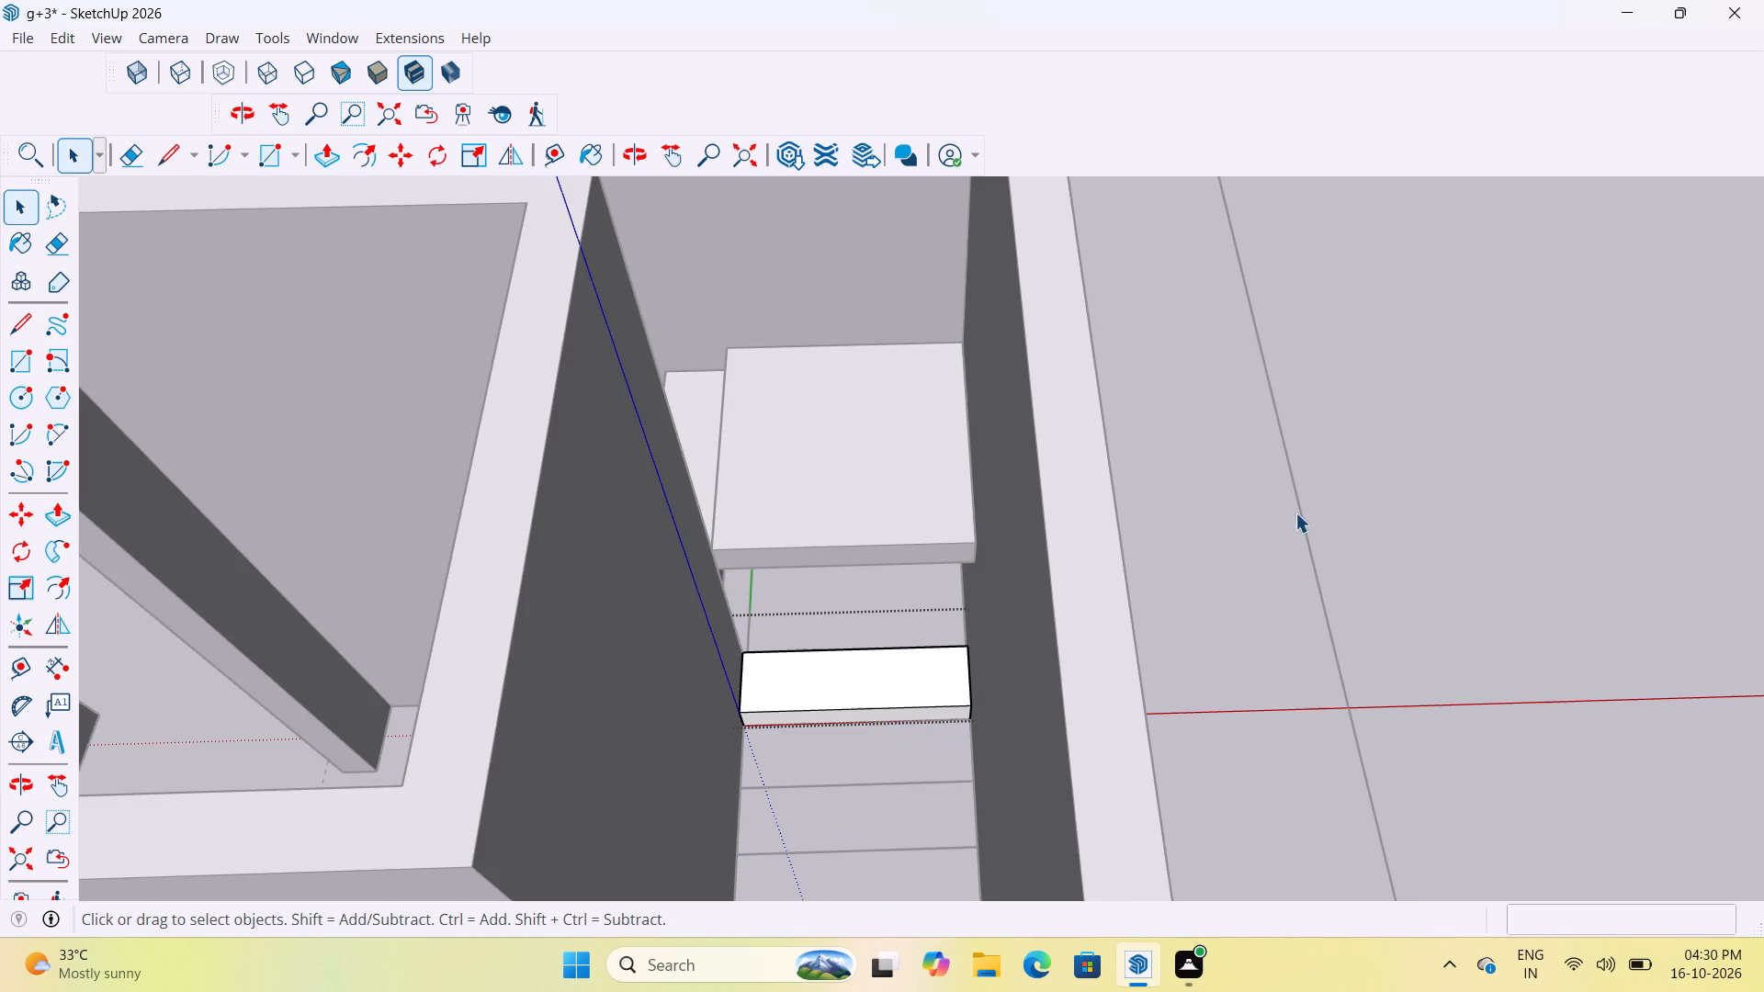
left_click(1471, 379)
Move the new 6.2" step group by its lower front corner up from the floor outline to the landing's edge.
scroll(701, 742, "up", 6)
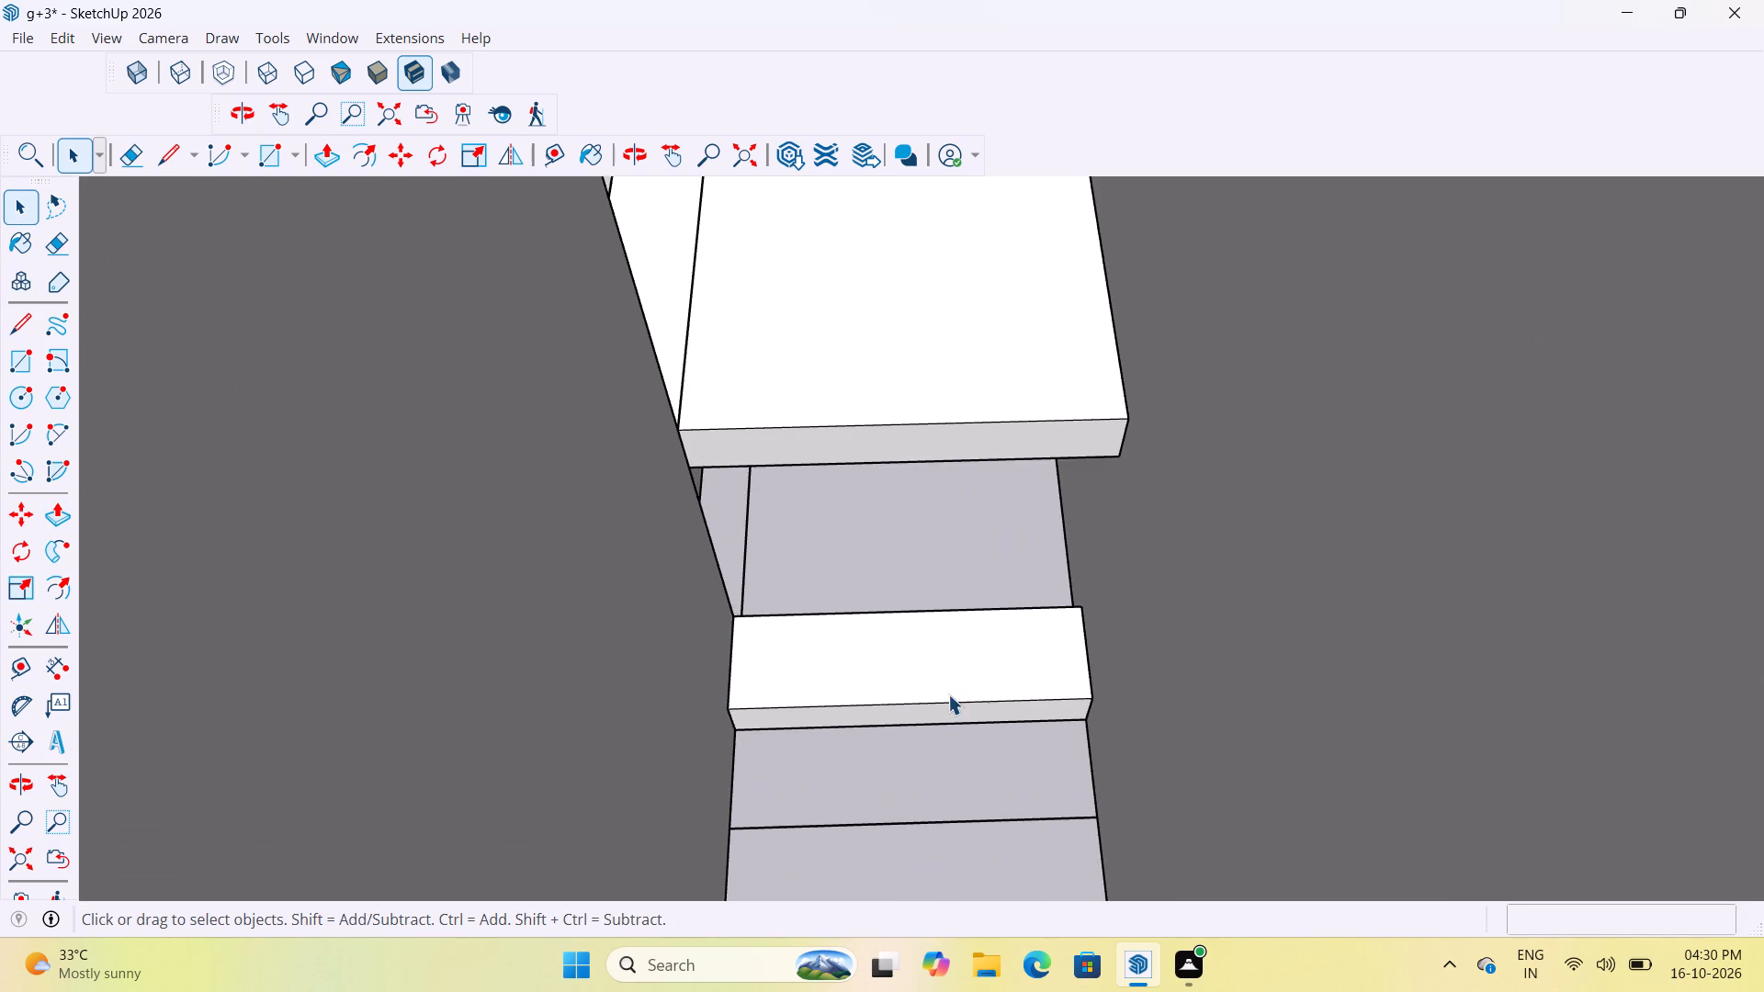
left_click(948, 694)
key("m")
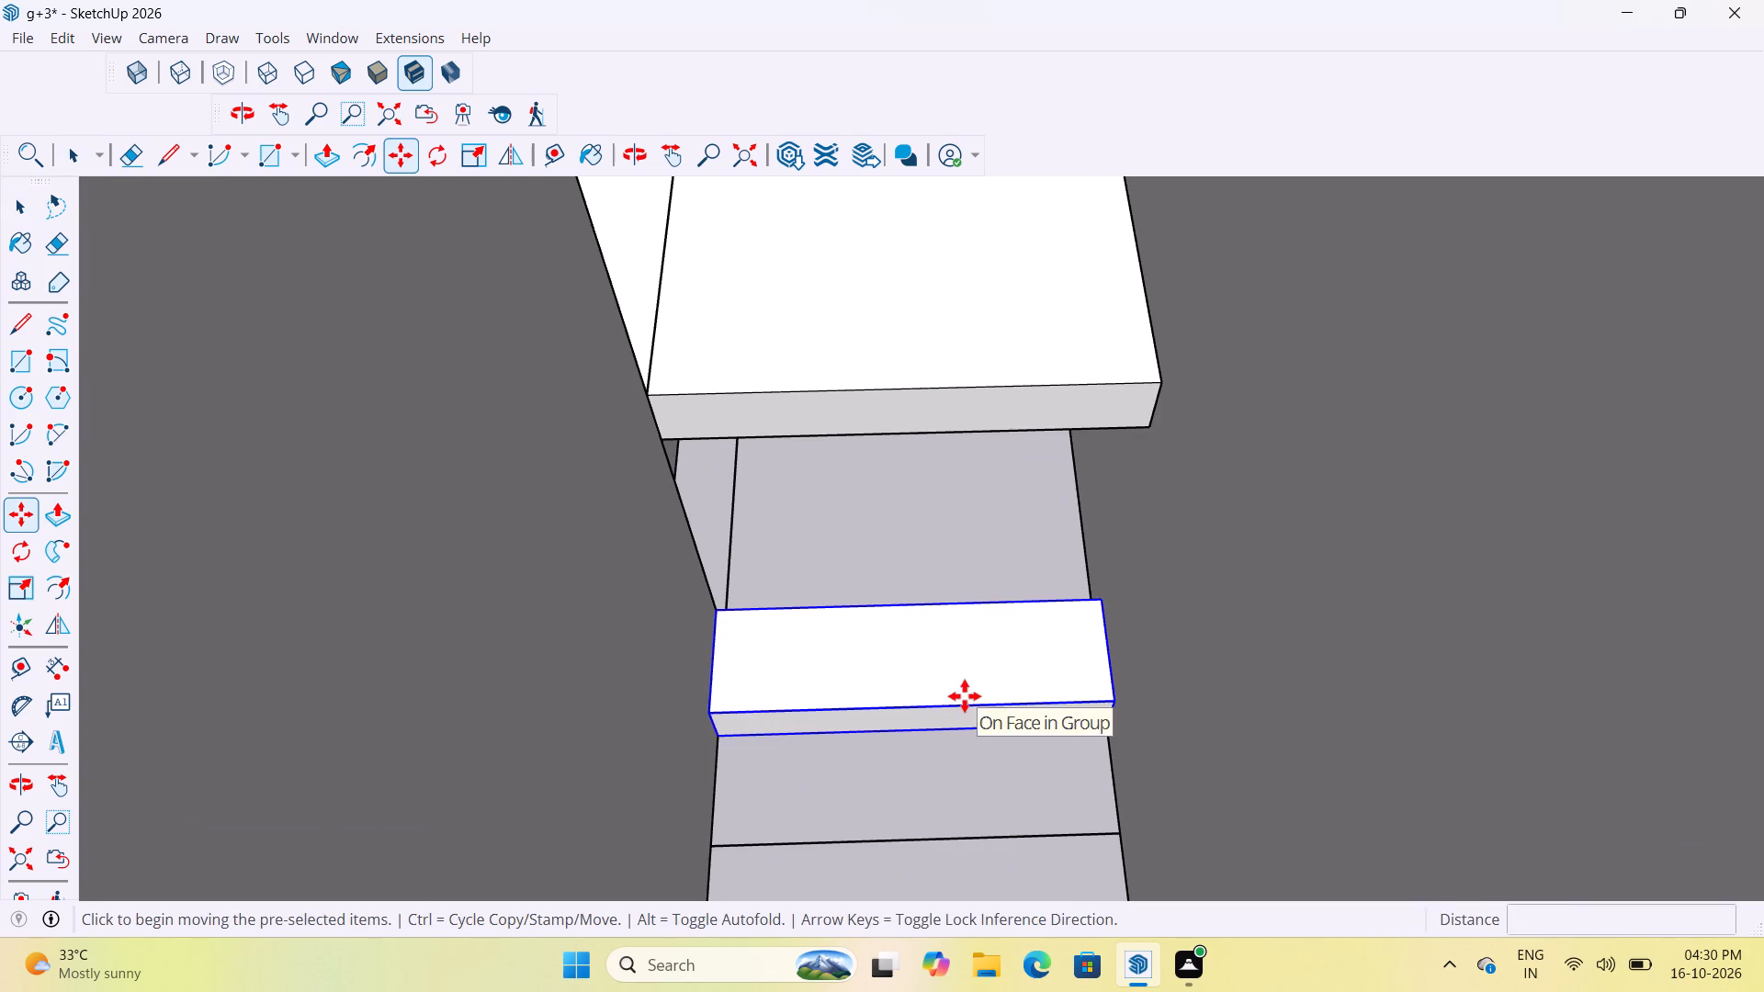
scroll(729, 754, "up", 5)
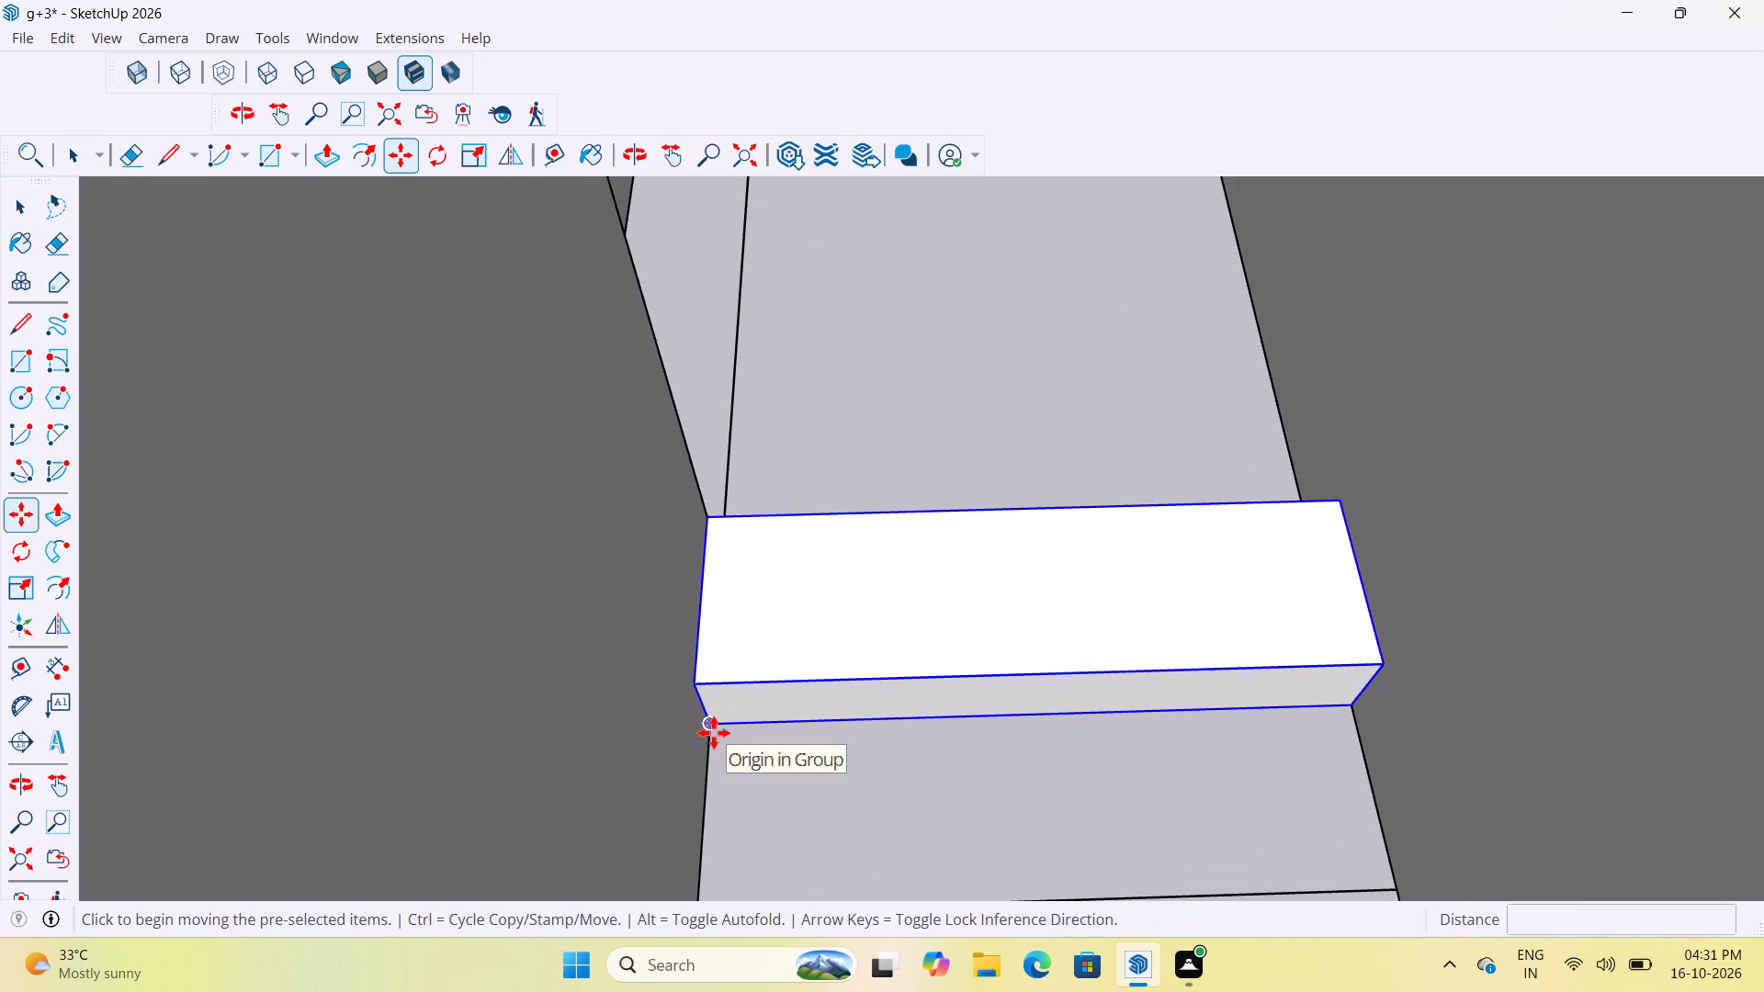
left_click(714, 733)
scroll(741, 709, "down", 9)
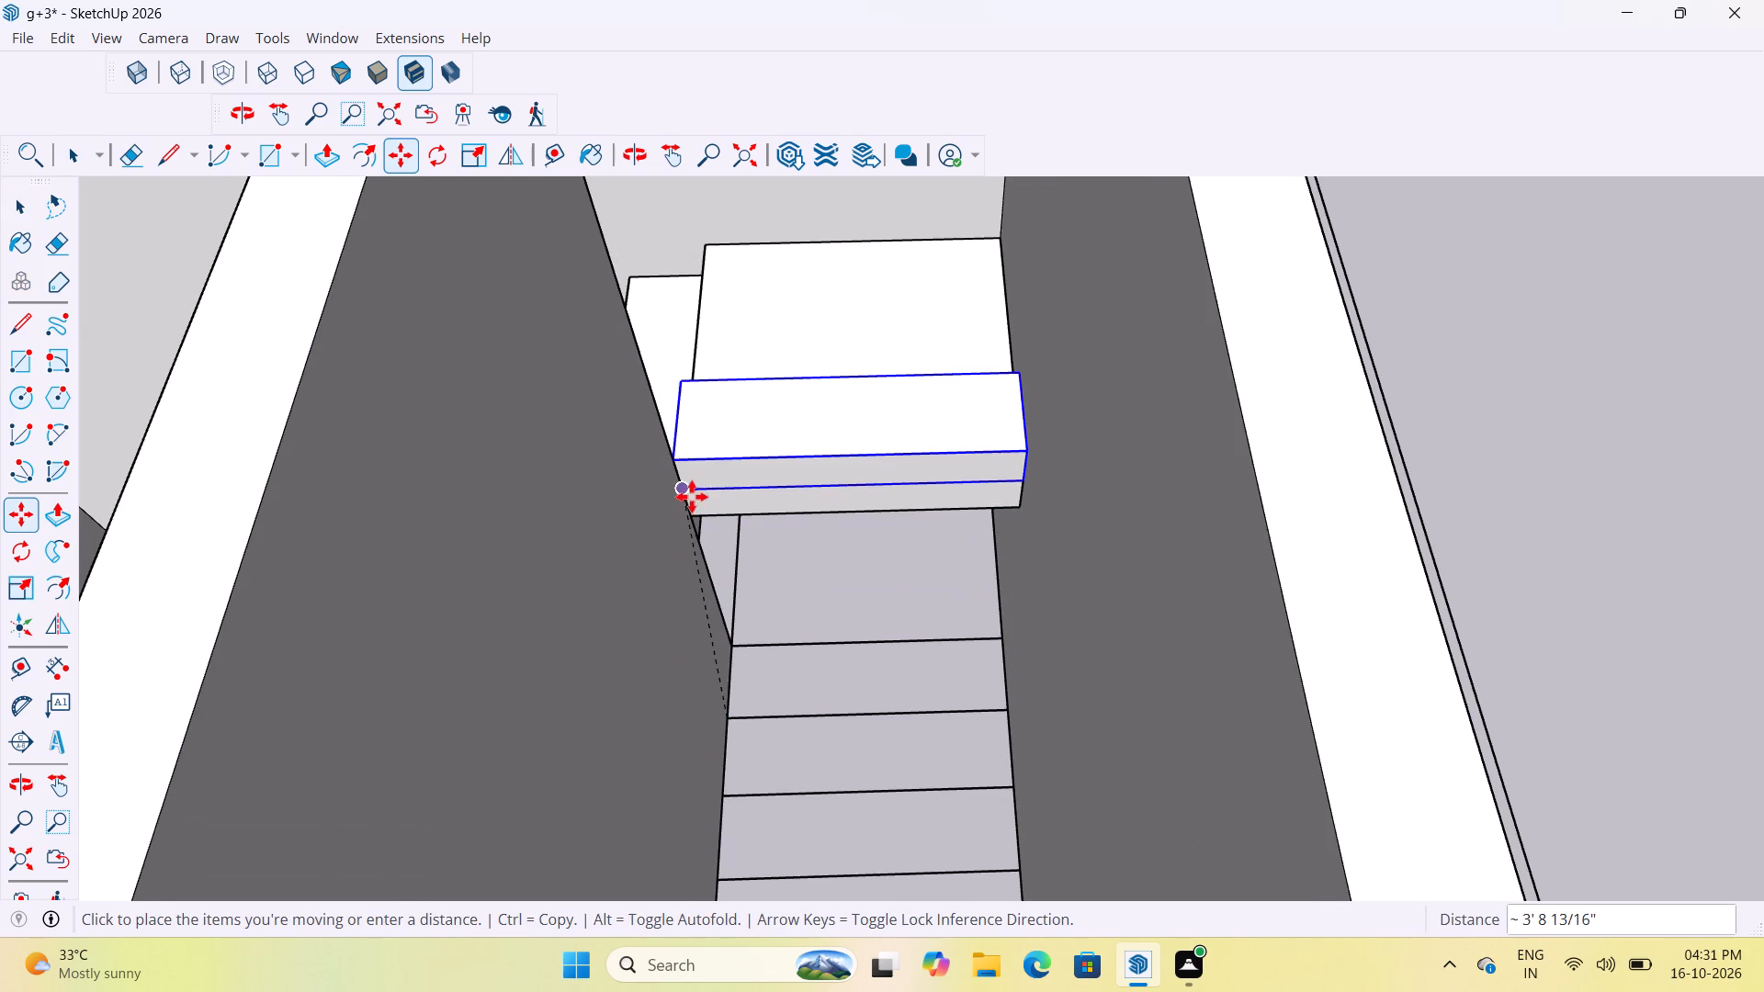
scroll(684, 471, "up", 3)
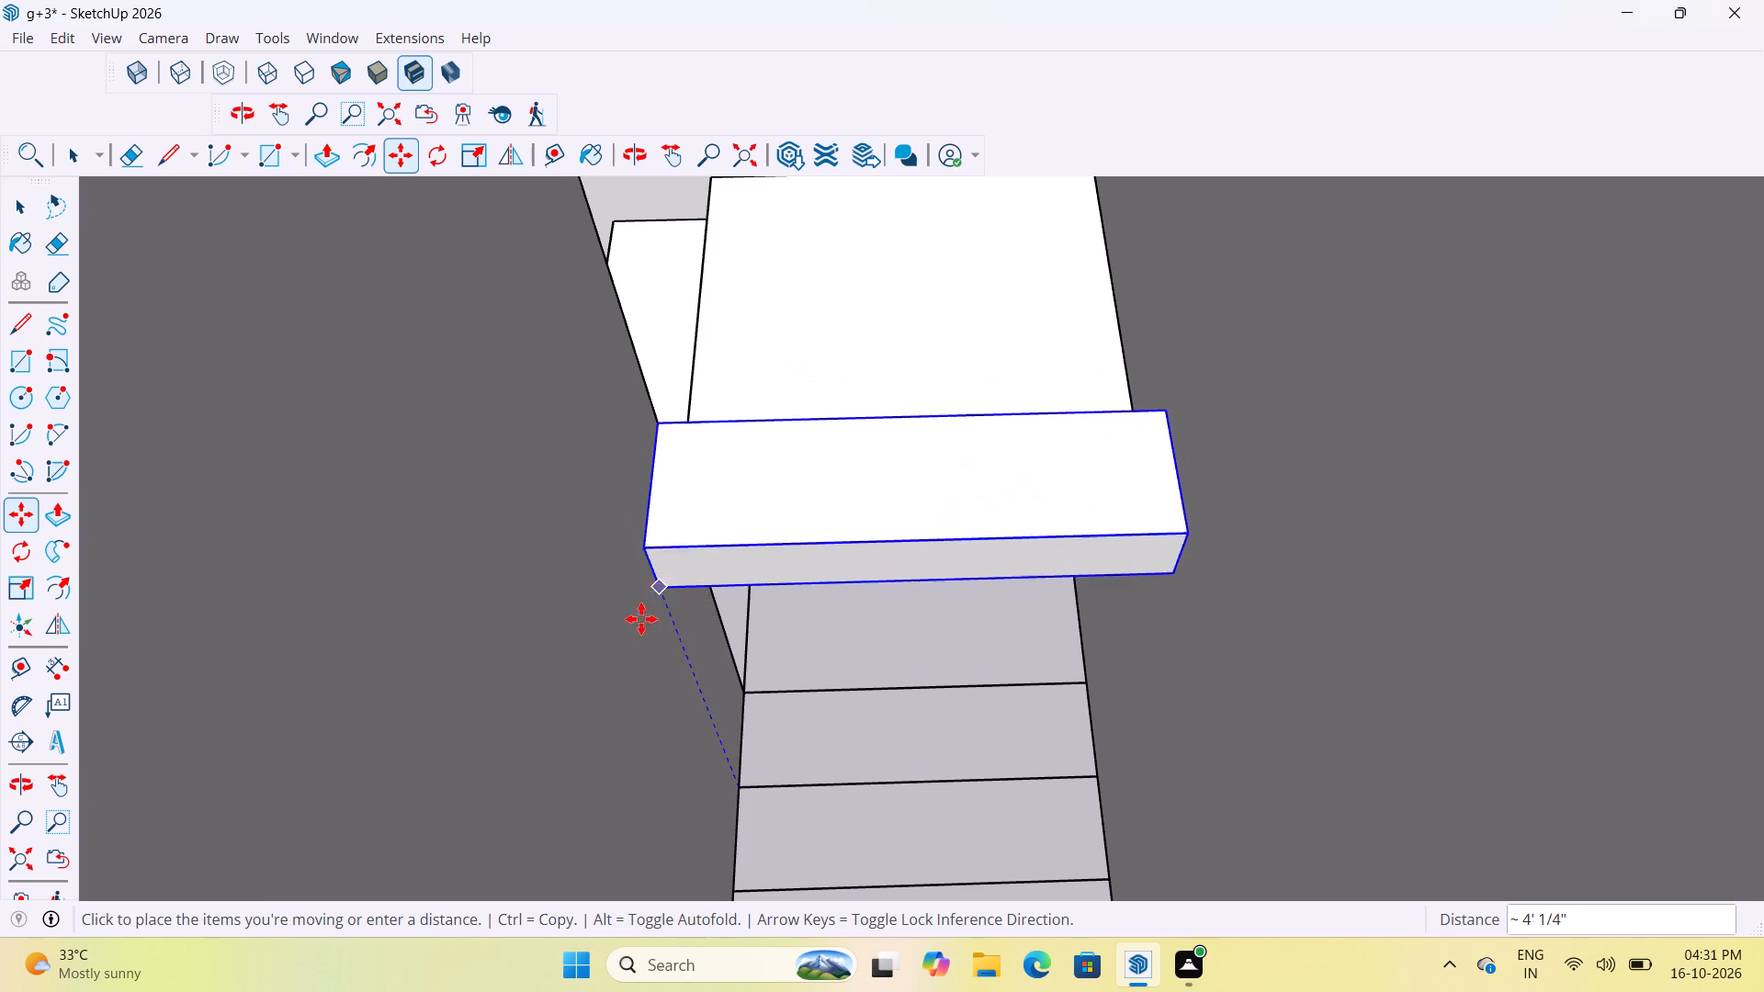
left_click_drag(675, 638, 688, 653)
scroll(861, 748, "down", 9)
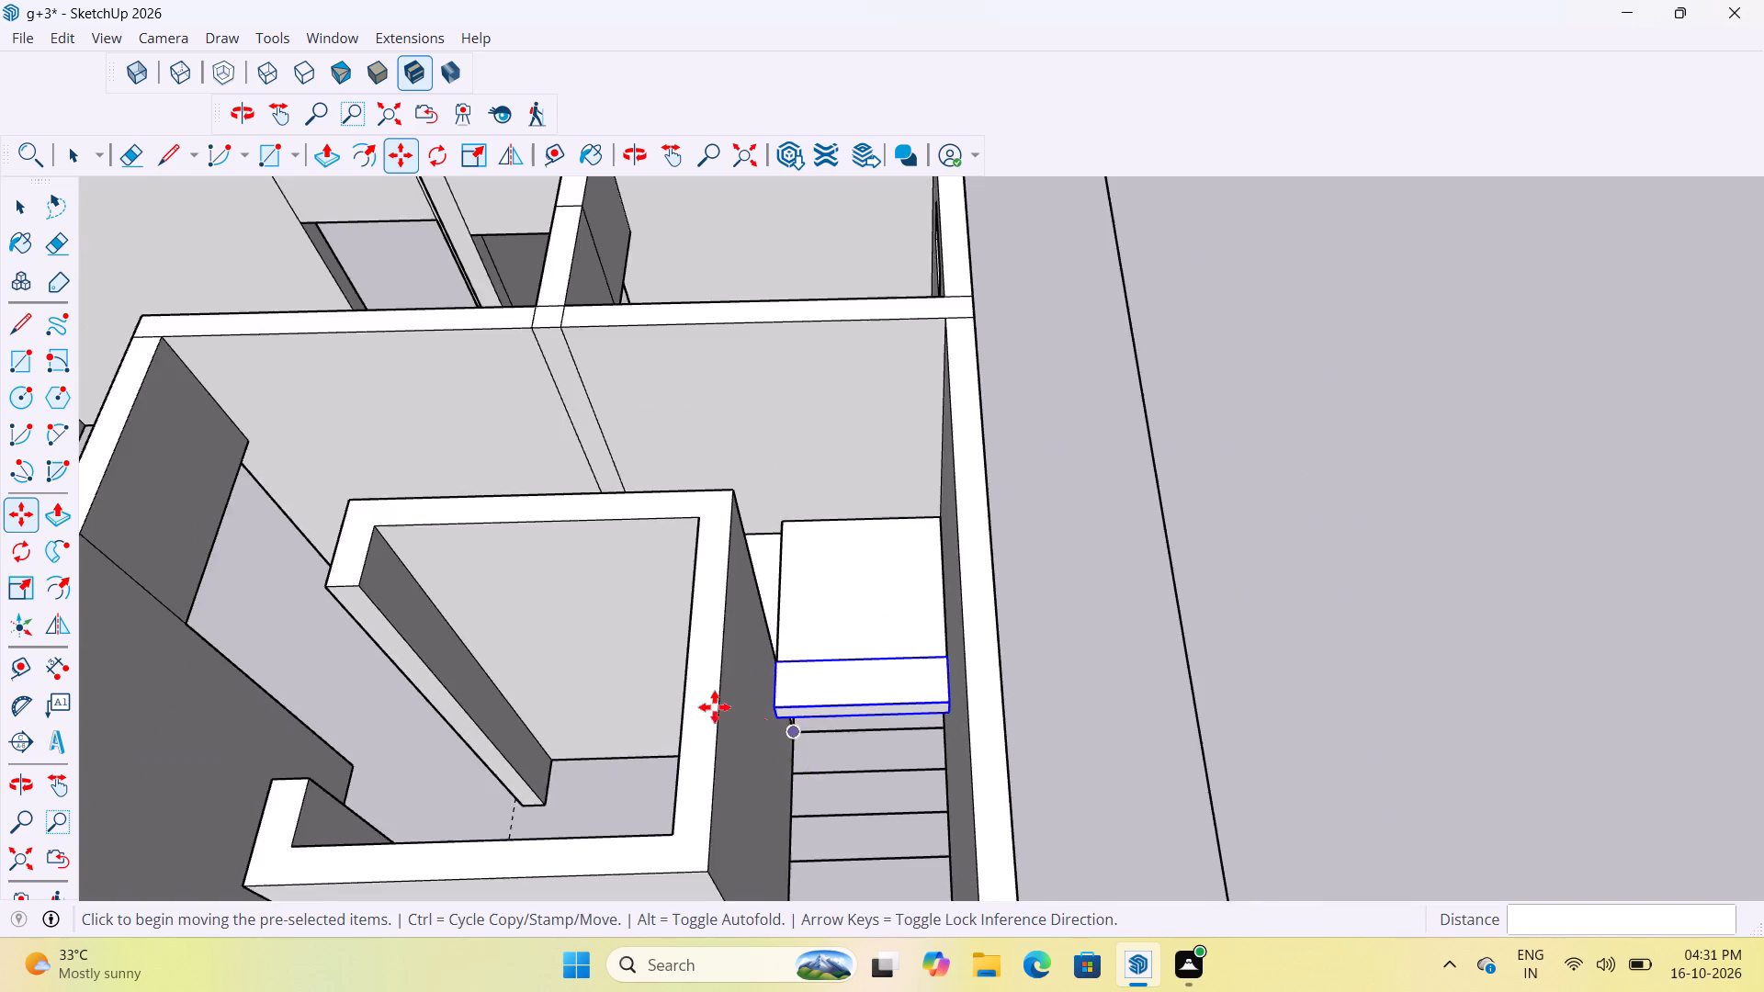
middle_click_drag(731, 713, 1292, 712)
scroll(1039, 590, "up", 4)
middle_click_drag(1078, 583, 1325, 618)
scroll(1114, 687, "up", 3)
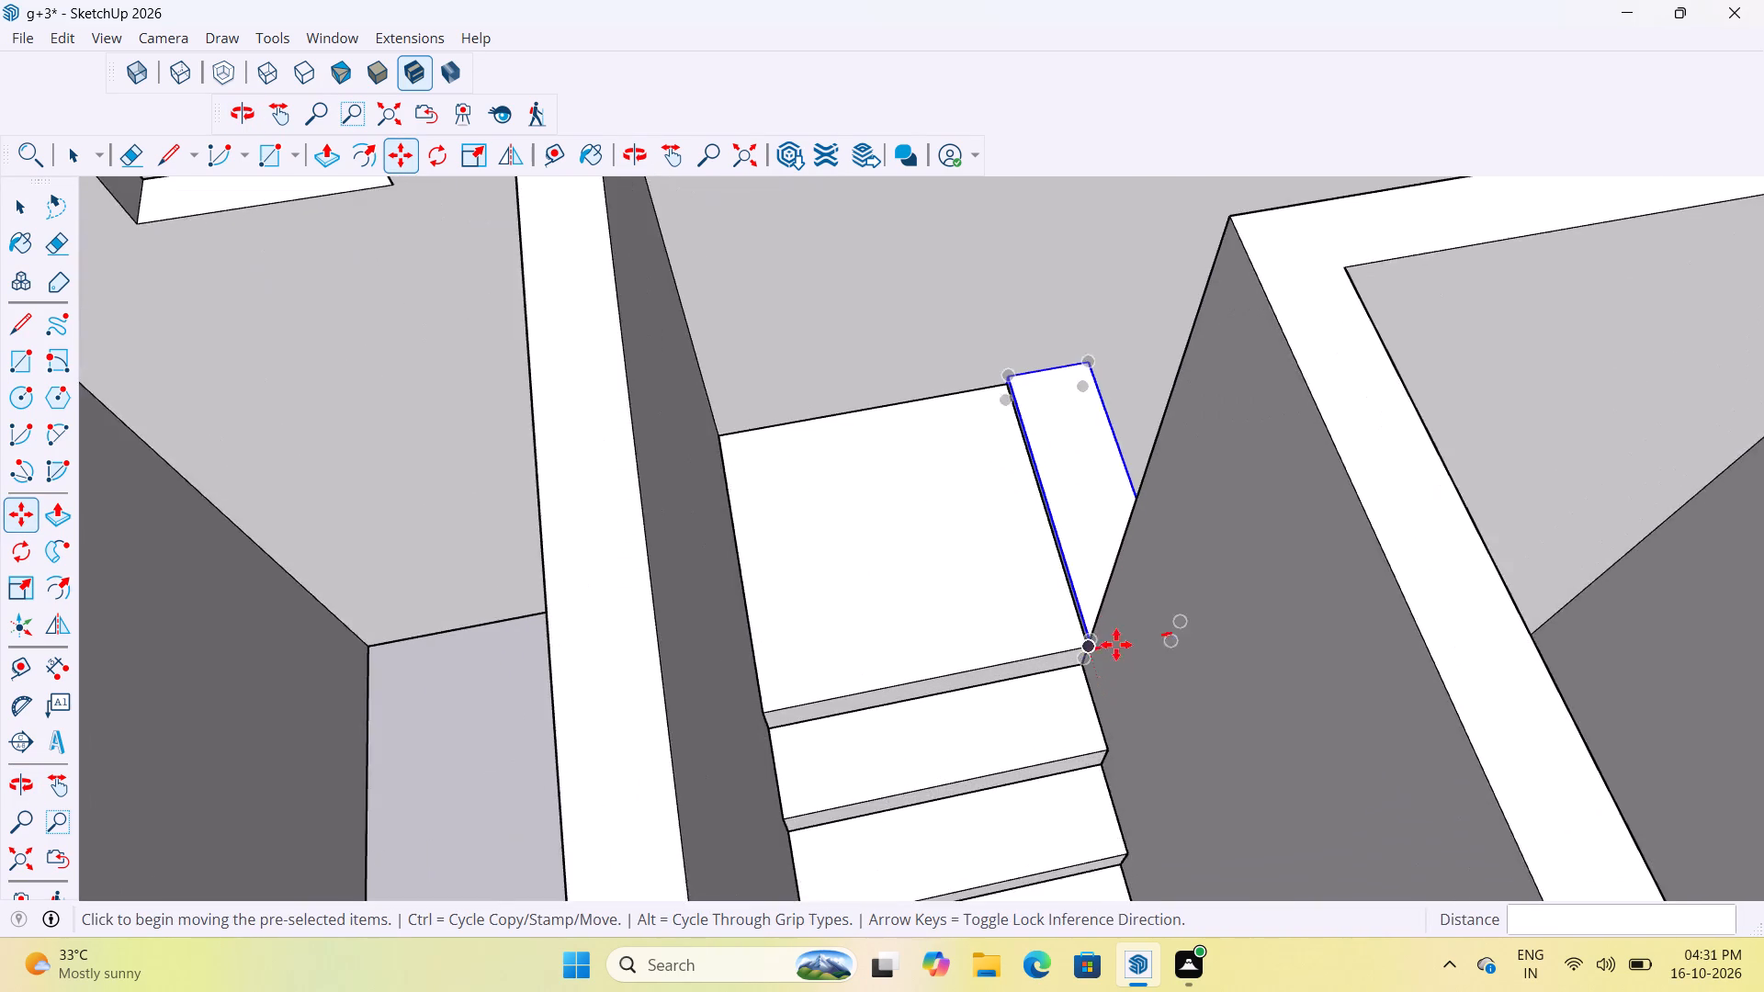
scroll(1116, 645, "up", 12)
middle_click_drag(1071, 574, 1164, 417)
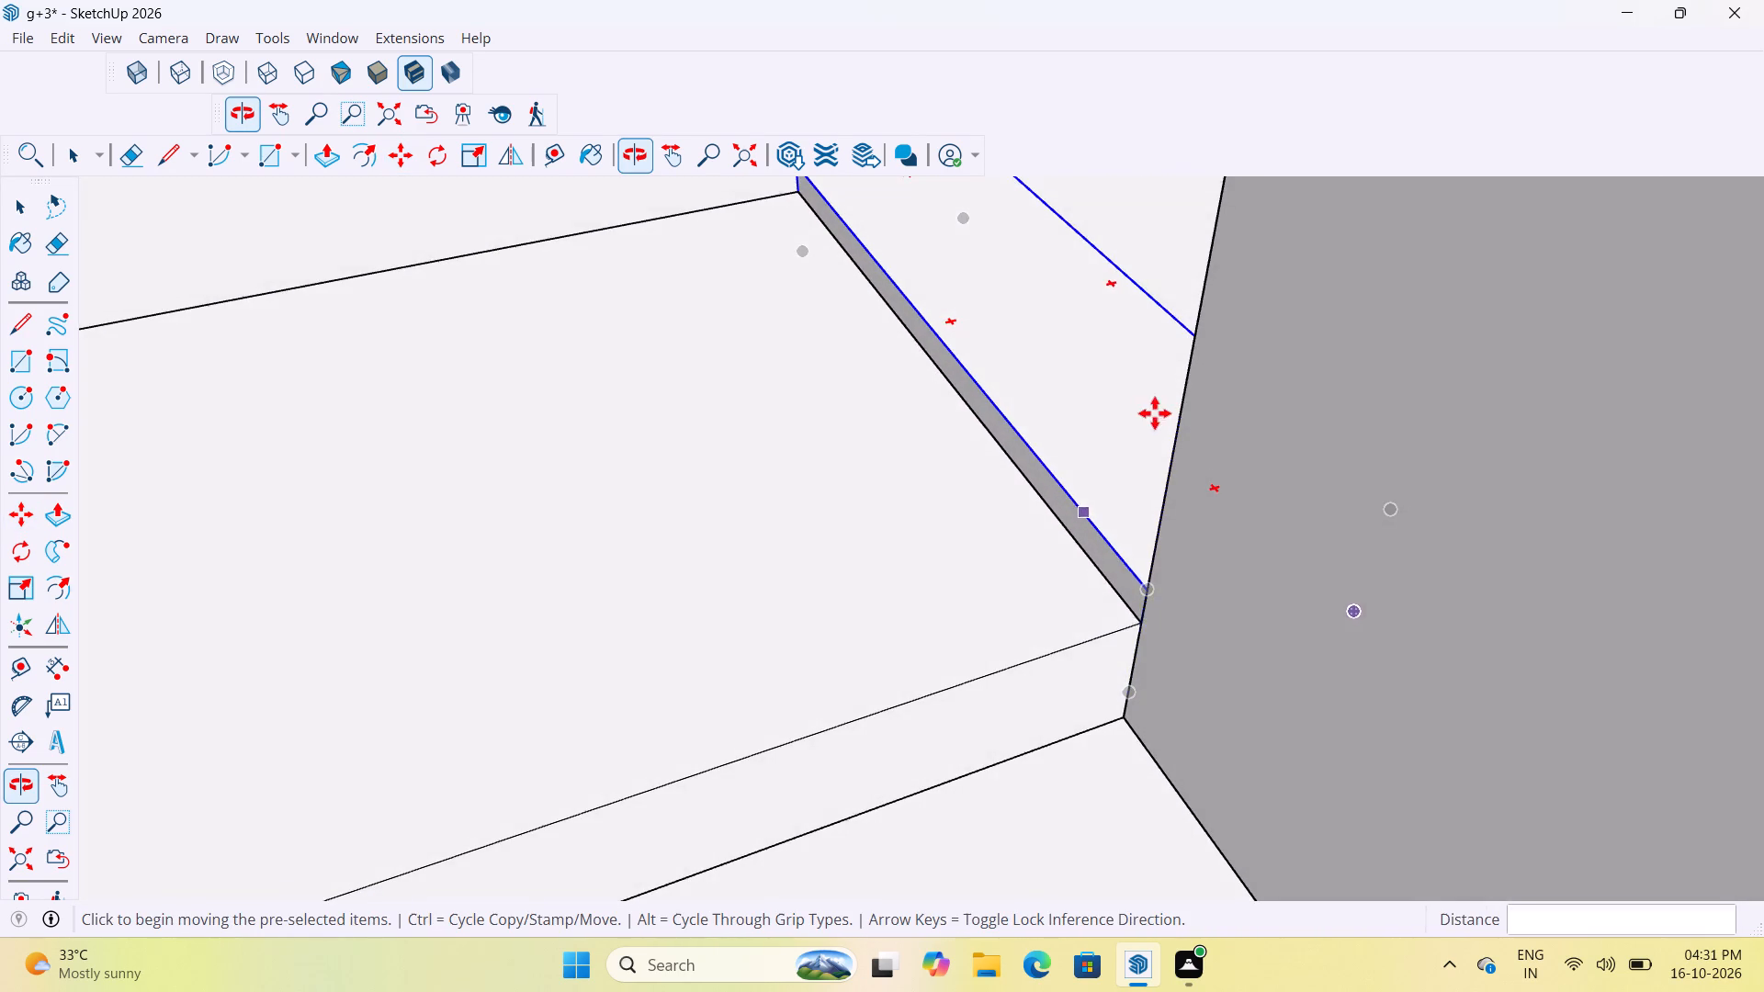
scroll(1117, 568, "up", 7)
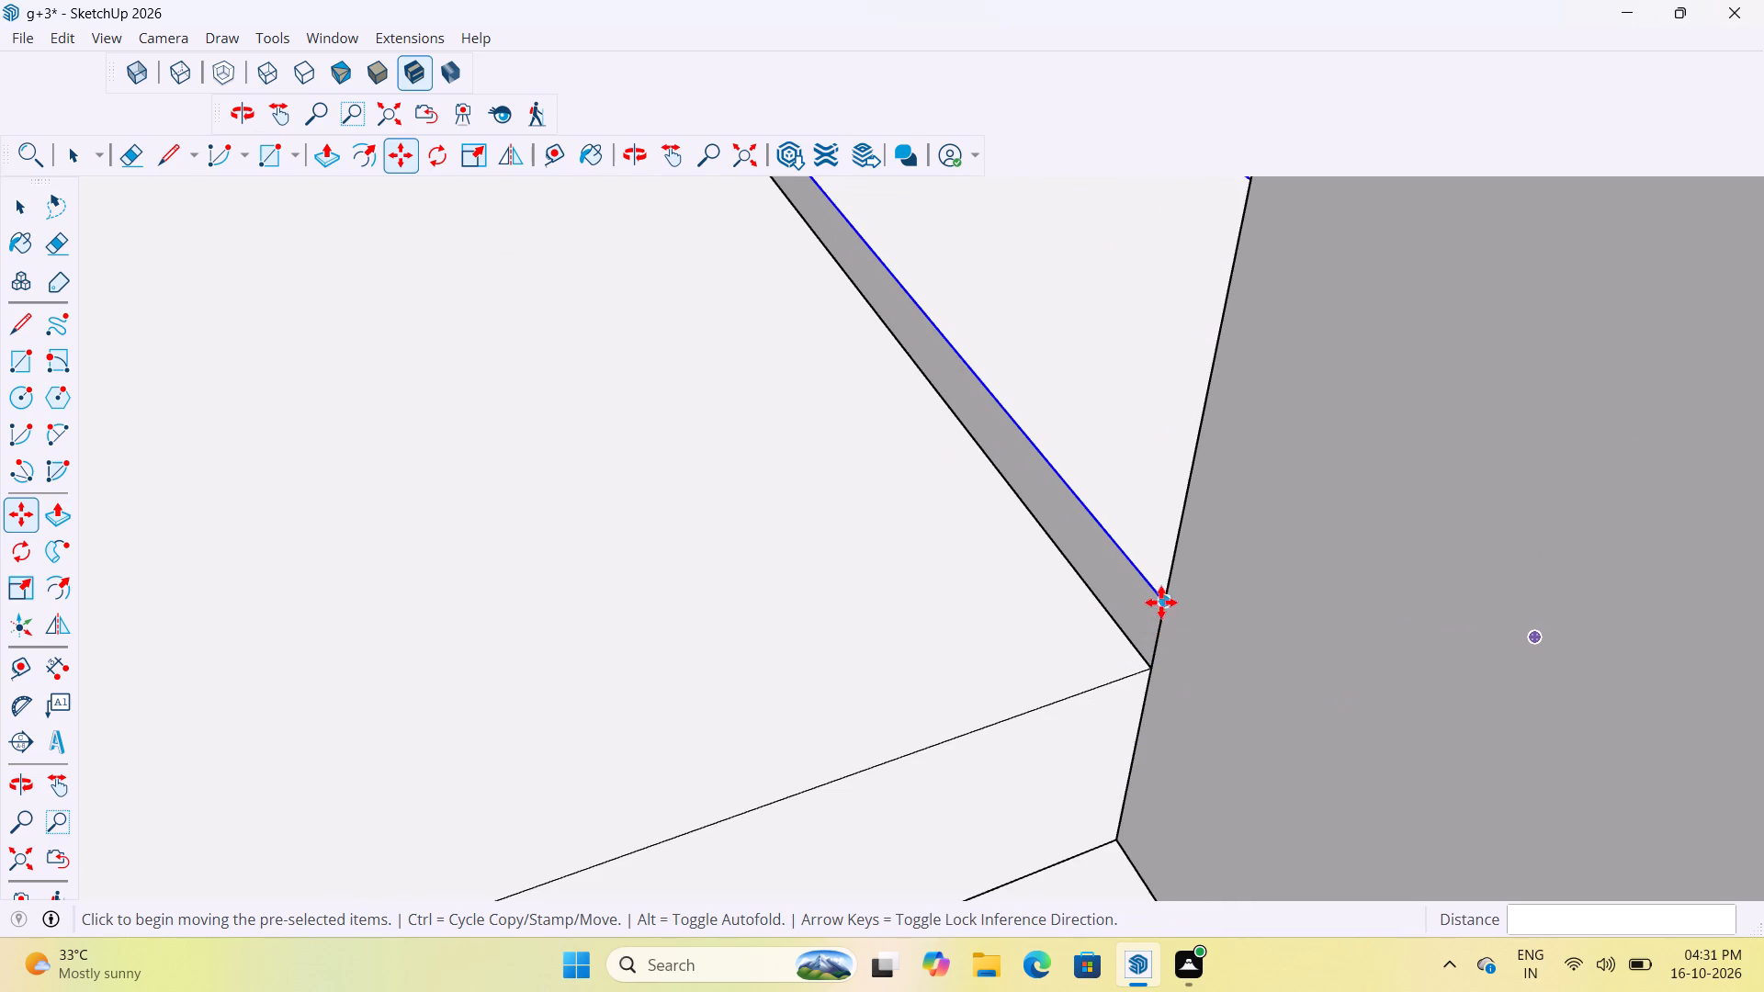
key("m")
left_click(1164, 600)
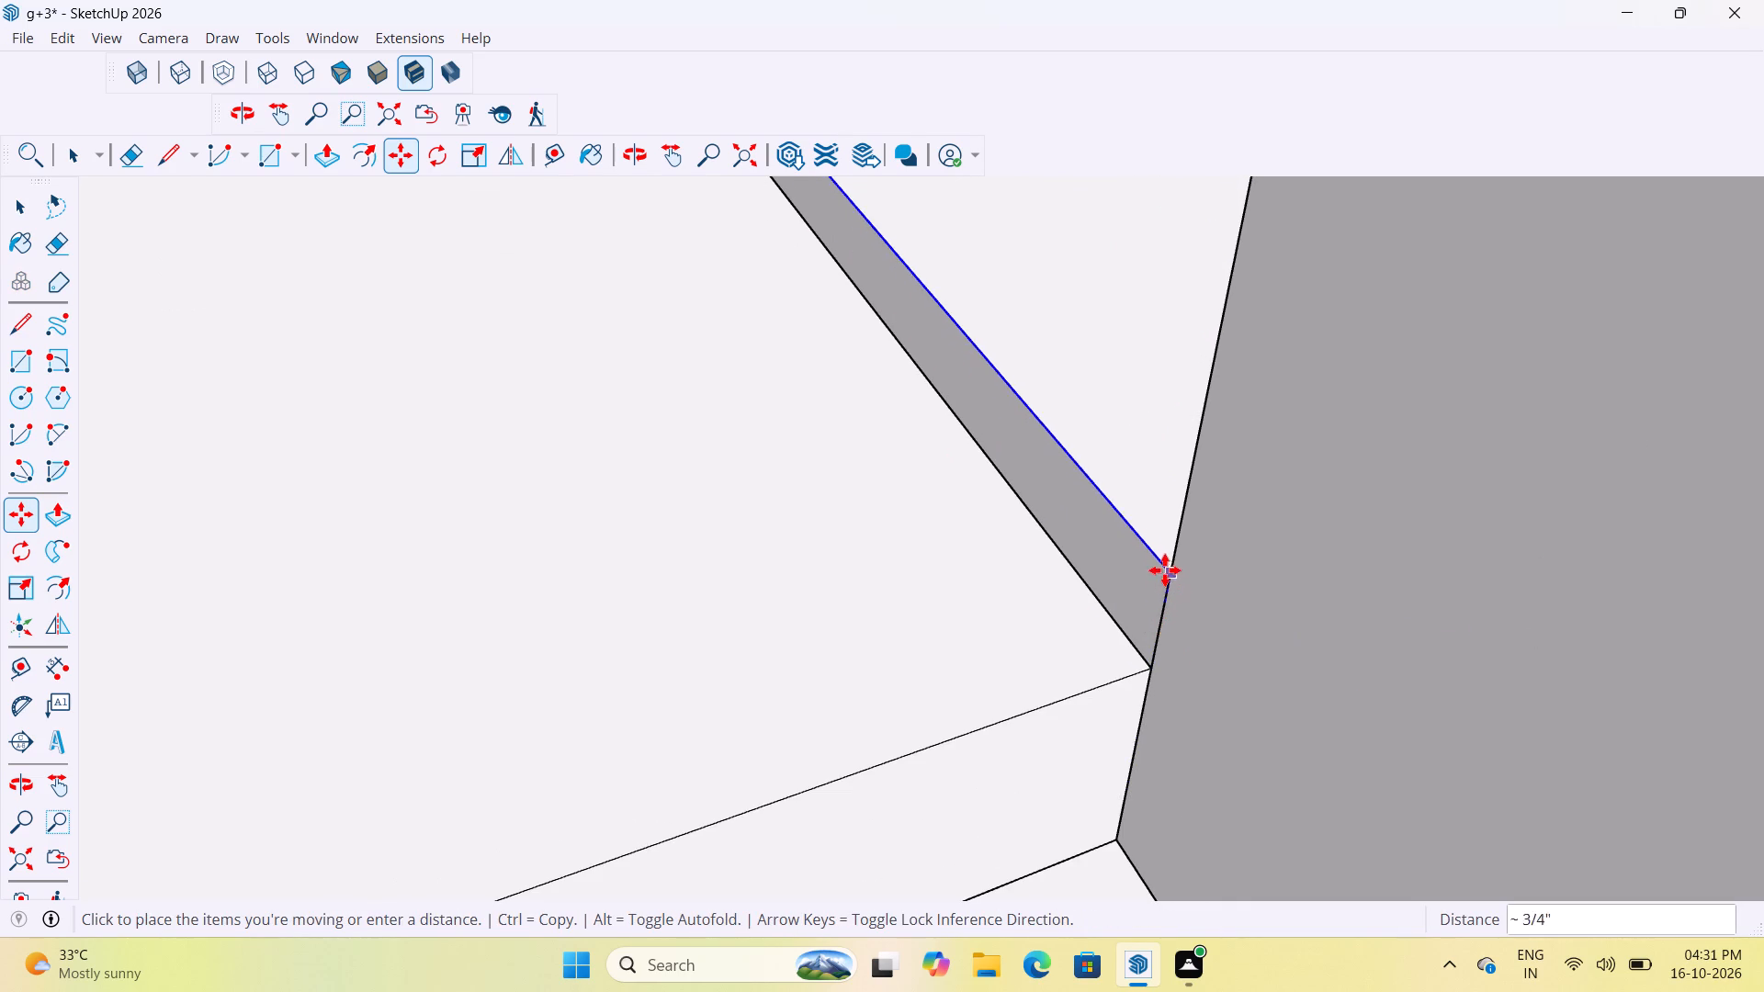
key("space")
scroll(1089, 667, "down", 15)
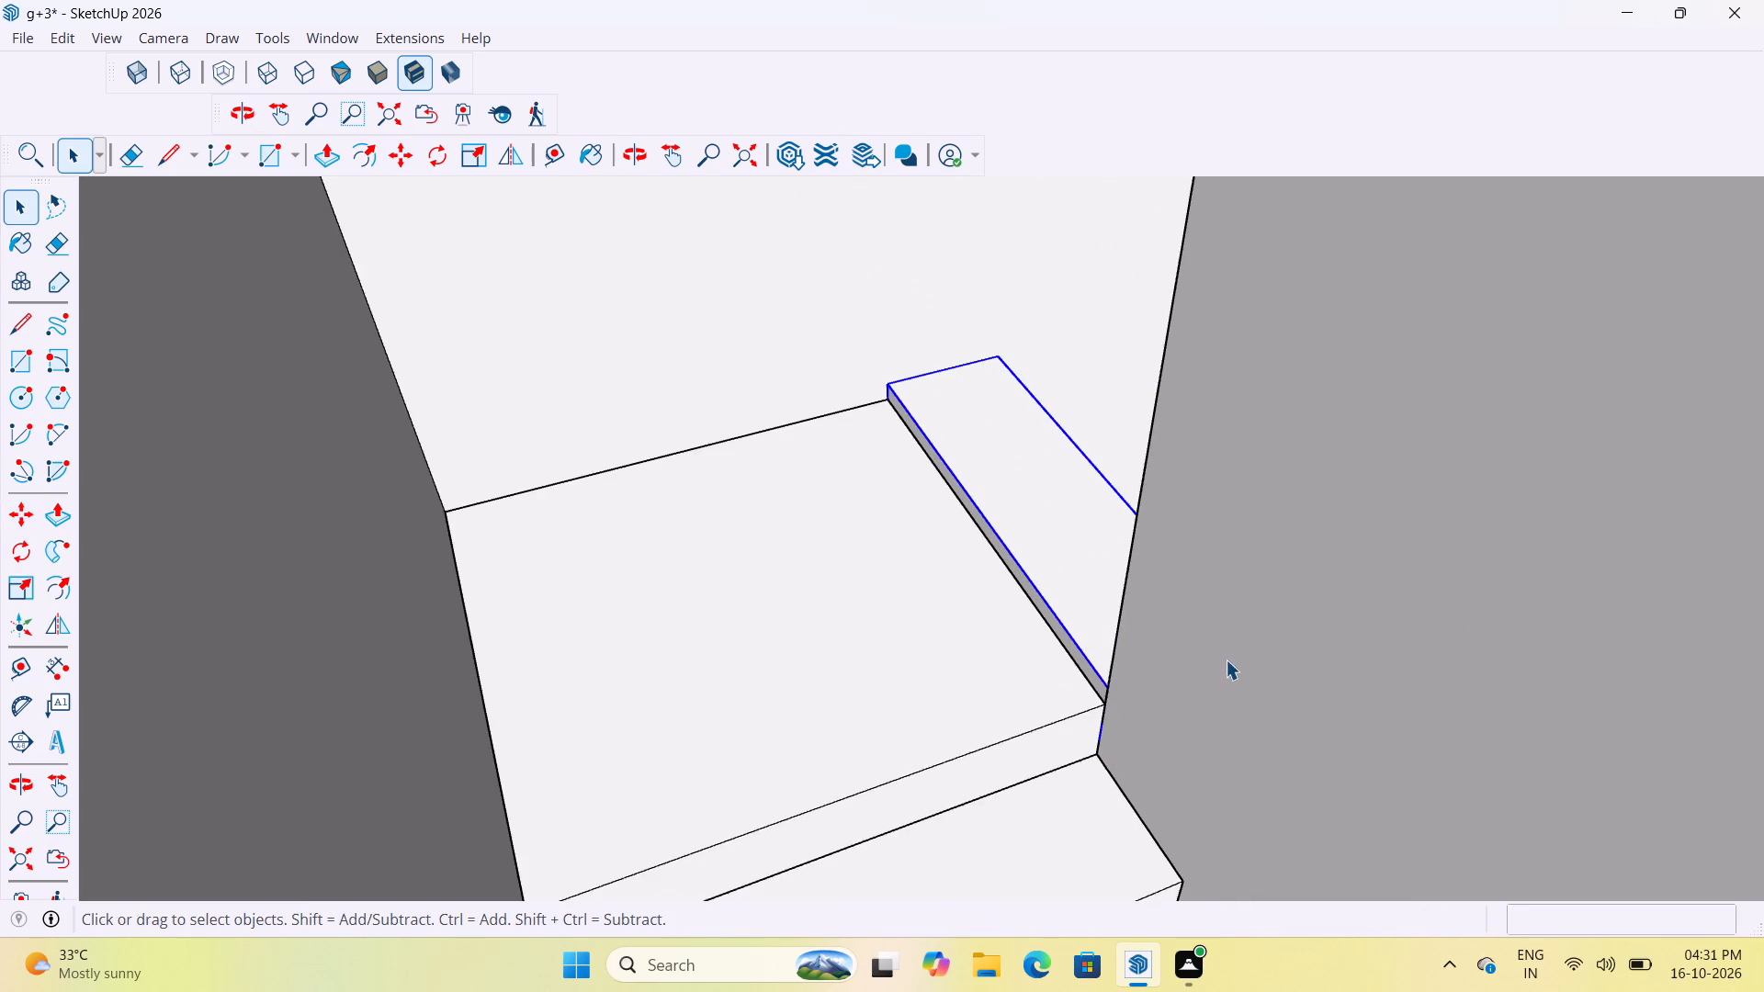
Move the step group by its lower front corner about 1 1/4" to adjust its seating against the landing.
middle_click_drag(1221, 660, 487, 806)
scroll(875, 812, "up", 3)
middle_click_drag(876, 798, 813, 750)
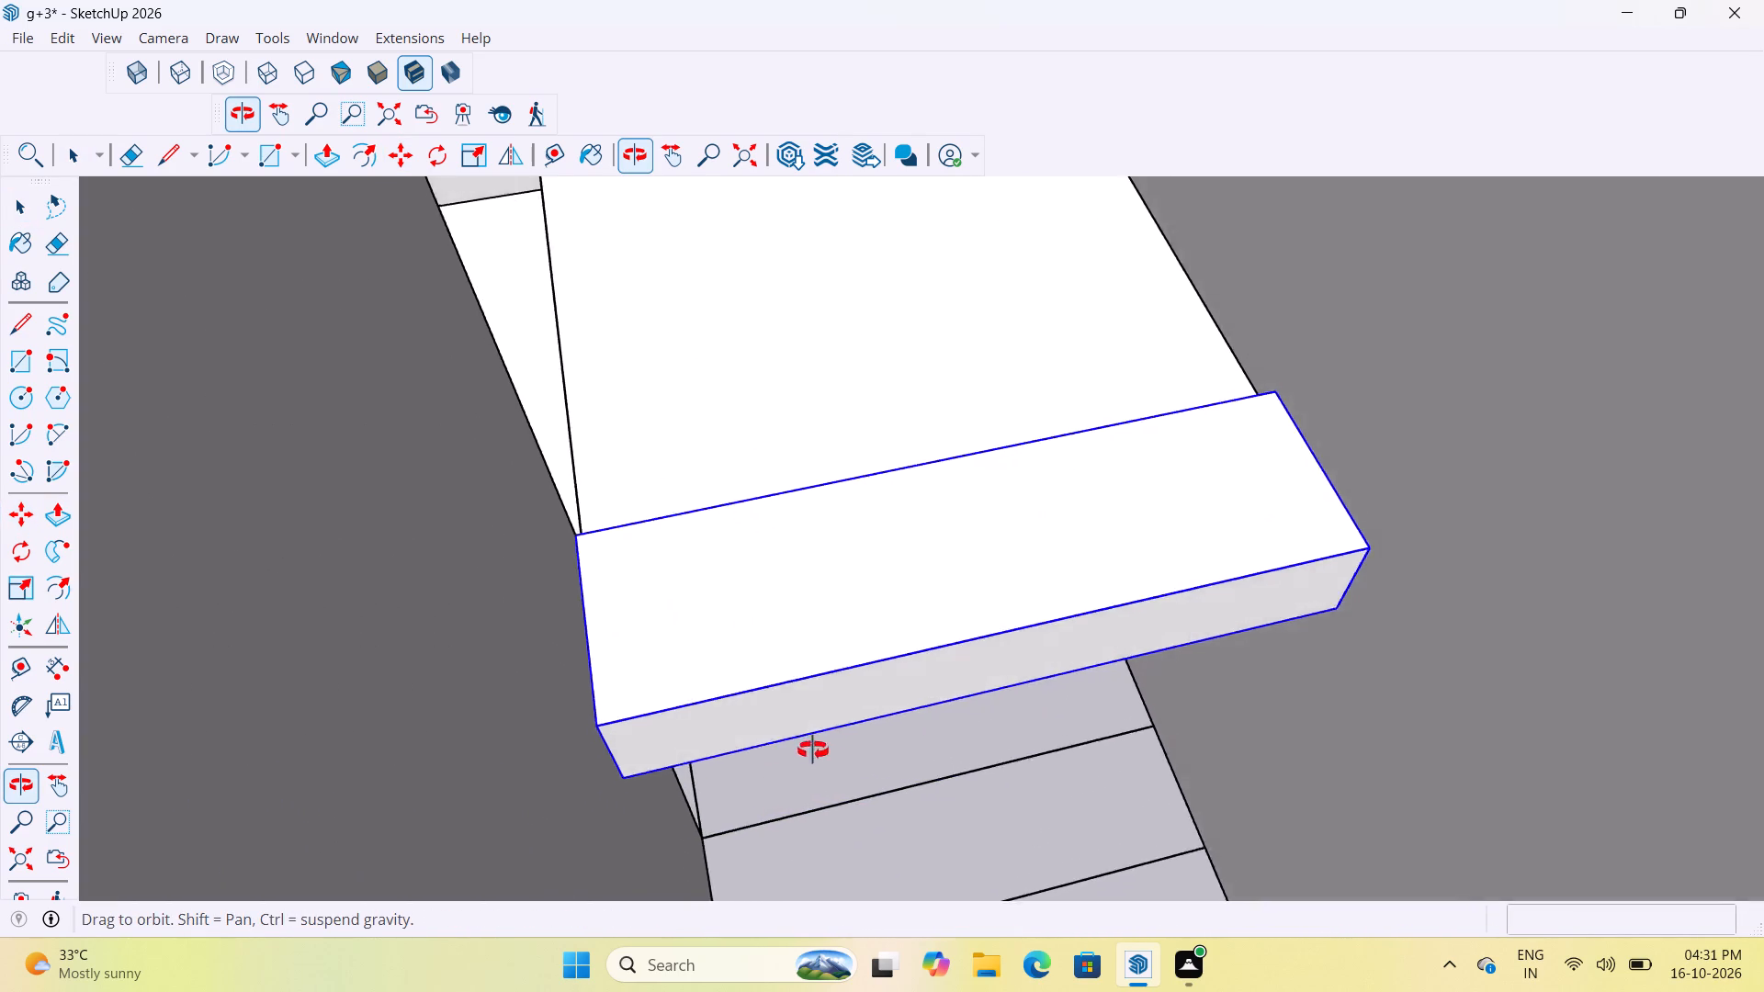
middle_click_drag(813, 750, 747, 721)
key("m")
left_click(570, 716)
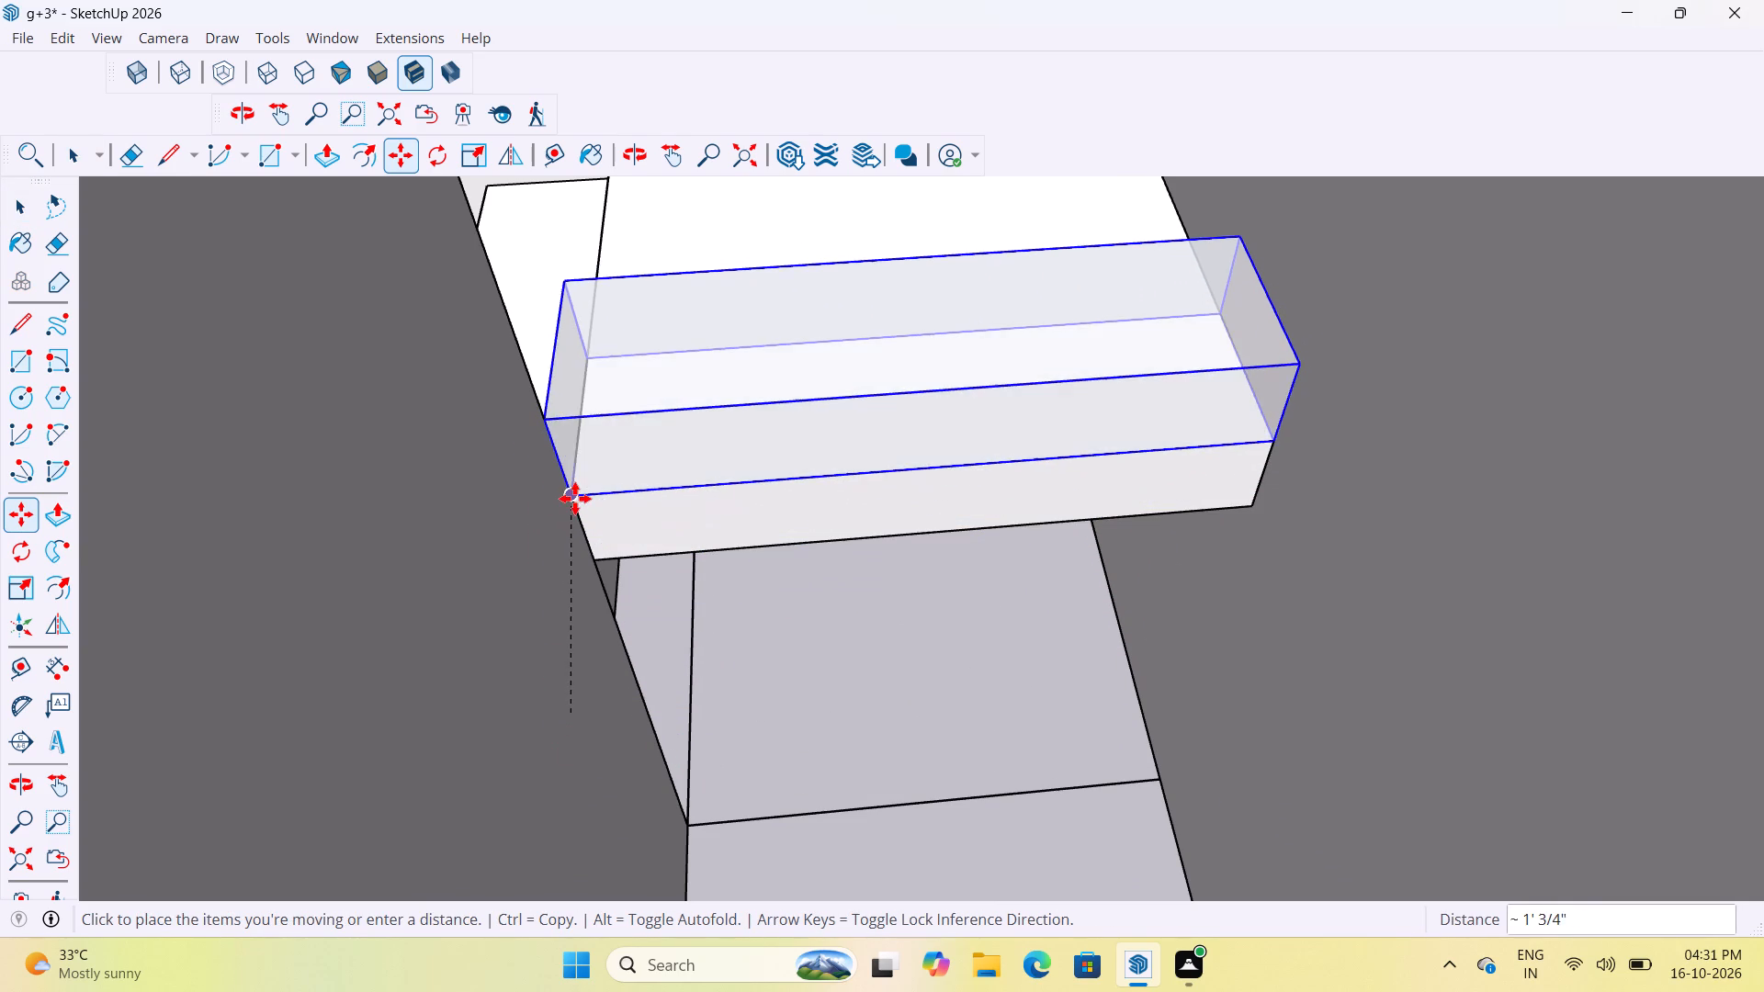
scroll(729, 741, "down", 3)
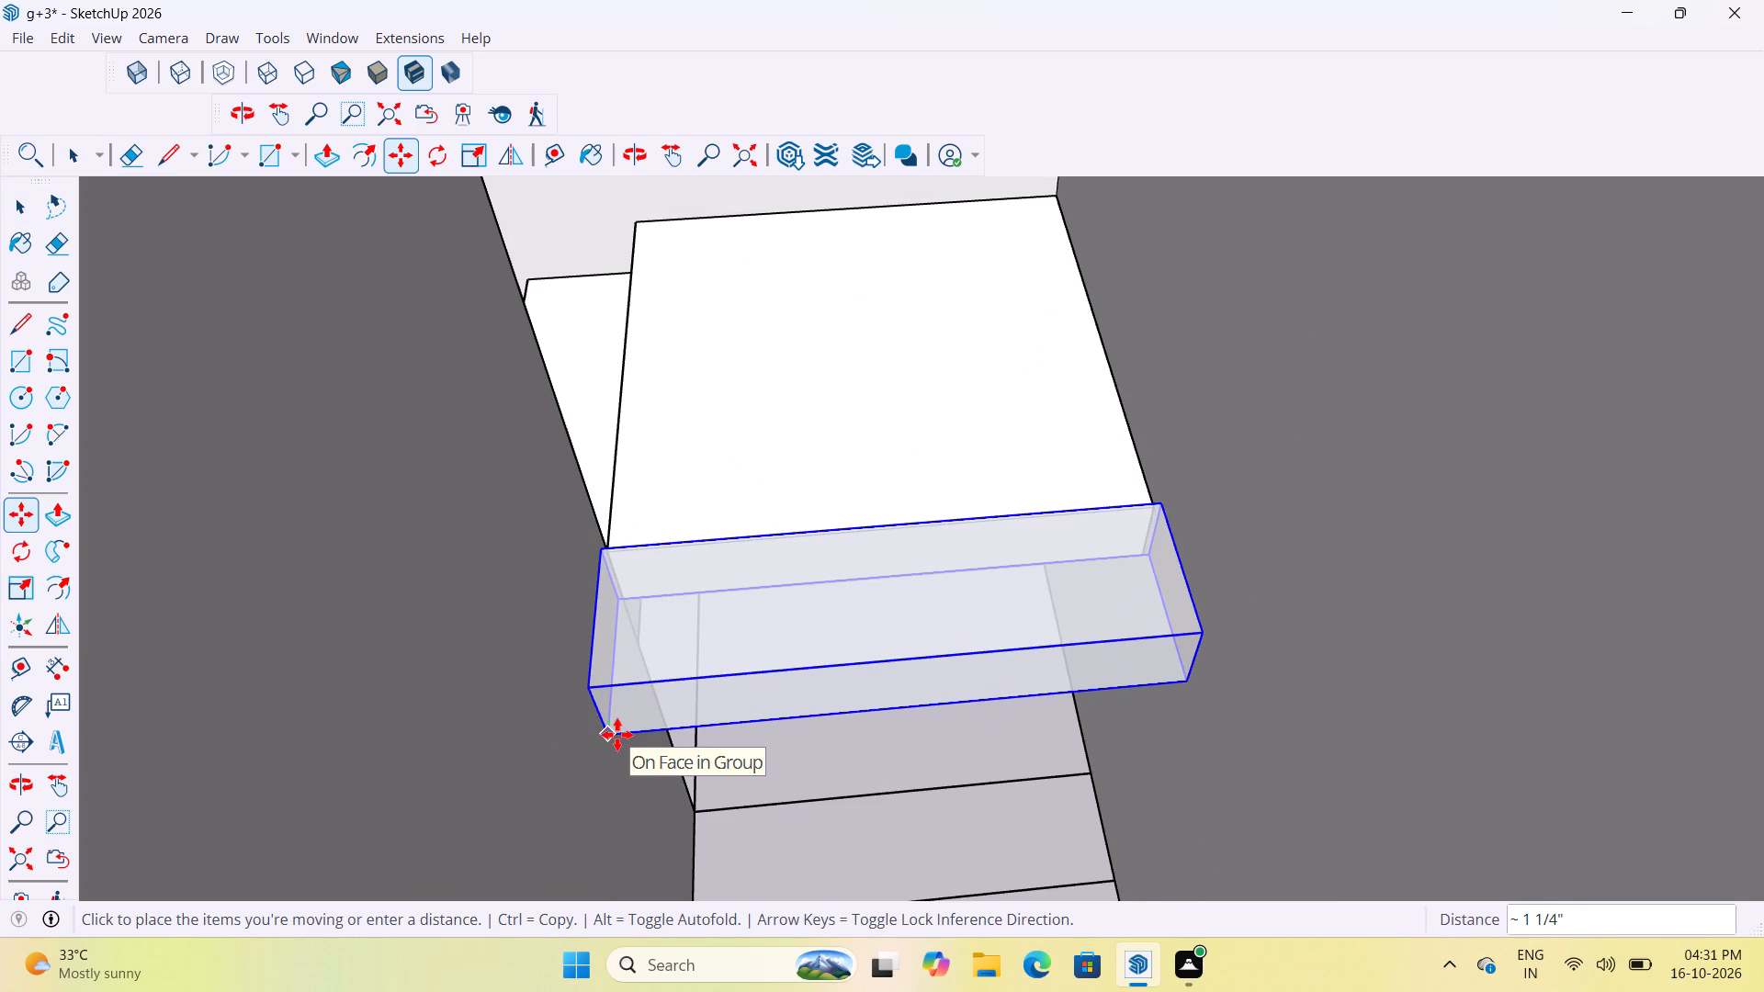
left_click(617, 735)
Examine how the moved step sits against the landing and the shaft wall, and clear the selection.
scroll(741, 808, "down", 4)
middle_click_drag(730, 788, 1566, 892)
scroll(1120, 692, "up", 8)
scroll(1108, 694, "down", 5)
middle_click_drag(1080, 736, 1269, 754)
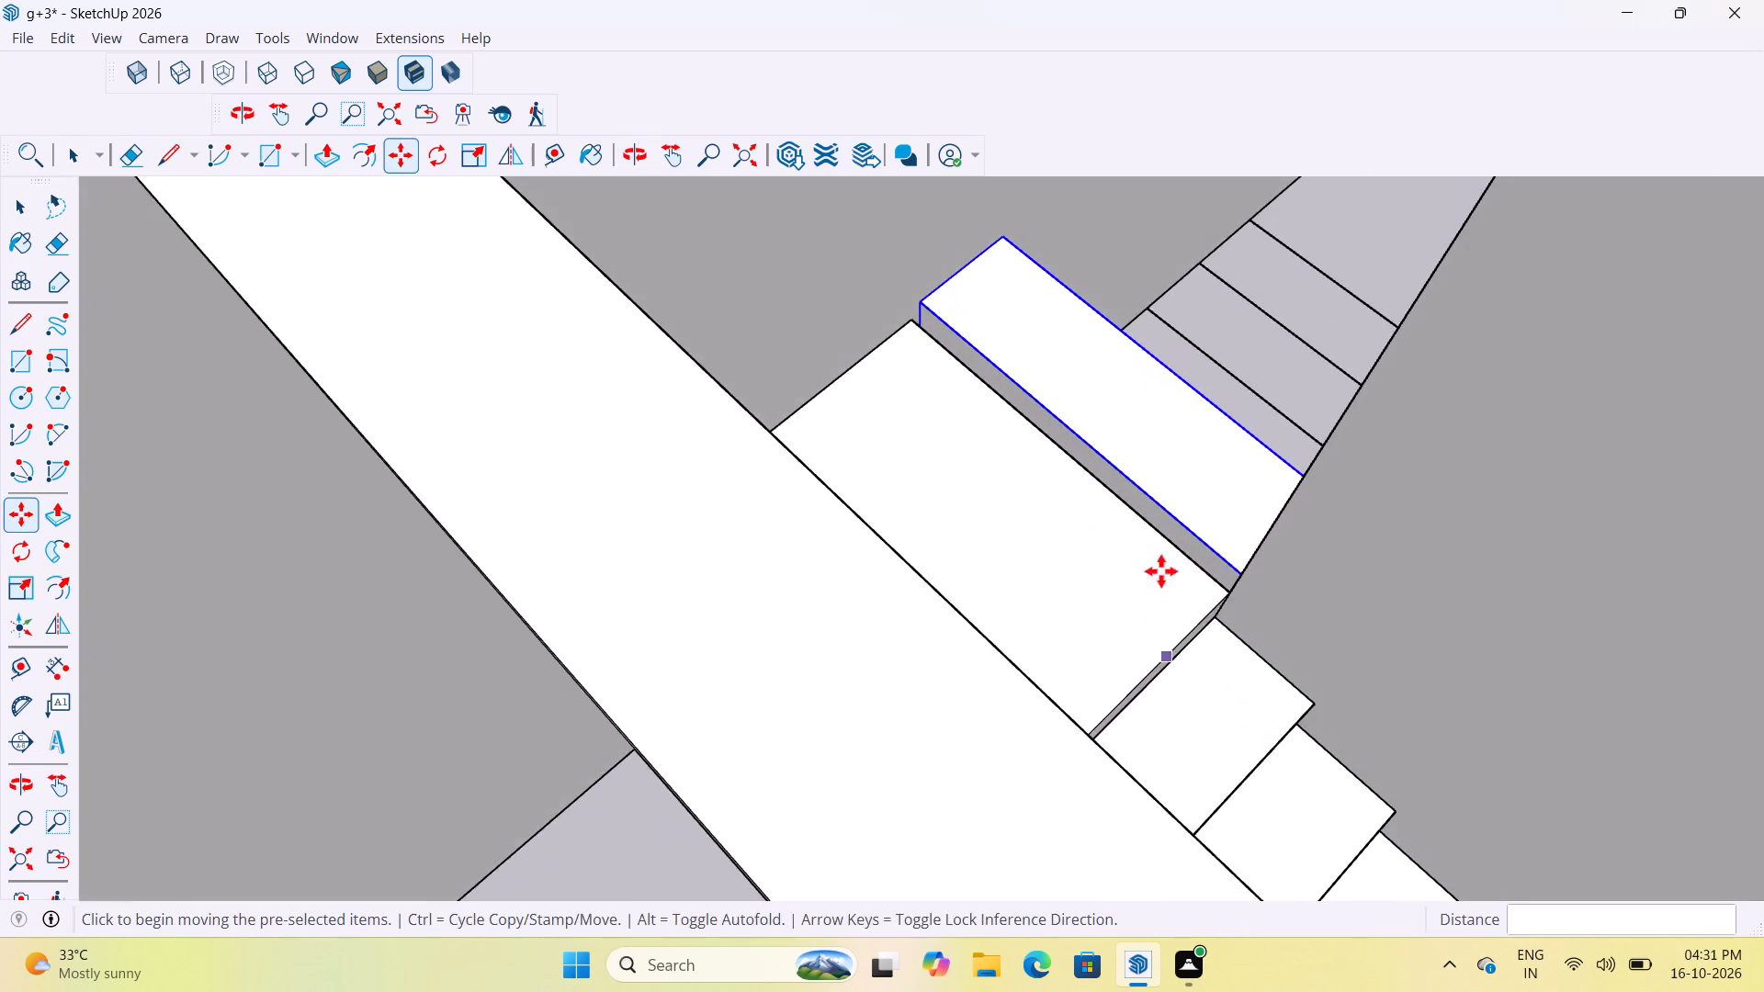
scroll(1173, 551, "up", 7)
key("space")
left_click(1199, 497)
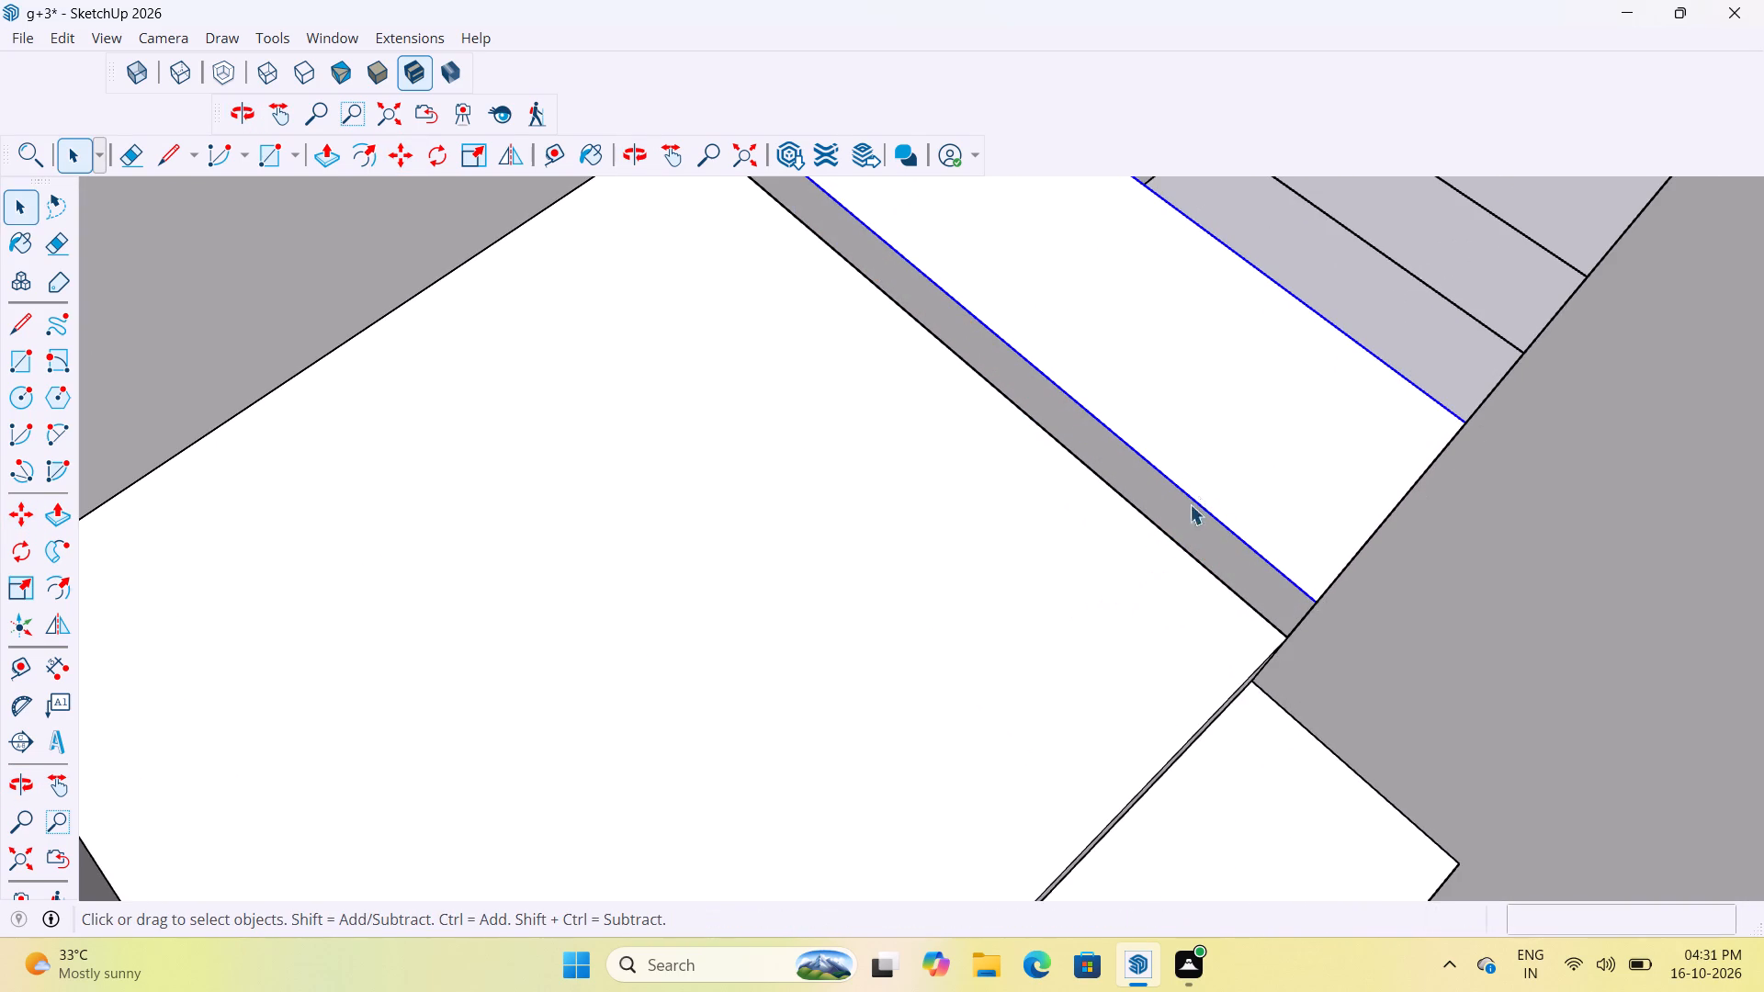
scroll(1001, 673, "down", 20)
left_click(722, 516)
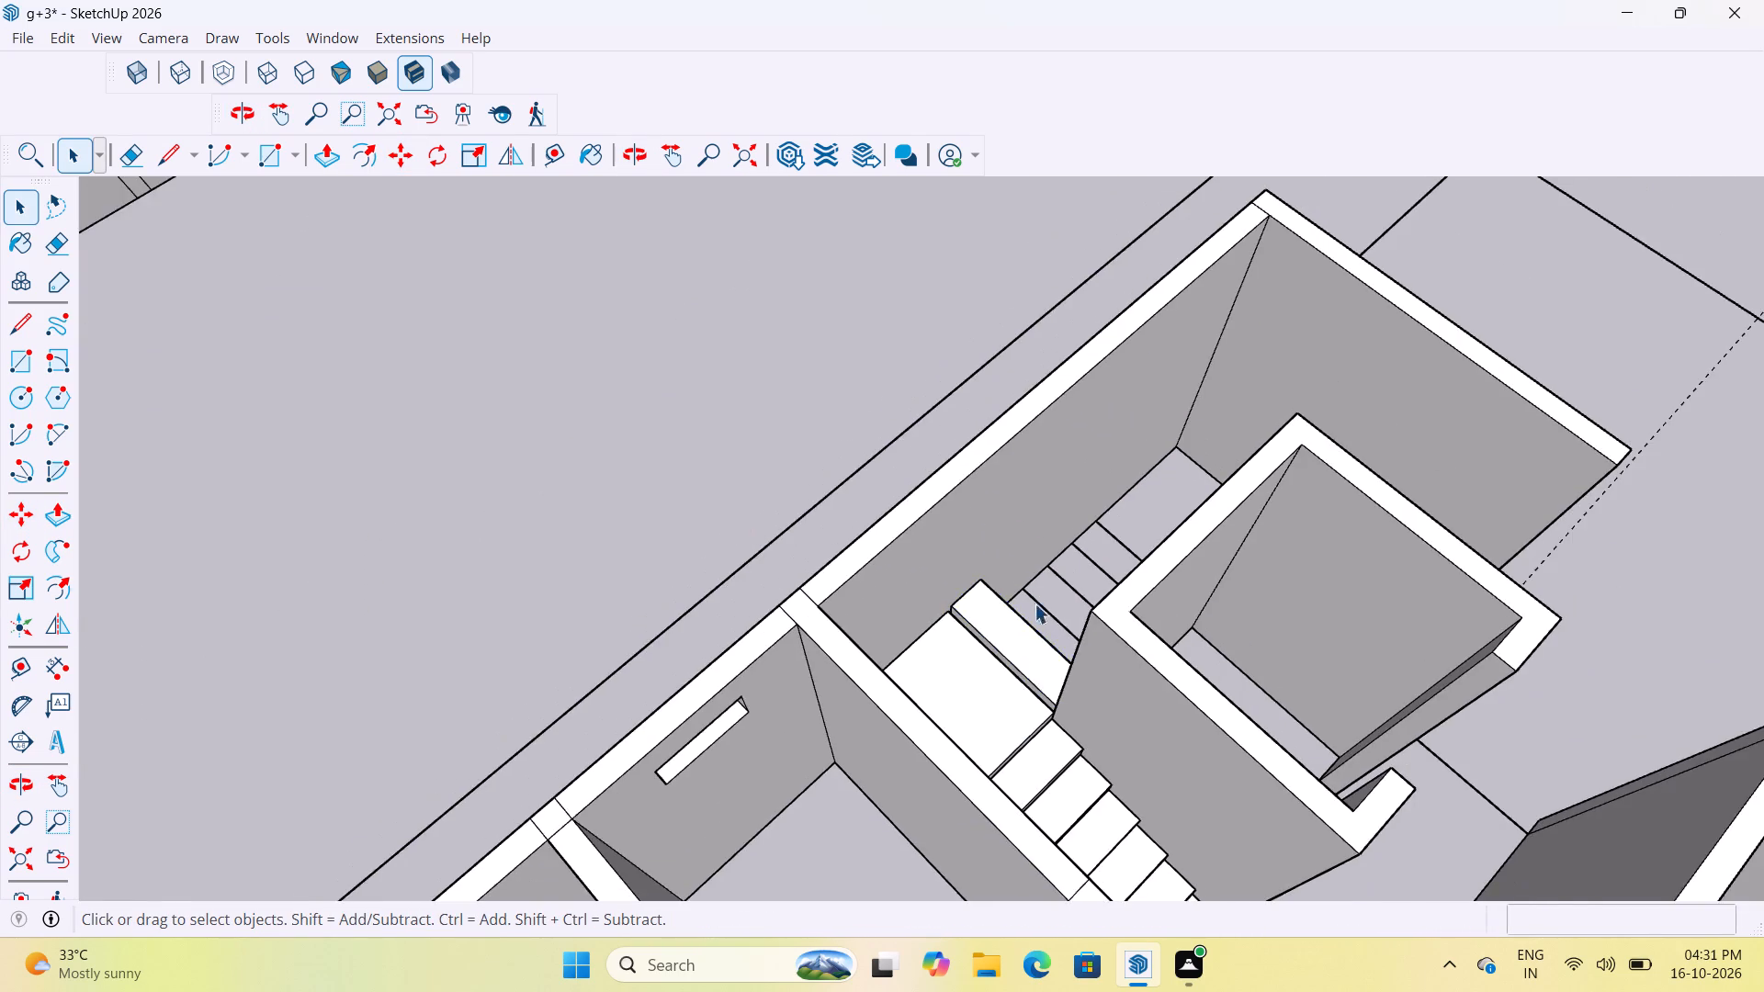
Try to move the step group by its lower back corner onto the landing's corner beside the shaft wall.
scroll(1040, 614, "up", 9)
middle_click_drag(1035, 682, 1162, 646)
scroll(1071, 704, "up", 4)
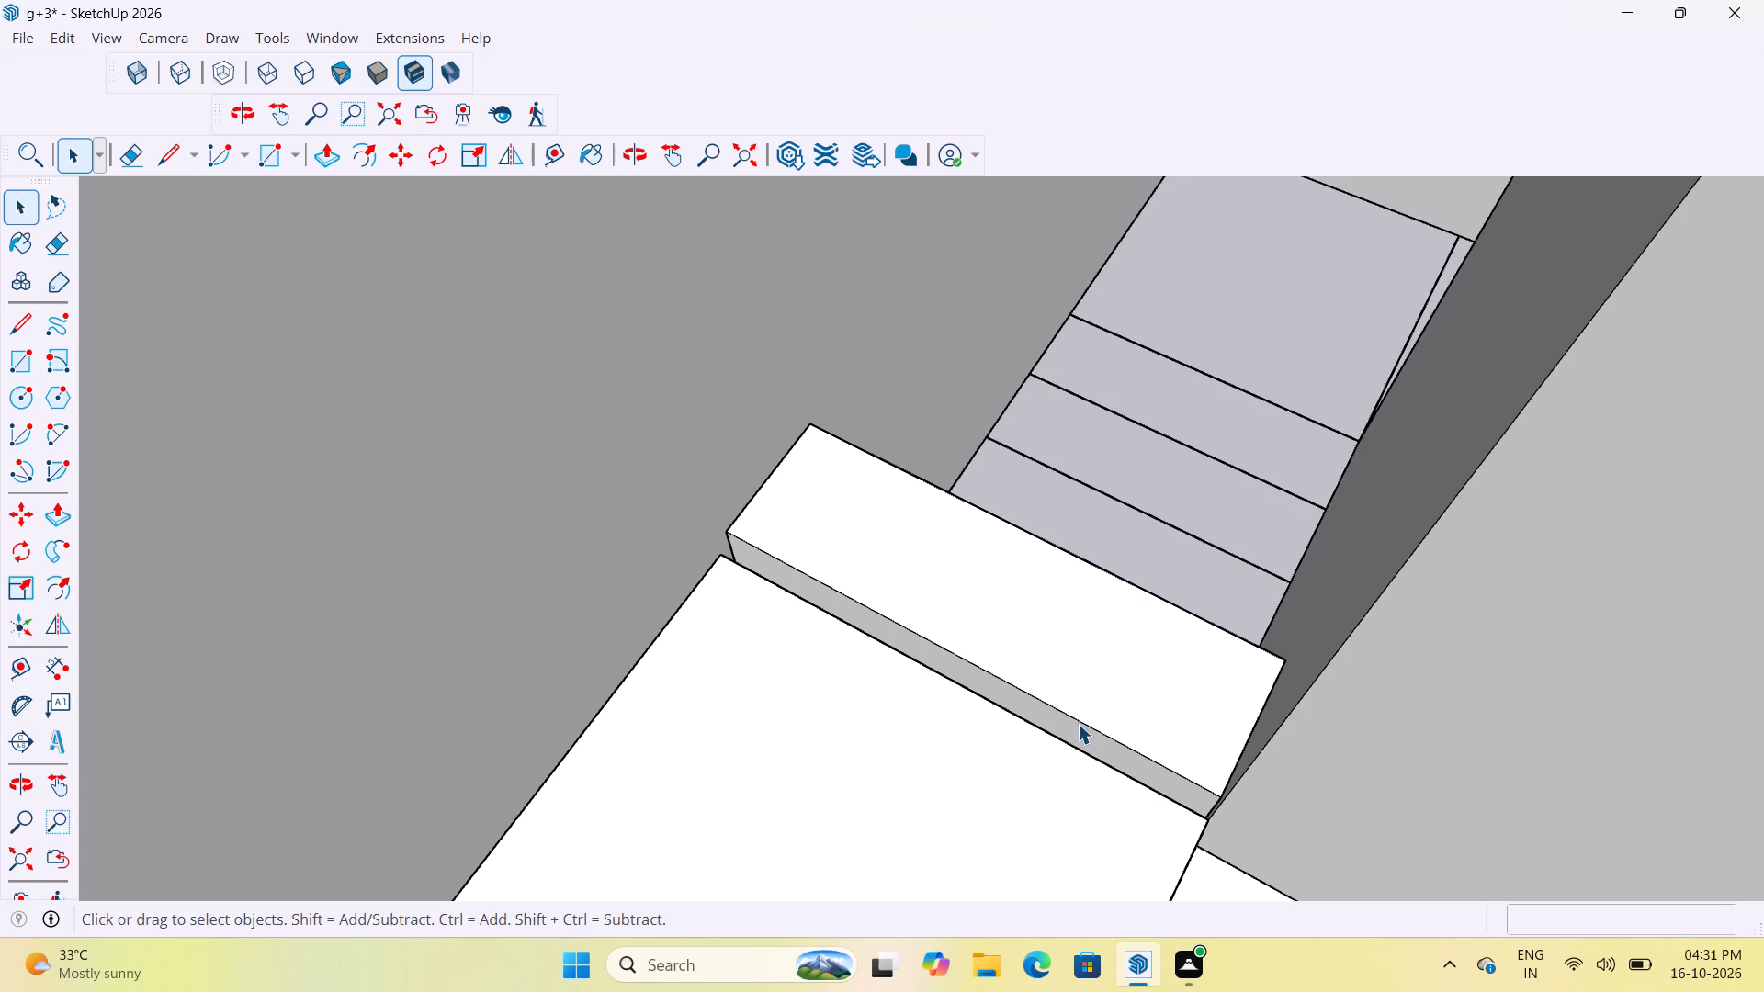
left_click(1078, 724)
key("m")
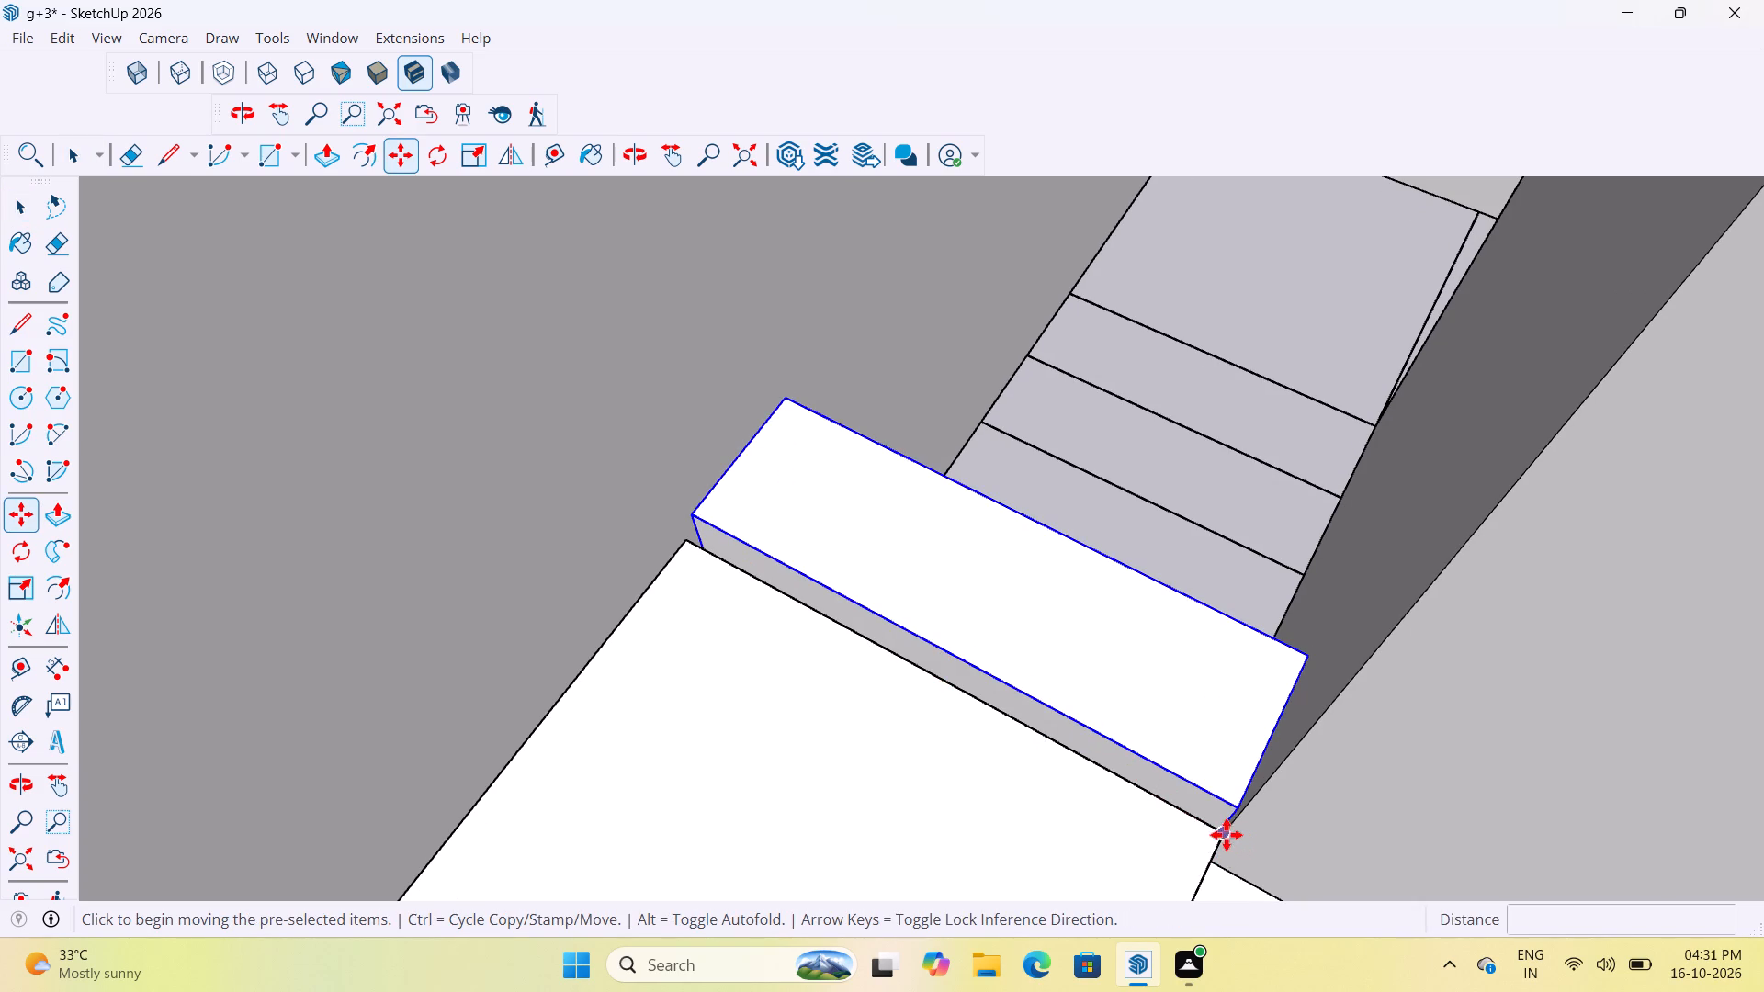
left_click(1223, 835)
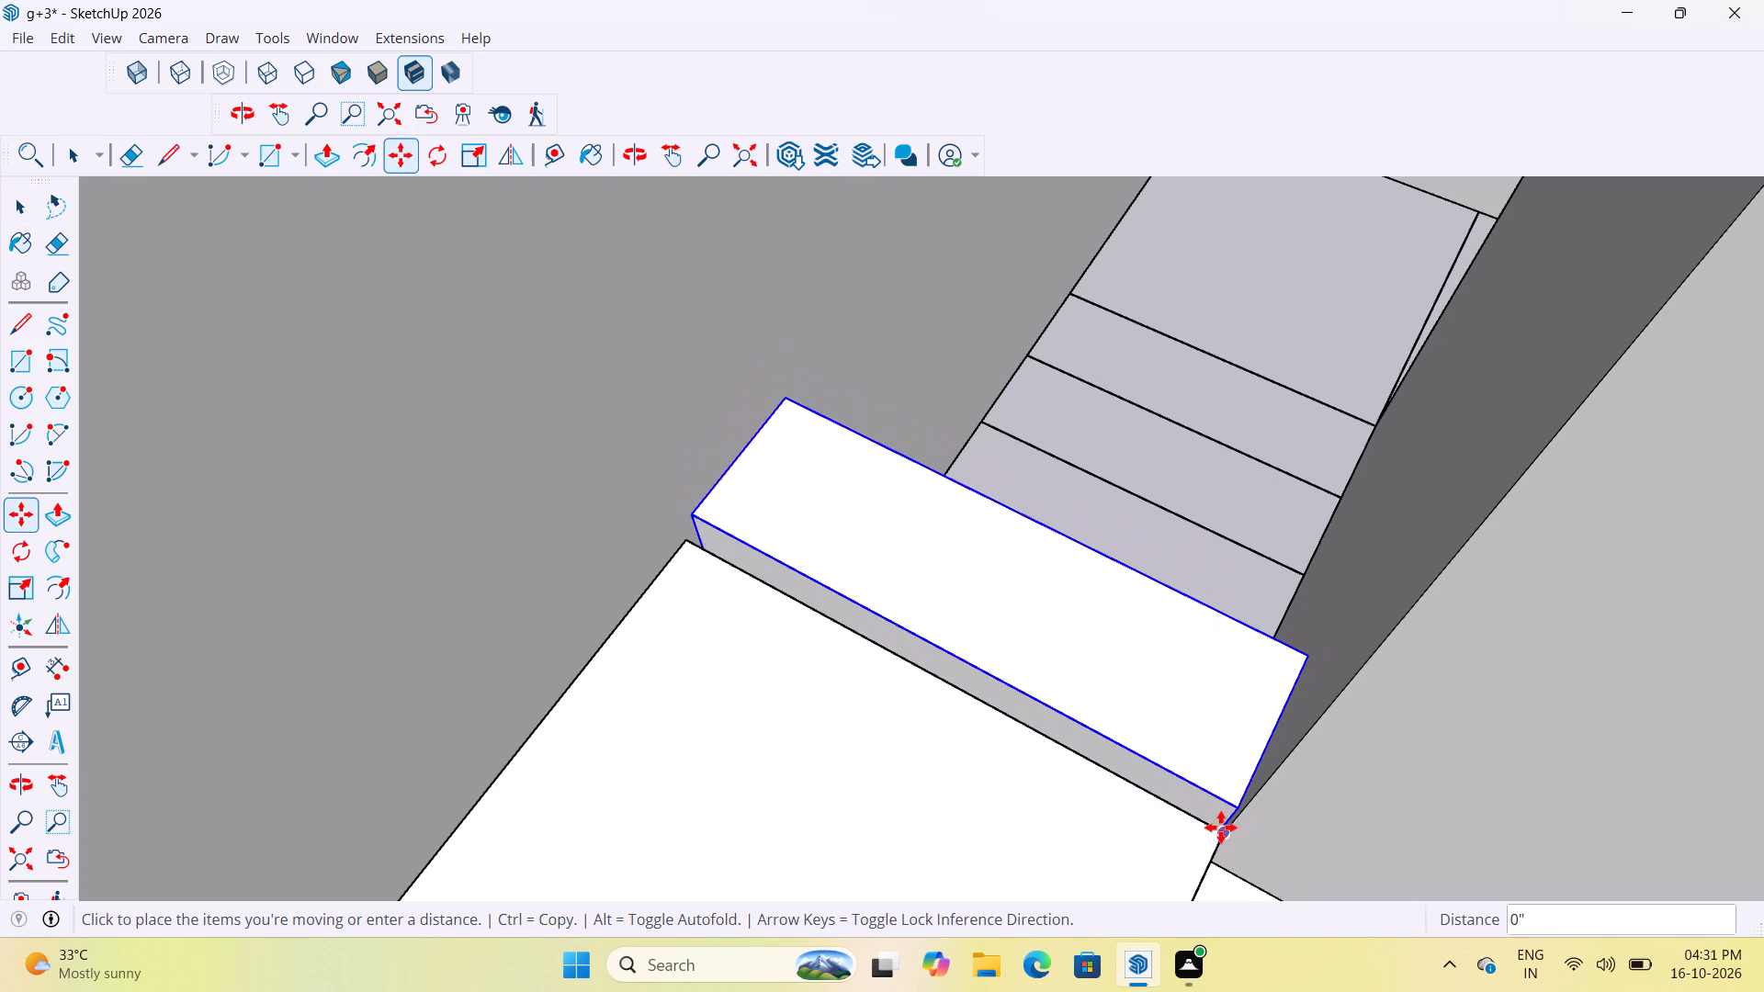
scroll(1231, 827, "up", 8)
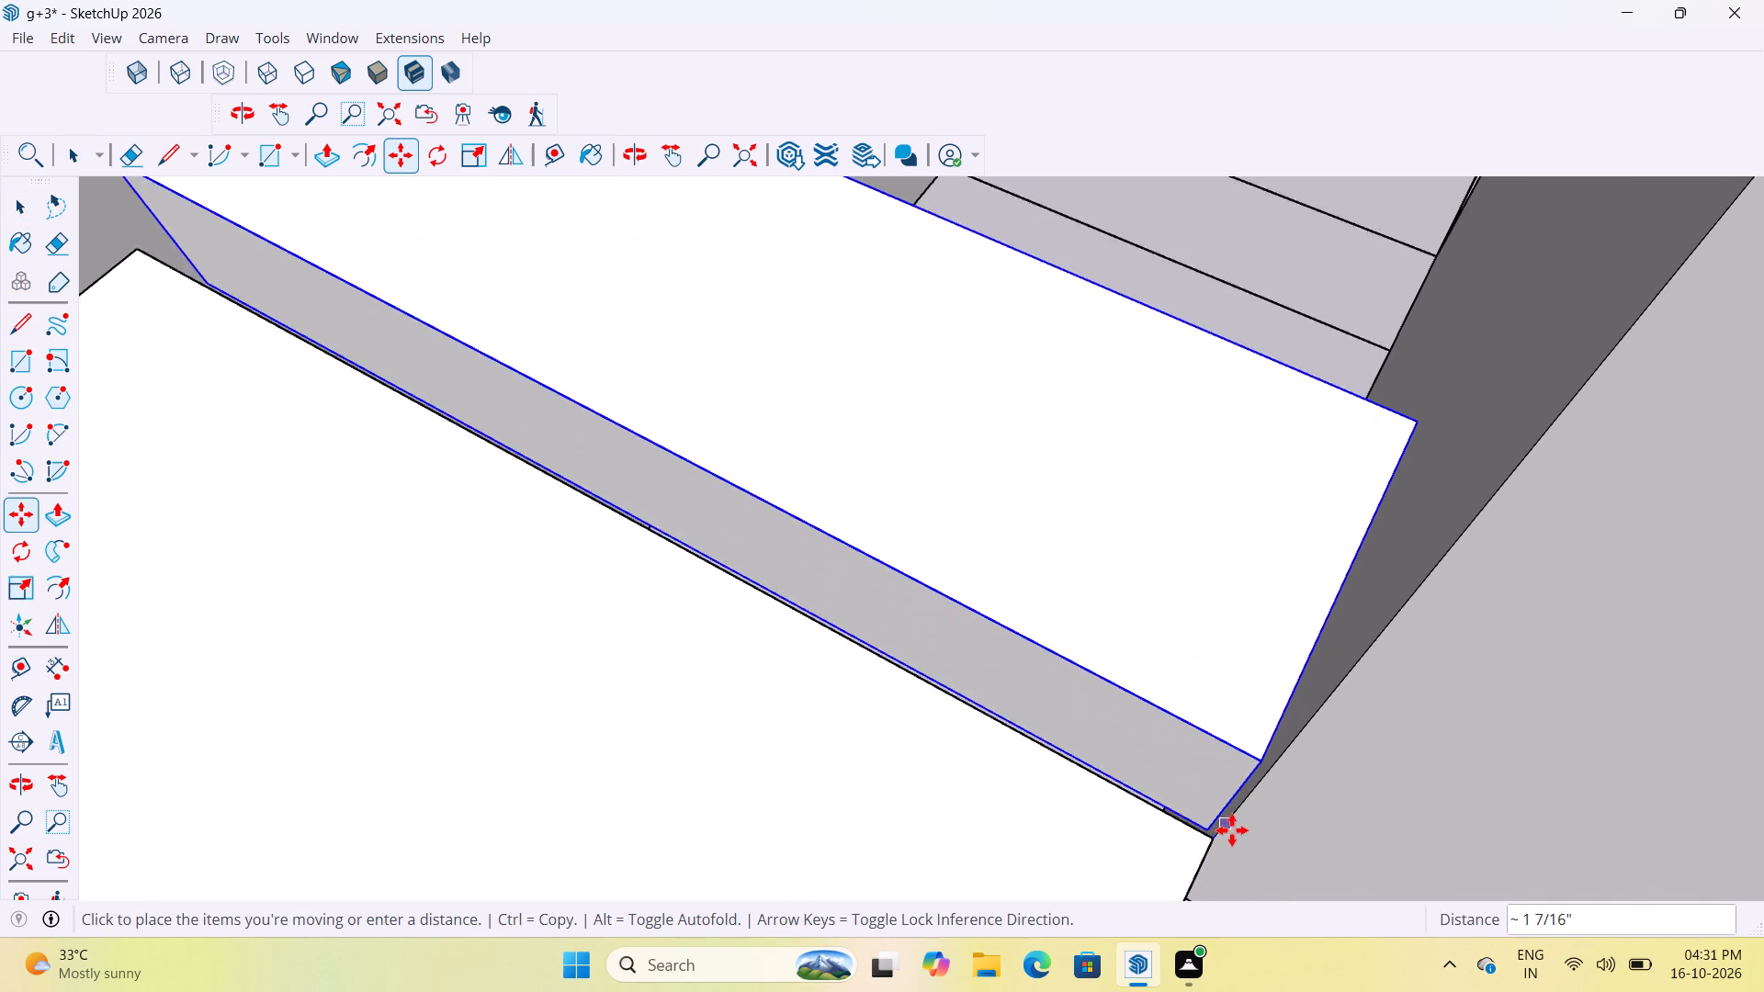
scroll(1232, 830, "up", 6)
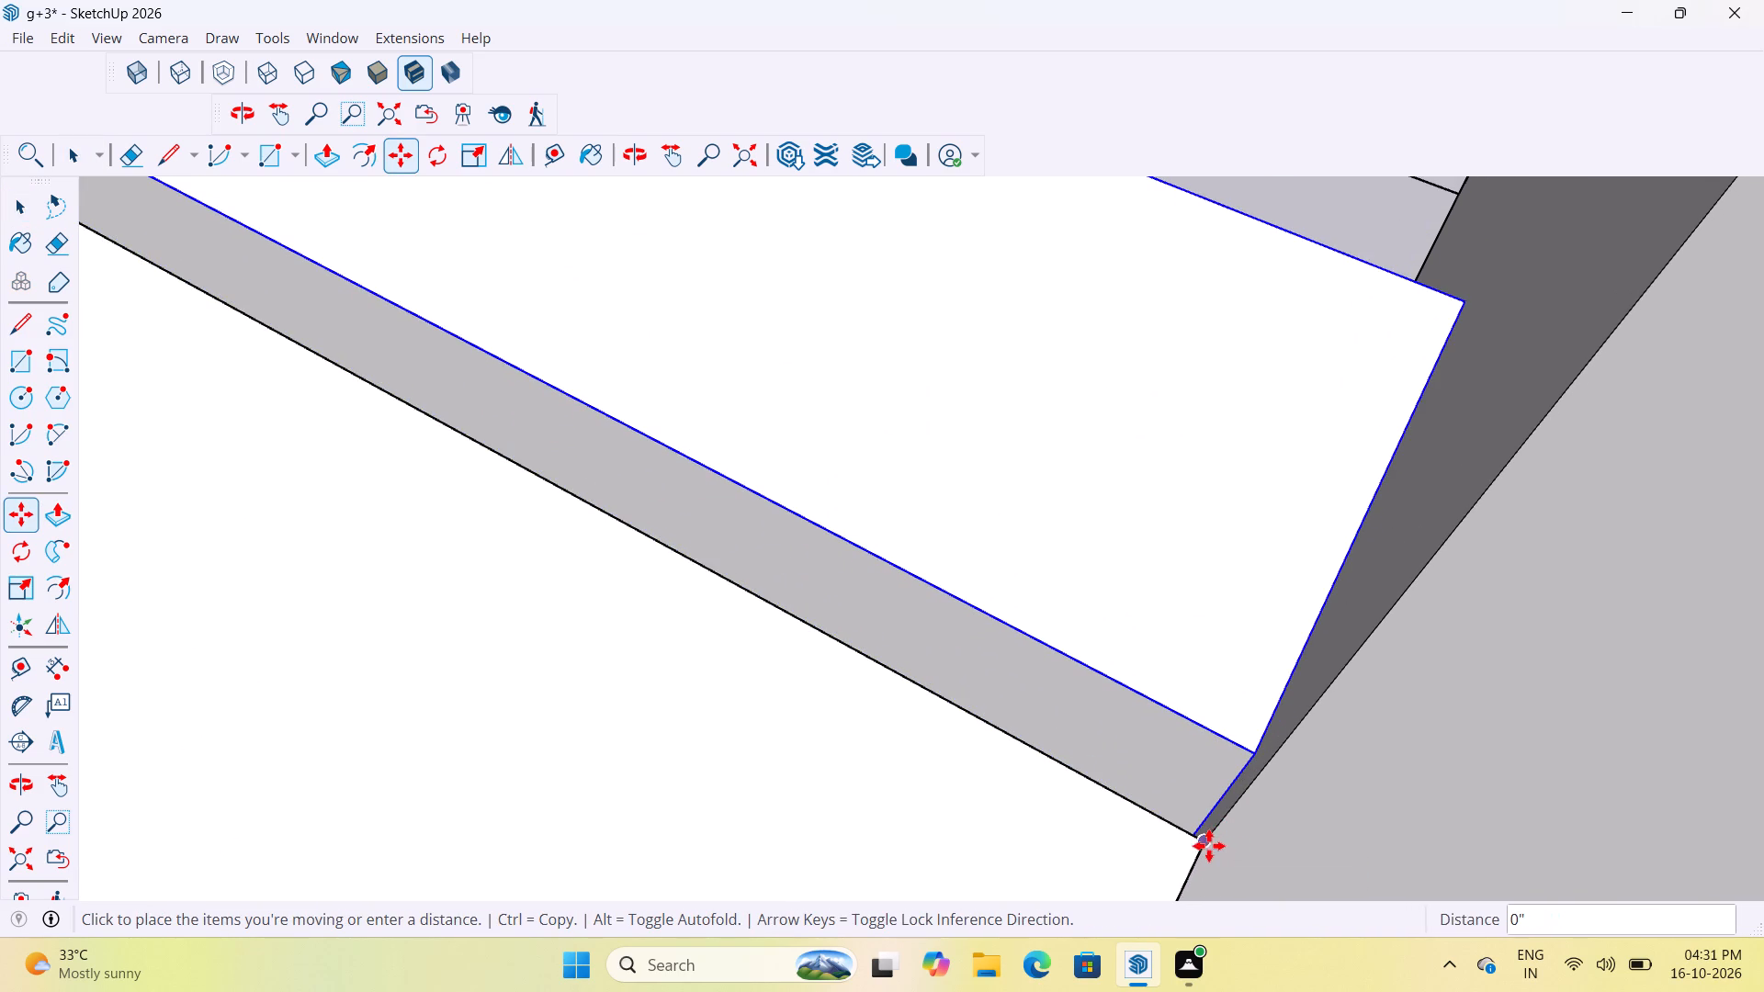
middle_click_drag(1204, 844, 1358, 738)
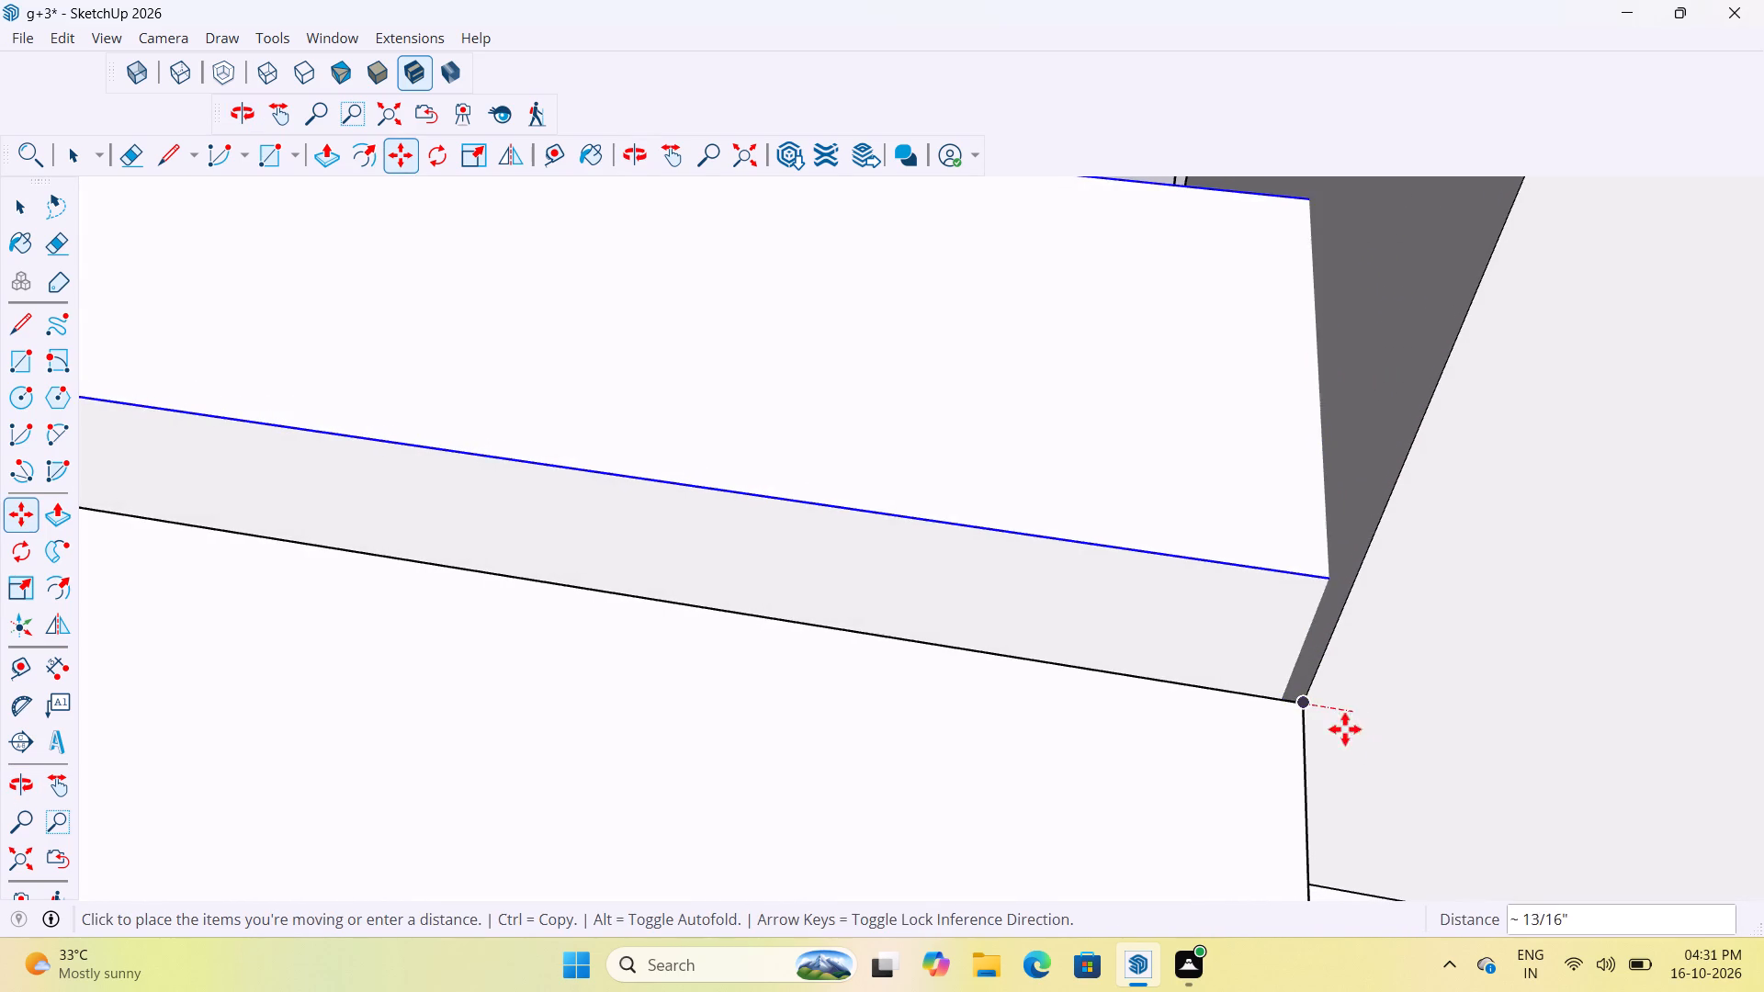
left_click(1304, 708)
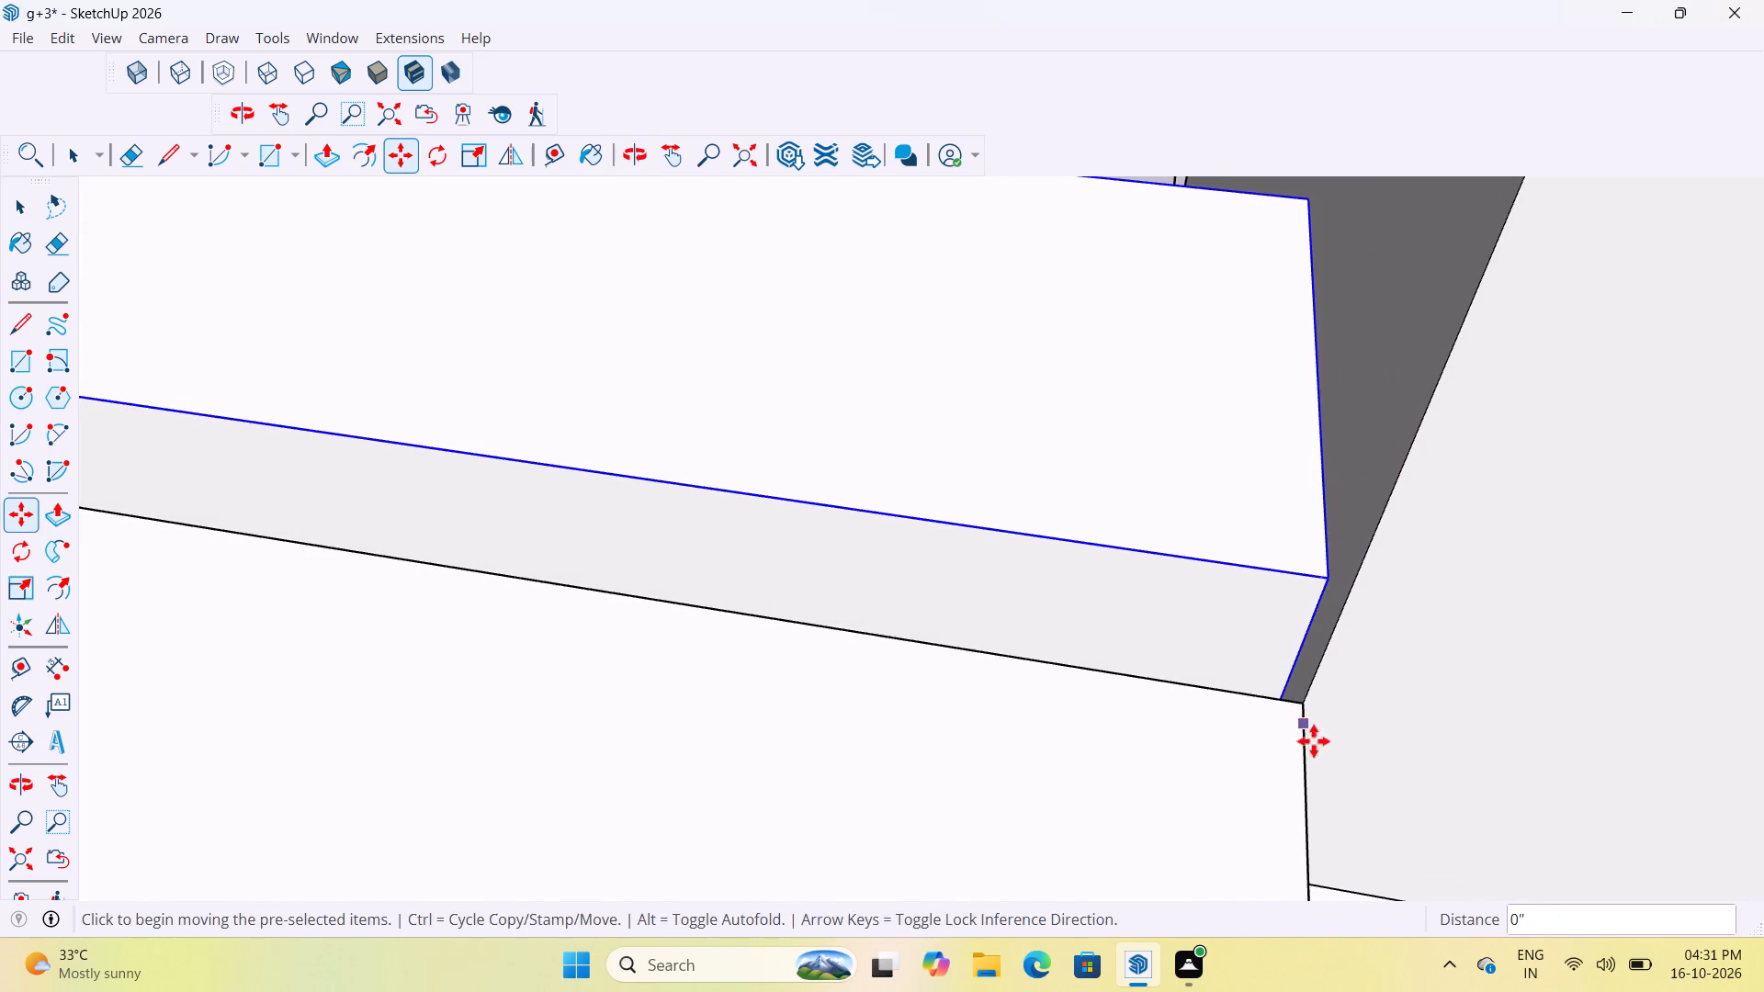
Examine the step's ends against the landing and walls, clear the selection and bring the whole model back into view.
scroll(1276, 793, "down", 14)
middle_click_drag(969, 696, 1091, 774)
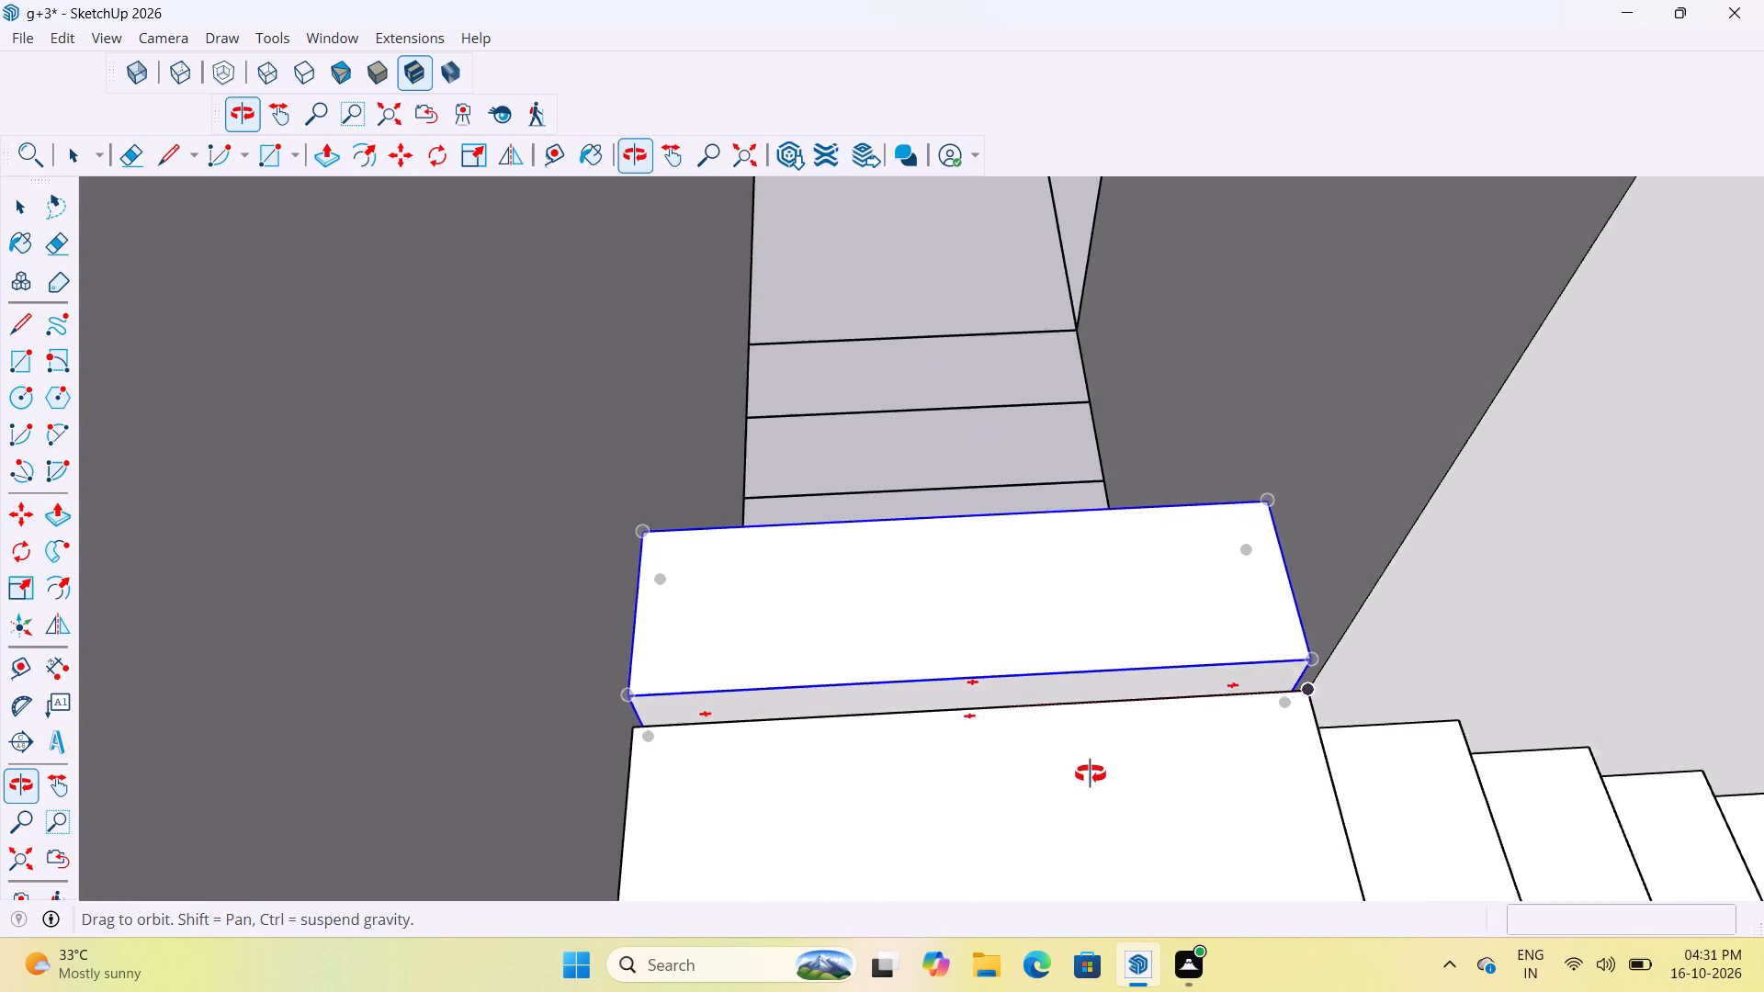
middle_click_drag(1091, 774, 1097, 774)
scroll(618, 754, "up", 9)
middle_click_drag(664, 691, 770, 613)
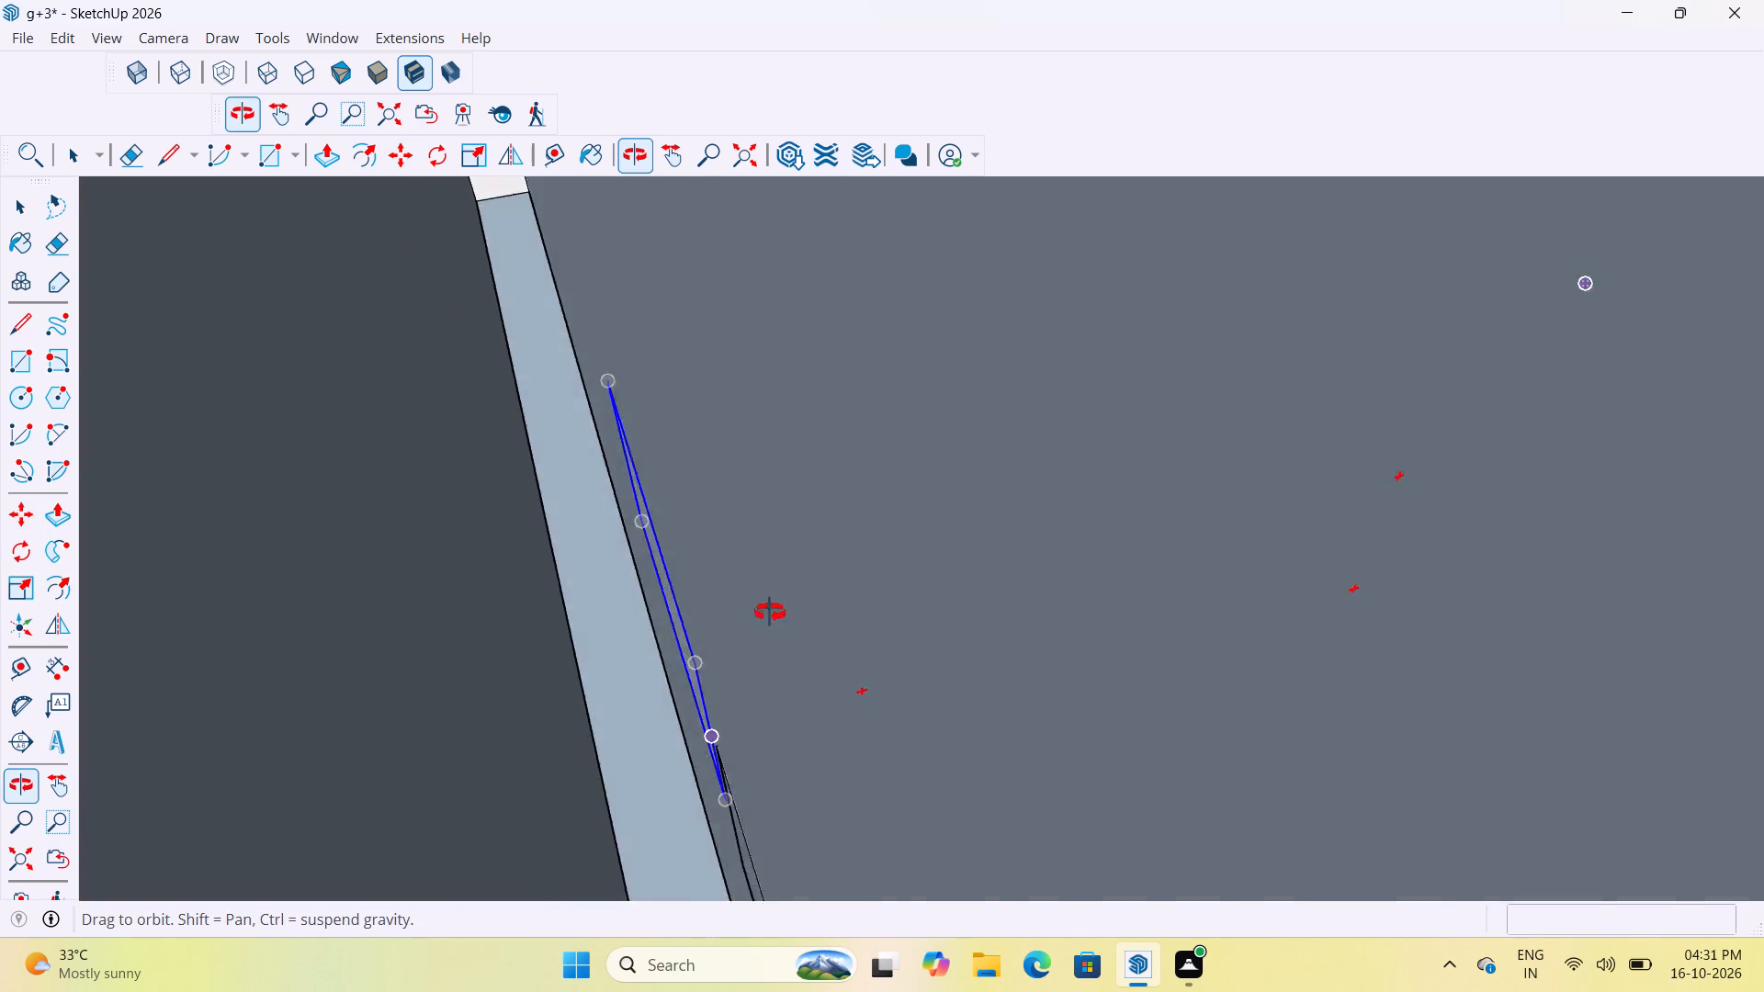
middle_click_drag(770, 613, 689, 626)
scroll(877, 686, "down", 20)
scroll(877, 686, "down", 3)
key("space")
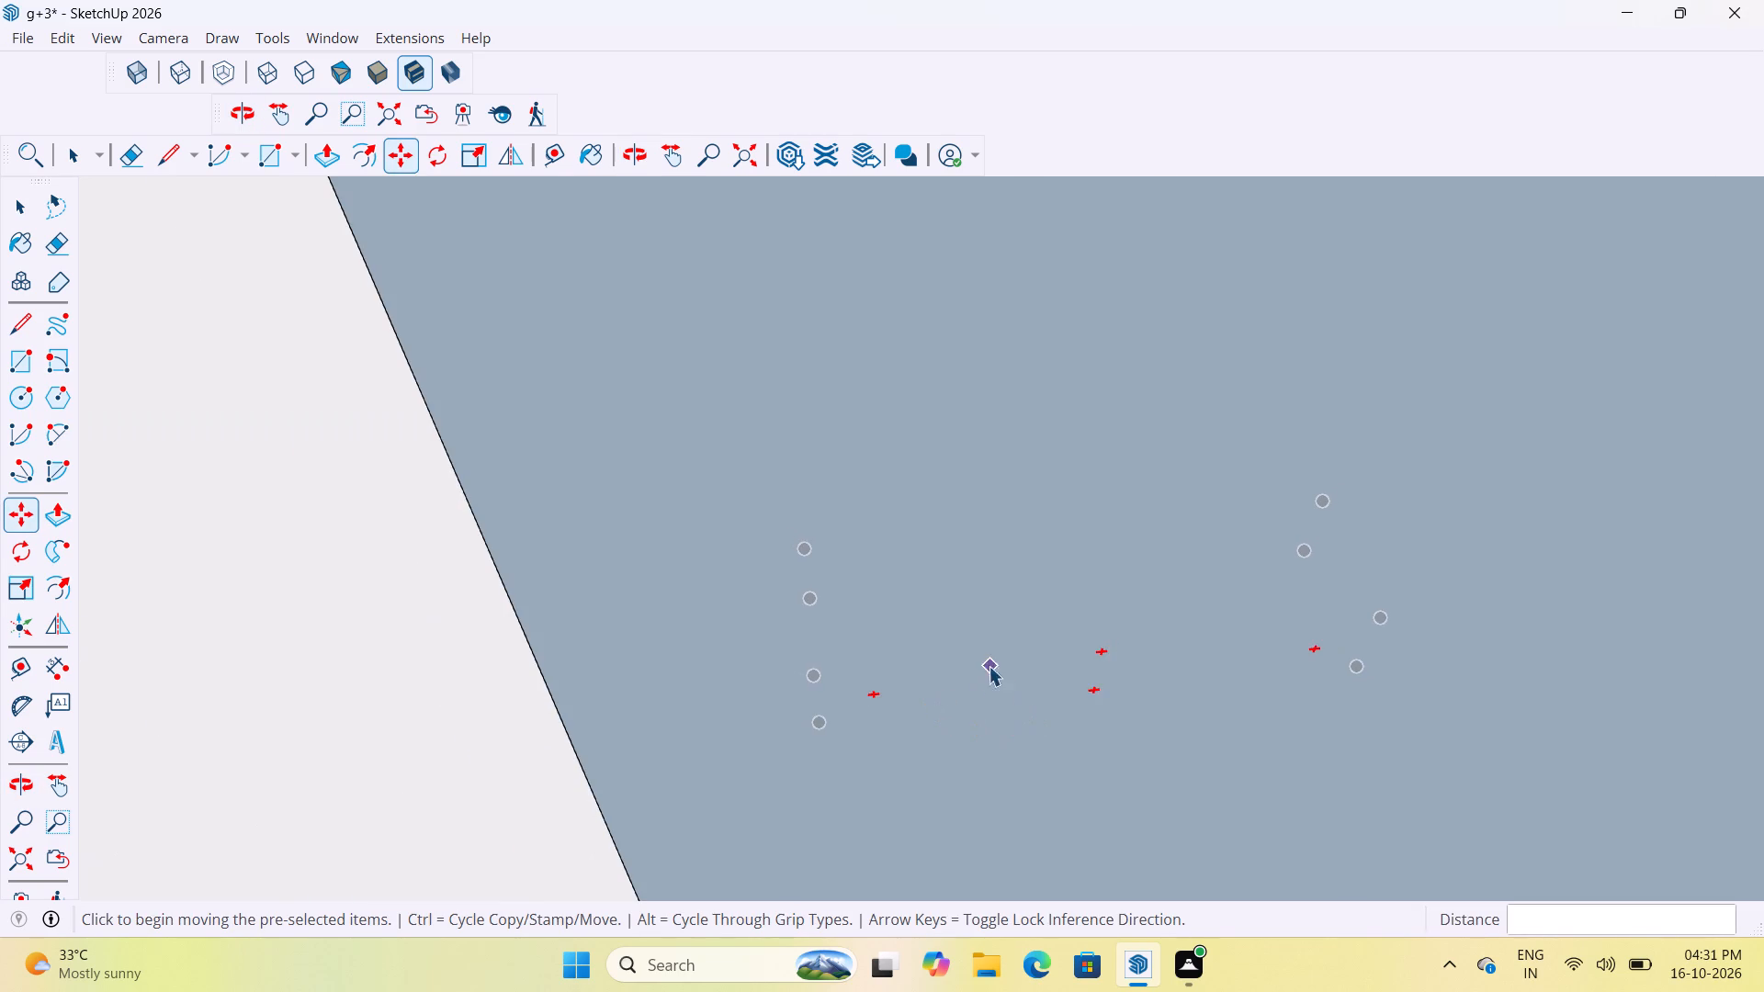
key("space")
left_click(737, 153)
scroll(1078, 675, "down", 5)
left_click(1328, 492)
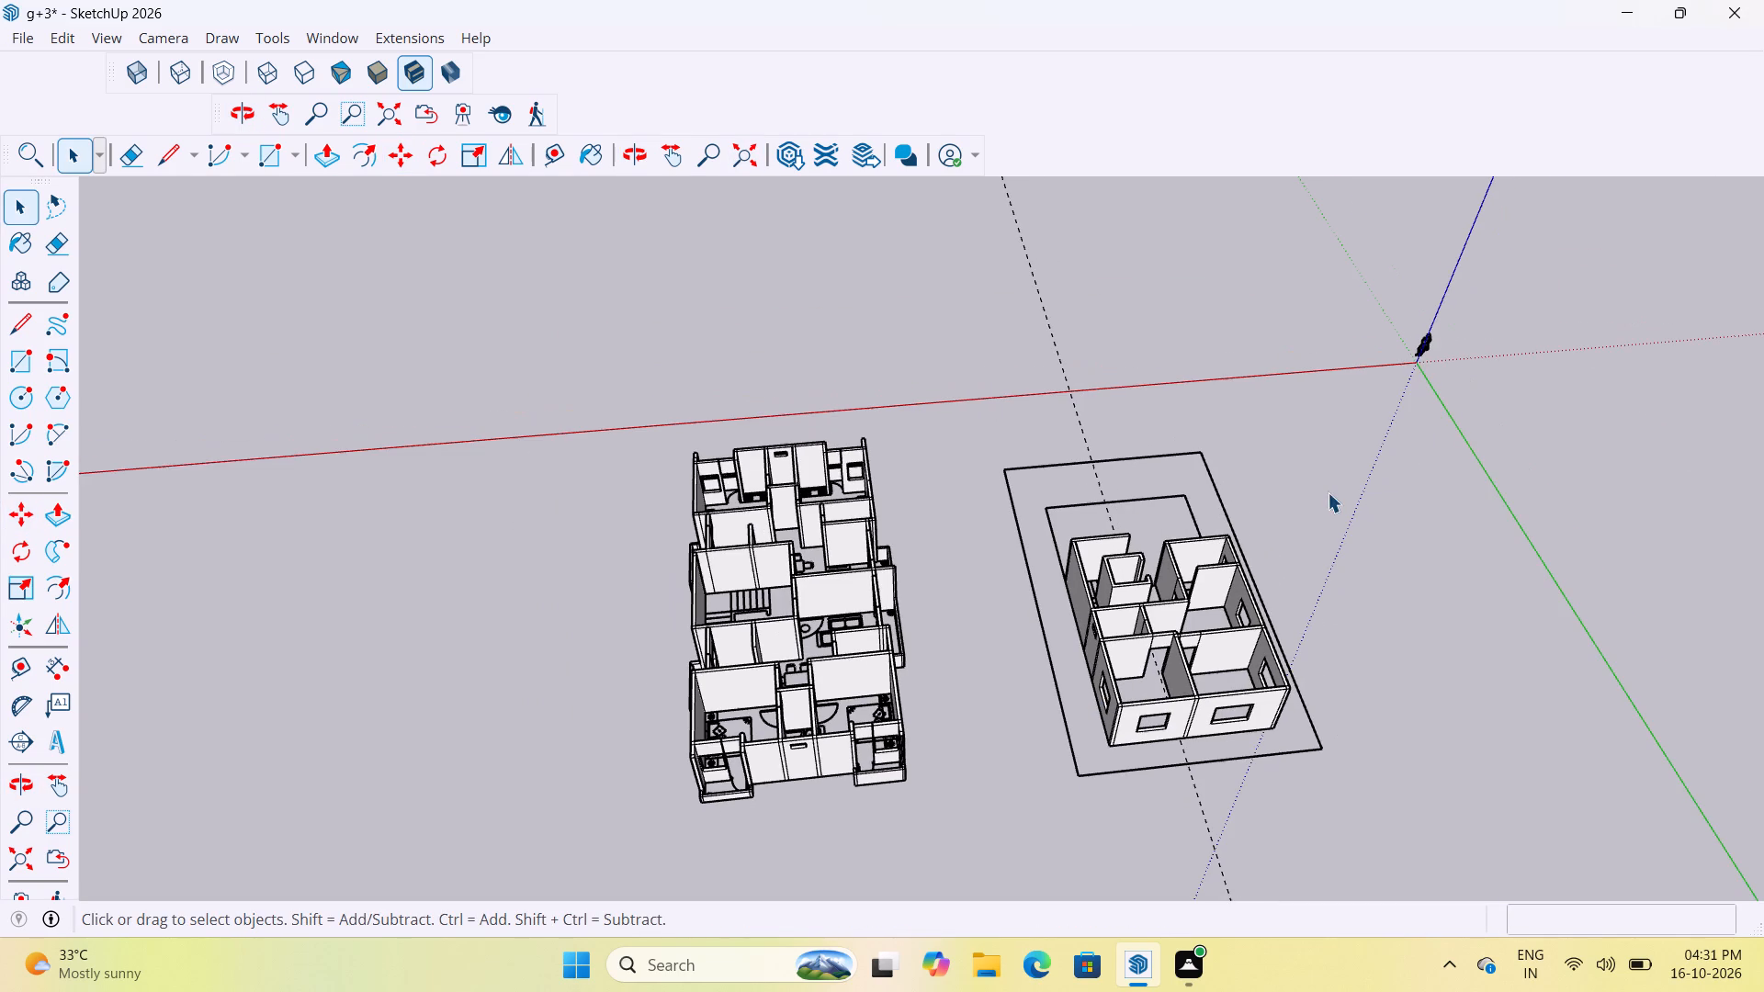
Delete all guides from the model.
scroll(1238, 488, "up", 7)
middle_click_drag(1301, 560, 557, 701)
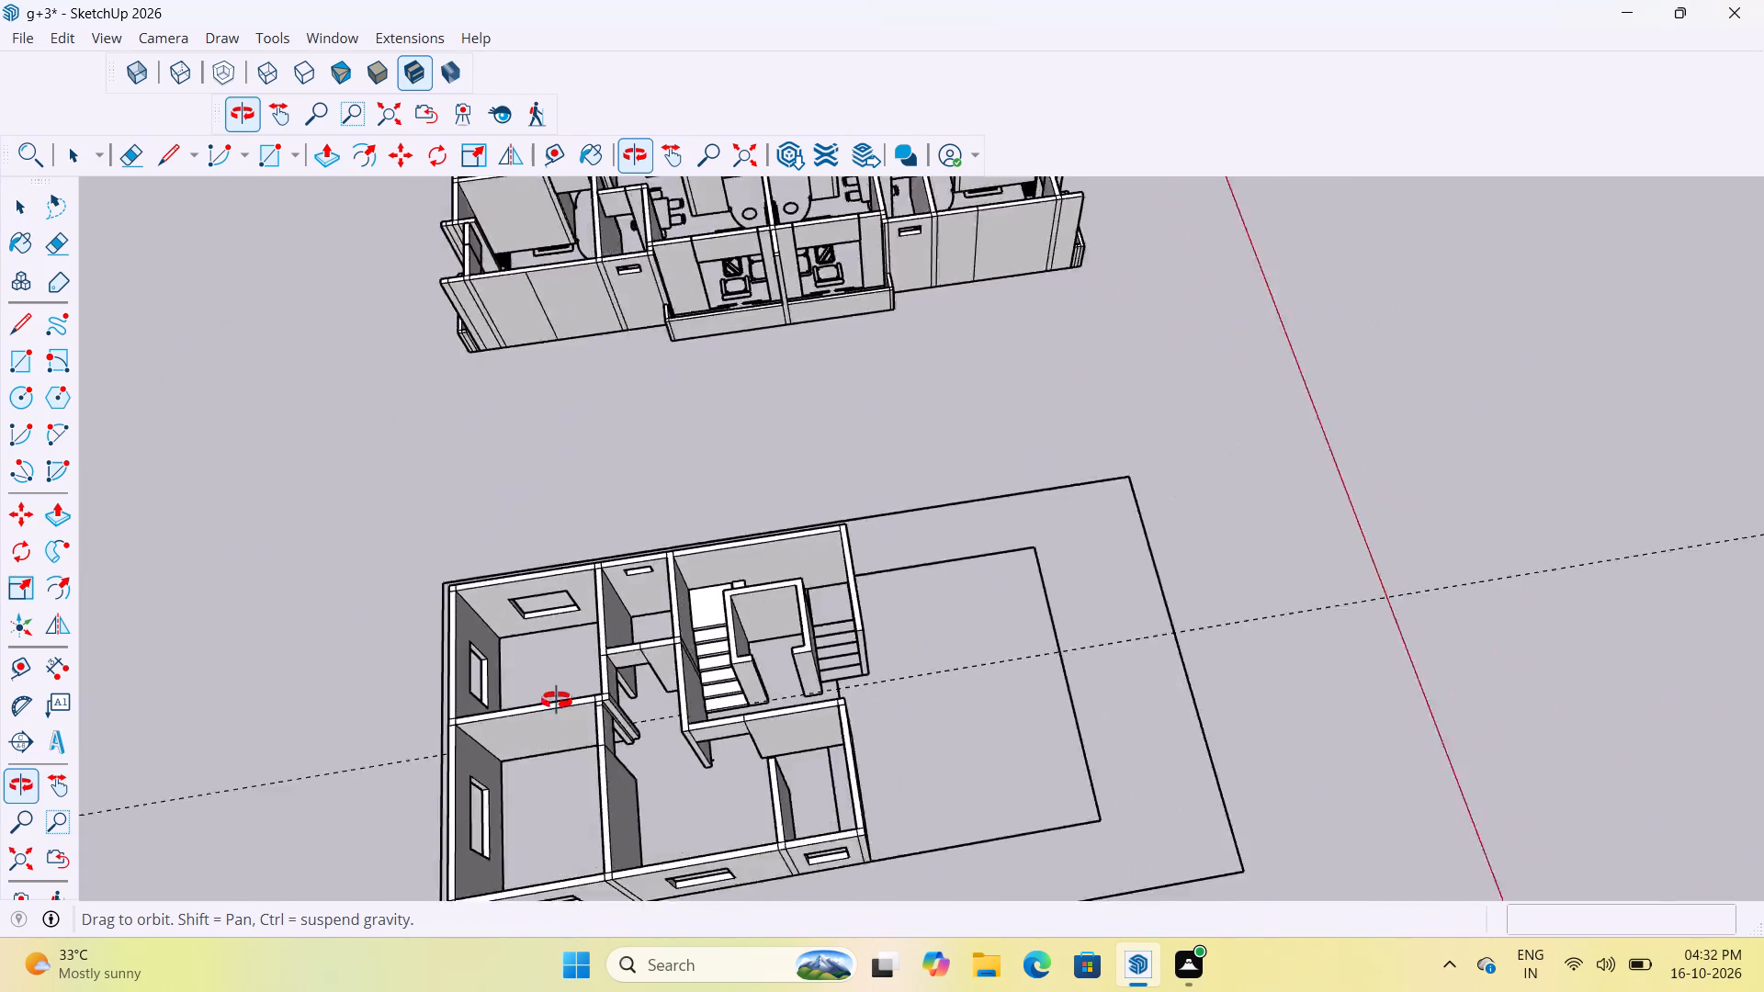
middle_click_drag(557, 701, 392, 667)
scroll(610, 578, "up", 8)
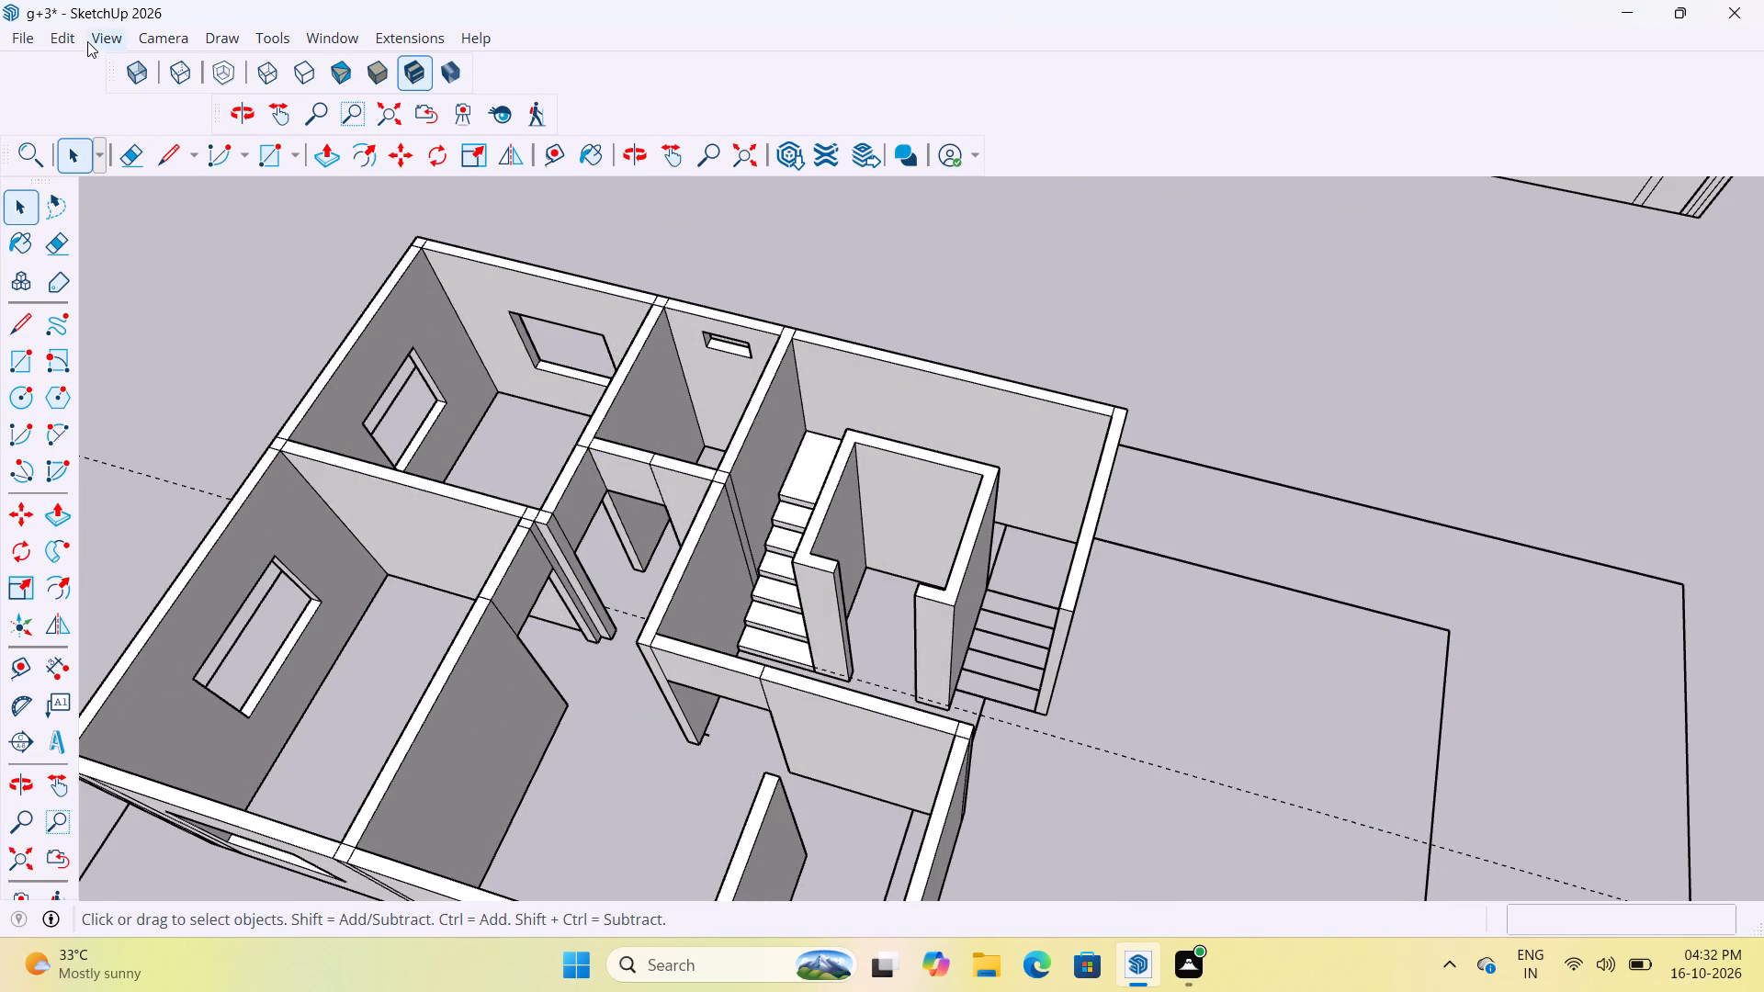
left_click(74, 39)
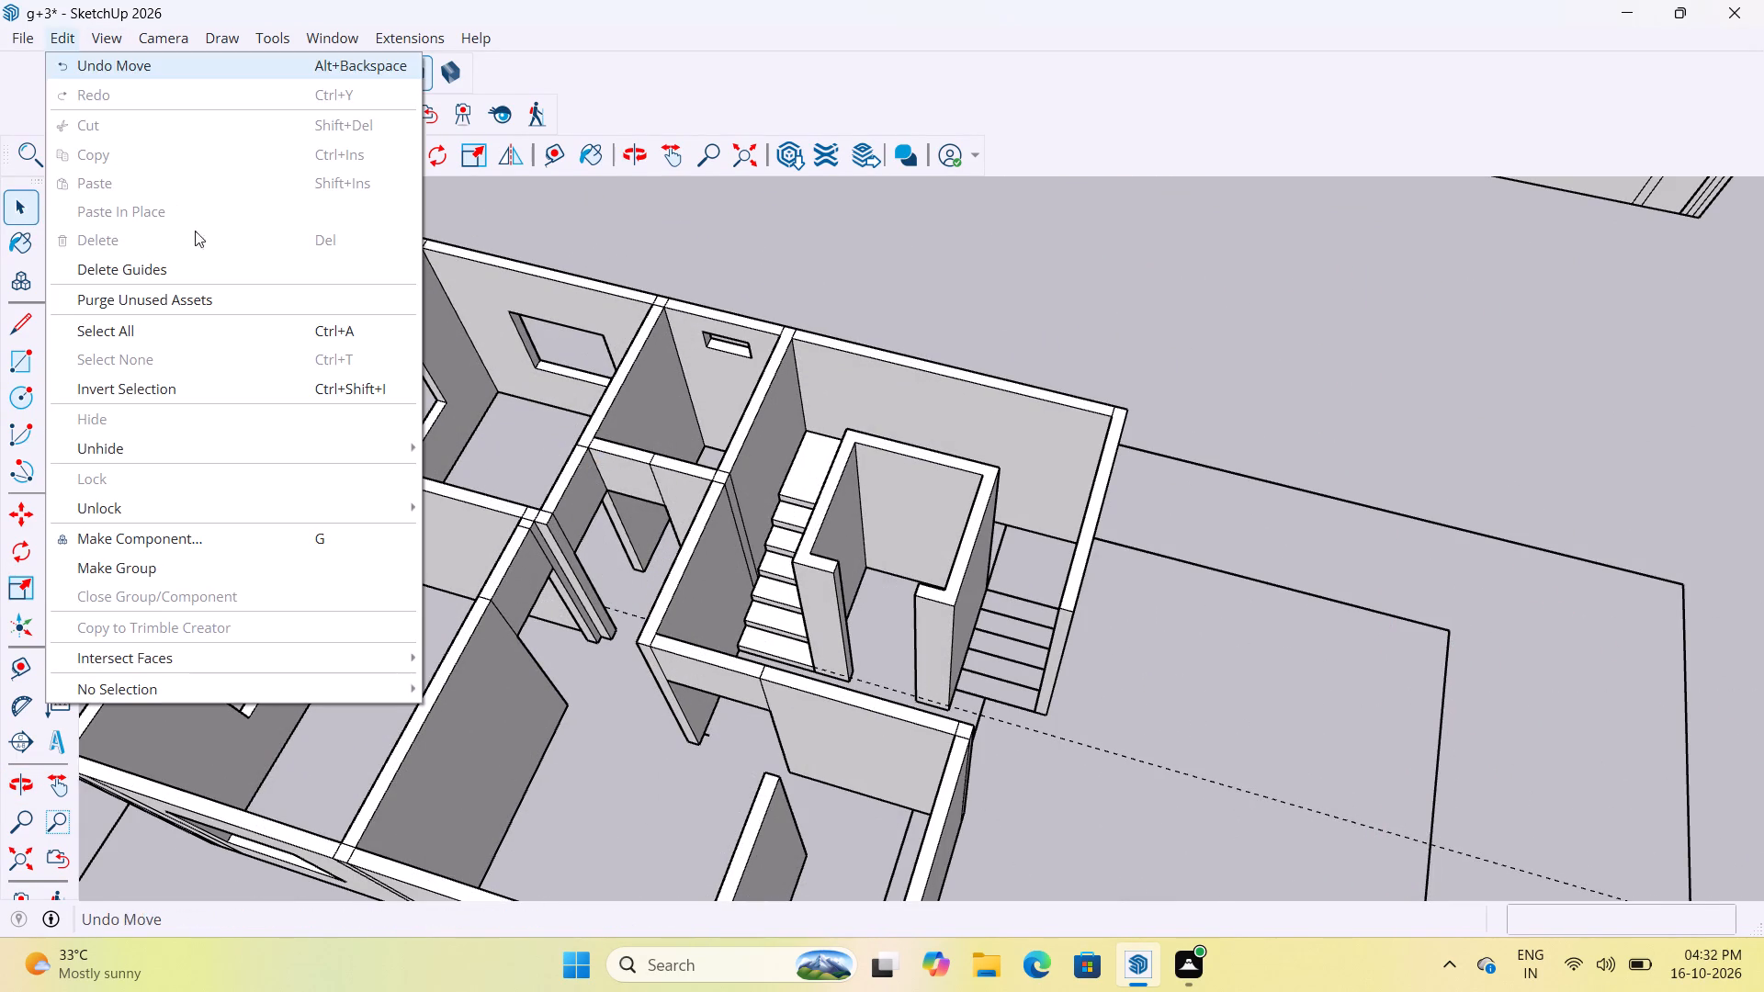
left_click(201, 260)
Examine the second flight's first step against the landing and the remaining flat treads from several angles.
scroll(859, 622, "up", 9)
middle_click_drag(758, 487, 1151, 509)
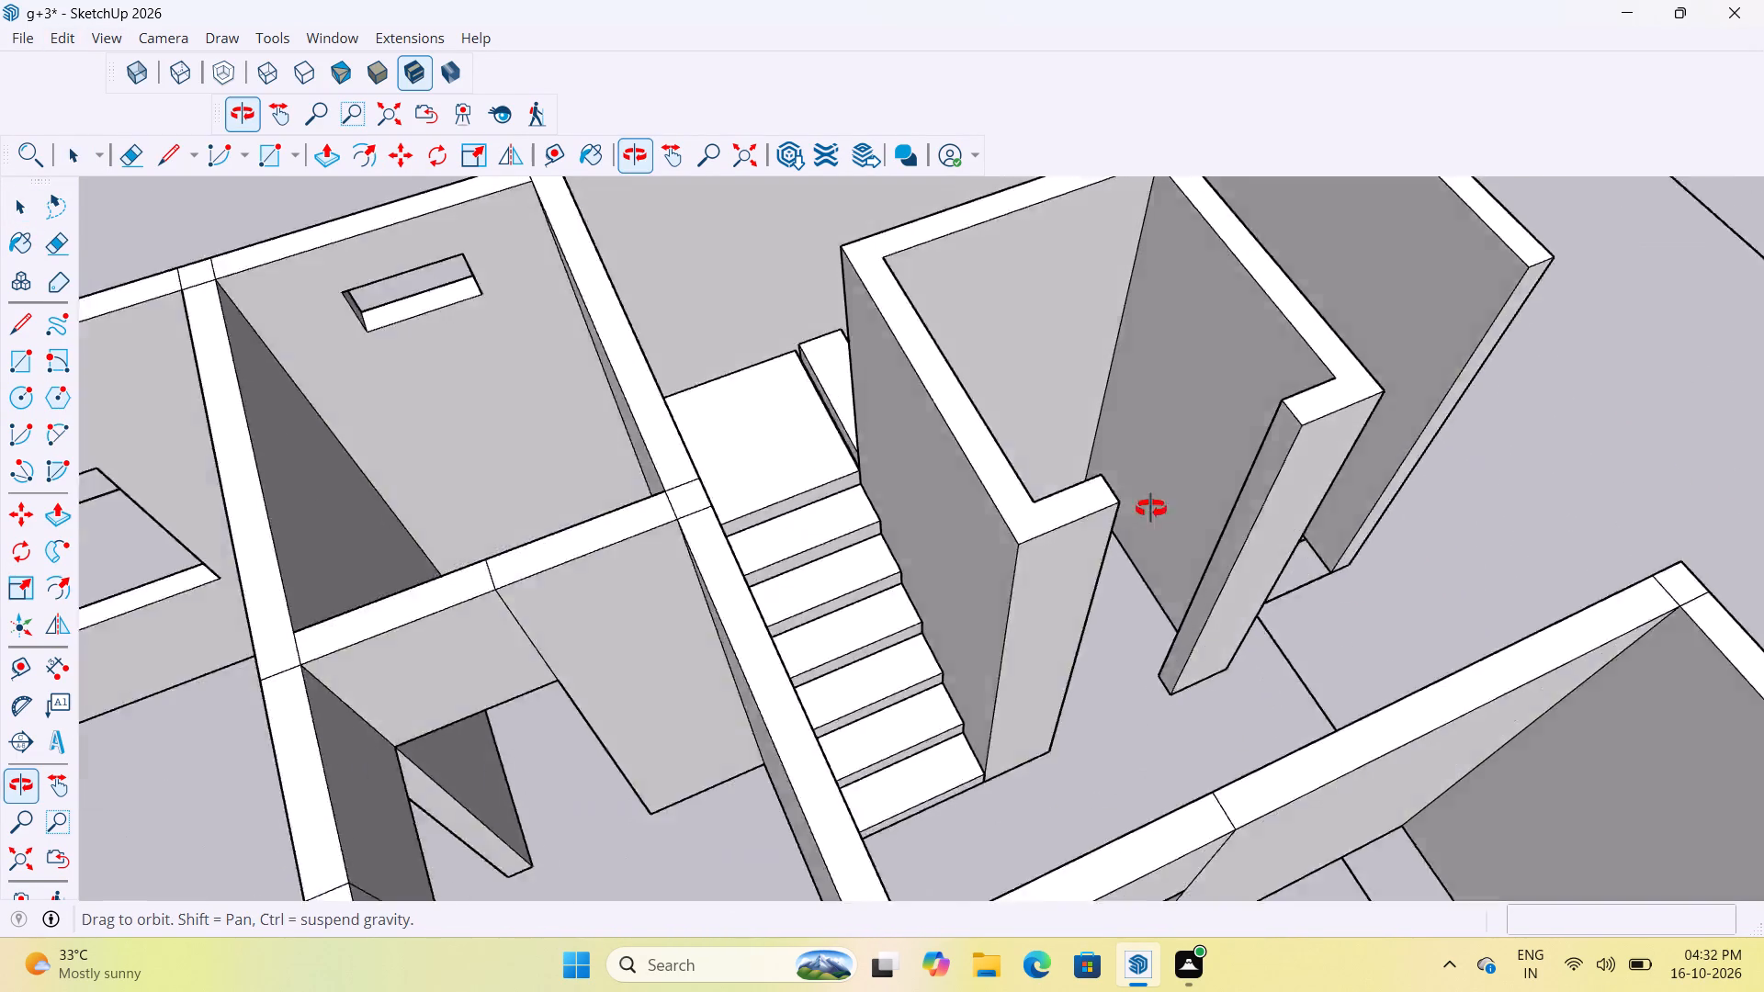
middle_click_drag(1151, 509, 1585, 573)
scroll(945, 530, "up", 3)
middle_click_drag(818, 555, 1763, 506)
scroll(1053, 580, "up", 2)
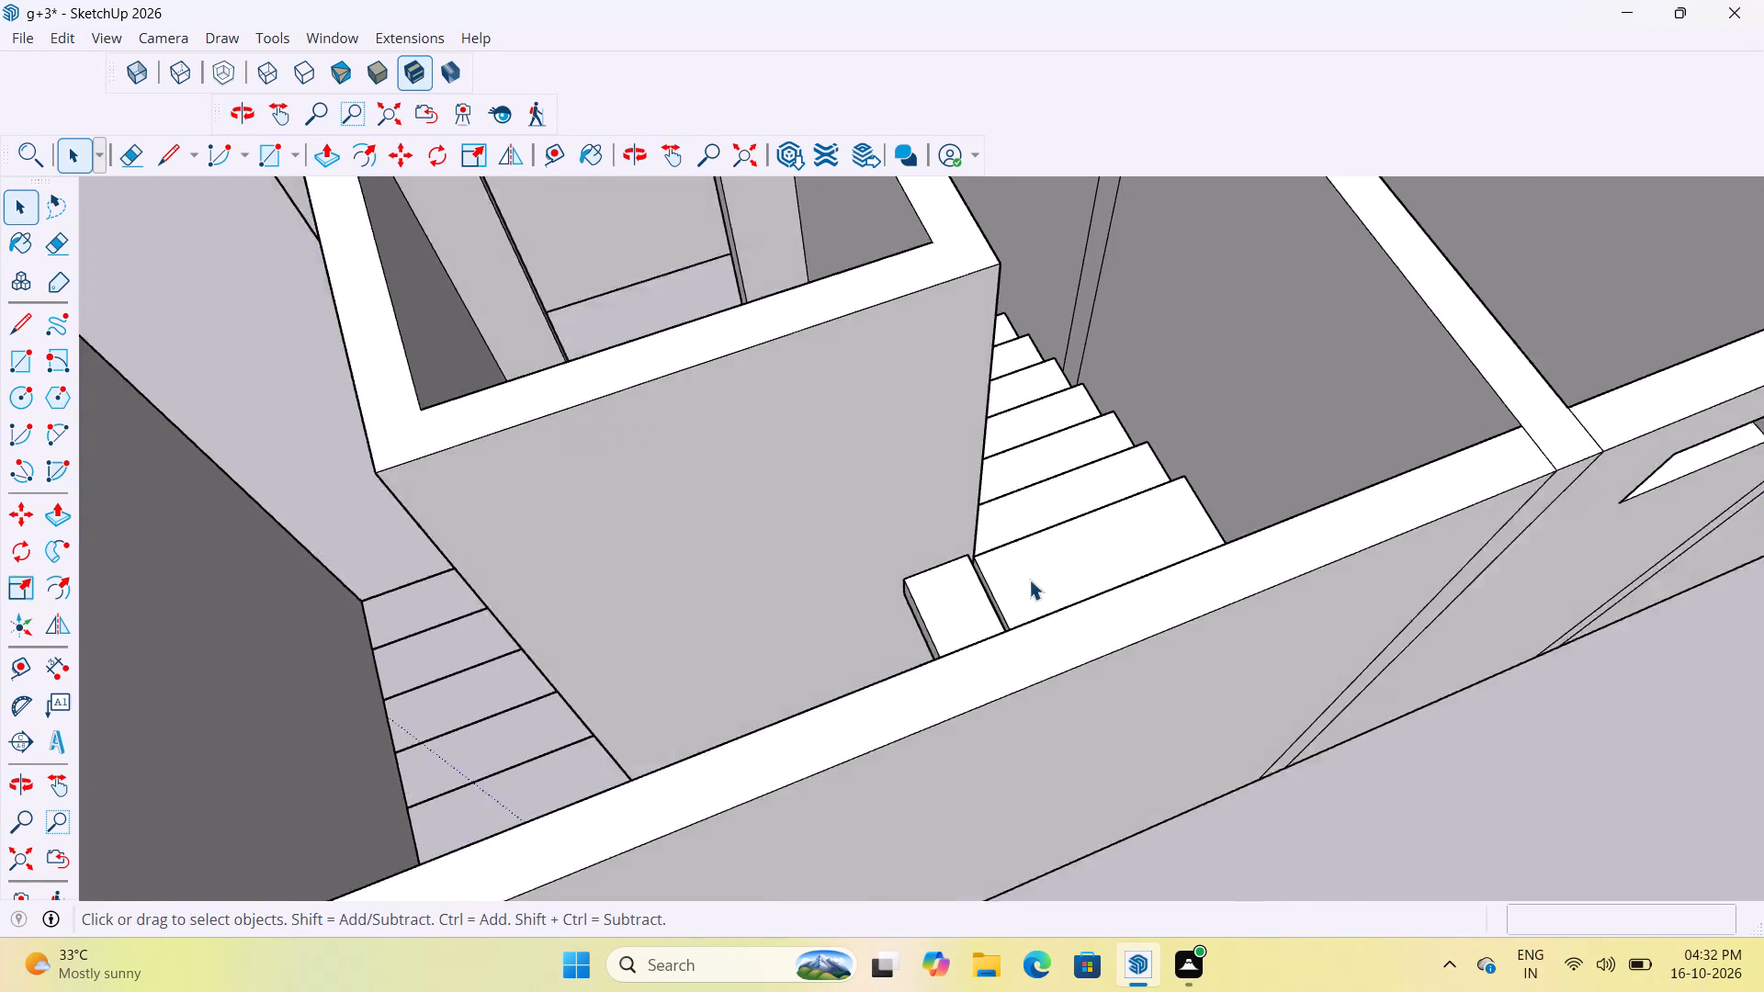
scroll(1029, 580, "up", 3)
middle_click_drag(924, 642, 1297, 541)
scroll(1238, 529, "up", 3)
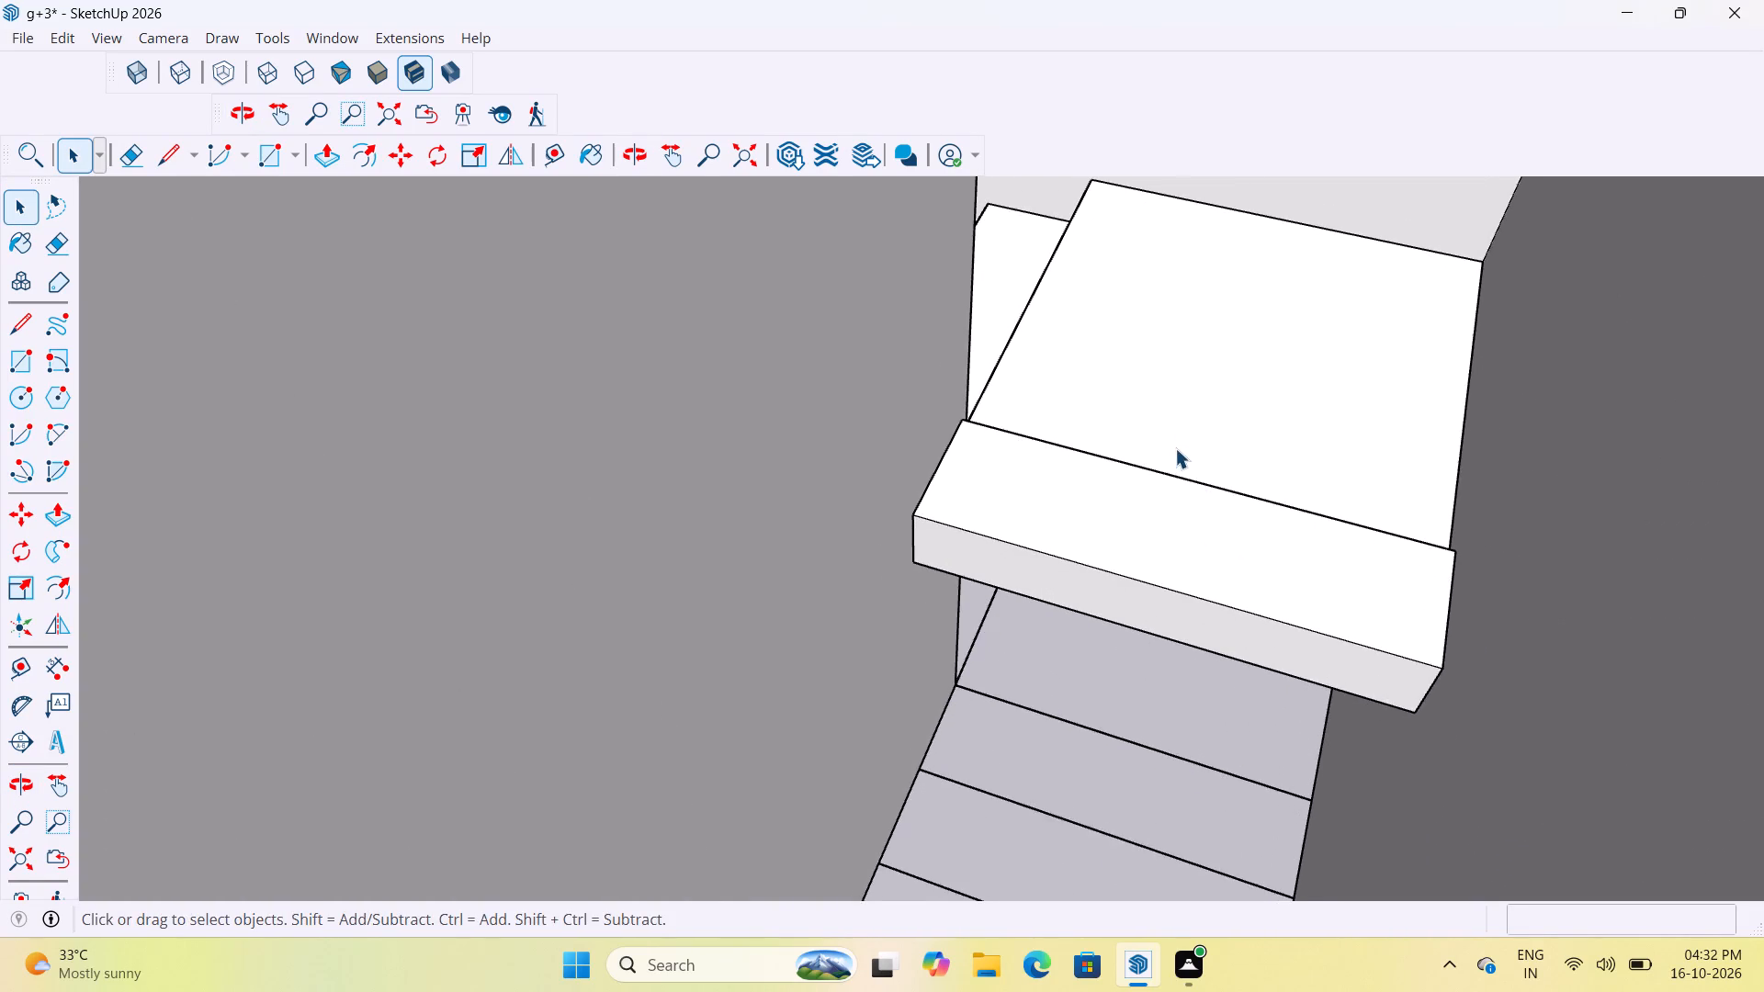
scroll(1175, 447, "up", 1)
middle_click_drag(1184, 408, 1144, 181)
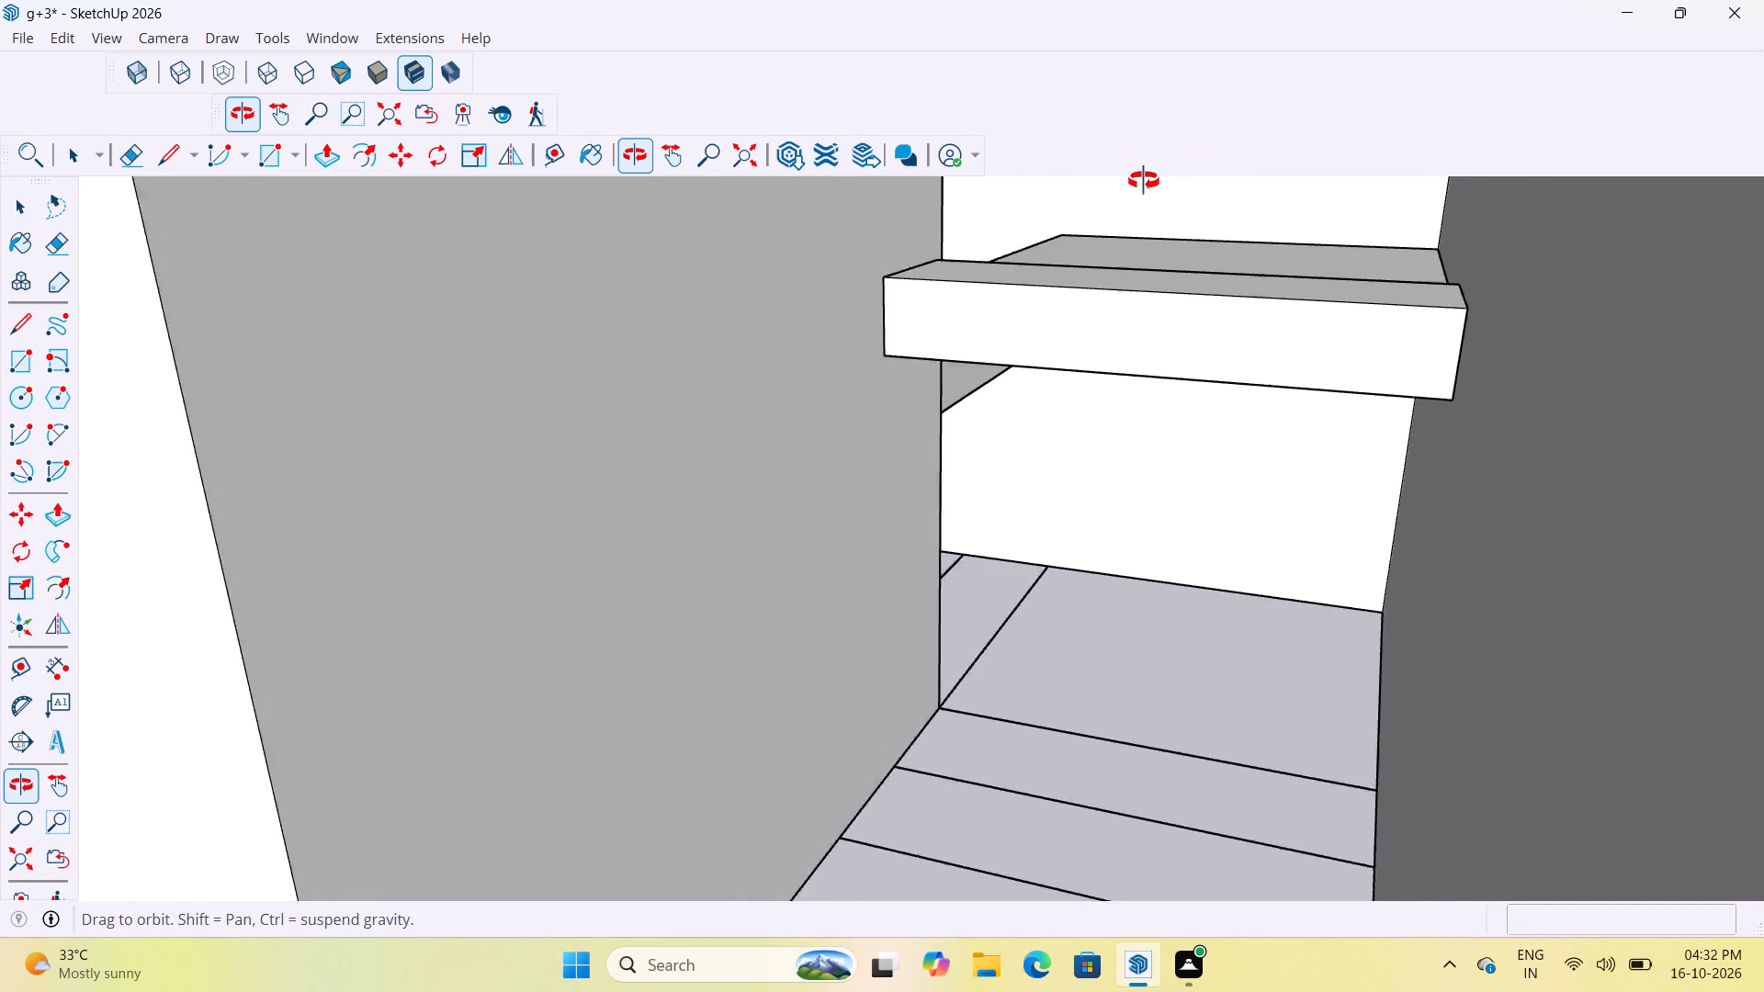
Move the second flight's first step by its lower back corner onto the landing's corner beside the shaft wall, and clear the selection.
middle_click_drag(1144, 181, 804, 395)
scroll(815, 423, "down", 13)
scroll(1030, 559, "down", 6)
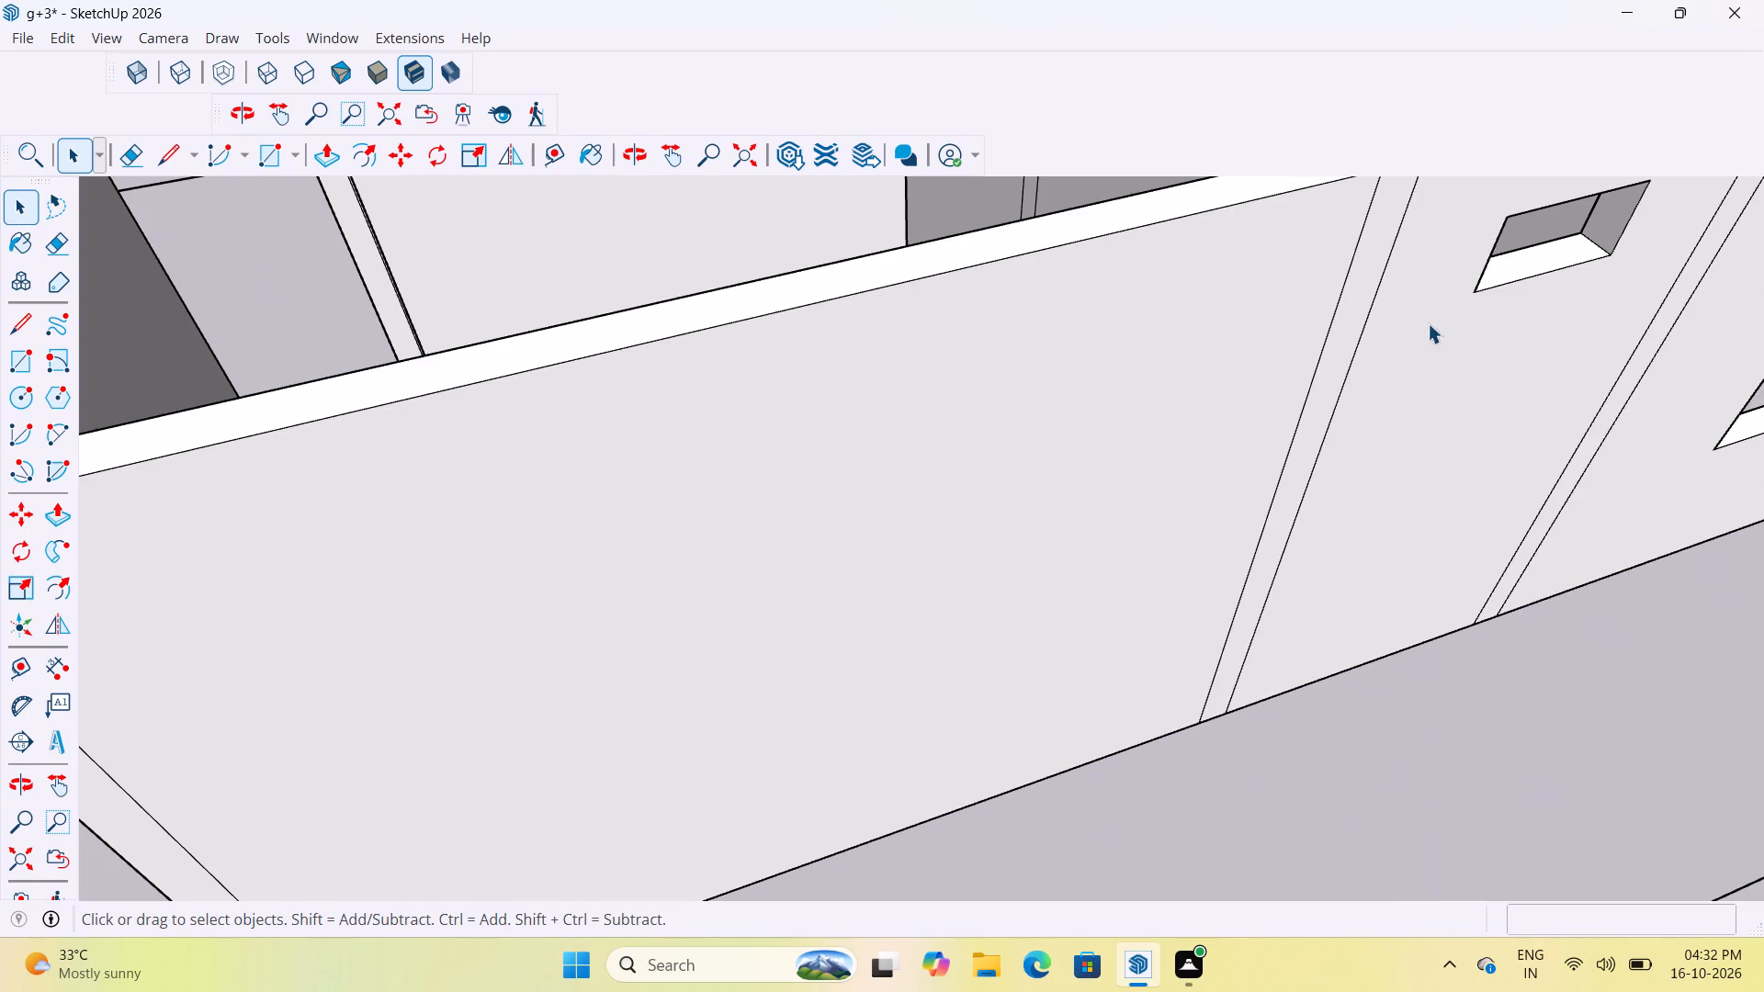
scroll(1113, 553, "down", 6)
scroll(1024, 643, "down", 11)
scroll(1027, 556, "up", 4)
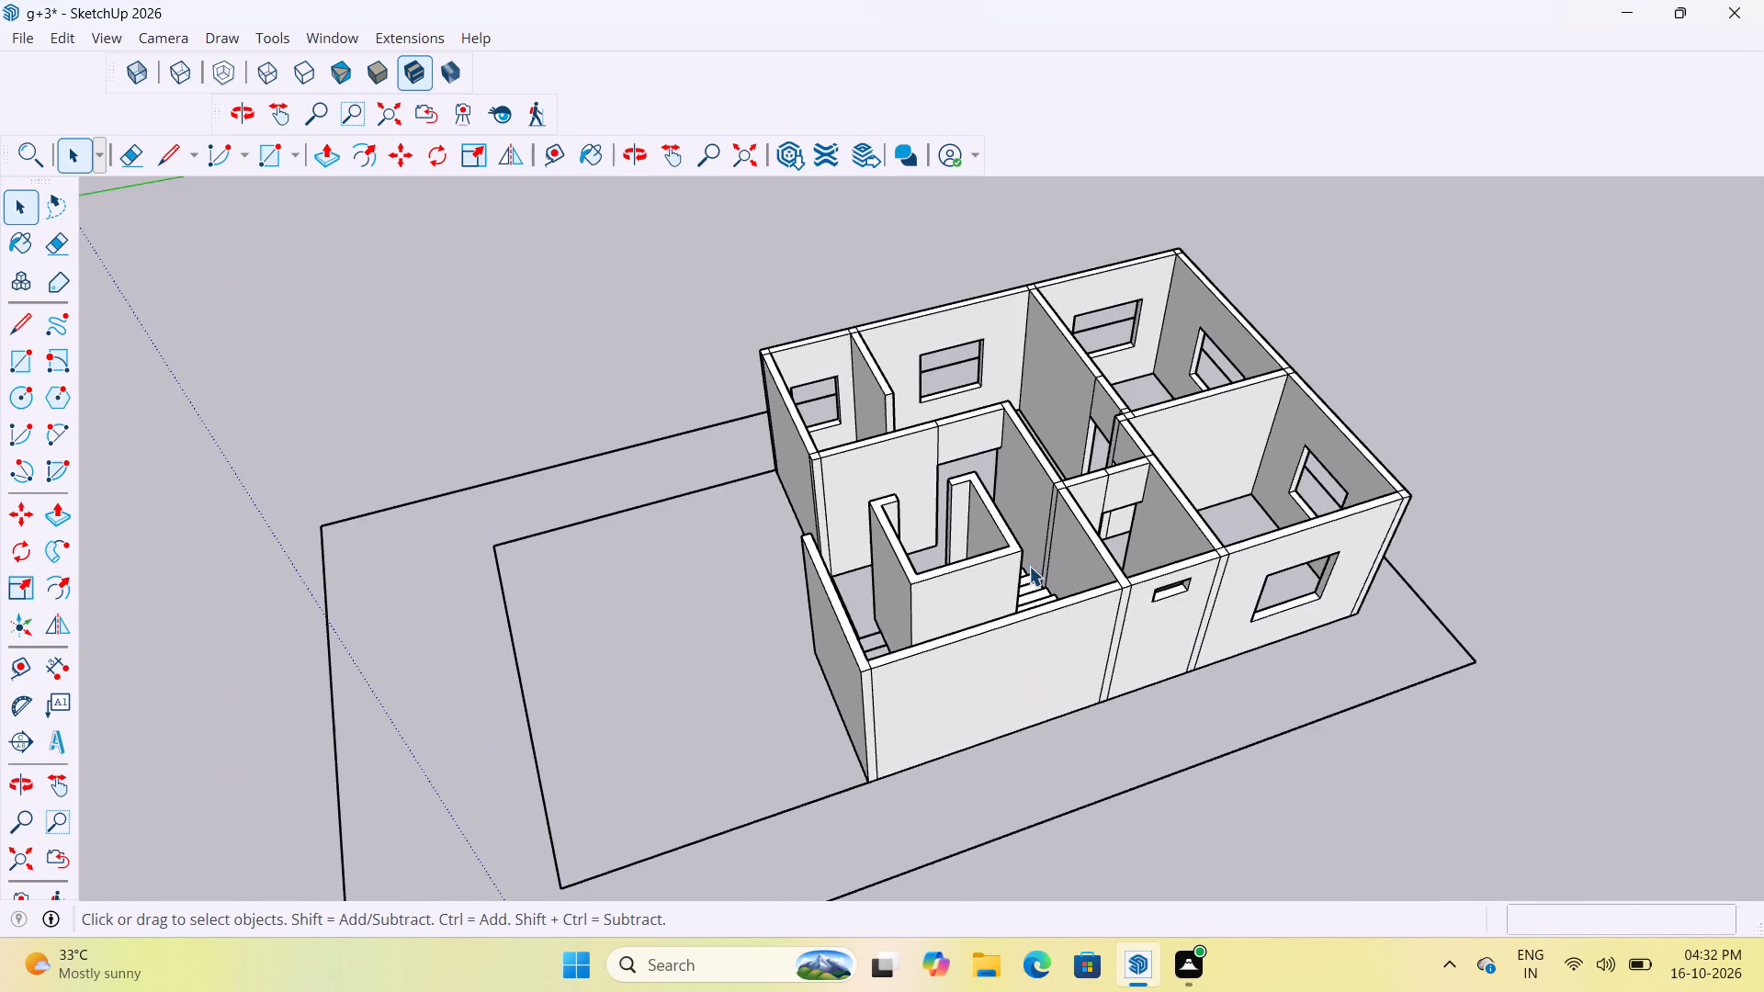
middle_click_drag(1014, 572, 1340, 603)
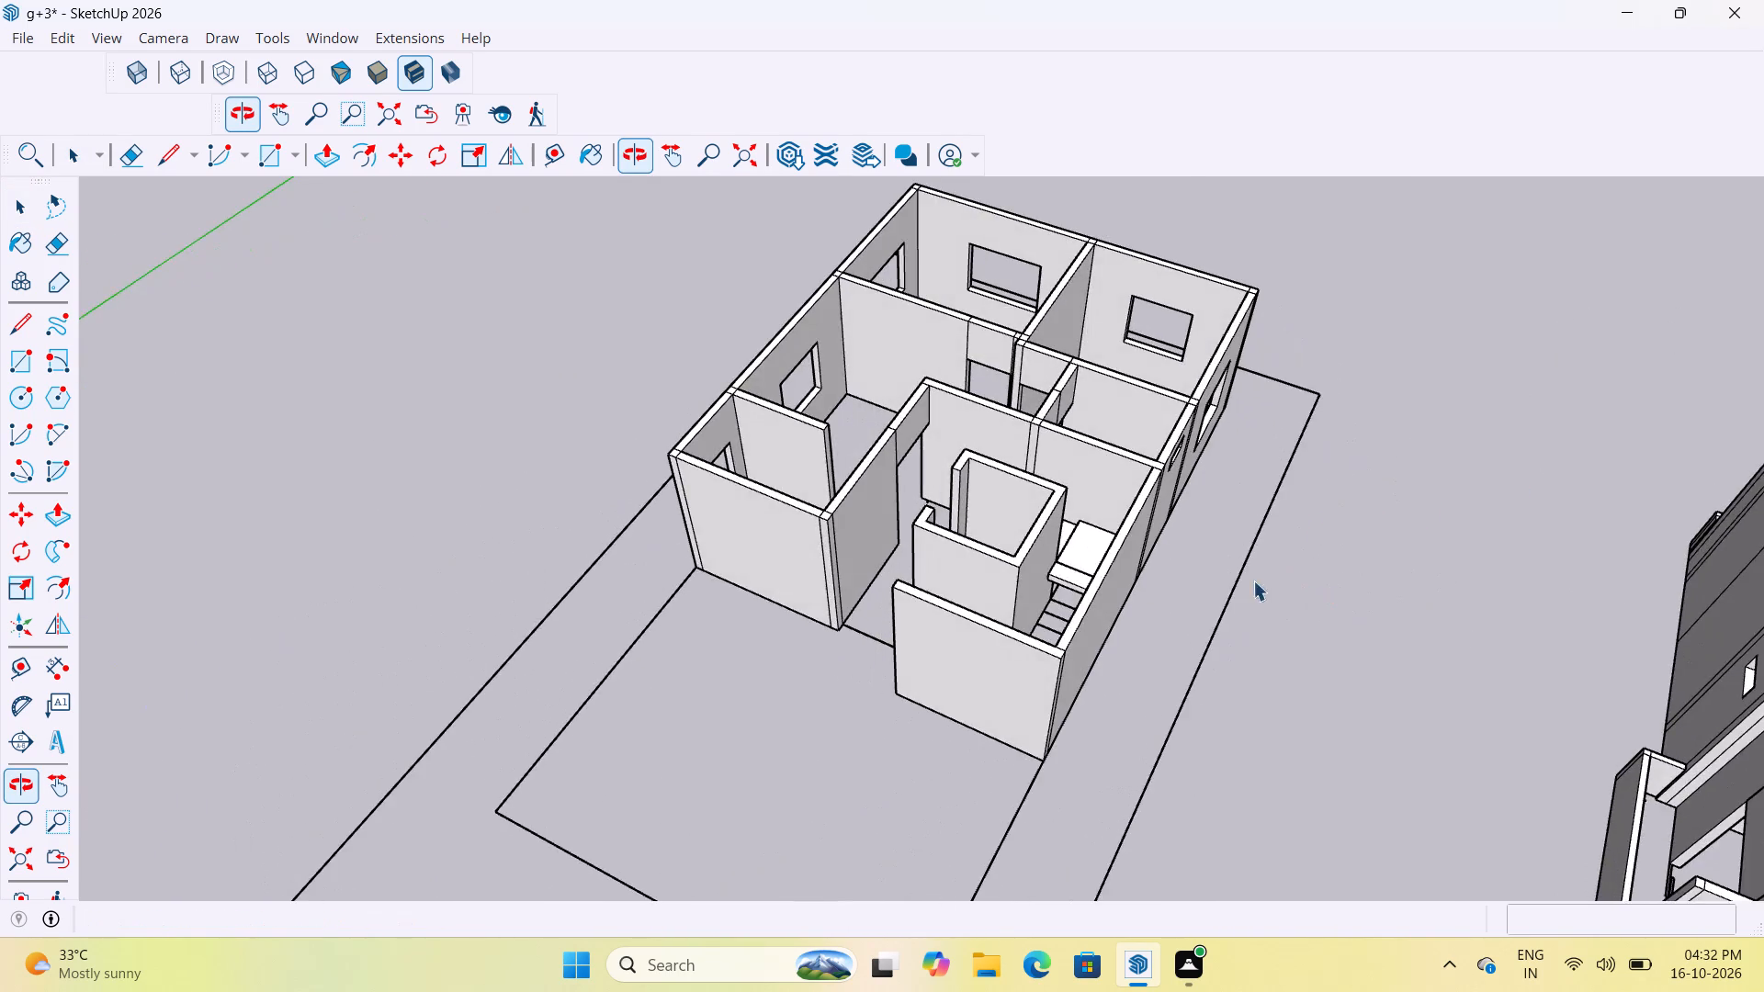
scroll(1039, 586, "up", 17)
middle_click_drag(1183, 582, 510, 821)
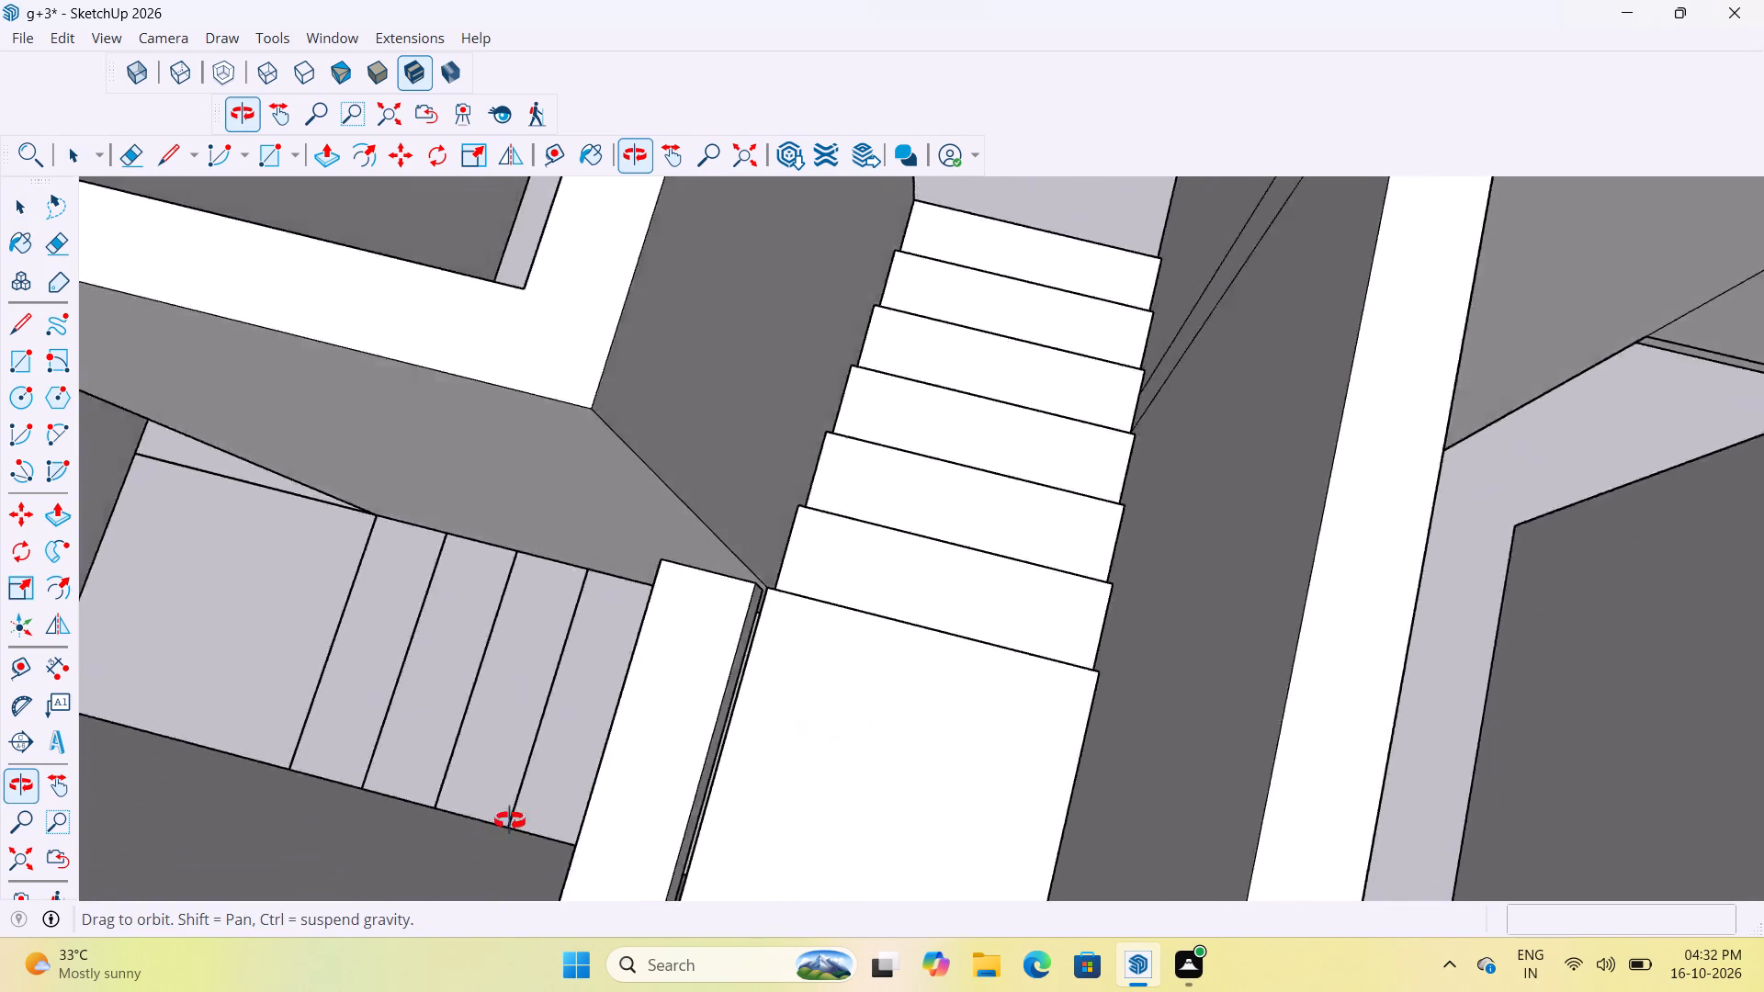
middle_click_drag(510, 821, 223, 736)
scroll(570, 460, "up", 18)
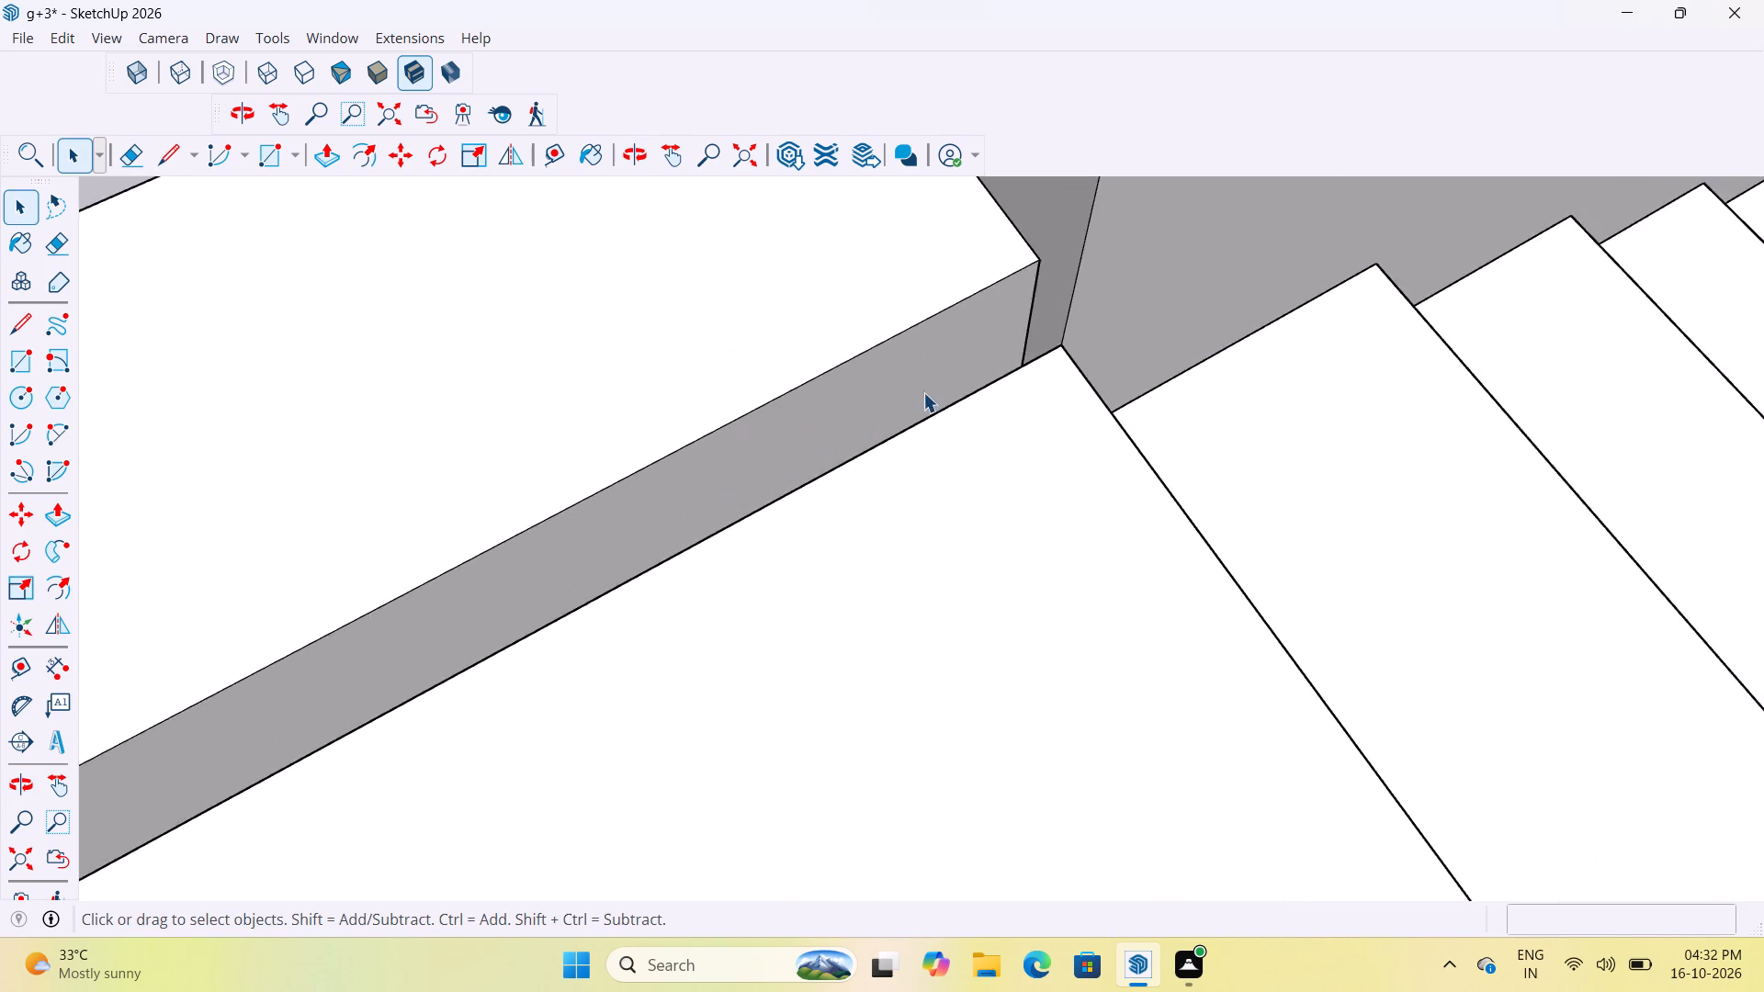
middle_click_drag(924, 392, 1110, 428)
left_click(989, 381)
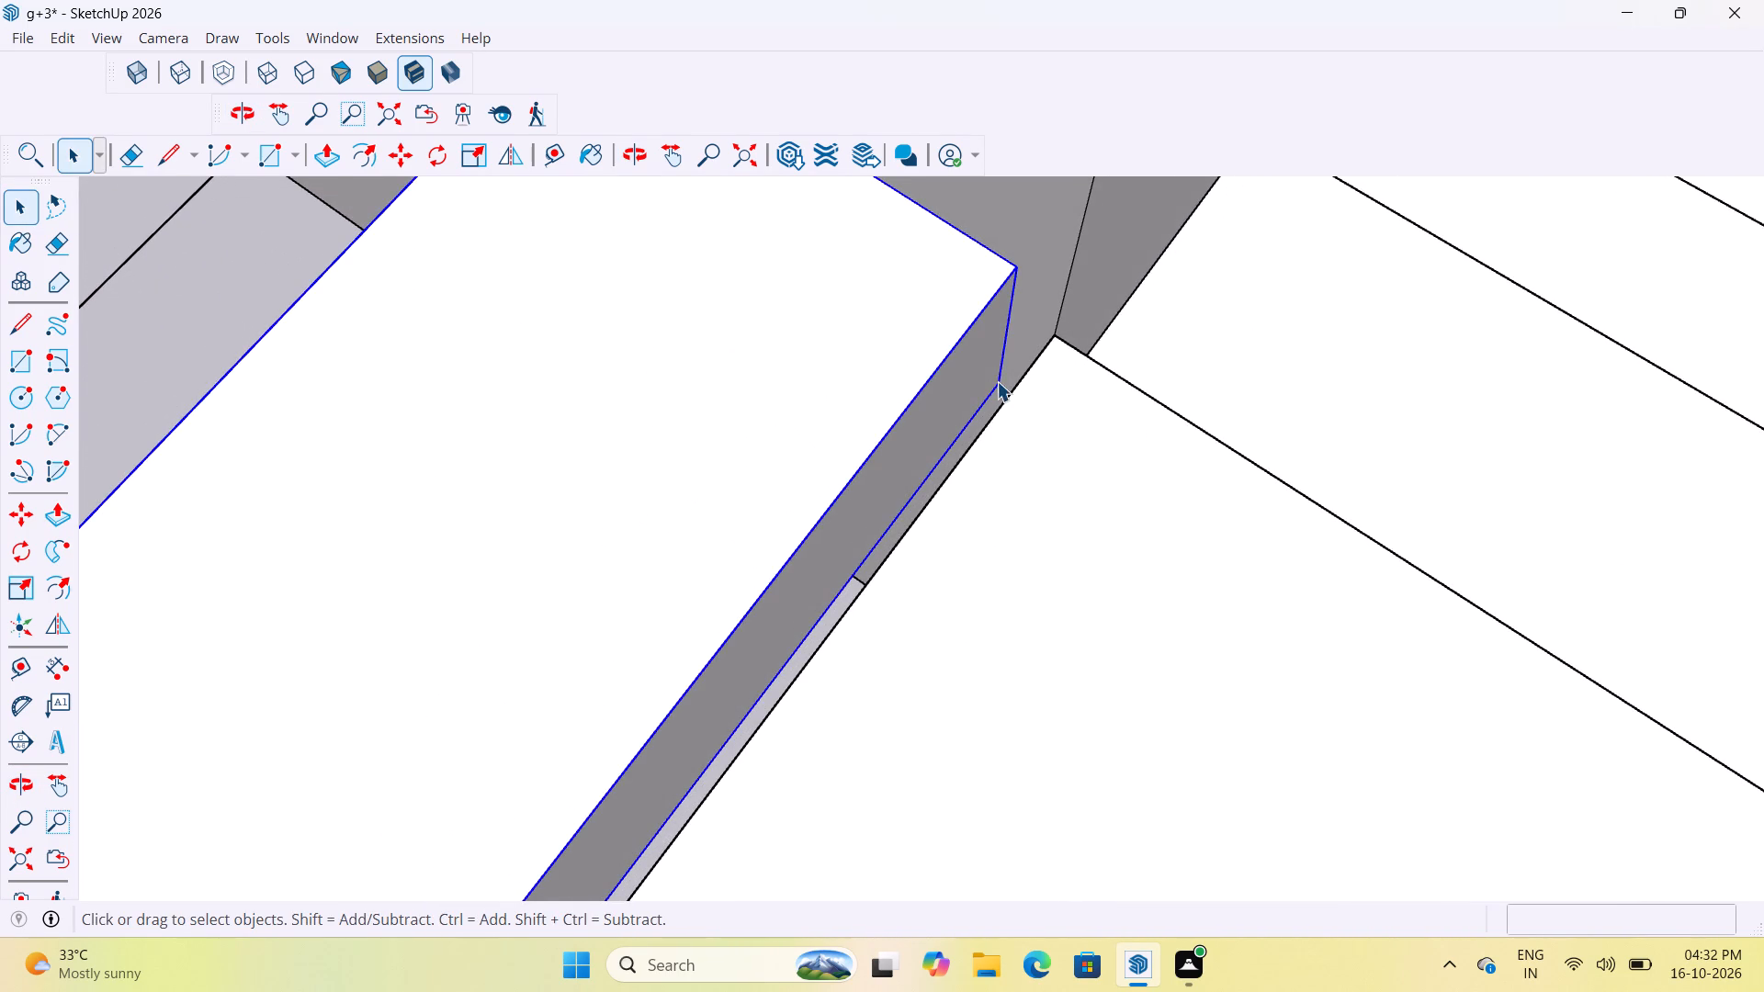
key("m")
left_click(996, 384)
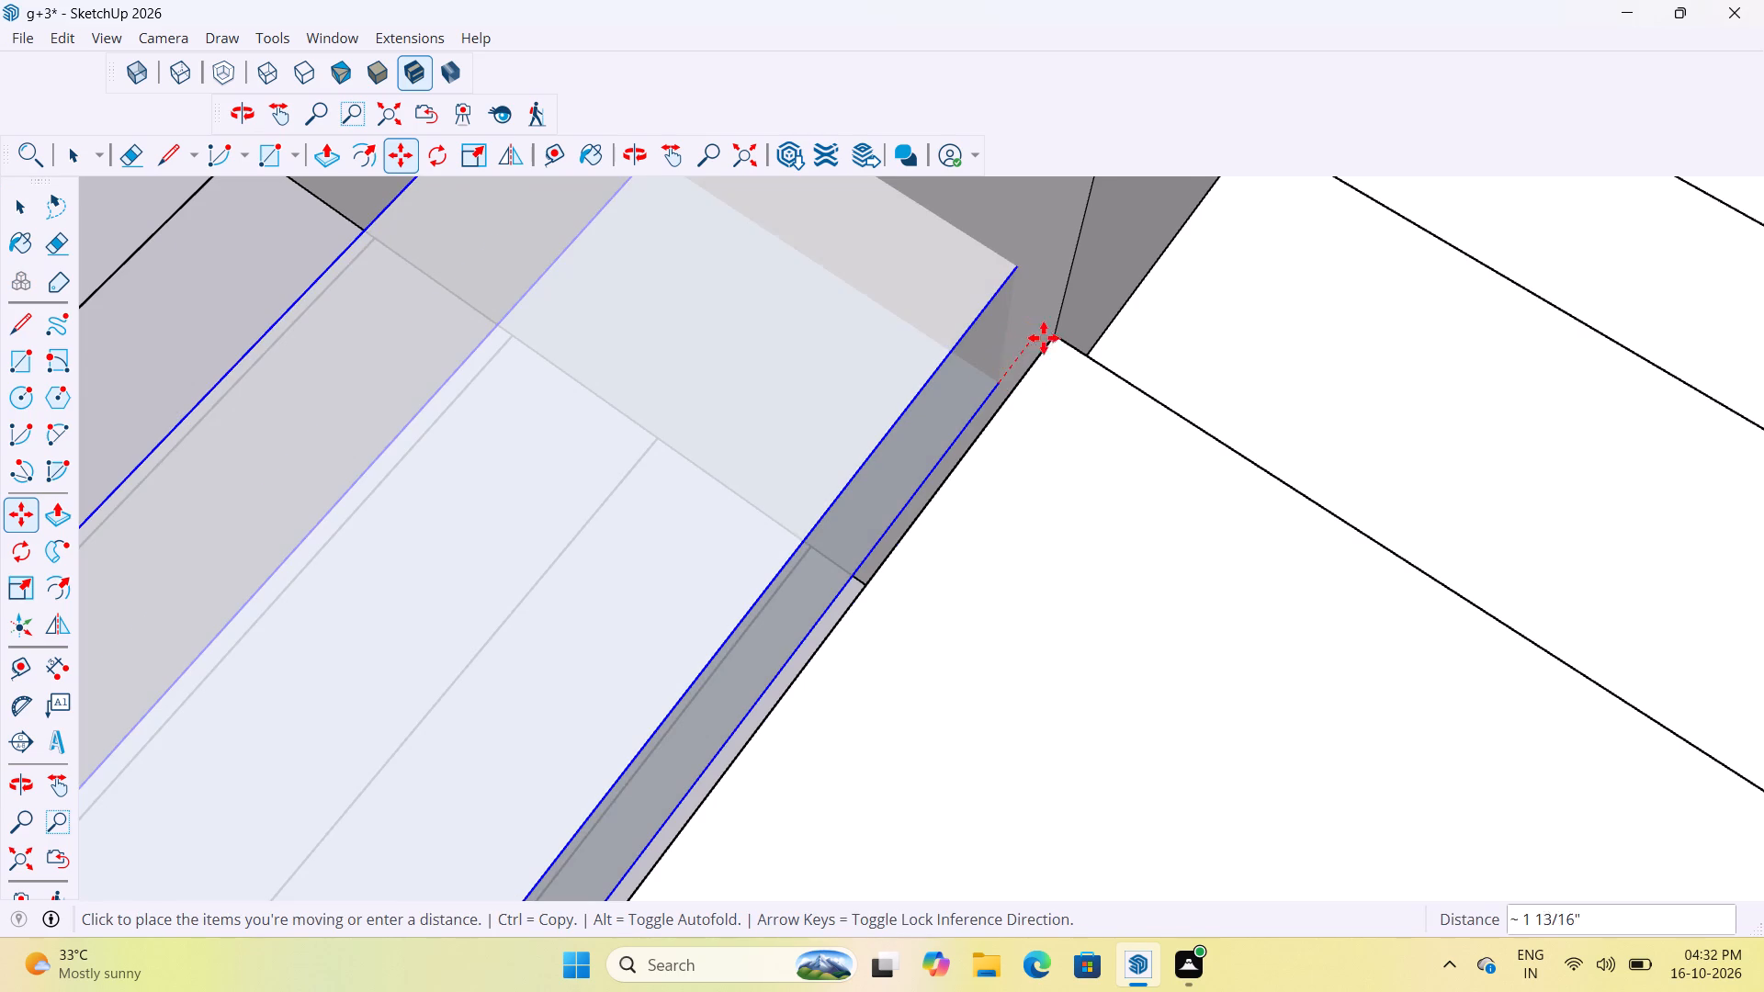
left_click(1050, 343)
scroll(994, 478, "down", 6)
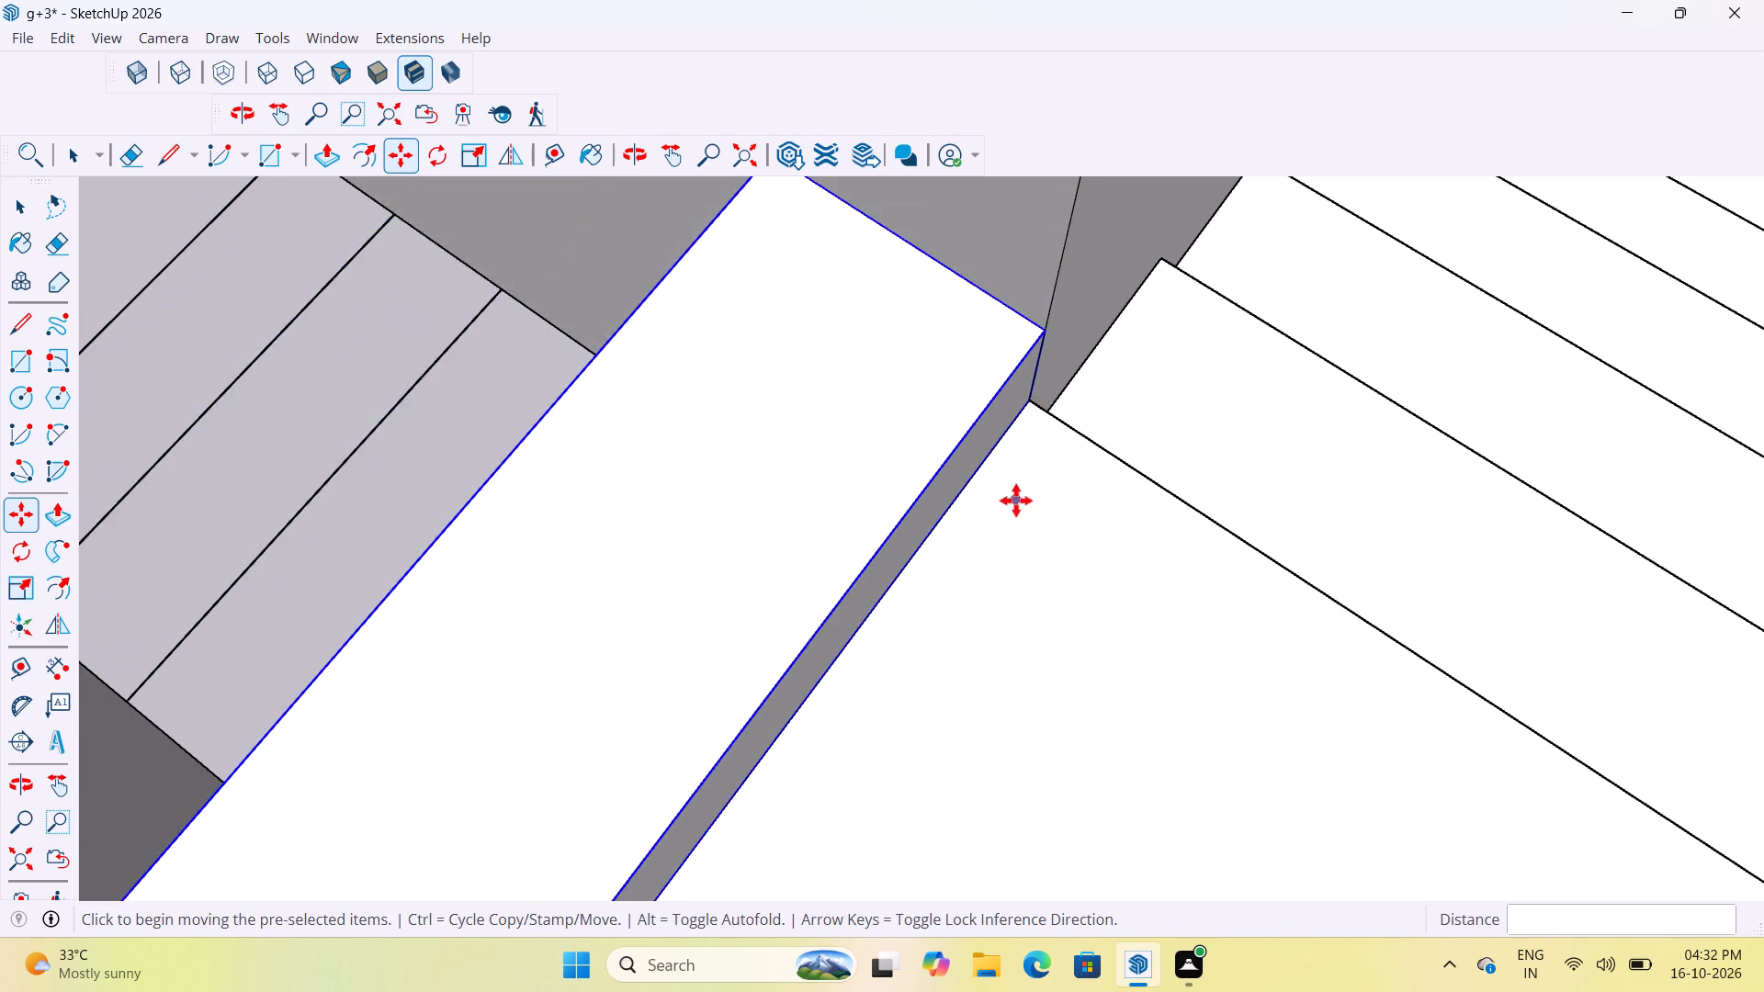
scroll(1016, 501, "down", 17)
middle_click_drag(1145, 614, 858, 583)
key("space")
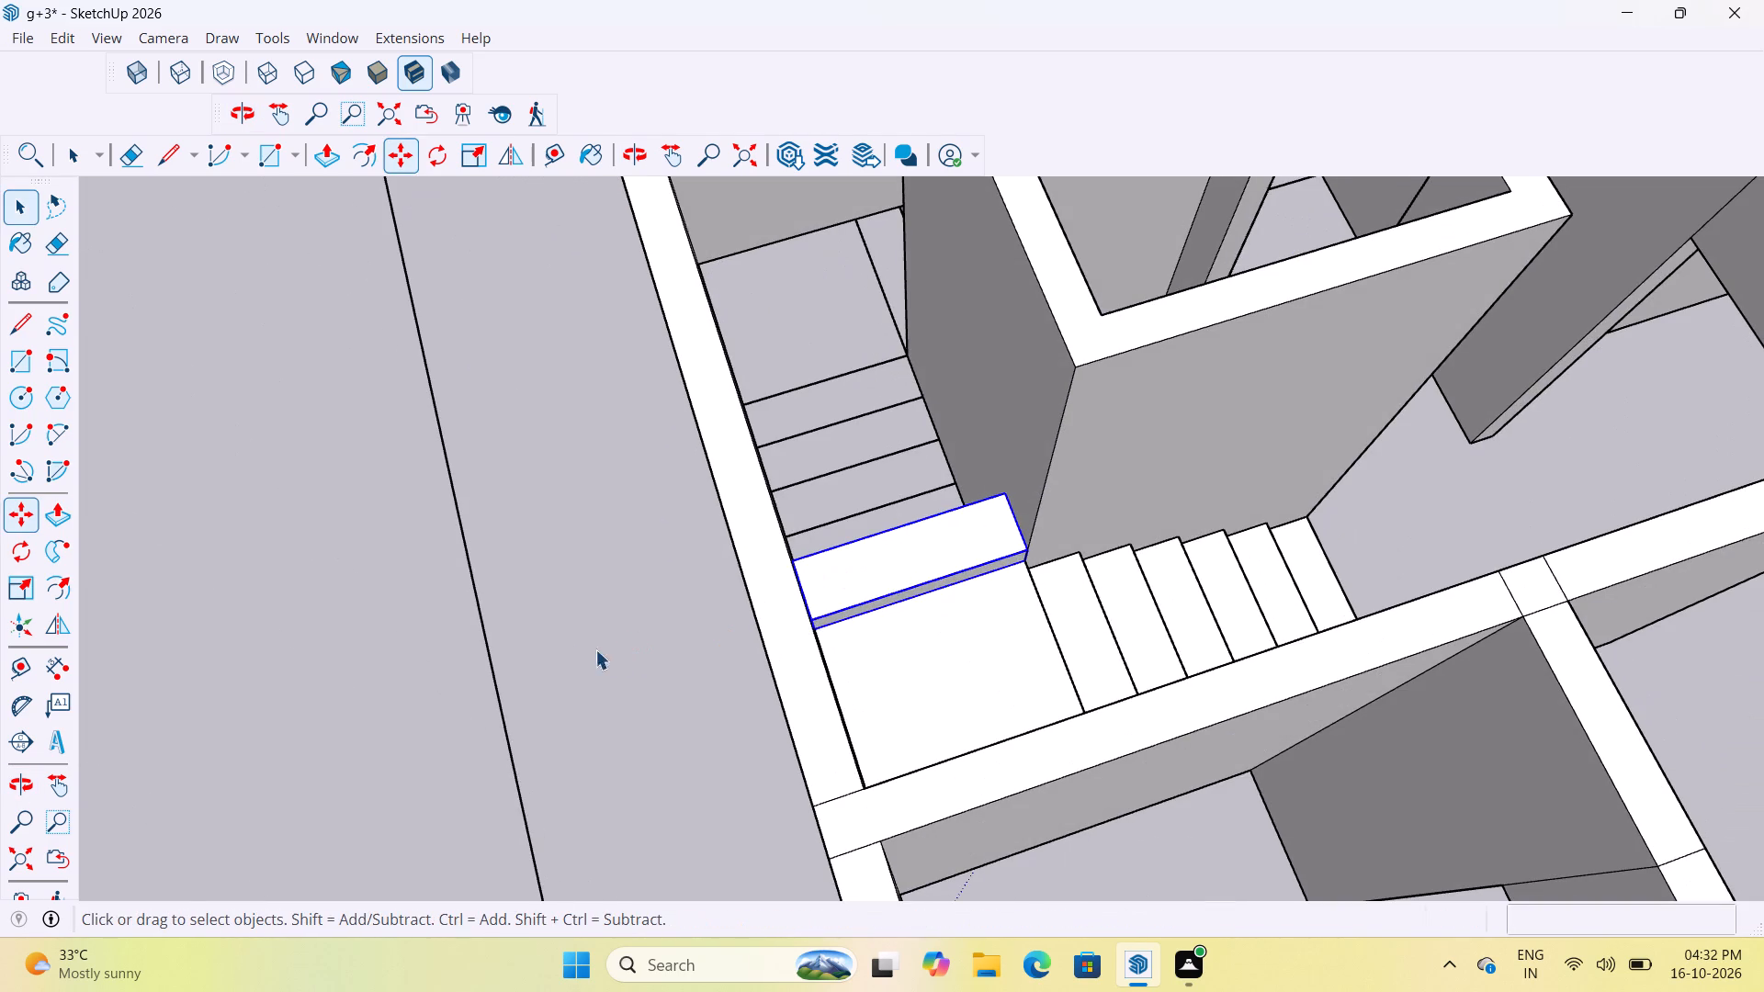
left_click(560, 643)
Examine up close how the moved step meets the landing's edge and the shaft wall's corner.
scroll(922, 564, "up", 10)
middle_click_drag(1075, 599, 822, 468)
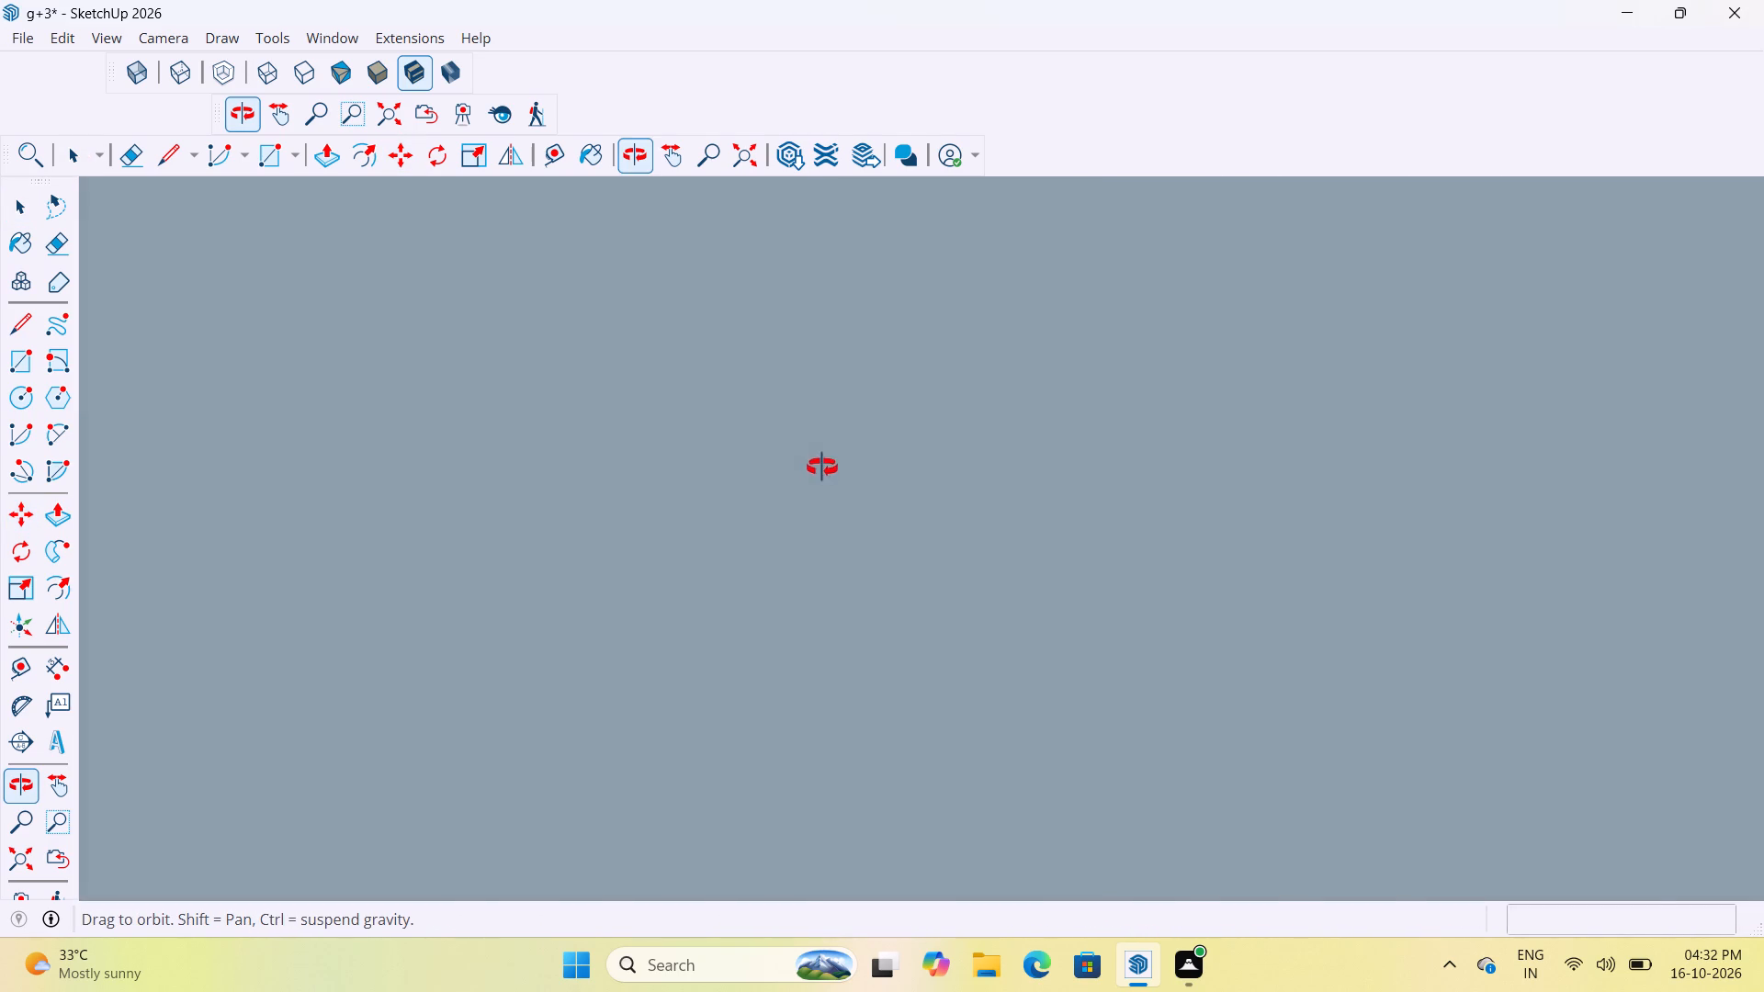
middle_click_drag(822, 468, 831, 524)
scroll(917, 539, "up", 2)
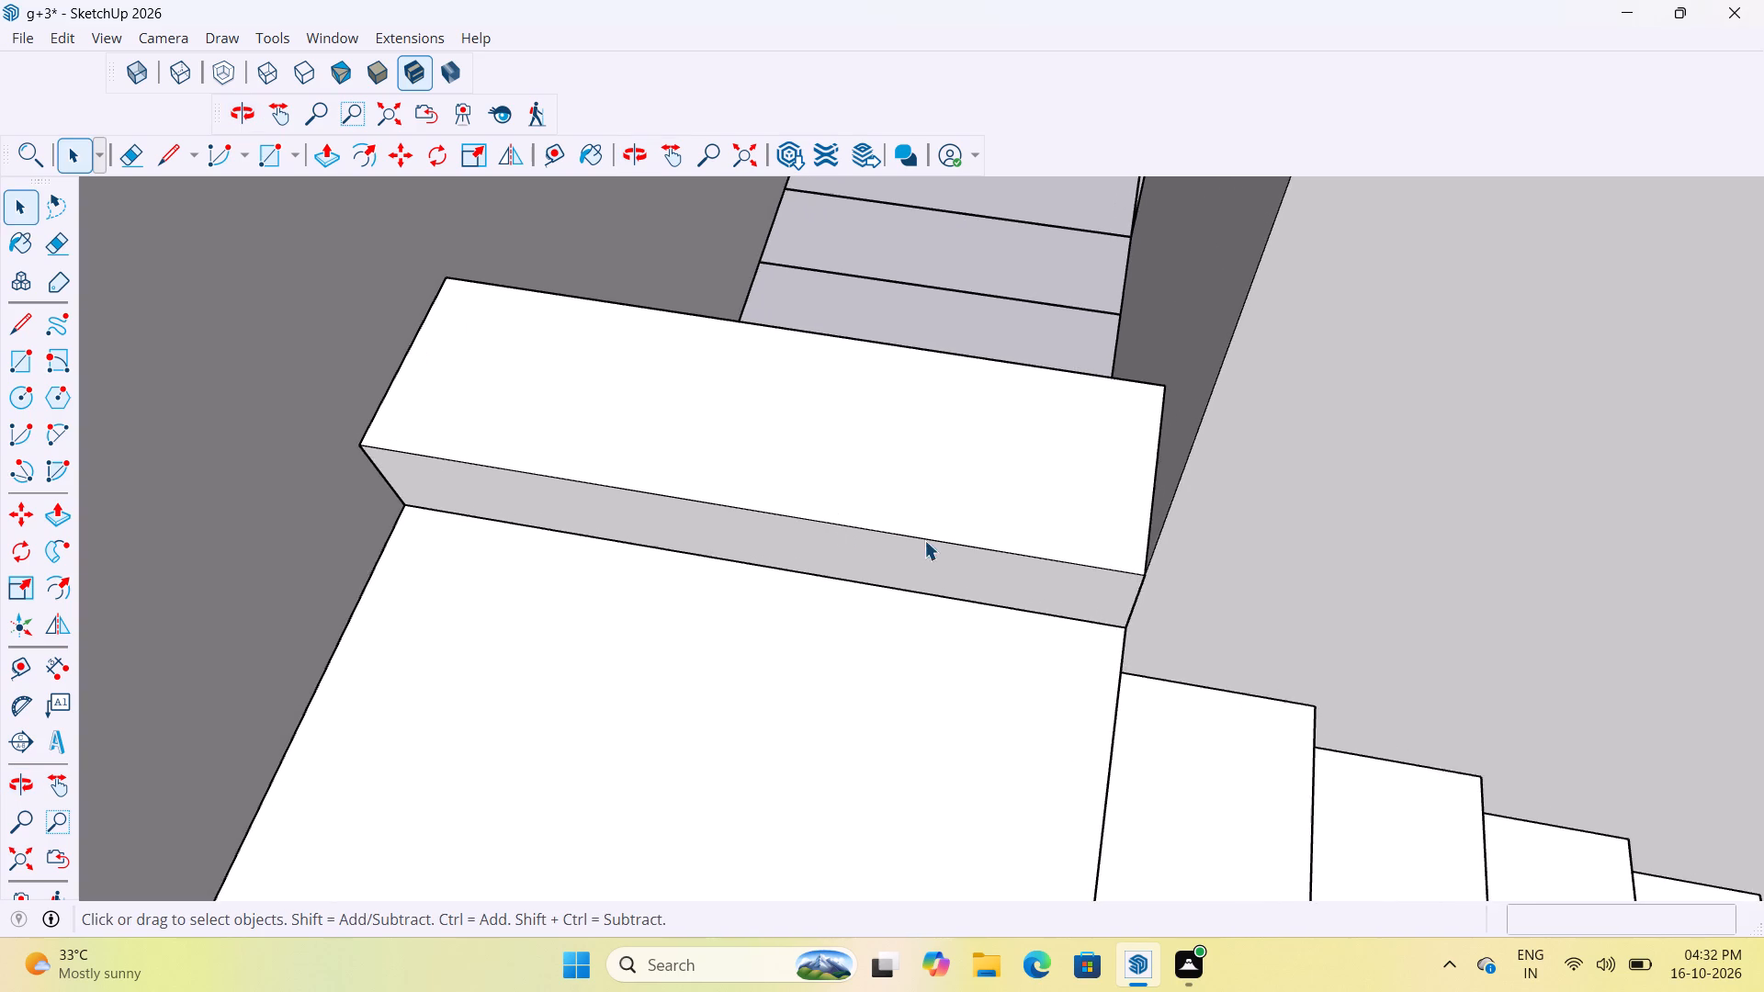
scroll(1008, 551, "up", 5)
middle_click_drag(1065, 526, 1168, 409)
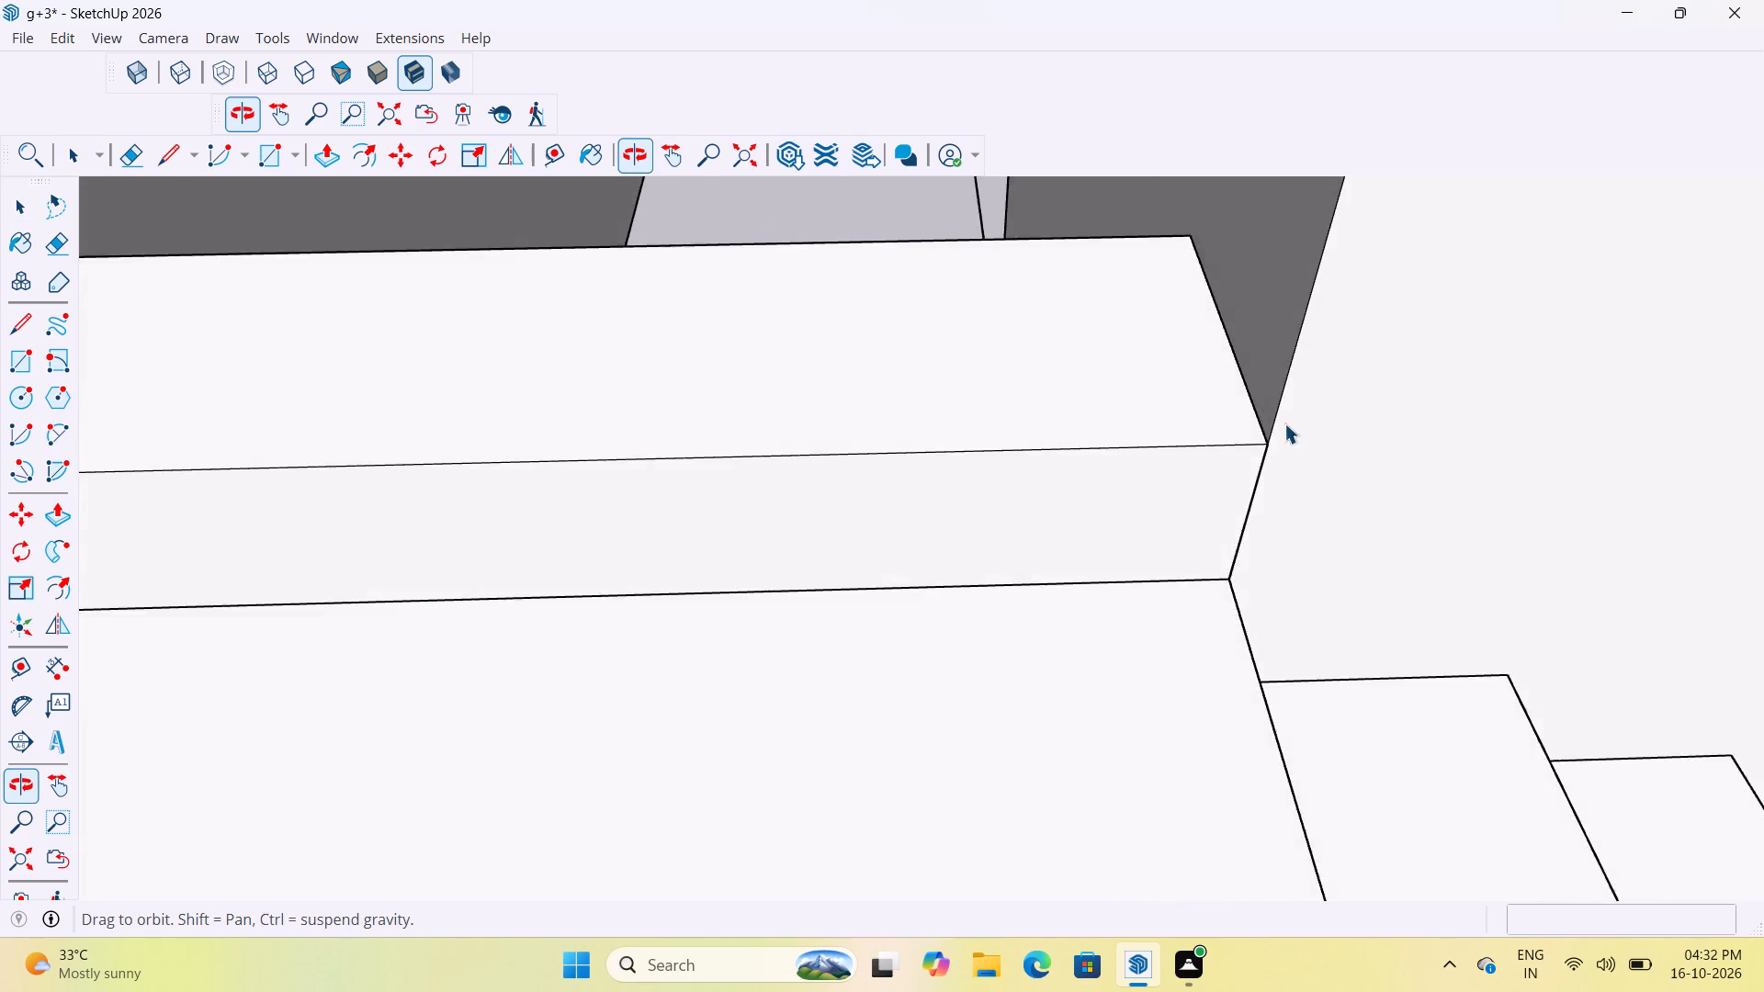
scroll(1309, 520, "down", 14)
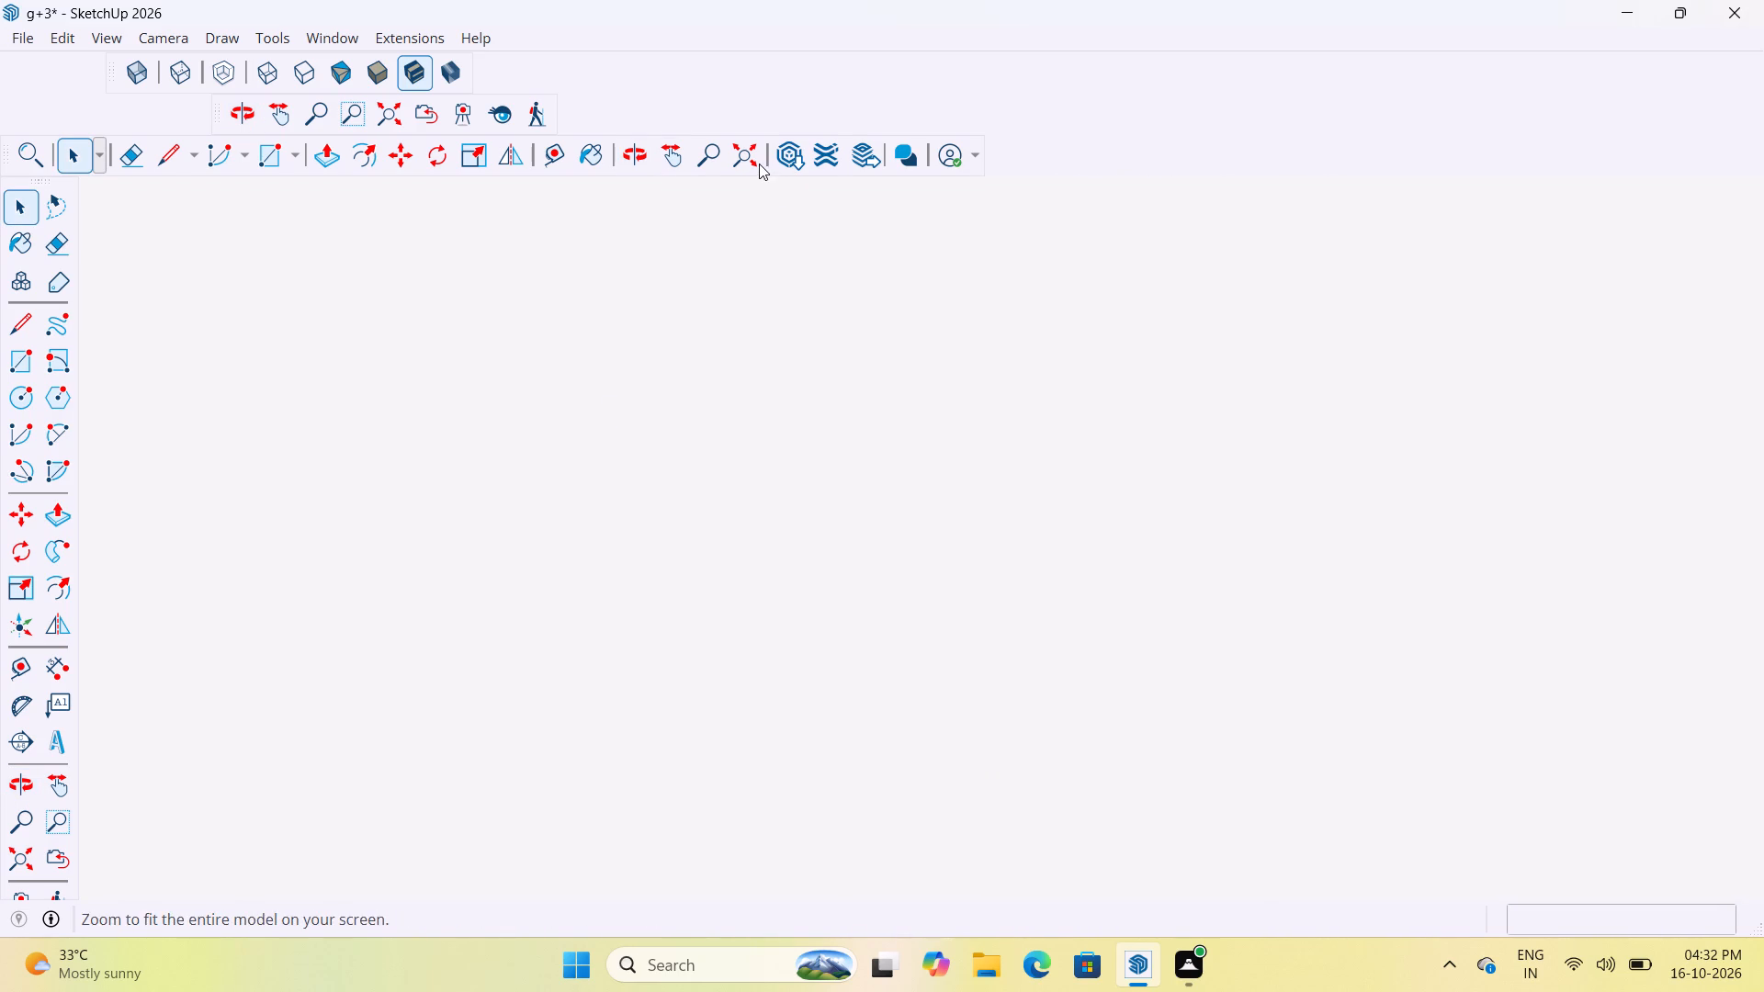
Bring the whole model back into view and examine the raised step, the landing and the remaining flat treads around the shaft.
left_click(758, 163)
scroll(371, 608, "down", 5)
scroll(1085, 541, "up", 3)
left_click(1116, 535)
scroll(938, 637, "up", 4)
middle_click_drag(735, 674, 1056, 612)
scroll(1140, 500, "down", 12)
scroll(1146, 453, "up", 12)
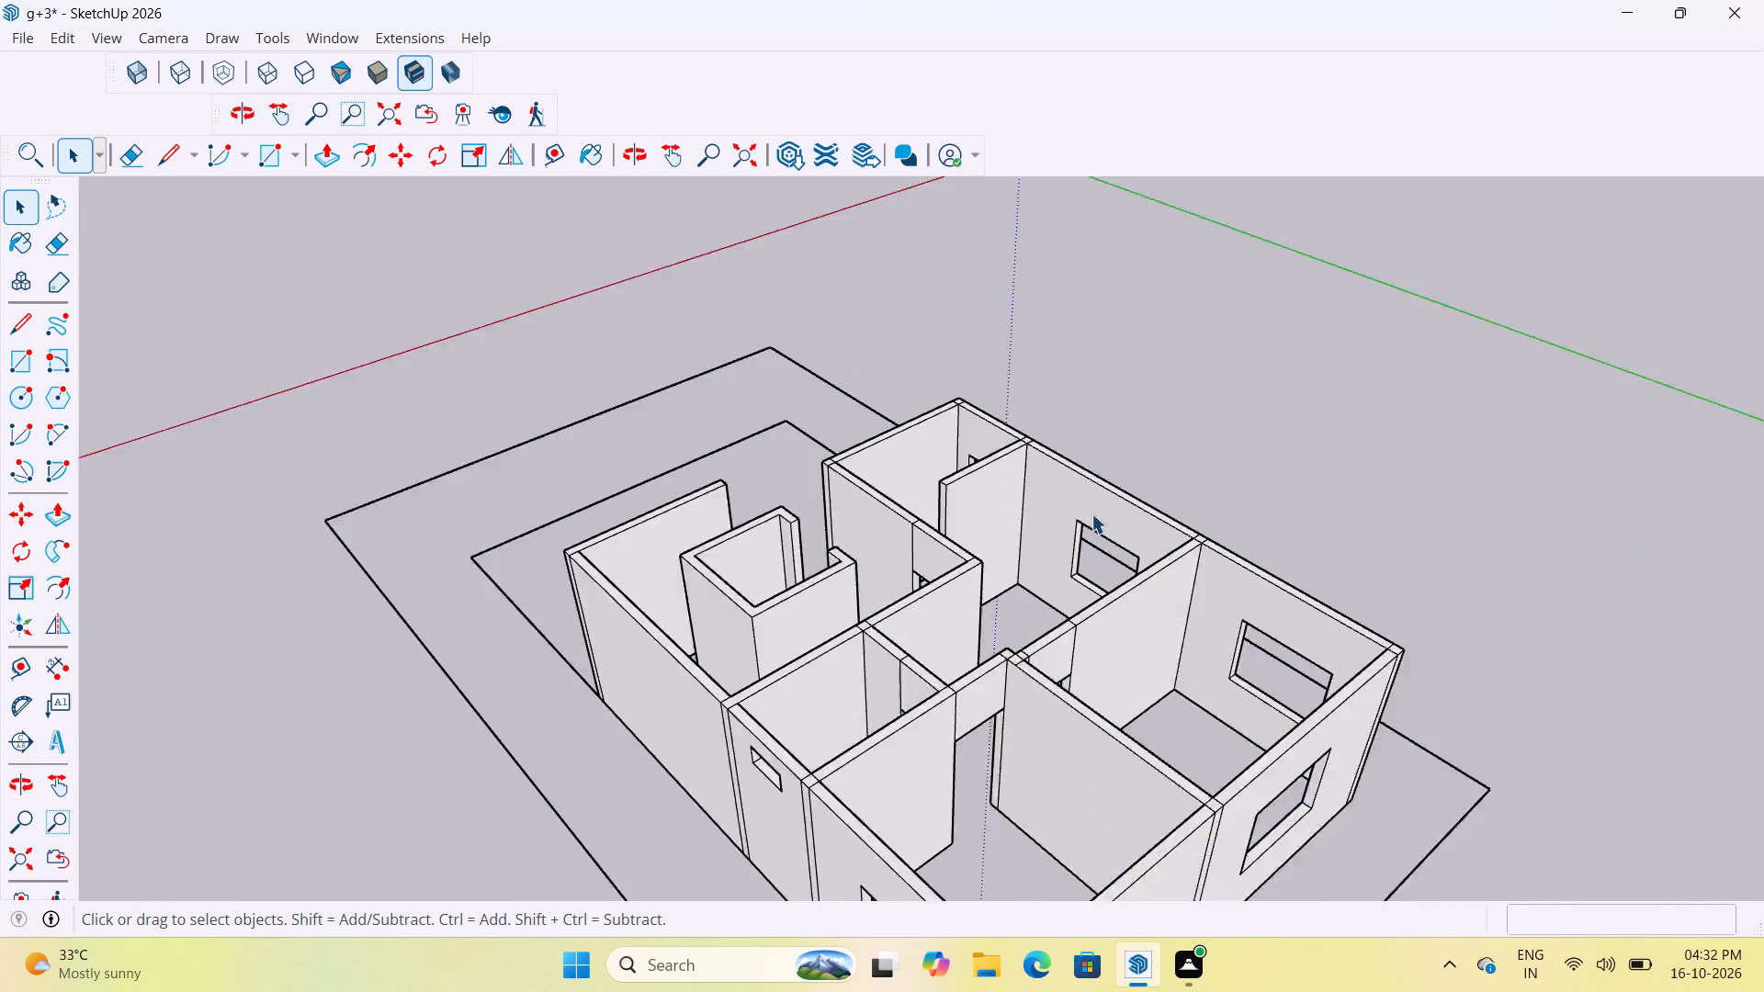
scroll(1091, 513, "up", 11)
scroll(960, 513, "down", 13)
middle_click_drag(936, 524, 1282, 594)
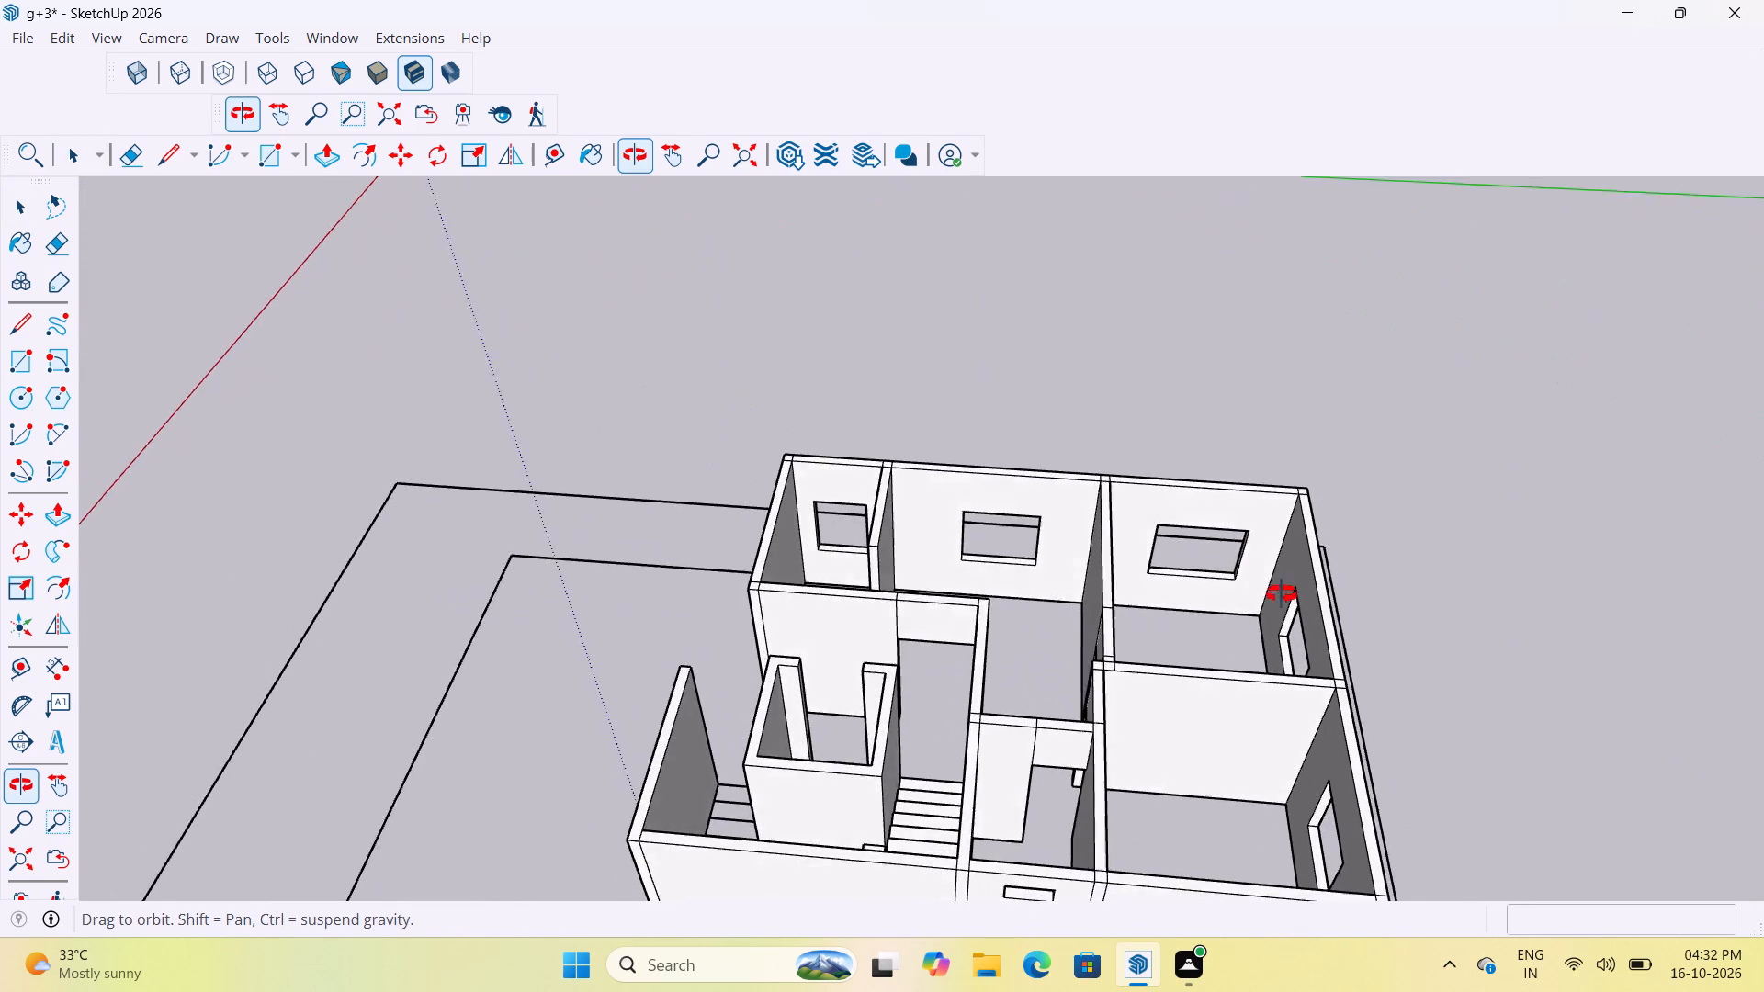
middle_click_drag(1282, 594, 1256, 548)
scroll(842, 645, "down", 5)
middle_click_drag(833, 736, 1286, 767)
scroll(1133, 796, "up", 3)
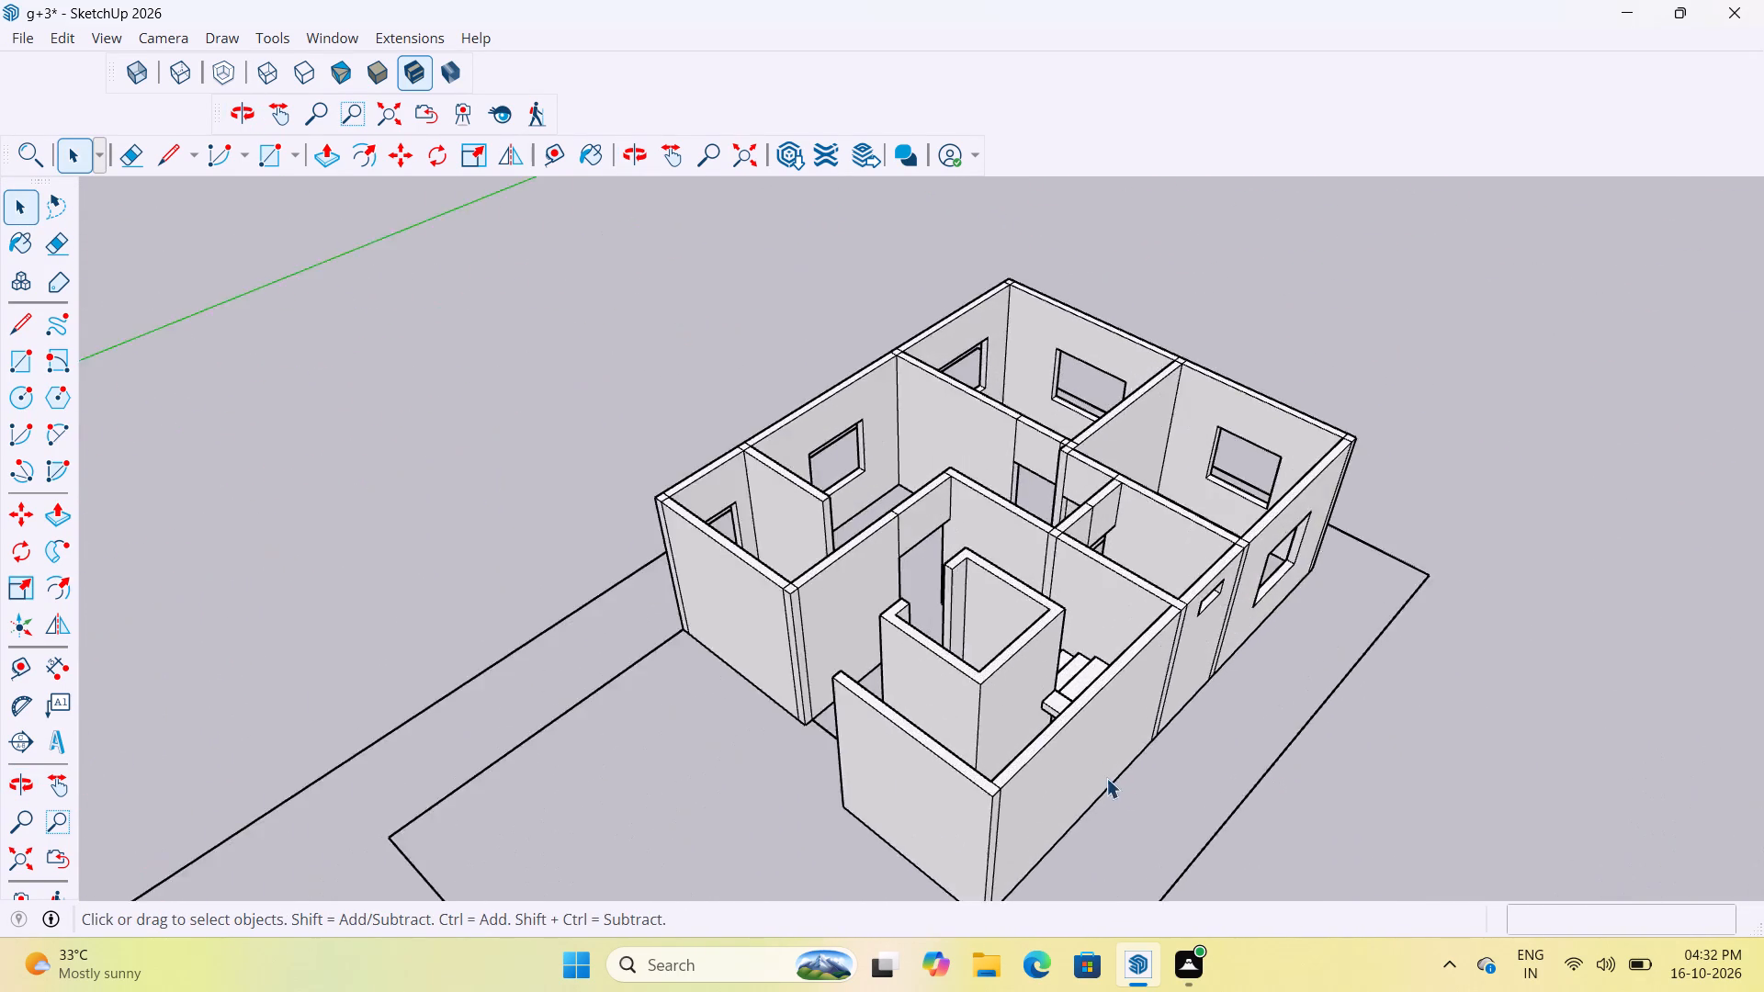
scroll(1106, 778, "up", 16)
scroll(1118, 536, "down", 11)
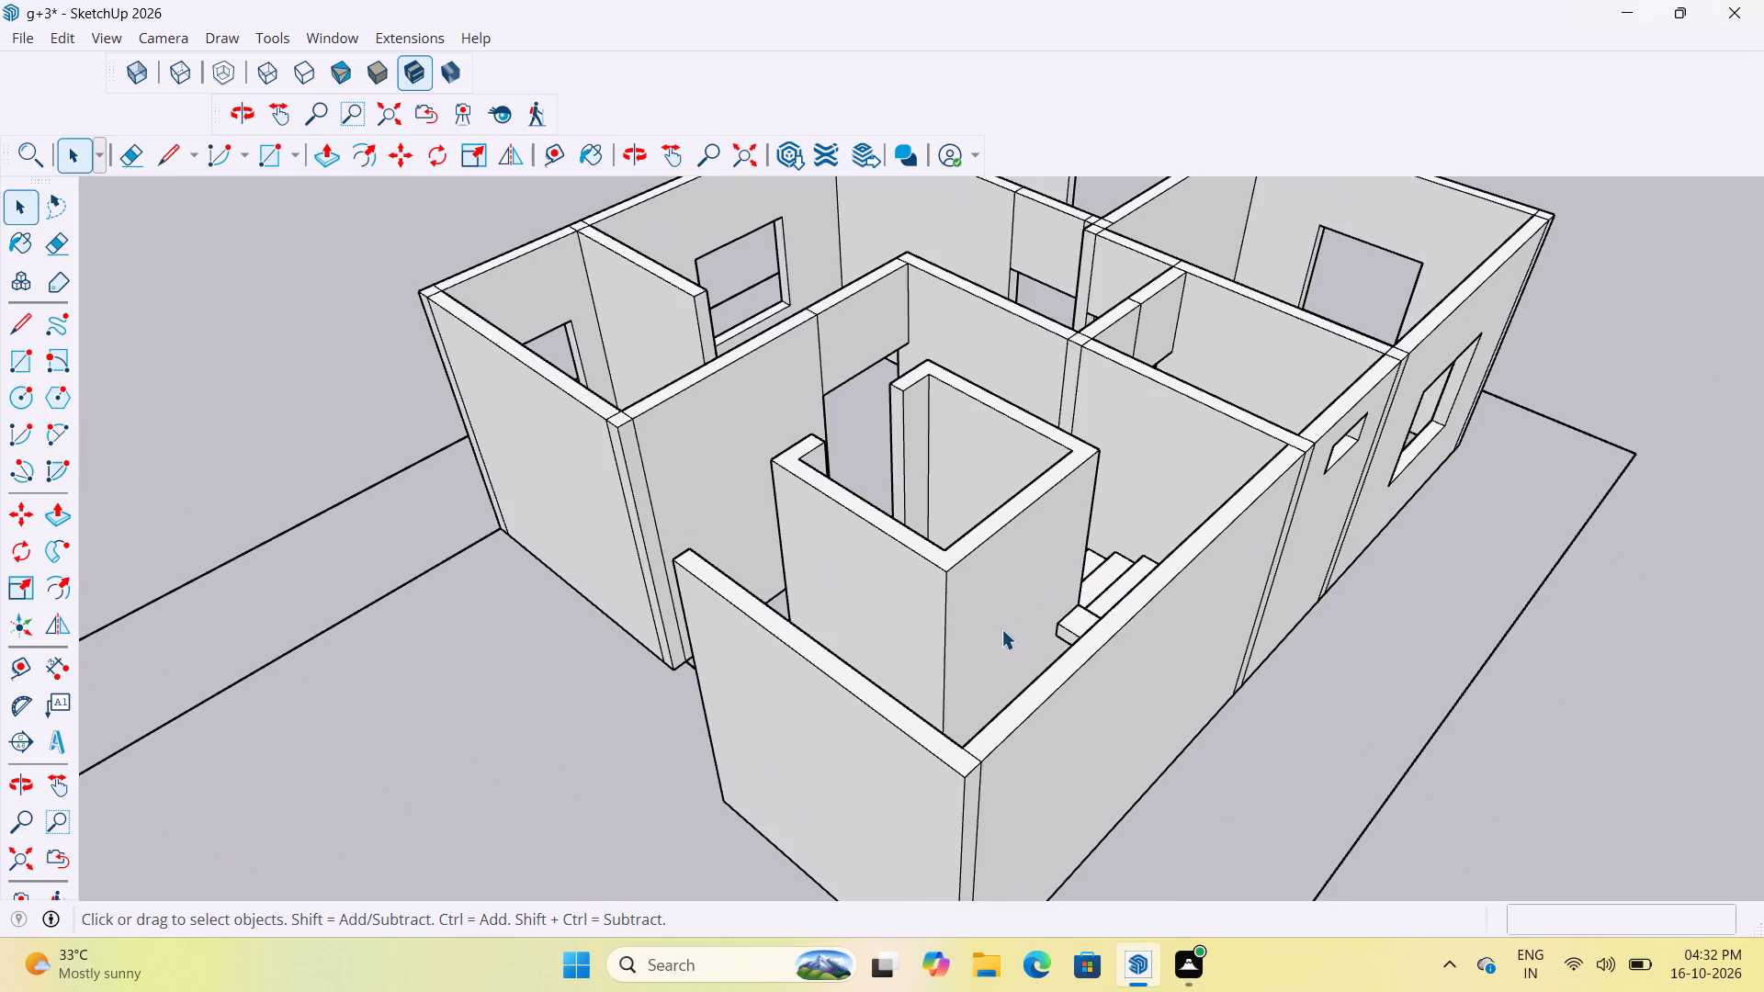
scroll(1118, 626, "up", 7)
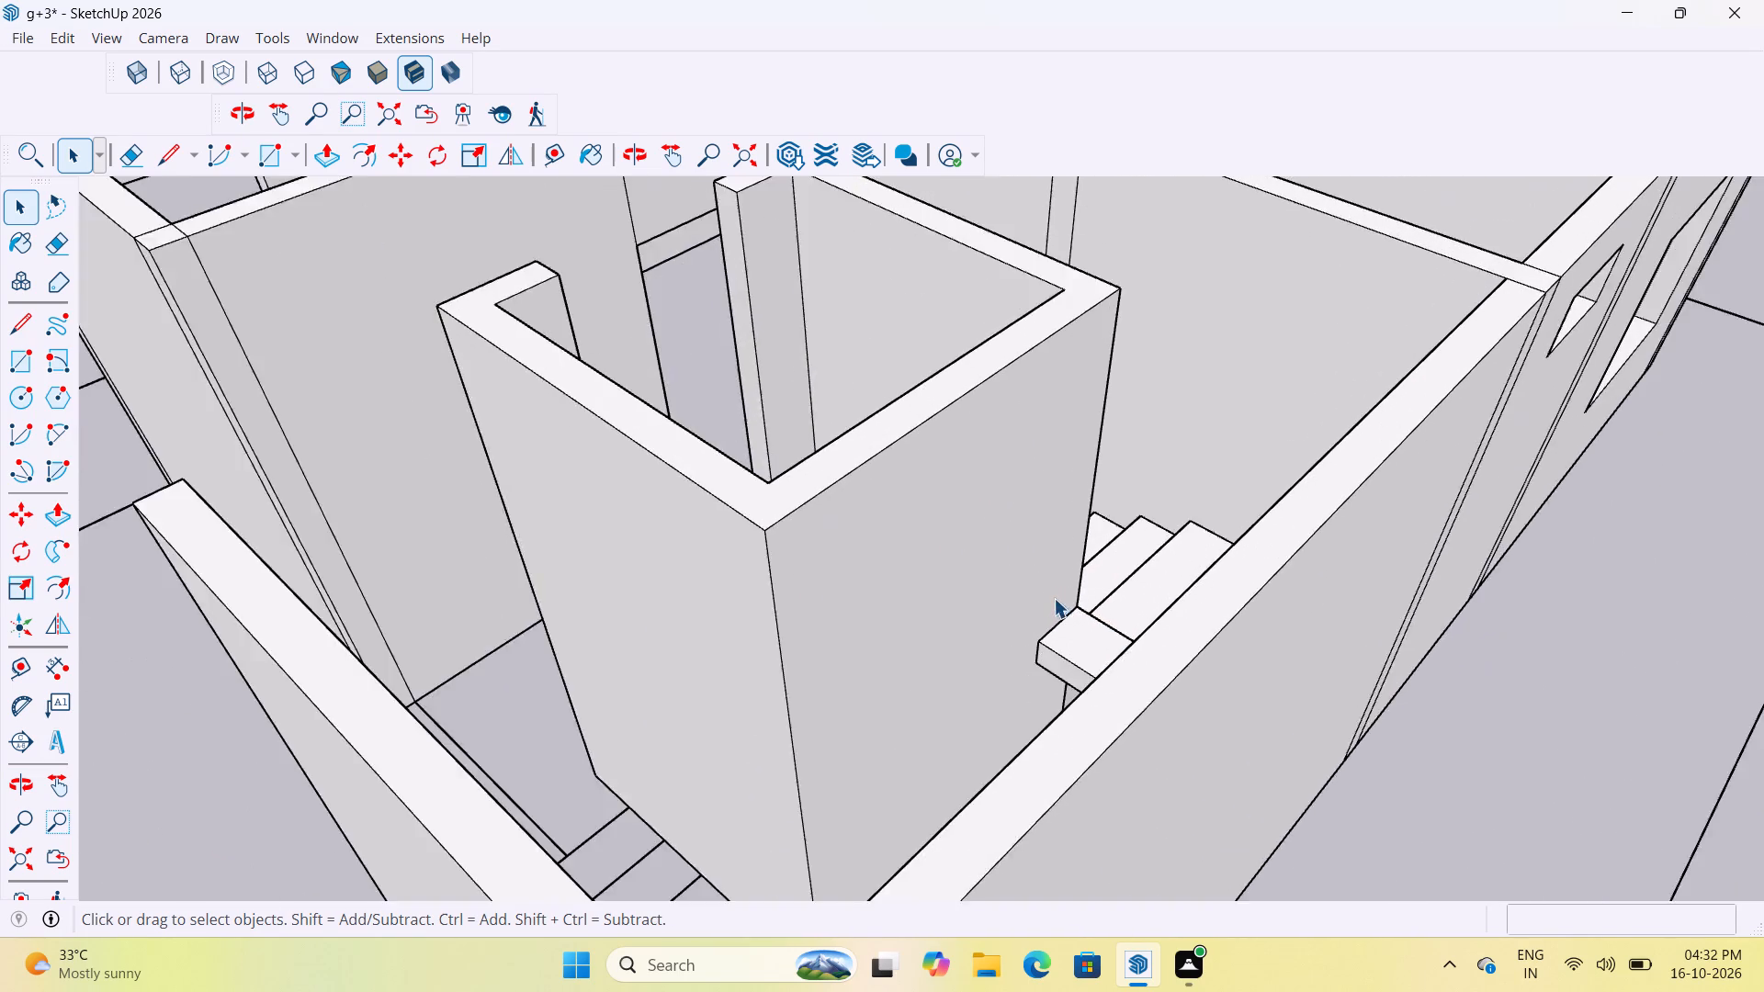
scroll(1054, 598, "up", 4)
middle_click_drag(1087, 626, 1258, 603)
scroll(1177, 581, "down", 5)
scroll(1134, 677, "down", 4)
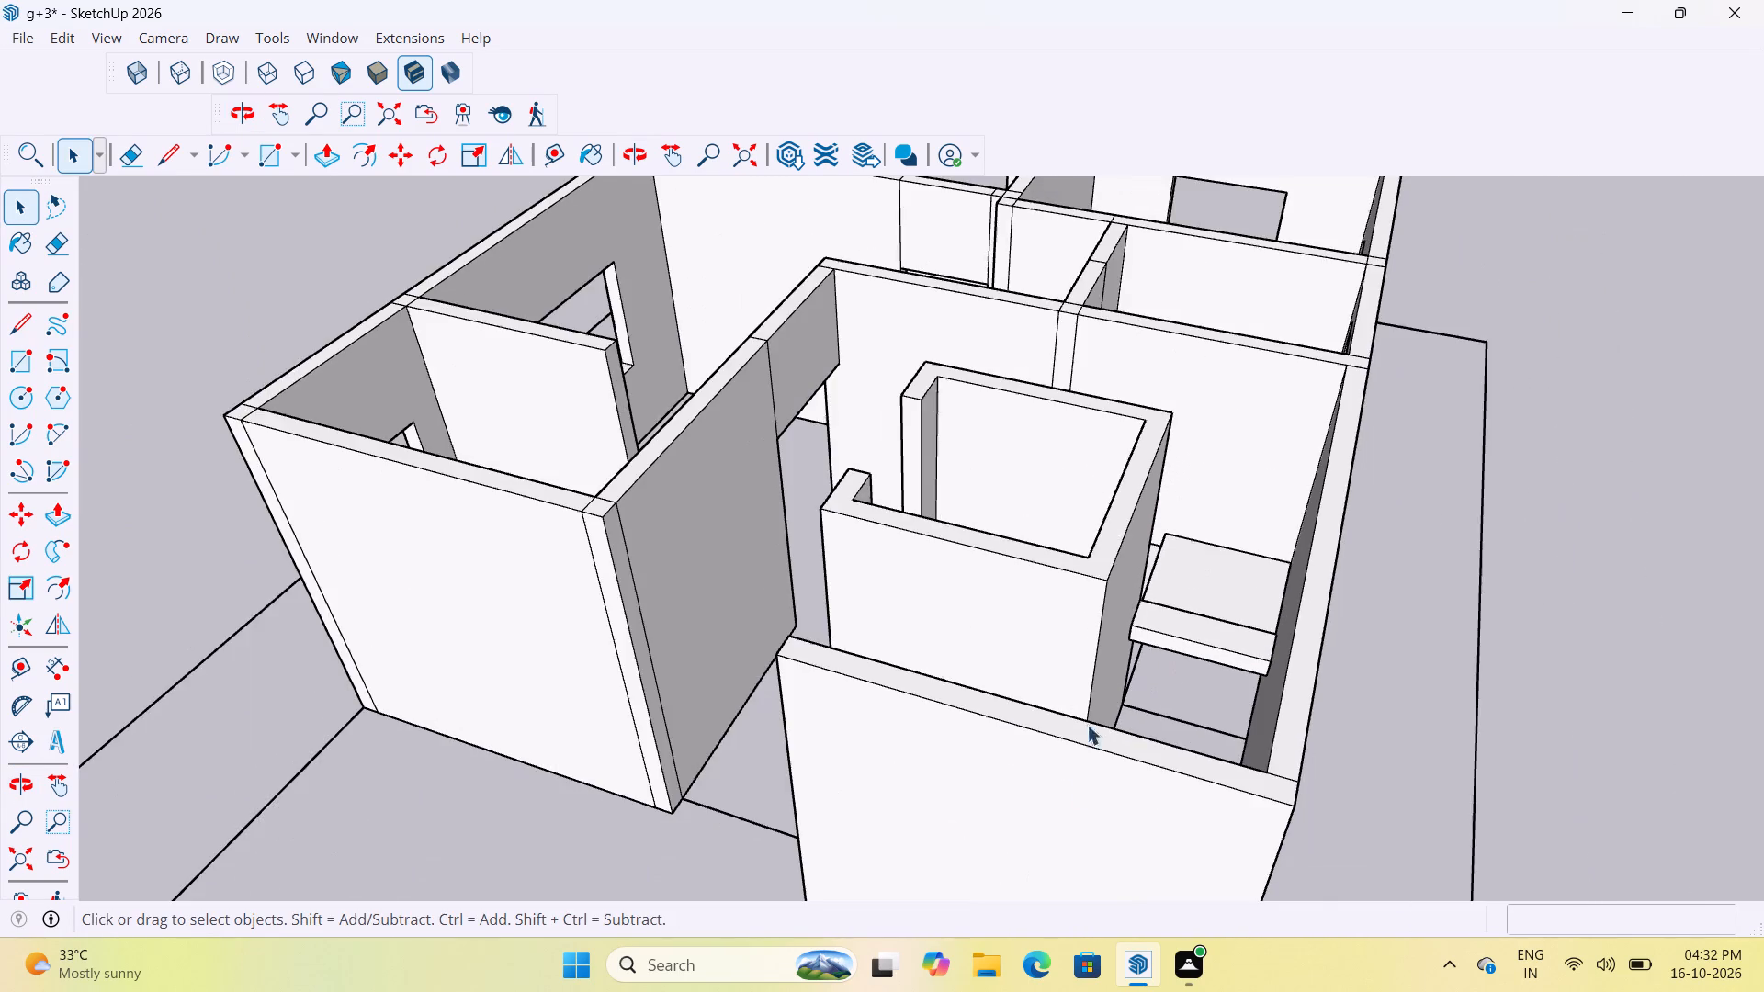
scroll(1087, 725, "down", 1)
middle_click_drag(1204, 701, 1211, 800)
scroll(1125, 727, "down", 9)
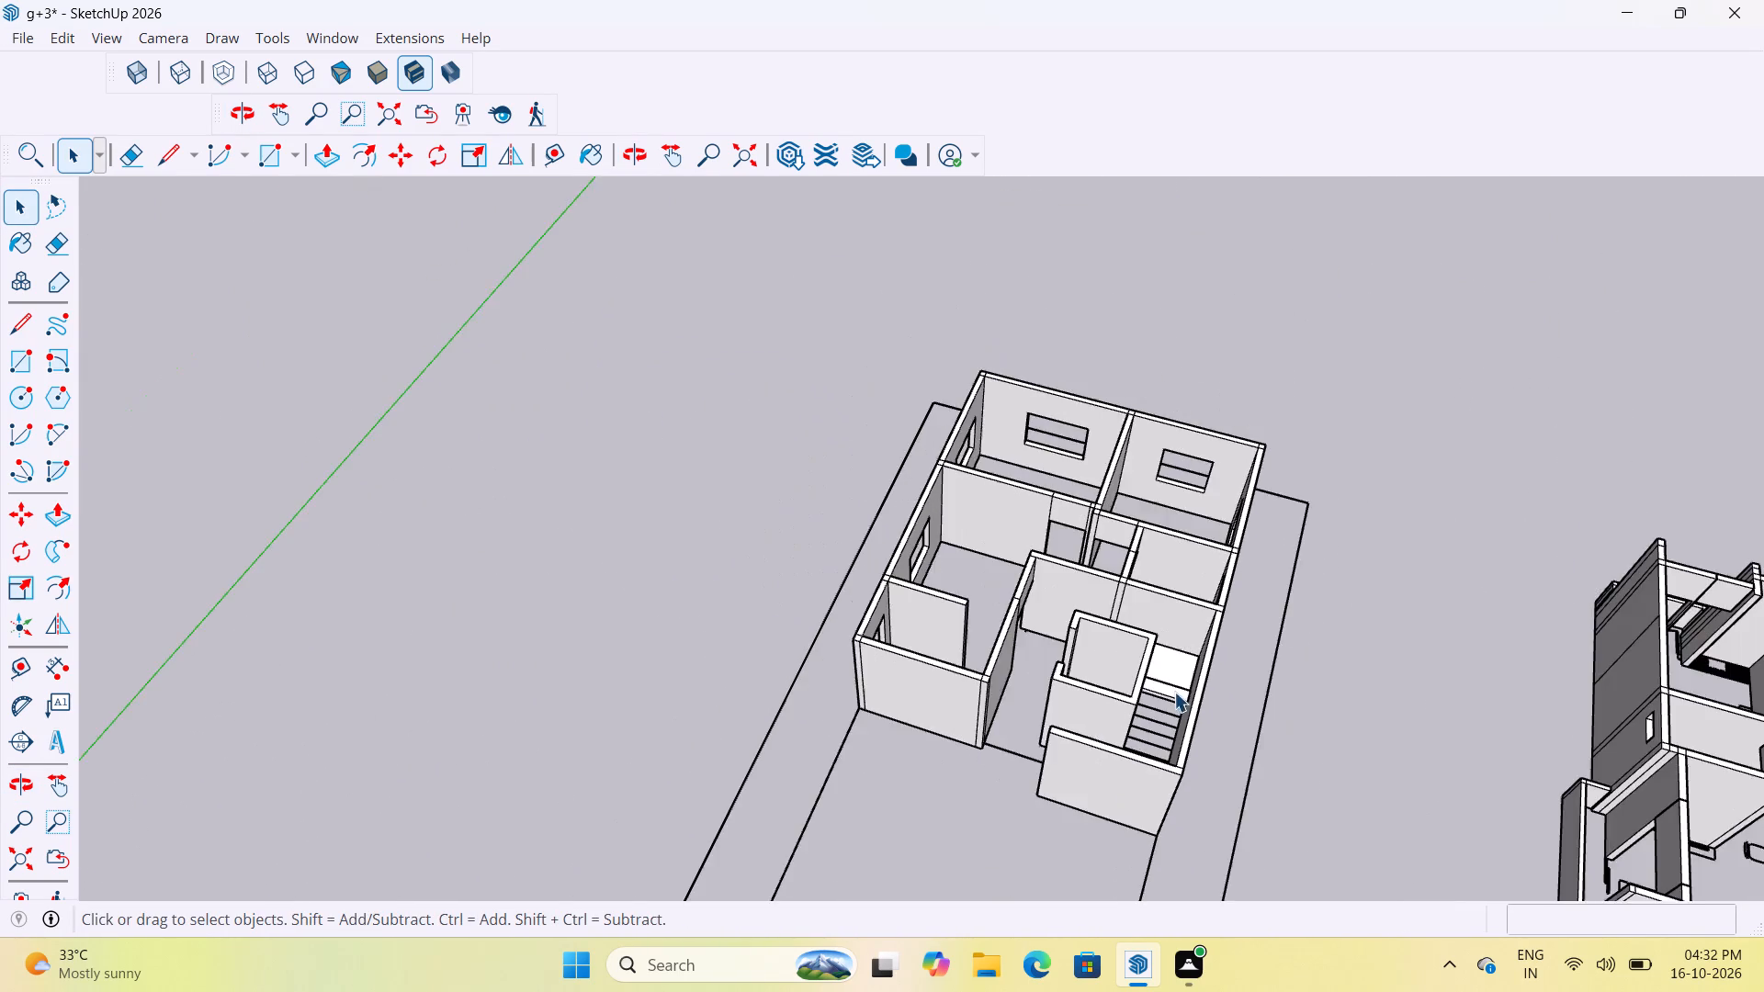
scroll(1174, 692, "down", 2)
scroll(1173, 716, "up", 15)
middle_click_drag(1142, 682, 1159, 634)
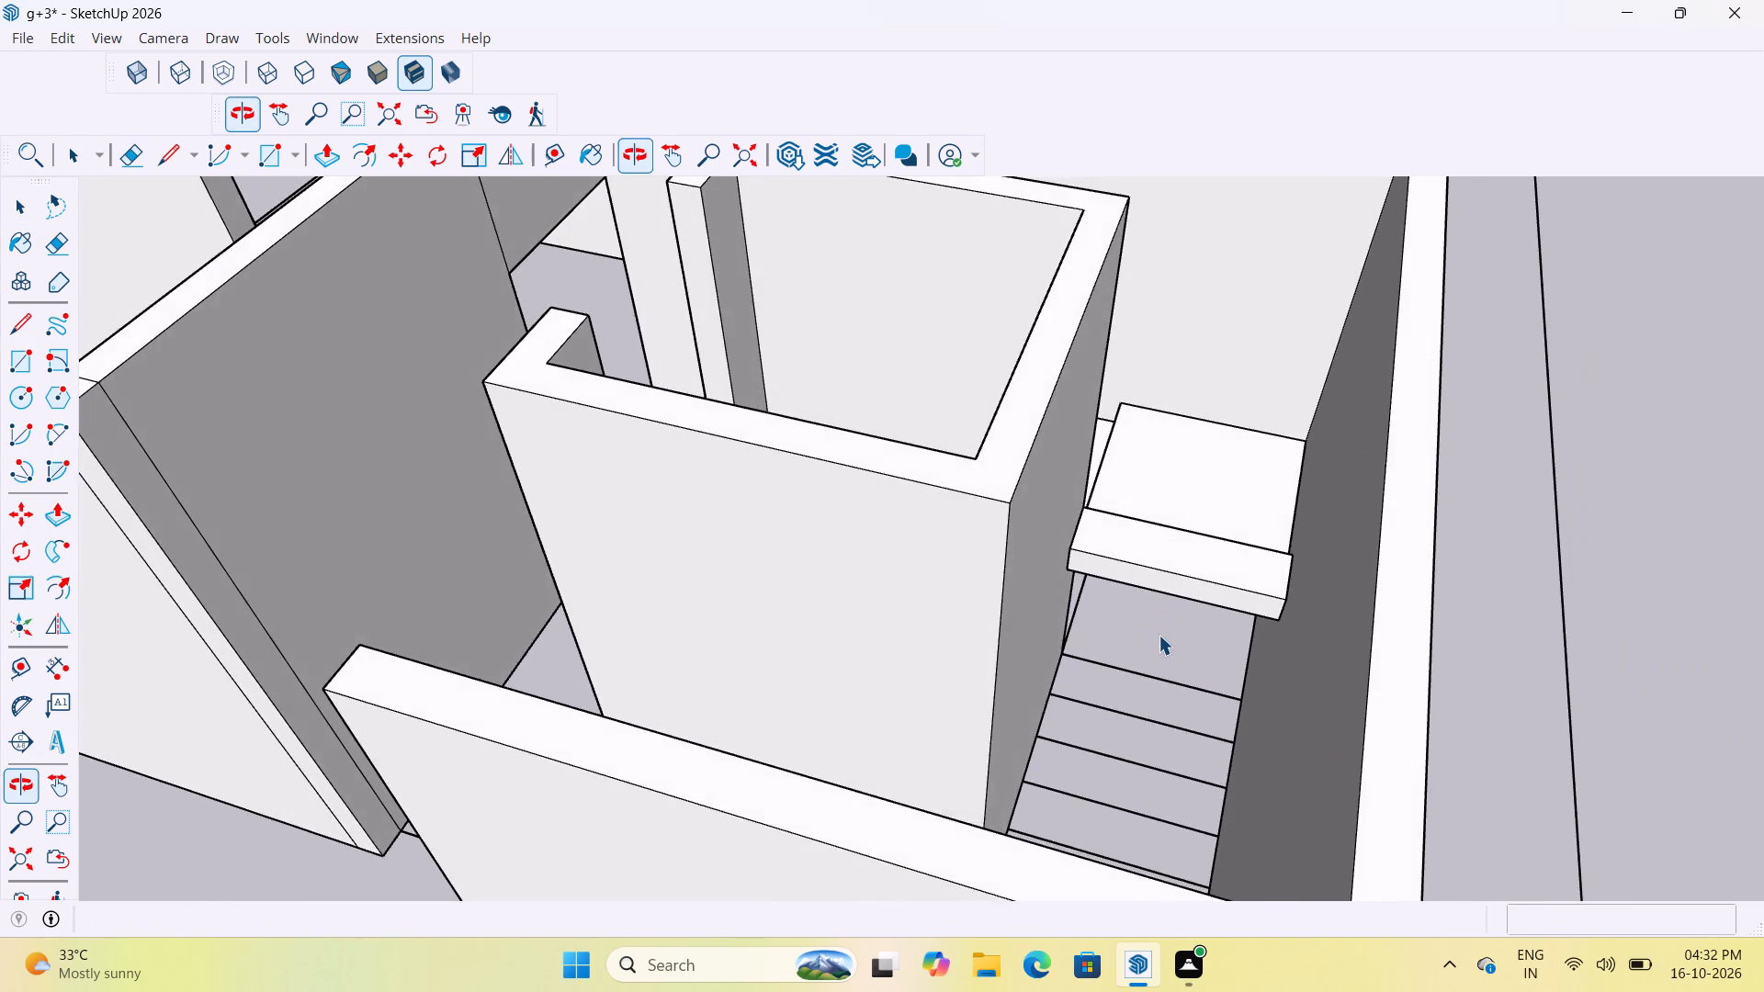
scroll(1159, 635, "up", 3)
scroll(1126, 634, "down", 1)
middle_click_drag(1126, 634, 987, 705)
scroll(1123, 665, "down", 4)
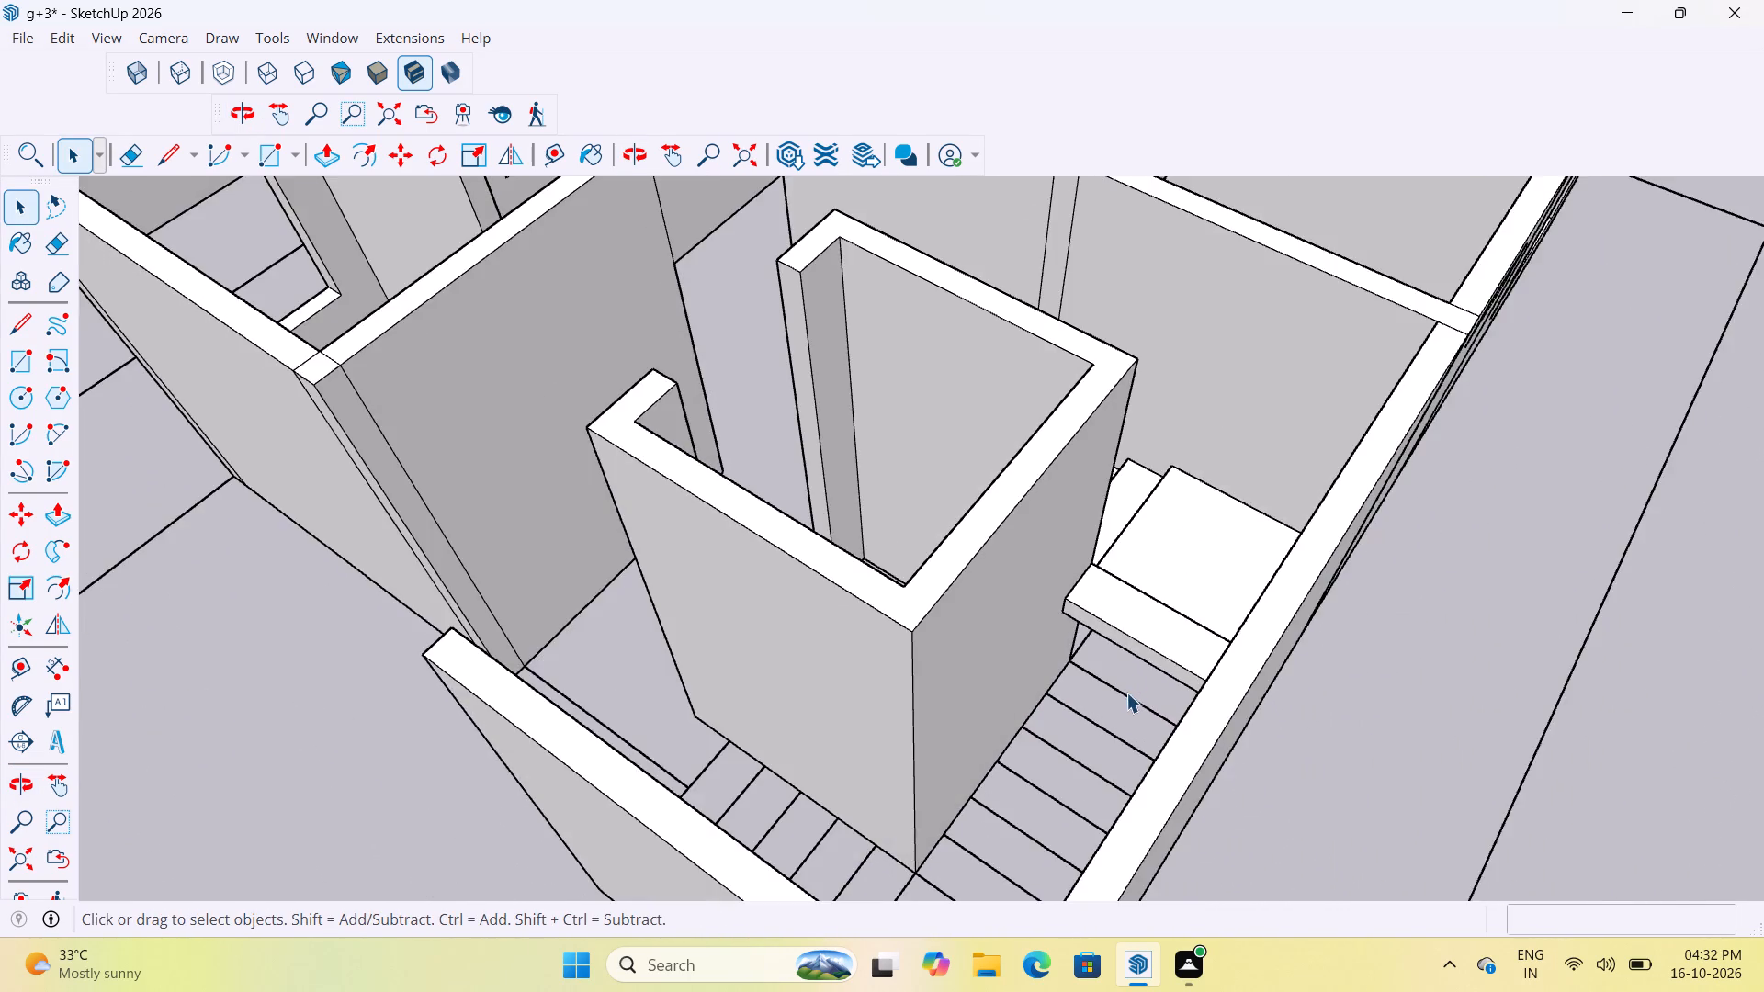
scroll(1127, 693, "up", 6)
middle_click_drag(1121, 692, 1117, 714)
scroll(1114, 714, "down", 8)
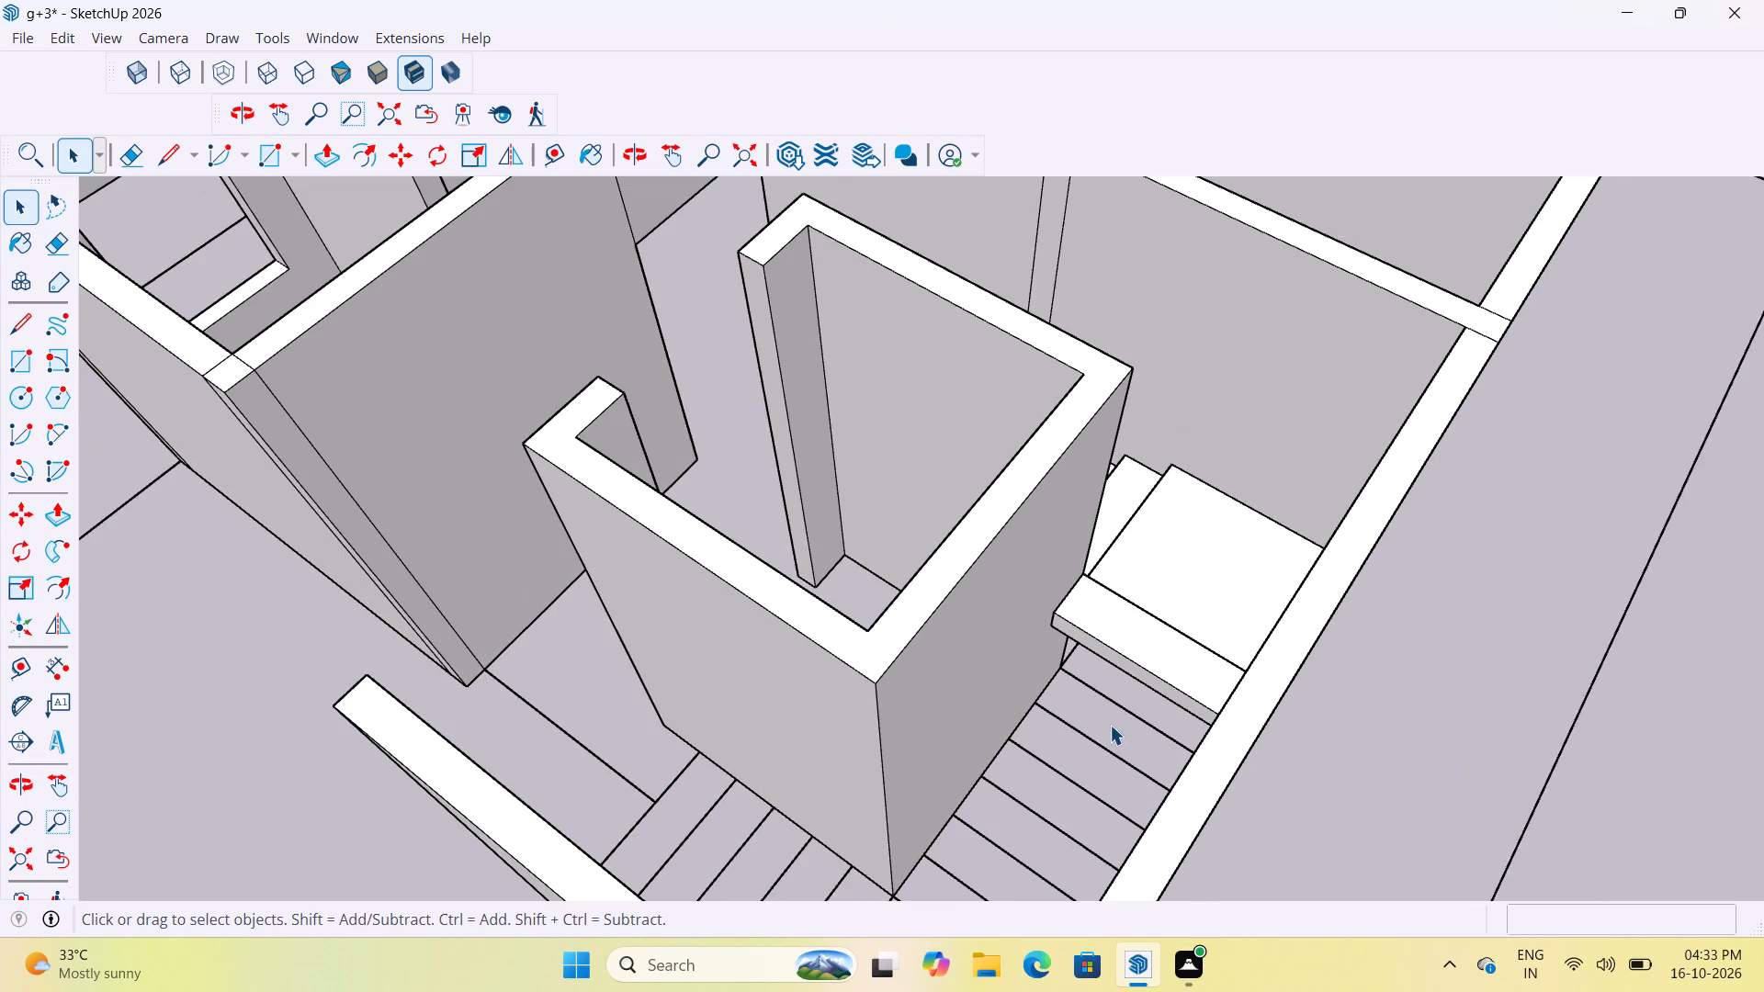
scroll(1125, 712, "down", 5)
scroll(1126, 722, "up", 7)
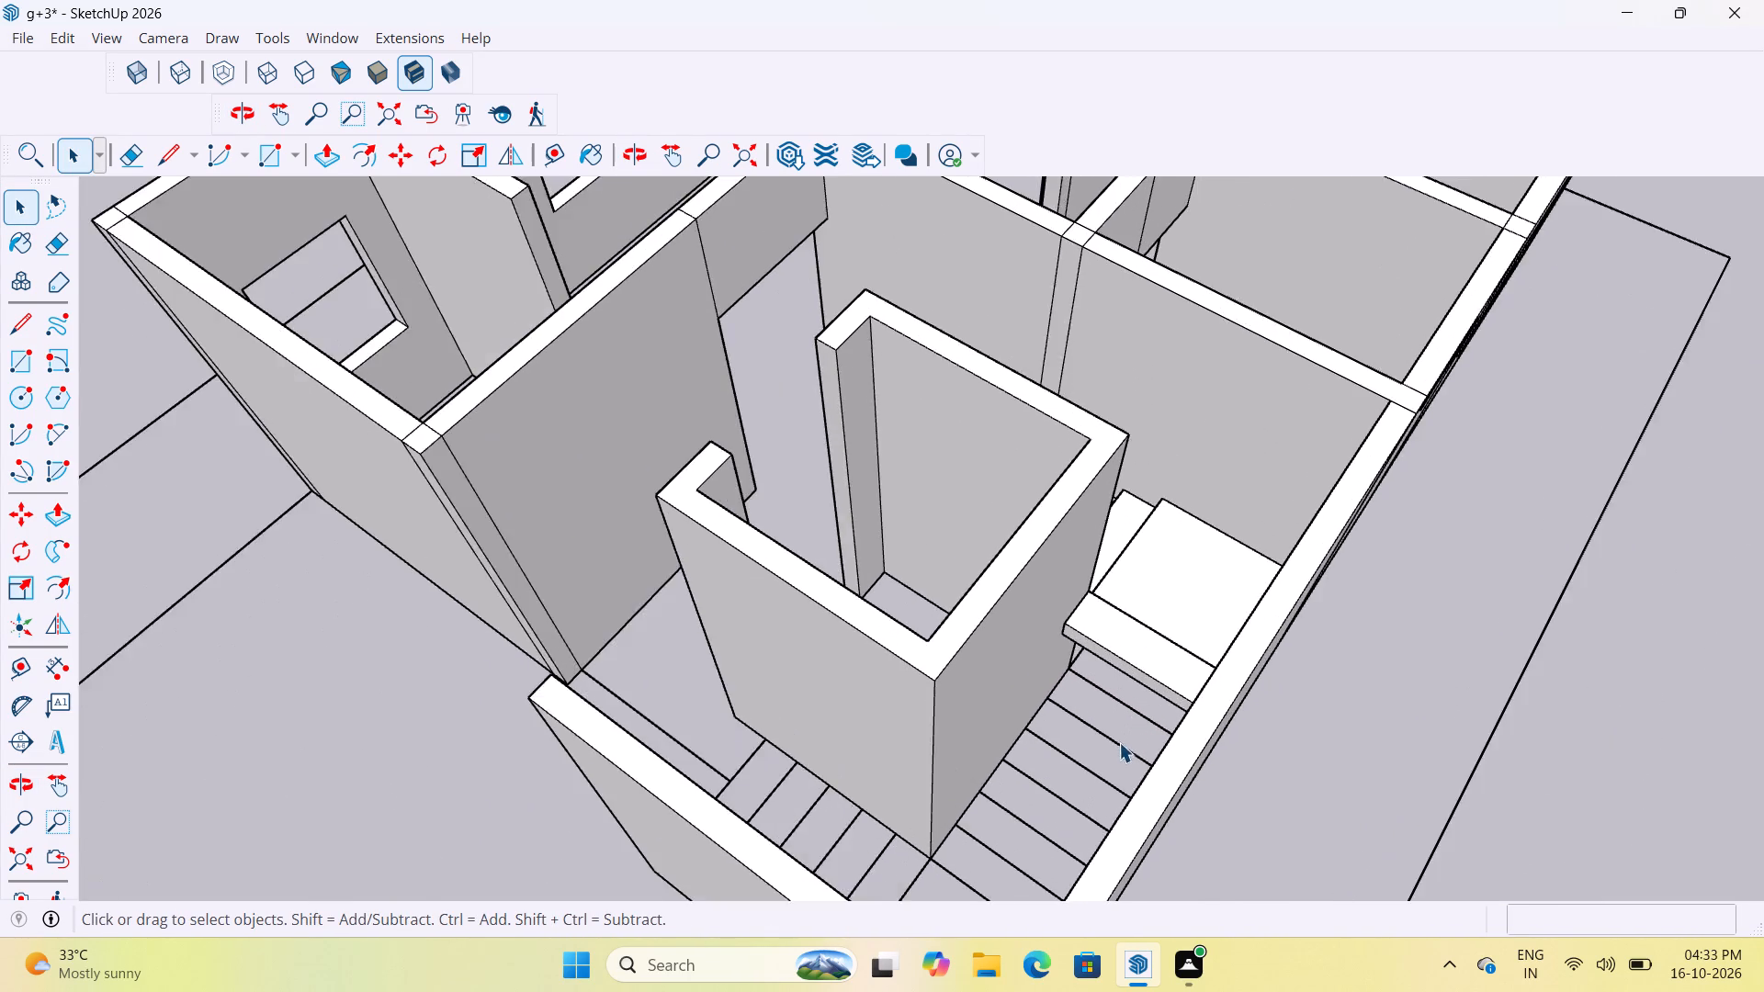
scroll(1119, 742, "up", 3)
scroll(1199, 655, "down", 3)
scroll(1182, 659, "up", 1)
middle_click_drag(1182, 649, 1193, 645)
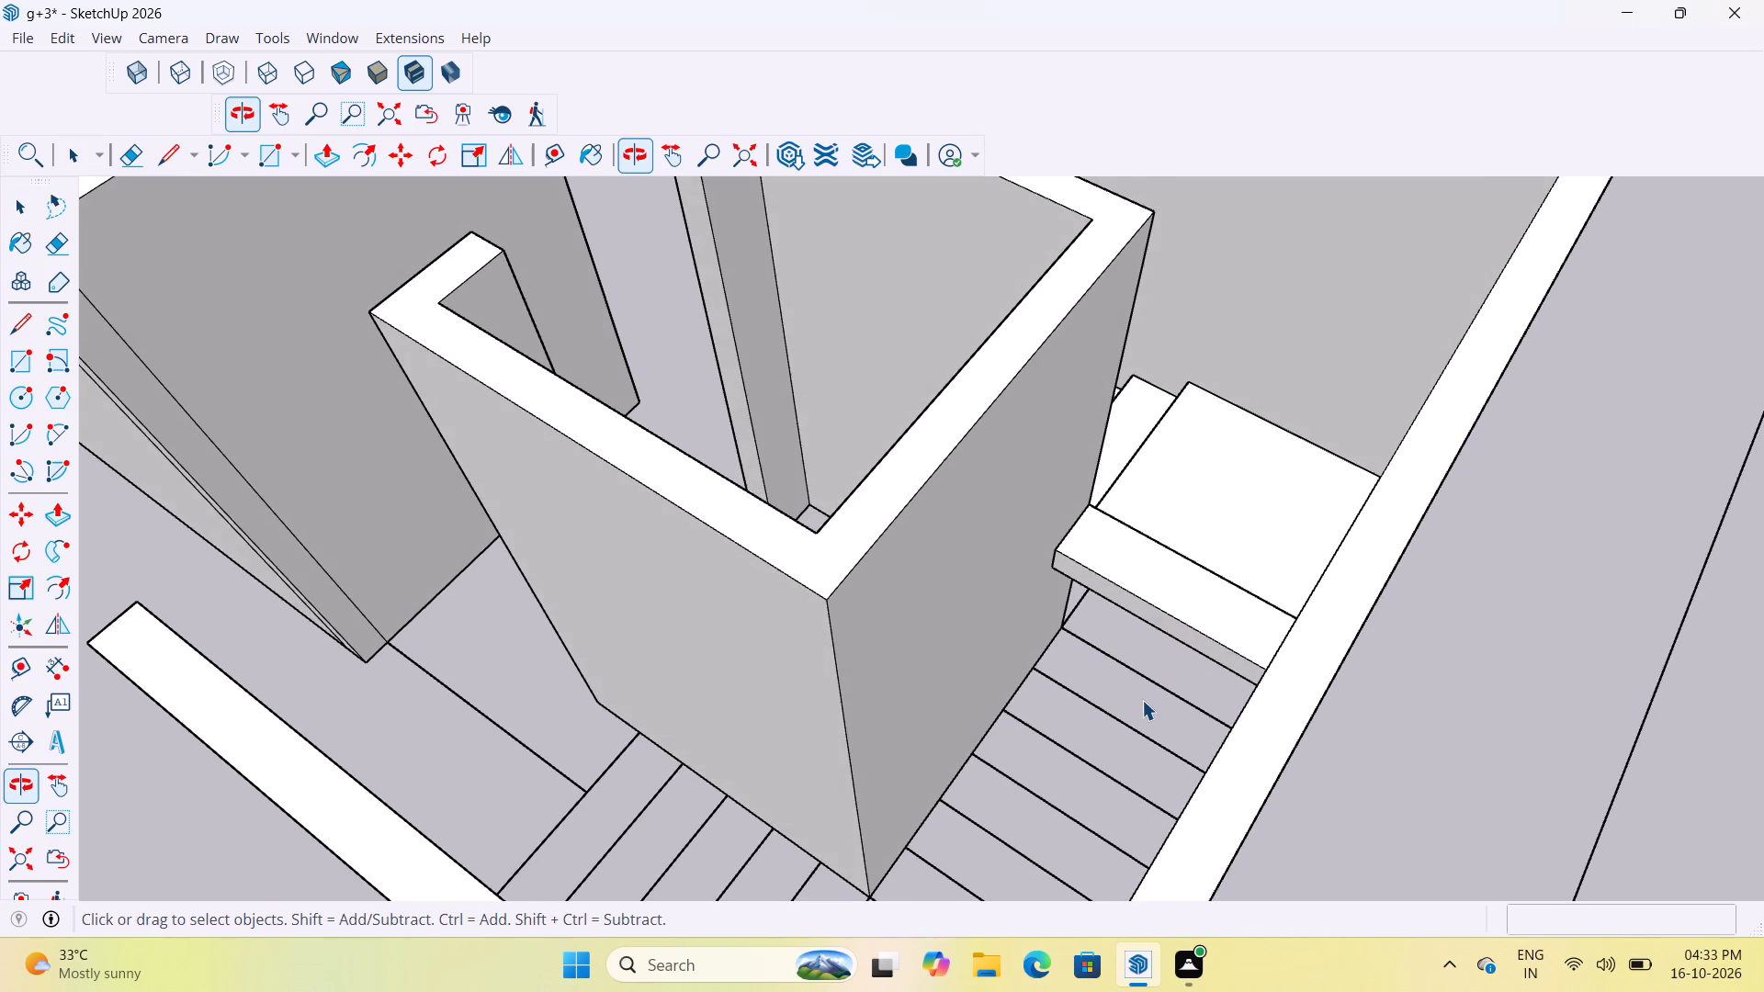
scroll(1121, 688, "down", 4)
middle_click_drag(1109, 758, 1086, 800)
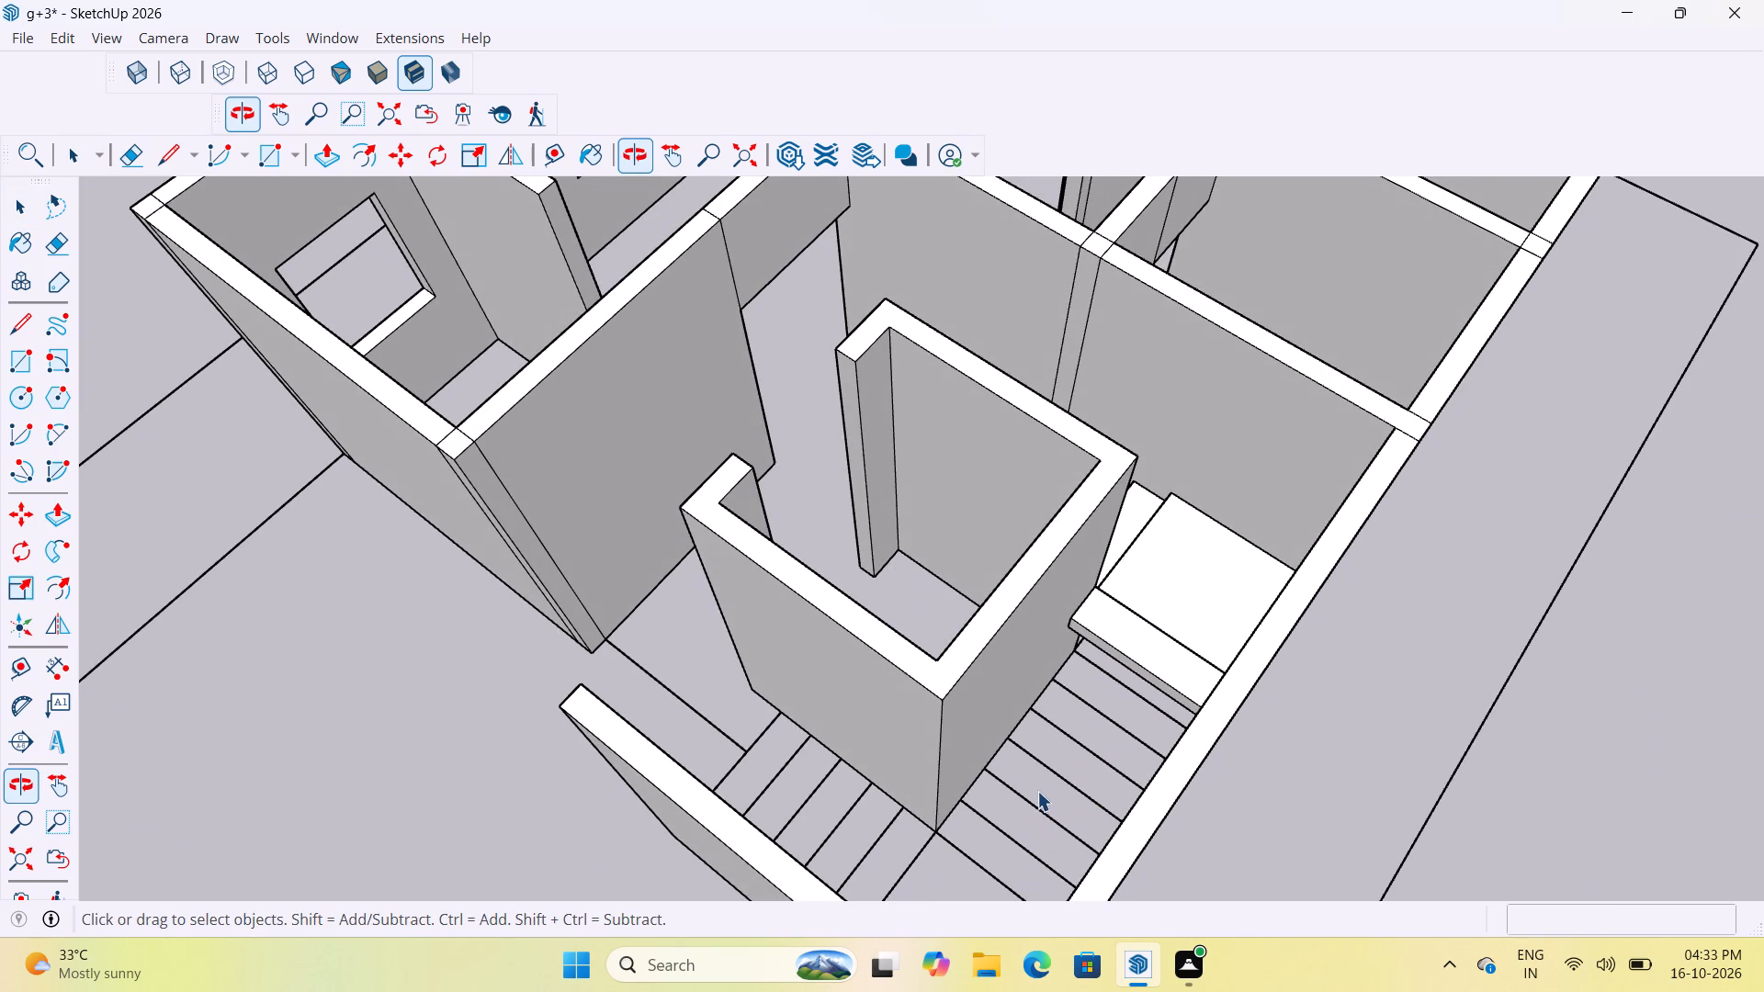
scroll(1125, 690, "up", 2)
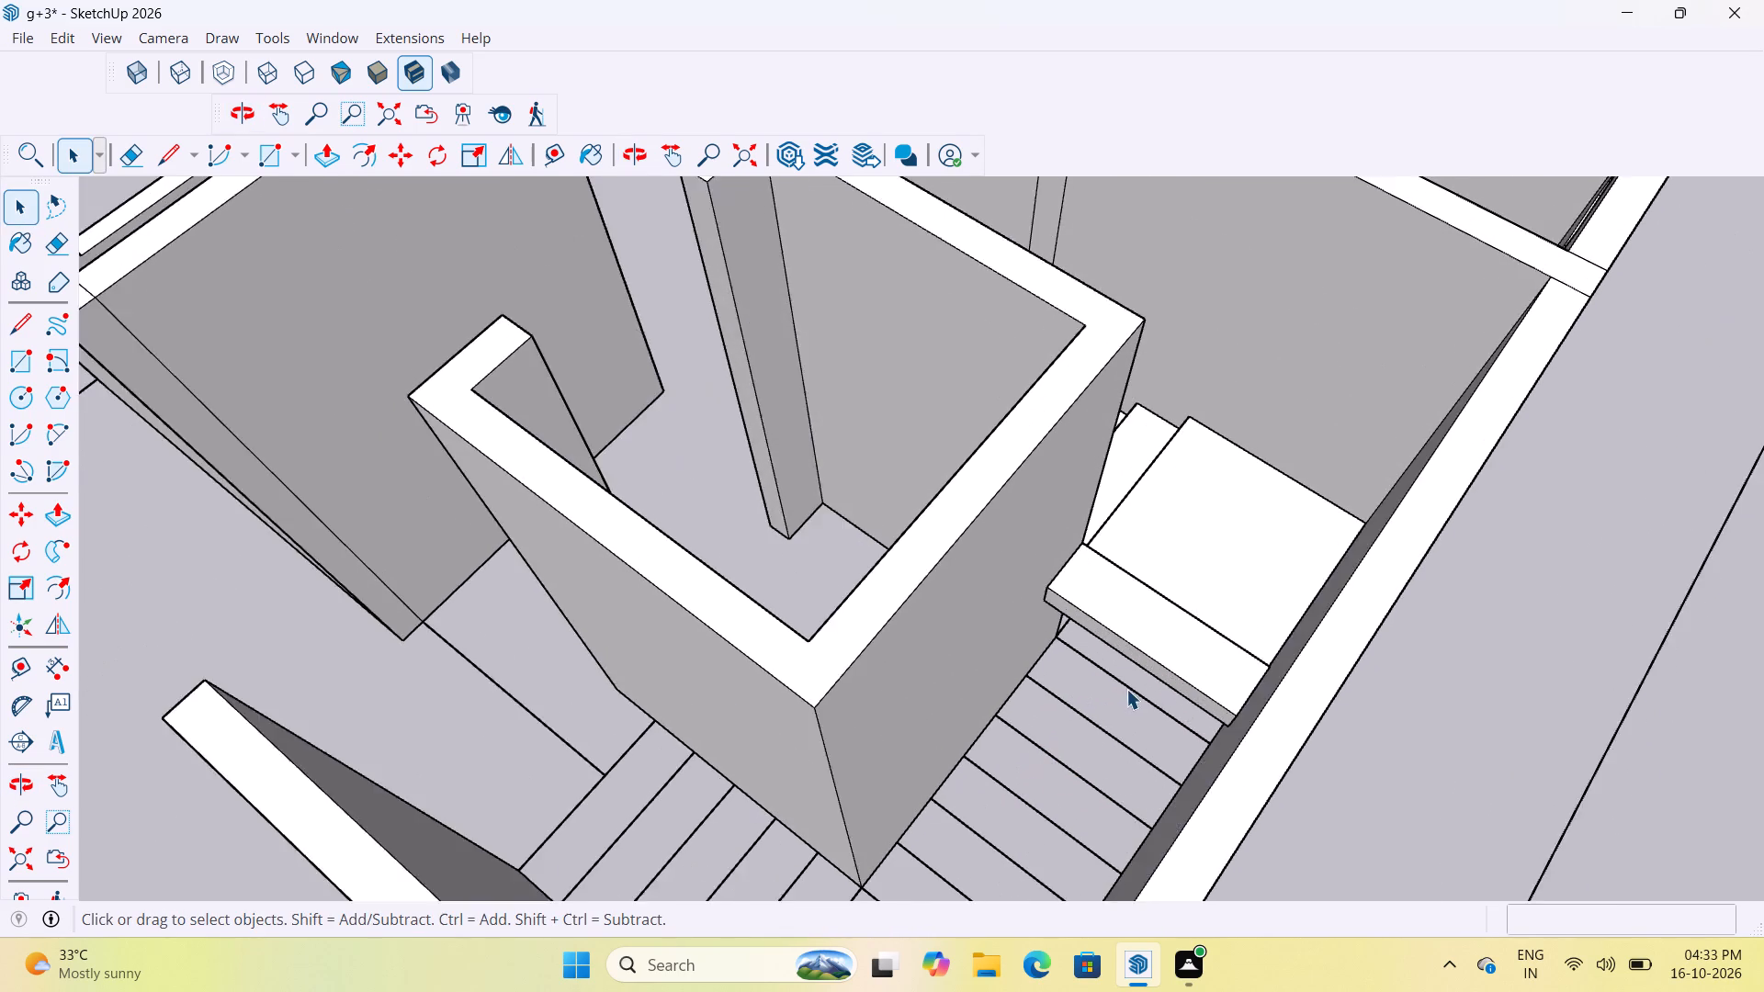
scroll(1126, 689, "up", 3)
middle_click_drag(1125, 685, 1177, 614)
scroll(1142, 632, "down", 6)
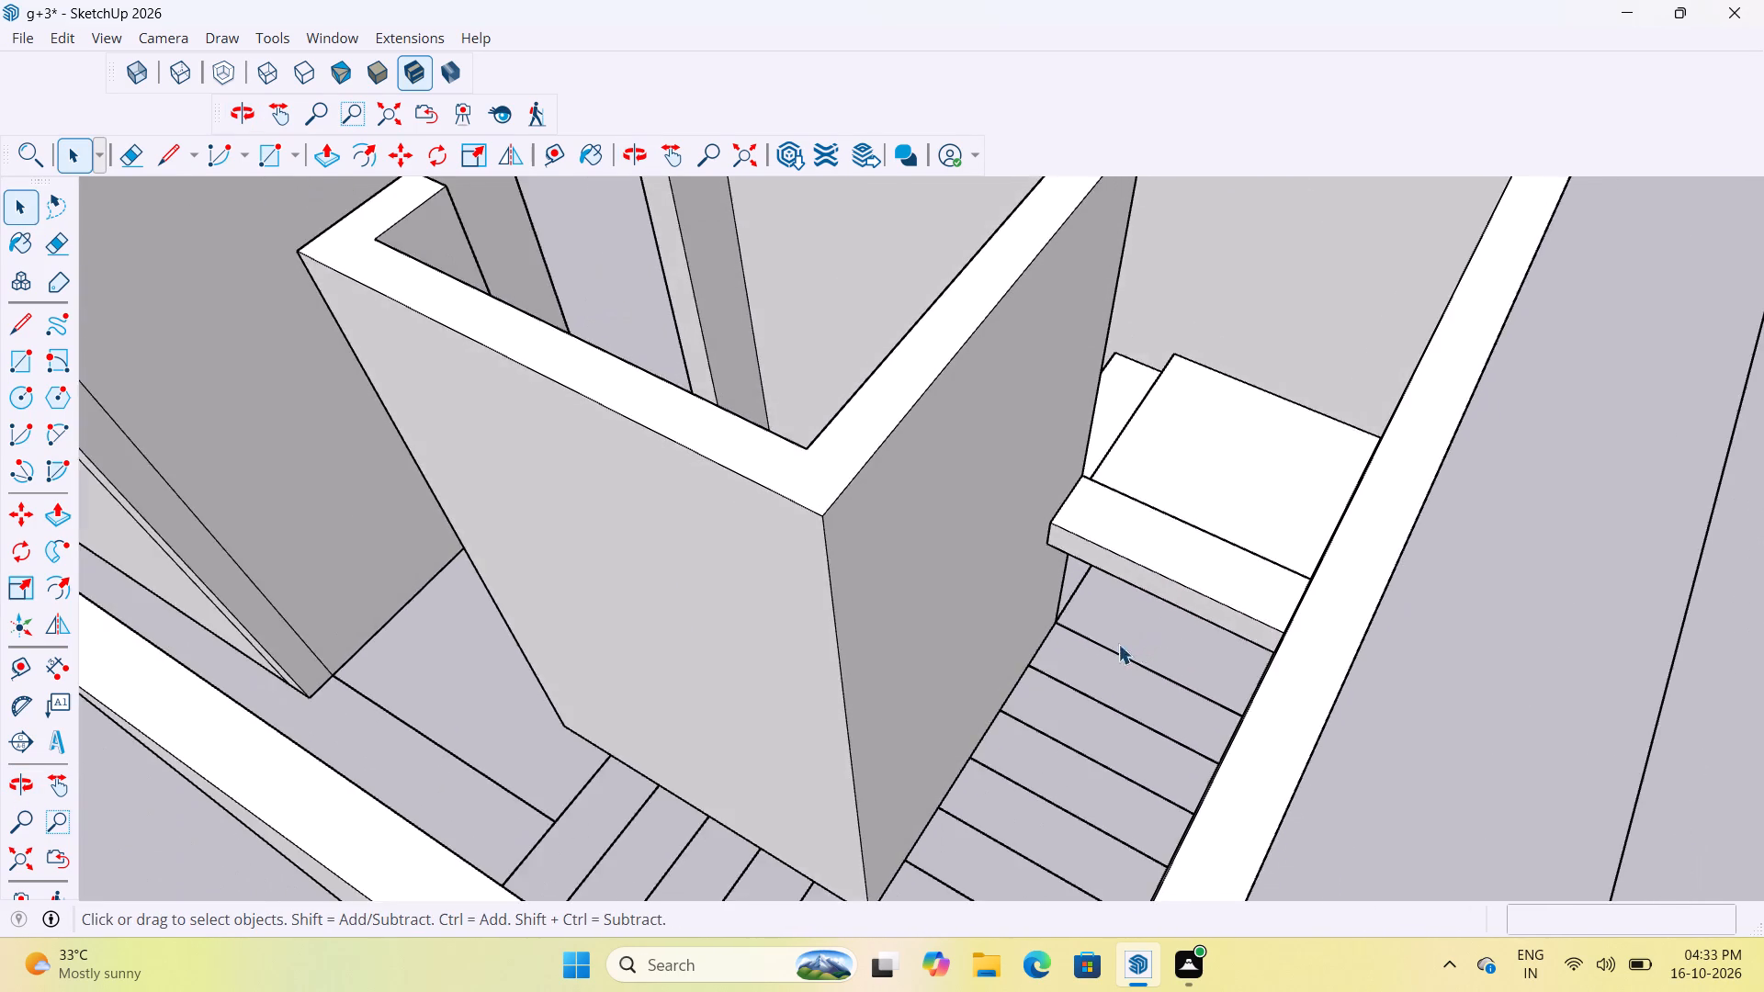
scroll(1118, 644, "down", 2)
middle_click_drag(972, 776, 1110, 802)
scroll(1200, 554, "up", 12)
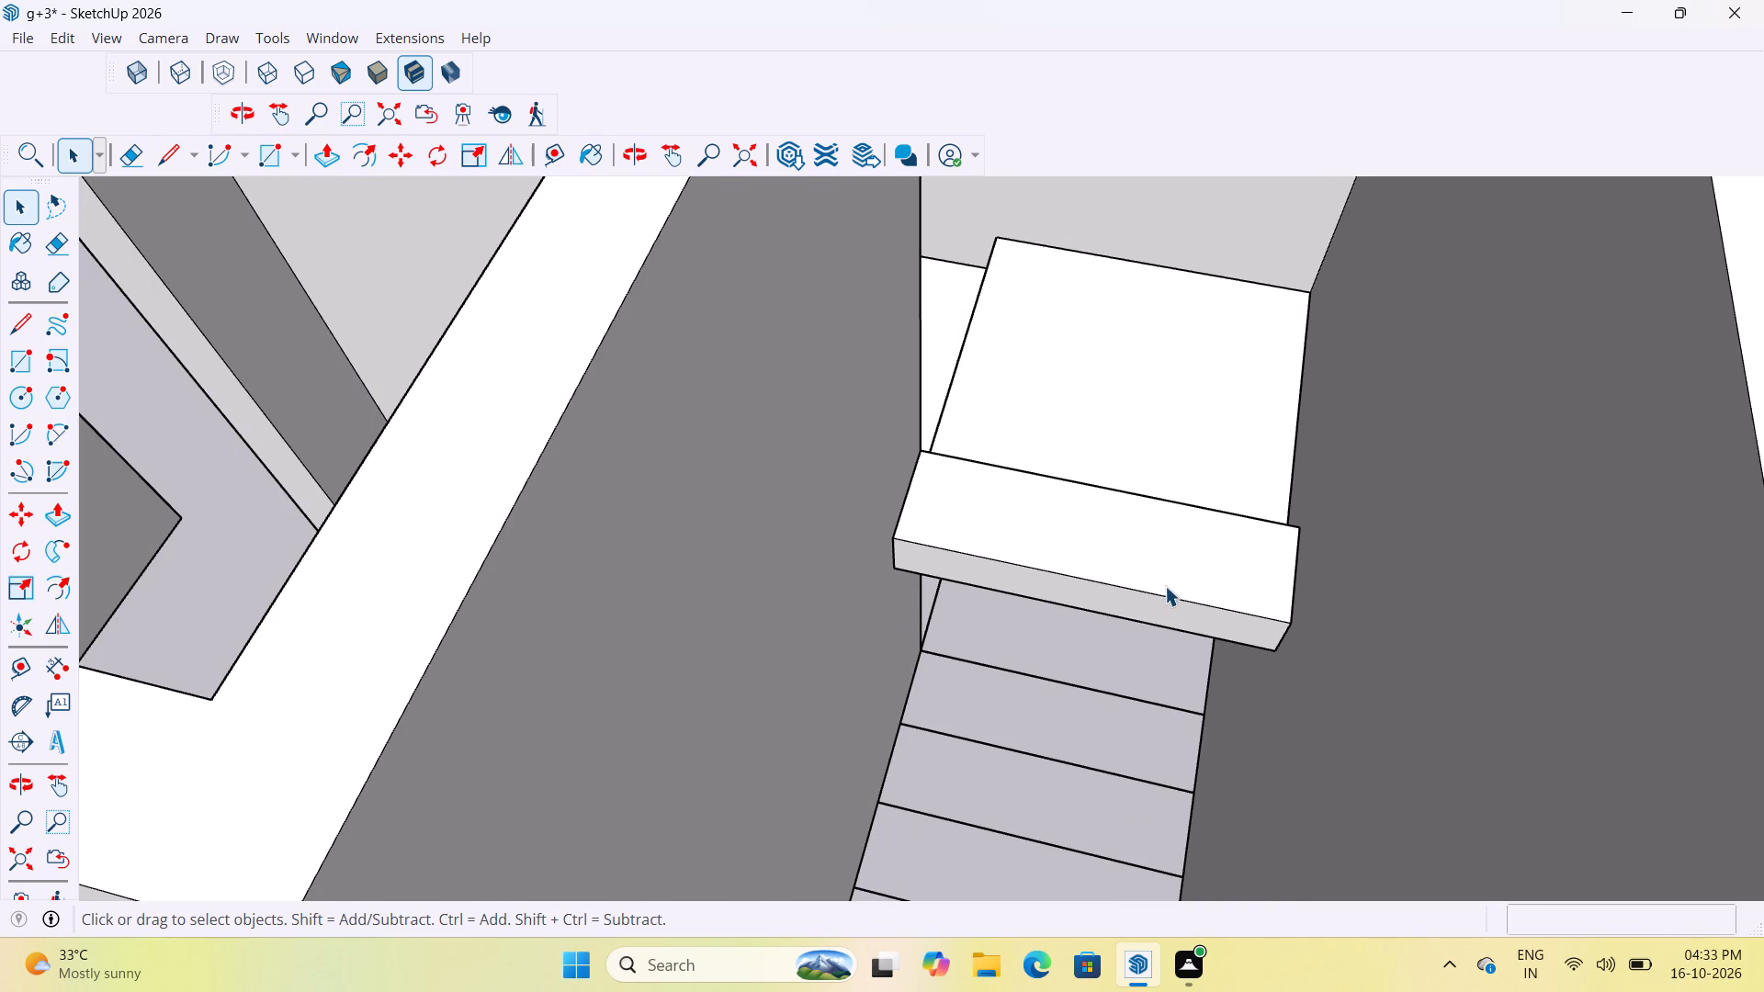
scroll(1216, 611, "up", 3)
Copy the second flight's first step from its lower front corner beside the outer wall onto its upper back corner, about 1' 1 1/2" away.
middle_click_drag(1257, 648, 1114, 671)
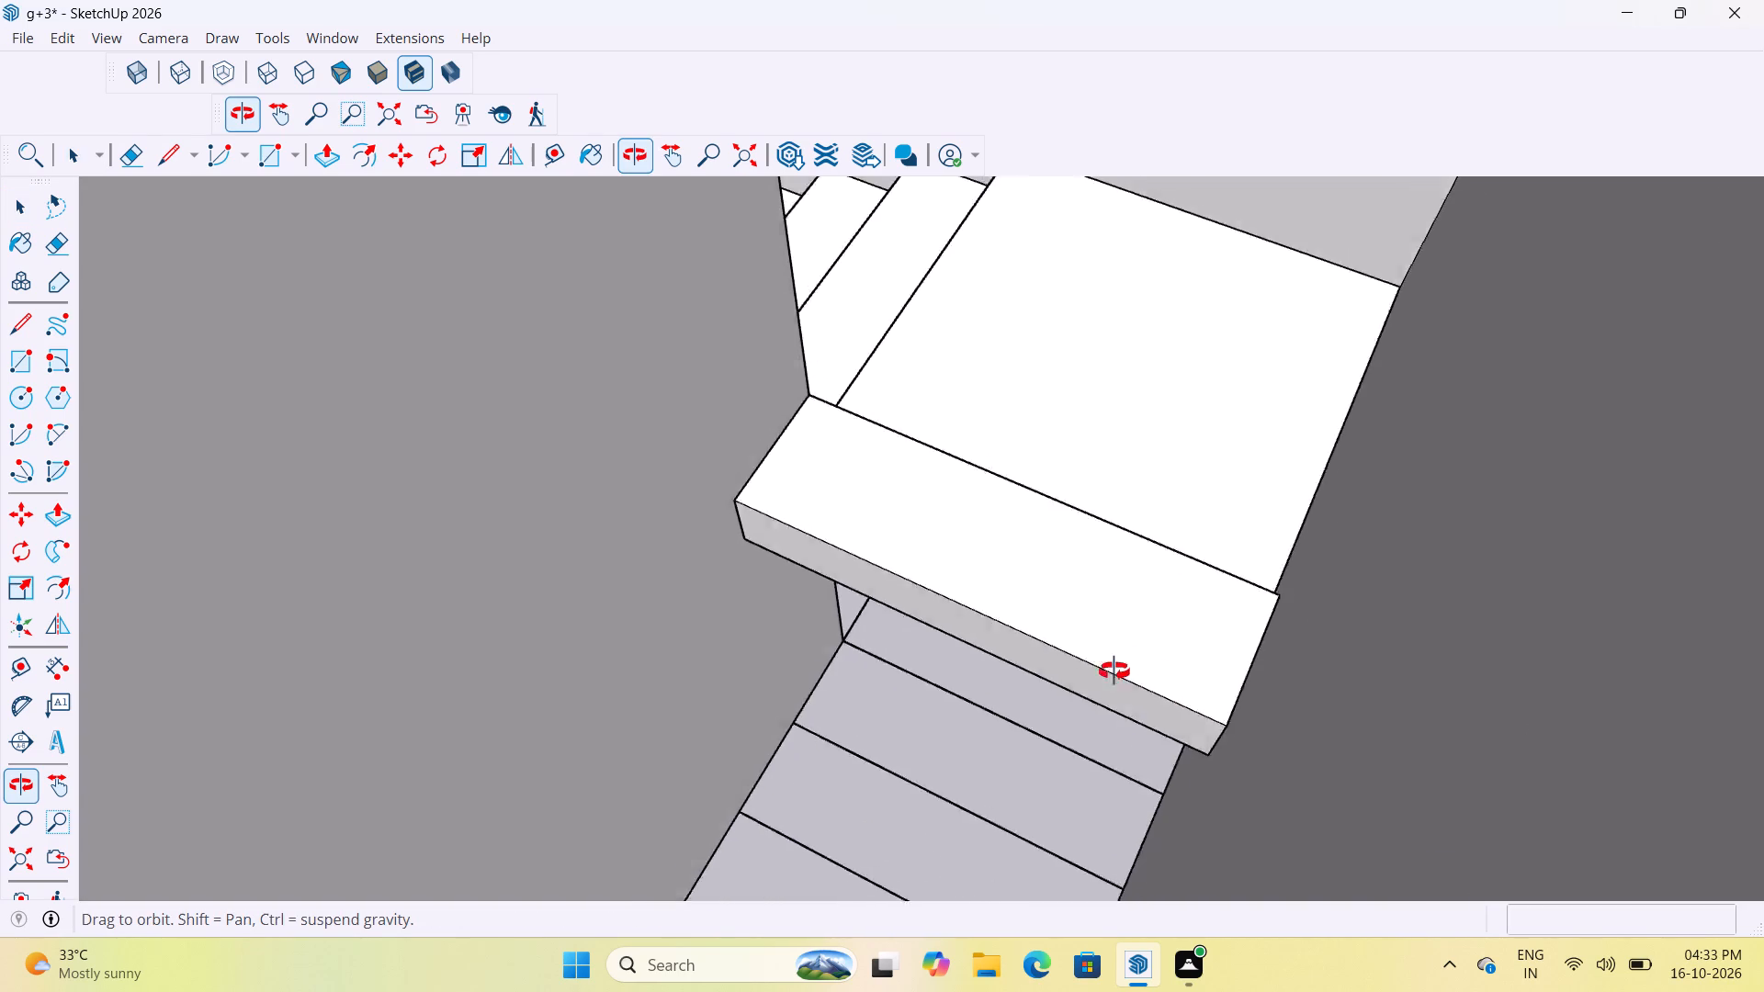
middle_click_drag(1114, 671, 225, 727)
scroll(750, 672, "down", 7)
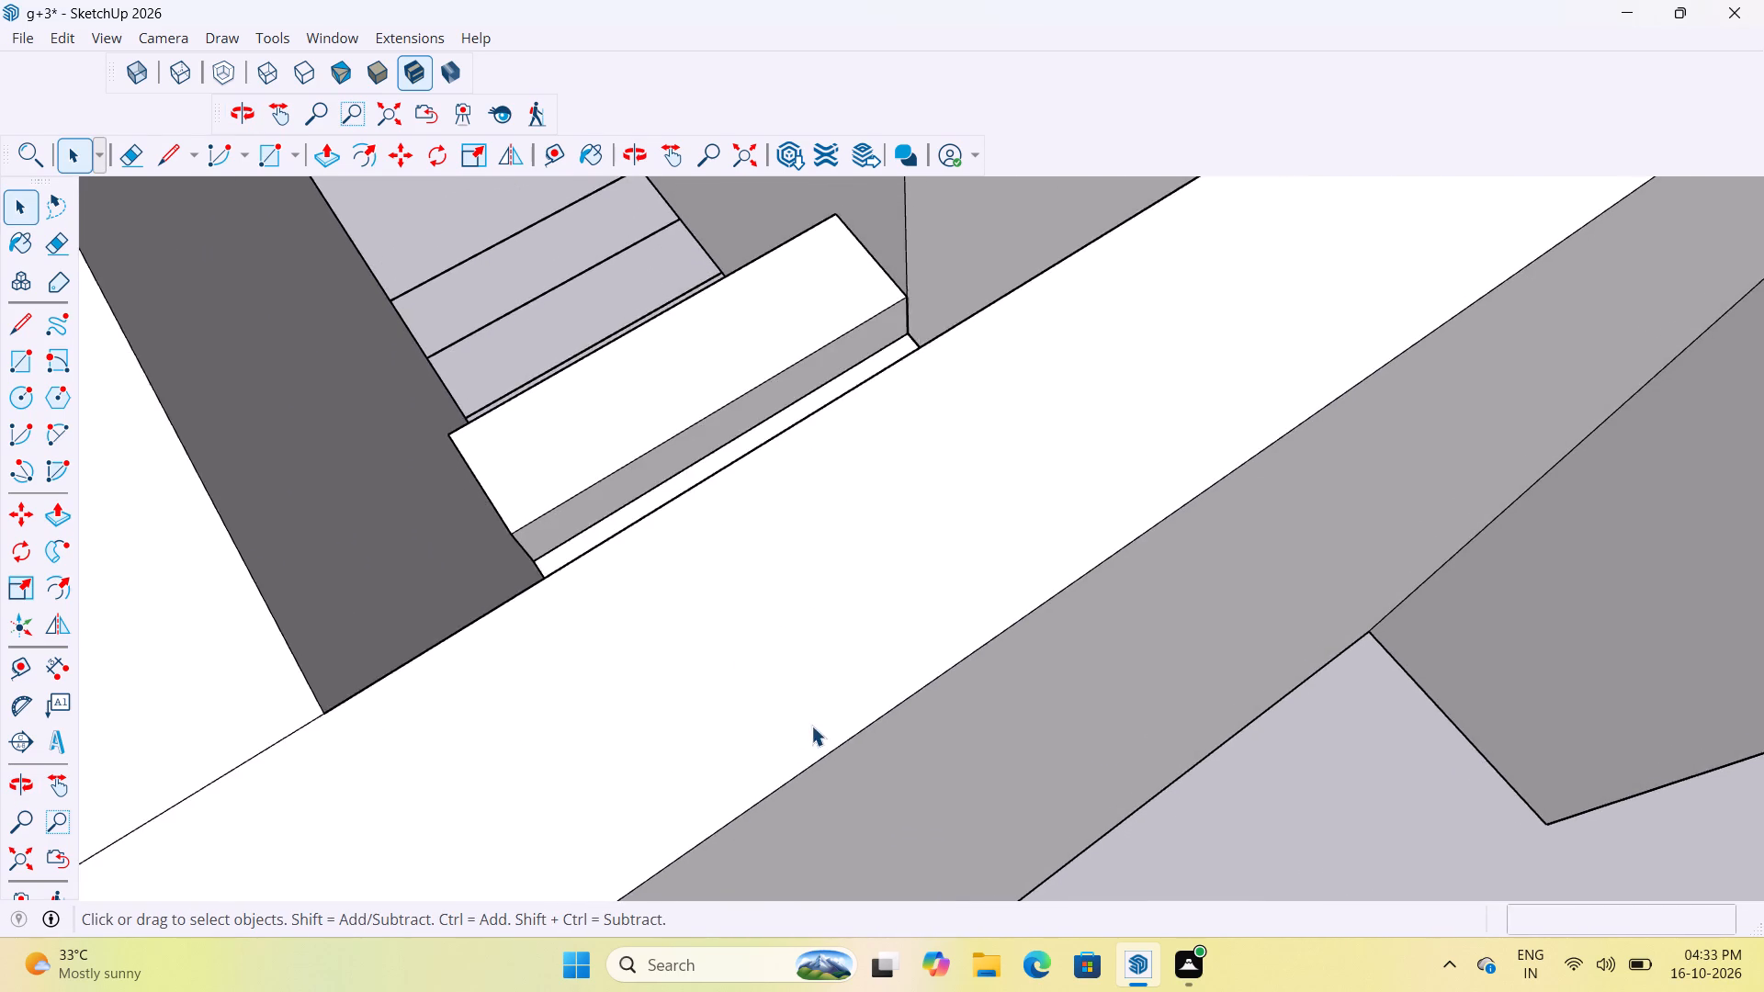
scroll(811, 726, "down", 3)
middle_click_drag(1001, 706, 721, 762)
scroll(928, 655, "down", 9)
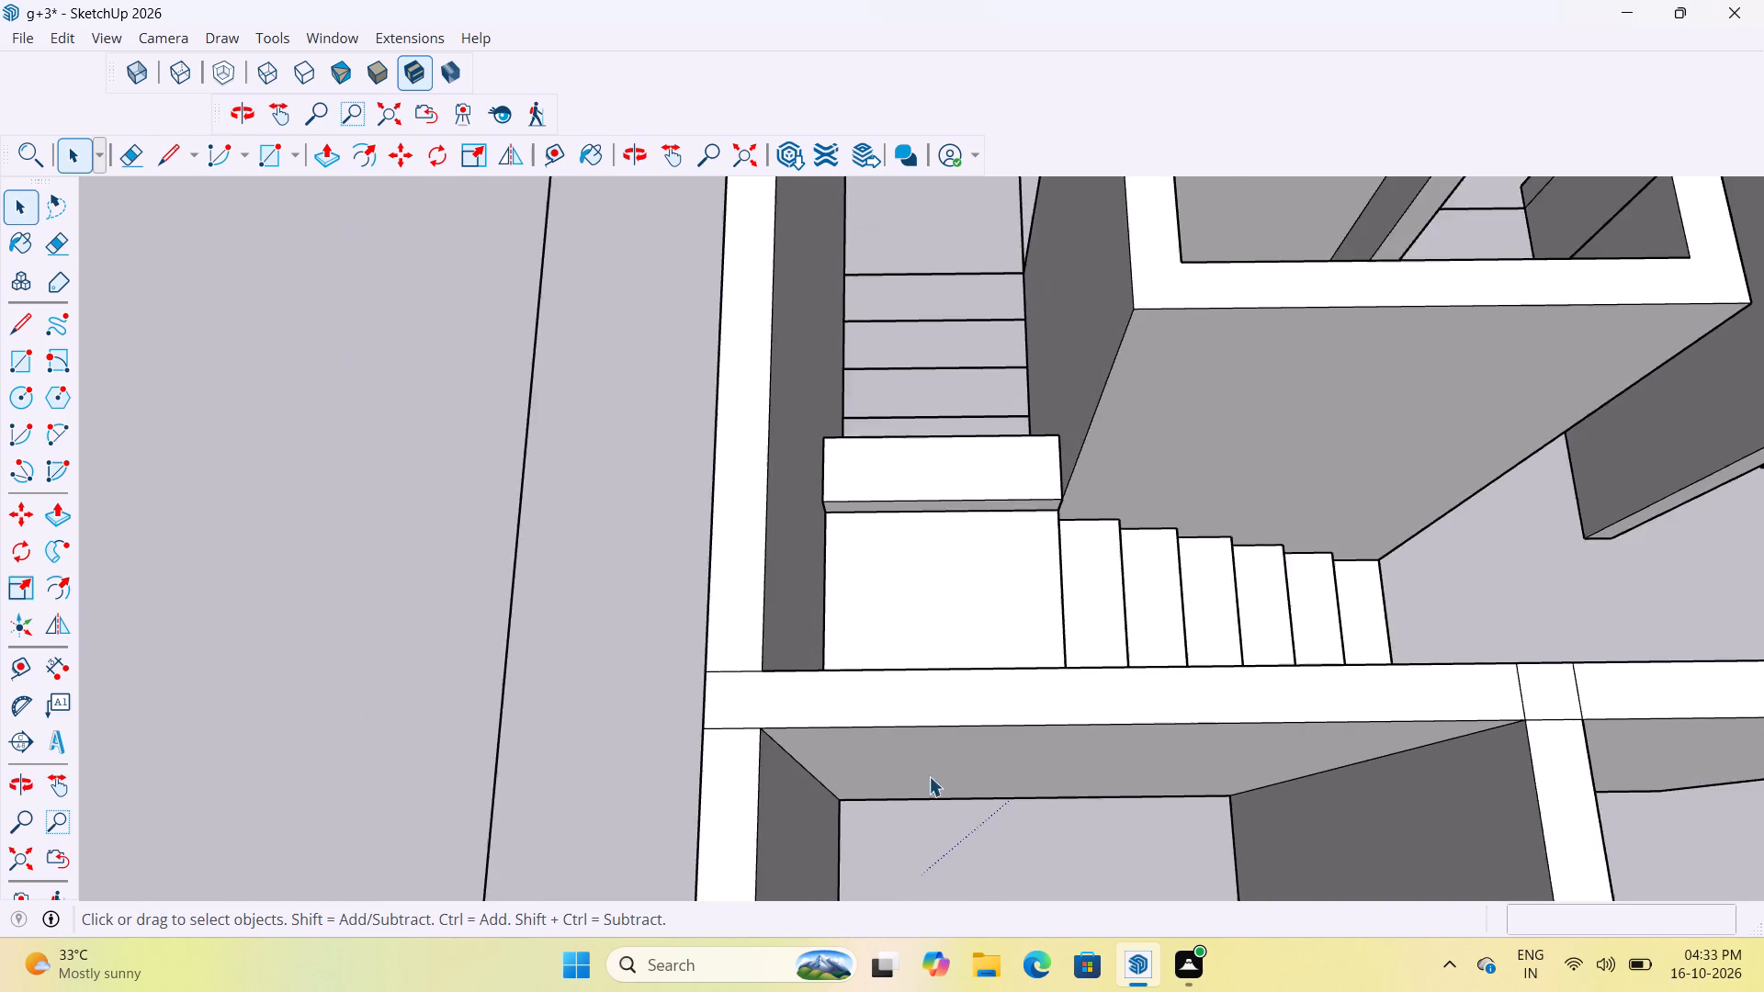
scroll(959, 490, "up", 9)
left_click(983, 494)
key("m")
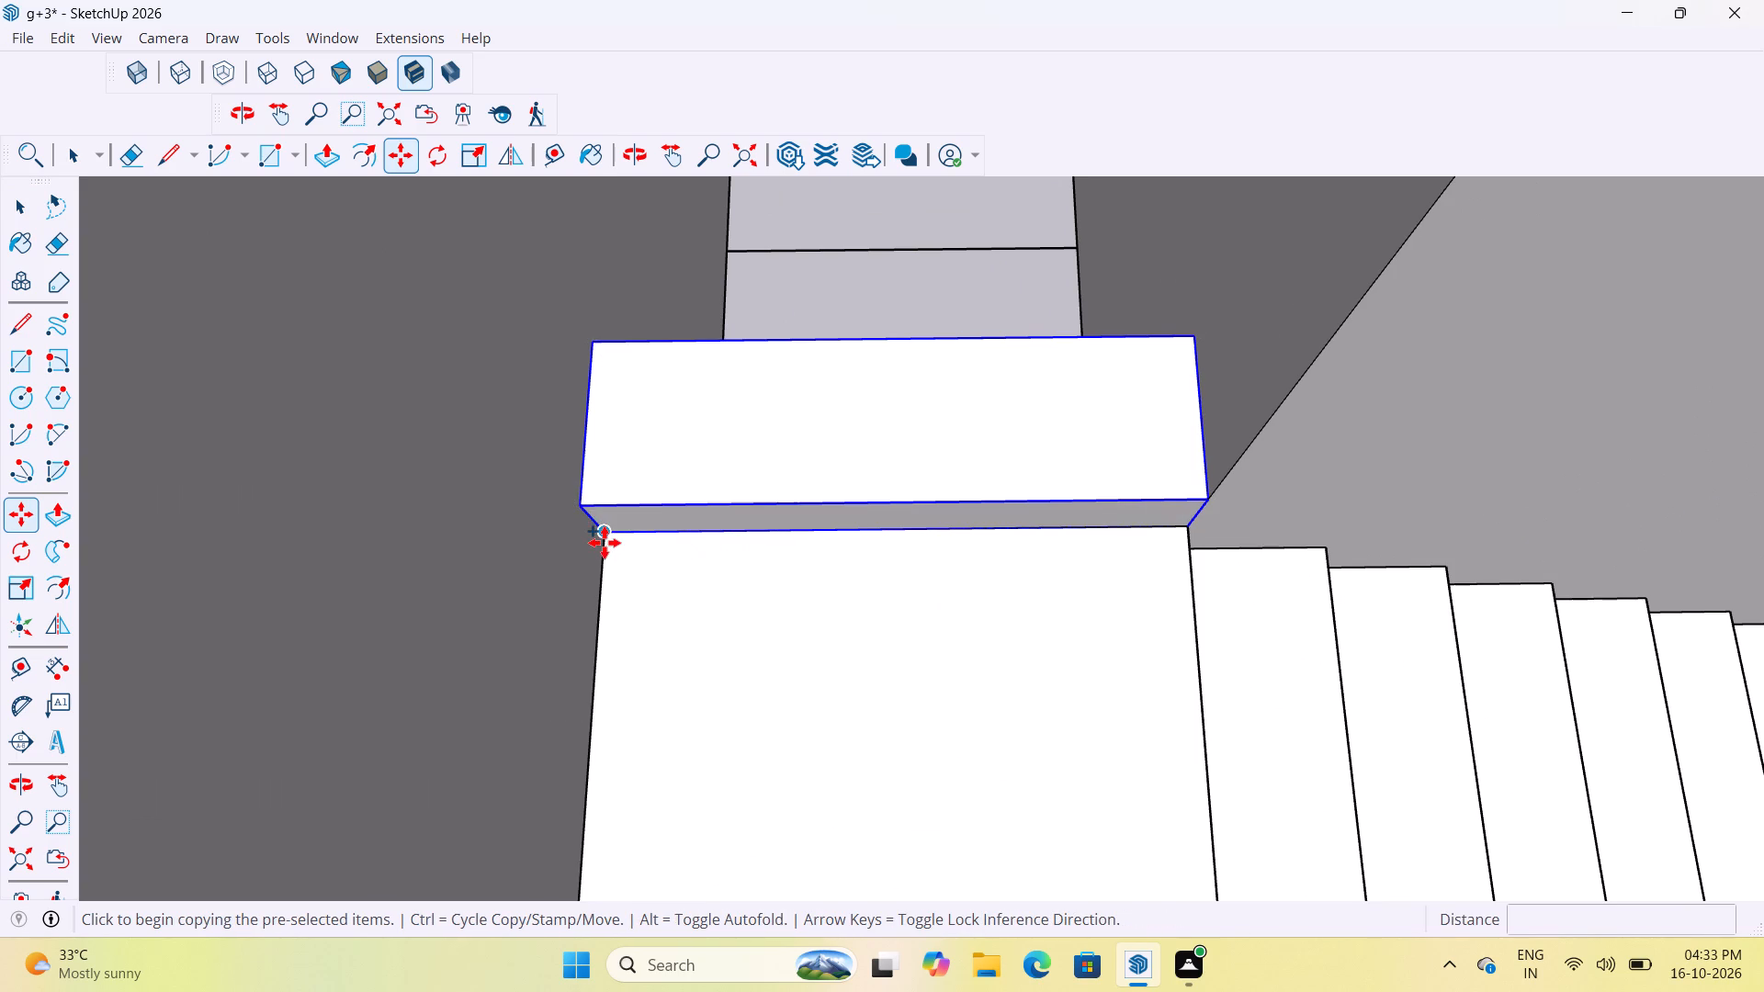
scroll(615, 537, "up", 13)
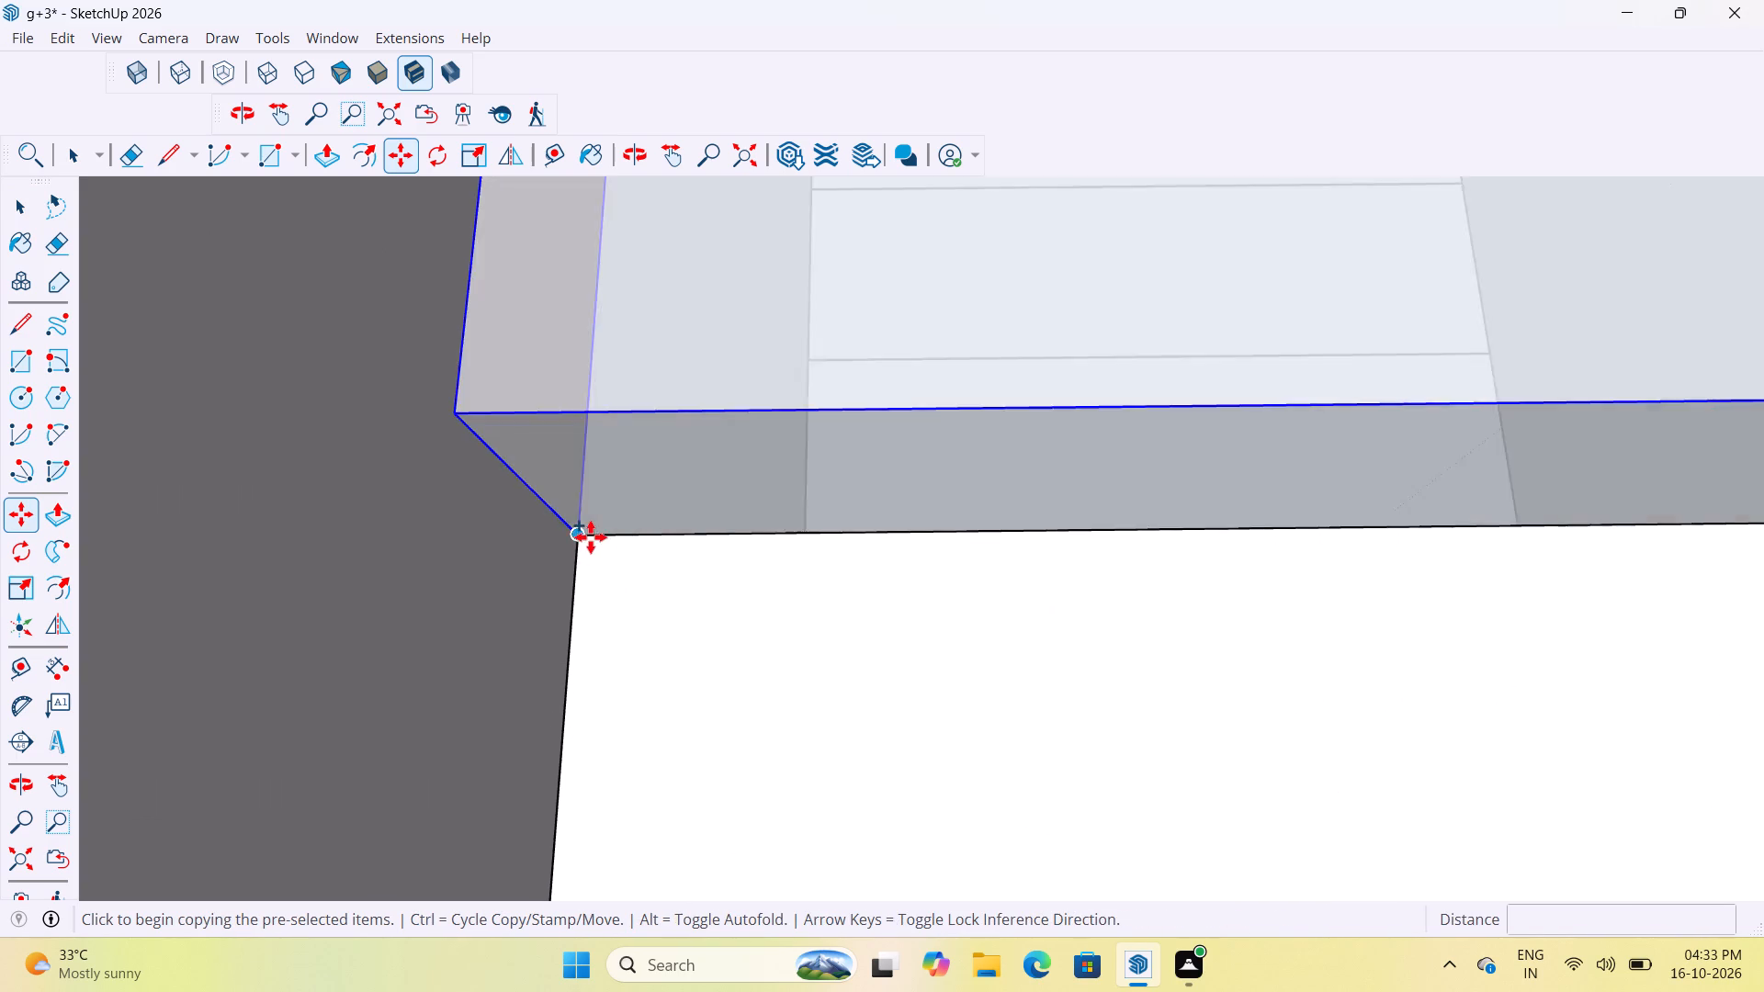
left_click(582, 538)
scroll(659, 463, "down", 20)
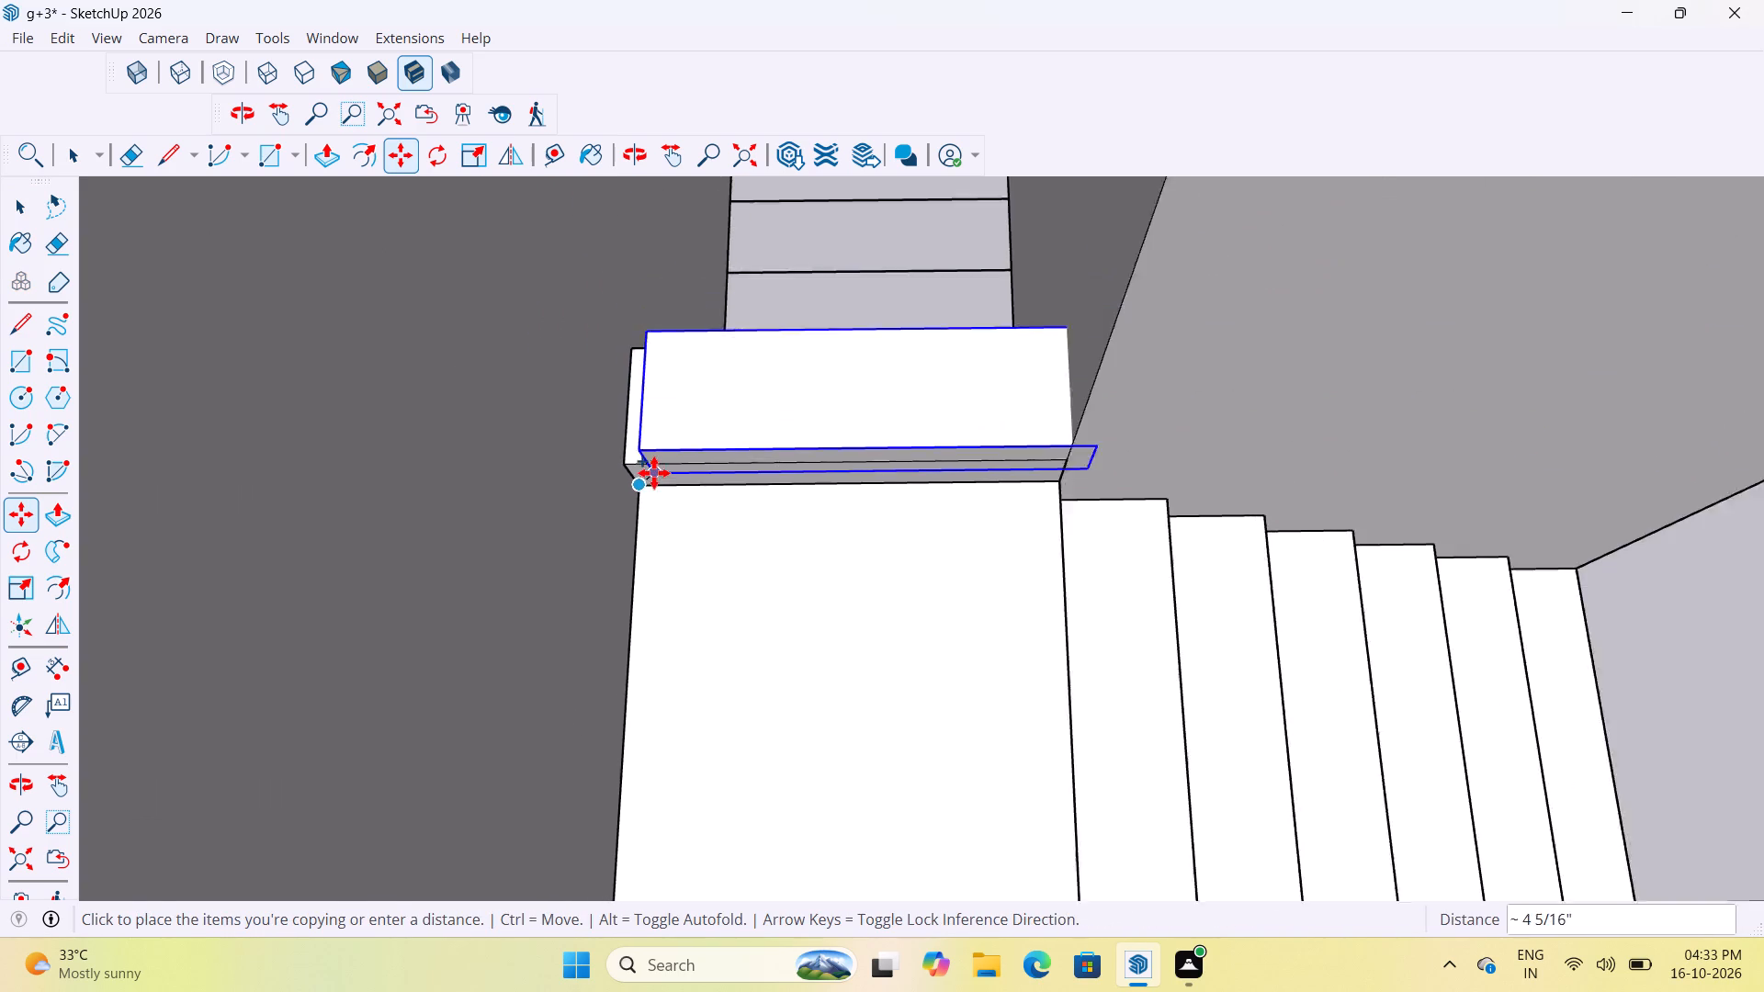
scroll(654, 473, "down", 1)
scroll(616, 390, "up", 9)
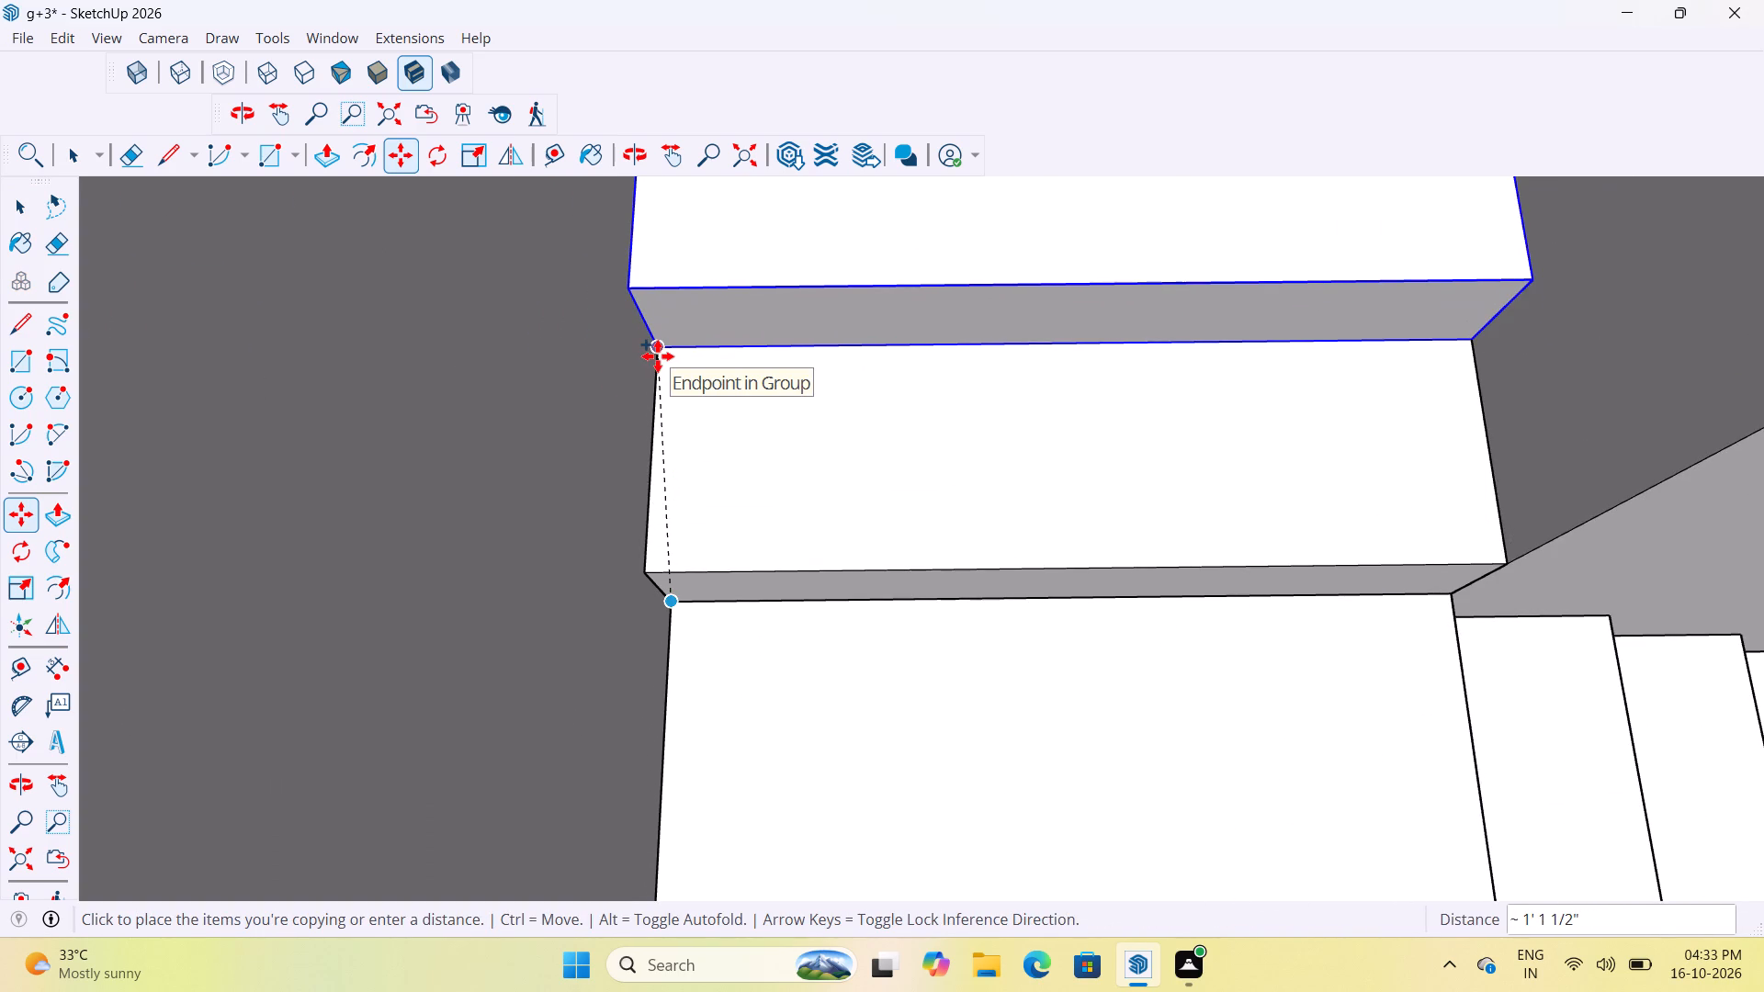
left_click(658, 356)
Add the second flight's third and fourth steps by copying the topmost step twice, each time corner to corner onto the step below.
scroll(851, 475, "down", 10)
middle_click_drag(857, 463, 773, 399)
scroll(768, 388, "up", 5)
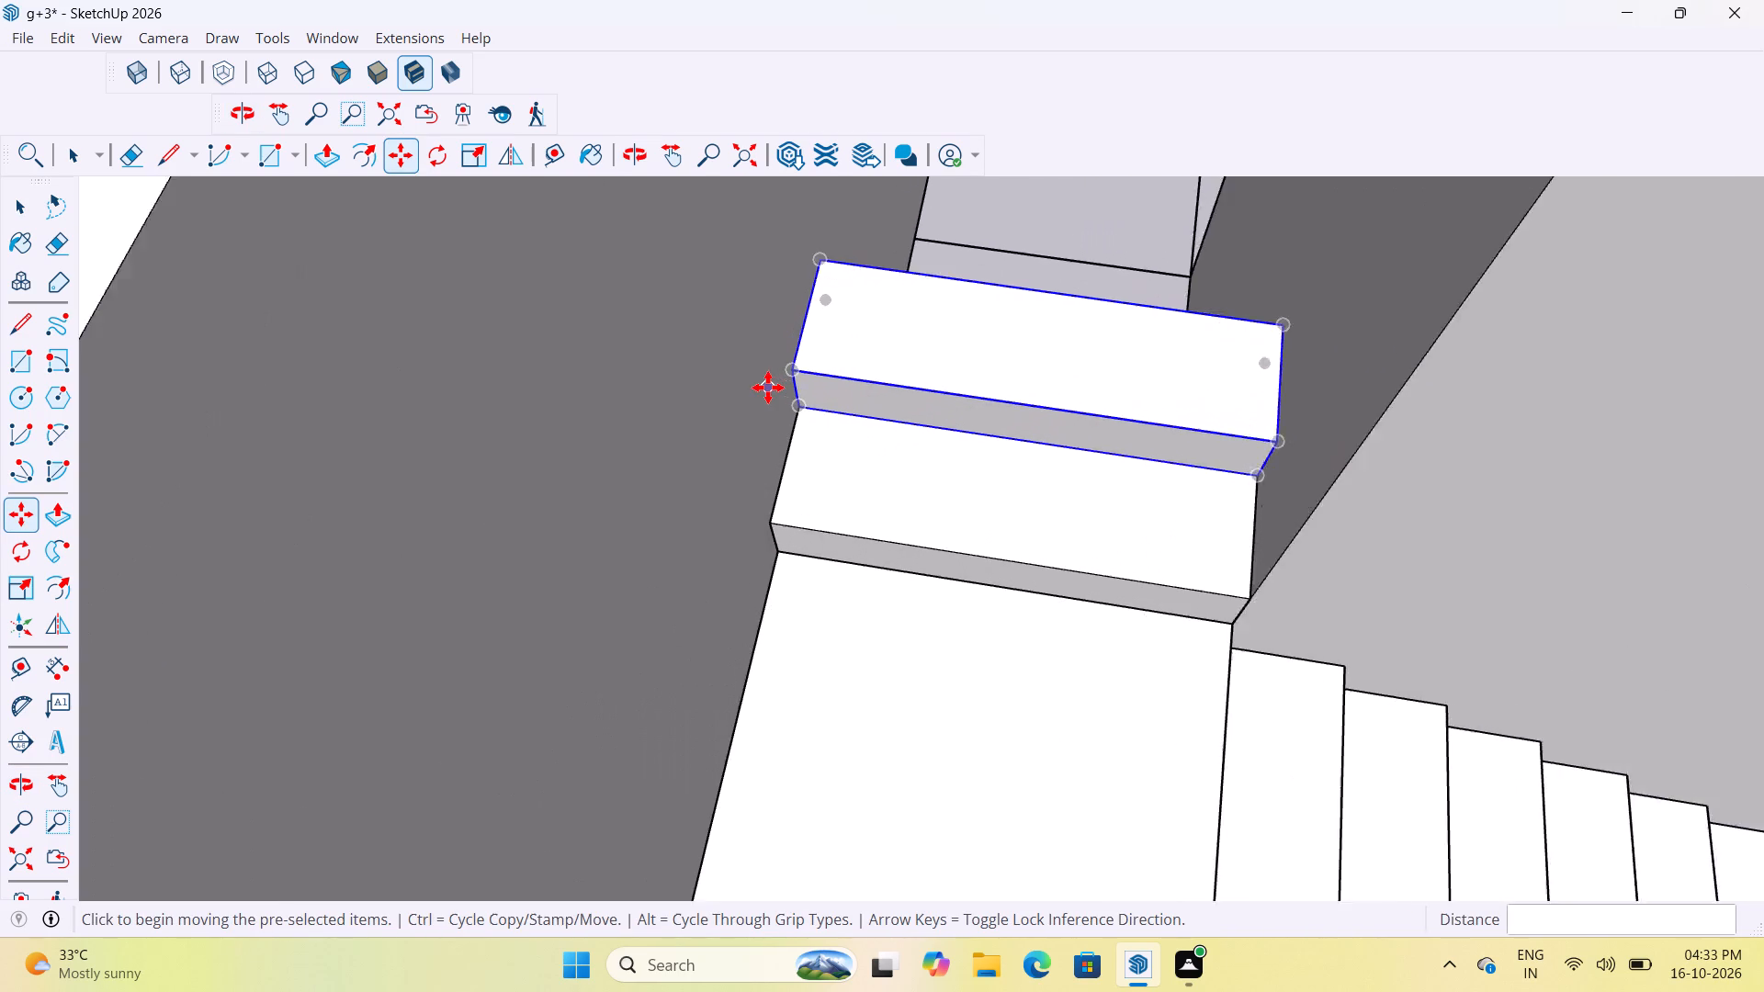
scroll(768, 388, "up", 4)
left_click(819, 415)
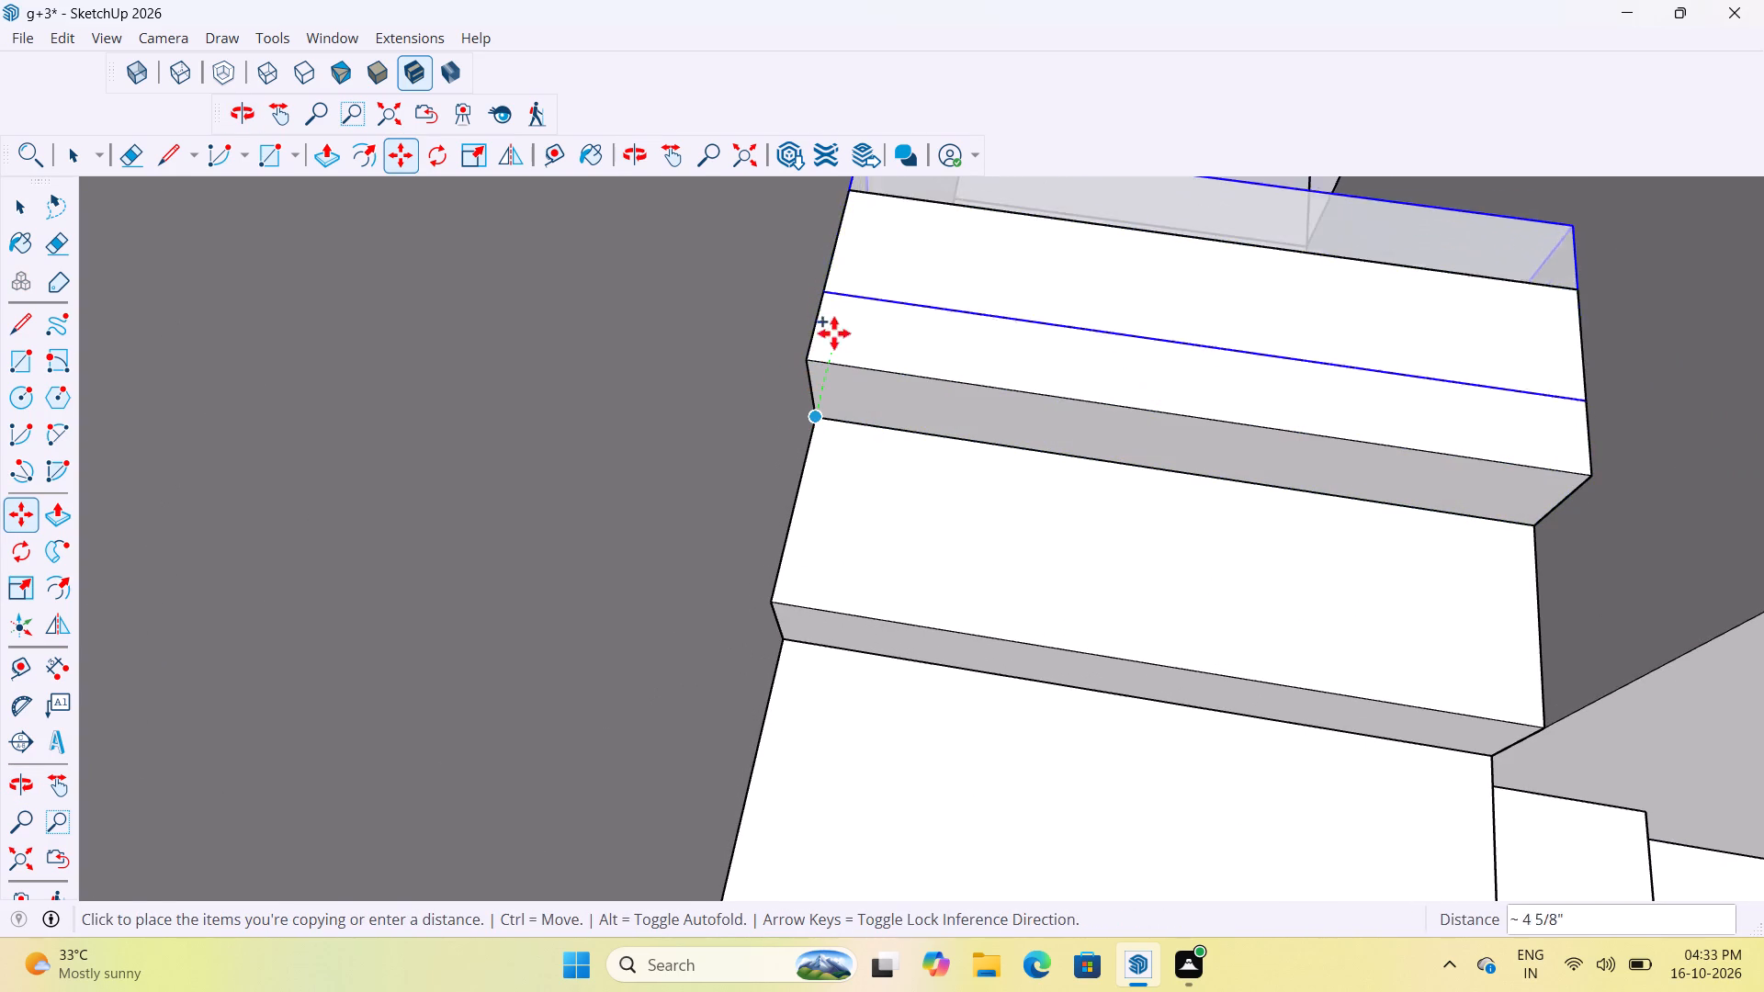
left_click(853, 187)
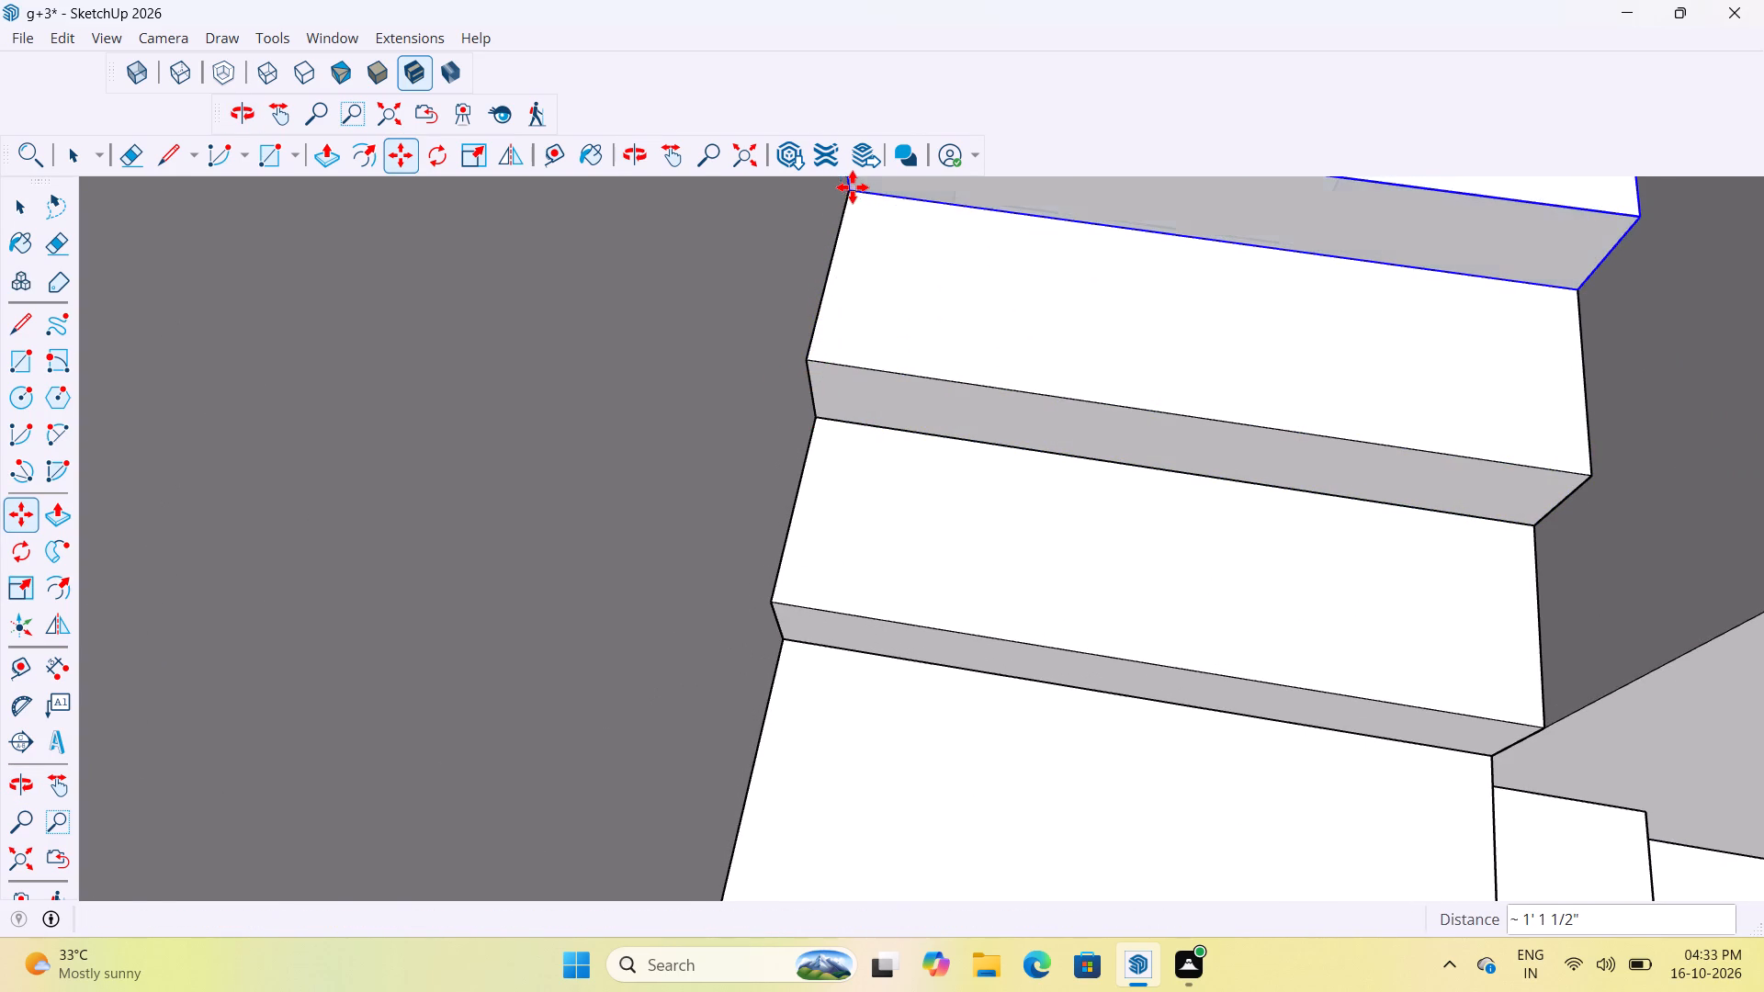
scroll(922, 503, "down", 10)
scroll(910, 387, "up", 12)
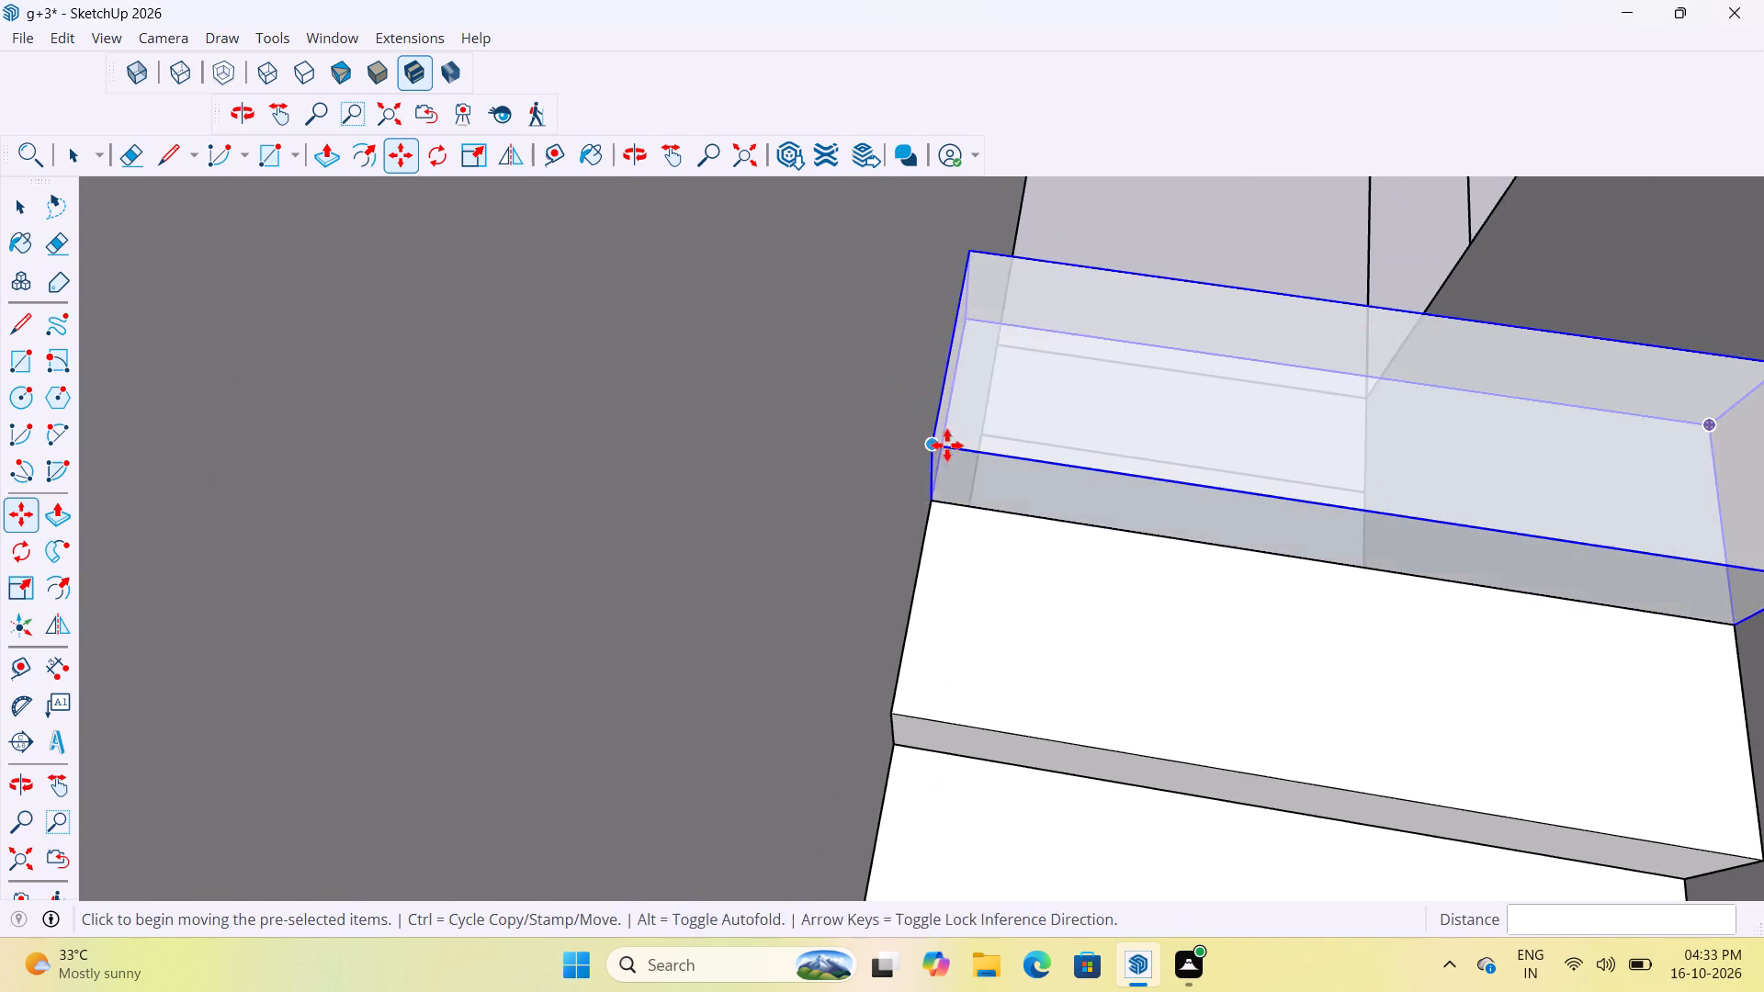
left_click(931, 505)
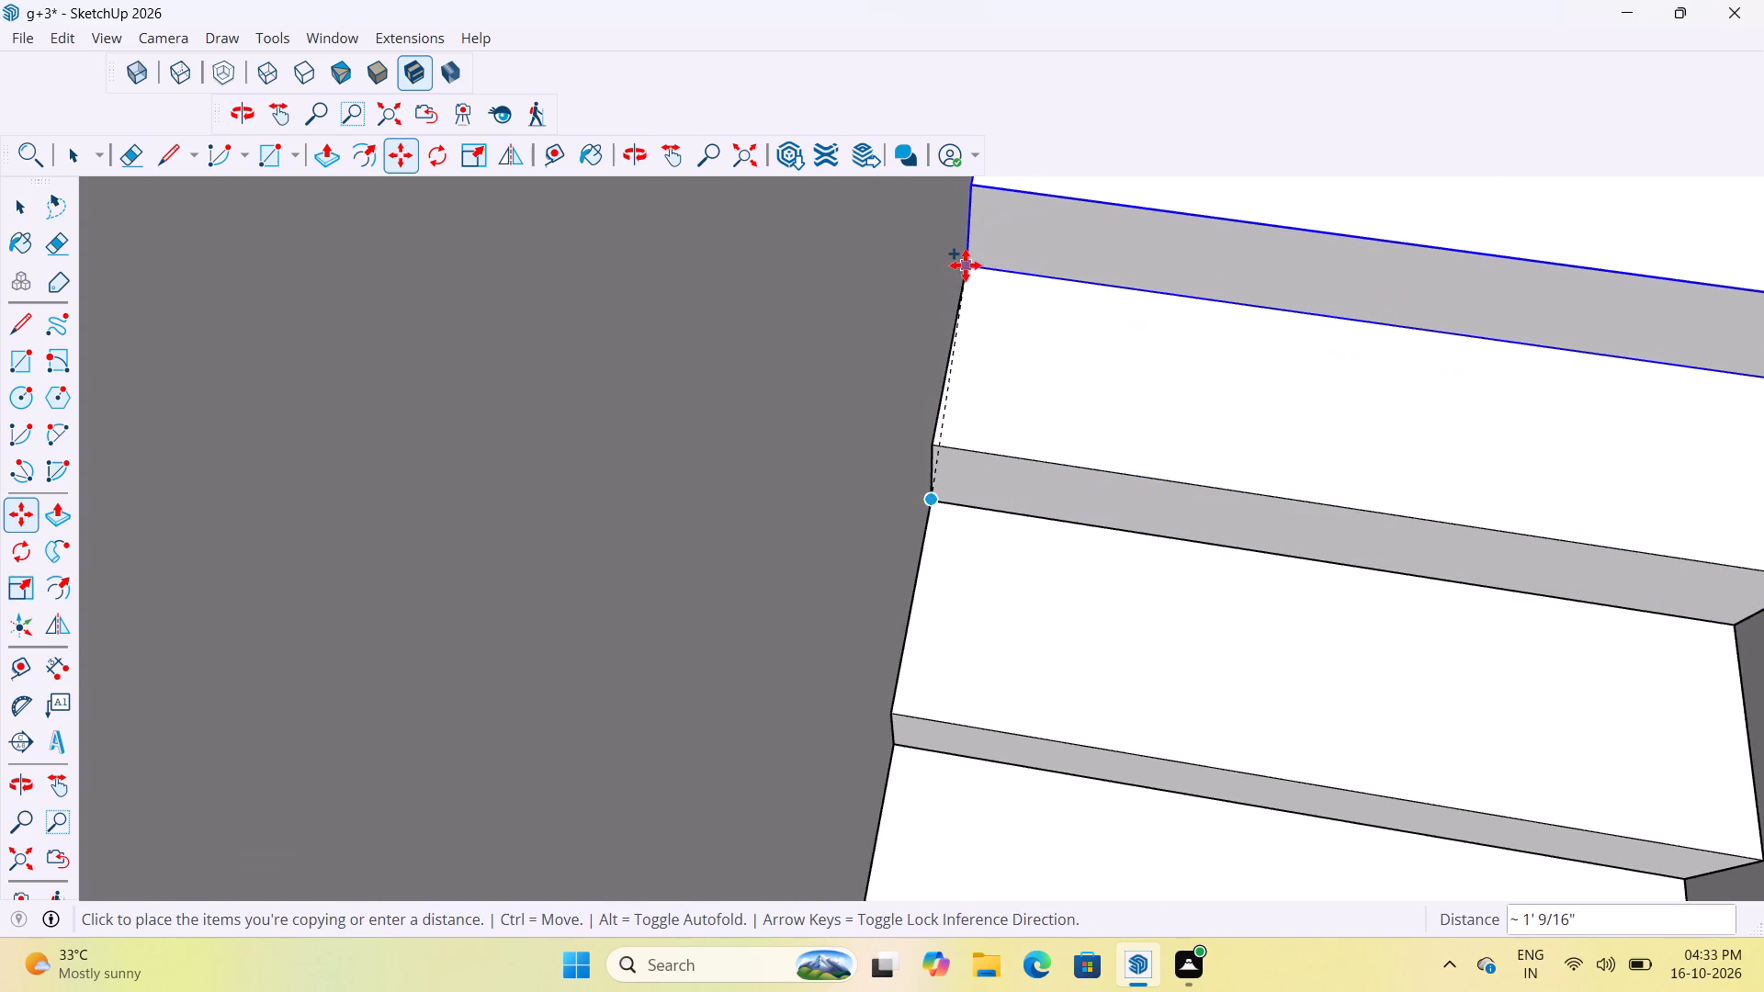
left_click(969, 254)
Copy the fourth step from its lower front corner onto its upper back corner, about 1' 1 1/2" away, to form the fifth step.
scroll(1009, 732, "down", 16)
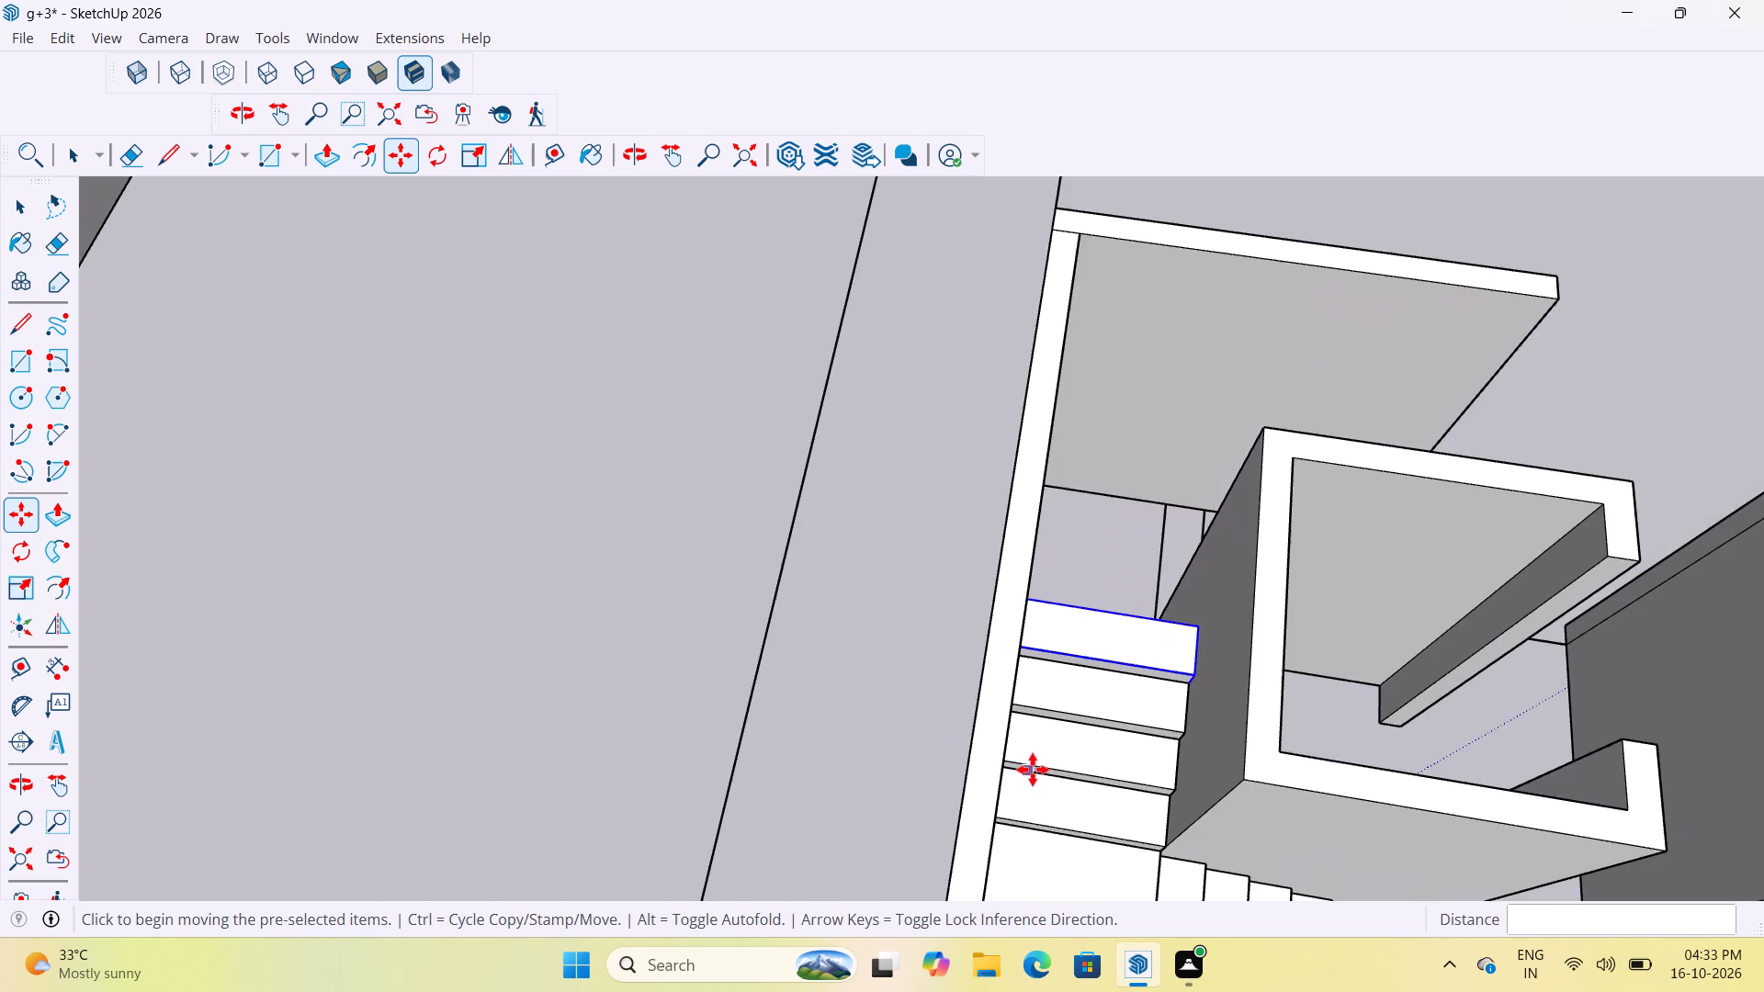
scroll(1108, 843, "up", 7)
scroll(1057, 726, "down", 5)
middle_click_drag(1114, 827, 1053, 781)
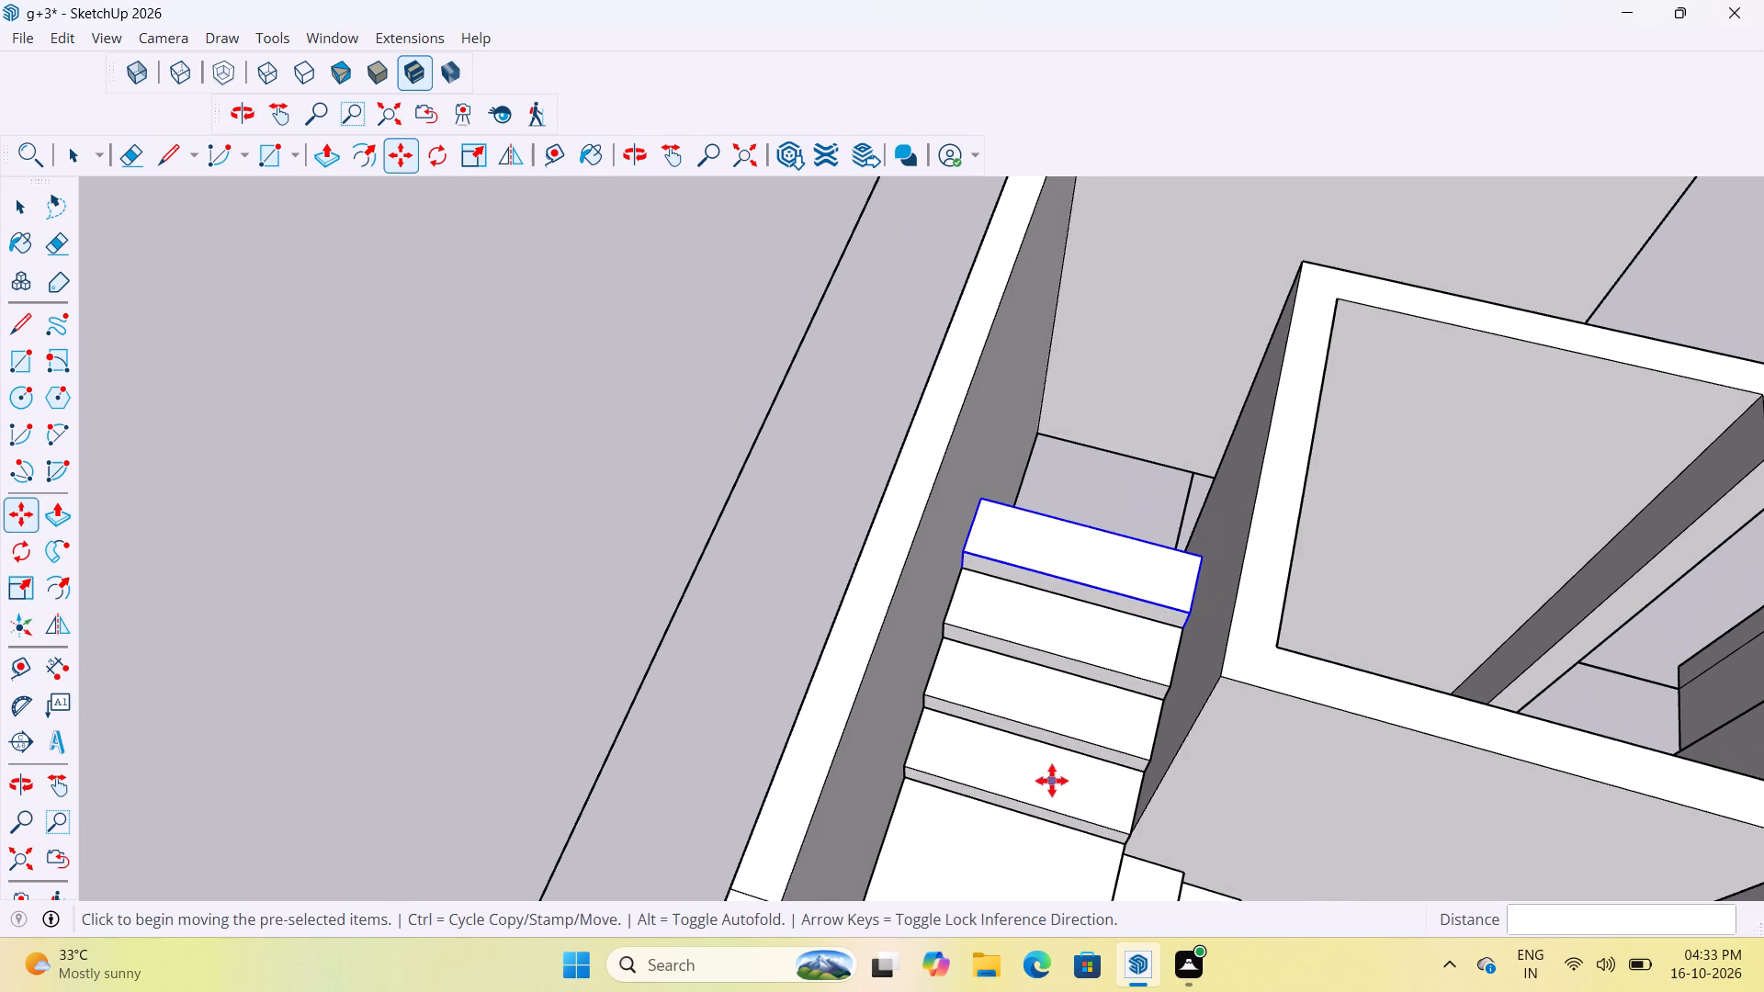
scroll(1011, 557, "up", 11)
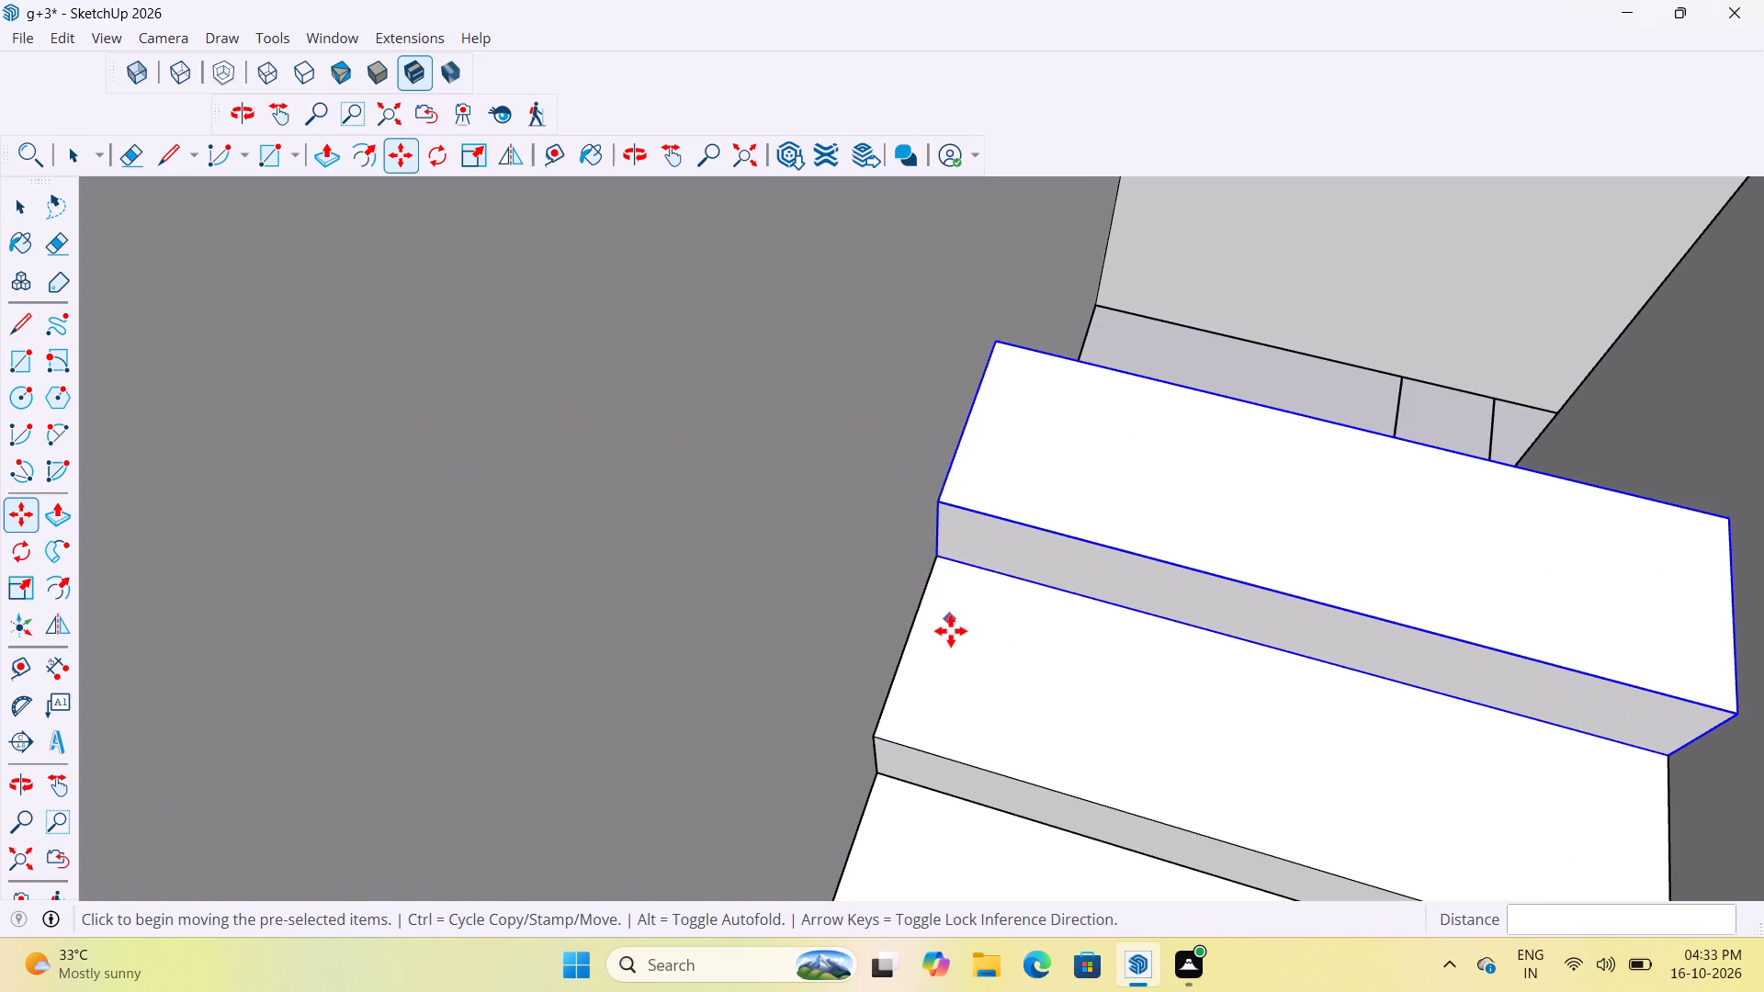
left_click(938, 554)
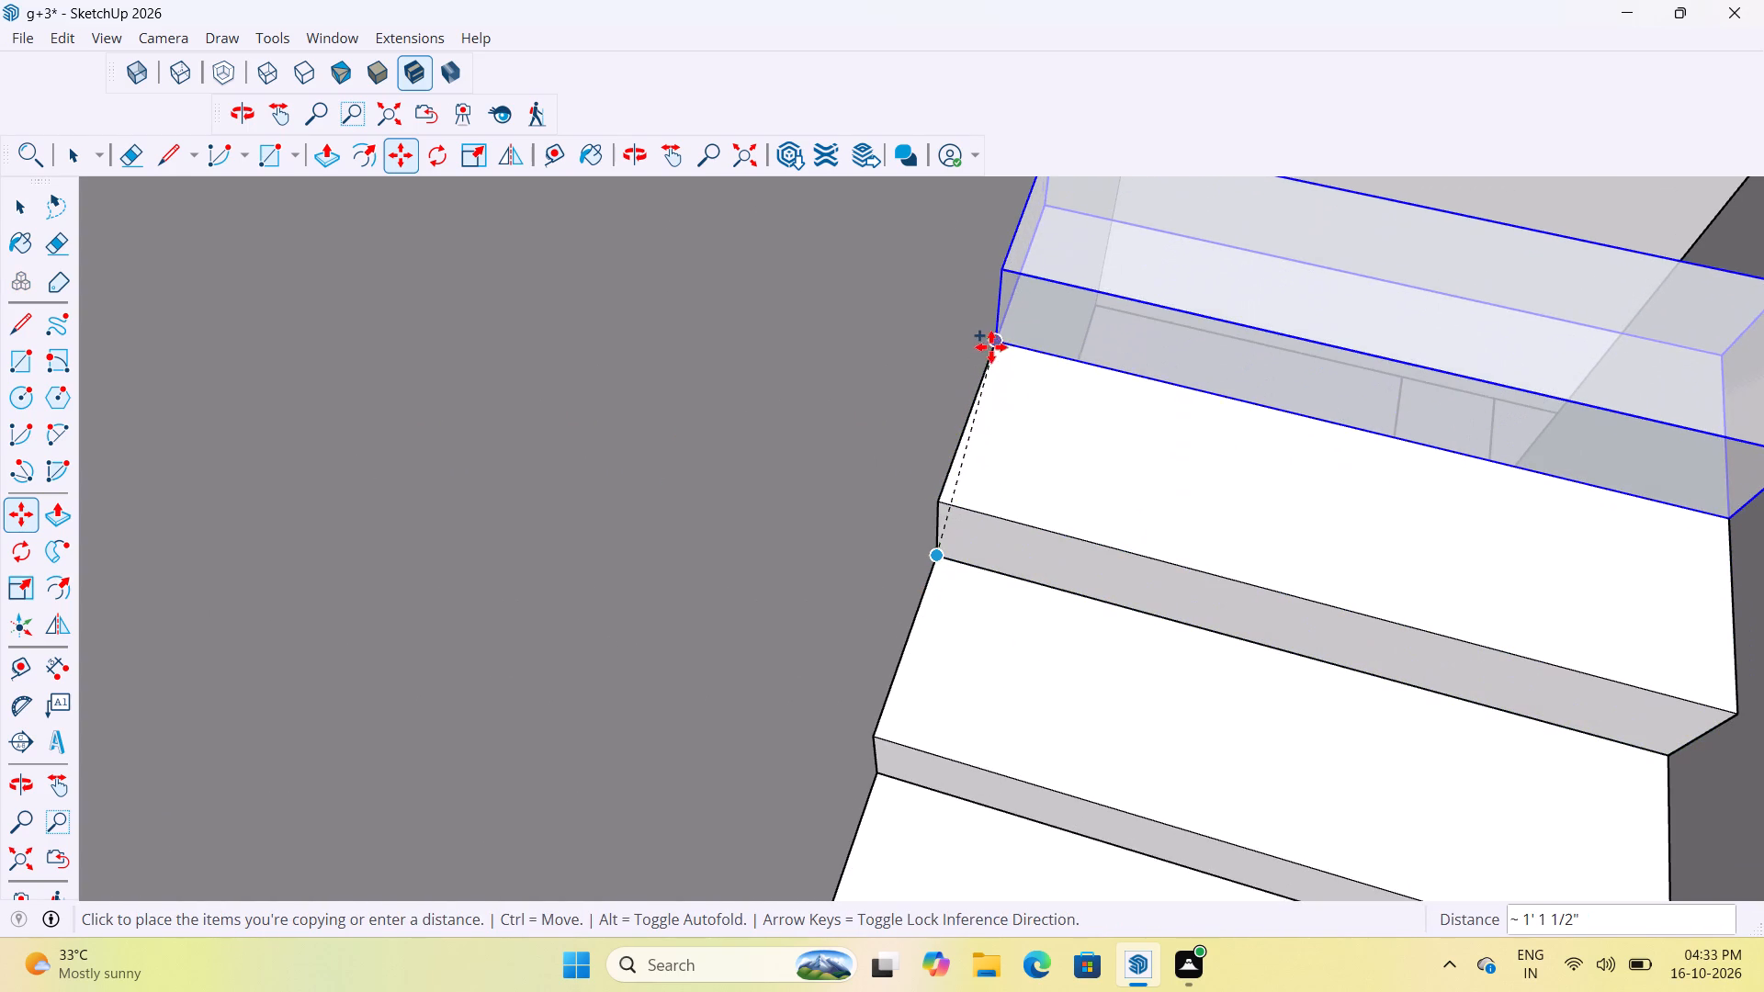
left_click(993, 339)
Examine the five raised steps of the second flight against the remaining flat treads and the next corner of the stairwell.
scroll(1025, 516, "down", 9)
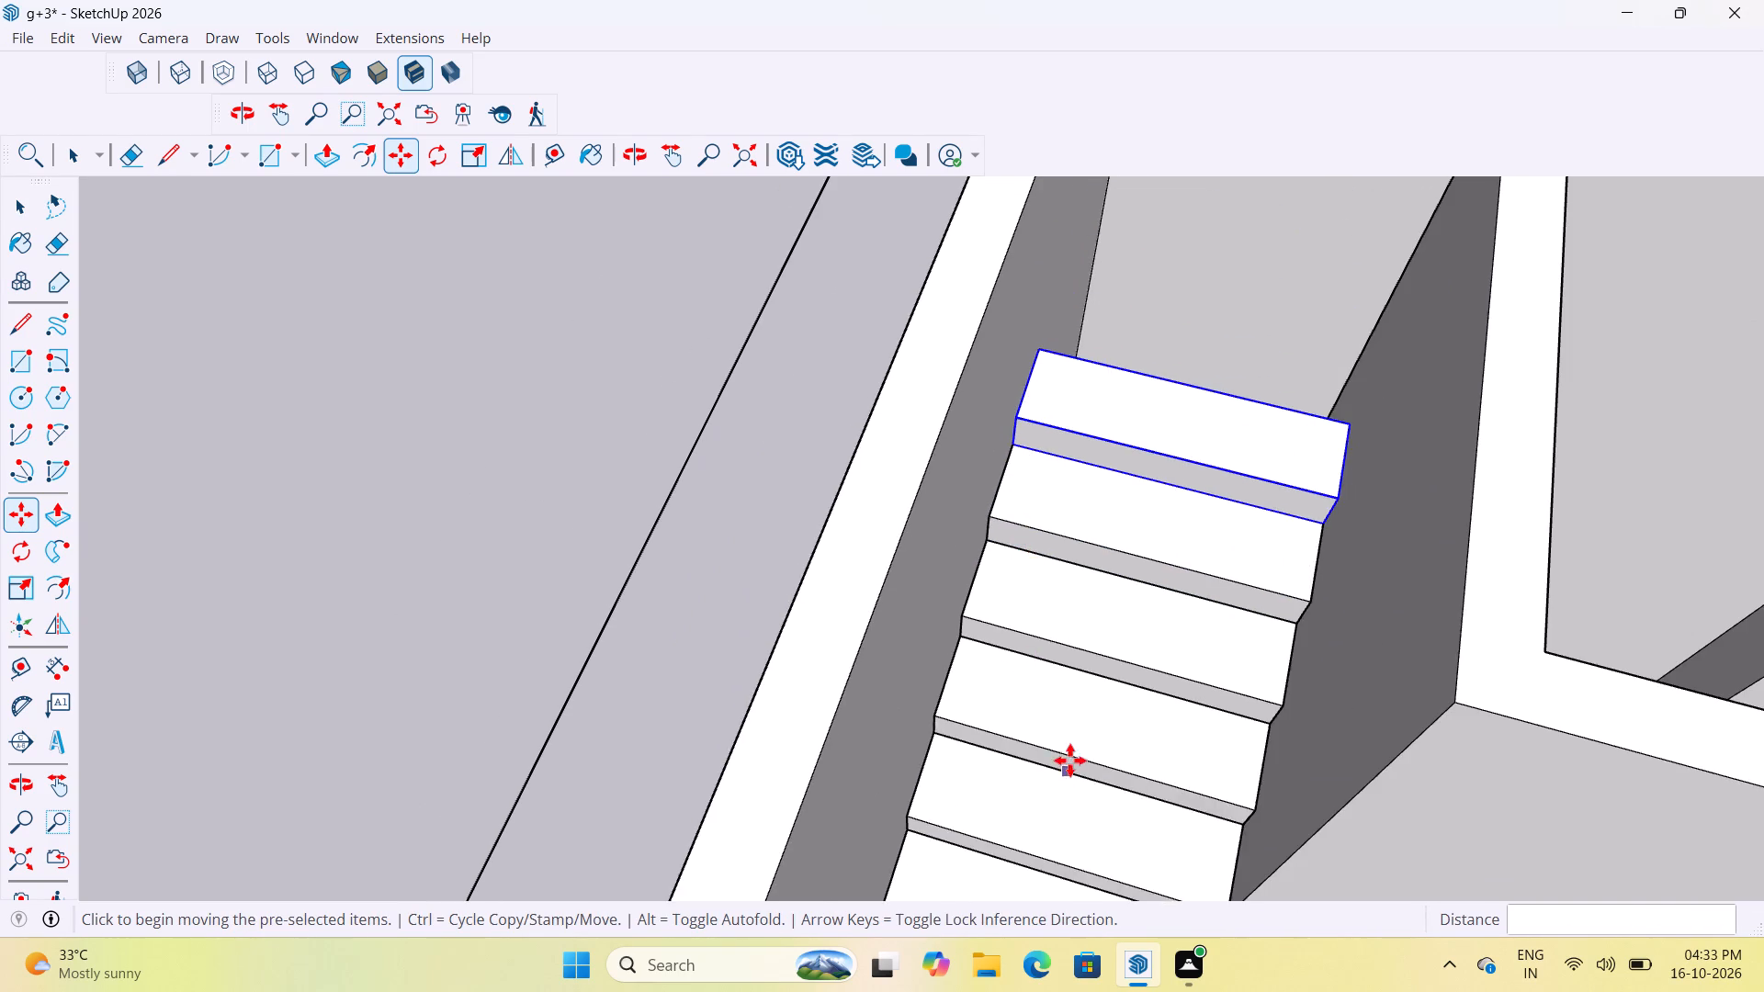
scroll(1070, 759, "down", 5)
scroll(1086, 544, "up", 8)
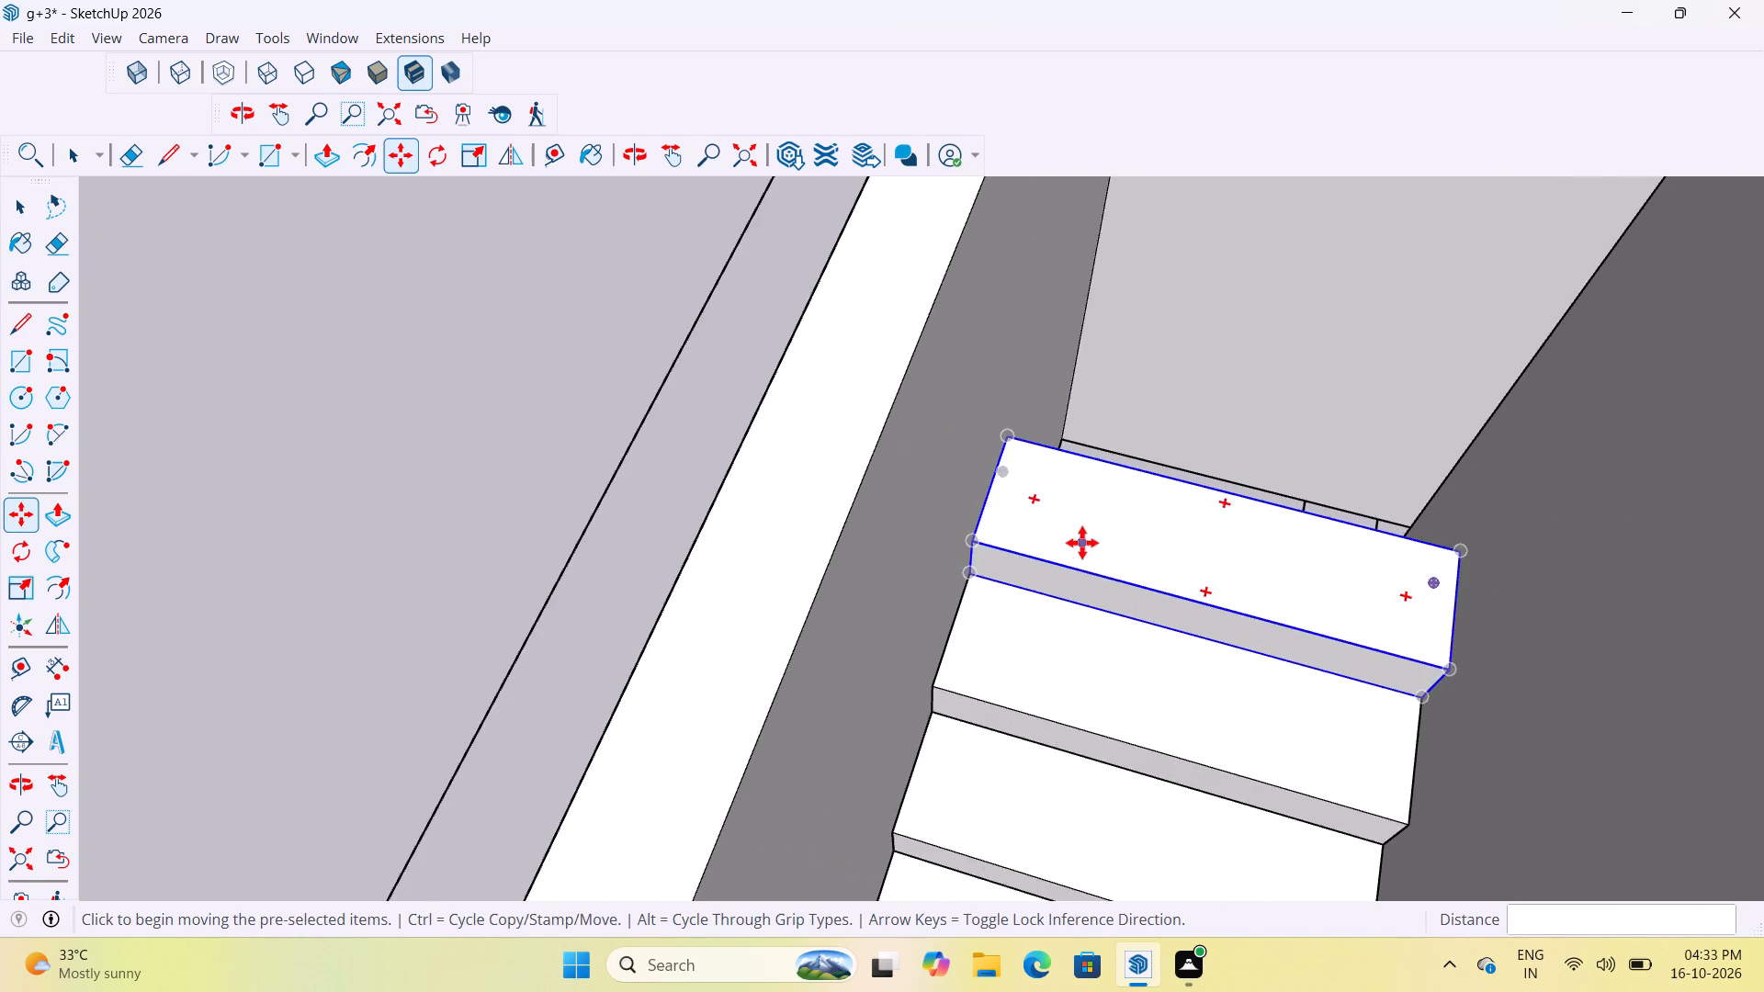
scroll(1047, 654, "down", 9)
middle_click_drag(995, 821, 1520, 991)
scroll(1249, 657, "down", 4)
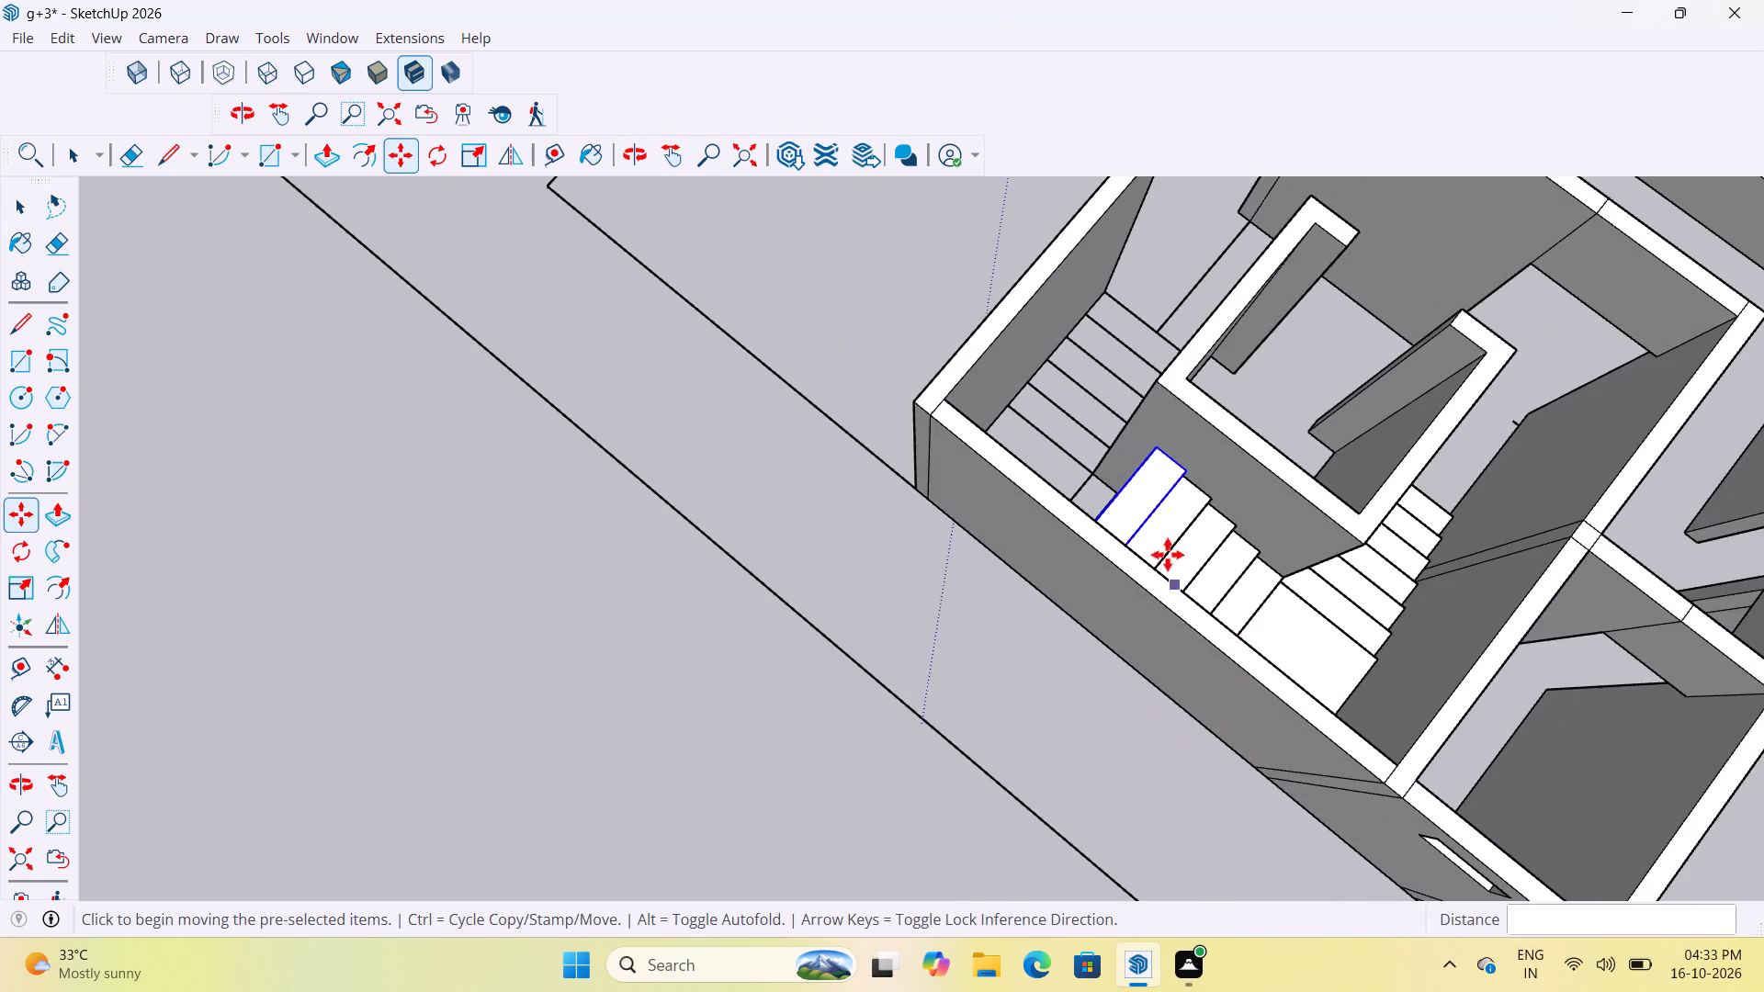
middle_click_drag(1159, 539, 1673, 530)
scroll(1190, 430, "up", 7)
scroll(1229, 733, "down", 11)
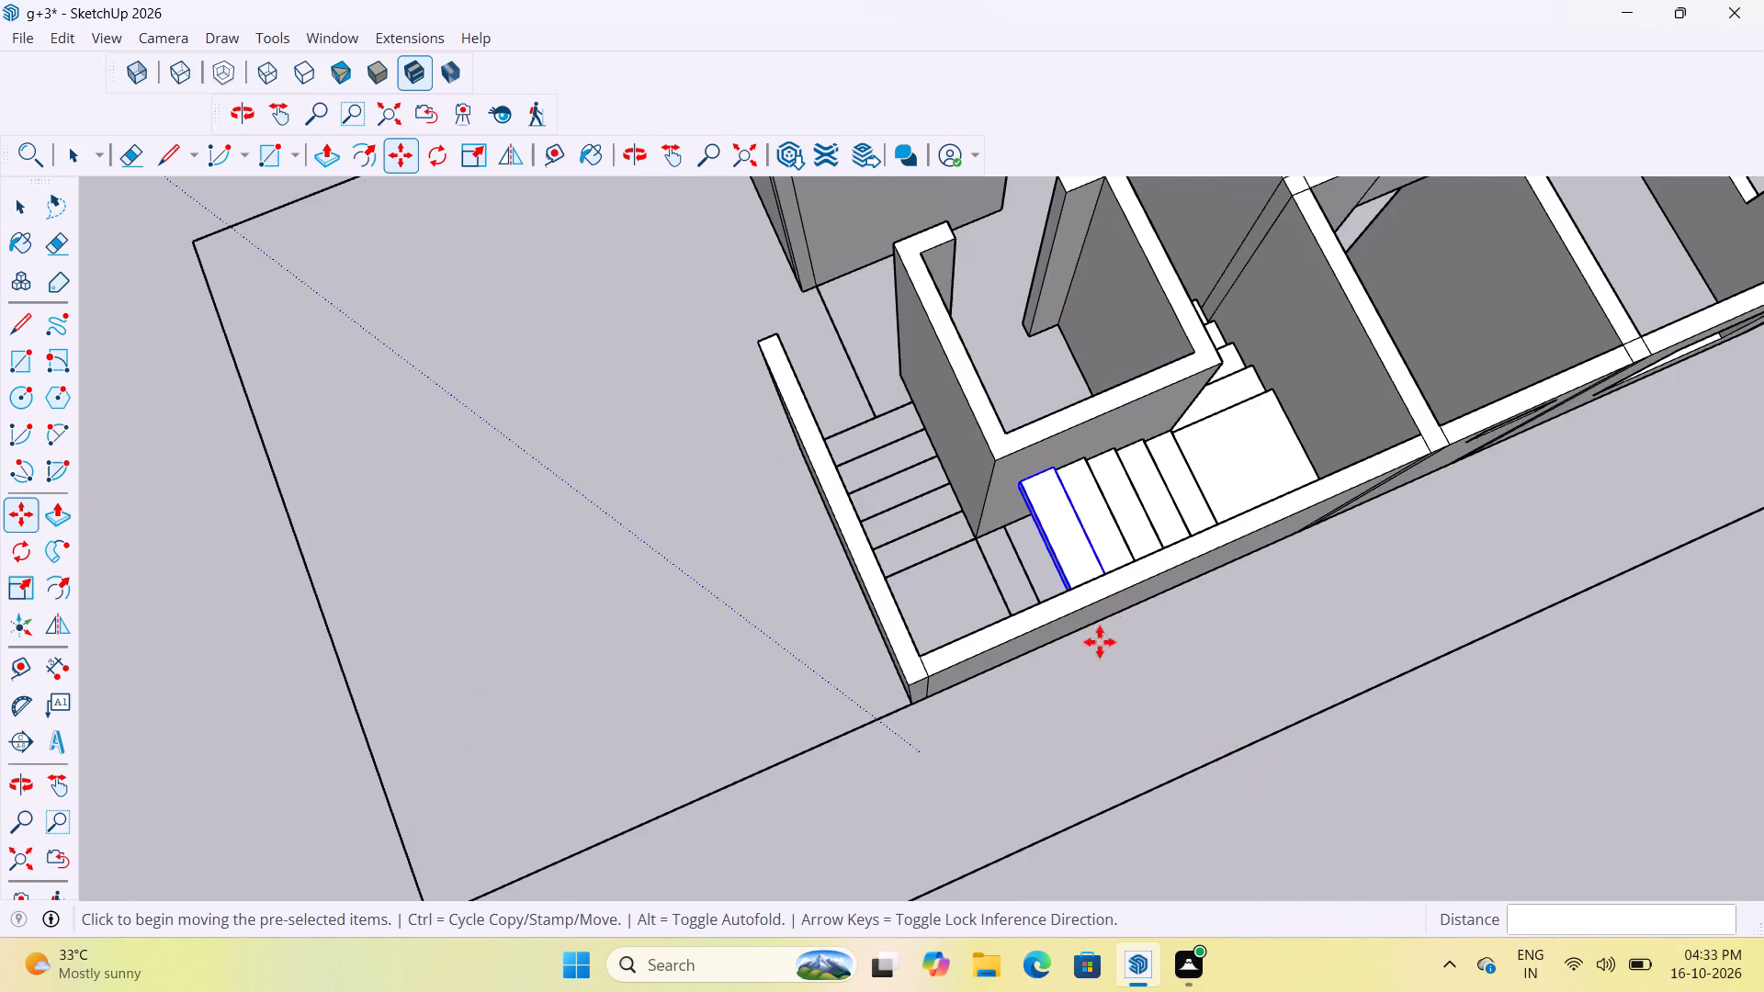
middle_click_drag(1108, 570, 1548, 431)
scroll(1107, 423, "up", 12)
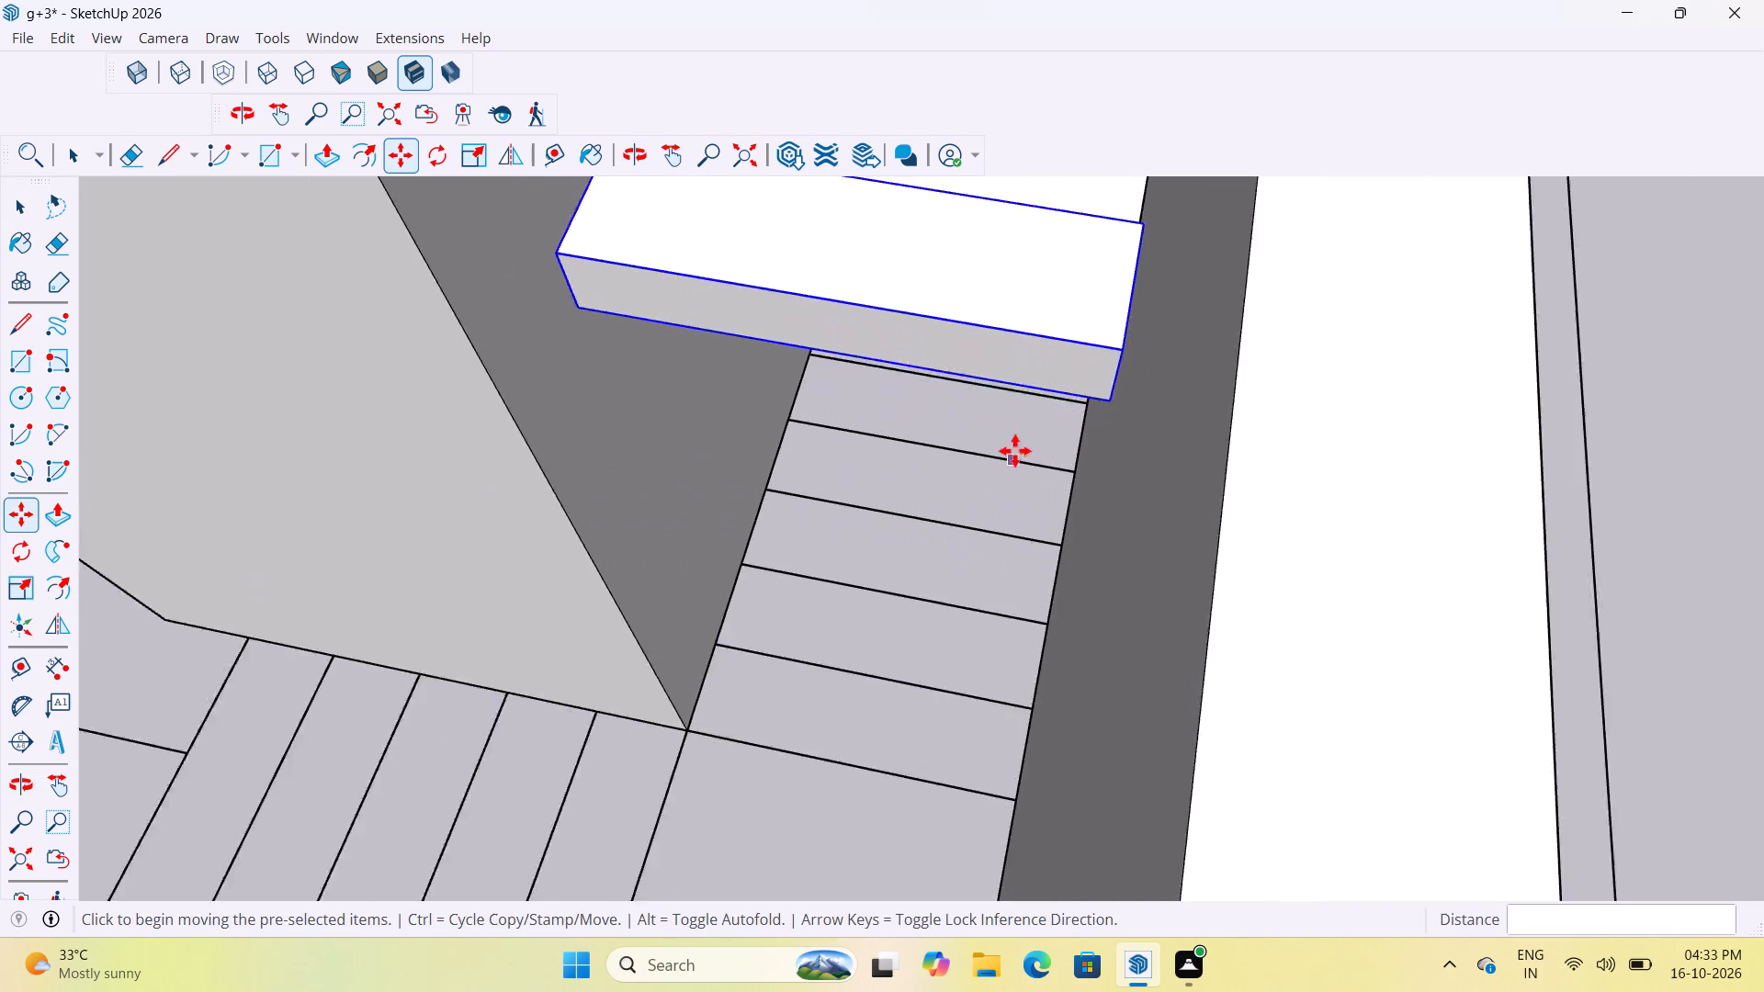
scroll(1020, 511, "down", 3)
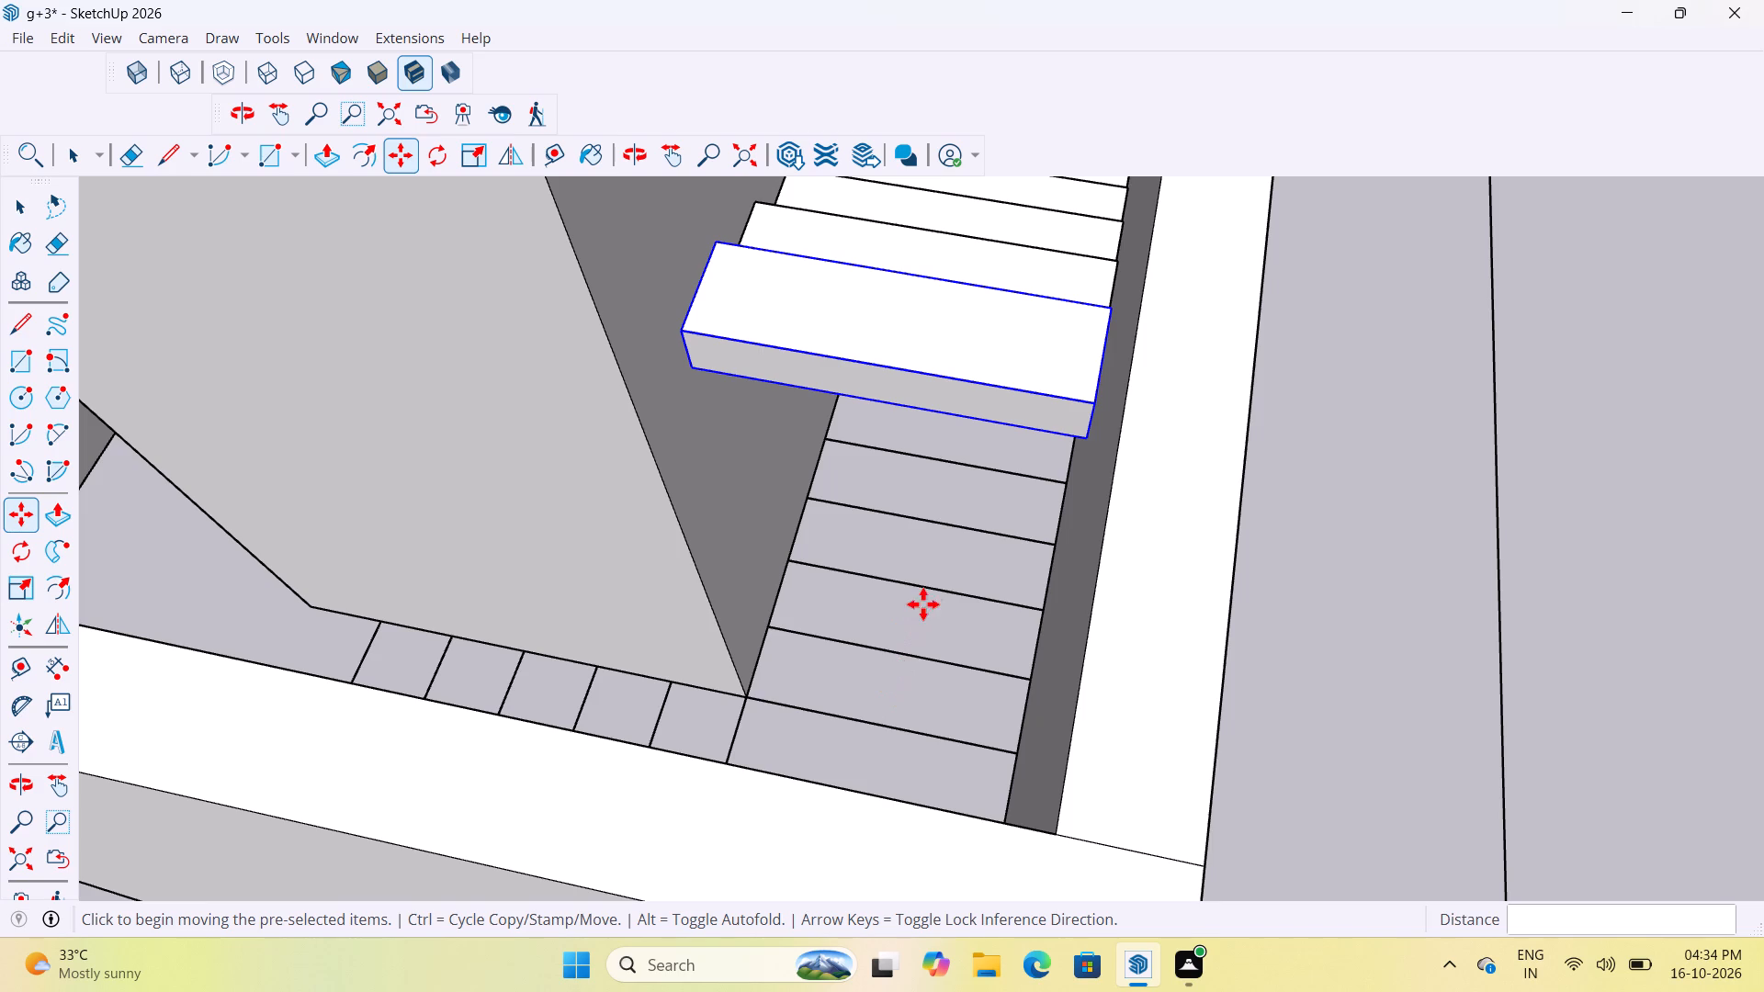
scroll(960, 640, "down", 9)
middle_click_drag(1250, 702, 327, 858)
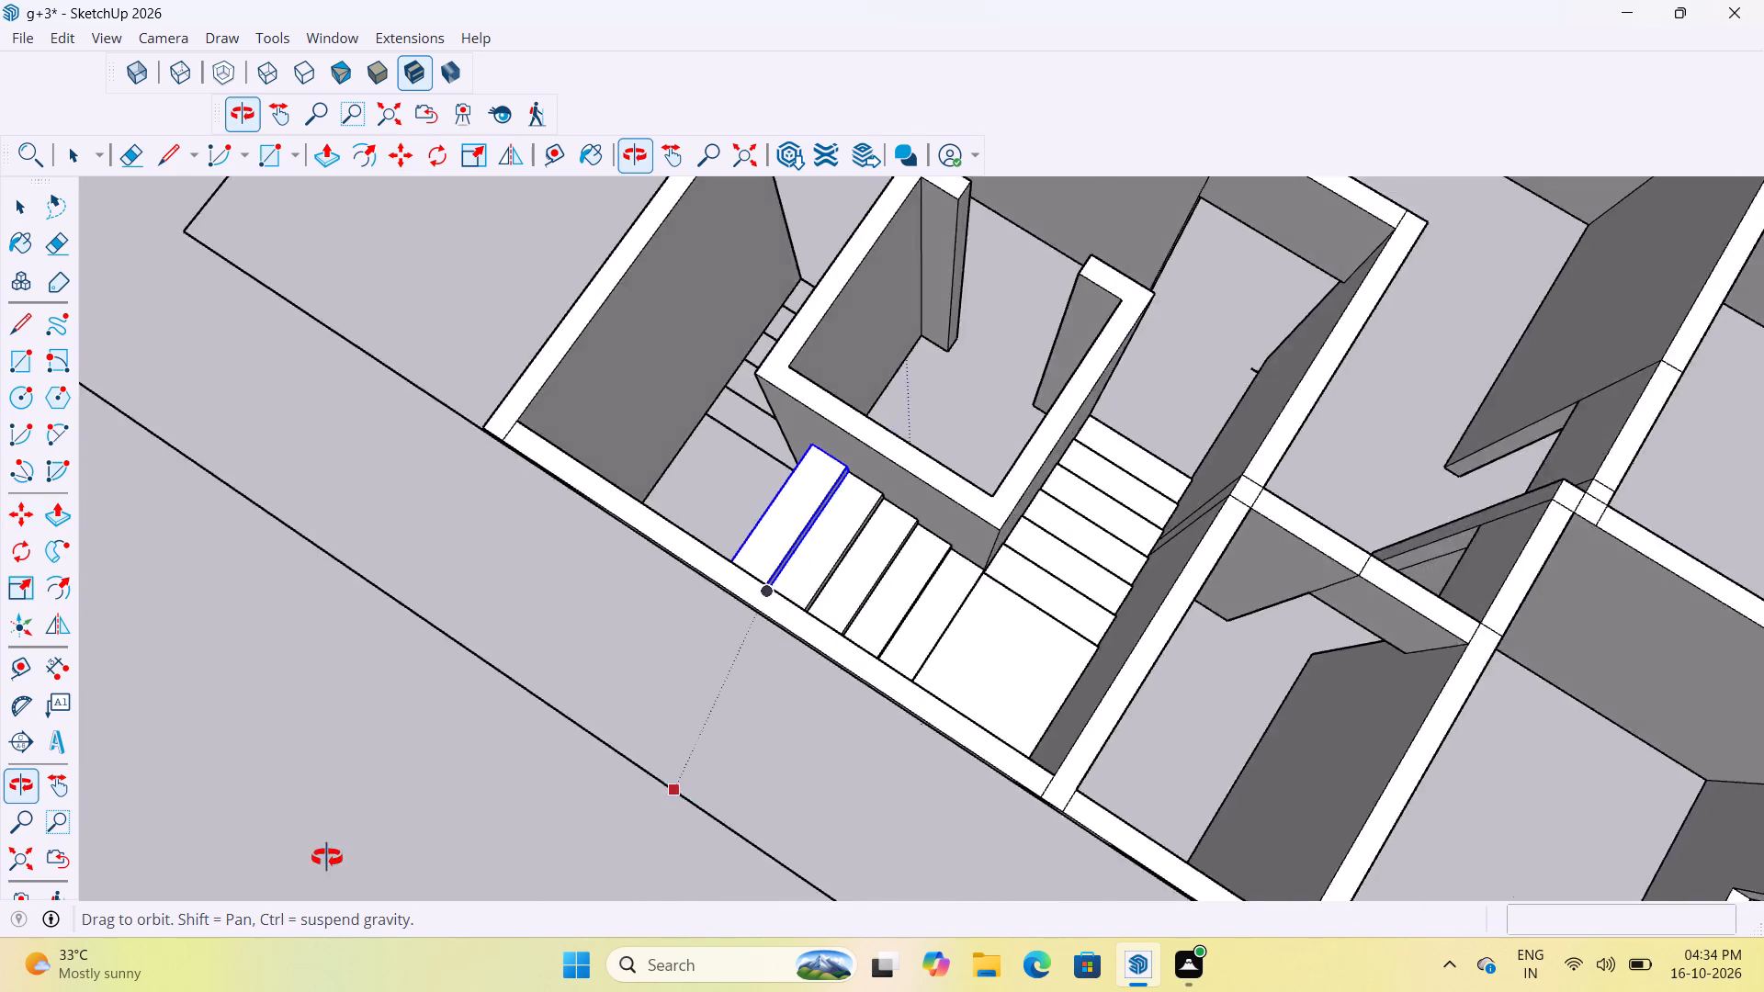
middle_click_drag(327, 858, 88, 778)
scroll(767, 575, "up", 4)
scroll(968, 706, "down", 6)
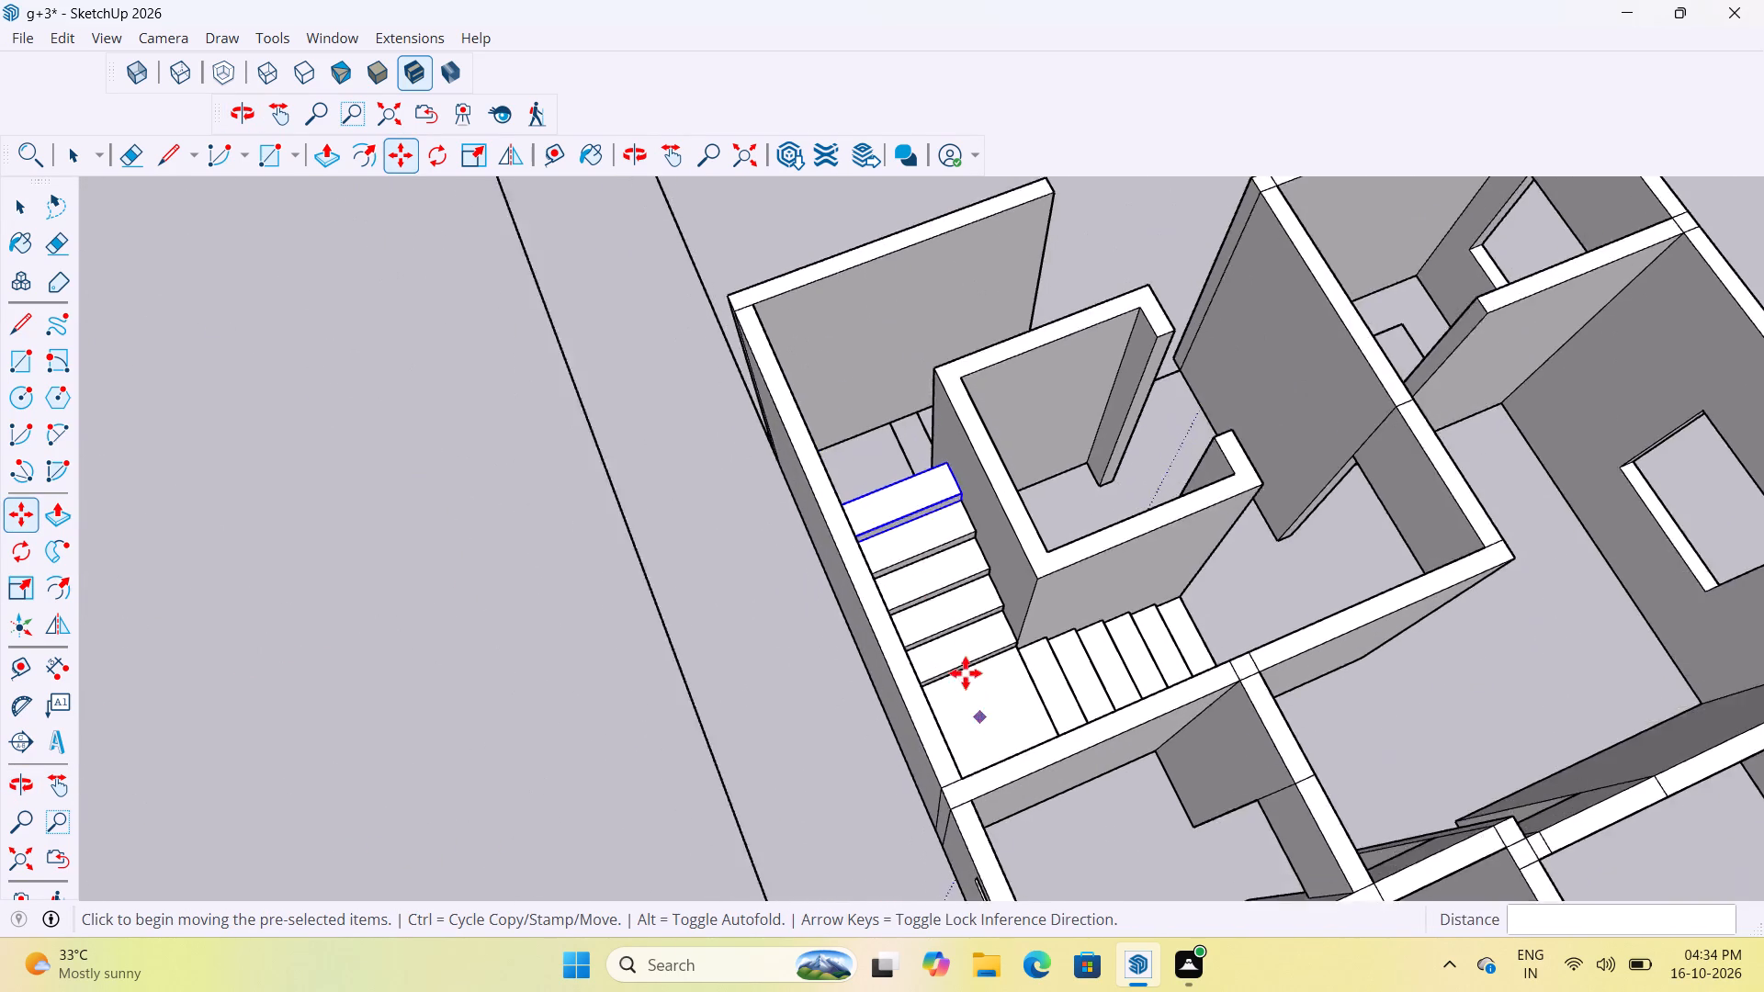
Copy the fifth step about 1' 1 1/2" onto its upper back corner to form the sixth step, and clear the selection.
scroll(966, 673, "down", 1)
scroll(944, 522, "up", 9)
middle_click_drag(975, 564, 787, 505)
scroll(737, 499, "up", 3)
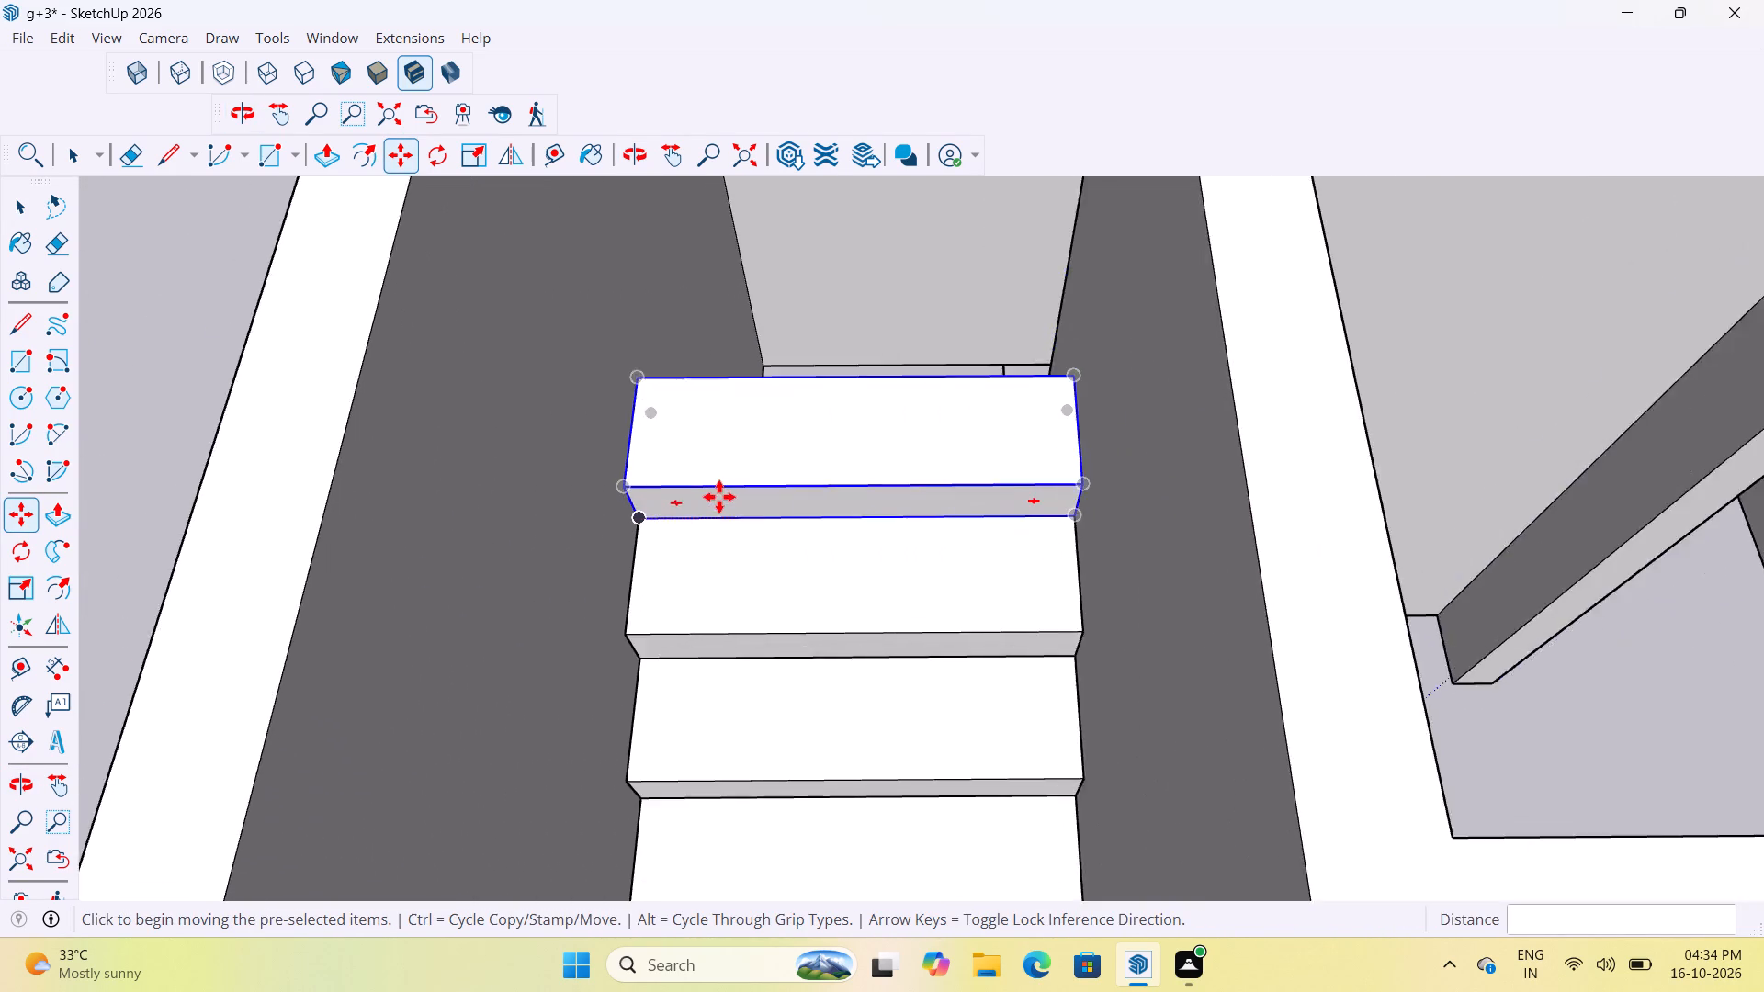
scroll(719, 497, "up", 4)
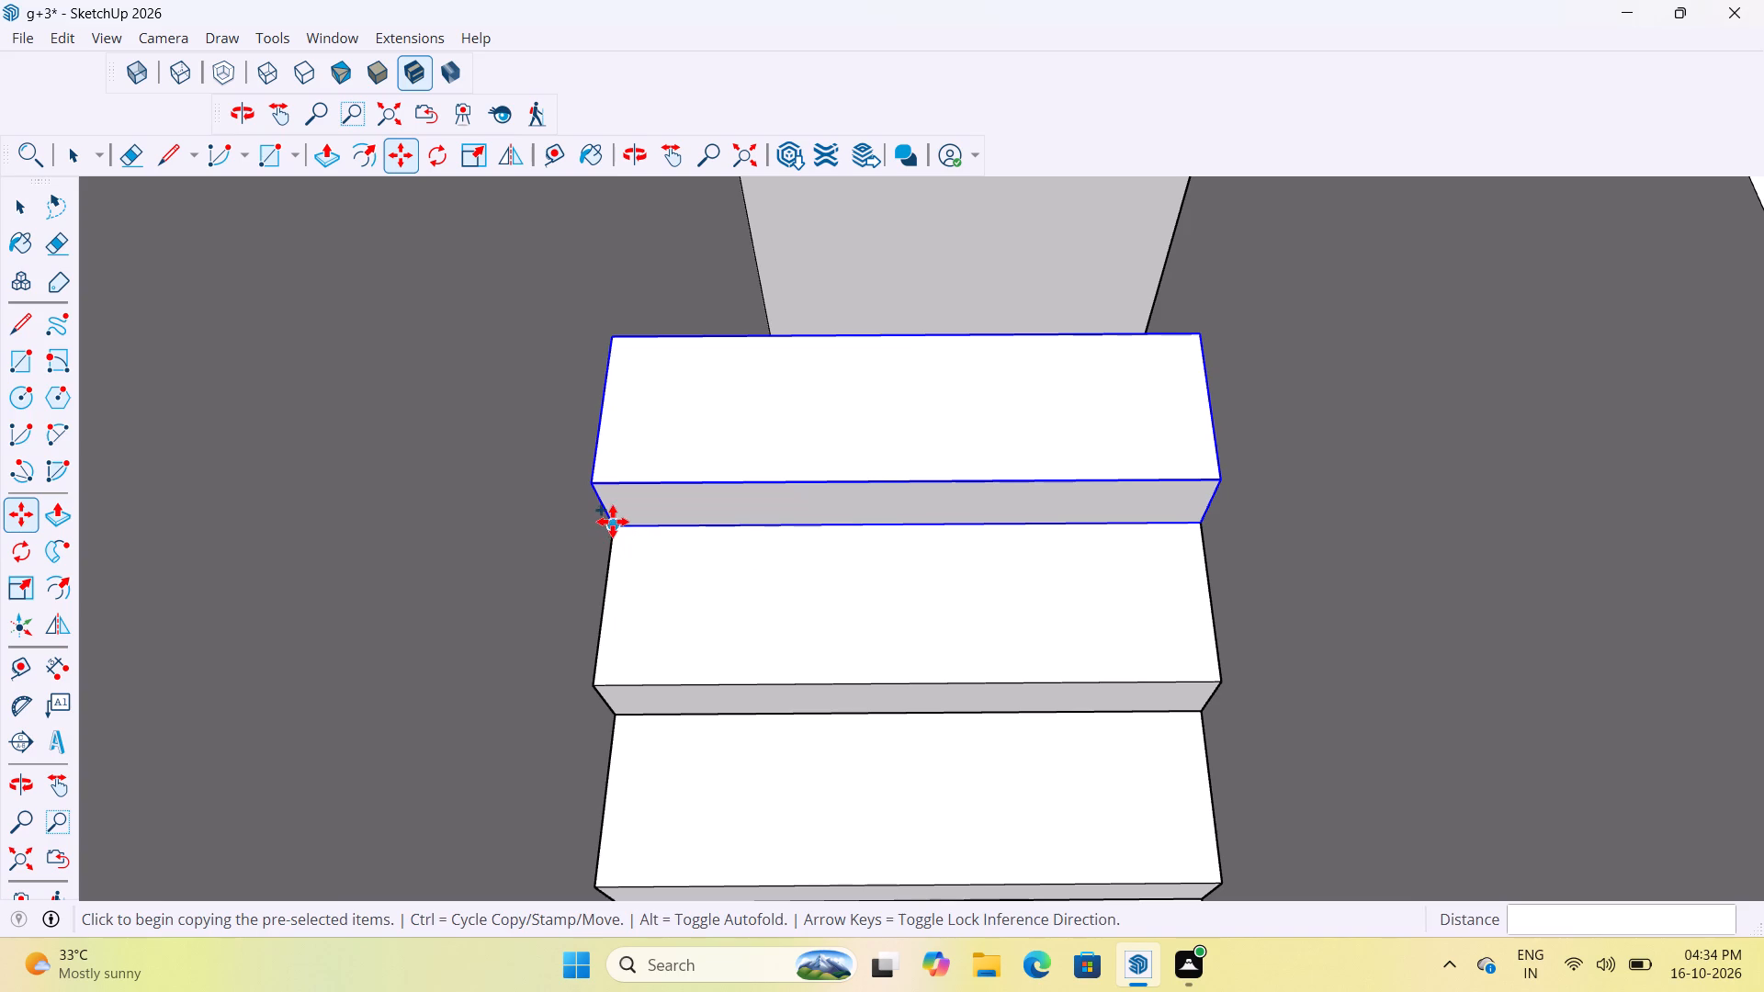
left_click(613, 521)
left_click(614, 341)
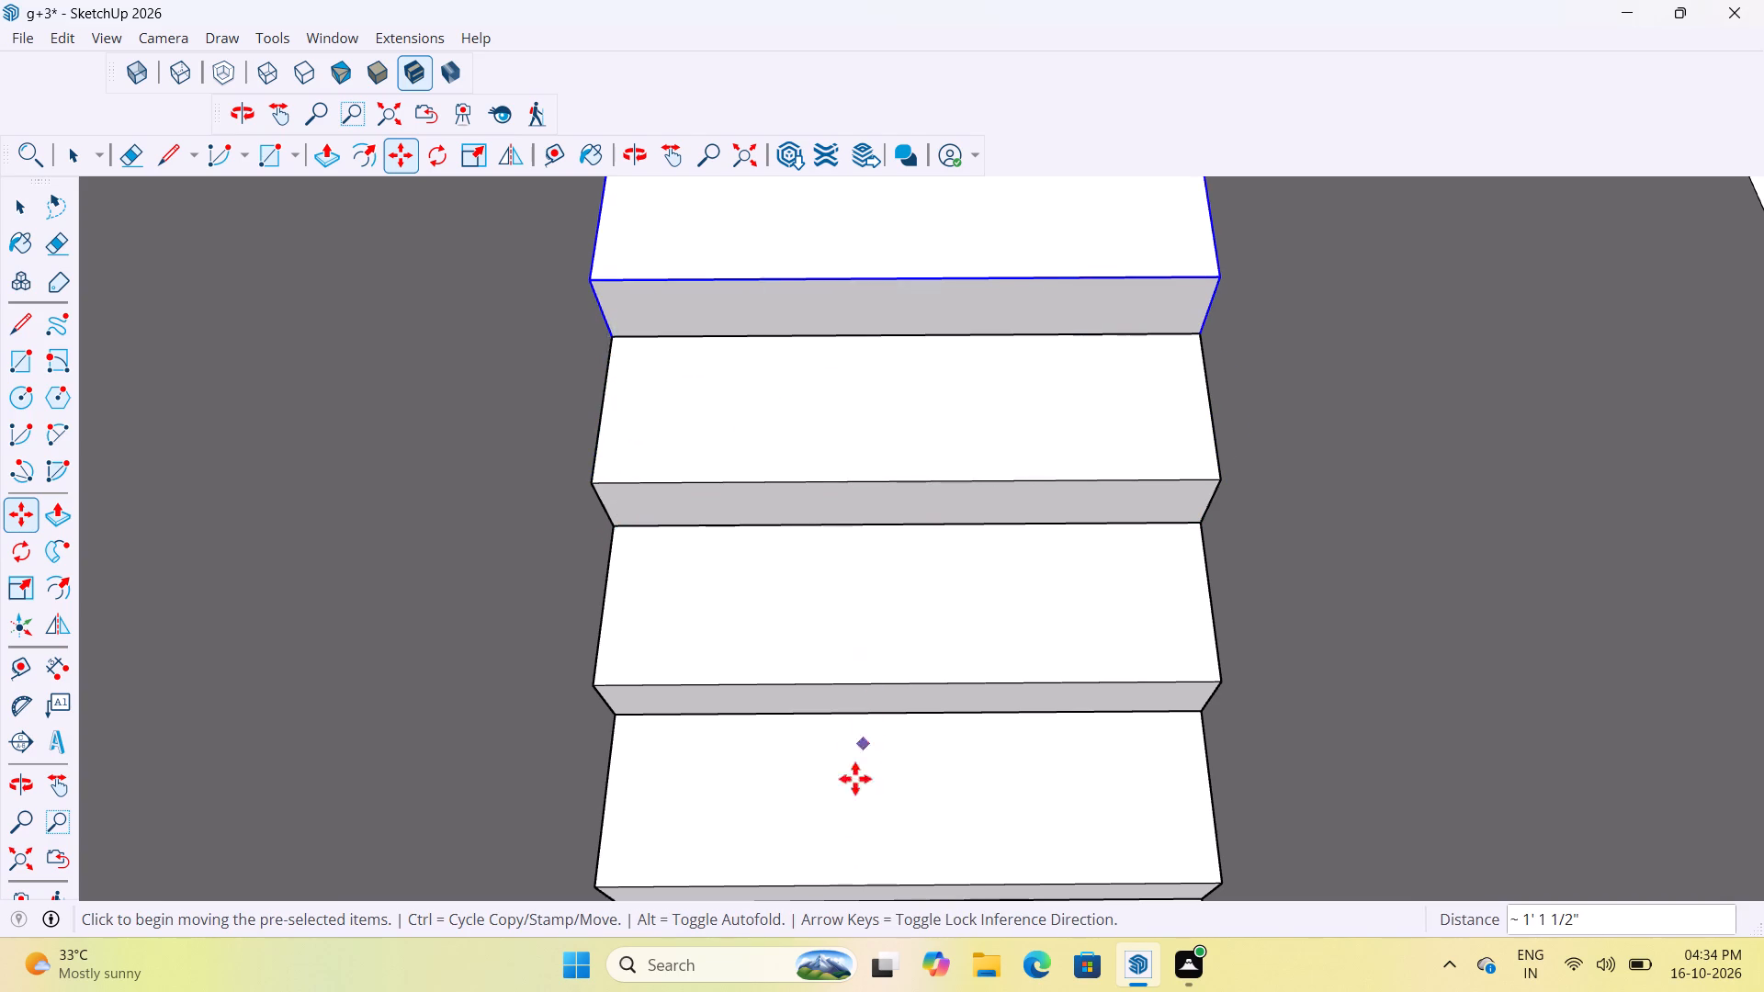
scroll(843, 844, "down", 14)
middle_click_drag(854, 801, 1334, 810)
scroll(1013, 763, "down", 4)
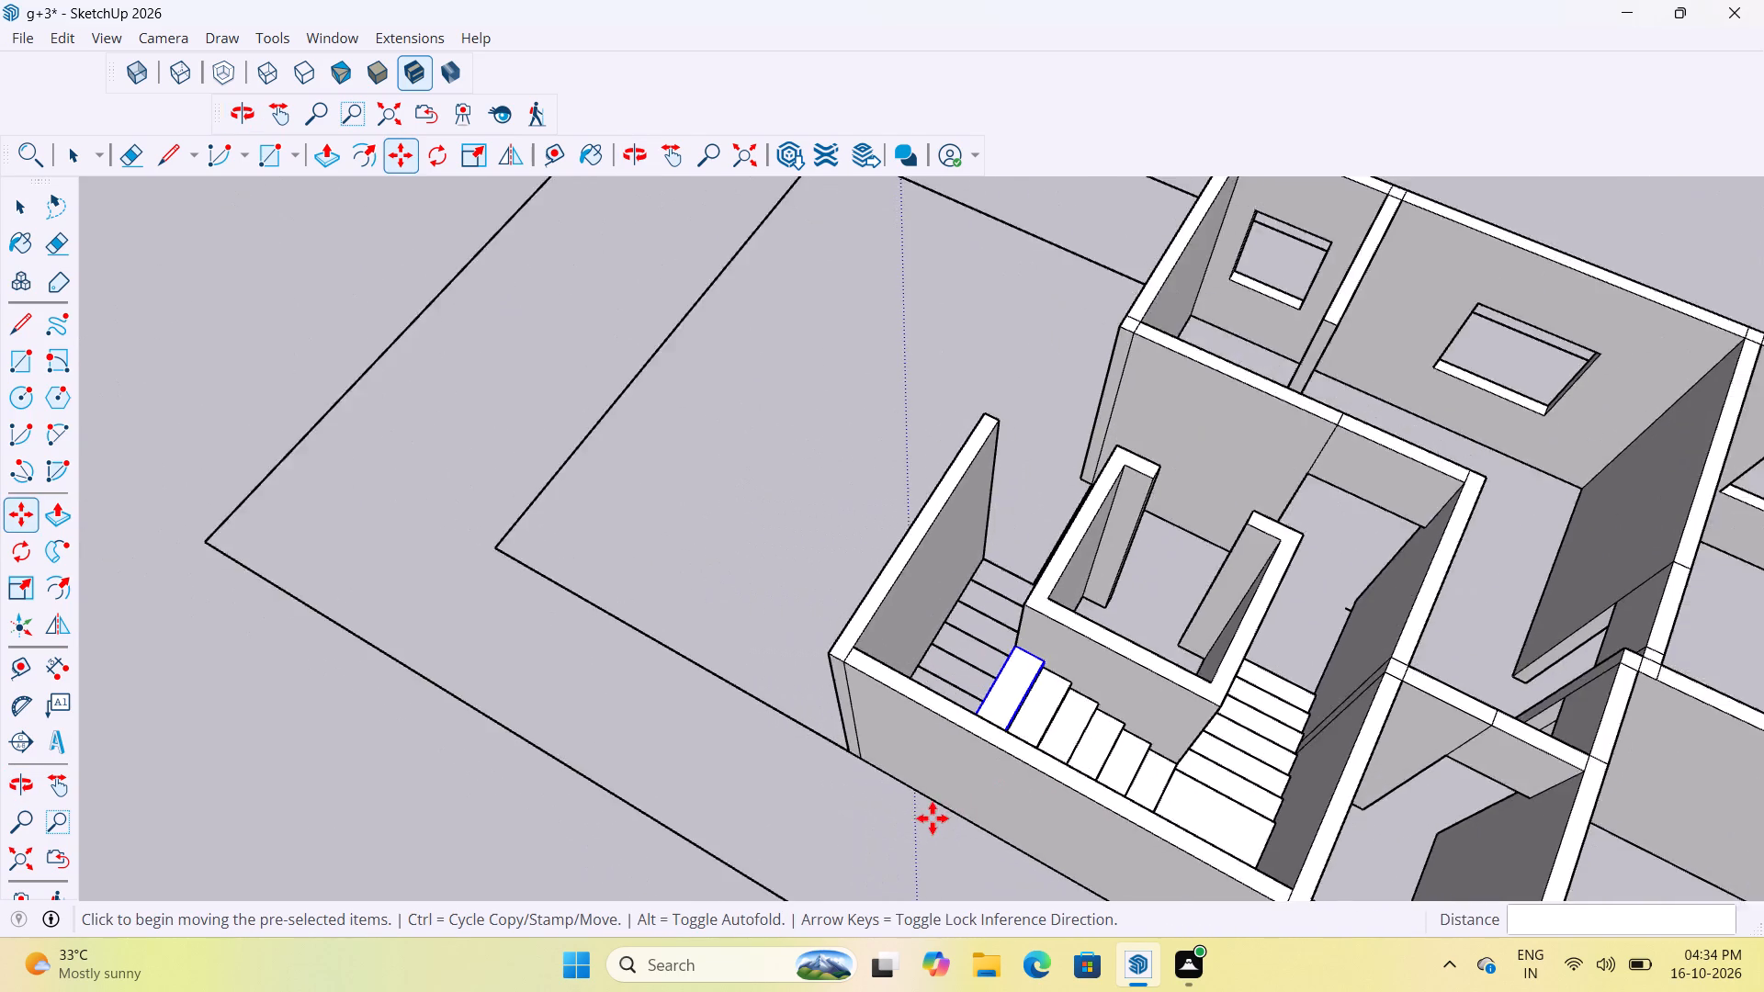
scroll(933, 818, "down", 5)
key("space")
key("space")
left_click(453, 808)
Examine the second flight, the first flight and the remaining flat treads around the central shaft from several sides.
scroll(1078, 743, "up", 4)
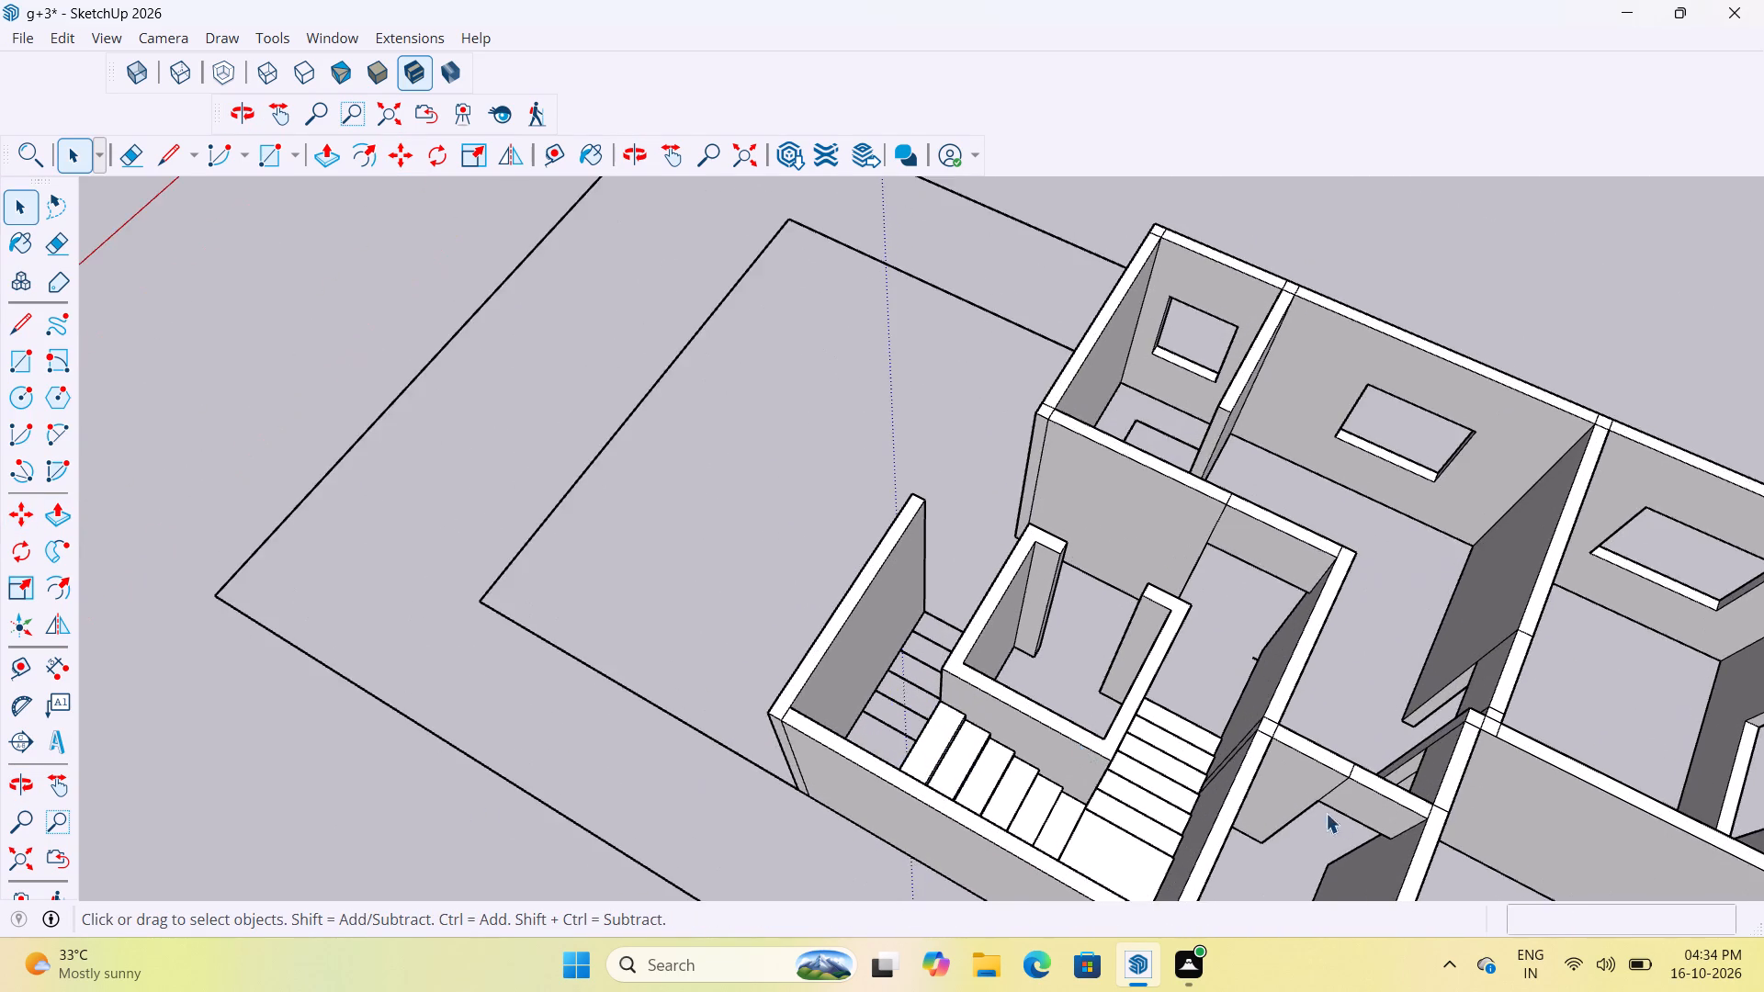
middle_click_drag(1261, 803, 330, 685)
scroll(705, 480, "up", 9)
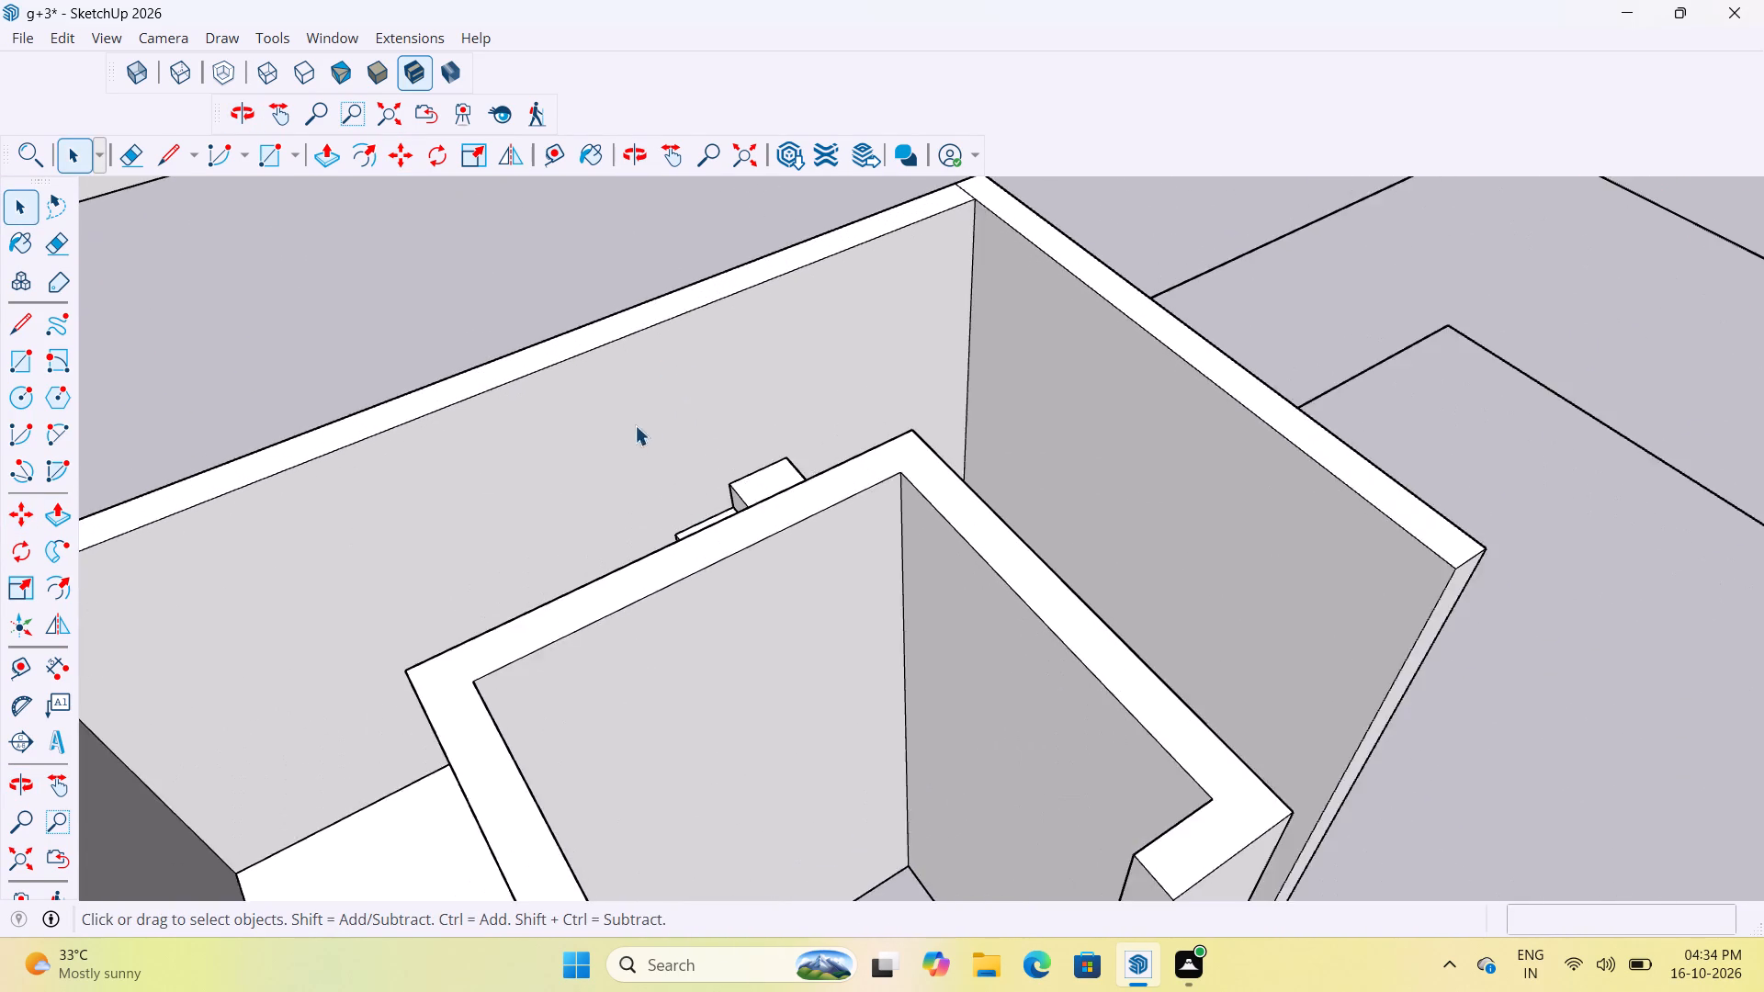
scroll(635, 425, "up", 2)
middle_click_drag(667, 416, 1055, 335)
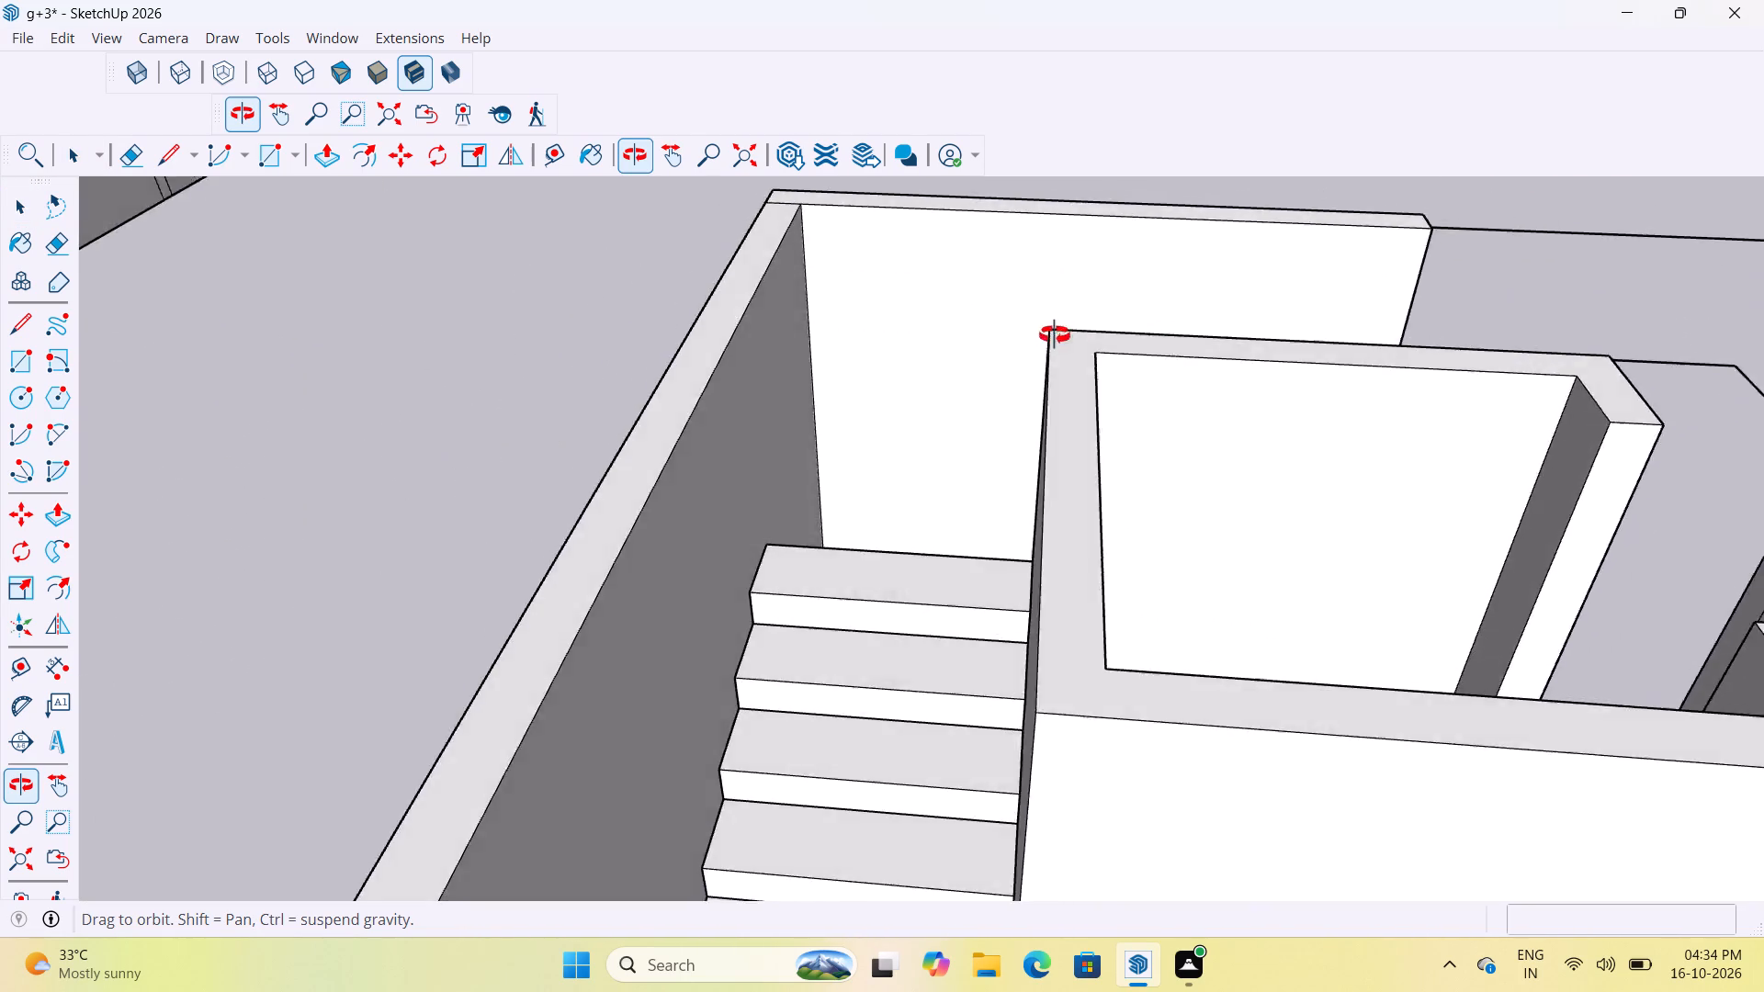
middle_click_drag(1055, 335, 168, 449)
scroll(1212, 663, "down", 6)
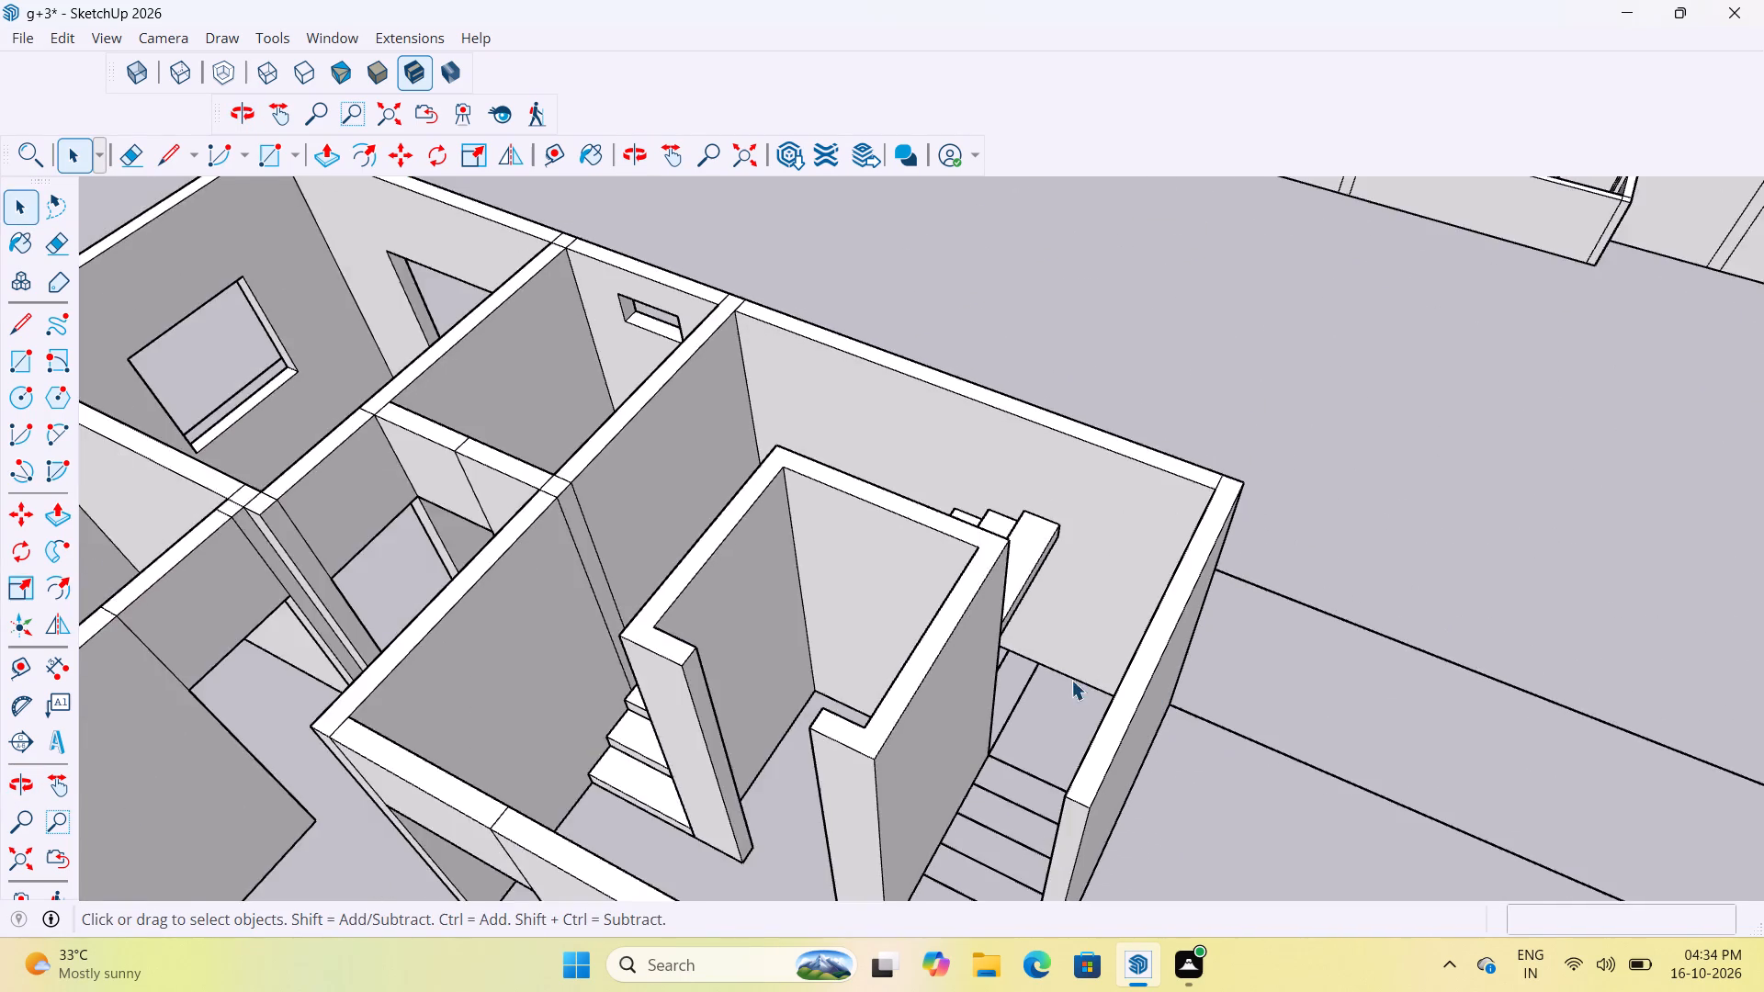
scroll(1071, 680, "down", 3)
scroll(802, 706, "up", 7)
middle_click_drag(856, 562, 1079, 487)
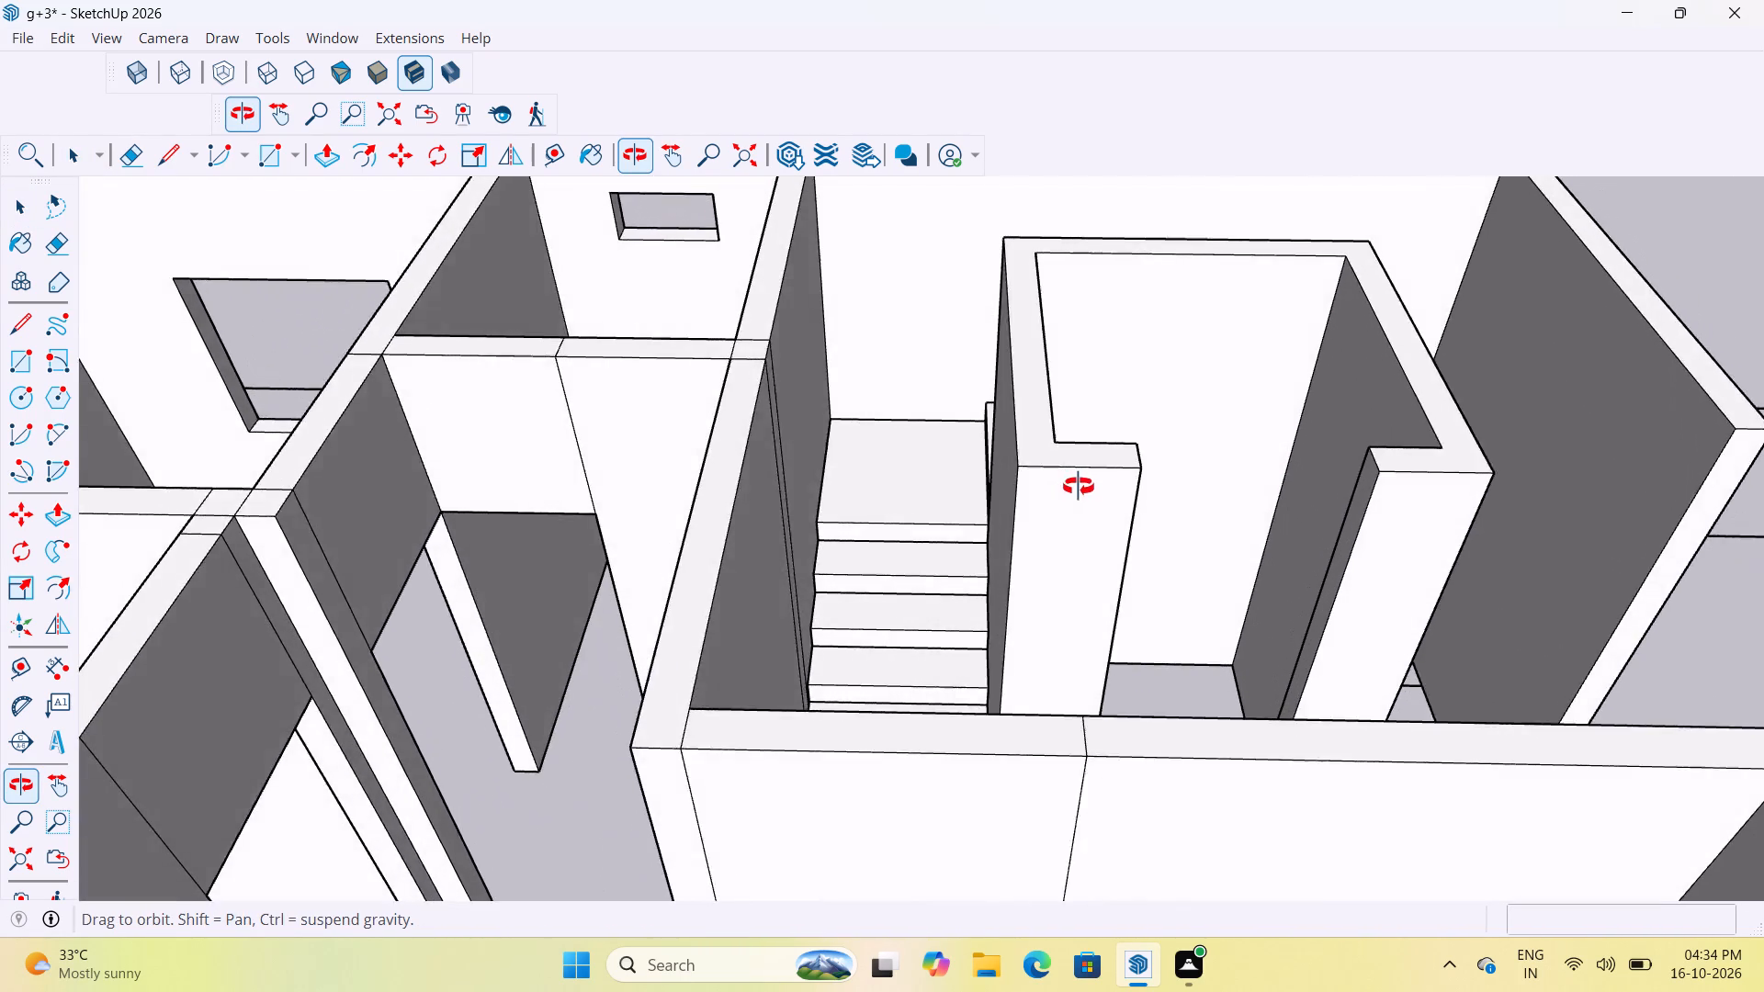
middle_click_drag(1079, 487, 1283, 480)
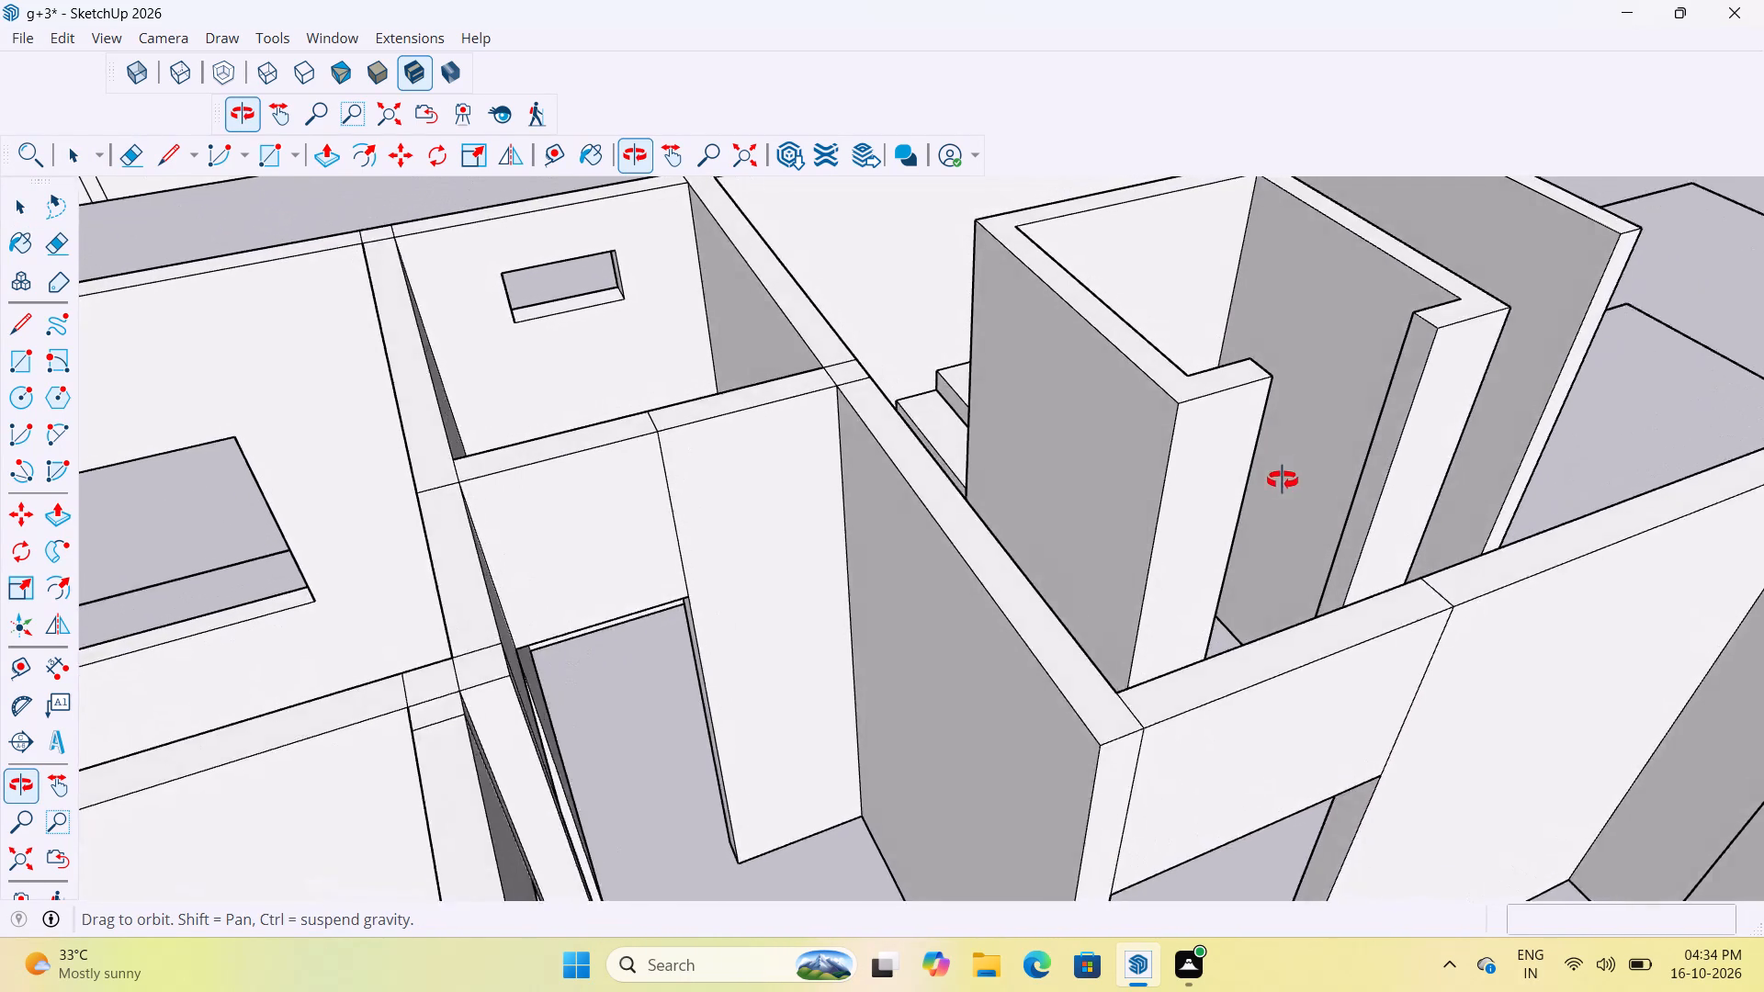
middle_click_drag(1283, 480, 1249, 502)
scroll(1070, 446, "up", 11)
middle_click_drag(976, 319, 1160, 281)
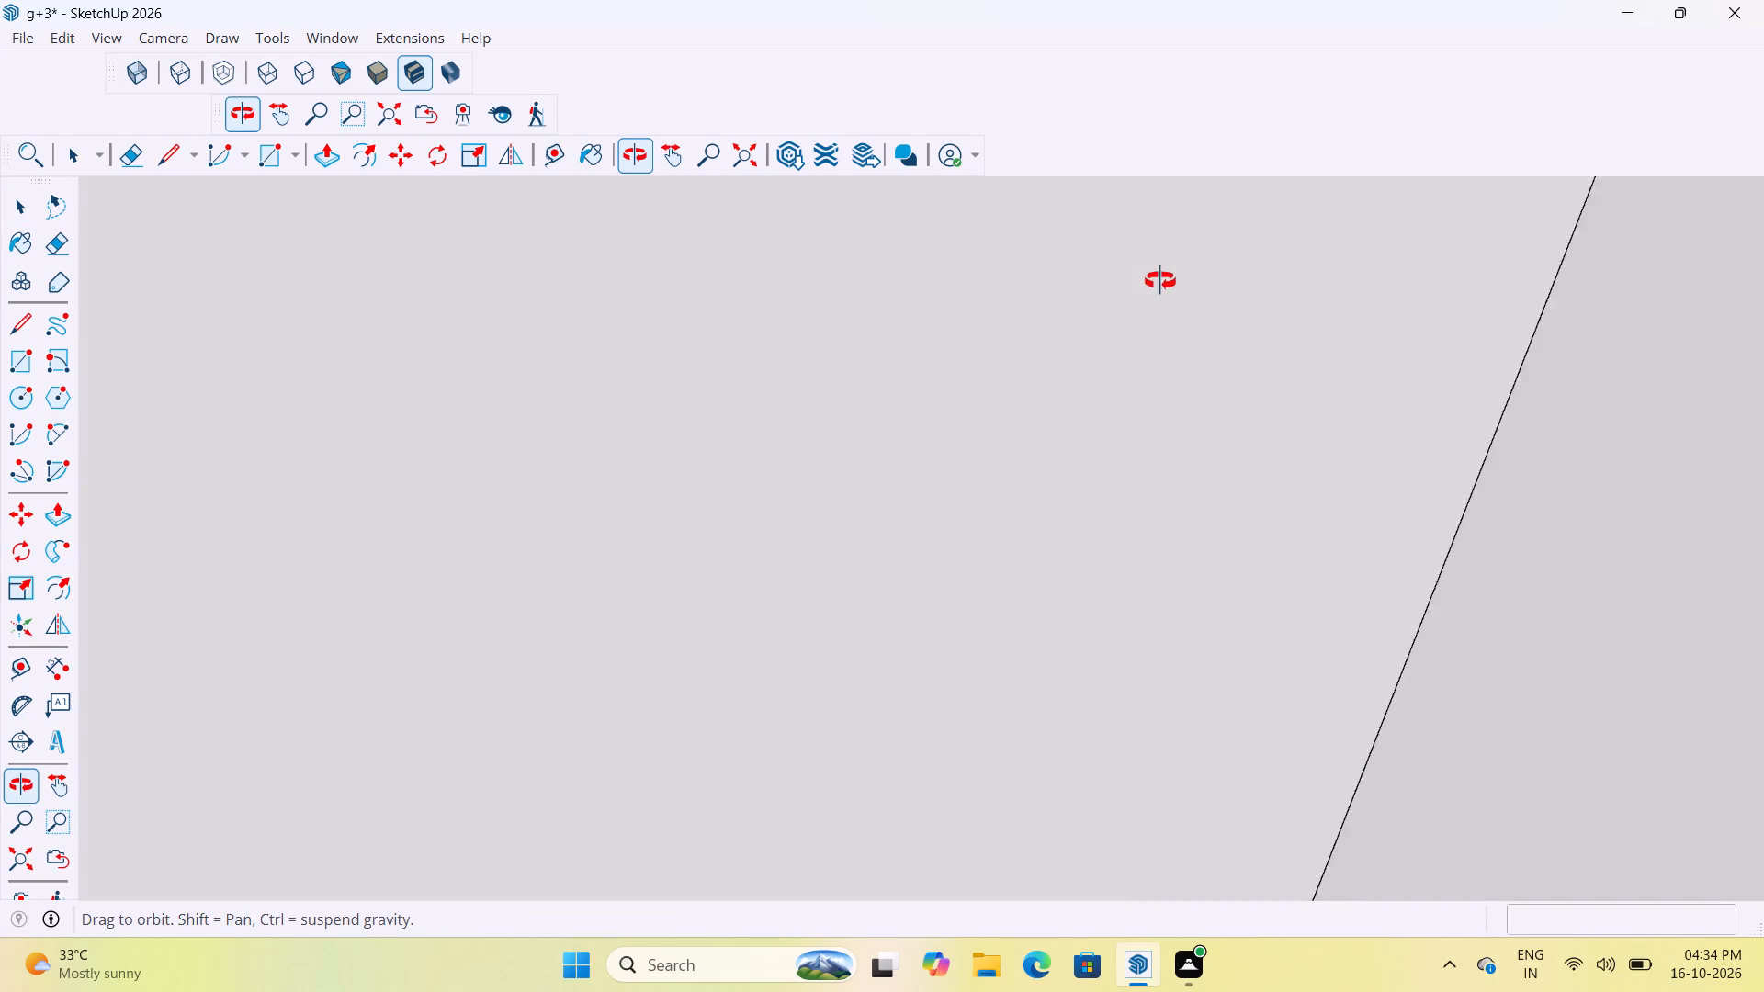
Examine the corner of the stairwell beyond the sixth raised step and the flat treads below it.
middle_click_drag(1160, 281, 951, 363)
scroll(844, 454, "down", 20)
scroll(844, 454, "down", 1)
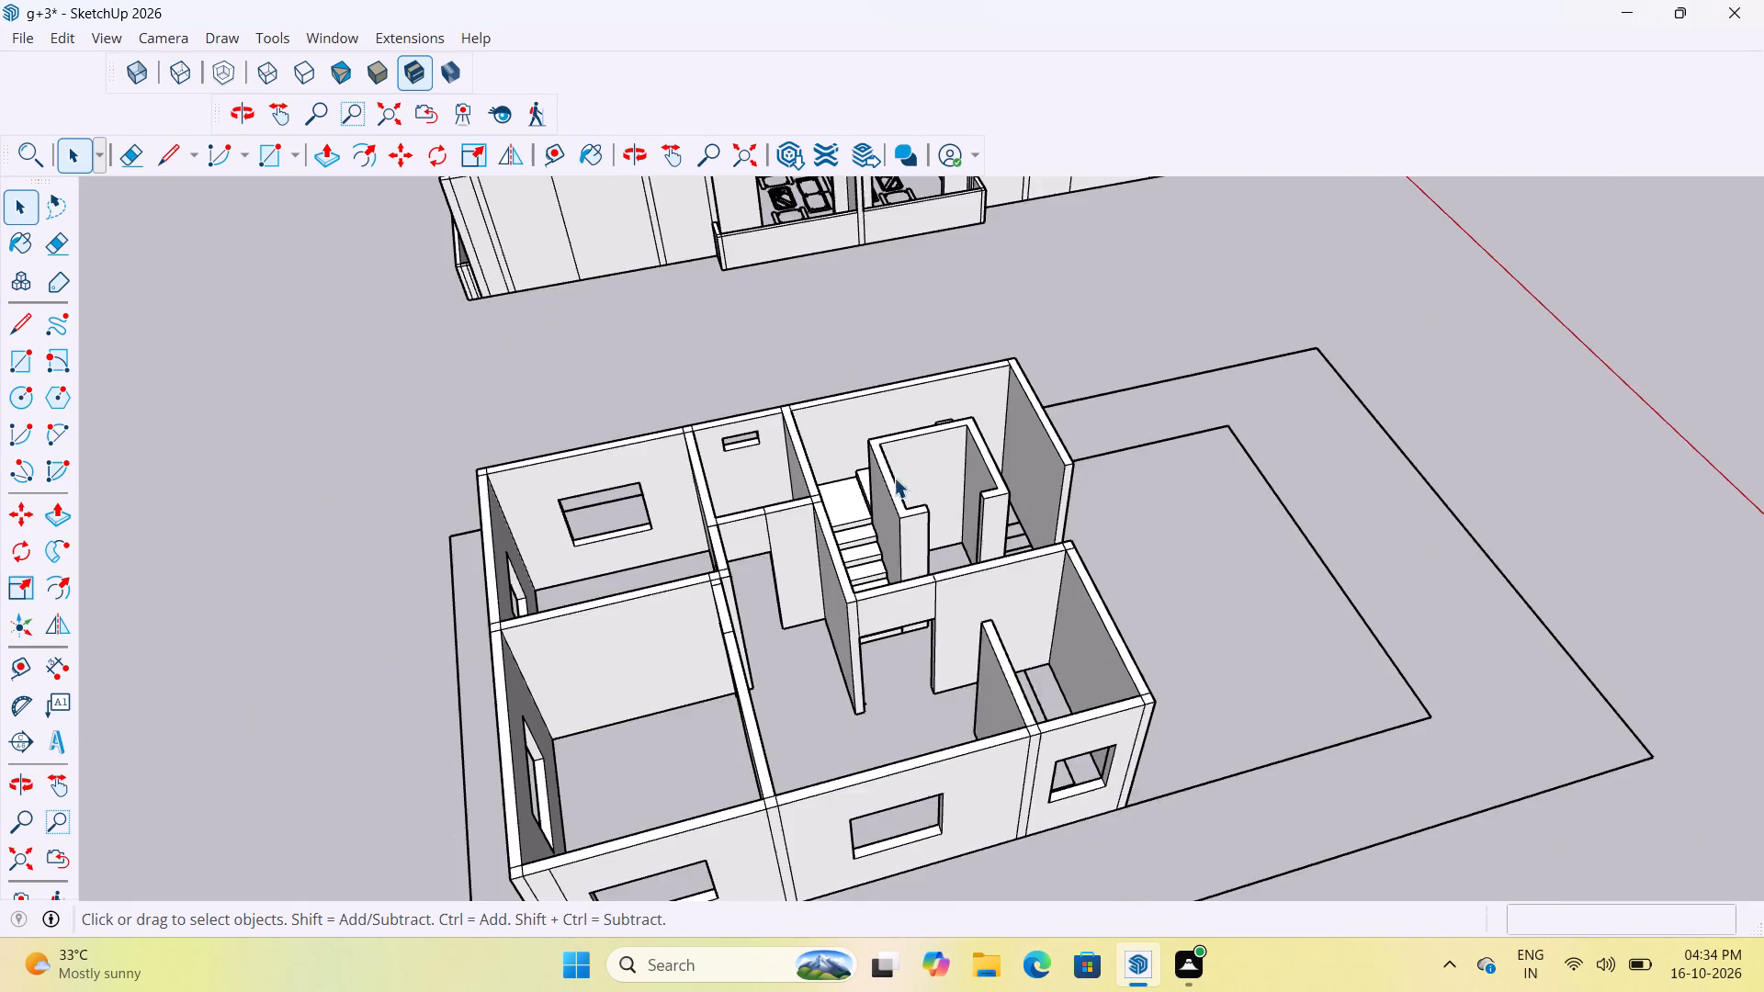
scroll(895, 474, "up", 12)
middle_click_drag(1075, 473, 729, 464)
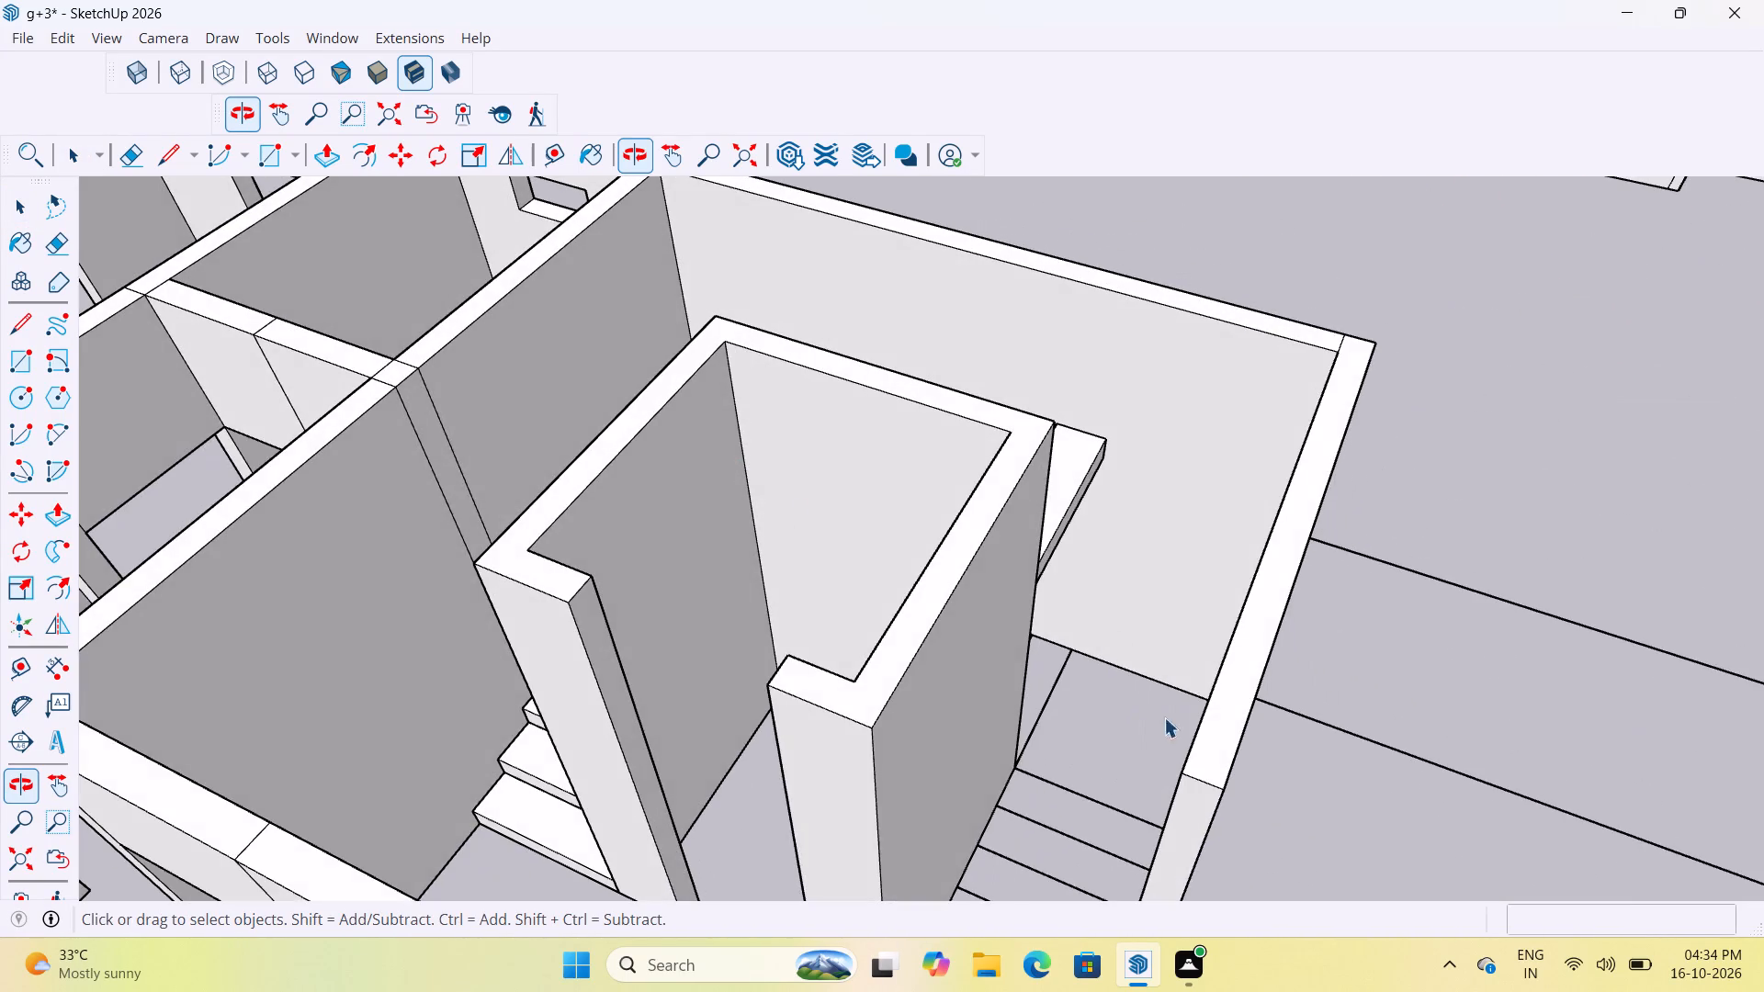
scroll(1129, 655, "down", 11)
scroll(1102, 717, "up", 9)
scroll(1149, 374, "up", 3)
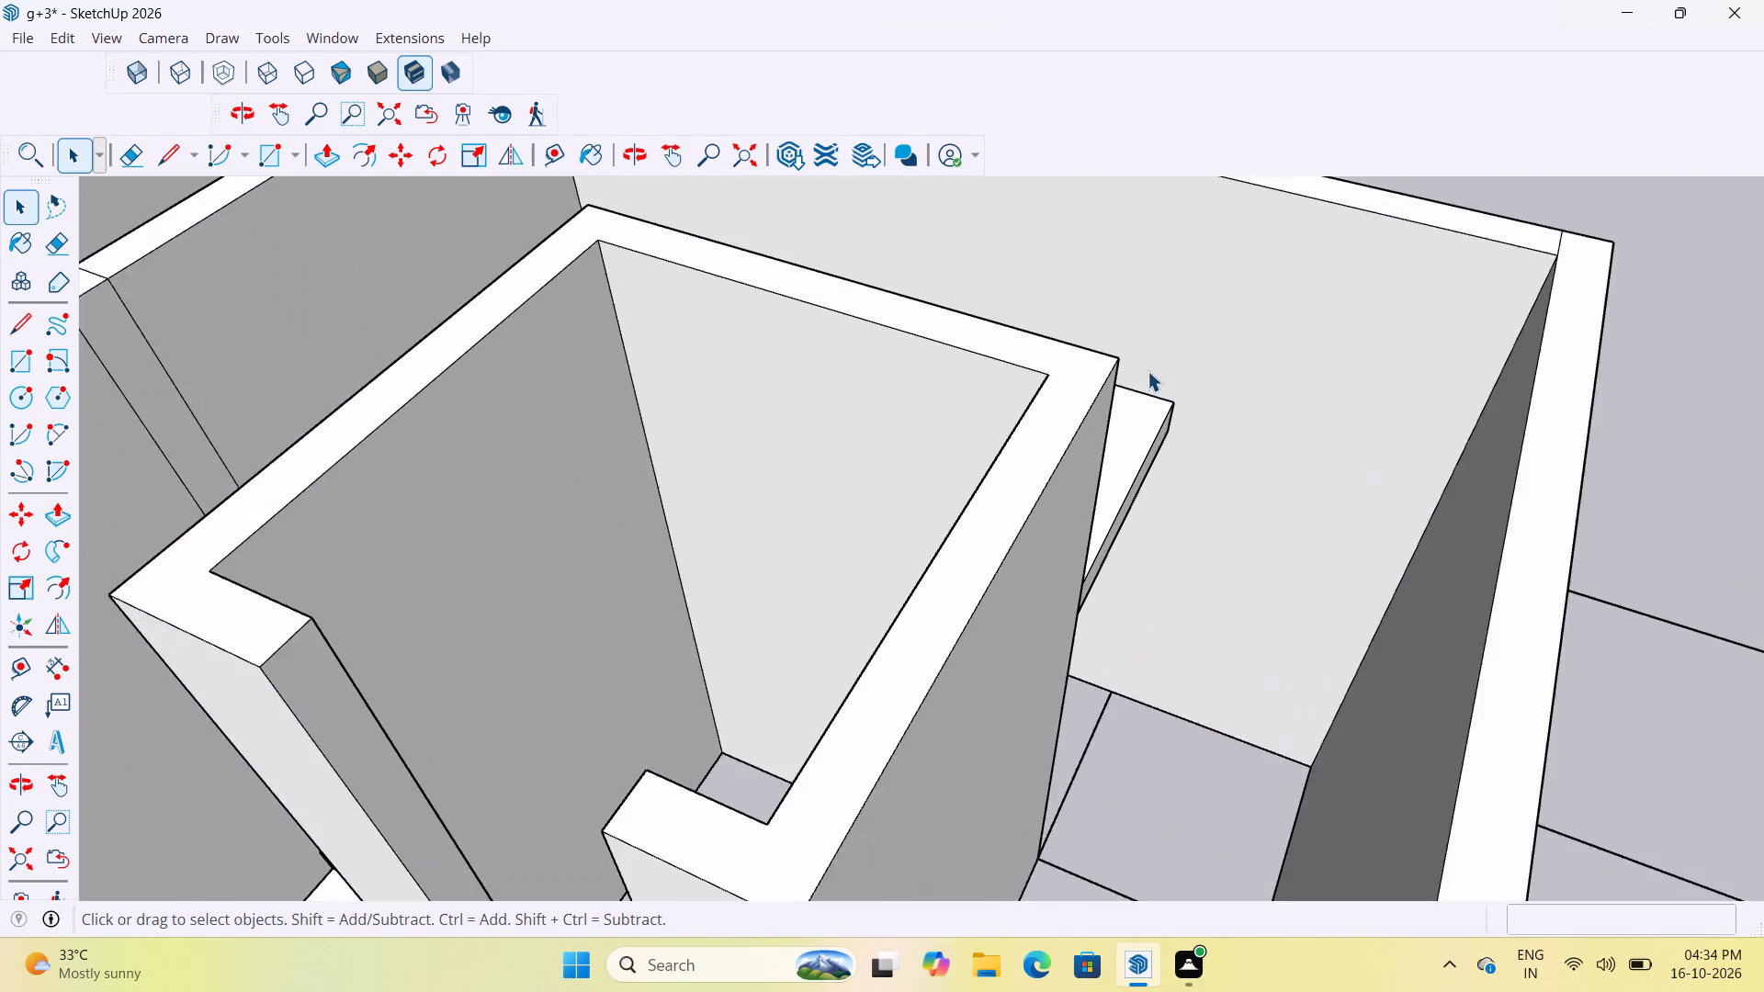
scroll(1148, 371, "up", 8)
middle_click_drag(1120, 419, 1005, 377)
scroll(1038, 423, "down", 5)
scroll(1043, 497, "down", 5)
middle_click_drag(1069, 607, 1095, 627)
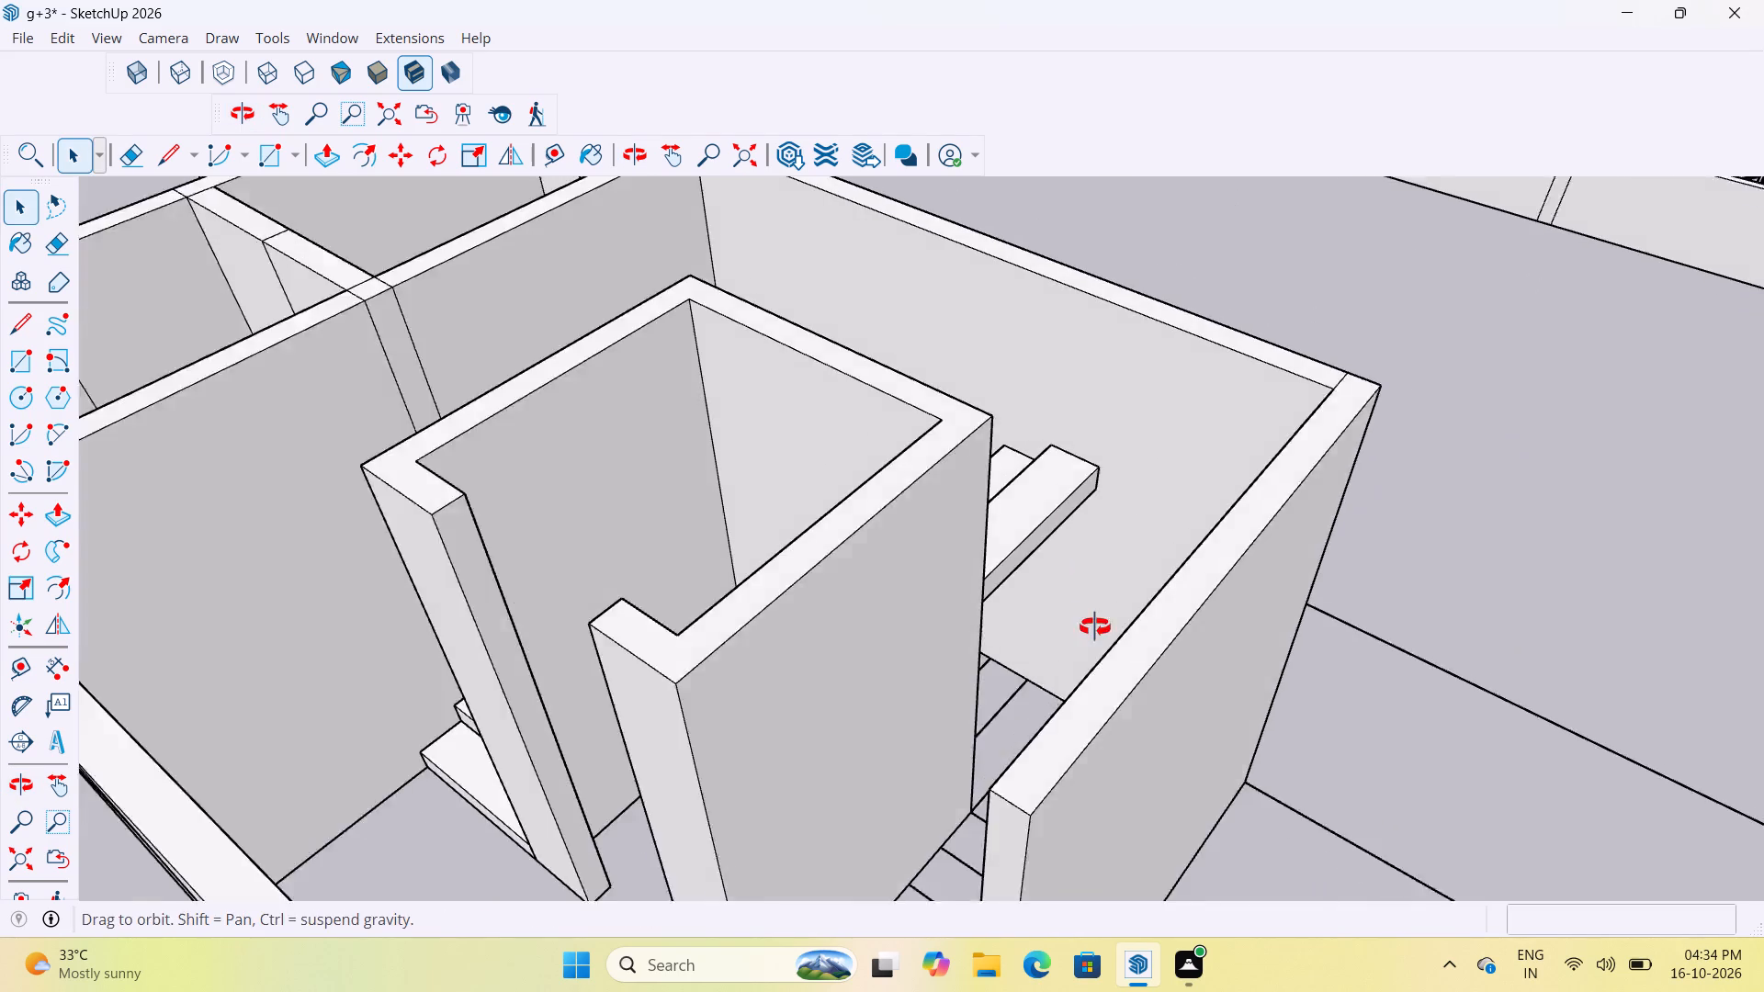
middle_click_drag(1095, 627, 1148, 662)
scroll(1091, 626, "up", 2)
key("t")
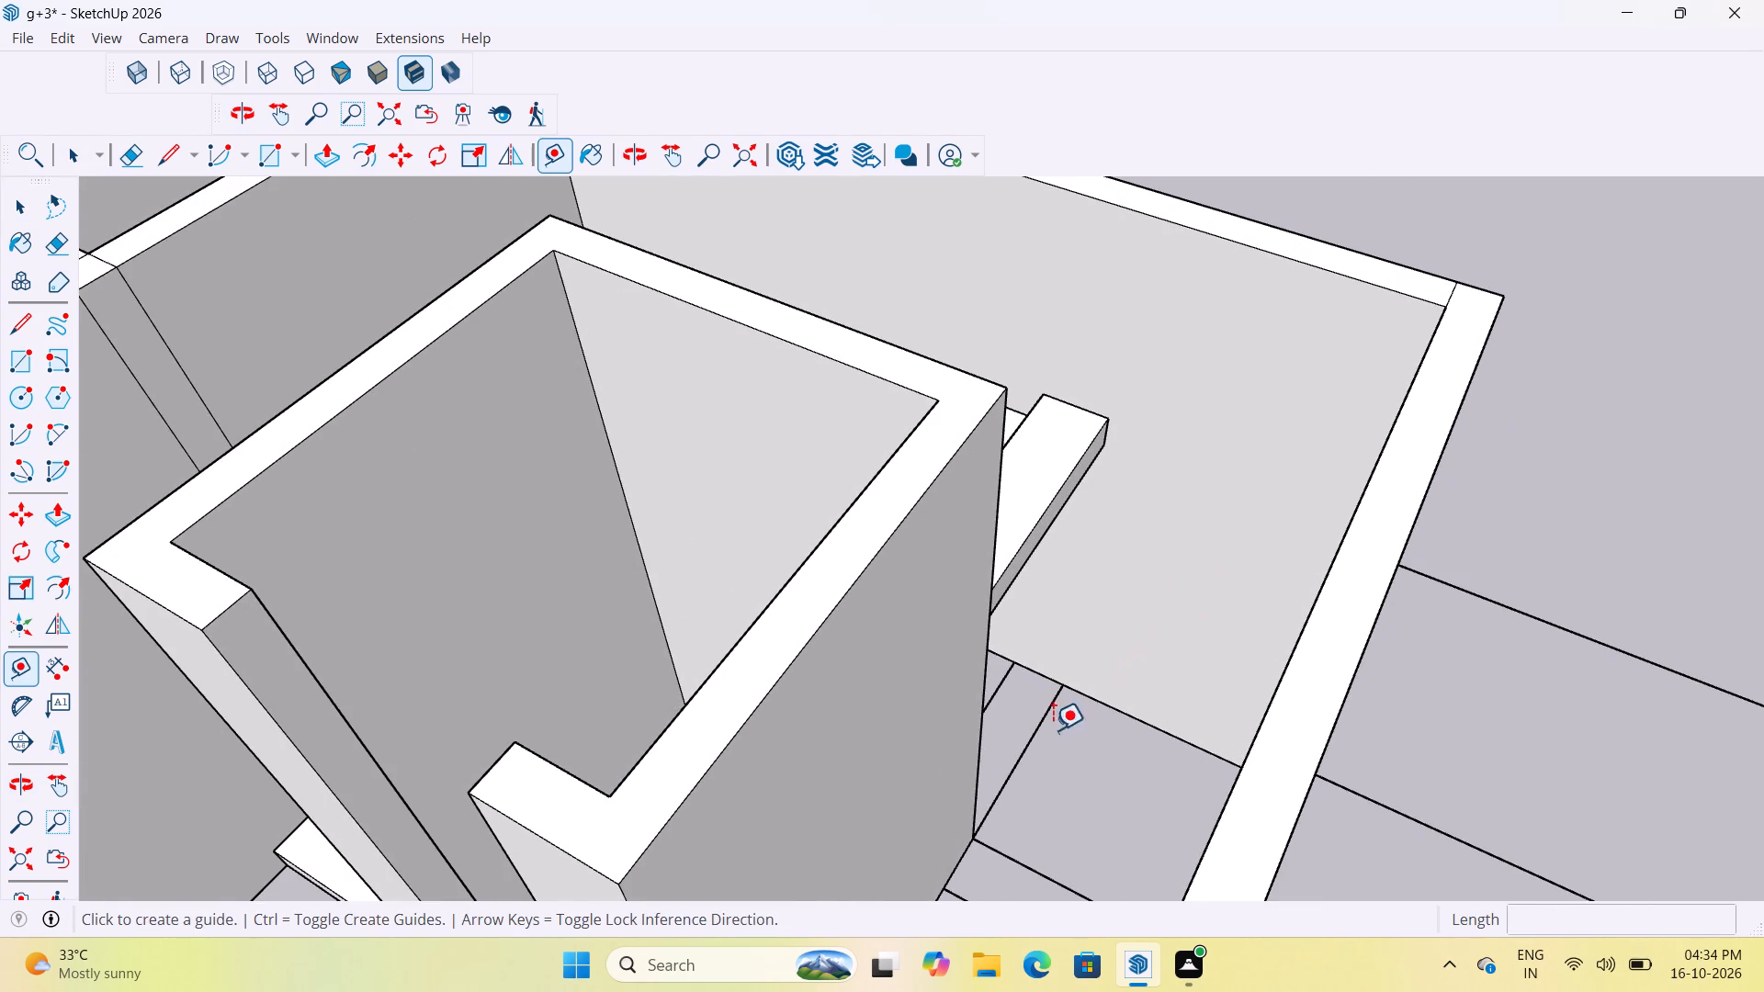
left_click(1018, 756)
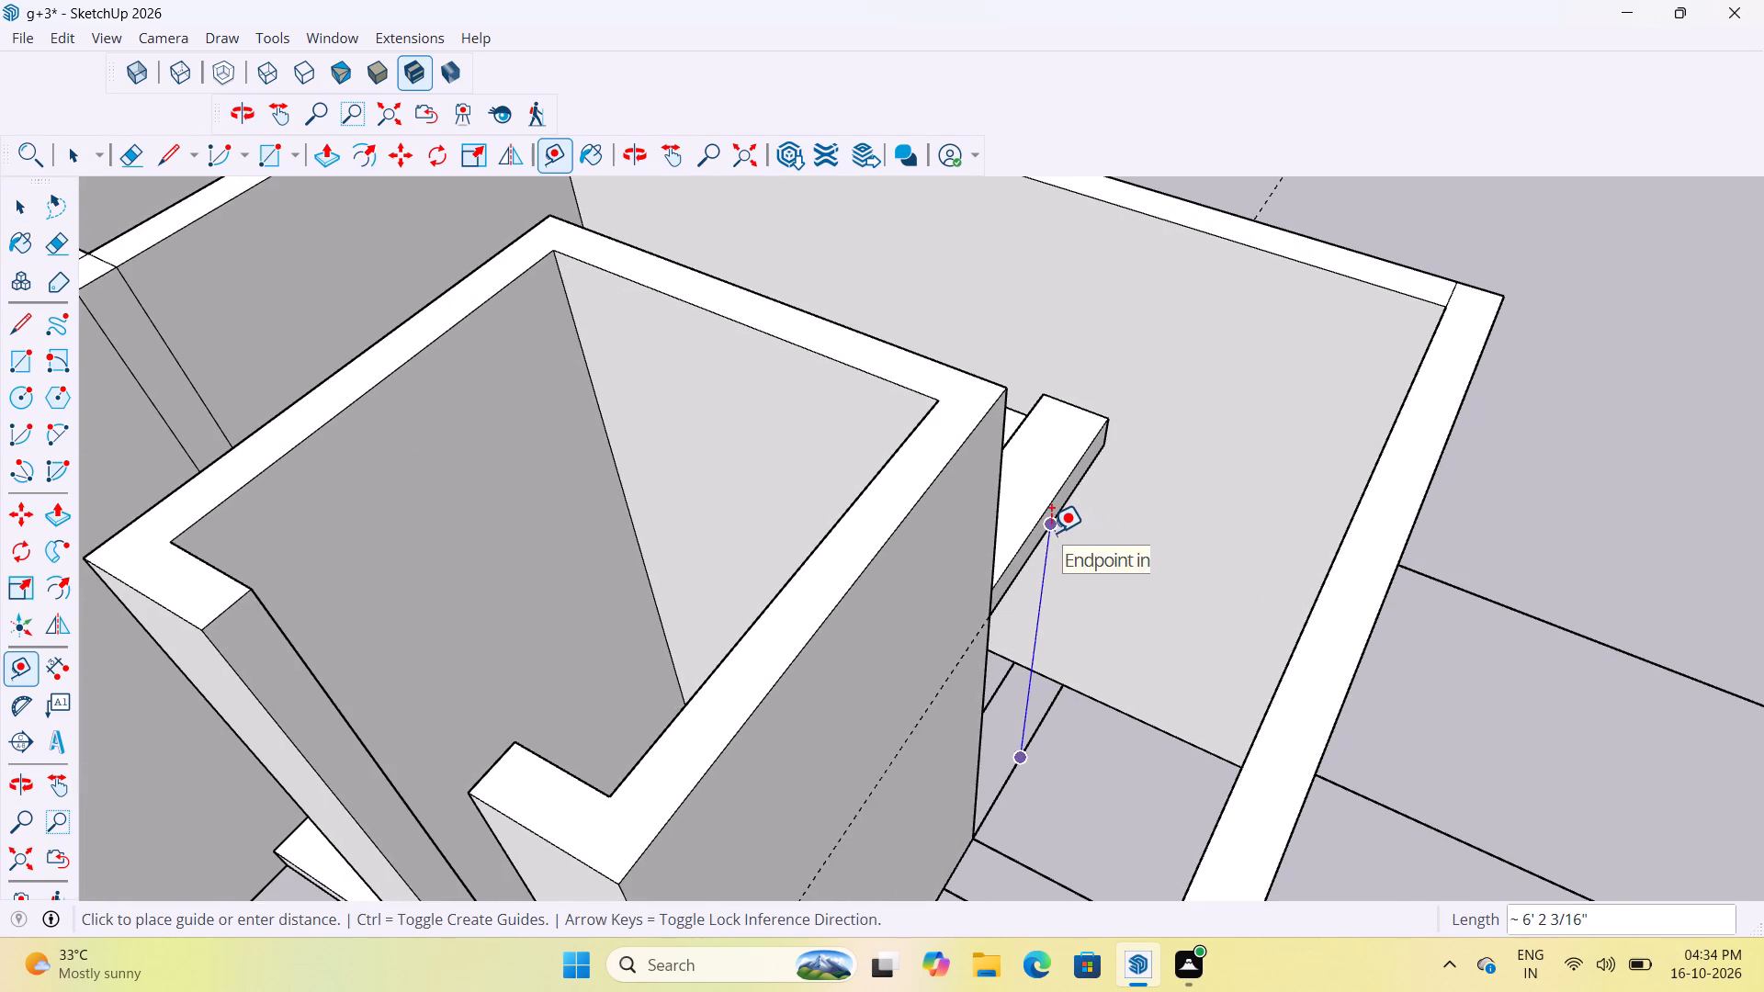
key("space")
Examine both flights, the empty corner beyond the sixth step and the remaining flat treads around the shaft.
scroll(1038, 562, "down", 8)
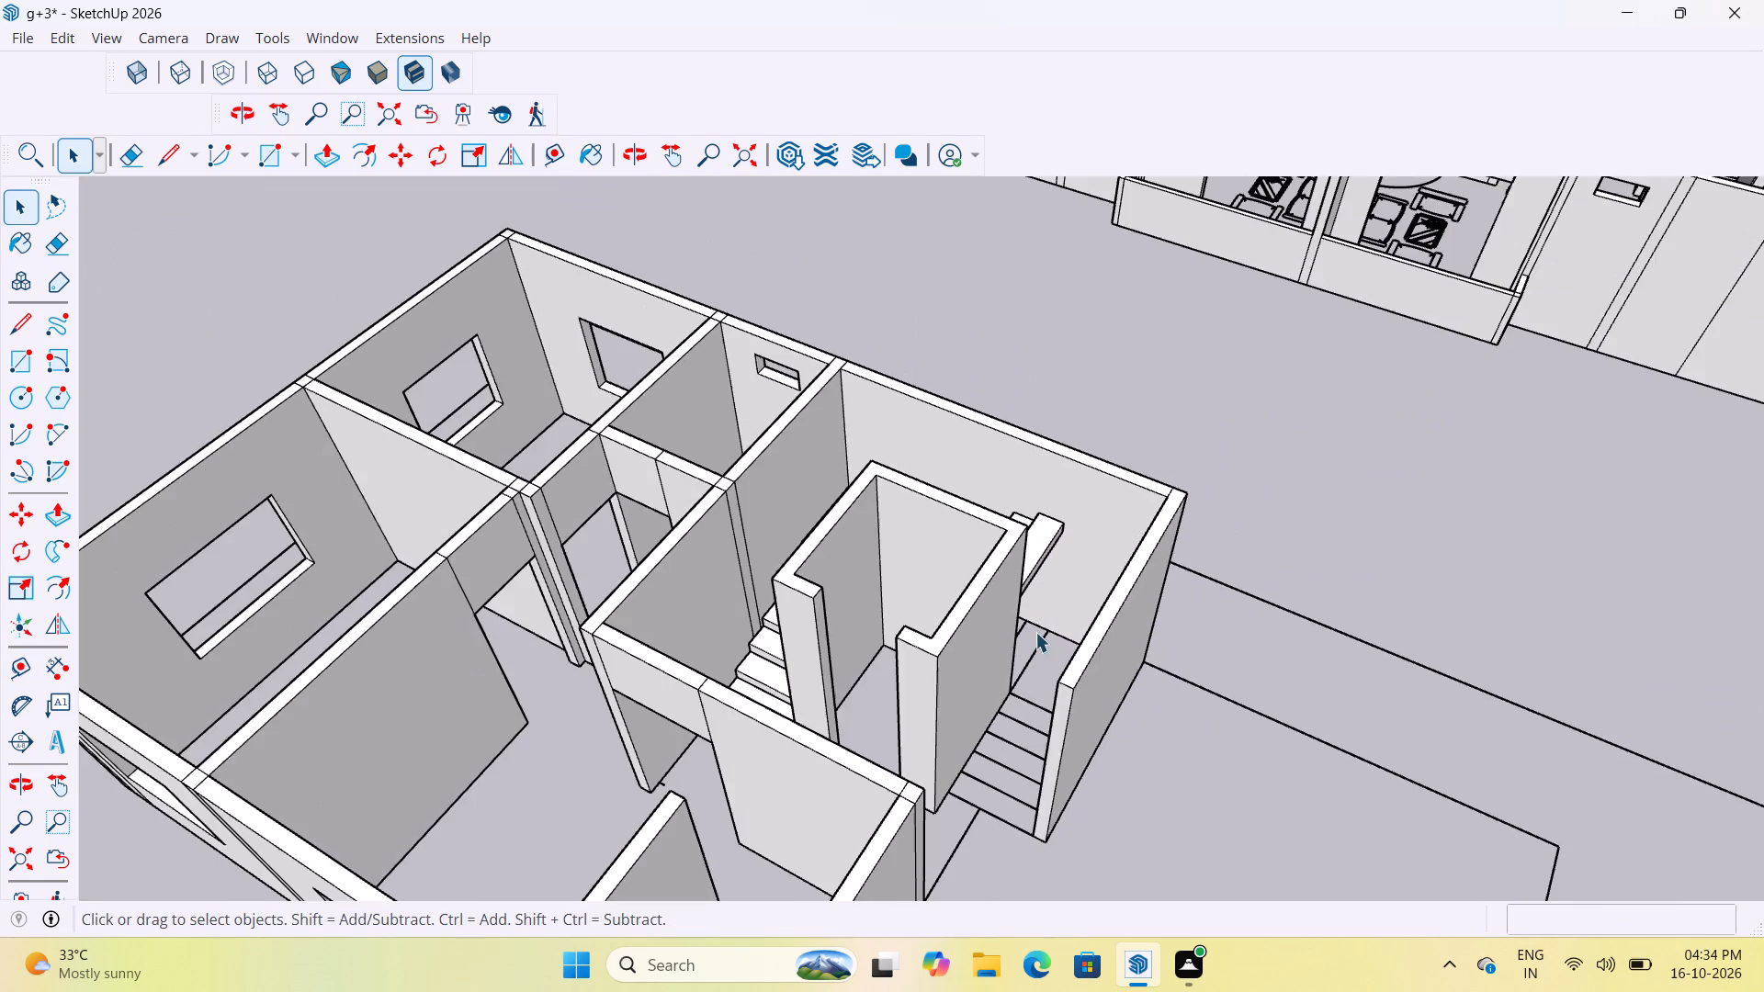
scroll(1035, 632, "down", 2)
middle_click_drag(1018, 694, 1132, 720)
scroll(1125, 598, "up", 8)
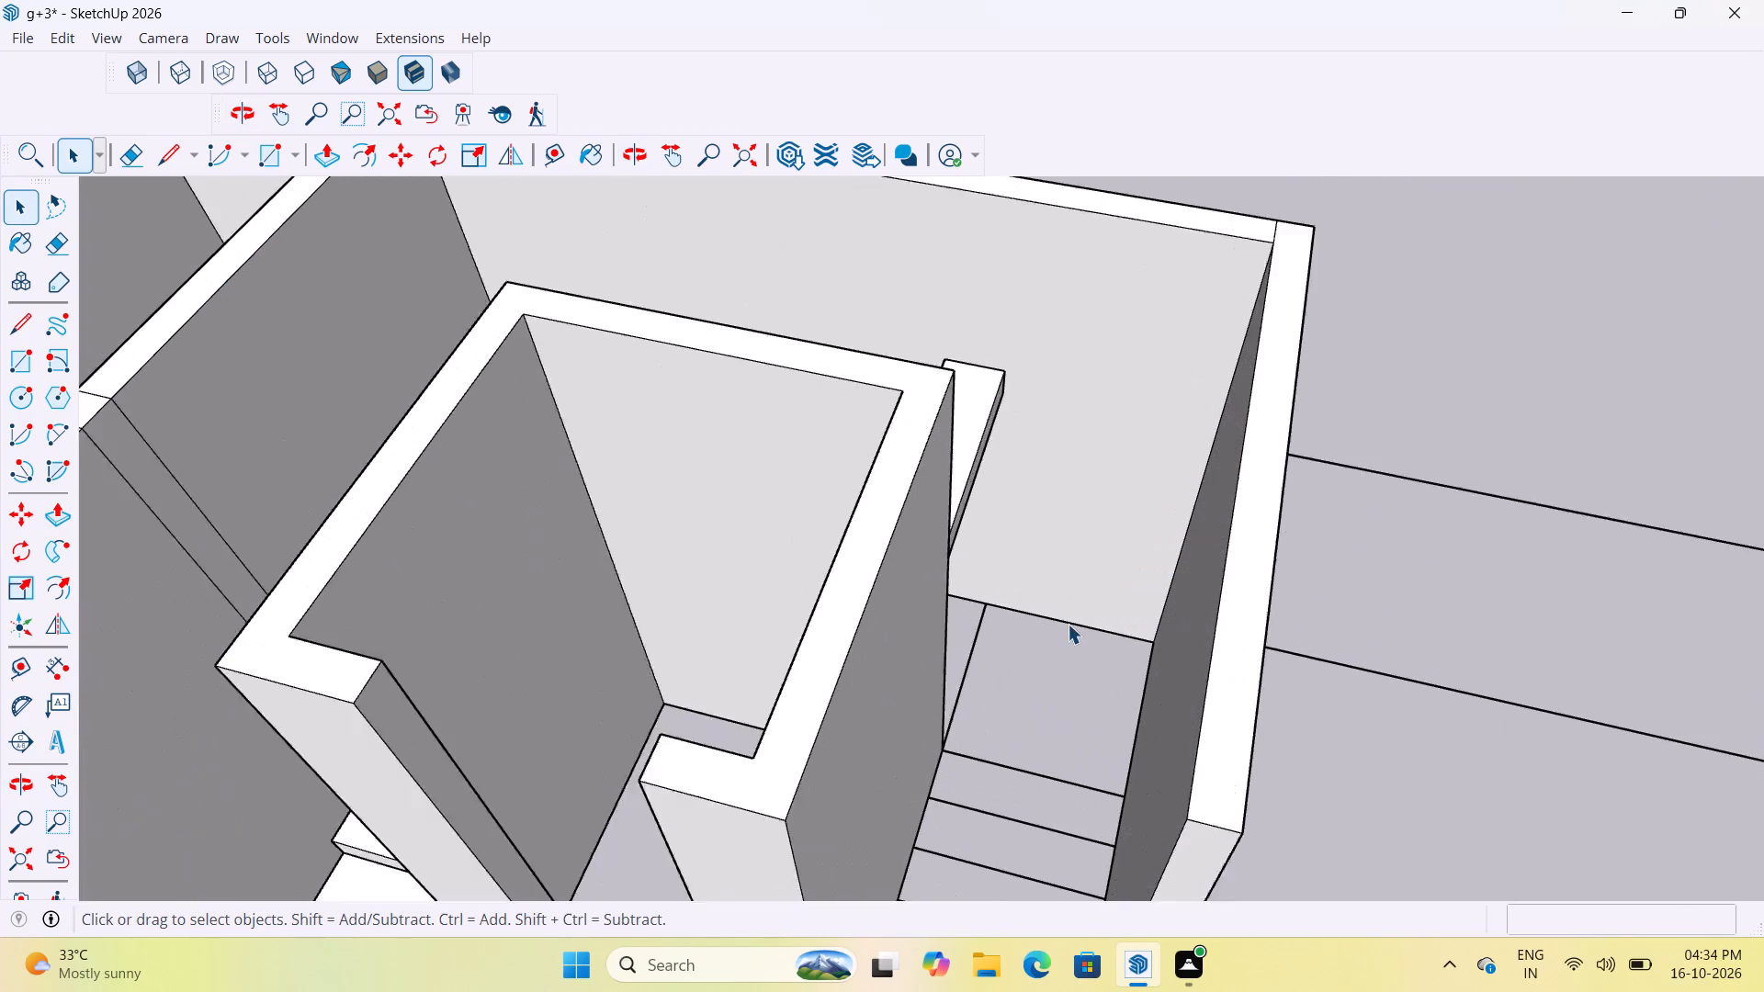
scroll(1068, 624, "up", 2)
scroll(1039, 643, "down", 4)
middle_click_drag(1028, 659, 1550, 639)
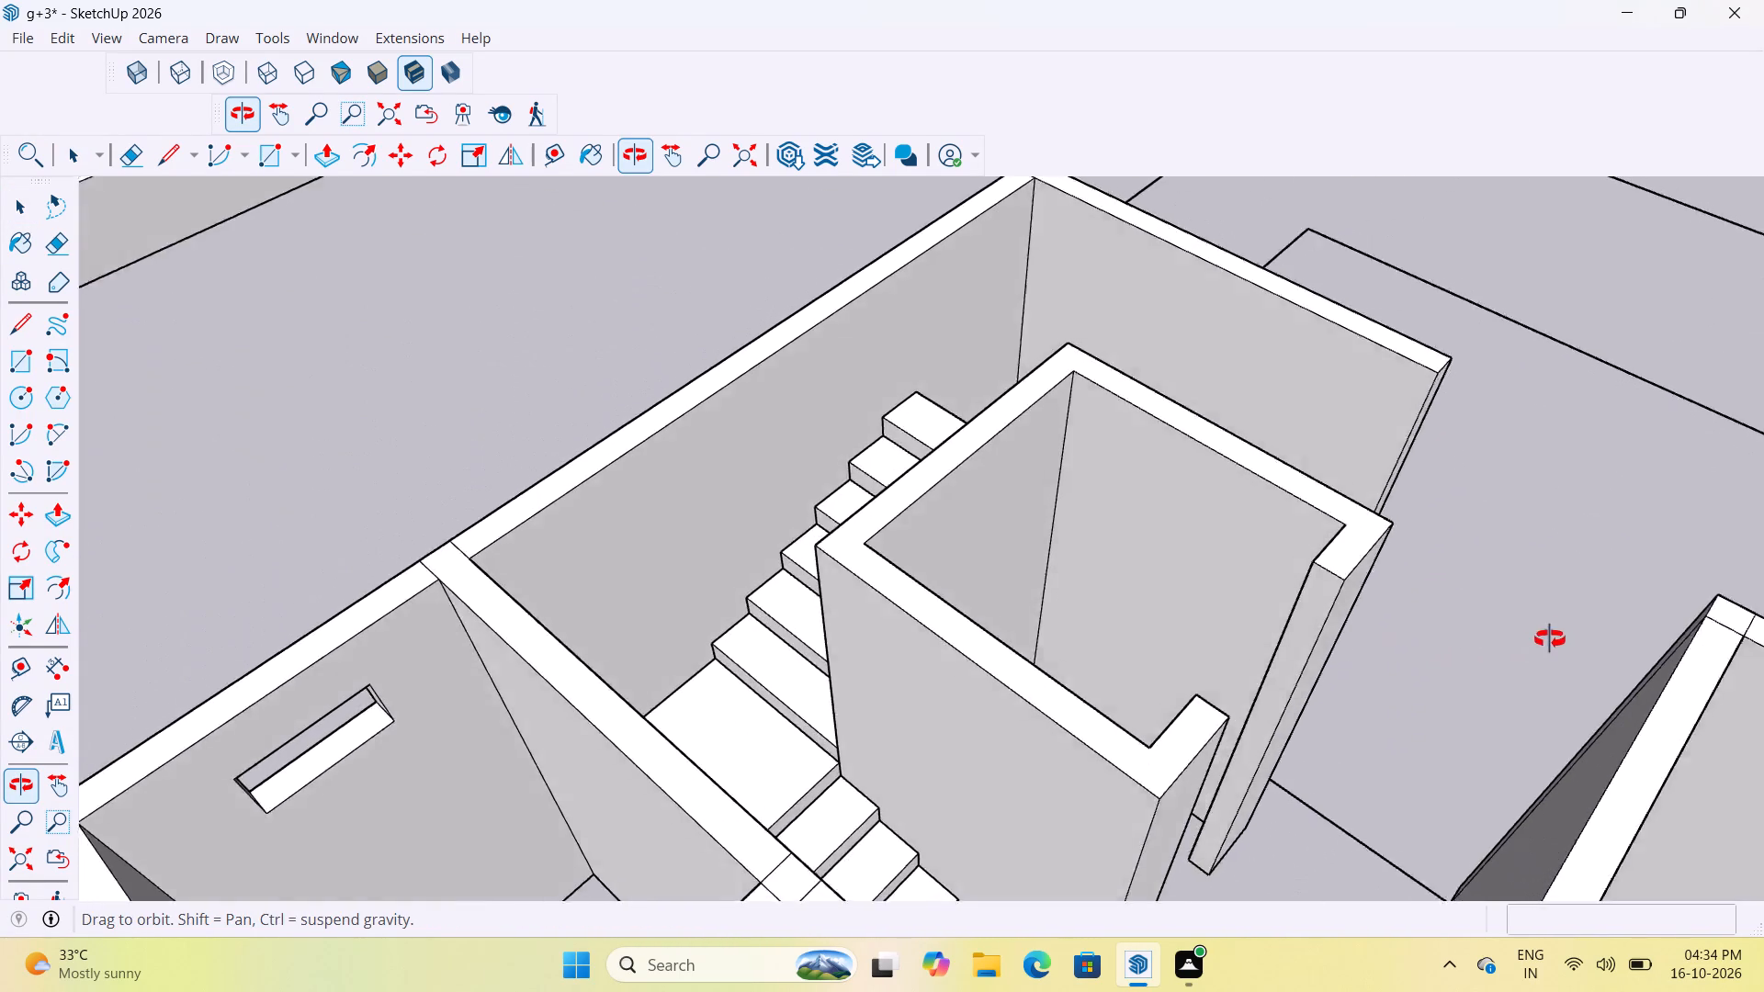
middle_click_drag(1550, 639, 1202, 651)
scroll(1079, 694, "down", 9)
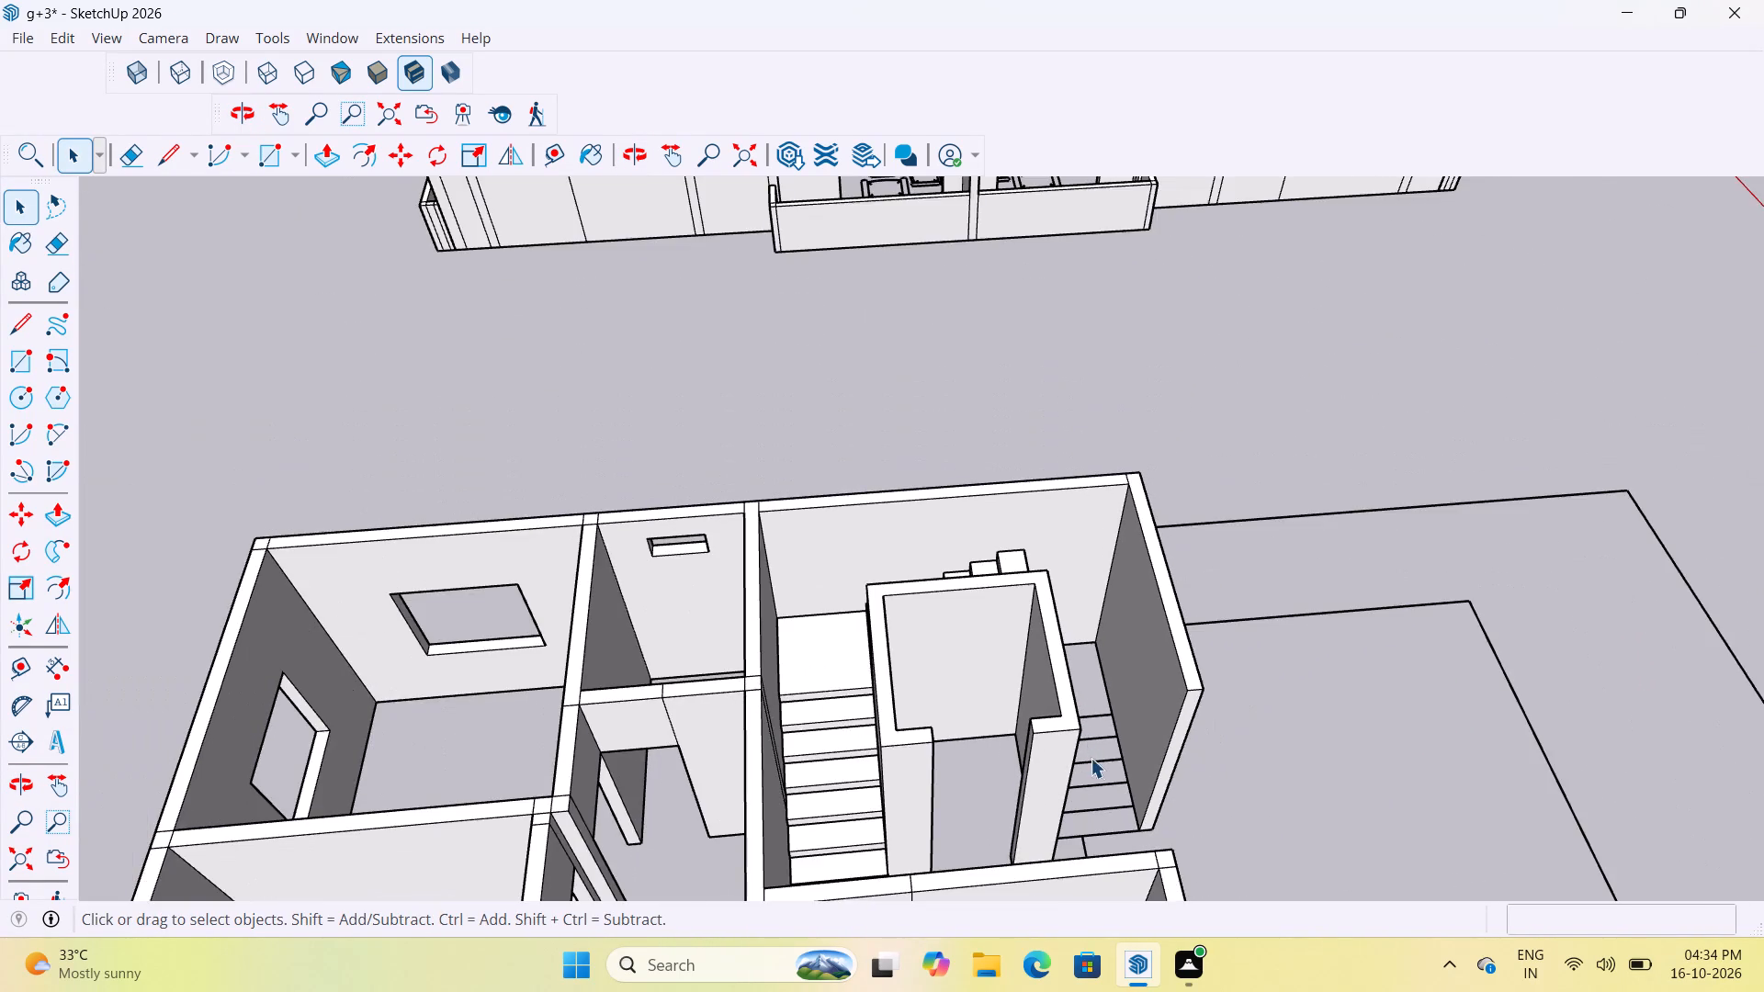
scroll(920, 750, "up", 7)
middle_click_drag(876, 620, 1464, 612)
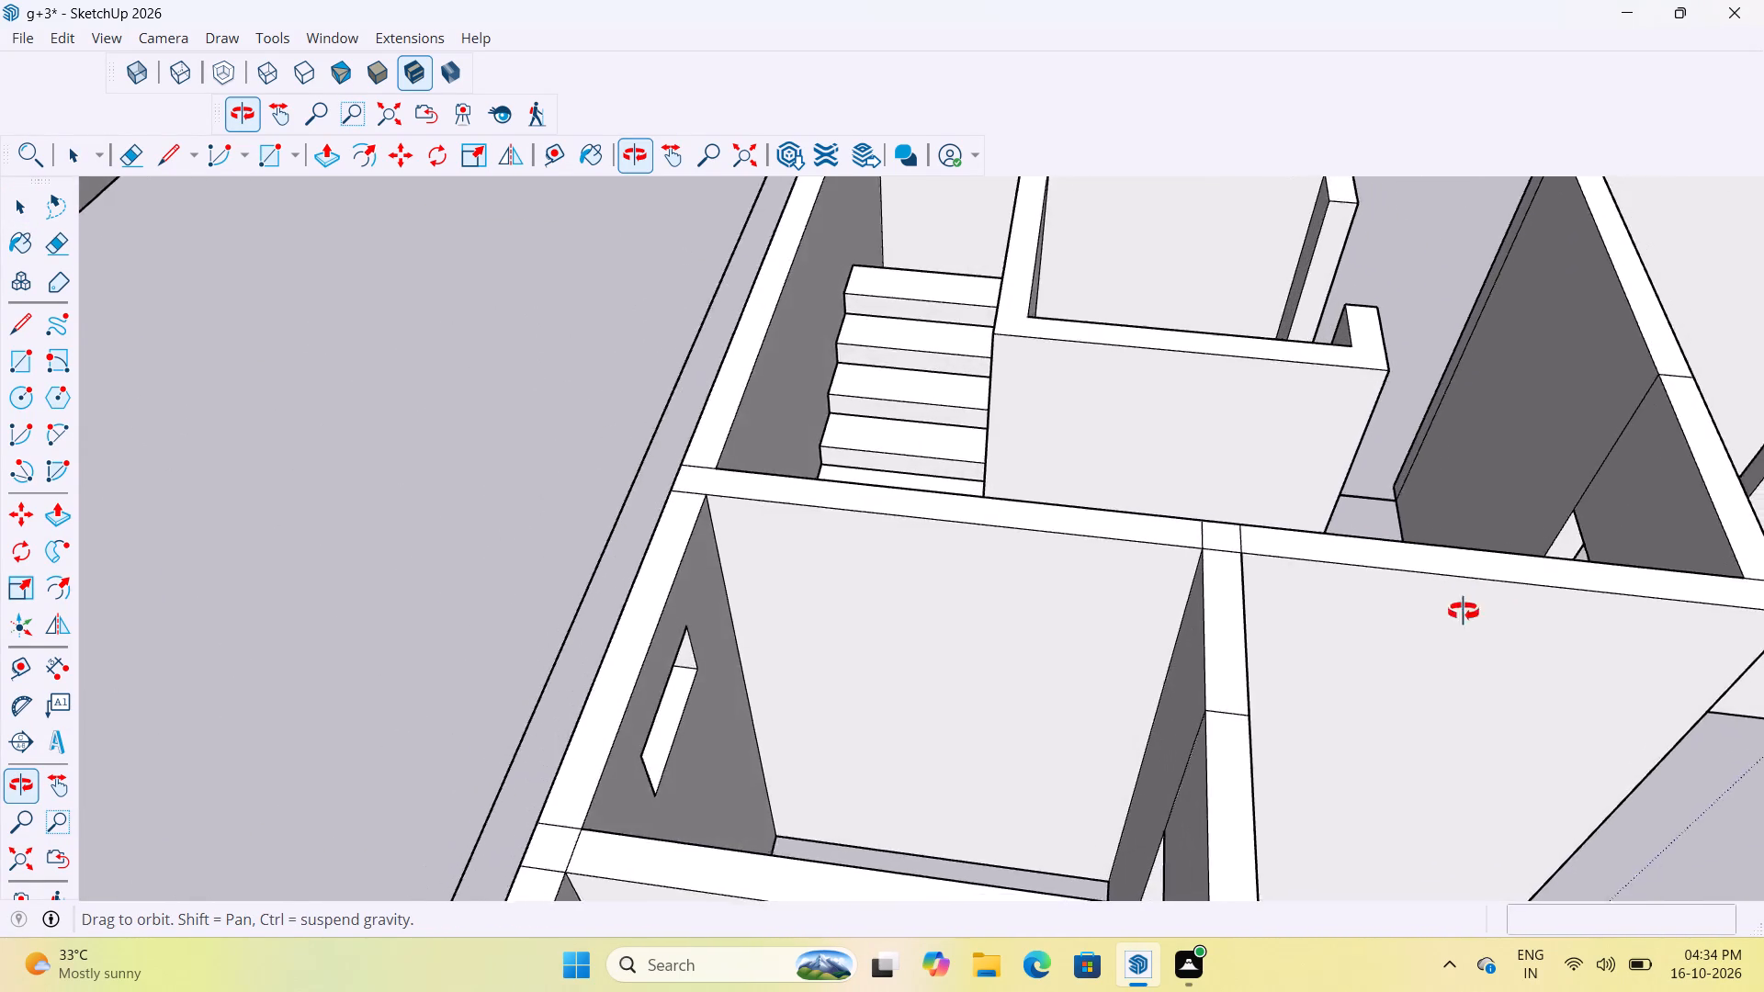
middle_click_drag(1464, 612, 592, 619)
scroll(1038, 576, "down", 9)
scroll(1163, 690, "up", 9)
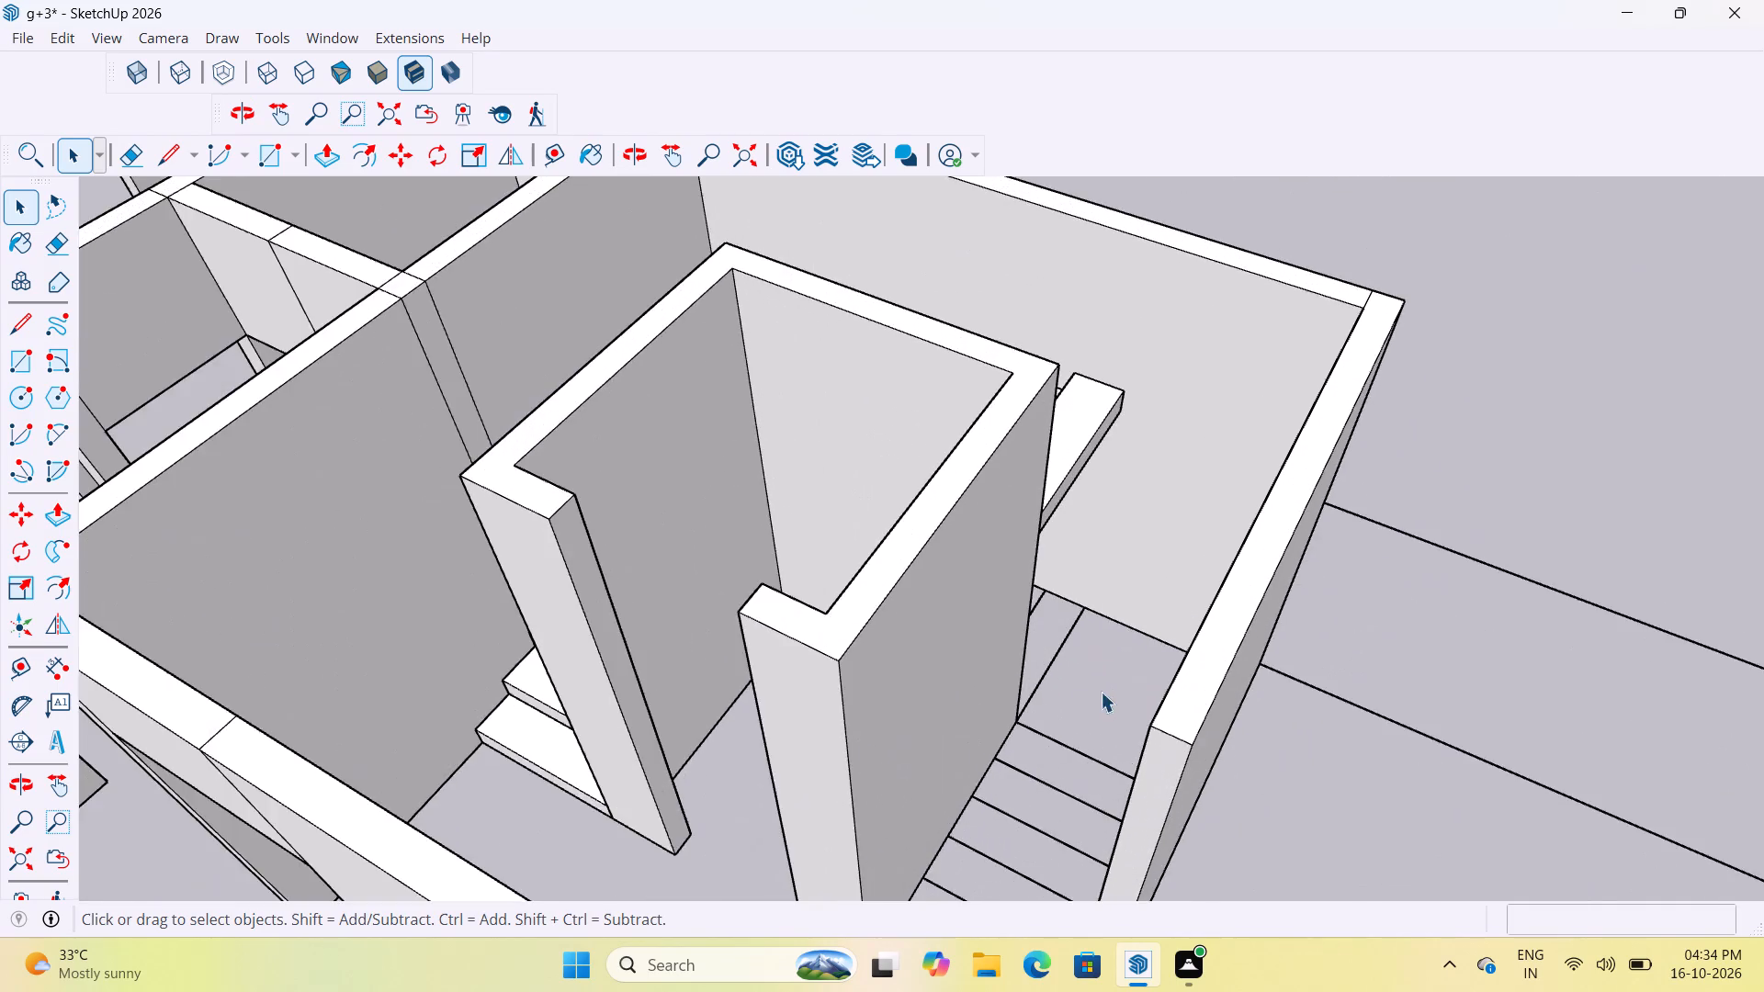
middle_click_drag(1048, 701, 1152, 731)
scroll(1051, 655, "down", 9)
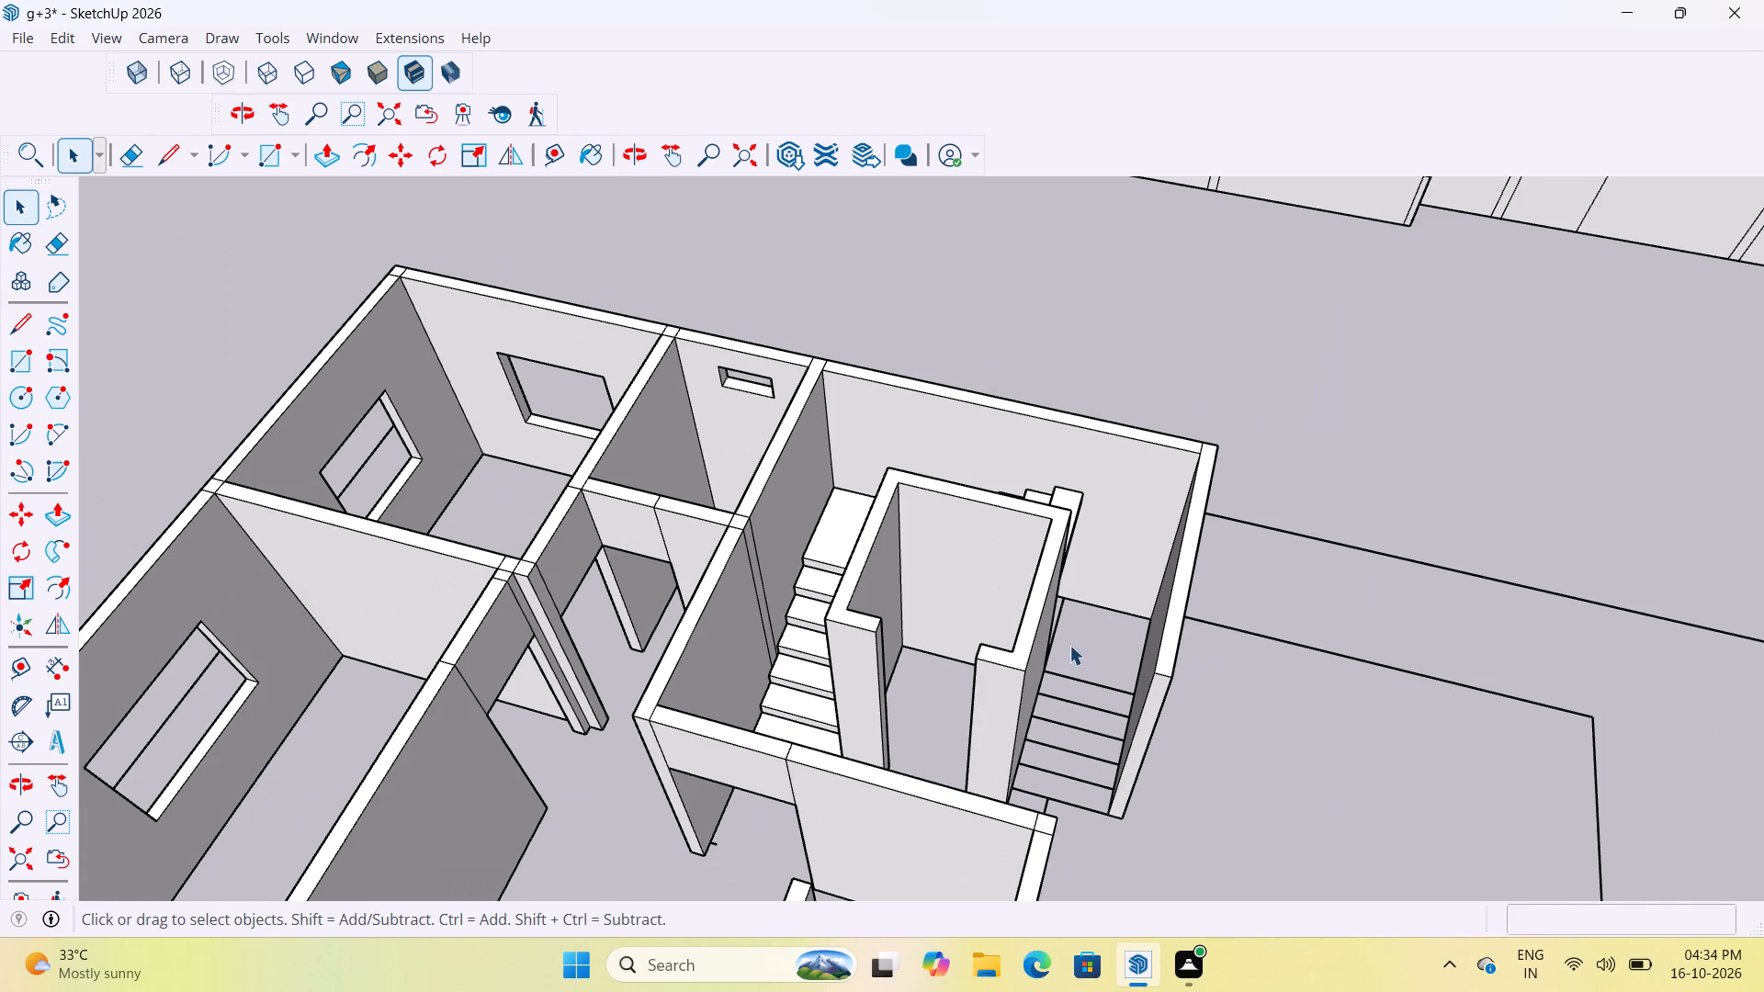
scroll(1097, 591, "up", 6)
middle_click_drag(1079, 606, 1115, 637)
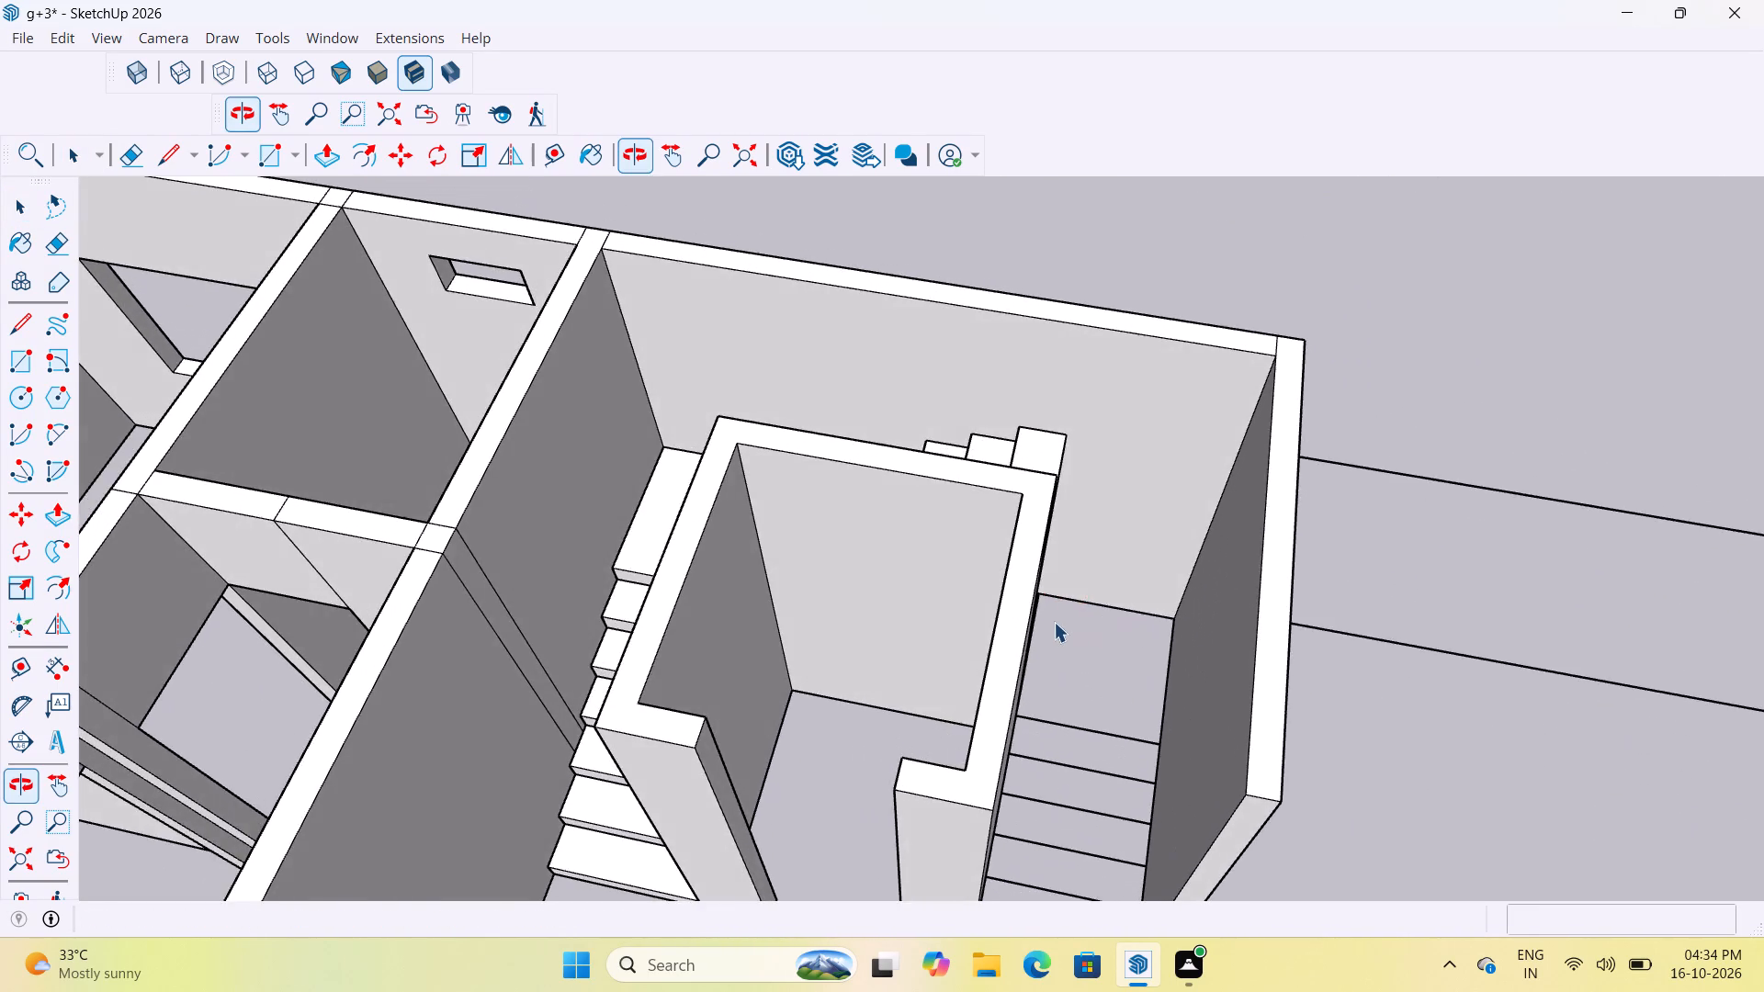
Draw a rectangle about 3' 6" by 3' 6" over the corner landing outline on the stairwell floor.
scroll(1044, 618, "up", 4)
scroll(930, 607, "down", 5)
scroll(1155, 705, "up", 2)
key("r")
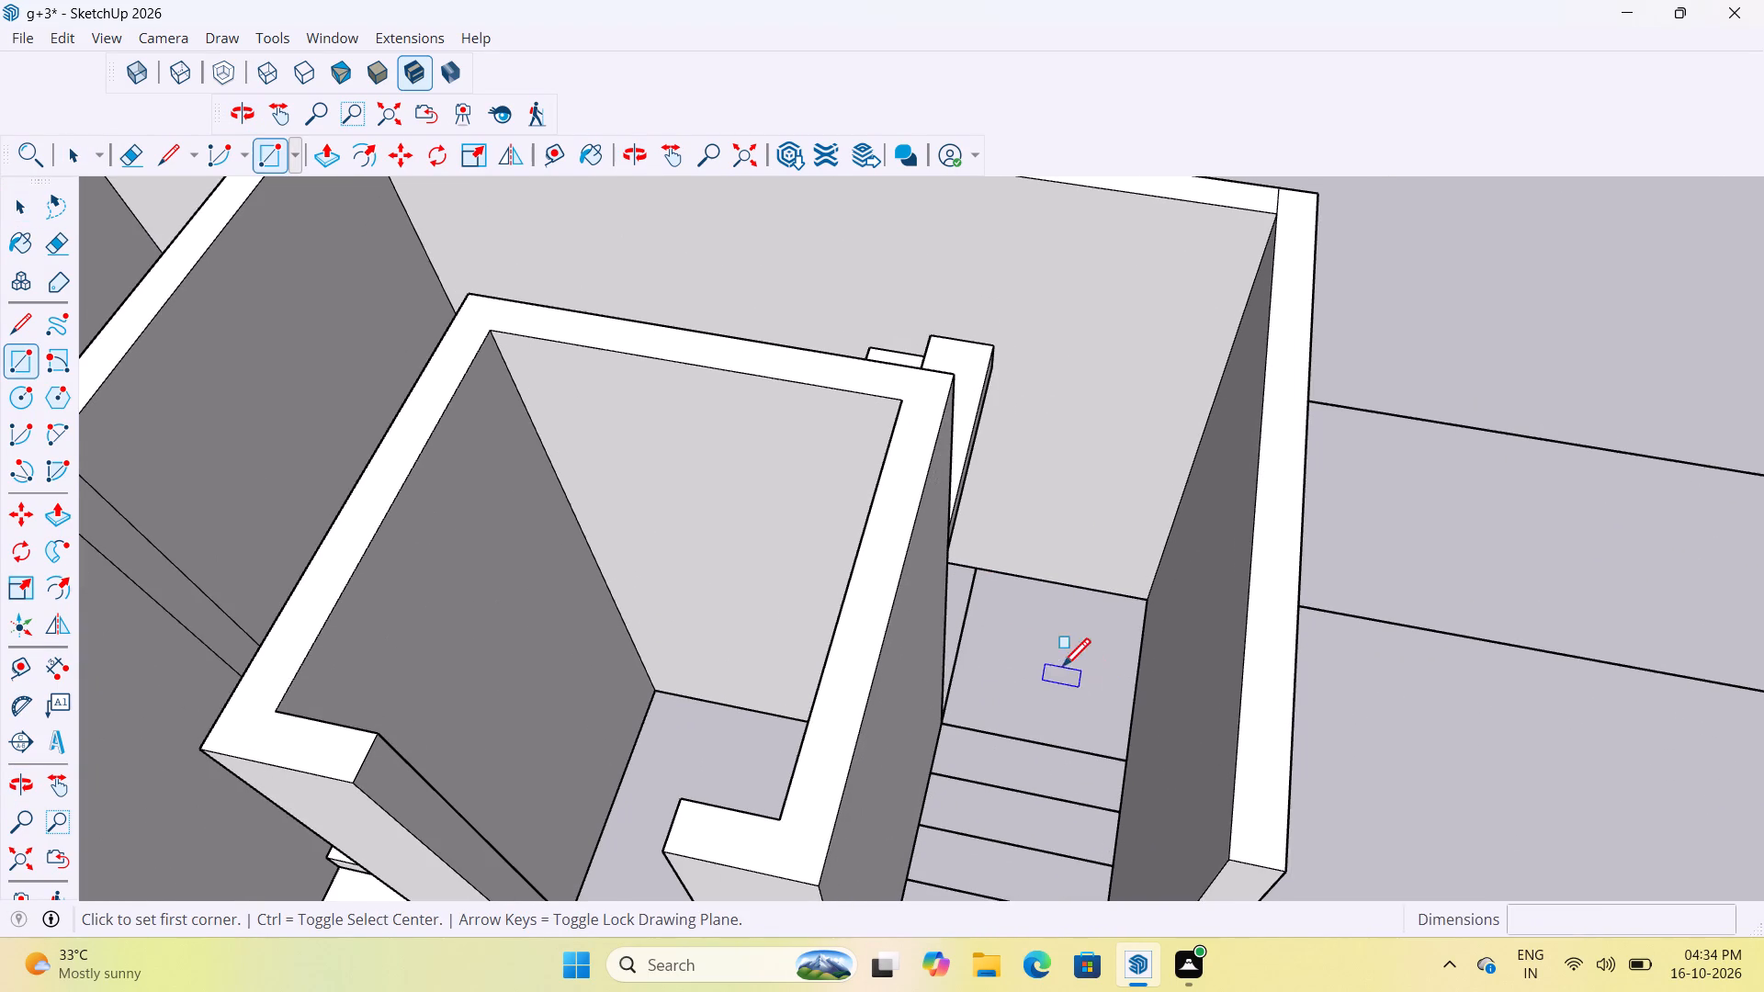
scroll(1048, 646, "up", 3)
left_click(957, 547)
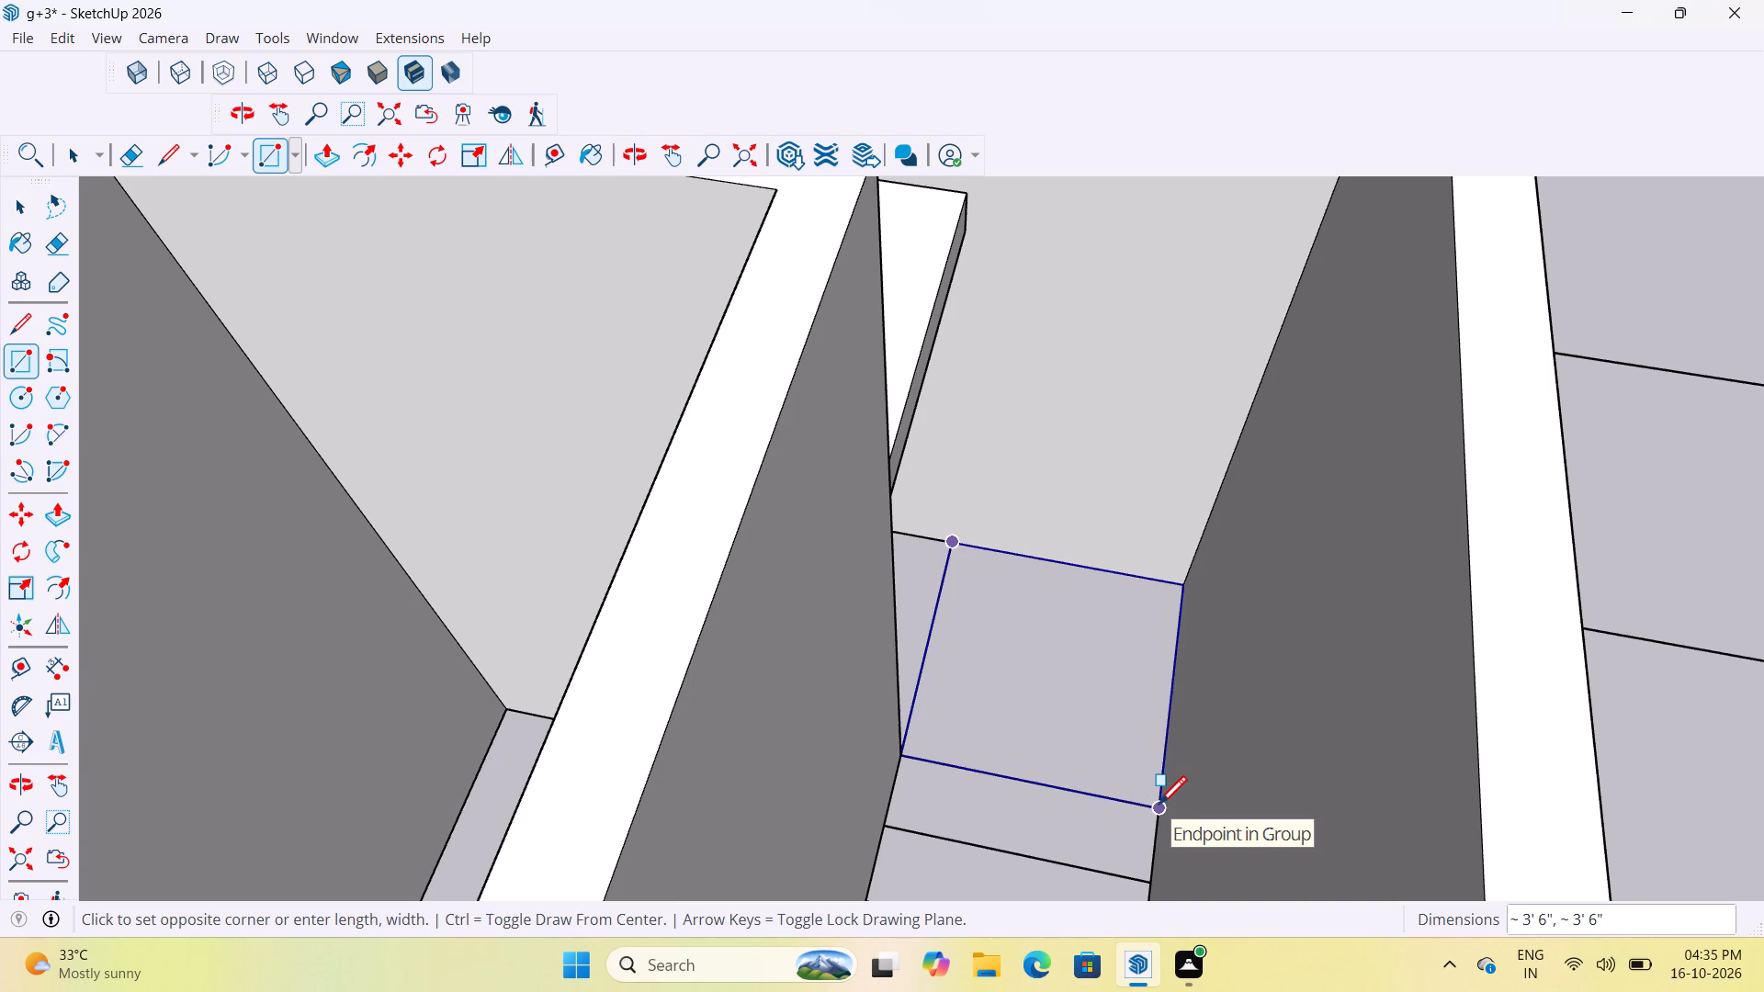
left_click(1159, 807)
key("space")
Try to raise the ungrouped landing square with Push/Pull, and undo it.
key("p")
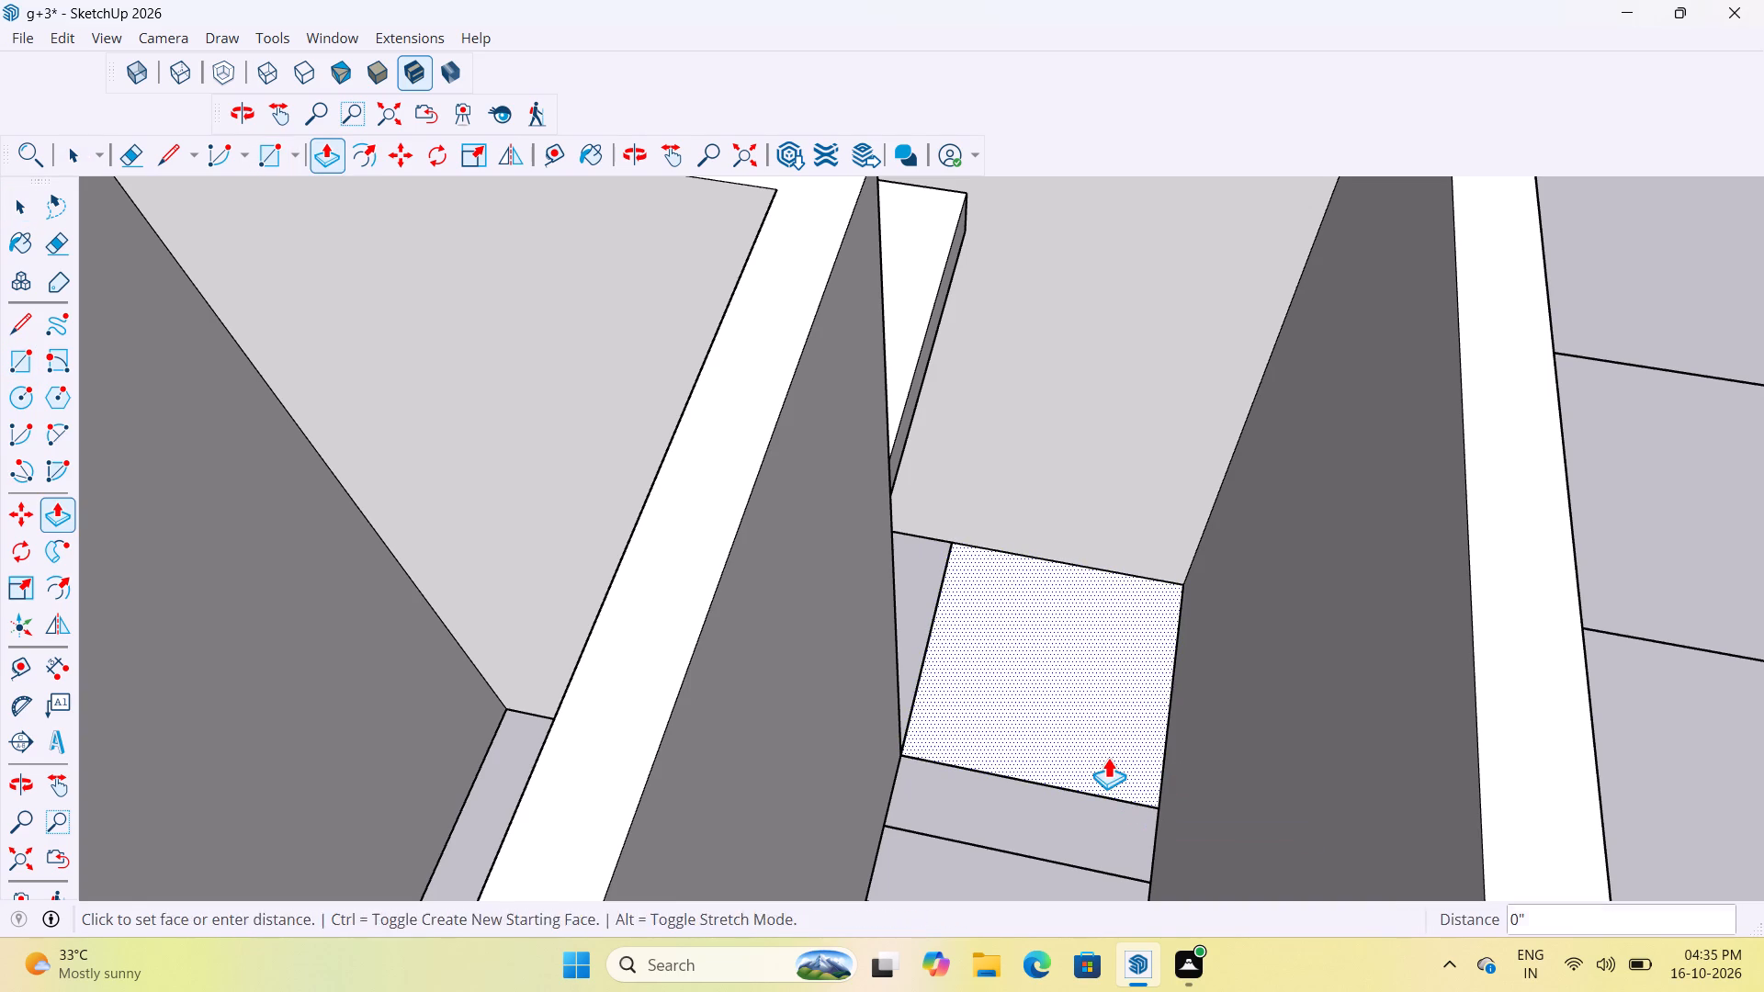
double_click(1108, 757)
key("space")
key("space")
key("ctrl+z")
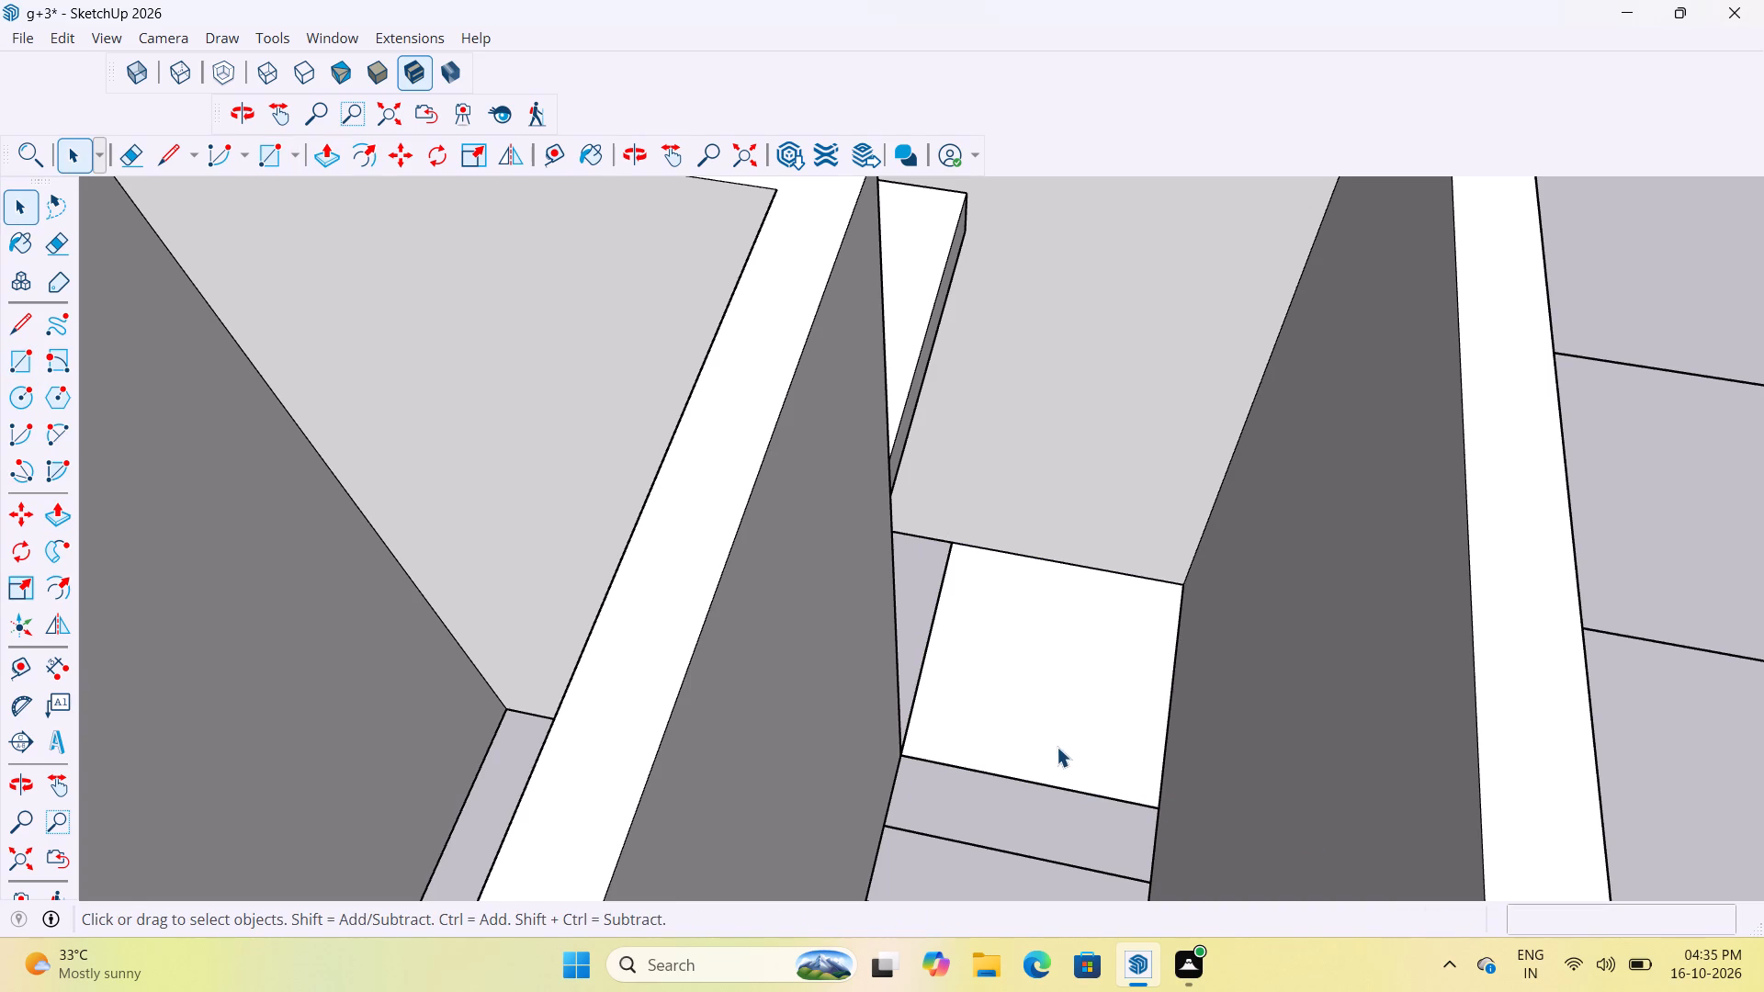
Make the square landing face, with its edges, into a group.
double_click(1057, 746)
right_click(1061, 723)
left_click(1138, 430)
Raise the landing face 6" with Push/Pull inside its group, and close the group.
double_click(1061, 690)
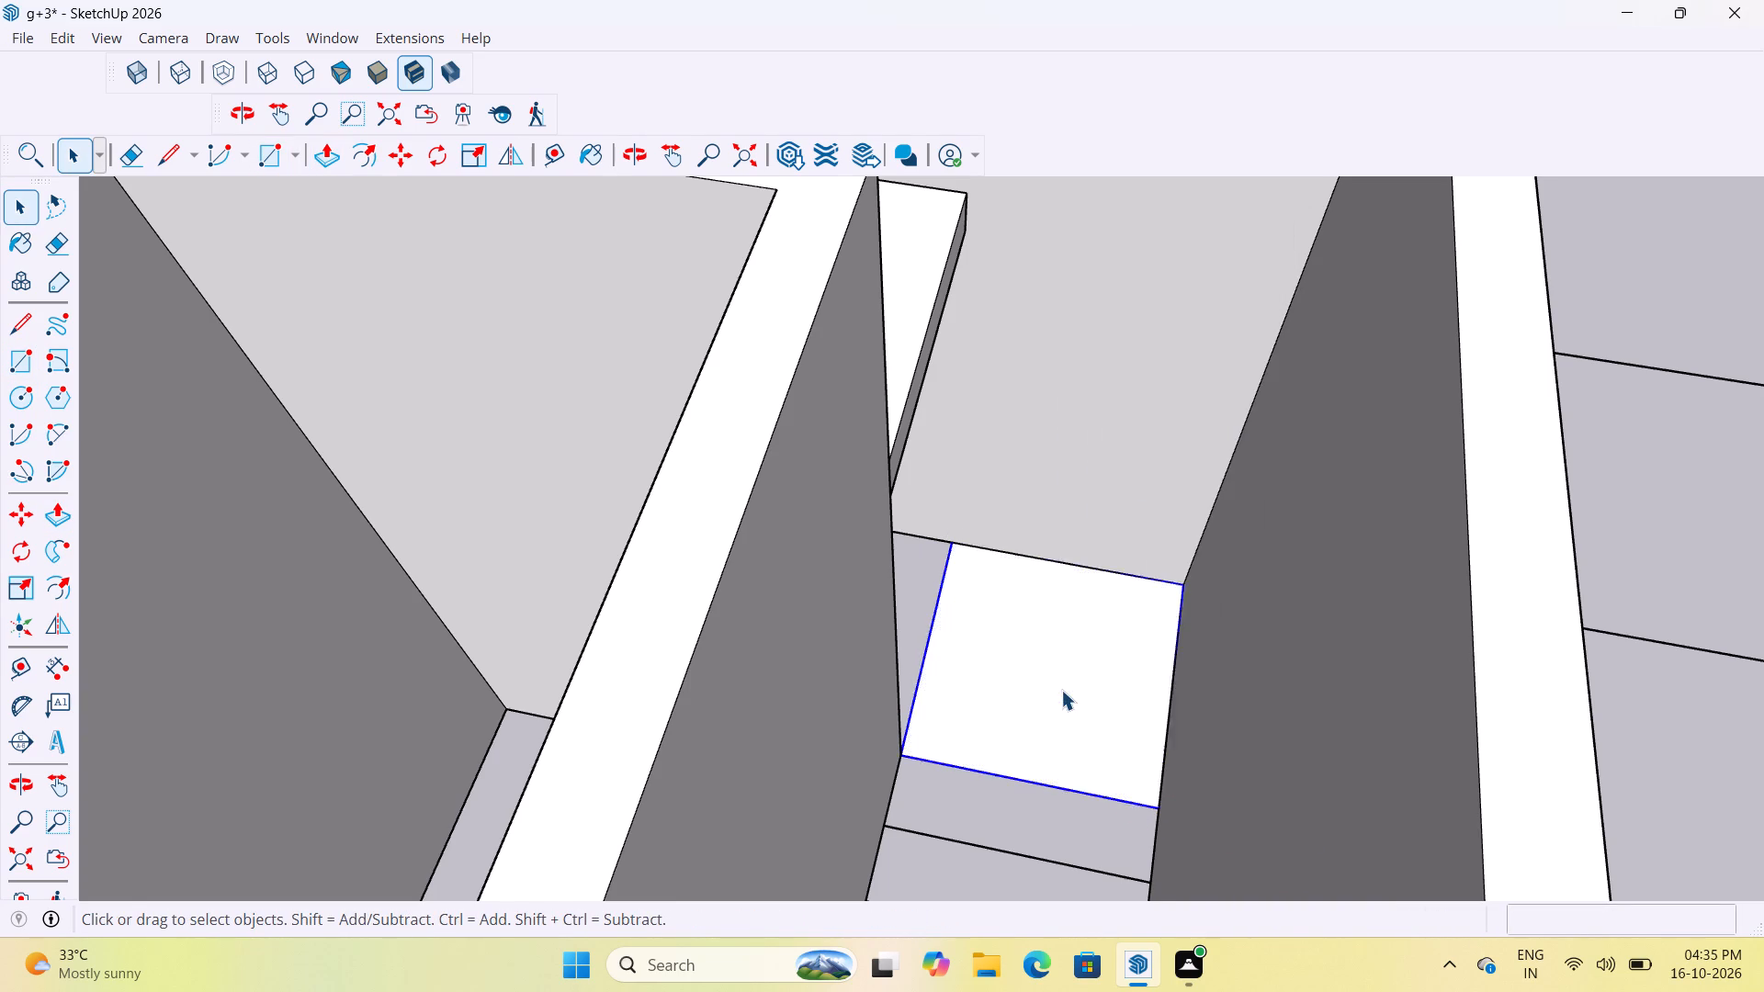
key("p")
left_click(1068, 709)
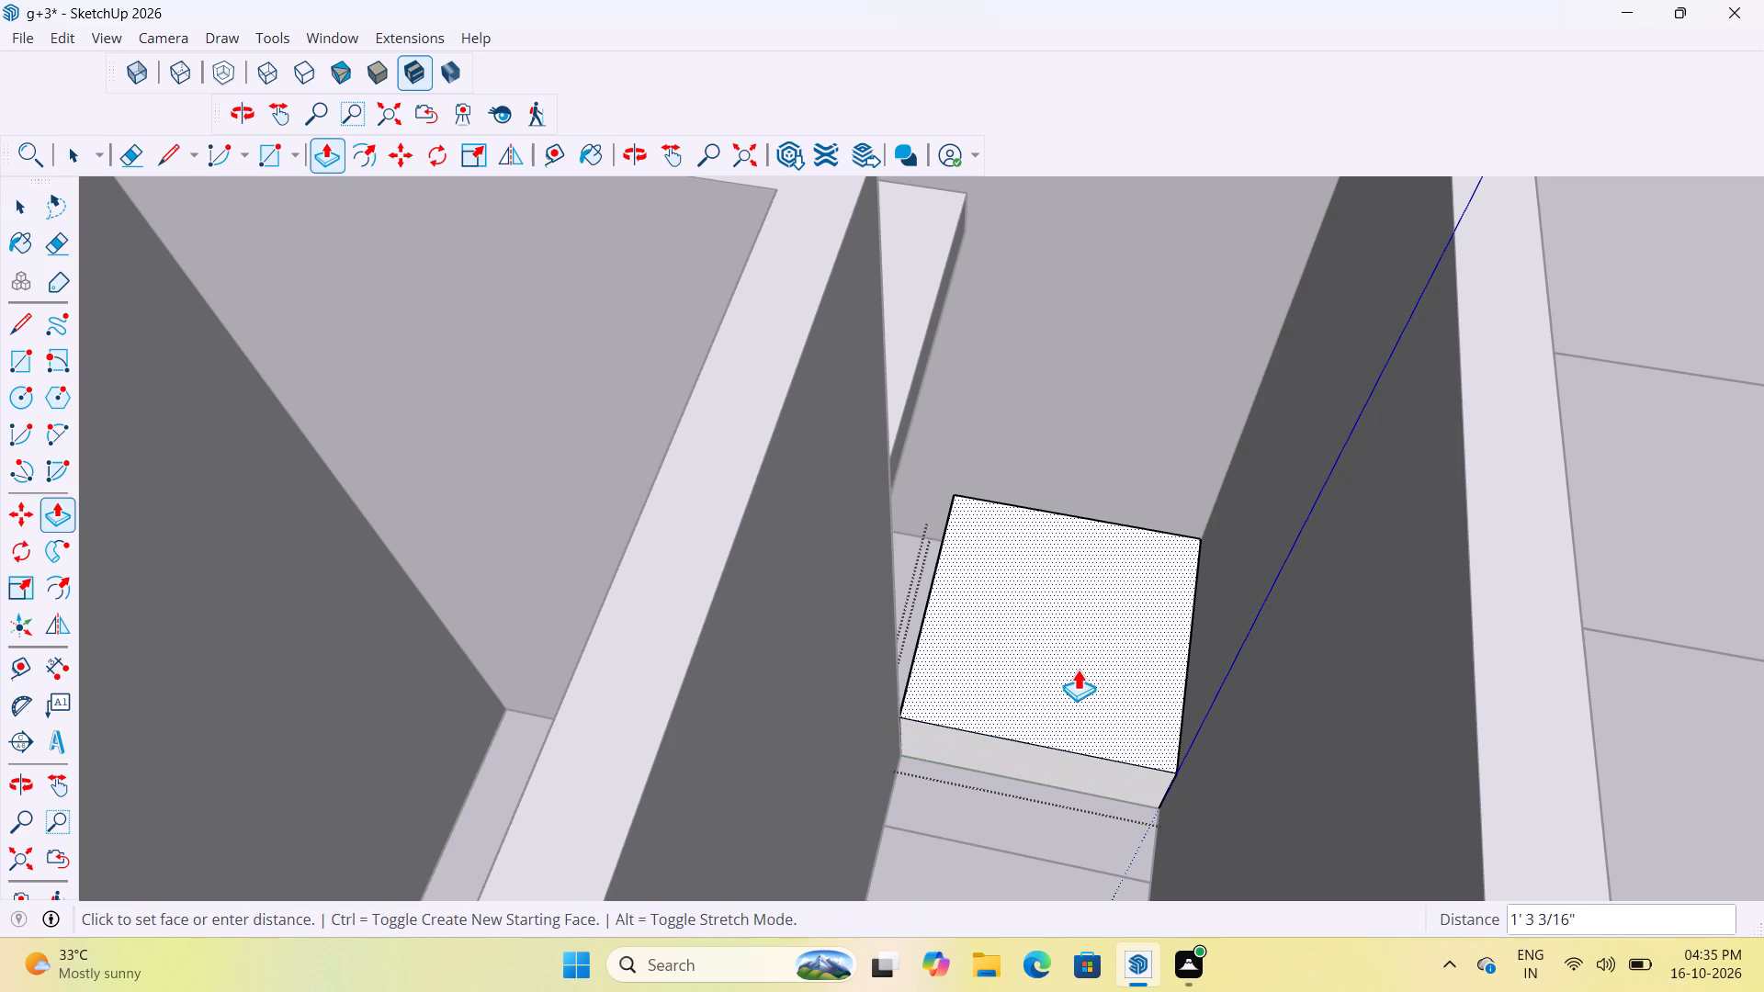
type("6\"")
key("Return")
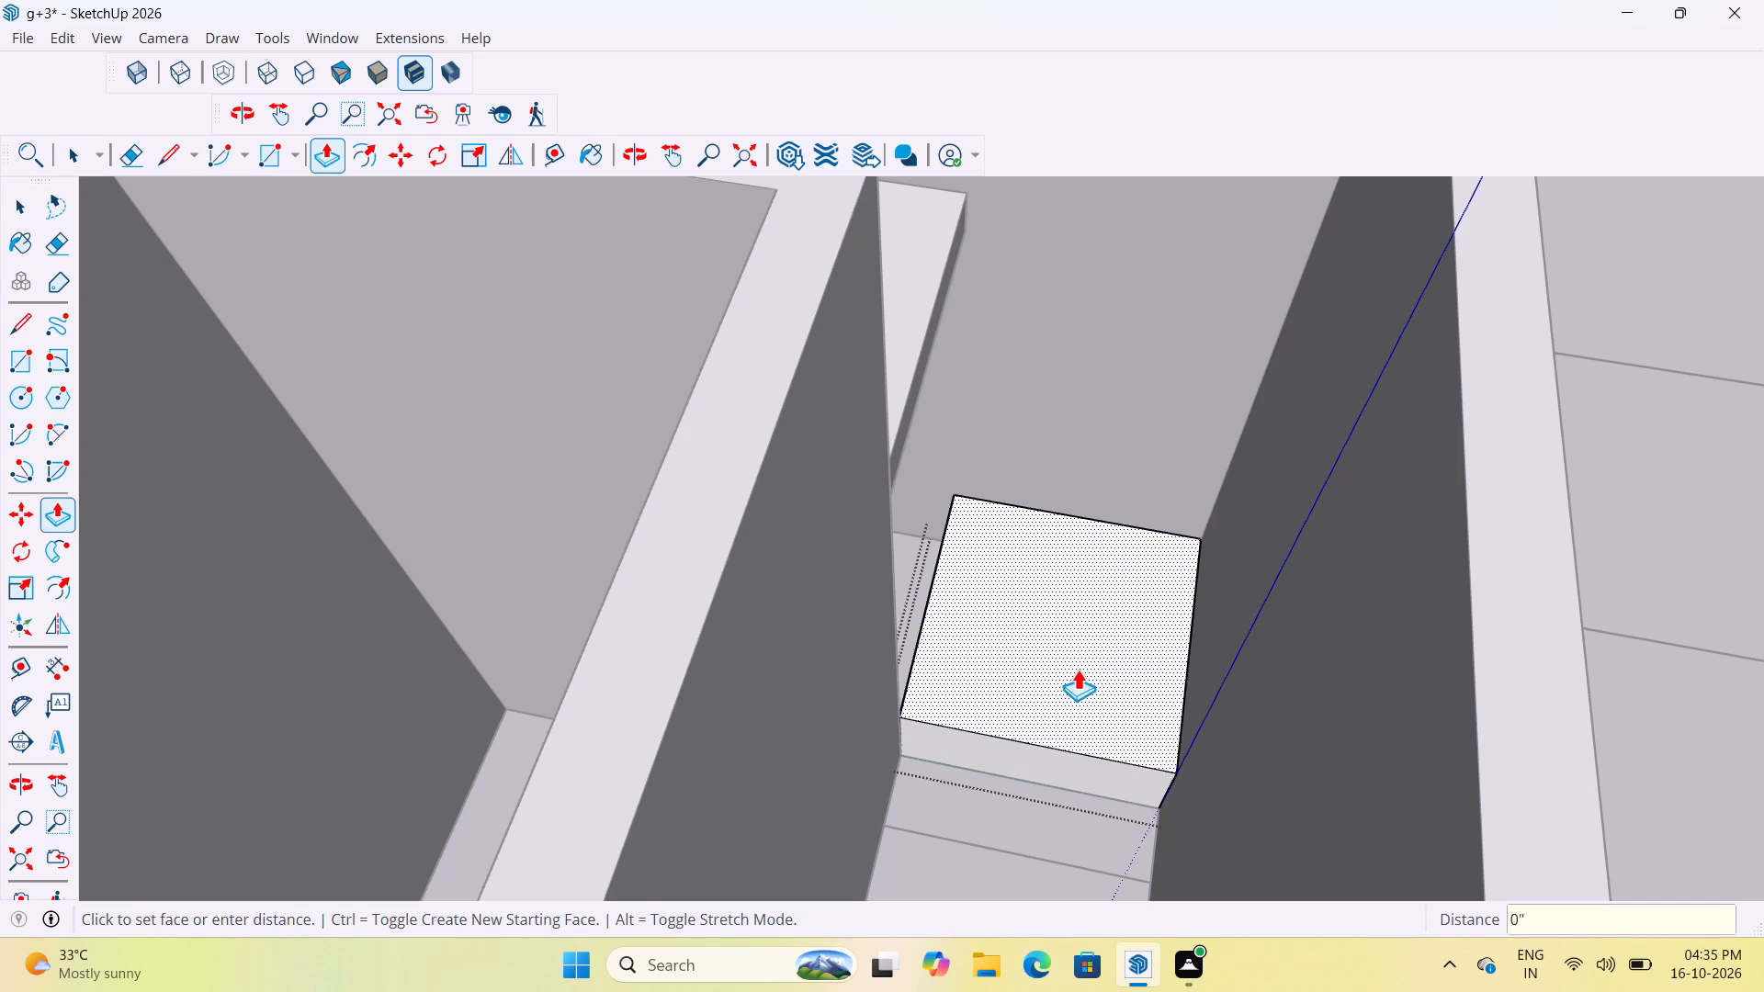
key("space")
left_click(1078, 669)
scroll(972, 774, "down", 7)
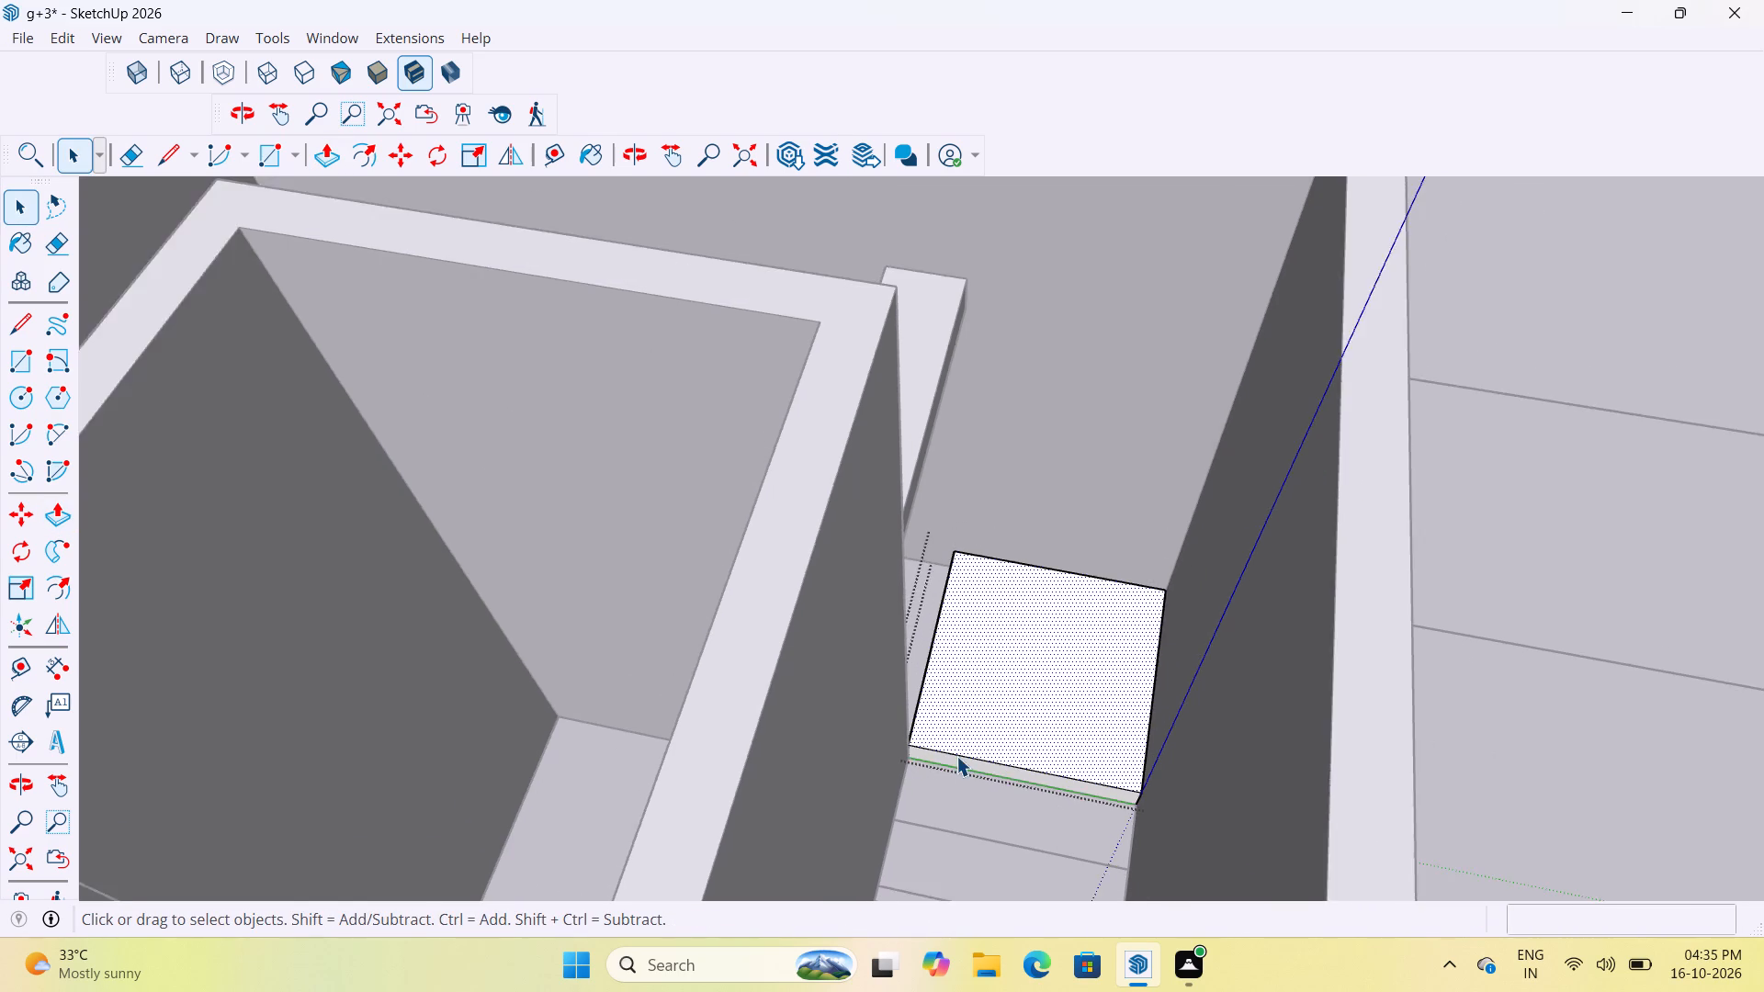
scroll(956, 756, "down", 3)
left_click(1527, 583)
Move the landing slab about 6' 8 3/8" from its lower shaft-side front corner onto the sixth step's upper back corner.
scroll(973, 815, "up", 7)
left_click(991, 725)
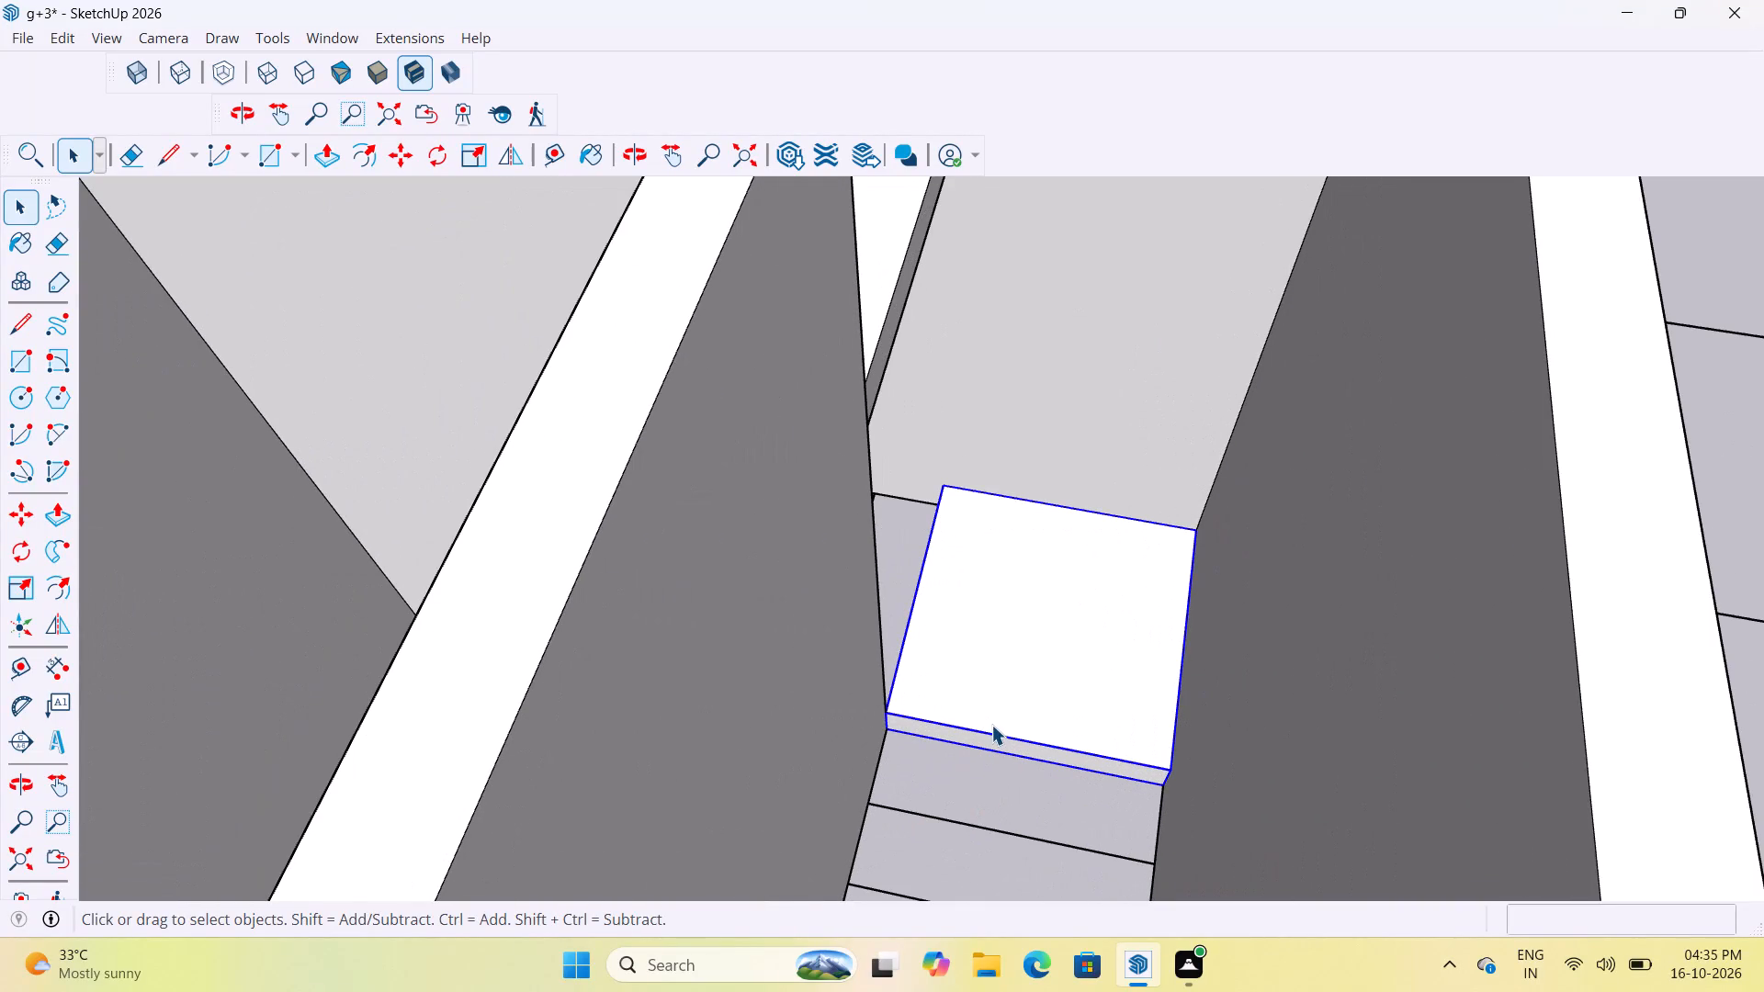
key("m")
scroll(896, 760, "up", 4)
left_click(885, 721)
scroll(986, 671, "down", 3)
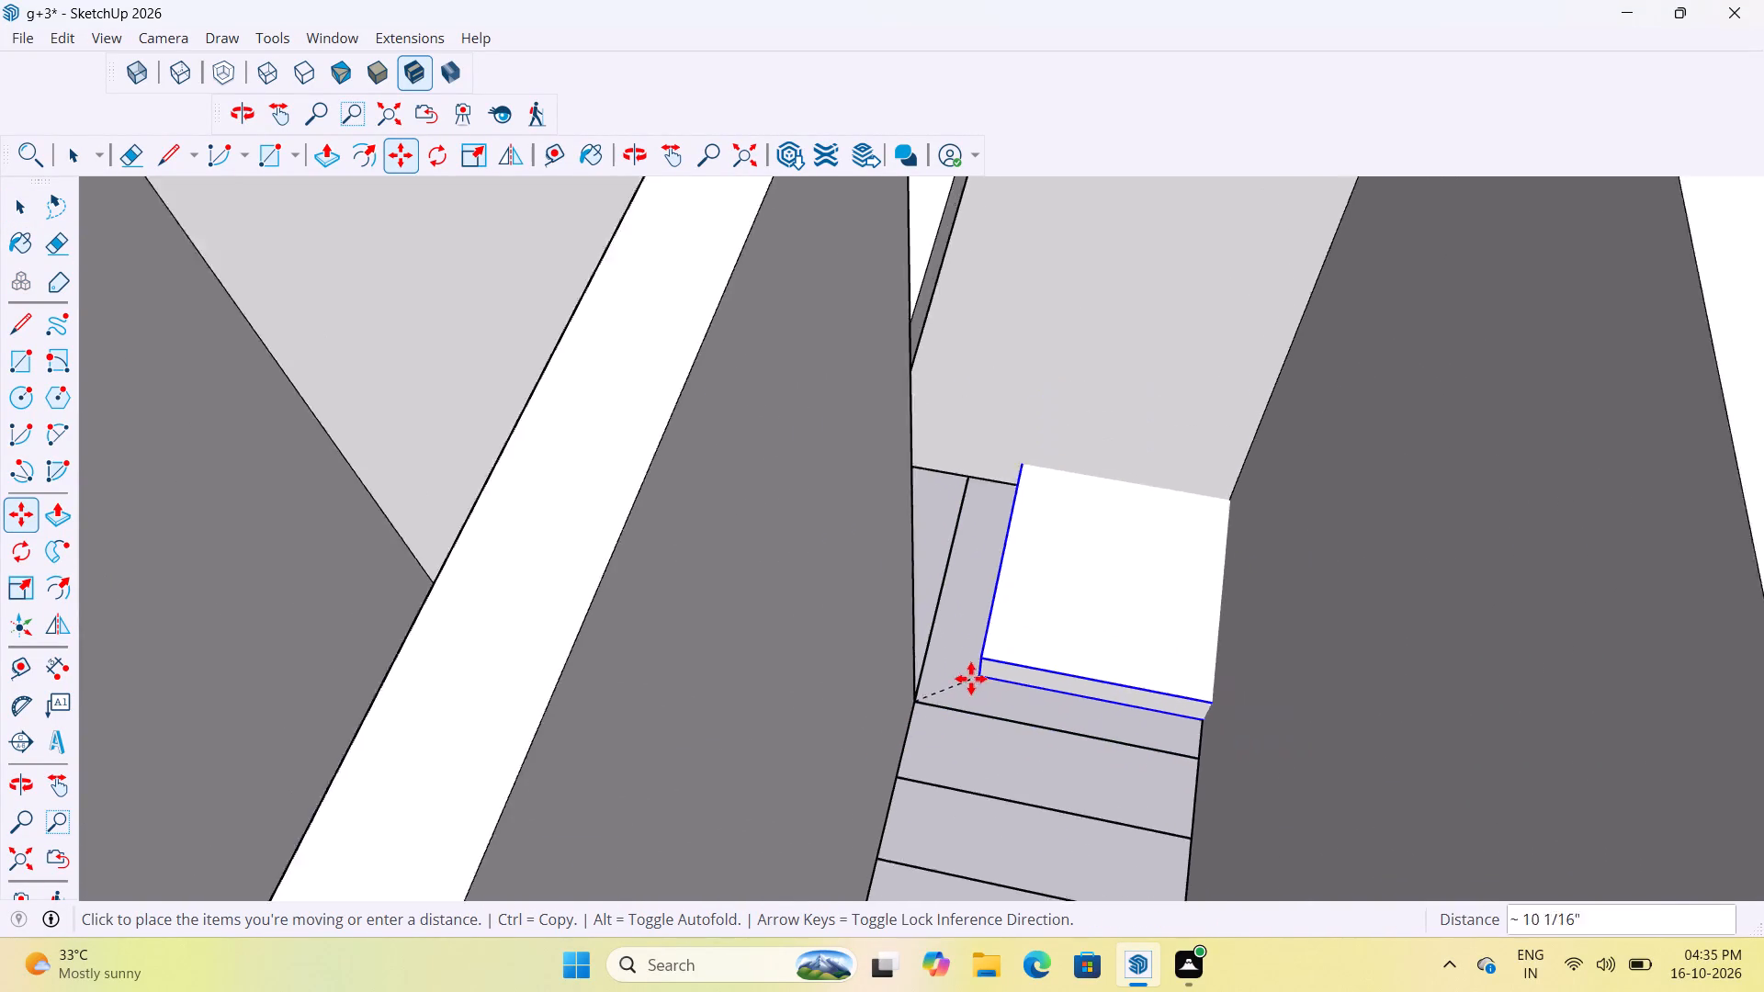
scroll(971, 679, "down", 10)
scroll(957, 547, "up", 12)
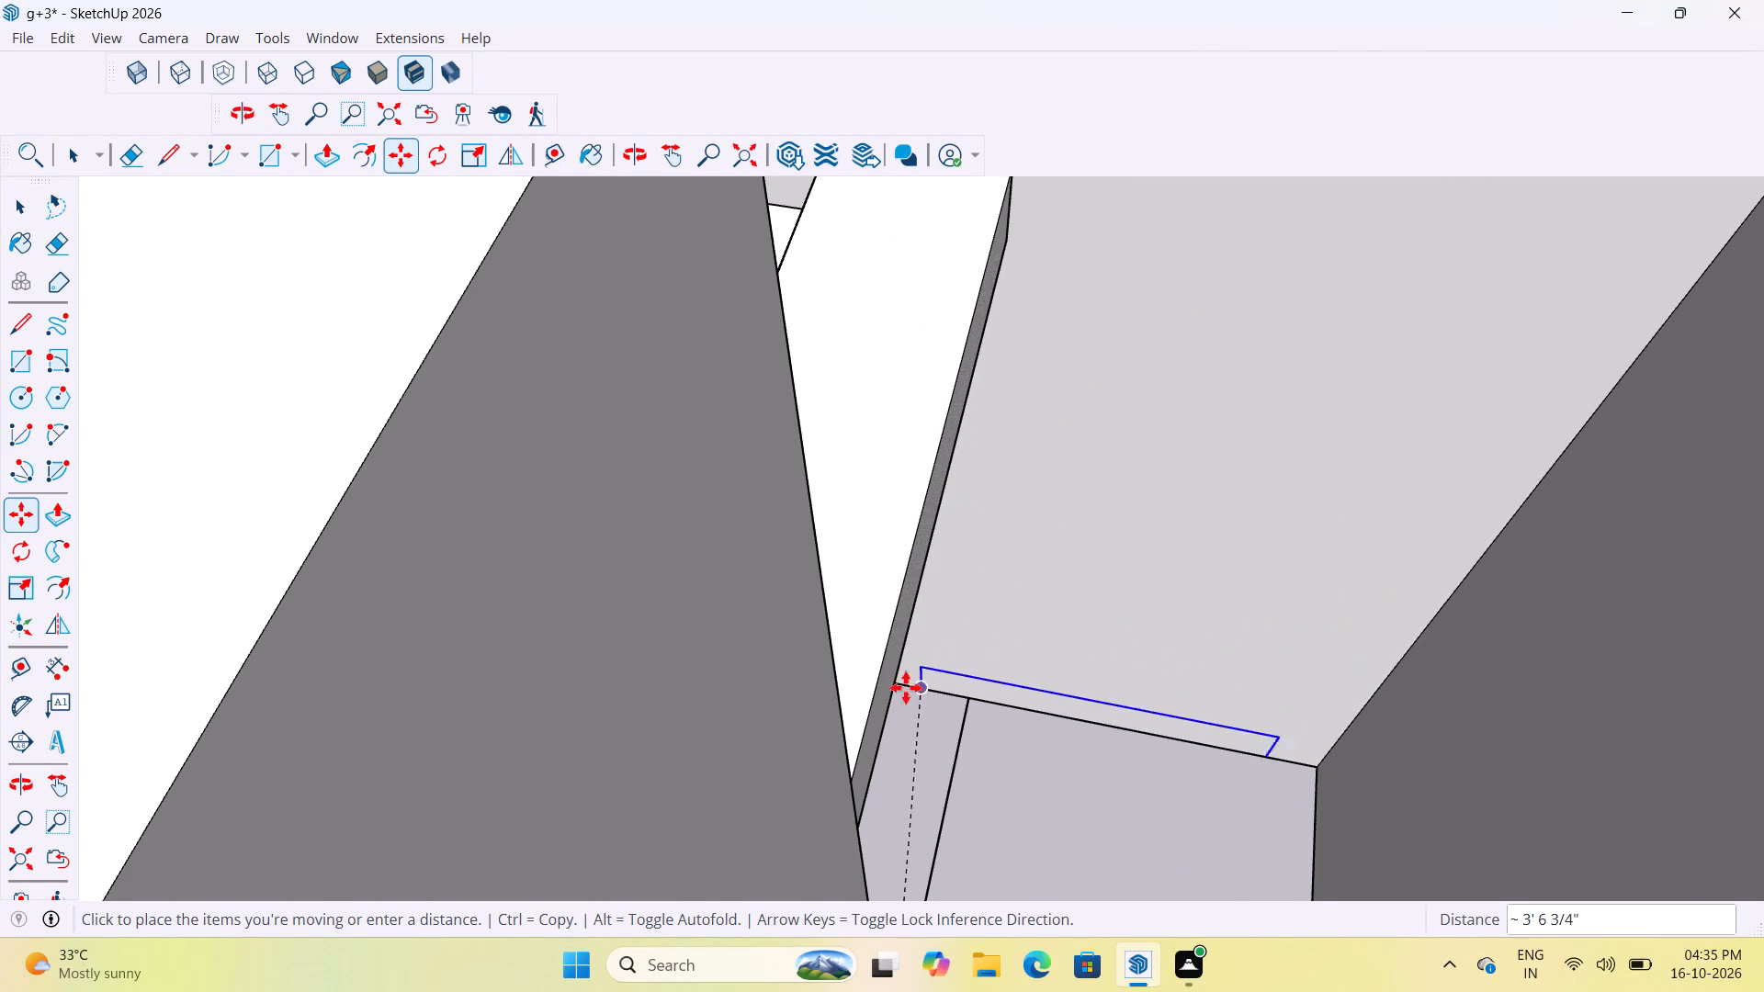
left_click(853, 771)
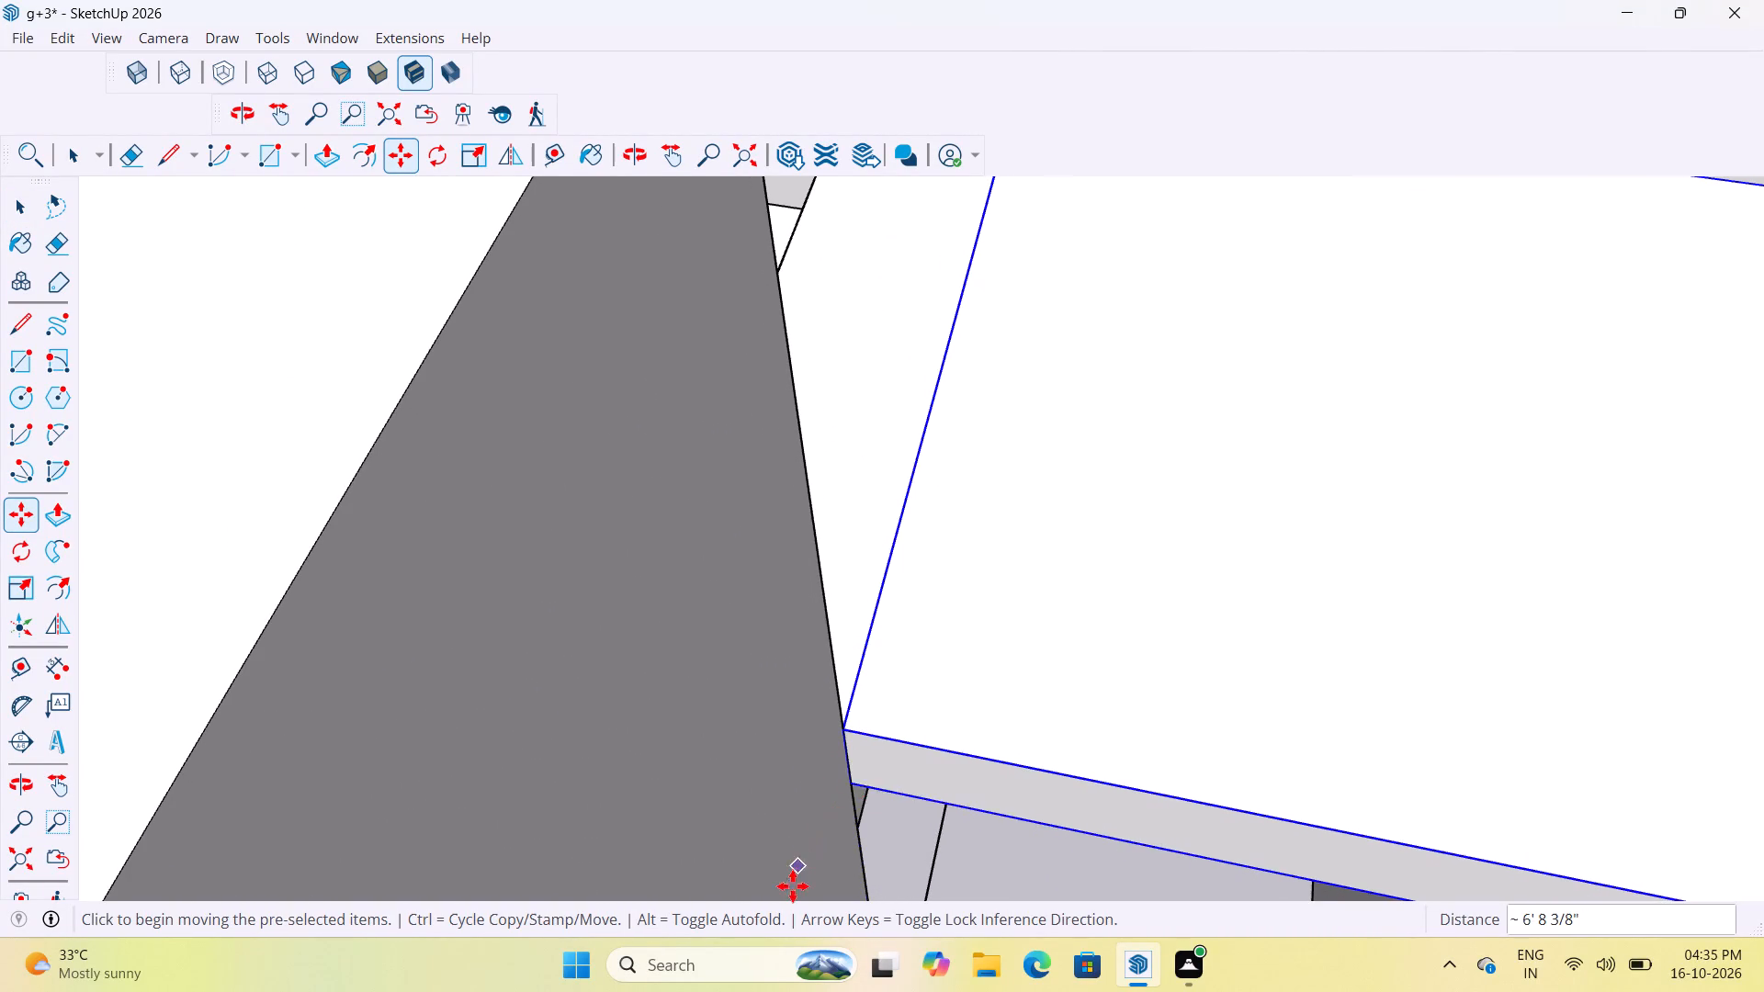
Examine how the landing slab meets the sixth step and the walls, and clear the selection.
scroll(794, 885, "down", 10)
middle_click_drag(844, 874, 1555, 805)
scroll(730, 795, "down", 6)
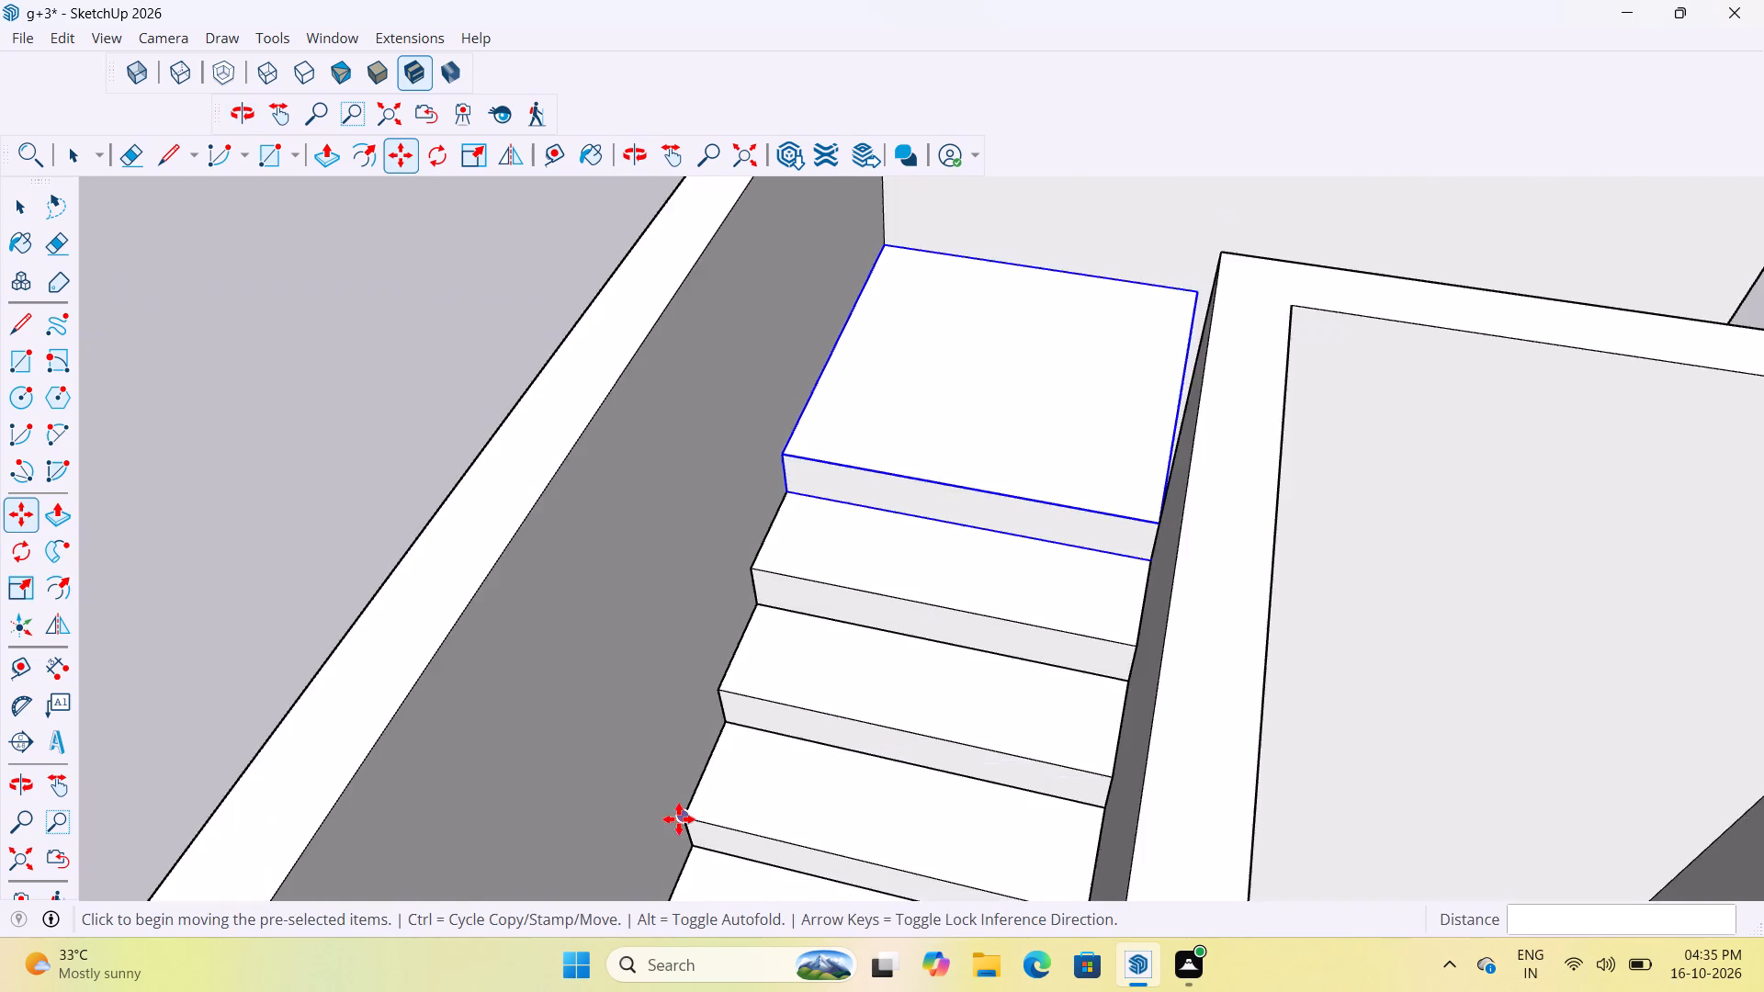
scroll(679, 819, "down", 3)
middle_click_drag(1101, 671, 267, 661)
scroll(803, 582, "up", 12)
middle_click_drag(783, 584, 1617, 697)
scroll(875, 684, "down", 4)
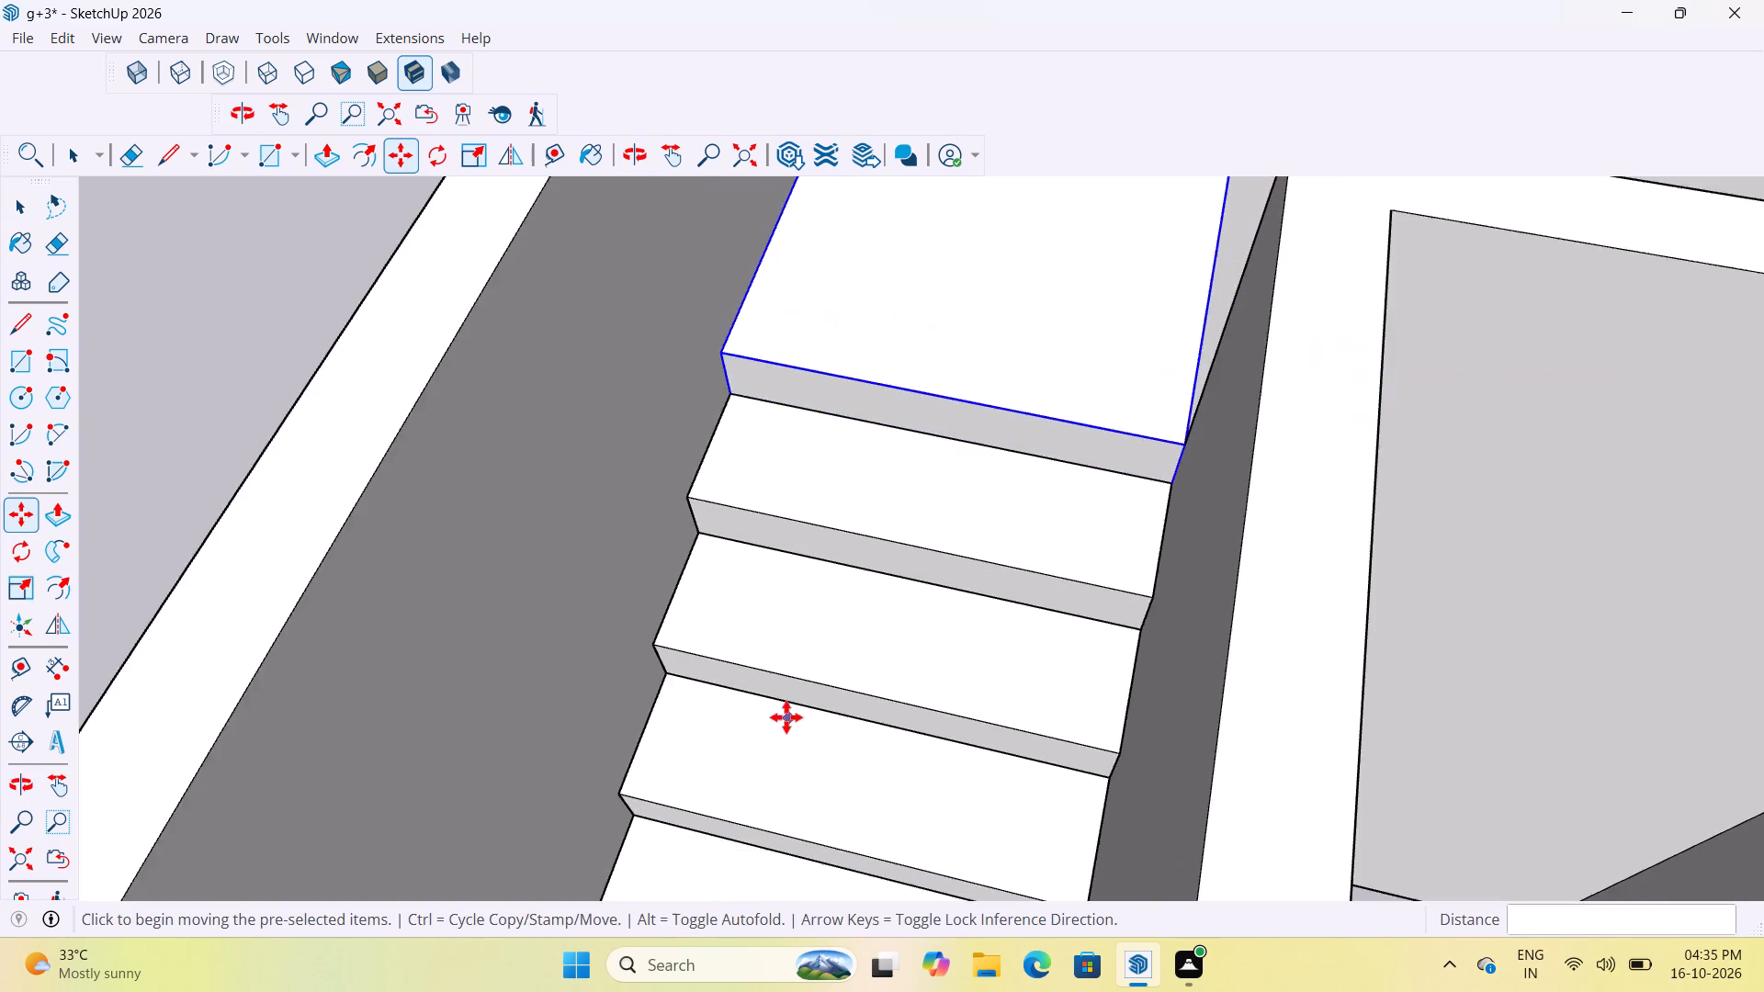
scroll(786, 717, "down", 4)
scroll(867, 481, "up", 12)
scroll(520, 591, "down", 7)
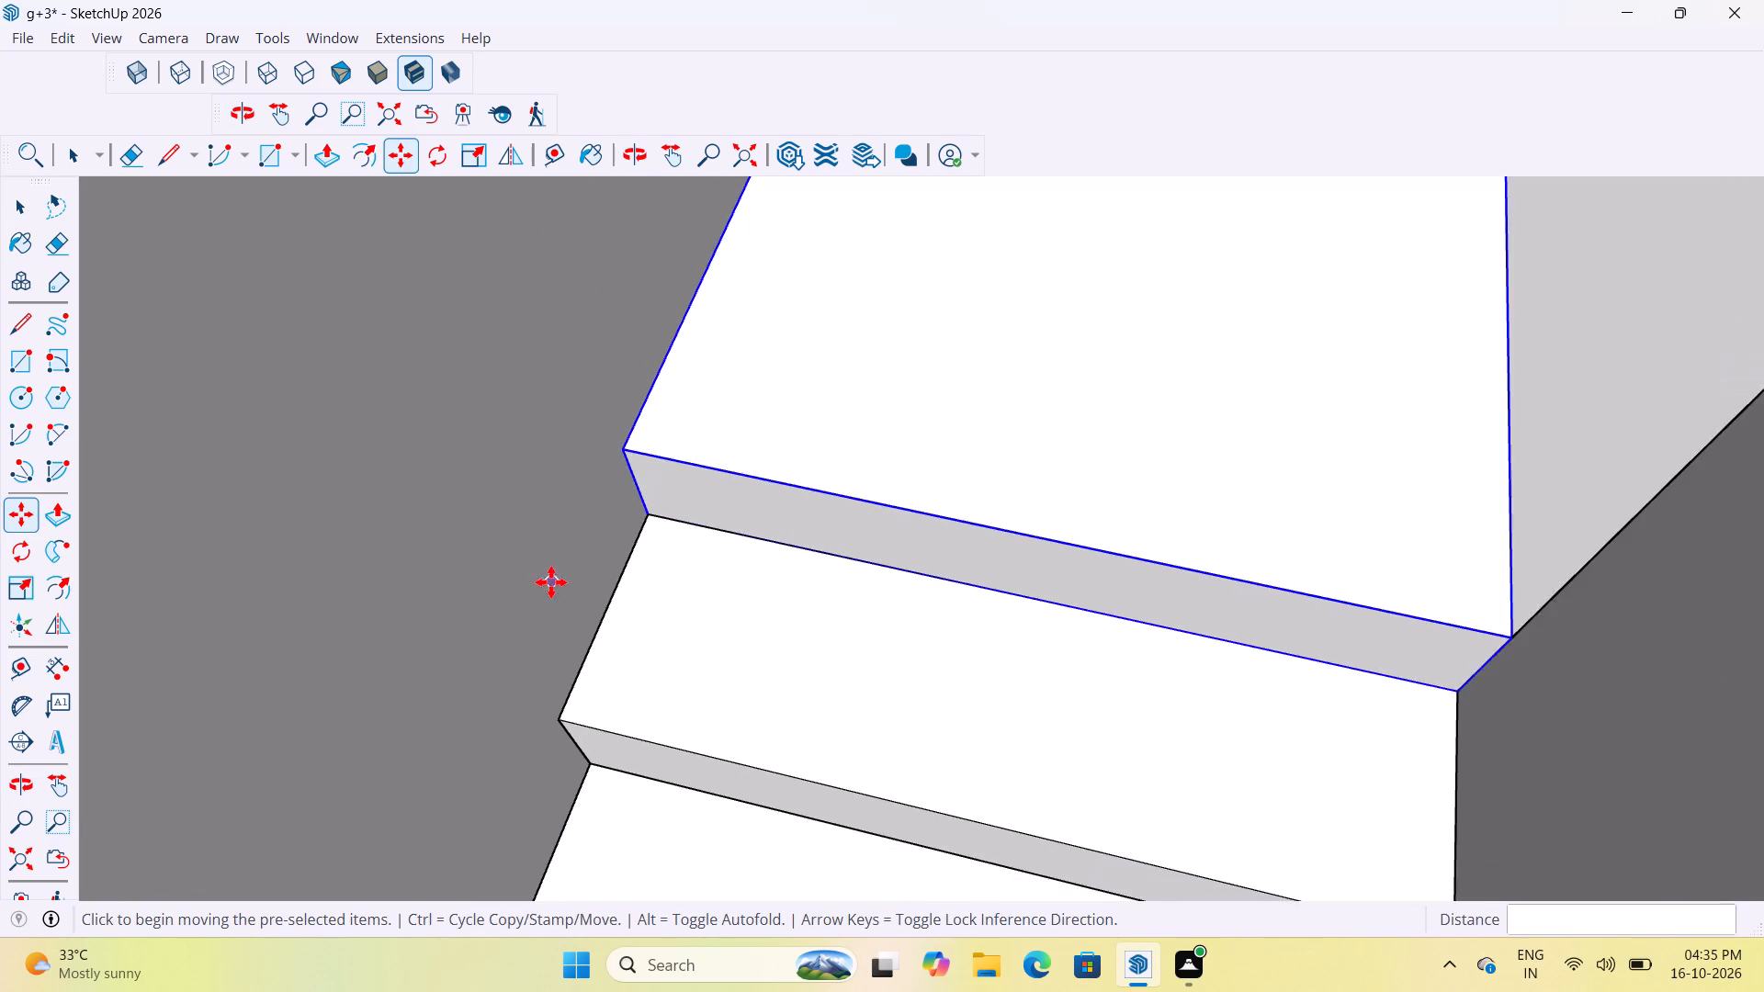
scroll(551, 582, "down", 12)
middle_click_drag(1043, 613, 664, 581)
scroll(799, 683, "down", 4)
key("space")
key("space")
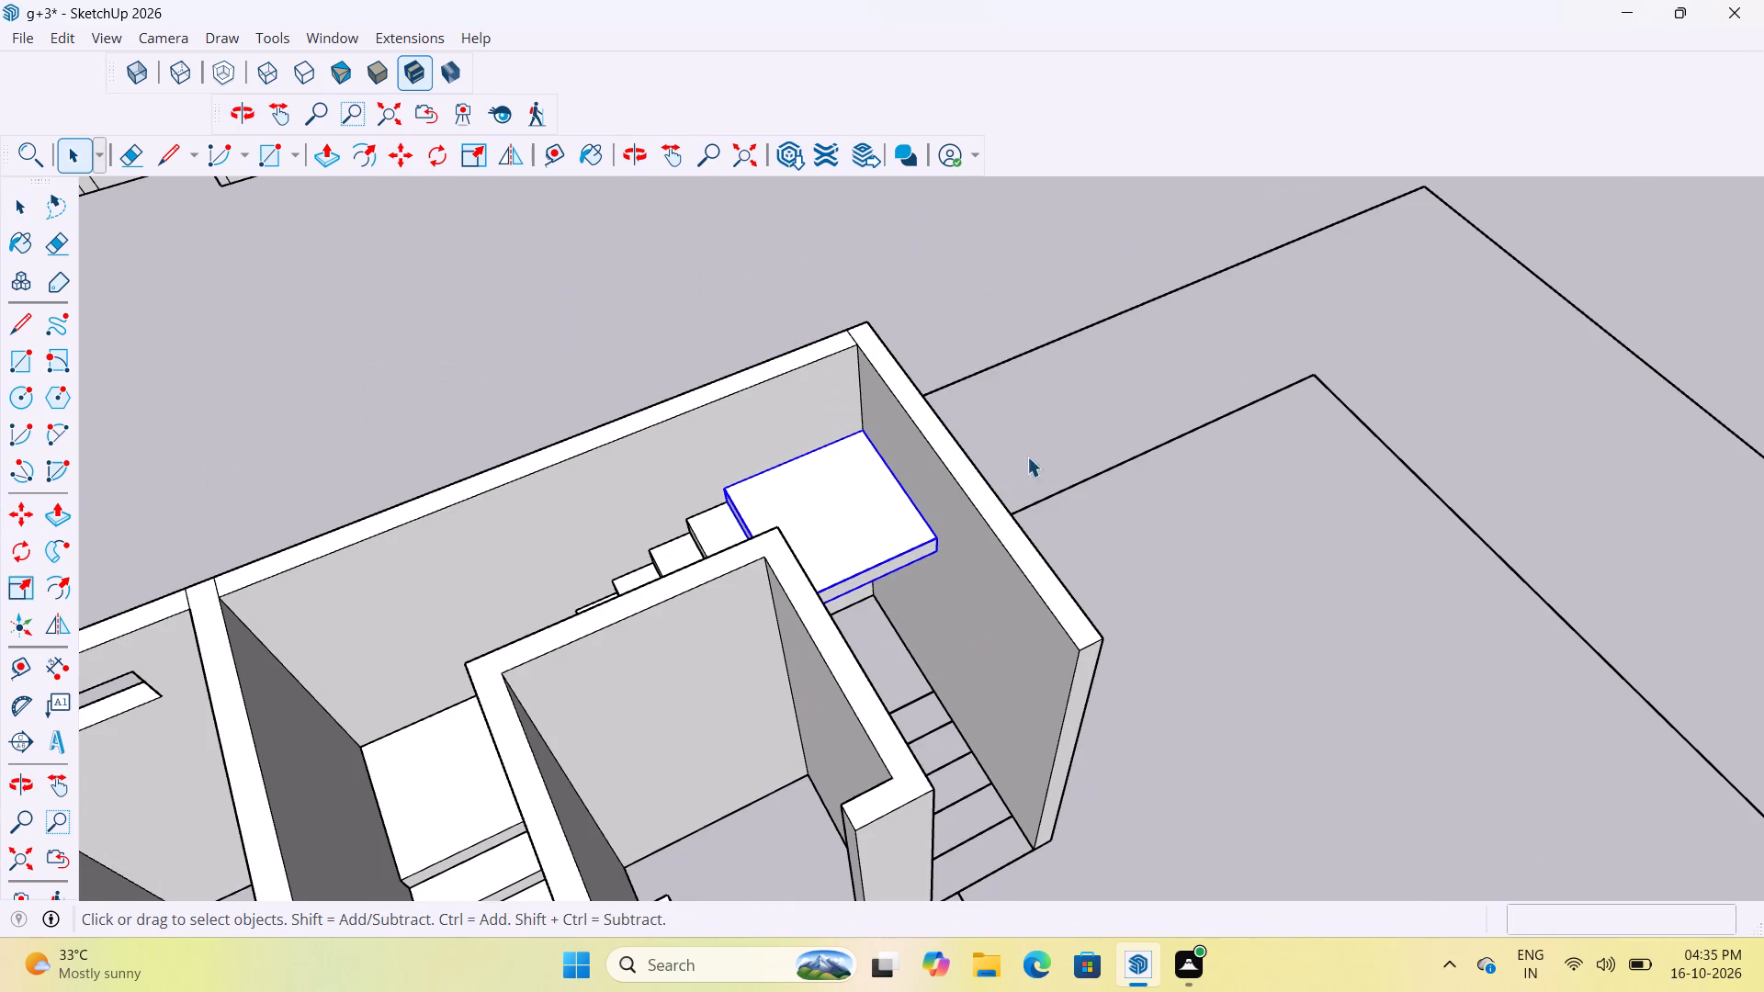
left_click(974, 289)
Examine the raised corner landing together with both flights and the shaft walls from several sides.
middle_click_drag(684, 623, 805, 605)
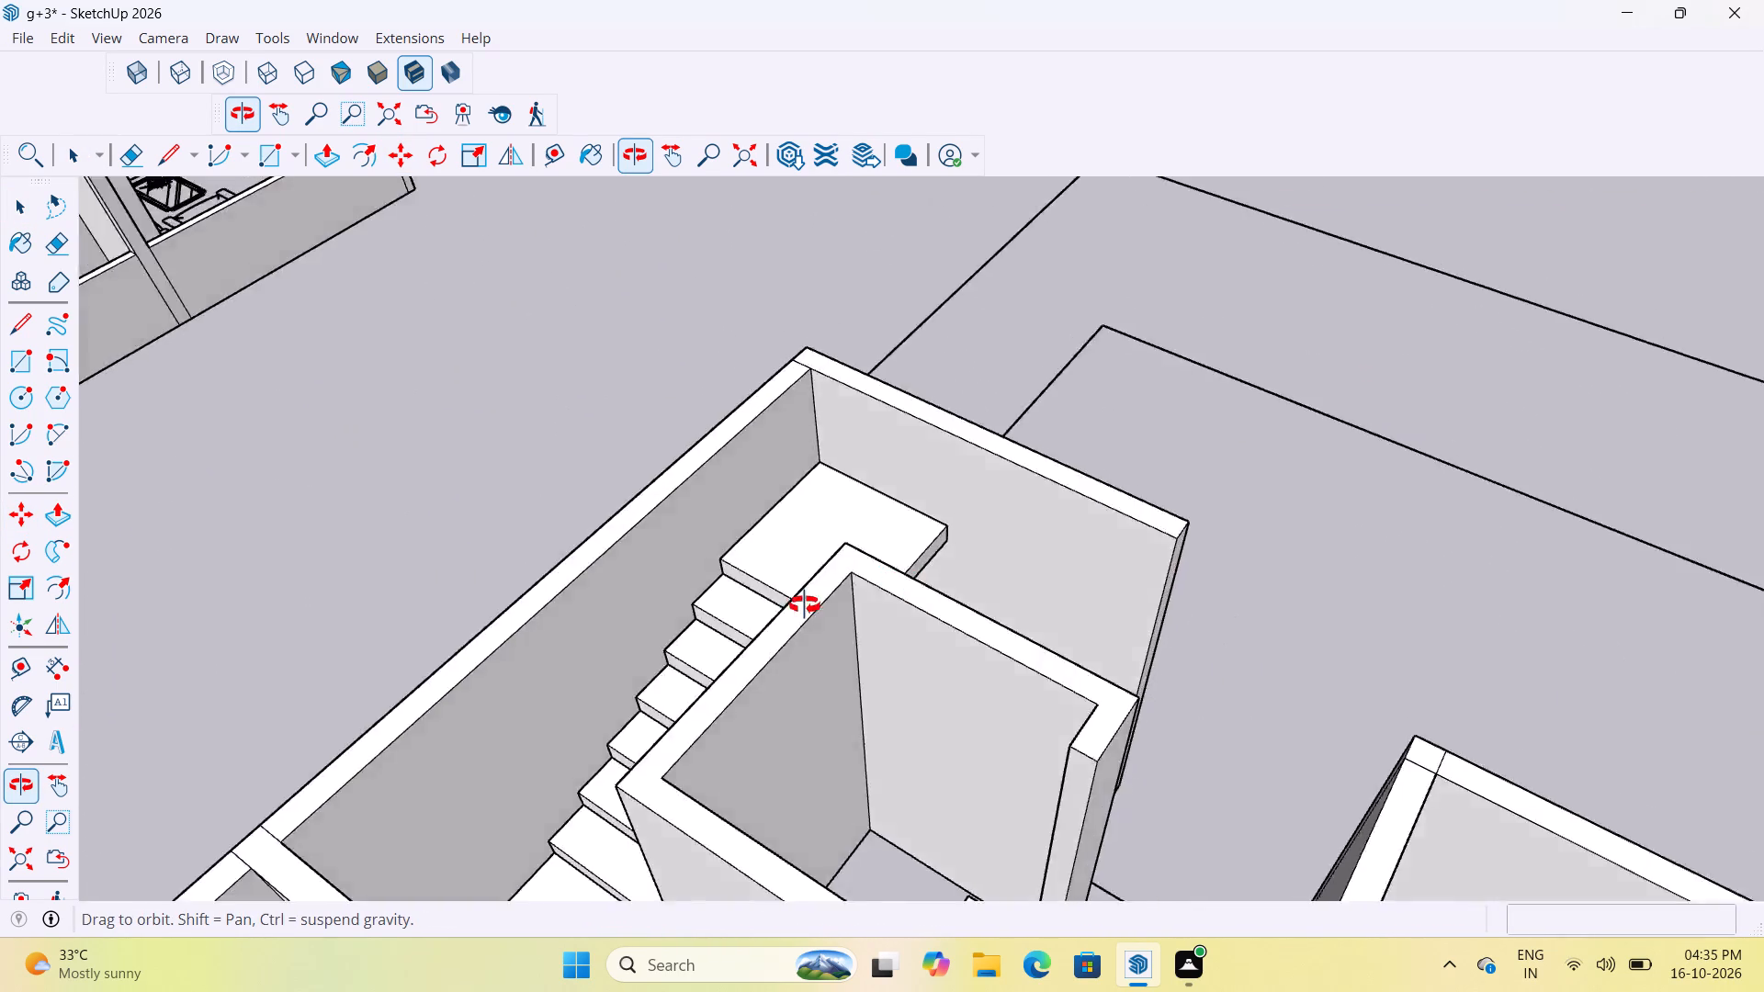
middle_click_drag(805, 605, 426, 423)
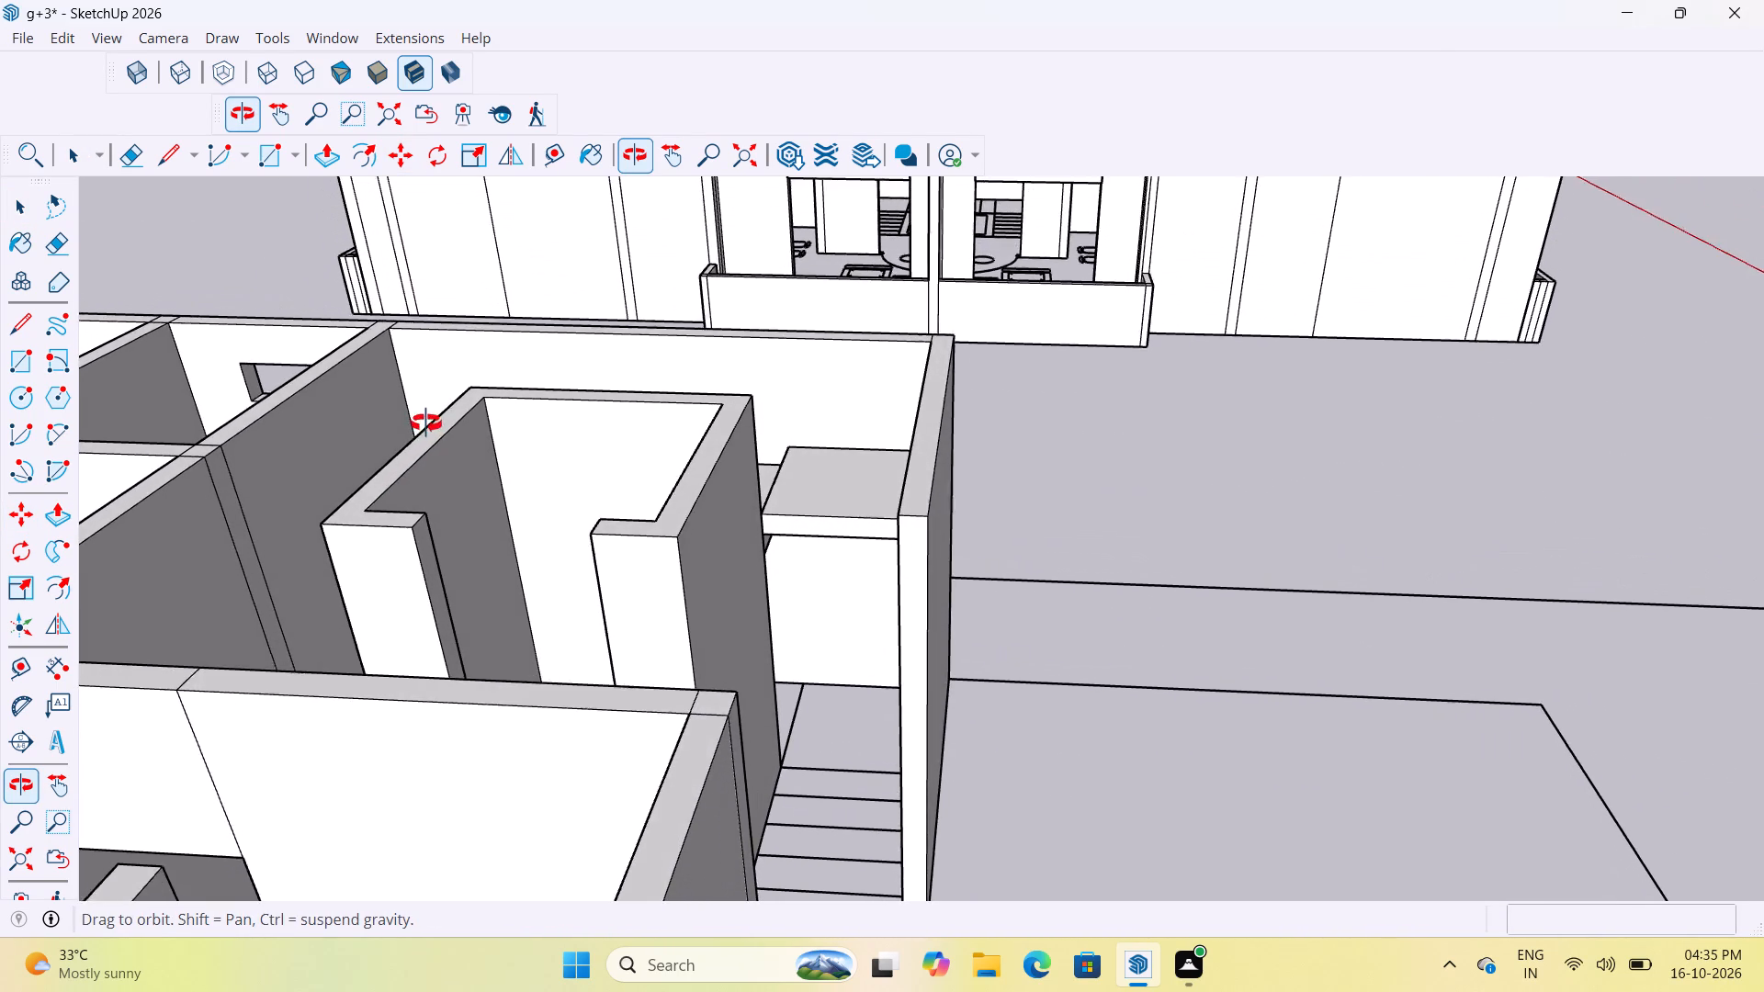
middle_click_drag(426, 423, 423, 419)
scroll(818, 448, "up", 8)
middle_click_drag(851, 532, 1120, 573)
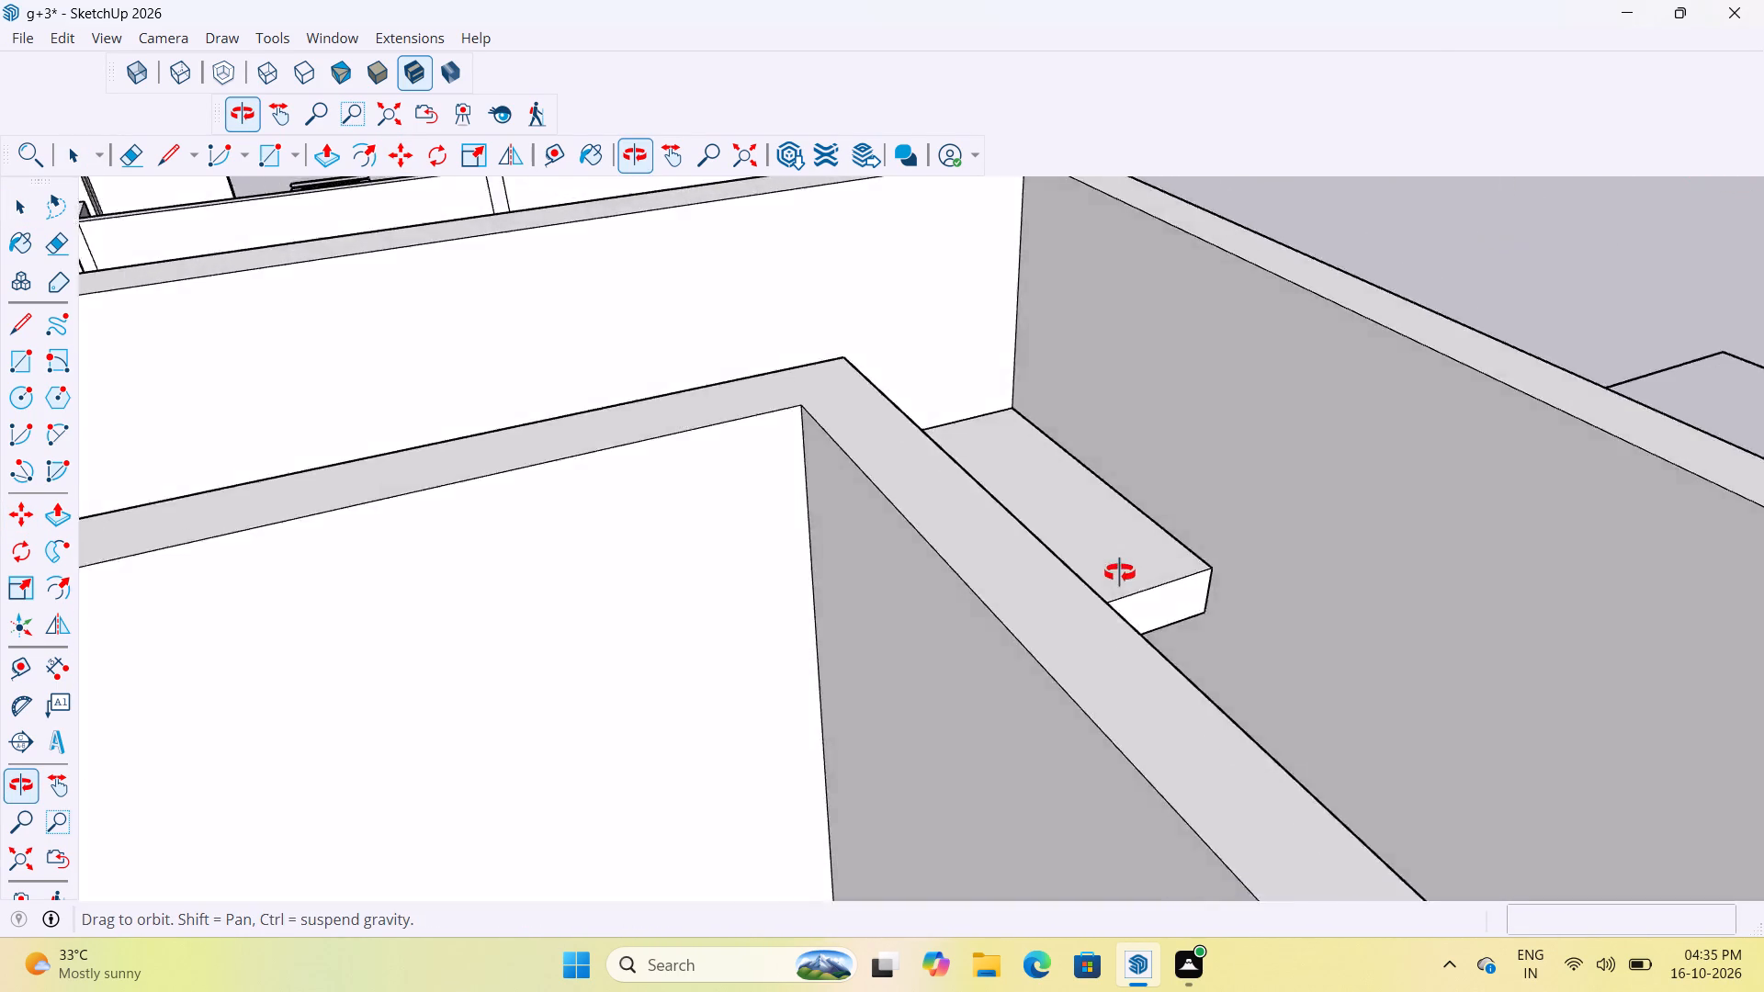
middle_click_drag(1120, 573, 806, 863)
scroll(1391, 631, "down", 9)
scroll(930, 701, "up", 4)
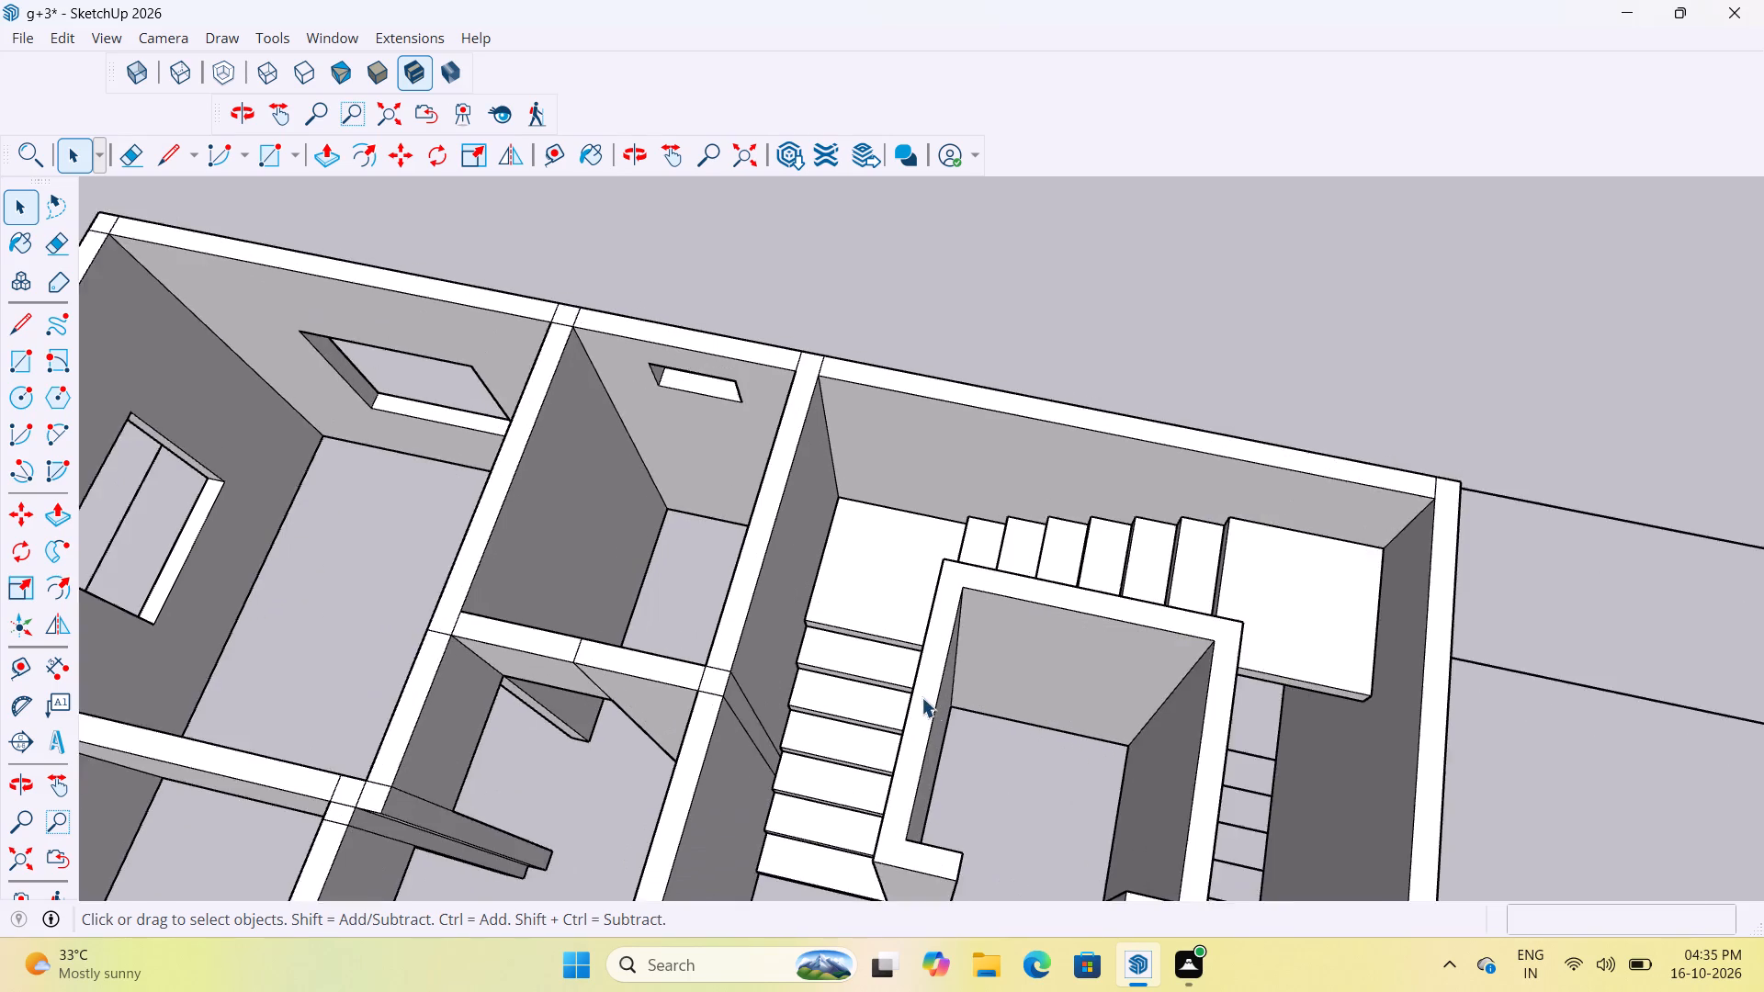
scroll(922, 697, "up", 3)
middle_click_drag(882, 626, 907, 498)
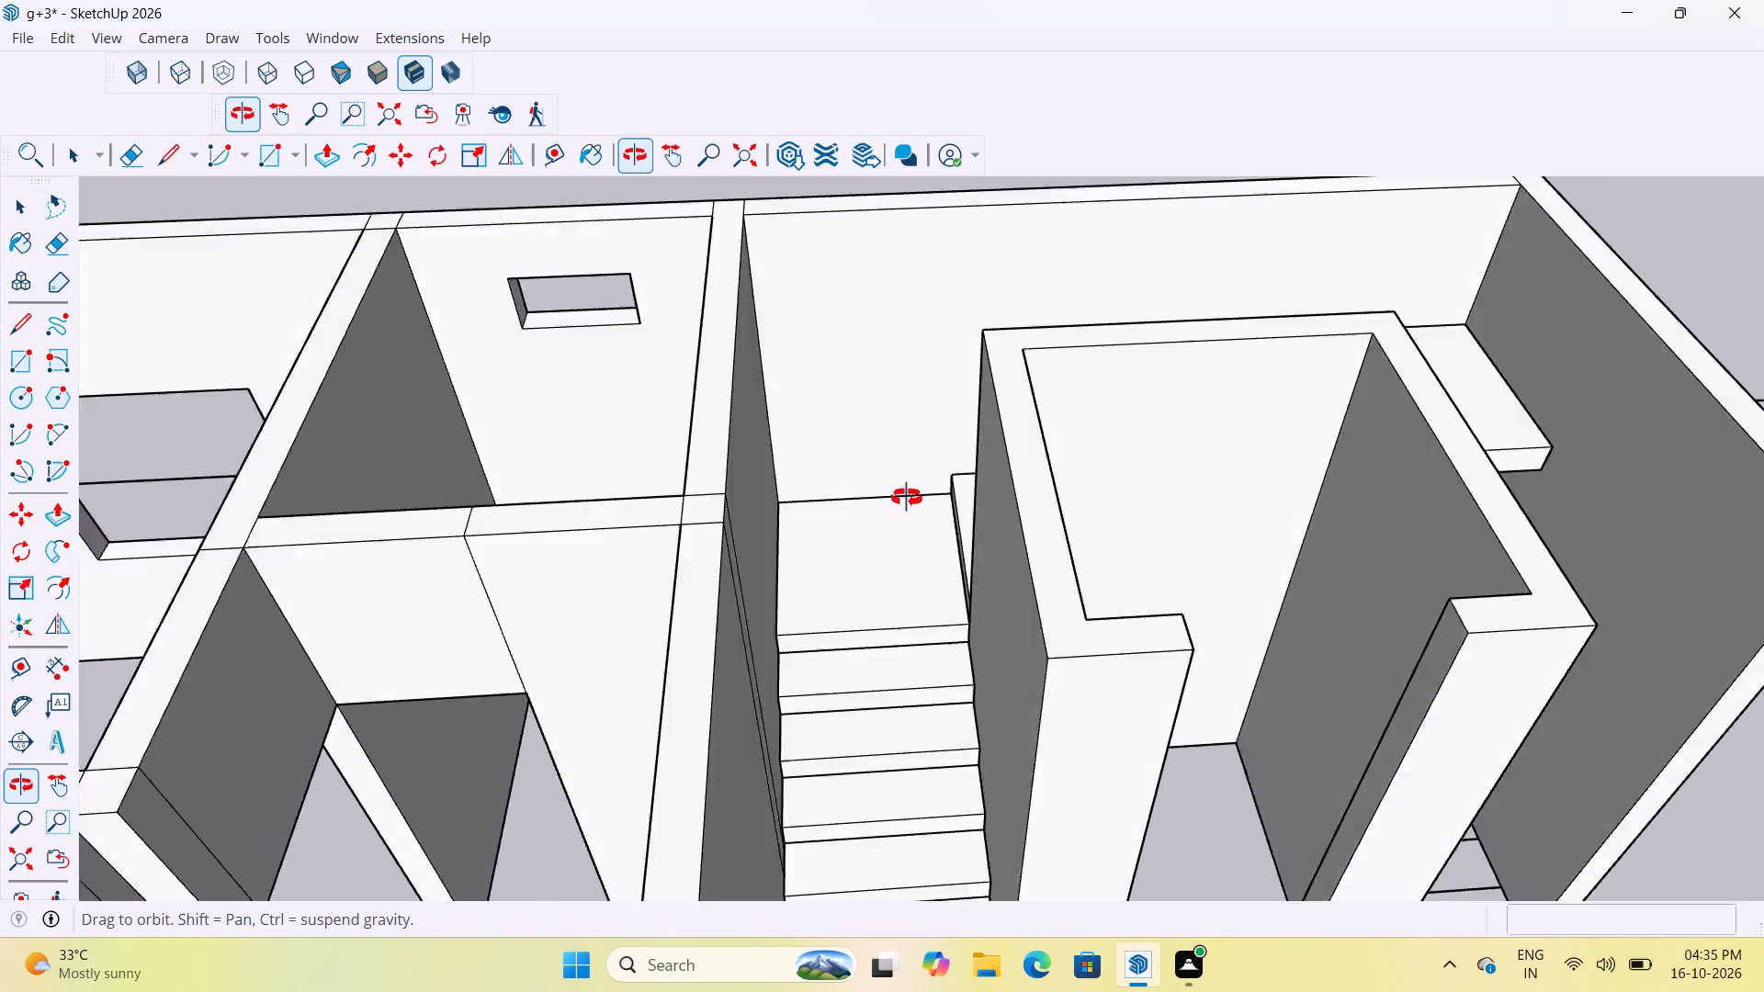
Examine the raised corner landing and the third flight's tread outlines on the floor beside the shaft.
middle_click_drag(907, 498, 788, 540)
scroll(788, 540, "up", 1)
scroll(1073, 534, "down", 13)
scroll(1166, 610, "up", 3)
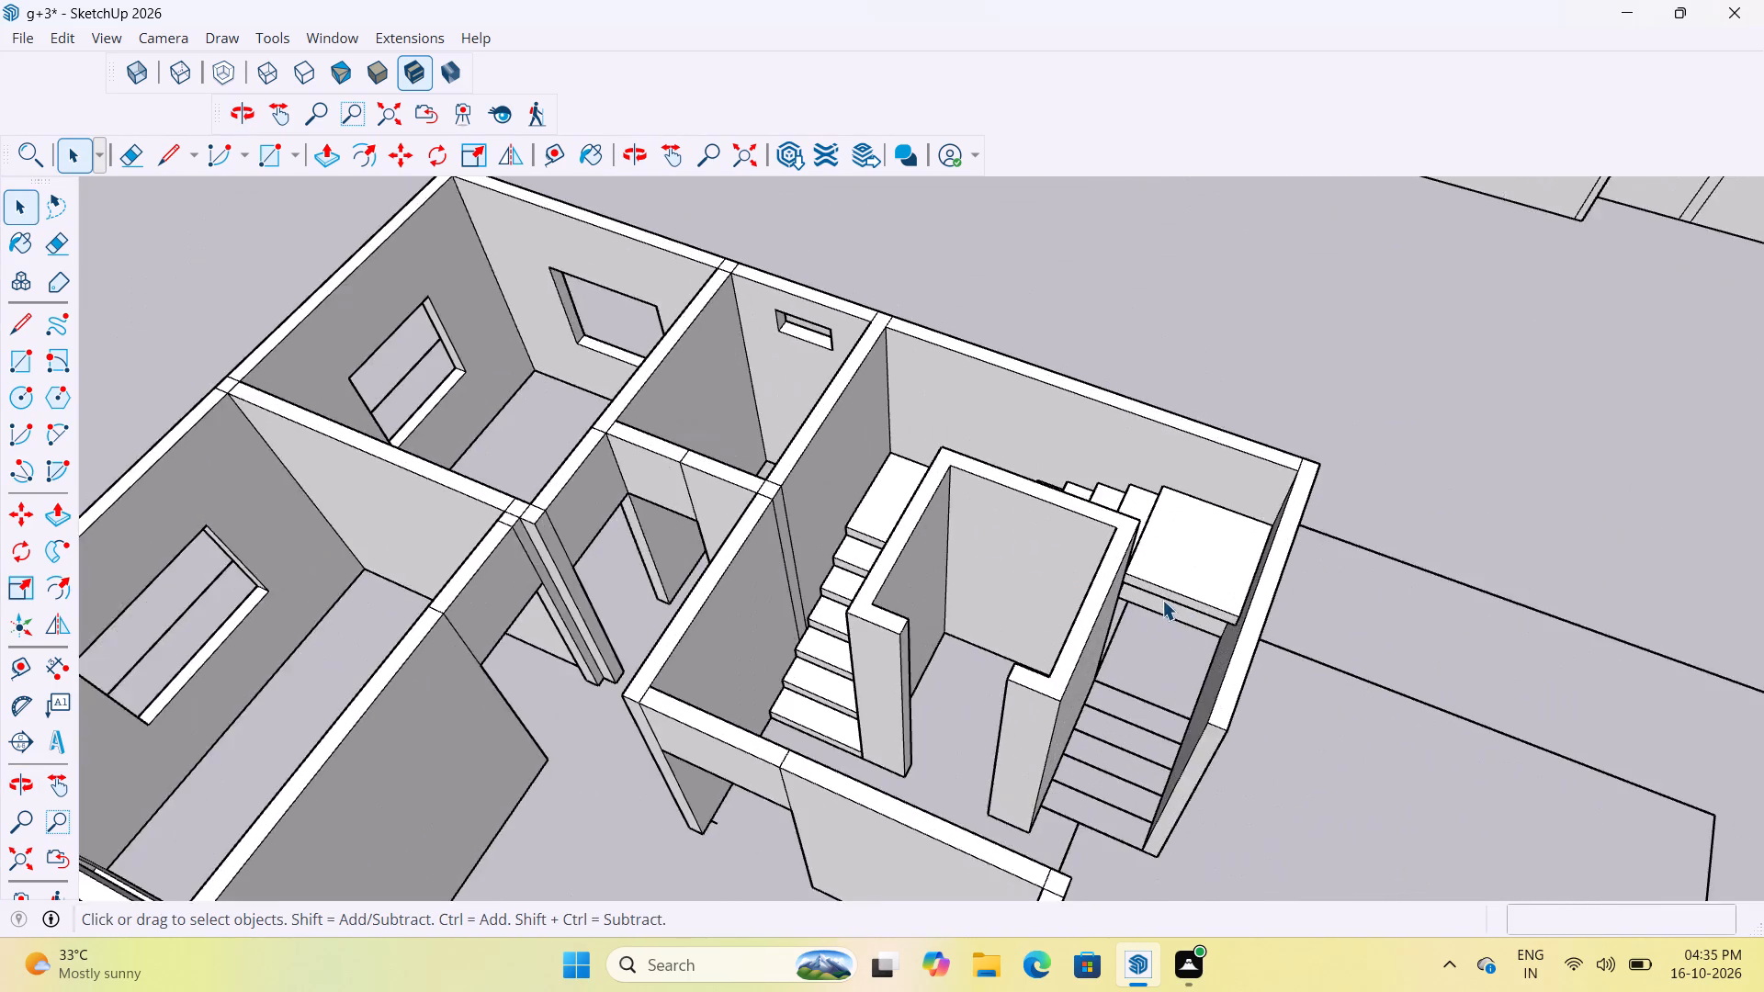
scroll(1162, 600, "up", 3)
scroll(1161, 600, "down", 5)
scroll(1159, 615, "up", 13)
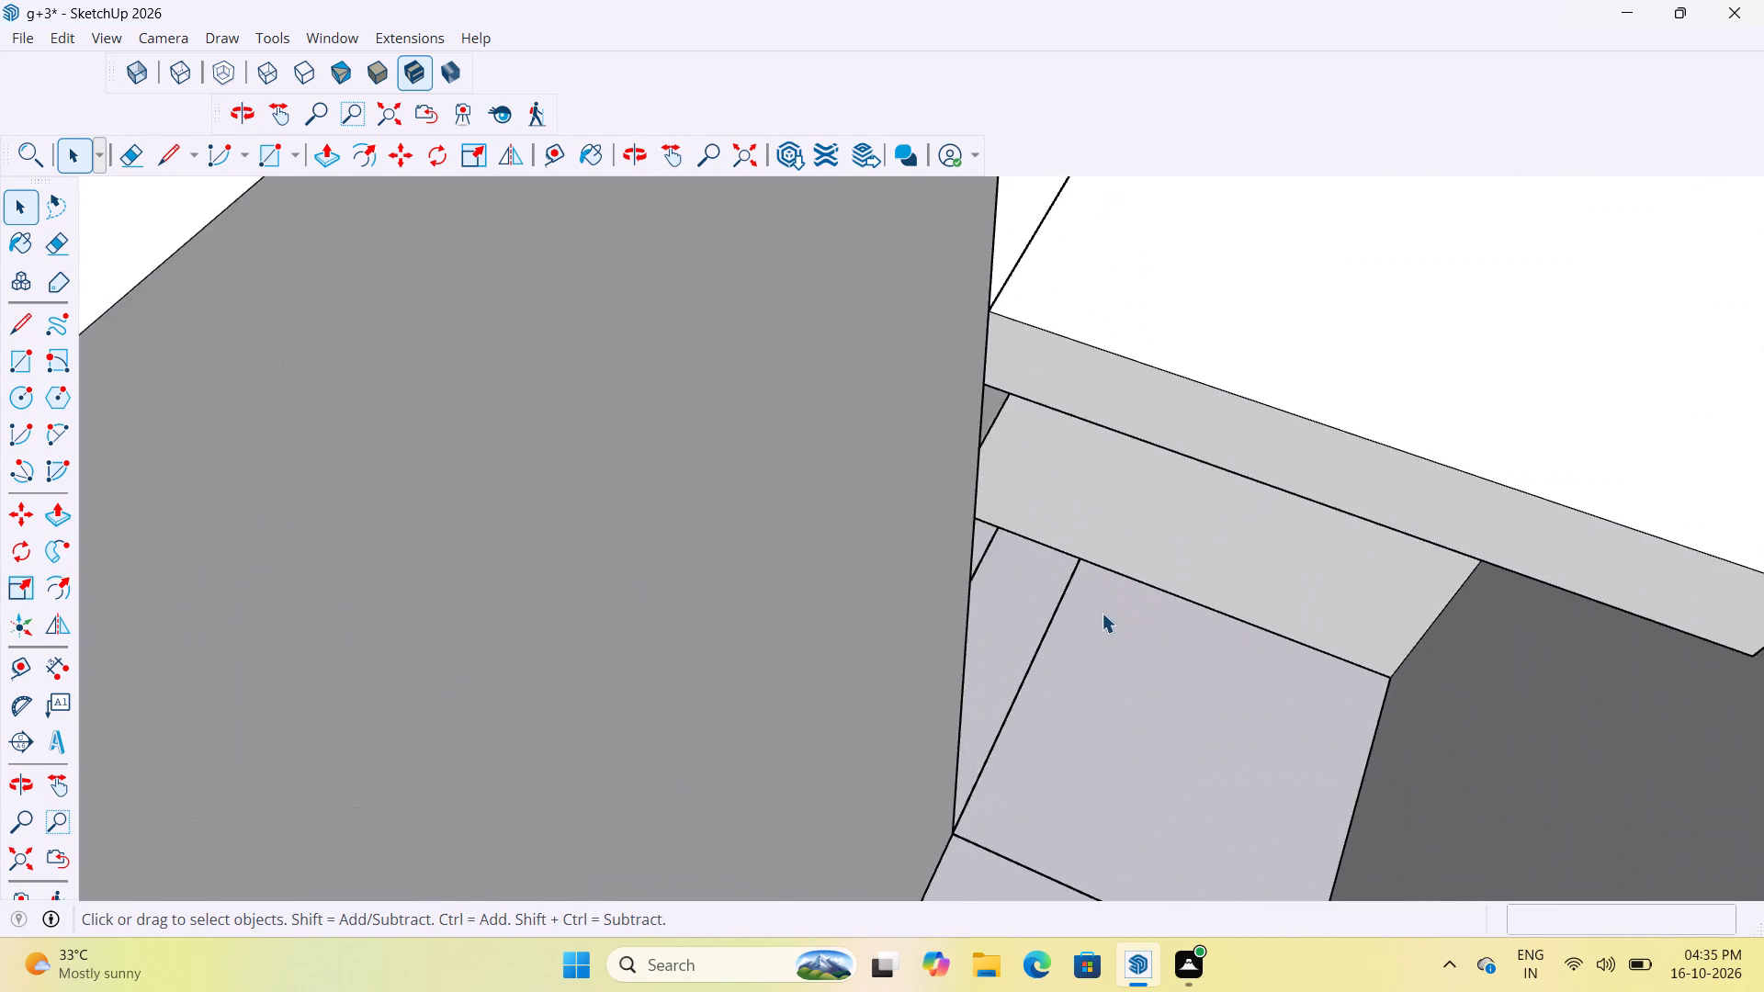
scroll(1041, 633, "down", 10)
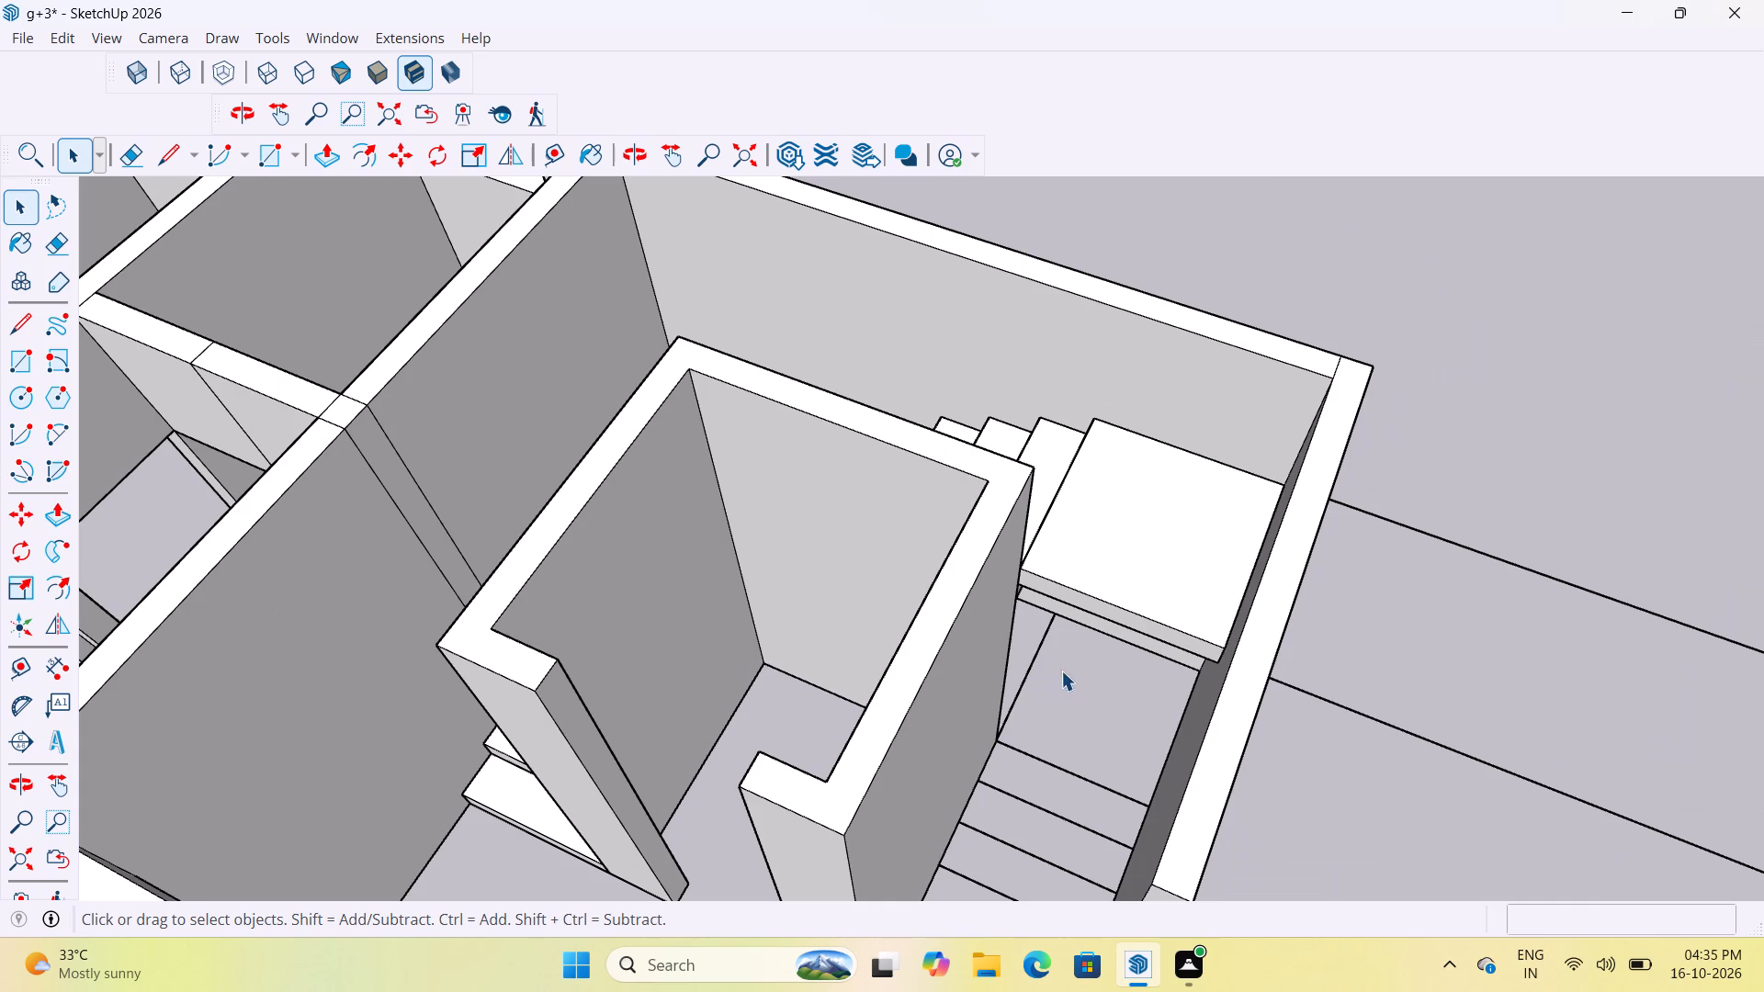
scroll(1108, 688, "up", 4)
scroll(1216, 572, "down", 5)
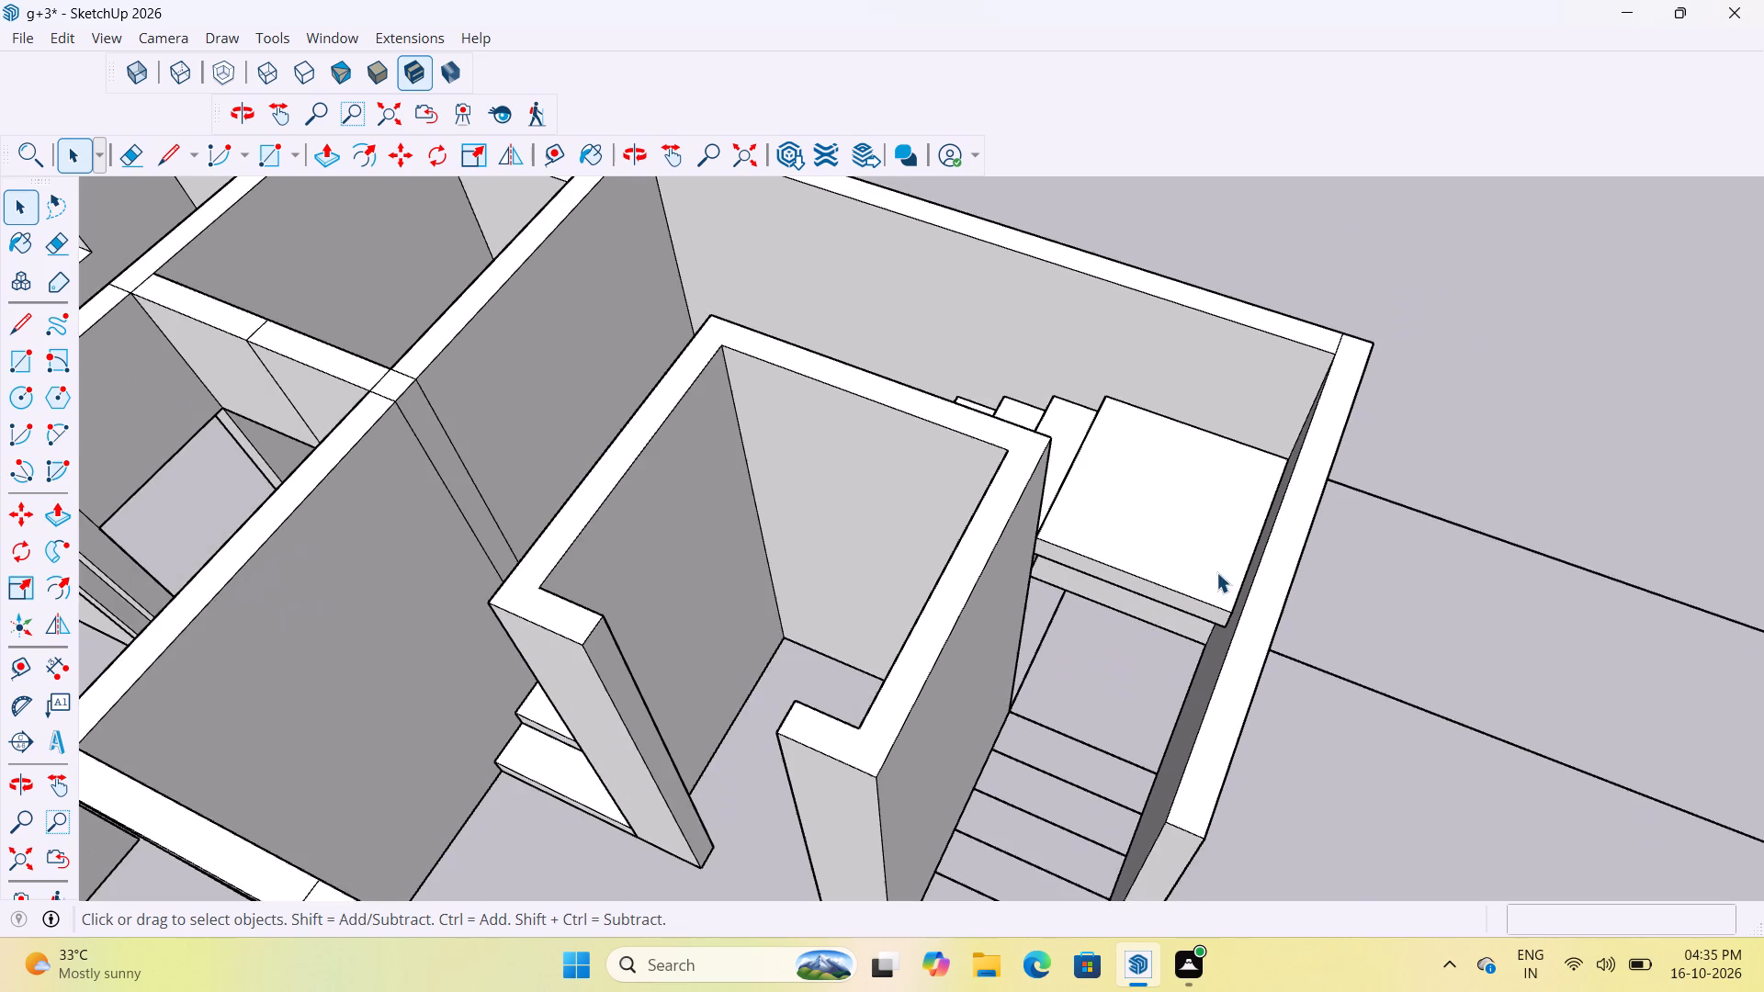
scroll(1136, 659, "down", 5)
scroll(1108, 768, "up", 9)
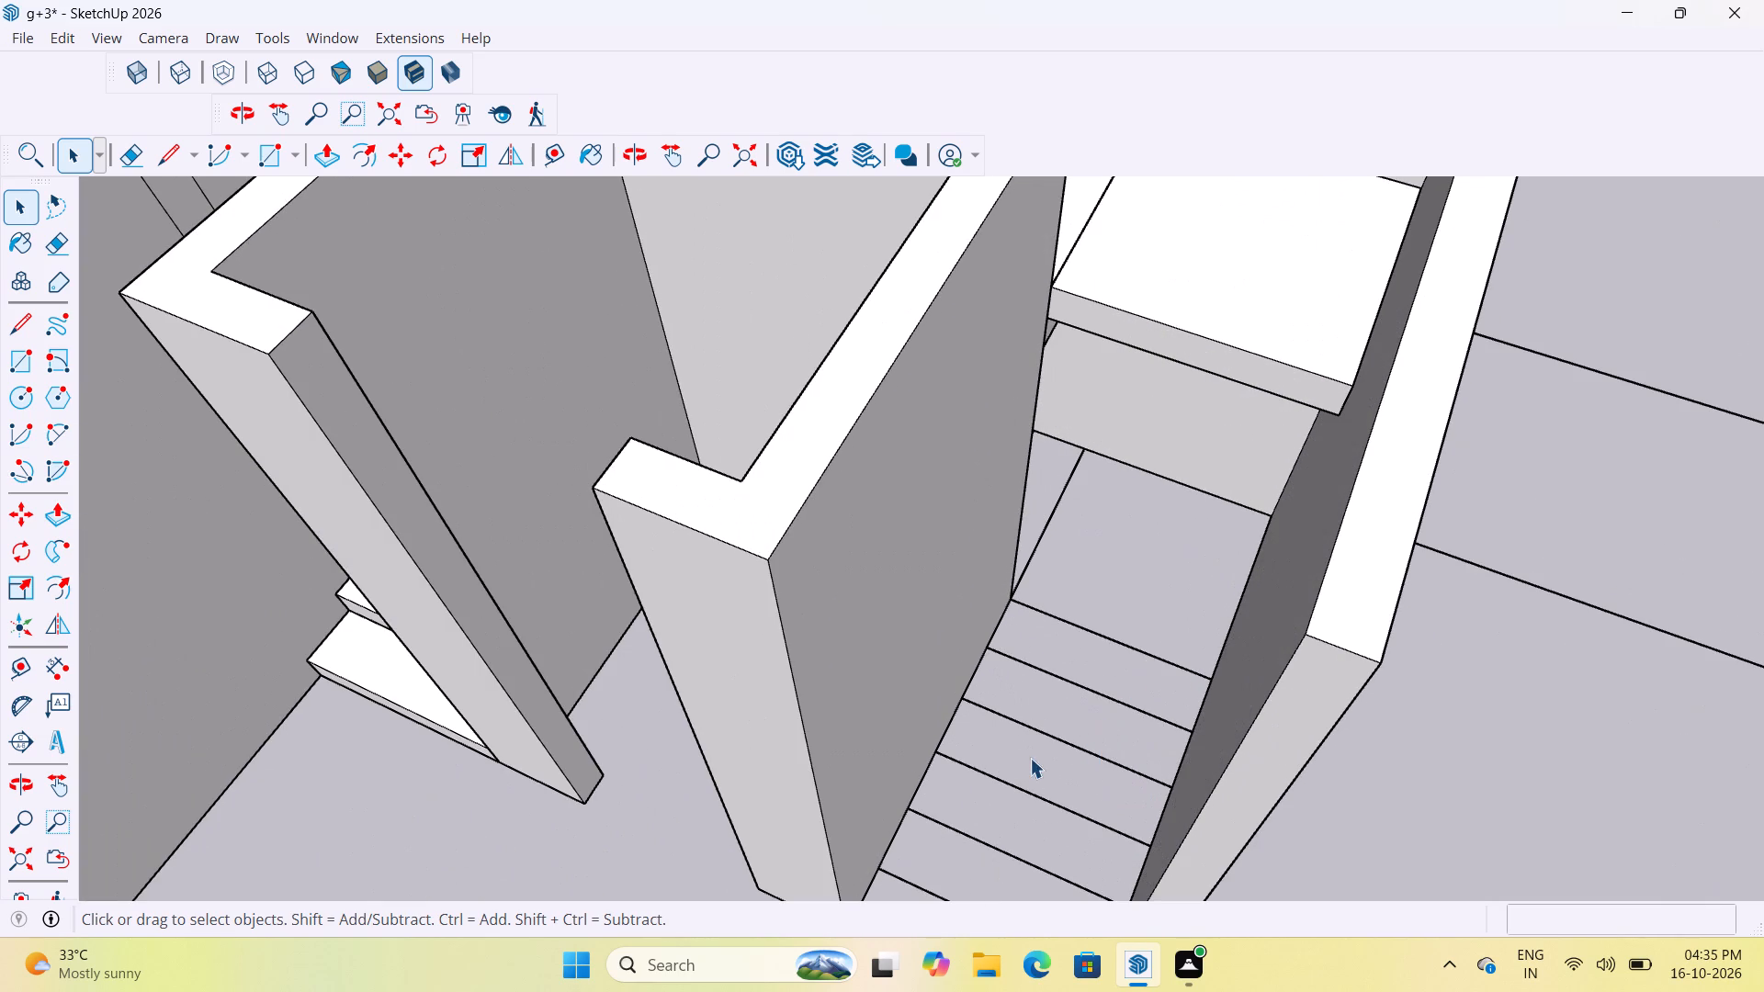
scroll(1054, 699, "down", 9)
middle_click_drag(1037, 533, 695, 463)
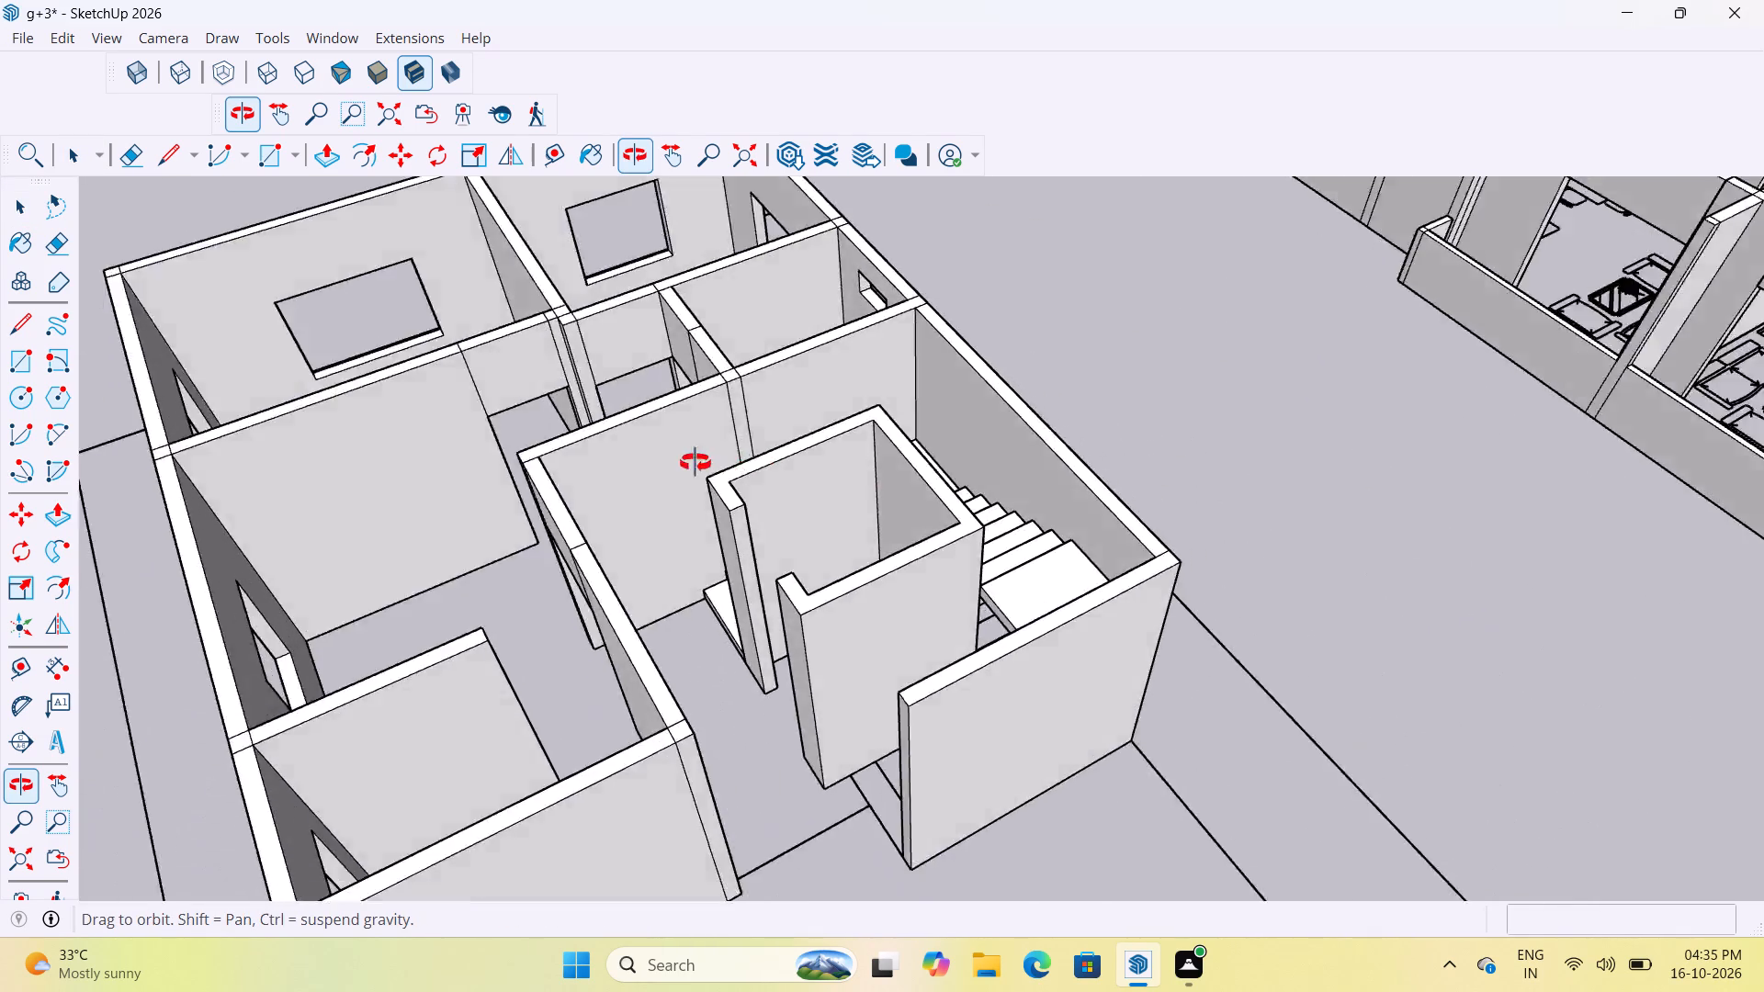
middle_click_drag(695, 463, 1091, 513)
scroll(1090, 661, "up", 7)
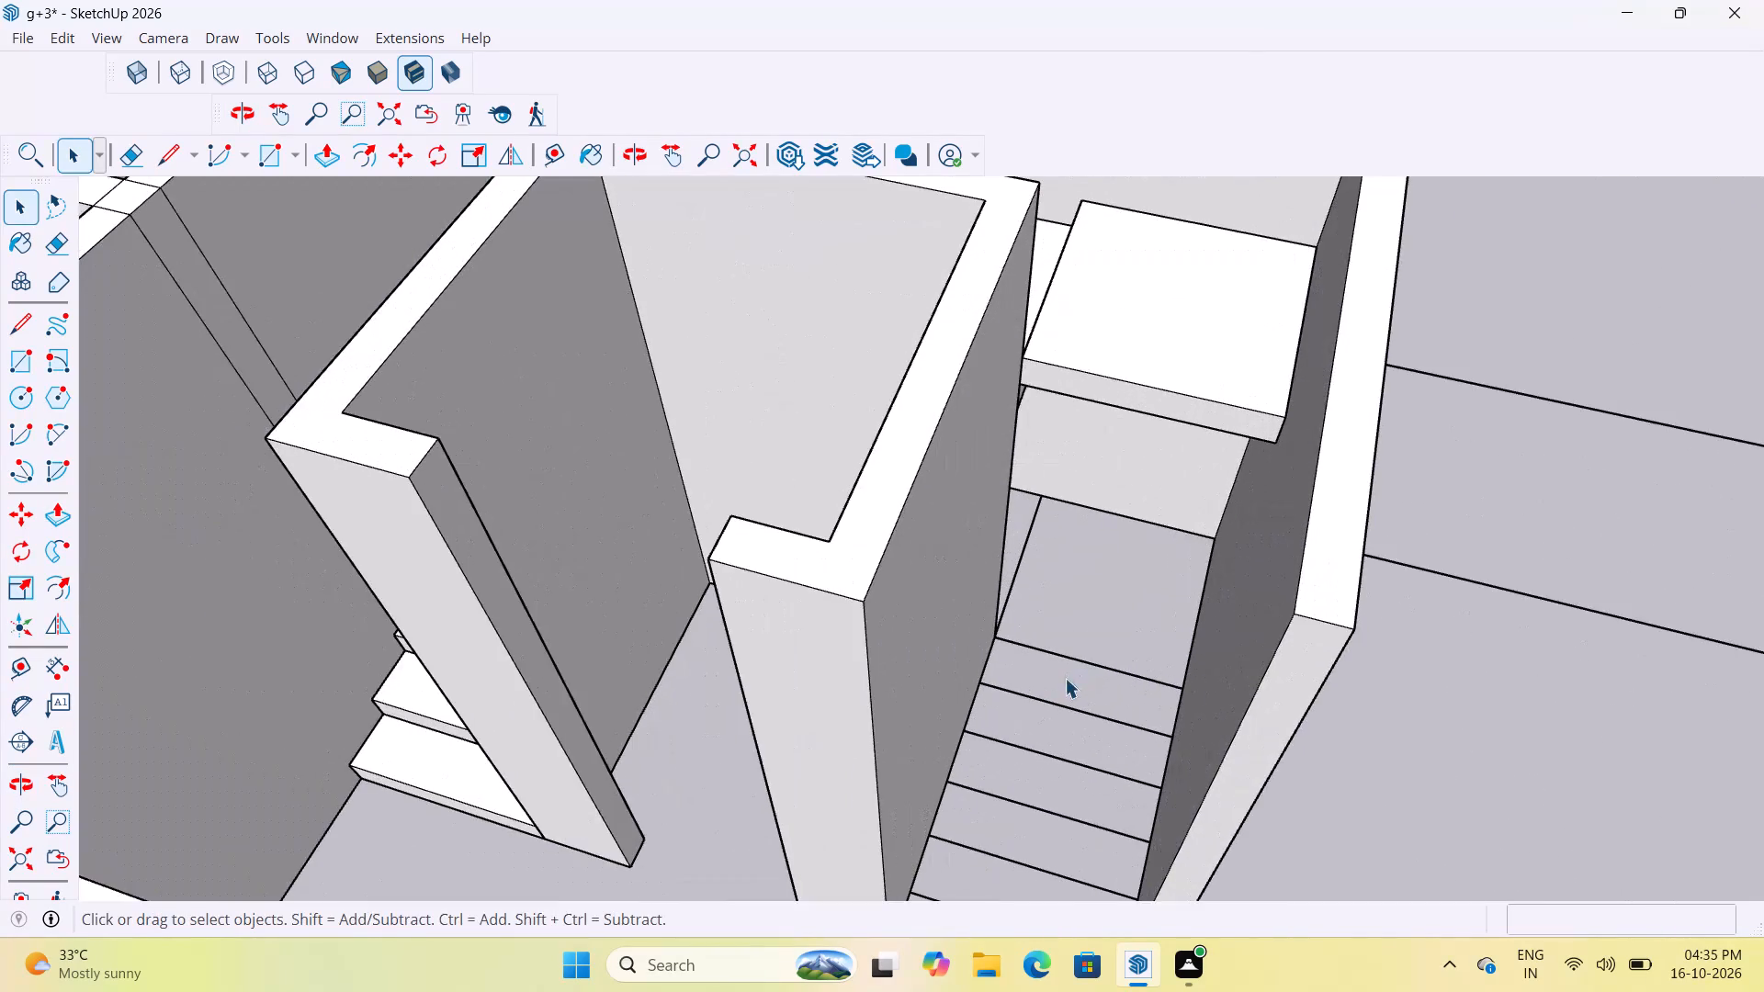
Draw a rectangle about 1' by 3' 6" over the floor outline of the first tread beyond the raised corner landing.
middle_click_drag(1065, 680, 1168, 727)
scroll(1138, 725, "up", 3)
key("r")
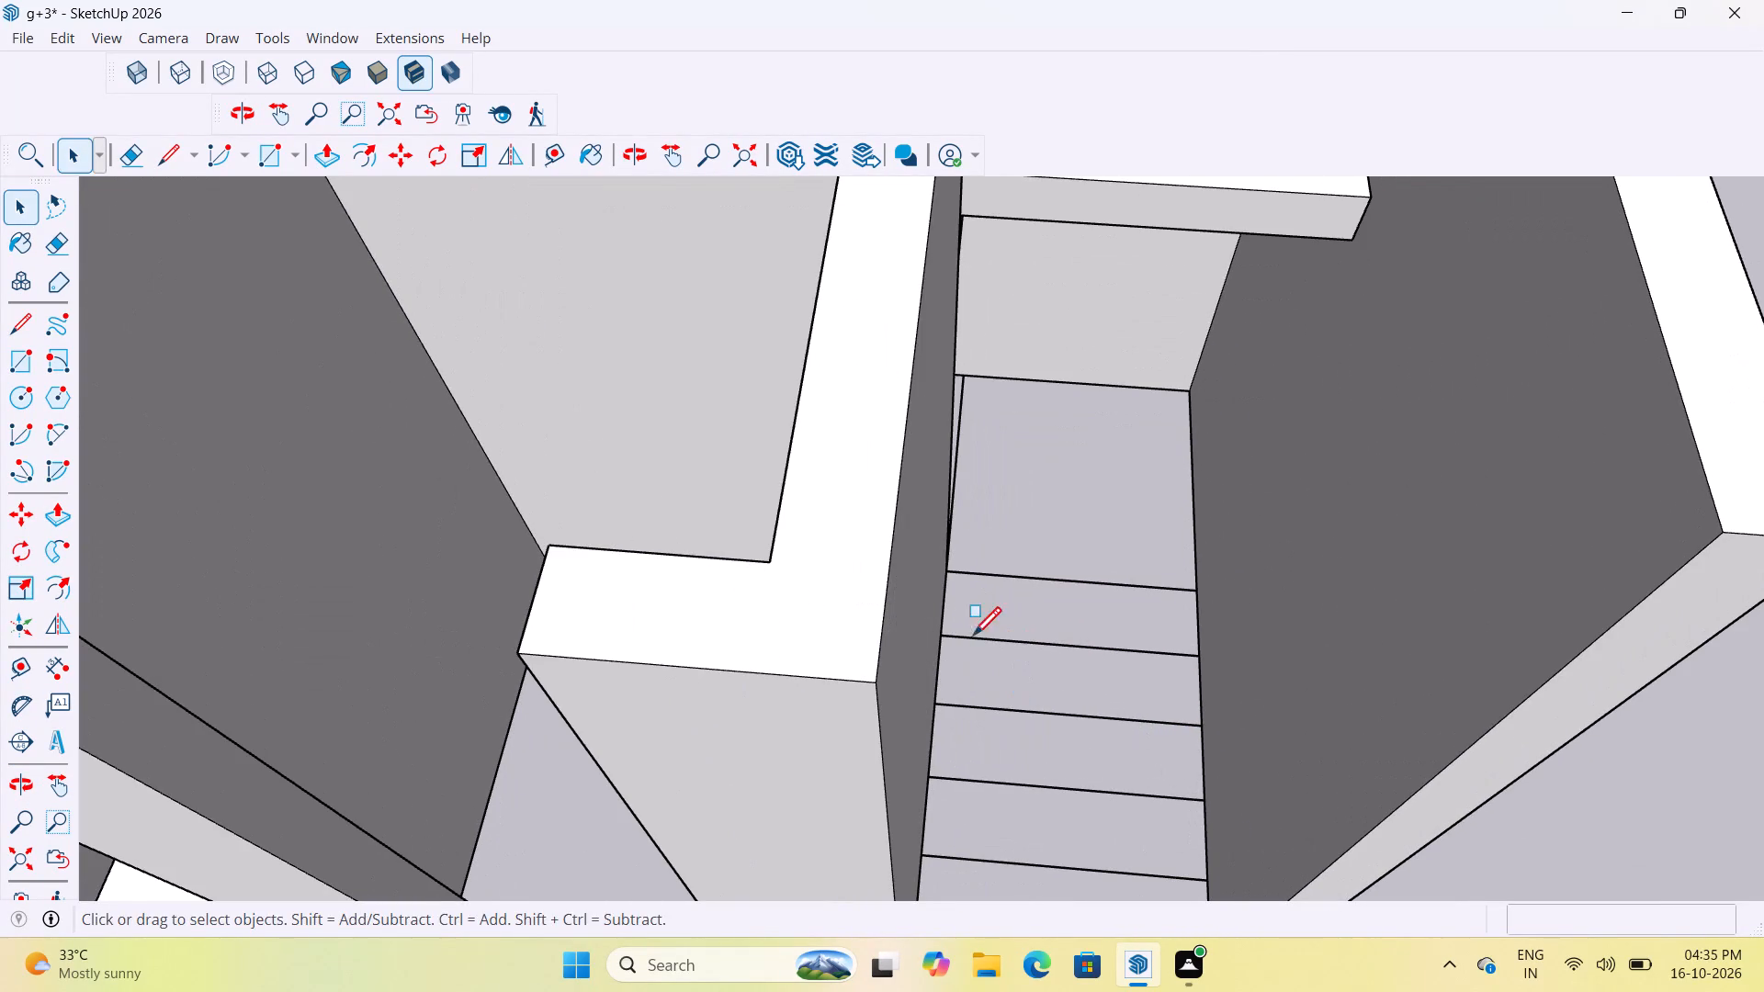
scroll(955, 618, "up", 4)
middle_click_drag(955, 603, 848, 736)
scroll(949, 614, "down", 1)
scroll(1000, 560, "up", 3)
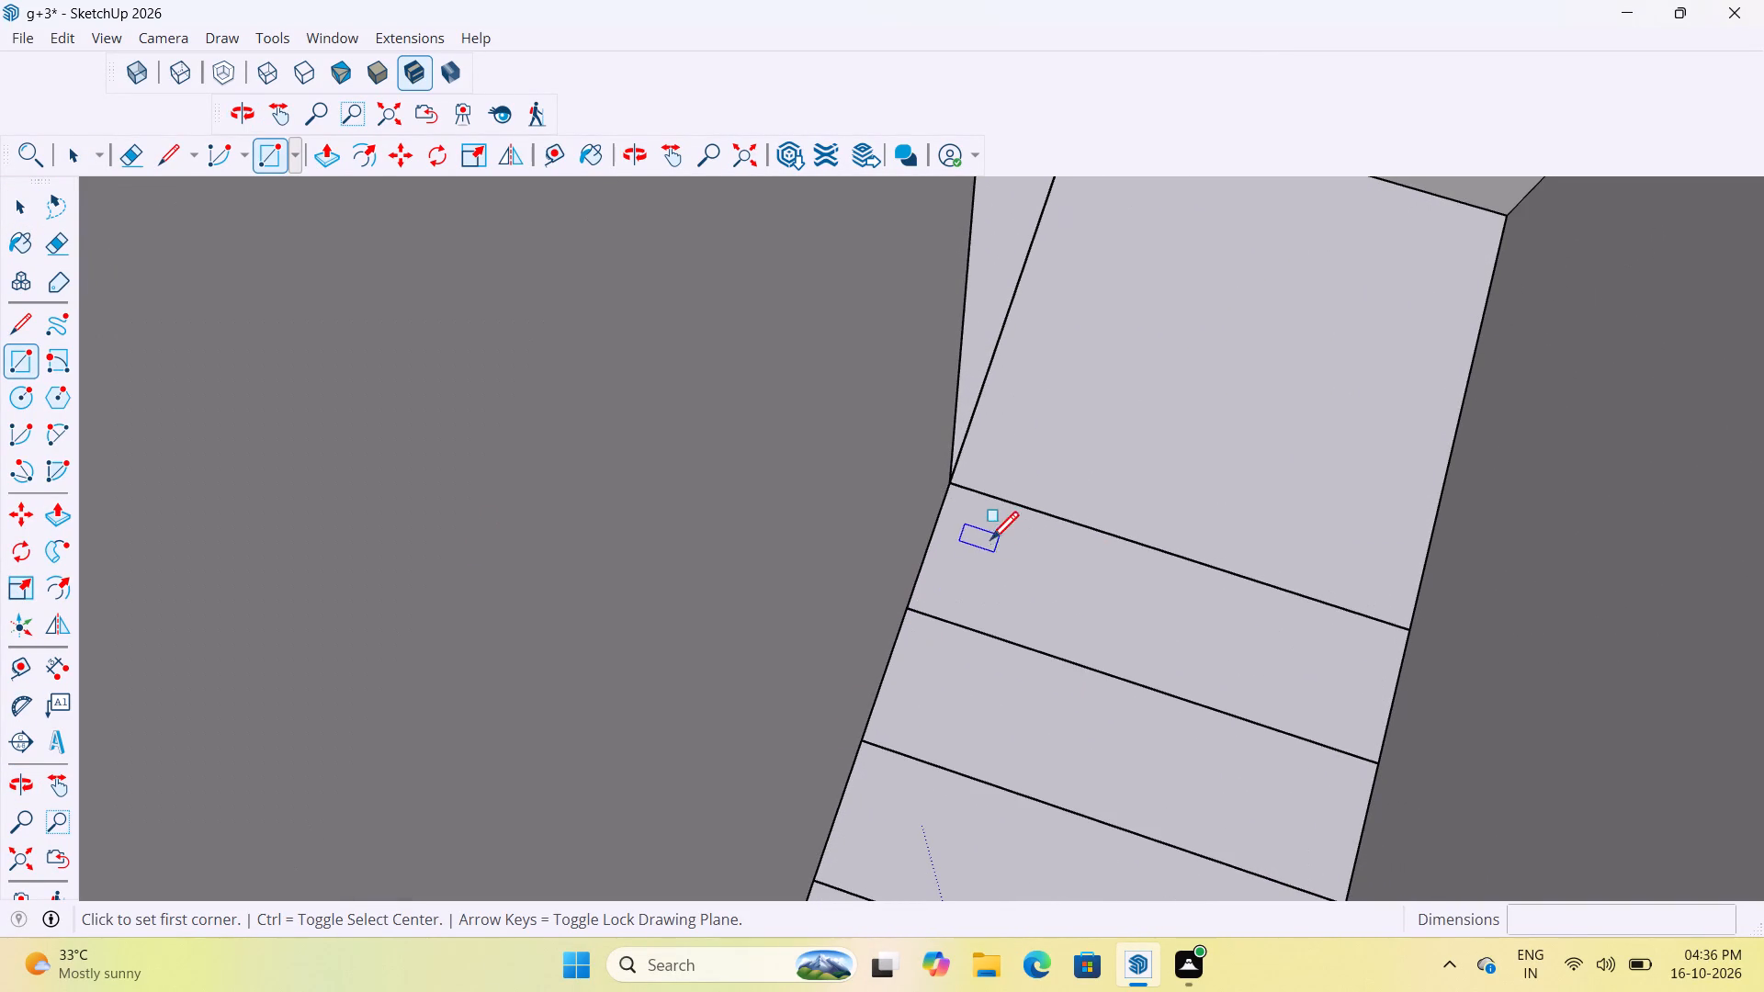
left_click(949, 490)
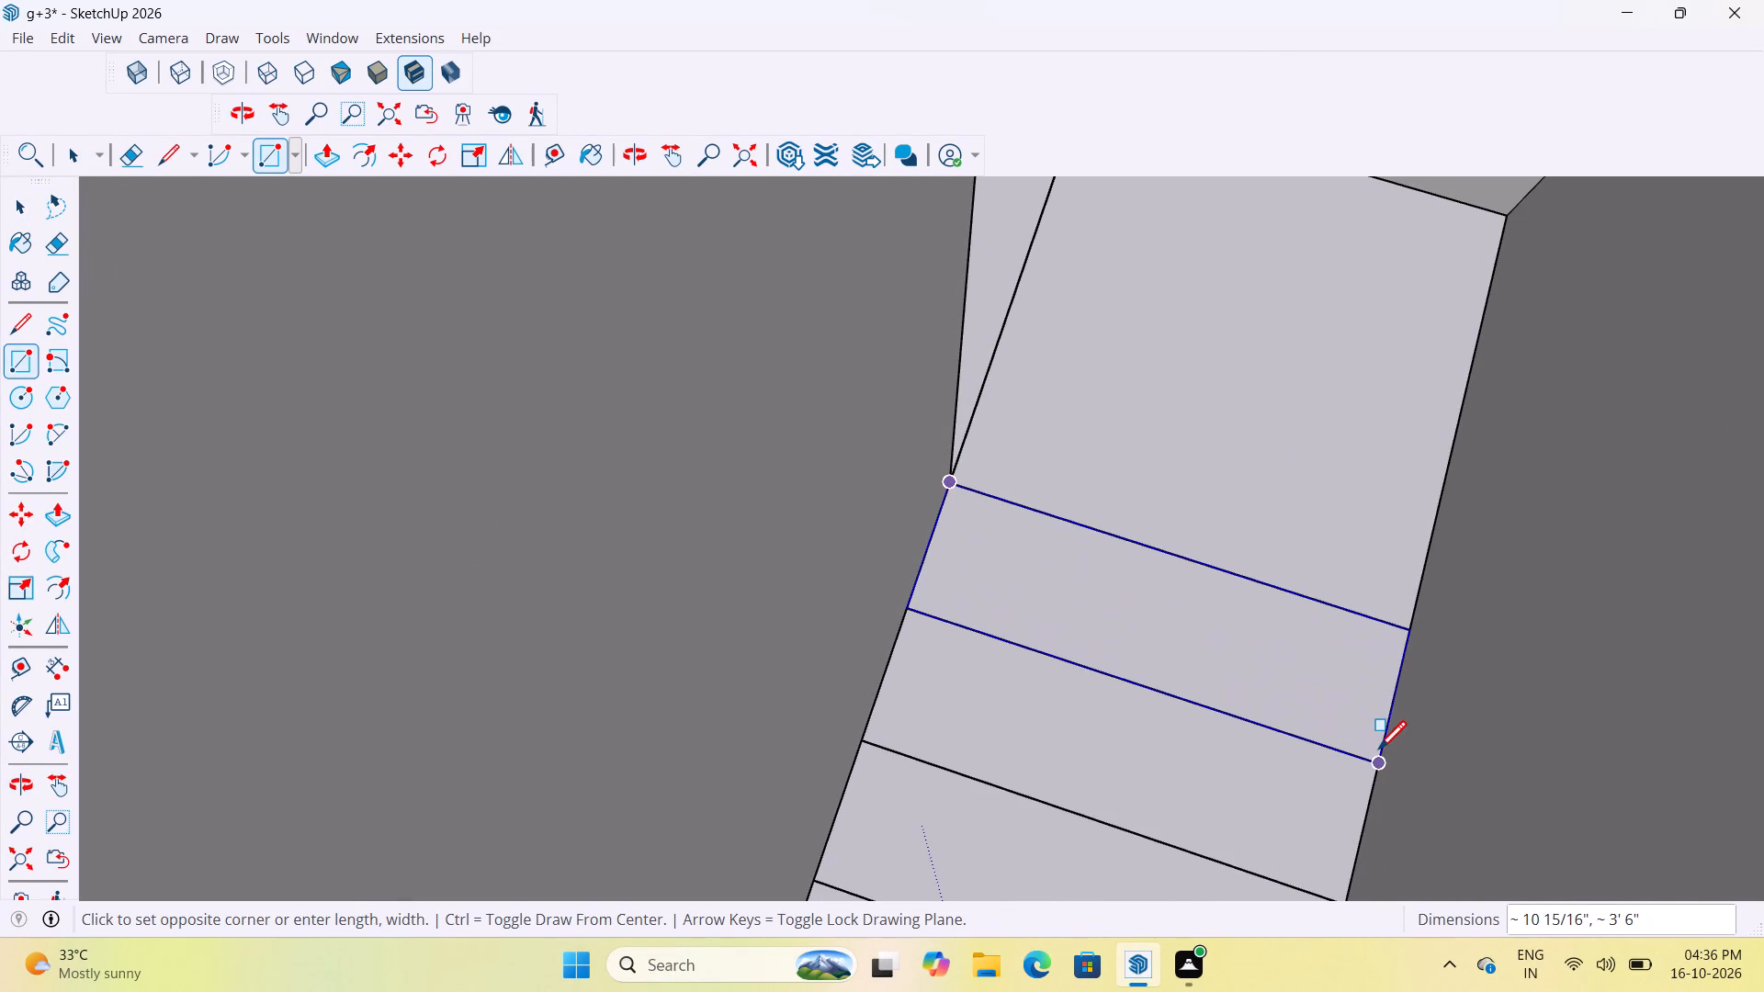
left_click(1378, 755)
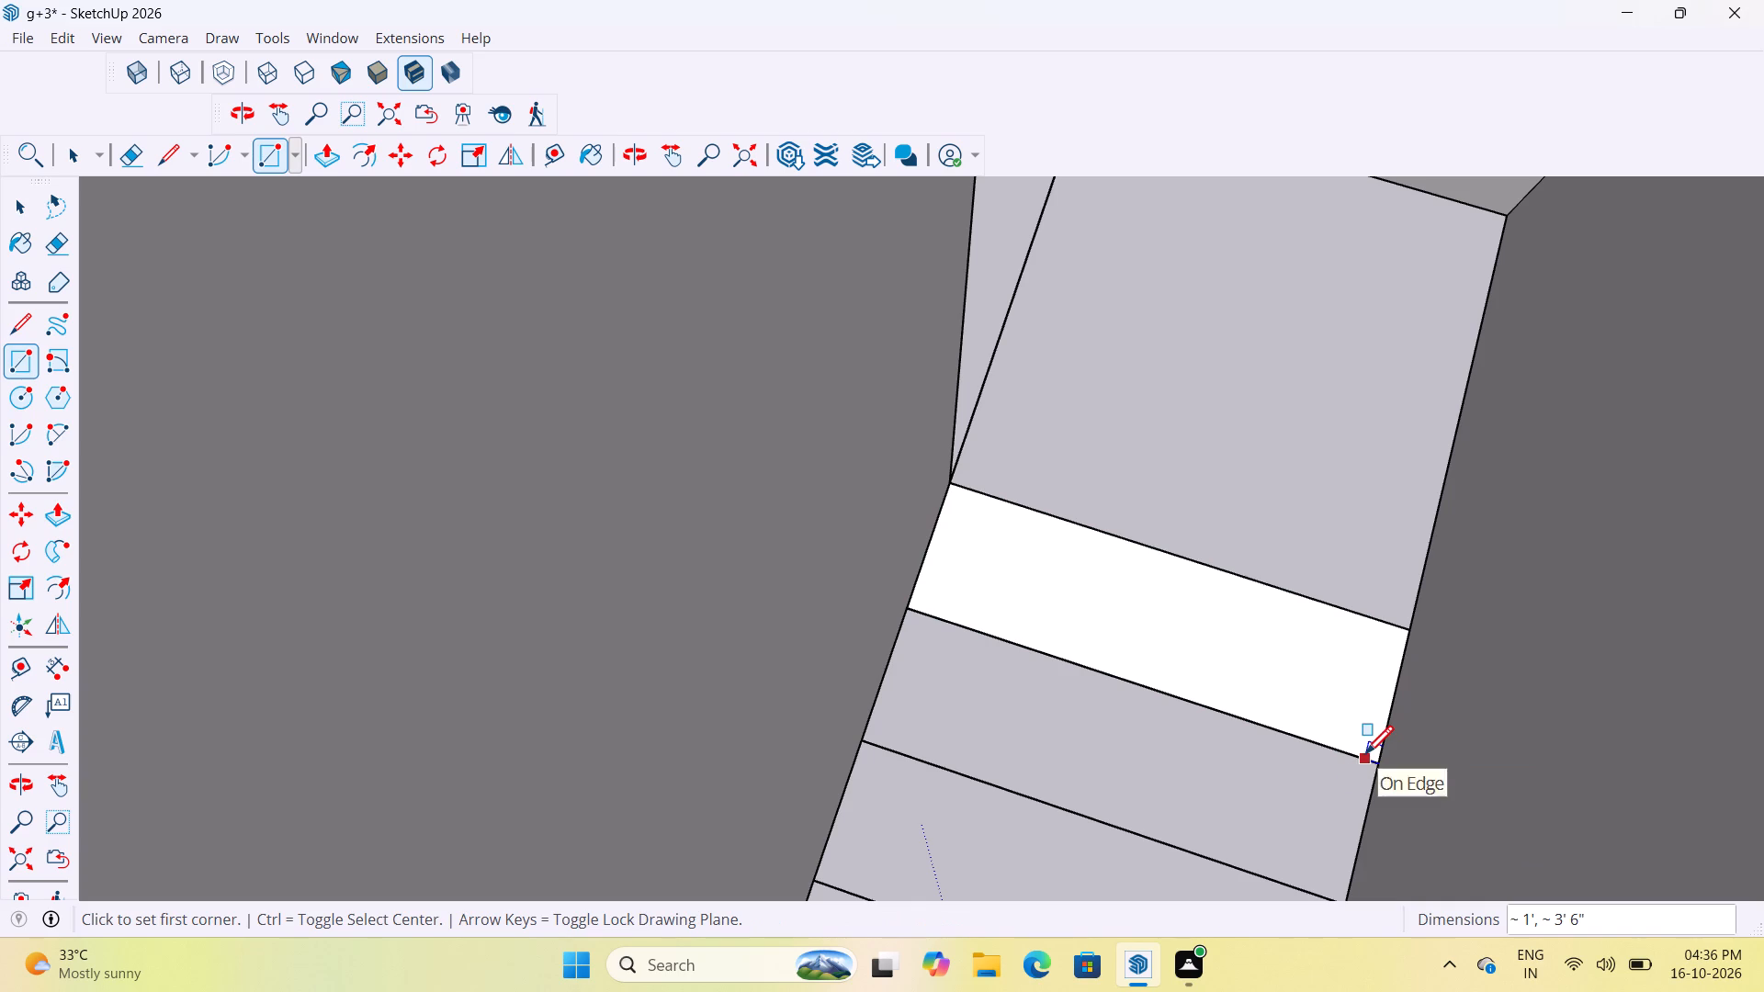
Make the new tread rectangle, with its face and edges, a group.
key("p")
key("space")
double_click(1284, 686)
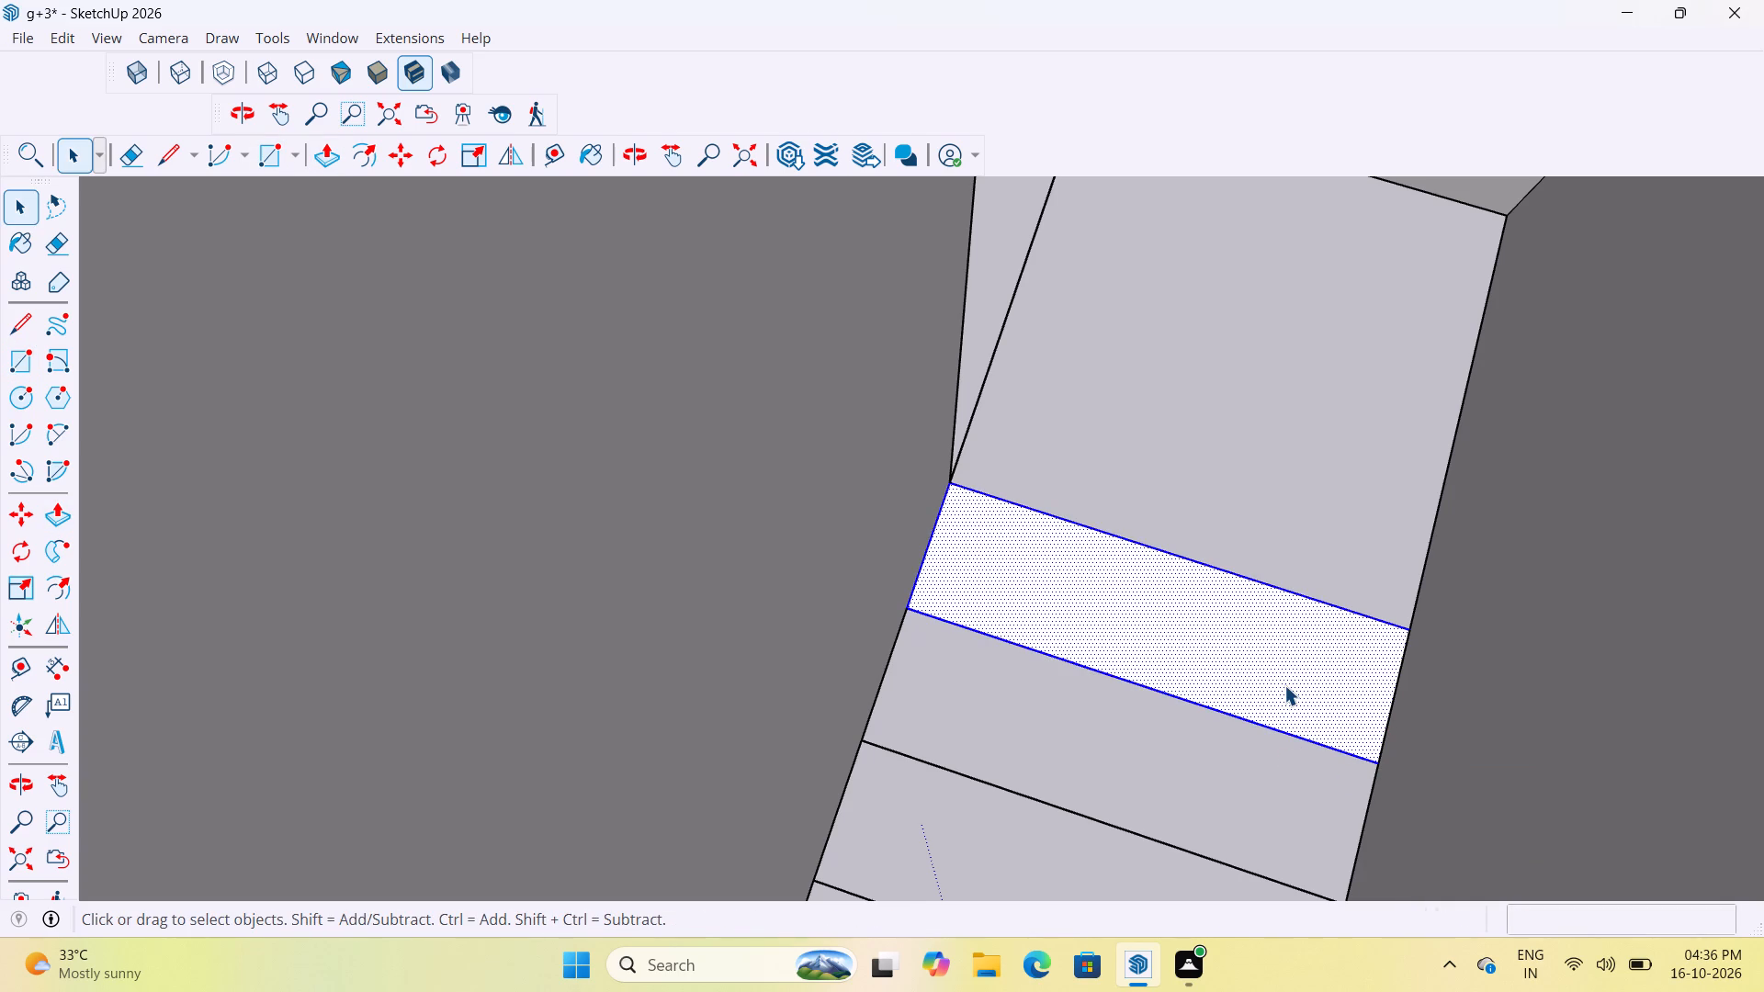
right_click(1284, 685)
left_click(1357, 388)
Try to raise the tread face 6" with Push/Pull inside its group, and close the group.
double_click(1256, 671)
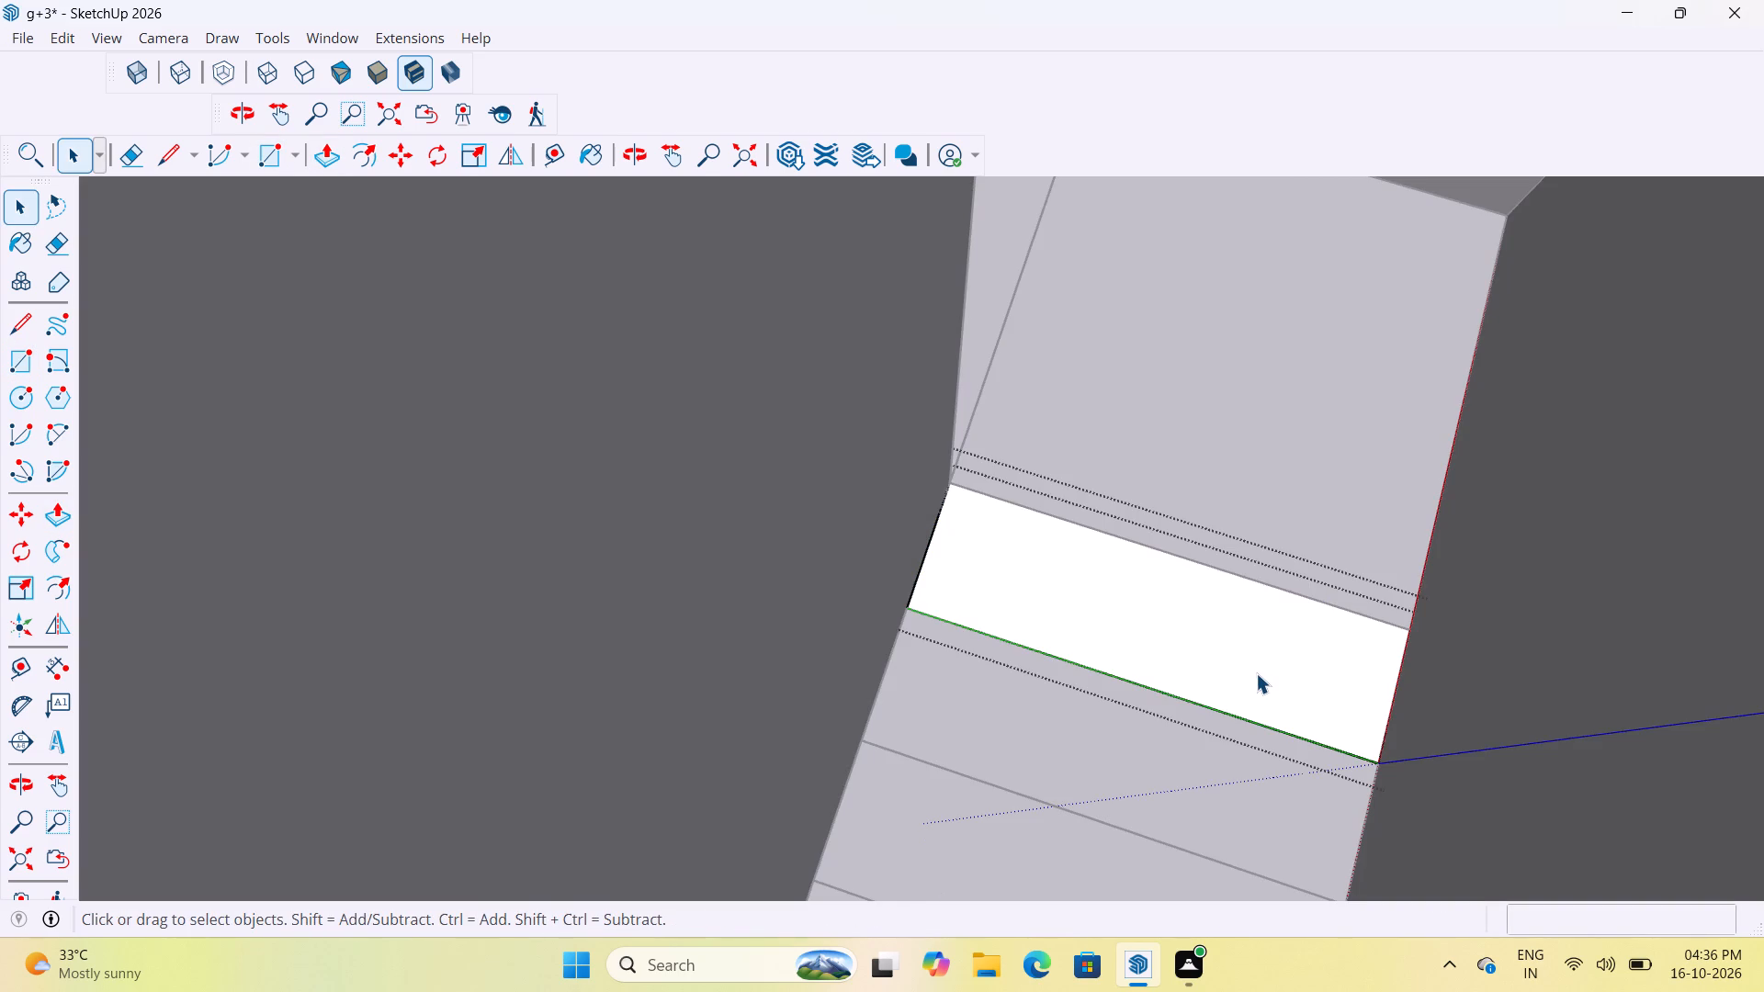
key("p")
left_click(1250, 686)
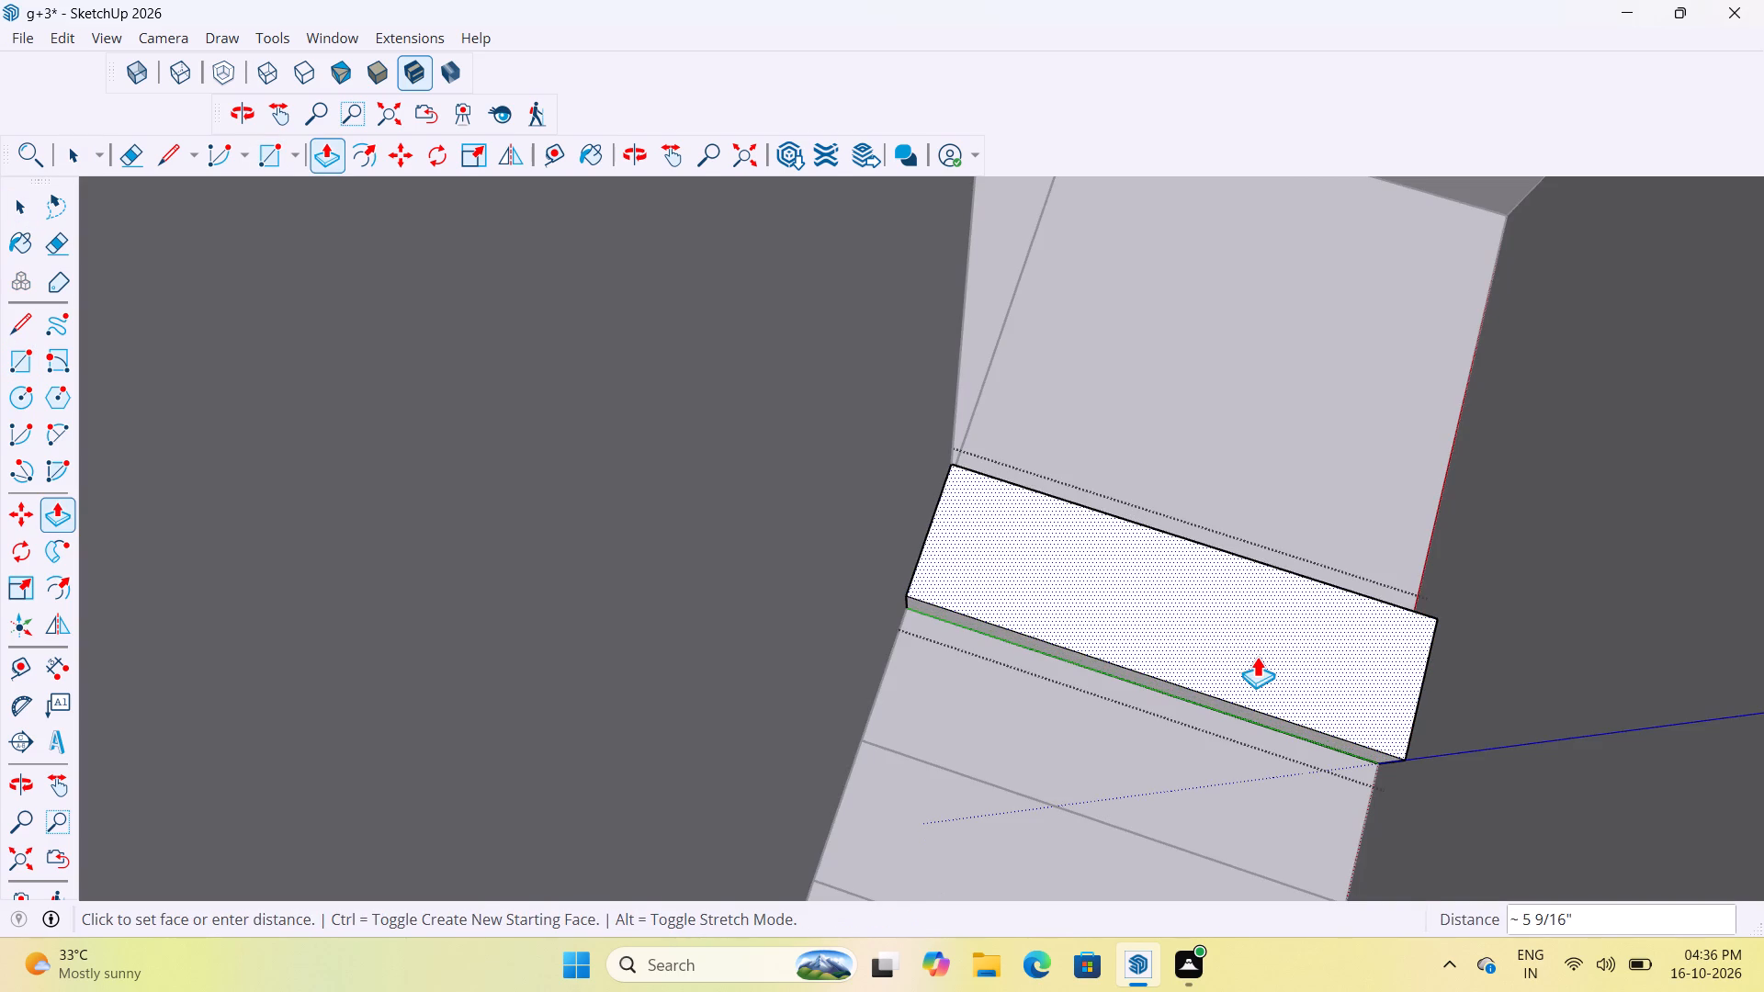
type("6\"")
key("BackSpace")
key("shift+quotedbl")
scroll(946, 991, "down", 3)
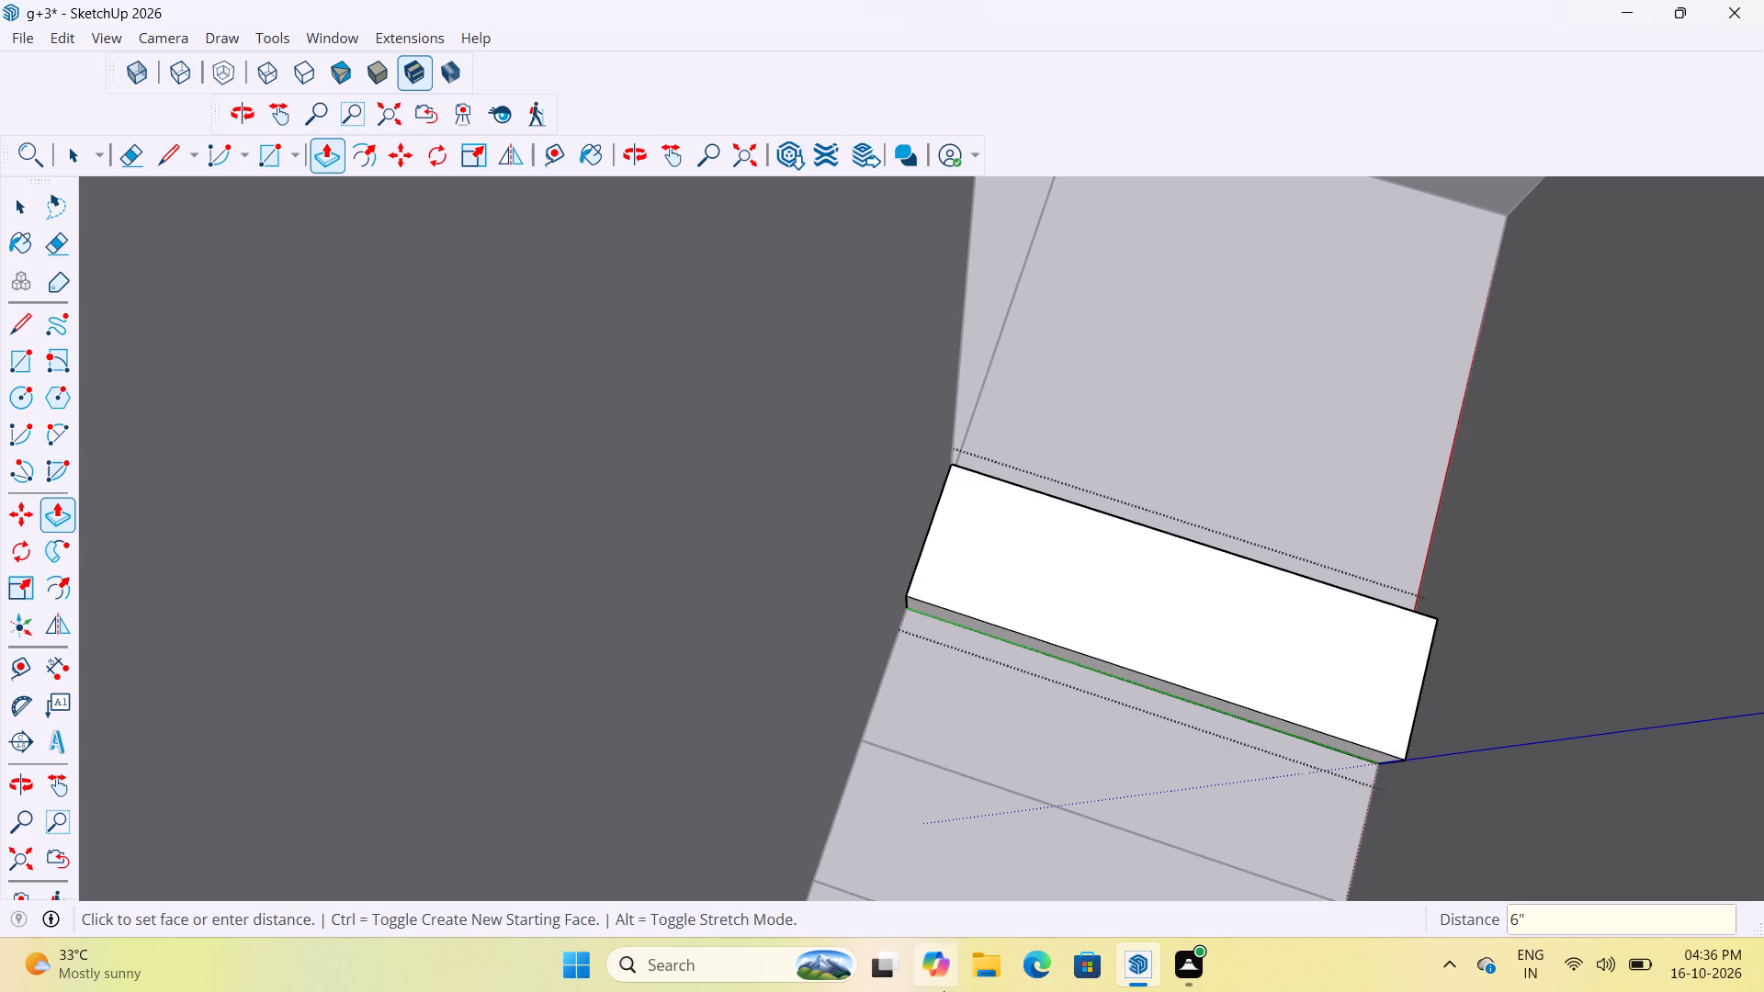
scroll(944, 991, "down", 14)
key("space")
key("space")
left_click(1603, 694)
Measure the height from the landing's shaft-side corner up to the top corner of the shaft wall.
scroll(1303, 492, "up", 4)
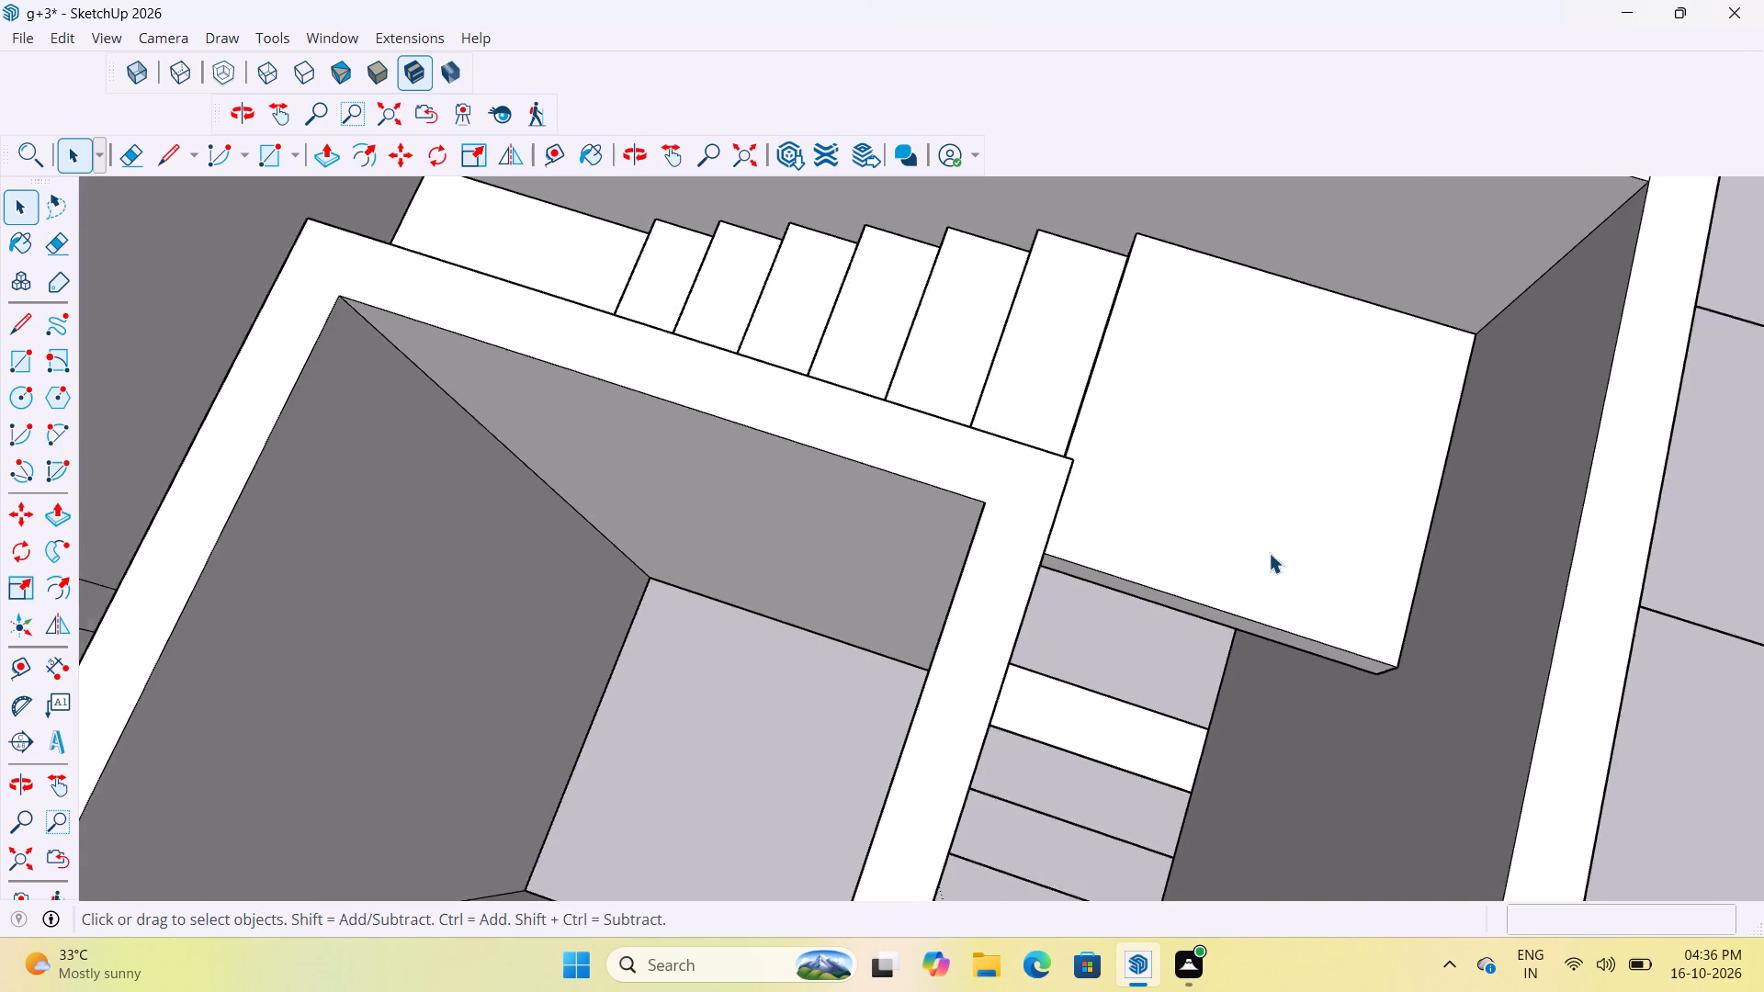
middle_click_drag(1228, 533, 560, 382)
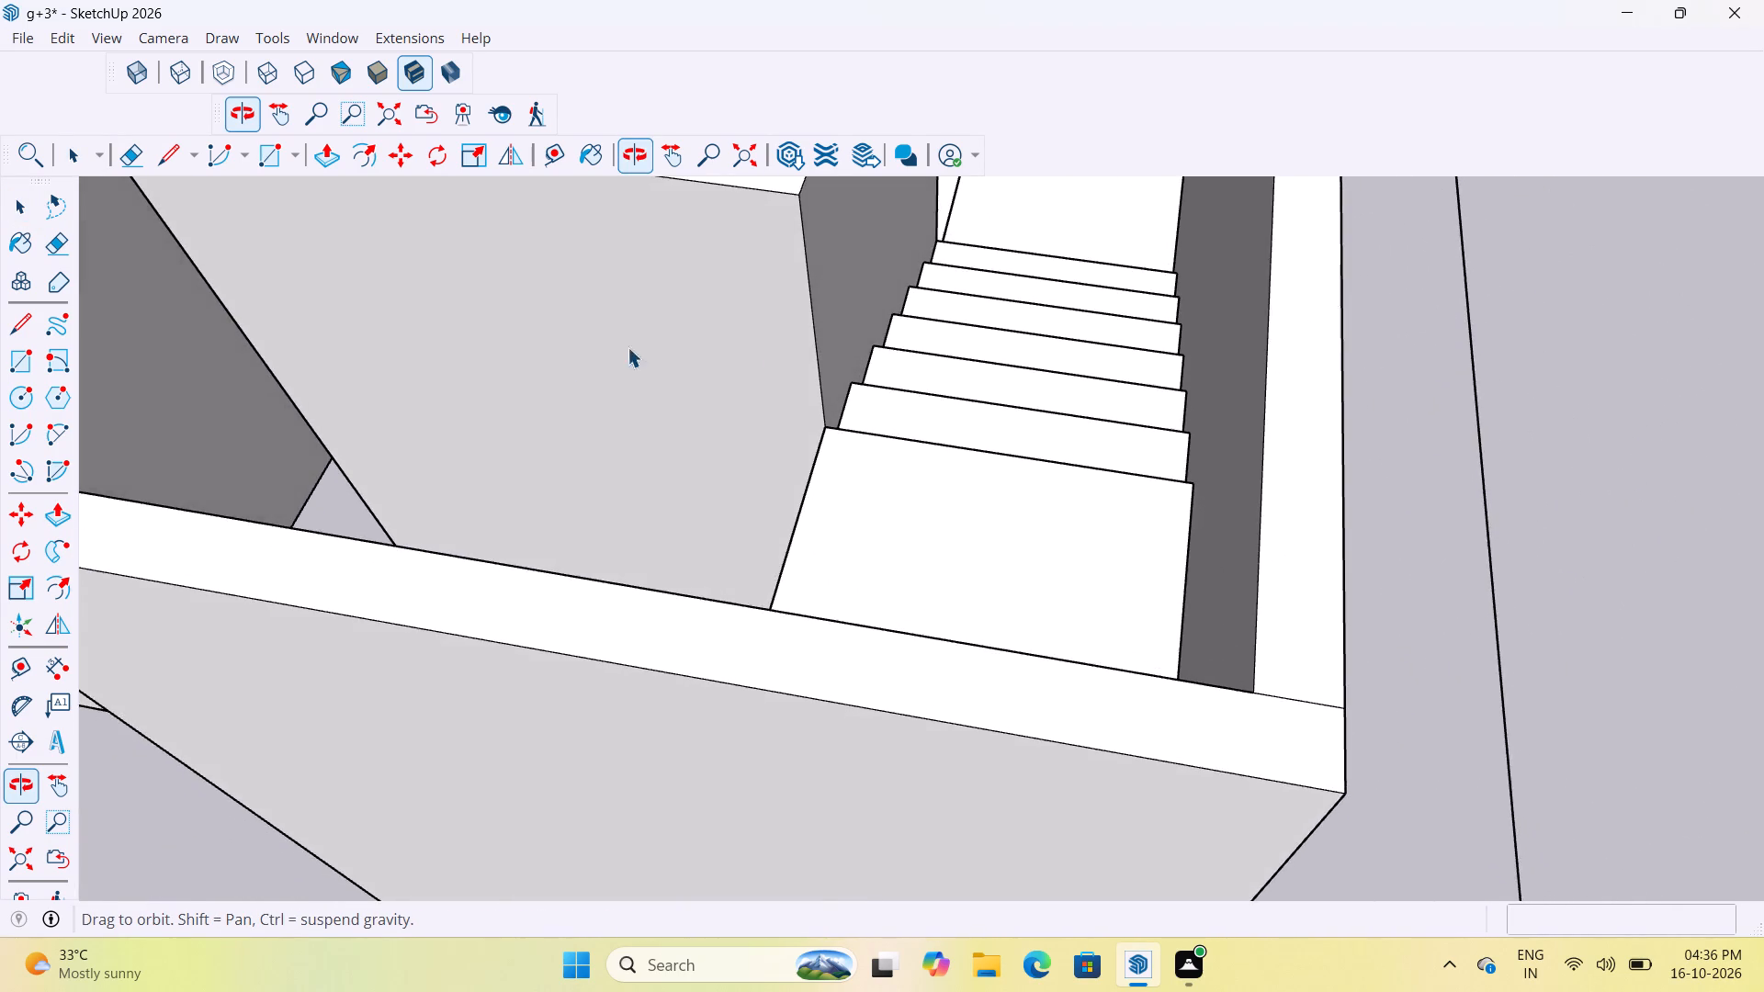
scroll(909, 515, "down", 4)
key("t")
scroll(829, 434, "up", 2)
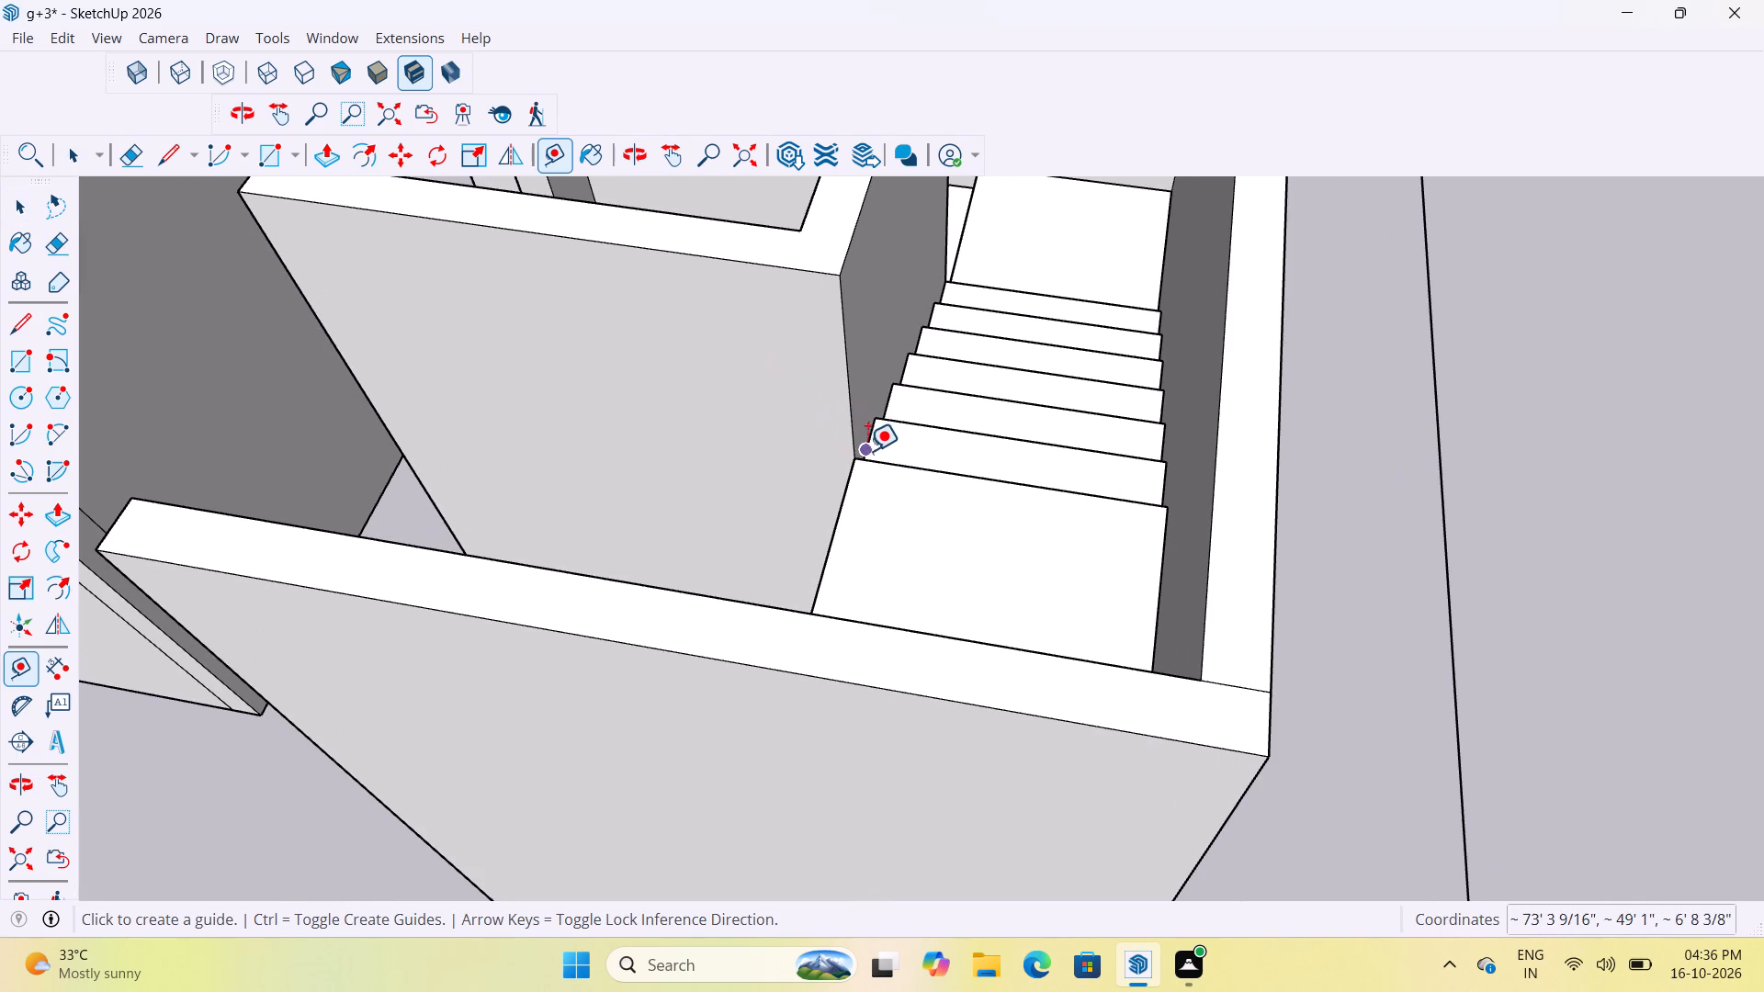
left_click(861, 455)
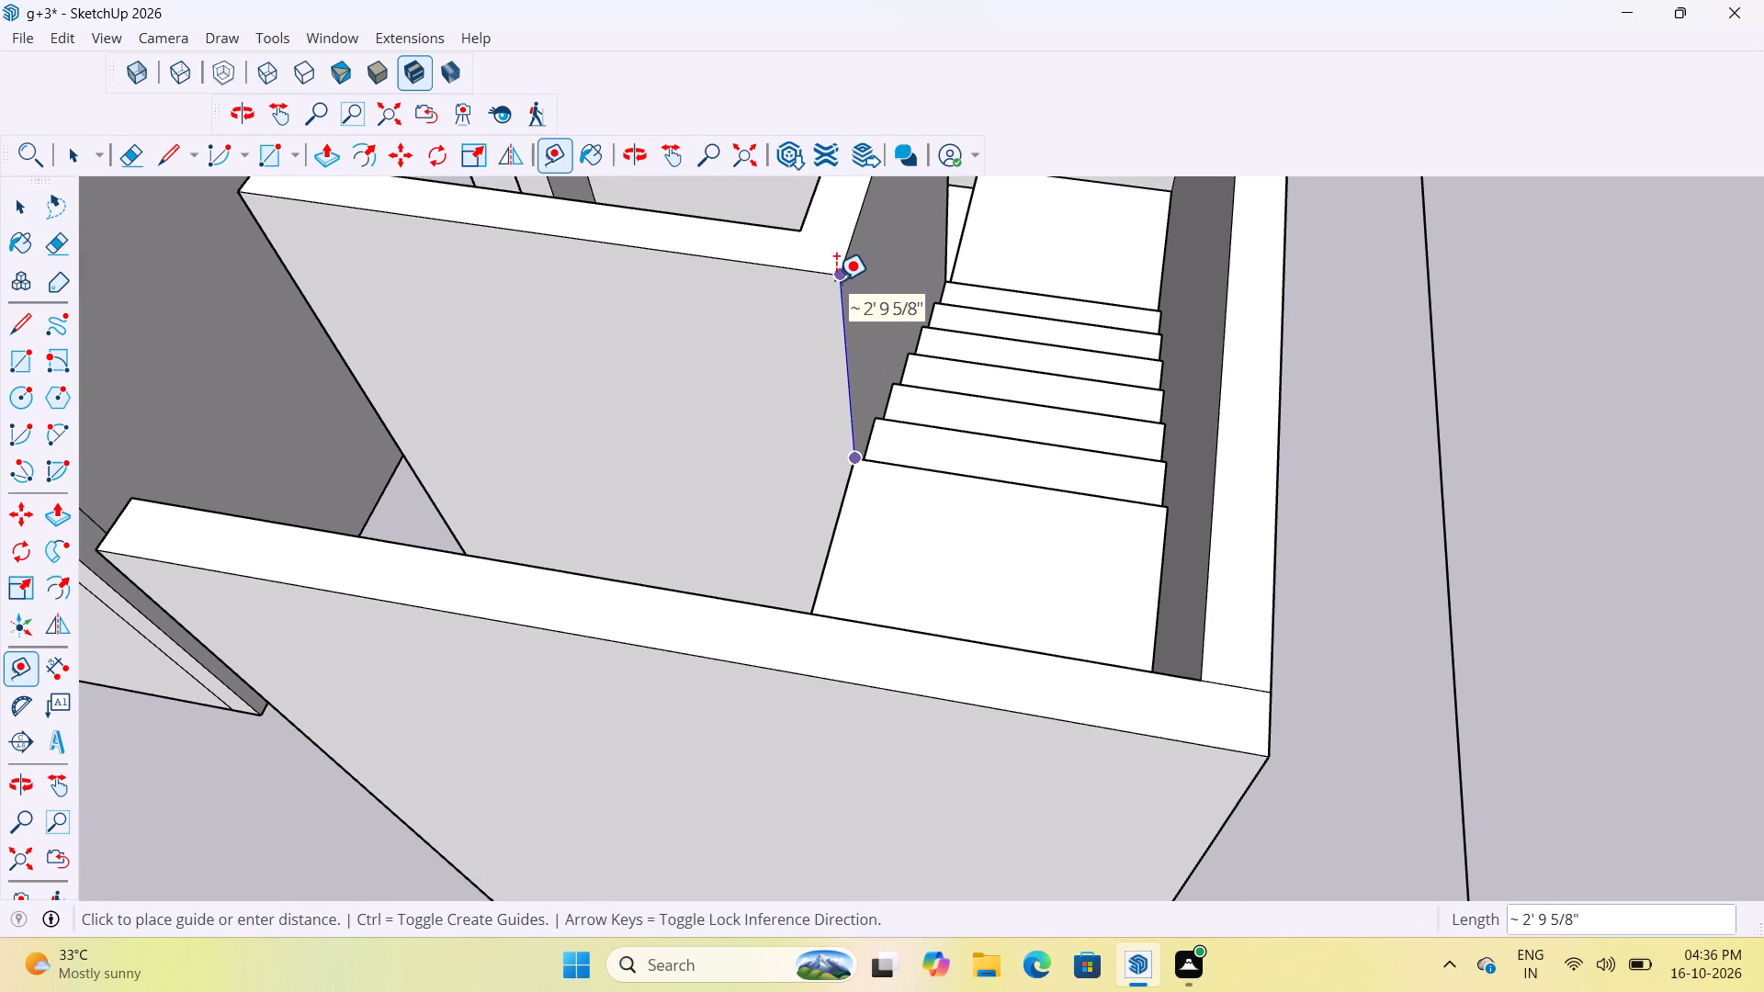
key("space")
scroll(841, 333, "down", 7)
Inspect the flat tread below the landing, and remeasure the height from the landing's shaft-side corner to the shaft wall's top.
middle_click_drag(715, 636, 1307, 643)
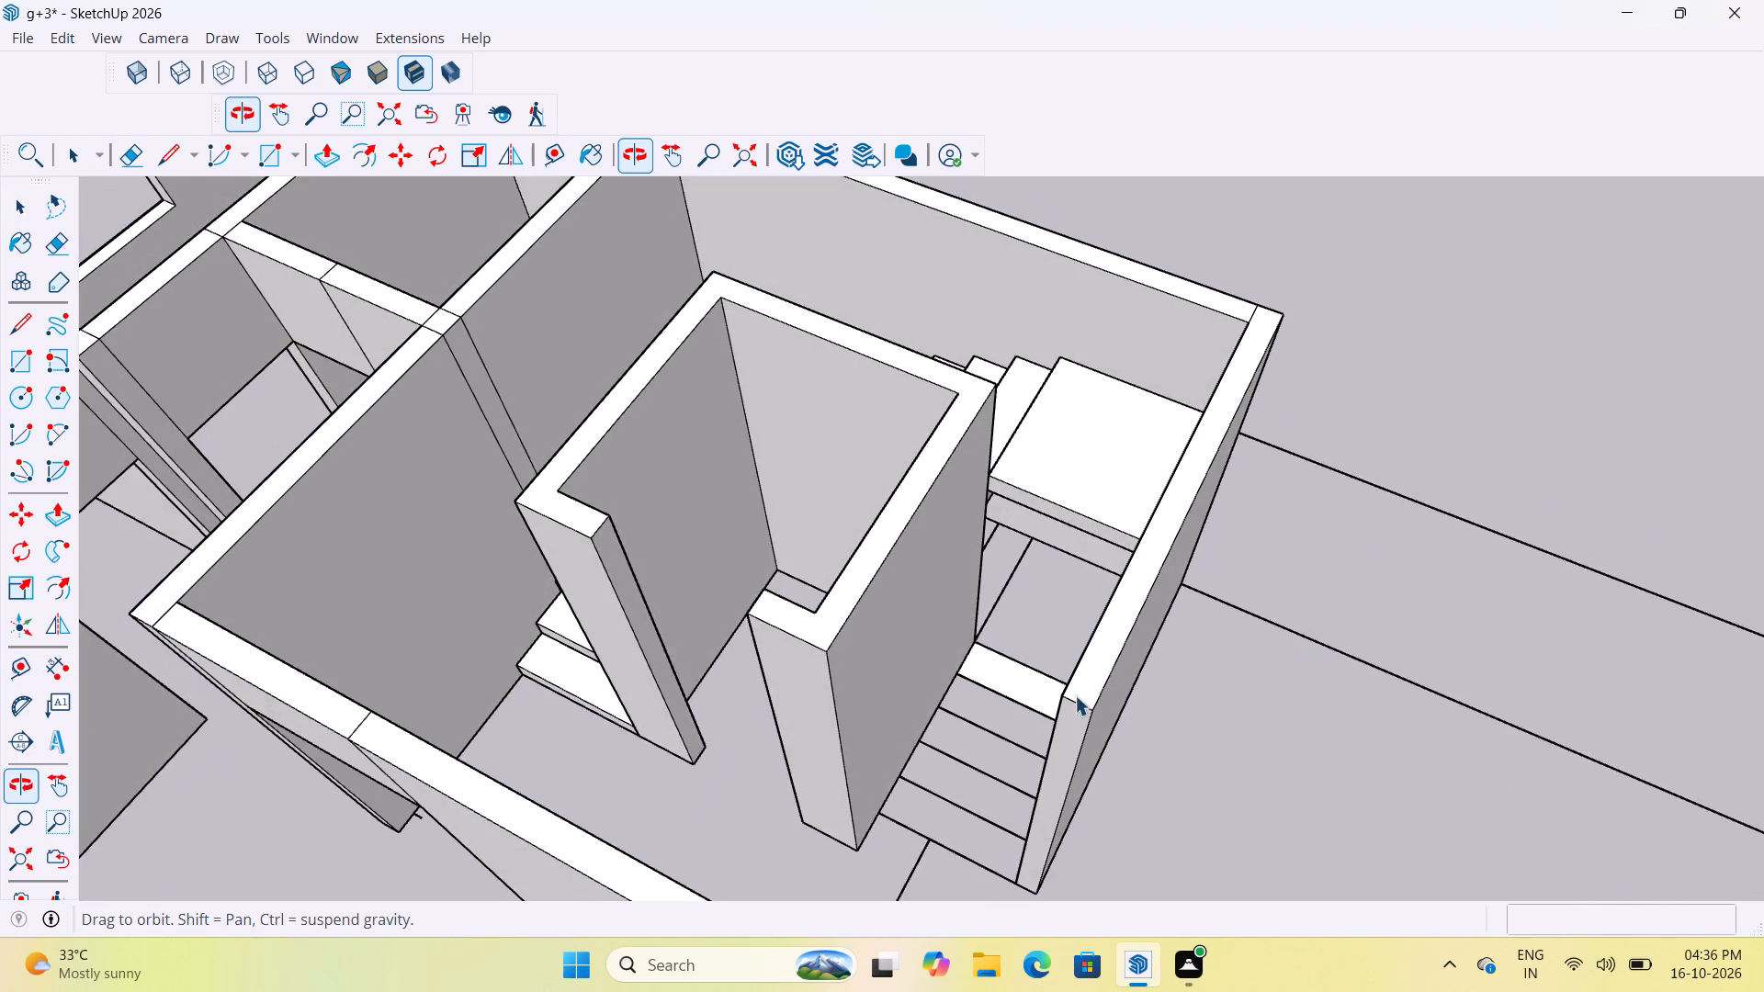
scroll(1072, 681, "up", 7)
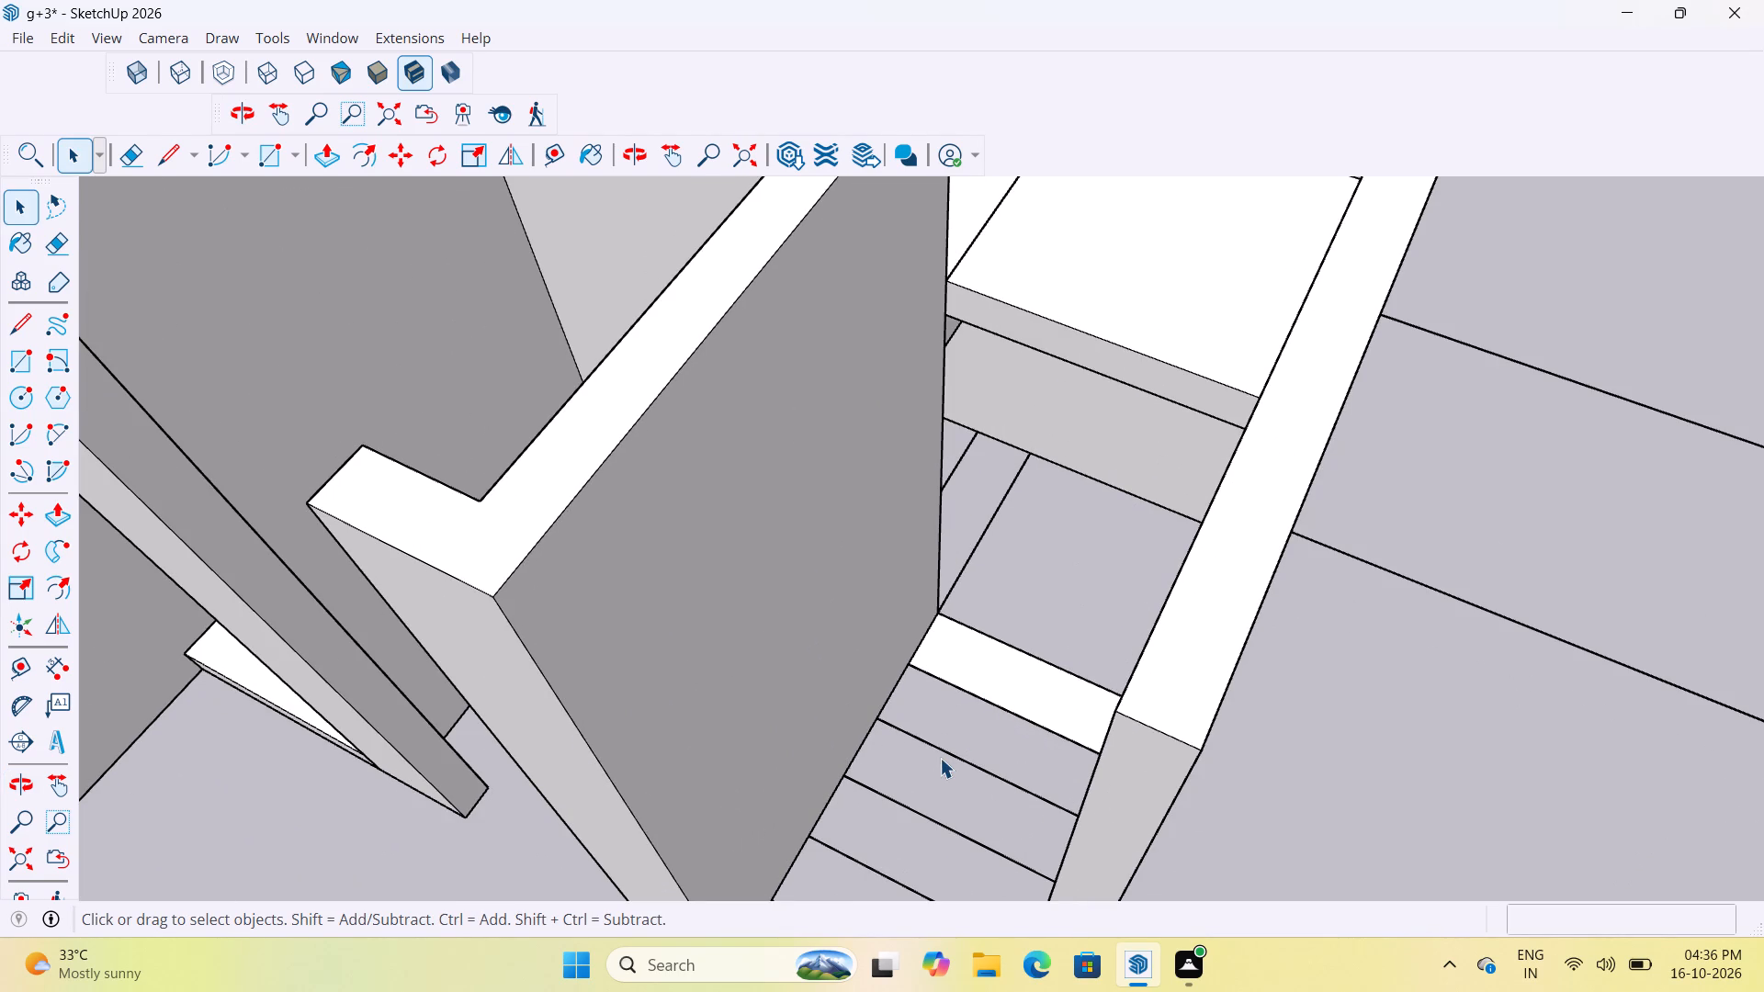
scroll(623, 843, "down", 5)
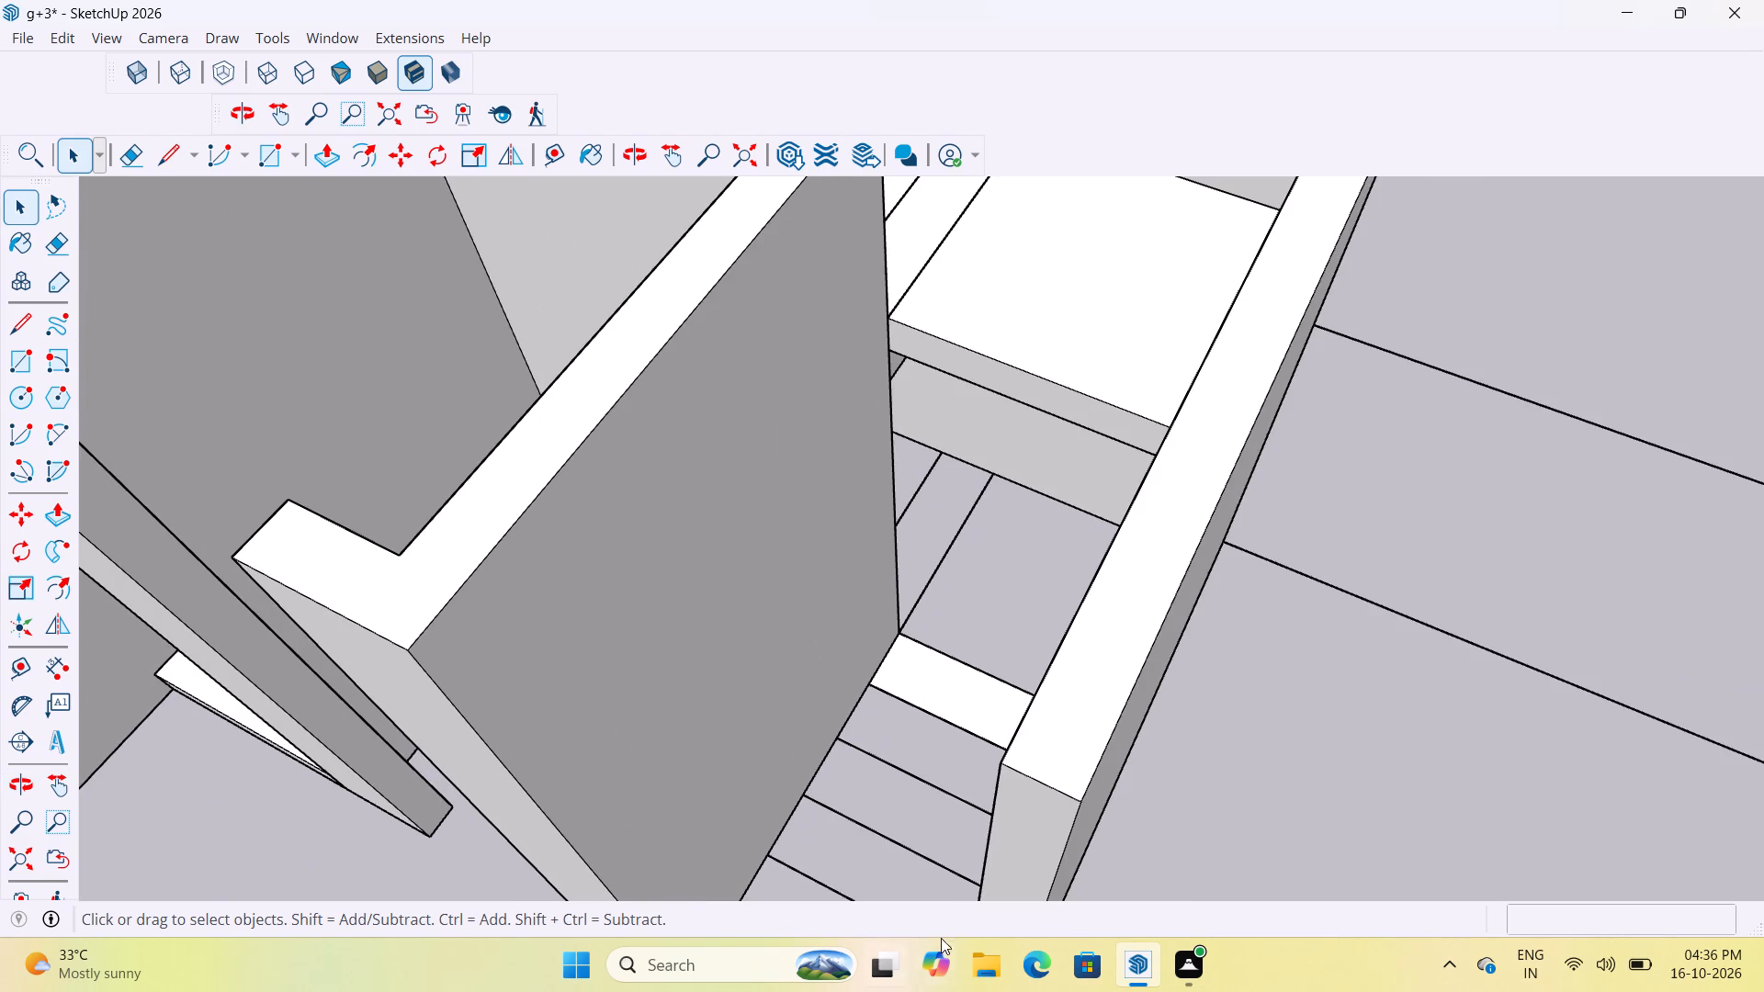
scroll(941, 938, "down", 5)
scroll(1097, 867, "down", 9)
middle_click_drag(1218, 736, 786, 641)
scroll(812, 607, "up", 2)
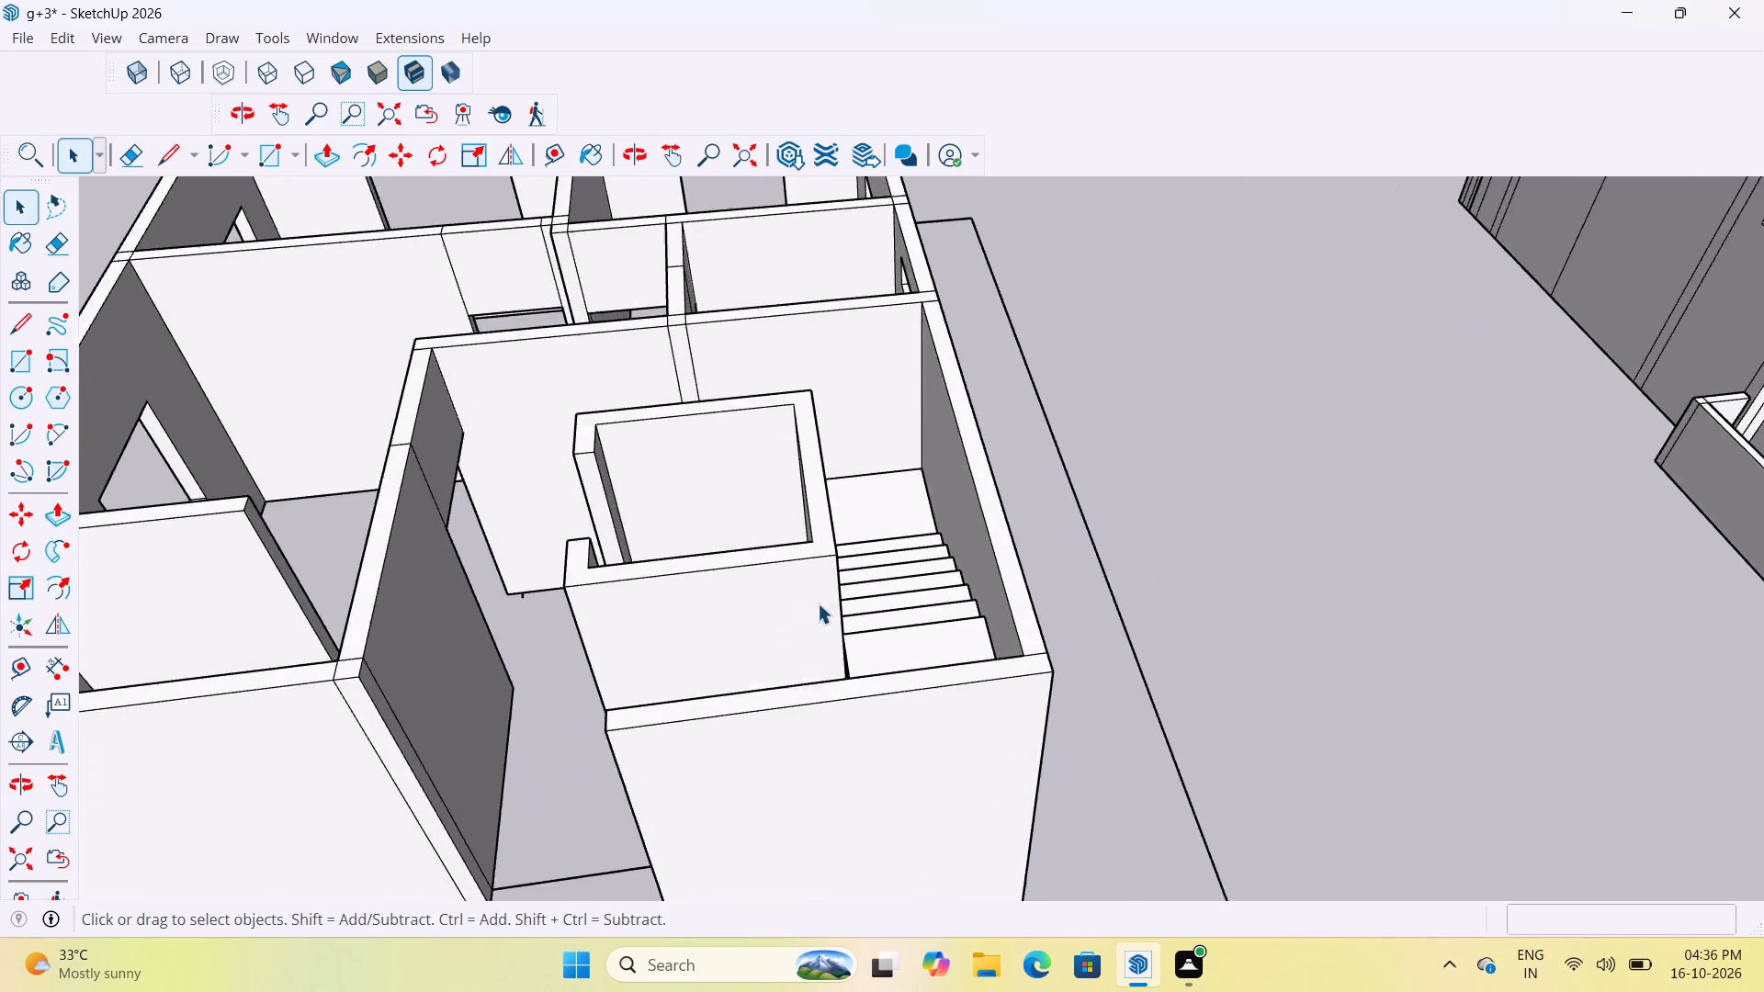
scroll(818, 603, "up", 7)
middle_click_drag(954, 646, 866, 629)
key("t")
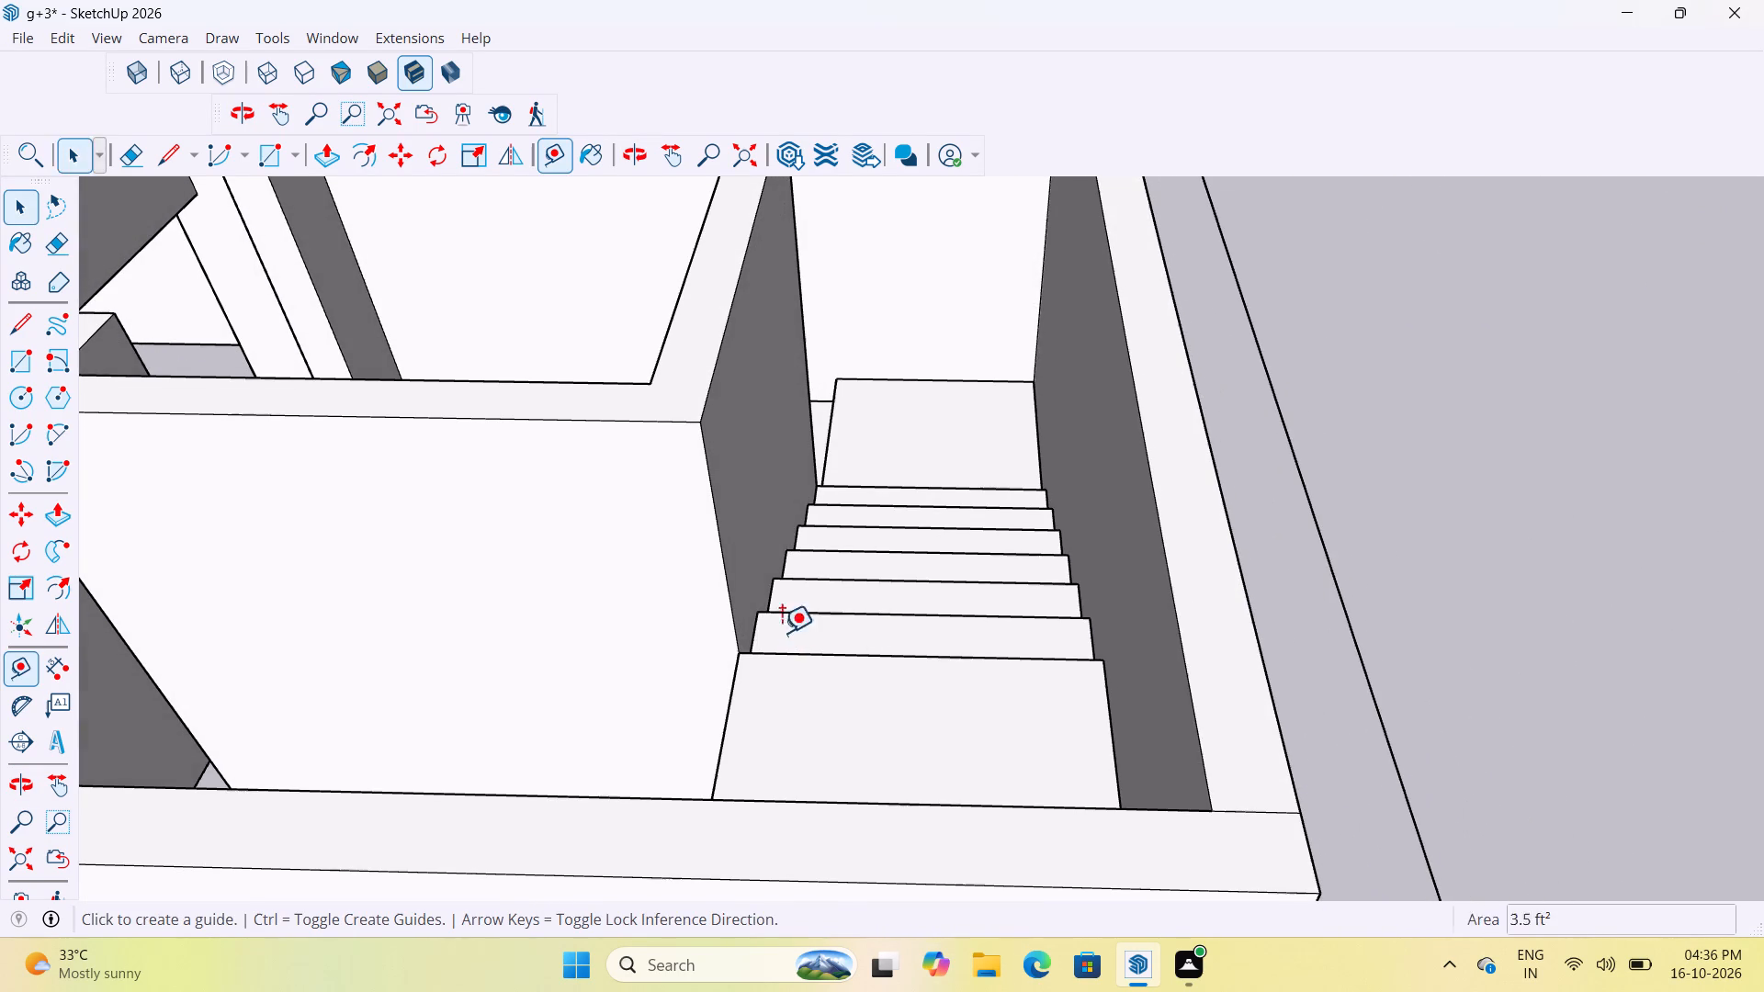
left_click(741, 649)
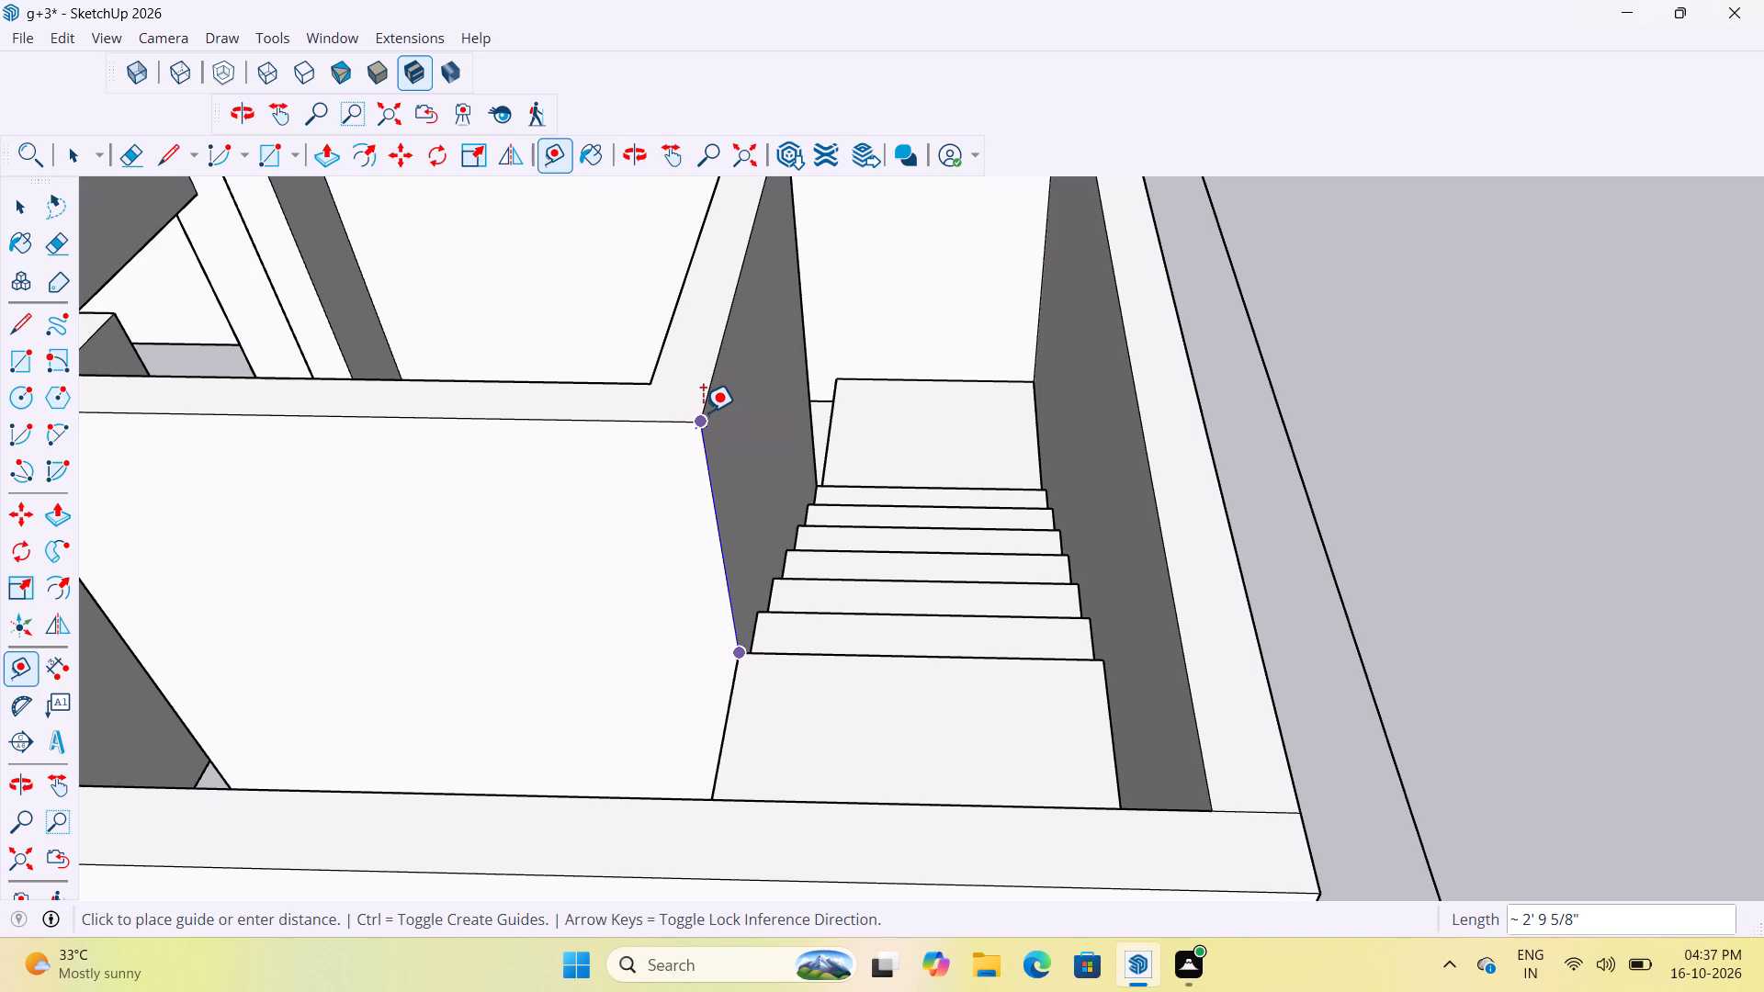
scroll(738, 436, "down", 8)
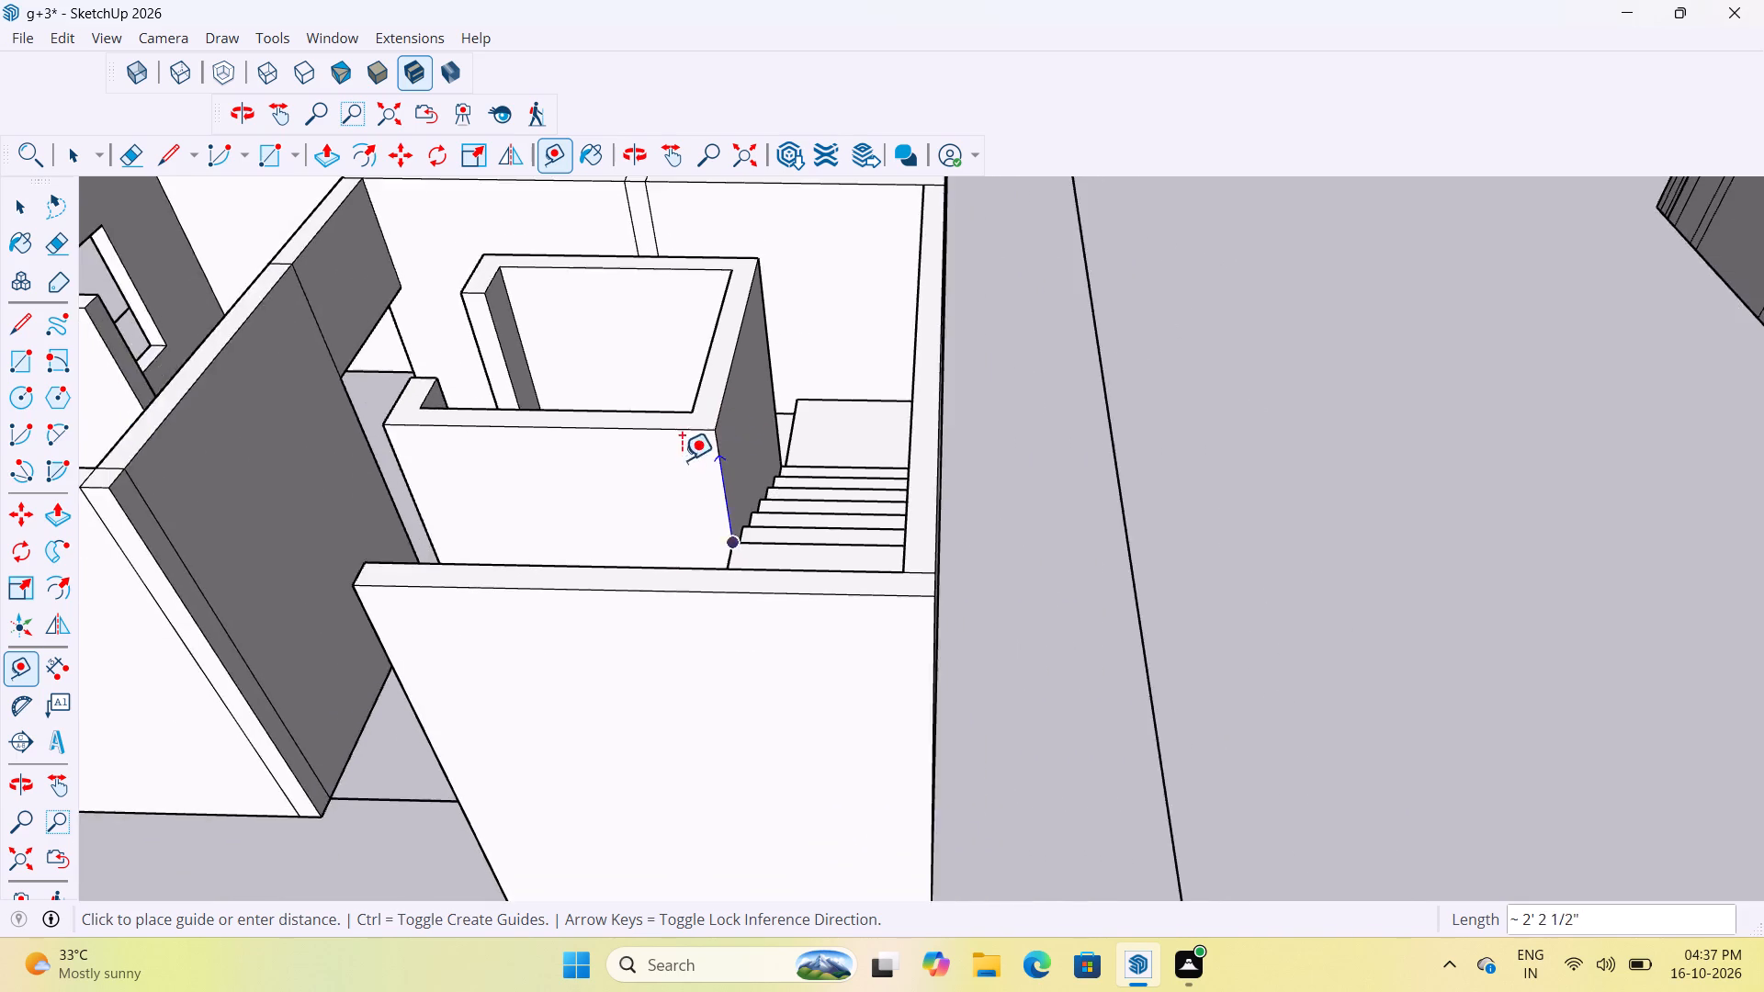
middle_click_drag(684, 460, 968, 502)
scroll(960, 513, "down", 8)
scroll(856, 575, "up", 2)
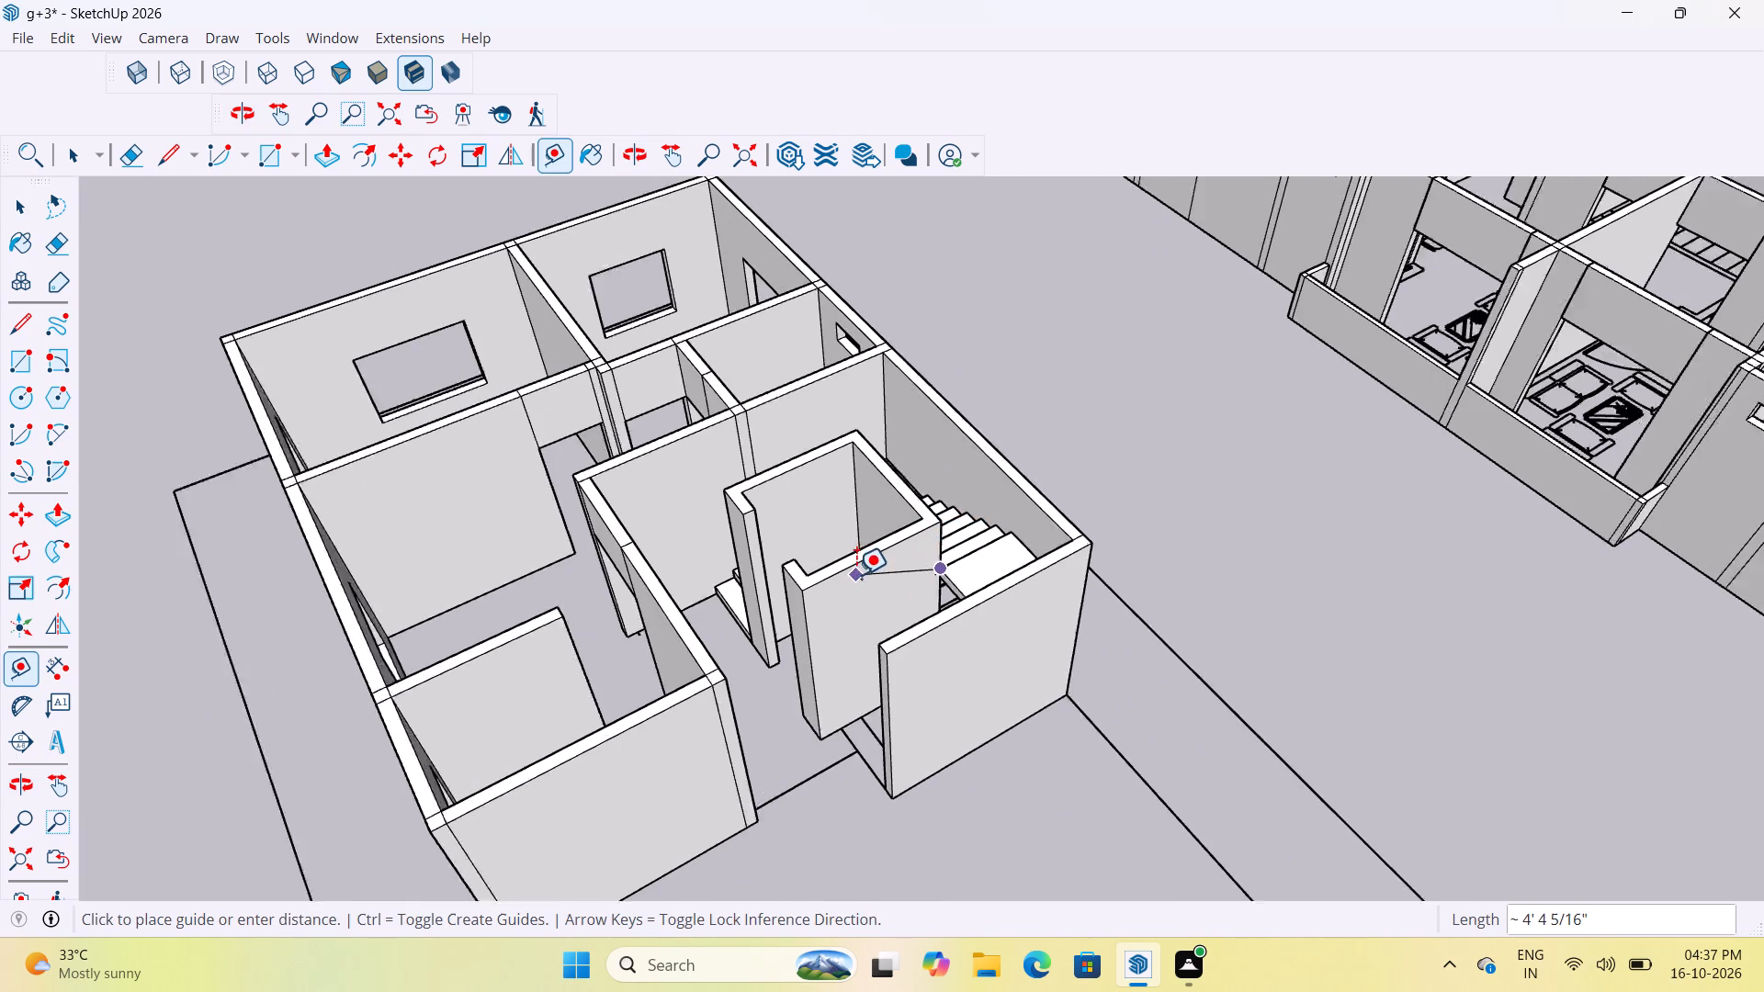
scroll(856, 575, "up", 5)
middle_click_drag(1030, 565, 1197, 627)
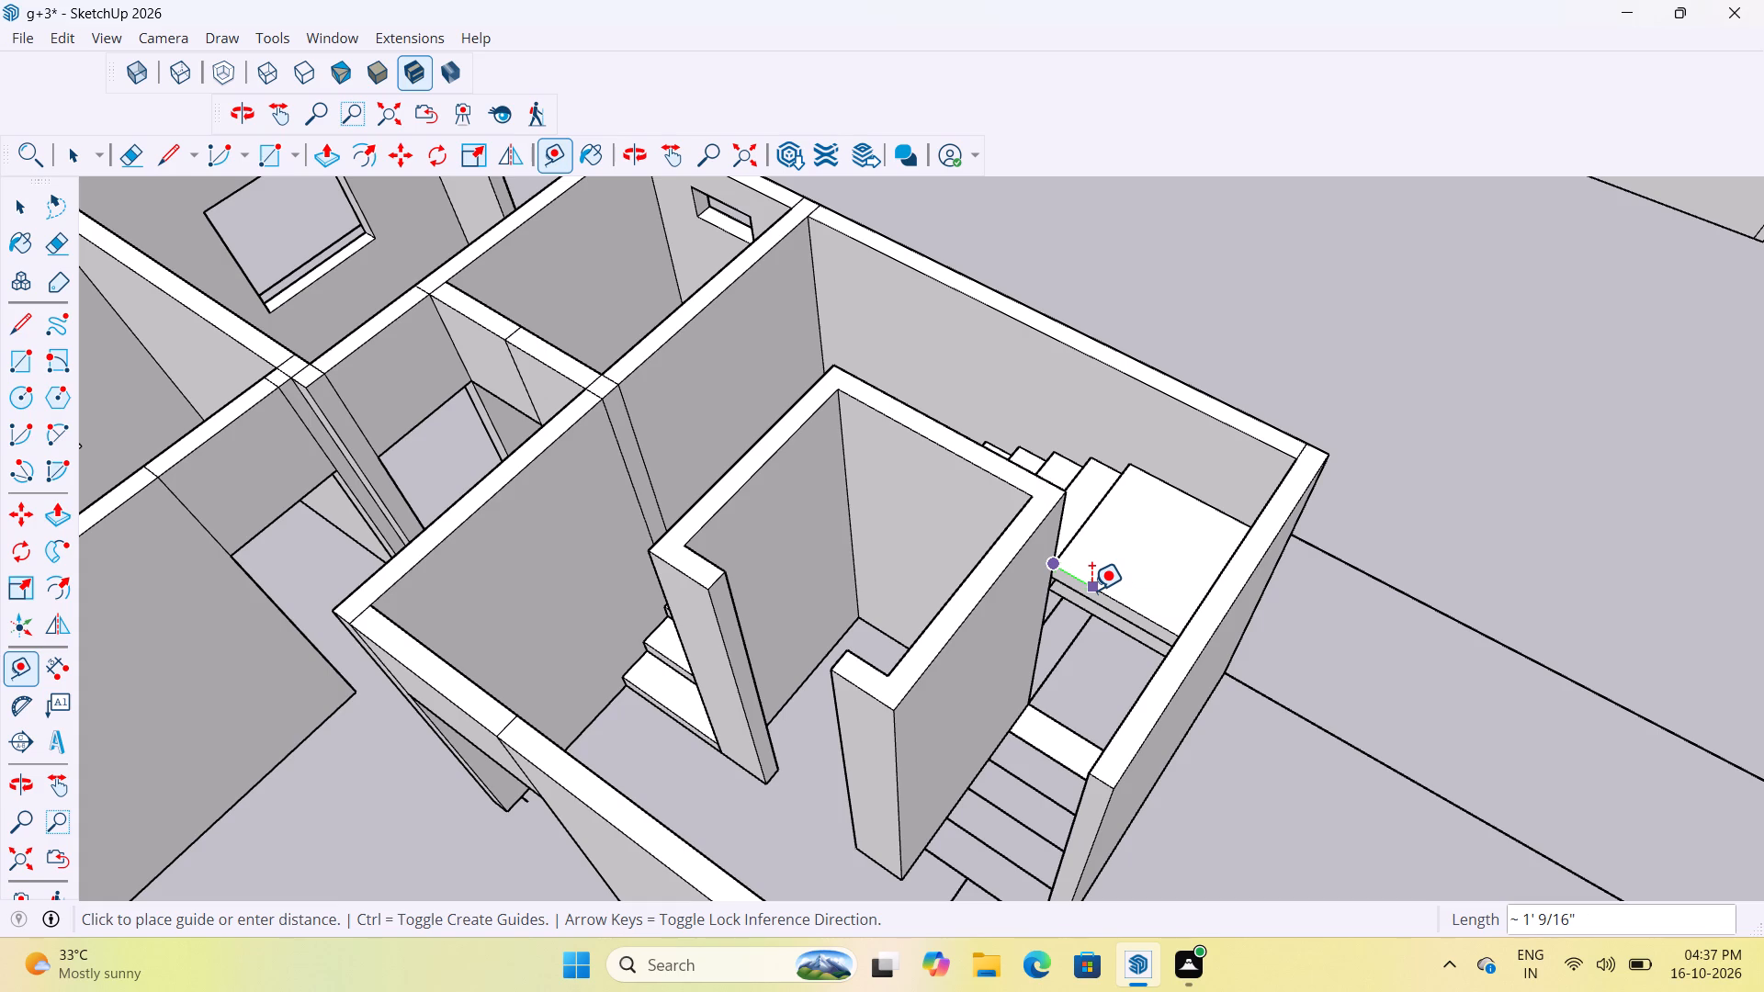
key("space")
key("space")
Raise the flat tread face 0.52" with Push/Pull inside its group beyond the raised landing.
scroll(1116, 581, "up", 1)
scroll(960, 789, "up", 2)
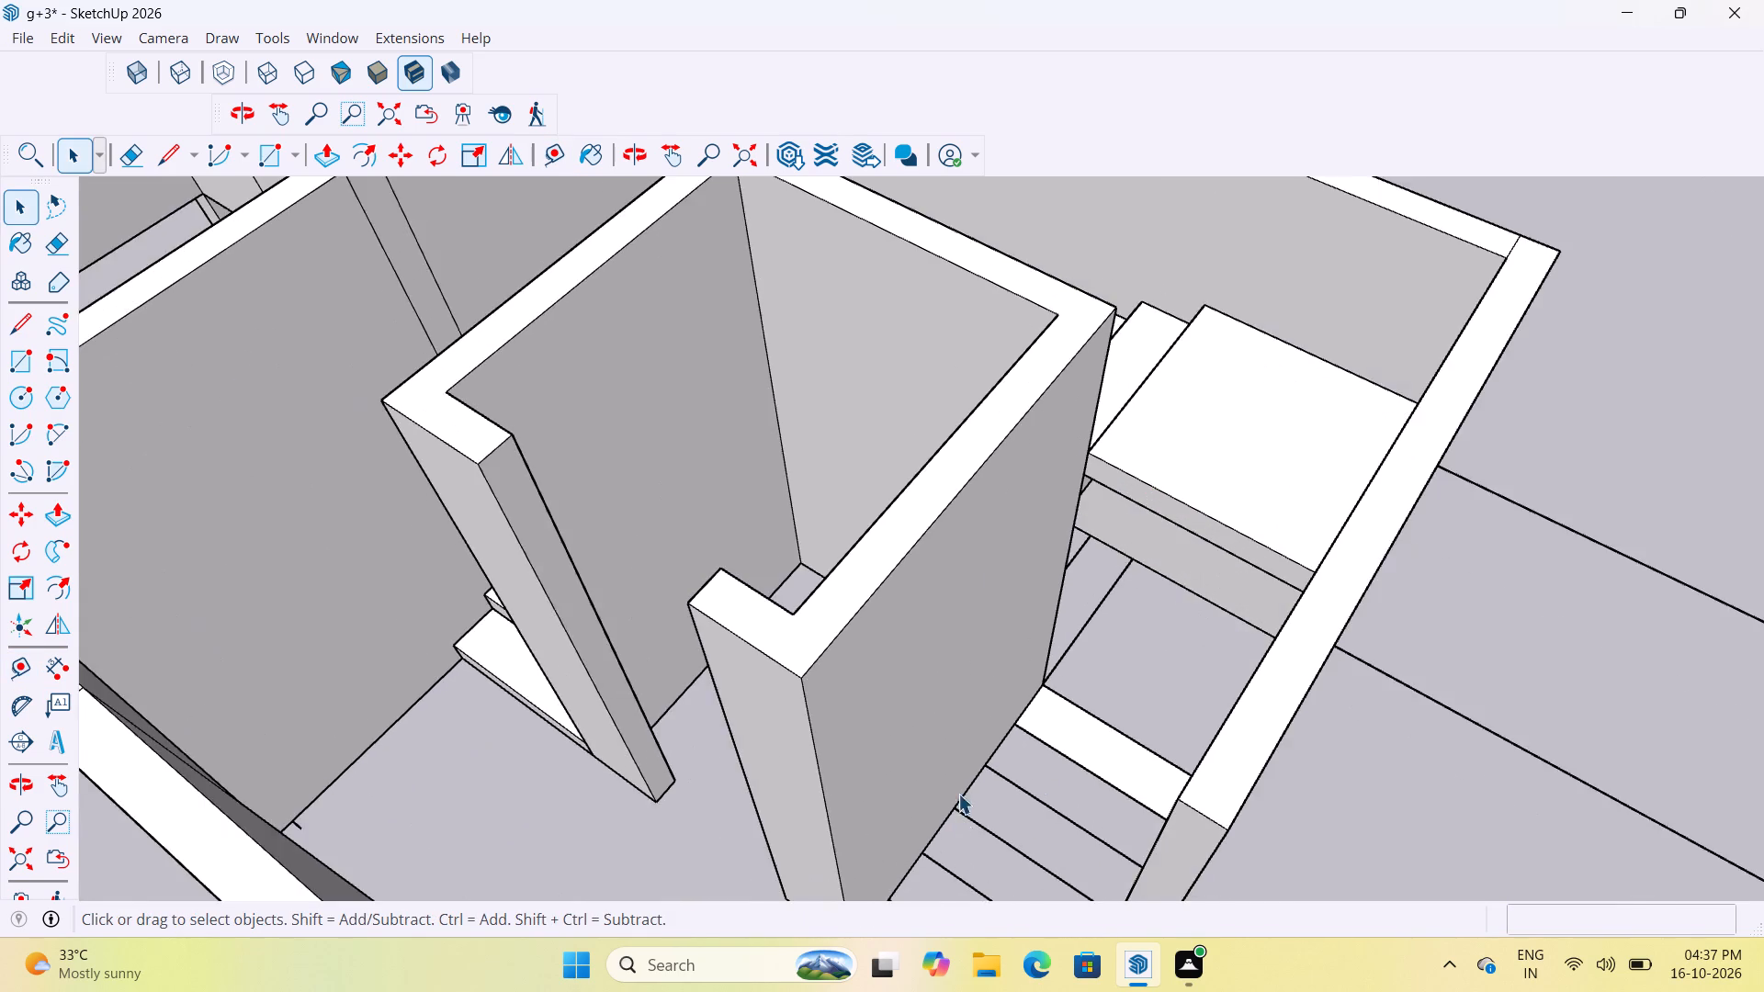
scroll(958, 794, "up", 3)
middle_click_drag(1274, 634, 1389, 654)
scroll(1191, 670, "up", 3)
double_click(1097, 738)
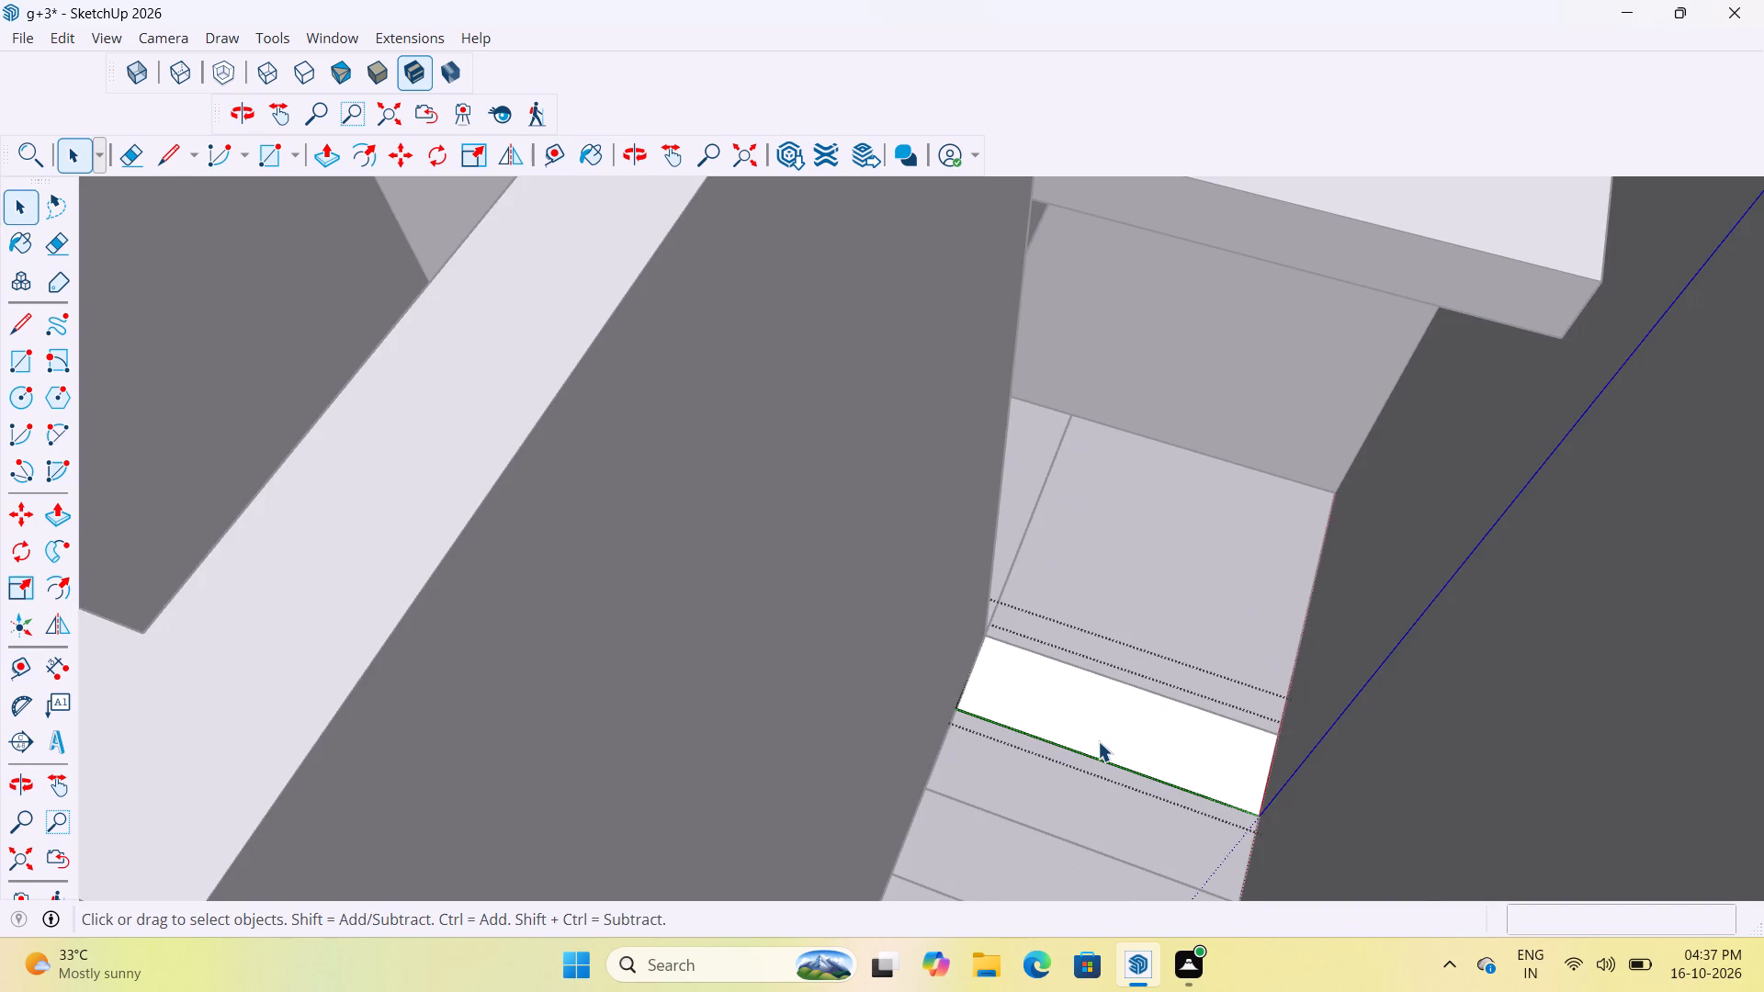
key("p")
left_click(1147, 755)
type("0.")
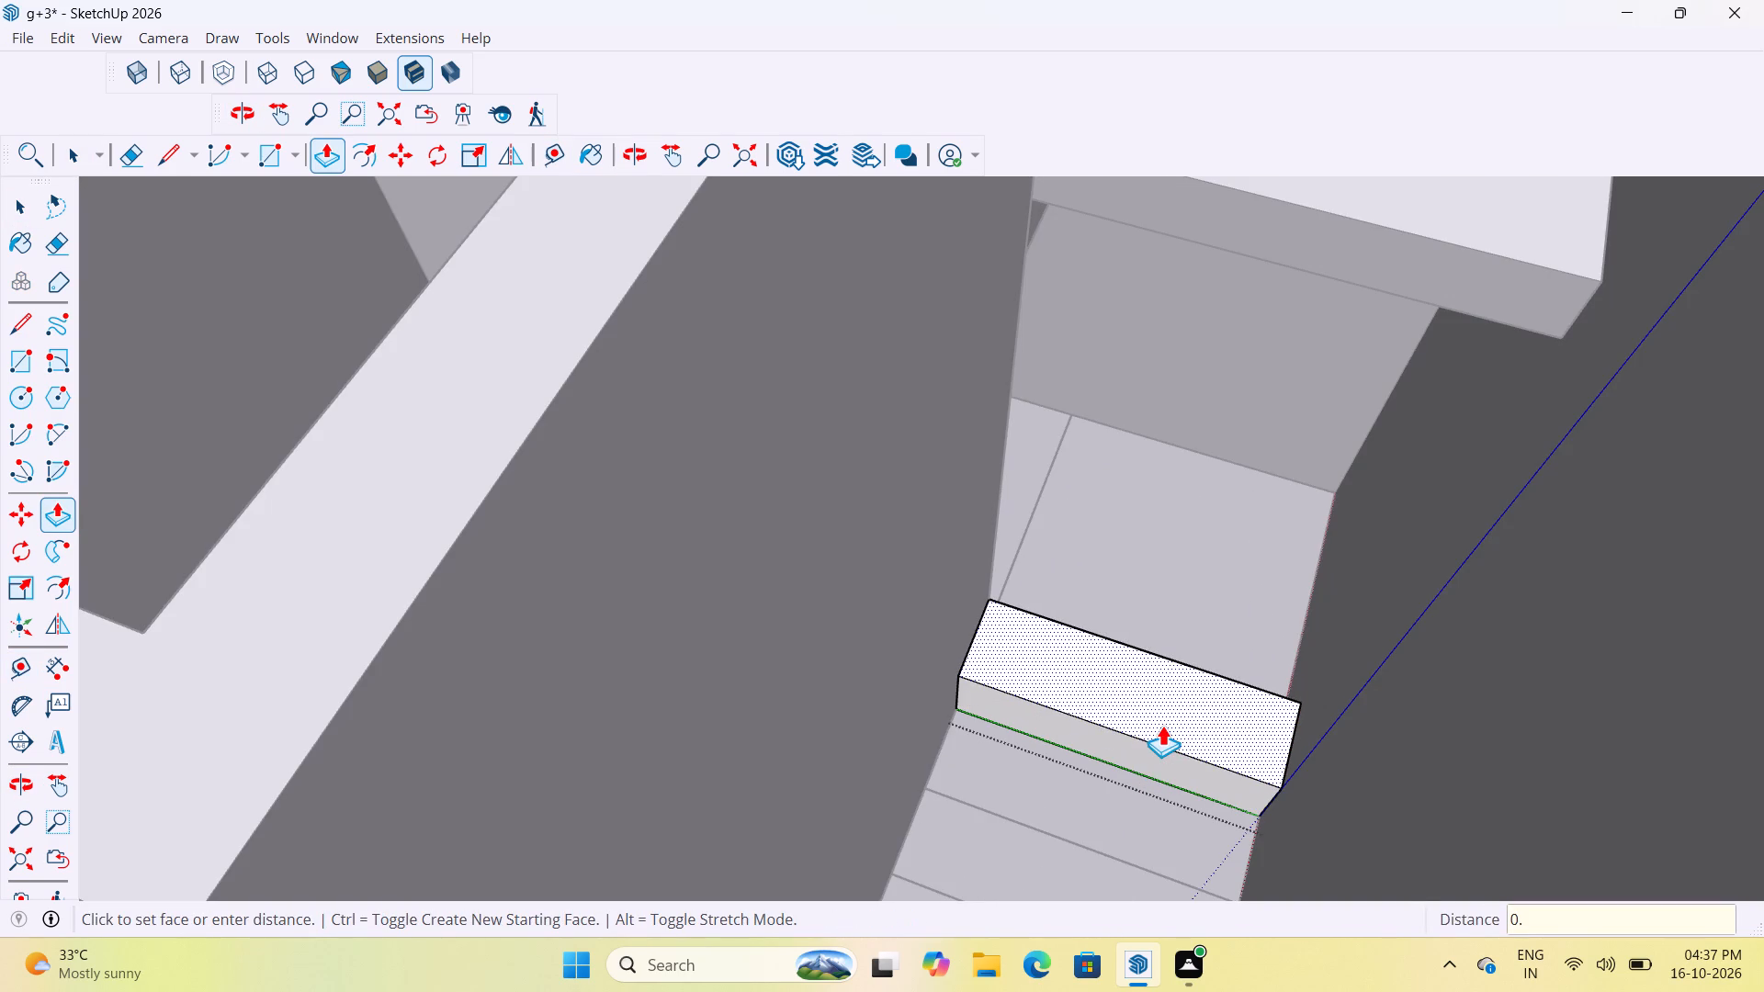
type("52\"")
key("Return")
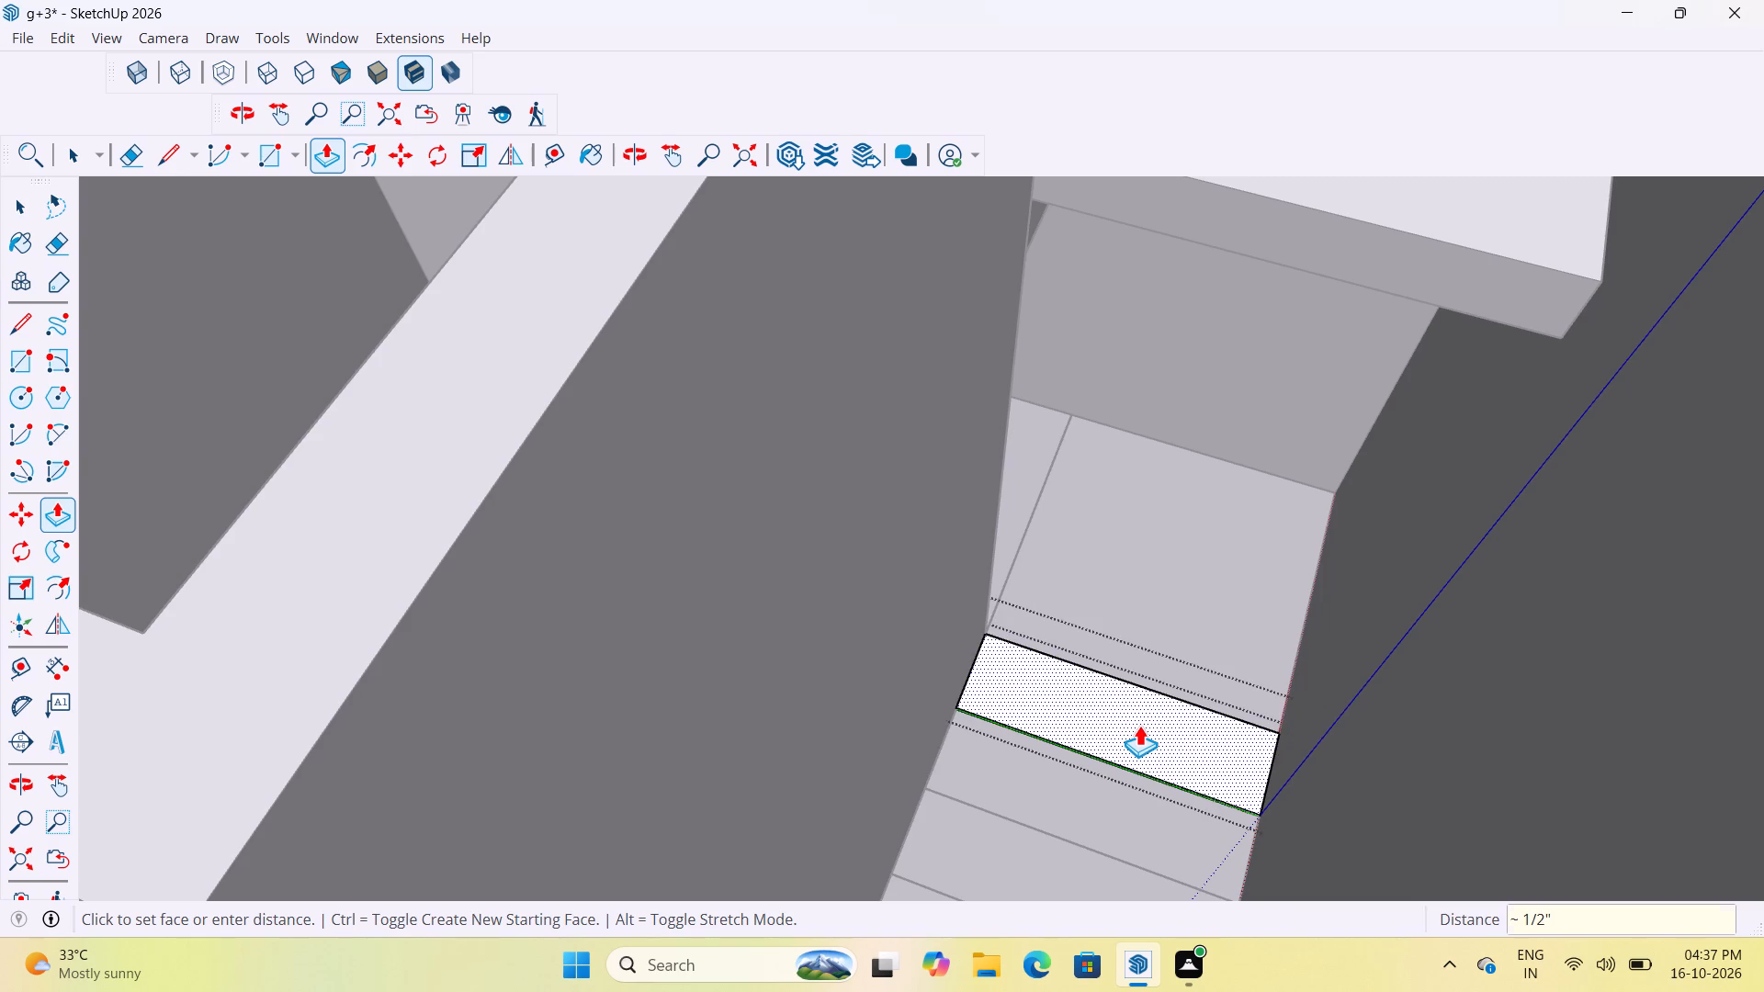
Undo the 0.52" raise, raise the flat tread face 5.2" with Push/Pull instead, and close the group.
key("ctrl+z")
scroll(1179, 699, "up", 3)
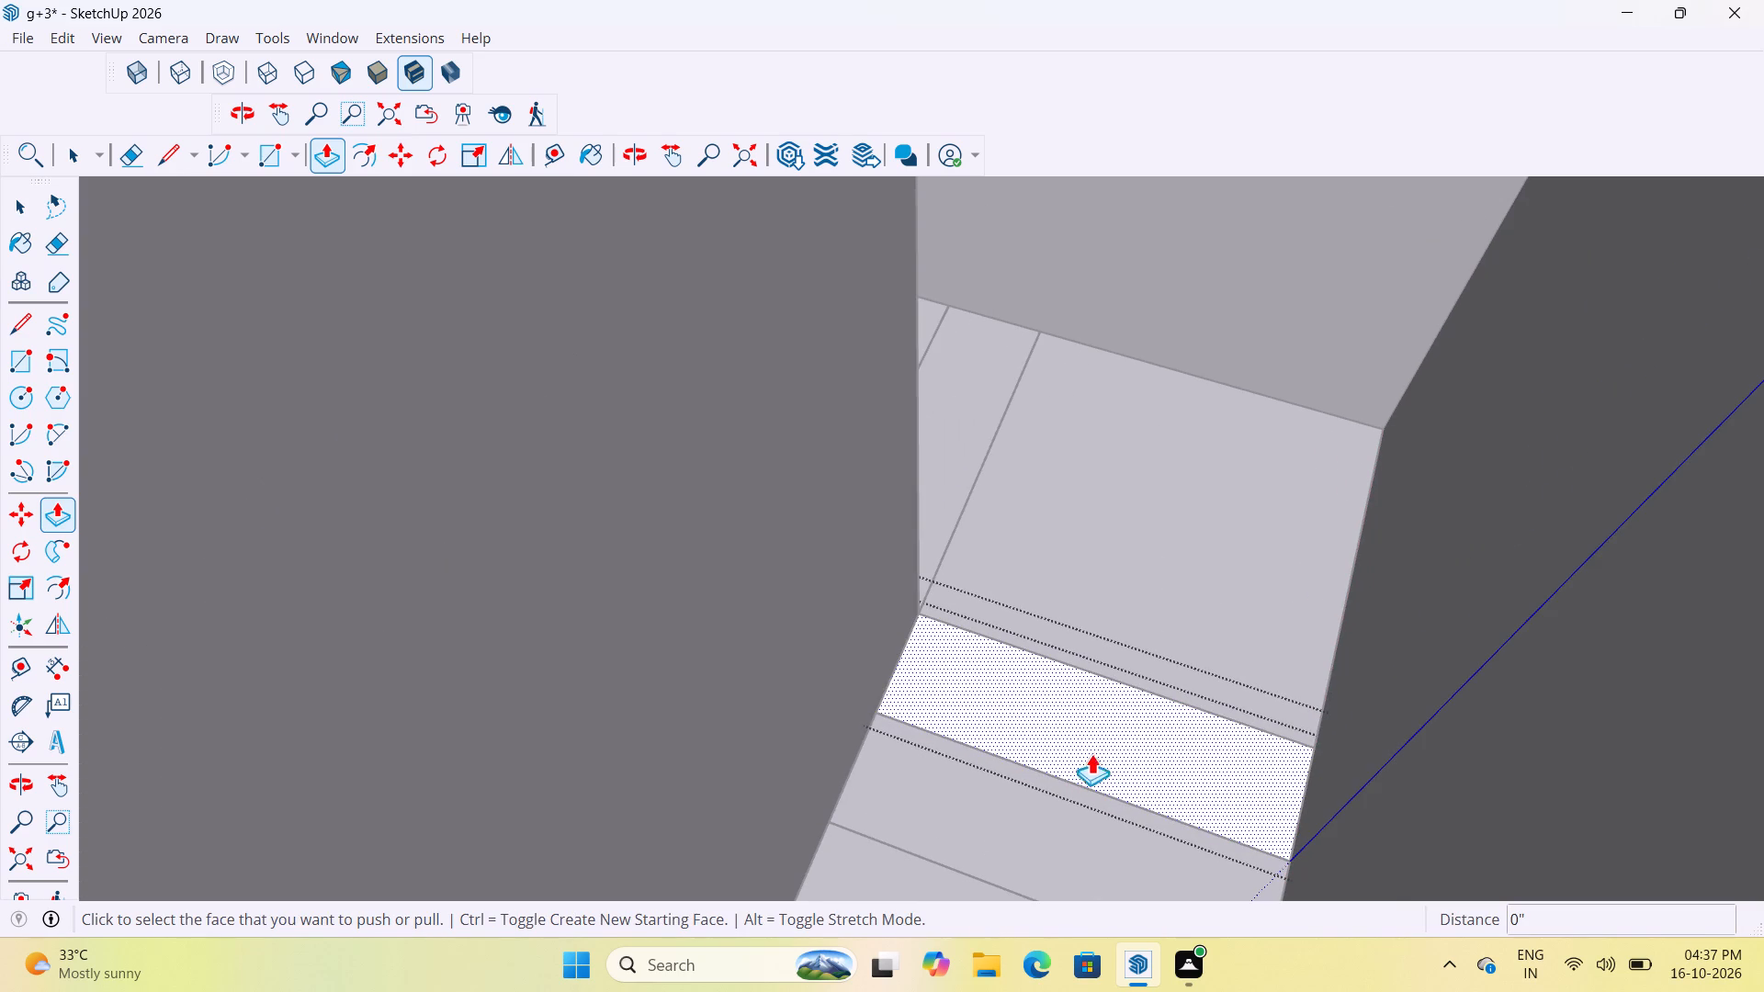
left_click(1094, 750)
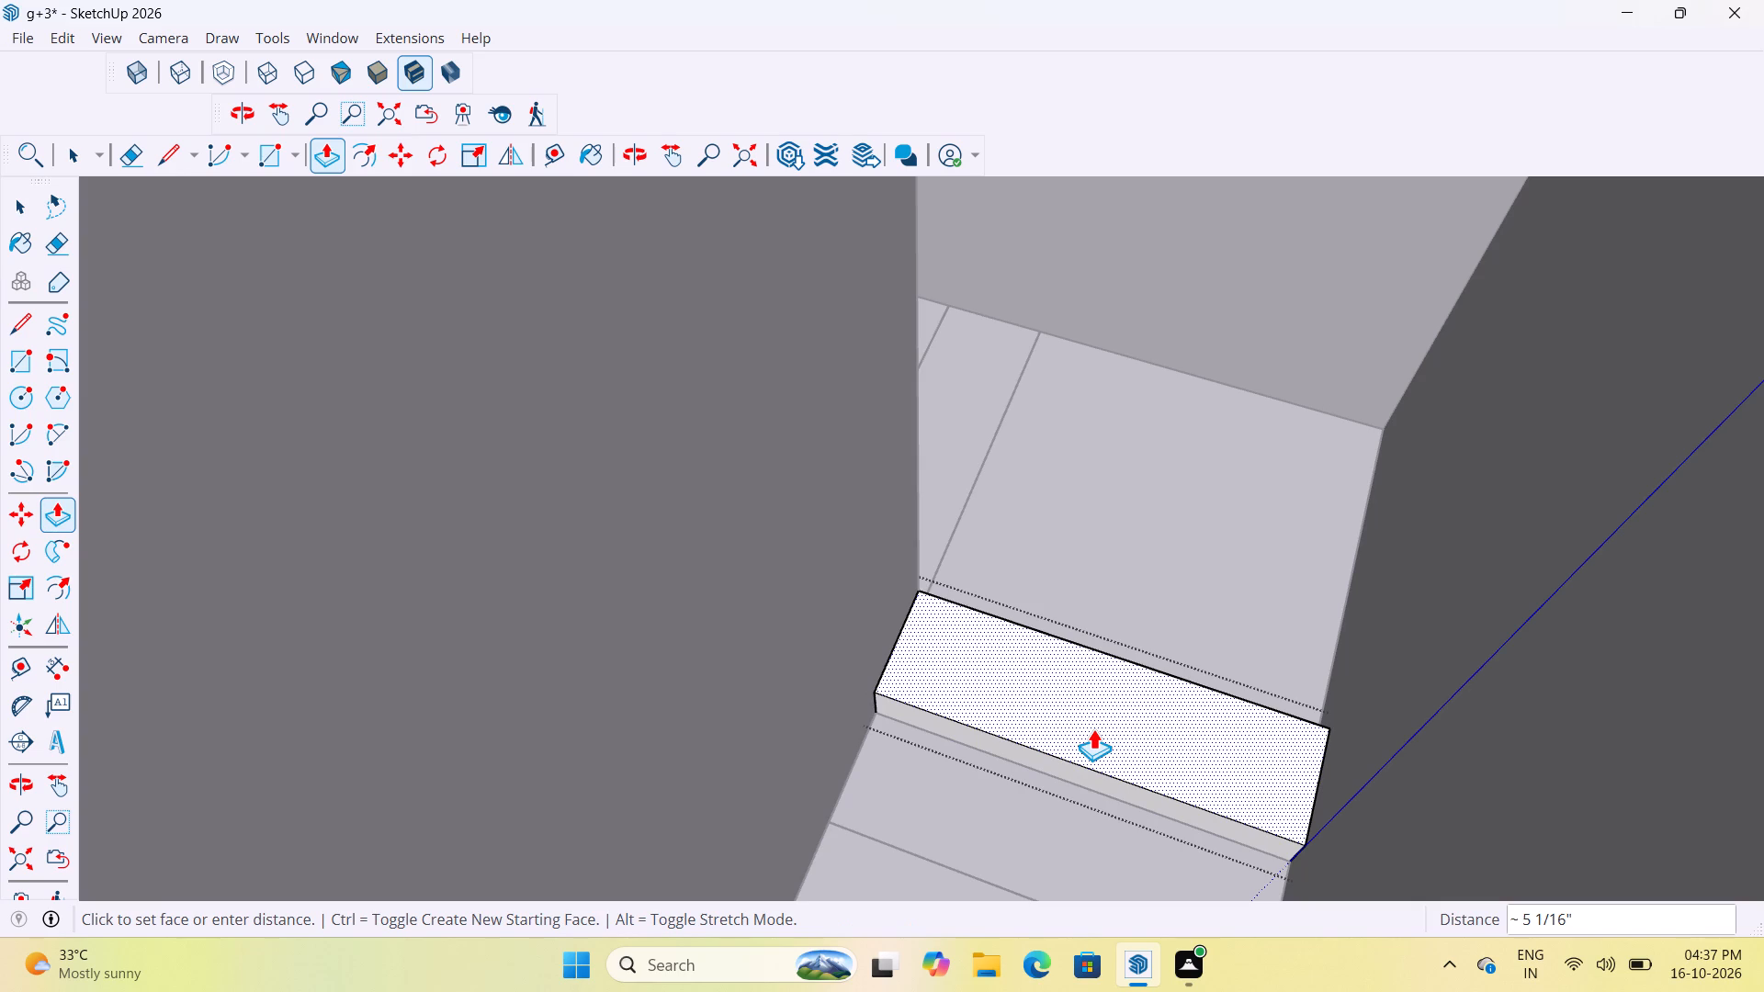
key("BackSpace")
type("5.2")
key("shift+quotedbl")
key("Return")
scroll(978, 762, "down", 19)
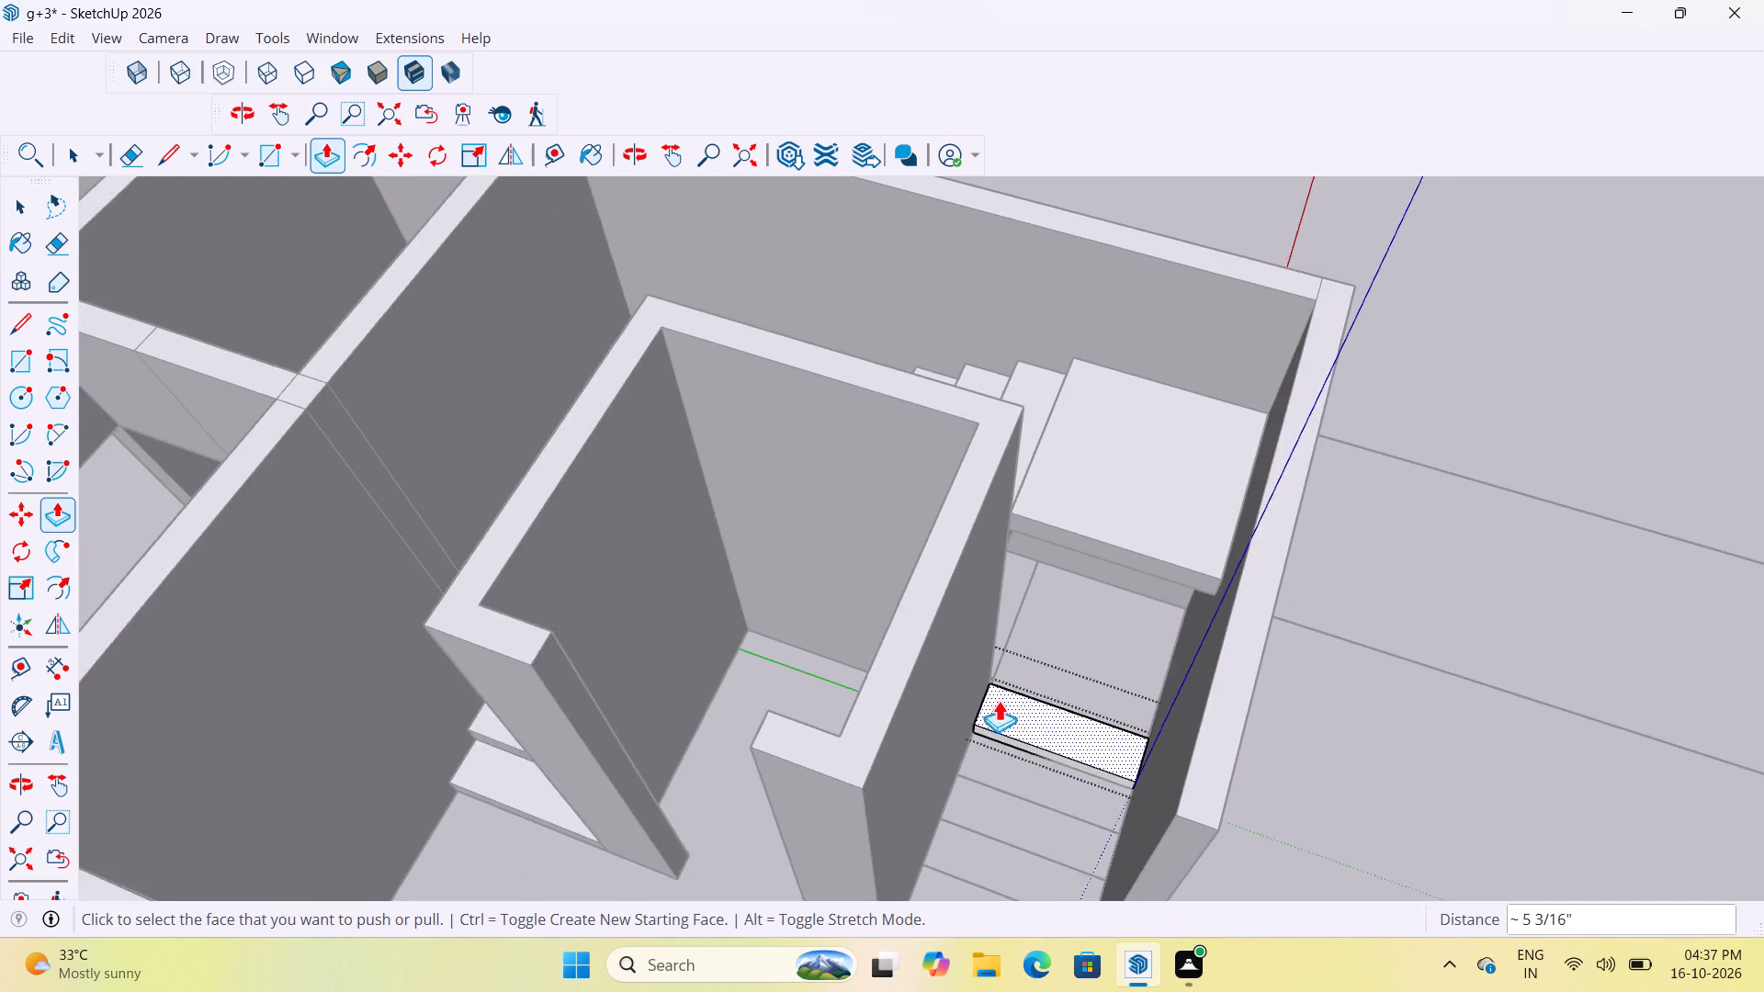
scroll(999, 700, "down", 3)
key("space")
left_click(1387, 454)
Copy the raised step group about 7' 2 11/16" from its lower shaft-side corner up the shaft wall, beside the second corner landing.
scroll(1047, 749, "up", 10)
middle_click_drag(1052, 748, 1069, 670)
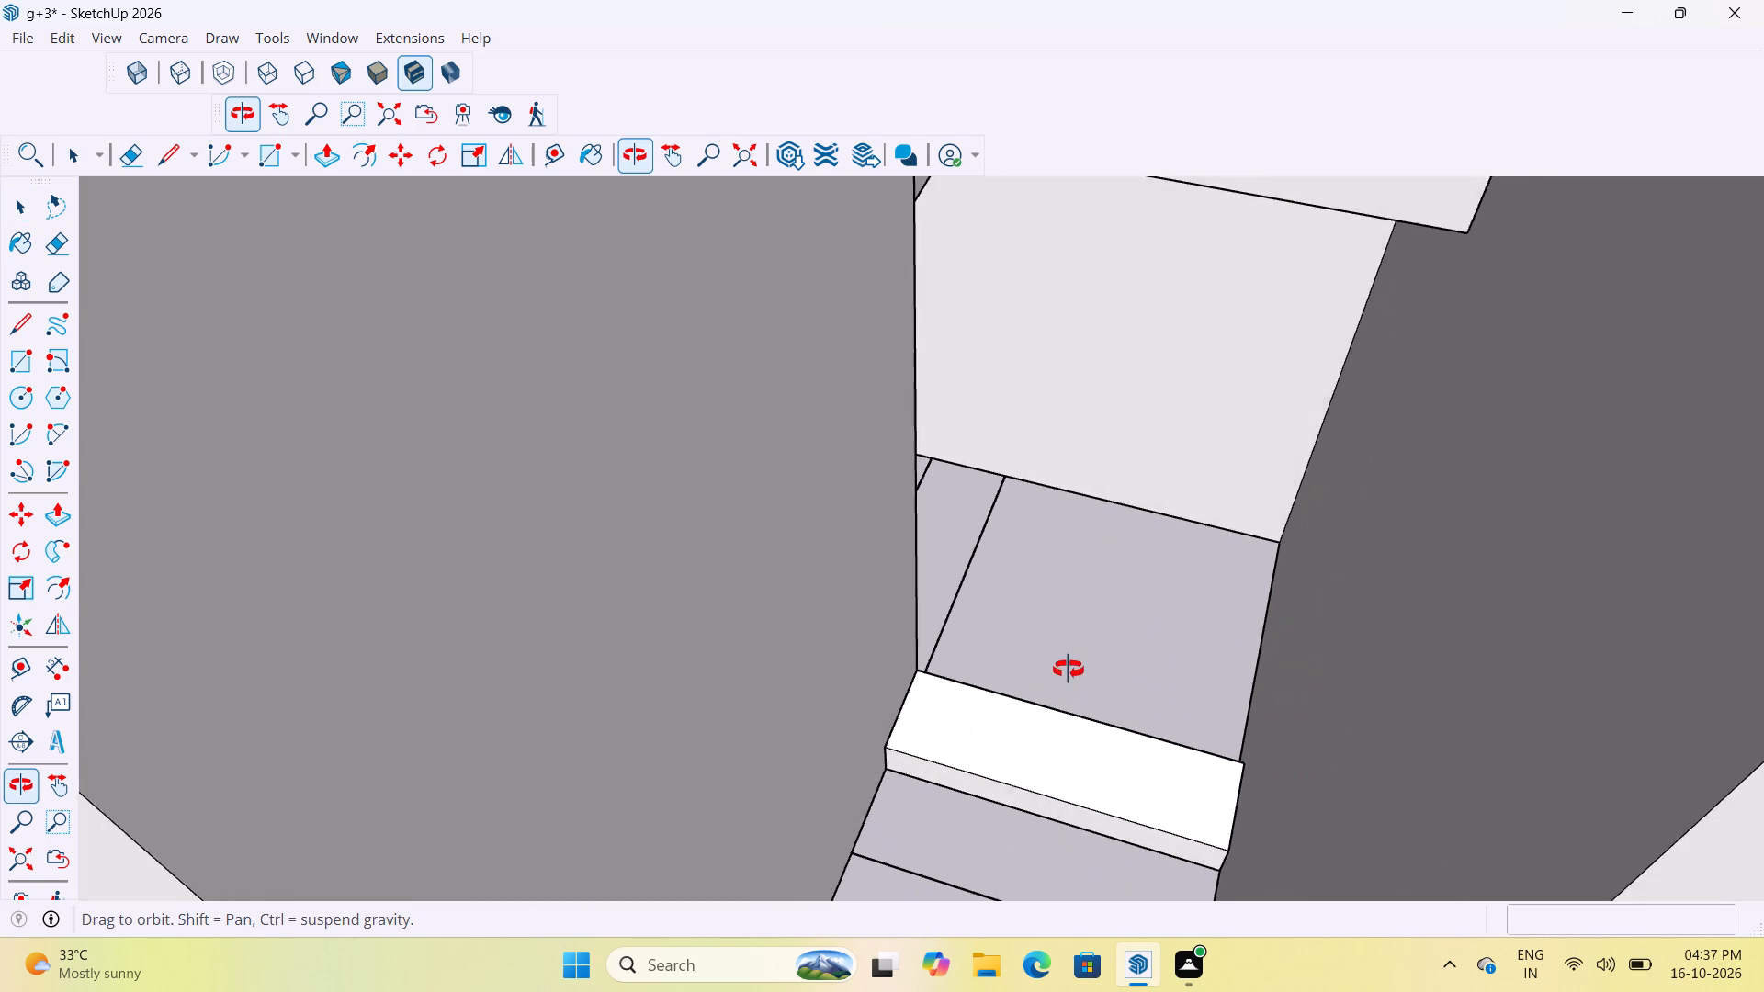
middle_click_drag(1069, 670, 1080, 654)
left_click(1118, 762)
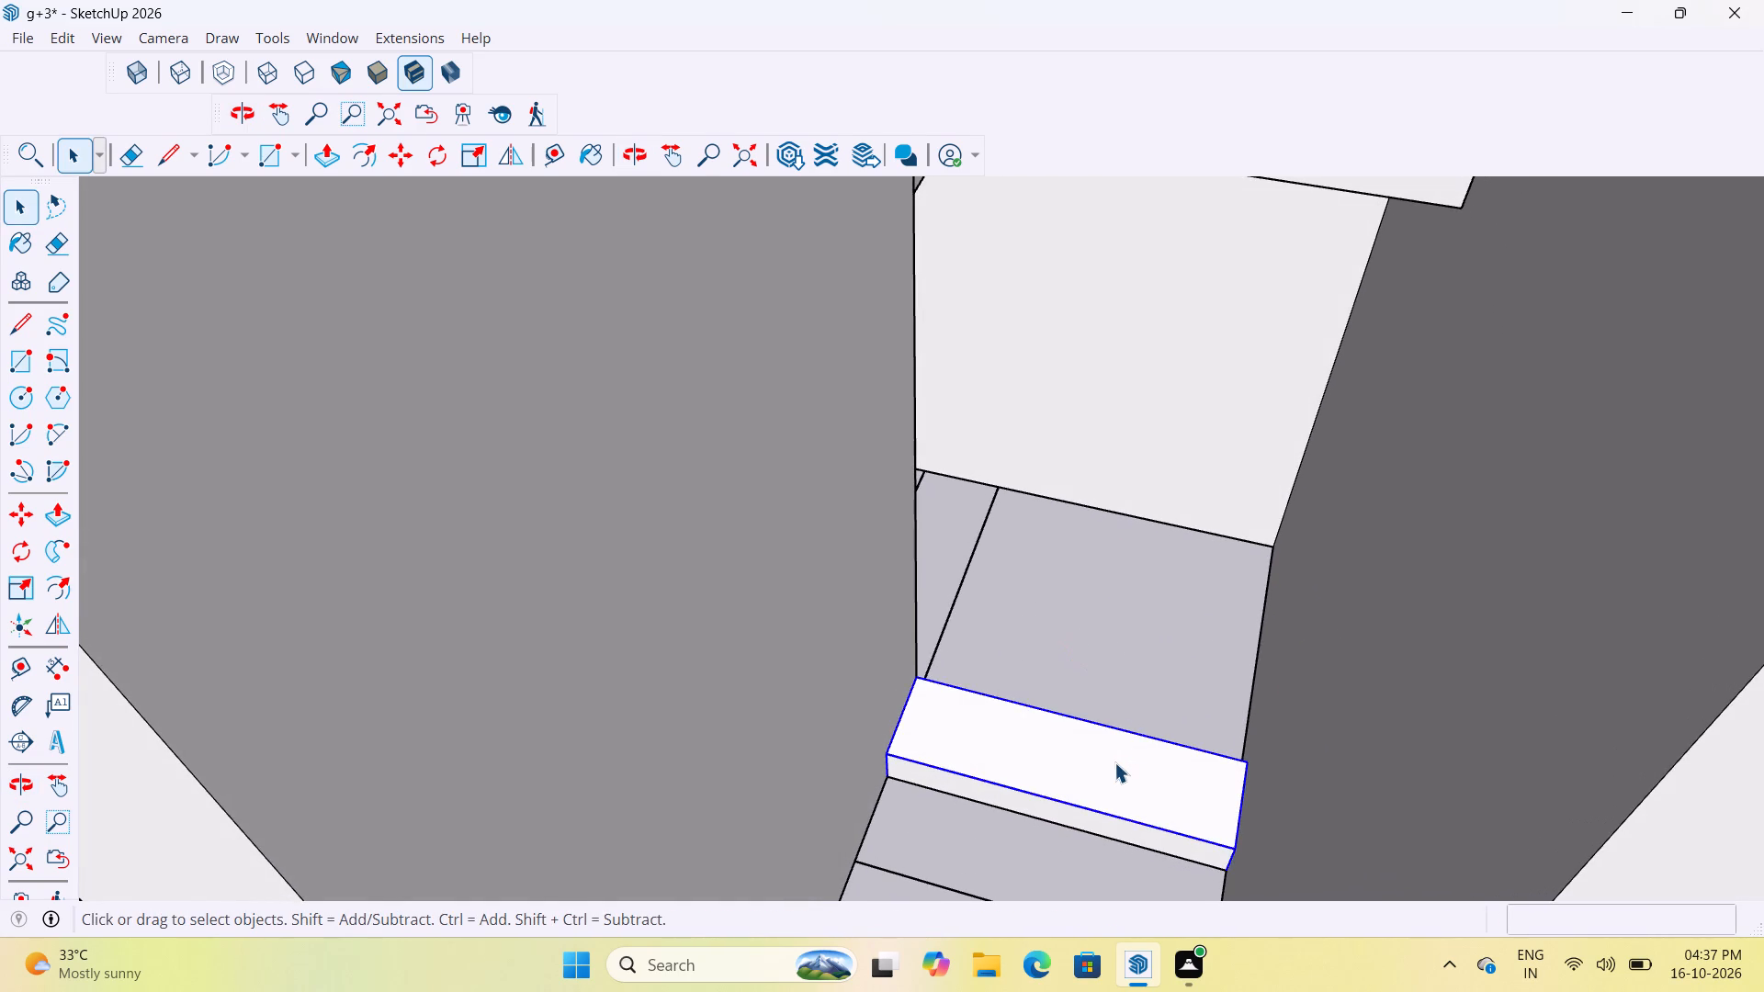
key("m")
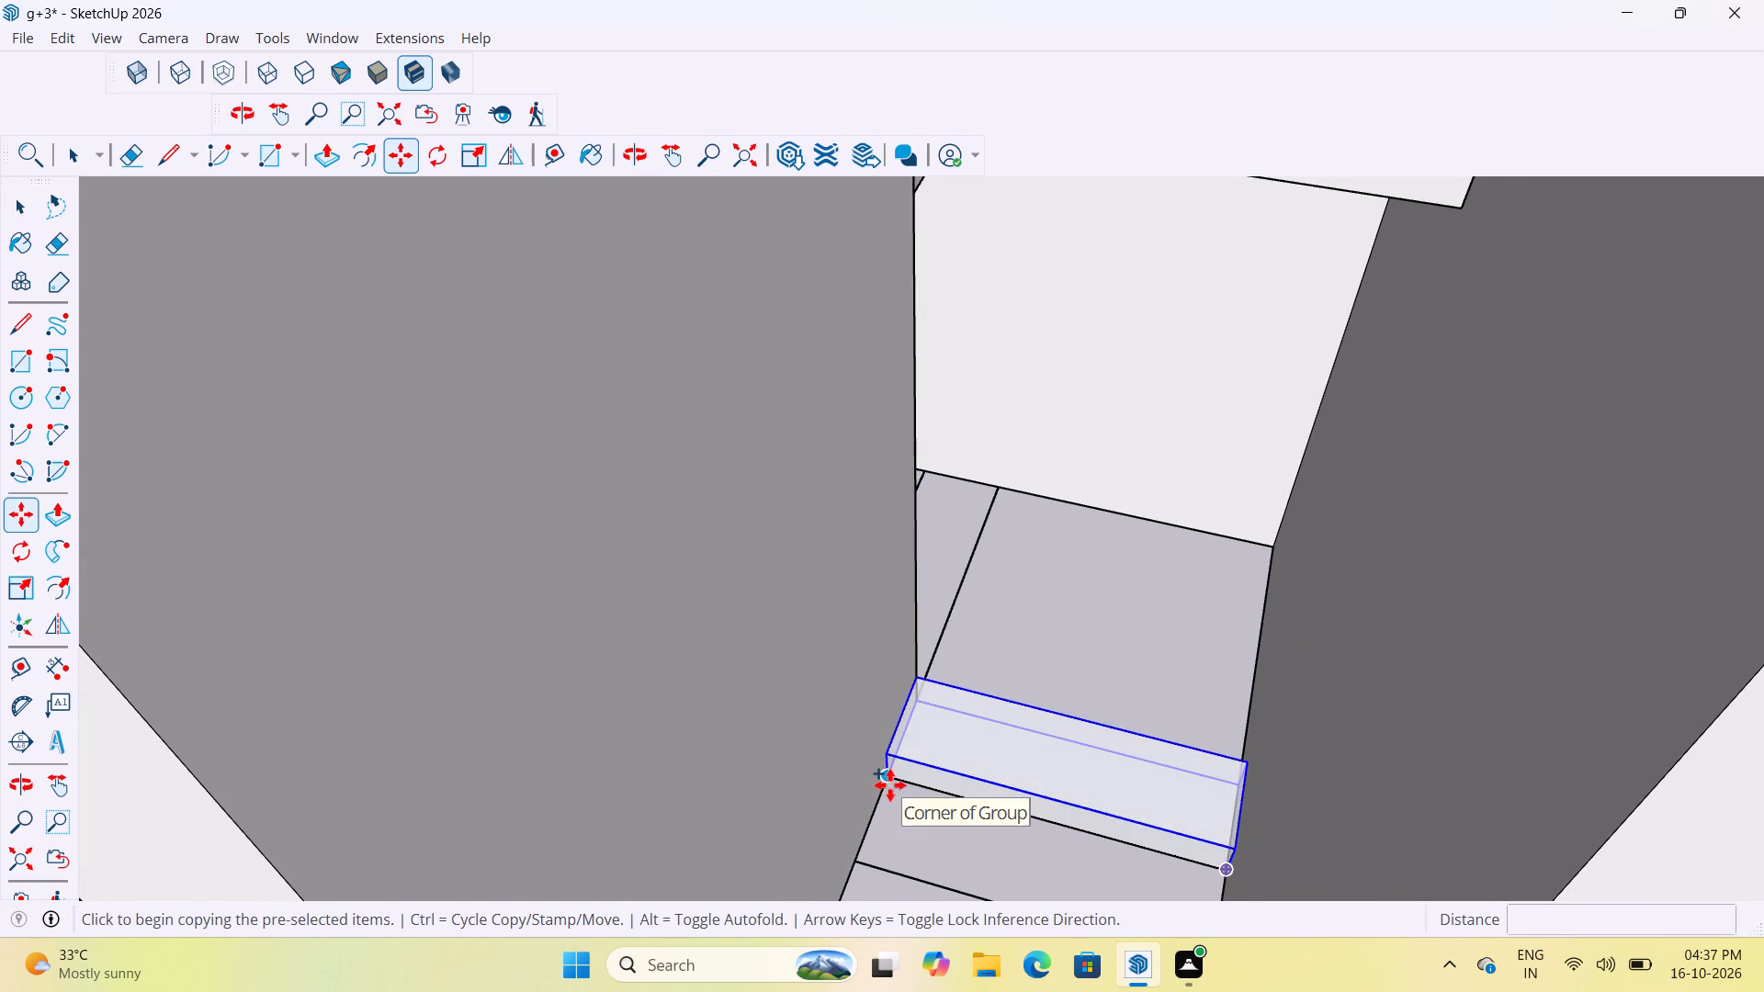
left_click(890, 785)
scroll(904, 769, "down", 9)
scroll(921, 539, "up", 2)
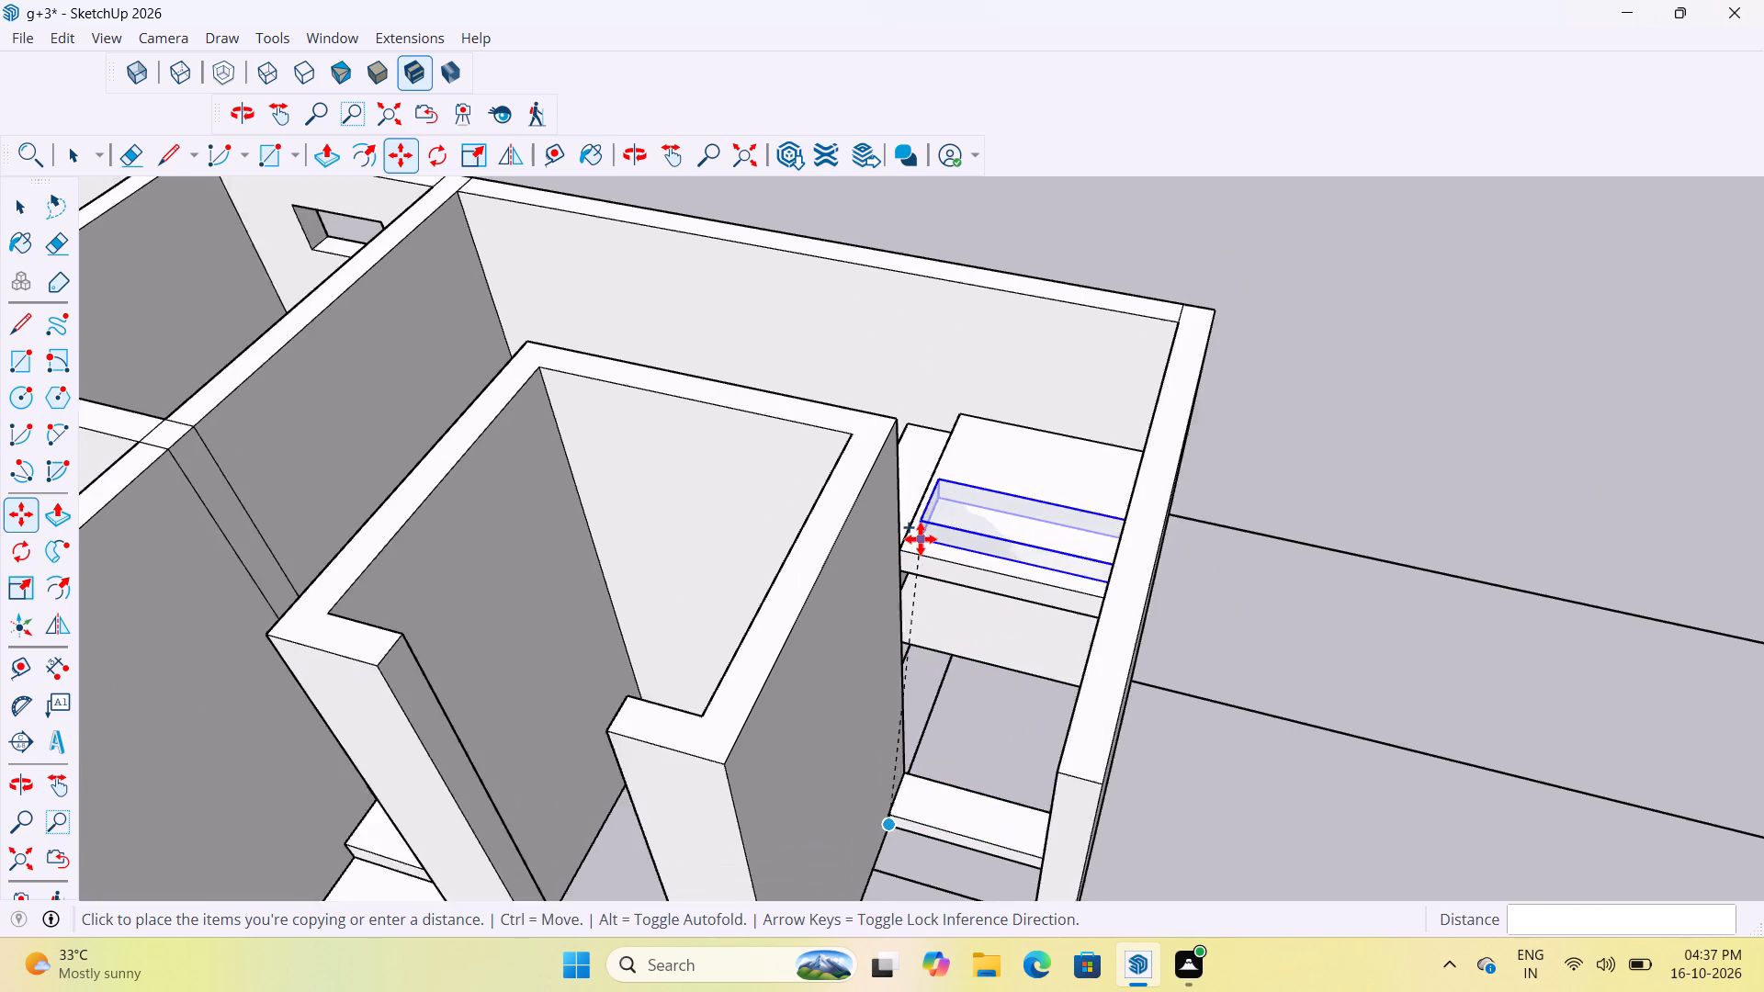
scroll(921, 539, "up", 10)
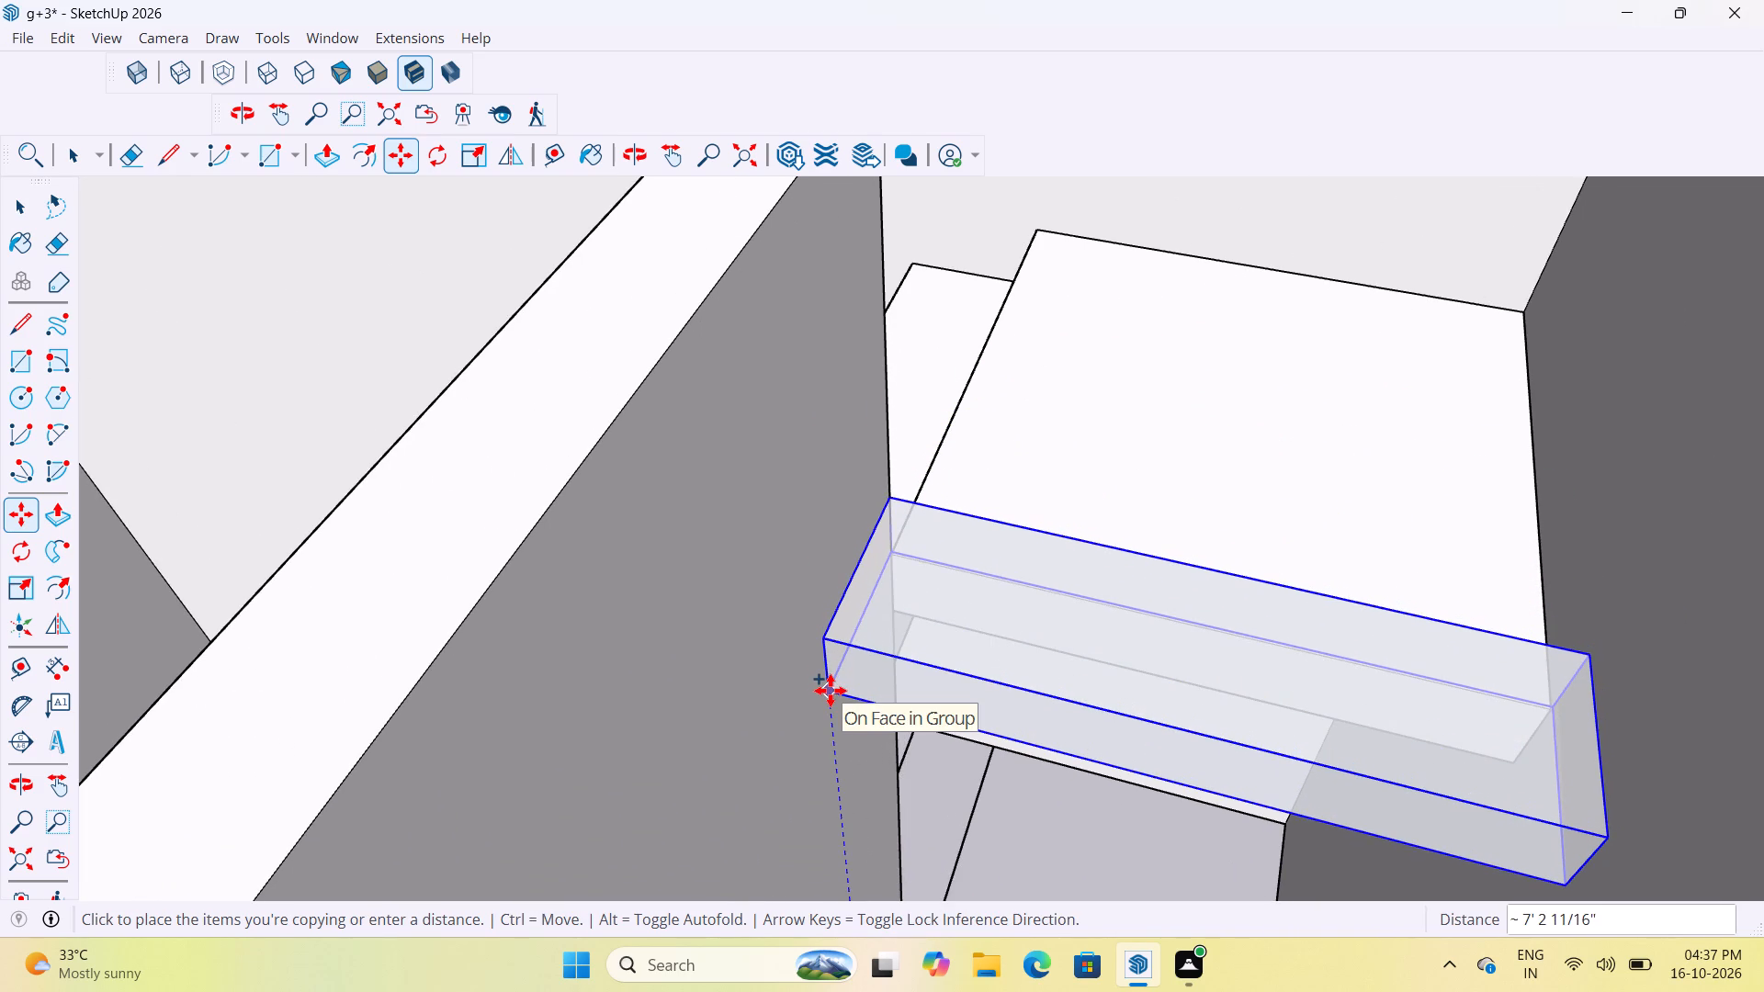
left_click(831, 691)
scroll(820, 758, "down", 9)
middle_click_drag(1269, 739, 623, 898)
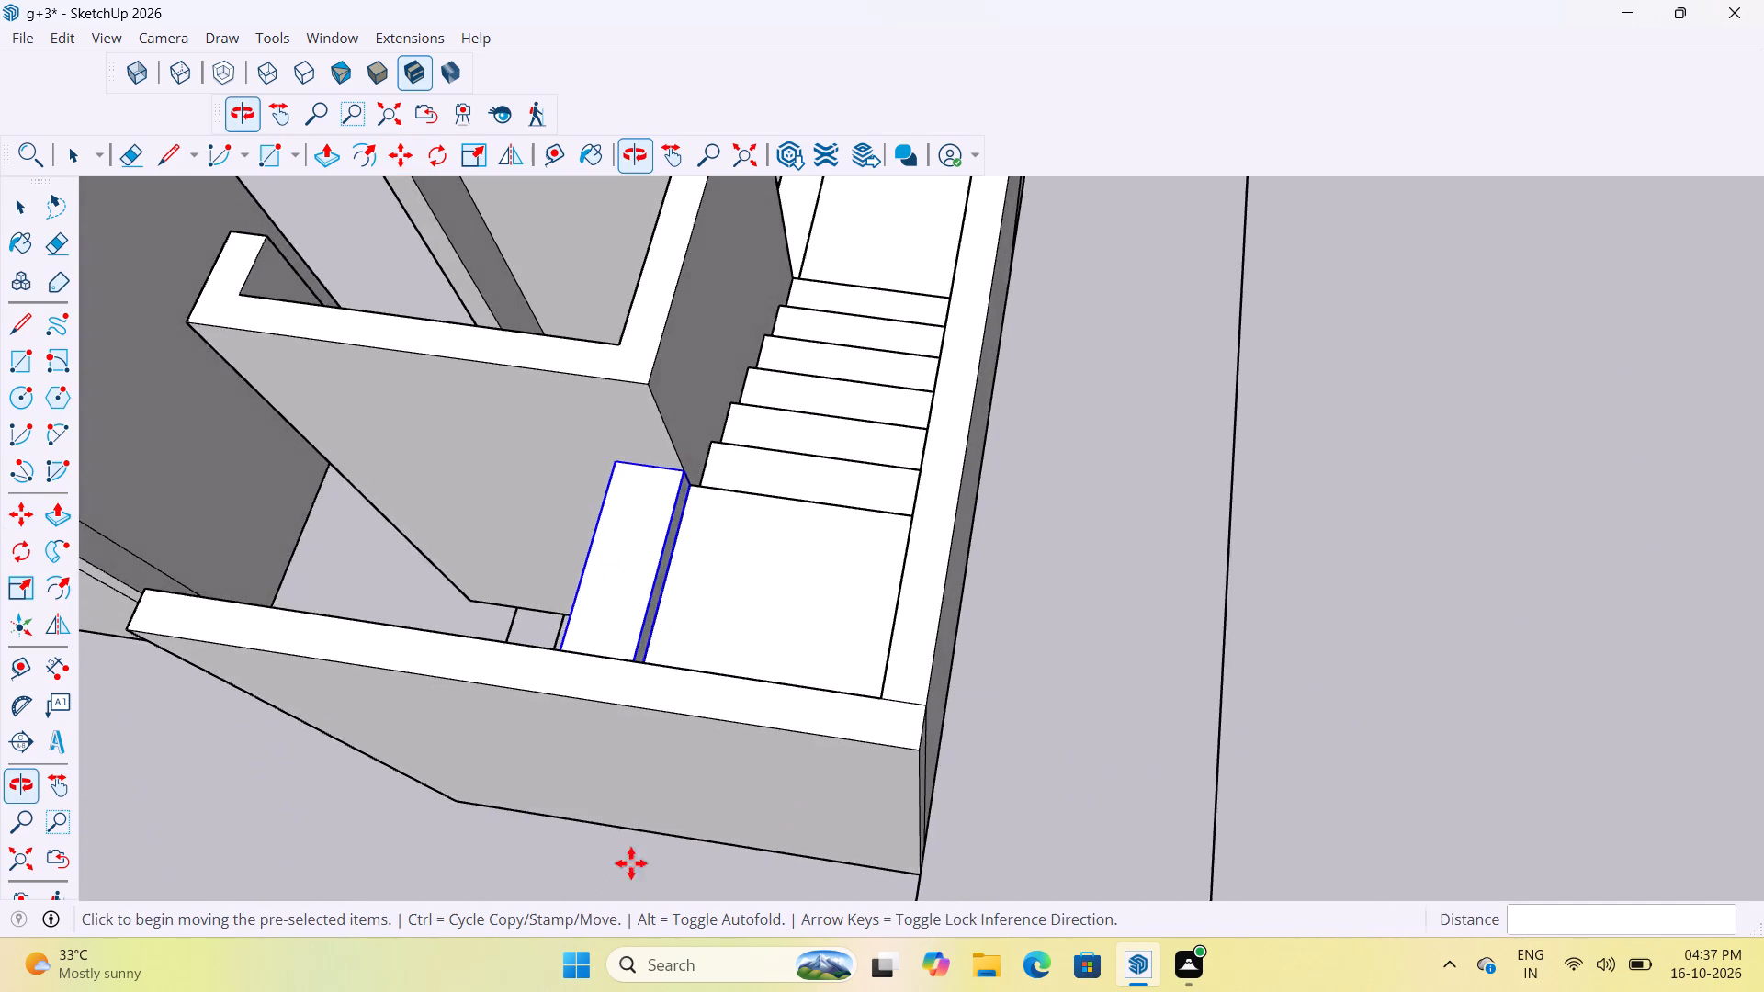
scroll(994, 785, "down", 4)
key("space")
left_click(1328, 725)
Move the copied step by its lower shaft-side corner onto the landing's corner at the shaft wall, closing the small gap.
scroll(549, 631, "up", 7)
middle_click_drag(915, 596, 670, 570)
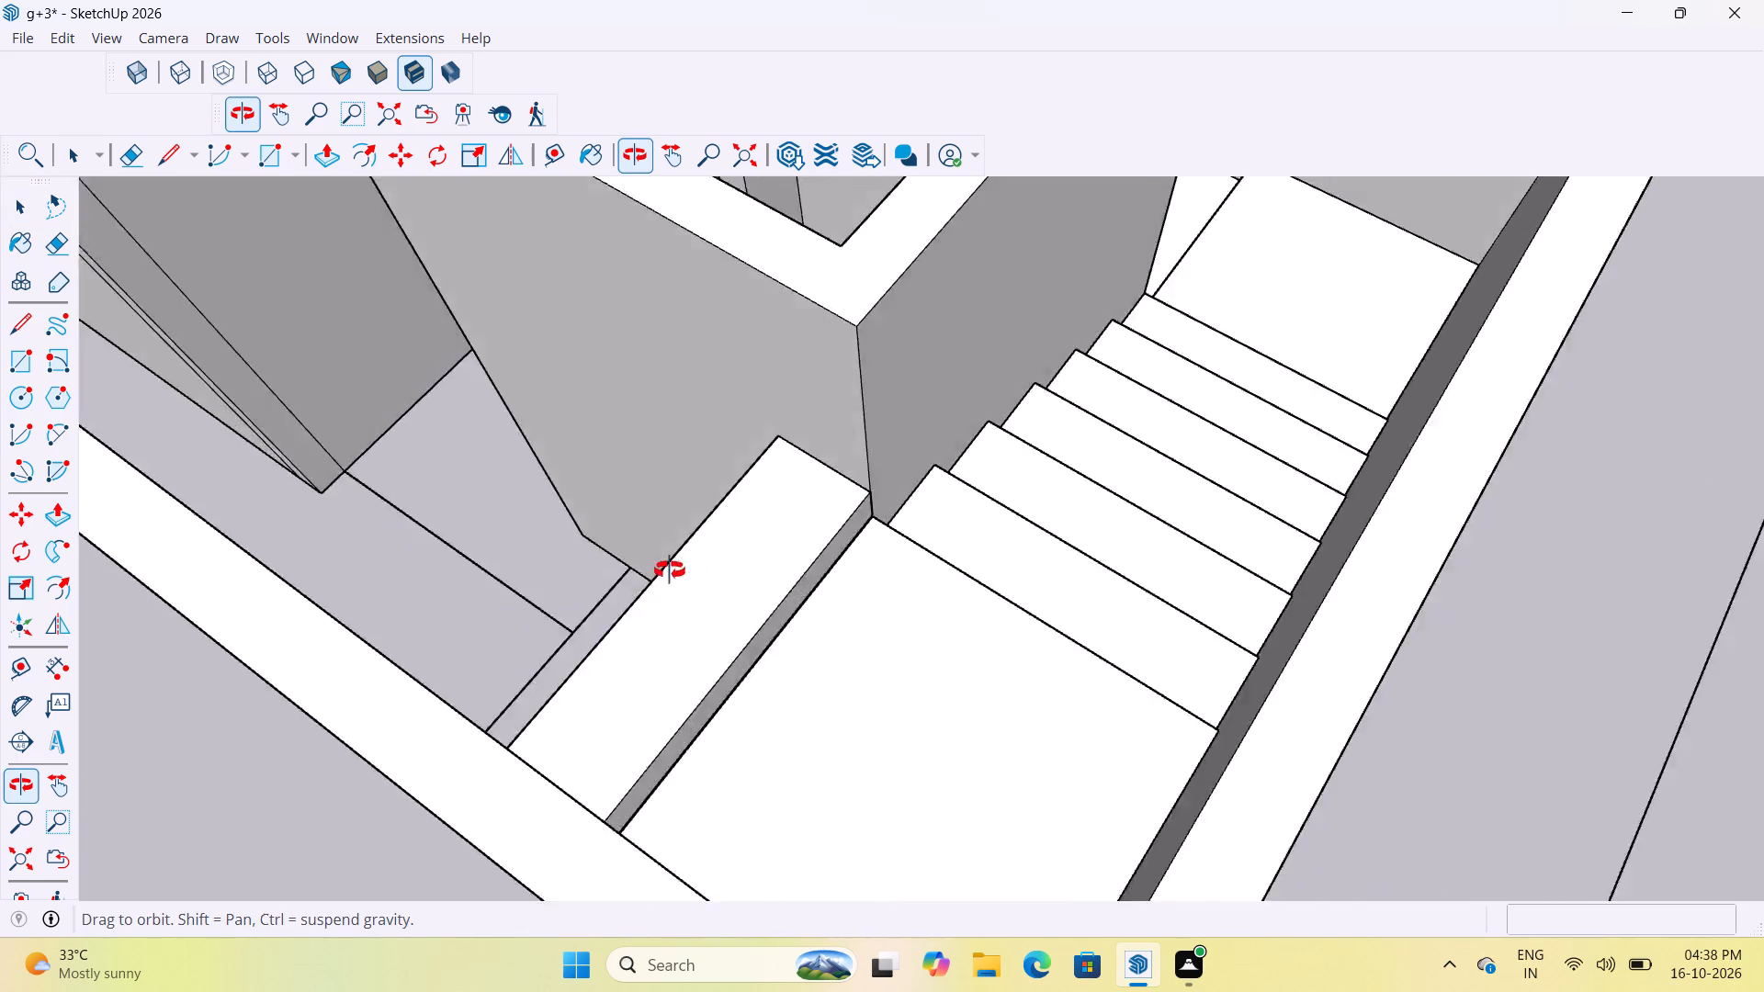
middle_click_drag(670, 570, 488, 545)
scroll(732, 495, "up", 19)
middle_click_drag(849, 421, 862, 421)
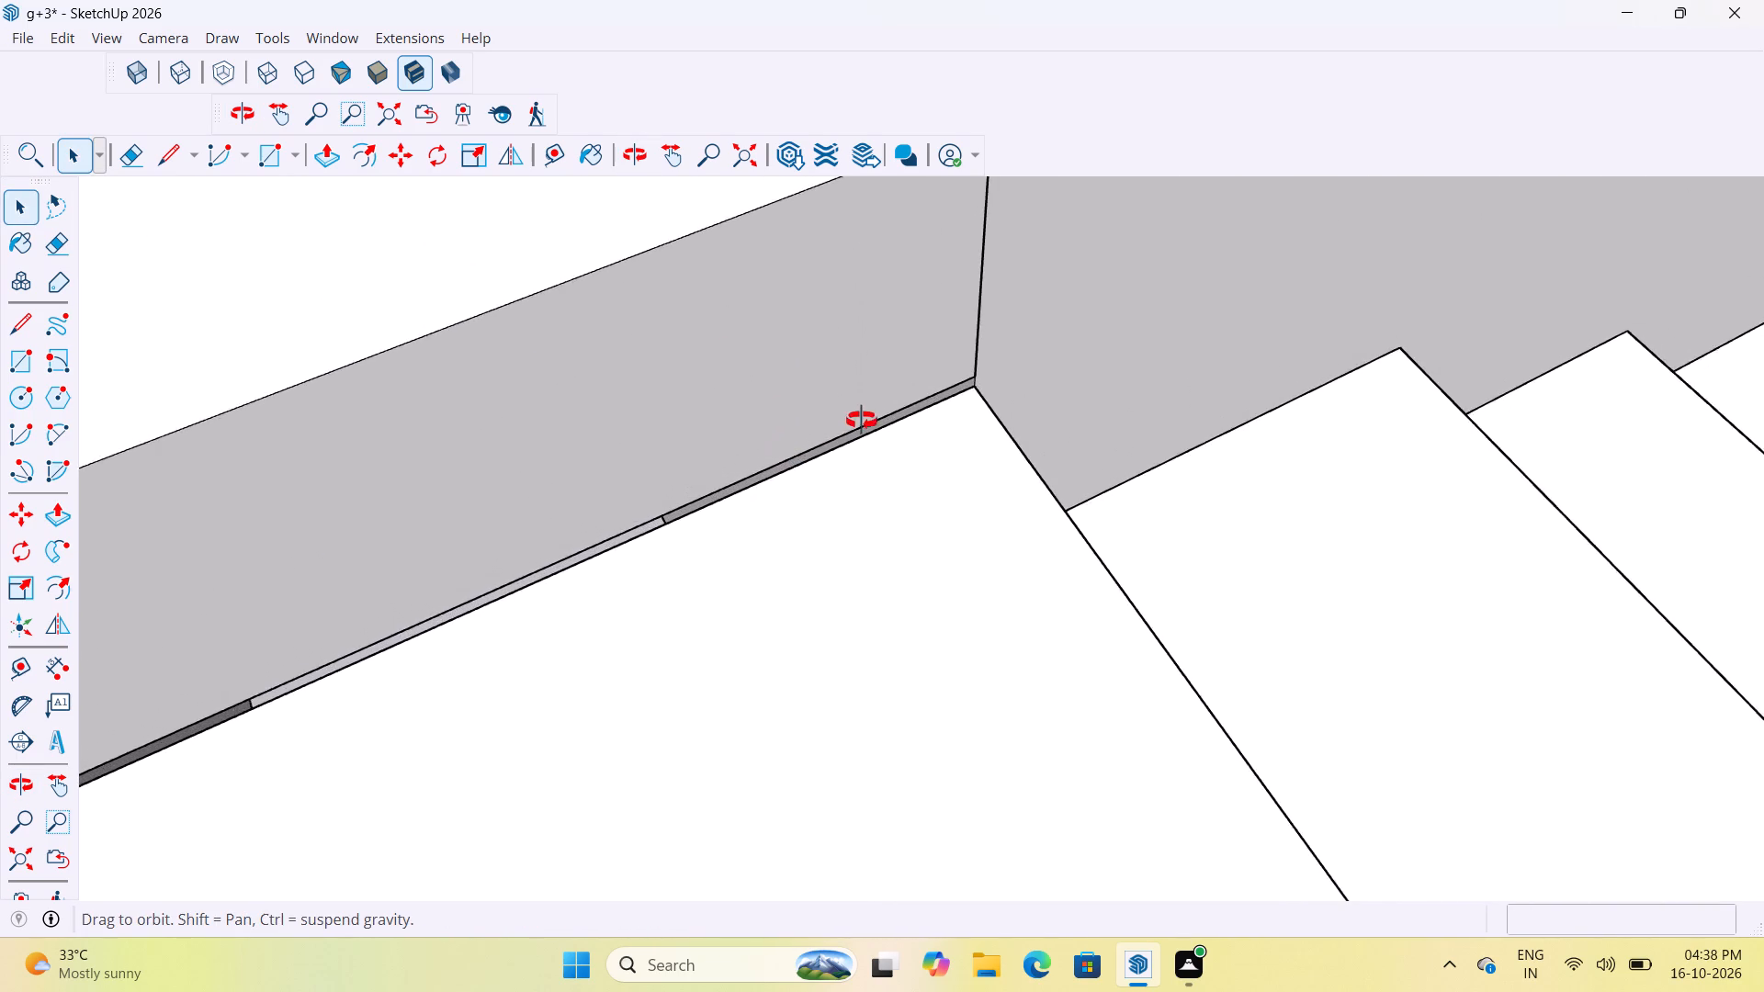
middle_click_drag(862, 421, 922, 450)
left_click(925, 431)
scroll(937, 443, "up", 8)
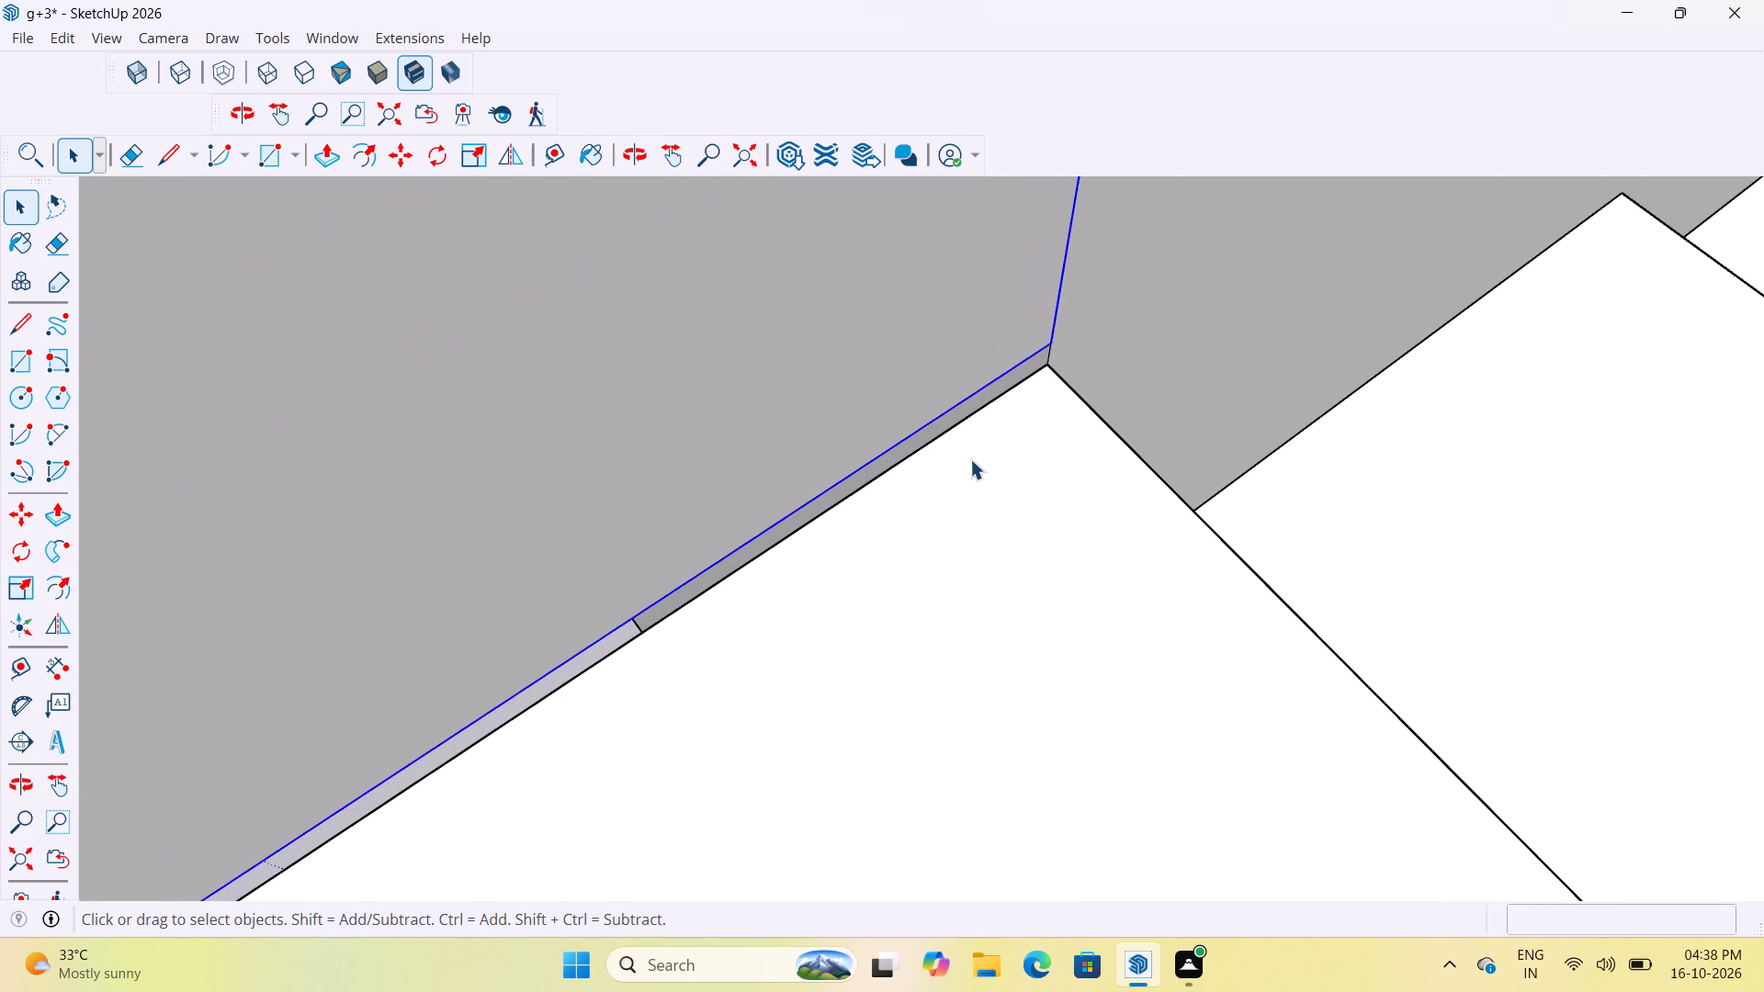
key("m")
left_click(1051, 344)
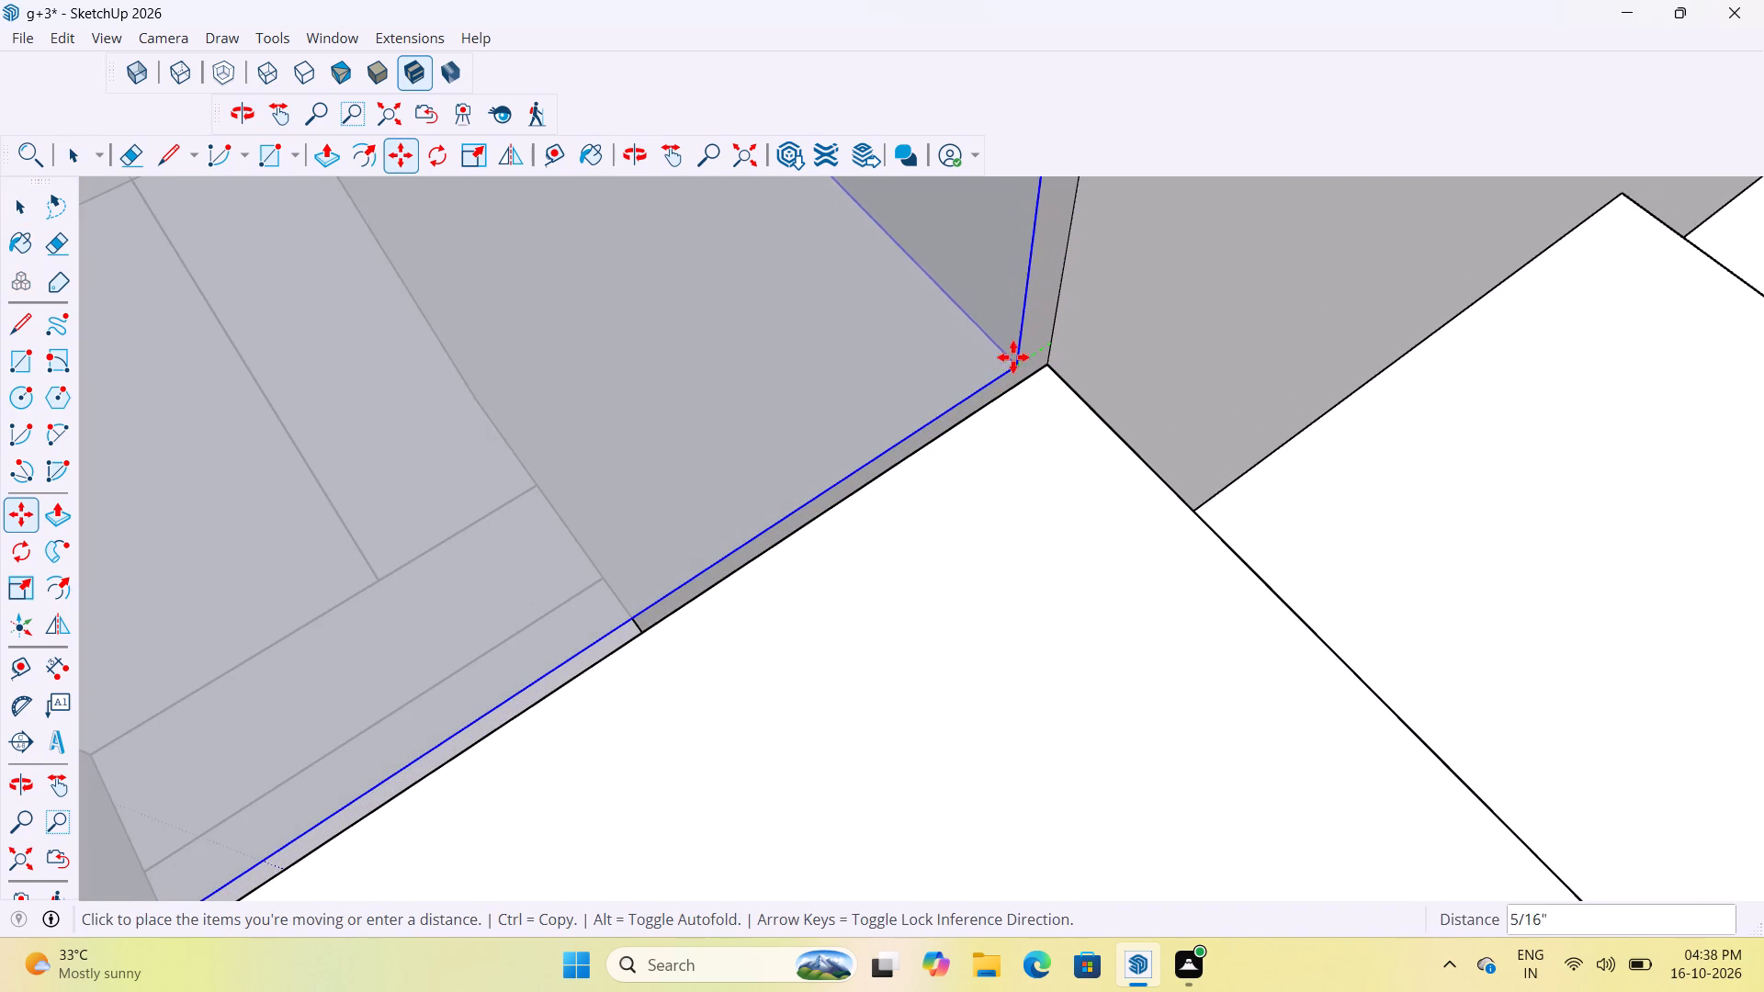
left_click(1044, 366)
Examine from several sides how the copied step sits against the landing, the shaft wall and the outer wall.
scroll(1097, 453, "down", 14)
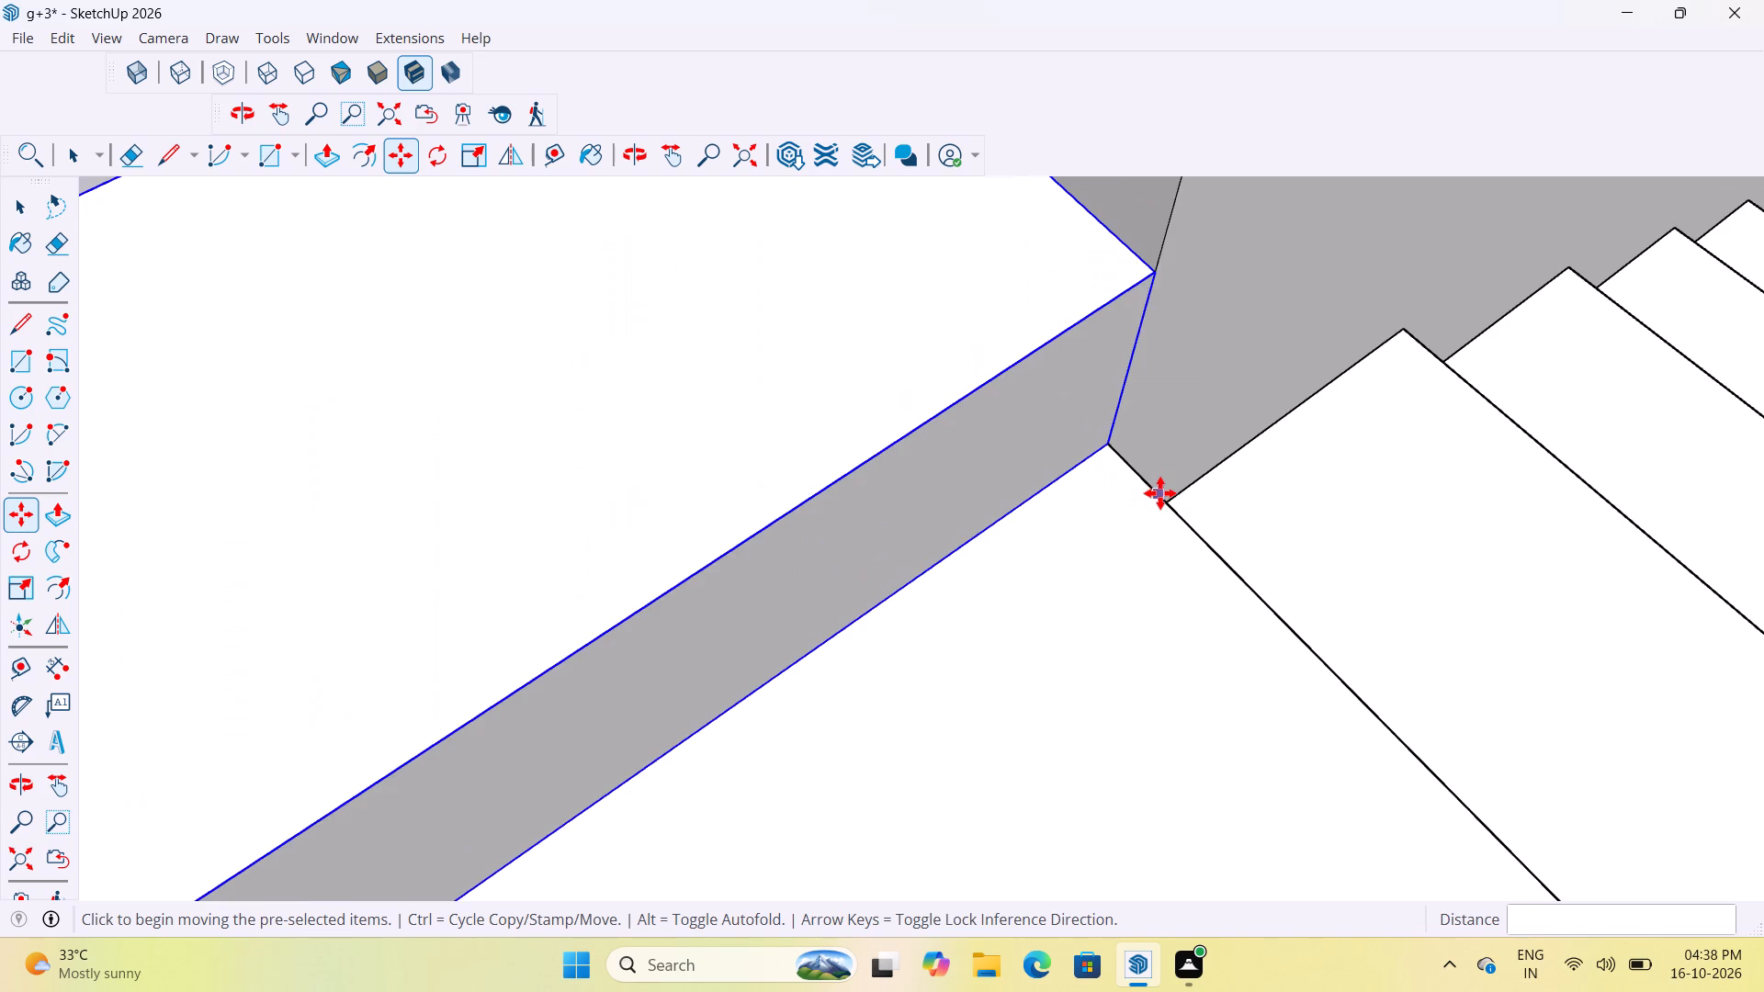
scroll(1160, 493, "down", 20)
middle_click_drag(949, 624, 1236, 639)
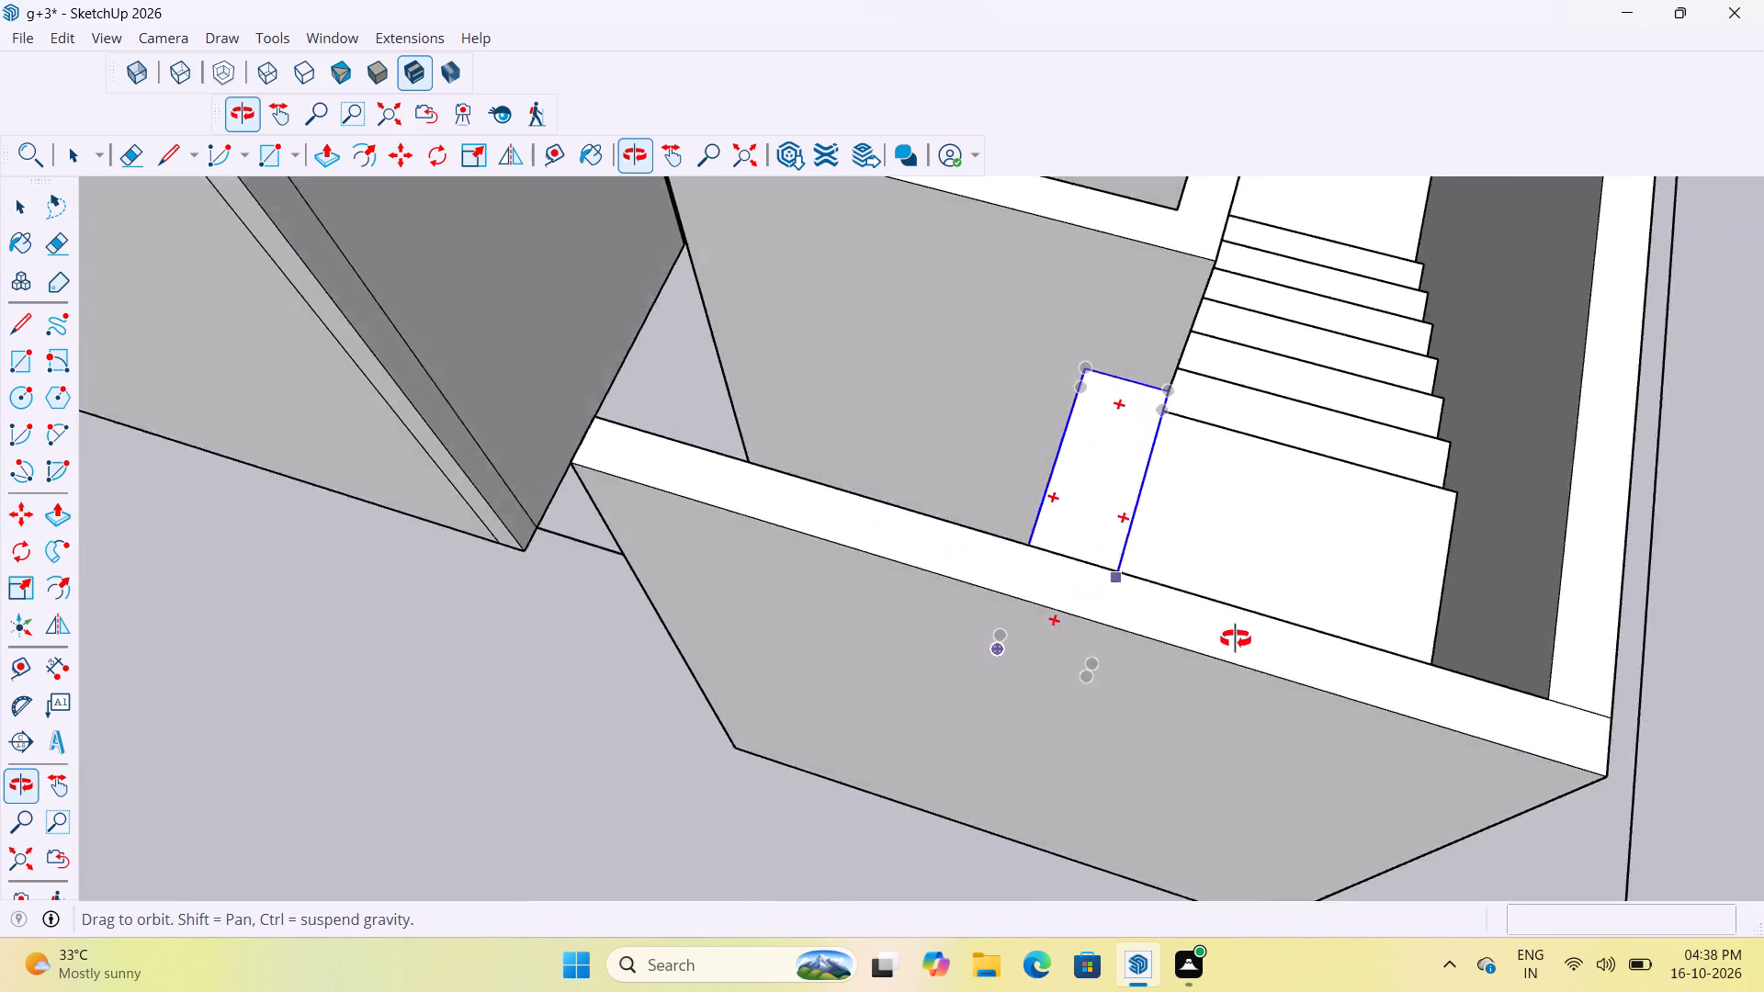
middle_click_drag(1236, 639, 1379, 633)
scroll(876, 597, "down", 11)
middle_click_drag(884, 571, 1536, 487)
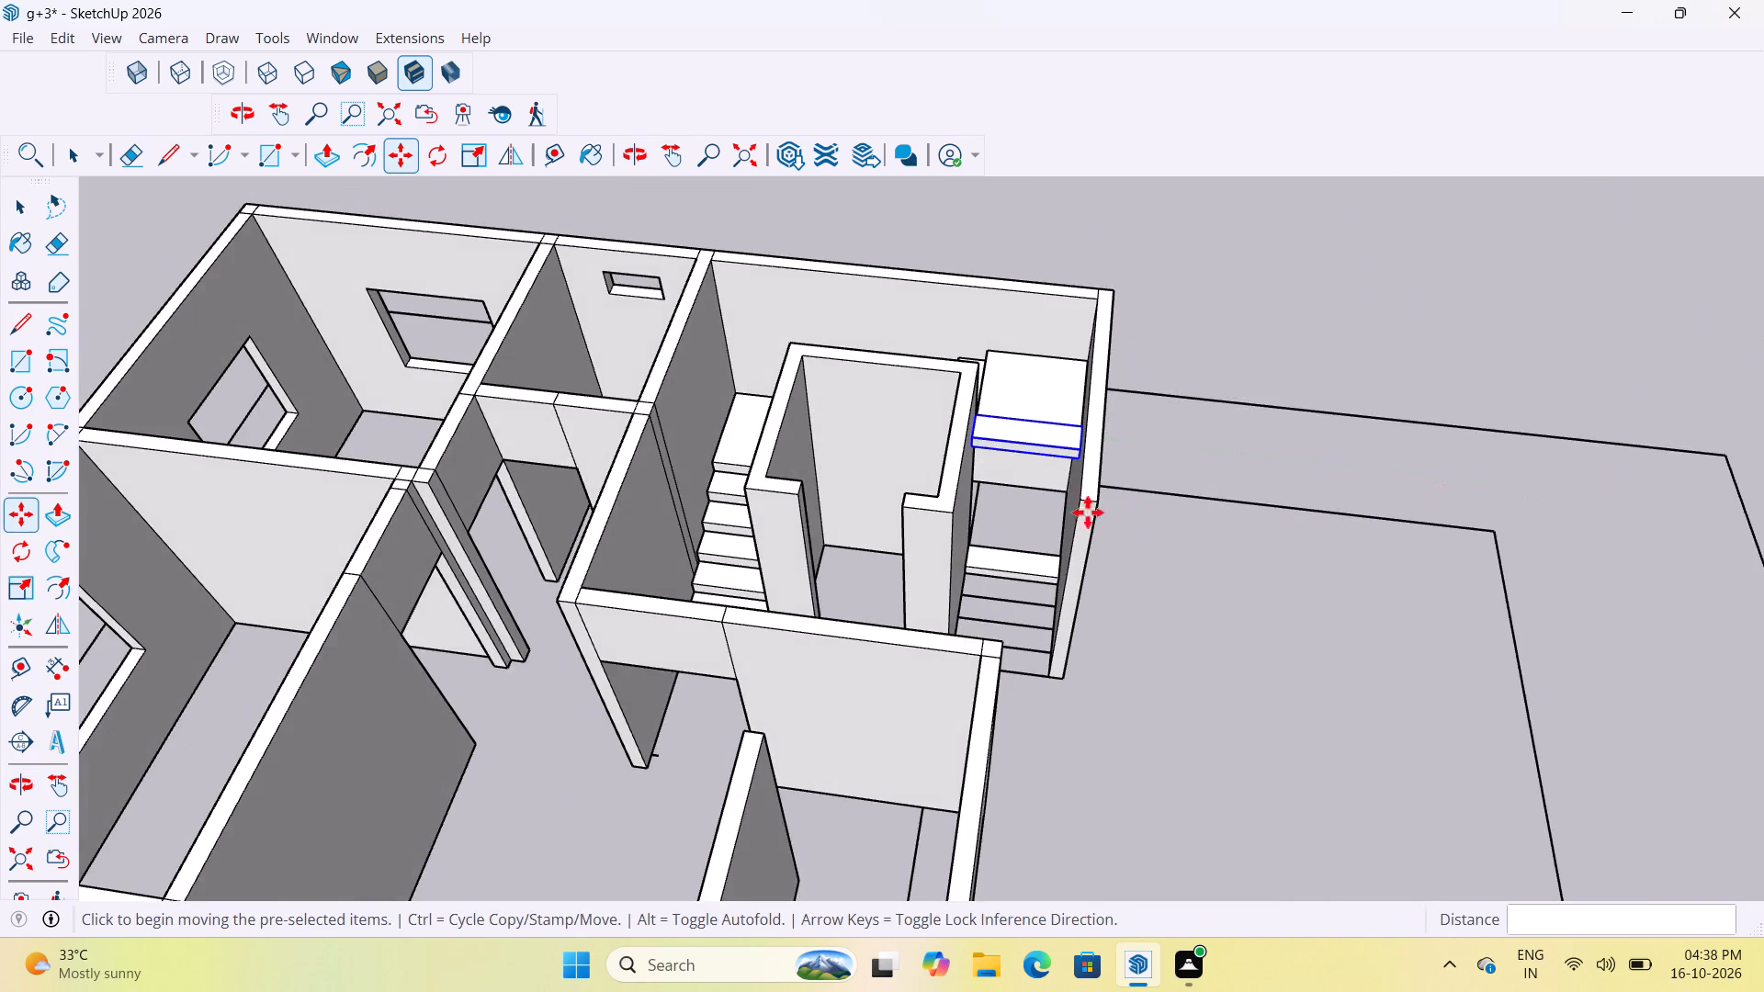
scroll(1029, 484, "up", 8)
middle_click_drag(1213, 326, 76, 411)
scroll(998, 630, "down", 4)
left_click(1285, 809)
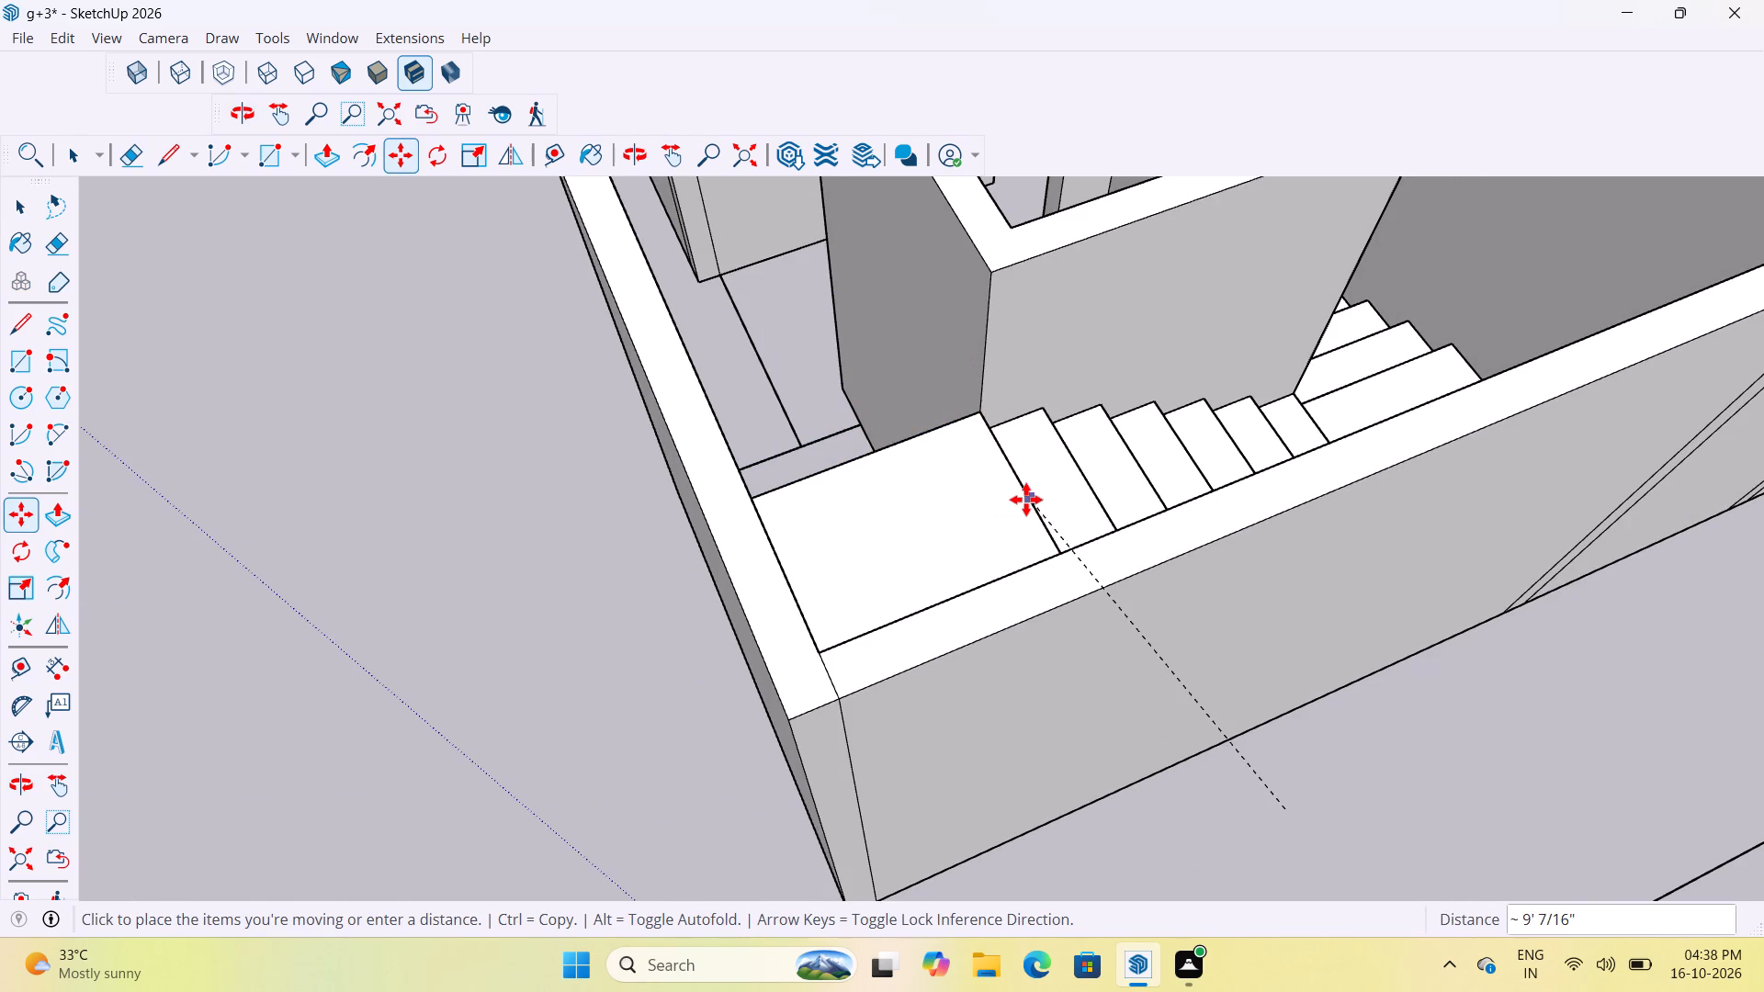
key("space")
key("space")
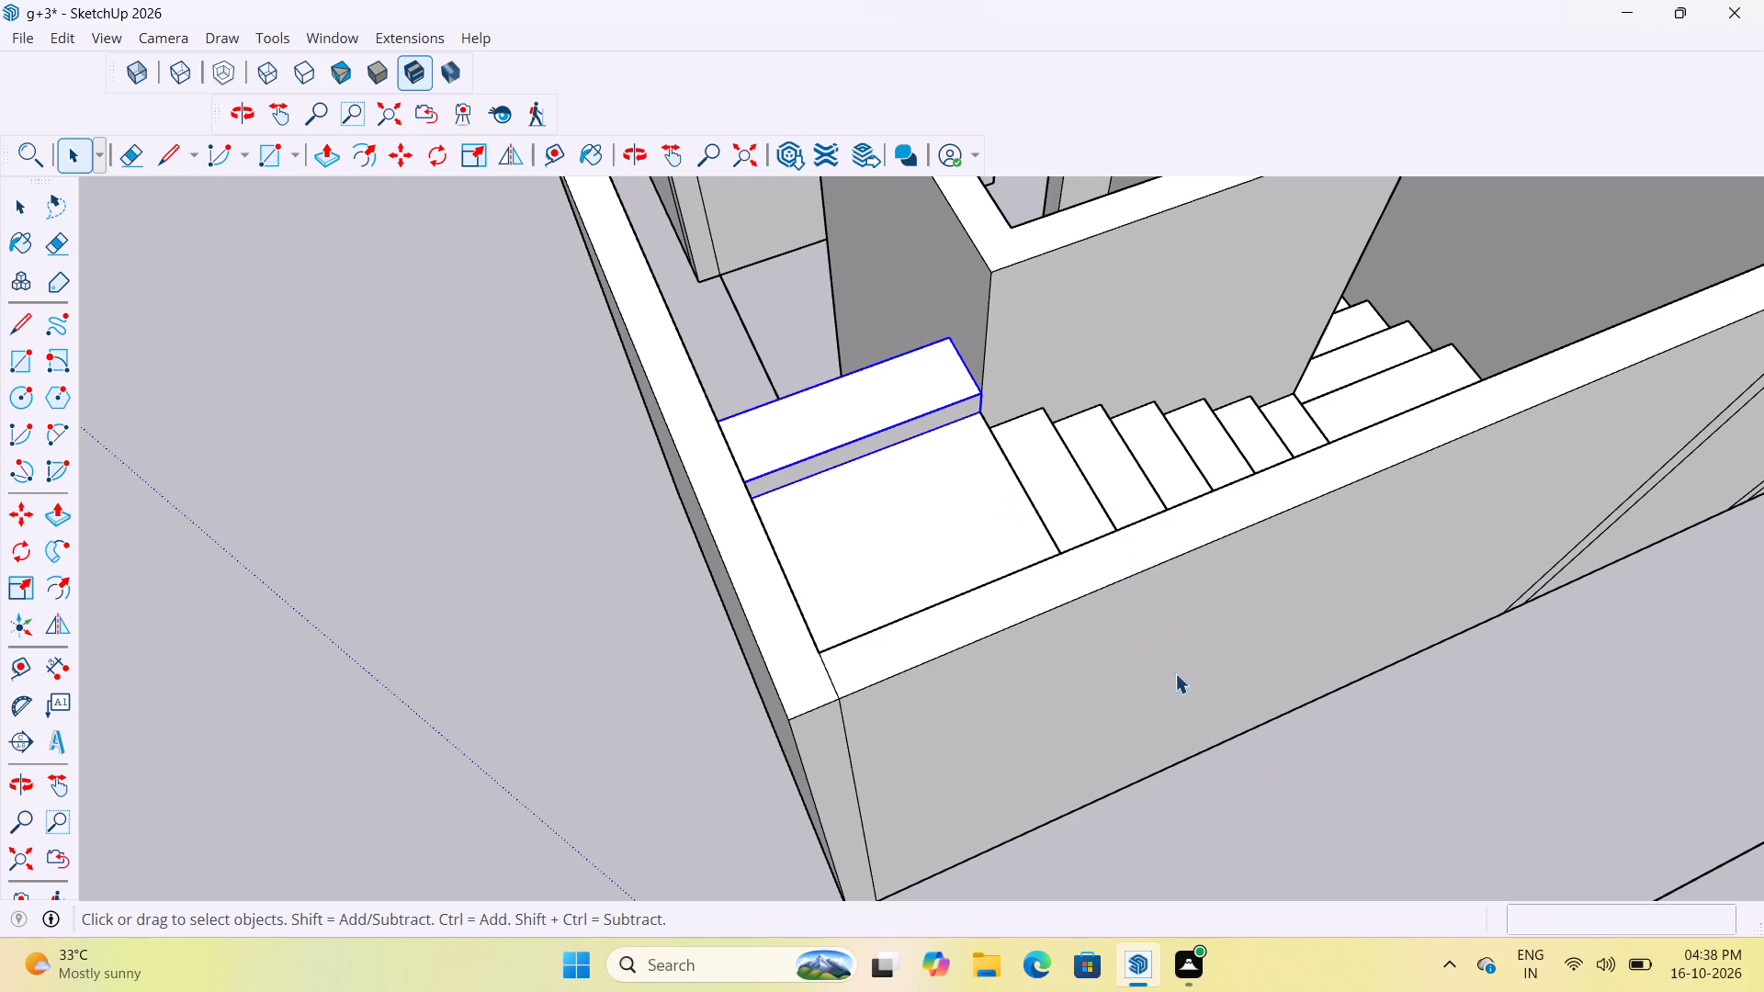
left_click(1232, 807)
scroll(889, 371, "up", 11)
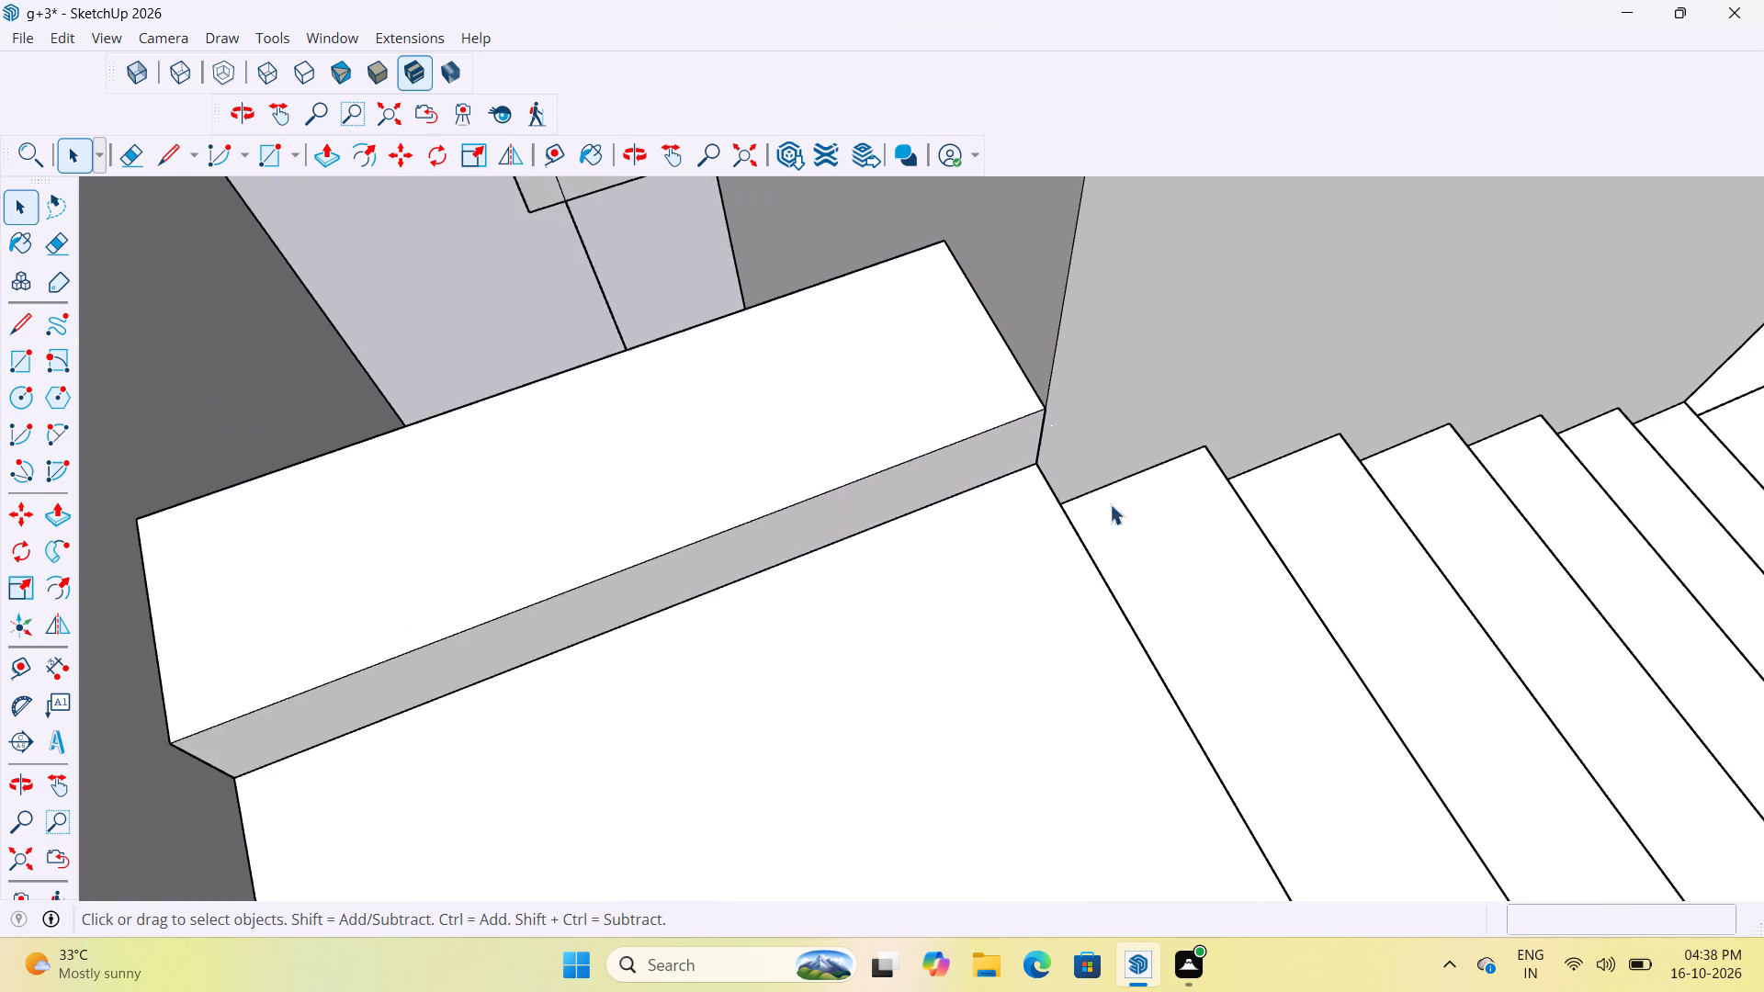
scroll(1109, 532, "down", 20)
scroll(1109, 532, "down", 1)
scroll(1296, 654, "down", 6)
middle_click_drag(1278, 586, 1354, 600)
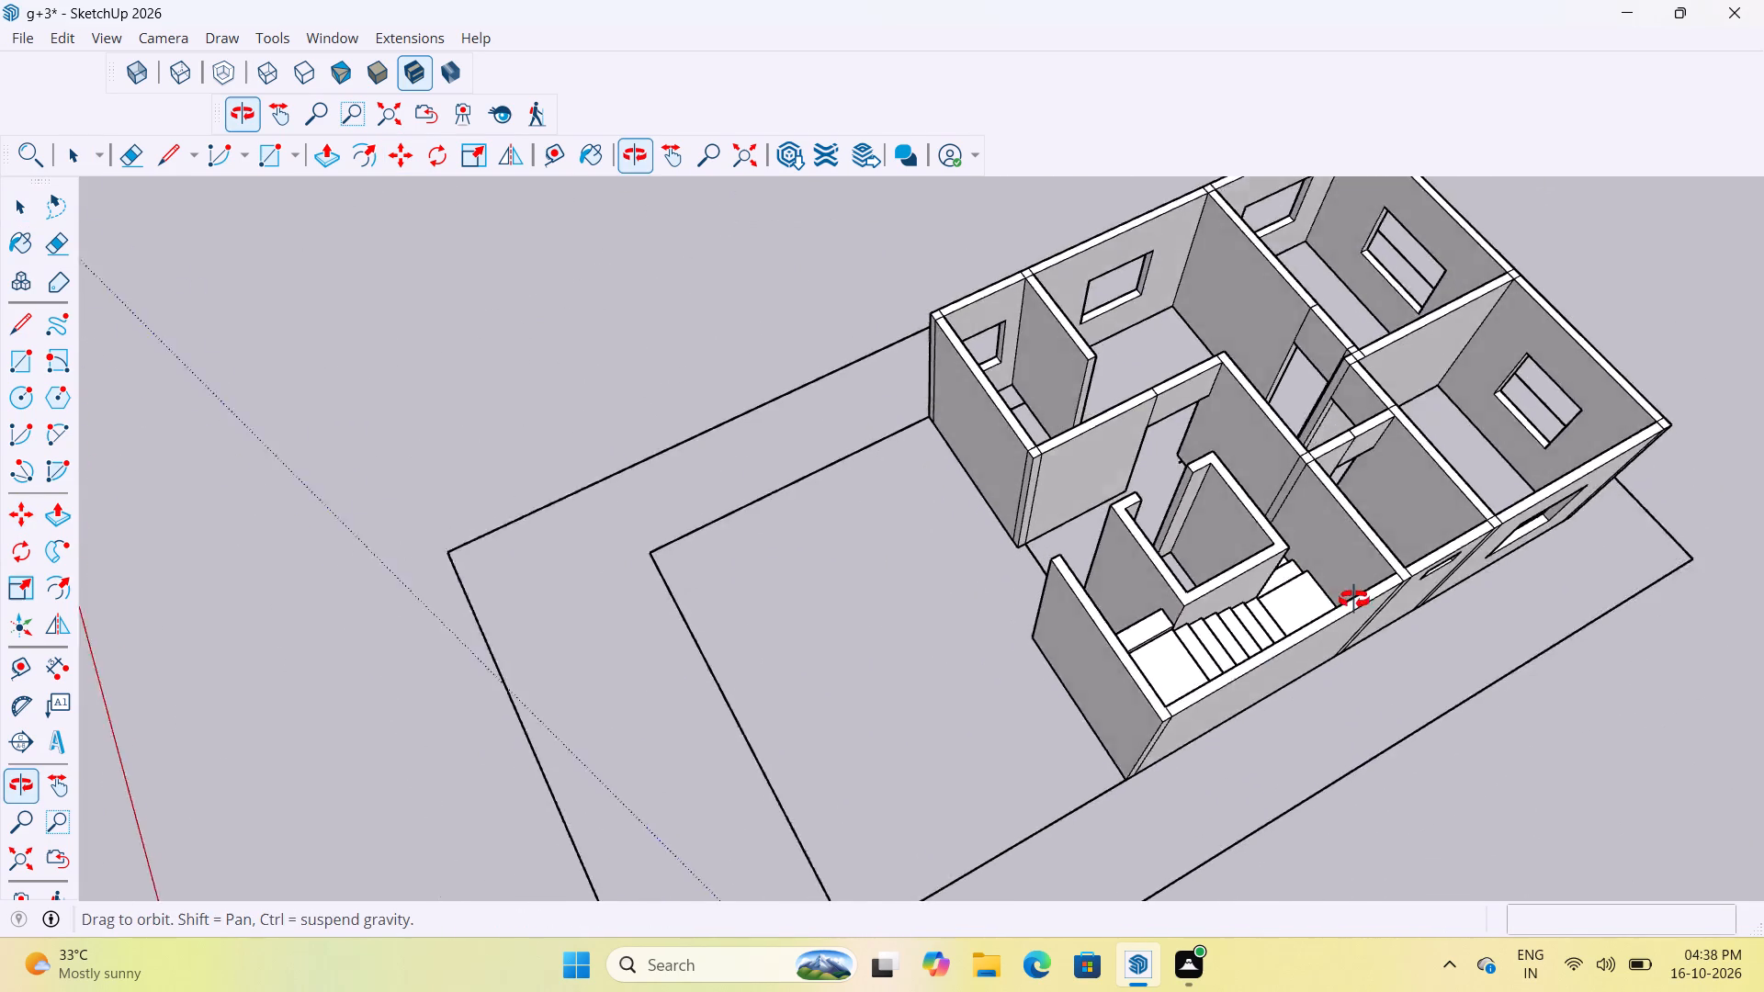
middle_click_drag(1354, 600, 1386, 594)
scroll(1305, 569, "up", 9)
scroll(1150, 659, "down", 5)
scroll(1029, 673, "up", 4)
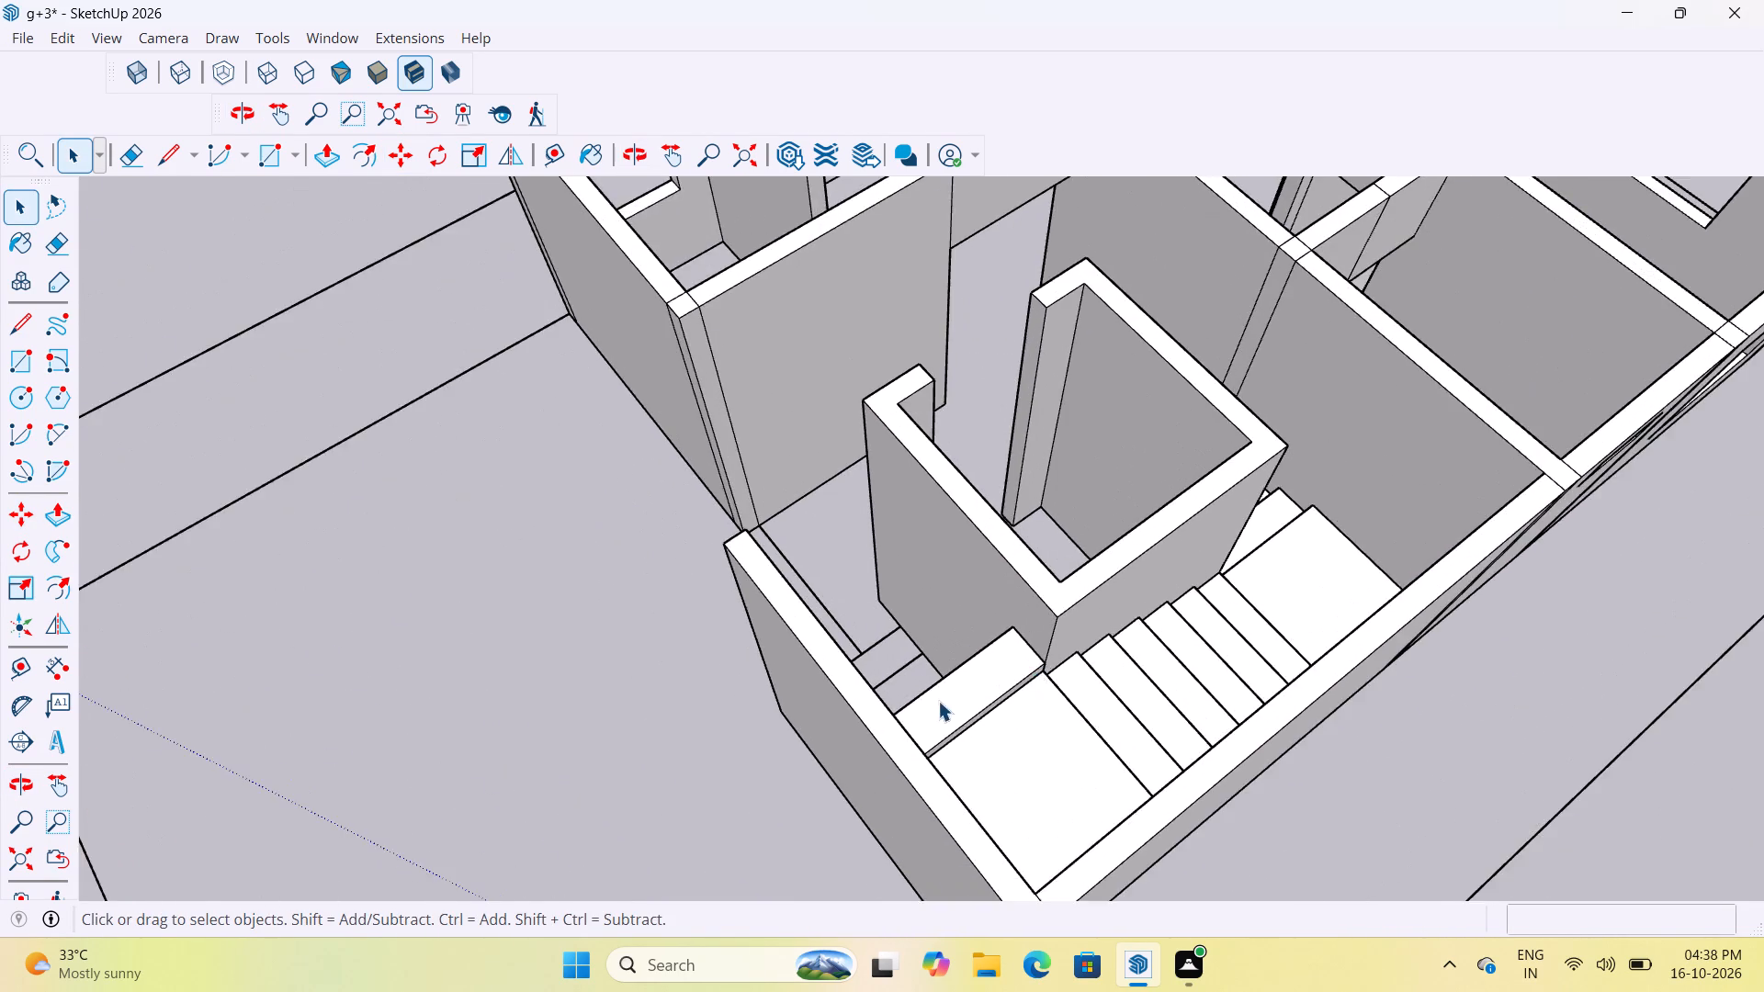
scroll(938, 701, "up", 1)
middle_click_drag(936, 701, 830, 576)
scroll(902, 601, "up", 14)
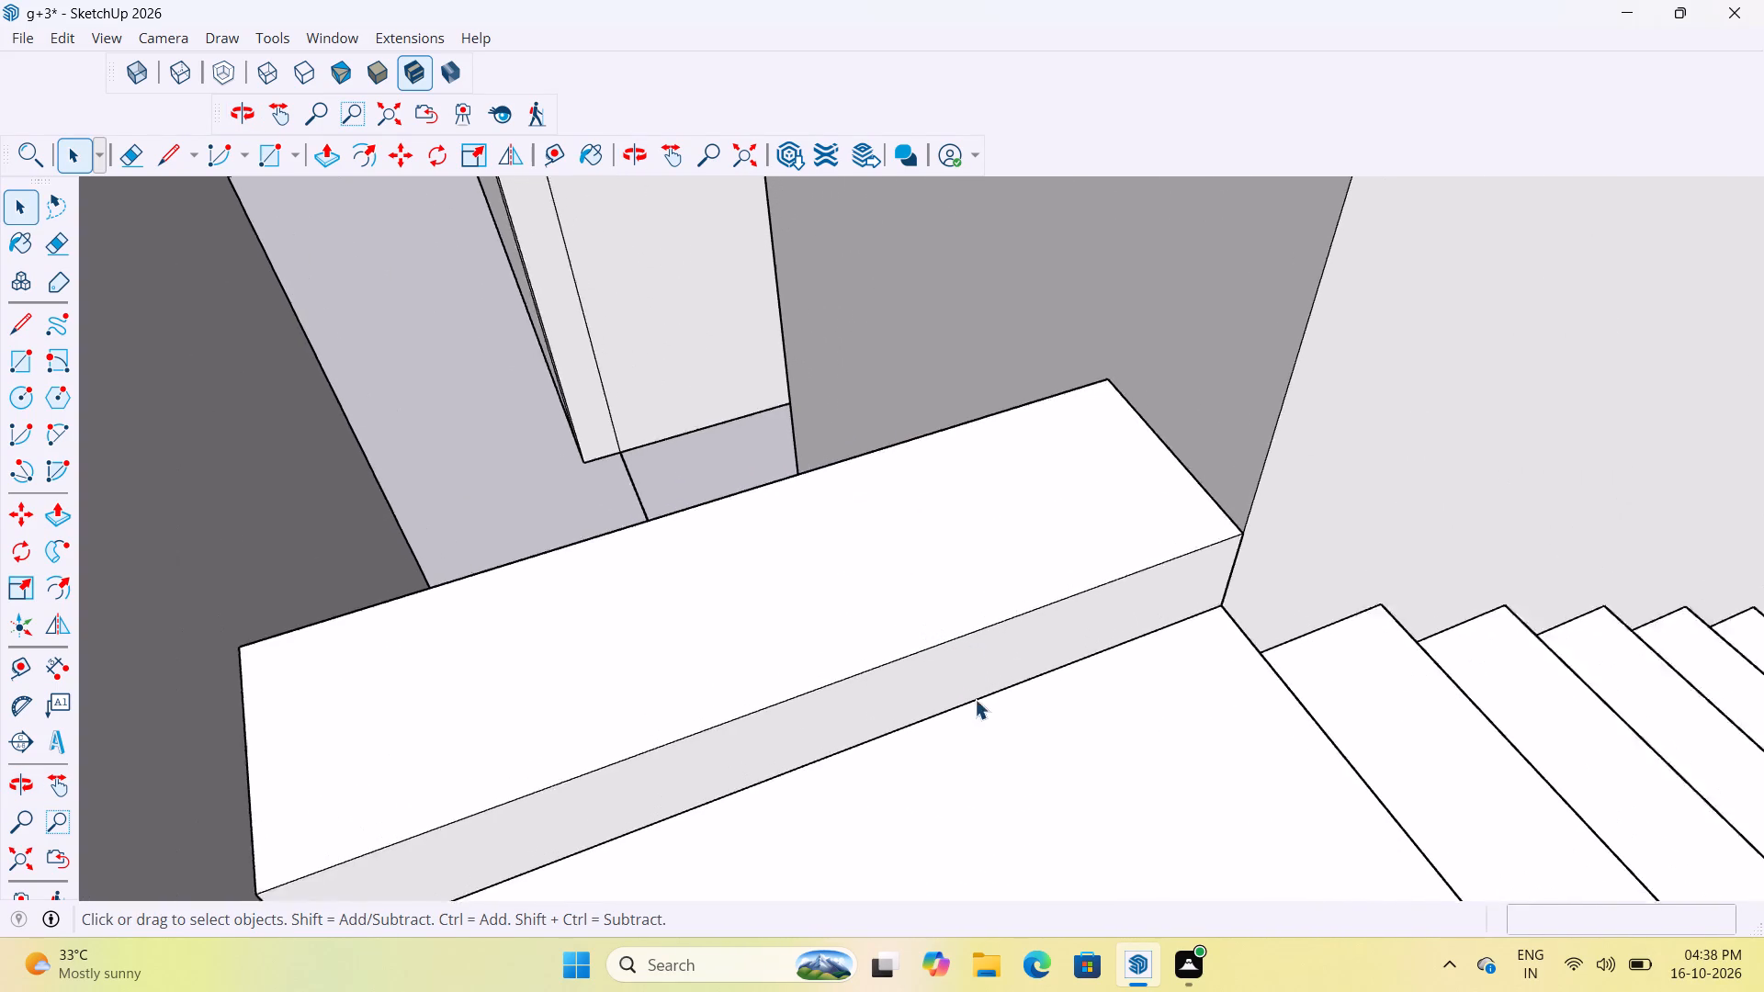
scroll(976, 704, "down", 6)
middle_click_drag(828, 829, 1613, 900)
scroll(1084, 853, "down", 6)
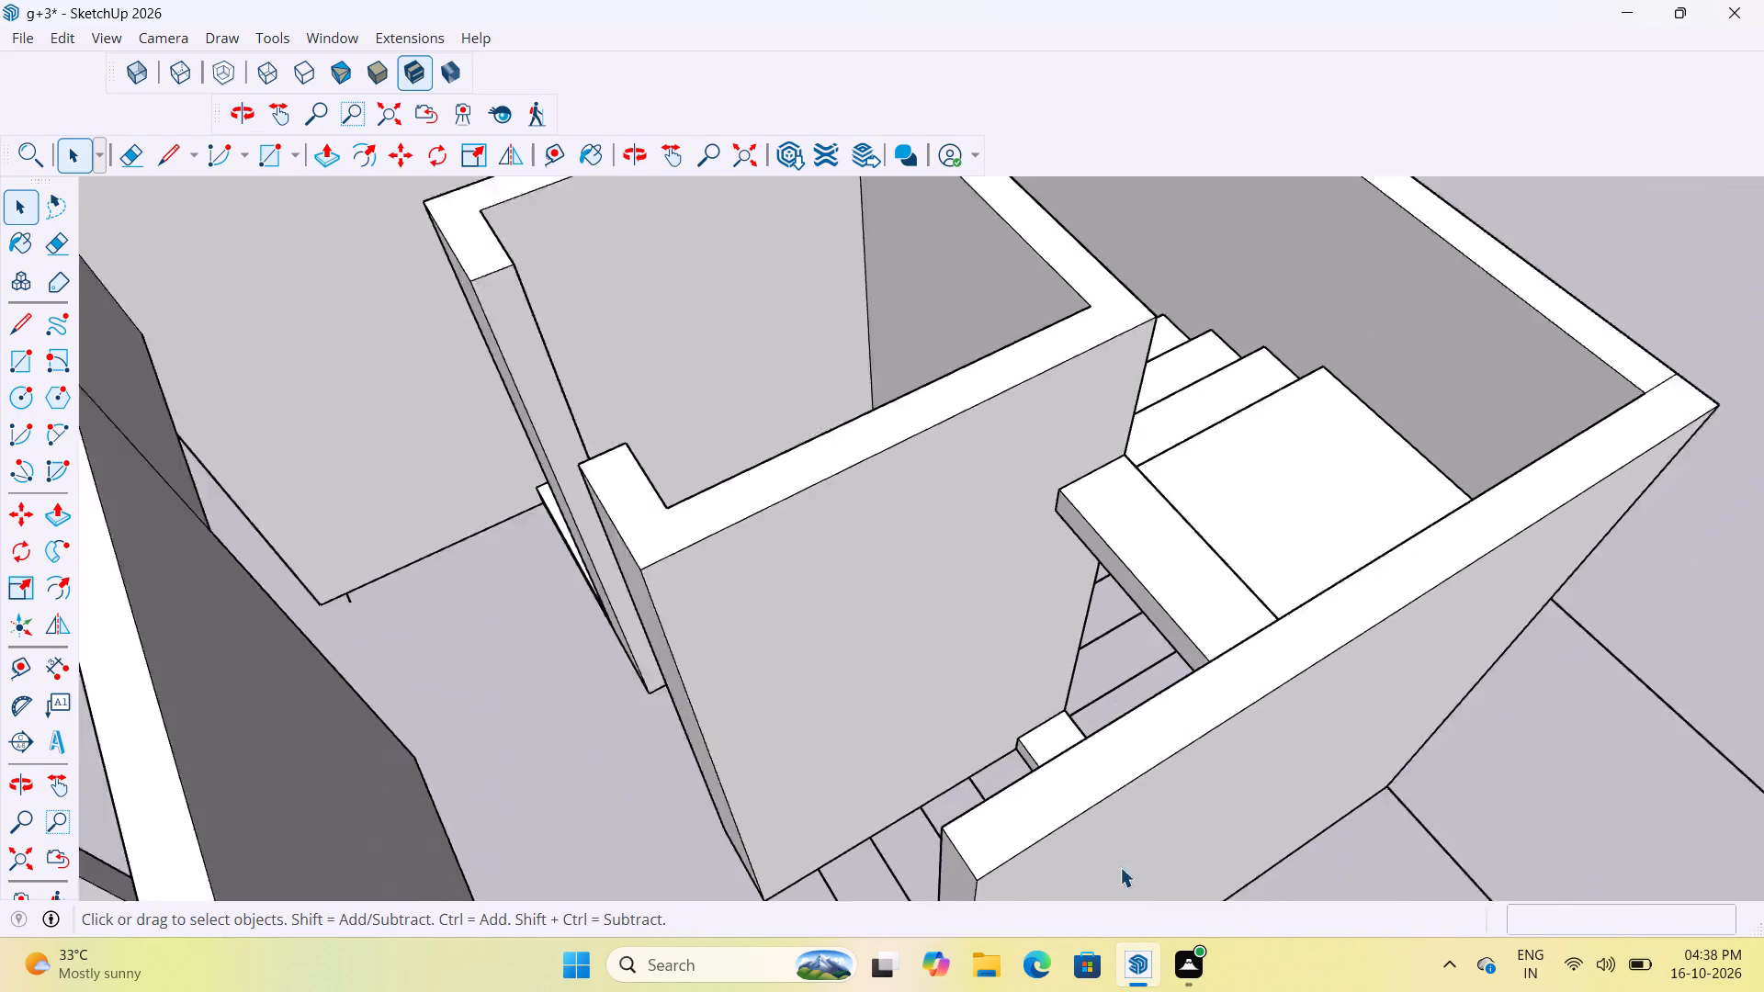
scroll(1120, 867, "down", 8)
scroll(1093, 813, "up", 8)
Delete the original raised step group left at floor level below the landing.
middle_click_drag(1109, 786, 1353, 817)
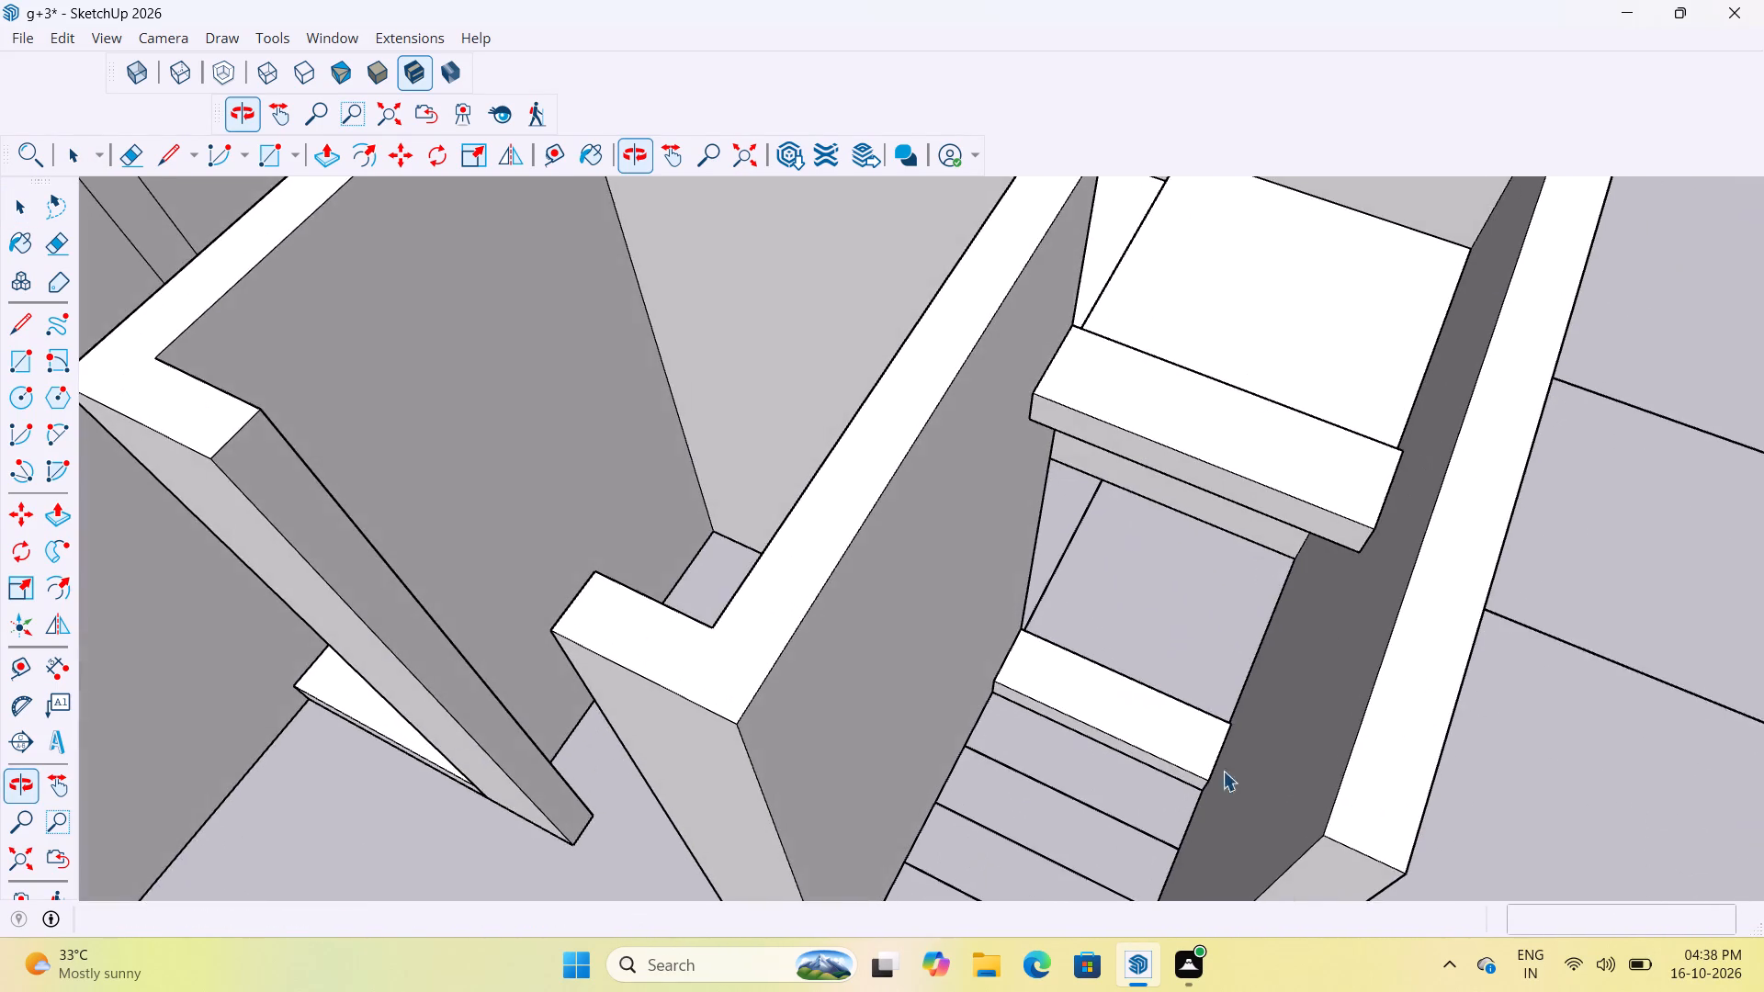
scroll(1158, 747, "up", 4)
scroll(1073, 797, "down", 10)
scroll(1077, 805, "up", 4)
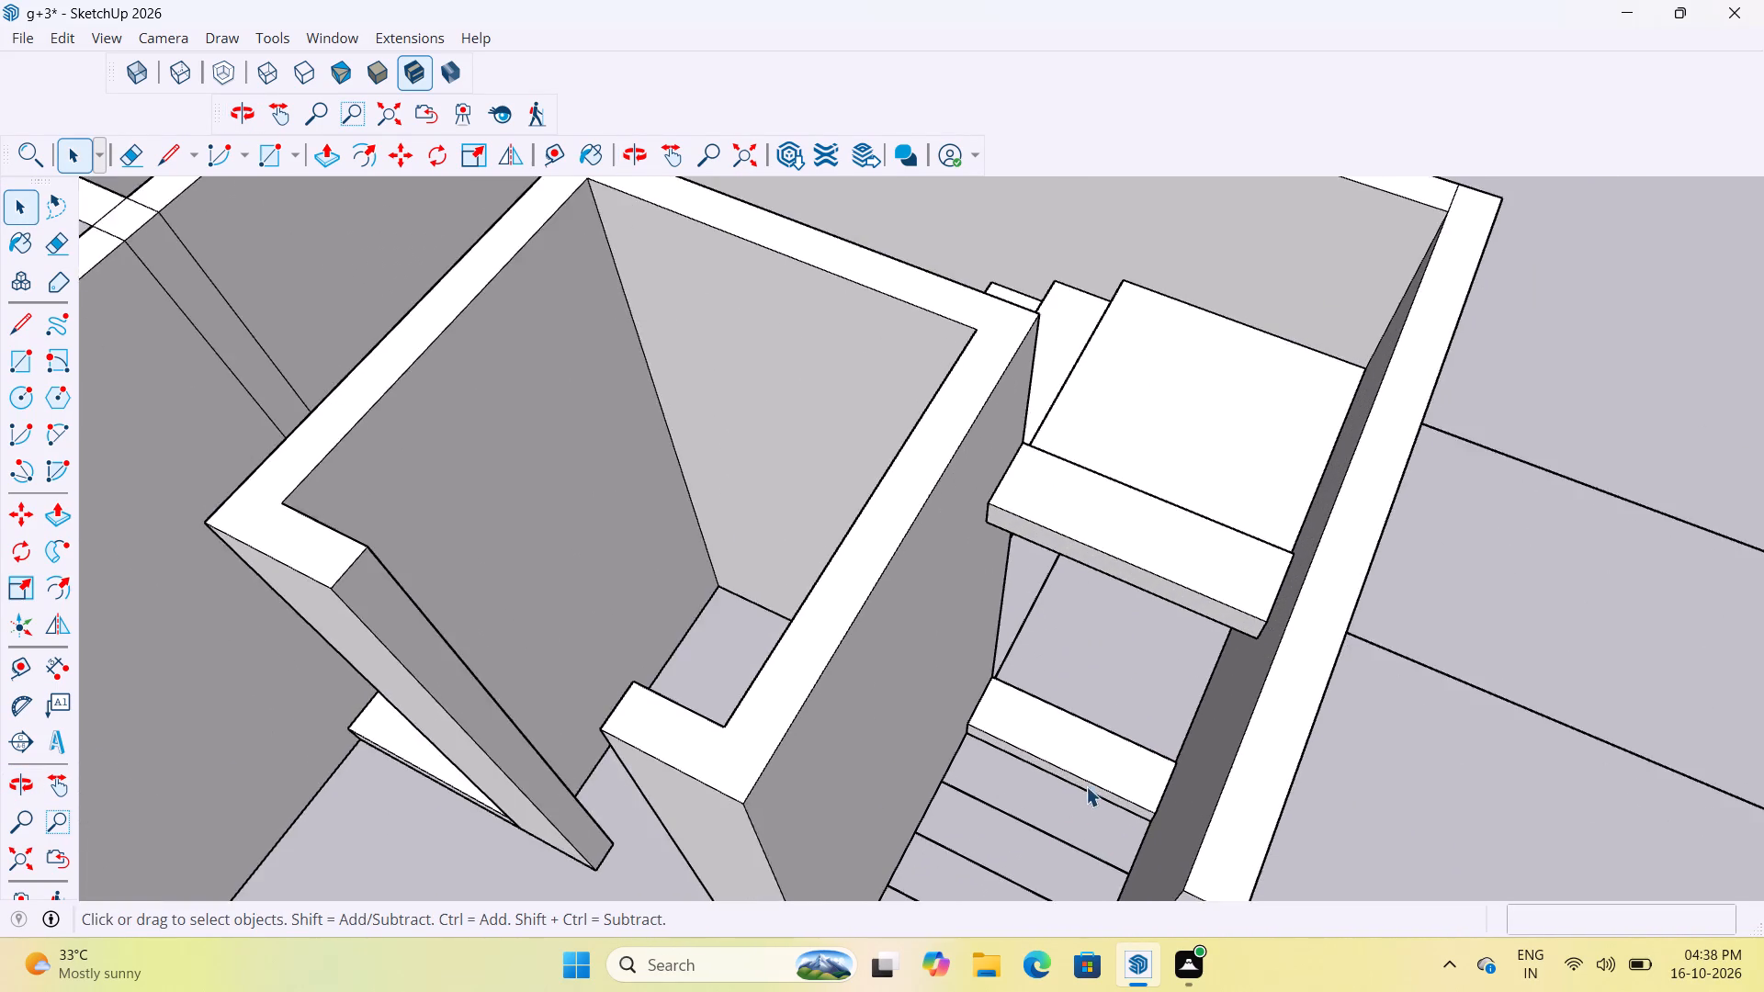
scroll(1086, 786, "up", 3)
left_click(1087, 779)
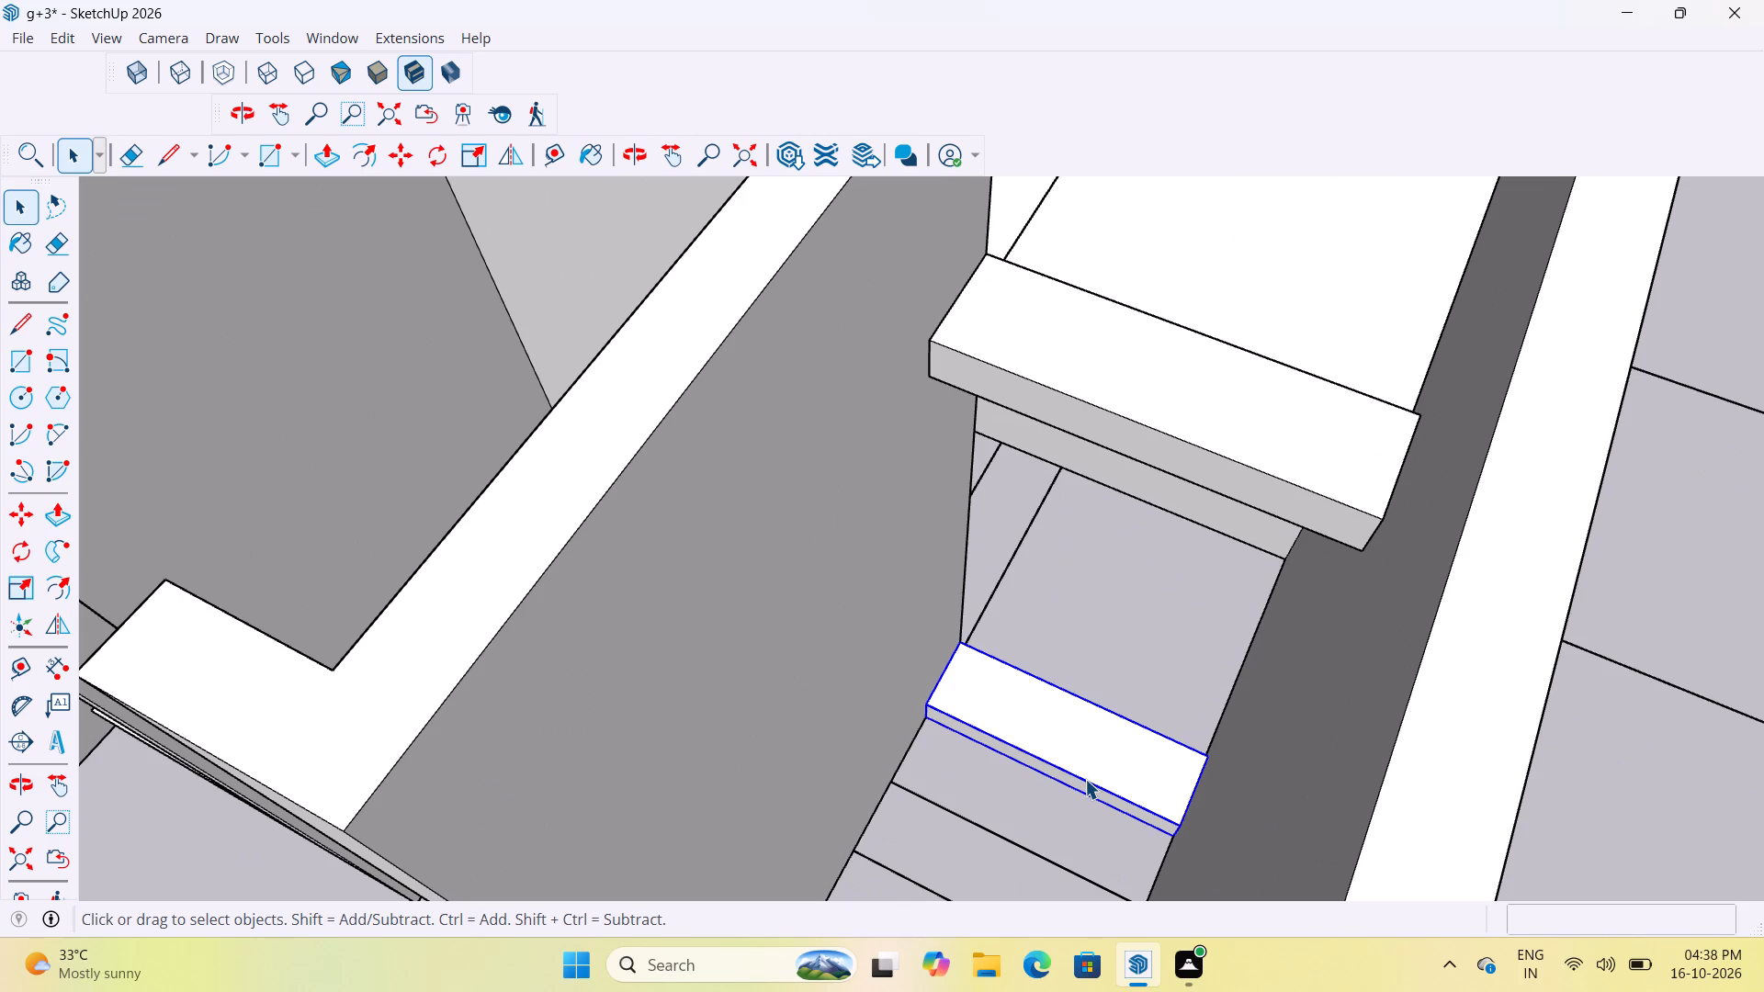
key("Delete")
Copy the third flight's first step about 1' 1 1/16" onto its rear top edge as the second step.
scroll(1085, 783, "down", 10)
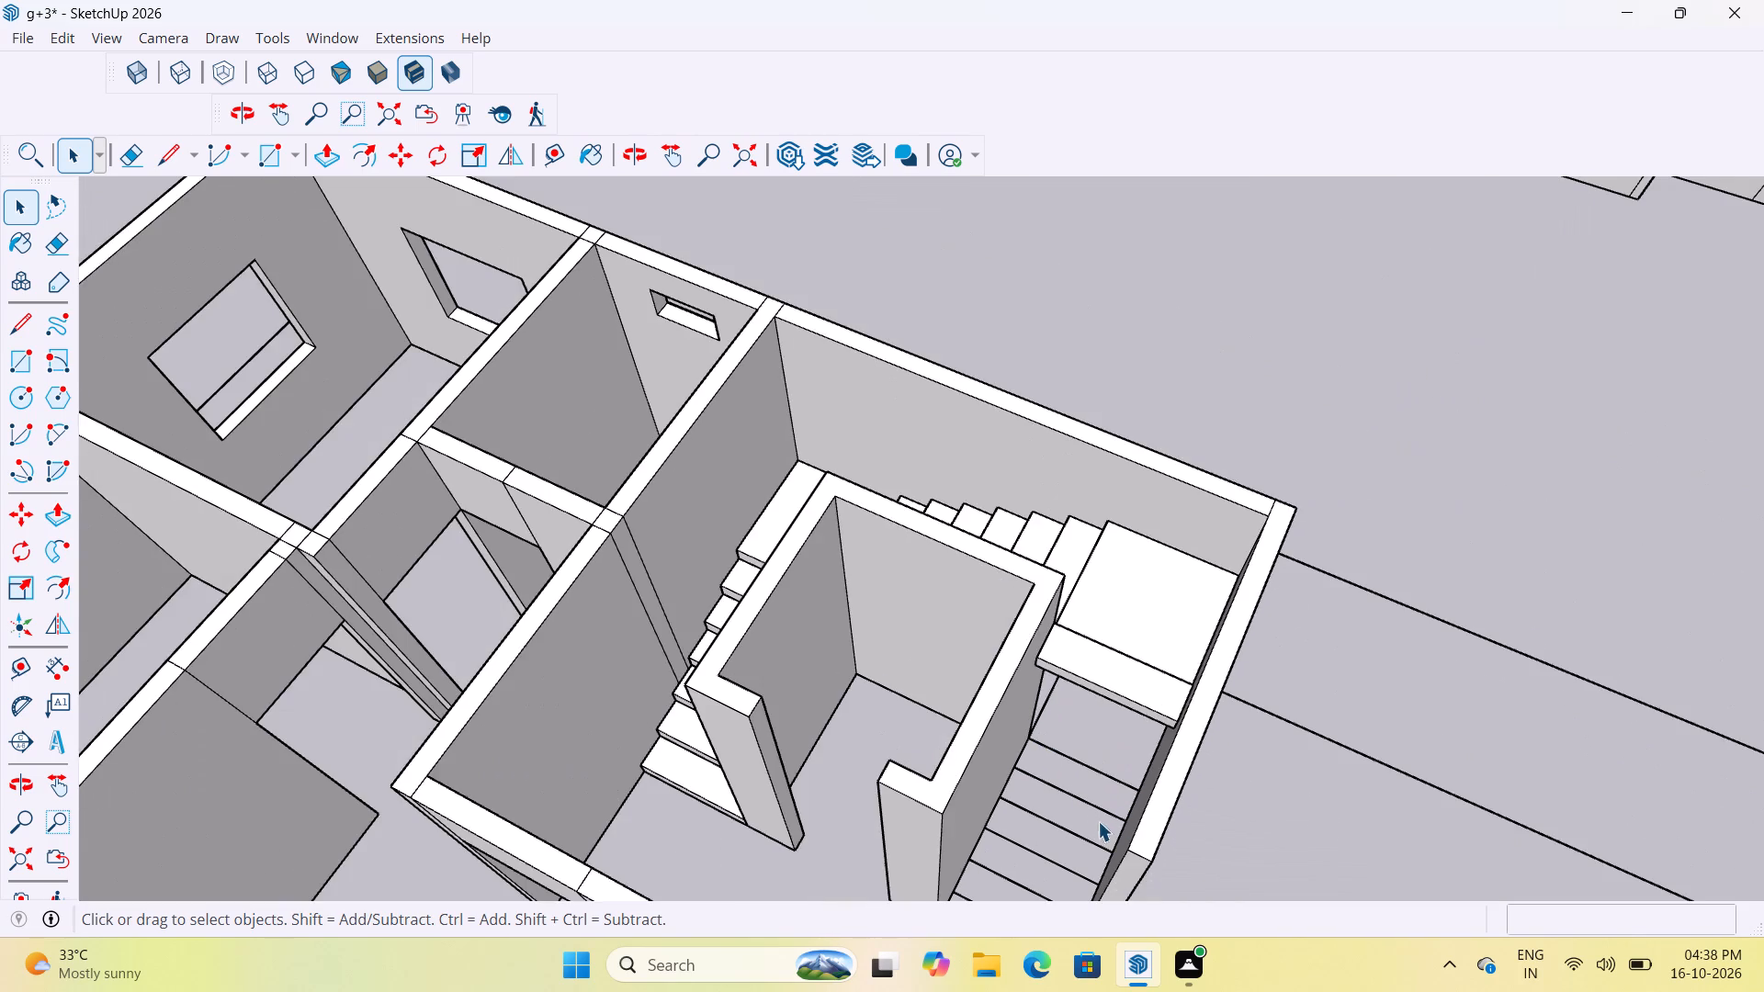
middle_click_drag(1181, 744, 592, 756)
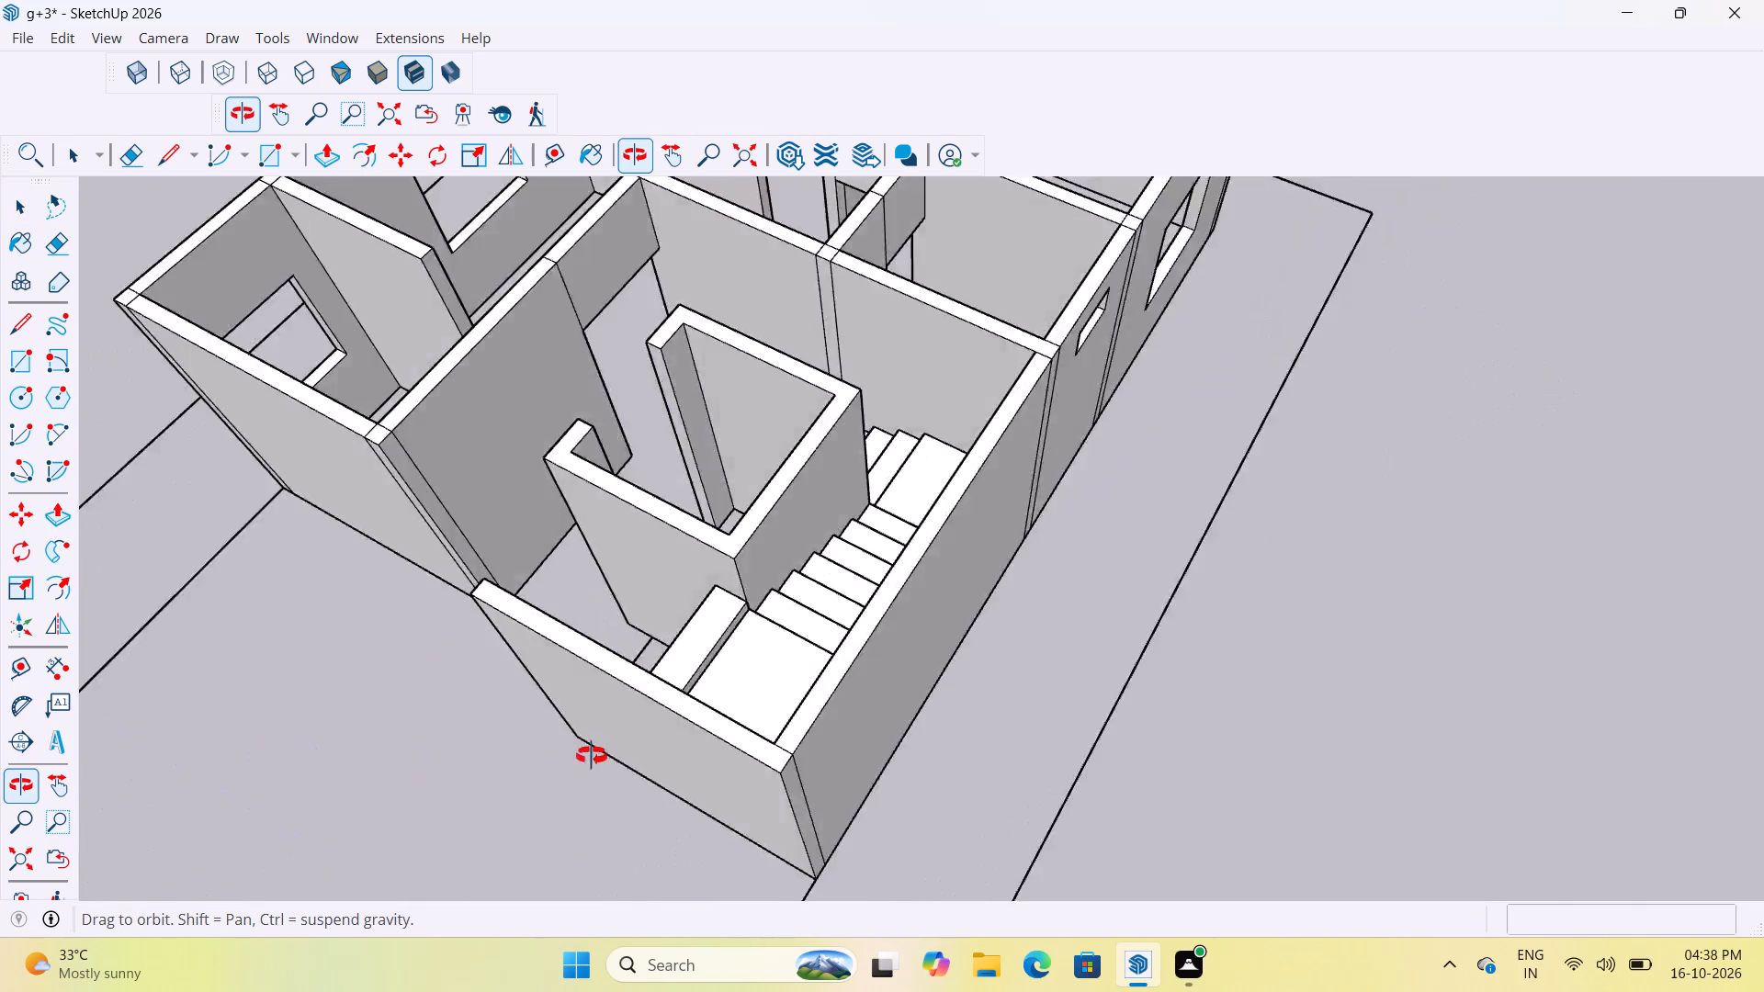
middle_click_drag(592, 756, 1233, 671)
scroll(1168, 724, "down", 4)
scroll(1124, 835, "up", 6)
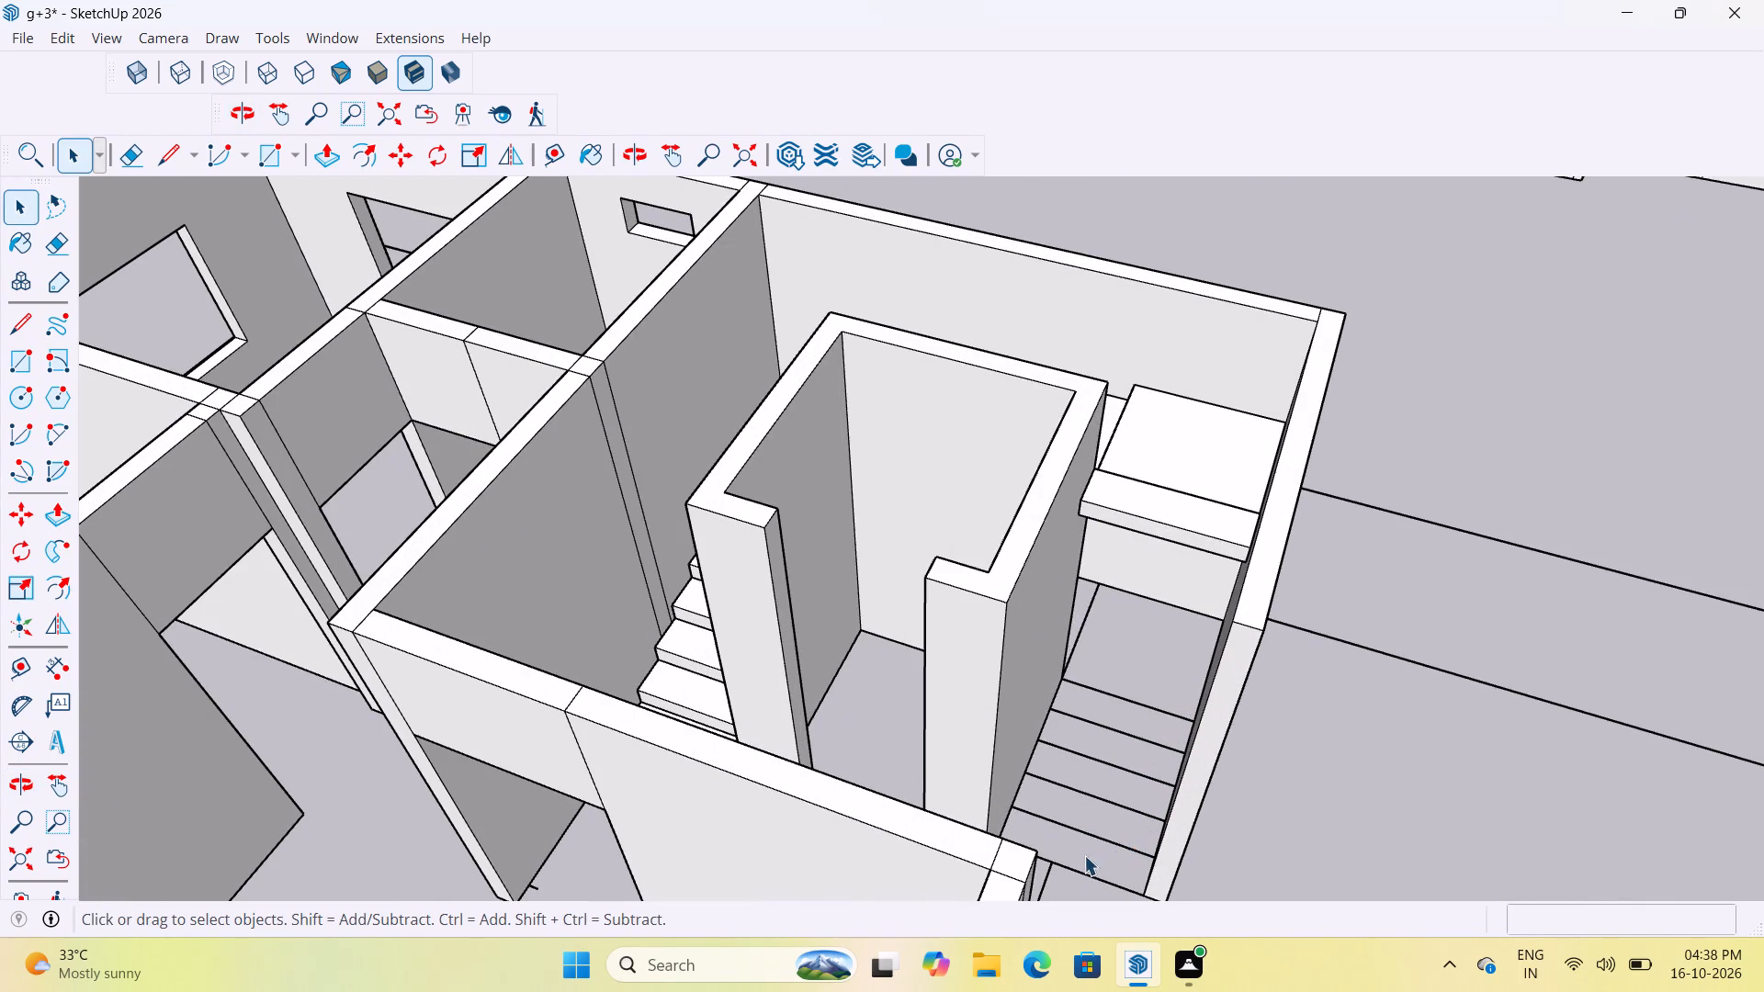
middle_click_drag(1228, 662, 994, 731)
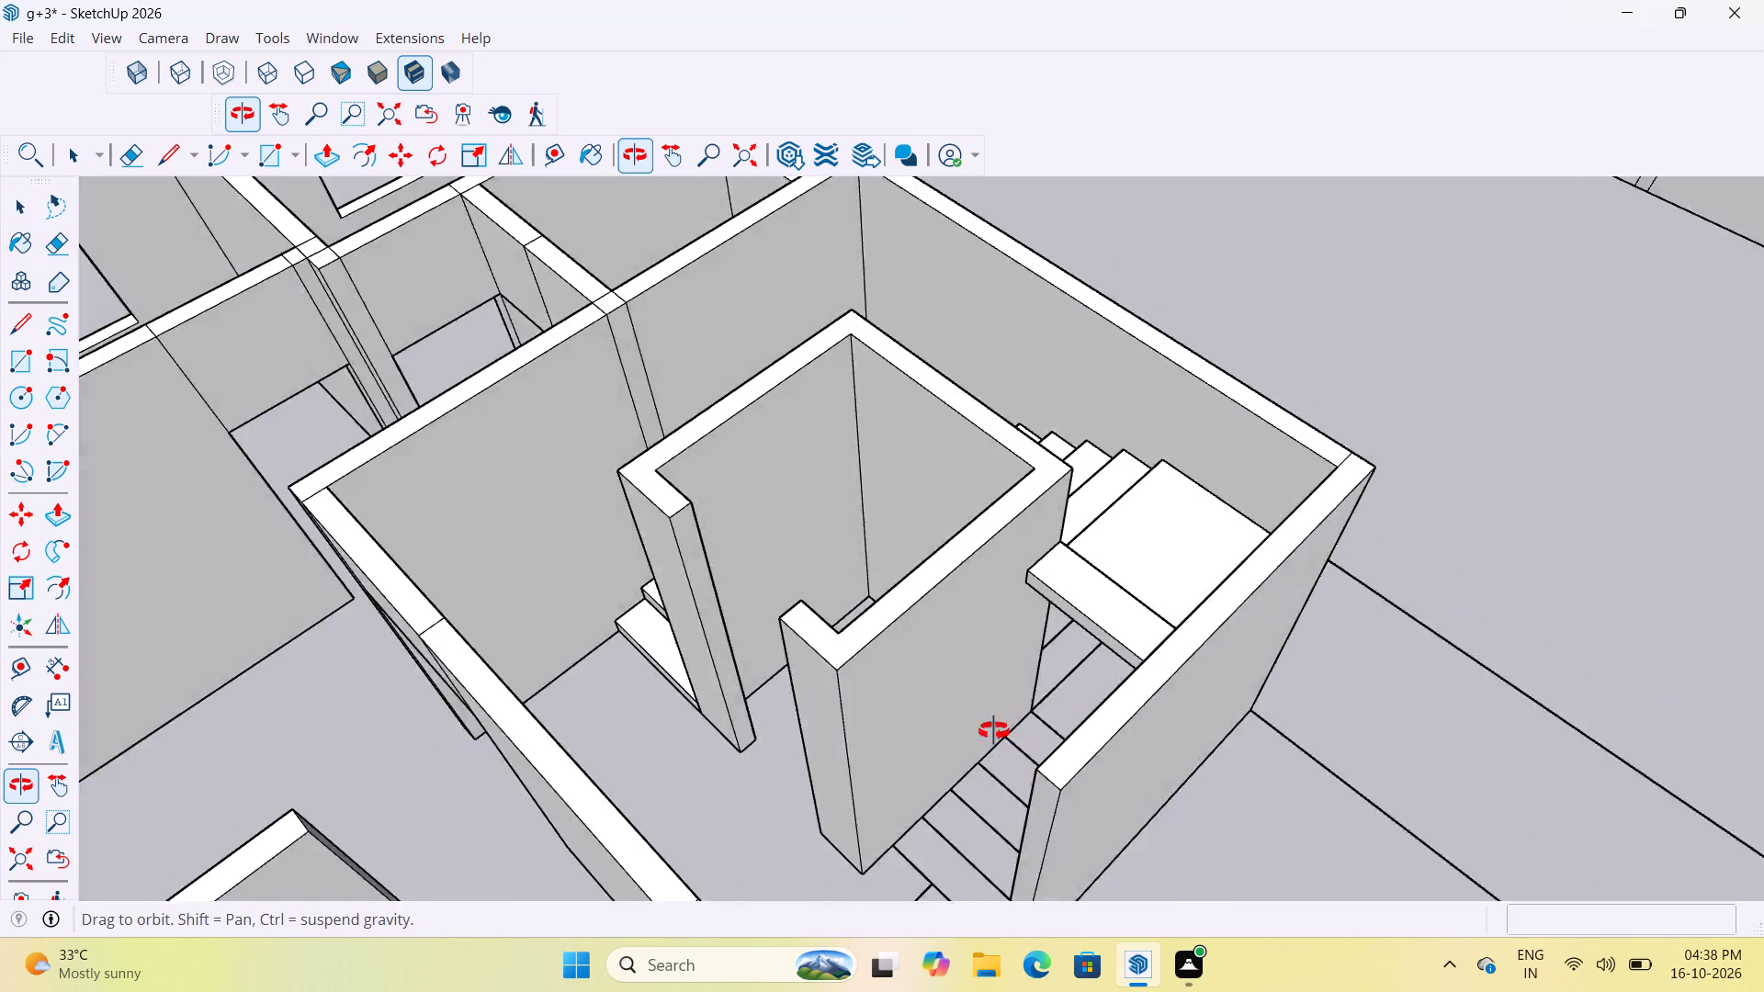
middle_click_drag(994, 731, 198, 749)
scroll(718, 603, "up", 1)
scroll(741, 644, "down", 4)
middle_click_drag(989, 803, 765, 804)
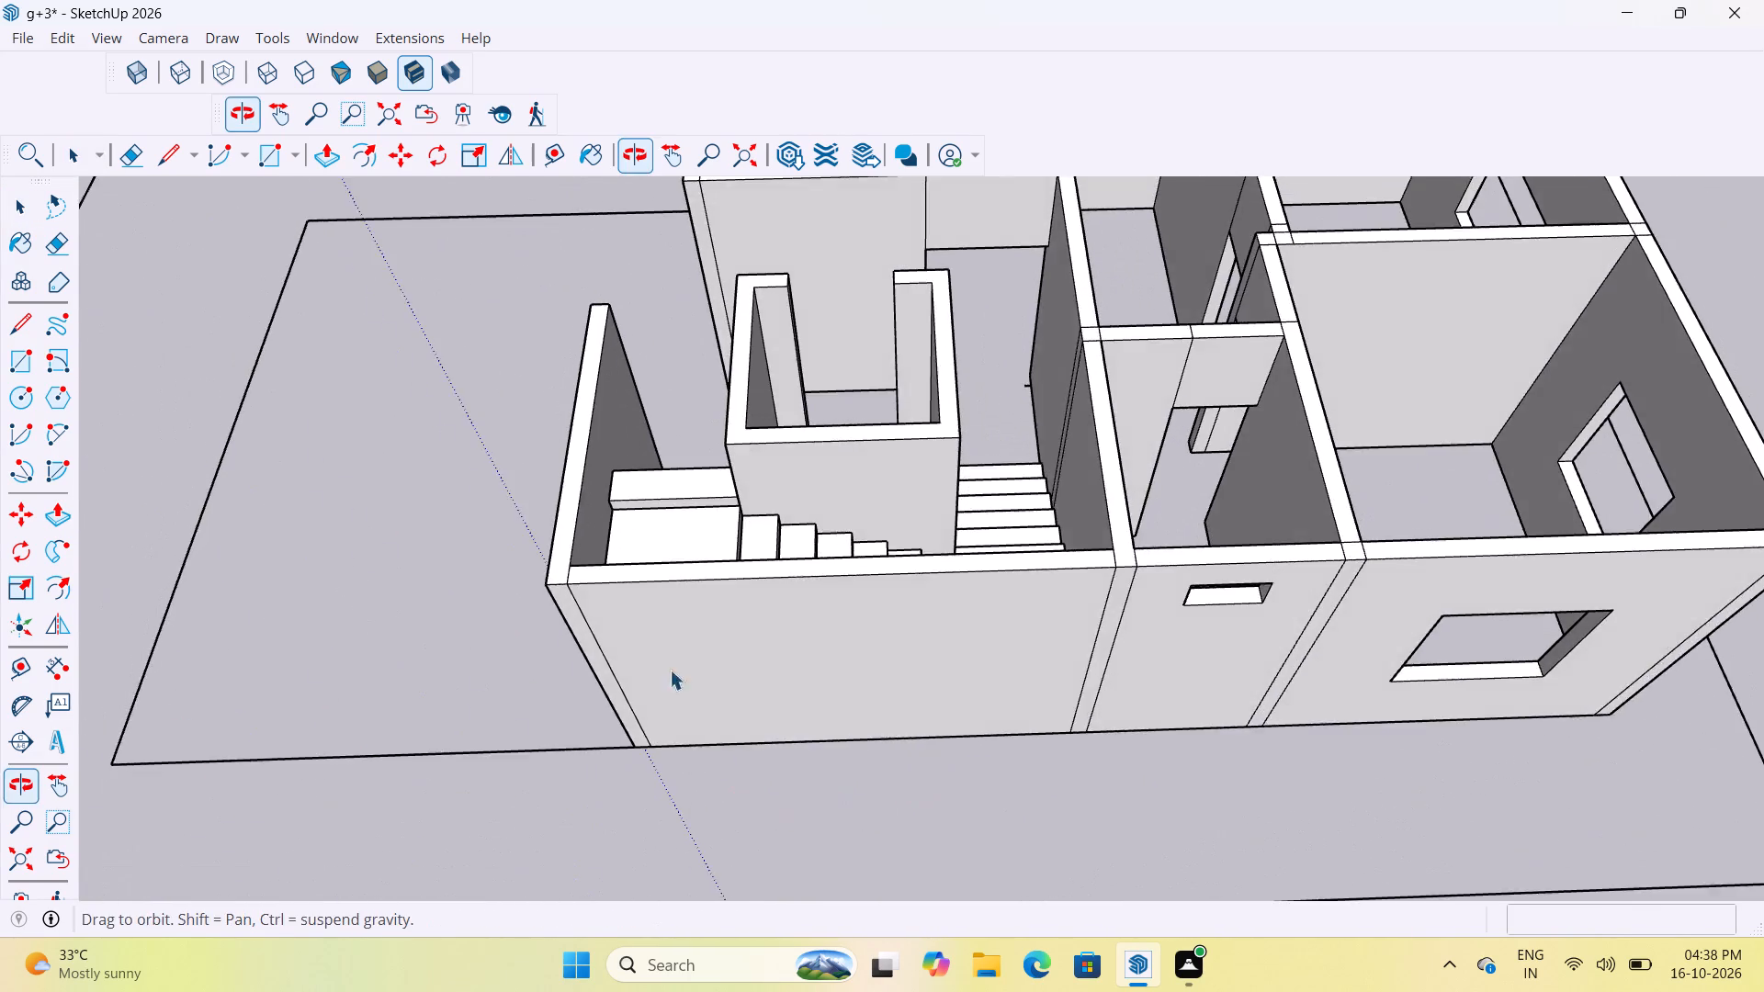
scroll(553, 492, "up", 12)
left_click(718, 484)
key("m")
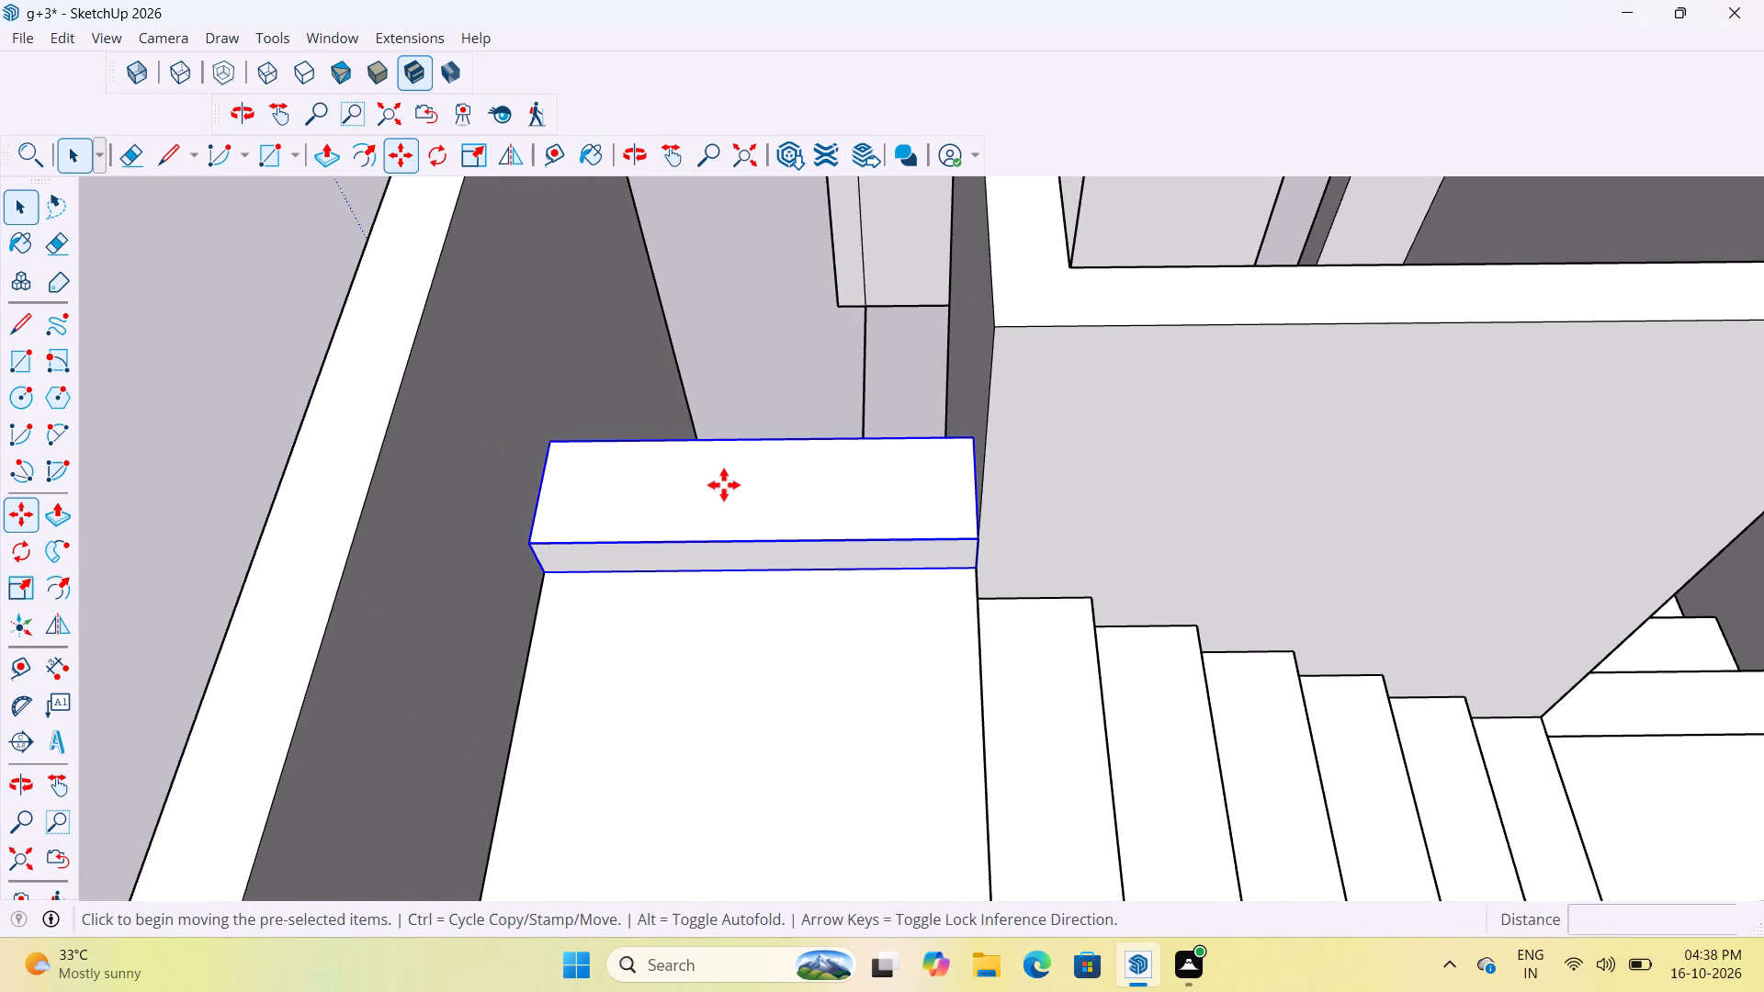
left_click(544, 580)
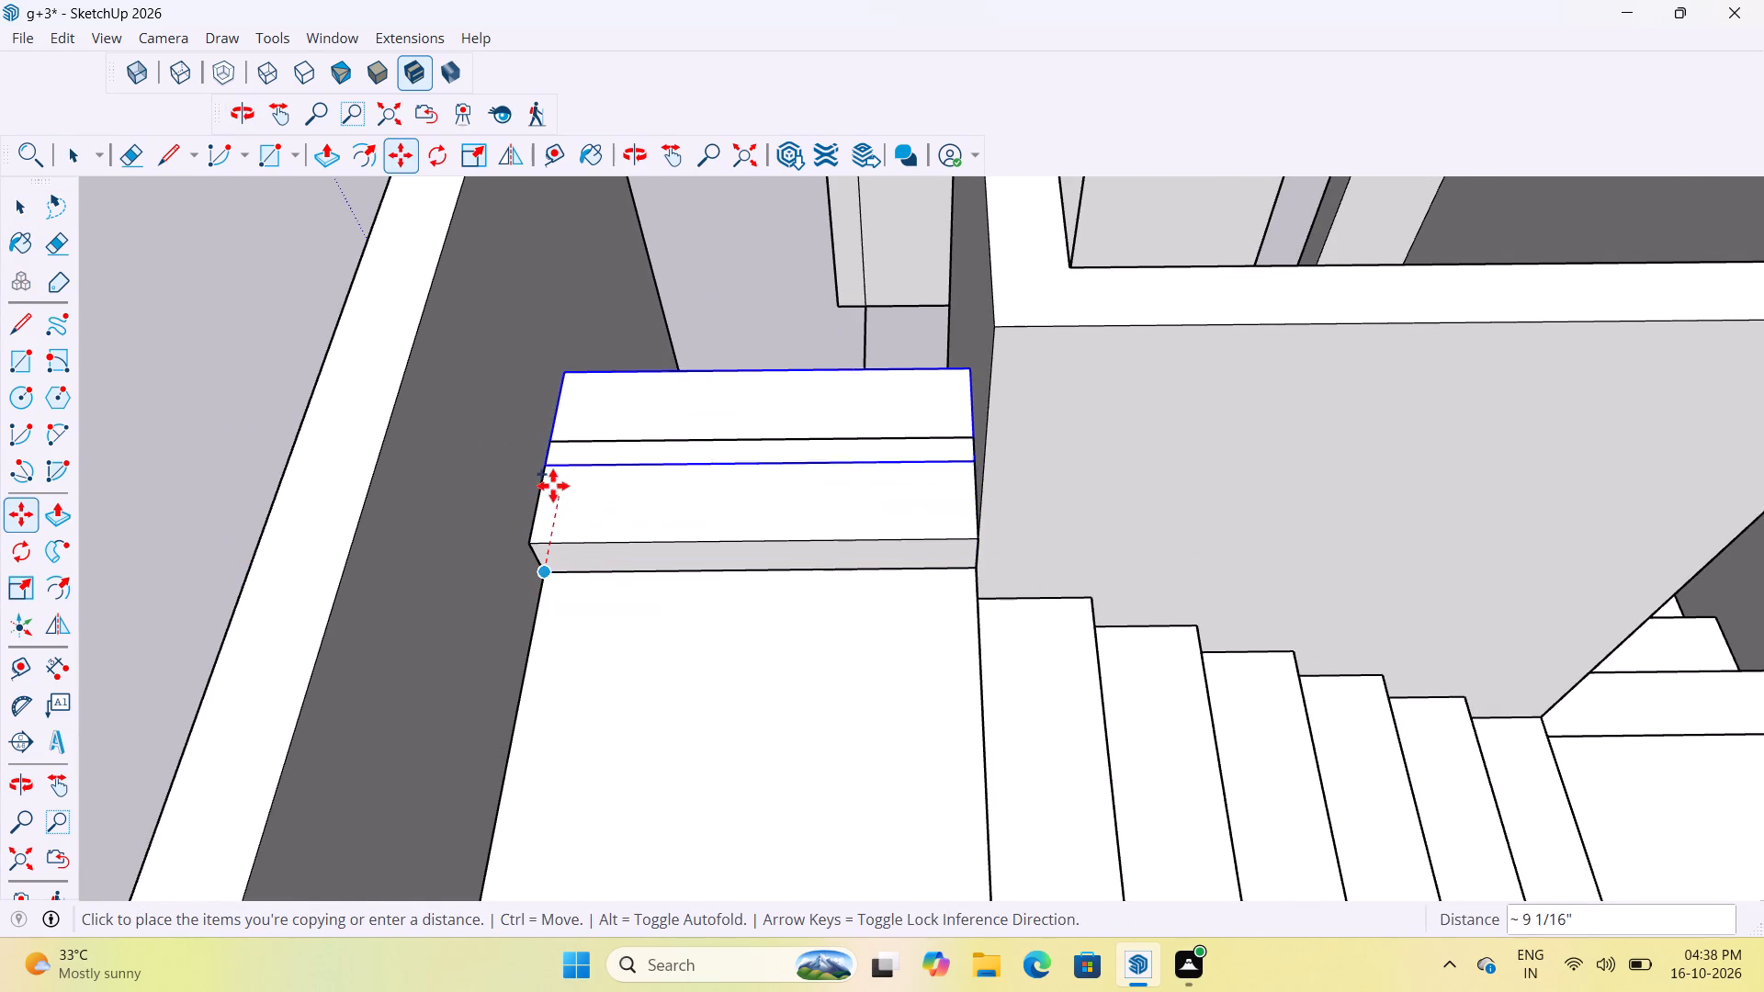
left_click(548, 439)
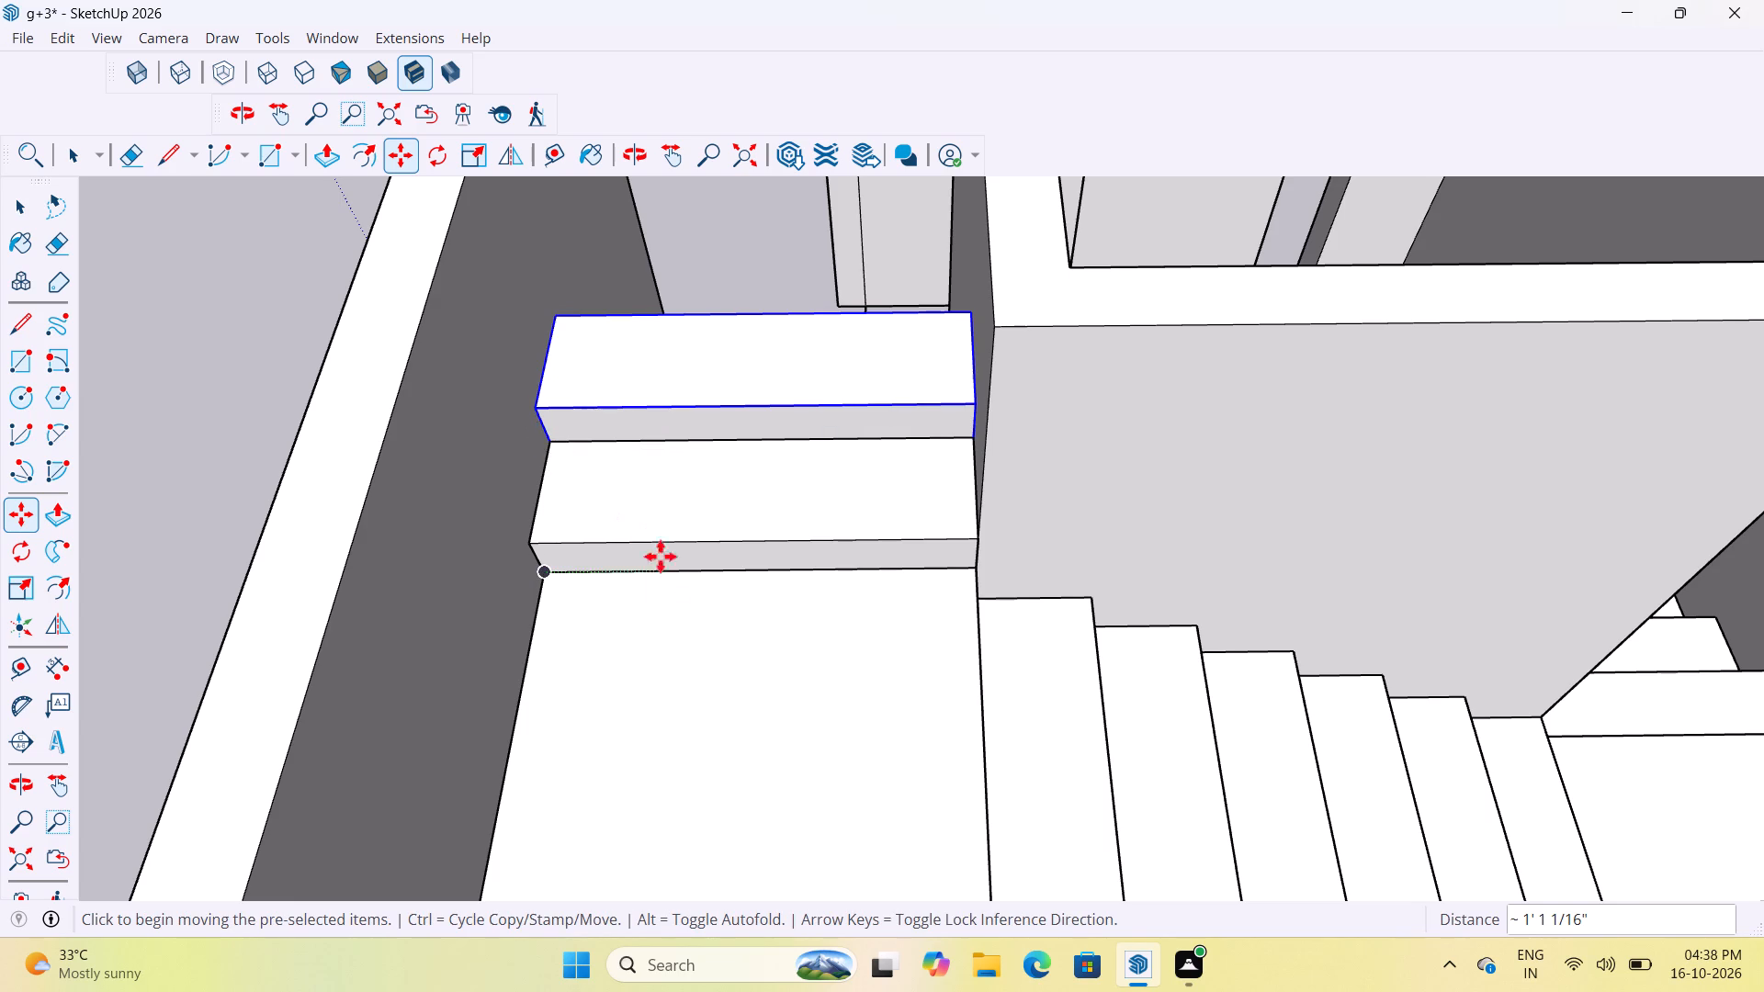
Copy the top step twice by its lower outer-wall corner onto the preceding rear top corner, forming the third flight's third and fourth steps.
left_click(550, 439)
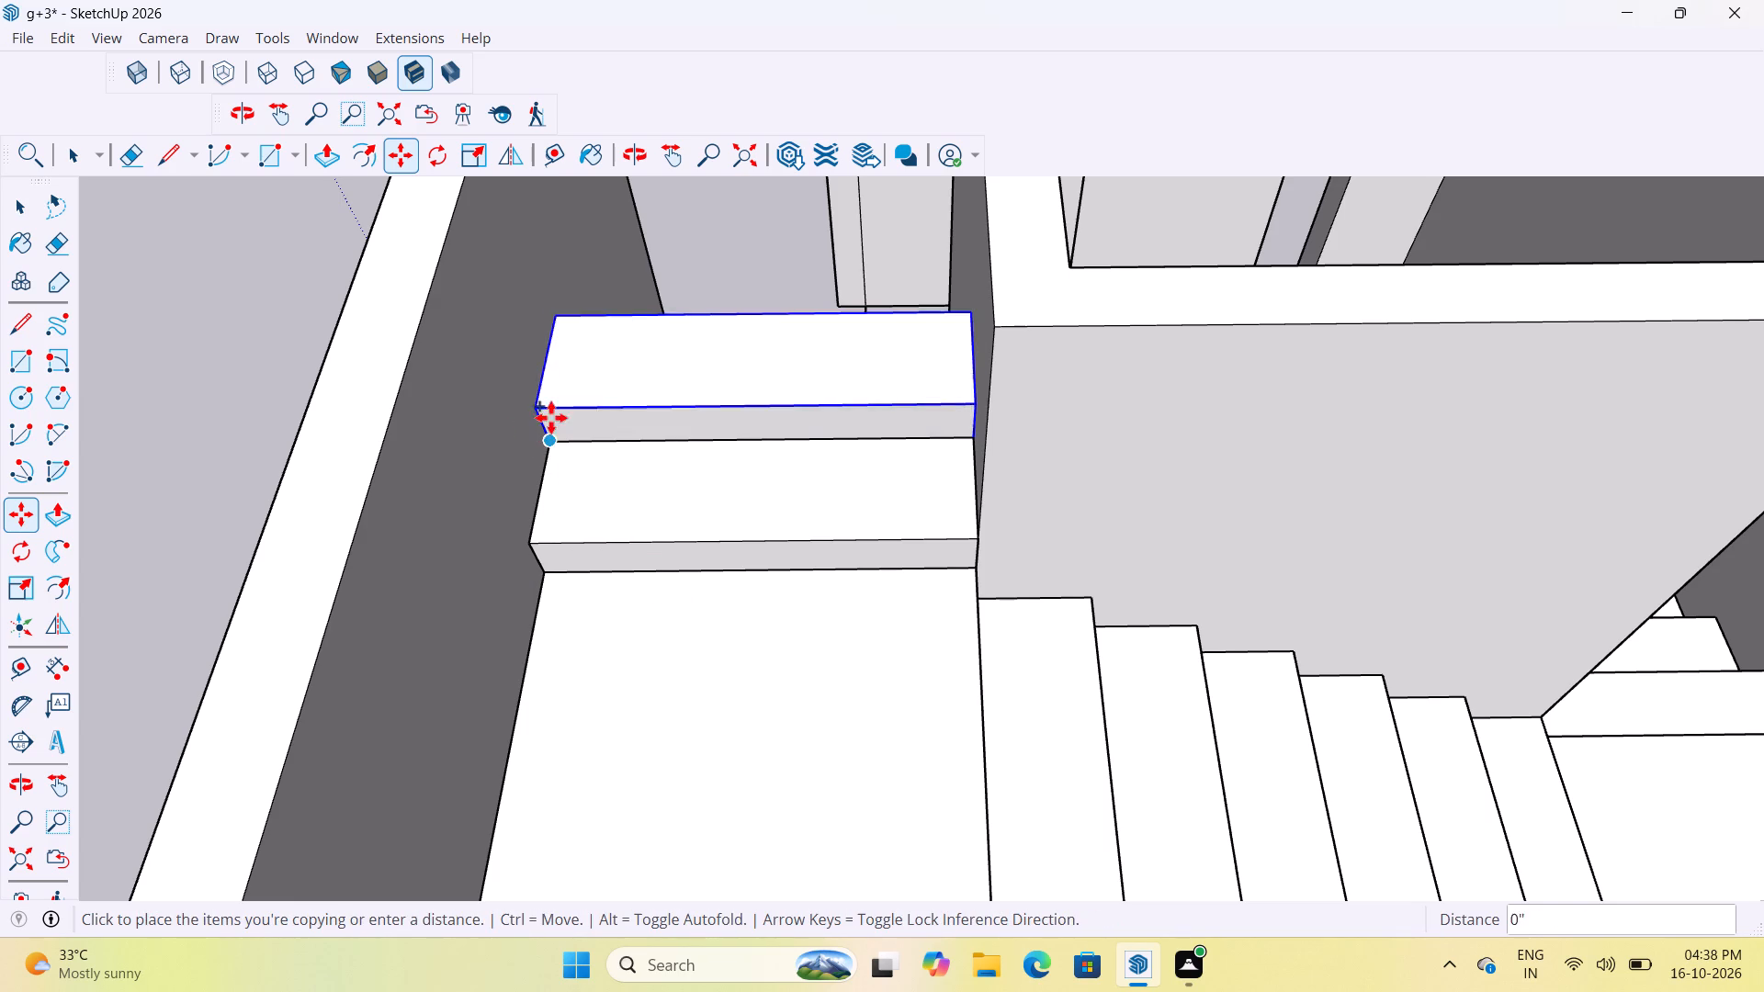
left_click(560, 313)
scroll(777, 565, "down", 3)
scroll(832, 669, "down", 4)
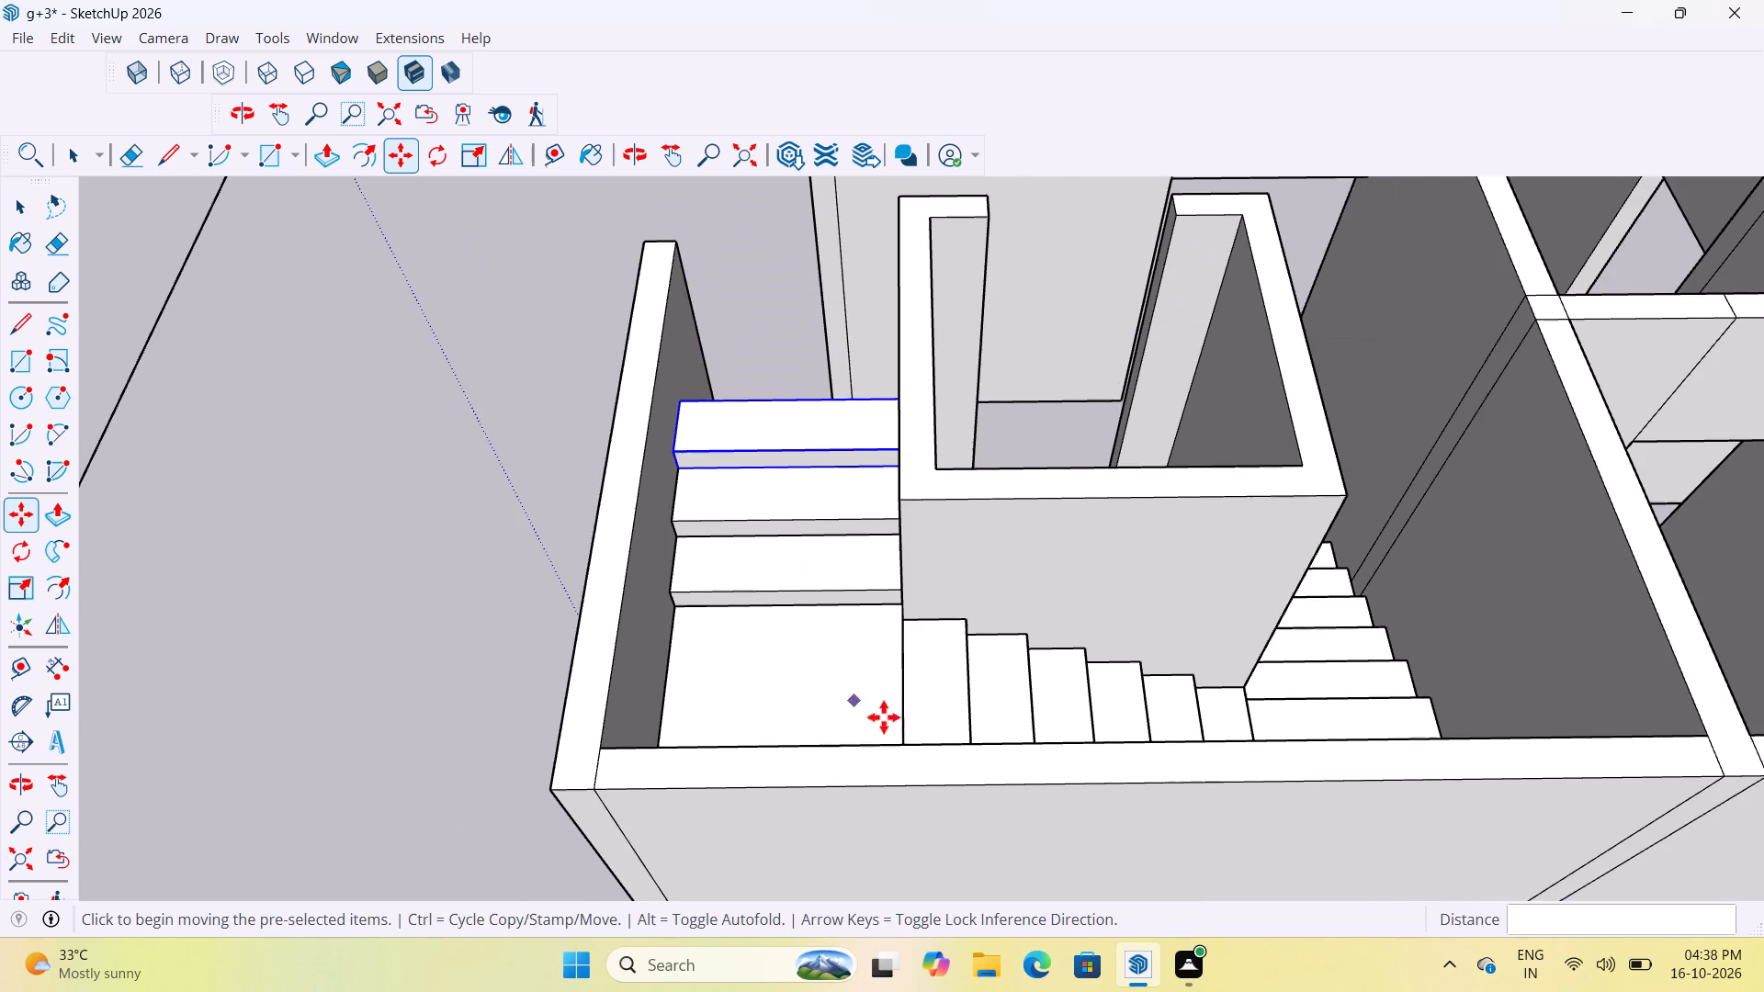
scroll(658, 394, "up", 7)
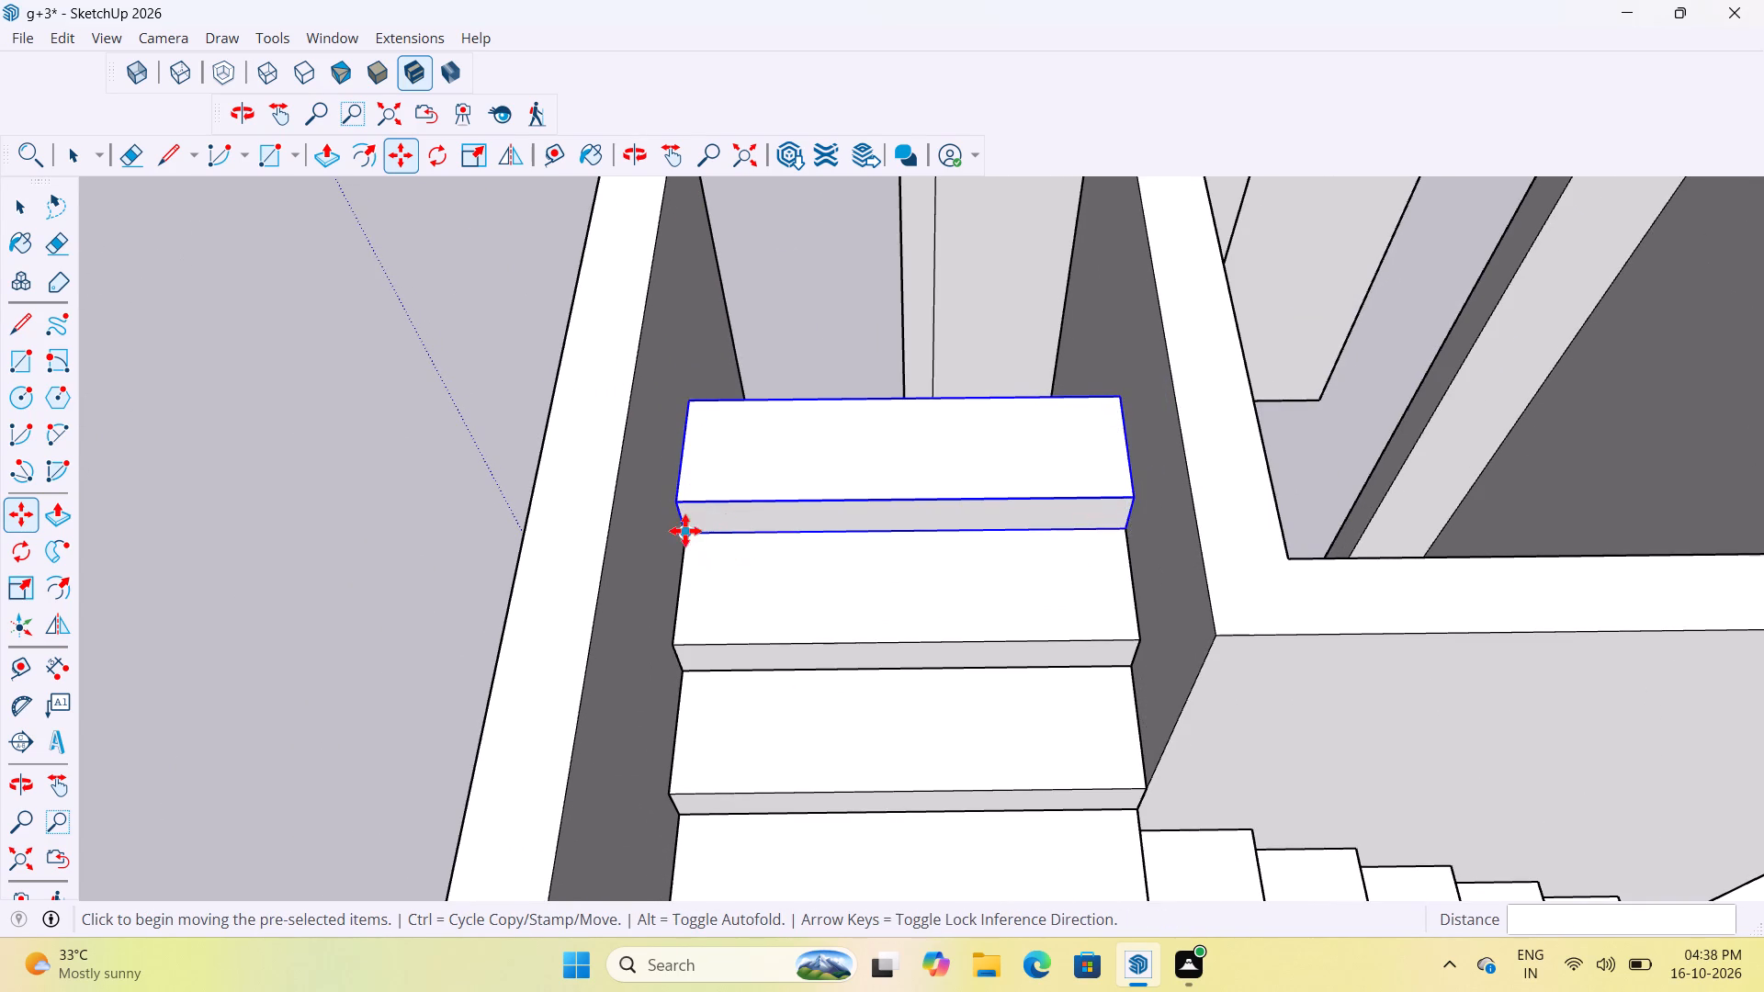
left_click(691, 538)
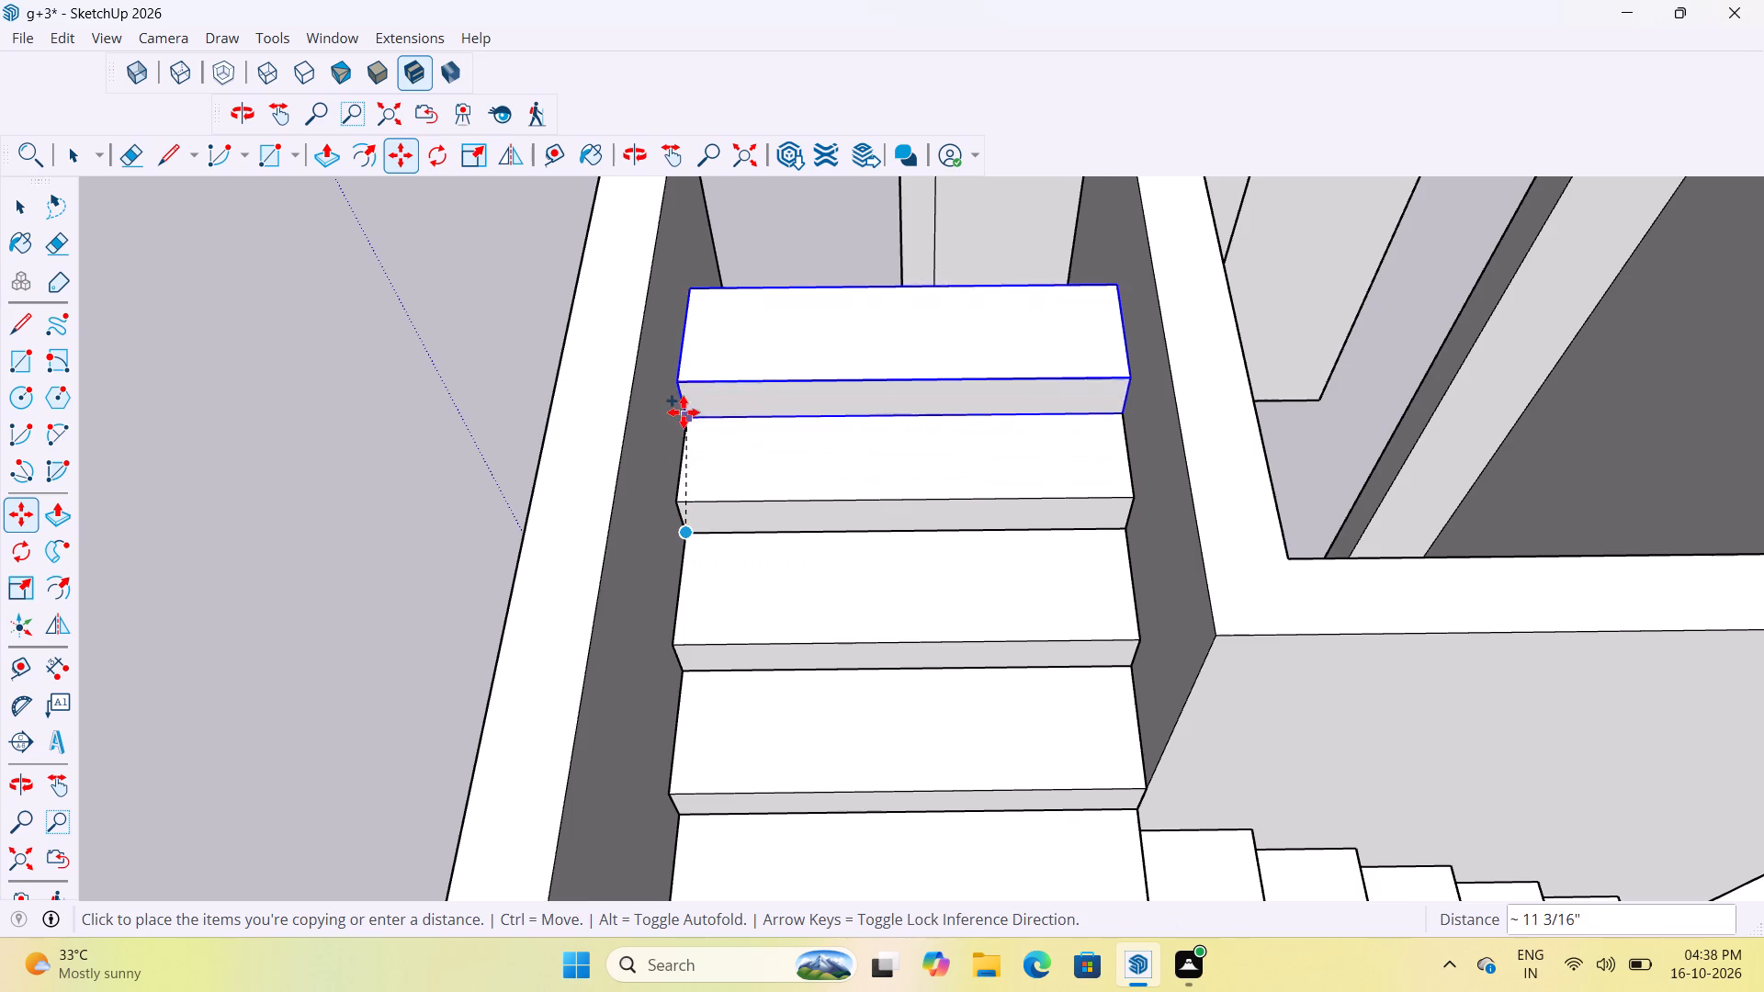
left_click(688, 406)
Examine the third flight from its side and open end, checking how the steps sit between the shaft wall and outer wall.
scroll(873, 685, "down", 4)
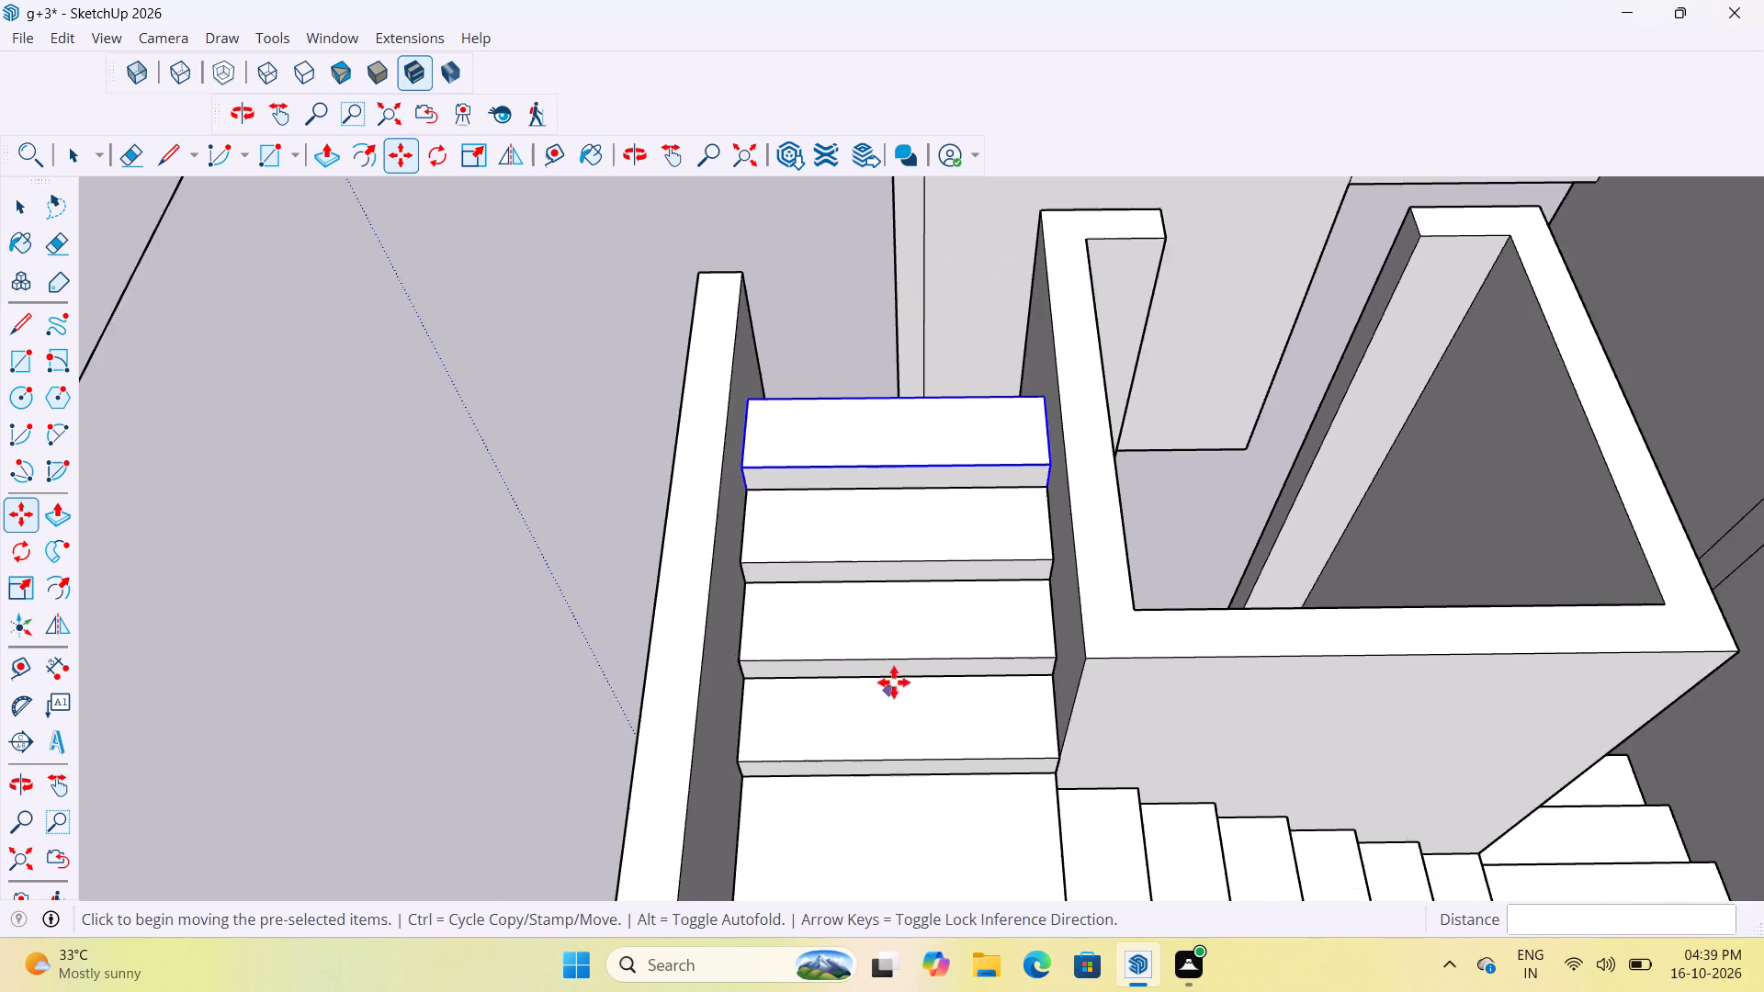
scroll(894, 682, "down", 10)
middle_click_drag(876, 584, 1229, 484)
scroll(1008, 510, "up", 8)
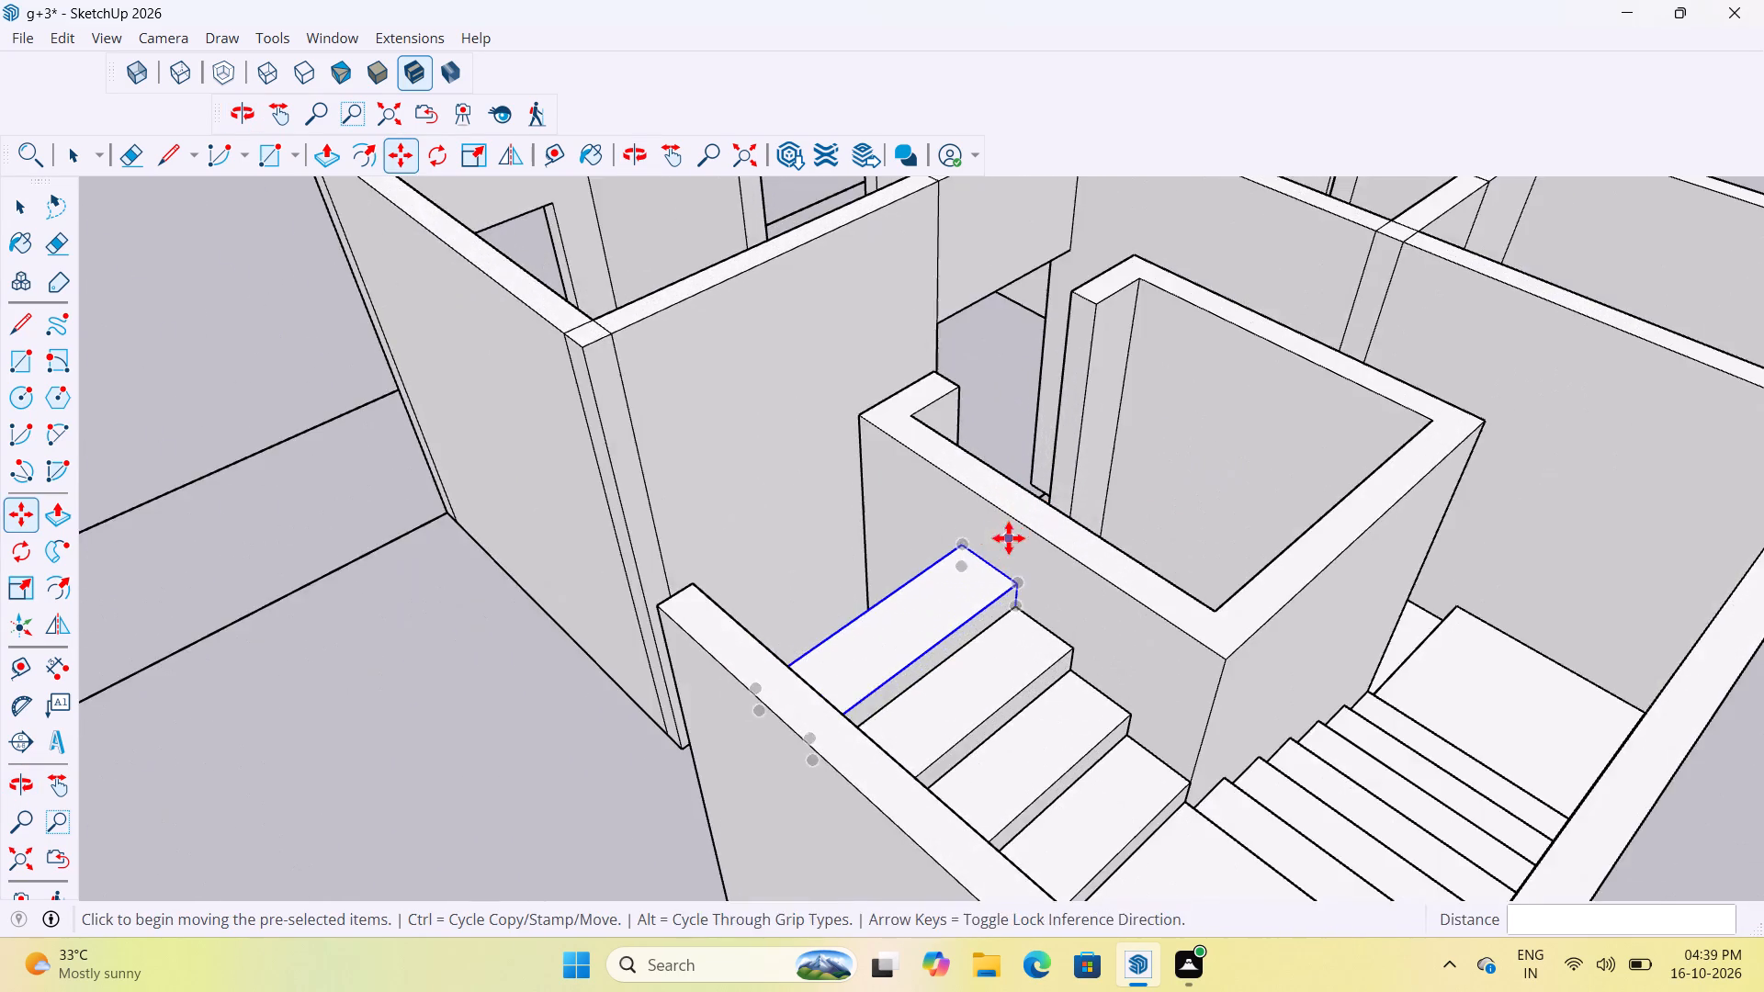
middle_click_drag(973, 546, 1430, 570)
scroll(951, 774, "up", 4)
scroll(1213, 719, "down", 5)
middle_click_drag(1240, 758, 1432, 791)
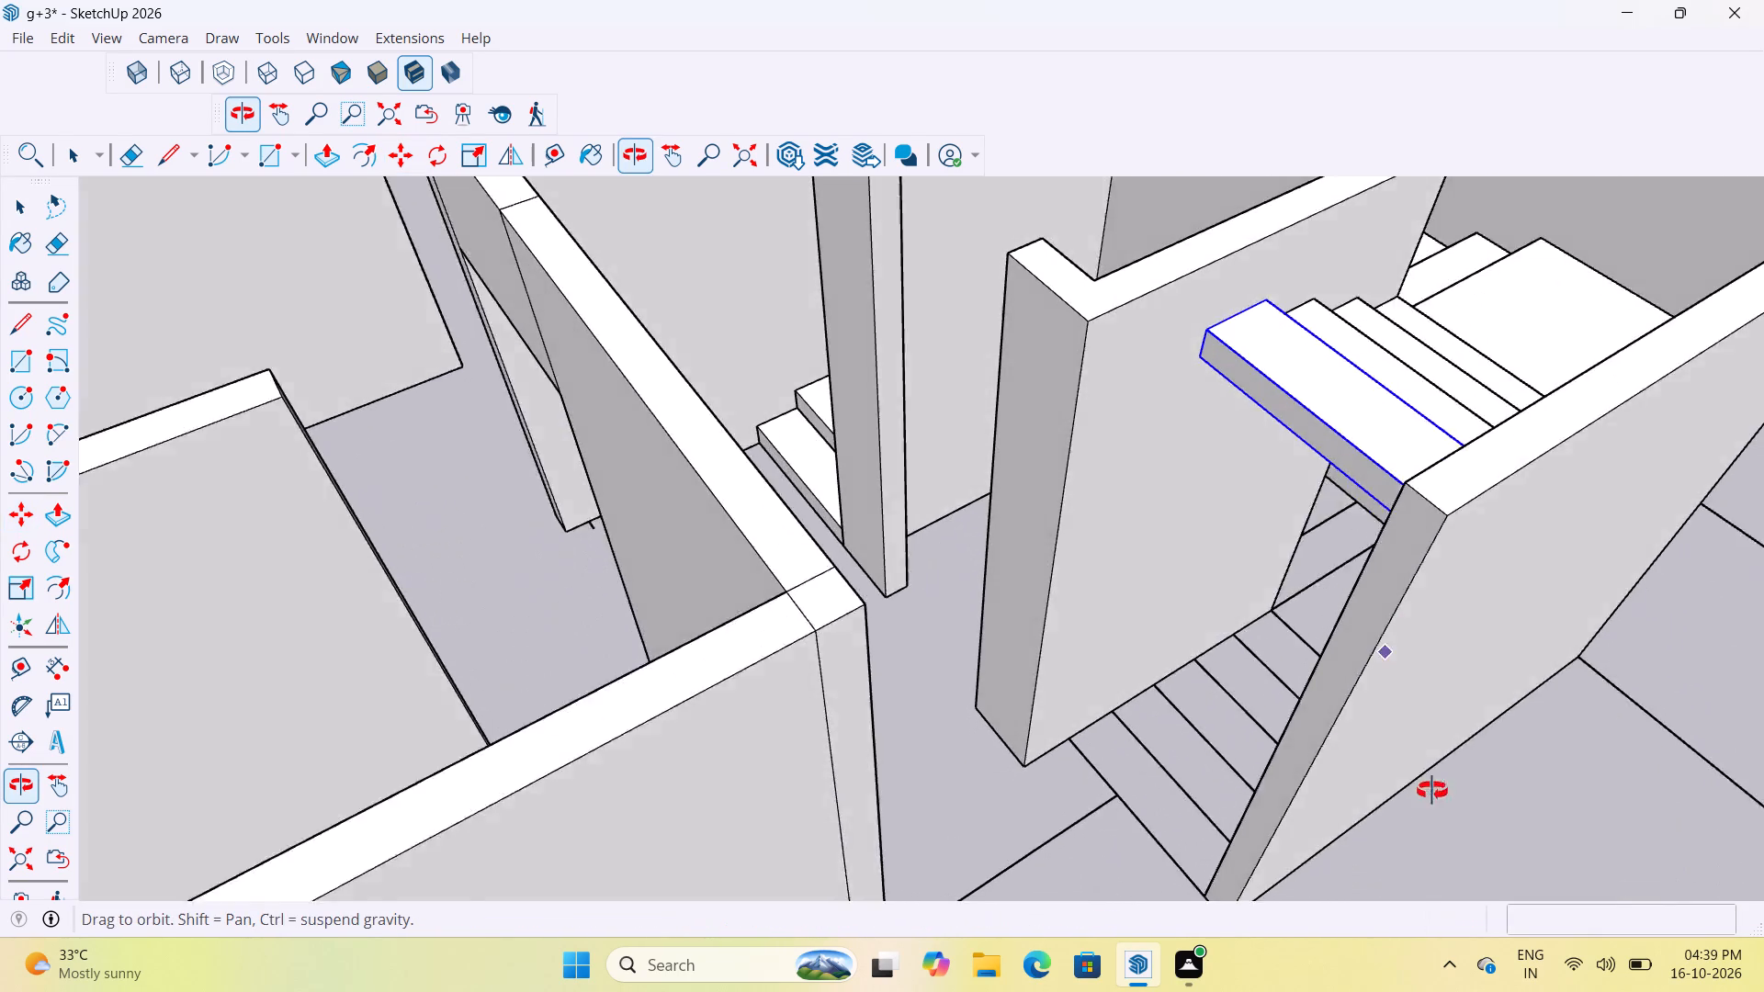
Copy the fourth step about 1' 1 1/16" onto its own rear top corner beside the outer wall as the fifth step.
middle_click_drag(1432, 791, 377, 716)
scroll(987, 543, "down", 9)
scroll(812, 491, "up", 7)
scroll(1001, 549, "up", 4)
scroll(909, 564, "up", 2)
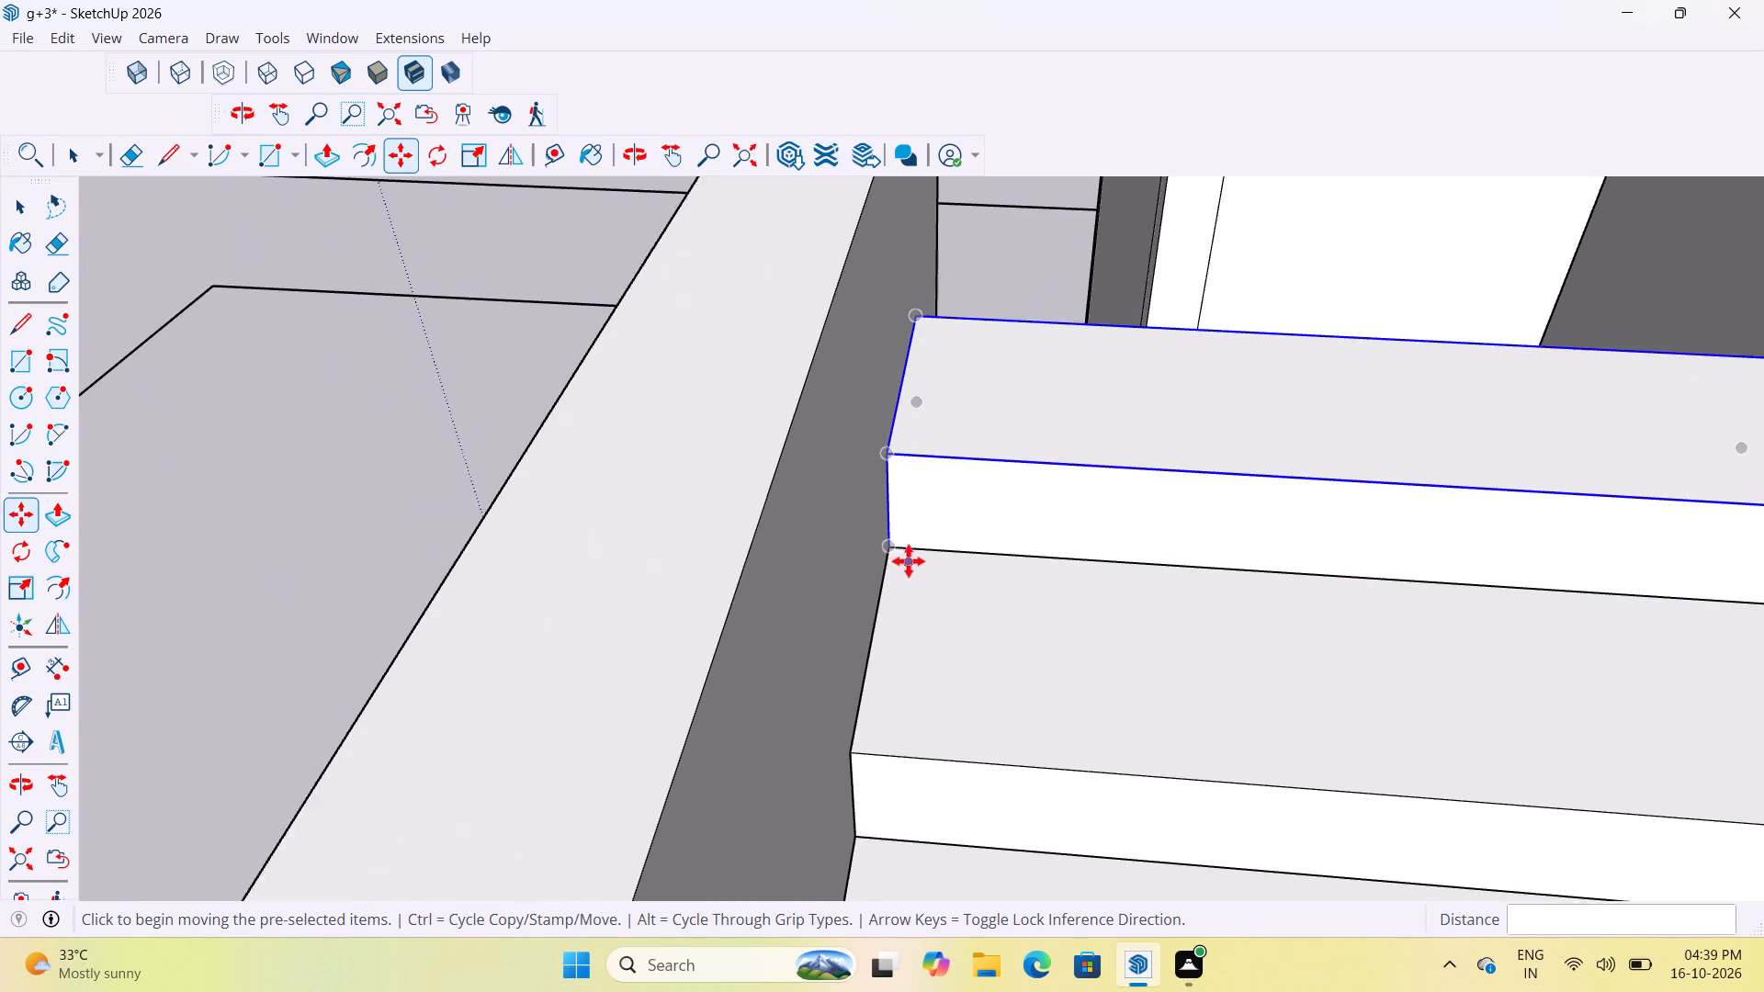
scroll(909, 561, "up", 2)
left_click(888, 541)
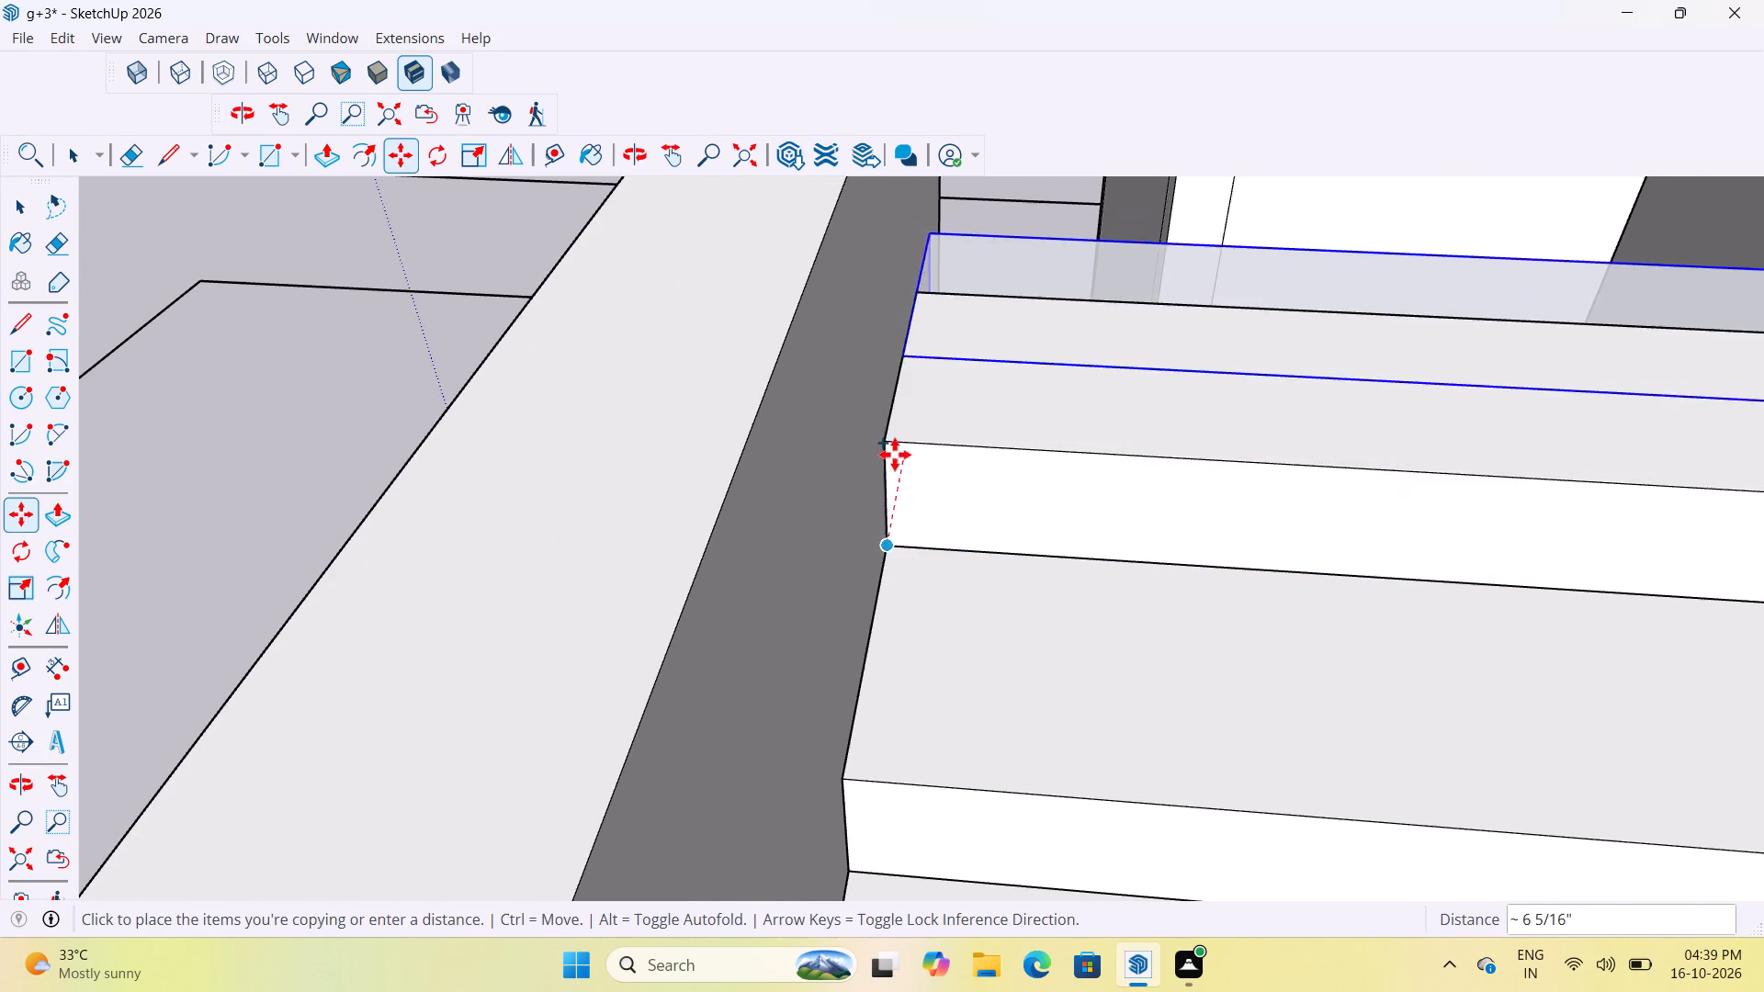
scroll(895, 456, "down", 9)
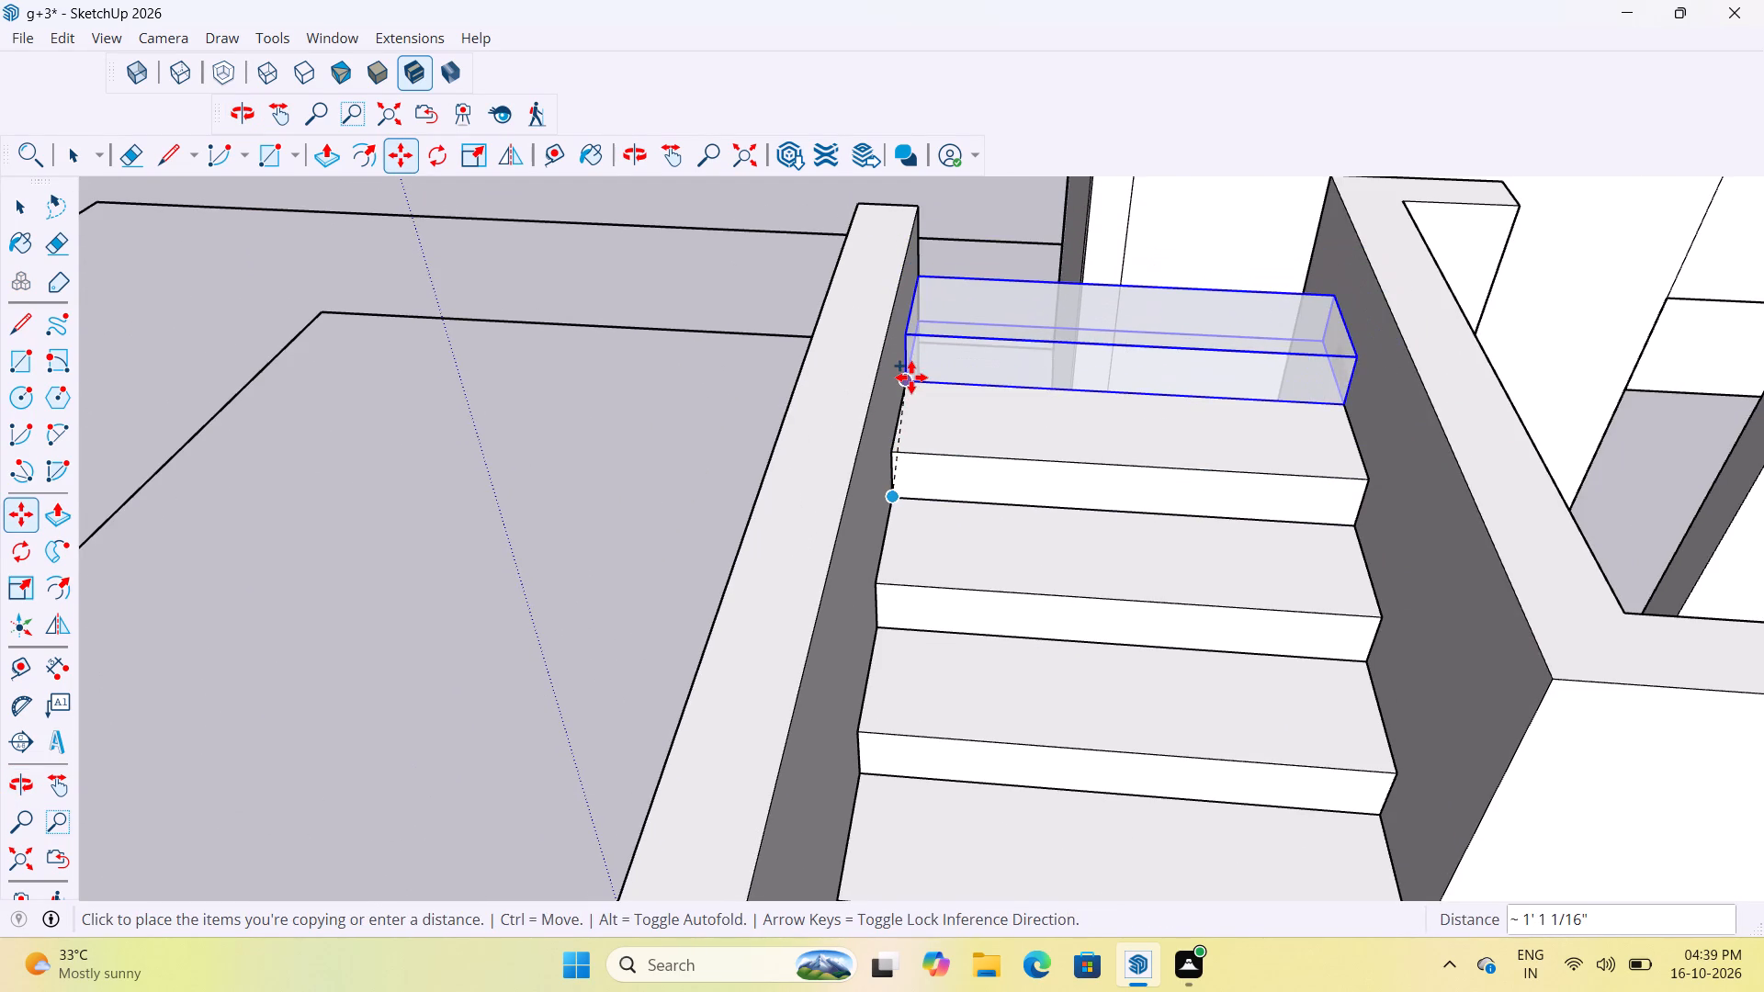
scroll(911, 378, "up", 3)
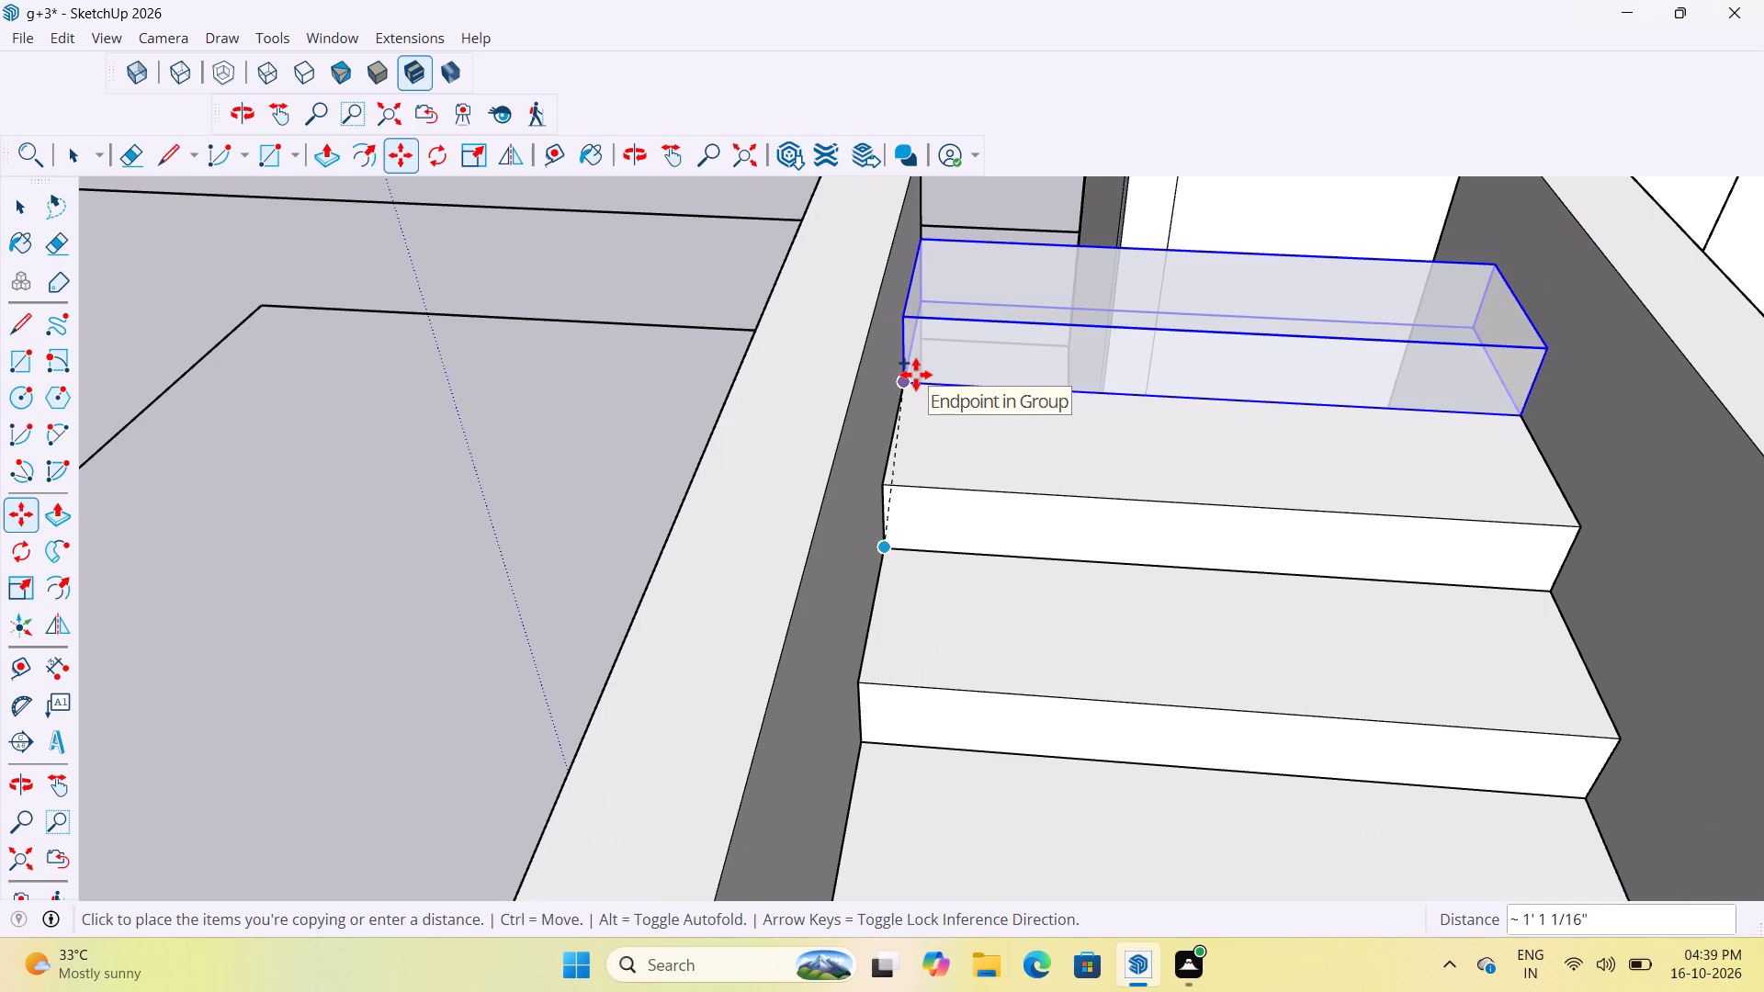
left_click(916, 375)
Examine from several sides how the fifth step fits against the shaft wall and the end of the outer wall.
scroll(945, 593, "down", 10)
middle_click_drag(937, 557, 1419, 570)
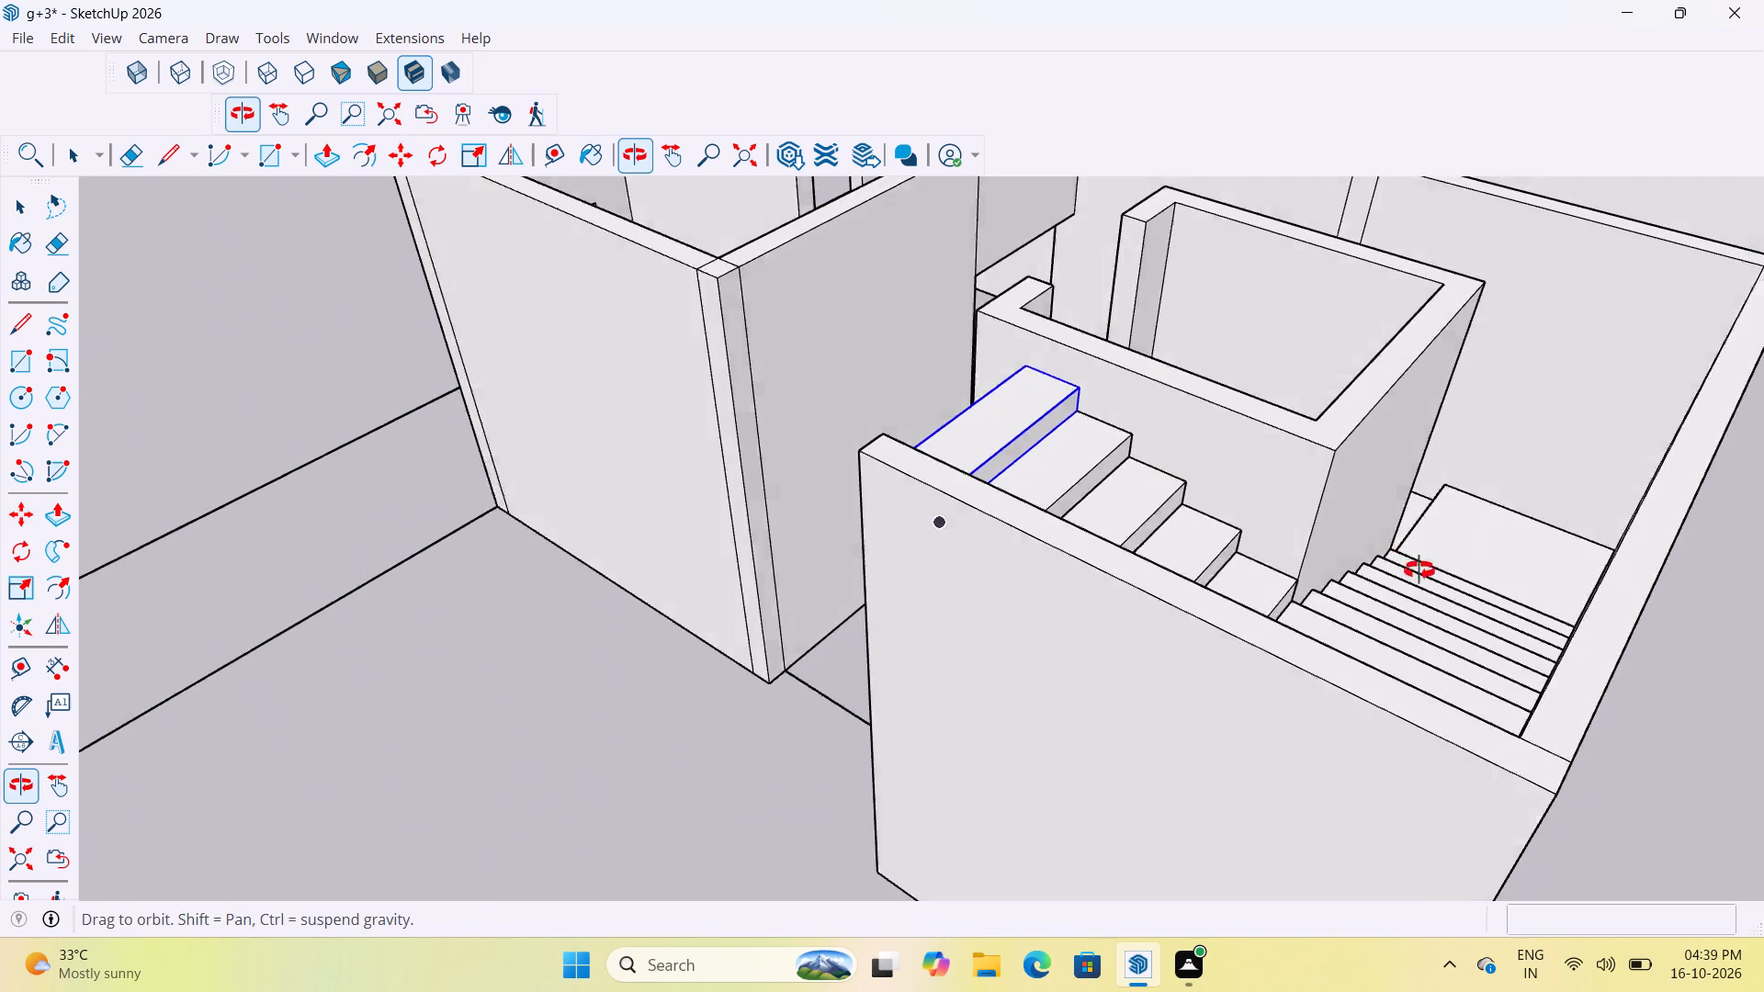
middle_click_drag(1419, 570, 1421, 570)
scroll(1060, 336, "up", 9)
middle_click_drag(1035, 355, 995, 347)
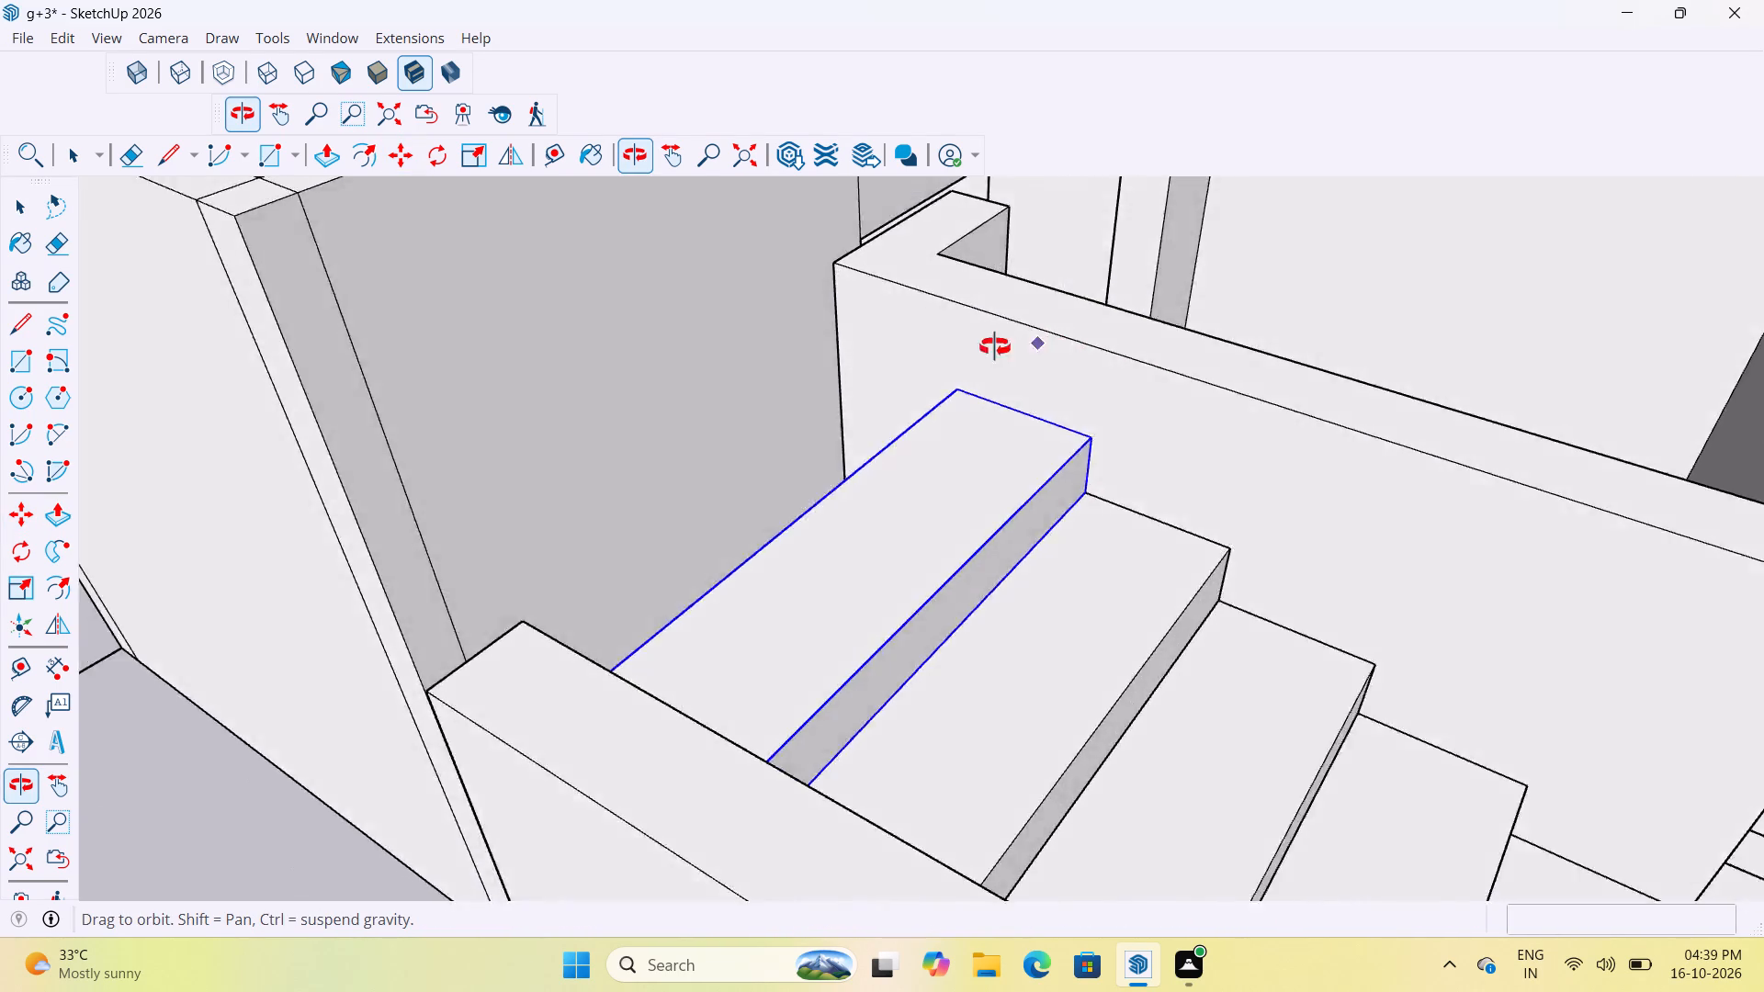
middle_click_drag(995, 347, 709, 430)
scroll(626, 439, "down", 4)
middle_click_drag(718, 500, 565, 433)
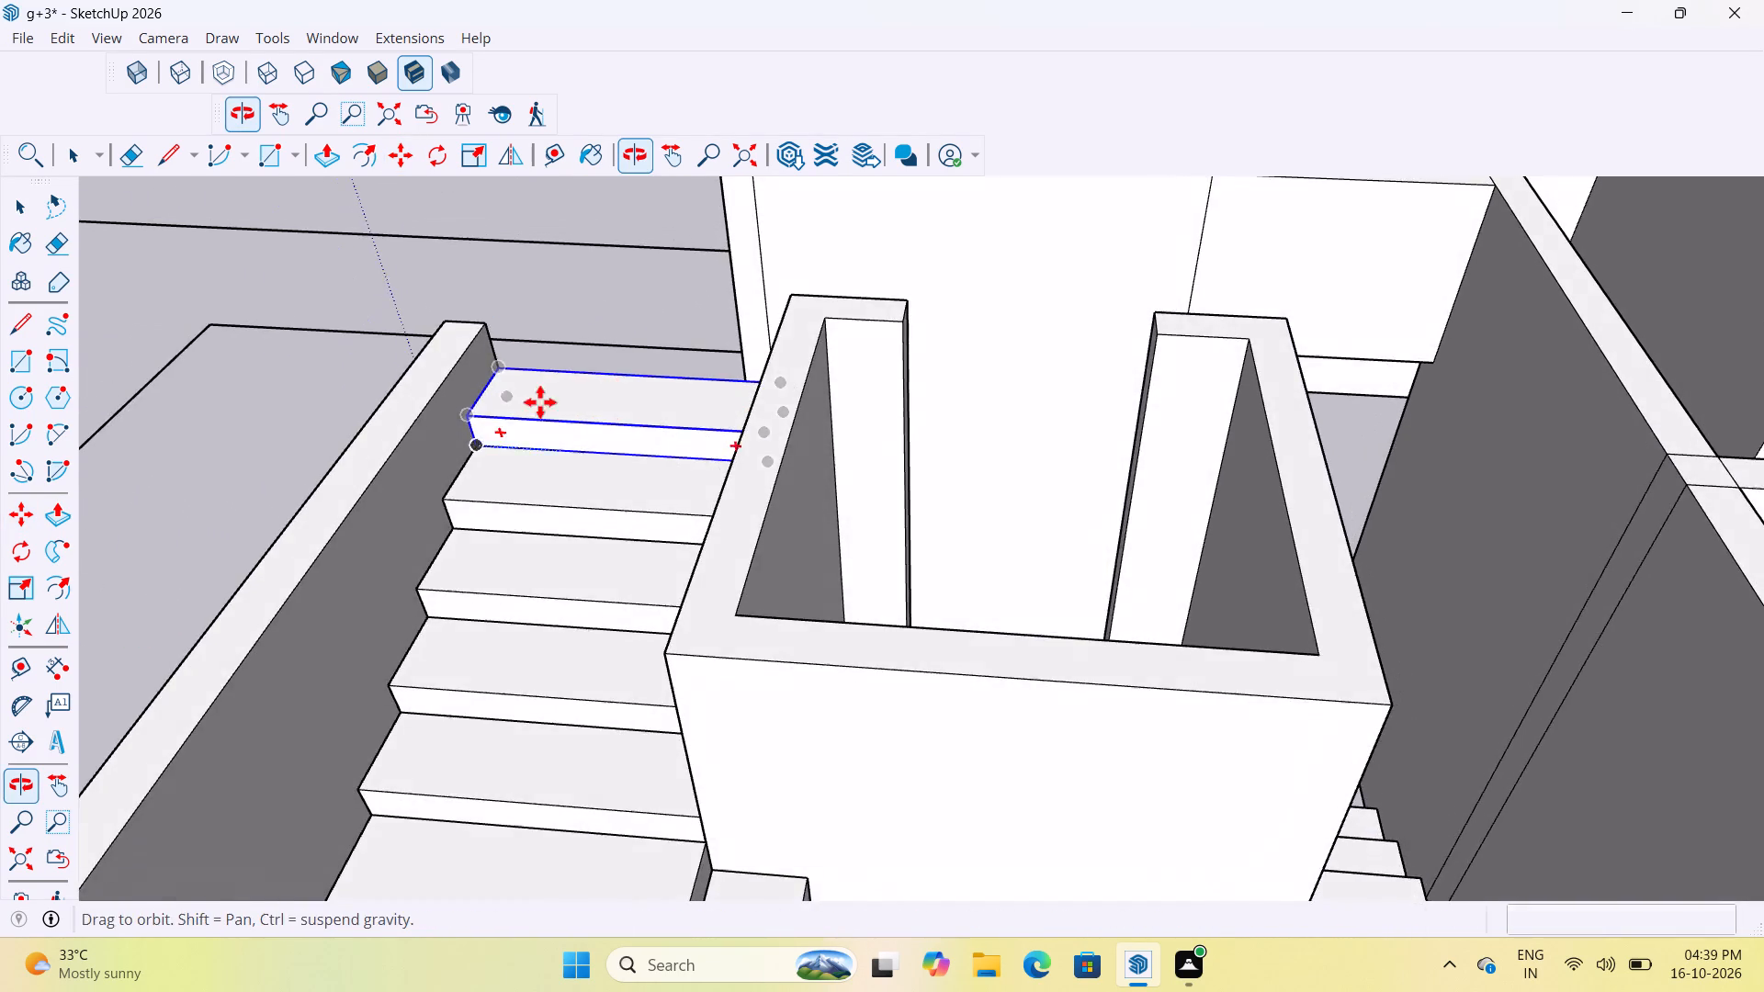
scroll(488, 282, "up", 5)
scroll(611, 447, "down", 4)
middle_click_drag(653, 540, 986, 693)
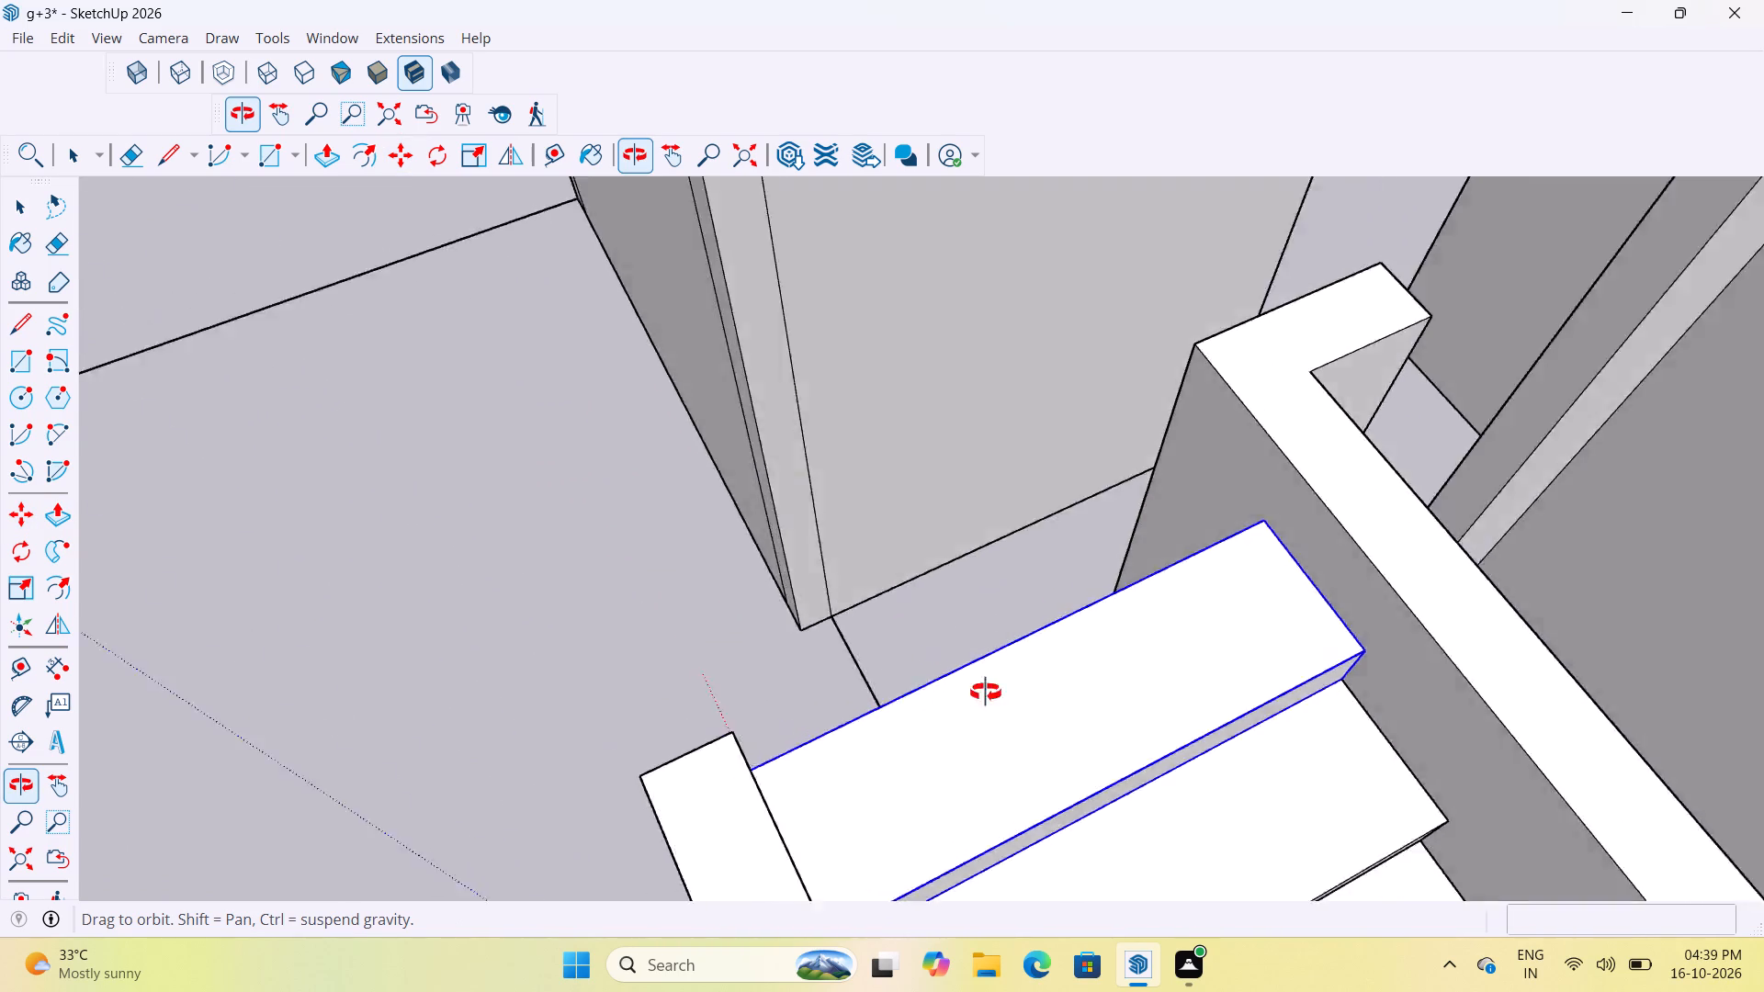
middle_click_drag(986, 693, 1683, 563)
scroll(1346, 704, "down", 4)
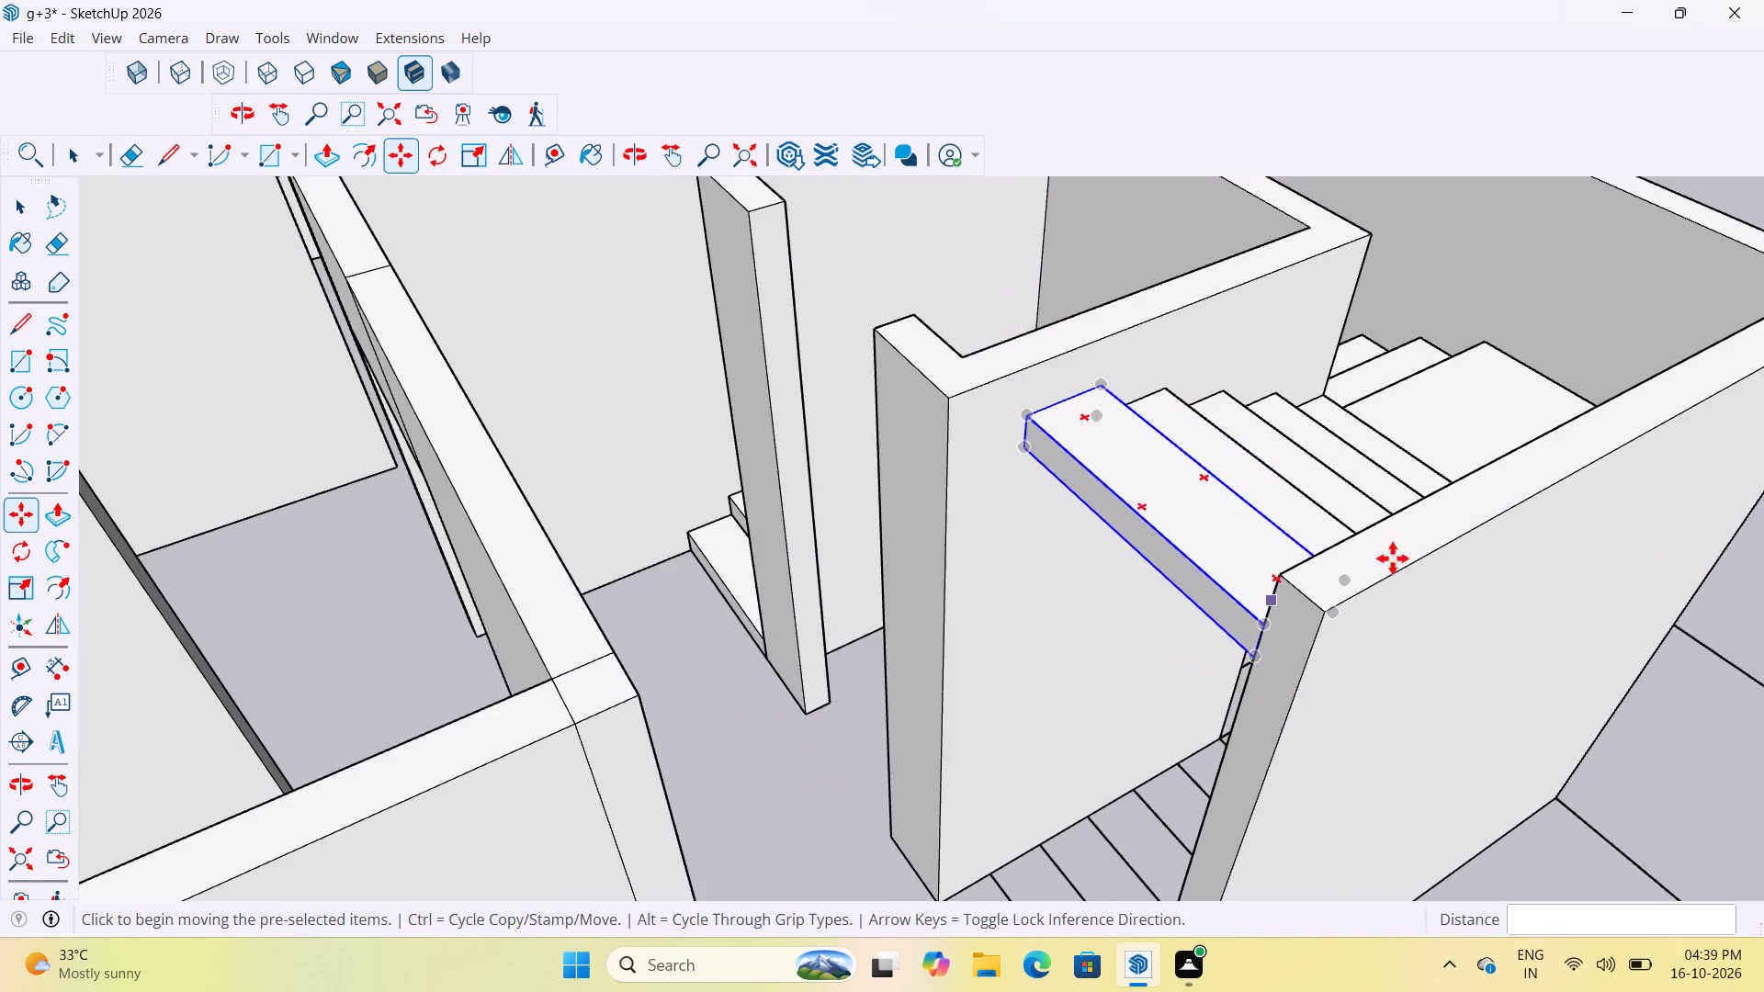
middle_click_drag(1423, 547, 1574, 468)
scroll(1401, 398, "up", 13)
scroll(1378, 412, "down", 5)
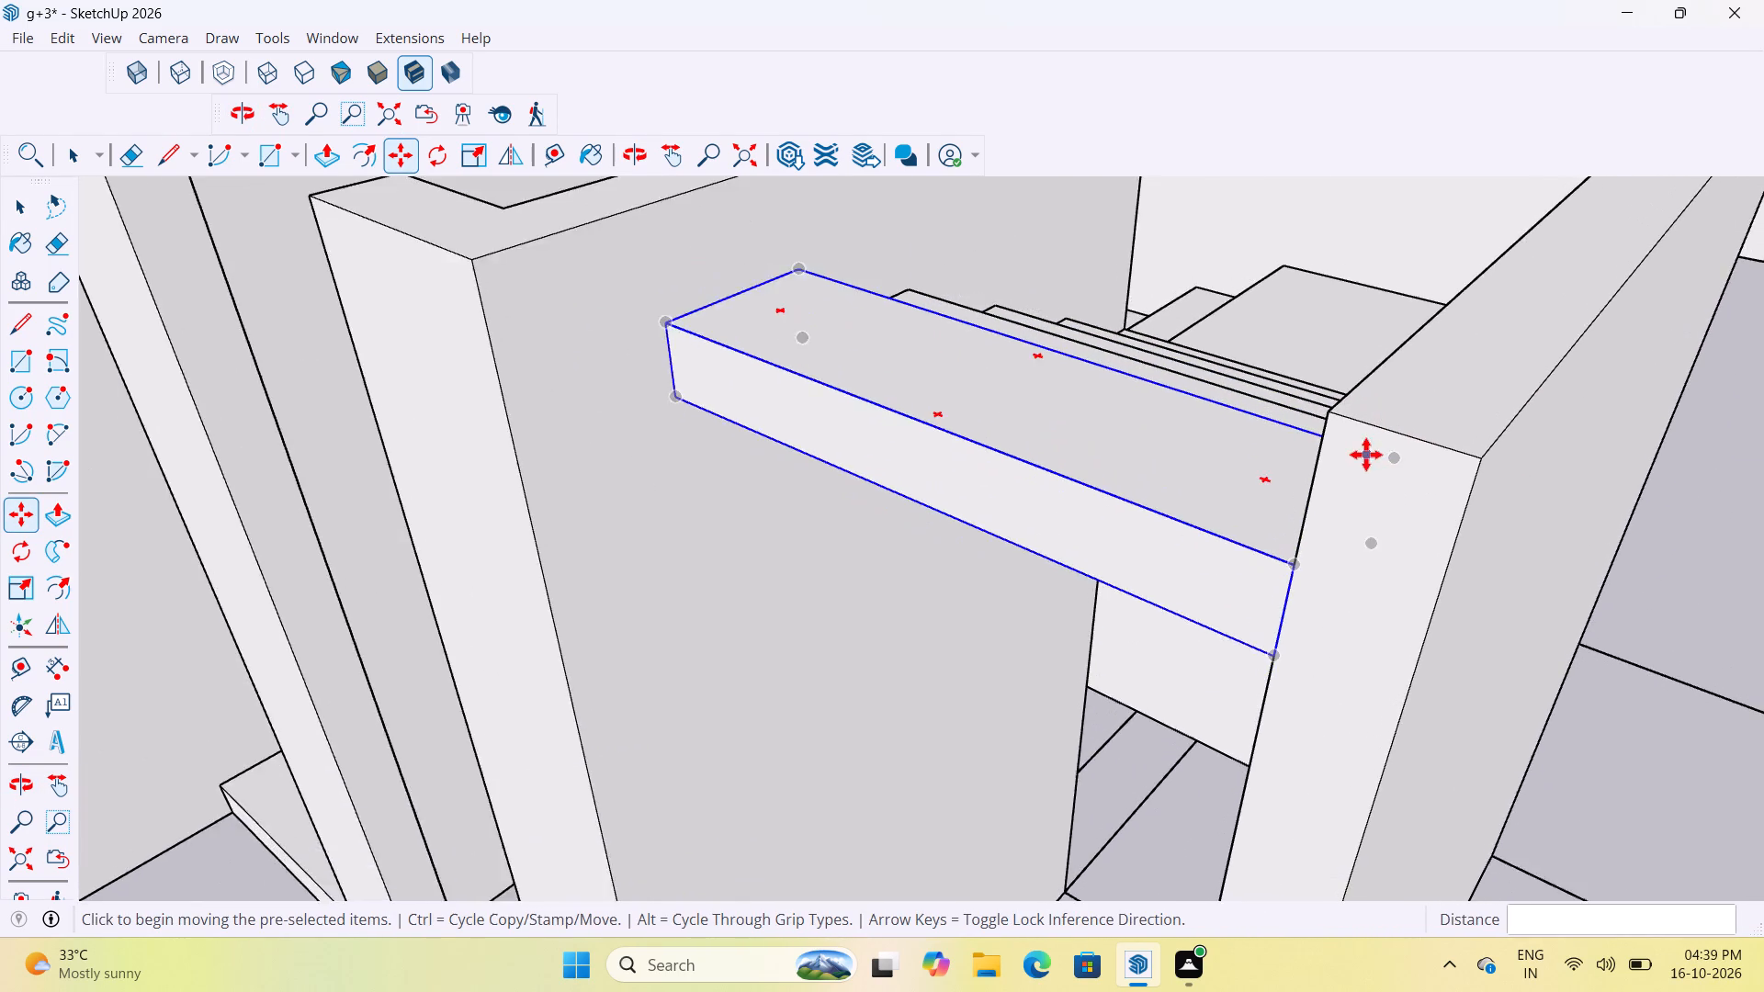
scroll(1366, 455, "down", 14)
Copy the fifth step about 1' 1 1/16" onto its own rear top corner as the third flight's sixth step.
middle_click_drag(1335, 513, 690, 605)
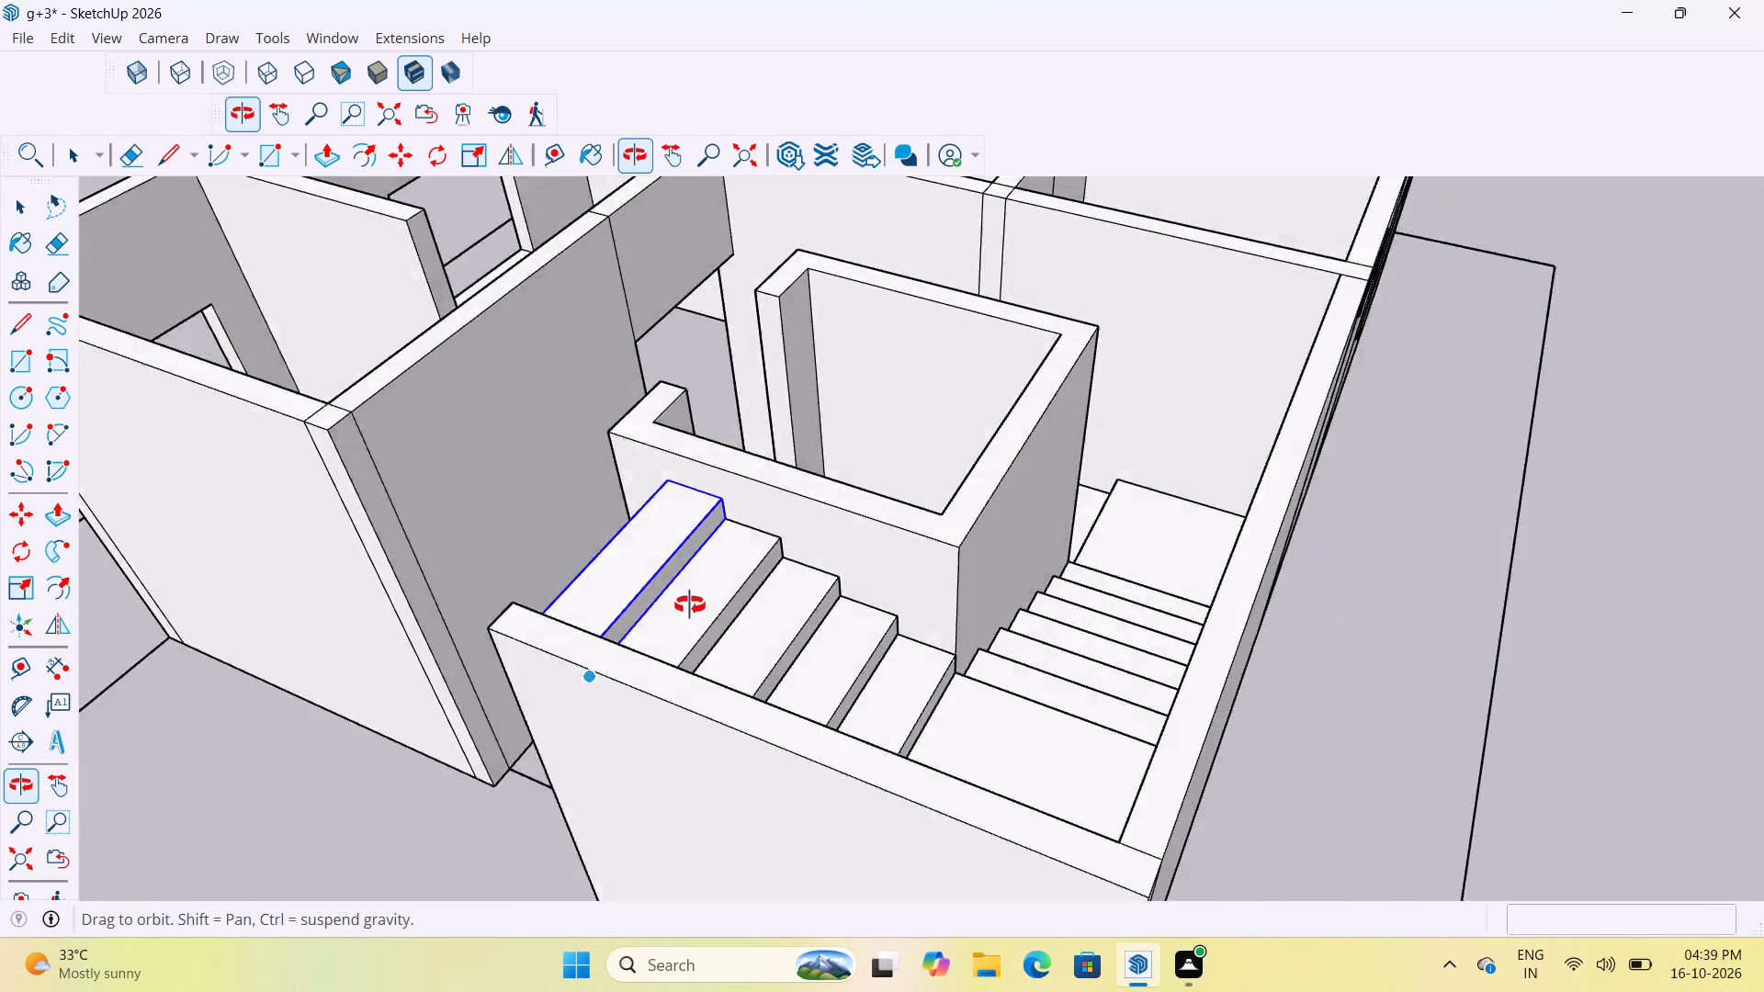
middle_click_drag(690, 605, 415, 561)
scroll(430, 331, "up", 4)
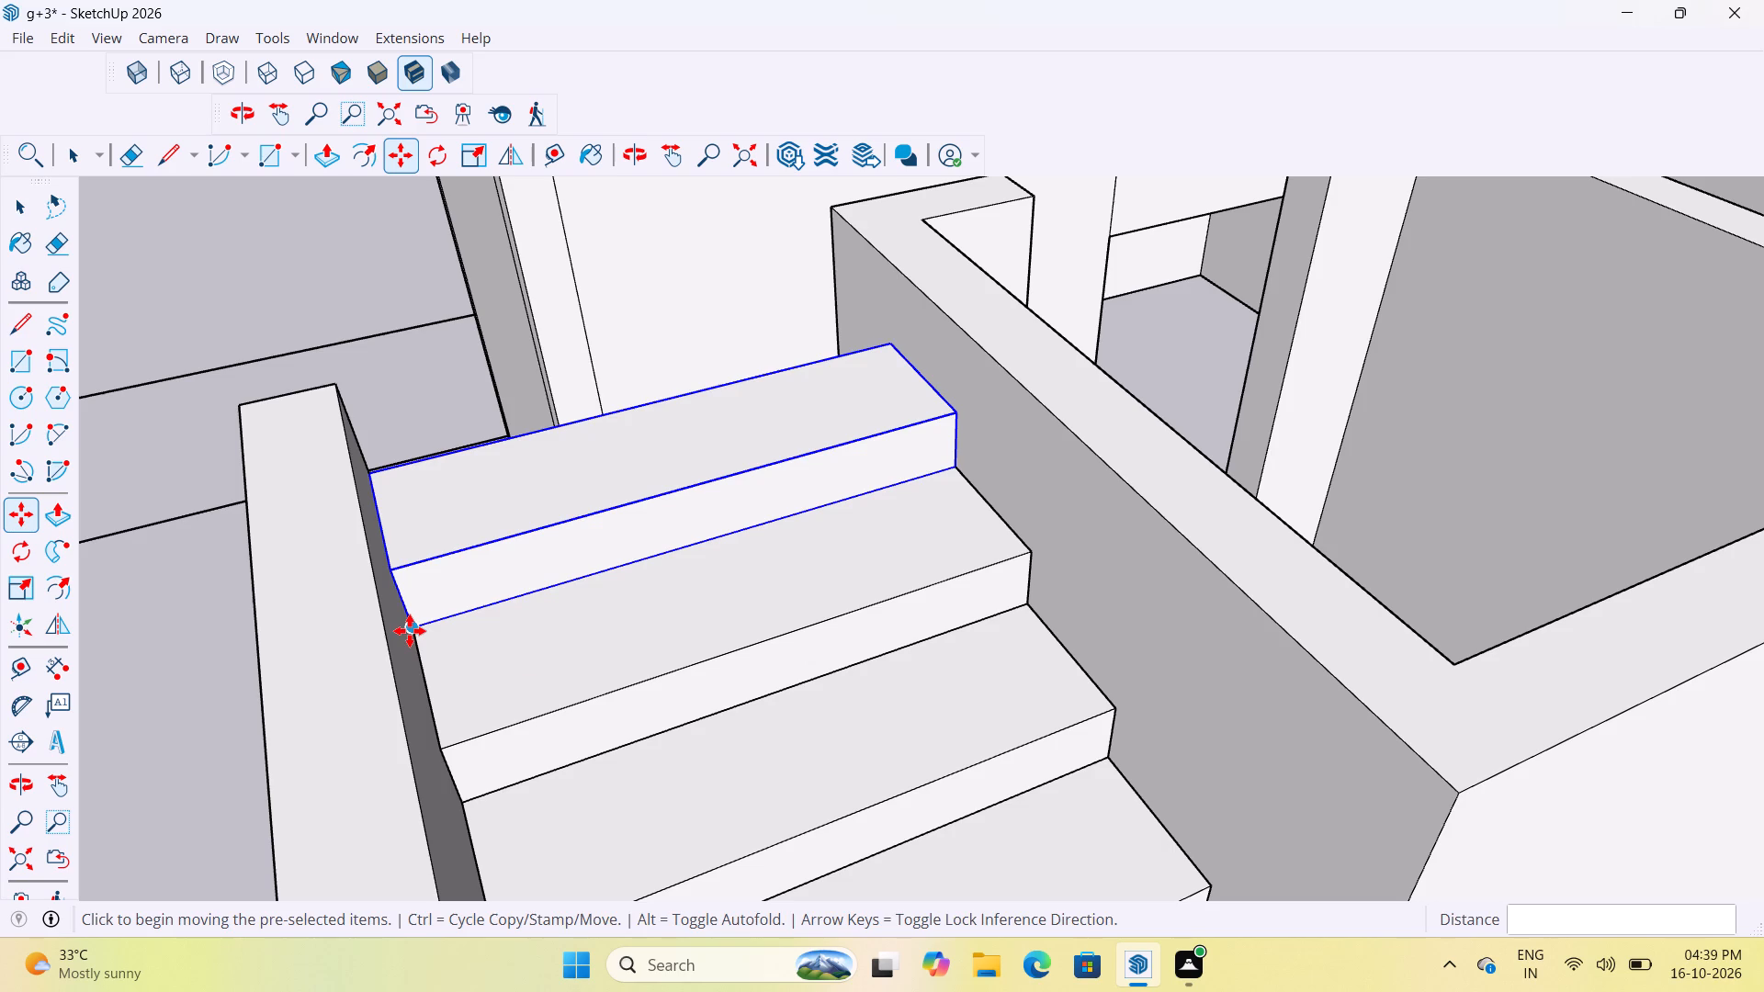
left_click(410, 631)
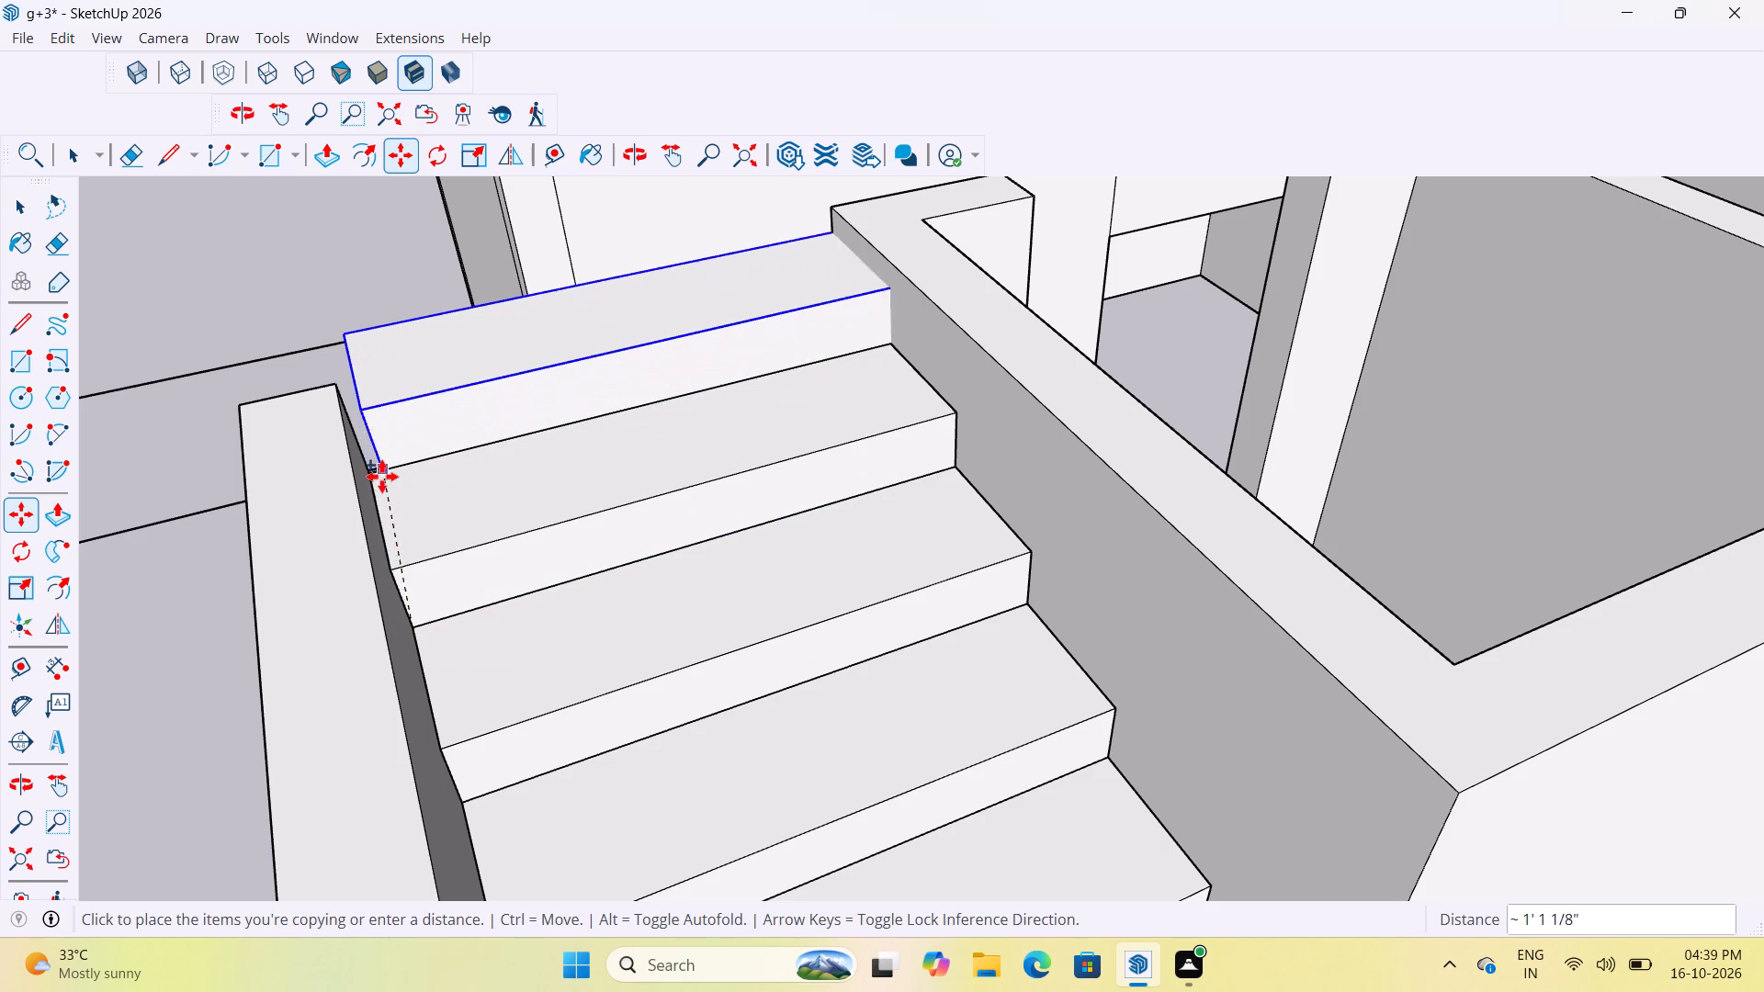
left_click(369, 477)
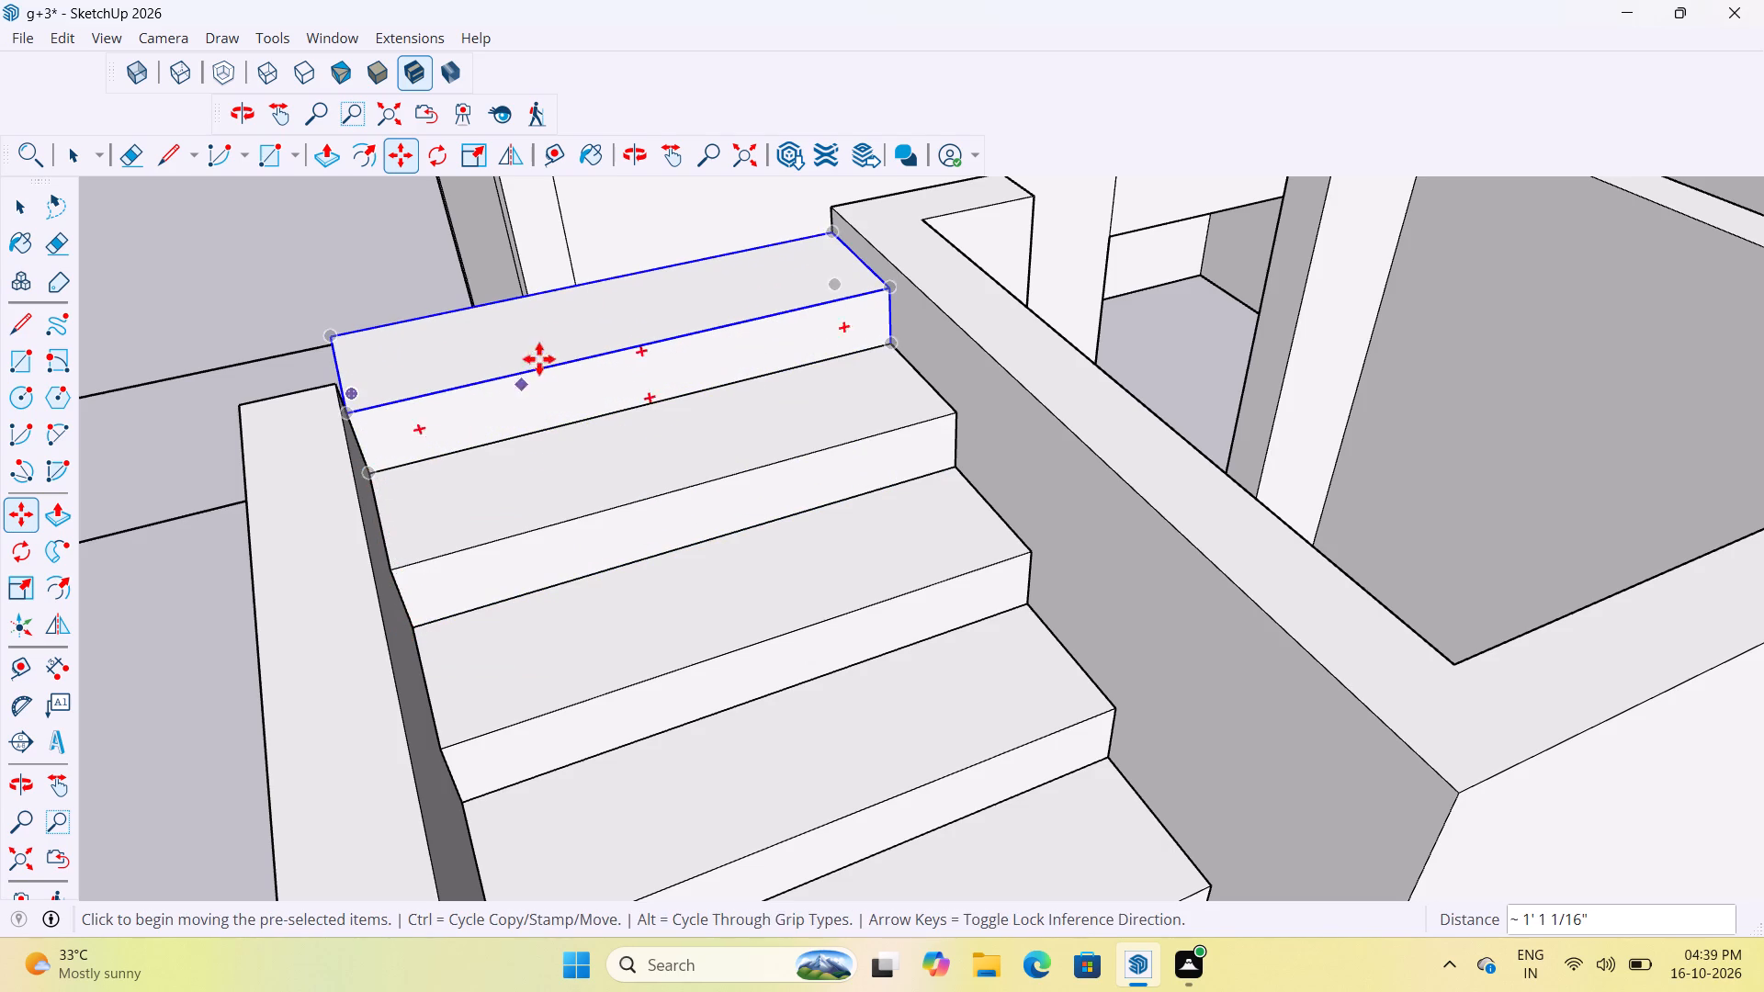
Examine the sixth step's alignment with the shaft wall's end and top, and clear the selection.
scroll(823, 241, "up", 12)
middle_click_drag(875, 265, 1569, 253)
scroll(1059, 384, "down", 5)
scroll(831, 396, "up", 4)
scroll(813, 382, "down", 5)
middle_click_drag(875, 346, 1014, 253)
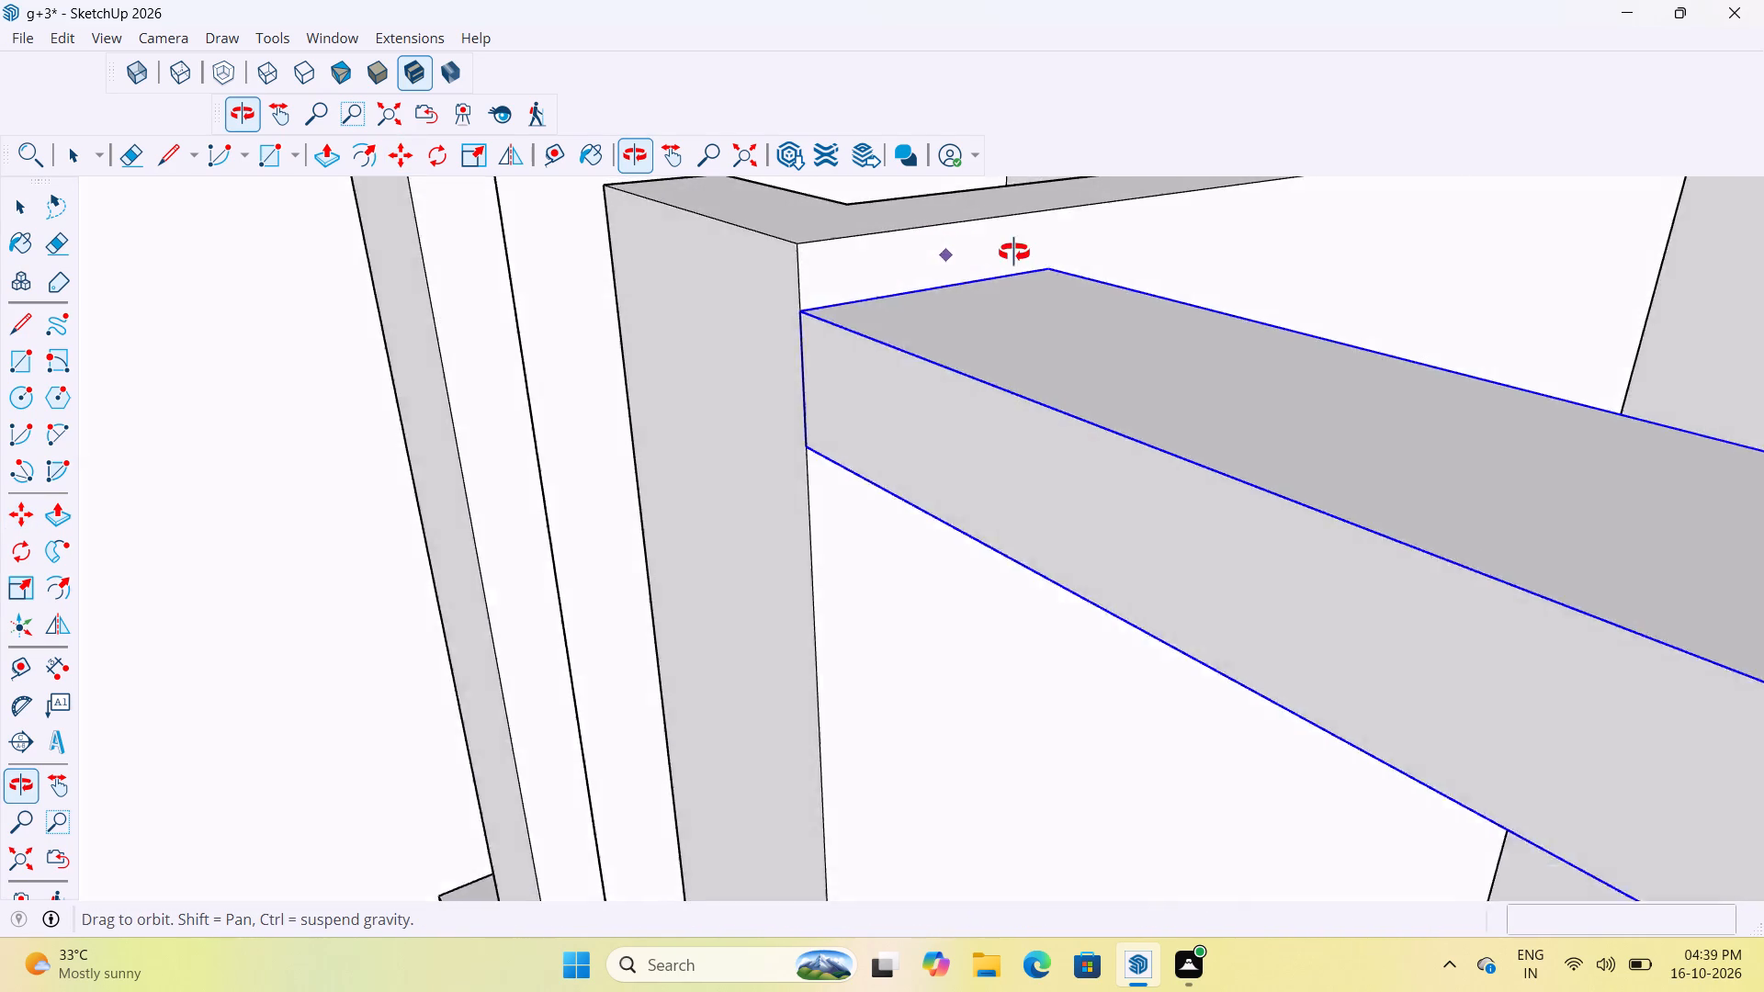
middle_click_drag(1014, 253, 1014, 153)
scroll(892, 269, "down", 17)
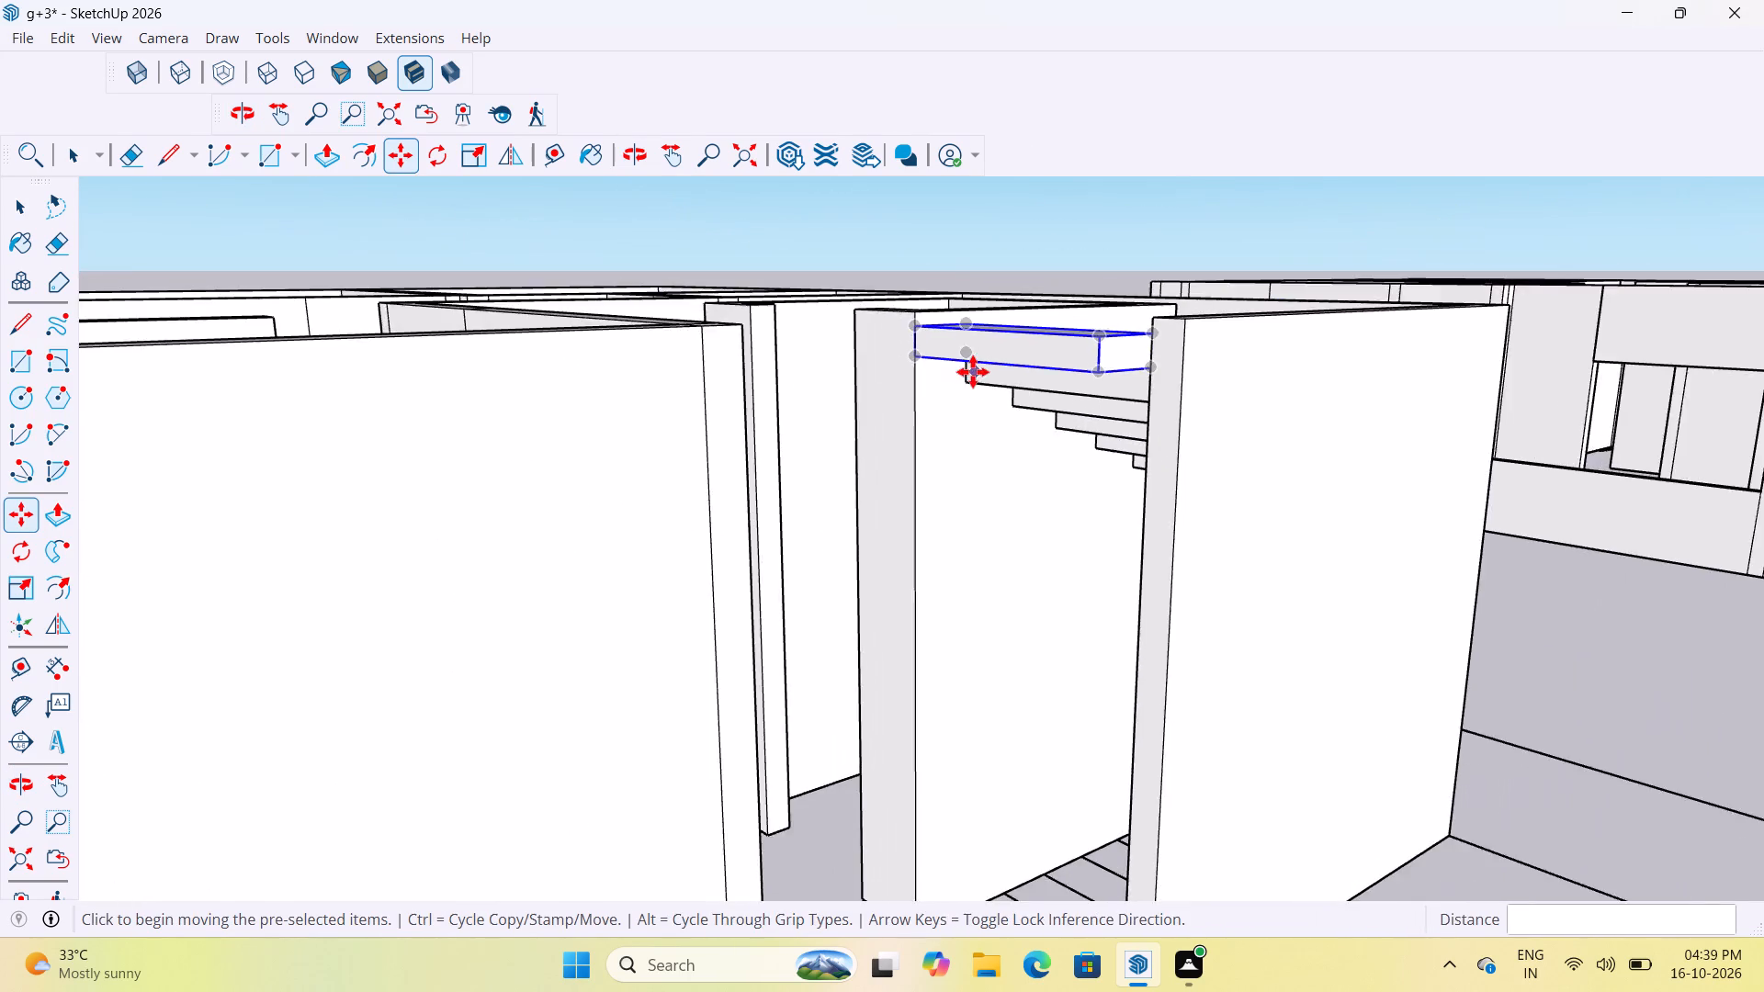
scroll(973, 372, "down", 13)
key("space")
key("space")
left_click(398, 570)
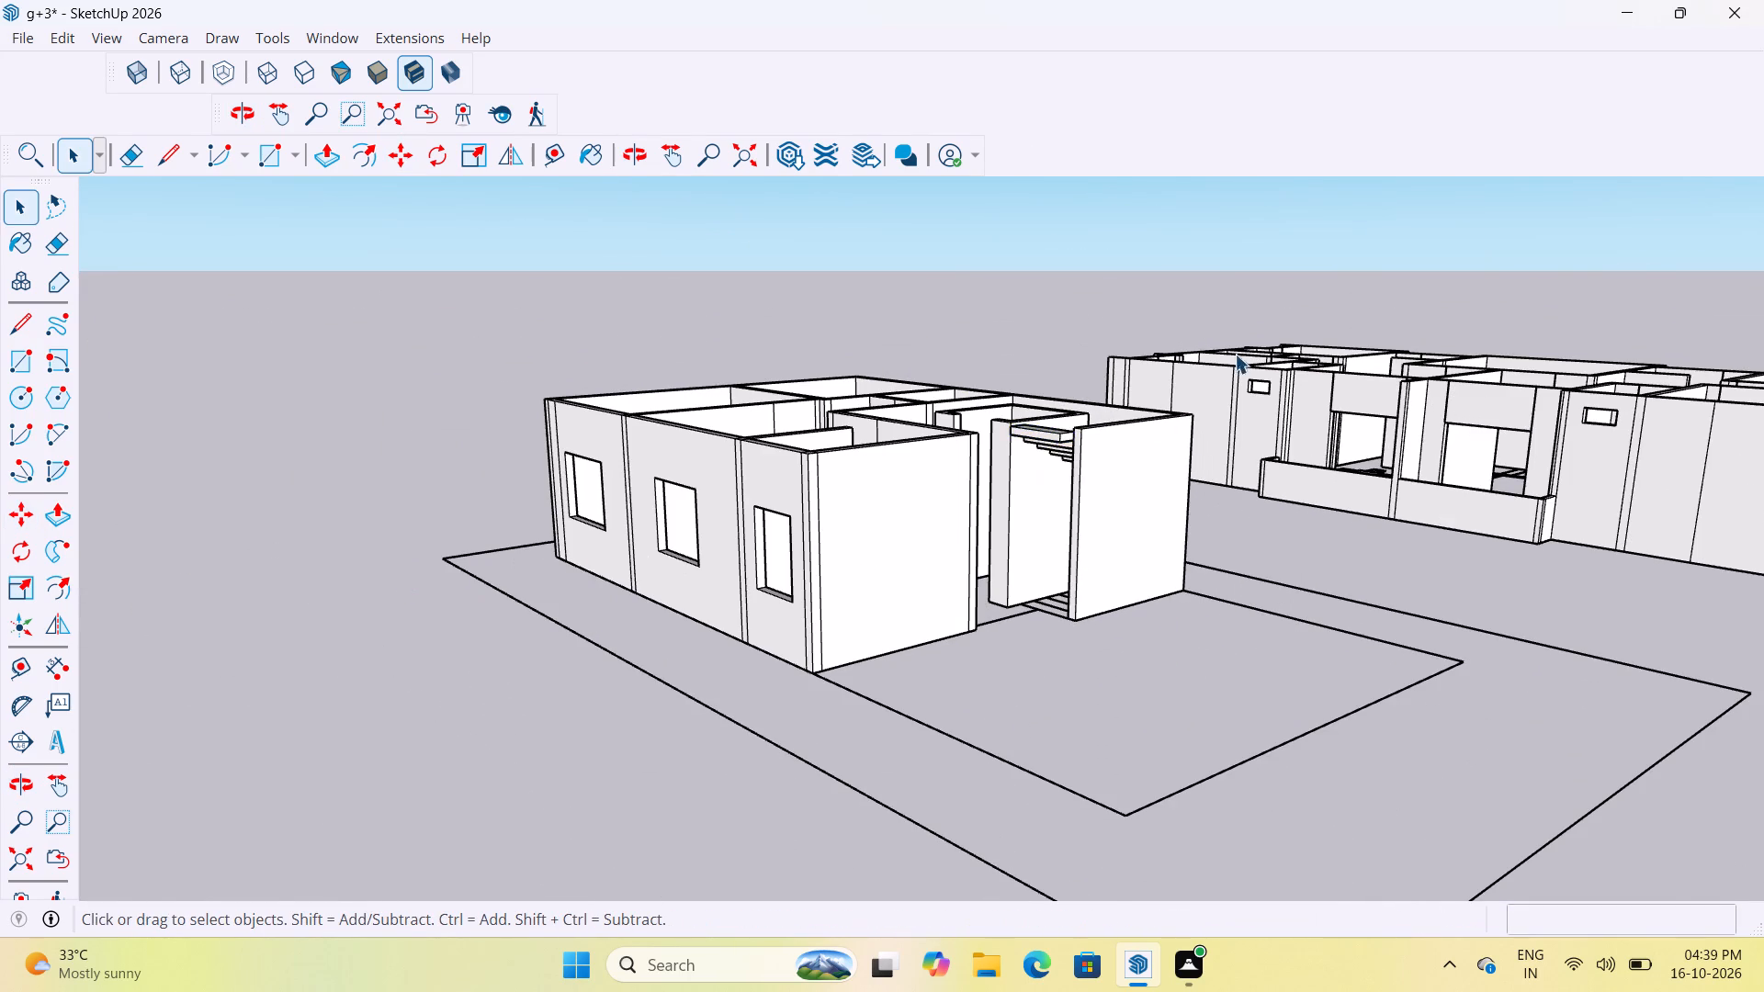
Examine the finished run of the third flight from the landing up to the open end between the shaft and outer walls.
scroll(1227, 348, "up", 5)
scroll(1156, 416, "down", 5)
middle_click_drag(1094, 511, 1129, 632)
scroll(1054, 680, "up", 3)
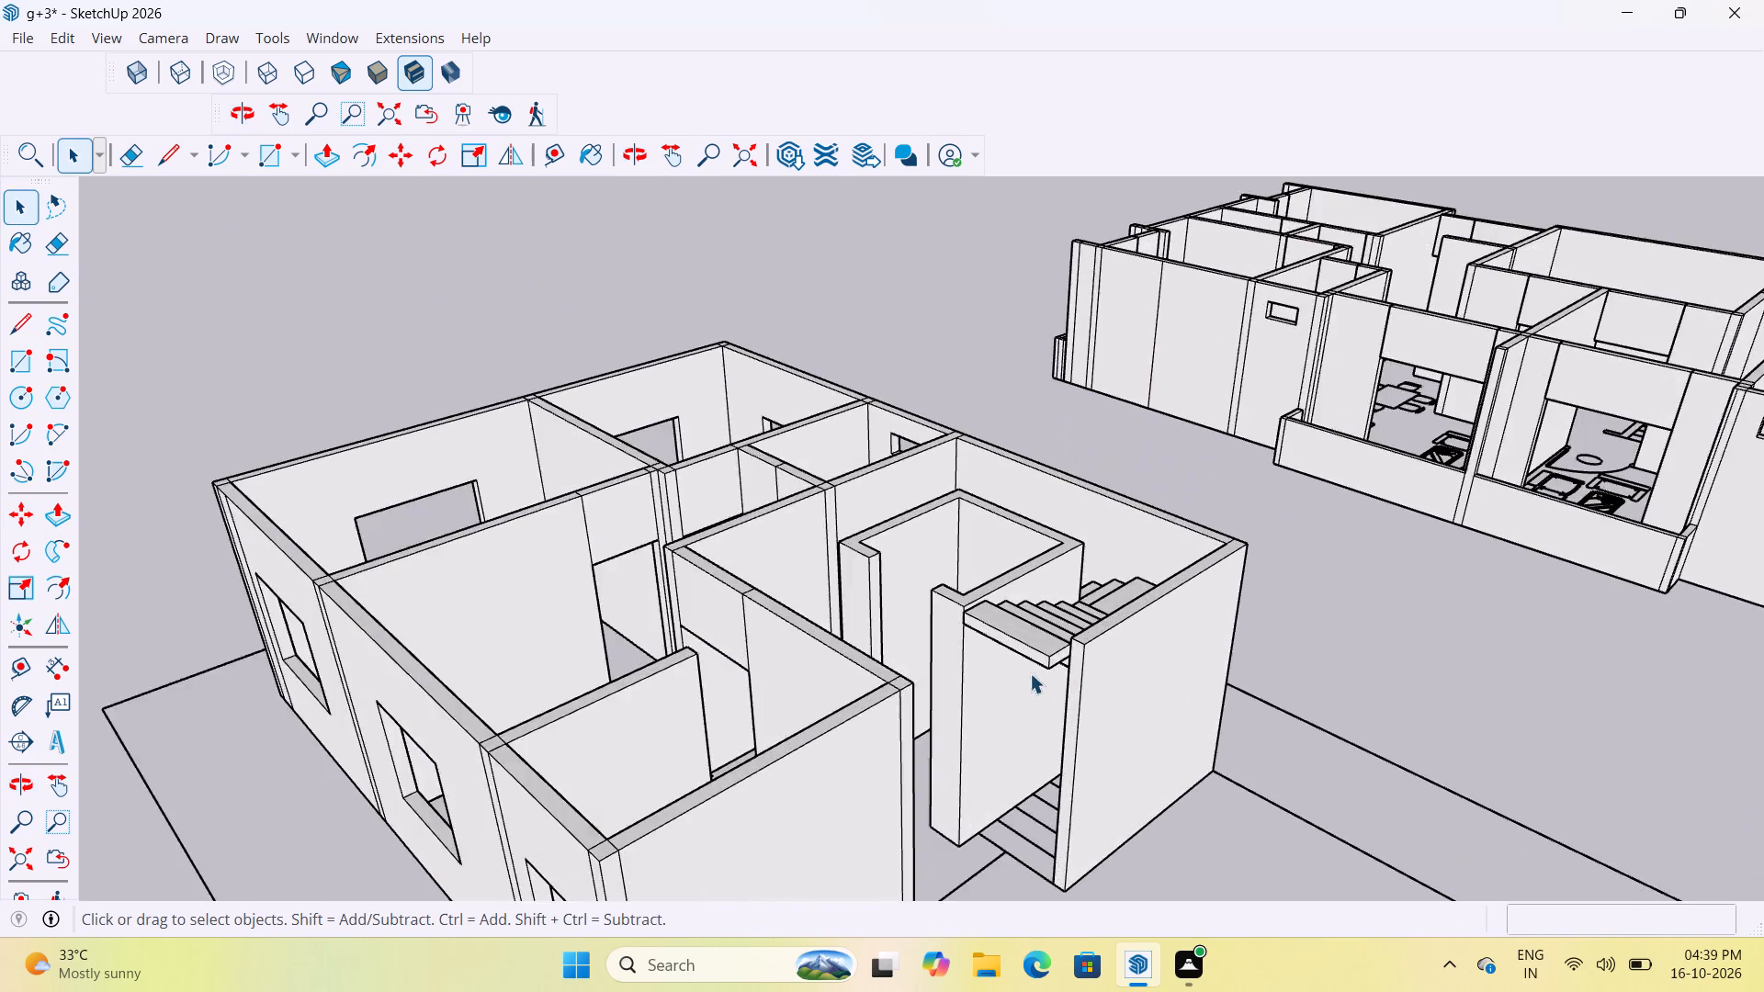
scroll(1030, 673, "up", 8)
scroll(1120, 603, "up", 1)
middle_click_drag(1117, 604, 720, 724)
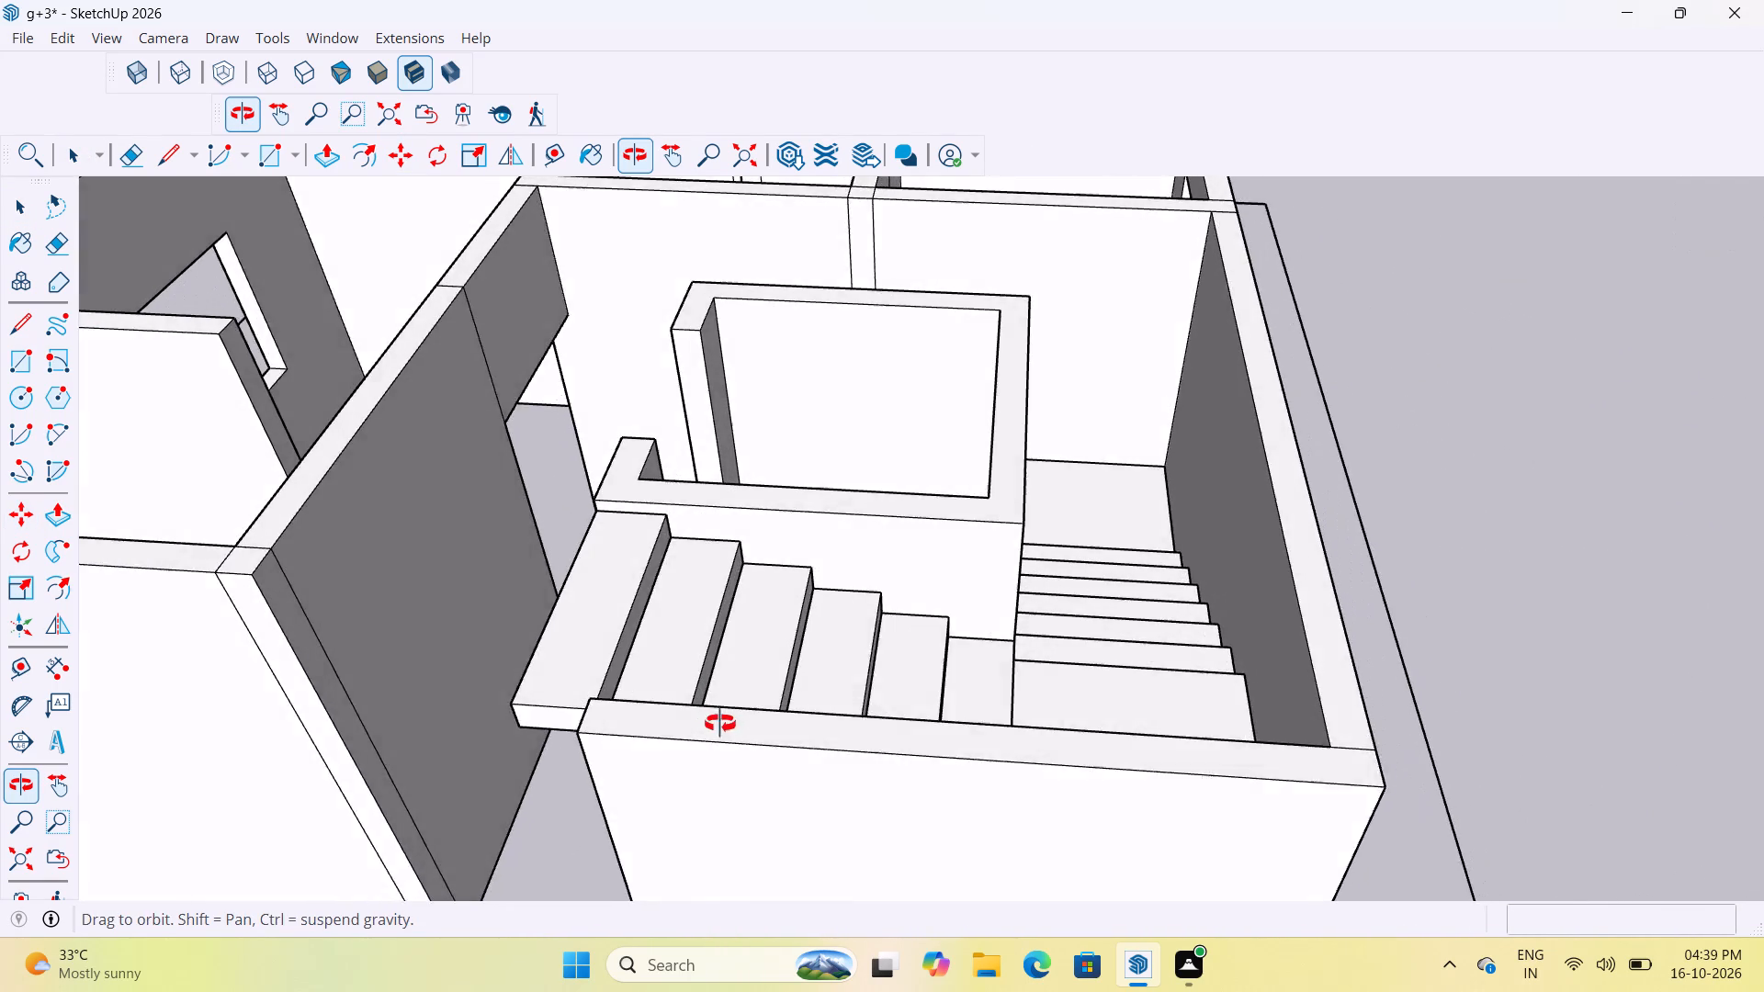
middle_click_drag(720, 724, 713, 732)
scroll(1026, 619, "down", 4)
middle_click_drag(1034, 724, 831, 774)
scroll(993, 675, "down", 4)
middle_click_drag(877, 682, 1150, 652)
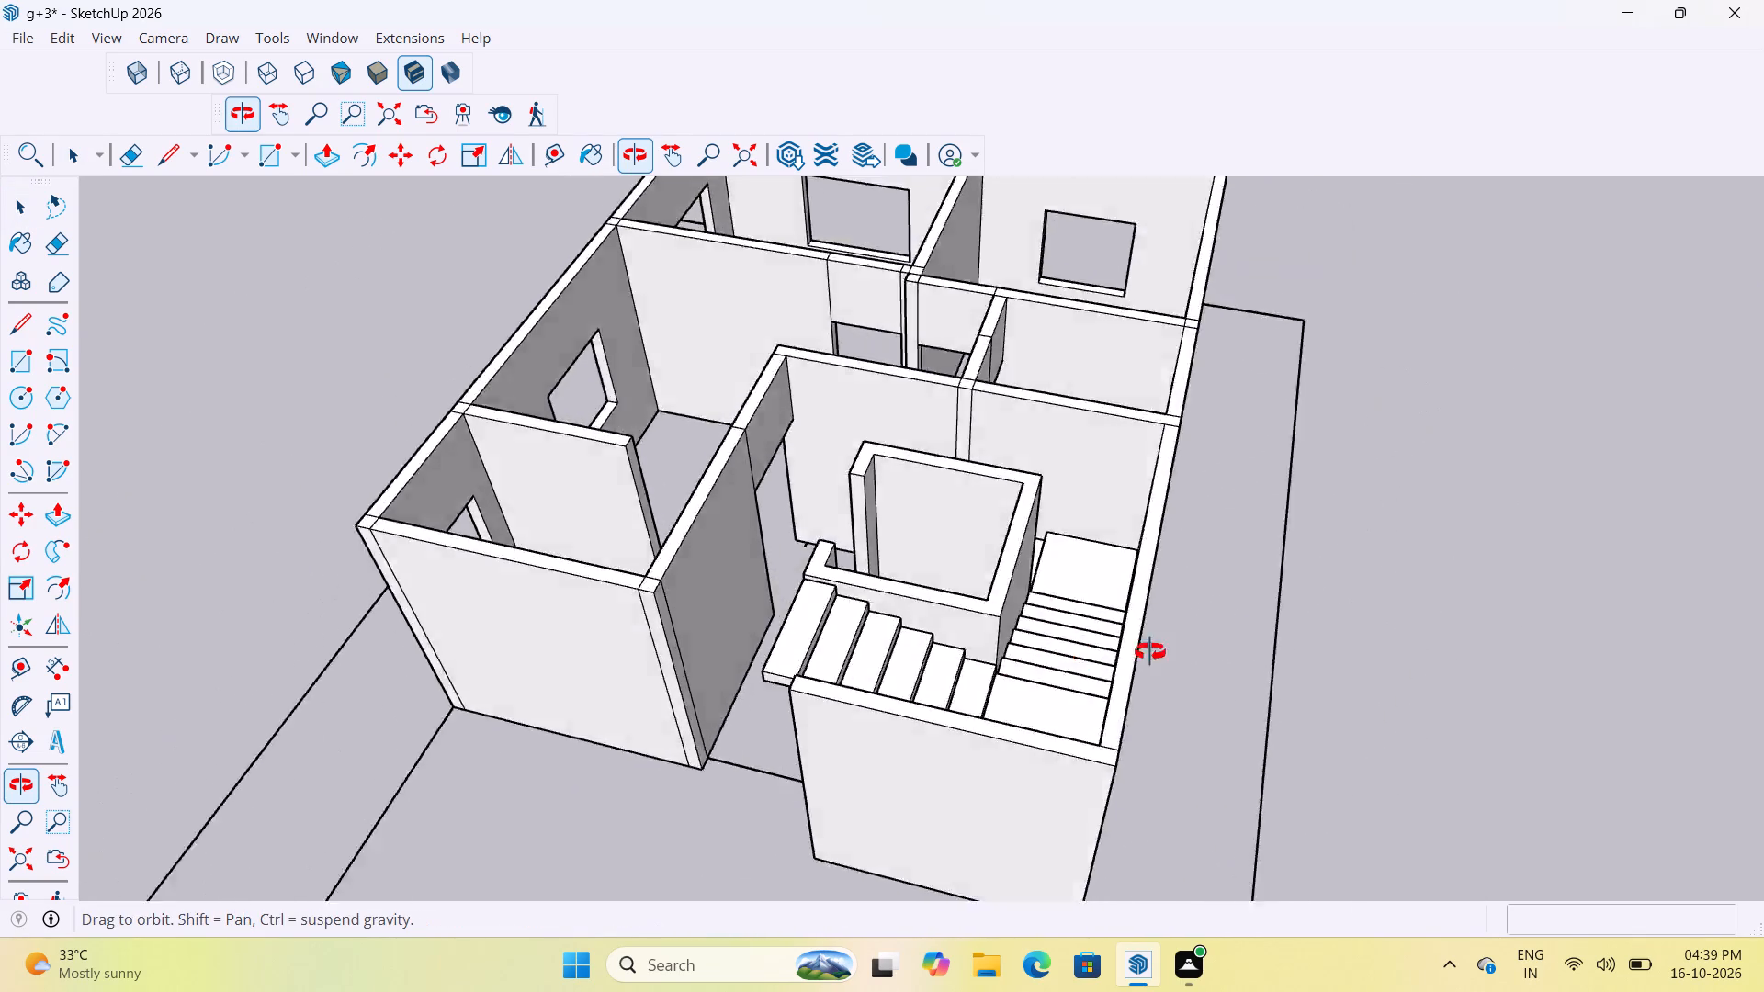
middle_click_drag(1150, 652, 1653, 583)
scroll(1170, 569, "up", 12)
scroll(1160, 456, "down", 5)
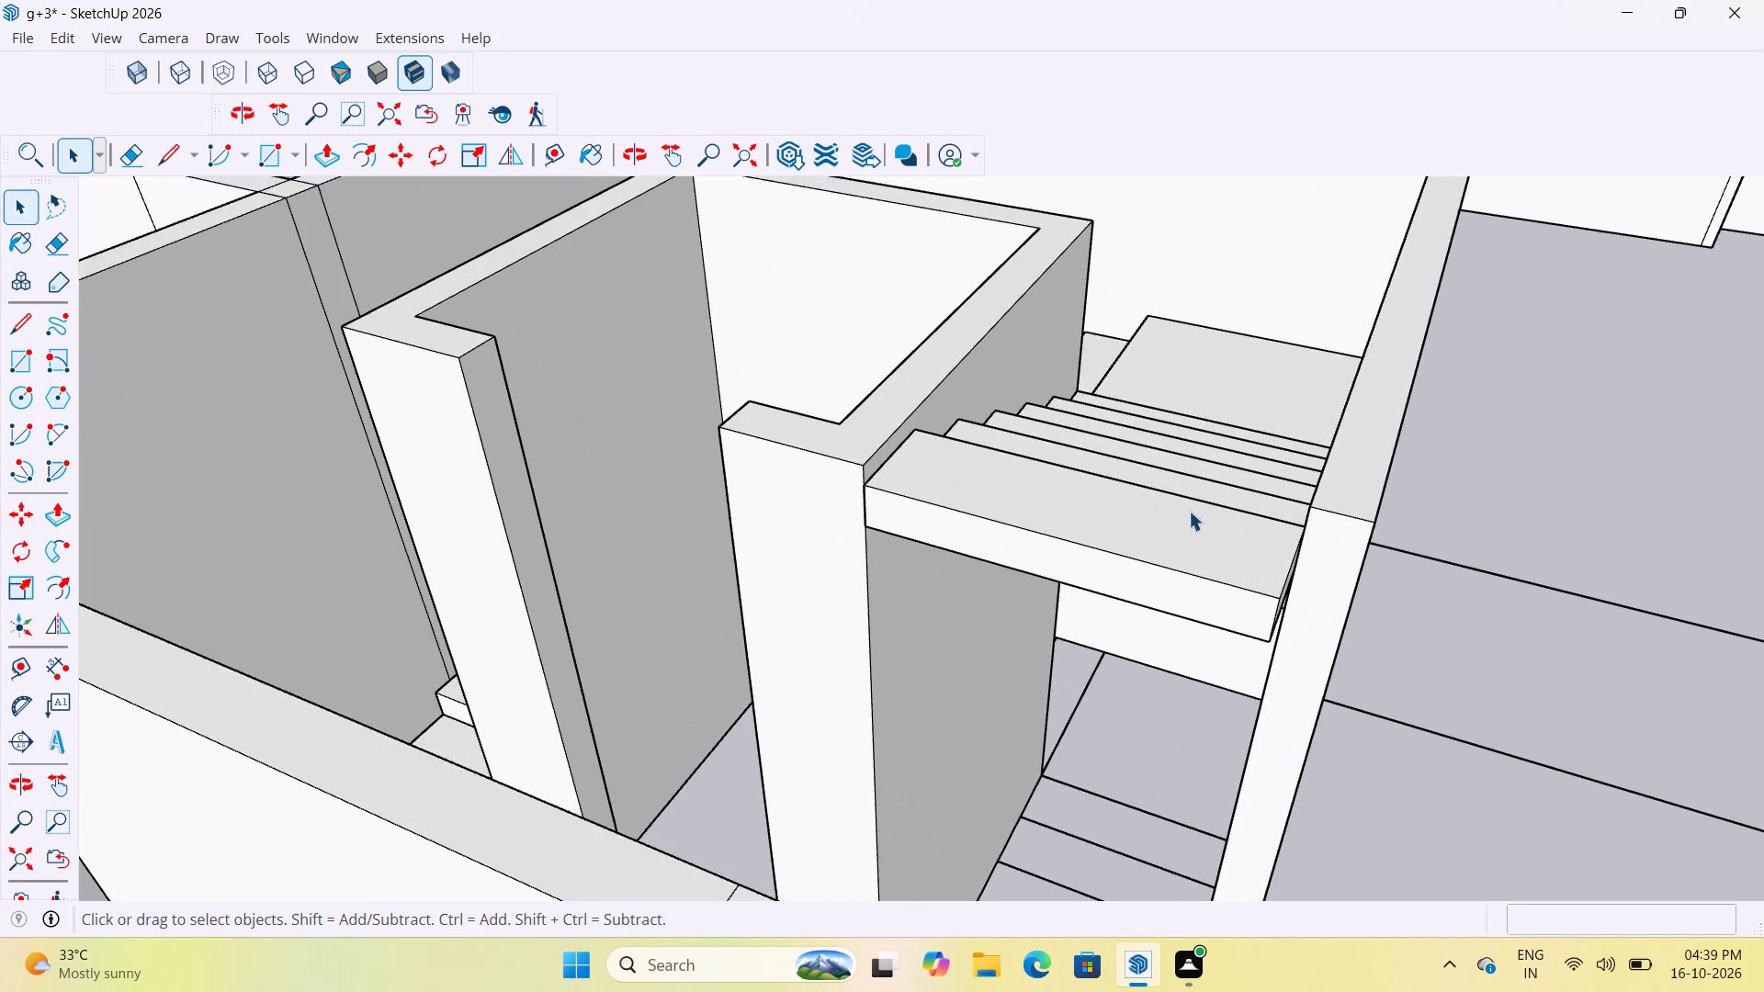
scroll(1189, 511, "down", 8)
Examine the staircase and the top of its third flight from above and from the open end of the building.
middle_click_drag(1277, 504, 1763, 677)
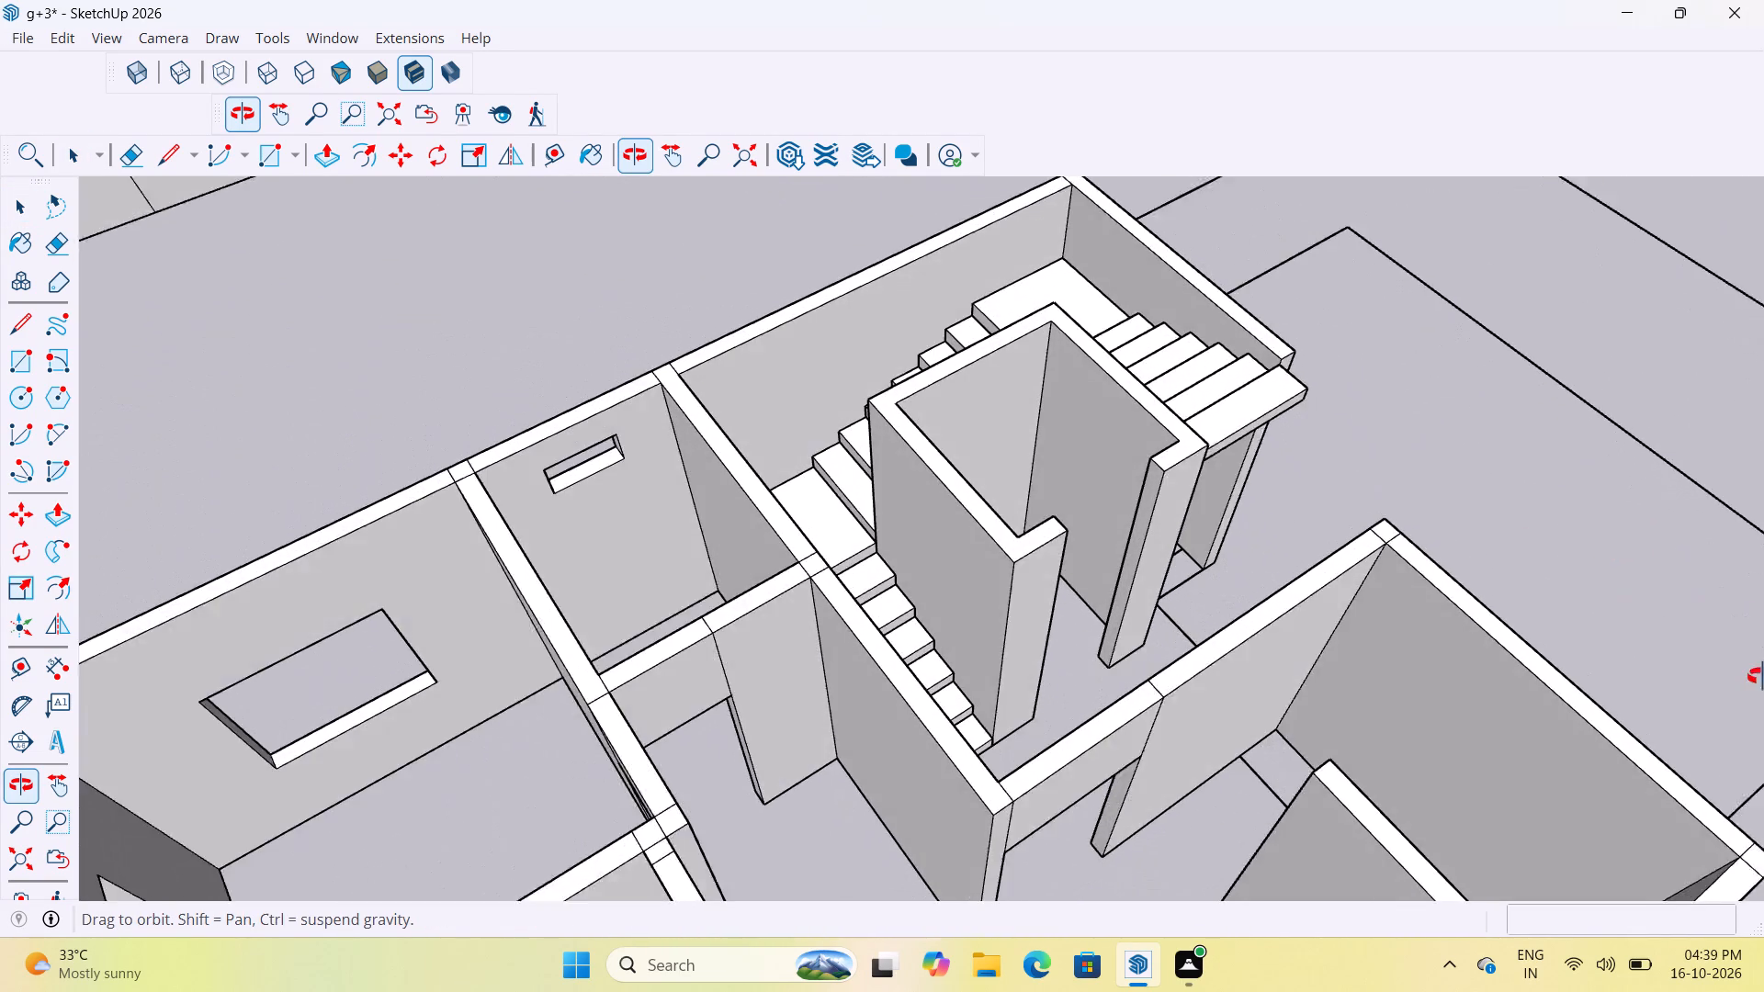
middle_click_drag(1763, 677, 1763, 694)
scroll(1096, 430, "up", 9)
scroll(1077, 482, "down", 13)
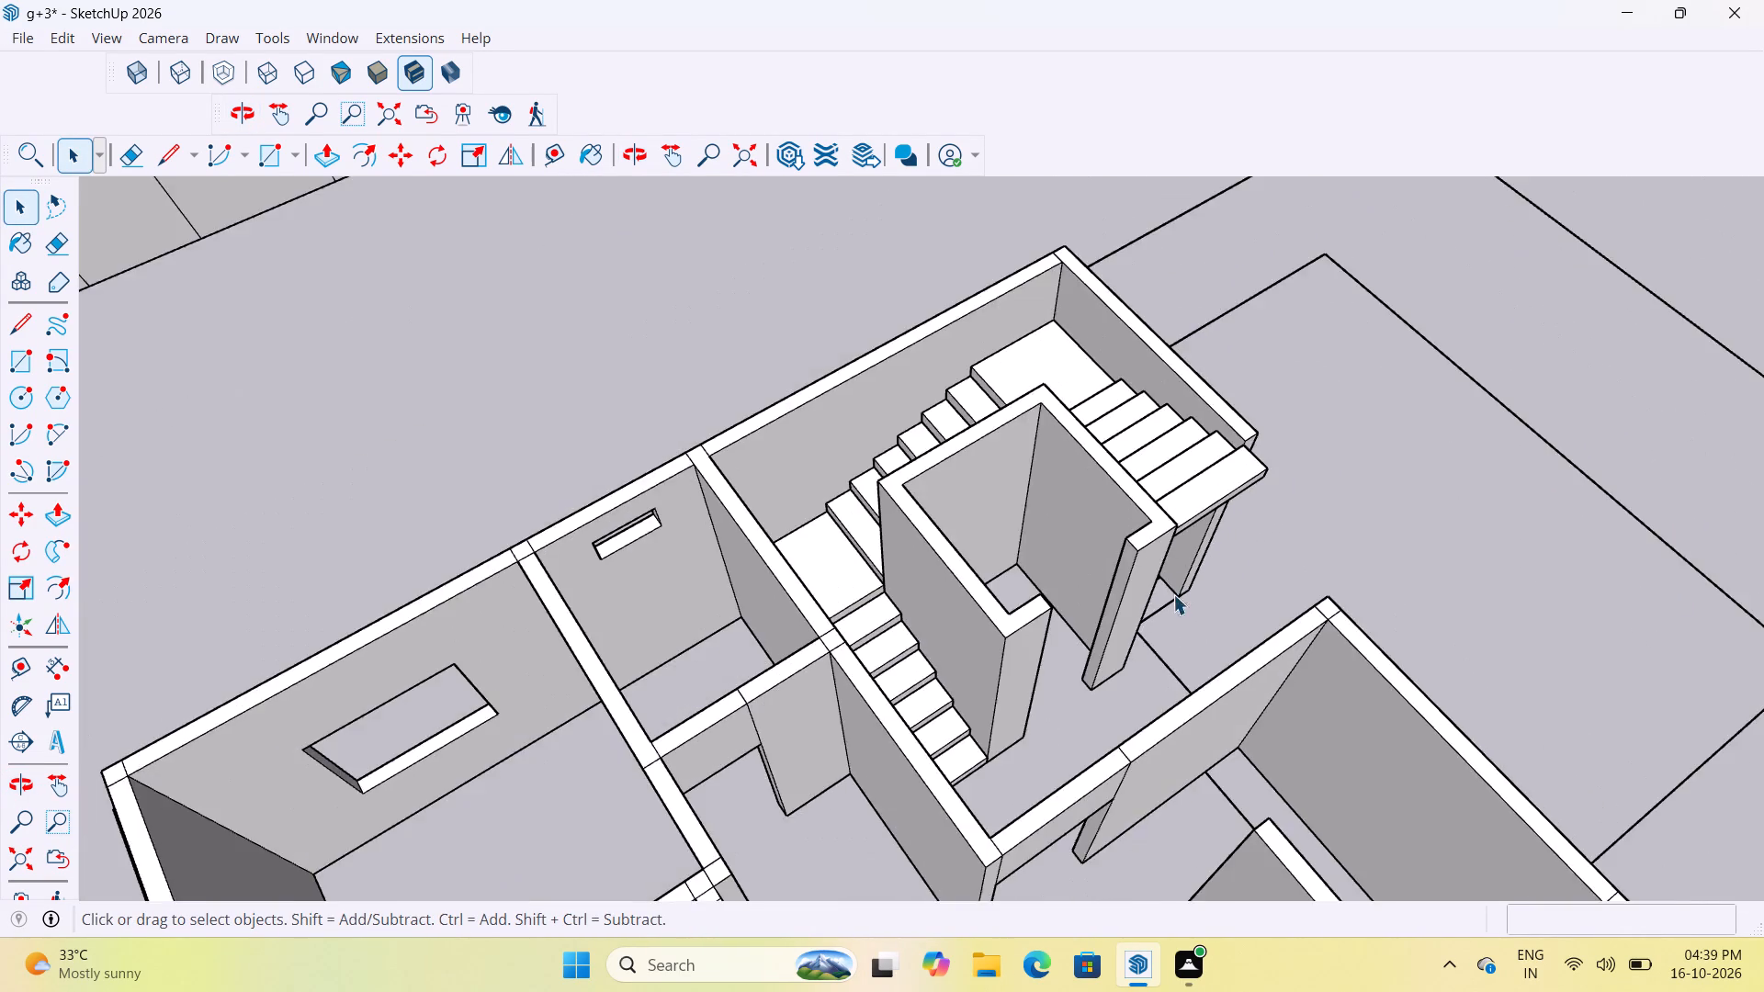
middle_click_drag(943, 537, 670, 315)
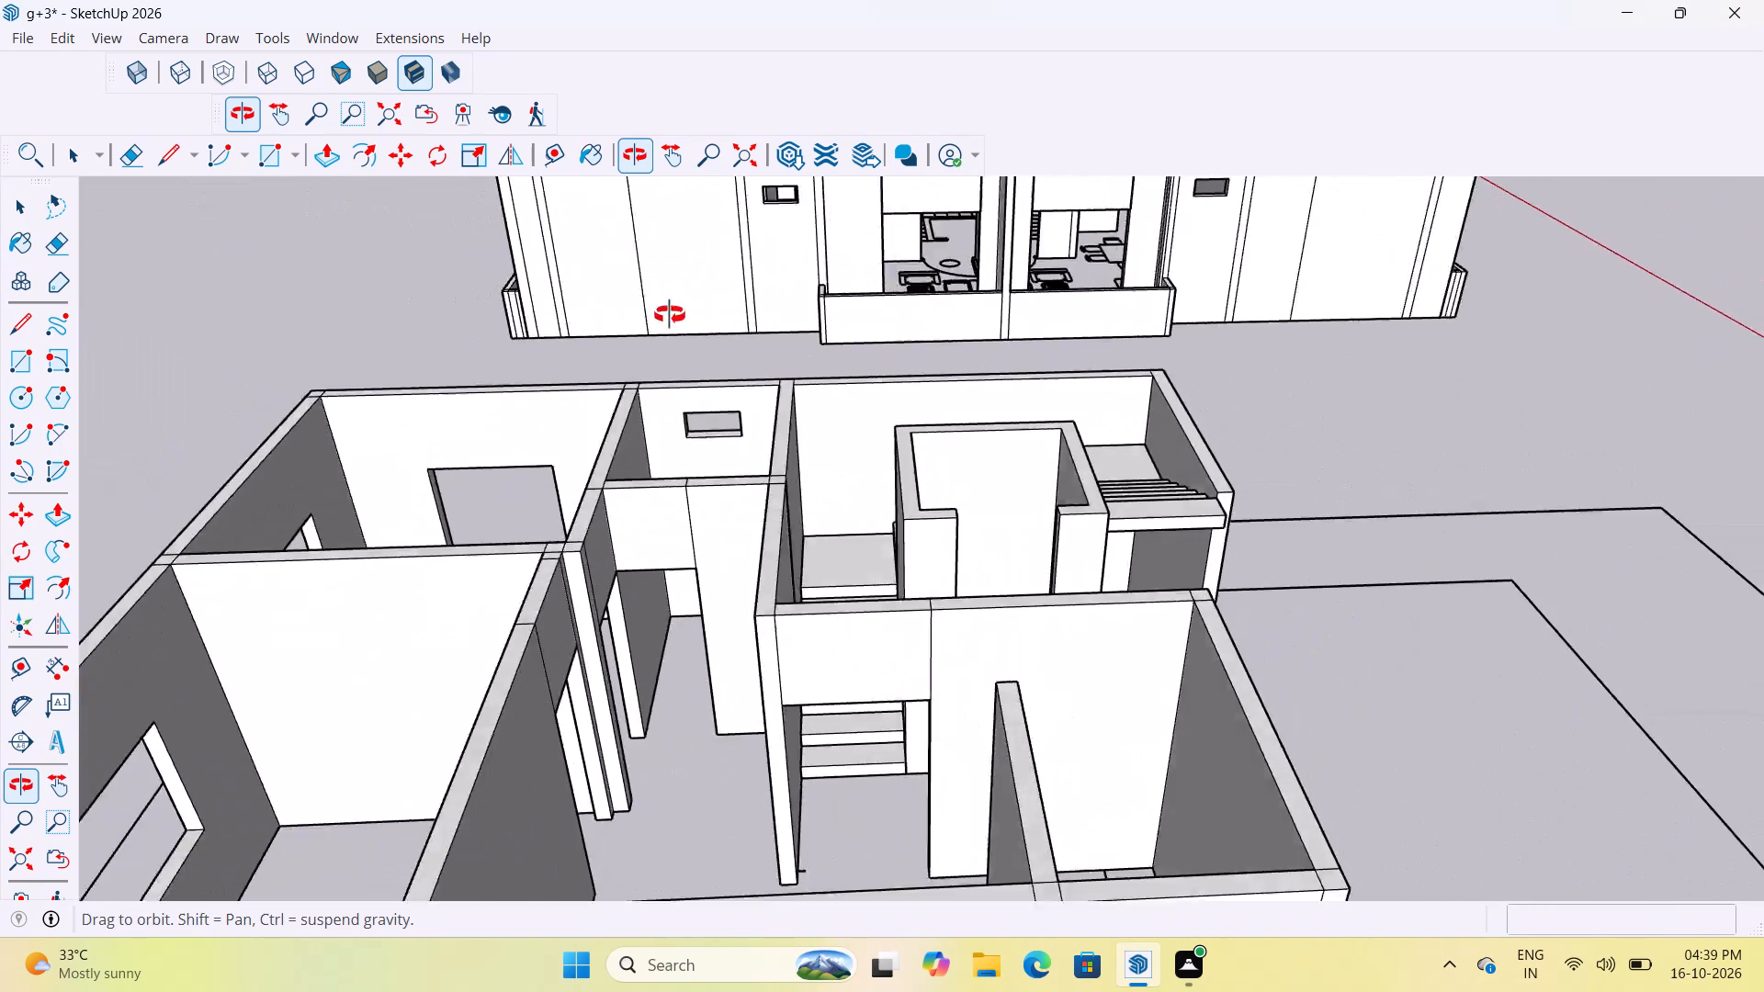
middle_click_drag(670, 315, 577, 252)
scroll(1117, 550, "up", 3)
middle_click_drag(1080, 448, 989, 390)
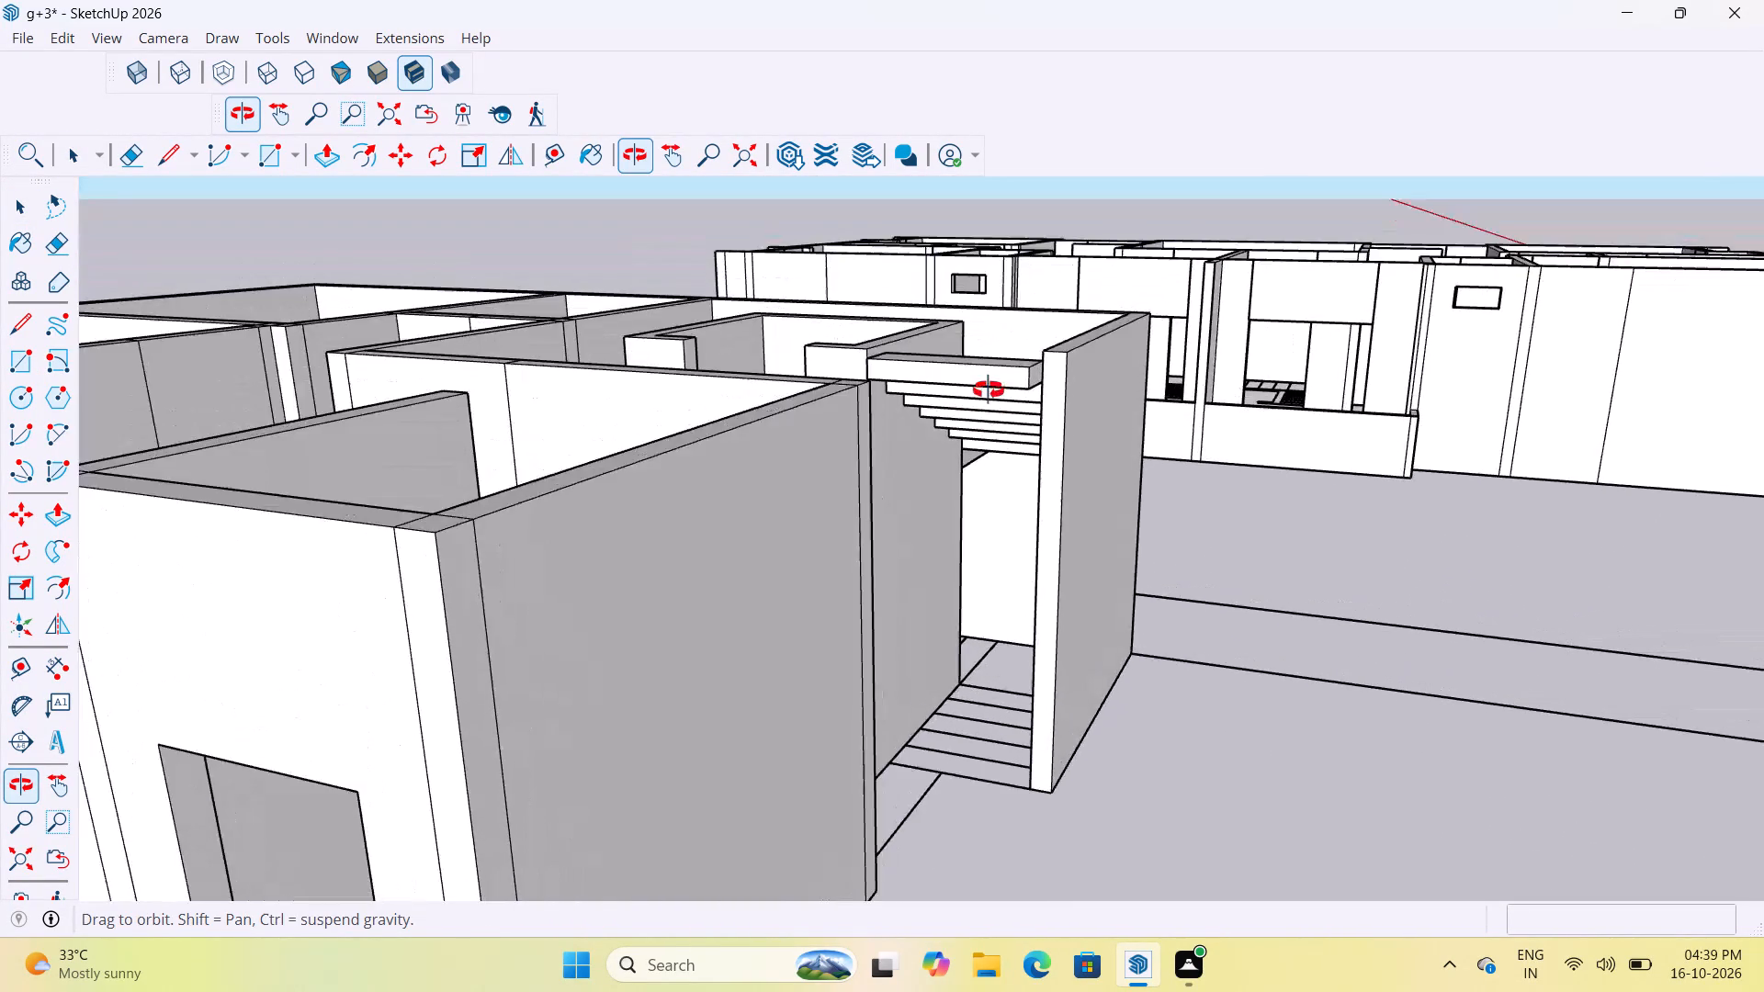
middle_click_drag(989, 390, 1069, 525)
scroll(1071, 494, "down", 10)
middle_click_drag(1170, 606, 978, 653)
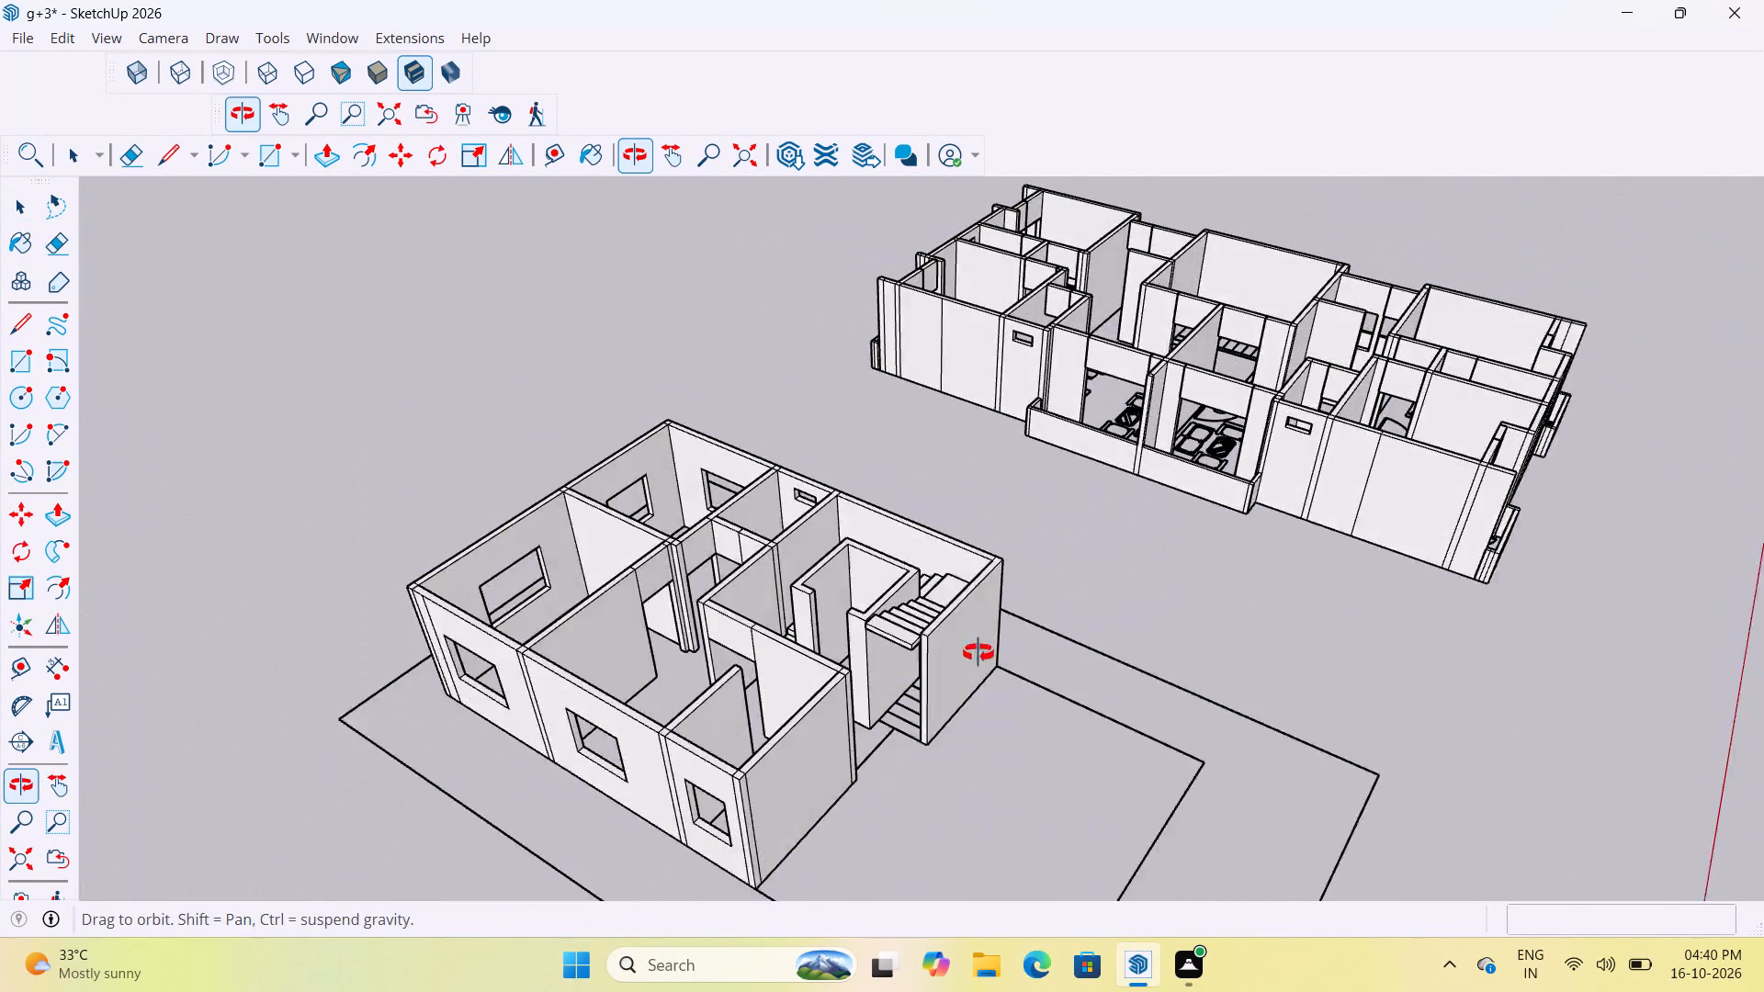
middle_click_drag(978, 653, 944, 656)
scroll(860, 738, "down", 6)
scroll(848, 714, "up", 20)
scroll(848, 714, "up", 3)
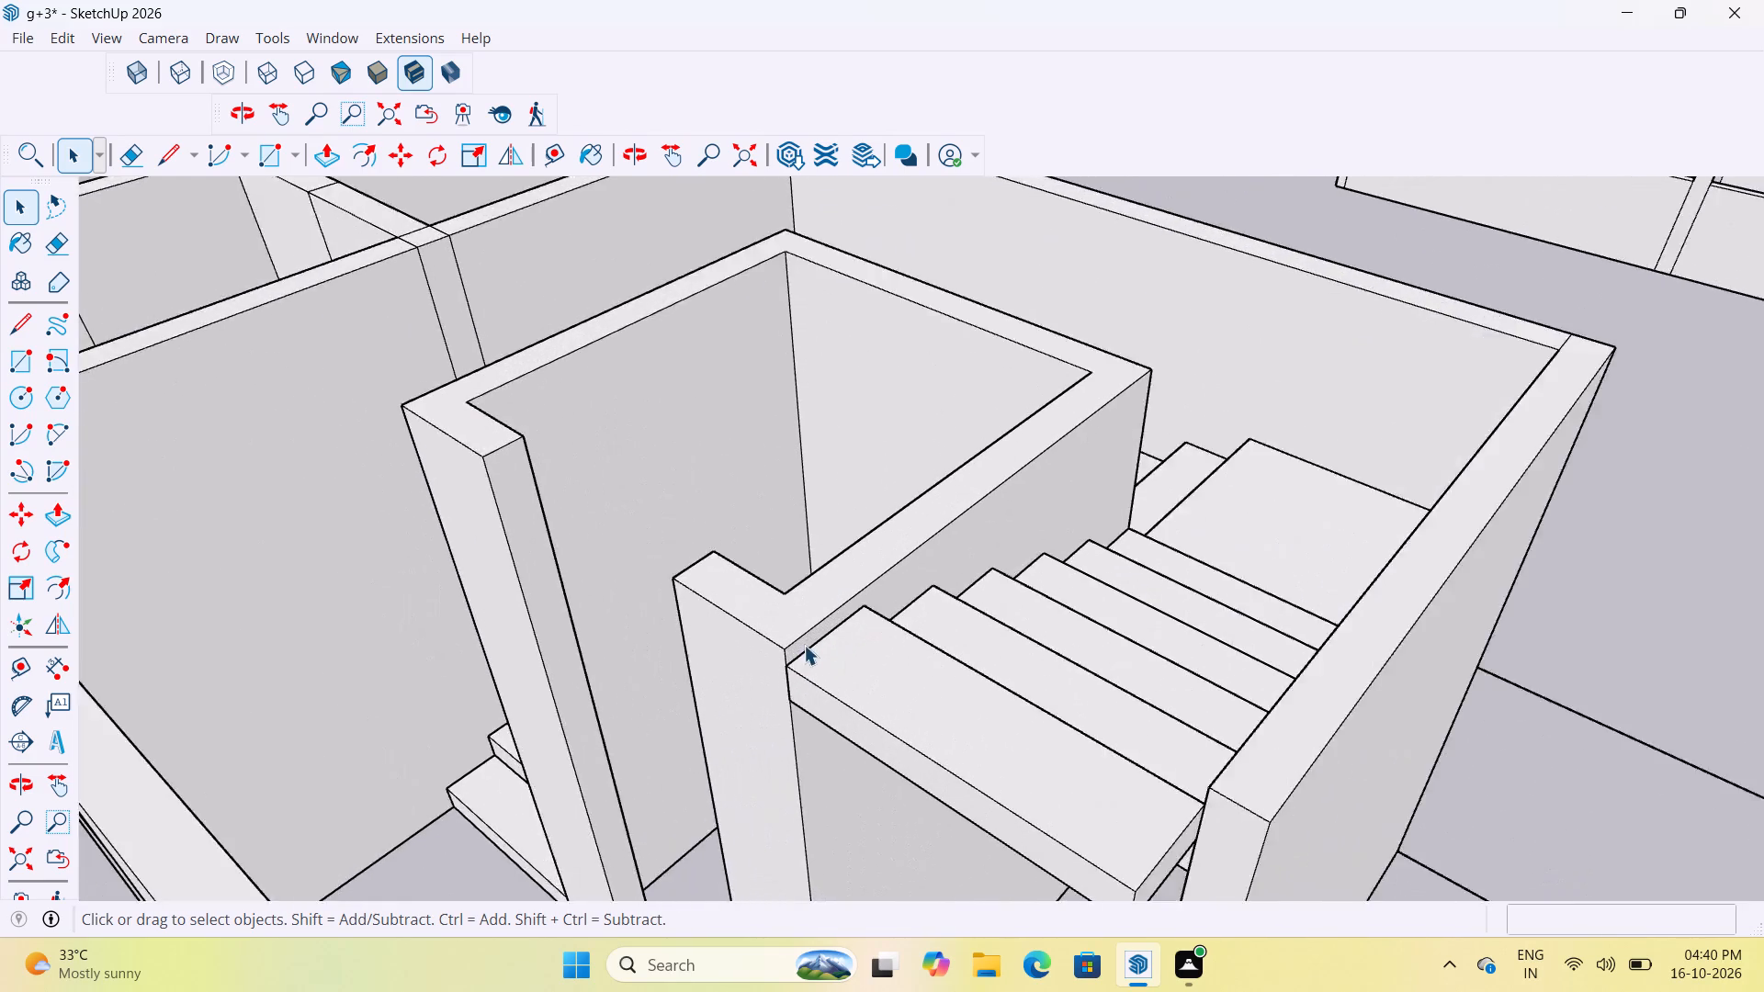
Push/pull the sixth step's top face up about 2 1/2" to the top of the shaft wall.
scroll(804, 645, "up", 12)
middle_click_drag(849, 632, 819, 452)
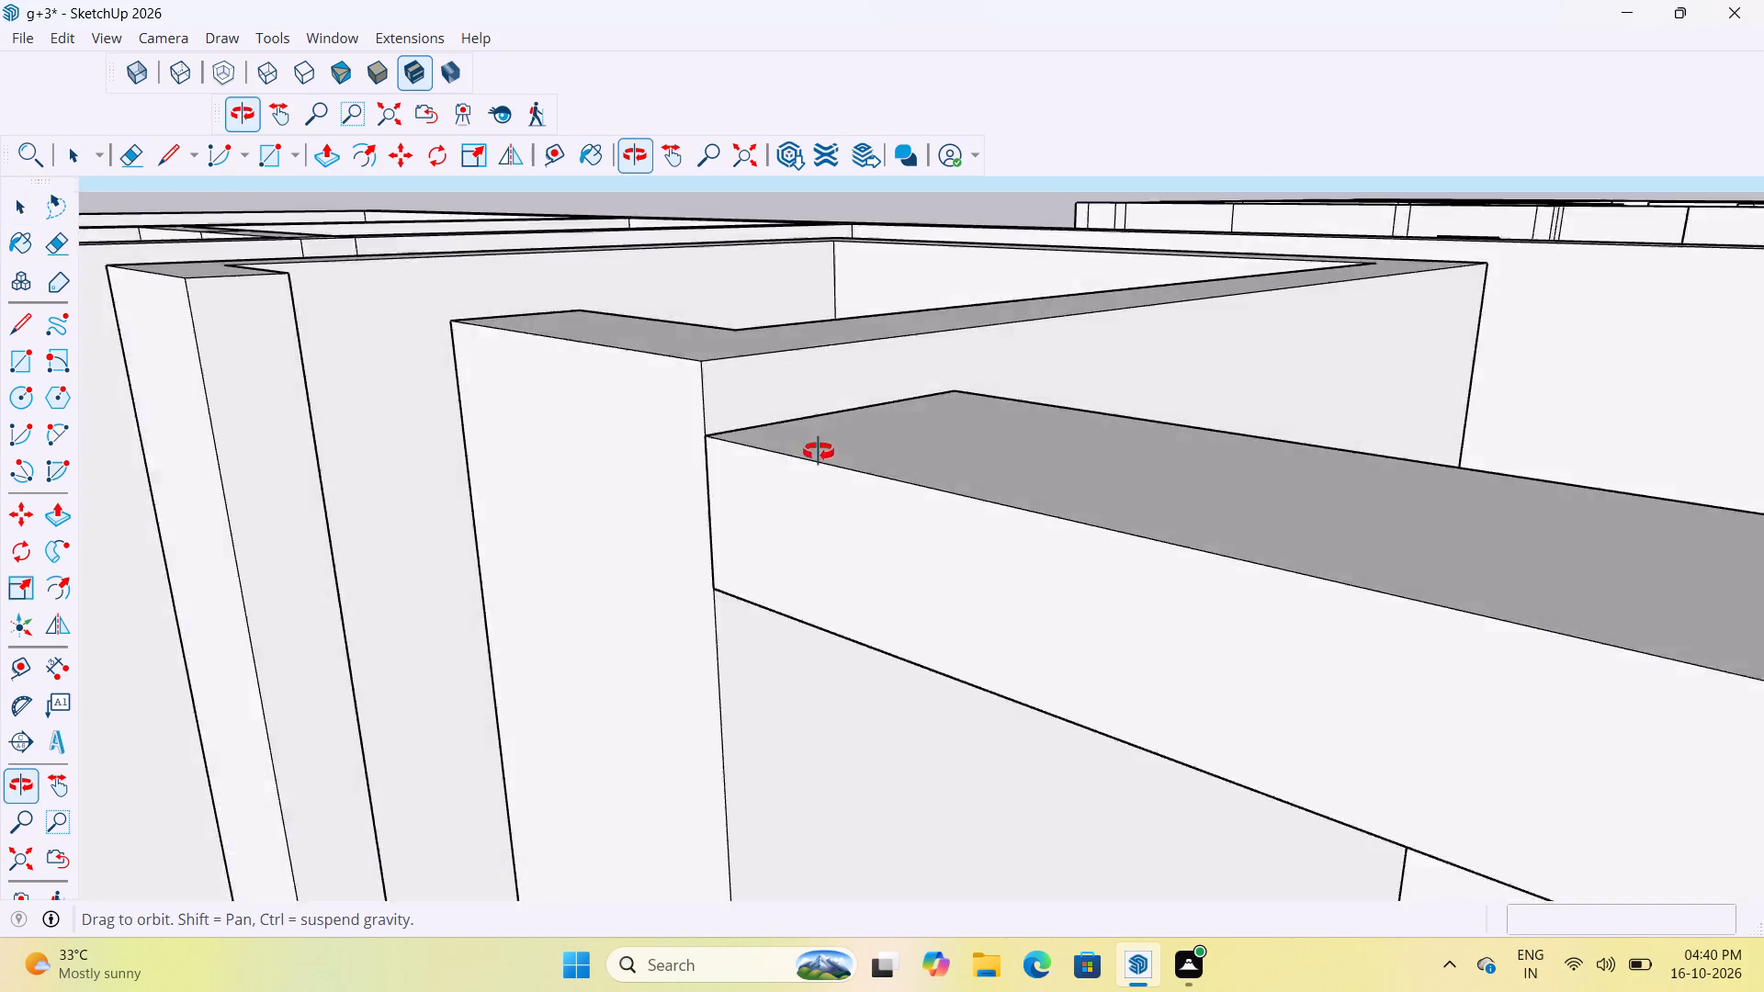
middle_click_drag(819, 452, 741, 547)
scroll(789, 552, "down", 10)
double_click(819, 604)
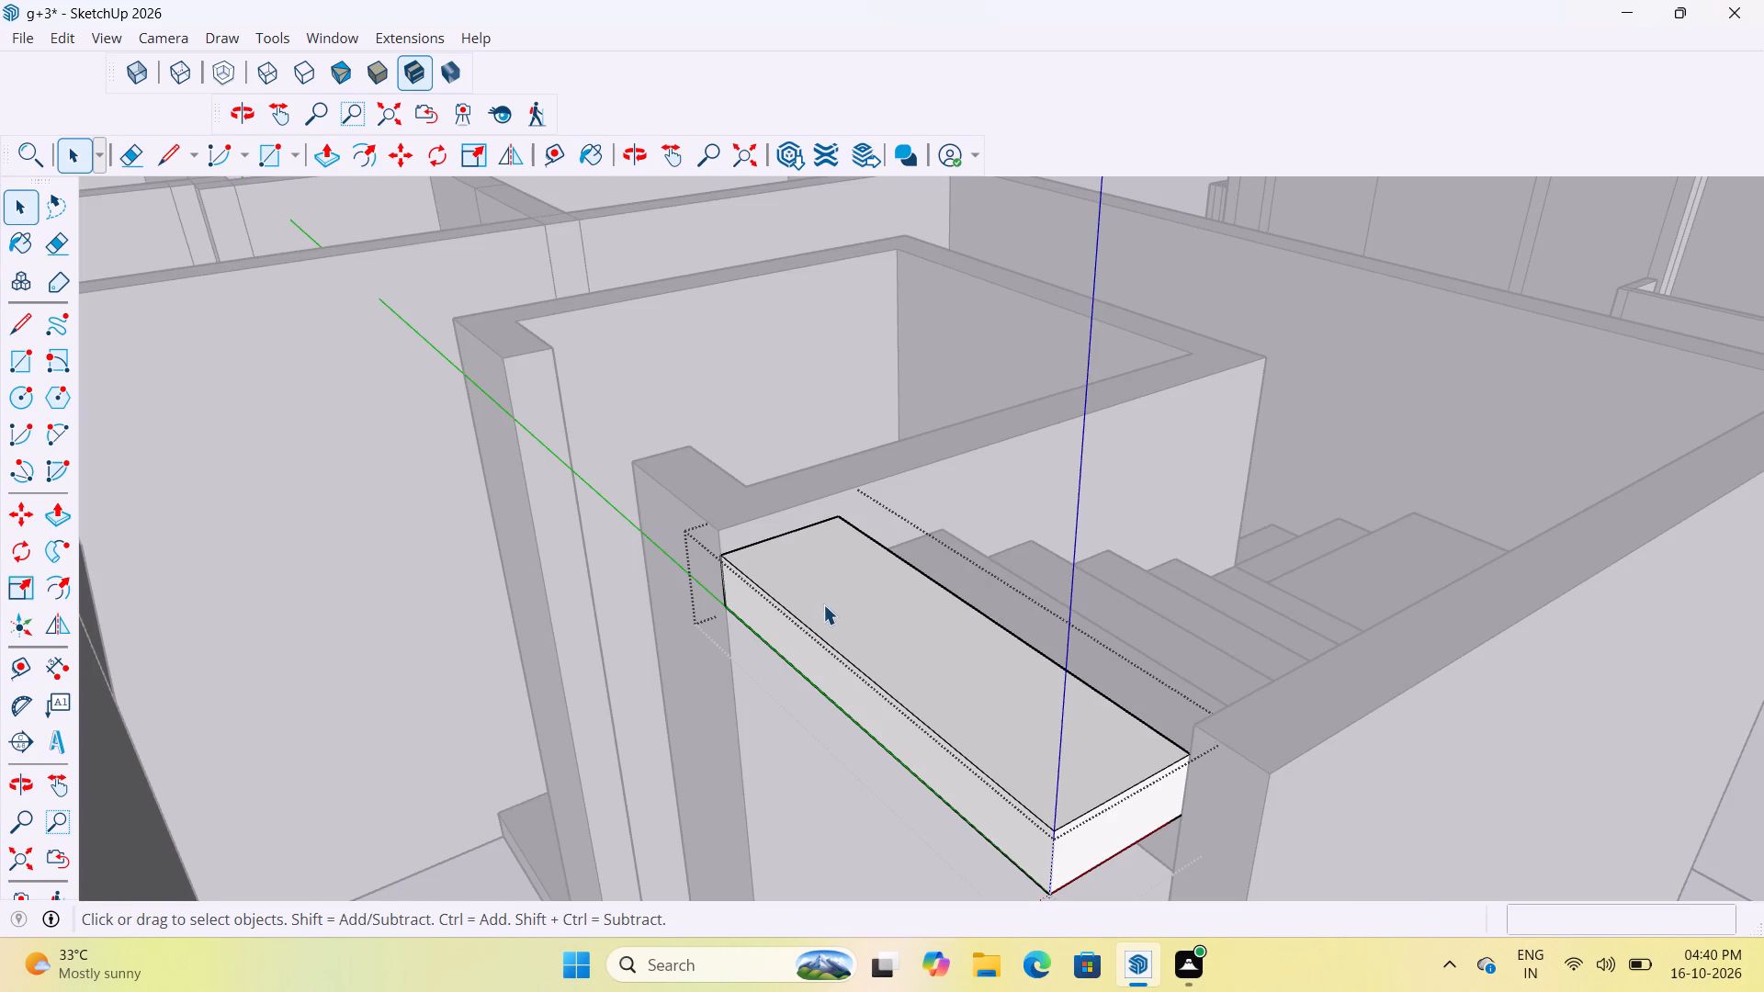
key("p")
left_click(860, 622)
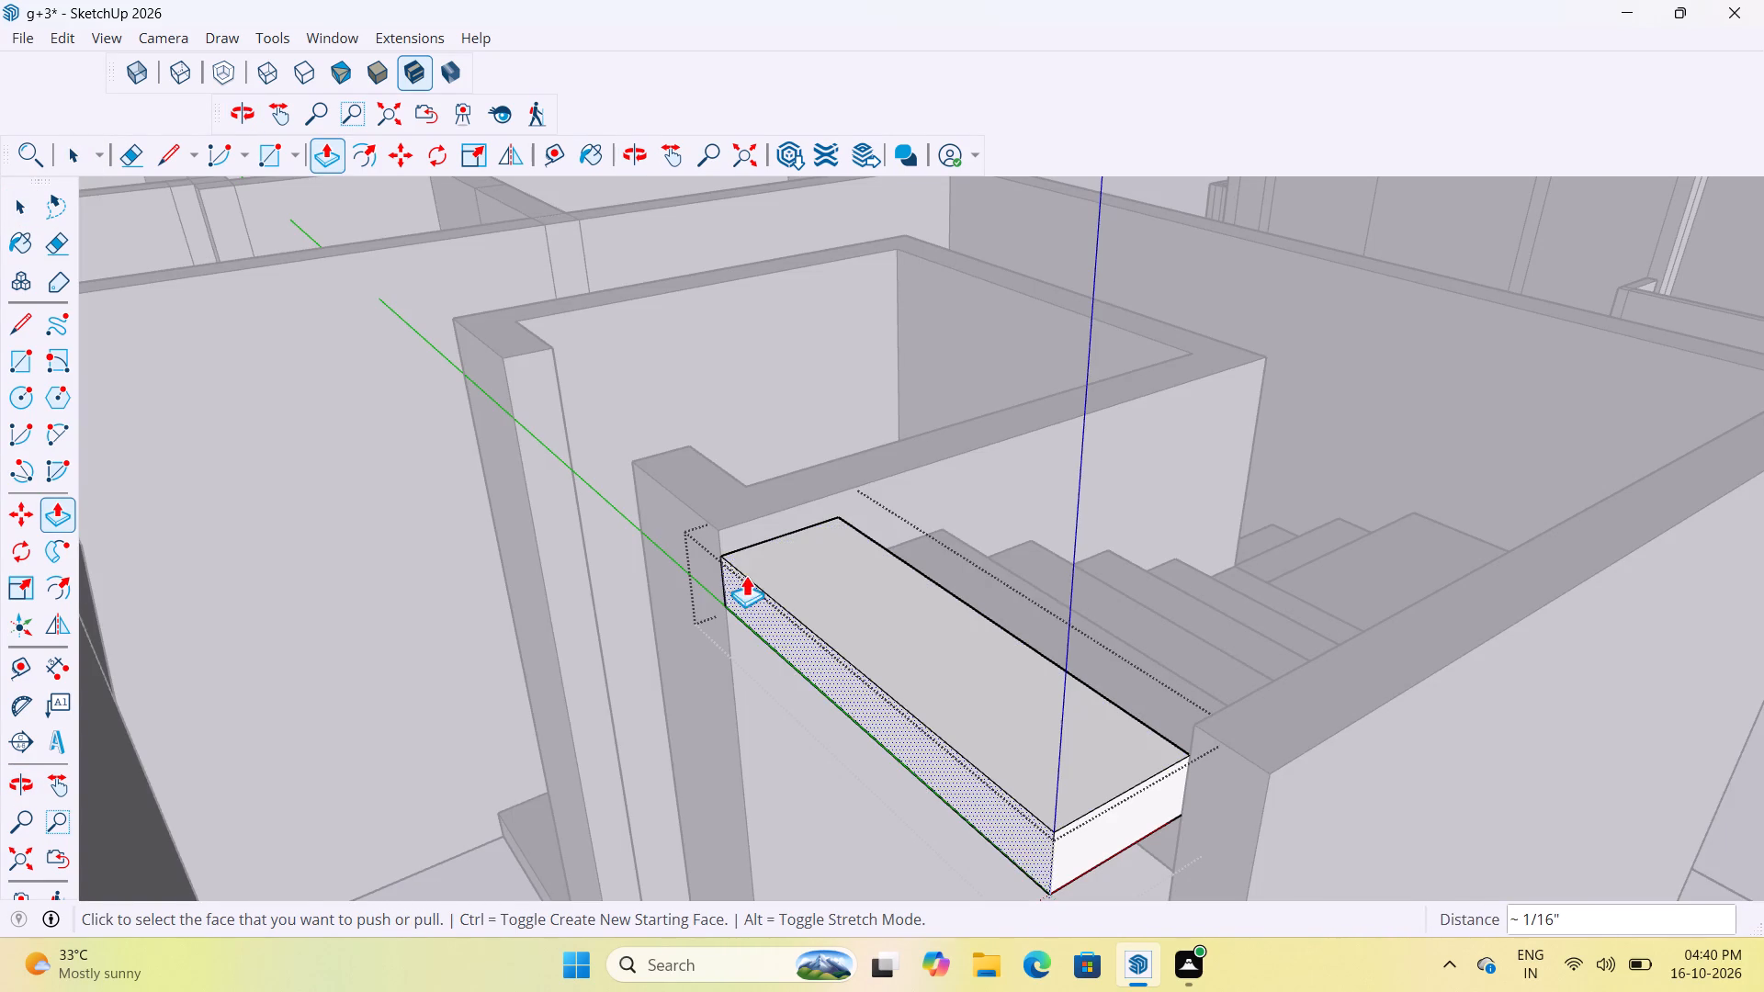
left_click(797, 558)
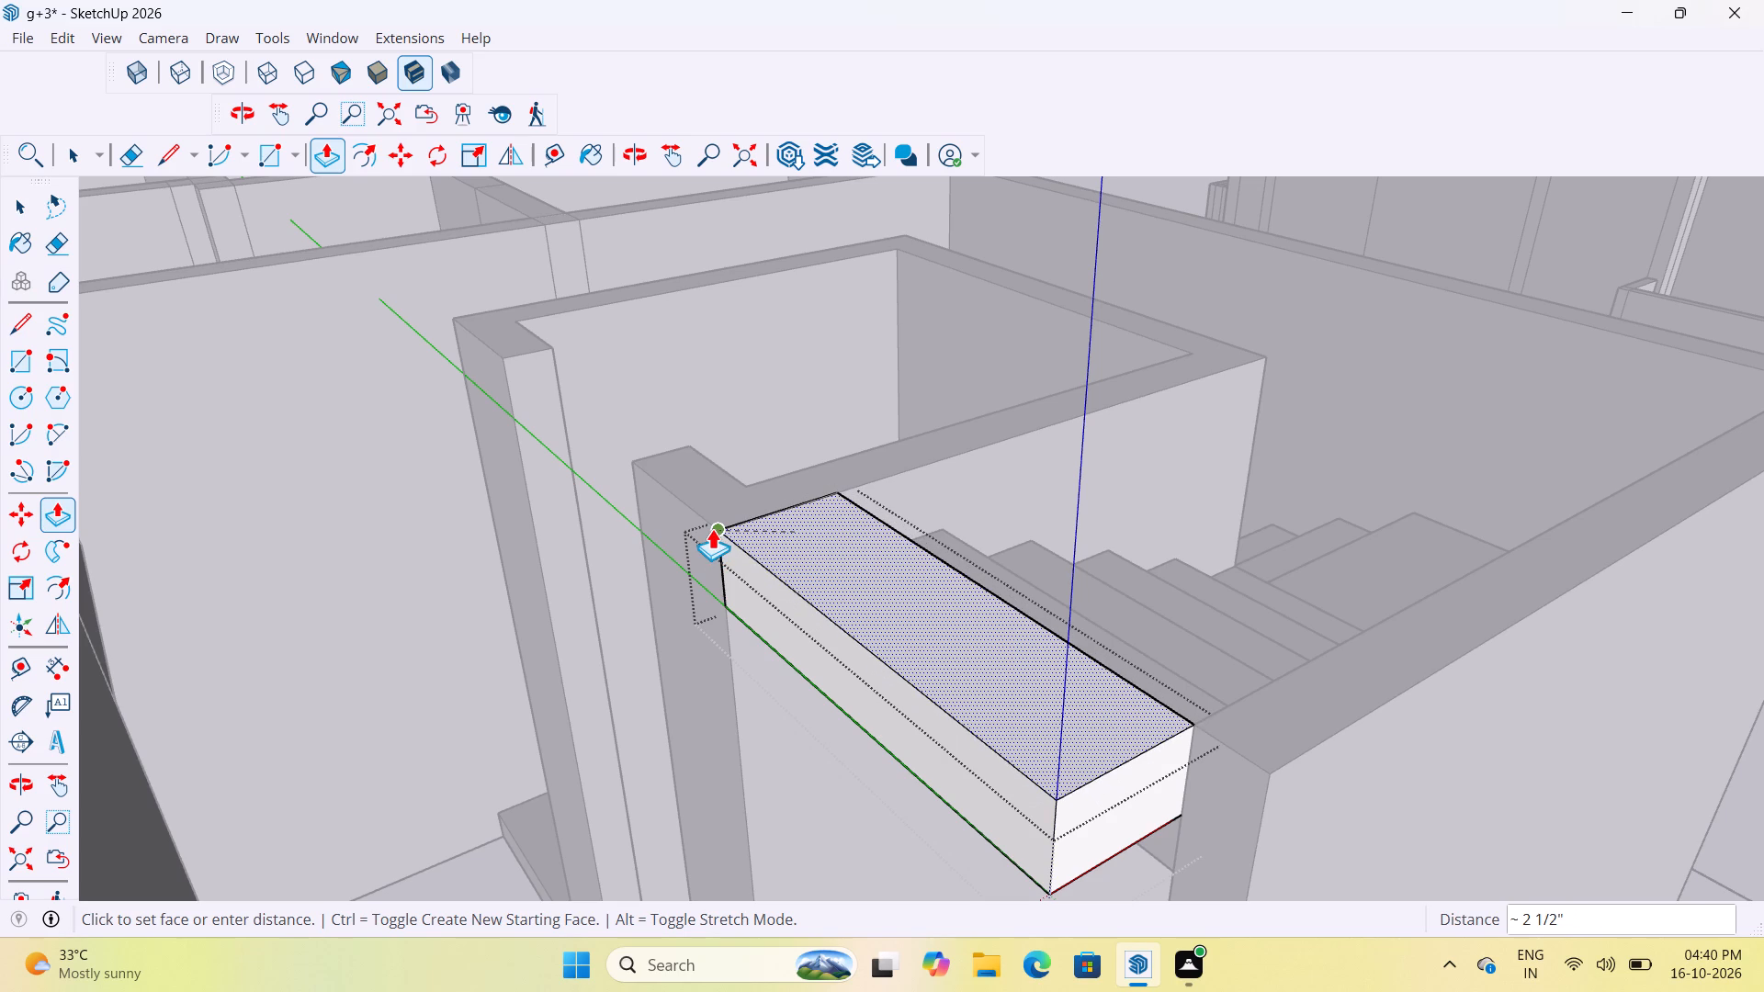
left_click(712, 532)
scroll(858, 550, "down", 10)
key("space")
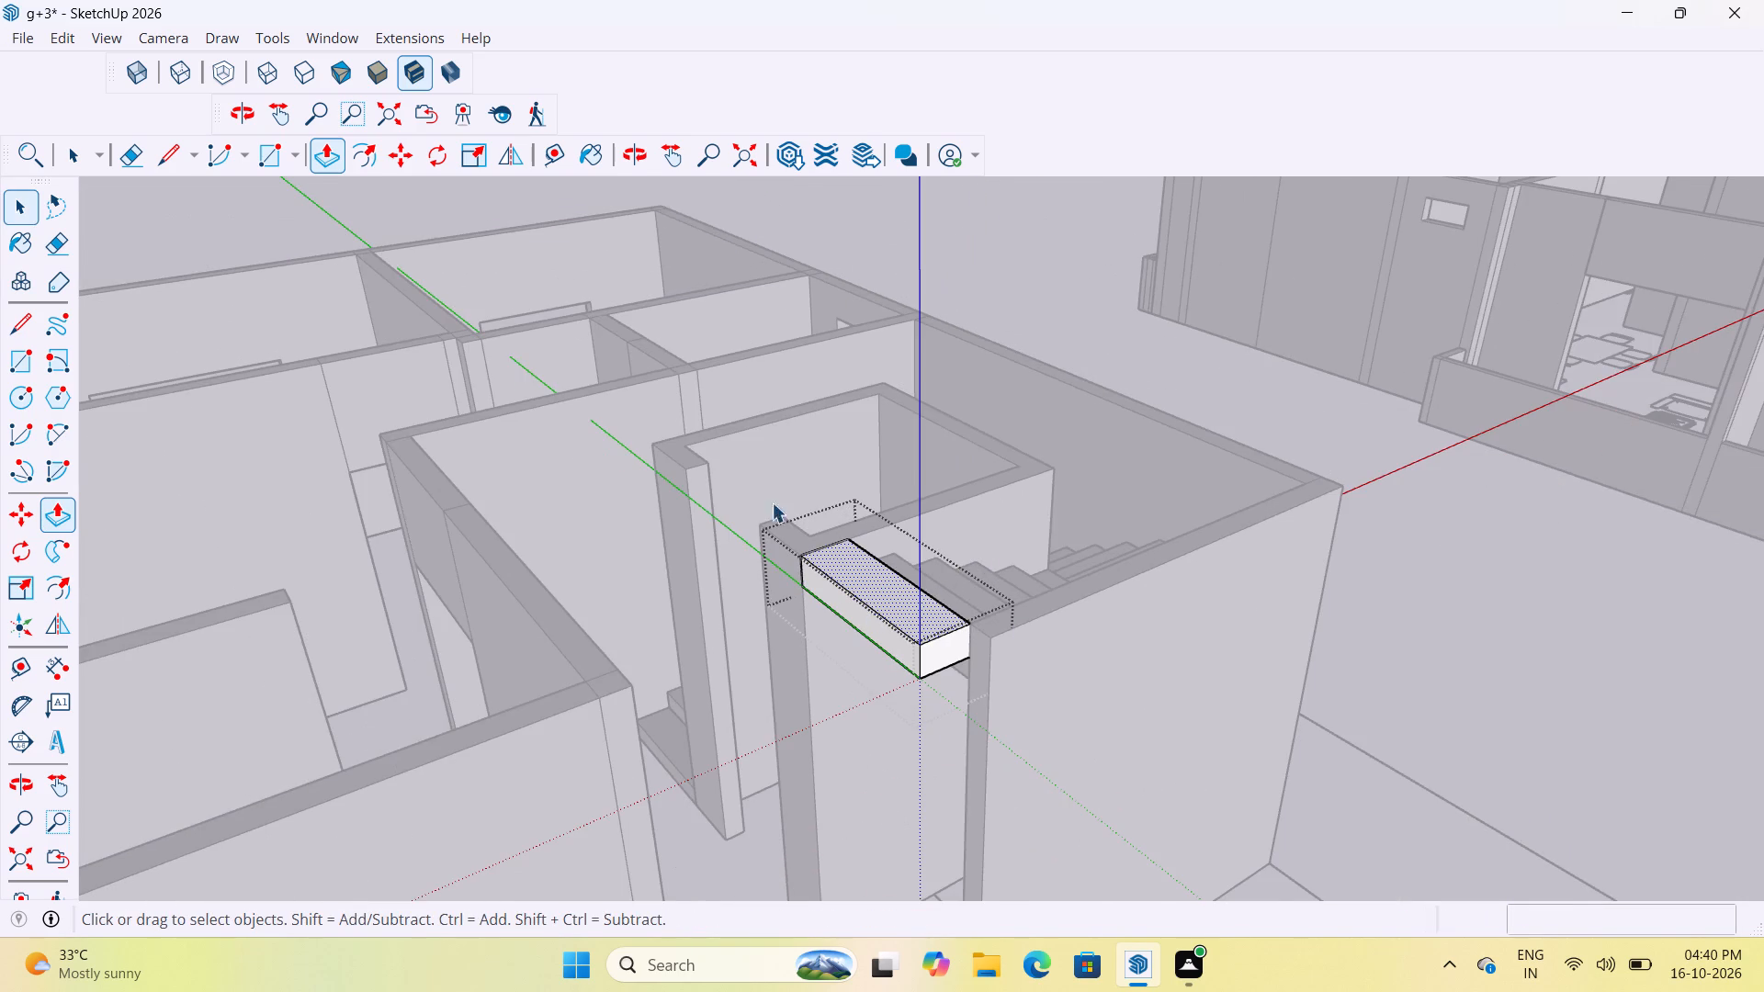
scroll(790, 468, "down", 15)
left_click(431, 412)
Measure the height of the sixth step's outer end at its front corner.
scroll(756, 486, "up", 10)
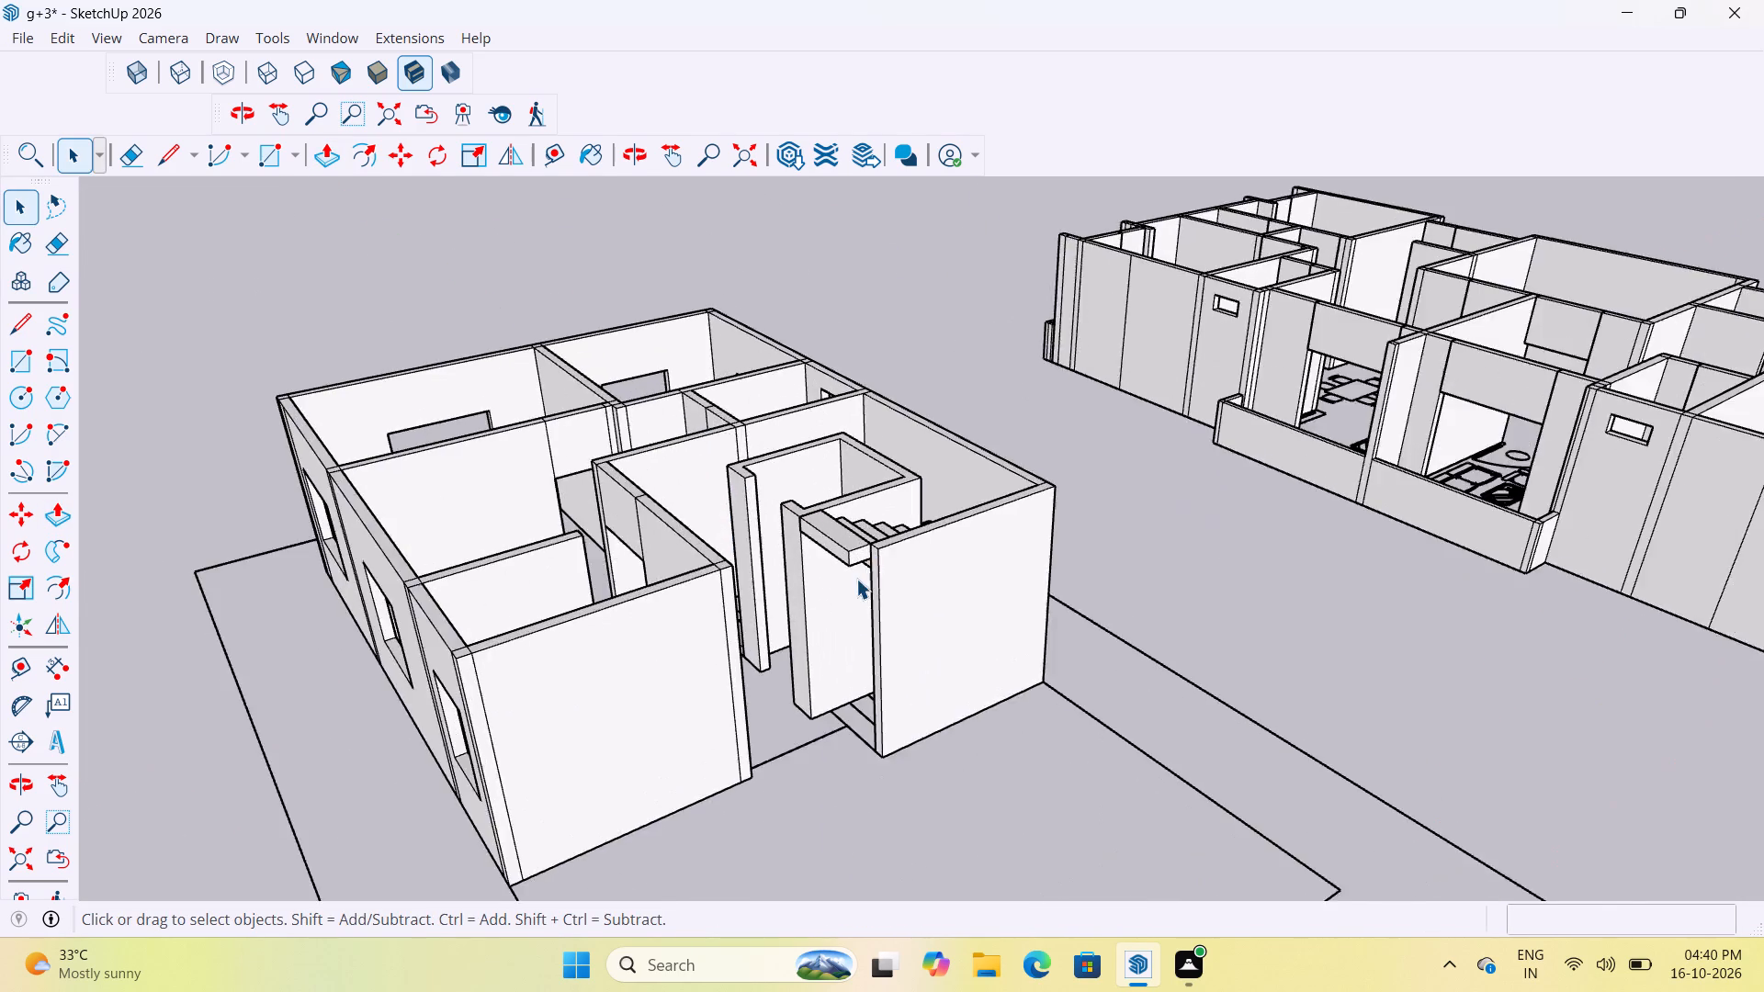
scroll(856, 579, "up", 7)
key("t")
left_click(842, 541)
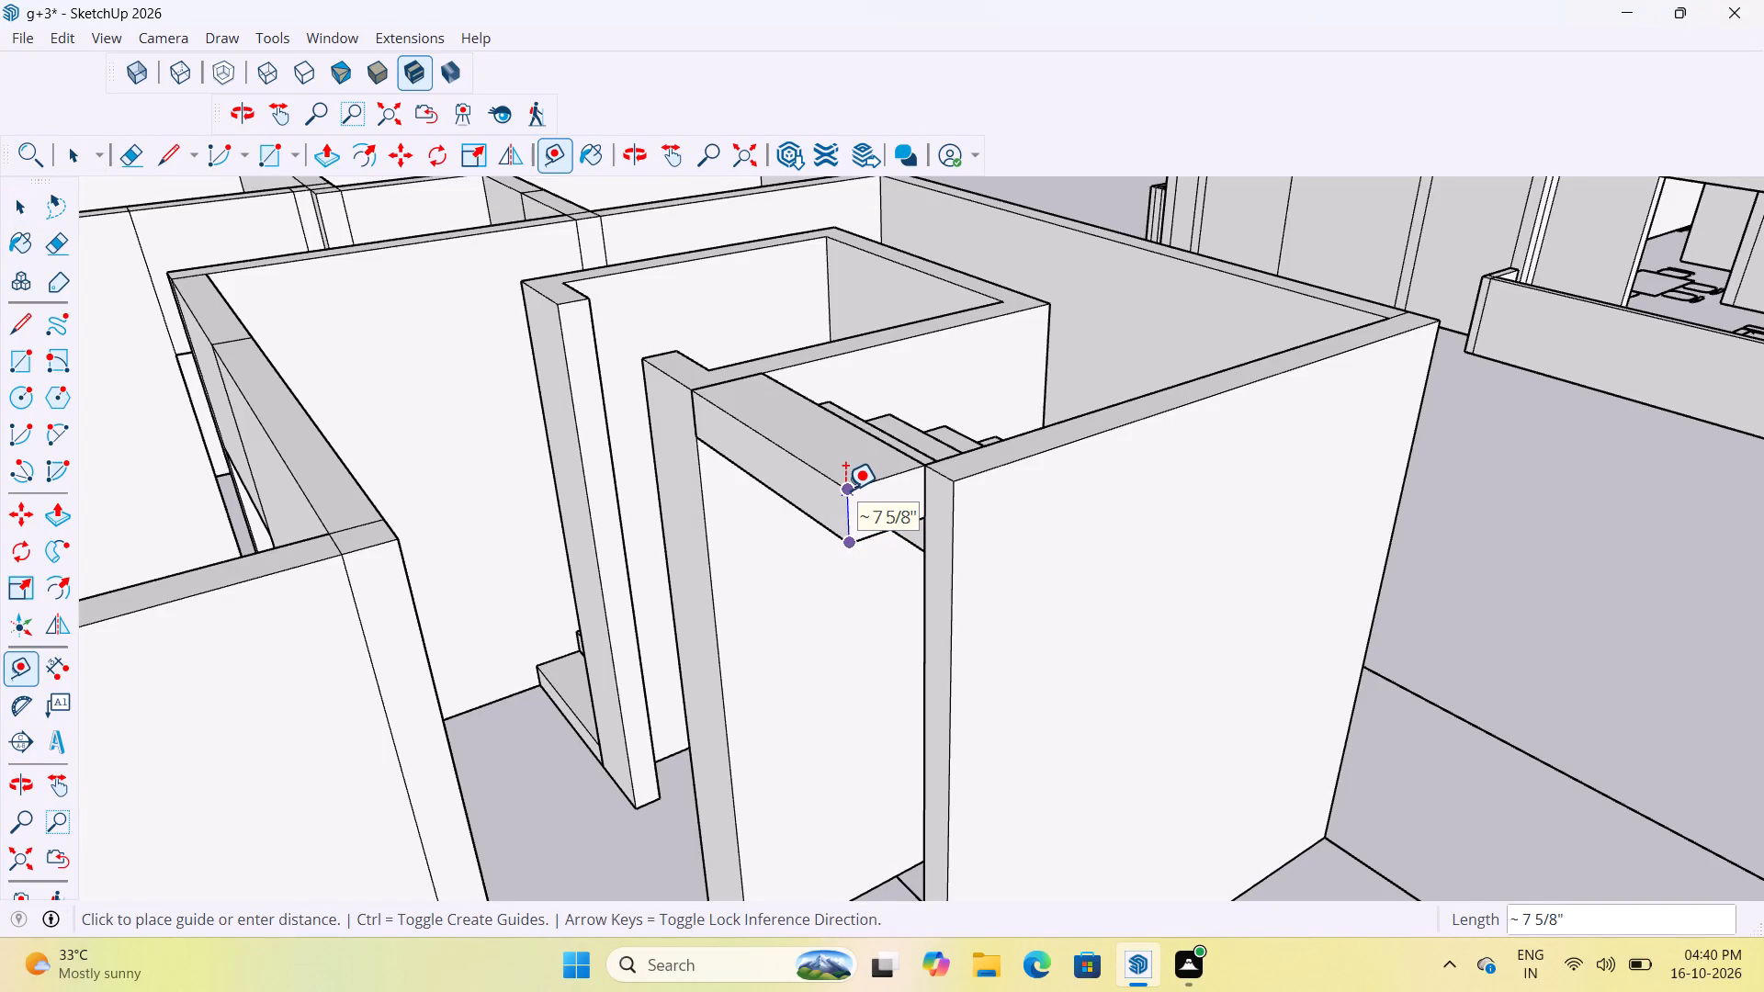
key("space")
Push/pull the top face of the third flight's fifth step up by 0.2".
scroll(845, 491, "down", 5)
middle_click_drag(930, 493, 684, 614)
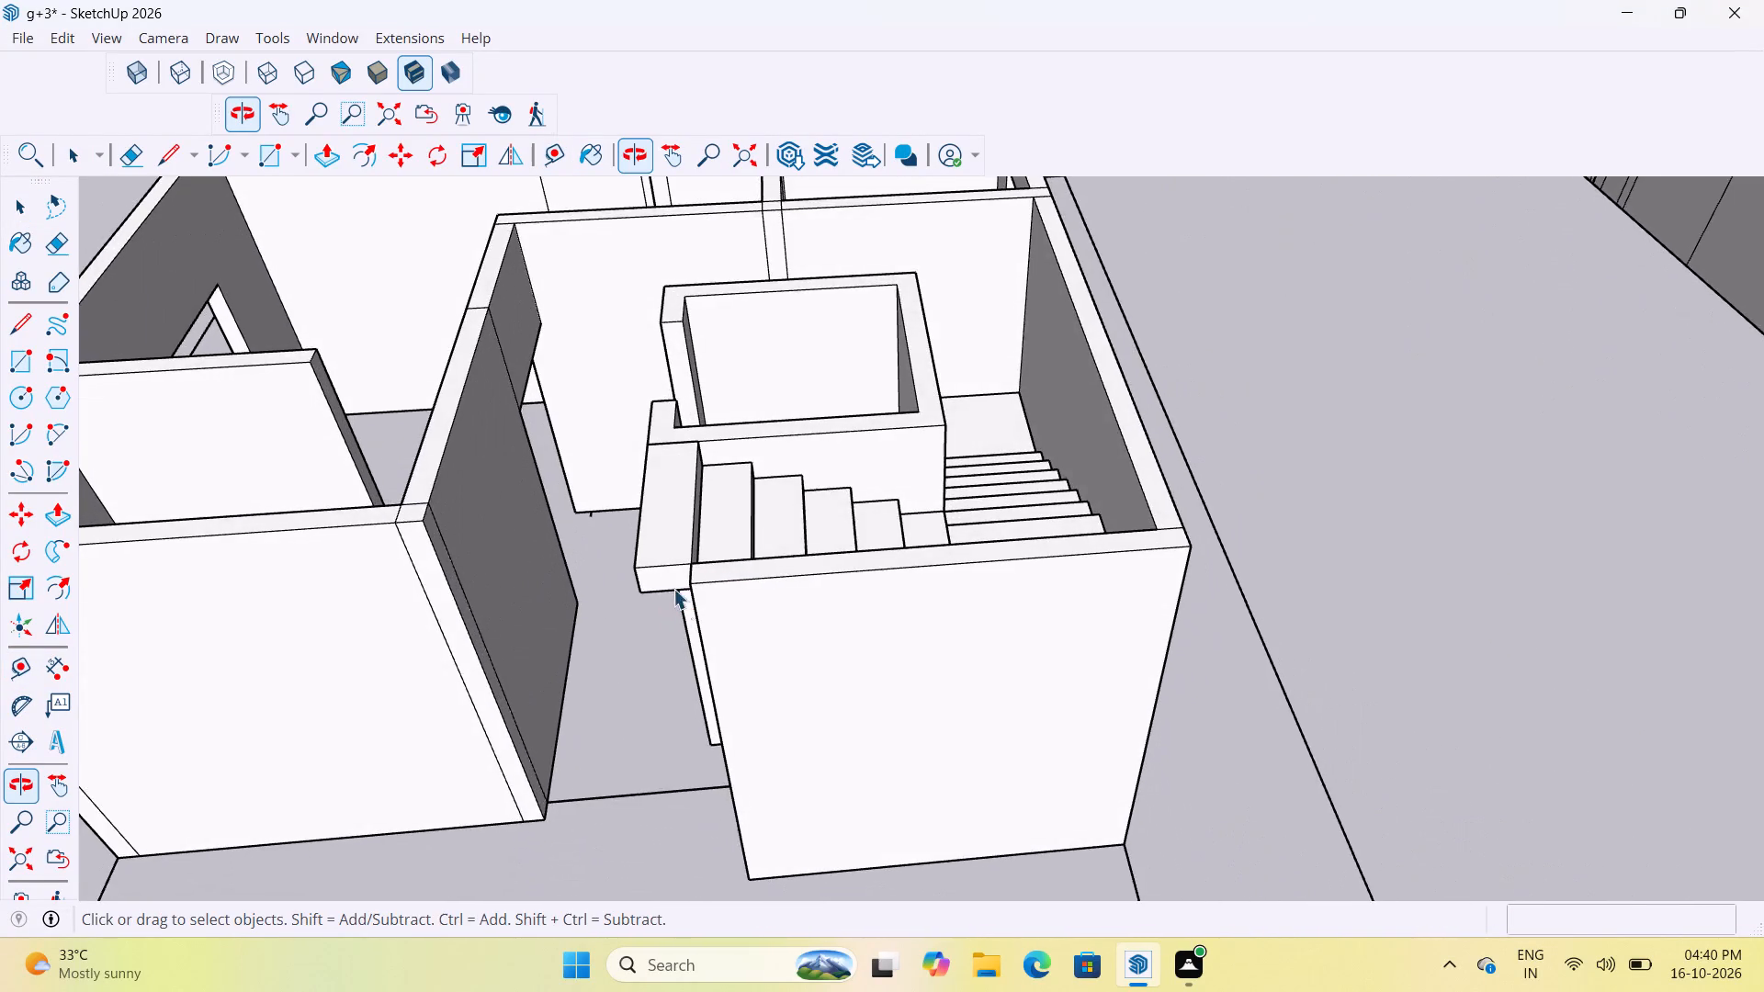
scroll(673, 577, "up", 13)
scroll(821, 474, "down", 5)
middle_click_drag(829, 460, 860, 494)
scroll(804, 487, "up", 7)
scroll(818, 474, "down", 5)
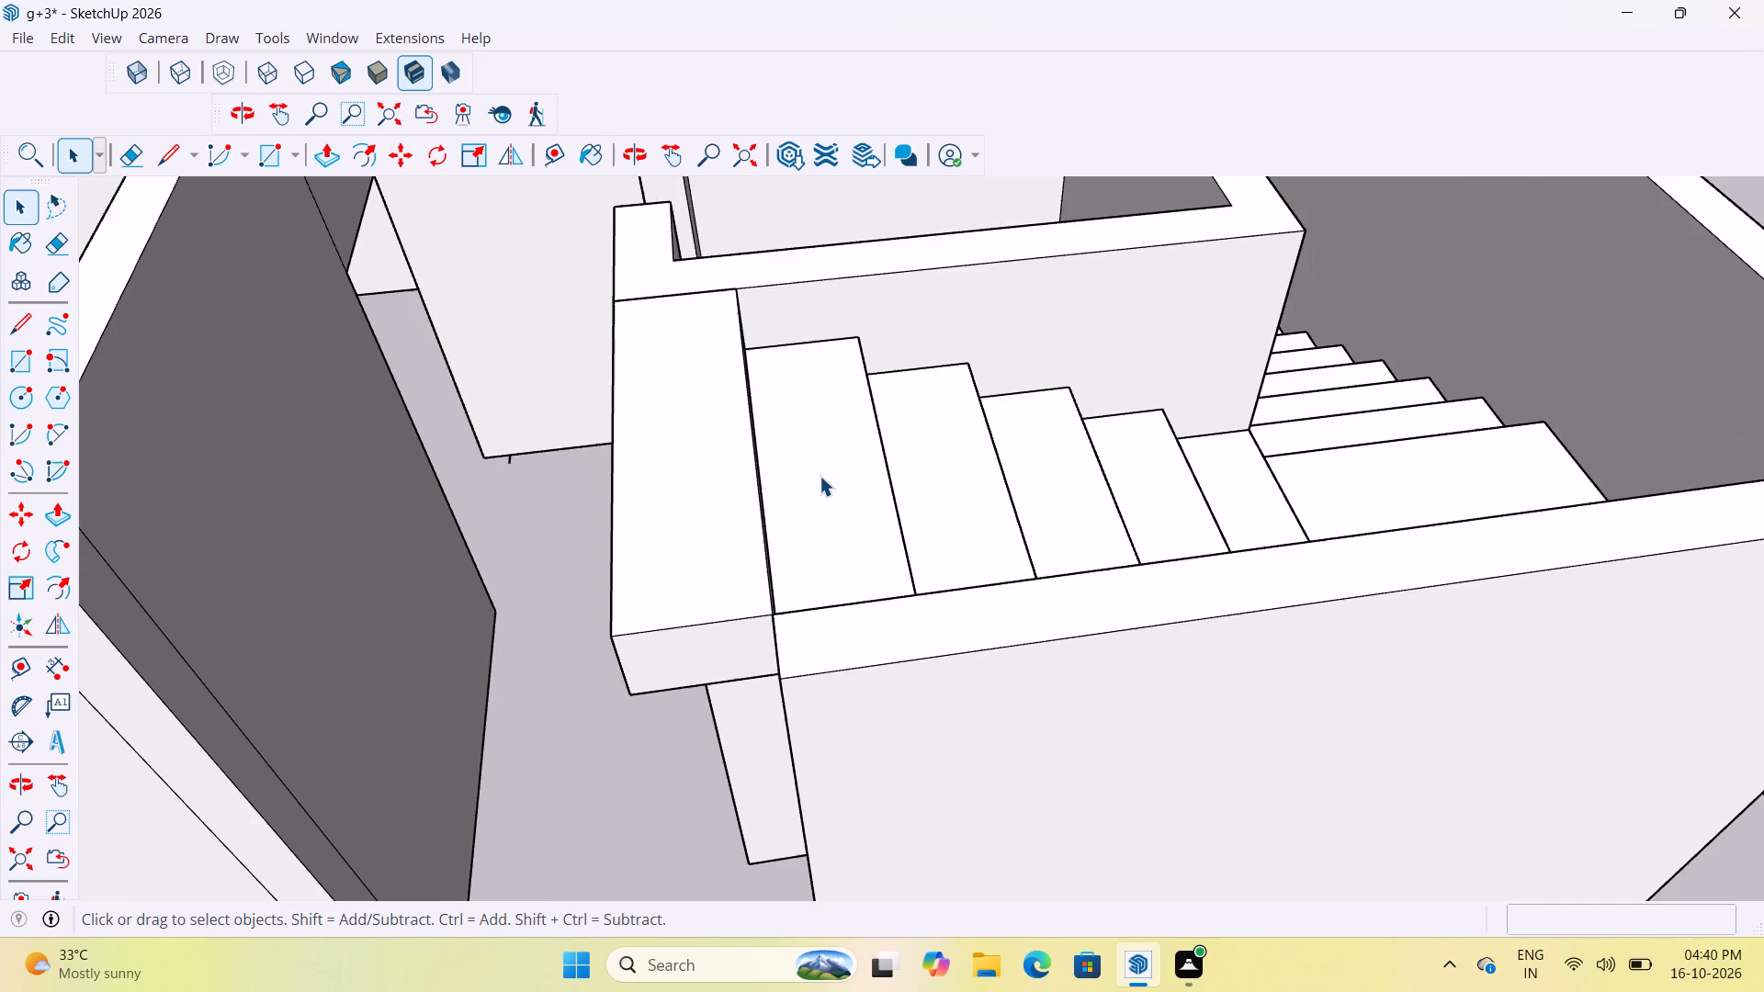
double_click(820, 480)
key("p")
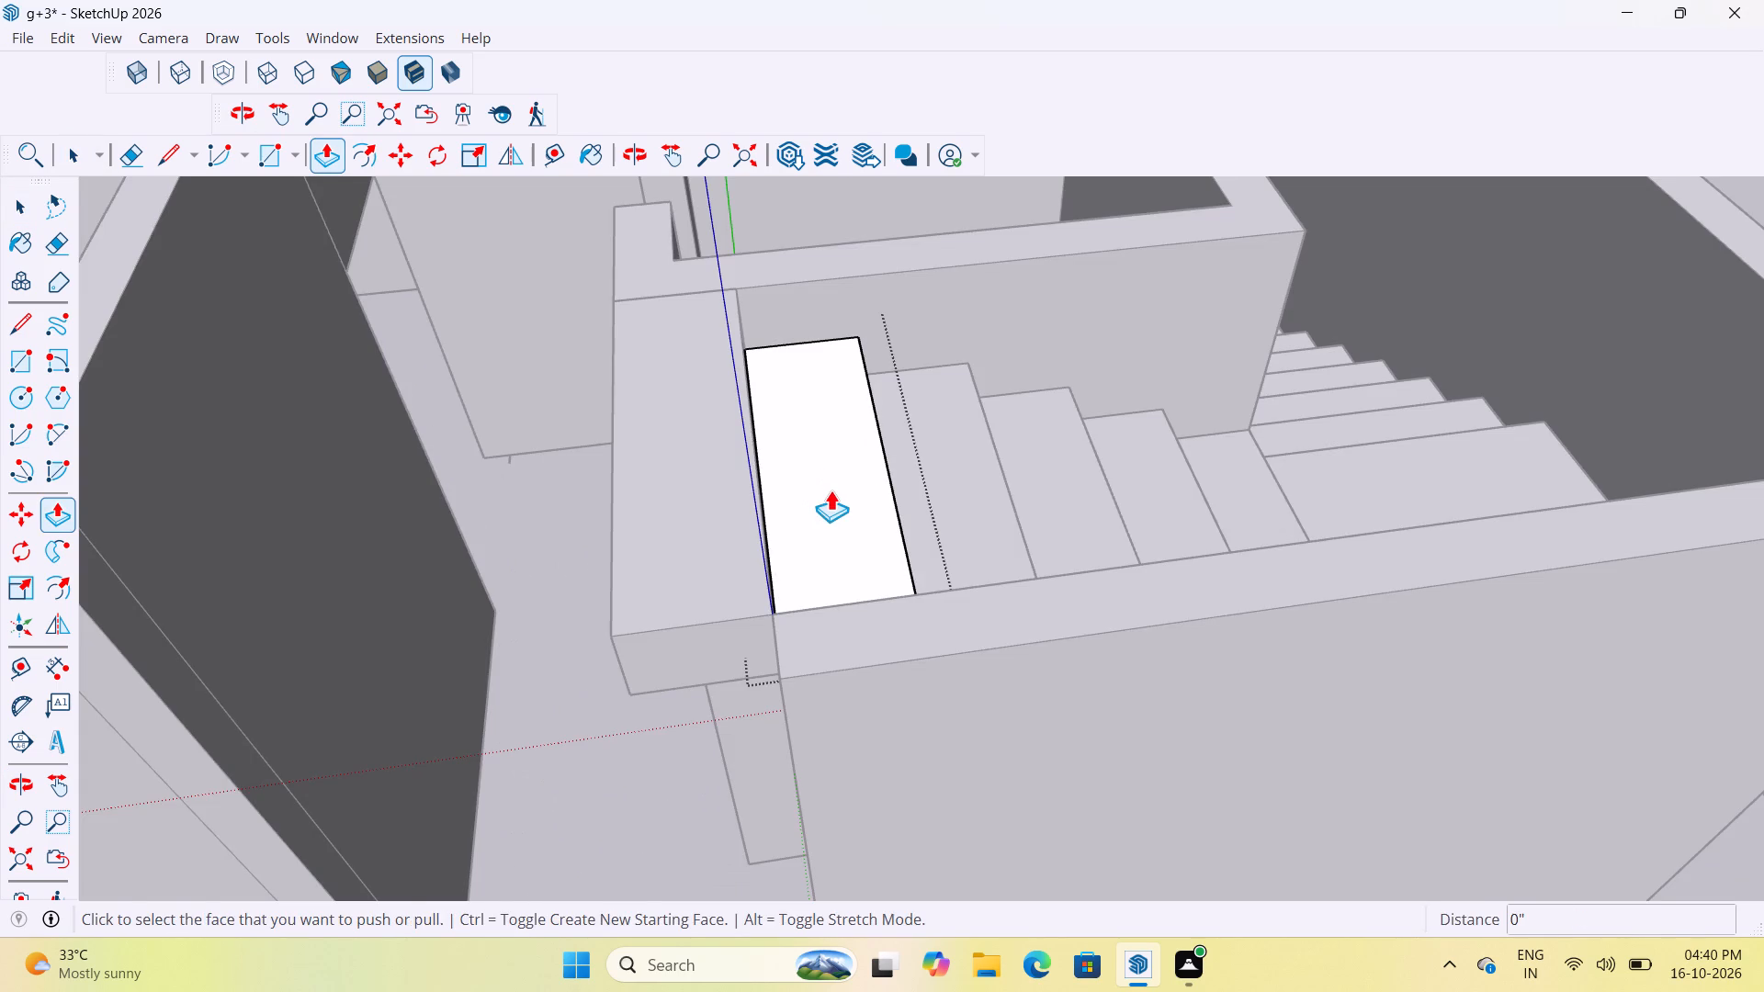
left_click(831, 490)
type("0.2\"")
key("Return")
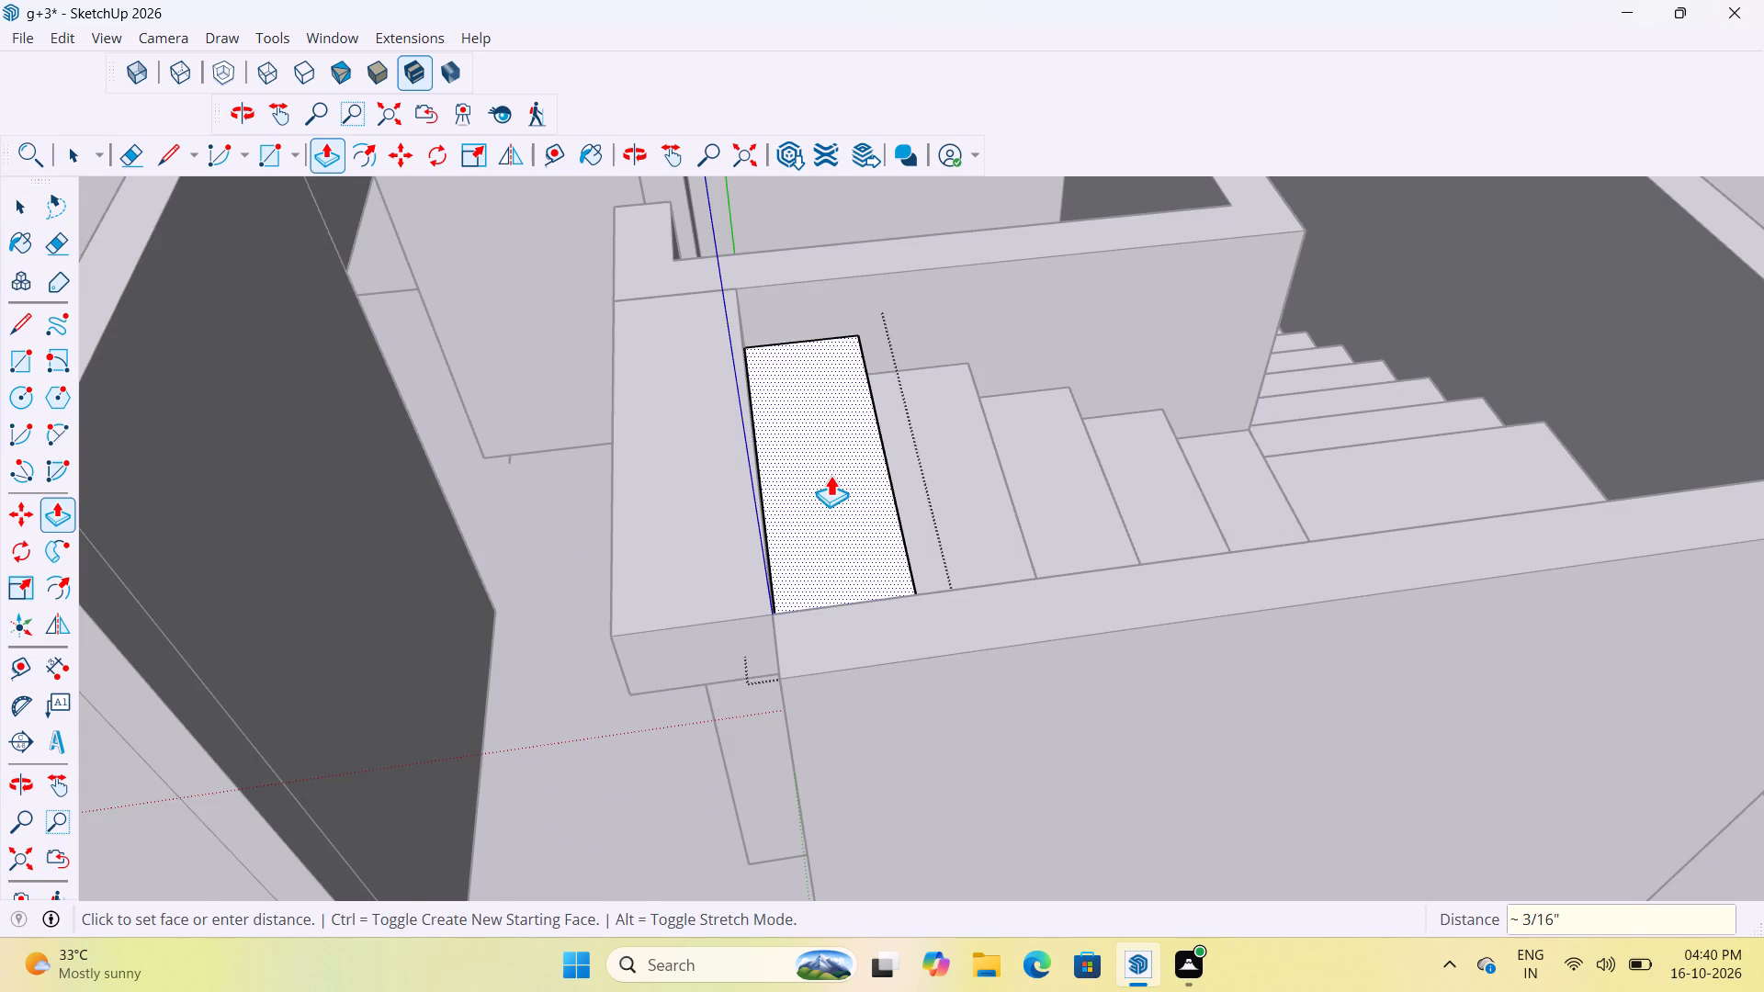
key("space")
scroll(932, 386, "down", 18)
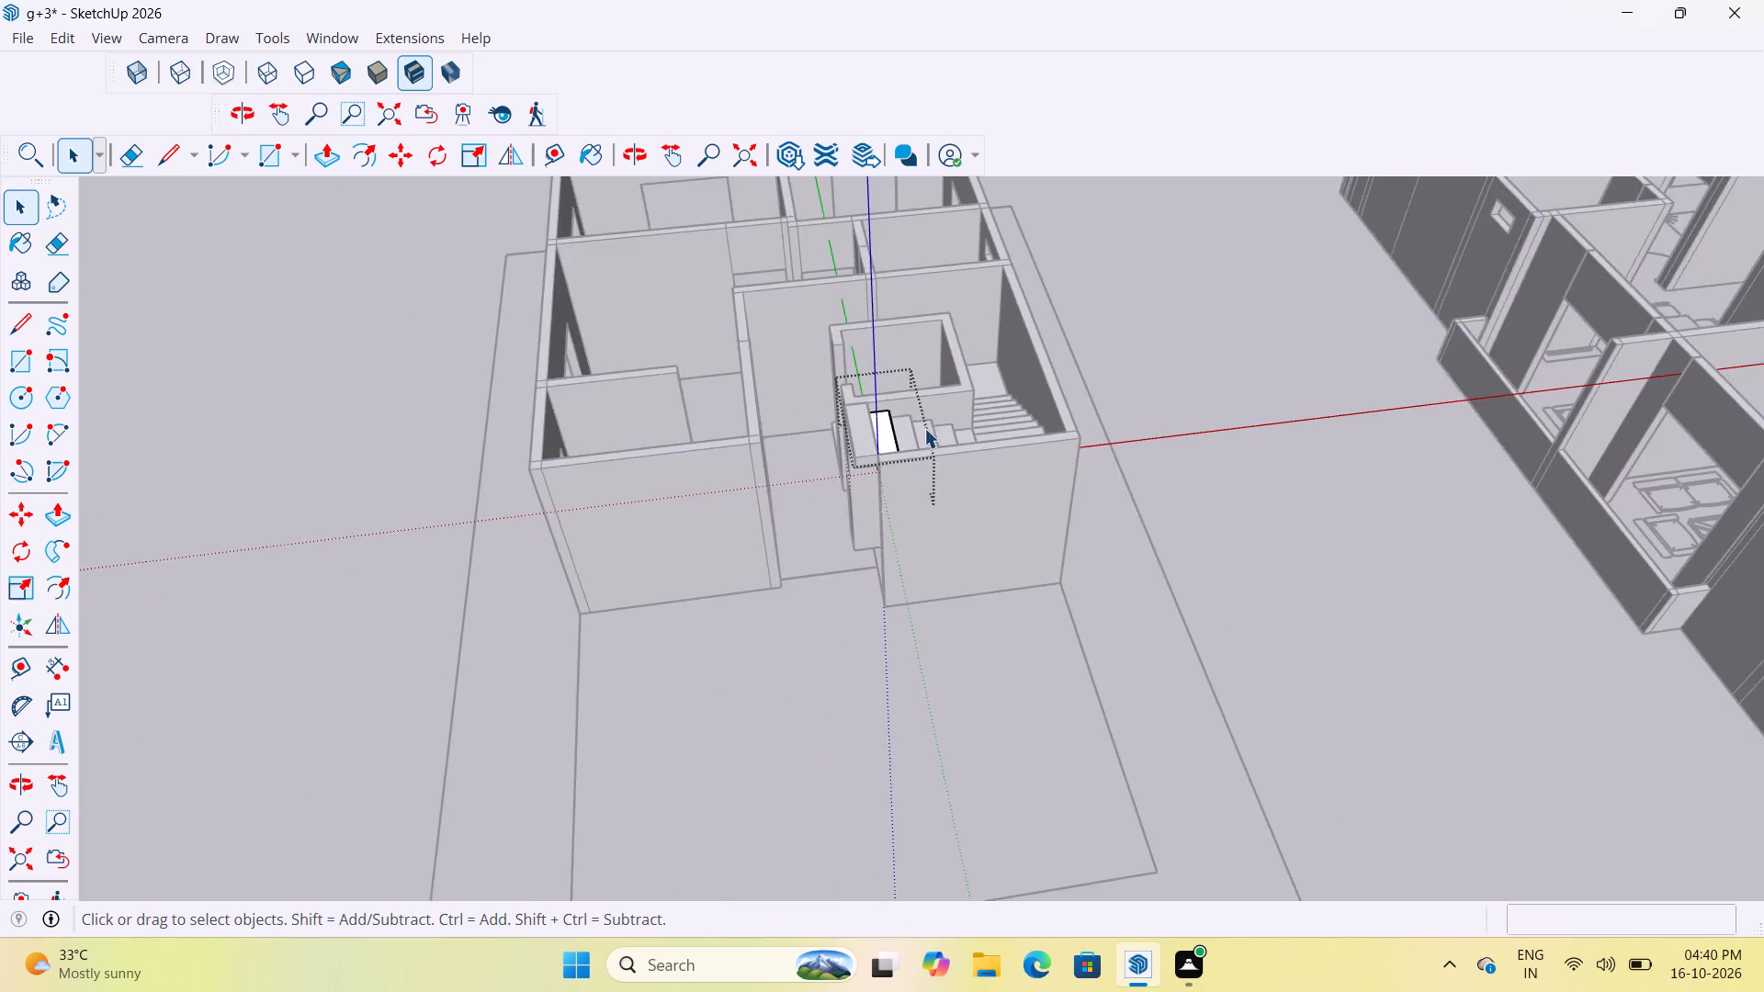
scroll(924, 428, "down", 5)
left_click(486, 495)
Examine the top two steps of the third flight against the shaft wall and outer wall, from above and below.
scroll(908, 424, "up", 16)
middle_click_drag(853, 477, 719, 435)
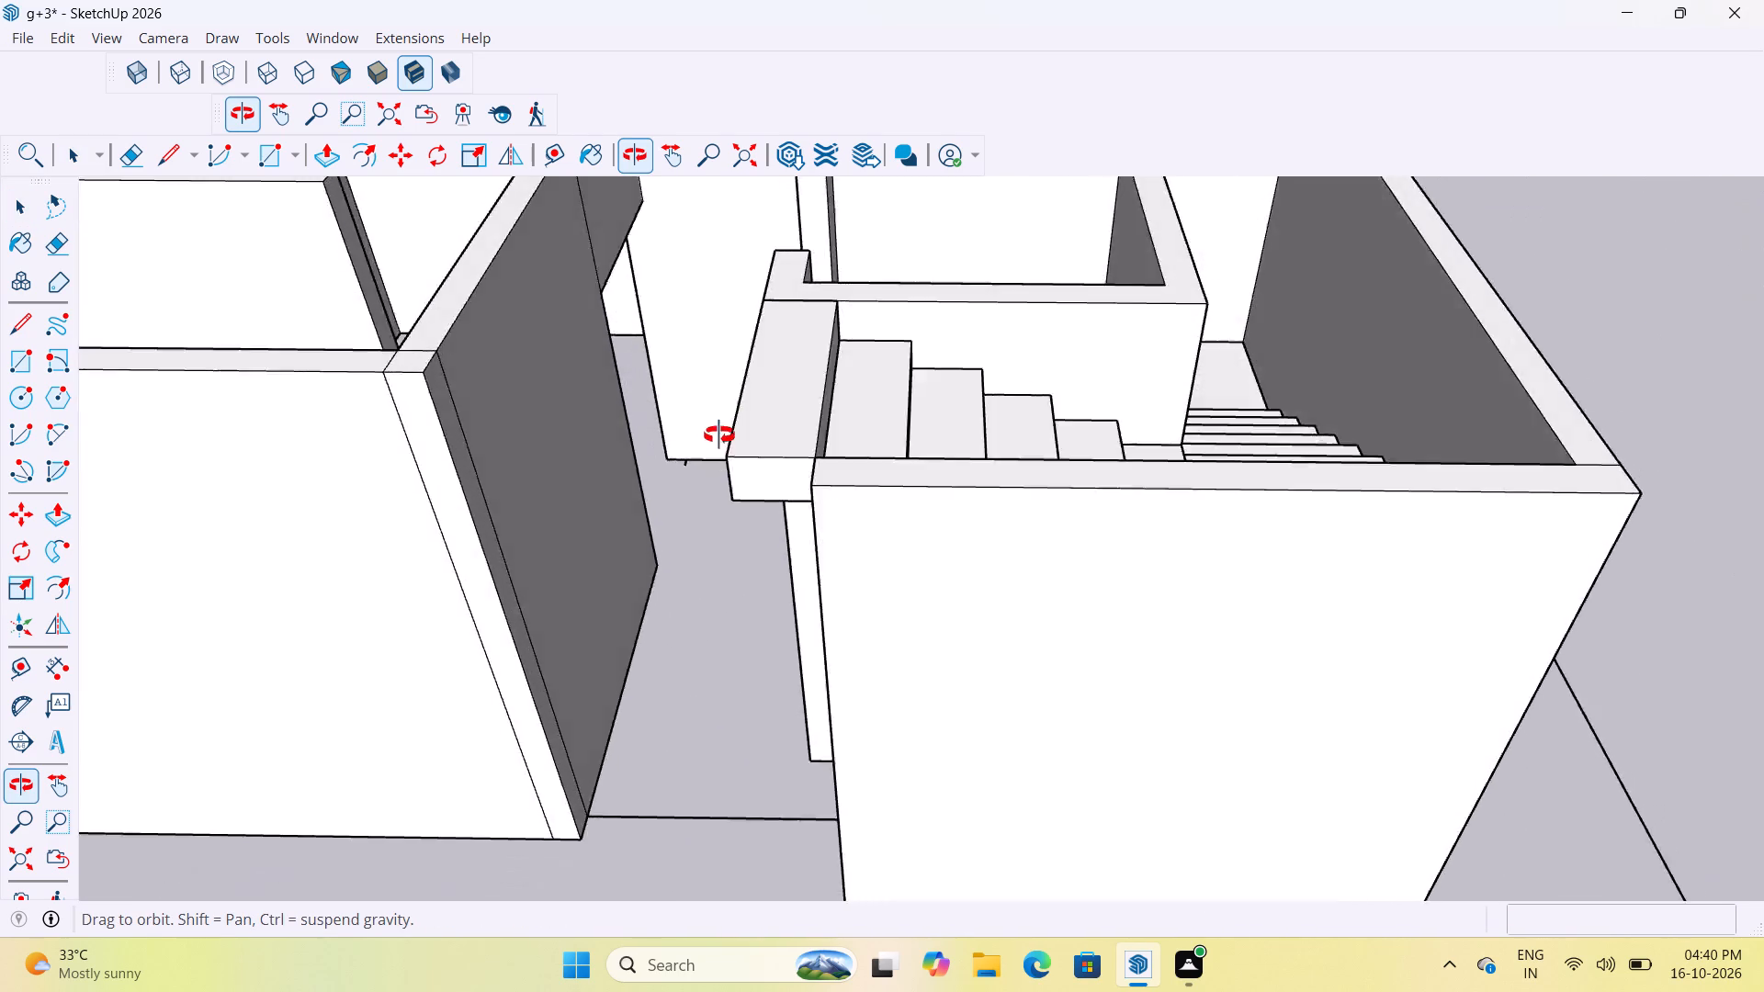
middle_click_drag(719, 435, 347, 420)
scroll(1012, 434, "down", 5)
middle_click_drag(913, 481, 1468, 443)
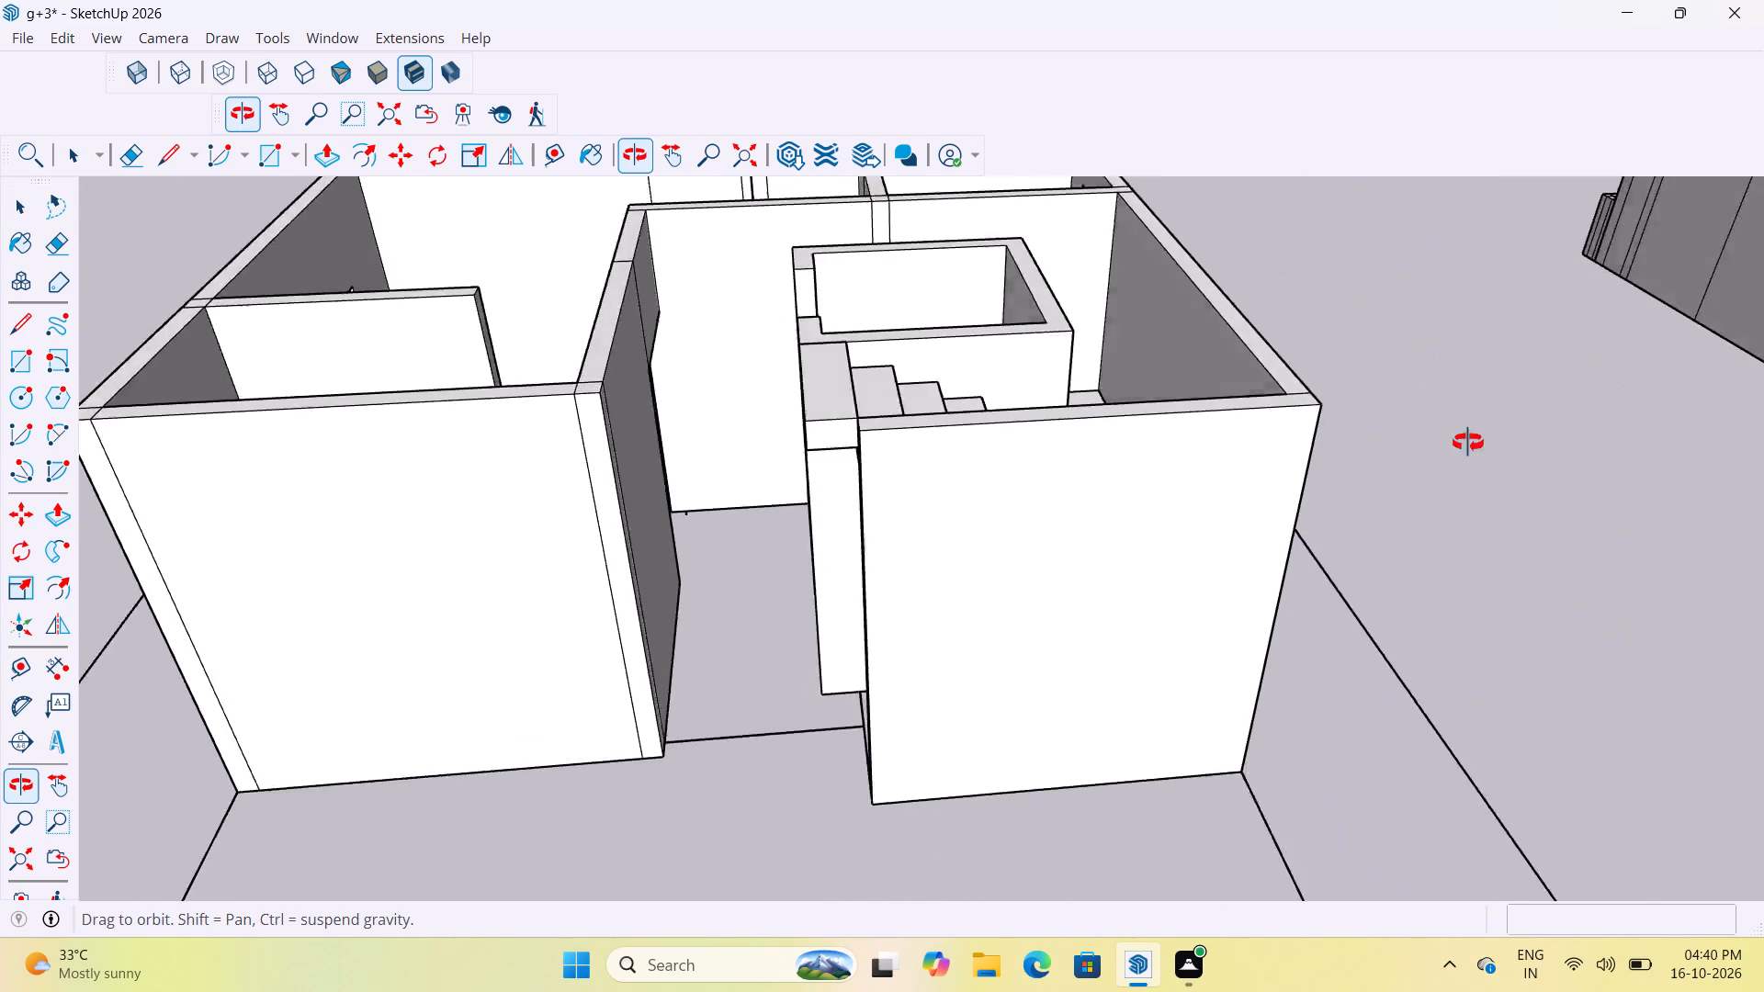
middle_click_drag(1468, 443, 1763, 493)
scroll(1073, 666, "down", 10)
scroll(1029, 625, "up", 13)
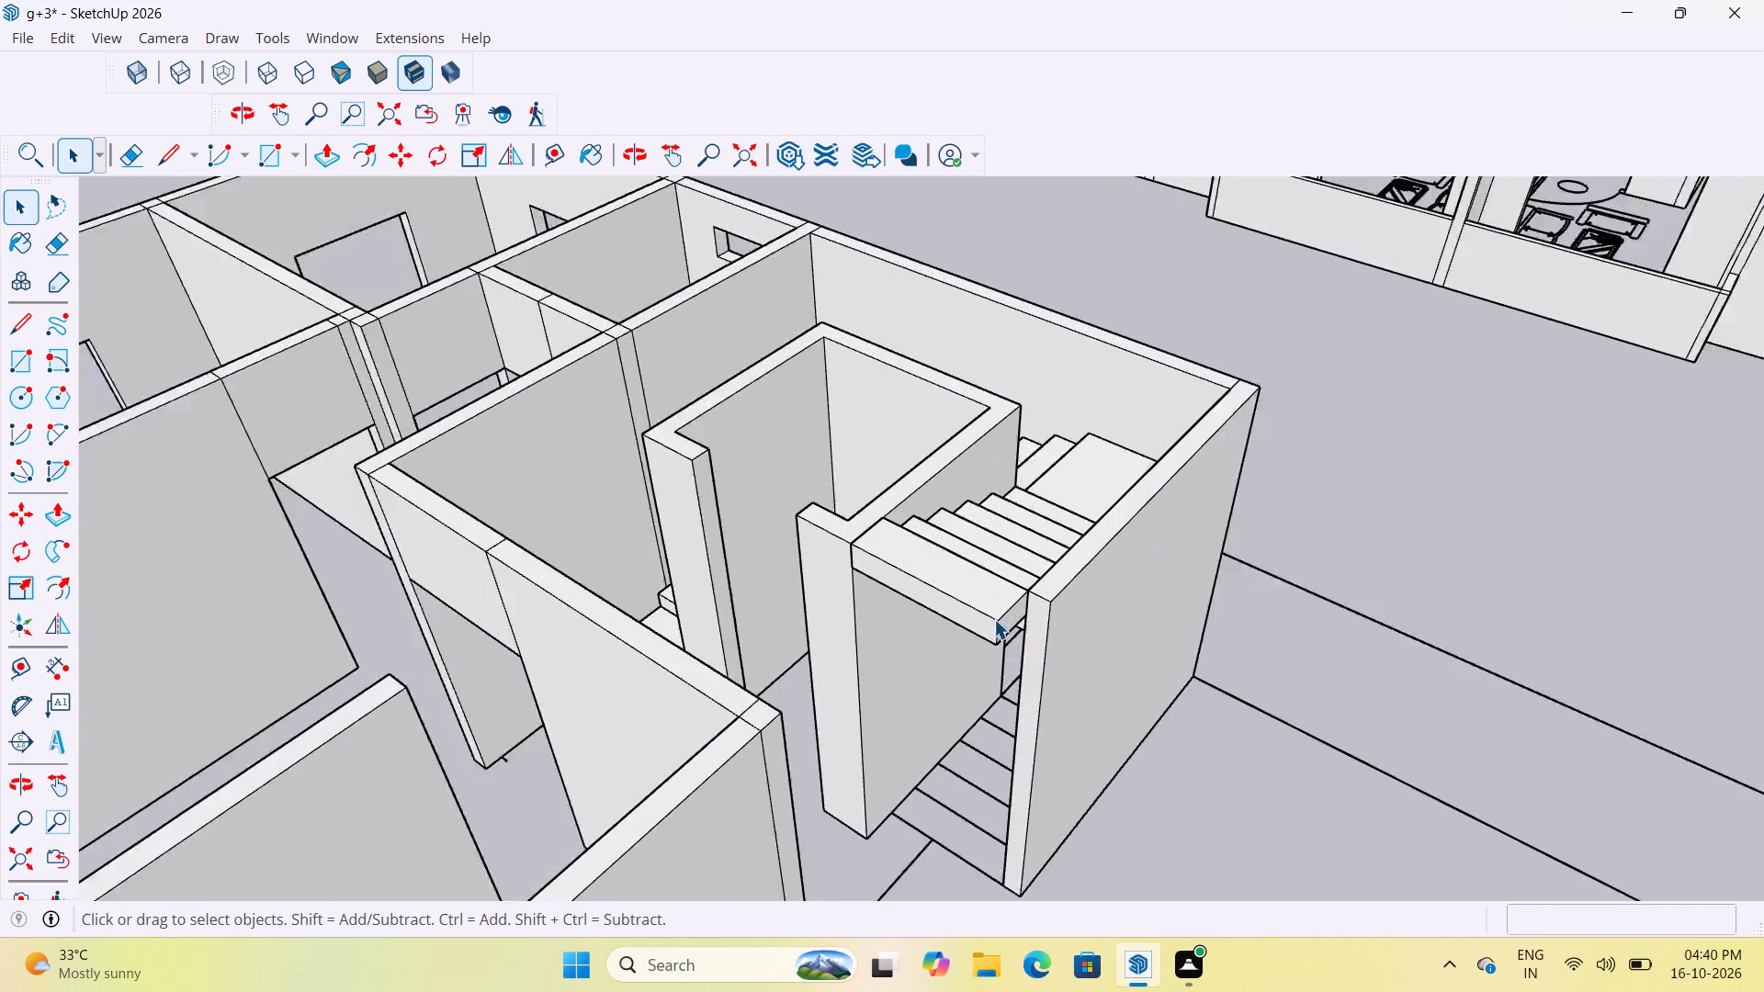
scroll(994, 619, "up", 7)
middle_click_drag(1025, 550, 673, 476)
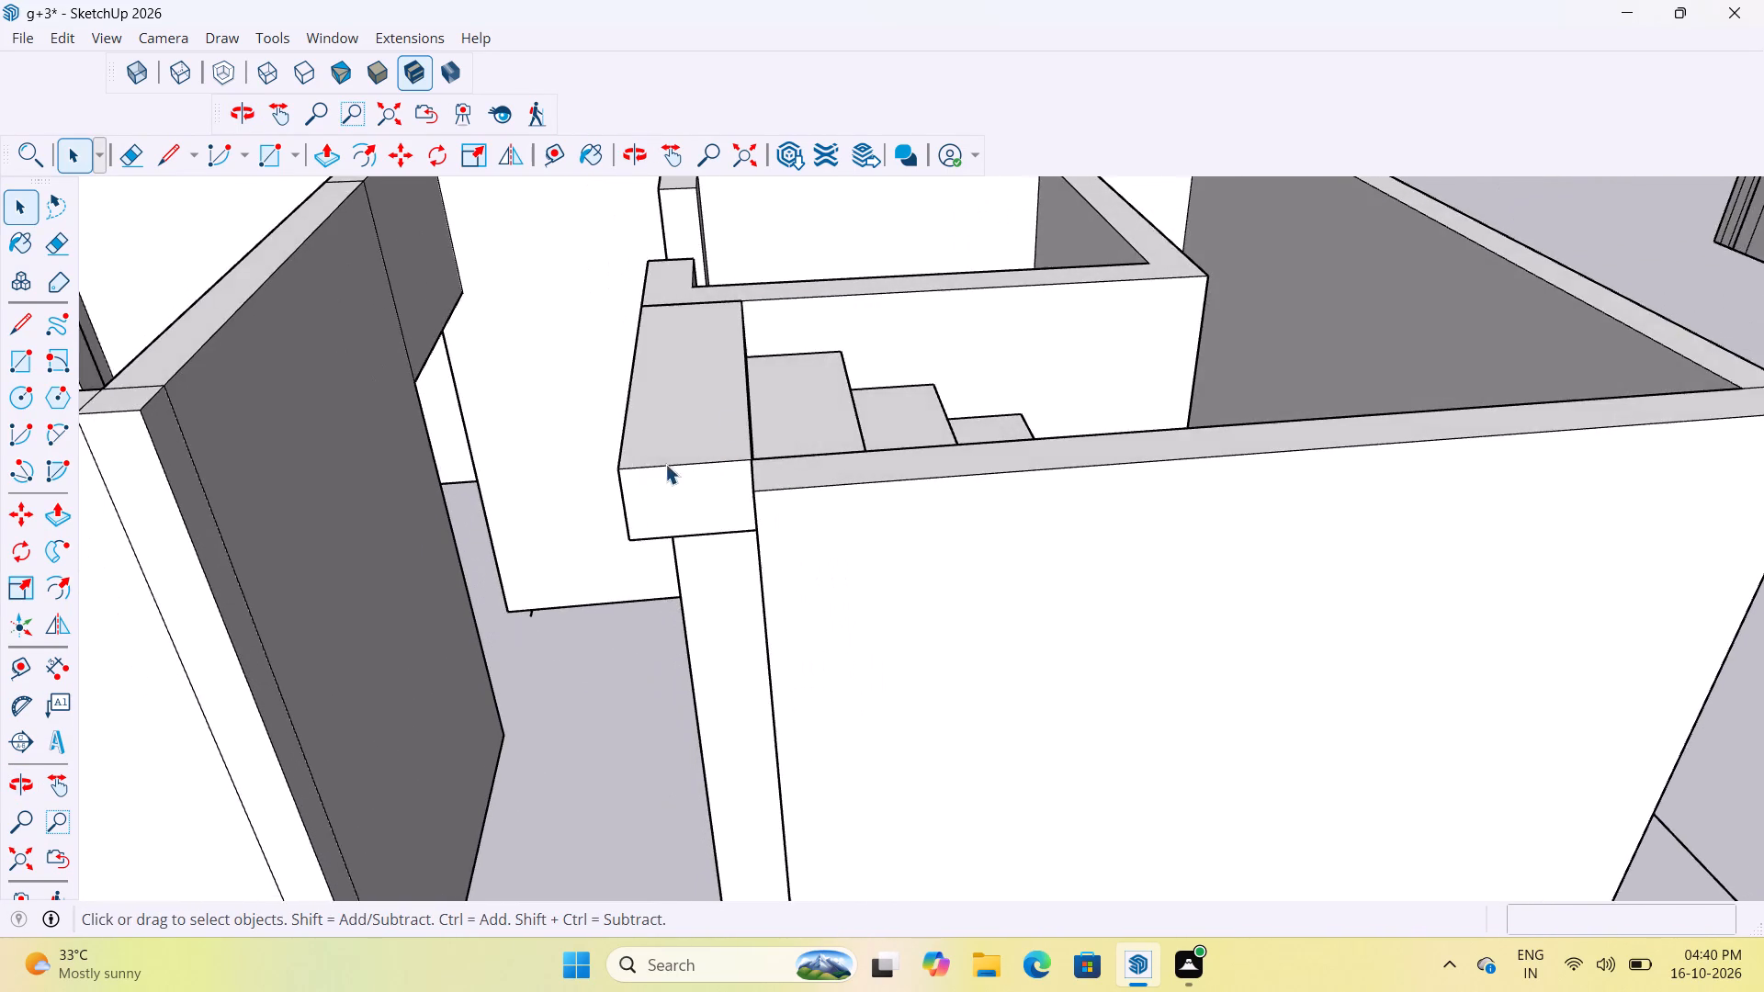
scroll(782, 413, "down", 5)
scroll(785, 445, "up", 9)
middle_click_drag(717, 441, 899, 500)
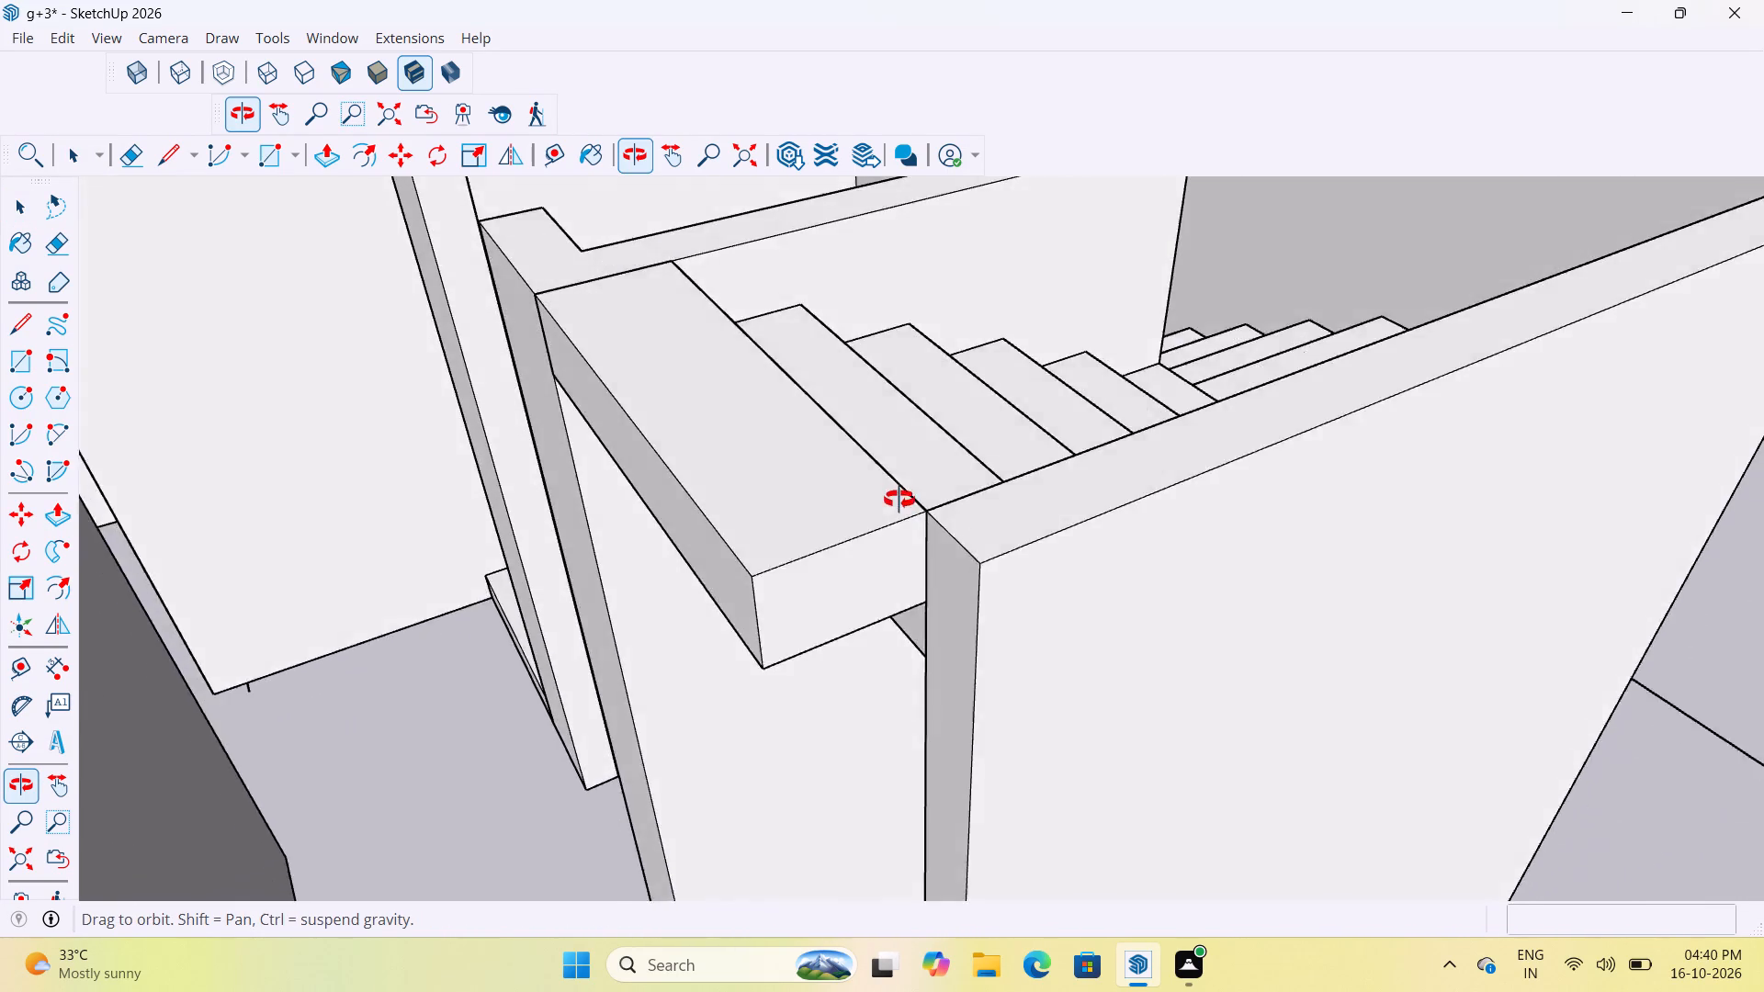
middle_click_drag(899, 500, 873, 400)
scroll(950, 434, "down", 8)
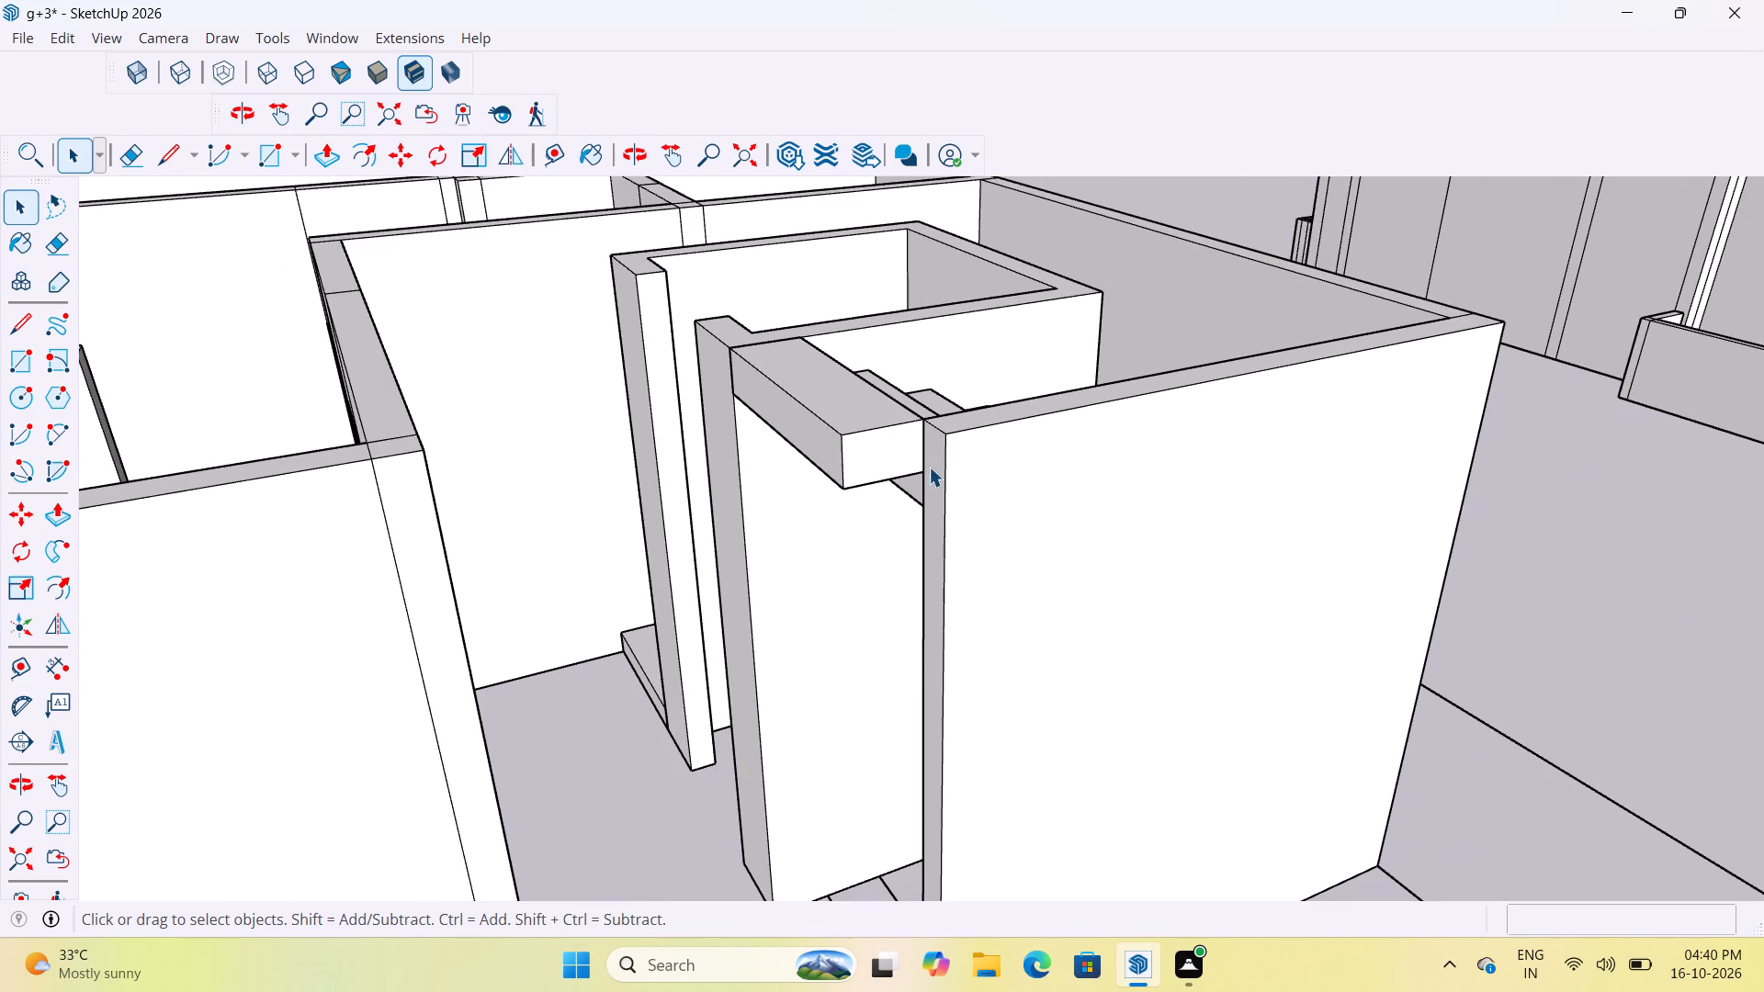
scroll(925, 467, "down", 6)
scroll(929, 483, "up", 1)
middle_click_drag(922, 479, 735, 459)
scroll(1233, 405, "down", 2)
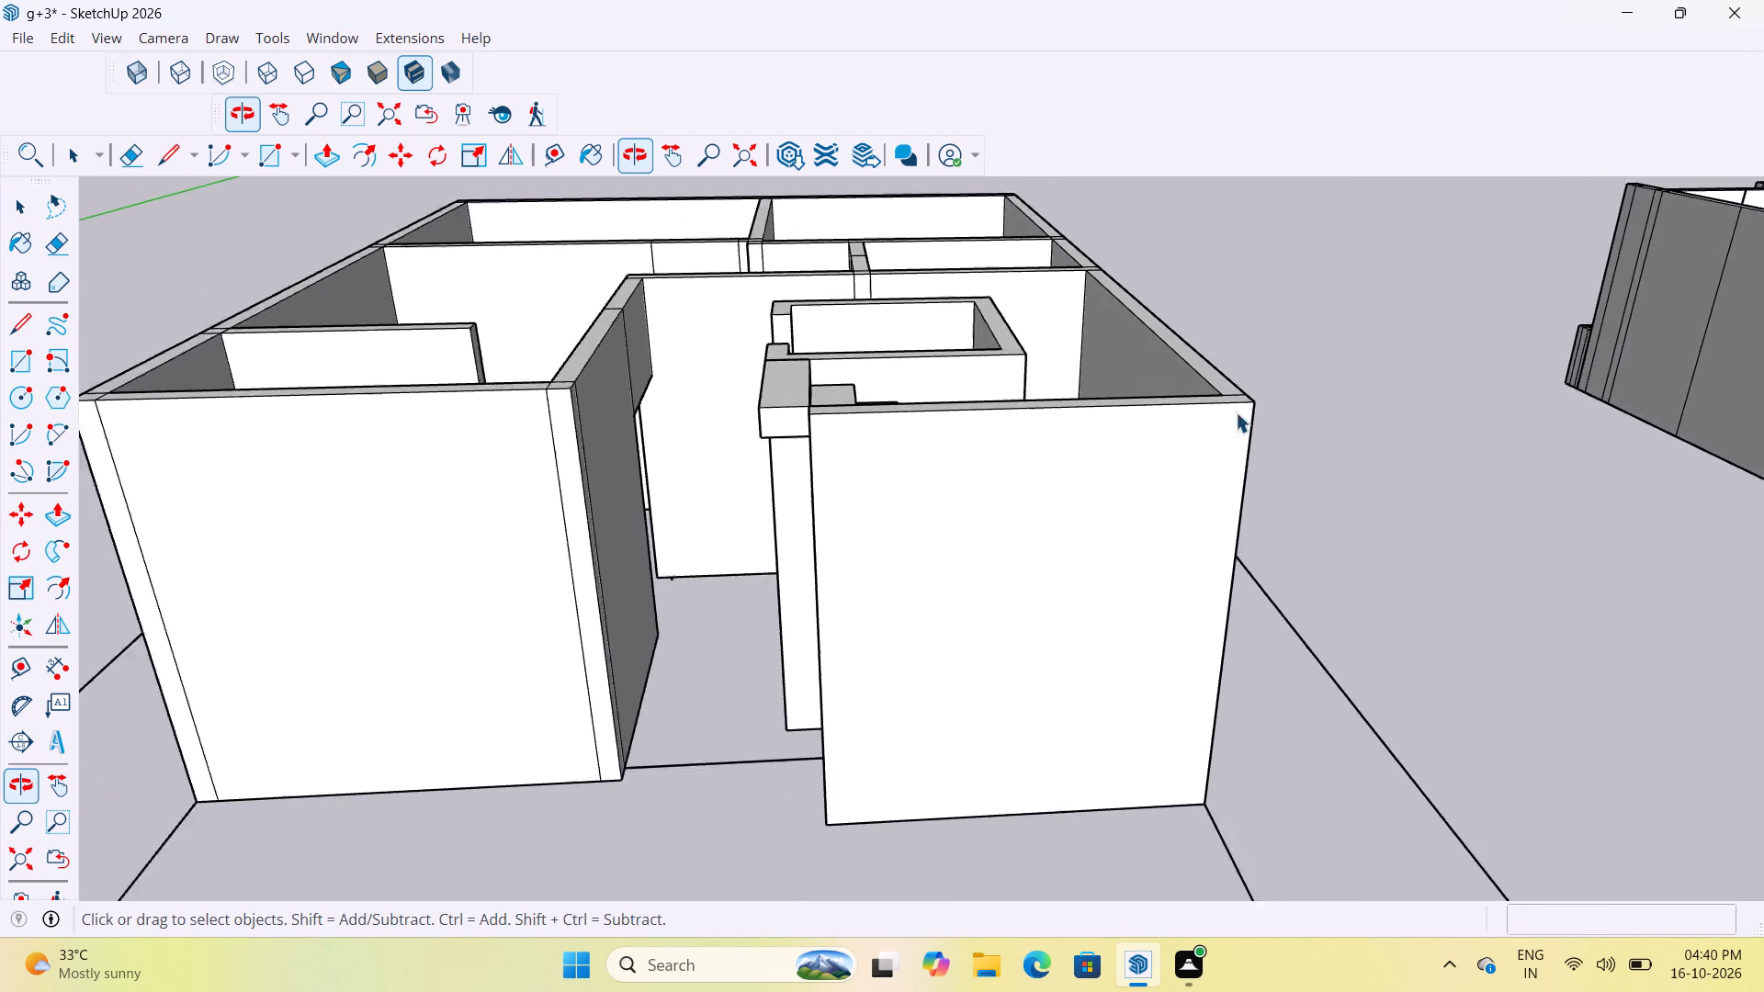
scroll(1236, 412, "down", 3)
scroll(917, 414, "up", 16)
middle_click_drag(998, 377, 1080, 238)
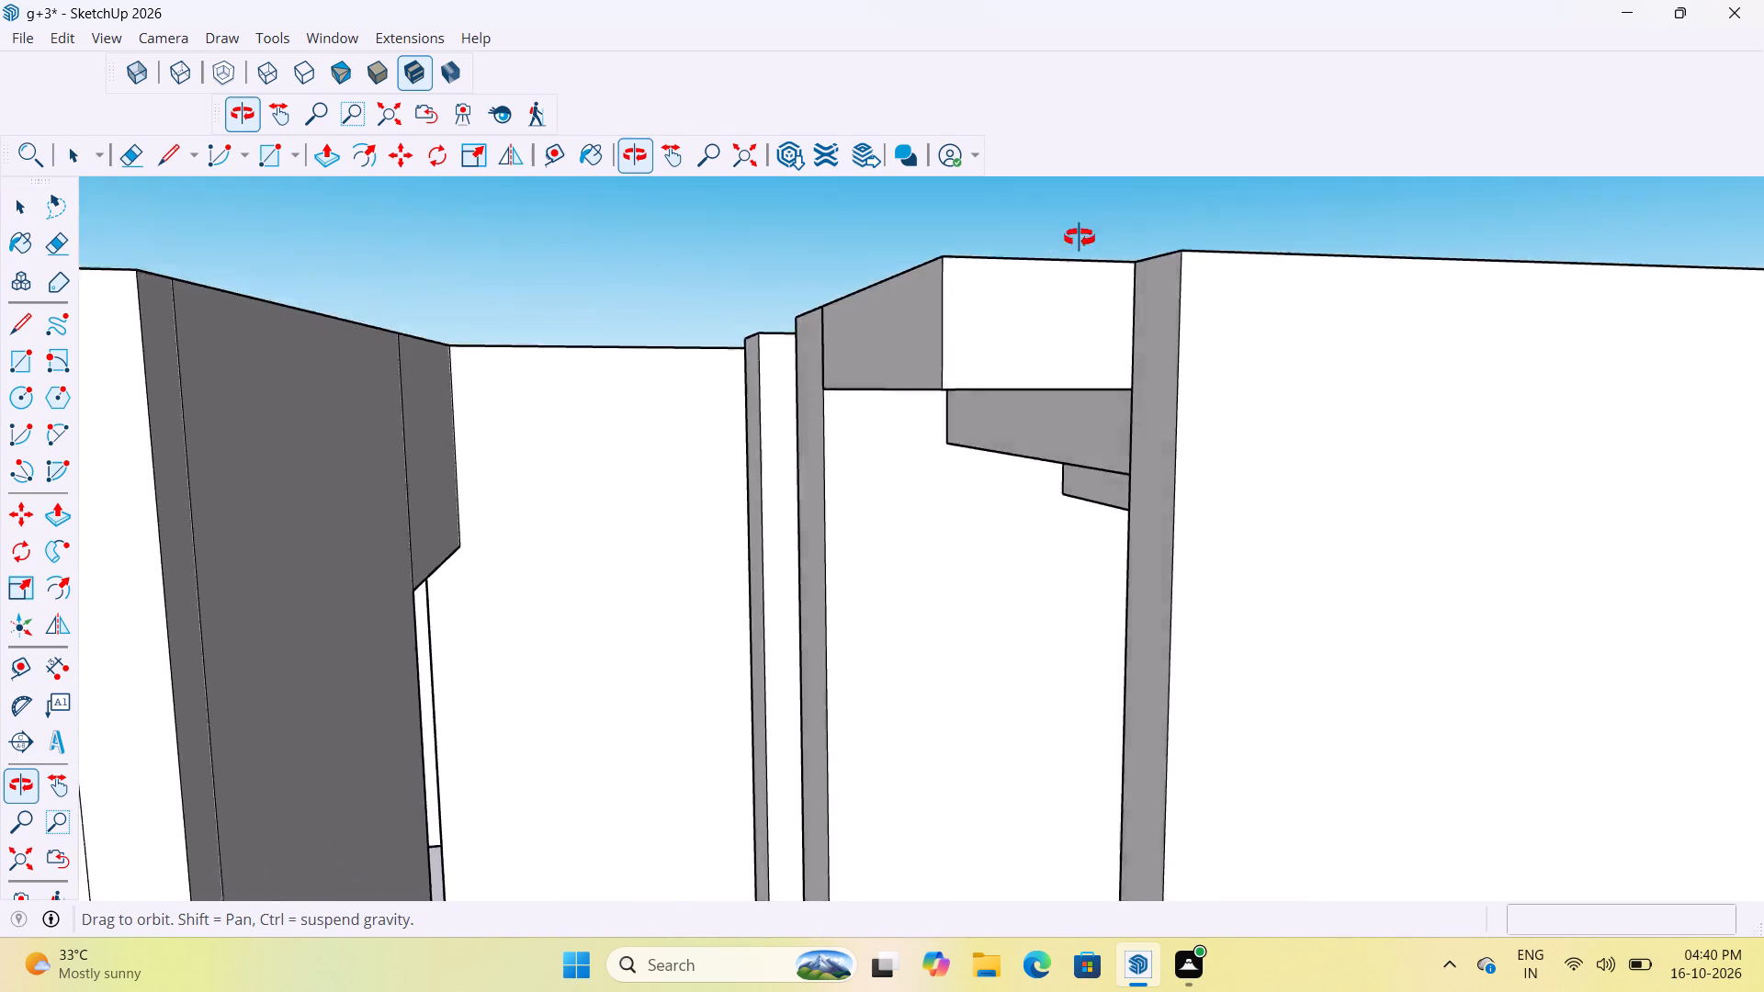
middle_click_drag(1080, 238, 1406, 612)
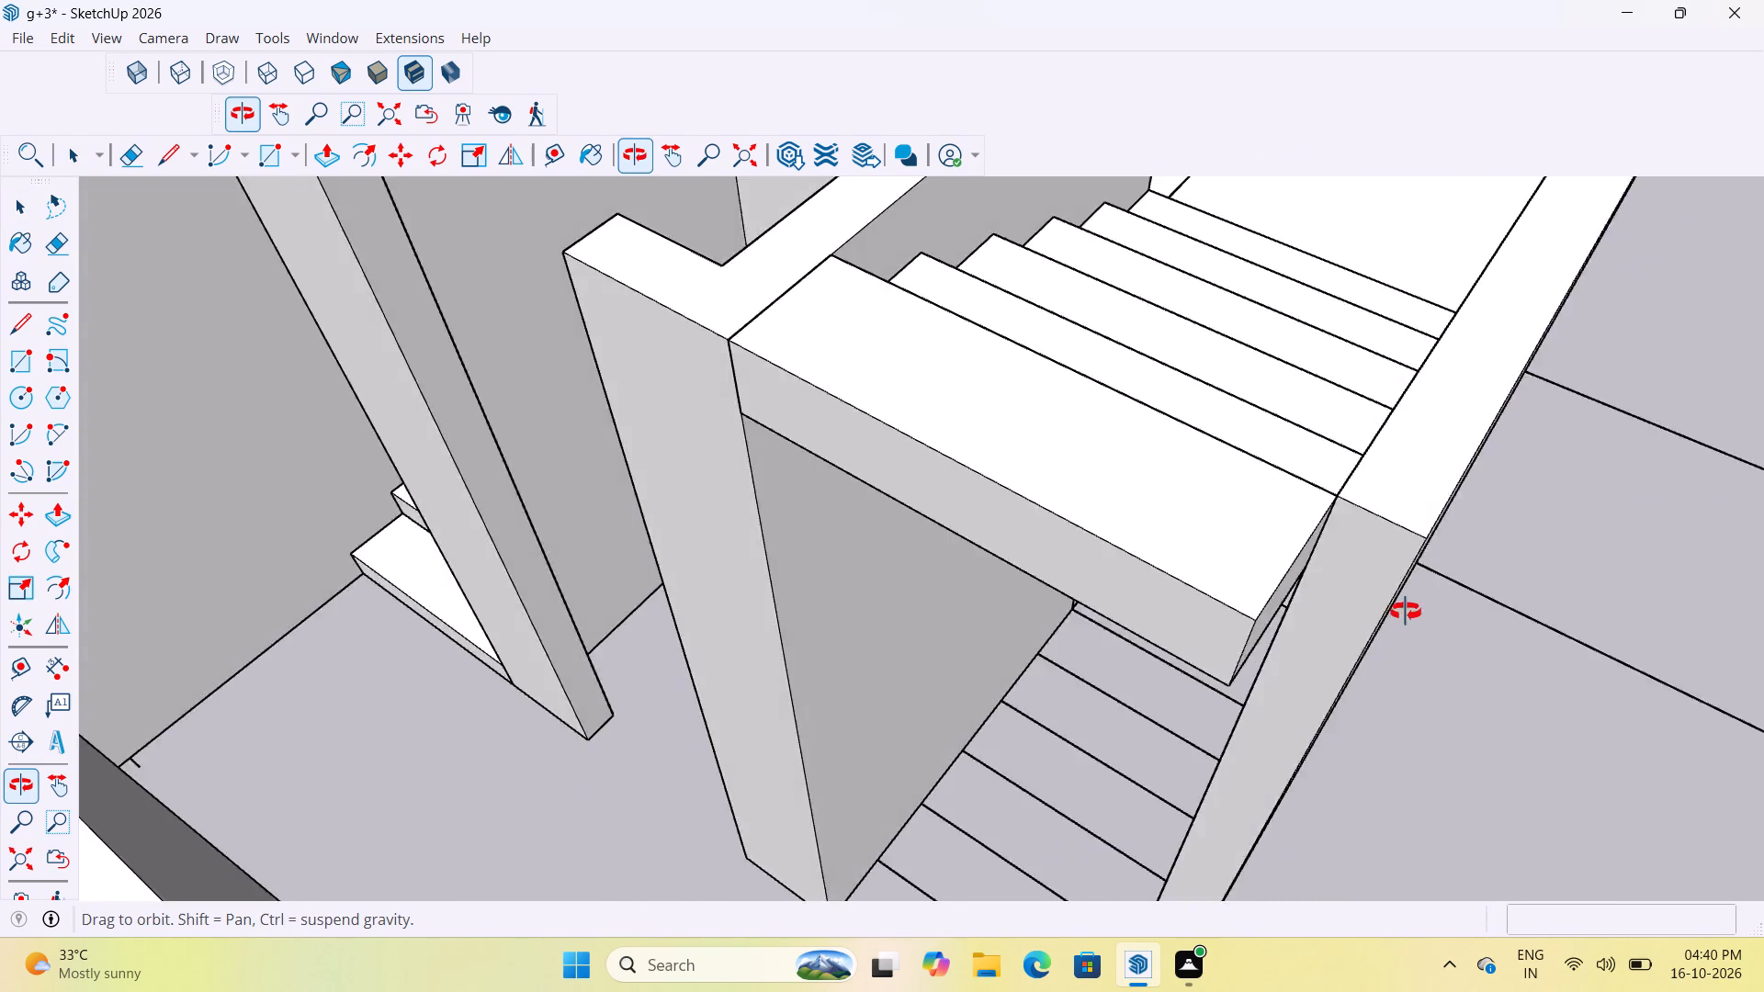
middle_click_drag(1406, 612, 1008, 666)
Examine the whole staircase around the shaft together with the surrounding rooms from several sides.
scroll(1057, 553, "down", 20)
scroll(1057, 553, "down", 2)
scroll(1096, 530, "up", 6)
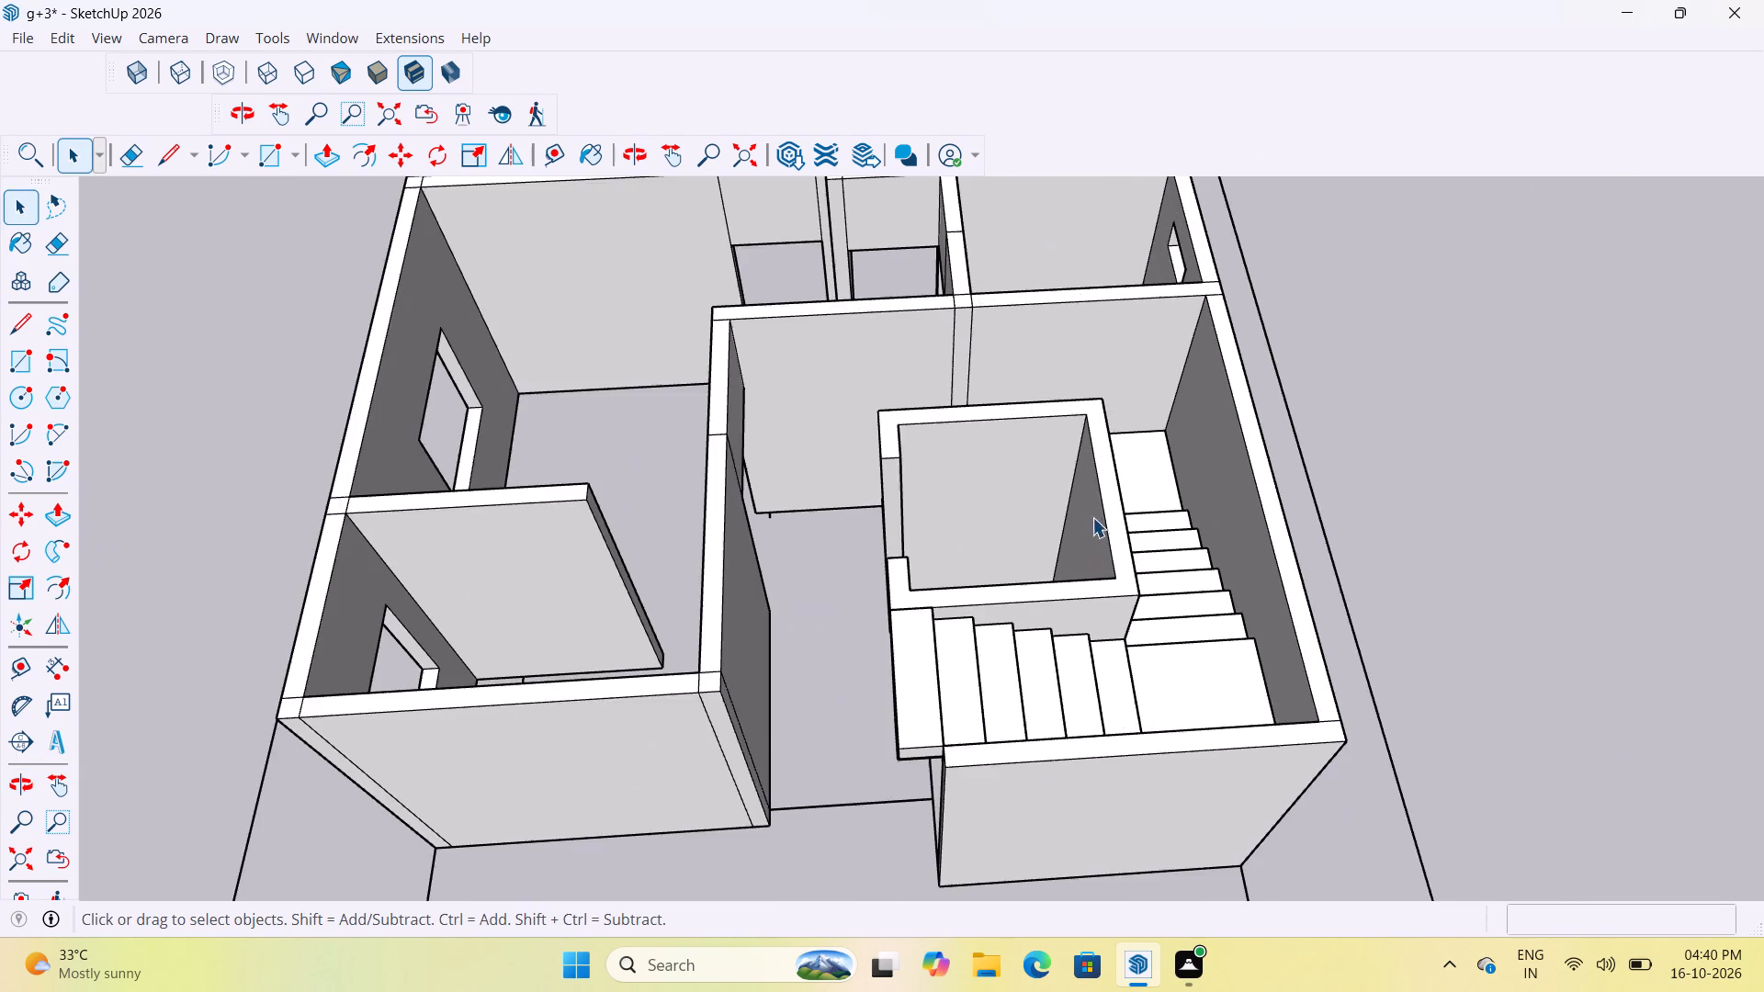
scroll(1149, 585, "down", 12)
middle_click_drag(1155, 554, 936, 566)
scroll(986, 422, "up", 13)
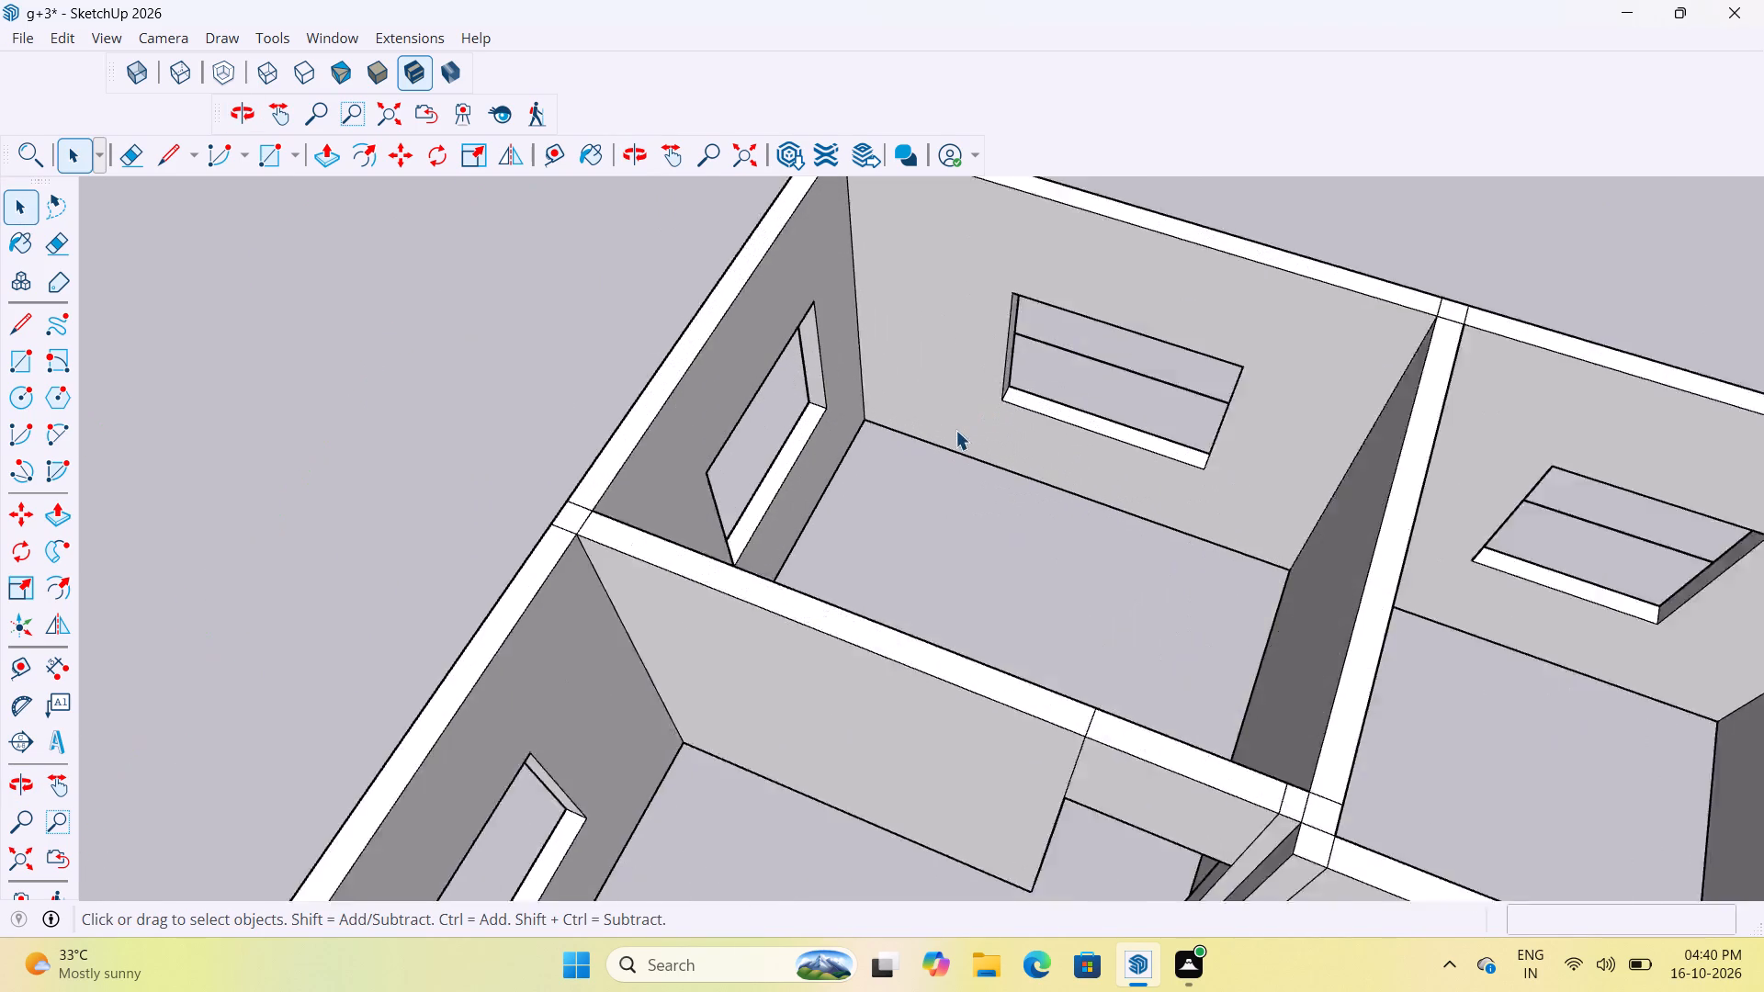
scroll(955, 430, "up", 2)
scroll(932, 442, "down", 17)
scroll(1052, 804, "up", 11)
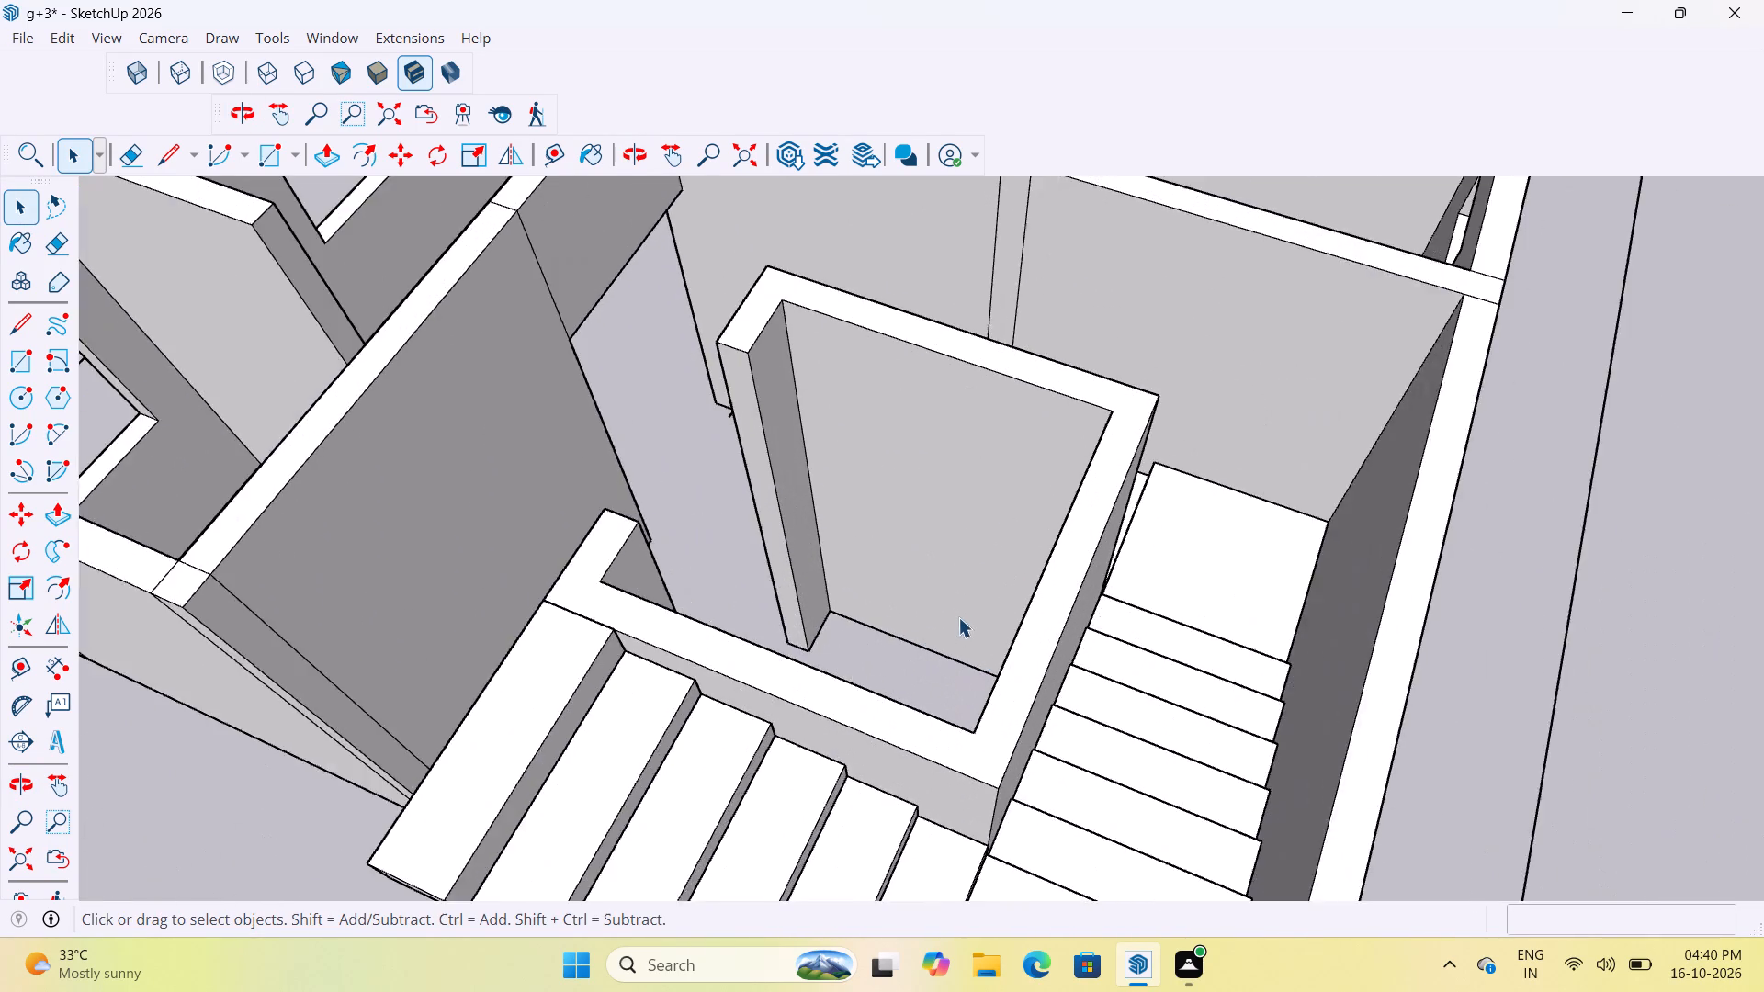
scroll(958, 617, "up", 4)
middle_click_drag(943, 617, 1409, 603)
scroll(989, 626, "down", 5)
middle_click_drag(973, 571, 1348, 542)
scroll(1037, 564, "up", 5)
scroll(1002, 582, "down", 14)
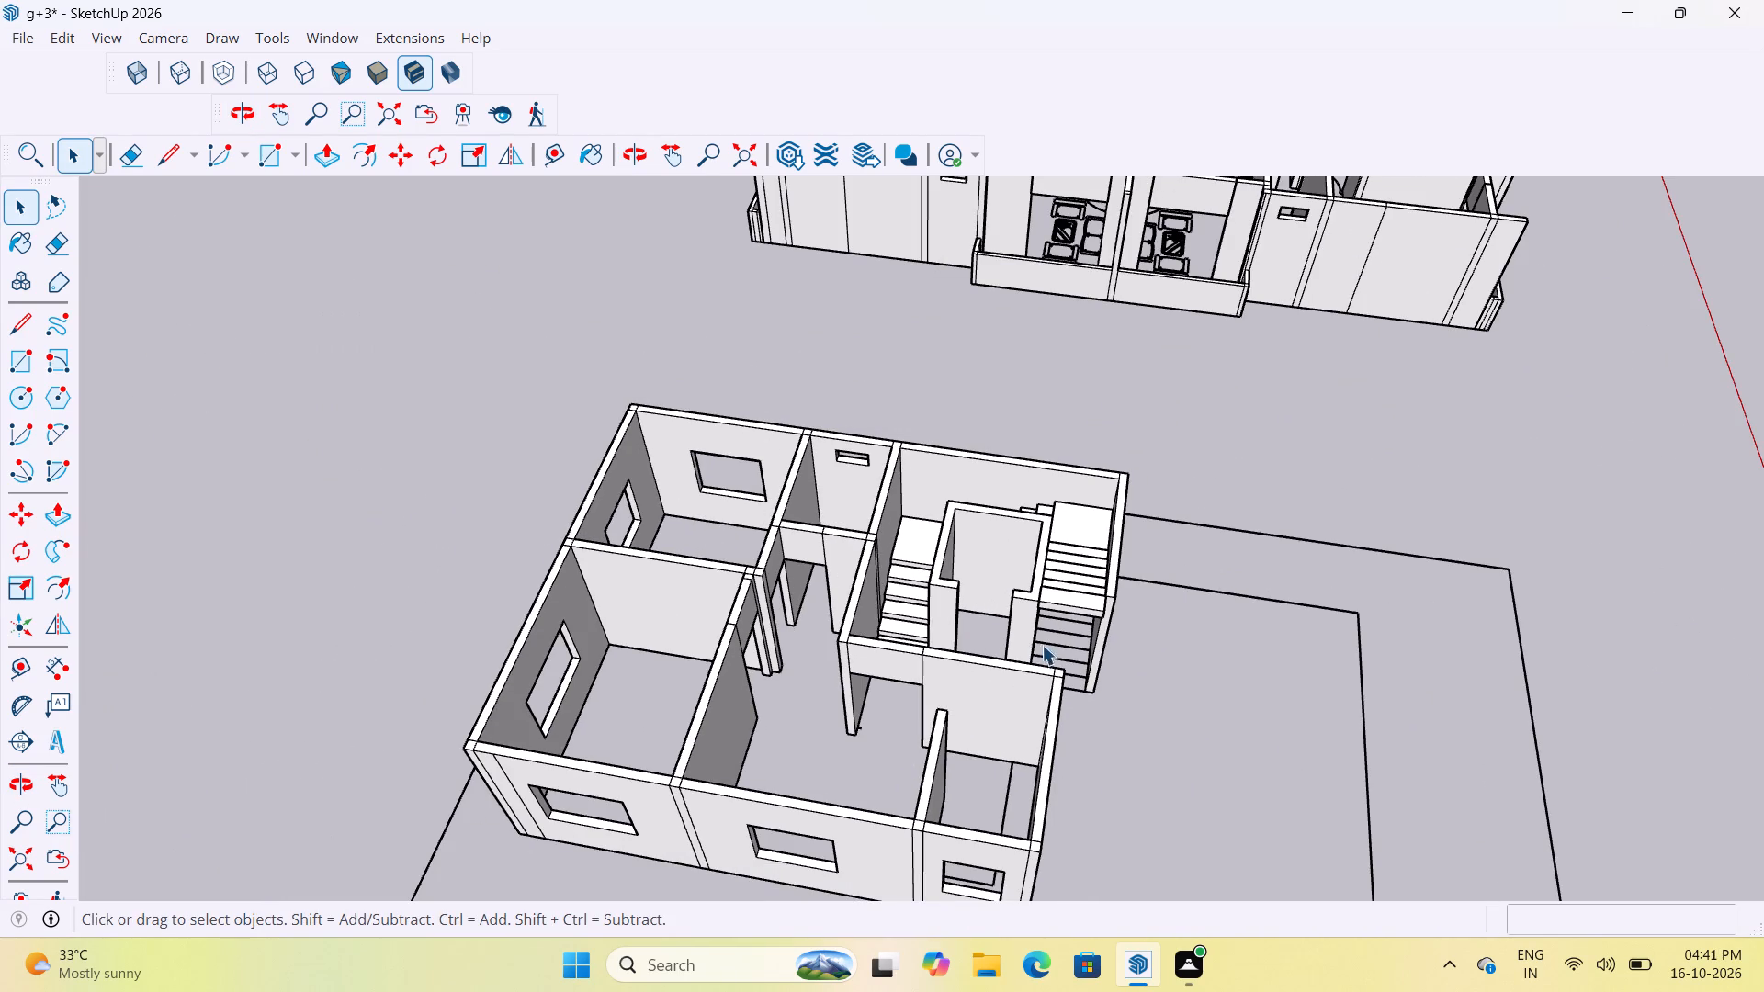
Examine the building with its staircase alongside the neighbouring furnished floor model.
middle_click_drag(1034, 690, 599, 714)
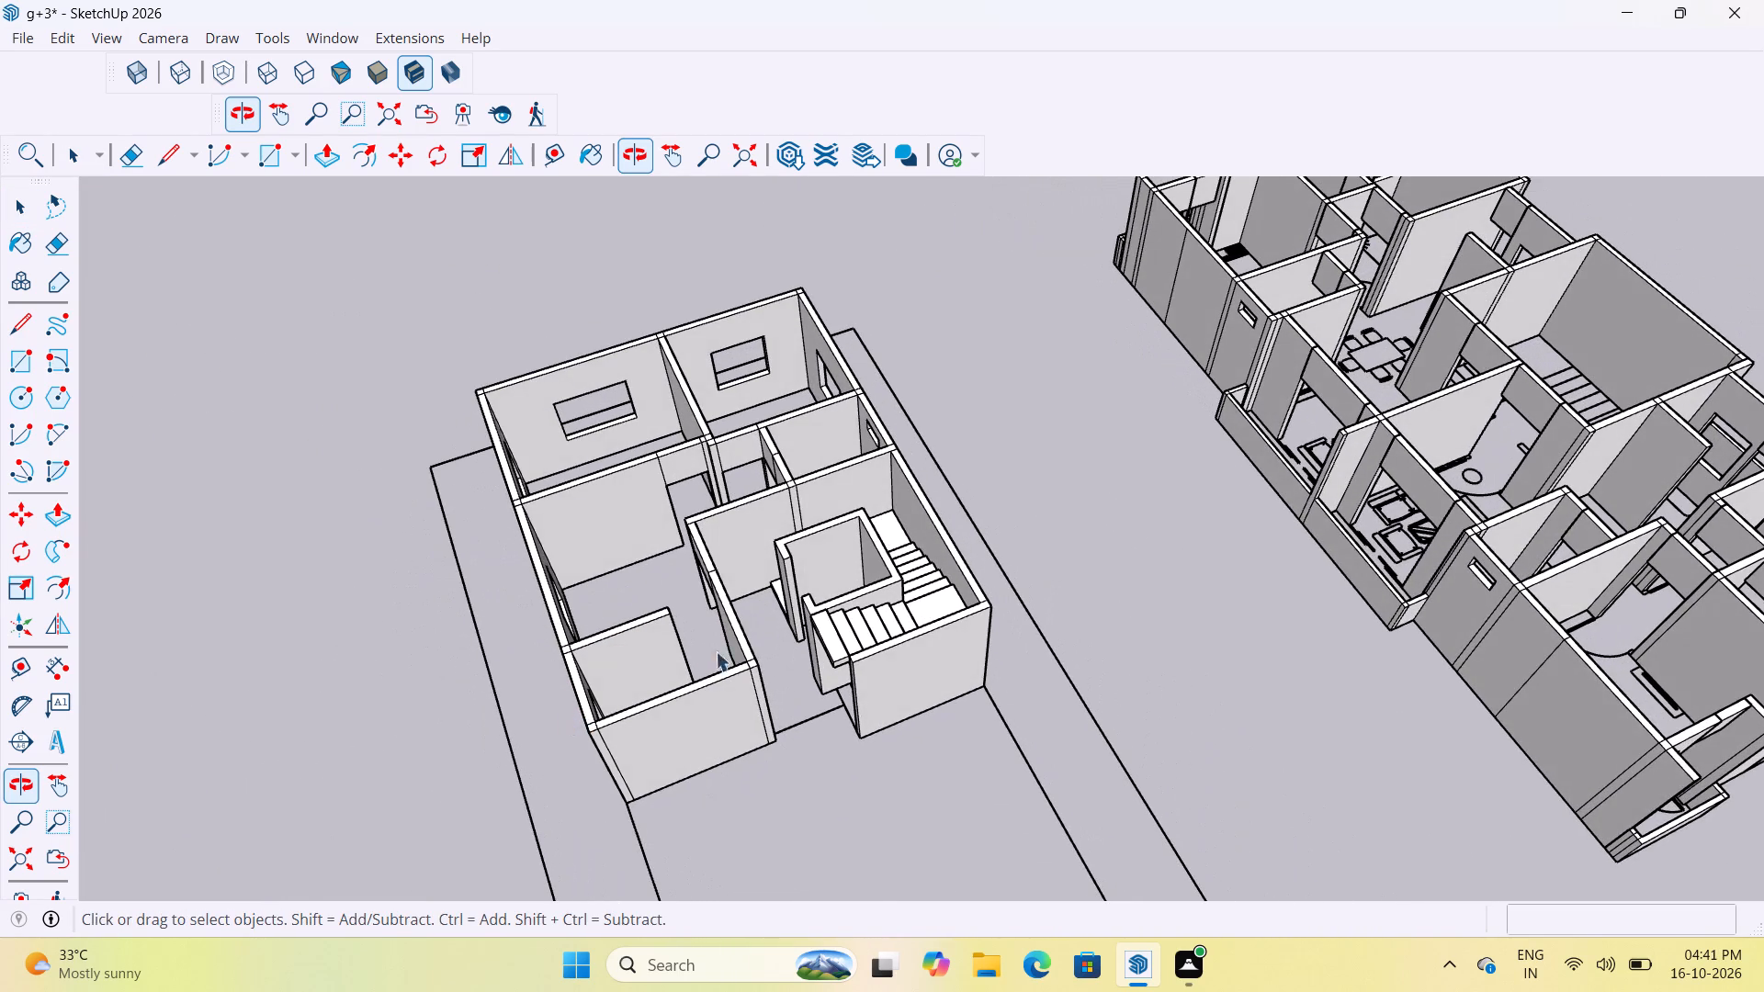
scroll(712, 702, "down", 9)
middle_click_drag(1133, 469, 828, 476)
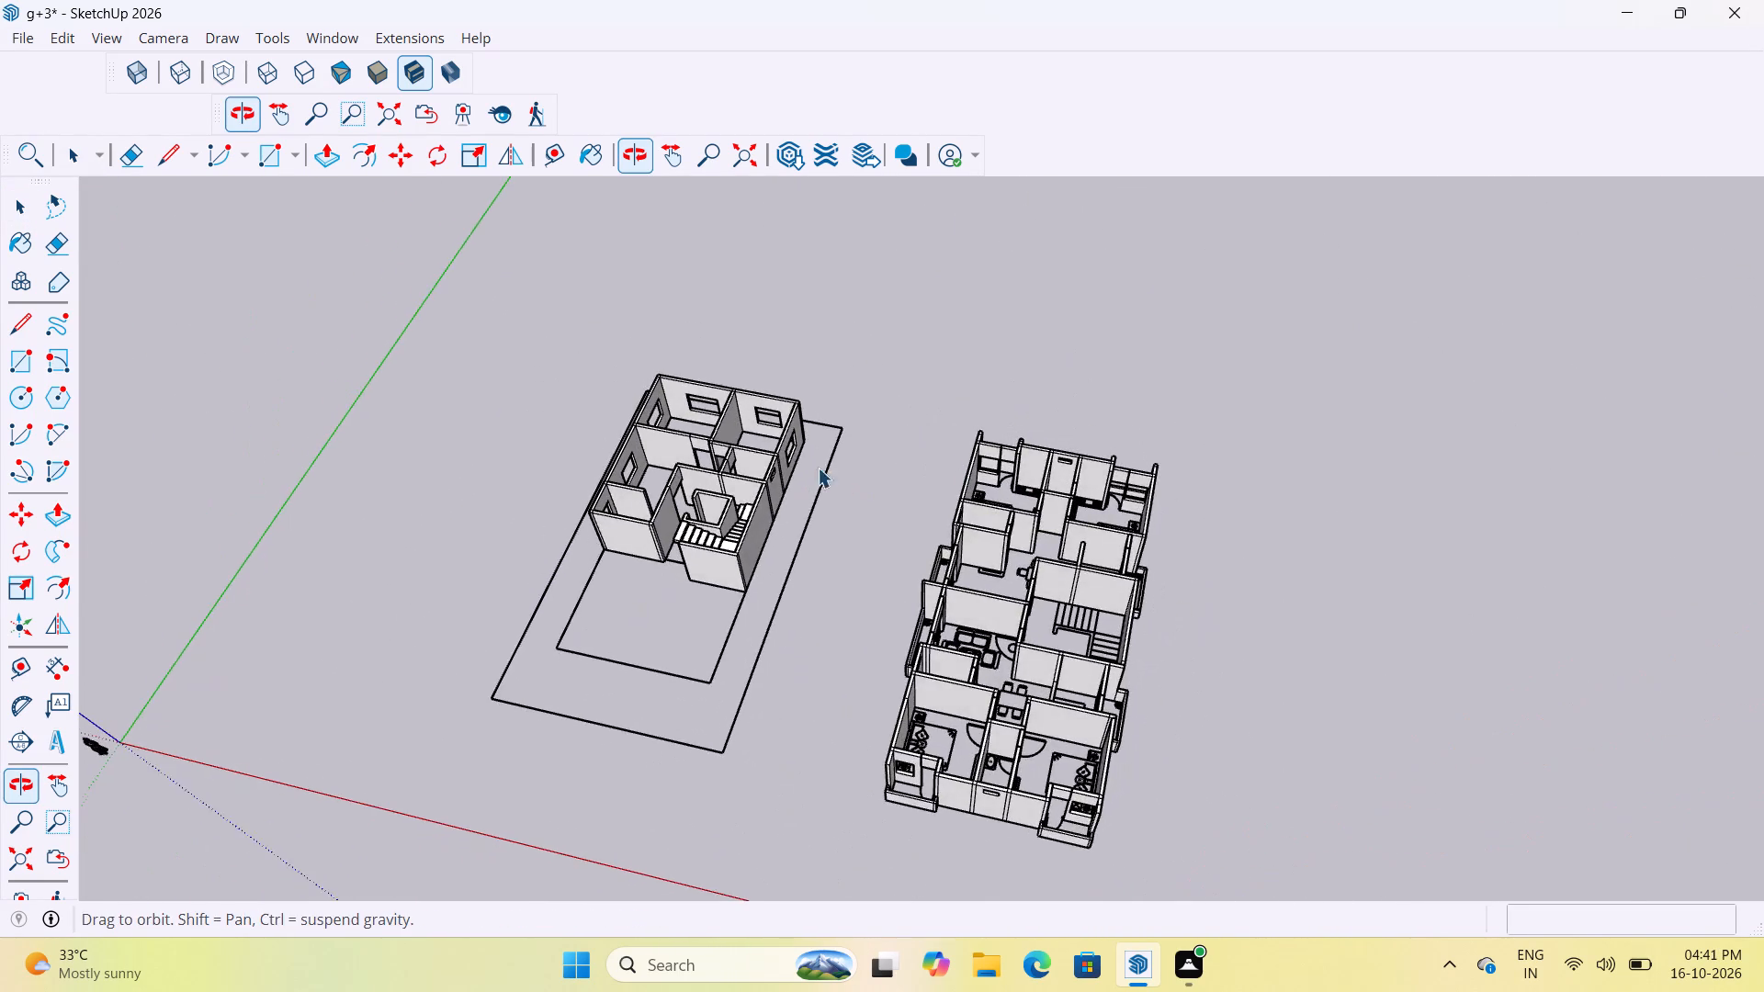
scroll(702, 443, "up", 13)
scroll(669, 393, "down", 11)
scroll(673, 563, "up", 6)
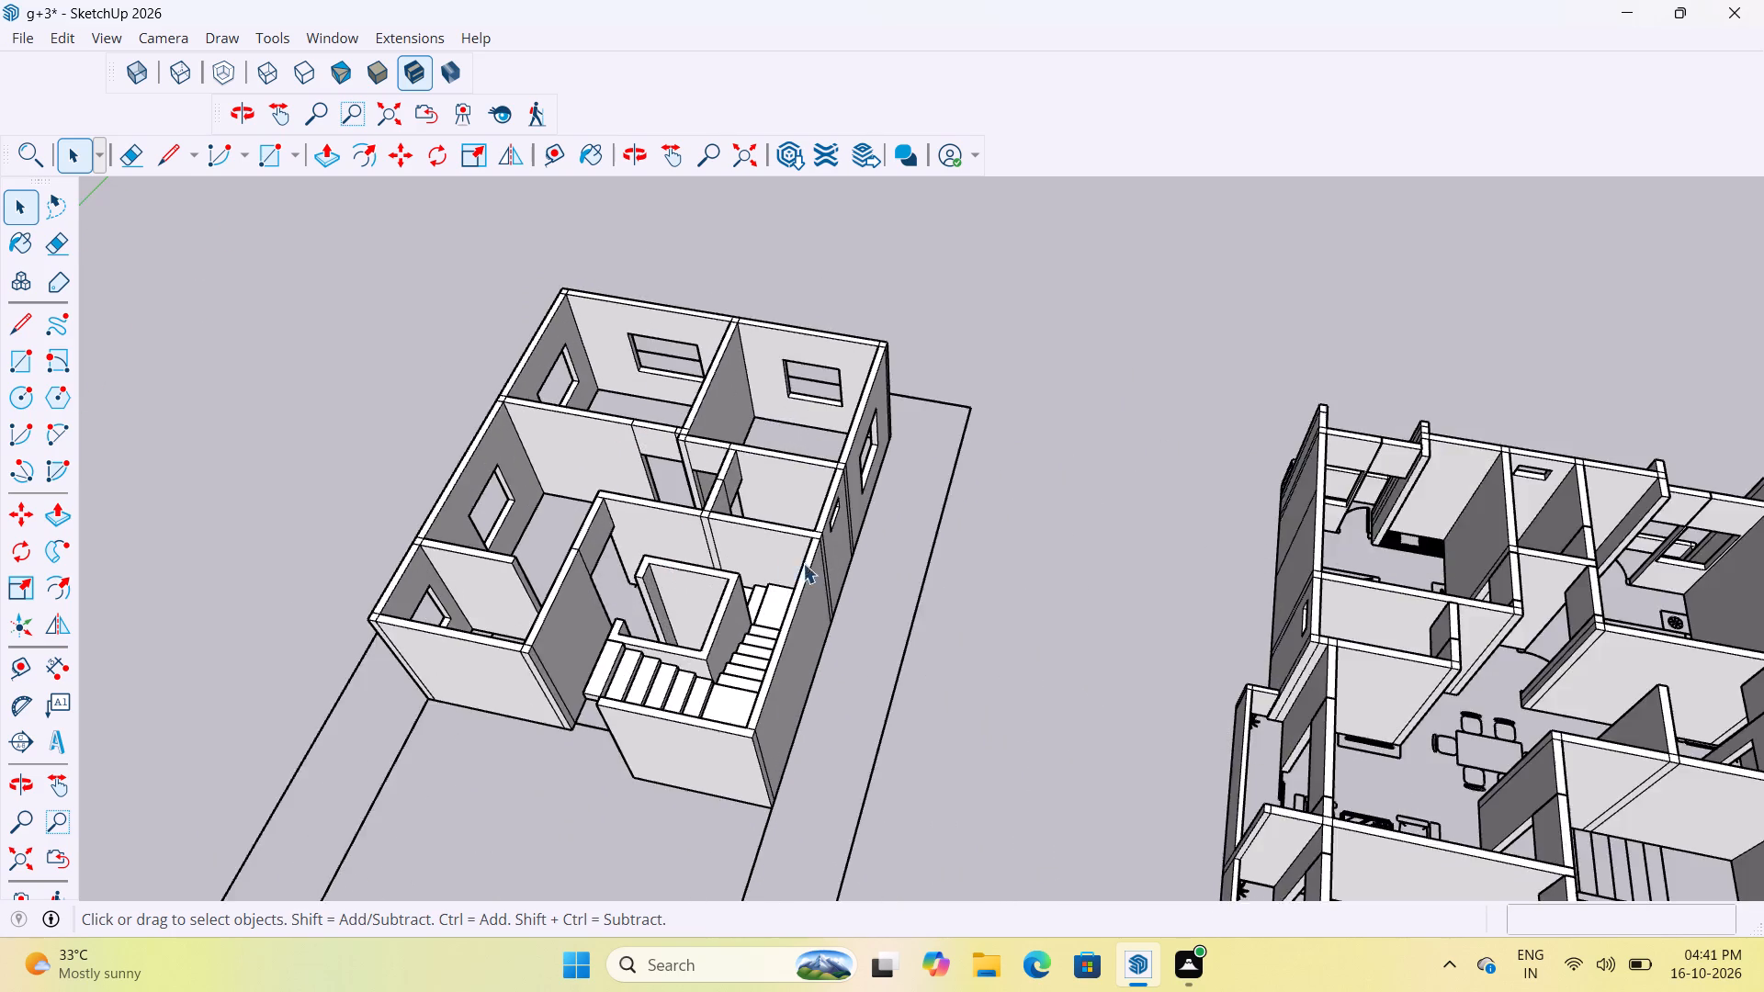
scroll(803, 563, "up", 2)
middle_click_drag(746, 508, 907, 329)
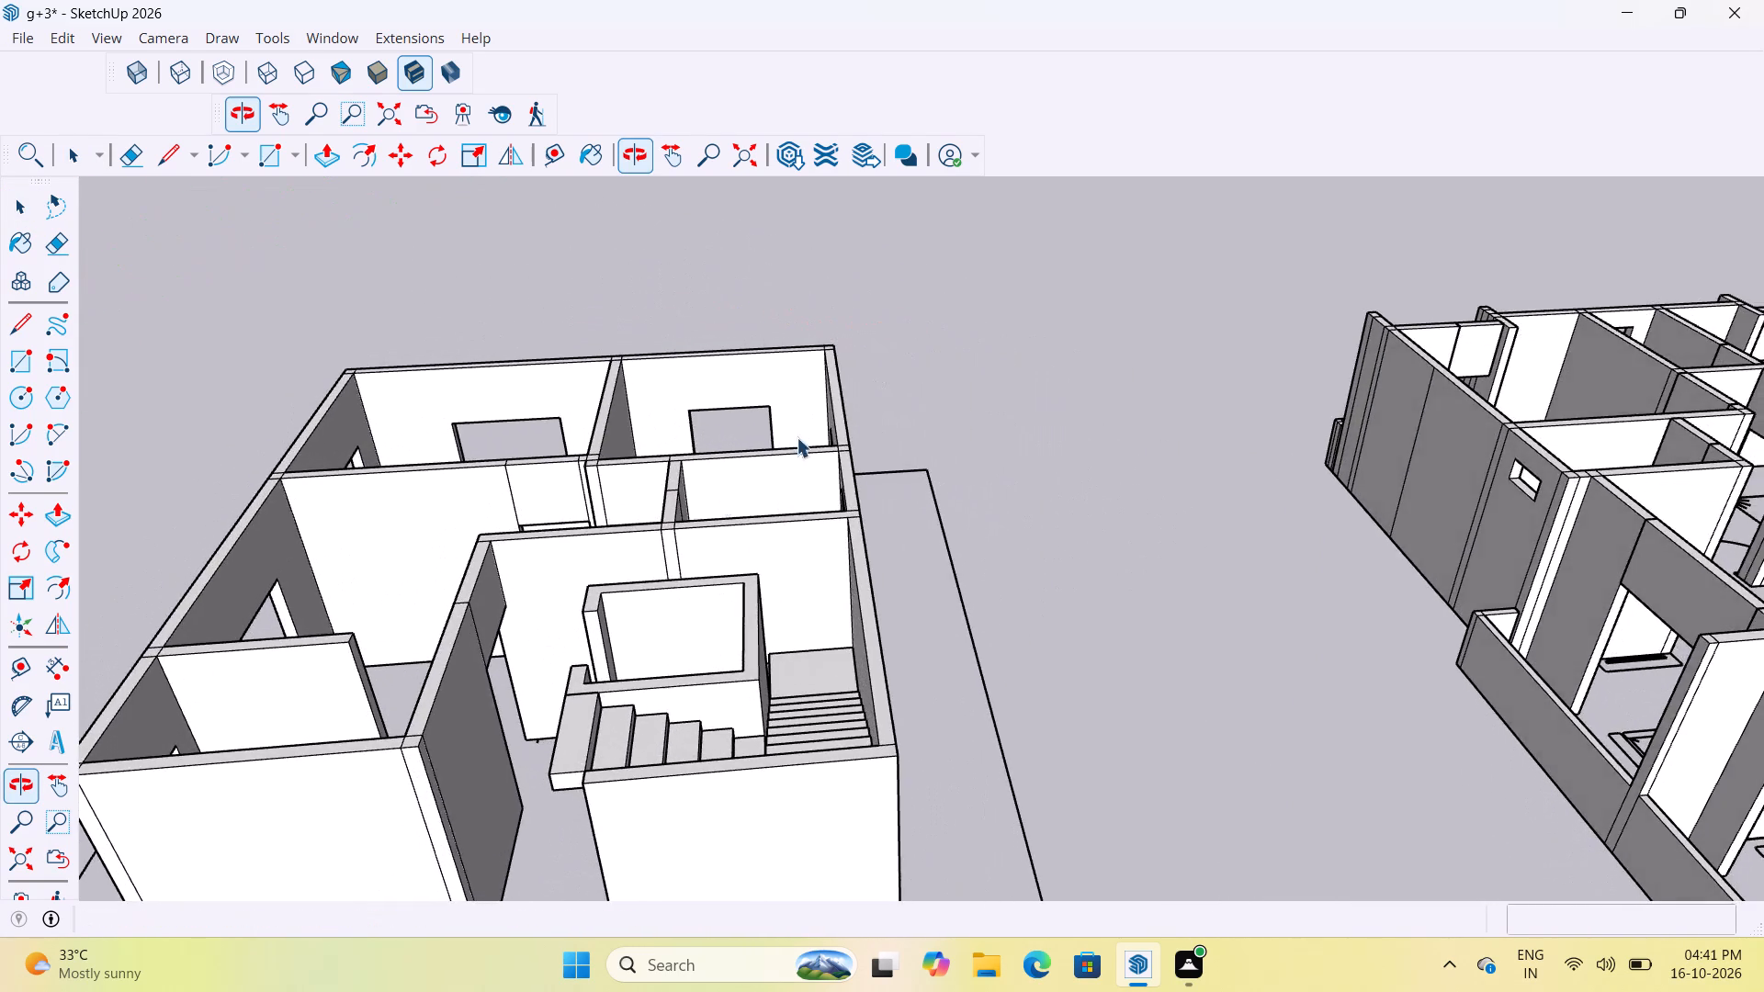
scroll(763, 561, "down", 10)
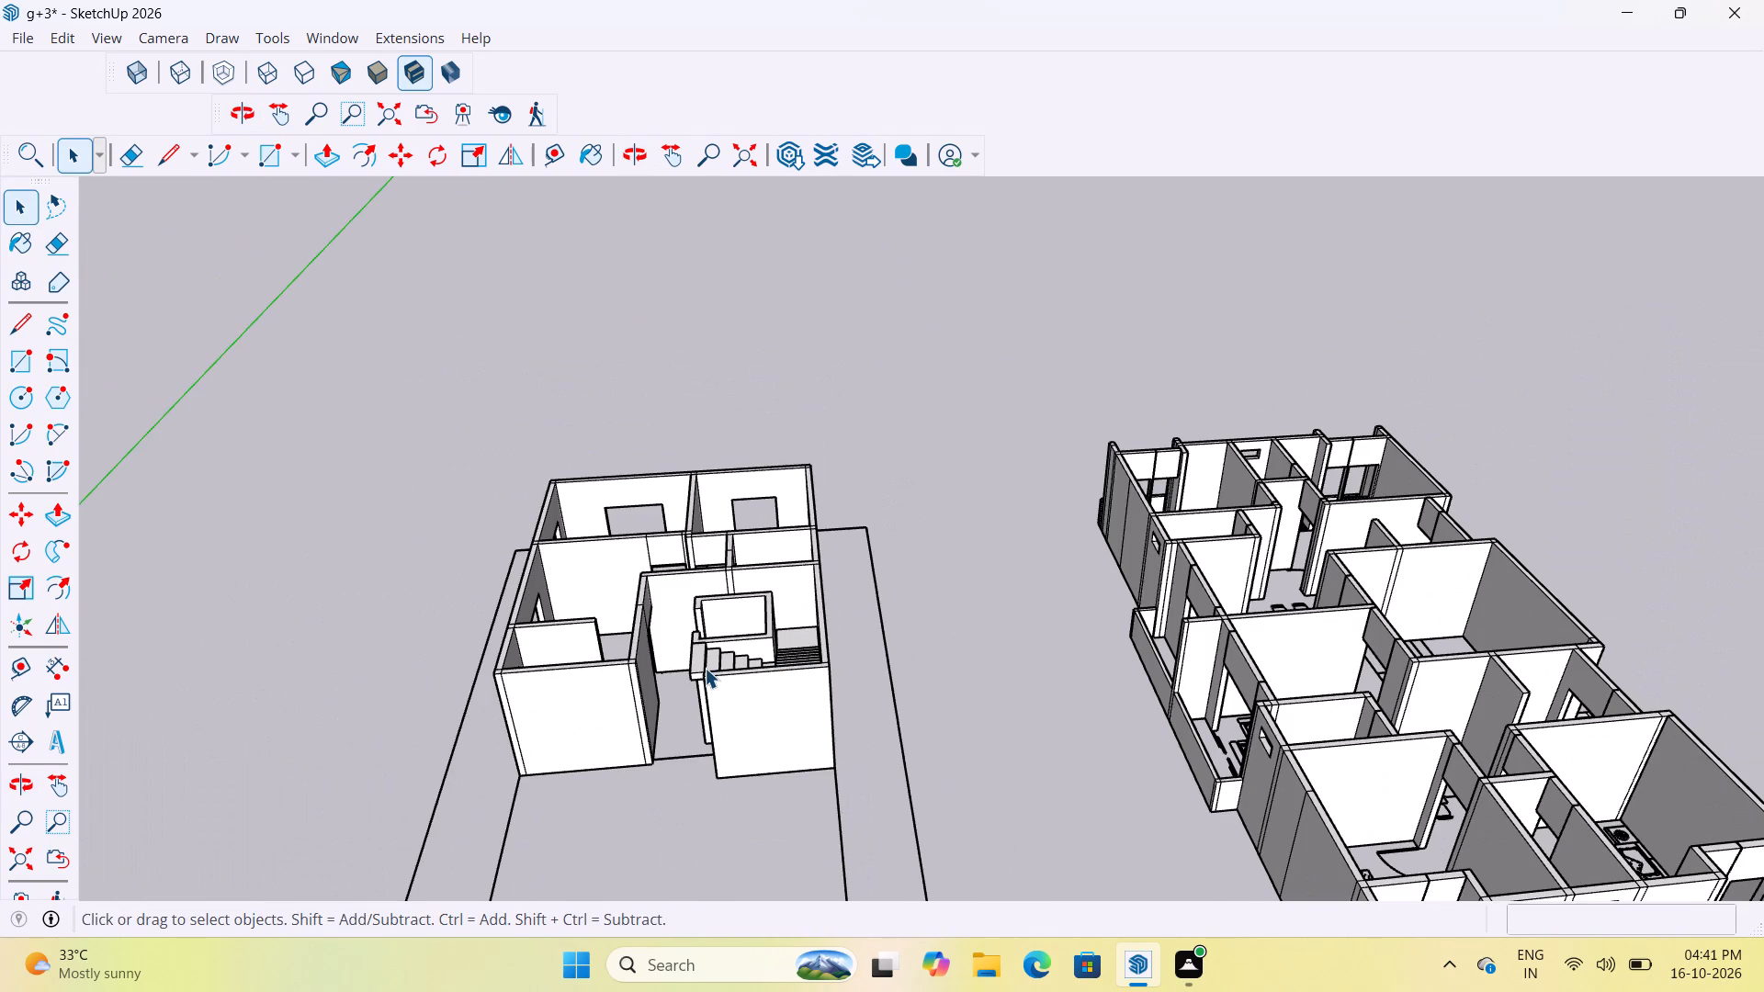
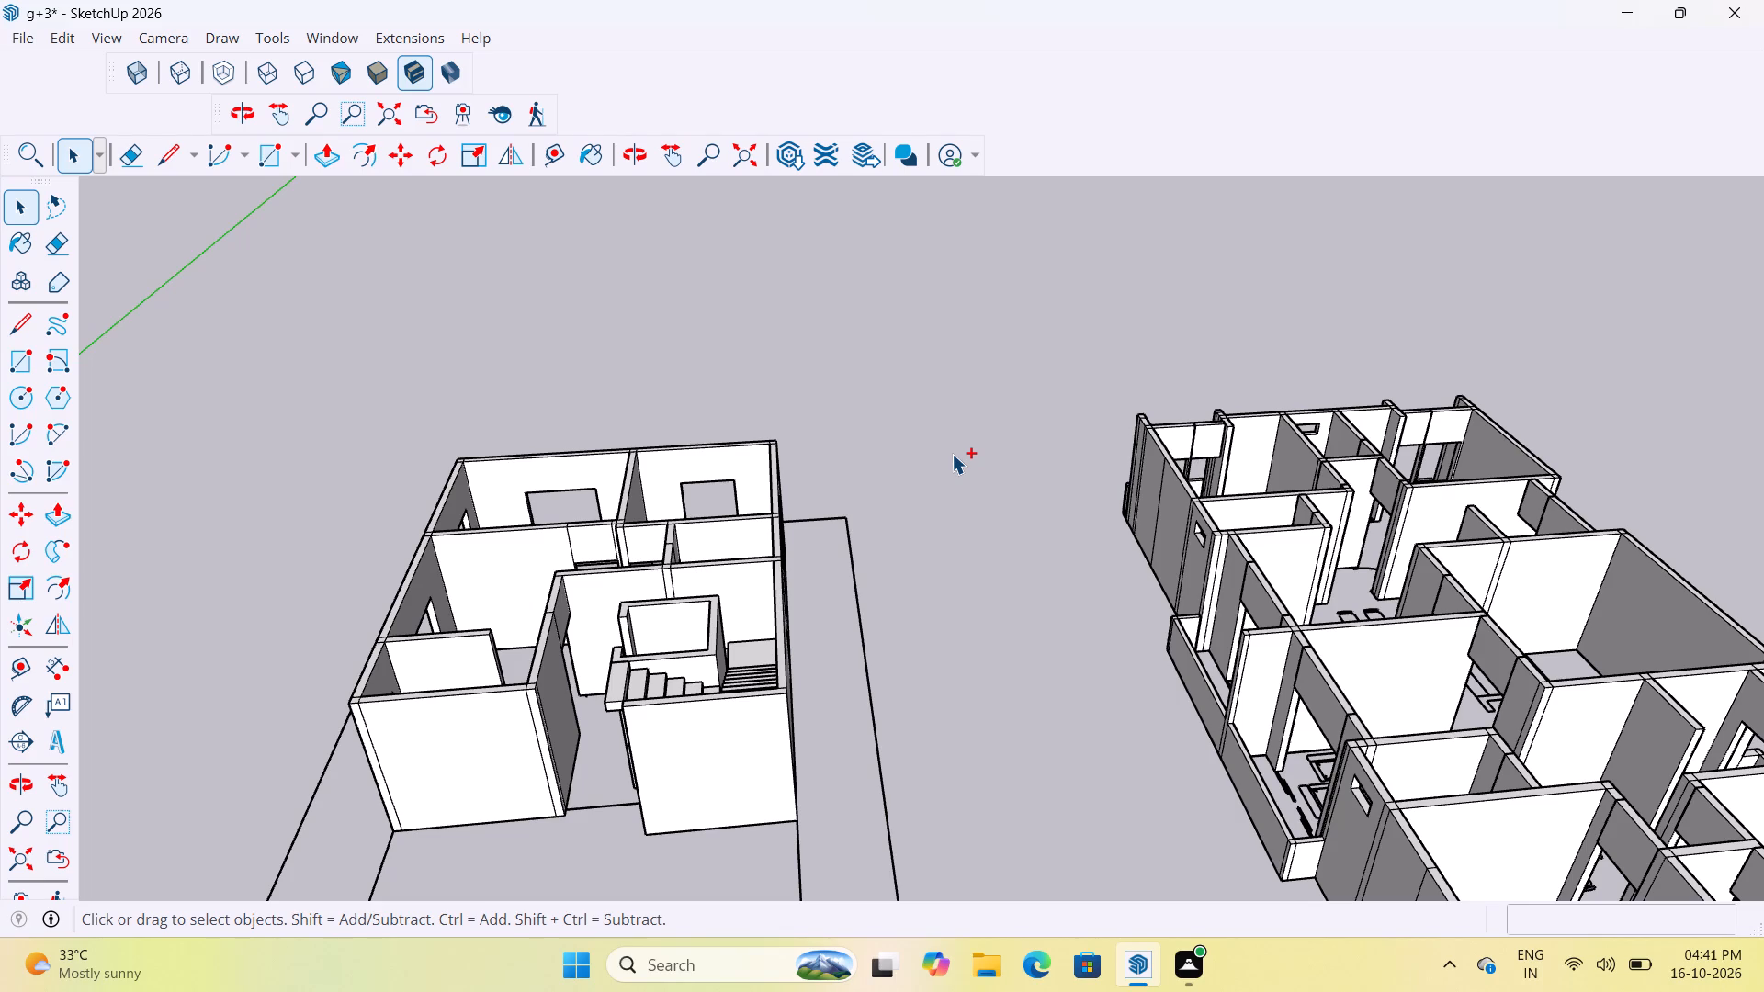
Examine the building's rooms and staircase from the front, near and far, within its plot outline and beside the furnished floor model.
scroll(1079, 502, "down", 10)
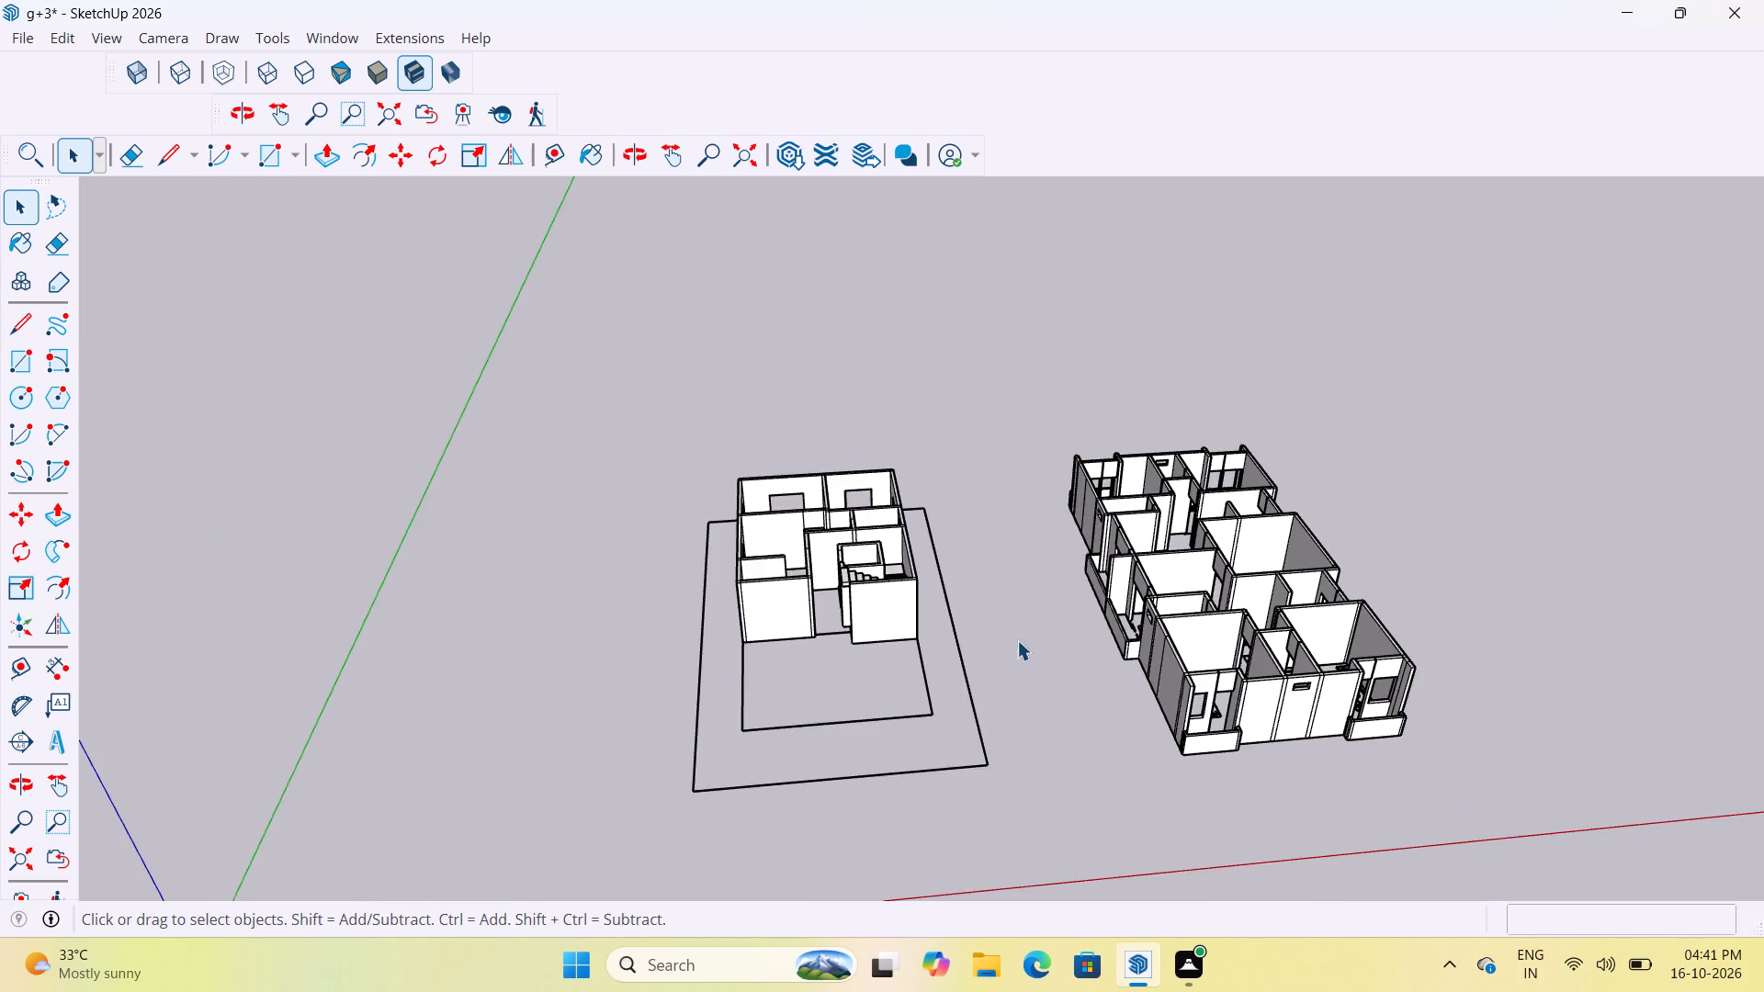
middle_click_drag(1015, 643, 963, 716)
scroll(844, 465, "up", 8)
scroll(878, 343, "down", 6)
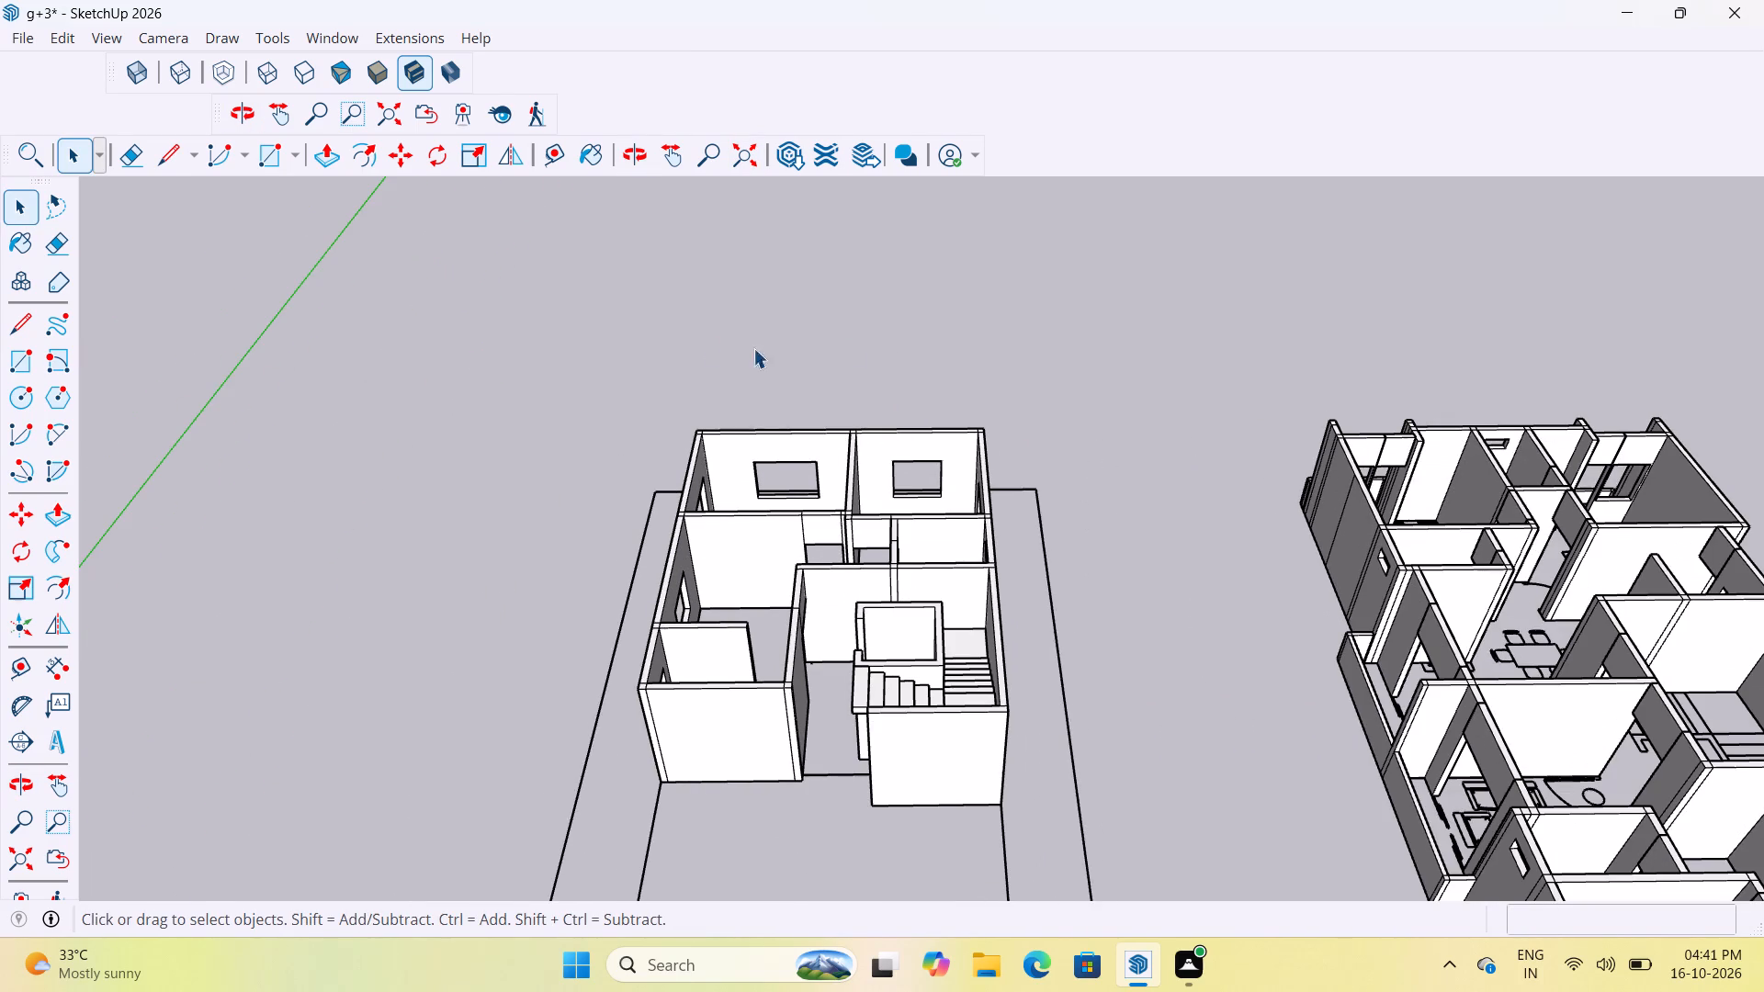
scroll(921, 423, "down", 2)
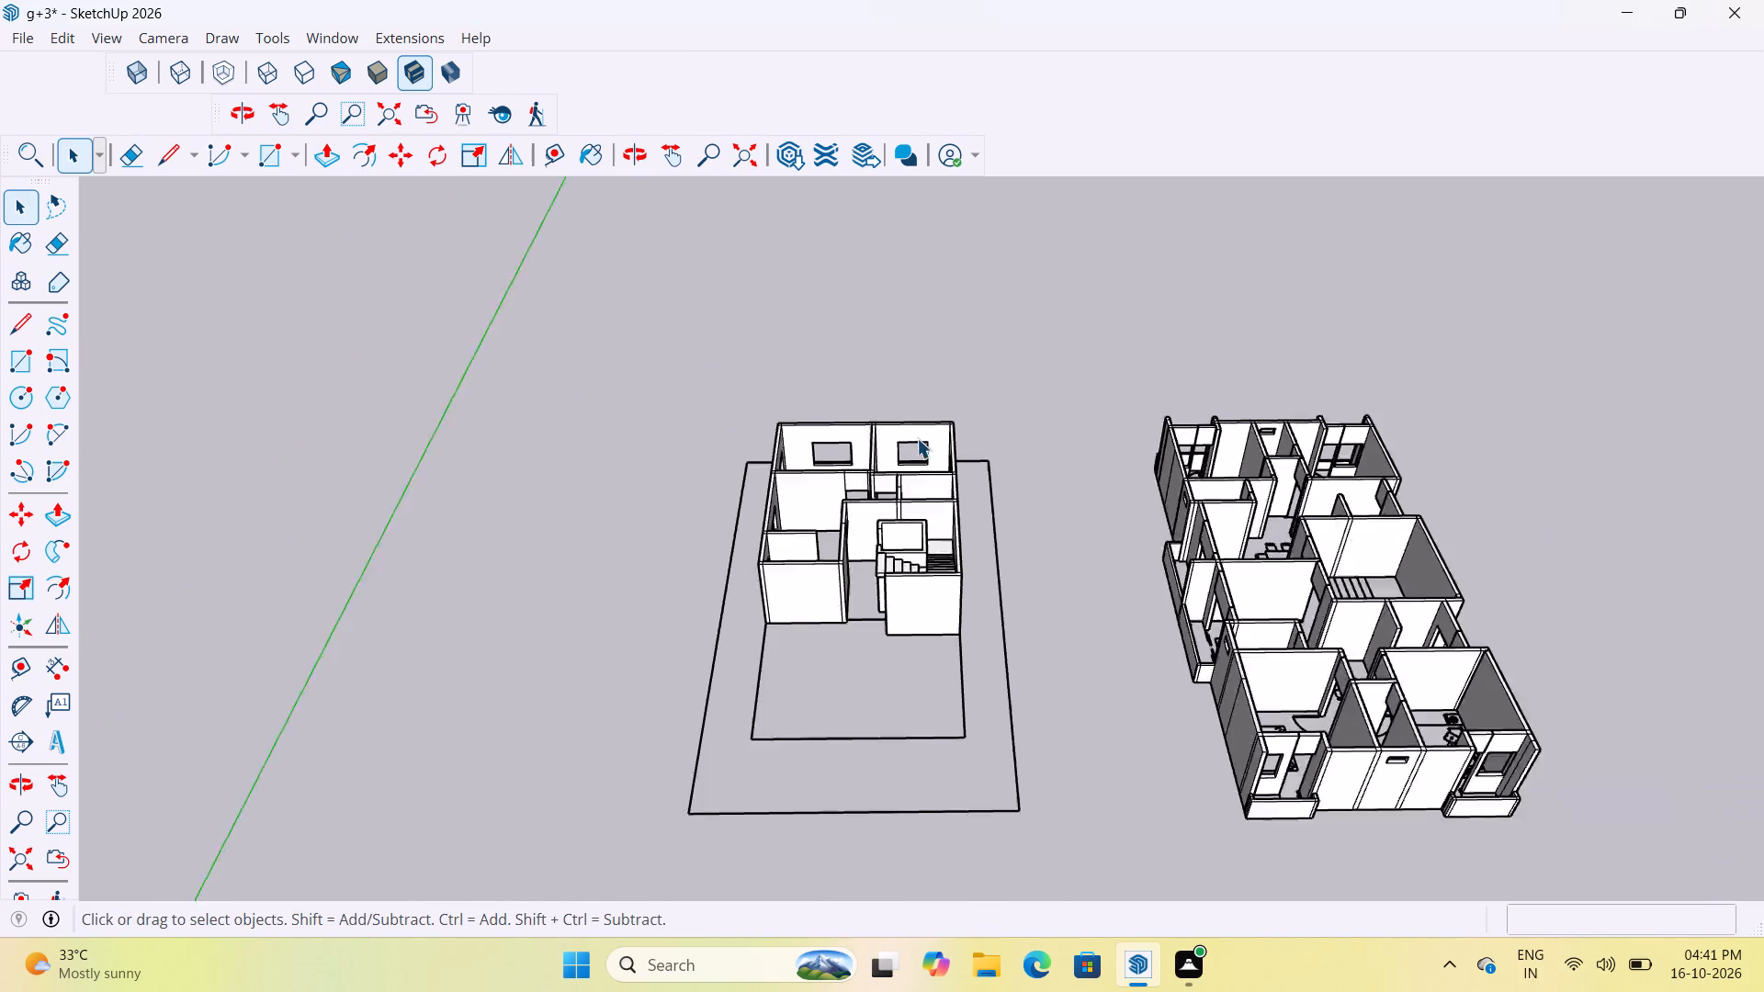
scroll(917, 438, "down", 8)
scroll(851, 621, "up", 19)
scroll(956, 403, "down", 6)
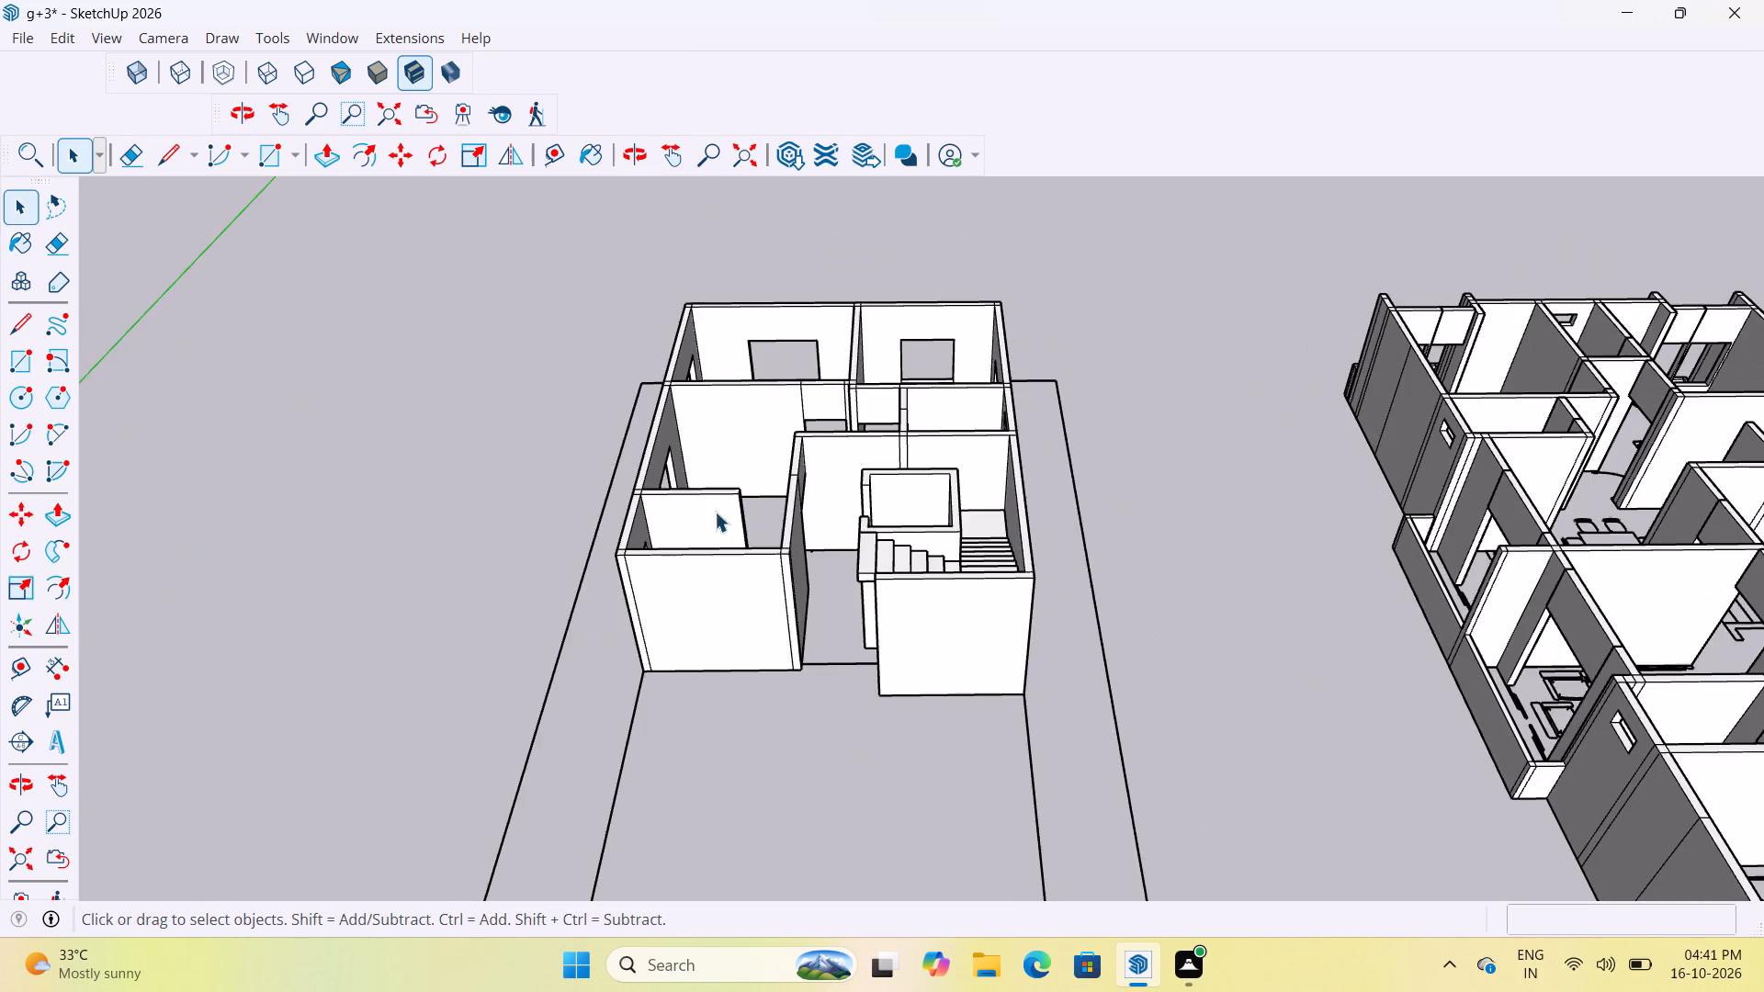
scroll(664, 506, "up", 10)
scroll(702, 456, "down", 6)
scroll(820, 522, "down", 5)
scroll(1007, 628, "up", 4)
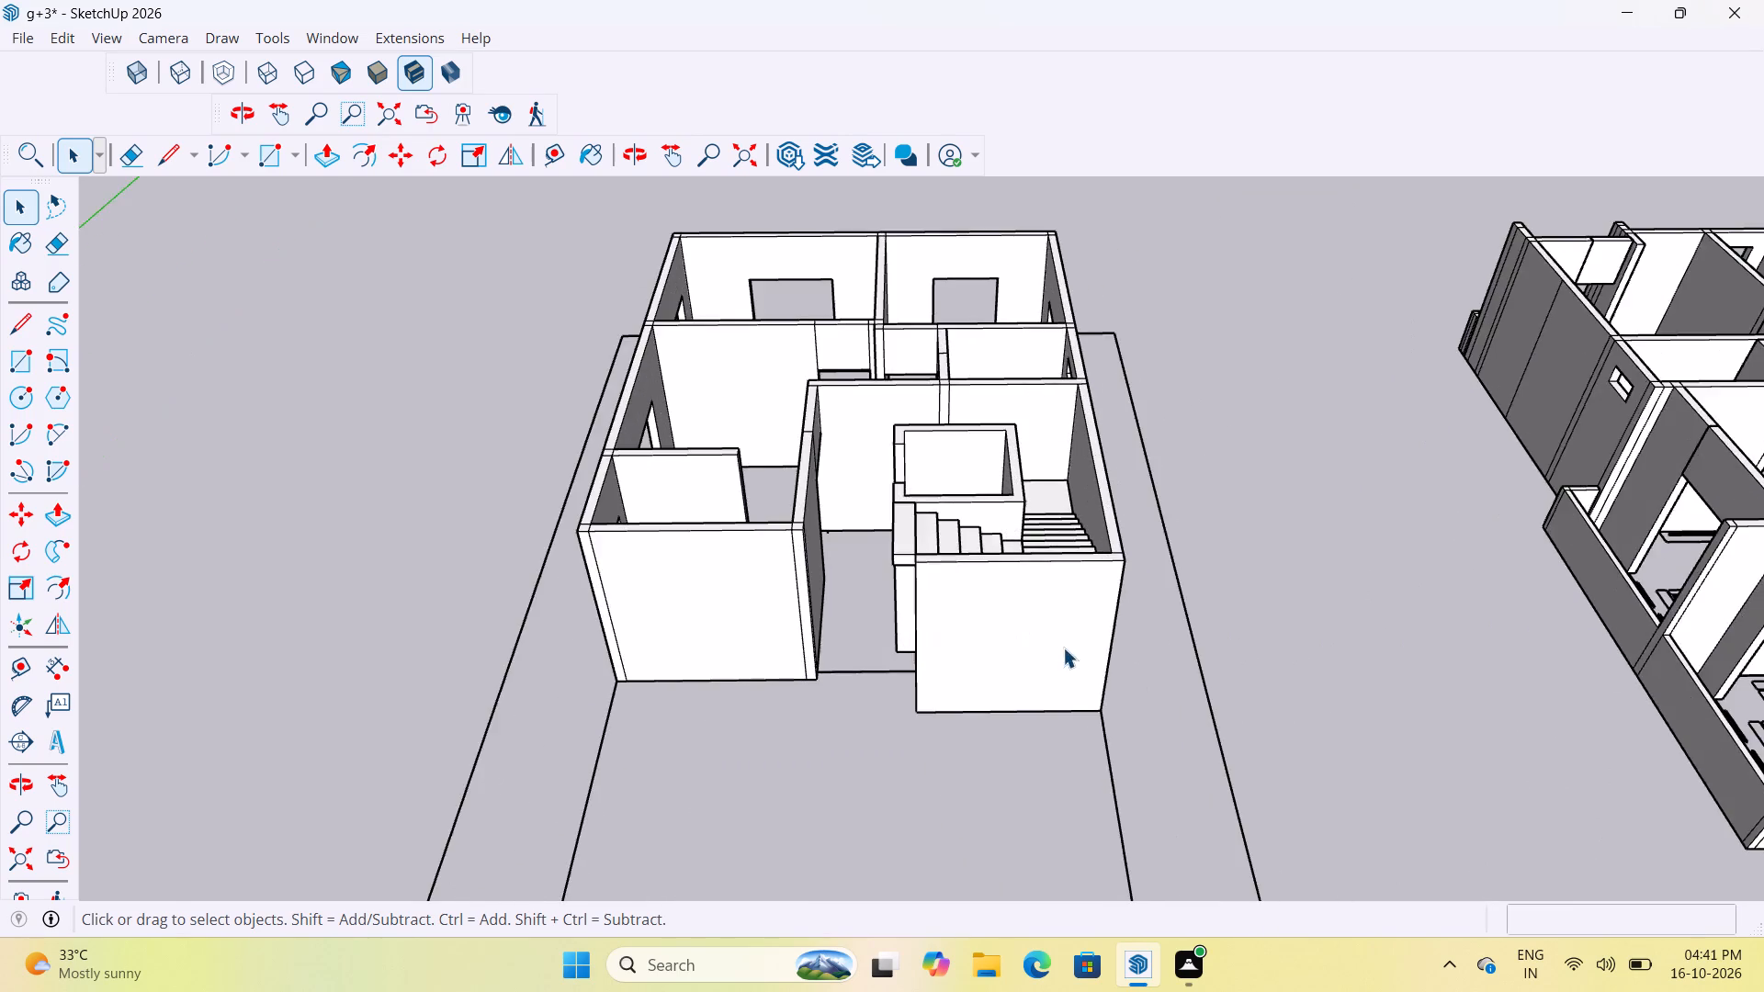
scroll(1063, 648, "up", 5)
scroll(814, 443, "down", 16)
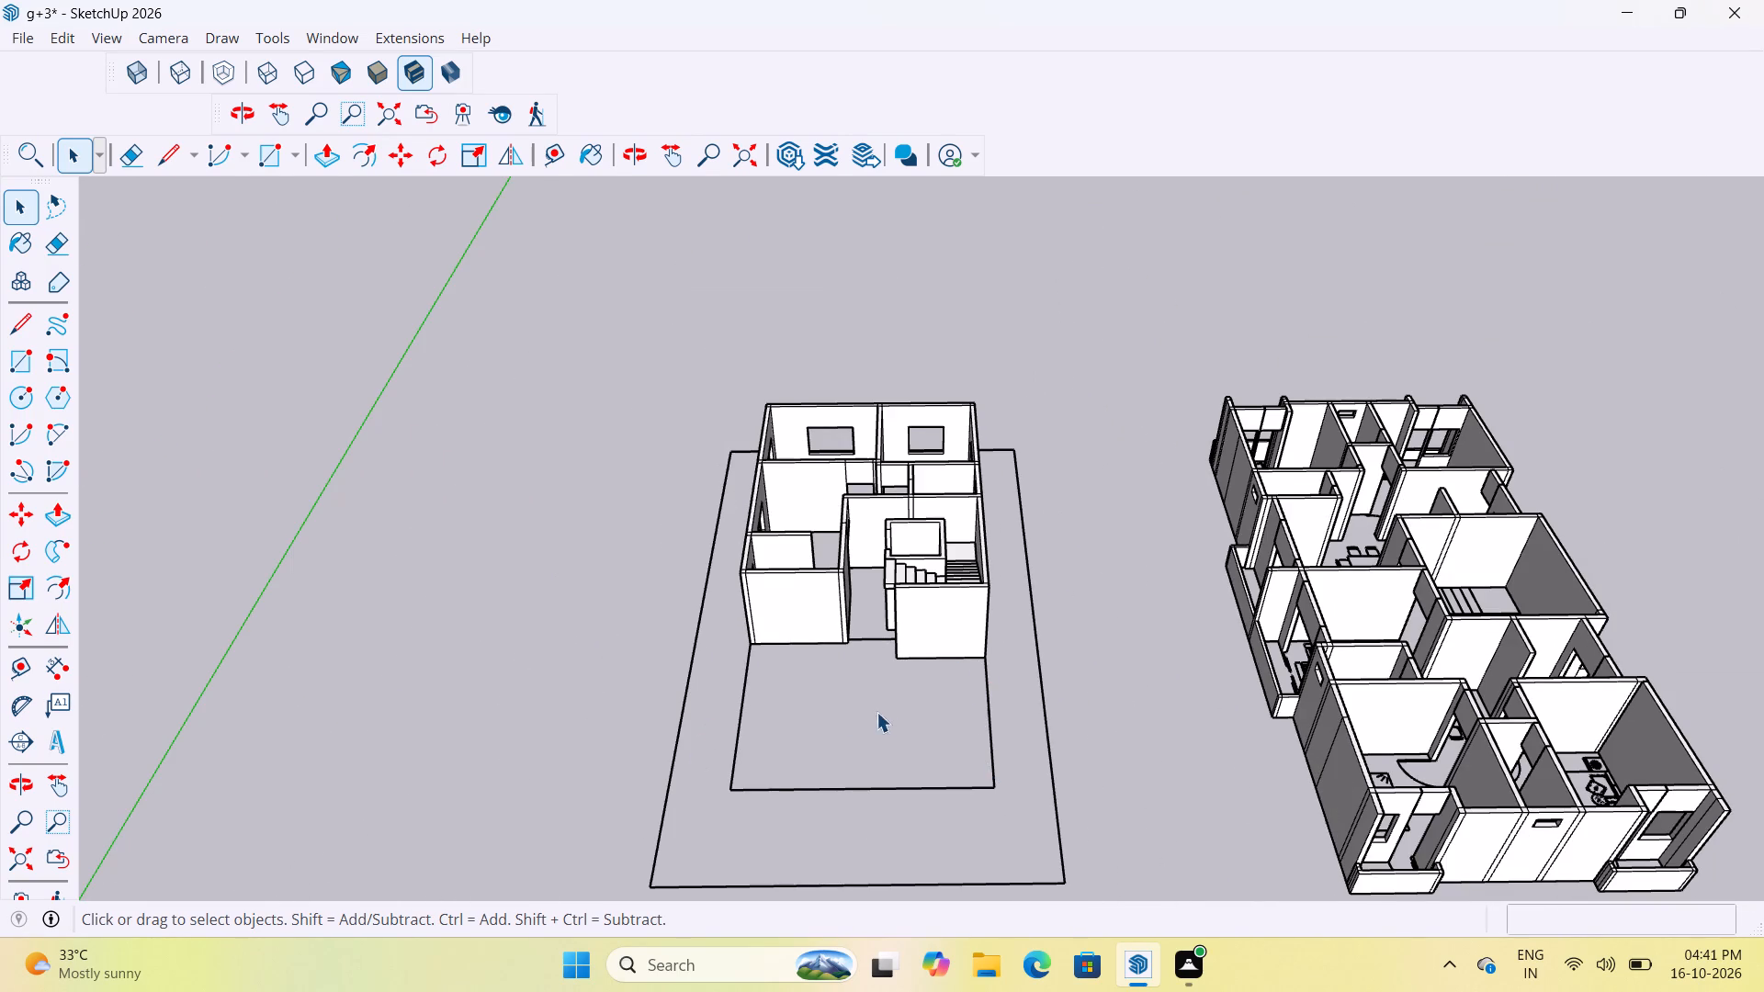
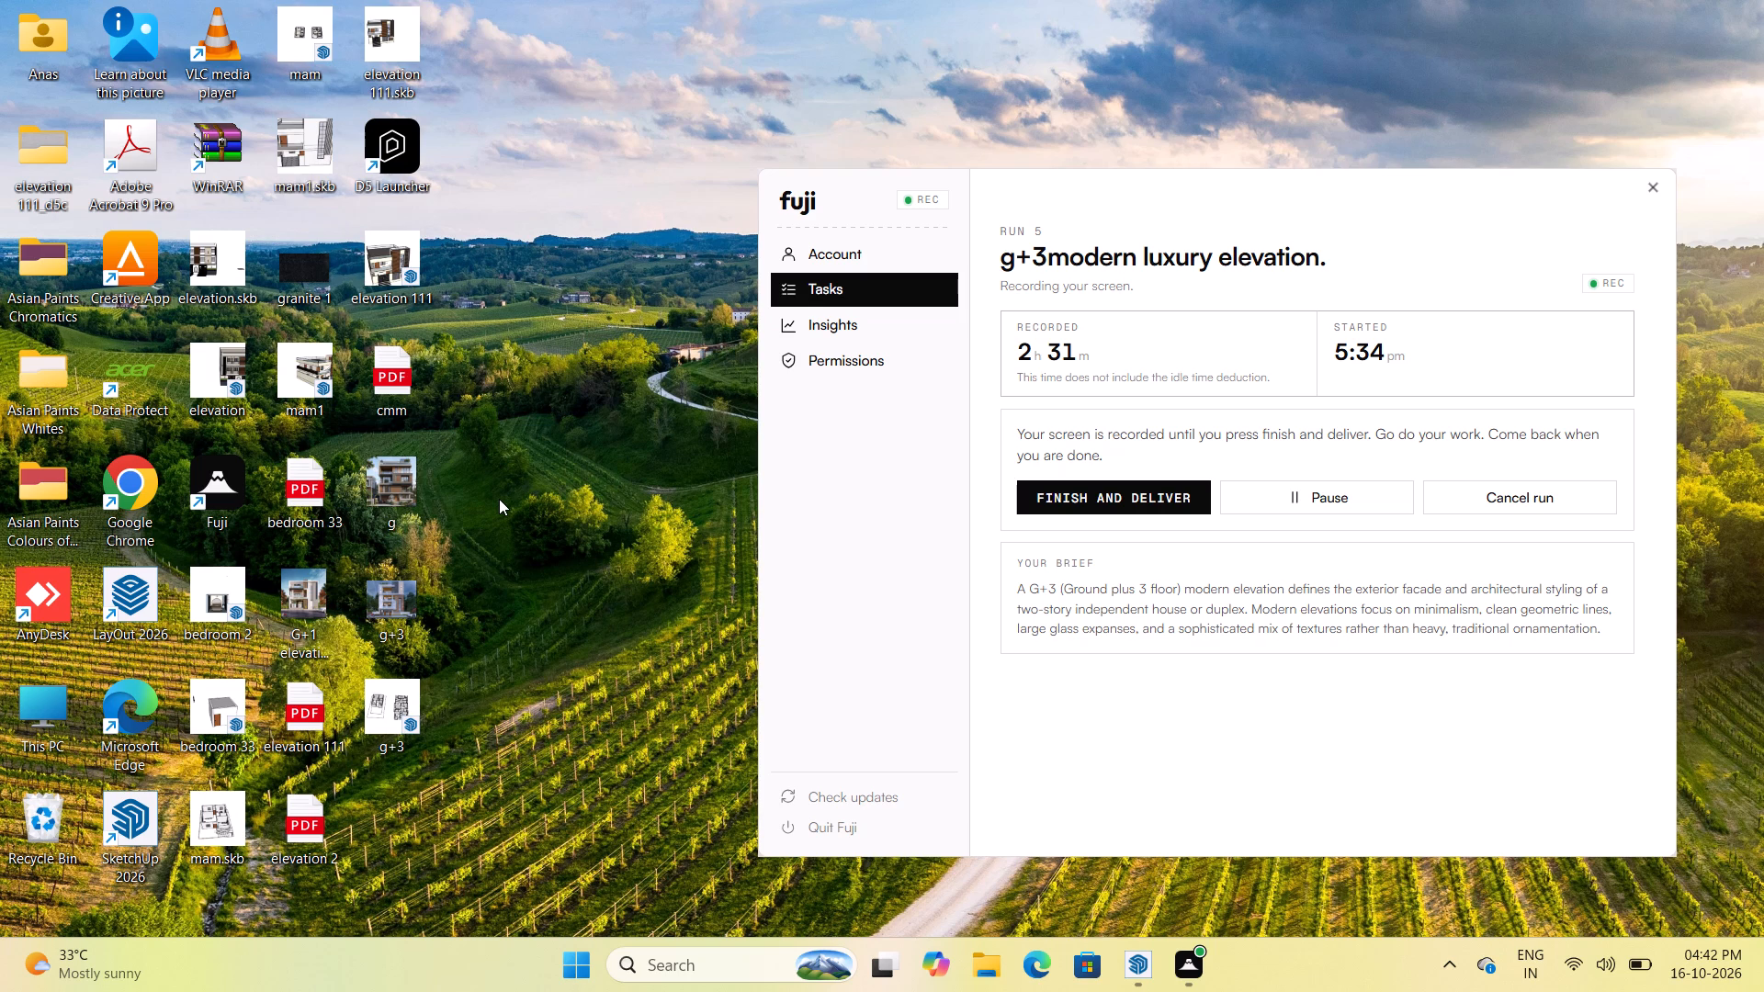
Open the elevation 111 model from the desktop.
scroll(381, 315, "up", 3)
double_click(392, 277)
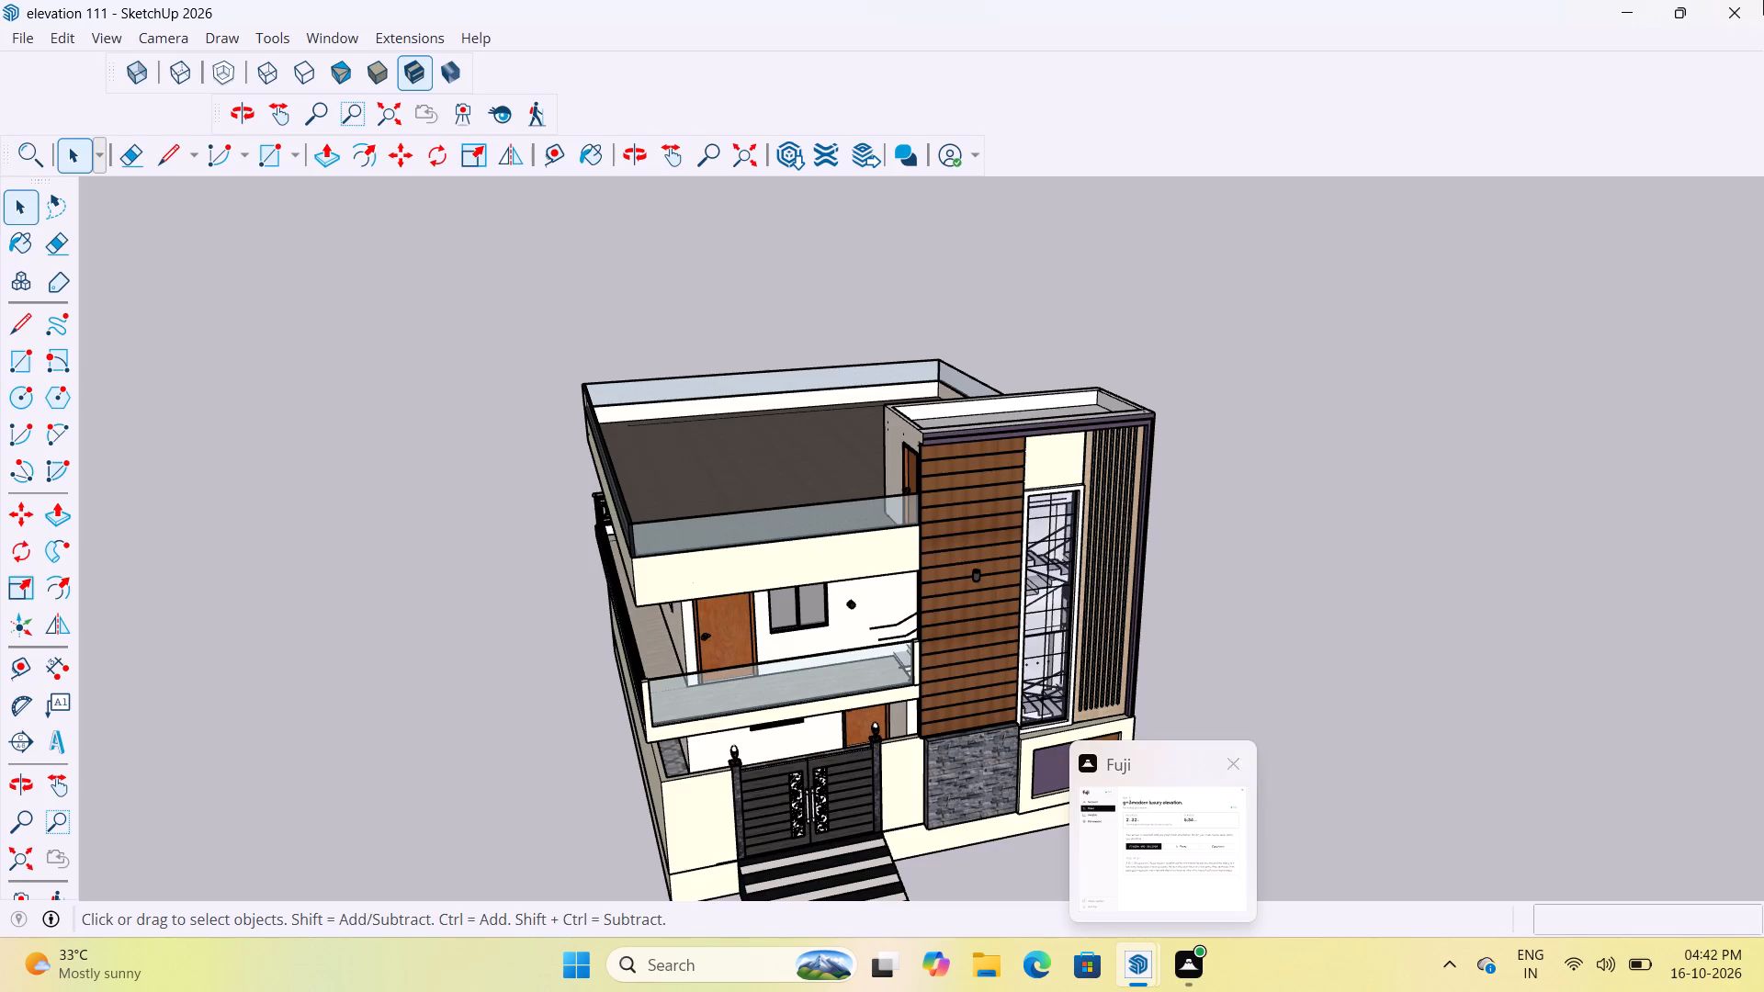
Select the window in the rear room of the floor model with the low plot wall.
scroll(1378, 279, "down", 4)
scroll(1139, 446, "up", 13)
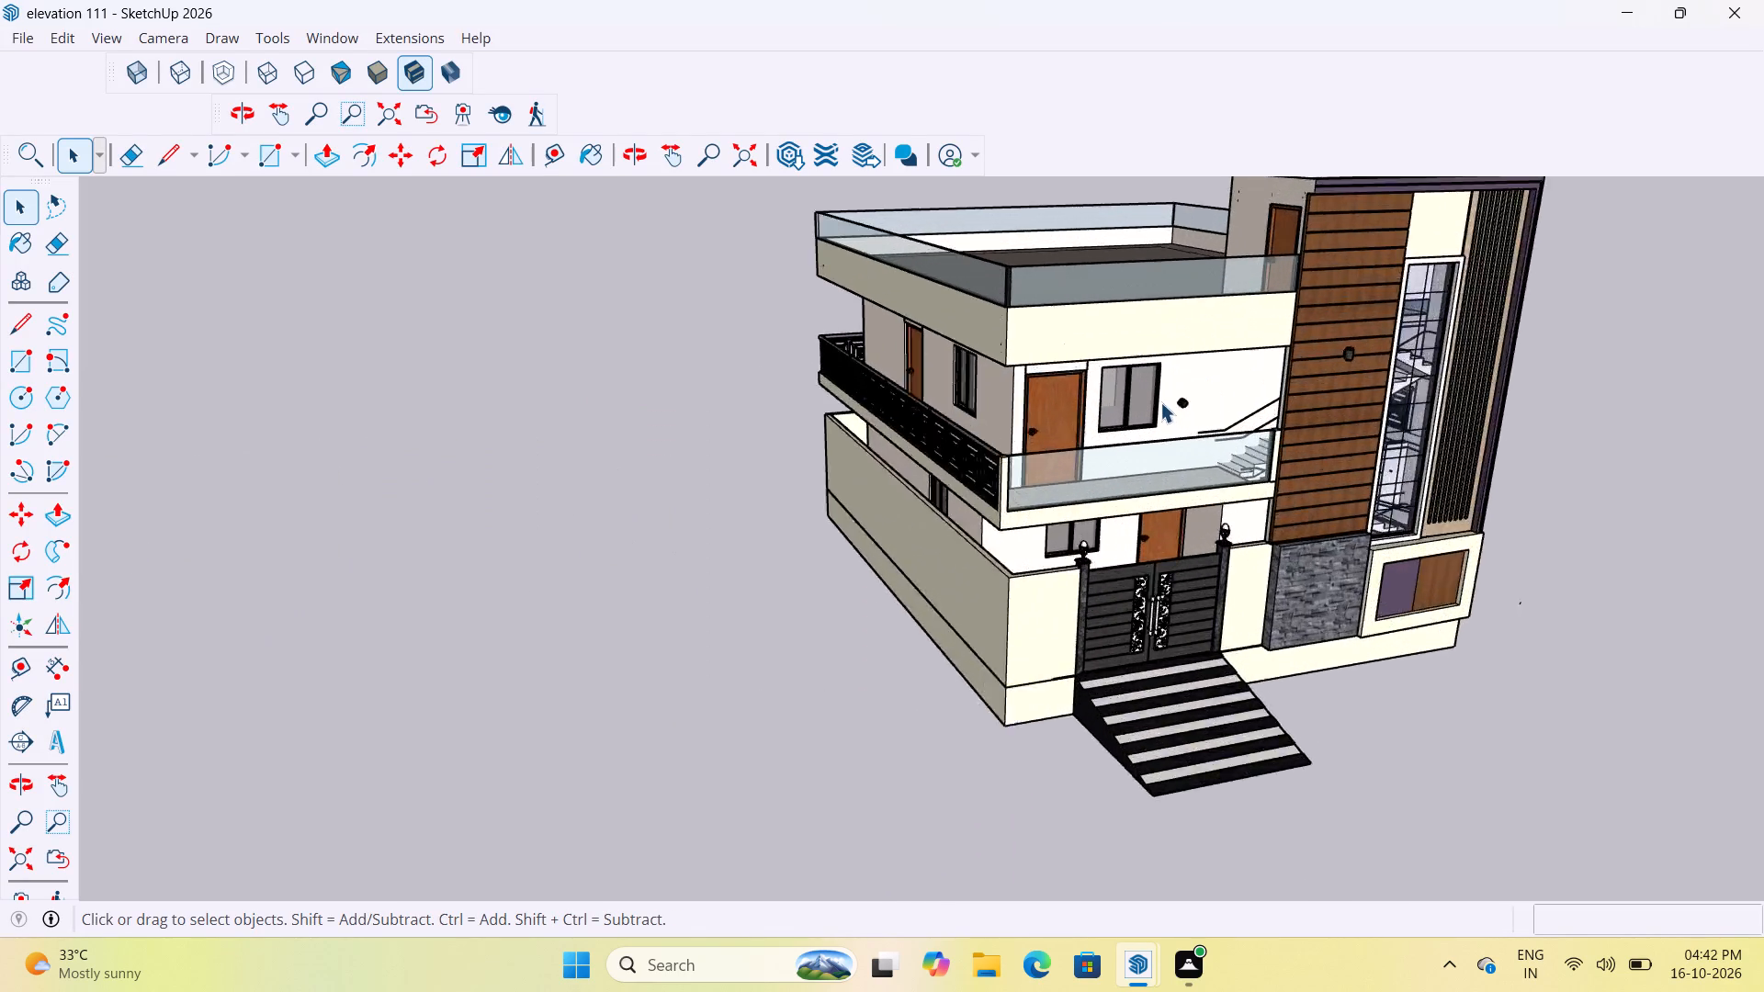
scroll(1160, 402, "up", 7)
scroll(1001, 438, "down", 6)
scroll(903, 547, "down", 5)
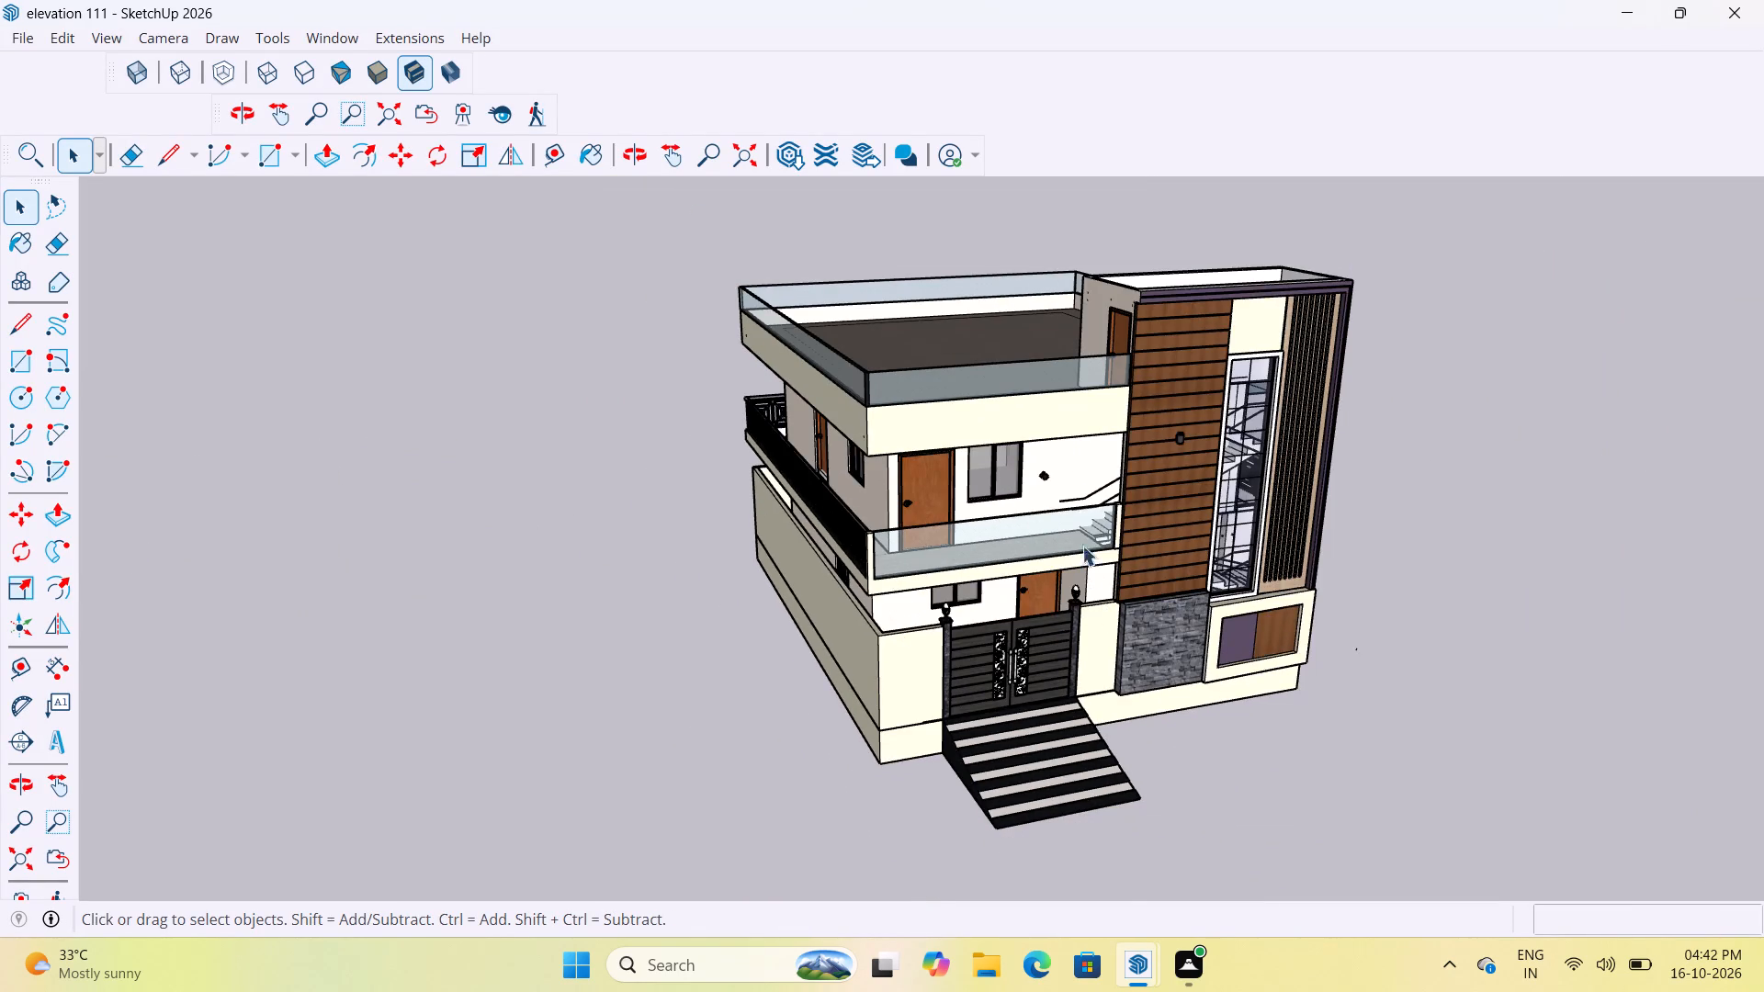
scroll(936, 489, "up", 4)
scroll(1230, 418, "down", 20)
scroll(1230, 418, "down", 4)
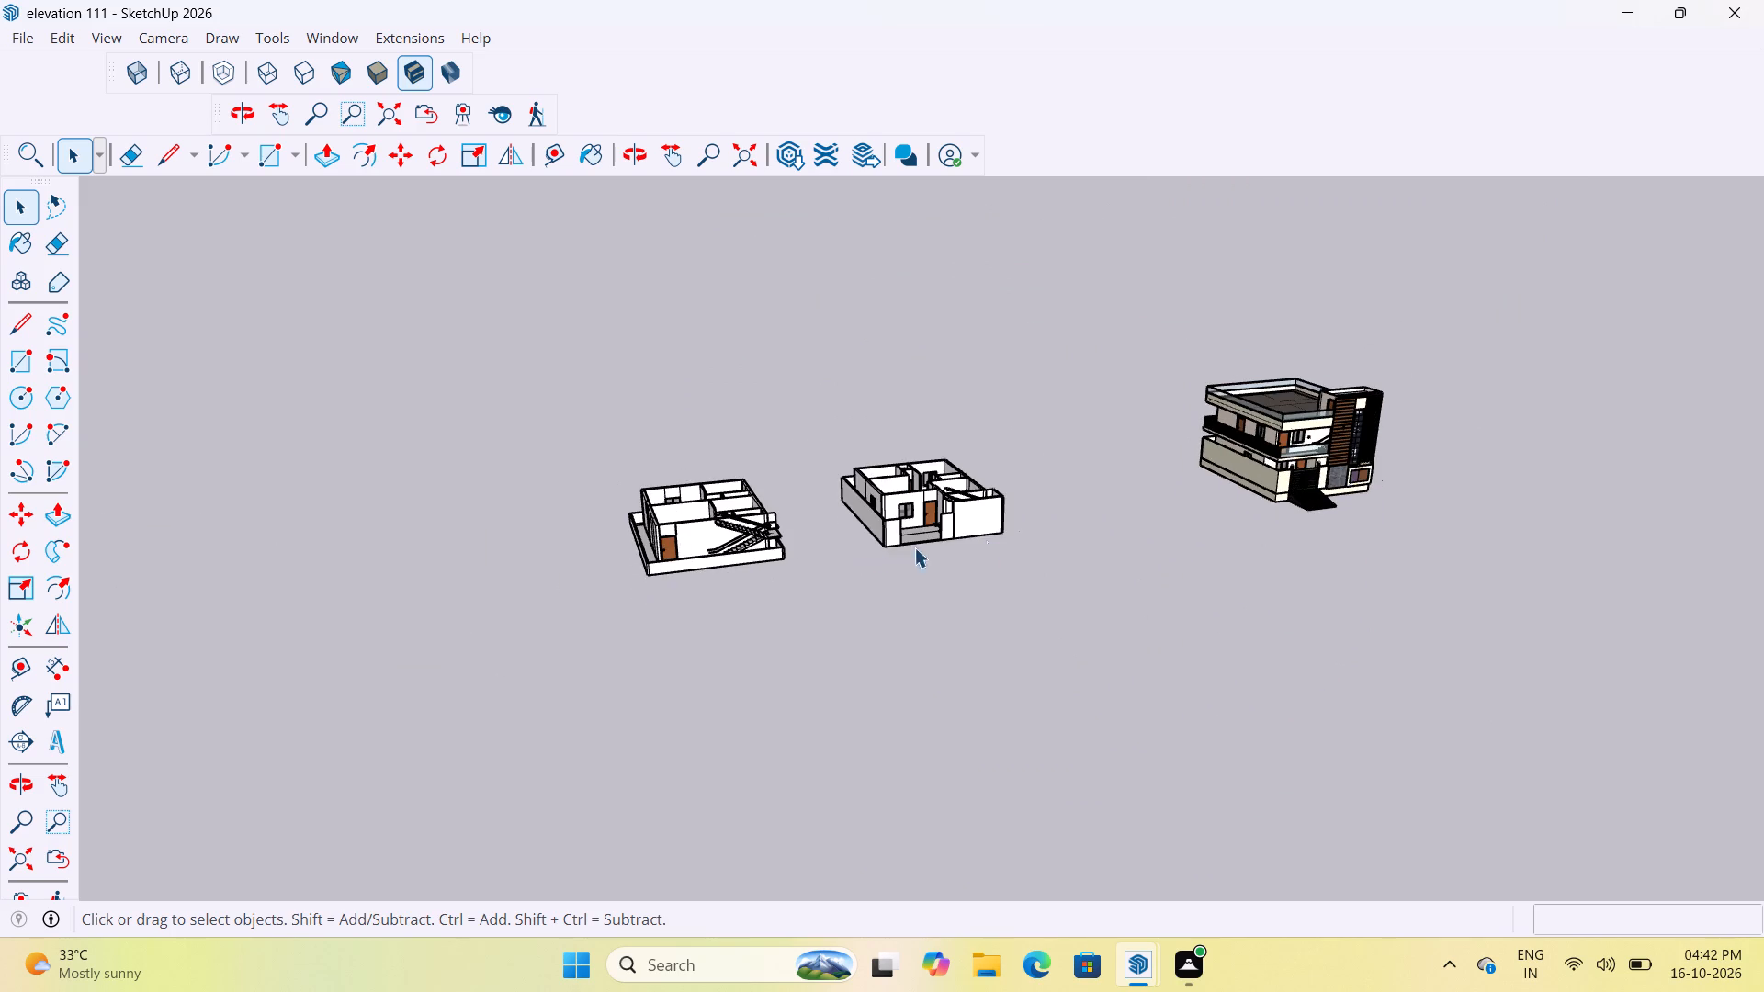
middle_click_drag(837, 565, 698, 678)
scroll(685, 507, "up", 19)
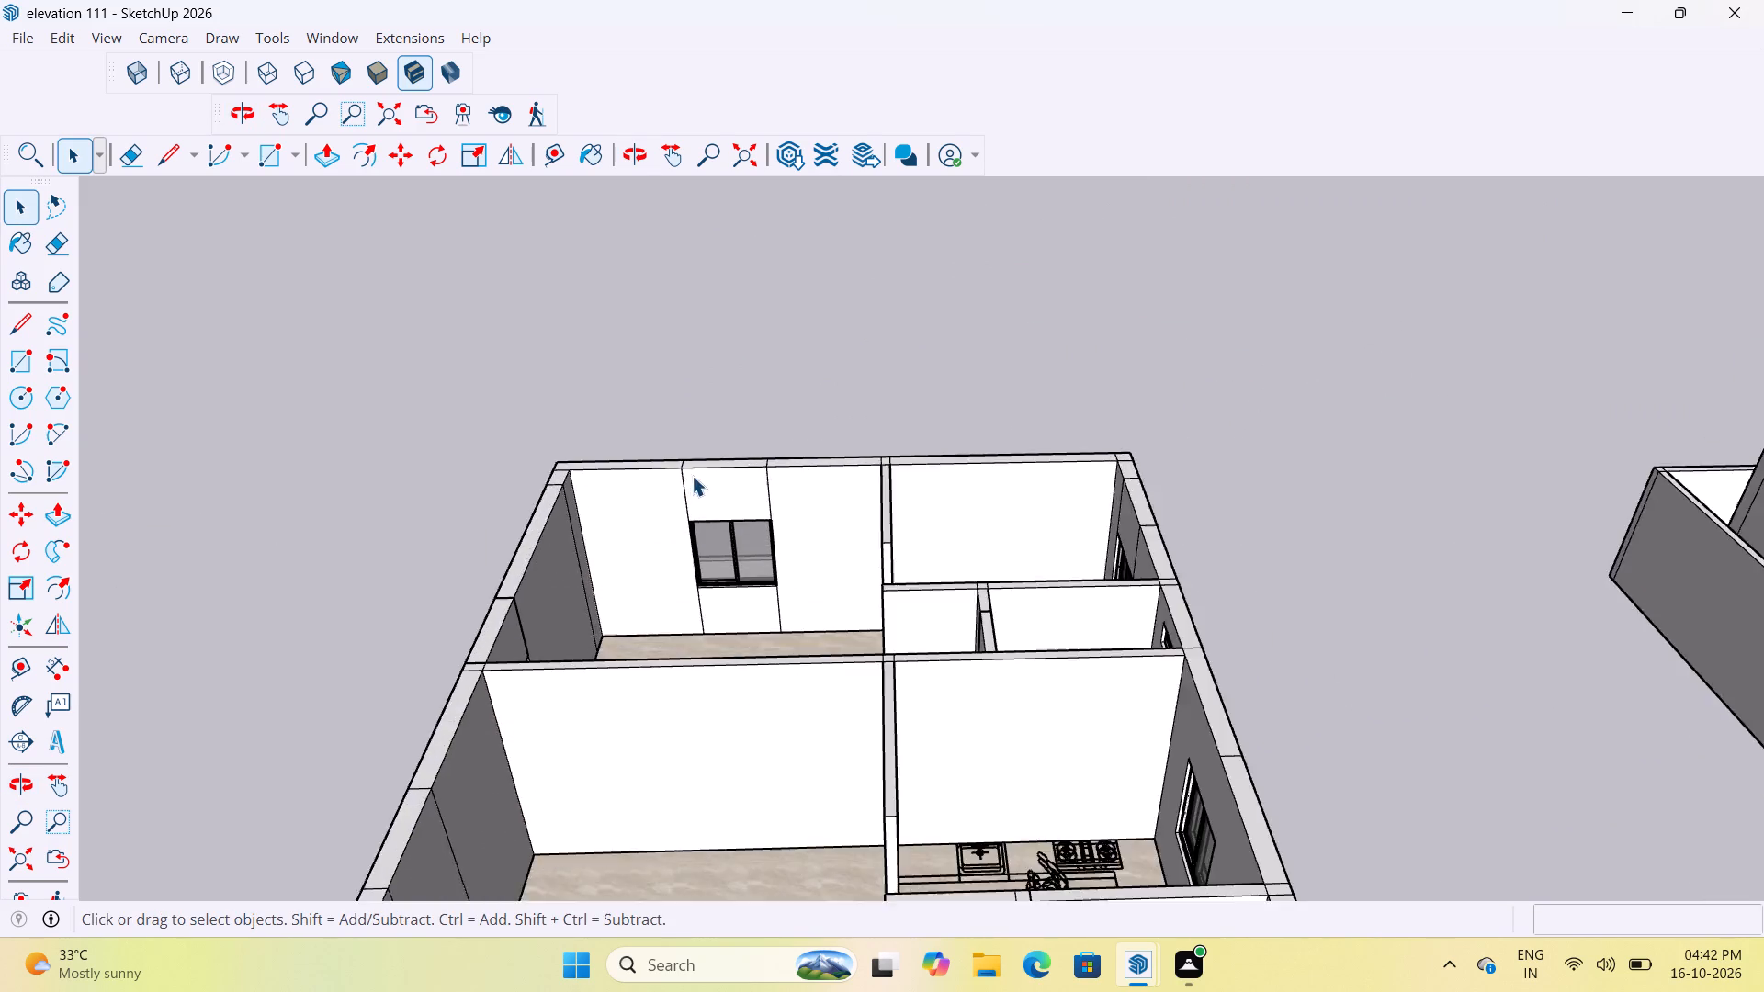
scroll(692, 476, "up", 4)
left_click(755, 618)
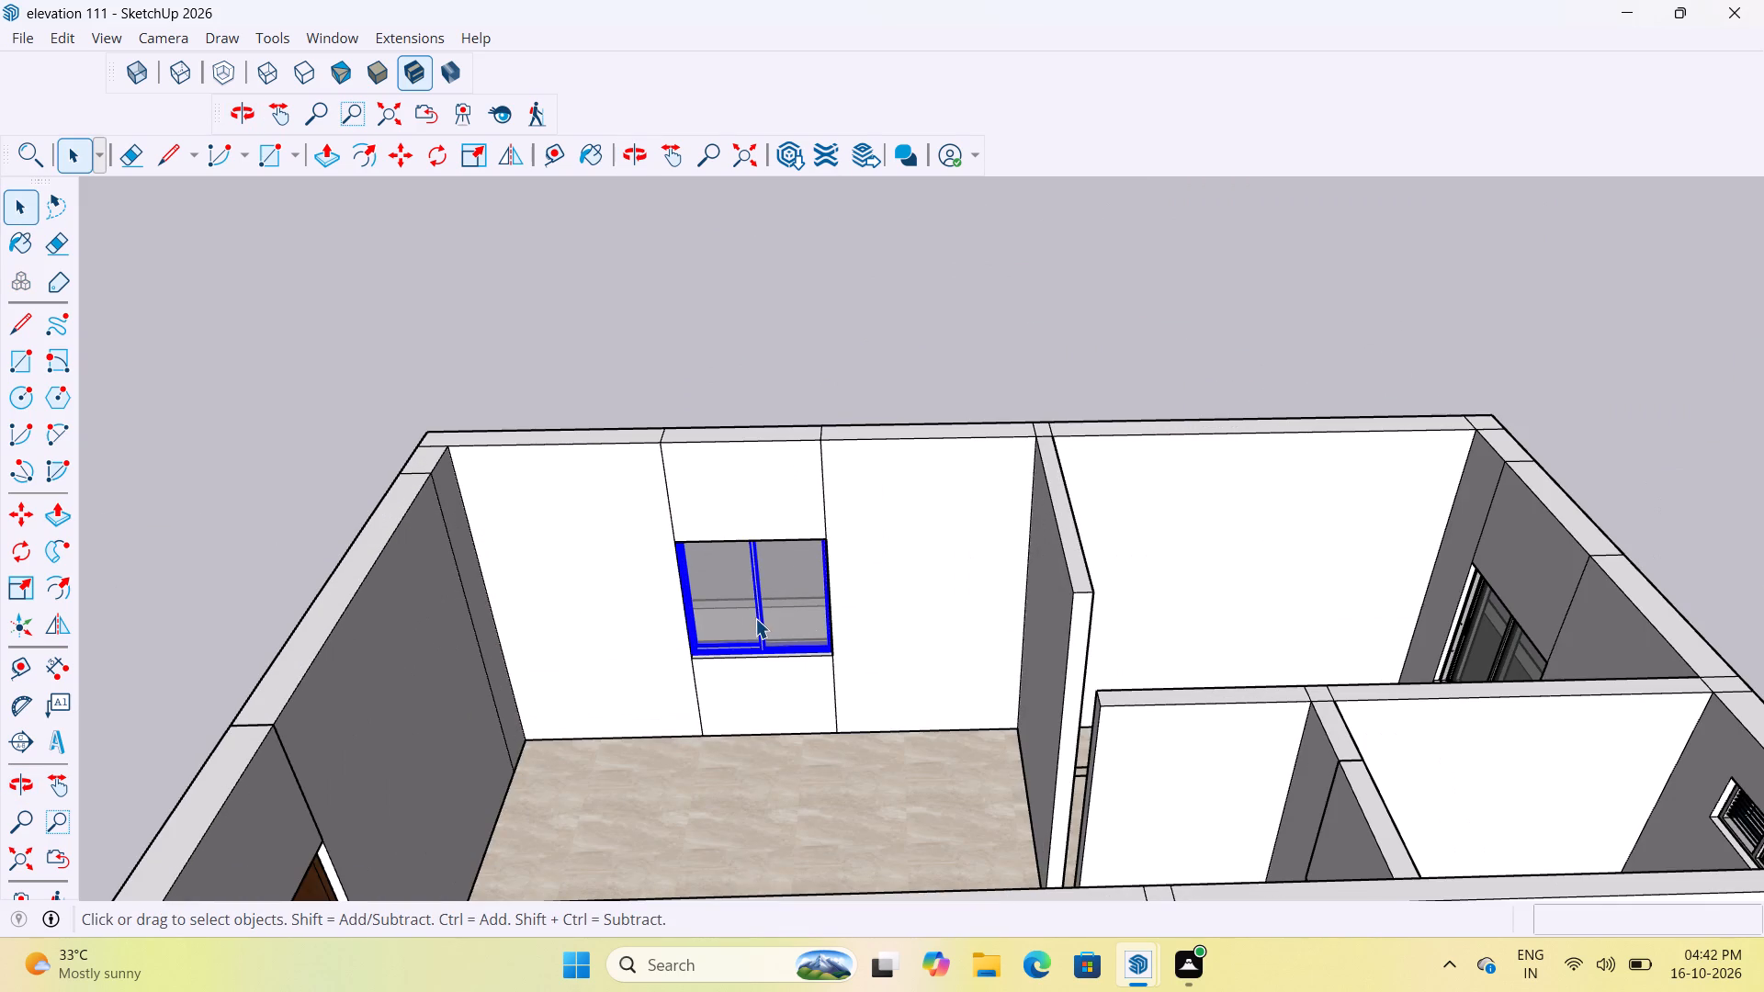
Select the rear room's side door and add that room's back-wall window to the selection.
scroll(755, 618, "down", 15)
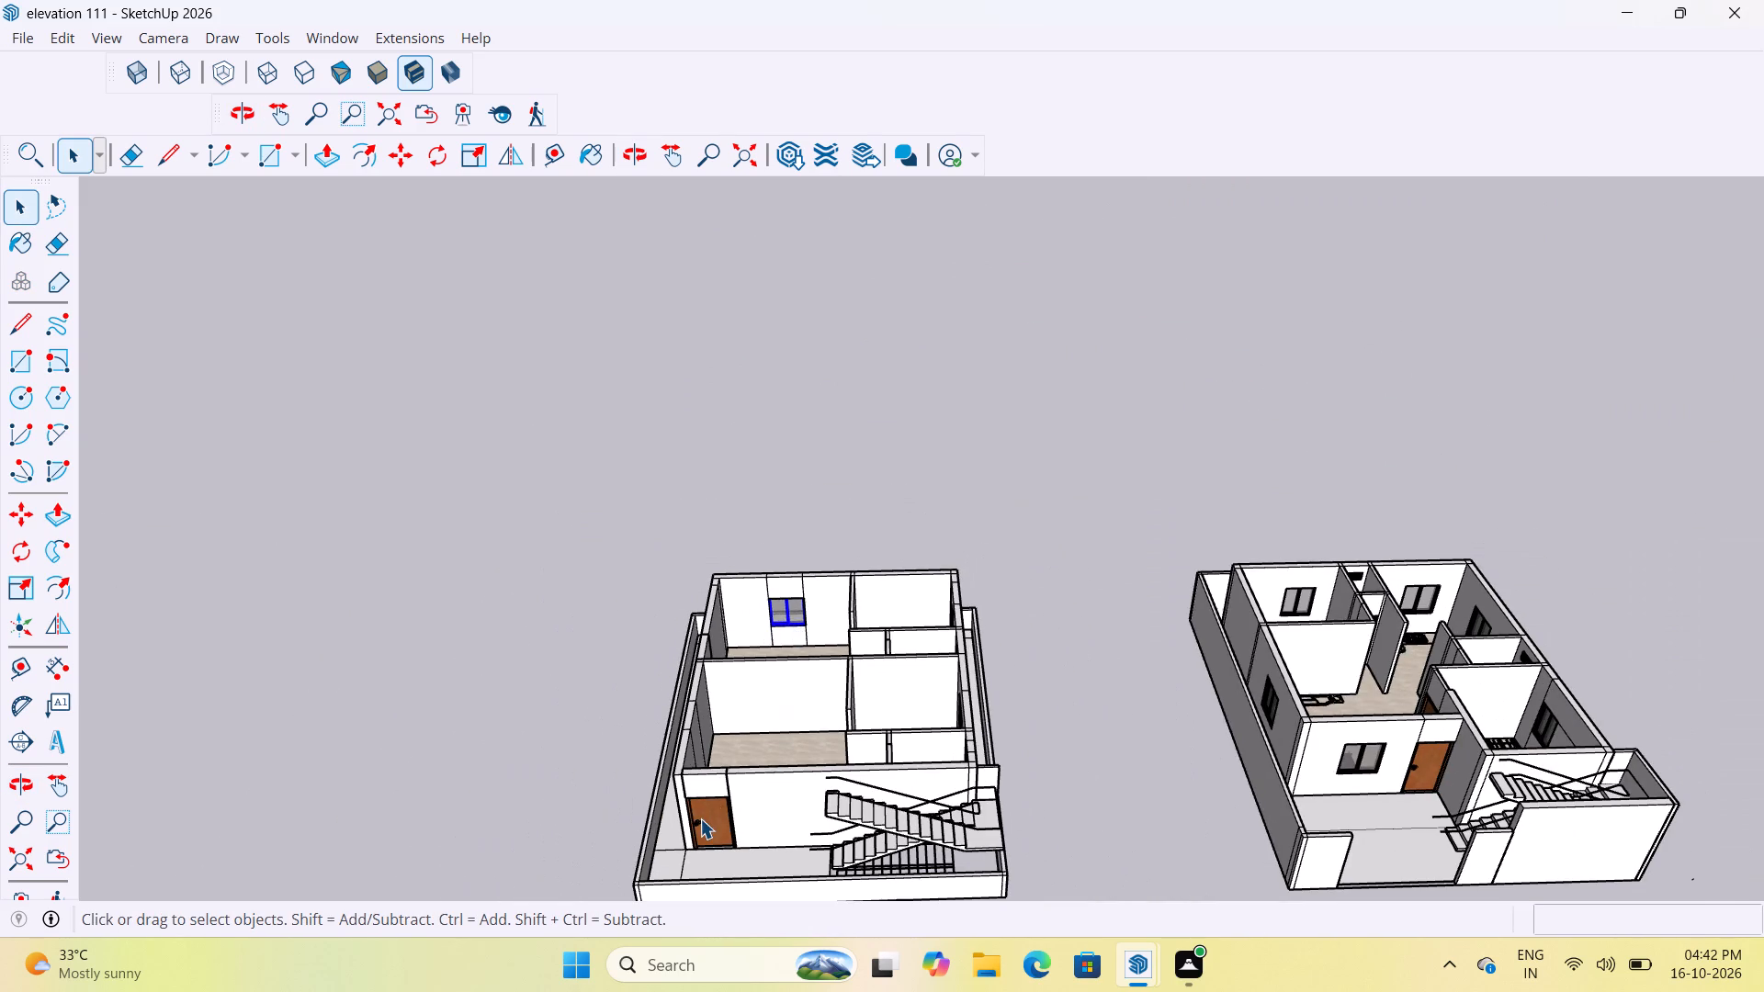
scroll(700, 818, "up", 11)
scroll(902, 700, "down", 10)
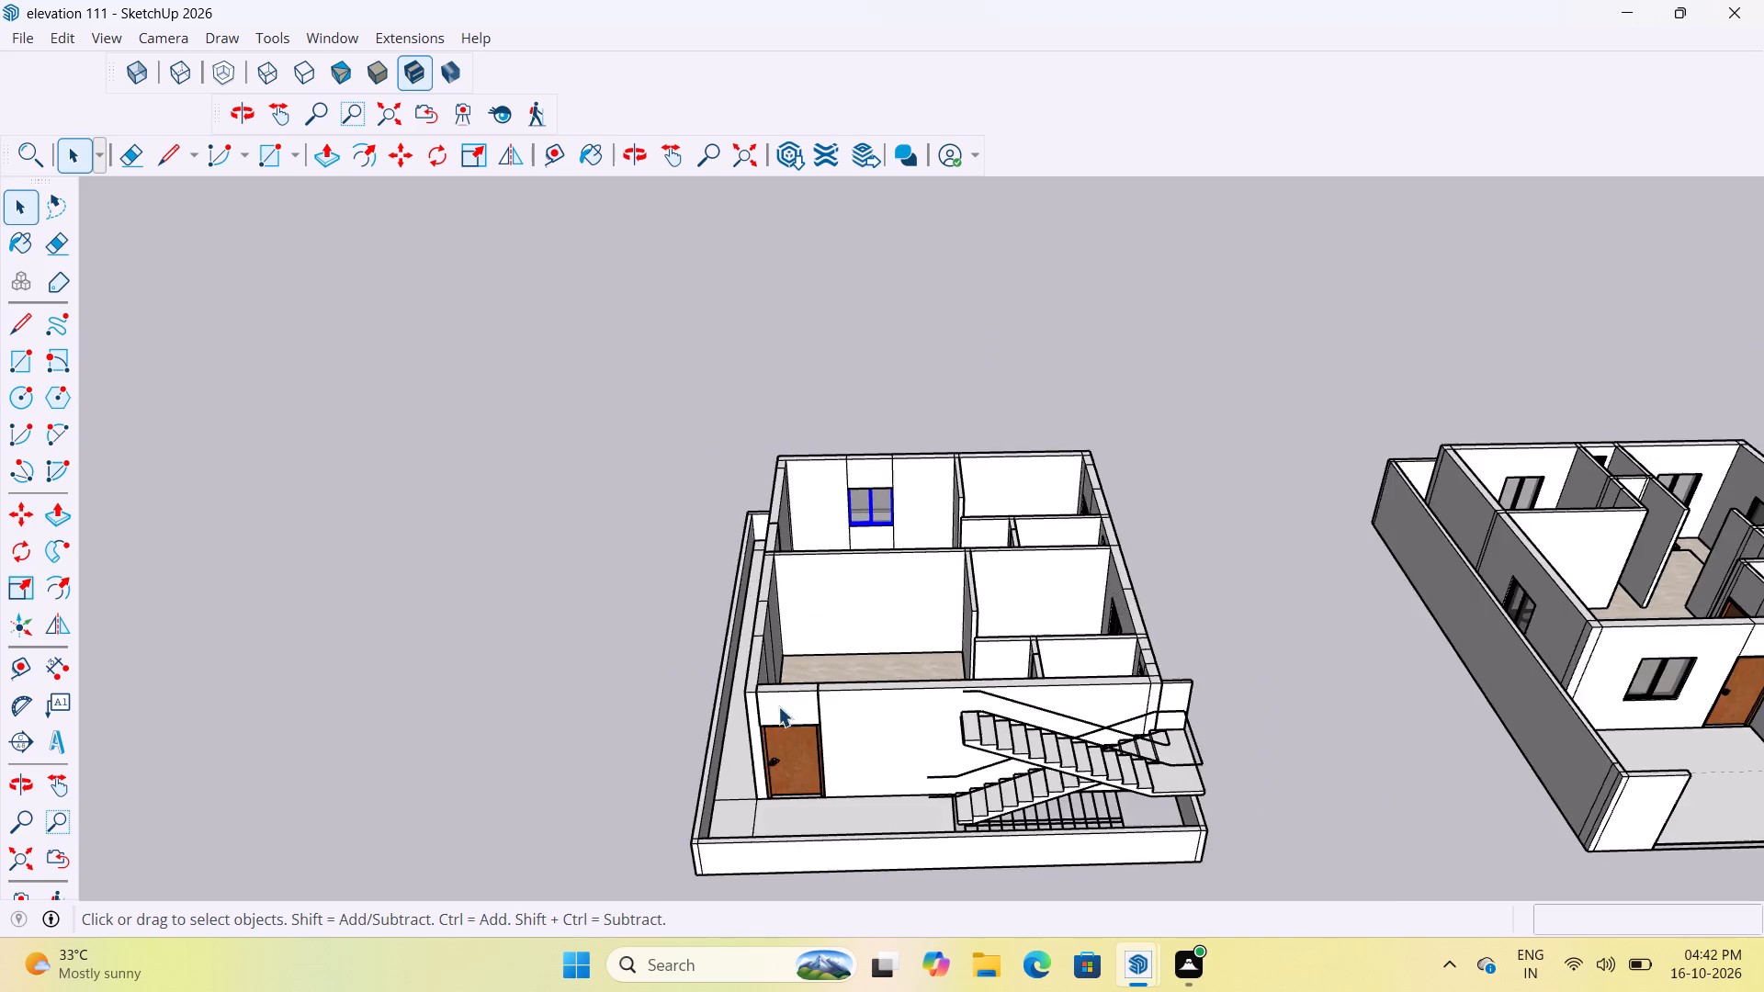
middle_click_drag(843, 694, 1252, 643)
scroll(849, 683, "up", 7)
middle_click_drag(1075, 632, 619, 758)
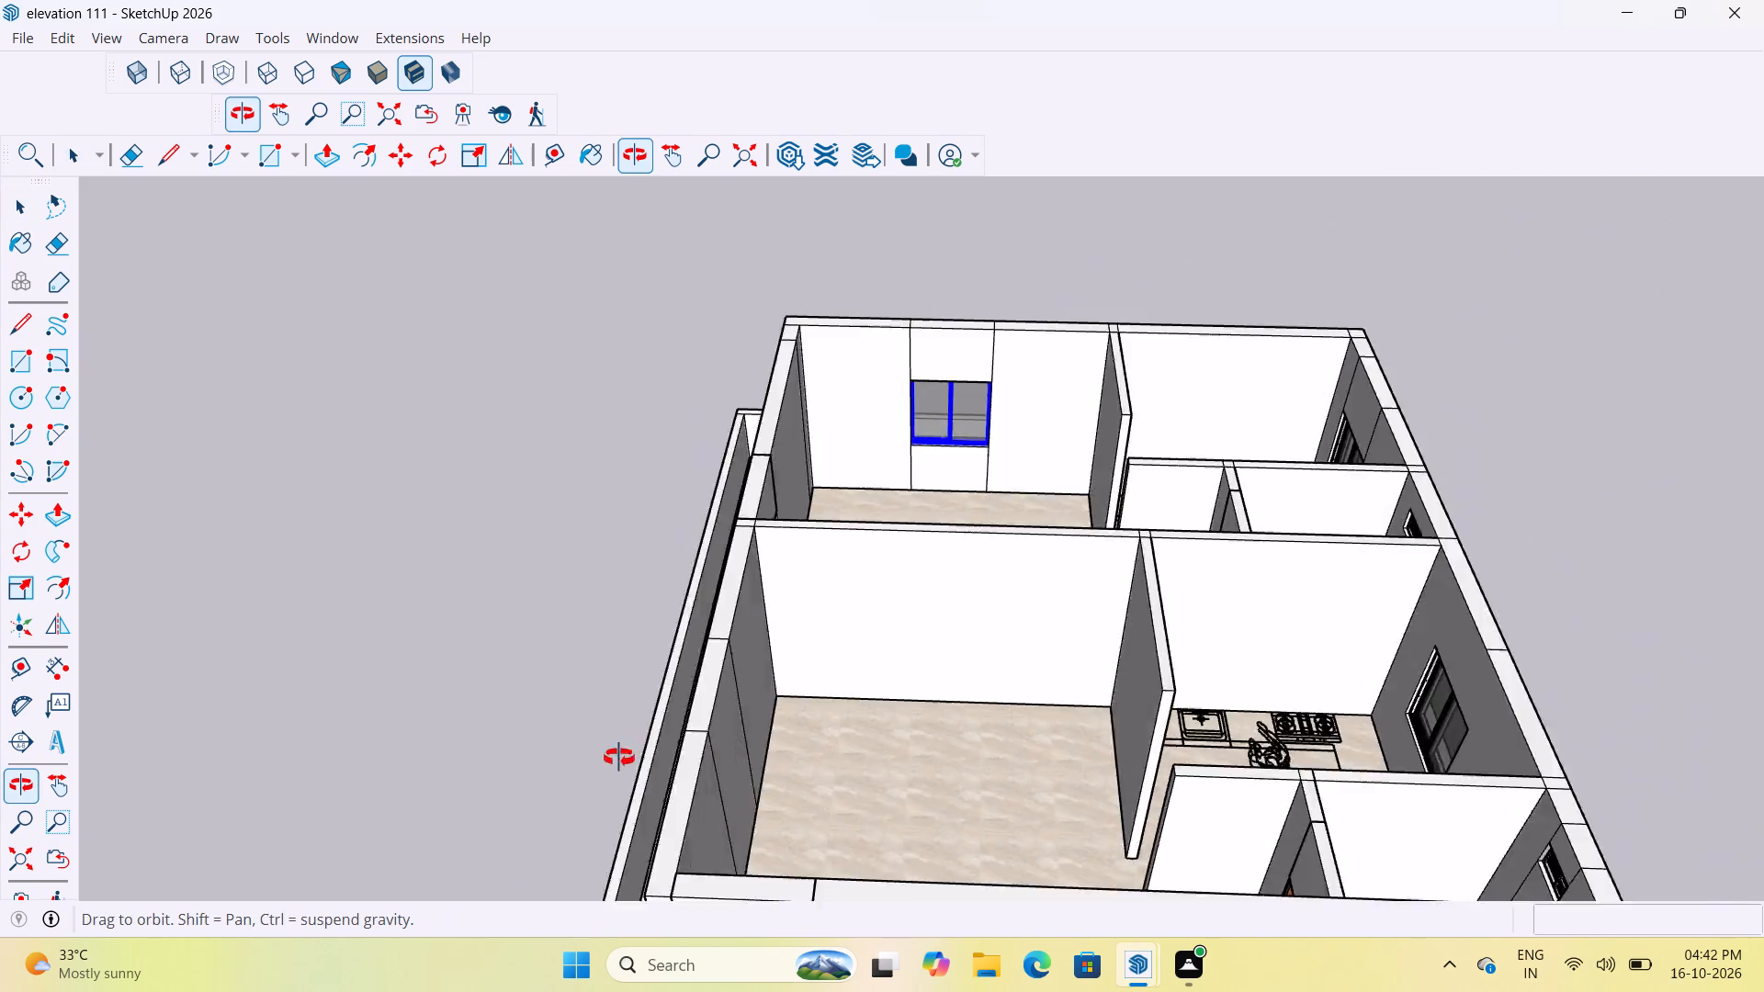
middle_click_drag(619, 758, 1039, 680)
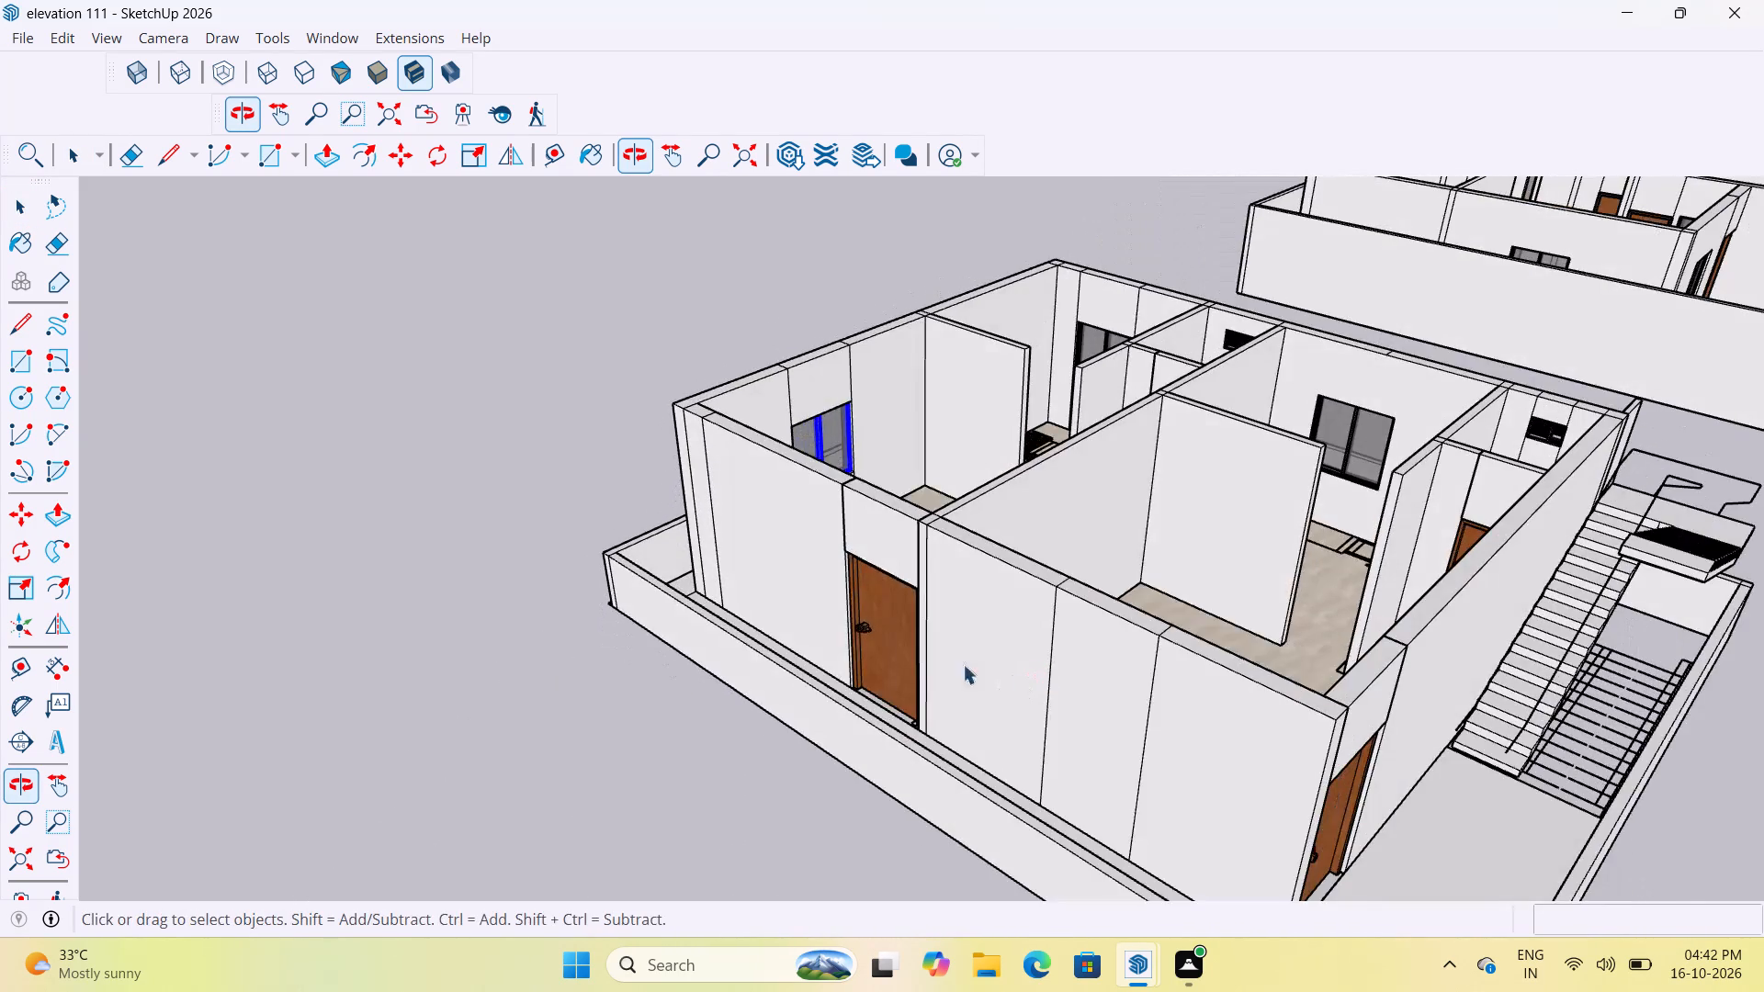
scroll(903, 655, "up", 7)
left_click(878, 640)
scroll(864, 676, "down", 4)
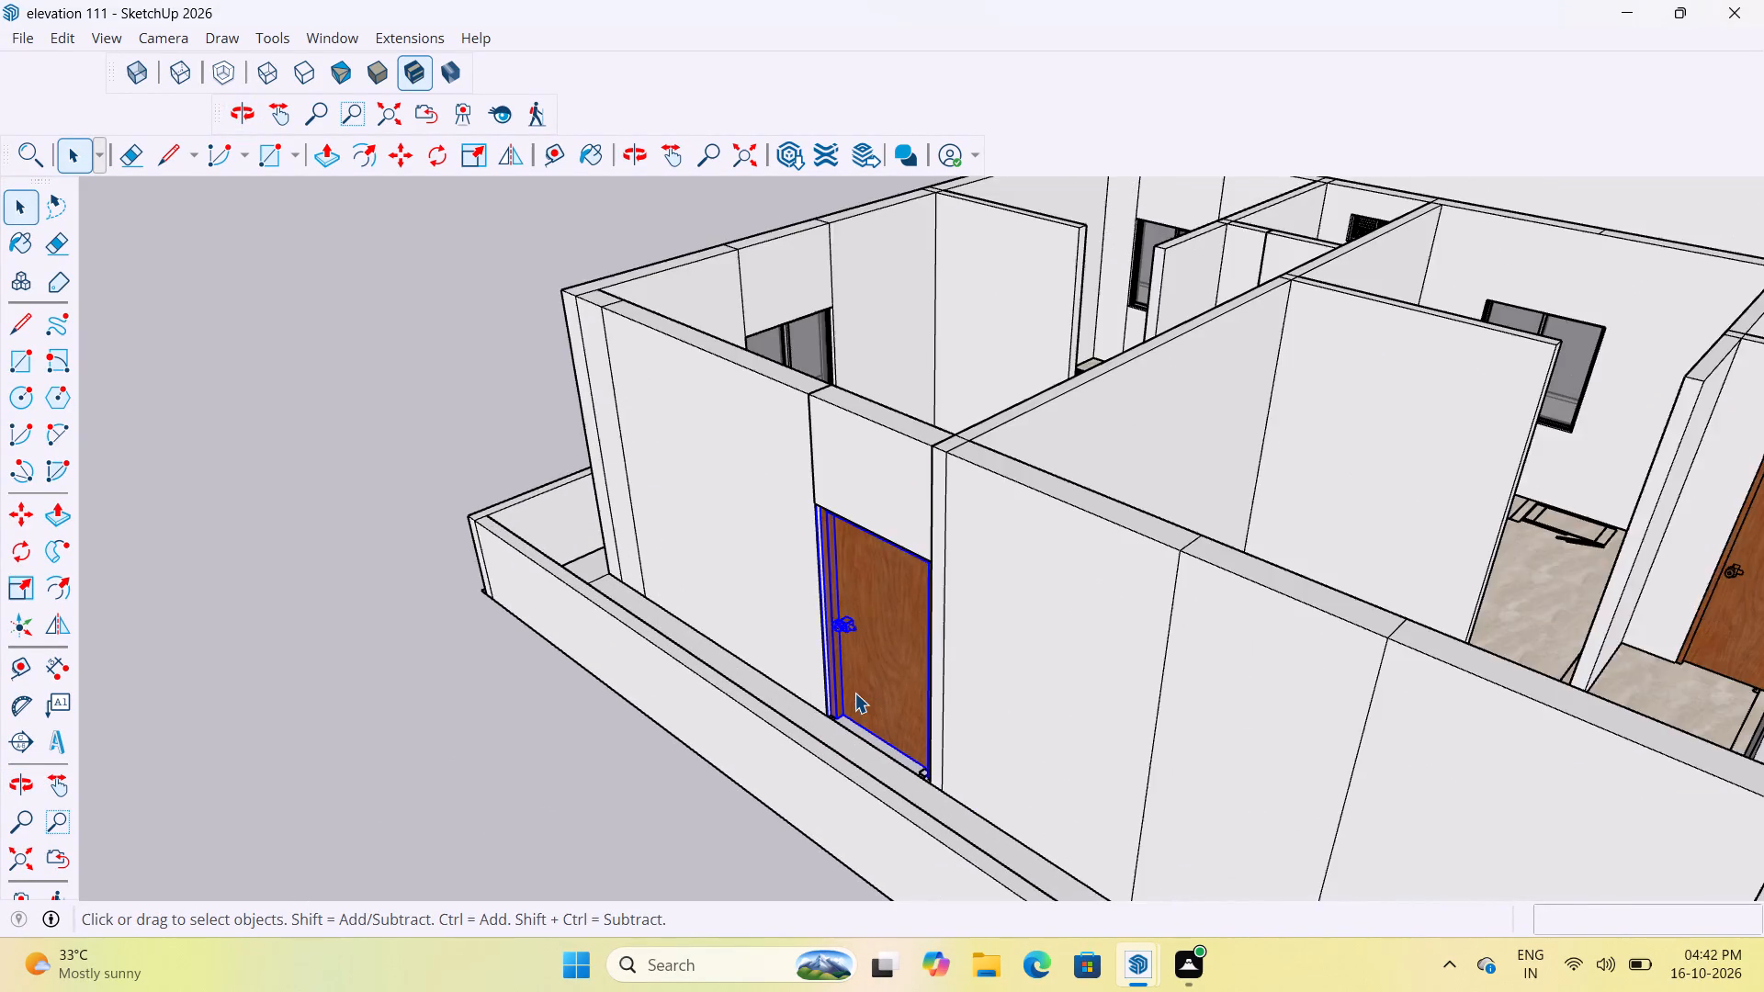
scroll(852, 693, "down", 5)
middle_click_drag(933, 535, 718, 595)
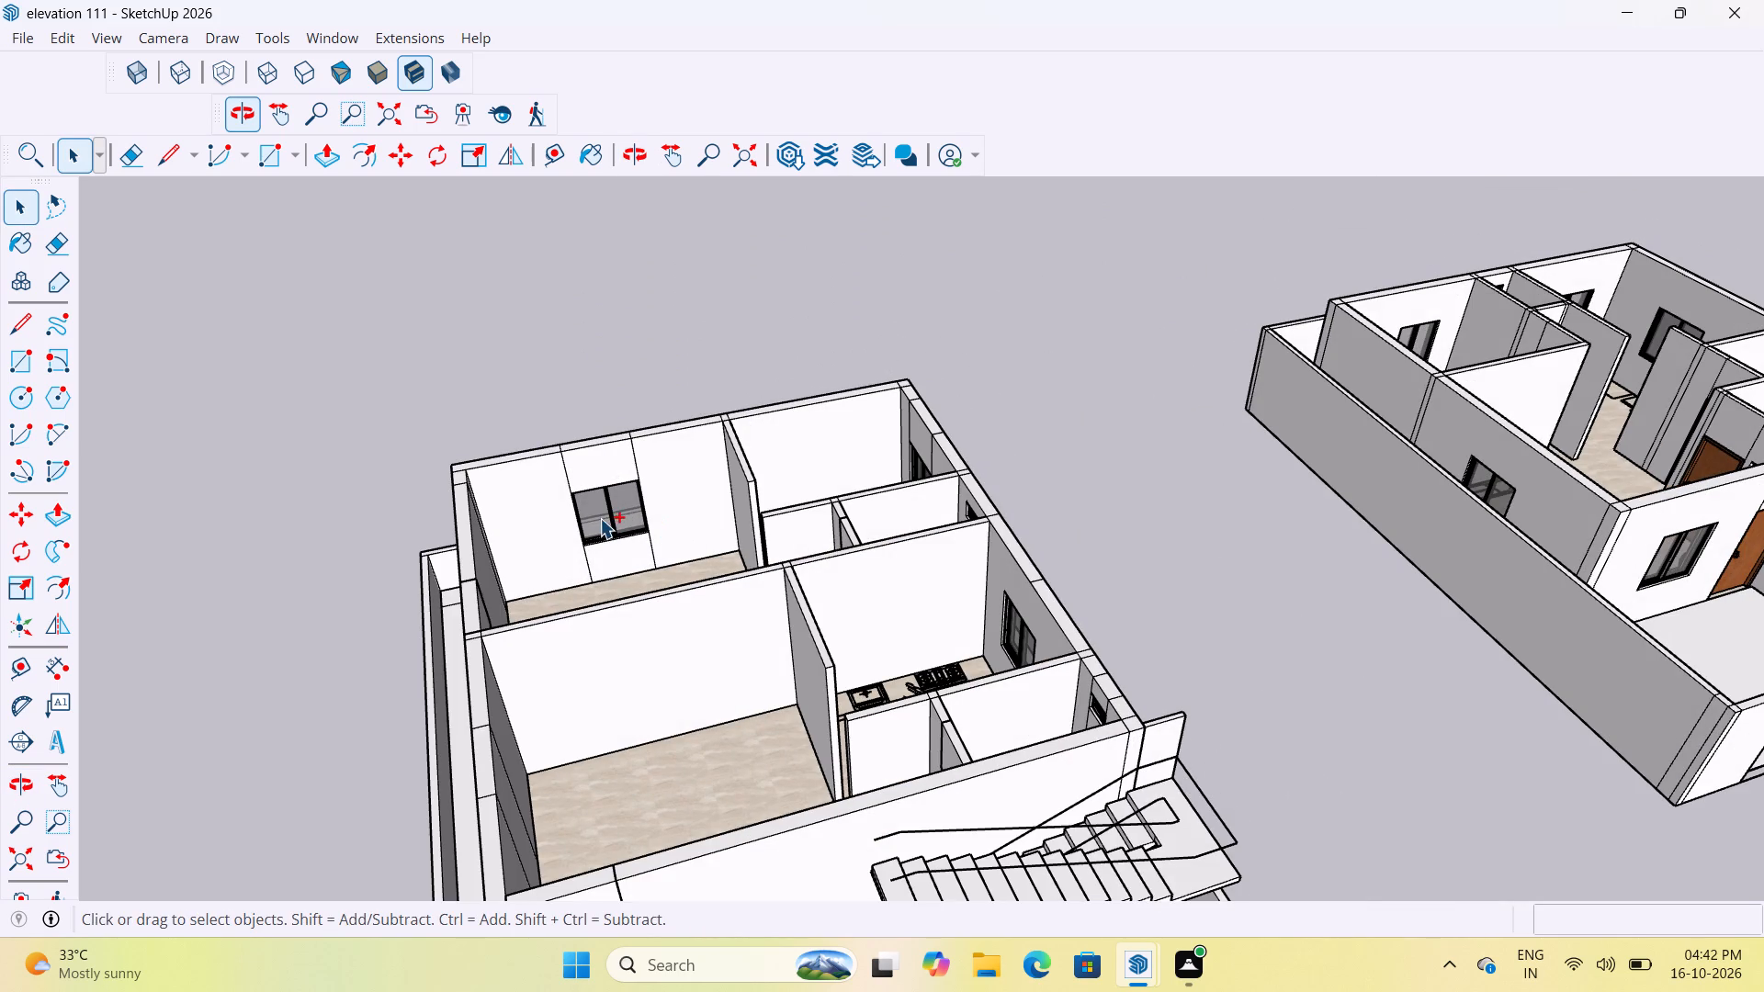
left_click(600, 518, "ctrl")
scroll(641, 518, "down", 4, "ctrl")
scroll(826, 616, "up", 4, "ctrl")
scroll(931, 570, "down", 5, "ctrl")
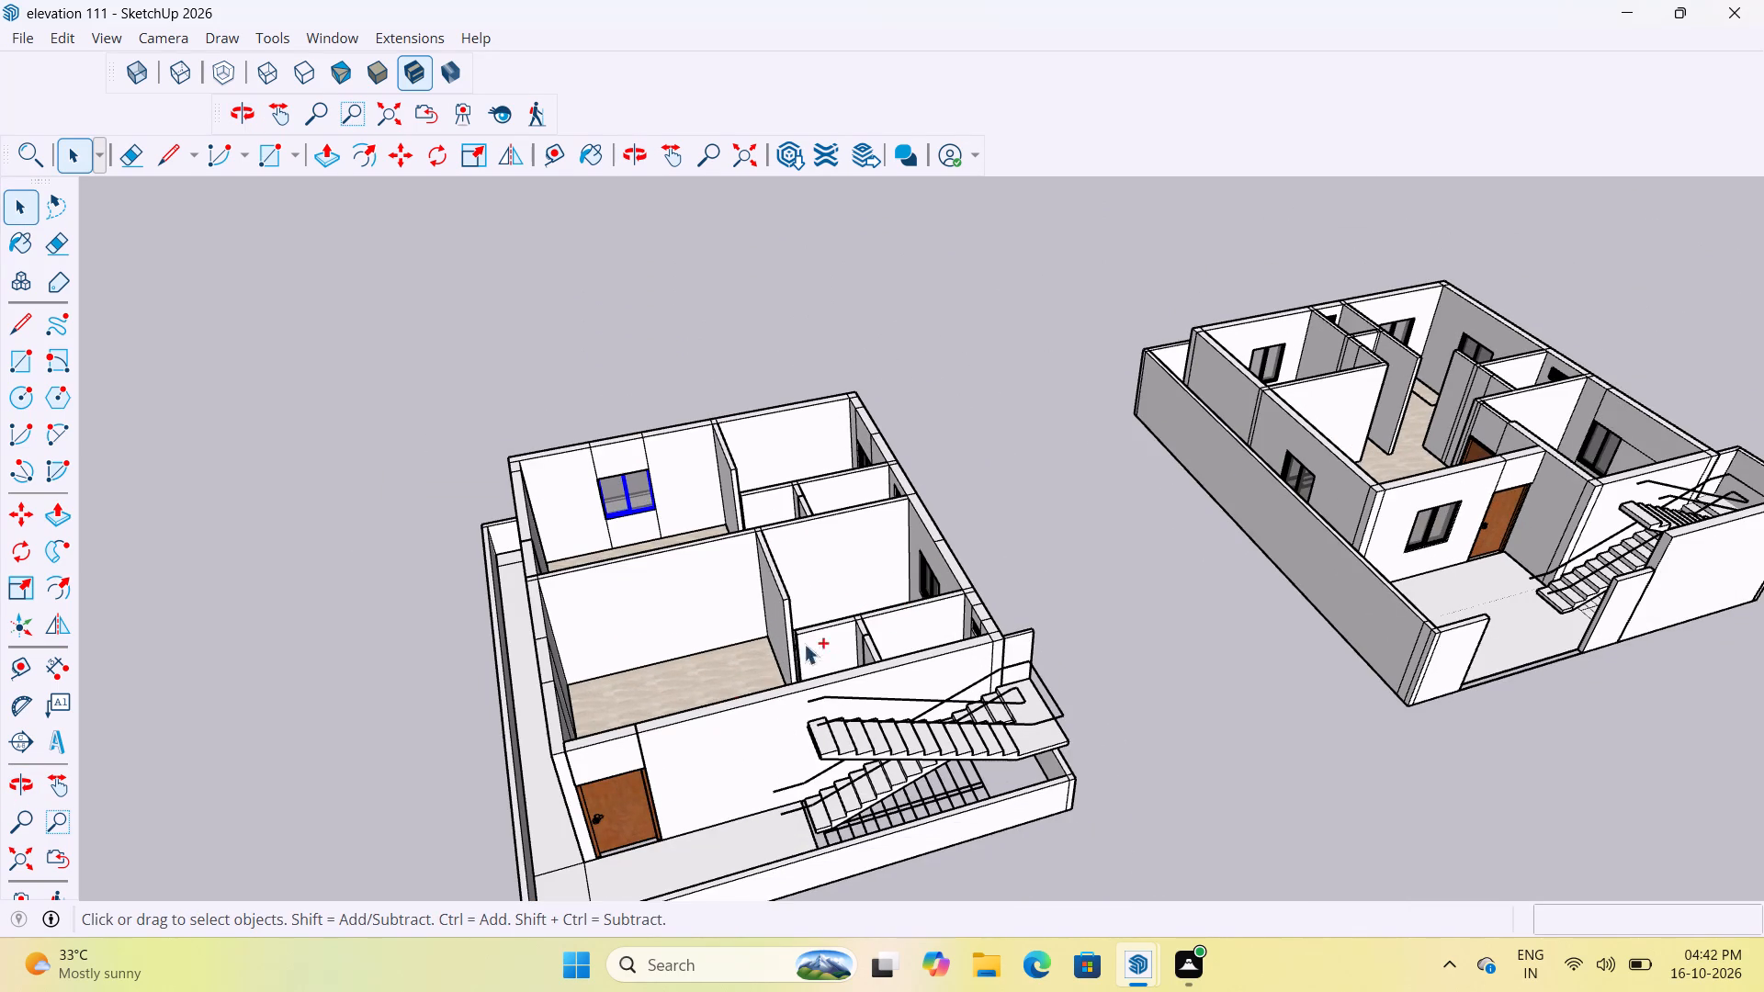
Add the small toilet ventilator window to the selected door and window, and copy all three.
middle_click_drag(836, 571, 944, 577, "ctrl")
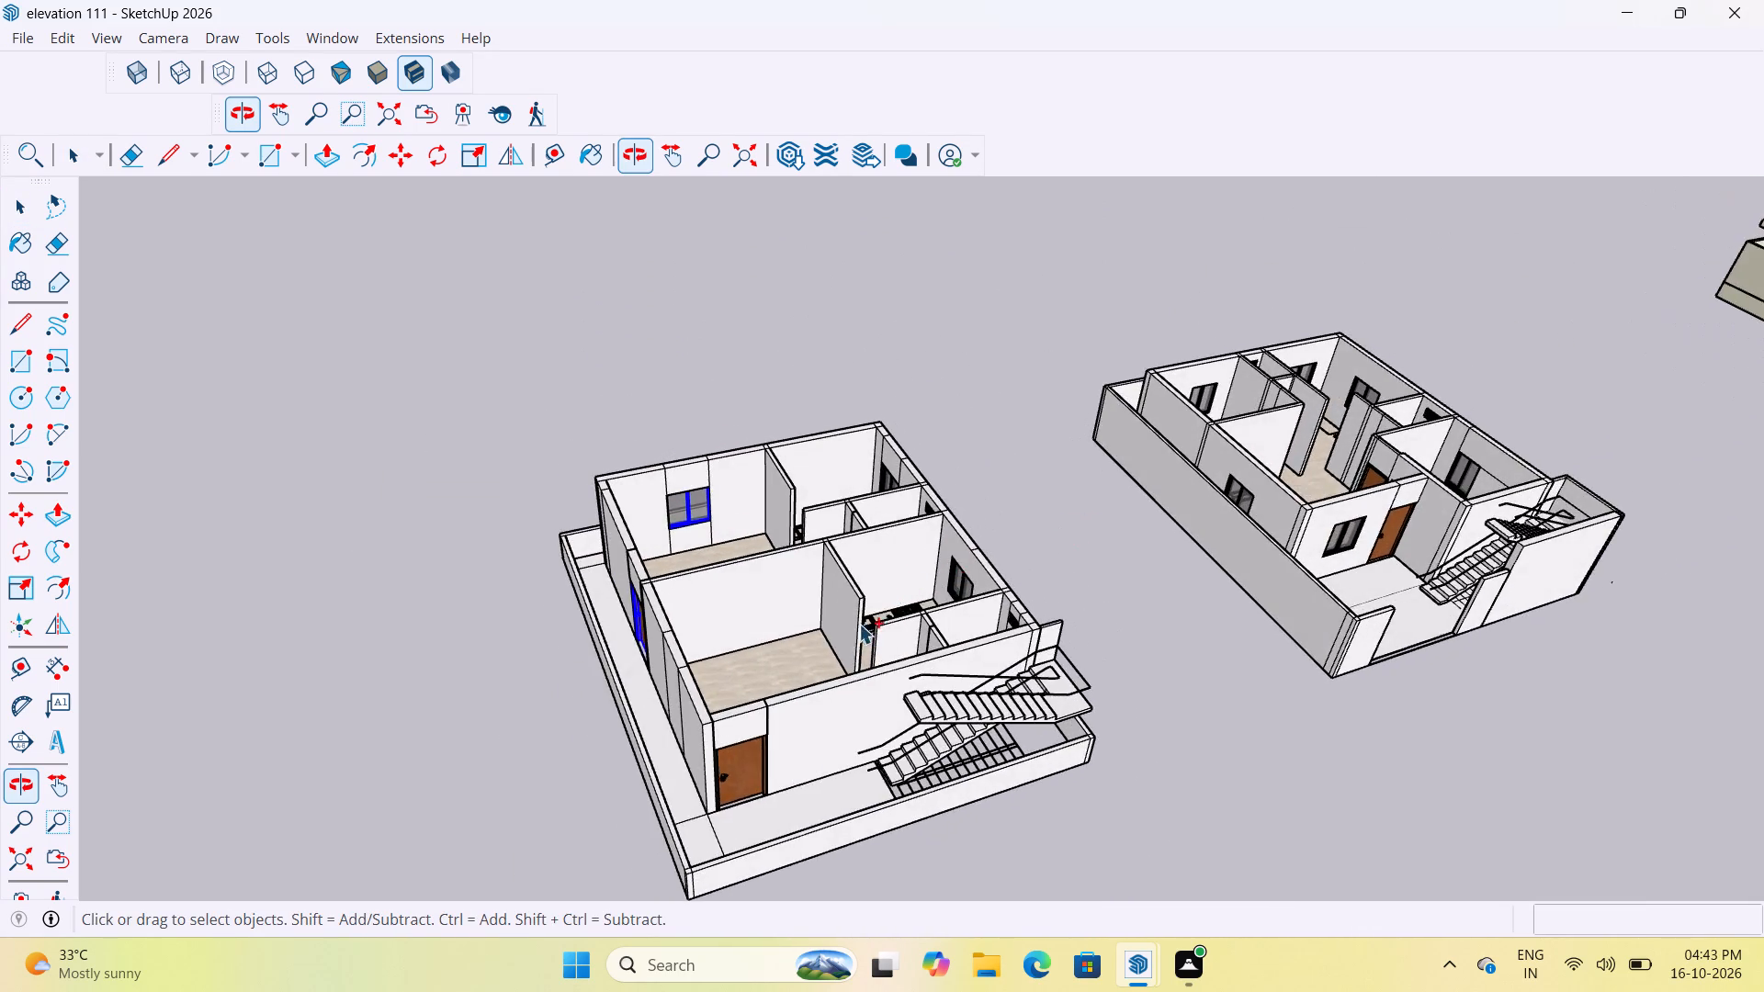
scroll(868, 599, "up", 11, "ctrl")
scroll(864, 593, "down", 4, "ctrl")
scroll(1027, 519, "up", 13, "ctrl")
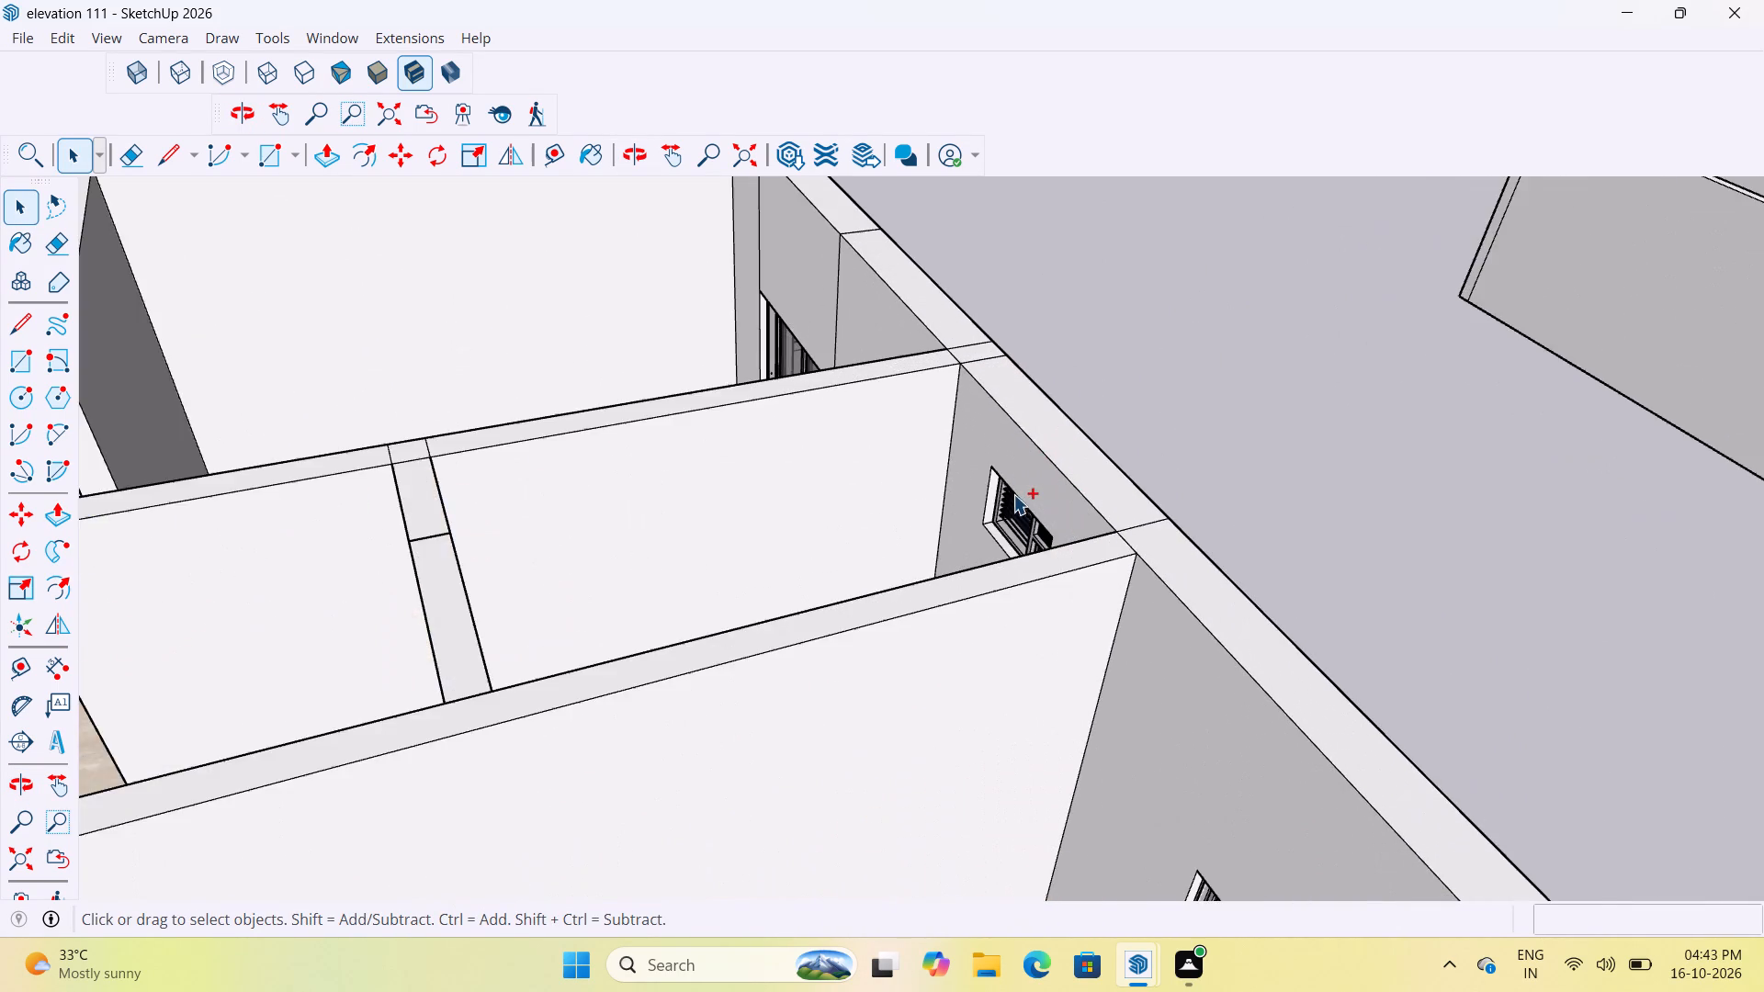
middle_click_drag(1029, 513, 1185, 555, "ctrl")
scroll(902, 608, "down", 4, "ctrl")
middle_click_drag(880, 738, 1114, 783, "ctrl")
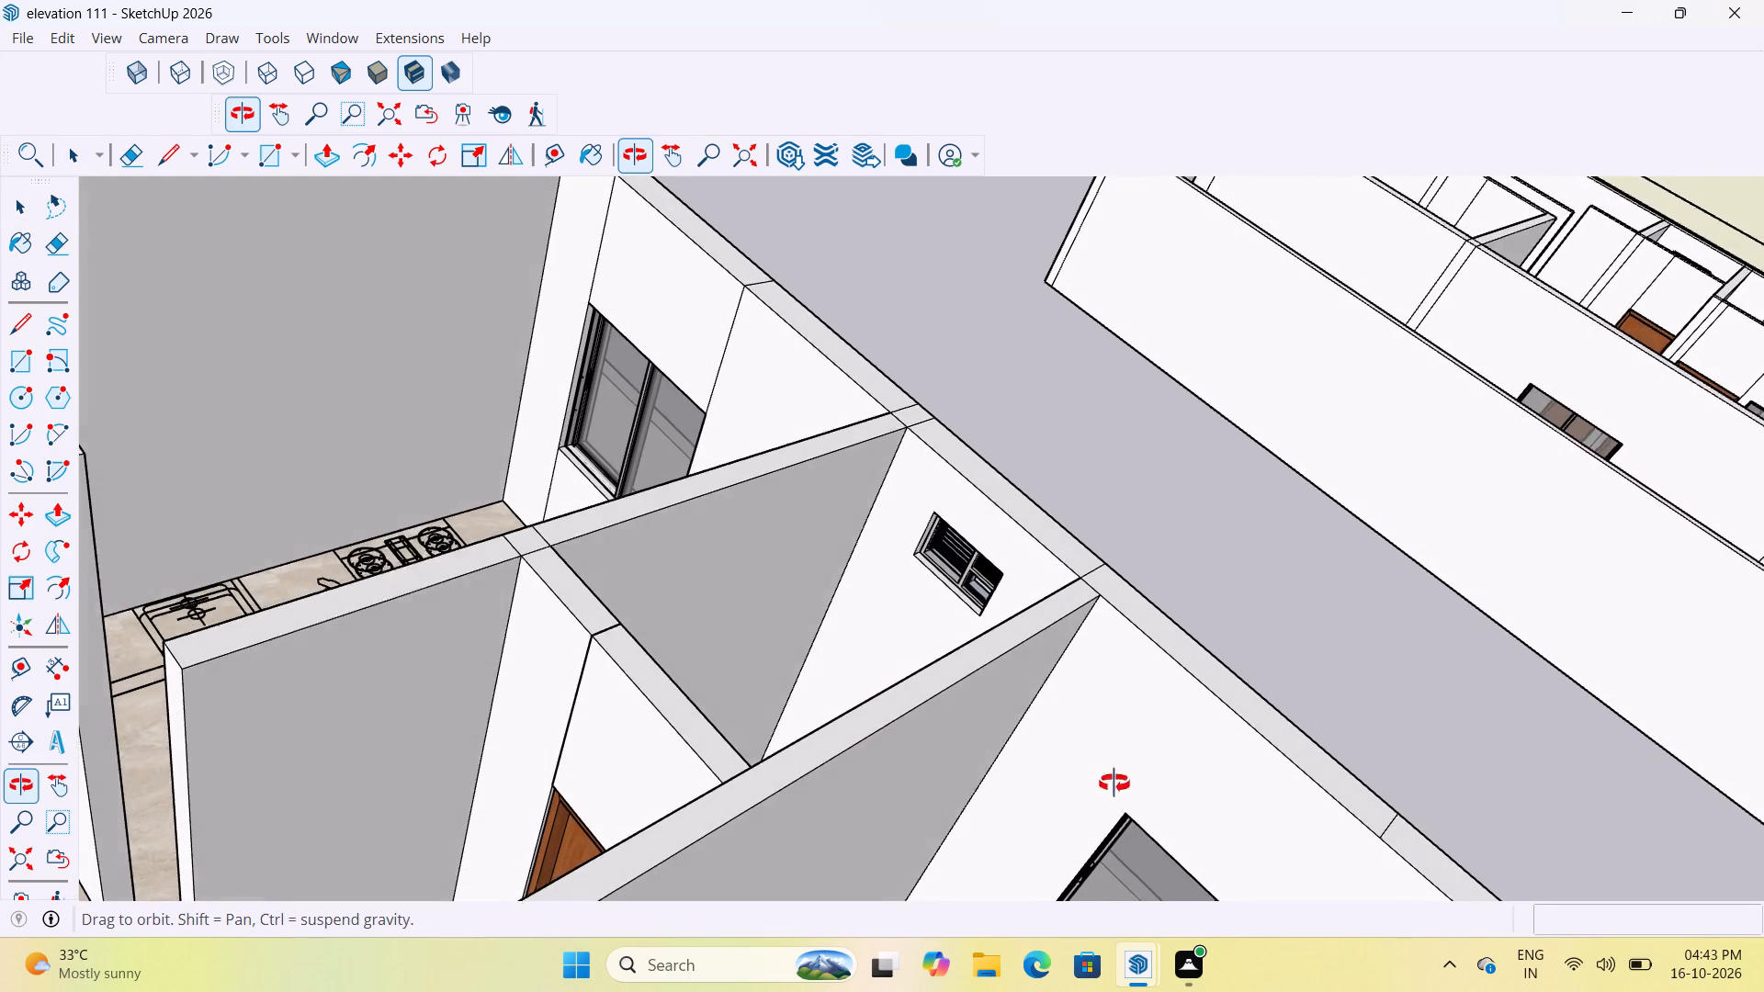
middle_click_drag(1114, 783, 1111, 774, "ctrl")
scroll(949, 591, "up", 3, "ctrl")
left_click(955, 571, "ctrl")
scroll(968, 571, "down", 5, "ctrl")
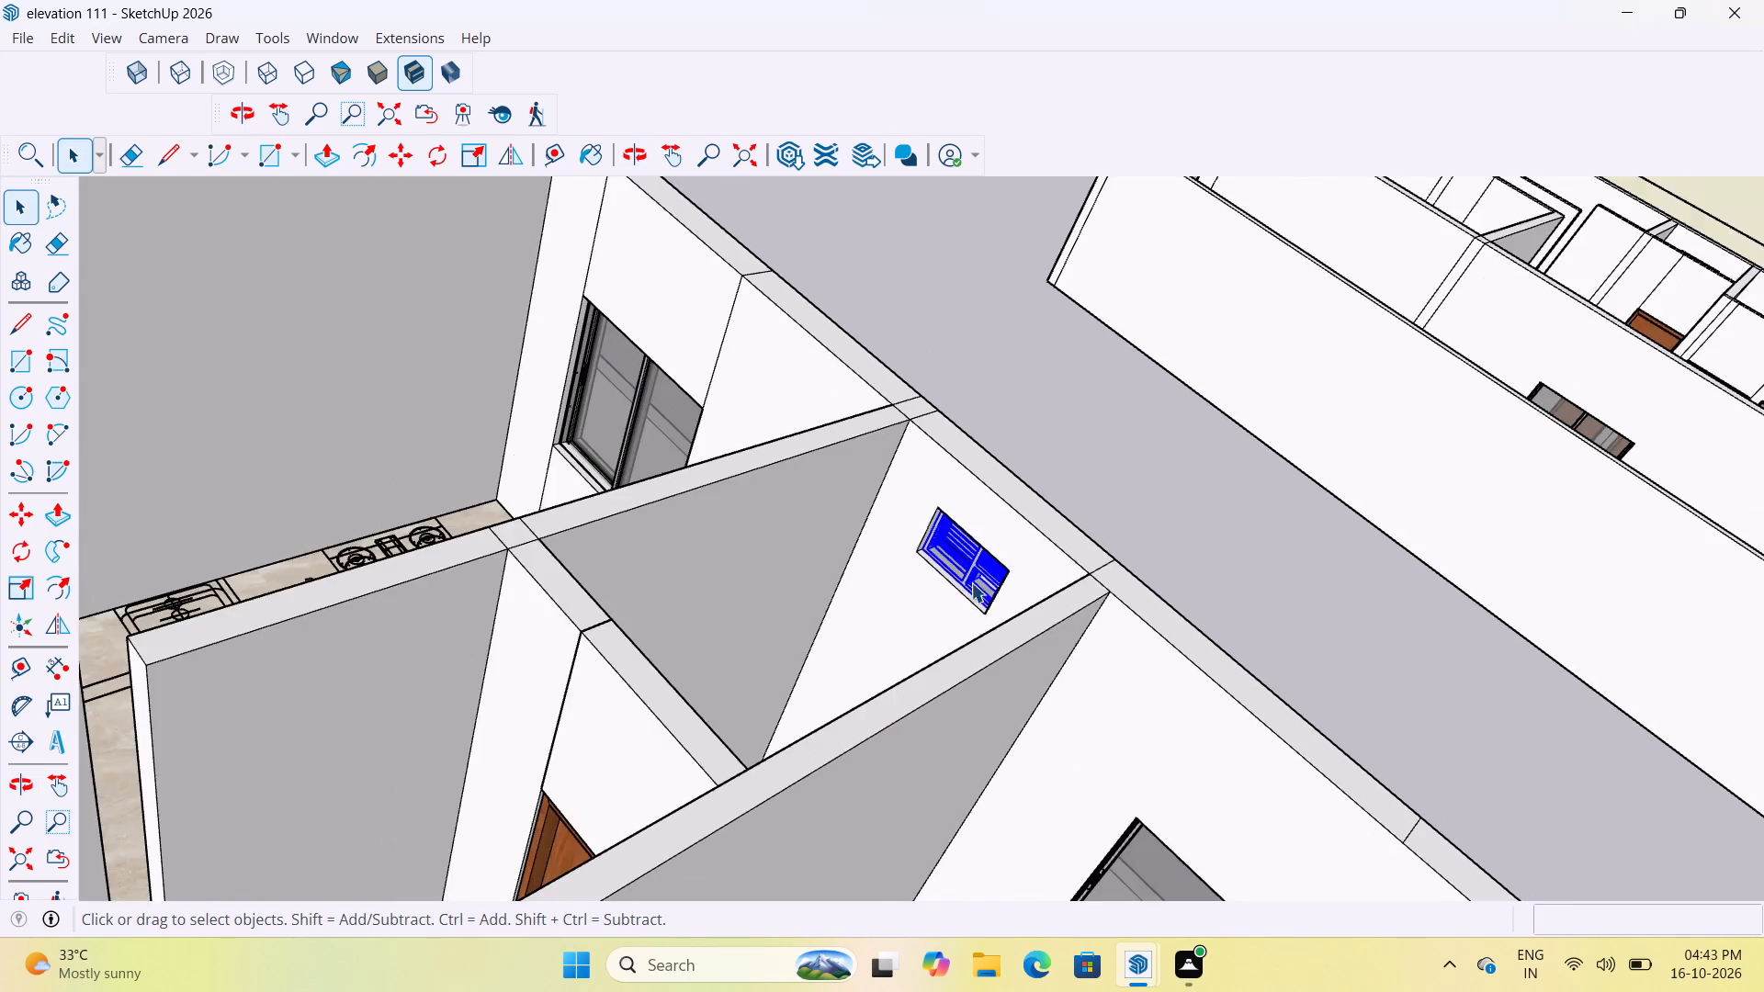
scroll(971, 582, "down", 15, "ctrl")
middle_click_drag(863, 609, 674, 555)
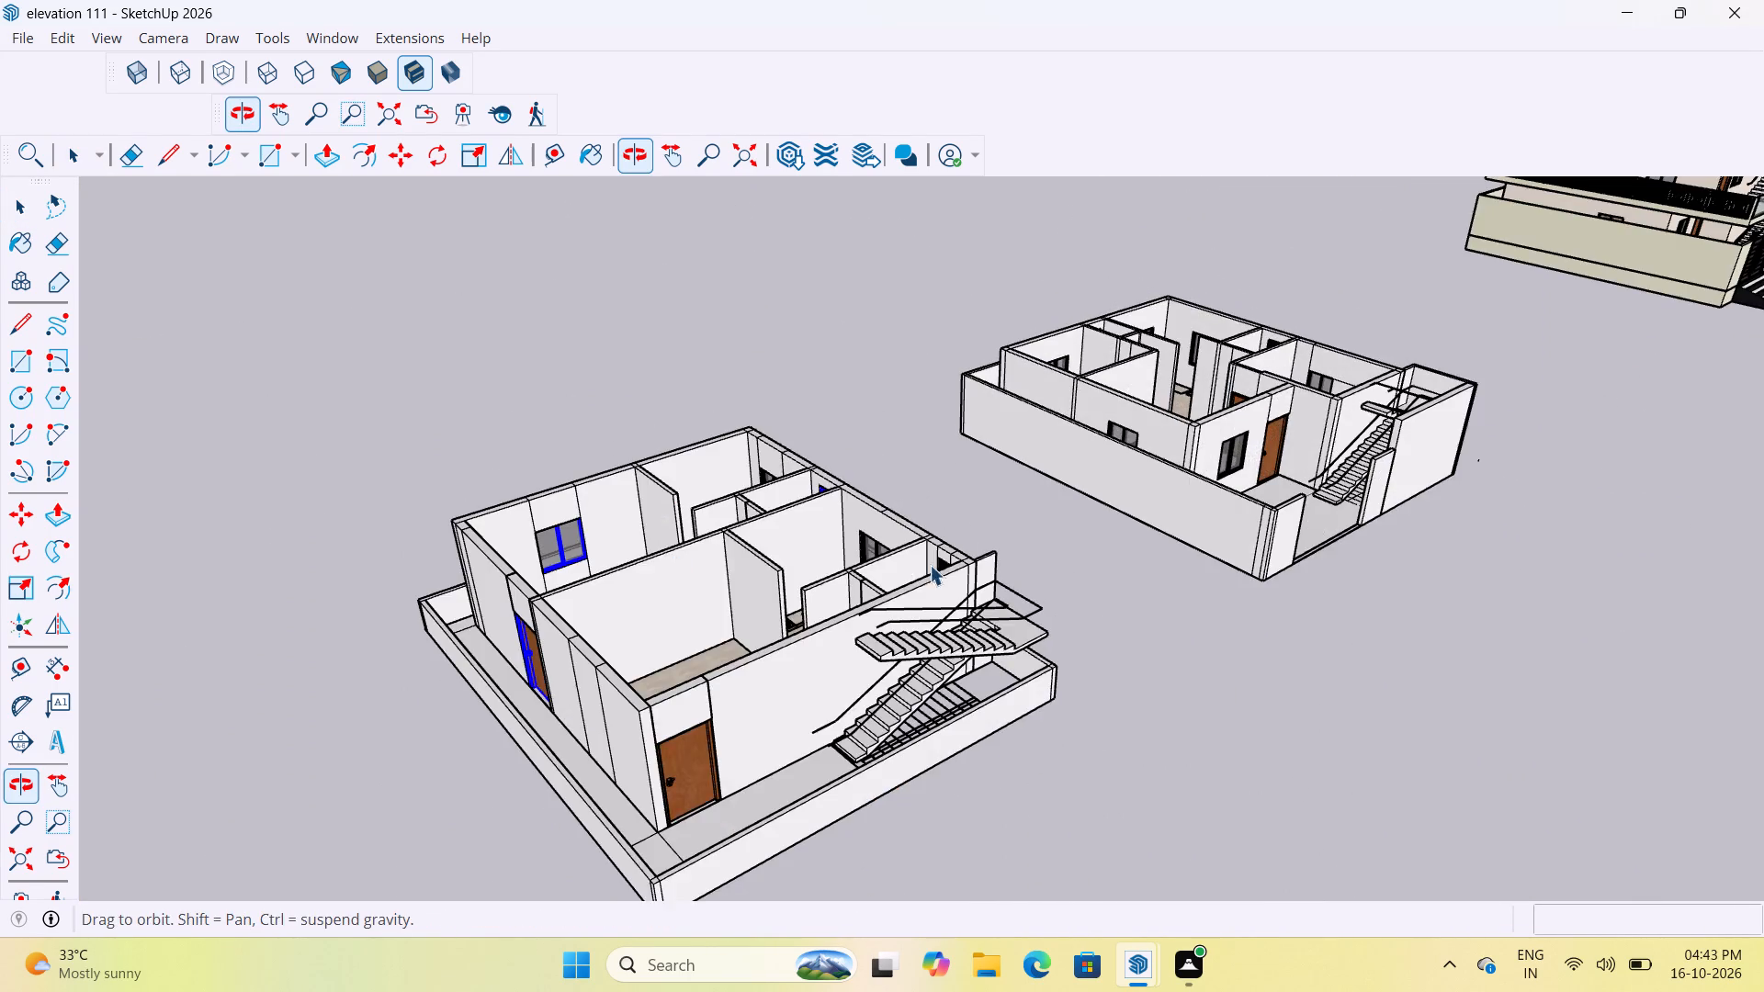
scroll(1101, 696, "down", 1)
middle_click_drag(1085, 710, 811, 732)
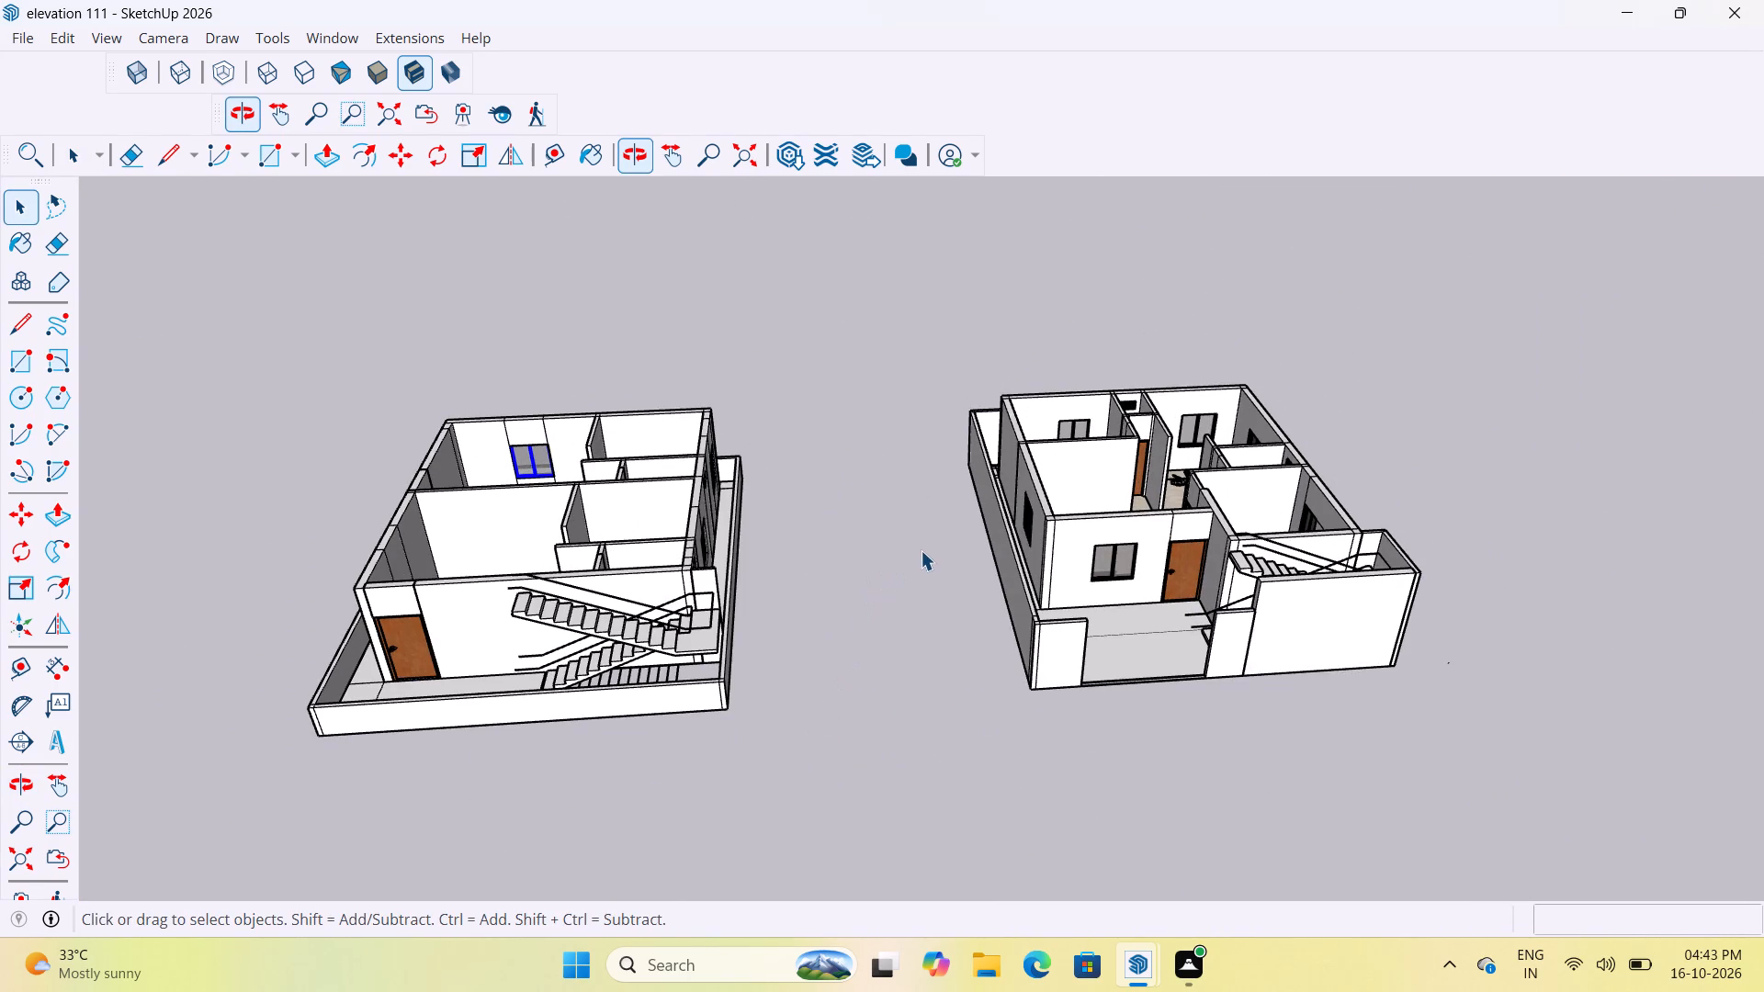
key("ctrl+c")
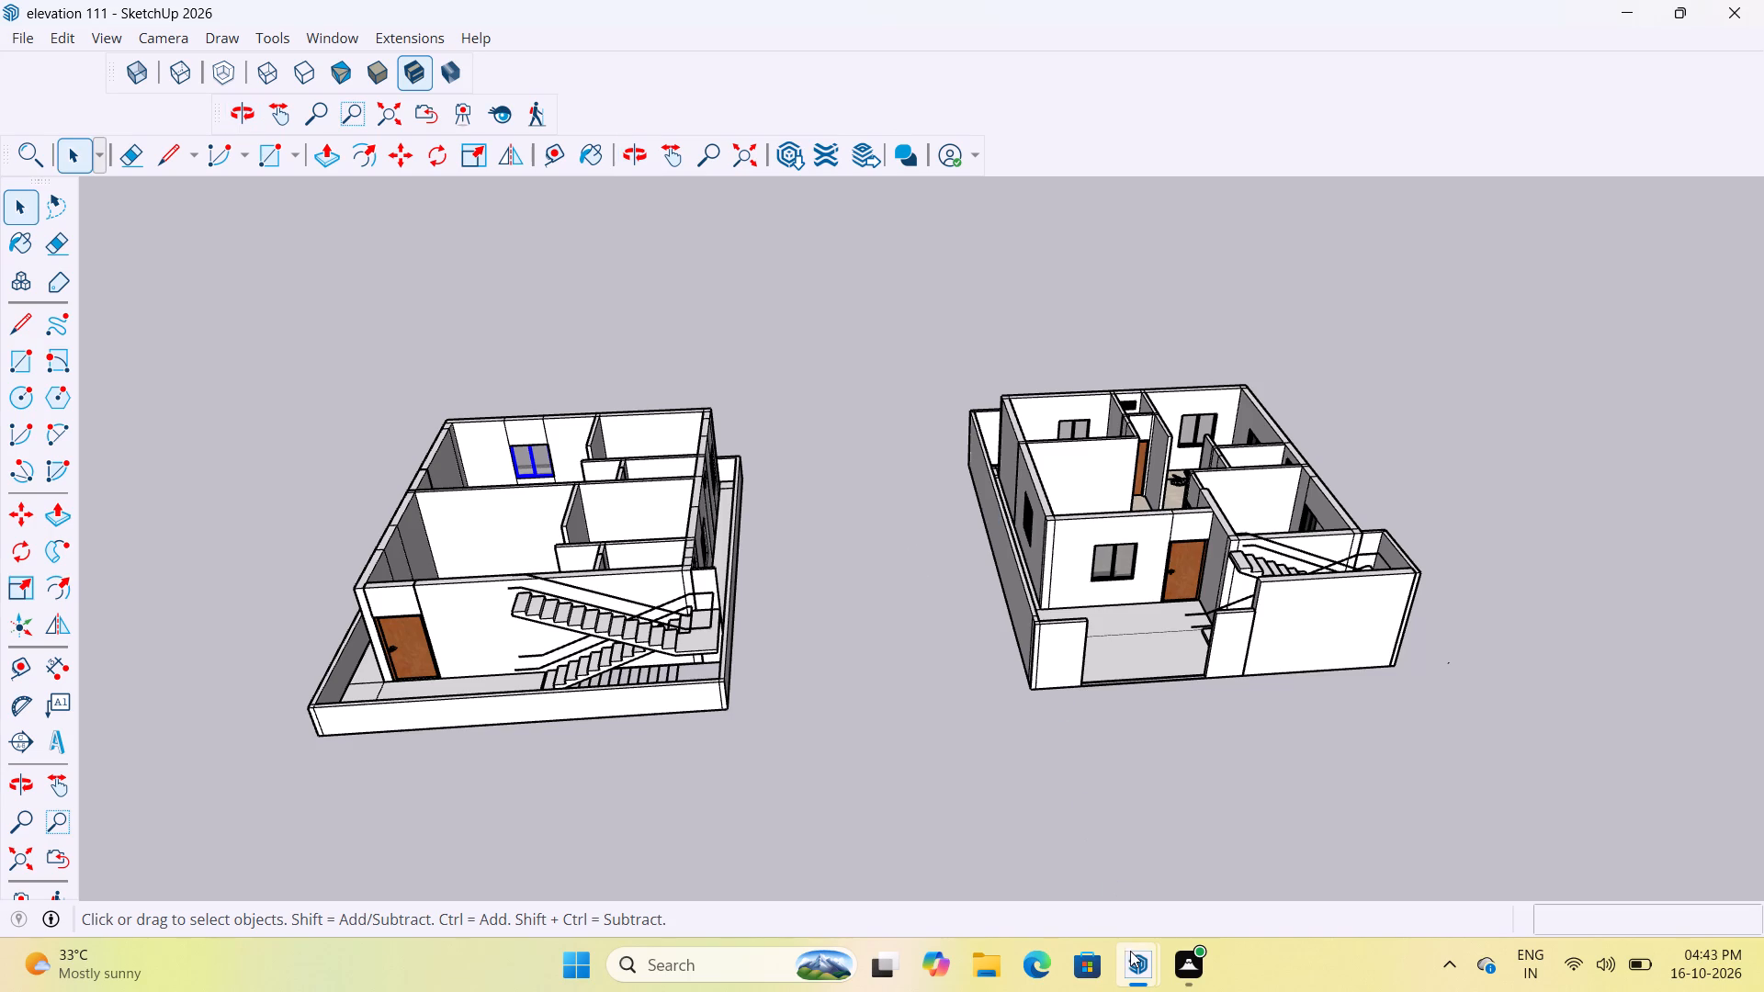
Switch to the g+3 model and paste the copied door, window and ventilator on open ground beside the building.
left_click(1249, 881)
left_click(1017, 878)
scroll(1026, 605, "up", 5)
scroll(1176, 688, "down", 3)
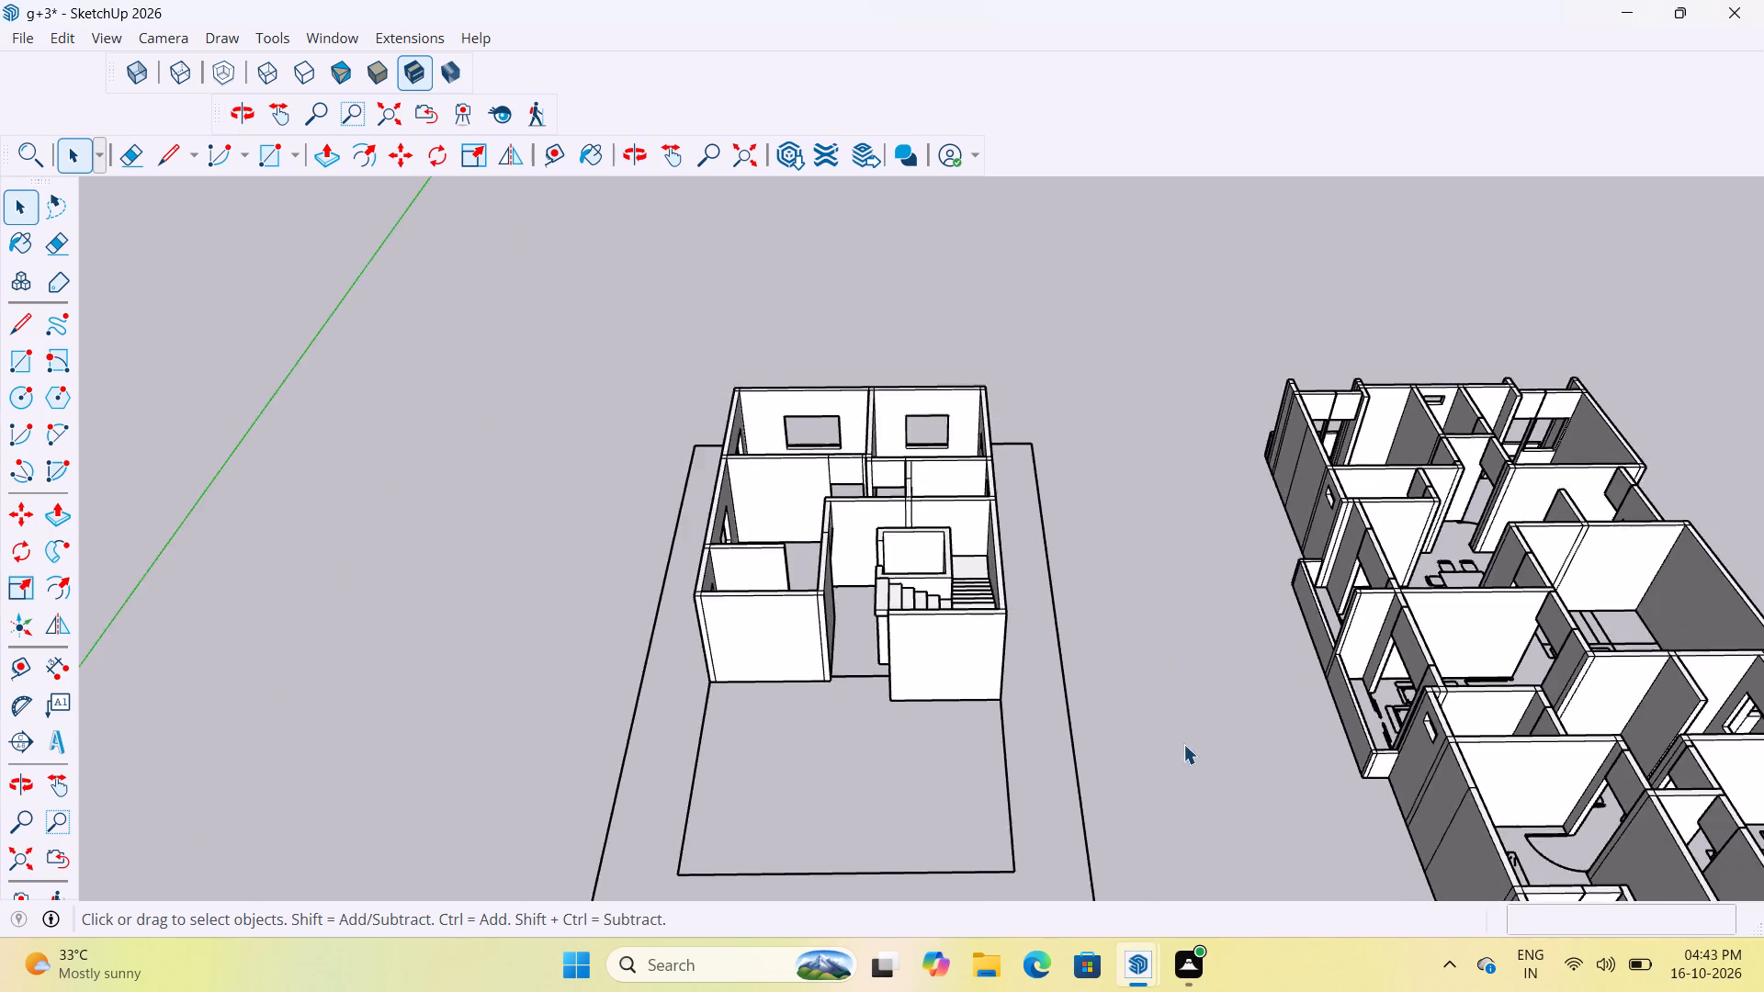
scroll(1183, 744, "down", 6)
middle_click_drag(1246, 791, 1137, 837)
scroll(1178, 526, "up", 7)
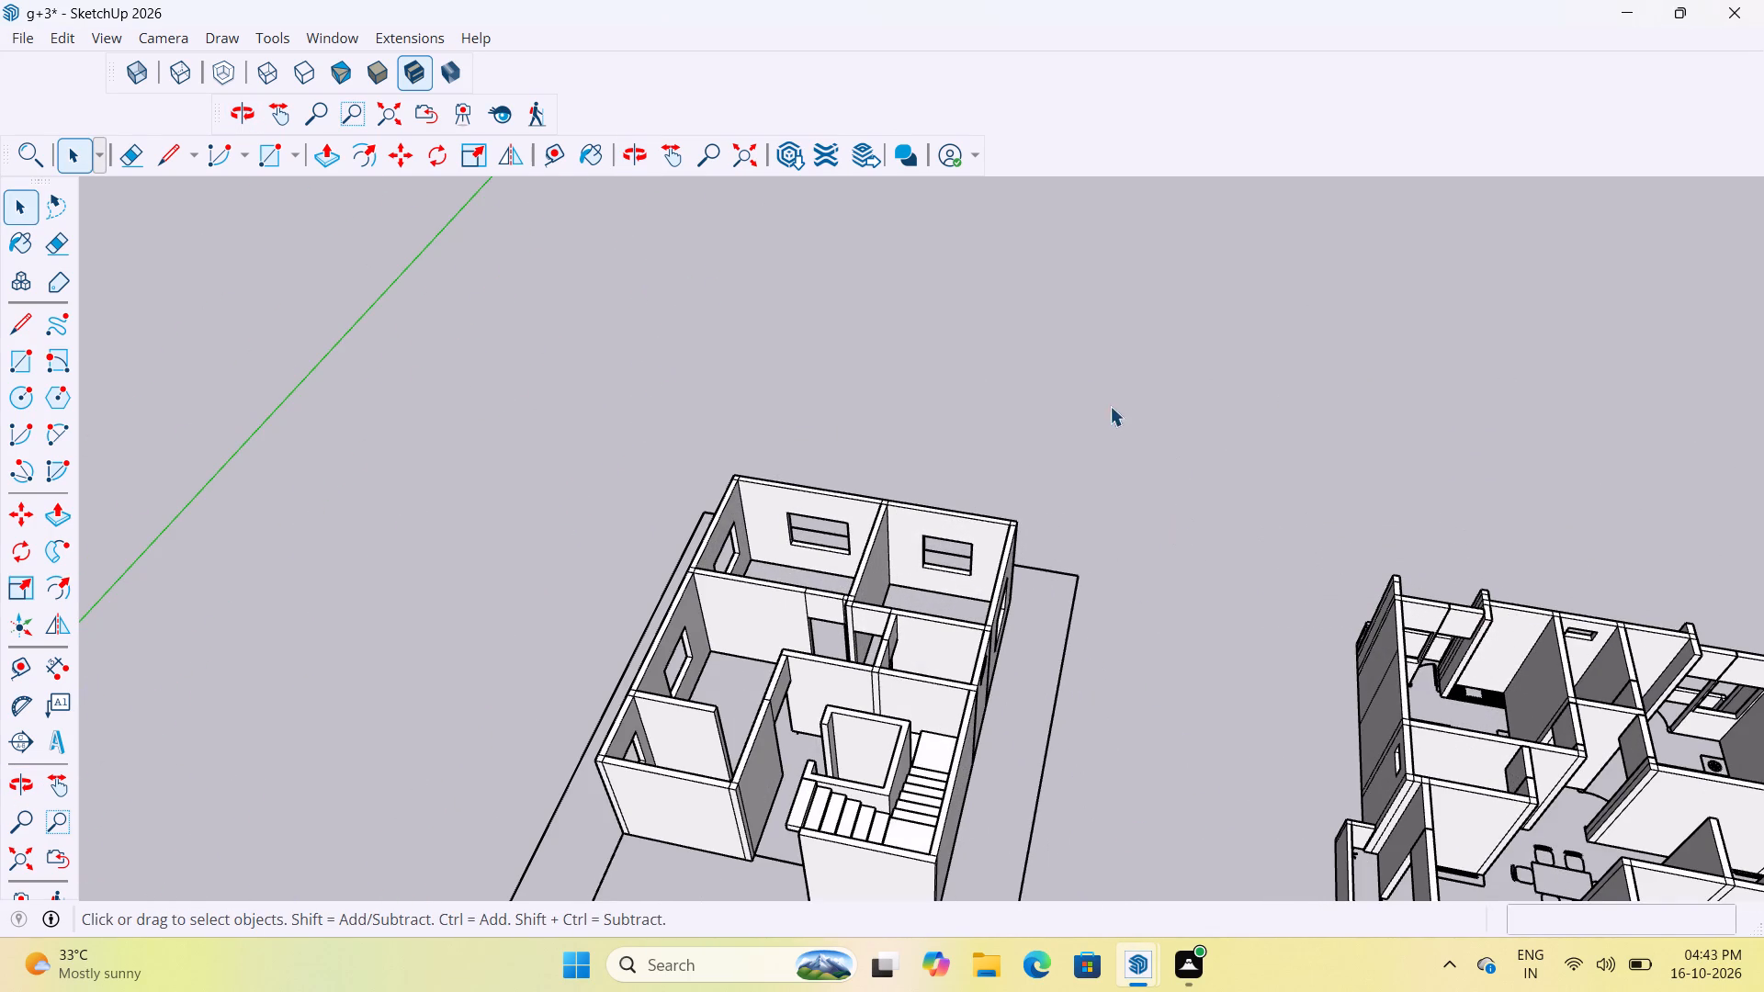
scroll(1181, 406, "down", 10)
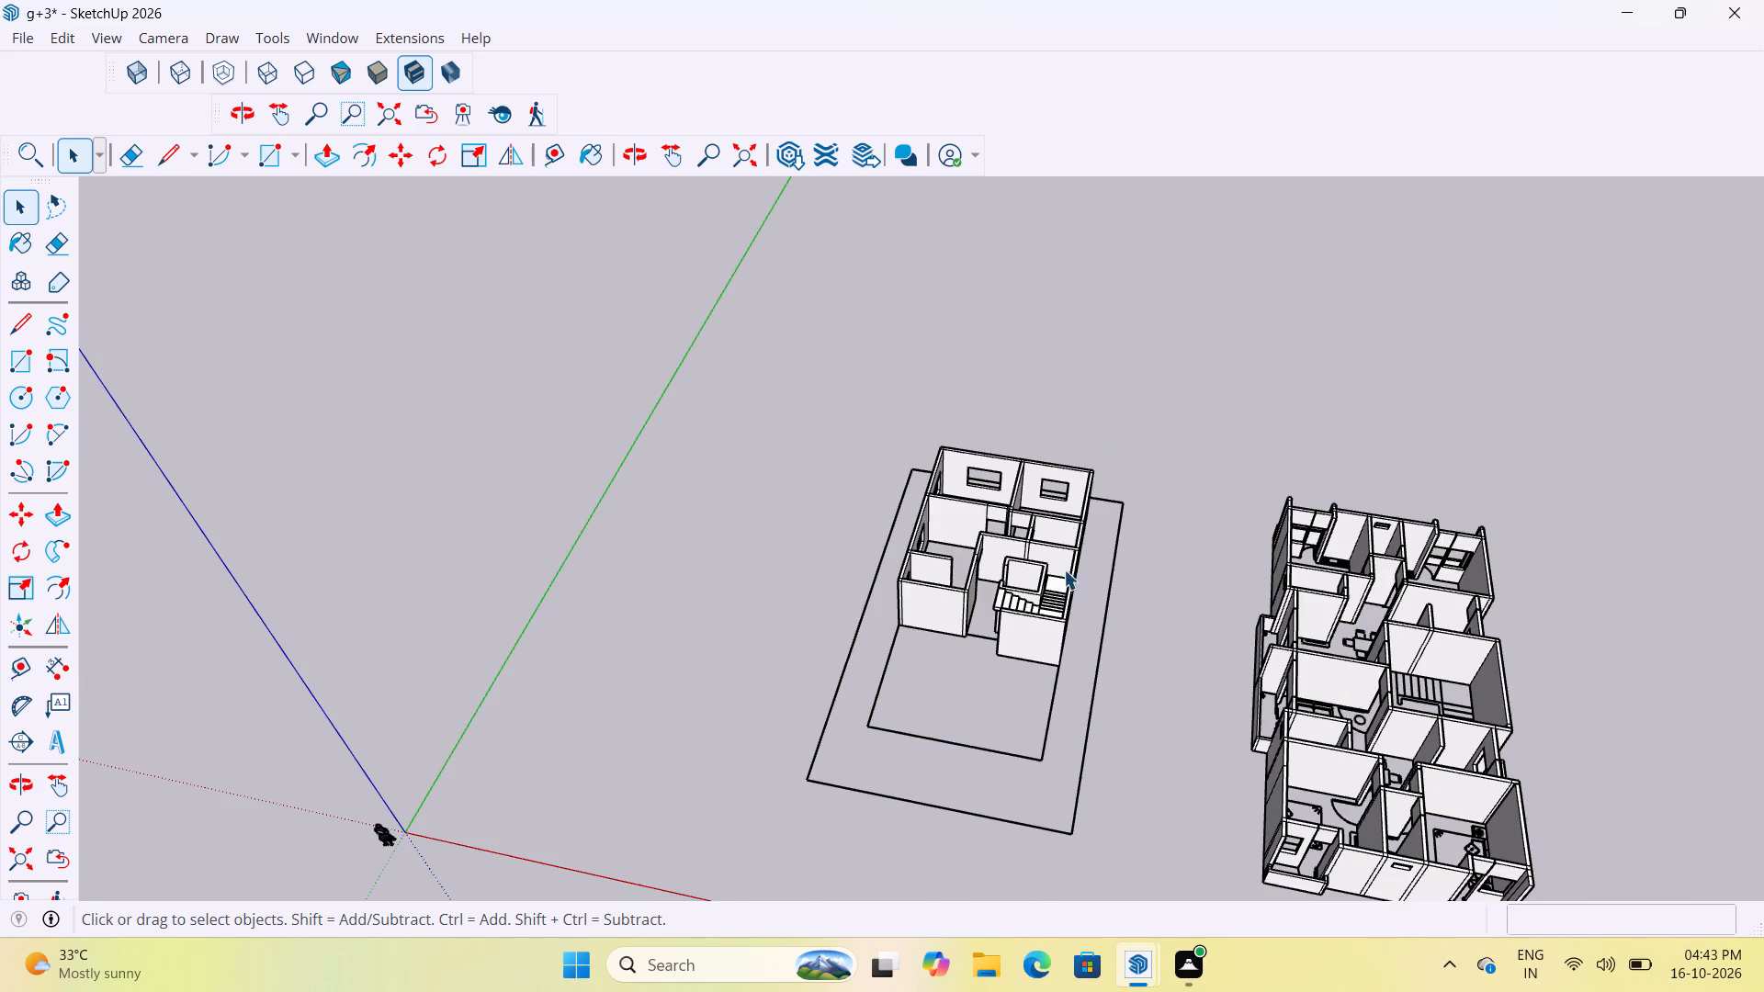
middle_click_drag(1069, 573, 1208, 575)
key("ctrl+v")
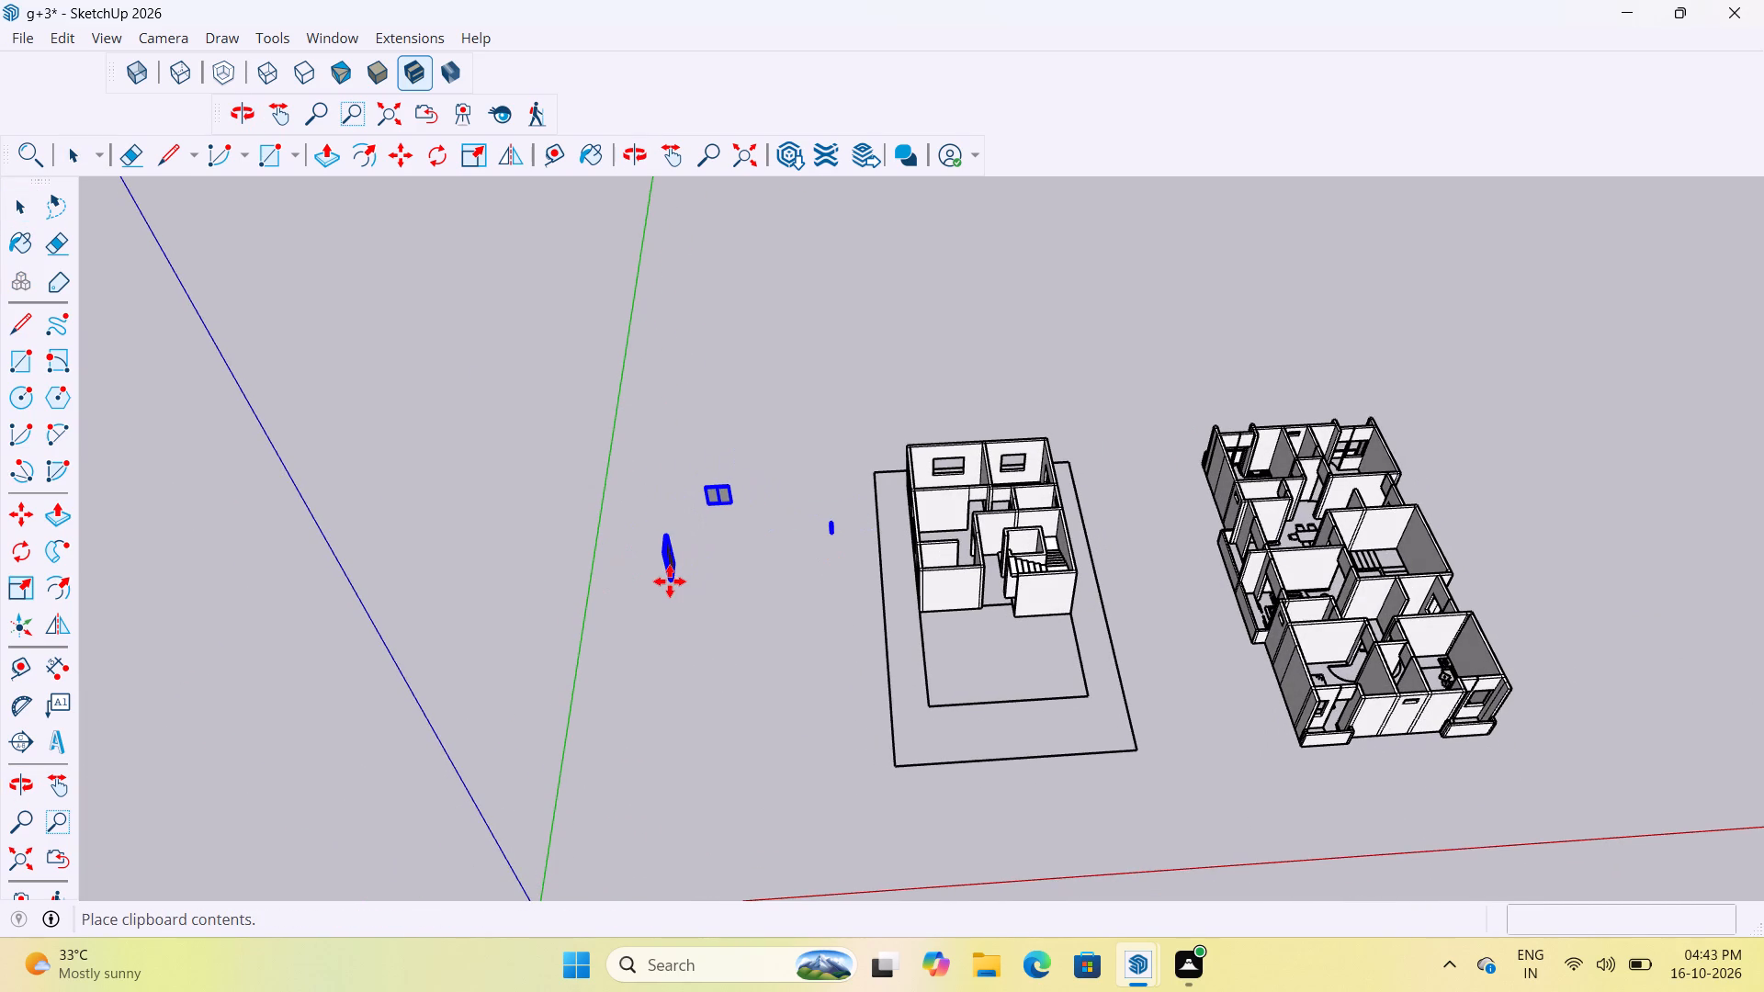
left_click(670, 581)
key("space")
left_click(762, 614)
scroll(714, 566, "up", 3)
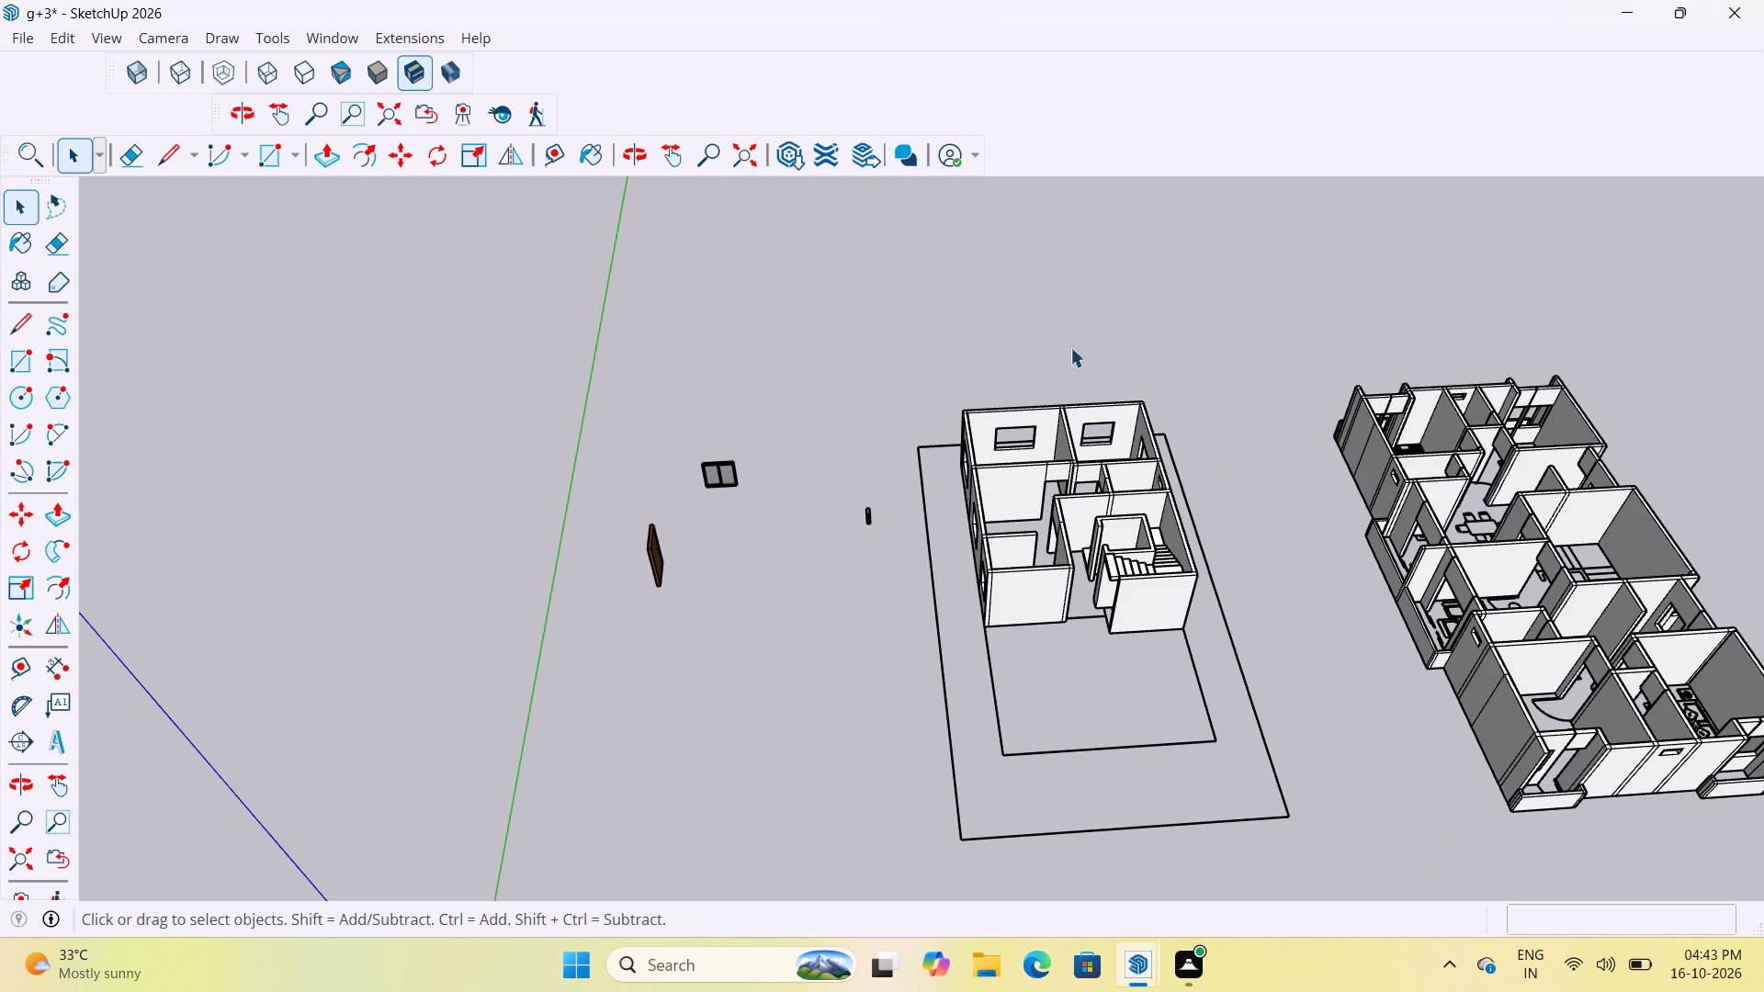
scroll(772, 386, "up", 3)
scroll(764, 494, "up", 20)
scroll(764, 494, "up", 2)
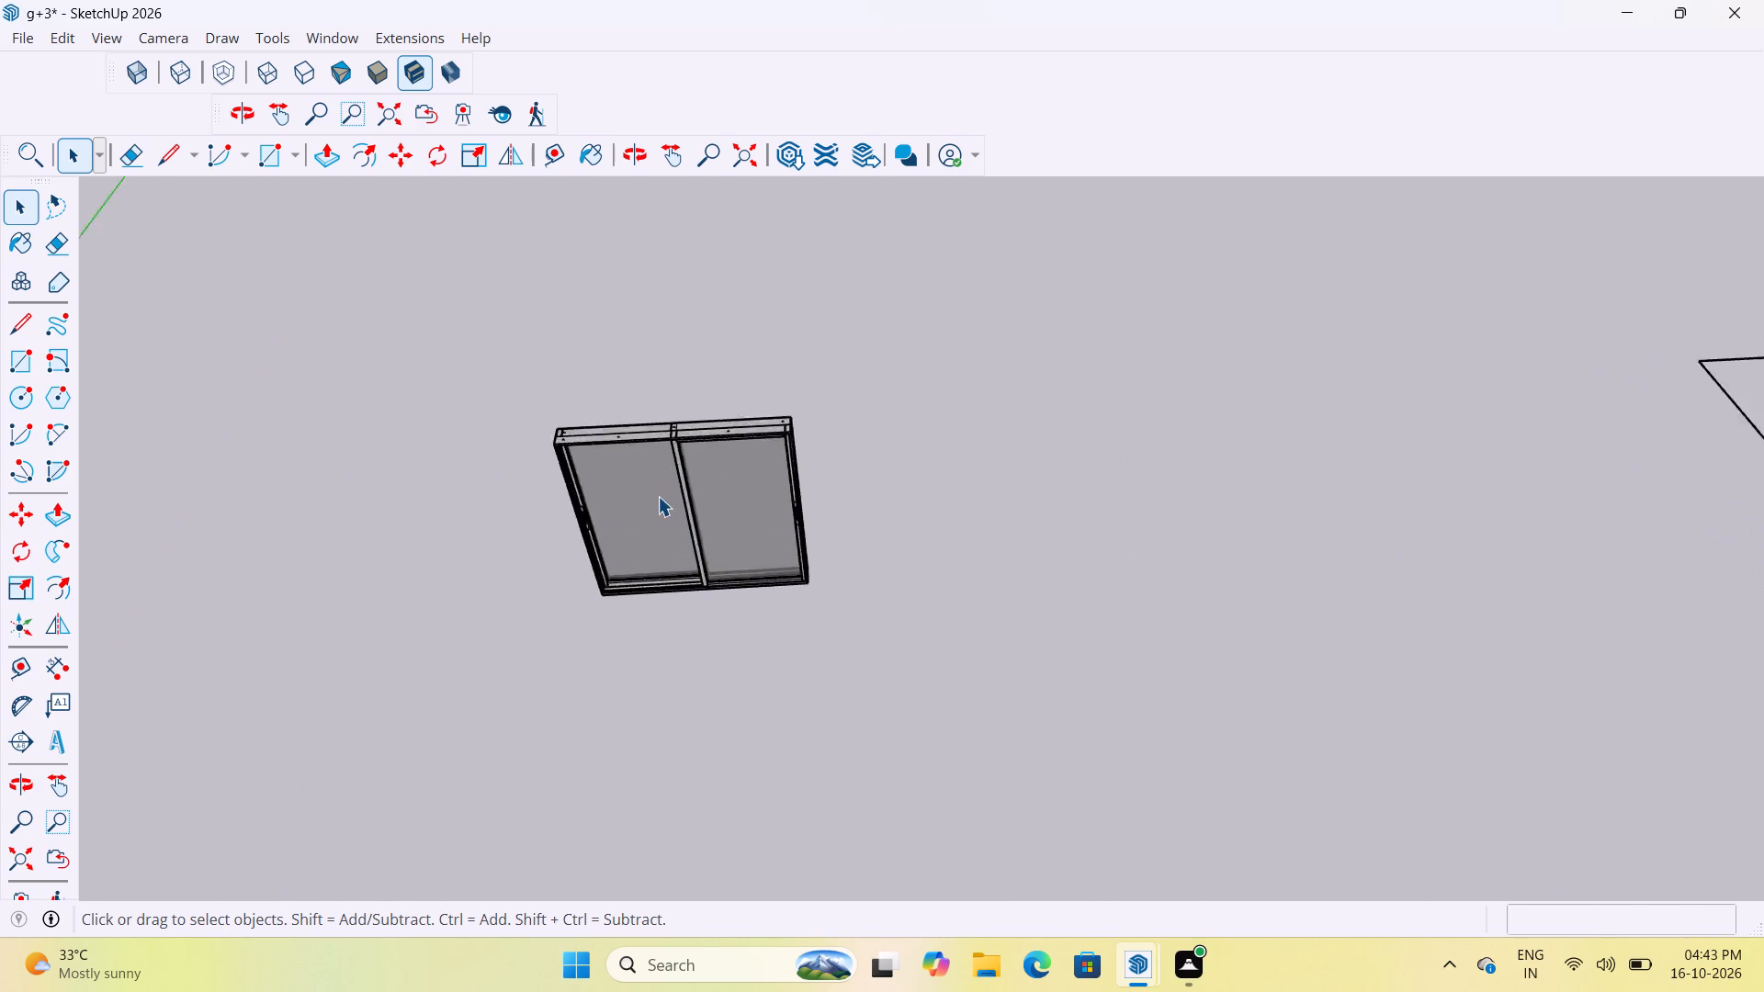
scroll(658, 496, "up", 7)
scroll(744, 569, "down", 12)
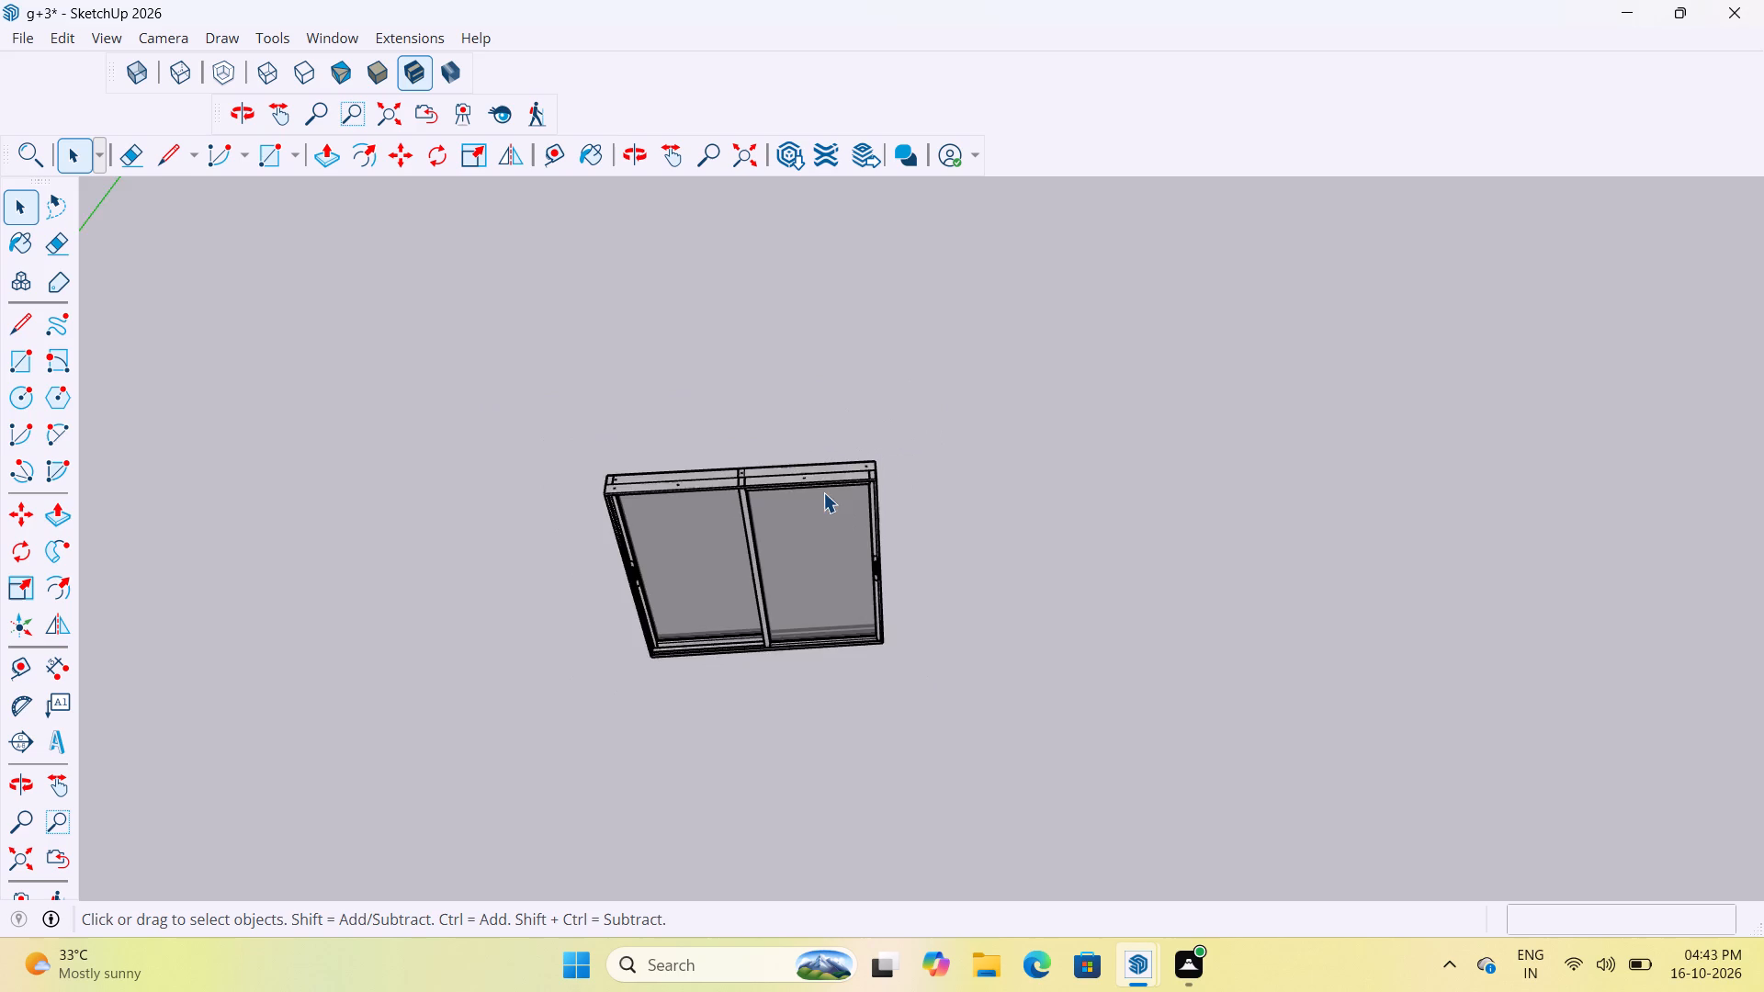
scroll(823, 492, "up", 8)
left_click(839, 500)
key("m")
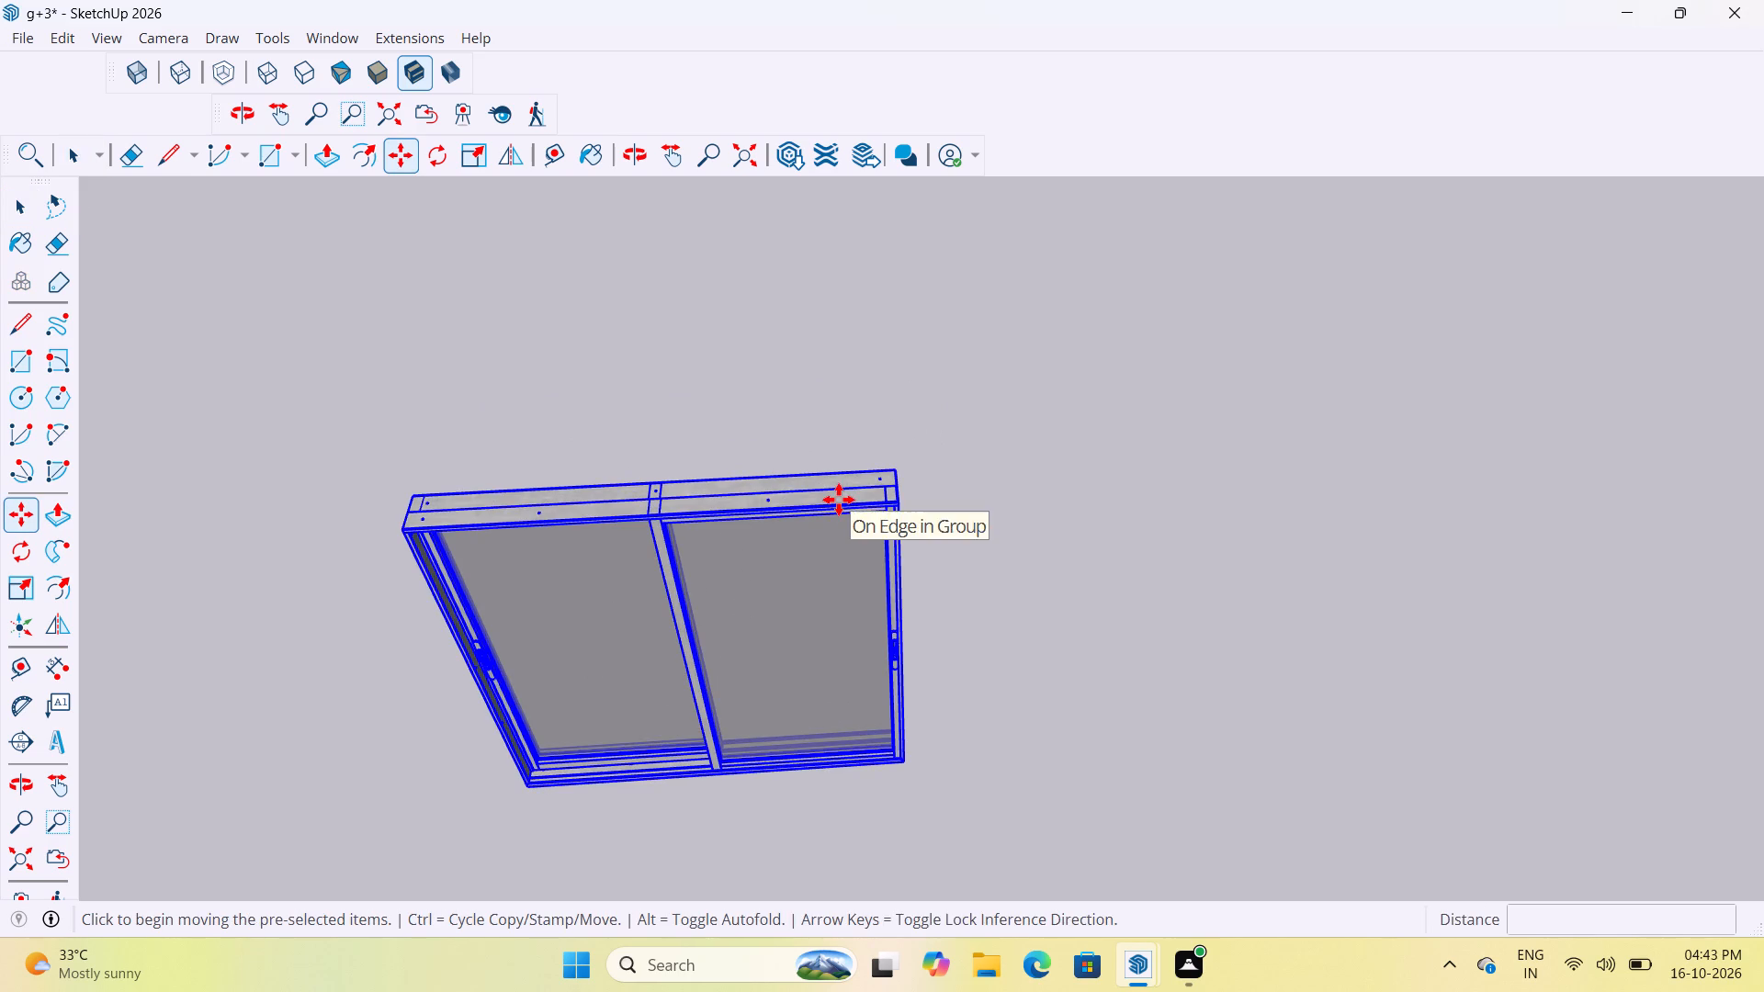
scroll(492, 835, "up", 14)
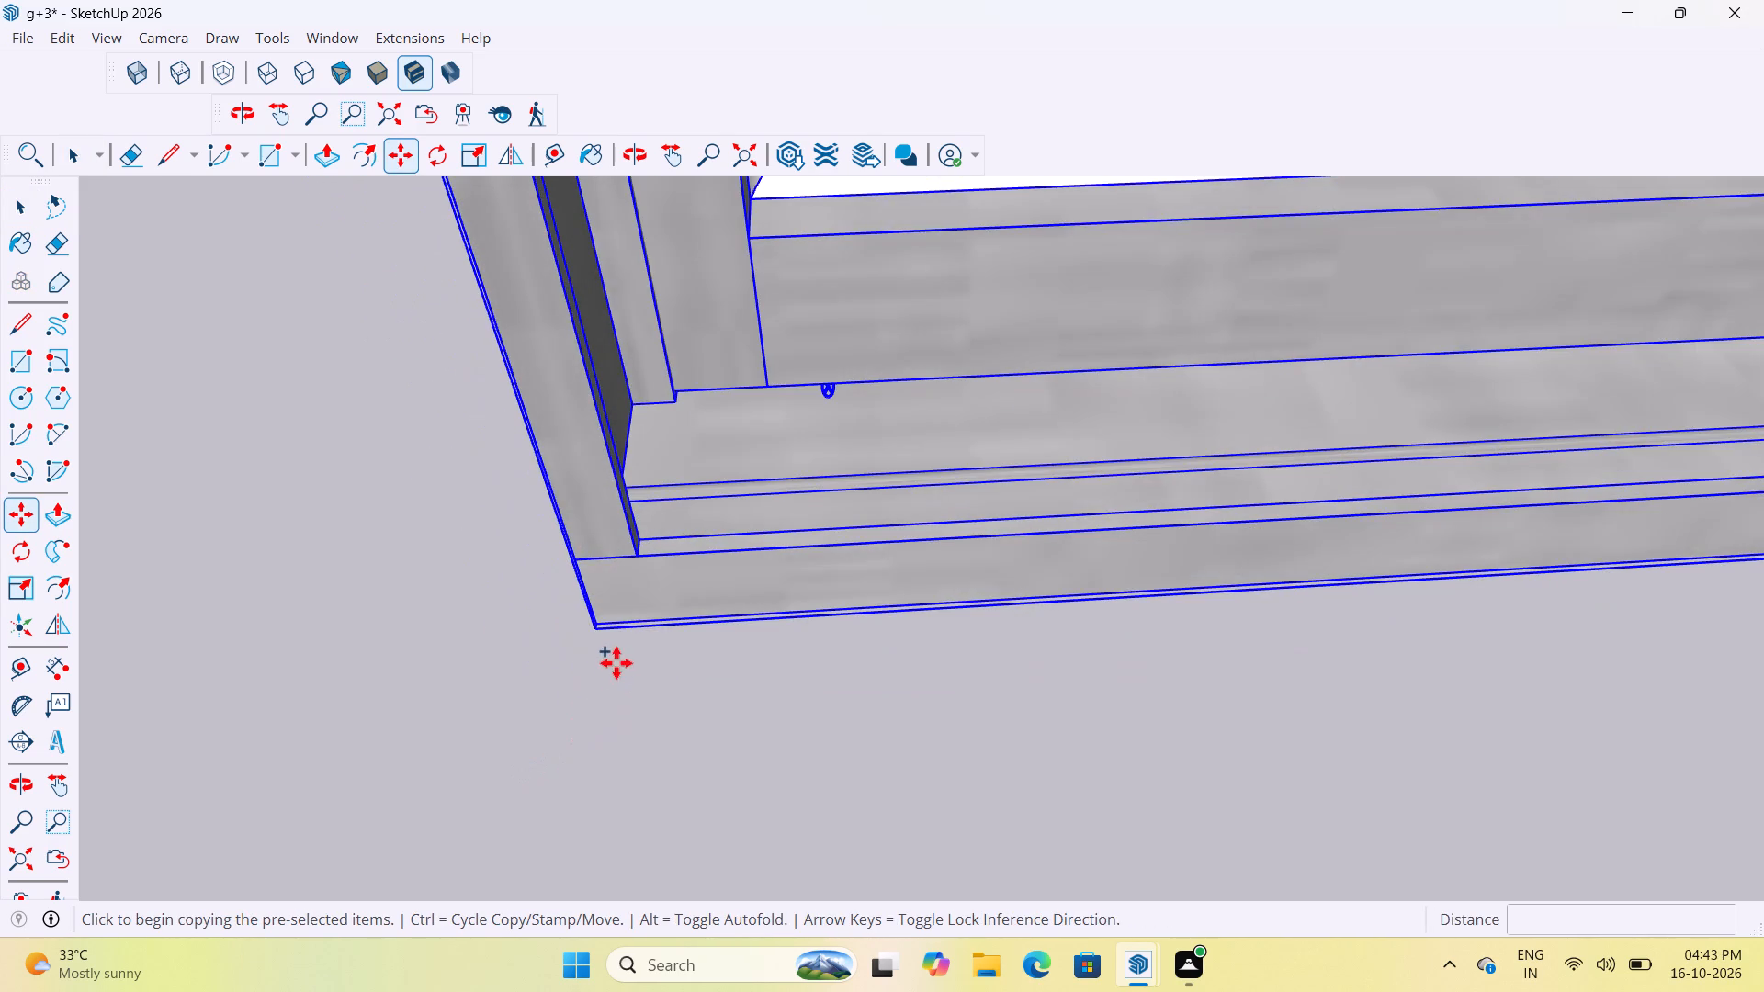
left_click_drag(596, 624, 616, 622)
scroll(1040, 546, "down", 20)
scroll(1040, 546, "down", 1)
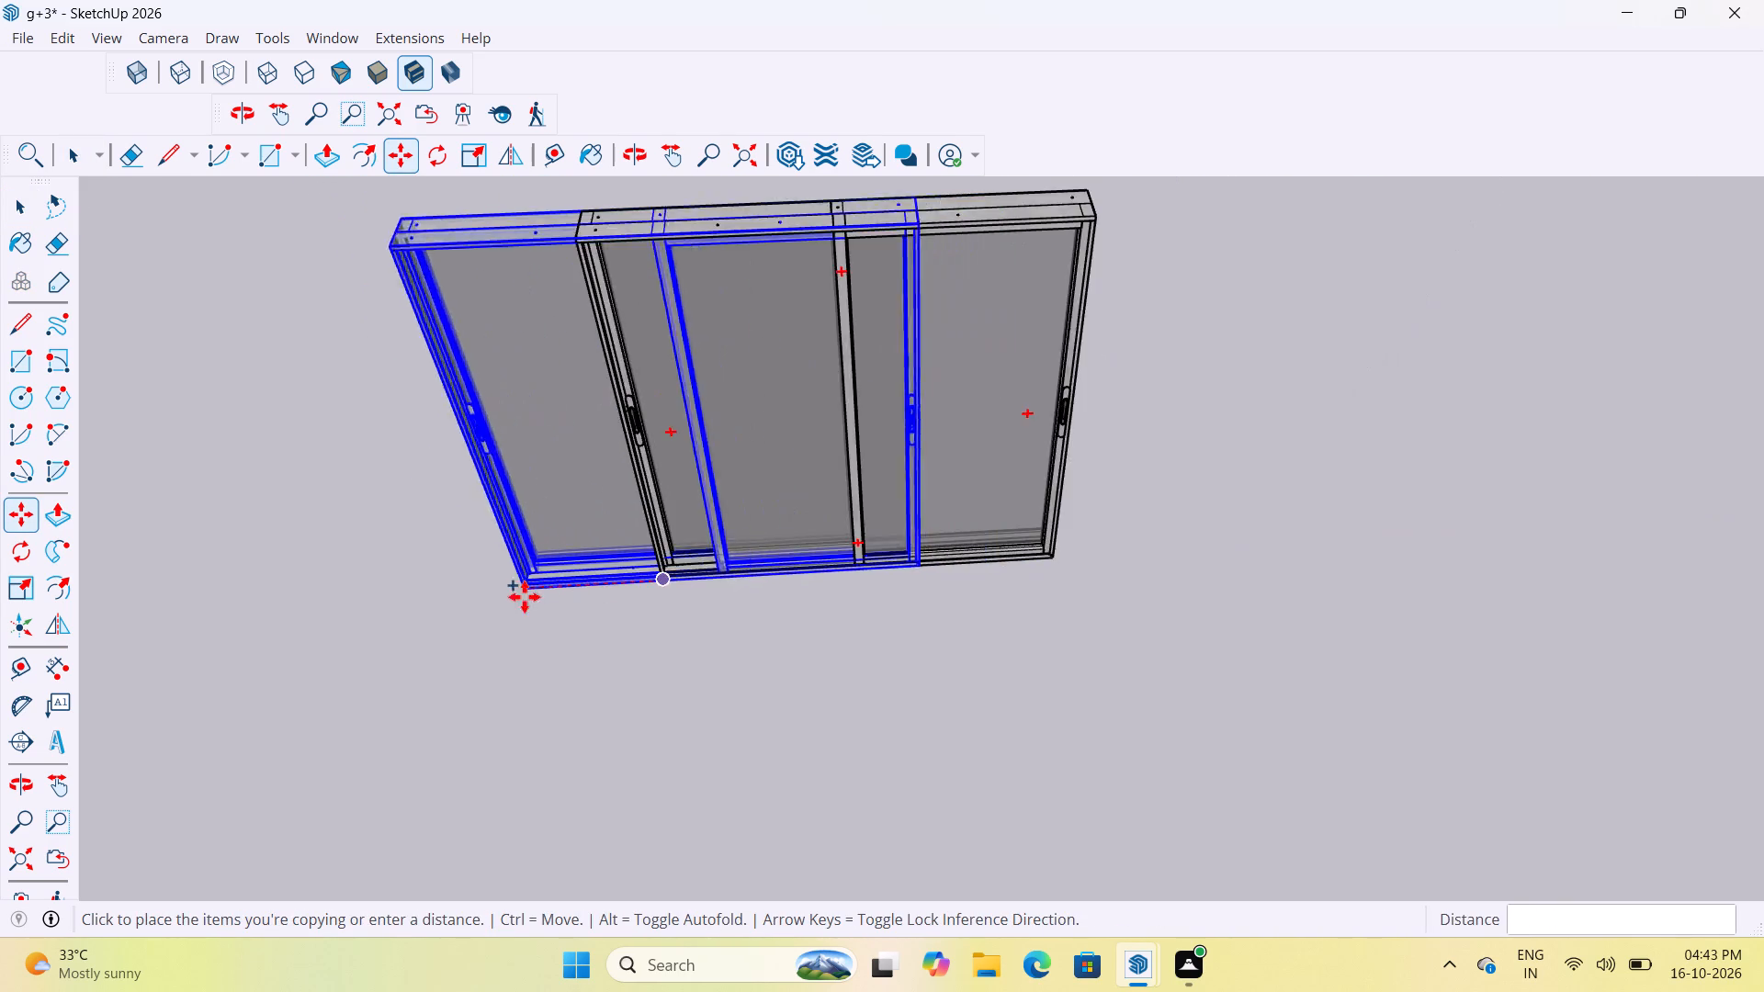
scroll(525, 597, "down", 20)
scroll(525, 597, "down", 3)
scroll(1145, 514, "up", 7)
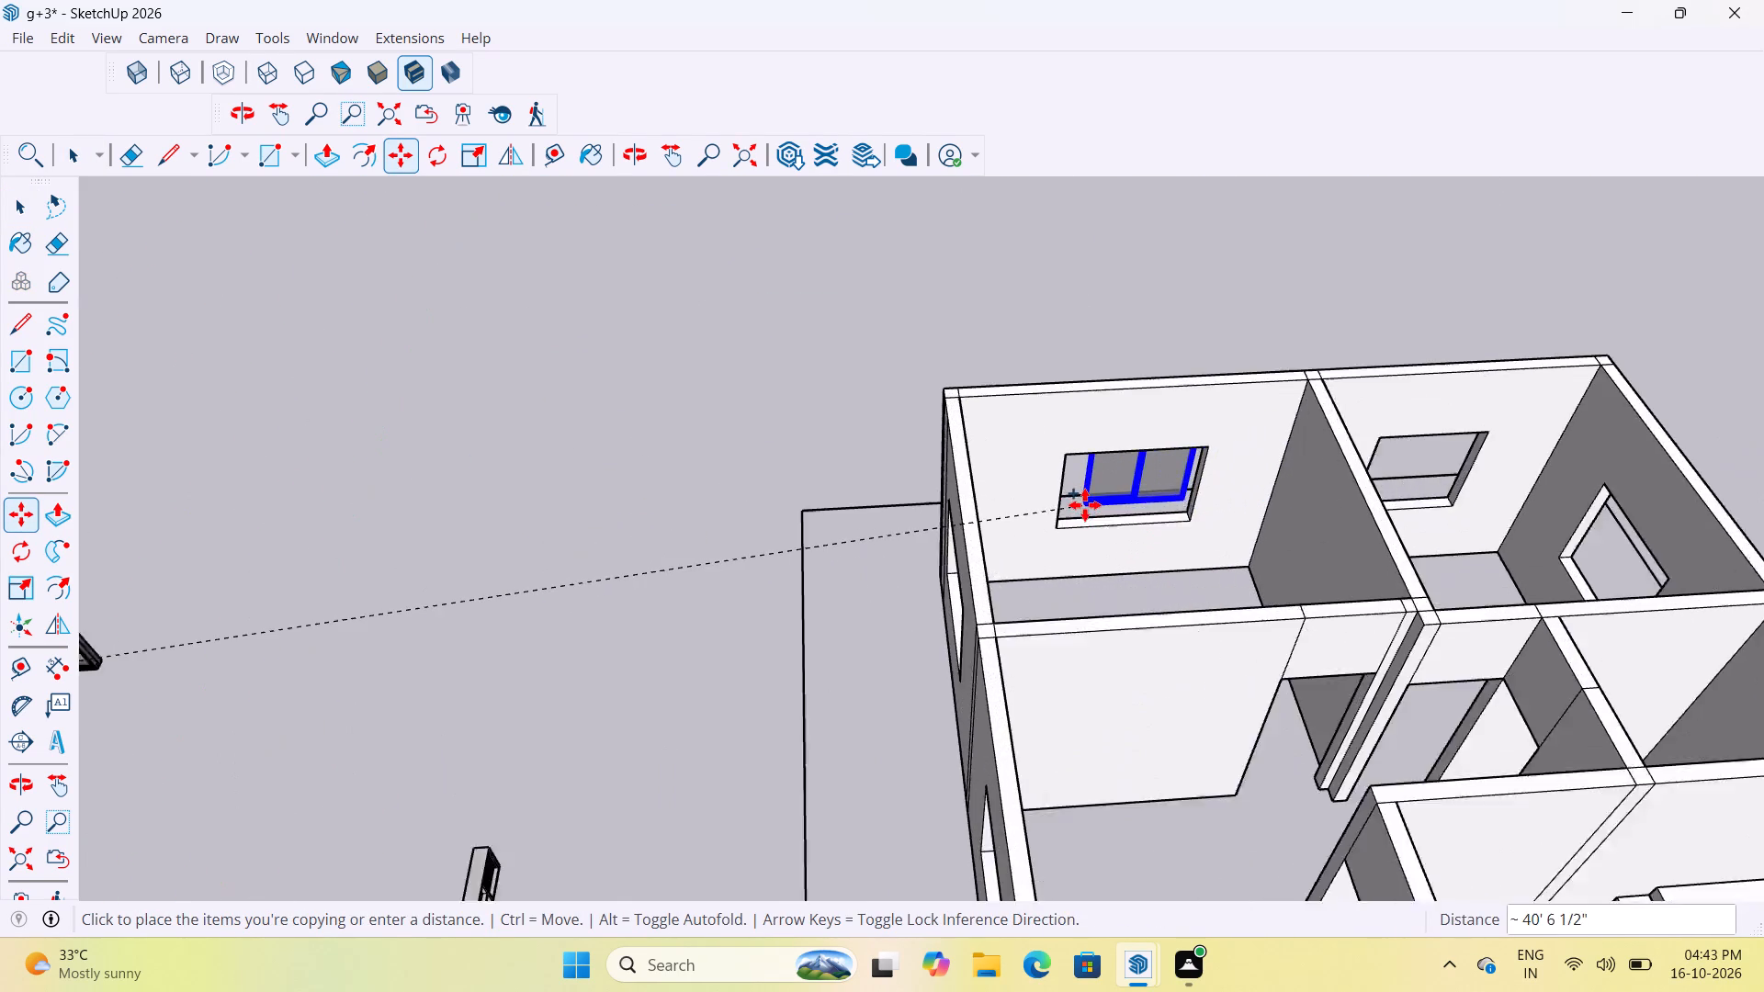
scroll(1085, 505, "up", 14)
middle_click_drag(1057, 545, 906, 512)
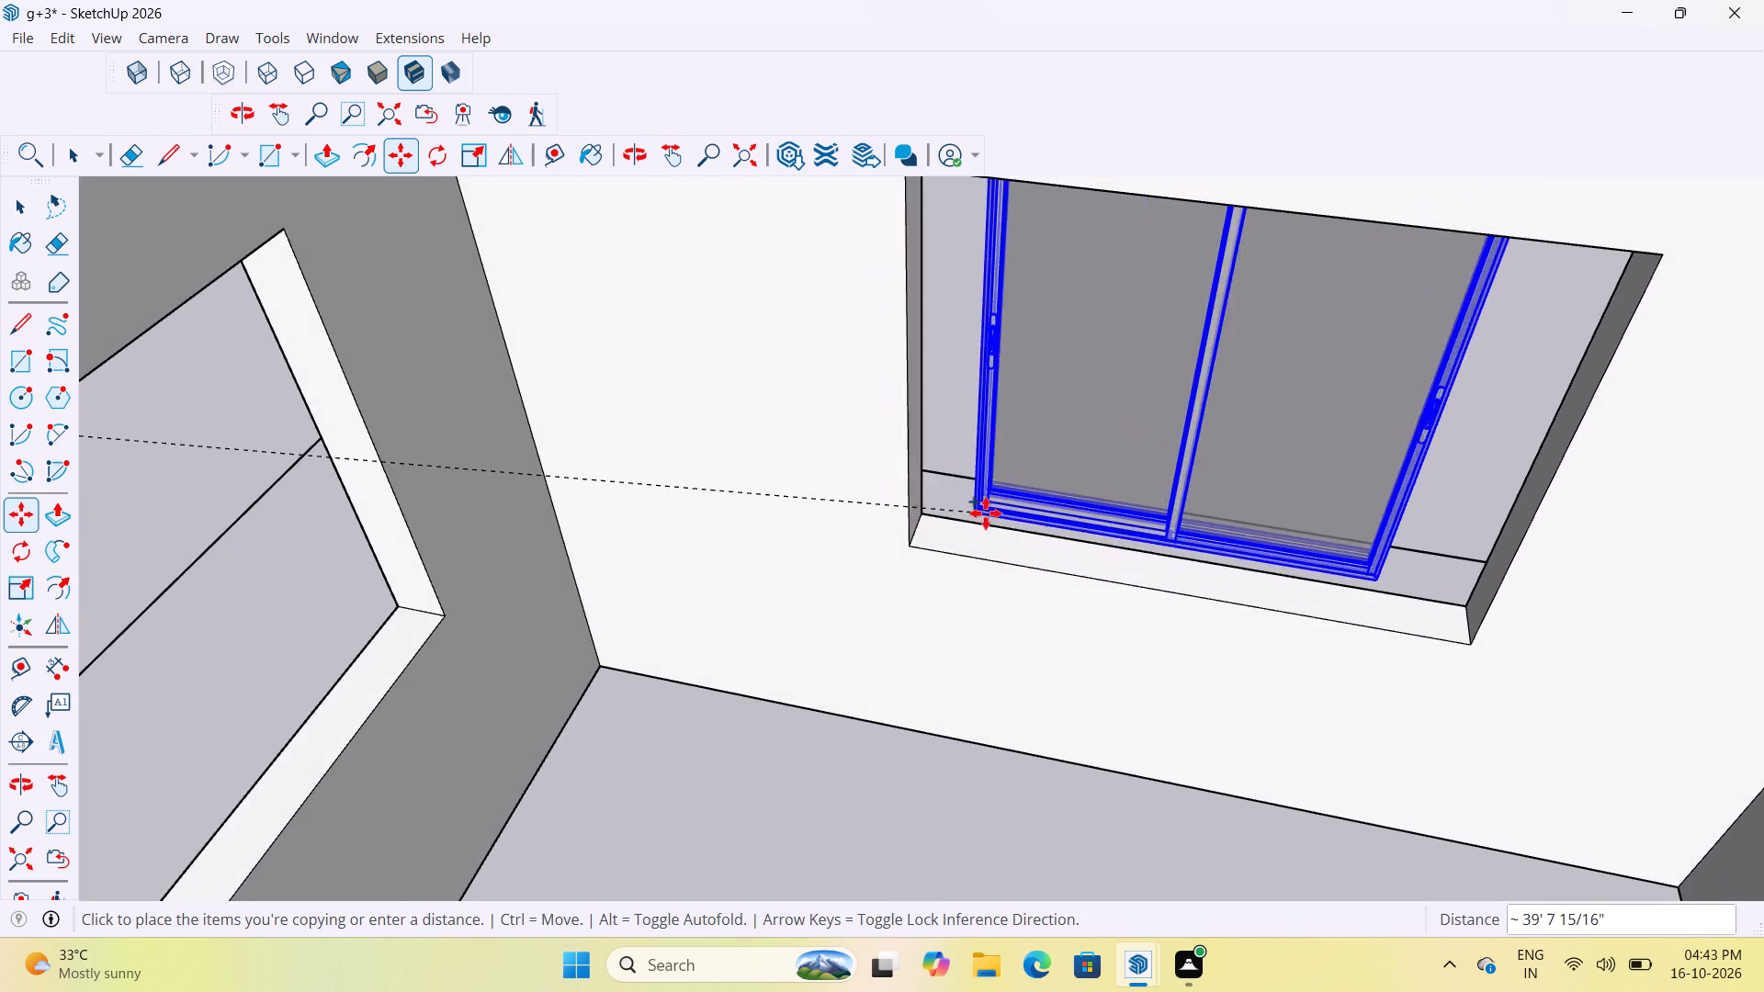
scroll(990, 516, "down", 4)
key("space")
Add a guide 2" in from the inner sill edge of the back-wall window opening in the wider rear room.
scroll(986, 533, "up", 3)
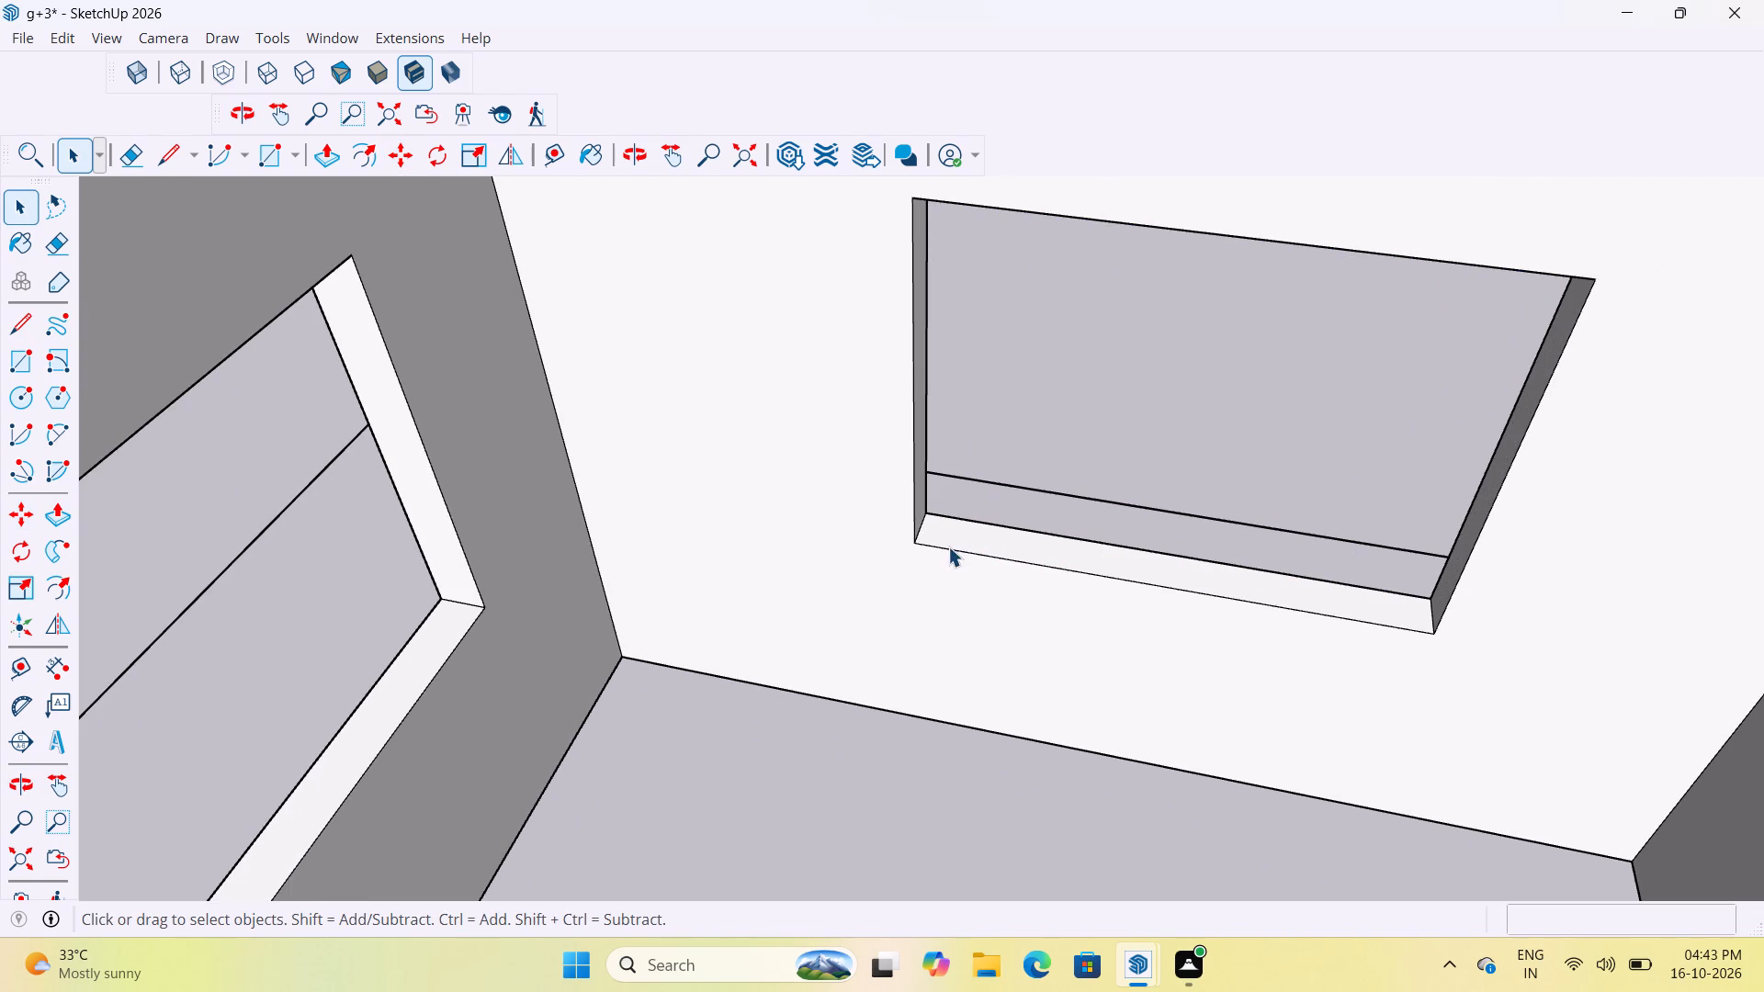
key("t")
left_click(980, 552)
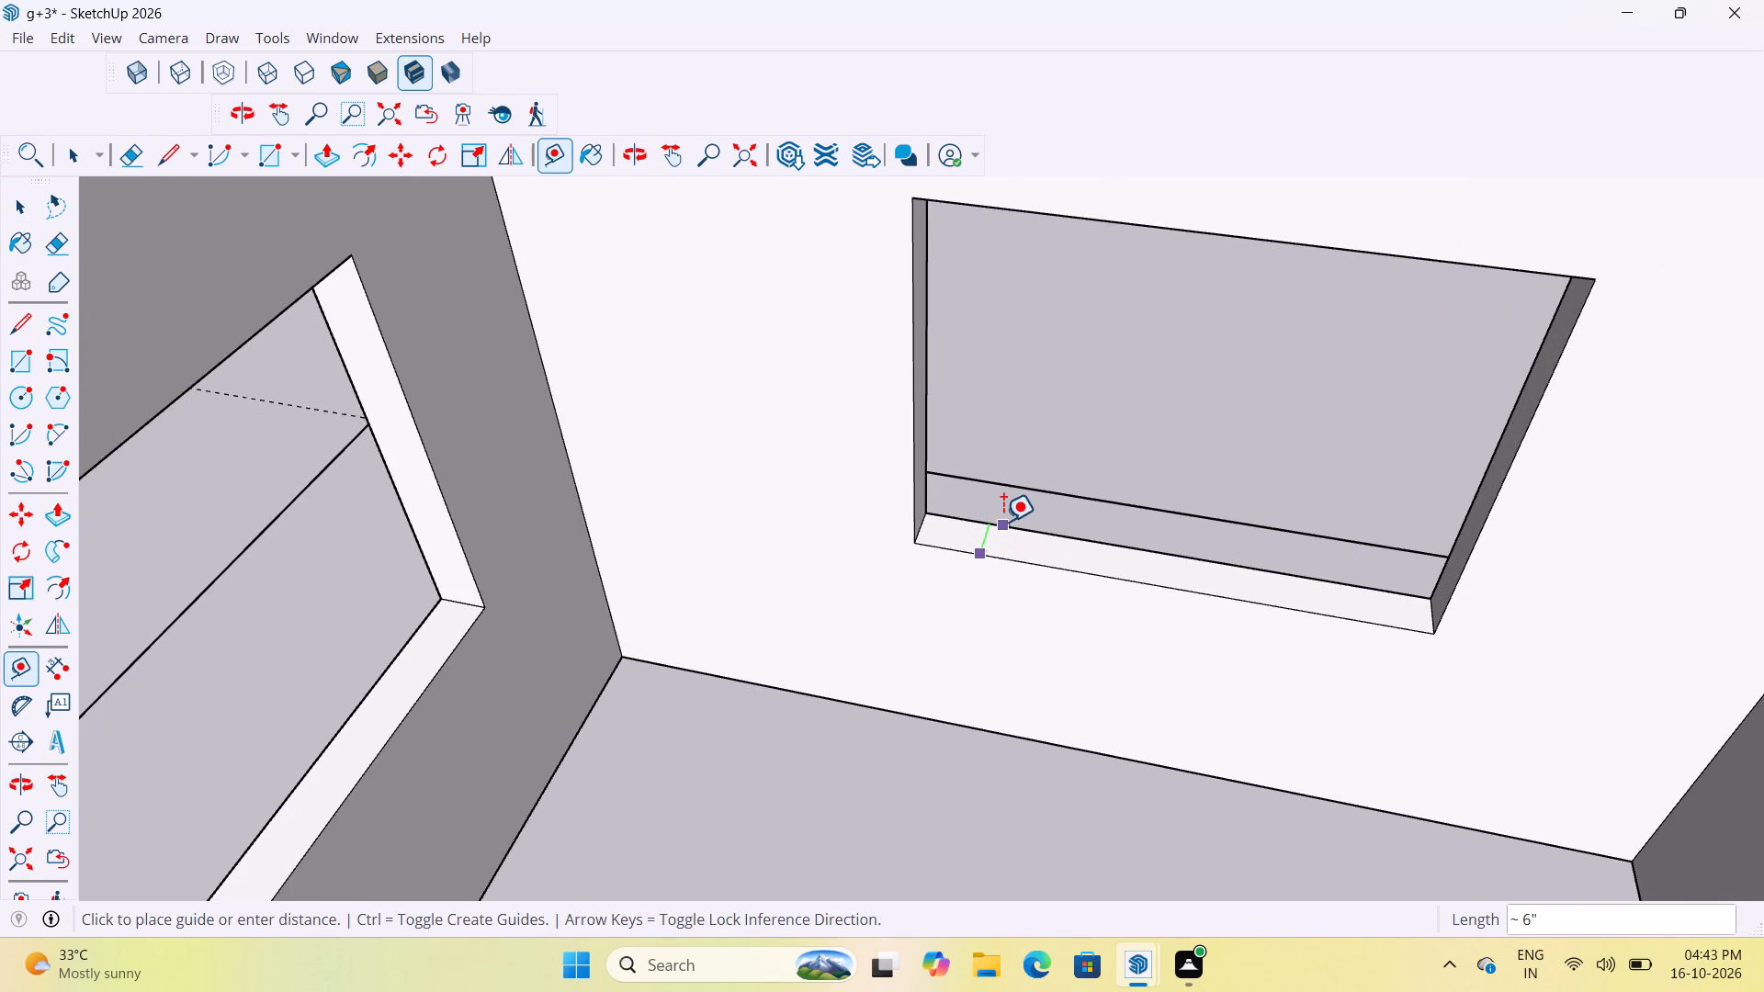
scroll(974, 545, "up", 4)
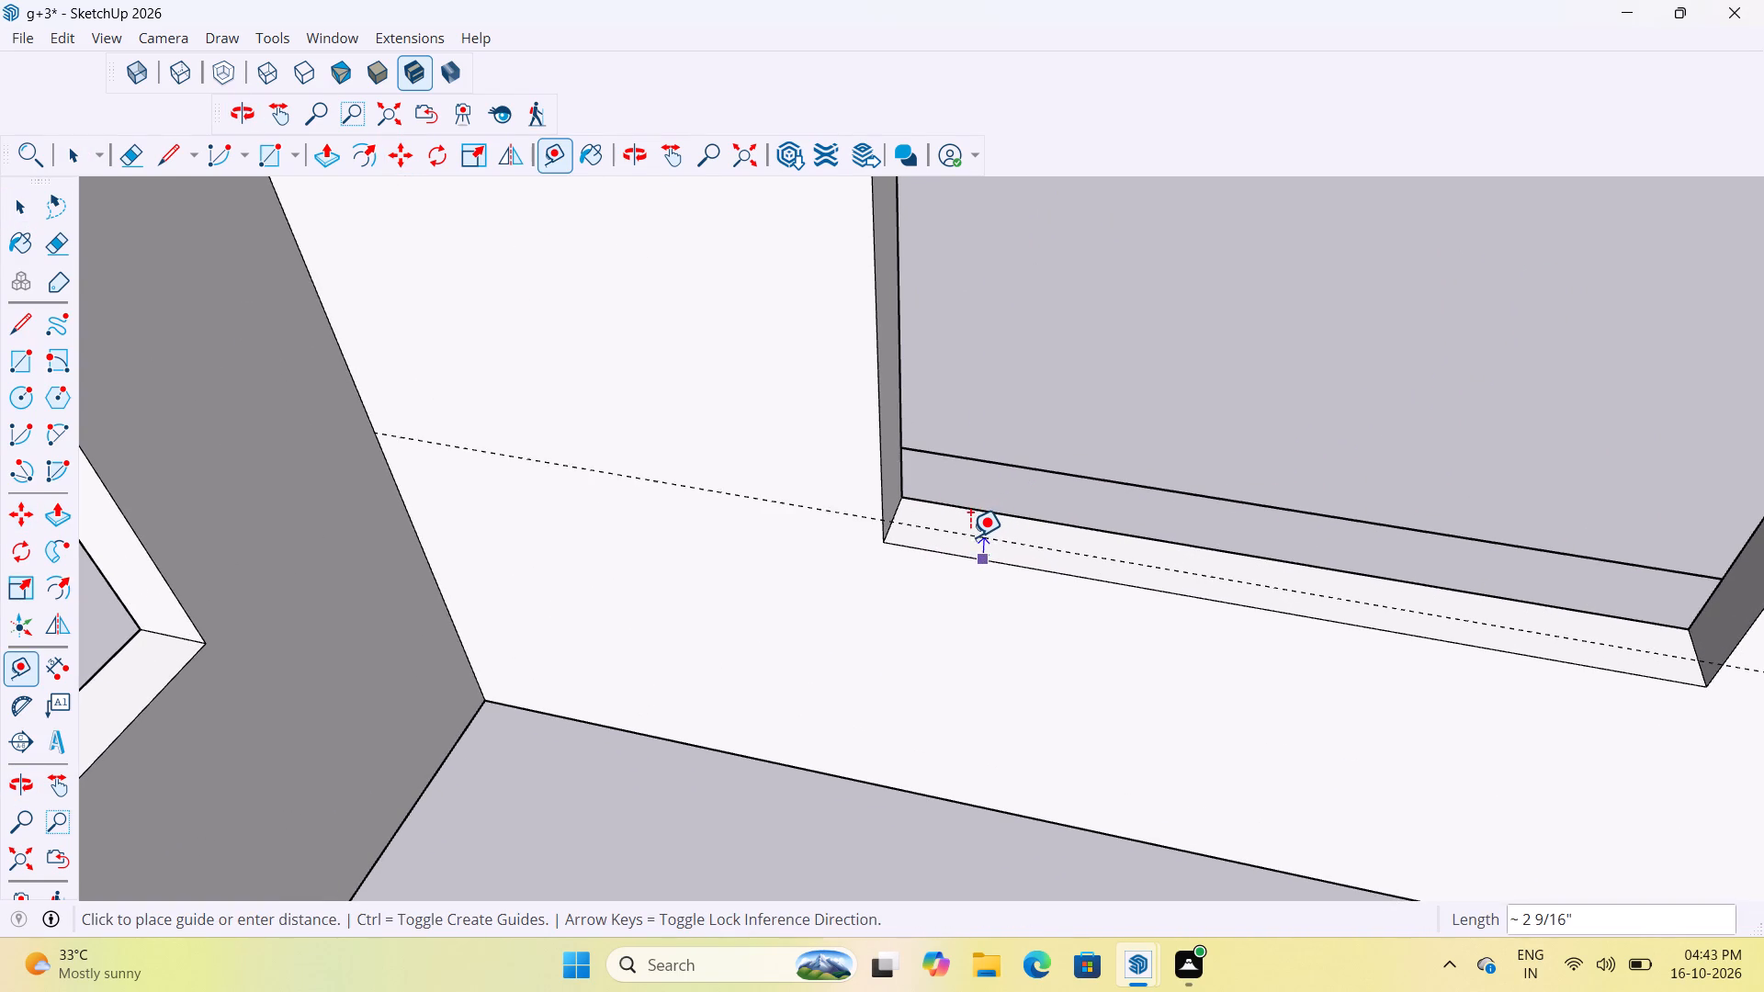
type("2\"")
key("Return")
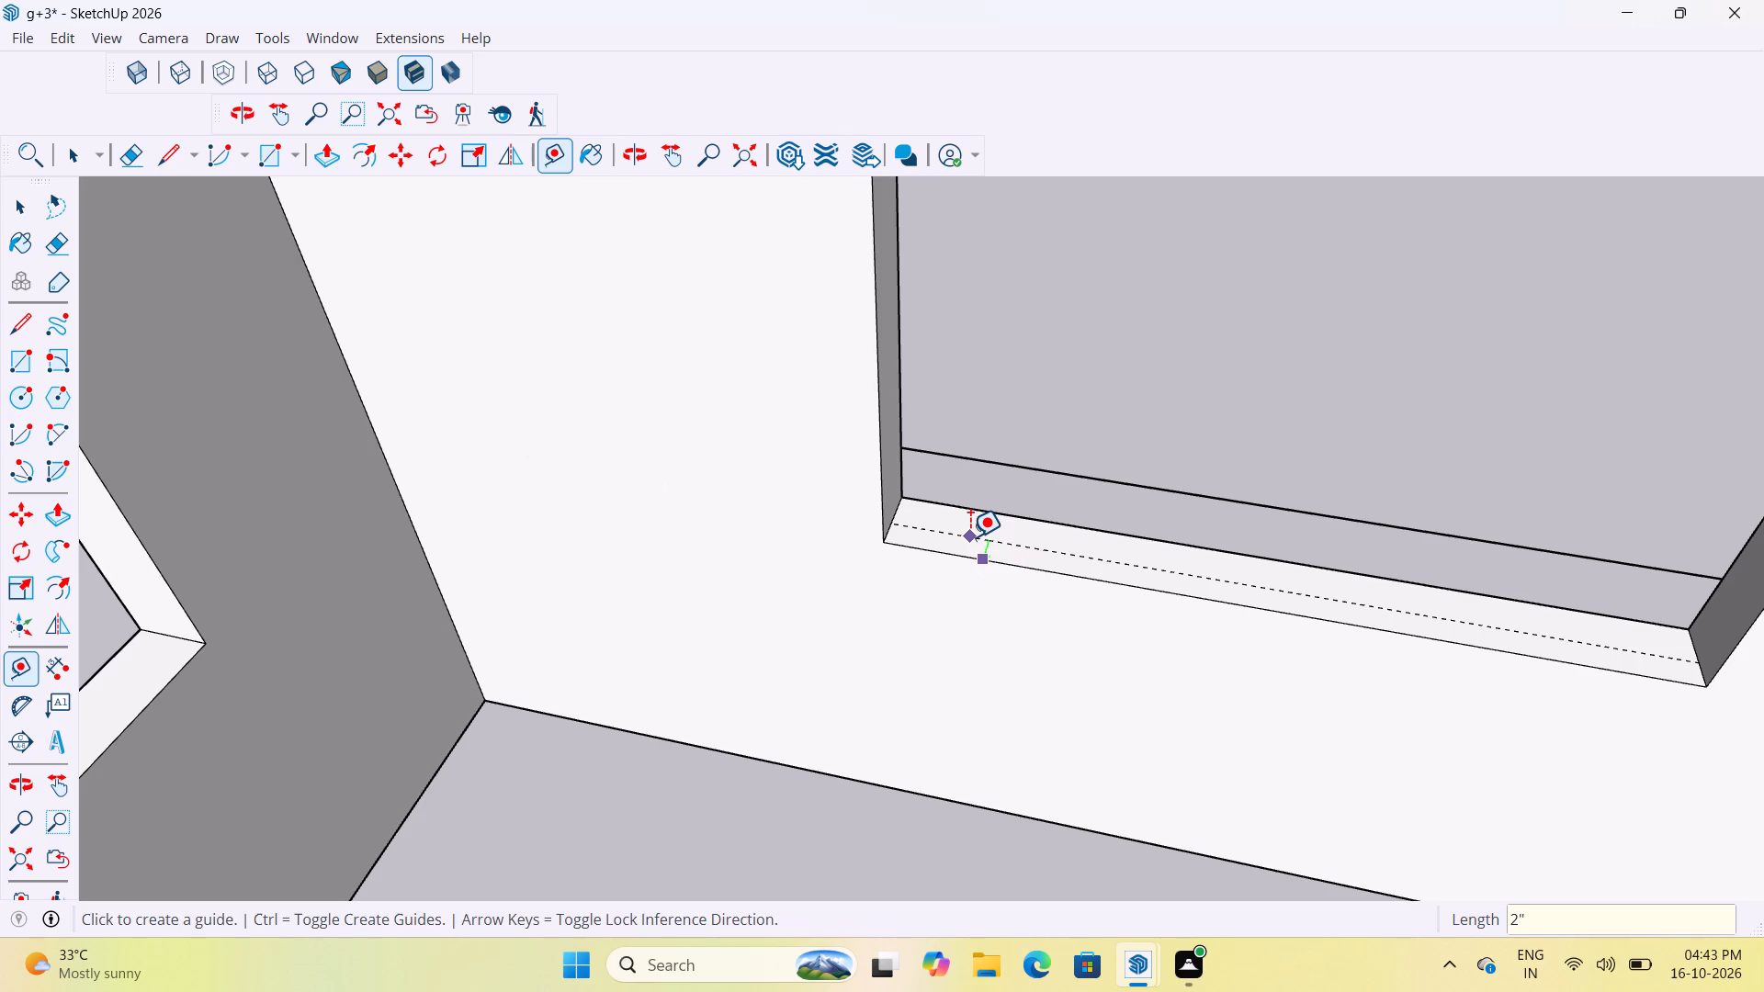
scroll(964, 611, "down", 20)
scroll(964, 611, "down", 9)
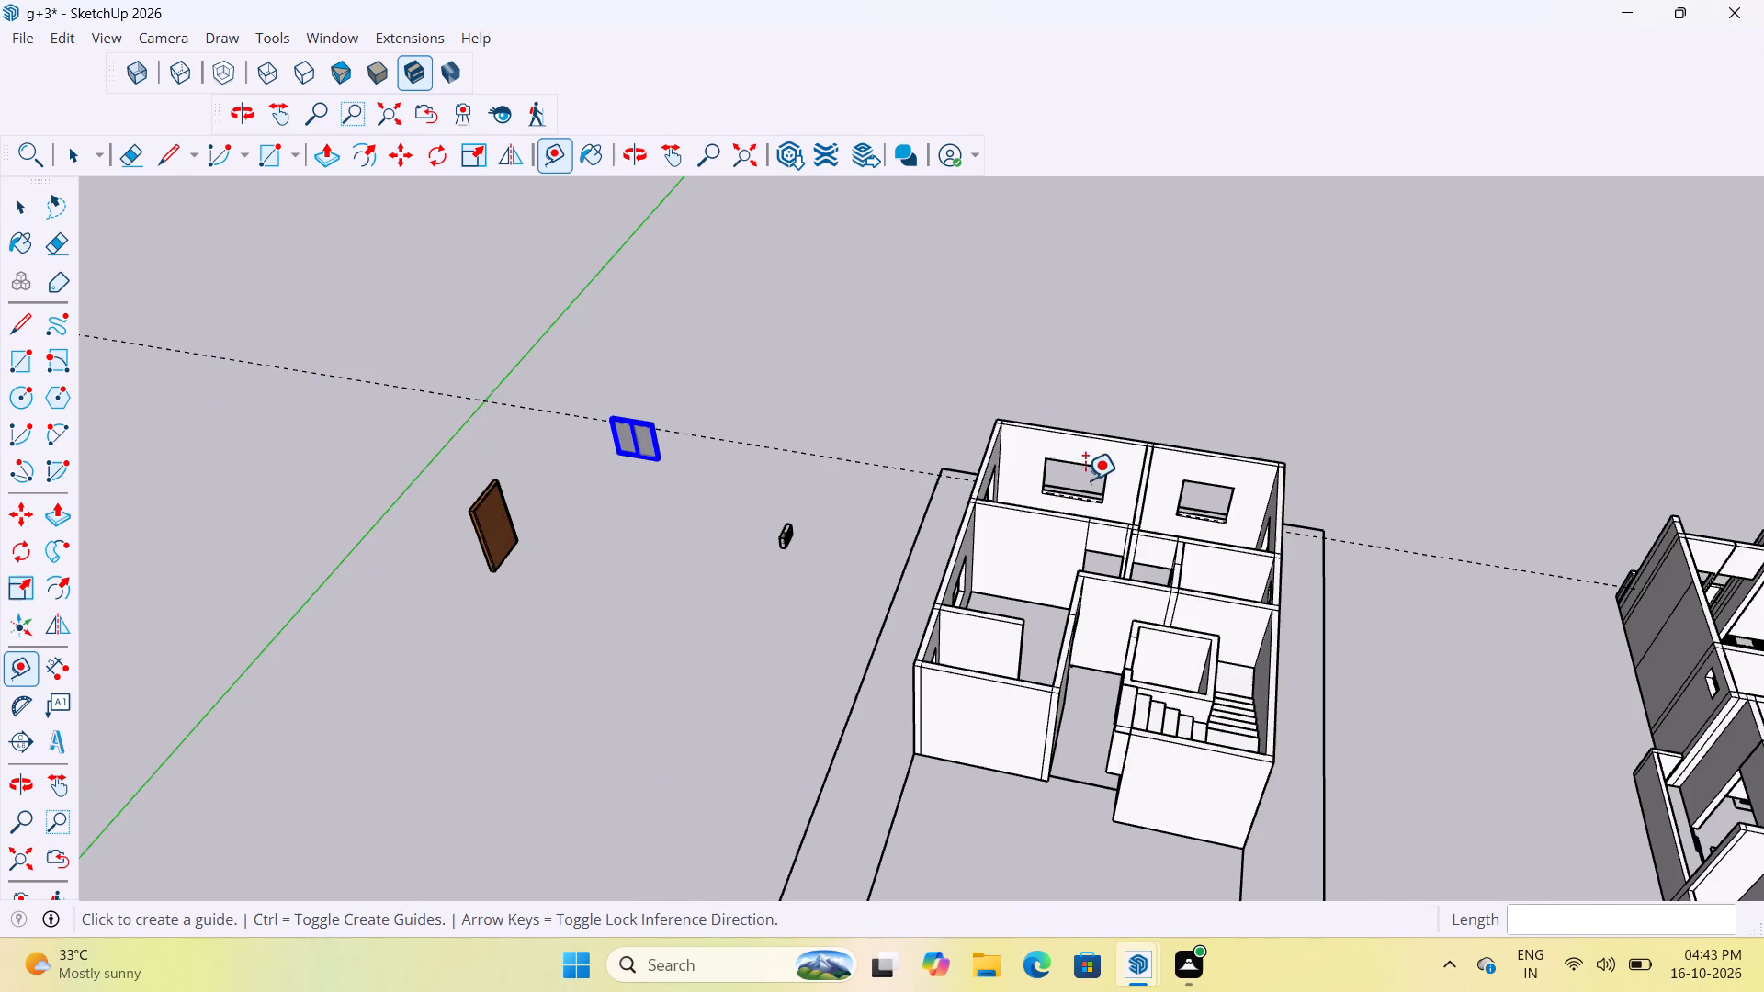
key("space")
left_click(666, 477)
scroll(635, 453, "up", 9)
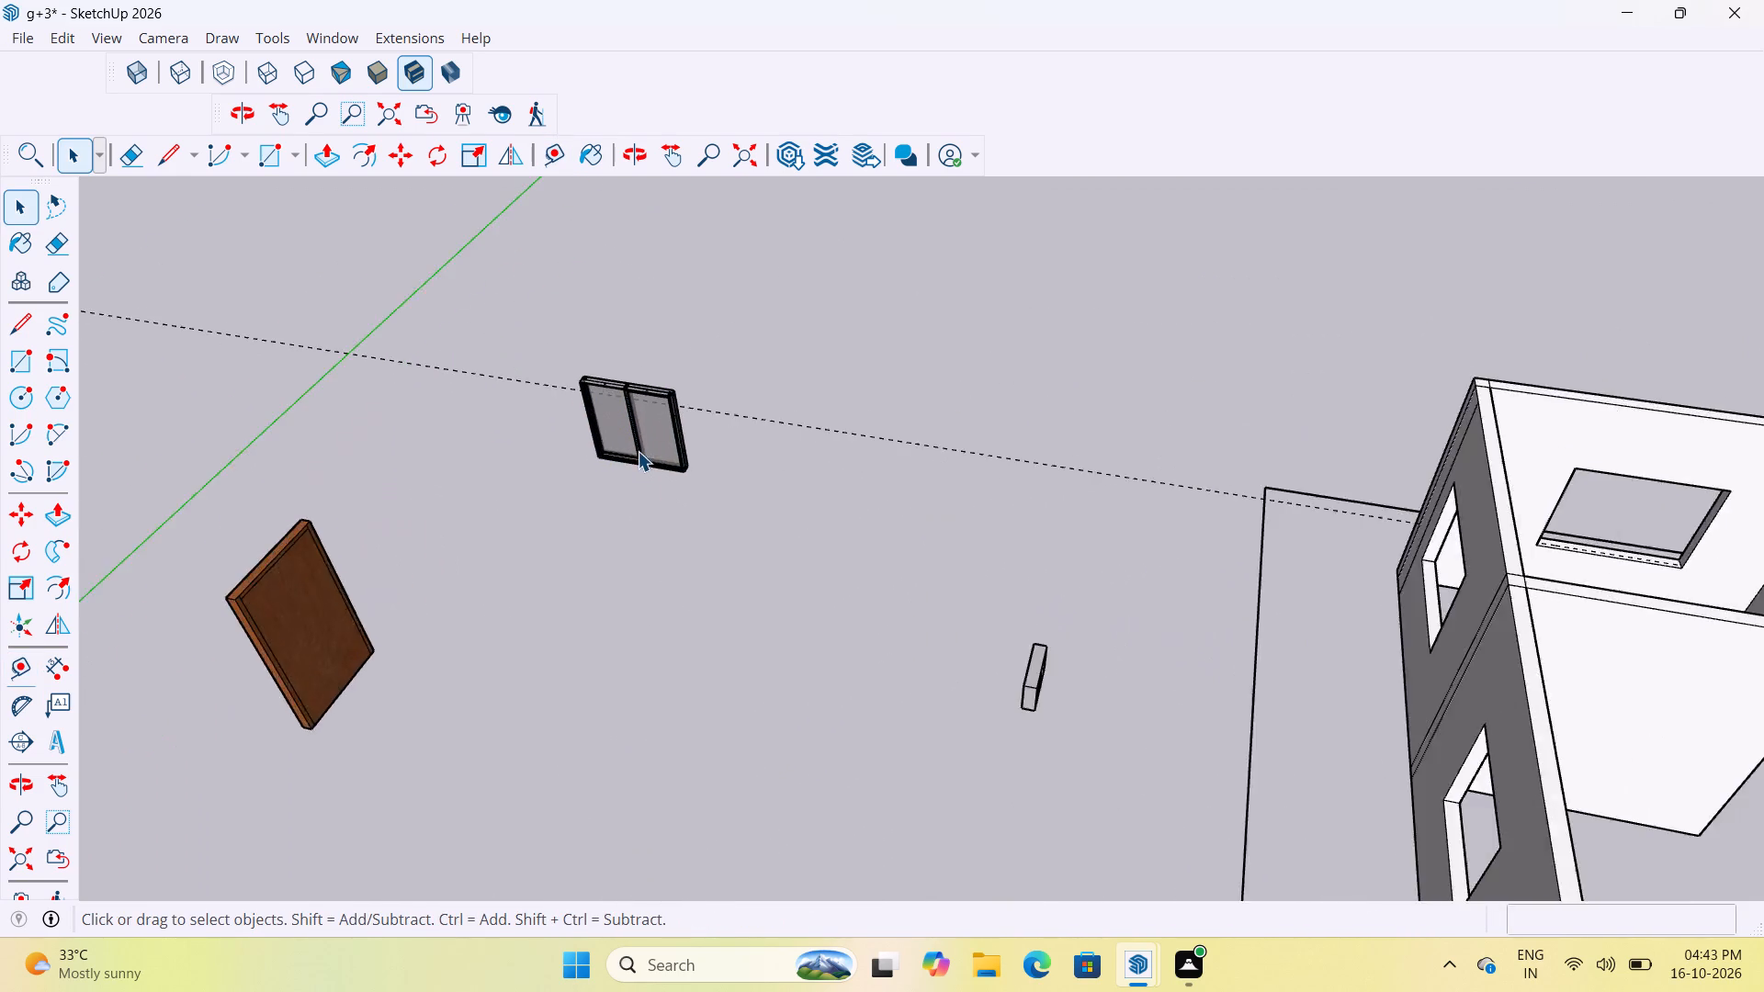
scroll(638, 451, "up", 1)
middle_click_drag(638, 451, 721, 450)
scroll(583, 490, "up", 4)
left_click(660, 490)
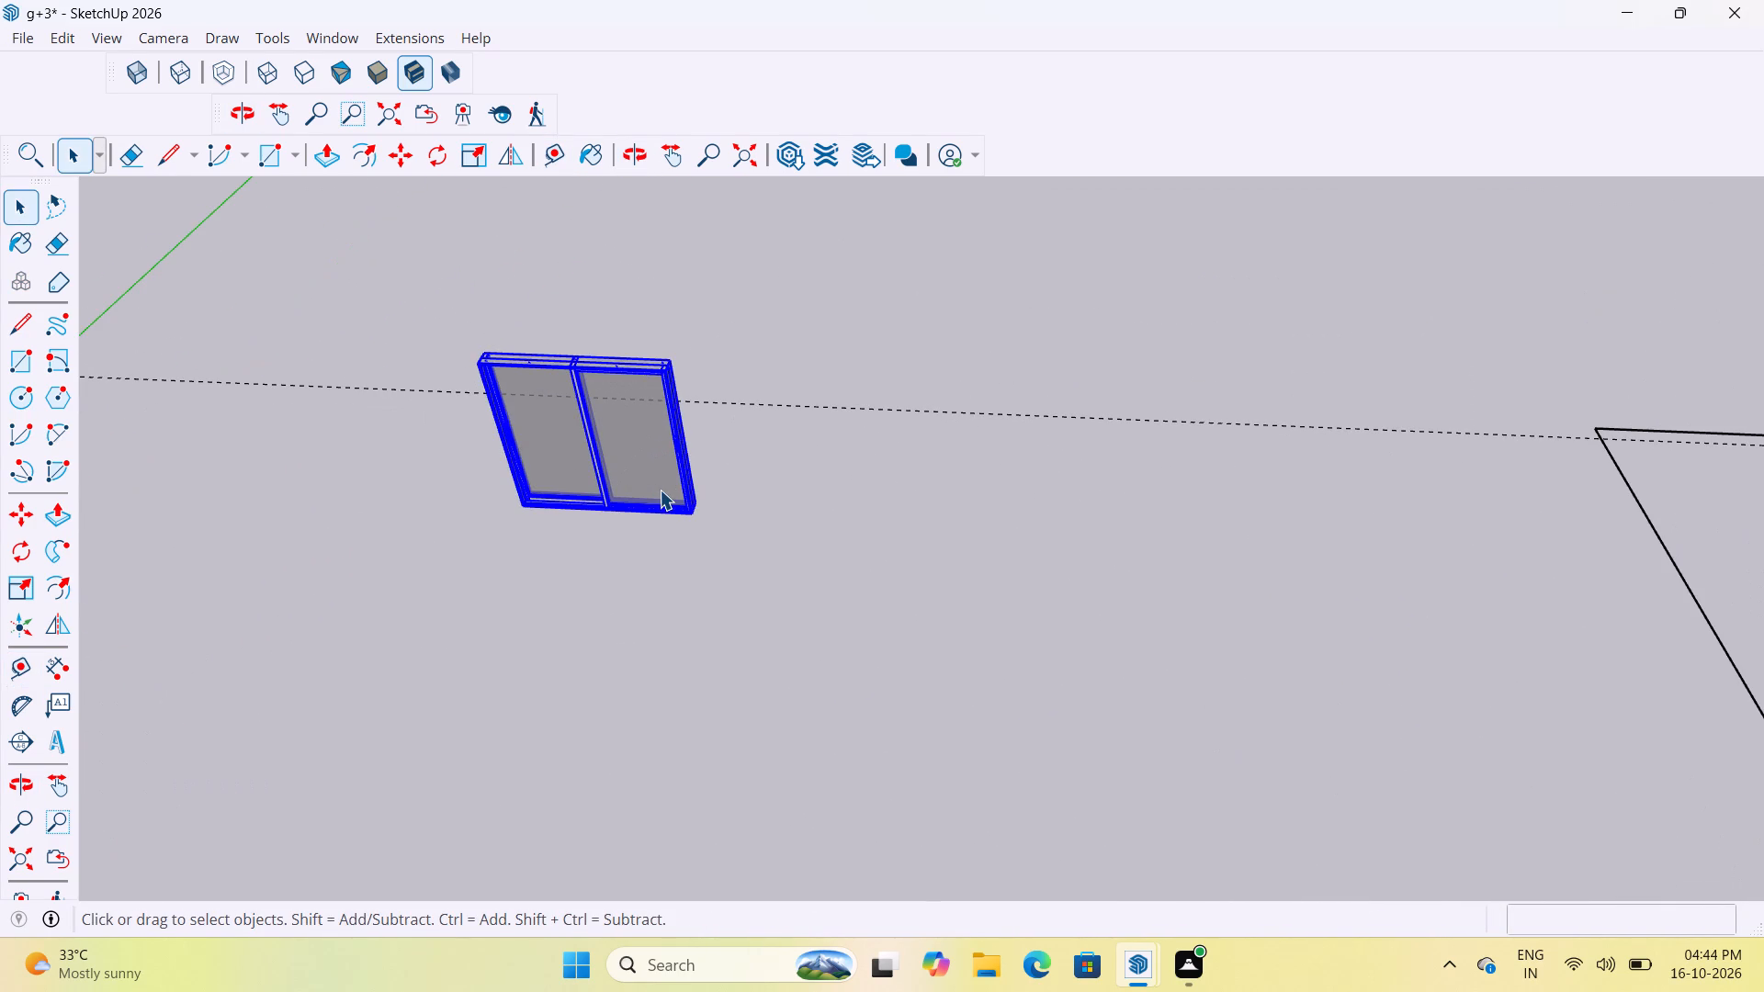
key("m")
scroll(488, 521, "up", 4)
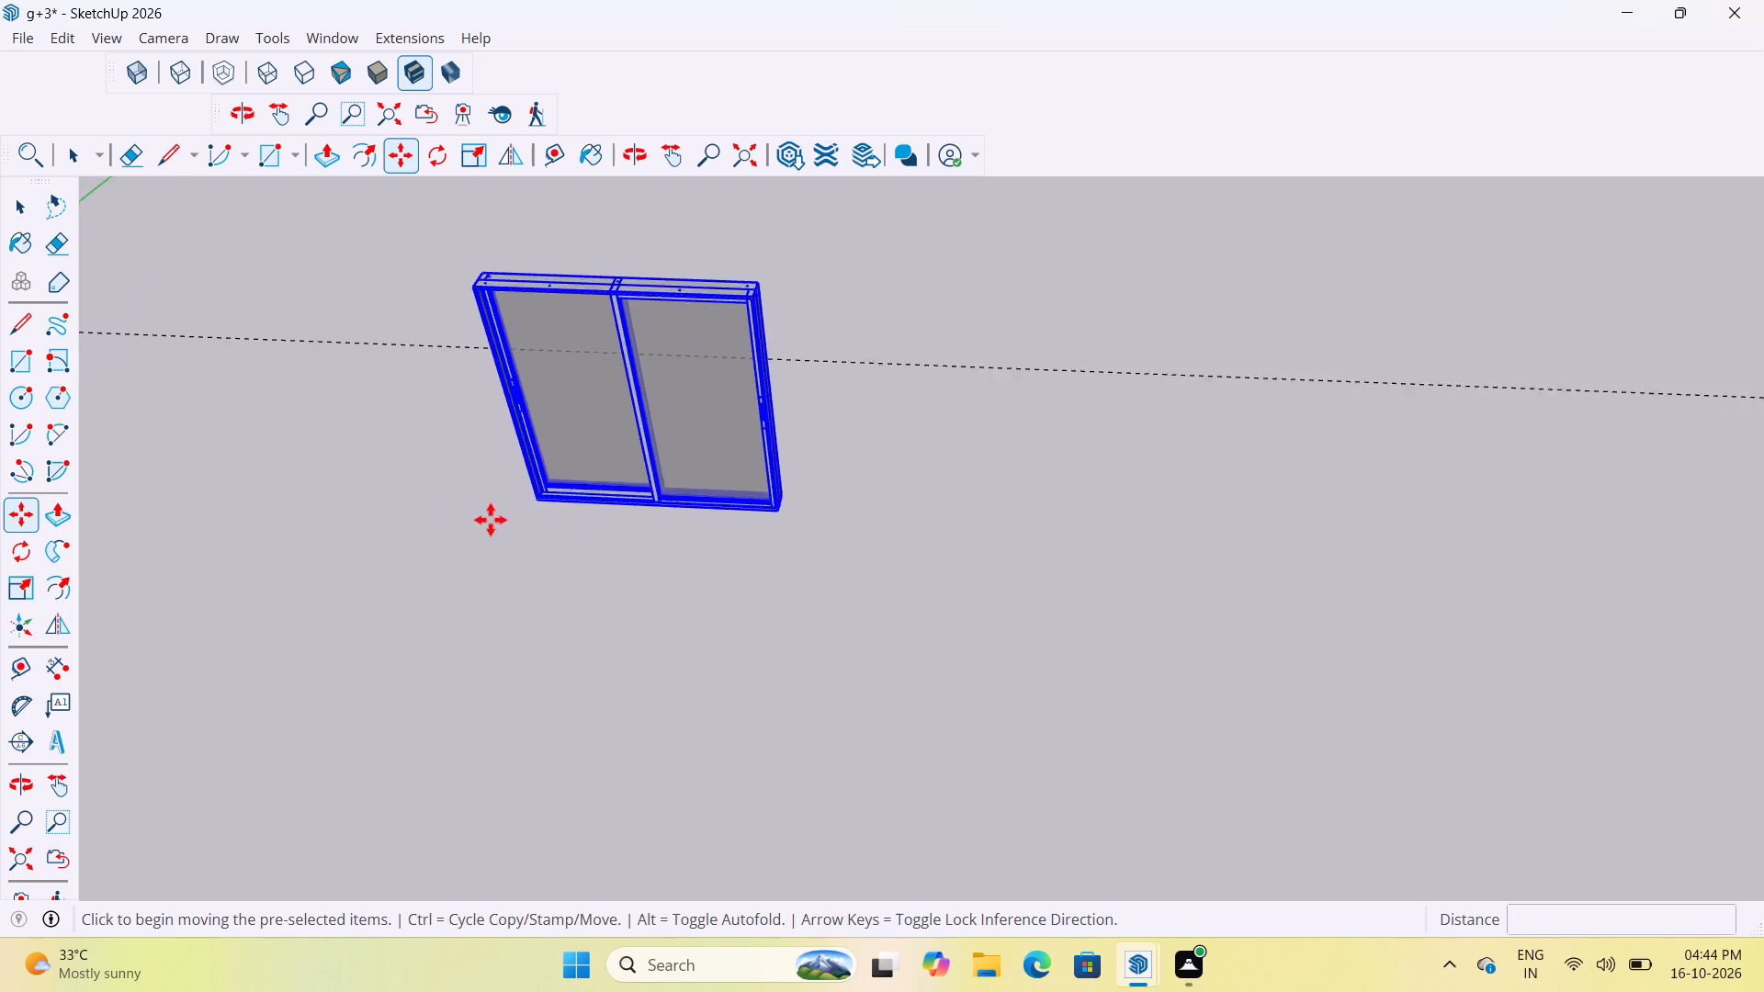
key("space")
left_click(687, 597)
Move the pasted window by its lower corner onto the guide at the side jamb of the wider rear room's back-wall opening.
scroll(603, 445, "up", 3)
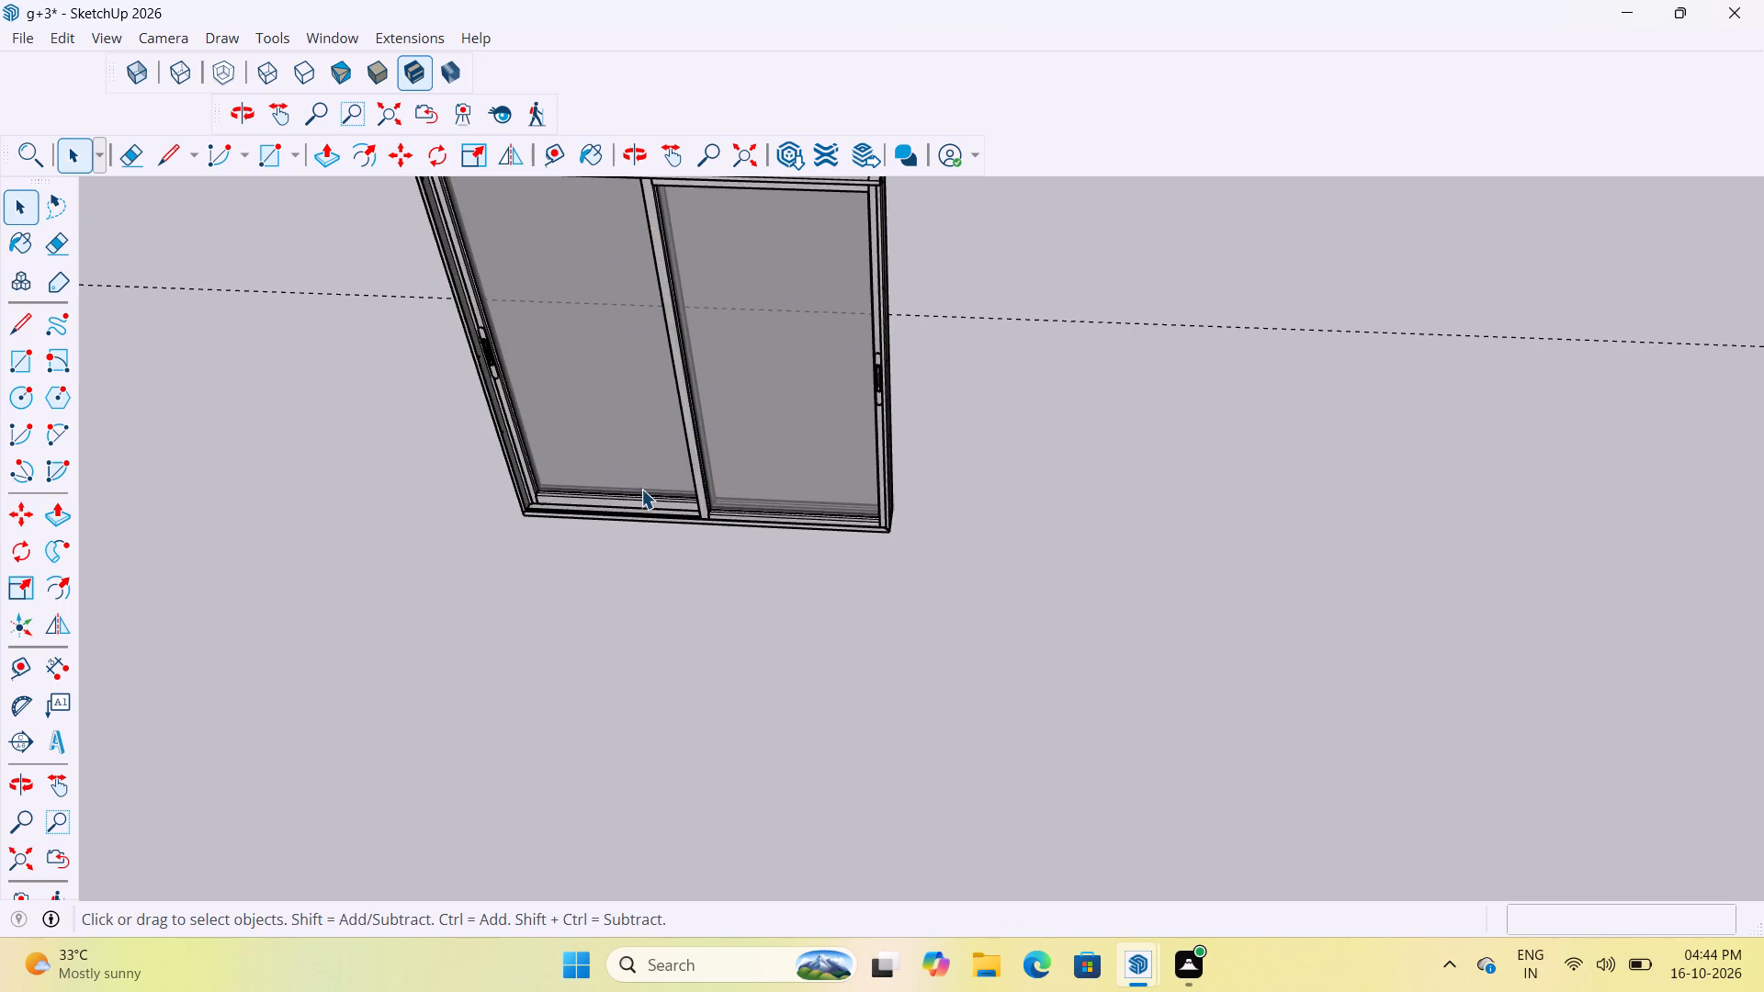
left_click(644, 492)
key("m")
scroll(562, 508, "up", 10)
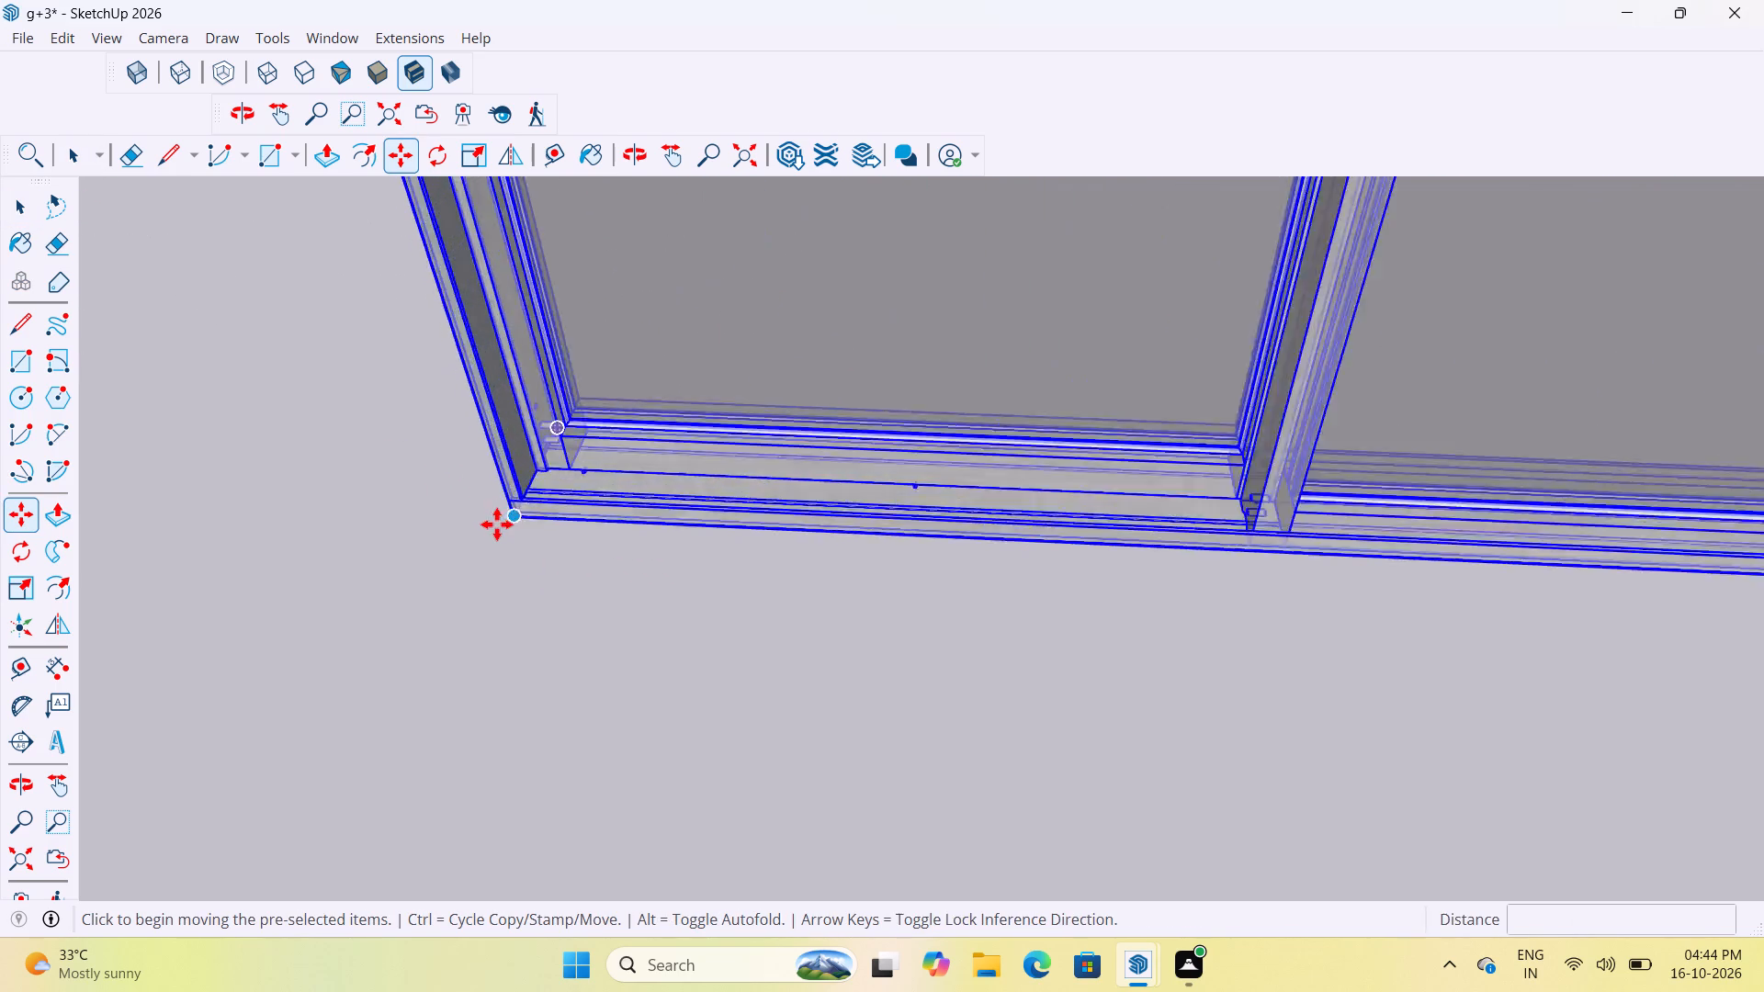
scroll(497, 524, "up", 5)
left_click(575, 492)
scroll(605, 452, "down", 12)
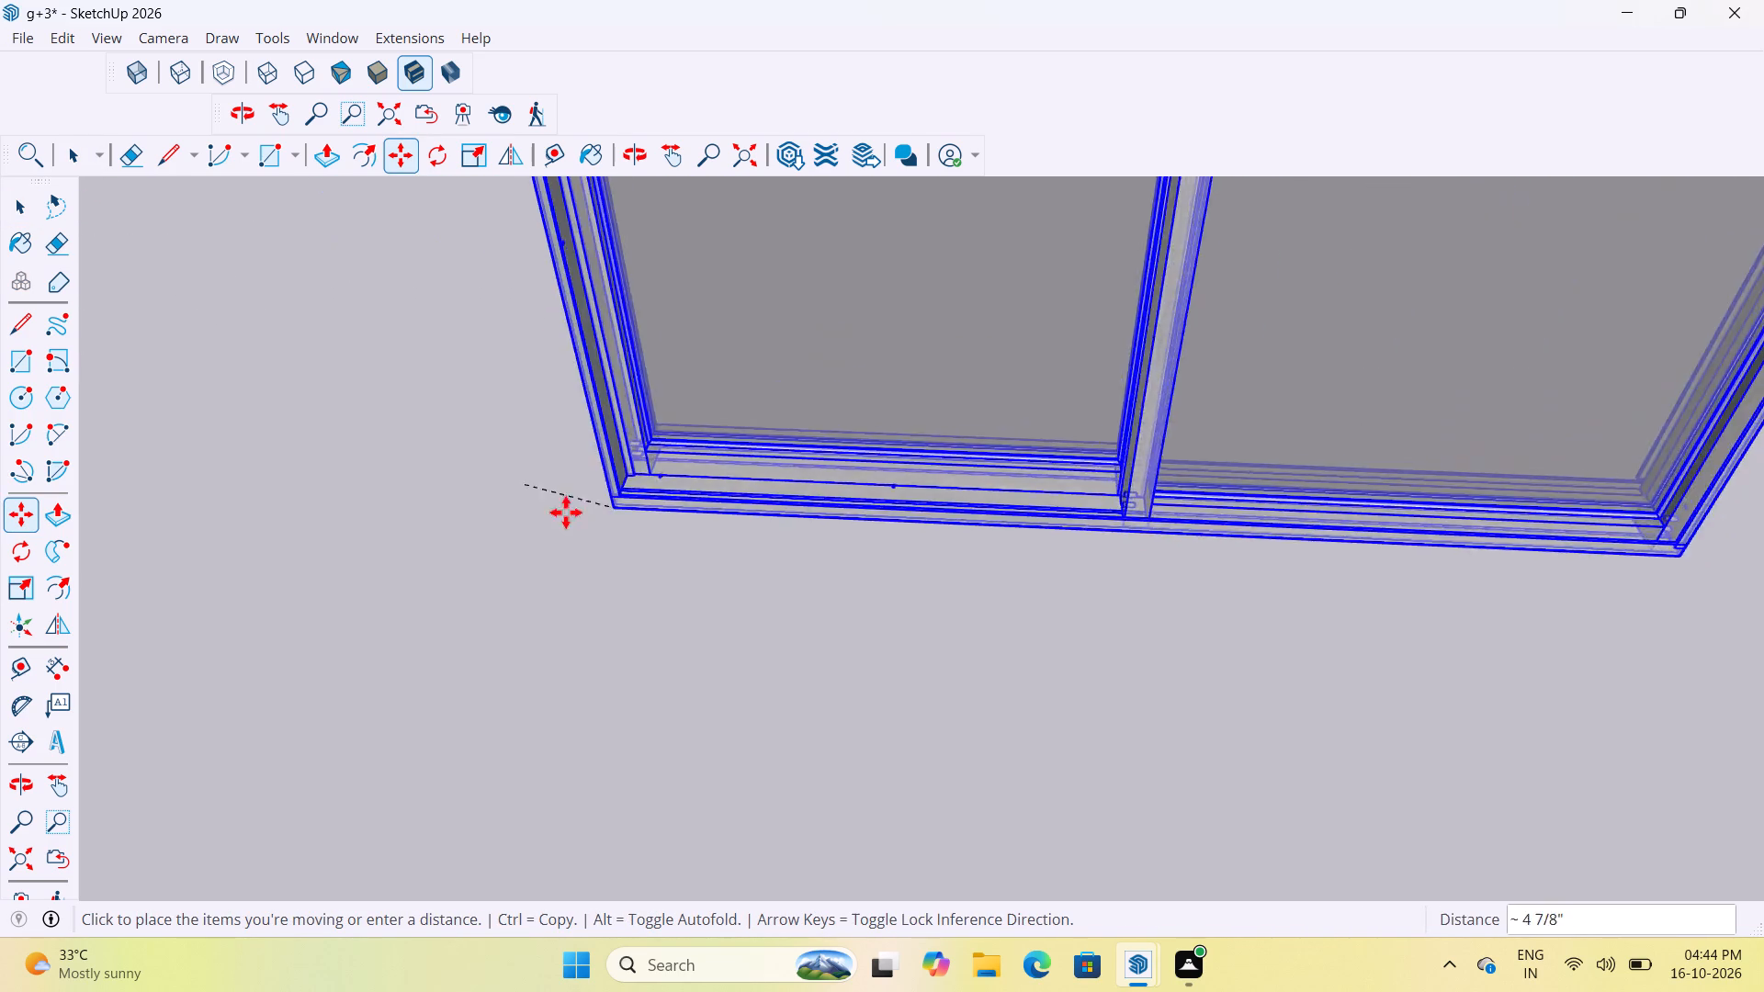
scroll(566, 513, "down", 20)
scroll(566, 513, "down", 12)
scroll(971, 507, "up", 5)
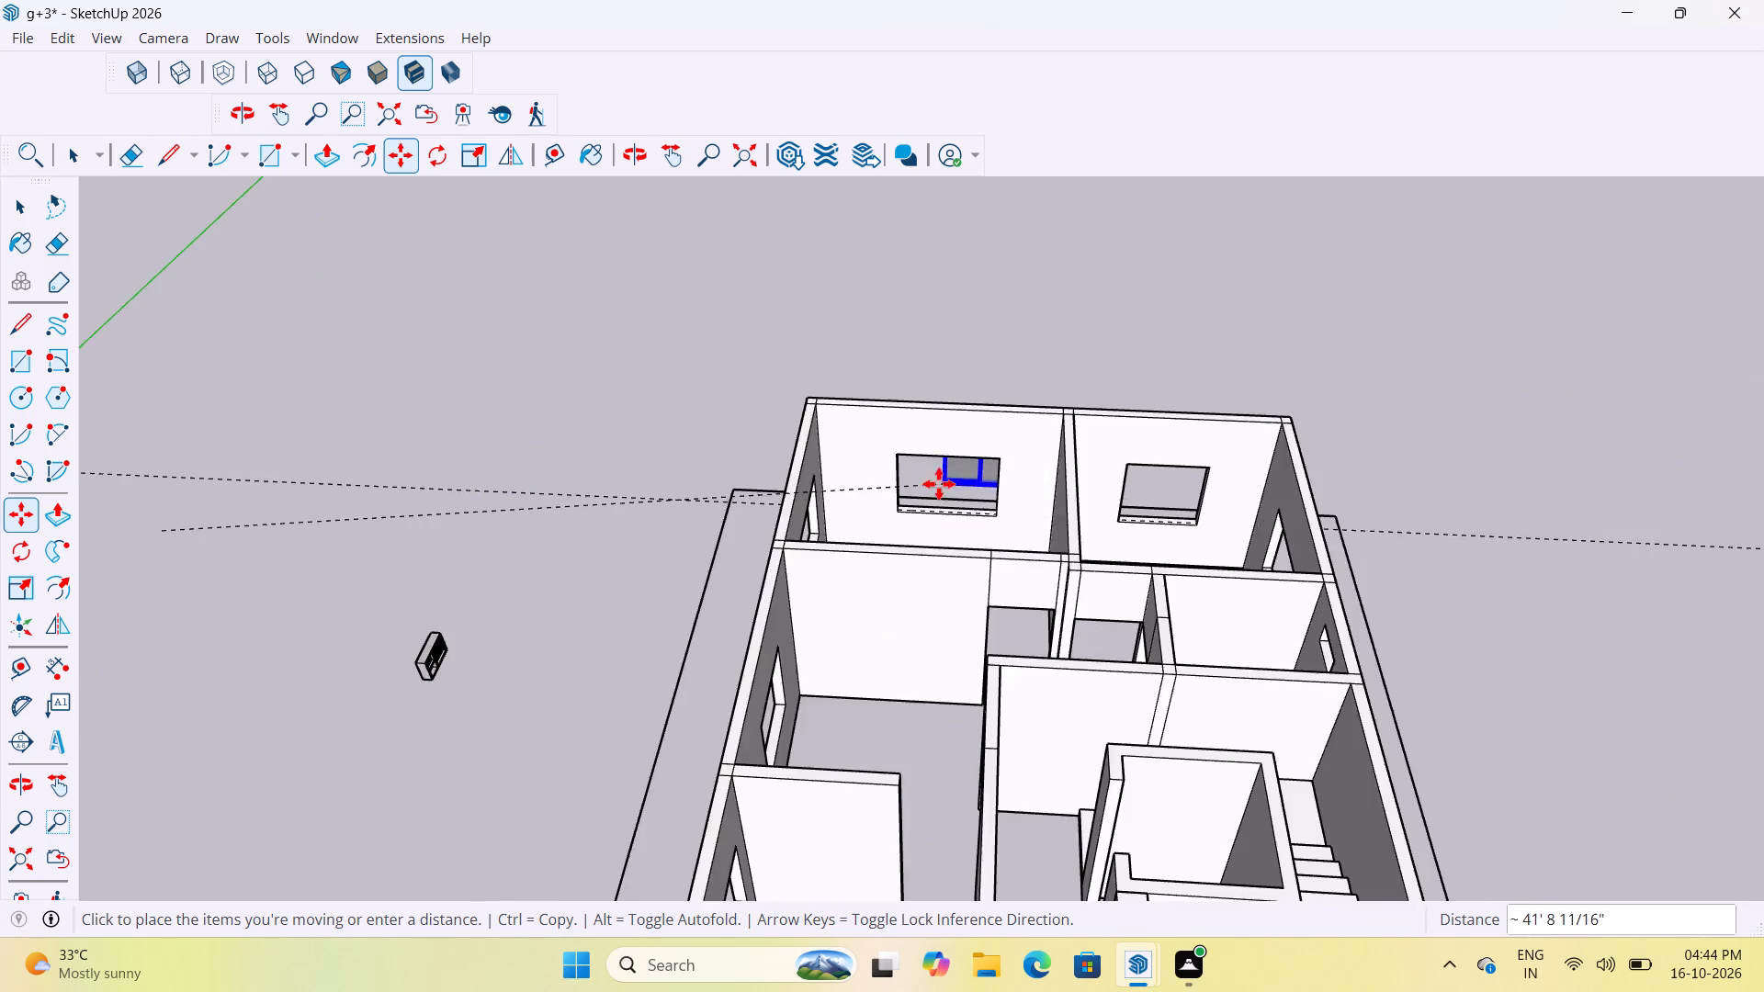
scroll(939, 484, "up", 20)
scroll(939, 484, "up", 9)
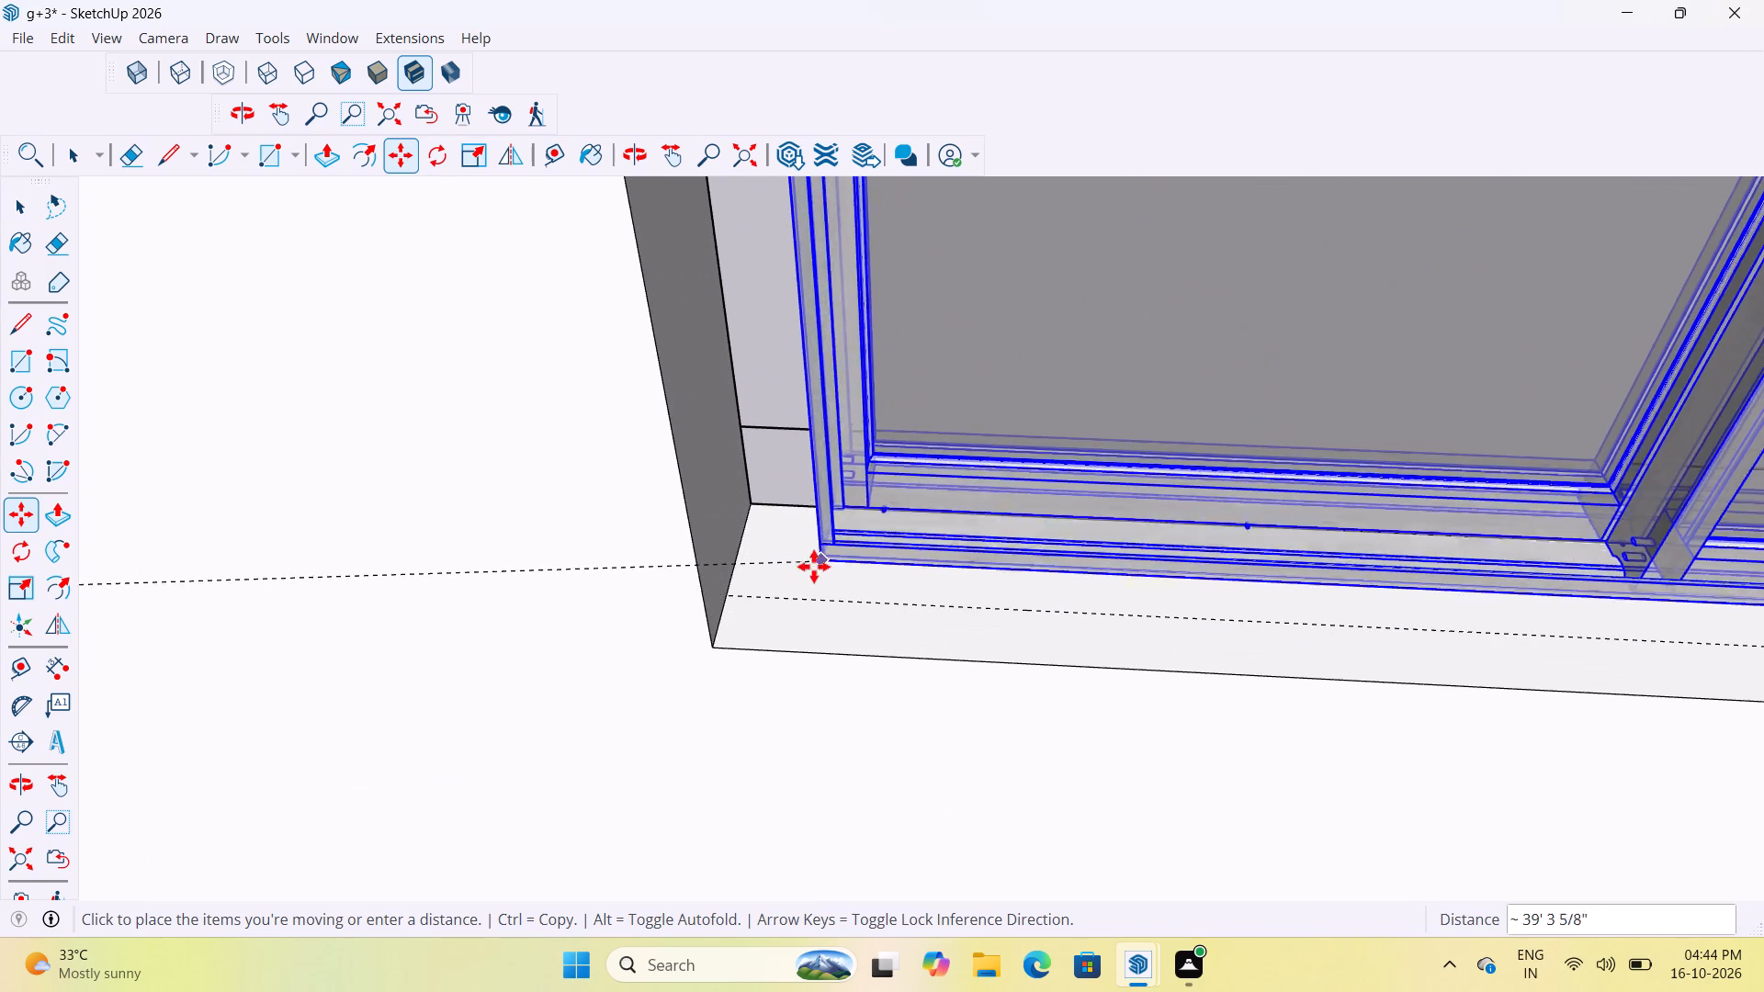
left_click(730, 596)
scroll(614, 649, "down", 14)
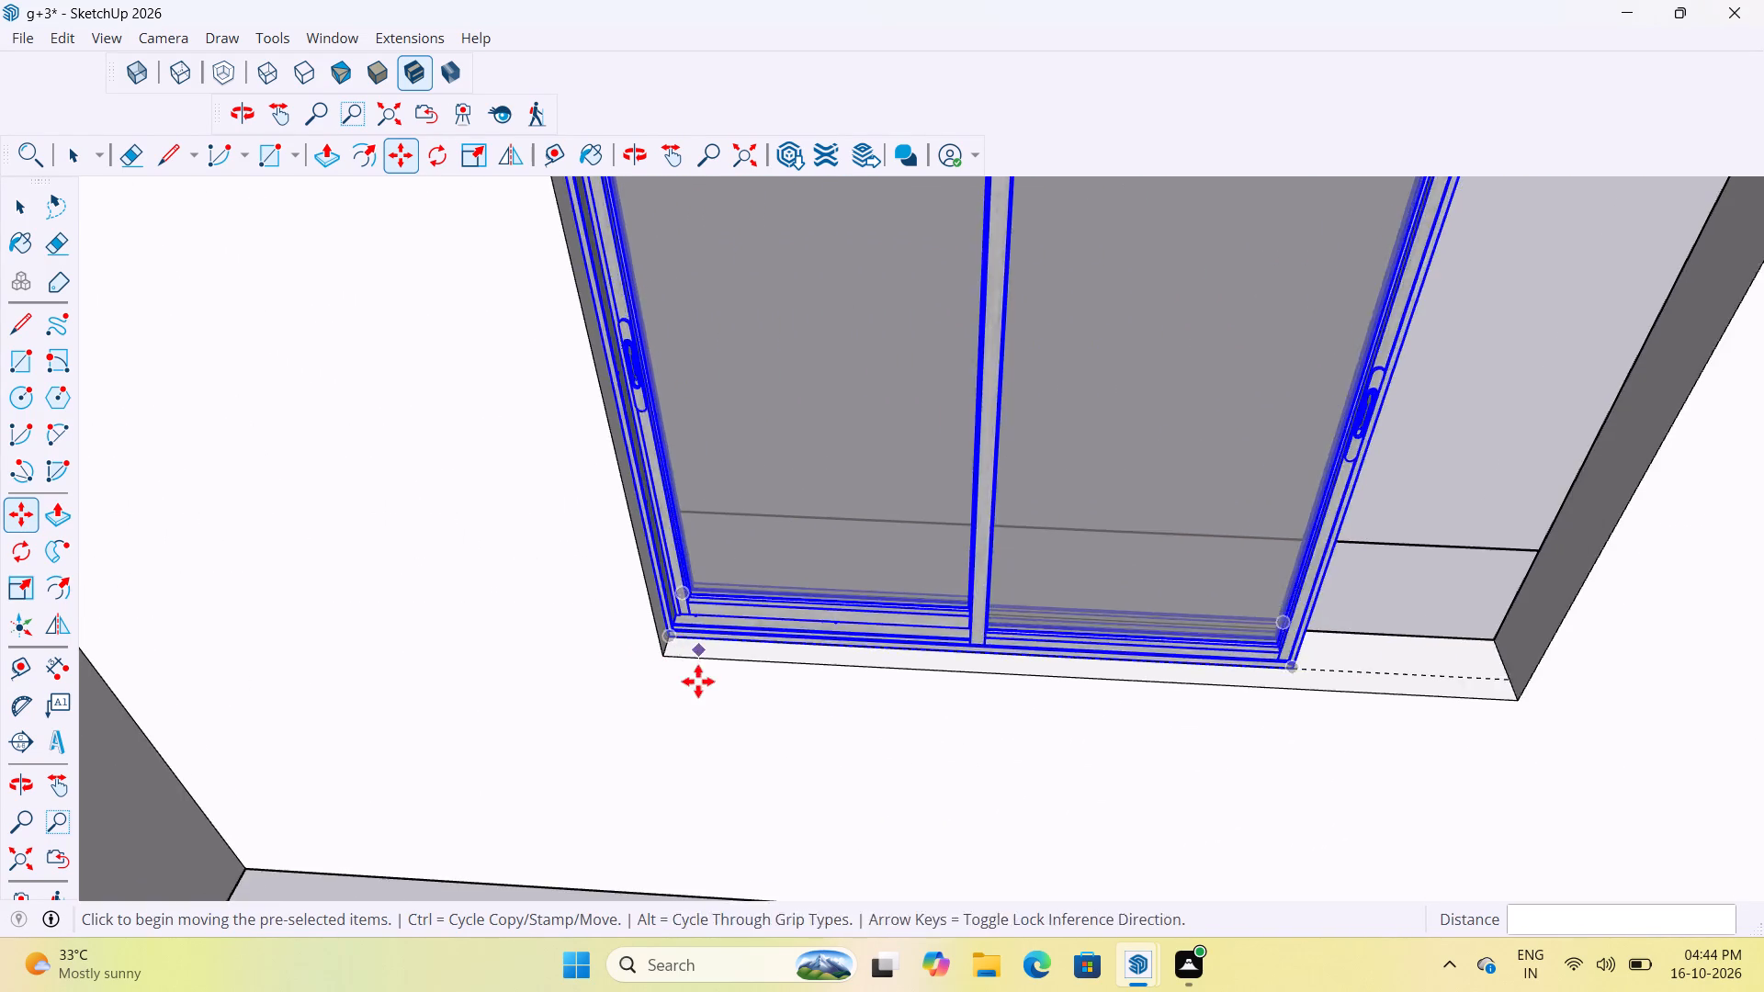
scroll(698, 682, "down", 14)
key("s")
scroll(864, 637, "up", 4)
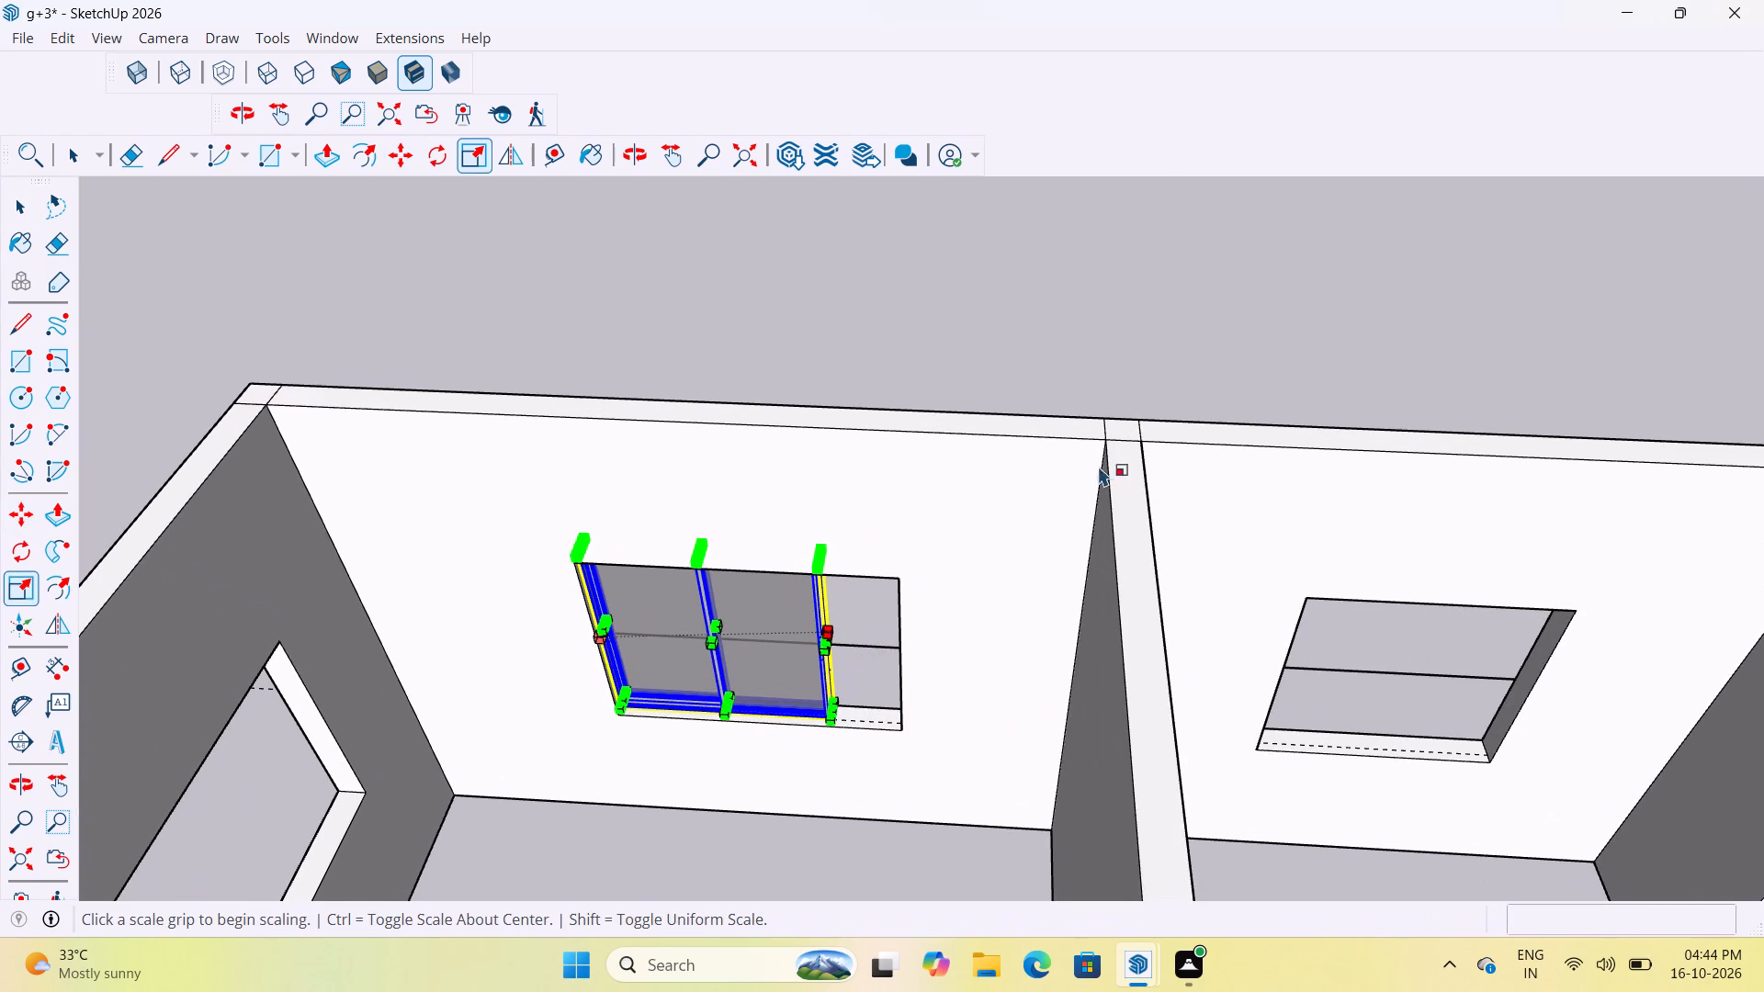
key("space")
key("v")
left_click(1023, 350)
Scale the placed window's width by about 1.34 to reach the opening's far jamb.
left_click(814, 628)
key("s")
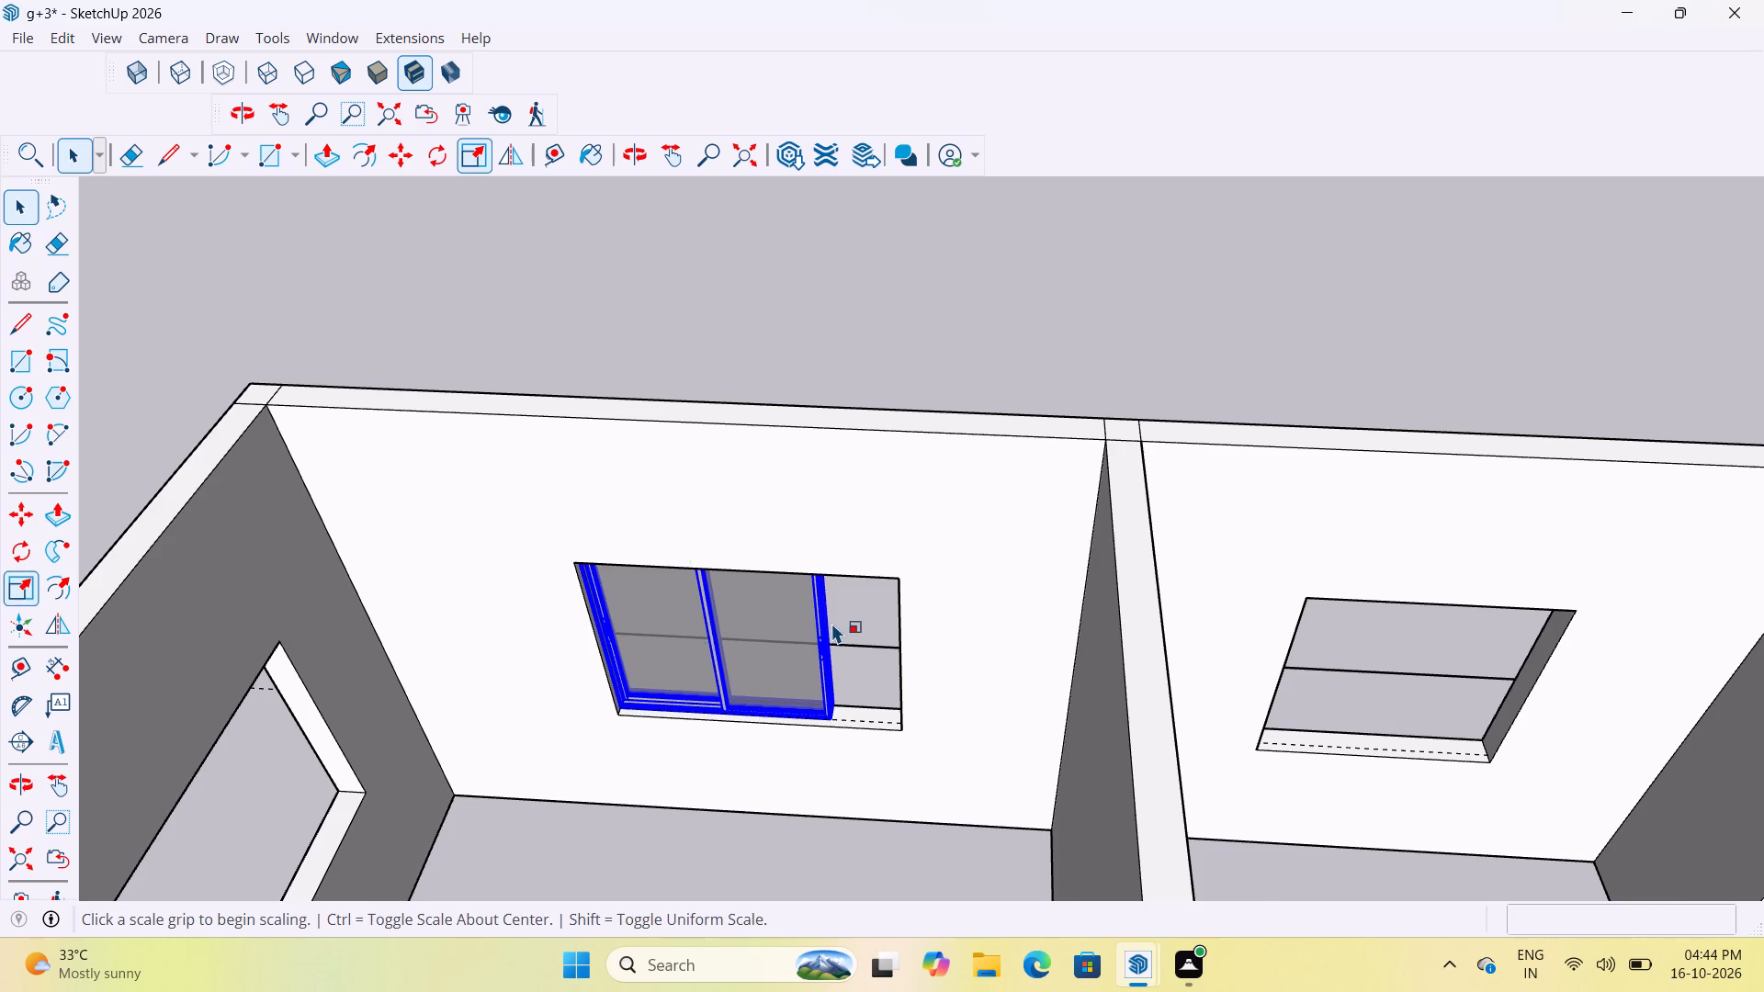
scroll(847, 630, "up", 6)
left_click(803, 648)
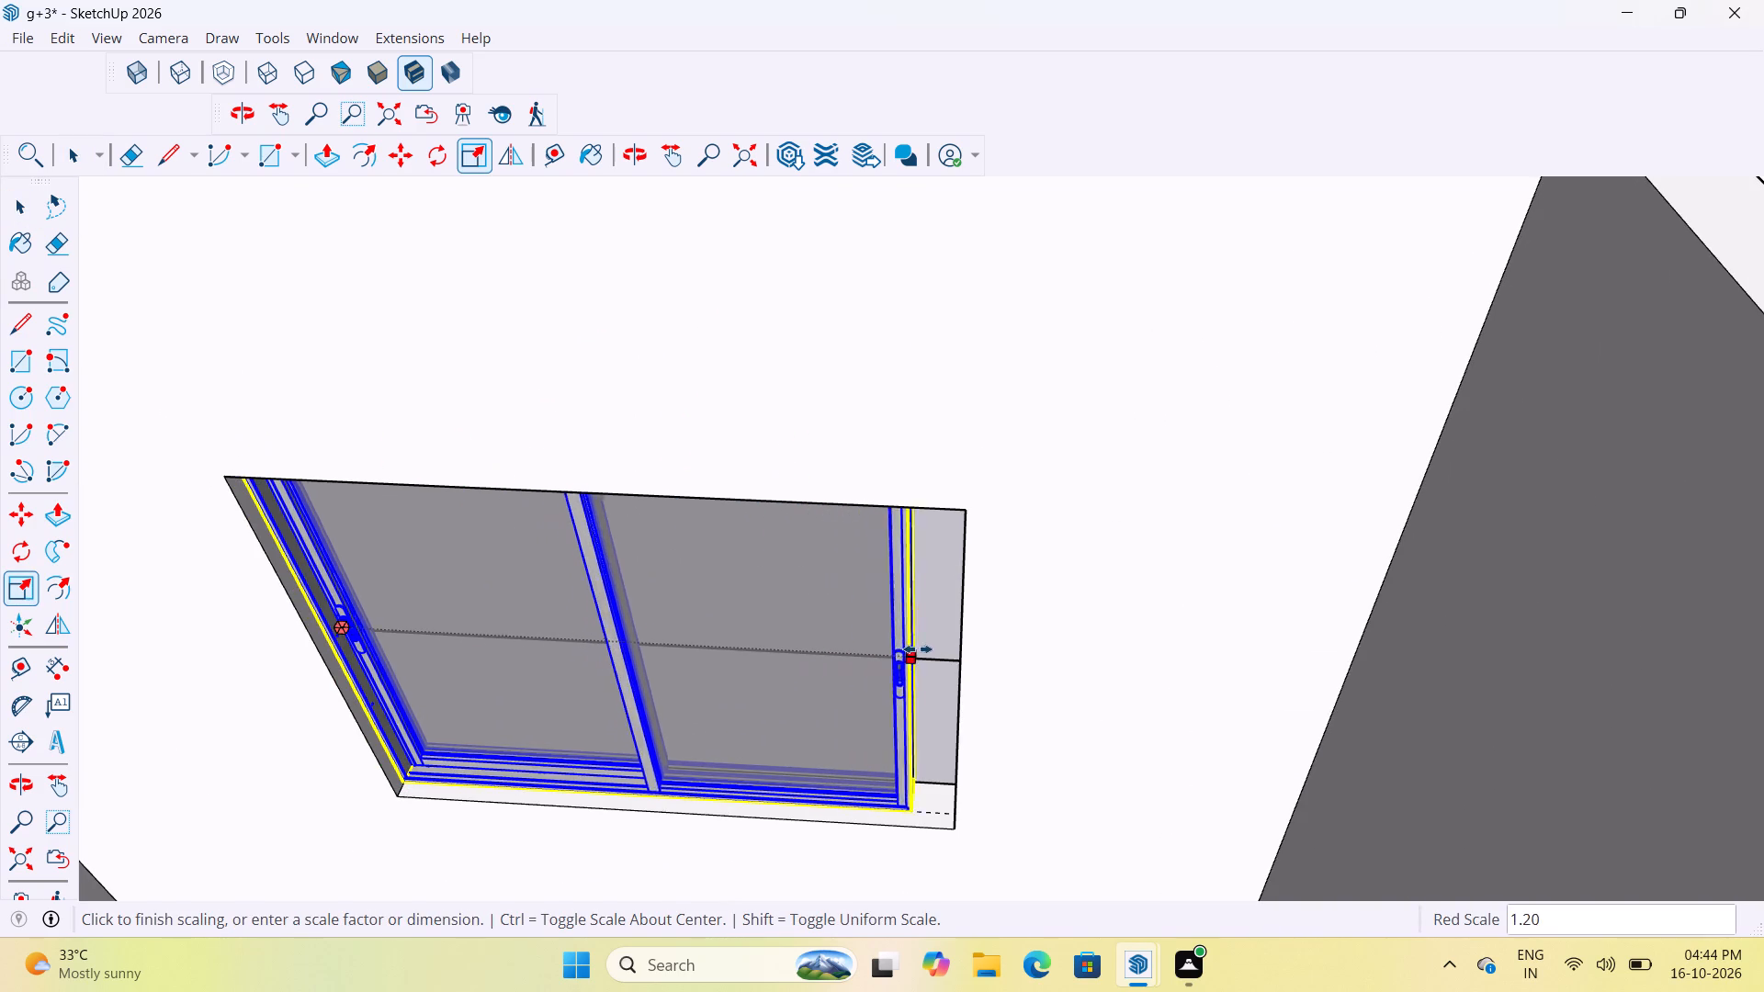
scroll(961, 660, "up", 5)
middle_click_drag(963, 660, 966, 660)
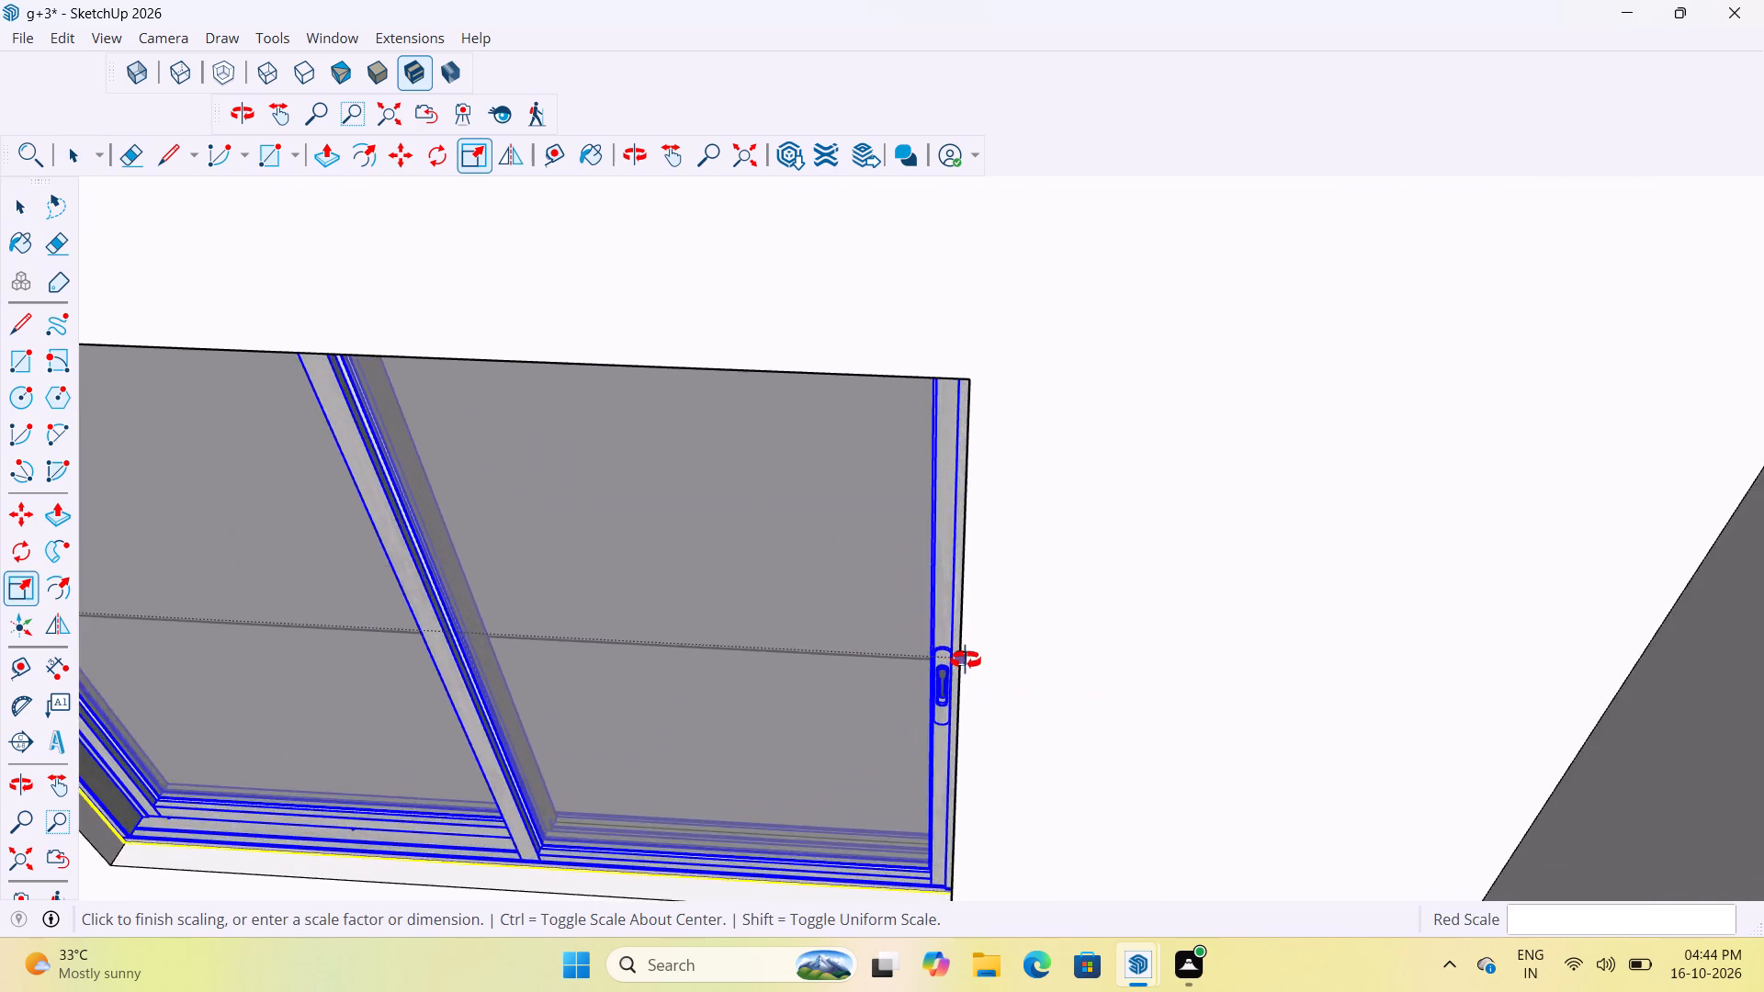
middle_click_drag(966, 660, 1048, 625)
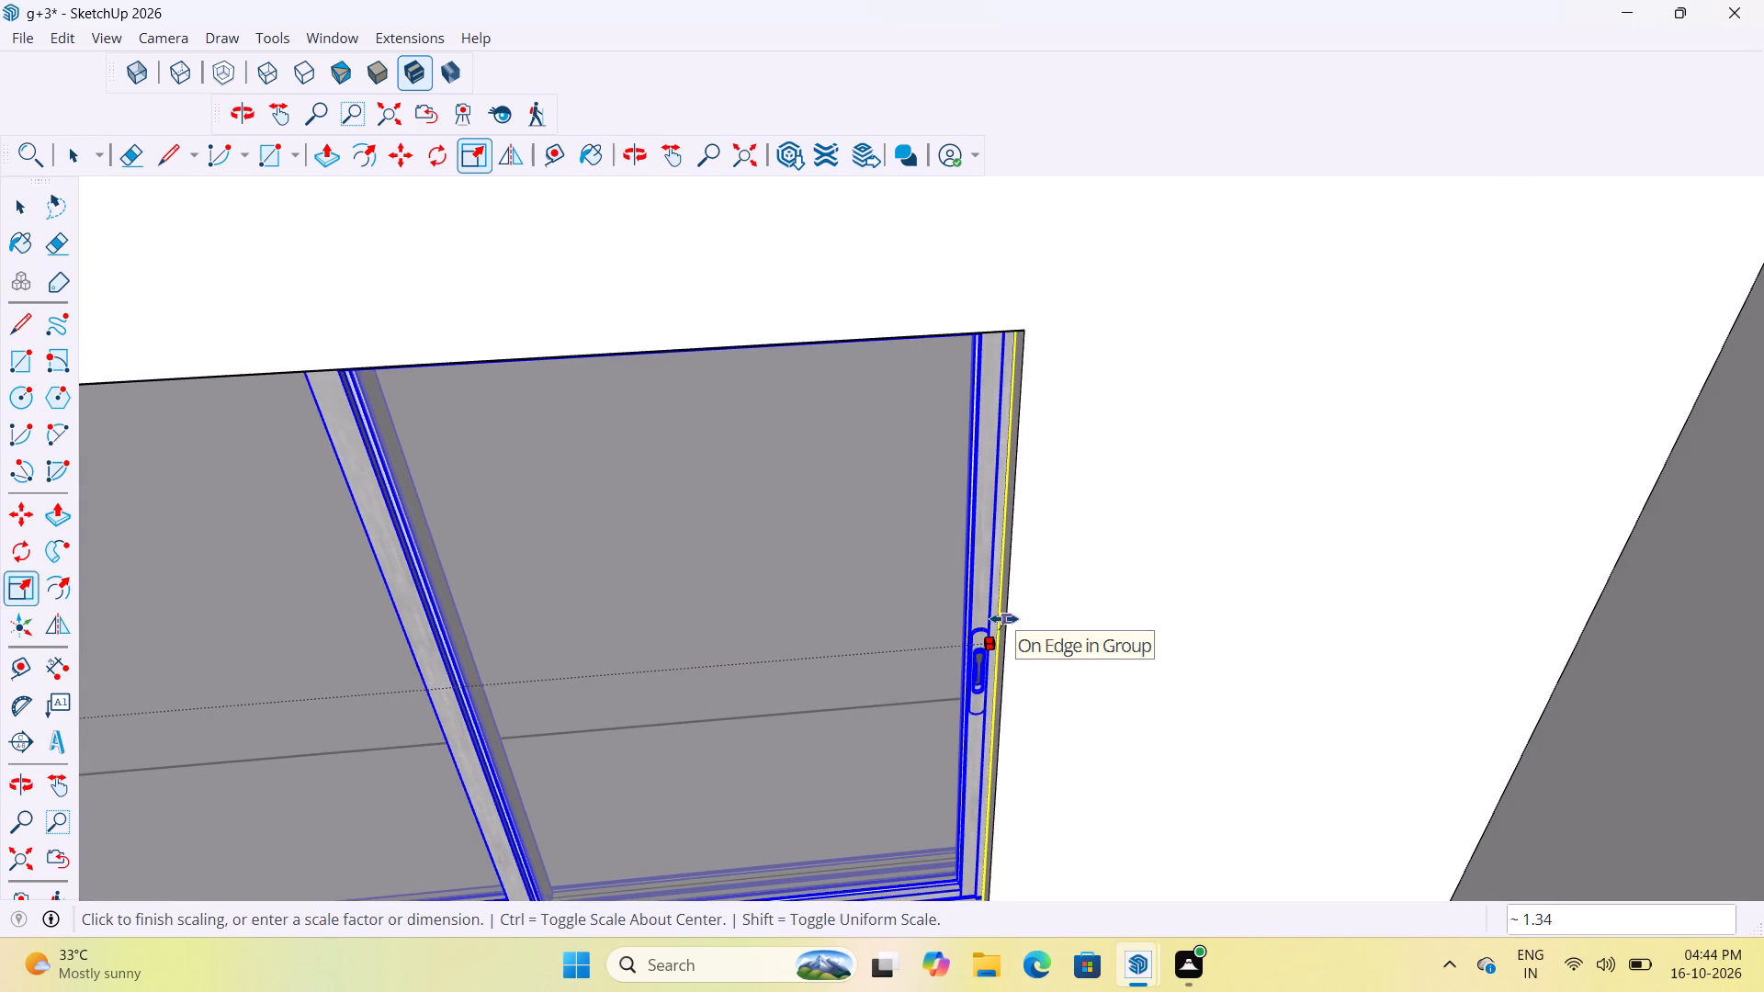
left_click(1004, 619)
Scale the window's height to the top edge of the wall opening.
scroll(1080, 625, "down", 11)
scroll(834, 547, "up", 3)
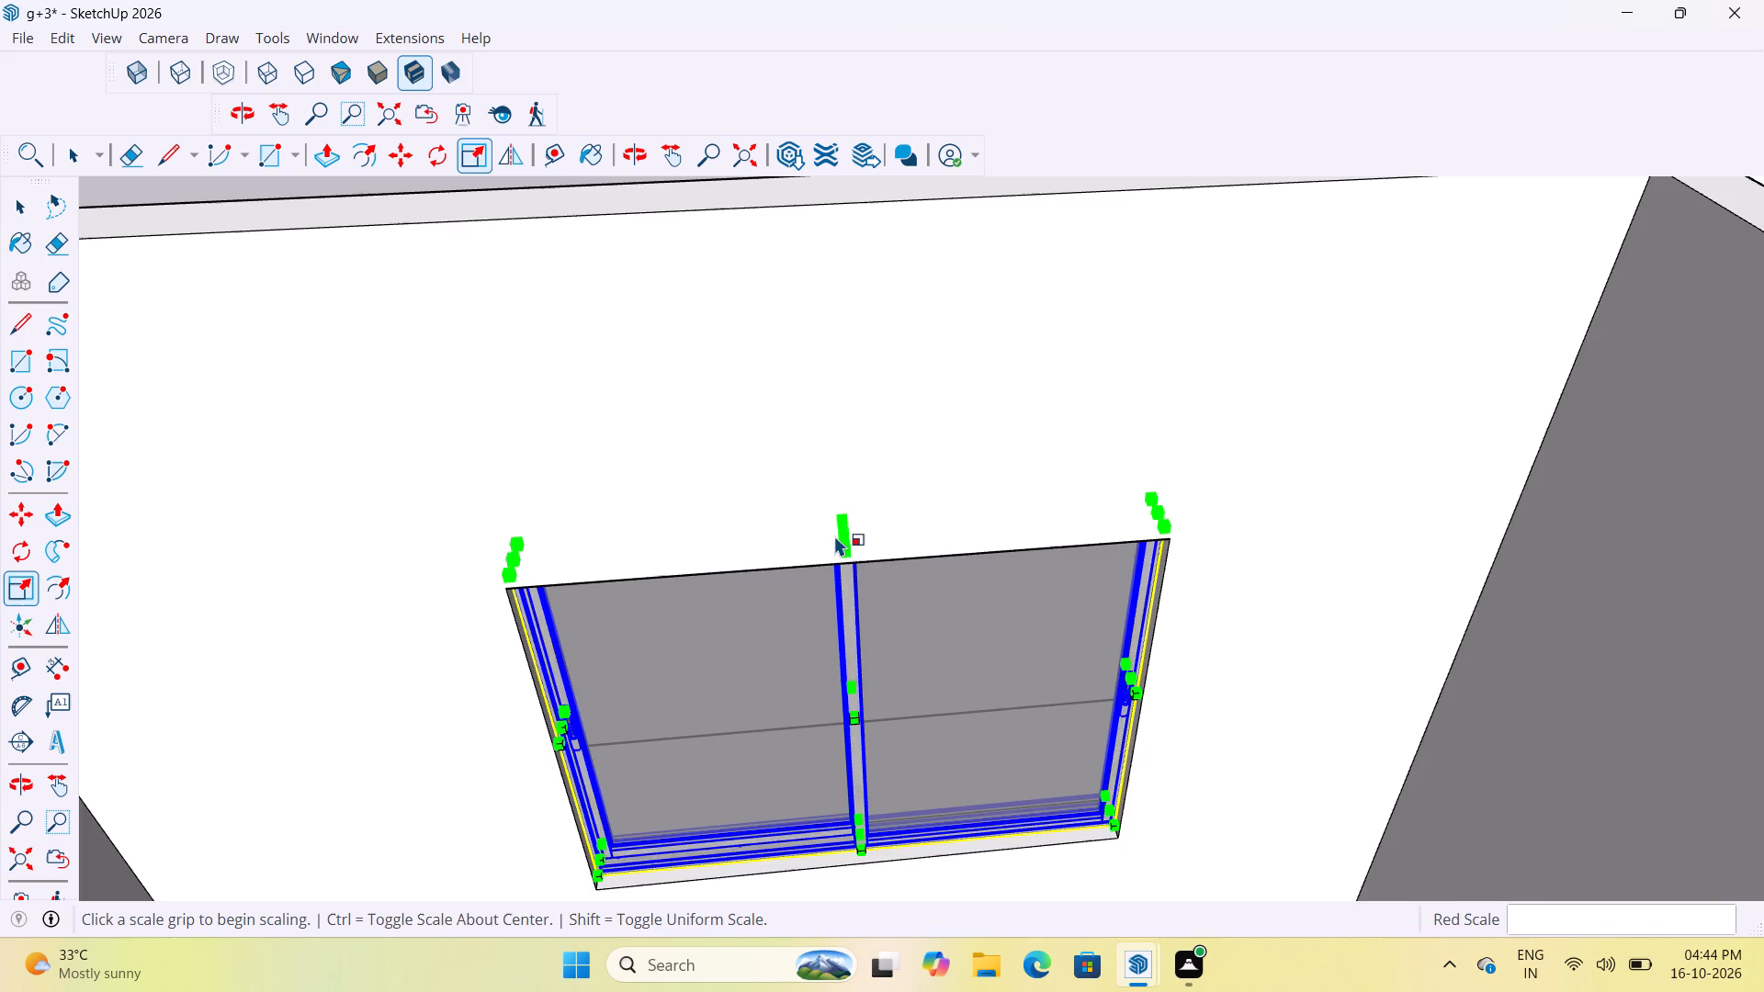
scroll(834, 535, "up", 4)
left_click(853, 529)
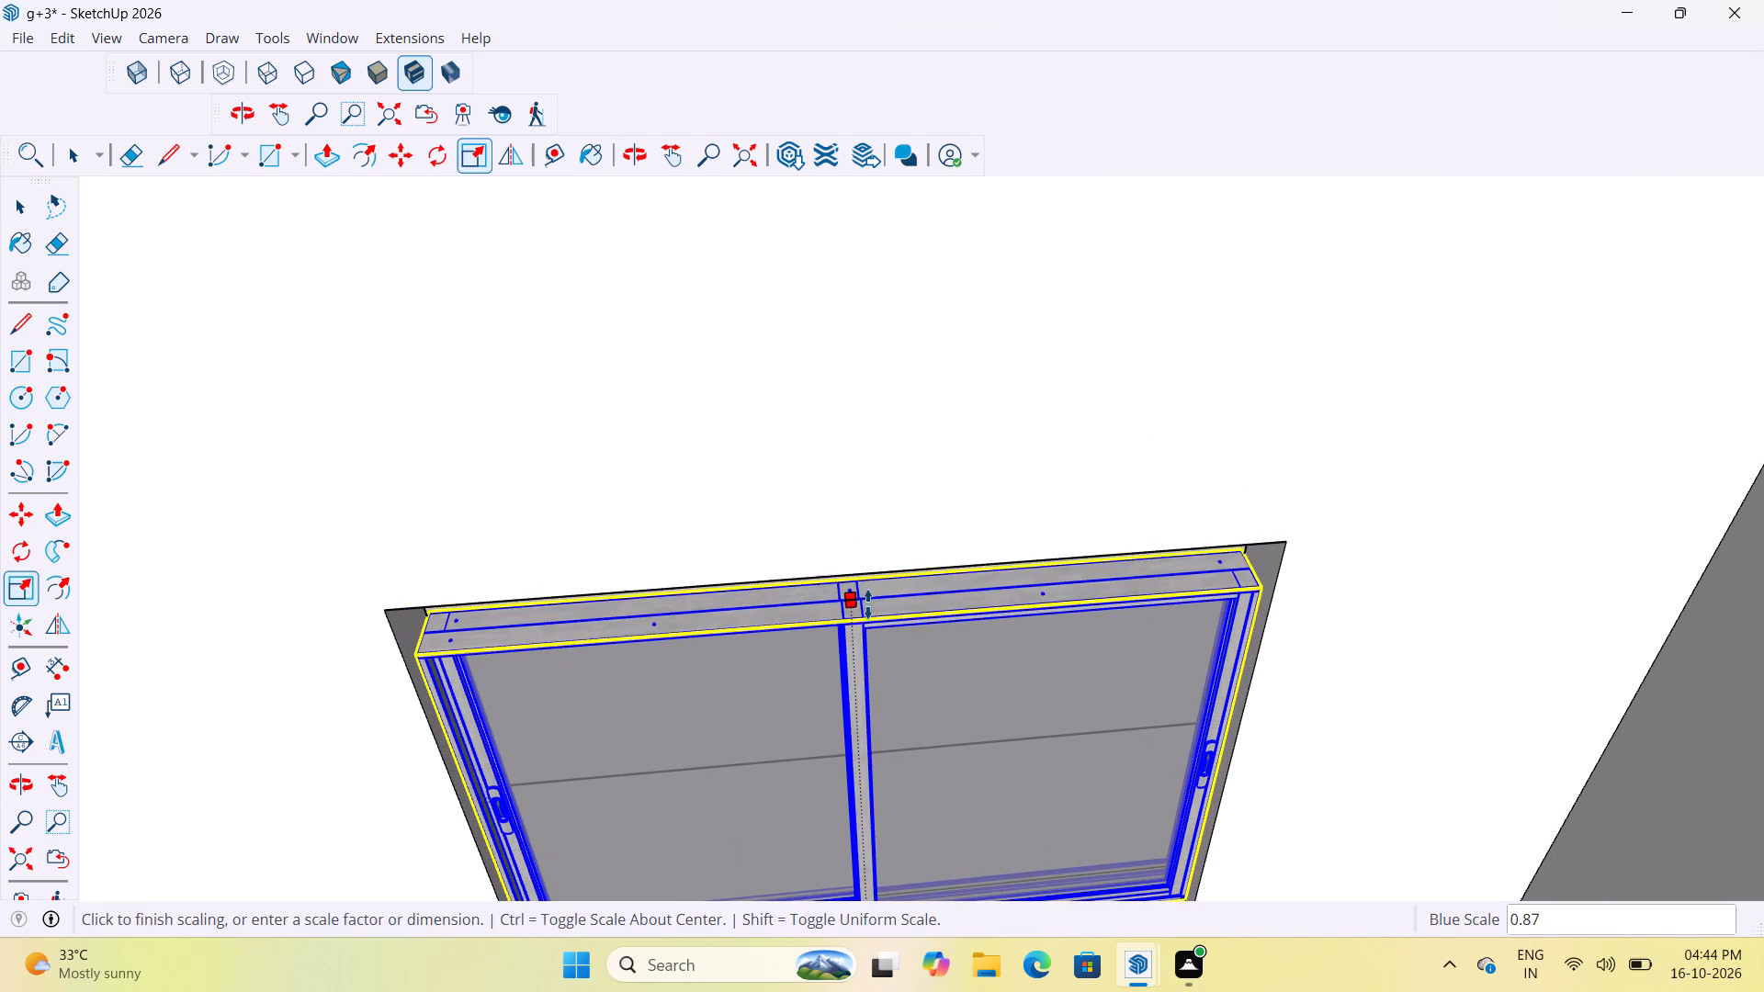
middle_click_drag(863, 602, 891, 340)
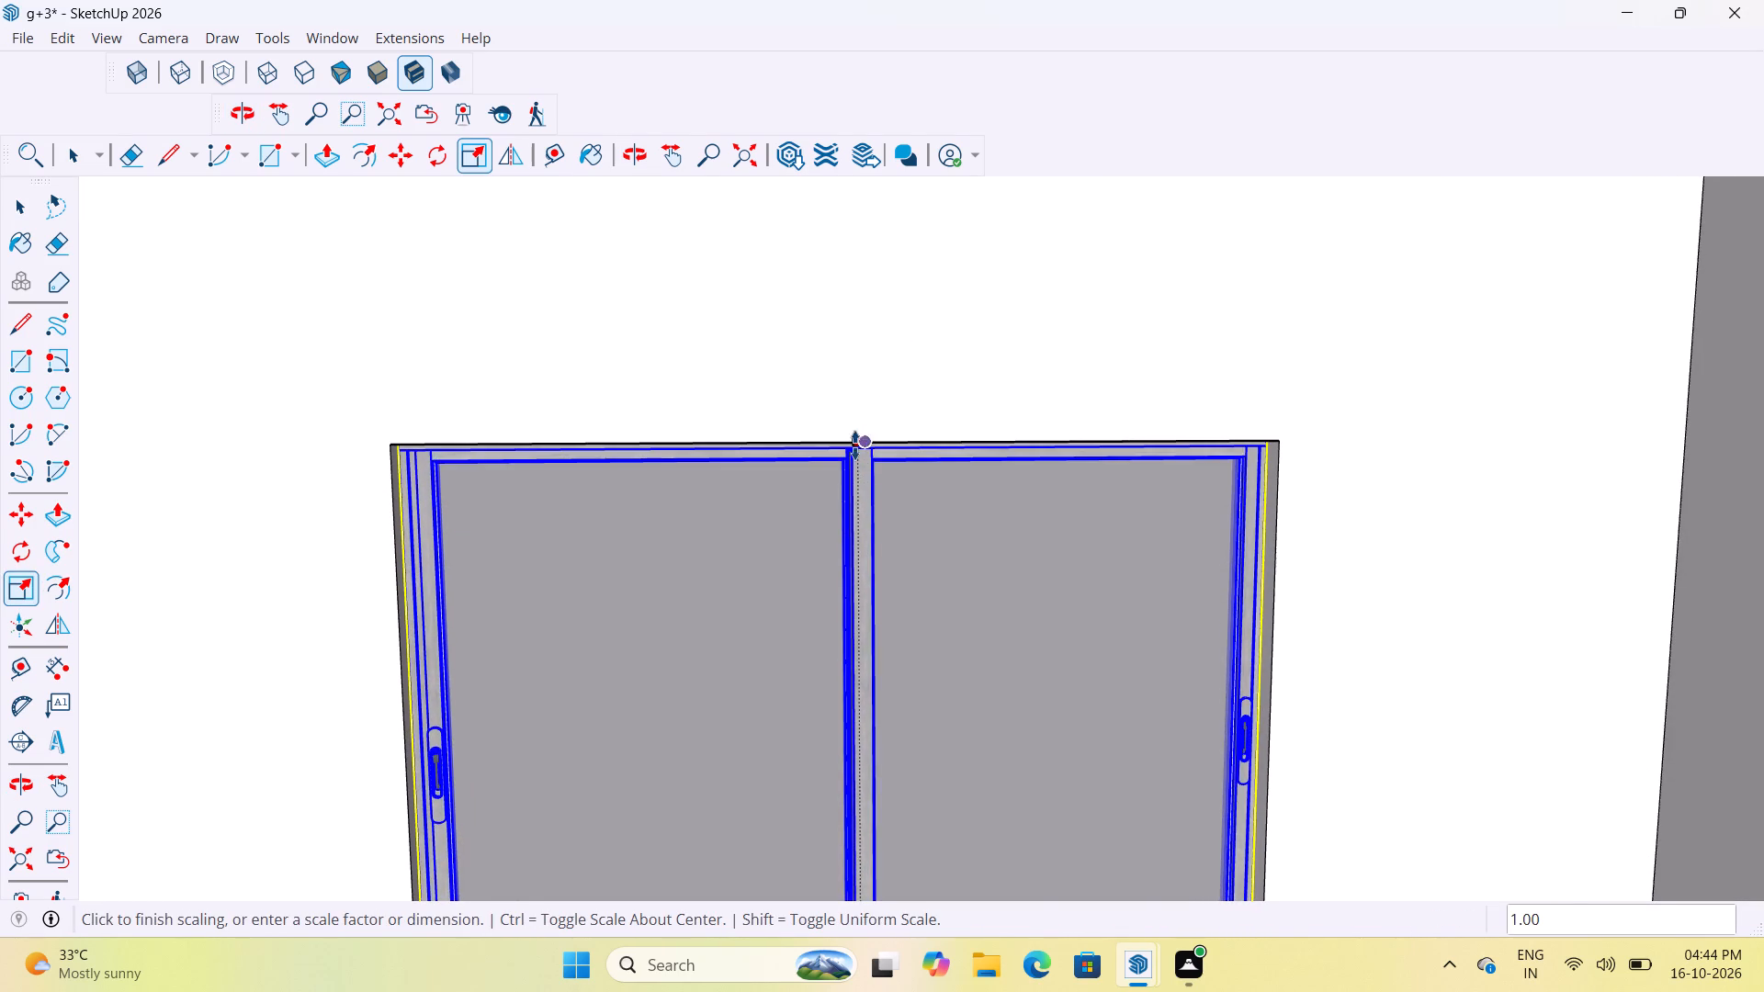
scroll(872, 554, "down", 3)
left_click(865, 487)
scroll(888, 515, "down", 3)
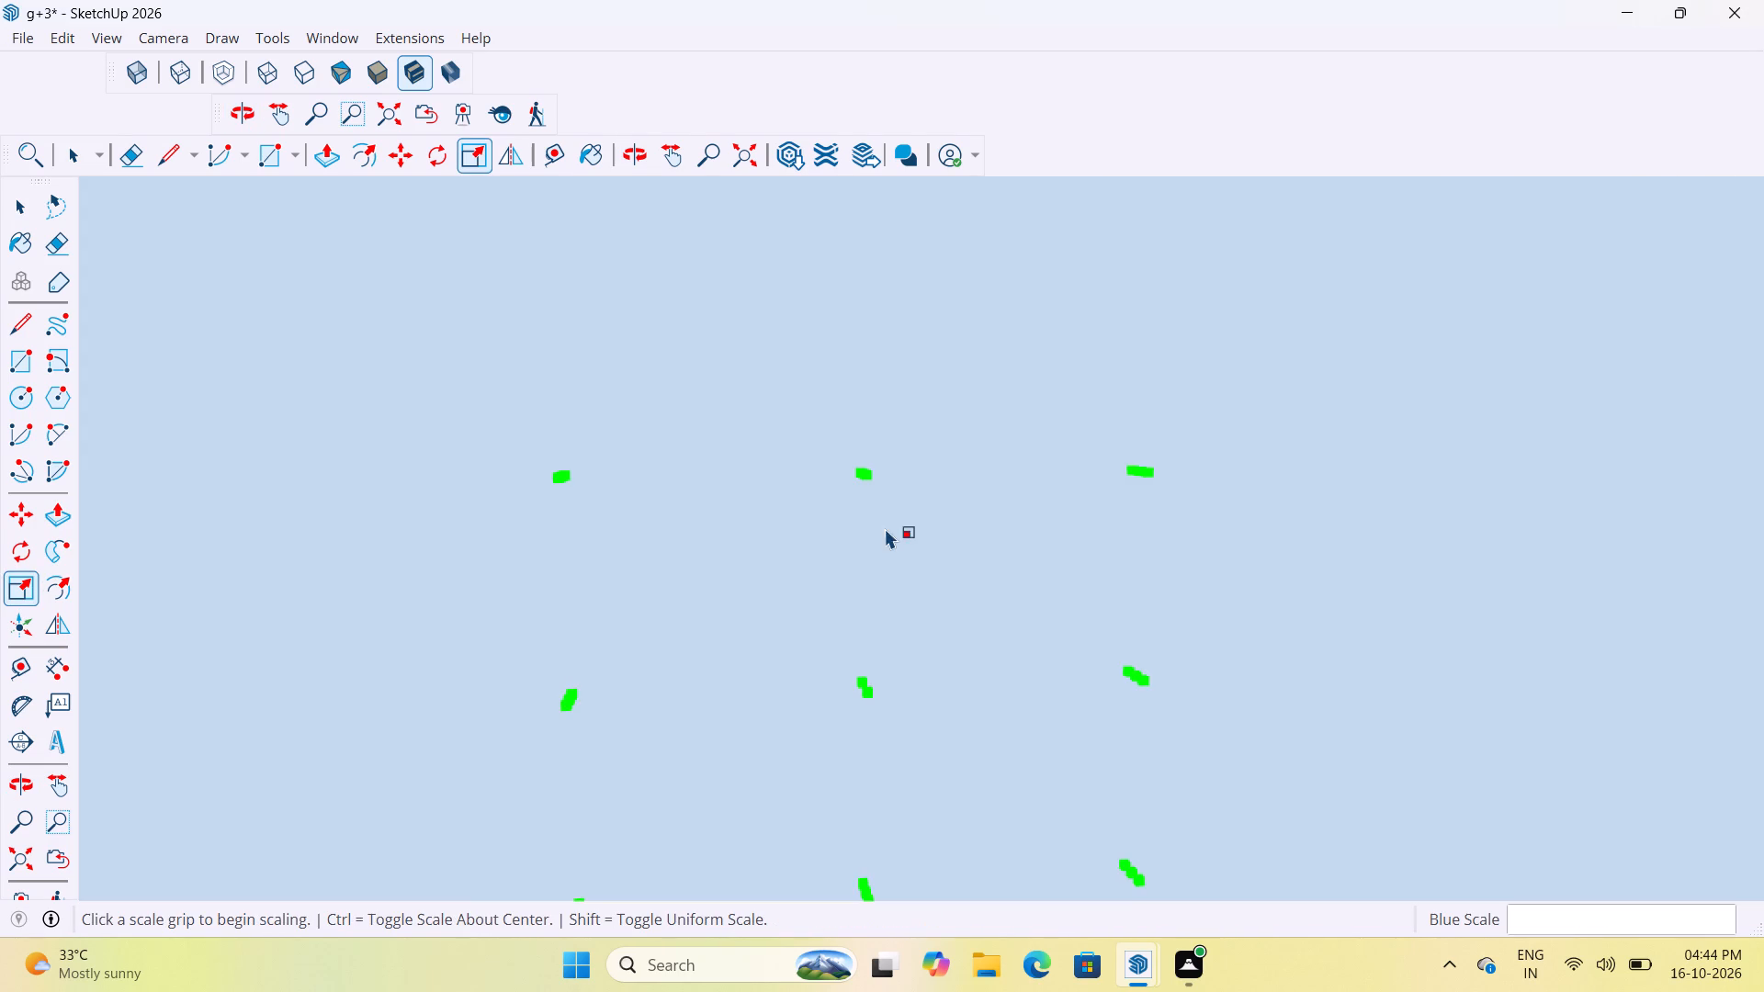
scroll(885, 528, "down", 10)
key("space")
left_click(742, 163)
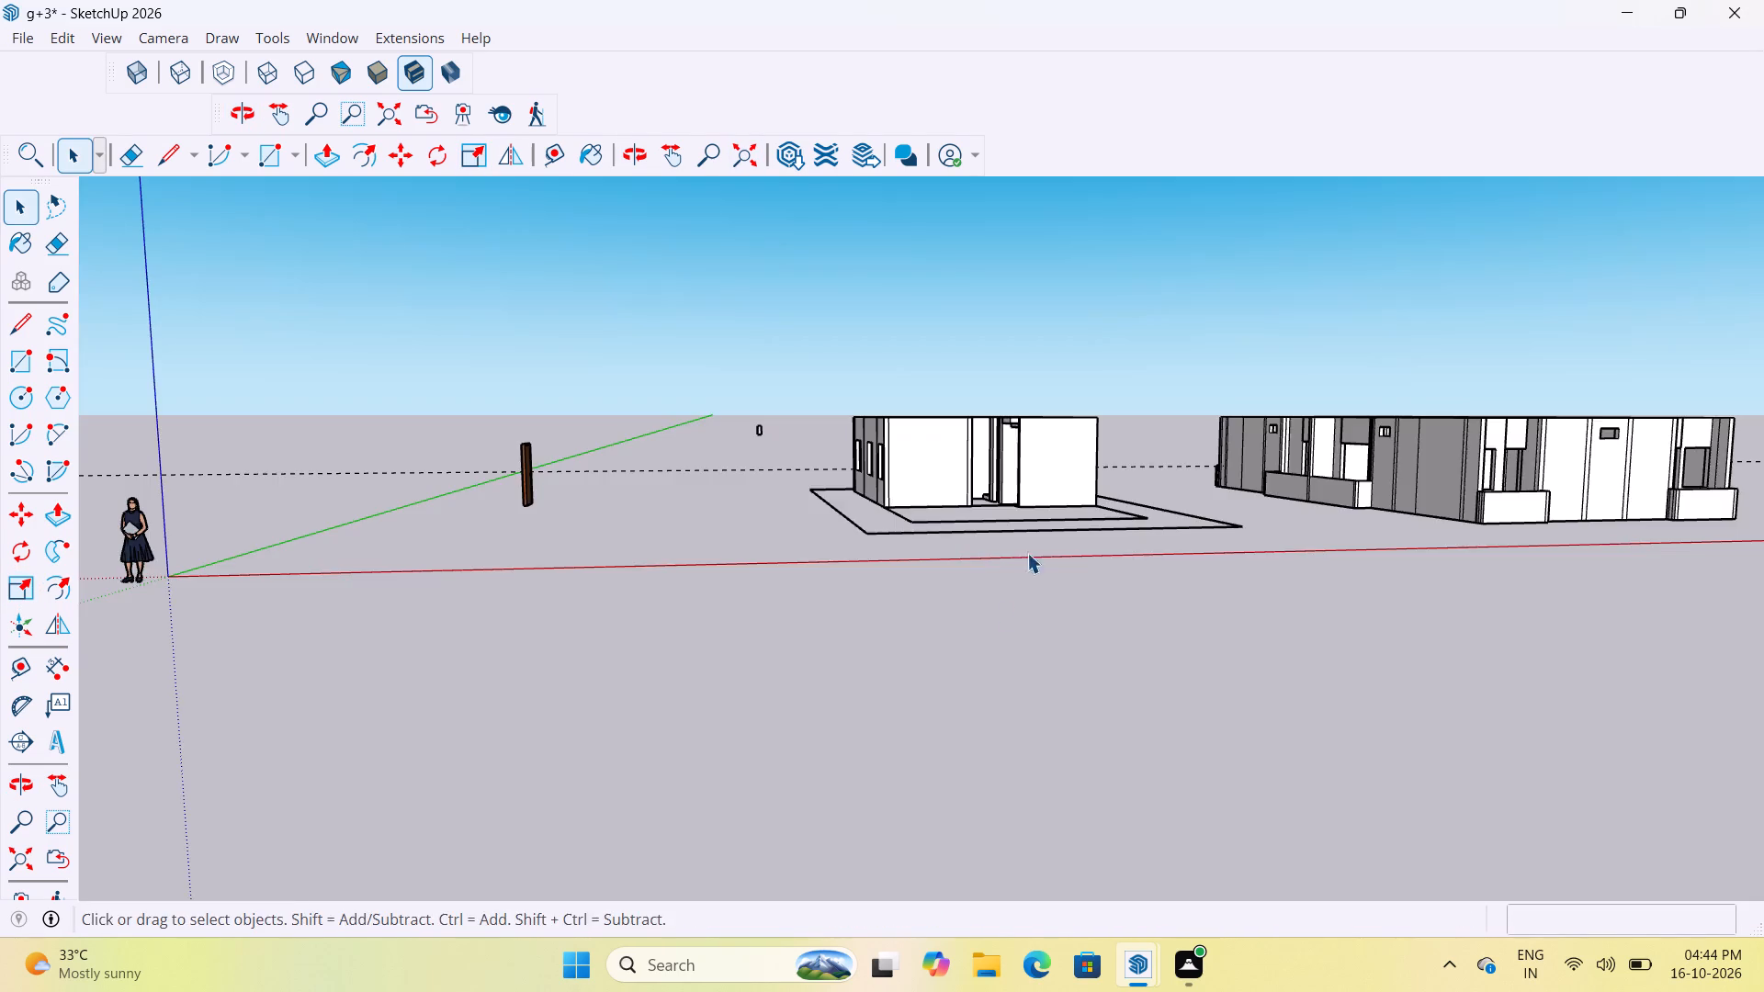
Examine how the fitted window sits in its back-wall opening from inside the room and from outside.
middle_click_drag(1027, 440, 914, 709)
left_click(1067, 281)
scroll(926, 386, "up", 11)
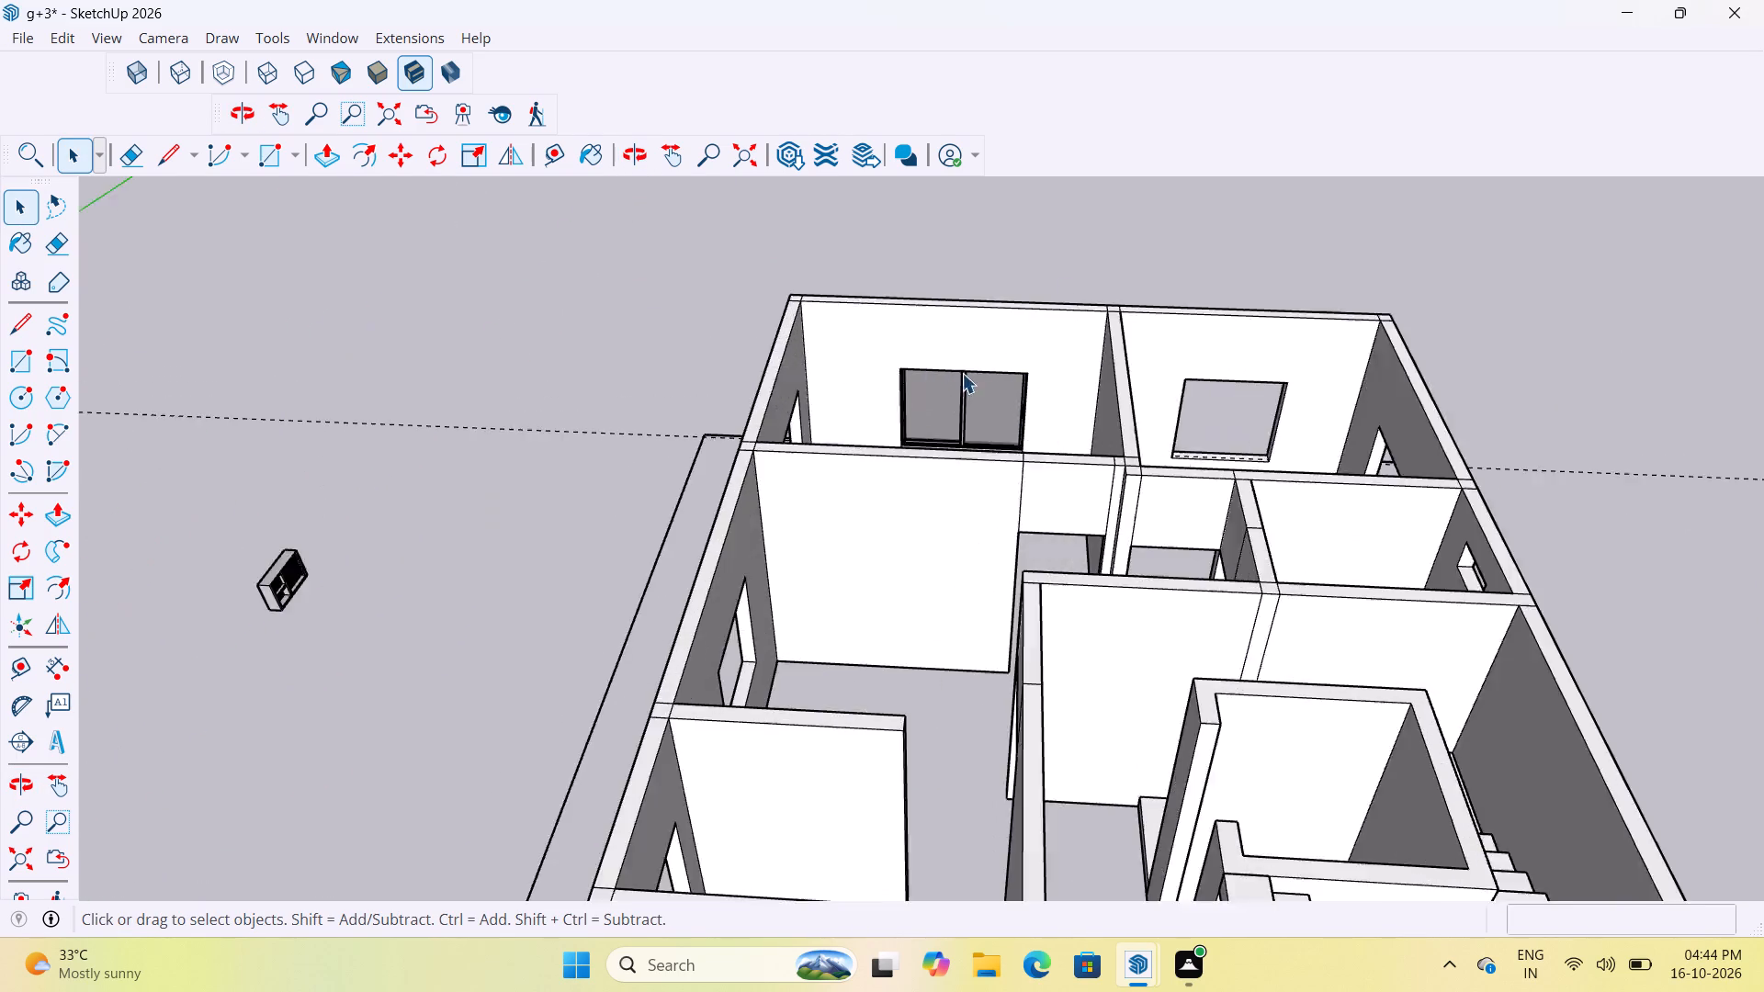
scroll(962, 373, "up", 15)
scroll(789, 489, "up", 4)
middle_click_drag(705, 493, 818, 513)
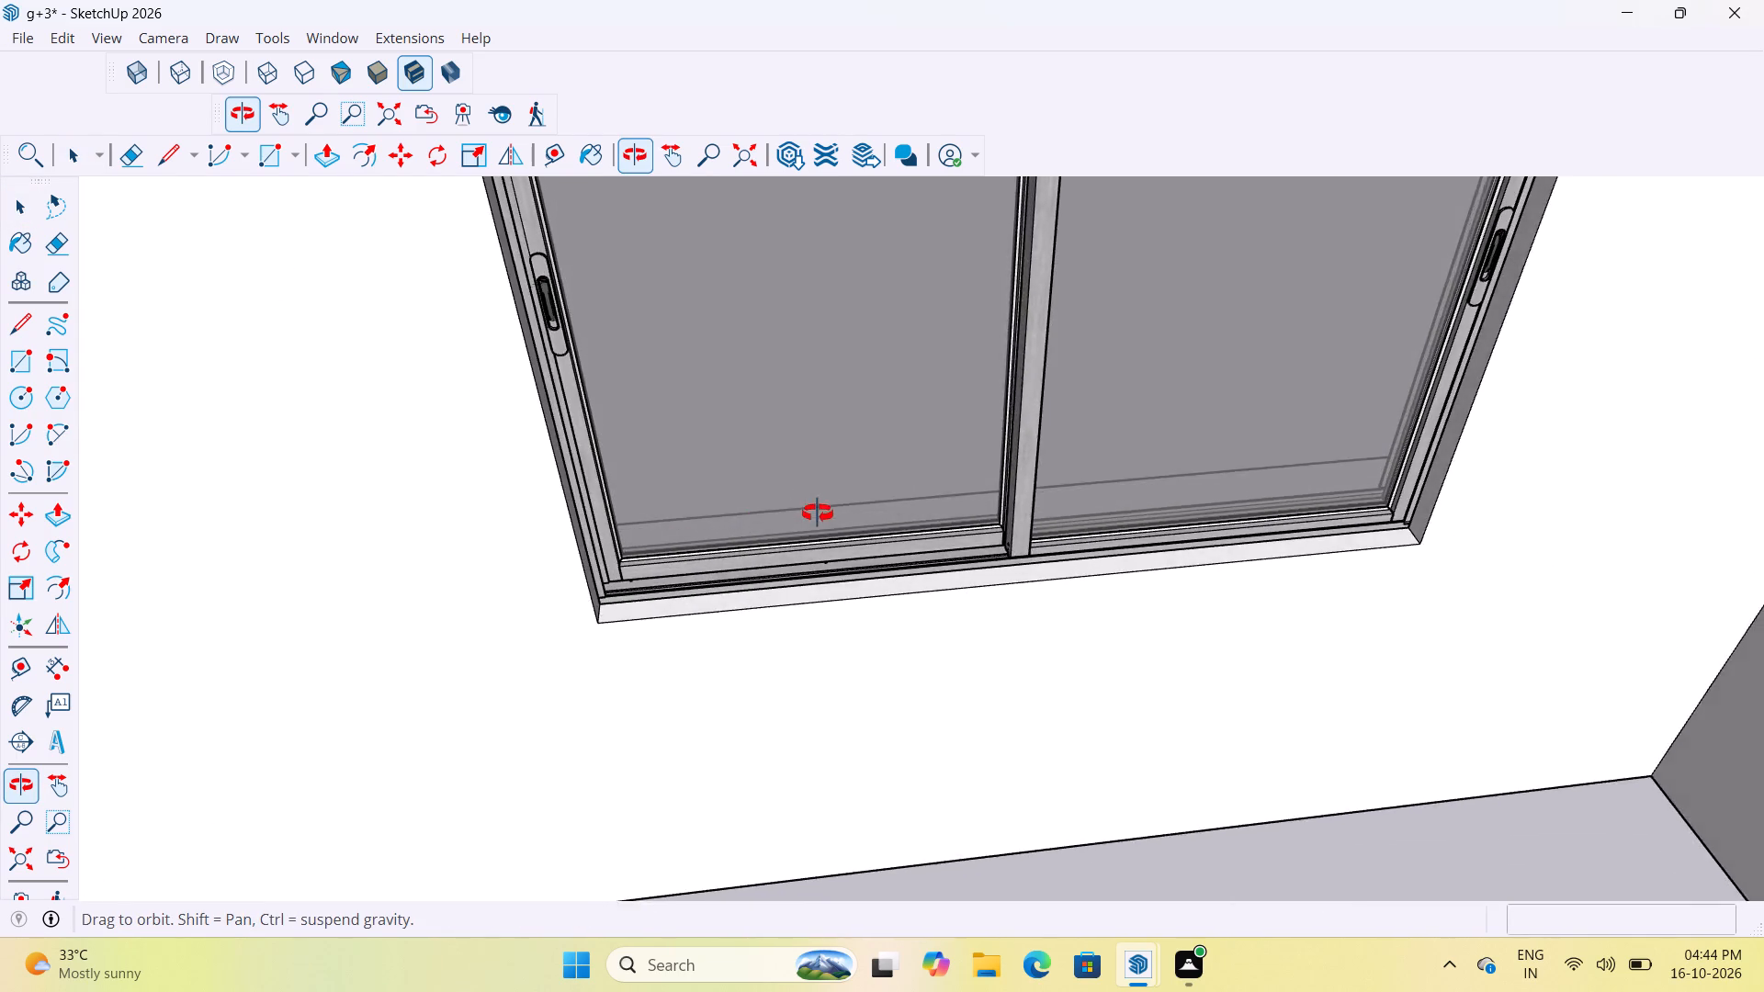
middle_click_drag(818, 513, 630, 564)
scroll(590, 558, "up", 8)
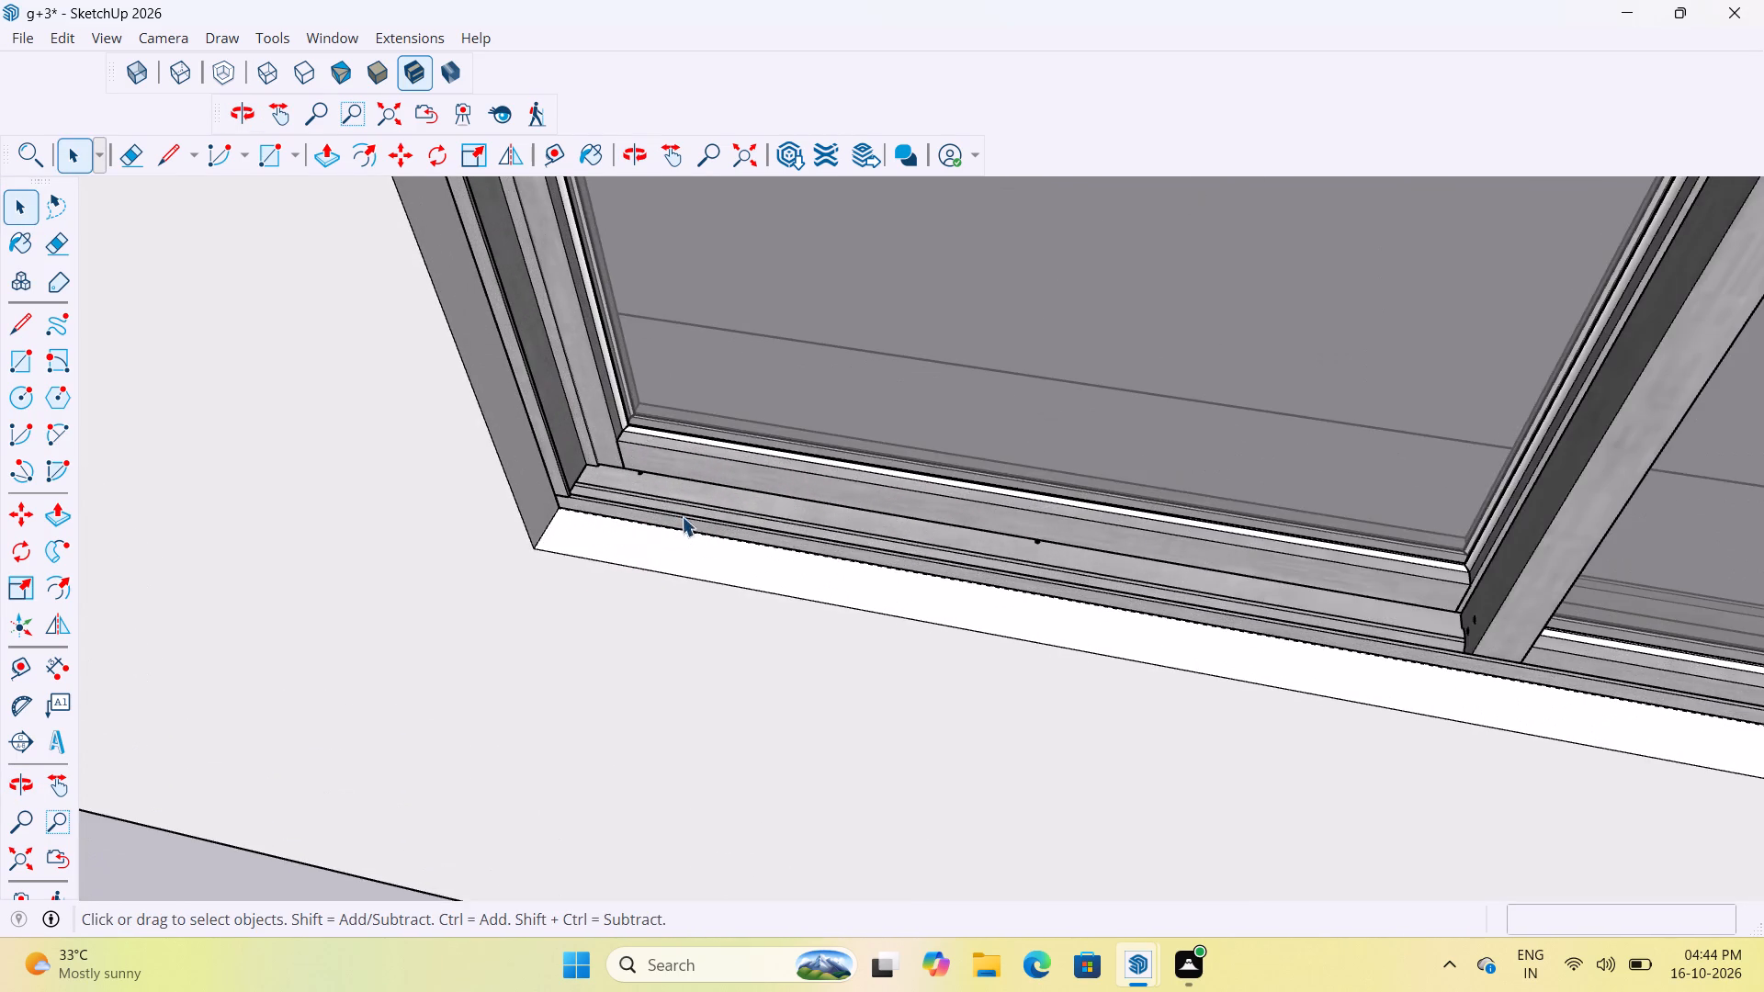
scroll(676, 516, "down", 20)
scroll(676, 516, "down", 1)
scroll(1008, 569, "up", 1)
middle_click_drag(1006, 569, 403, 543)
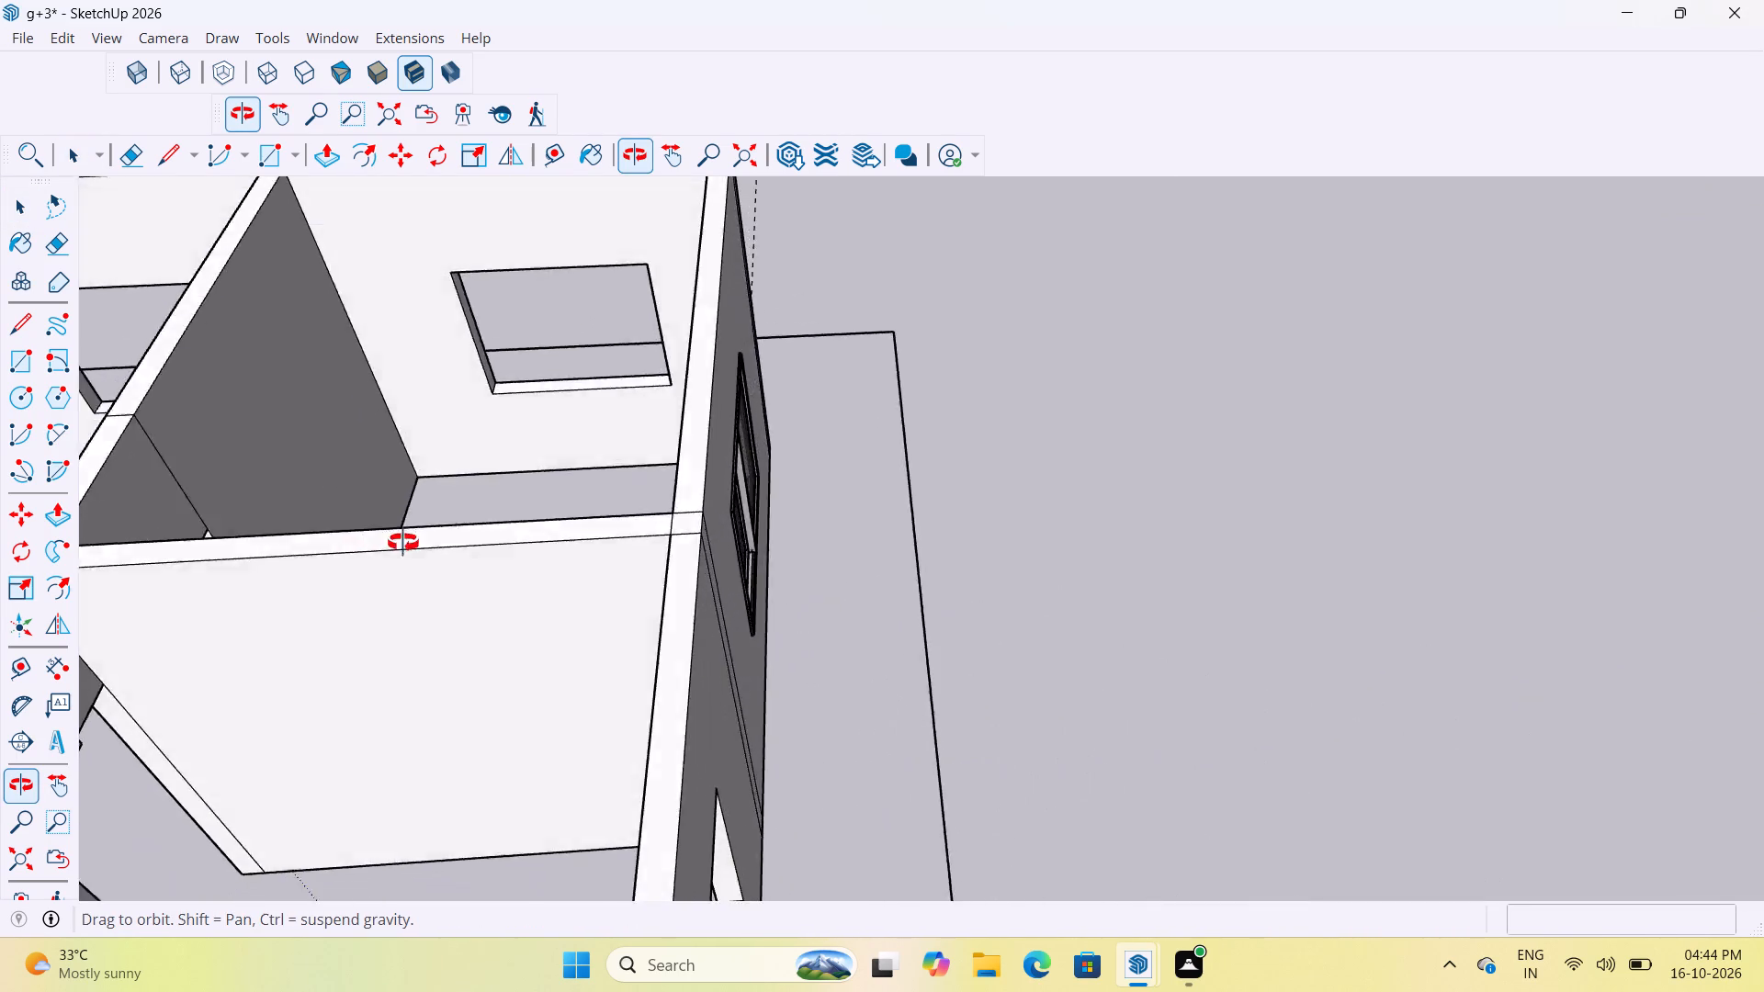
middle_click_drag(403, 543, 282, 504)
scroll(741, 461, "up", 9)
middle_click_drag(986, 550, 674, 524)
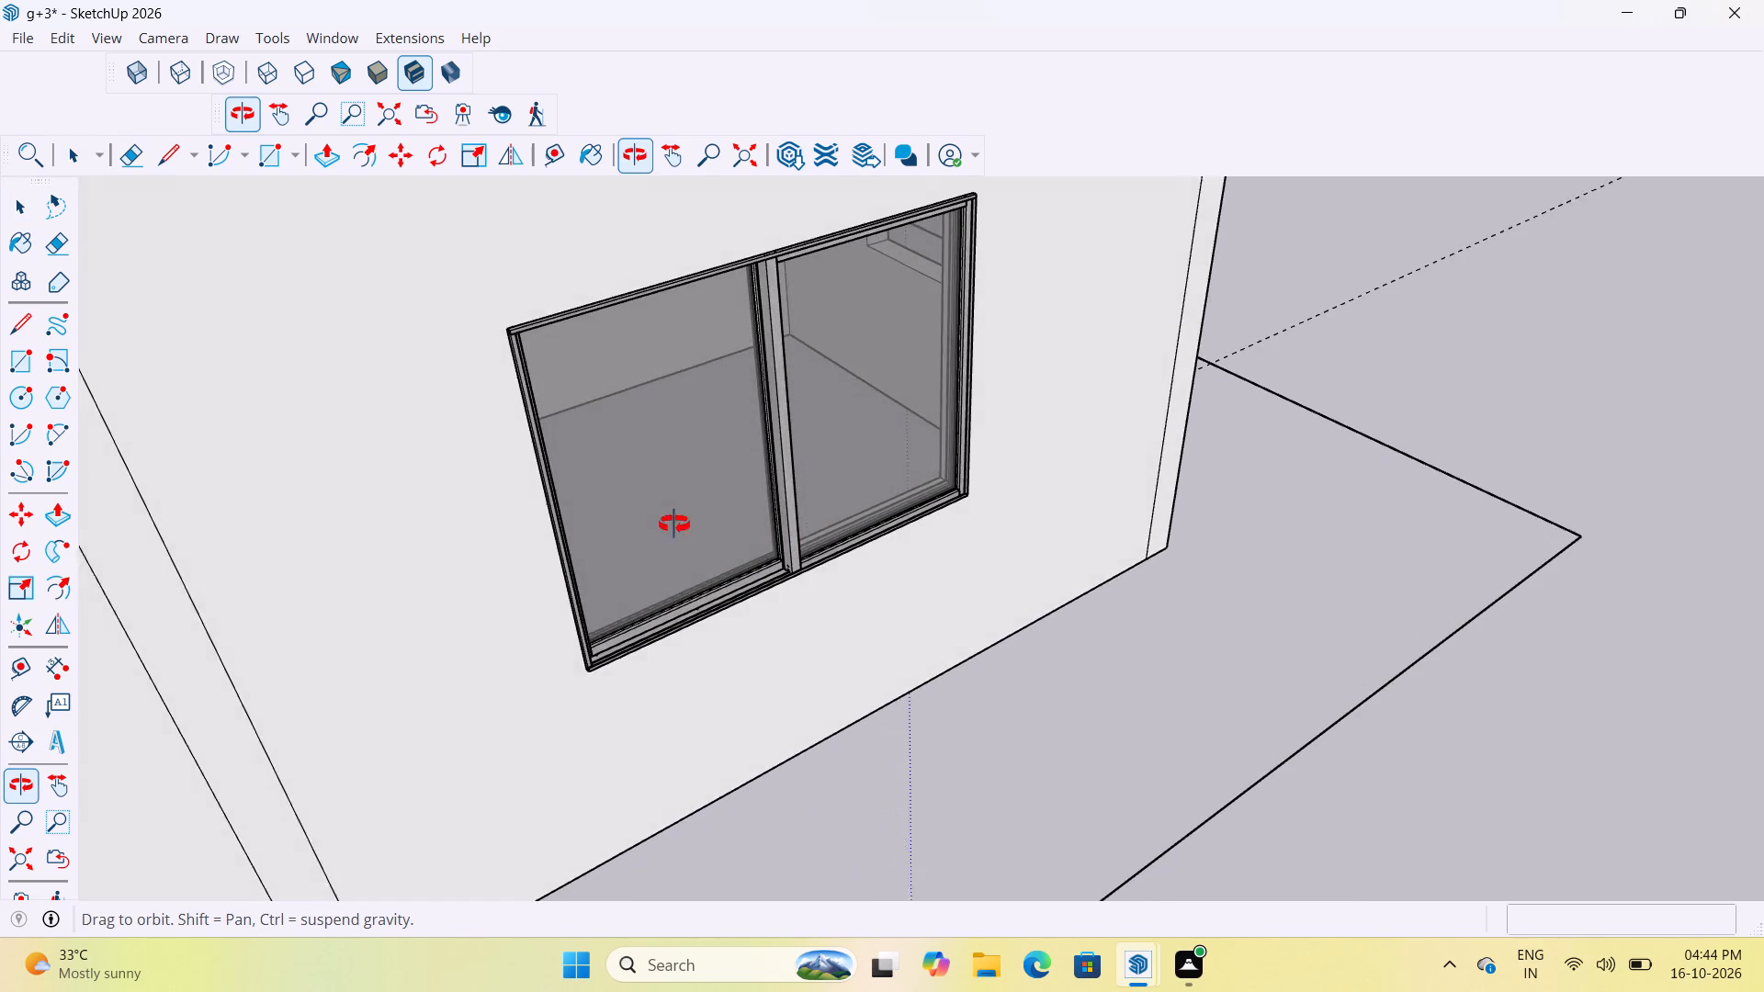
middle_click_drag(674, 524, 670, 524)
Scale the fitted window's depth in the wall thickness to 0.61.
left_click(775, 524)
scroll(762, 441, "up", 4)
middle_click_drag(779, 452, 876, 471)
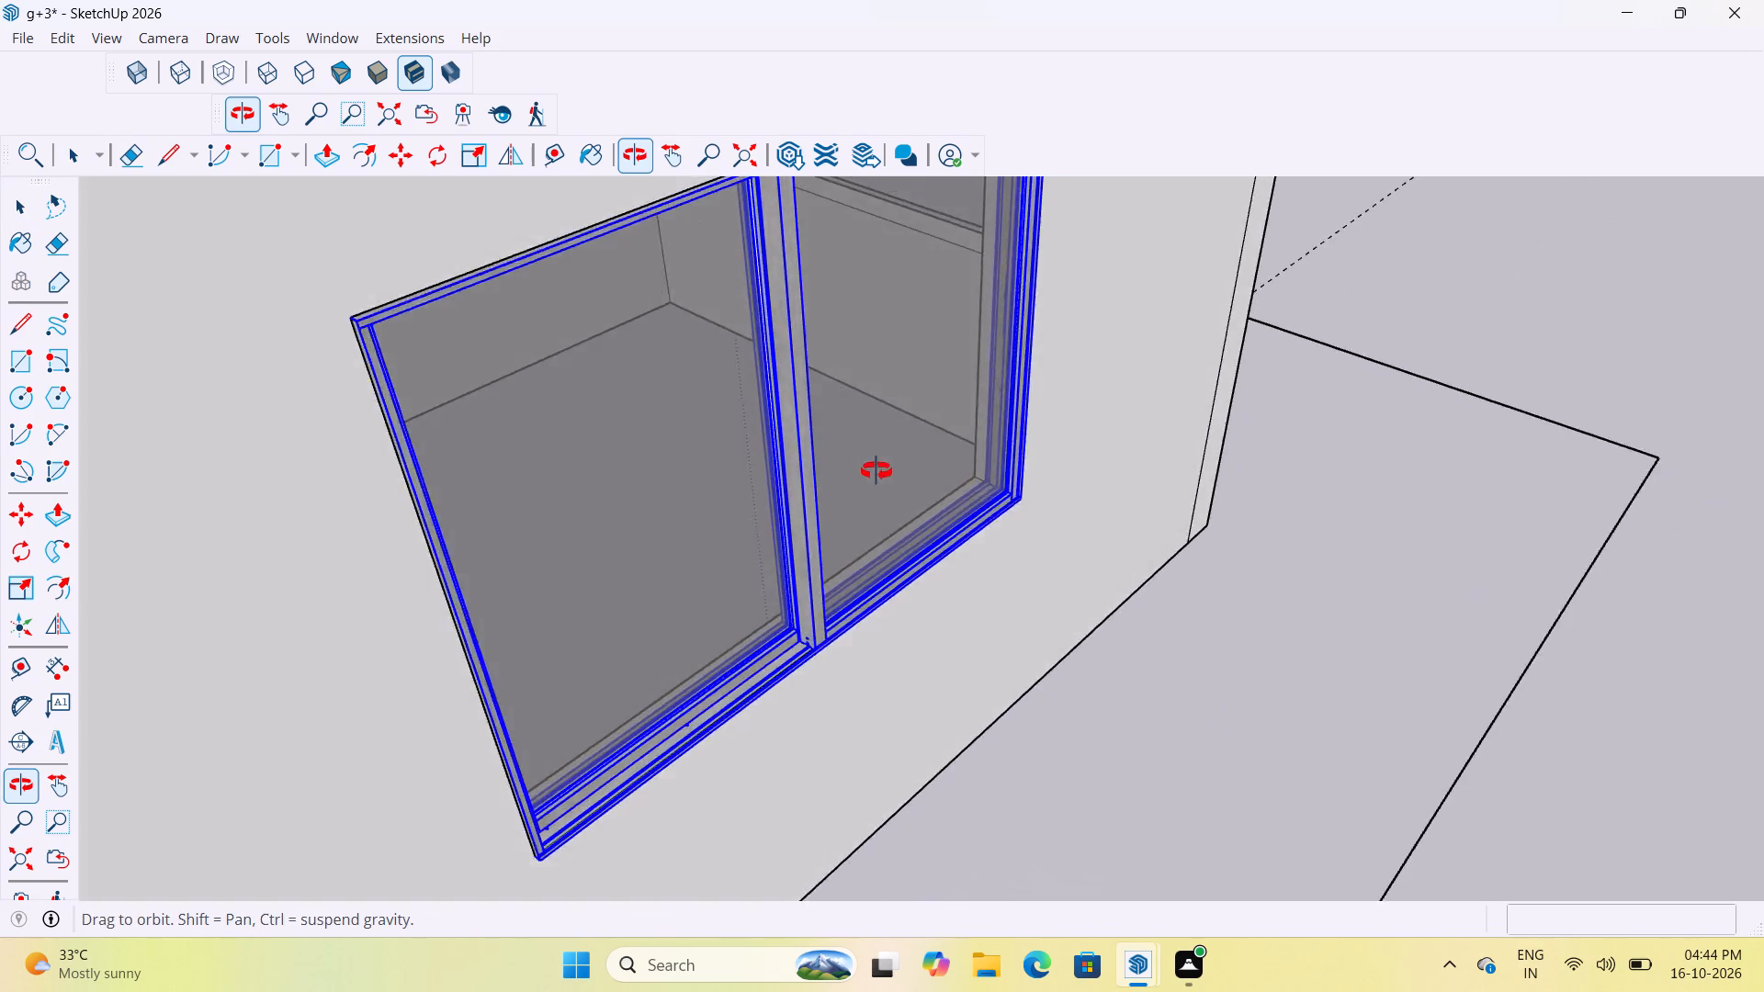
middle_click_drag(876, 471, 1048, 502)
scroll(859, 561, "down", 4)
middle_click_drag(848, 525, 887, 521)
key("s")
scroll(865, 528, "up", 4)
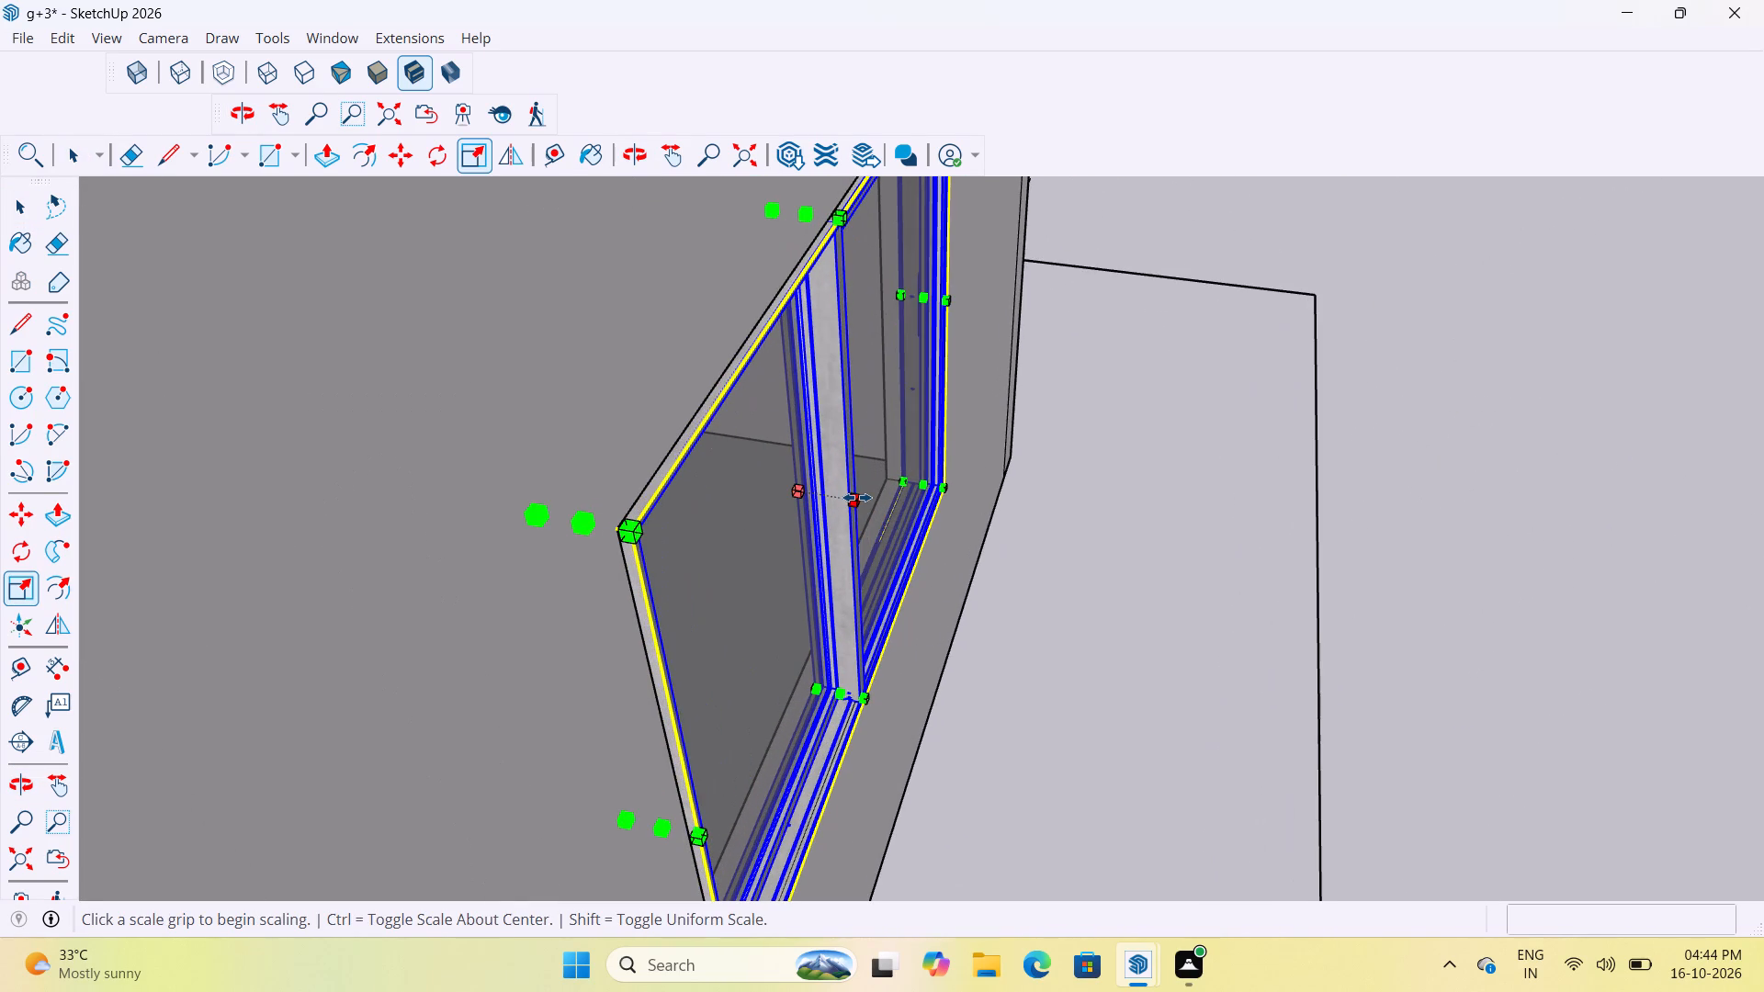
left_click(856, 498)
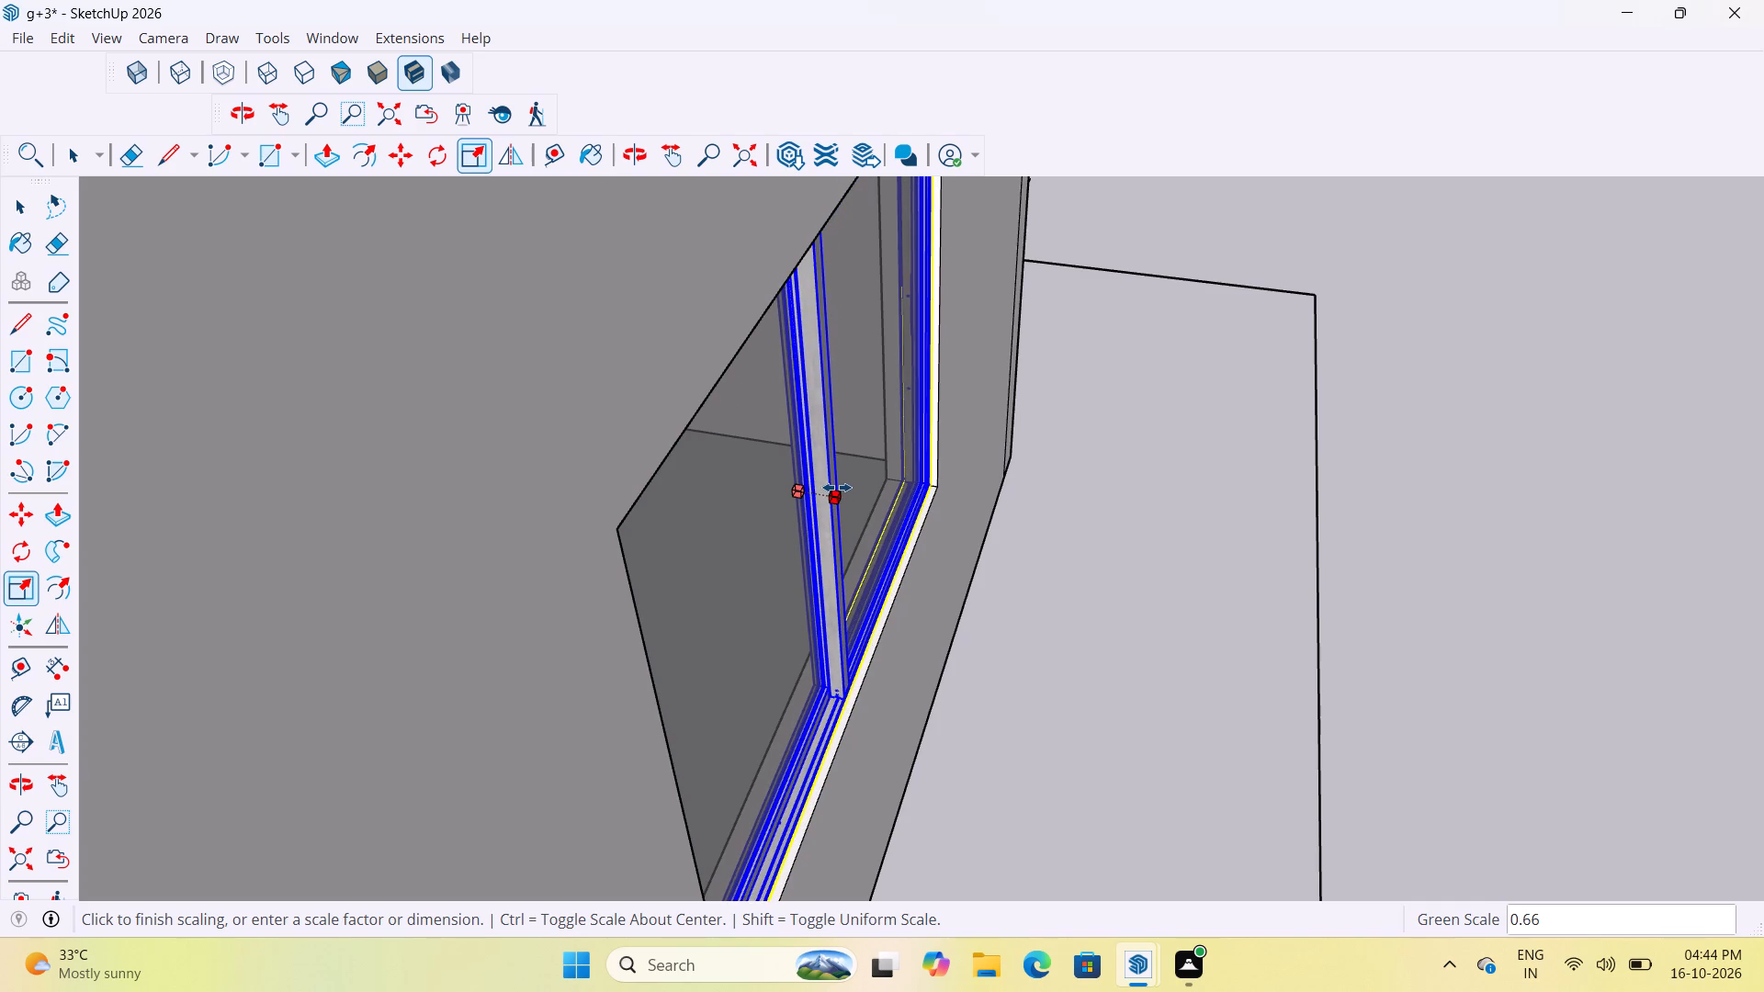
left_click(834, 488)
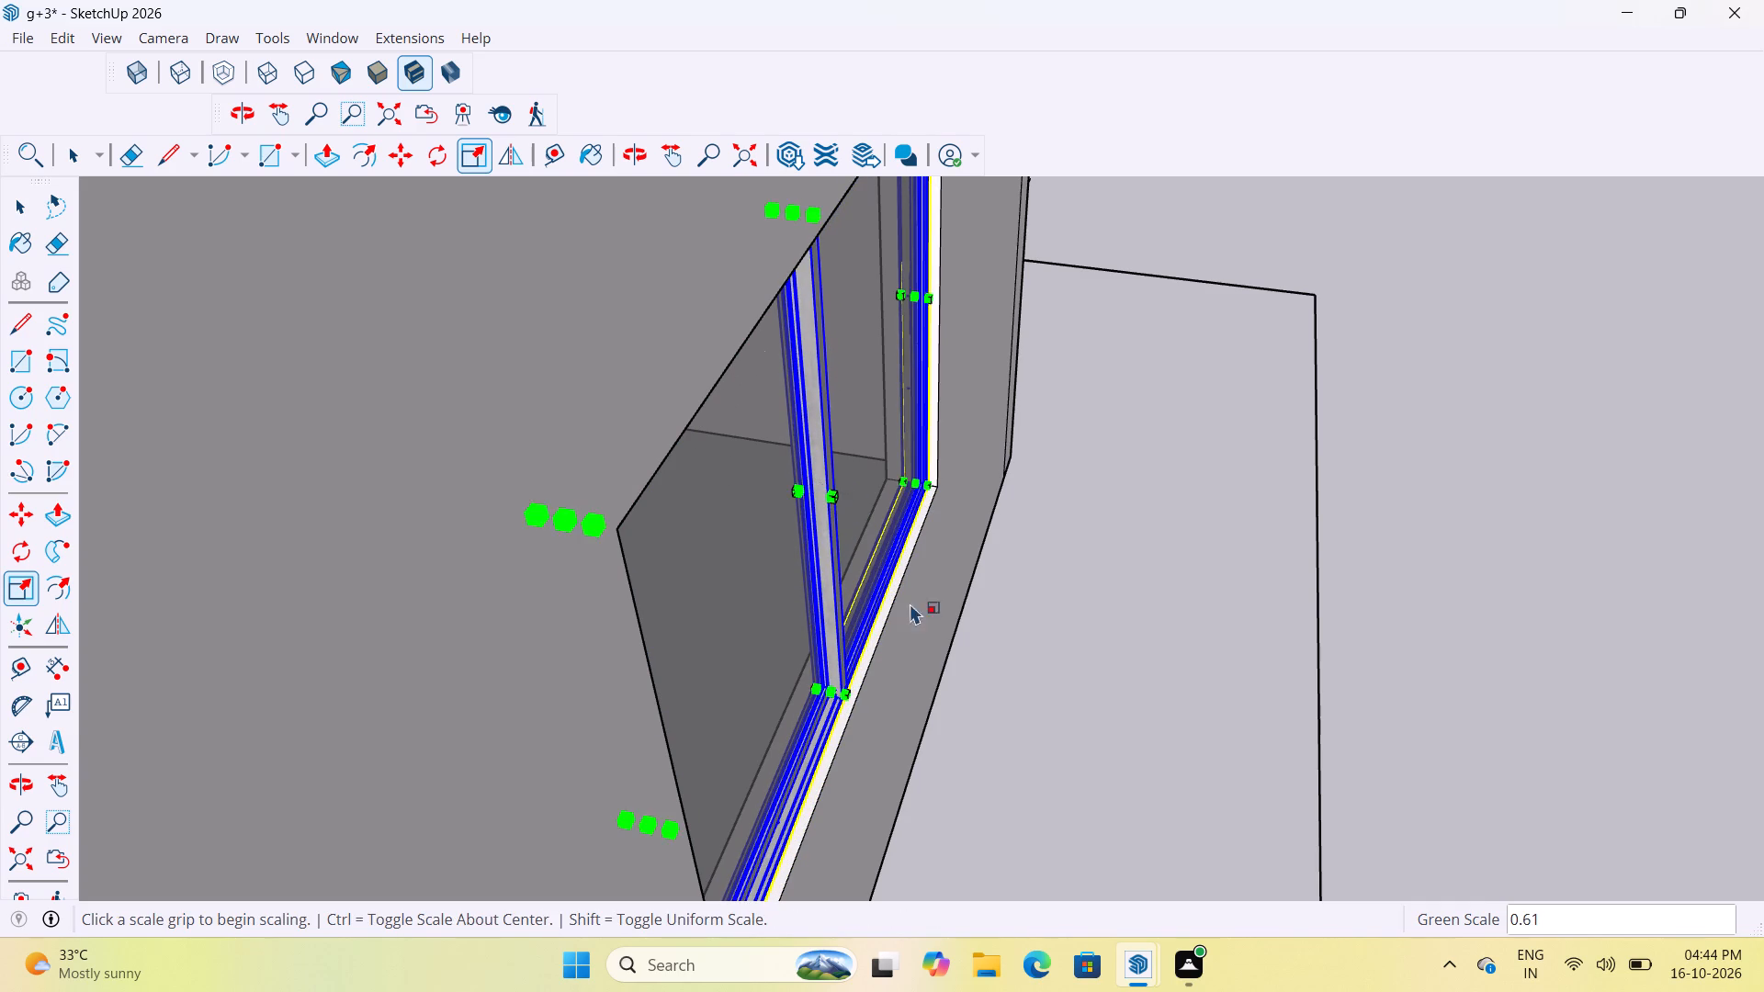
scroll(884, 674, "down", 10)
middle_click_drag(884, 693, 1229, 659)
key("space")
left_click(1349, 401)
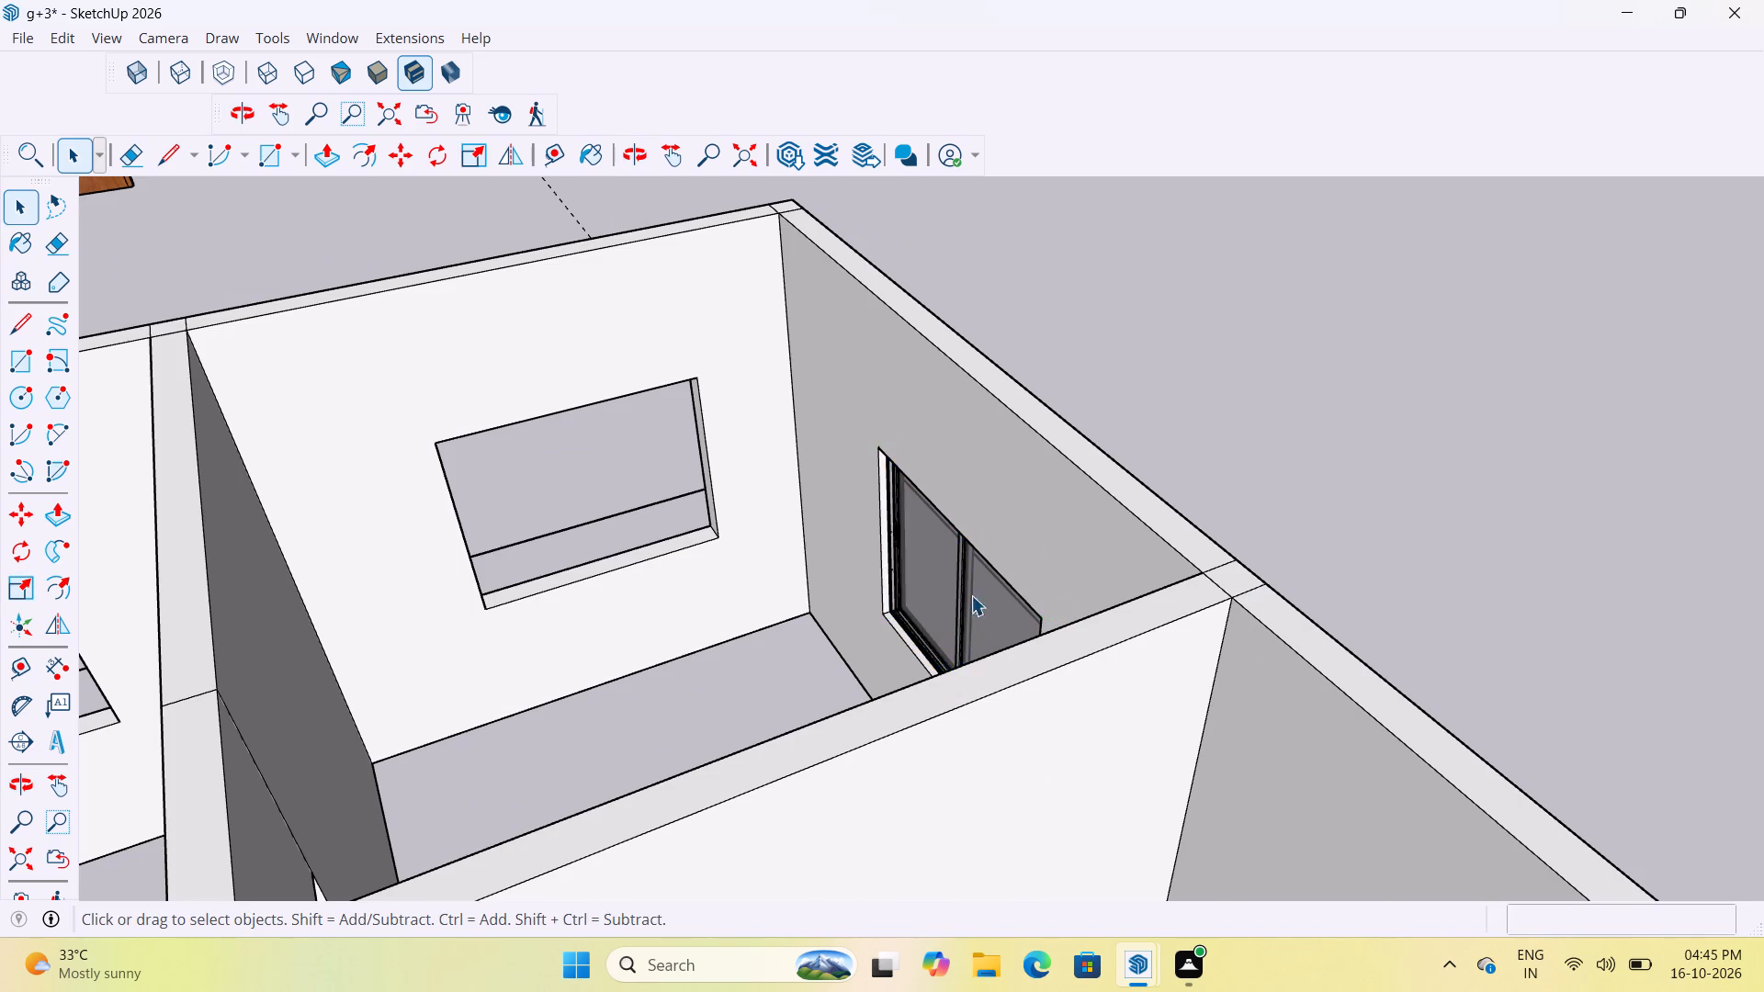
Move the fitted back-wall window 1 1/4" along the green axis toward the room-side face of its opening.
scroll(922, 630, "up", 20)
scroll(922, 630, "up", 2)
middle_click_drag(856, 642, 1093, 646)
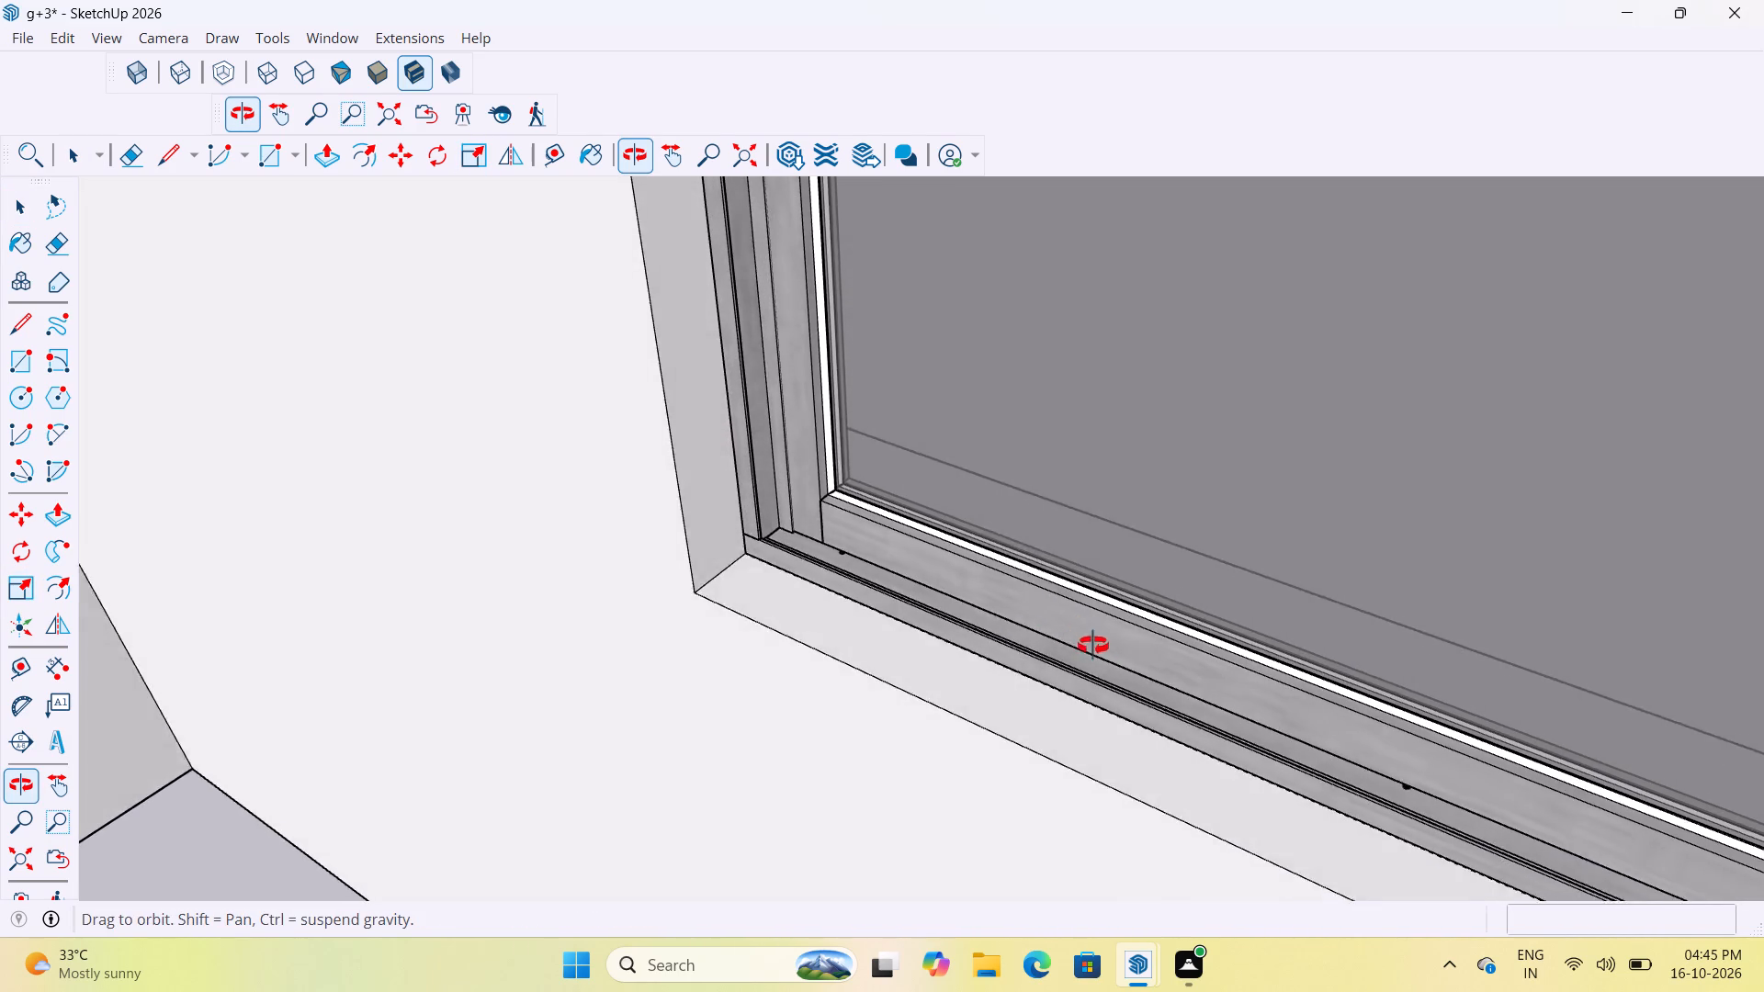
middle_click_drag(1093, 646, 1147, 677)
left_click(966, 634)
key("m")
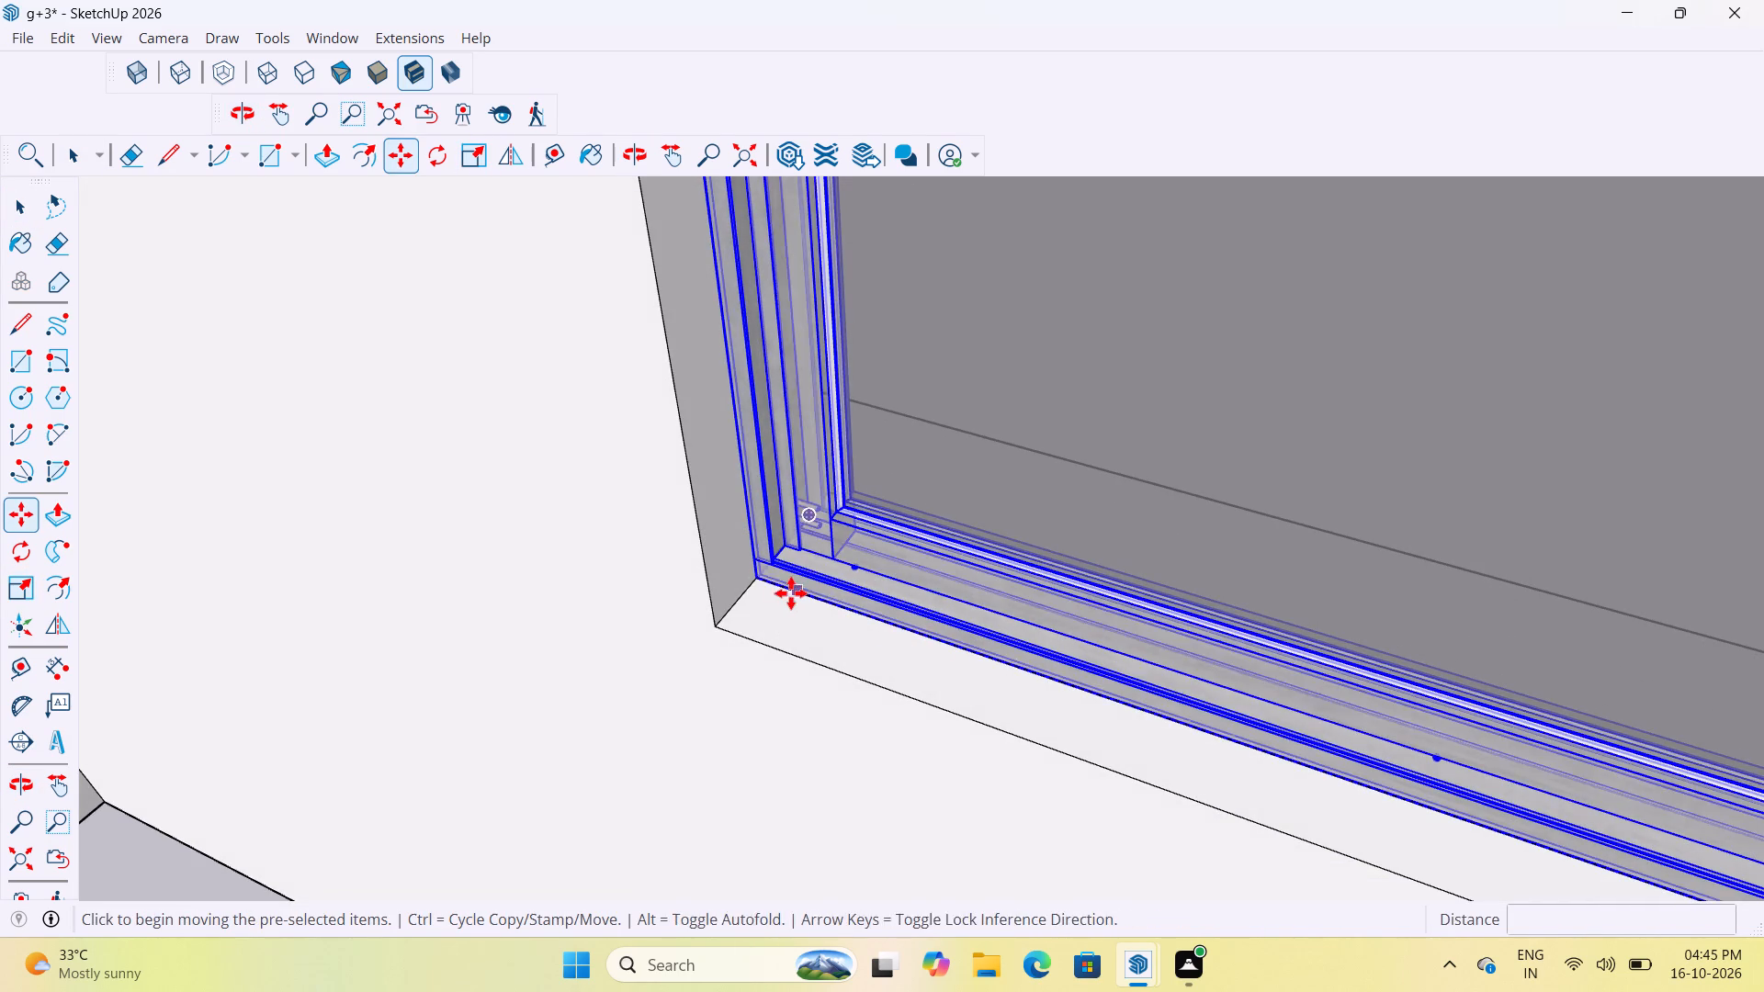
left_click(760, 579)
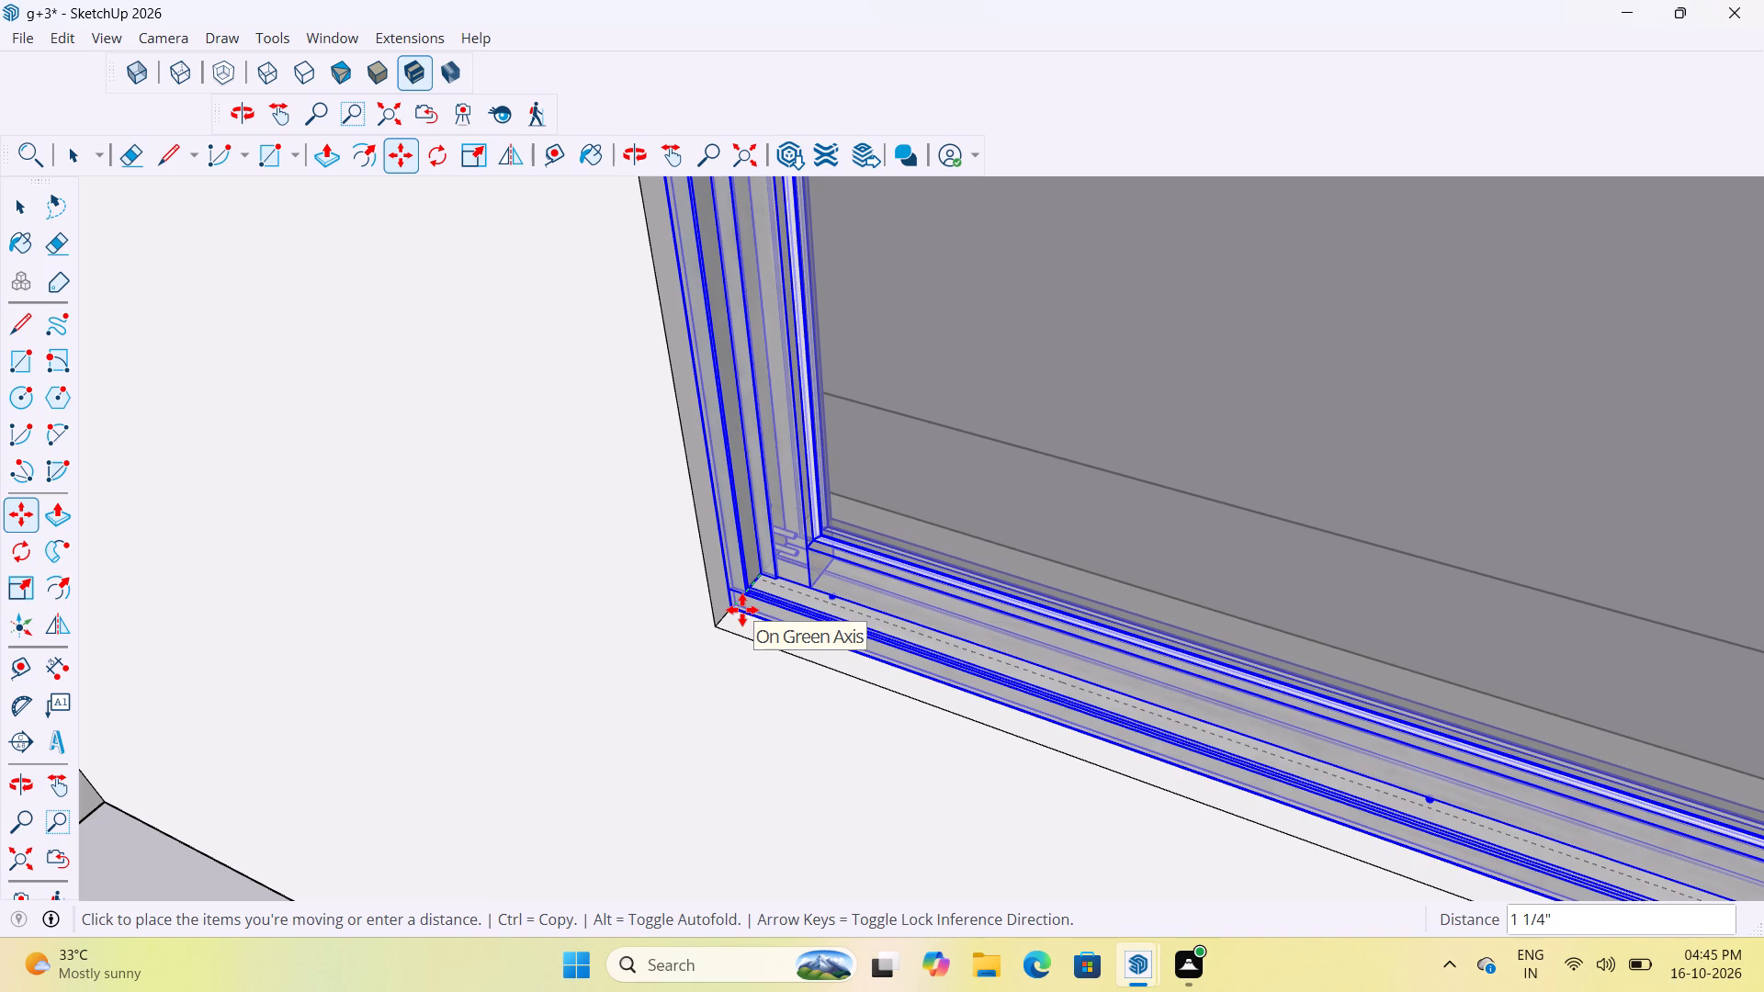
left_click(740, 610)
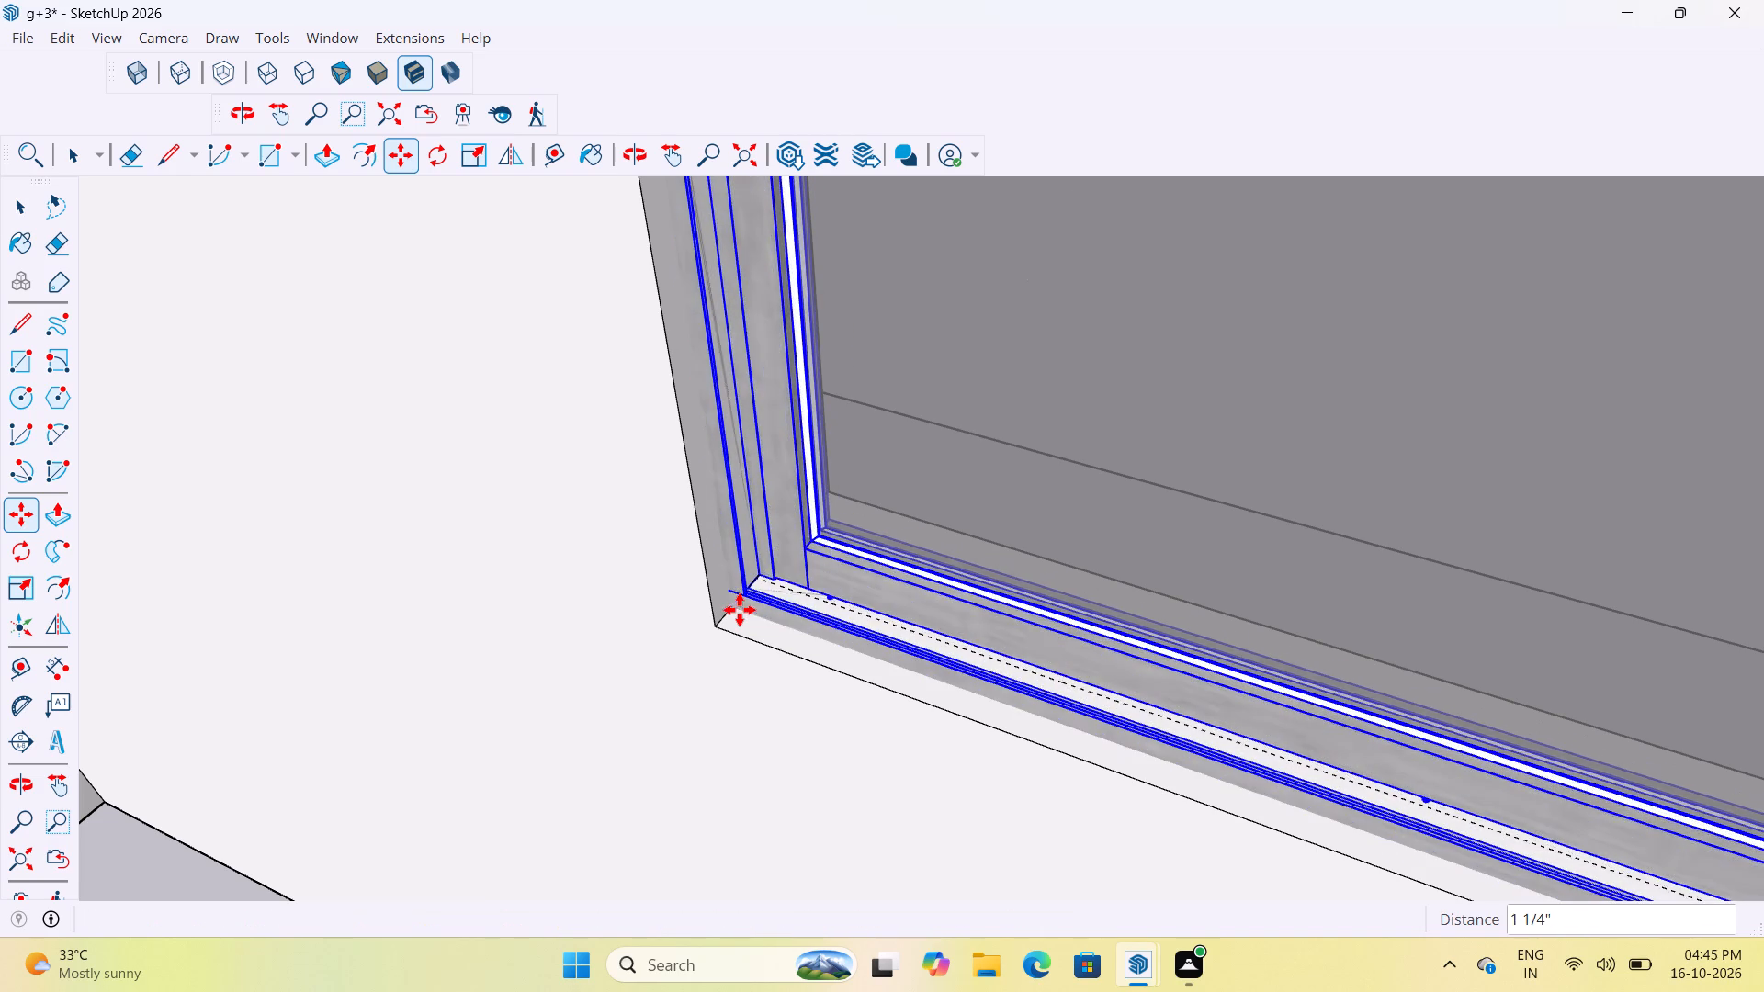
scroll(734, 628, "down", 20)
scroll(734, 628, "down", 8)
key("space")
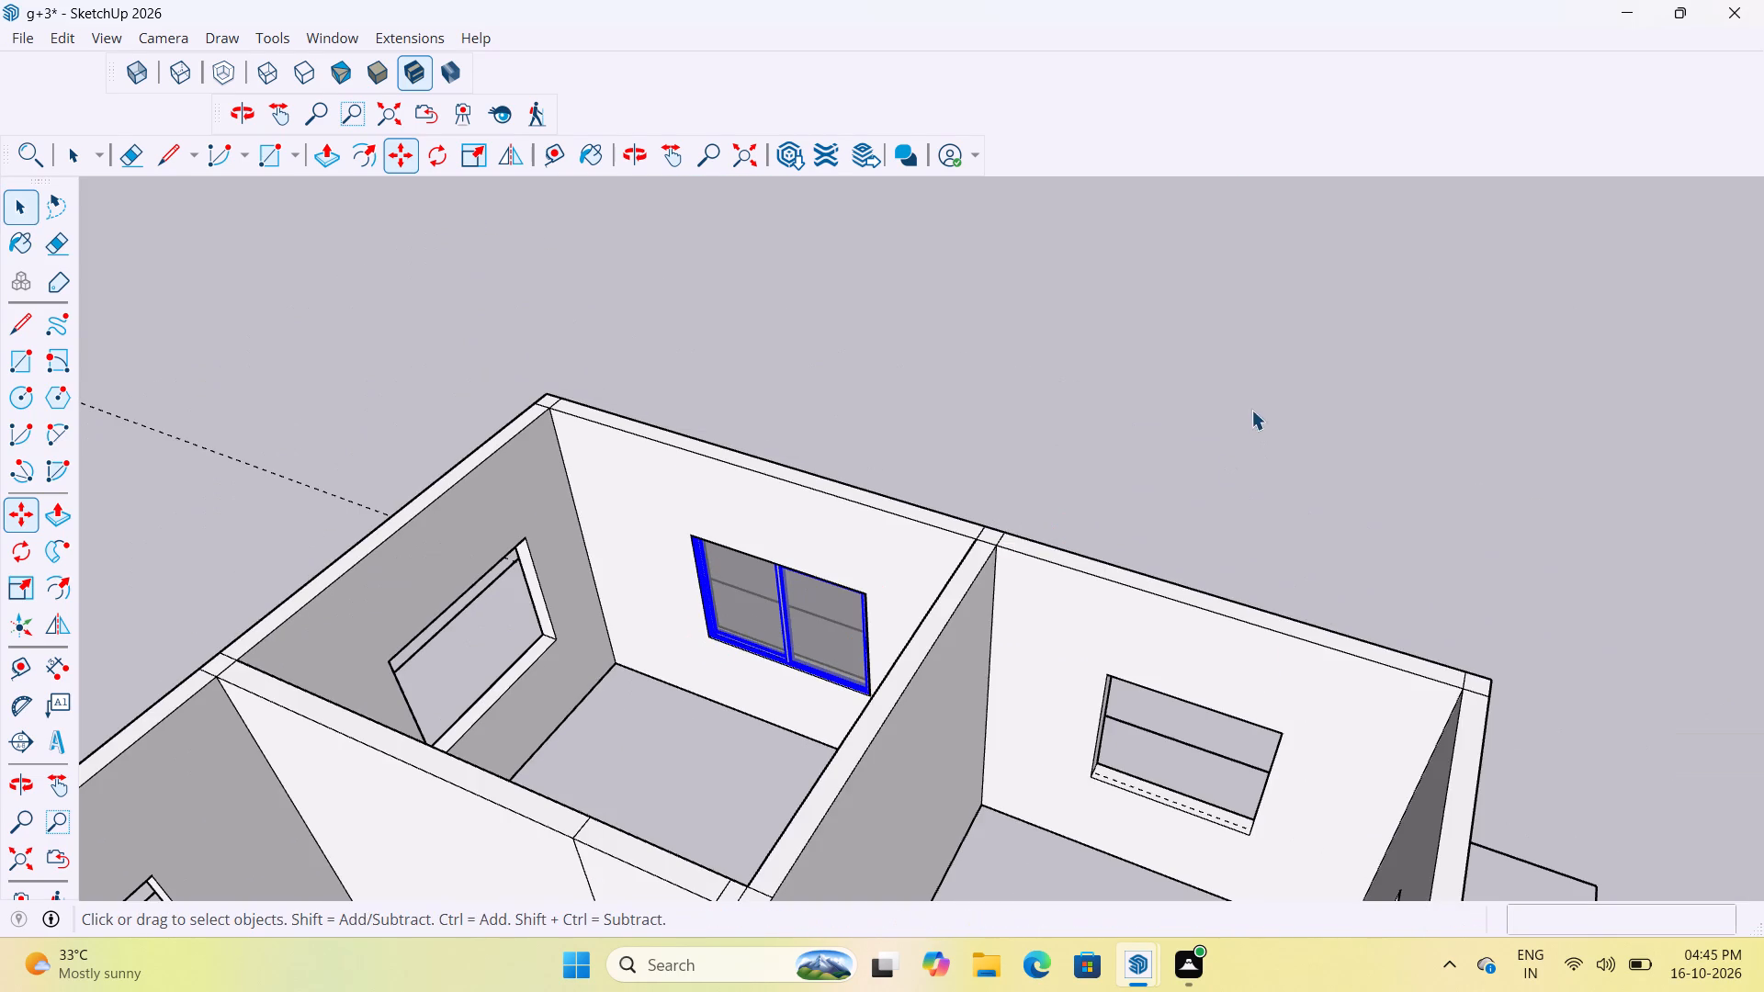
left_click(1252, 387)
Add a guide line along the sill, offset from the opening's room-side bottom edge to the front of the window frame.
scroll(844, 612, "up", 8)
middle_click_drag(767, 645, 880, 642)
scroll(855, 671, "down", 4)
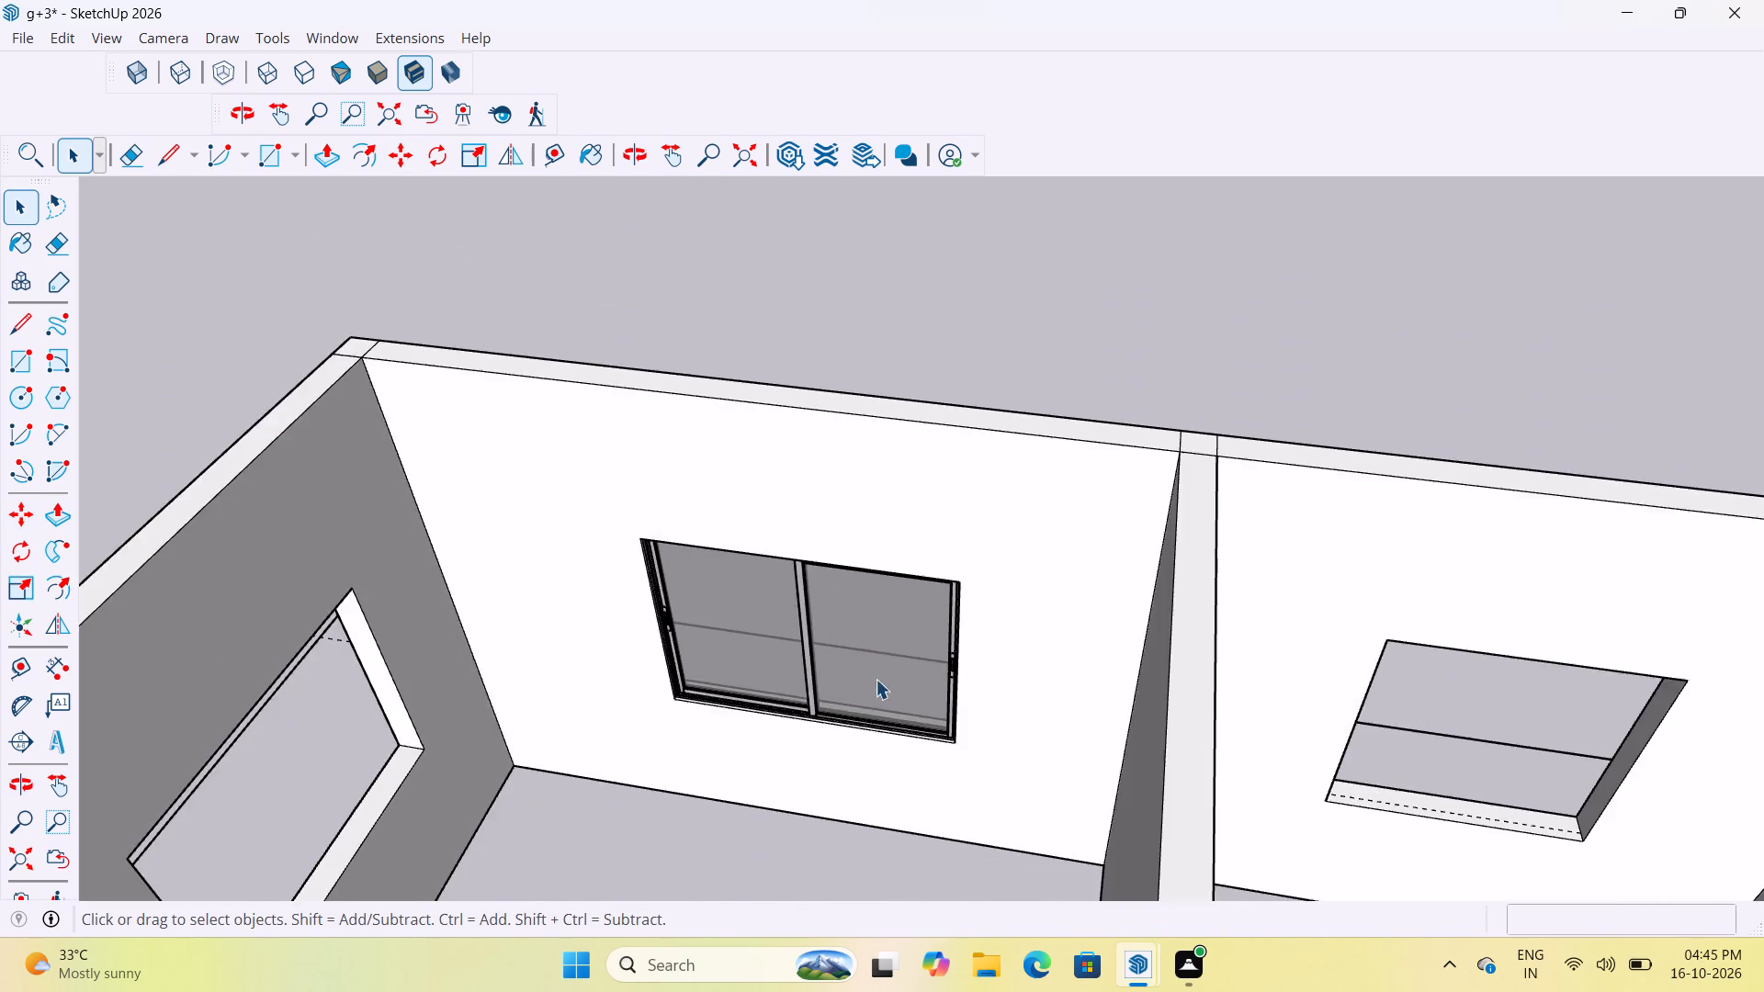
scroll(876, 679, "down", 6)
middle_click_drag(784, 698, 904, 688)
scroll(784, 748, "up", 18)
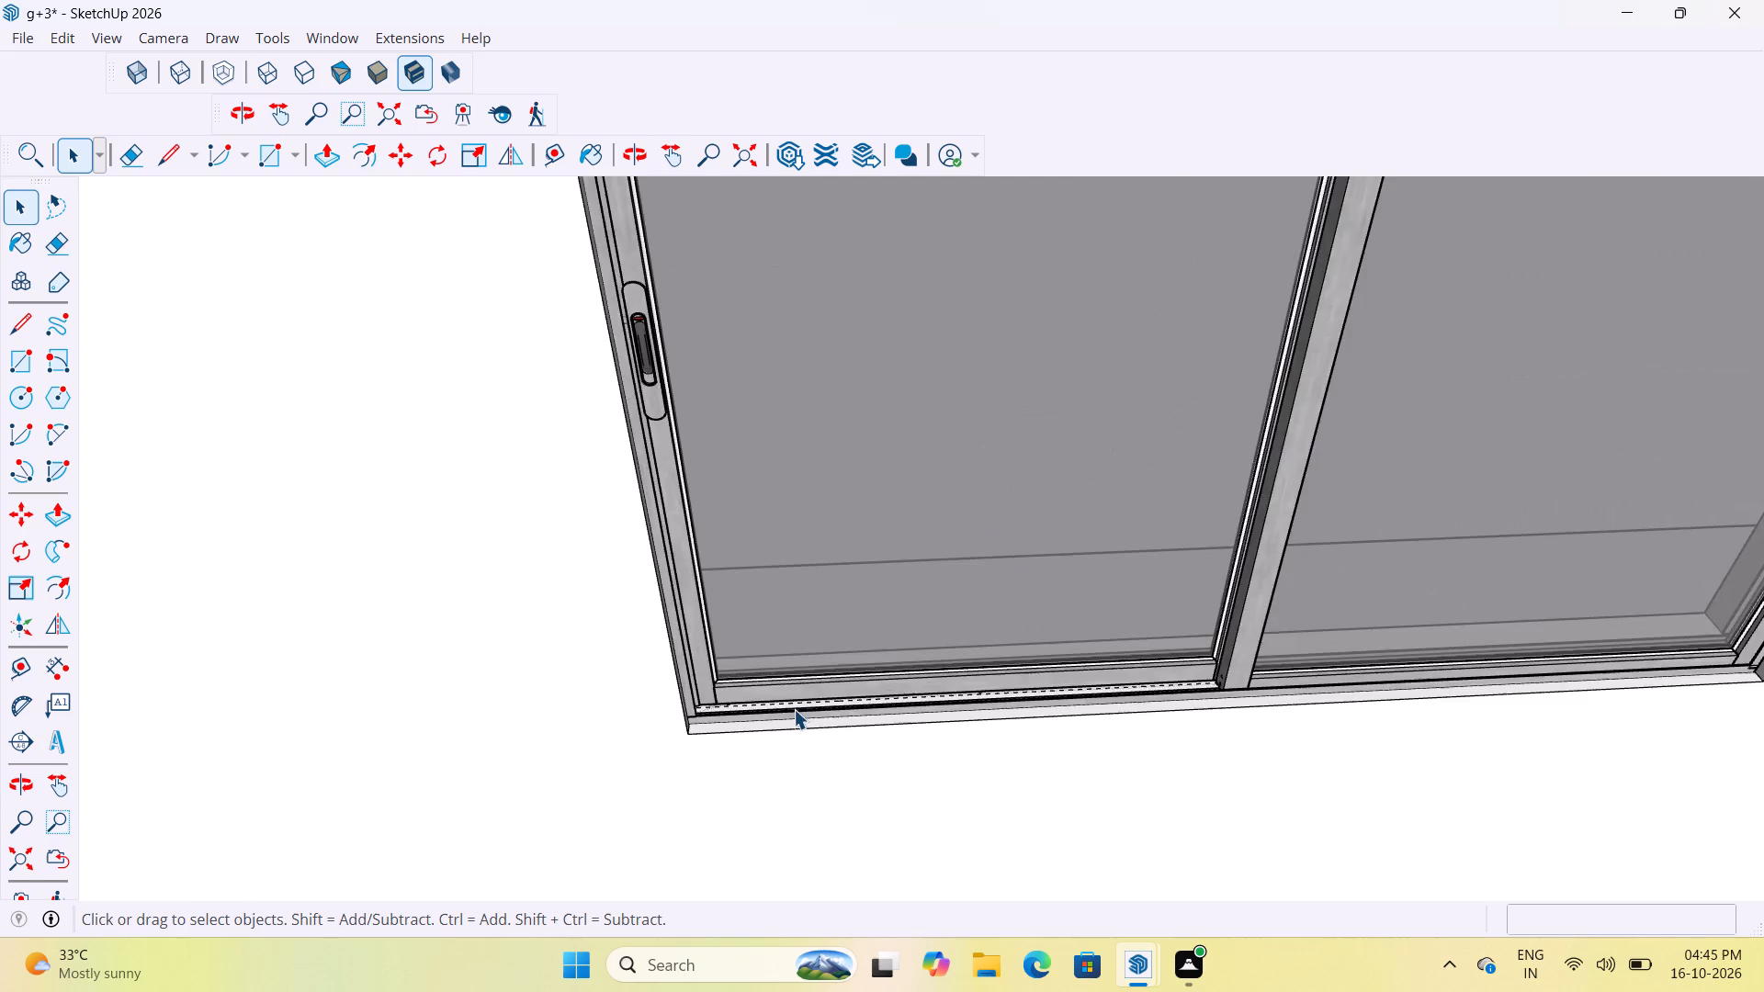
scroll(794, 709, "up", 14)
key("t")
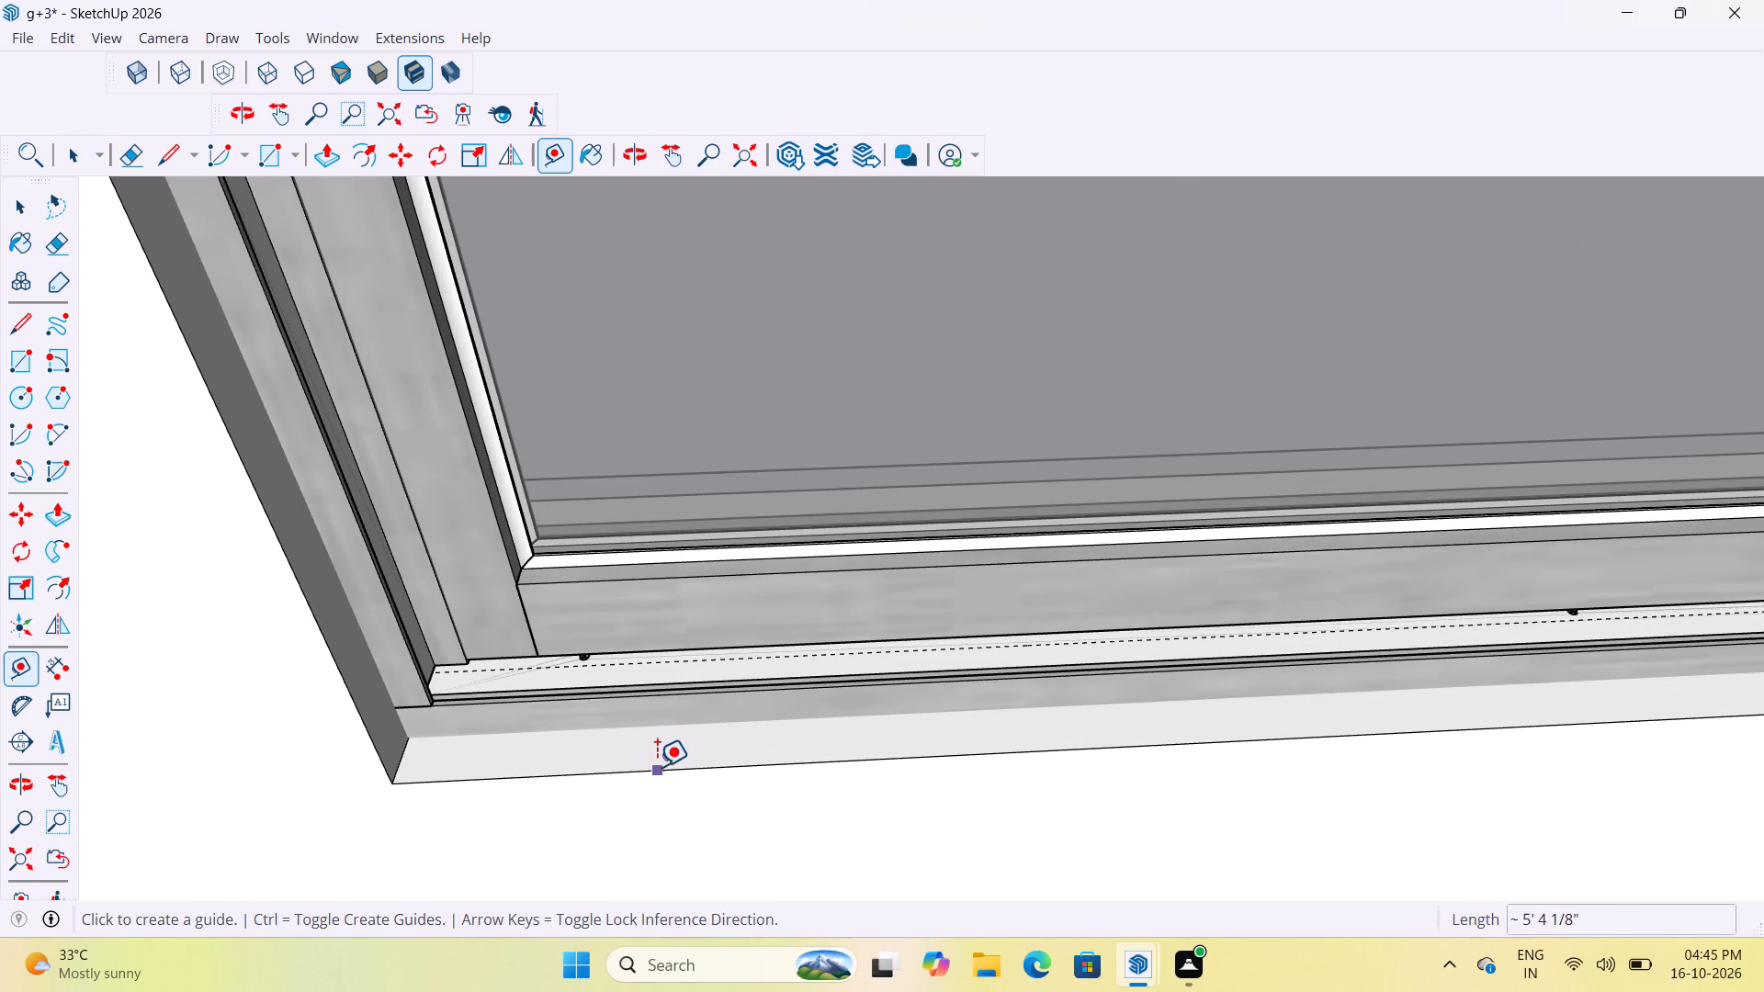
left_click(659, 771)
left_click(667, 716)
scroll(774, 803, "down", 3)
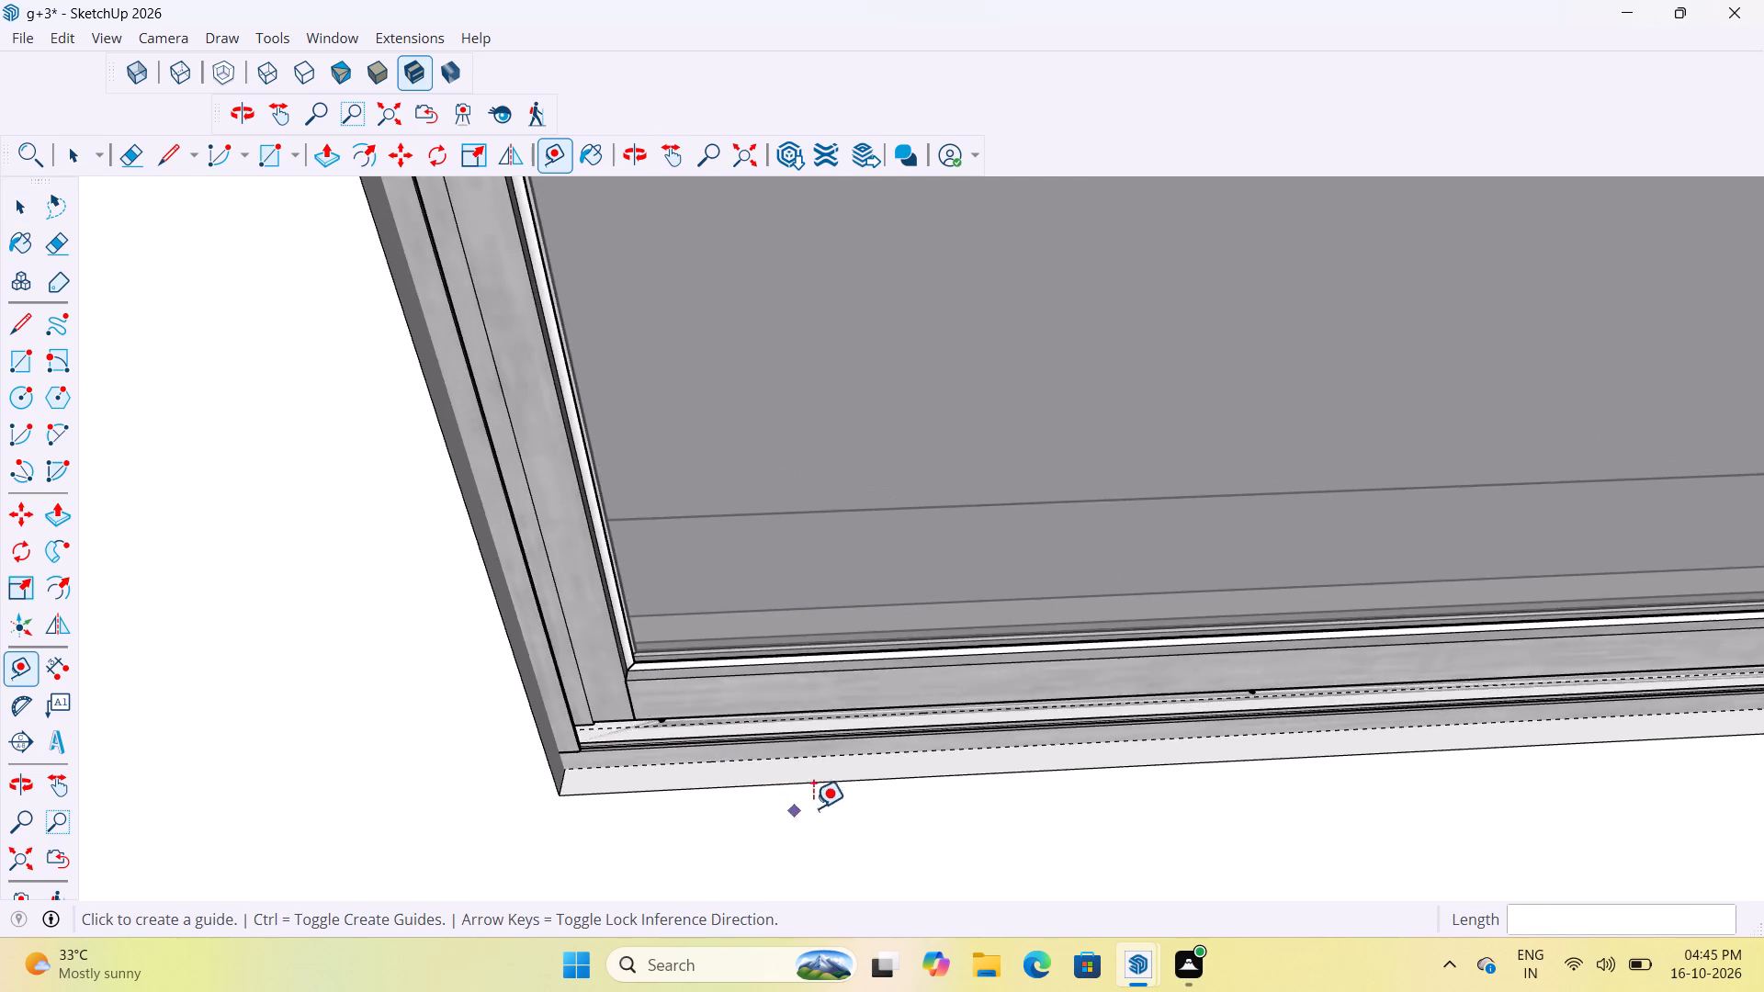
scroll(813, 808, "down", 20)
scroll(813, 808, "down", 12)
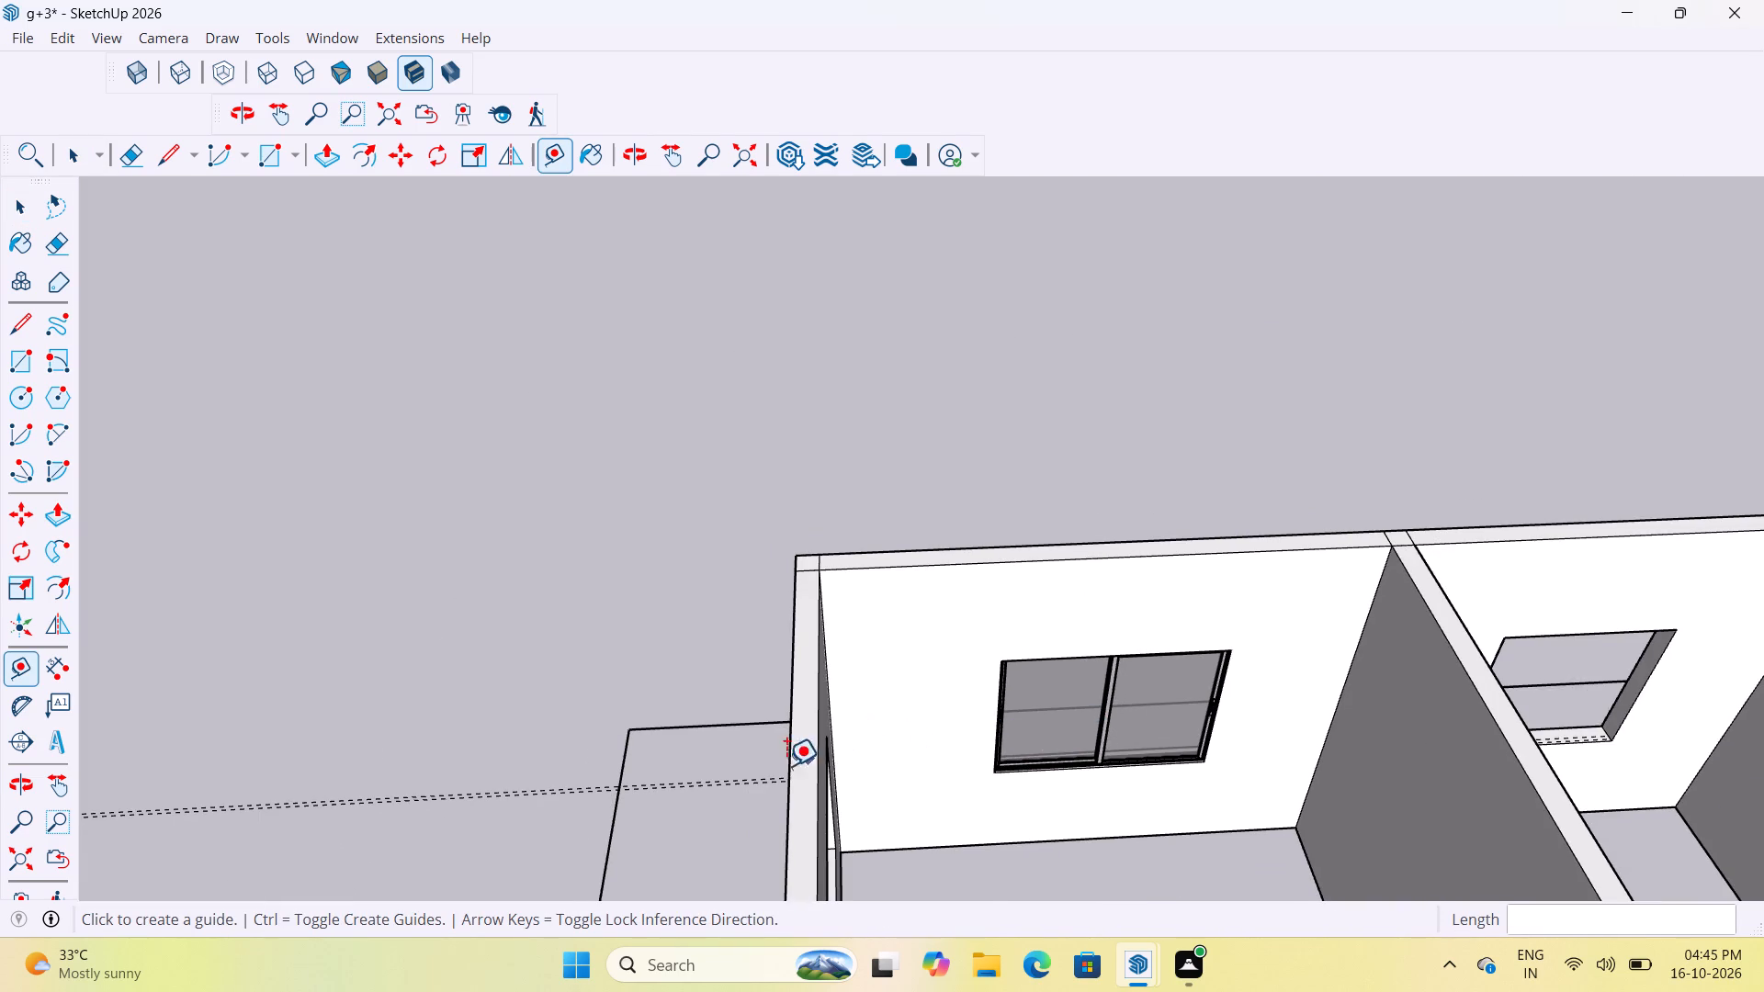
Delete the older guide line running along the sill beneath the window, keeping the guide at the frame's front.
key("space")
key("space")
scroll(612, 801, "up", 16)
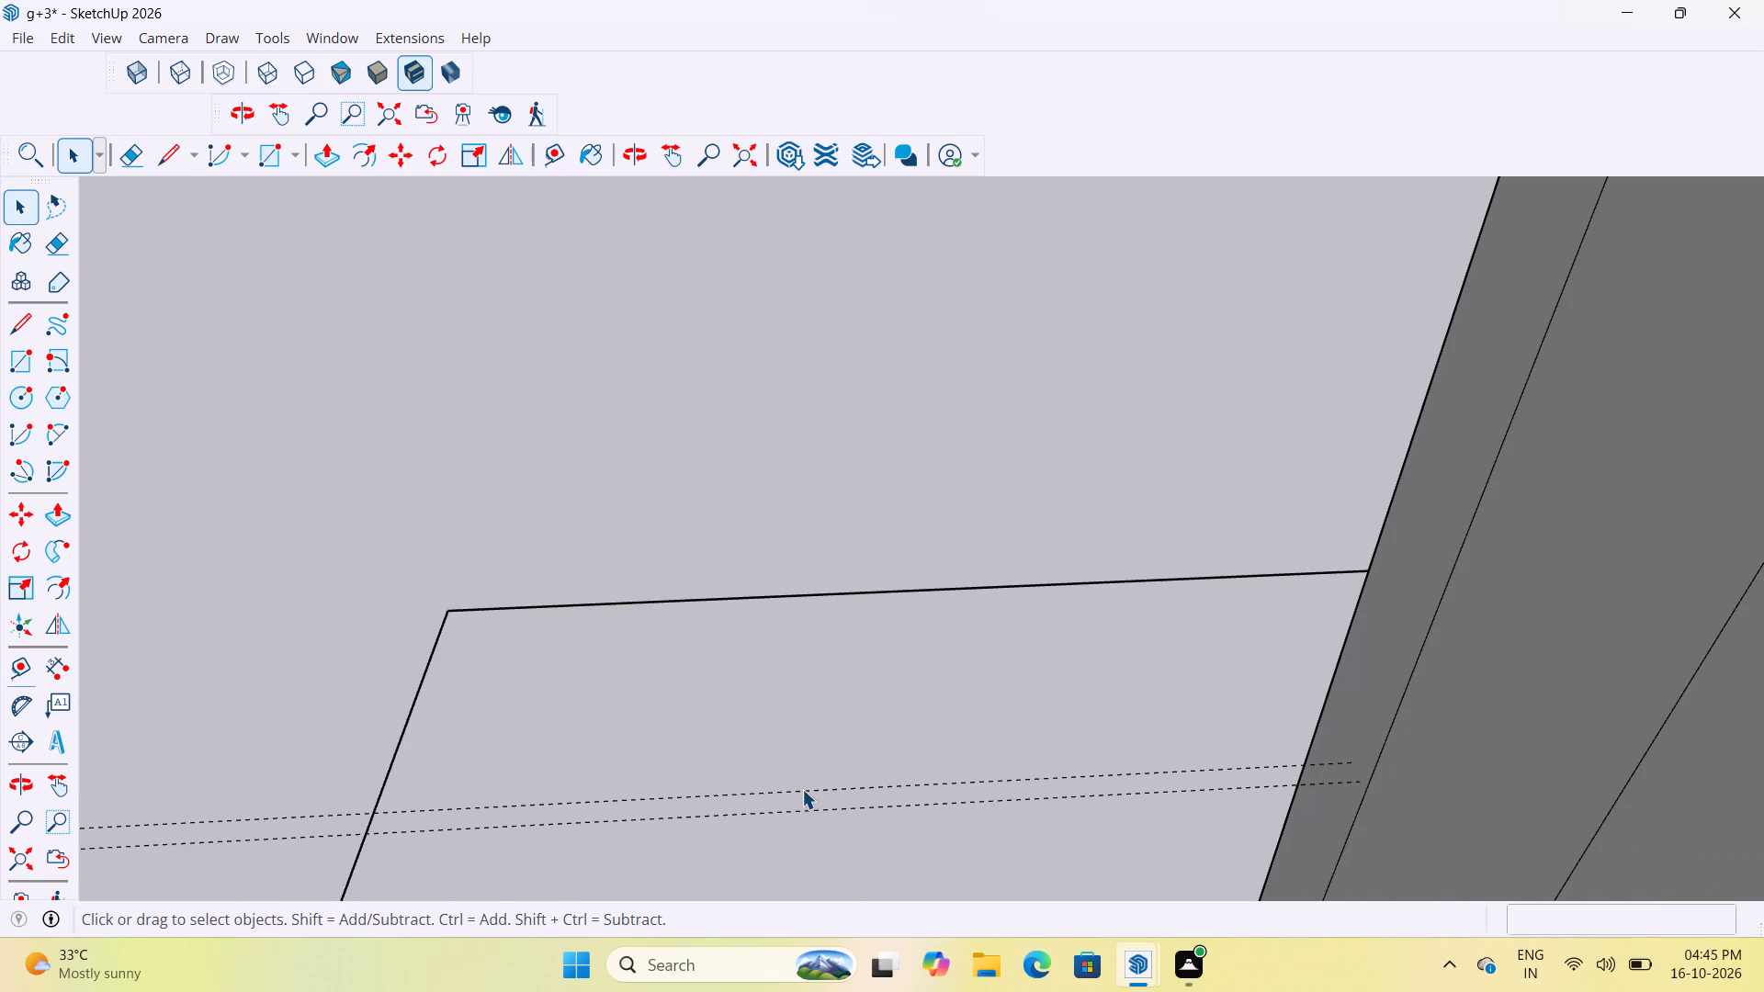
left_click(802, 789)
key("Delete")
scroll(794, 764, "down", 18)
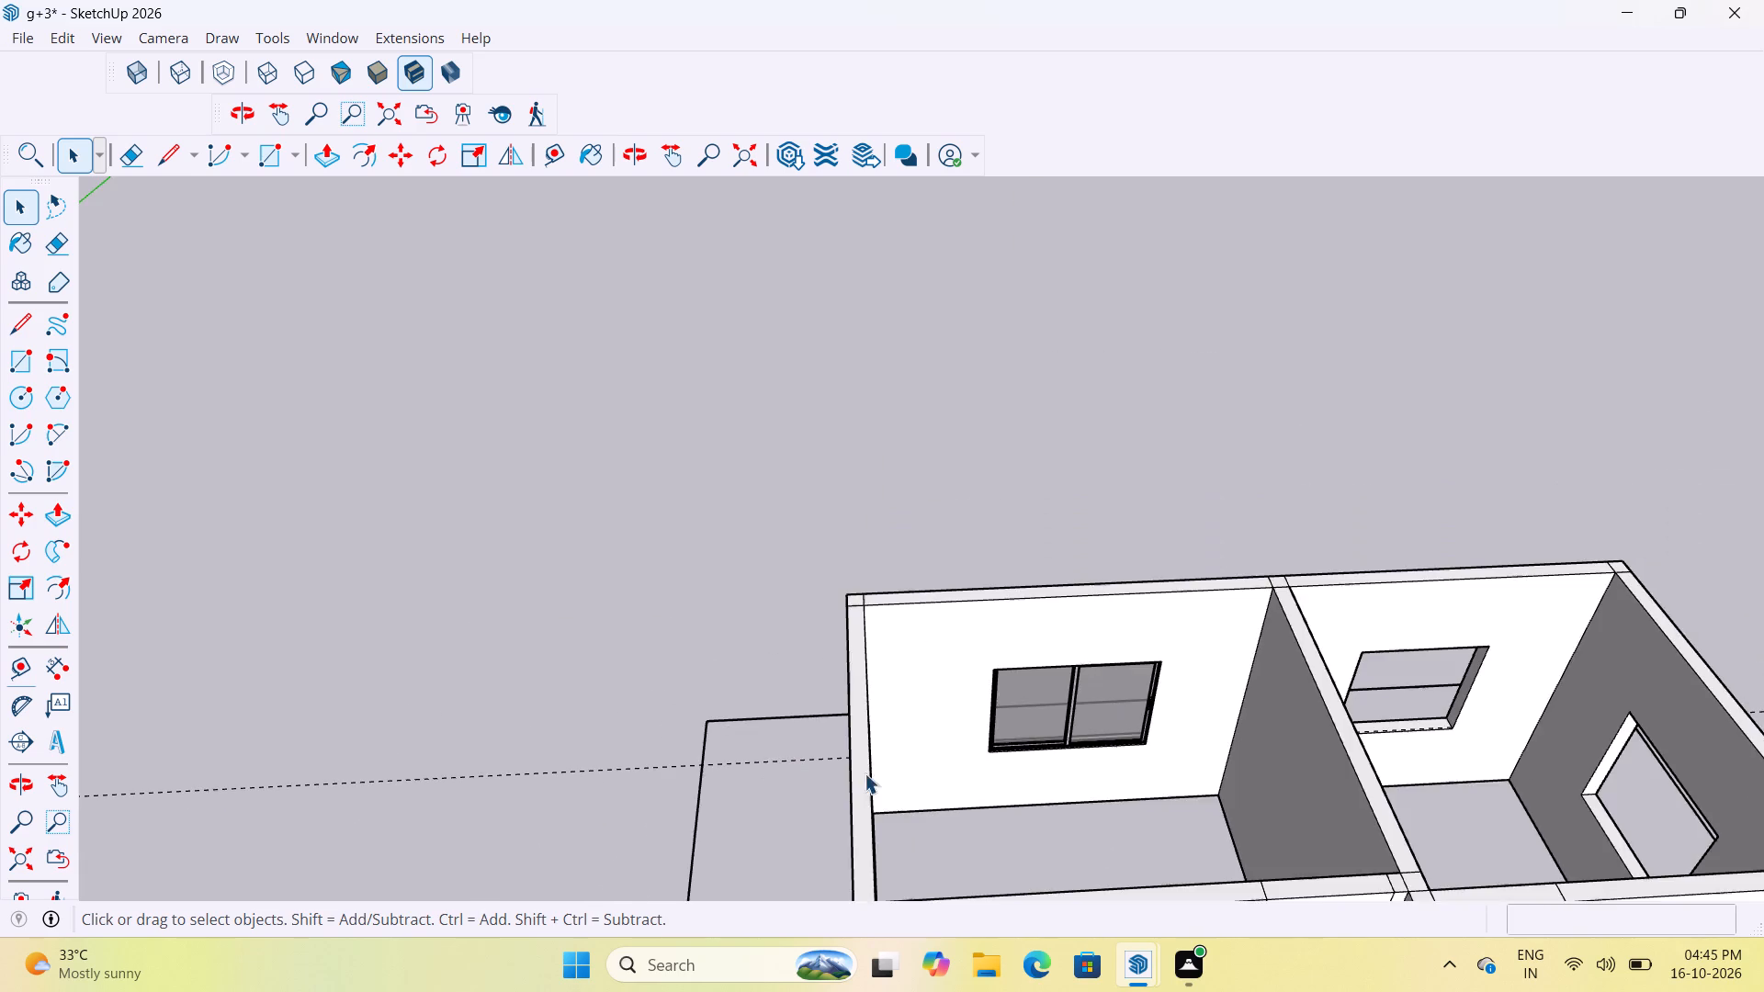
Copy the fitted window along the guide to the adjoining room's back-wall opening, about 11' 10 3/16" away, at its near bottom corner.
scroll(865, 773, "down", 1)
scroll(1186, 717, "up", 9)
middle_click_drag(1187, 716, 1148, 654)
left_click(963, 789)
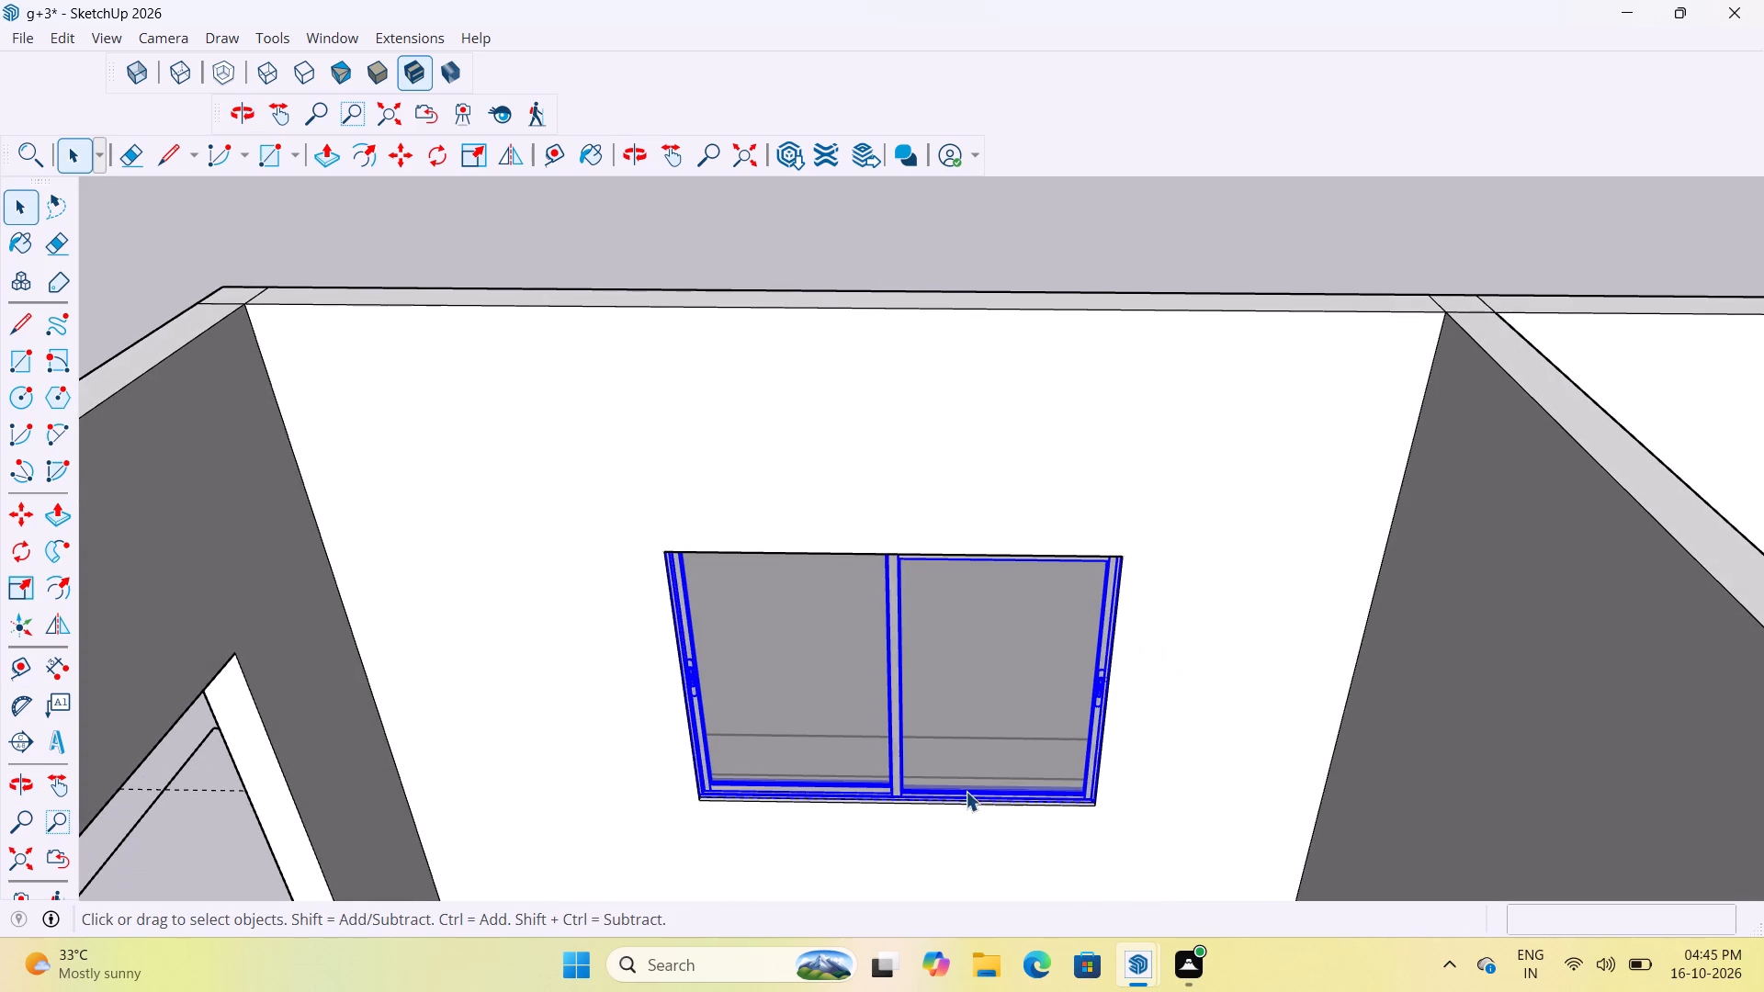
key("m")
scroll(789, 819, "up", 7)
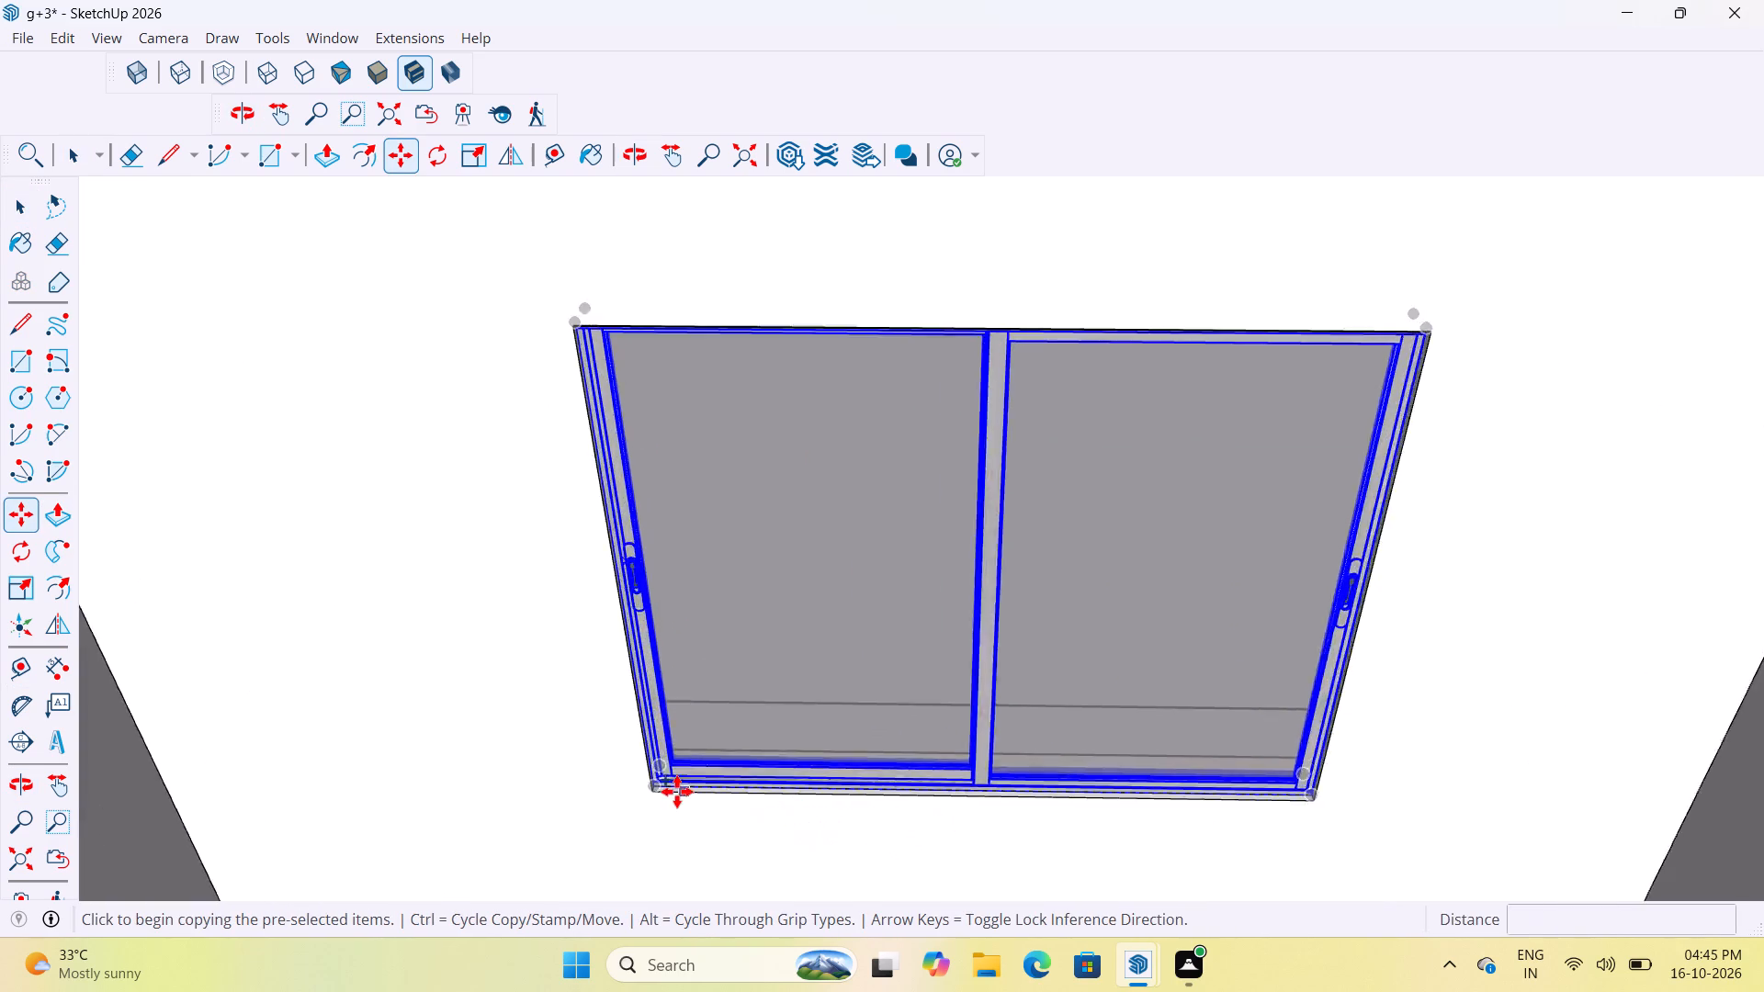
scroll(677, 792, "up", 19)
left_click(579, 762)
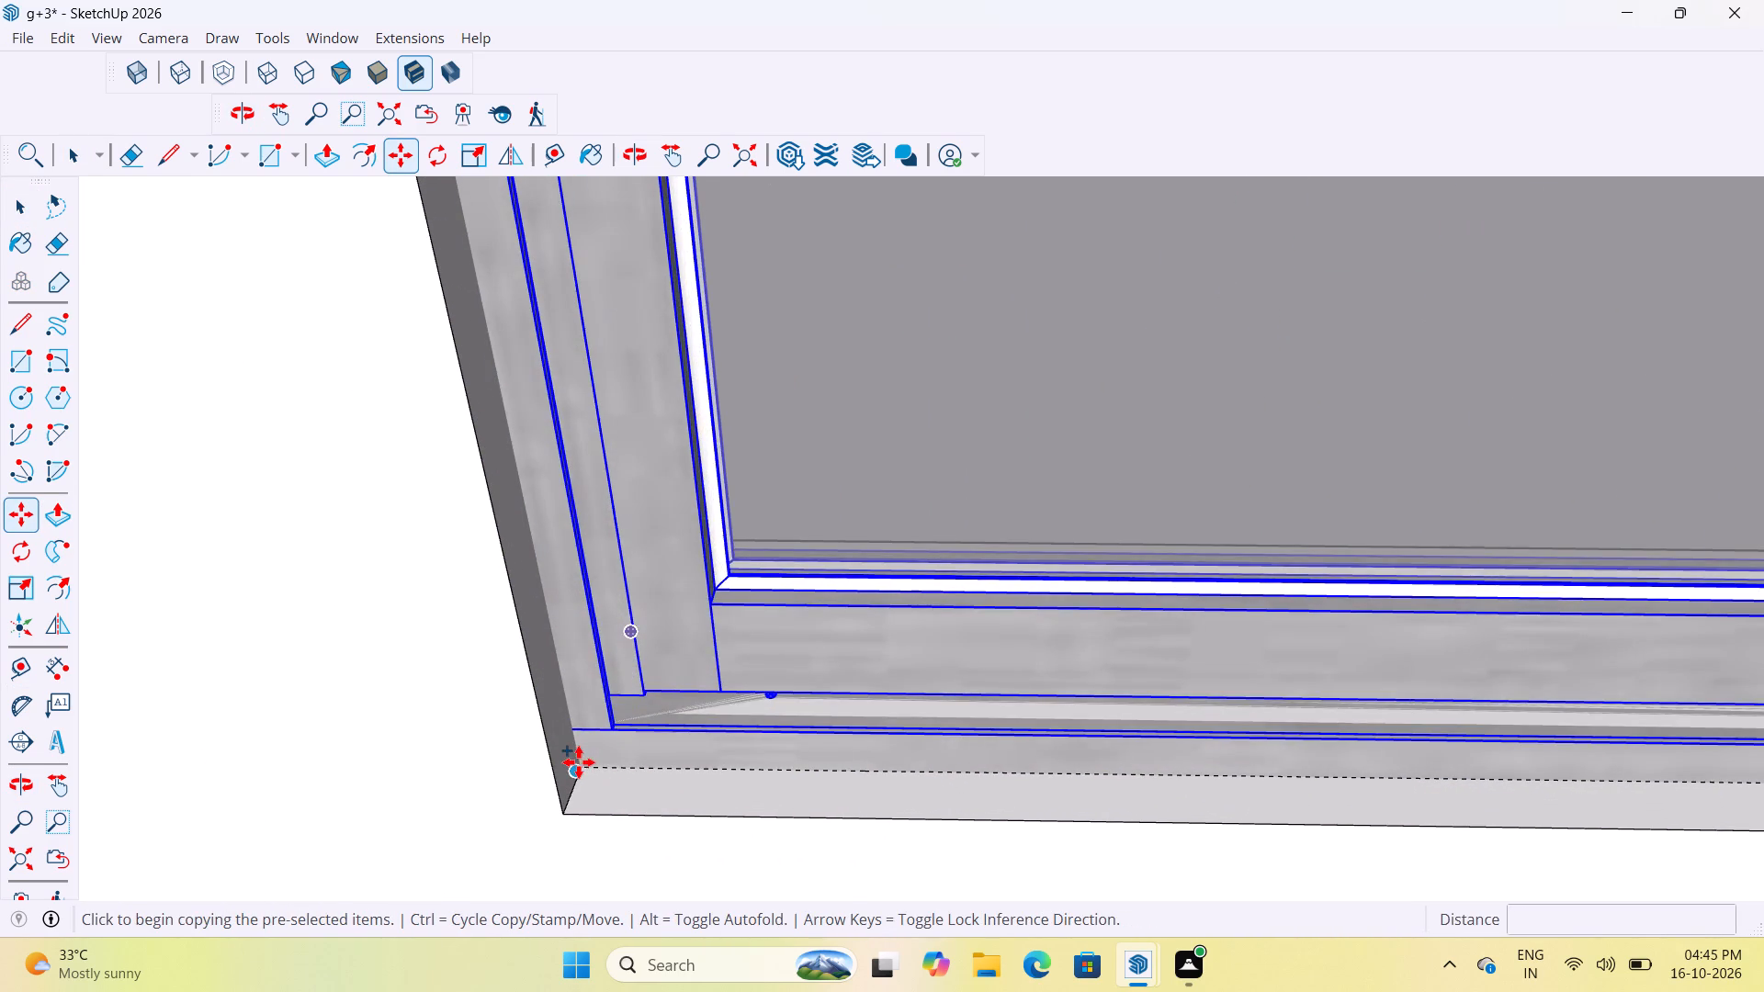
scroll(817, 711, "down", 20)
scroll(817, 711, "down", 9)
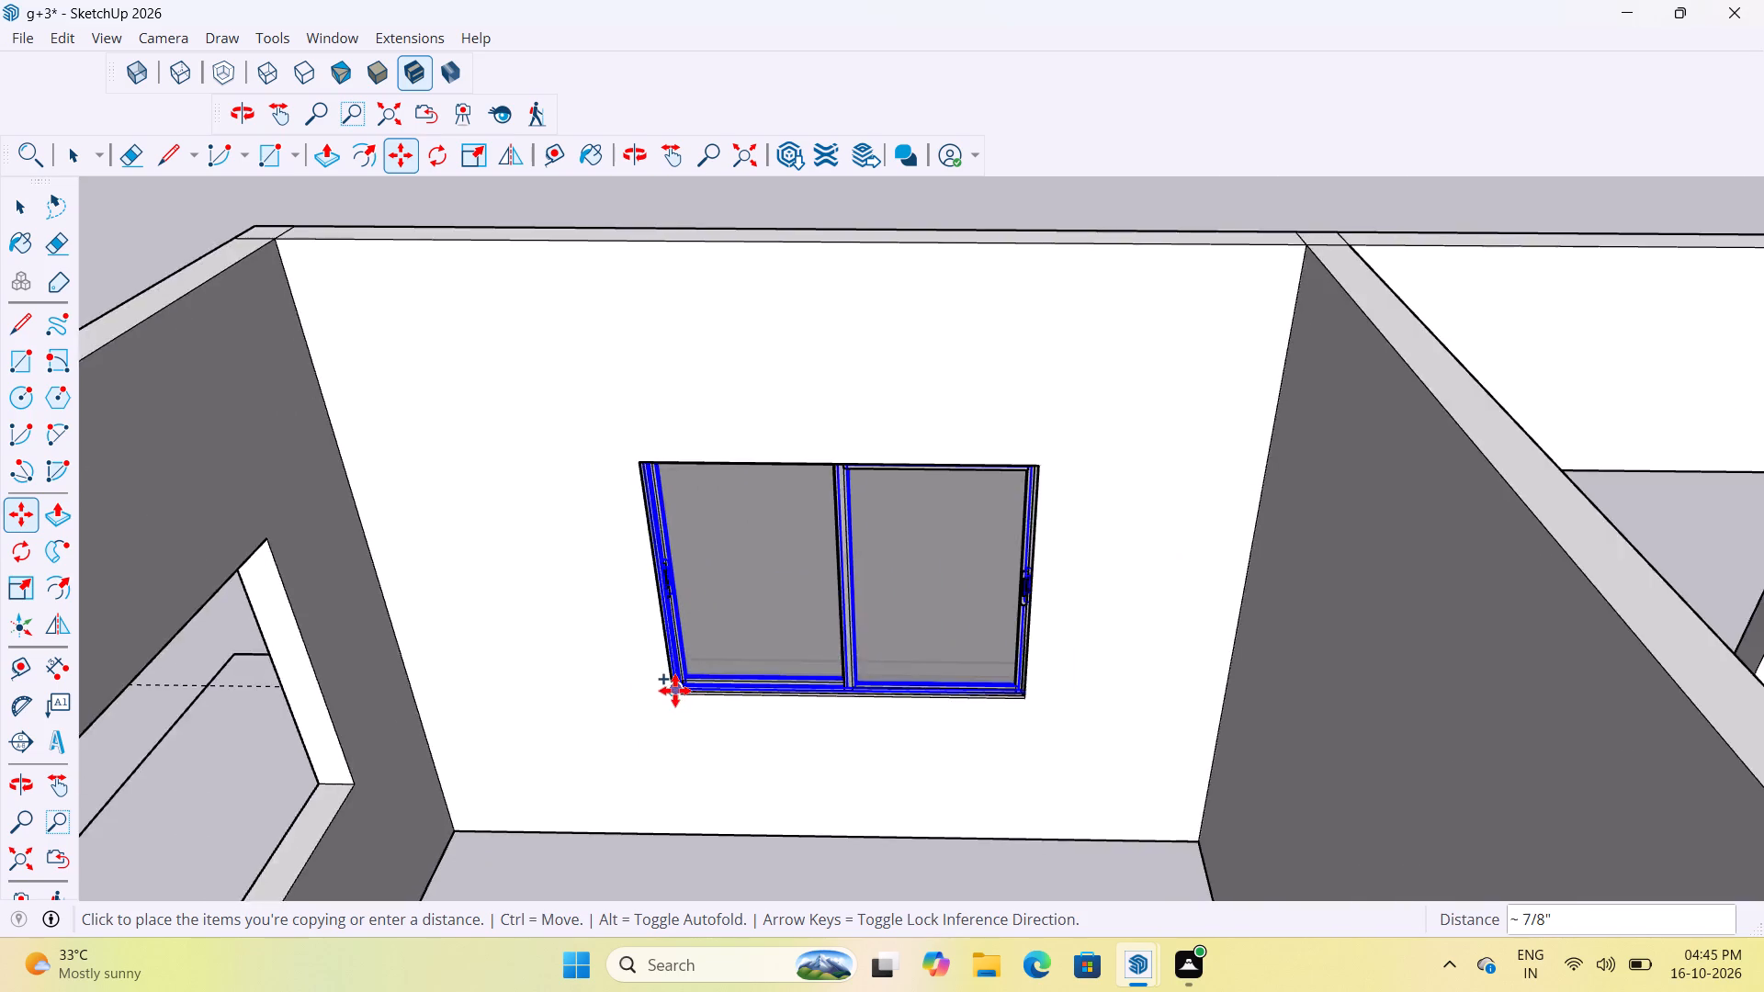
scroll(675, 691, "down", 10)
scroll(998, 705, "up", 18)
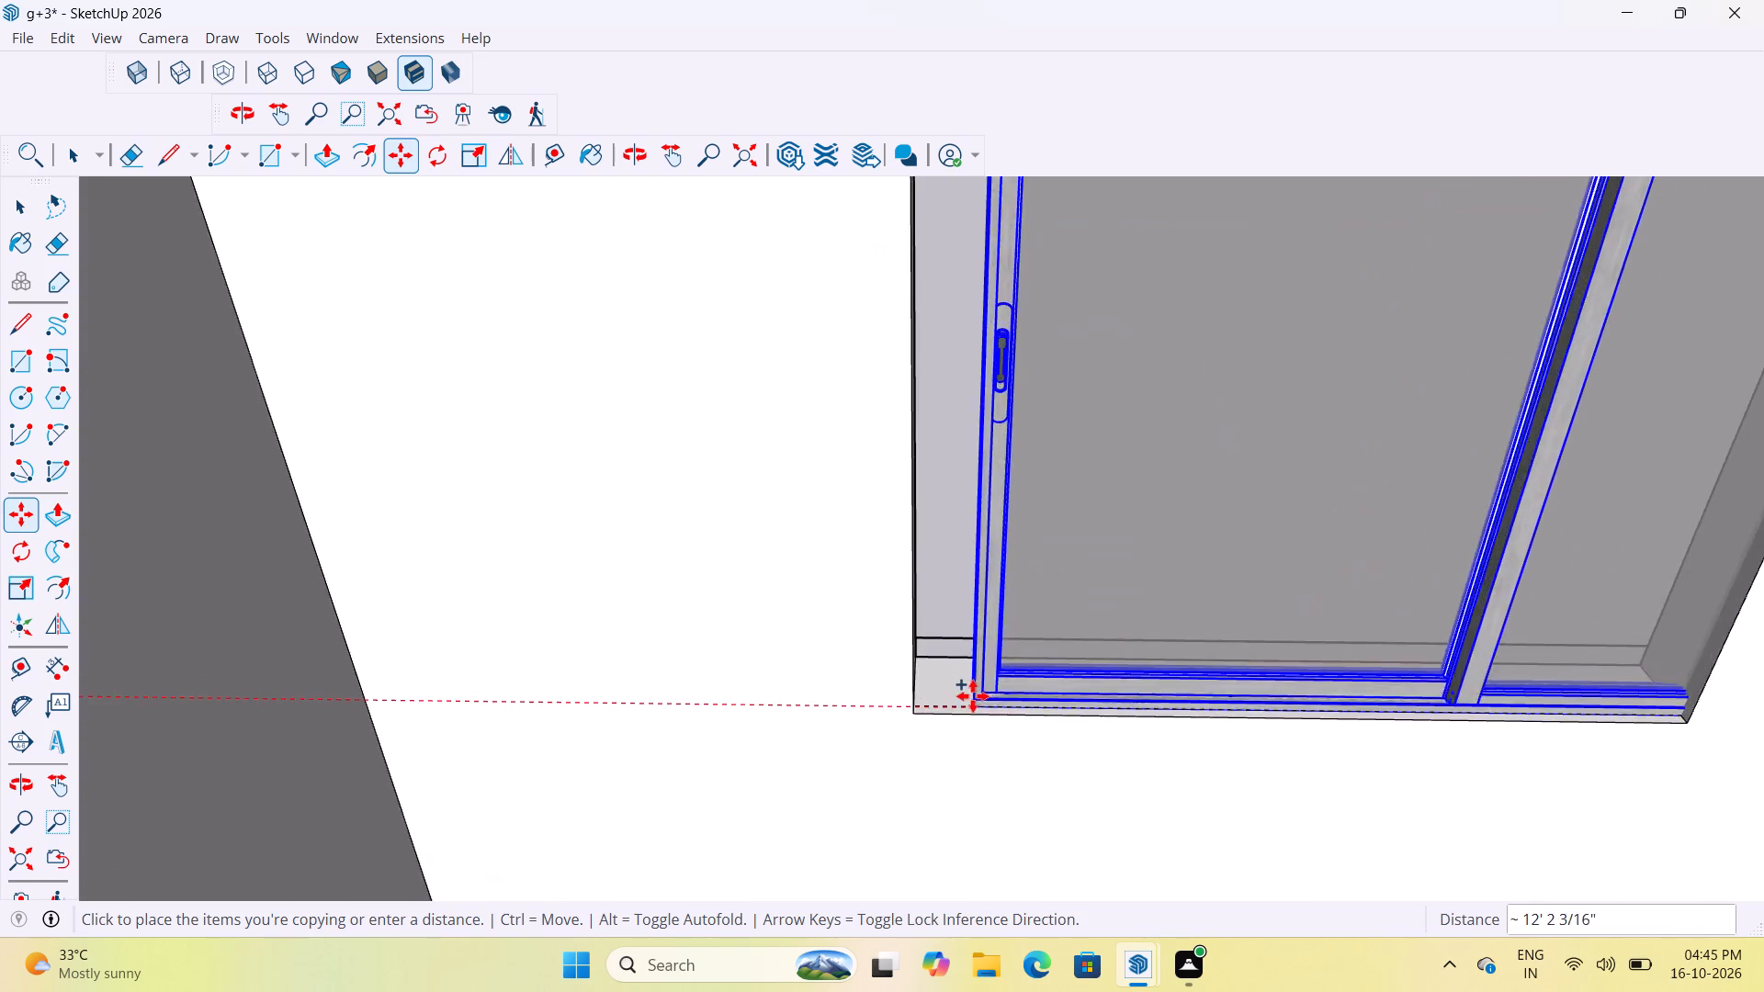
scroll(973, 696, "up", 12)
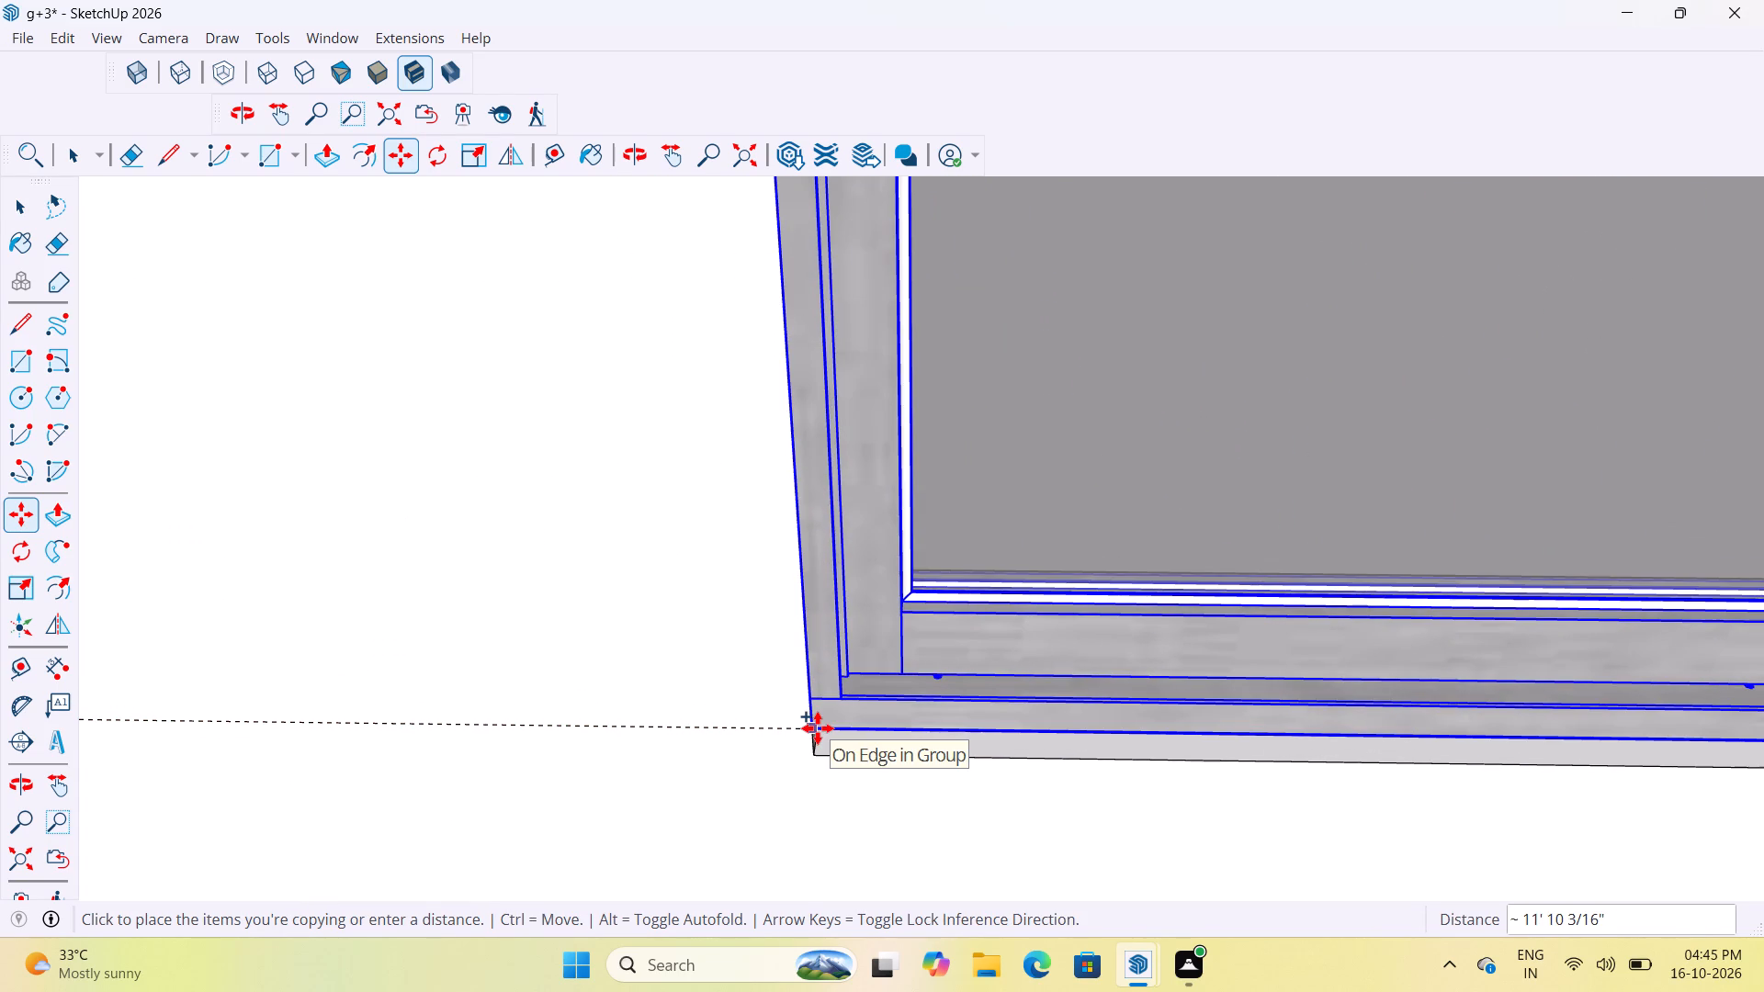
left_click(818, 728)
scroll(905, 719, "down", 20)
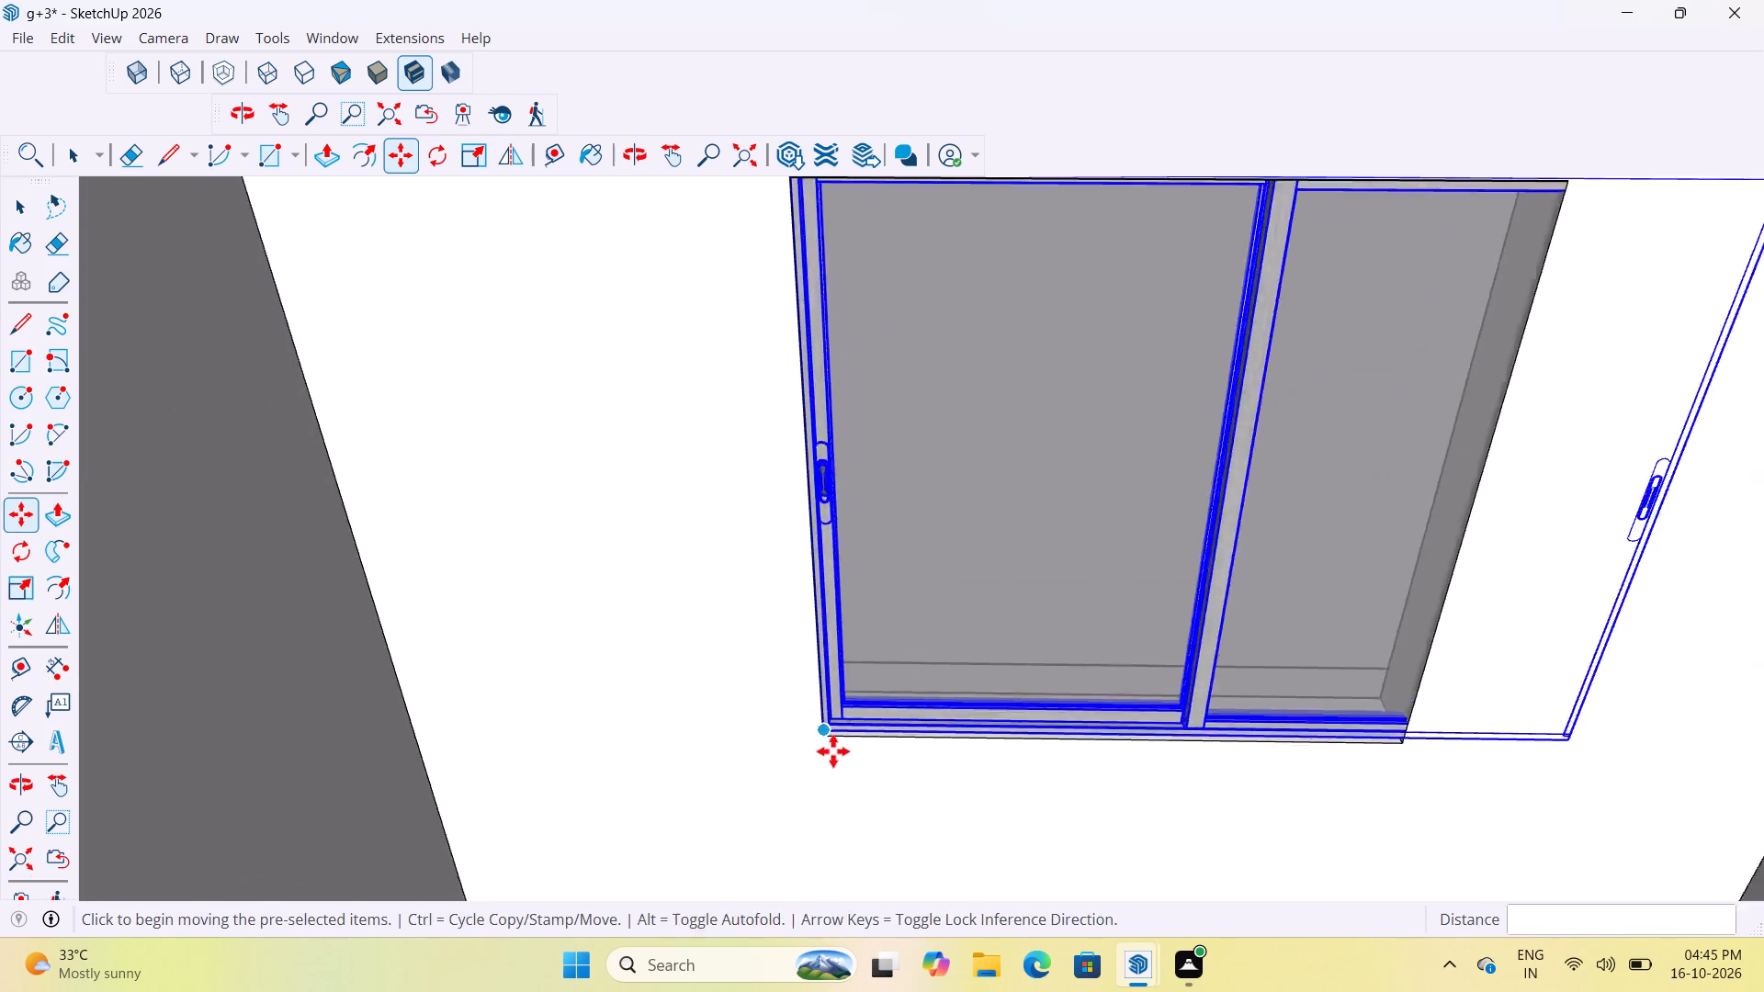
scroll(833, 751, "down", 1)
Scale the copied window's width by about 0.77 to bring it back to the opening's far jamb.
scroll(849, 750, "down", 5)
key("s")
scroll(1173, 646, "up", 13)
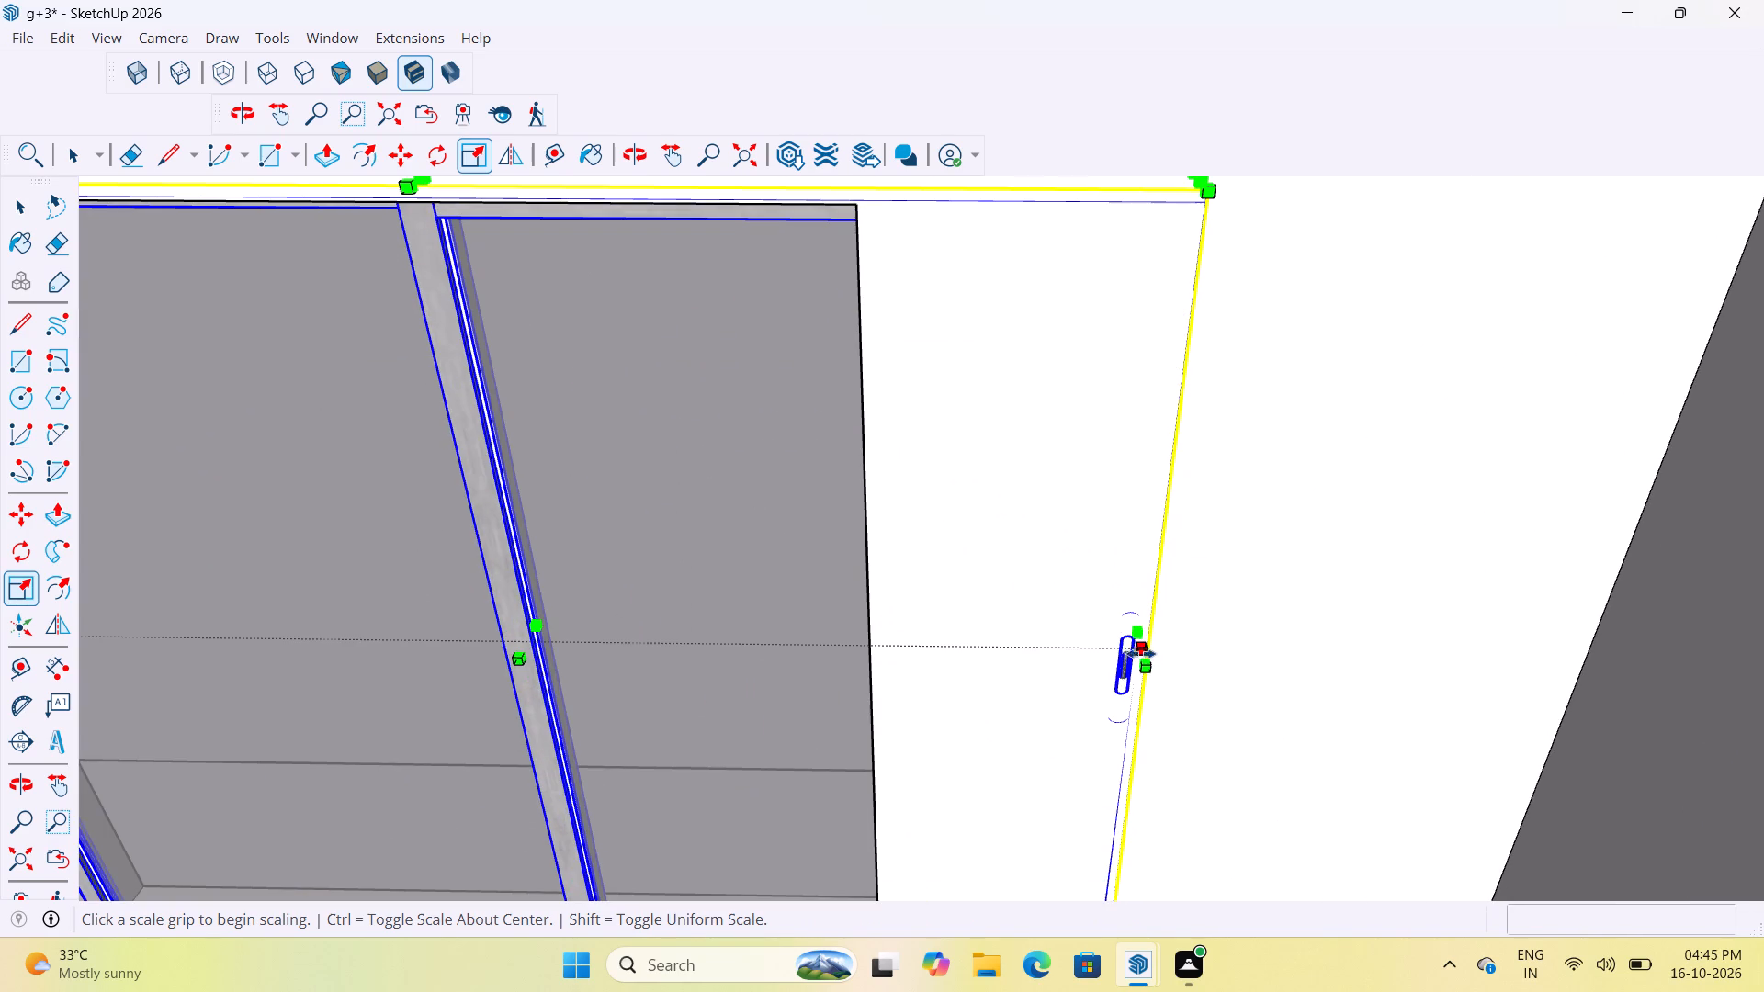
left_click(1145, 647)
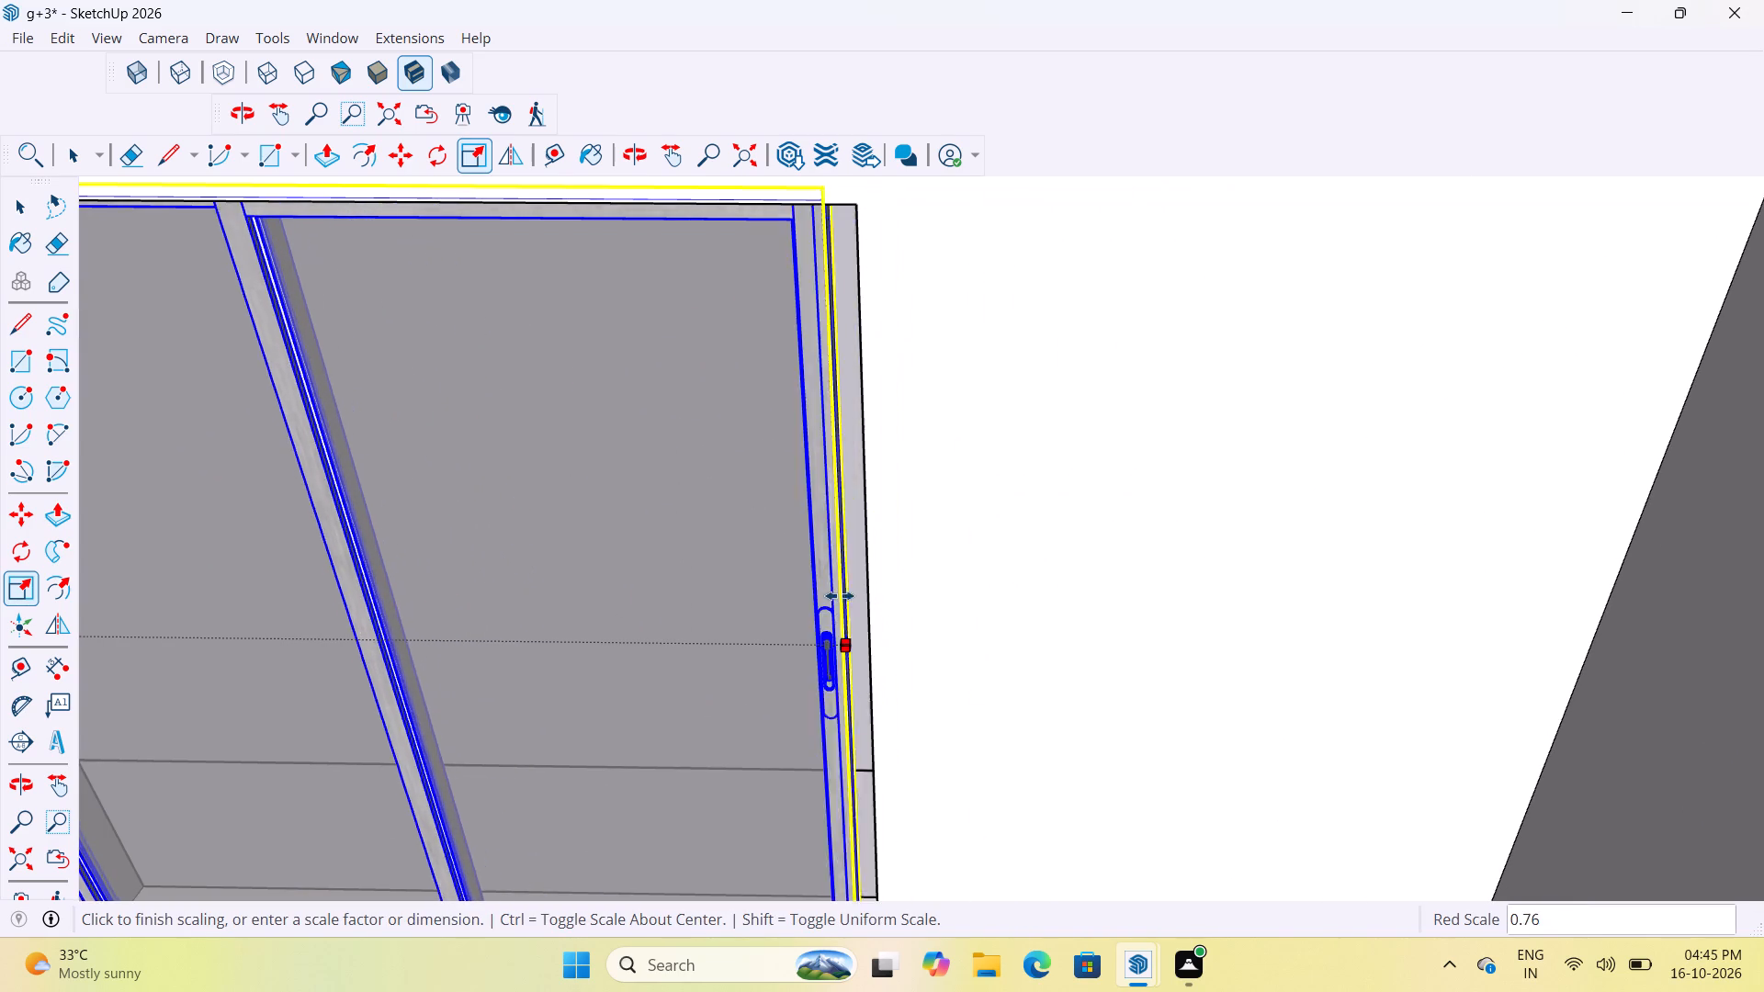
scroll(842, 596, "down", 1)
middle_click_drag(848, 596, 975, 569)
scroll(975, 569, "up", 1)
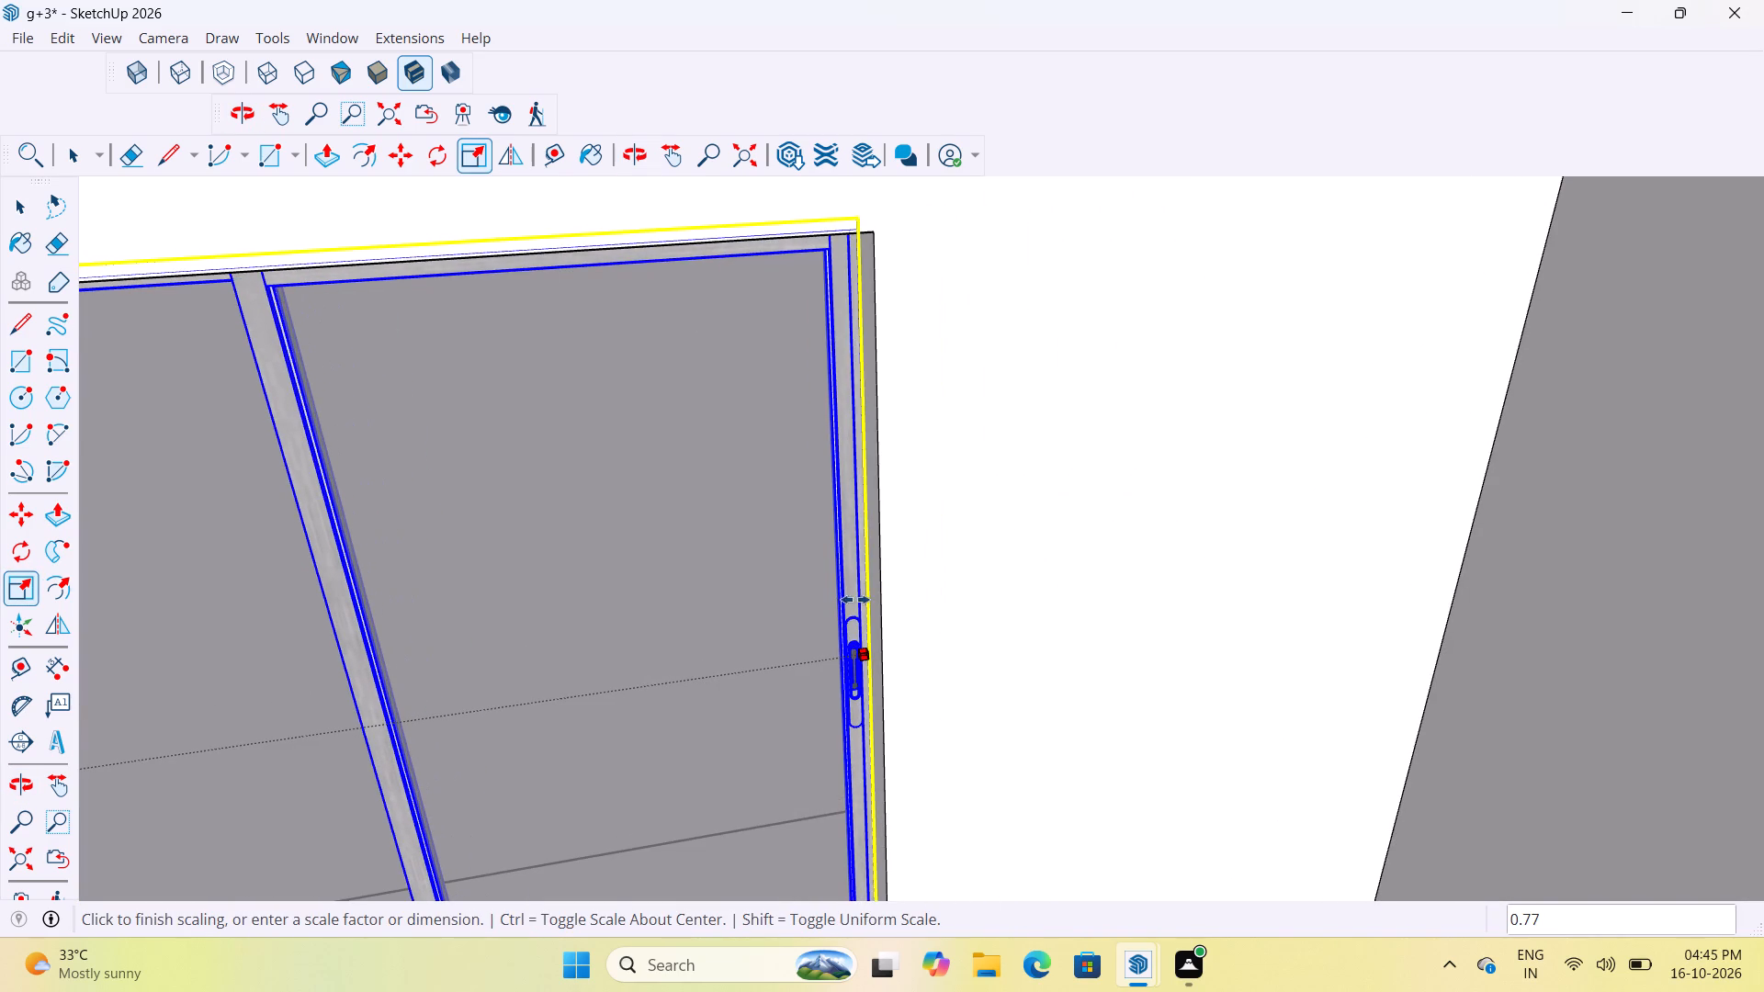
left_click(858, 600)
scroll(1164, 547, "down", 6)
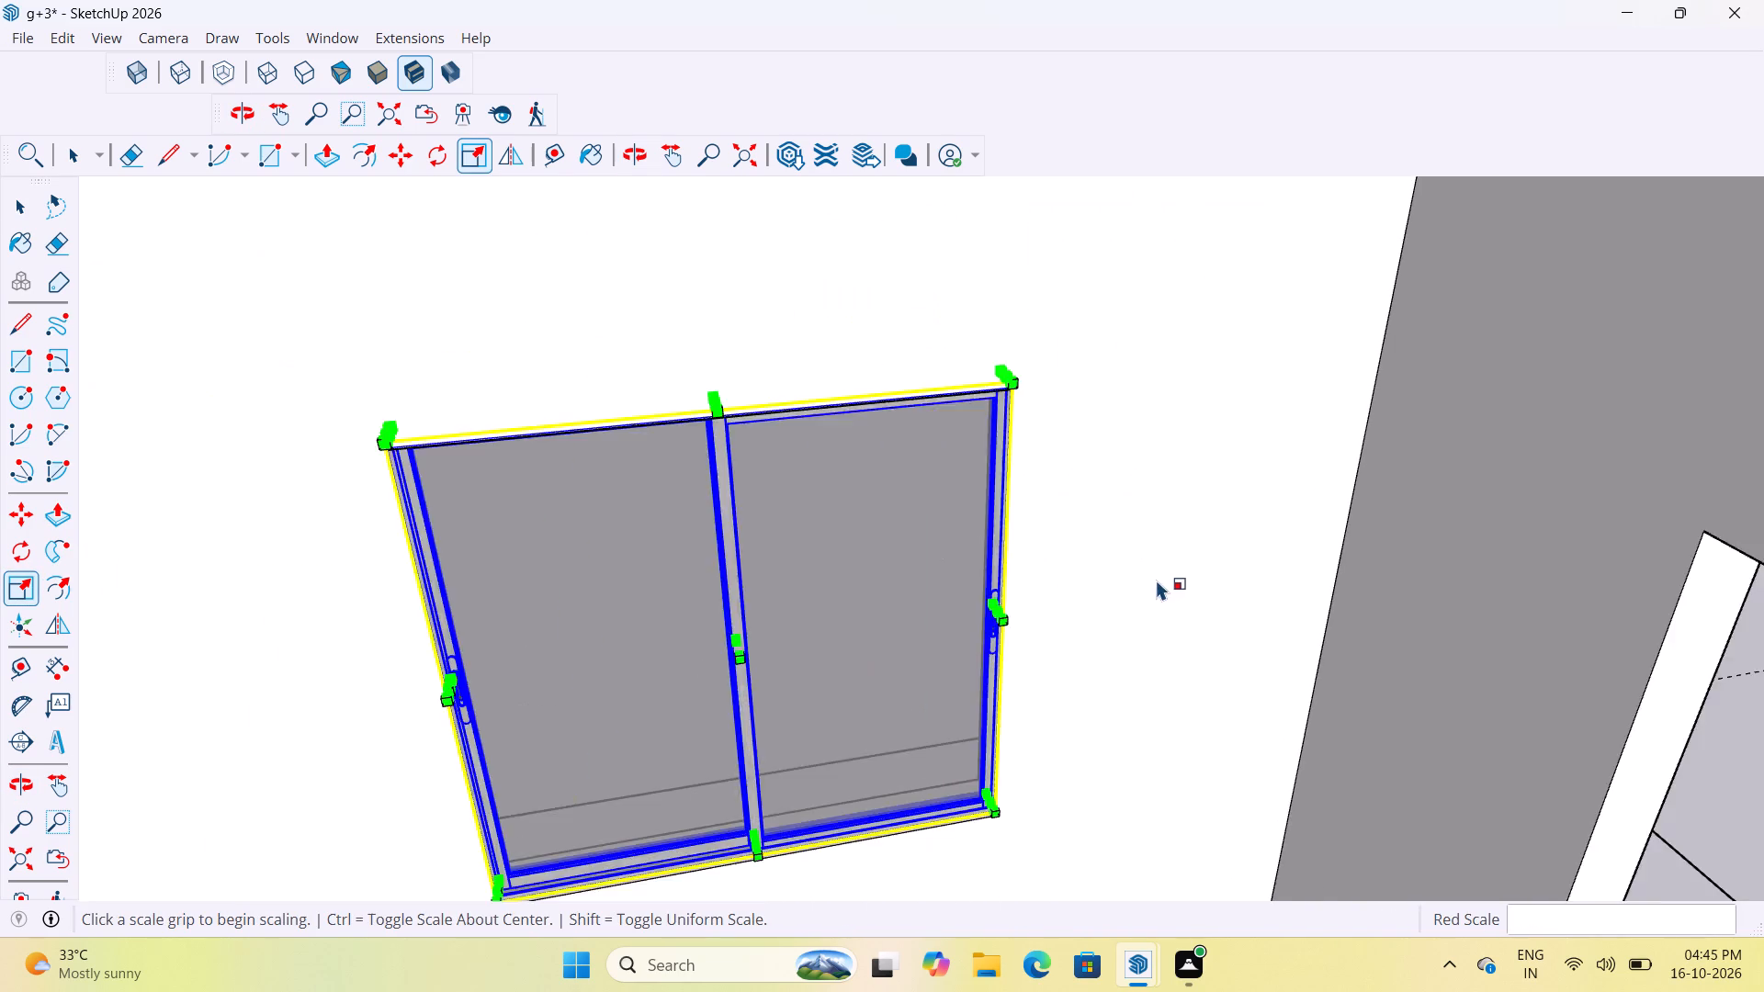
scroll(1156, 580, "down", 5)
scroll(919, 467, "up", 7)
key("space")
scroll(883, 493, "up", 2)
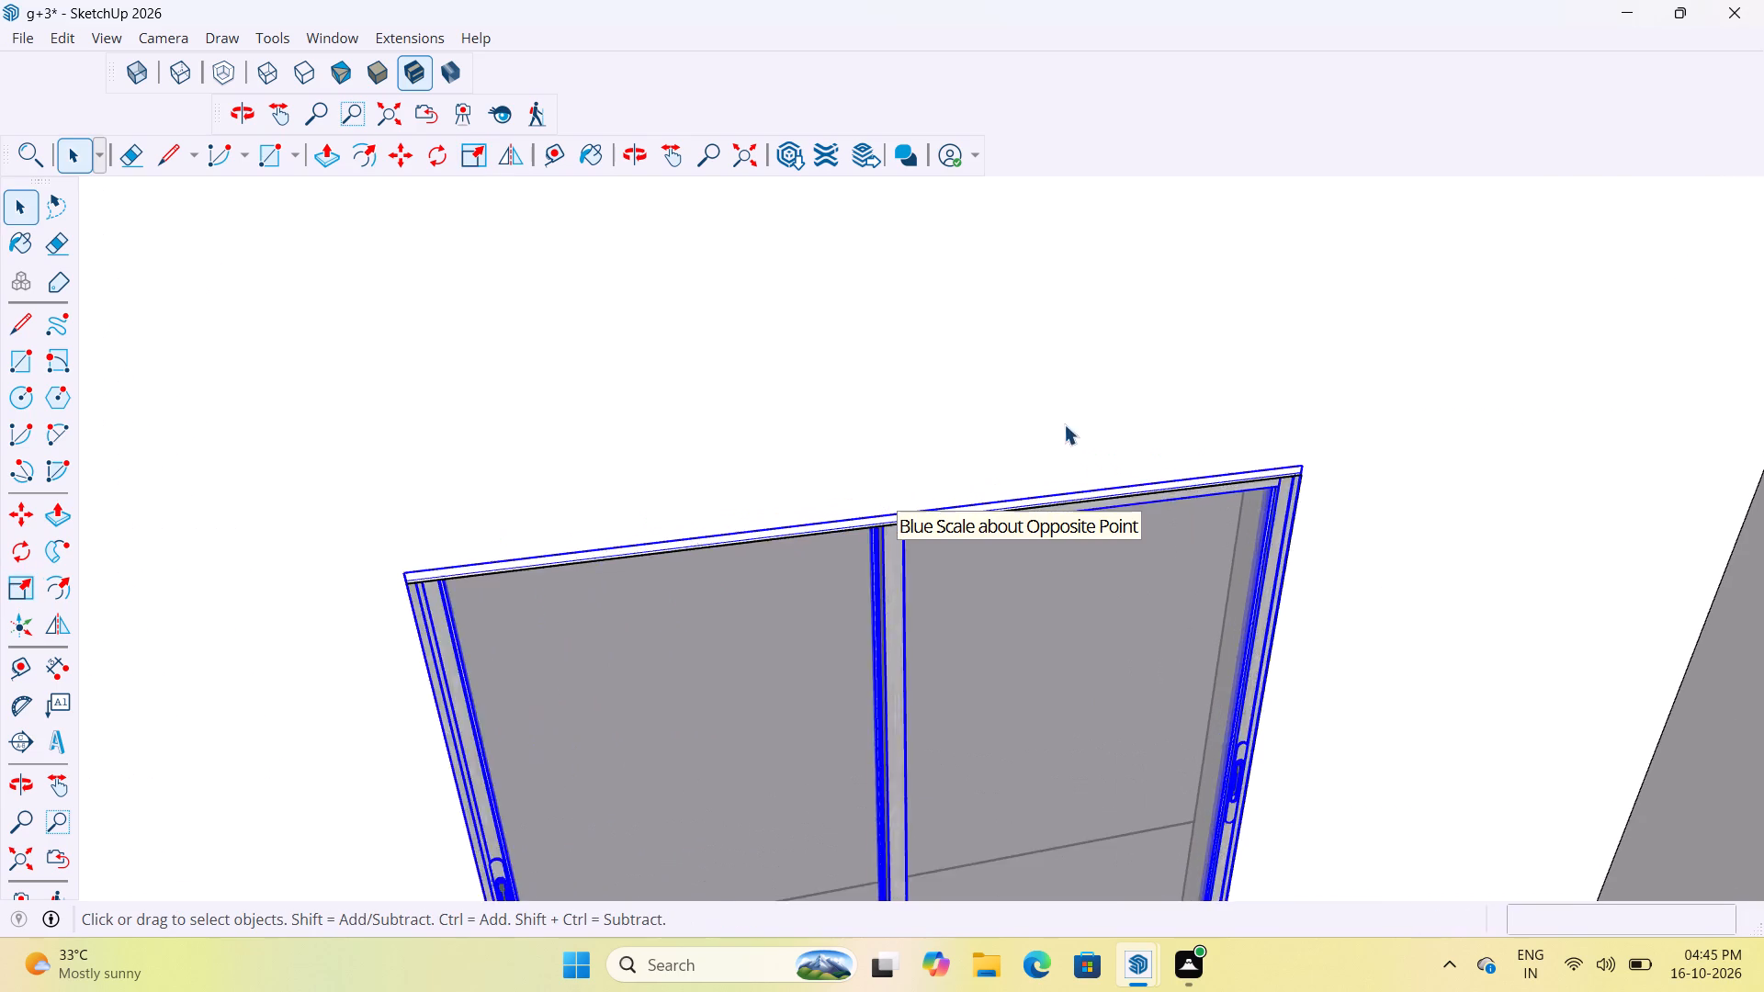
scroll(1064, 459, "down", 20)
left_click(1604, 323)
Scale the copied window's height by about 0.98 to the top edge of its wall opening.
scroll(1181, 504, "up", 3)
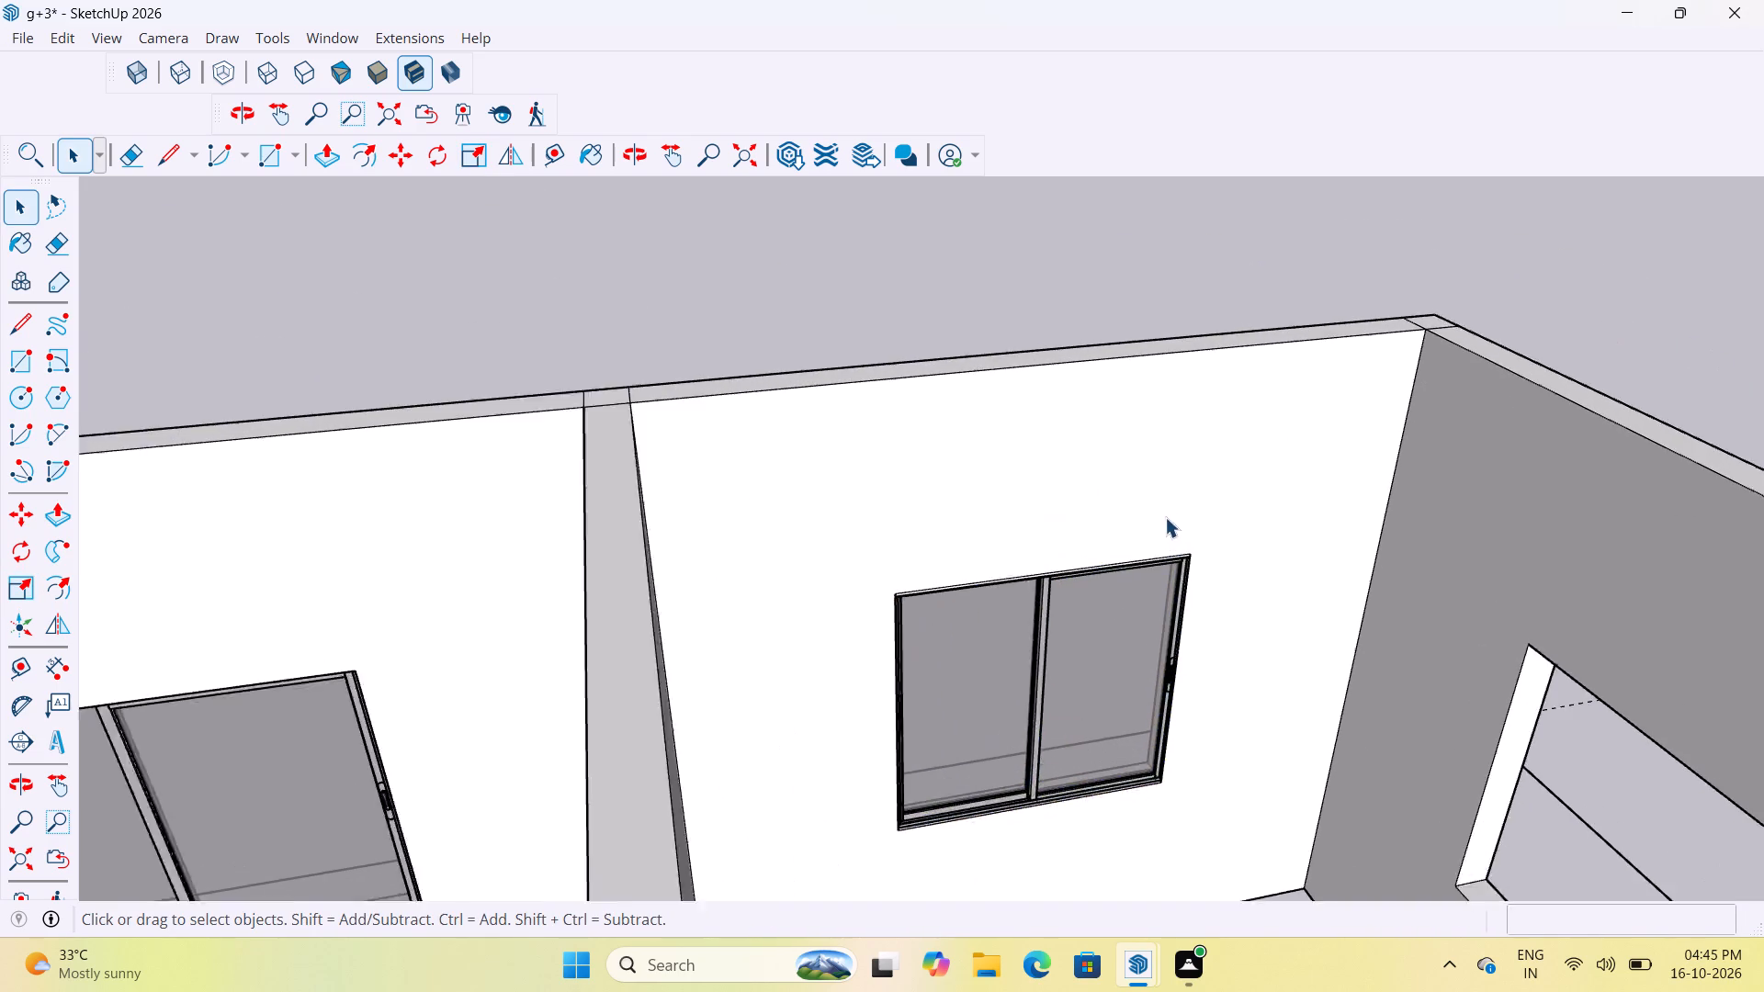
scroll(1165, 517, "up", 1)
middle_click_drag(1167, 603, 1068, 655)
left_click(989, 614)
key("s")
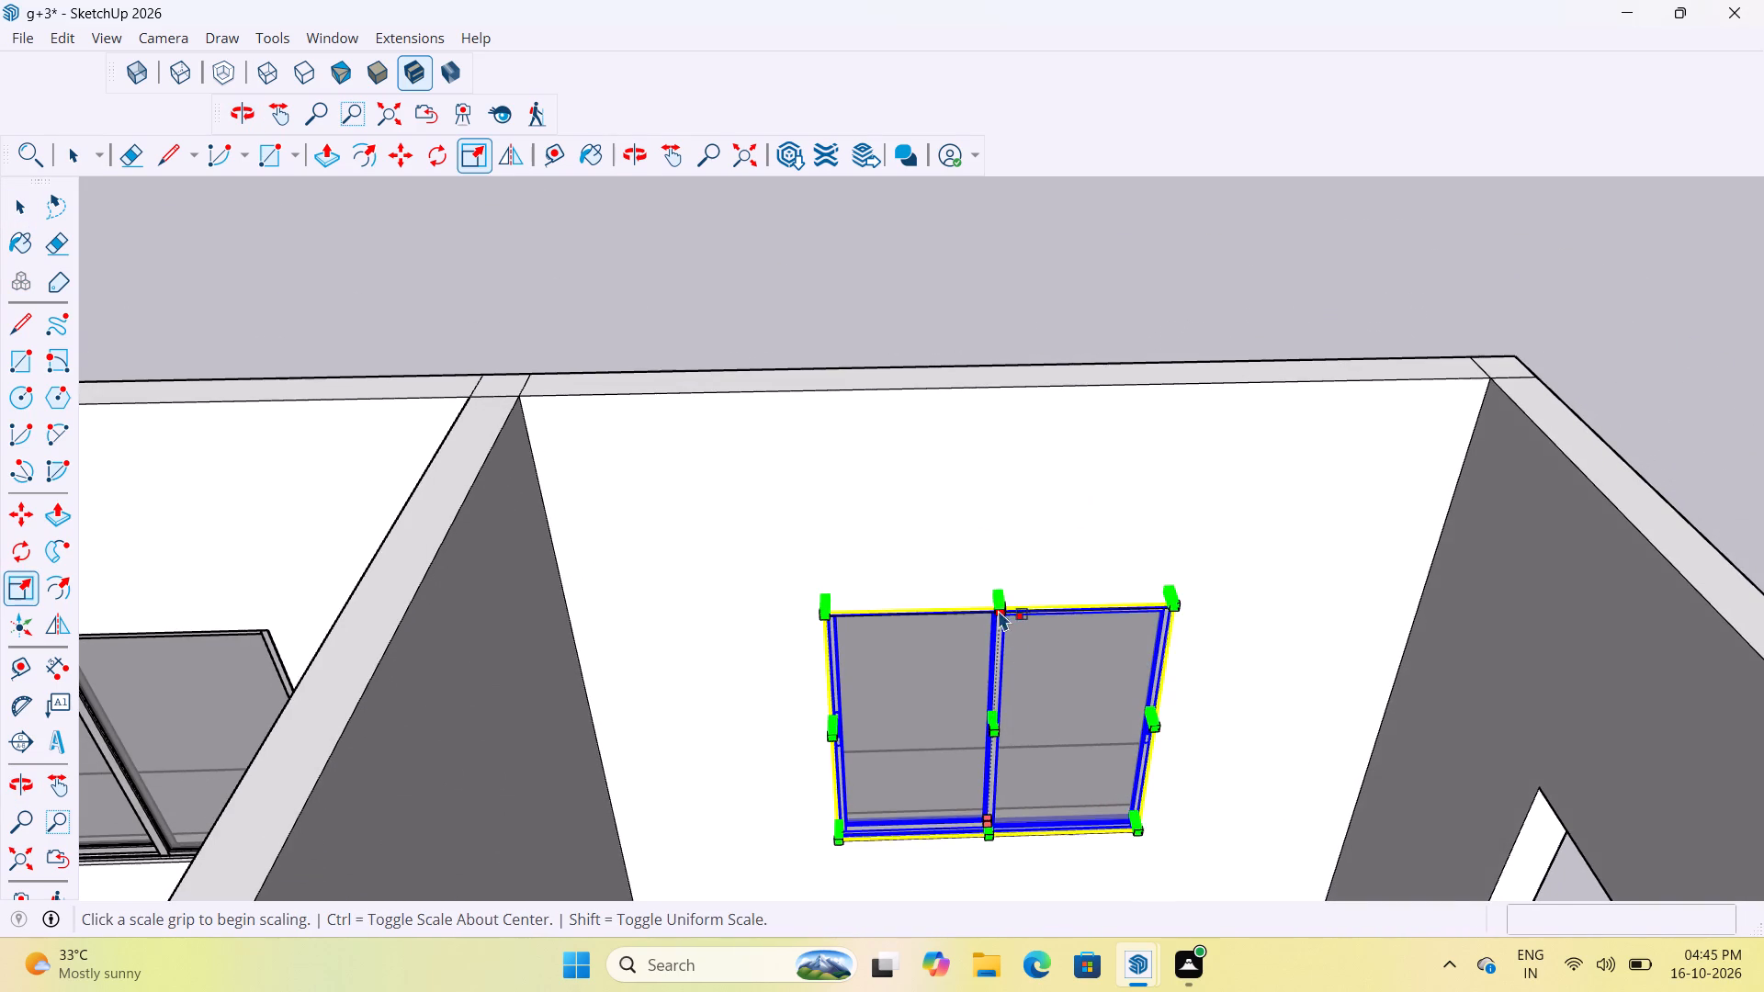
scroll(996, 603, "up", 12)
left_click(1014, 595)
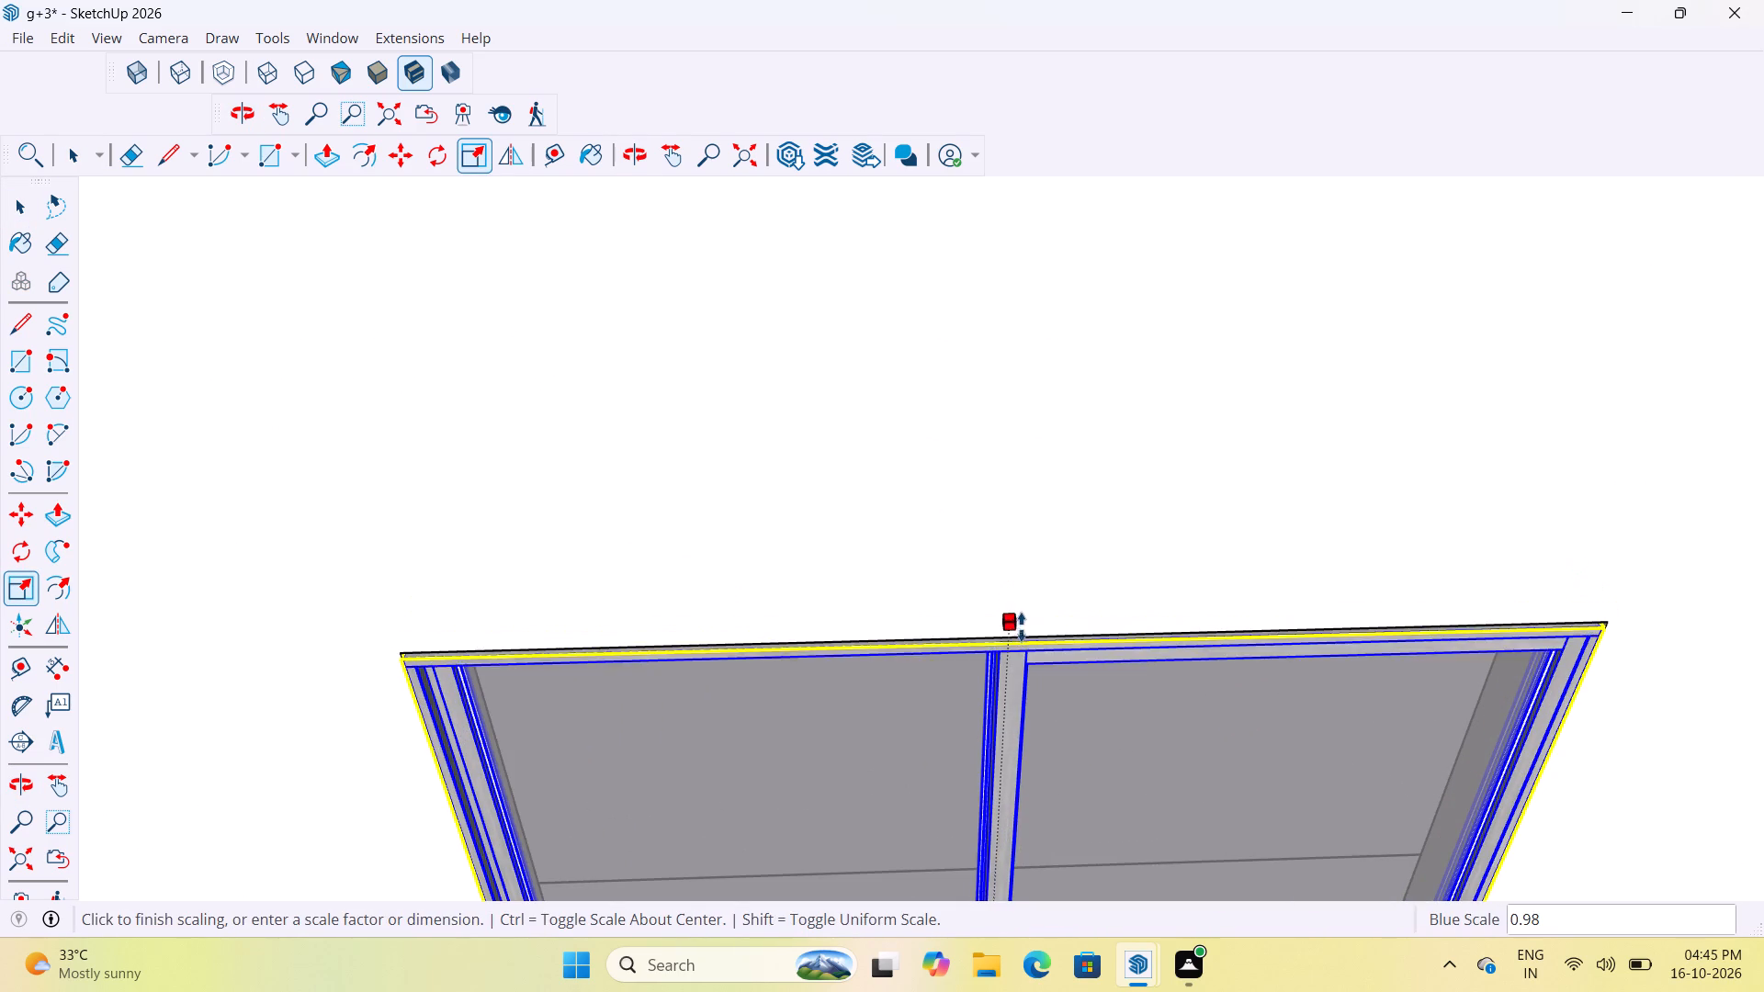
left_click(1025, 617)
scroll(1091, 620, "down", 10)
scroll(1114, 619, "down", 16)
scroll(1117, 637, "up", 1)
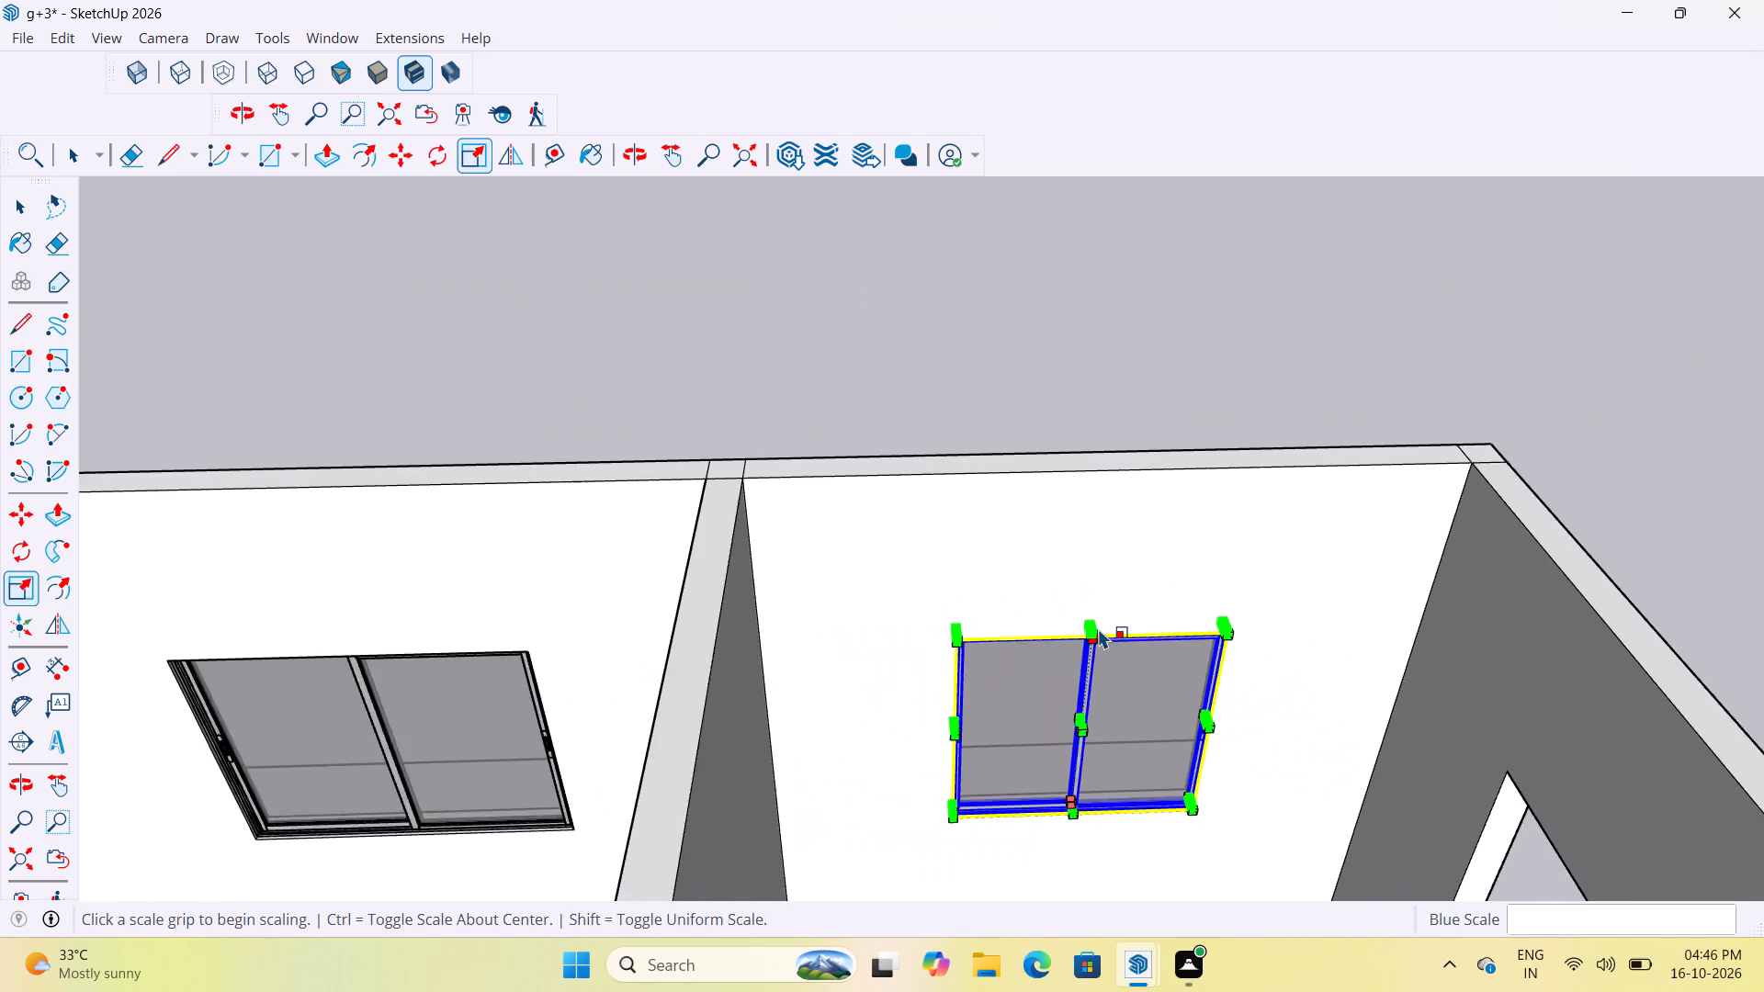
scroll(1098, 628, "down", 5)
key("space")
left_click(1385, 396)
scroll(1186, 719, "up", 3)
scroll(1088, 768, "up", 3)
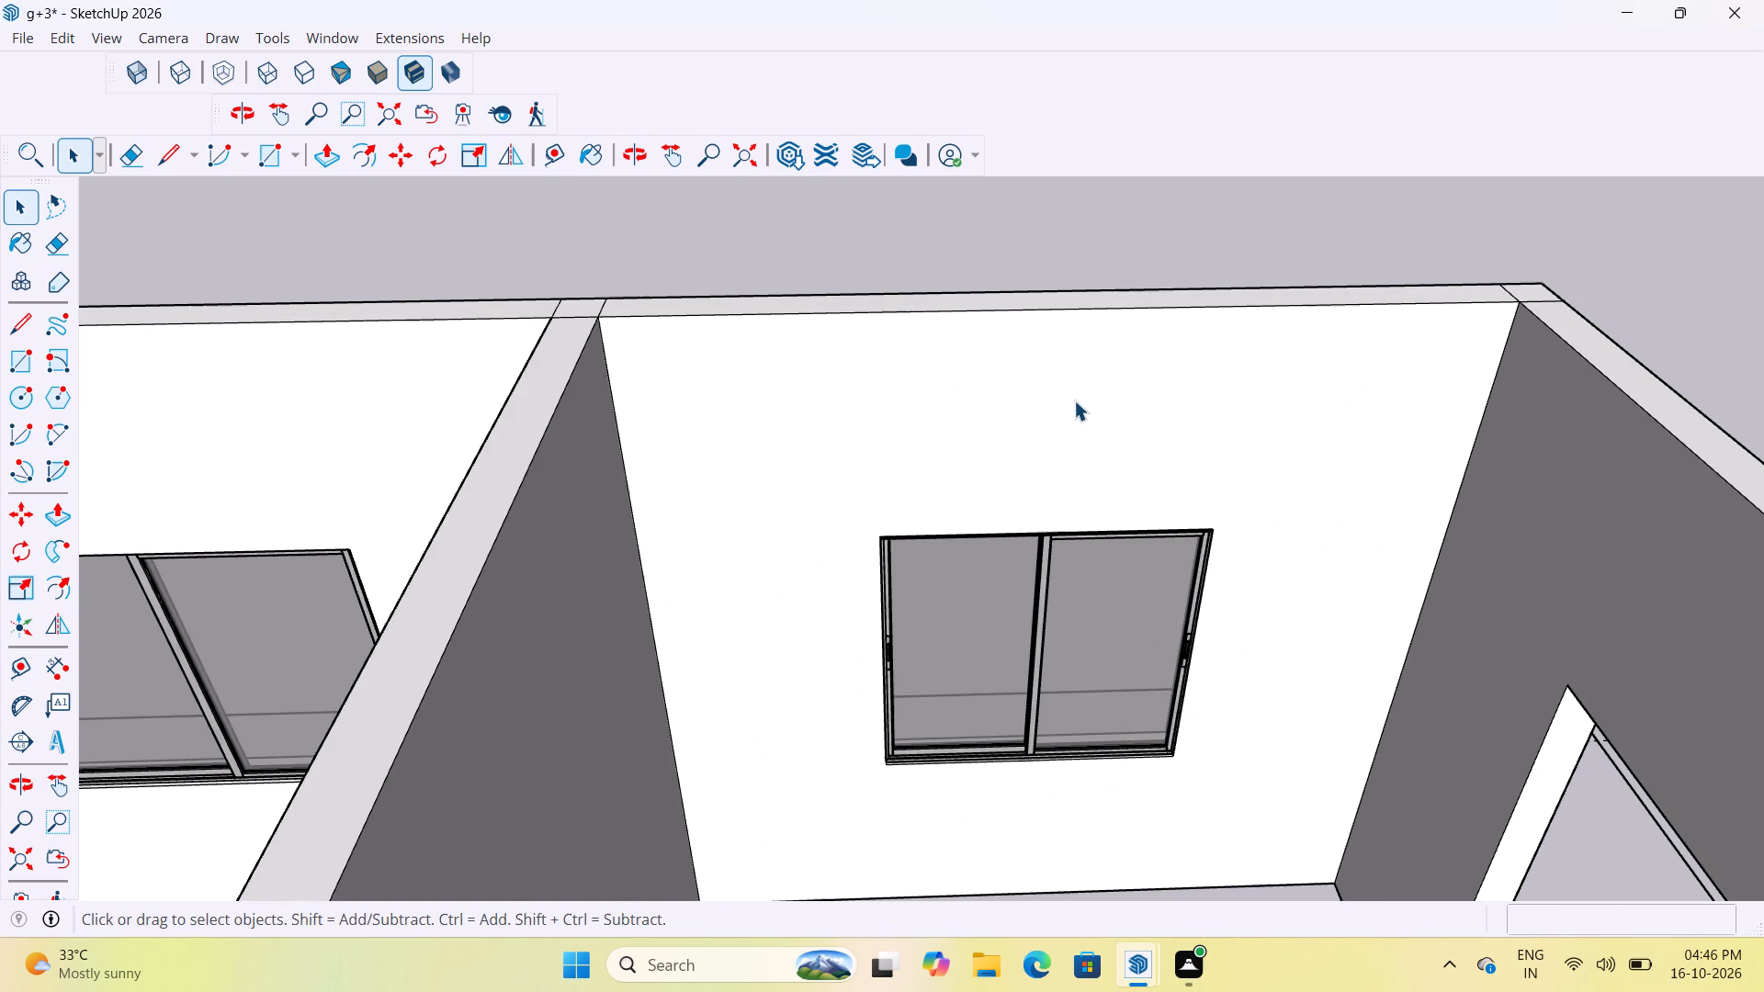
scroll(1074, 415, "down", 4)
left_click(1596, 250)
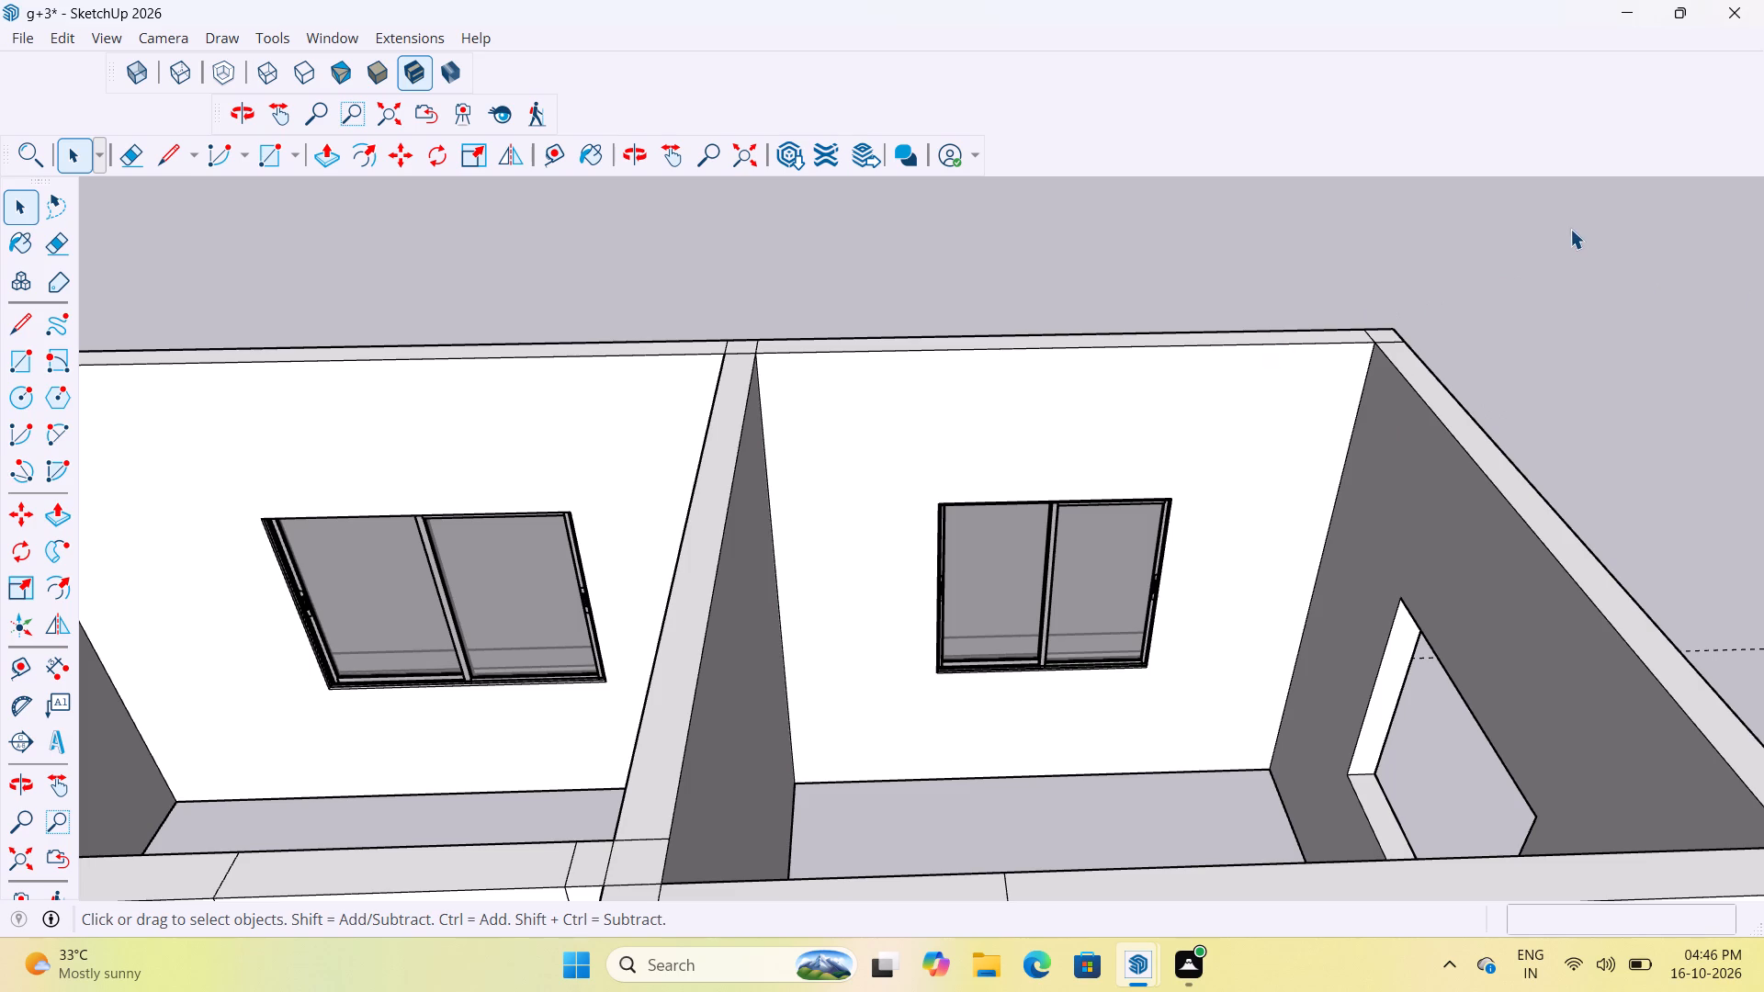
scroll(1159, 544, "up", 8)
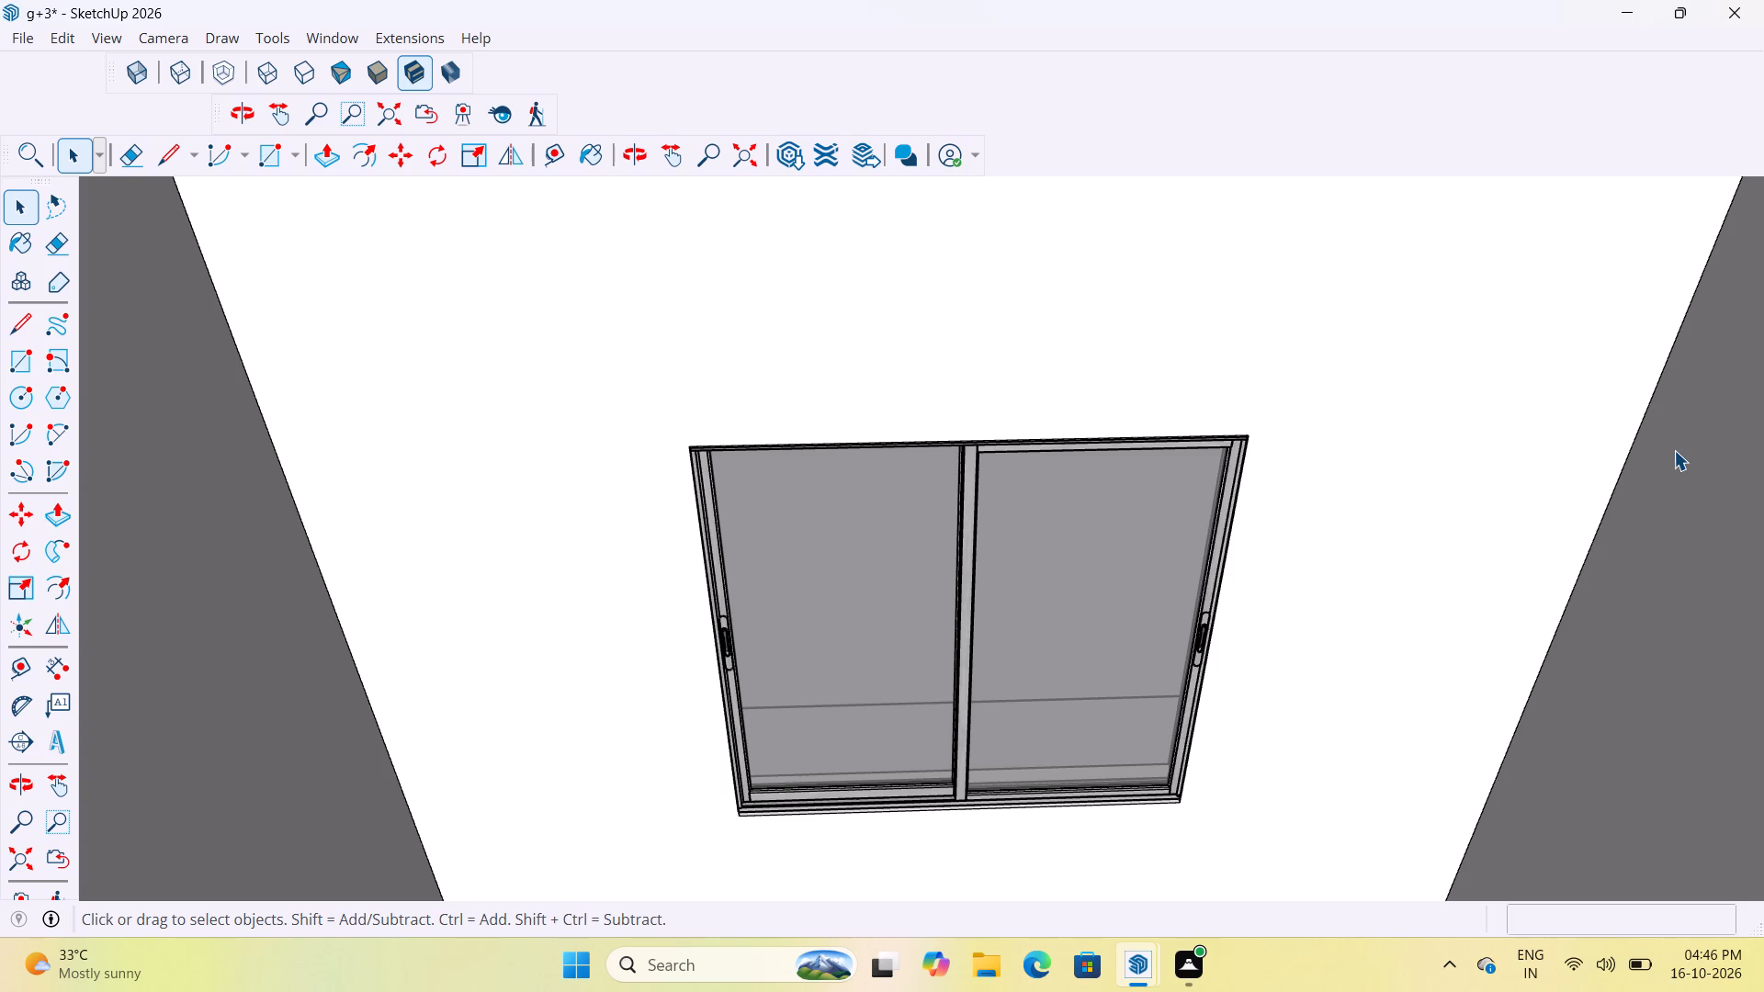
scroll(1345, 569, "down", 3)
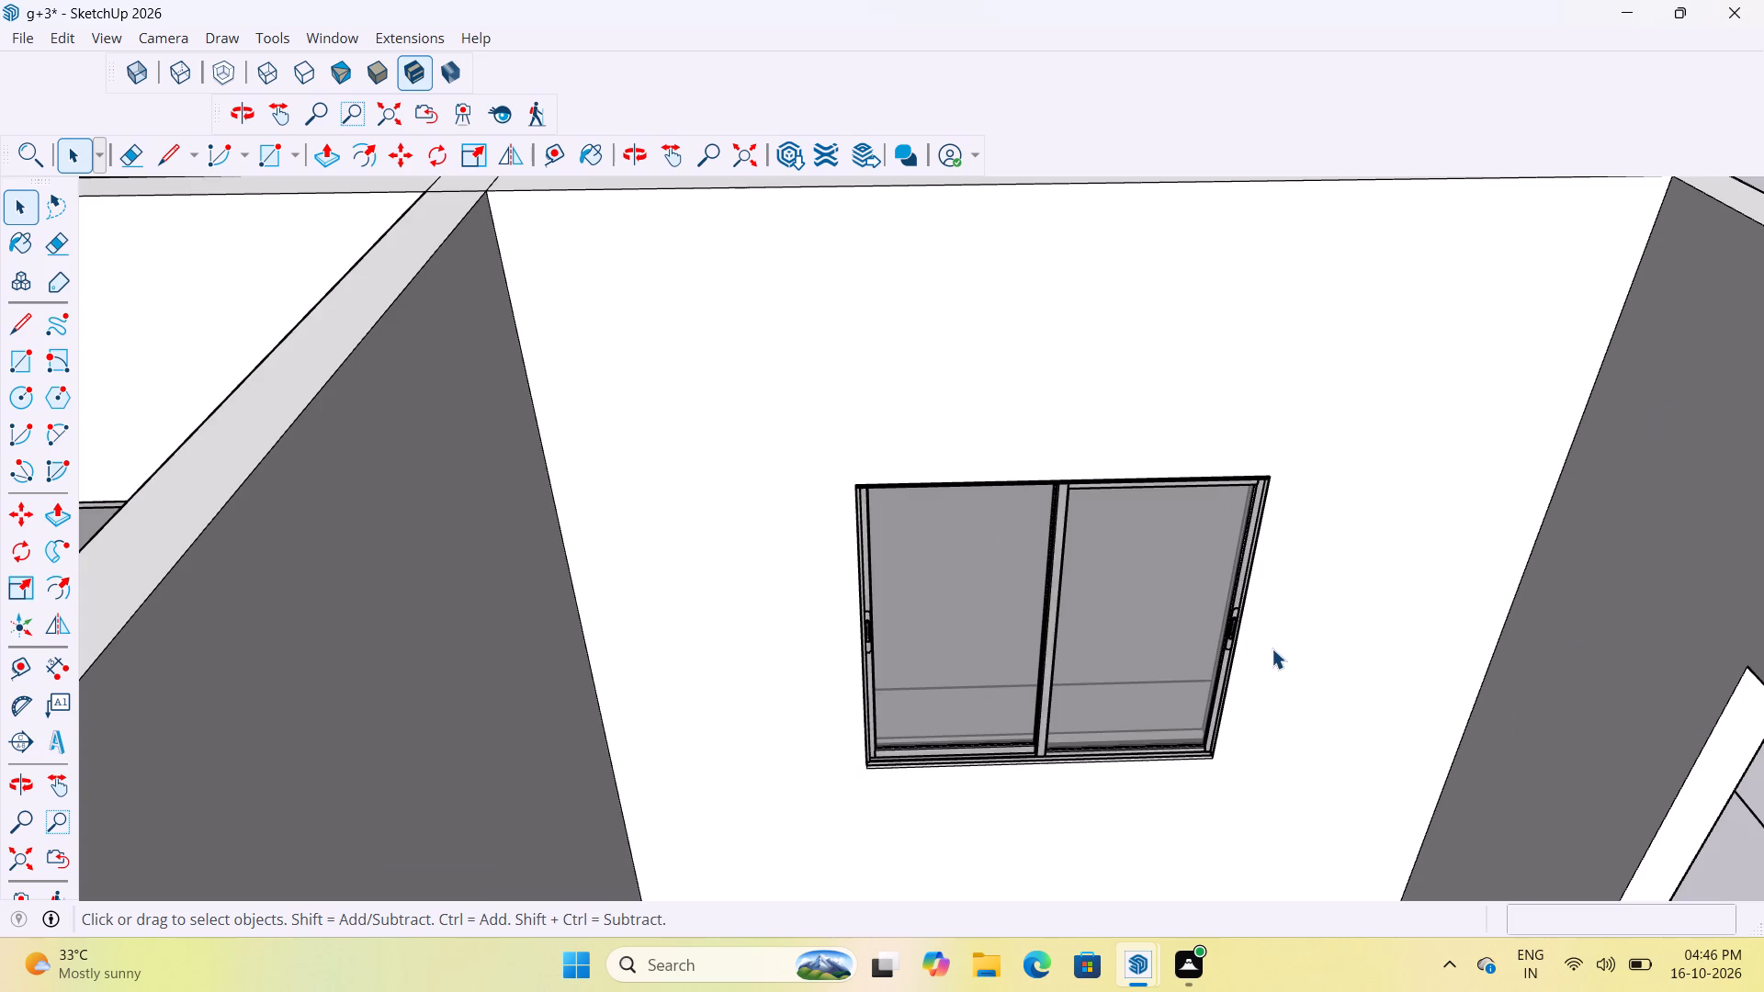
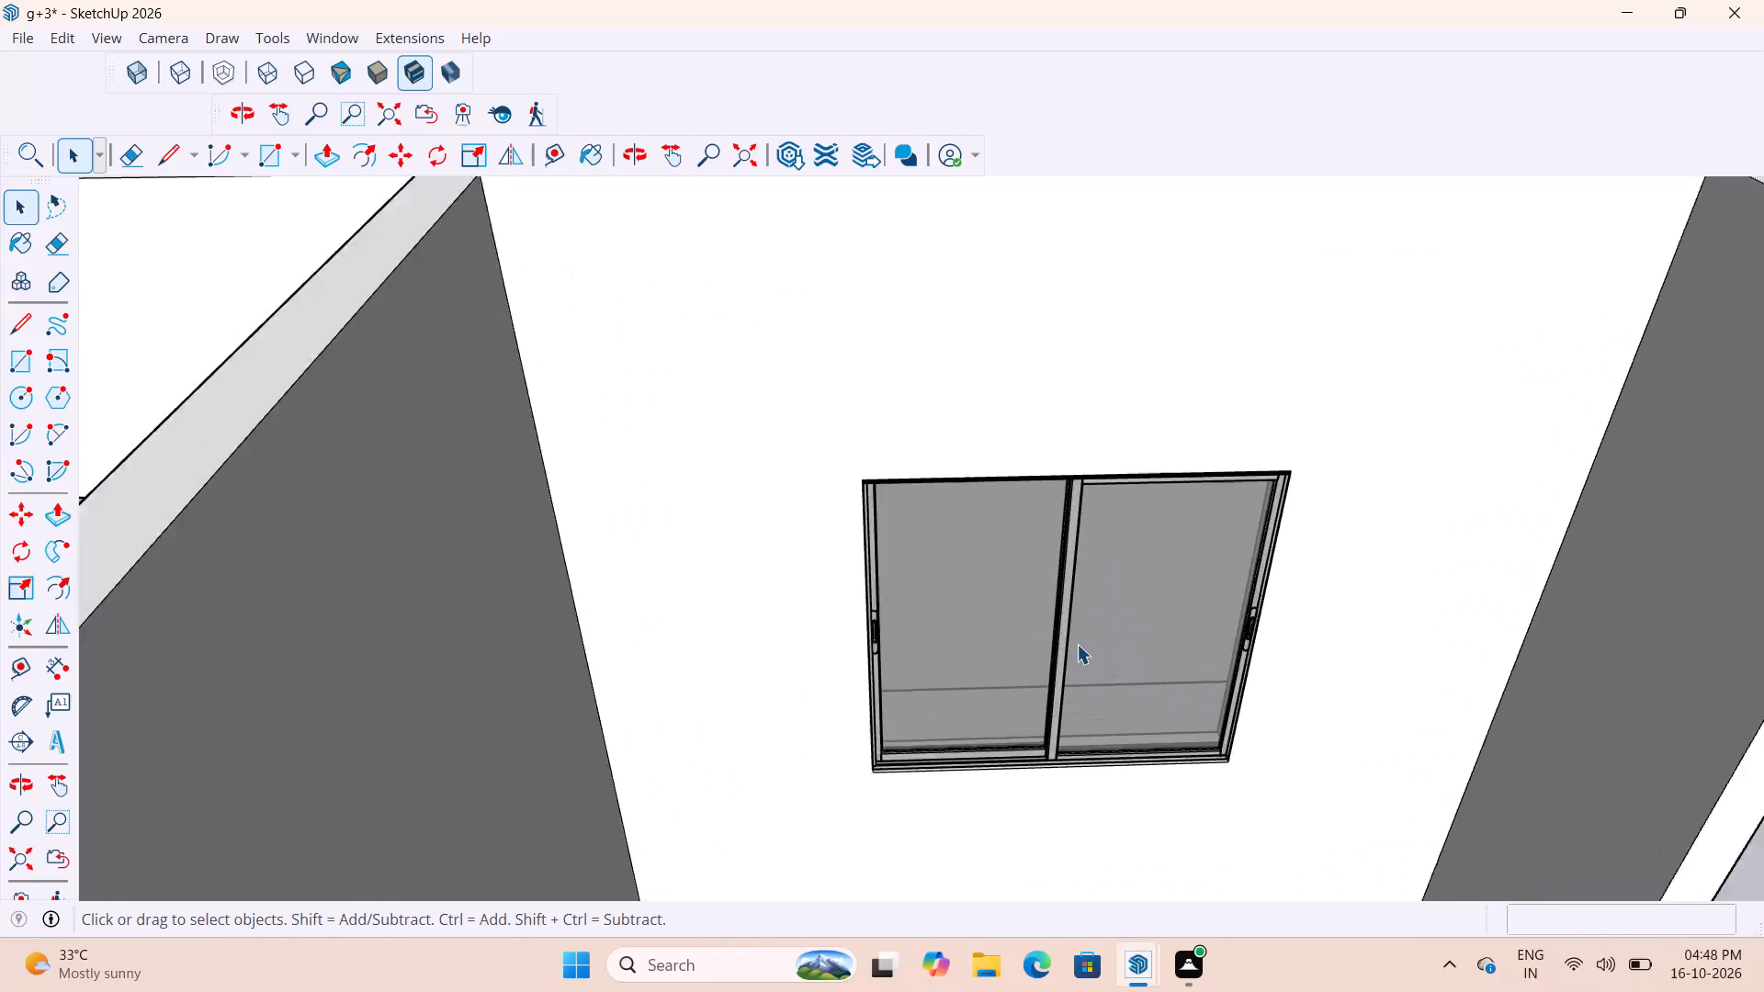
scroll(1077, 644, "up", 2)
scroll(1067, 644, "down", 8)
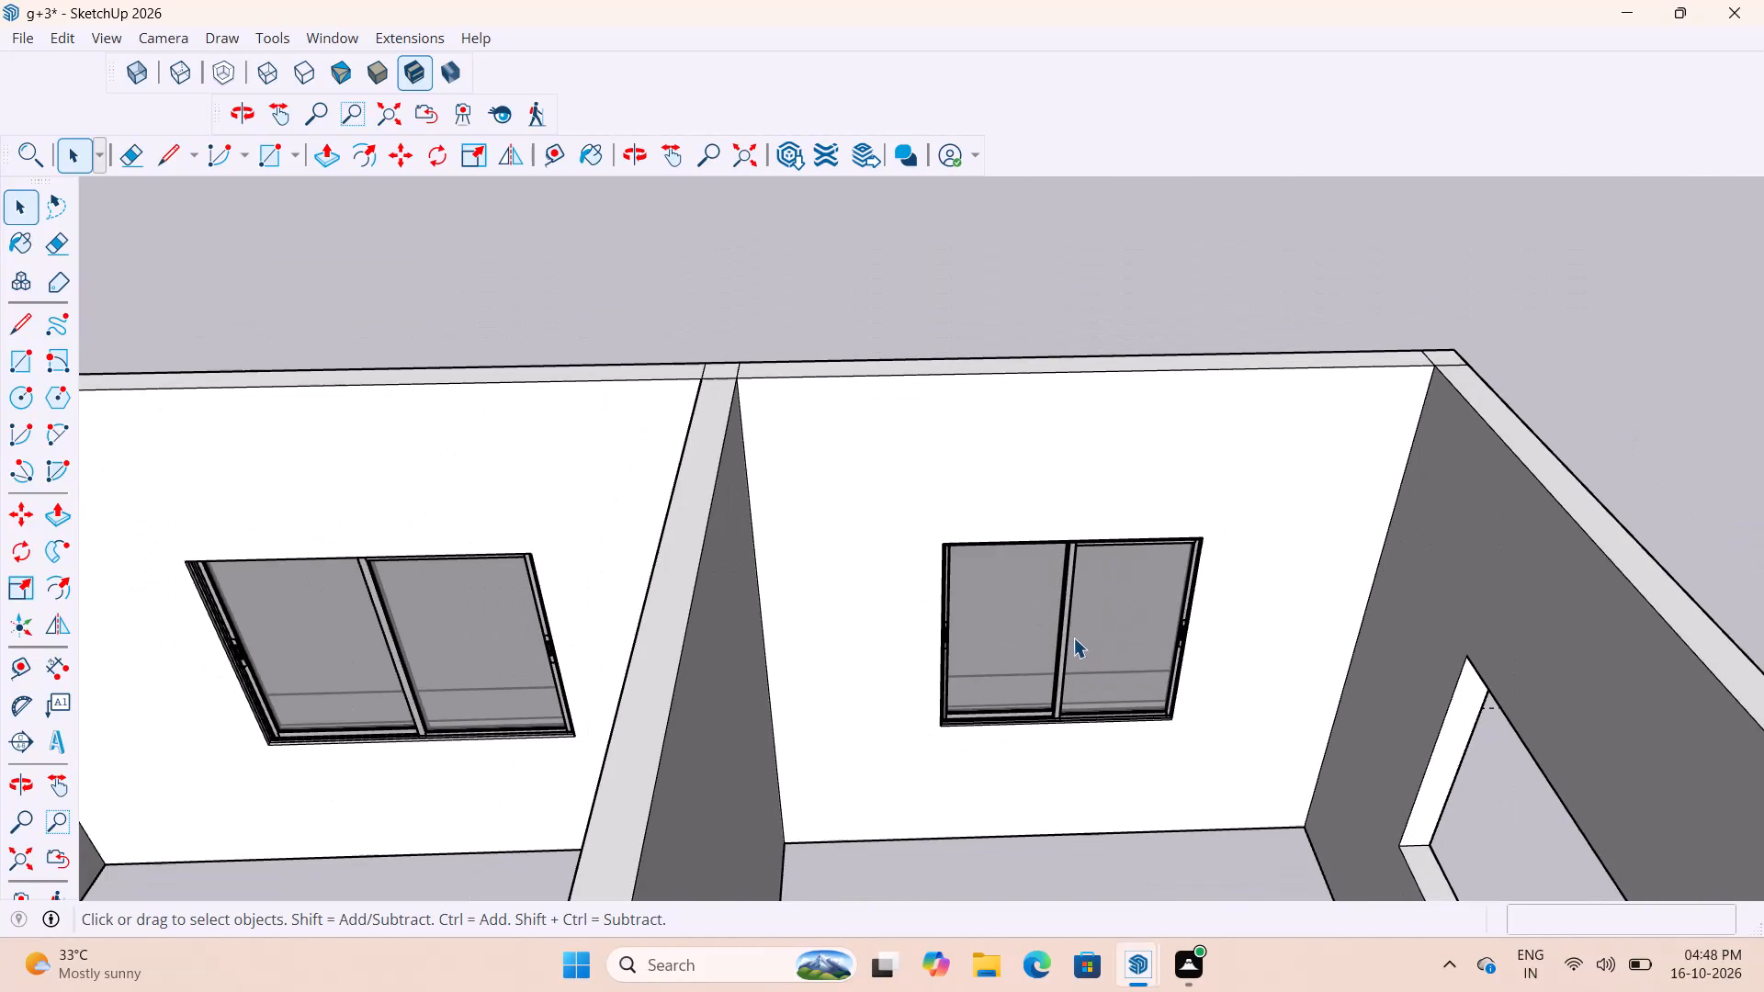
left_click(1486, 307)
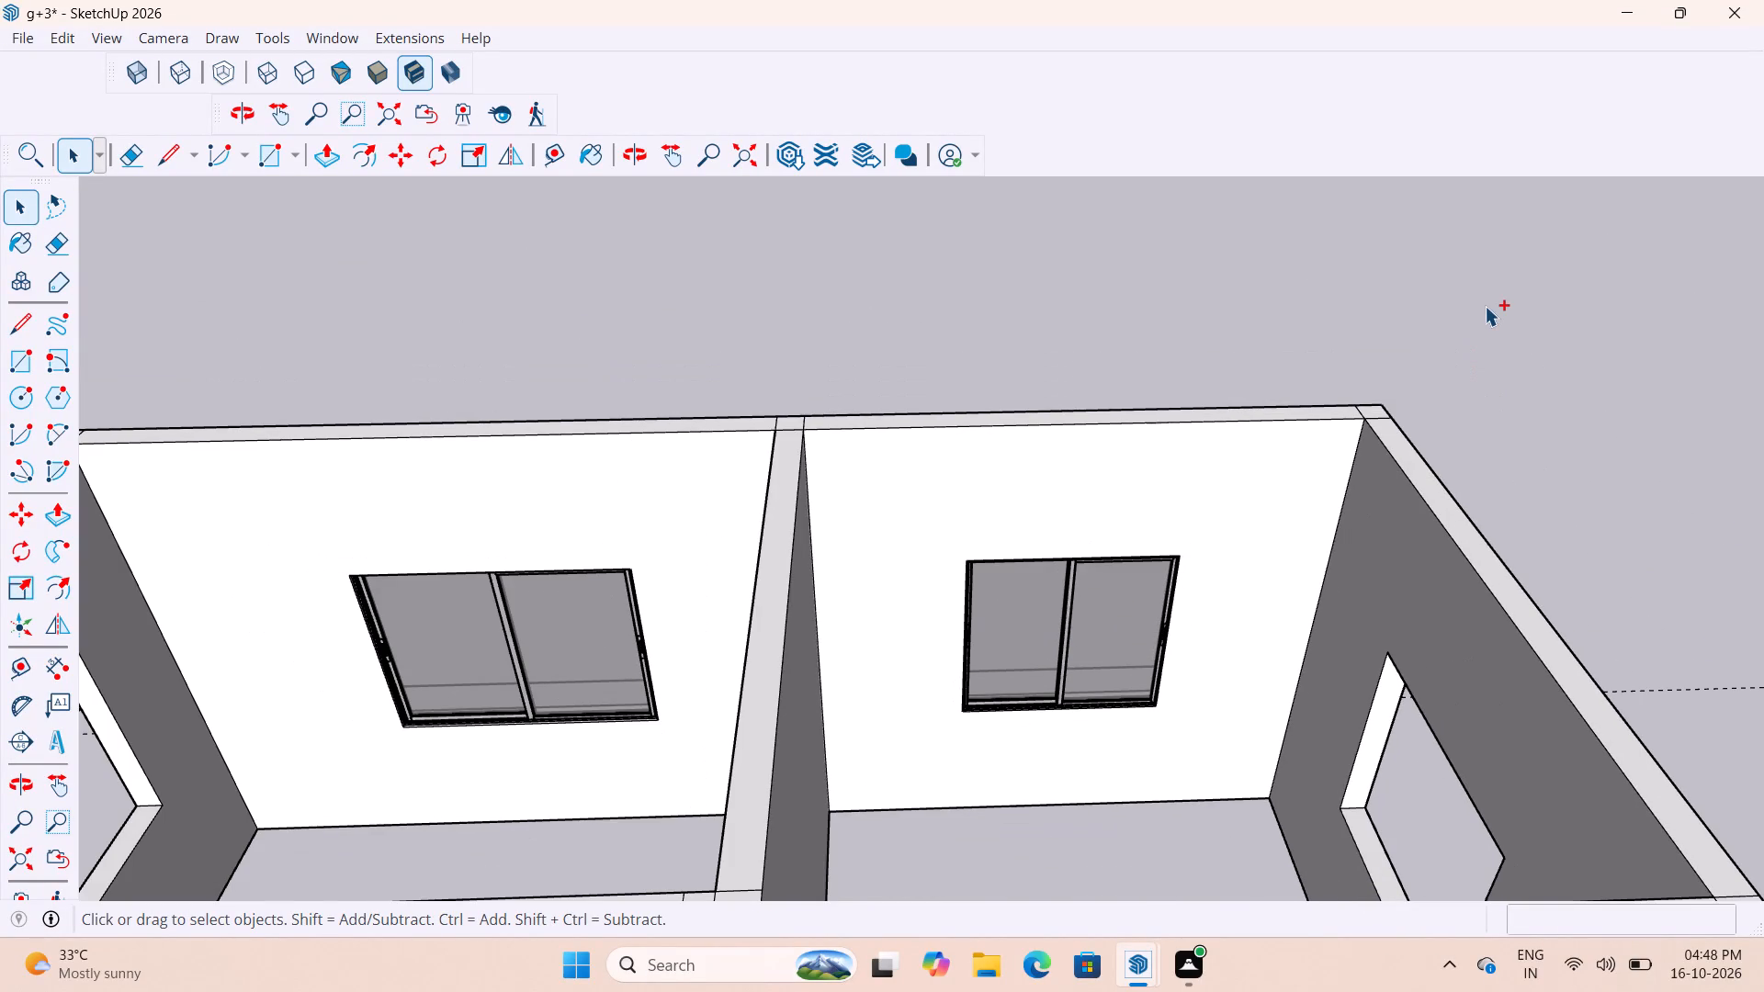
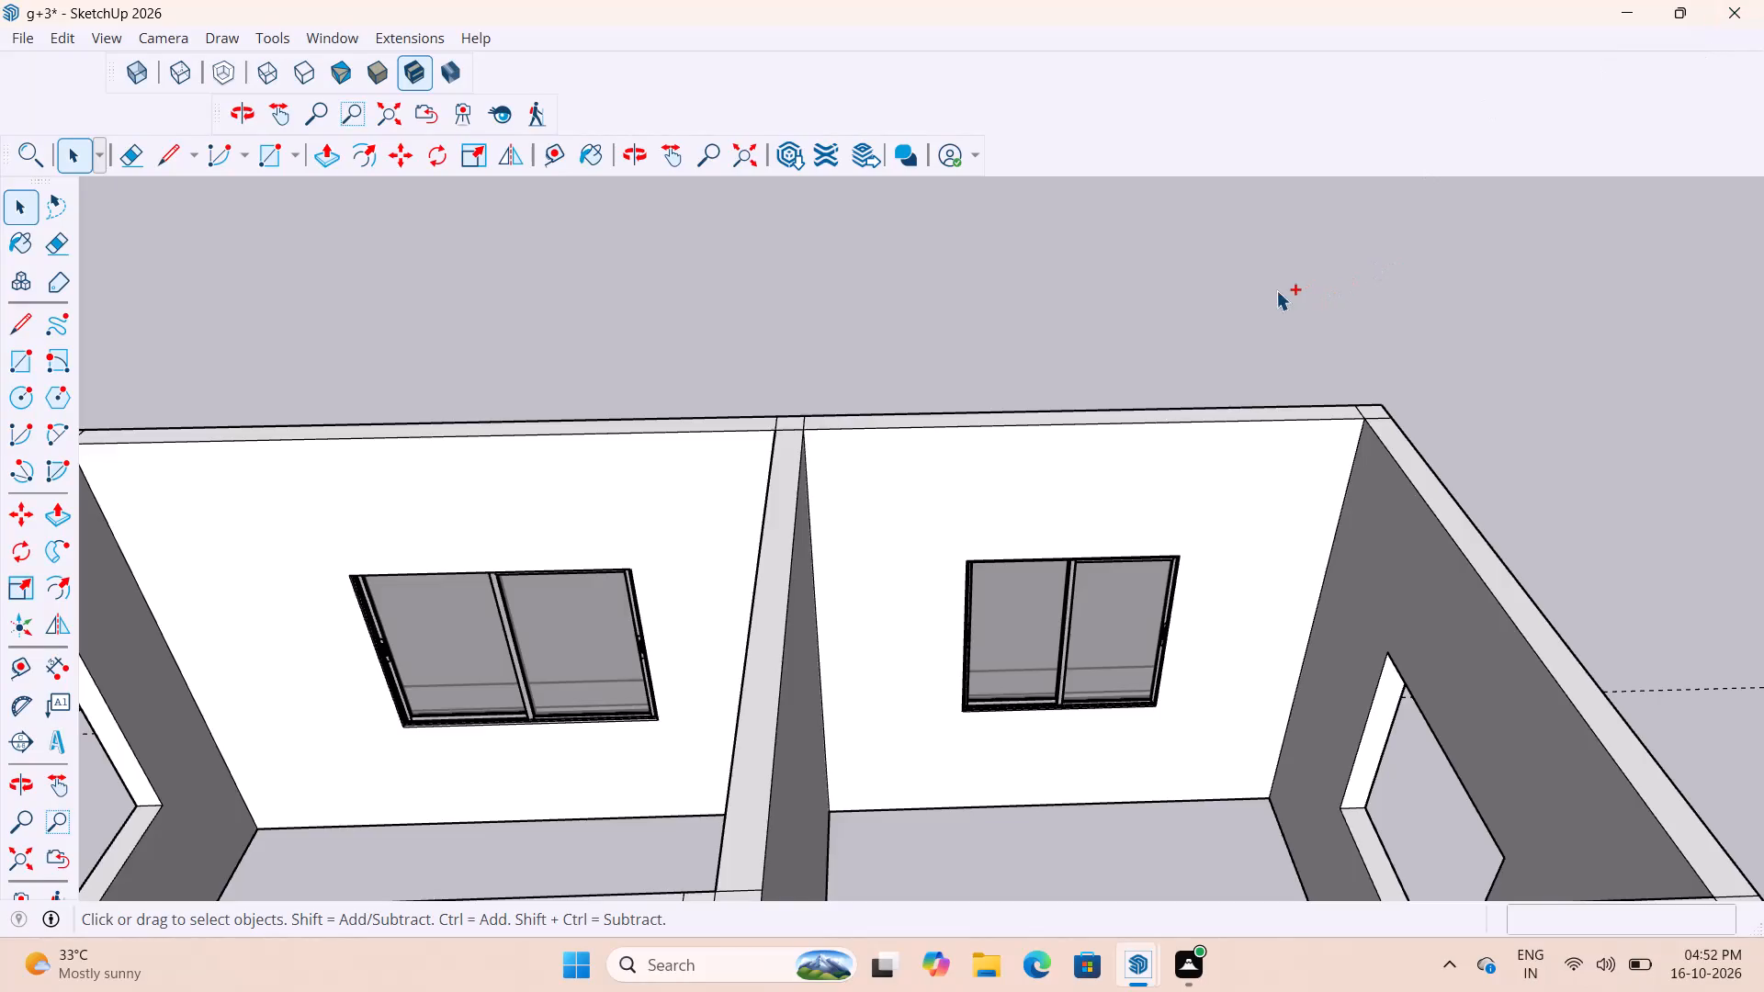
Examine the sliding windows fitted in the back walls of the two rear rooms from several angles.
scroll(1276, 296, "down", 9, "ctrl")
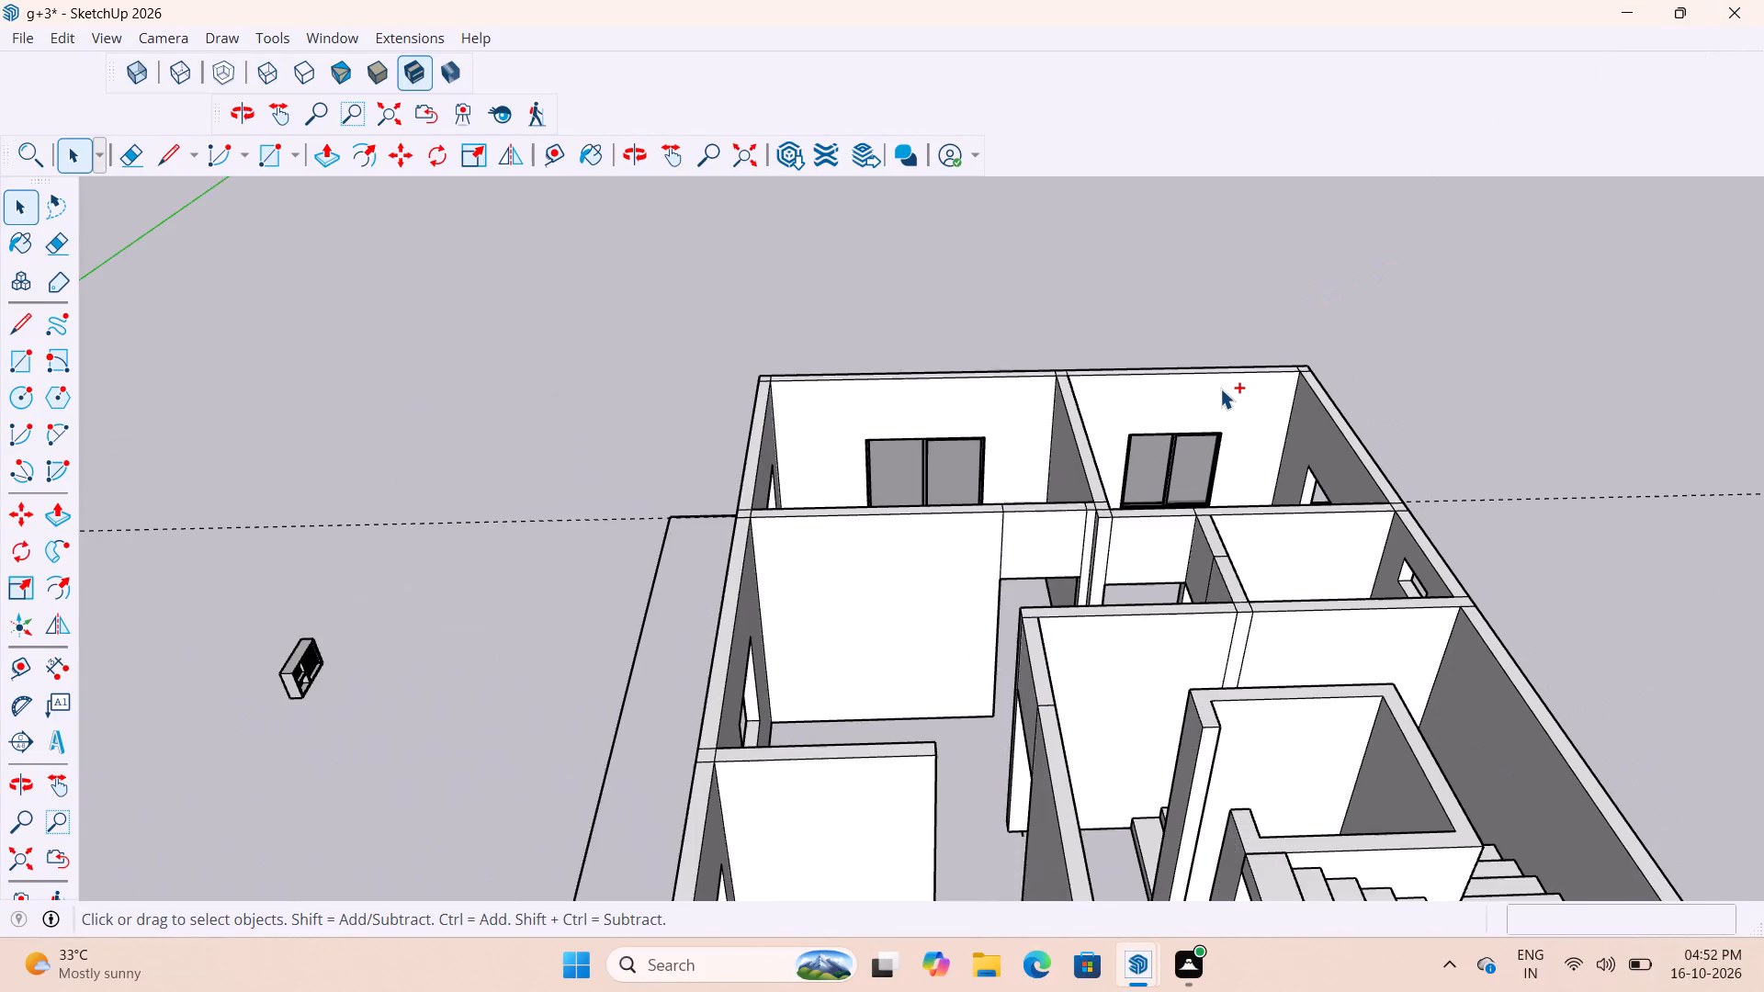
scroll(1216, 392, "up", 2, "ctrl")
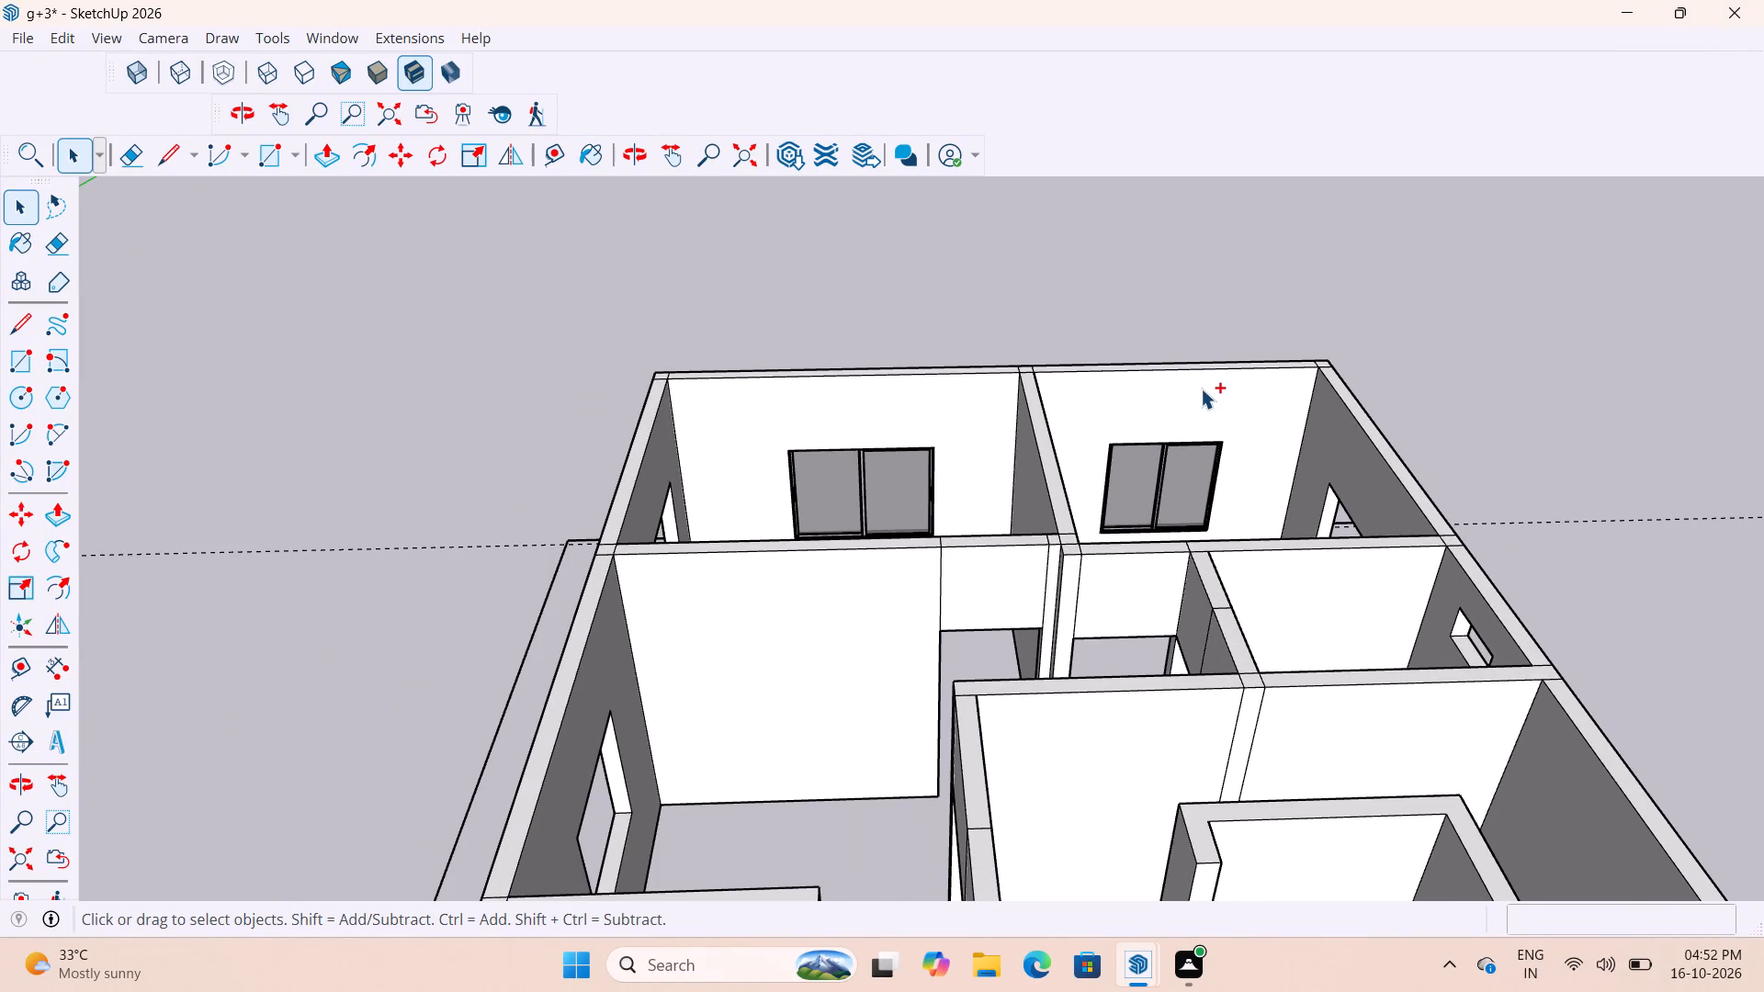
scroll(1176, 385, "up", 3, "ctrl")
scroll(1119, 398, "down", 4, "ctrl")
scroll(1102, 460, "up", 12, "ctrl")
middle_click_drag(1208, 542, 959, 643, "ctrl")
scroll(1161, 647, "down", 11, "ctrl")
key("space")
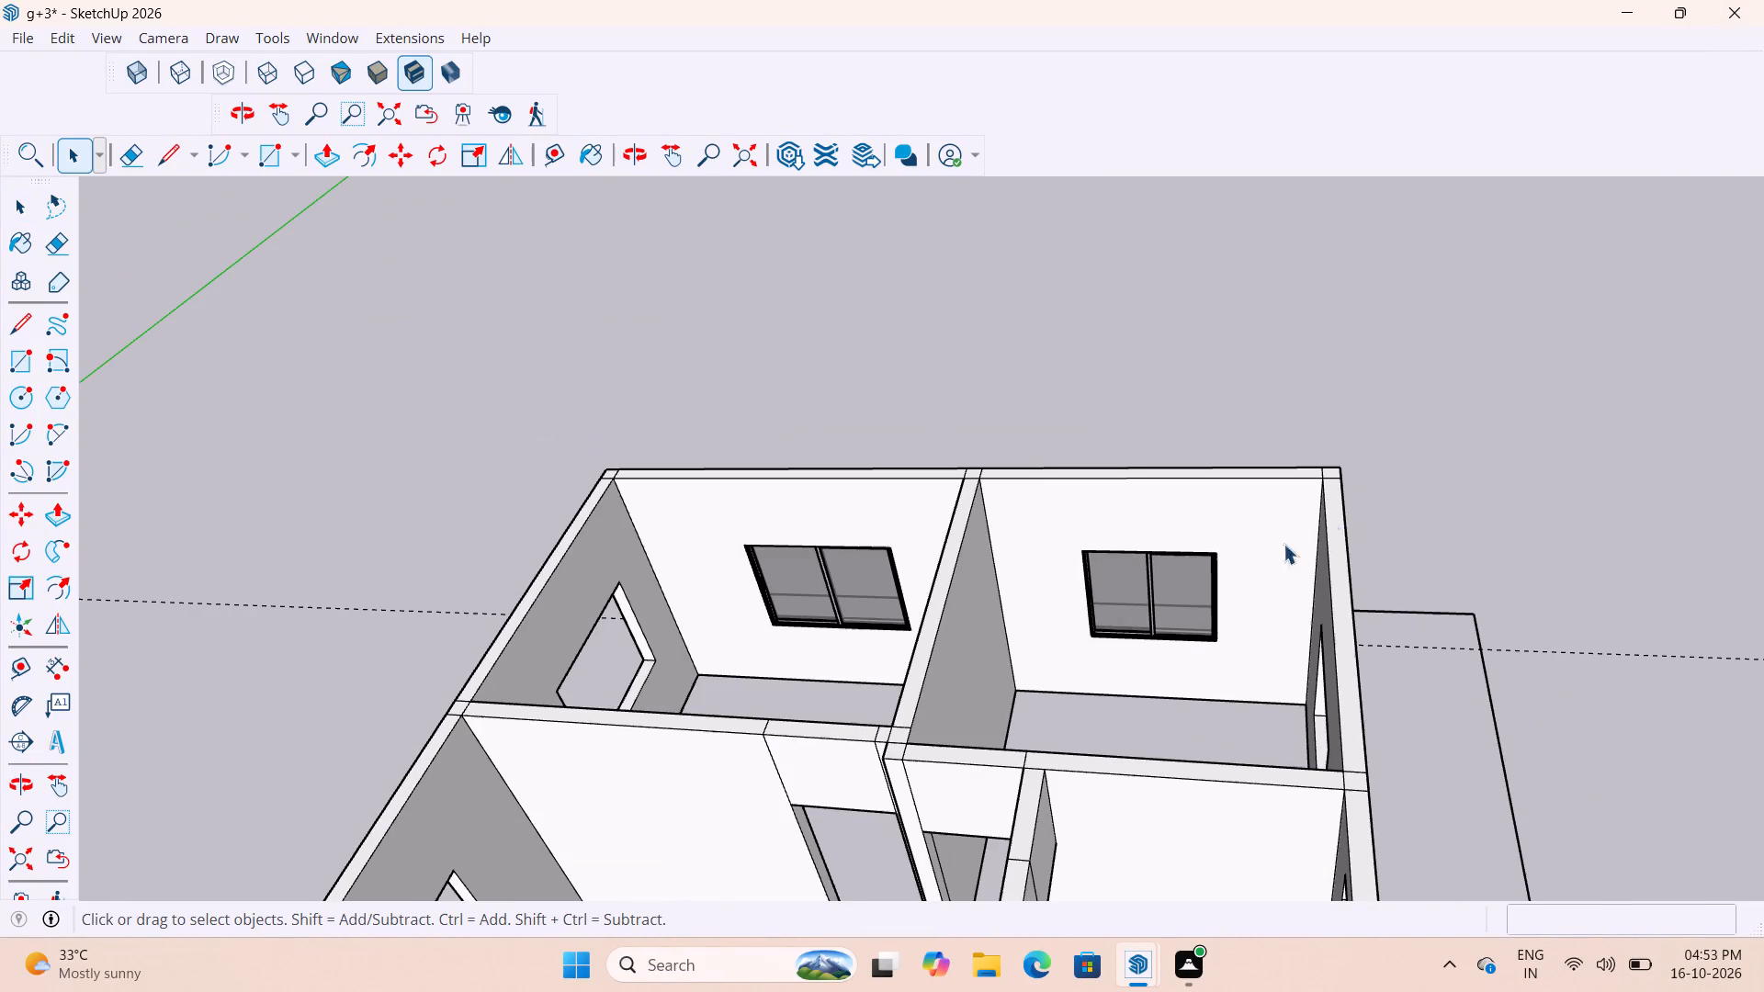
left_click(1442, 438)
middle_click_drag(1455, 497, 1523, 567)
scroll(1314, 607, "up", 3)
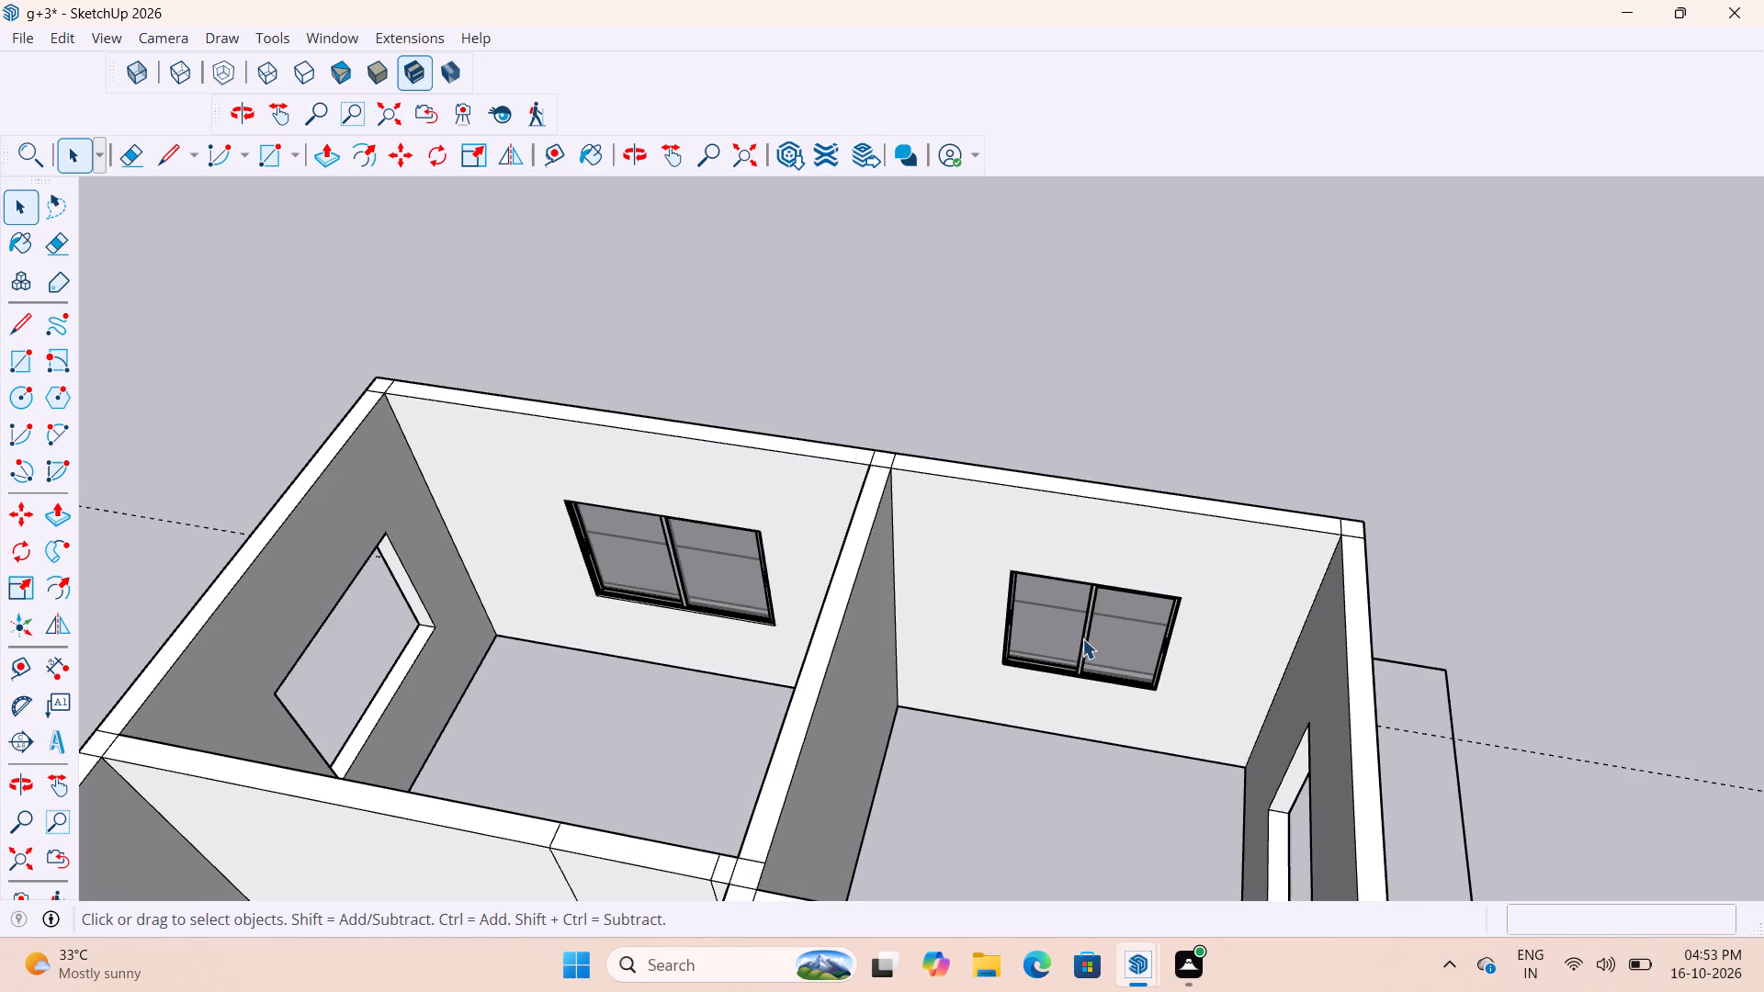
scroll(1059, 671, "up", 3)
scroll(1074, 558, "down", 5)
scroll(899, 654, "up", 4)
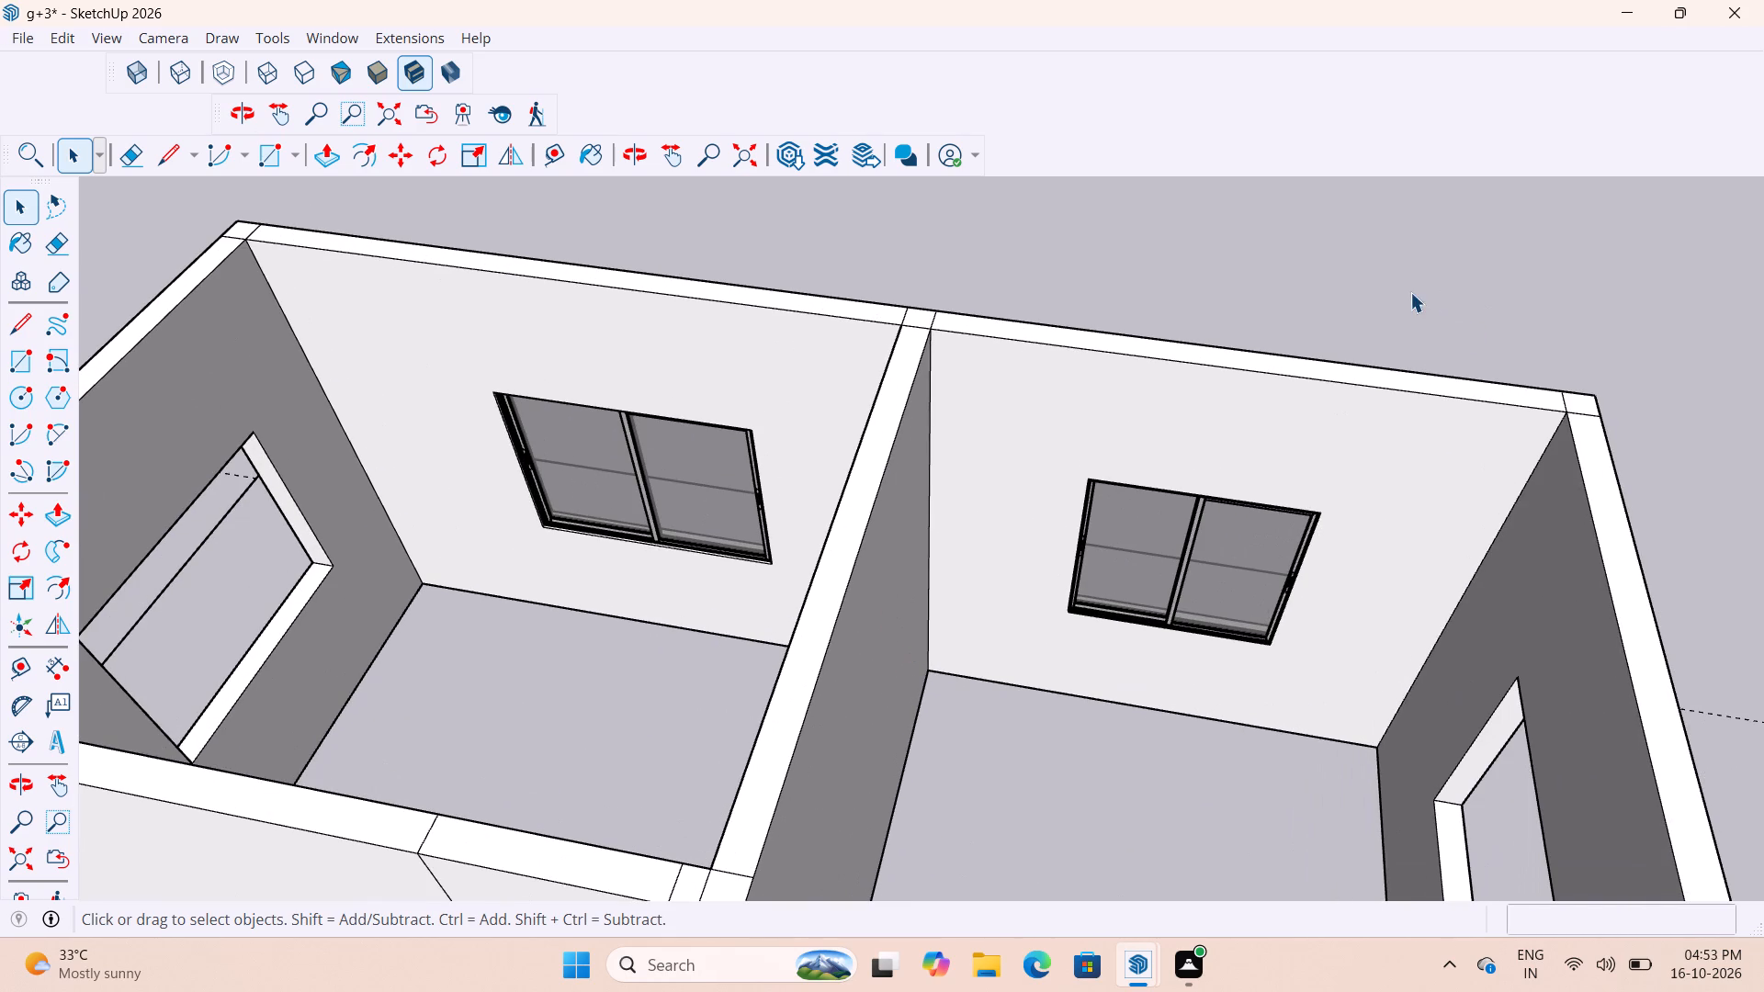
scroll(930, 275, "down", 8)
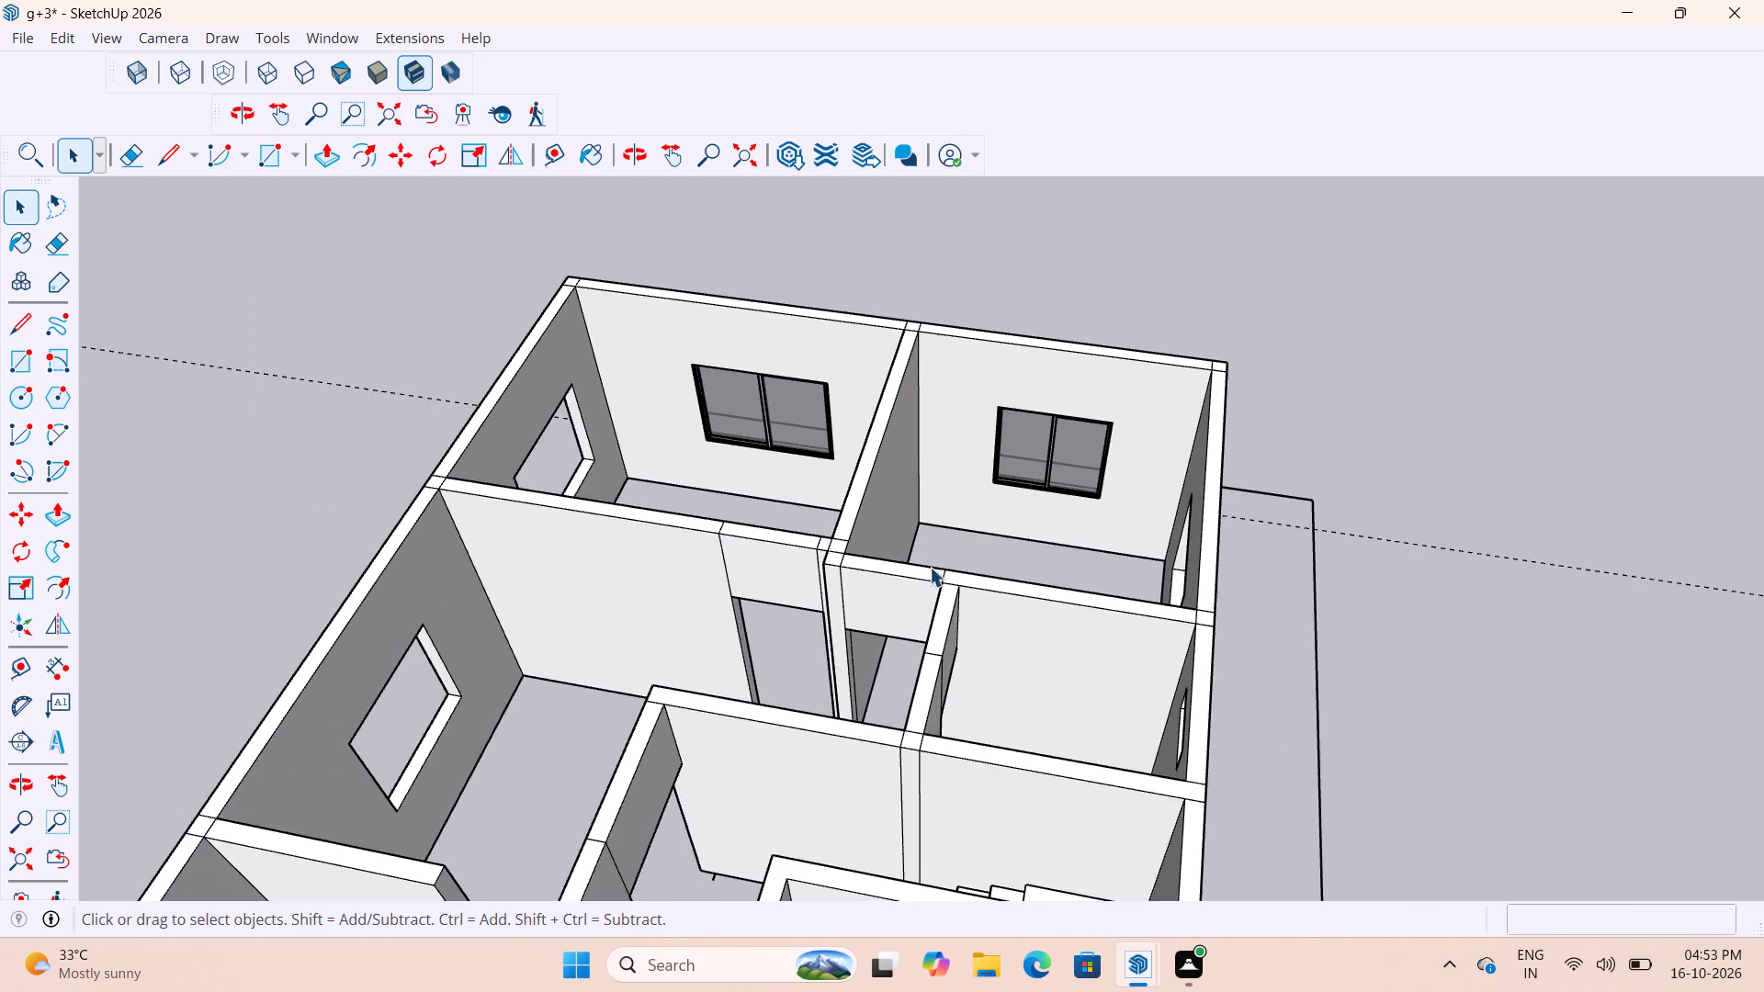
middle_click_drag(933, 567, 1001, 563)
Delete all construction guides from the model.
left_click(28, 48)
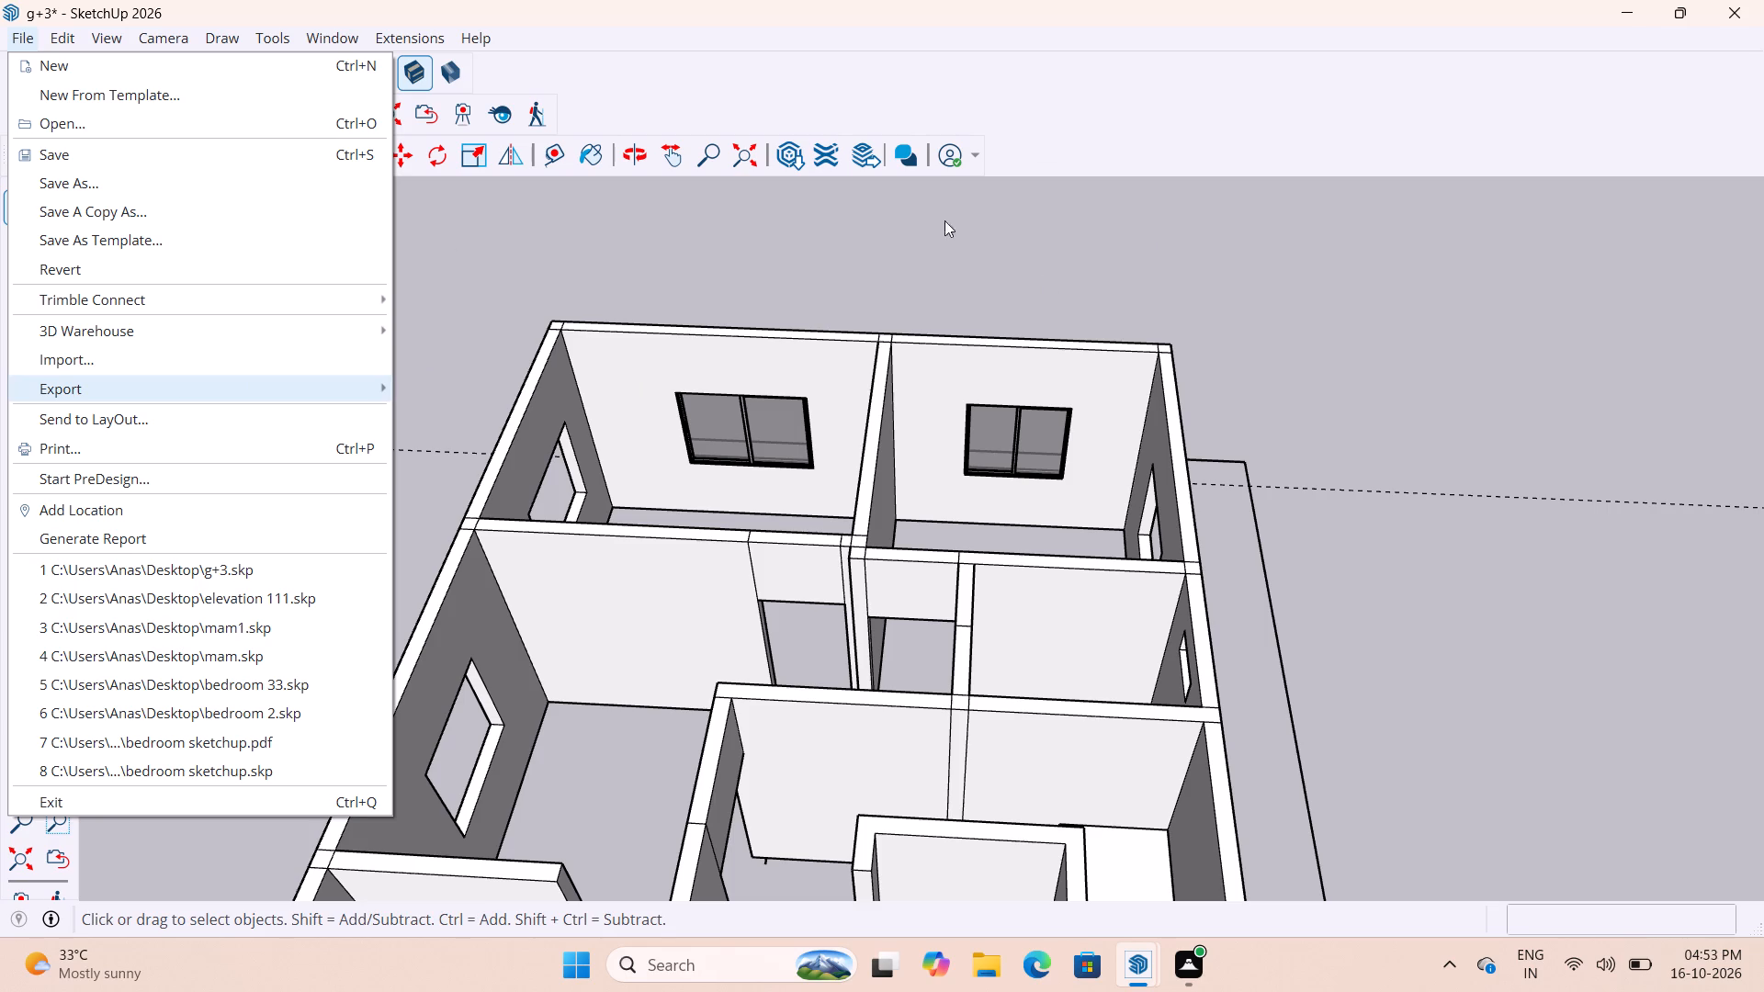
left_click(749, 230)
left_click(62, 39)
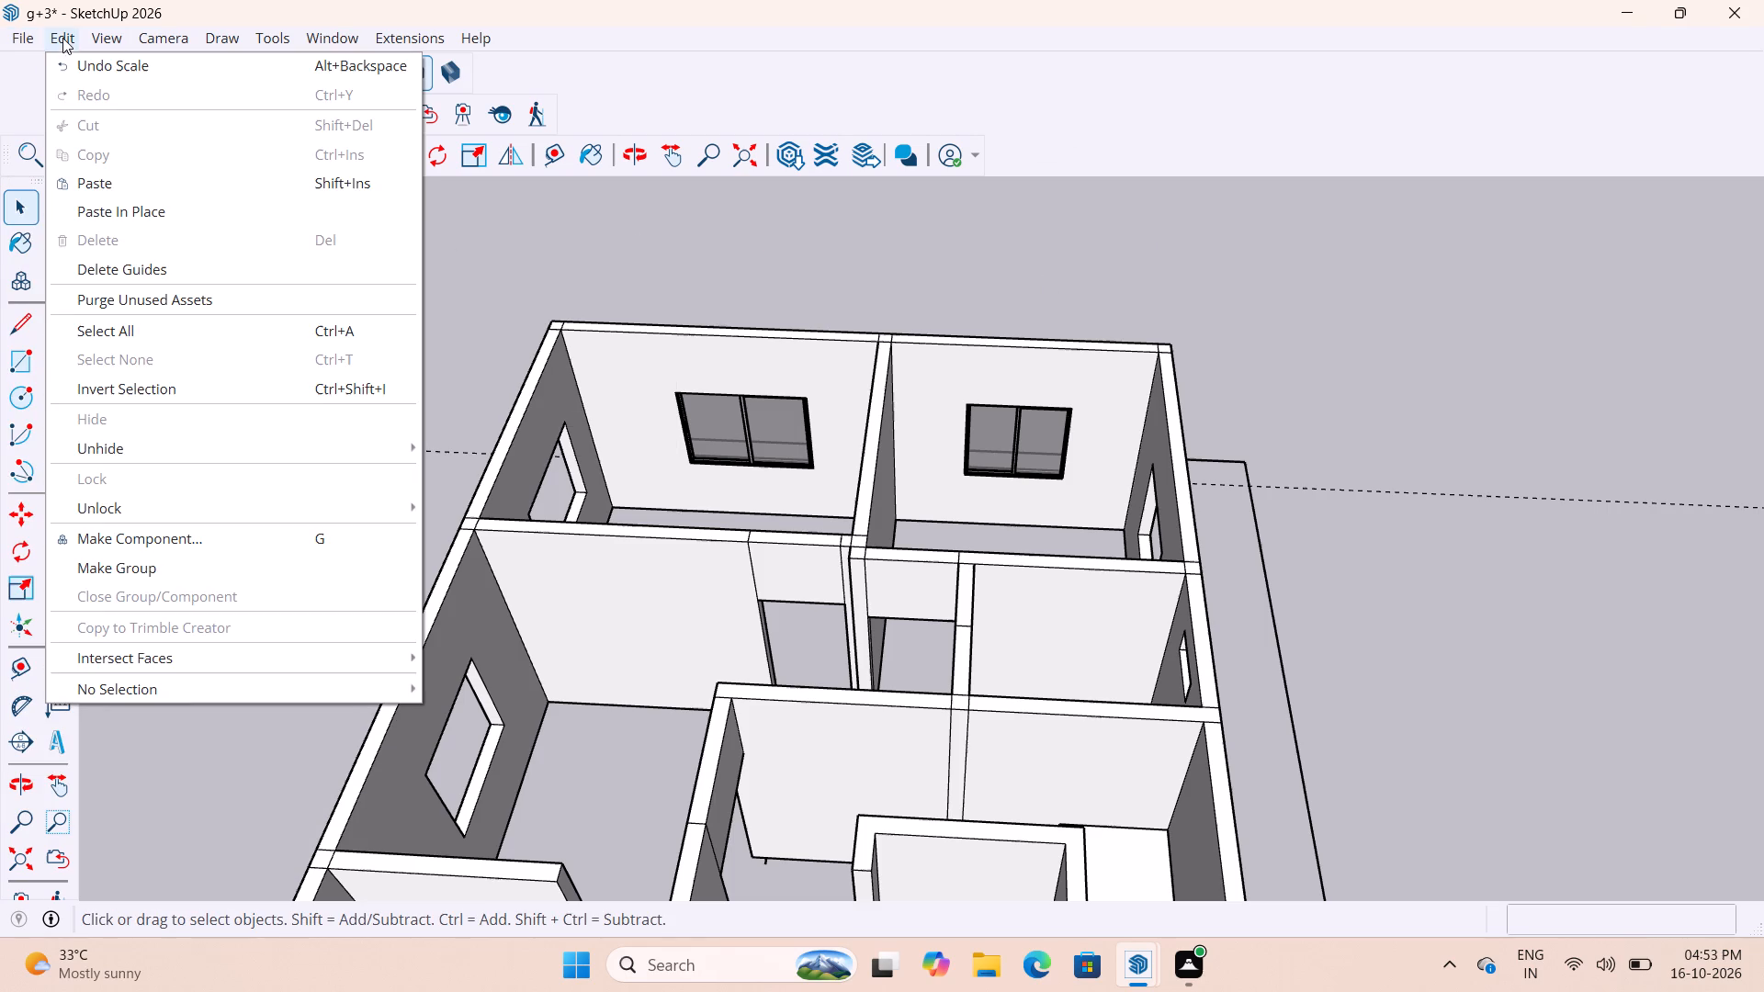
left_click(174, 257)
left_click(1032, 283)
Review the fitted rear-room windows and the empty wall openings across the floor.
scroll(827, 343, "up", 4)
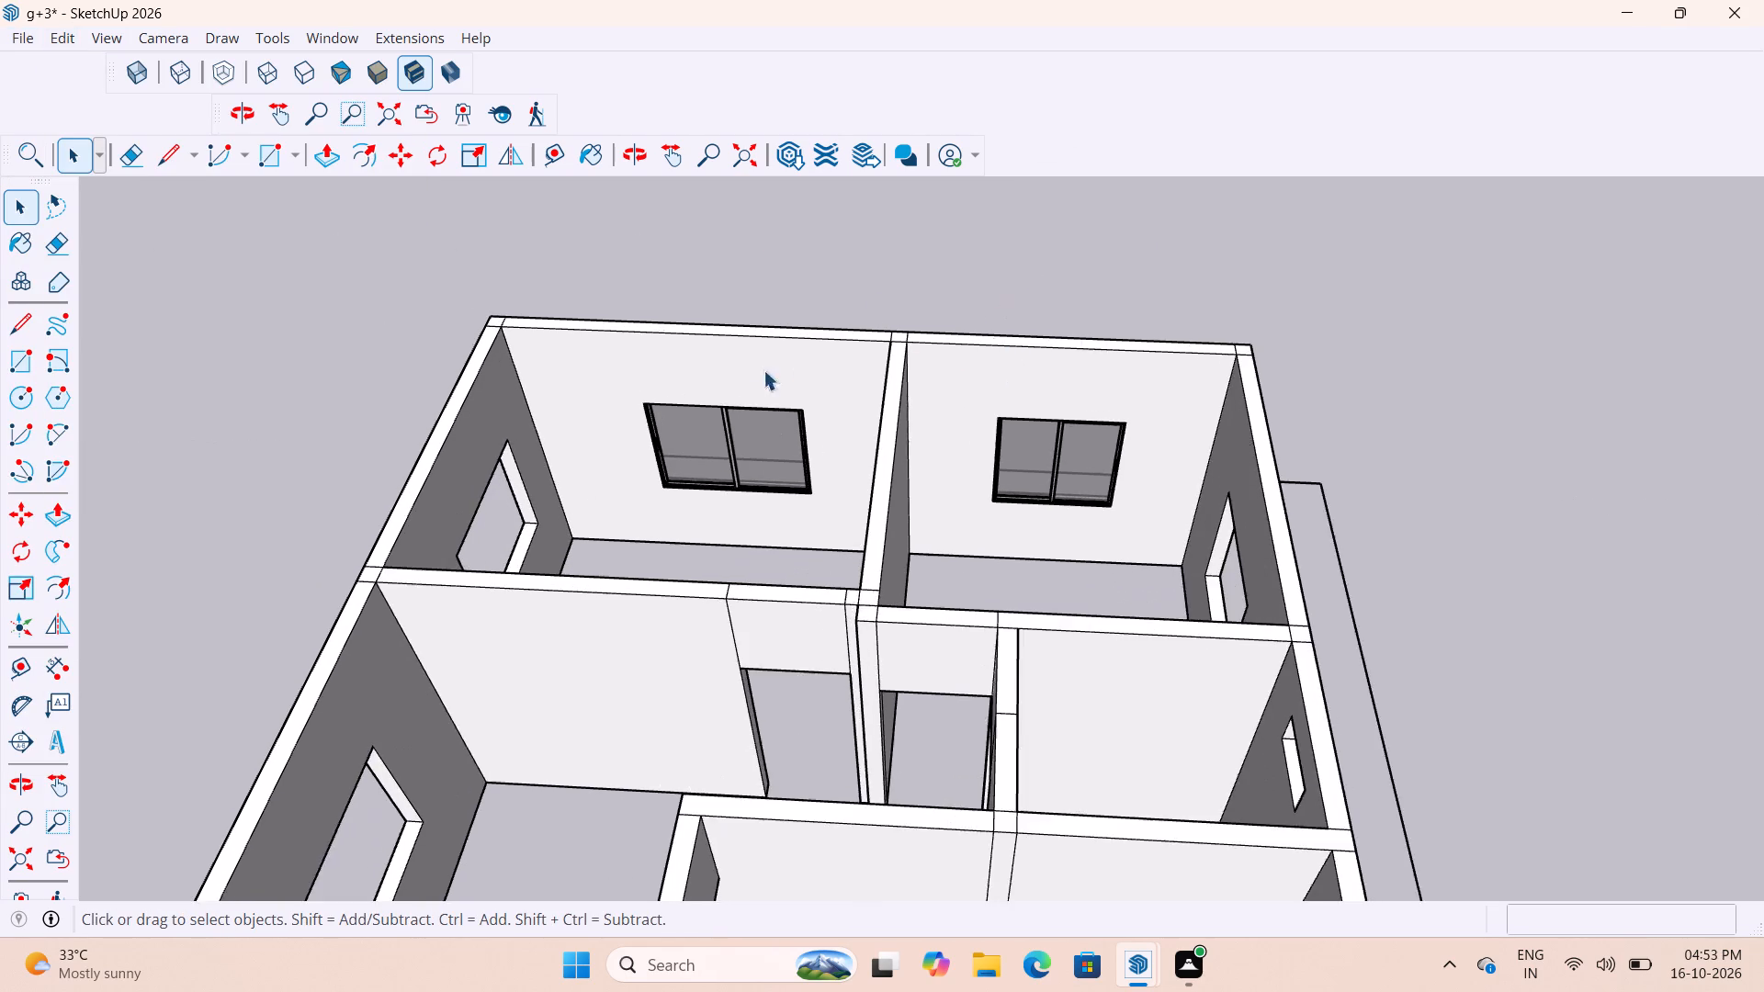
scroll(763, 370, "up", 10)
middle_click_drag(641, 469, 620, 454)
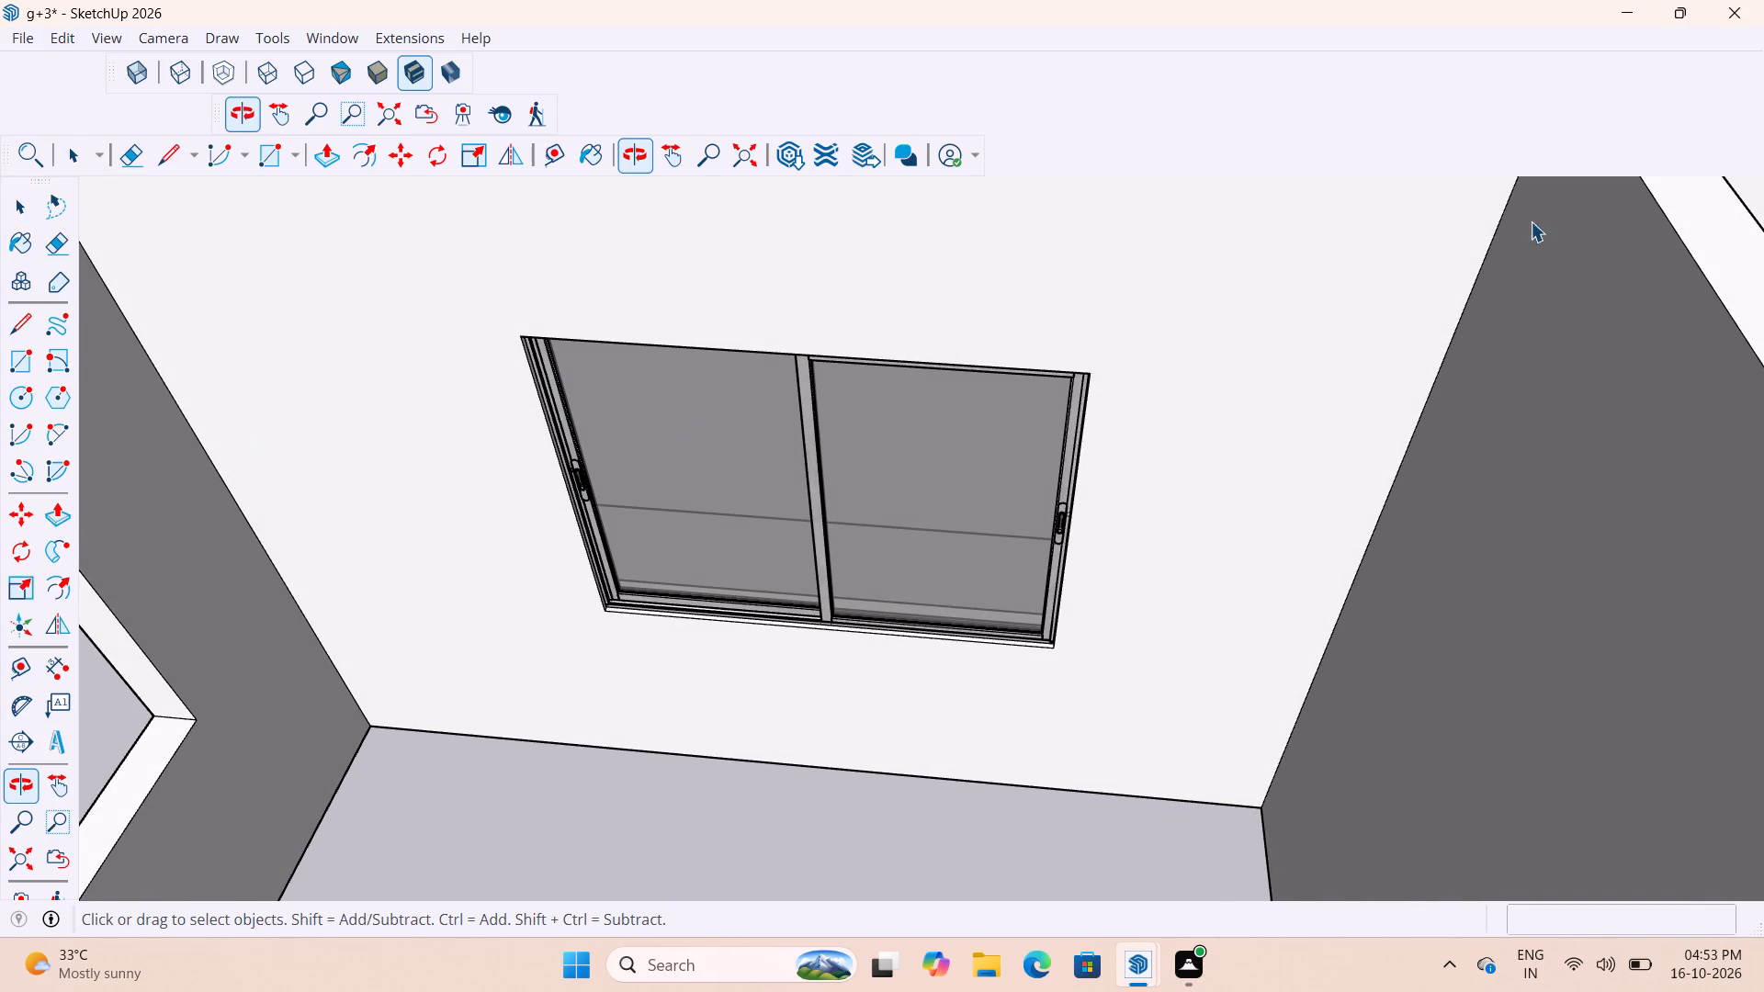
scroll(1017, 458, "down", 4, "ctrl")
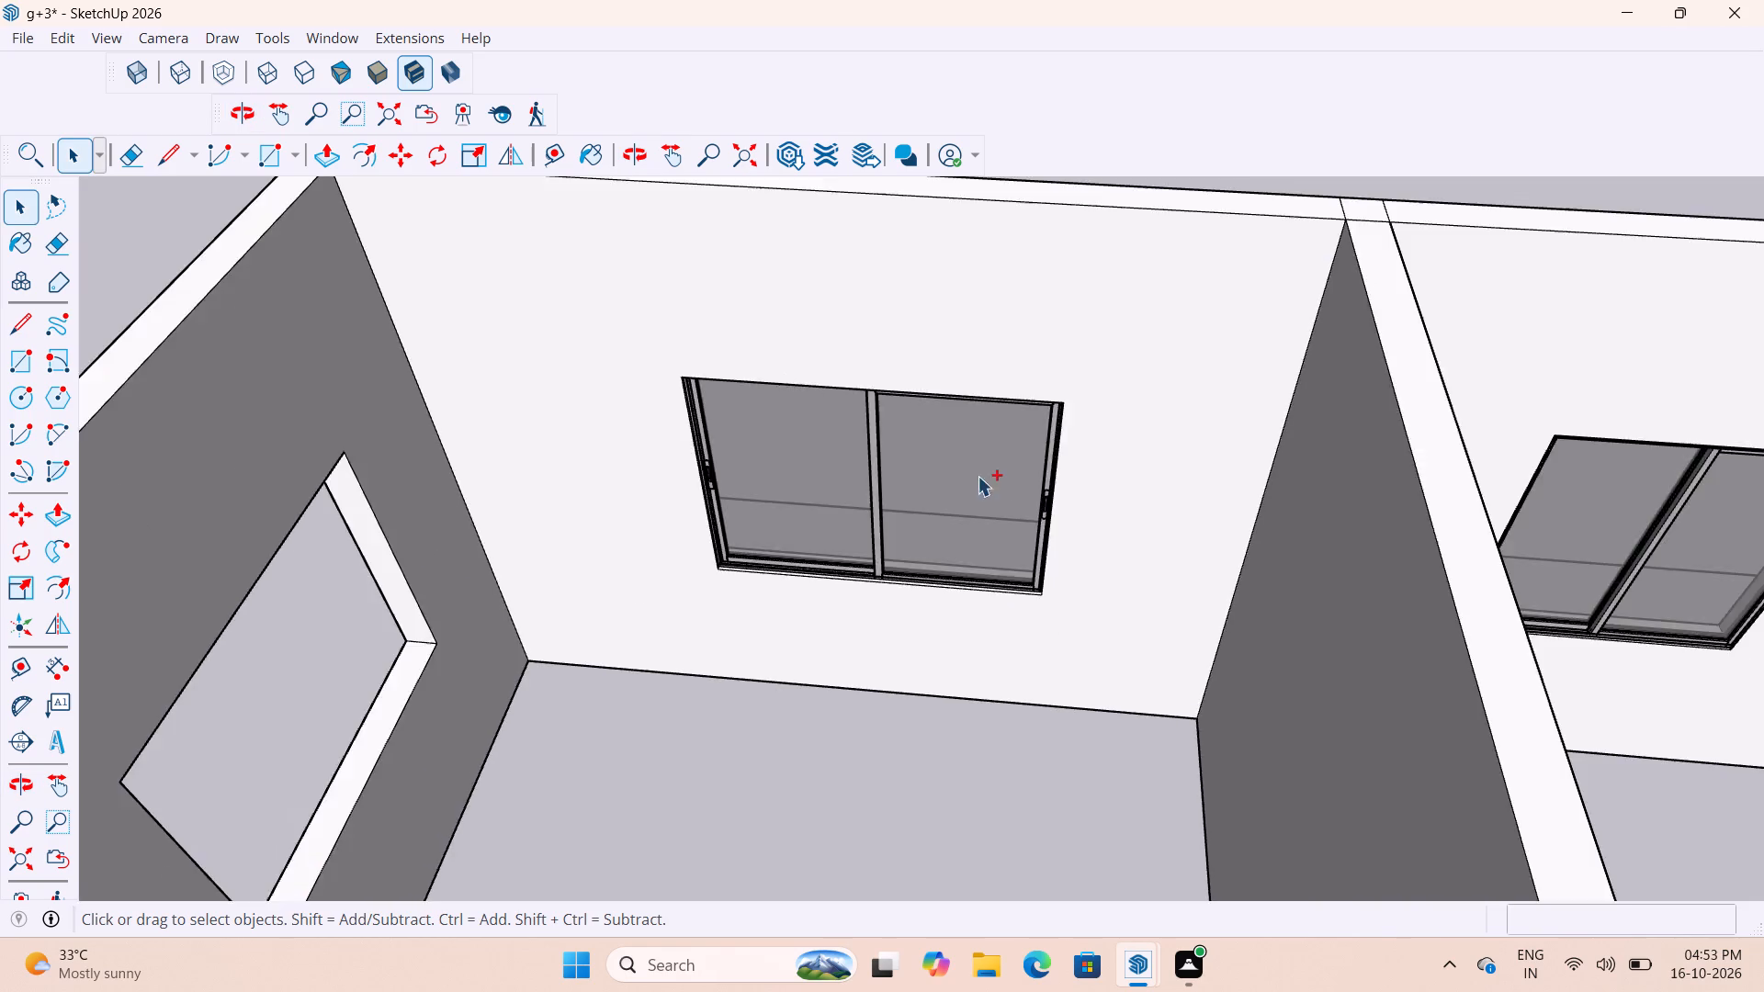
scroll(978, 476, "down", 11, "ctrl")
left_click_drag(1051, 338, 1060, 343, "ctrl")
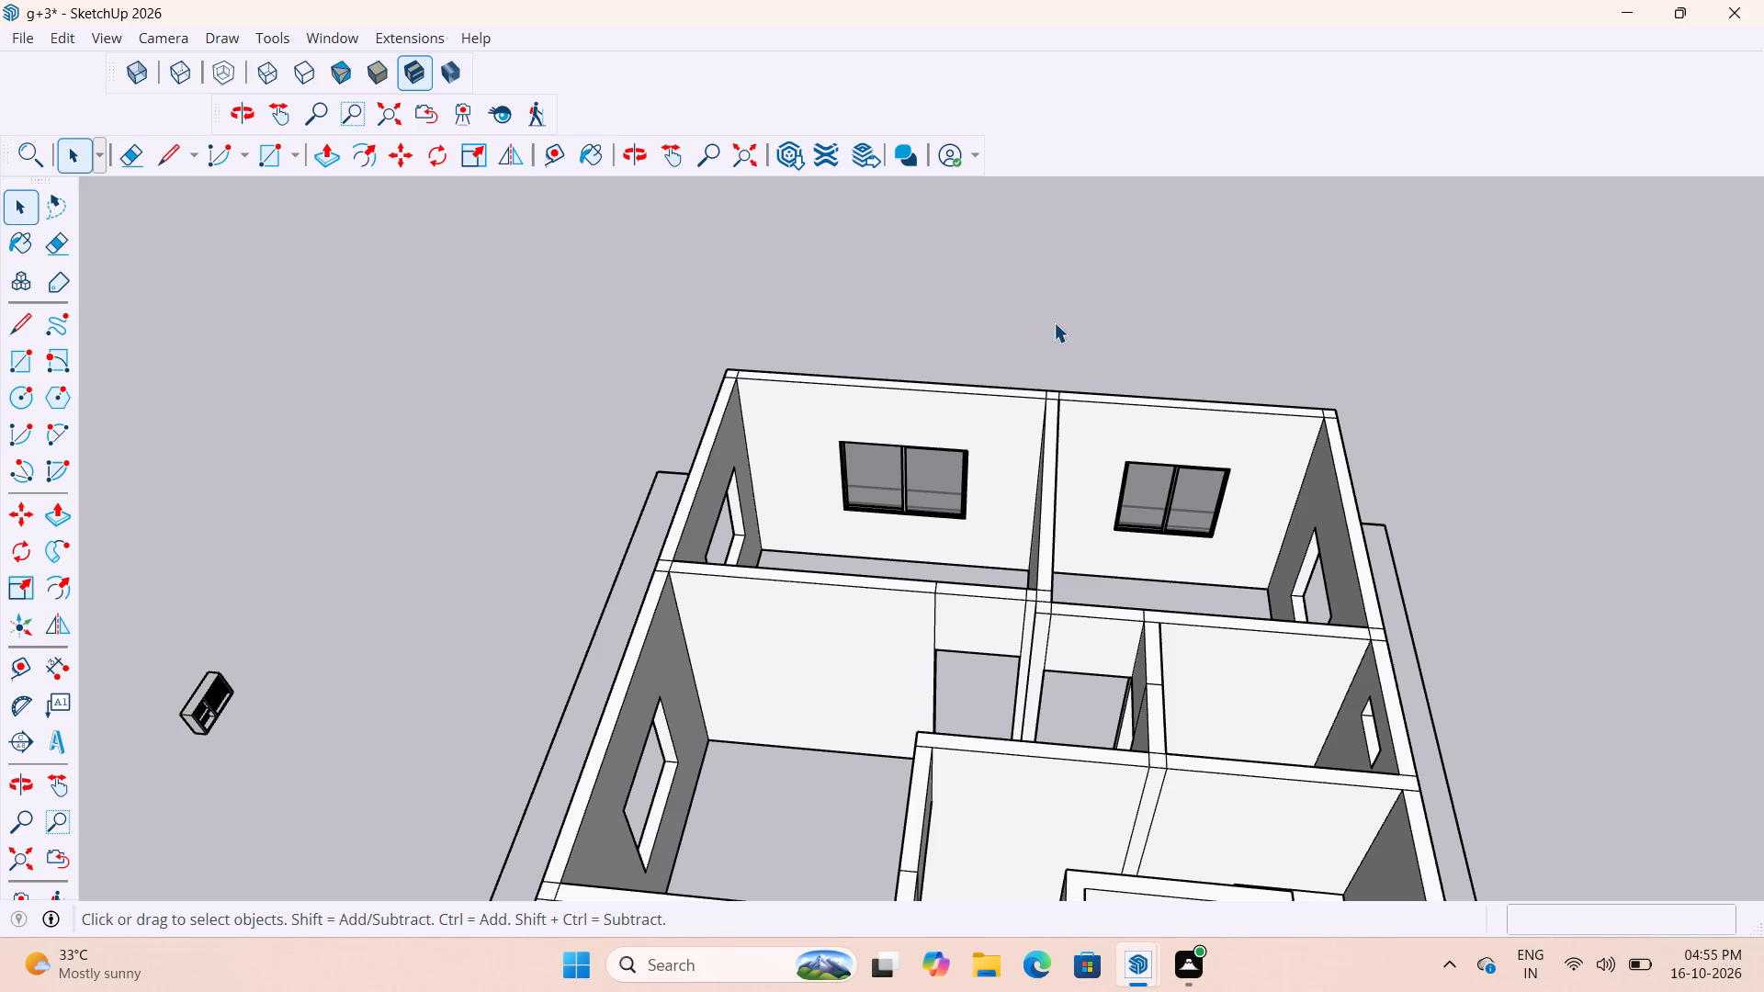
left_click(1048, 319)
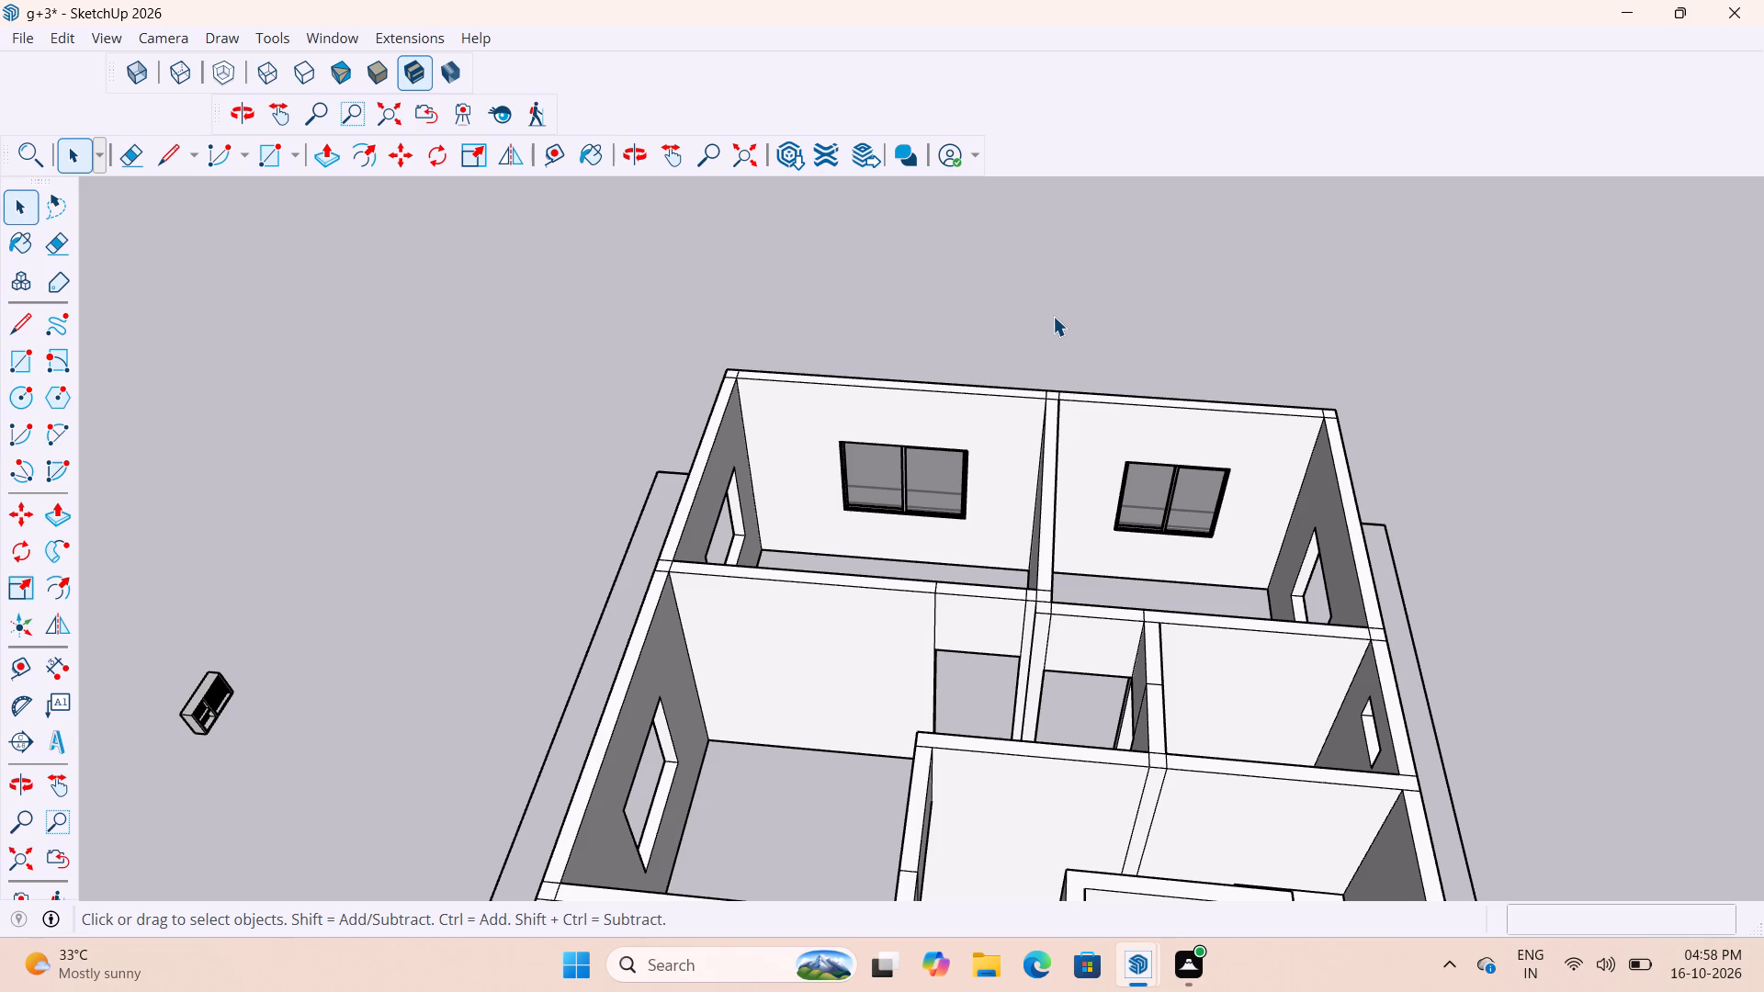
left_click(1053, 316)
scroll(1006, 263, "down", 5, "ctrl")
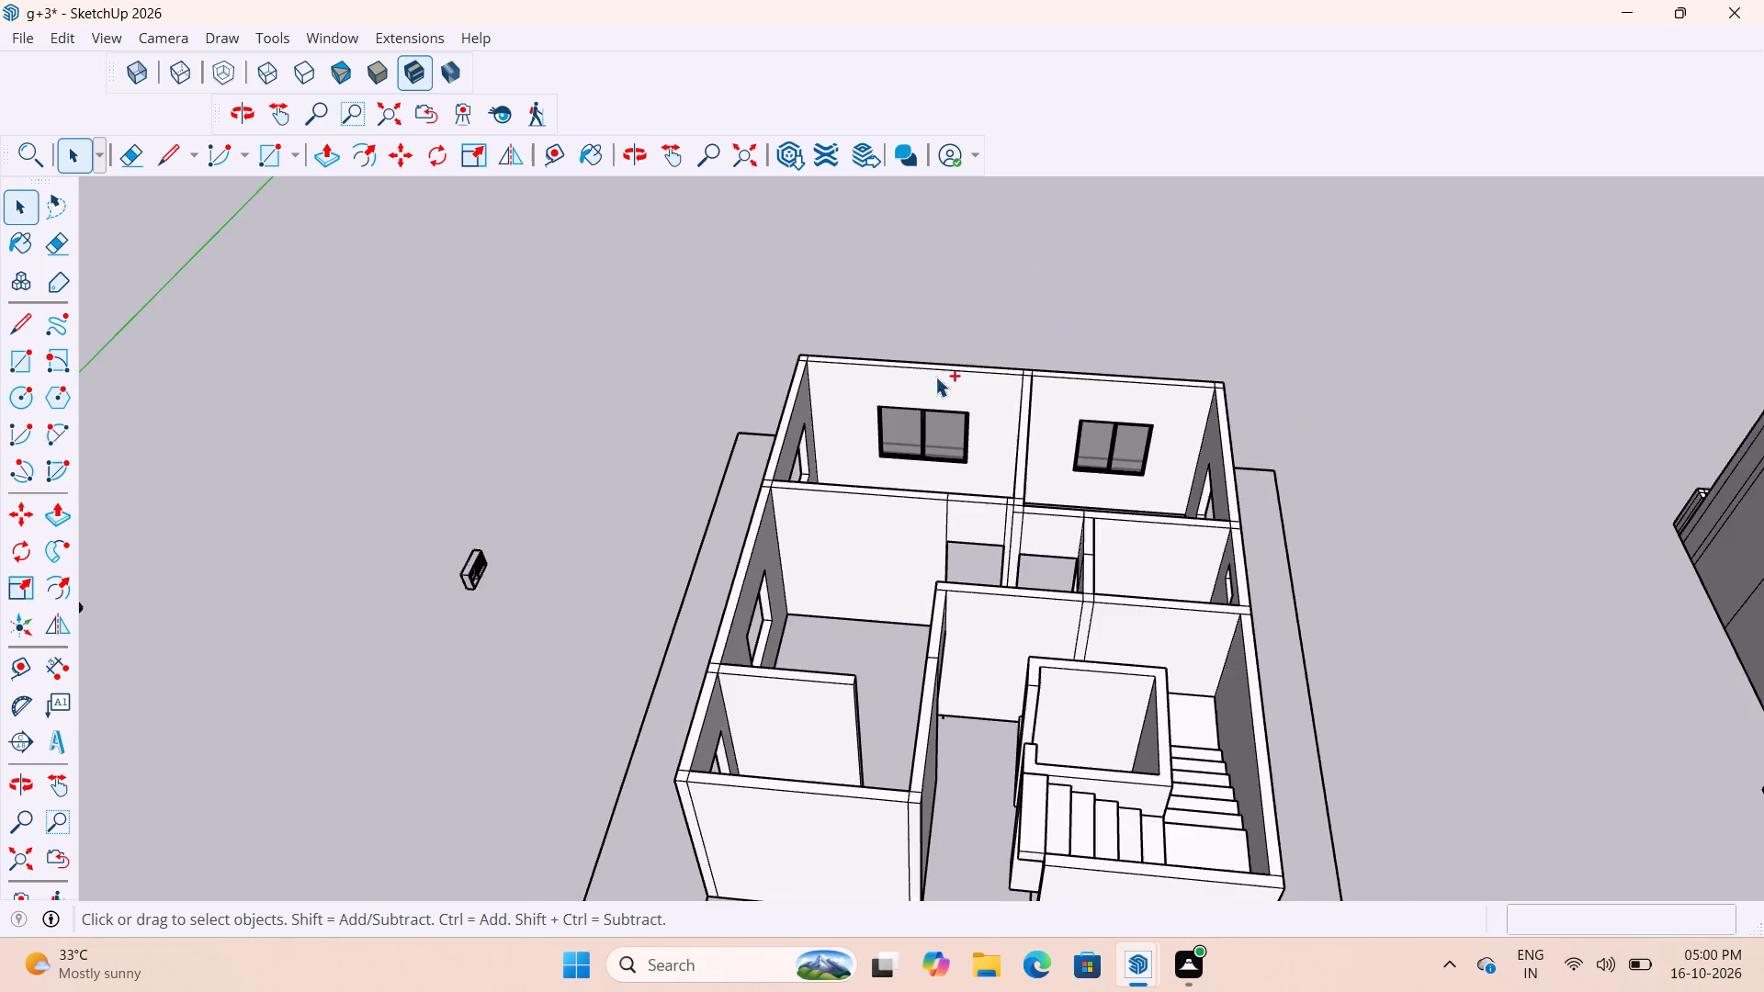
scroll(867, 345, "down", 4, "ctrl")
scroll(820, 531, "up", 17, "ctrl")
scroll(828, 456, "down", 8, "ctrl")
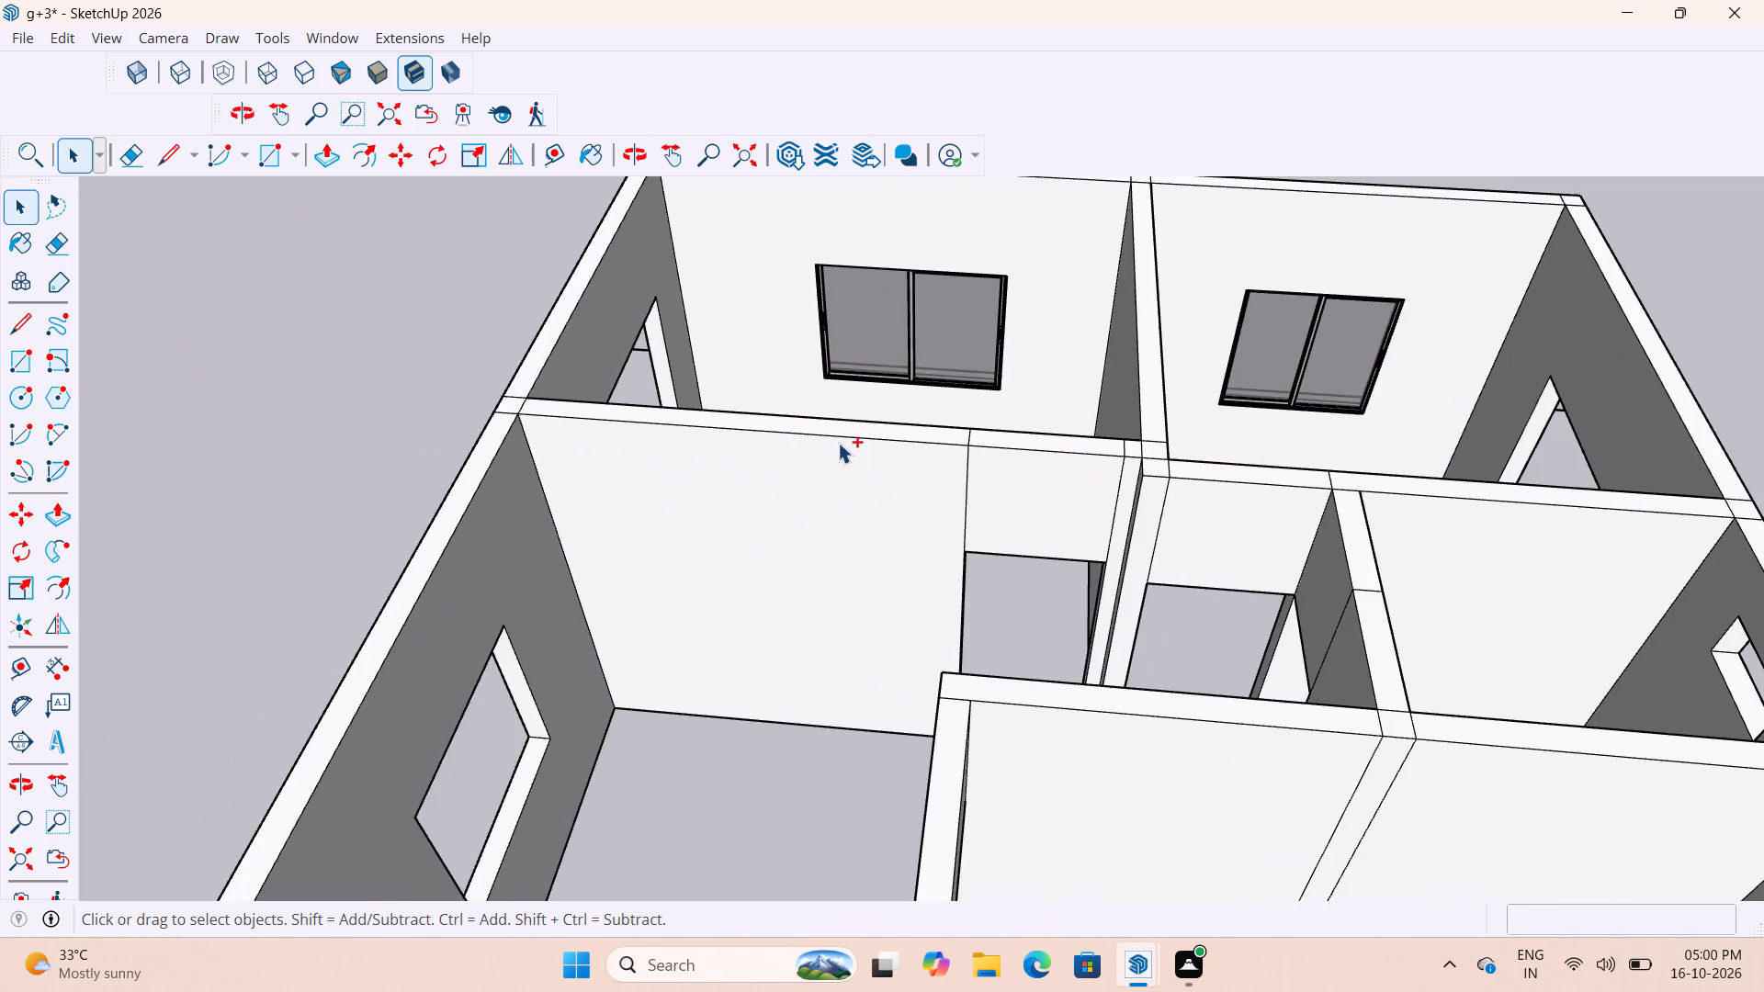
scroll(838, 443, "down", 11, "ctrl")
left_click(651, 374, "ctrl")
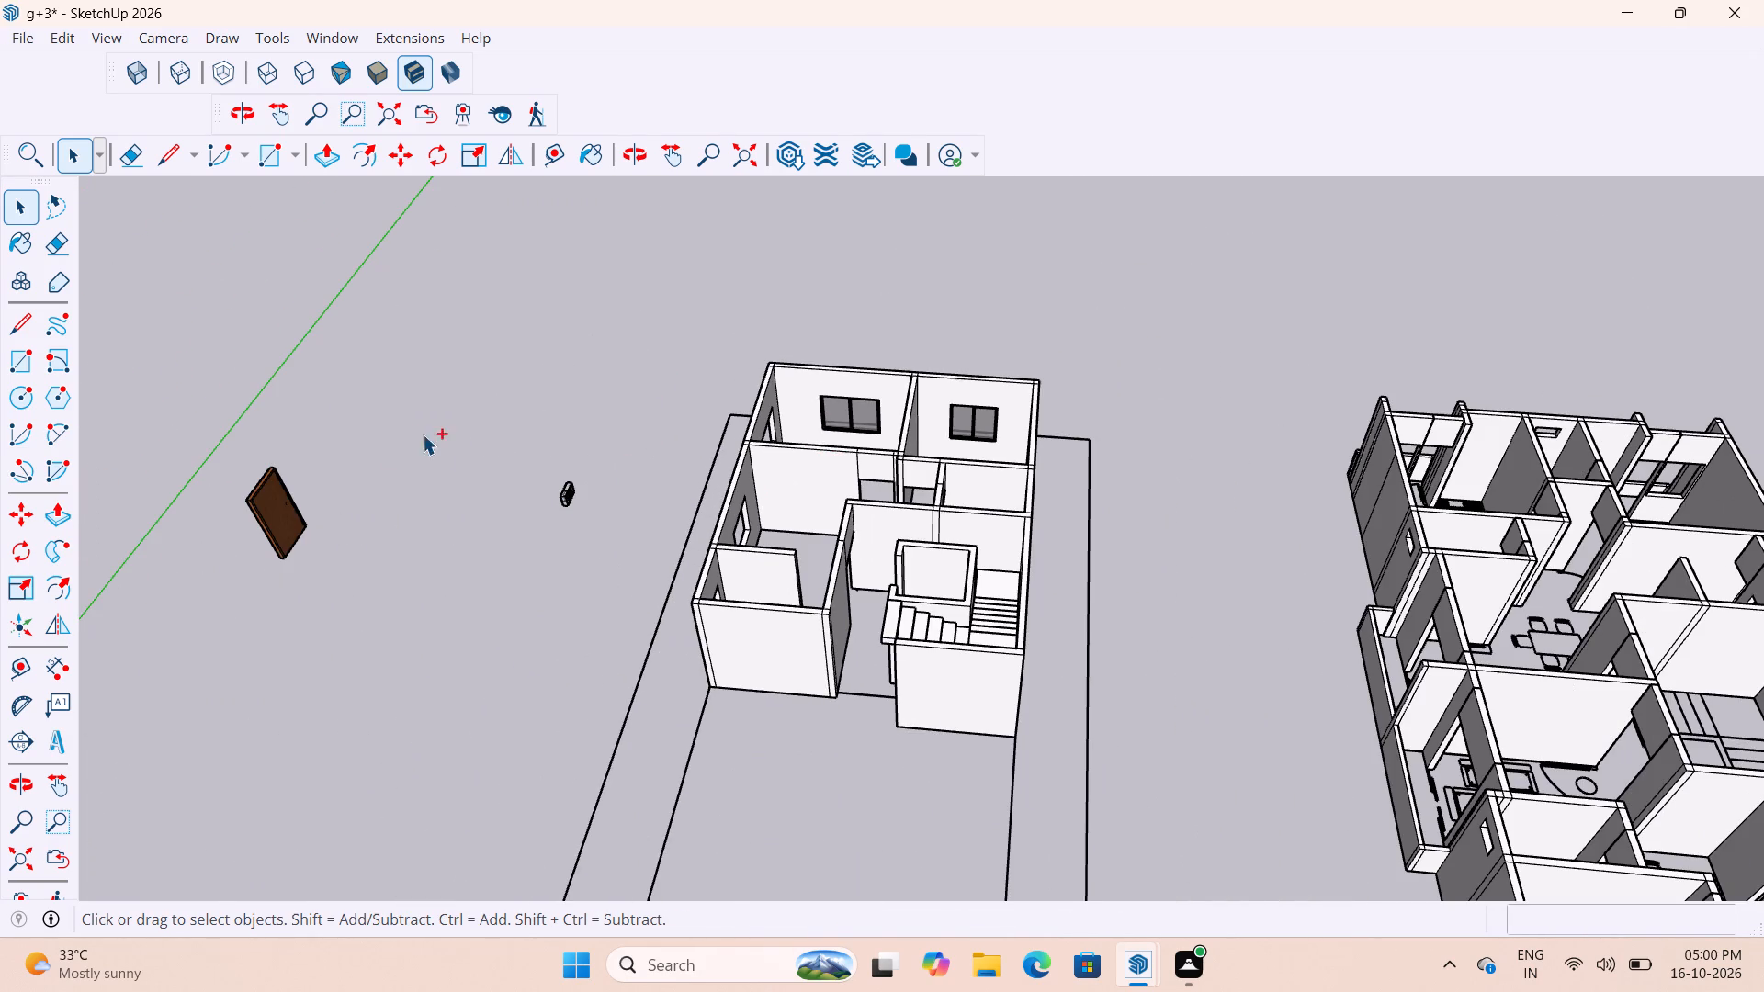
scroll(469, 440, "up", 3)
key("space")
key("space")
scroll(623, 500, "up", 5)
middle_click_drag(589, 498, 809, 461)
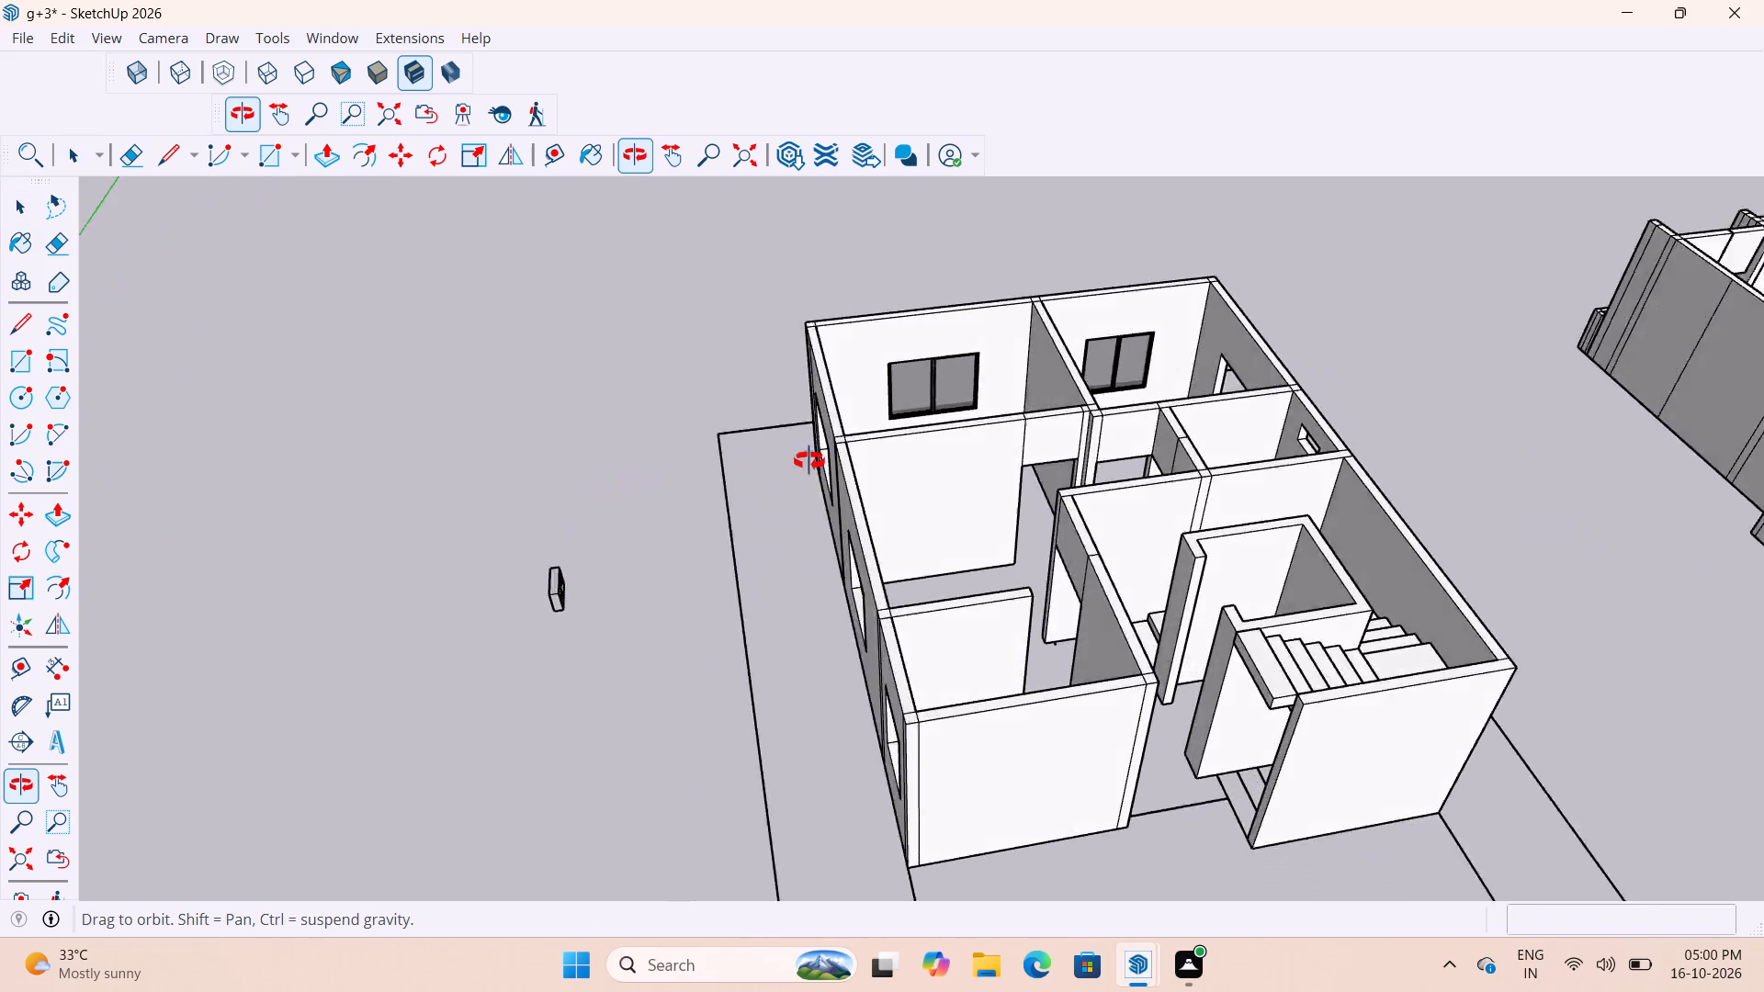
middle_click_drag(809, 461, 523, 490)
scroll(664, 498, "down", 5)
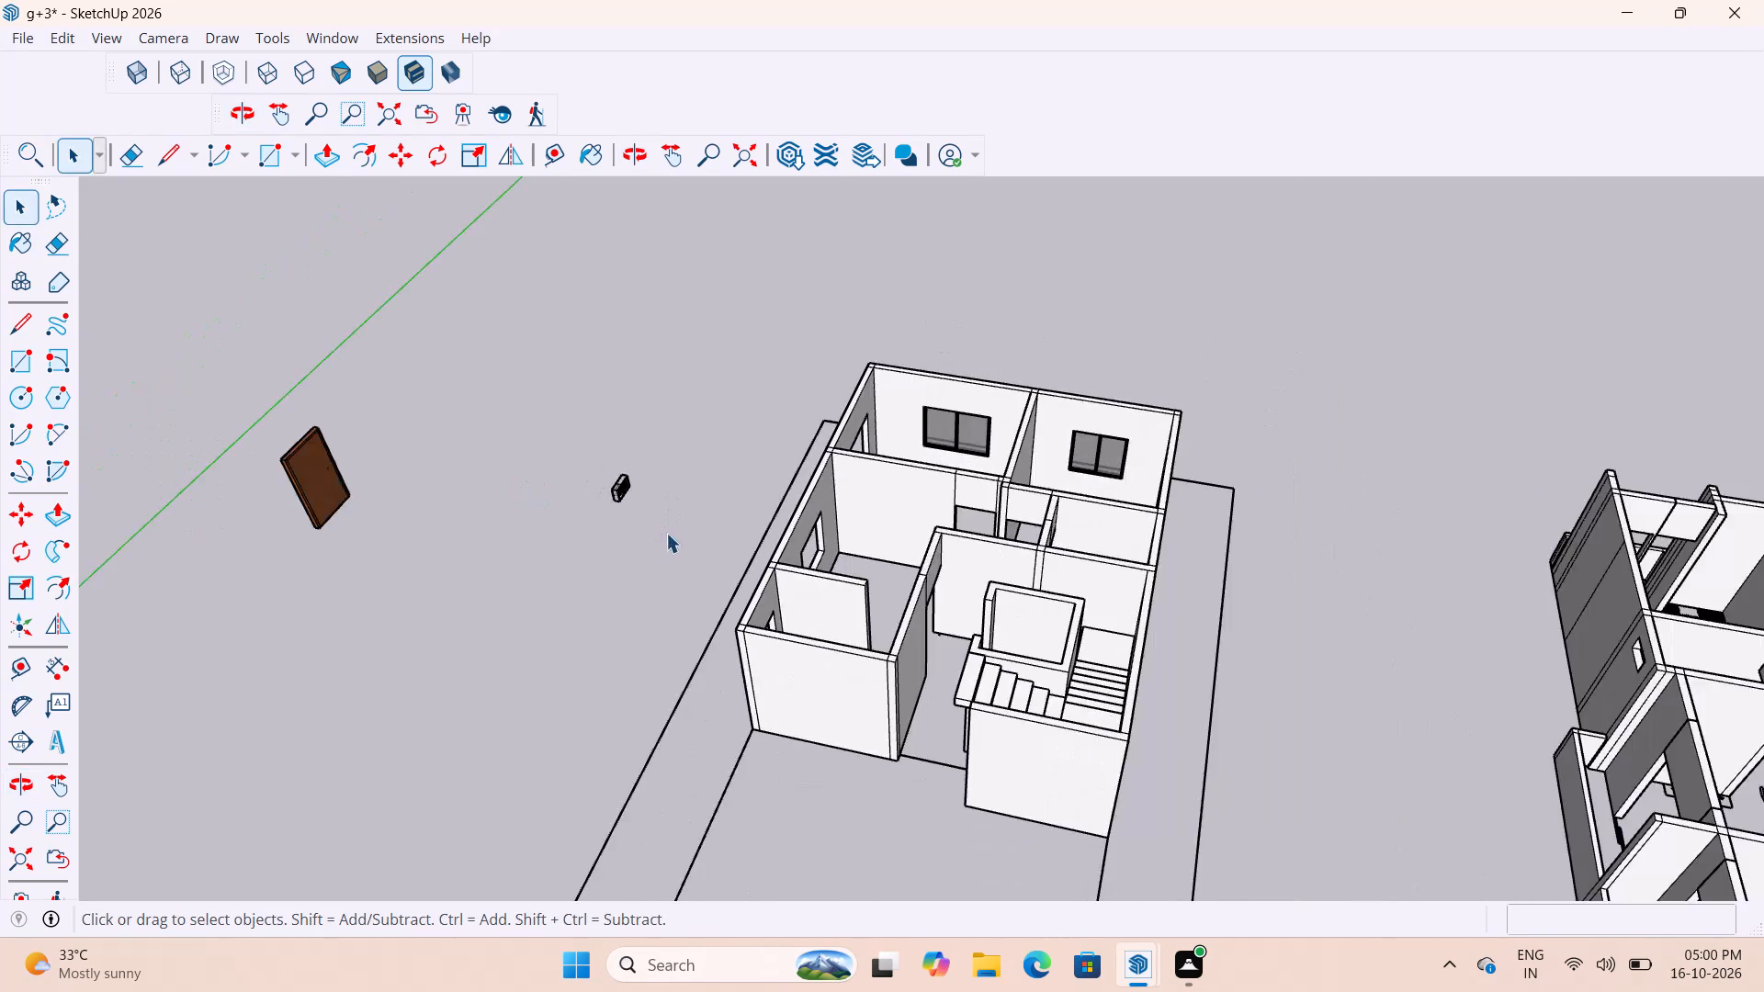
scroll(667, 531, "down", 6)
scroll(839, 485, "up", 19)
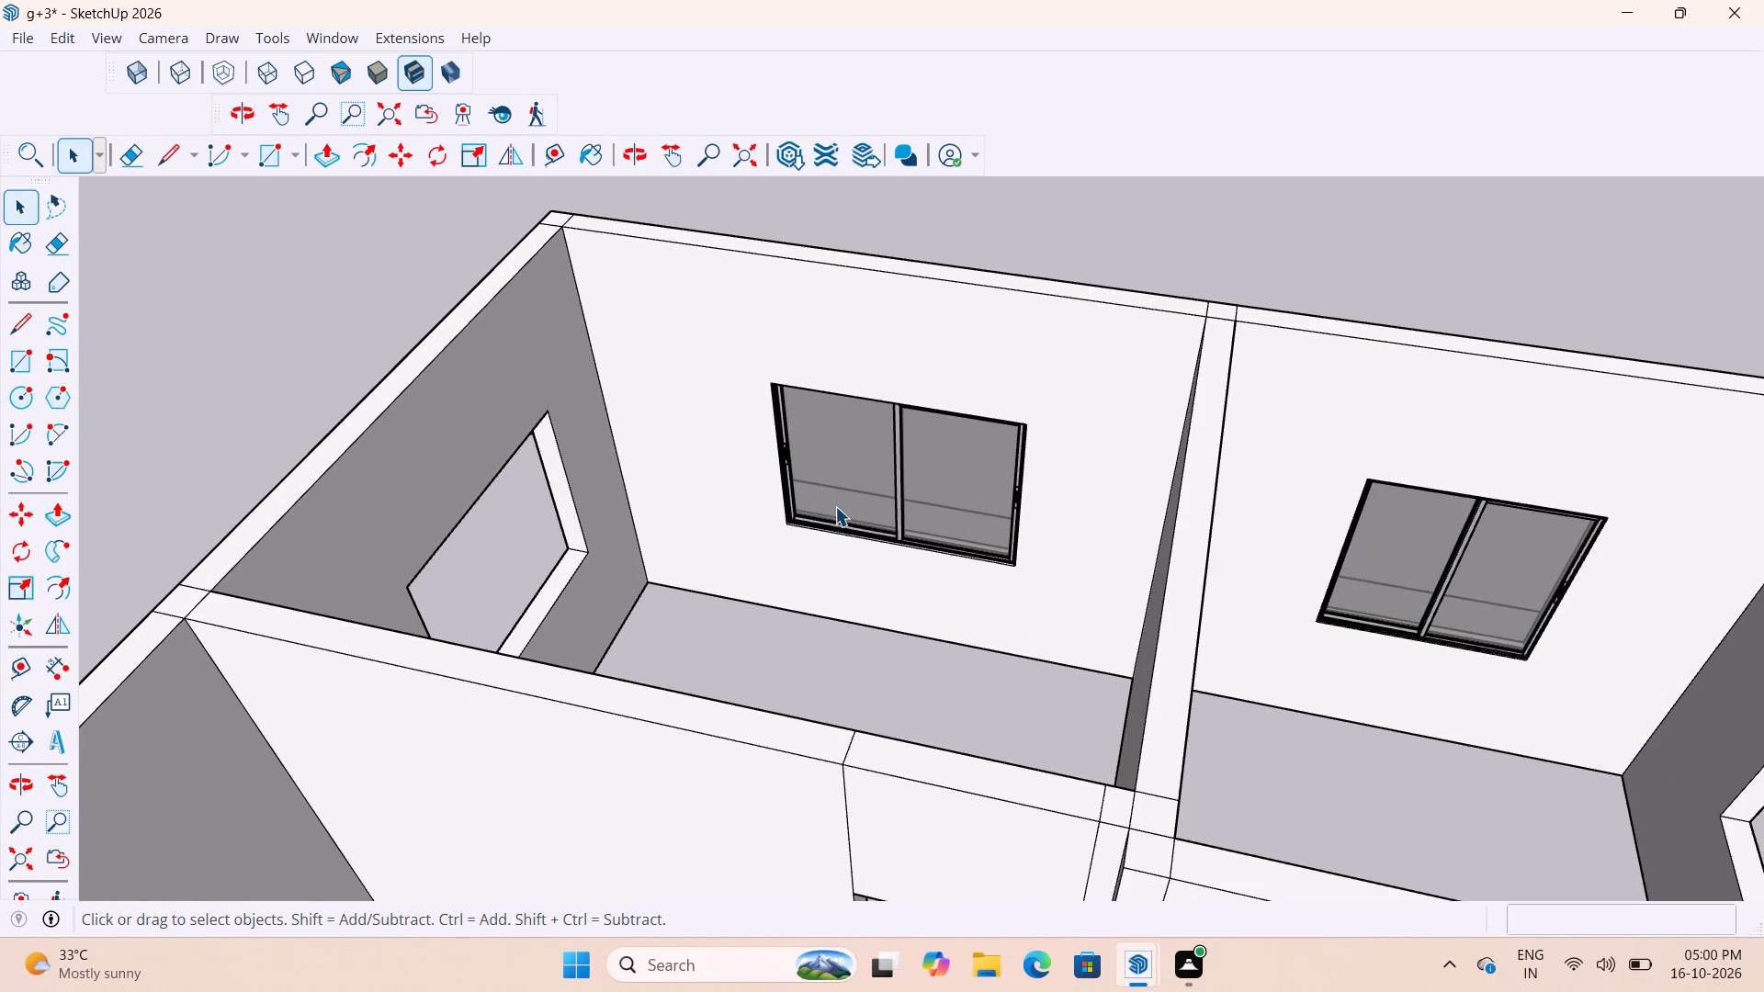
Copy the Slide Window 5' by its lower corner from the left rear room's back wall to a free spot inside that room.
left_click(835, 506)
key("m")
scroll(803, 535, "up", 7)
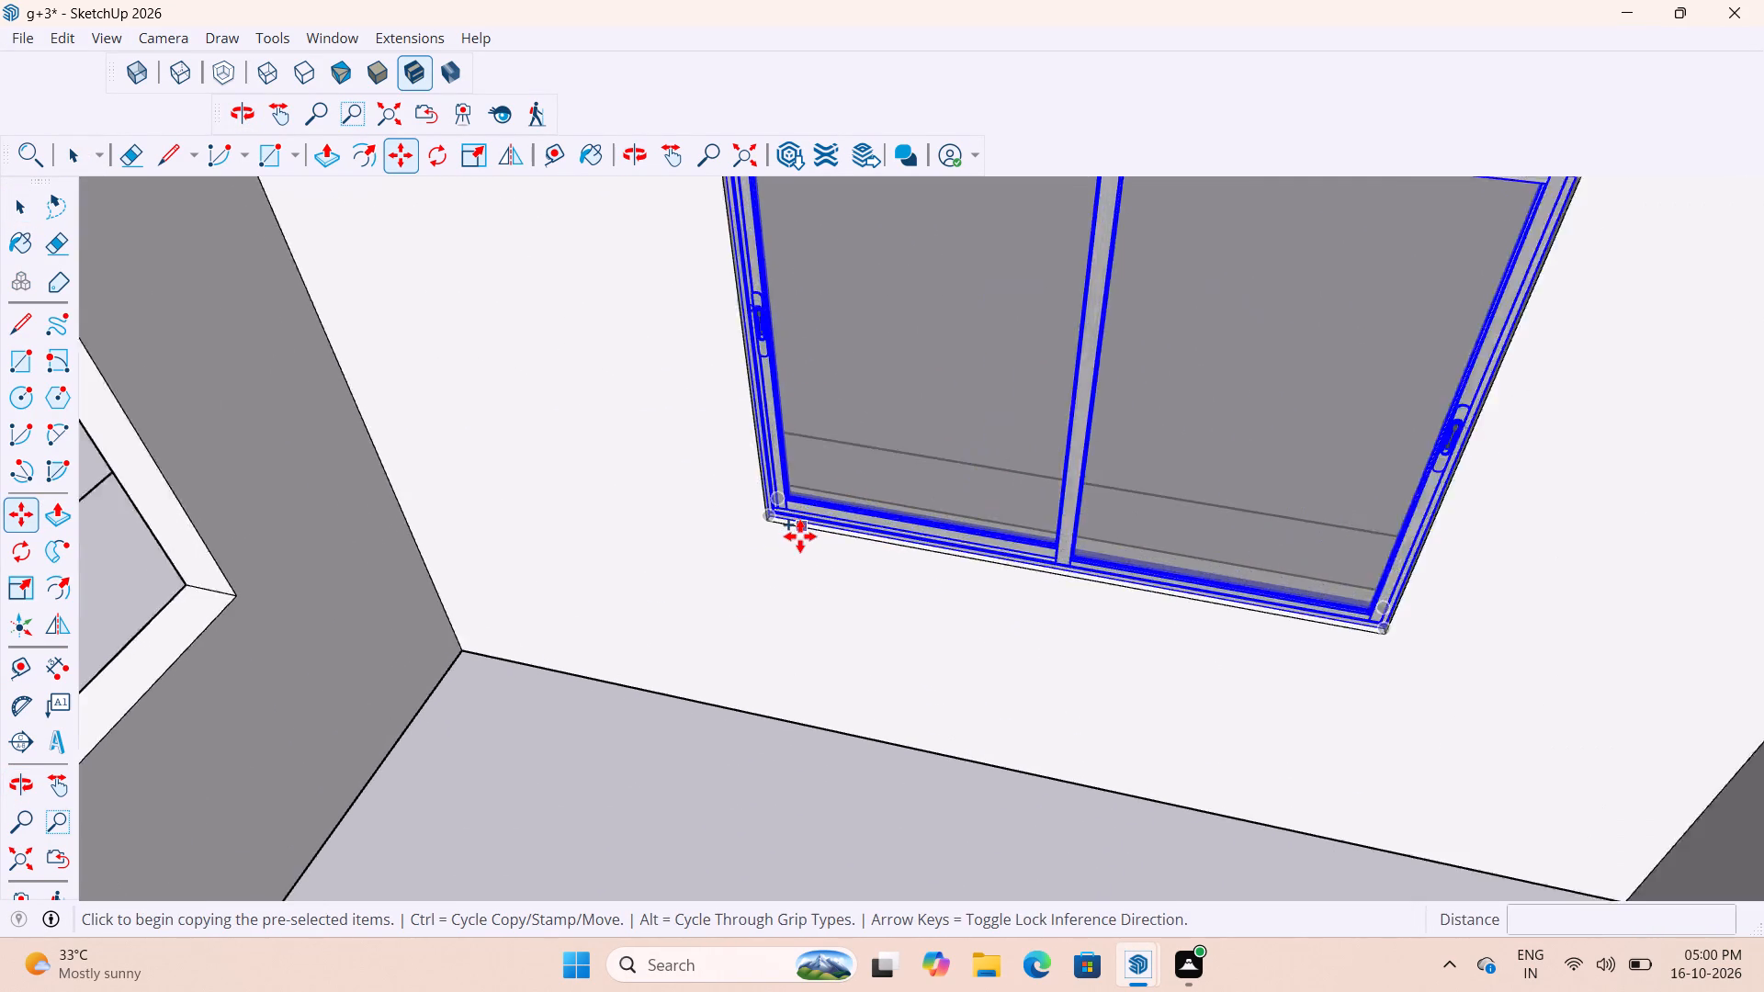
scroll(800, 536, "up", 5)
scroll(757, 430, "down", 5)
scroll(792, 423, "up", 1)
scroll(812, 346, "down", 19)
scroll(795, 371, "down", 5)
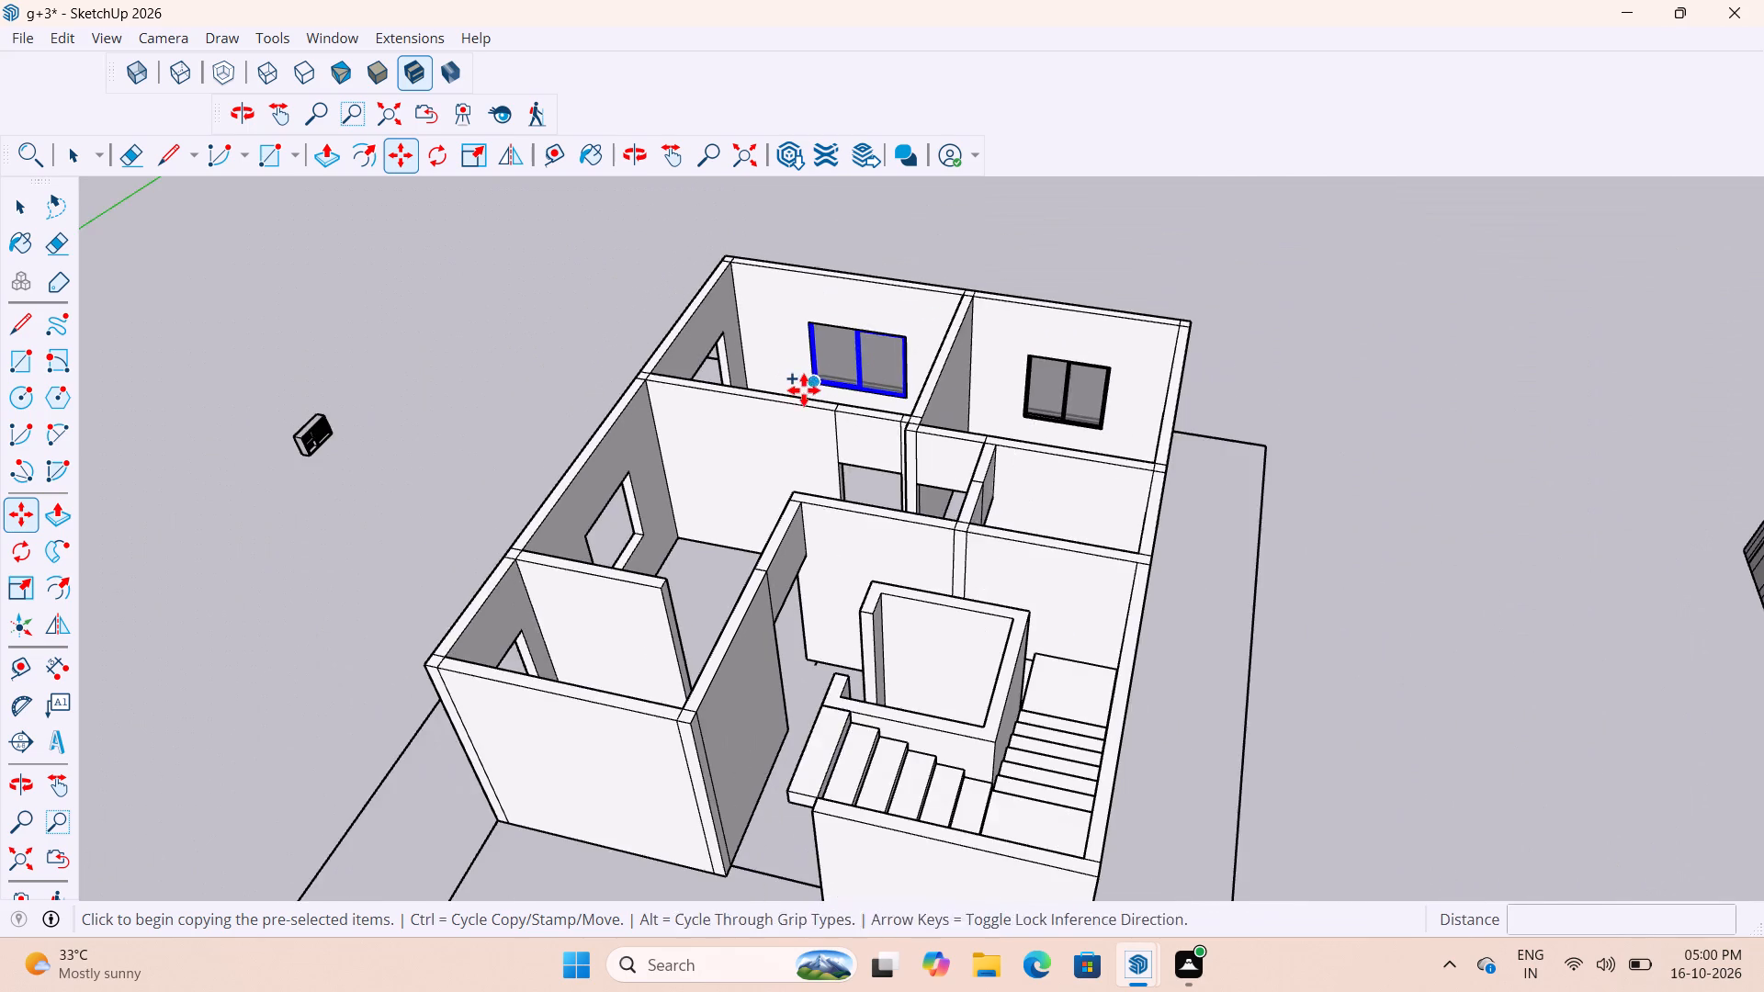
scroll(804, 390, "down", 5)
scroll(817, 376, "up", 20)
scroll(817, 376, "up", 2)
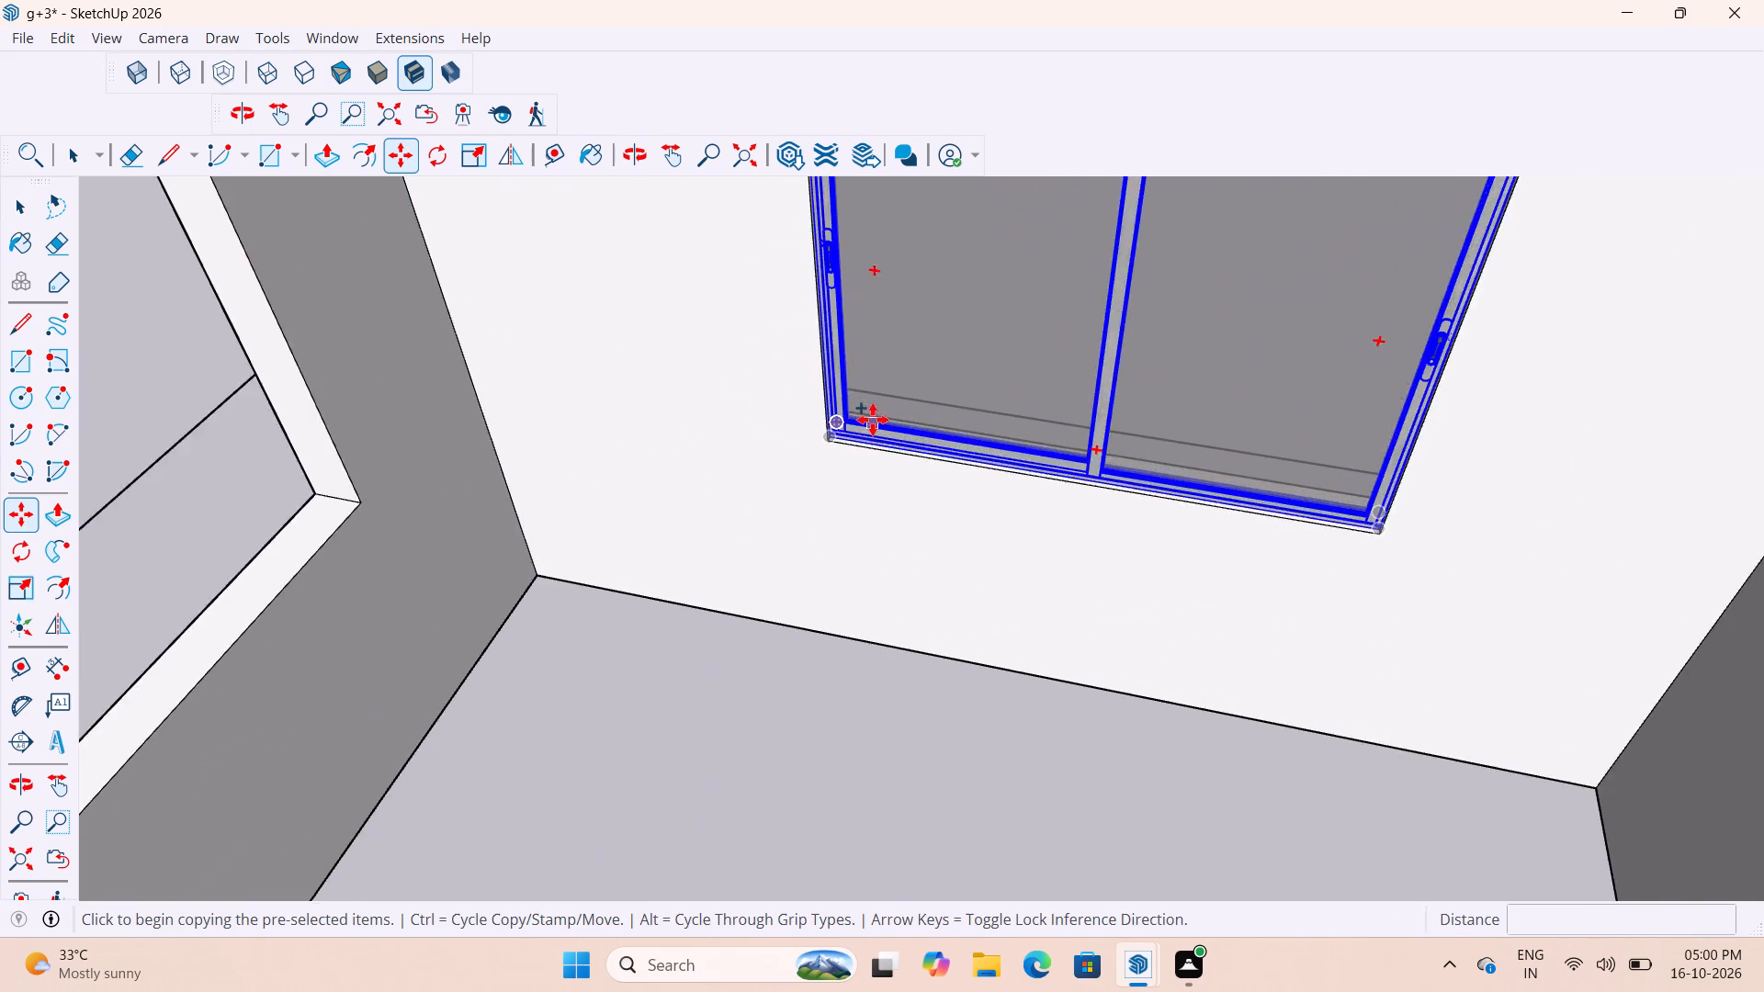
scroll(873, 420, "up", 11)
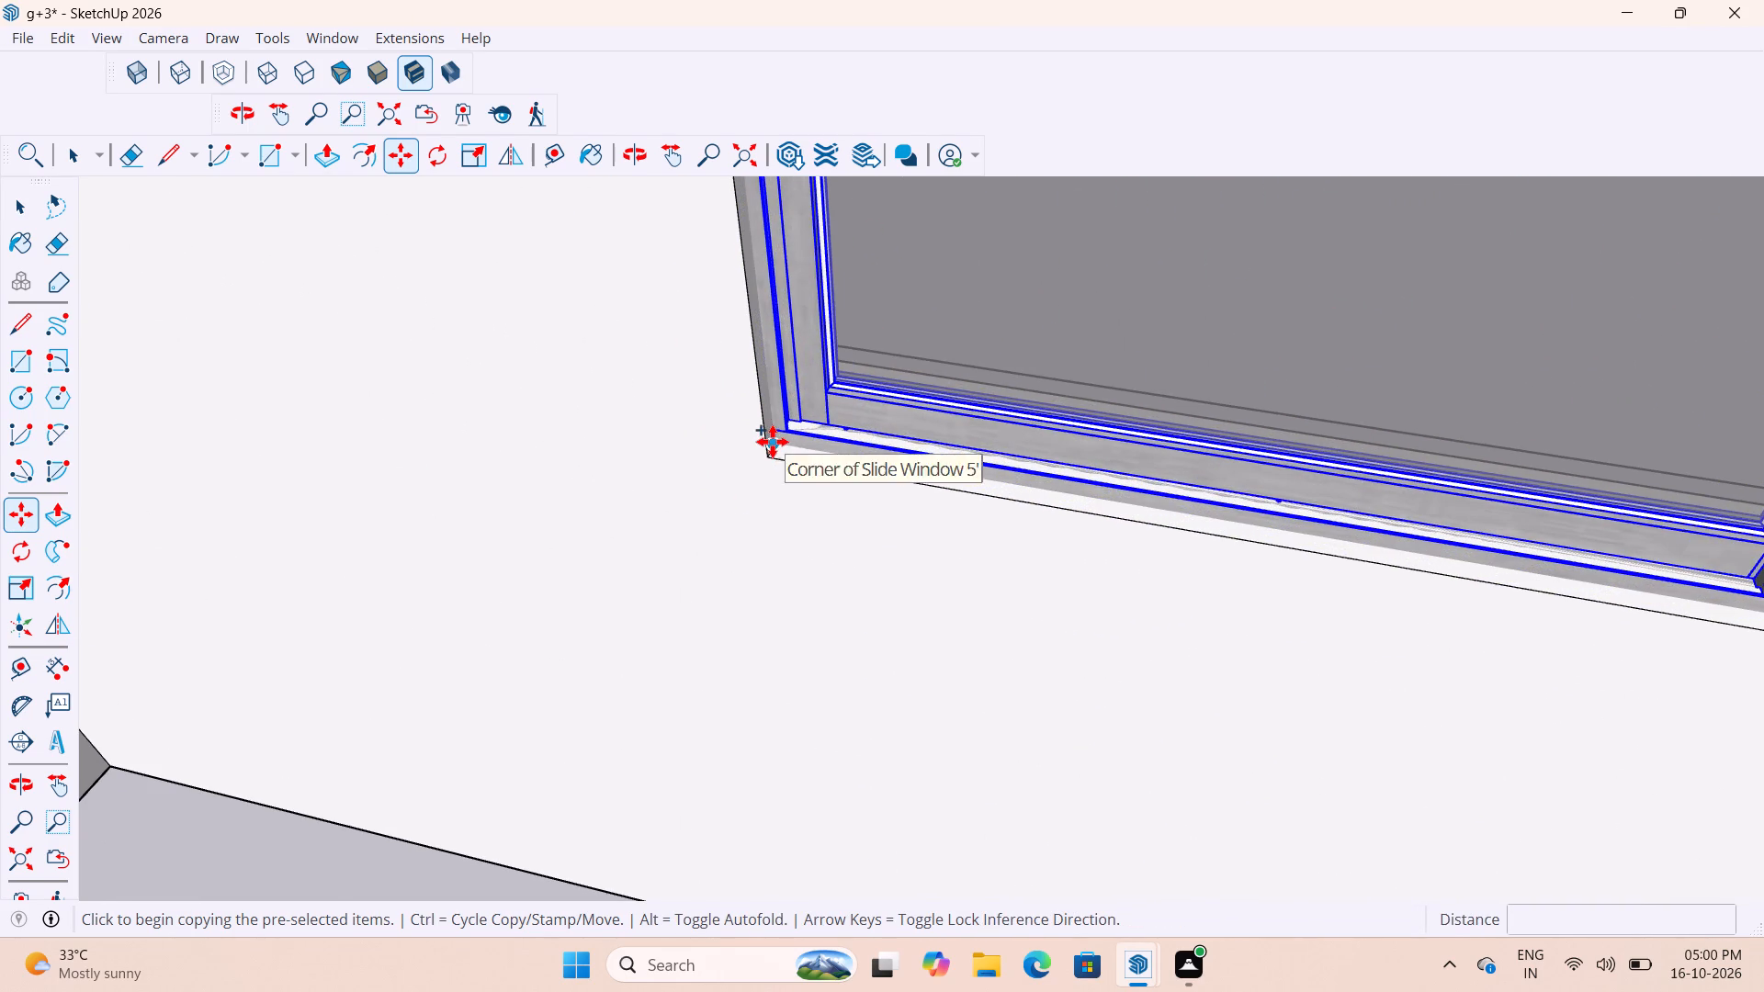
left_click(773, 442)
scroll(715, 498, "down", 18)
scroll(690, 507, "down", 6)
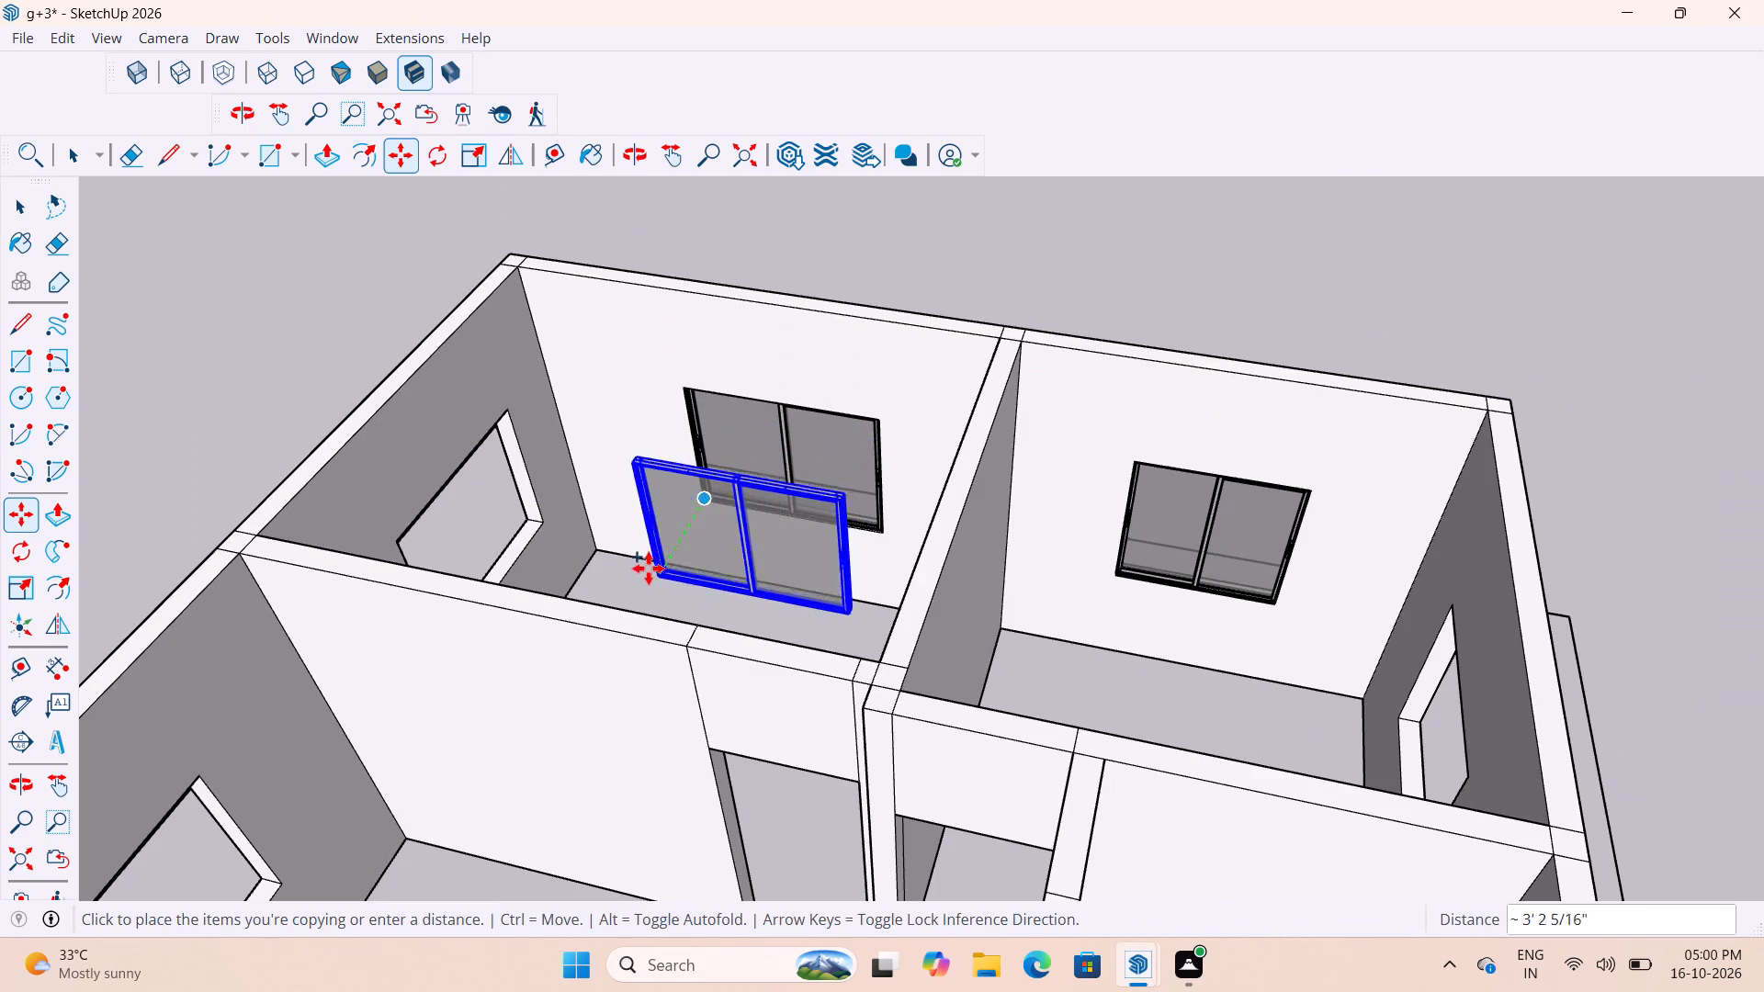
left_click(609, 583)
key("space")
left_click(1053, 268)
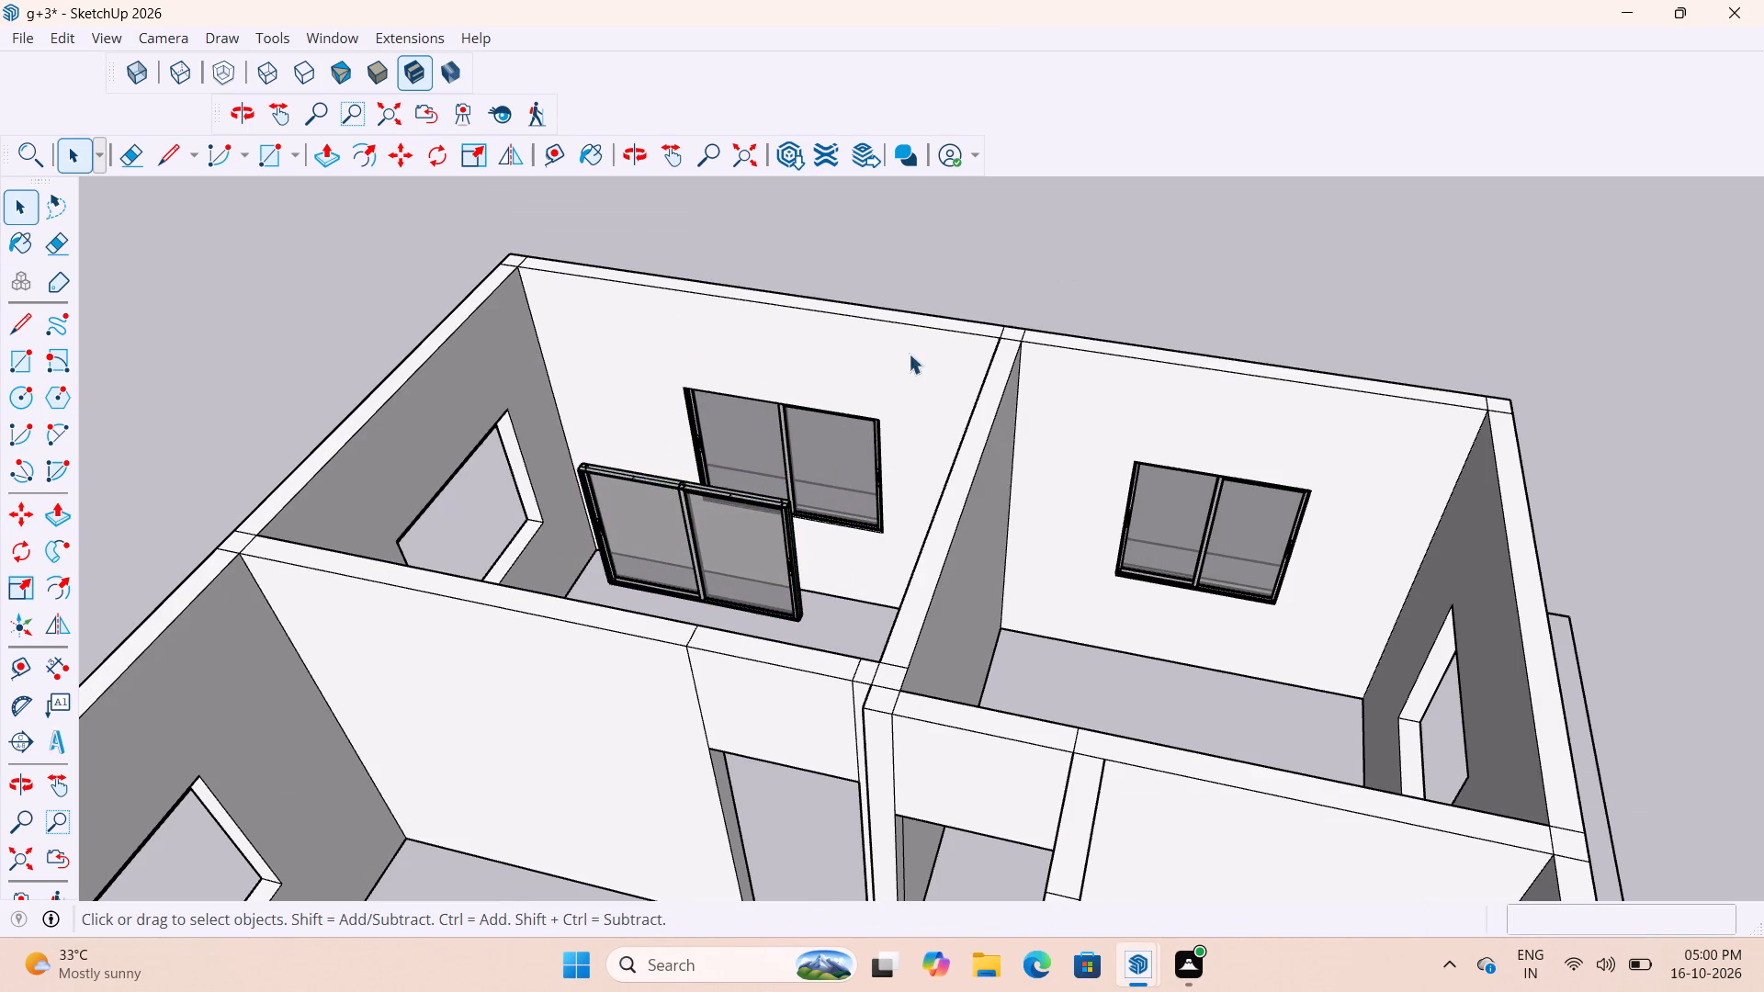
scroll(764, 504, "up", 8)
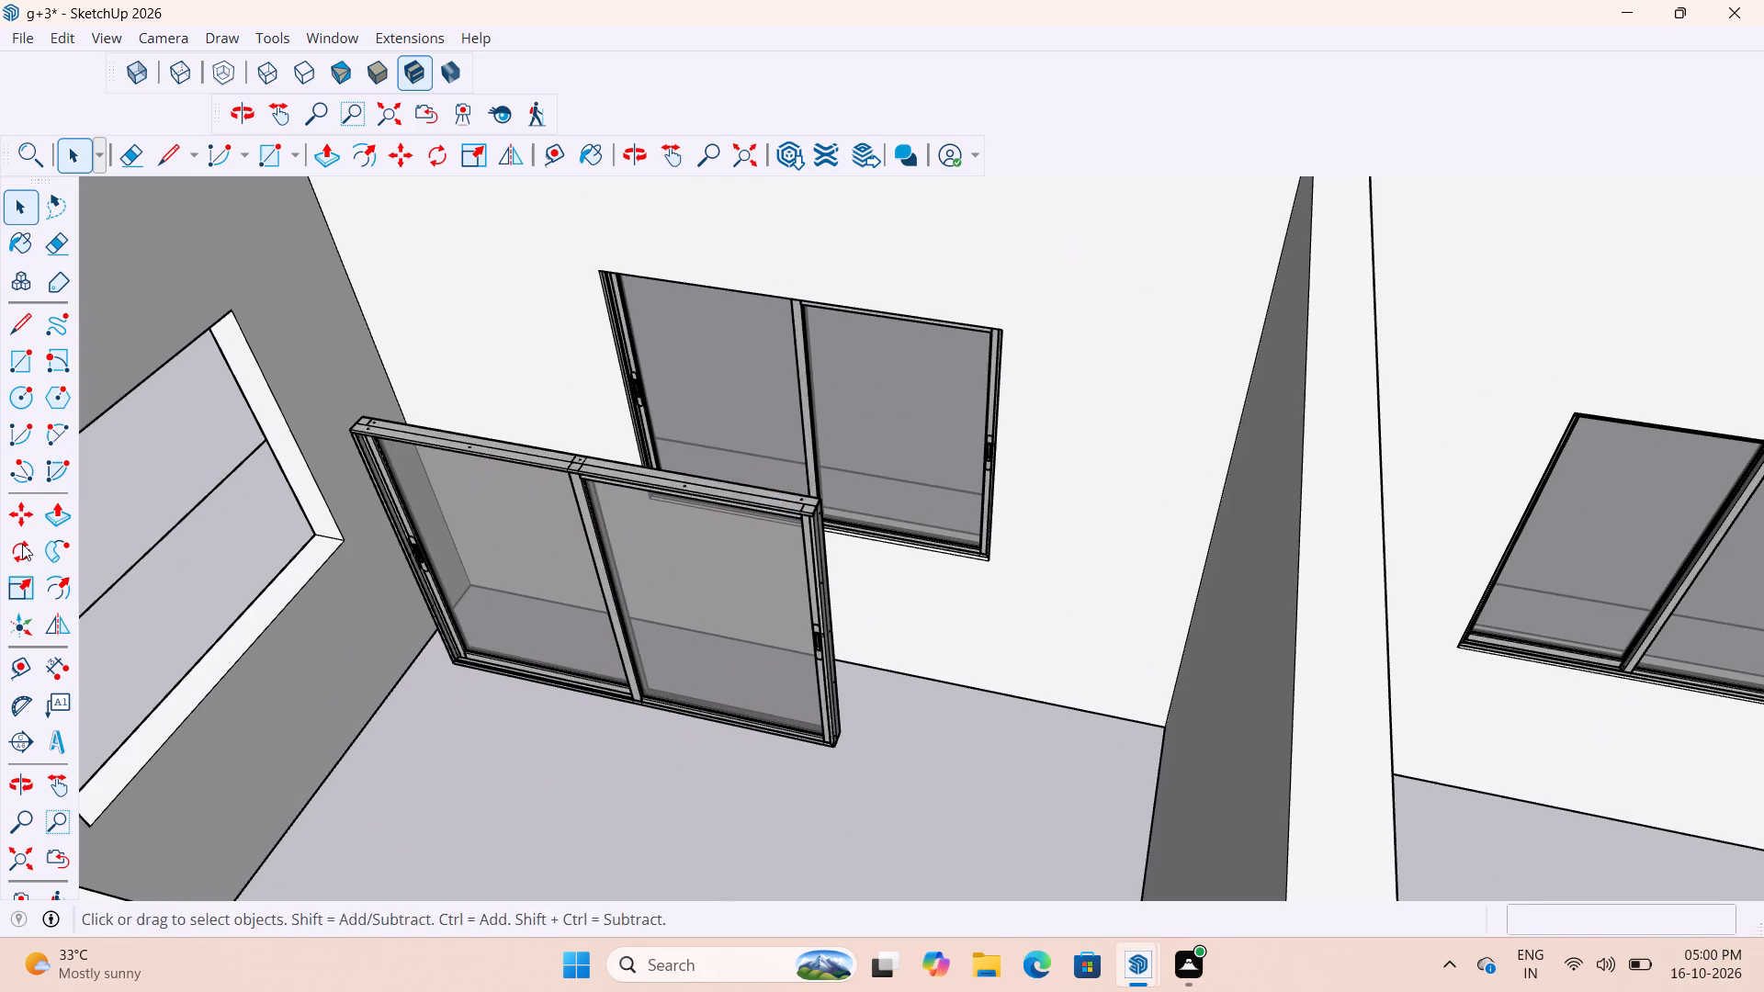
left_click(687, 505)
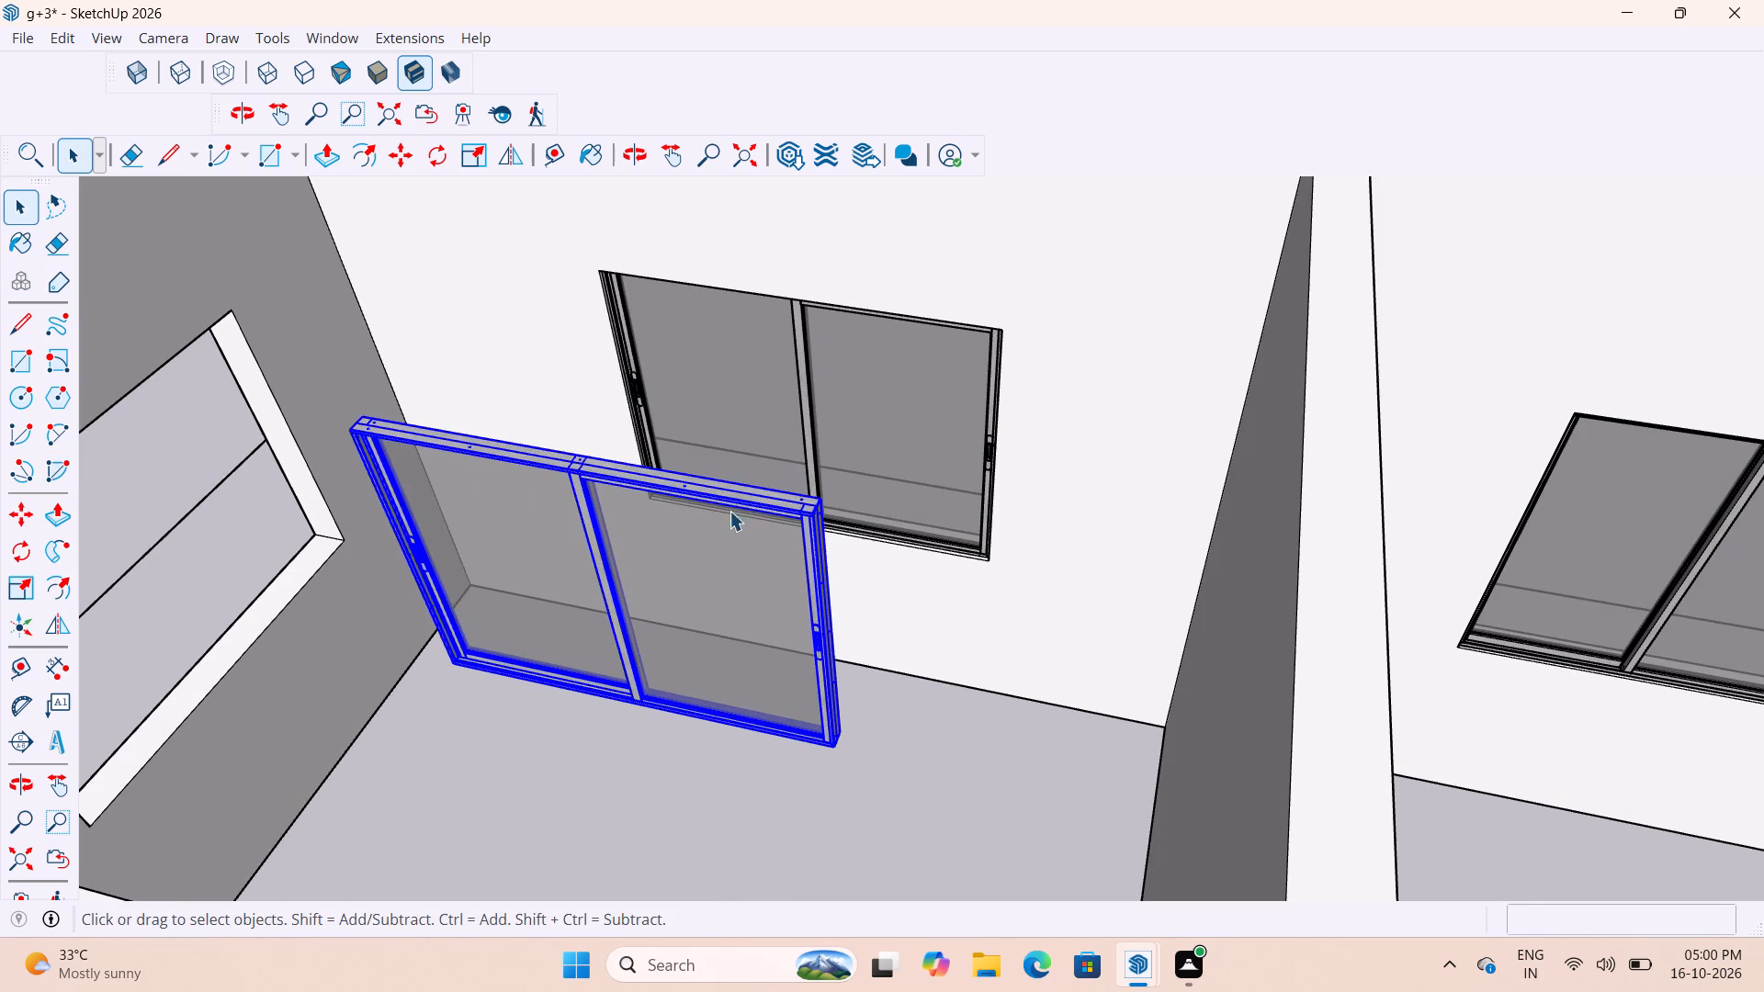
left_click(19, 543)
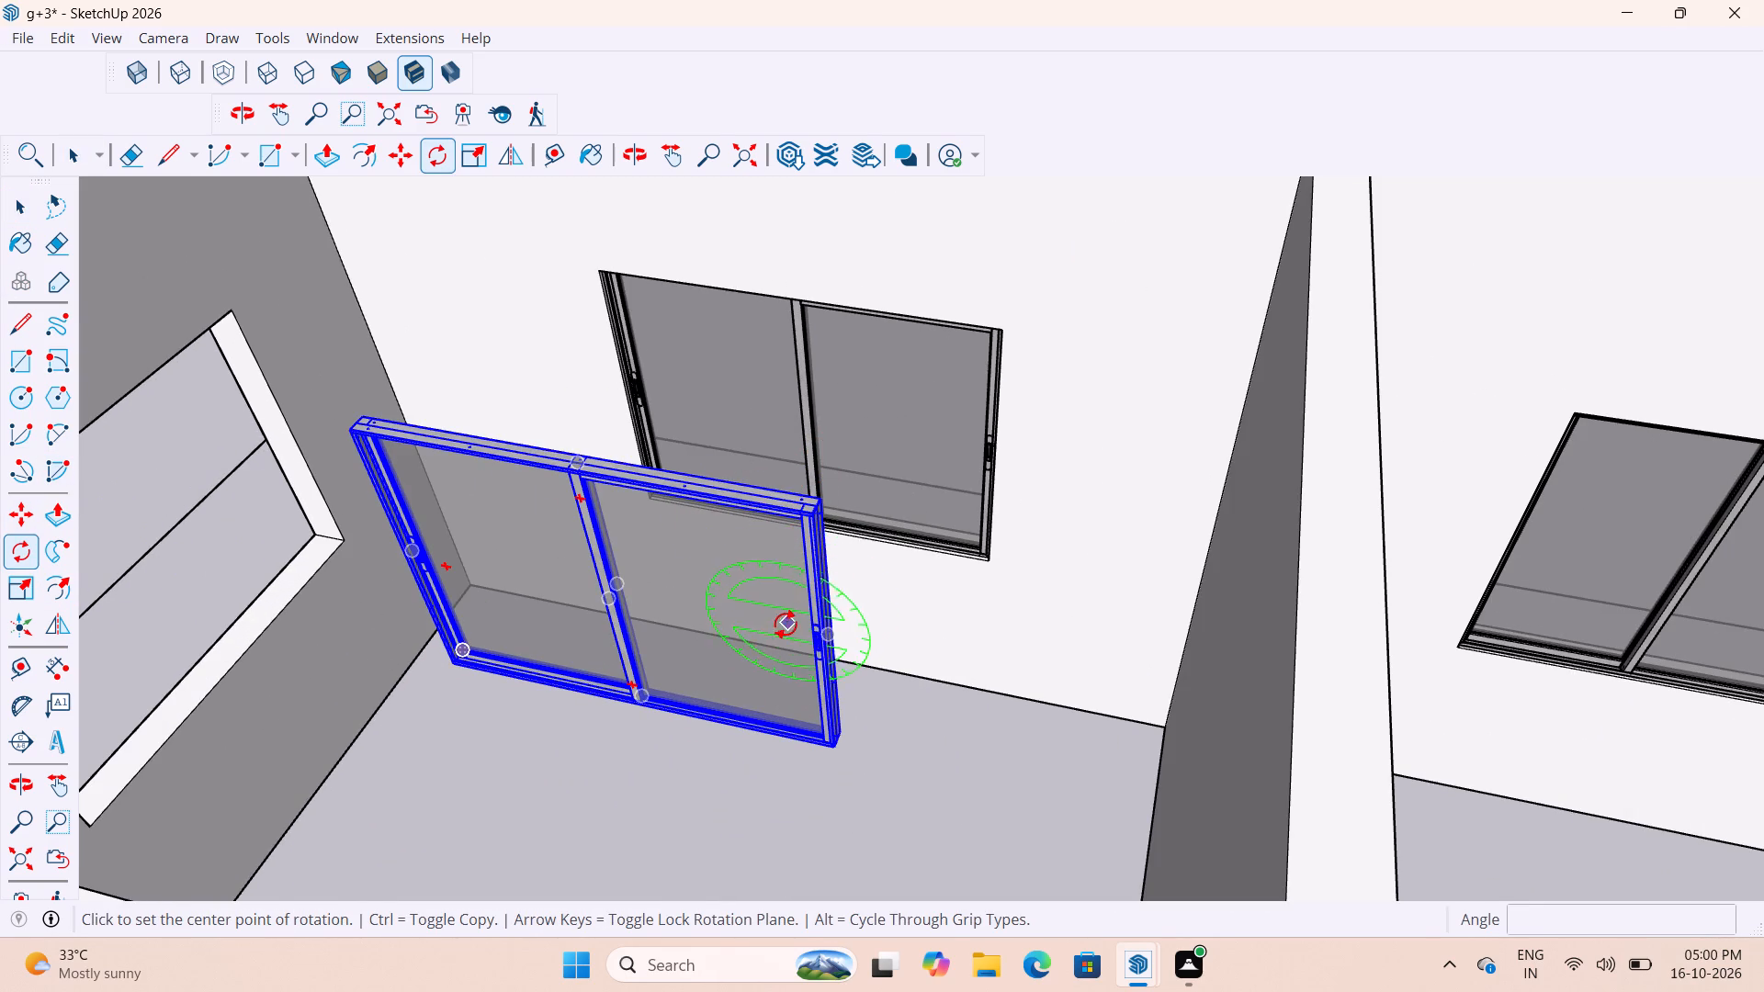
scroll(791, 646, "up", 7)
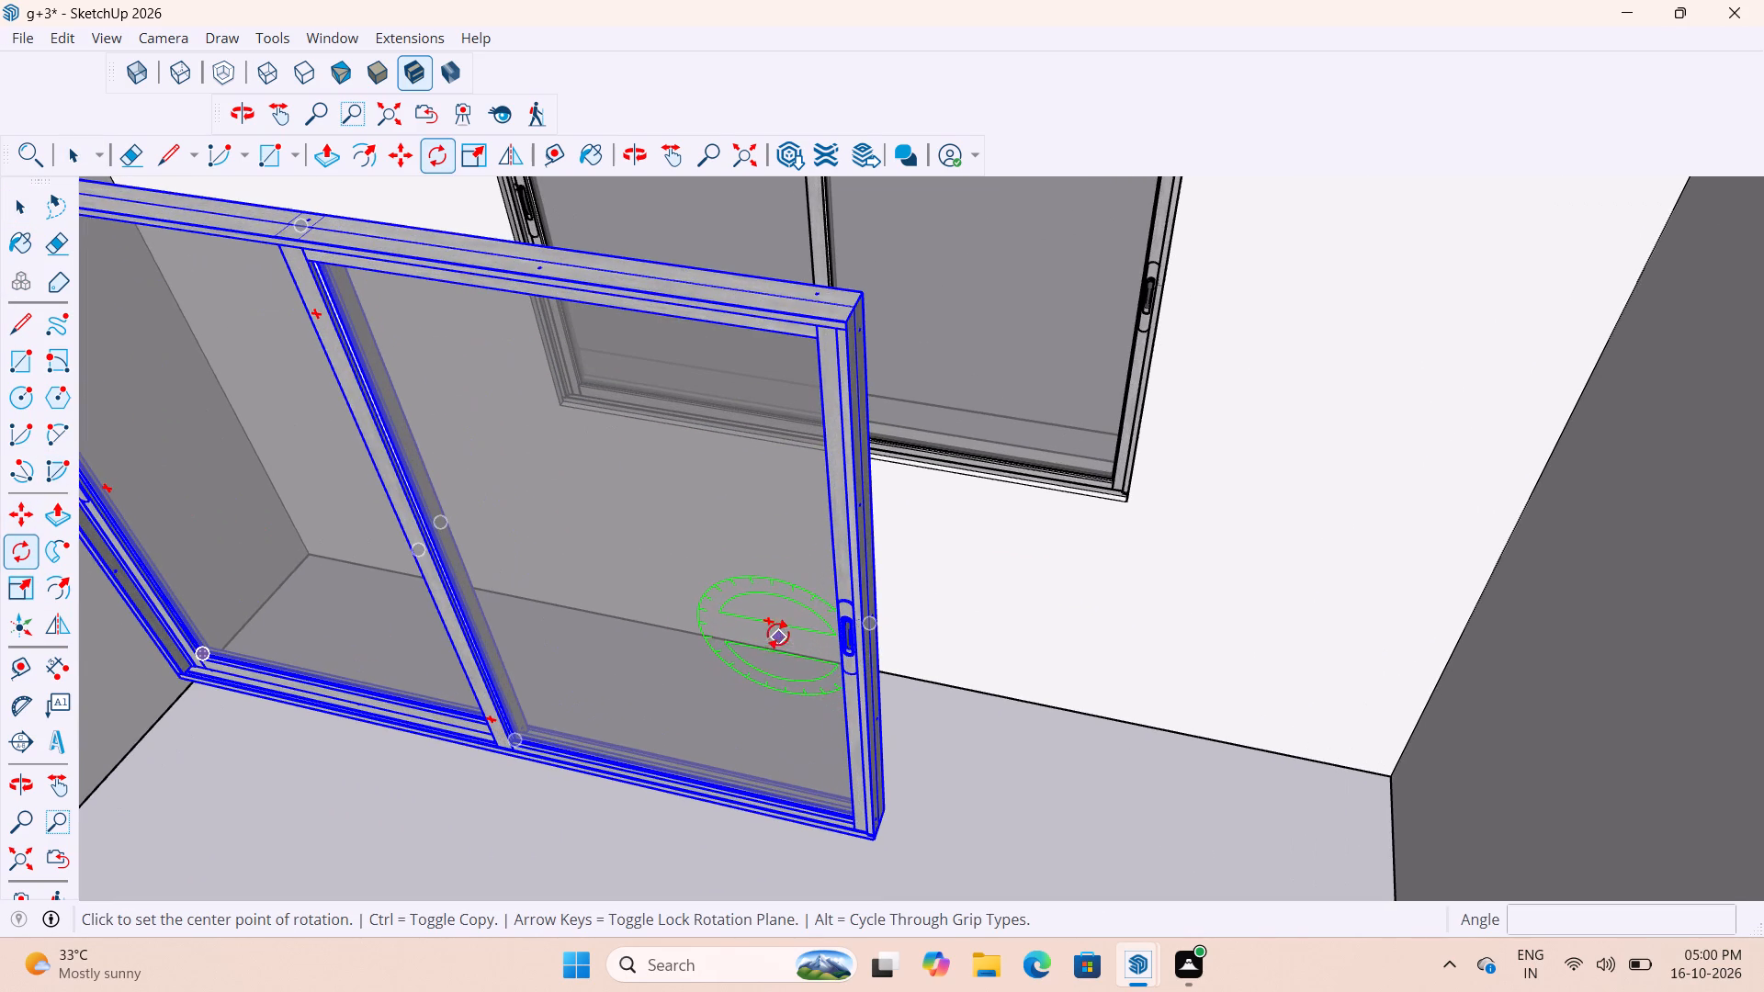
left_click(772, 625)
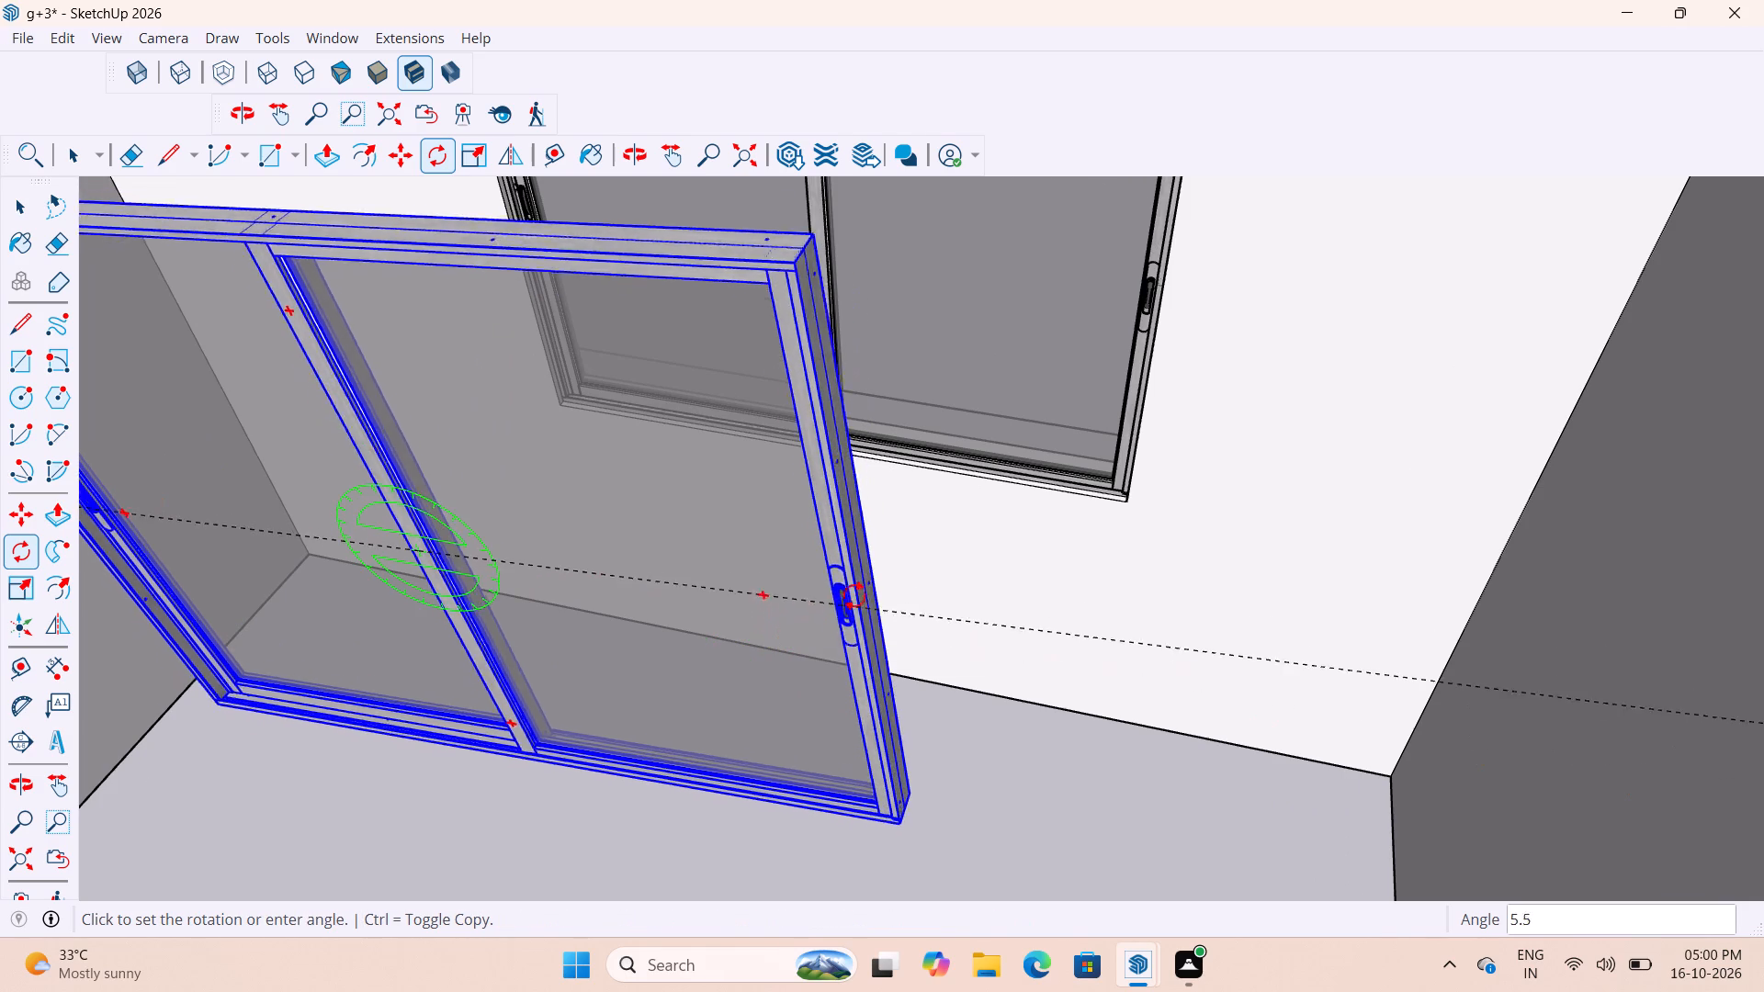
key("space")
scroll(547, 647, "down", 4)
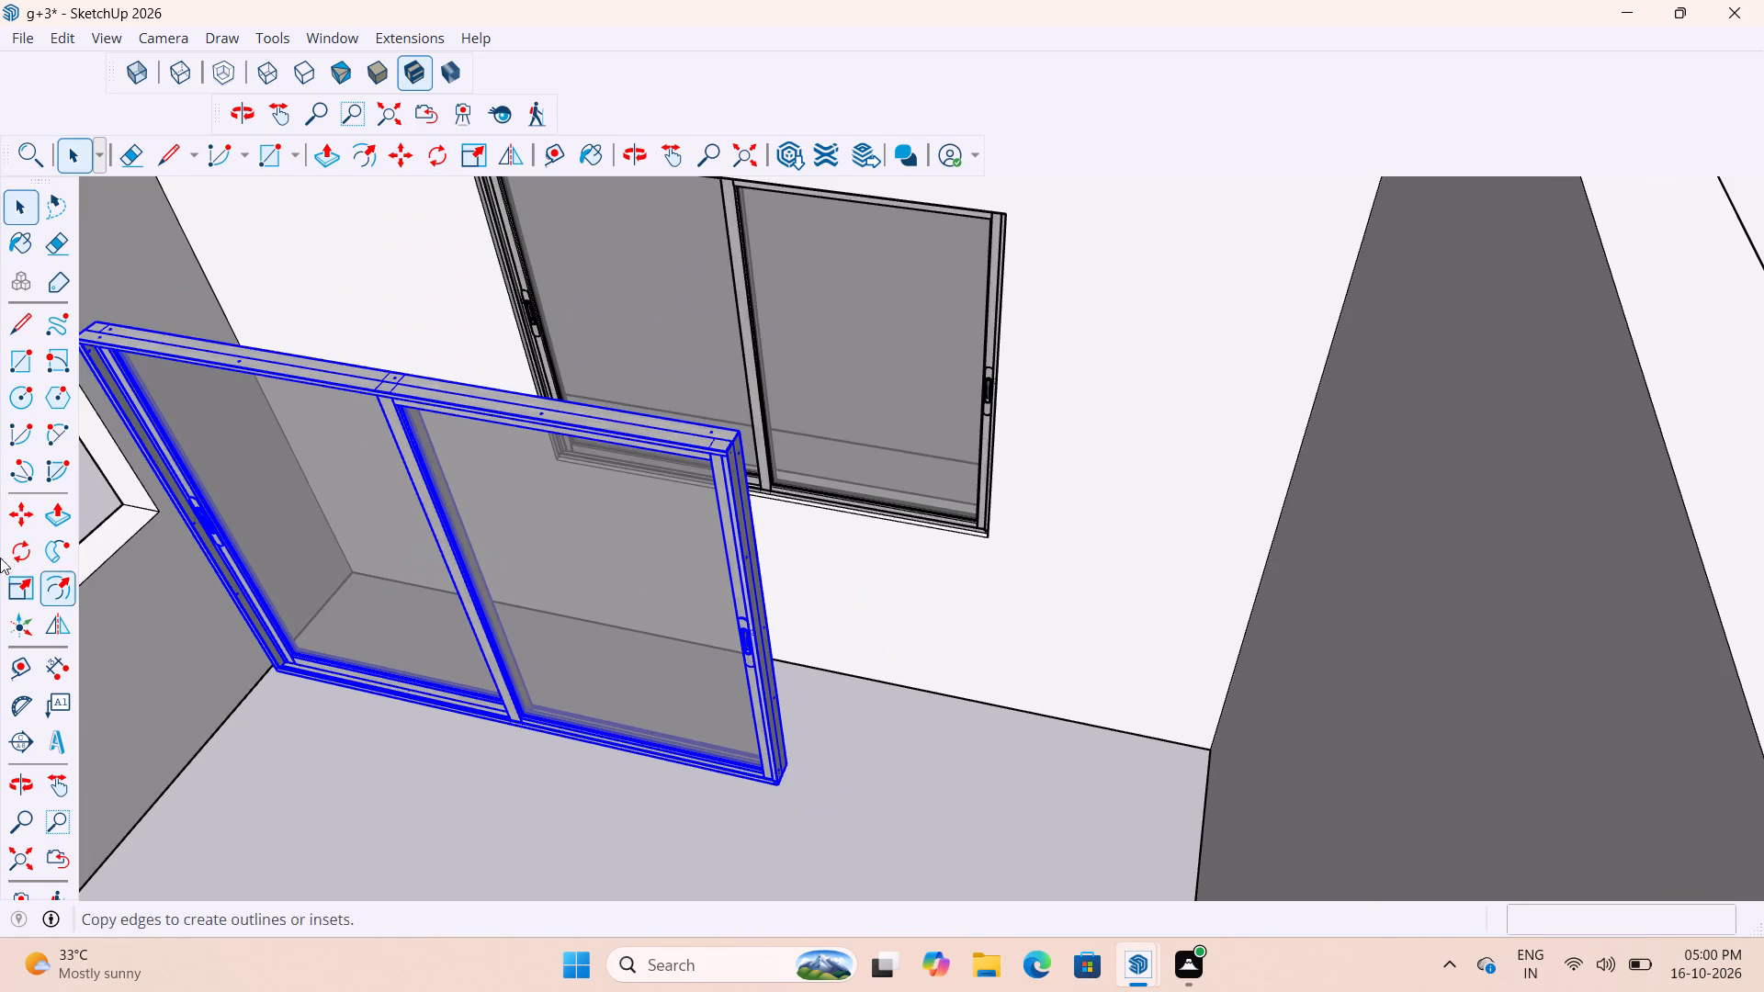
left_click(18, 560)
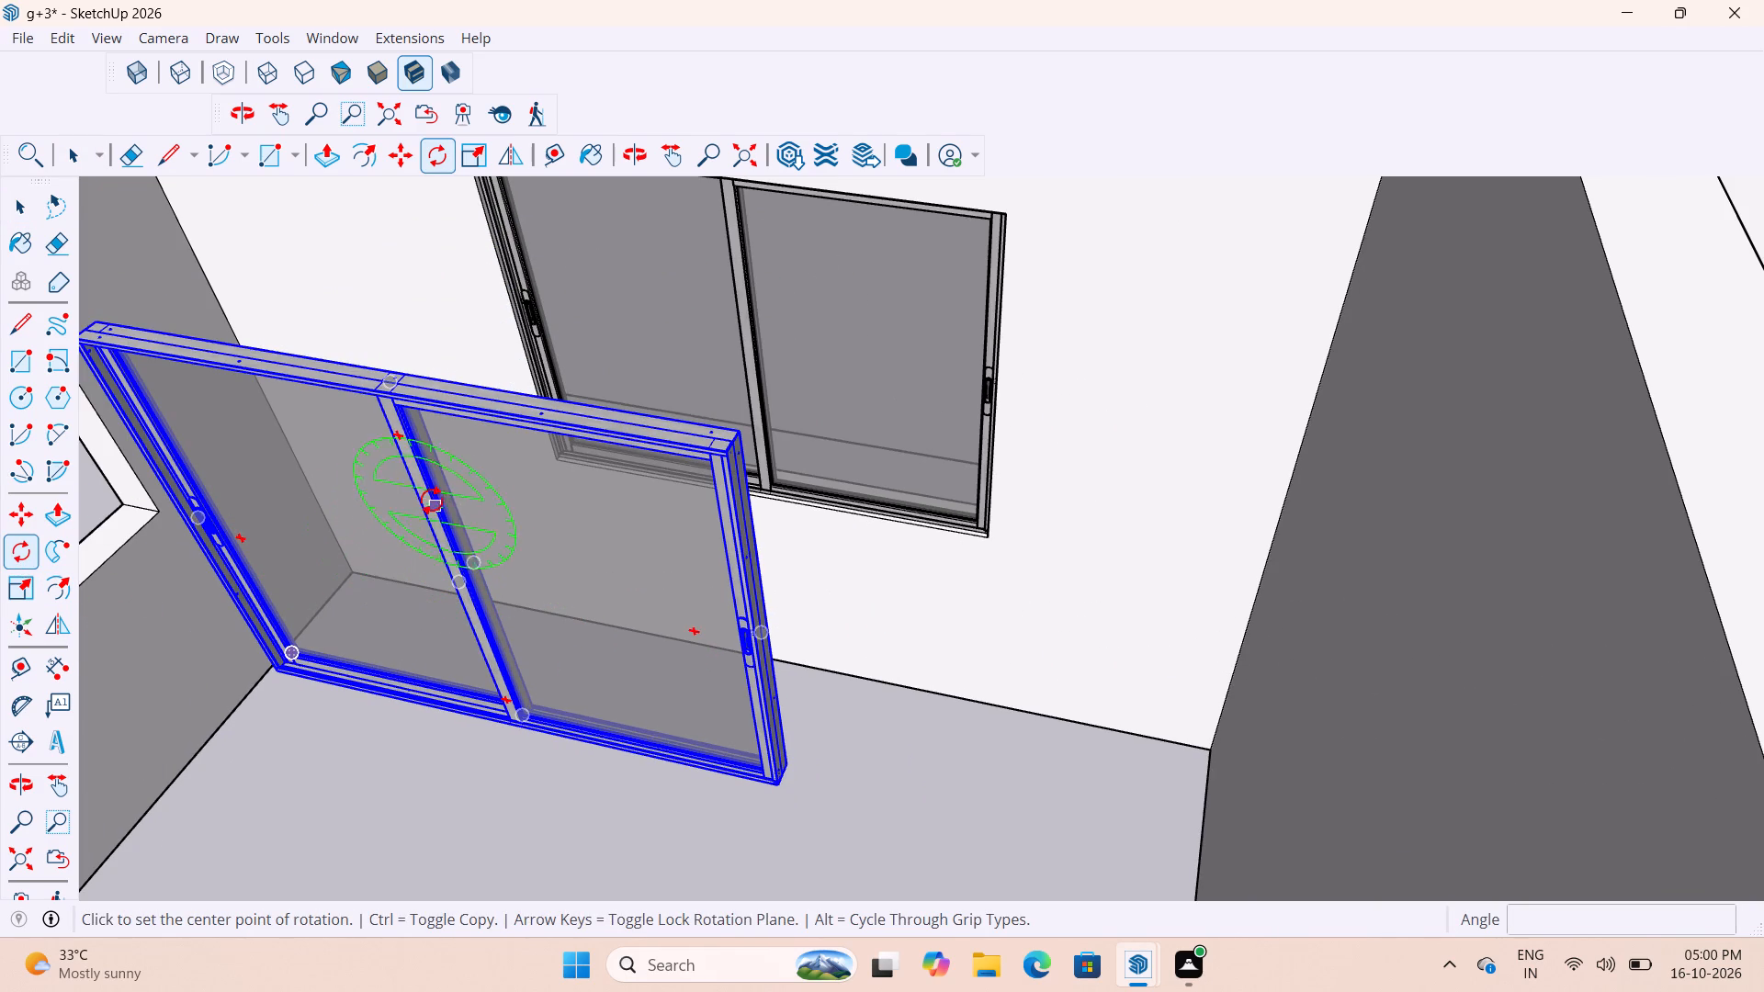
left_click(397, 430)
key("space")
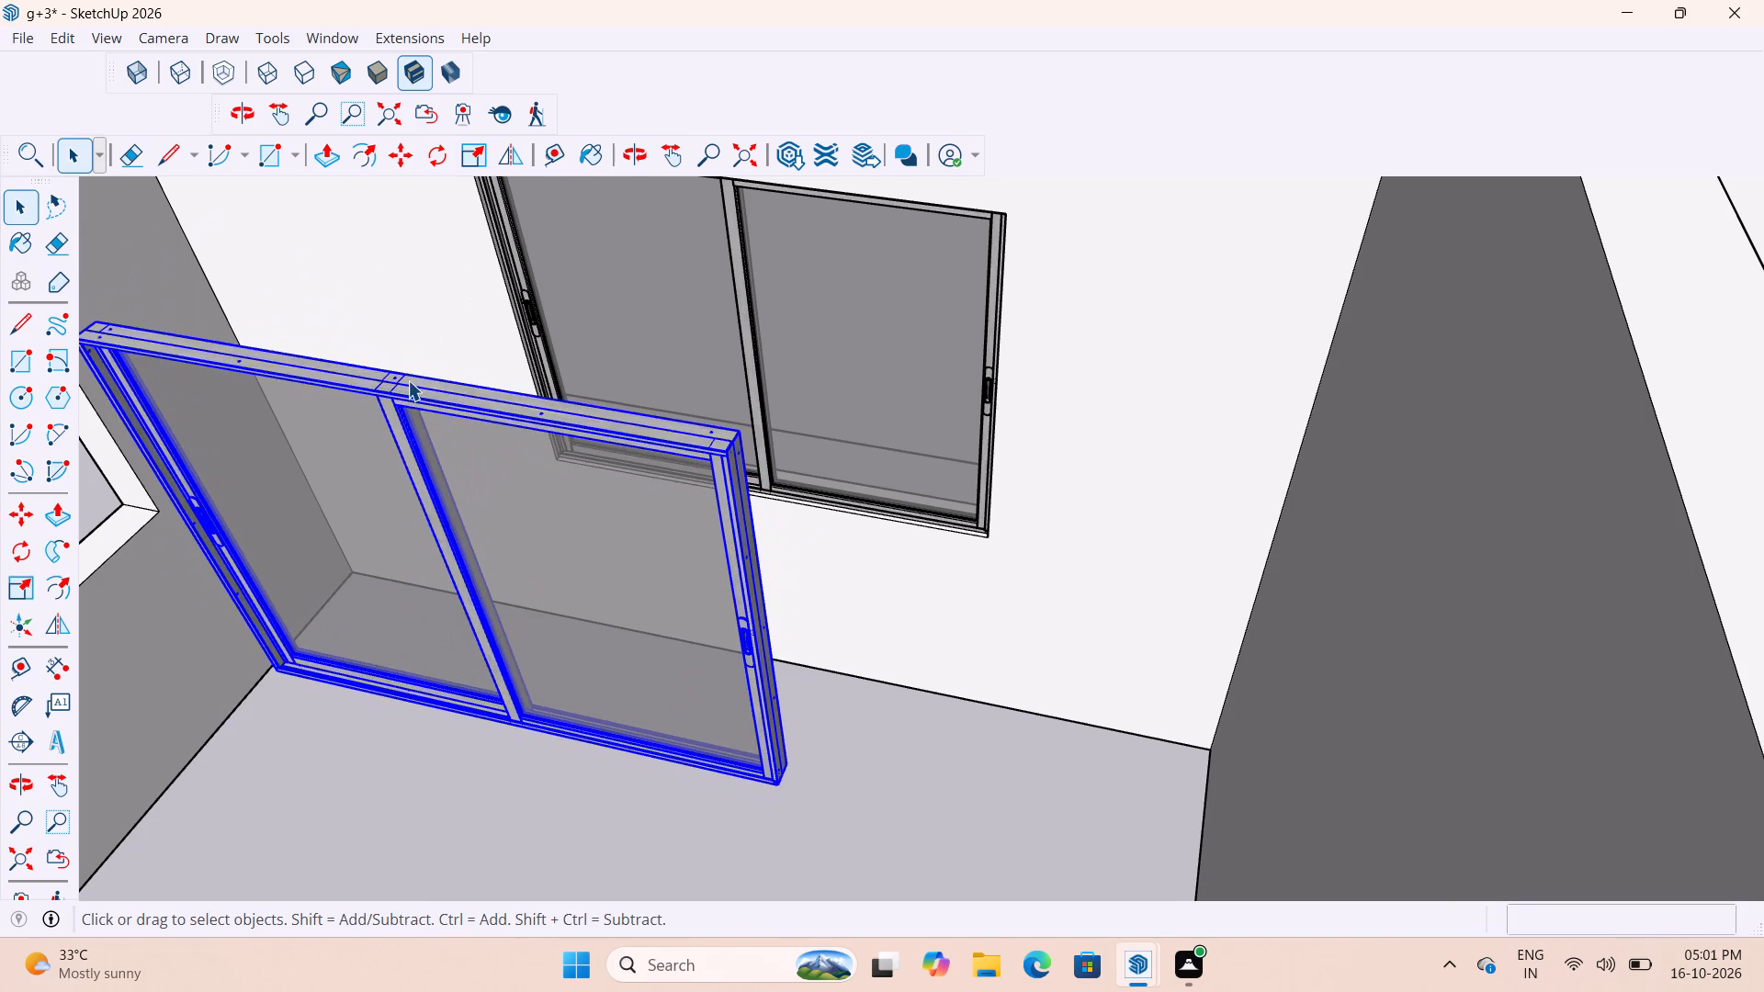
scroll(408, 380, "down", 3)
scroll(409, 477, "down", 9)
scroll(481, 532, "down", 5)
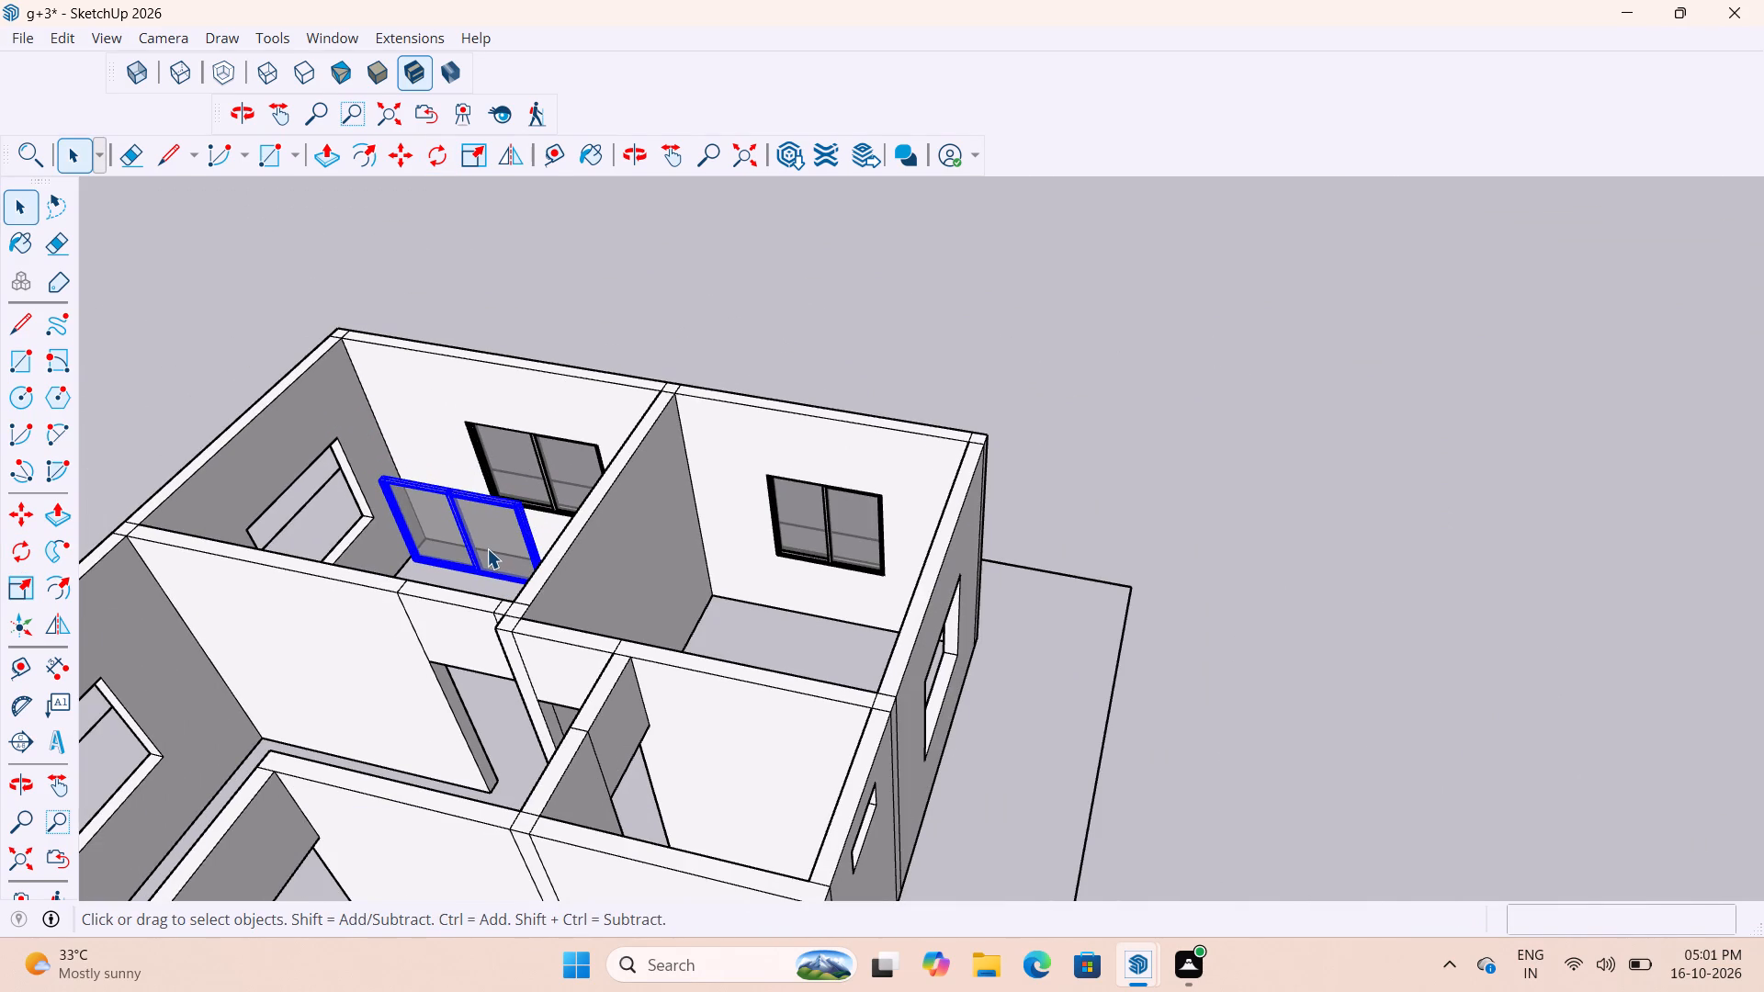
Rotate the free-standing window copy in the left rear room 90 degrees horizontally about its upper corner, parallel to the left side wall.
scroll(487, 553, "down", 4)
left_click(976, 366)
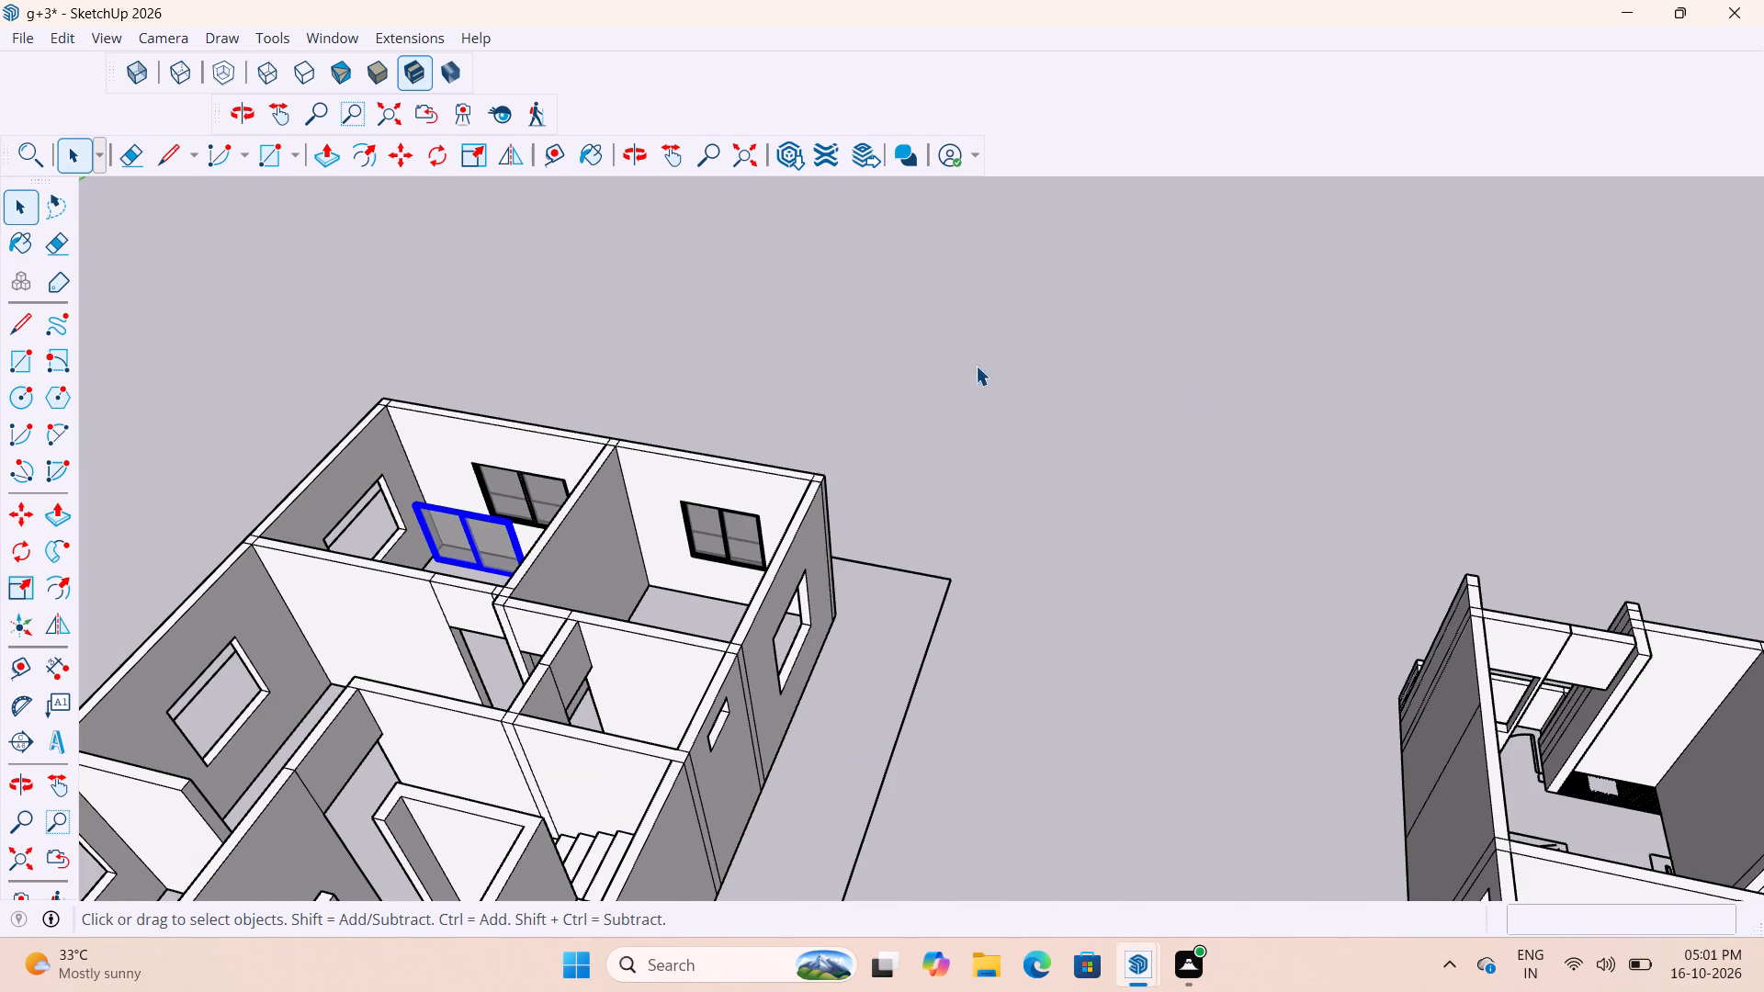
scroll(369, 517, "up", 7)
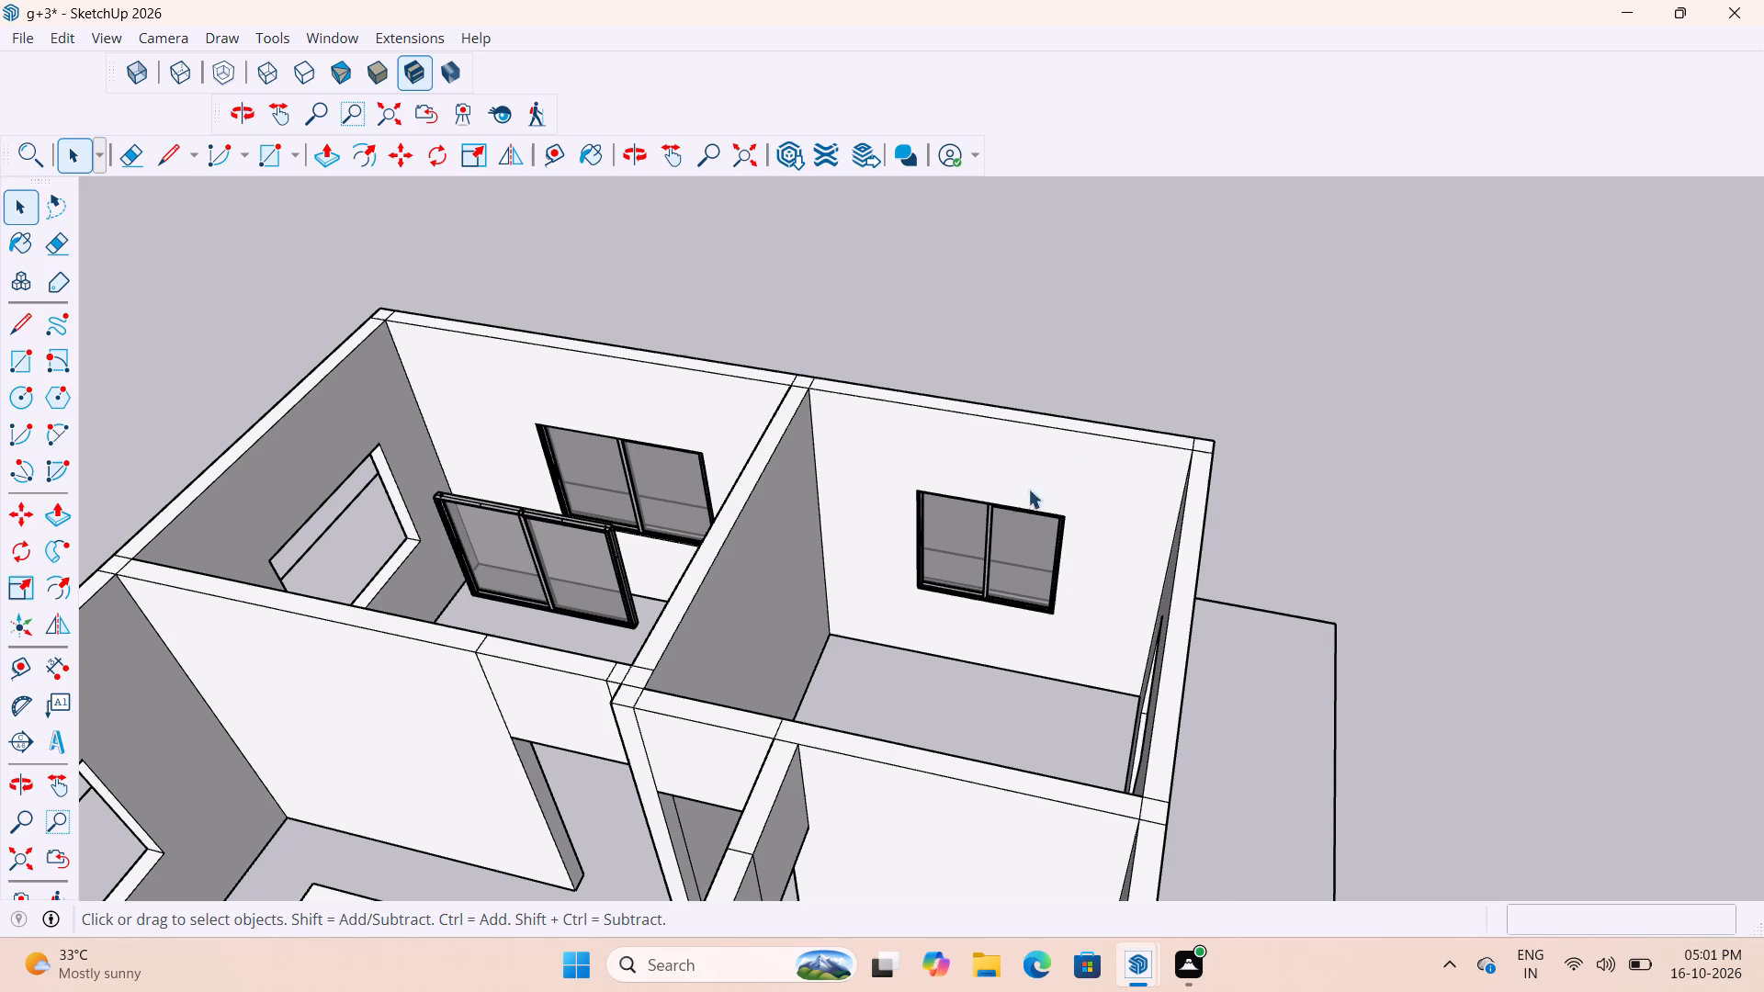
scroll(919, 544, "up", 8)
scroll(1401, 457, "down", 10)
middle_click_drag(954, 503, 928, 566)
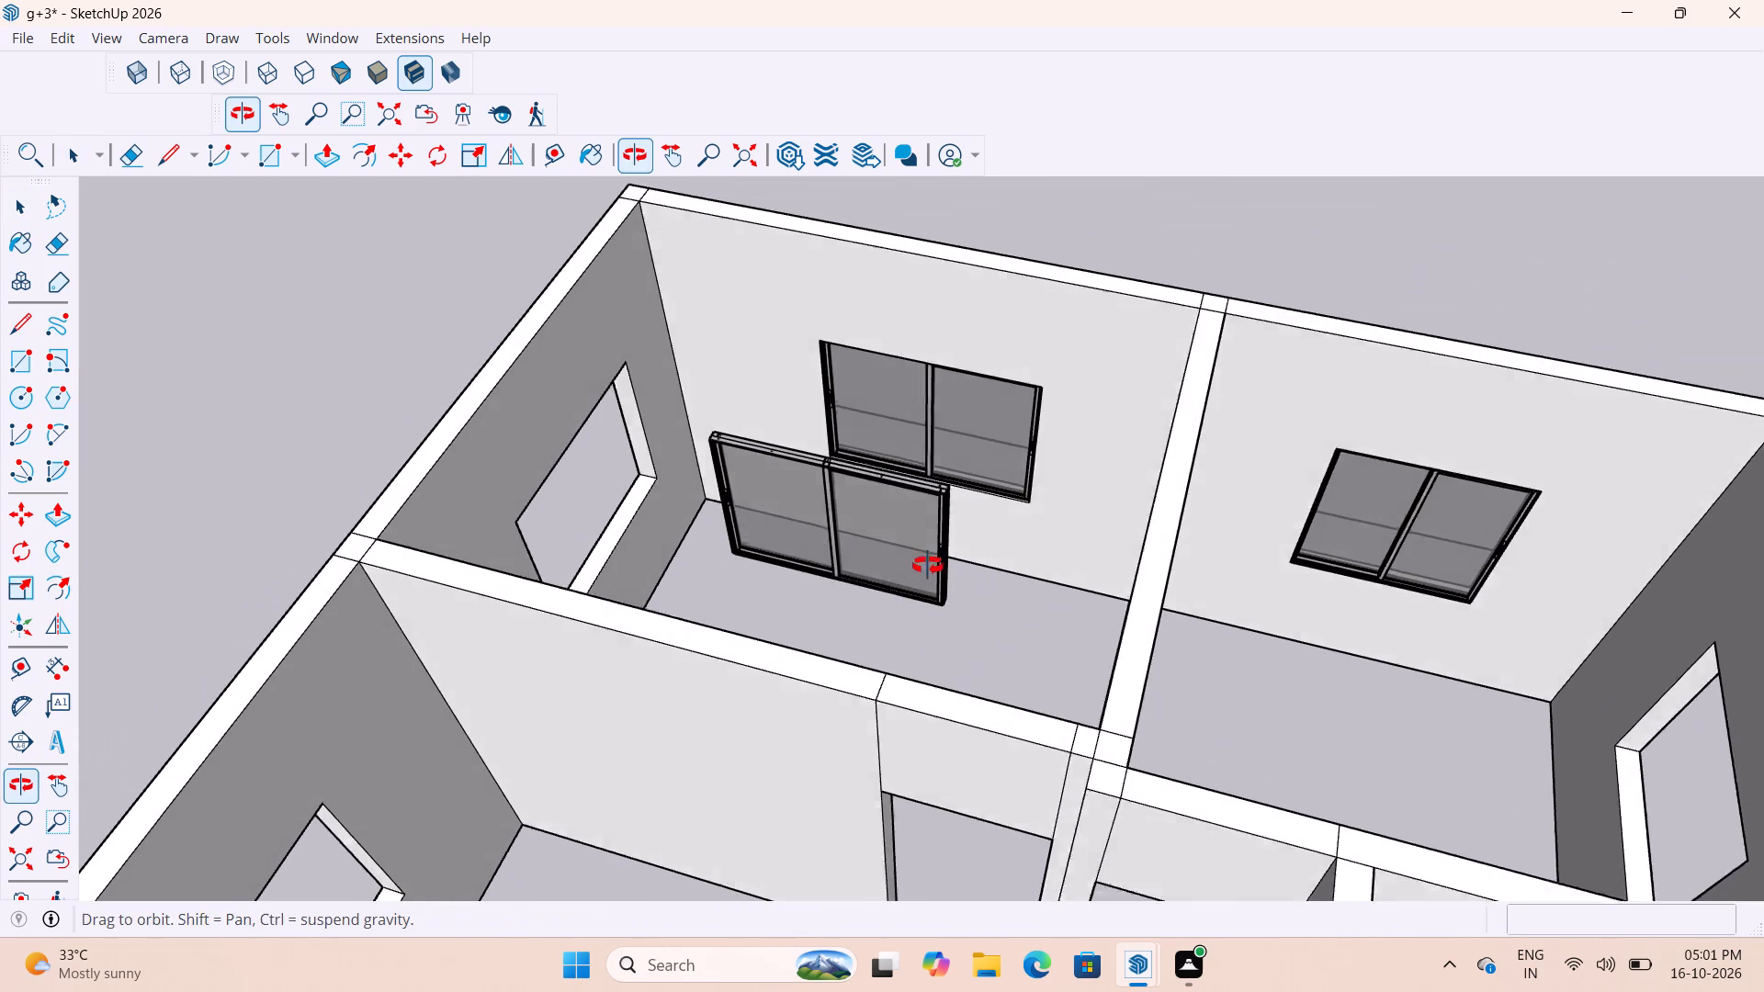
middle_click_drag(928, 566, 926, 568)
scroll(875, 466, "up", 7)
left_click(785, 498)
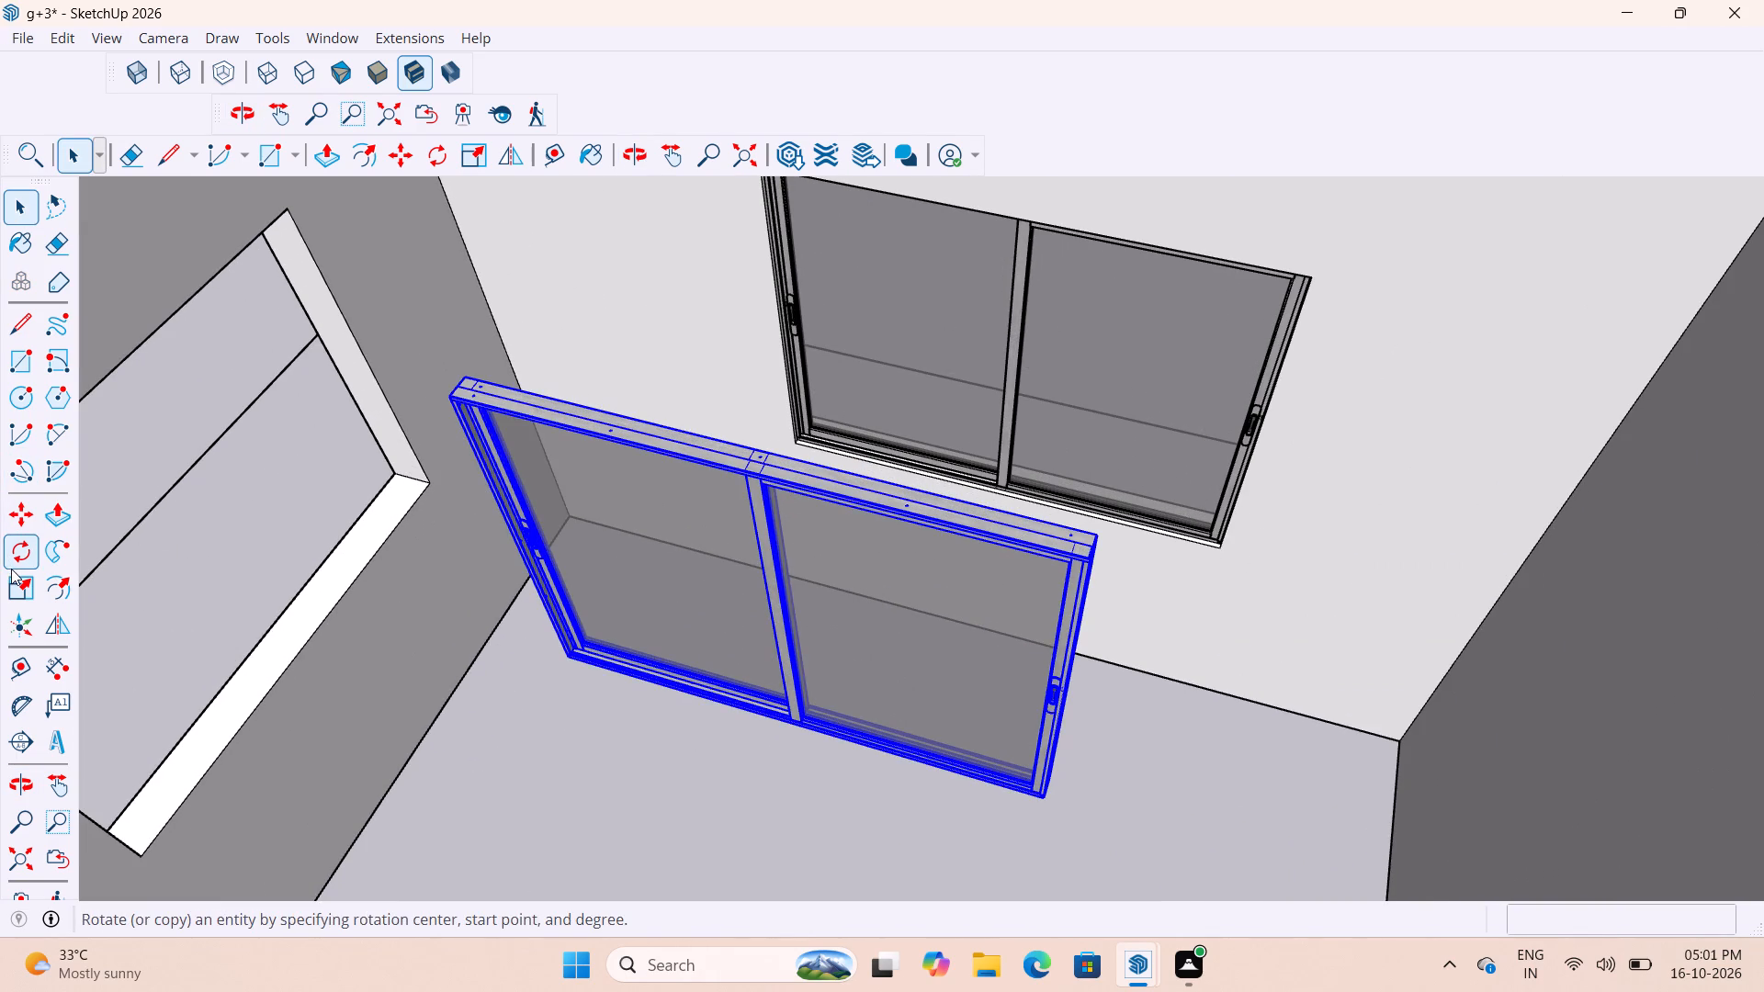
left_click(23, 549)
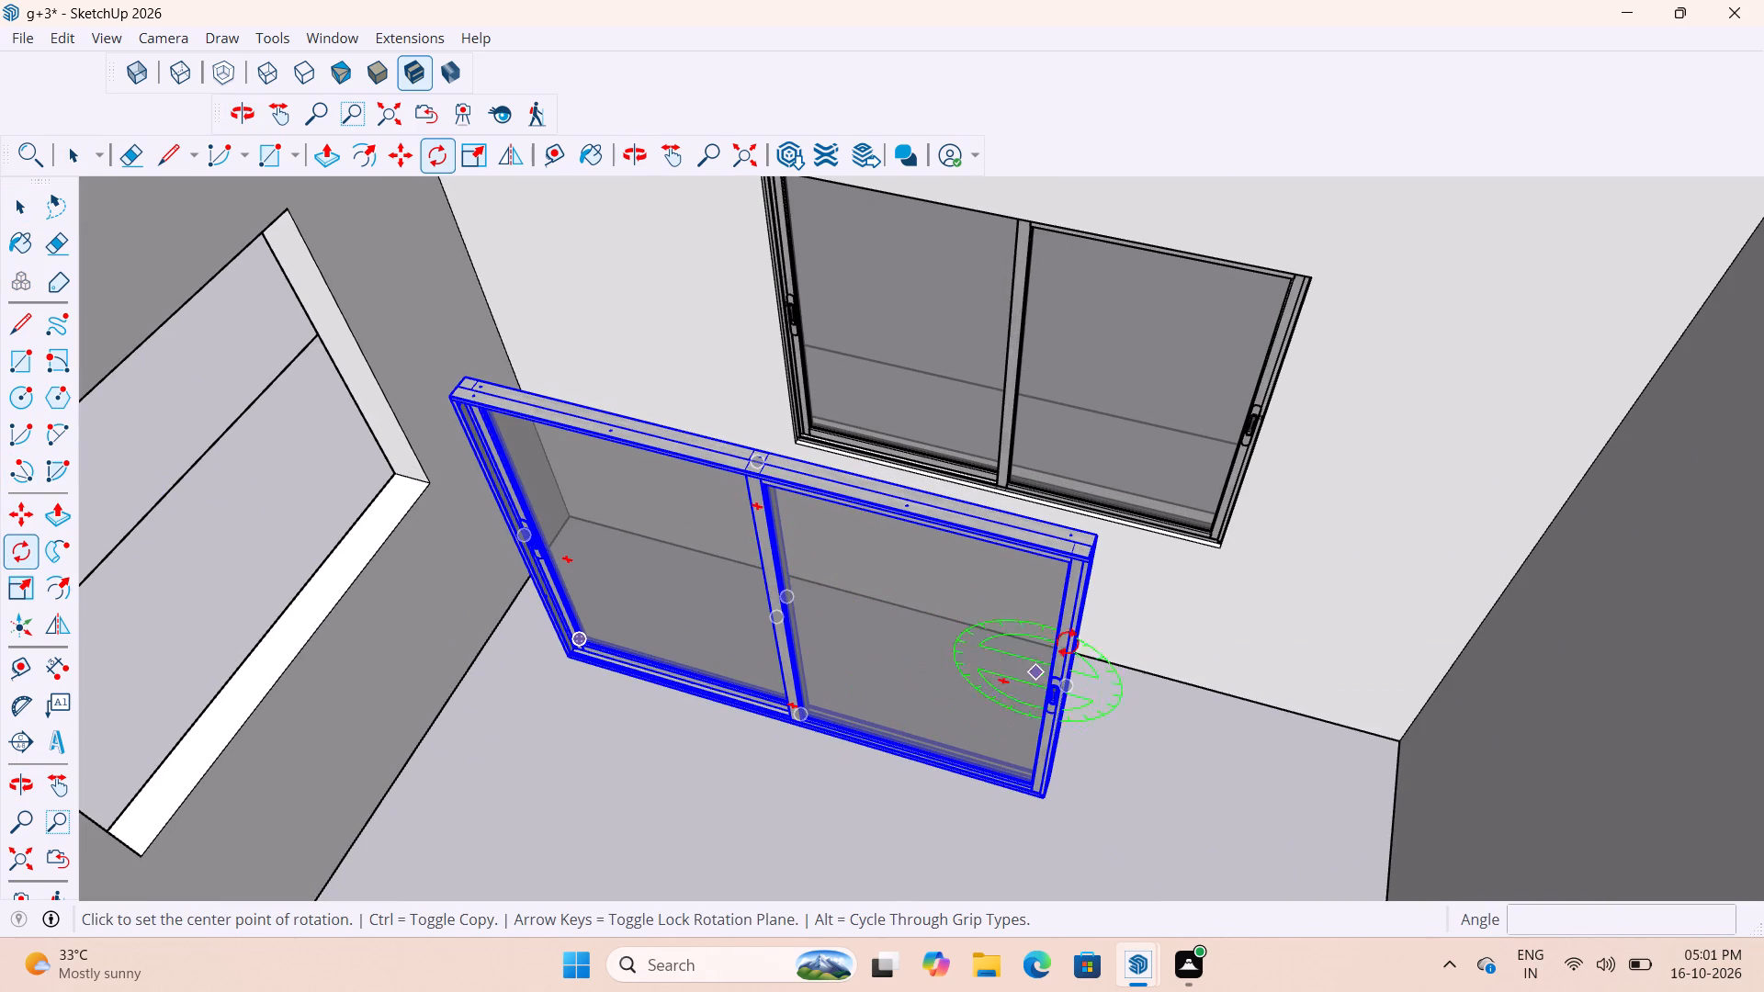
left_click(1080, 547)
left_click(1252, 579)
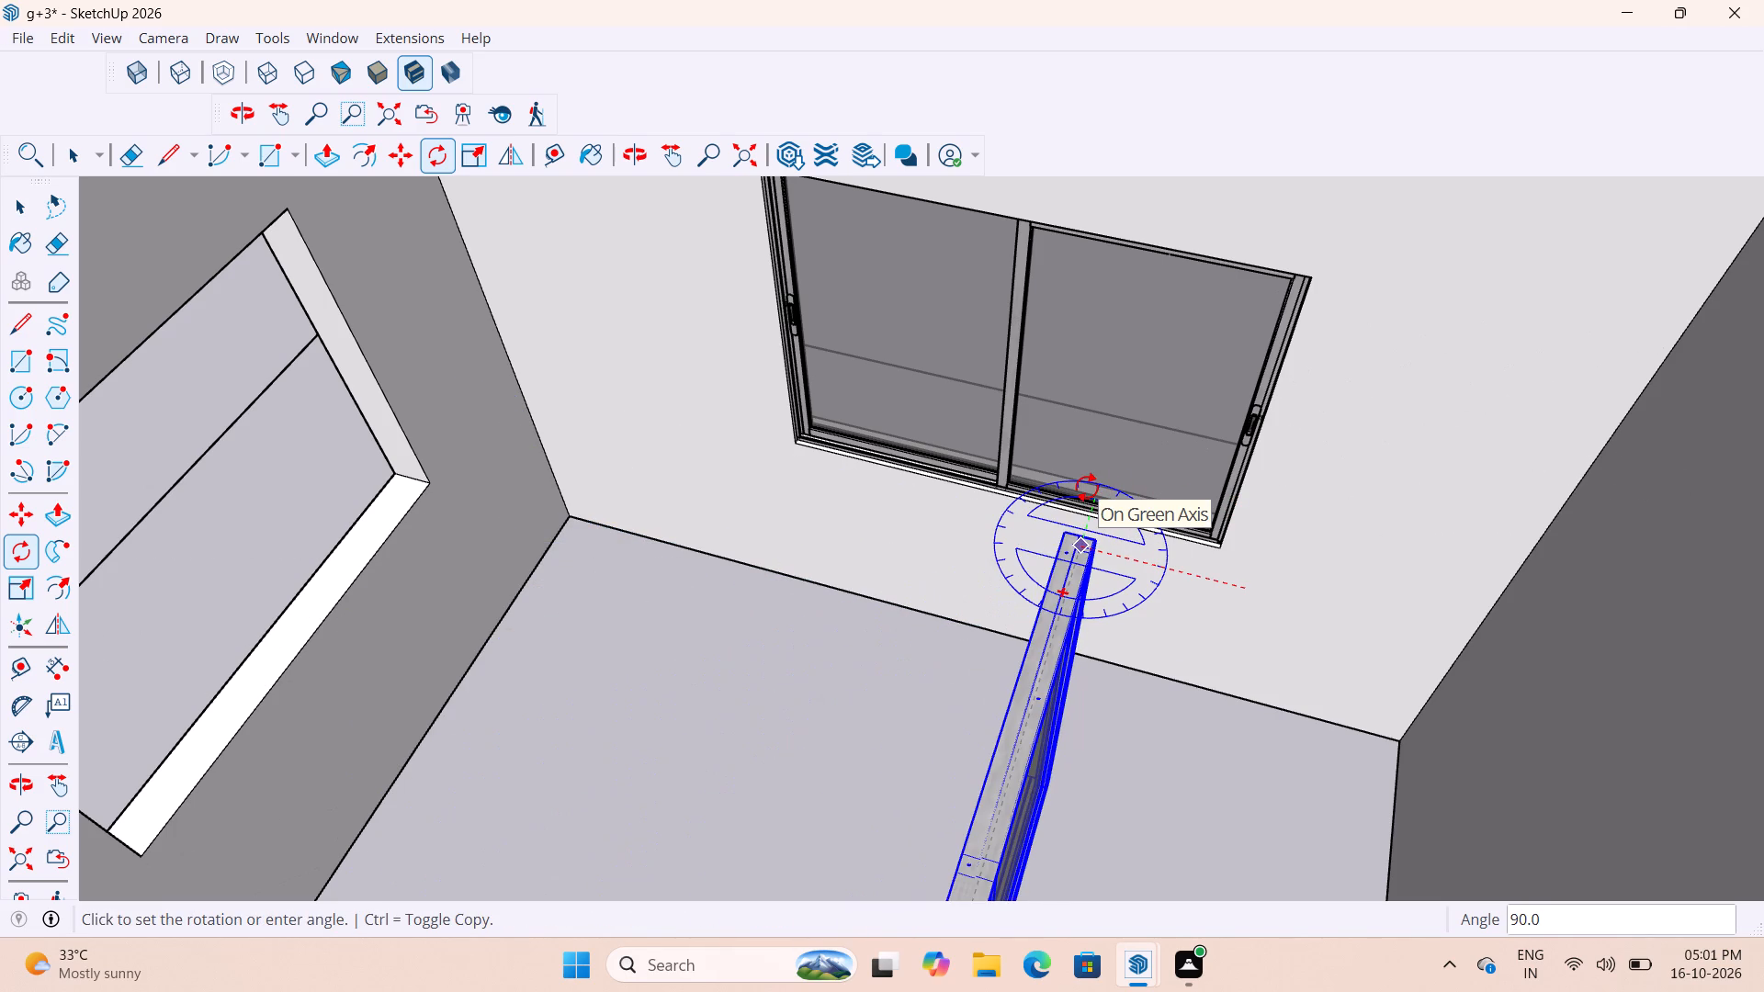
left_click(1087, 487)
key("space")
Place a guide 1" in from the inner sill edge of the empty window opening in the left rear room's side wall.
scroll(847, 542, "down", 10)
middle_click_drag(885, 640, 750, 658)
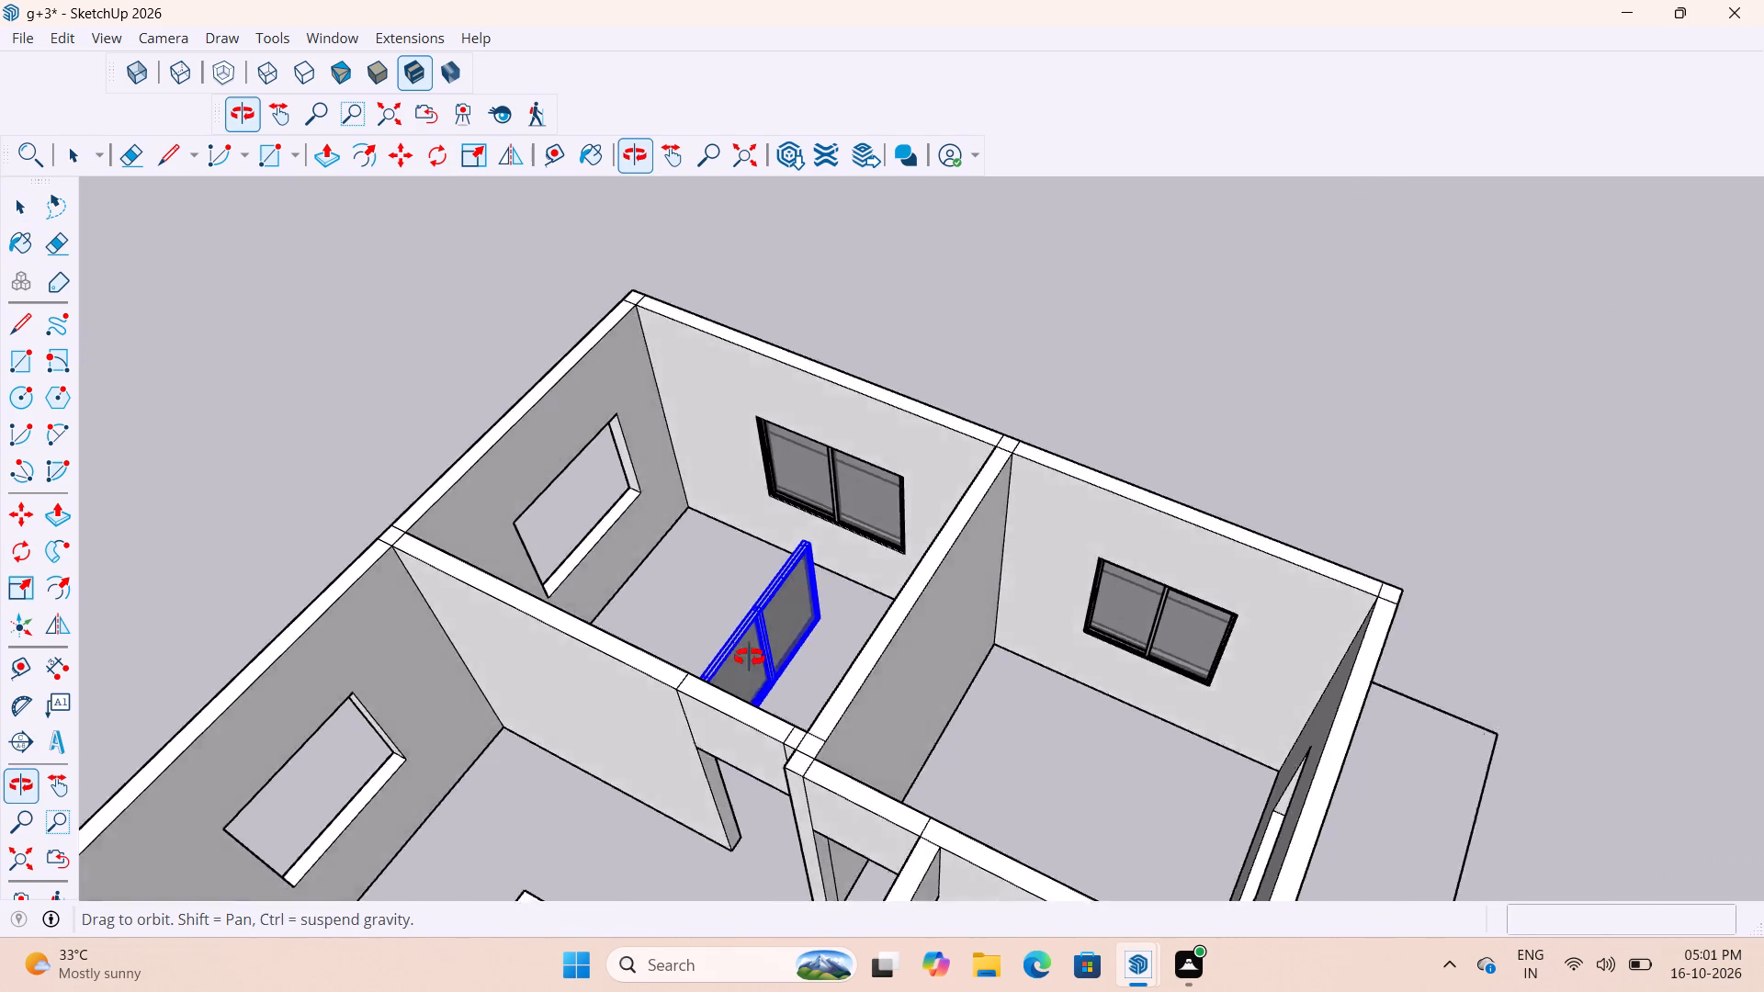
middle_click_drag(750, 658, 572, 680)
left_click(704, 475)
scroll(713, 577, "up", 3)
middle_click_drag(672, 389, 593, 477)
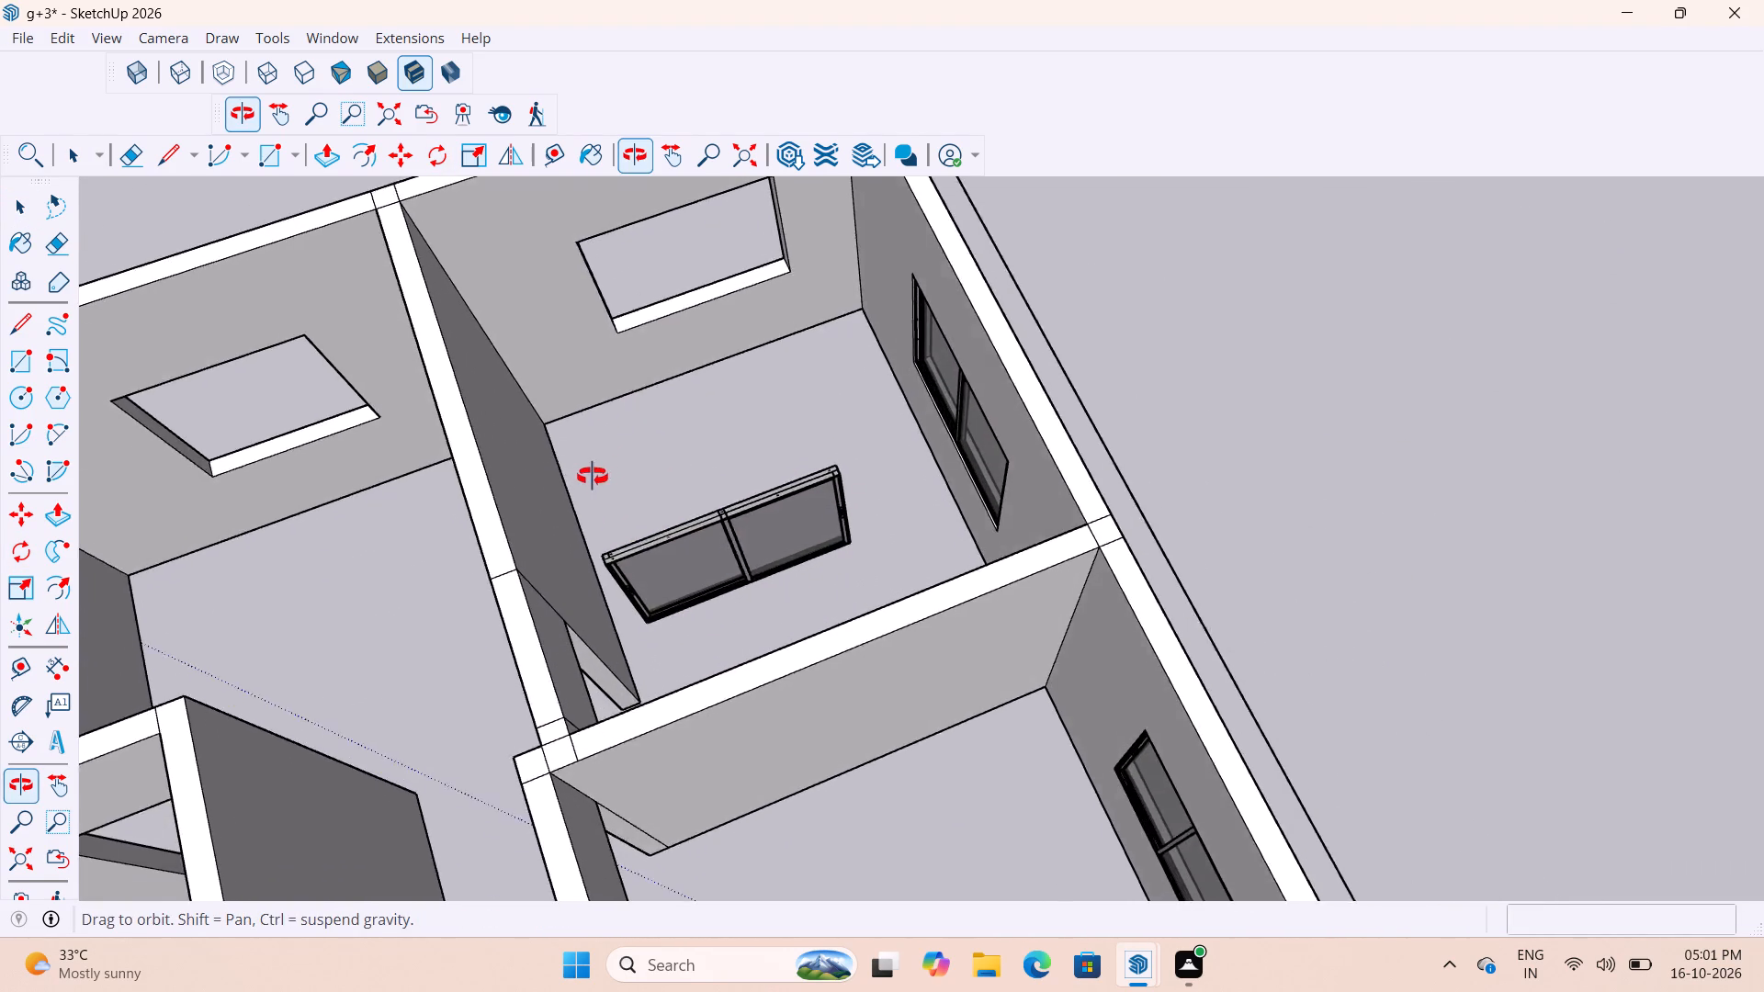
middle_click_drag(593, 477, 581, 471)
scroll(622, 276, "up", 7)
scroll(571, 389, "up", 4)
scroll(640, 411, "down", 5)
middle_click_drag(733, 407, 709, 402)
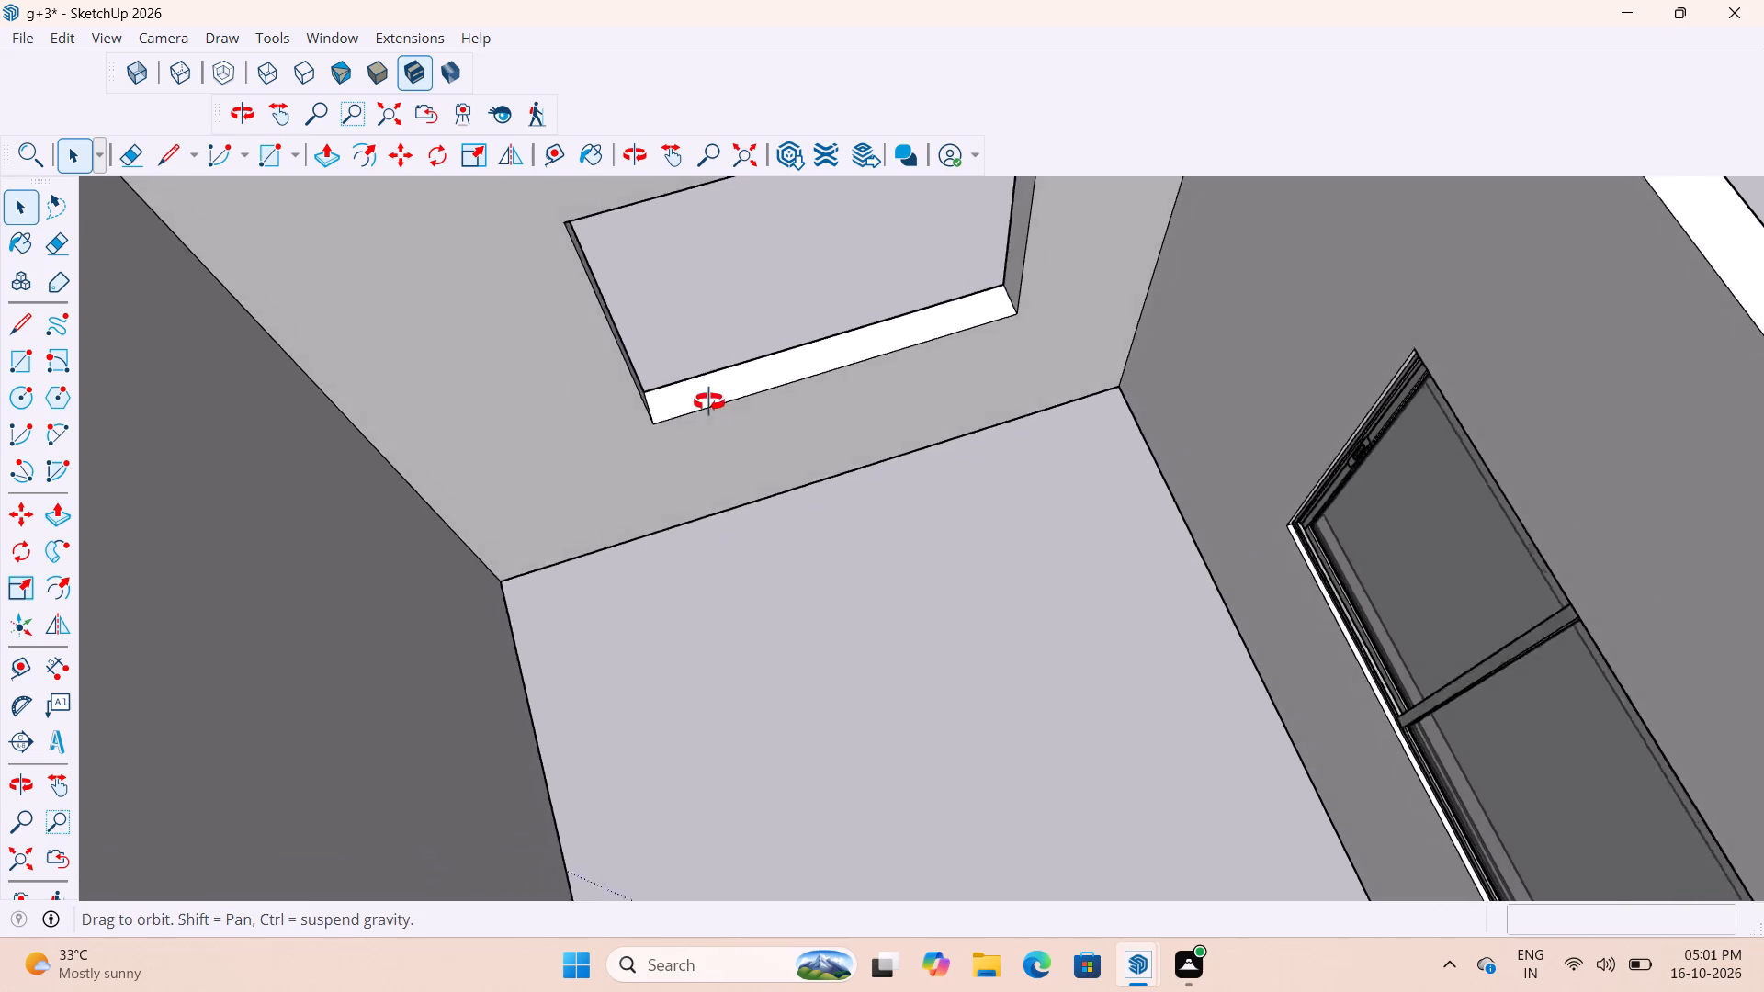
middle_click_drag(709, 402, 573, 386)
scroll(738, 324, "up", 5)
scroll(607, 494, "down", 10)
scroll(736, 463, "up", 4)
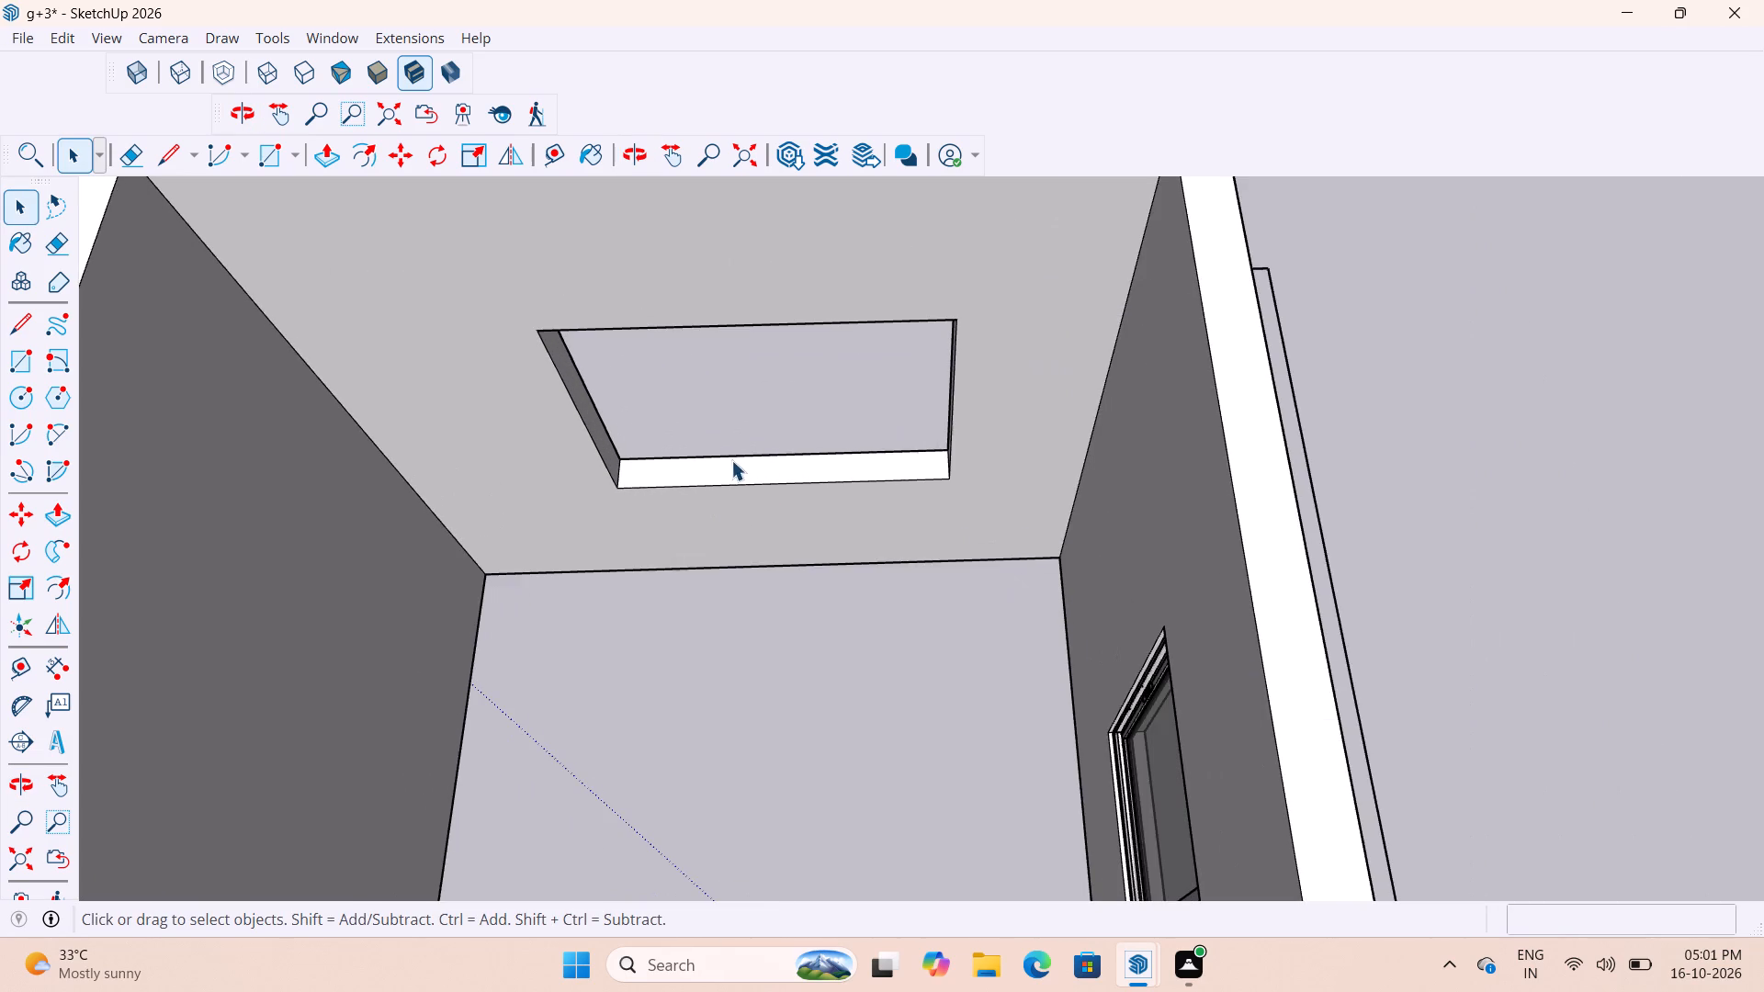
key("t")
left_click(673, 484)
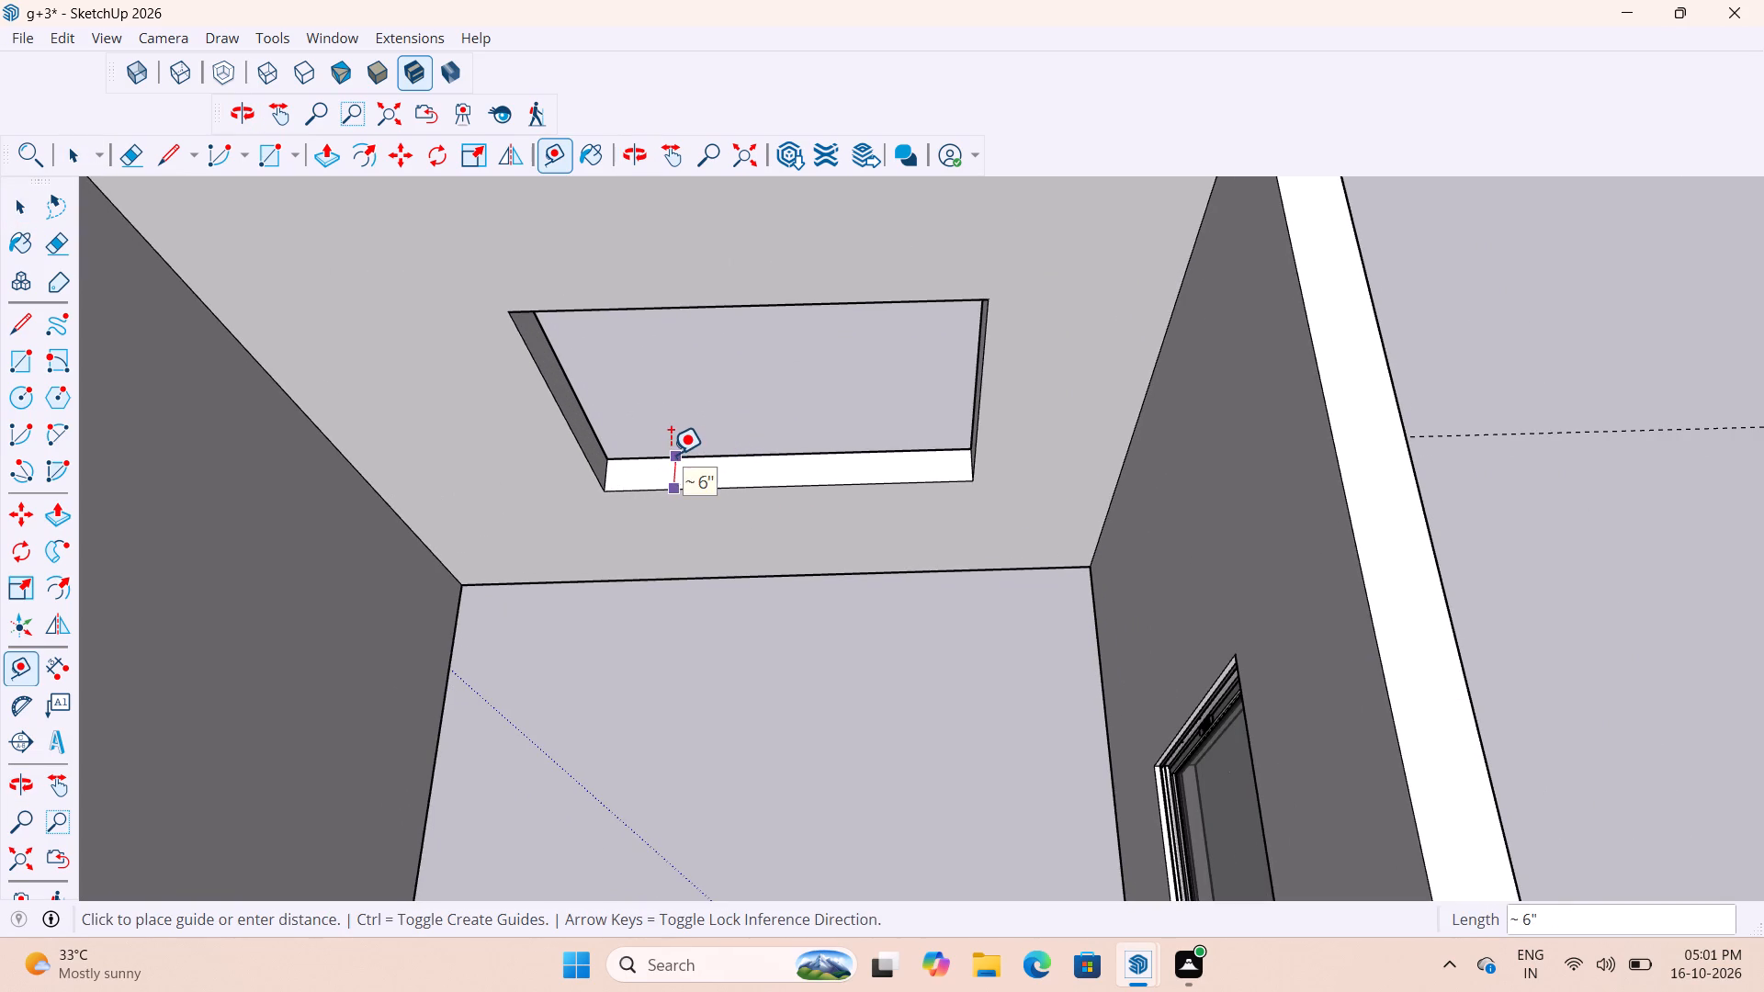
key("space")
scroll(630, 495, "up", 6)
key("t")
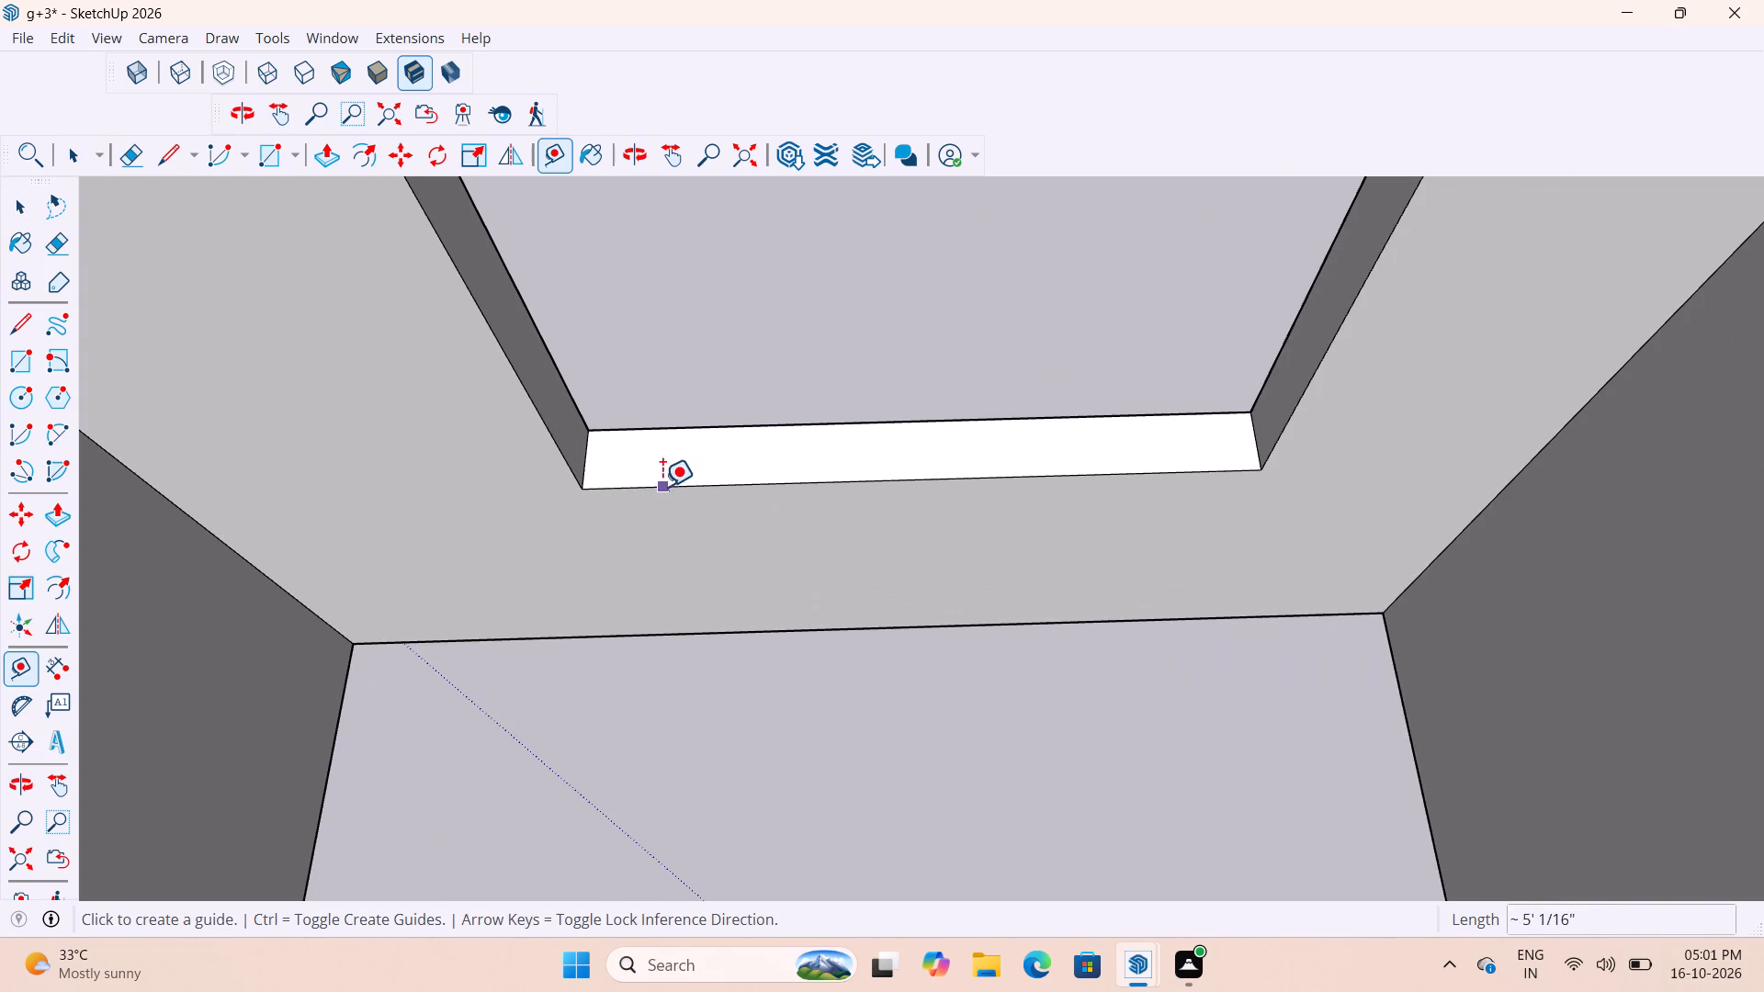
left_click(662, 487)
type("1\"")
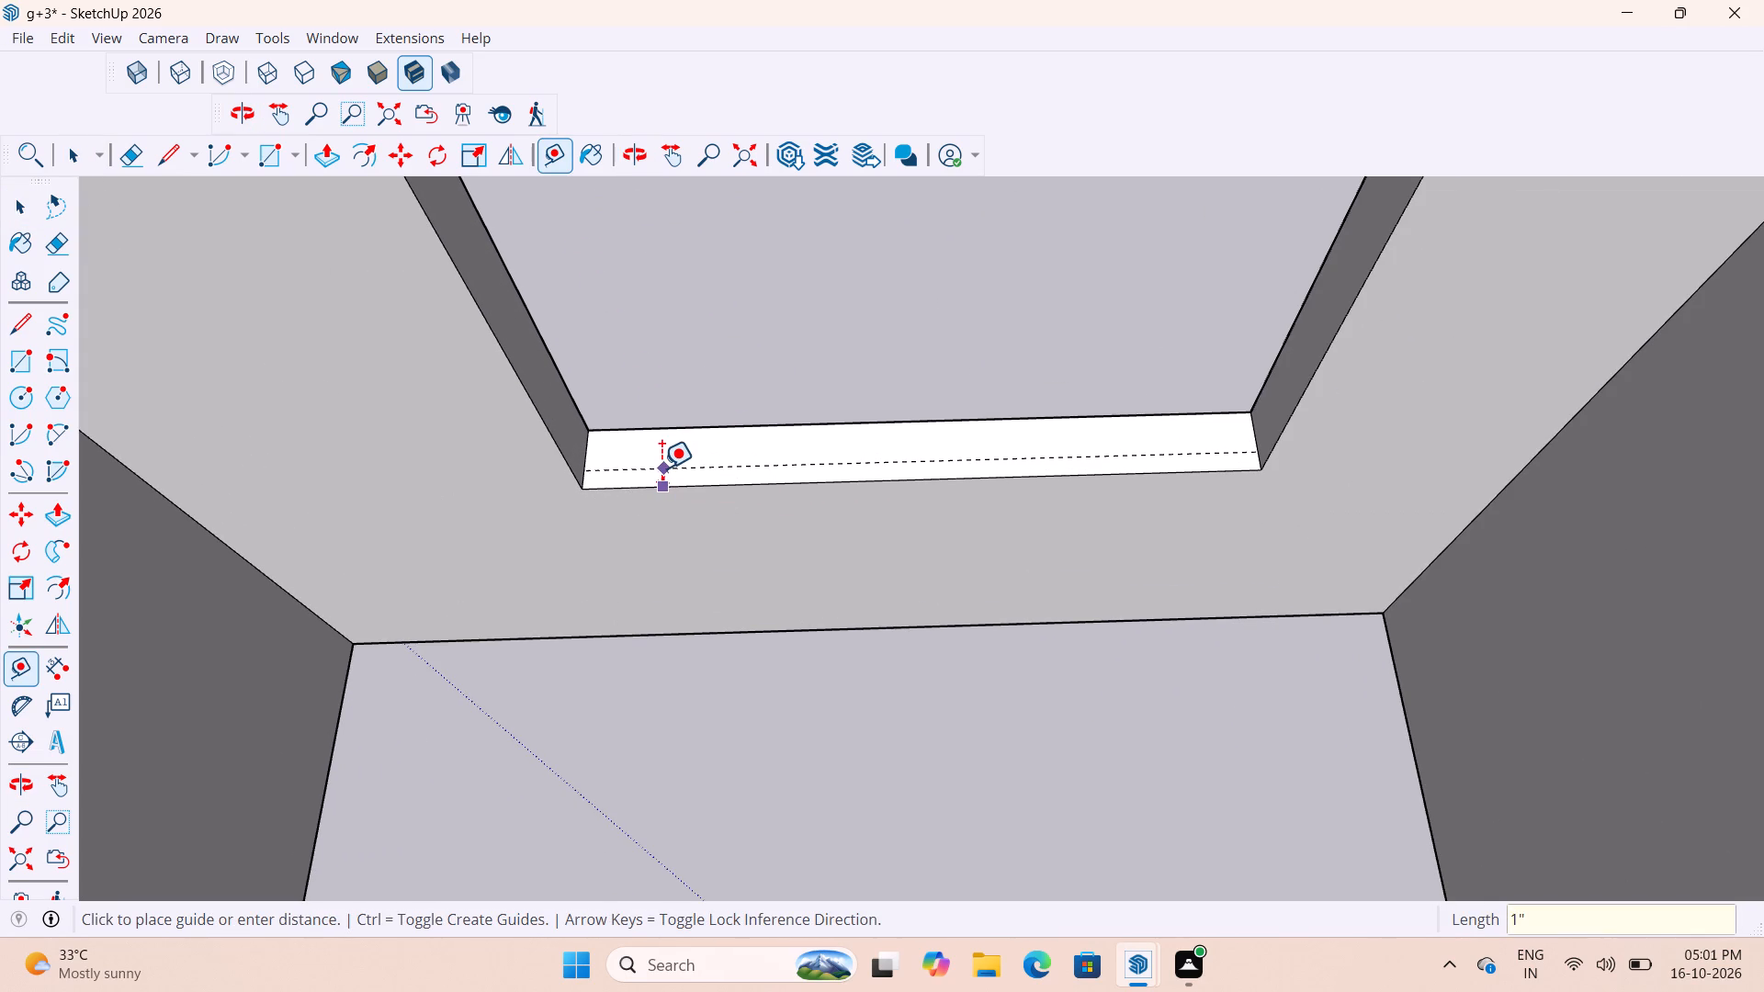
key("Return")
scroll(779, 511, "down", 15)
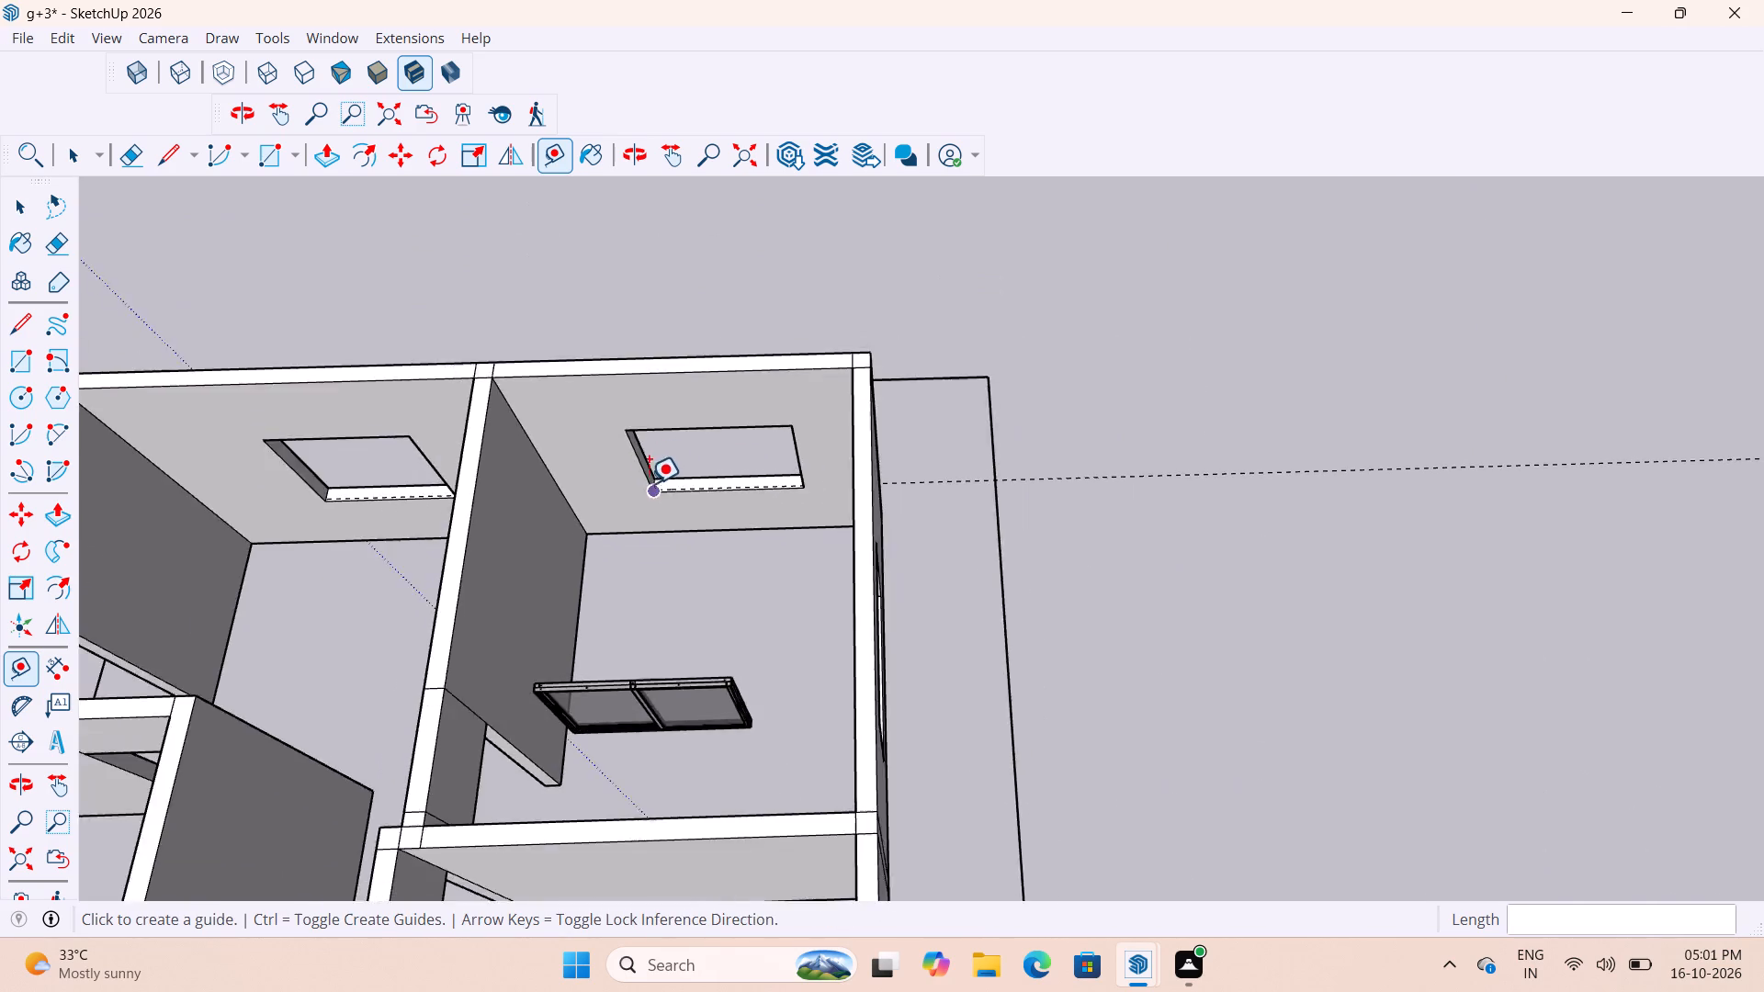
scroll(649, 484, "down", 5)
key("space")
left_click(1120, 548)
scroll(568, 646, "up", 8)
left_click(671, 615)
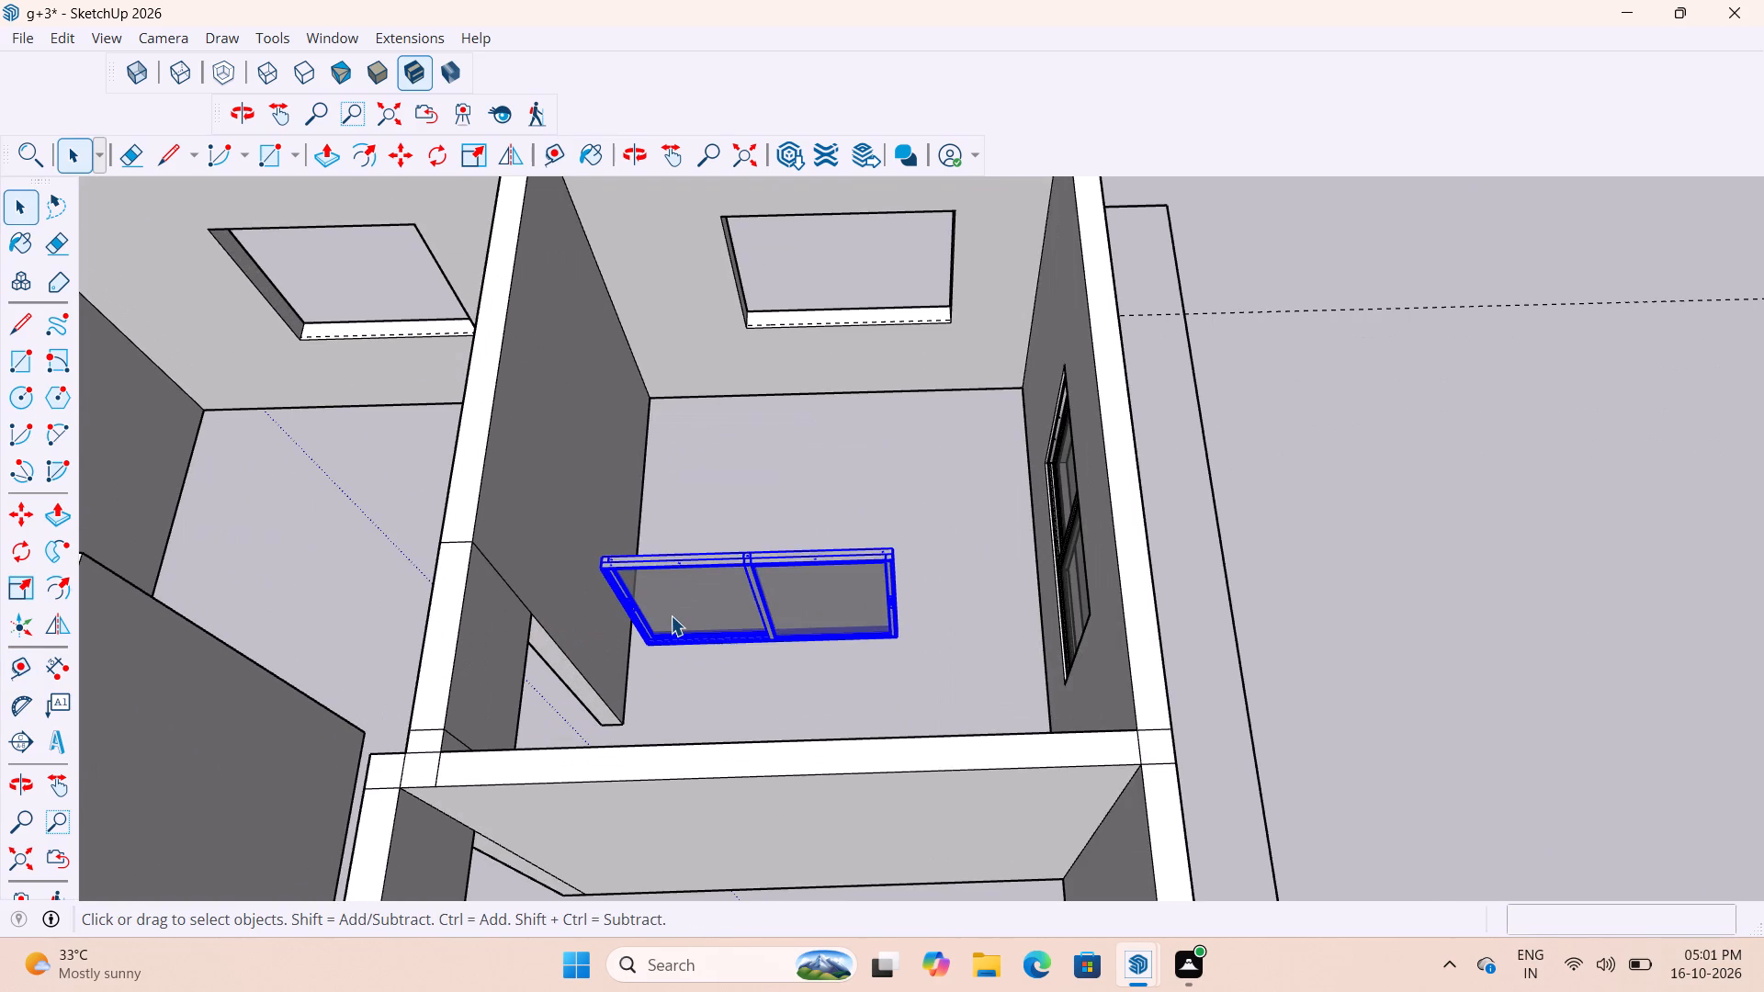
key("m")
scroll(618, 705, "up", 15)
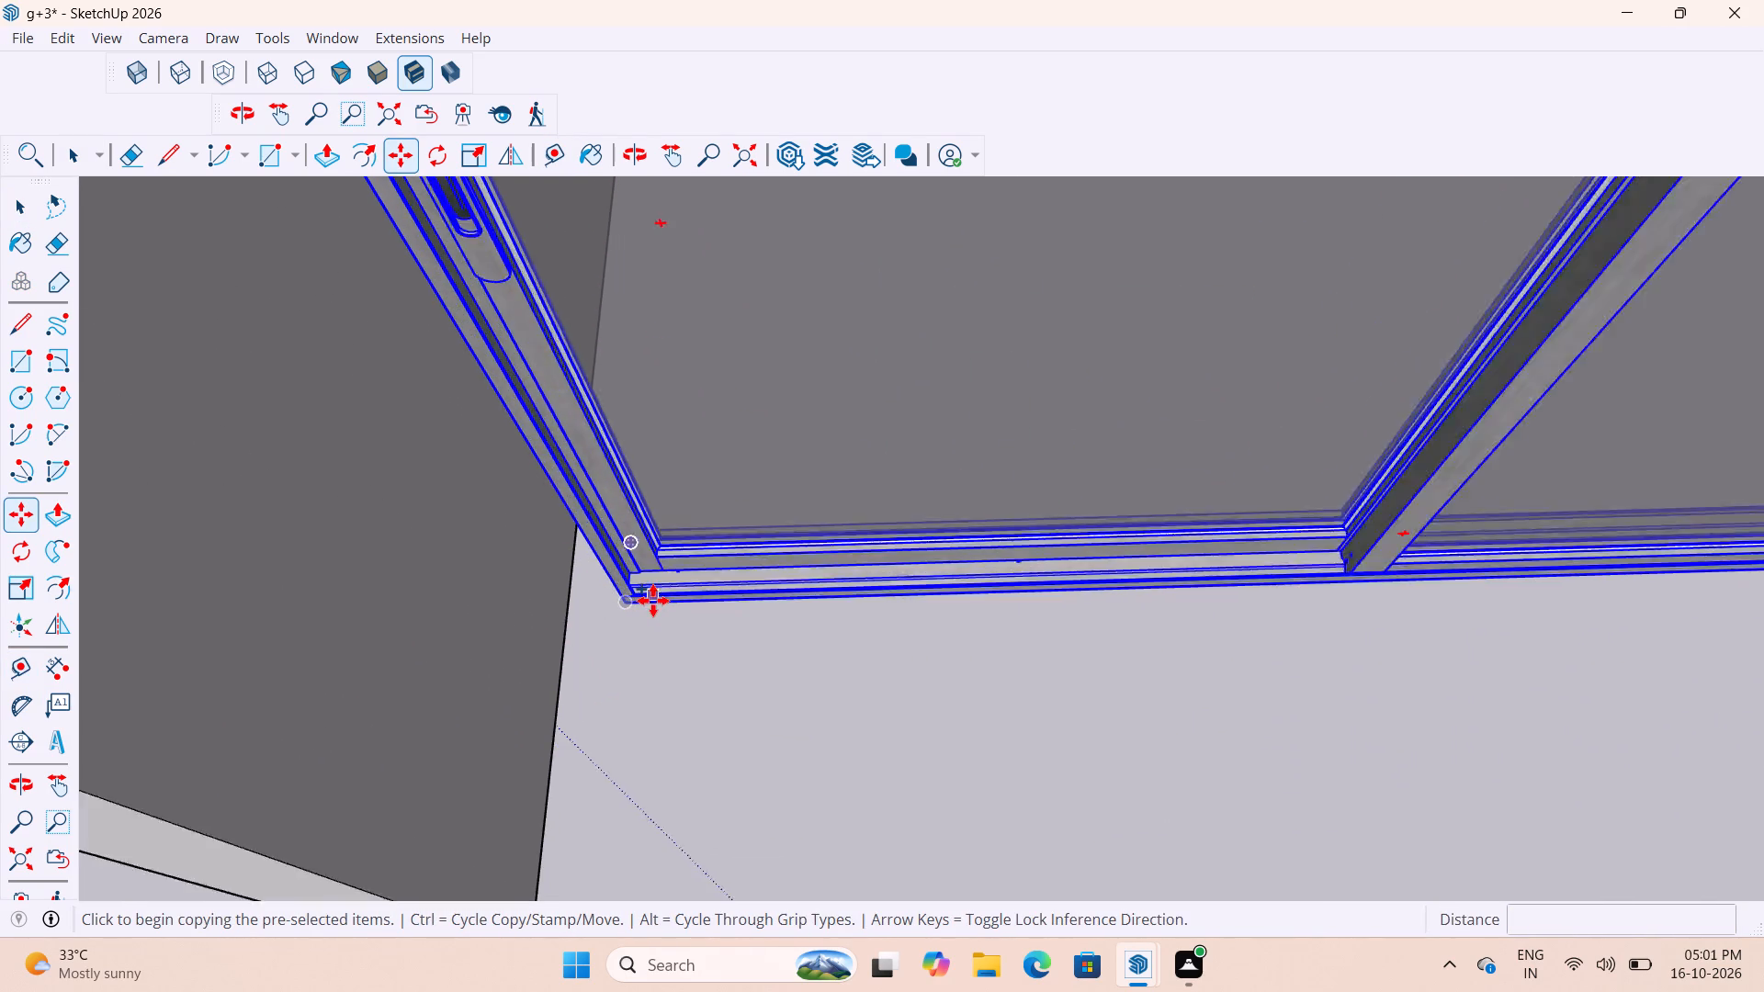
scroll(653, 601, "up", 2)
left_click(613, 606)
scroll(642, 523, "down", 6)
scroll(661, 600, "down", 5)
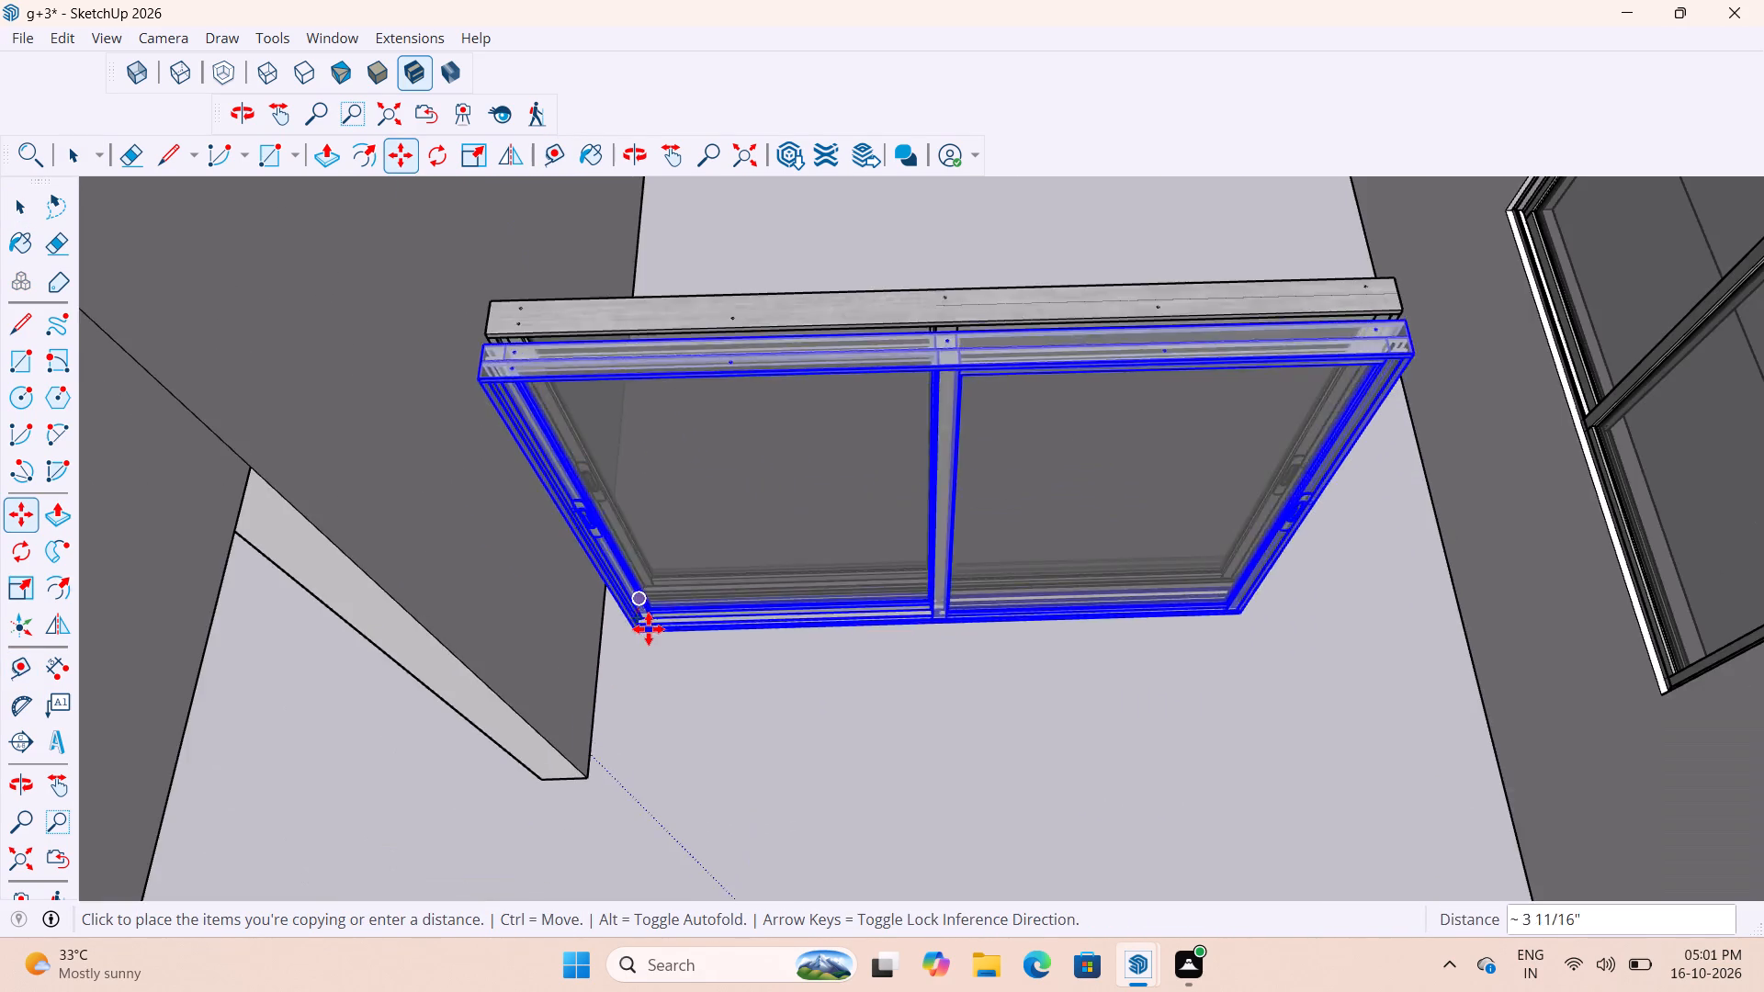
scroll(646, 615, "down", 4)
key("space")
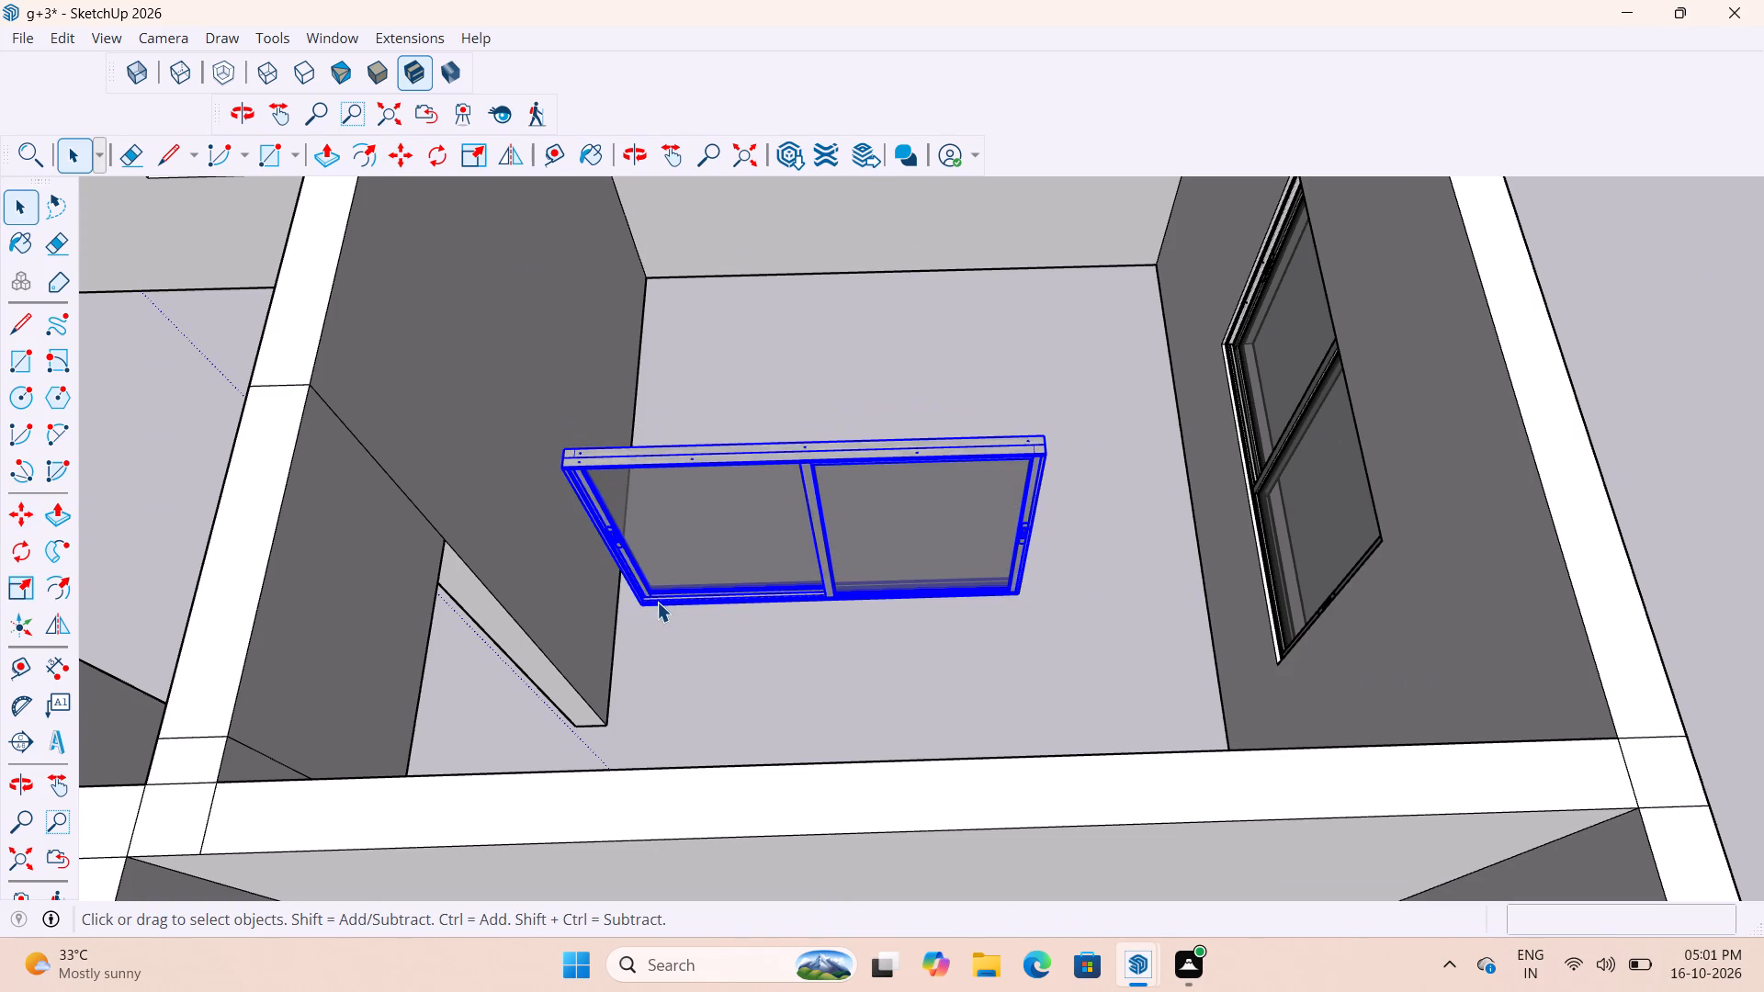
Move the rotated window by its lower corner into the left rear room's side wall opening, onto the end of the sill guide.
key("m")
scroll(627, 616, "up", 17)
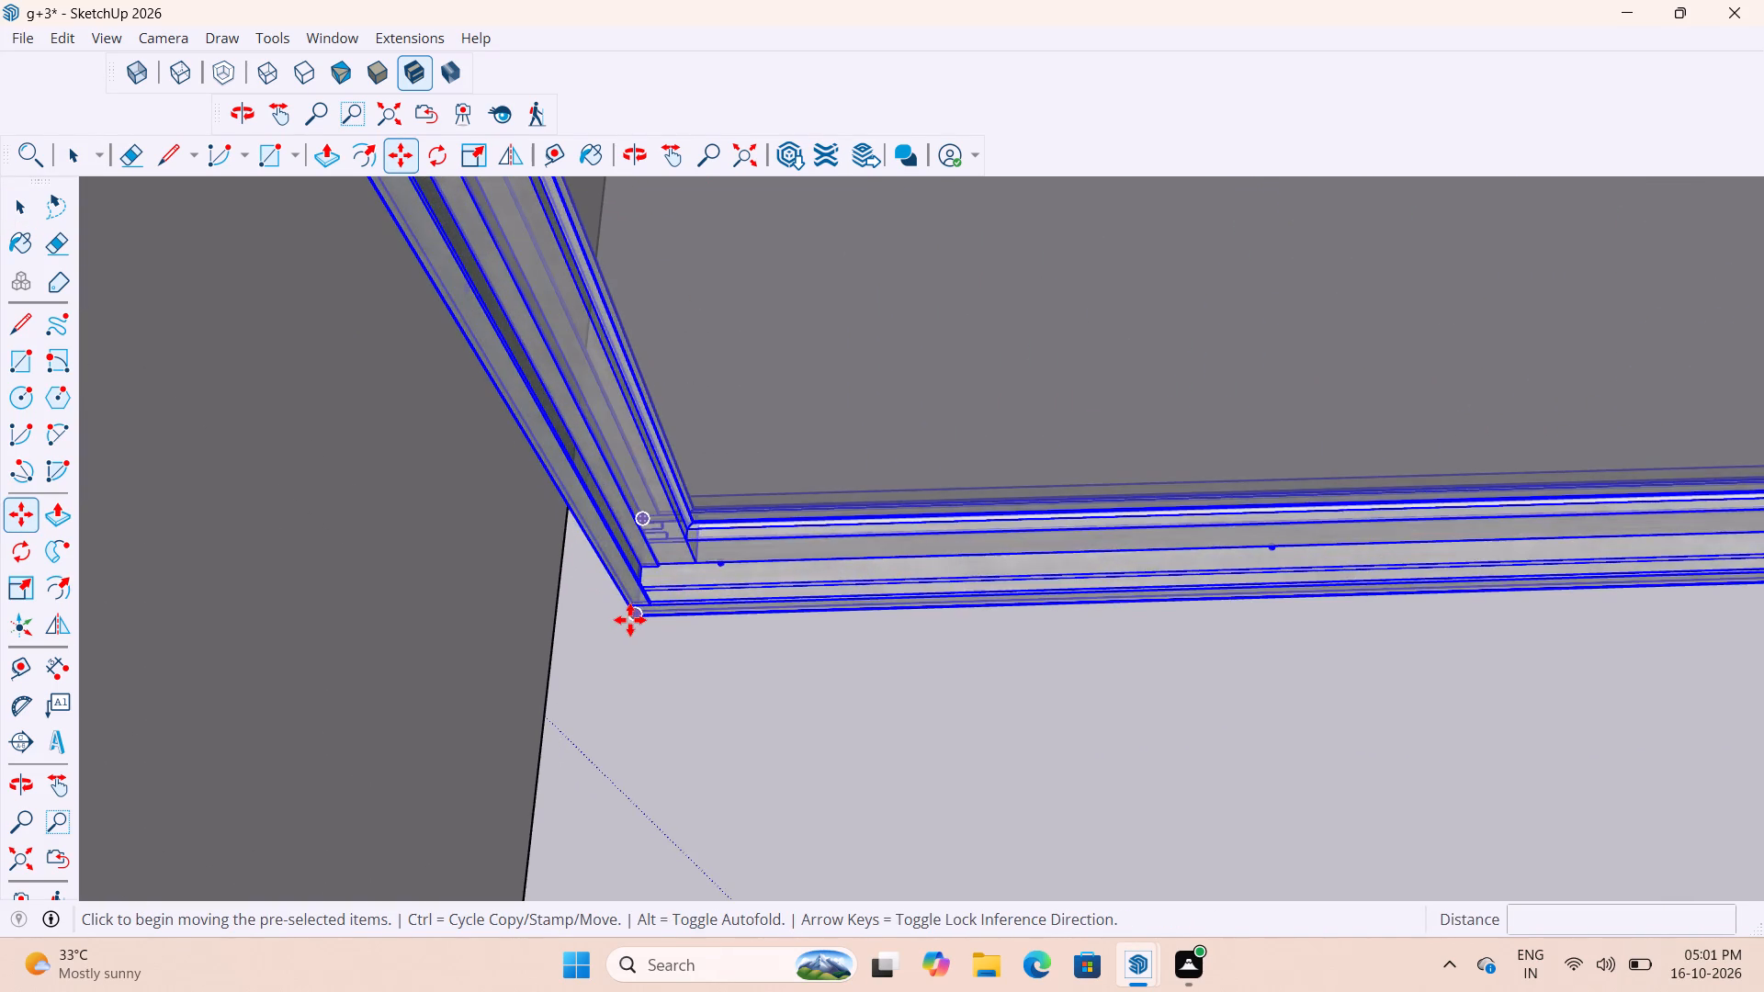
left_click(633, 617)
scroll(611, 633, "down", 19)
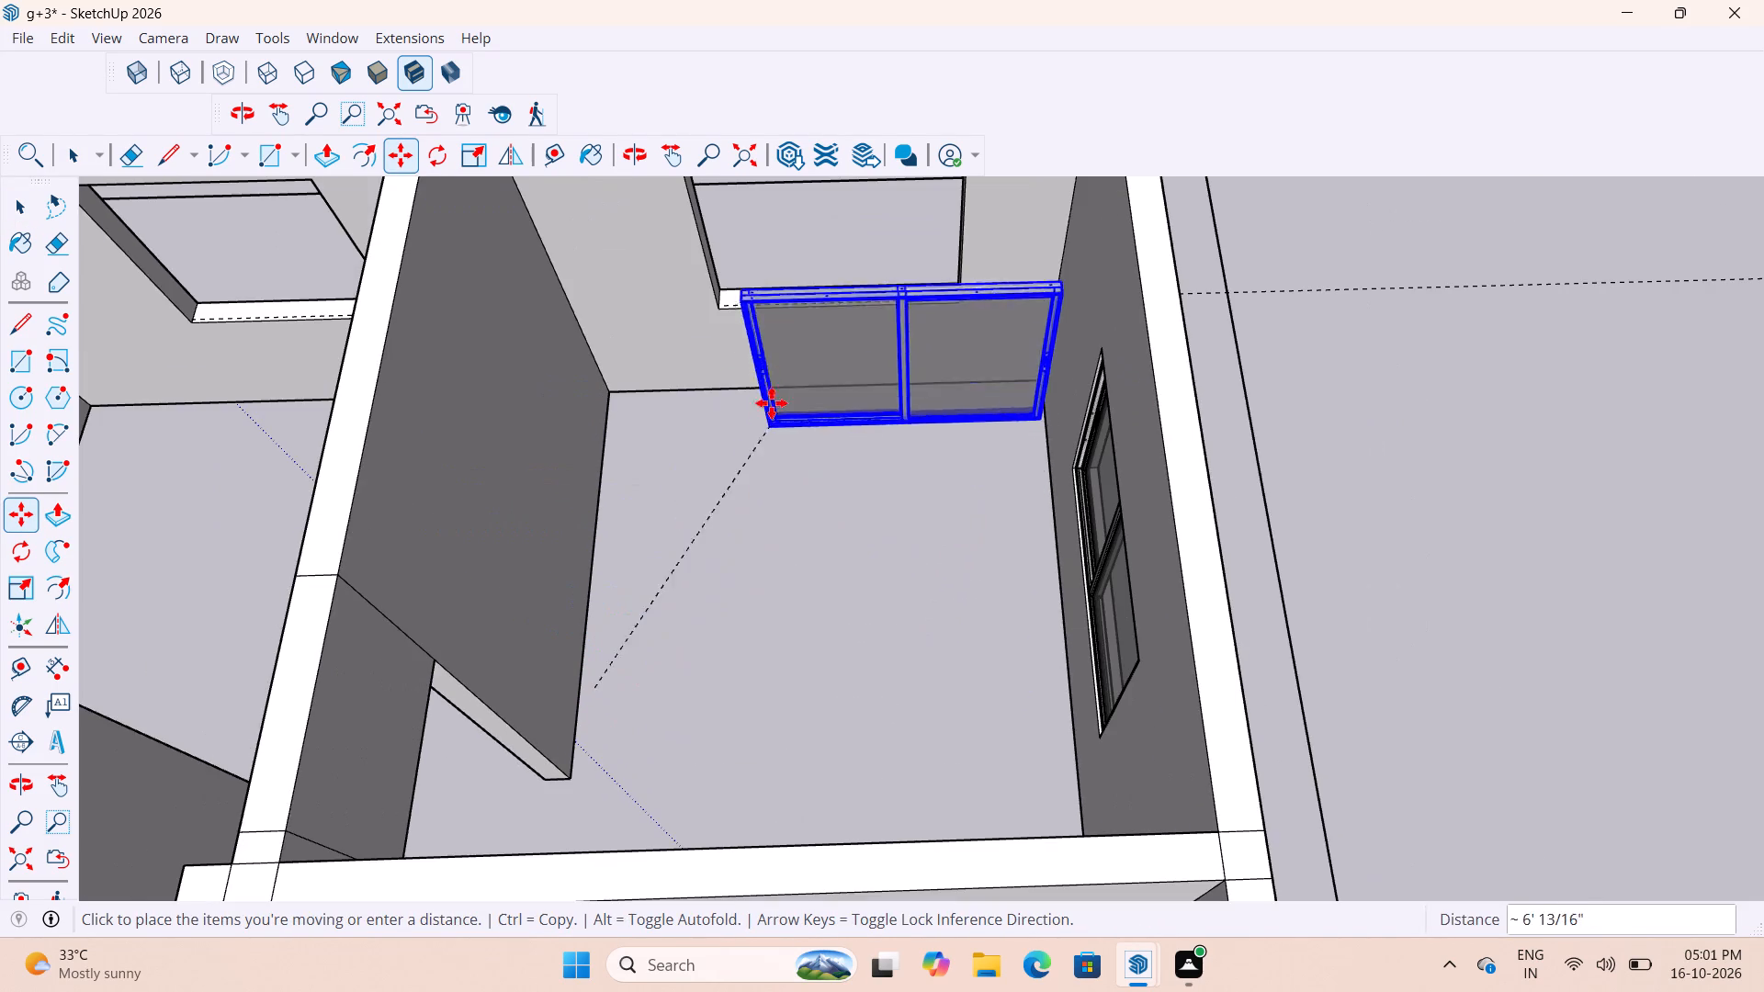
scroll(749, 332, "up", 8)
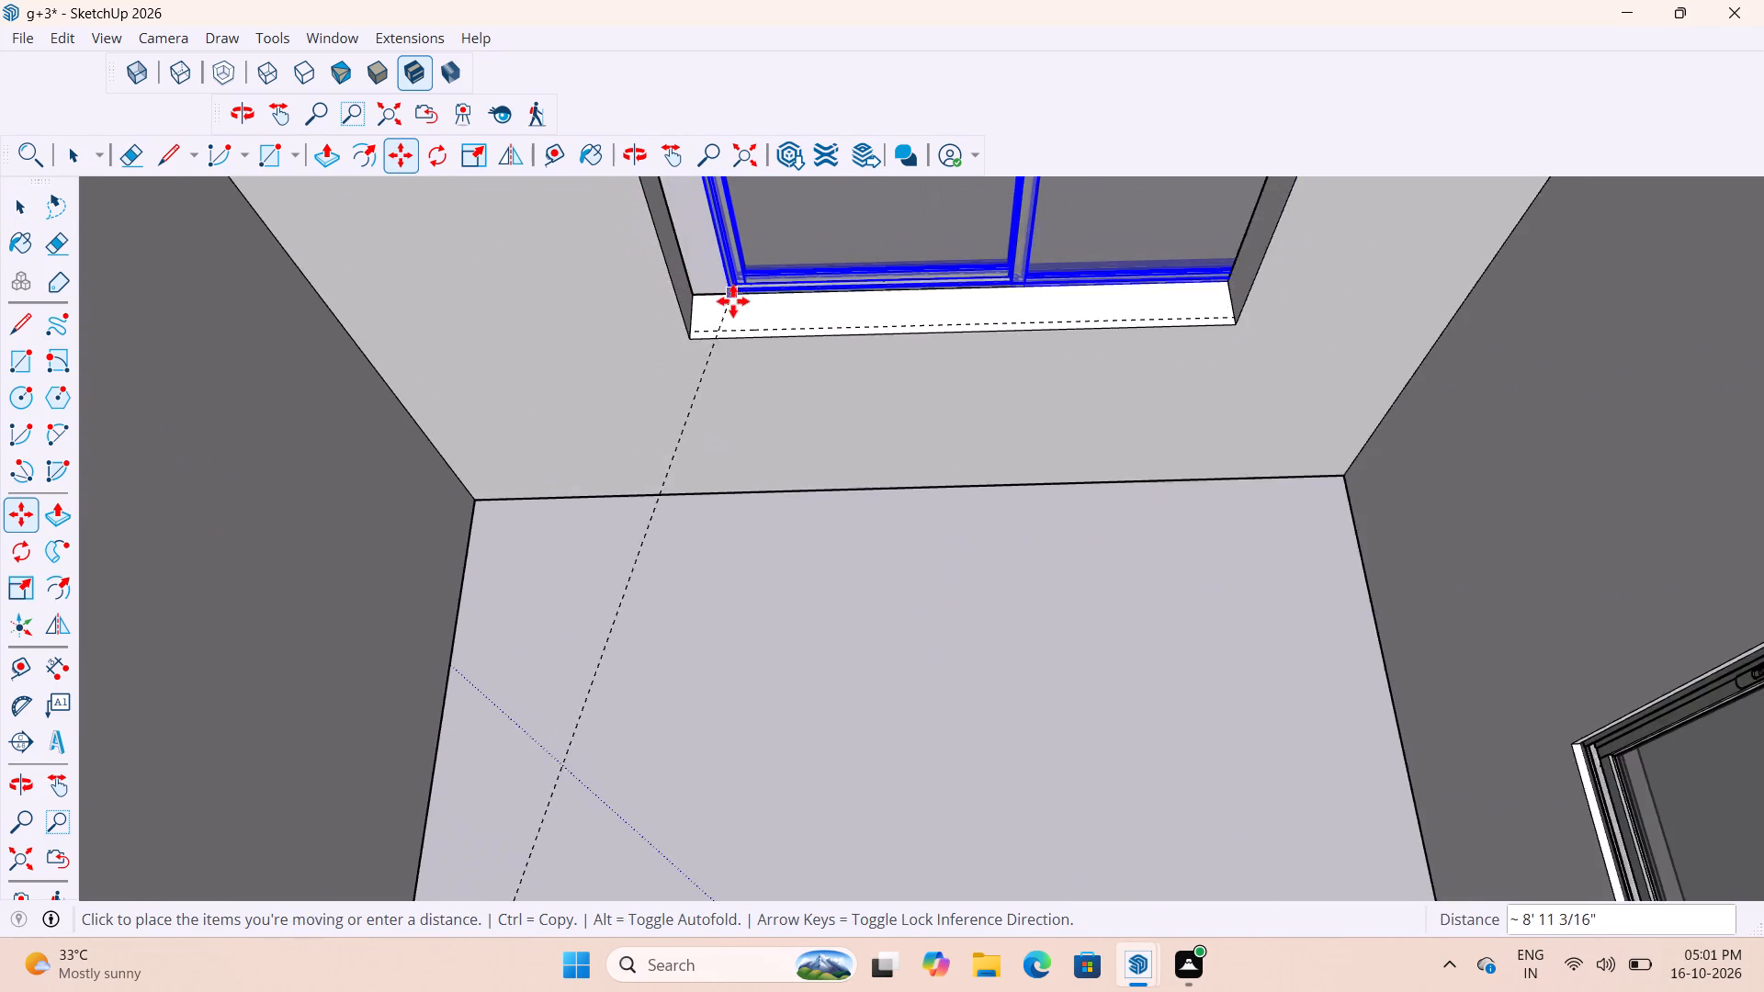
scroll(733, 301, "up", 17)
scroll(816, 348, "down", 5)
scroll(721, 391, "down", 5)
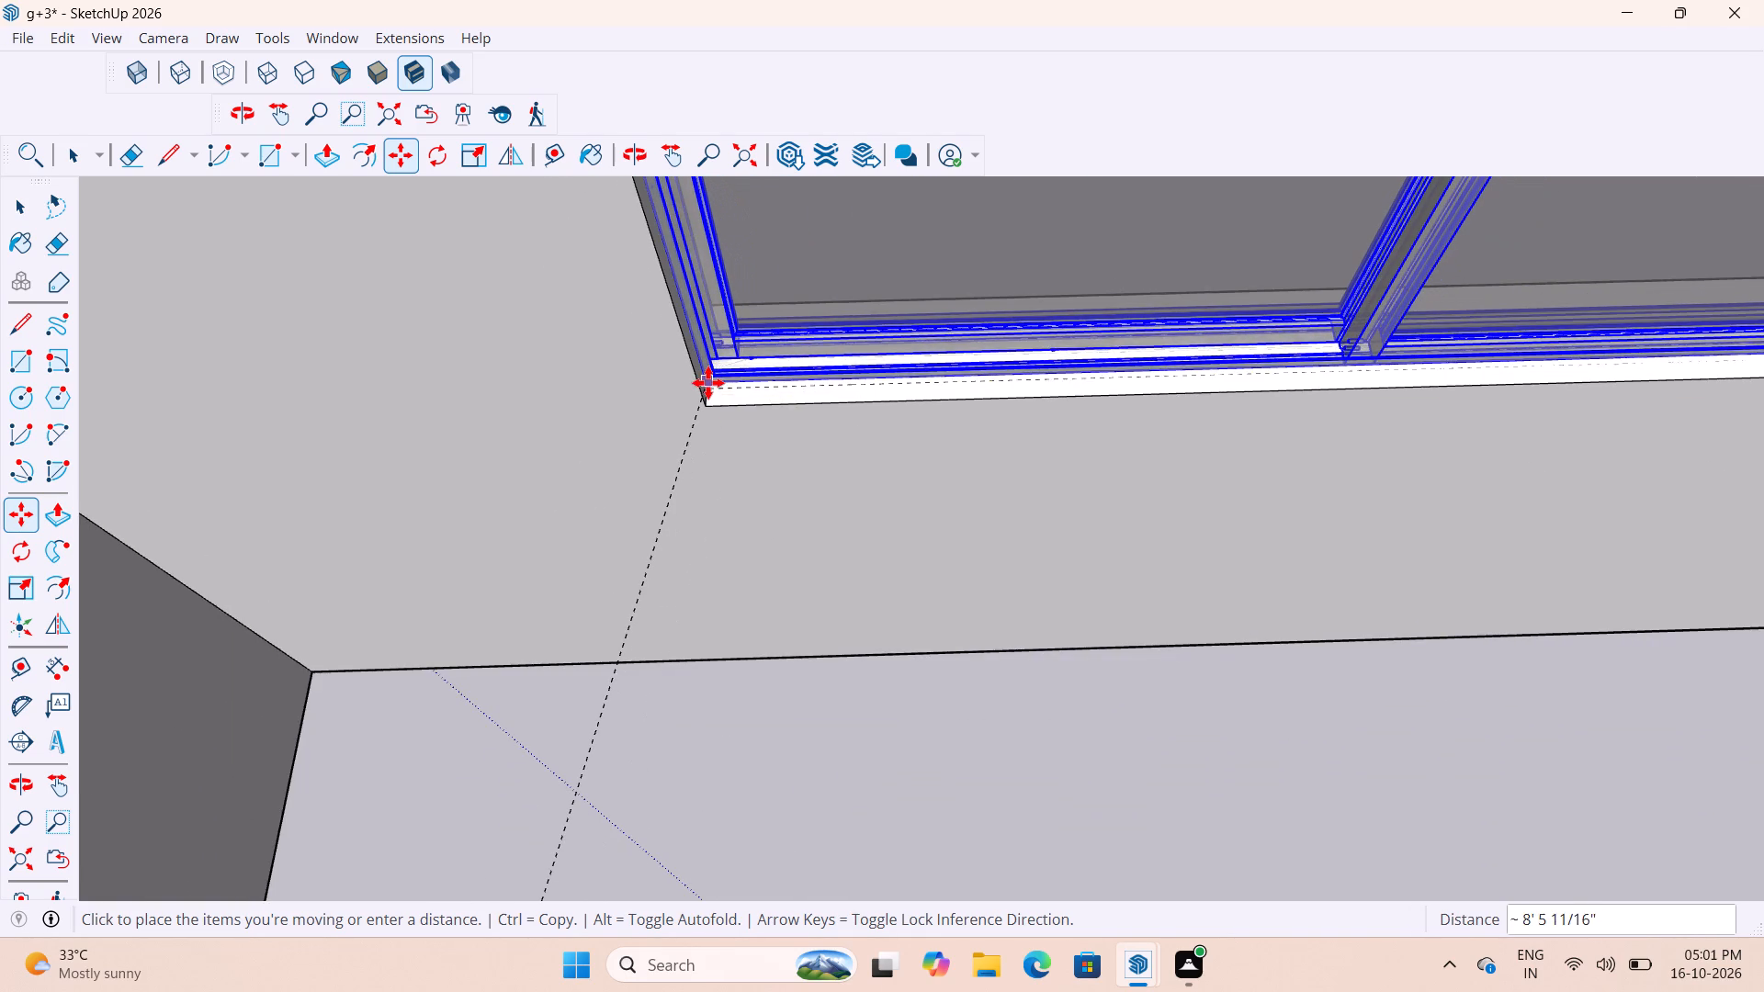
left_click(708, 383)
scroll(507, 485, "down", 16)
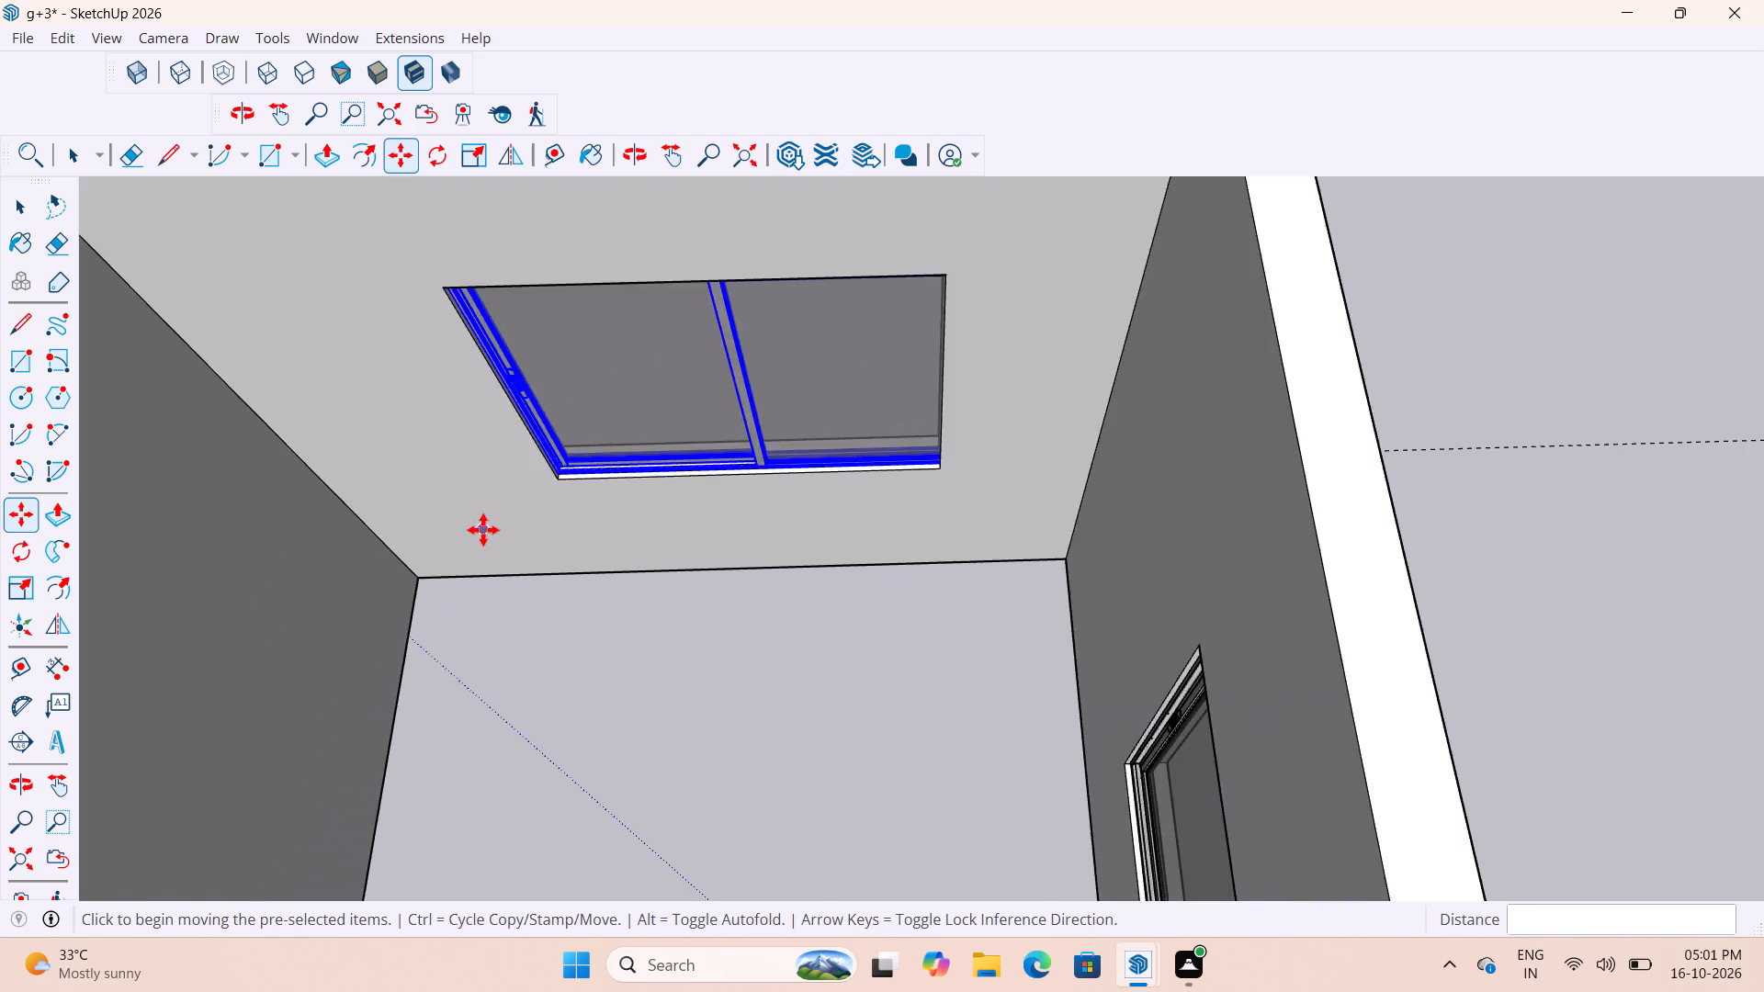
scroll(483, 530, "down", 9)
key("space")
left_click(883, 359)
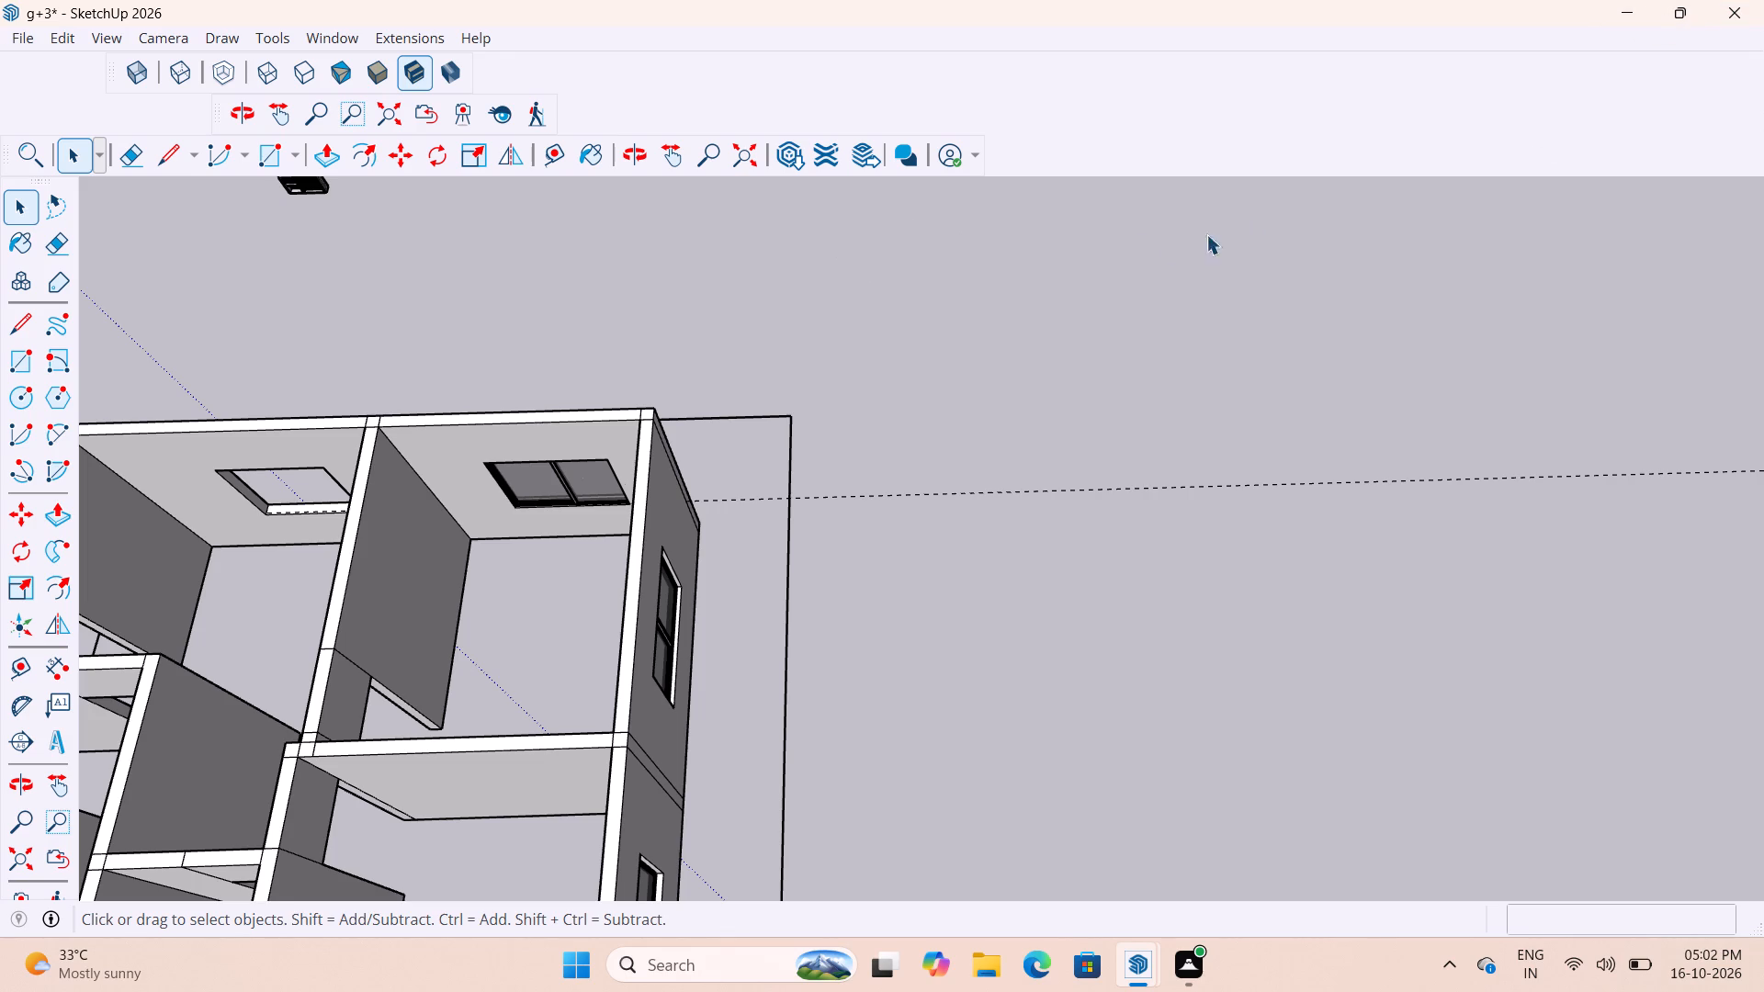
Review the floor from above, checking the newly fitted side window and the empty openings along the same wall.
scroll(1230, 507, "down", 9)
scroll(722, 544, "up", 4)
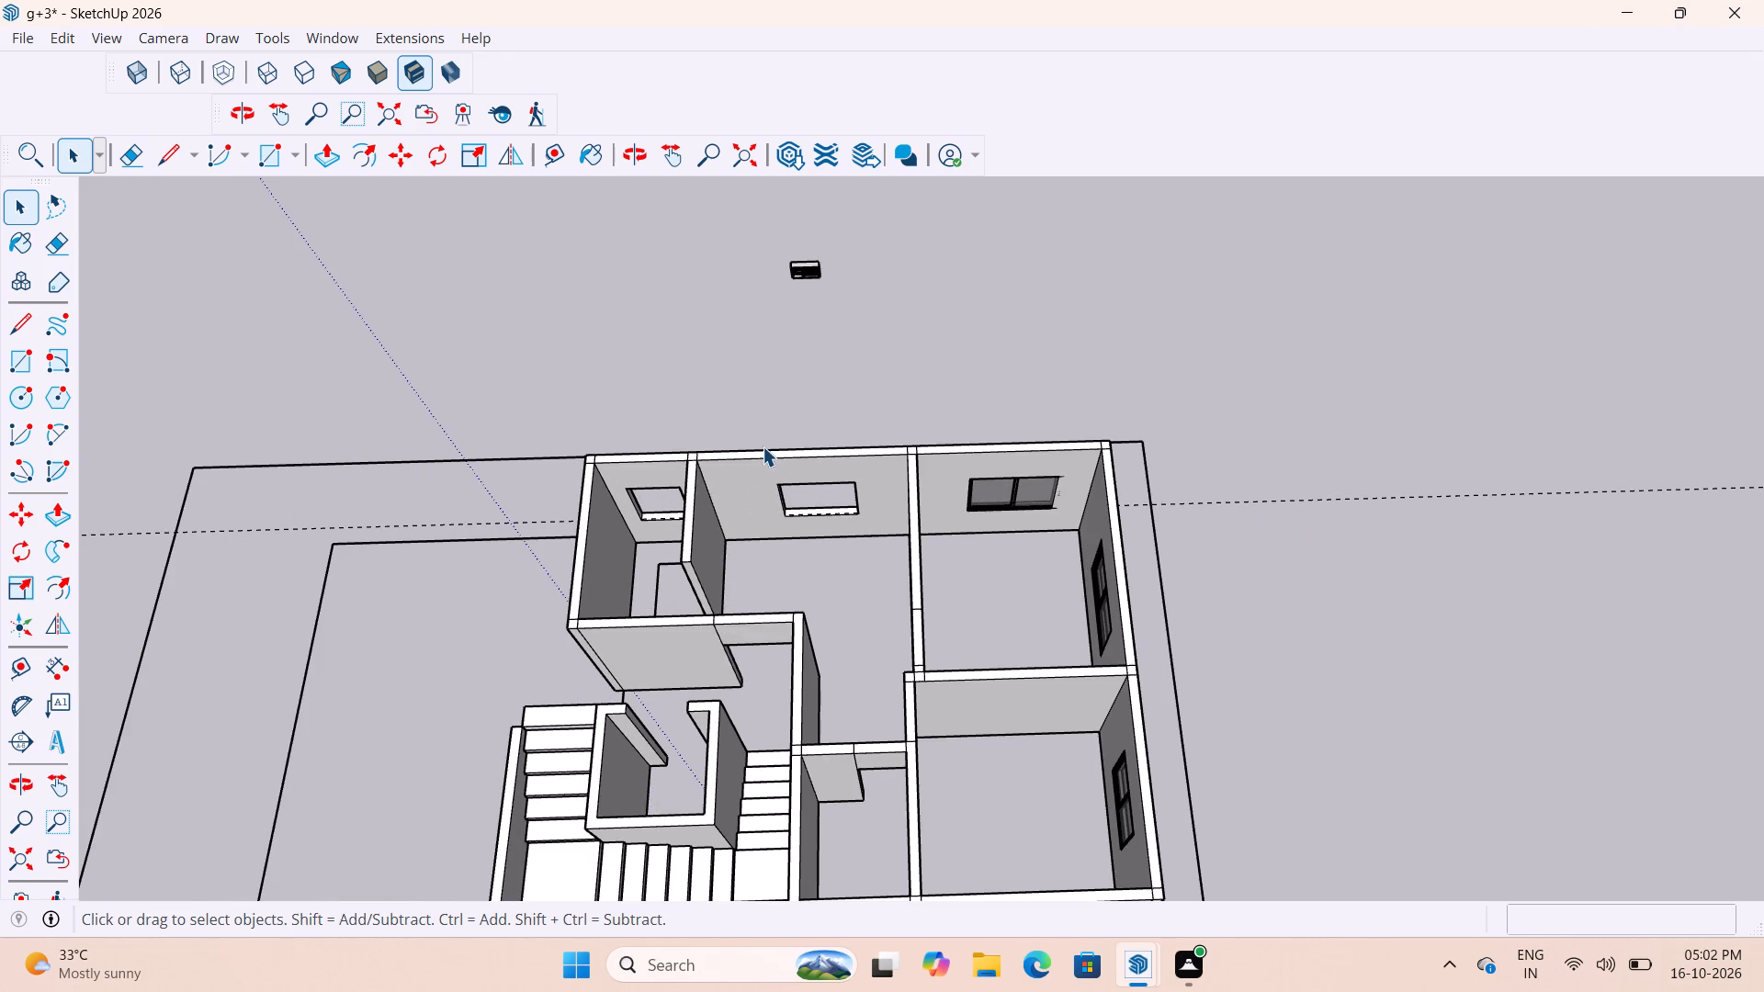
scroll(1412, 380, "down", 3)
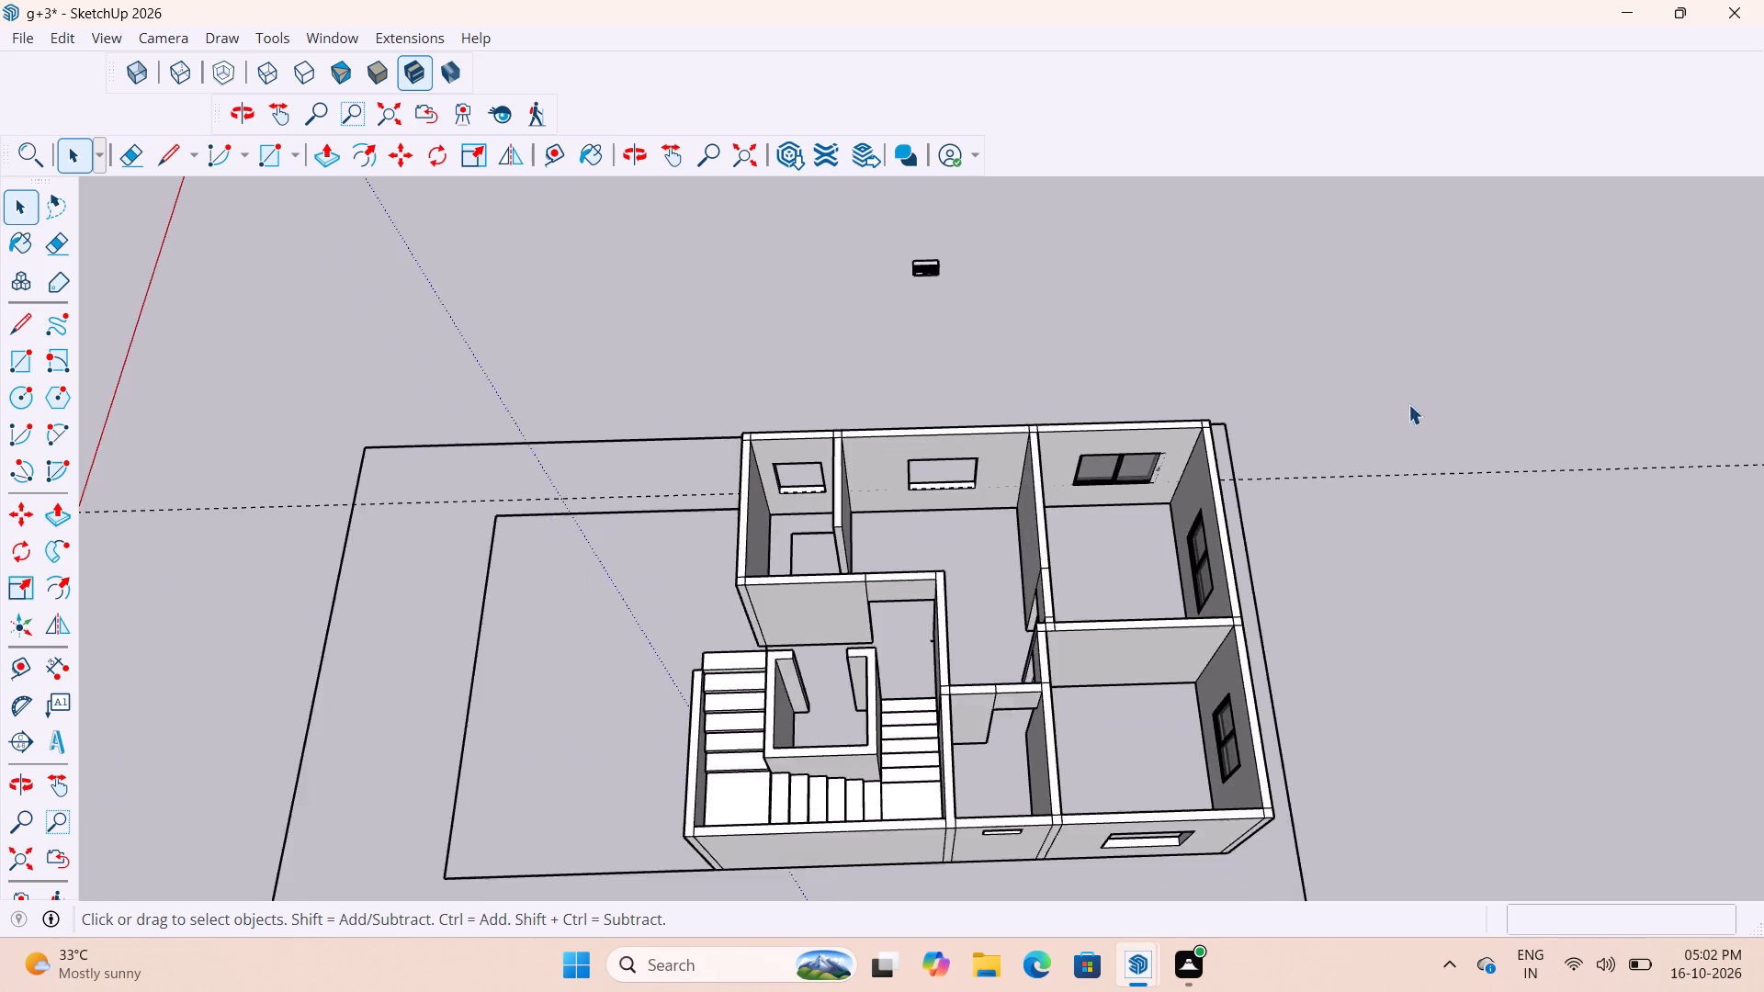
scroll(1408, 404, "down", 4)
scroll(1223, 388, "up", 2)
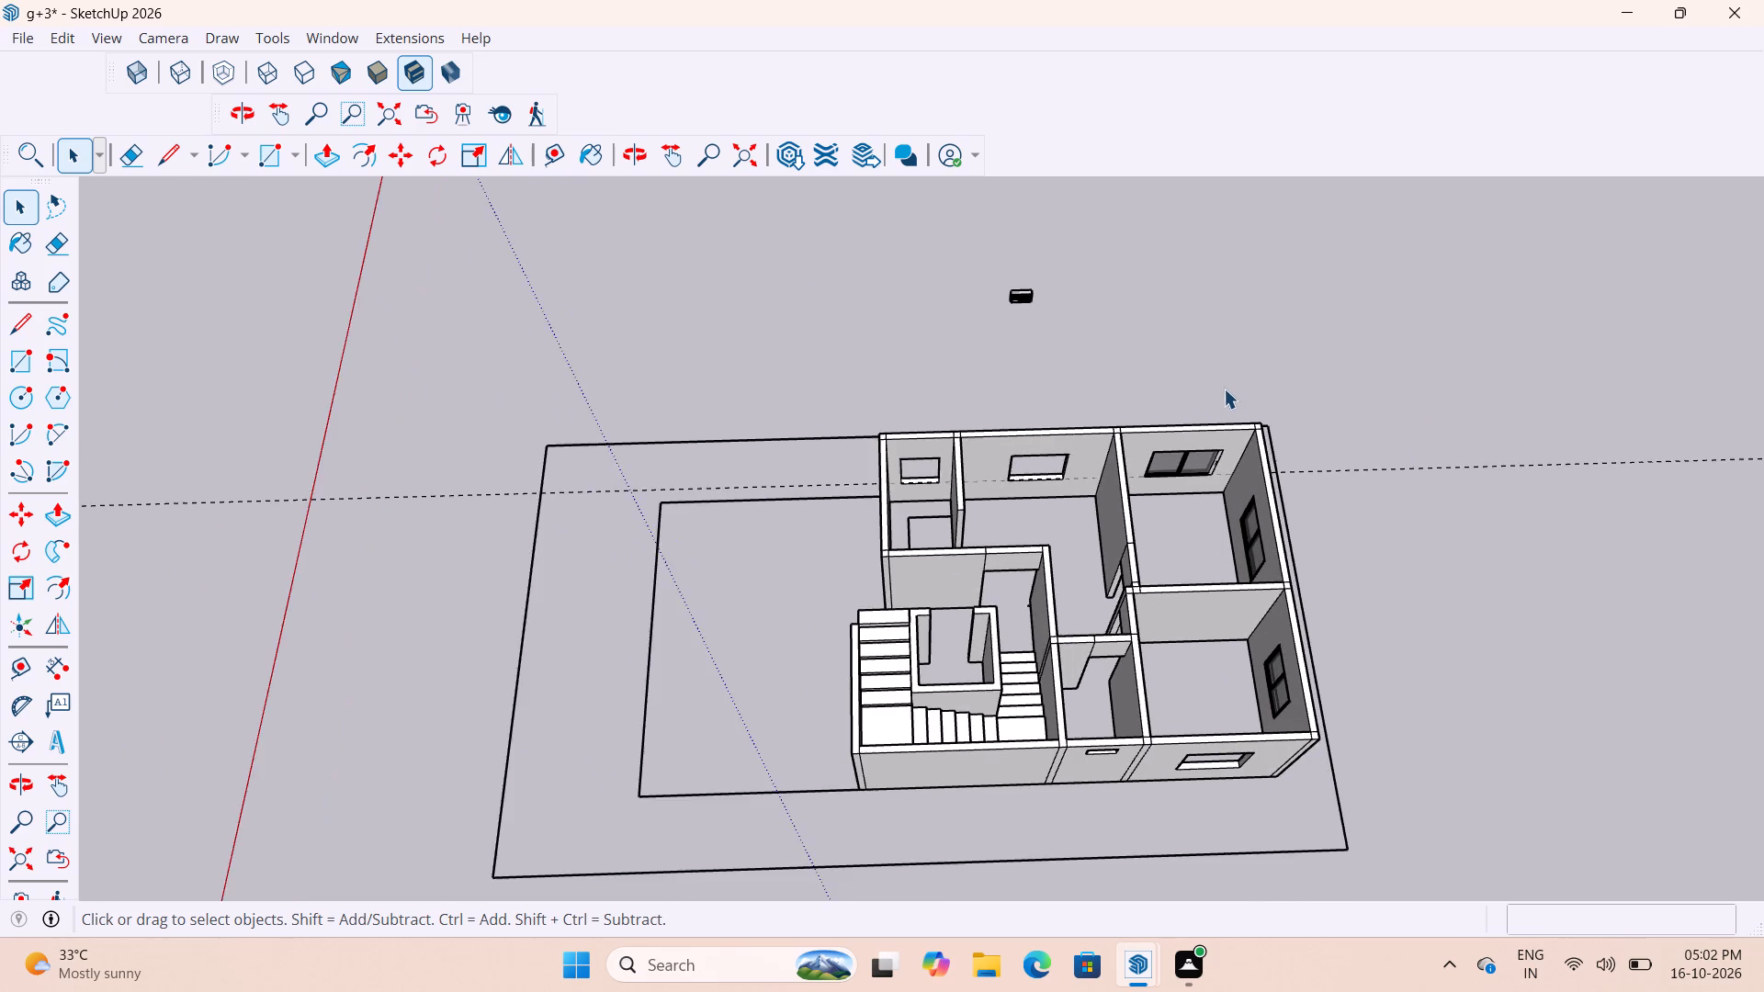
middle_click_drag(1246, 403, 1132, 383)
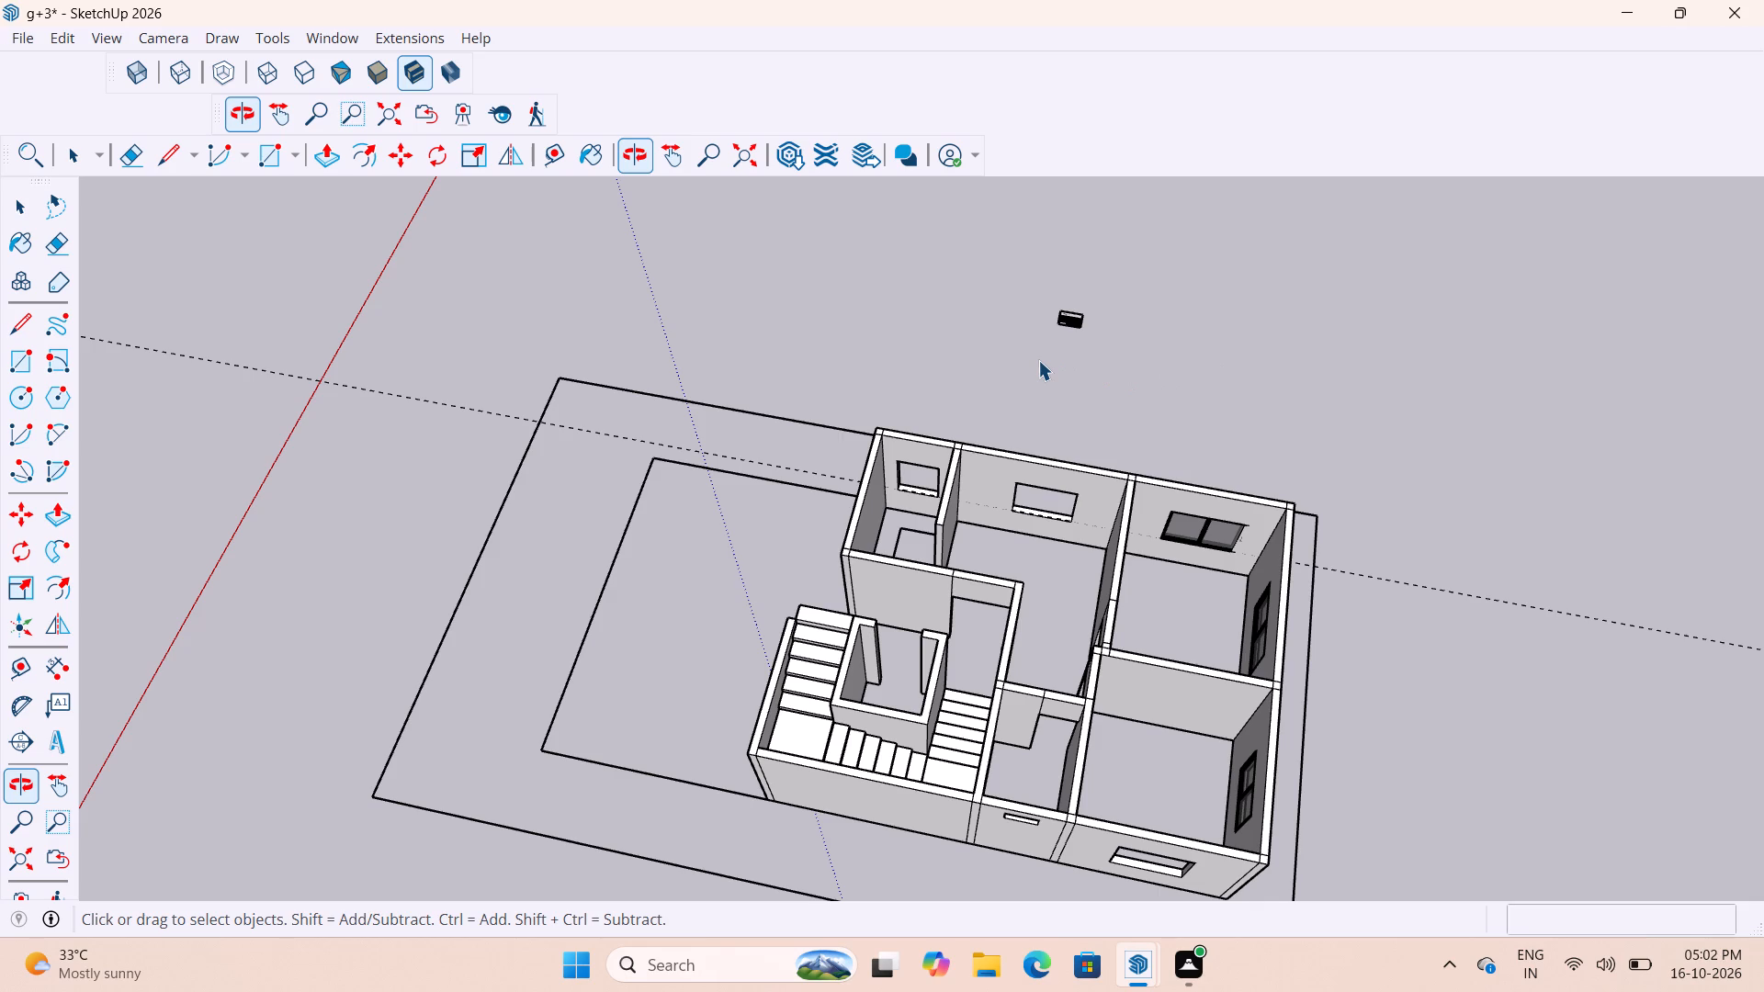
scroll(884, 420, "down", 3)
scroll(1154, 375, "up", 6)
scroll(1001, 383, "down", 4)
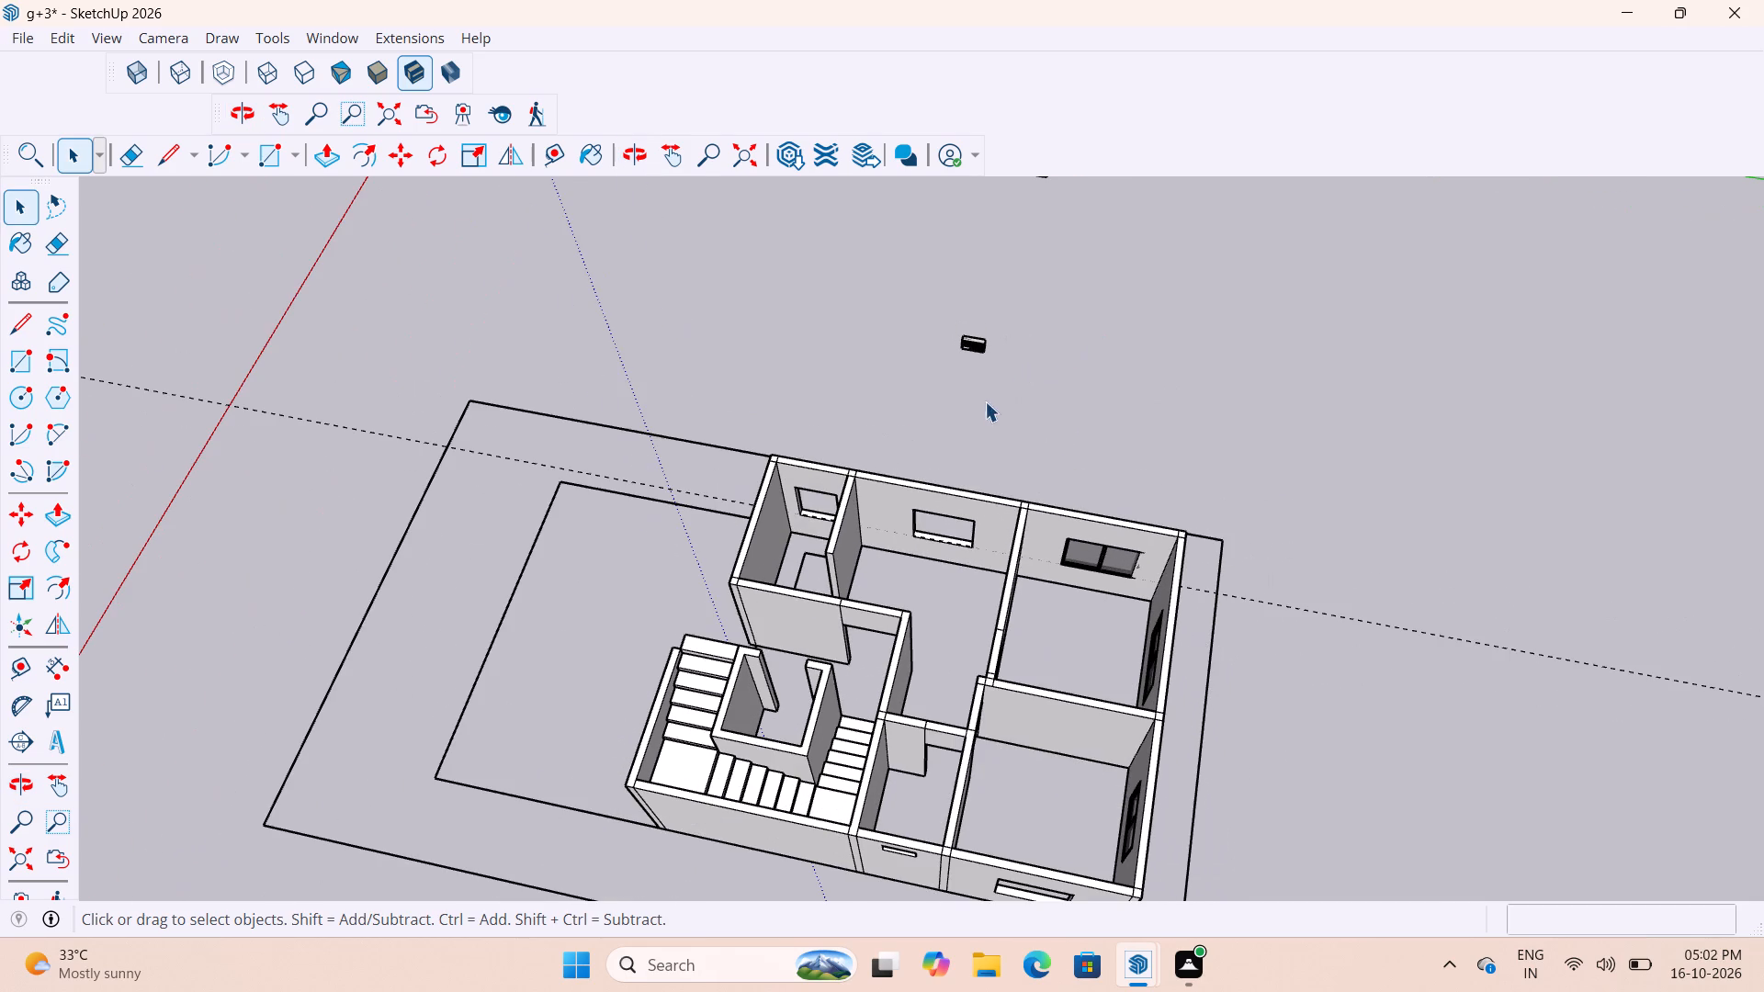
scroll(986, 389, "down", 3)
scroll(1039, 441, "up", 6)
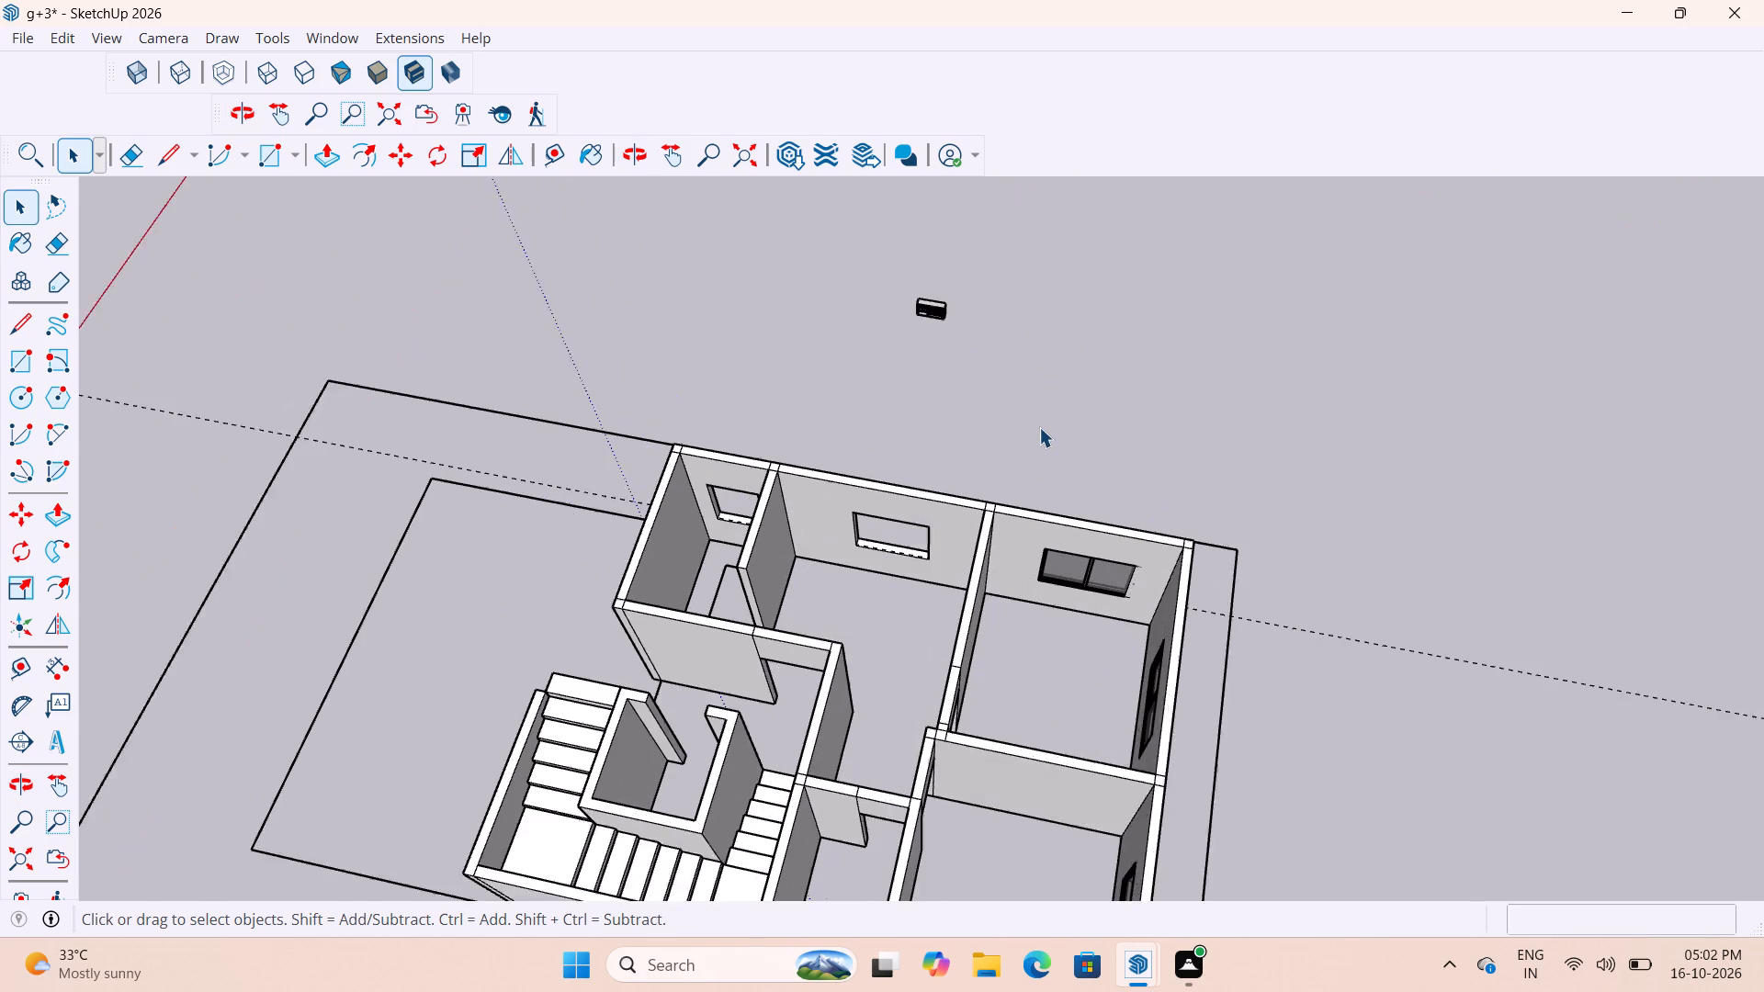
scroll(1039, 427, "up", 1)
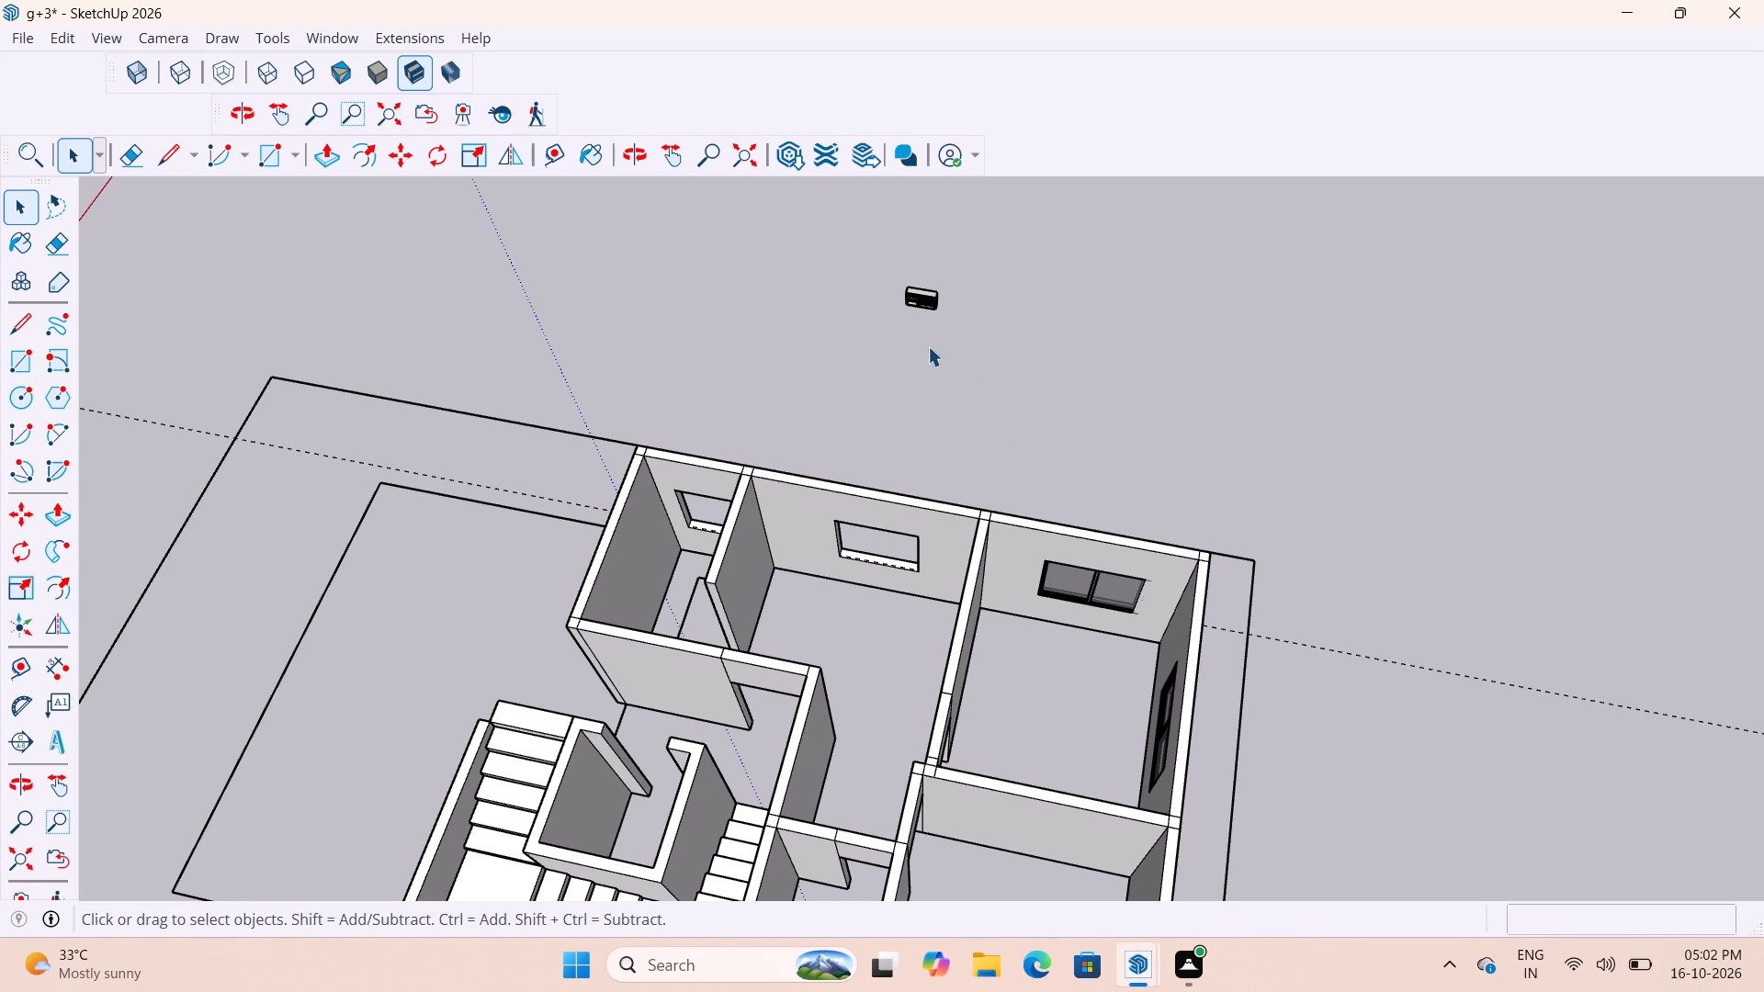
scroll(861, 363, "up", 2)
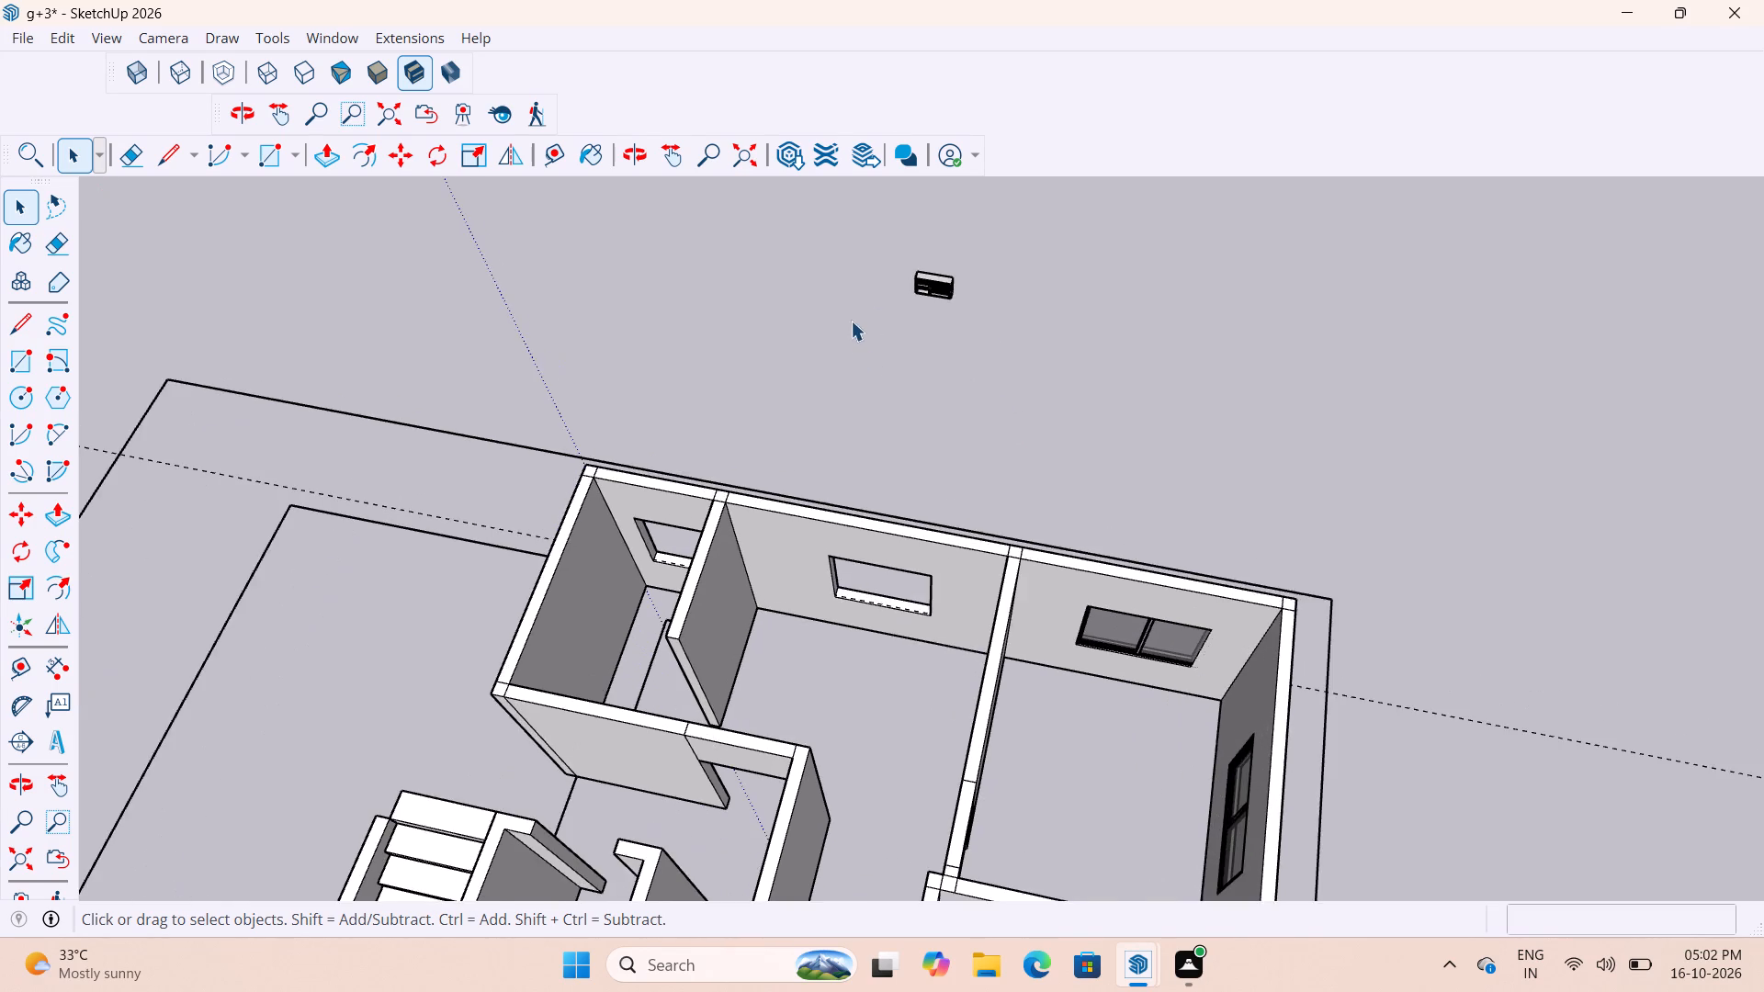
scroll(851, 321, "down", 4)
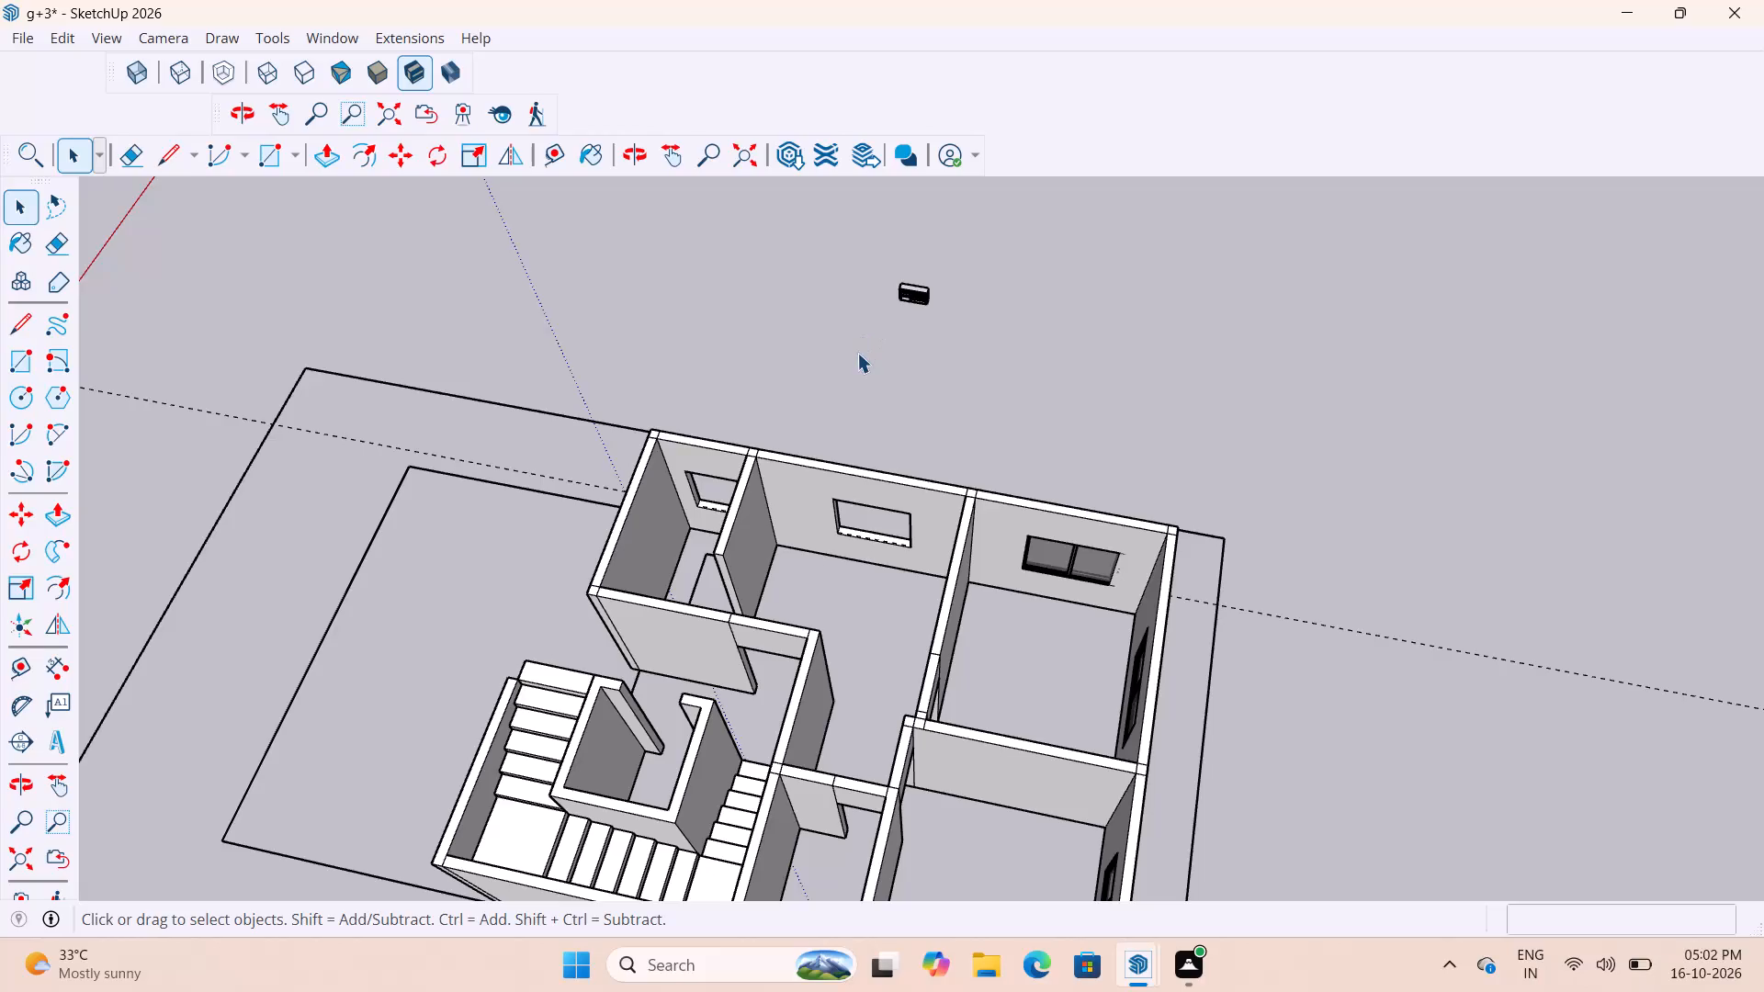
scroll(779, 413, "up", 6)
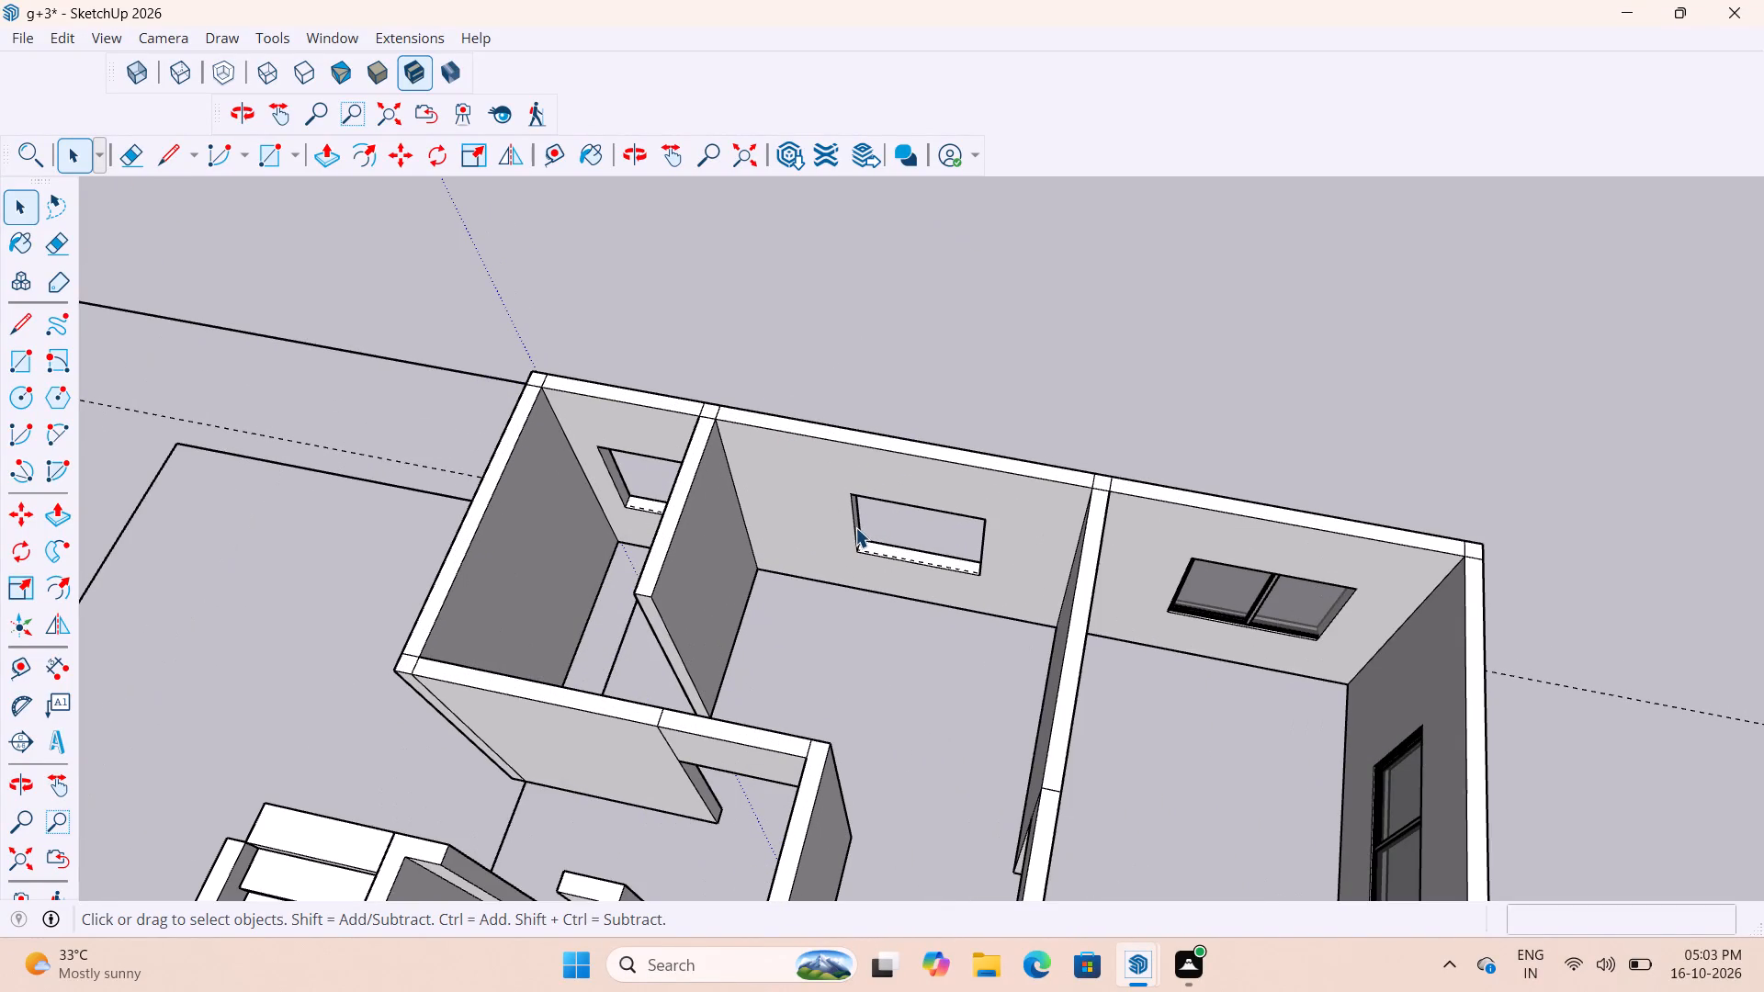
scroll(847, 490, "down", 4)
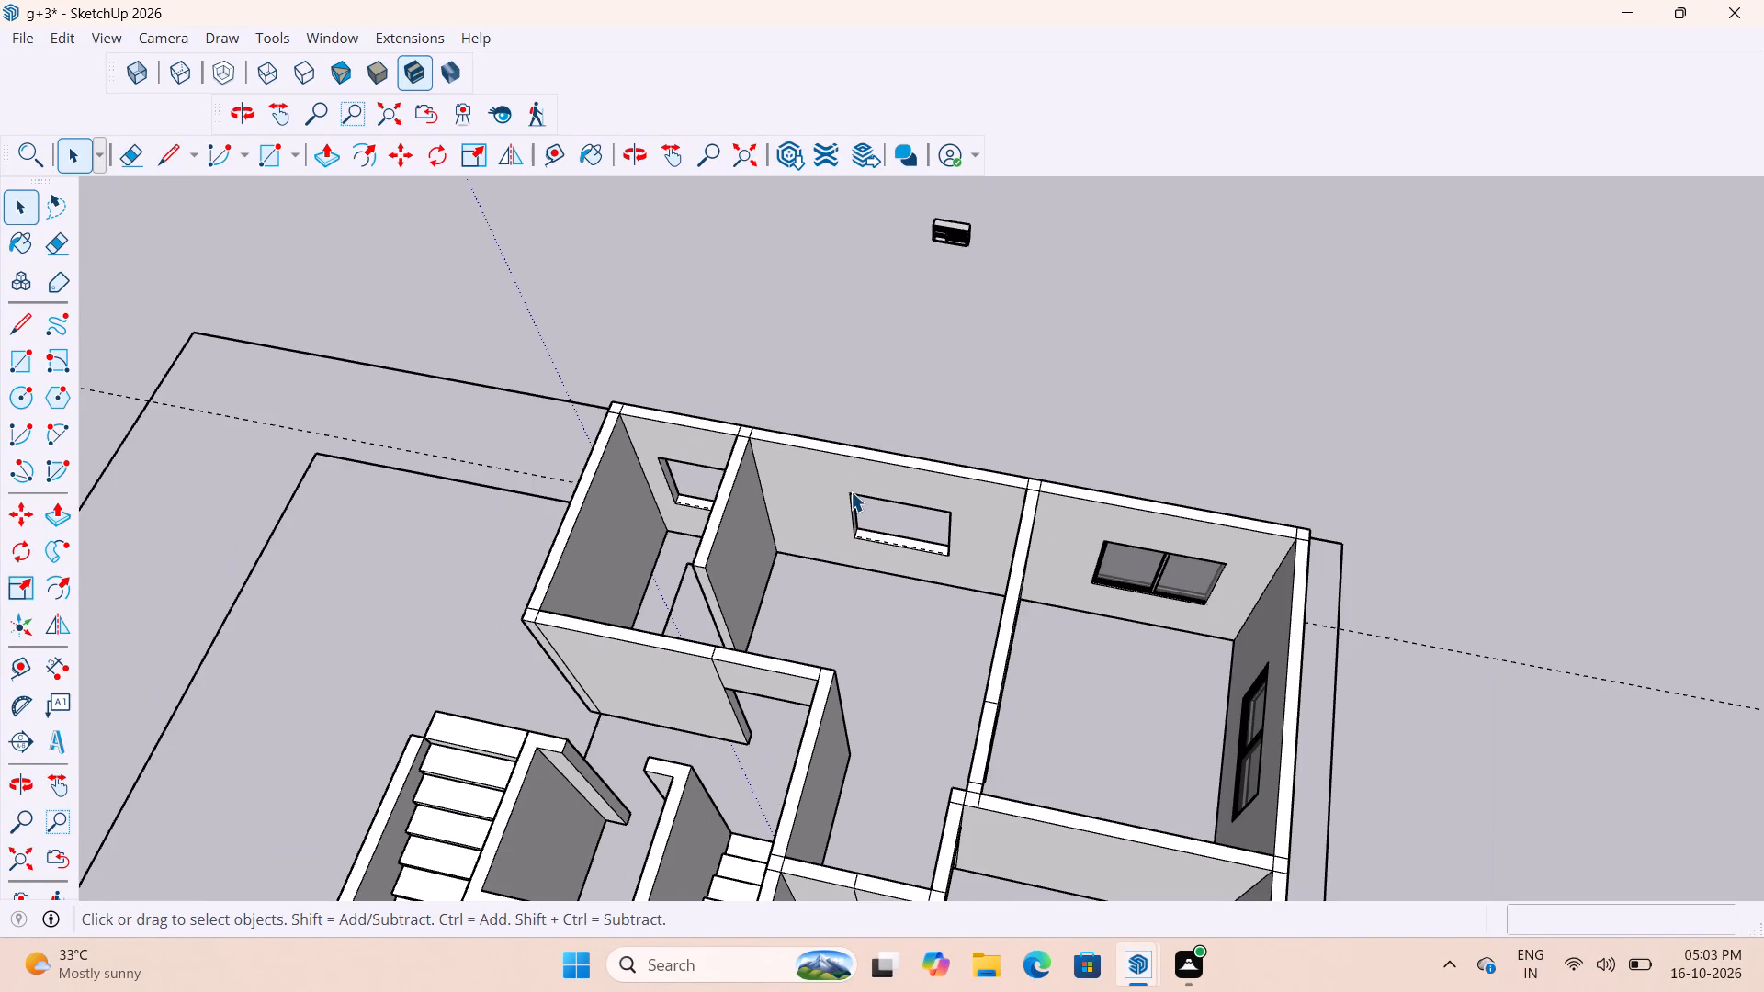
Examine the fitted window in the left rear room's side wall and the empty opening with the sill guide in the adjoining room.
scroll(851, 491, "down", 2)
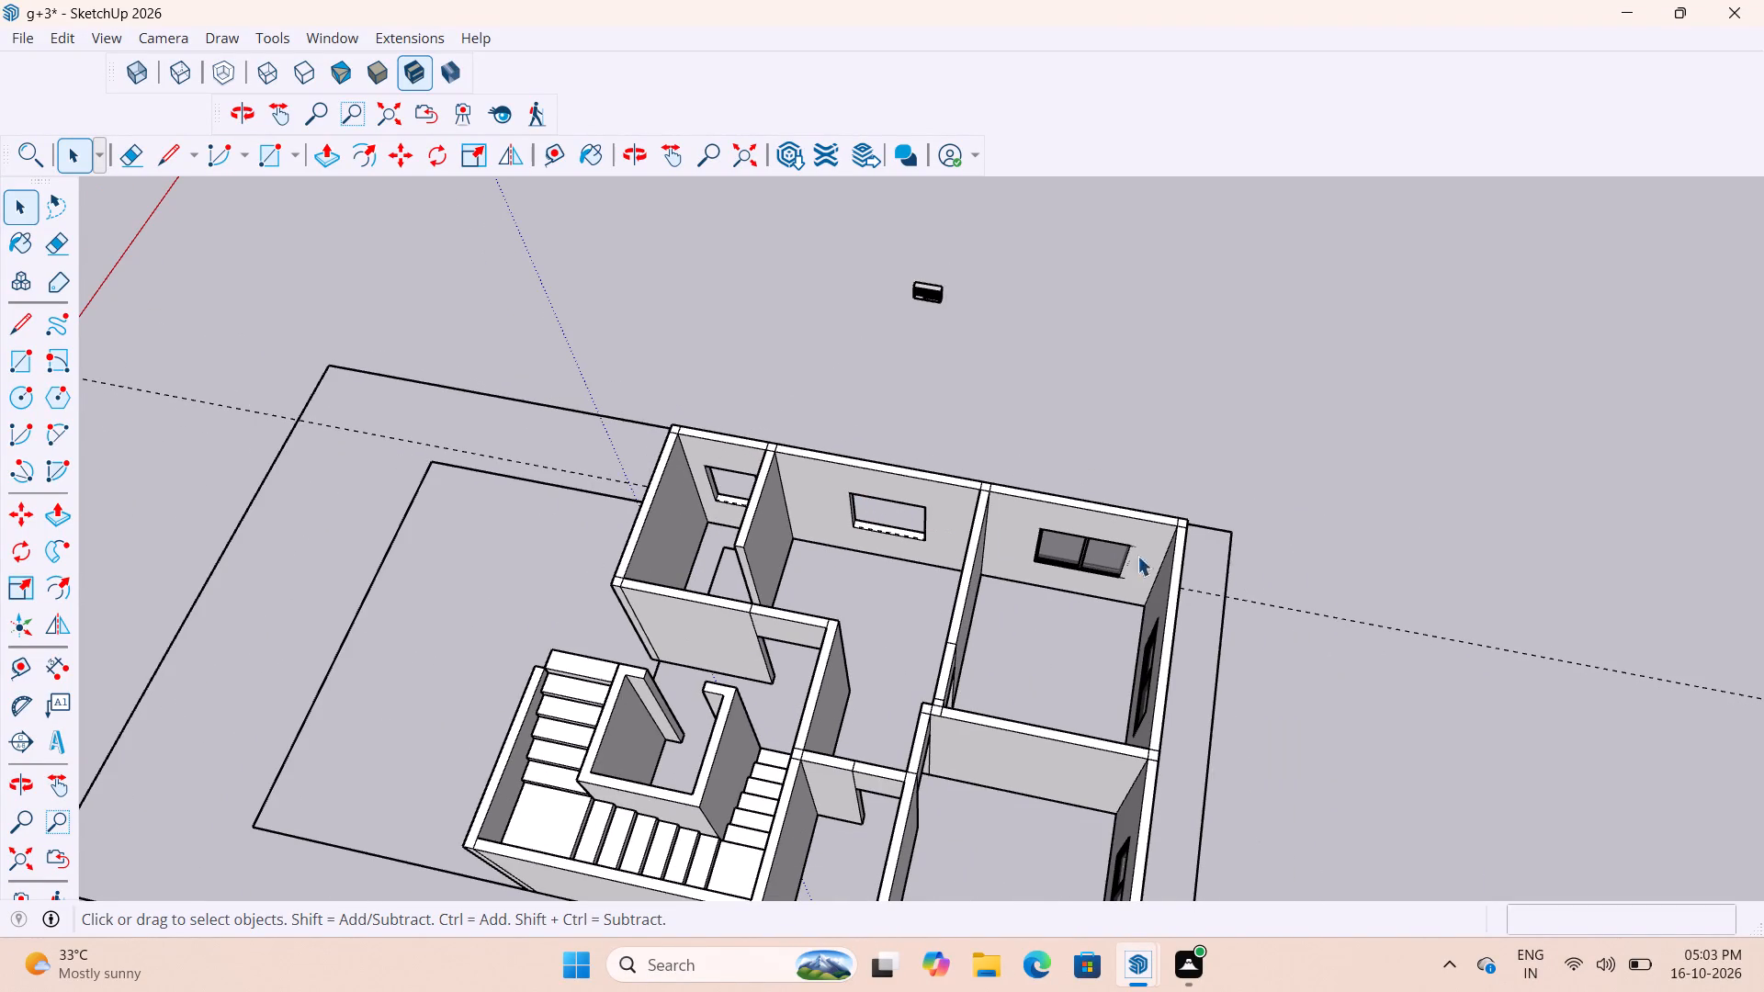
scroll(1046, 551, "down", 3)
scroll(1102, 746, "up", 8)
scroll(848, 397, "up", 7)
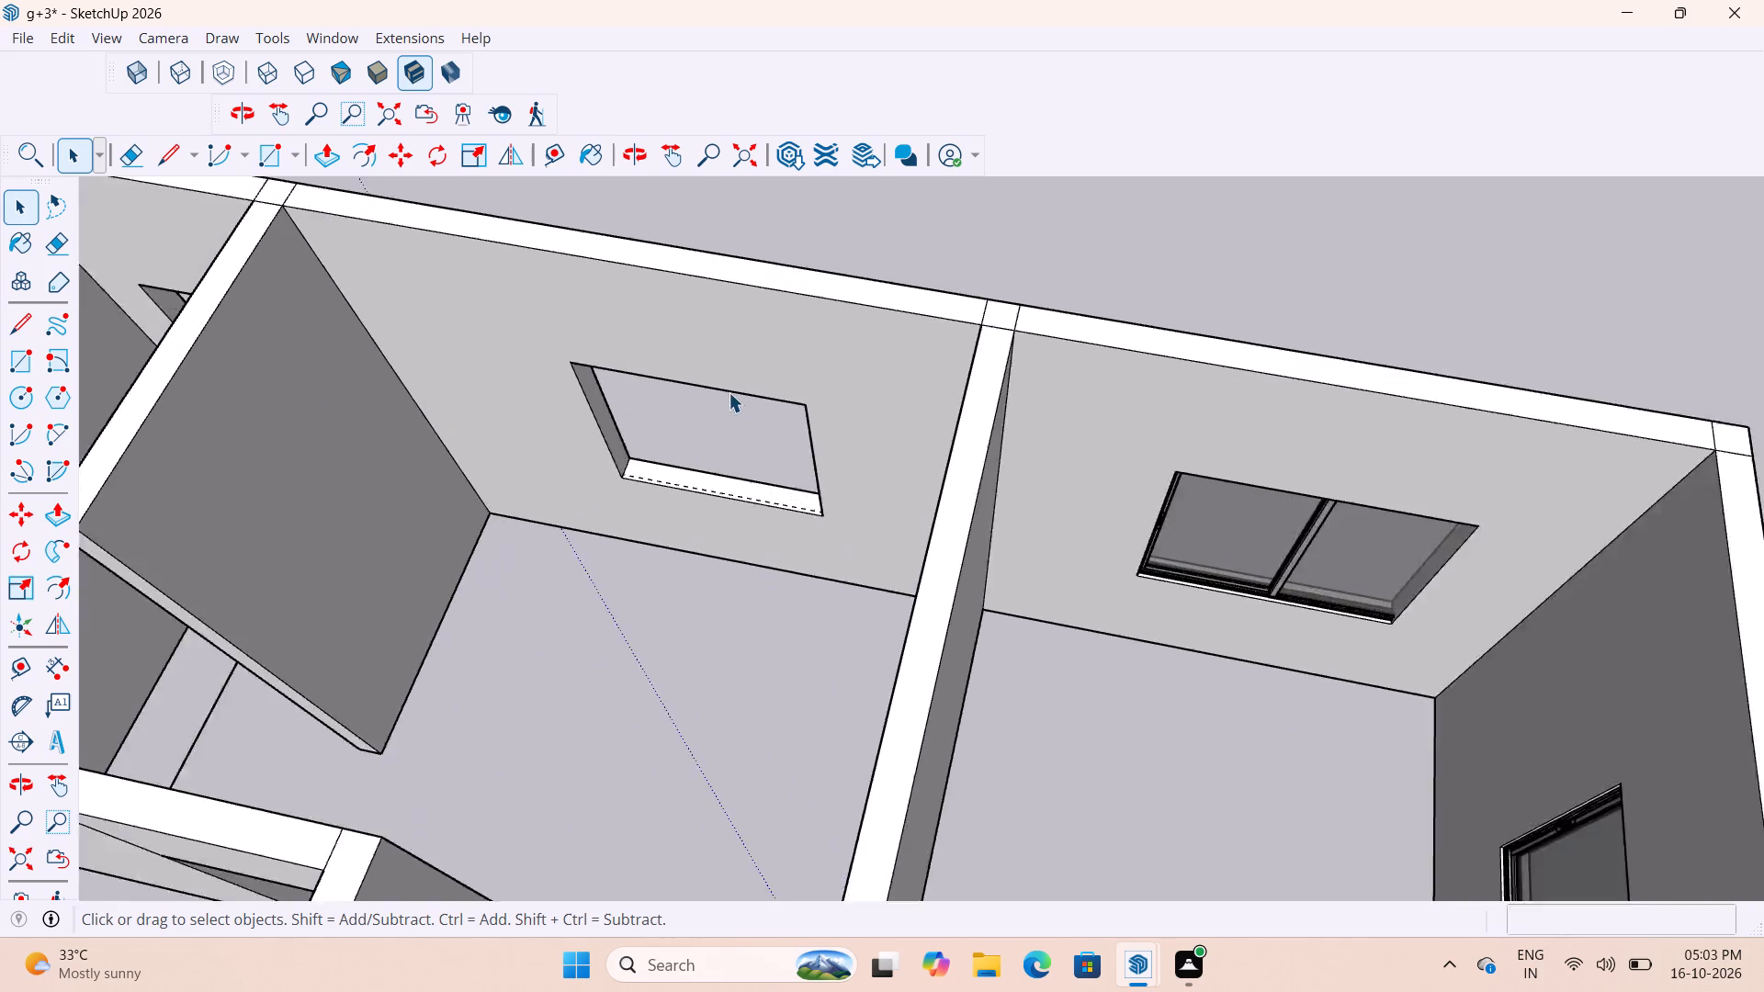
scroll(729, 392, "up", 1)
scroll(729, 392, "down", 6)
scroll(723, 490, "down", 4)
middle_click_drag(795, 457, 819, 377)
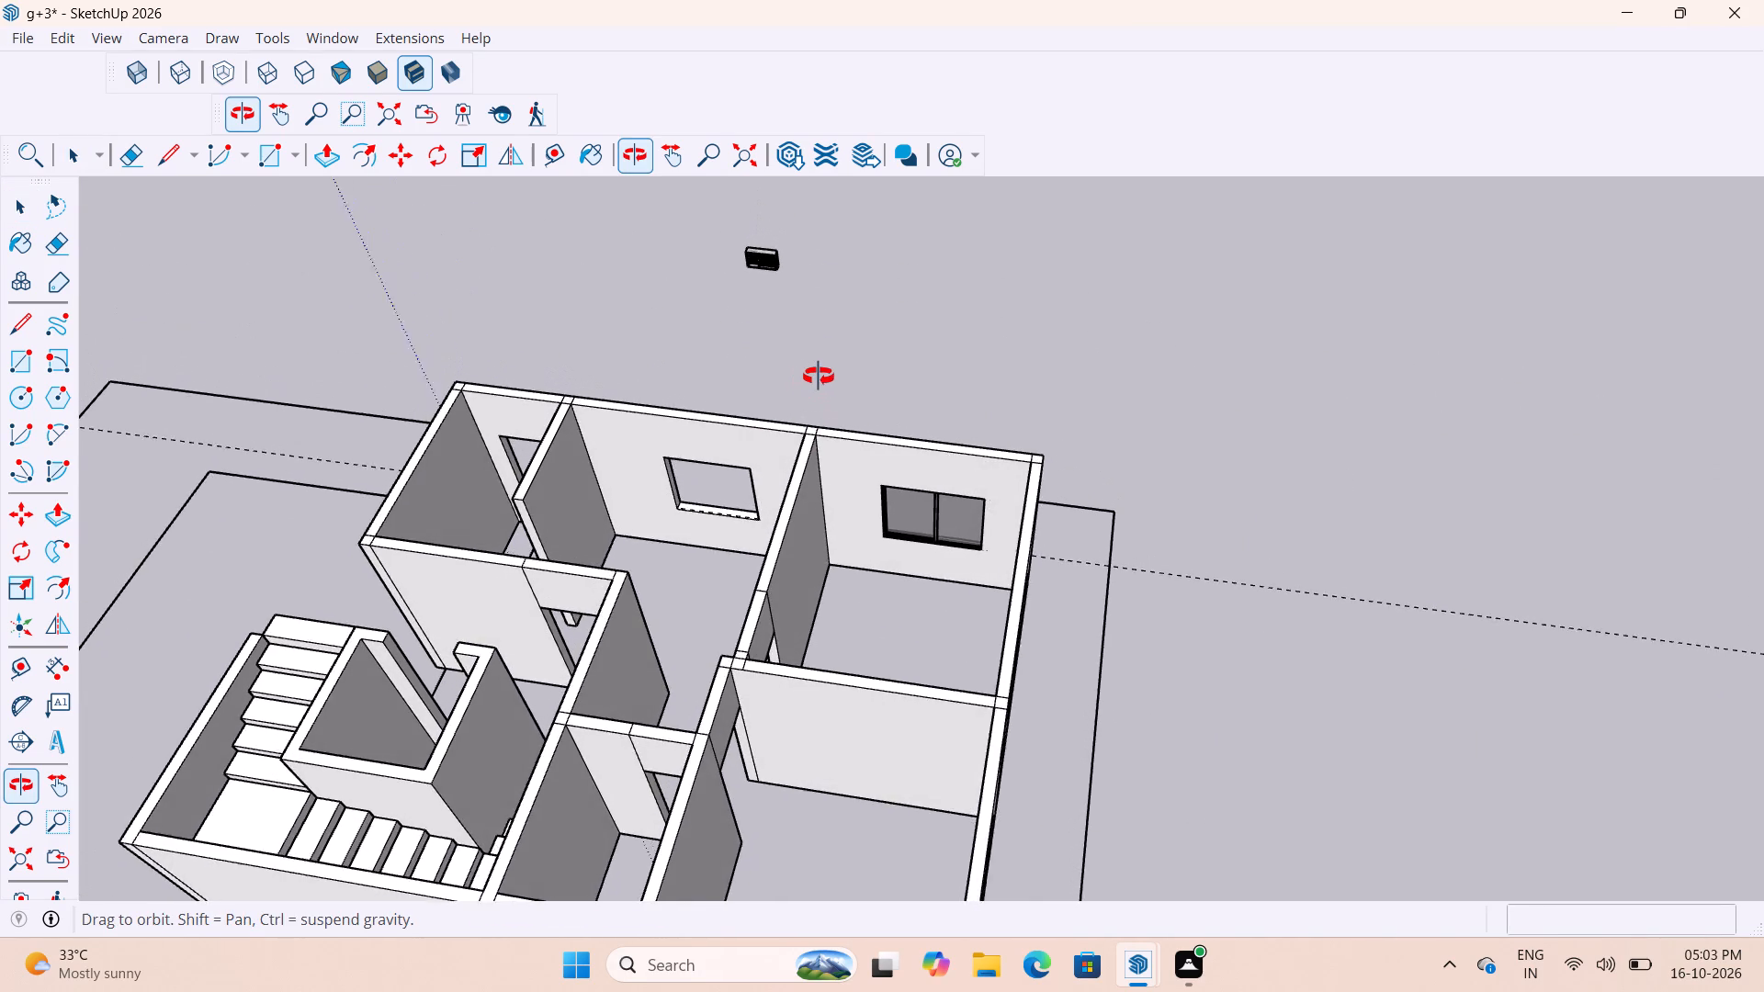
middle_click_drag(819, 377, 876, 396)
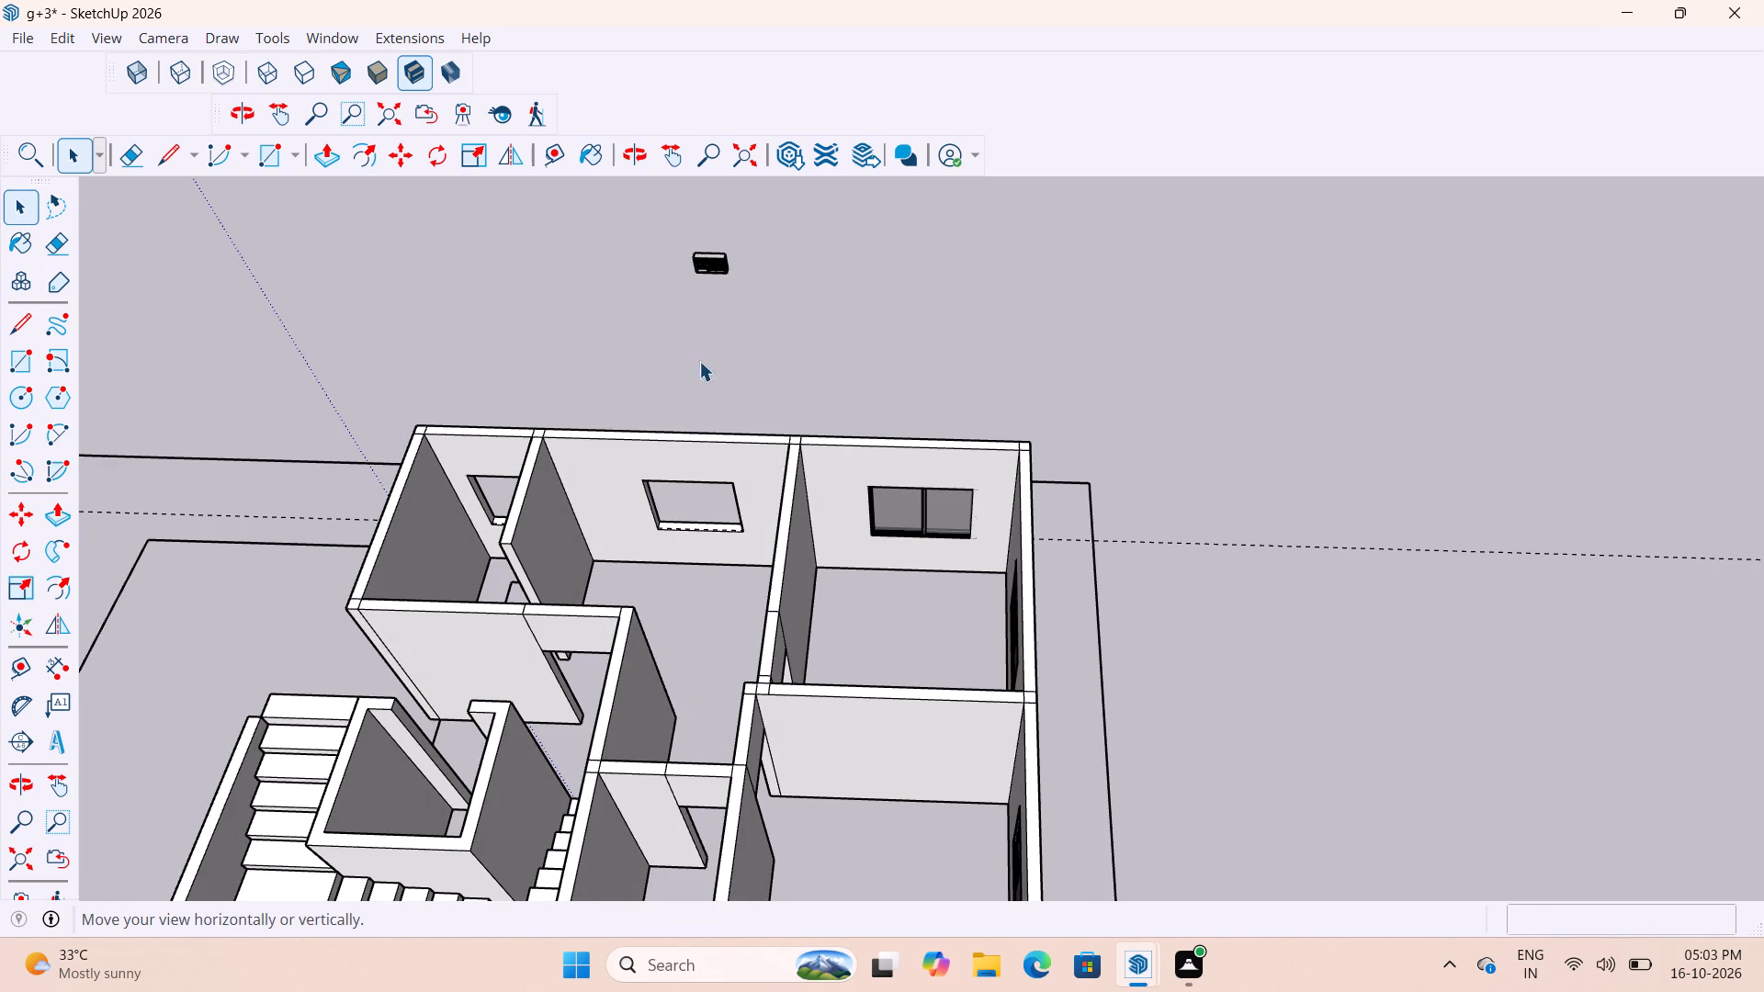
scroll(722, 286, "up", 4)
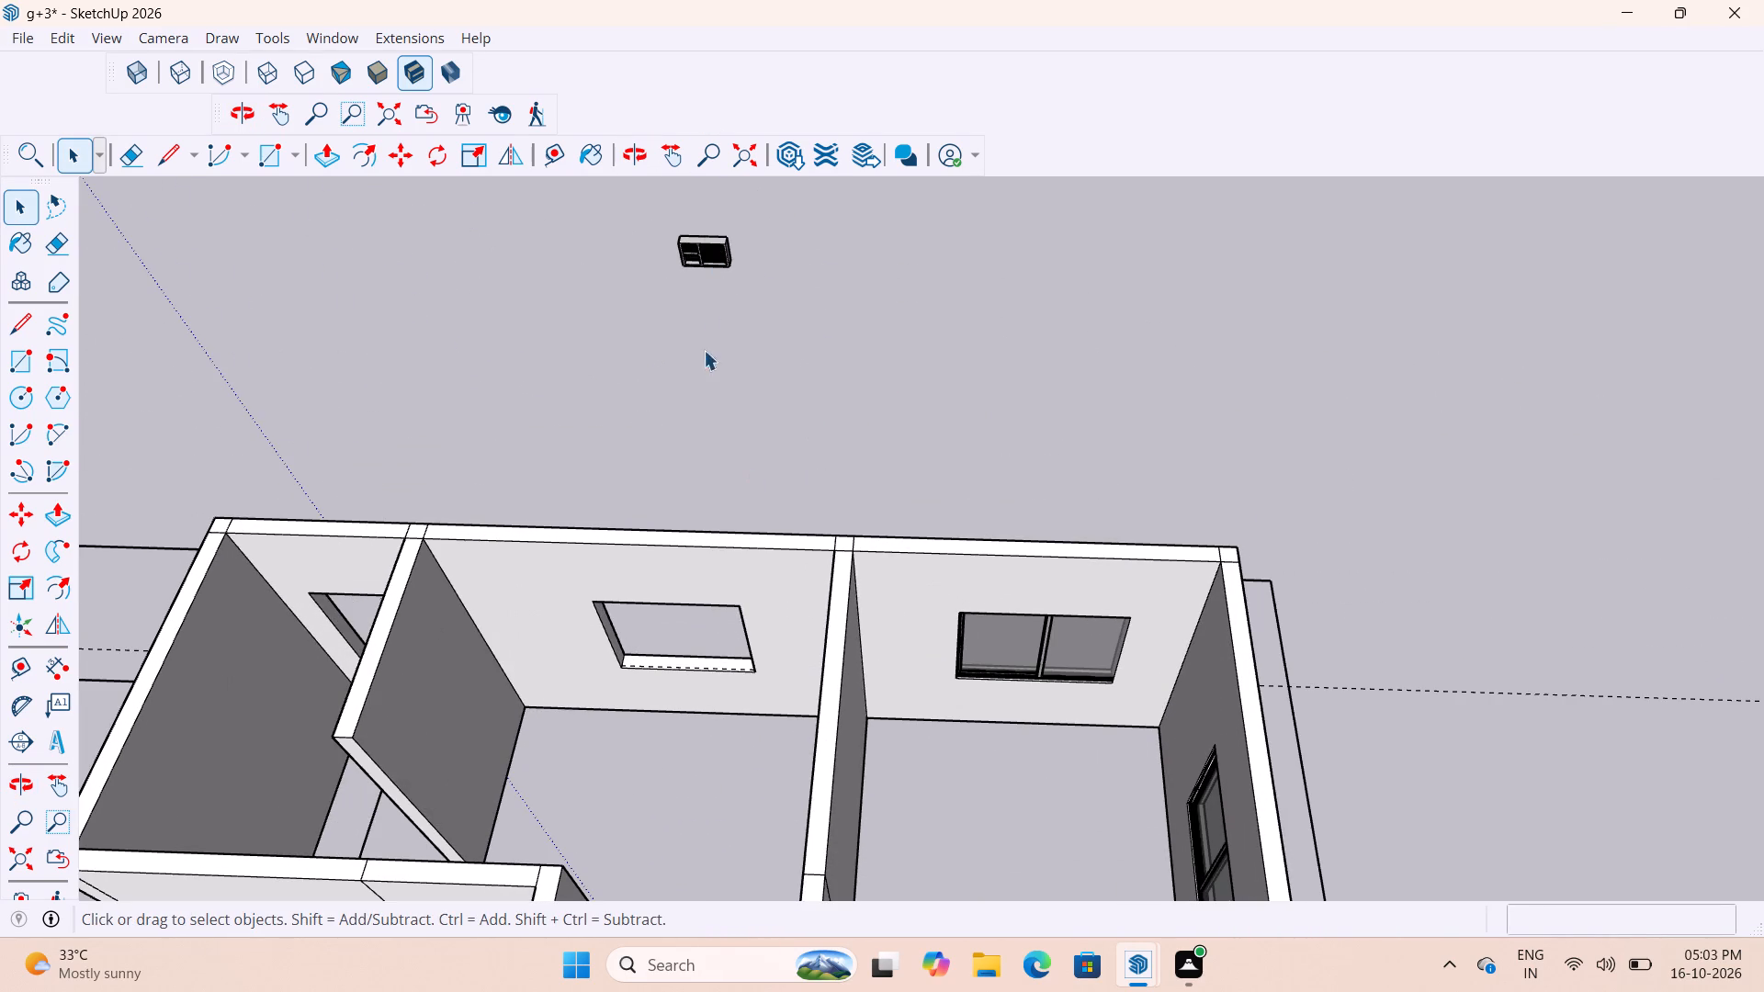
scroll(1102, 715, "up", 9)
scroll(833, 599, "down", 6)
scroll(863, 603, "up", 4)
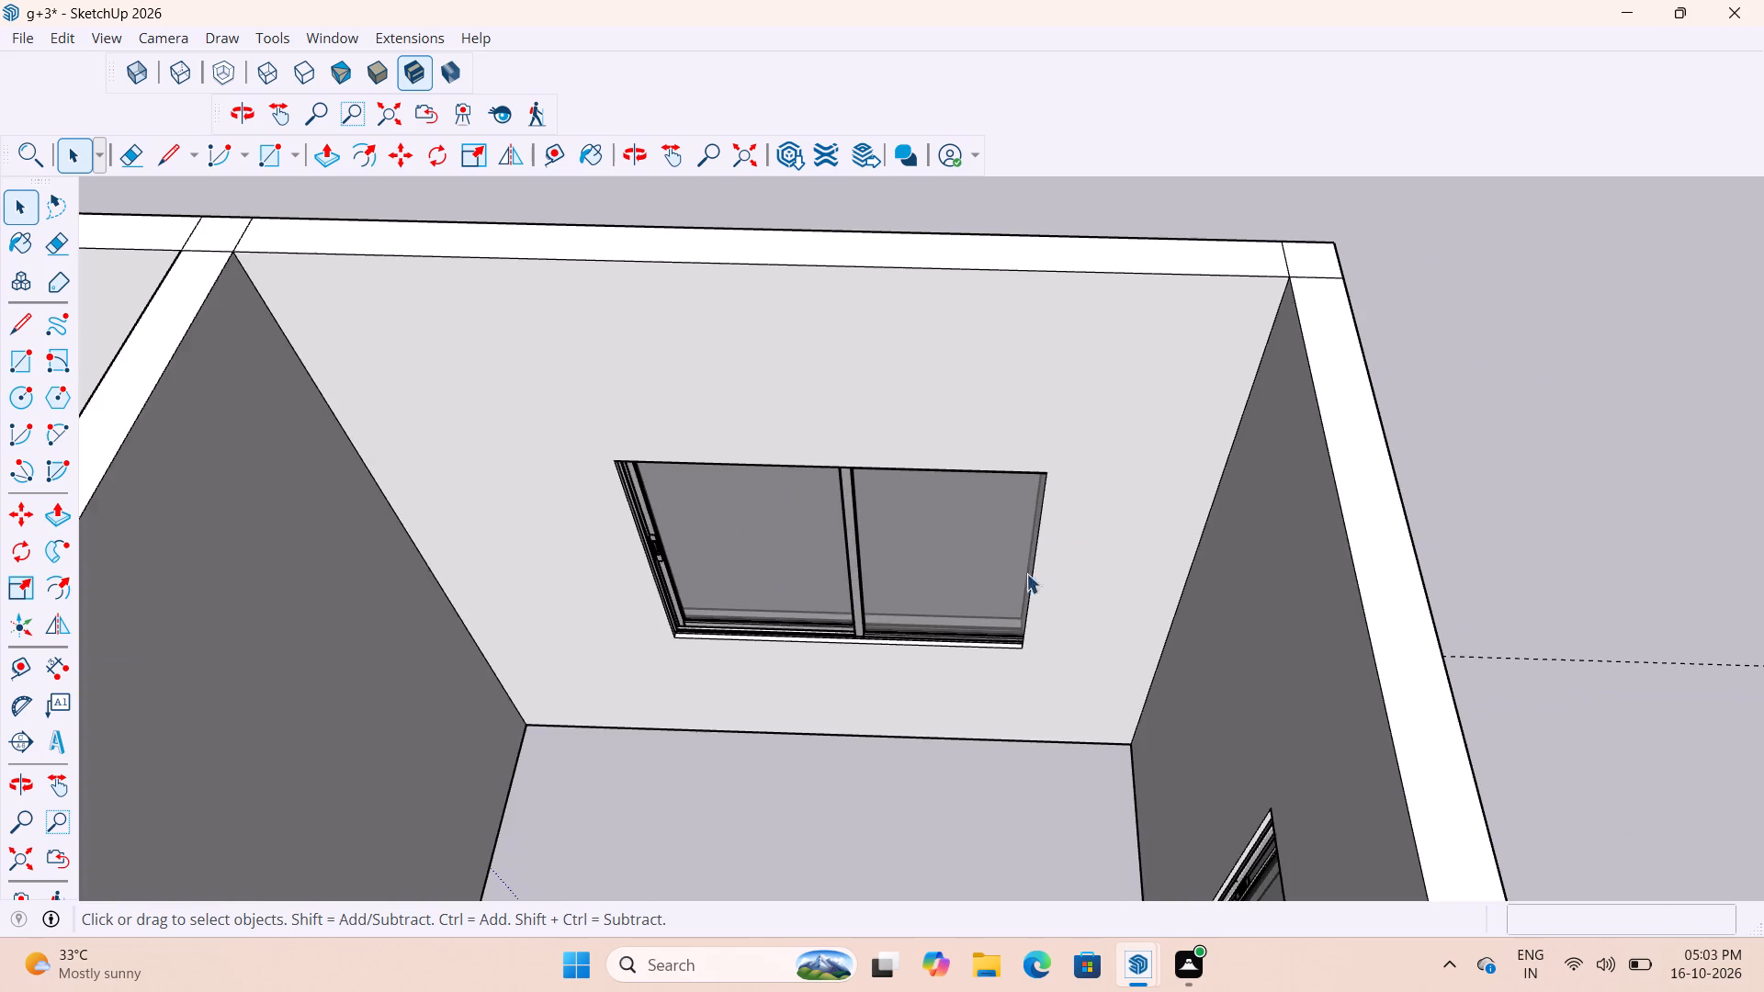
scroll(1116, 570, "down", 5)
scroll(1259, 584, "down", 8)
scroll(1091, 609, "up", 4)
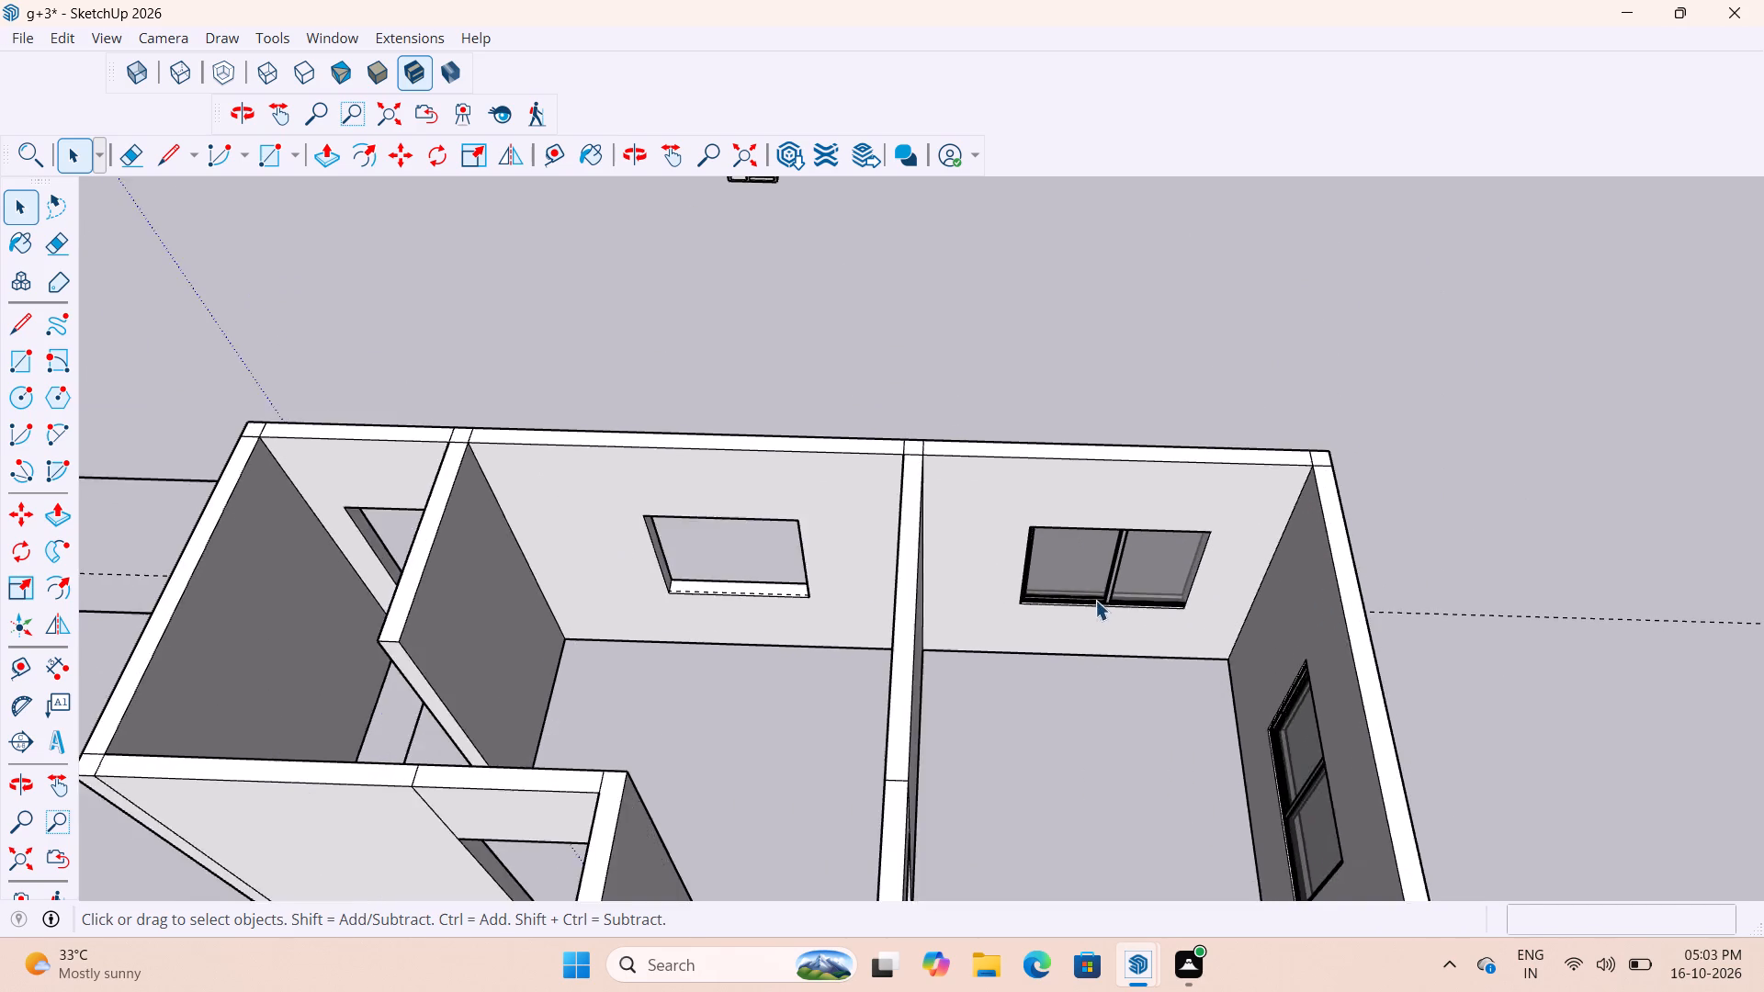
Copy the left rear room's side window by its lower corner into the adjoining middle room's opening, onto the end of the sill guide.
scroll(1095, 600, "up", 3)
left_click(1131, 599)
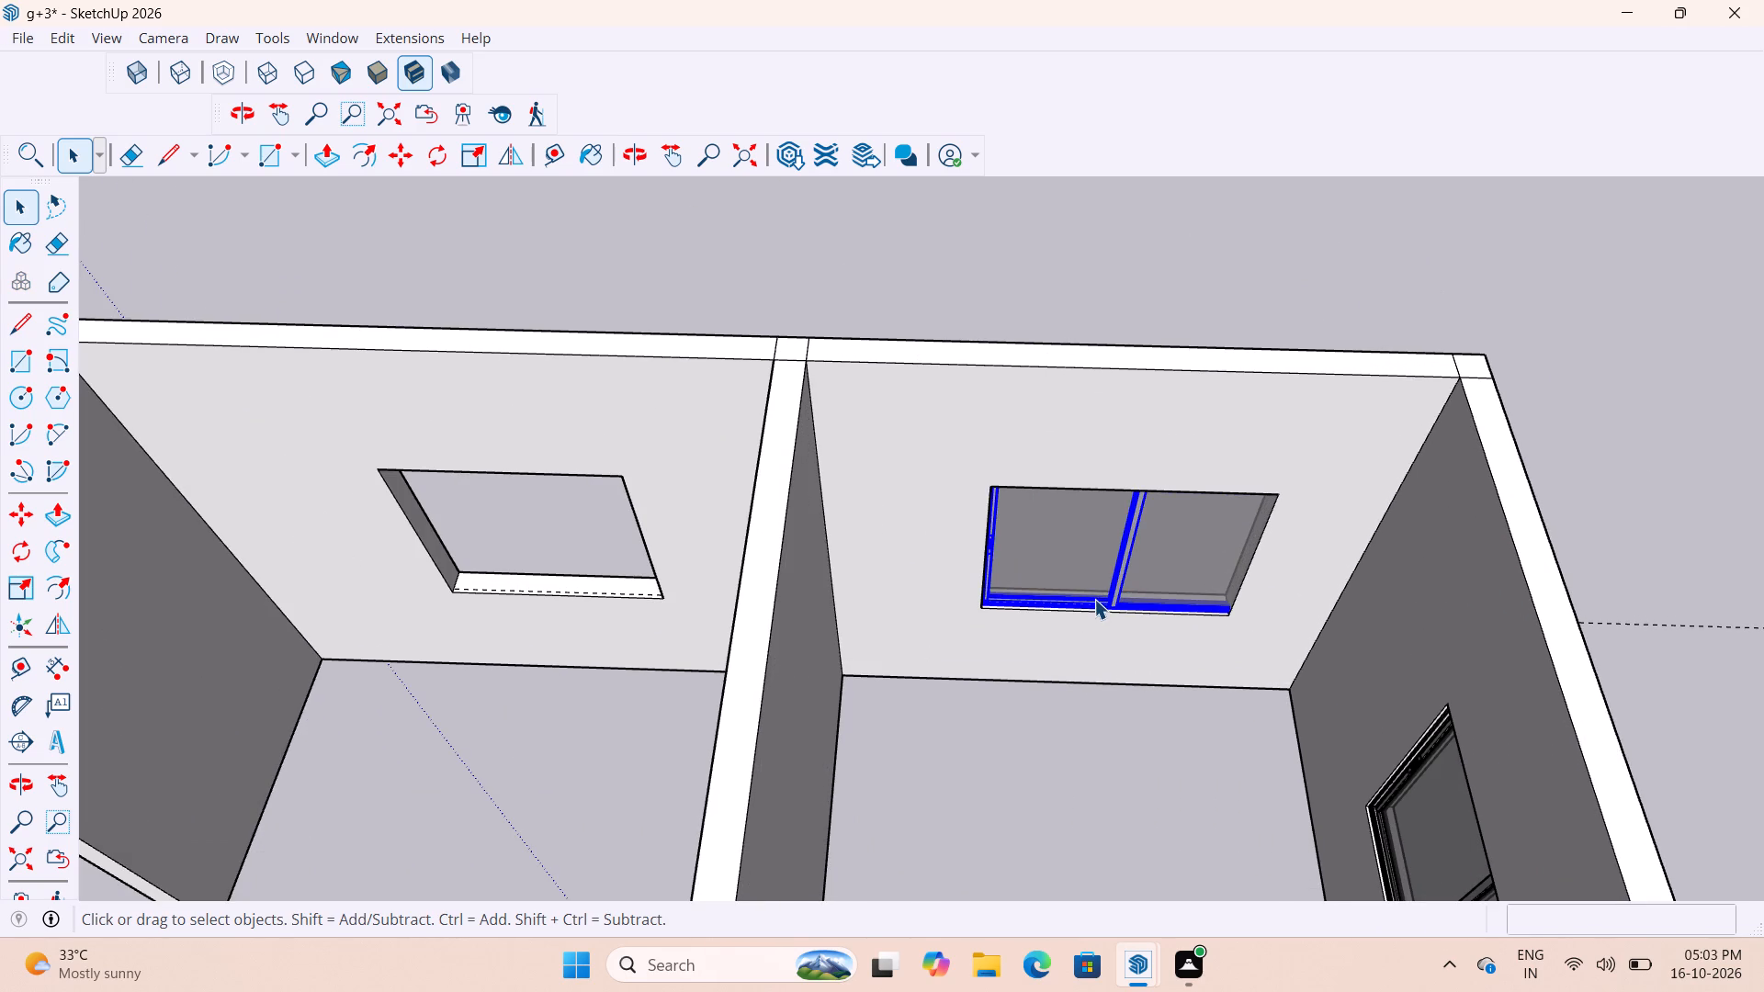
key("m")
scroll(1013, 566, "up", 16)
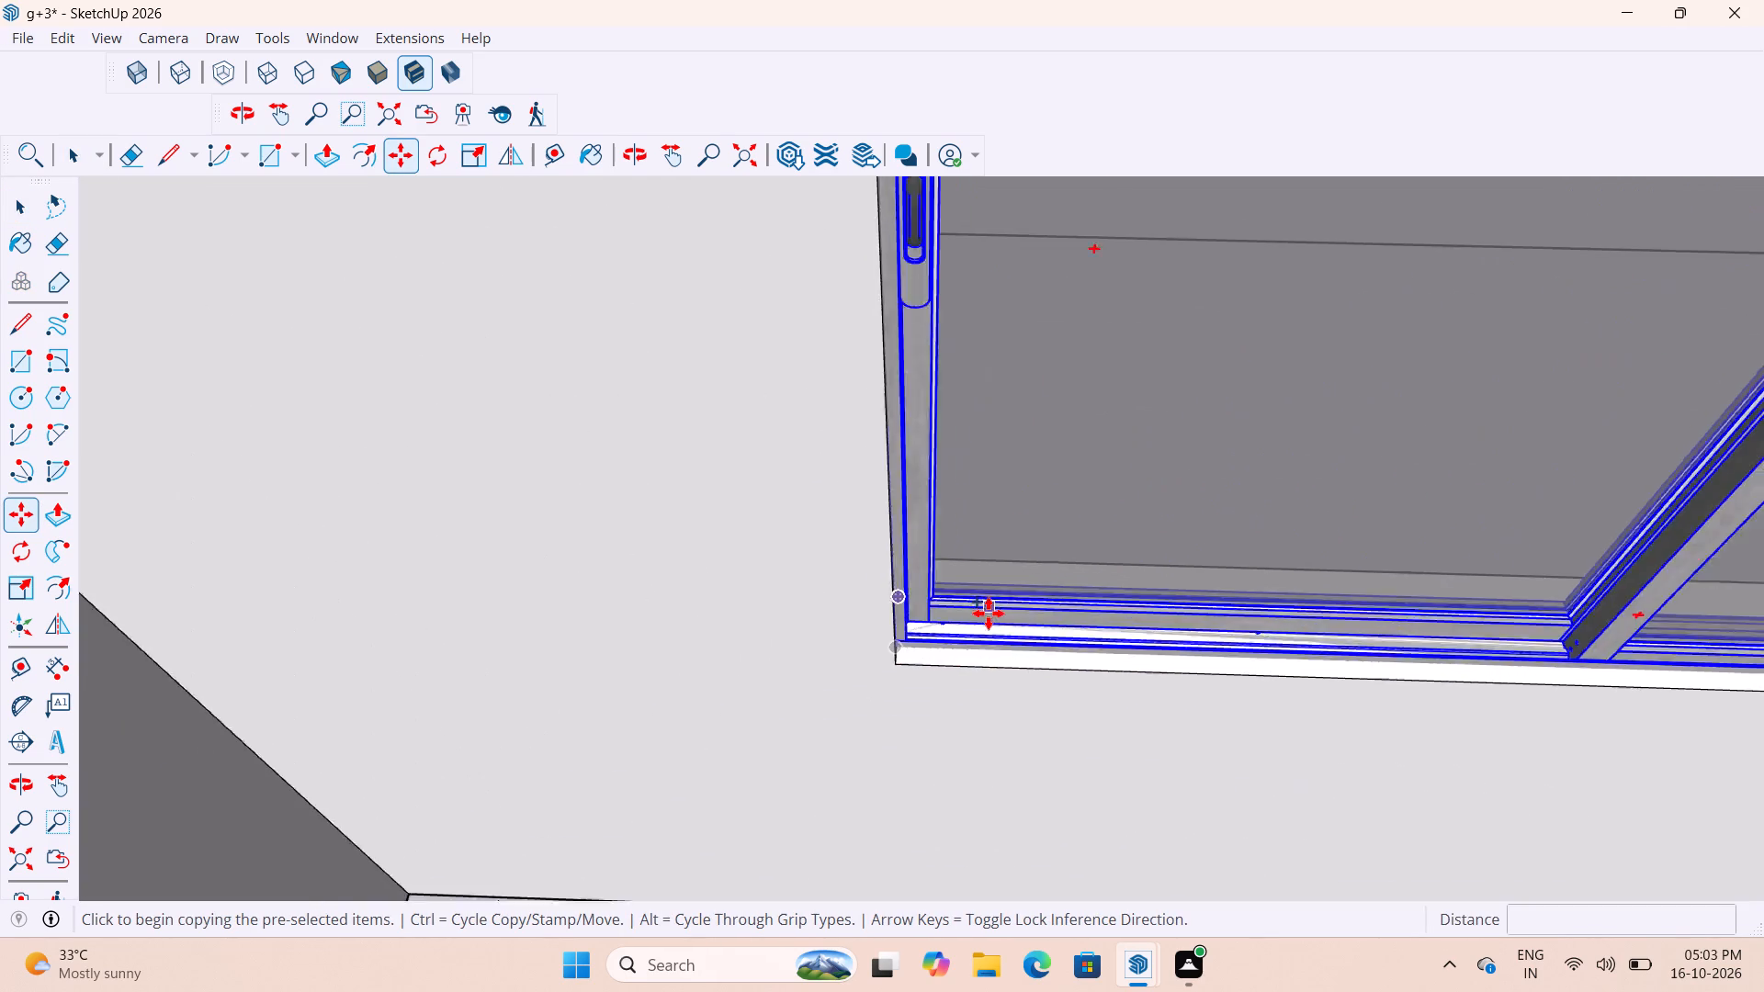
scroll(989, 614, "up", 1)
middle_click_drag(960, 648, 839, 581)
scroll(850, 632, "up", 14)
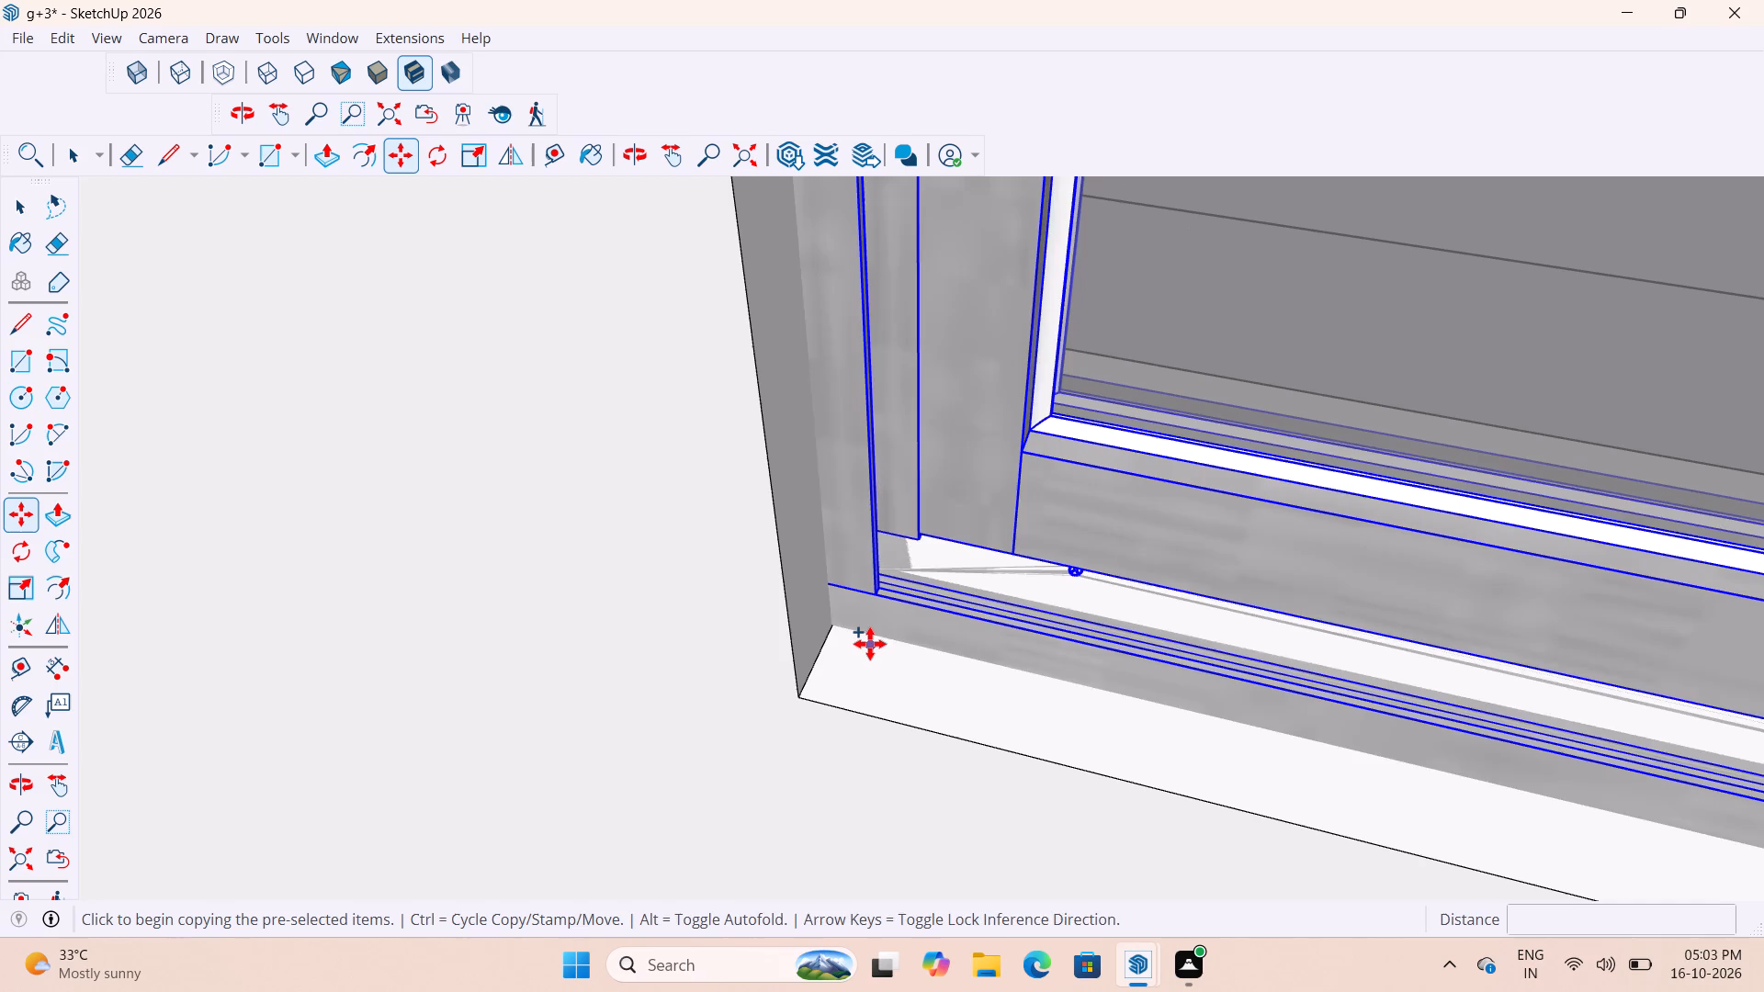
left_click(829, 622)
scroll(980, 612, "down", 5)
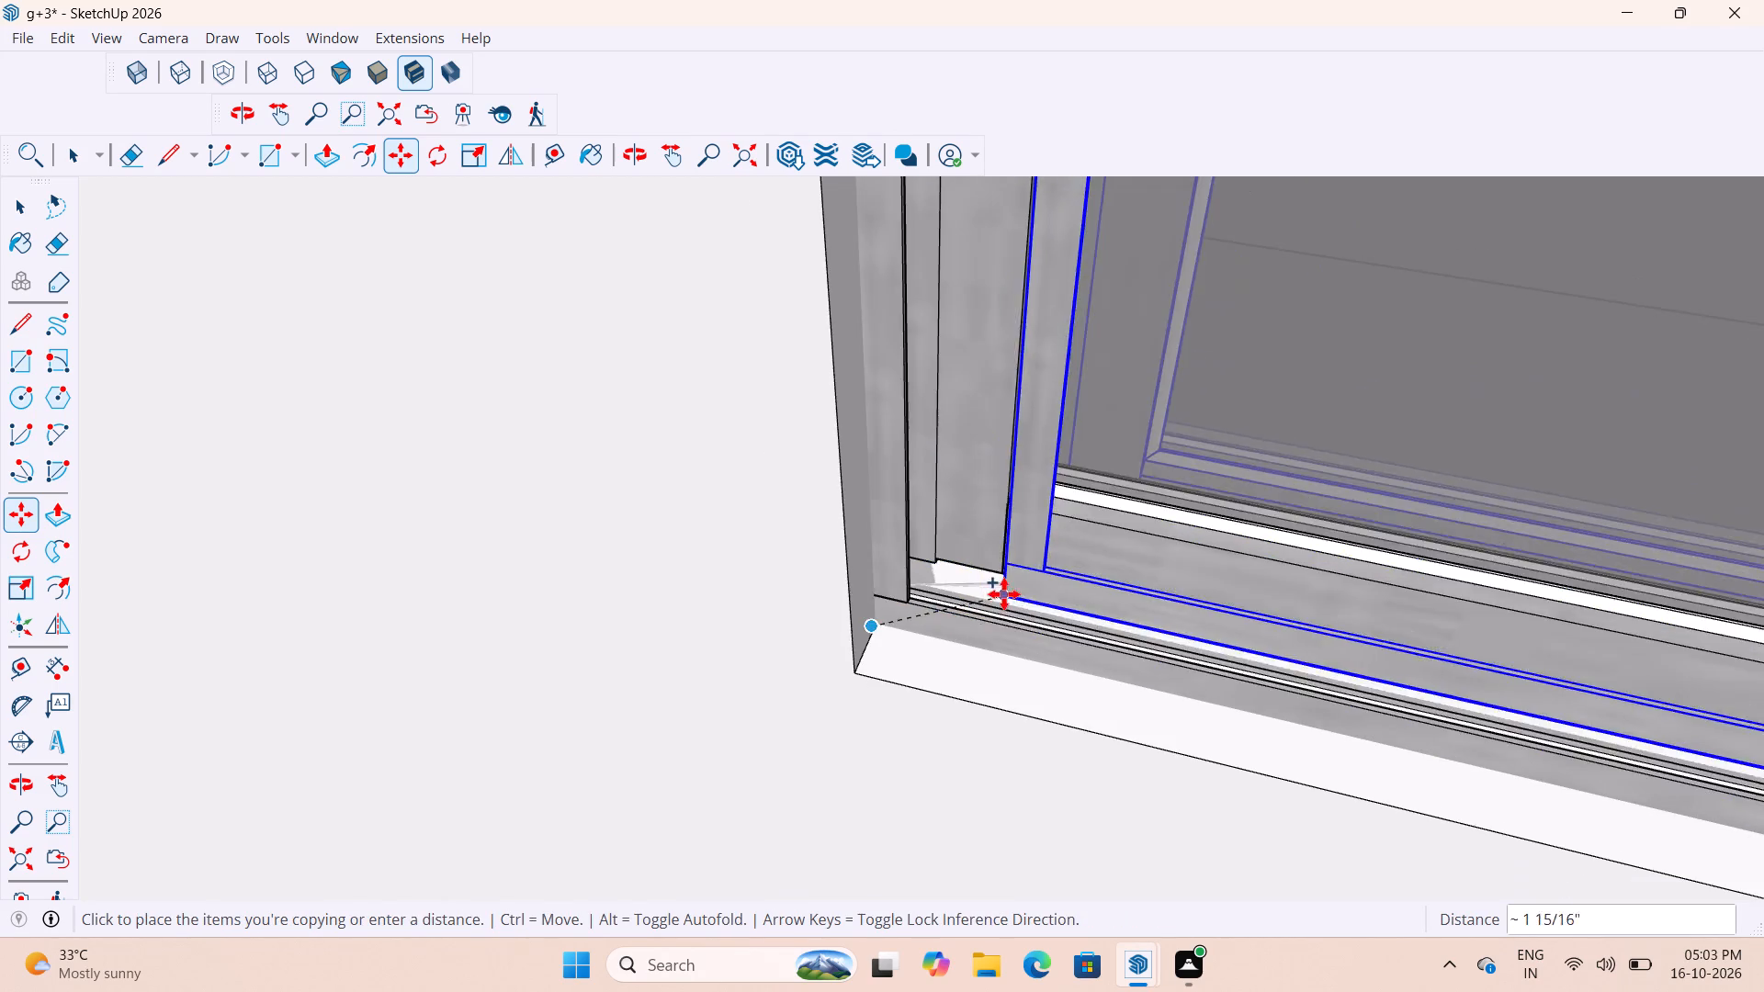
scroll(1010, 606, "down", 20)
scroll(1010, 606, "down", 15)
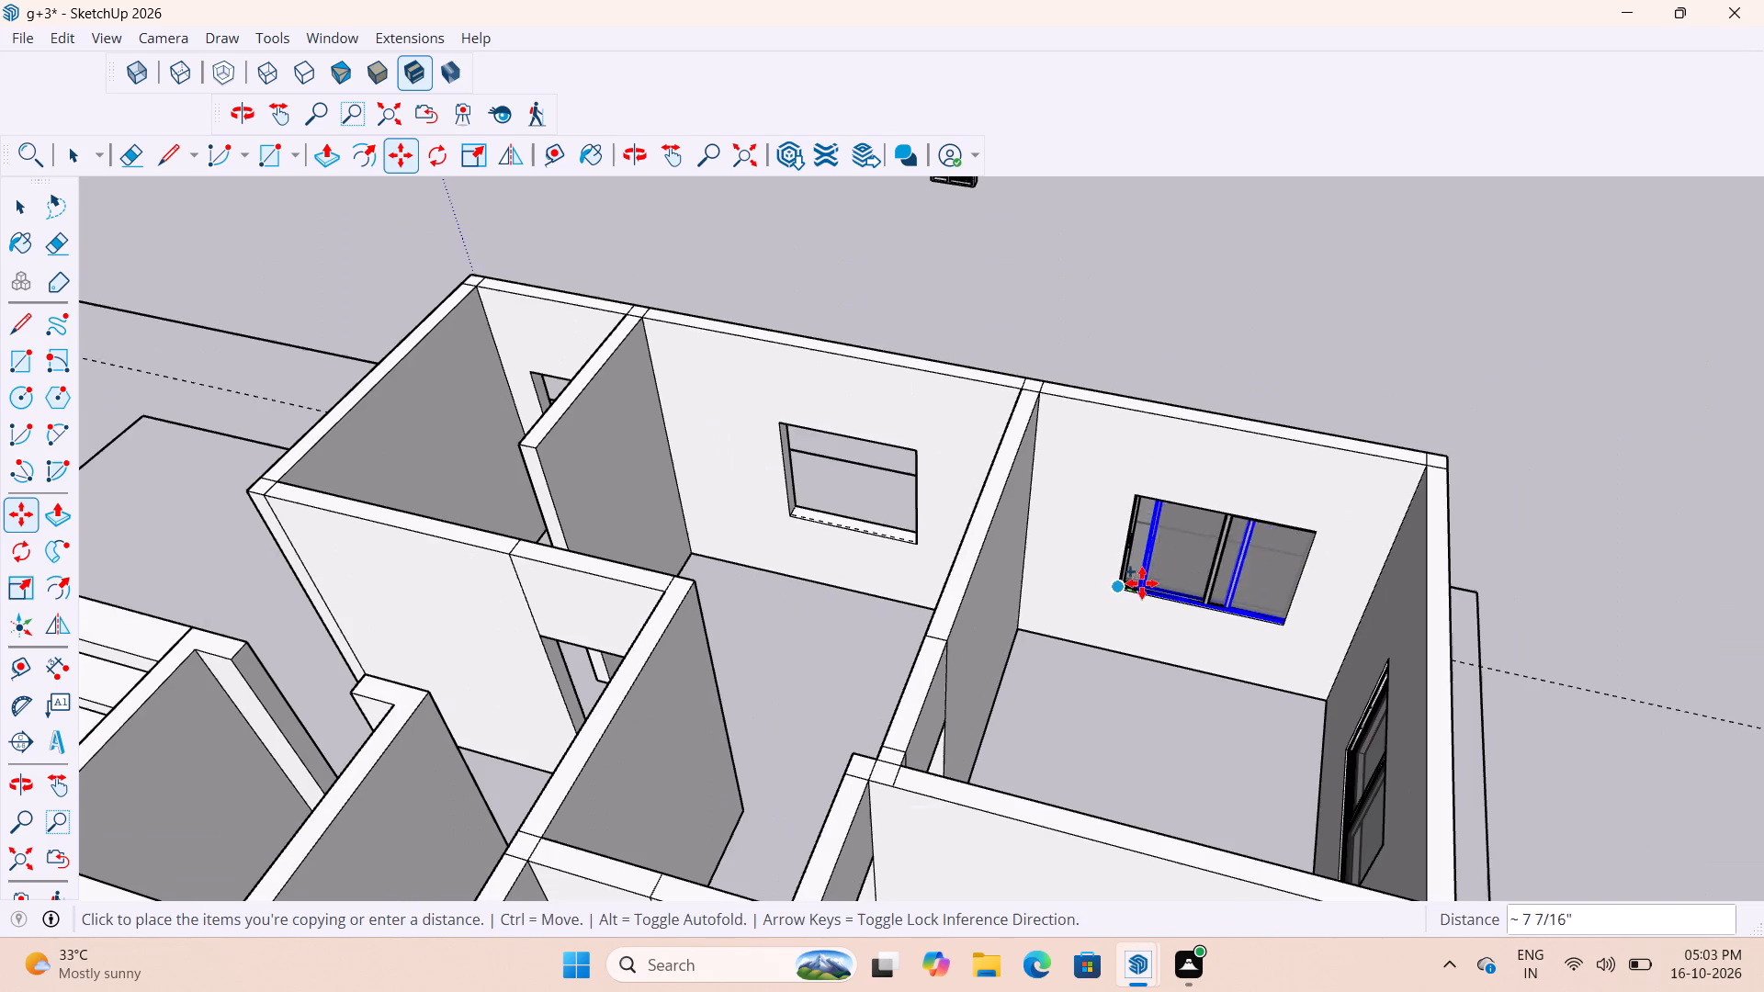
scroll(810, 506, "up", 9)
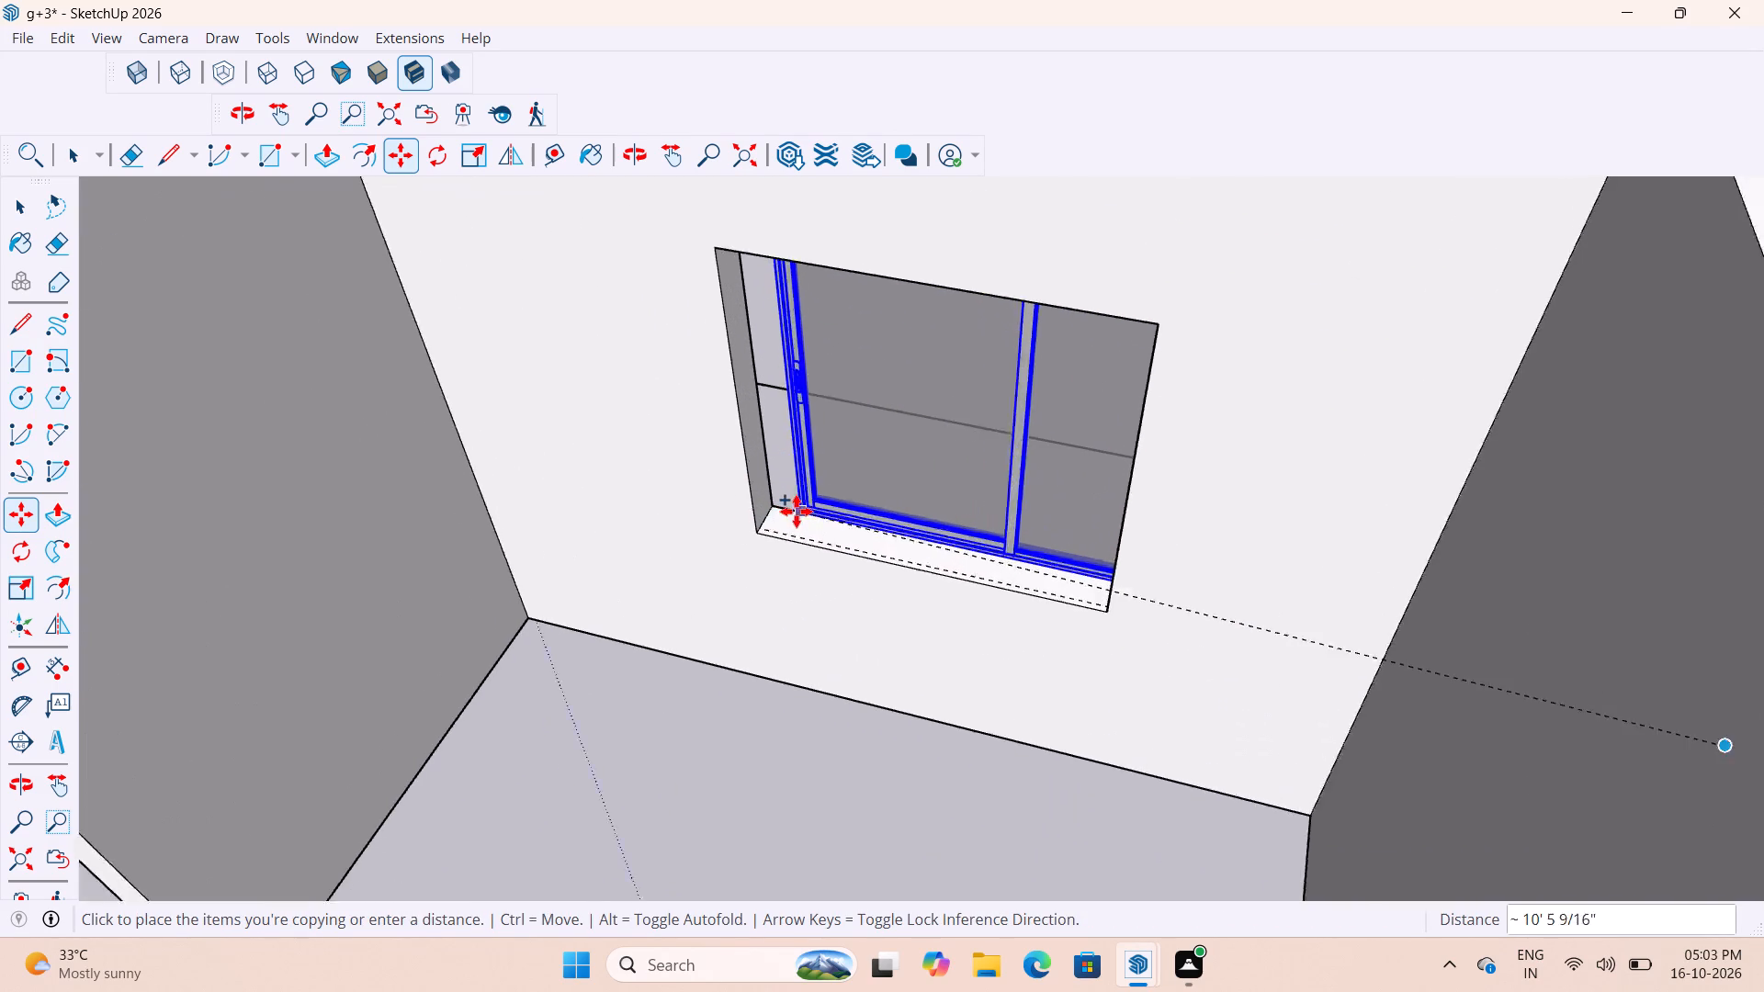
scroll(797, 512, "up", 12)
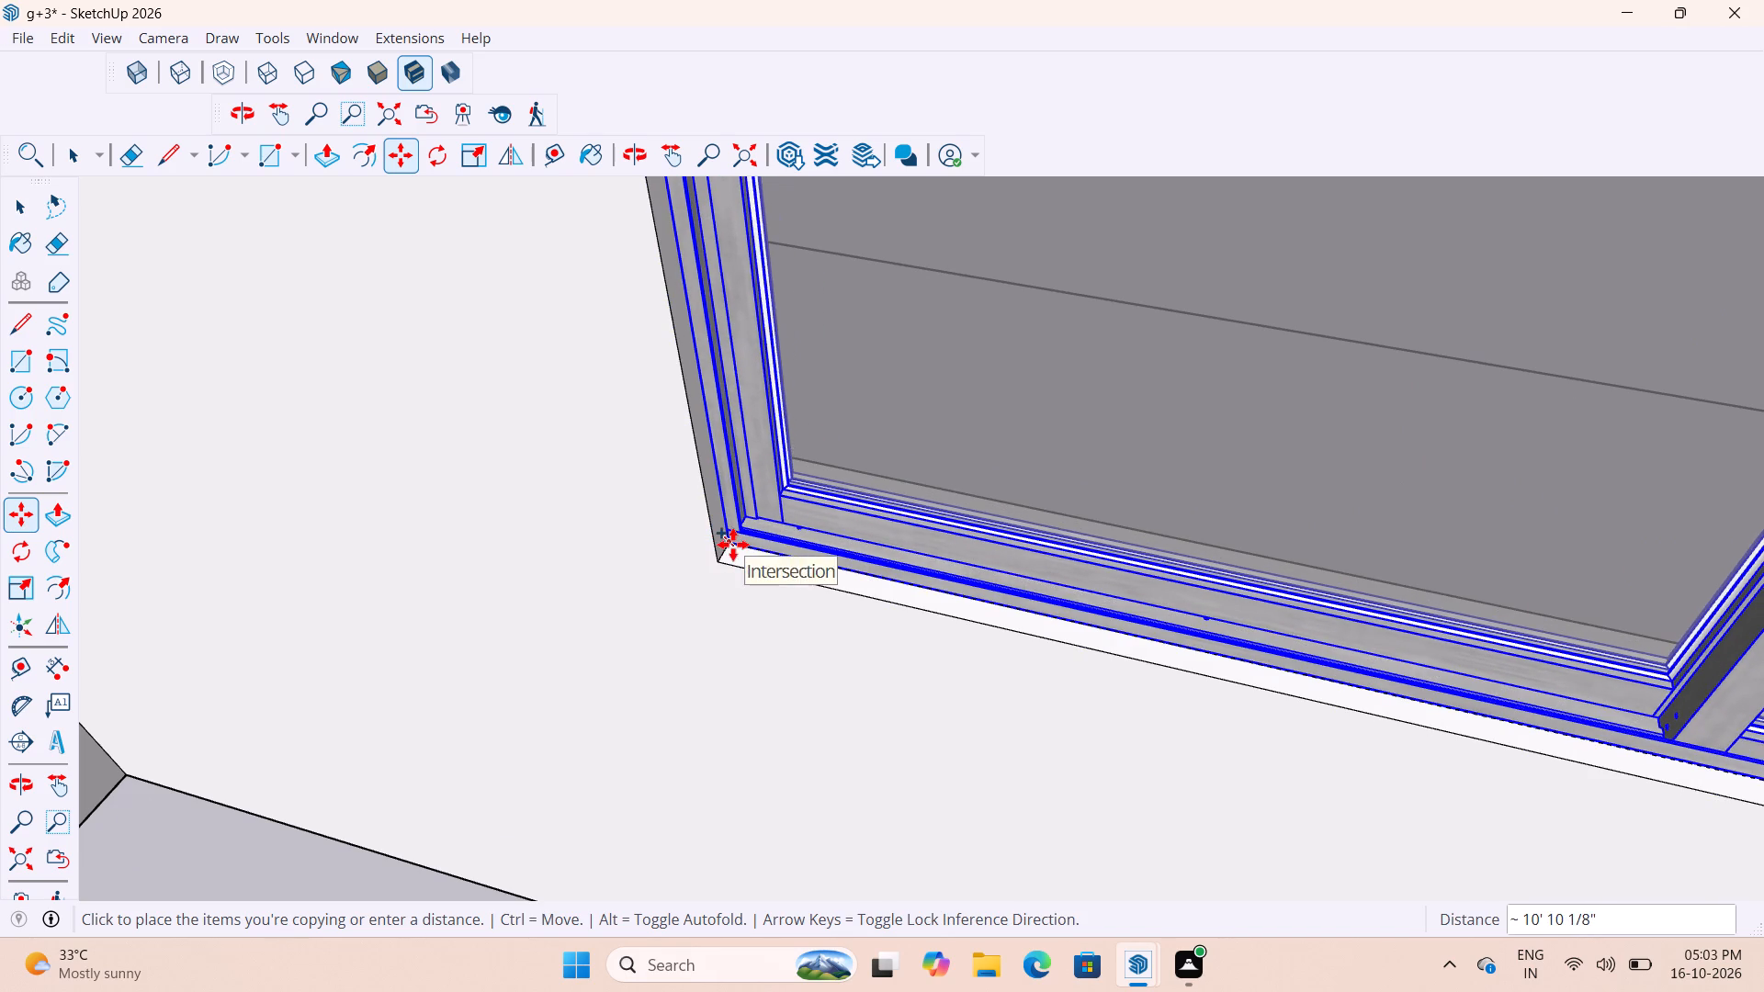
scroll(733, 545, "down", 4)
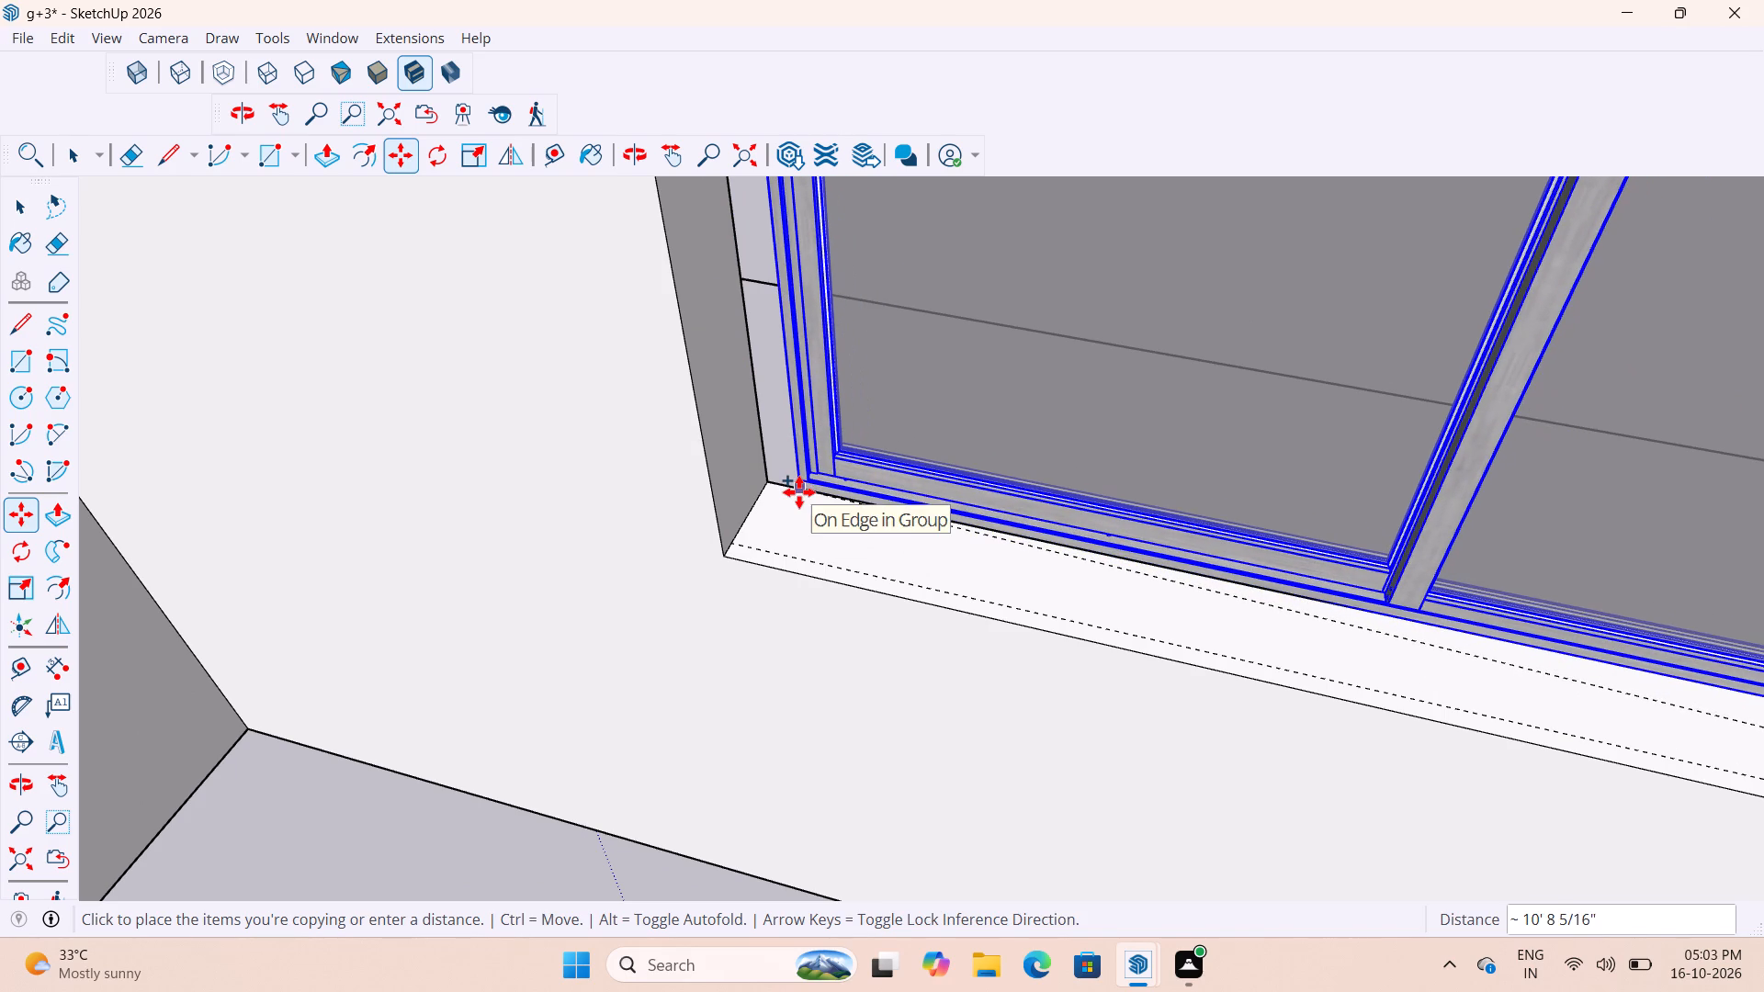
scroll(762, 500, "up", 10)
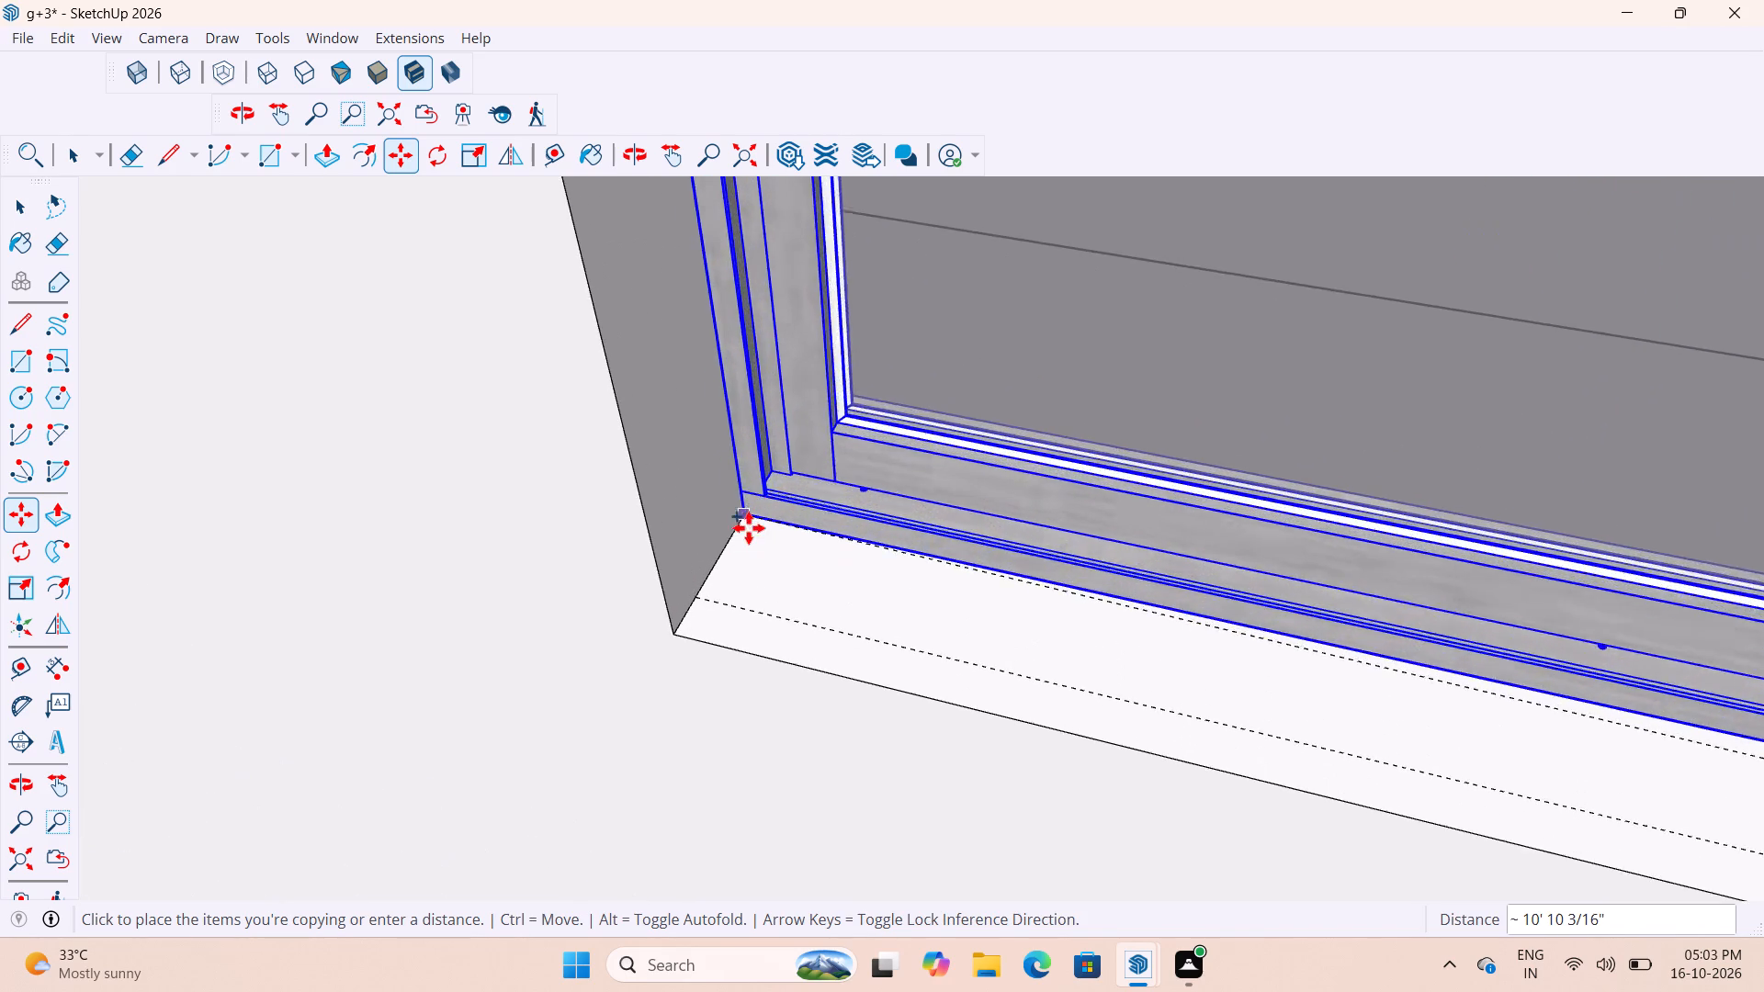
scroll(749, 528, "up", 2)
left_click(676, 620)
scroll(472, 607, "down", 6)
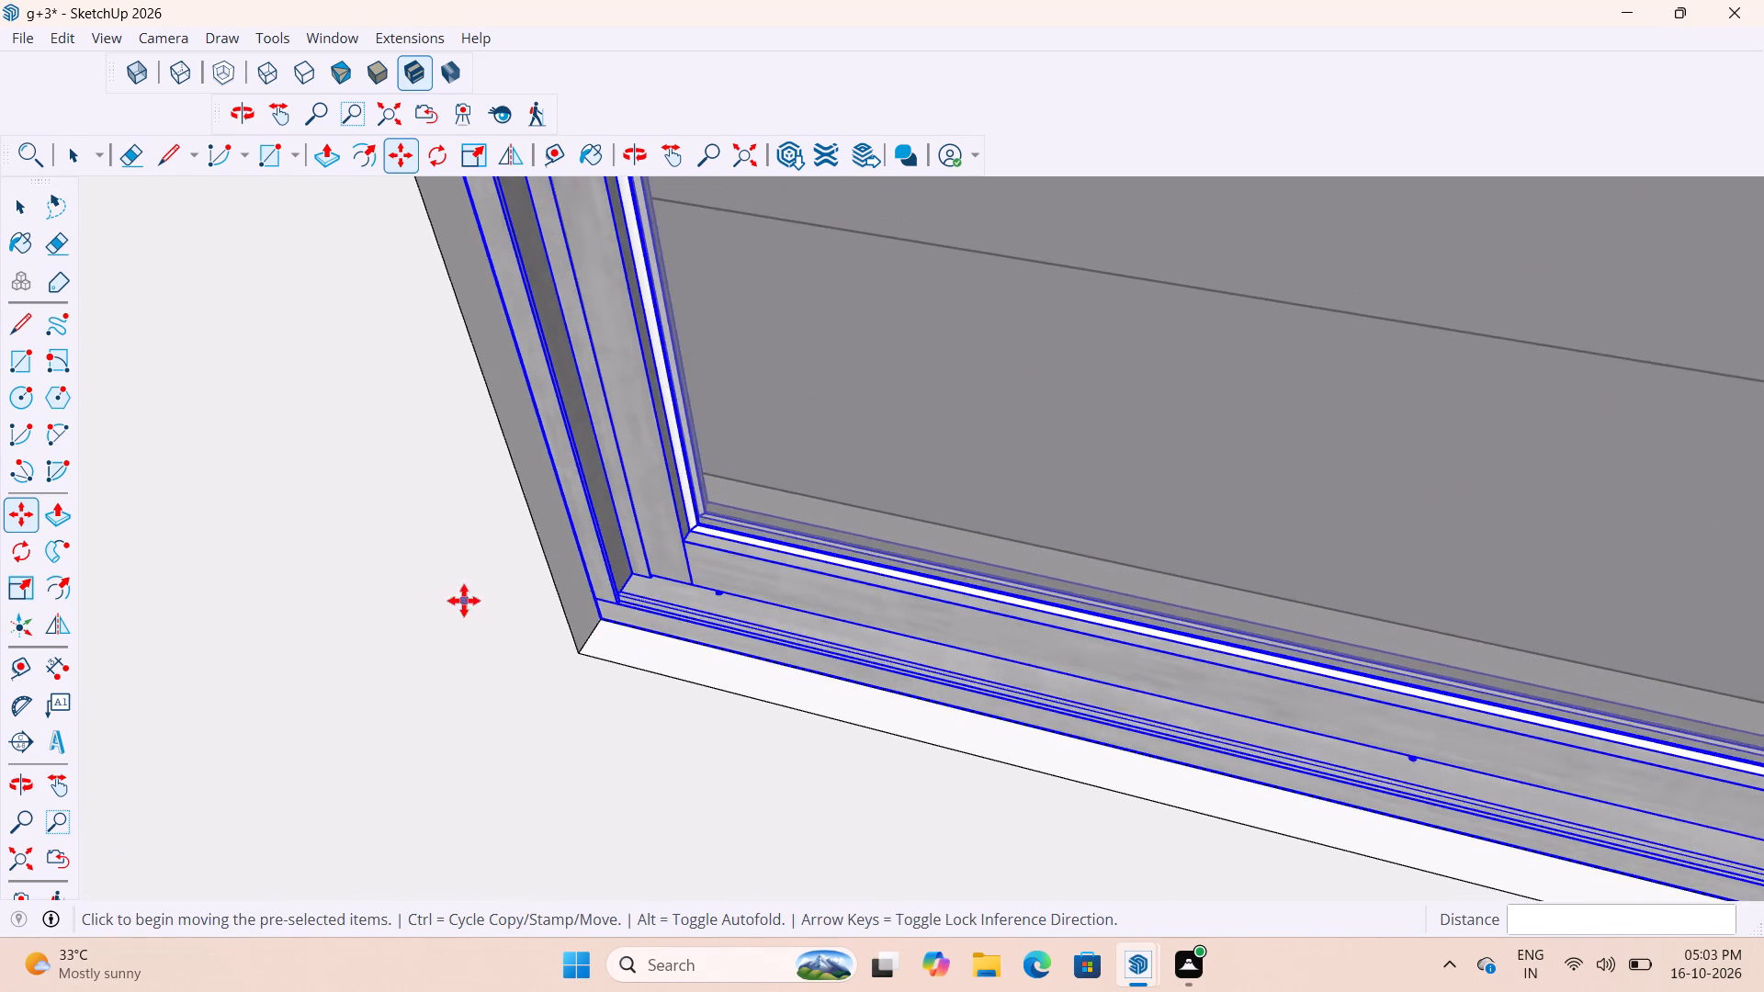
scroll(464, 601, "down", 20)
scroll(464, 601, "down", 8)
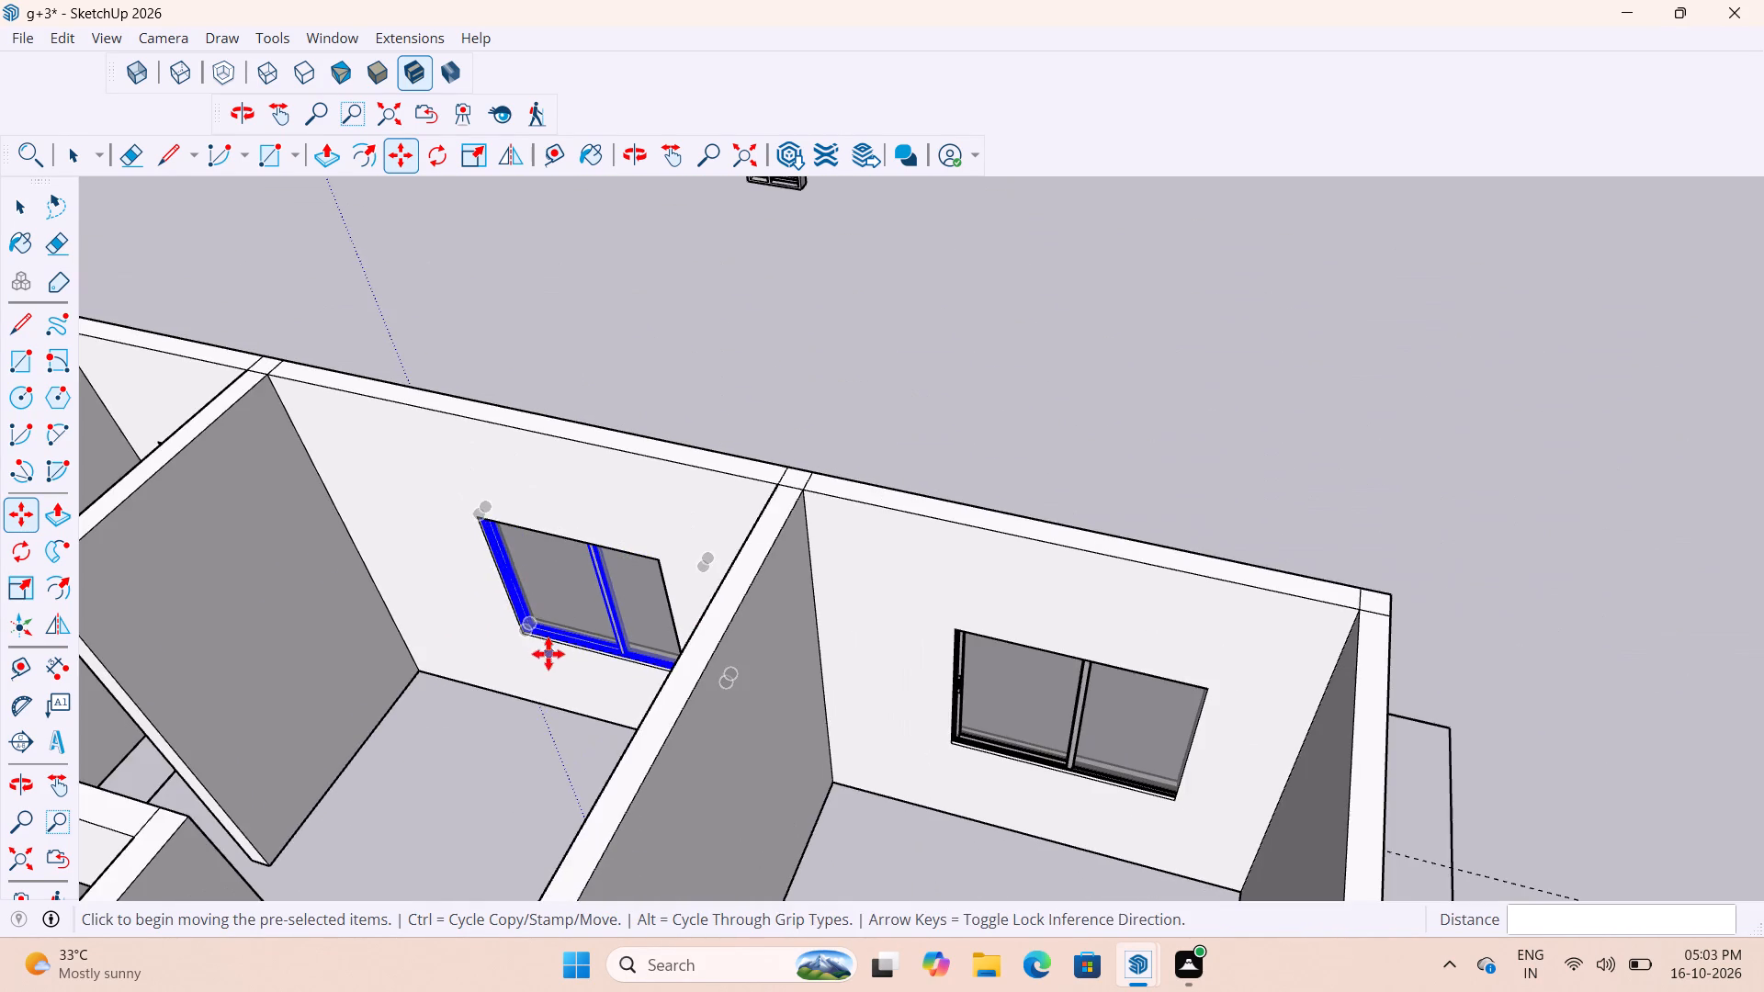
middle_click_drag(609, 640, 723, 578)
scroll(722, 588, "down", 4)
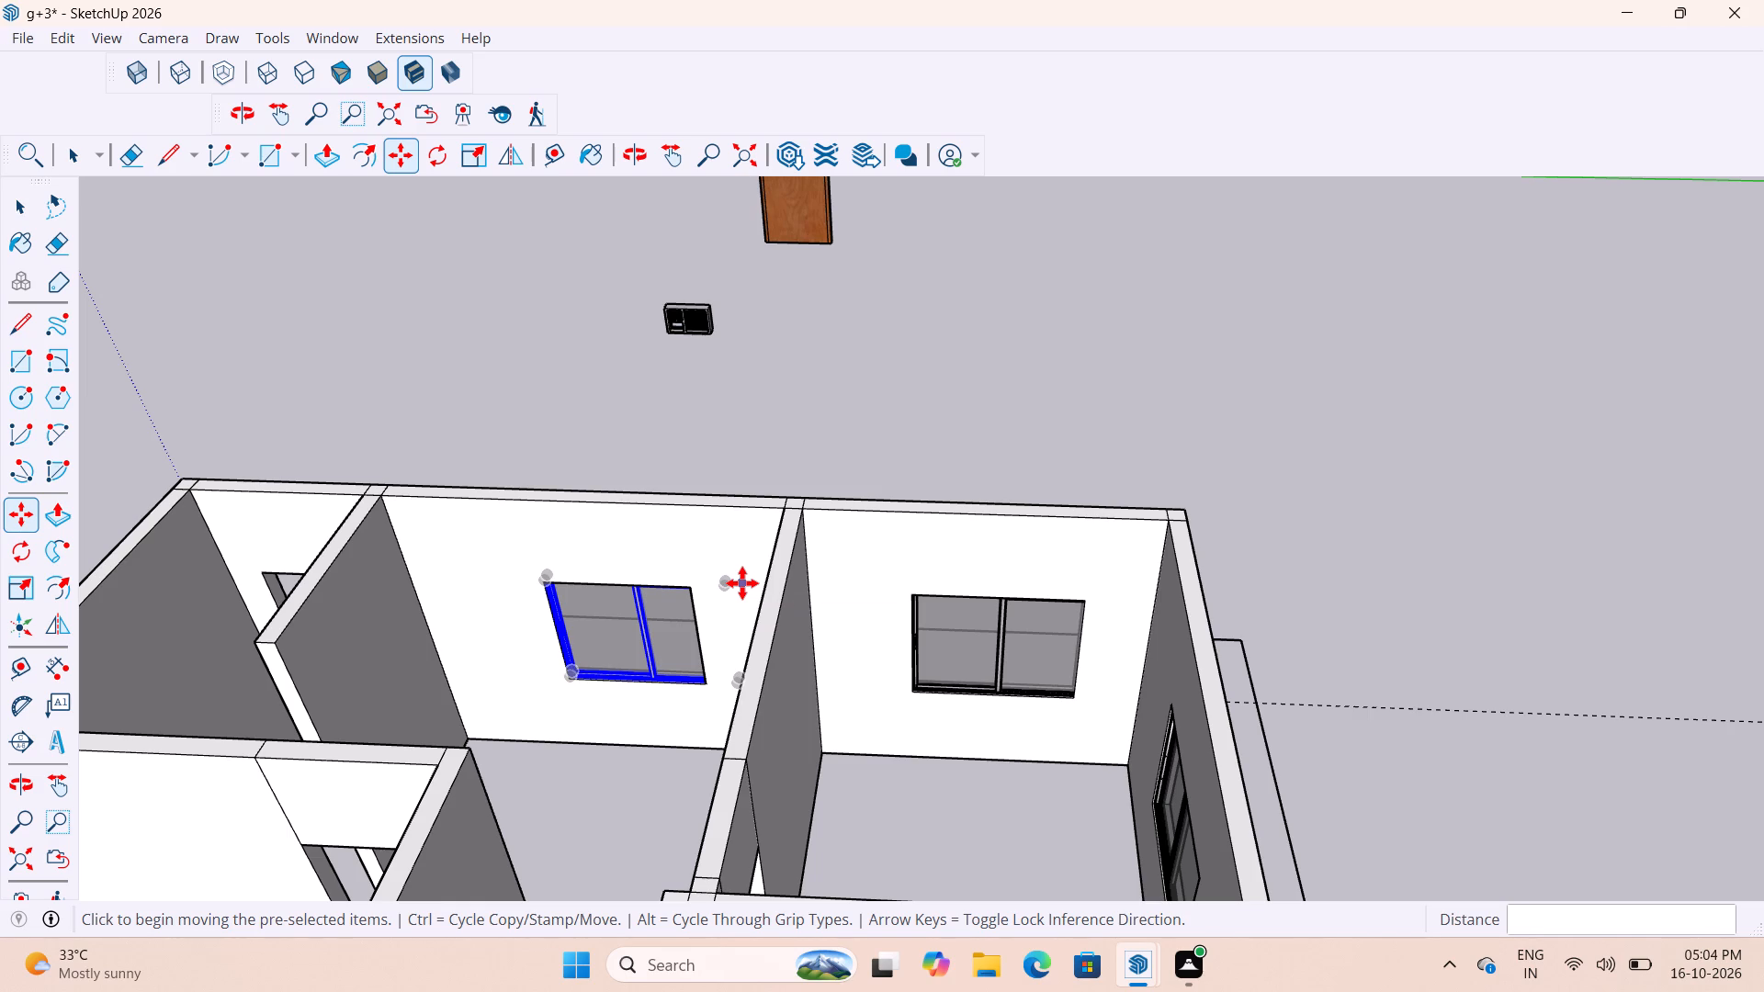
scroll(781, 553, "down", 7)
key("space")
key("space")
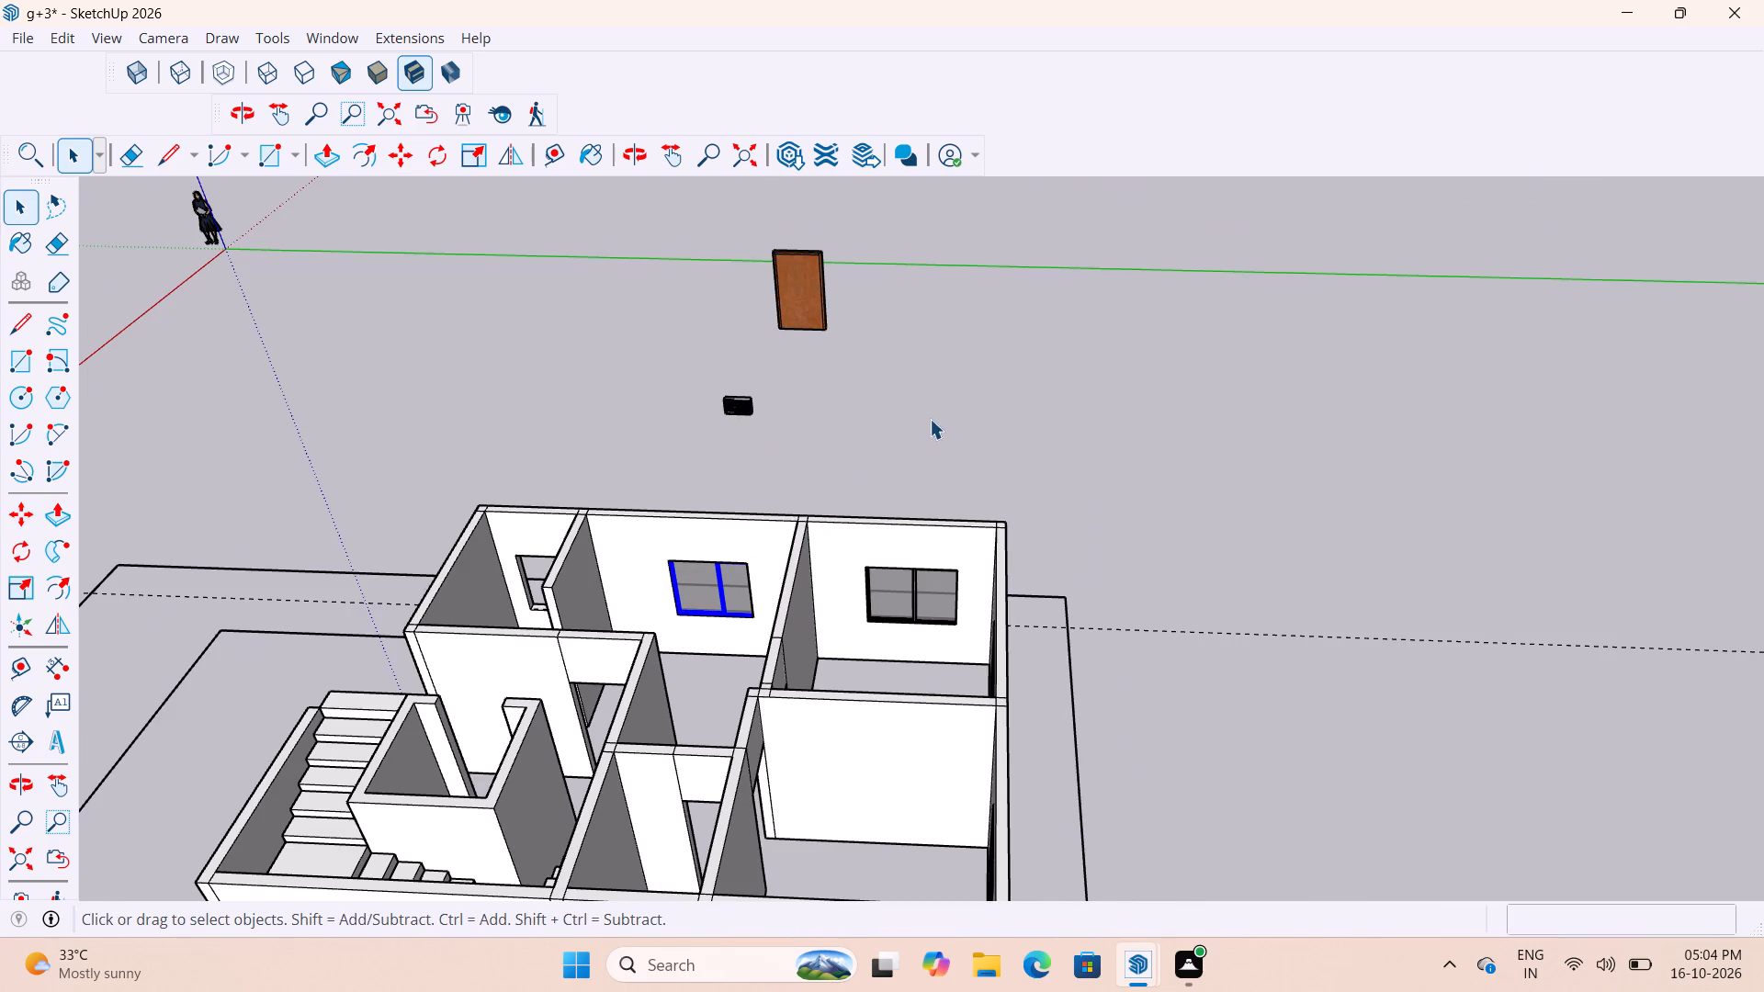
scroll(759, 529, "up", 2)
left_click(1001, 411)
Review the floor from several sides, checking the fitted windows and the openings still empty, including the small end room's window opening.
middle_click_drag(726, 498, 1023, 500)
scroll(1023, 501, "up", 1)
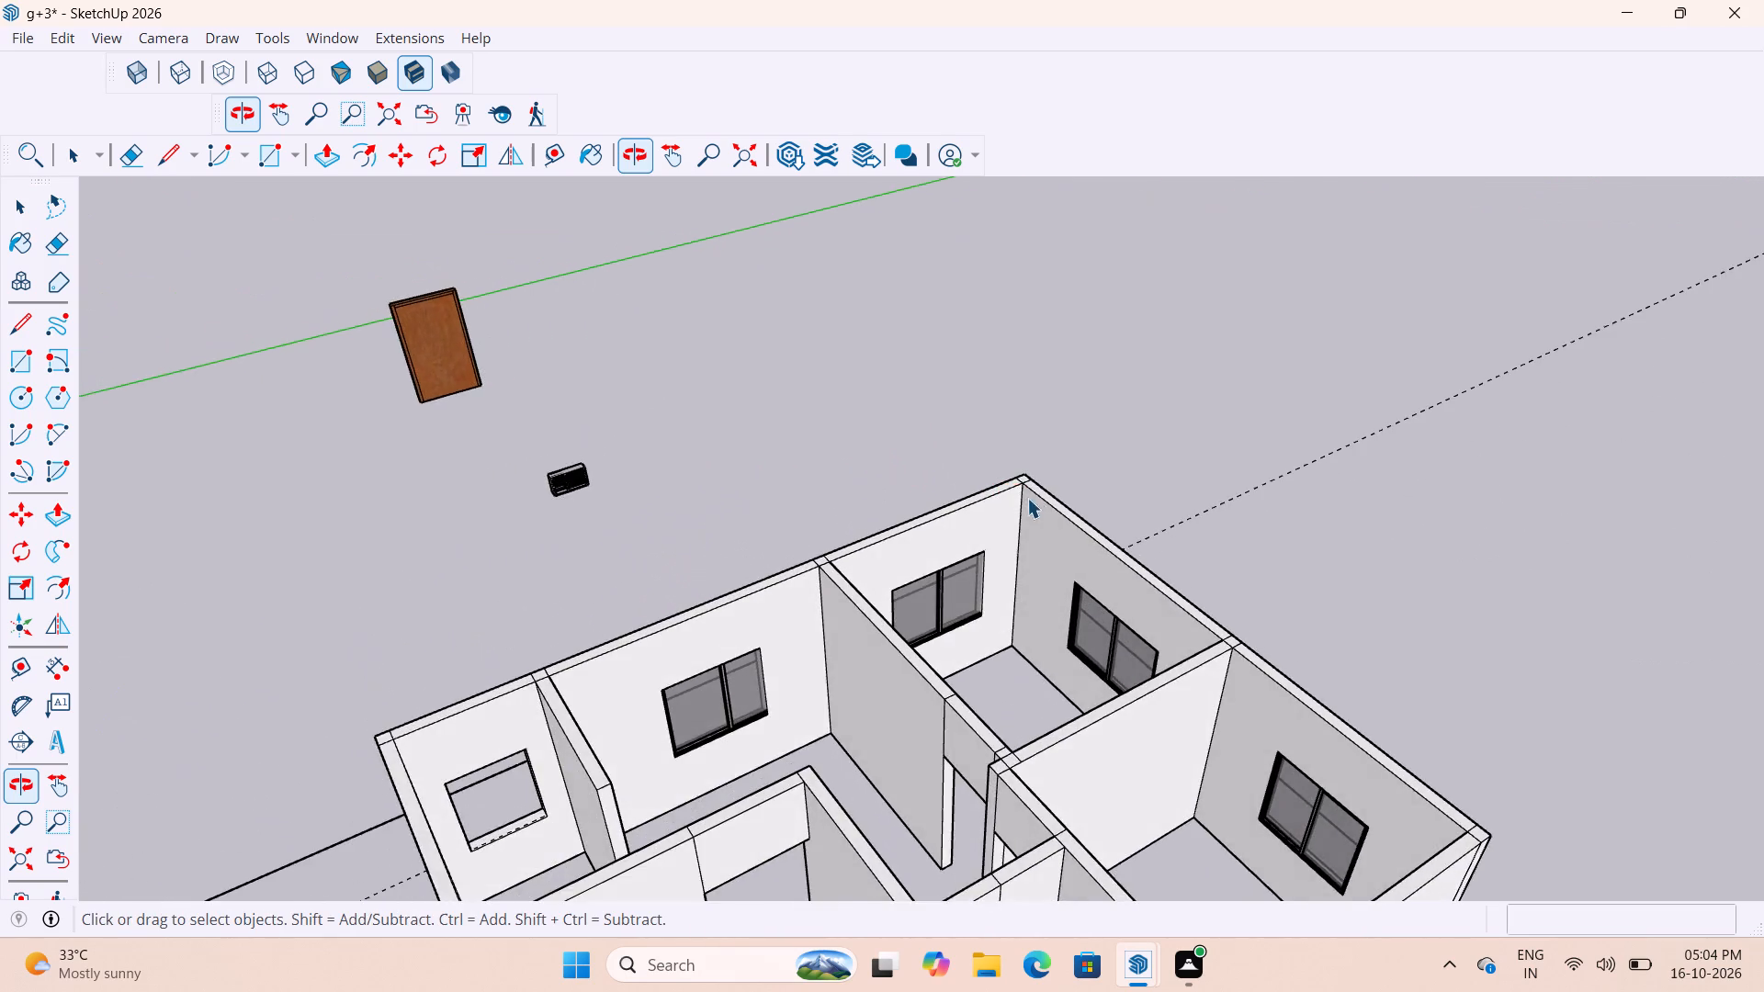
scroll(979, 508, "down", 9)
middle_click_drag(933, 607, 1149, 638)
scroll(1148, 626, "up", 1)
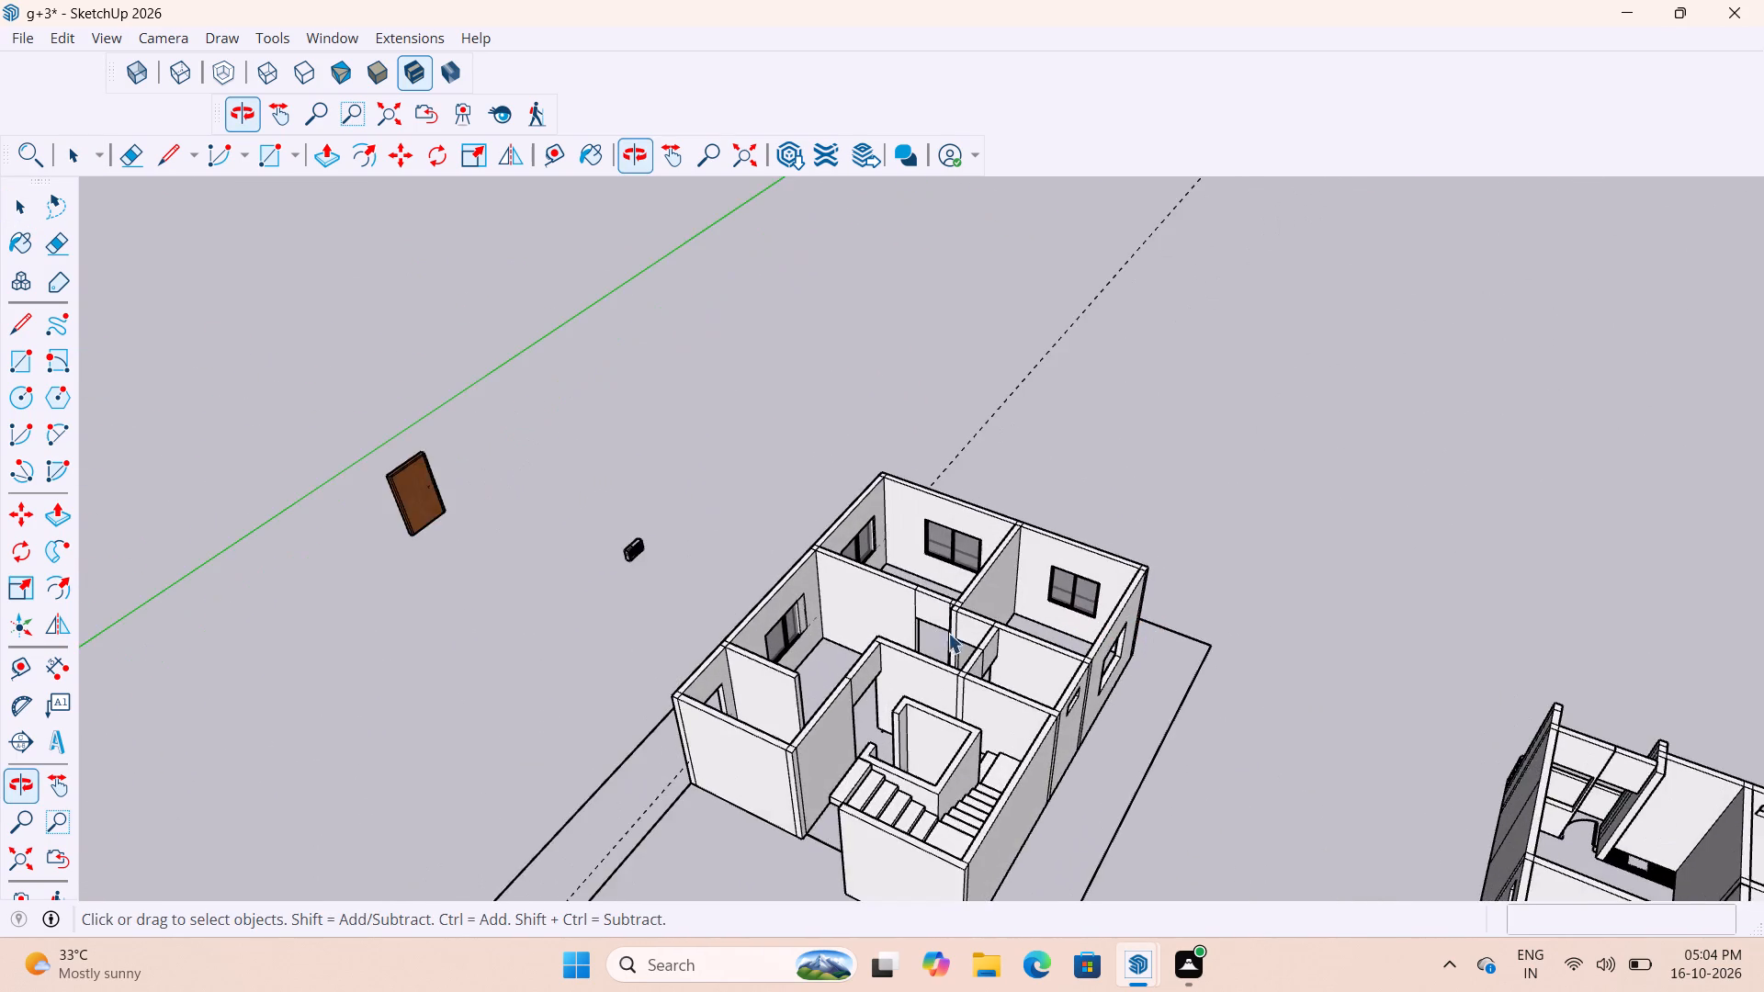
scroll(960, 545, "down", 5)
middle_click_drag(903, 643, 1087, 634)
scroll(856, 639, "up", 12)
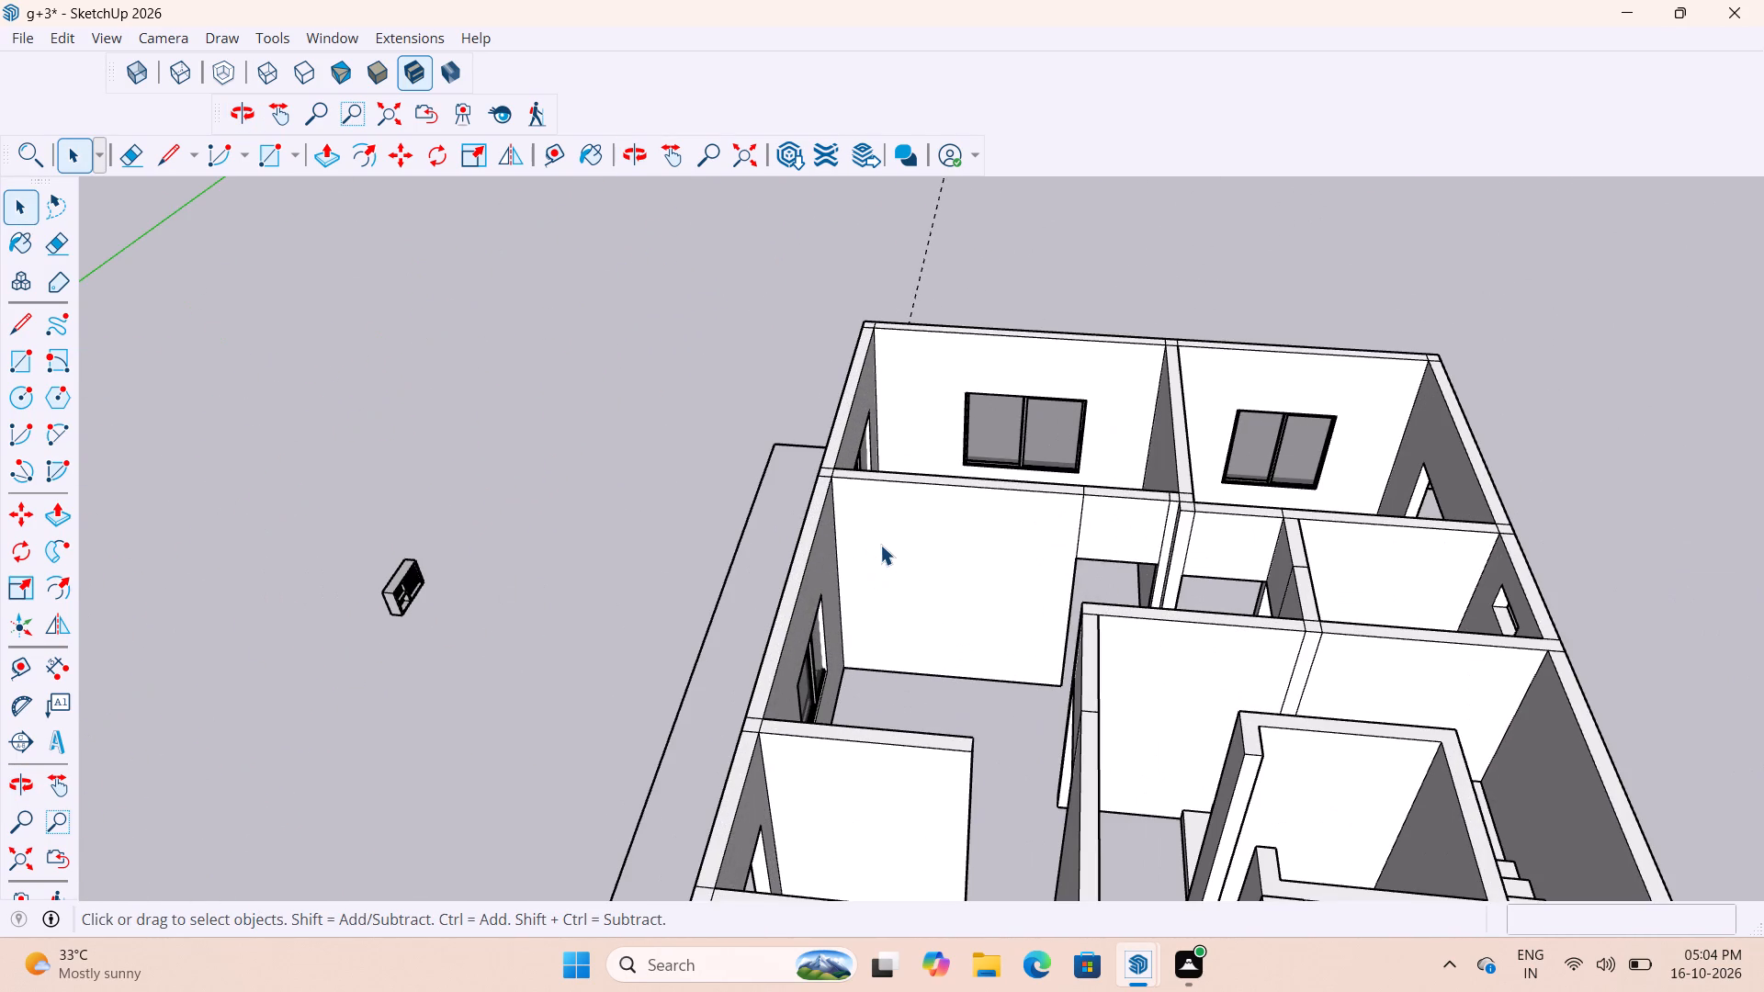
scroll(871, 631, "down", 5)
scroll(856, 650, "up", 7)
scroll(899, 594, "down", 6)
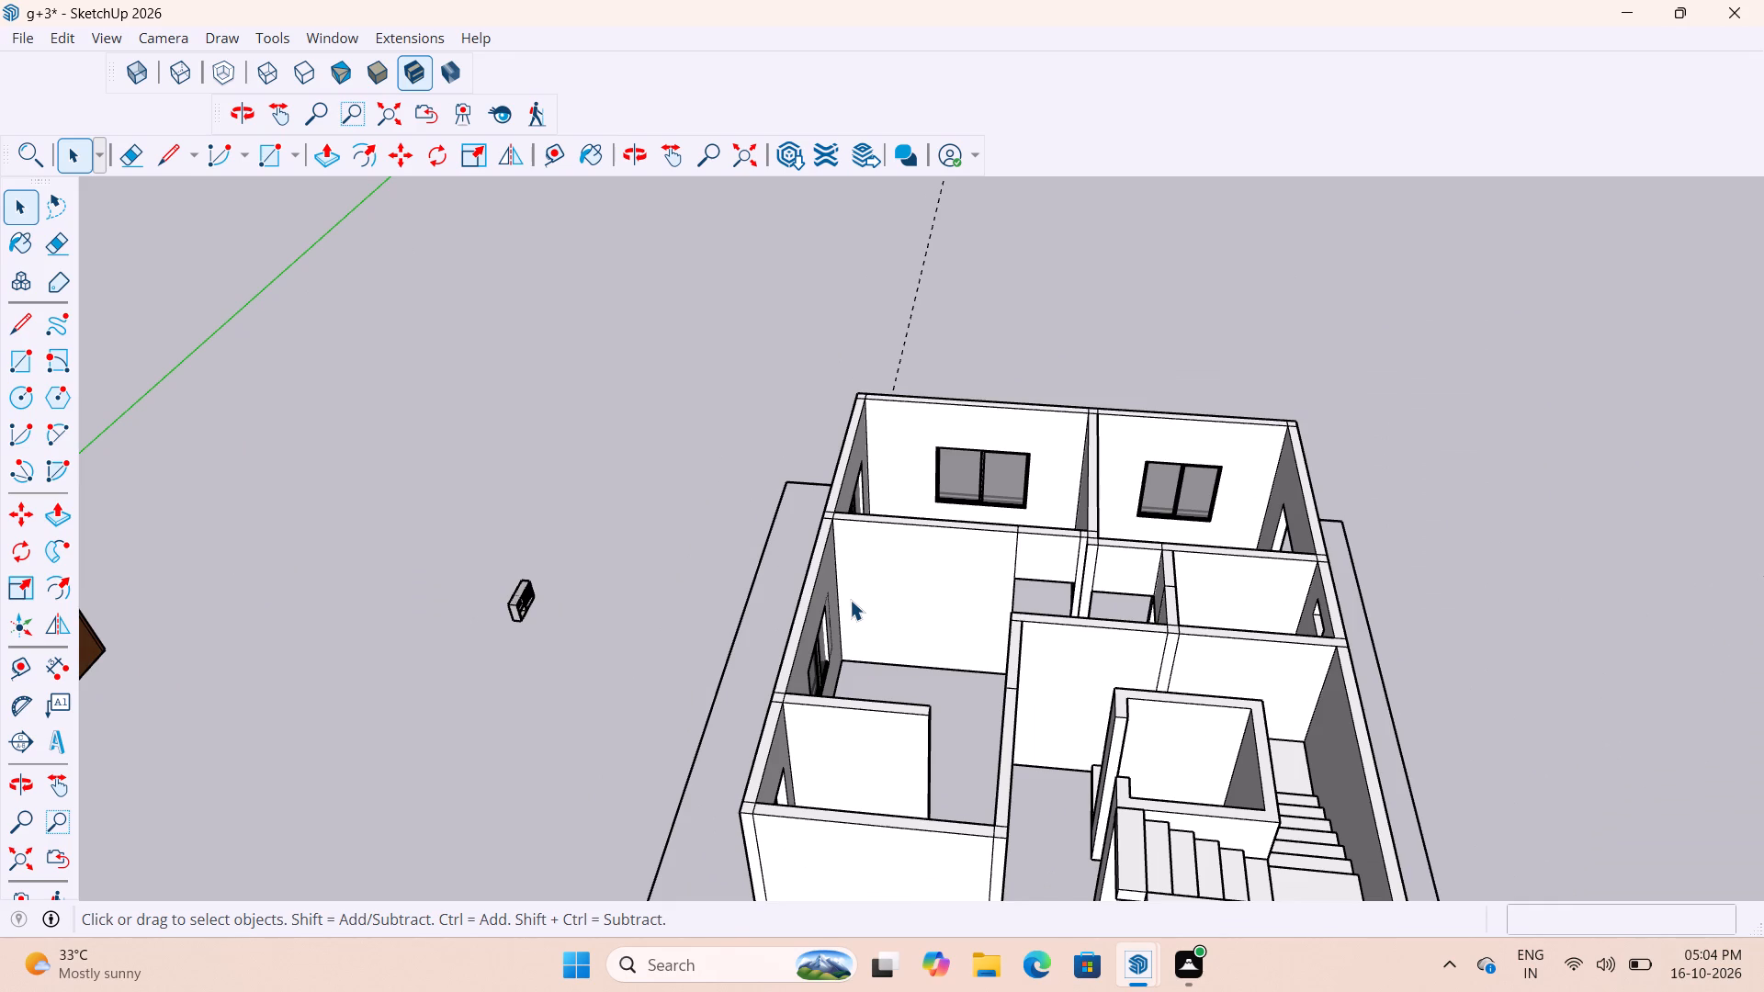
scroll(685, 647, "down", 4)
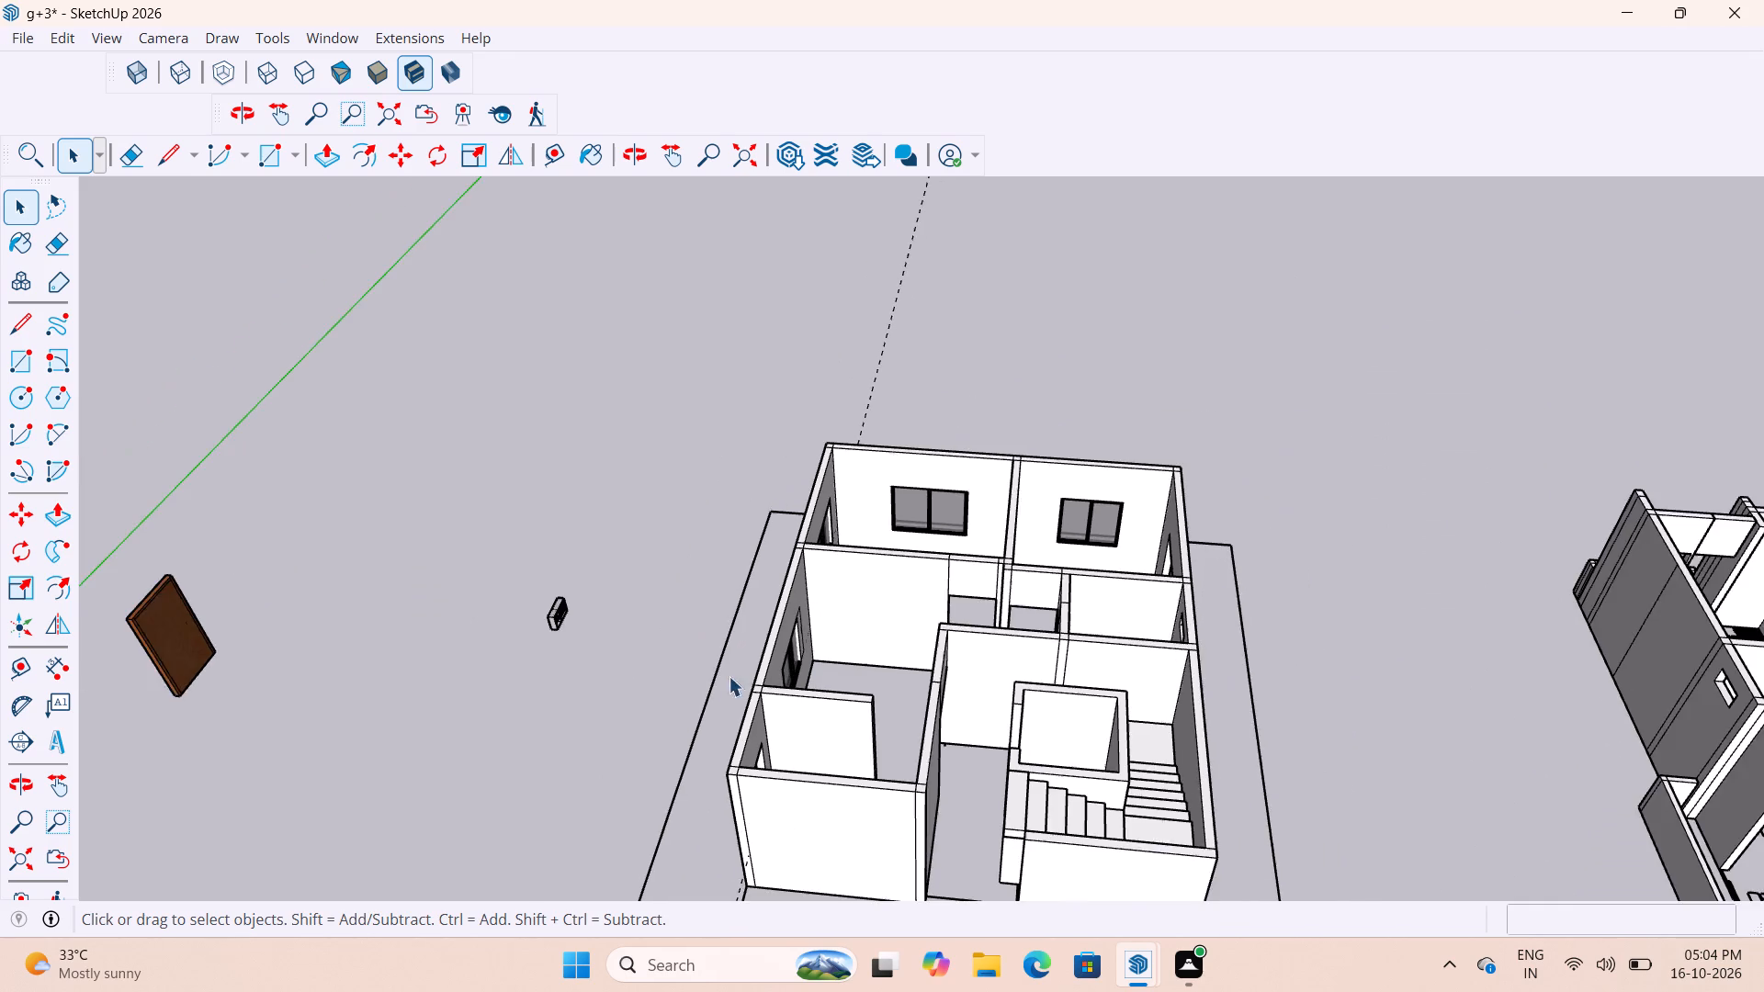
middle_click_drag(1002, 621, 469, 536)
scroll(723, 592, "up", 10)
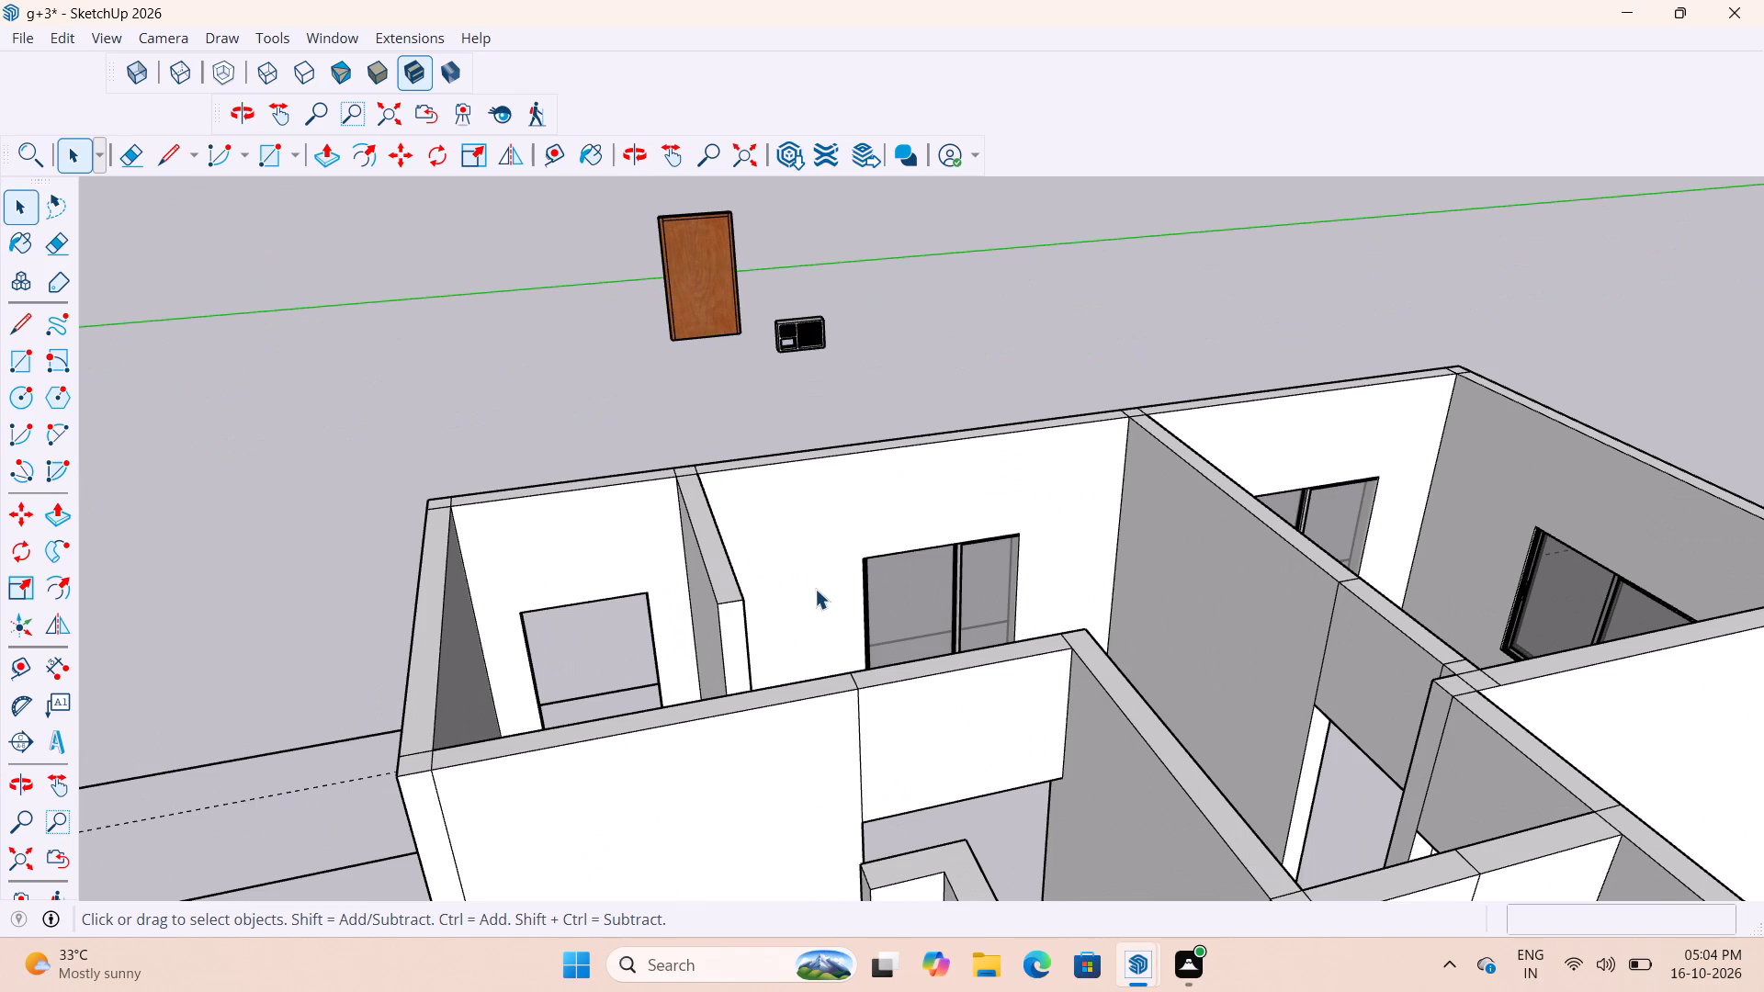
scroll(842, 664, "down", 2)
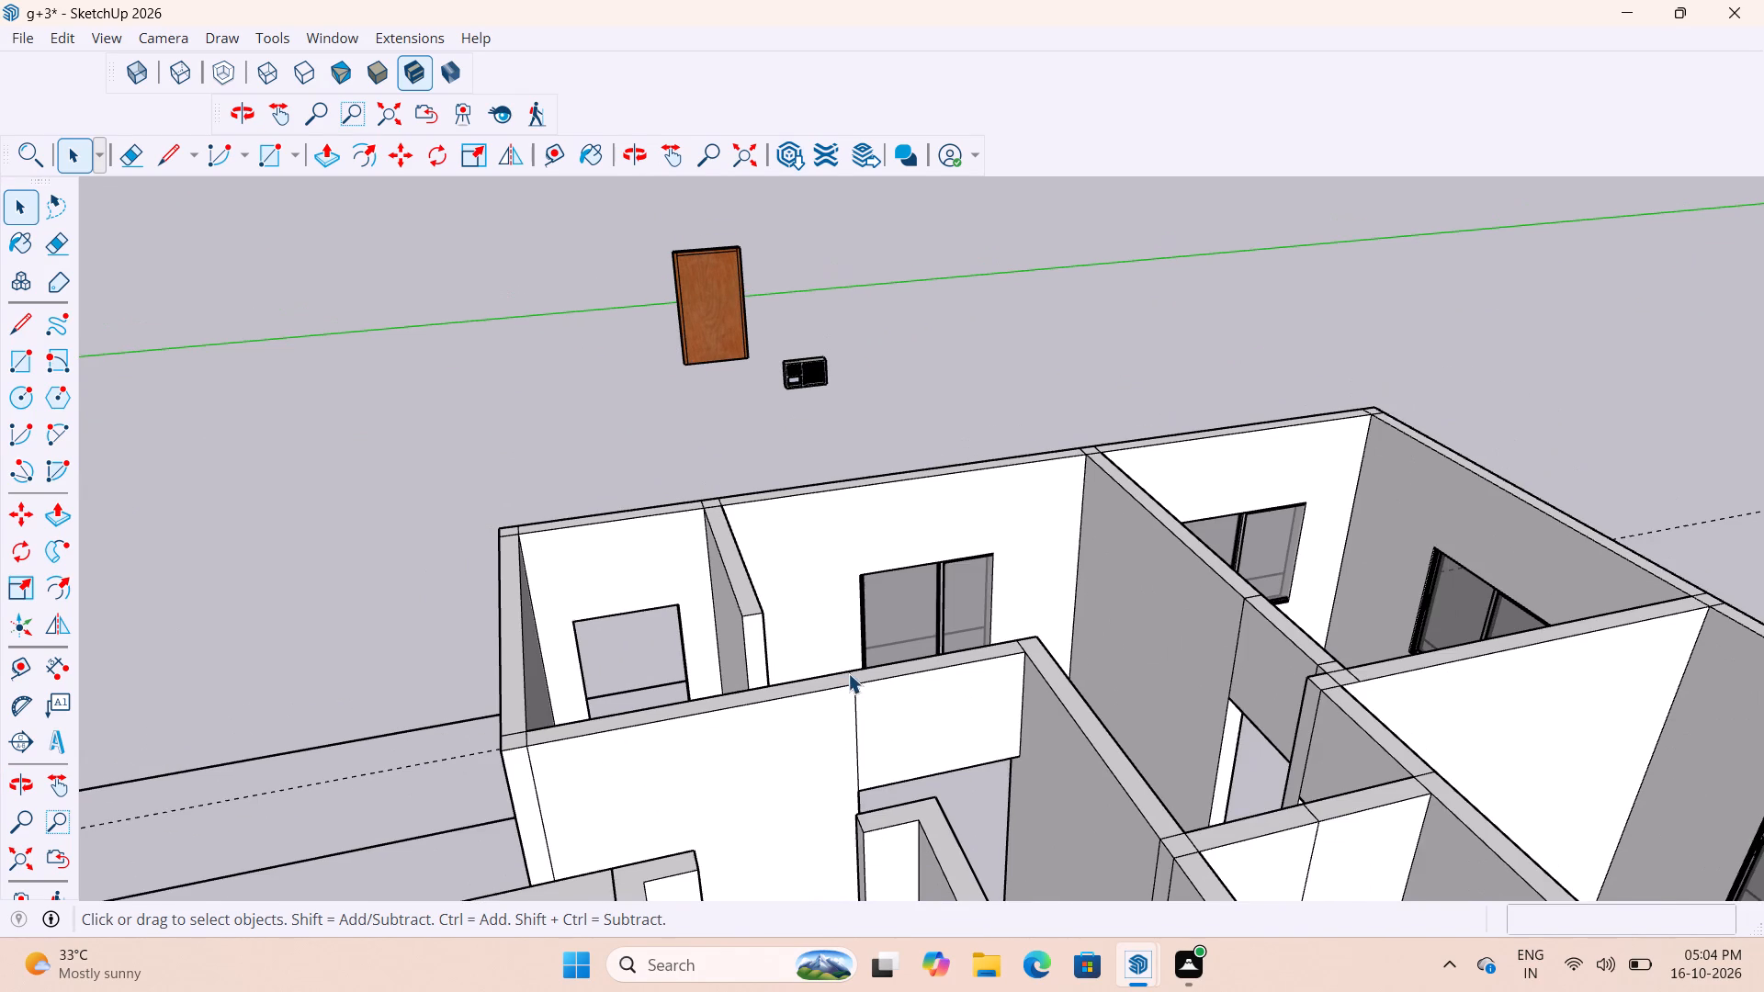
scroll(848, 673, "down", 3)
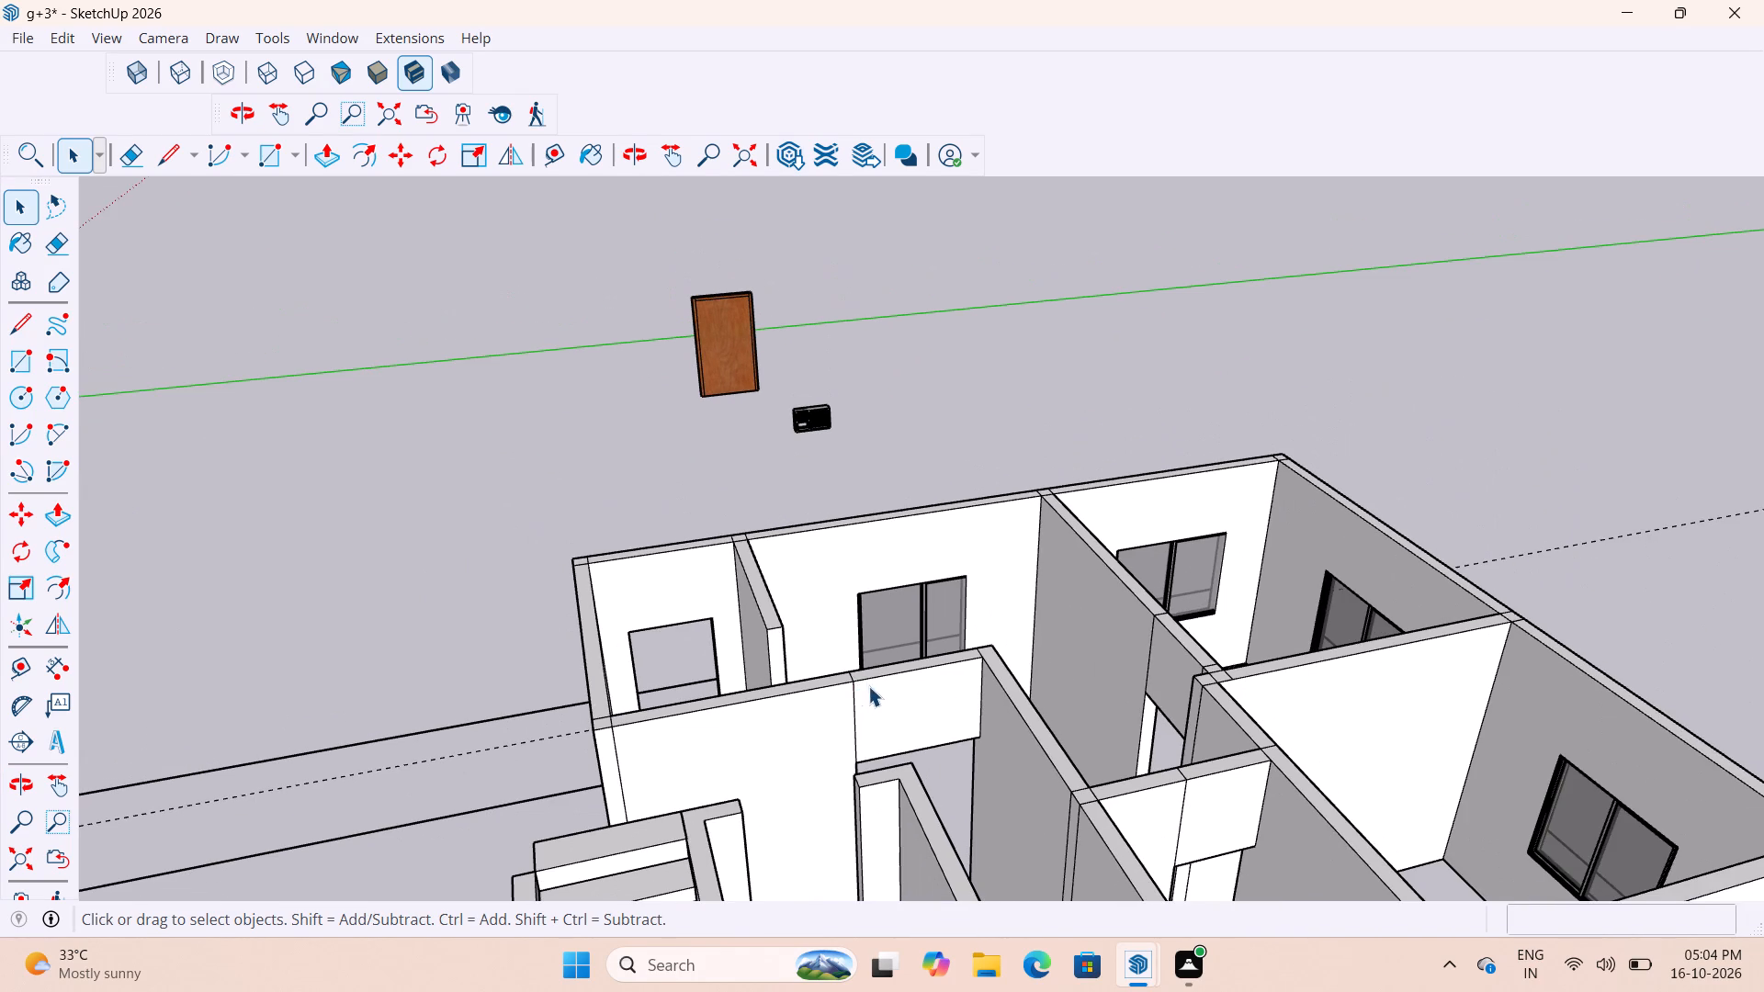
scroll(866, 700, "down", 1)
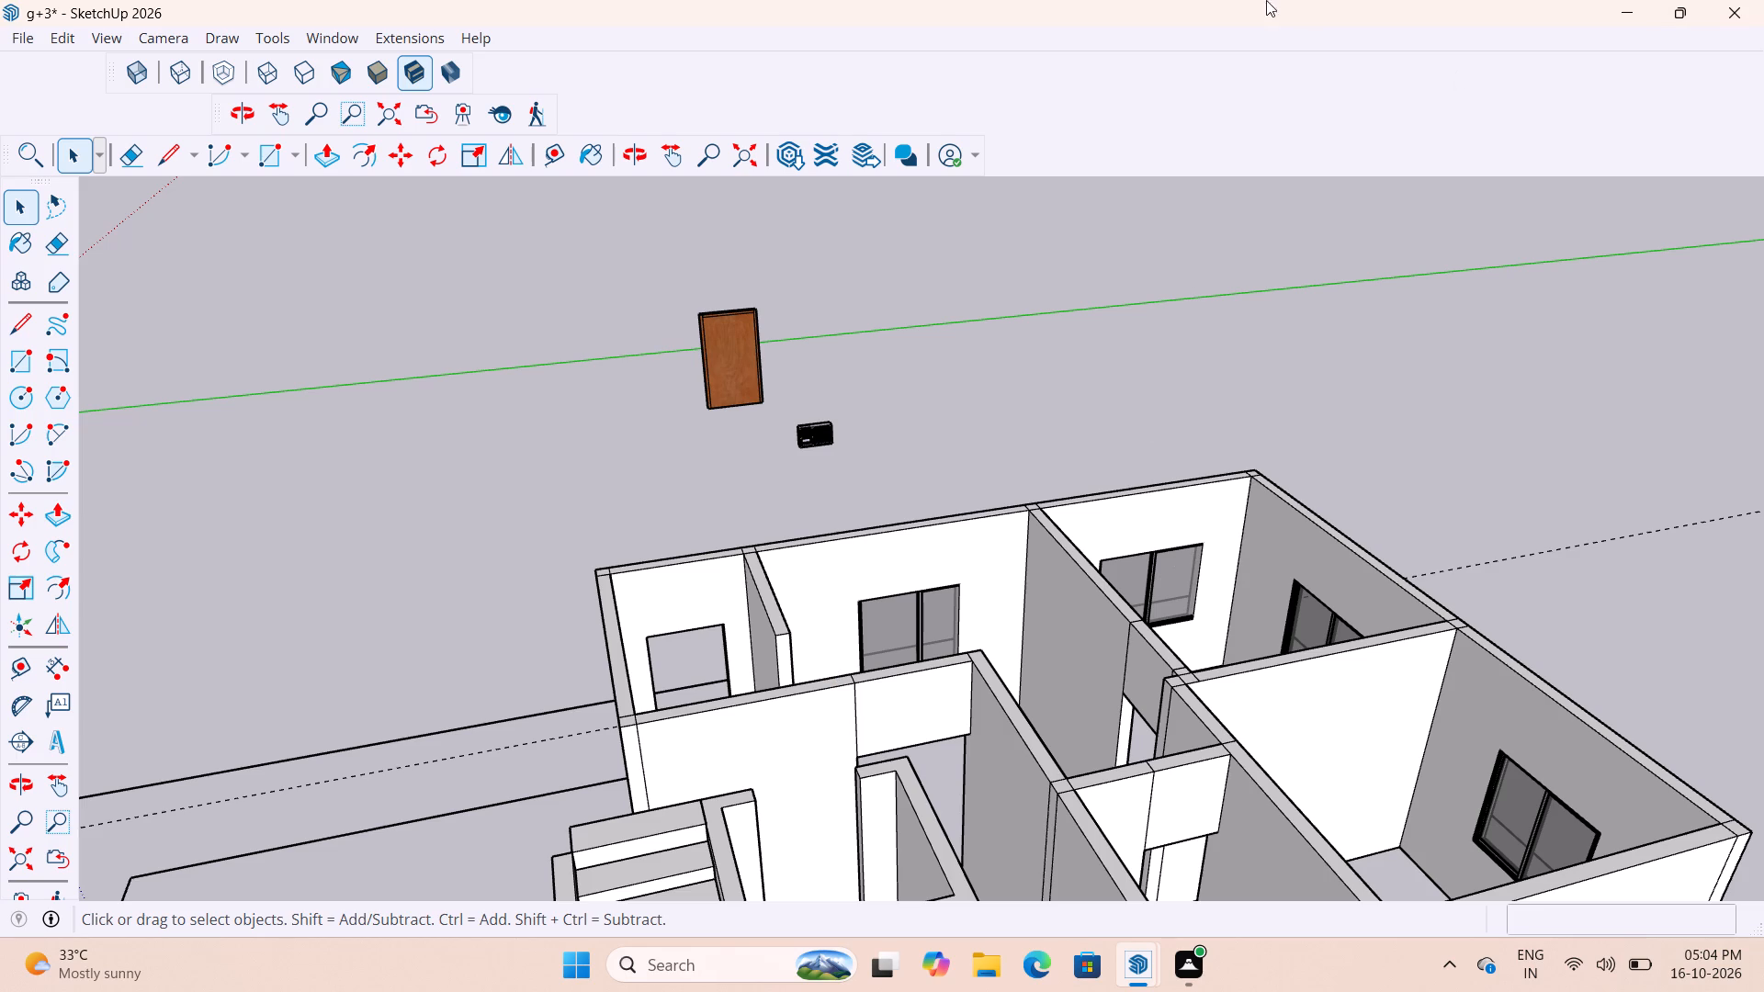
scroll(1290, 0, "down", 4)
scroll(1152, 96, "down", 4)
scroll(1048, 402, "down", 3)
middle_click_drag(1148, 424, 1053, 475)
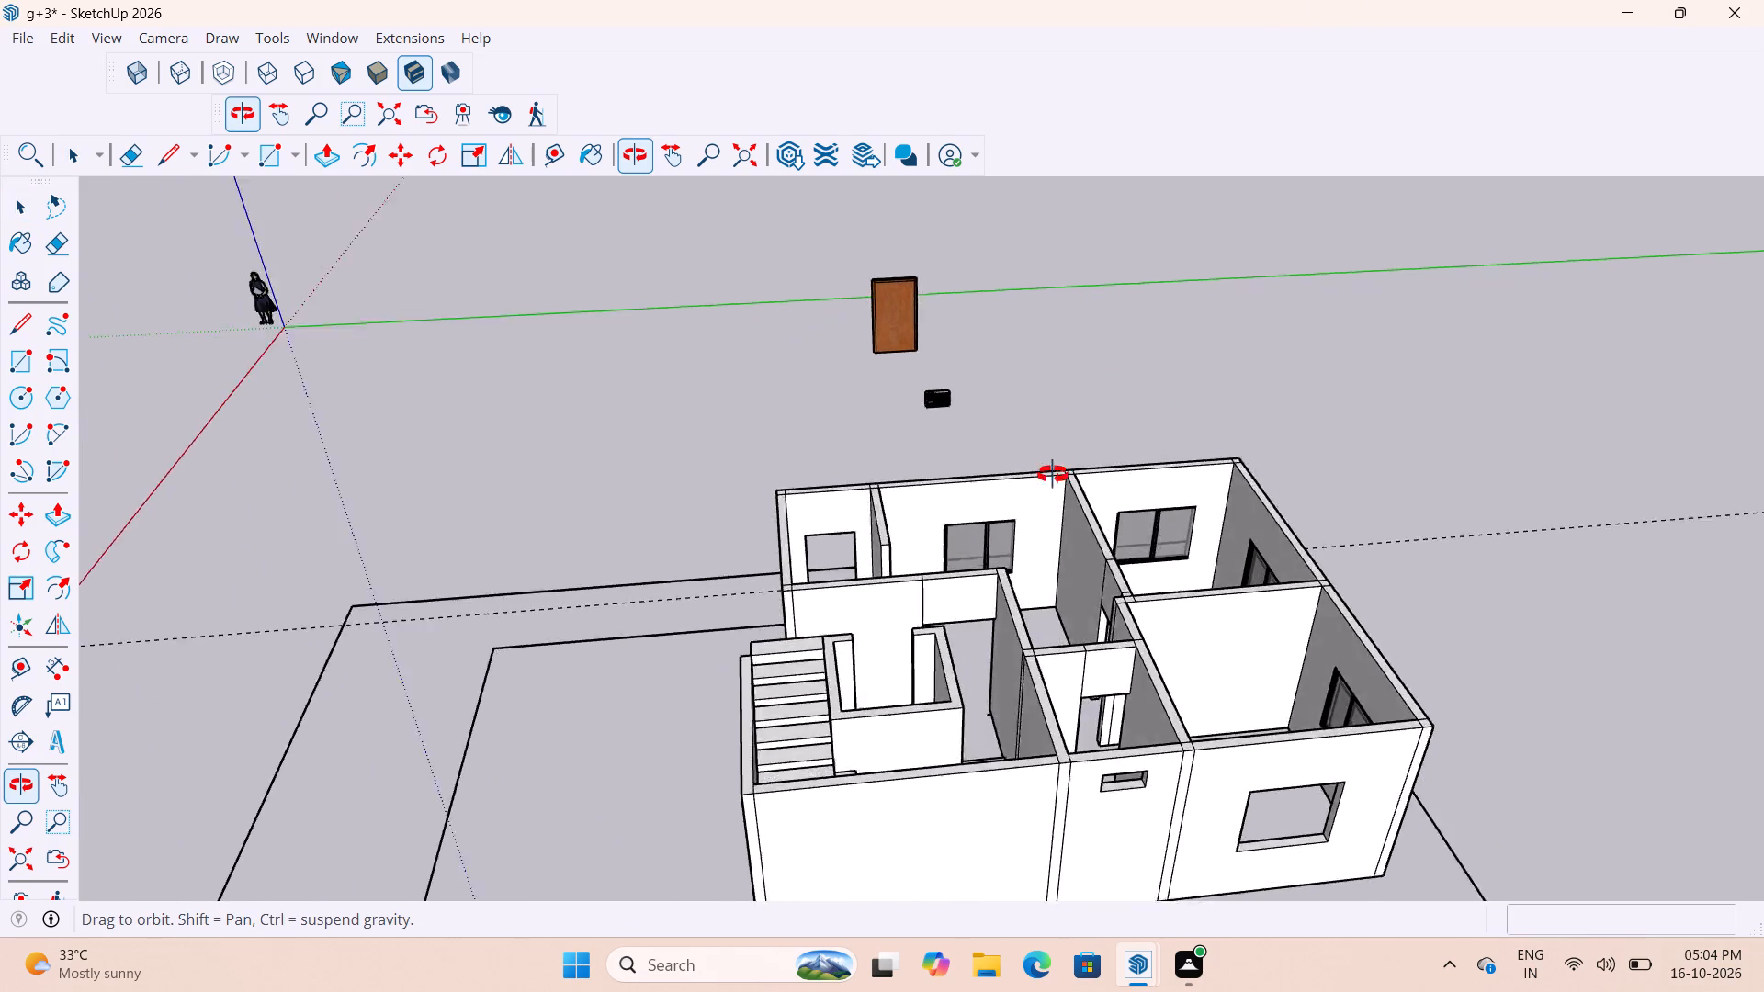
middle_click_drag(1053, 475, 936, 537)
scroll(934, 509, "up", 4)
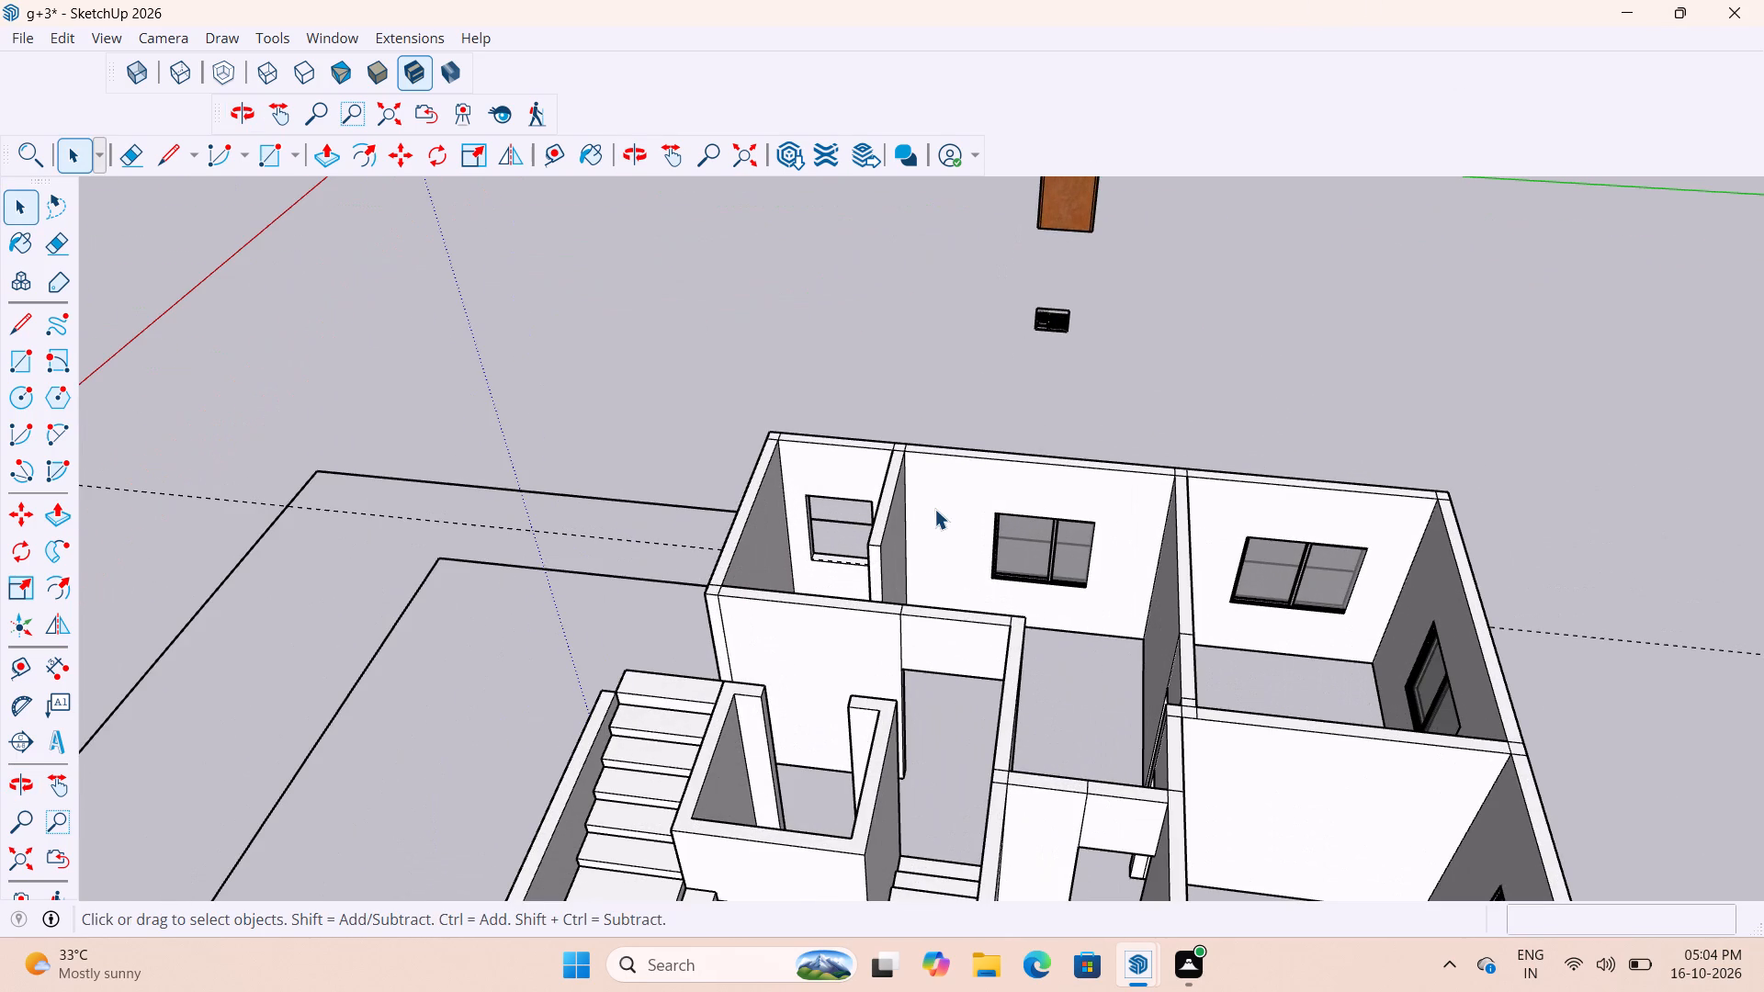
scroll(926, 598, "down", 3)
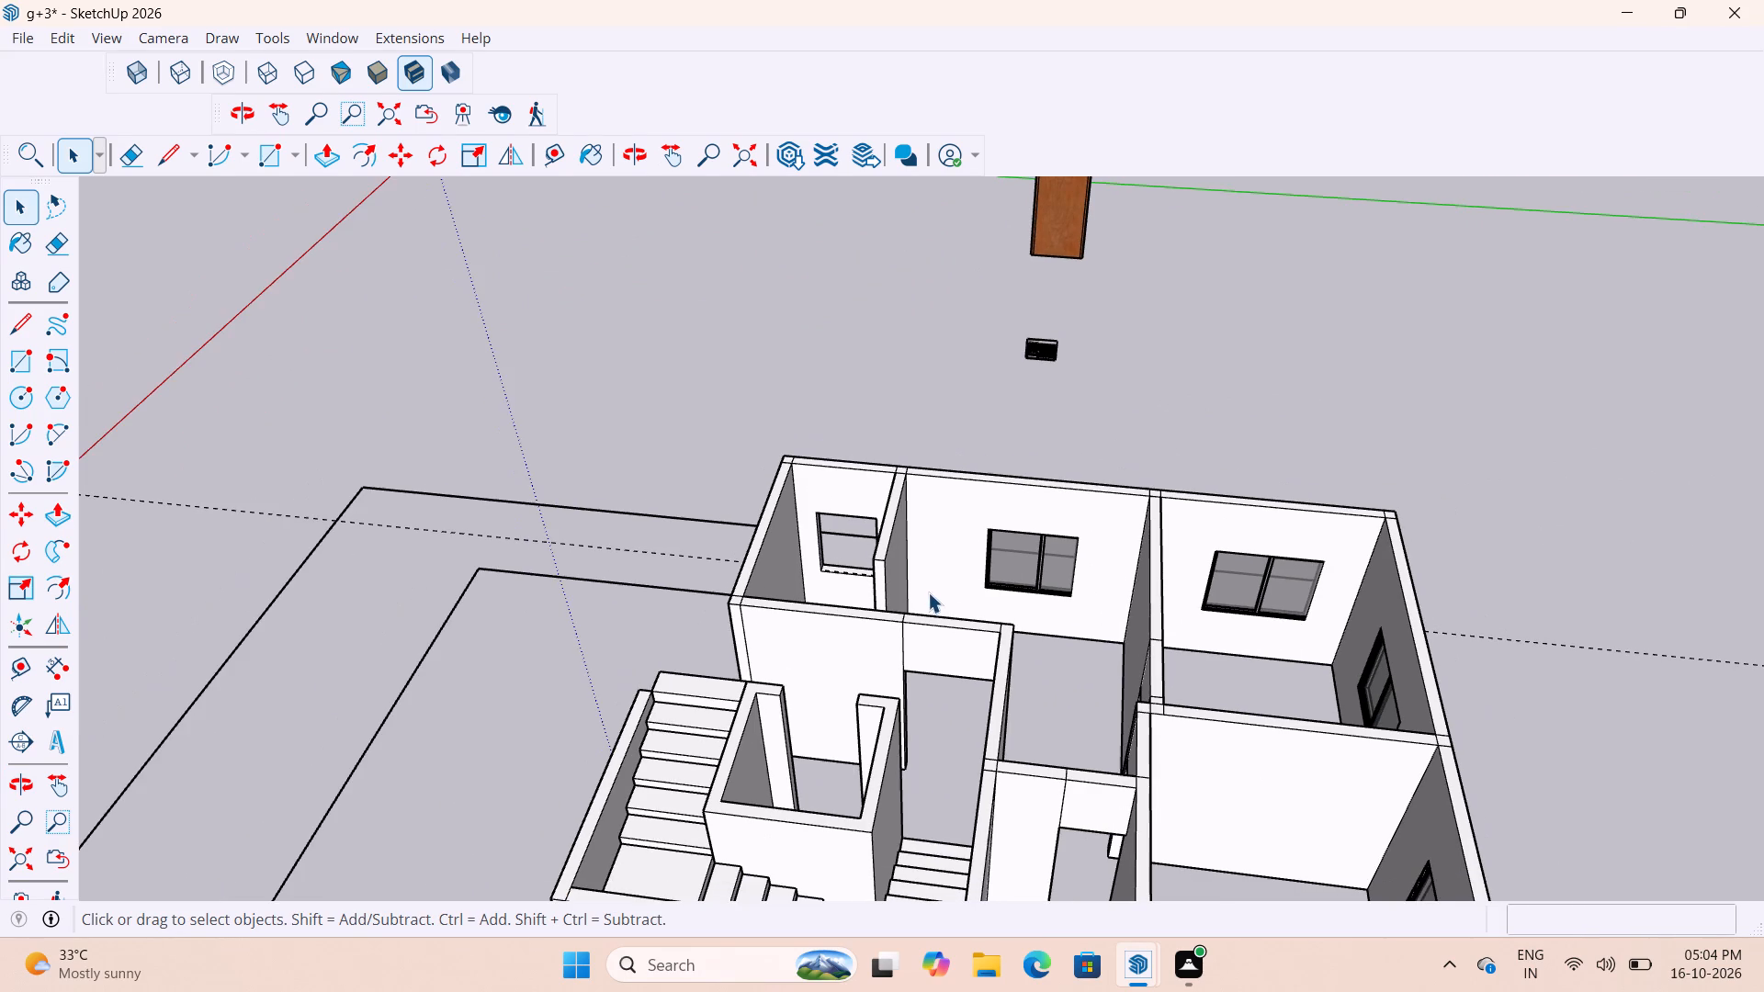
scroll(1056, 479, "up", 7)
middle_click_drag(989, 592, 978, 543)
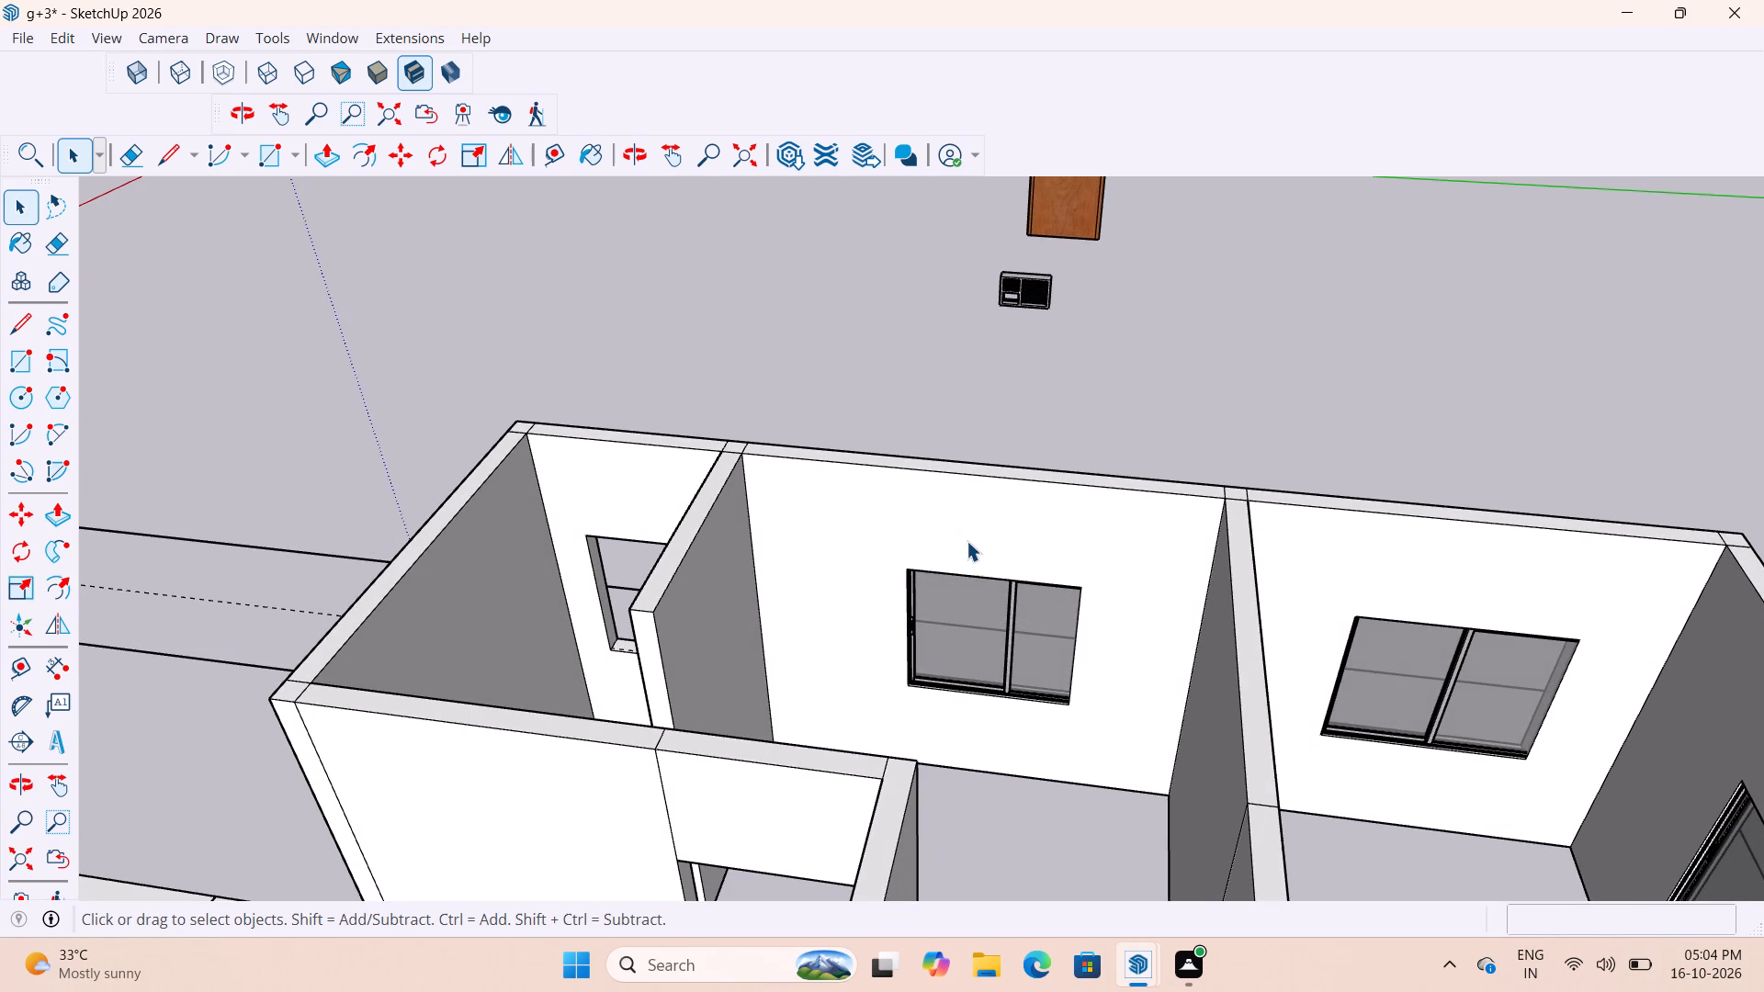
scroll(1011, 605, "up", 4)
scroll(1003, 605, "down", 9)
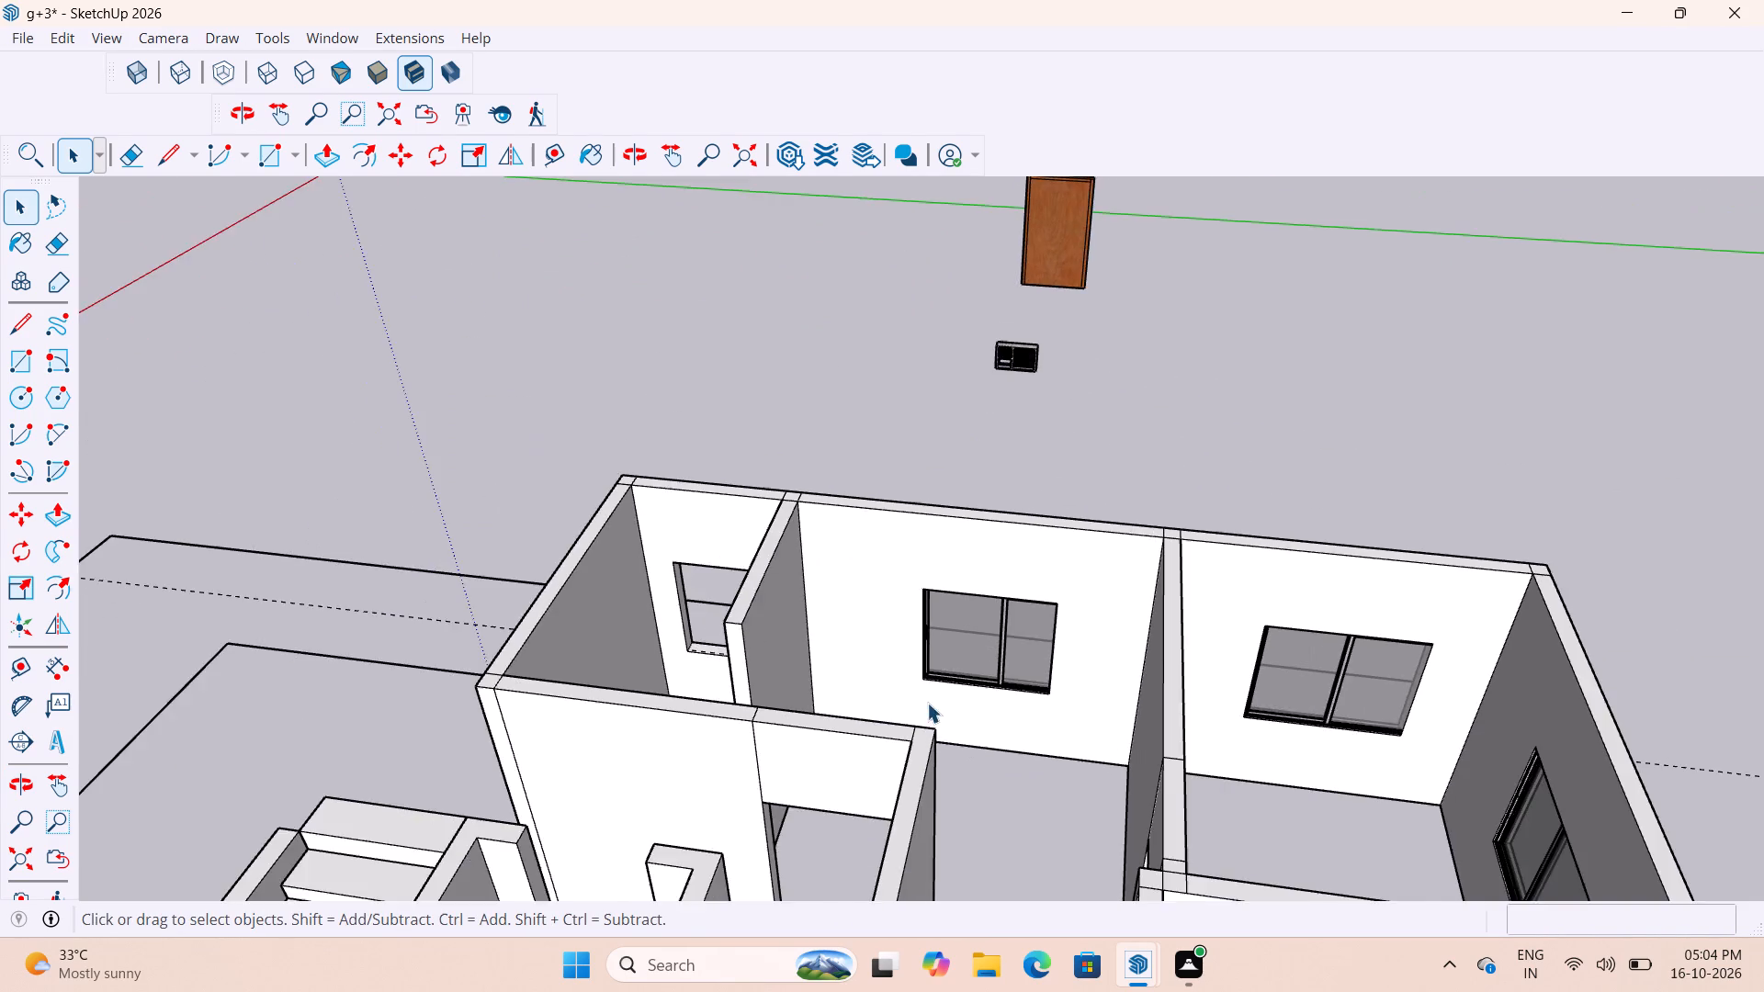
middle_click_drag(922, 689, 969, 706)
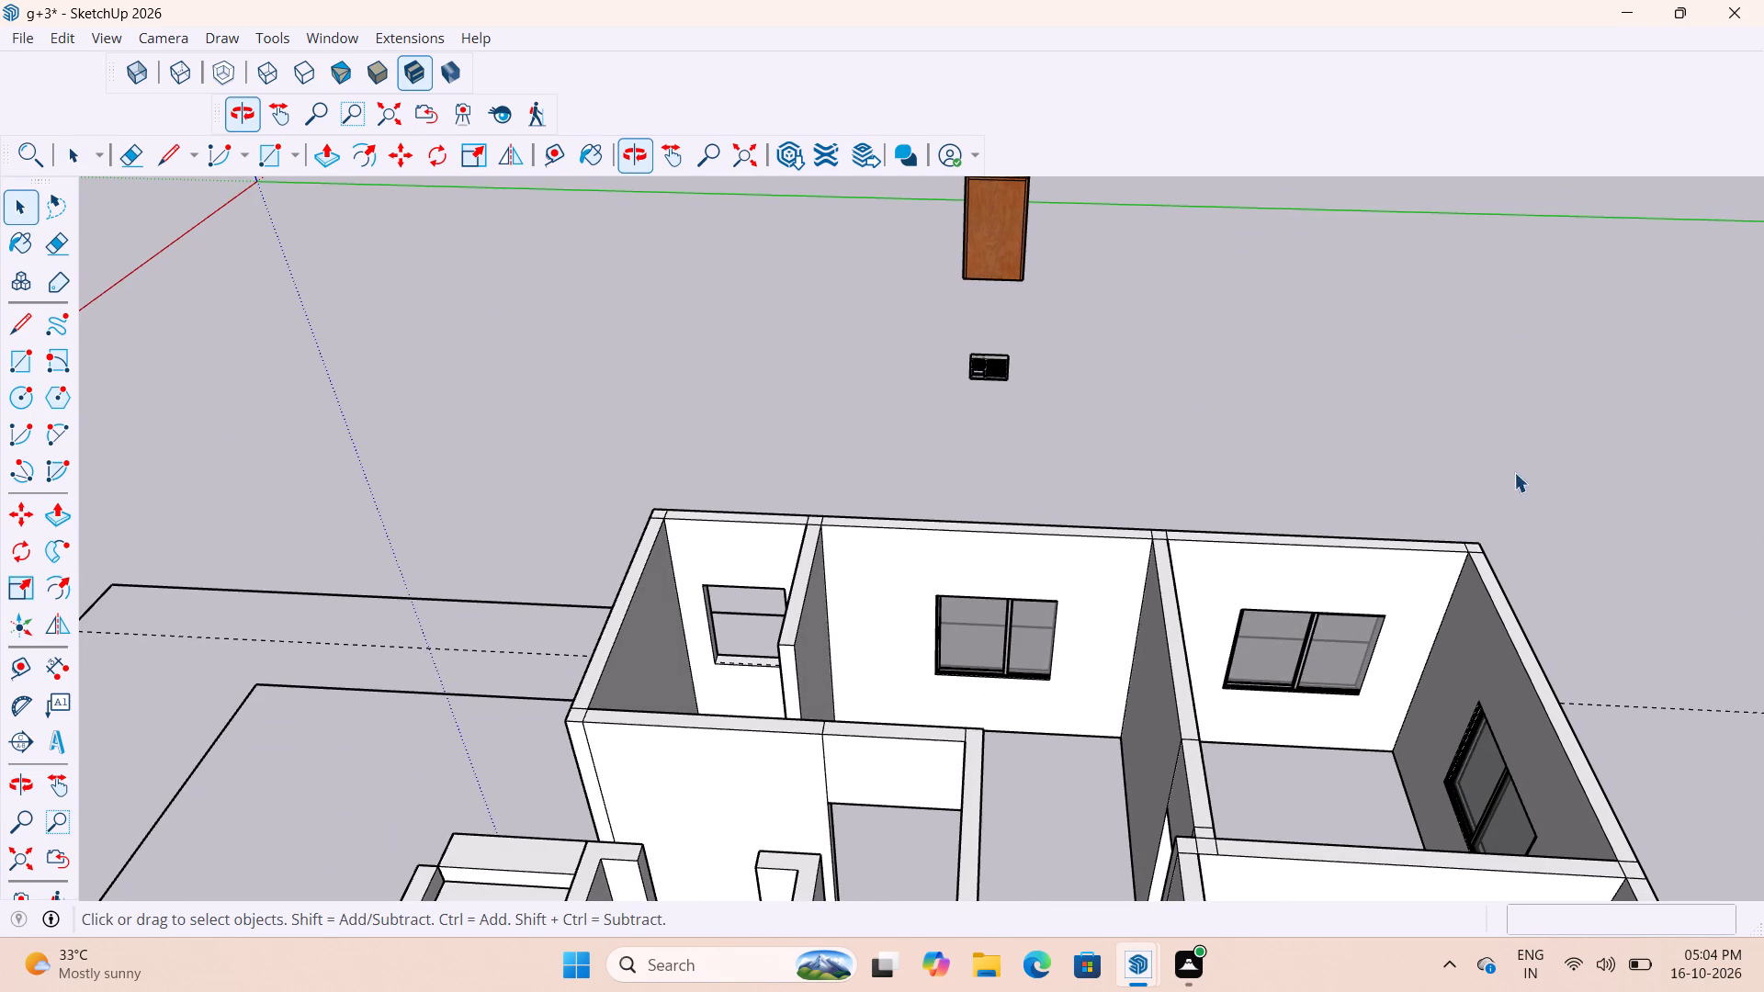
Copy the middle room's window by its lower corner into the small end room's opening, onto the end of the sill guide.
scroll(1617, 676, "up", 9)
scroll(672, 563, "down", 17)
middle_click_drag(857, 603, 967, 616)
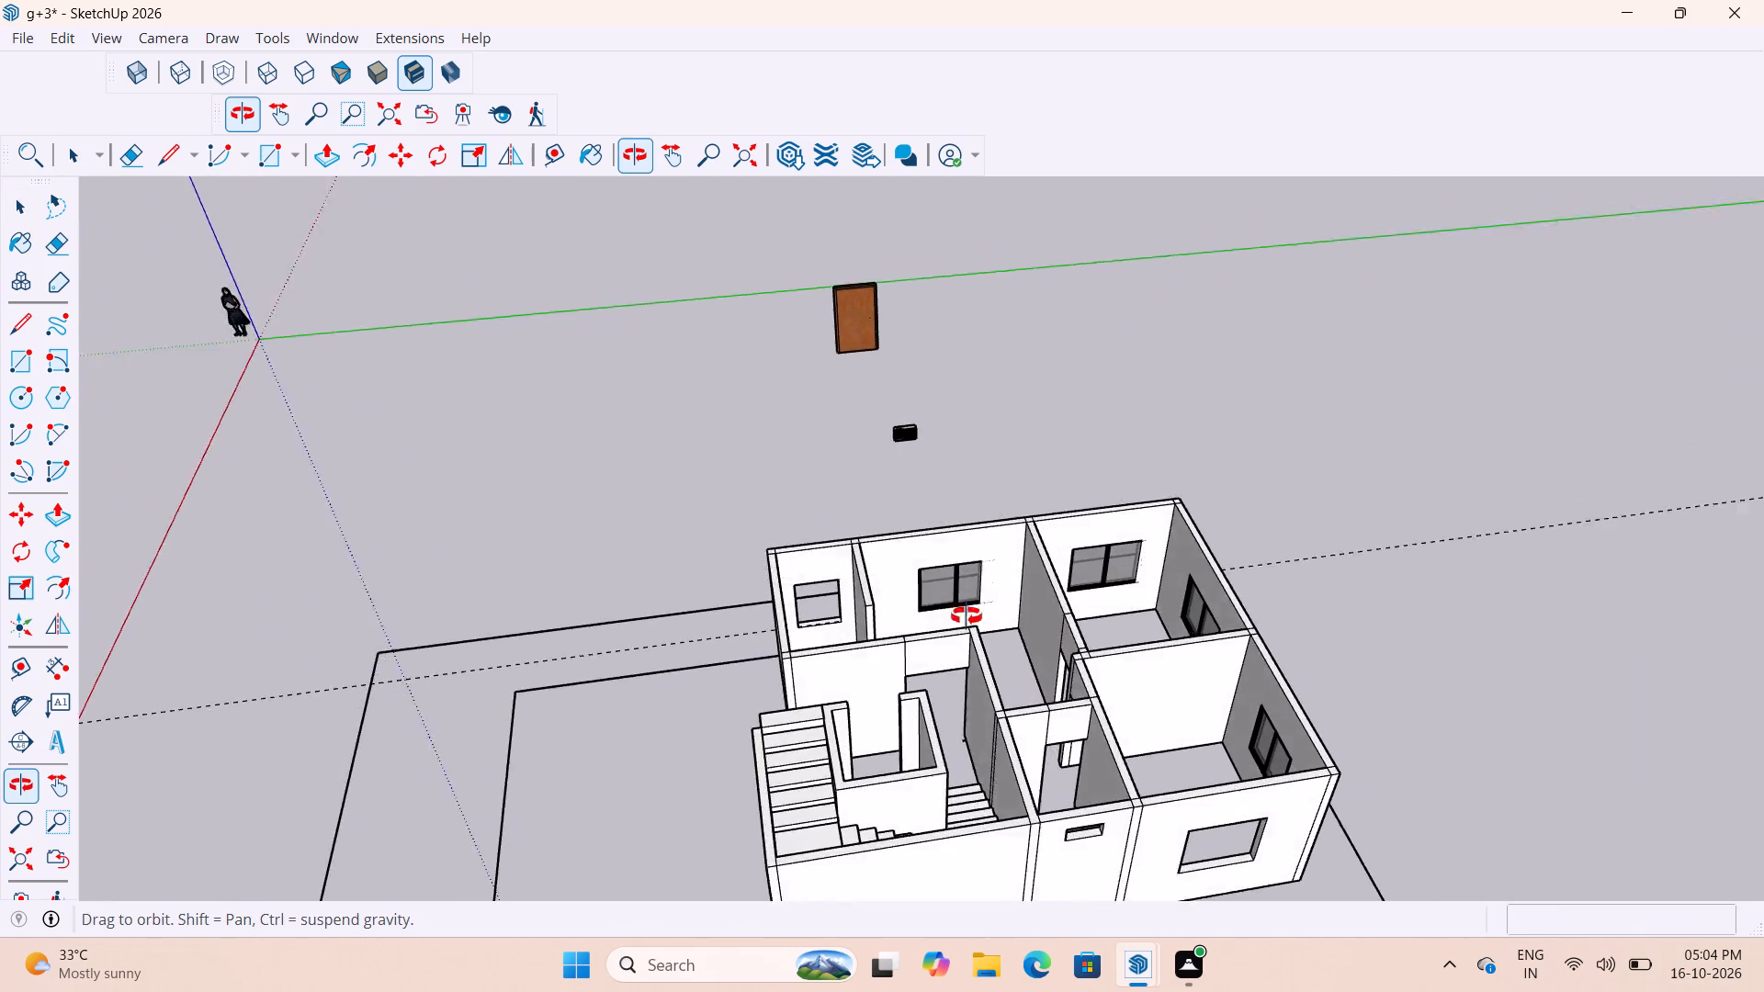
middle_click_drag(967, 616, 906, 588)
scroll(960, 597, "up", 18)
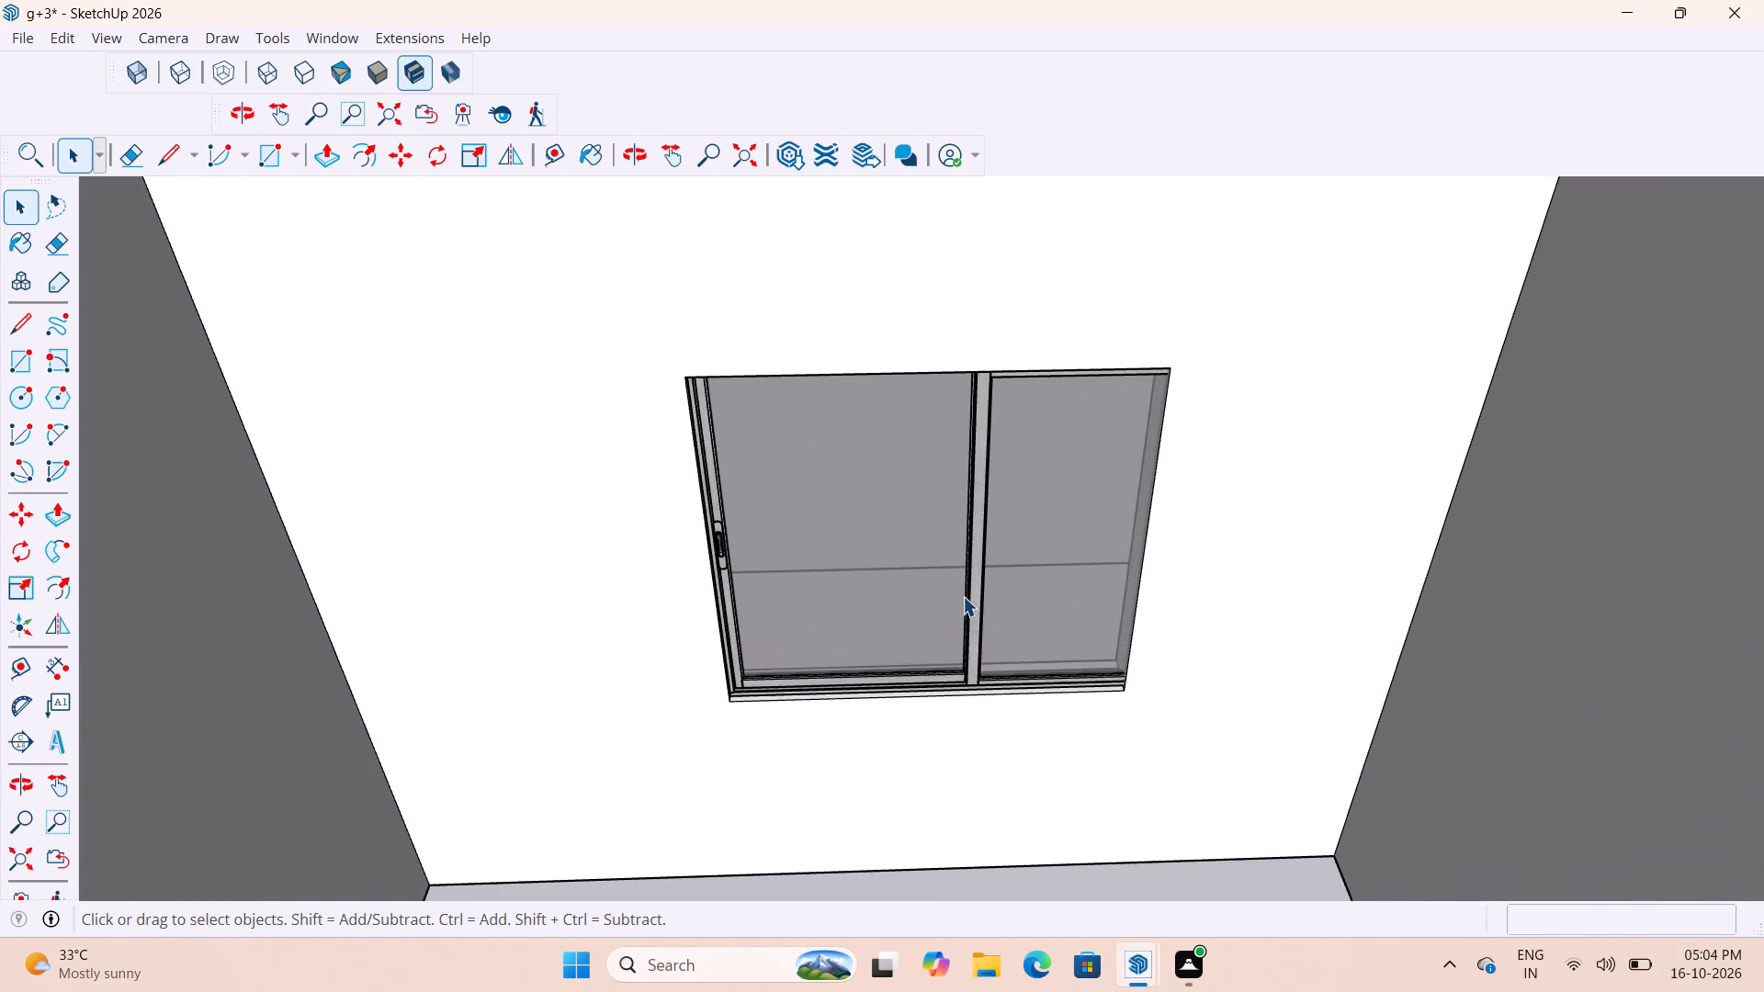
scroll(963, 628, "down", 5)
middle_click_drag(991, 646, 915, 626)
scroll(883, 666, "up", 9)
left_click(887, 669)
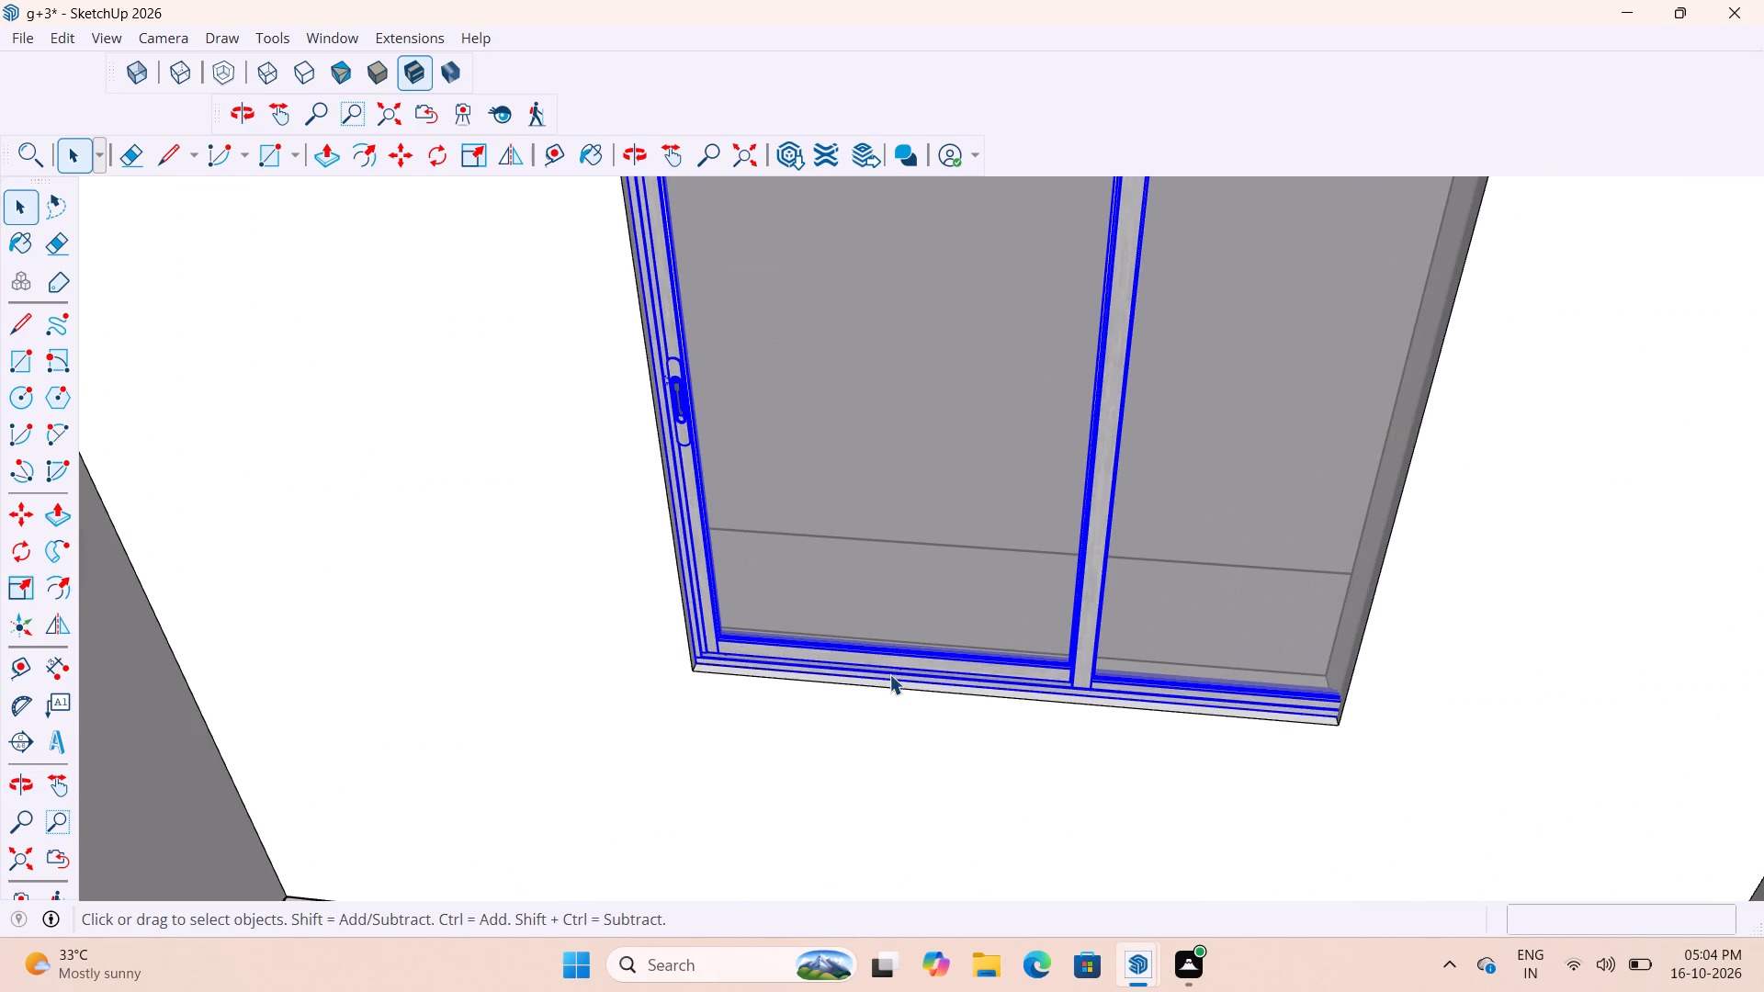
key("m")
scroll(1012, 800, "down", 6)
scroll(928, 744, "up", 14)
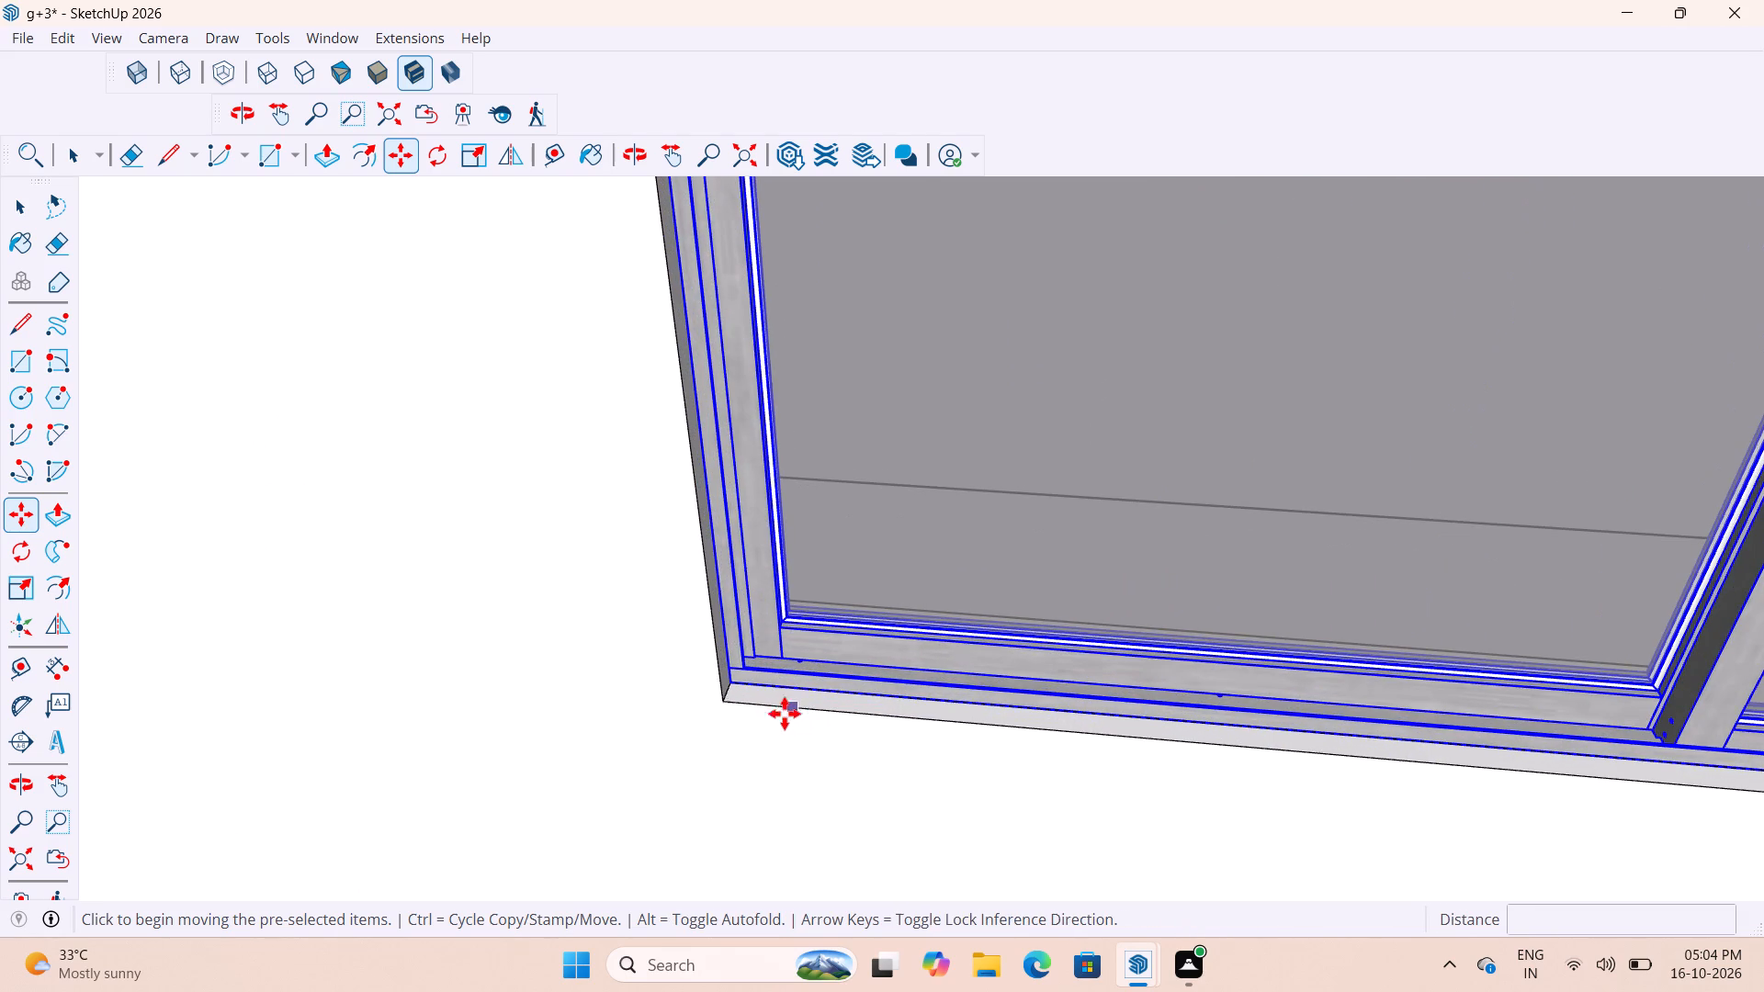
left_click(724, 681)
scroll(968, 645, "down", 5)
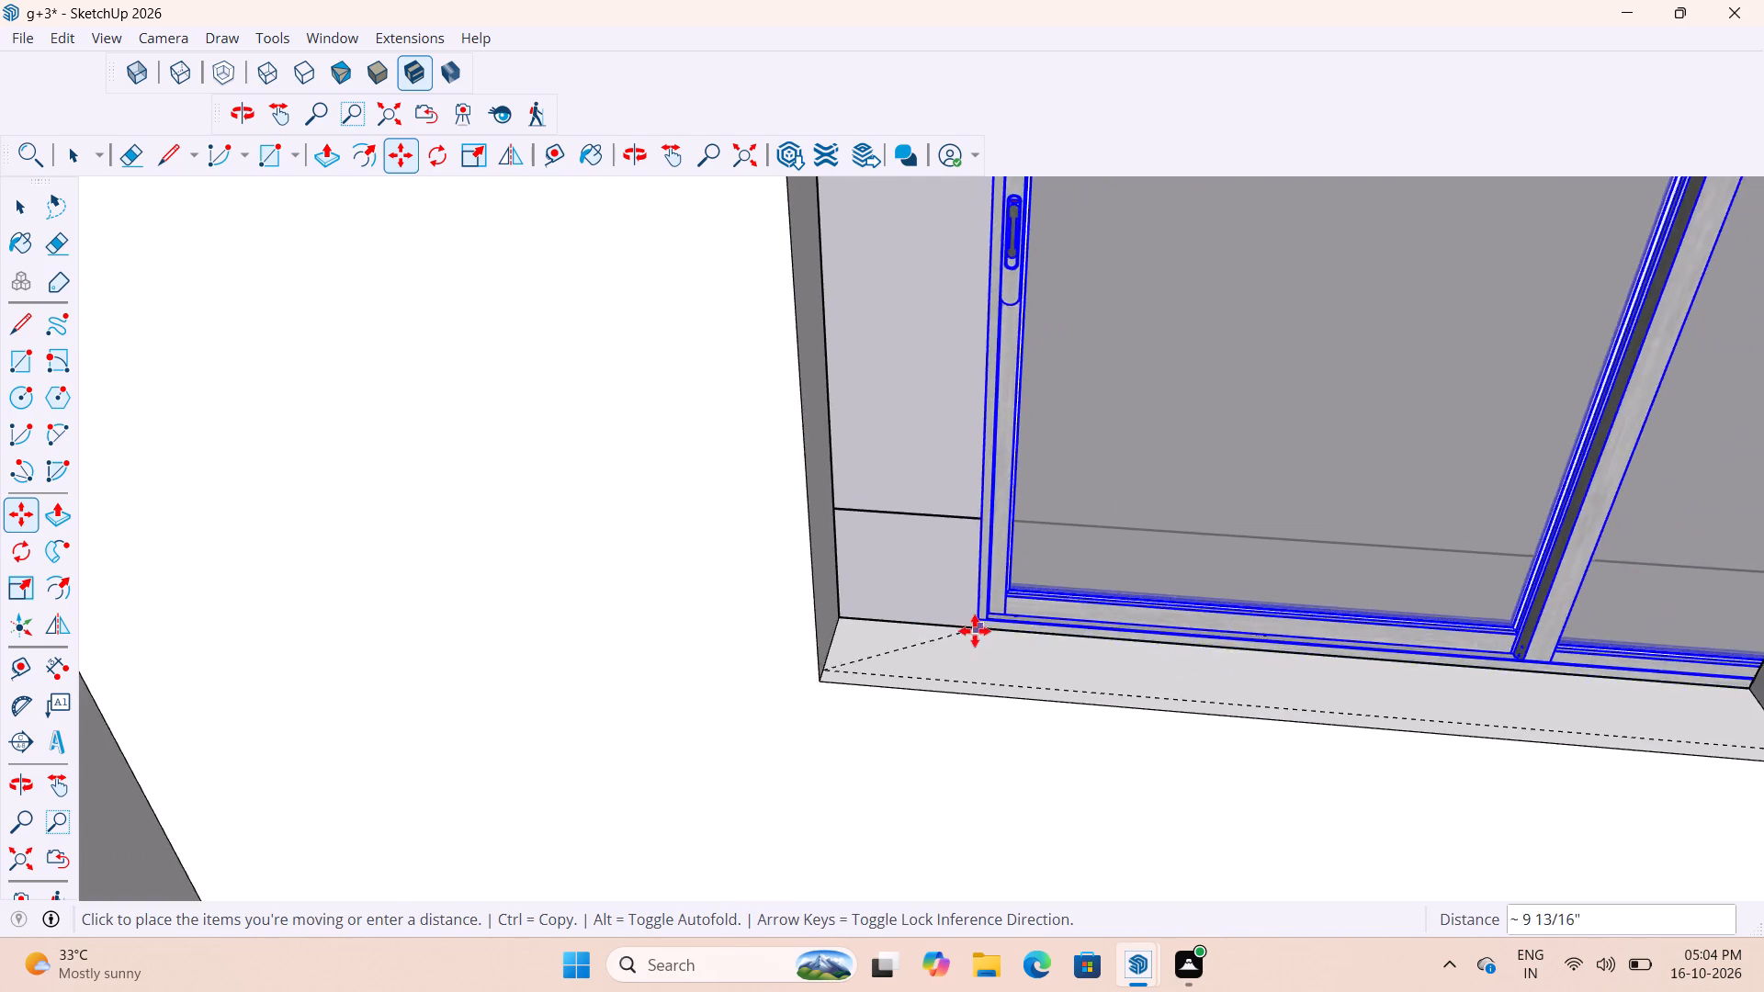
scroll(975, 631, "down", 17)
scroll(1077, 571, "down", 6)
scroll(726, 582, "up", 2)
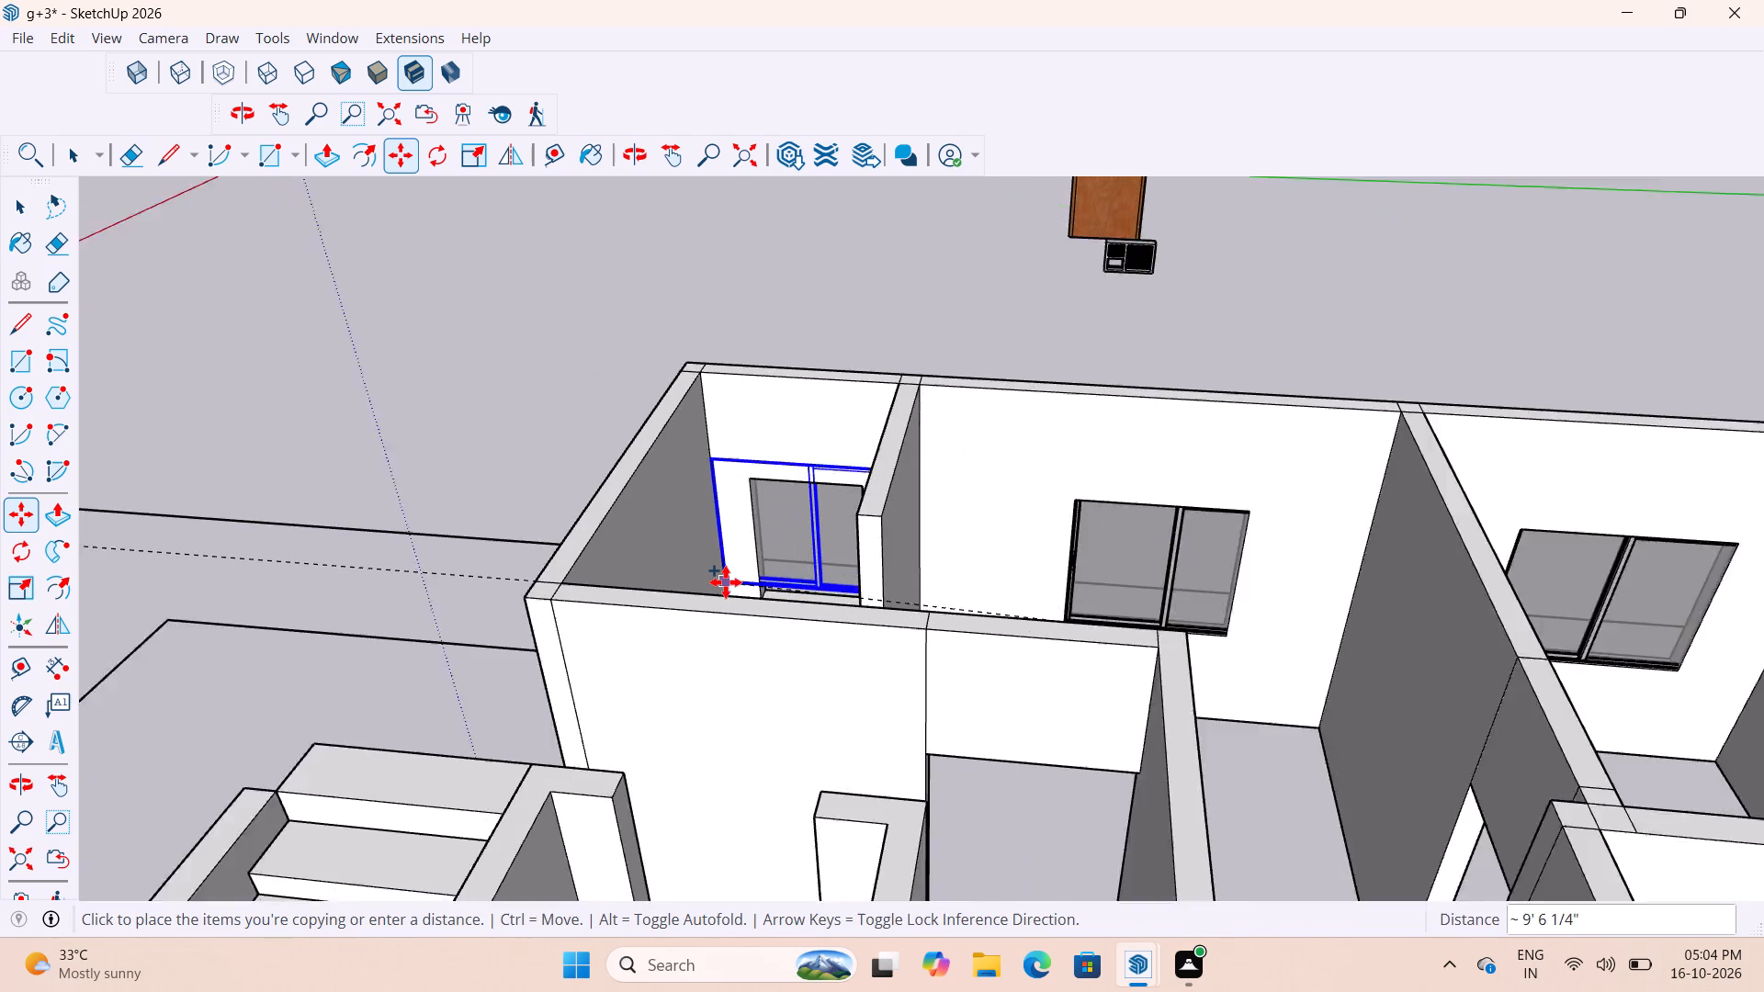
scroll(726, 582, "up", 15)
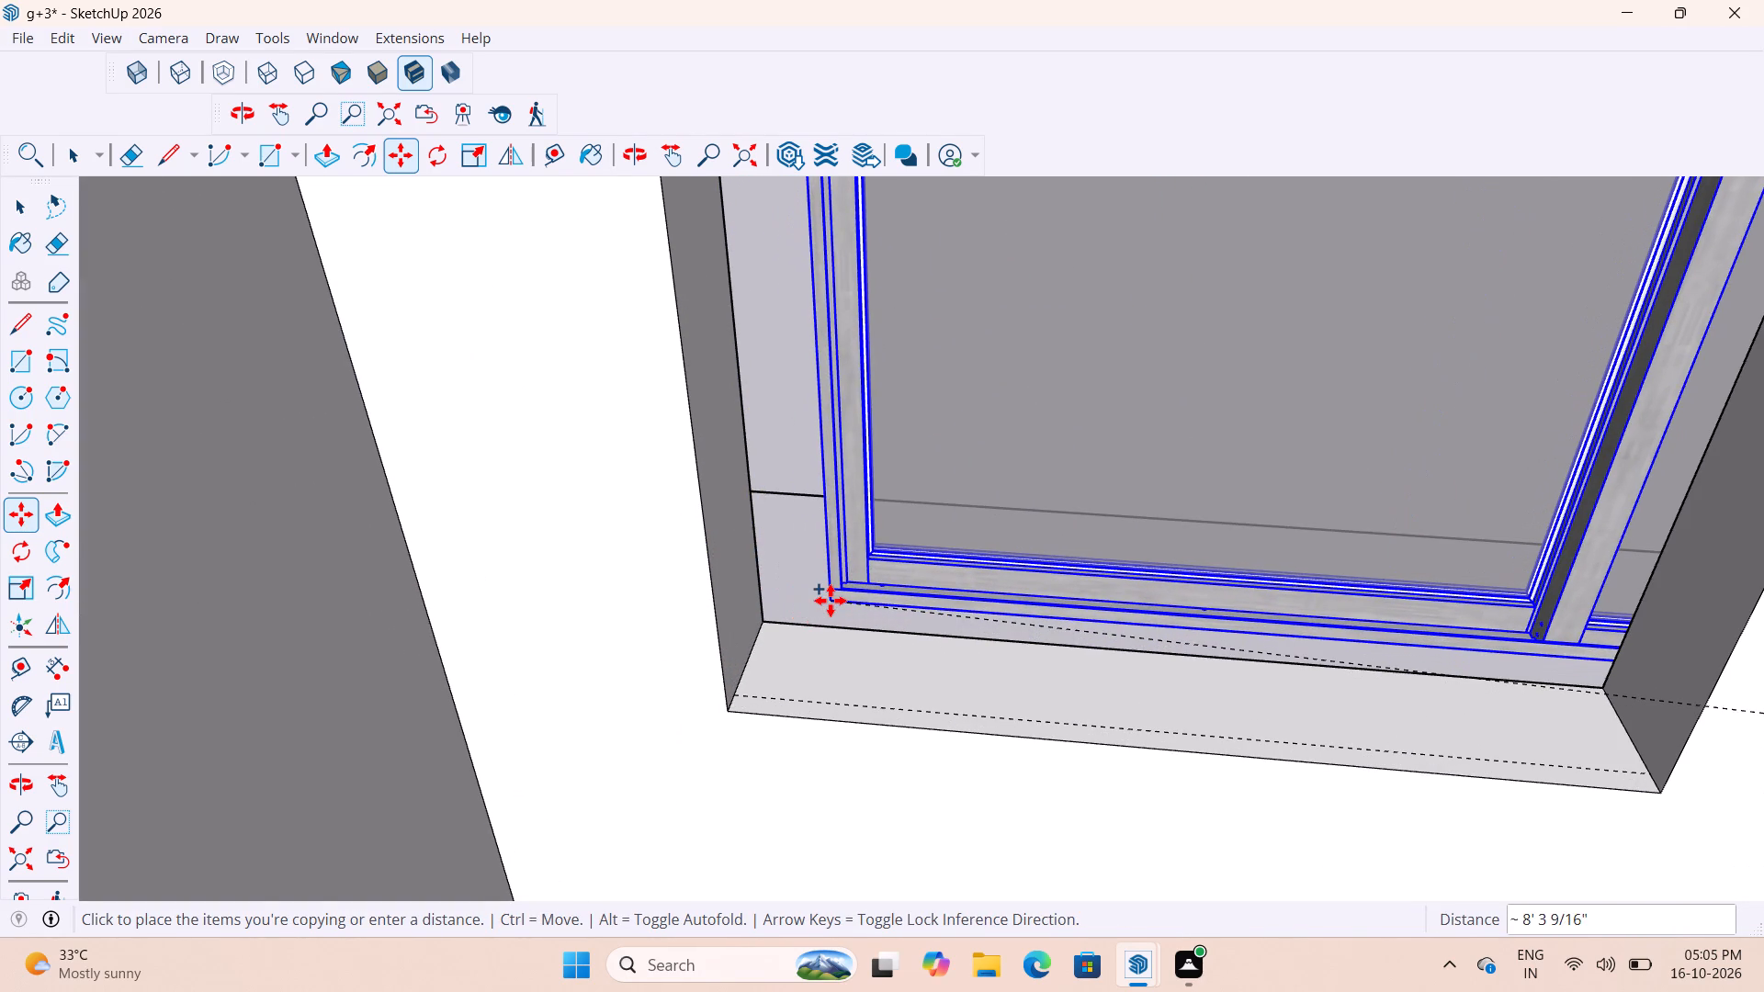
middle_click_drag(963, 736, 1066, 738)
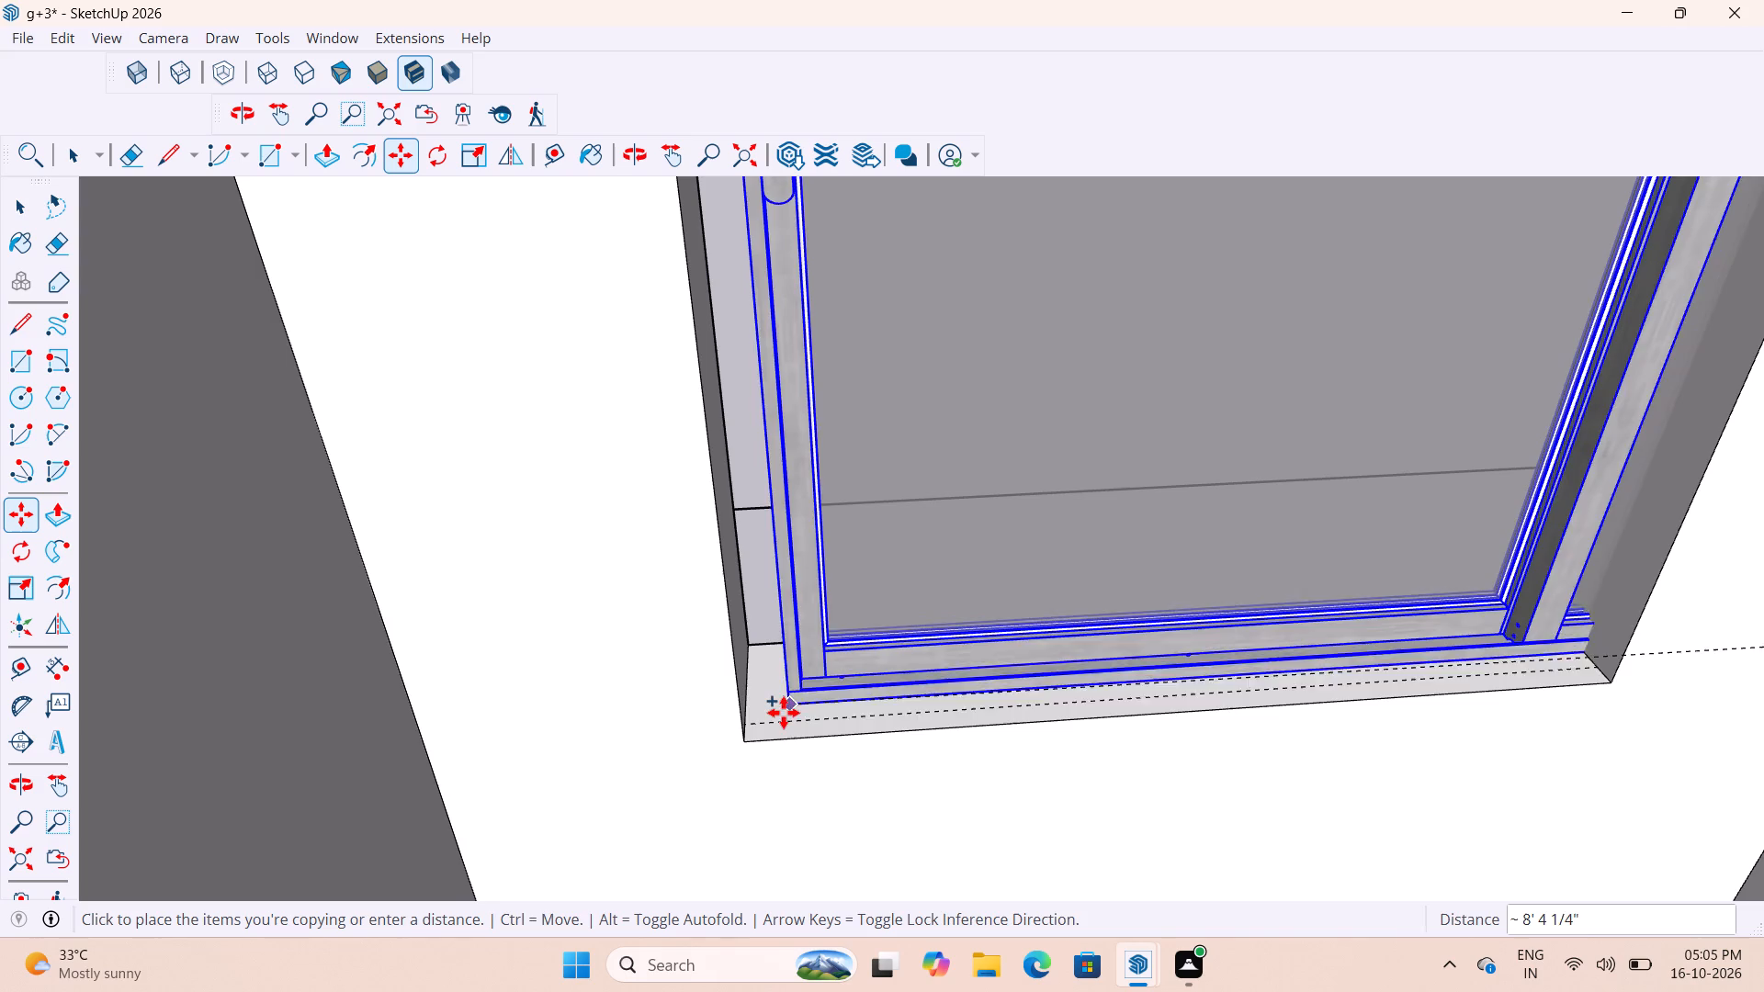
scroll(781, 714, "up", 10)
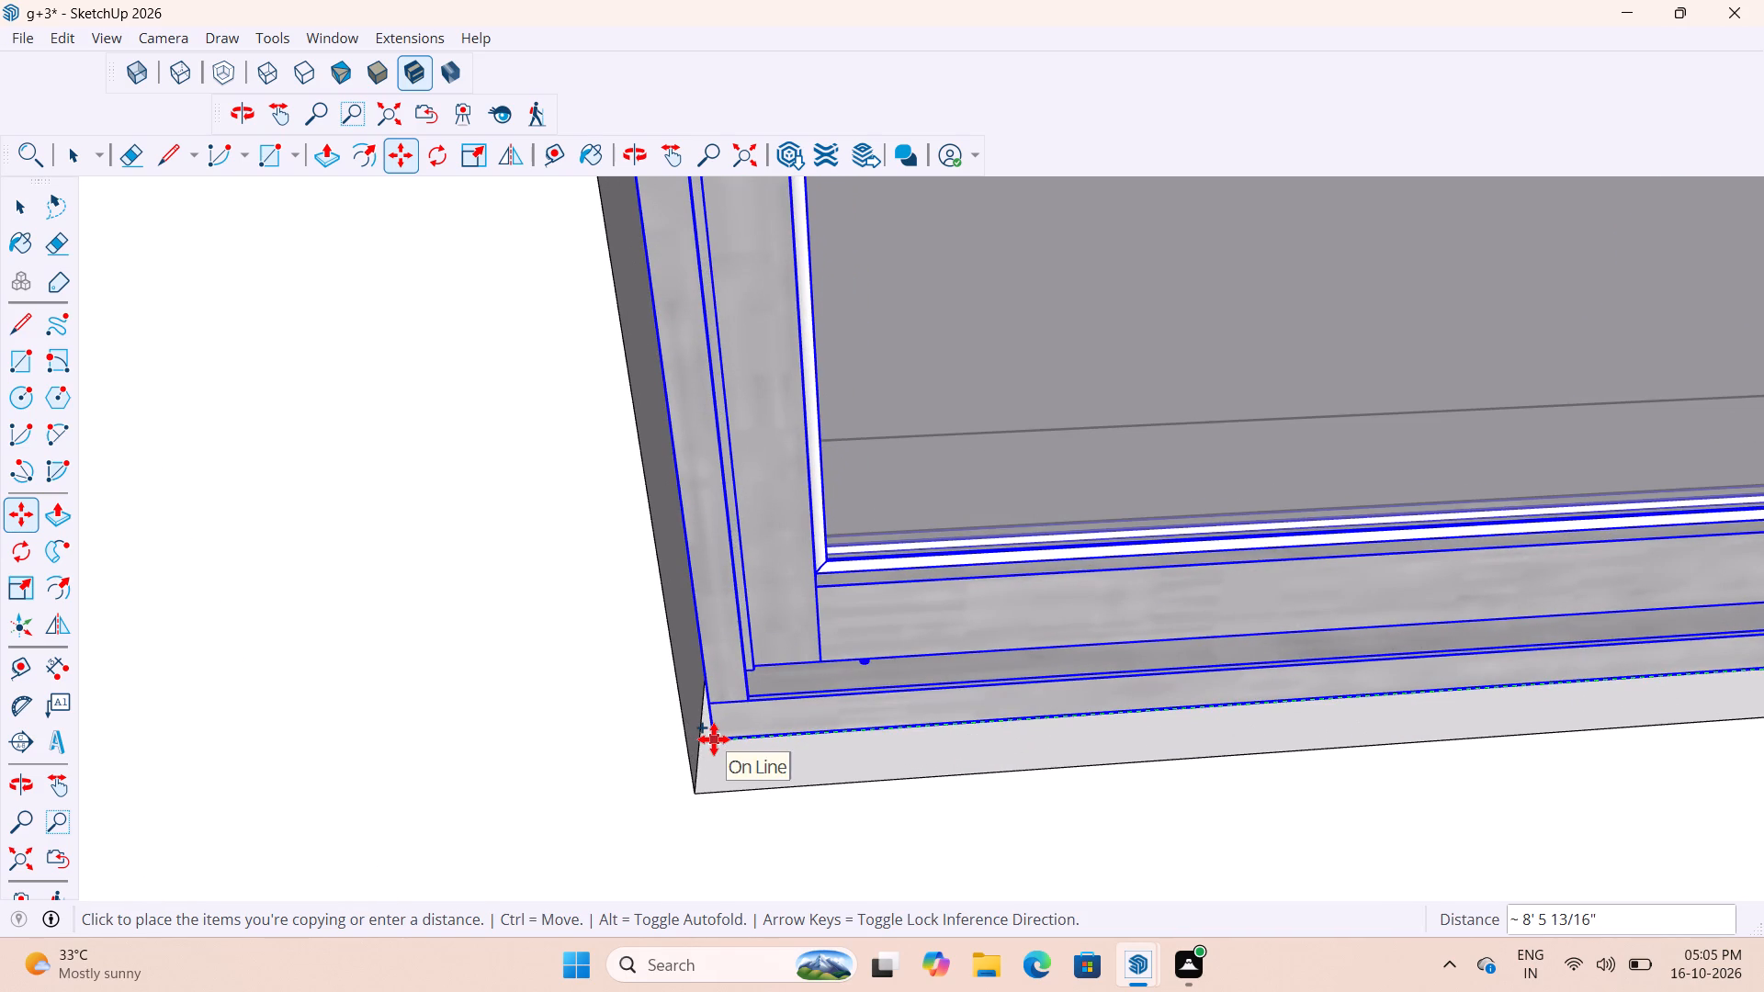
left_click(695, 735)
scroll(601, 723, "down", 4)
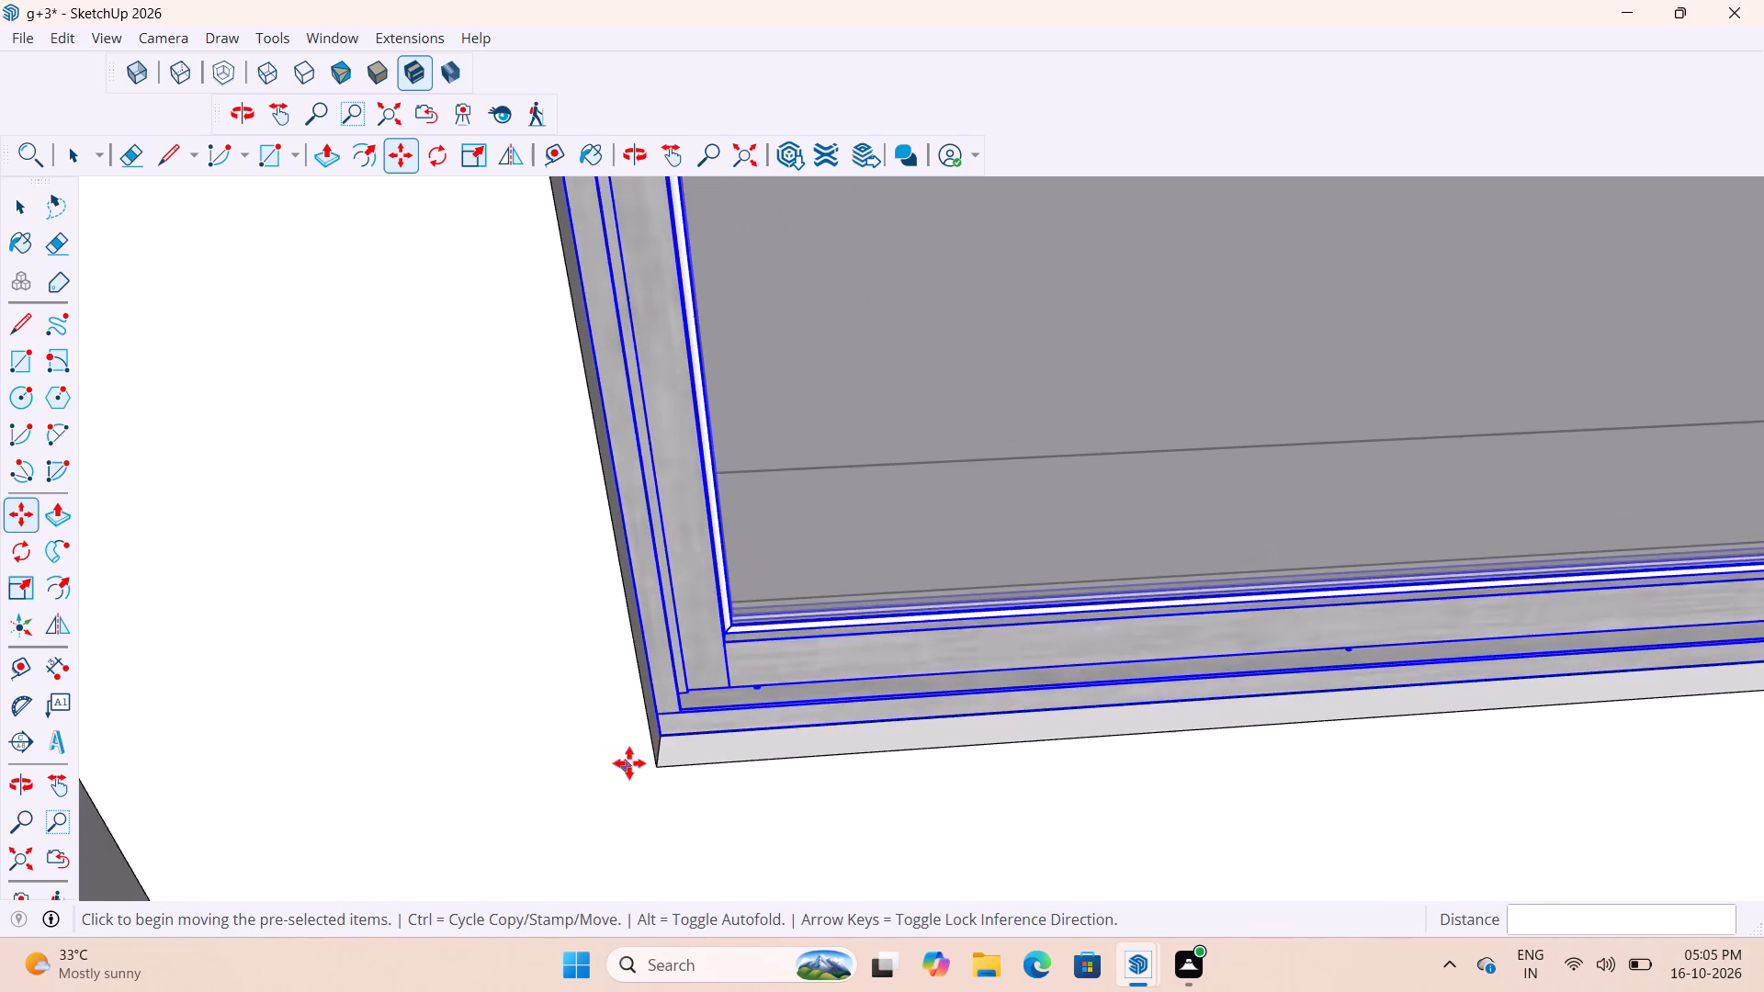
scroll(629, 763, "down", 20)
scroll(629, 763, "down", 10)
Scale the copied window's width along the red axis by about 0.56 to suit the end room's narrower opening.
key("s")
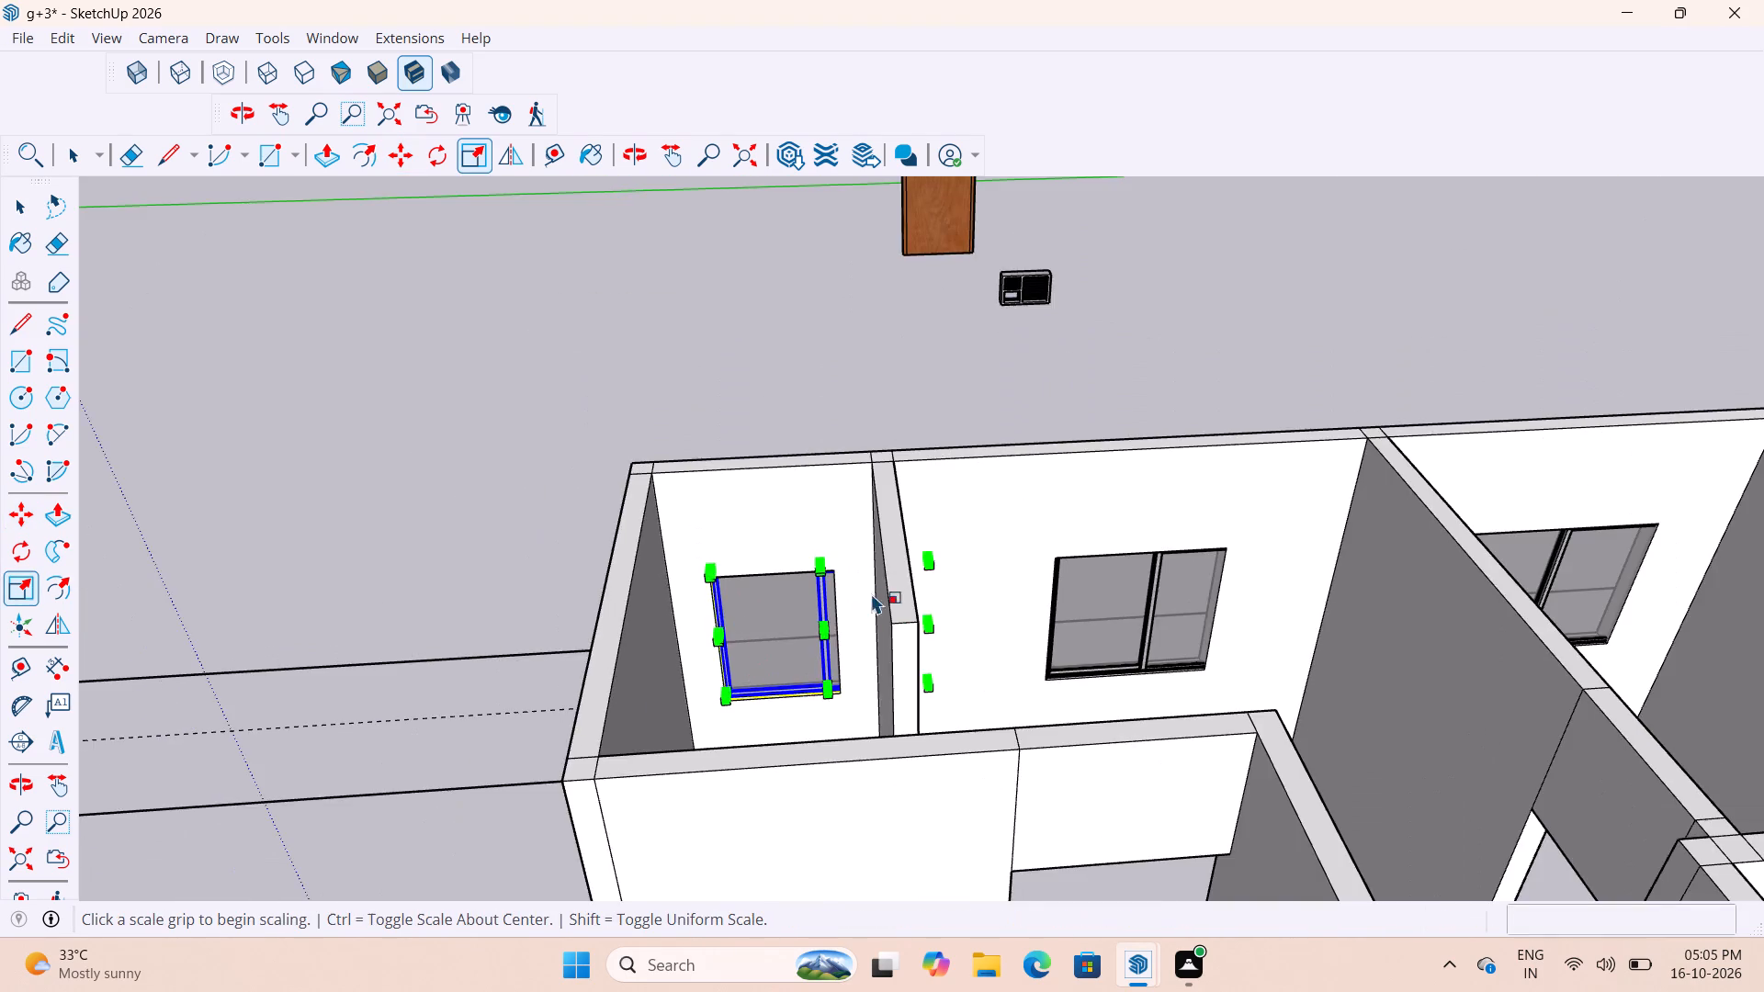
scroll(824, 643, "up", 5)
middle_click_drag(1004, 612, 816, 618)
scroll(957, 620, "up", 8)
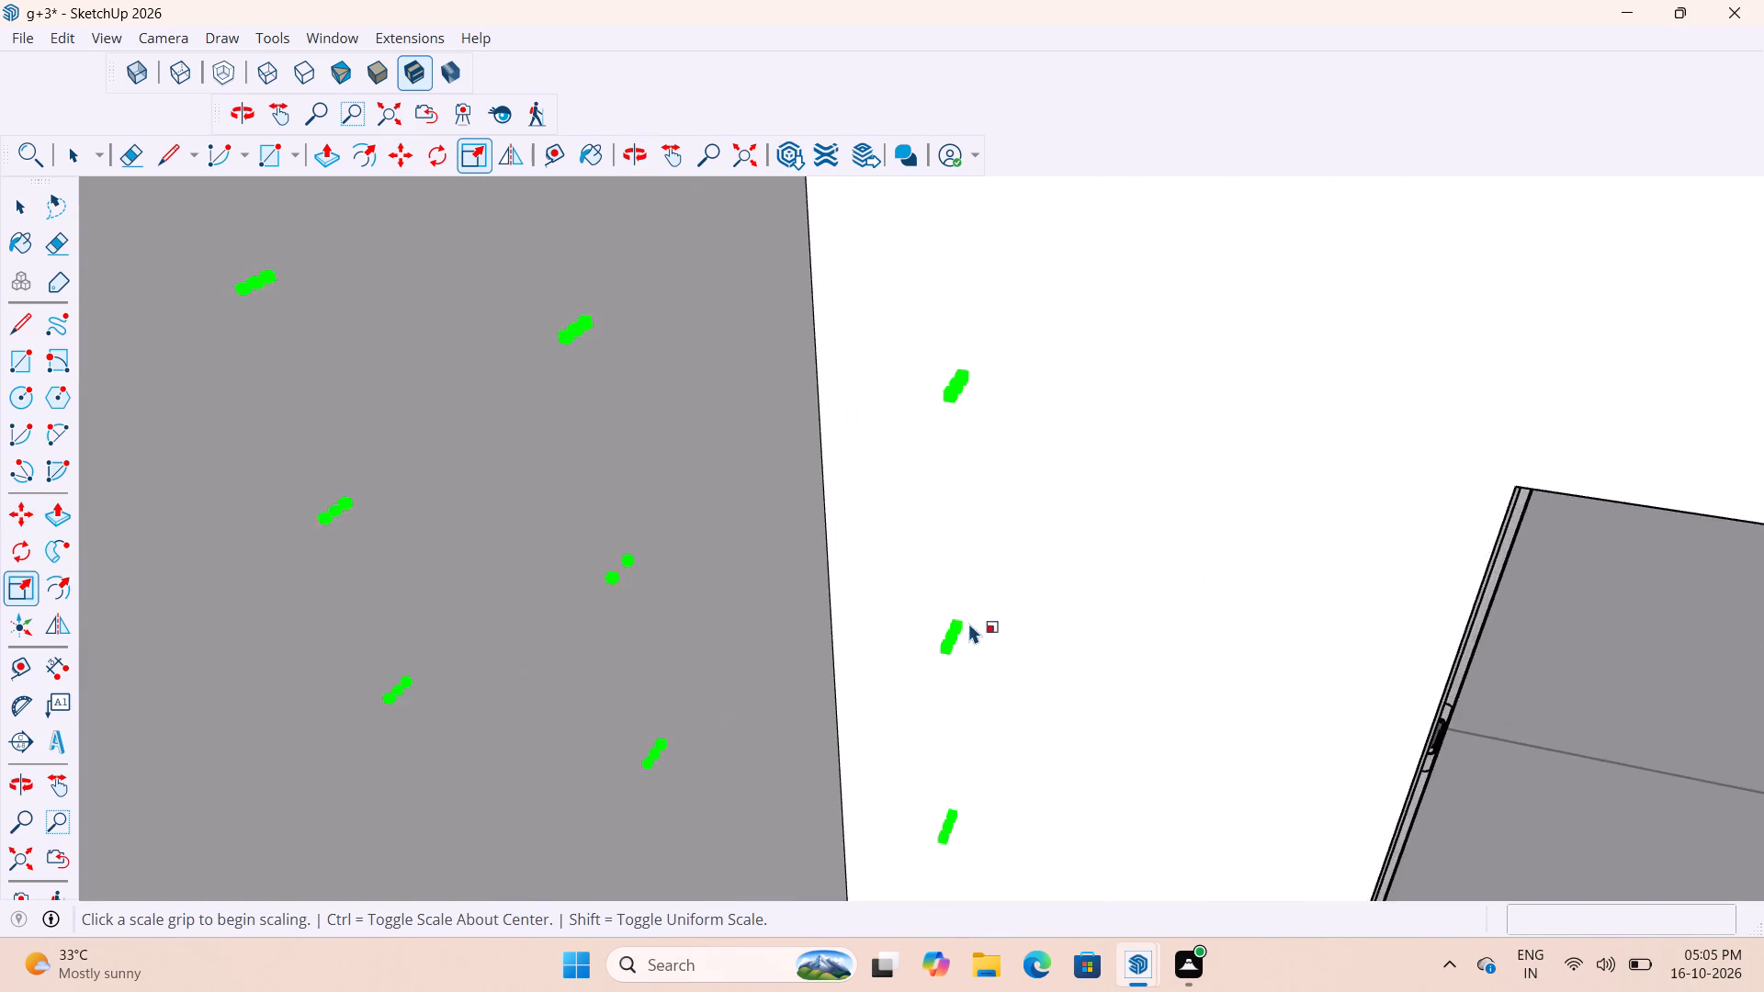
scroll(968, 623, "up", 5)
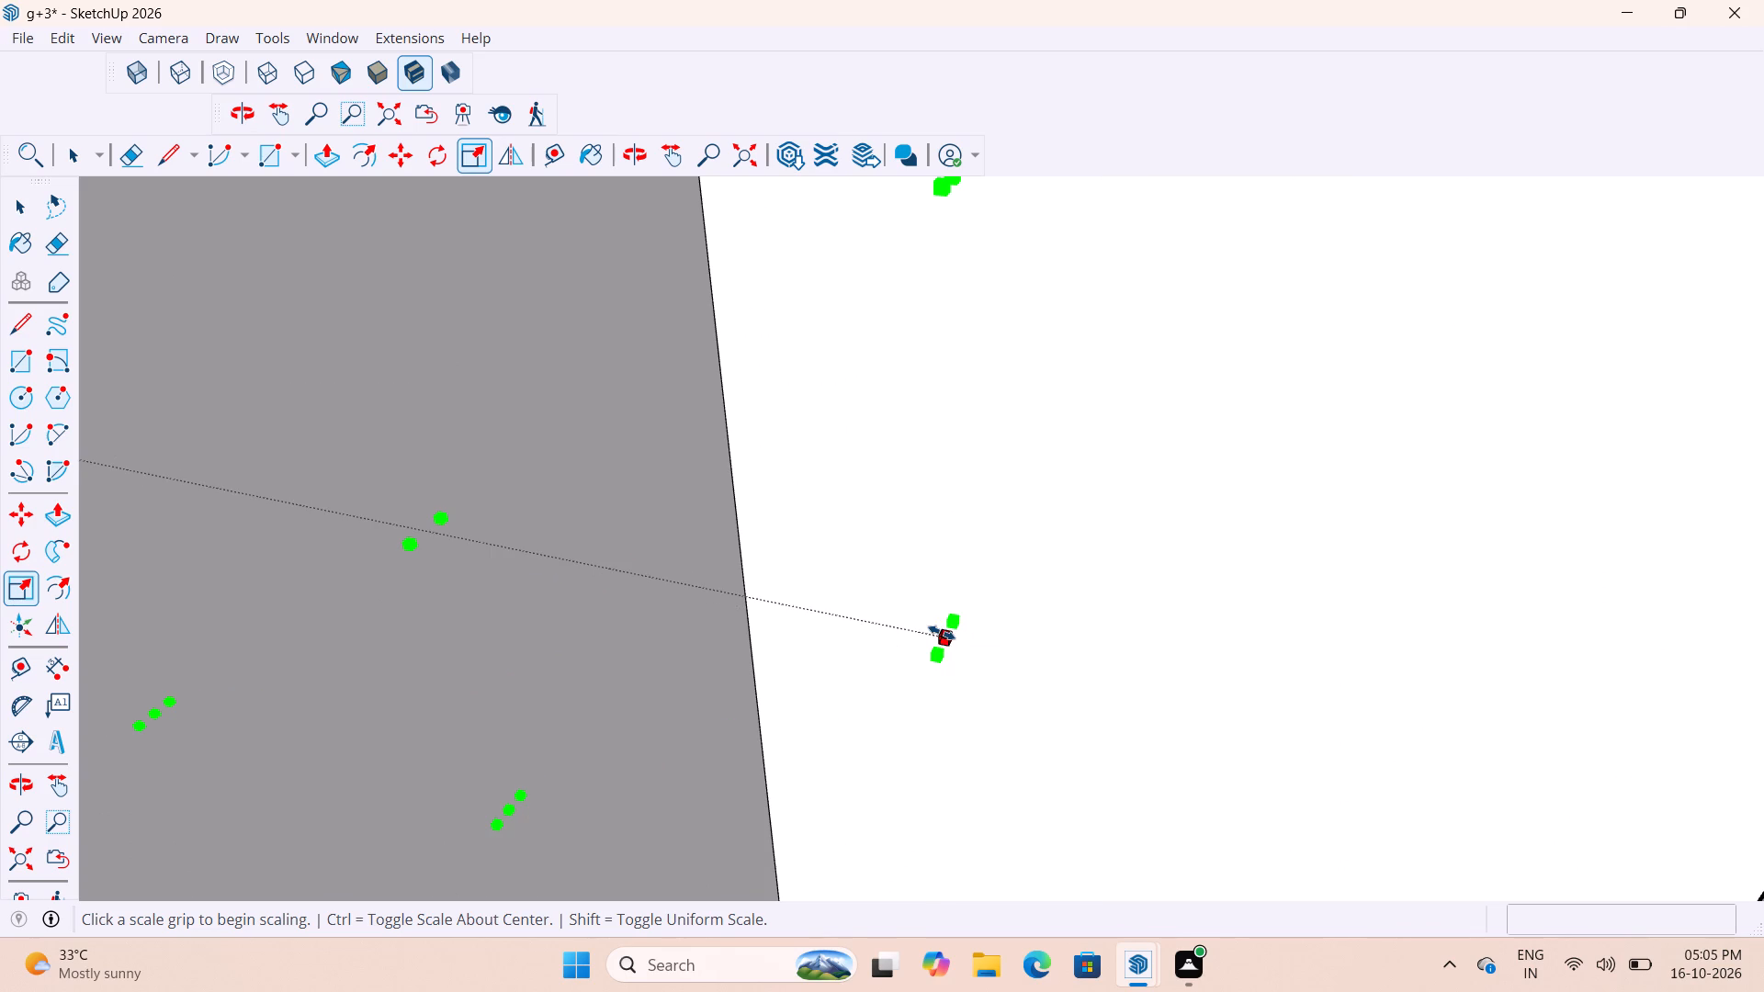
left_click(942, 633)
scroll(786, 572, "down", 9)
scroll(854, 603, "up", 7)
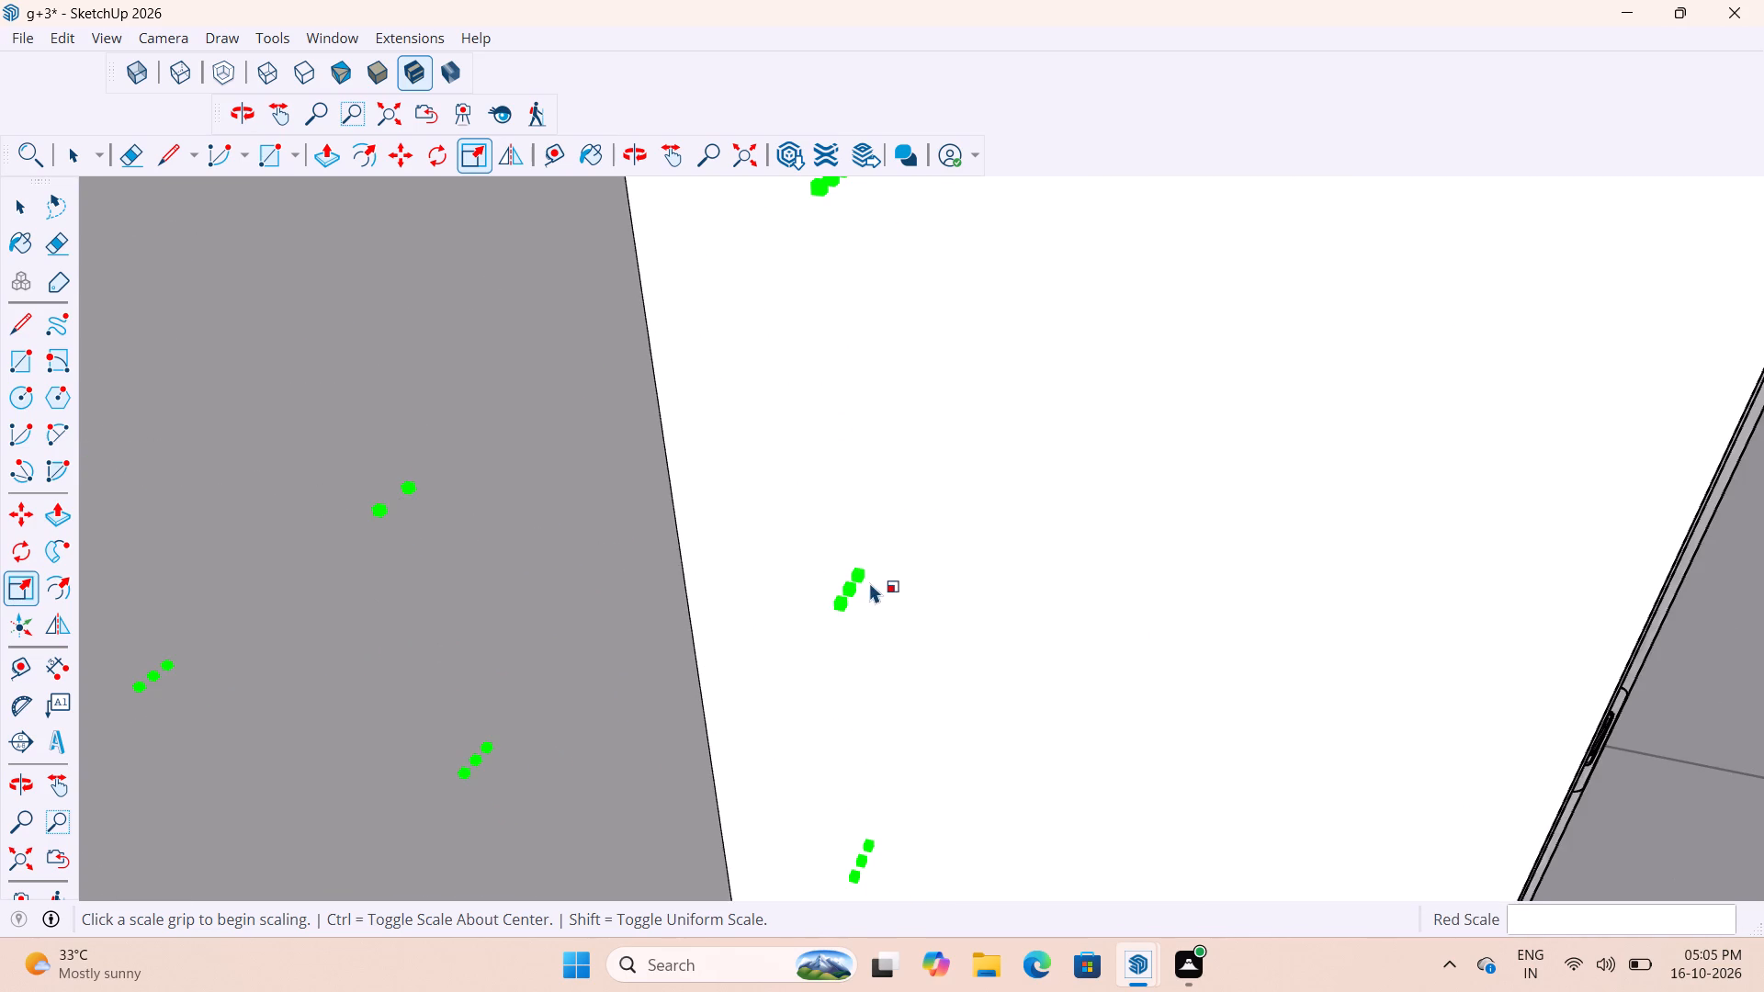
left_click(851, 587)
middle_click_drag(740, 497, 755, 498)
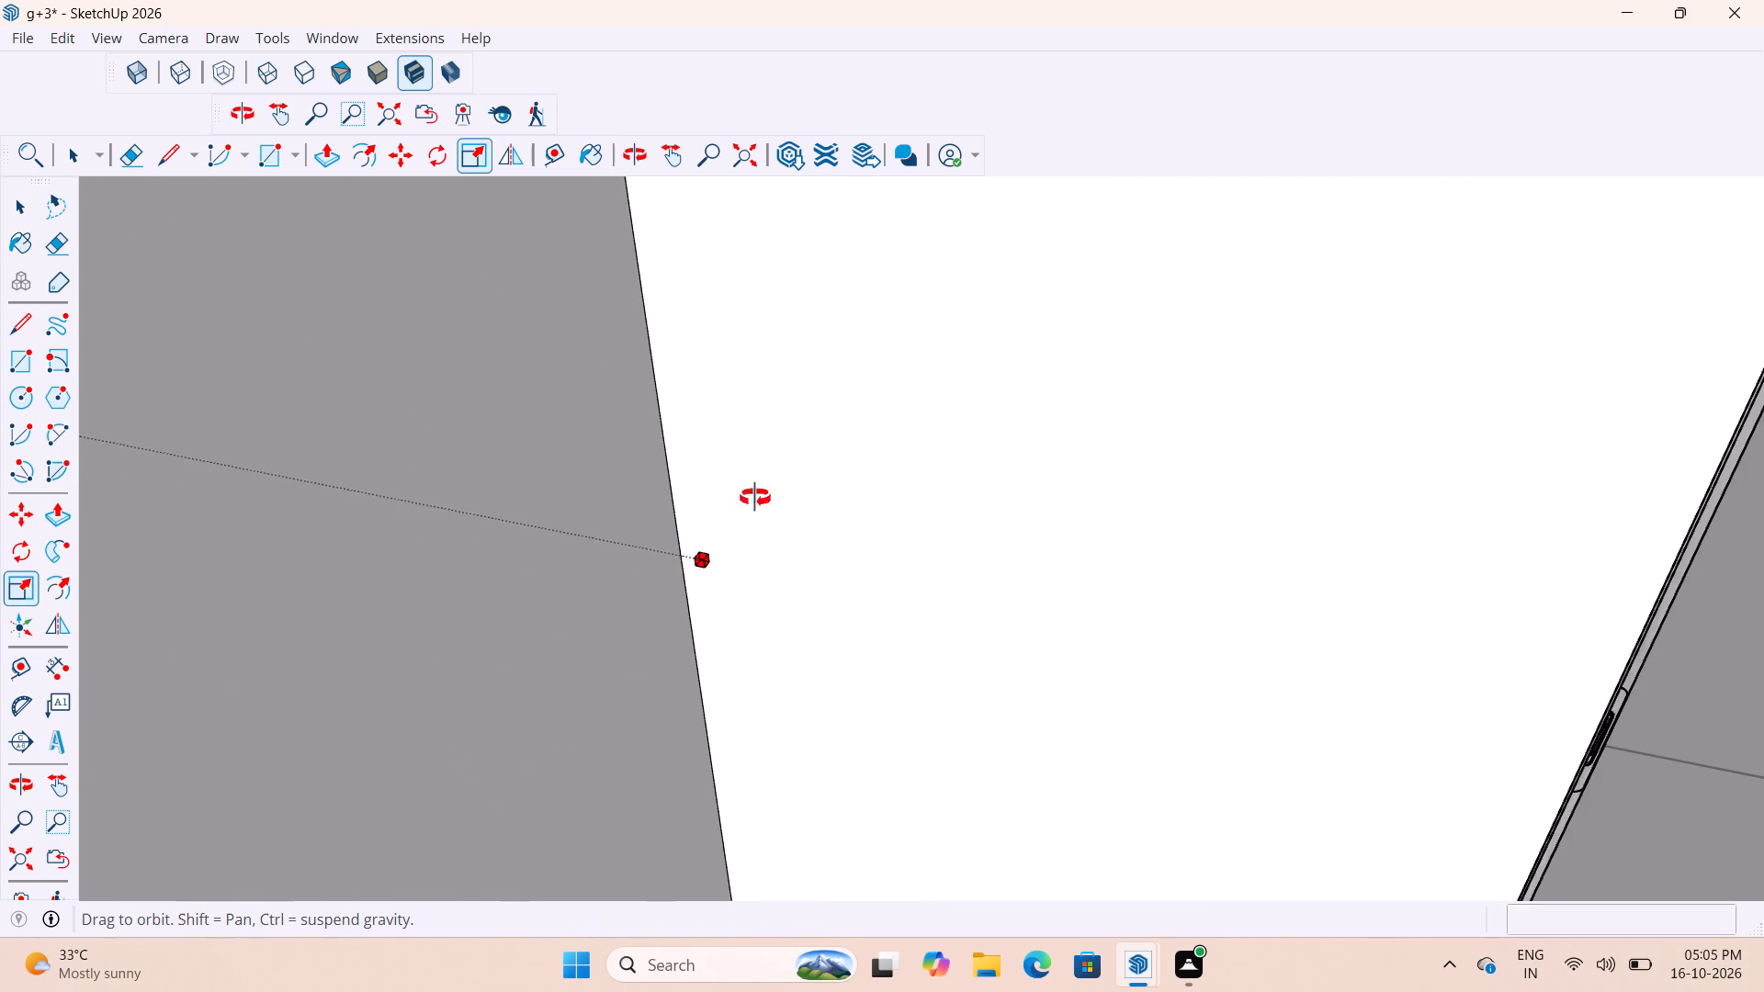
middle_click_drag(755, 498, 1102, 470)
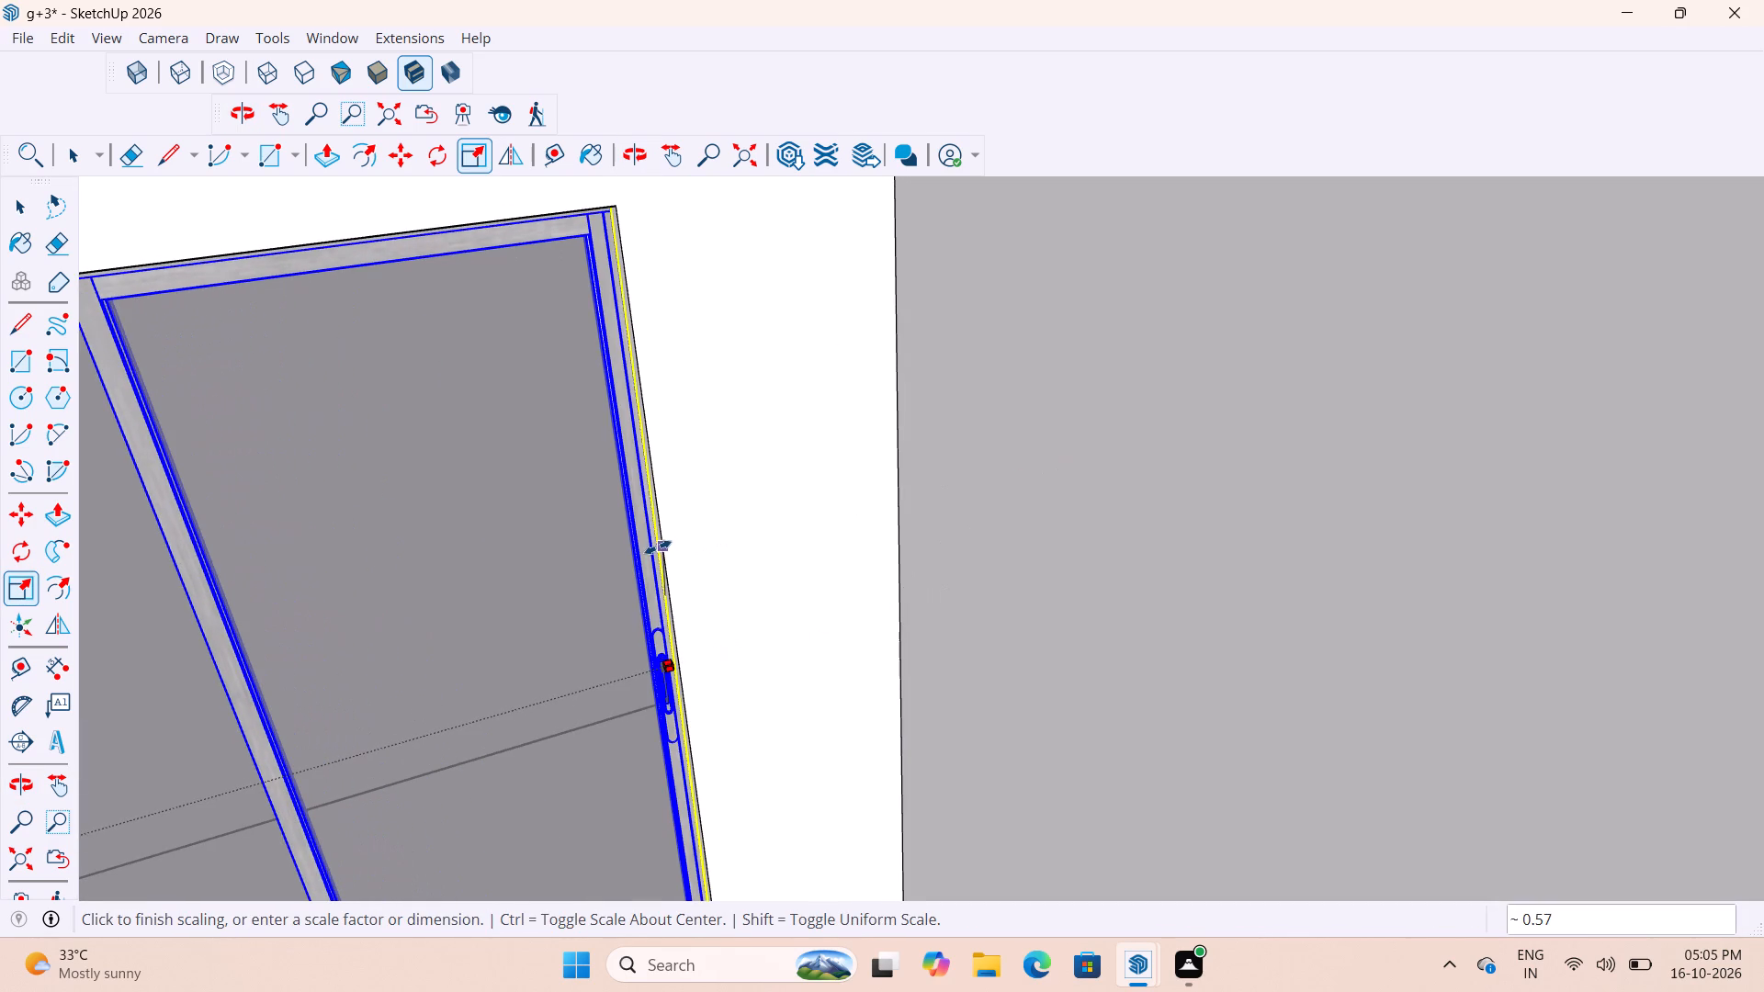
scroll(658, 547, "up", 3)
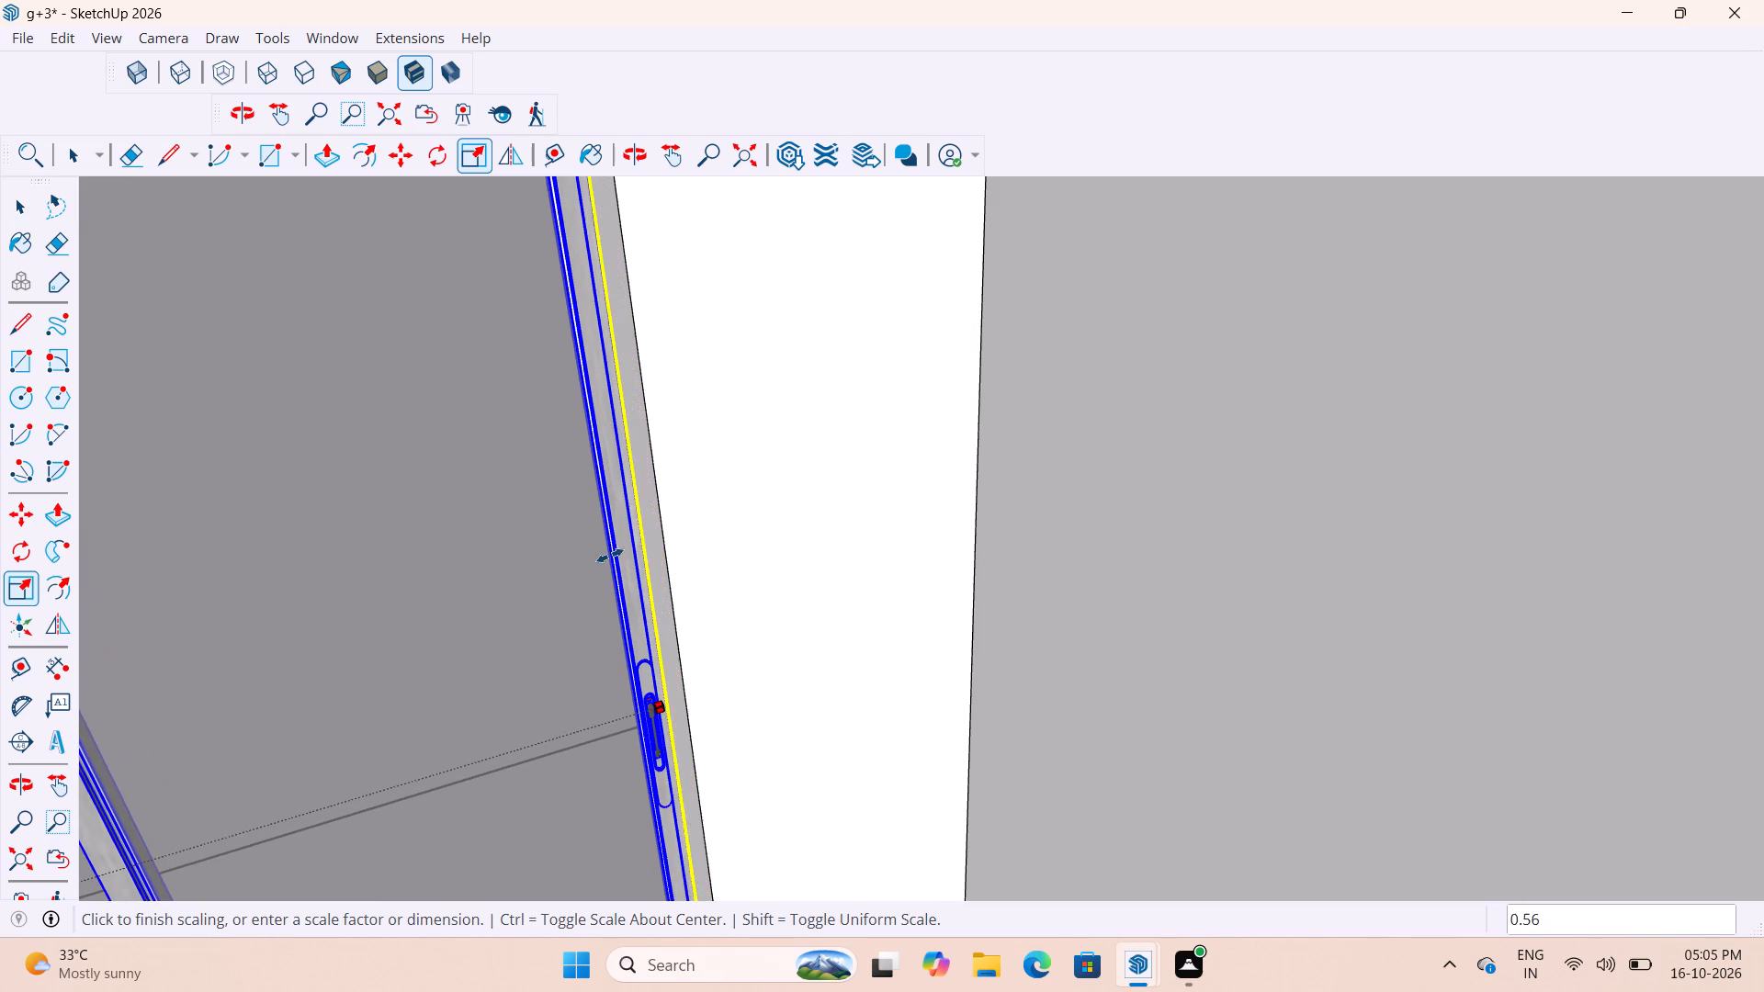
left_click(626, 555)
scroll(775, 543, "down", 9)
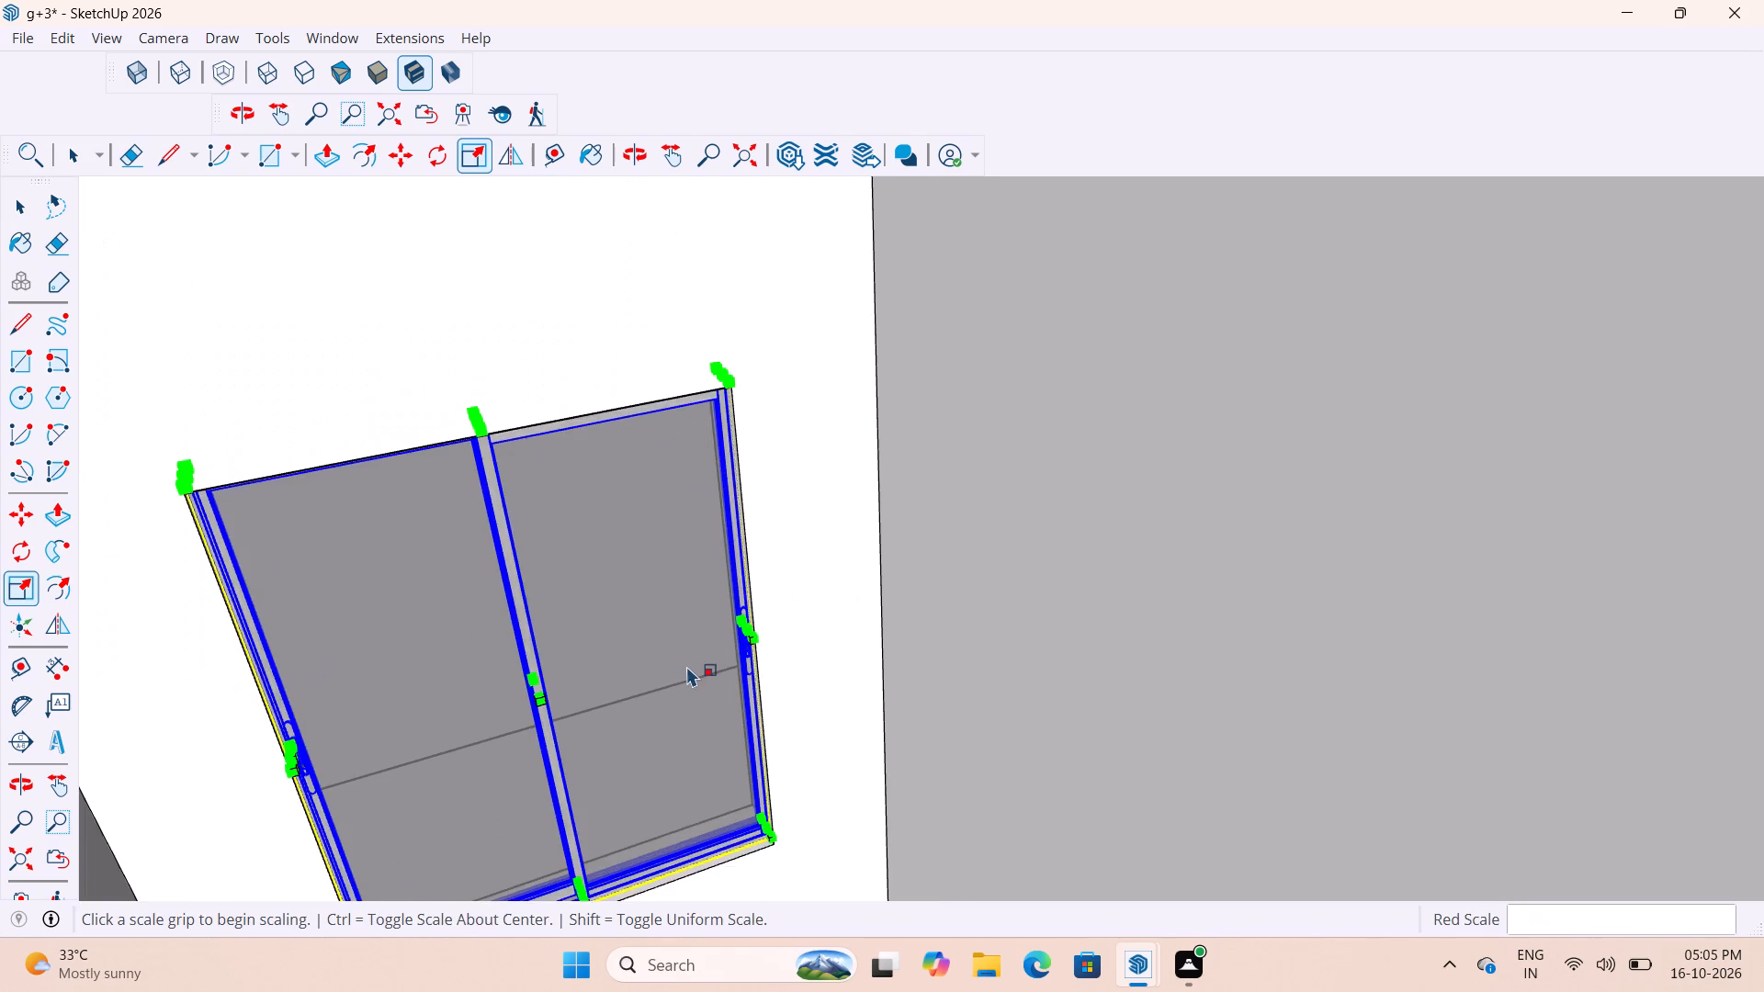
Fine-tune the end room window's width with a red-axis scale of about 1.00 at the opening's side, and deselect it.
scroll(684, 667, "up", 4)
middle_click_drag(827, 652, 646, 612)
scroll(694, 573, "up", 12)
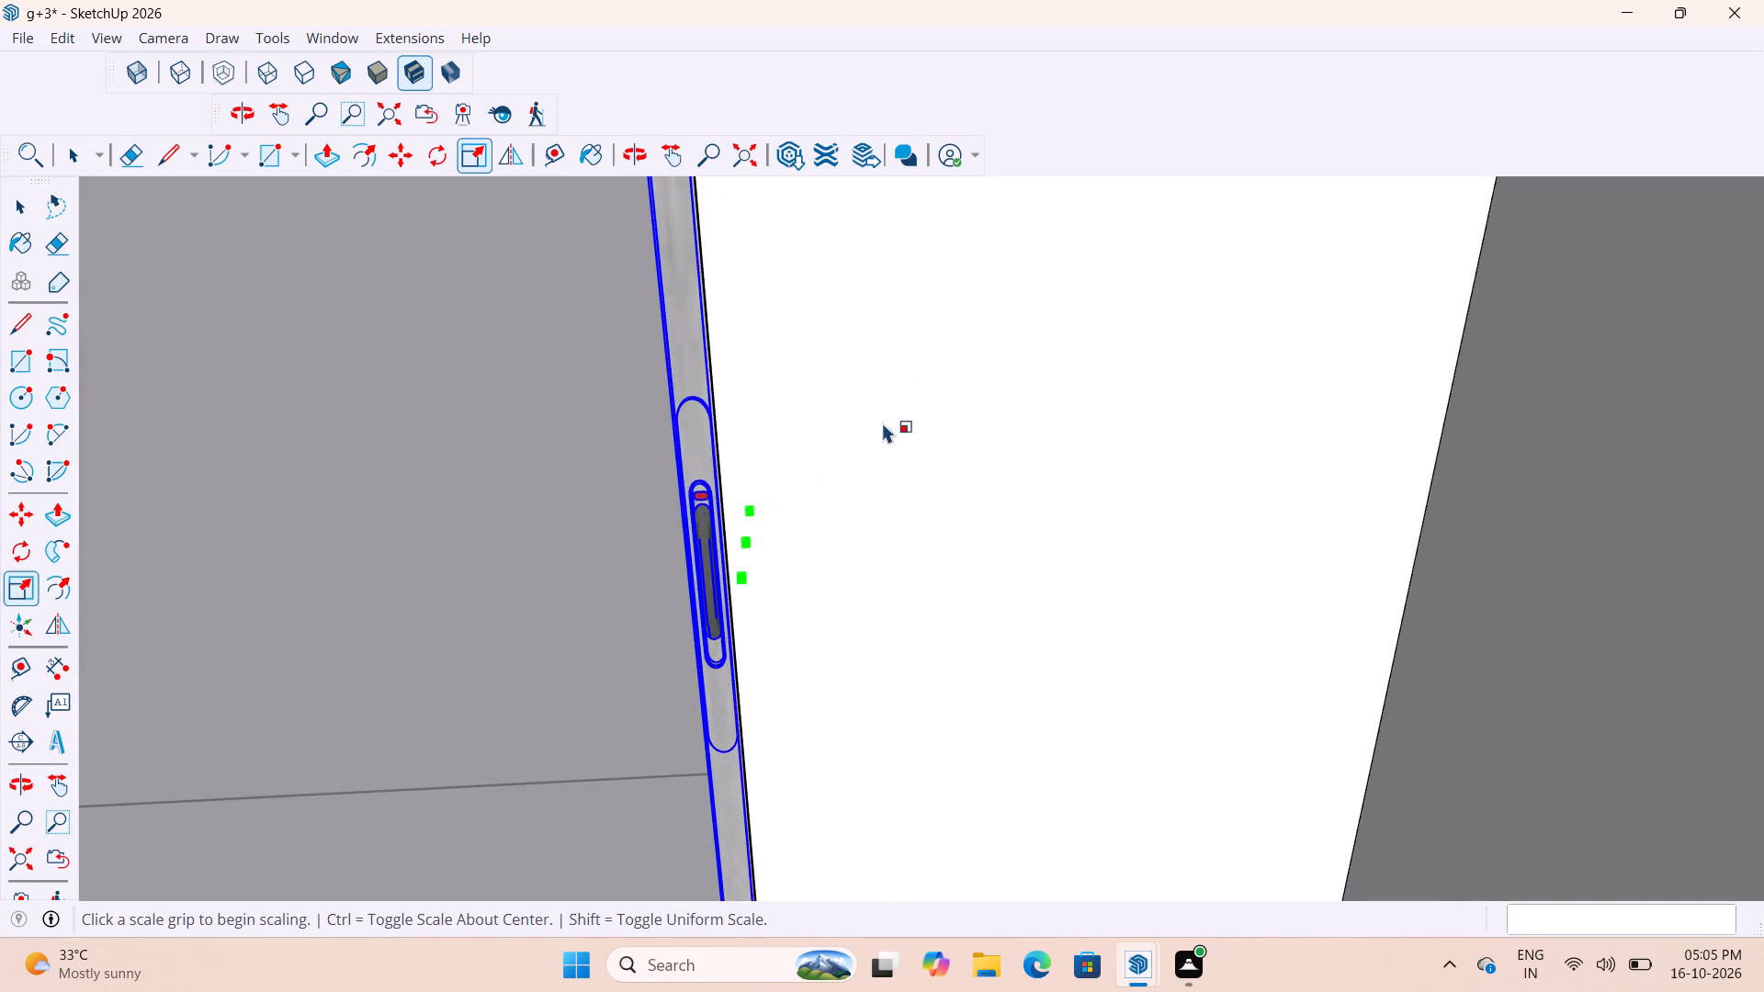
middle_click_drag(896, 403, 1014, 382)
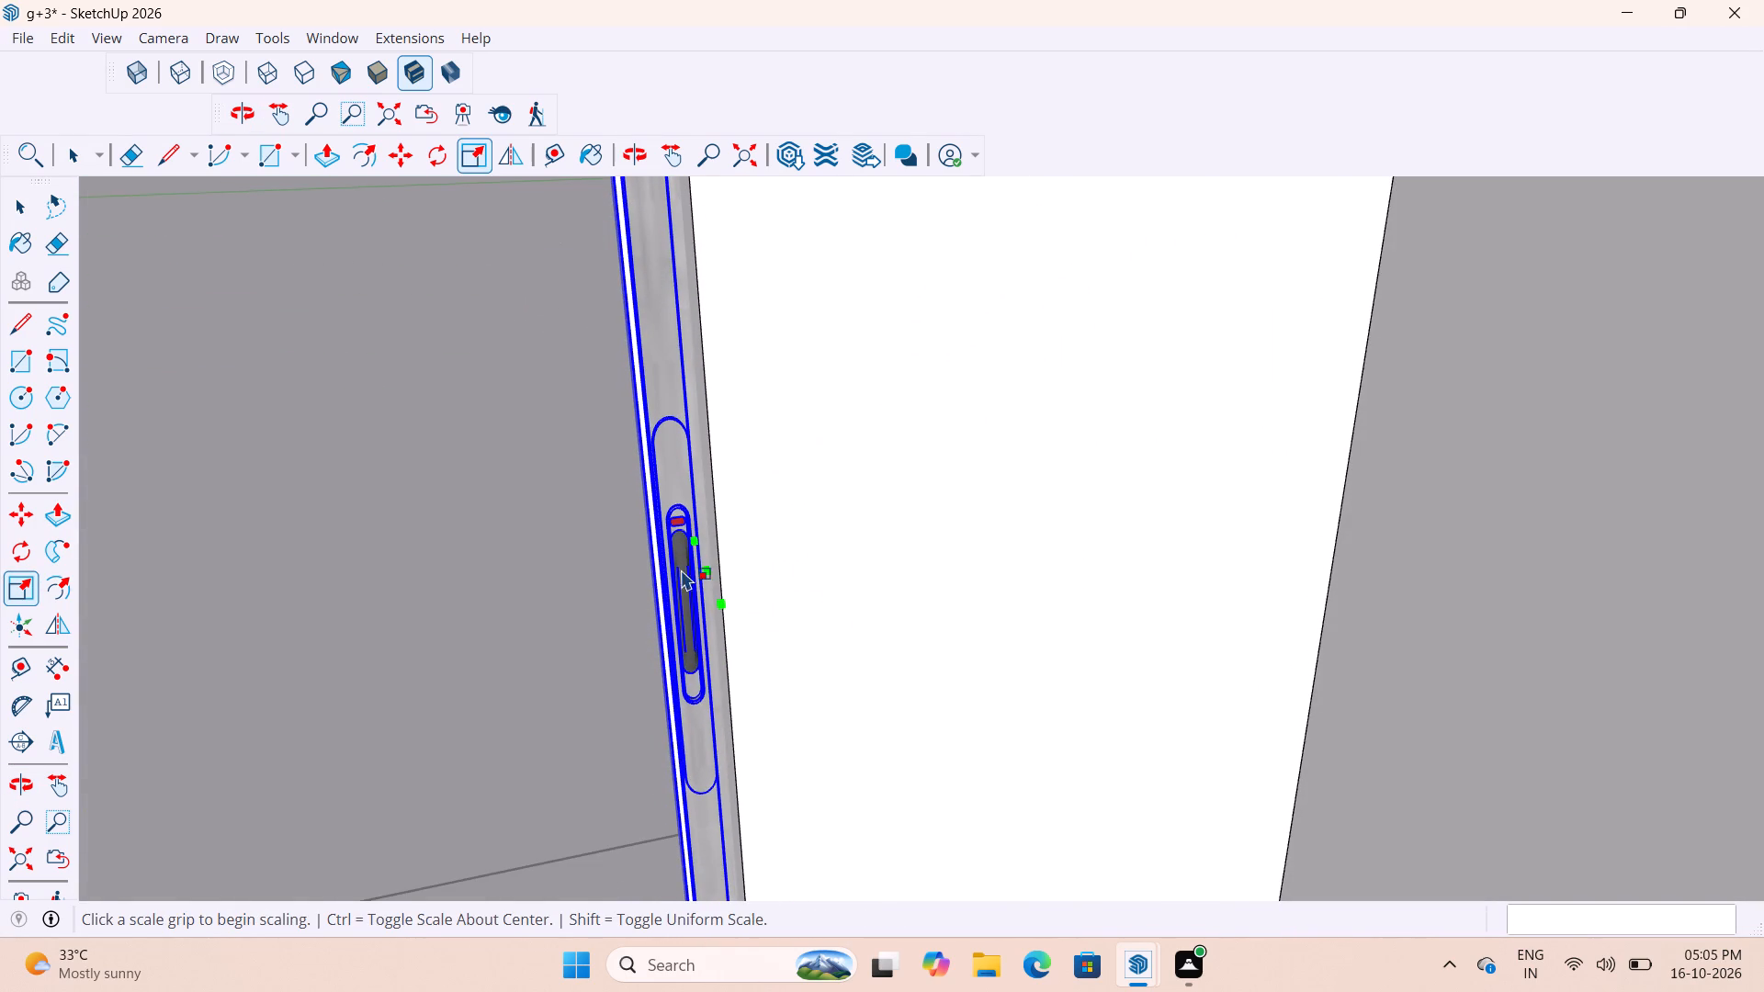
left_click(712, 563)
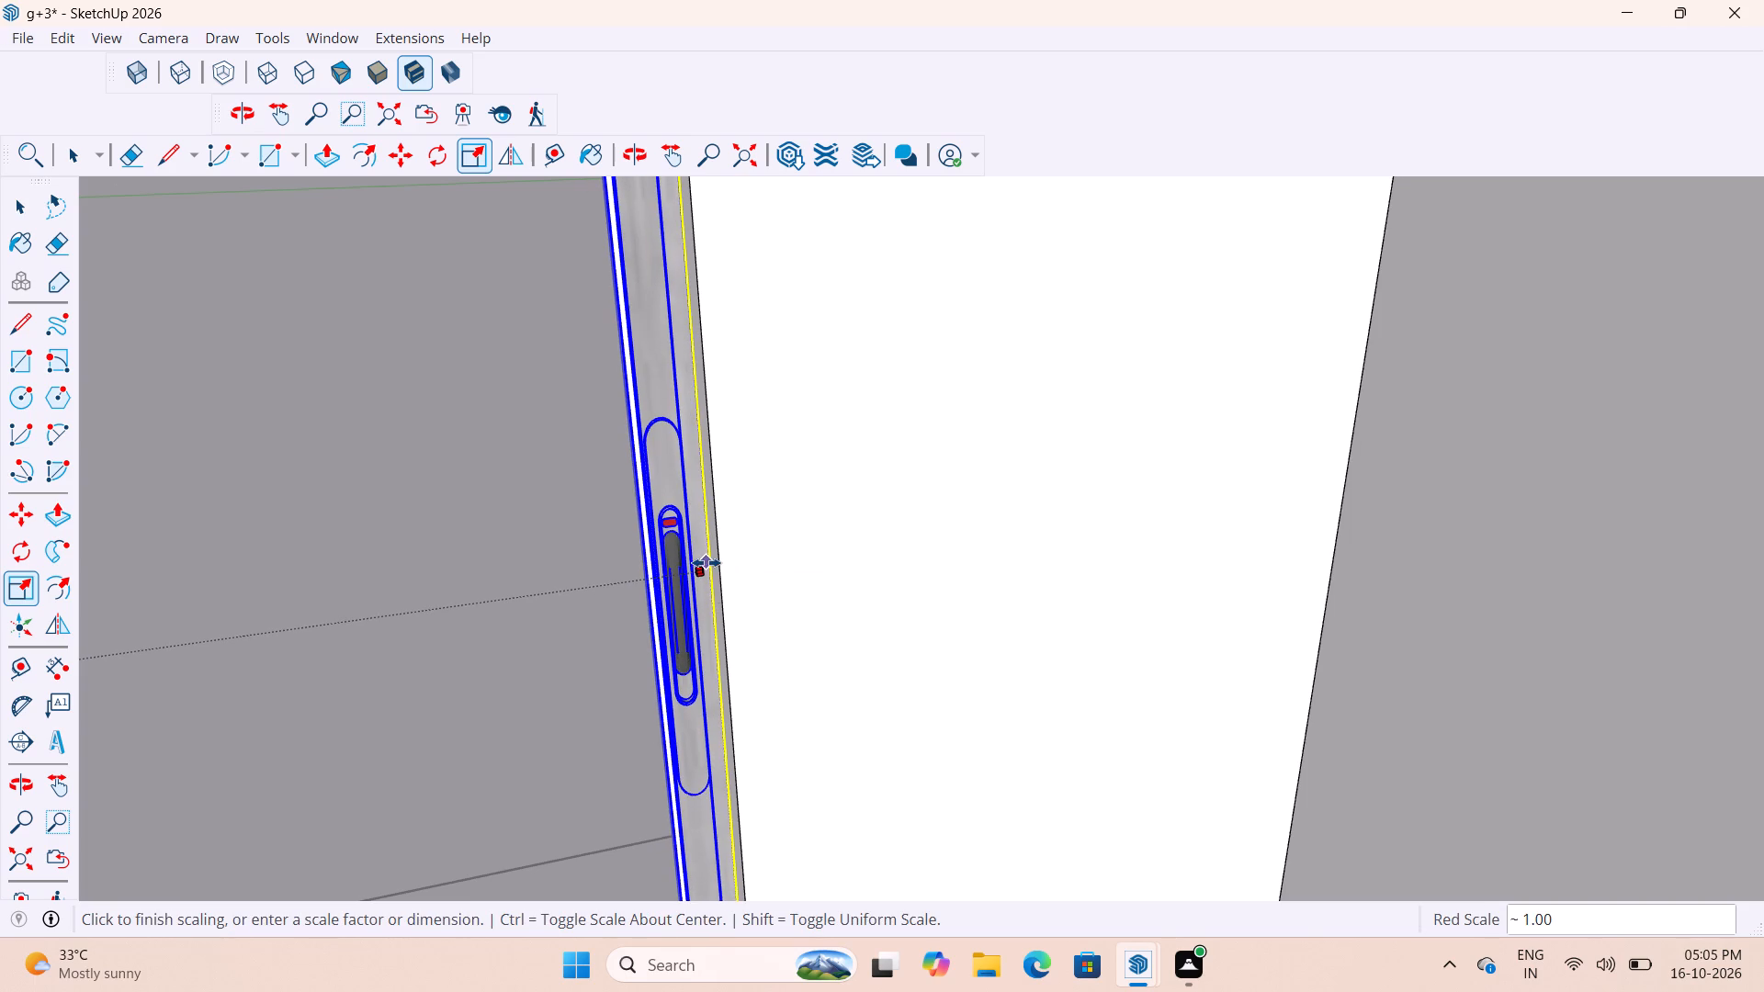
left_click(707, 563)
scroll(872, 546, "down", 20)
scroll(872, 546, "down", 2)
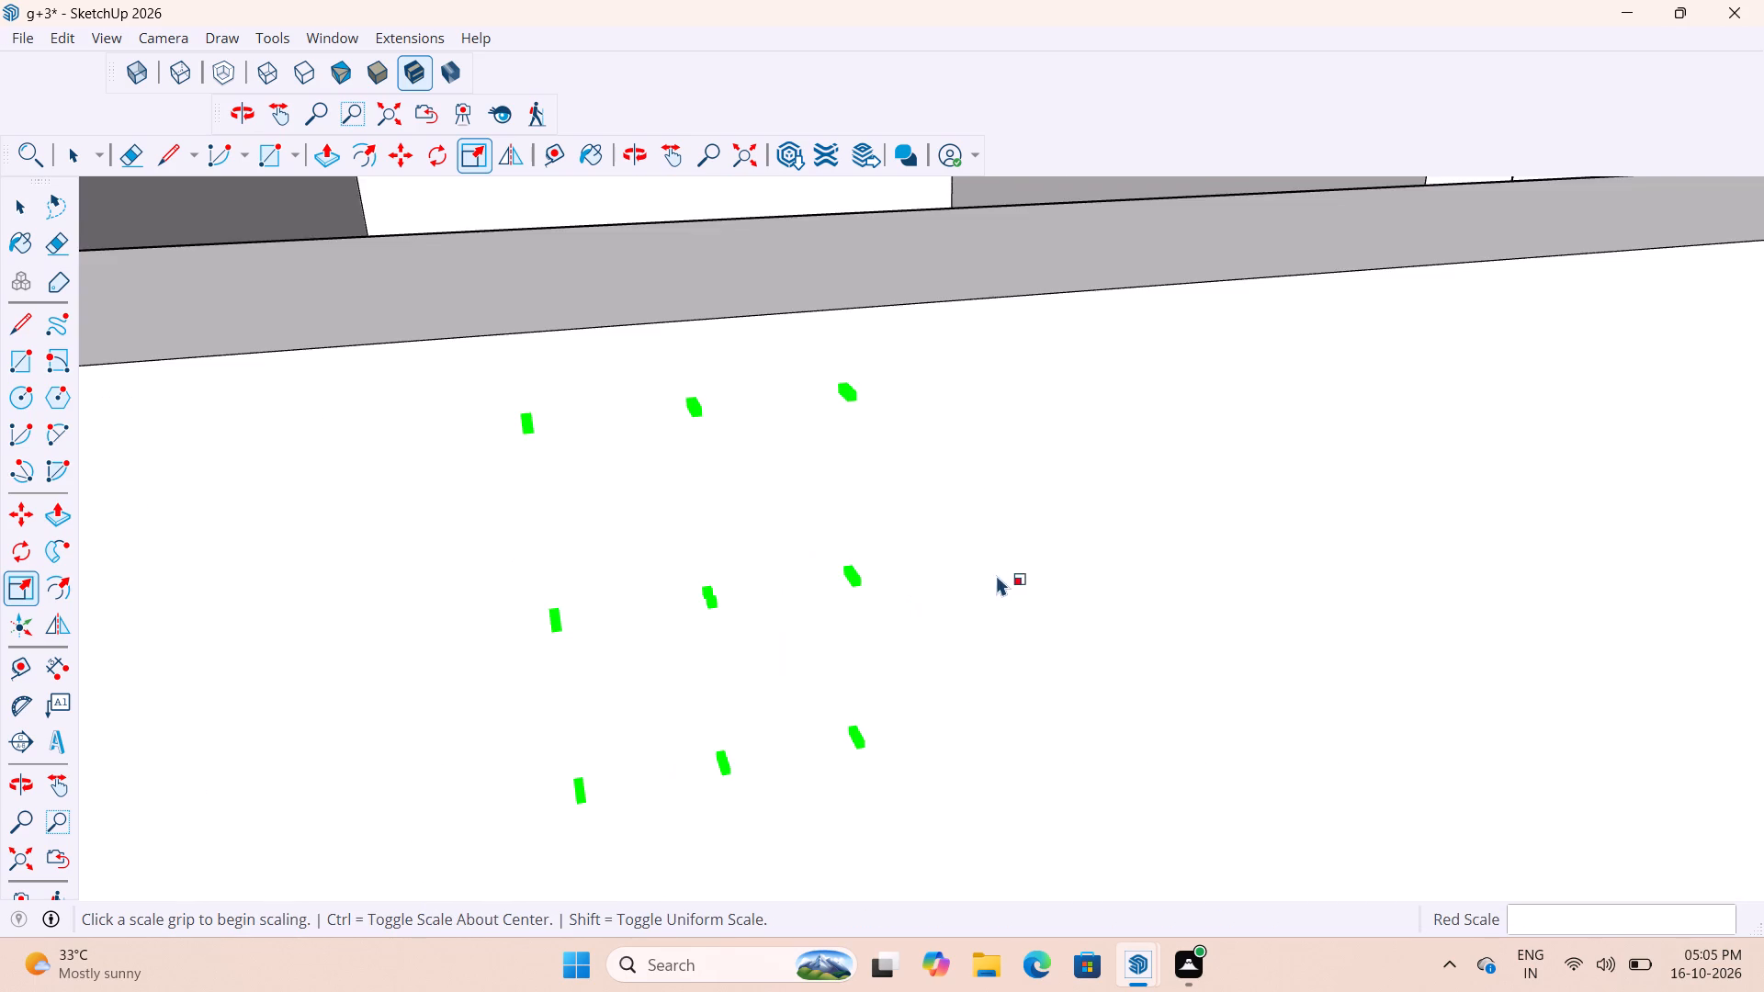
middle_click_drag(981, 598, 837, 728)
scroll(773, 706, "down", 20)
scroll(773, 706, "down", 3)
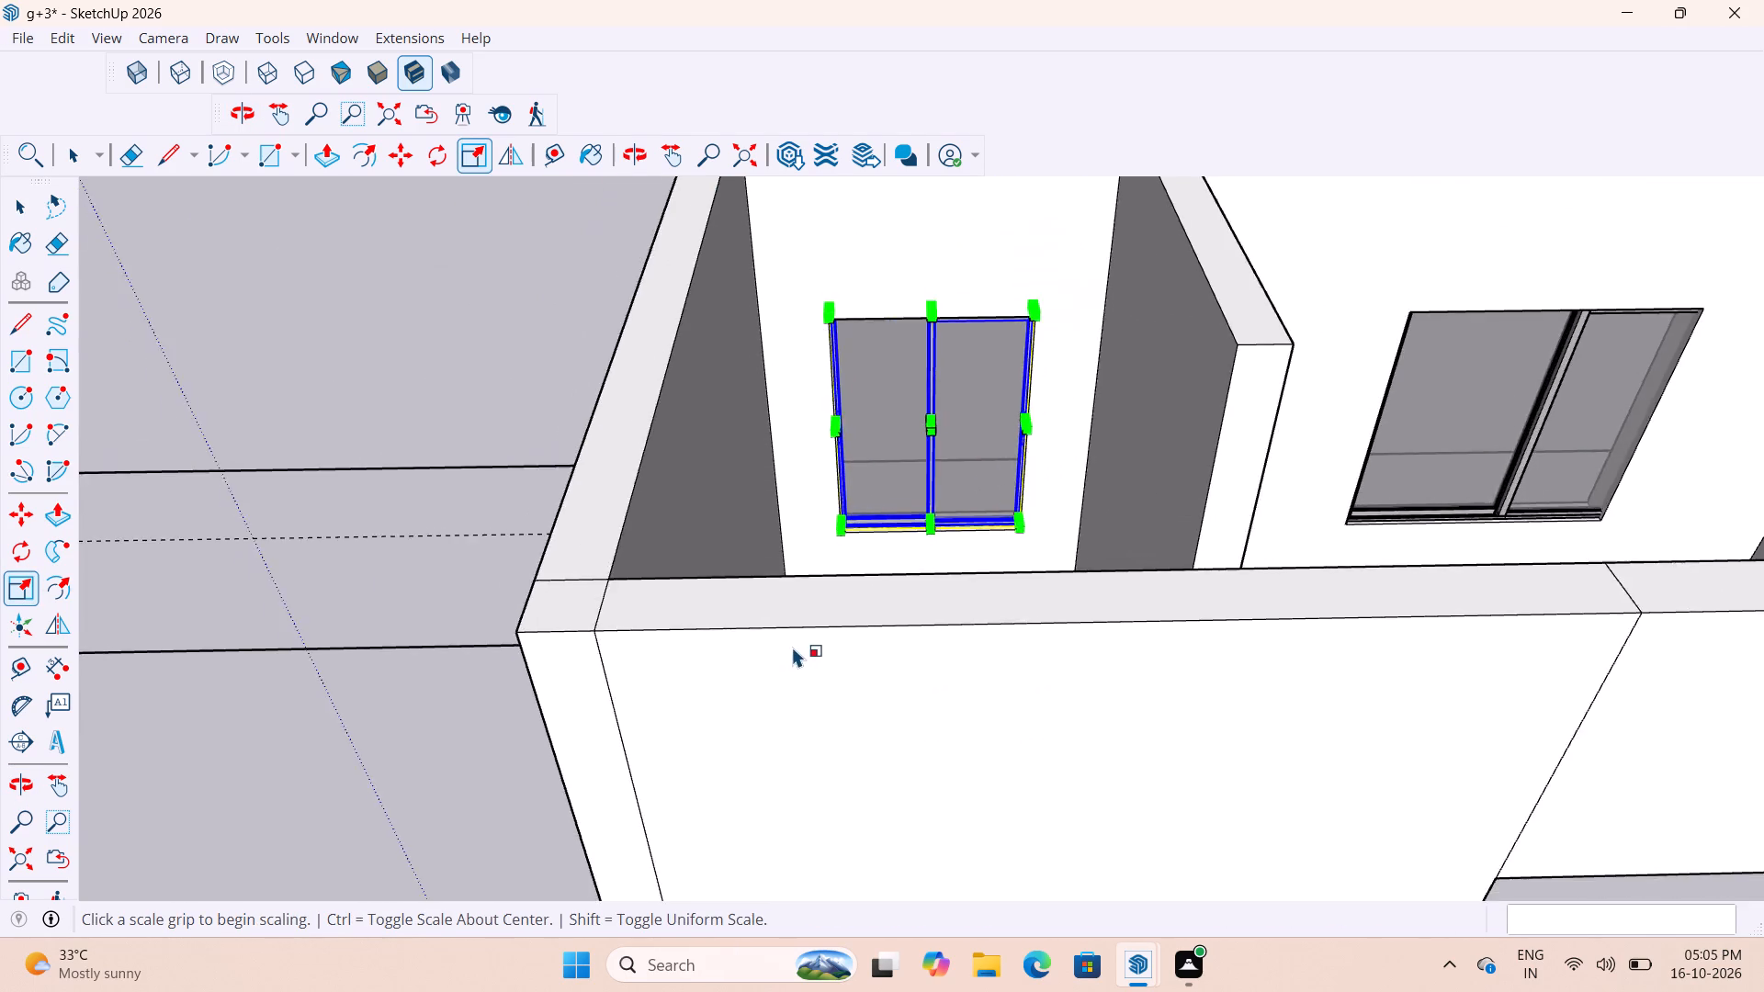
scroll(792, 647, "down", 4)
key("space")
left_click(544, 337)
Scale the end room window's height along the blue axis to the midpoint of the opening's top edge, and deselect it.
scroll(880, 350, "up", 12)
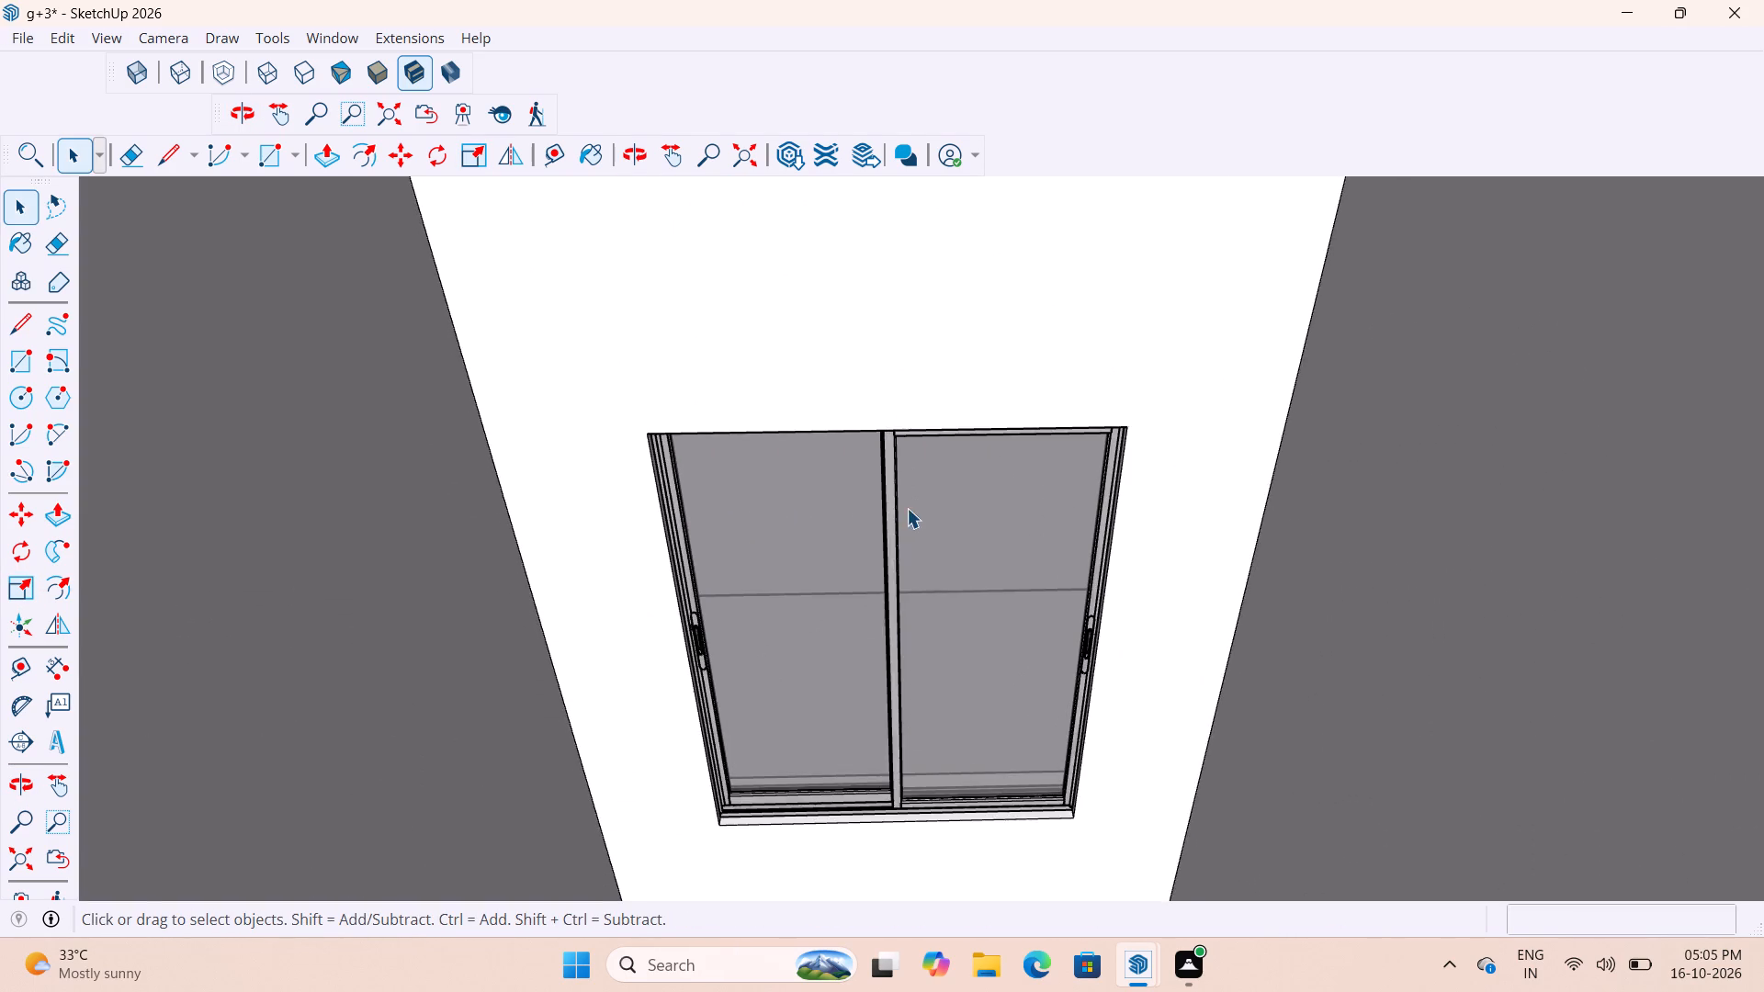
left_click(902, 508)
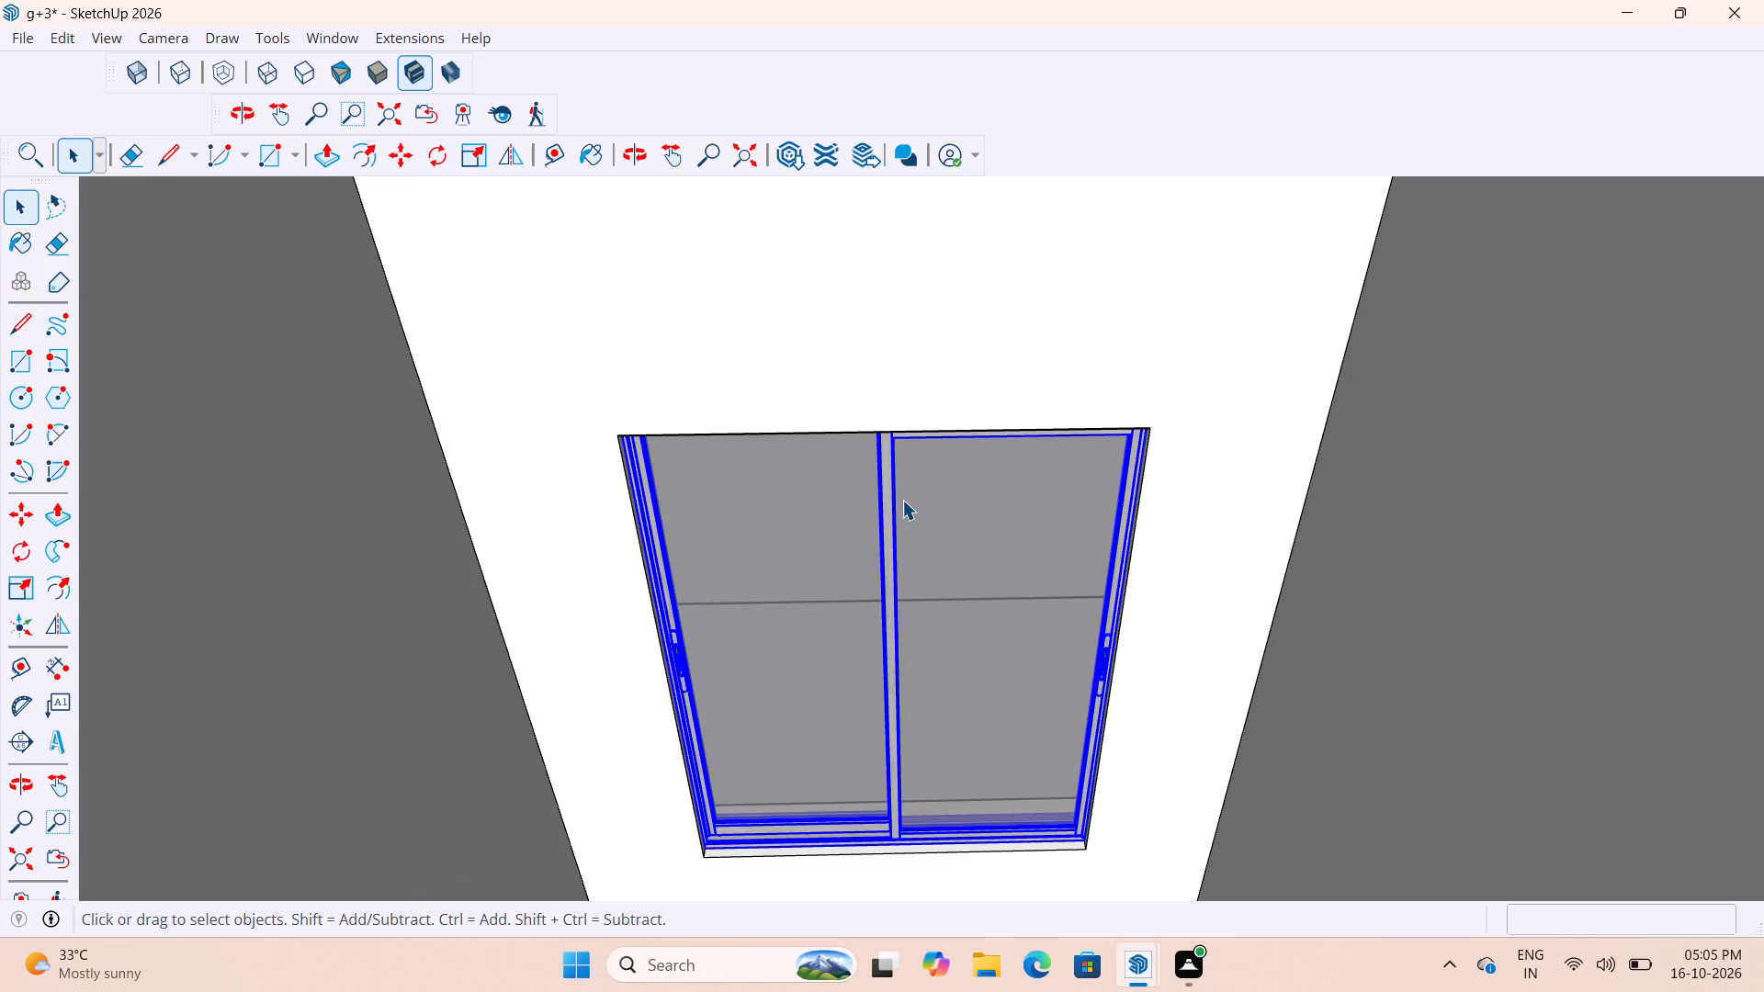
key("s")
scroll(885, 380, "up", 15)
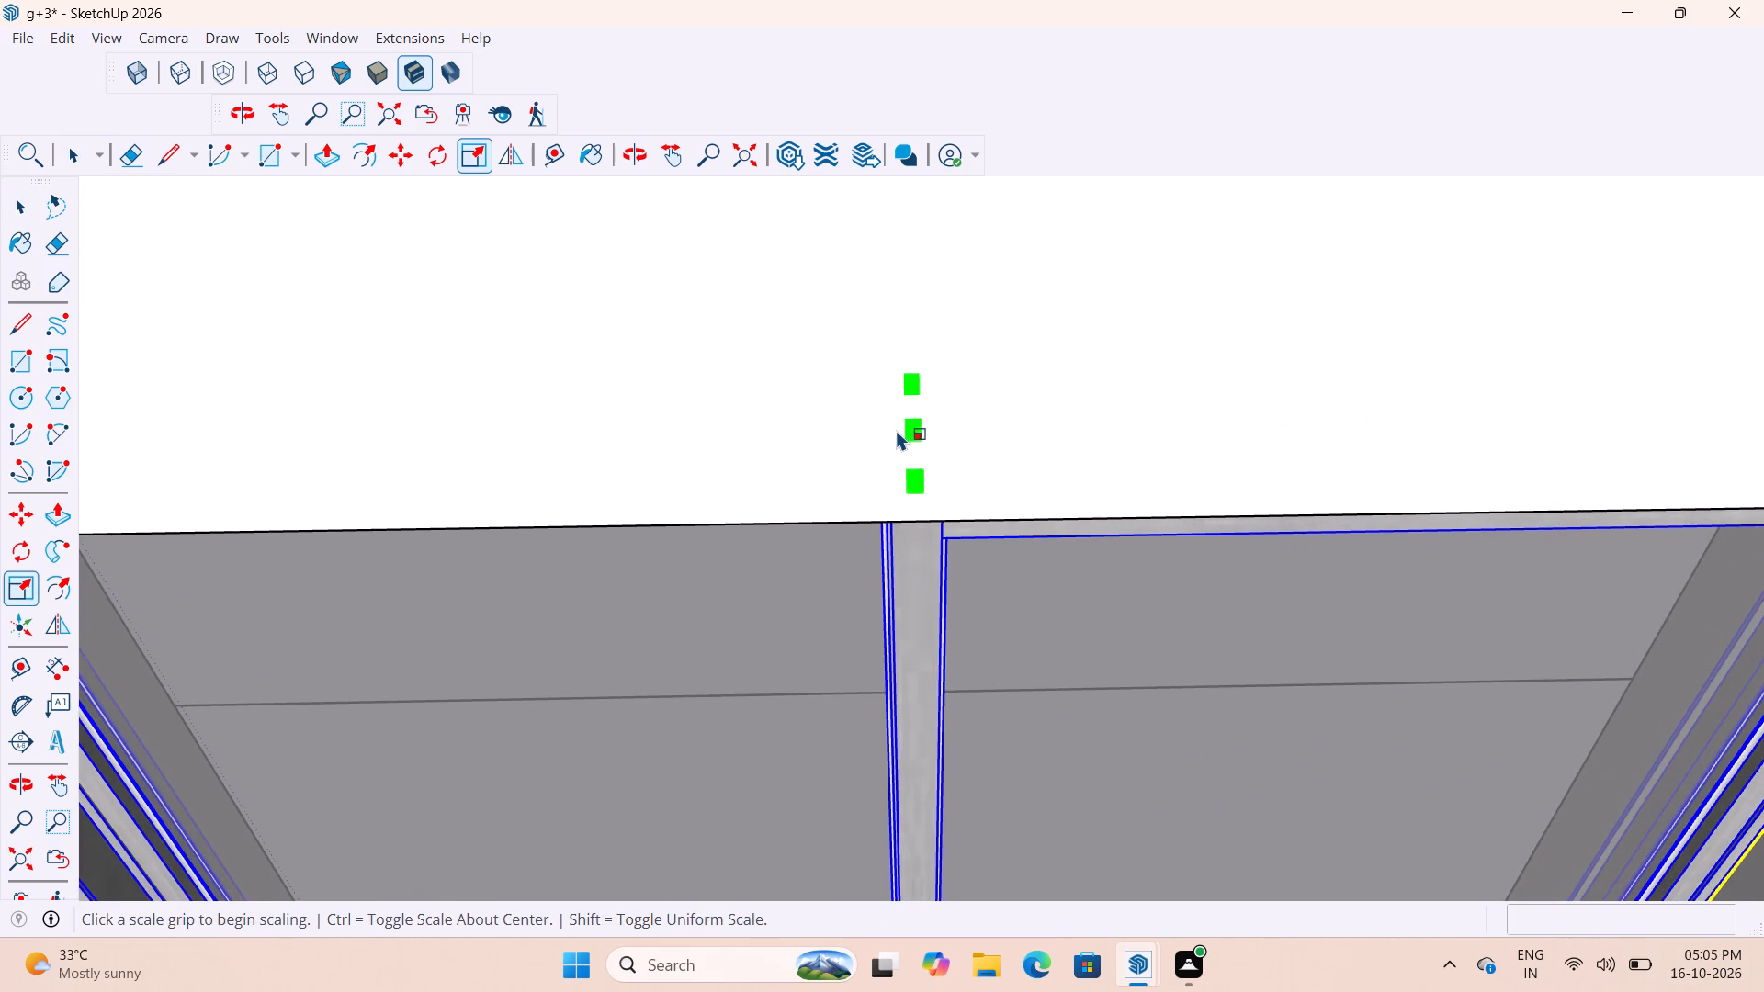
left_click(913, 426)
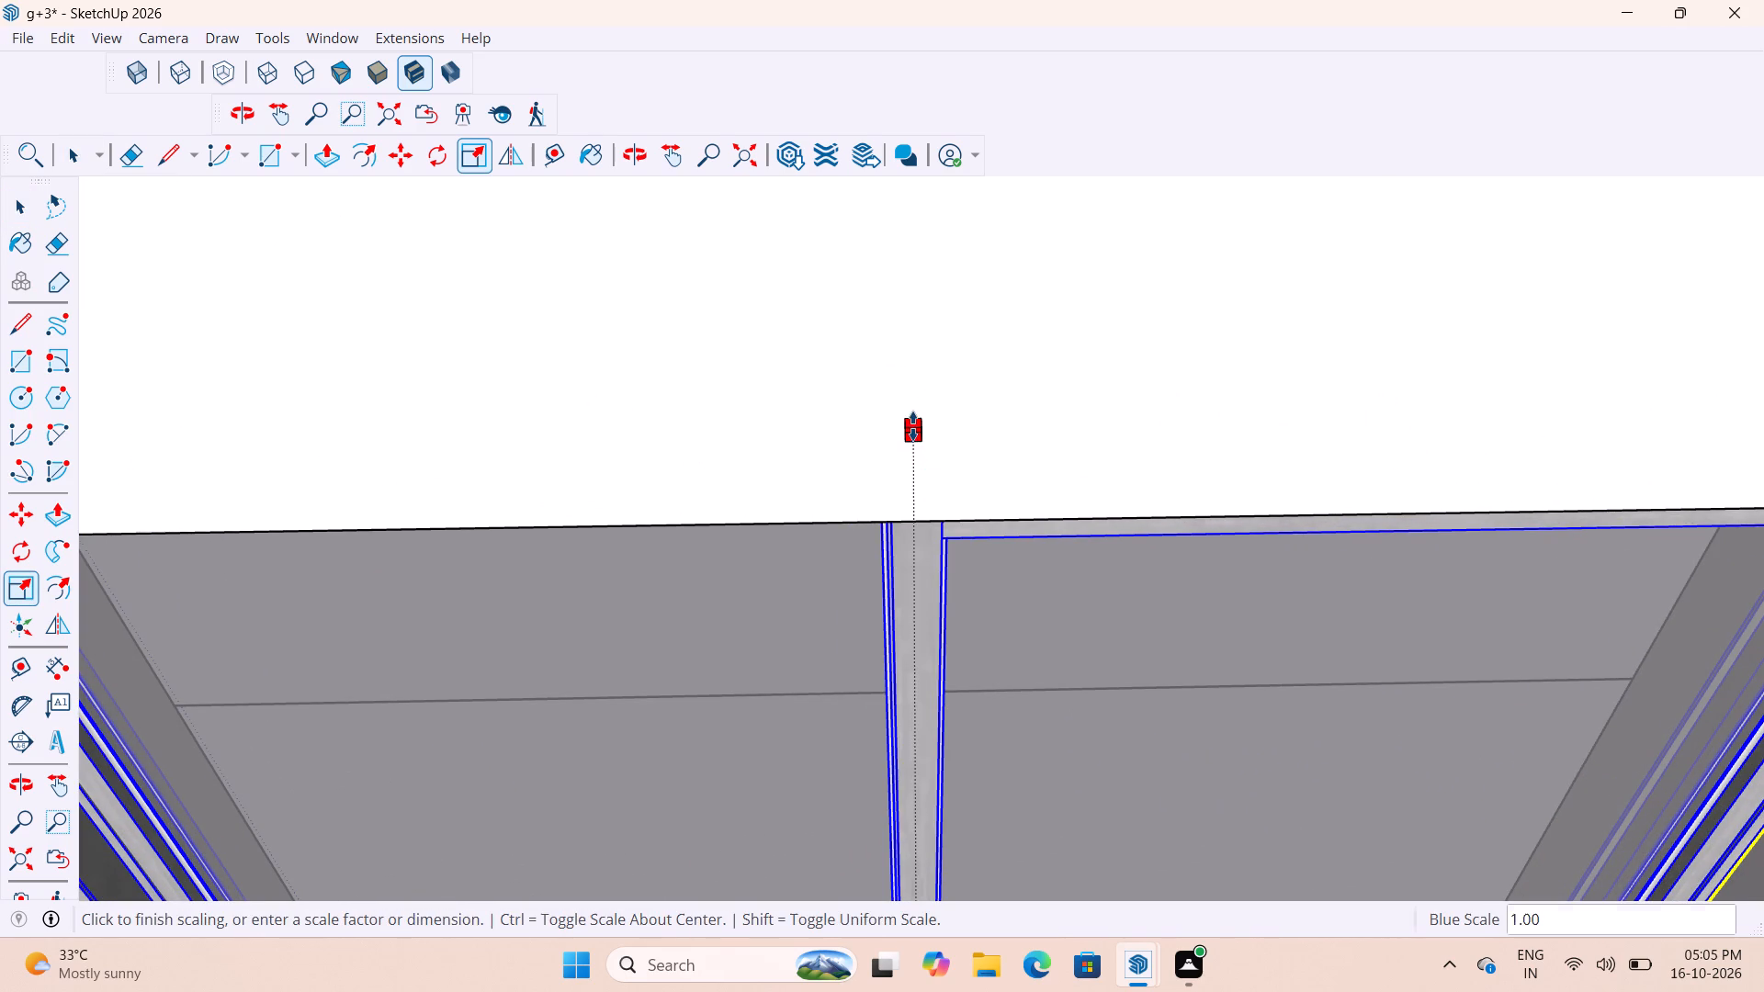
middle_click_drag(925, 531, 917, 365)
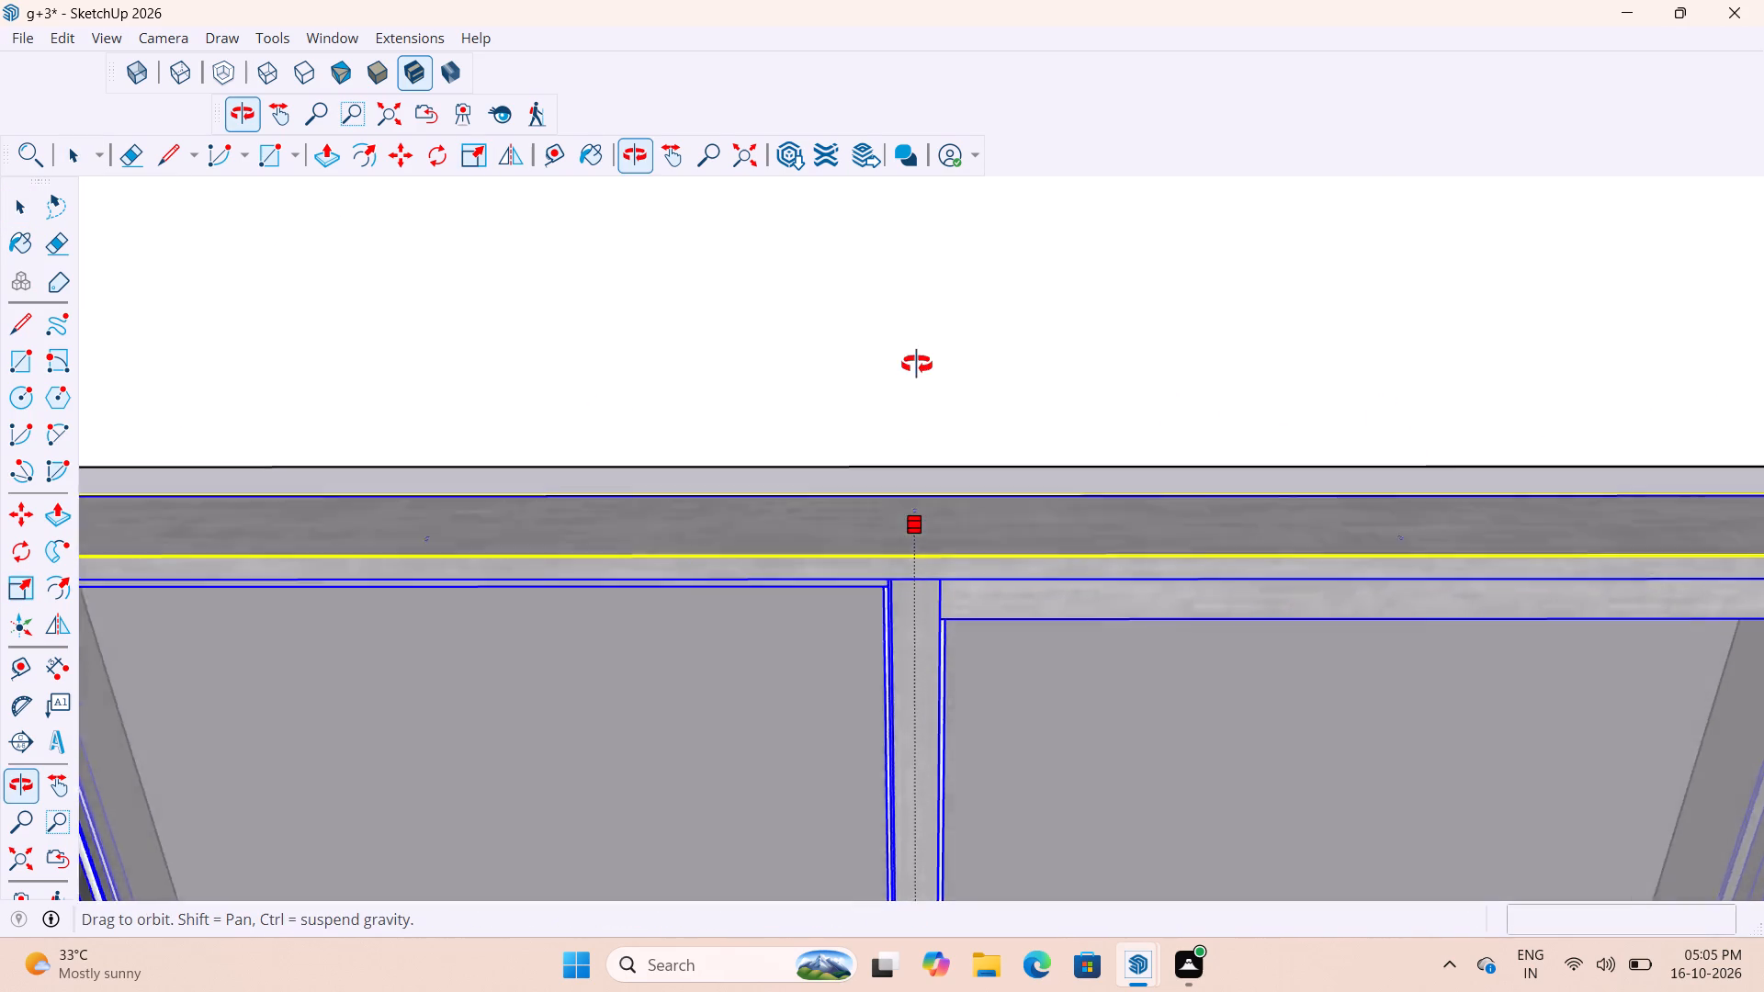
middle_click_drag(917, 365, 925, 317)
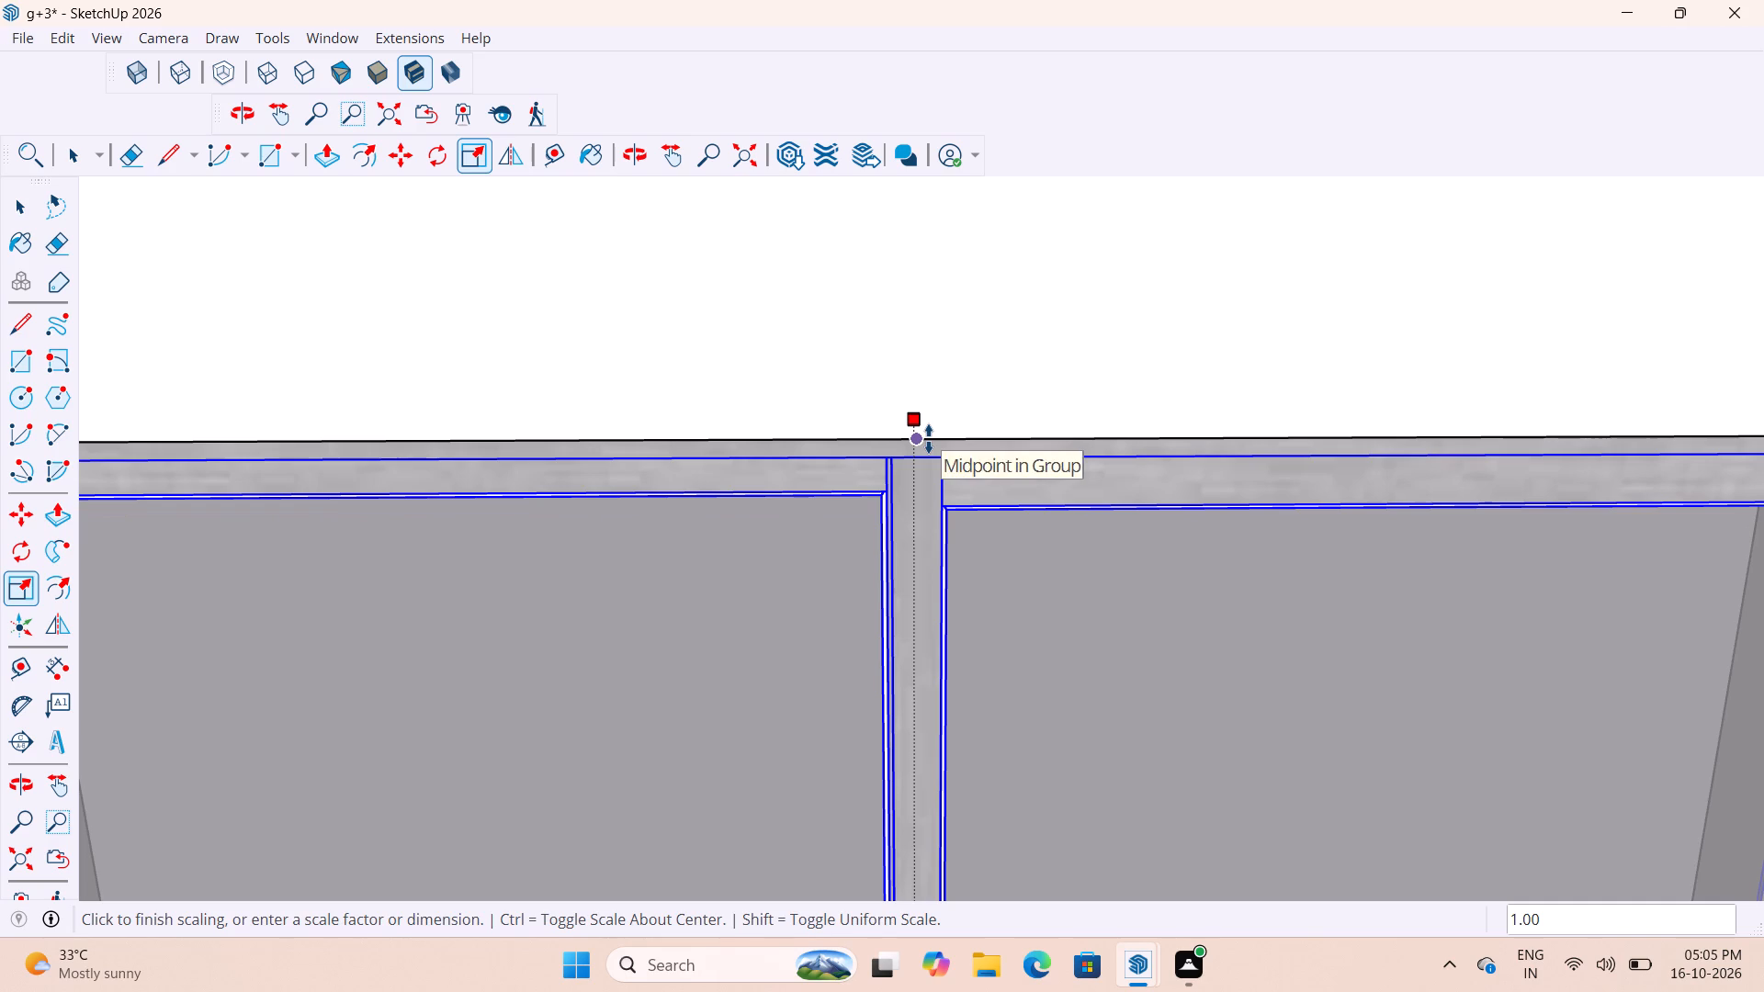
left_click(929, 439)
scroll(922, 500, "down", 15)
middle_click_drag(956, 513, 928, 568)
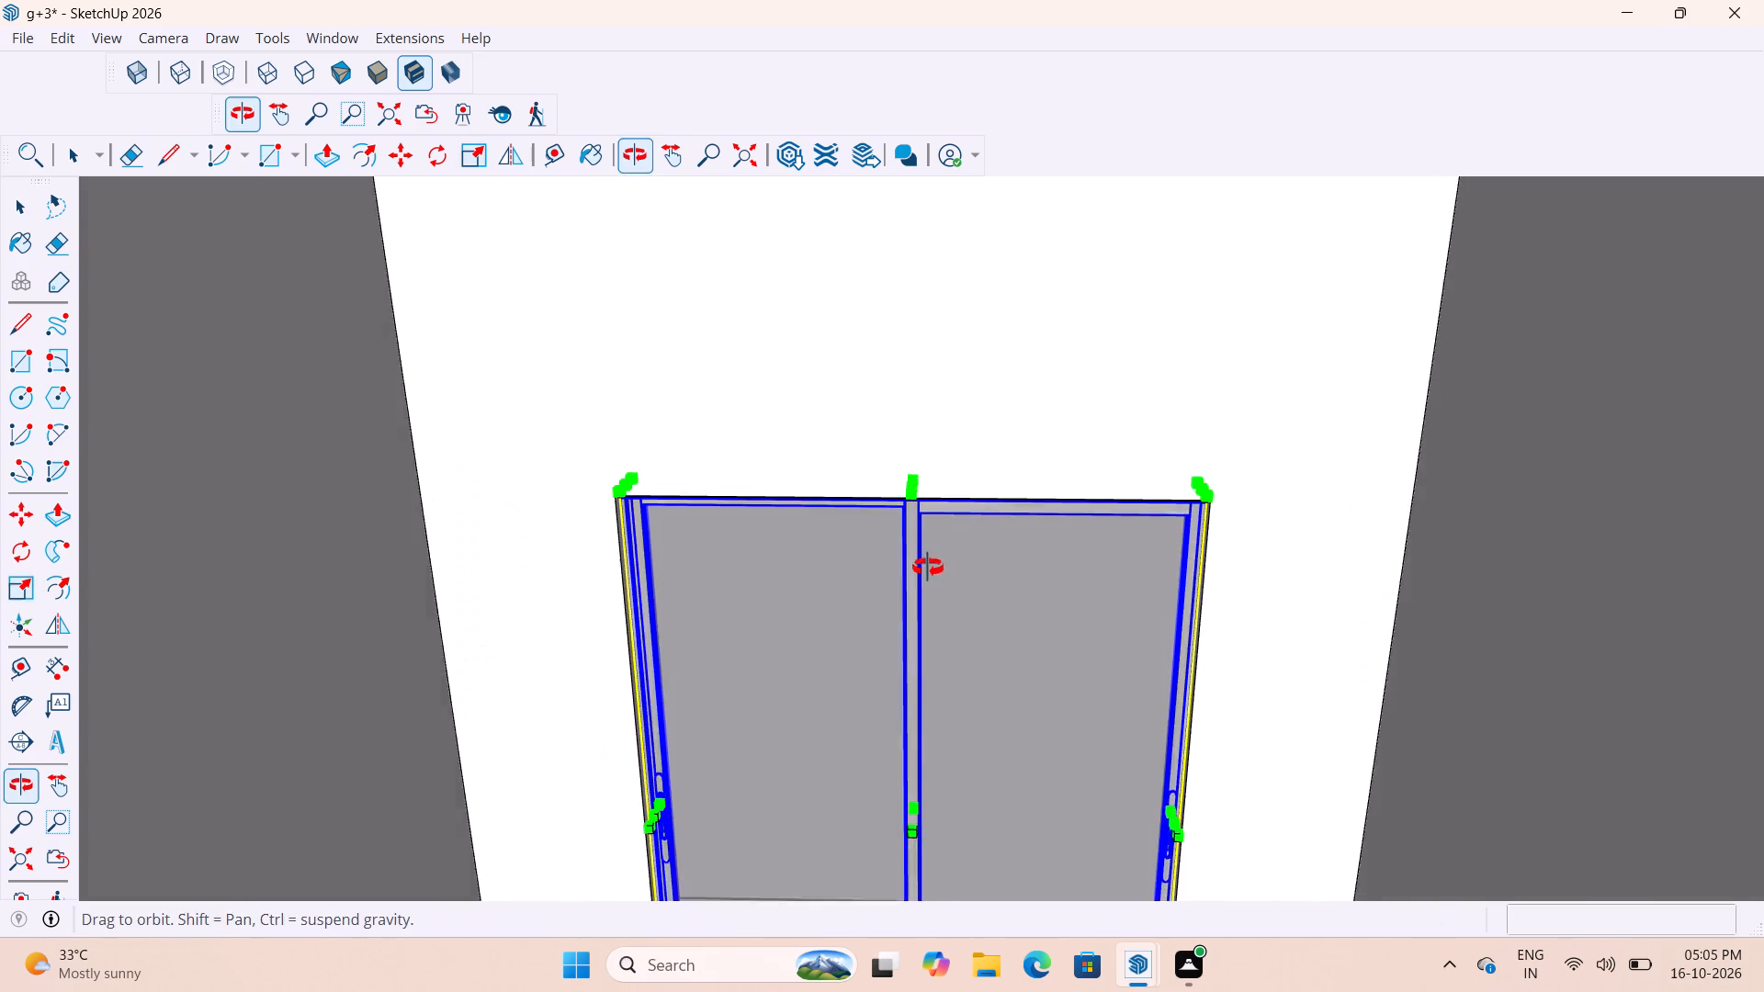
middle_click_drag(928, 568, 917, 579)
scroll(886, 603, "down", 16)
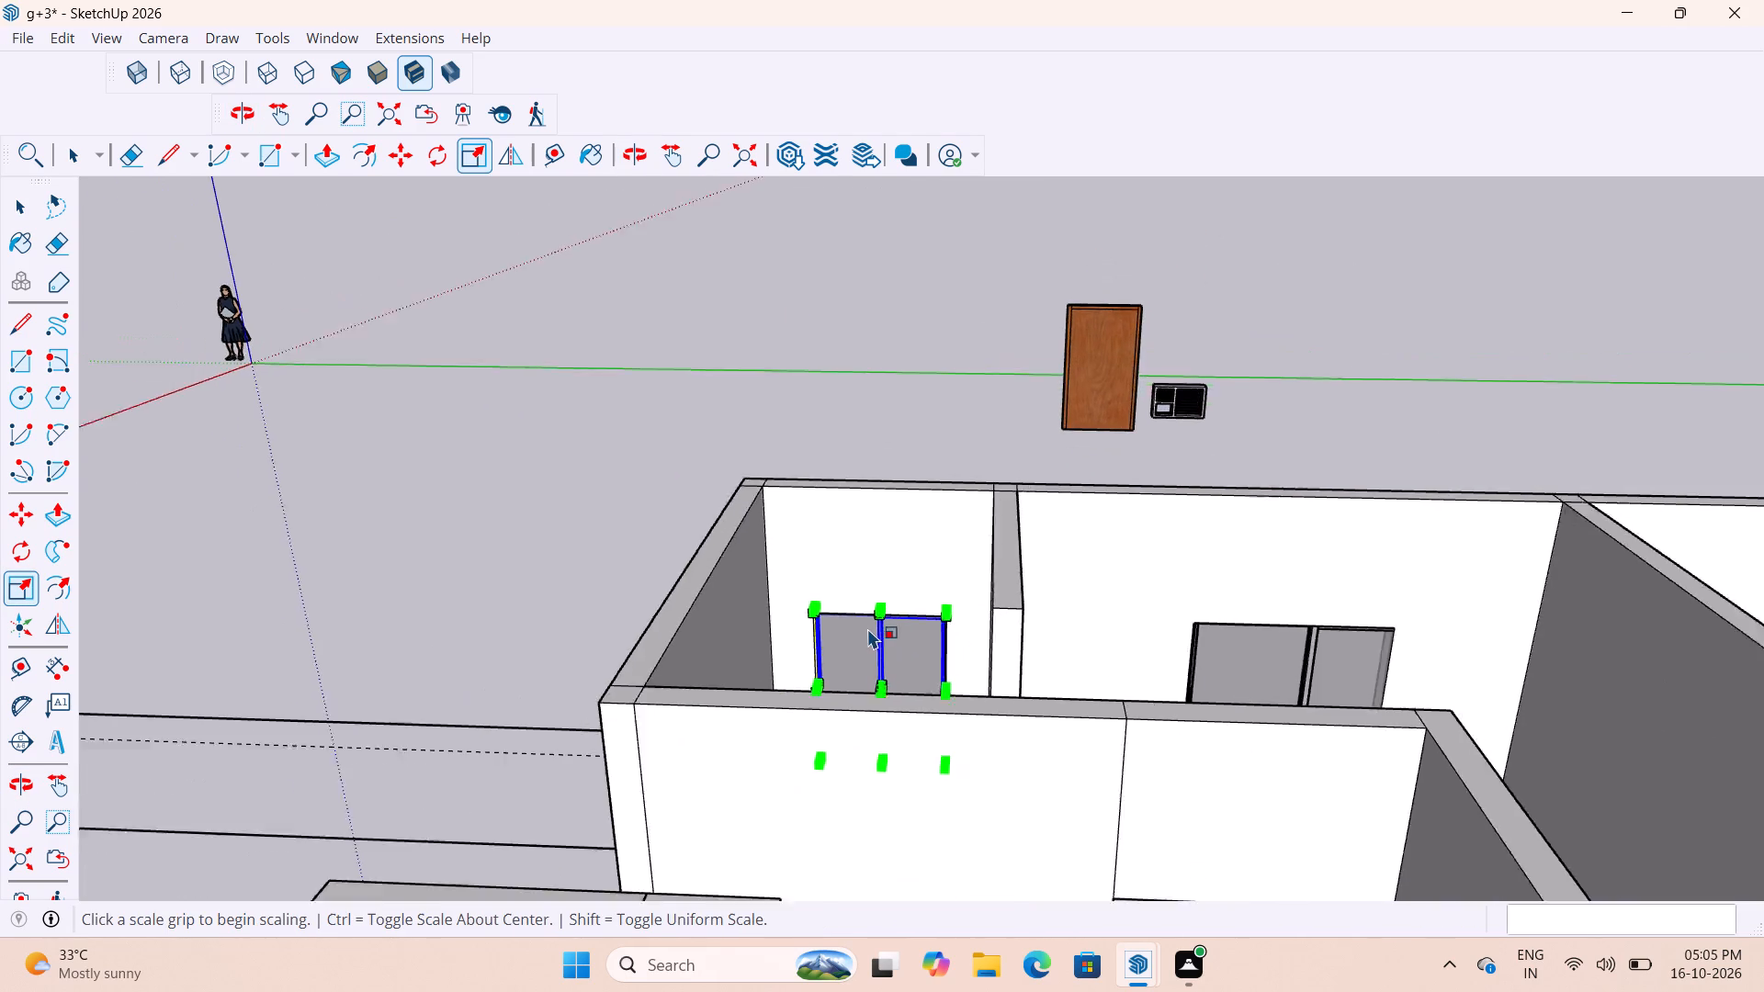
scroll(867, 628, "down", 3)
key("space")
left_click(795, 332)
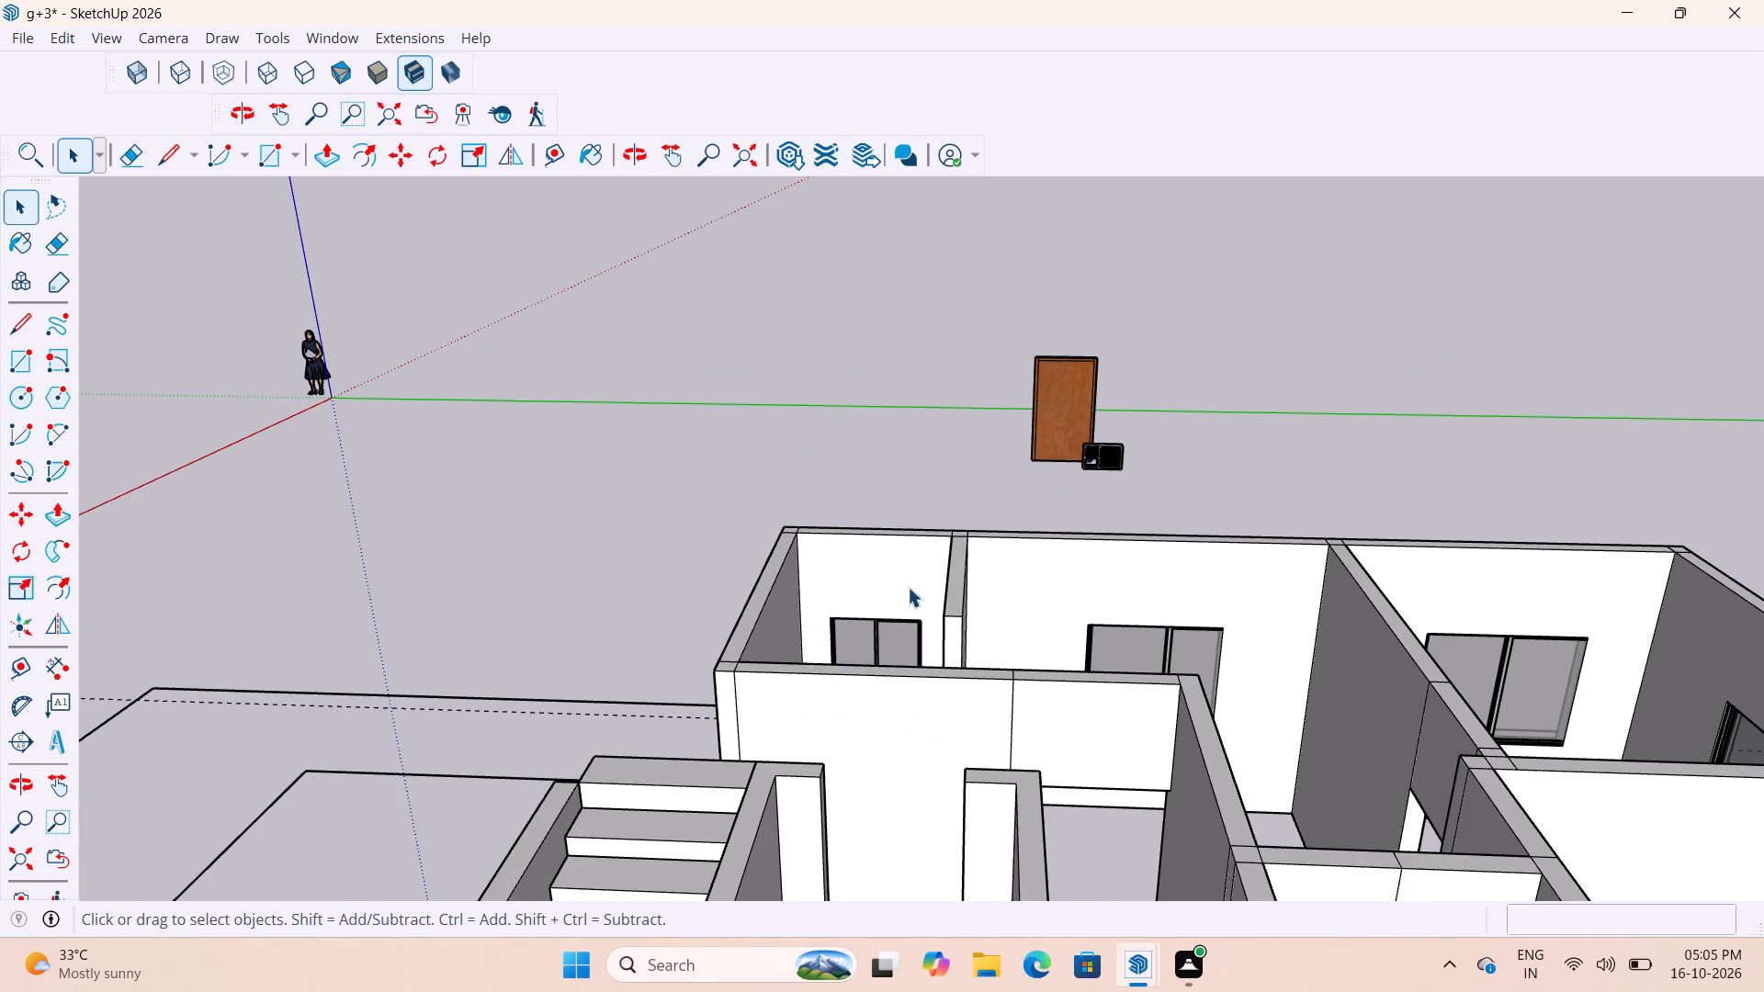
Examine the fitted window in the small end room and the neighbouring middle room's window from inside the walls.
scroll(919, 593, "up", 8)
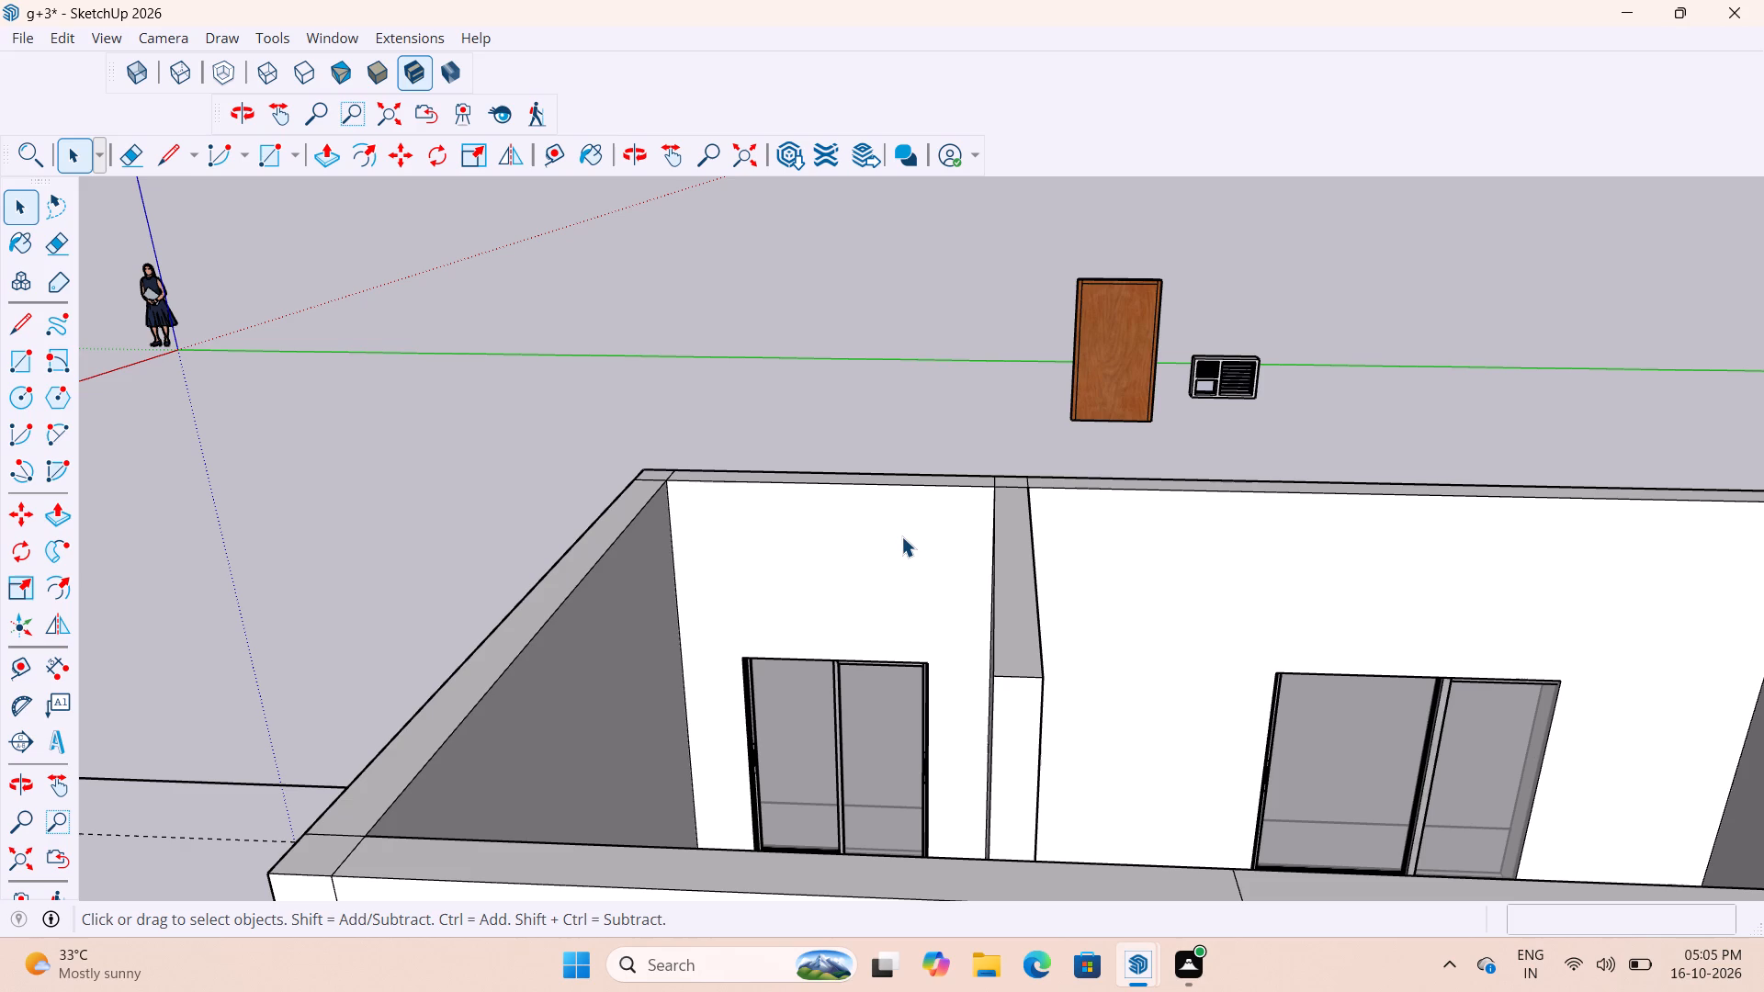
scroll(901, 536, "up", 4)
scroll(901, 536, "down", 4)
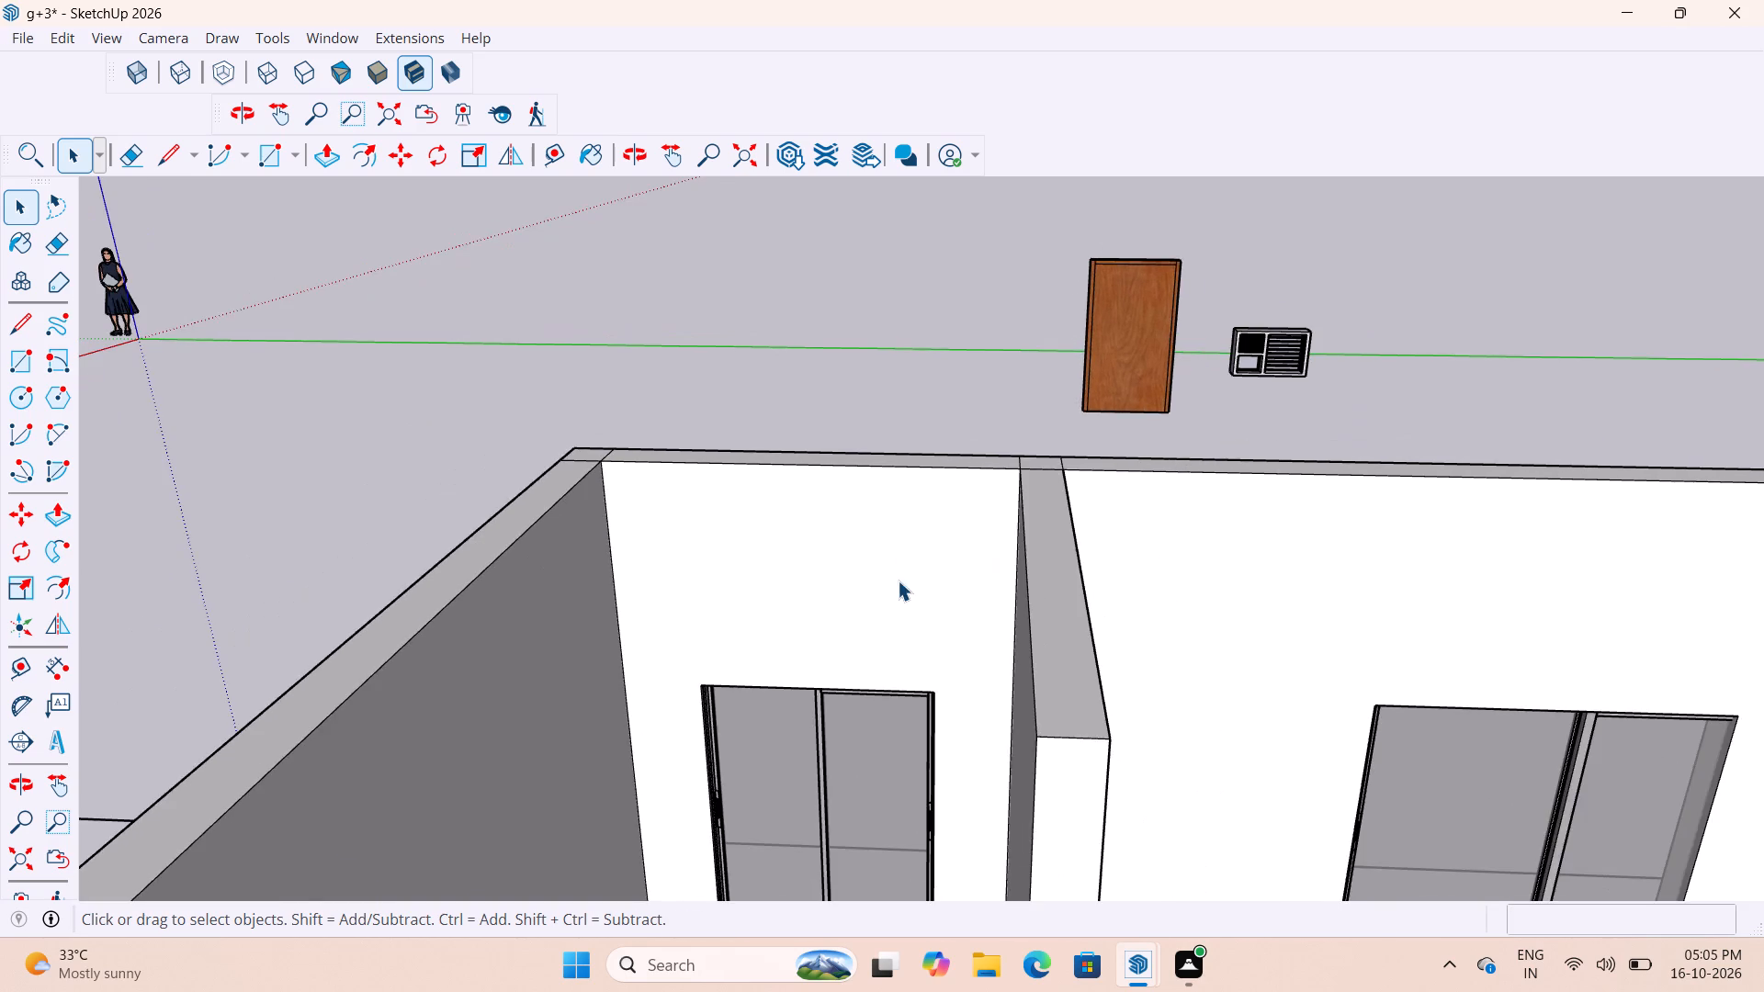
middle_click_drag(898, 581, 917, 659)
scroll(919, 686, "up", 4)
scroll(927, 541, "down", 11)
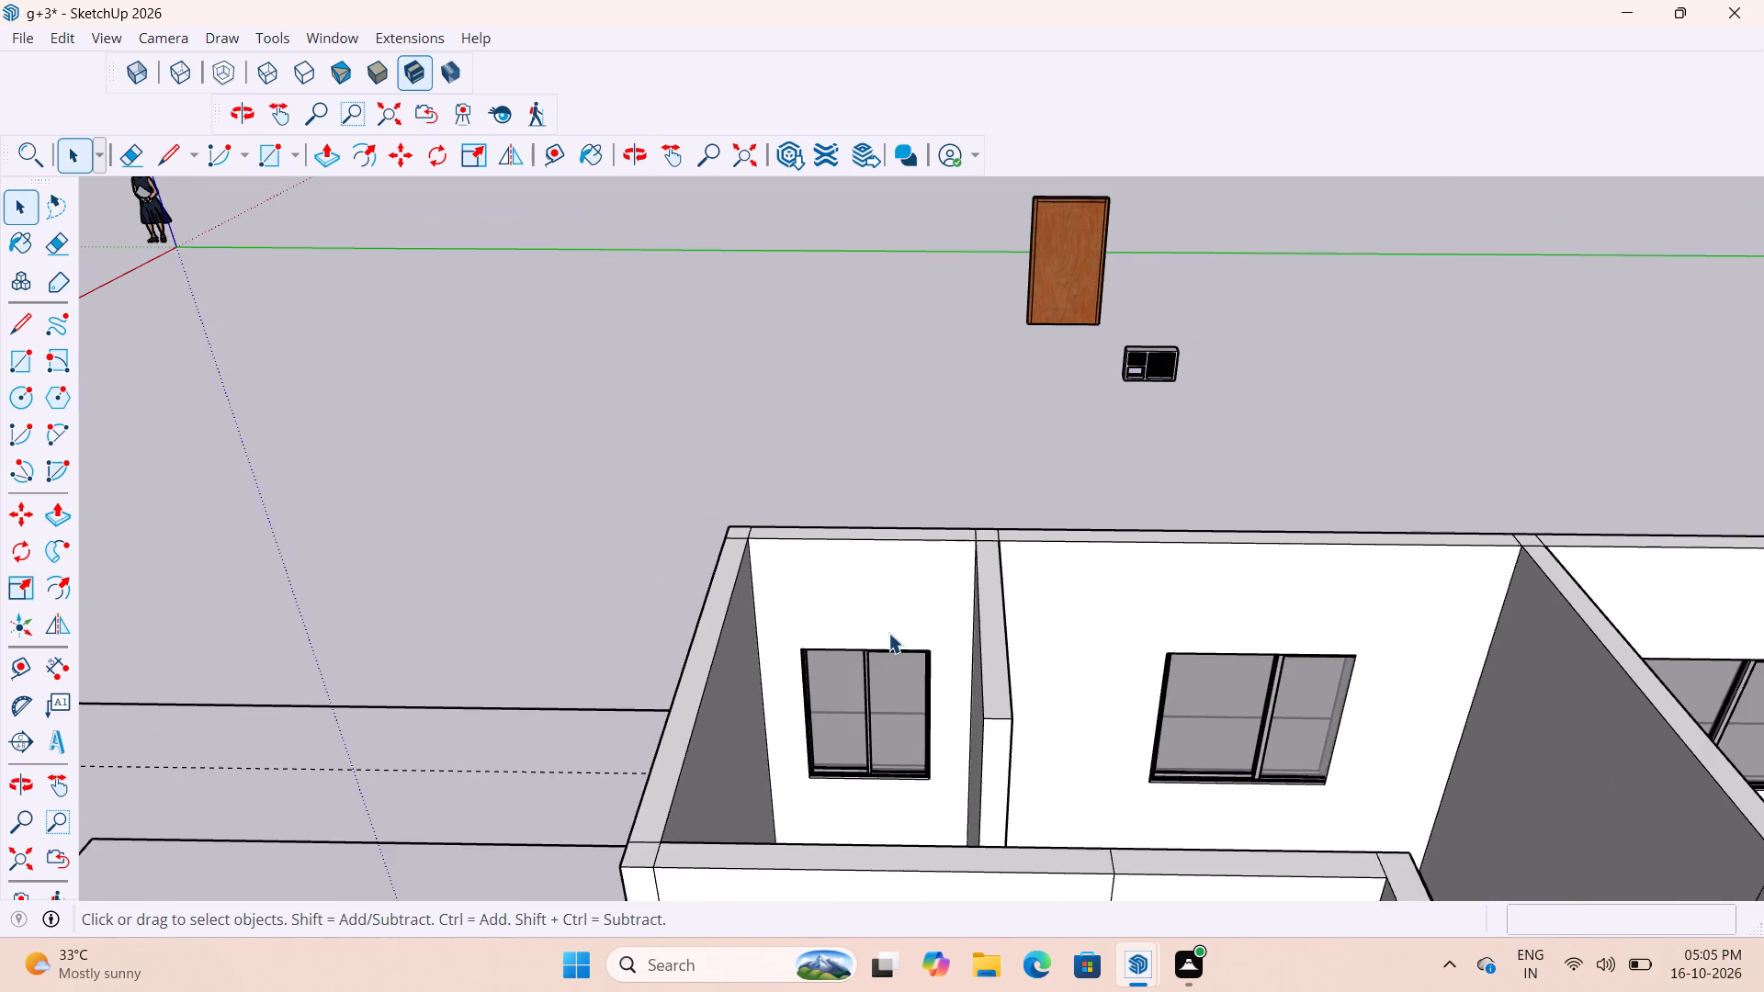
Examine how the fitted window sits in the small end room's wall opening, especially along the frame's bottom edge.
scroll(887, 633, "up", 7)
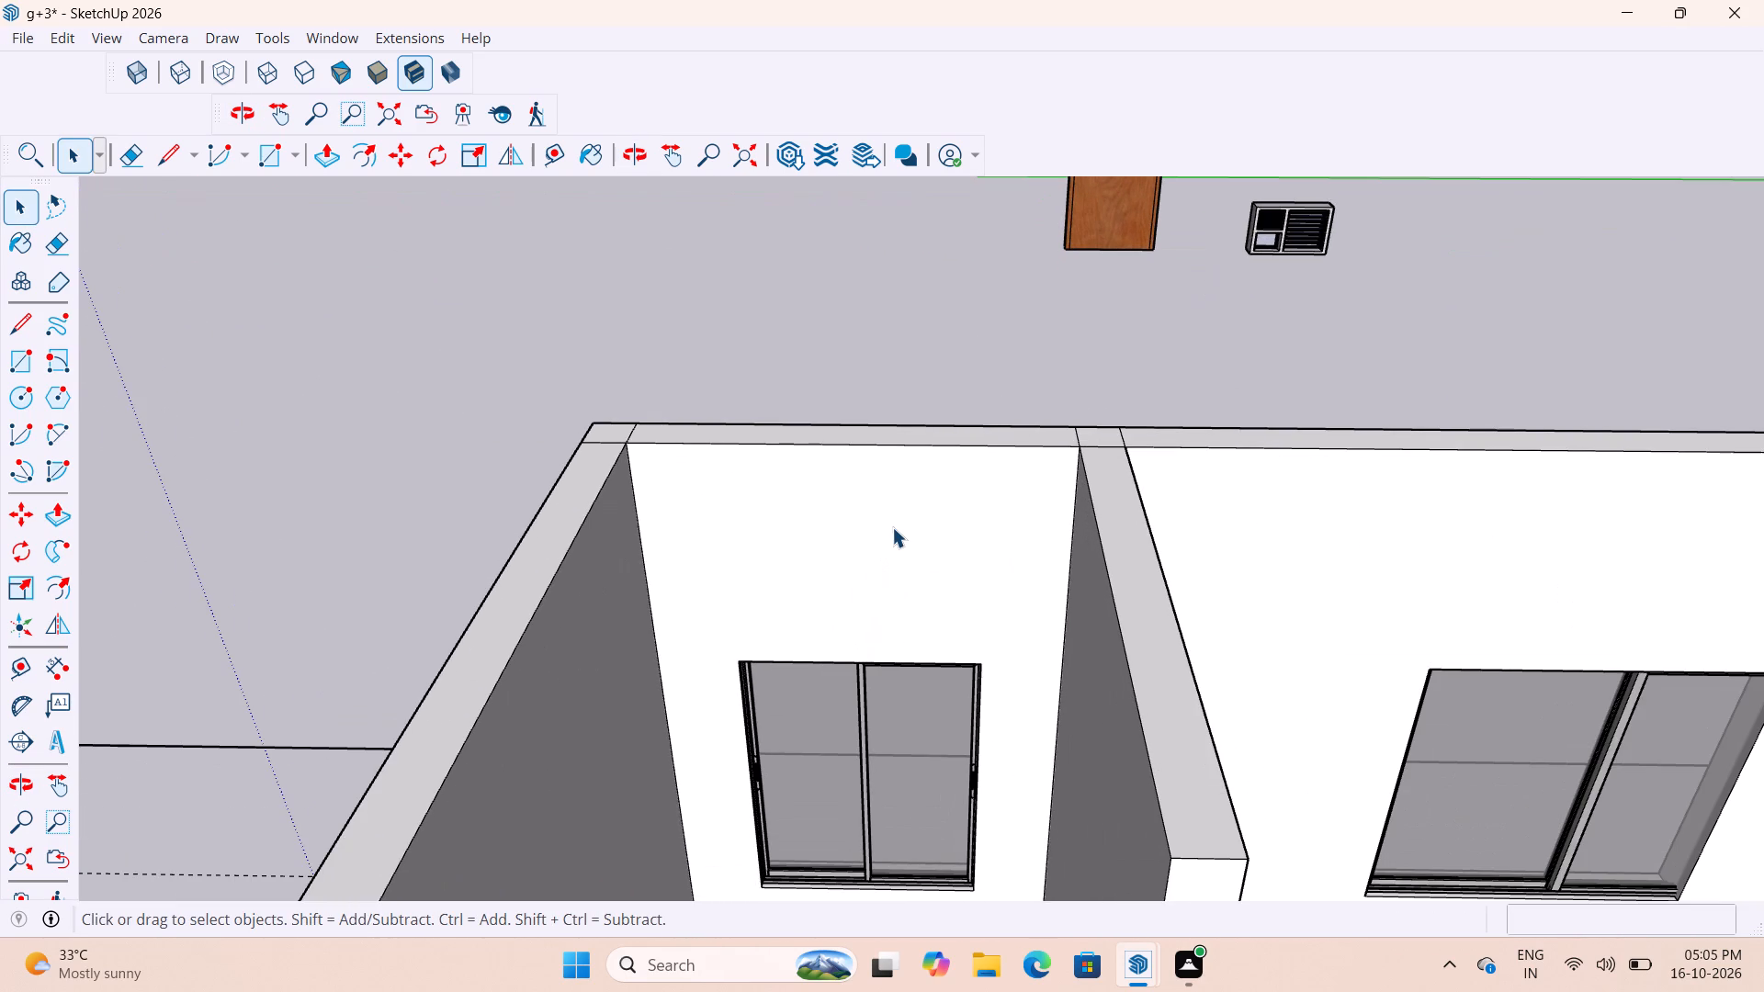
scroll(892, 527, "down", 5)
scroll(885, 600, "up", 7)
middle_click_drag(890, 620, 1044, 579)
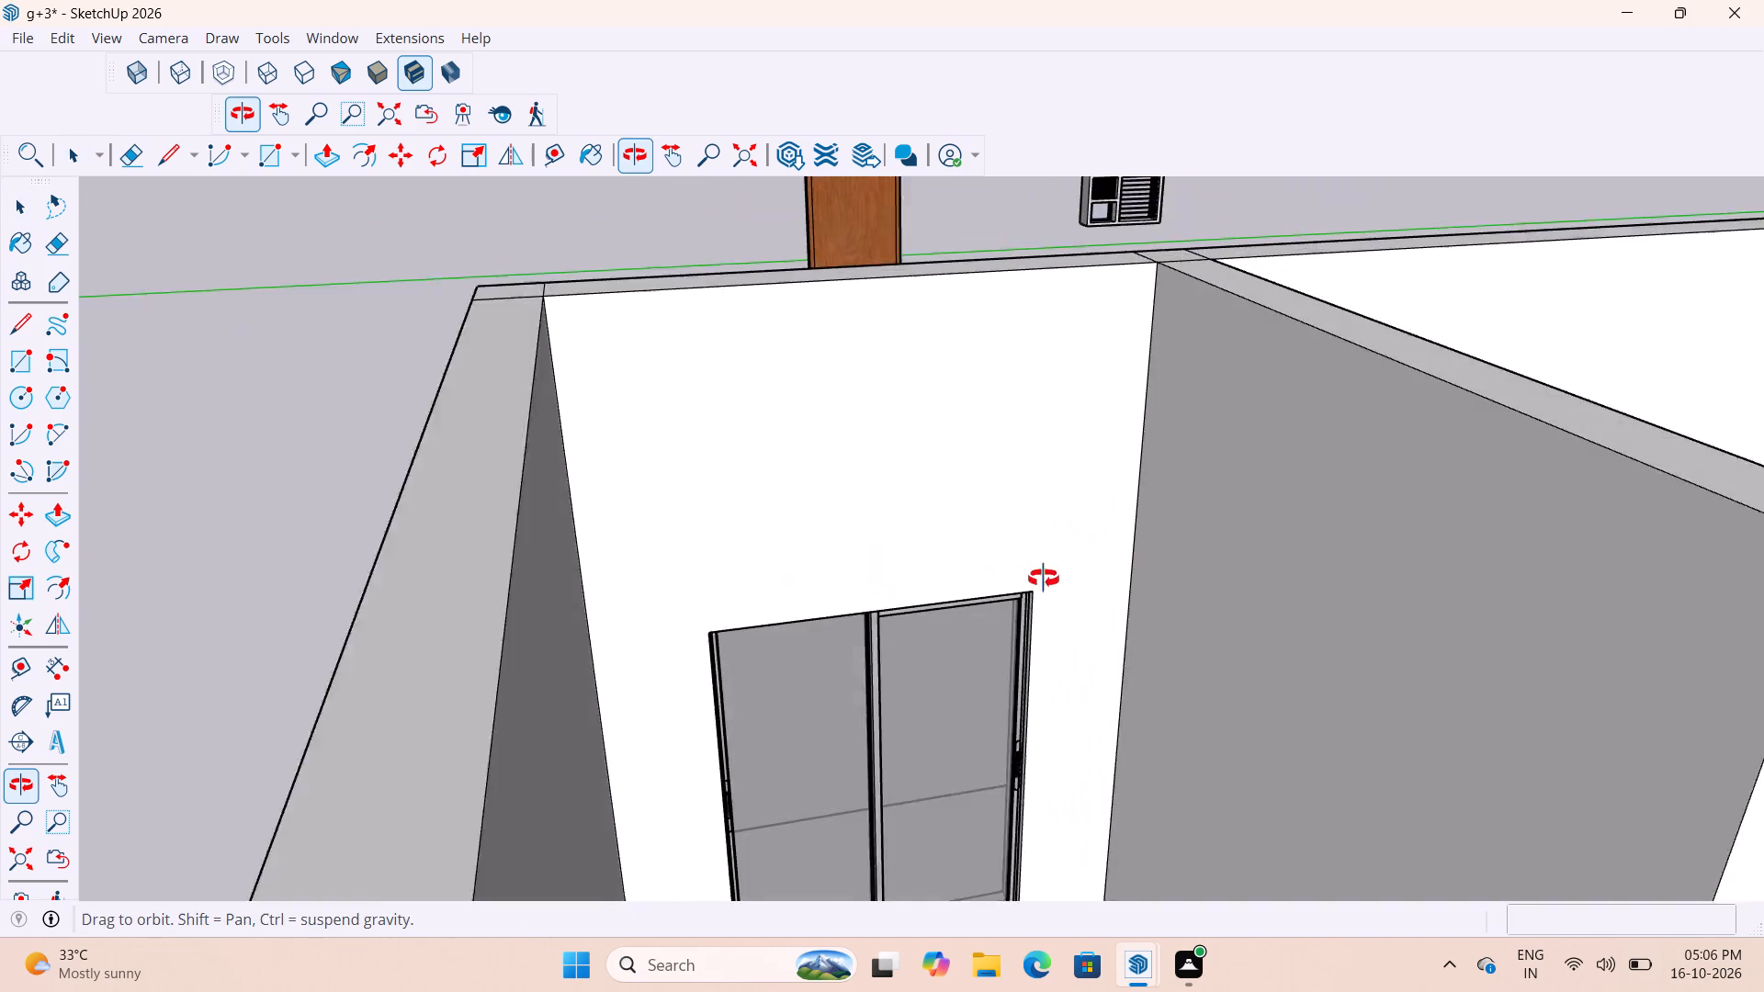
middle_click_drag(1044, 579, 1060, 601)
scroll(787, 592, "down", 4)
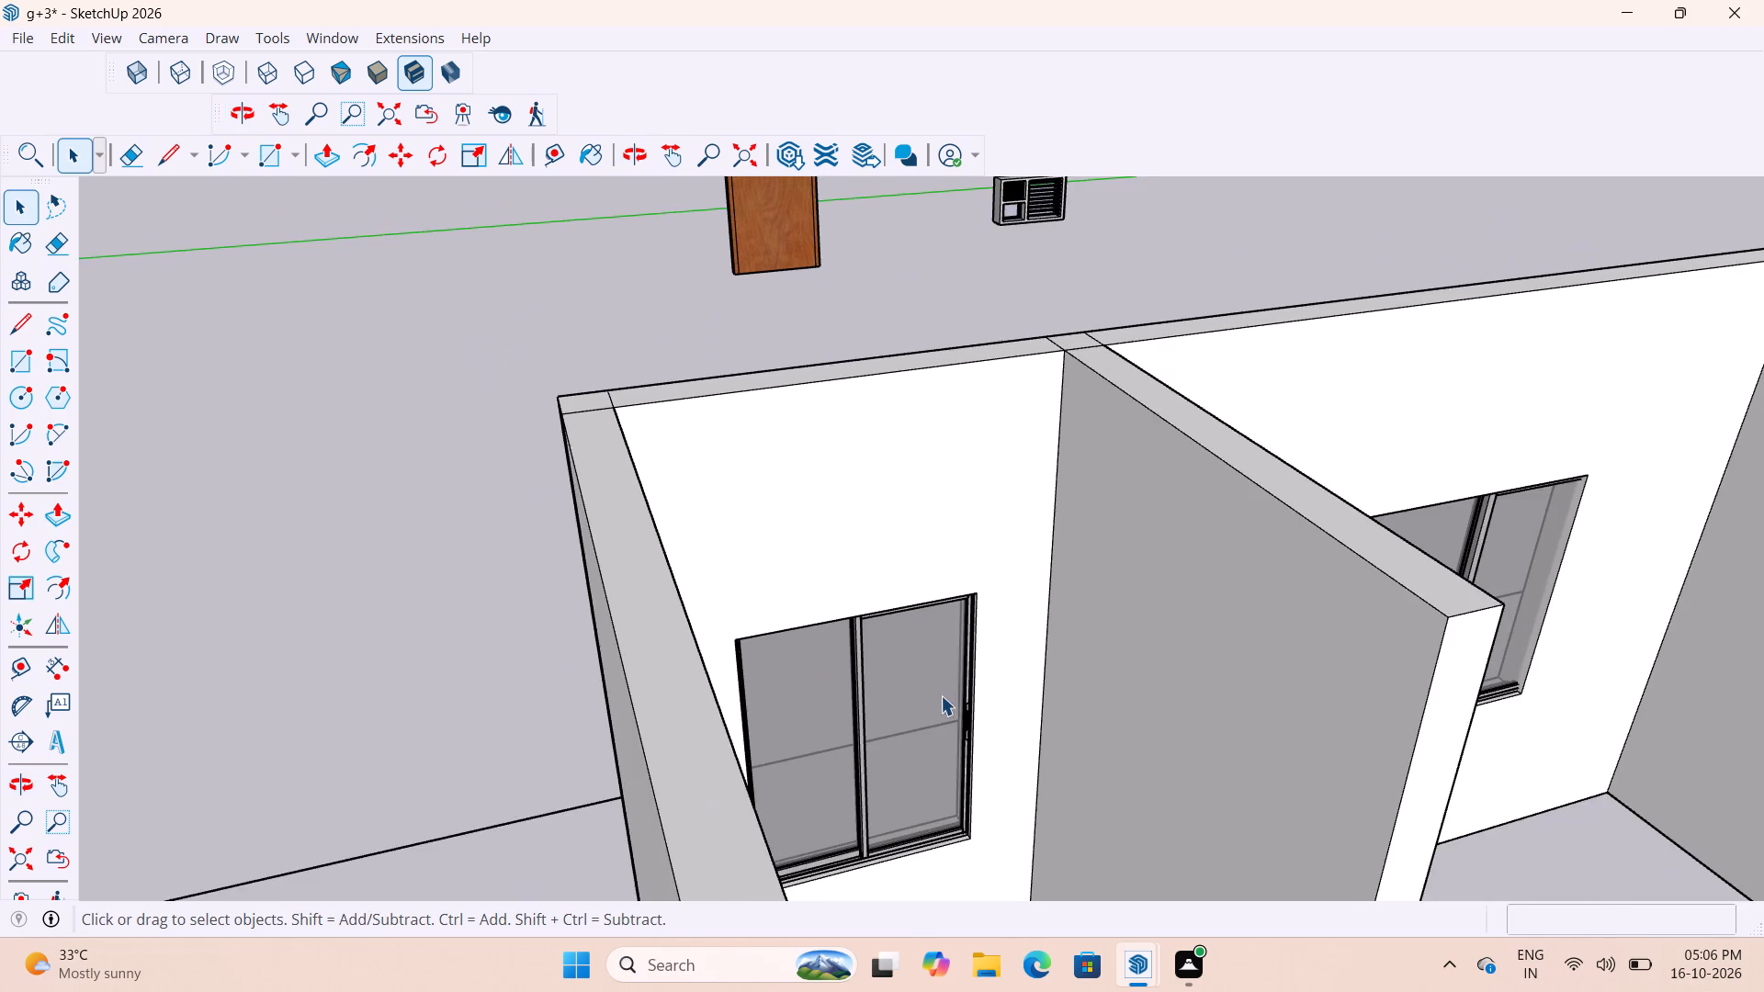
middle_click_drag(915, 681, 782, 659)
scroll(667, 697, "up", 4)
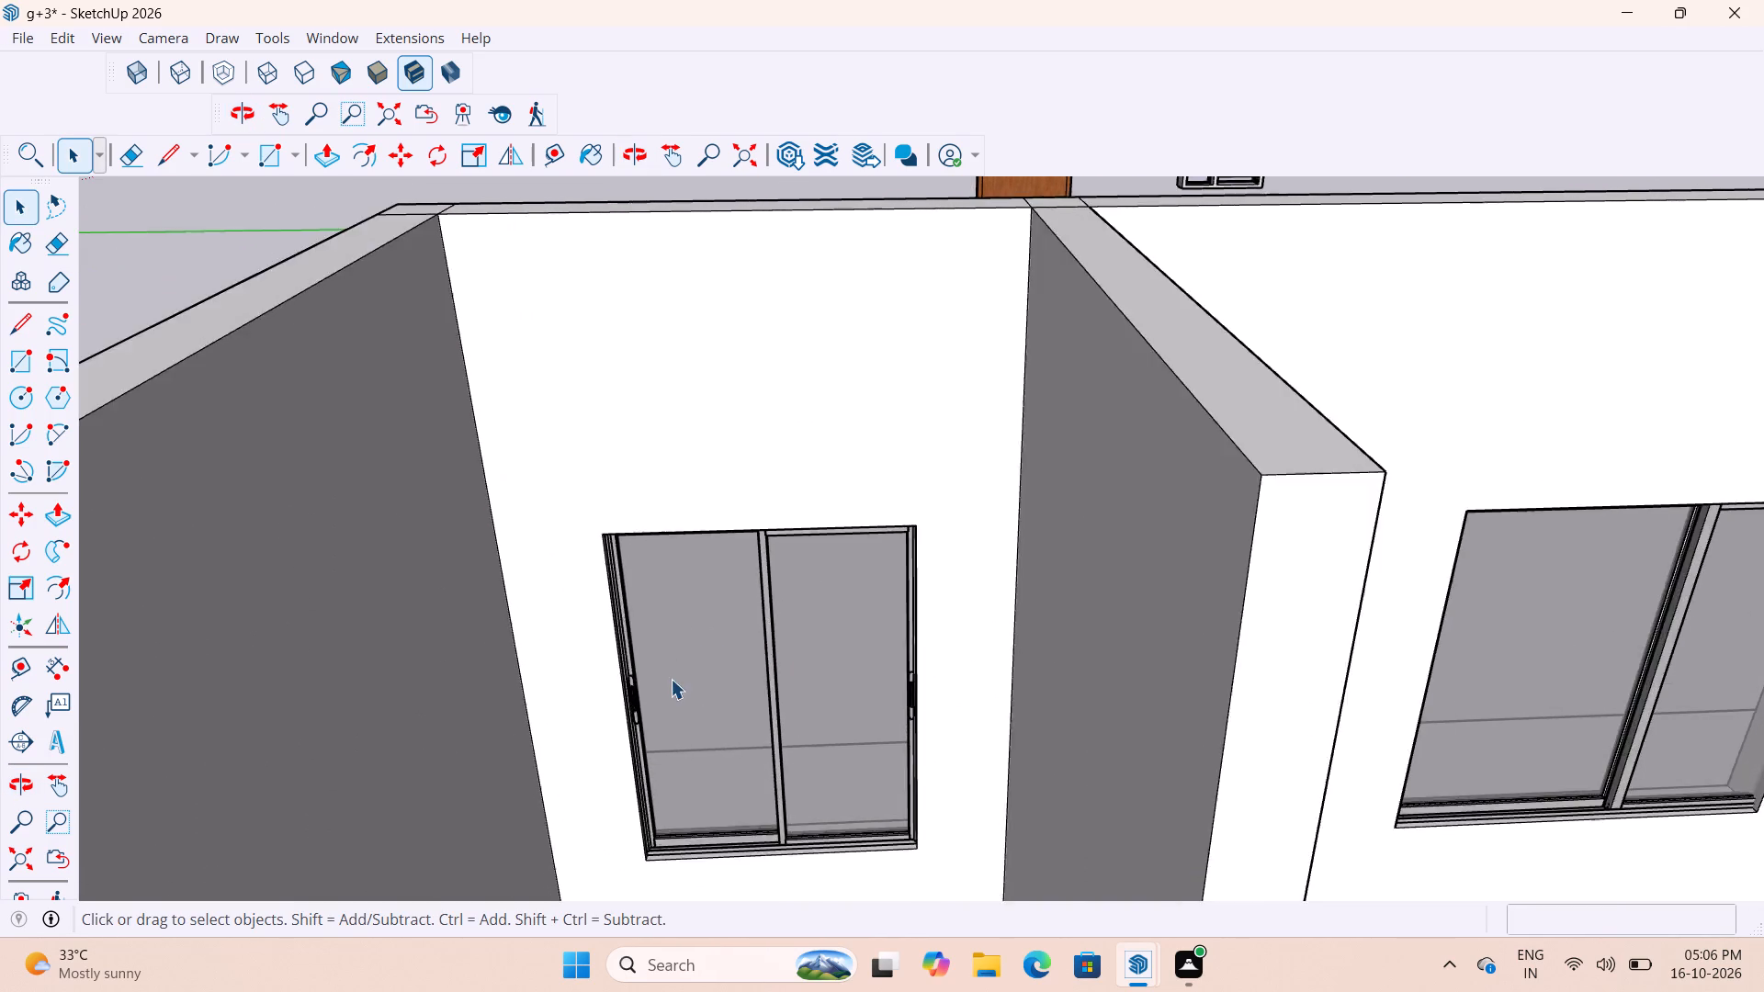
scroll(671, 679, "up", 8)
scroll(731, 505, "down", 5)
middle_click_drag(717, 650, 699, 806)
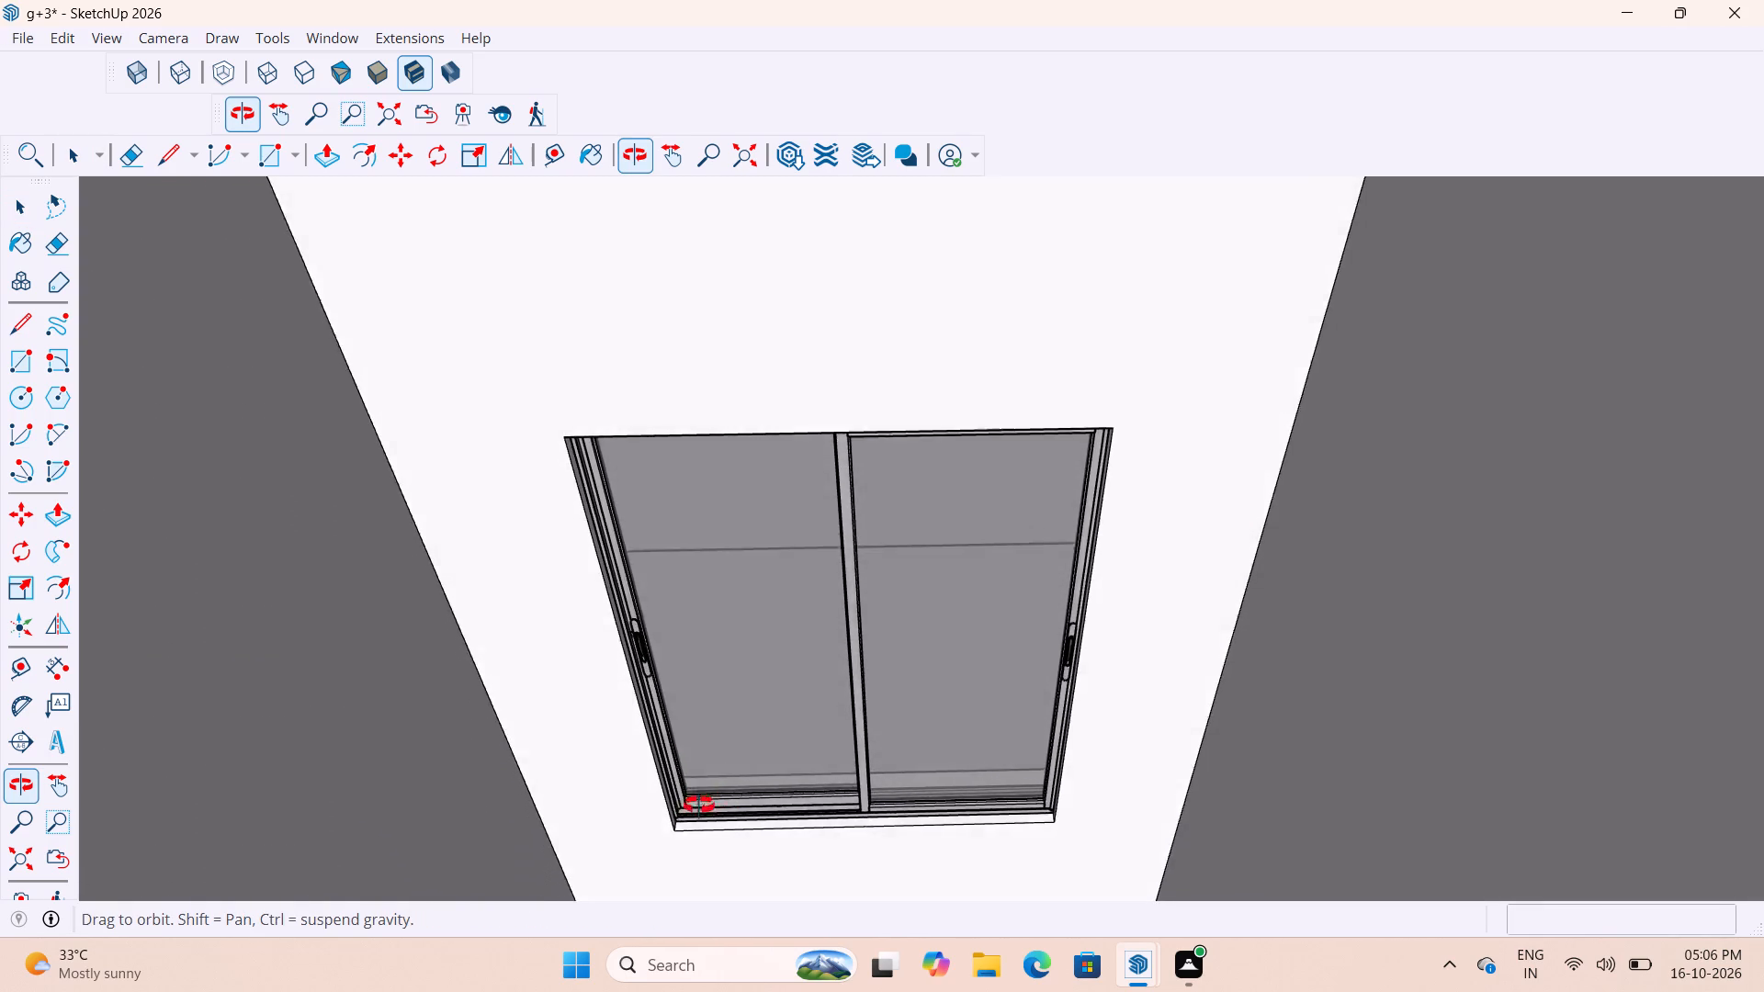
middle_click_drag(699, 806, 693, 840)
scroll(810, 833, "up", 18)
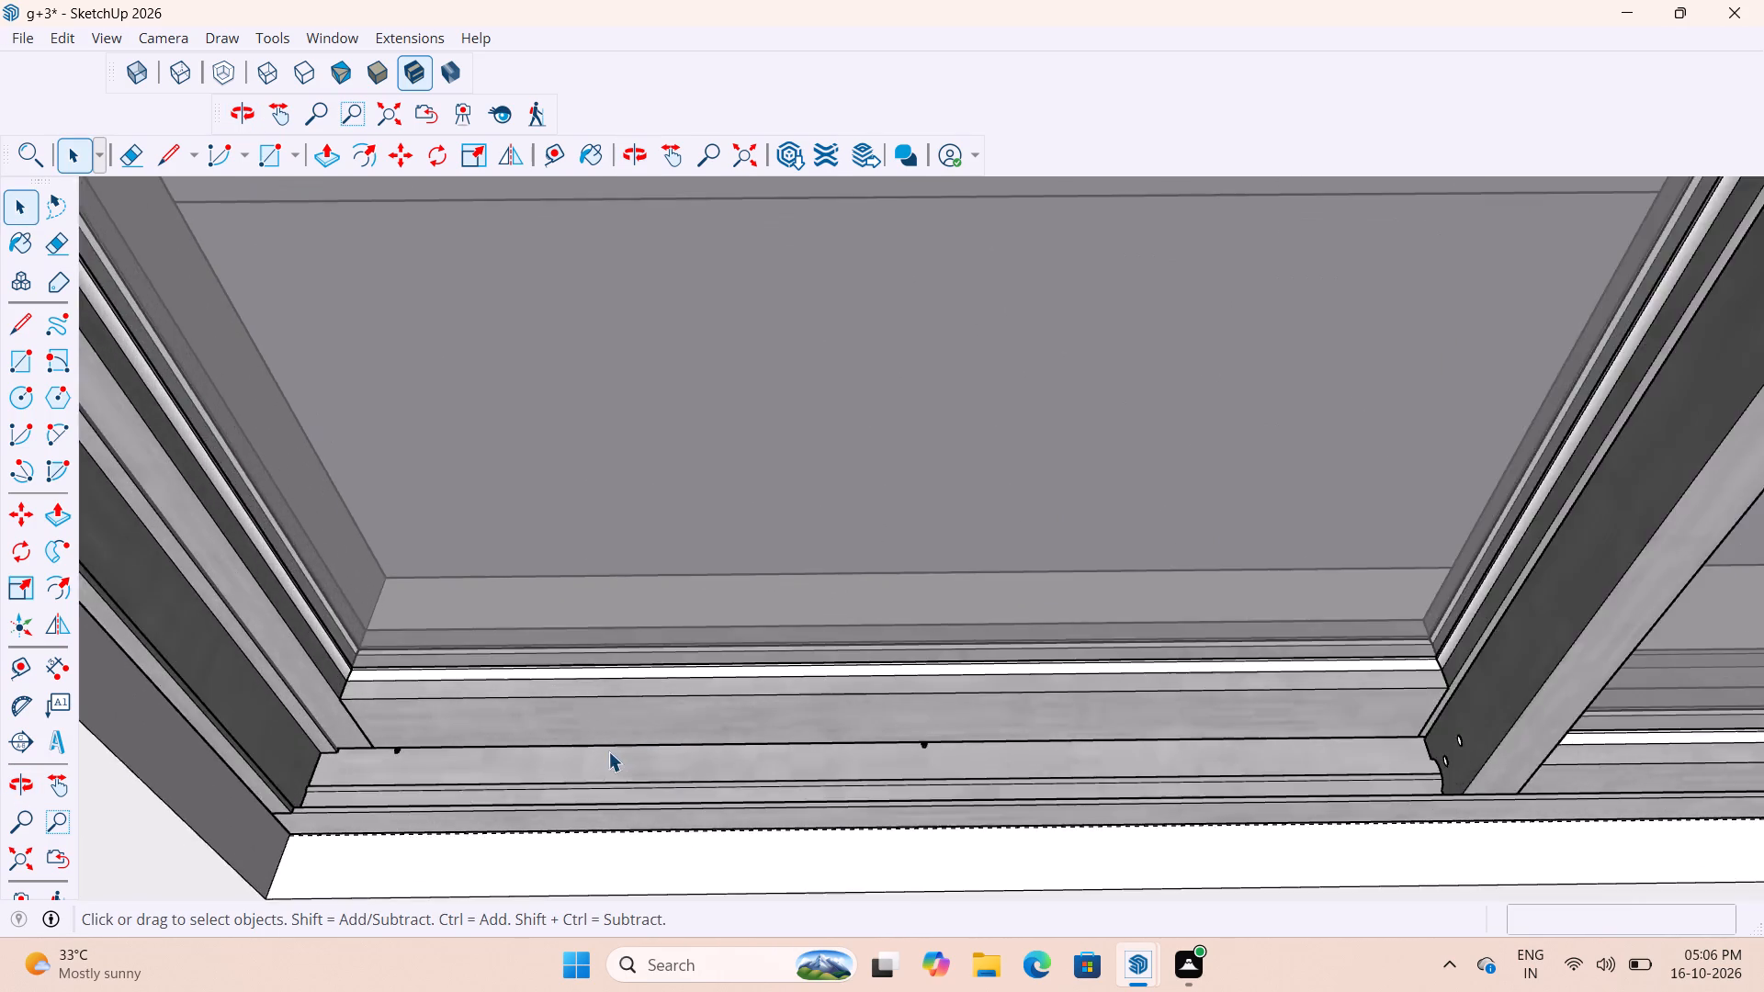
scroll(608, 751, "down", 18)
scroll(805, 761, "down", 11)
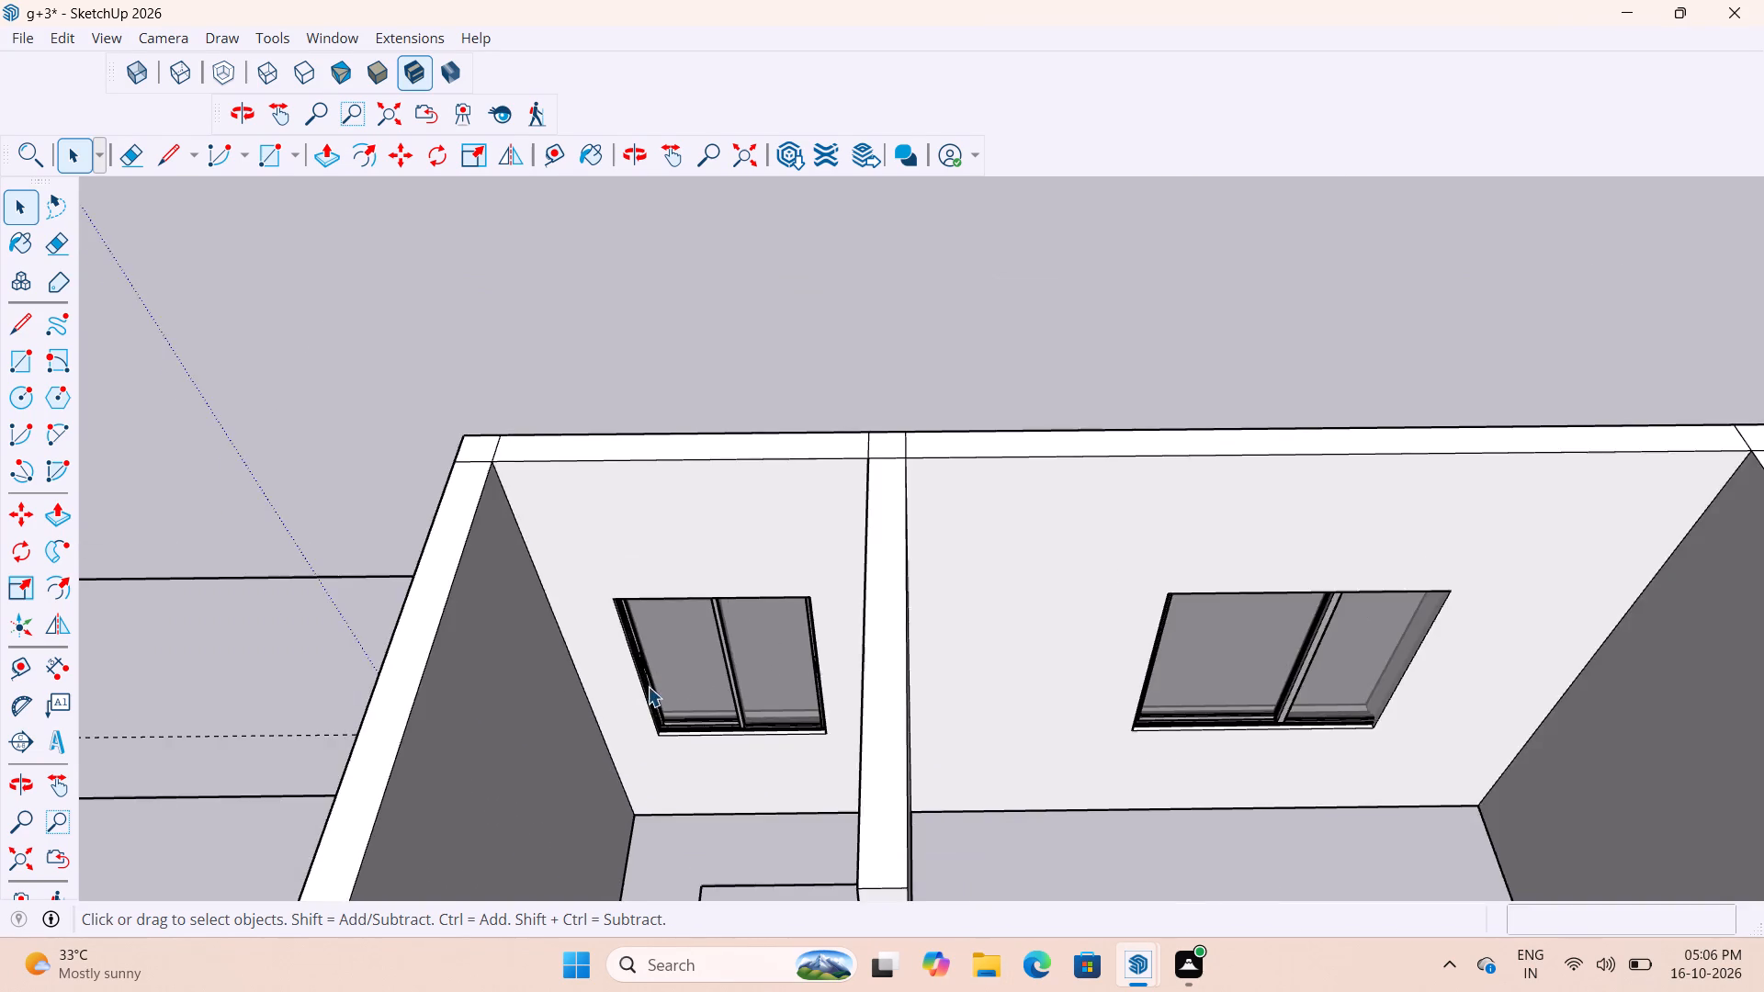
Review the windows fitted so far across the floor's rooms and look for the openings still without one.
middle_click_drag(645, 687, 1080, 674)
scroll(635, 668, "down", 11)
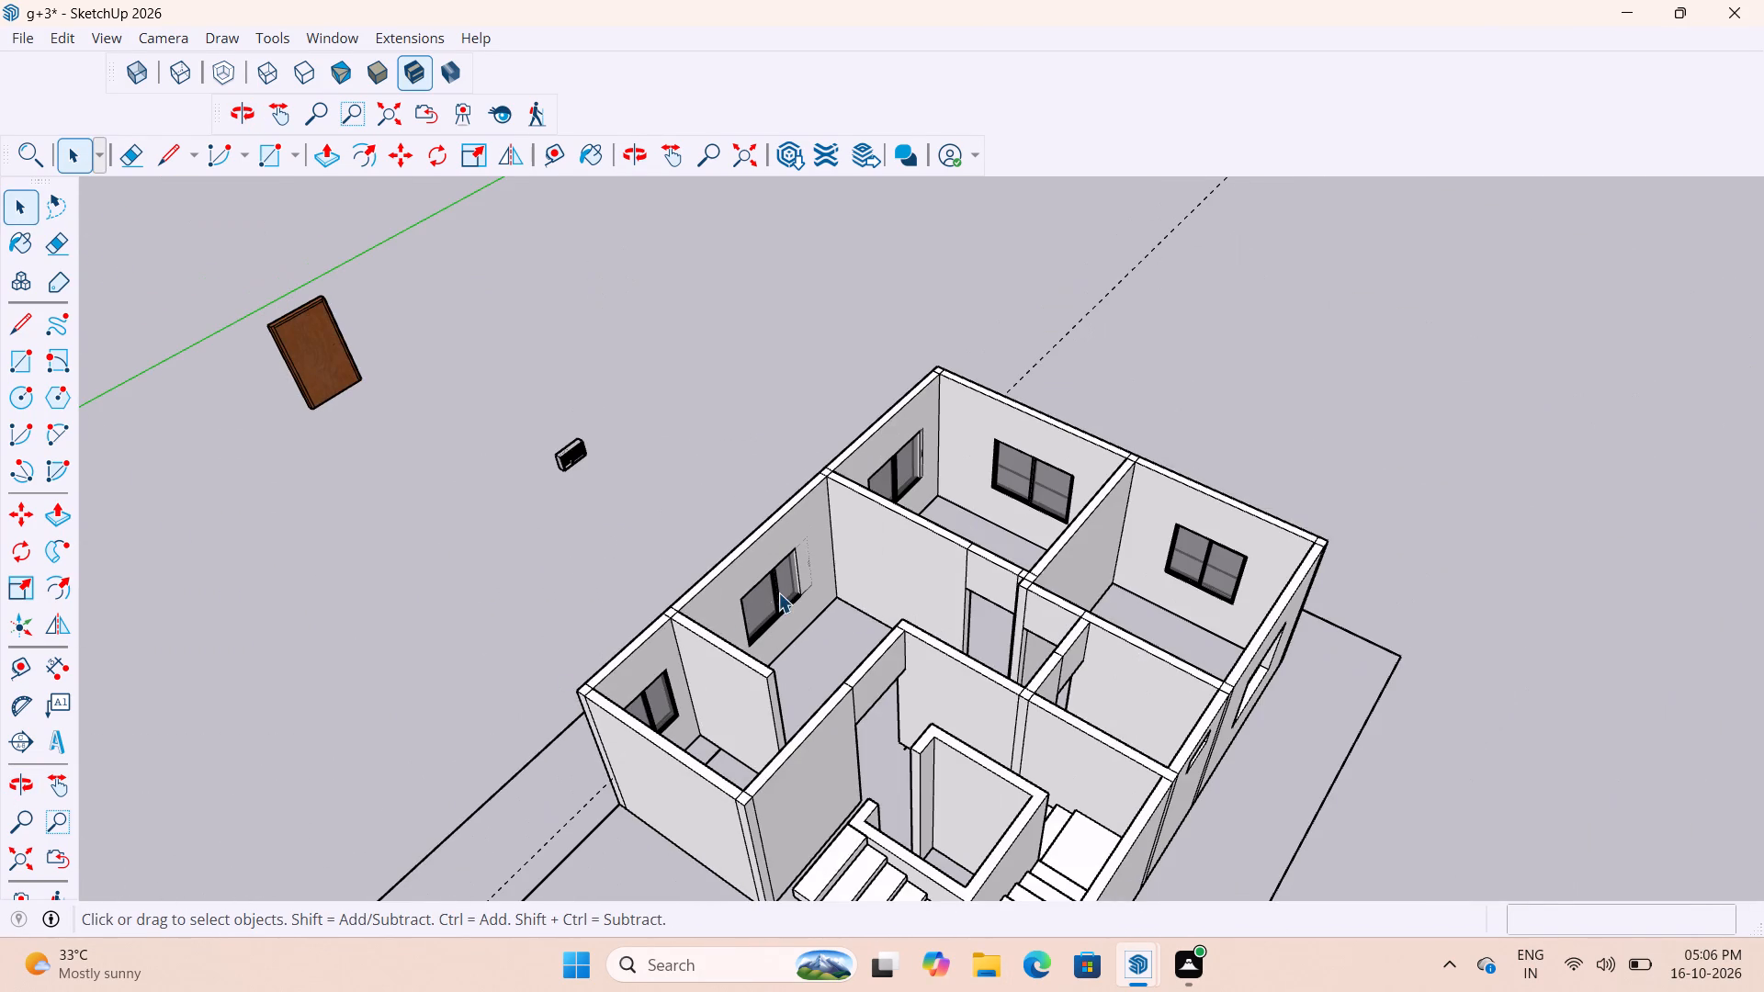
scroll(737, 616, "down", 5)
middle_click_drag(780, 646, 1078, 595)
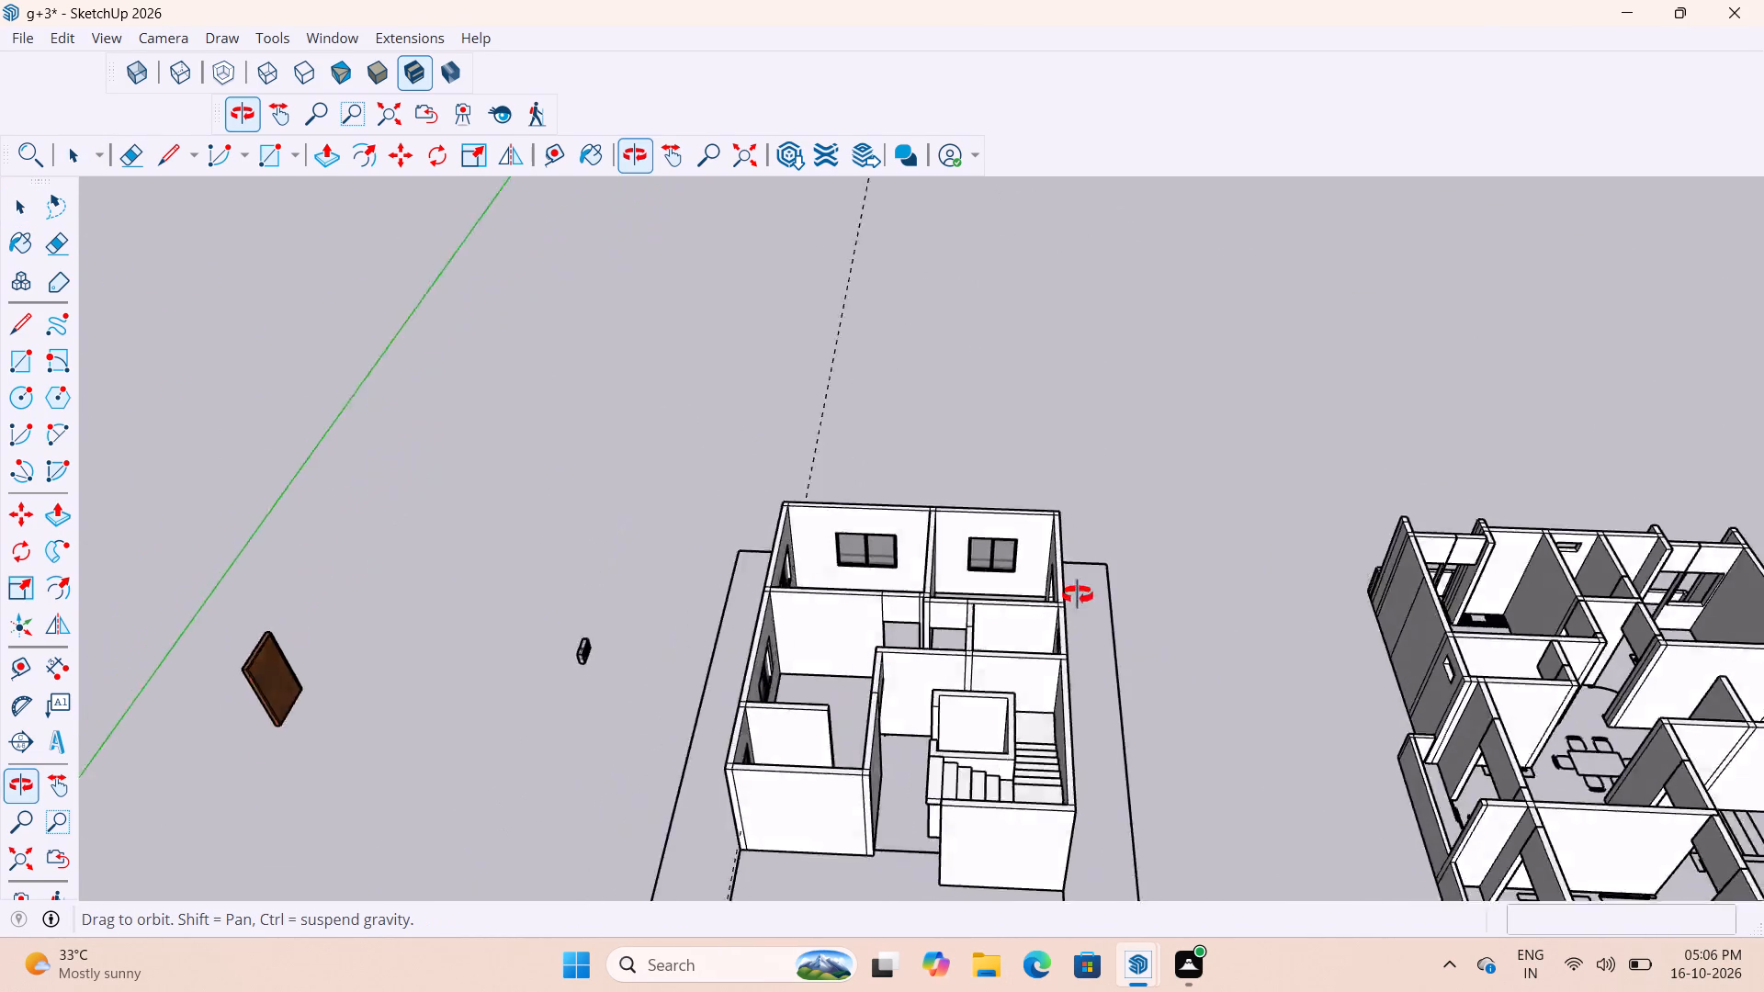
middle_click_drag(1078, 595, 916, 626)
scroll(903, 552, "up", 8)
scroll(896, 527, "down", 5)
scroll(897, 559, "up", 1)
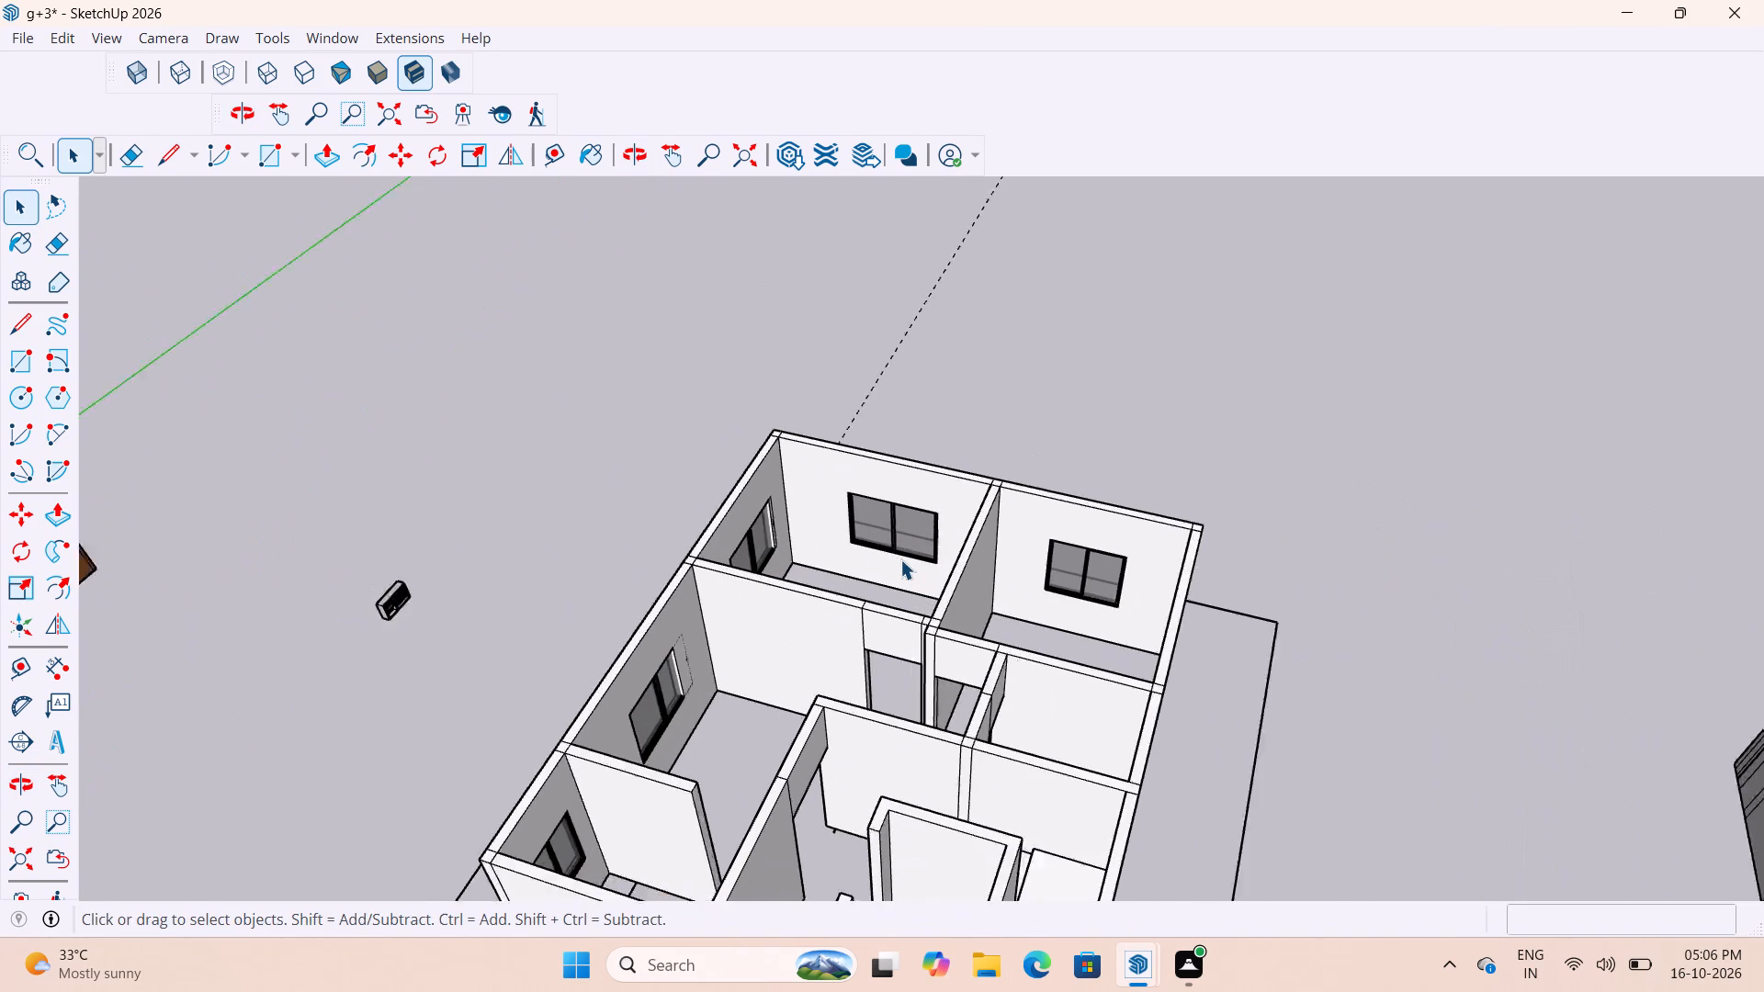
scroll(900, 559, "up", 6)
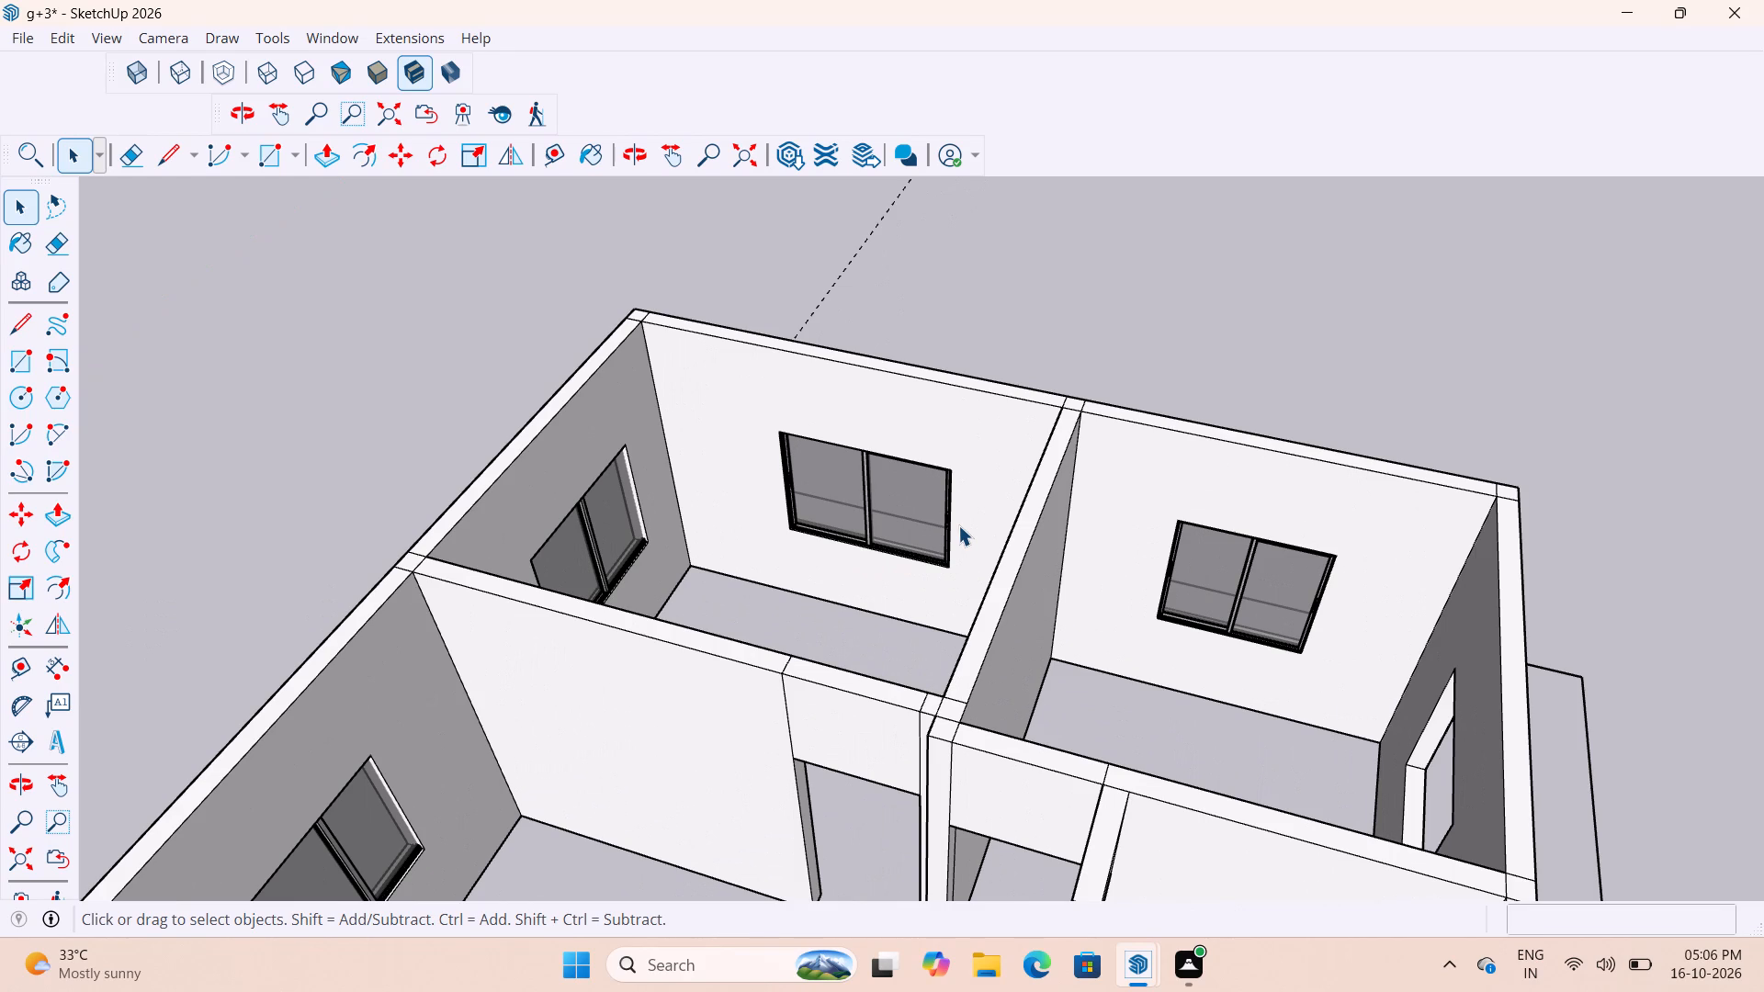
scroll(955, 524, "down", 4)
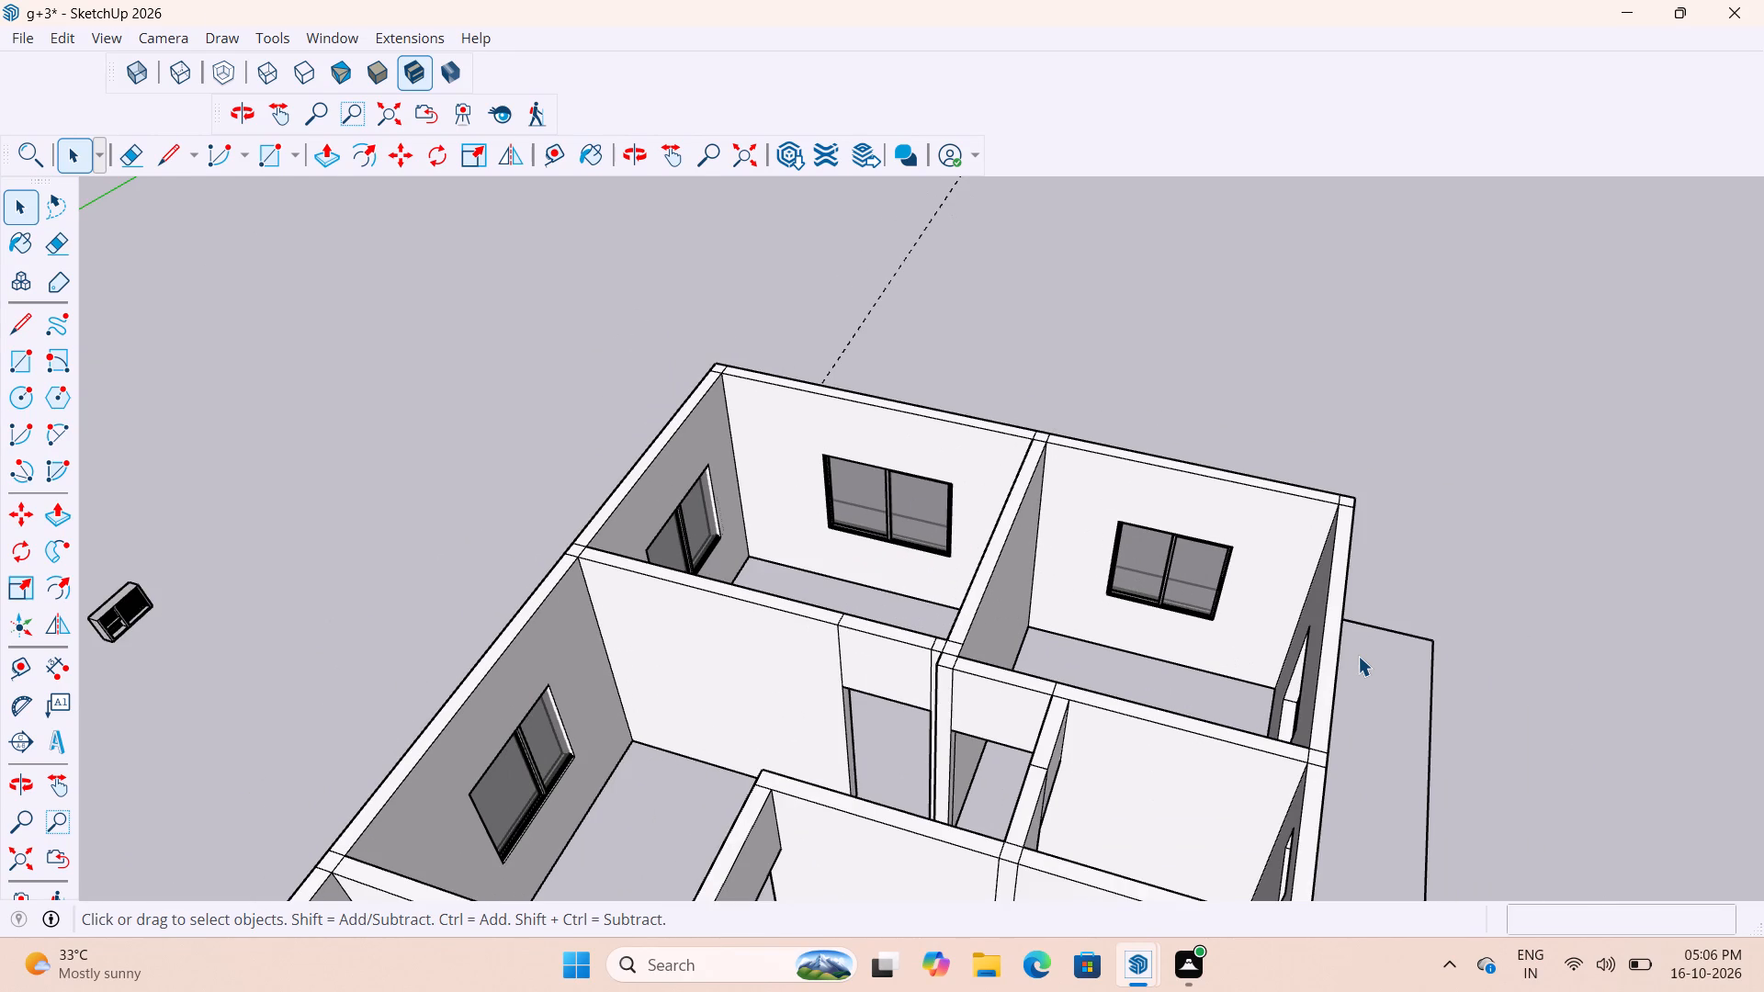
scroll(1358, 656, "down", 3)
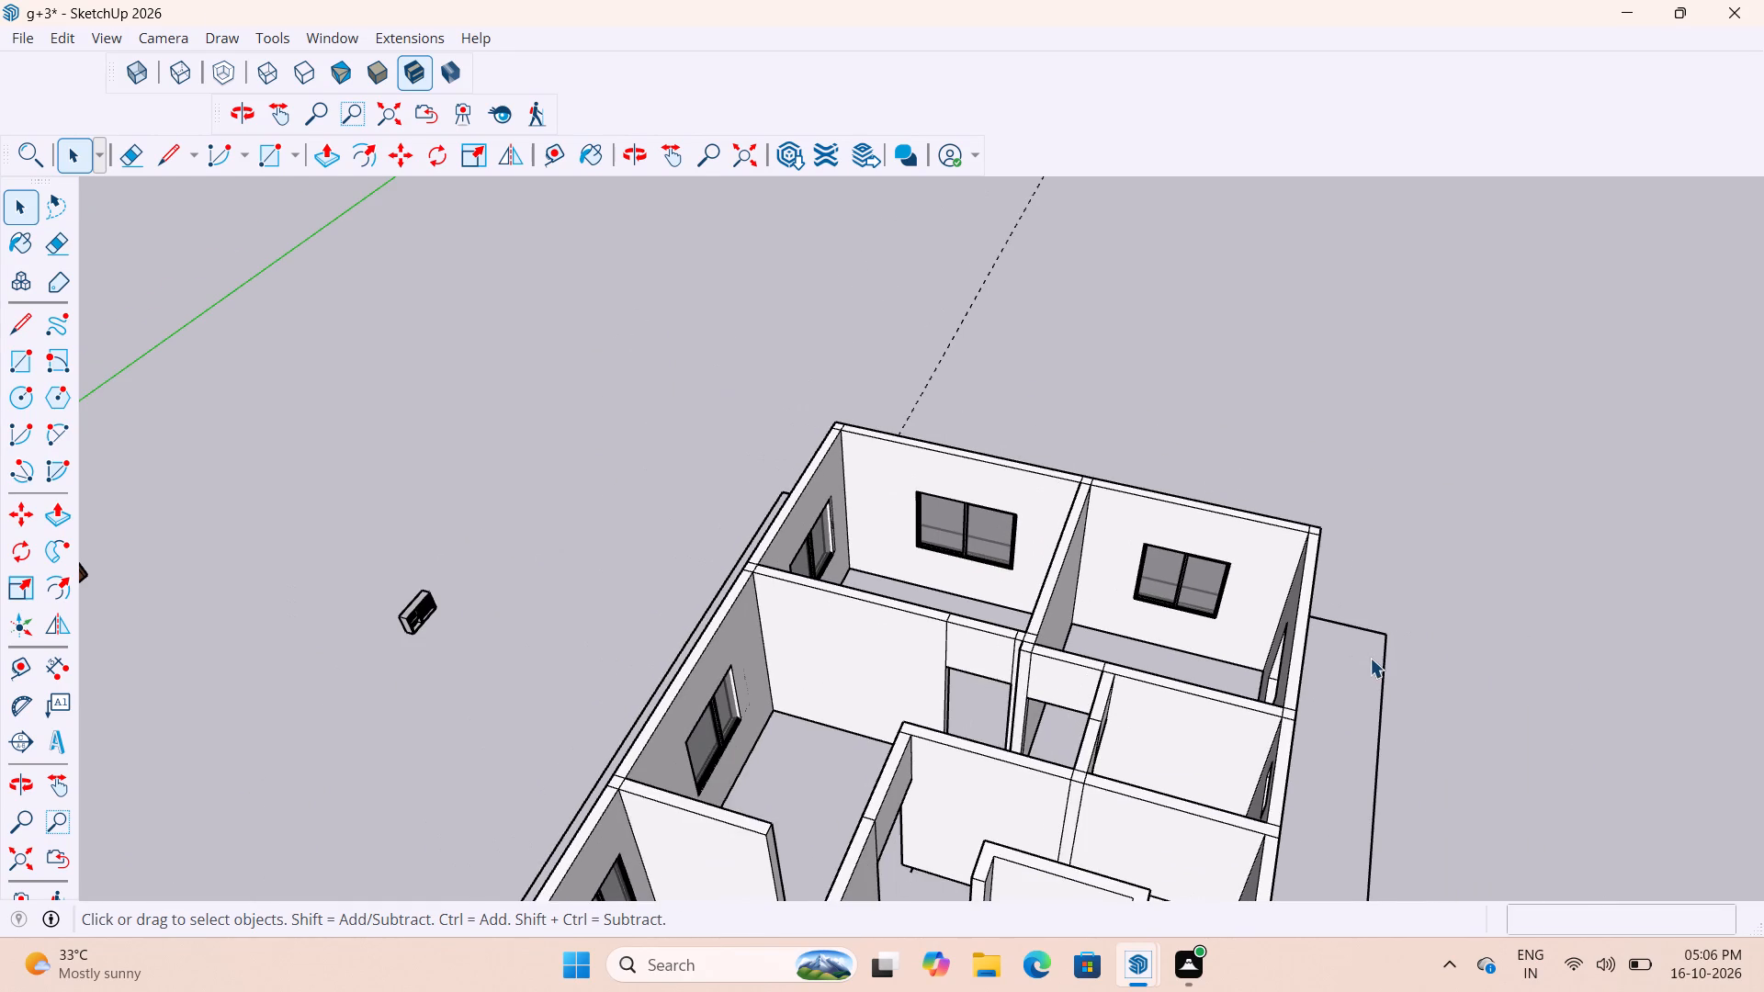
scroll(1039, 600, "up", 4)
middle_click_drag(789, 445, 908, 446)
Delete all guides from the model.
left_click(28, 39)
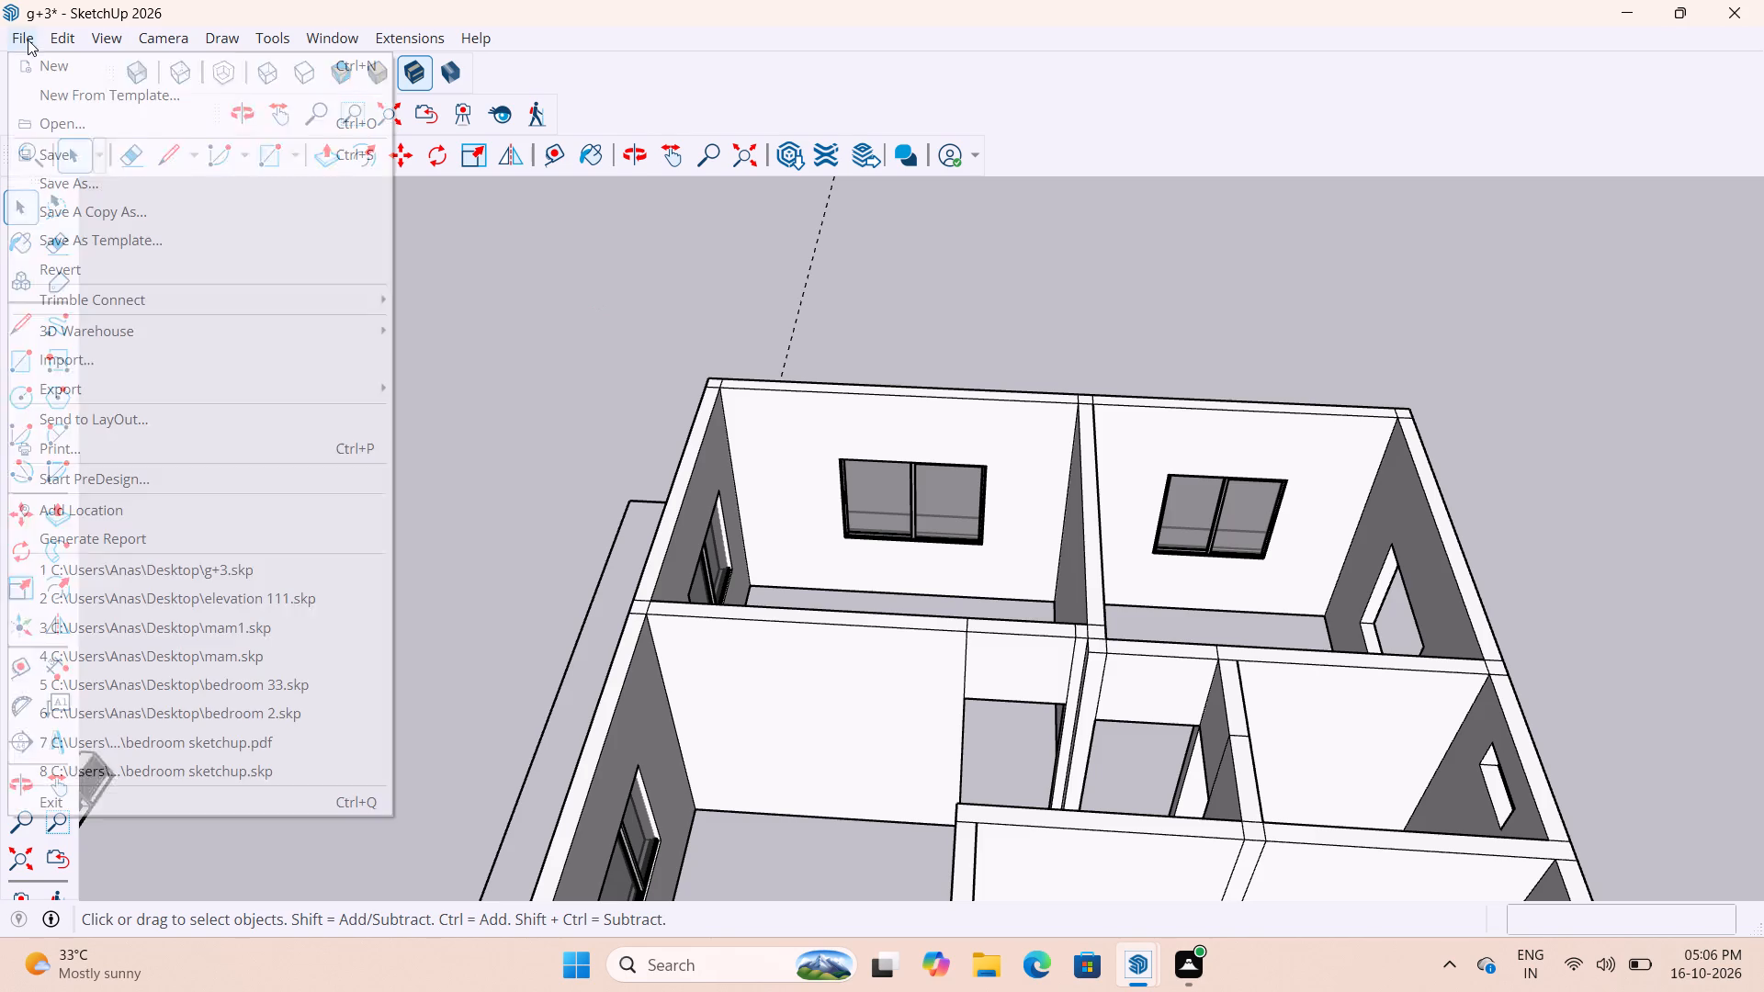
left_click(469, 227)
left_click(50, 41)
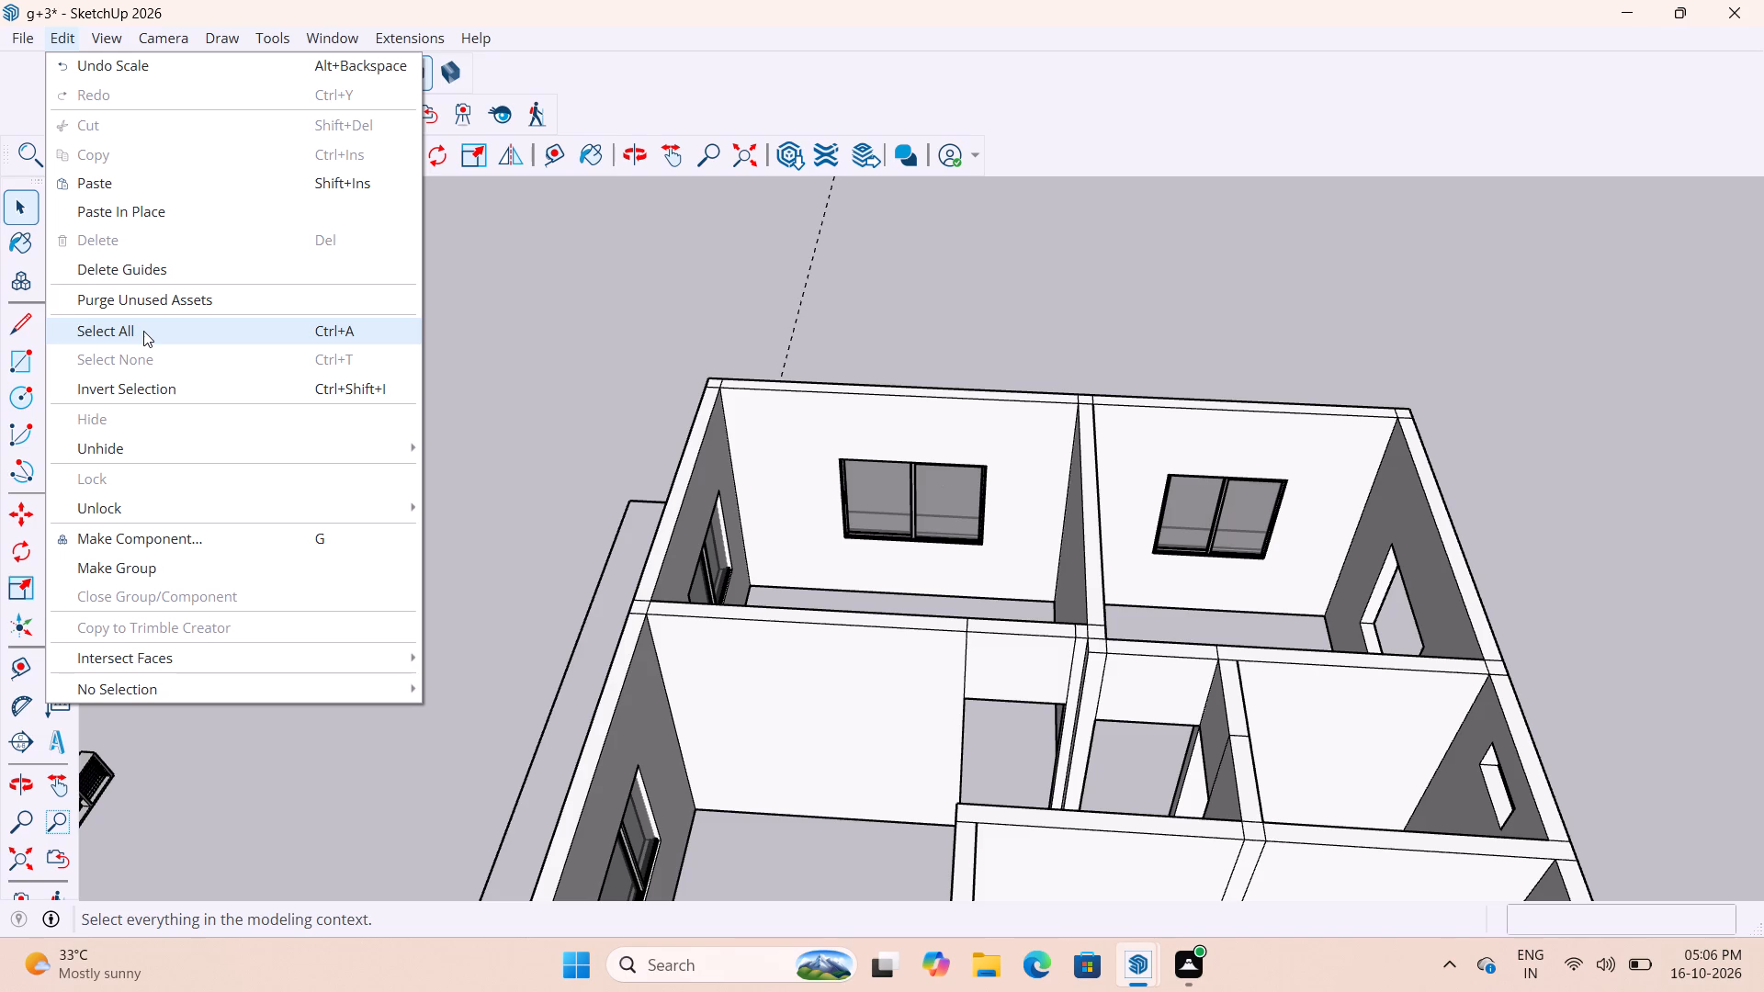
left_click(131, 271)
Survey the floor around the end room, staircase and outer walls to check the windows and the remaining openings.
scroll(736, 408, "down", 6)
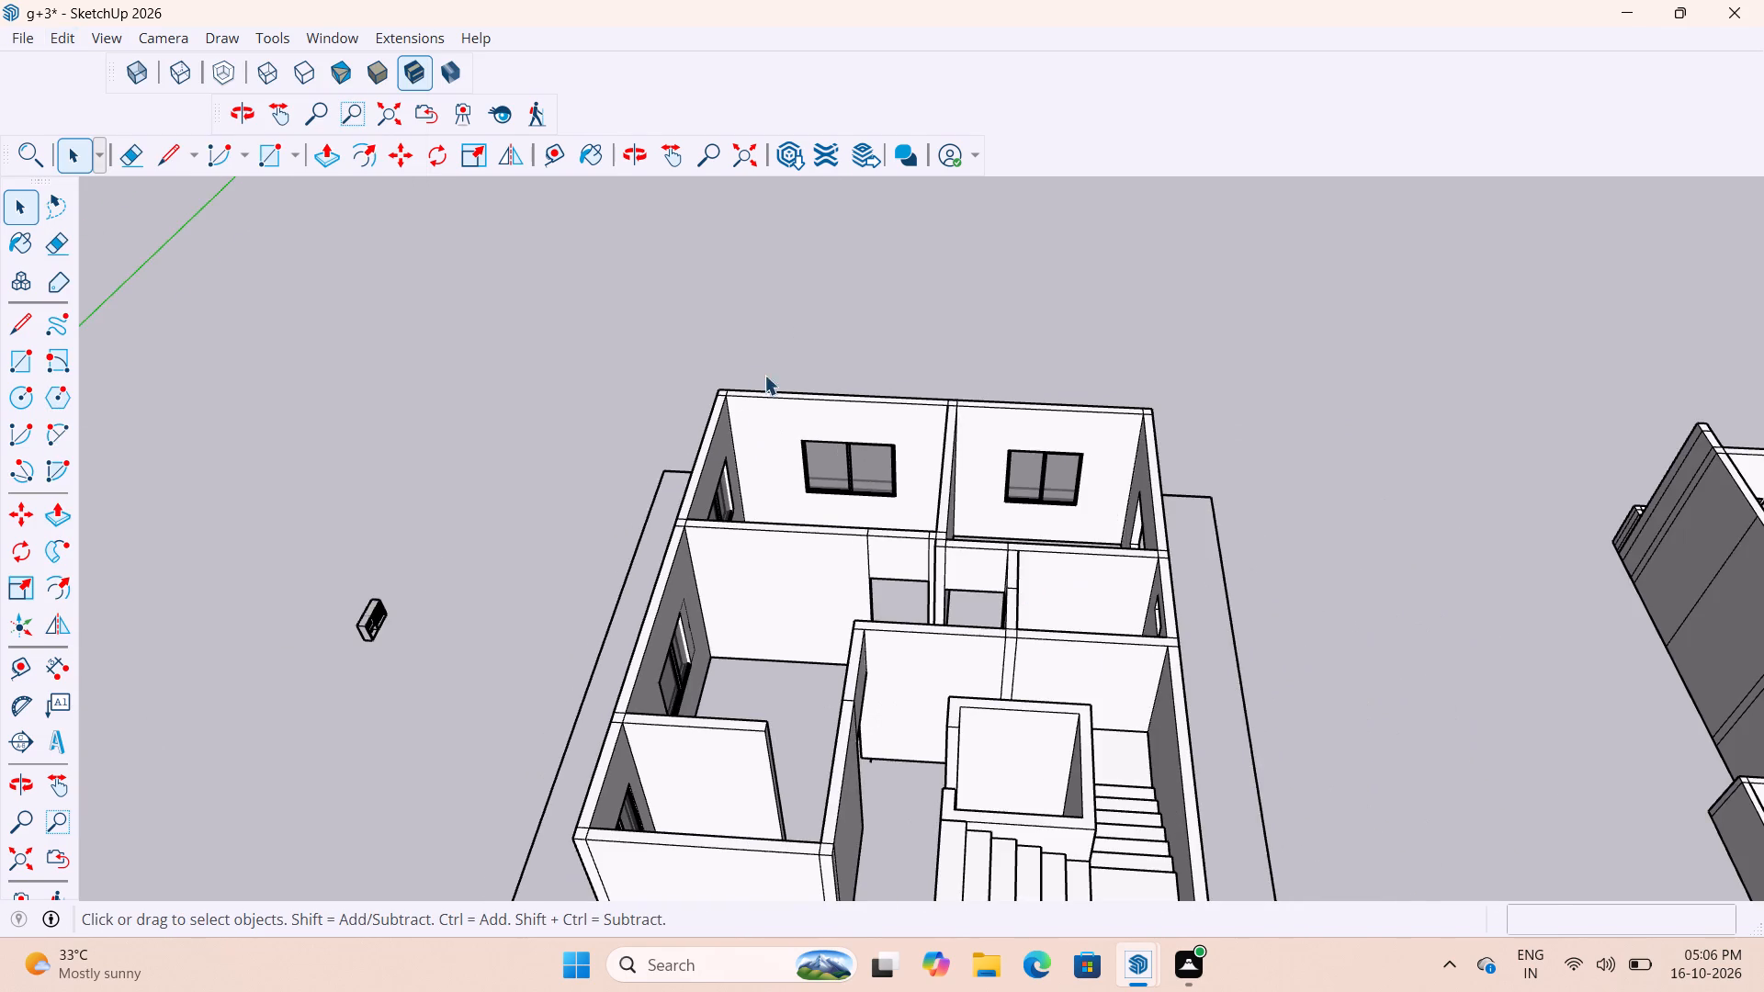
scroll(749, 375, "down", 6)
scroll(1438, 507, "up", 4)
scroll(229, 613, "up", 4)
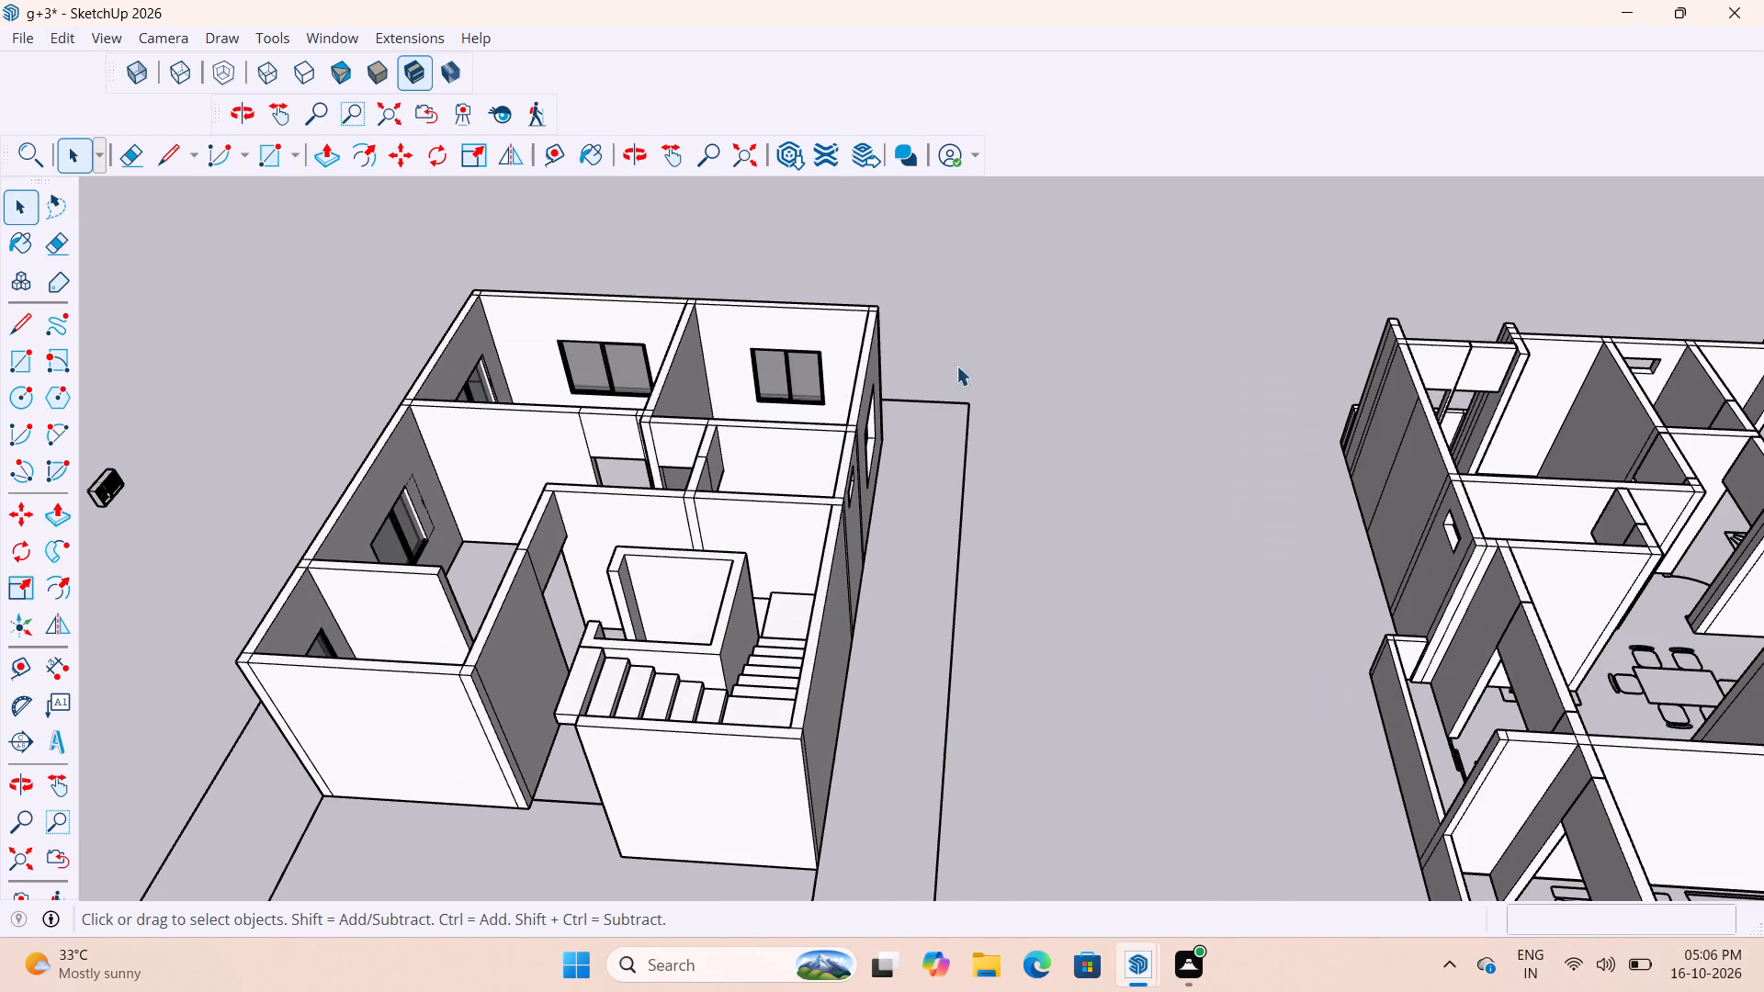
scroll(476, 461, "up", 12)
scroll(890, 250, "down", 12)
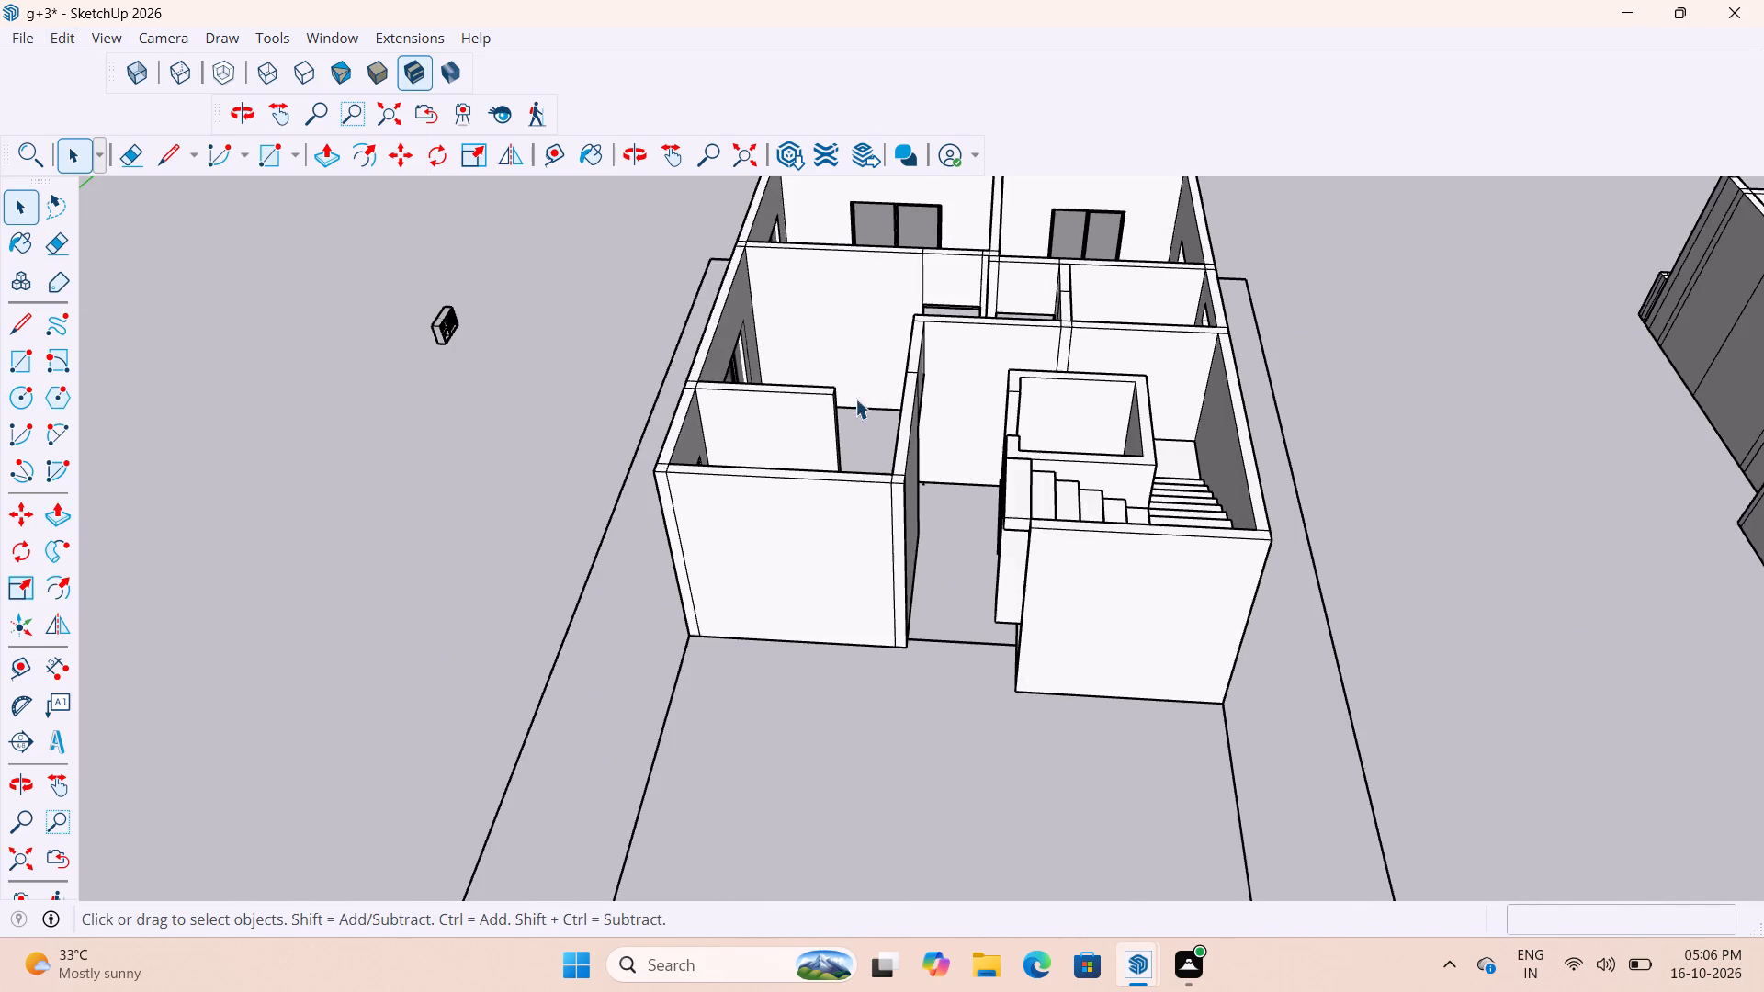
middle_click_drag(932, 413, 628, 470)
scroll(747, 311, "up", 6)
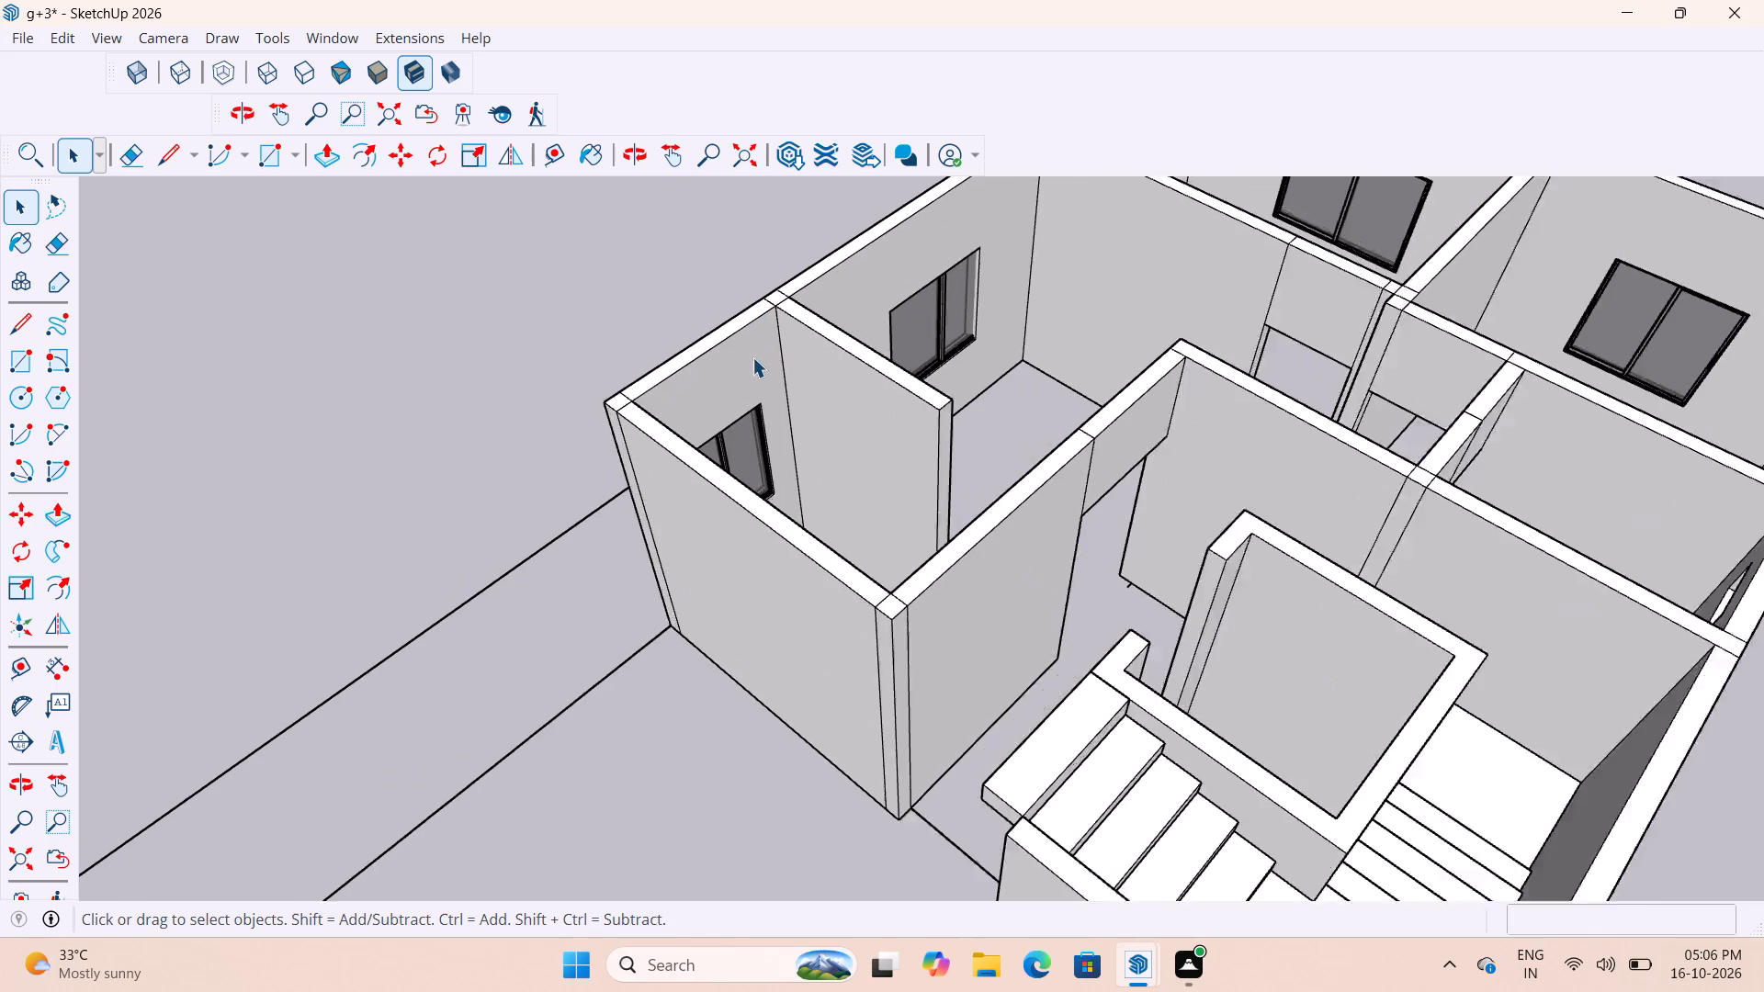
scroll(752, 357, "up", 2)
scroll(699, 368, "down", 11)
scroll(794, 585, "up", 4)
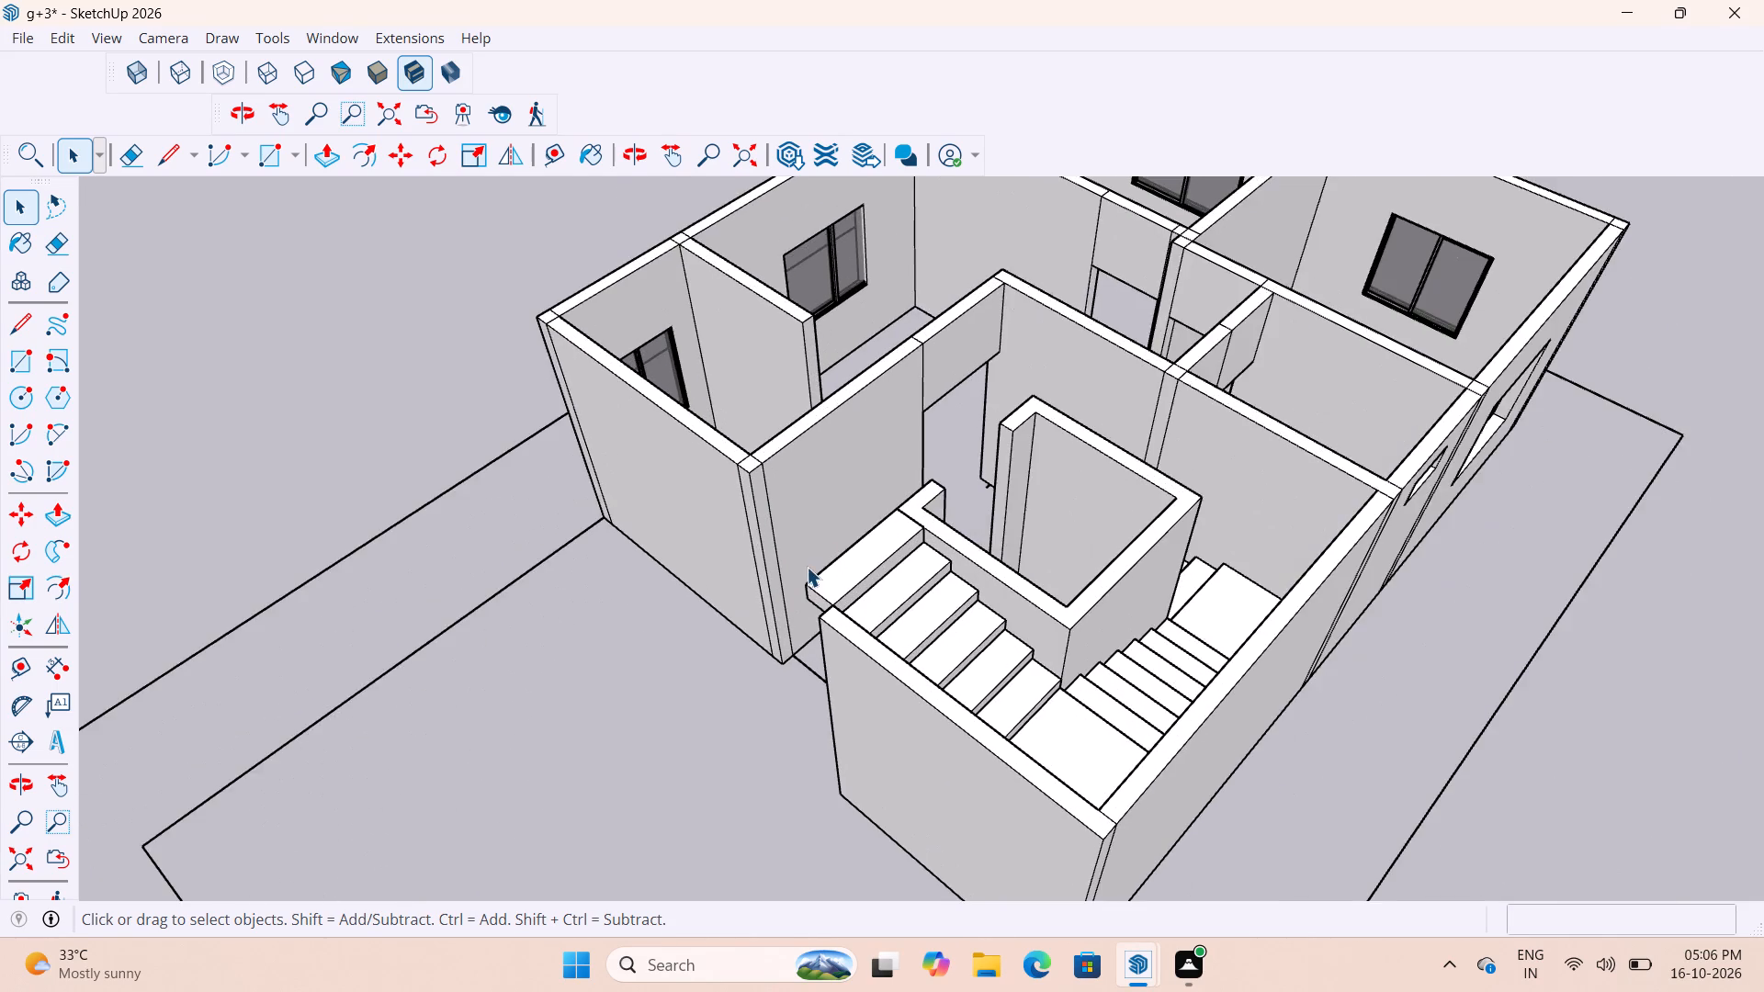
middle_click_drag(807, 567, 800, 603)
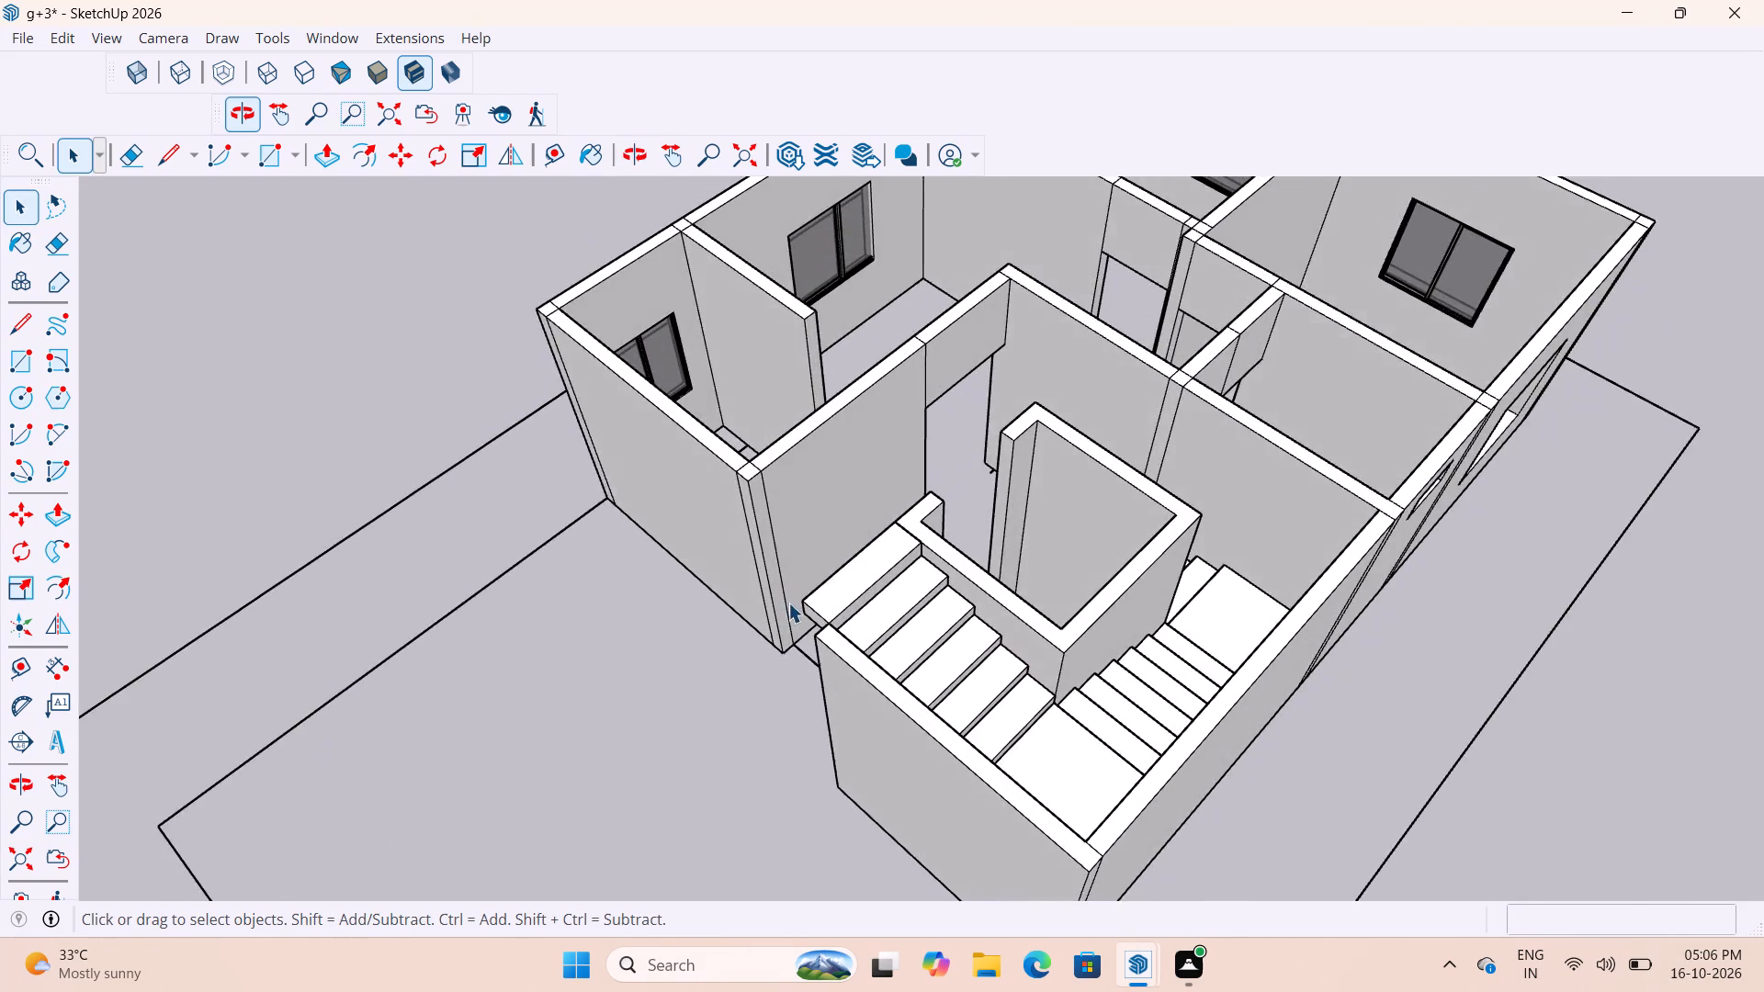
scroll(780, 607, "down", 9)
middle_click_drag(960, 531, 1368, 513)
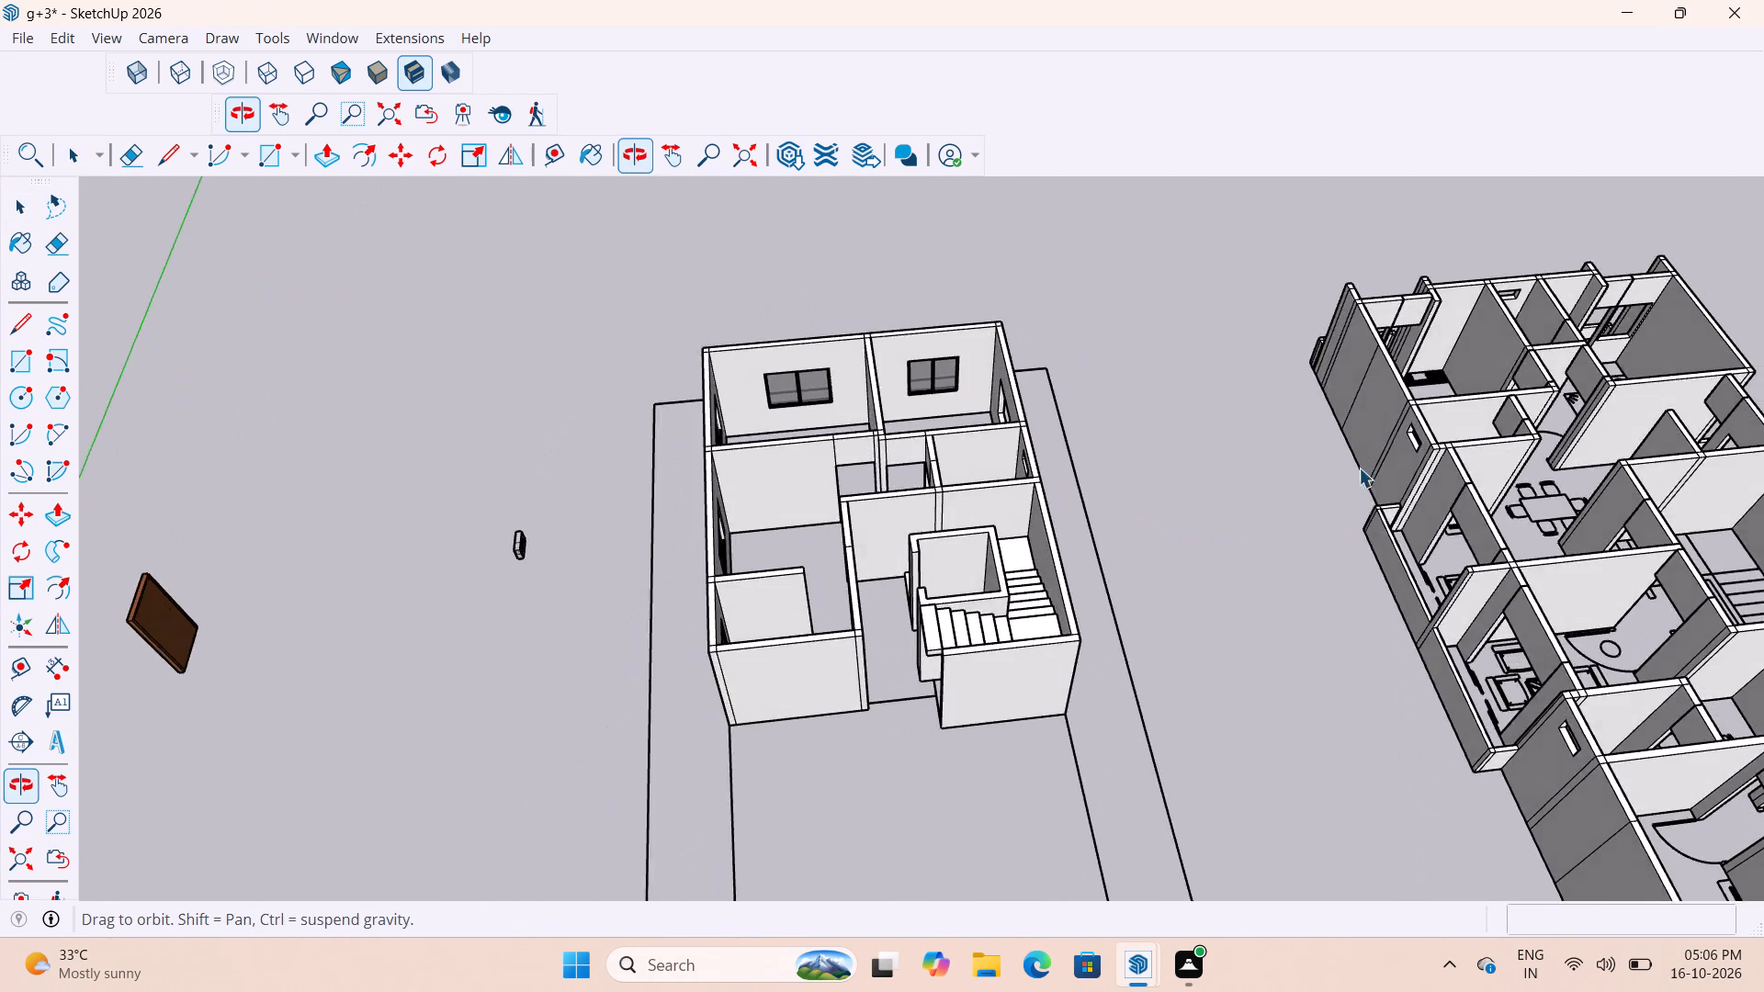
scroll(1000, 371, "up", 20)
scroll(1000, 371, "up", 1)
Inspect the fit of the window in the corner room beside the empty side-wall opening, checking its bottom frame closely.
left_click(869, 429)
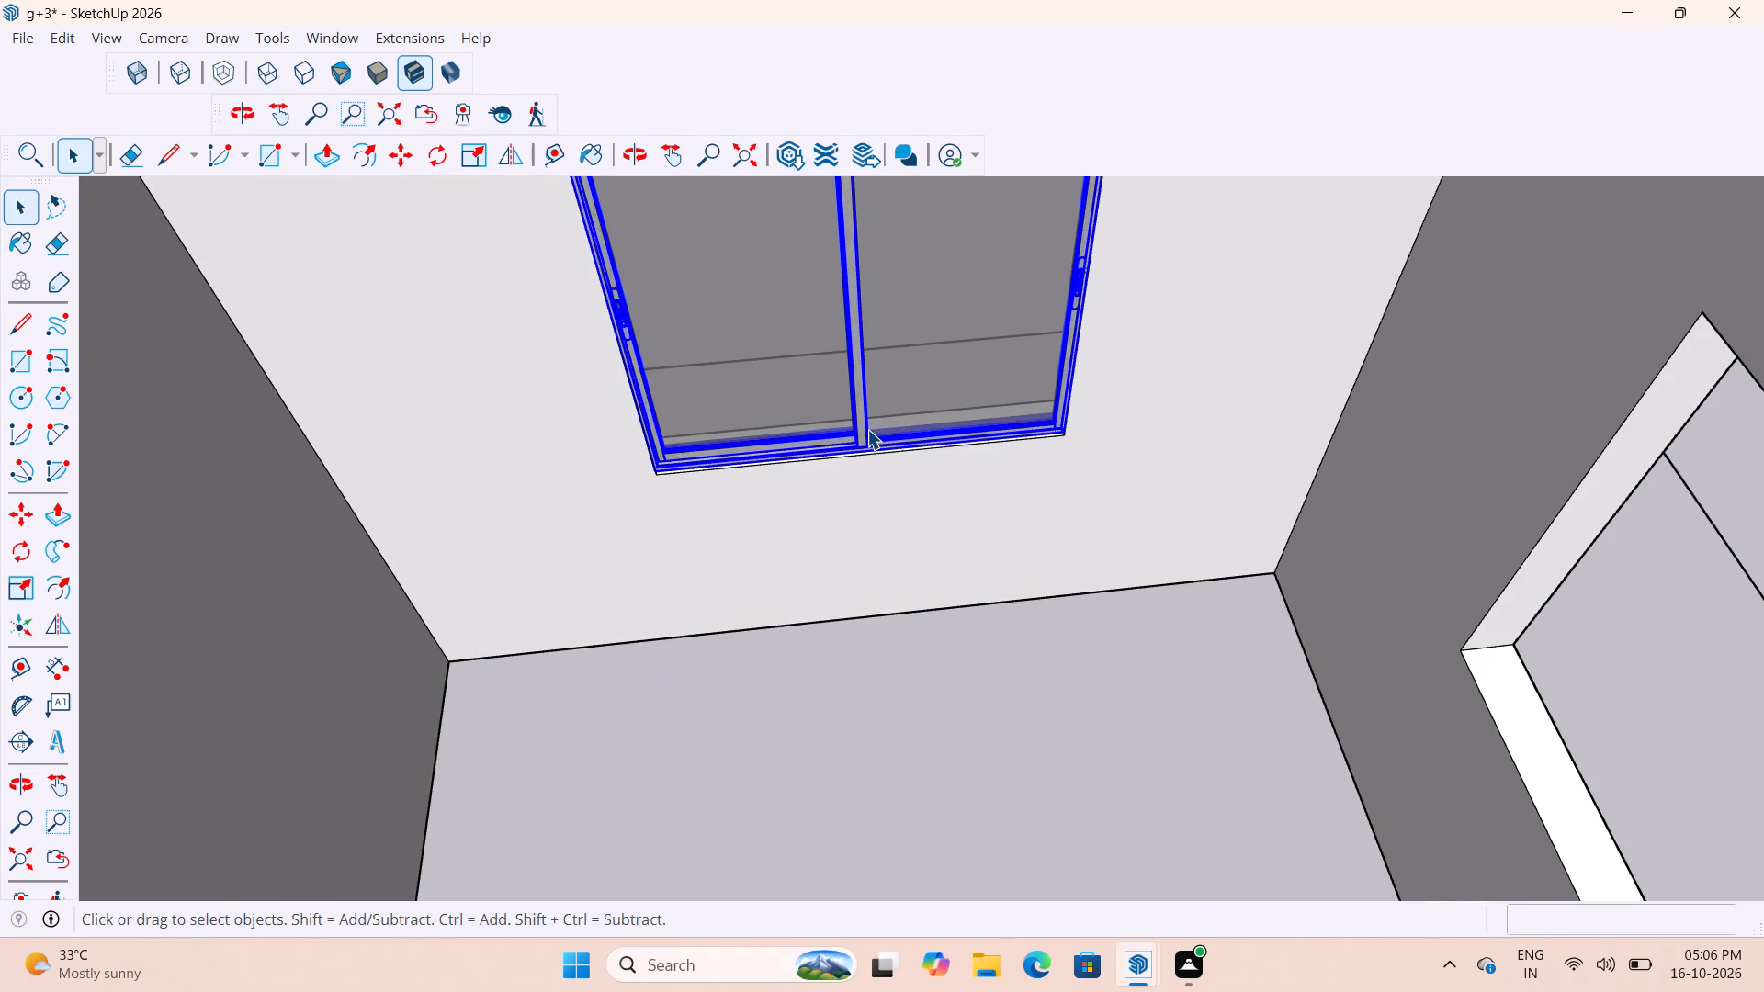
key("space")
scroll(842, 466, "down", 9)
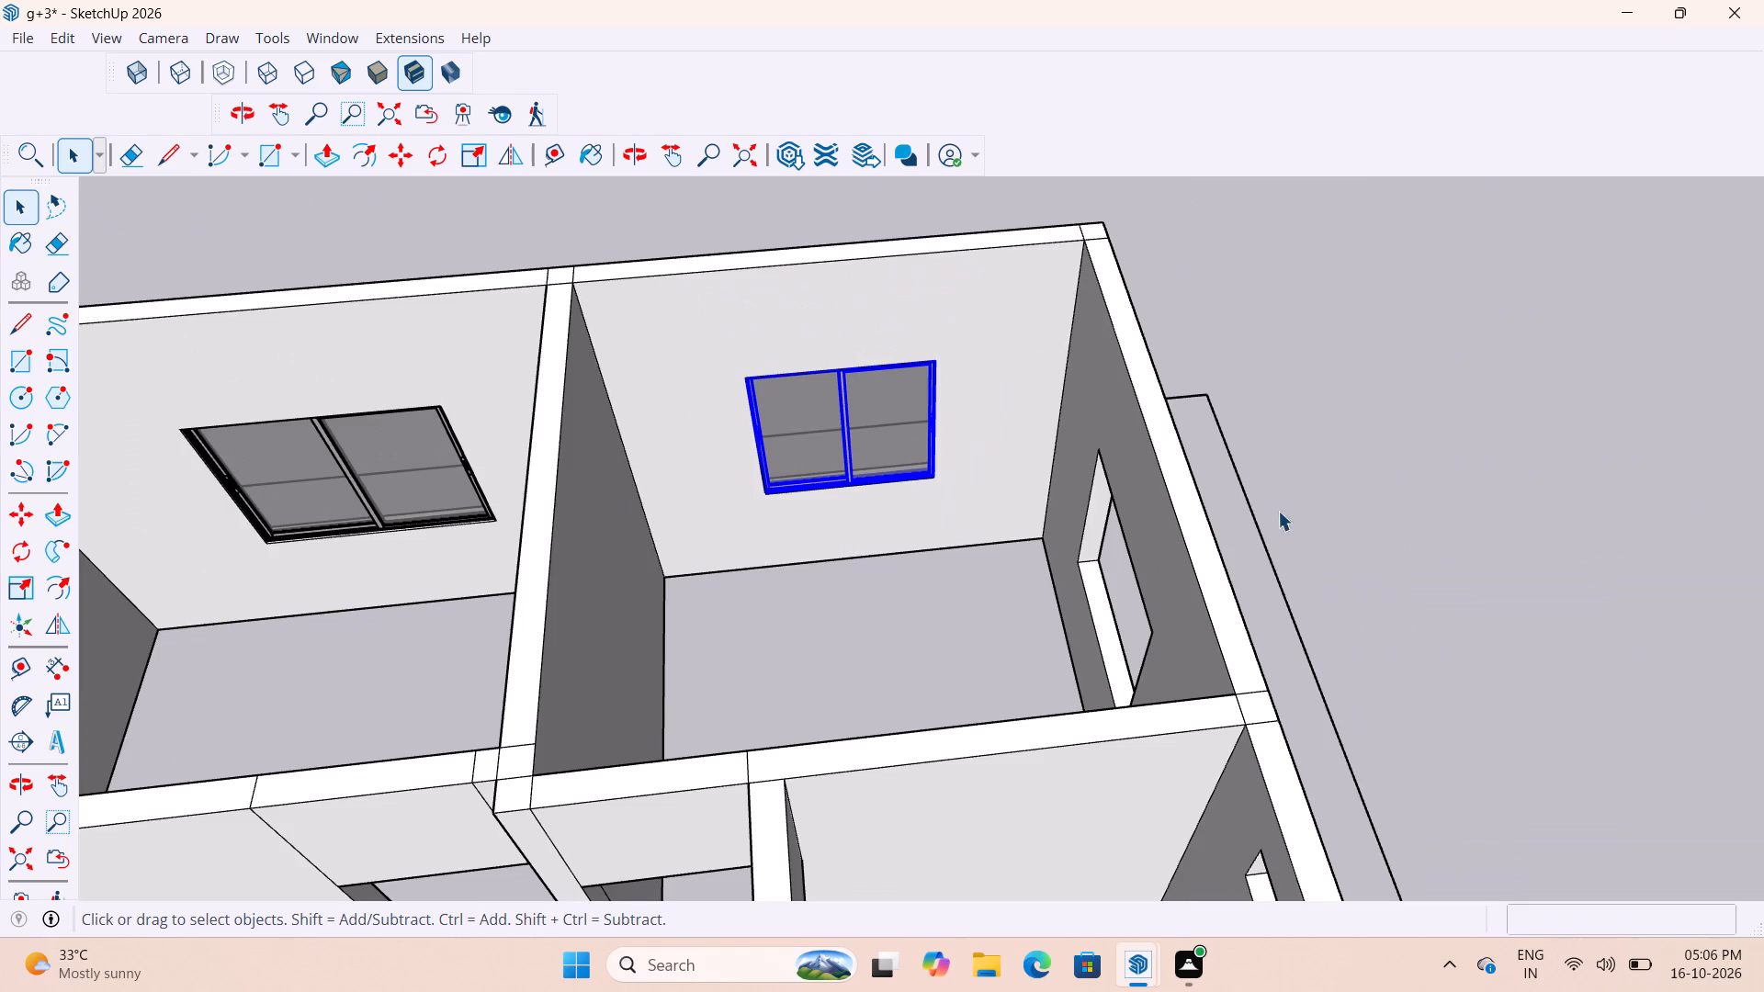
left_click(1329, 442)
scroll(985, 420, "up", 3)
scroll(848, 447, "up", 4)
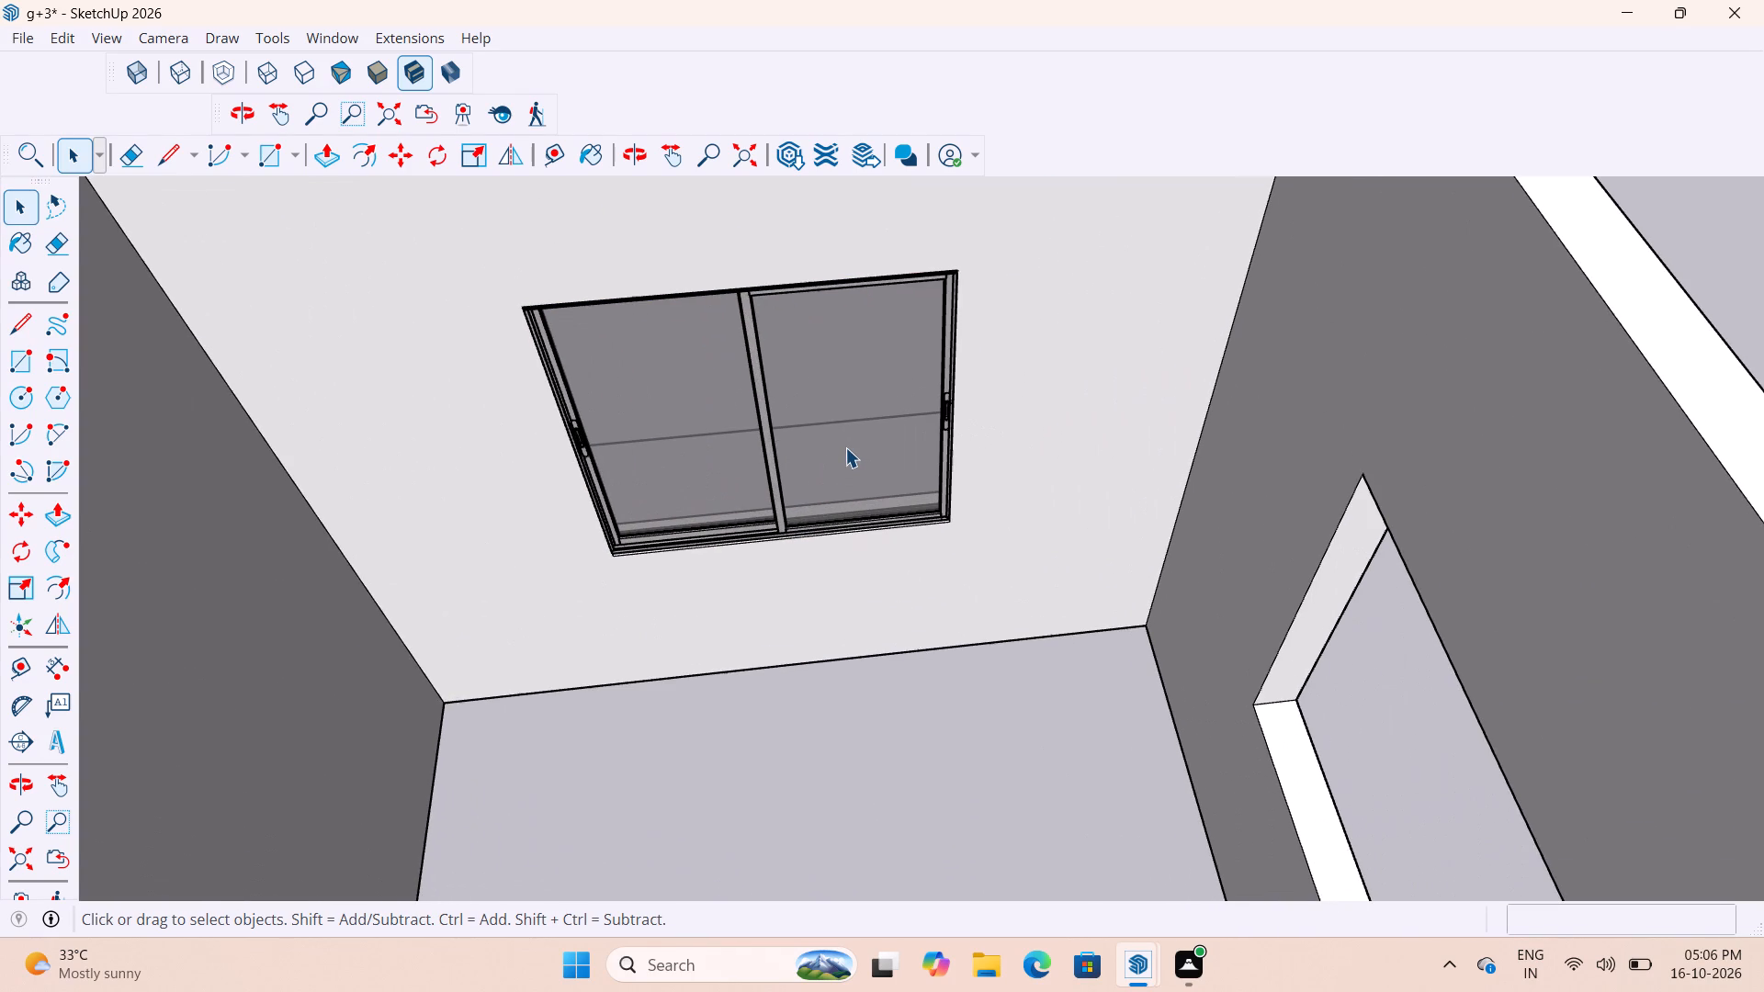
scroll(845, 447, "down", 5)
scroll(864, 492, "up", 8)
middle_click_drag(818, 457, 742, 402)
scroll(712, 417, "up", 4)
scroll(800, 623, "down", 8)
scroll(747, 560, "up", 10)
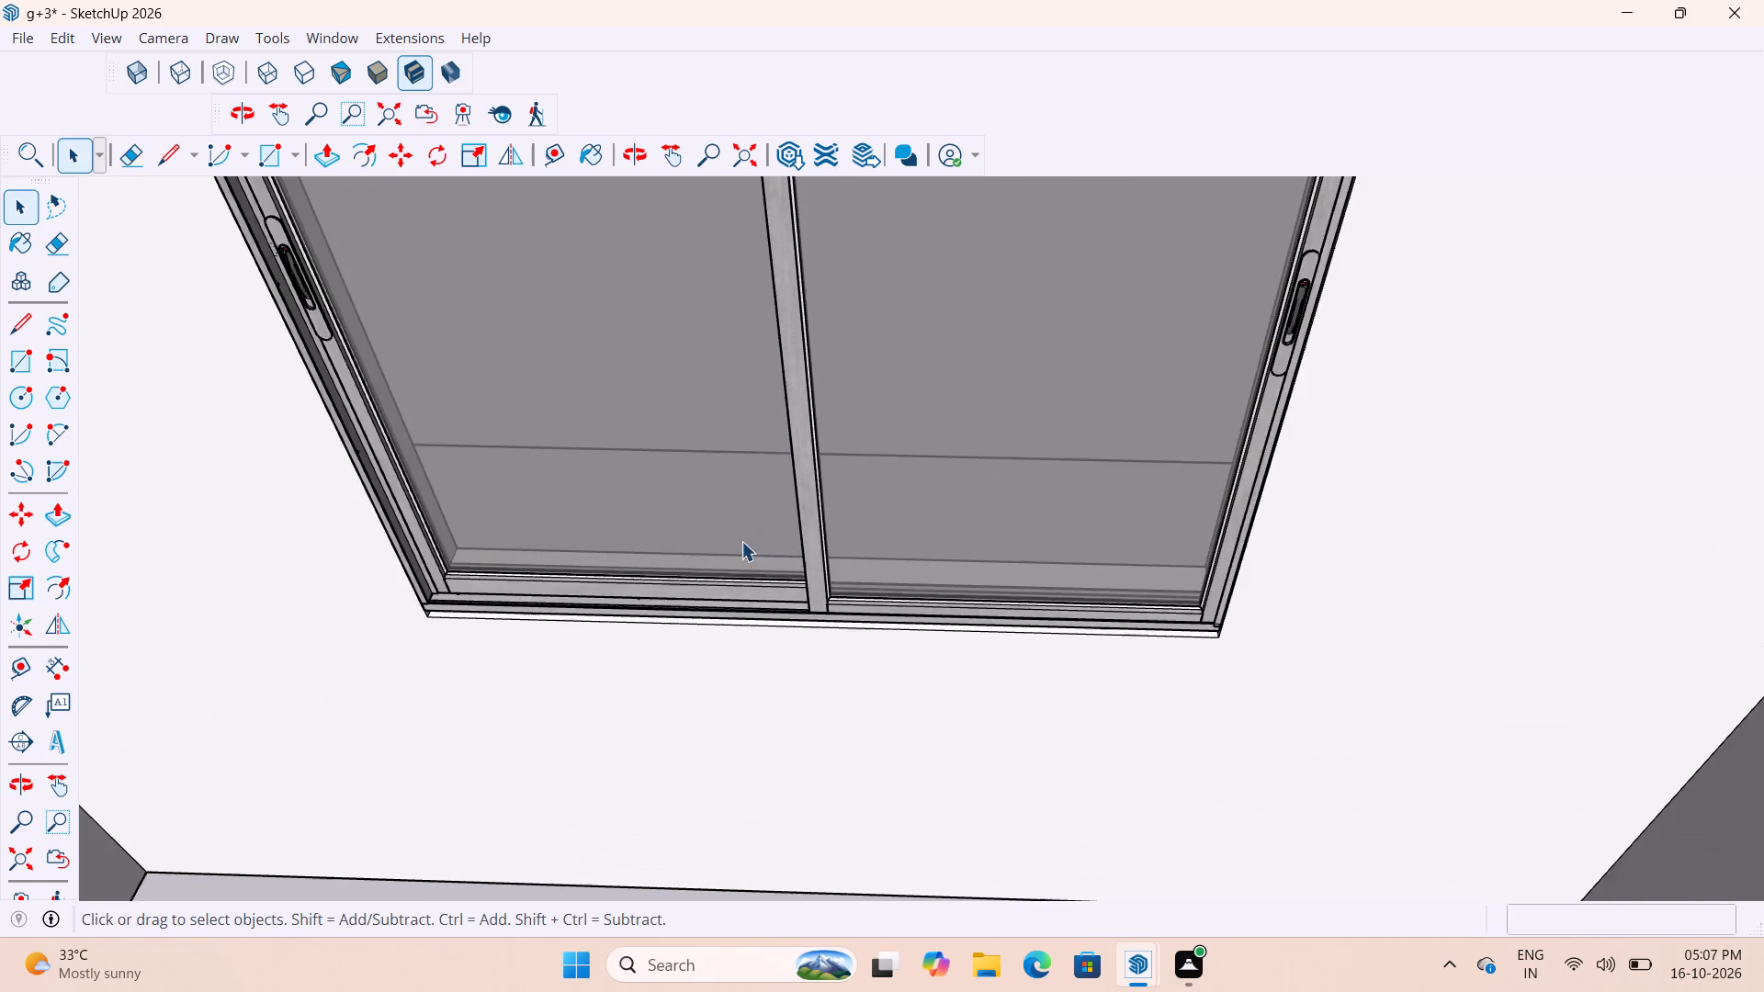
scroll(797, 570, "up", 4)
scroll(809, 597, "down", 5)
scroll(808, 600, "up", 4)
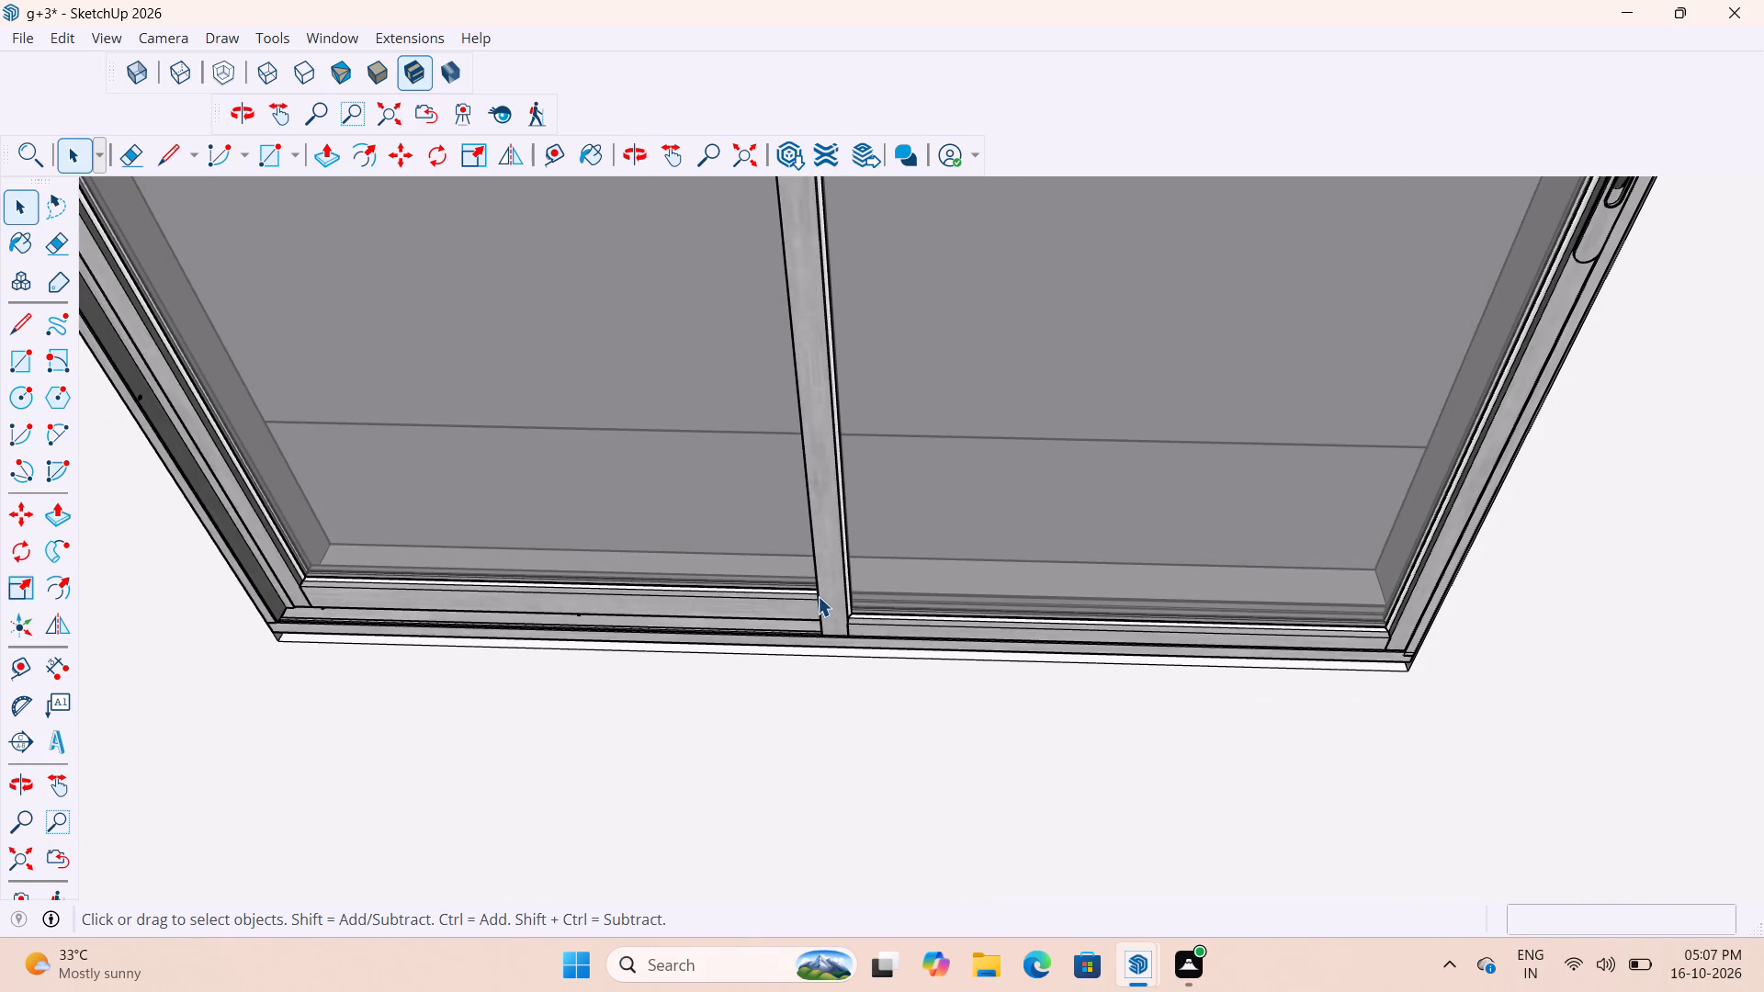
Copy the corner room's window by its lower corner about 4' 7" away into the room, and deselect the copy.
left_click(819, 598)
scroll(828, 619, "down", 4)
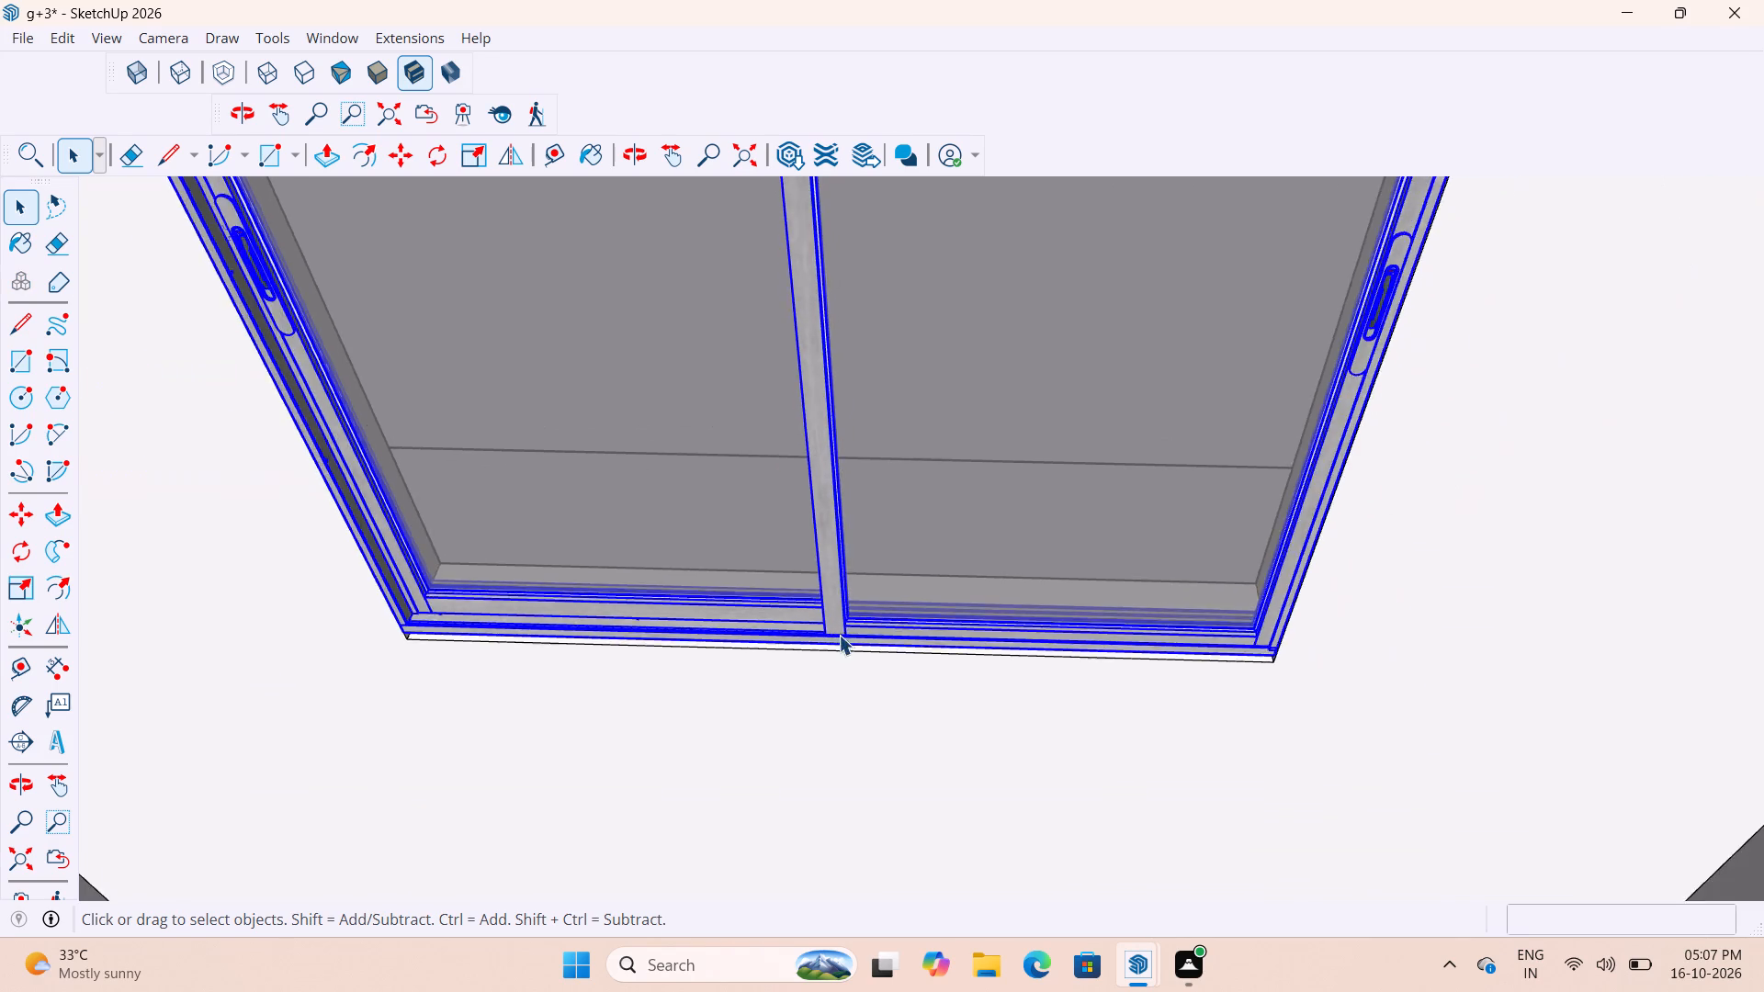
scroll(832, 635, "down", 13)
key("m")
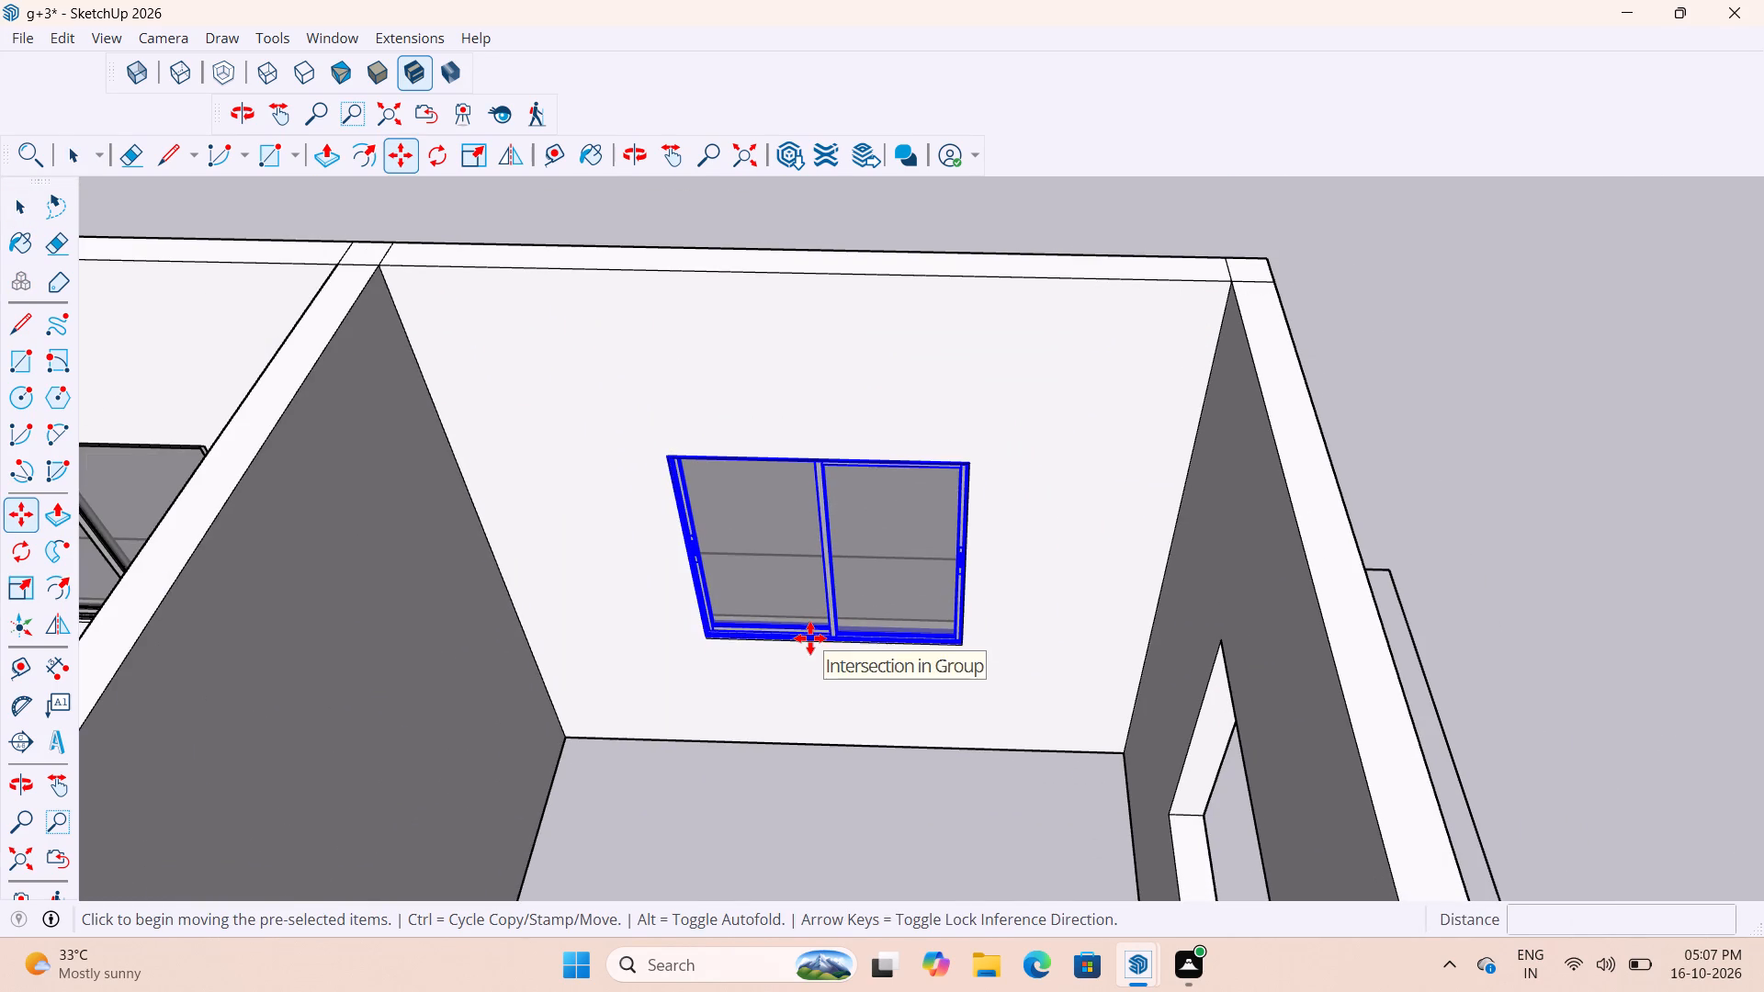
scroll(763, 629, "up", 19)
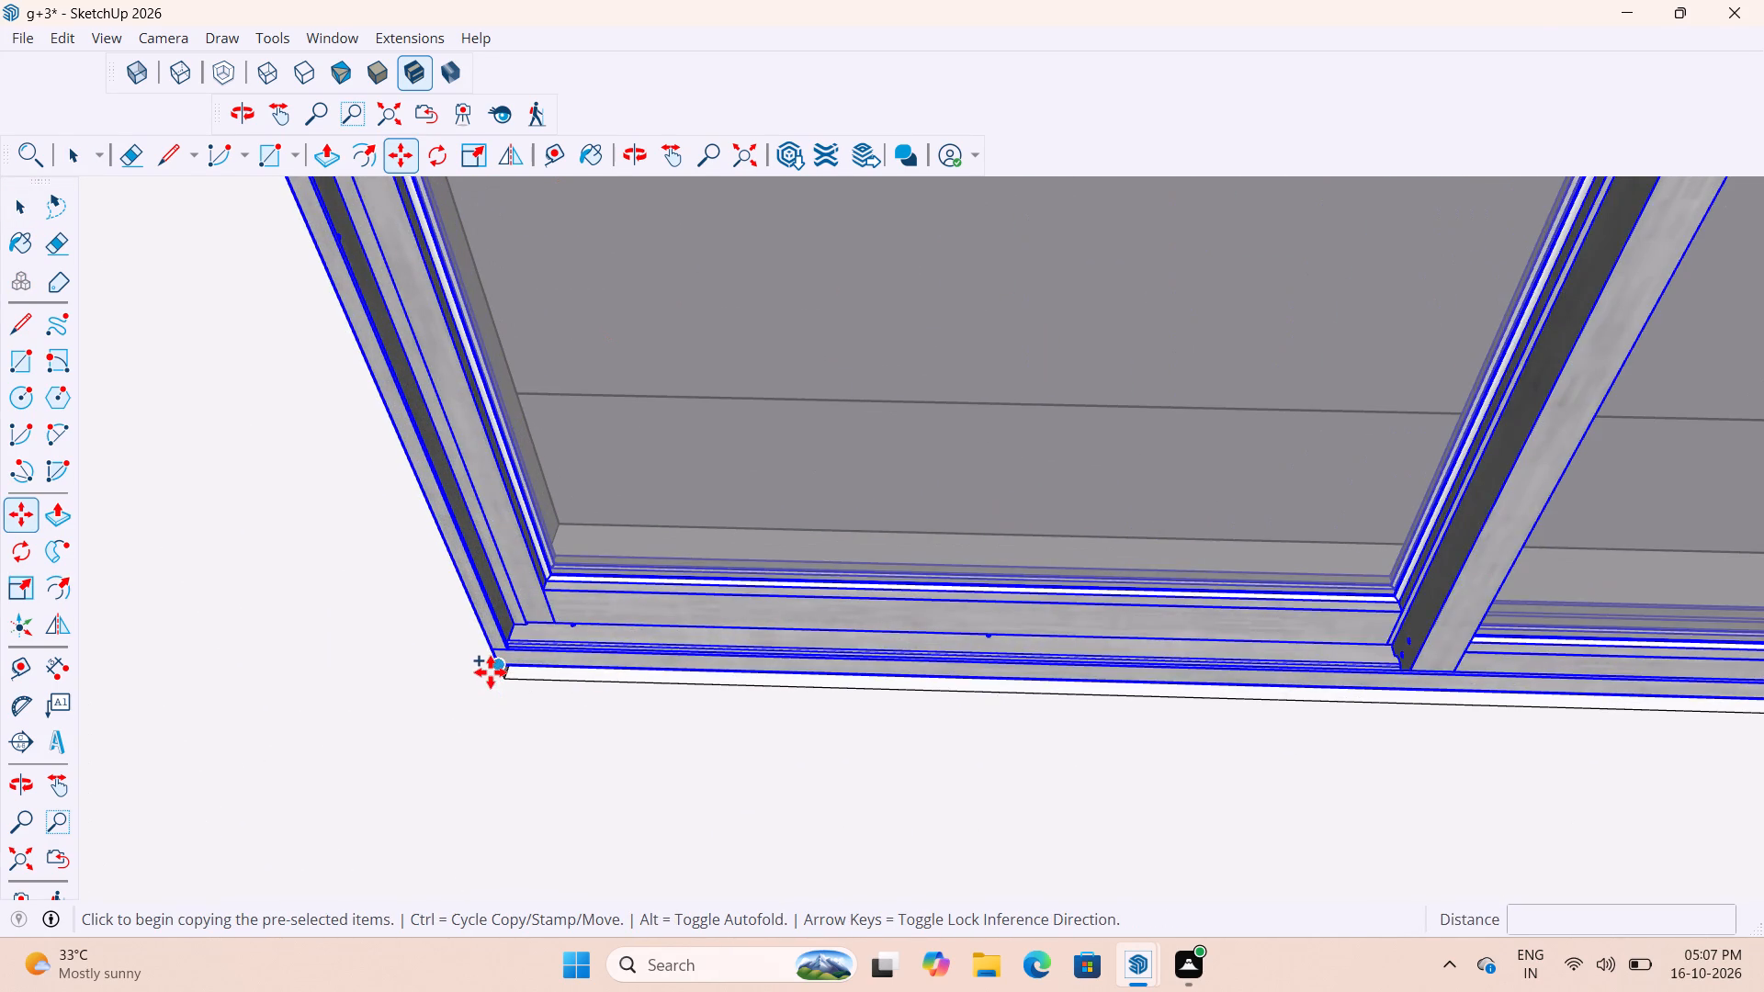
left_click(493, 669)
scroll(752, 674, "down", 11)
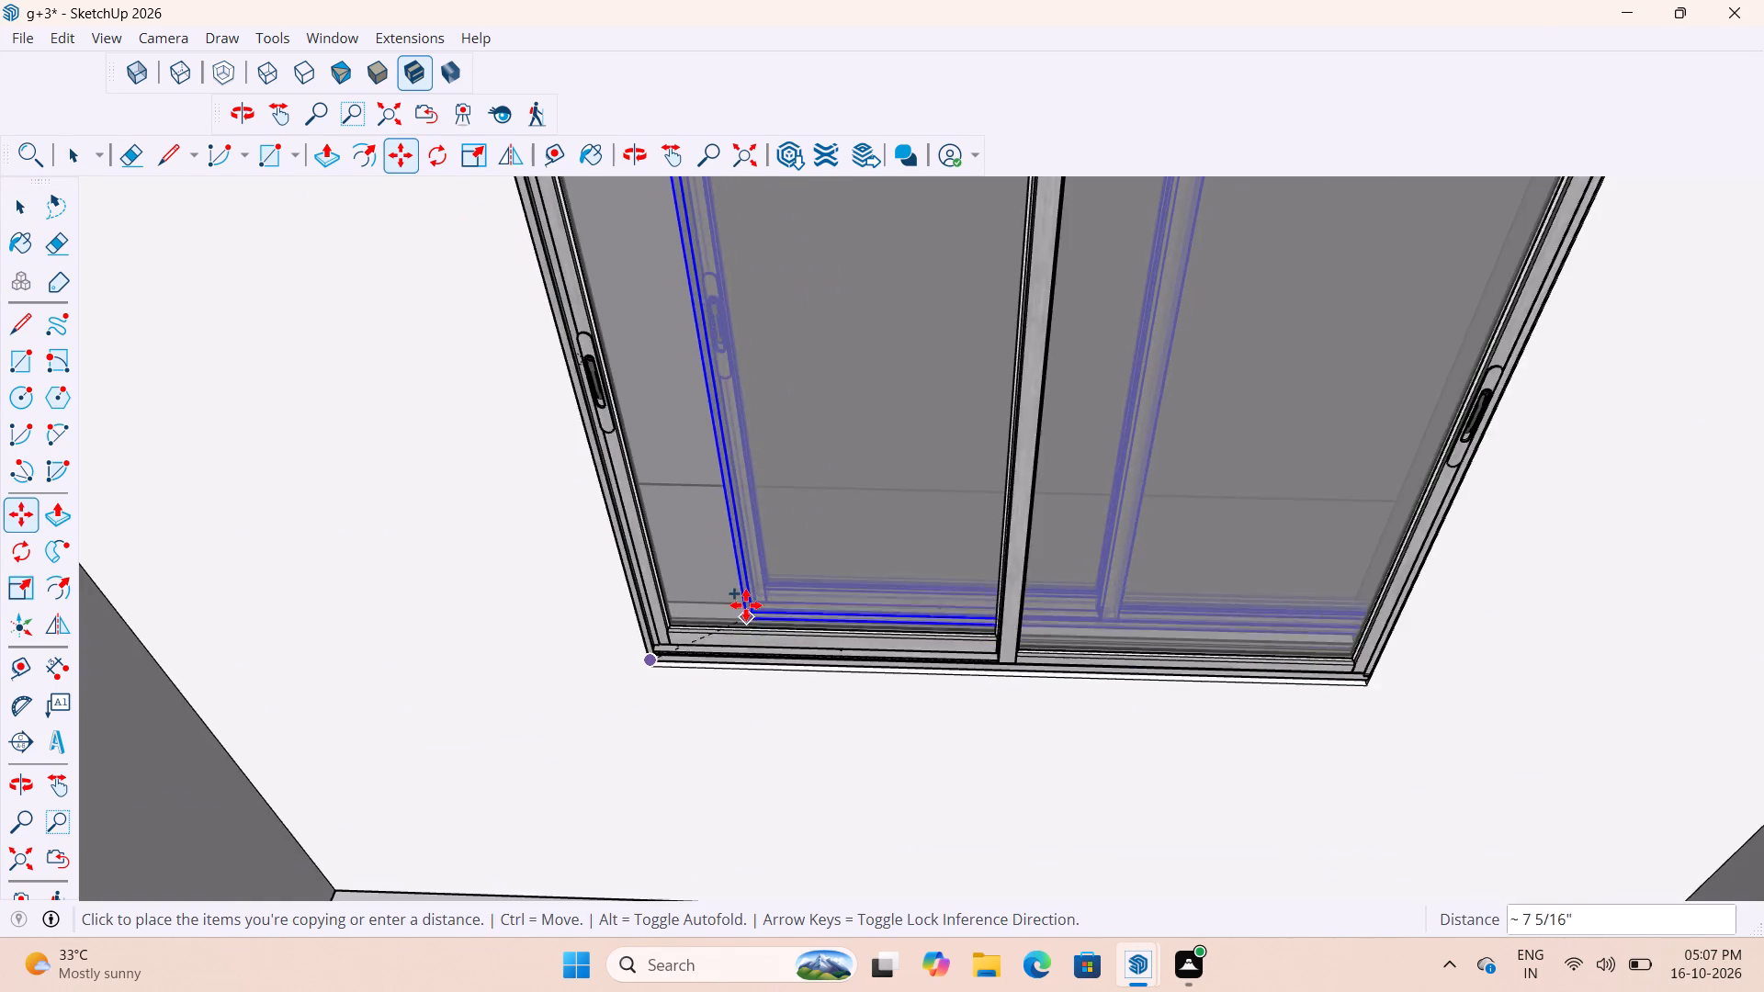
scroll(746, 605, "down", 20)
scroll(746, 605, "down", 2)
scroll(737, 694, "up", 4)
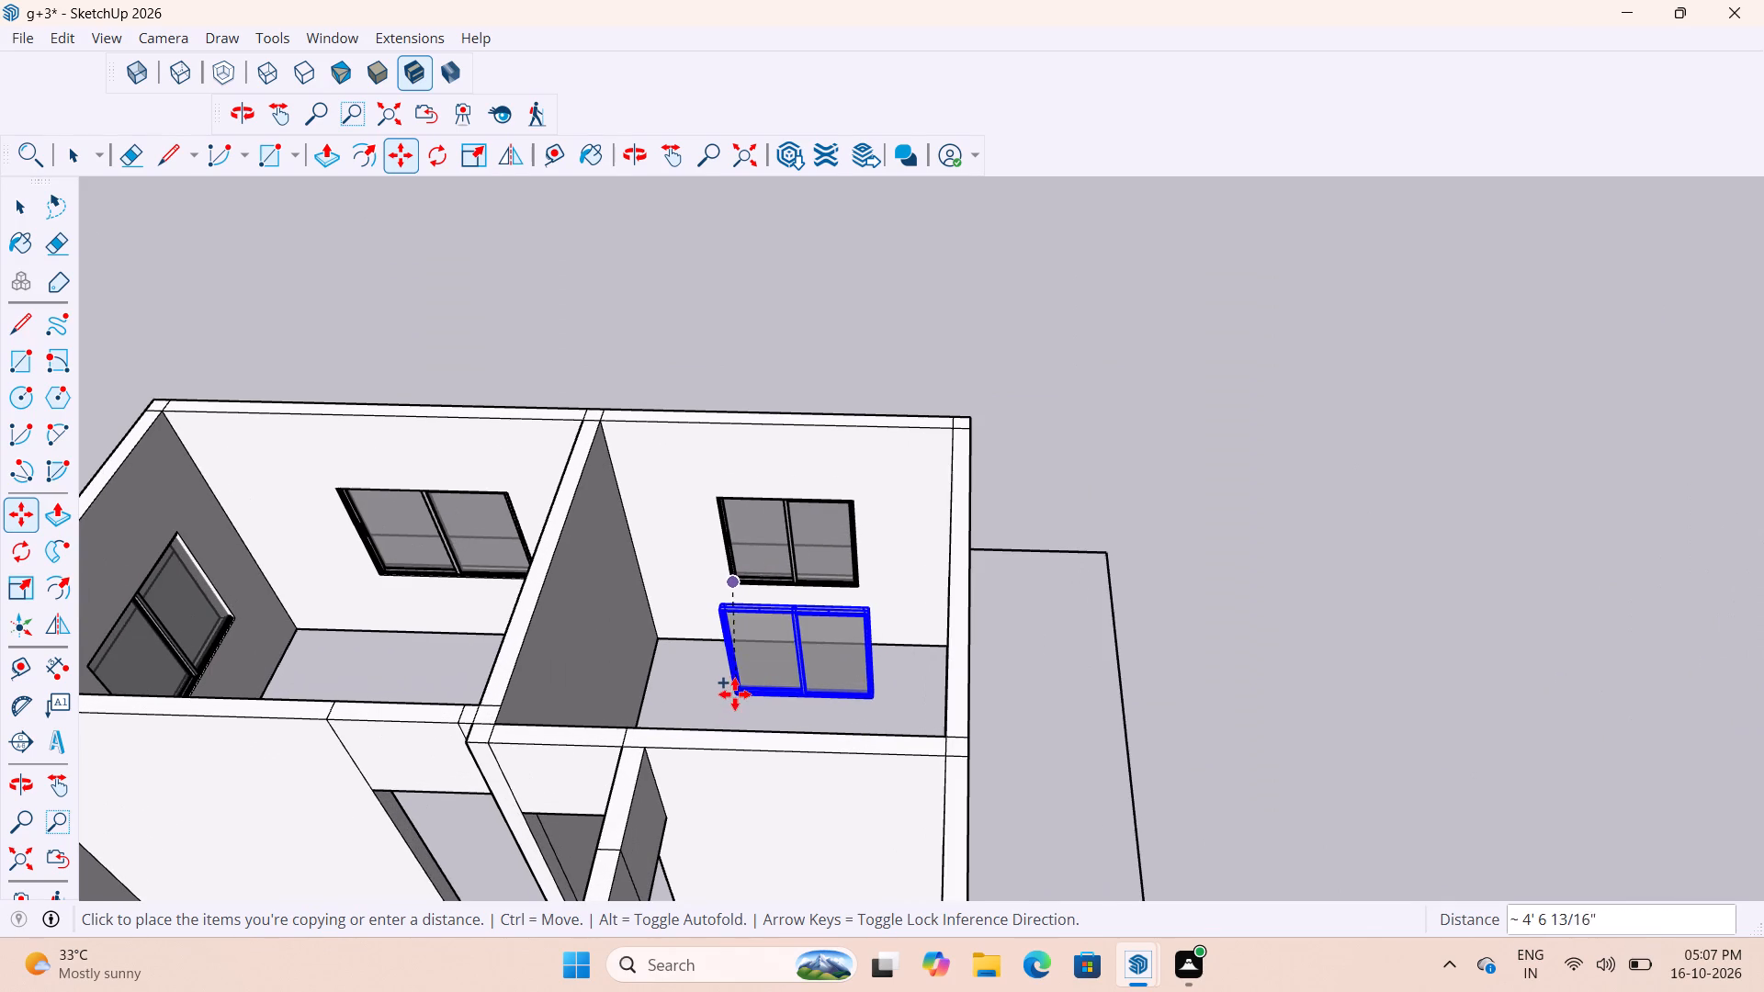
left_click(729, 693)
key("space")
left_click(1183, 370)
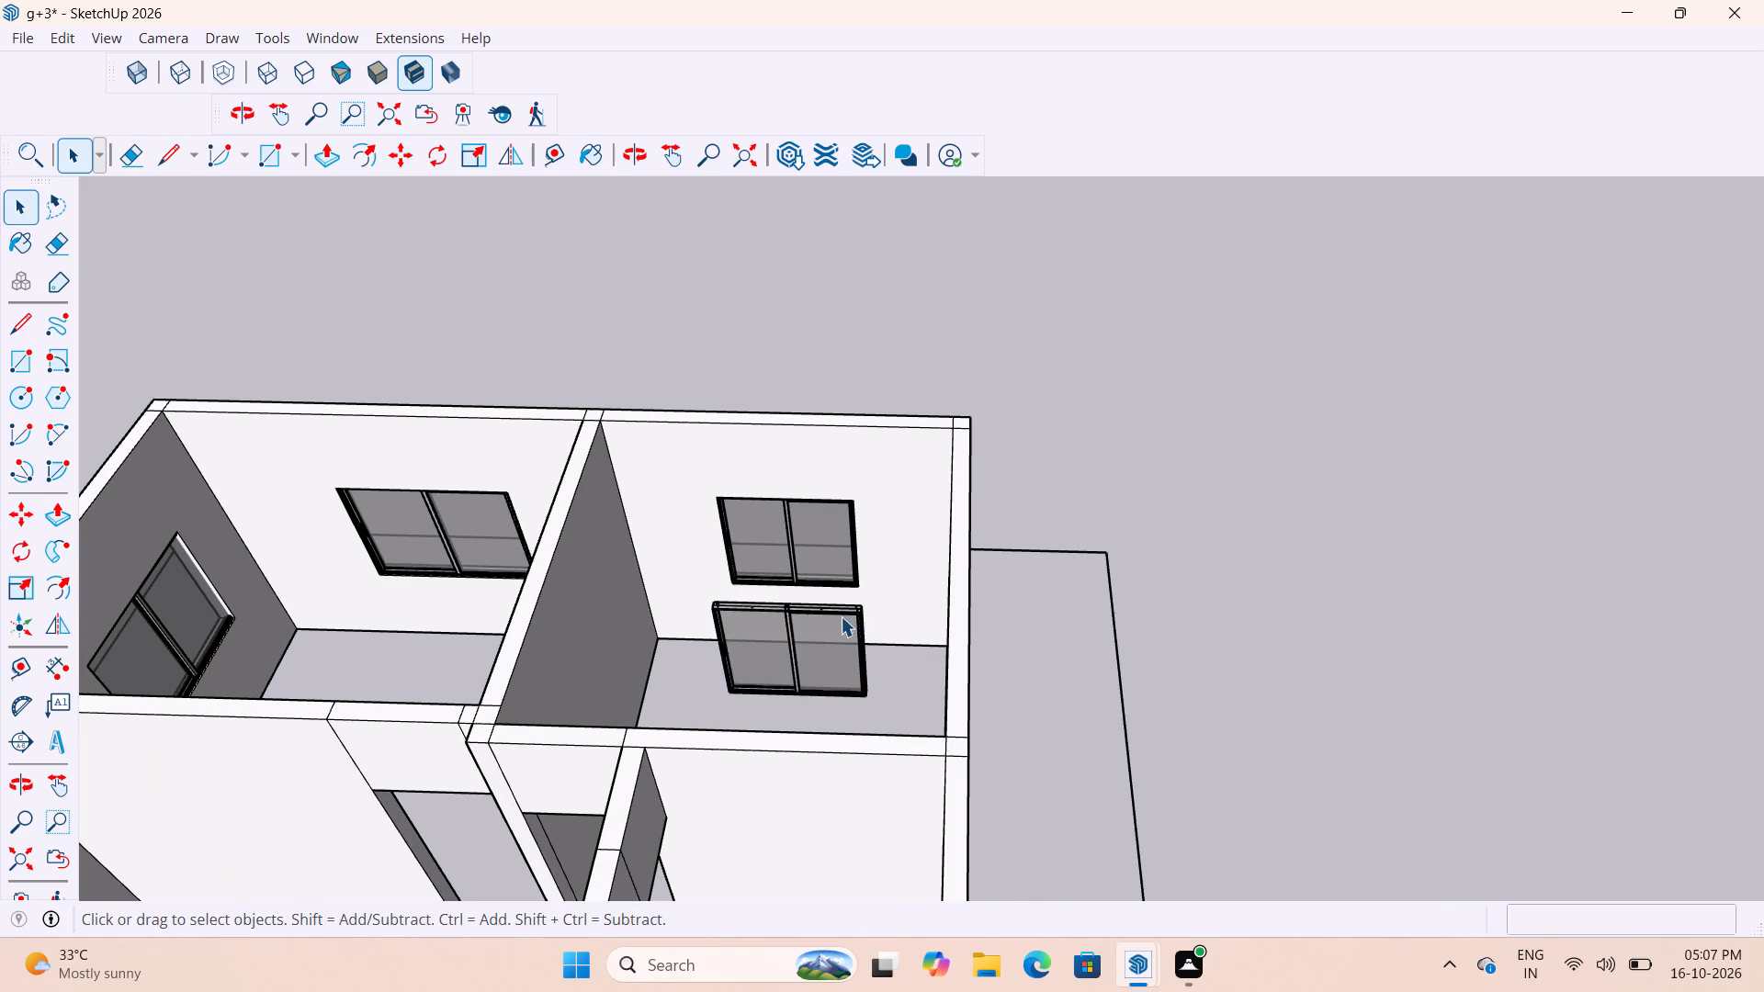
middle_click_drag(845, 611, 1066, 666)
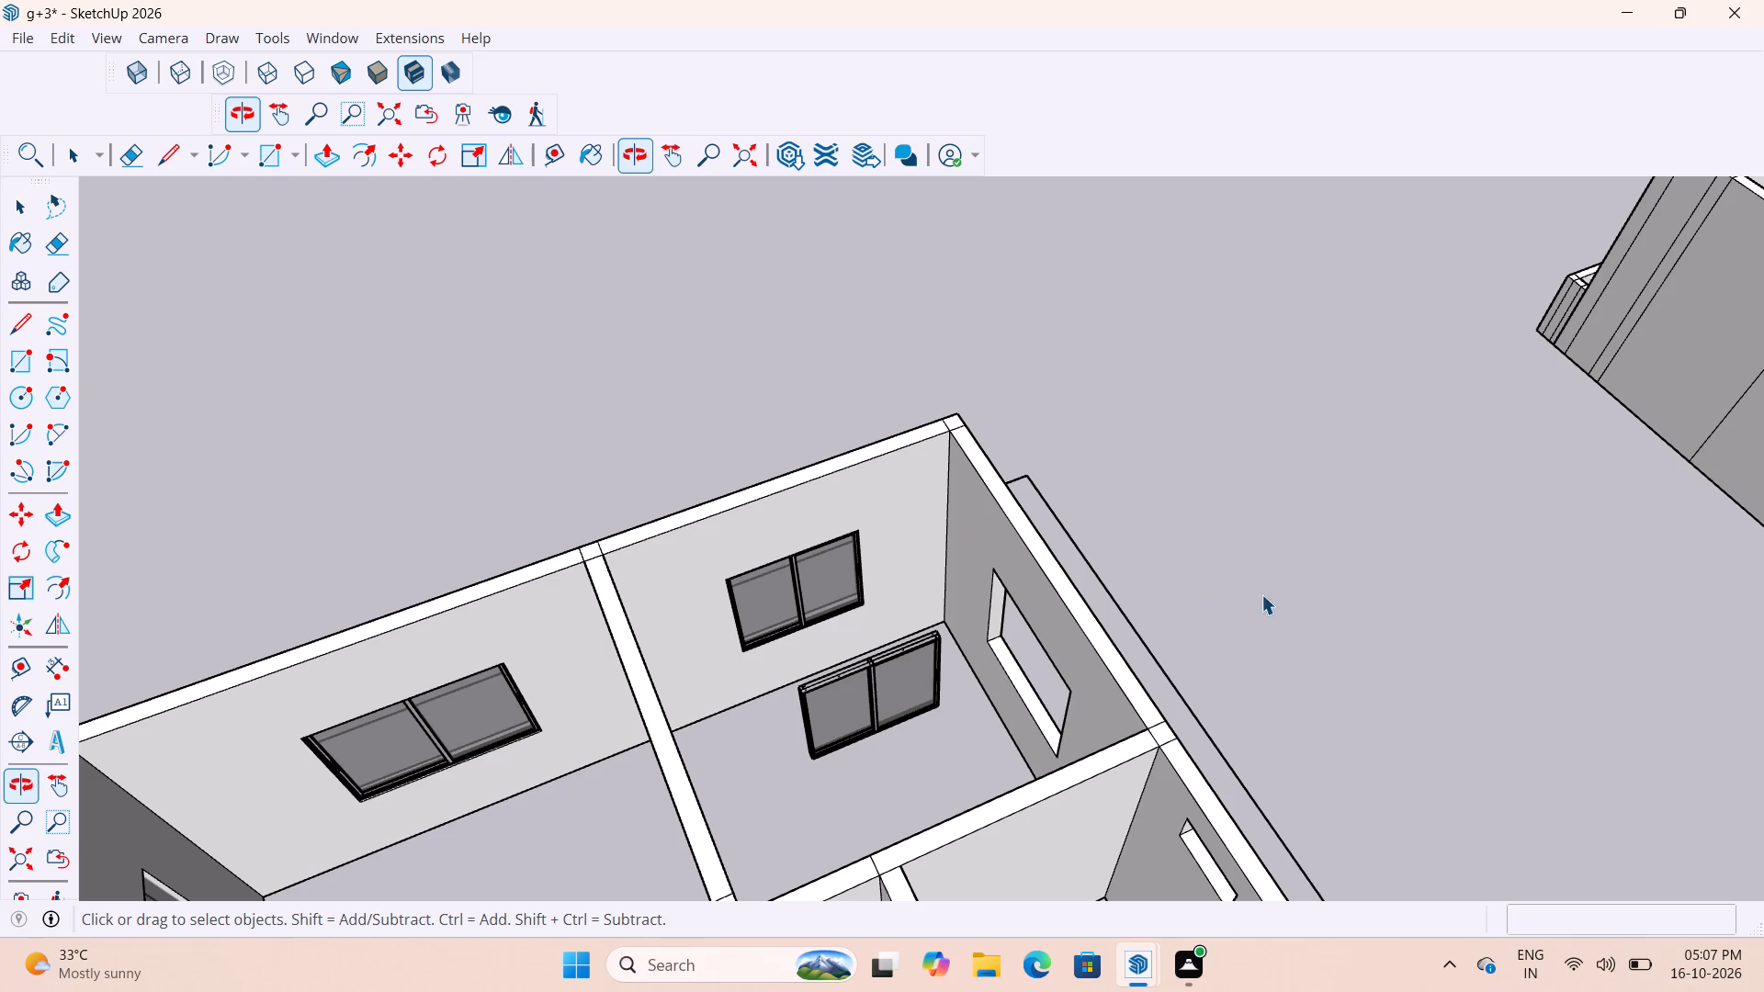
Rotate the loose window copy in the corner room 90° about its top frame, parallel to the side wall, and deselect it.
scroll(880, 587, "up", 2)
middle_click_drag(1217, 606, 1036, 598)
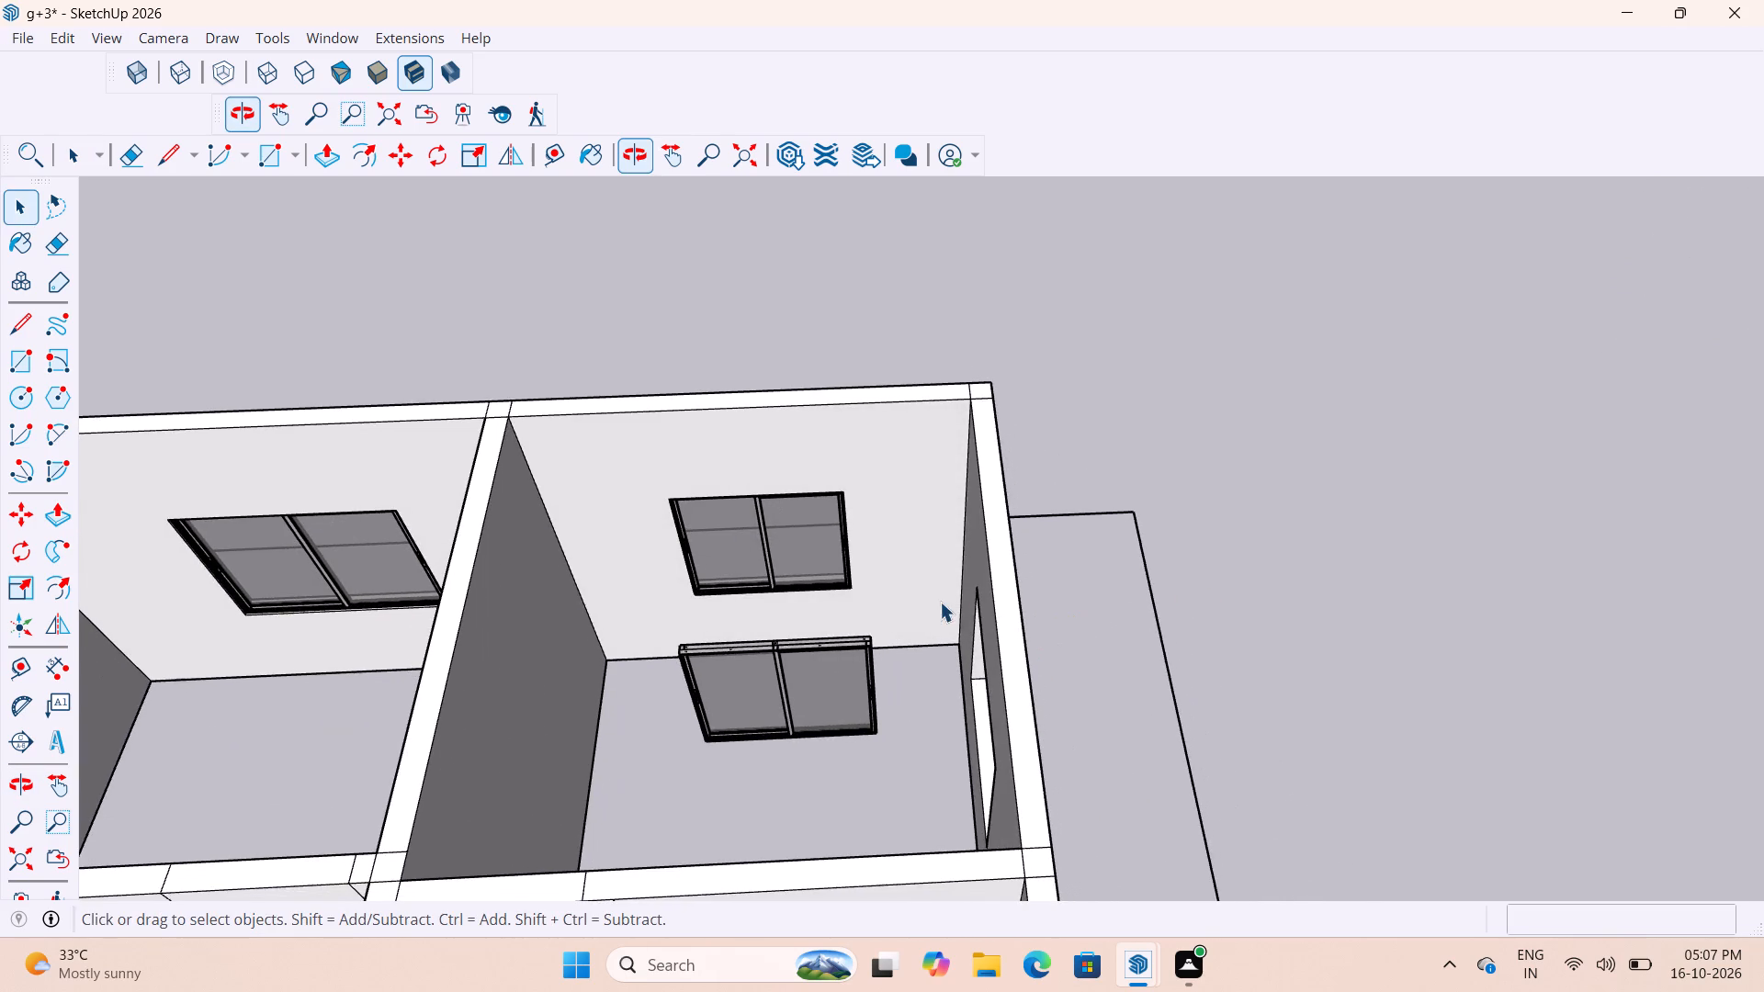
scroll(929, 604, "down", 3)
scroll(878, 639, "up", 8)
middle_click_drag(908, 639, 1025, 635)
scroll(1202, 555, "down", 5)
middle_click_drag(1100, 606, 1125, 603)
scroll(983, 608, "up", 7)
middle_click_drag(997, 614, 1045, 589)
left_click(969, 592)
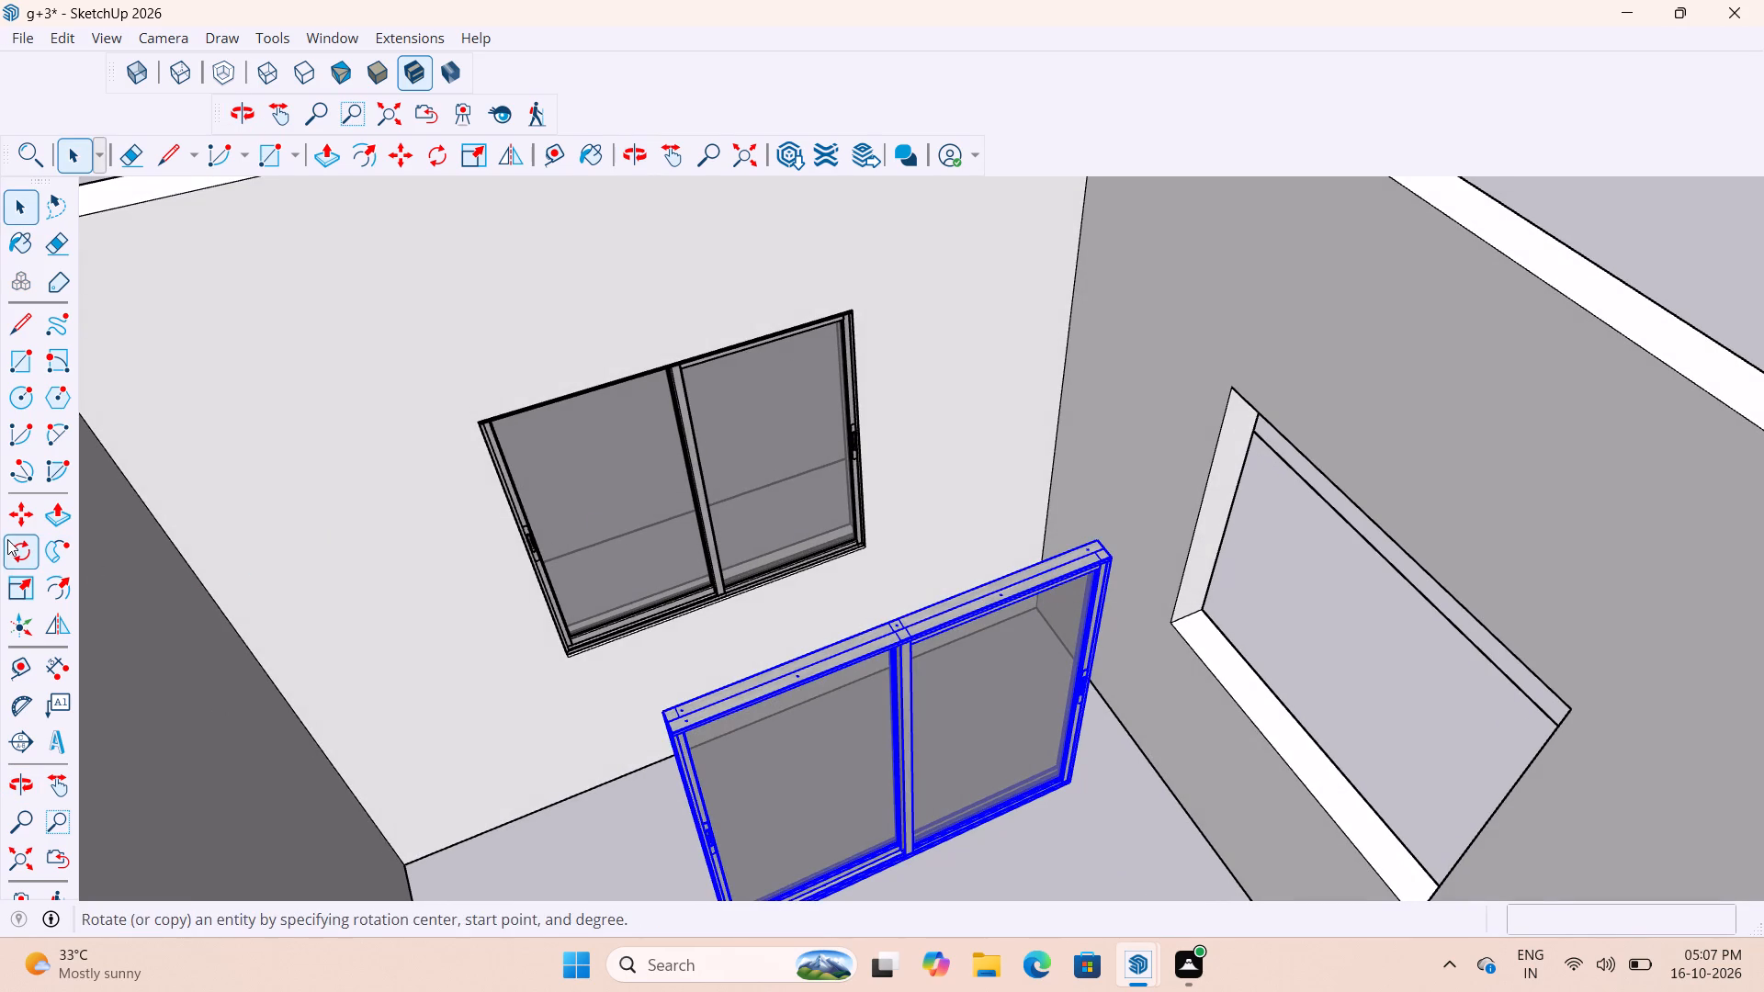
left_click(11, 552)
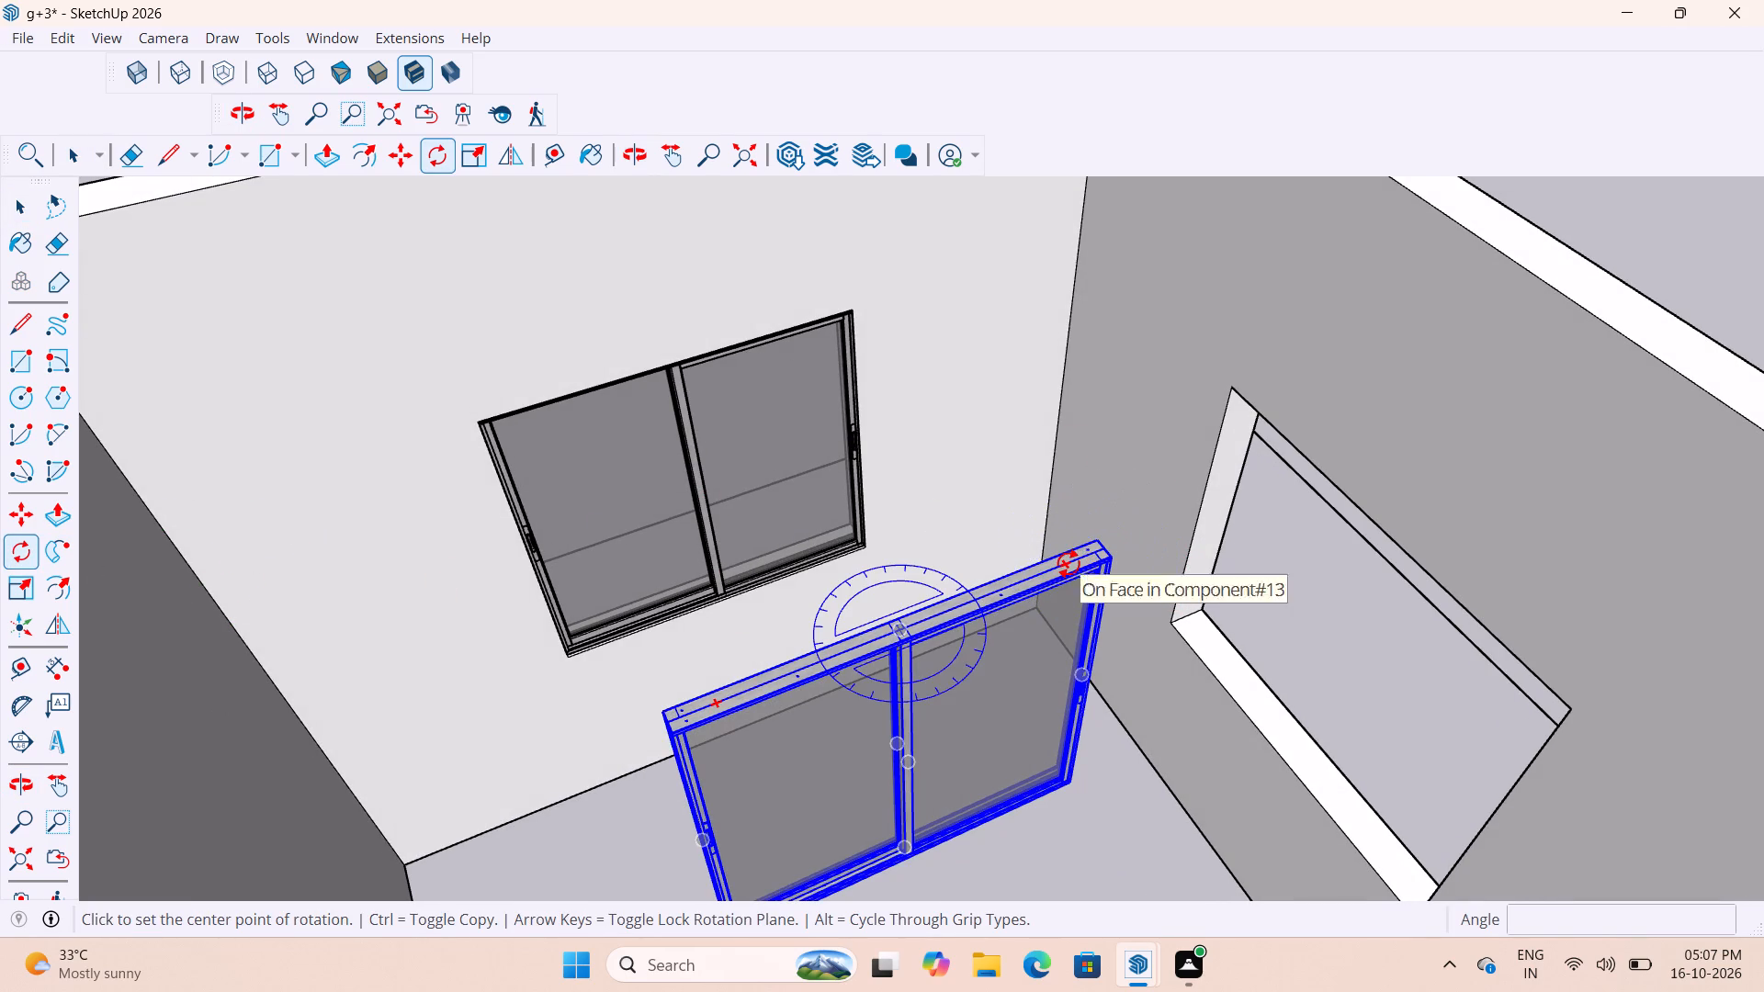
left_click(1069, 560)
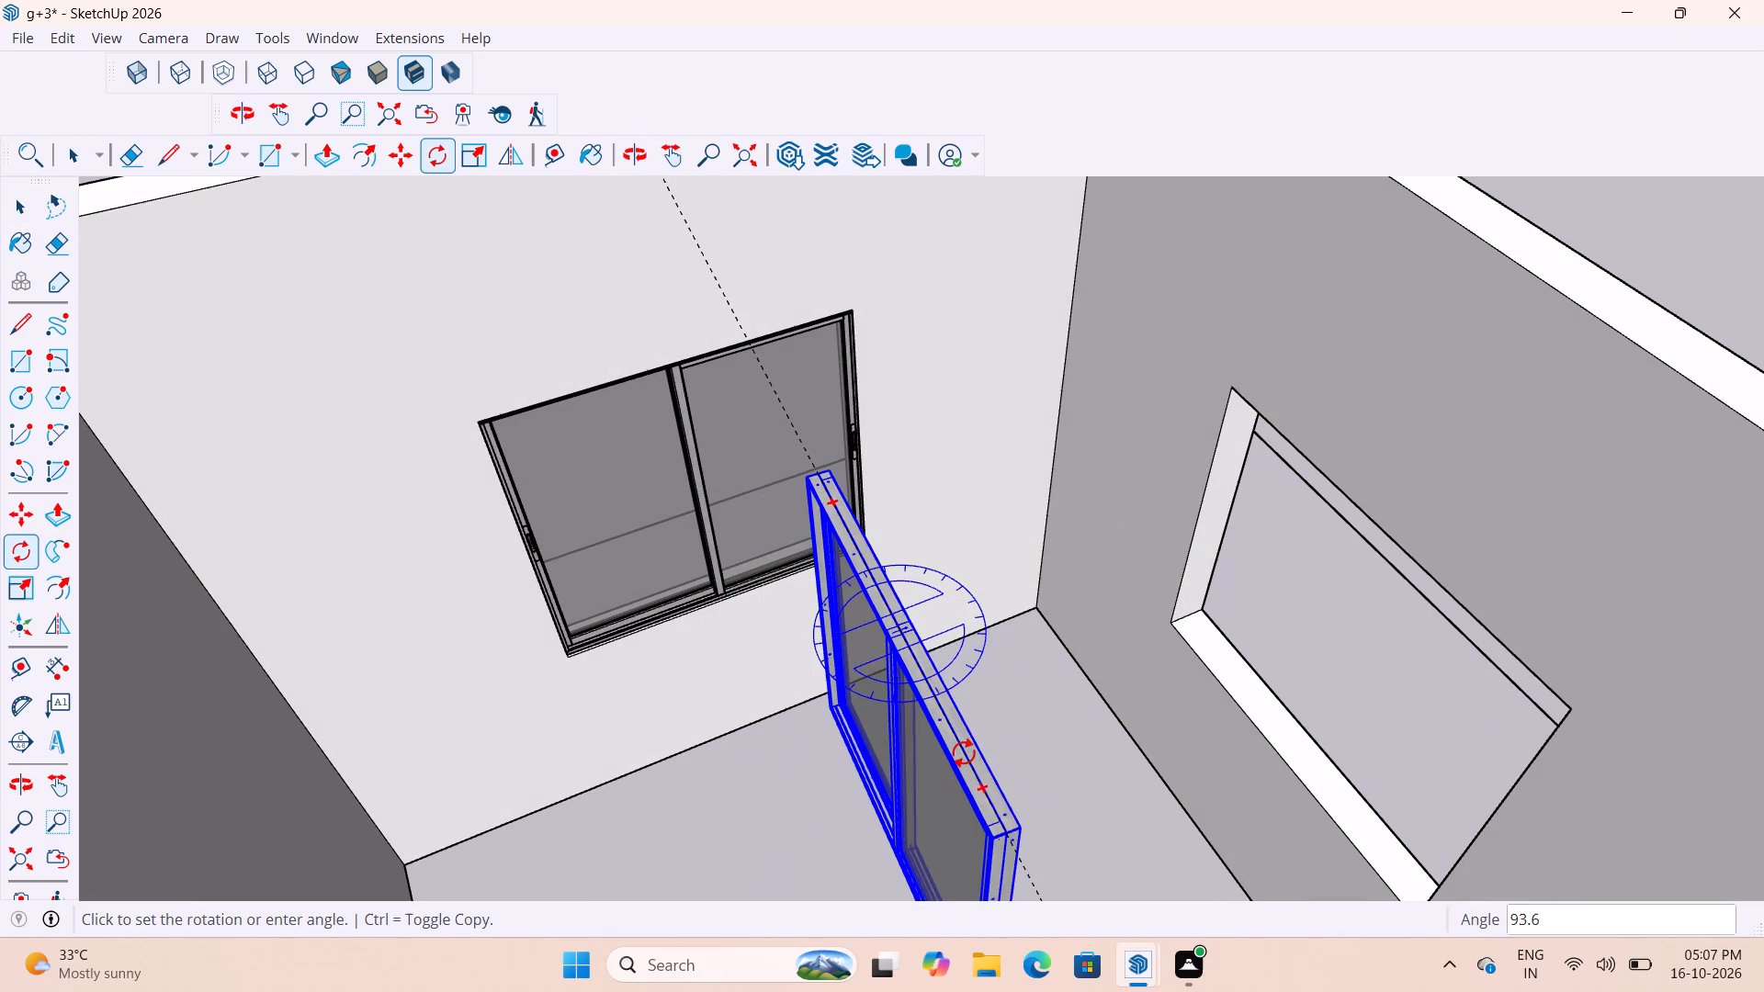
left_click(986, 755)
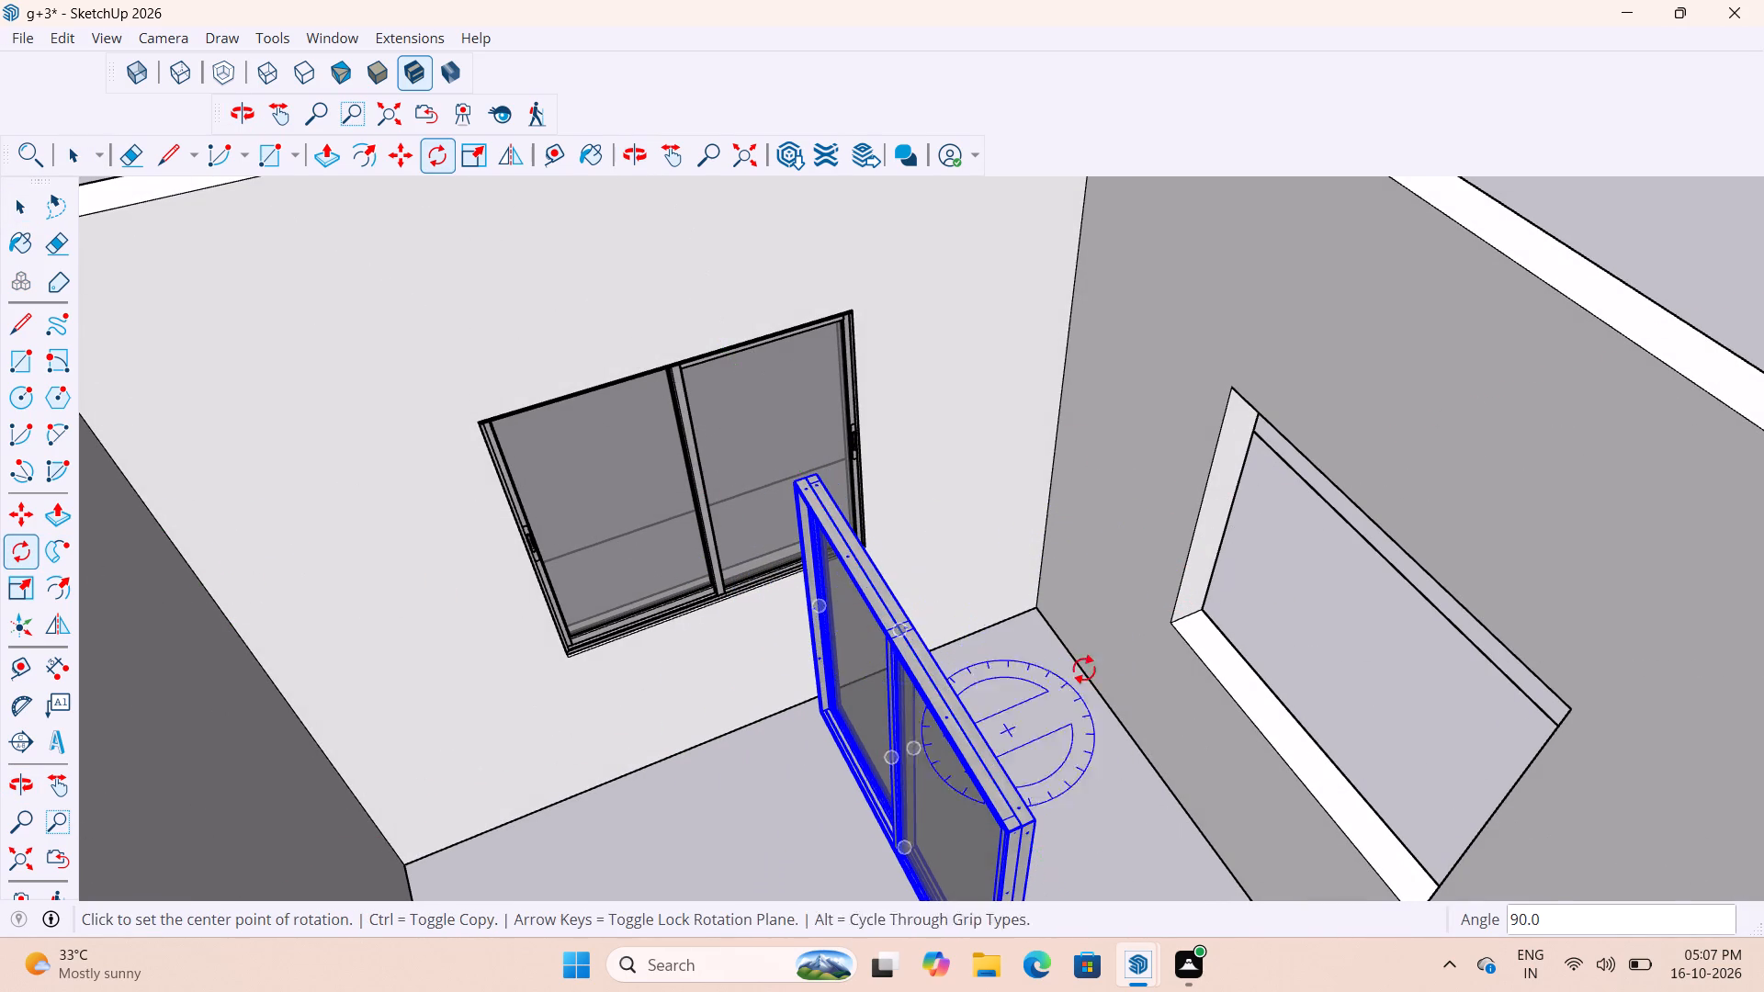
scroll(1023, 634, "down", 11)
key("space")
key("space")
left_click(1232, 501)
Copy the rotated window by its lower frame corner into the corner room's empty side-wall opening, about 4' 9 3/4" away.
middle_click_drag(967, 670, 1210, 705)
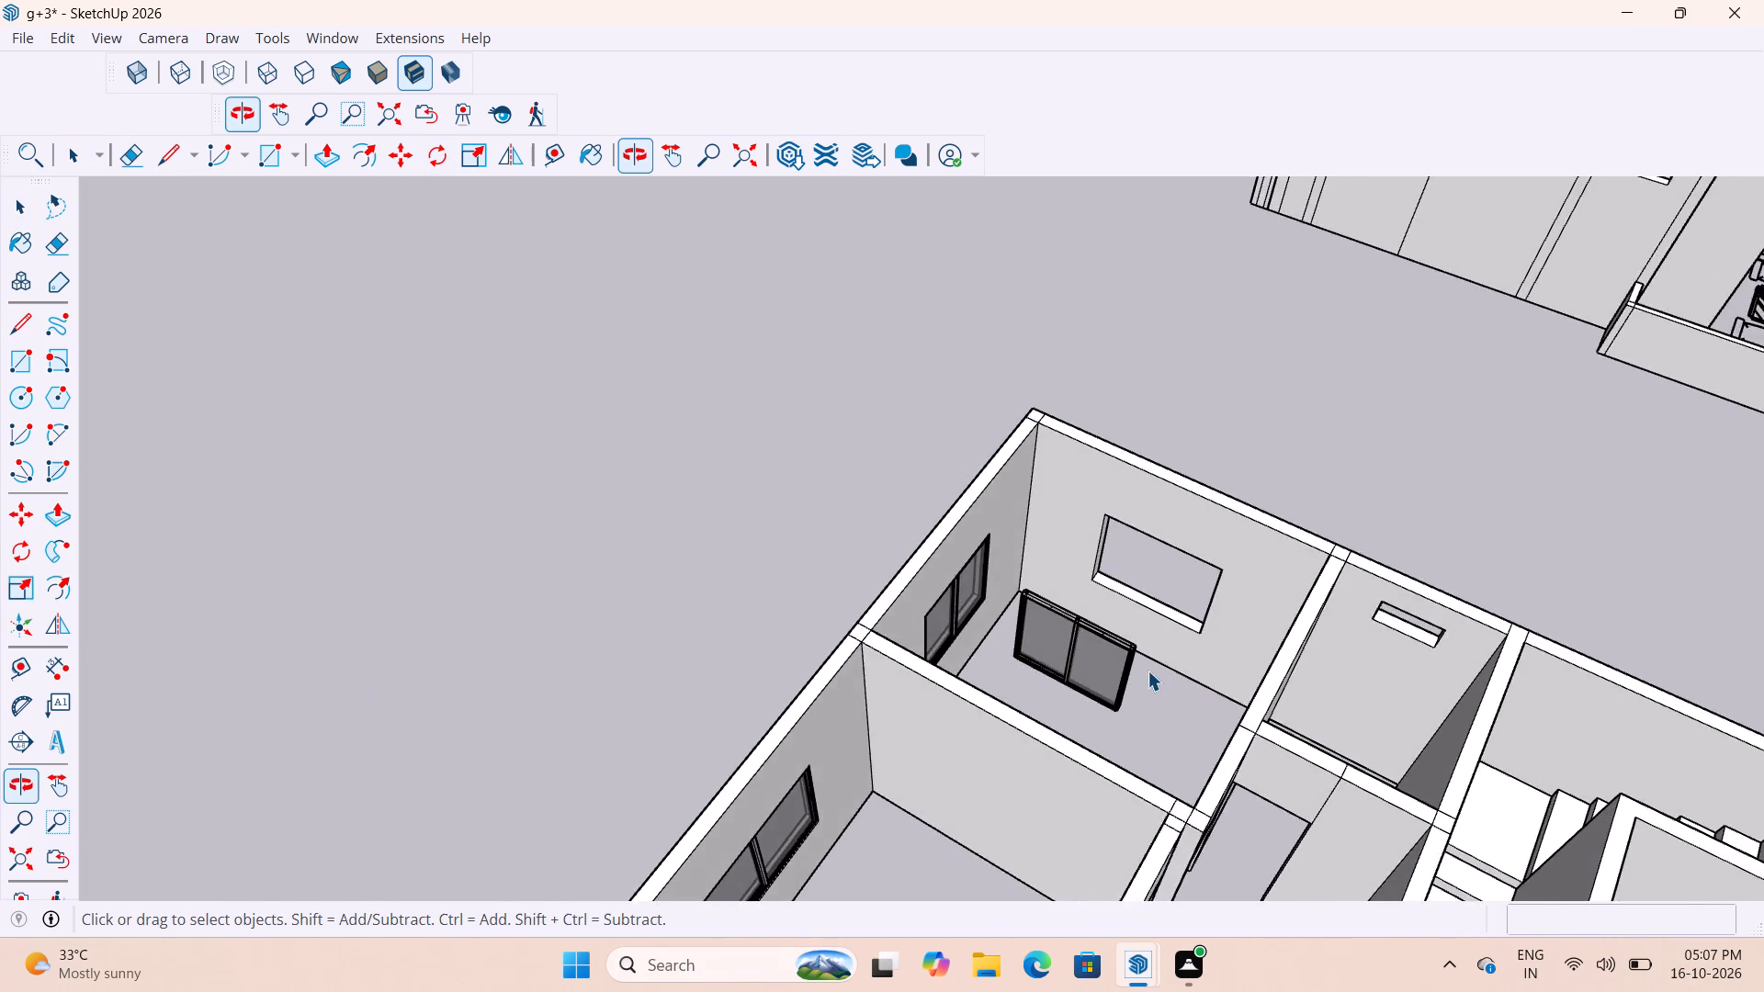
scroll(1148, 671, "up", 7)
left_click(1114, 651)
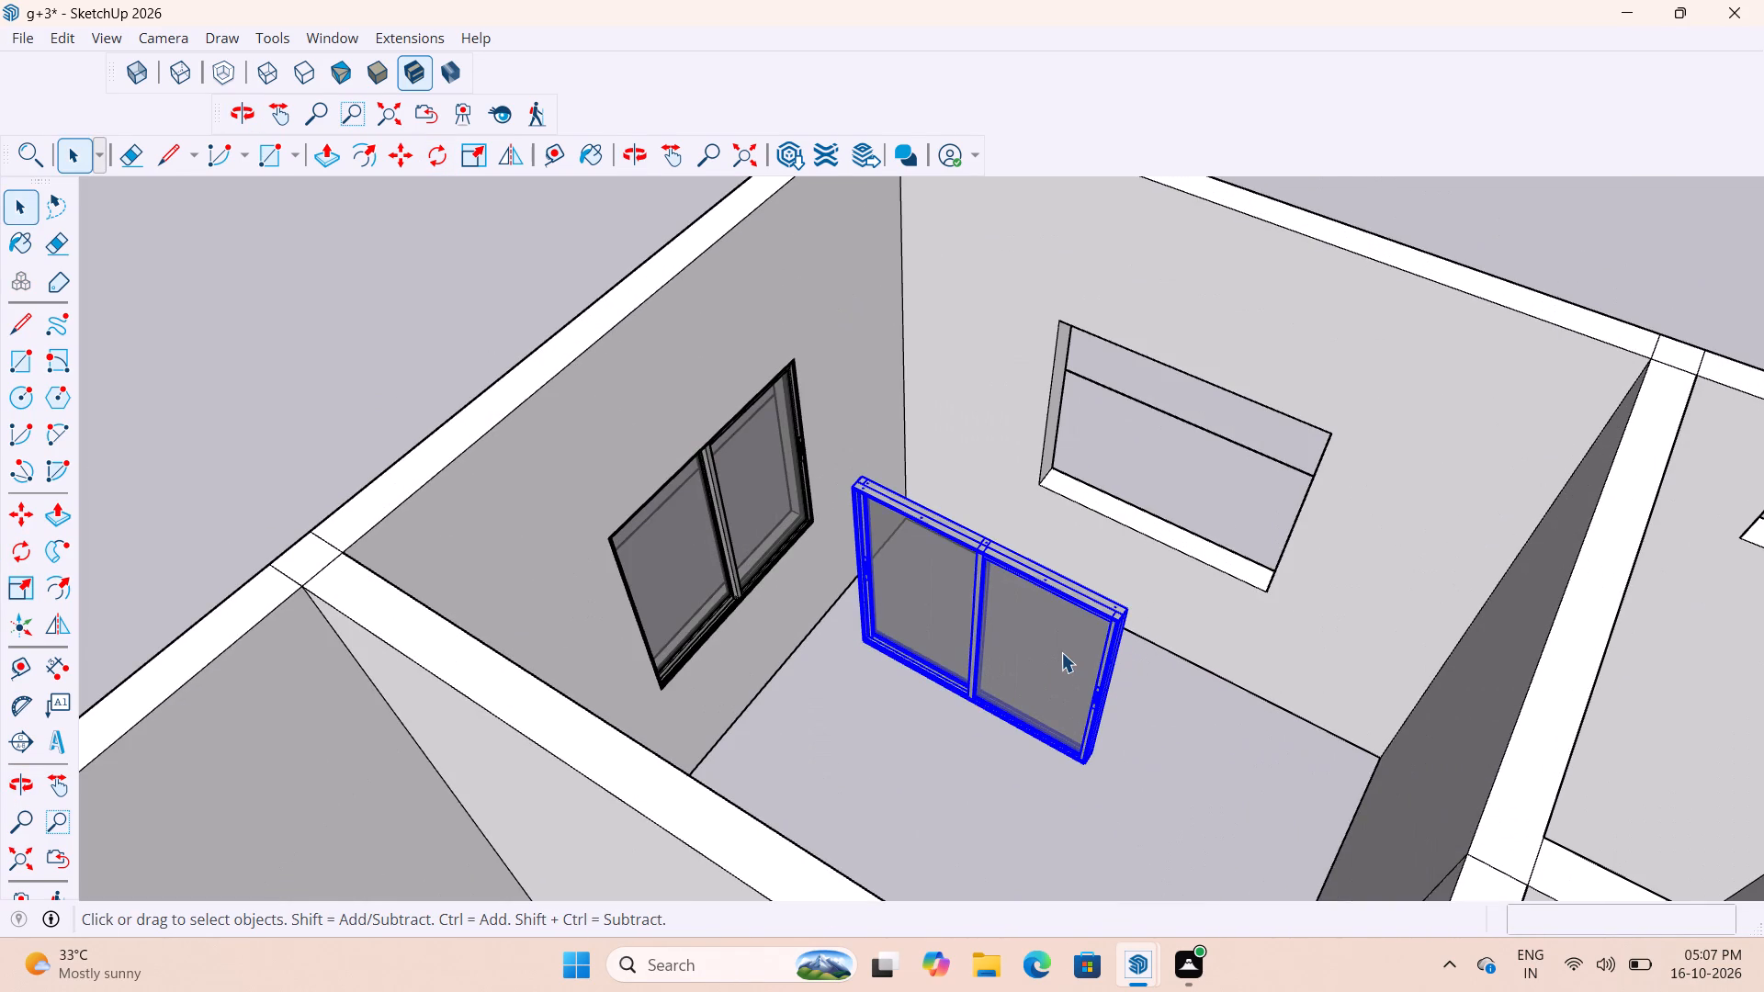
key("m")
scroll(883, 661, "up", 12)
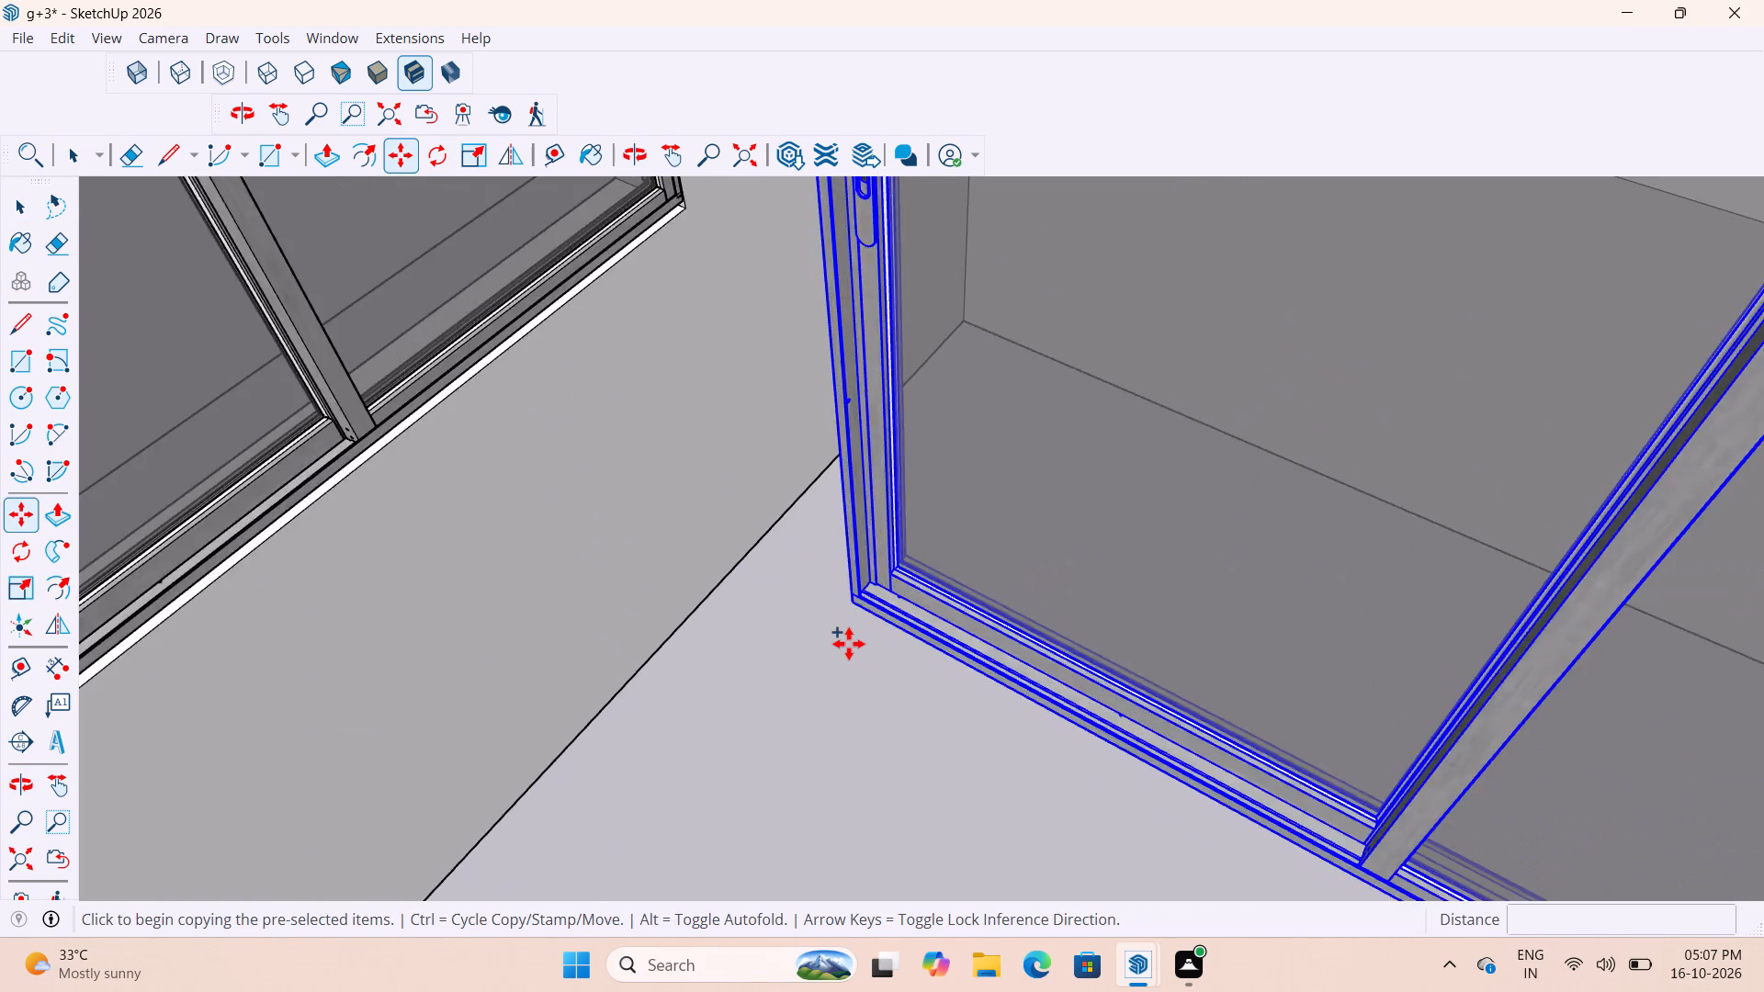
left_click(856, 583)
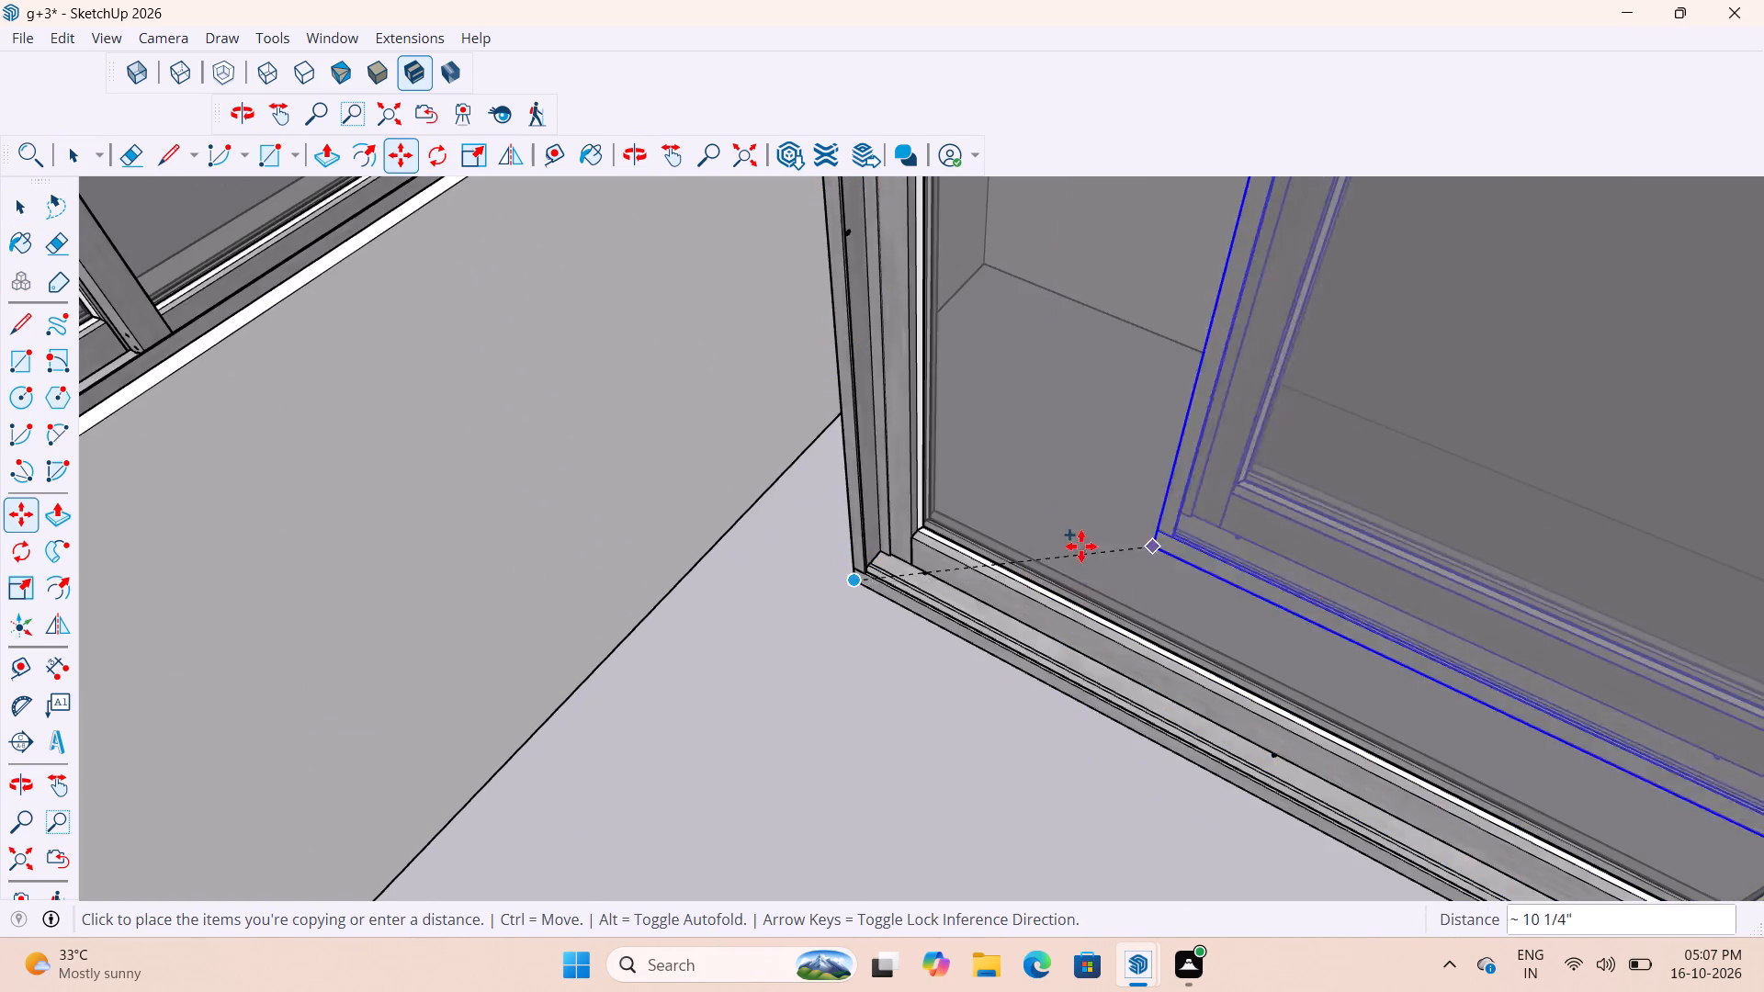
scroll(1039, 550, "down", 17)
scroll(1076, 444, "up", 7)
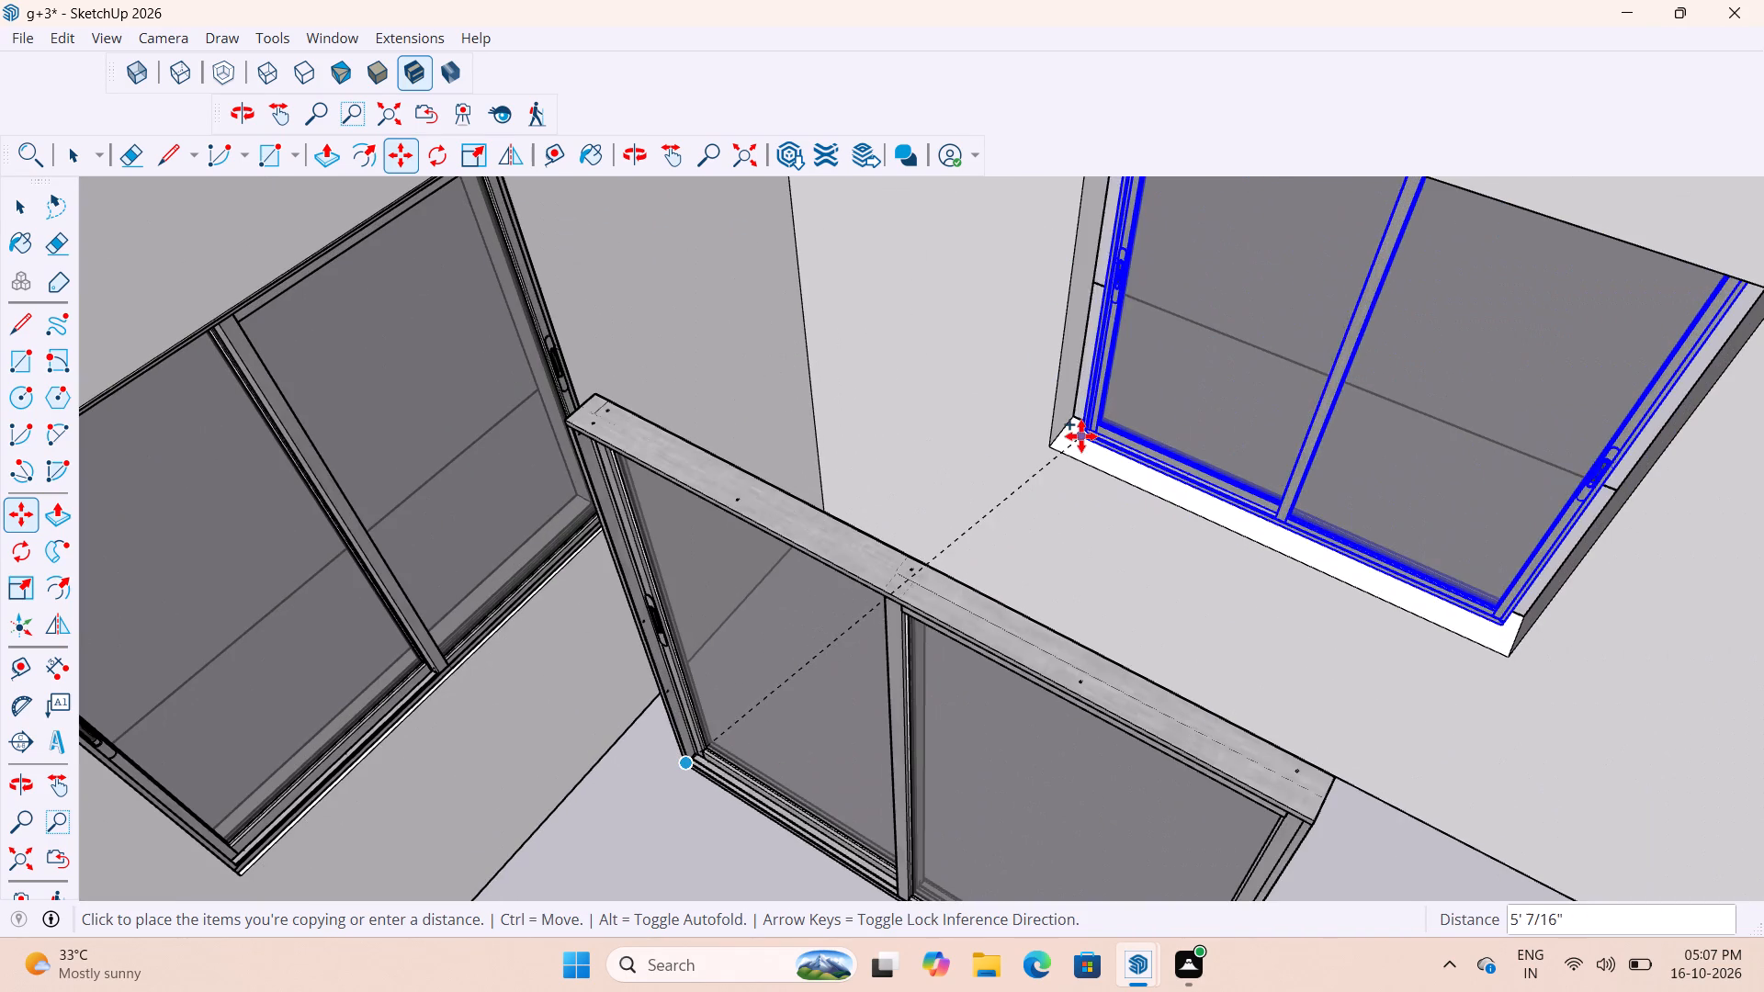
scroll(1063, 436, "up", 7)
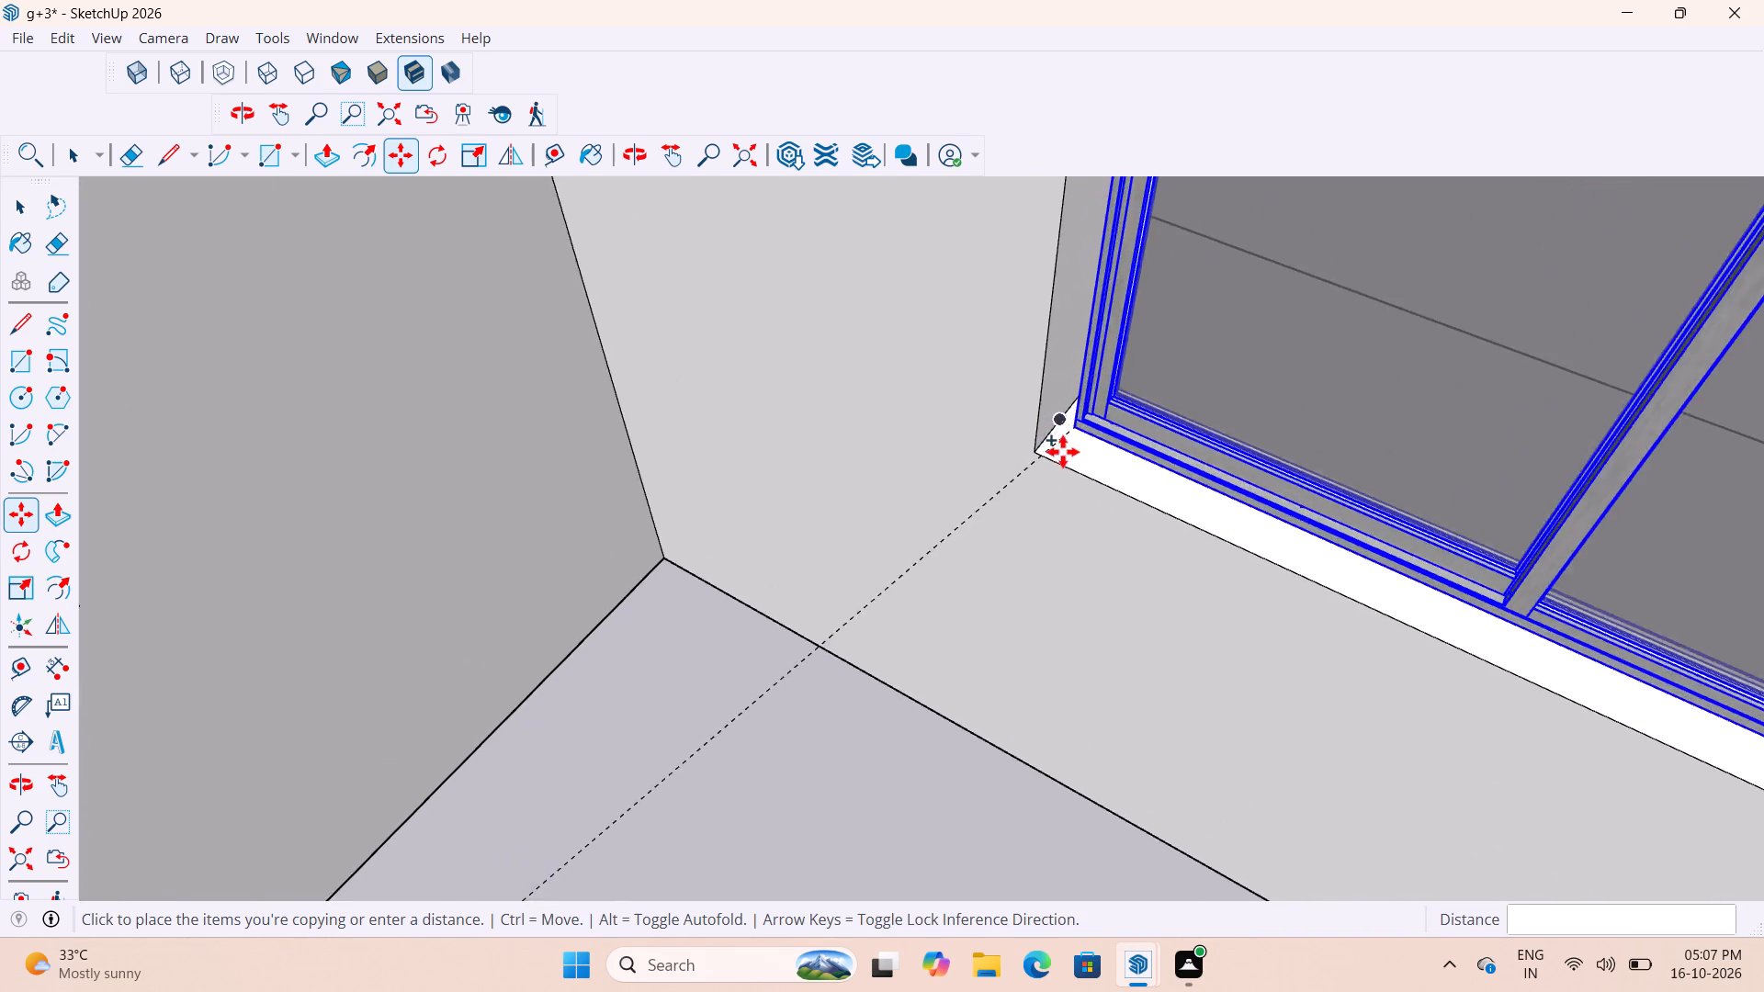
scroll(1063, 452, "up", 8)
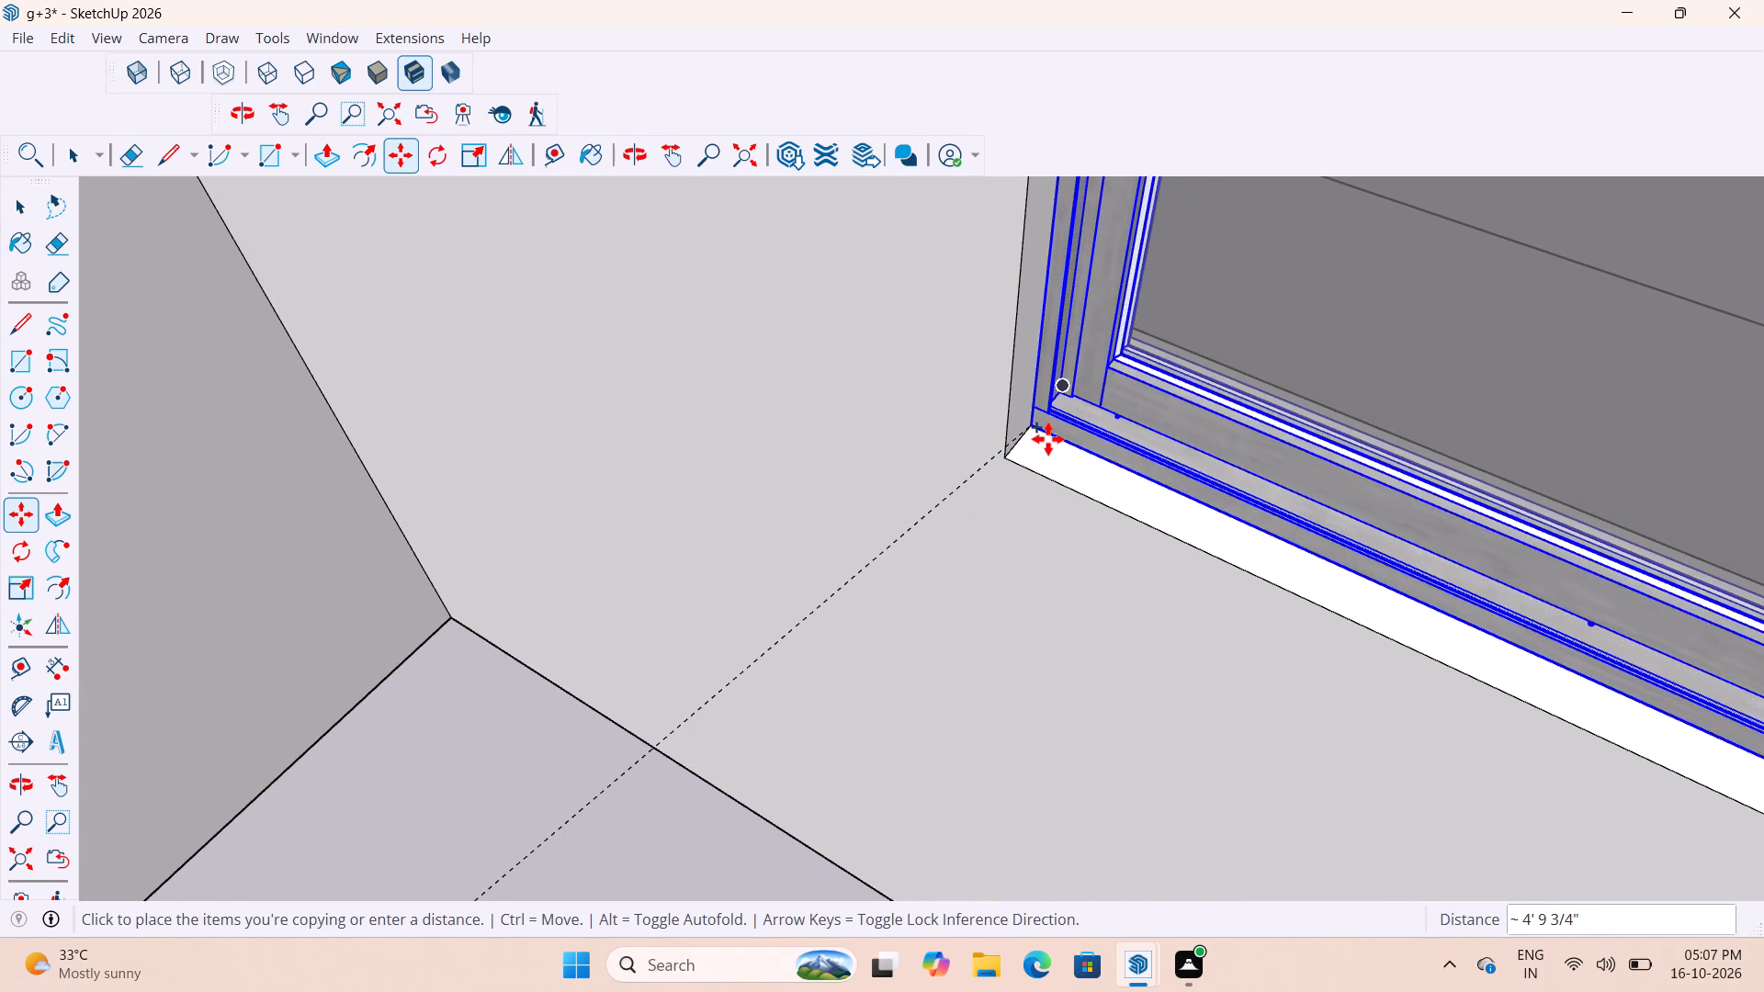
left_click(1048, 439)
scroll(883, 586, "down", 17)
key("space")
key("space")
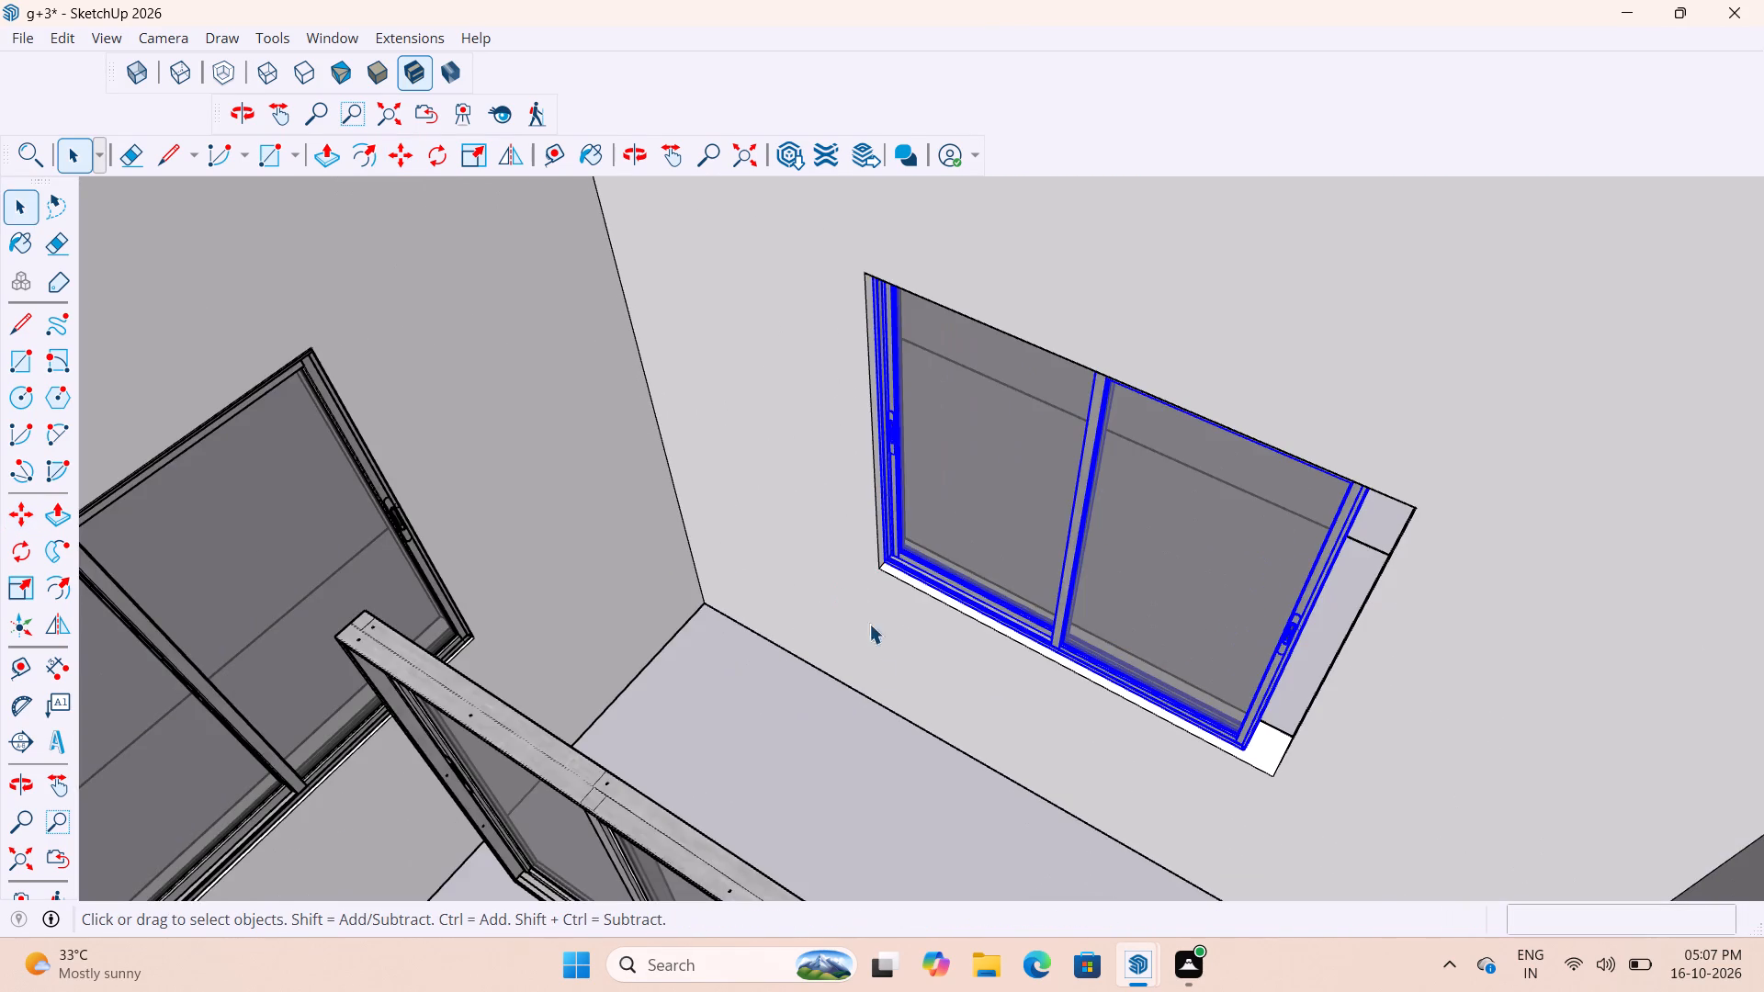
Place a guide line 1" in from the inner bottom edge of the side-wall window opening.
scroll(824, 637, "down", 5)
scroll(898, 623, "up", 8)
key("t")
scroll(925, 604, "up", 7)
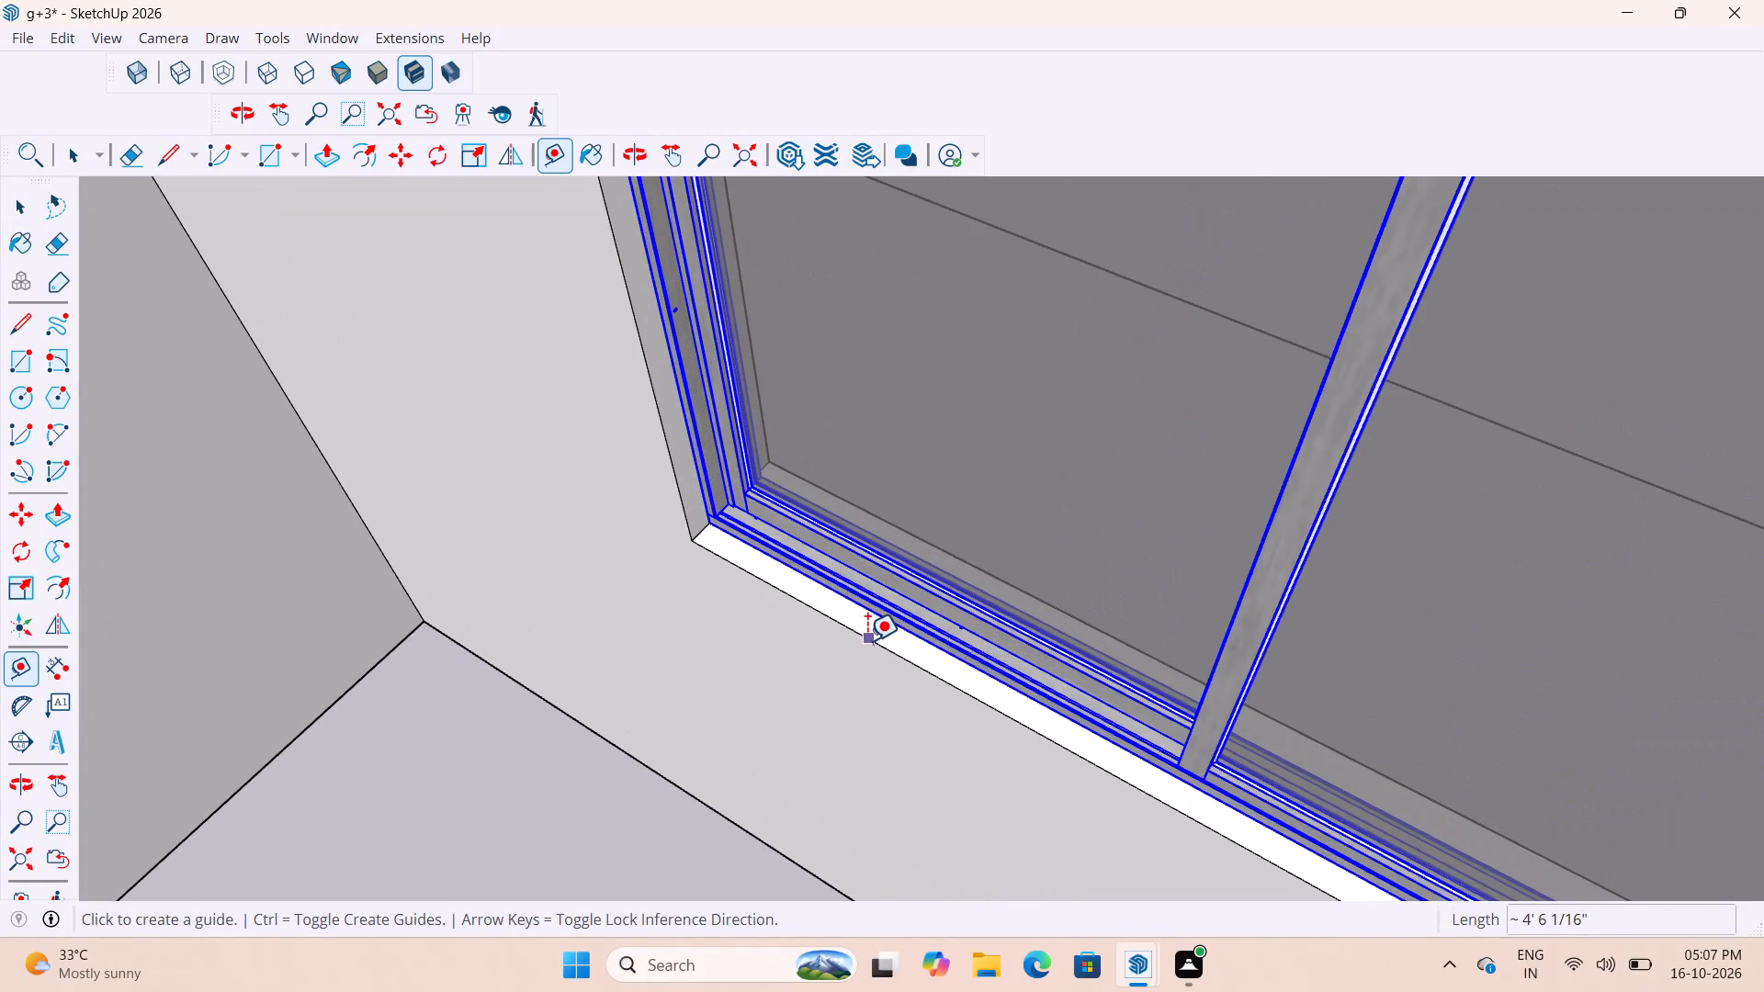
left_click(867, 641)
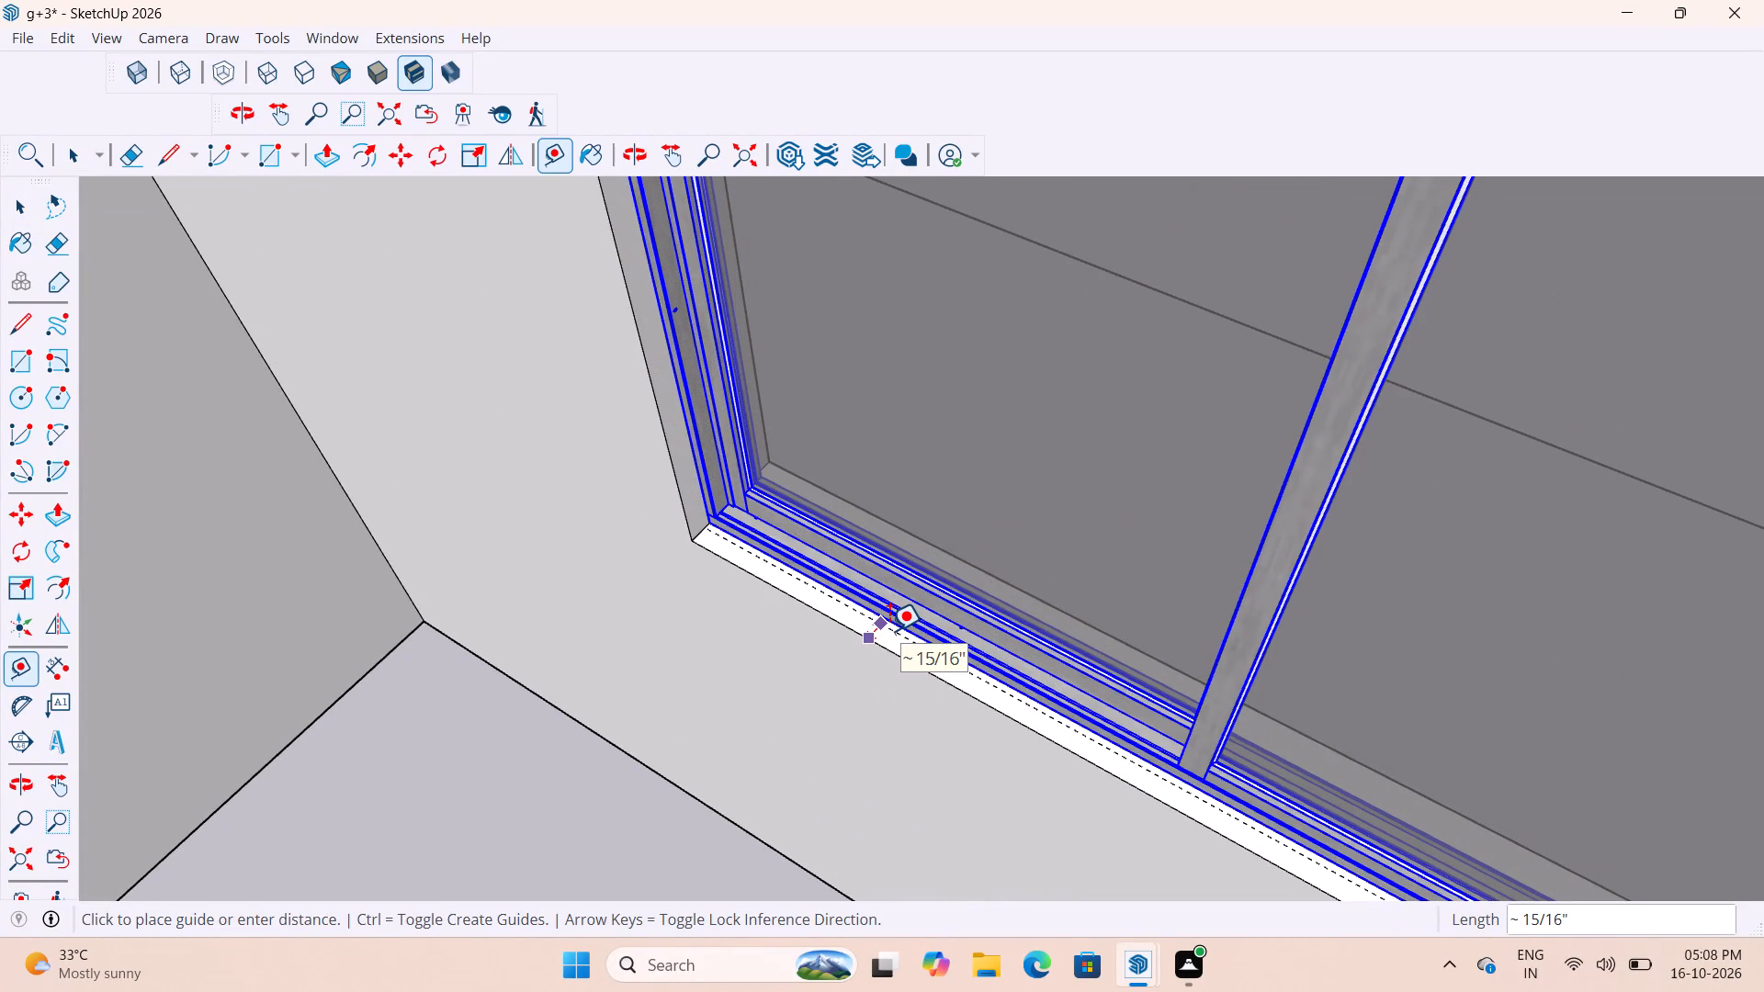
type("1\"")
key("Return")
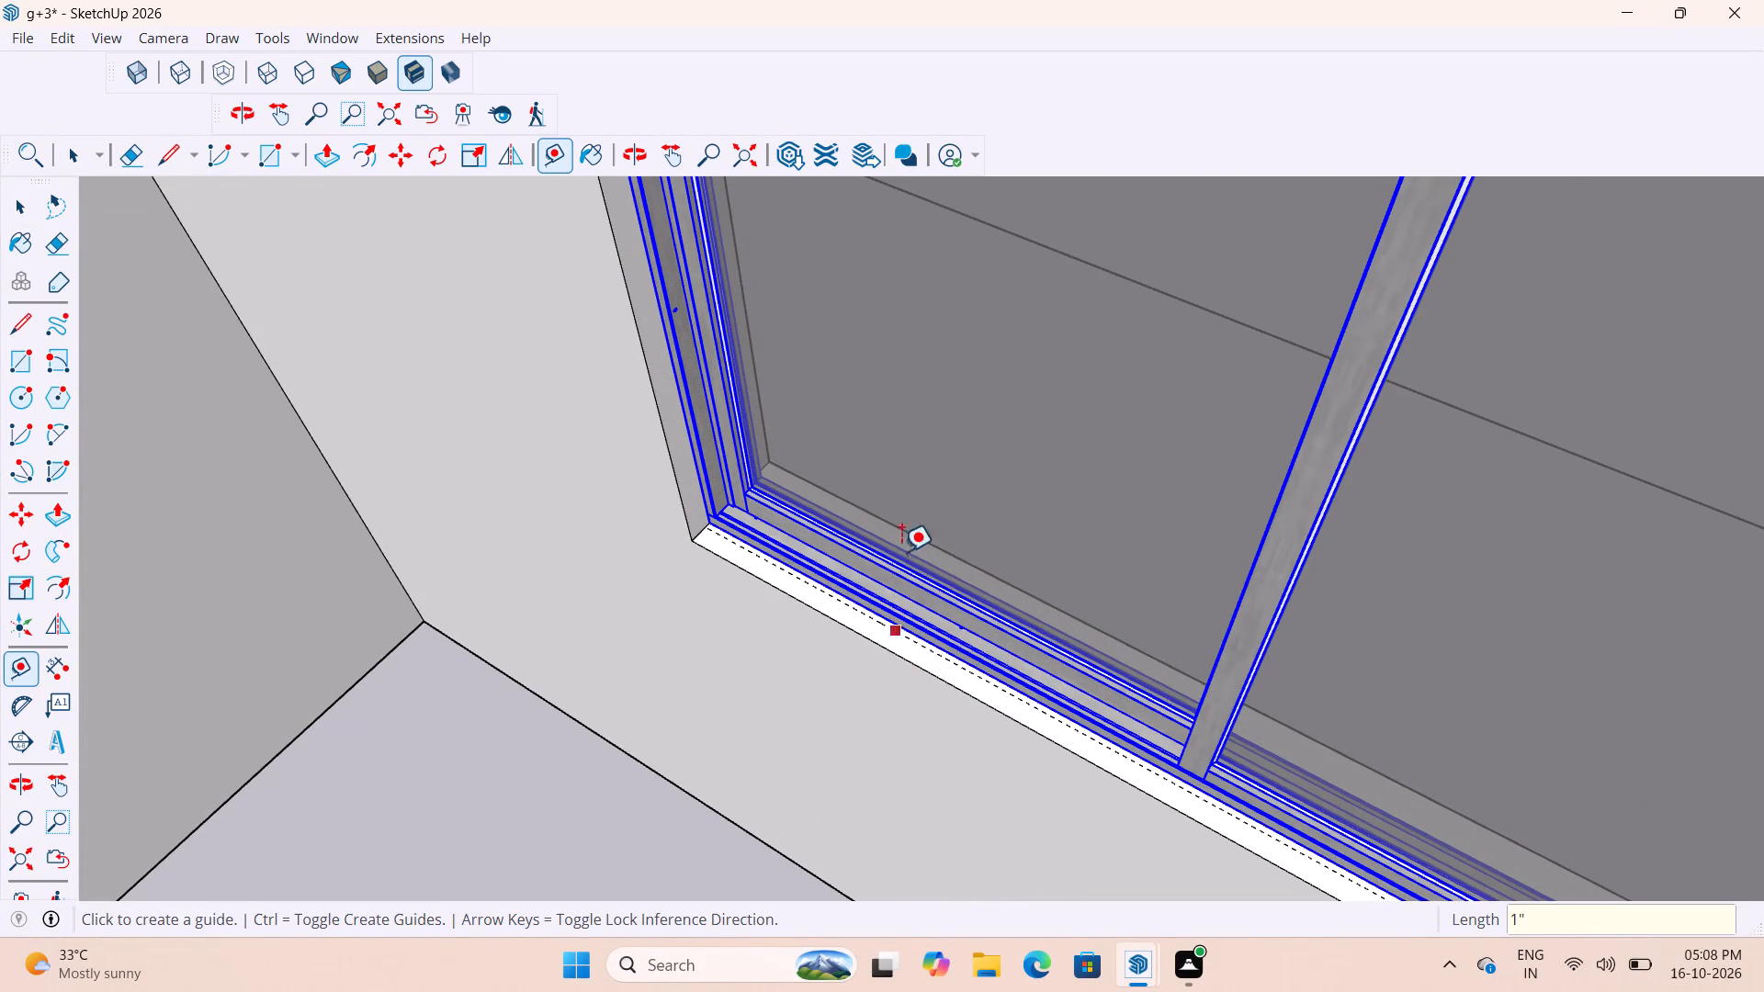
Move the window in the side-wall opening by its lower frame corner onto the guide line.
key("space")
left_click(777, 517)
key("m")
scroll(694, 470, "up", 12)
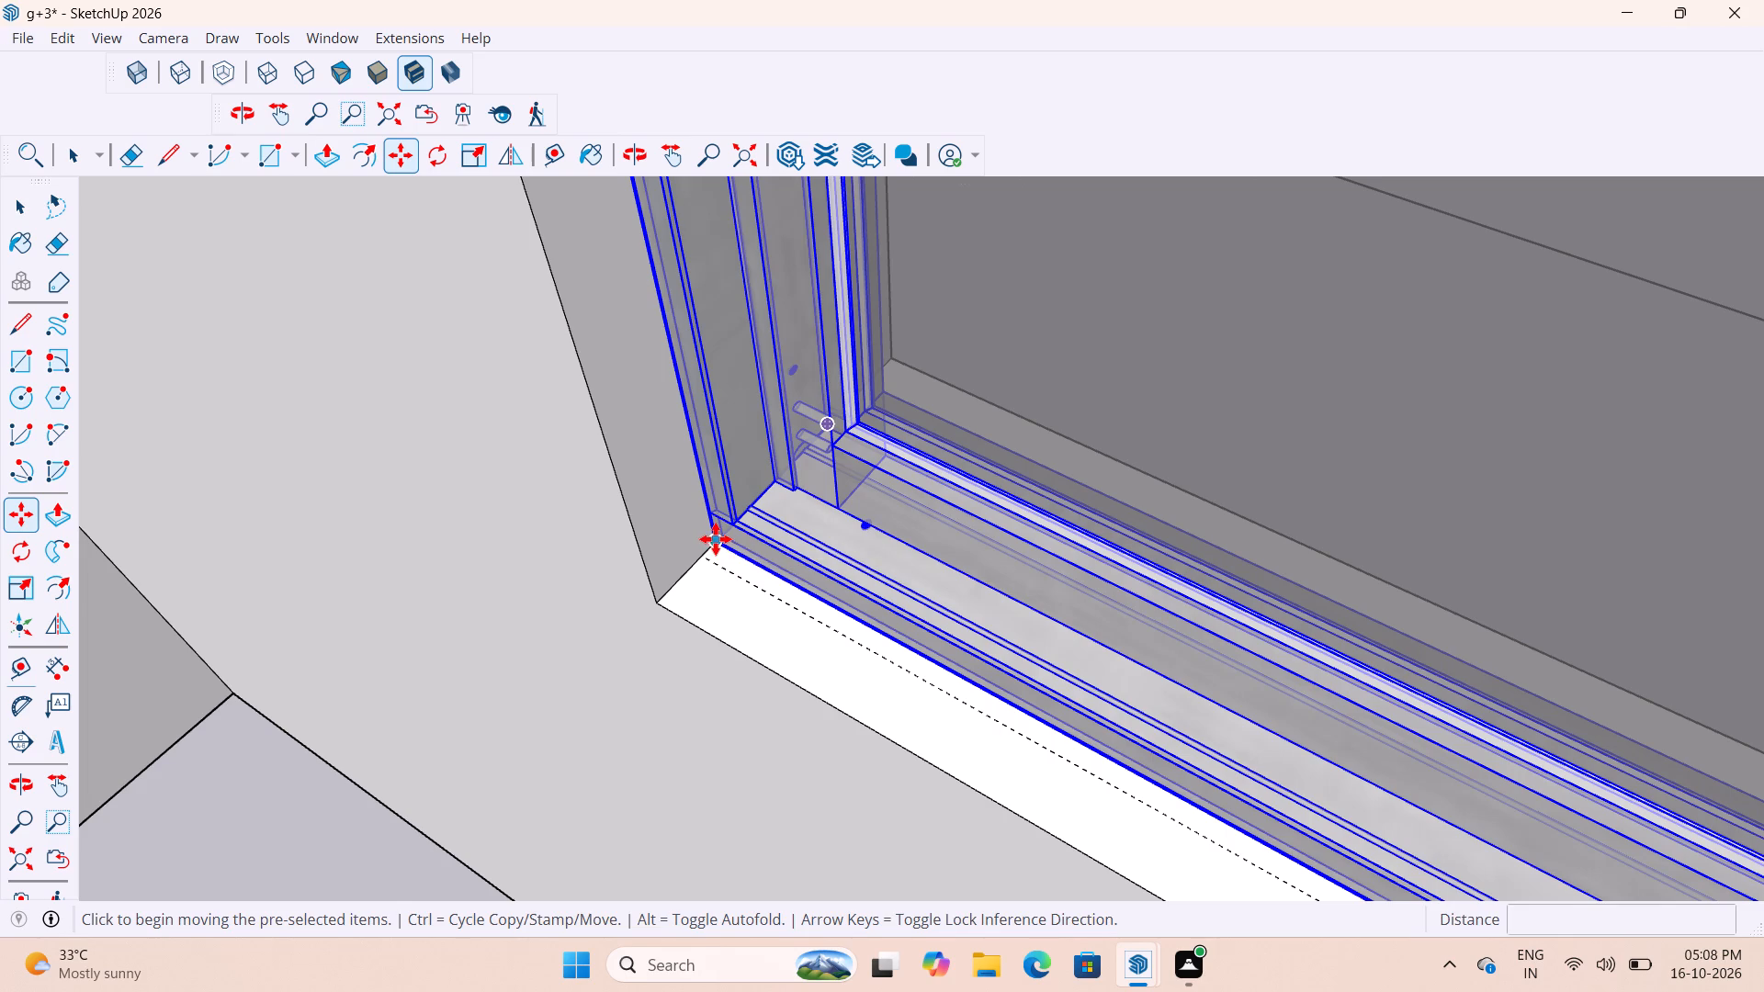
left_click(716, 538)
left_click(703, 557)
scroll(614, 436, "down", 4)
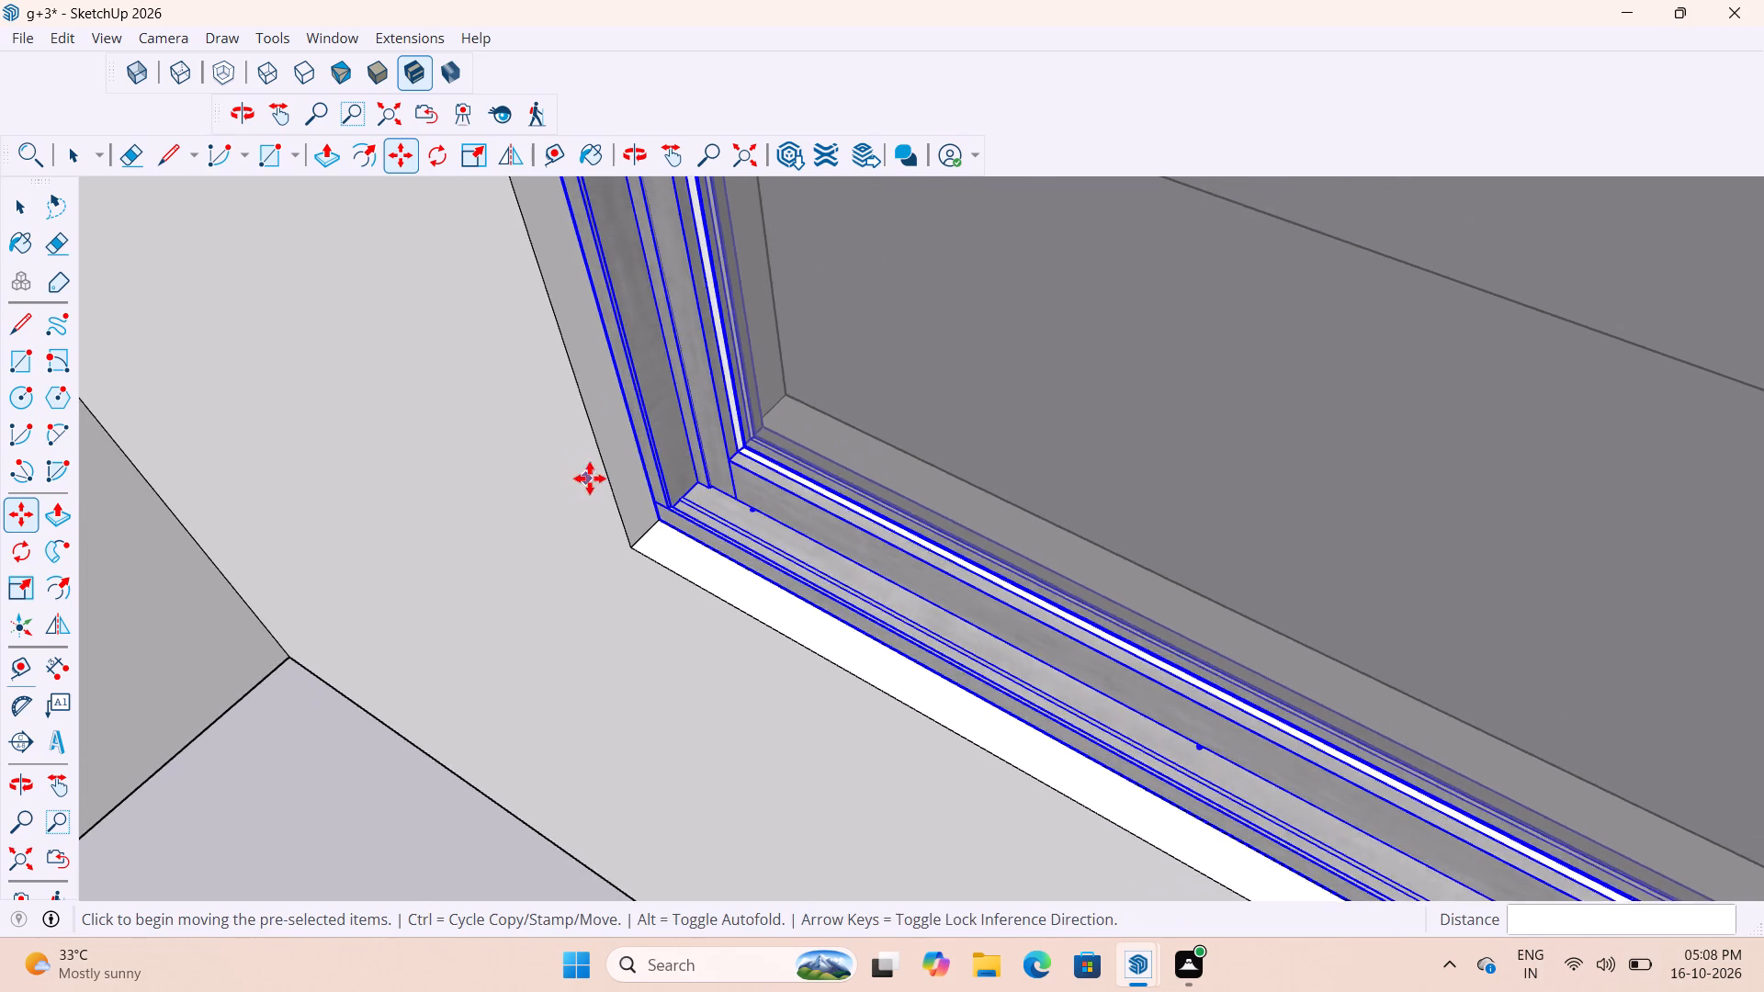
scroll(590, 479, "down", 20)
scroll(590, 479, "down", 7)
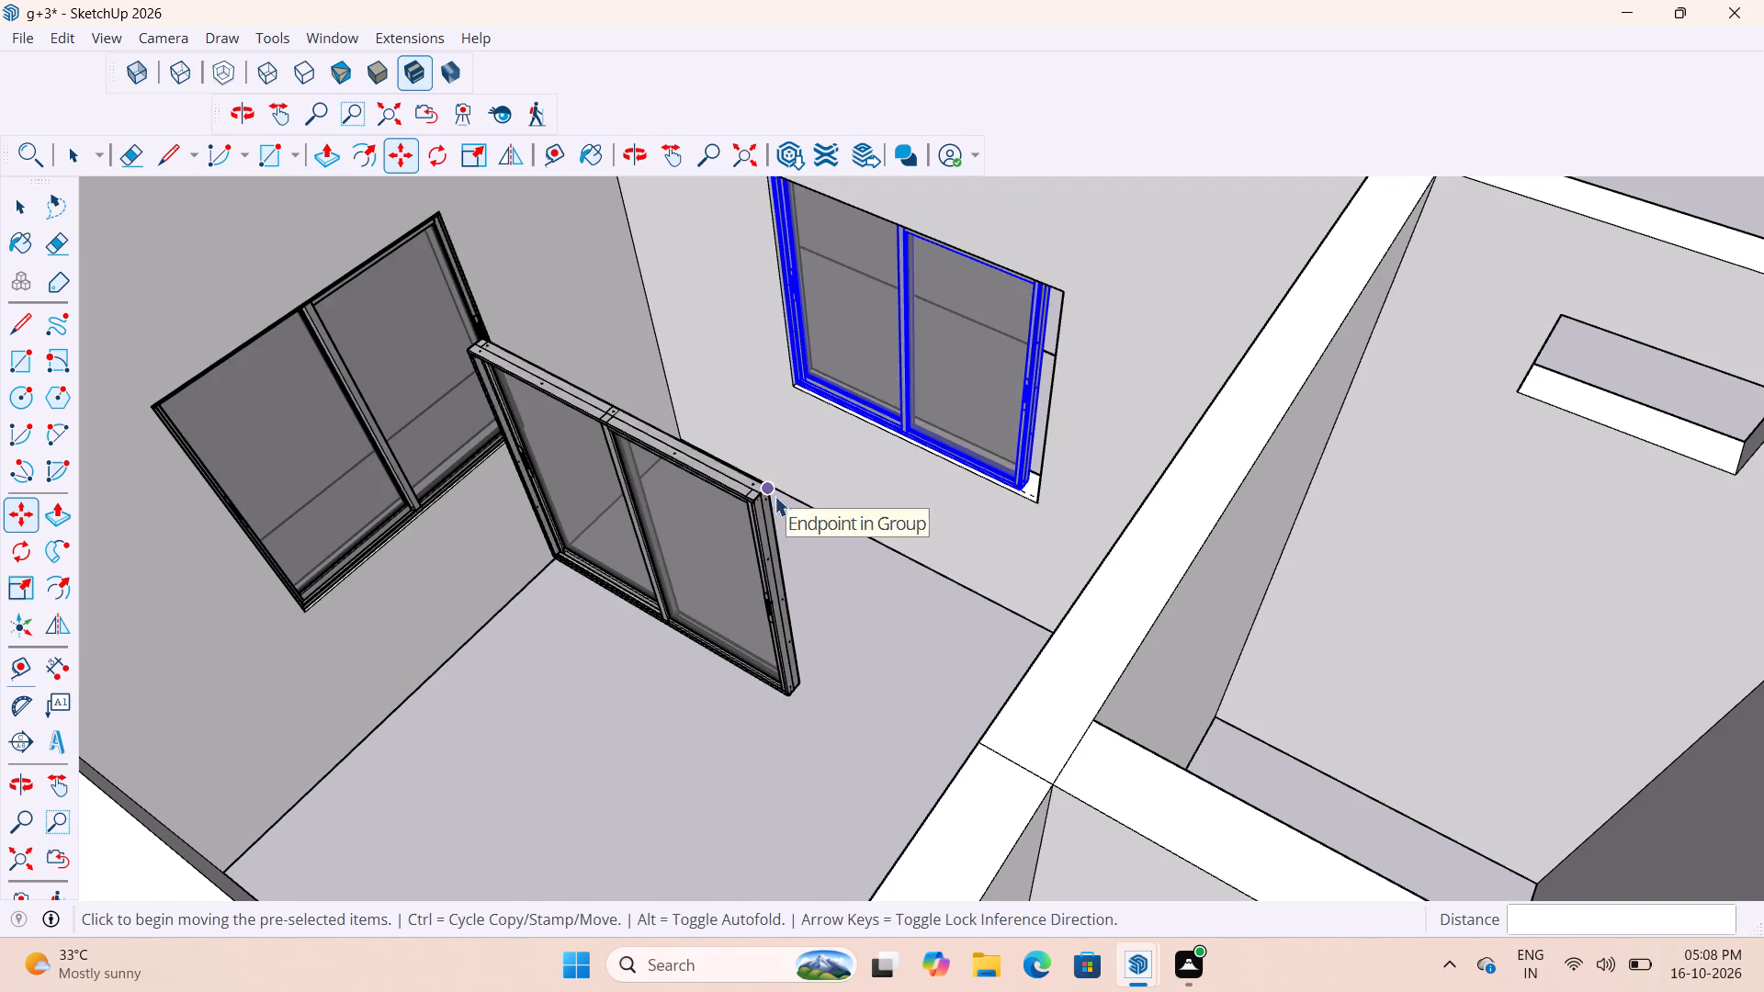
Delete the spare window standing loose inside the corner room.
key("space")
left_click(757, 528)
key("Delete")
Delete all guides from the model.
scroll(758, 528, "down", 10)
middle_click_drag(831, 529, 847, 526)
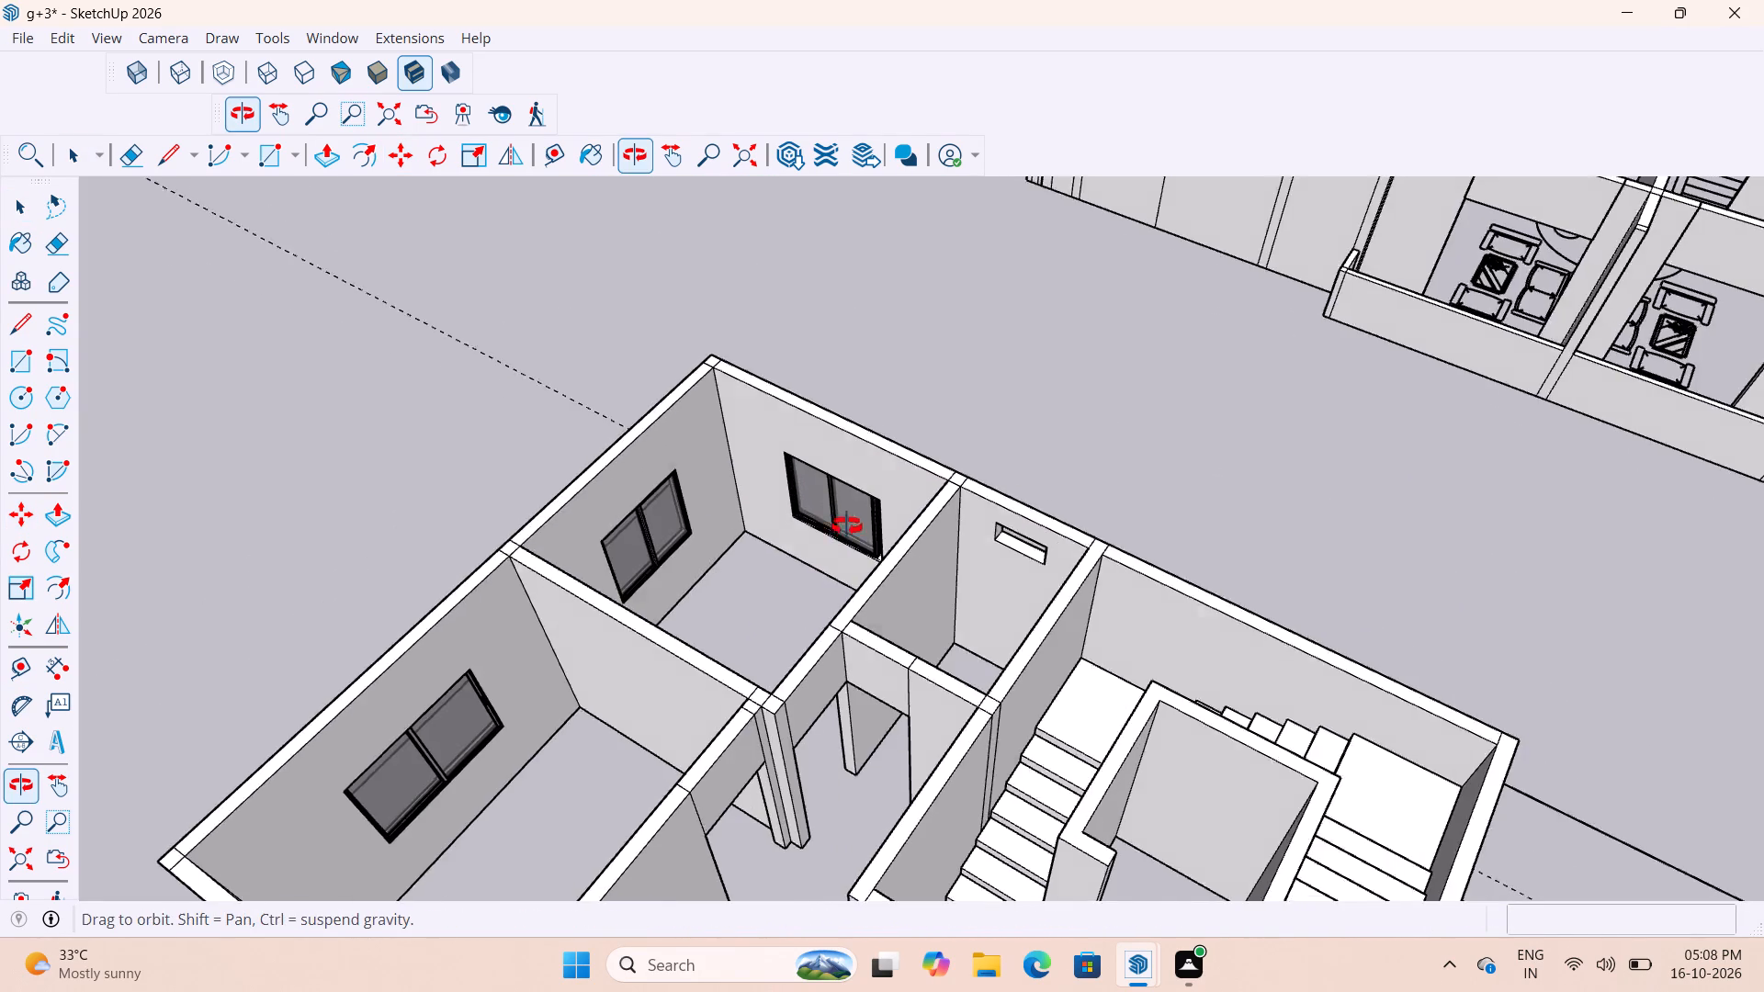
middle_click_drag(847, 526, 986, 490)
left_click(30, 40)
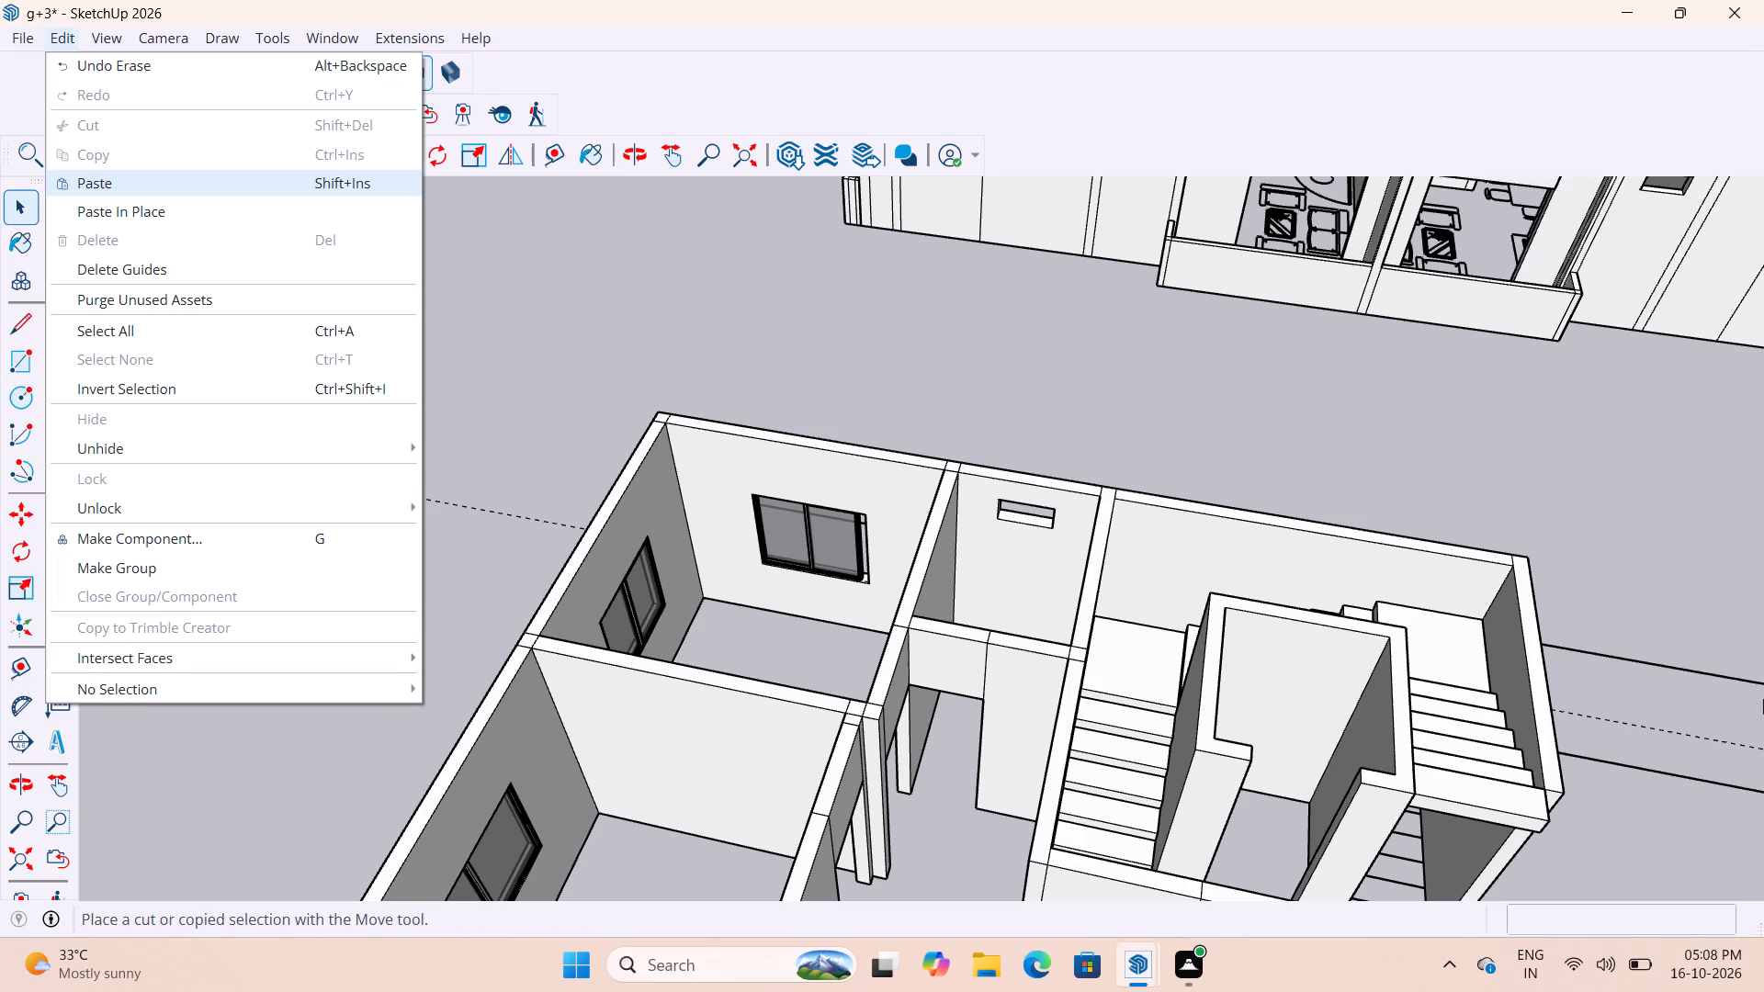
left_click(181, 276)
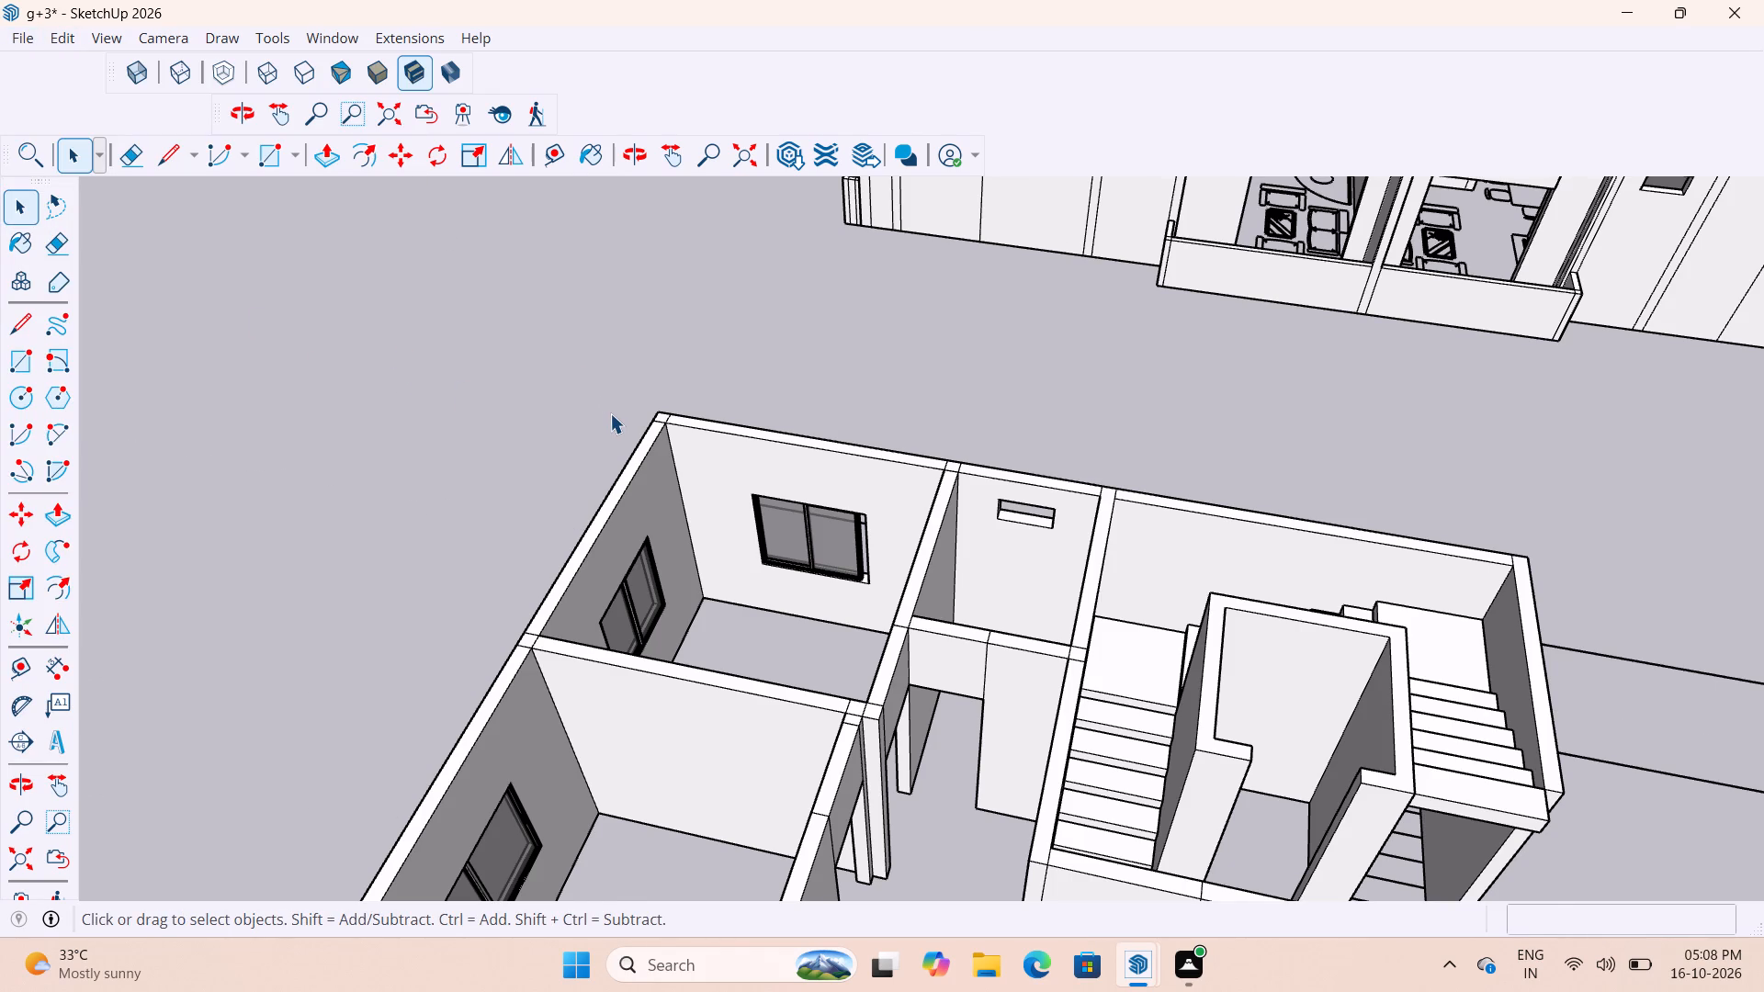
Scale the side-wall window's width by 1.08 so its frame reaches the far side of the opening.
scroll(610, 413, "up", 6)
scroll(1158, 652, "up", 4)
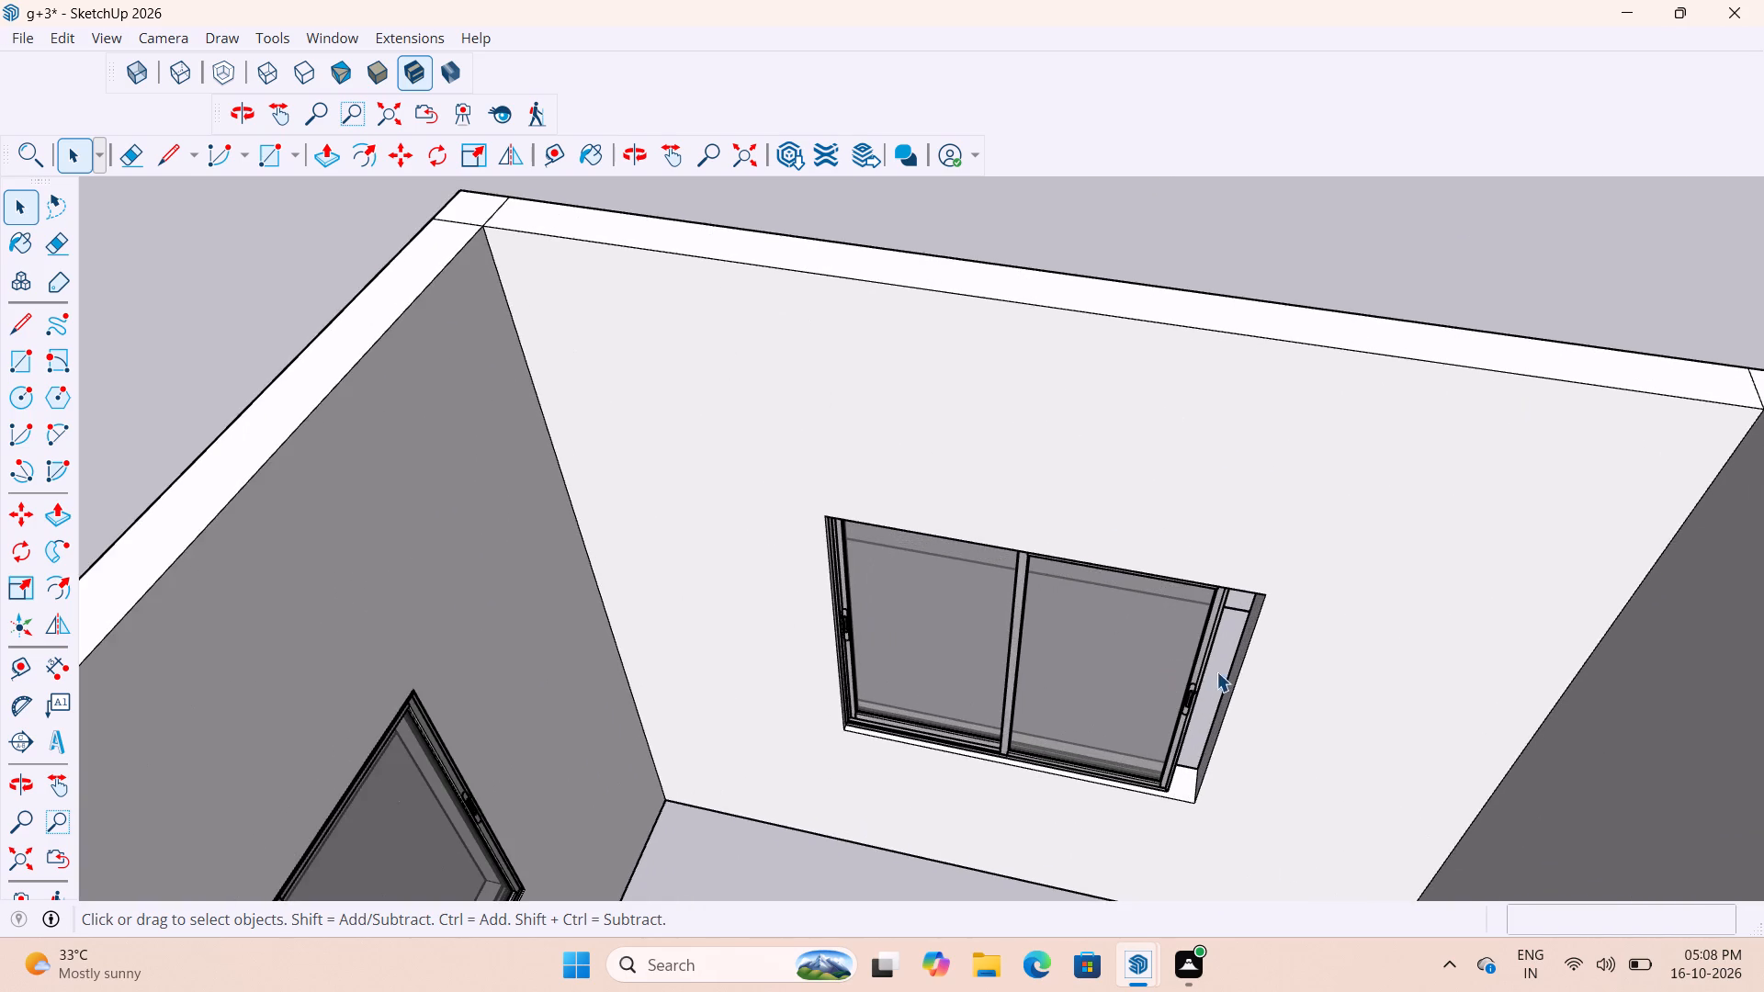
middle_click_drag(1195, 623, 1121, 539)
scroll(908, 495, "down", 5)
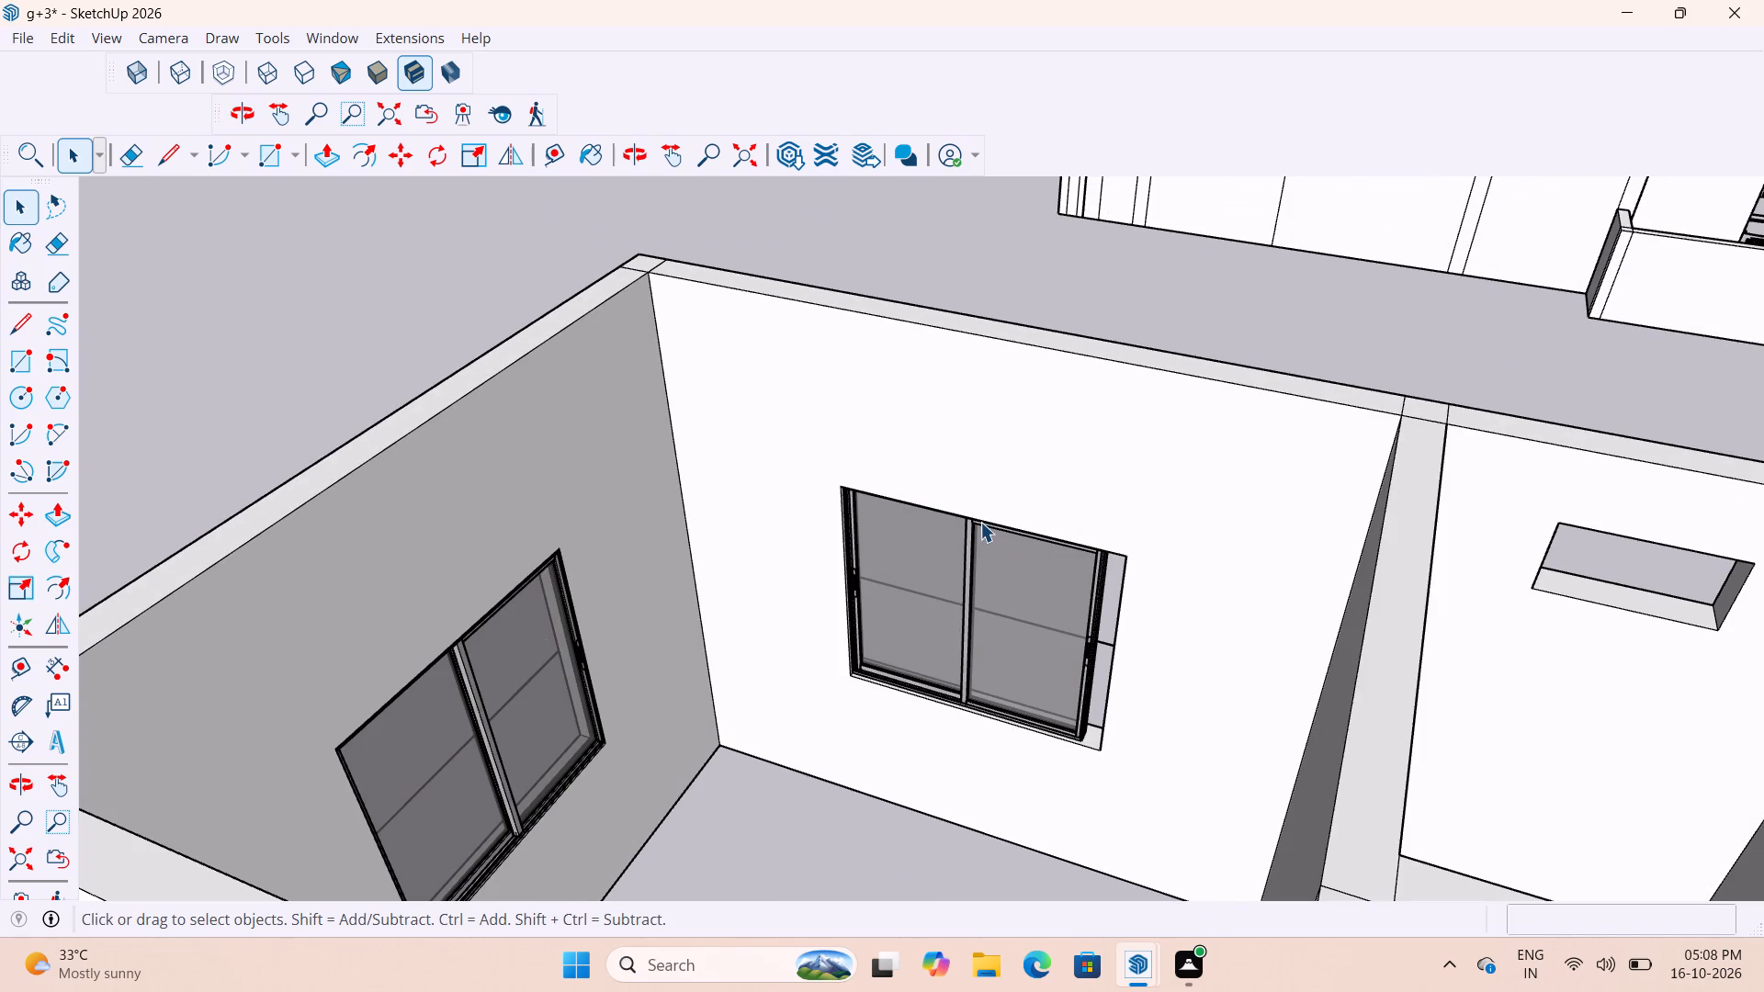
scroll(1132, 696, "up", 8)
left_click(1030, 629)
key("s")
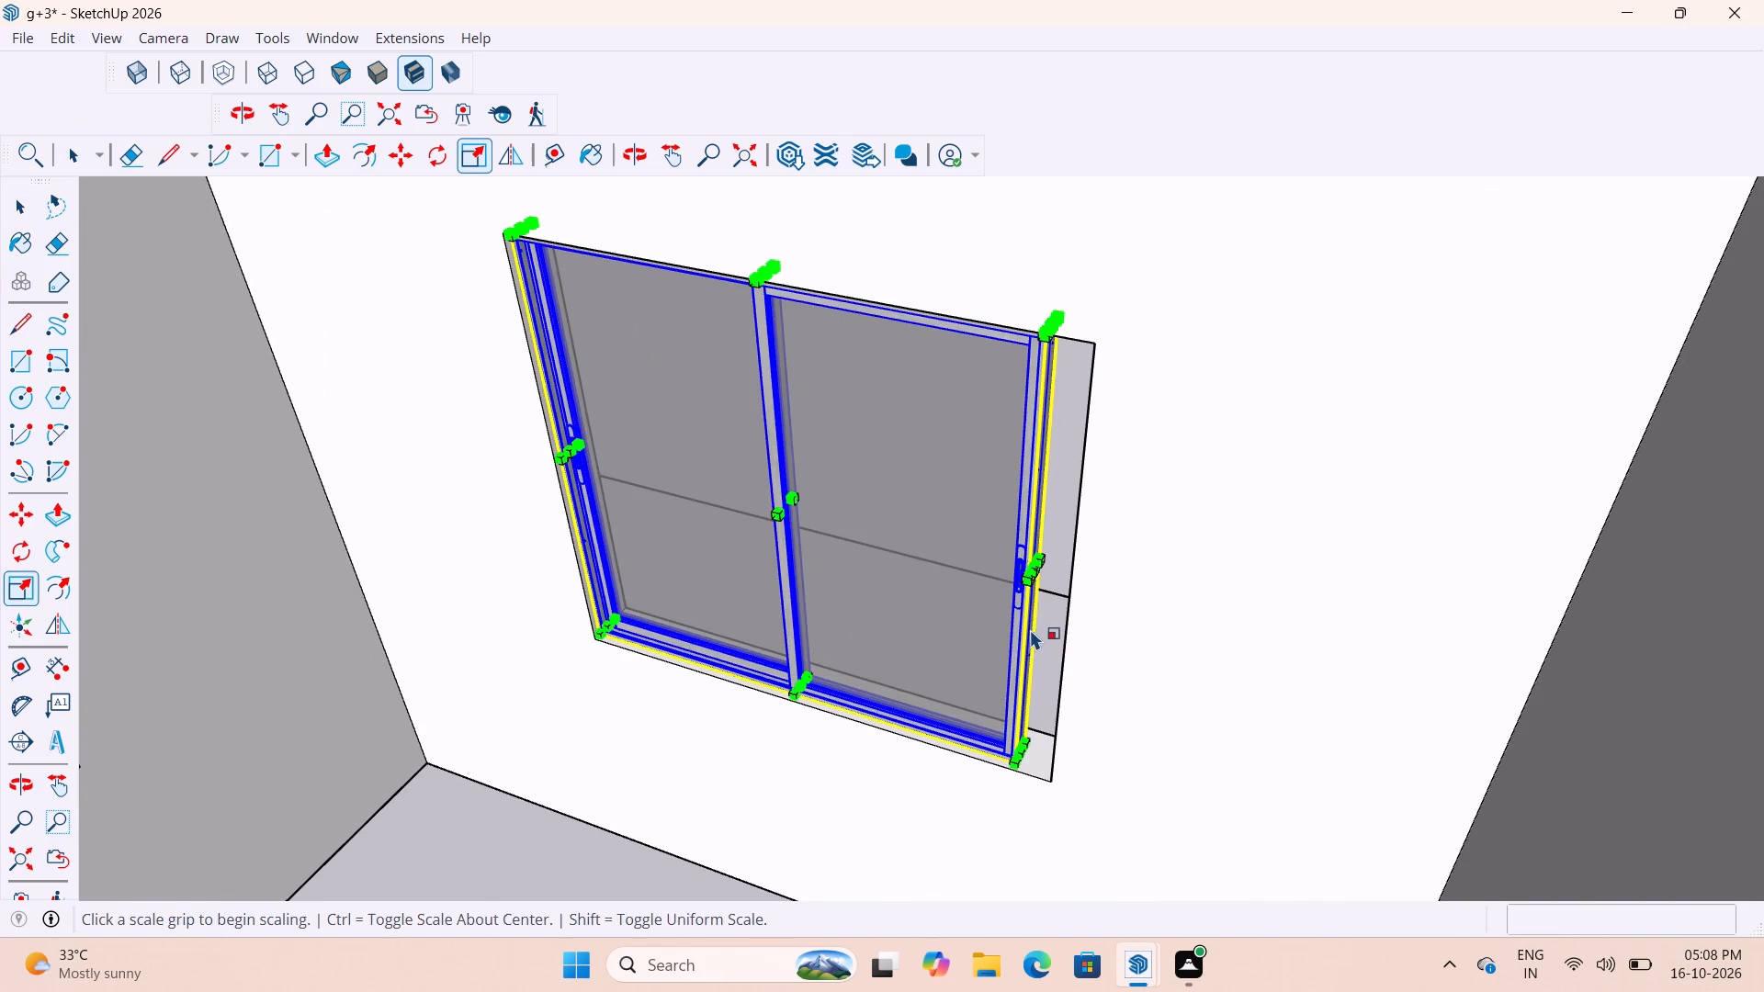
scroll(1044, 559, "up", 6)
left_click(927, 637)
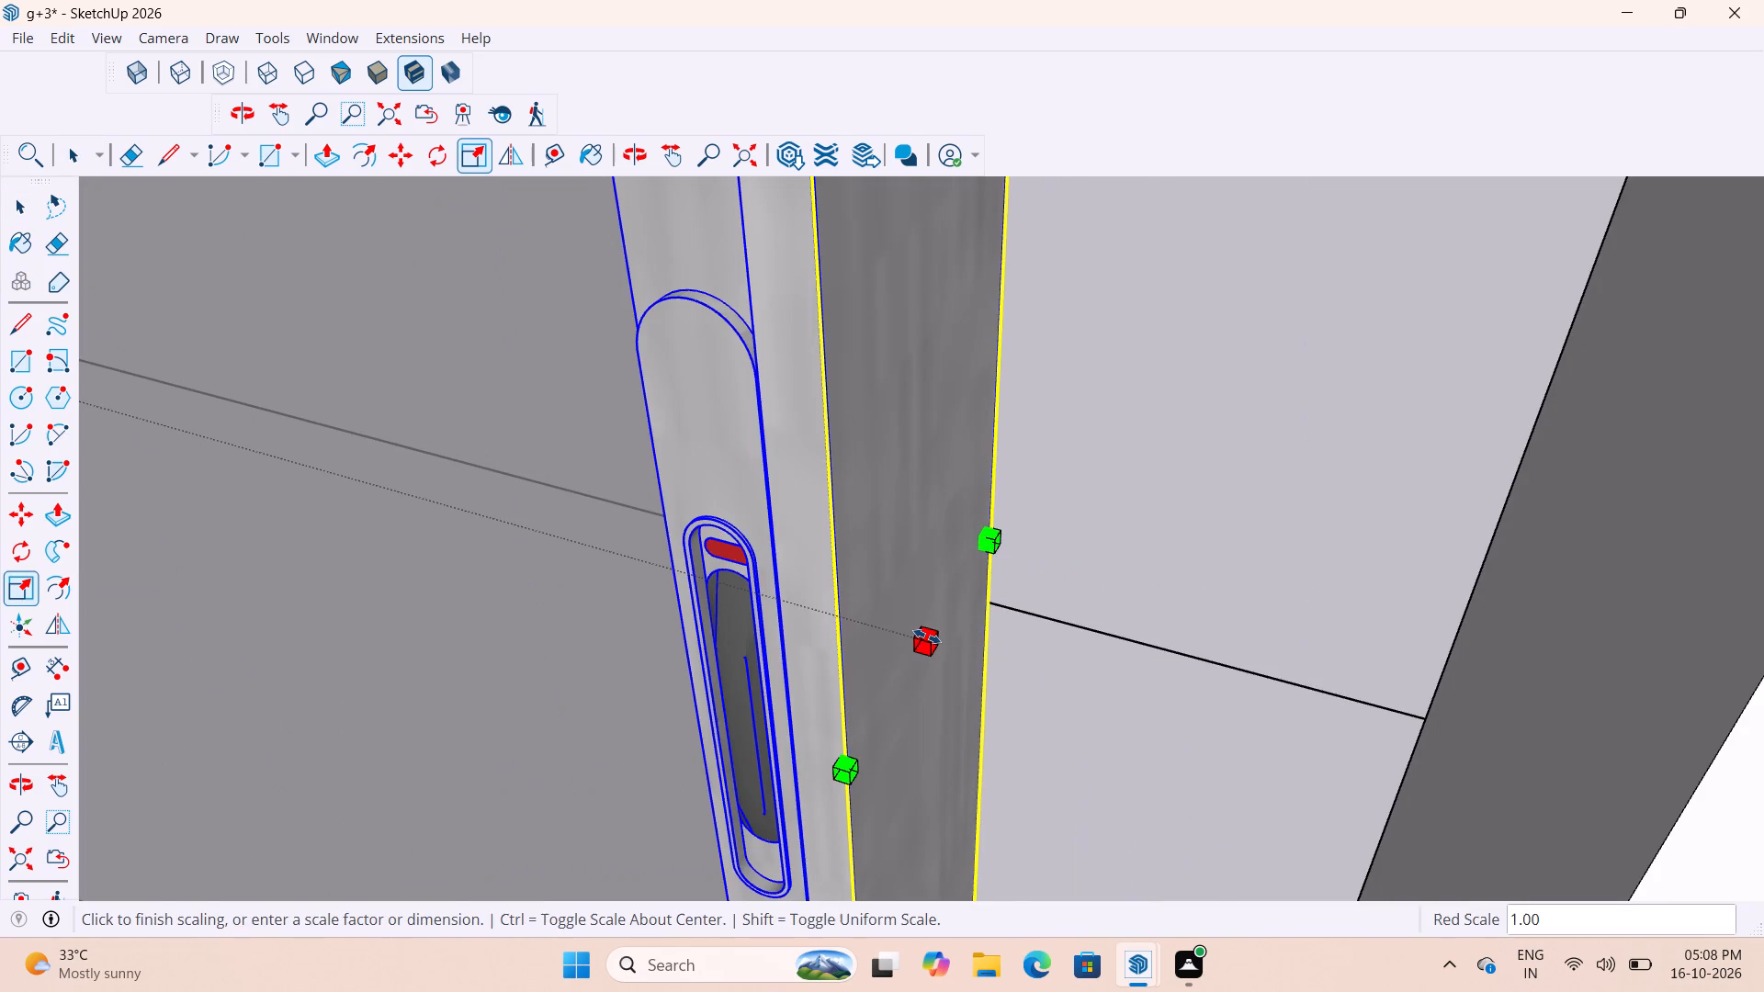
scroll(975, 626, "down", 7)
scroll(1069, 642, "down", 10)
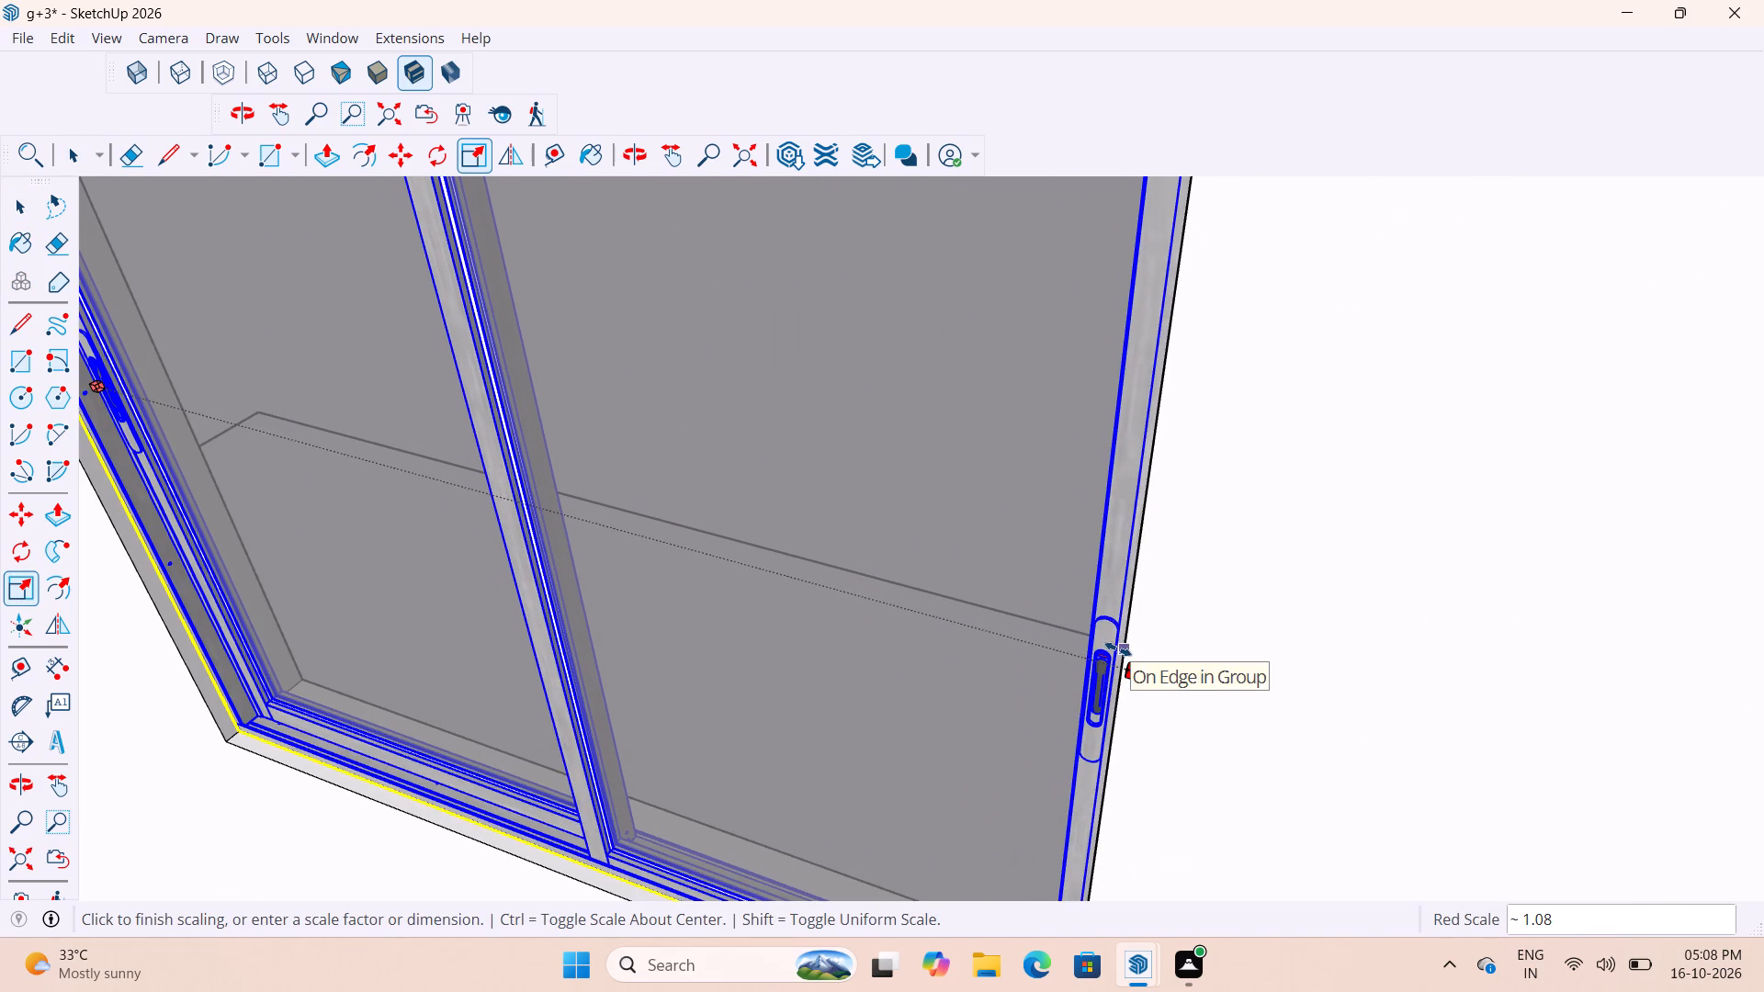
scroll(1105, 647, "up", 4)
middle_click_drag(1105, 647, 1184, 646)
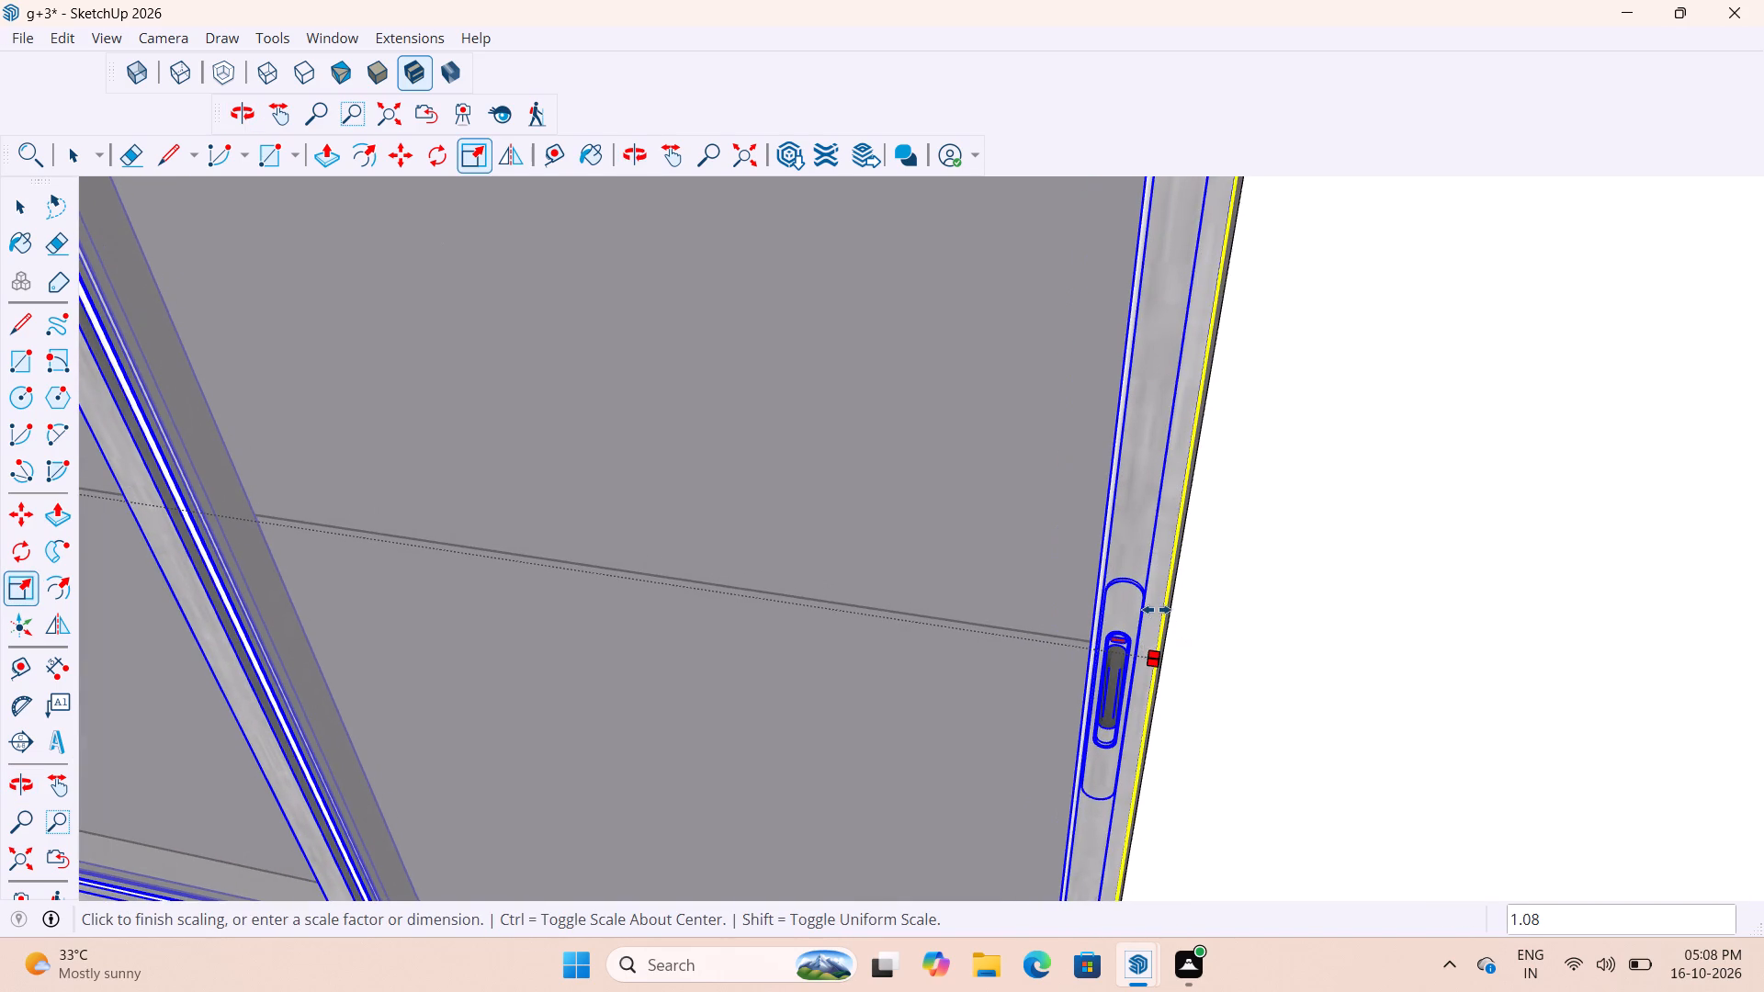
left_click(1157, 610)
scroll(1127, 649, "down", 14)
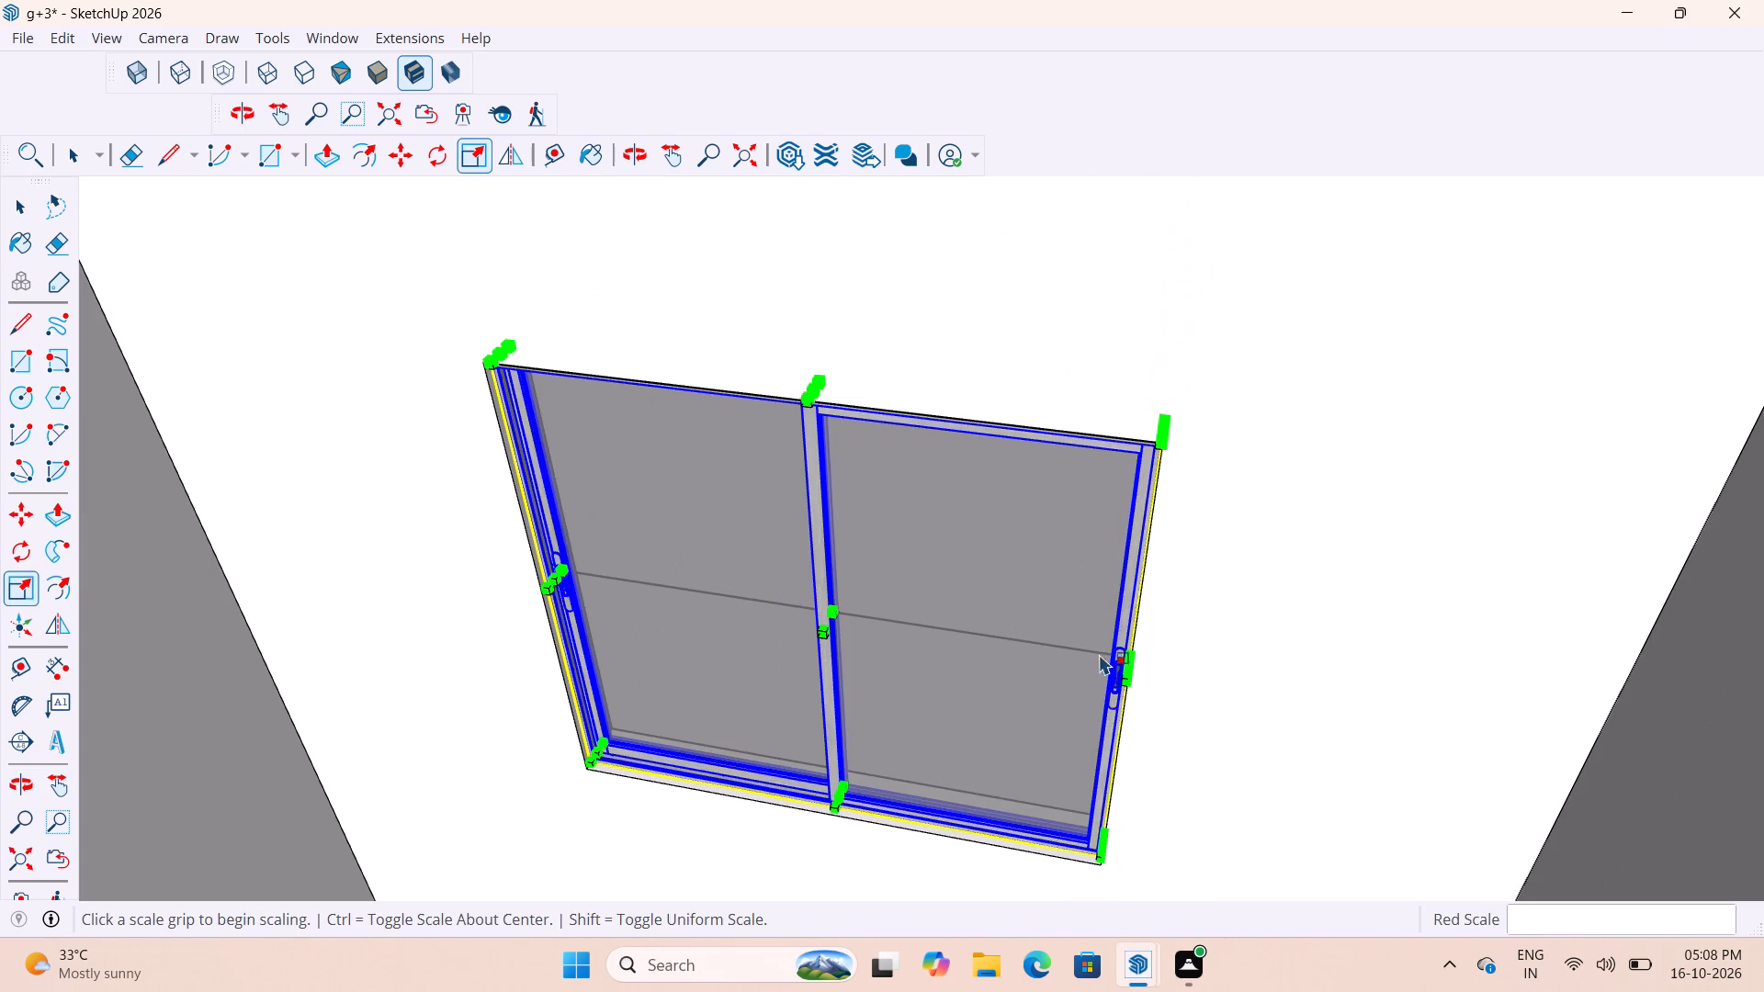
Scale the side-wall window's height by about 1.01 to the opening's top edge, and deselect it.
scroll(808, 378, "up", 7)
left_click(820, 396)
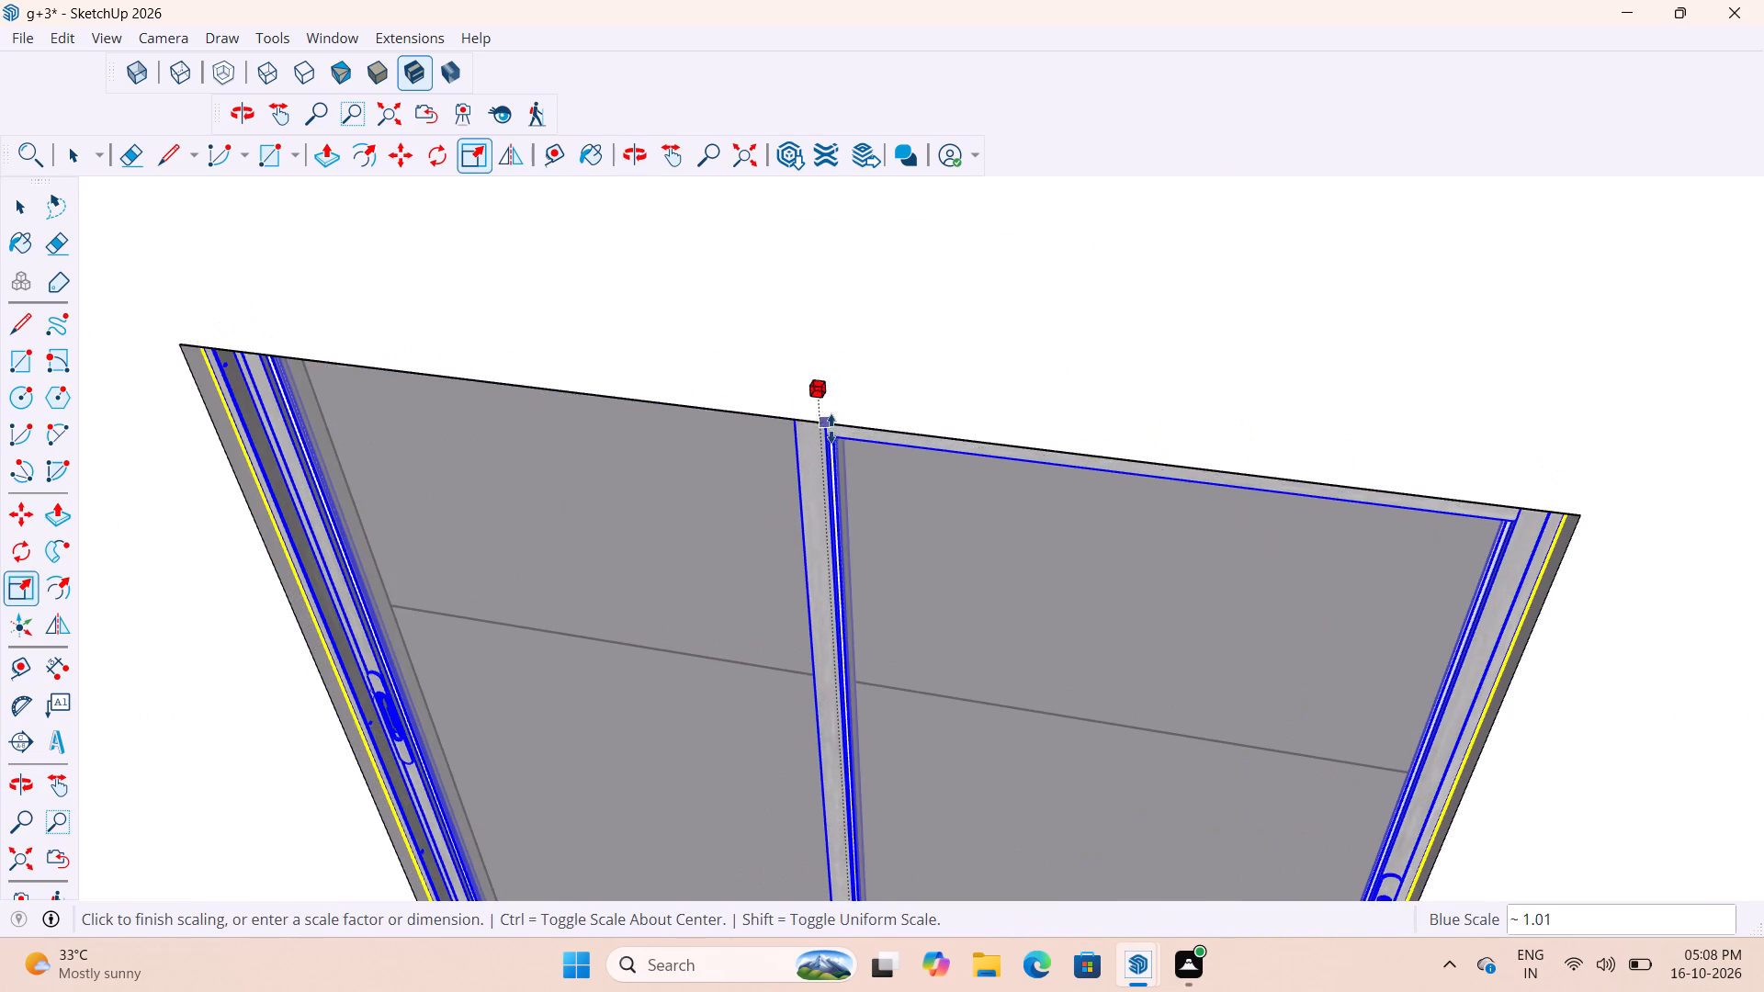
left_click(831, 426)
scroll(825, 418, "down", 12)
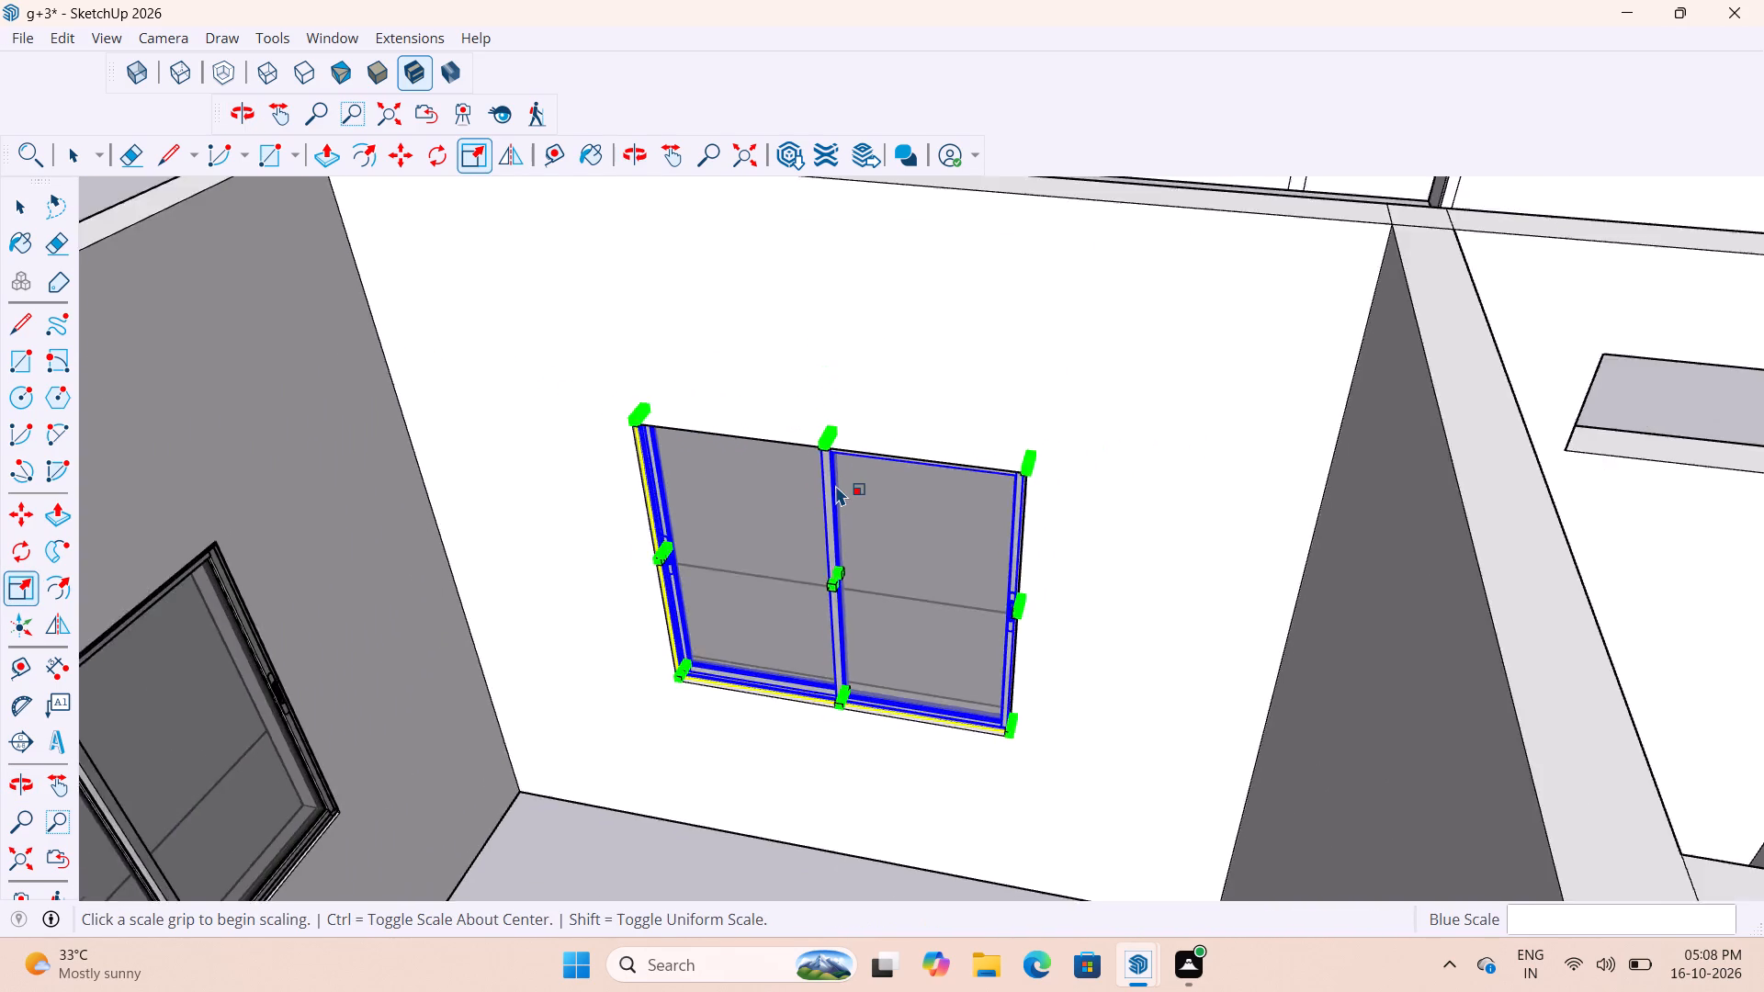
scroll(835, 485, "down", 10)
key("space")
left_click(882, 304)
Inspect the fitted side-wall window, and survey the whole floor to check the windows and remaining openings.
scroll(876, 514, "up", 2)
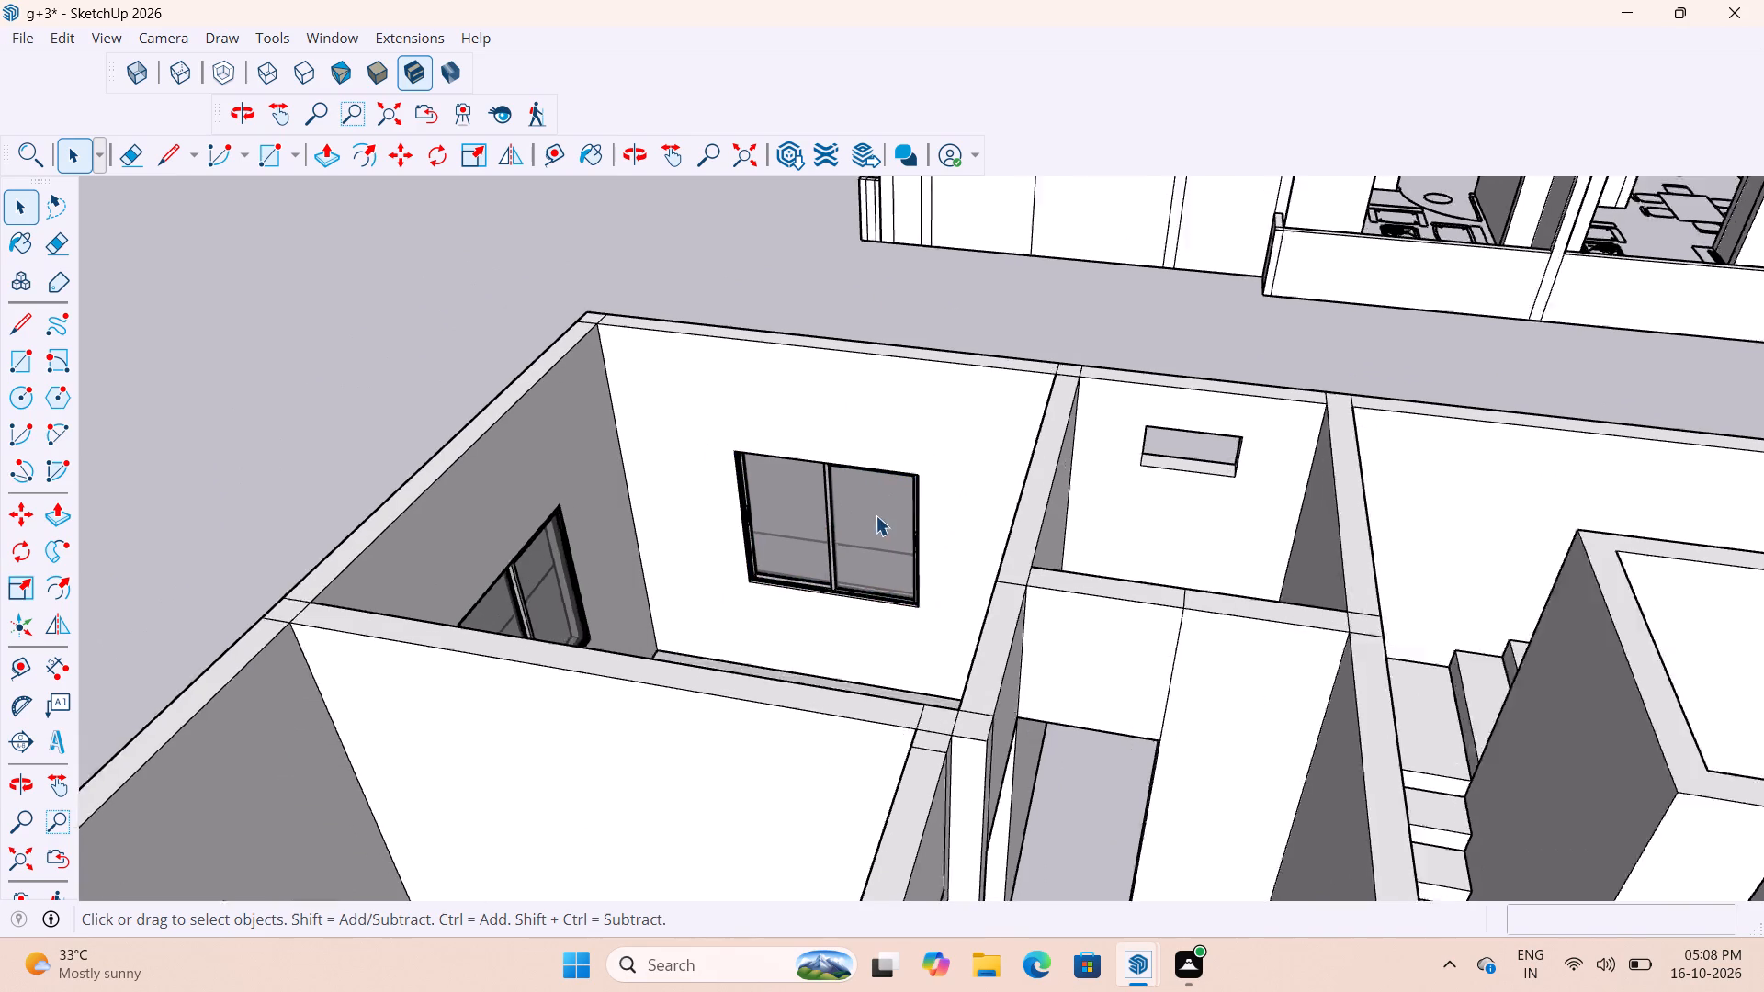
scroll(876, 515, "up", 10)
middle_click_drag(798, 558, 697, 580)
scroll(647, 558, "down", 6)
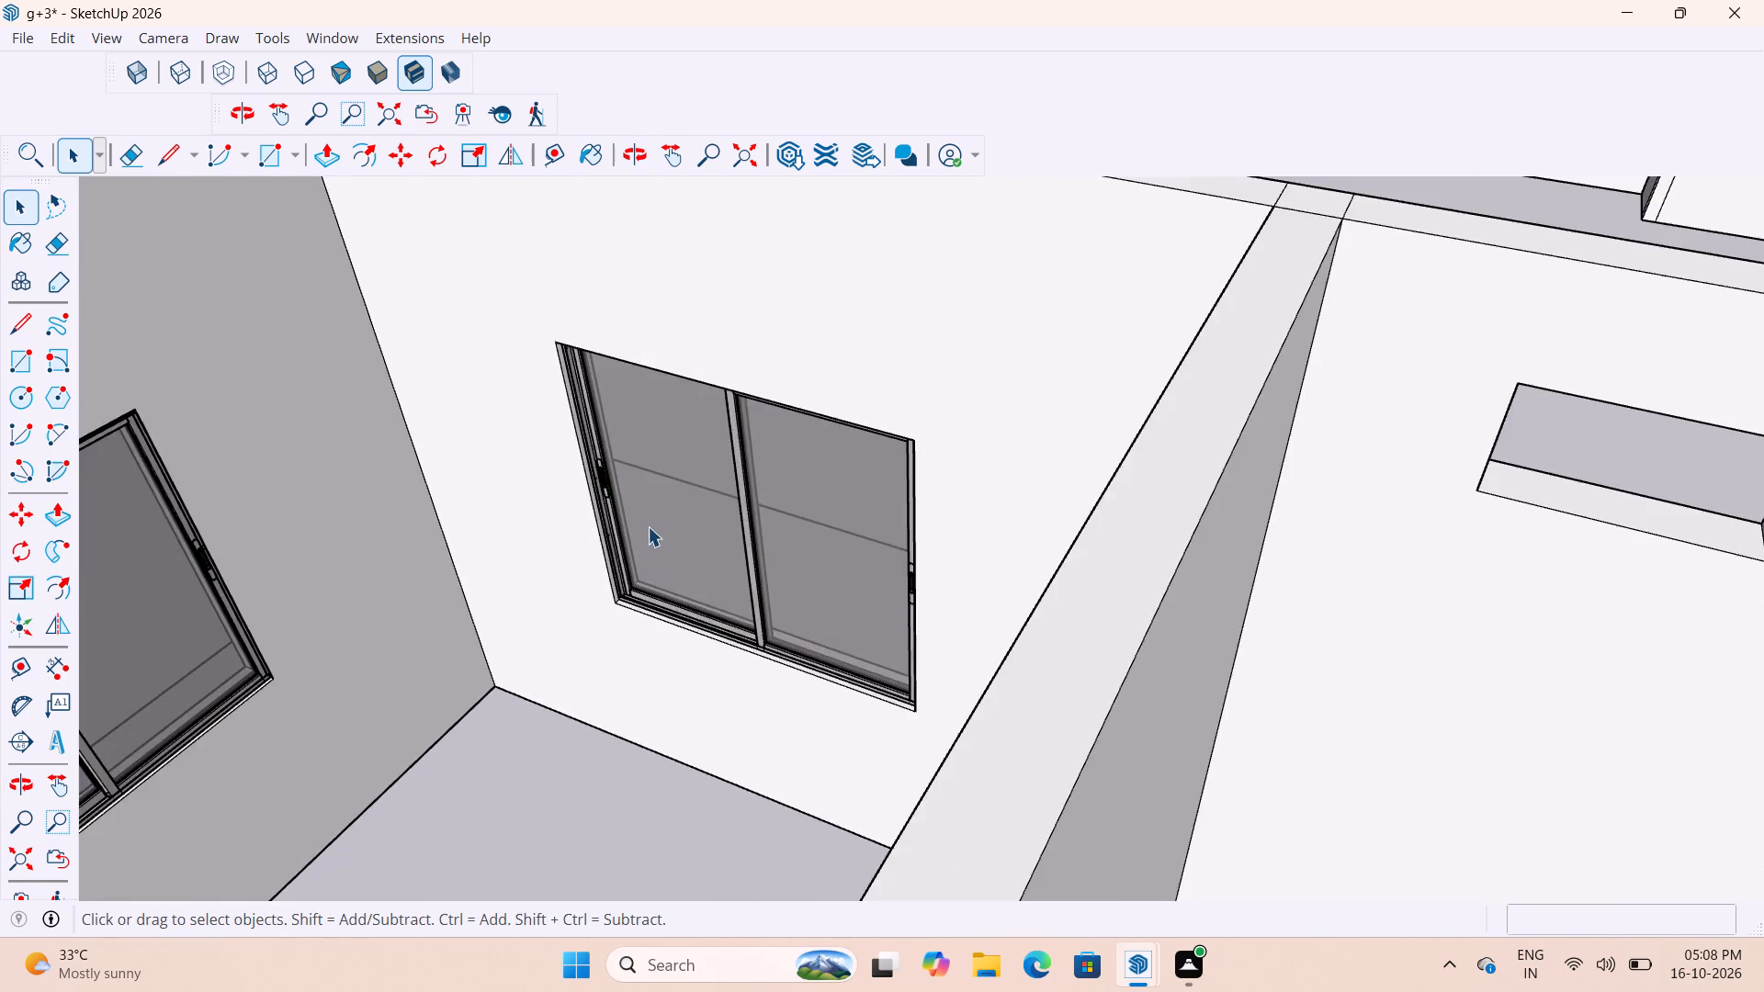
scroll(649, 520, "down", 6)
scroll(1483, 505, "down", 5)
scroll(1060, 468, "down", 5)
middle_click_drag(910, 479, 703, 461)
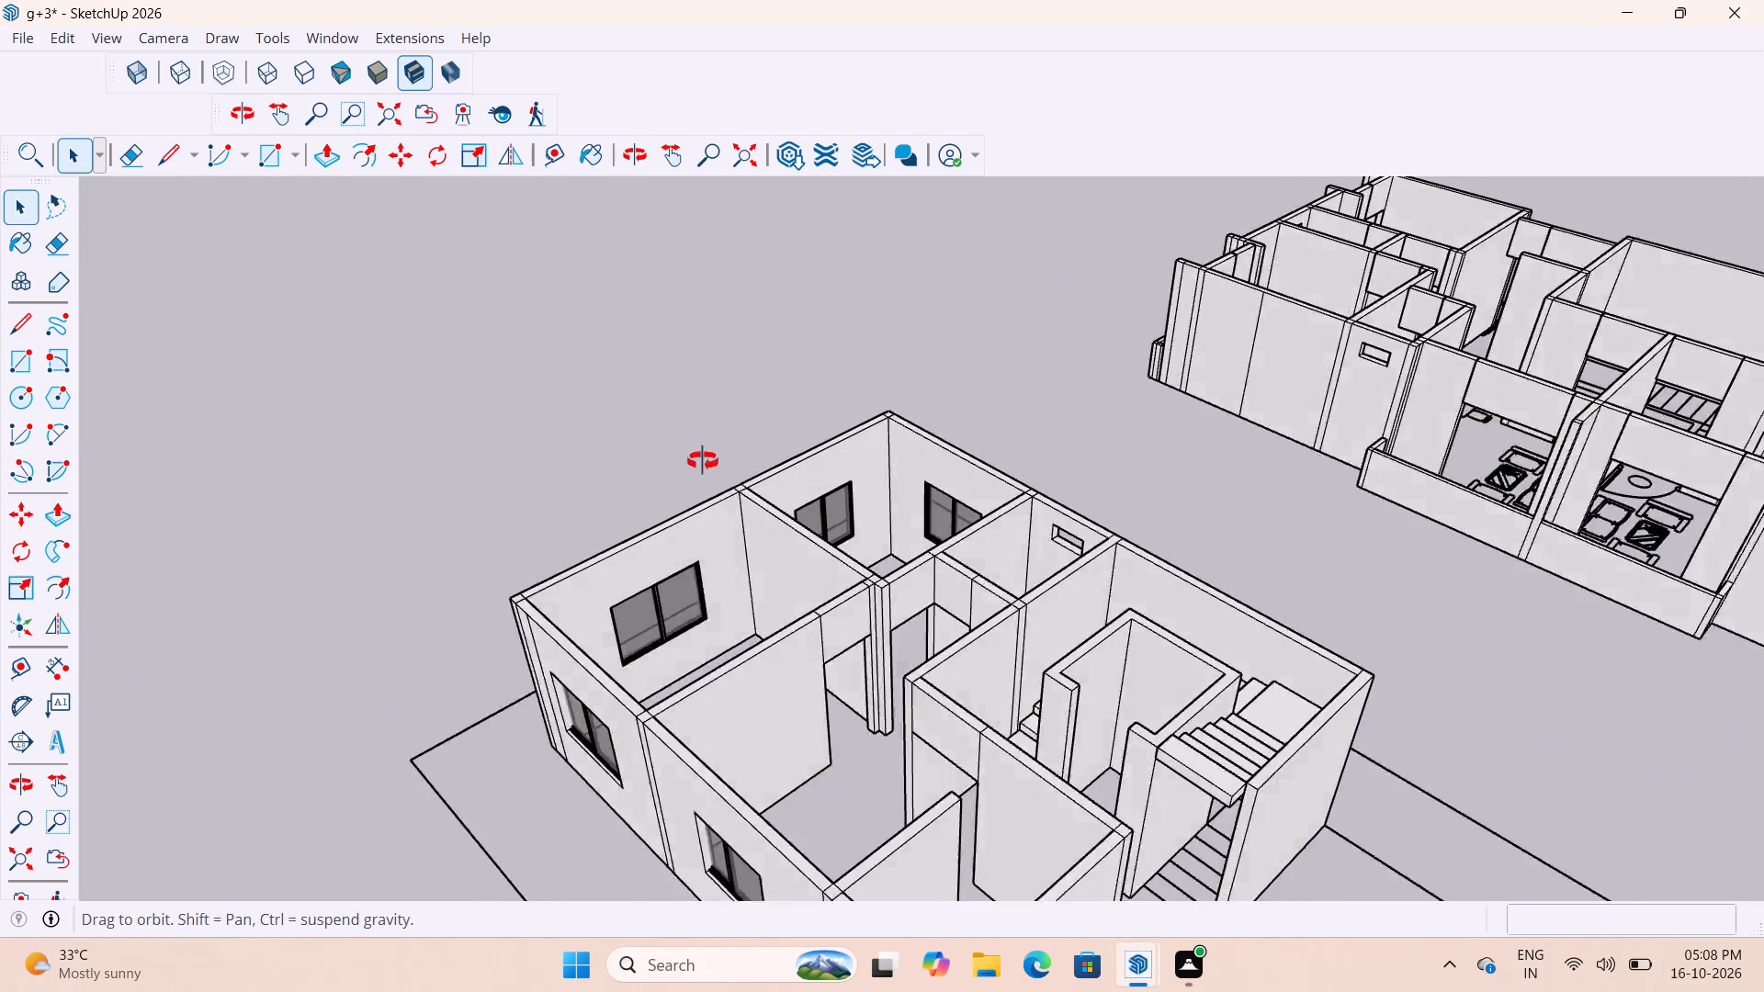
middle_click_drag(703, 461, 693, 460)
scroll(1042, 572, "up", 4)
scroll(1004, 448, "down", 5)
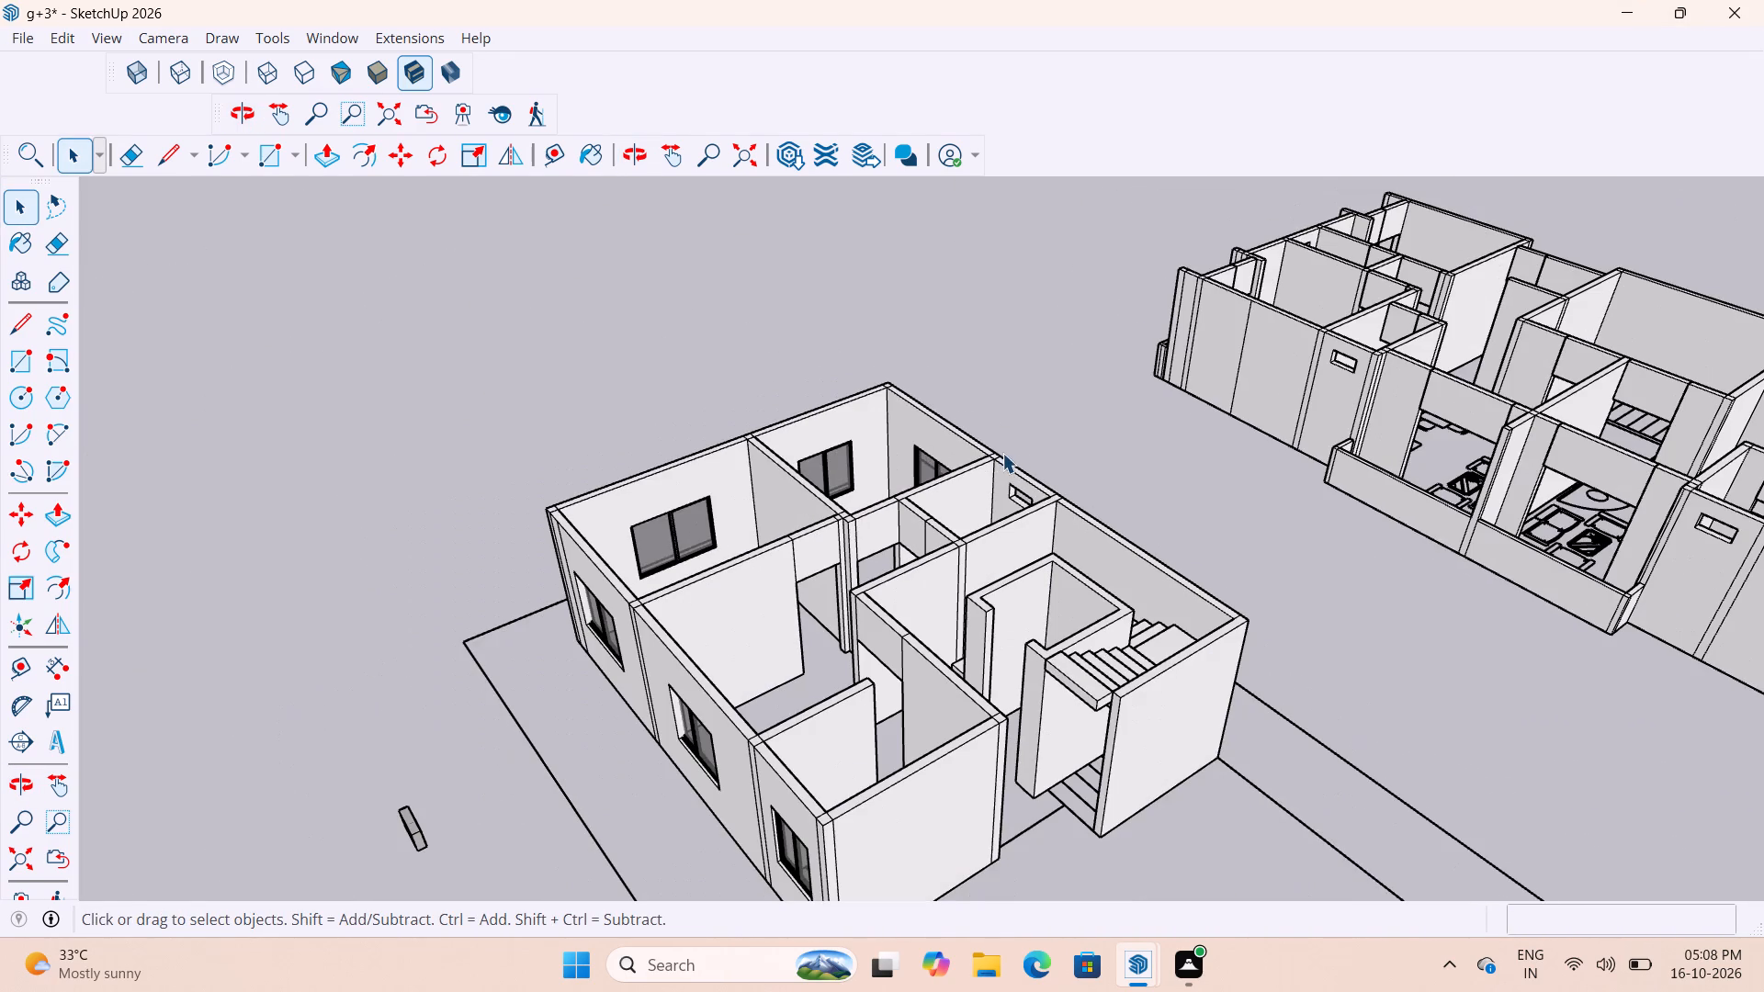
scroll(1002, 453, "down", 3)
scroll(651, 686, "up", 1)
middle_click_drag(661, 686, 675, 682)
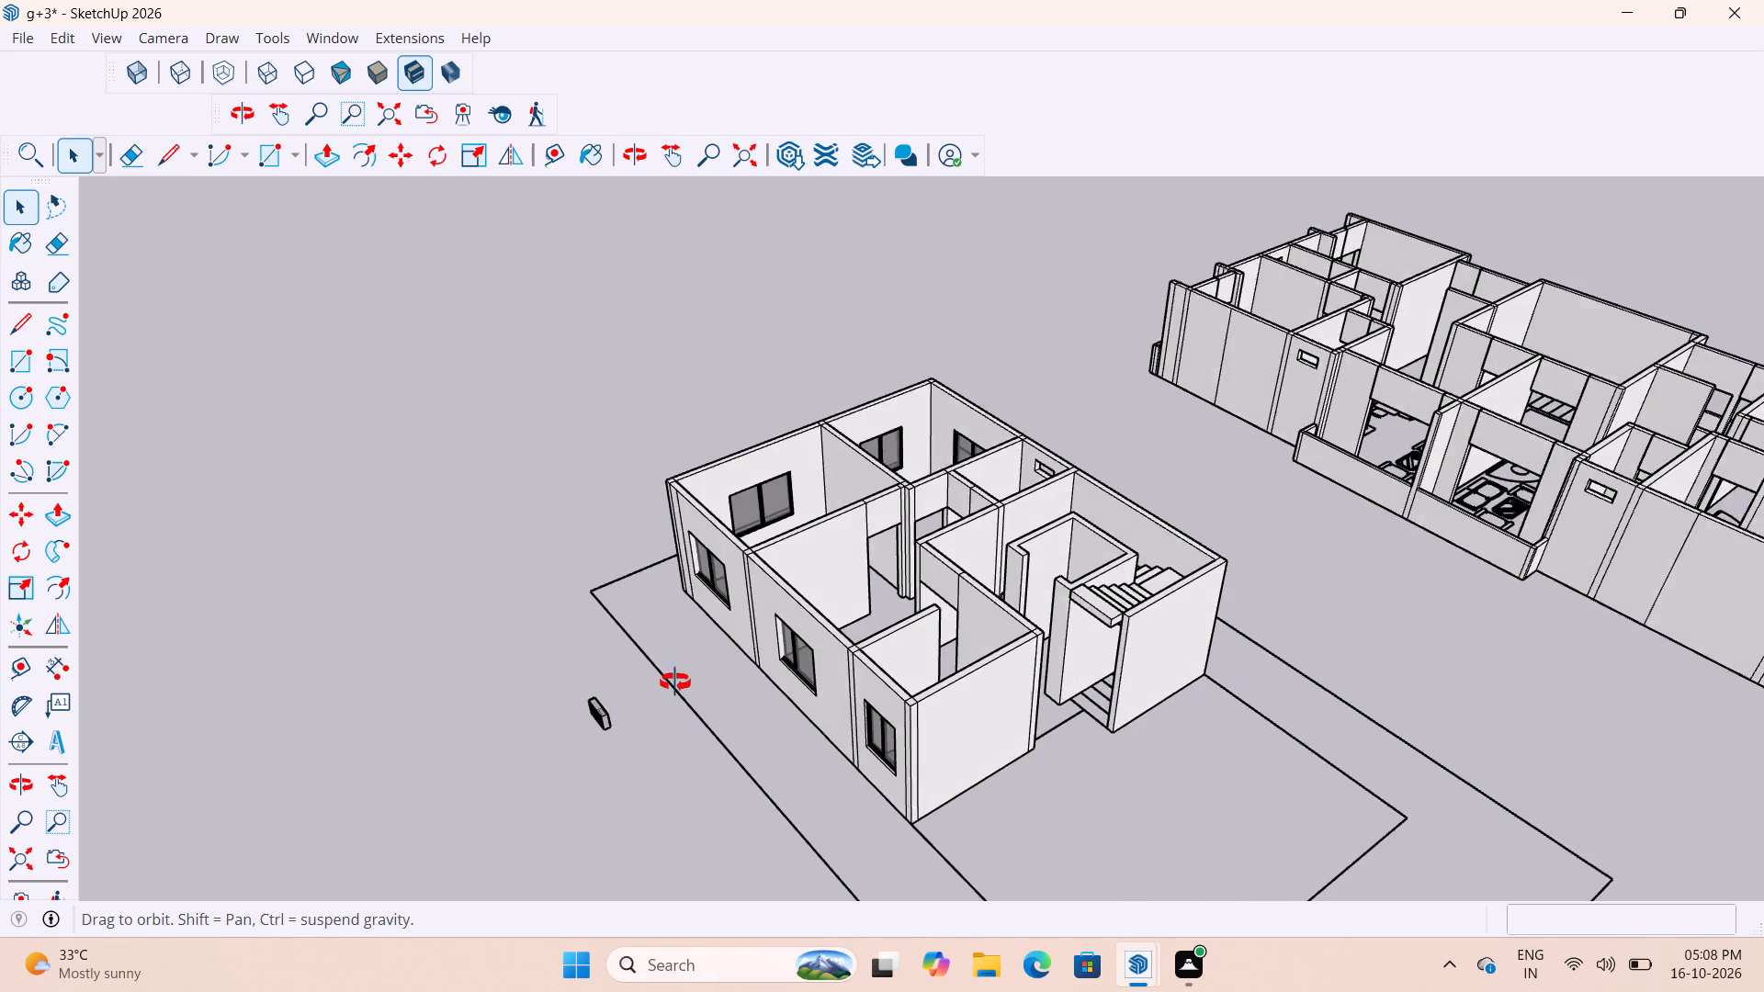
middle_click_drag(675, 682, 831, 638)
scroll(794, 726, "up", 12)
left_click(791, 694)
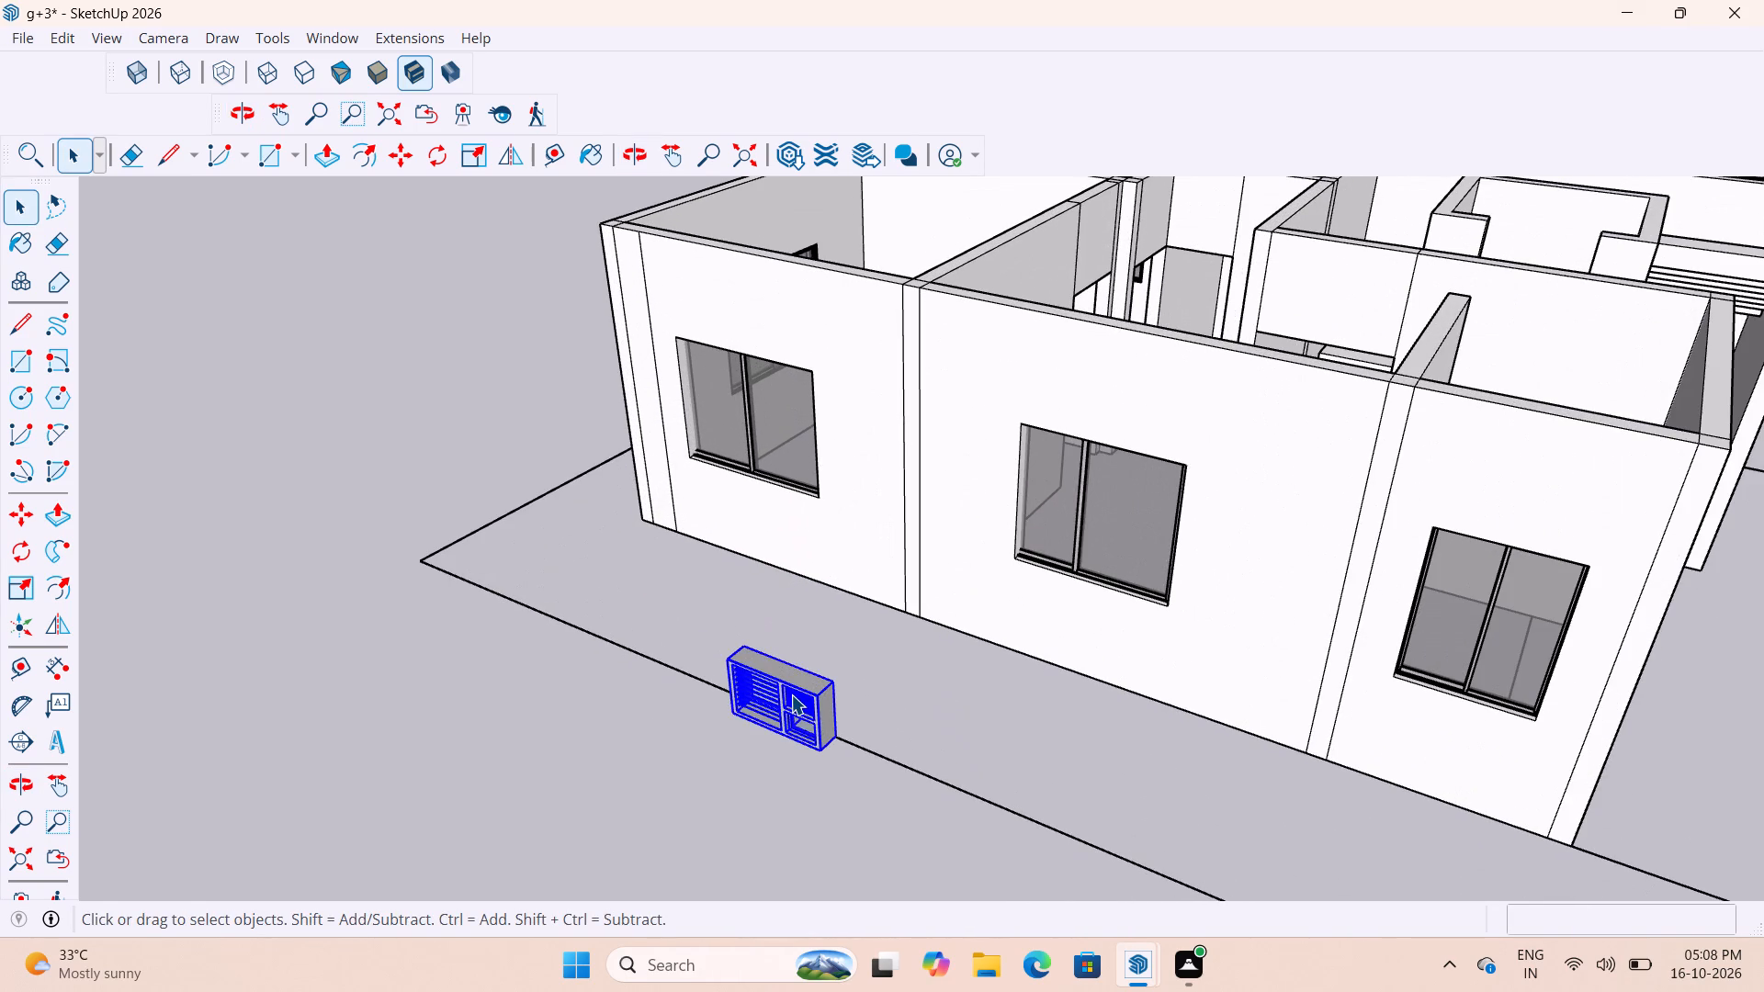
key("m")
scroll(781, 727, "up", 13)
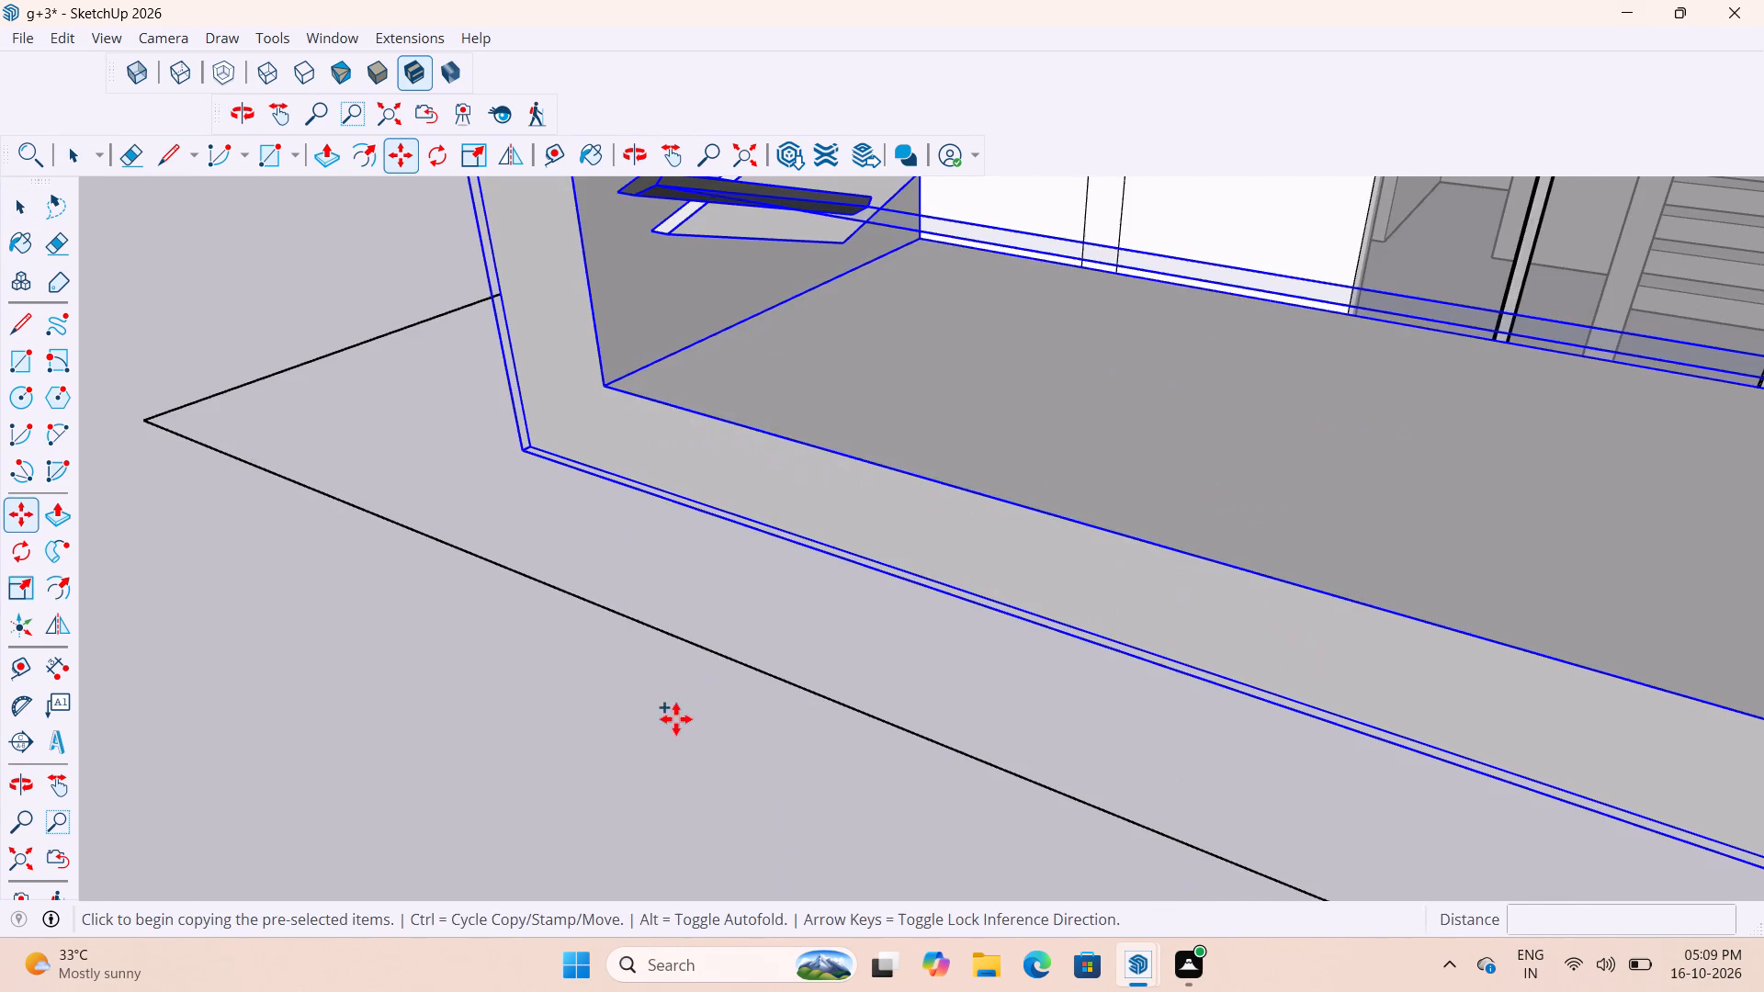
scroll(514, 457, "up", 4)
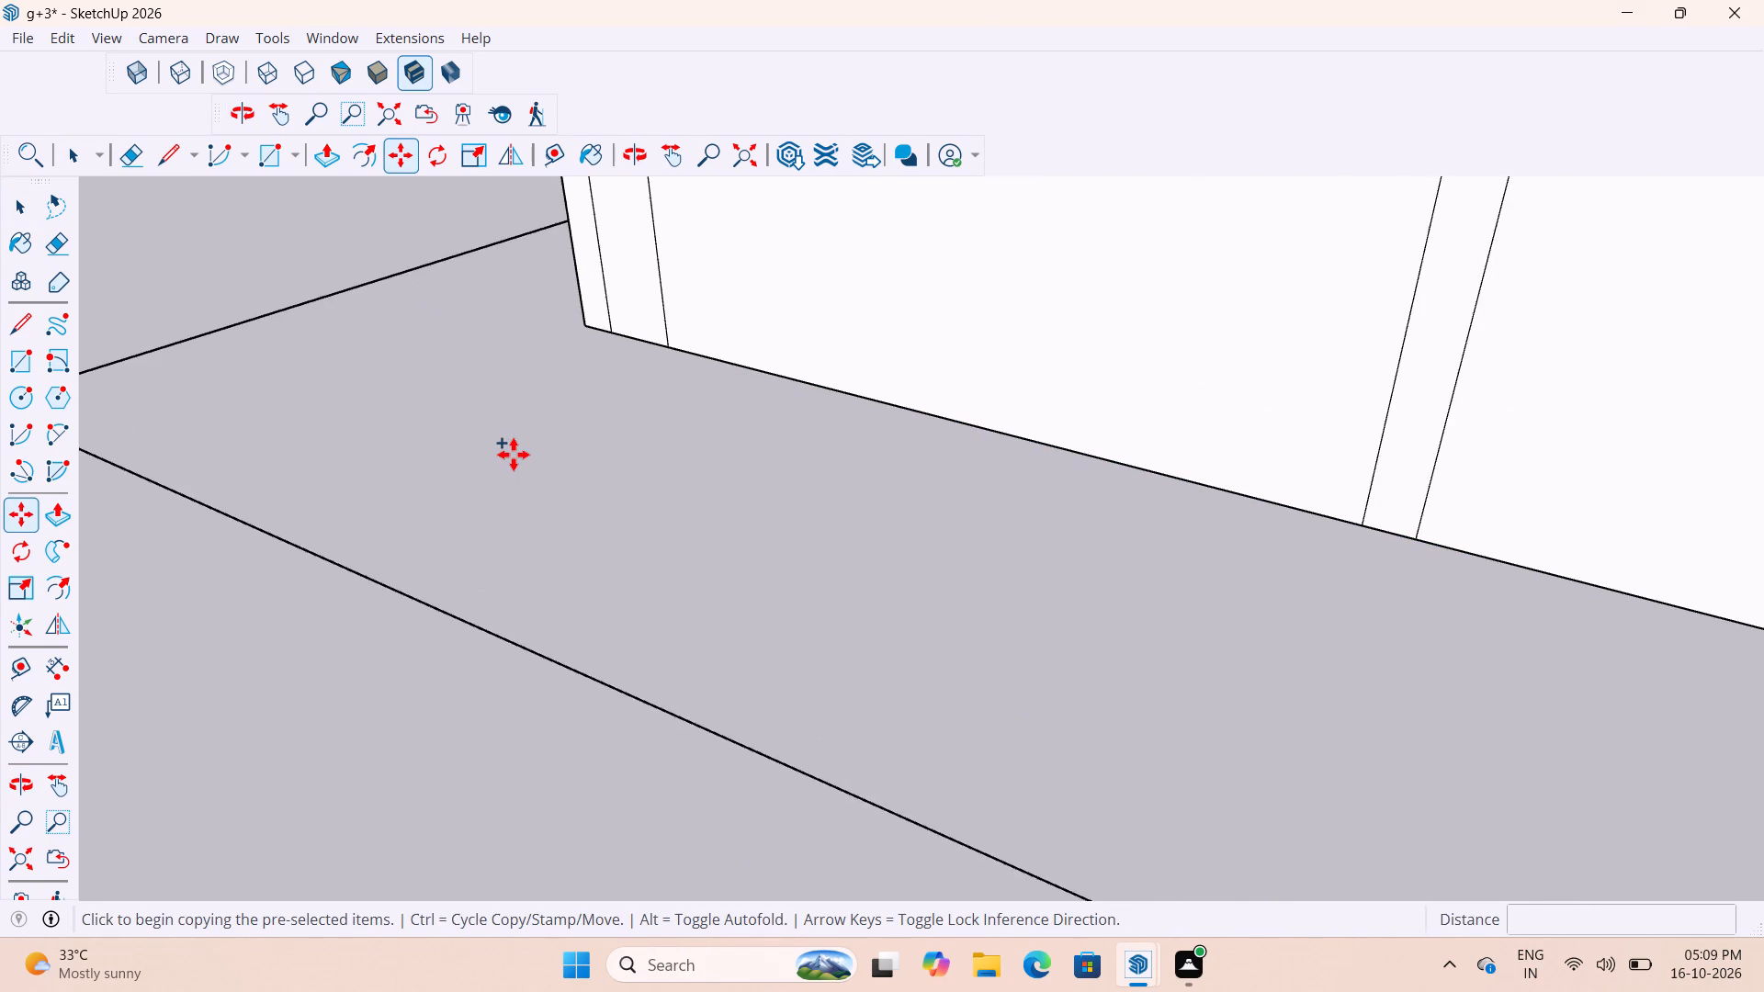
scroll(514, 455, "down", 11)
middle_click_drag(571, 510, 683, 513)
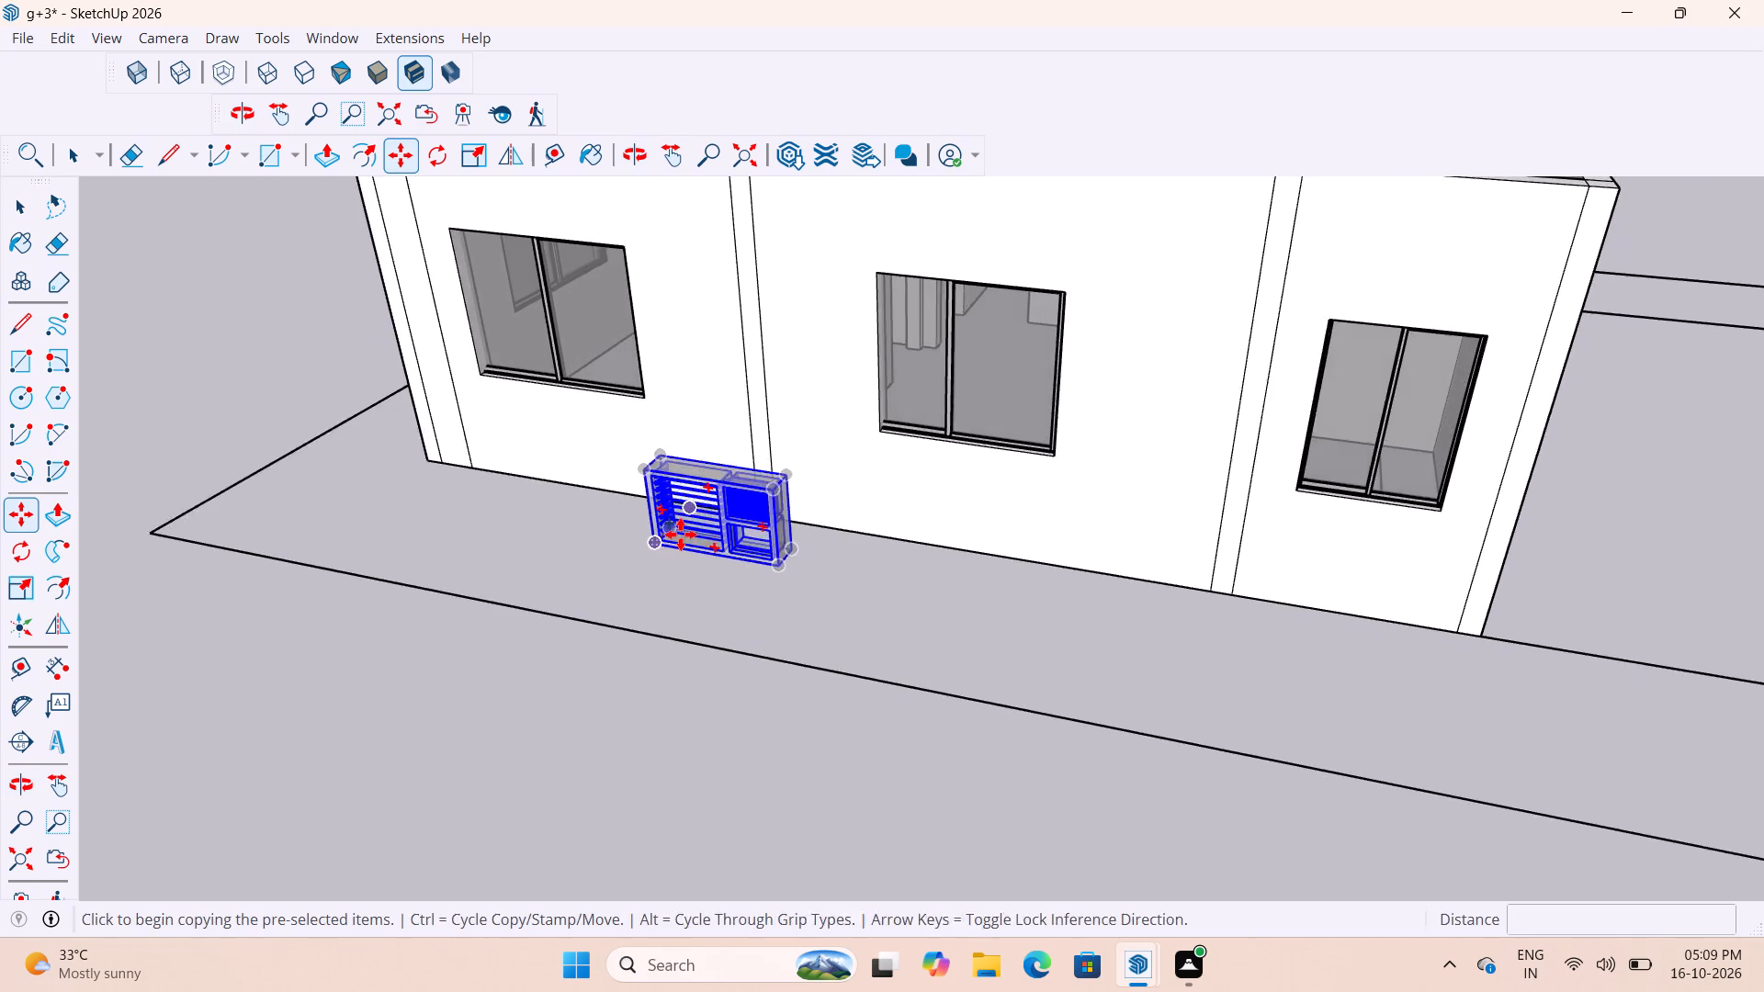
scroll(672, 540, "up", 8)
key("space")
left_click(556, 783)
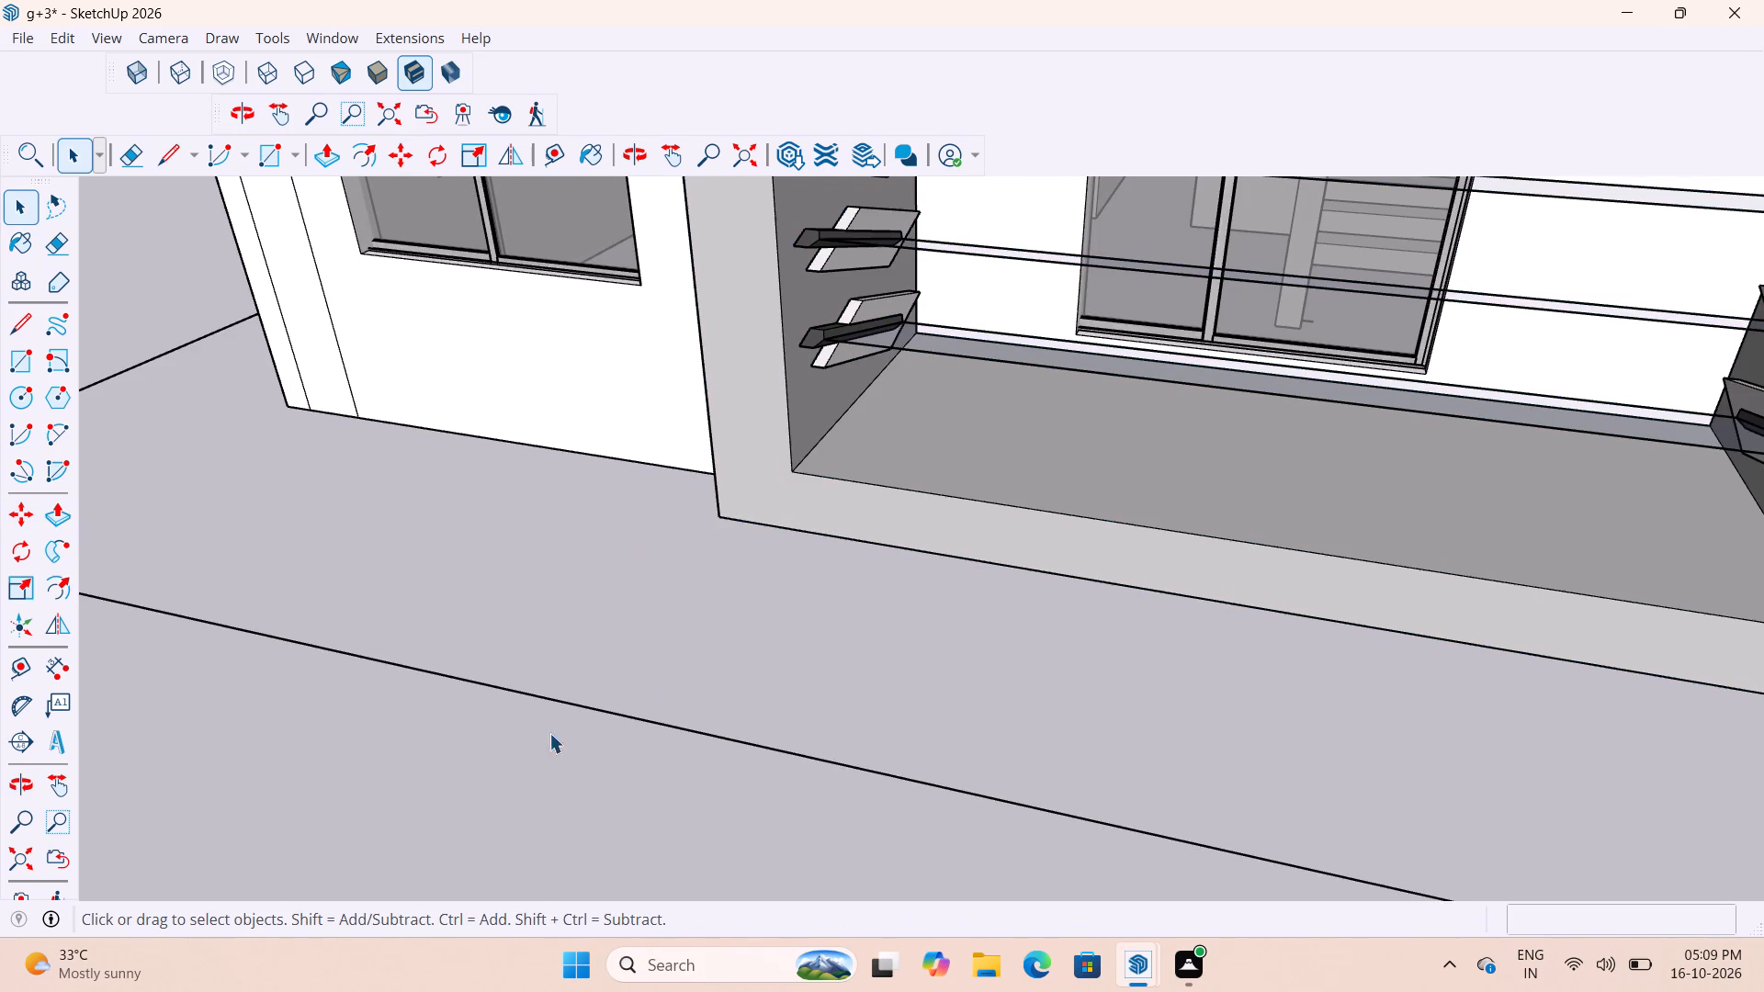
Move the loose ventilator from outside the front wall into the small high opening in the rear wall of the room beside the staircase.
left_click(729, 509)
key("m")
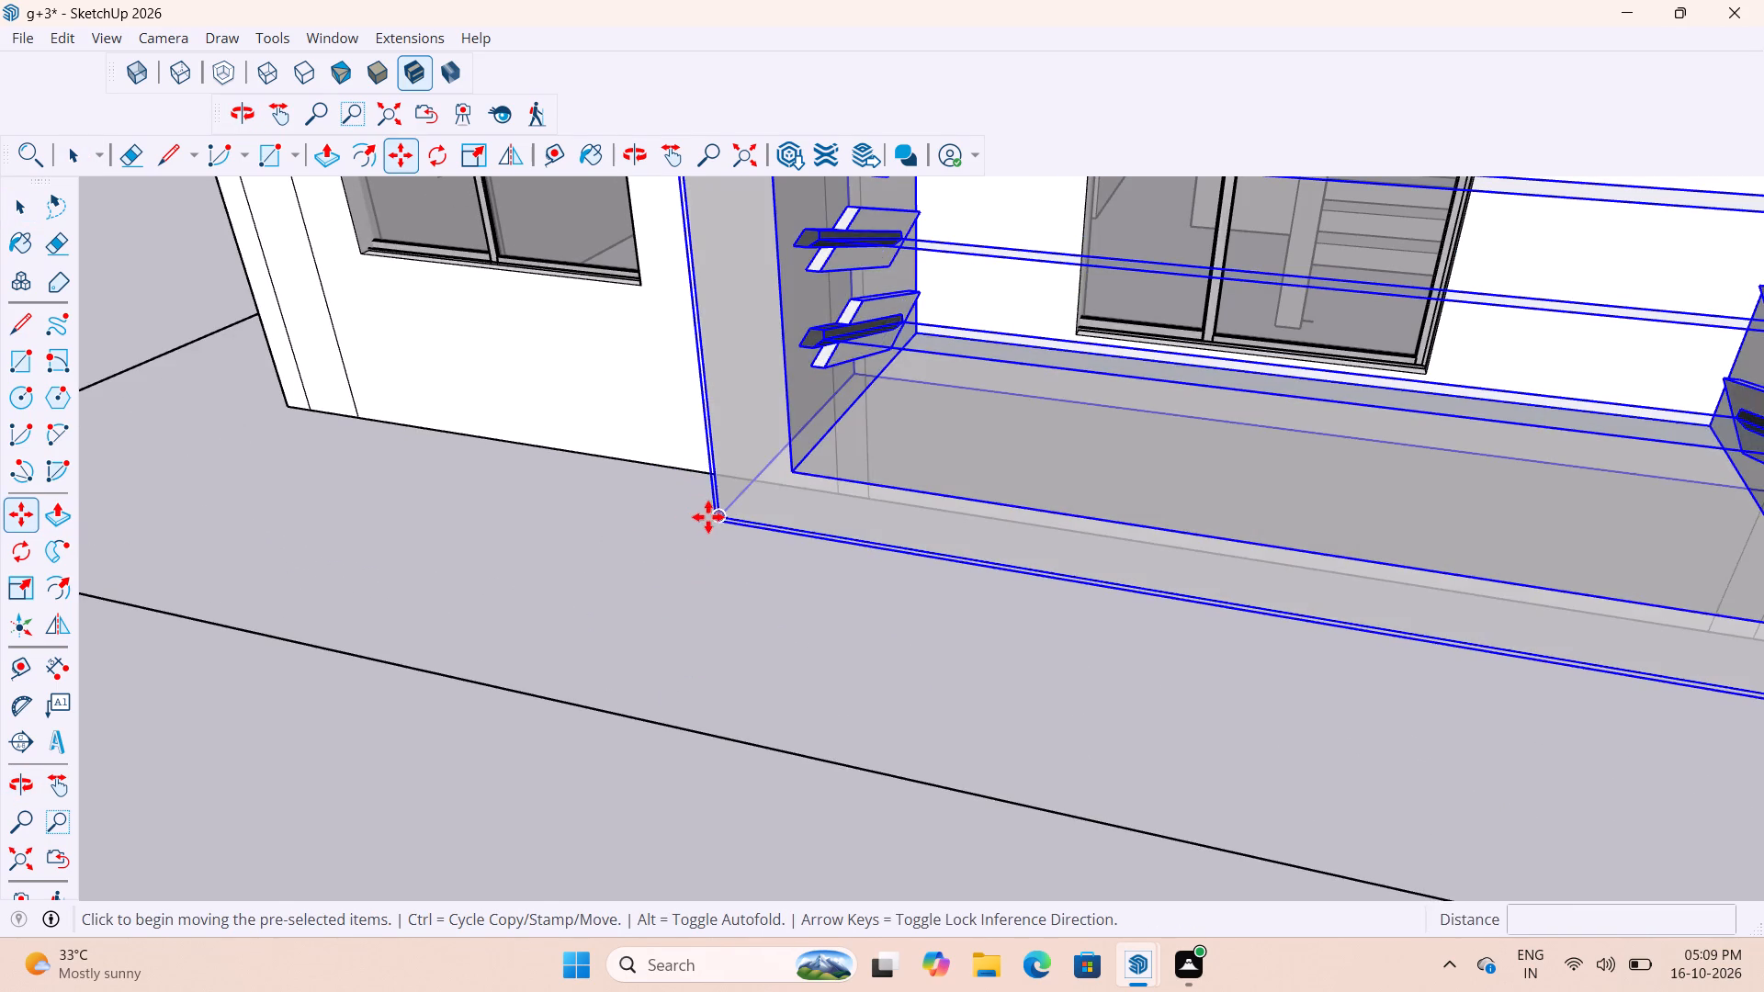
scroll(716, 523, "up", 5)
scroll(707, 528, "down", 9)
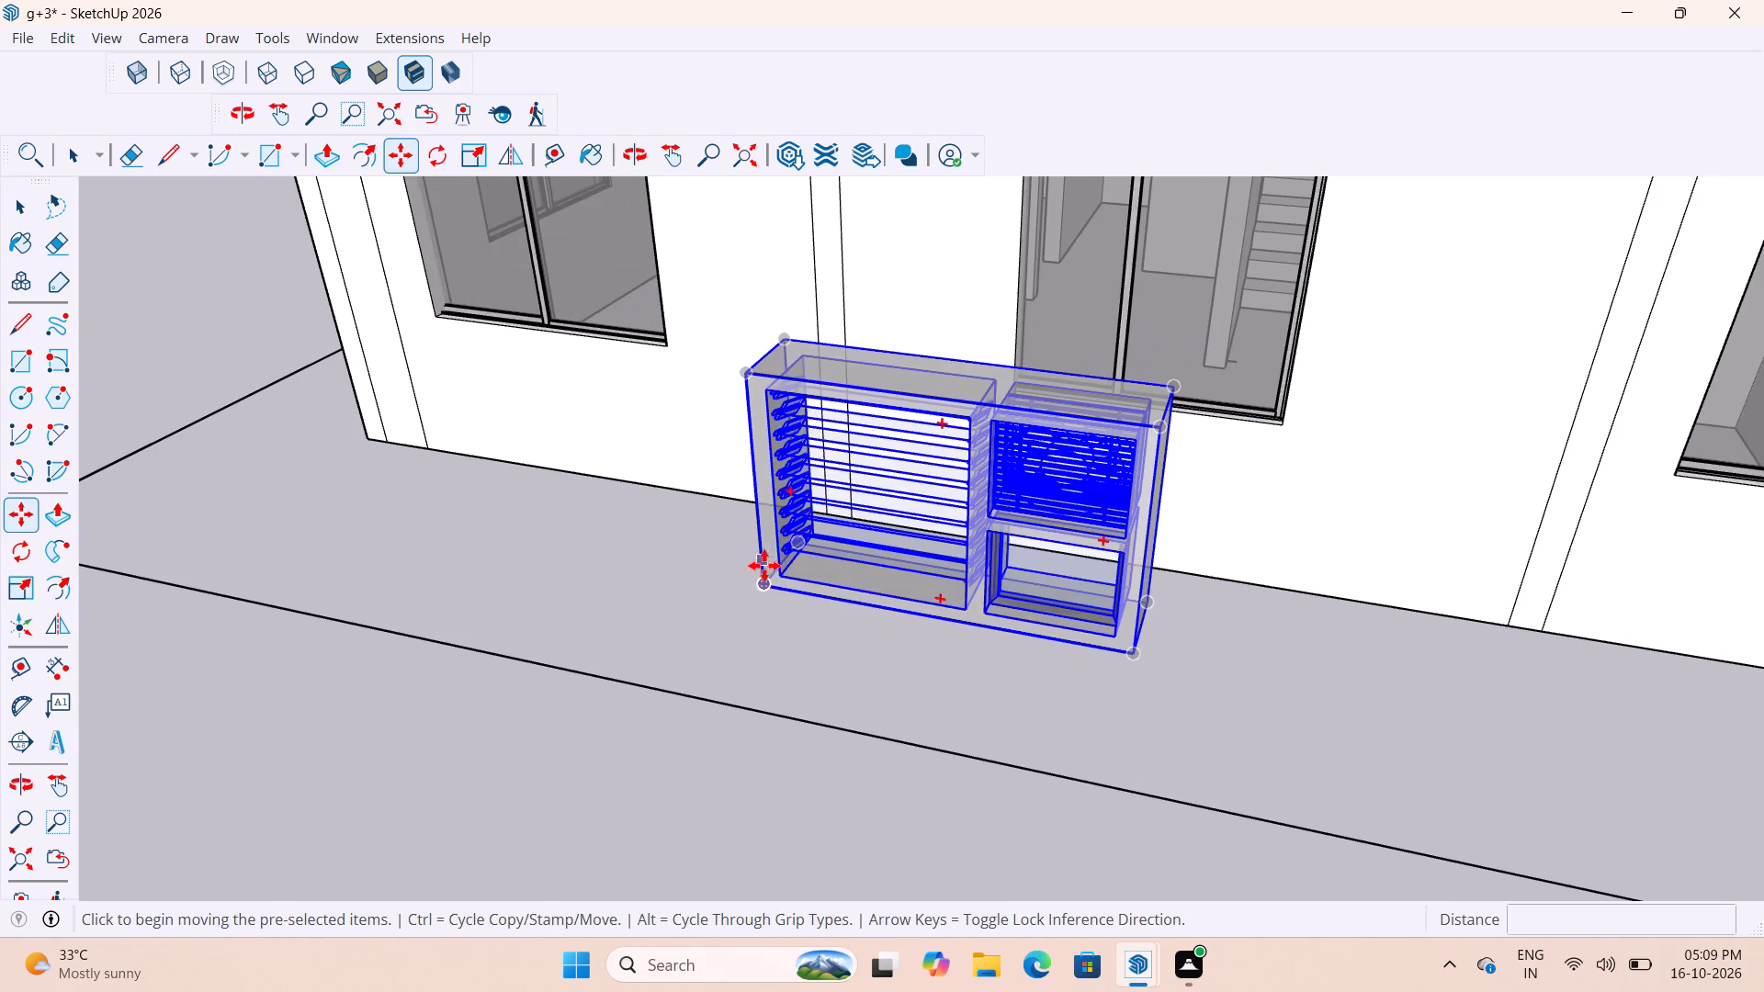
left_click(771, 586)
scroll(909, 589, "down", 10)
scroll(838, 612, "down", 6)
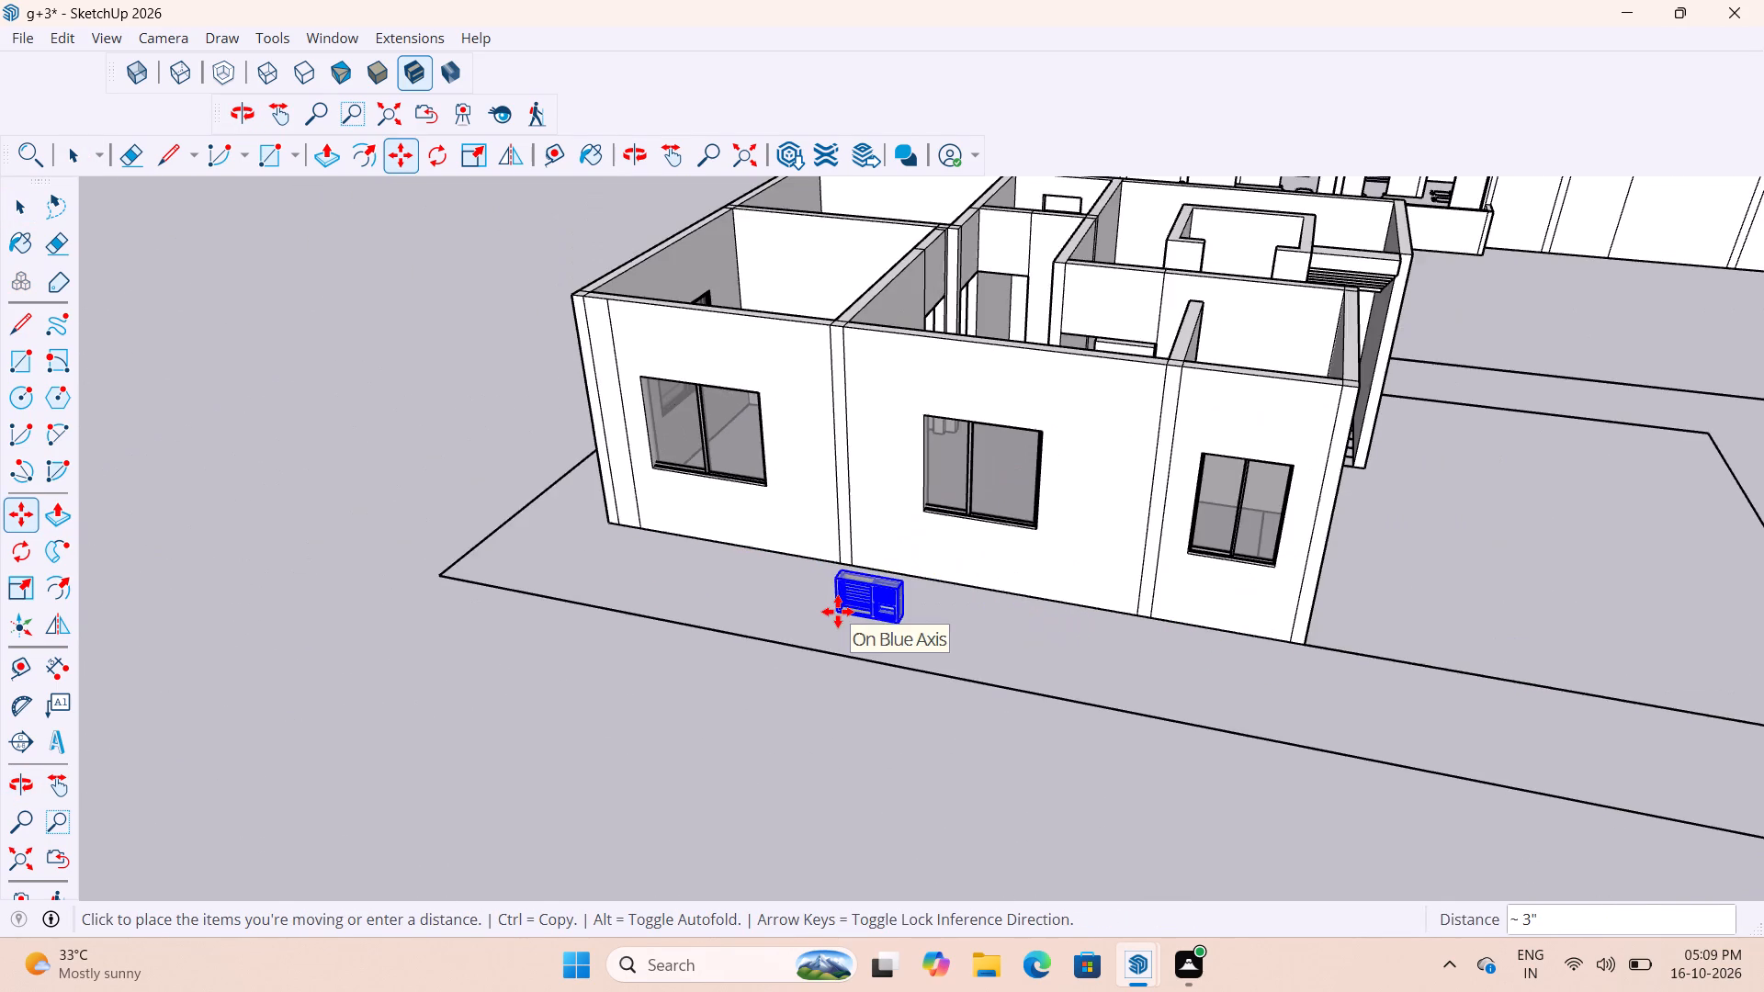
scroll(838, 612, "down", 12)
scroll(936, 400, "up", 9)
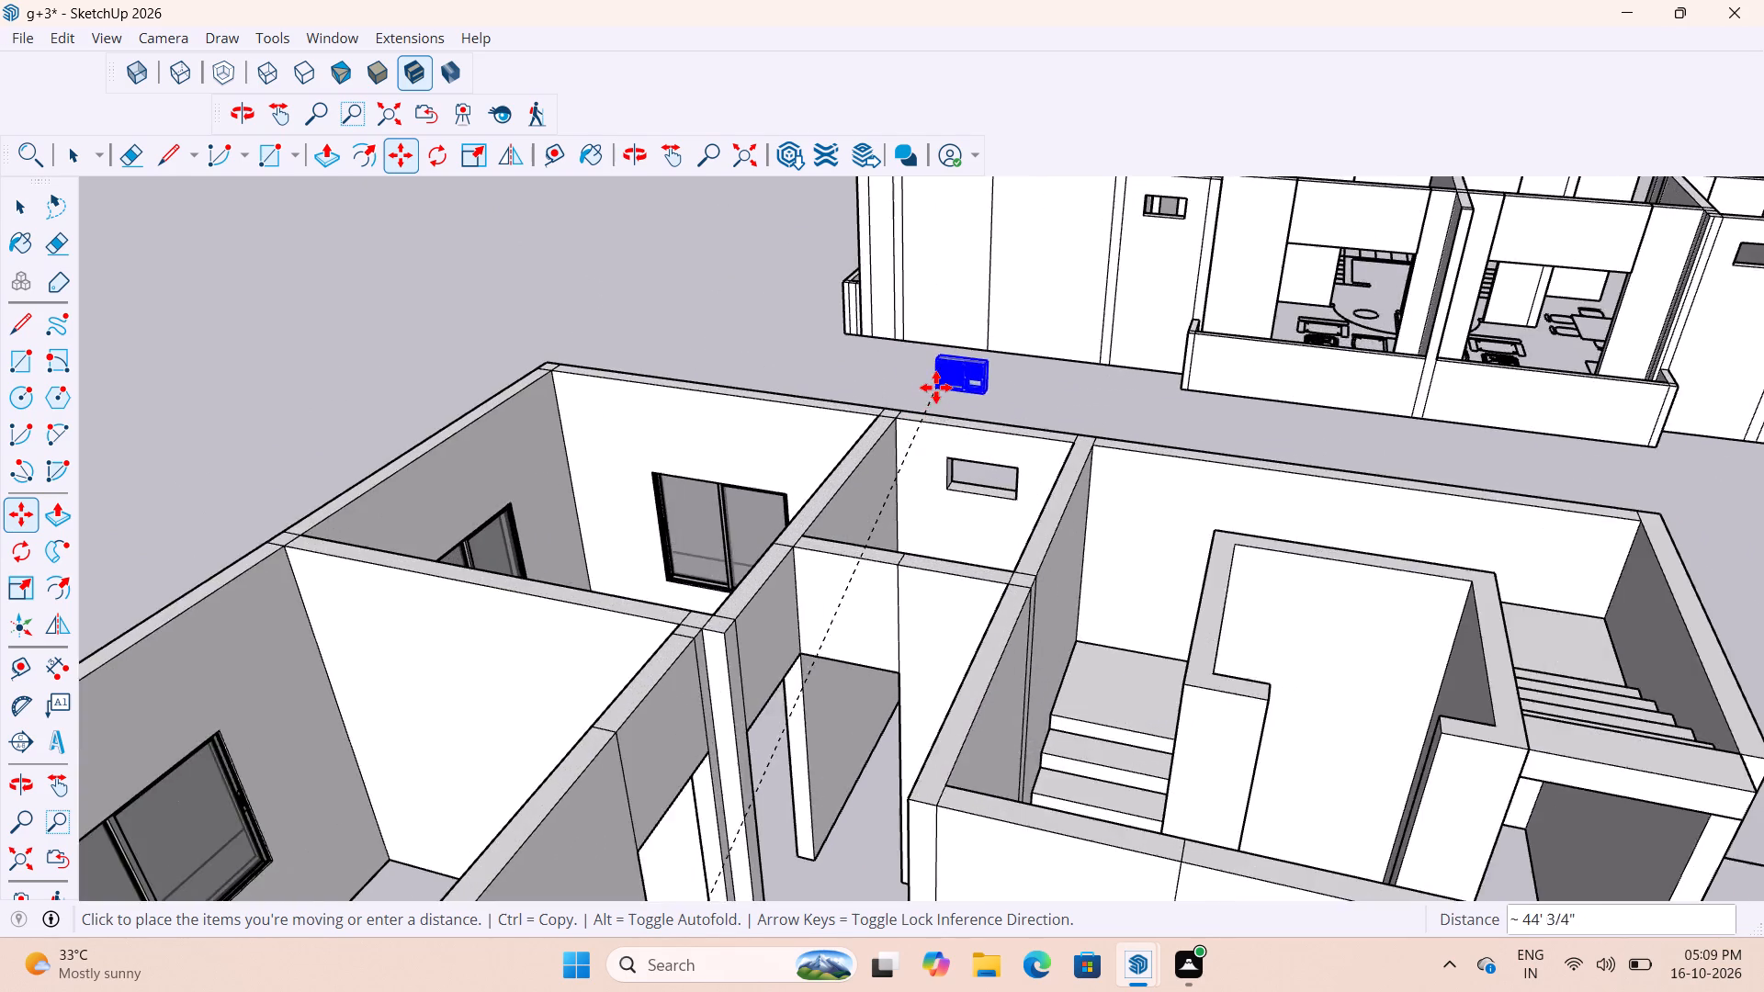
scroll(936, 388, "up", 20)
scroll(936, 388, "up", 1)
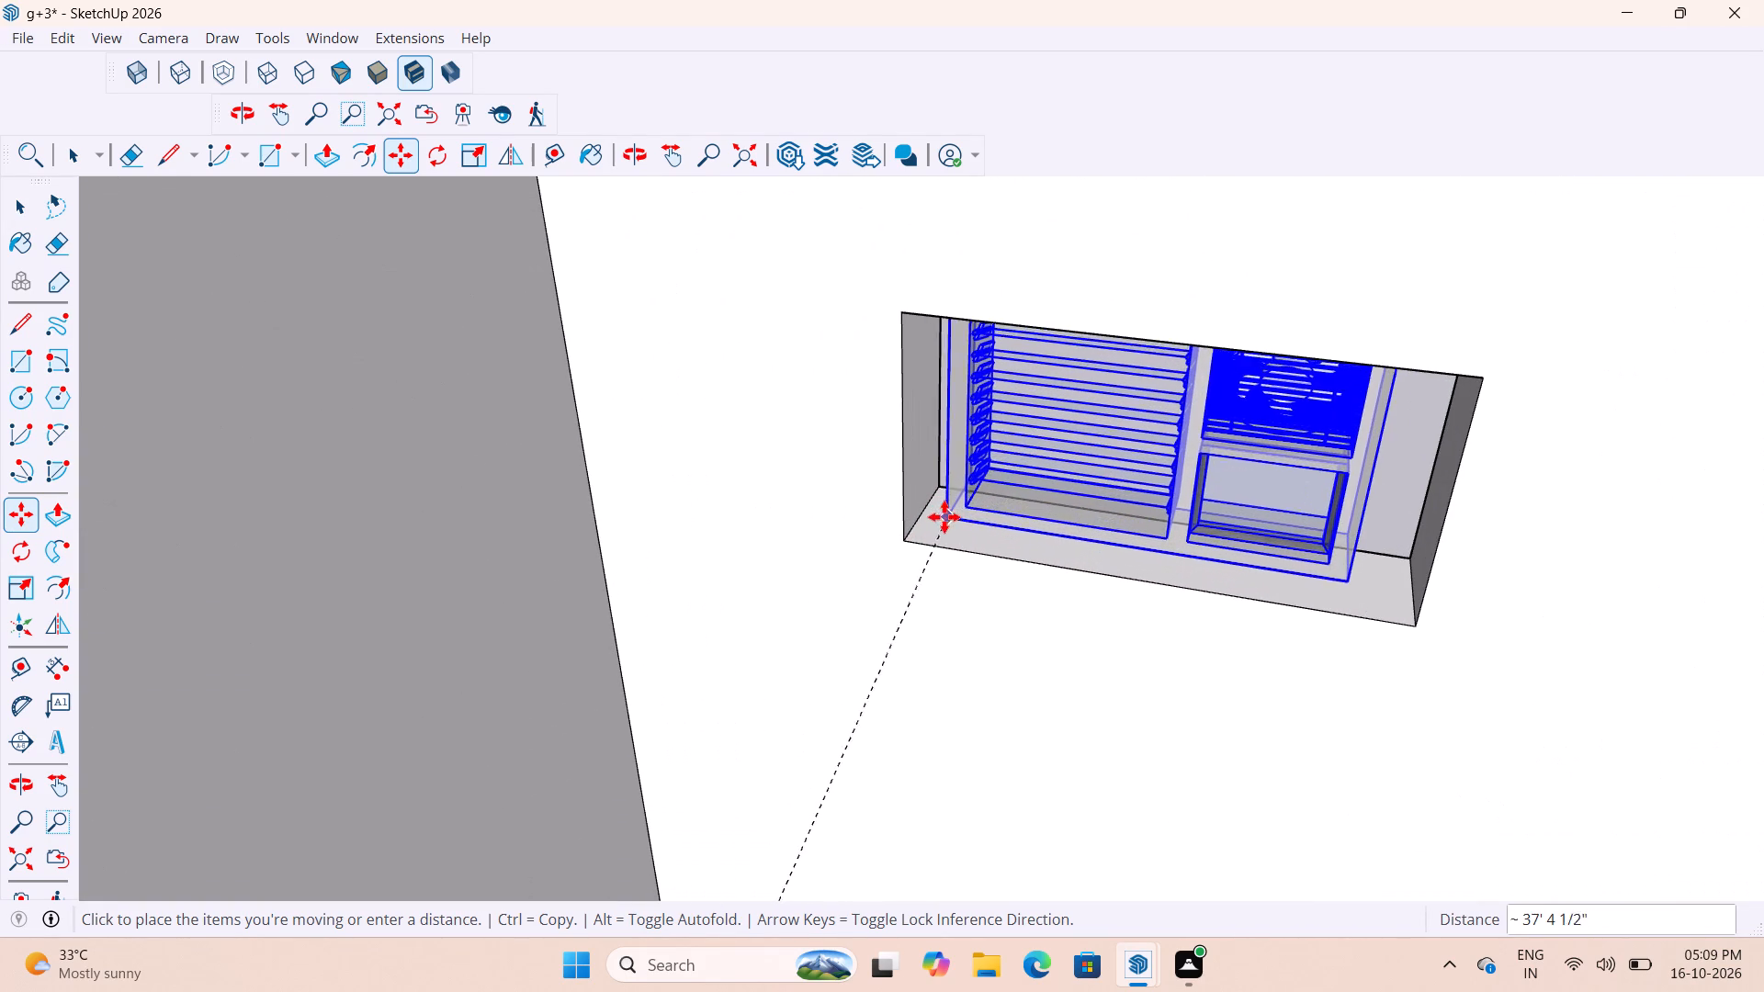
left_click(921, 519)
key("space")
Place a guide 2" in from the bottom inner edge of the ventilator opening, along its sill.
key("t")
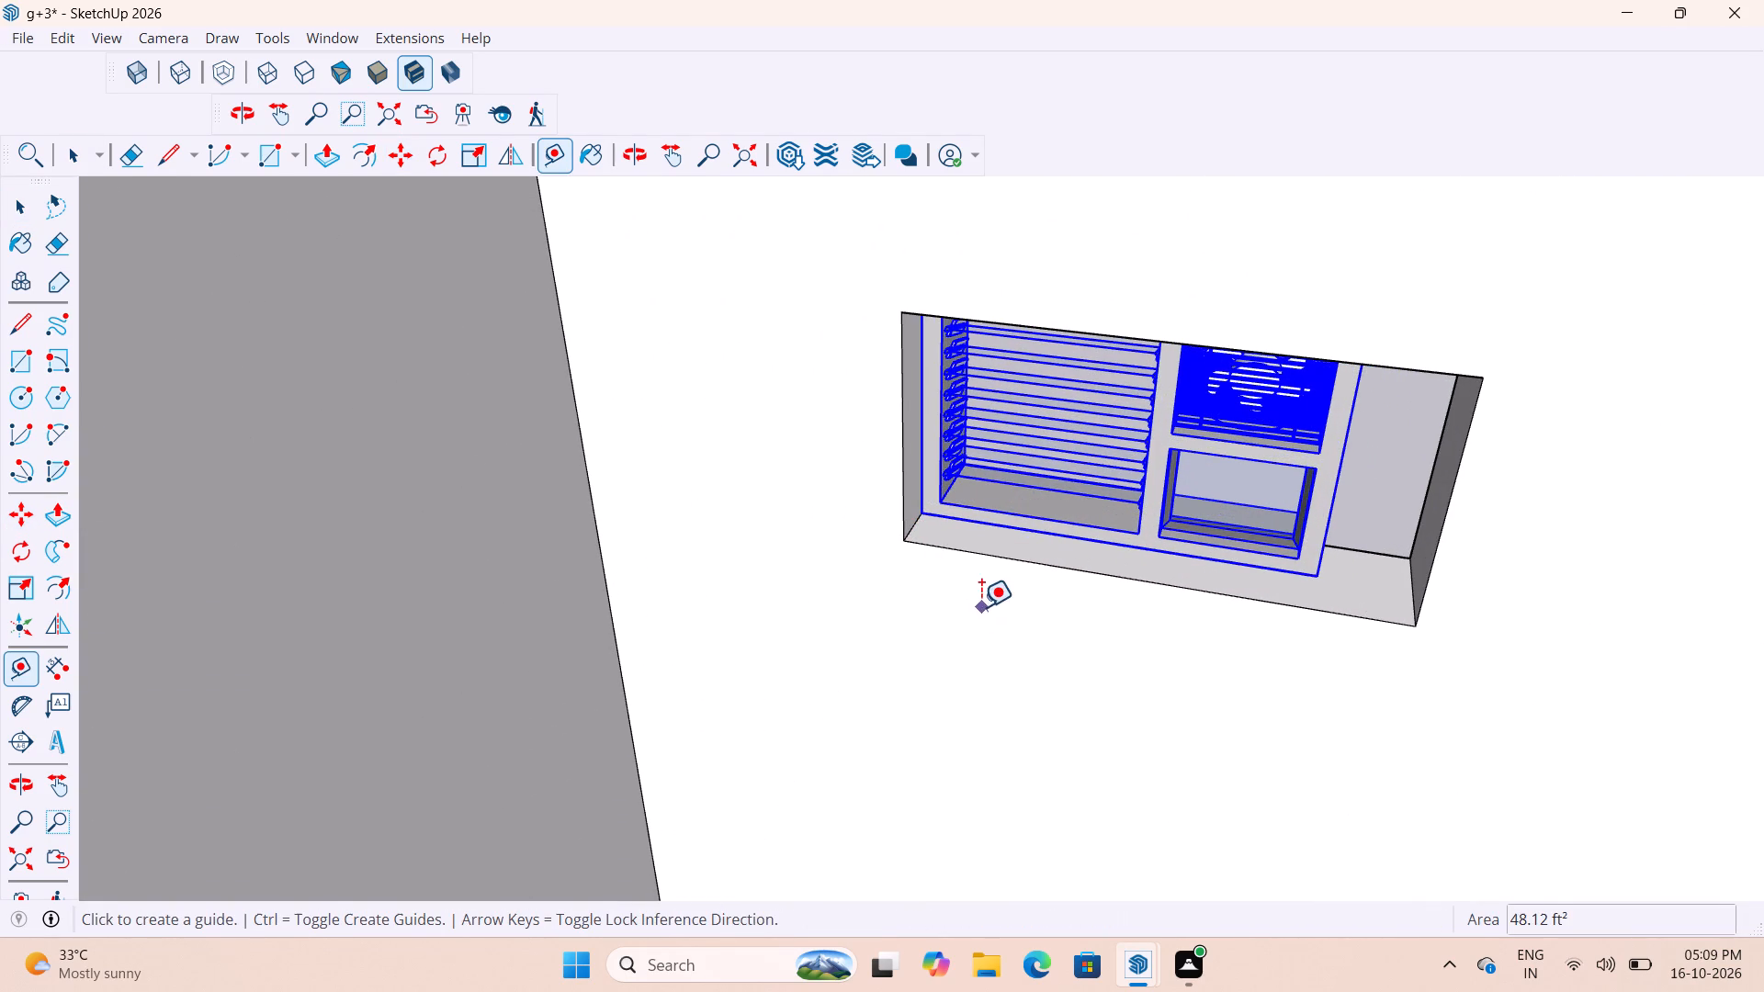
left_click(985, 552)
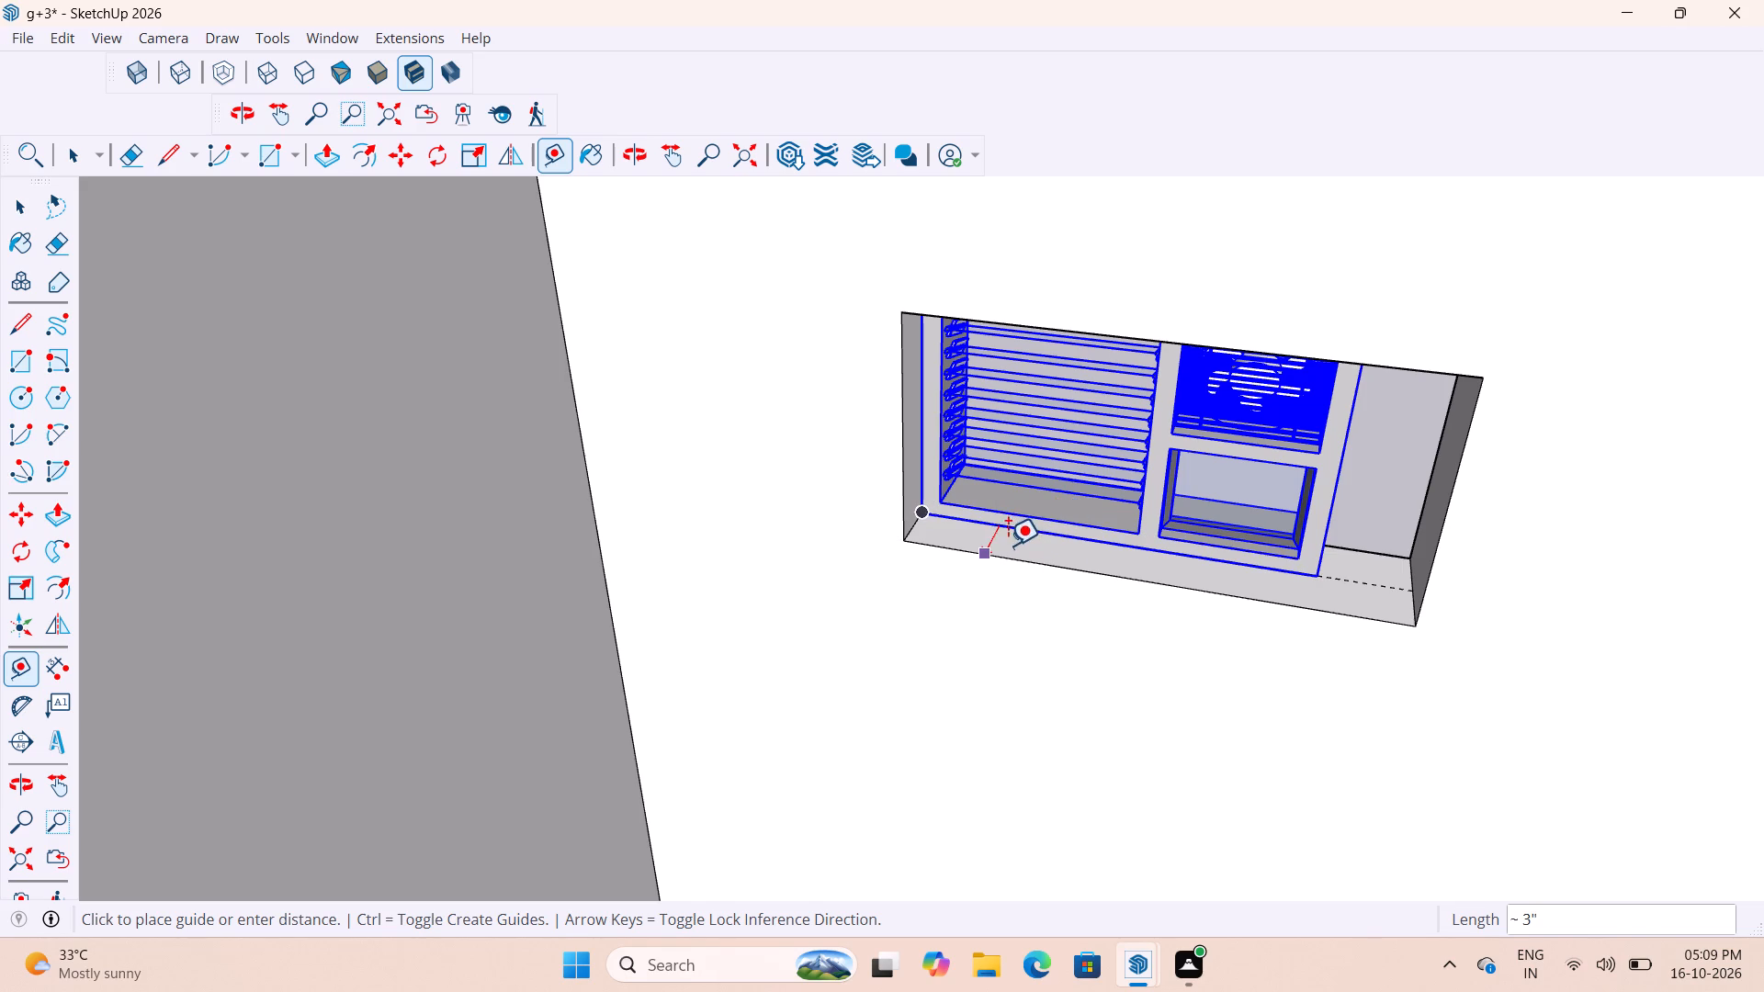
scroll(1008, 558, "up", 2)
middle_click_drag(1011, 549, 953, 594)
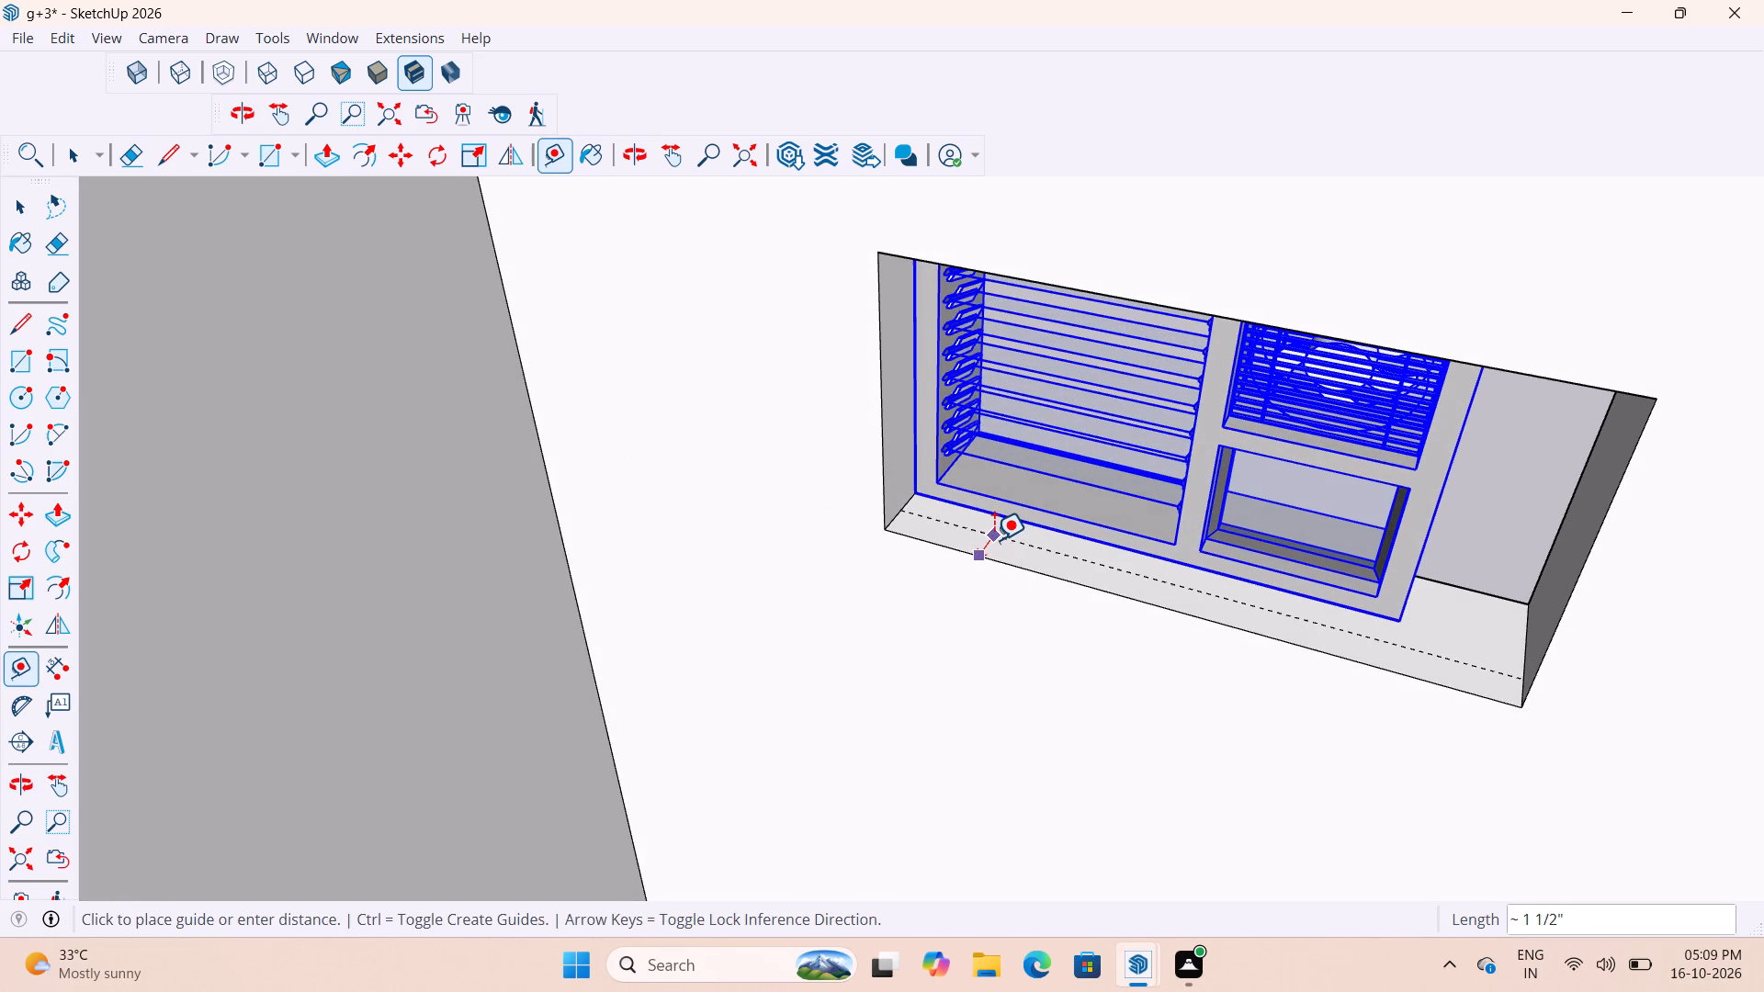
type("2\"")
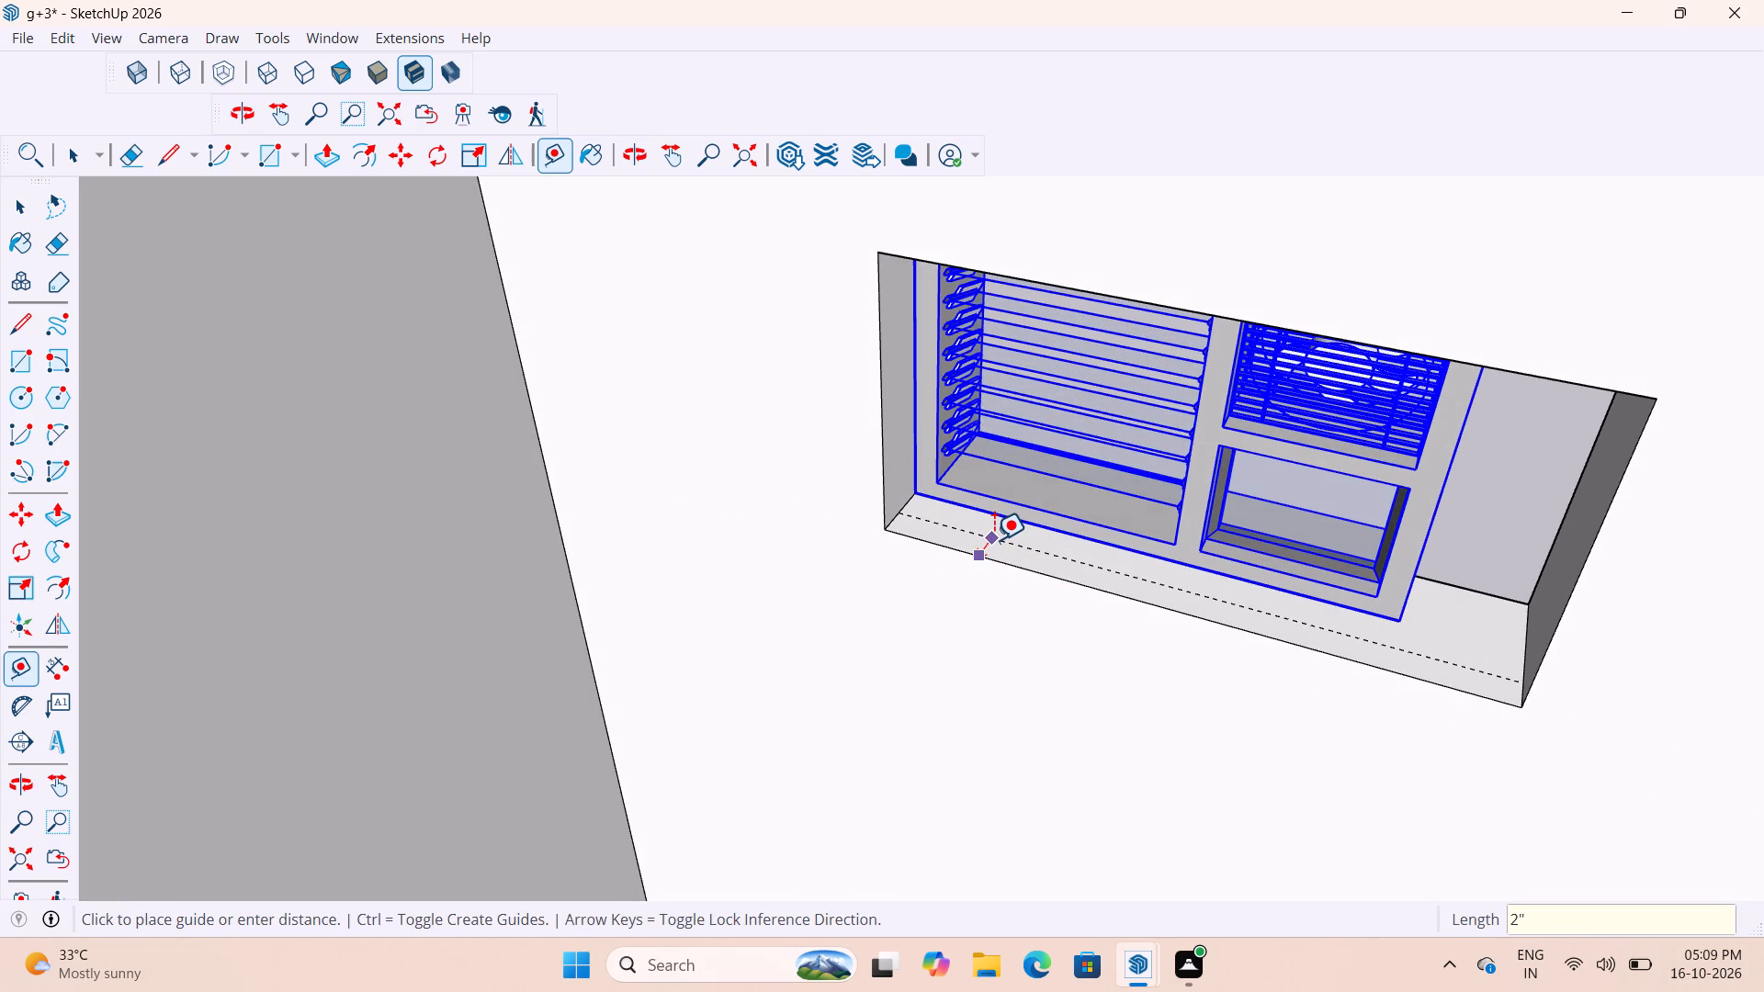
key("Return")
key("space")
Move the ventilator by its lower corner onto the sill guide at the opening's side, and deselect it.
scroll(771, 573, "down", 4)
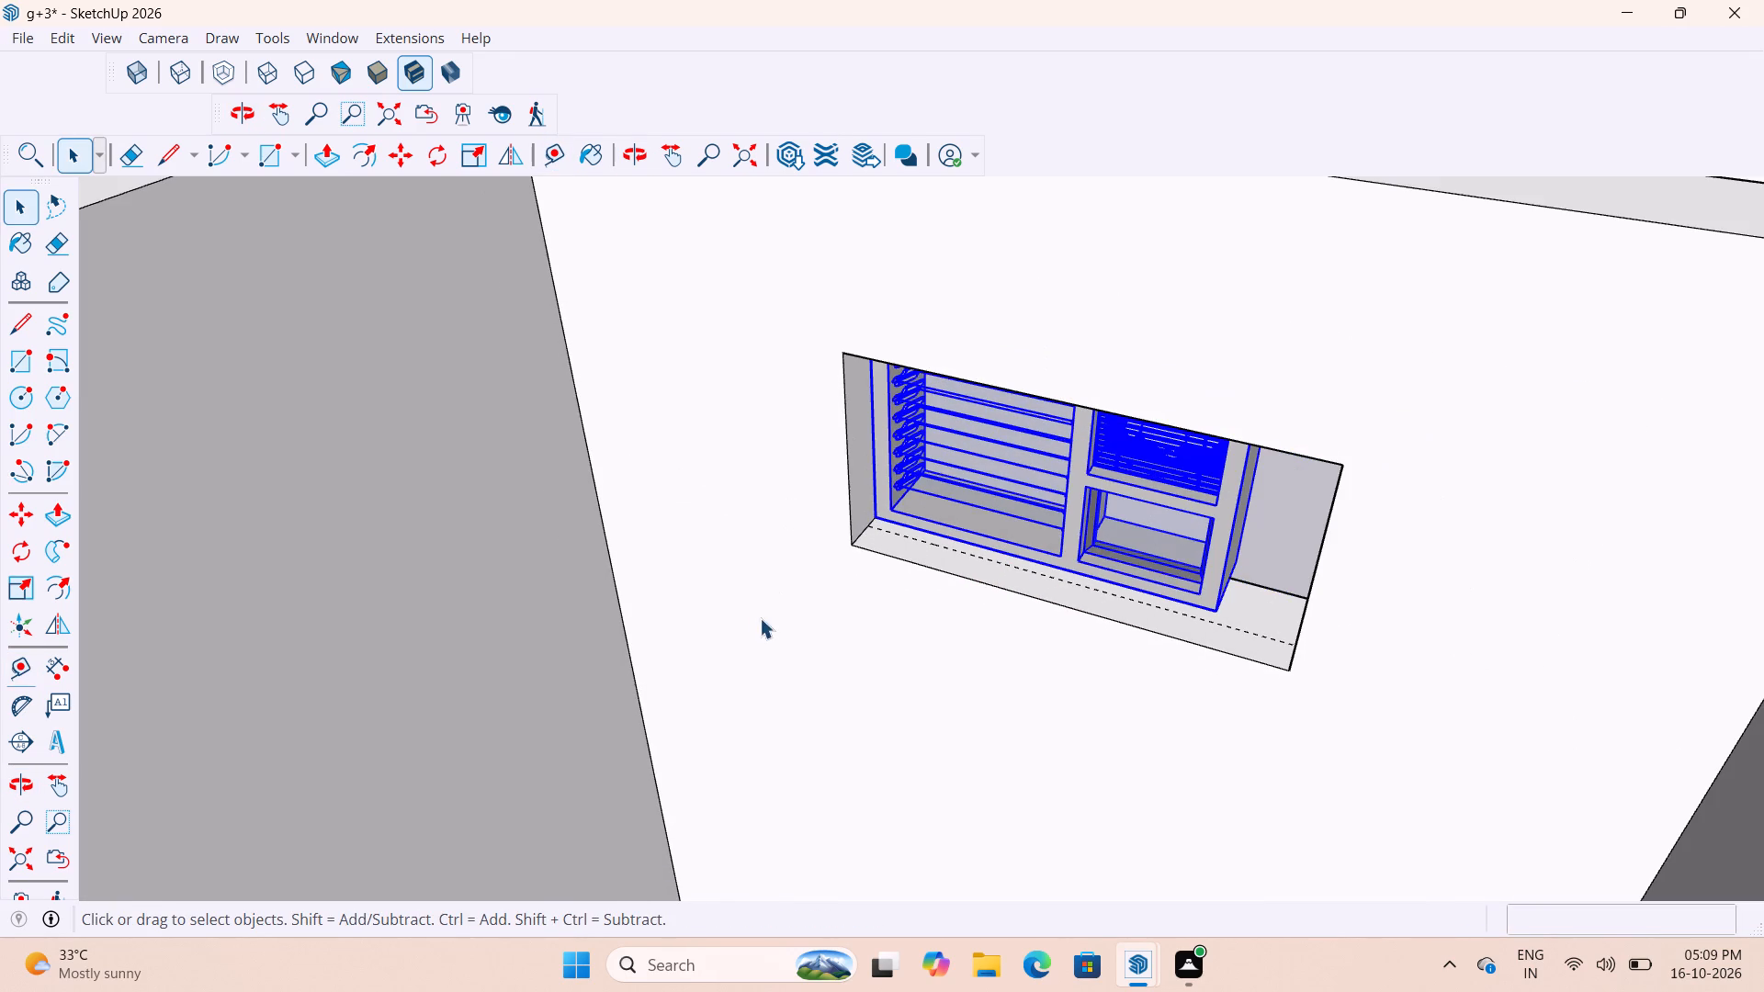
scroll(1044, 563, "up", 3)
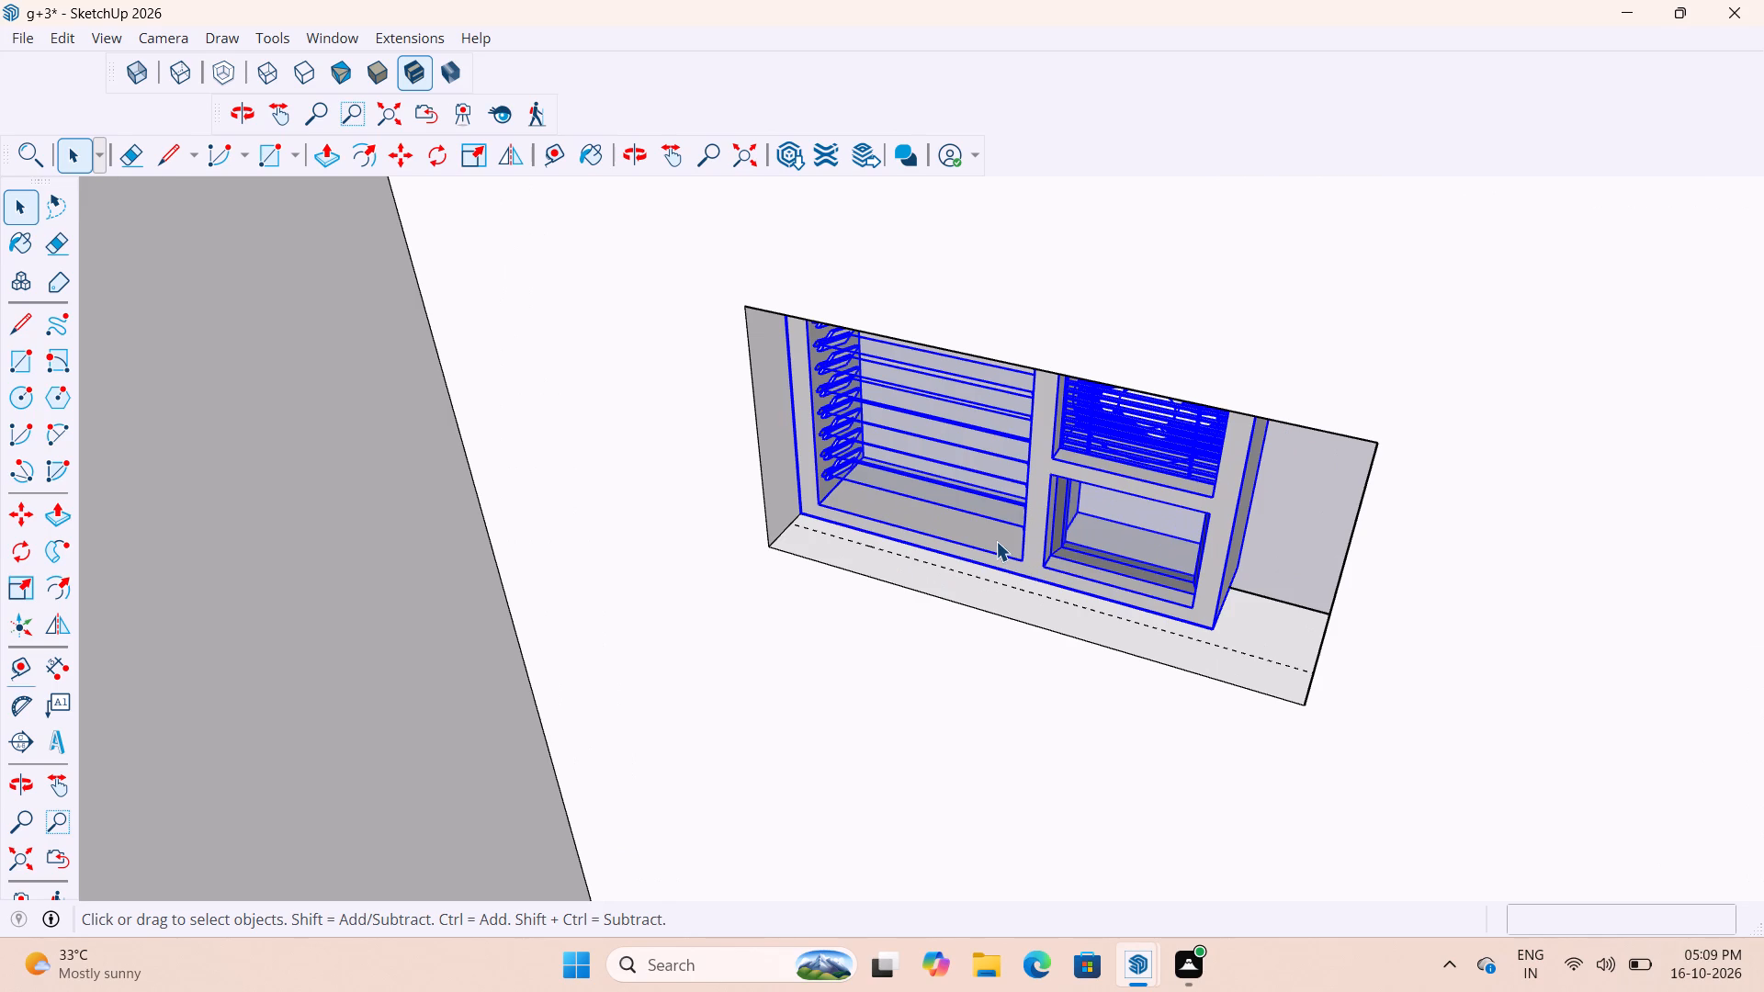
key("m")
left_click(798, 508)
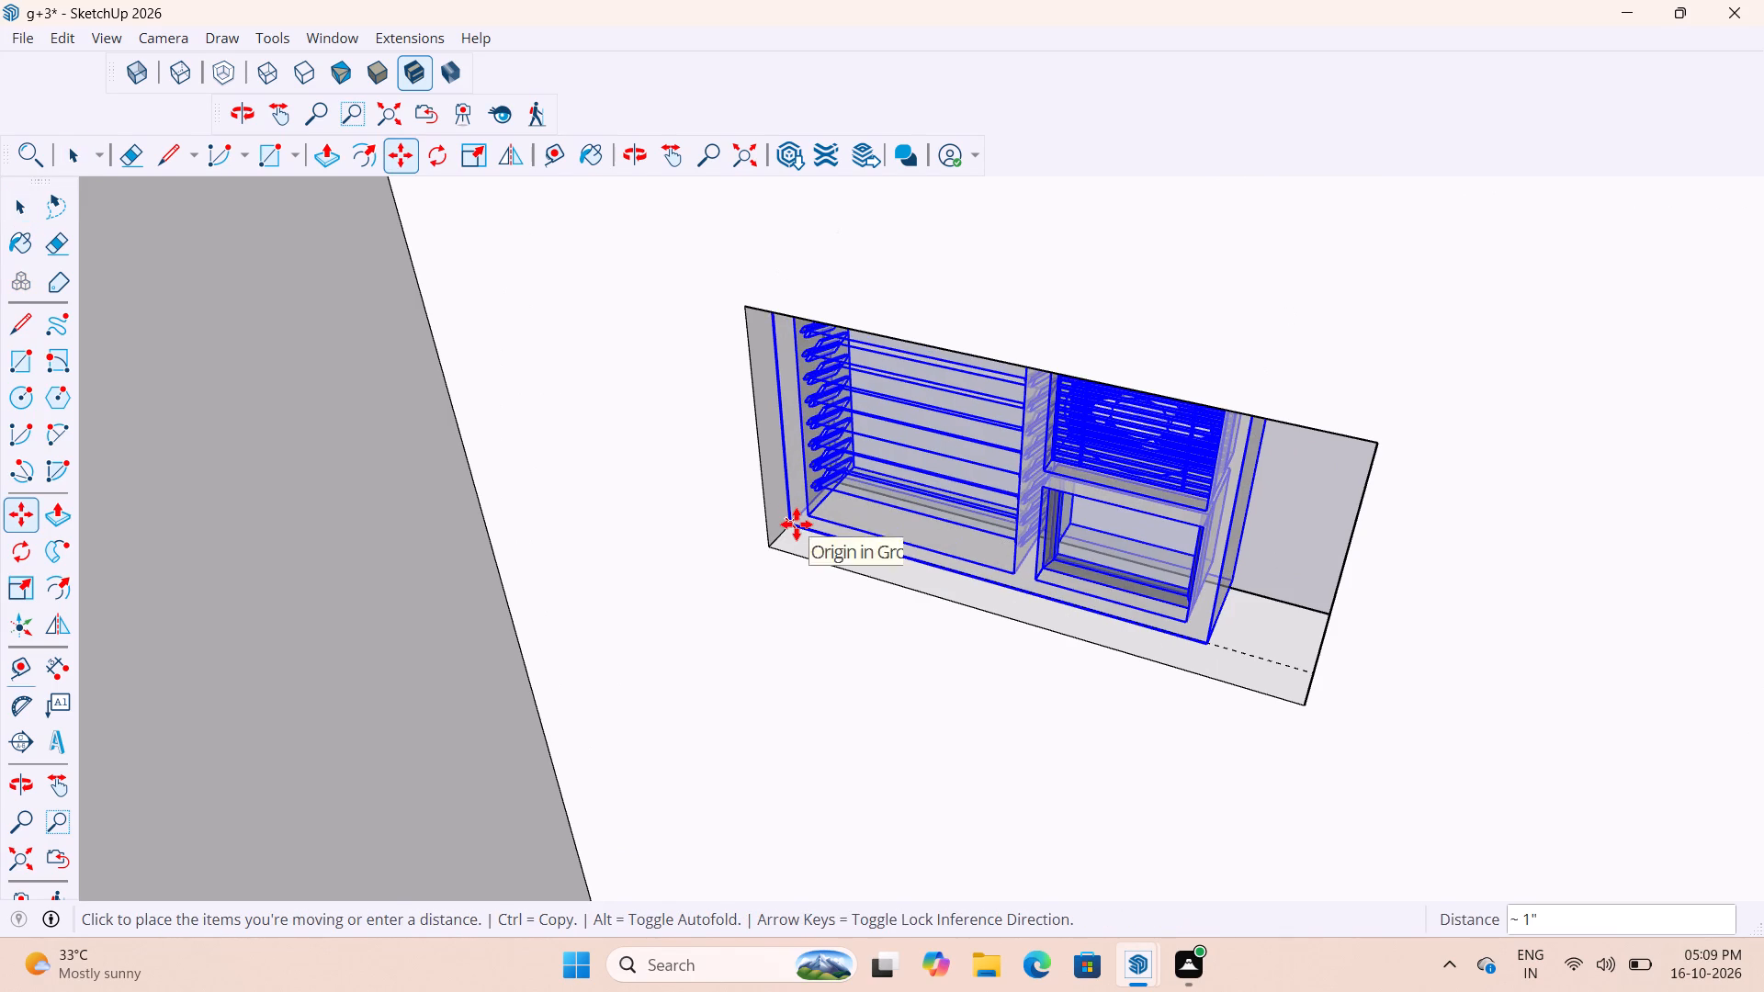
left_click(797, 524)
scroll(779, 590, "down", 8)
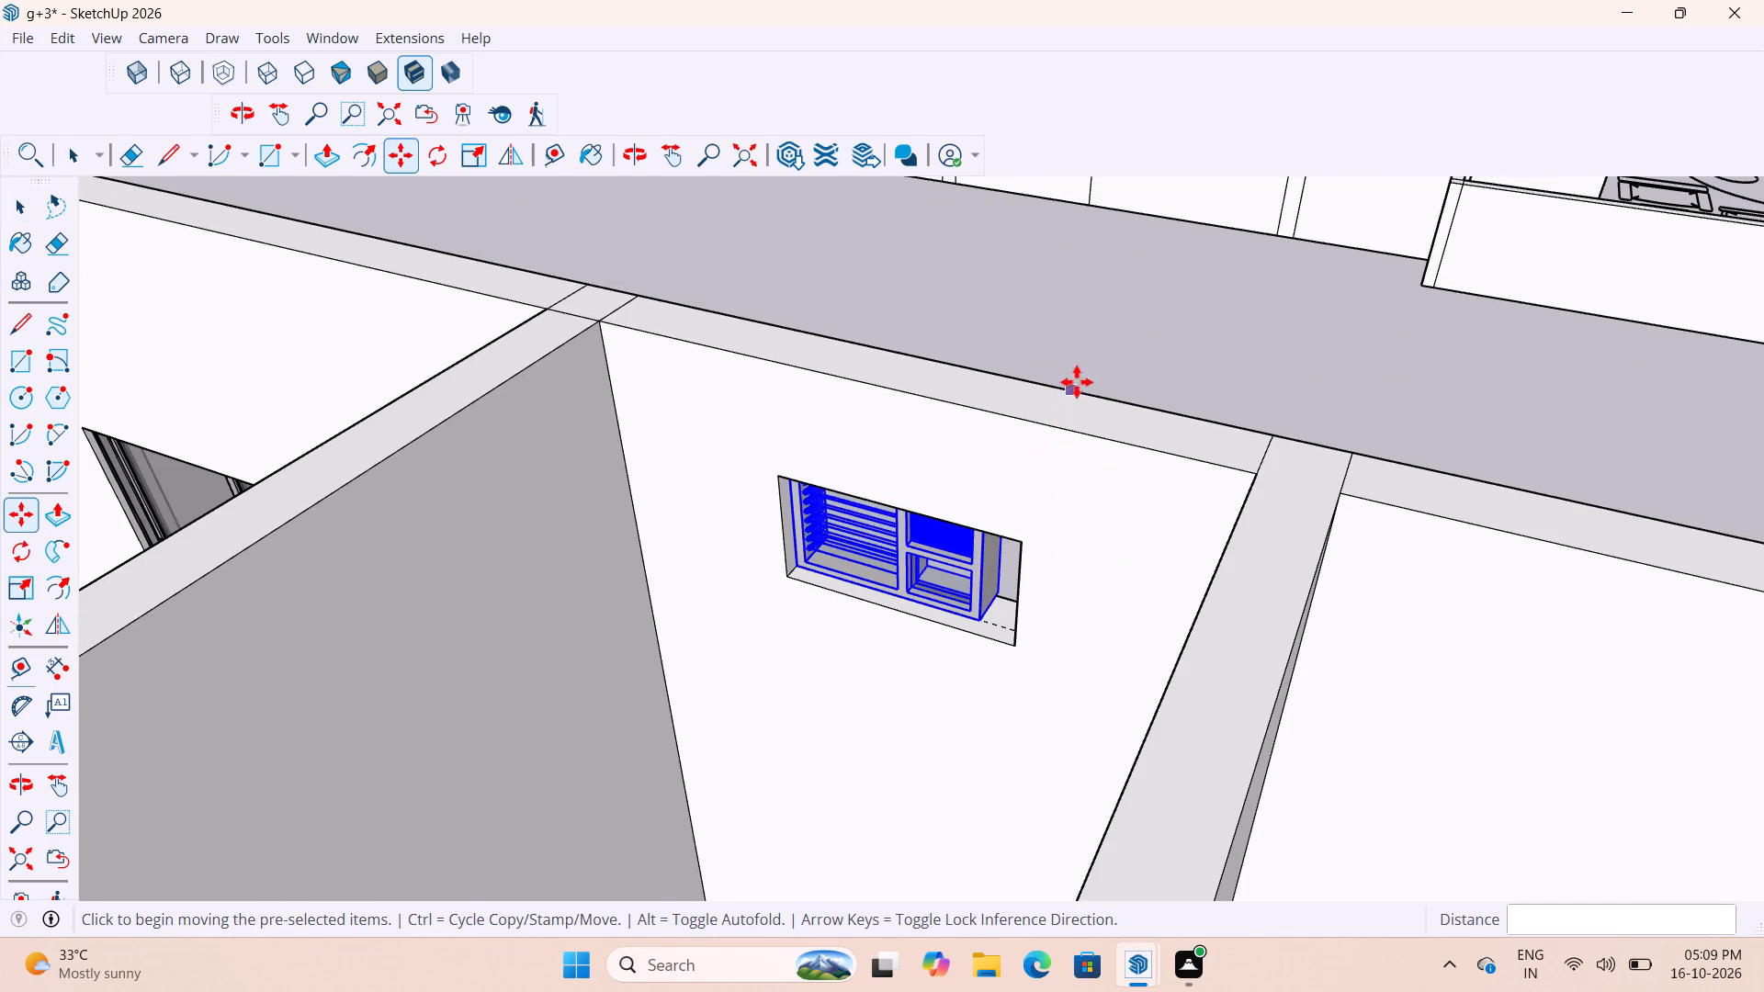
key("space")
left_click(1084, 341)
Scale the ventilator's width by about 1.20 so its frame reaches the far side of the opening.
scroll(975, 543, "up", 7)
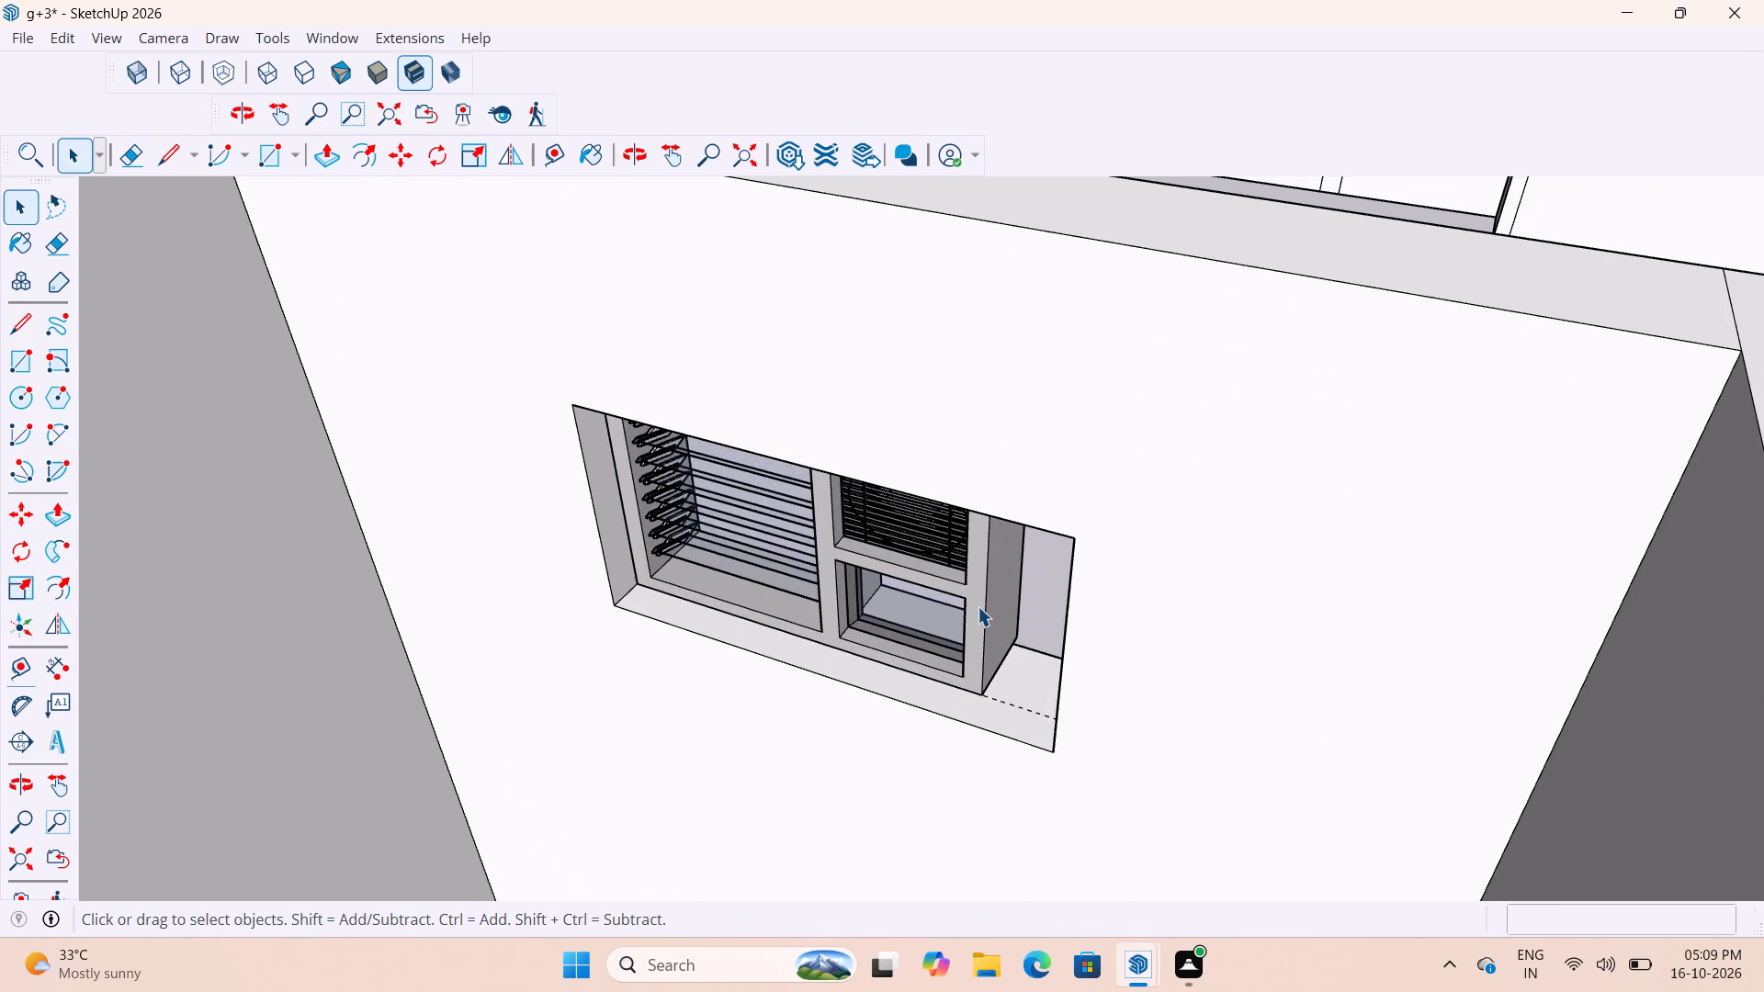
scroll(978, 620, "up", 4)
left_click(959, 613)
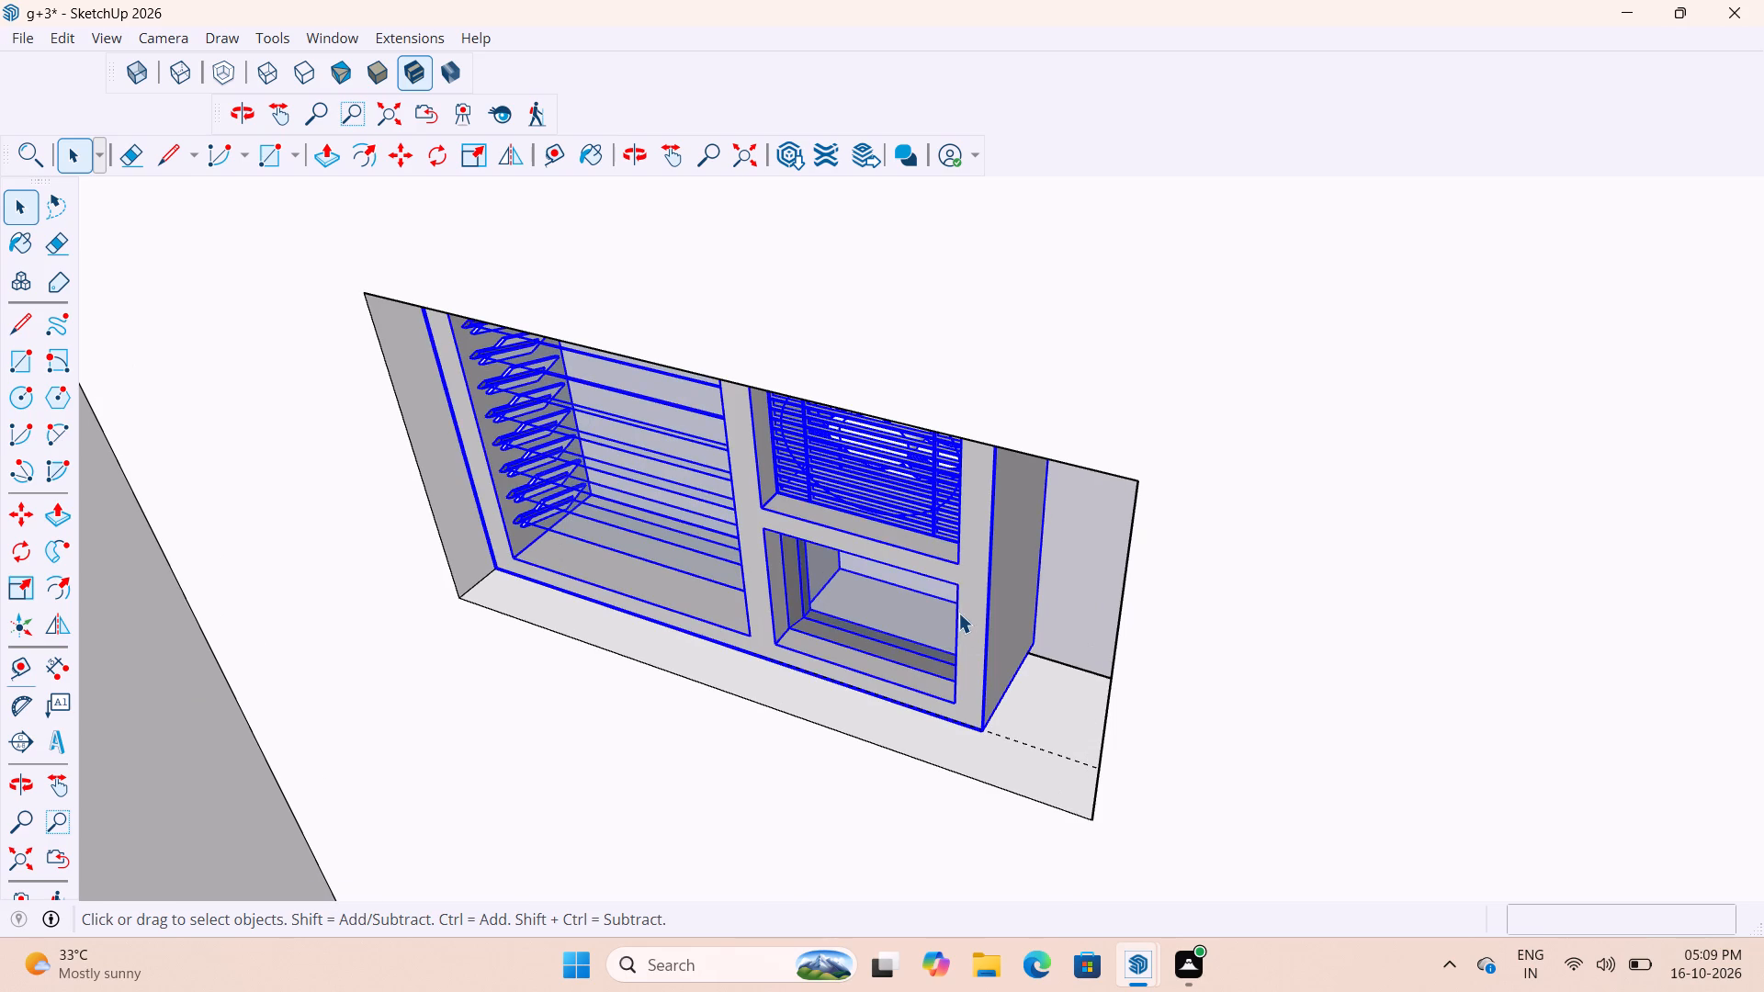
key("s")
scroll(993, 583, "down", 4)
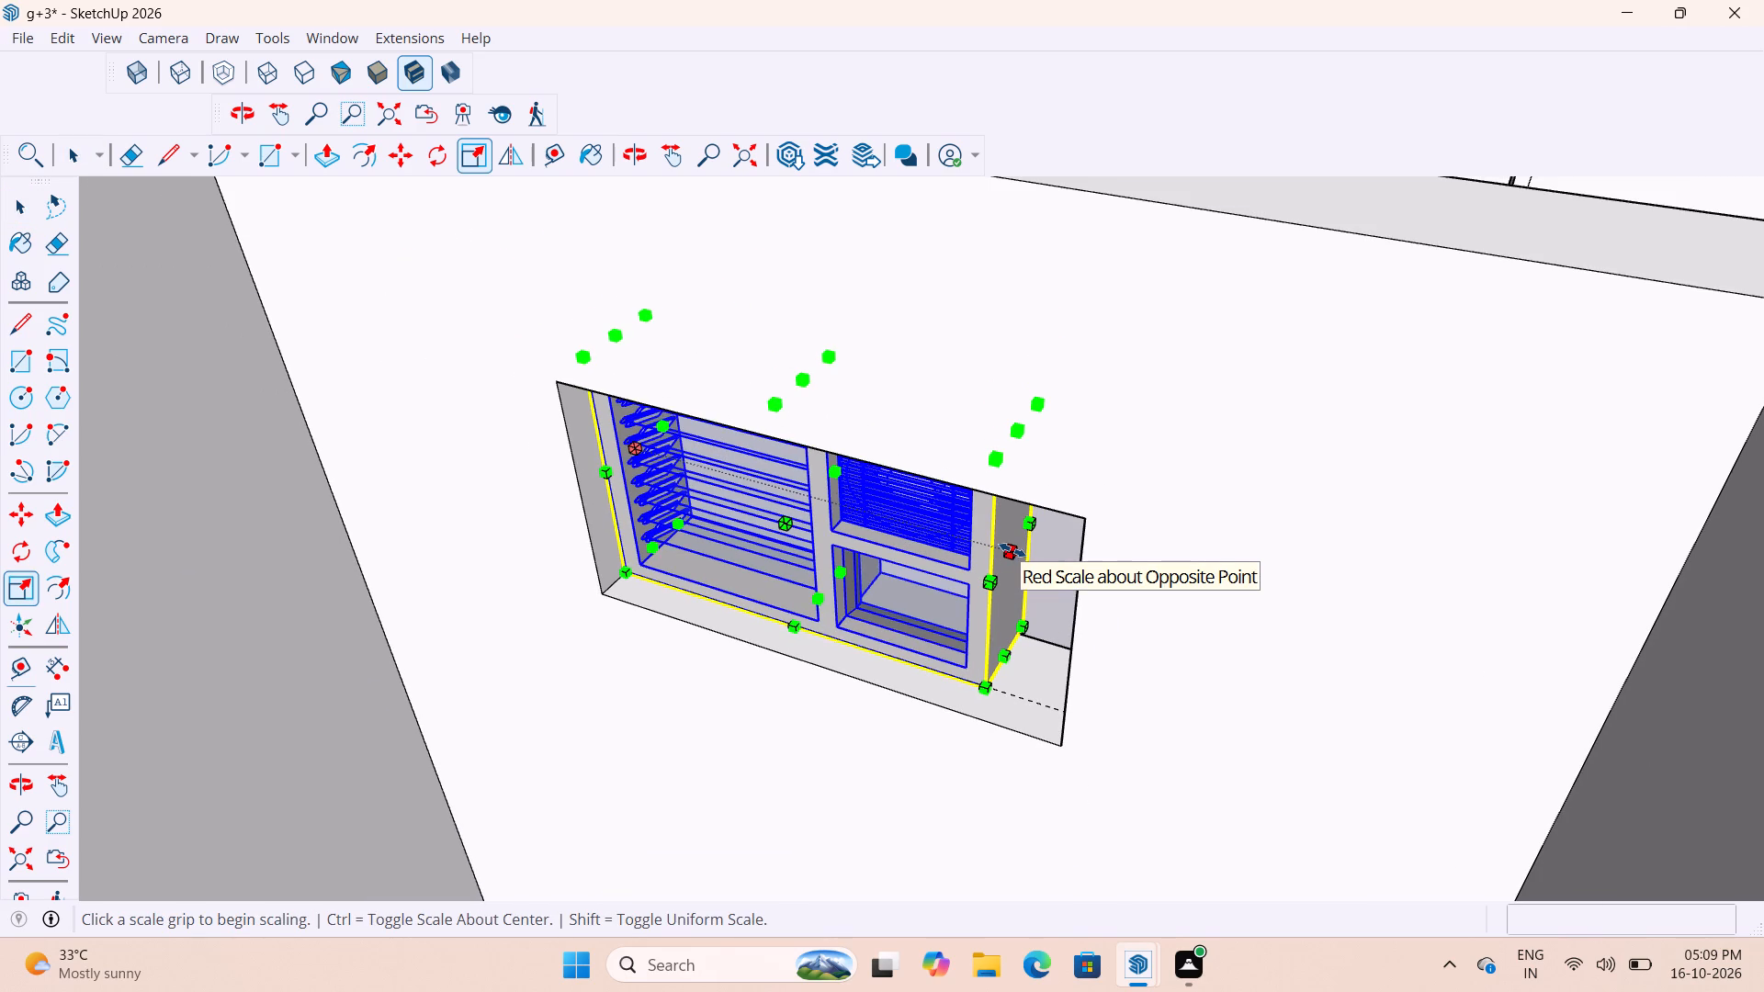
left_click(1012, 550)
middle_click_drag(1052, 560, 1178, 507)
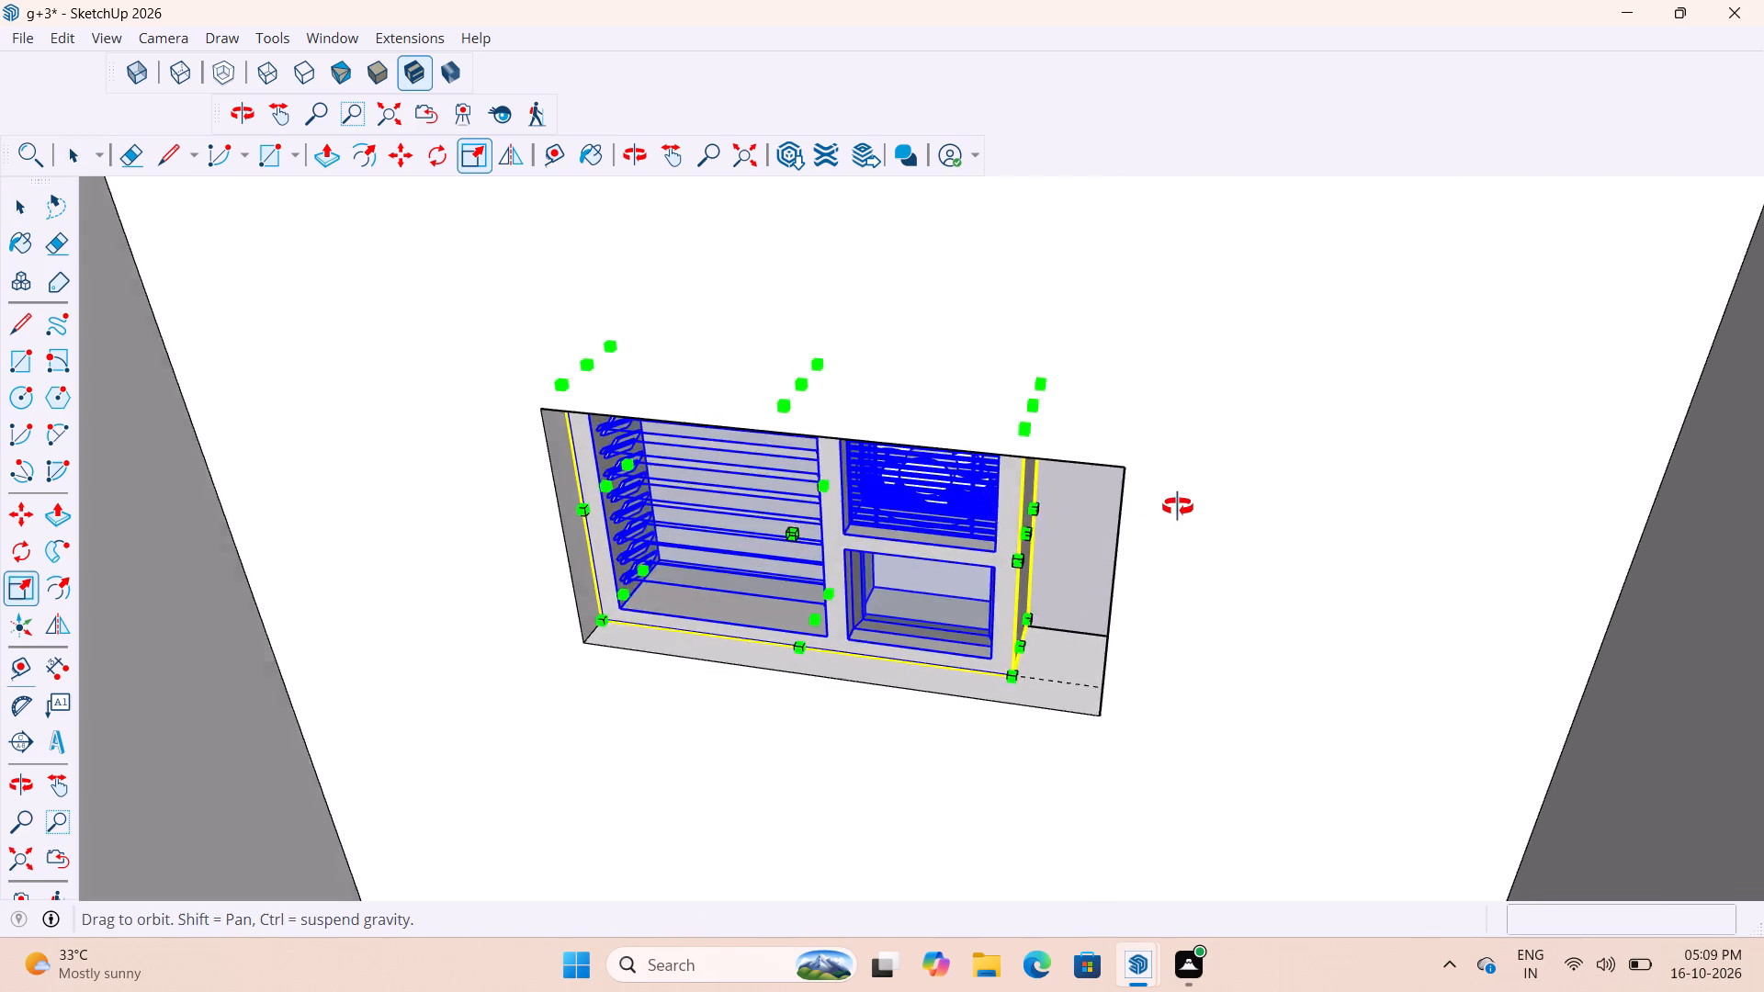
middle_click_drag(1178, 507, 1191, 504)
middle_click_drag(1006, 578, 927, 611)
key("s")
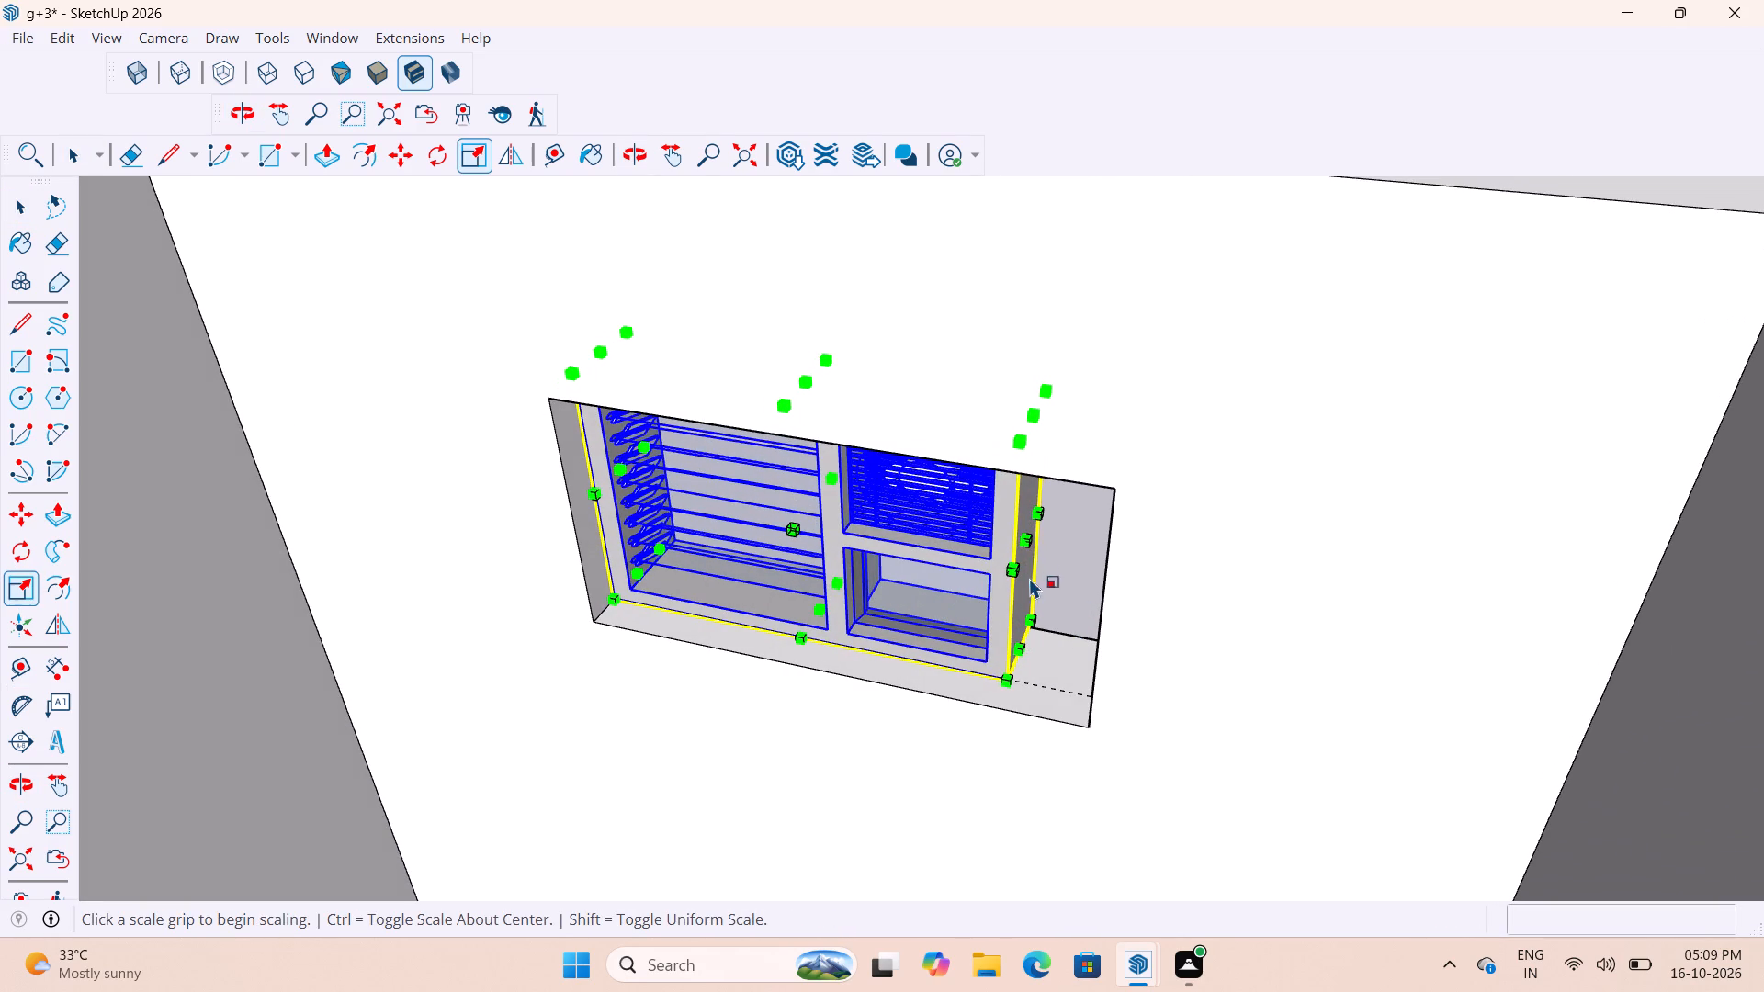
left_click(1026, 543)
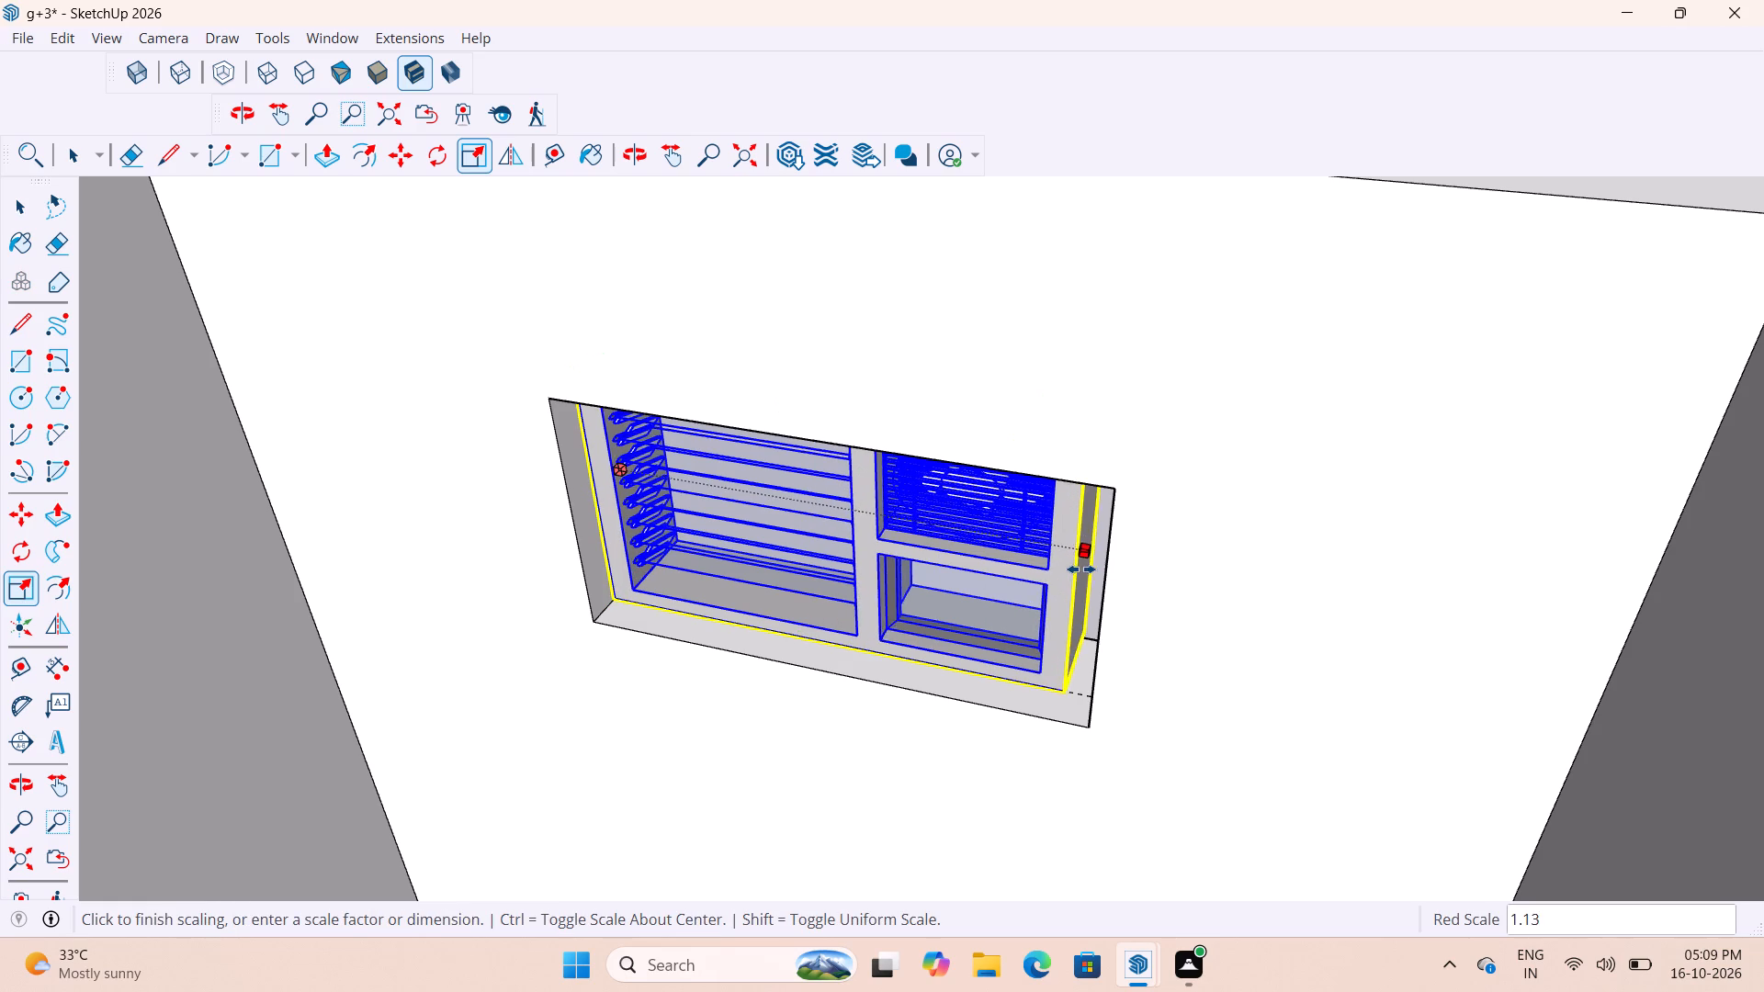
left_click(1101, 576)
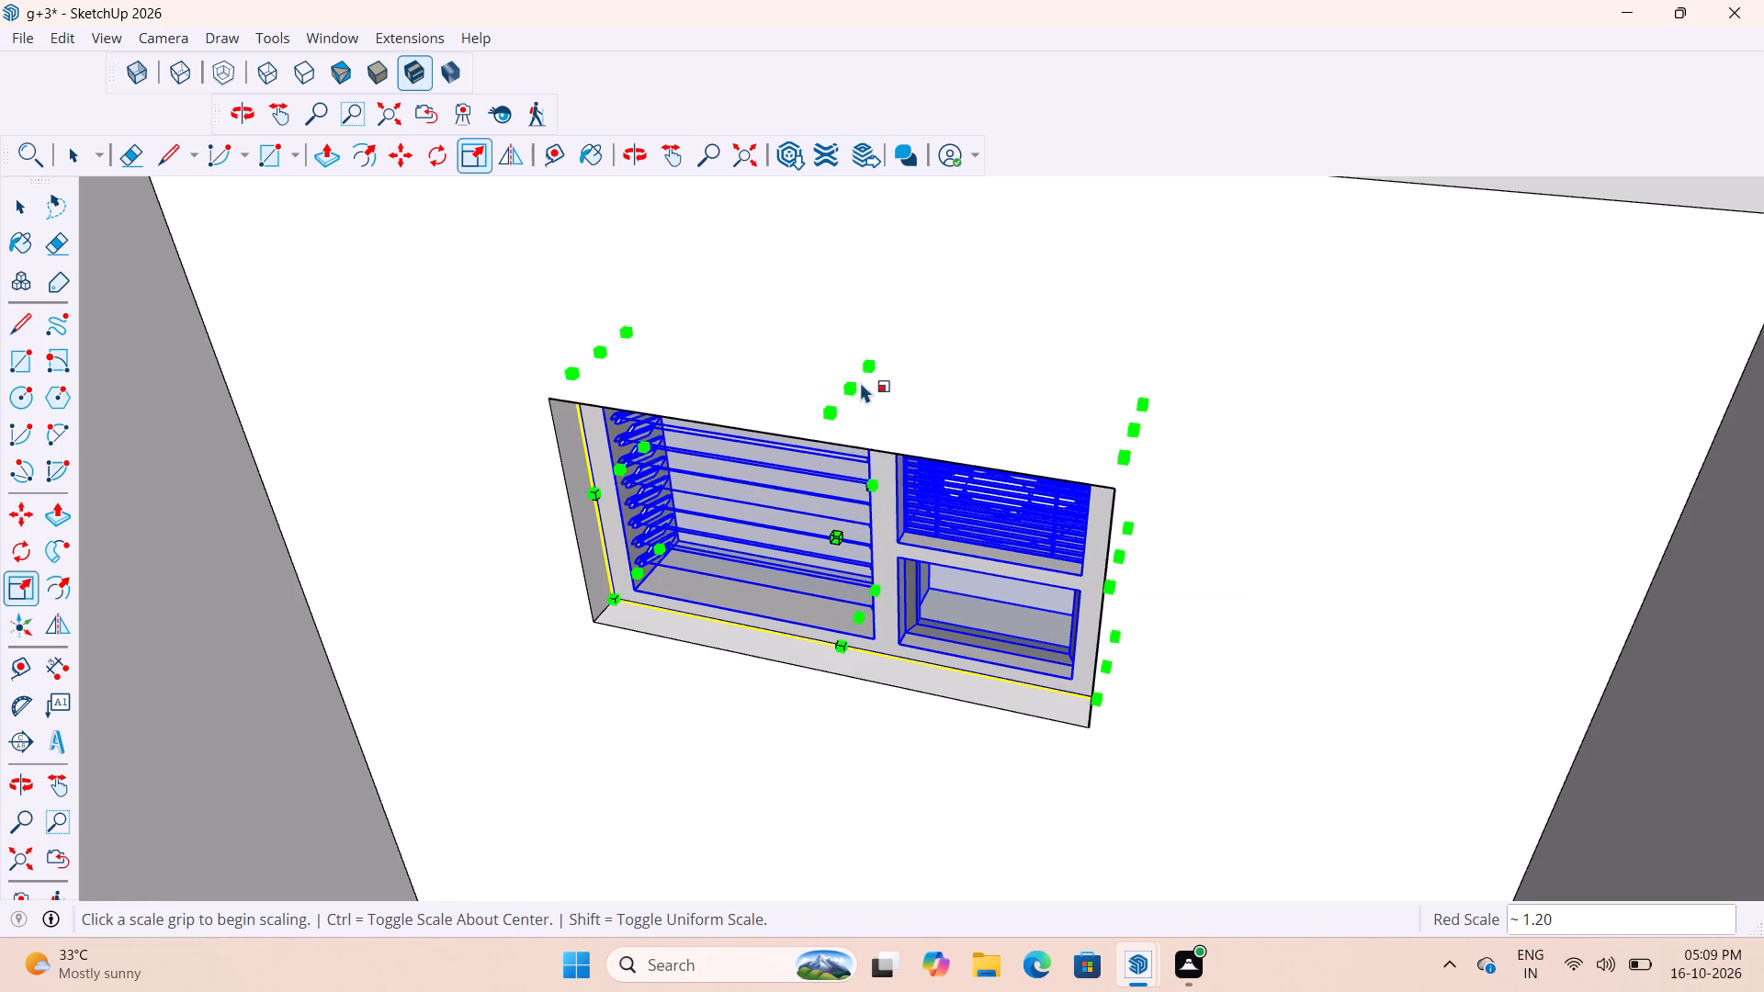
Scale the ventilator's height to the top edge of the opening, and deselect it.
left_click(856, 385)
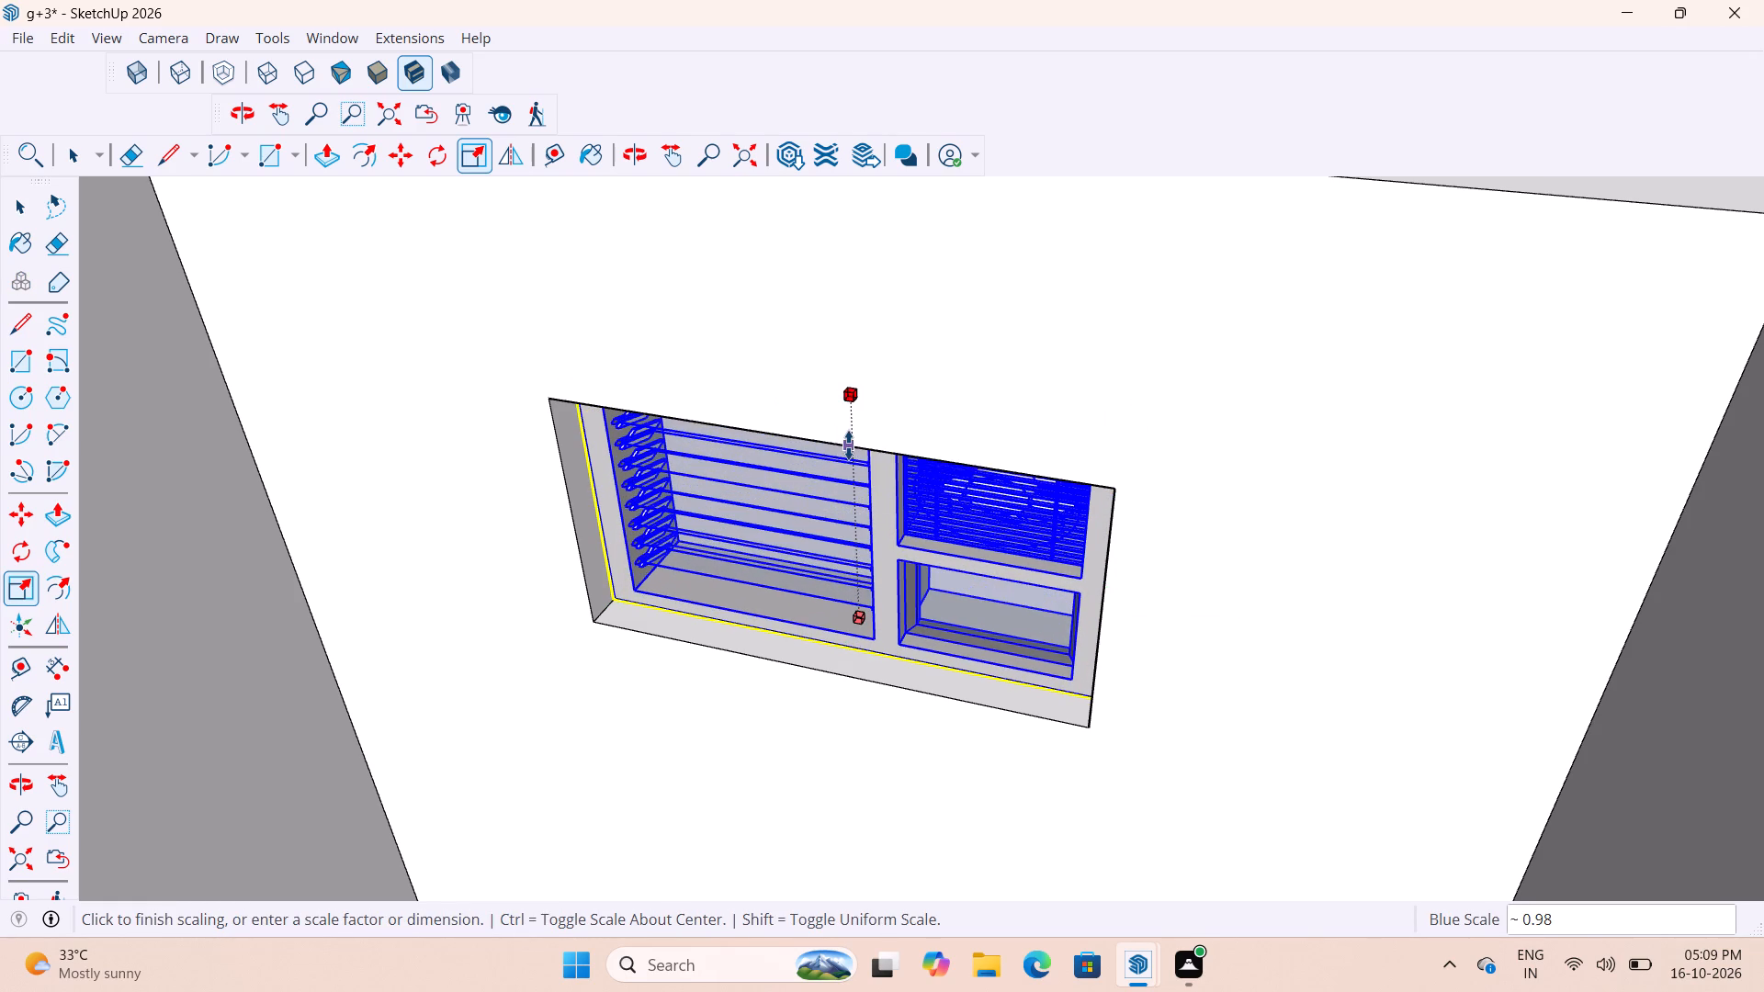
scroll(844, 444, "up", 1)
middle_click_drag(844, 444, 931, 313)
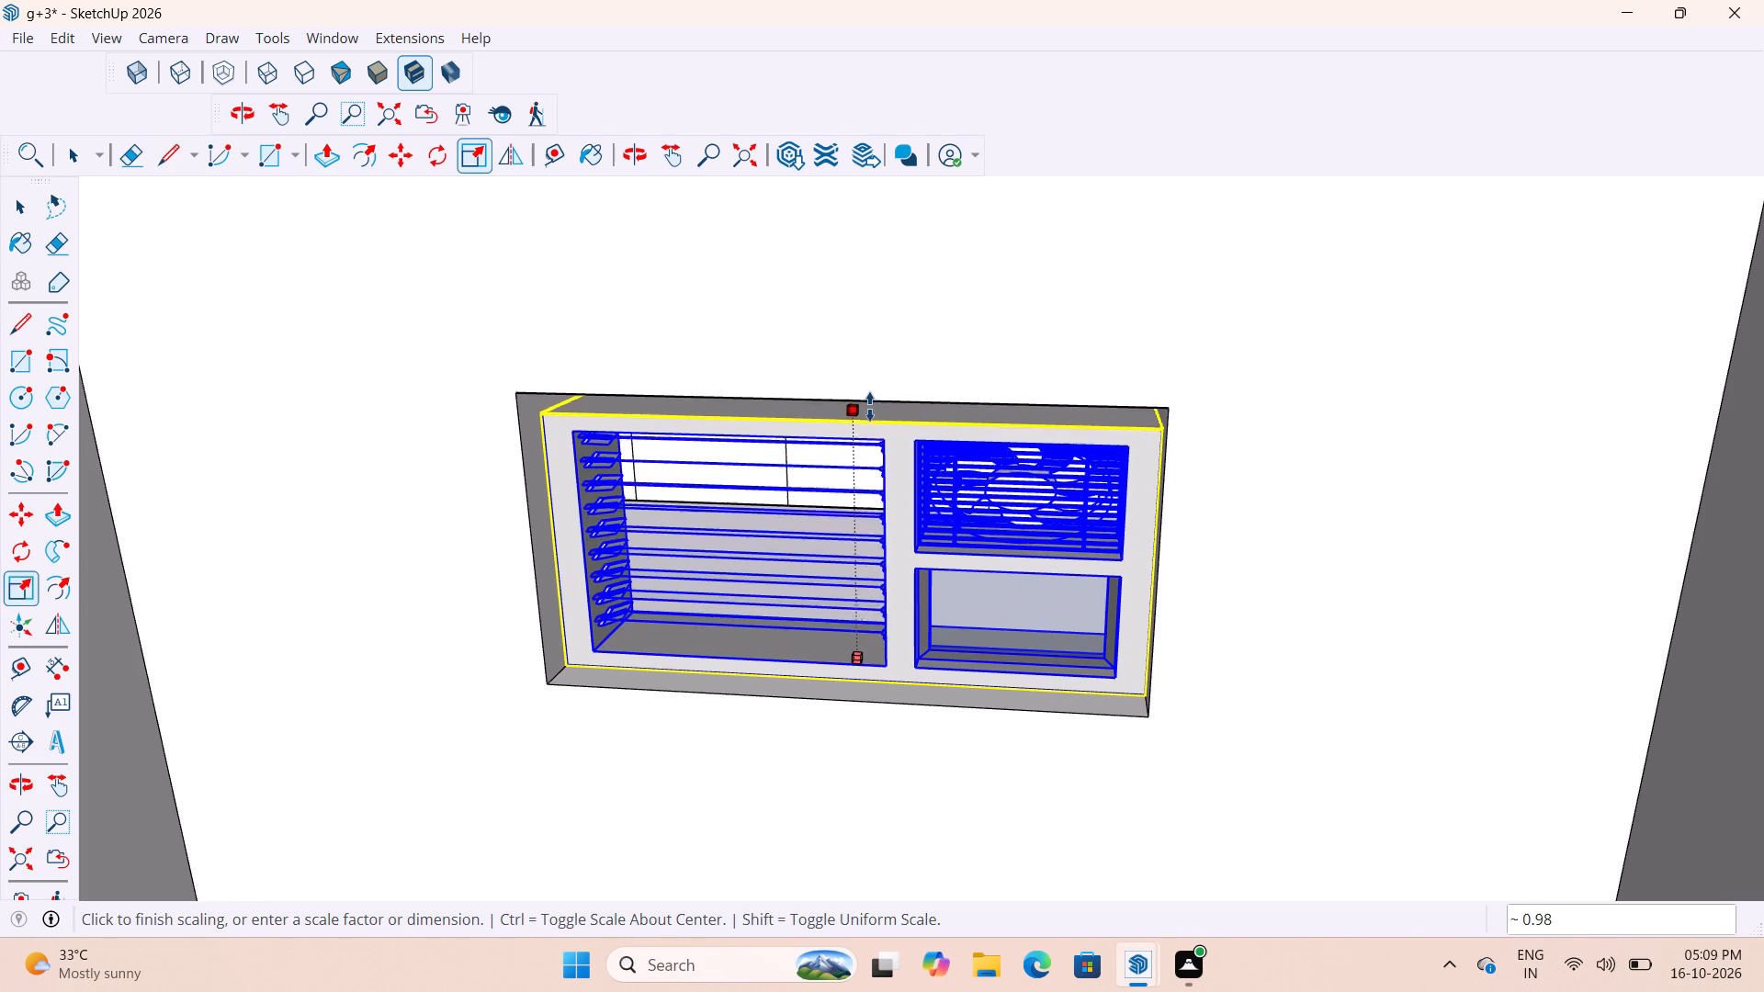
left_click(870, 403)
scroll(932, 515, "down", 10)
middle_click_drag(1014, 510, 791, 633)
key("space")
left_click(1103, 357)
Inspect the fitted ventilator and survey the surrounding rooms to check the windows and wall openings.
scroll(950, 400, "down", 5)
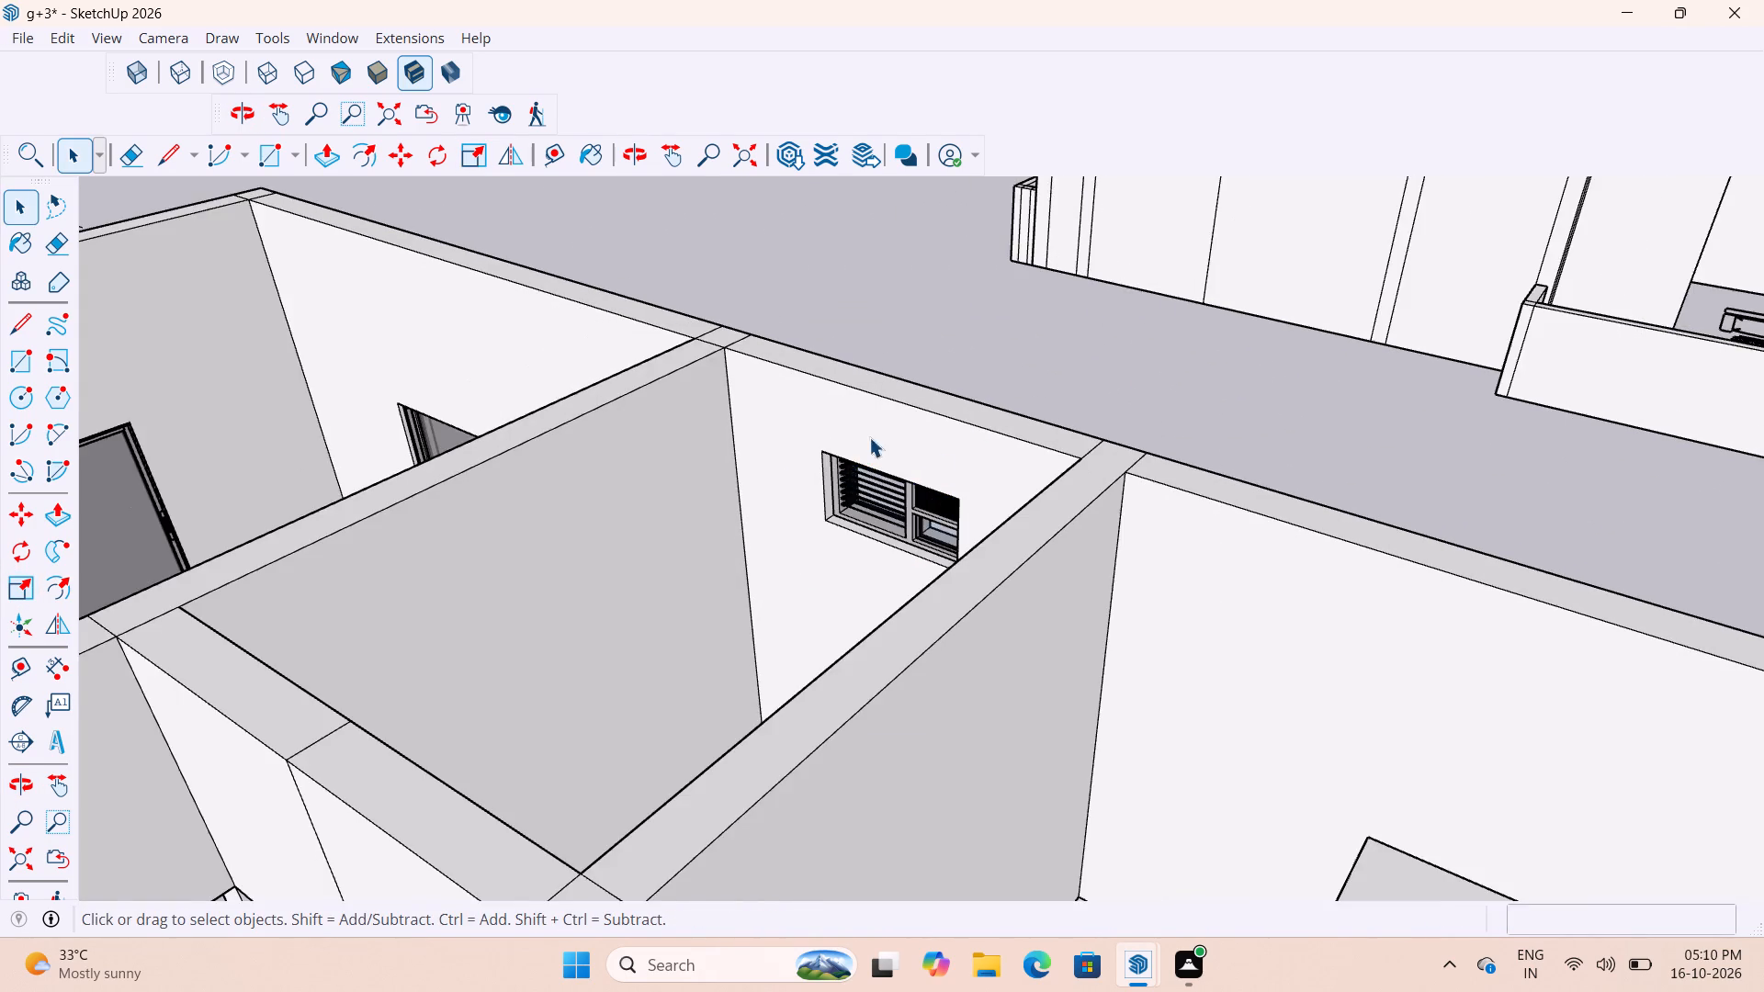
middle_click_drag(863, 433, 1043, 454)
scroll(720, 366, "down", 12)
middle_click_drag(894, 523, 888, 607)
scroll(895, 539, "down", 1)
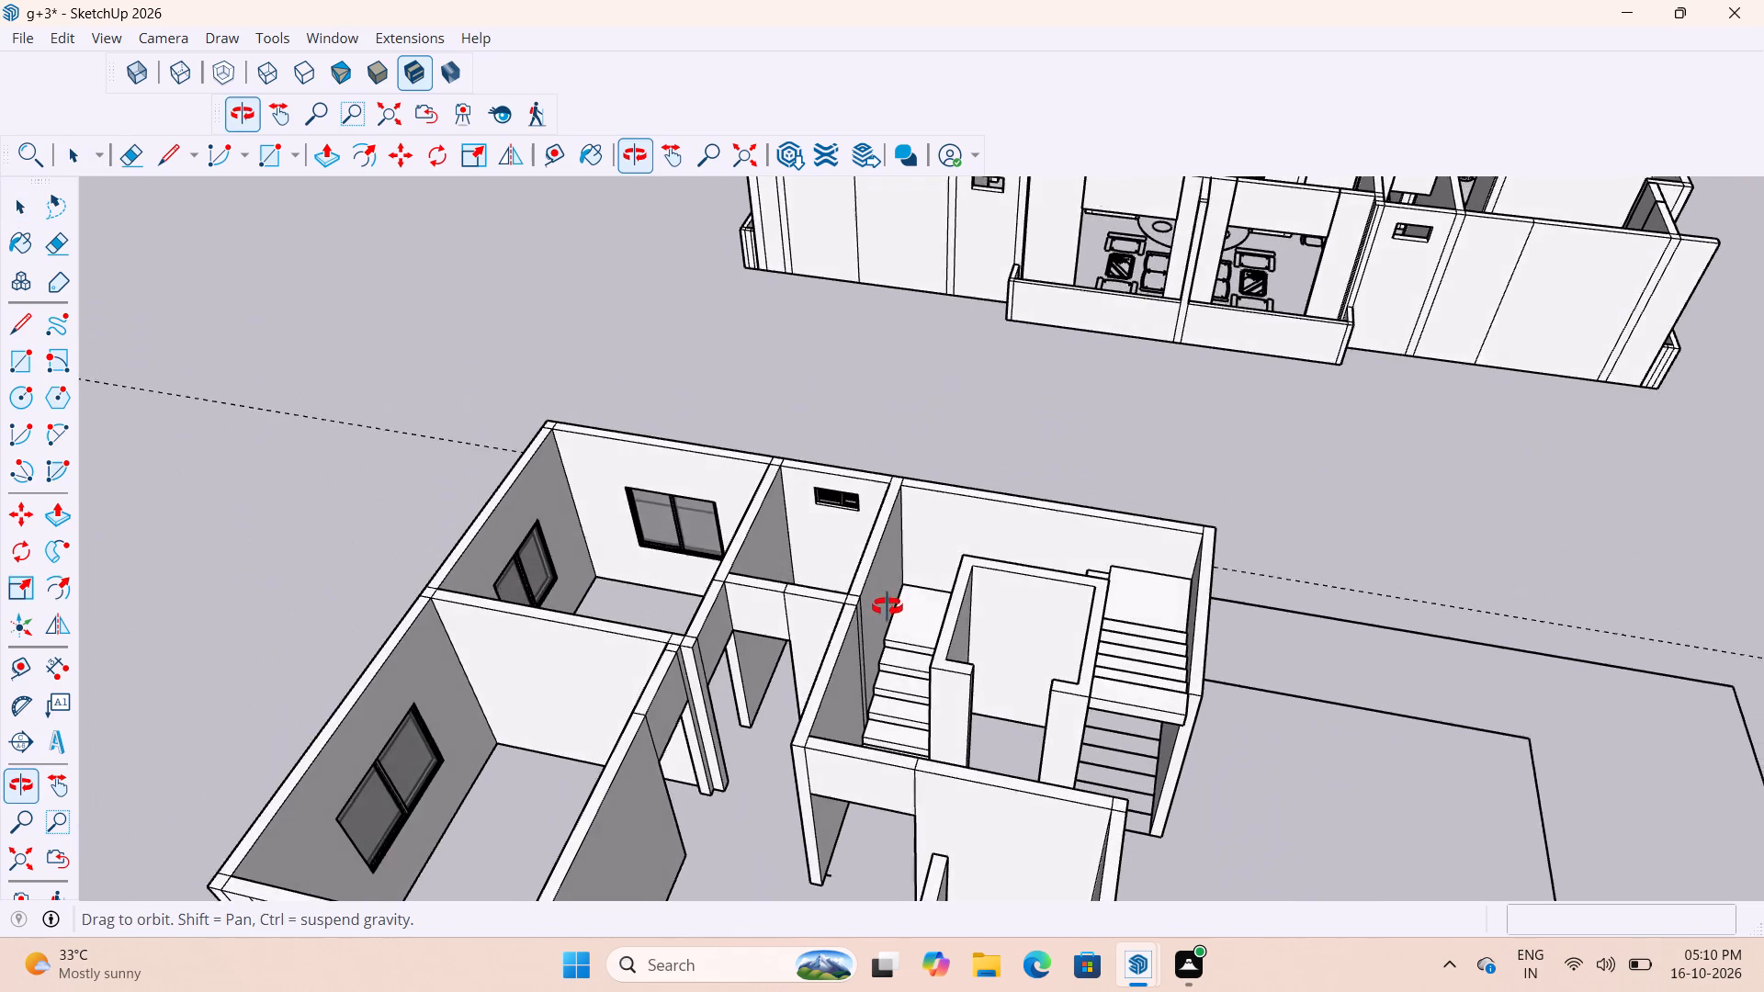
middle_click_drag(888, 607, 887, 608)
scroll(832, 600, "up", 11)
scroll(913, 527, "down", 13)
scroll(1098, 509, "up", 1)
middle_click_drag(1079, 508, 750, 582)
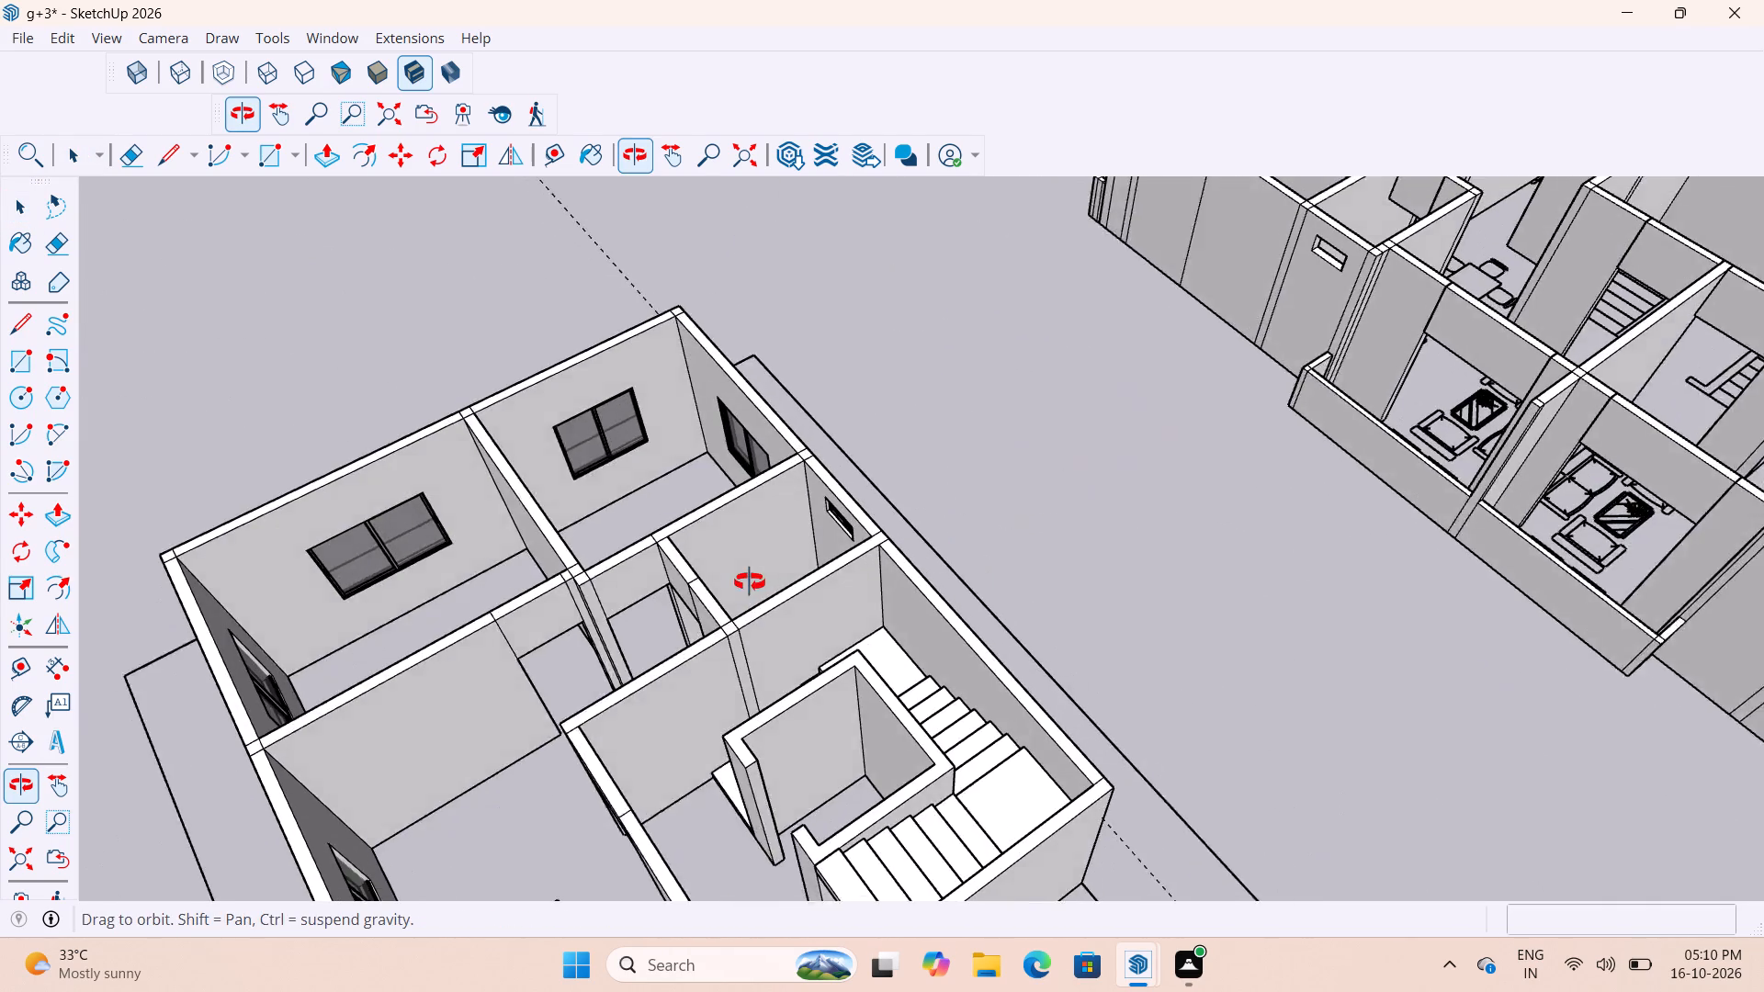
middle_click_drag(750, 582, 718, 577)
left_click(23, 43)
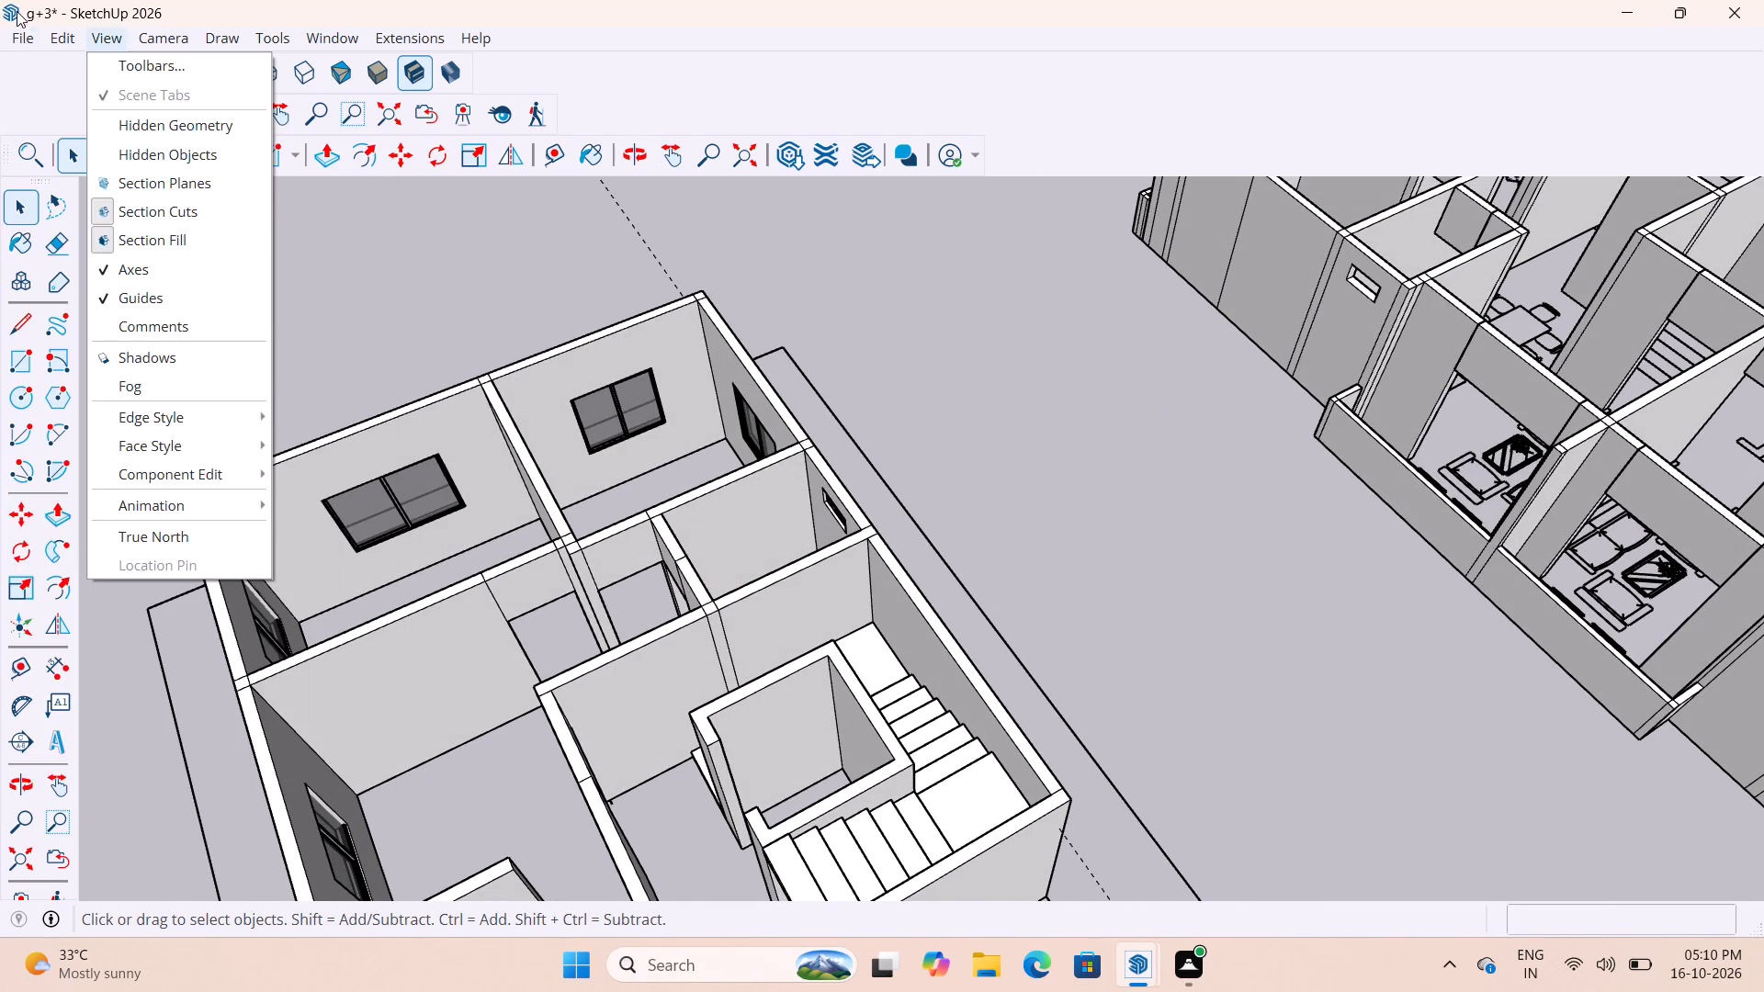
left_click(1098, 437)
scroll(982, 485, "up", 4)
middle_click_drag(952, 486, 978, 437)
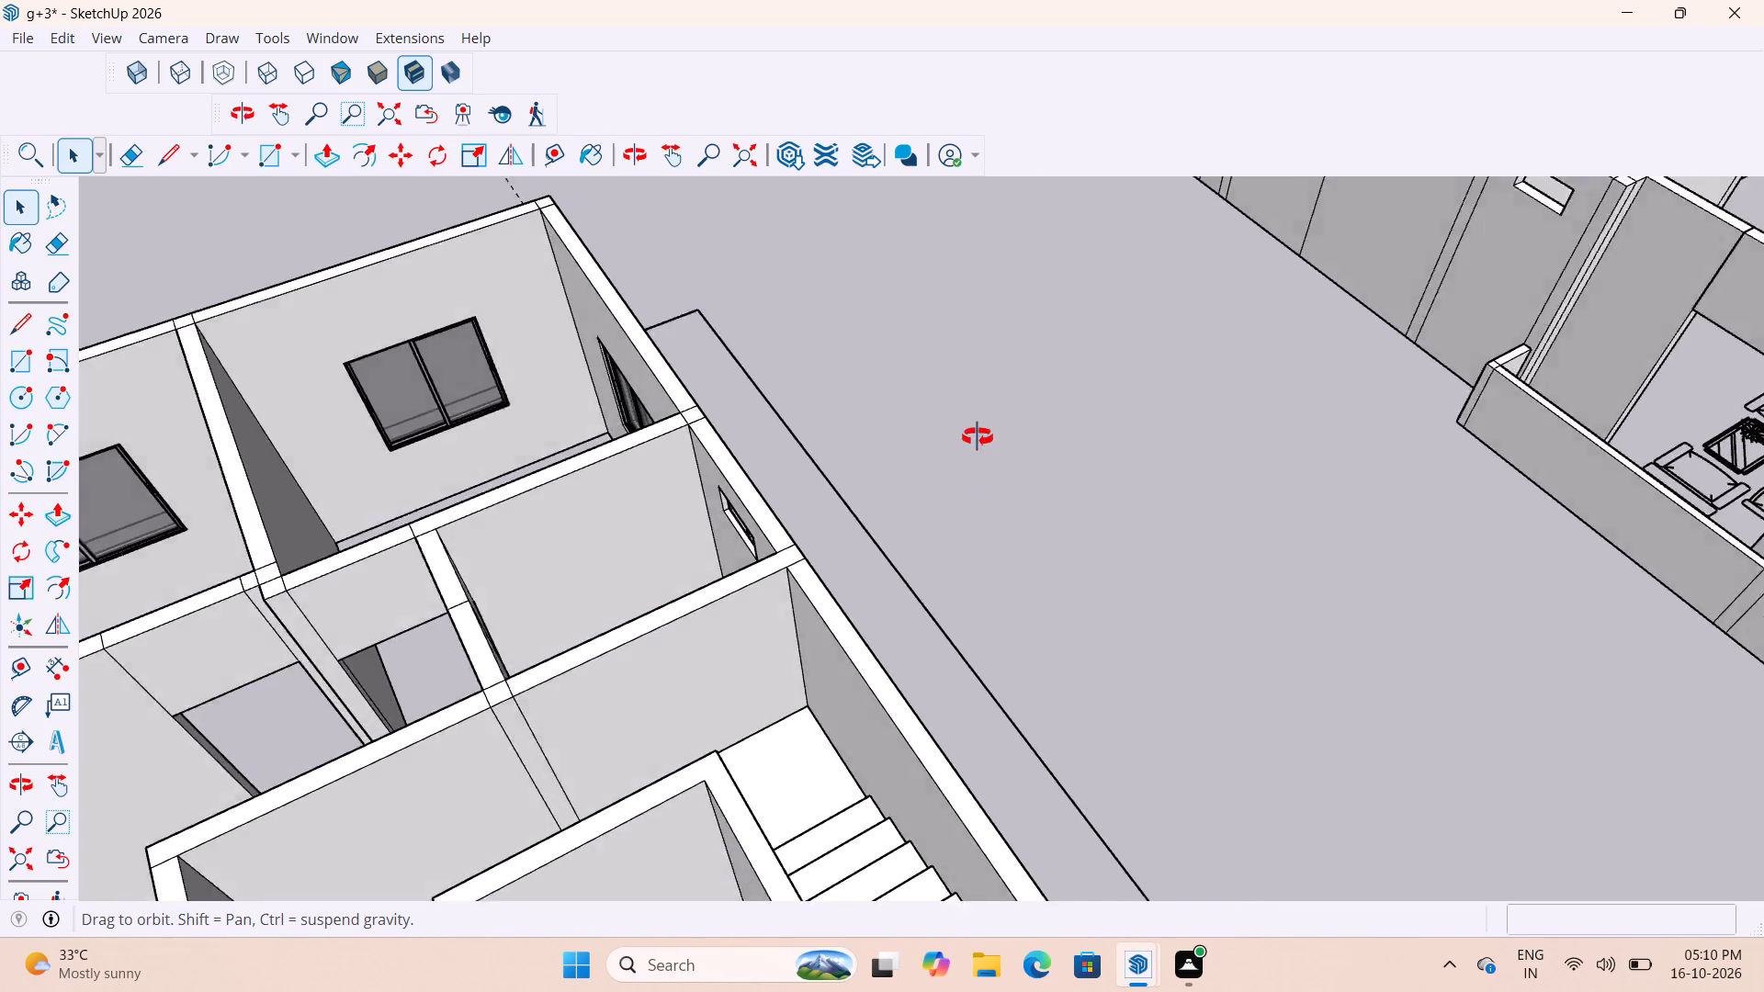
middle_click_drag(978, 437, 1369, 335)
scroll(1015, 558, "up", 17)
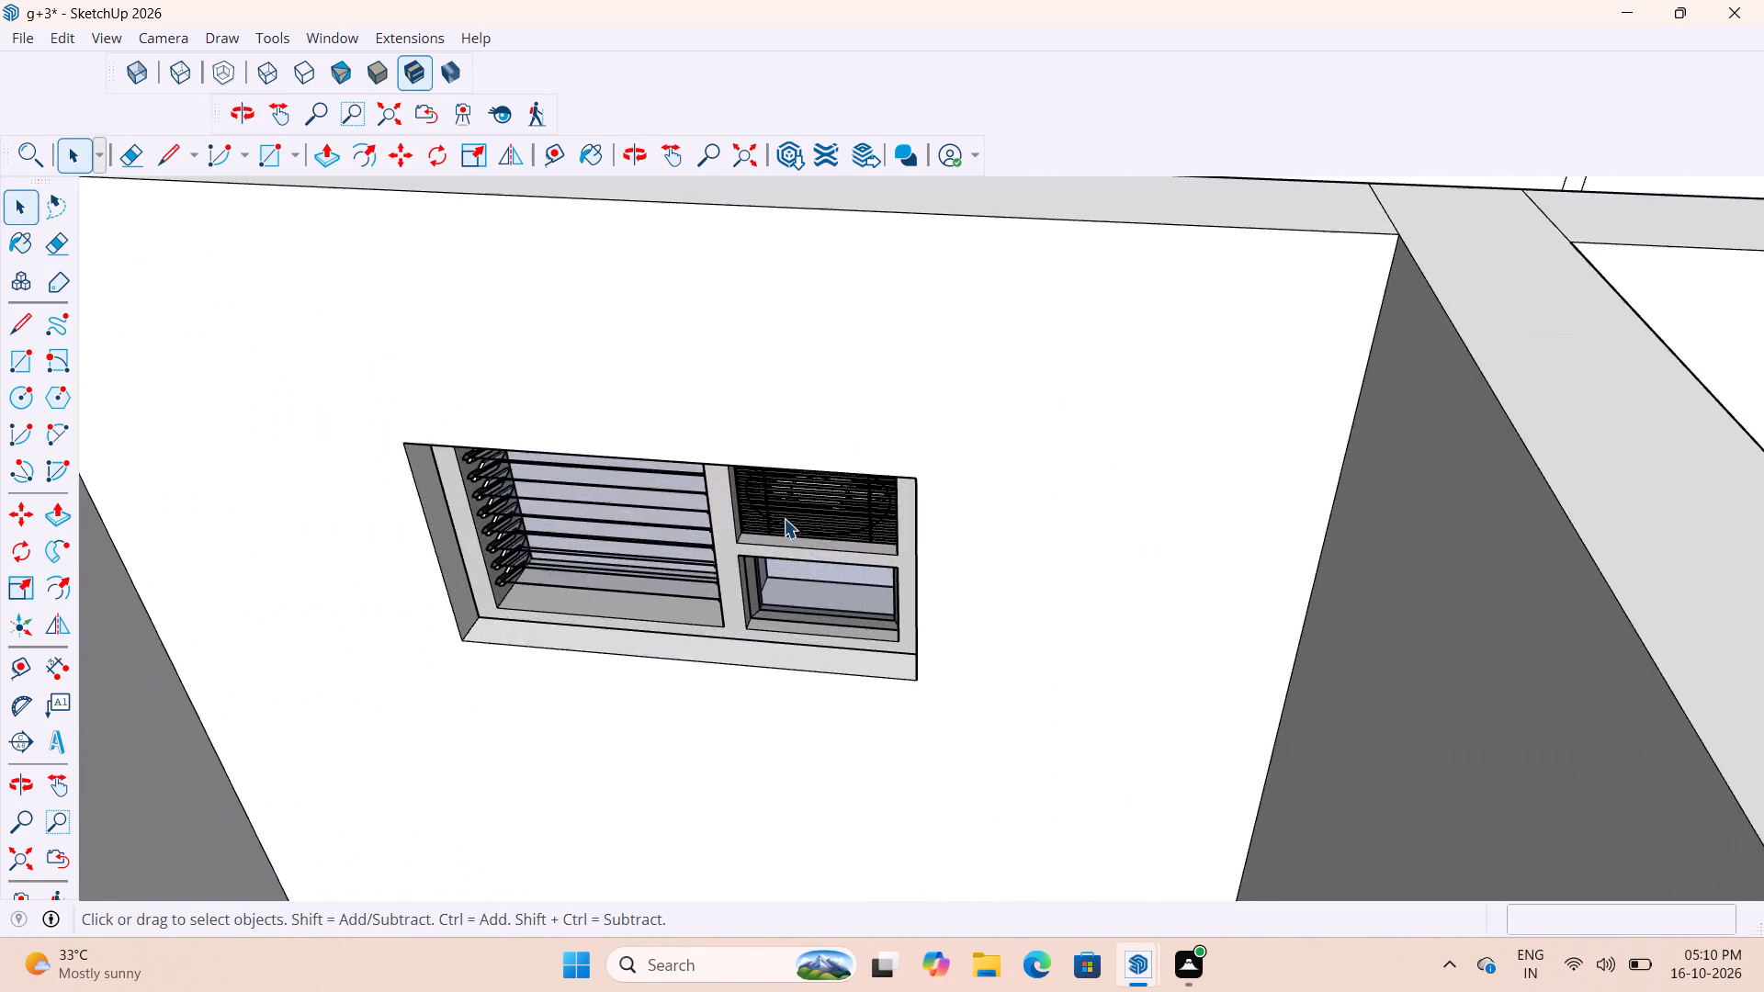
middle_click_drag(790, 501, 281, 653)
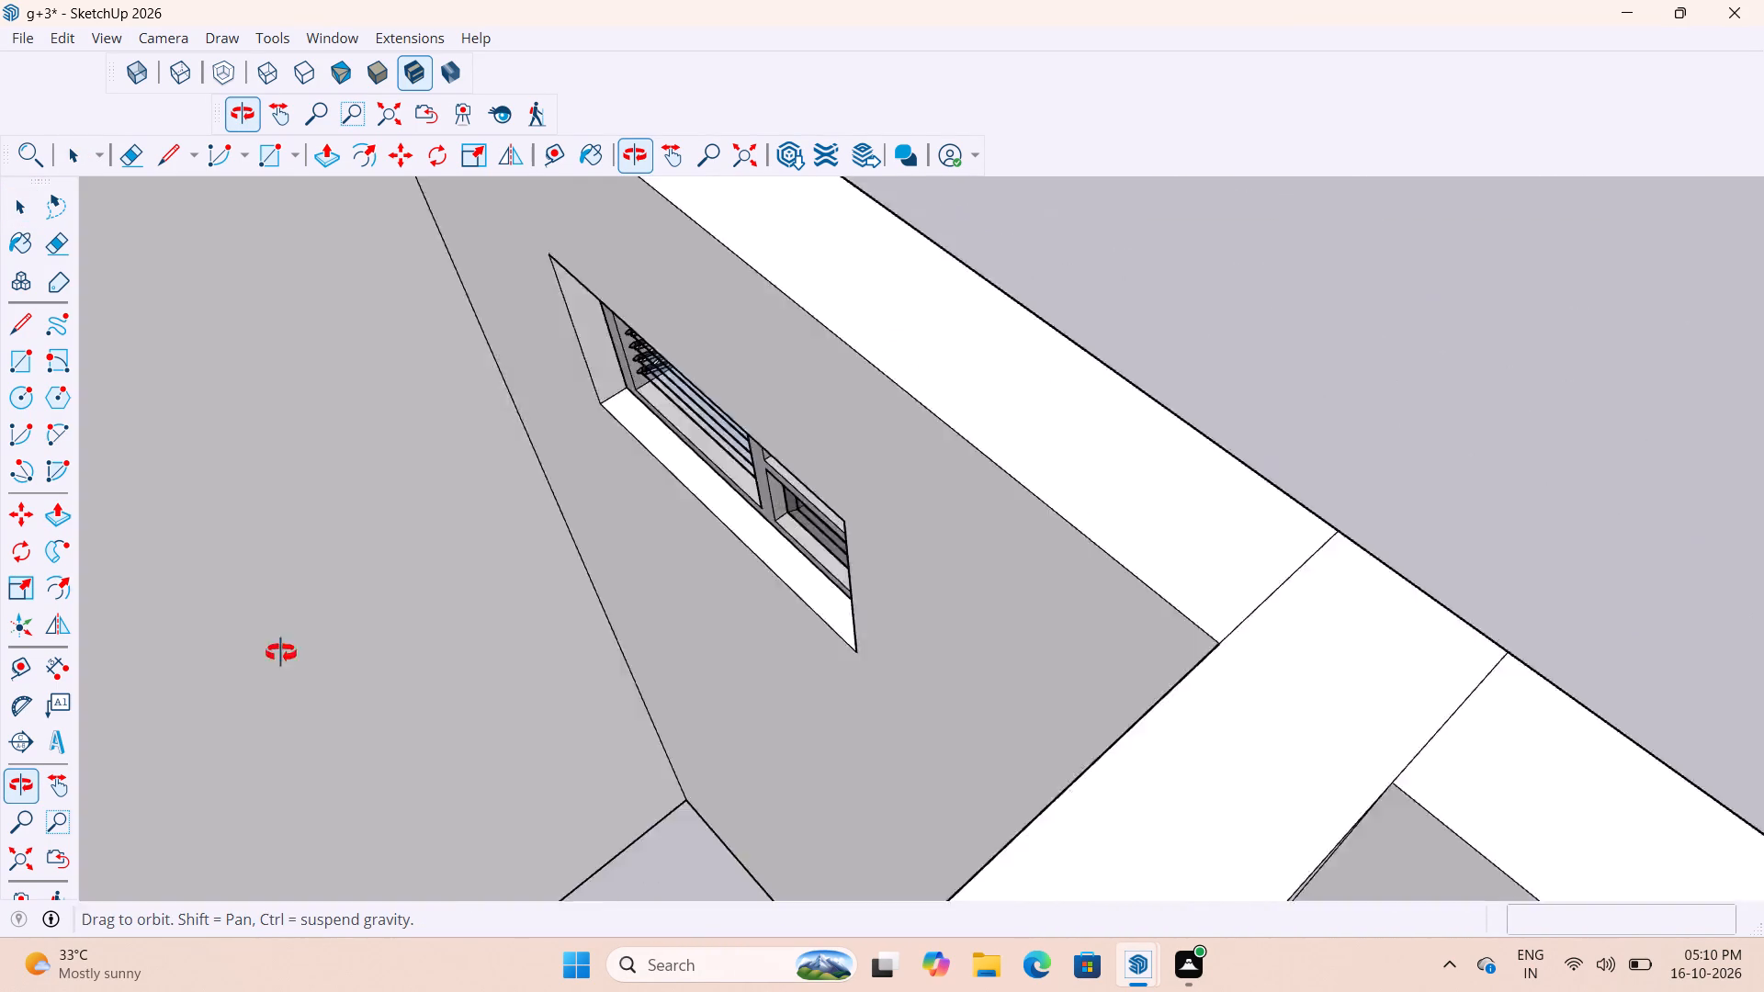
Scale the ventilator's depth by 0.70 so its frame no longer projects from the outer wall face, and deselect it.
middle_click_drag(281, 653, 119, 630)
middle_click_drag(1009, 521, 627, 413)
scroll(1021, 482, "up", 3)
scroll(840, 552, "down", 5)
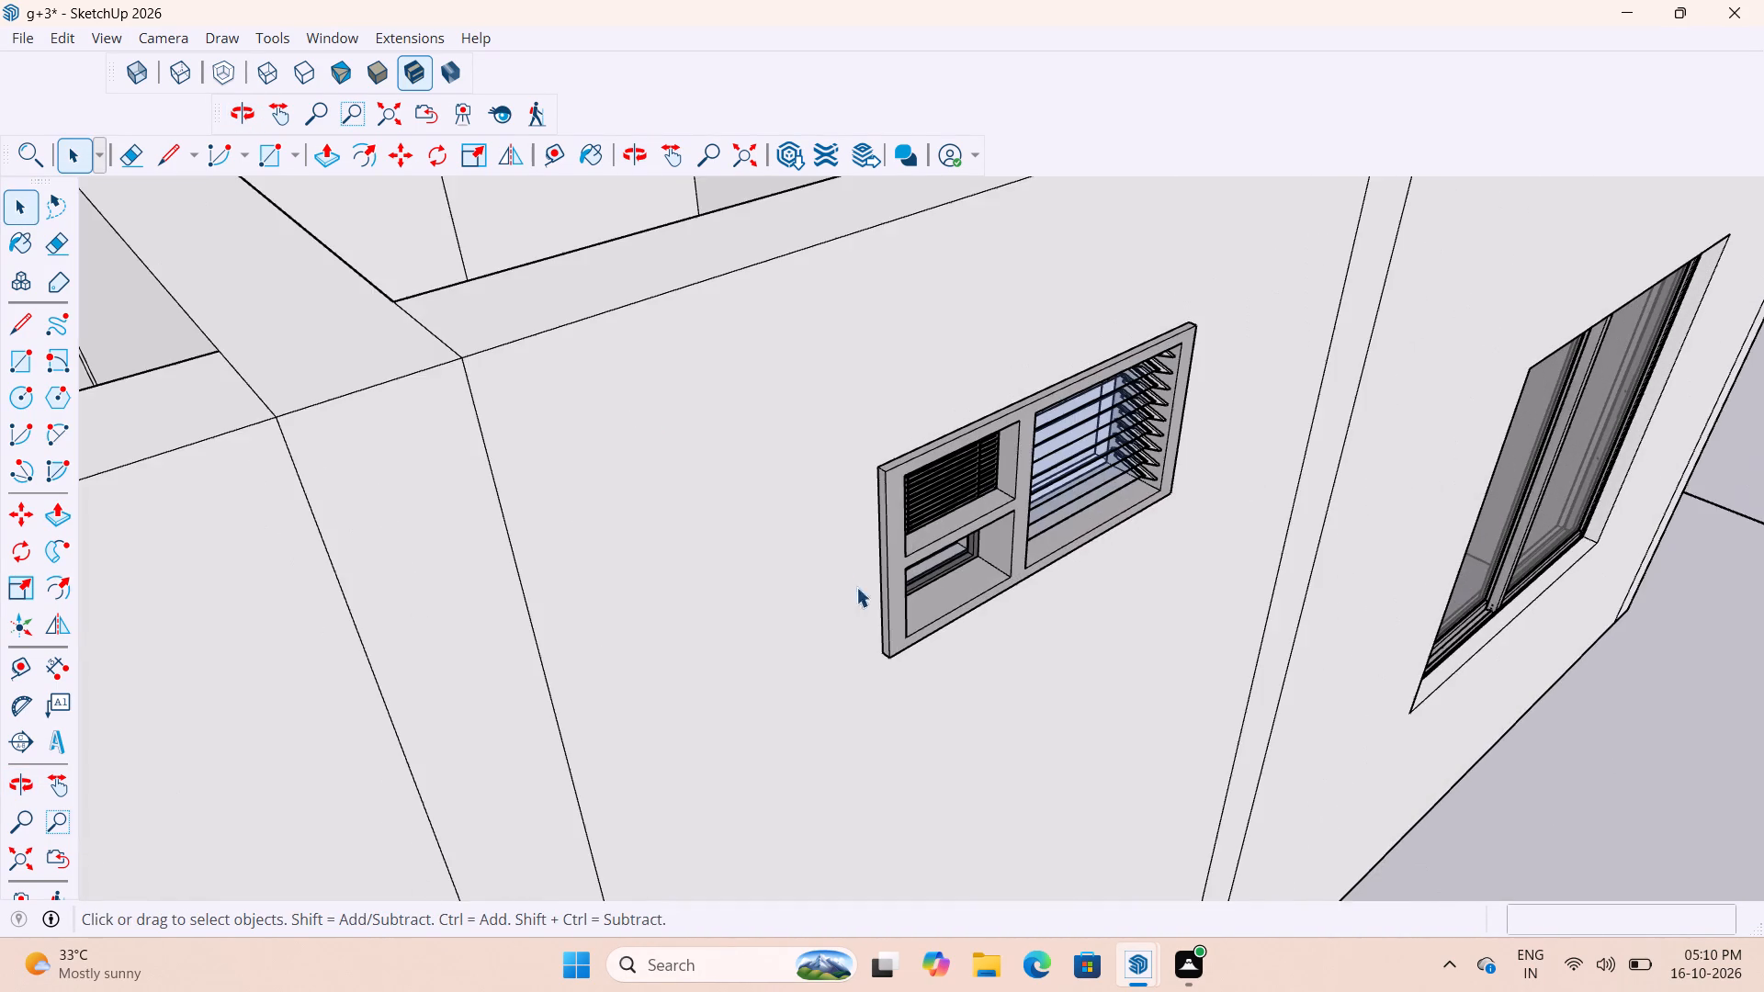
middle_click_drag(1014, 581, 1637, 664)
scroll(1416, 528, "up", 7)
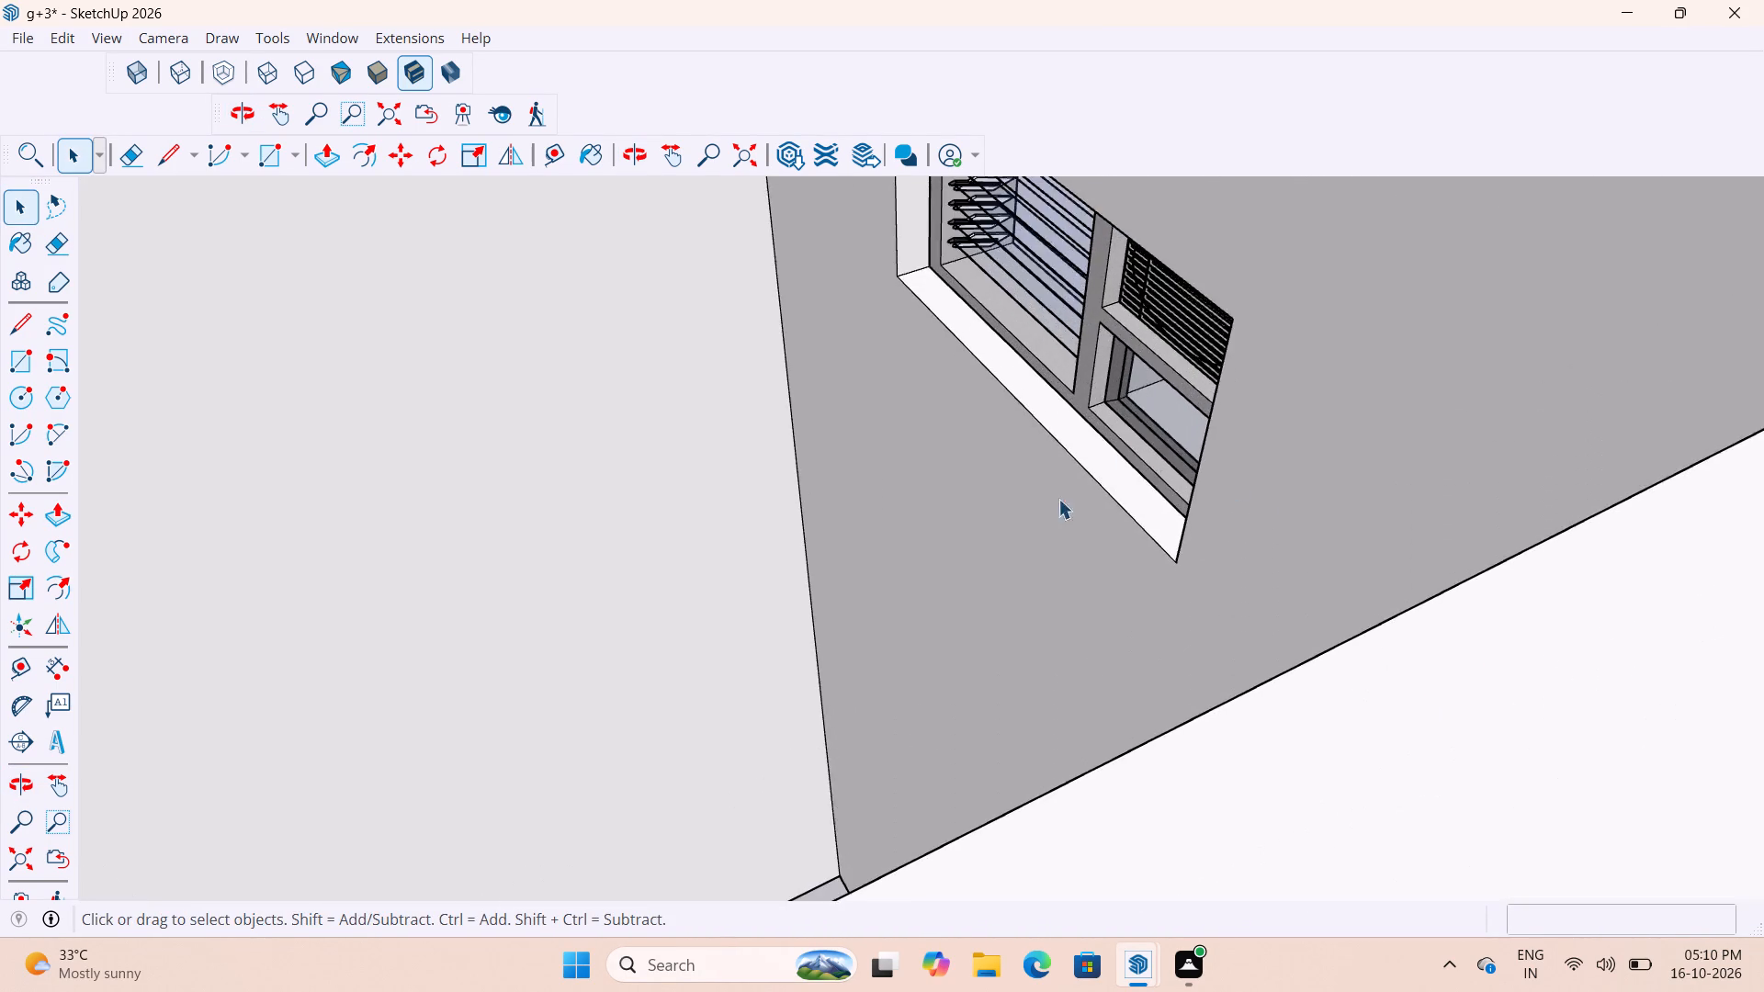
scroll(1000, 544, "down", 8)
middle_click_drag(1273, 563, 430, 502)
left_click(806, 513)
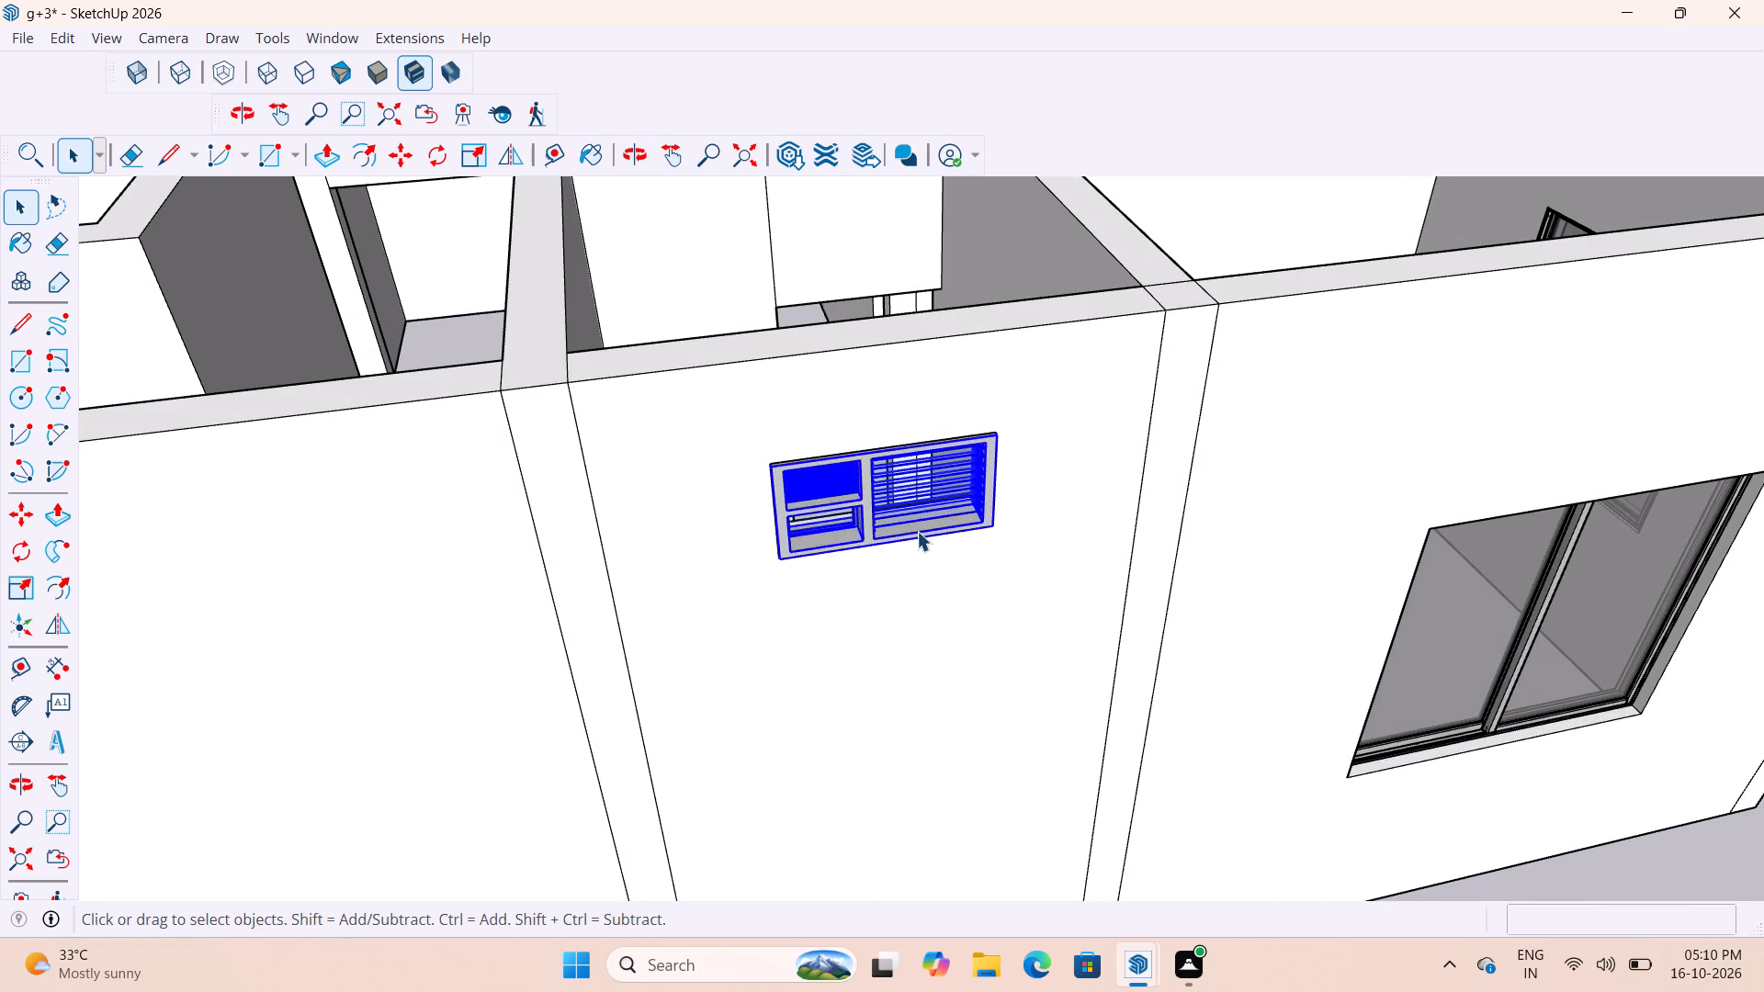
scroll(918, 531, "up", 7)
key("s")
left_click(850, 462)
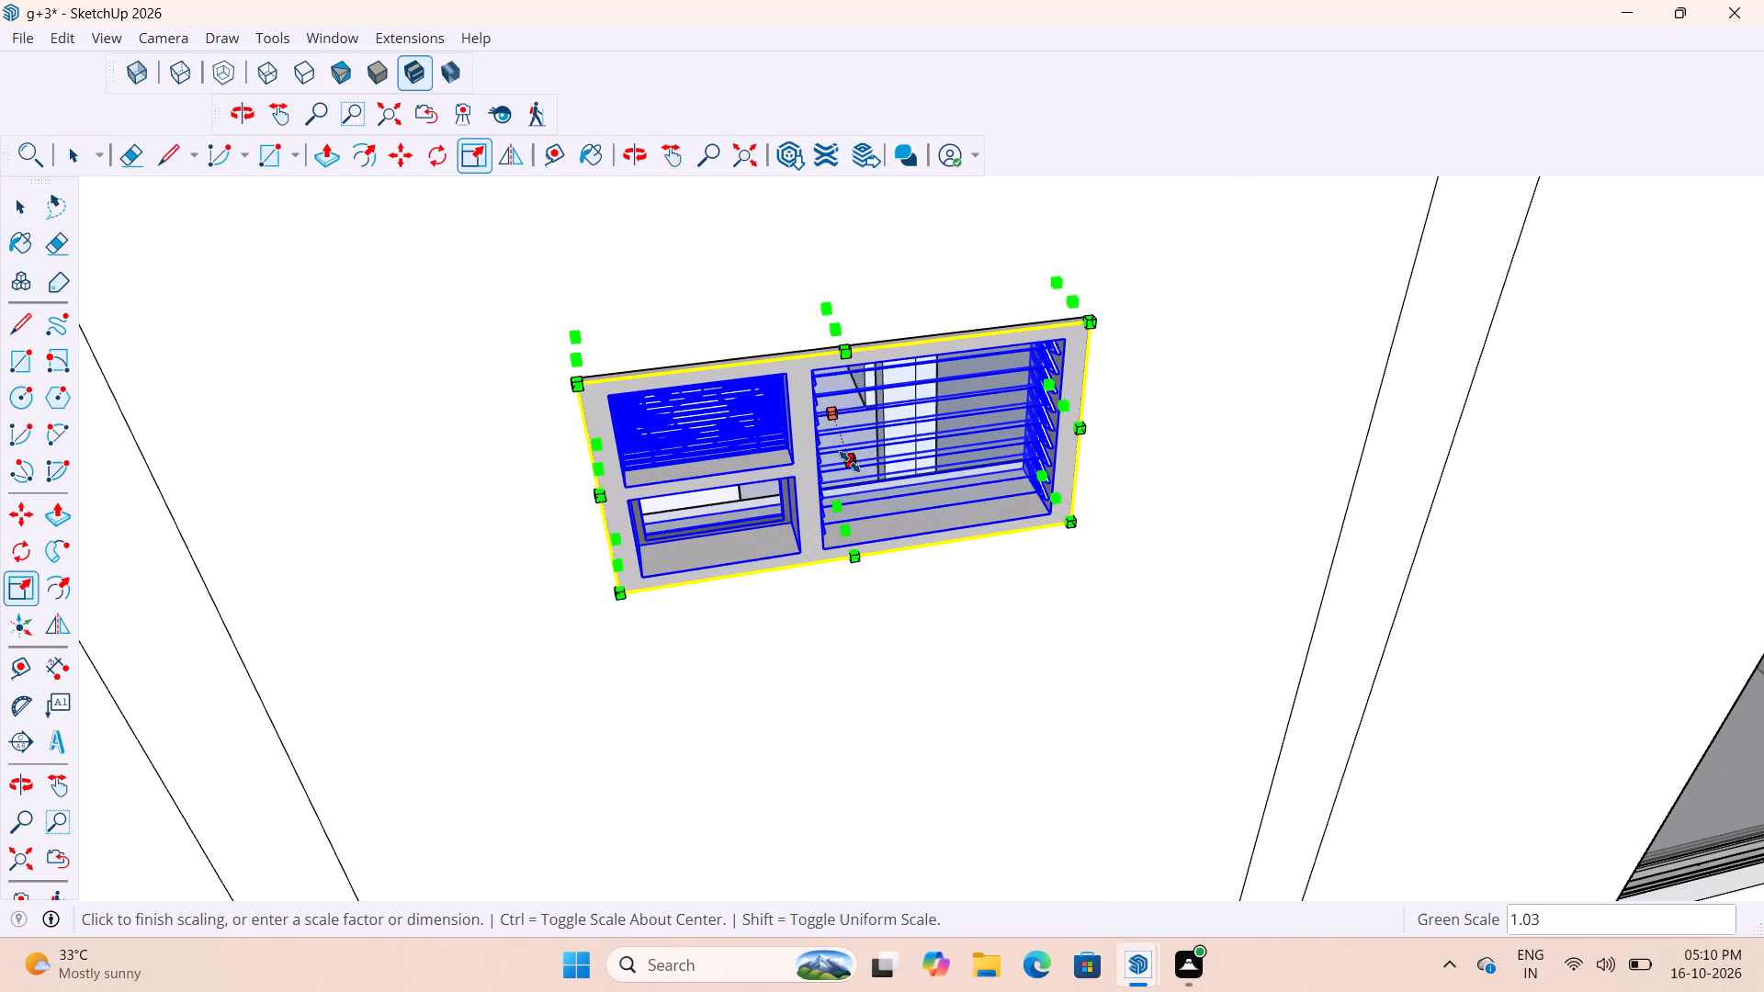
left_click(845, 445)
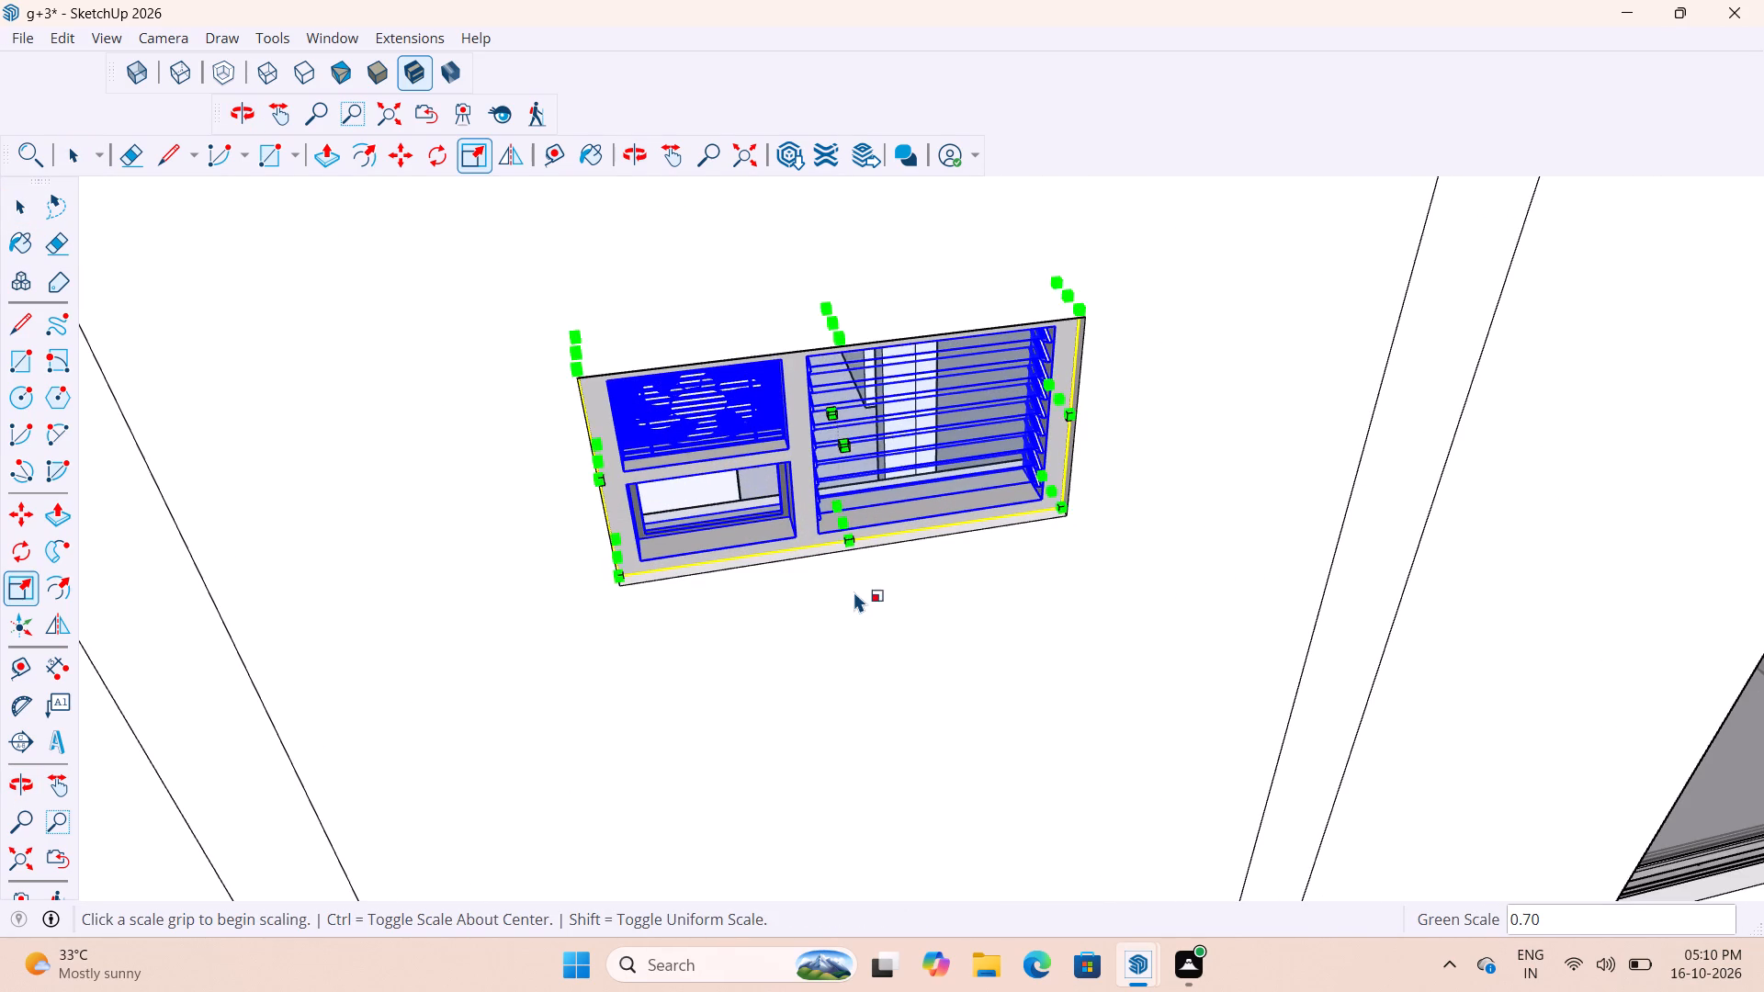
scroll(847, 609, "down", 10)
key("space")
scroll(822, 594, "down", 12)
left_click(1342, 569)
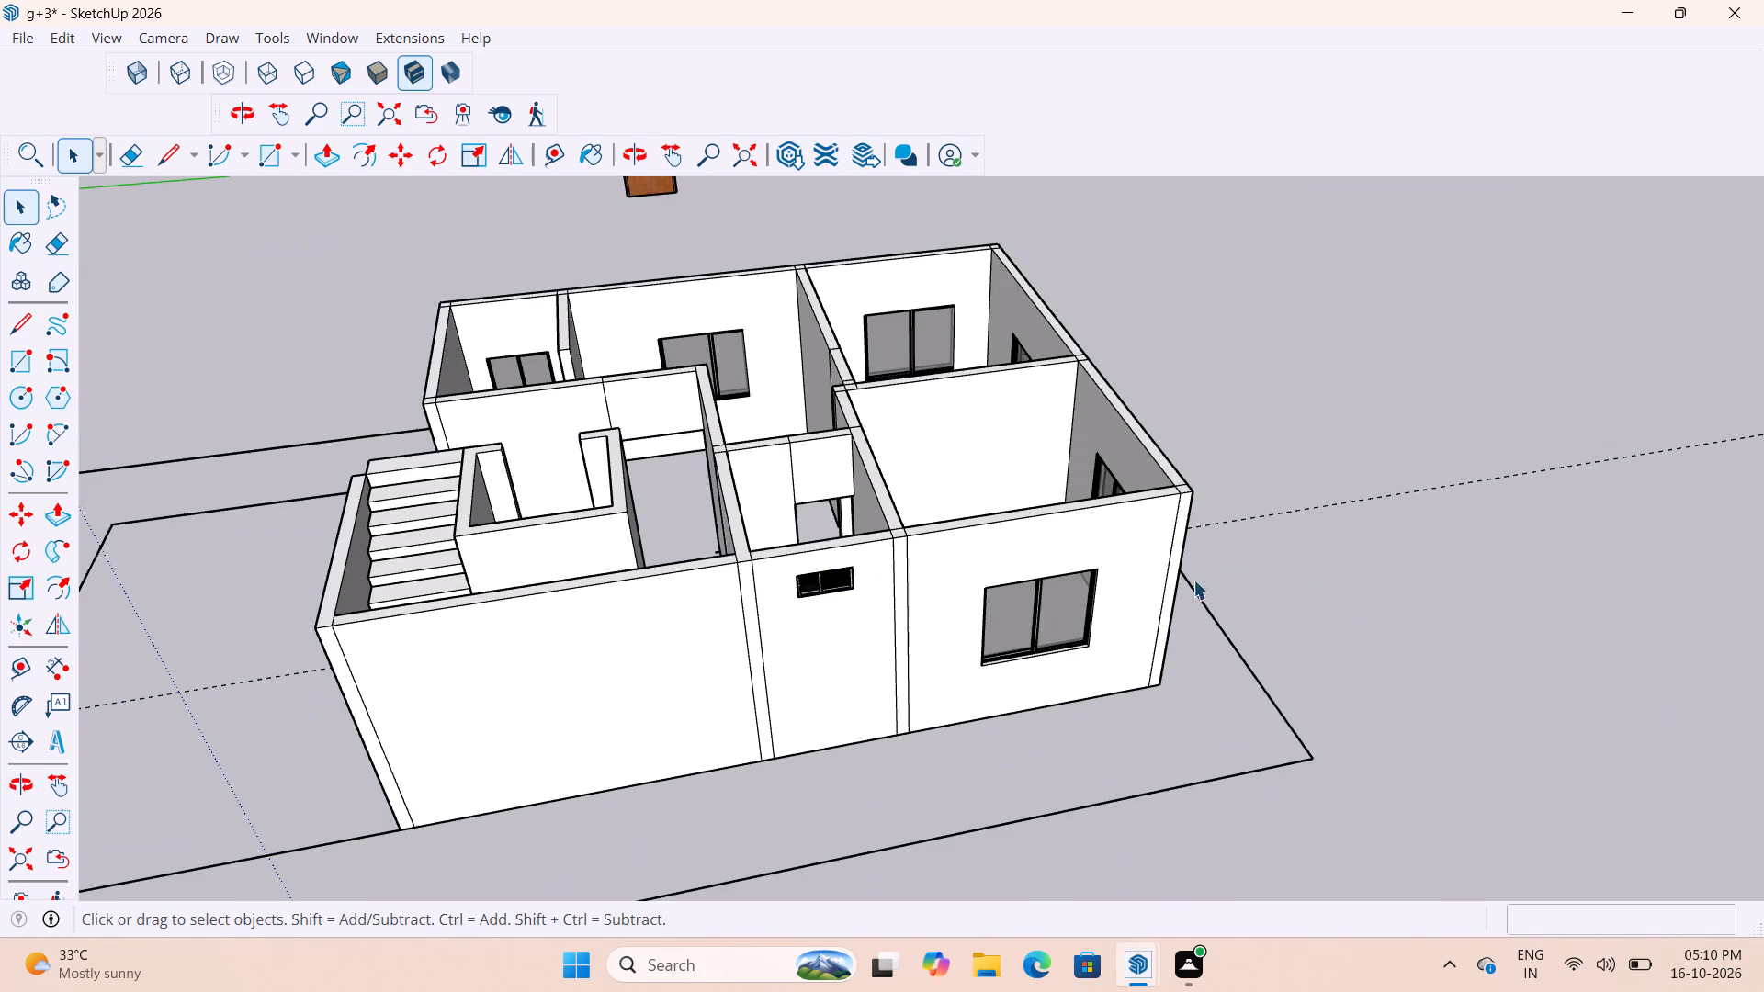
Scale the width of the window in the middle room's outer wall by about 0.81 to fit the opening's side edge.
middle_click_drag(902, 558, 1475, 549)
scroll(1341, 518, "down", 6)
scroll(861, 628, "up", 4)
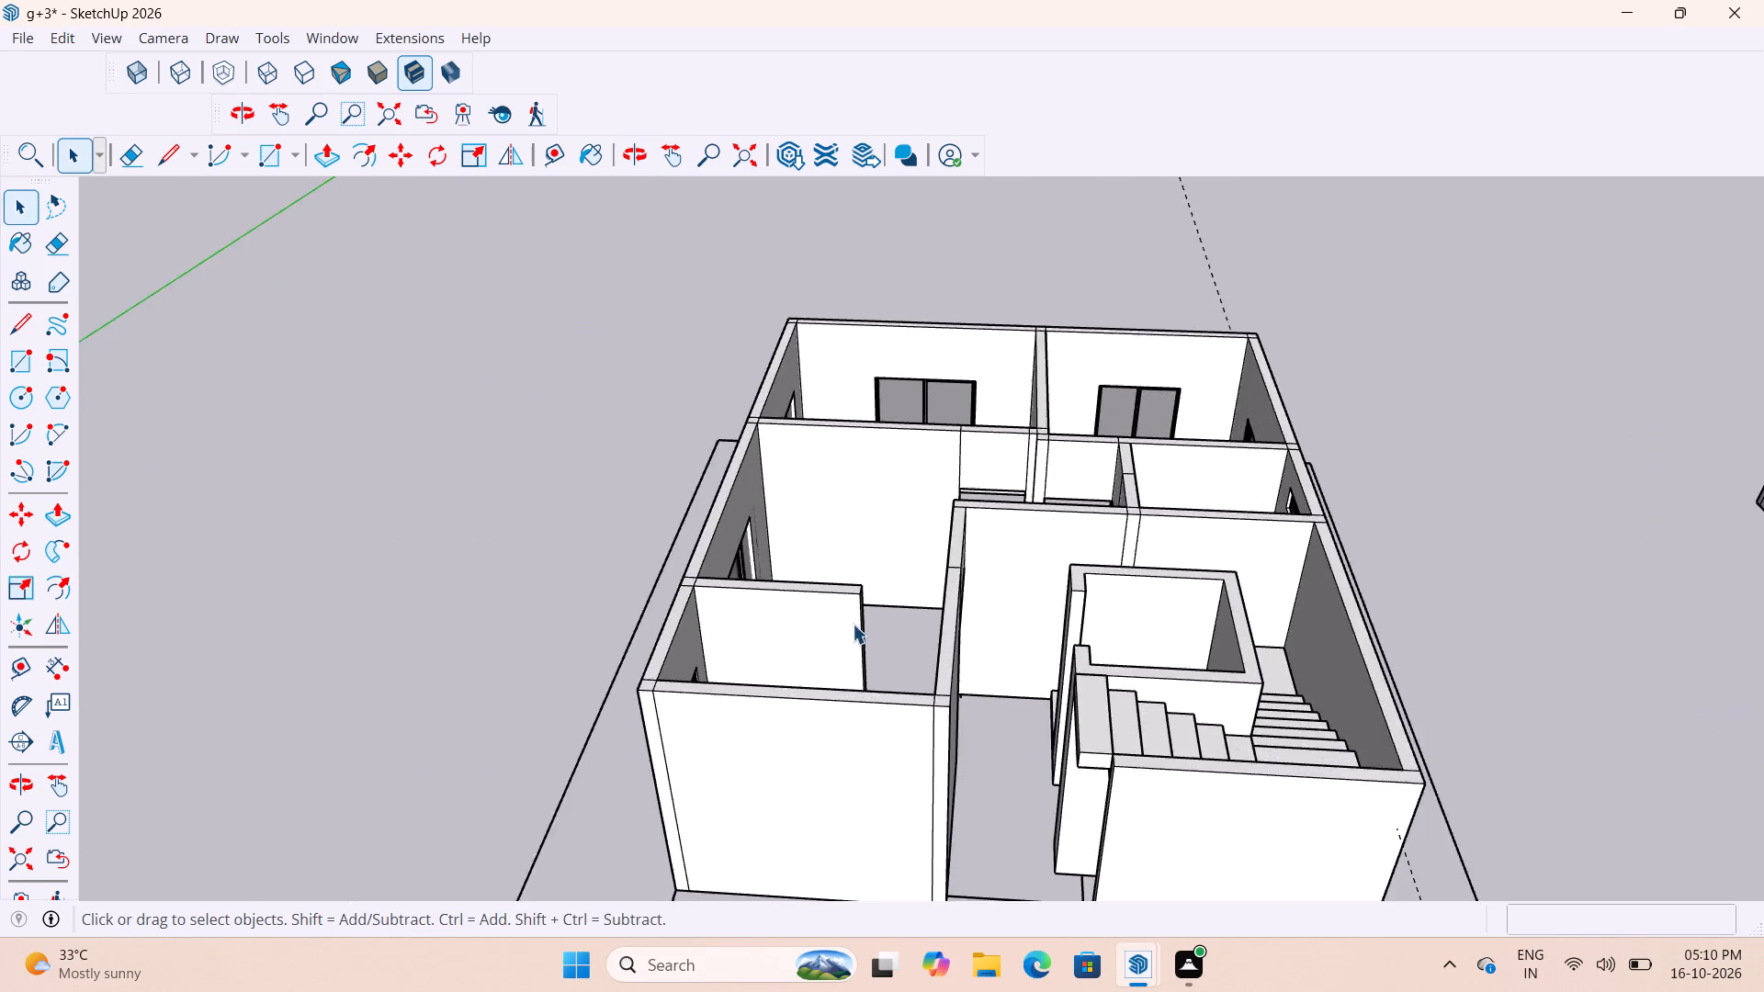
middle_click_drag(852, 624, 567, 716)
scroll(609, 621, "up", 12)
scroll(747, 570, "up", 4)
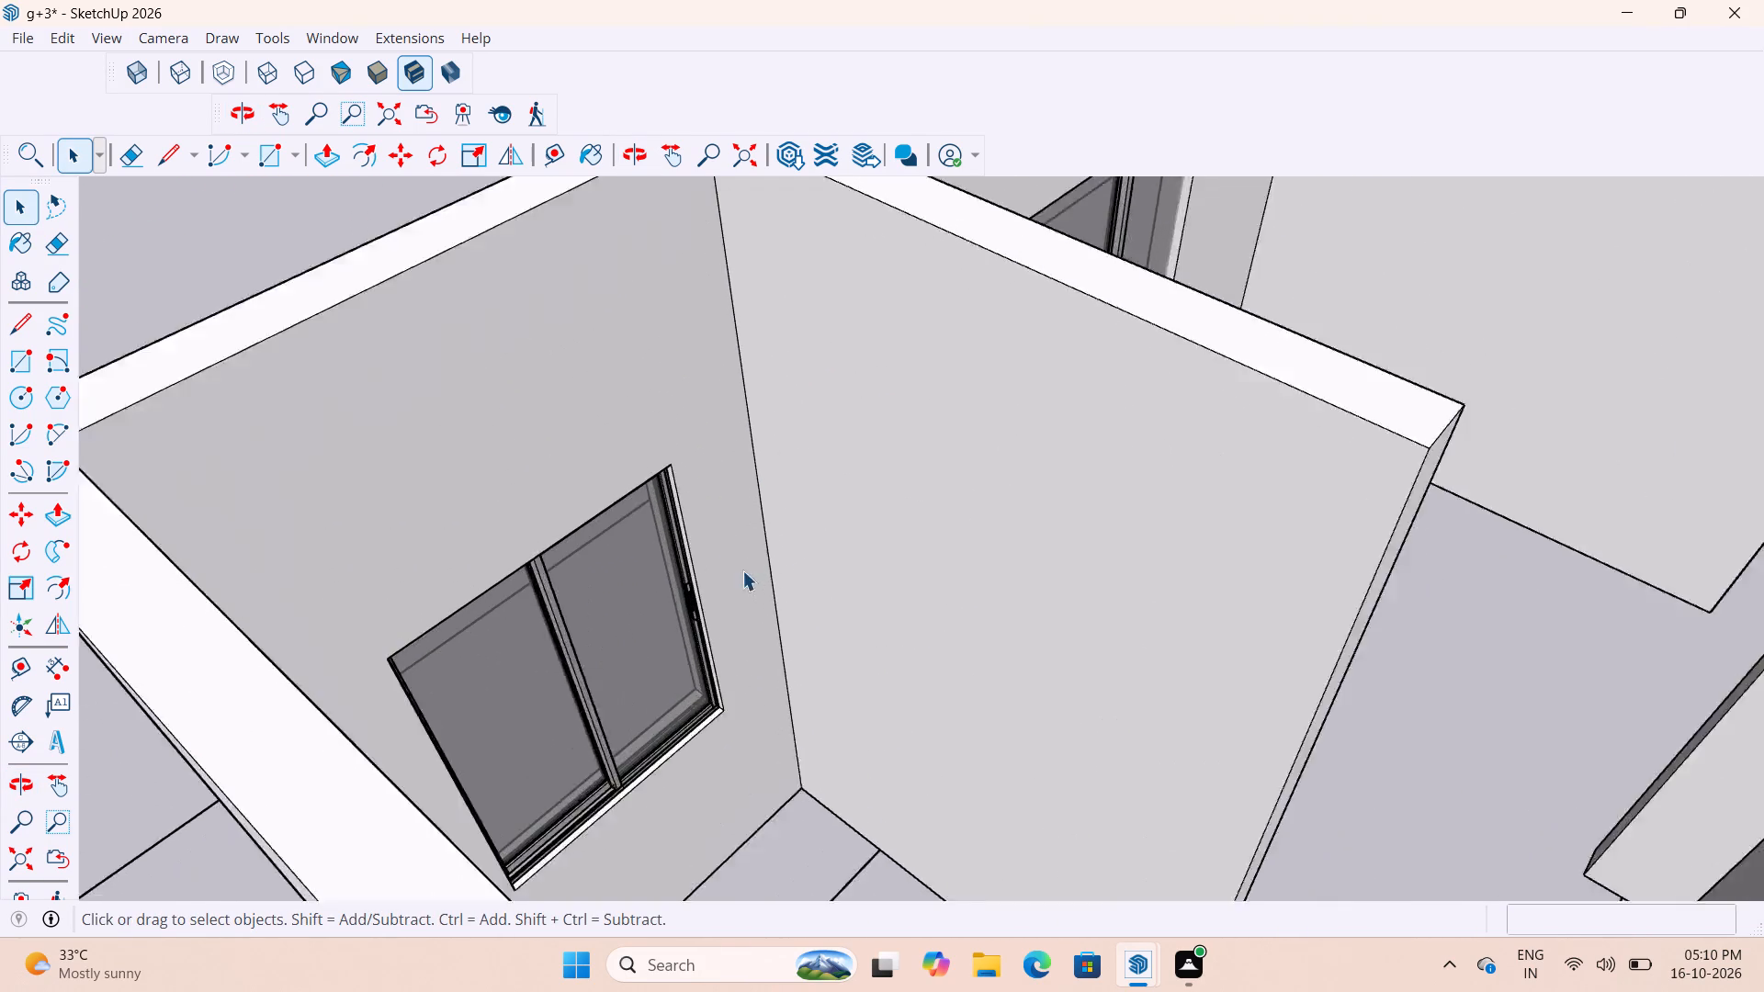
scroll(742, 570, "up", 1)
middle_click_drag(1133, 454, 693, 521)
scroll(684, 521, "down", 11)
scroll(1178, 529, "up", 9)
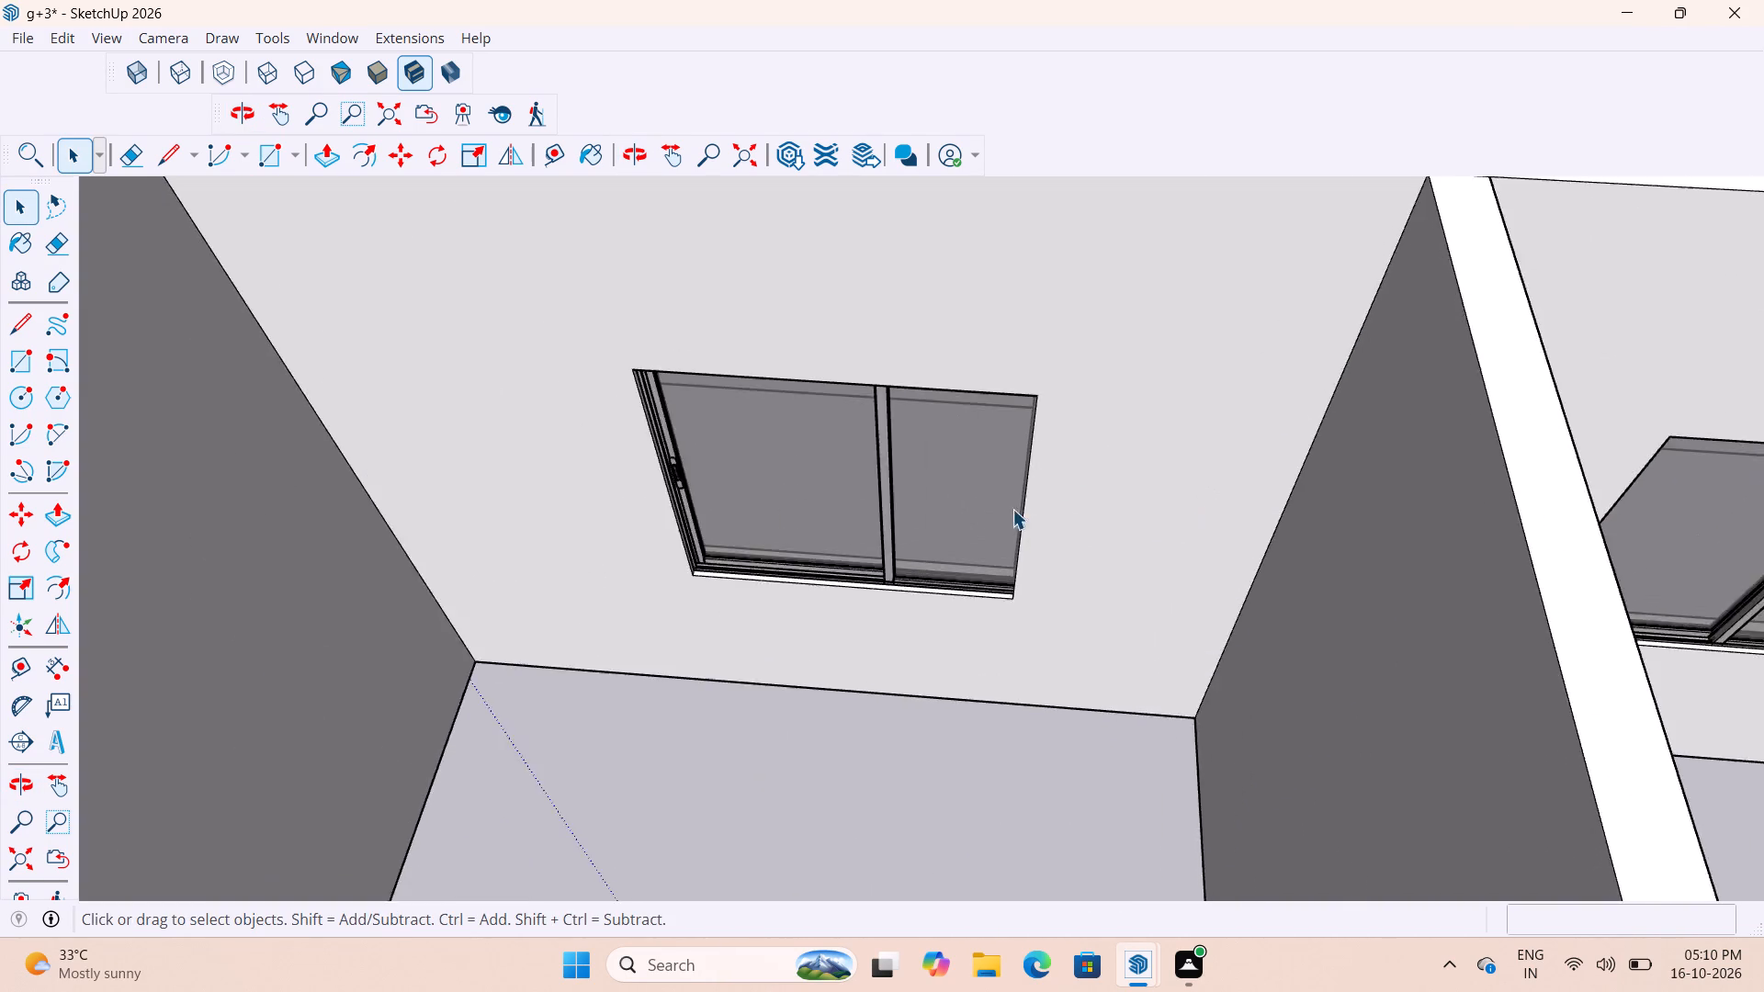
scroll(1012, 509, "up", 3)
middle_click_drag(1046, 454, 1196, 359)
left_click(1008, 467)
key("s")
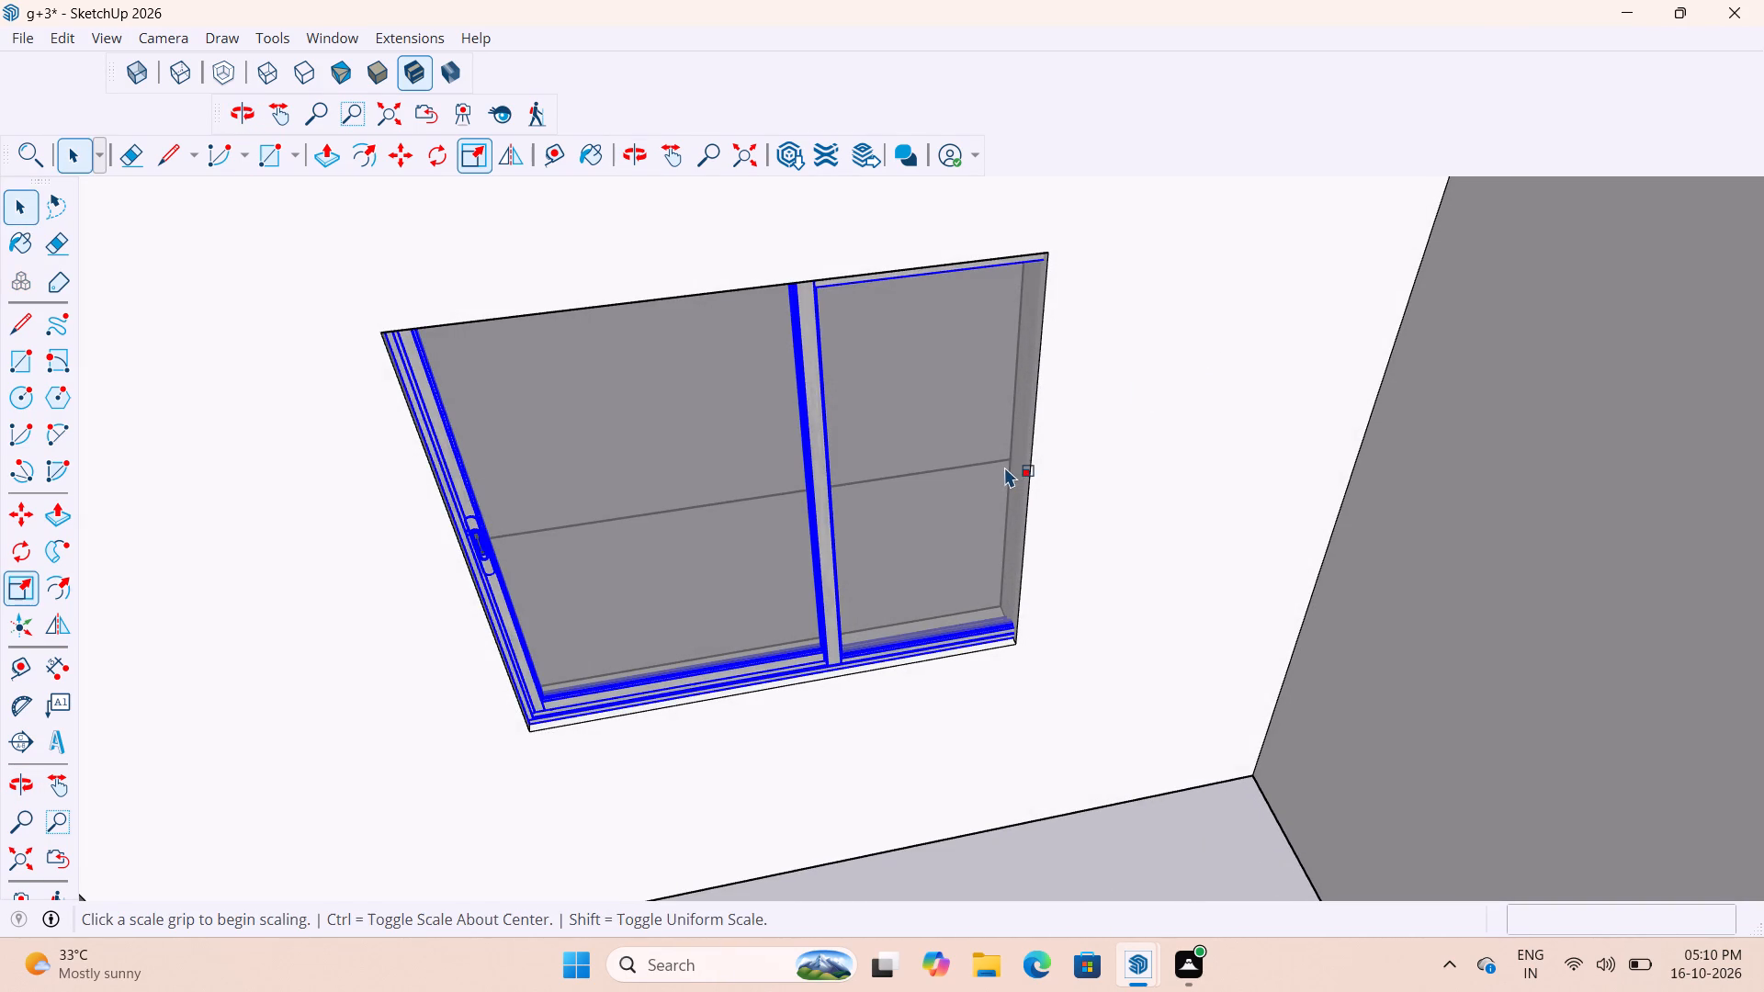
left_click(1135, 440)
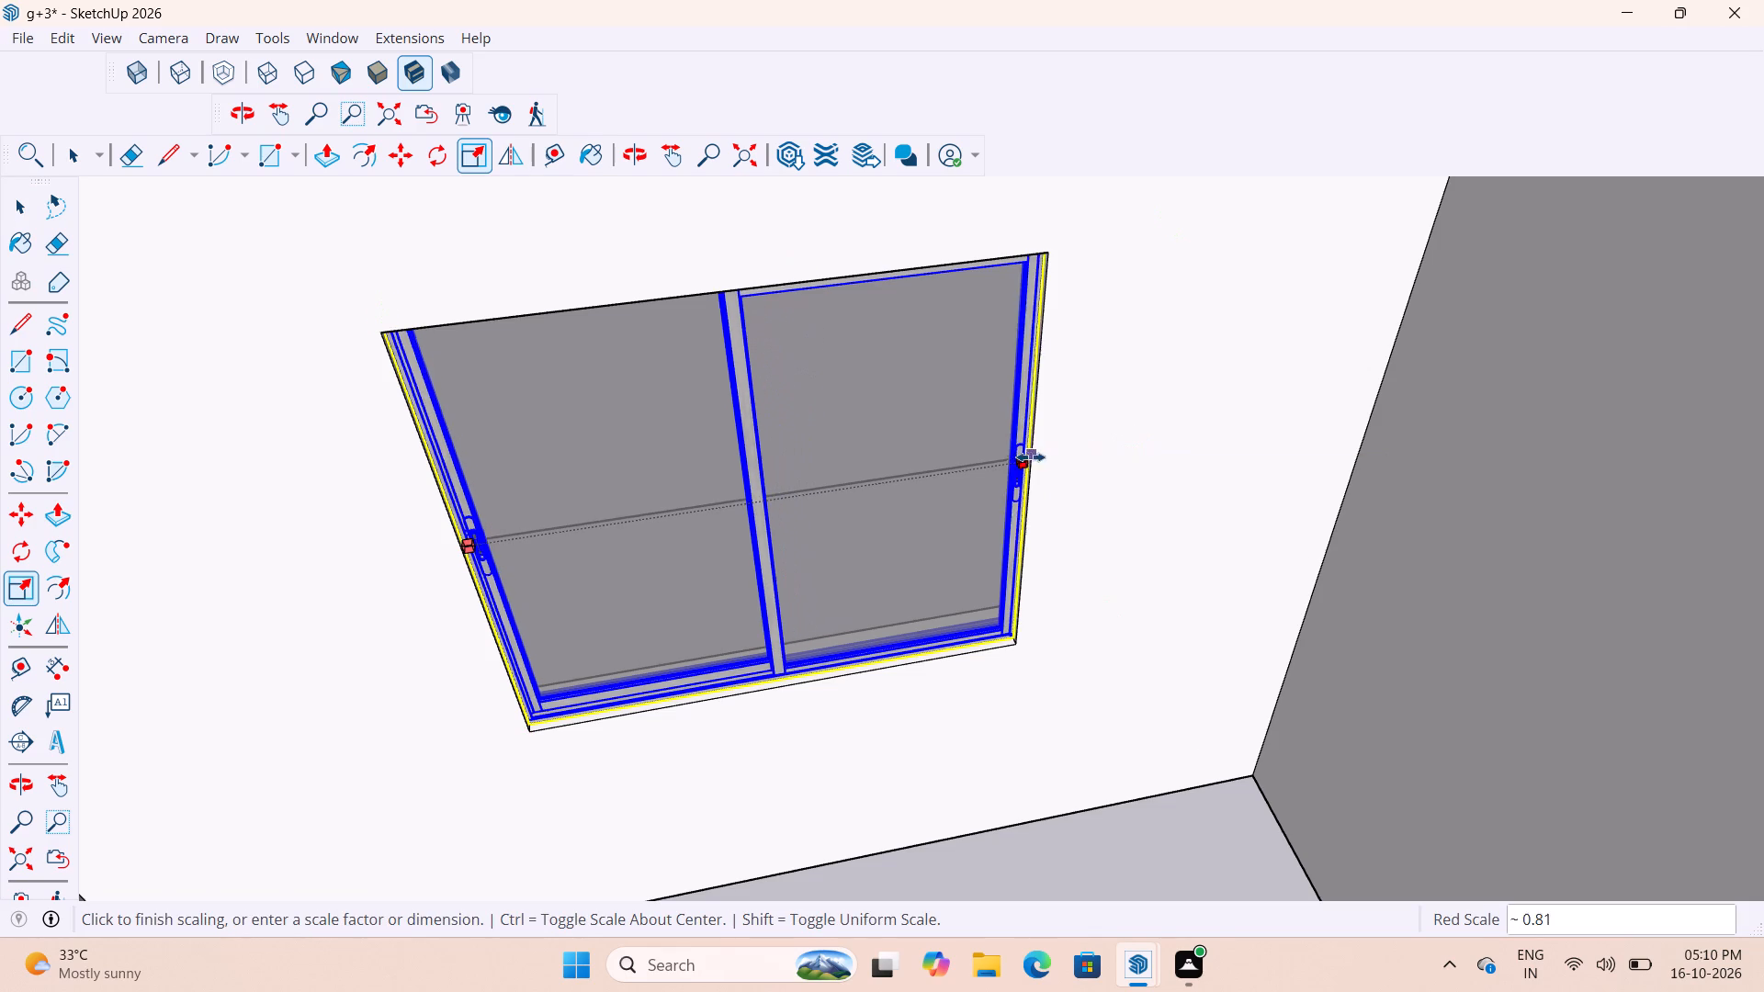
scroll(1022, 457, "up", 4)
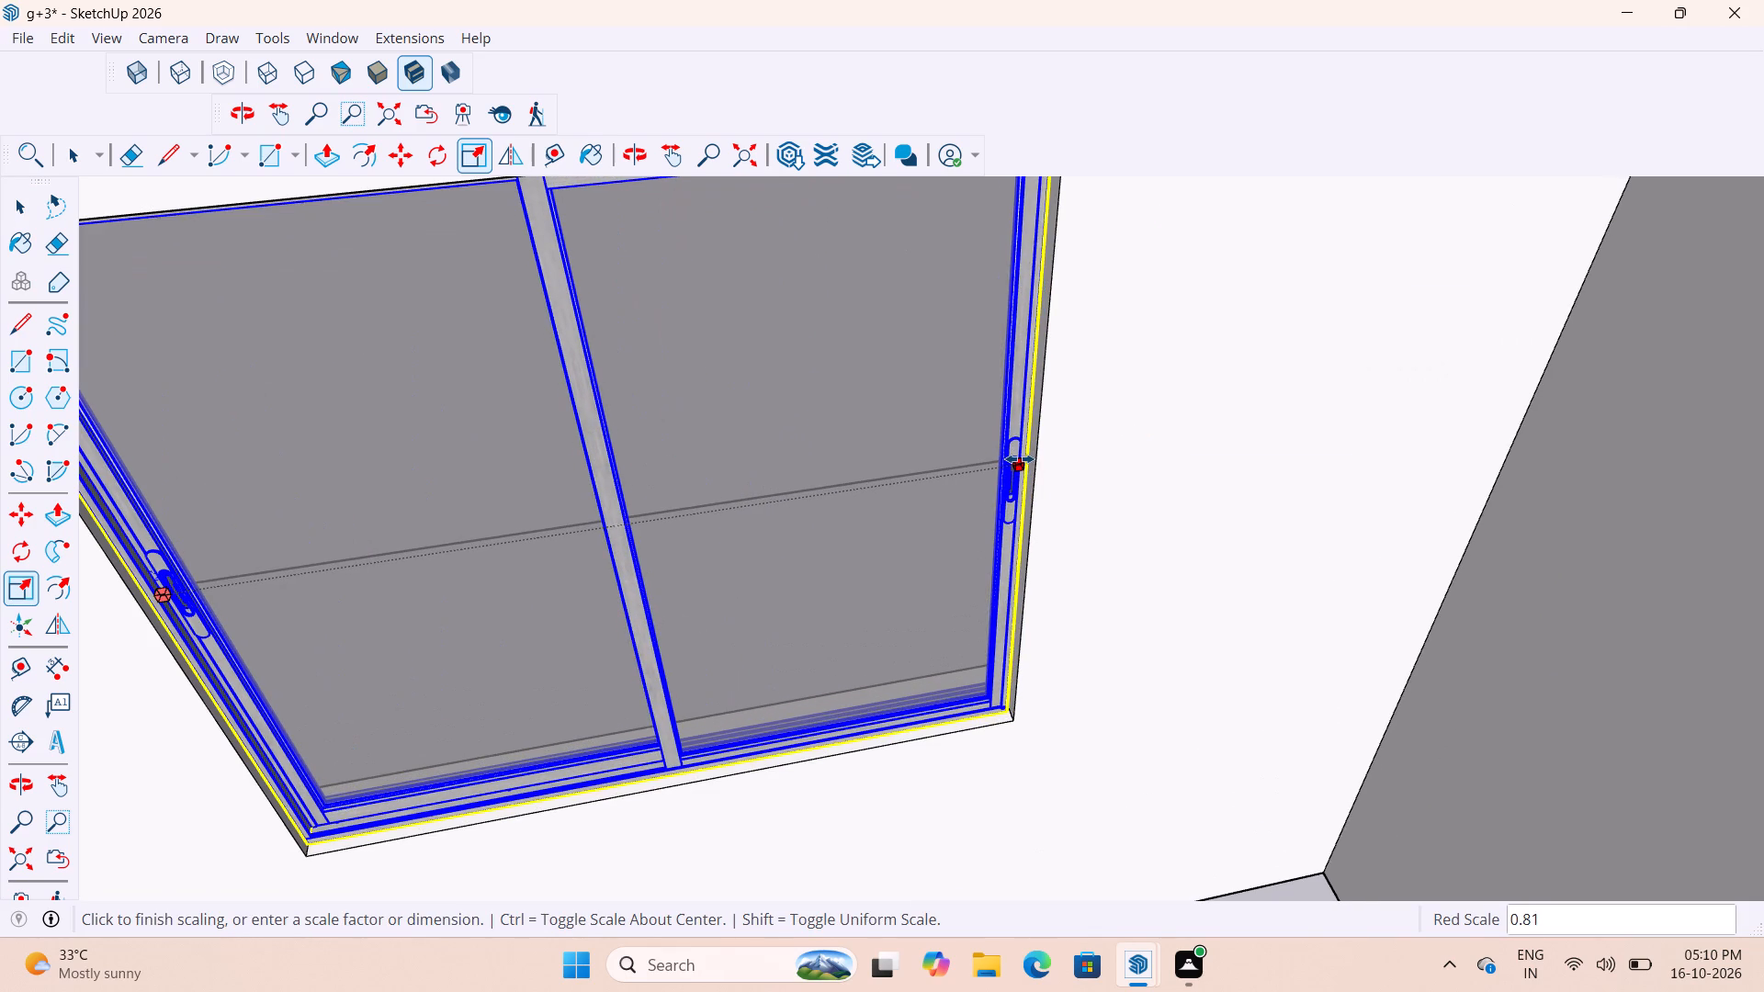
left_click(1020, 459)
Scale the same window's height to the top edge of its opening, and deselect it.
scroll(1029, 535, "down", 9)
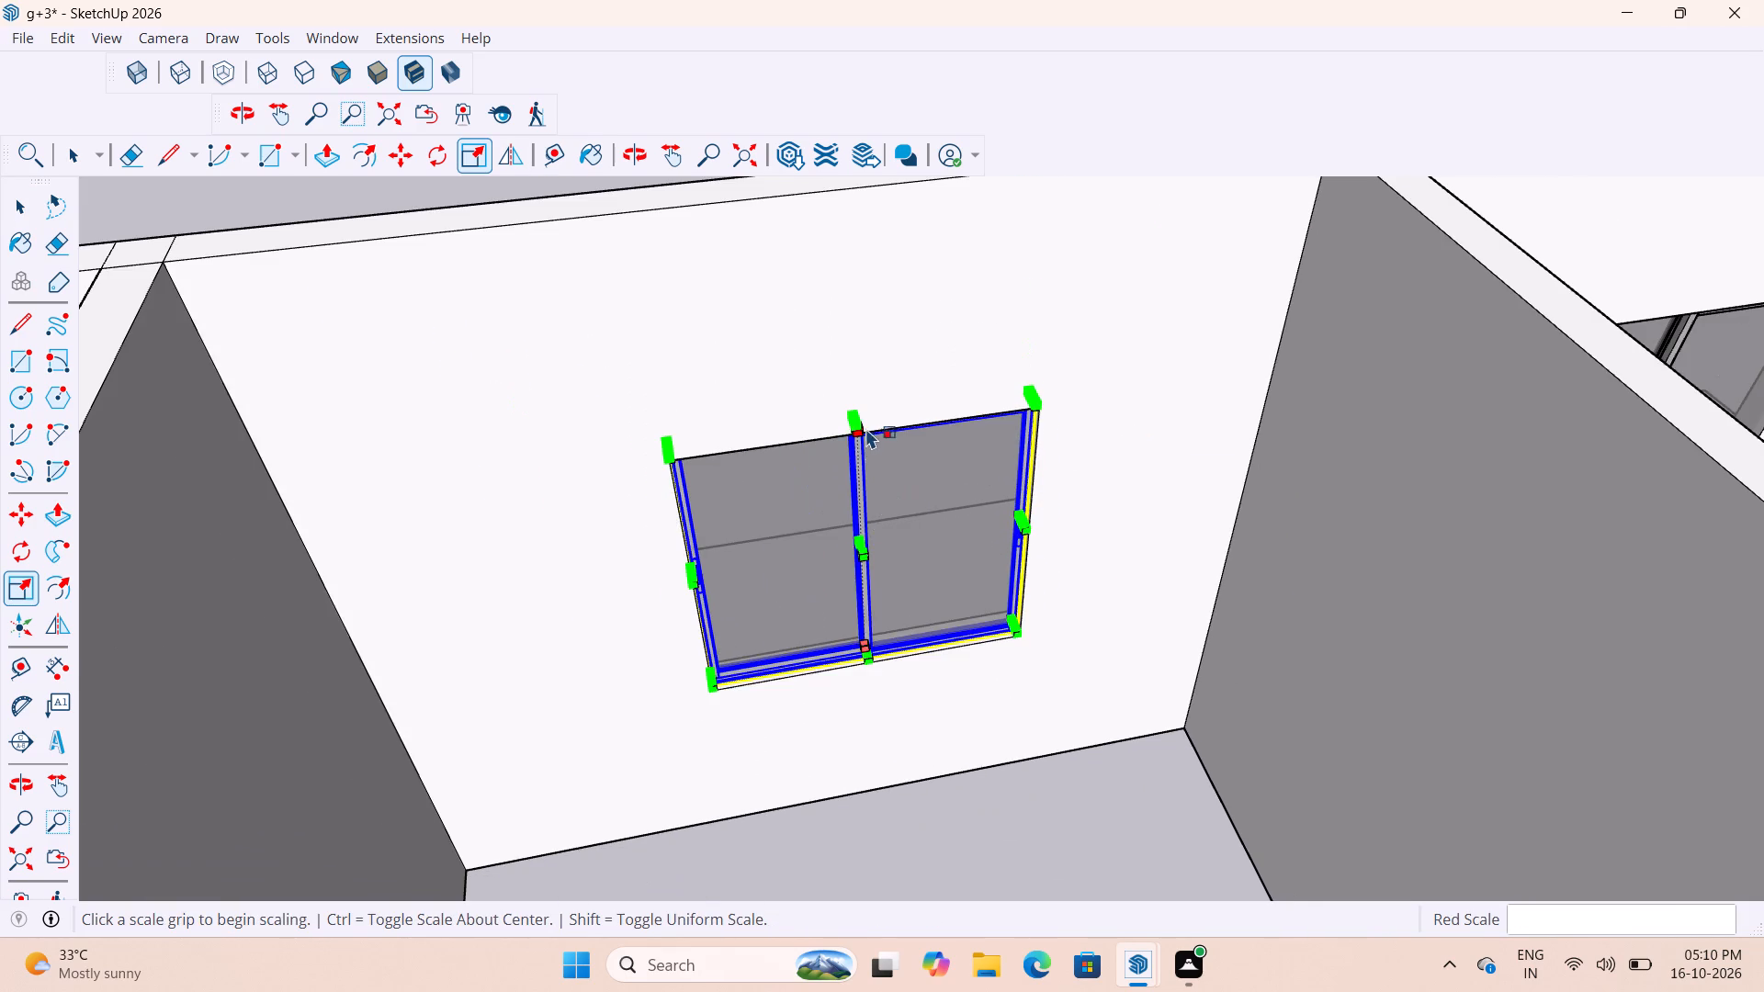
scroll(865, 427, "up", 4)
scroll(876, 438, "down", 3)
scroll(857, 409, "up", 11)
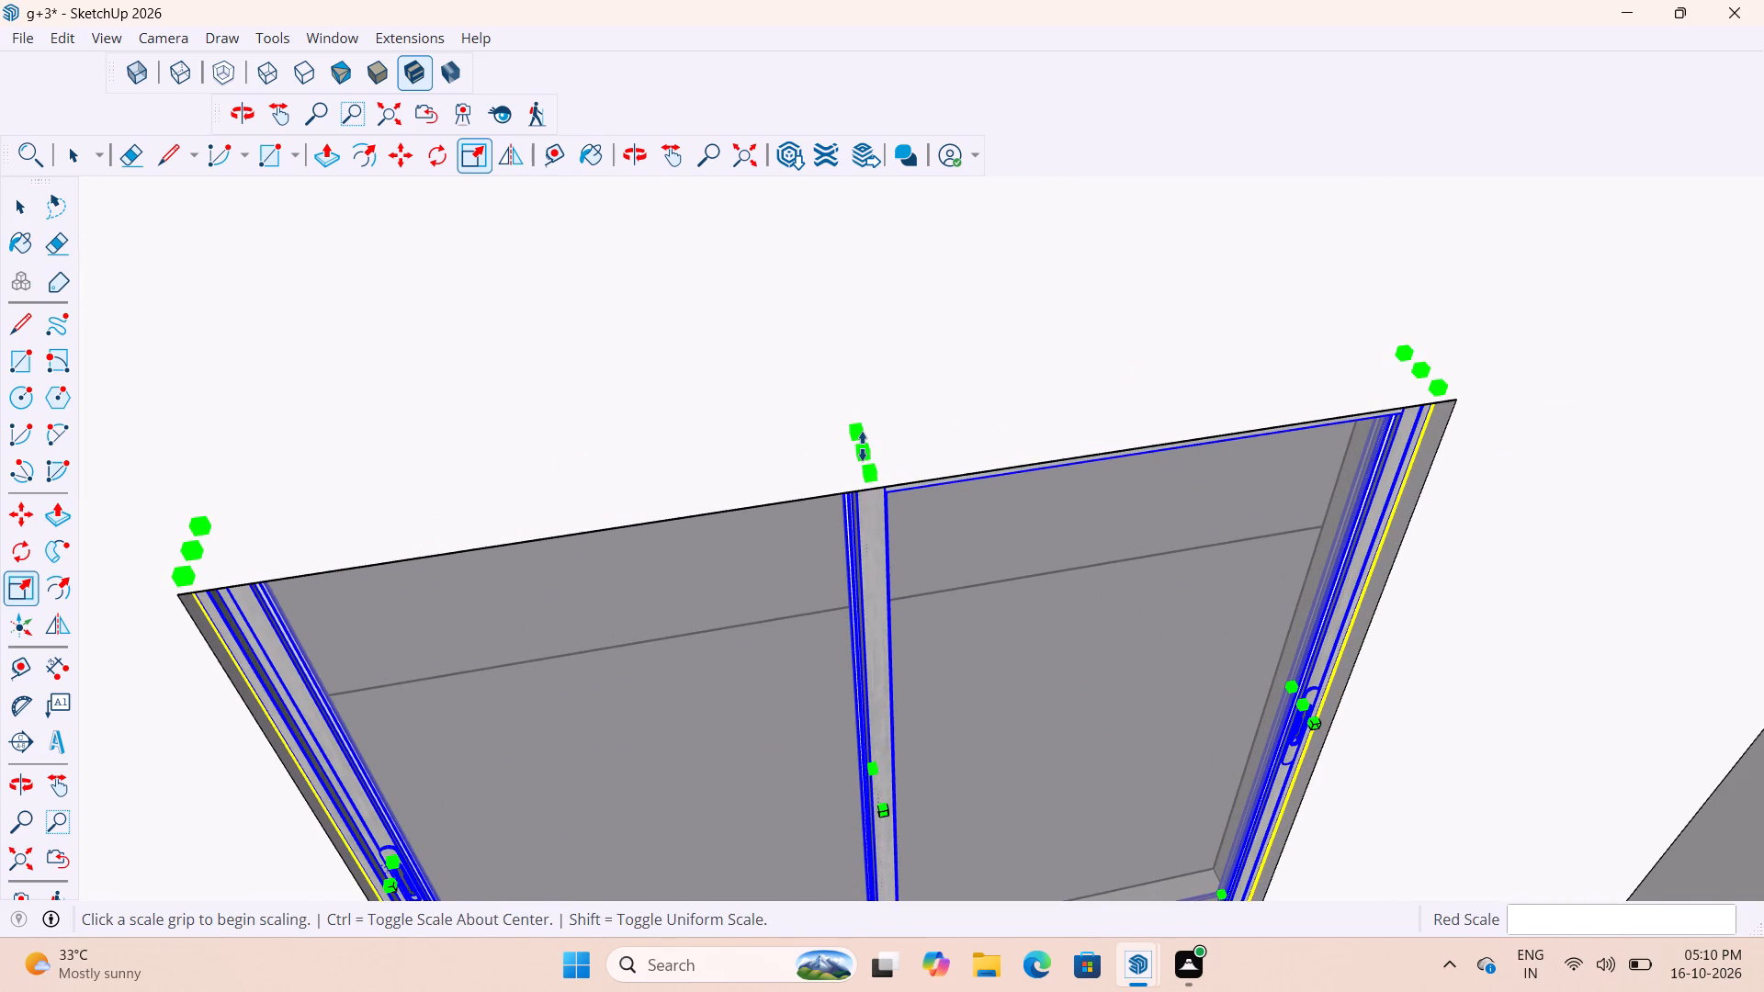
left_click(863, 446)
left_click(878, 491)
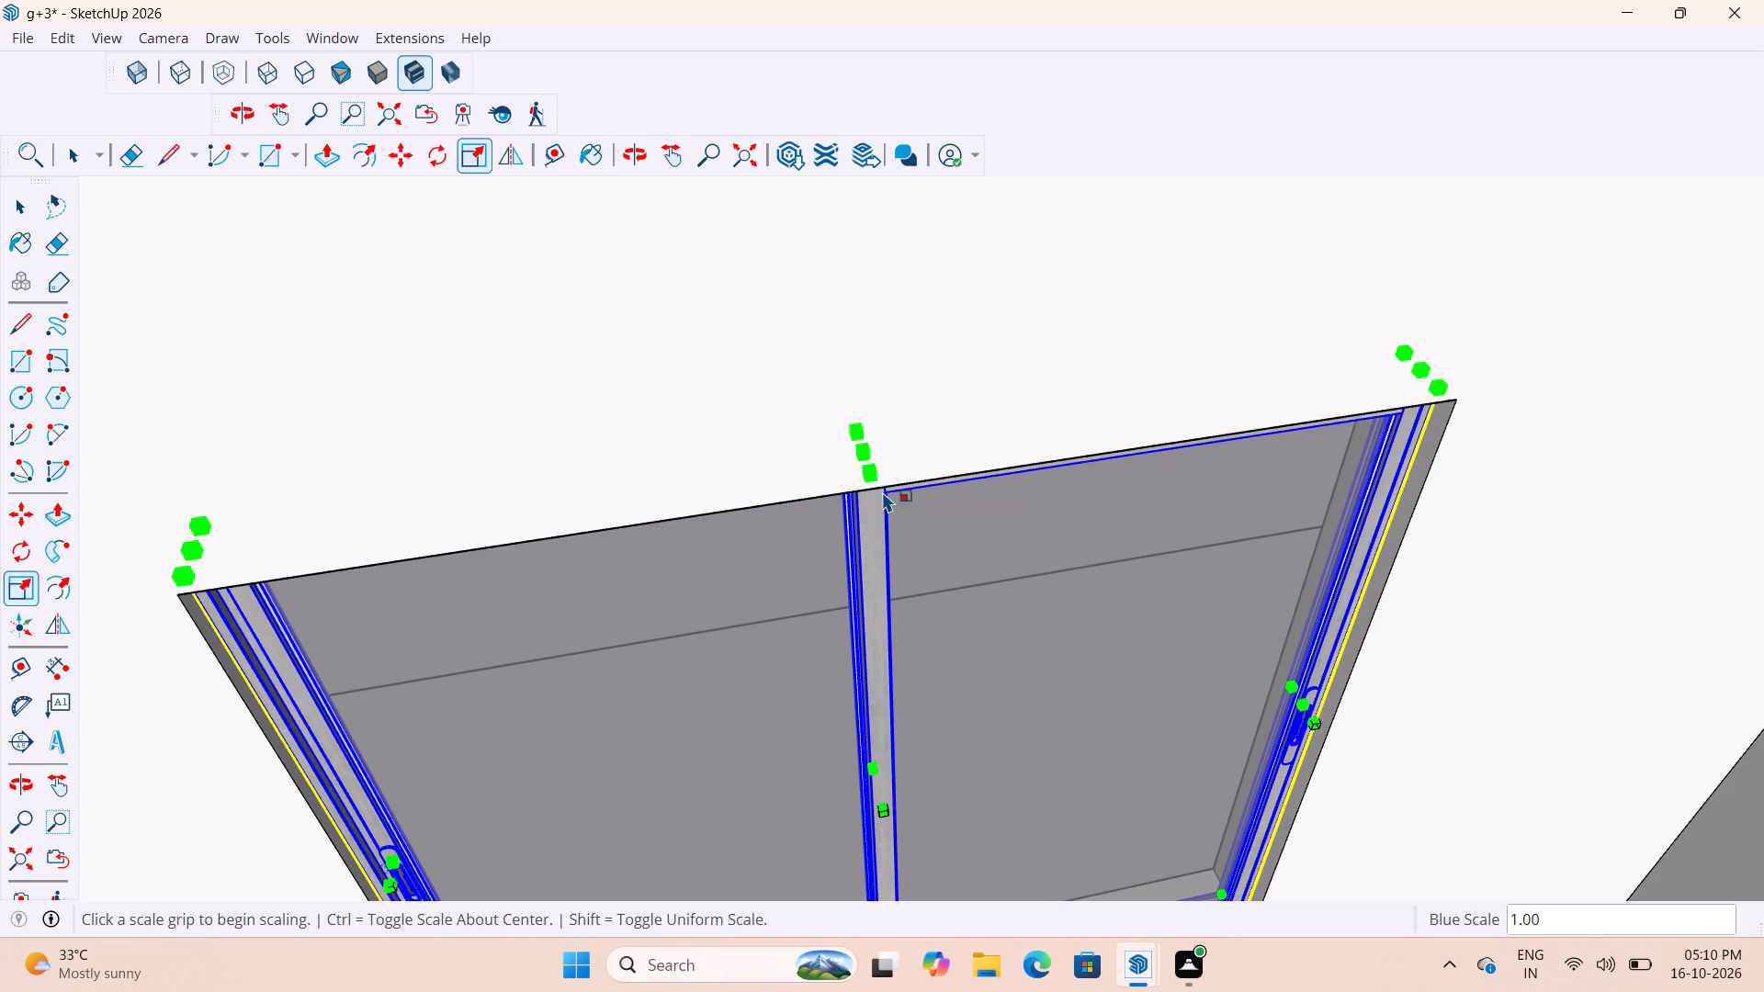
scroll(880, 515, "down", 14)
key("space")
scroll(865, 553, "down", 5)
left_click(802, 368)
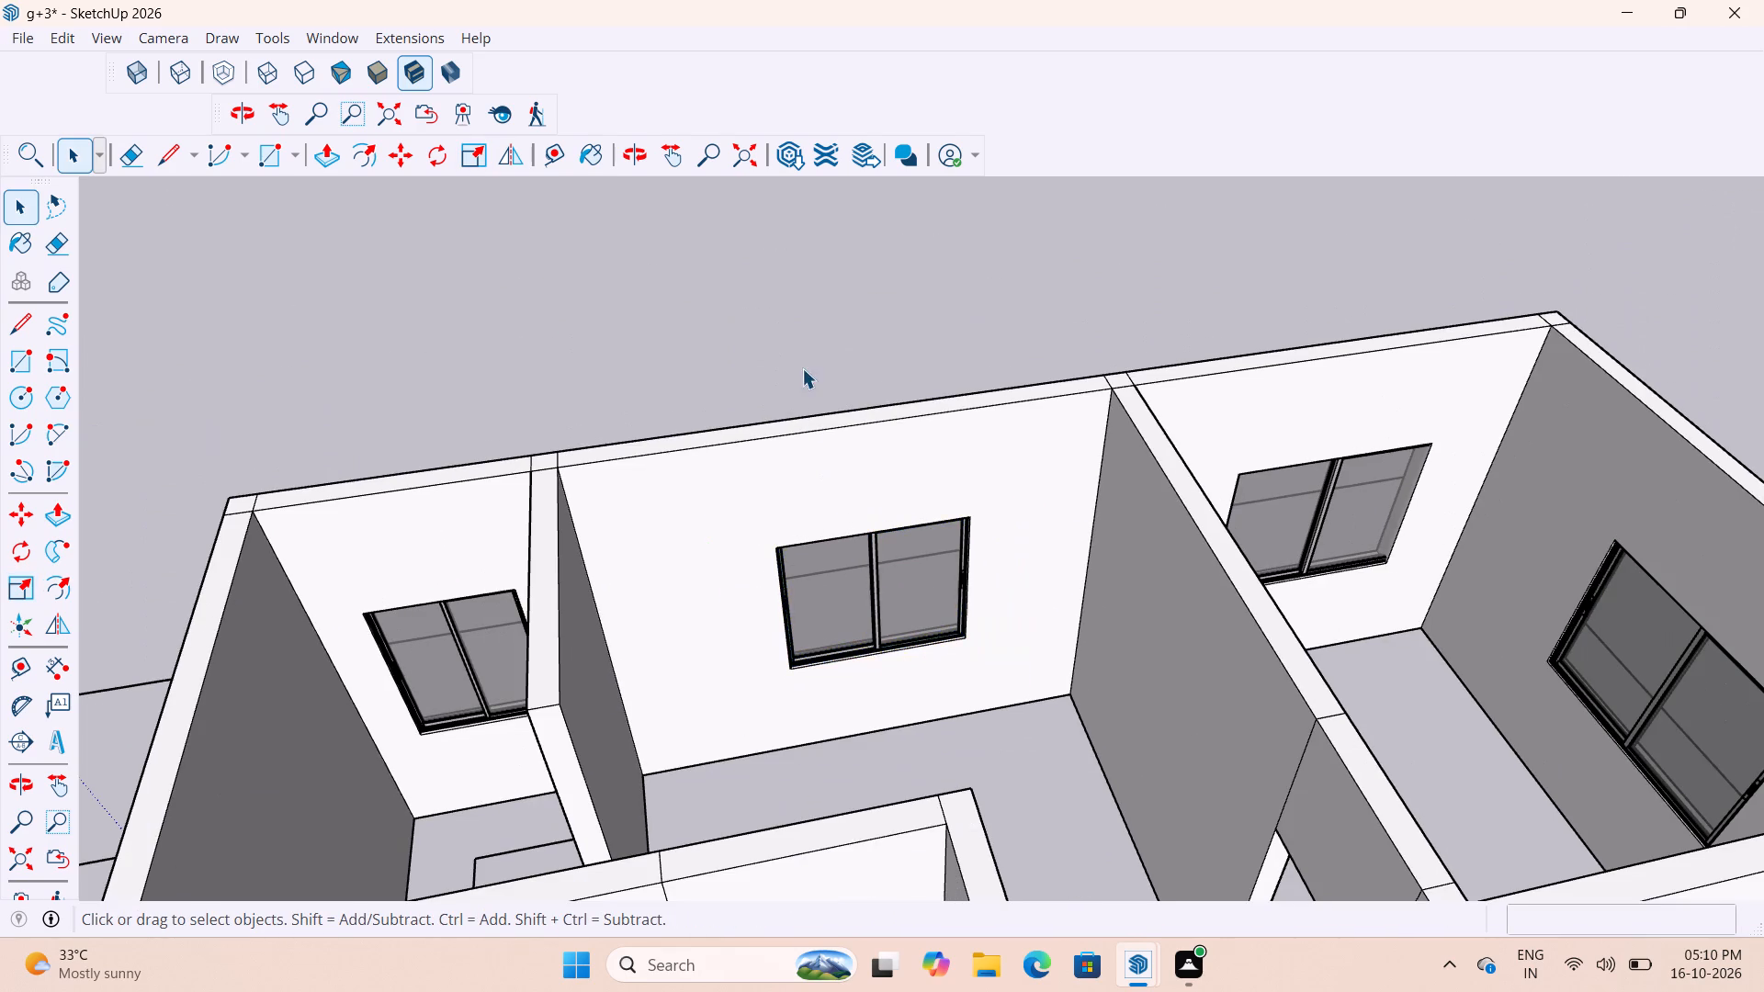
Delete all construction guides from the model.
scroll(1010, 360, "down", 9)
middle_click_drag(988, 504, 1296, 509)
scroll(1101, 464, "down", 5)
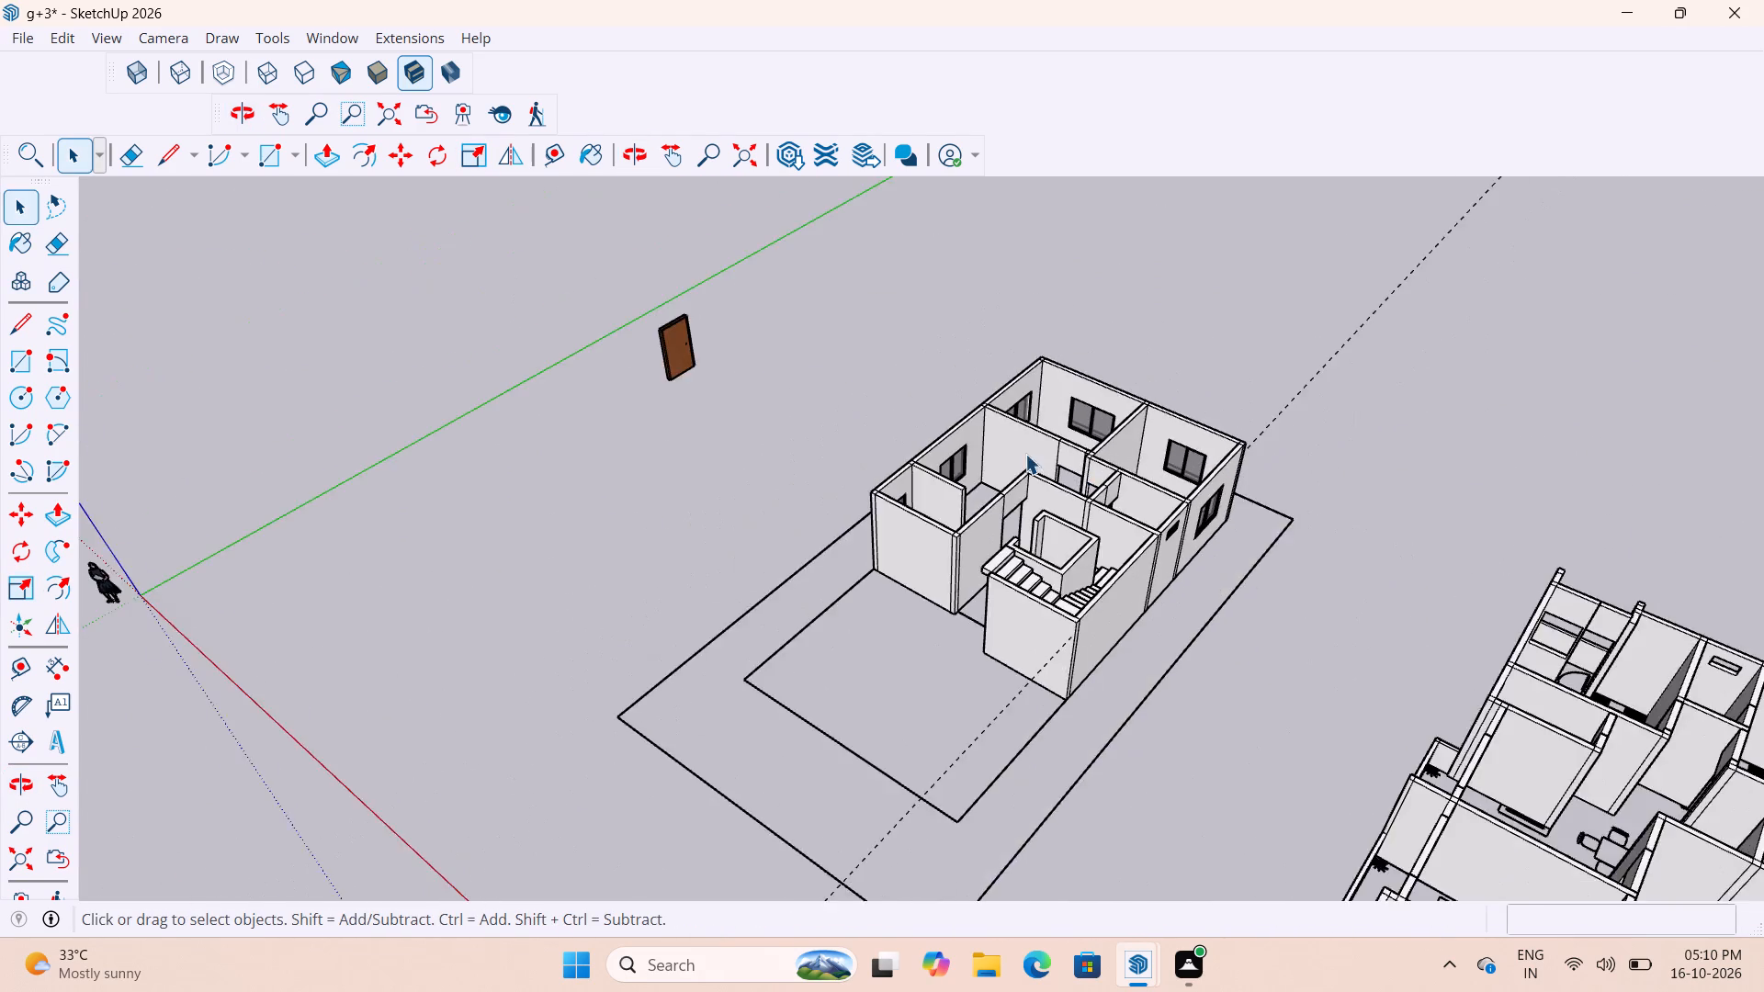
scroll(1025, 454, "down", 12)
left_click(1122, 363)
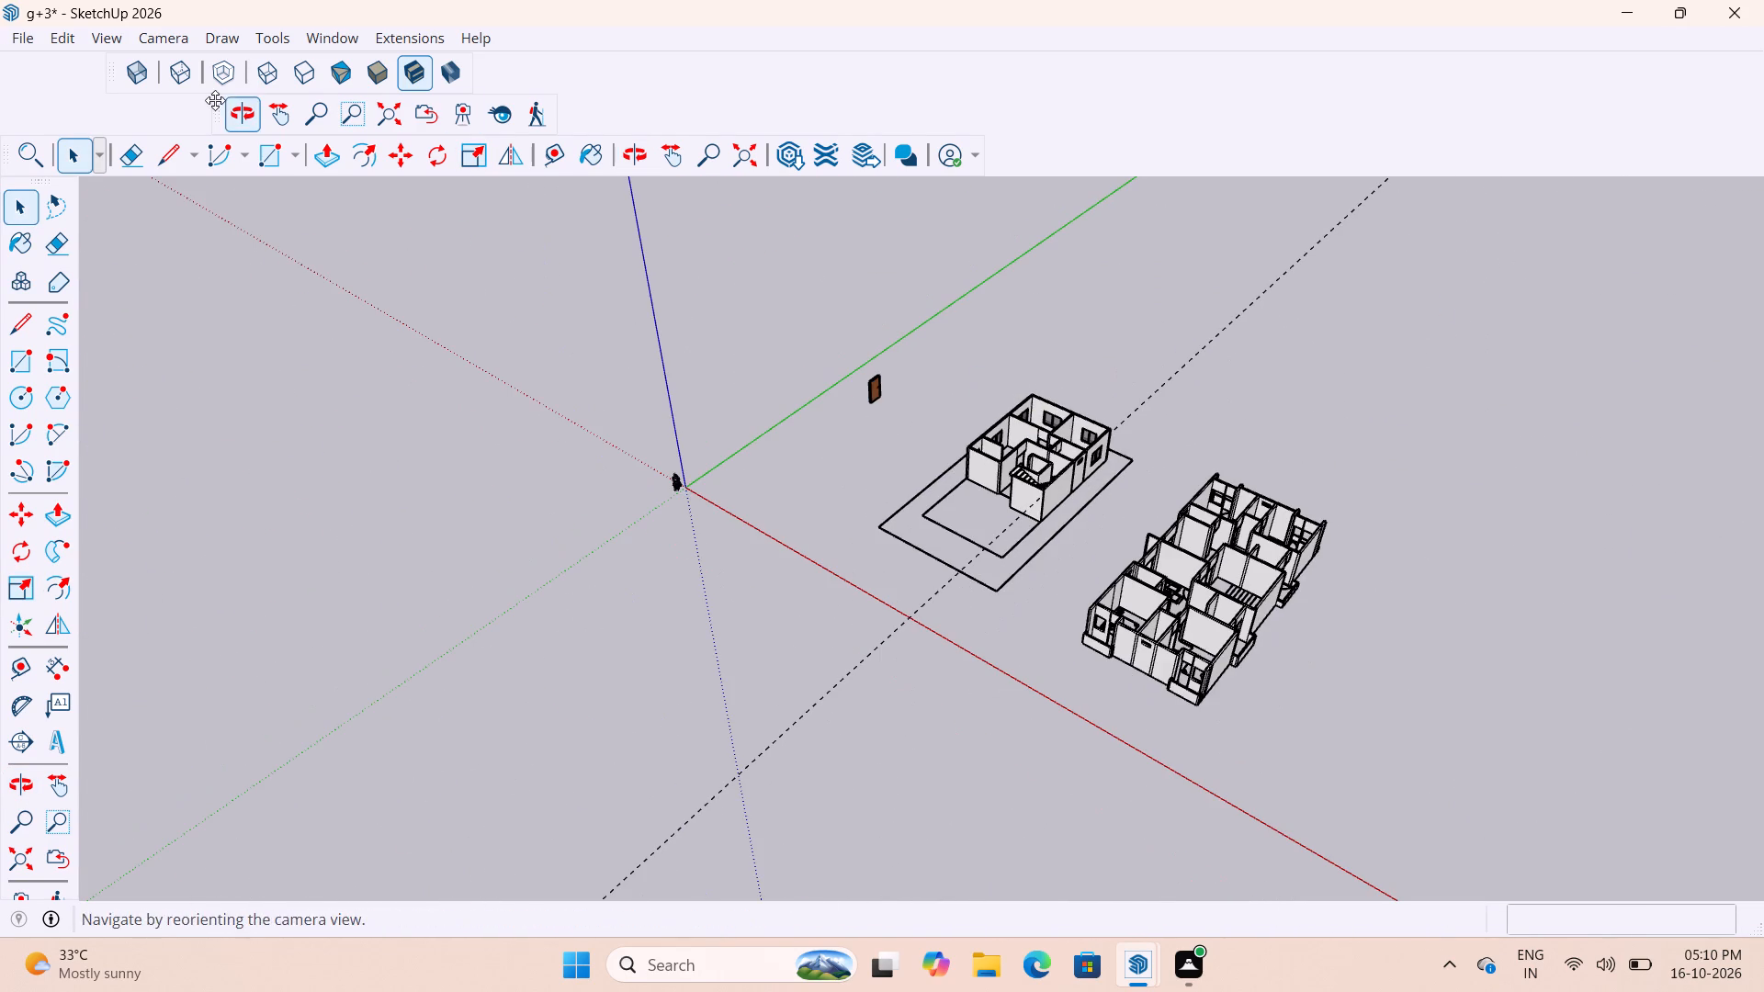
left_click(51, 48)
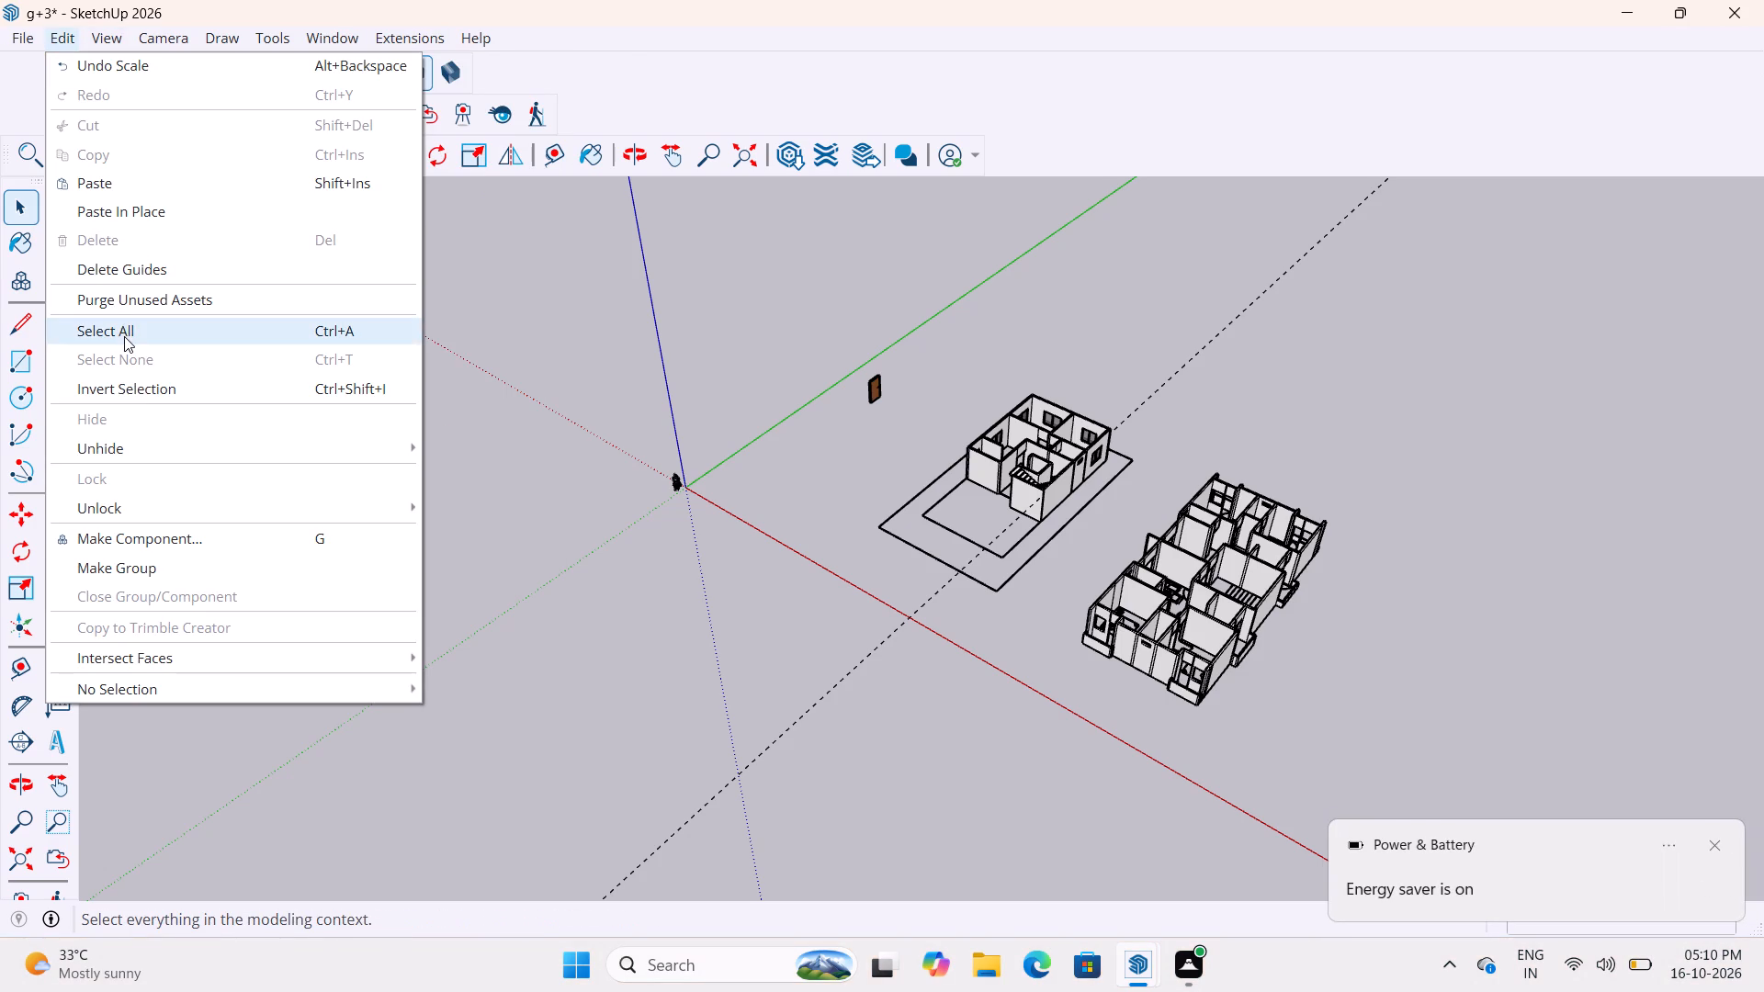
left_click(153, 265)
scroll(359, 585, "down", 3)
left_click(424, 657)
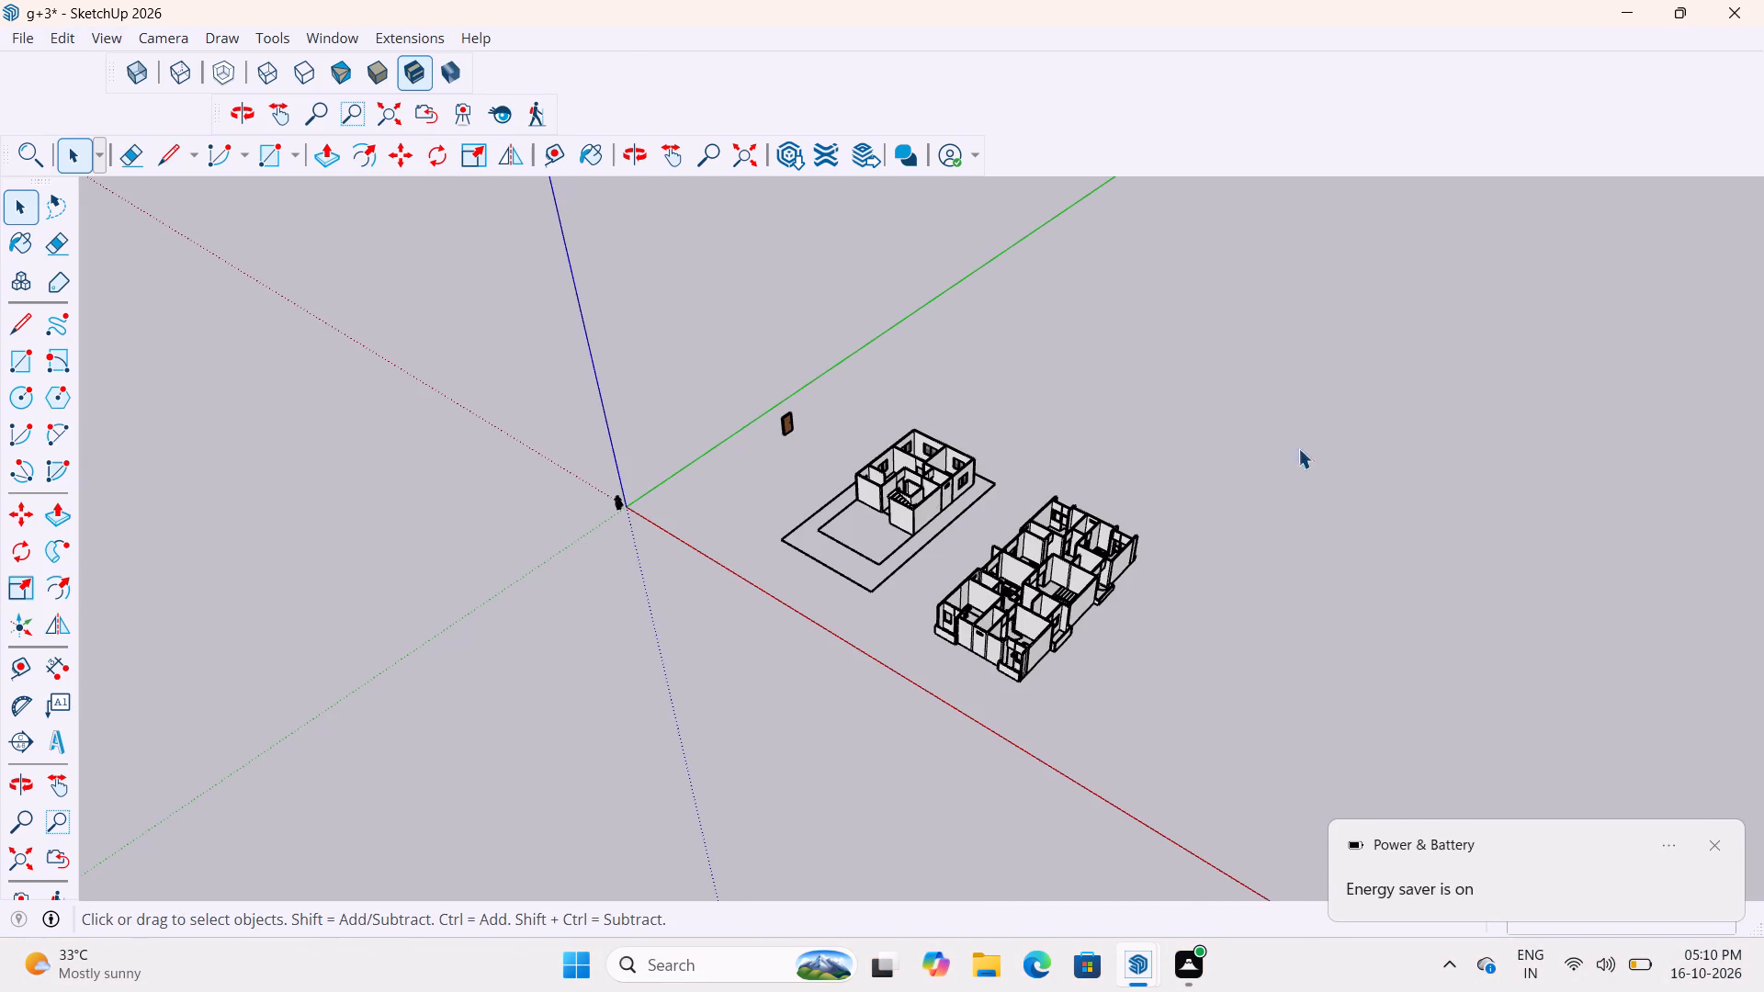
Examine the building from several angles alongside the neighbouring furnished floor model, checking its rooms, windows and remaining openings.
scroll(1208, 468, "up", 1)
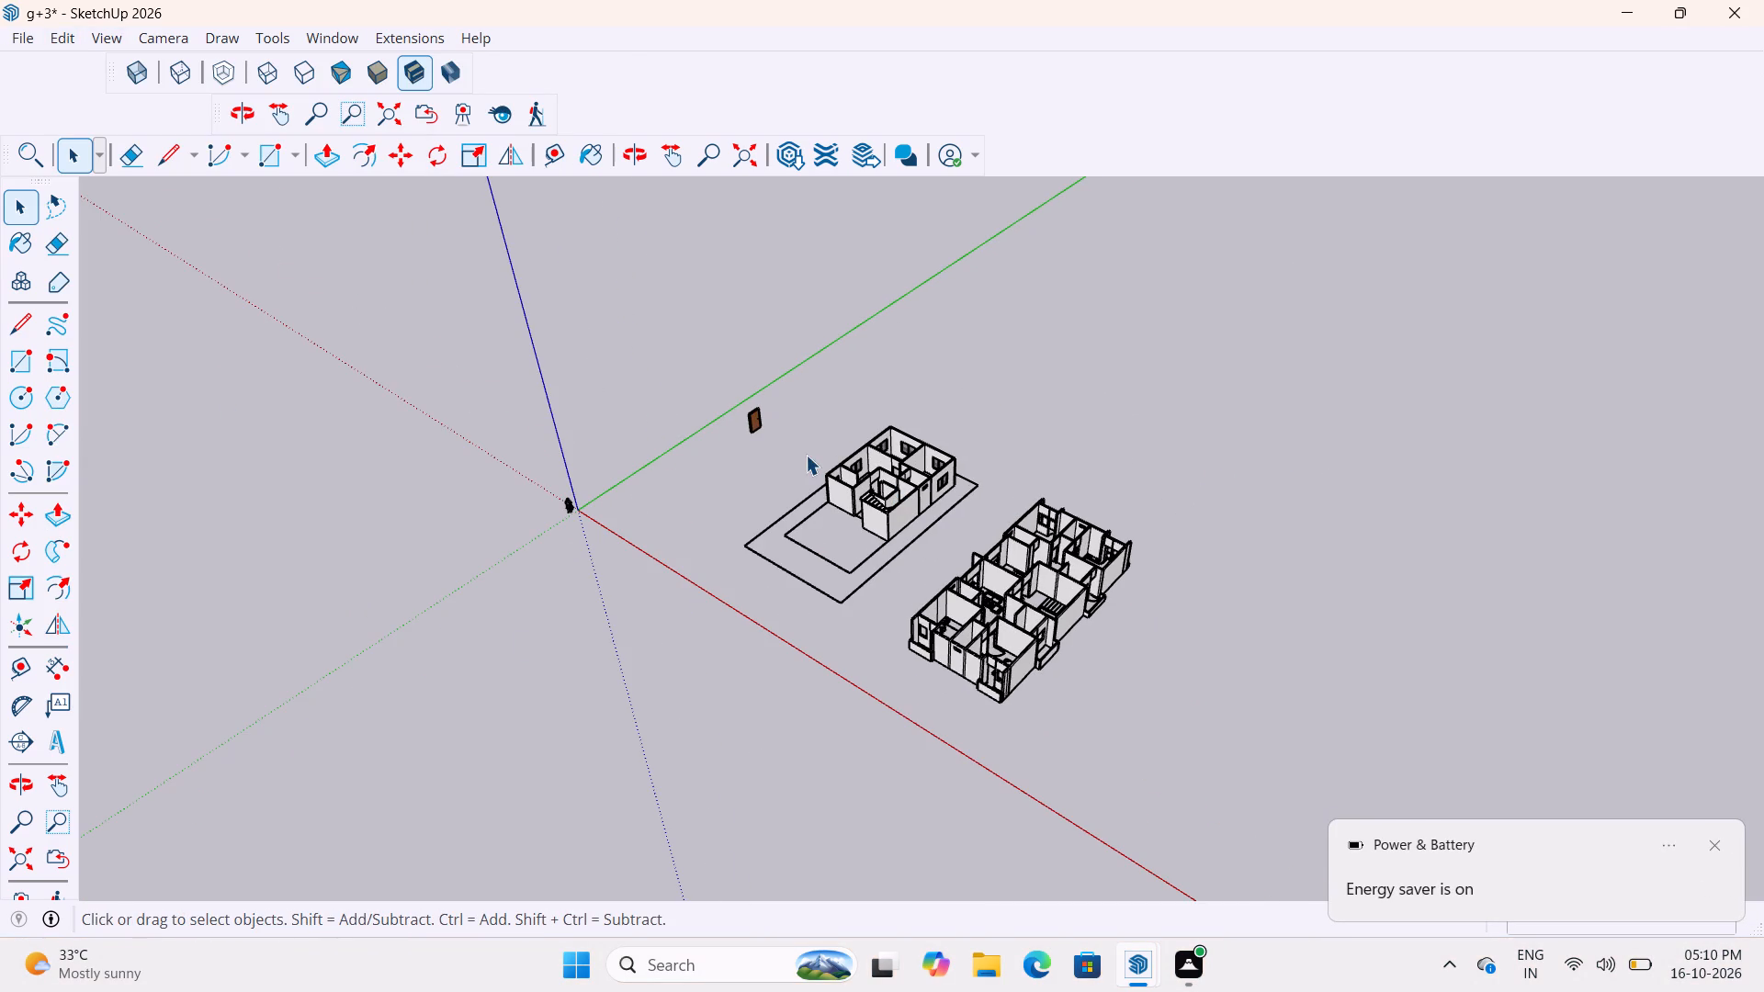
scroll(677, 527, "down", 5)
scroll(968, 648, "up", 7)
middle_click_drag(995, 481, 1157, 455)
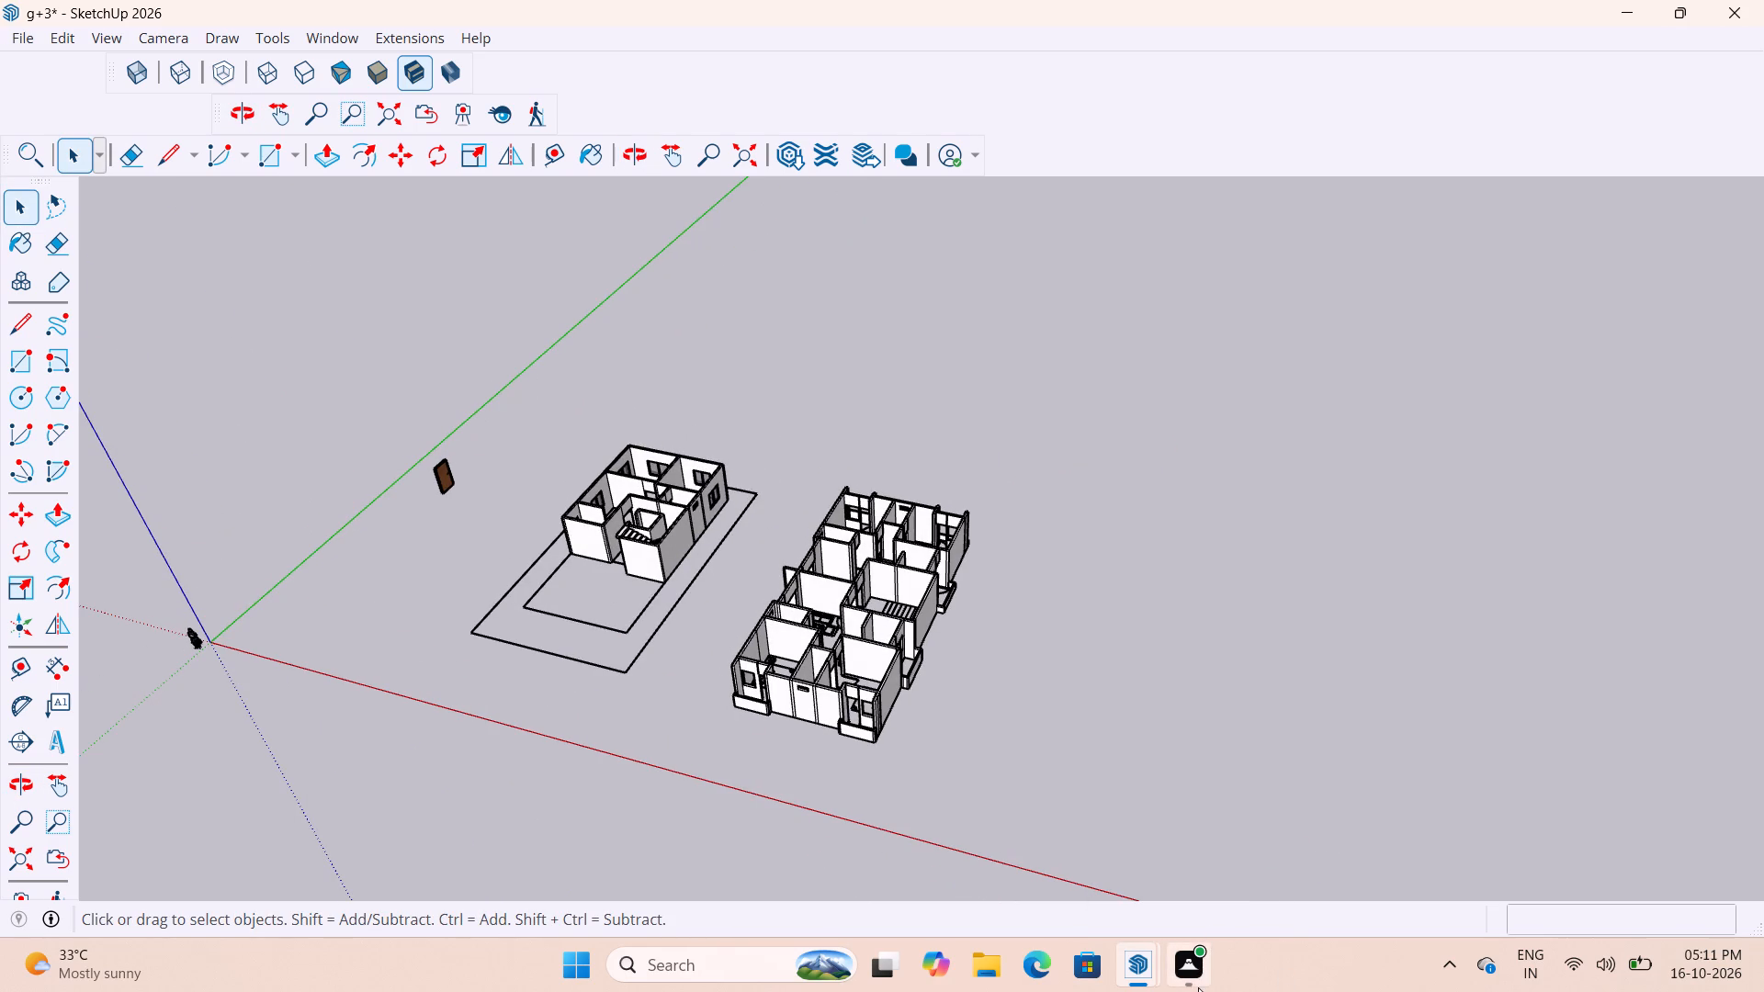
scroll(481, 539, "down", 1)
scroll(496, 531, "up", 3)
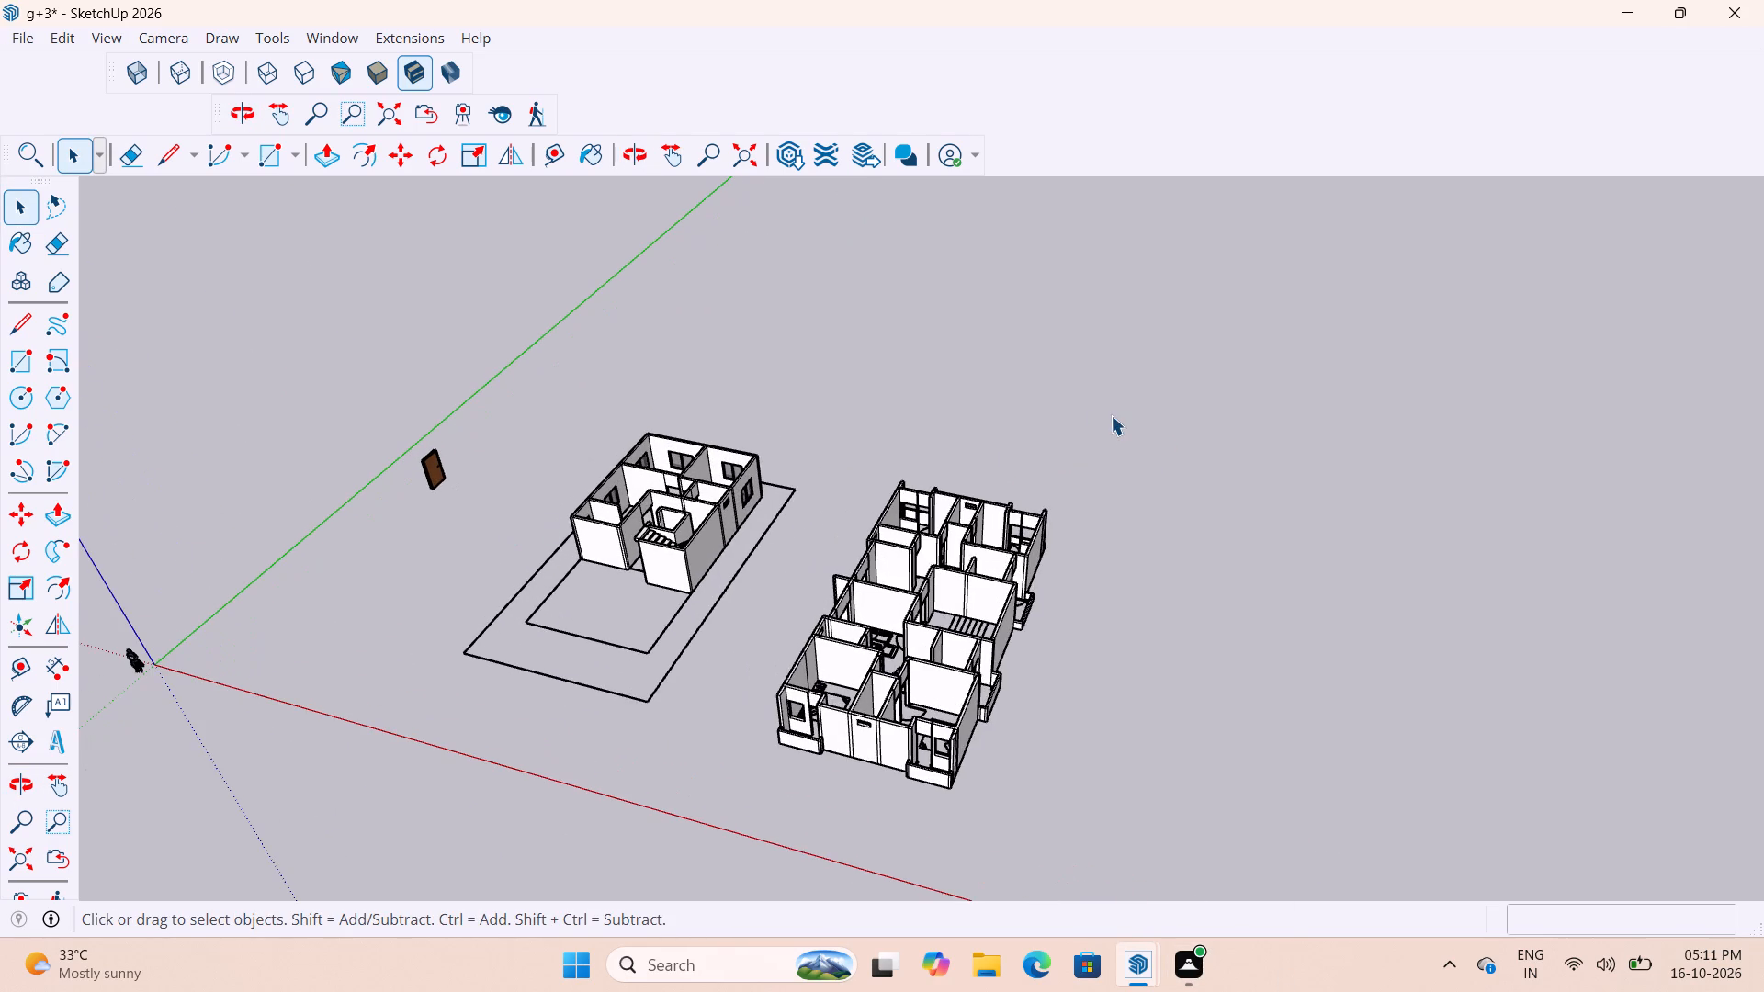
scroll(1111, 415, "down", 3)
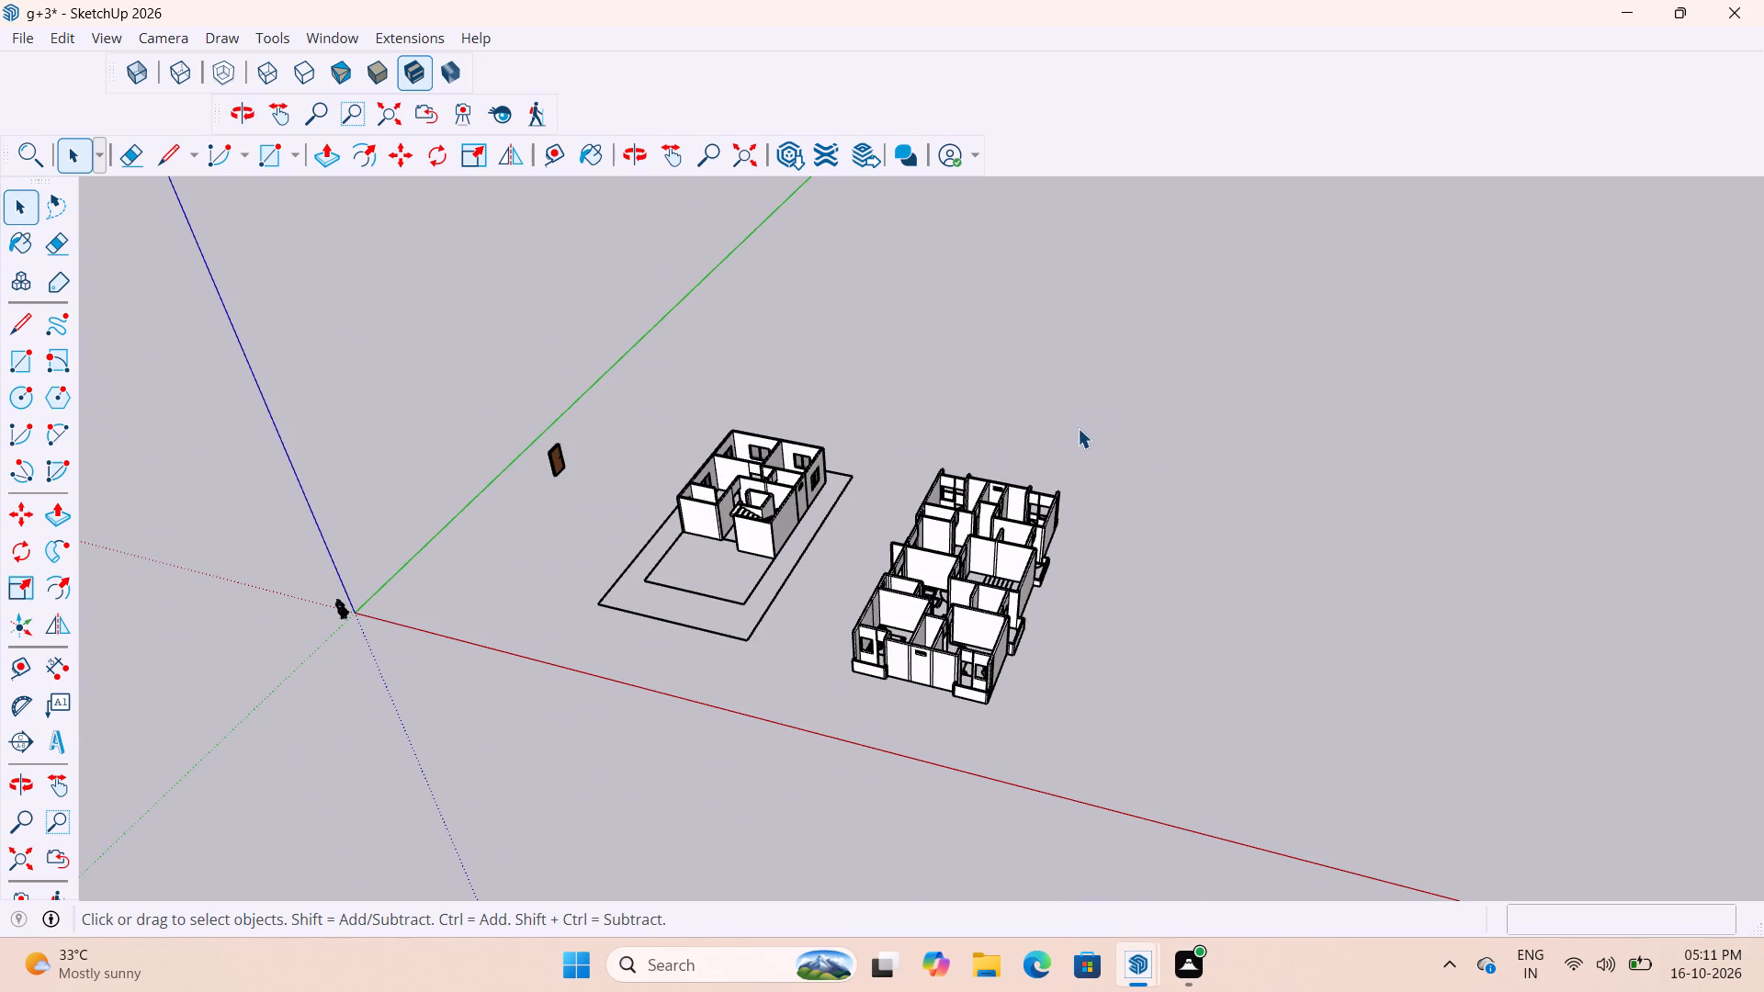
scroll(526, 528, "up", 4)
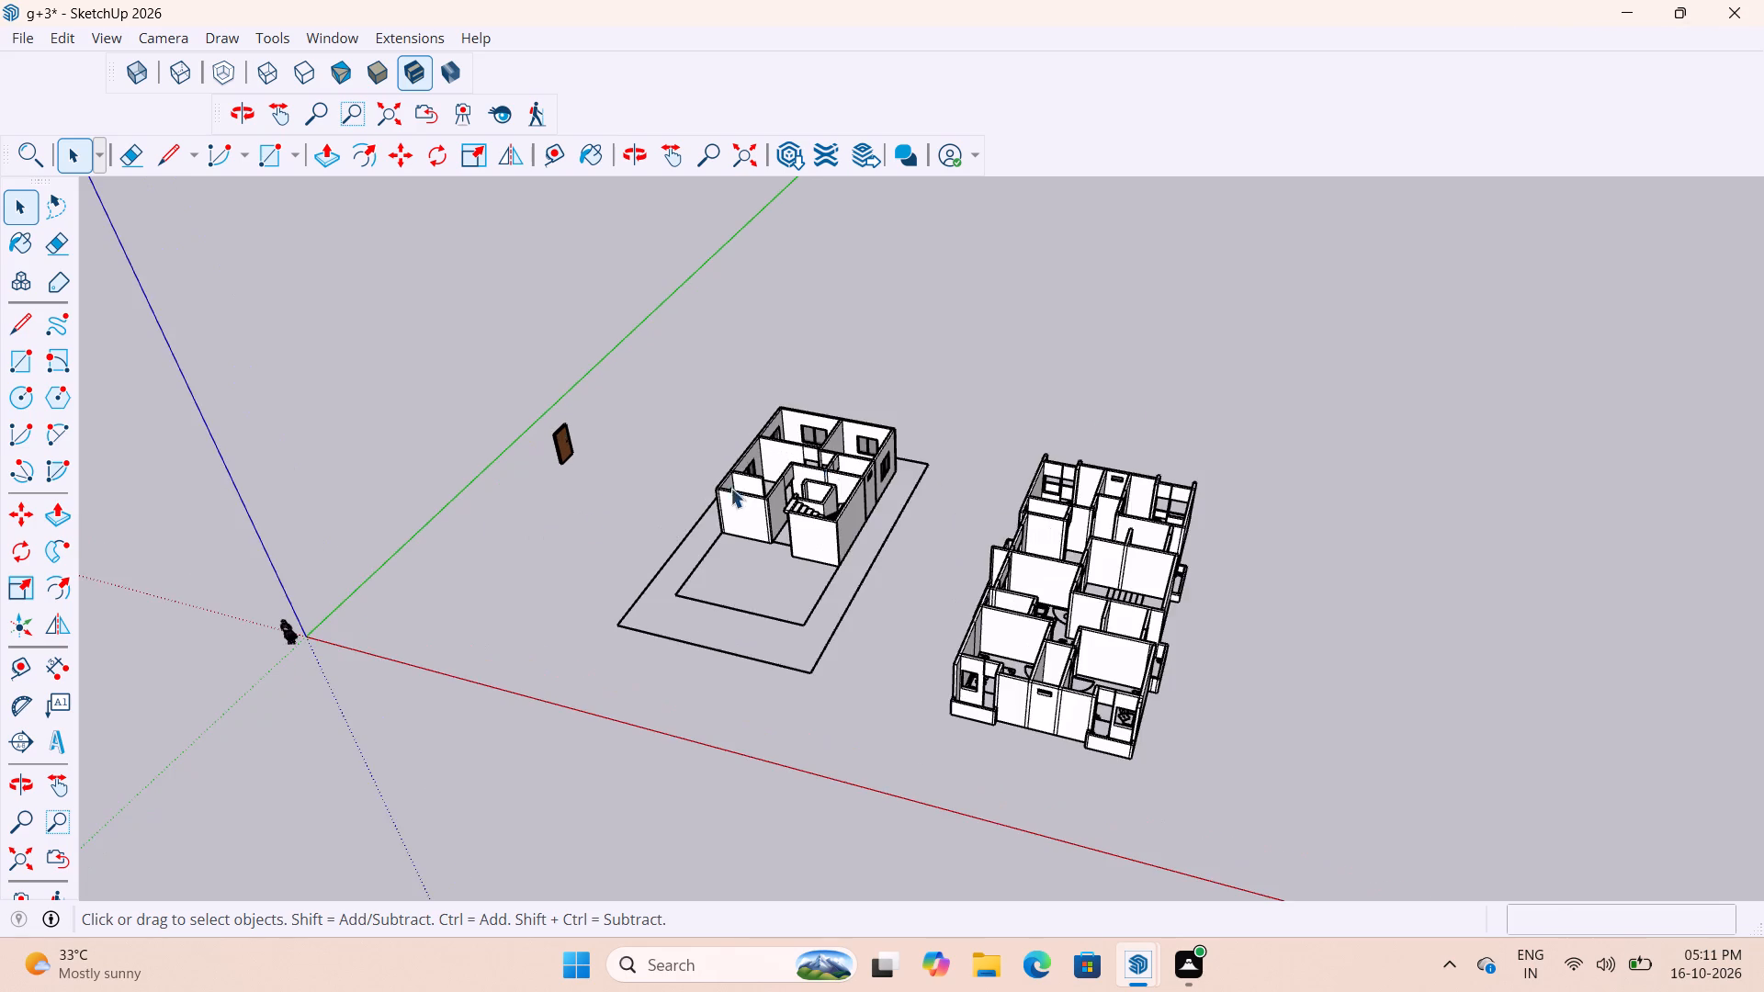
scroll(492, 521, "up", 8)
scroll(1007, 403, "down", 12)
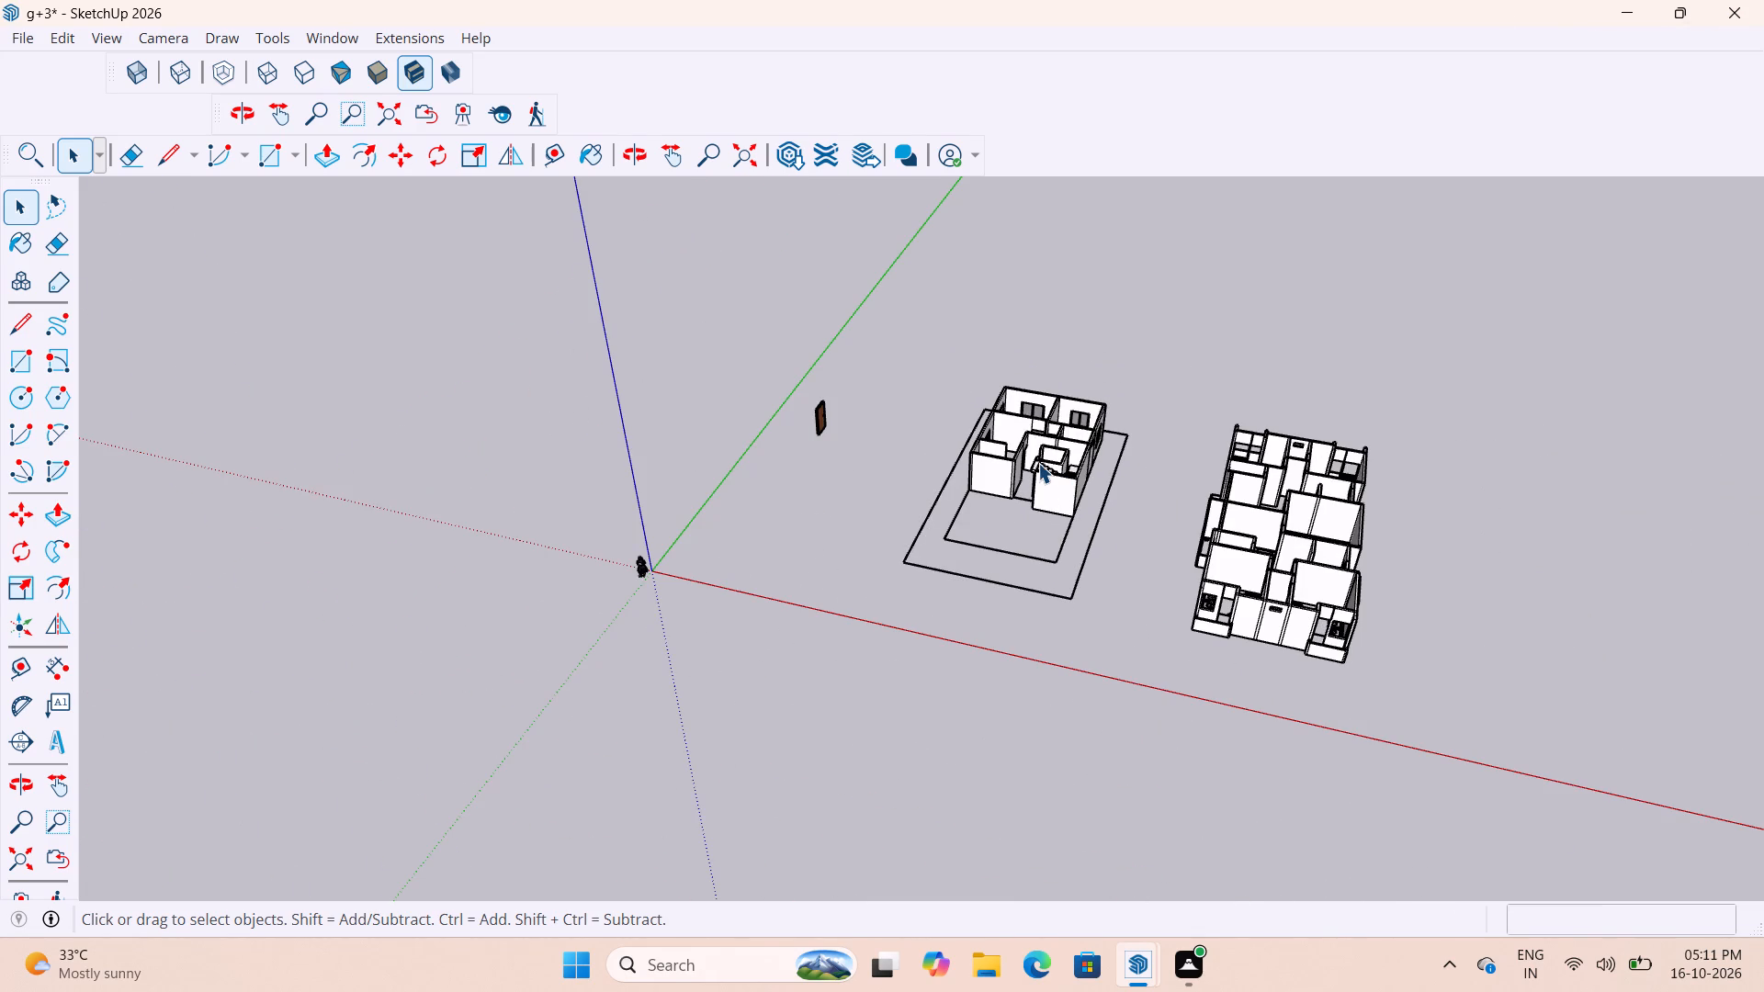
scroll(1386, 609, "up", 3)
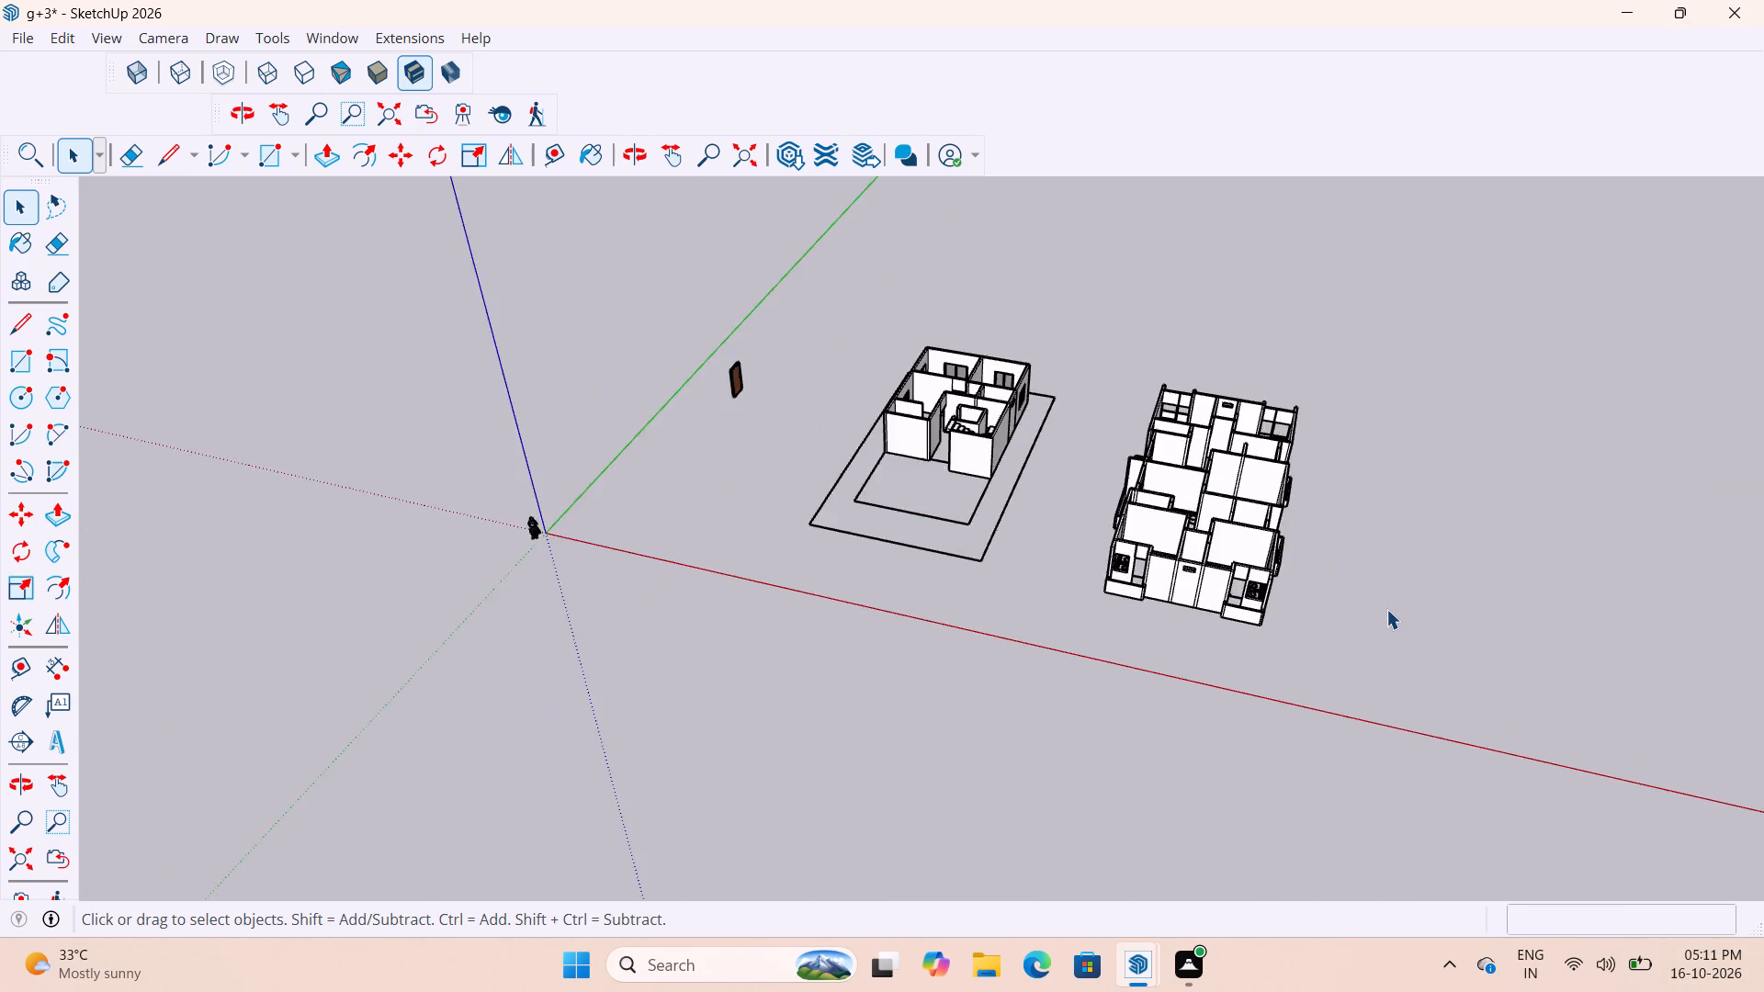
scroll(1386, 609, "up", 4)
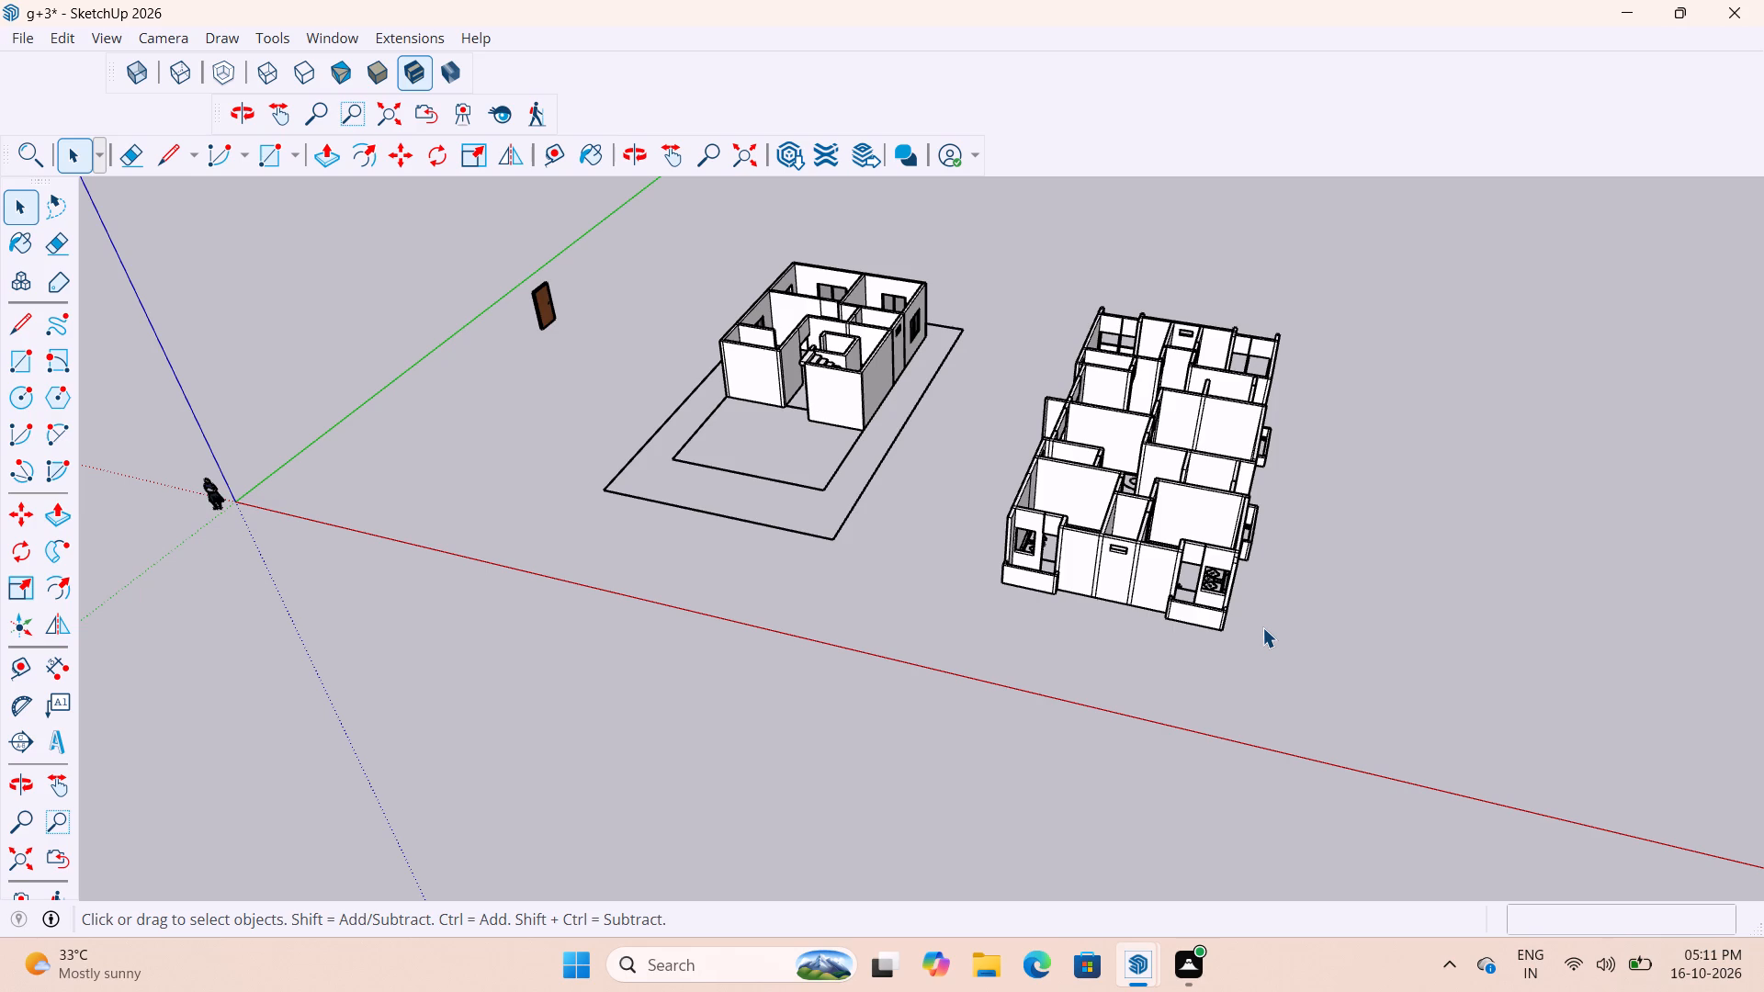
scroll(1297, 555, "up", 4)
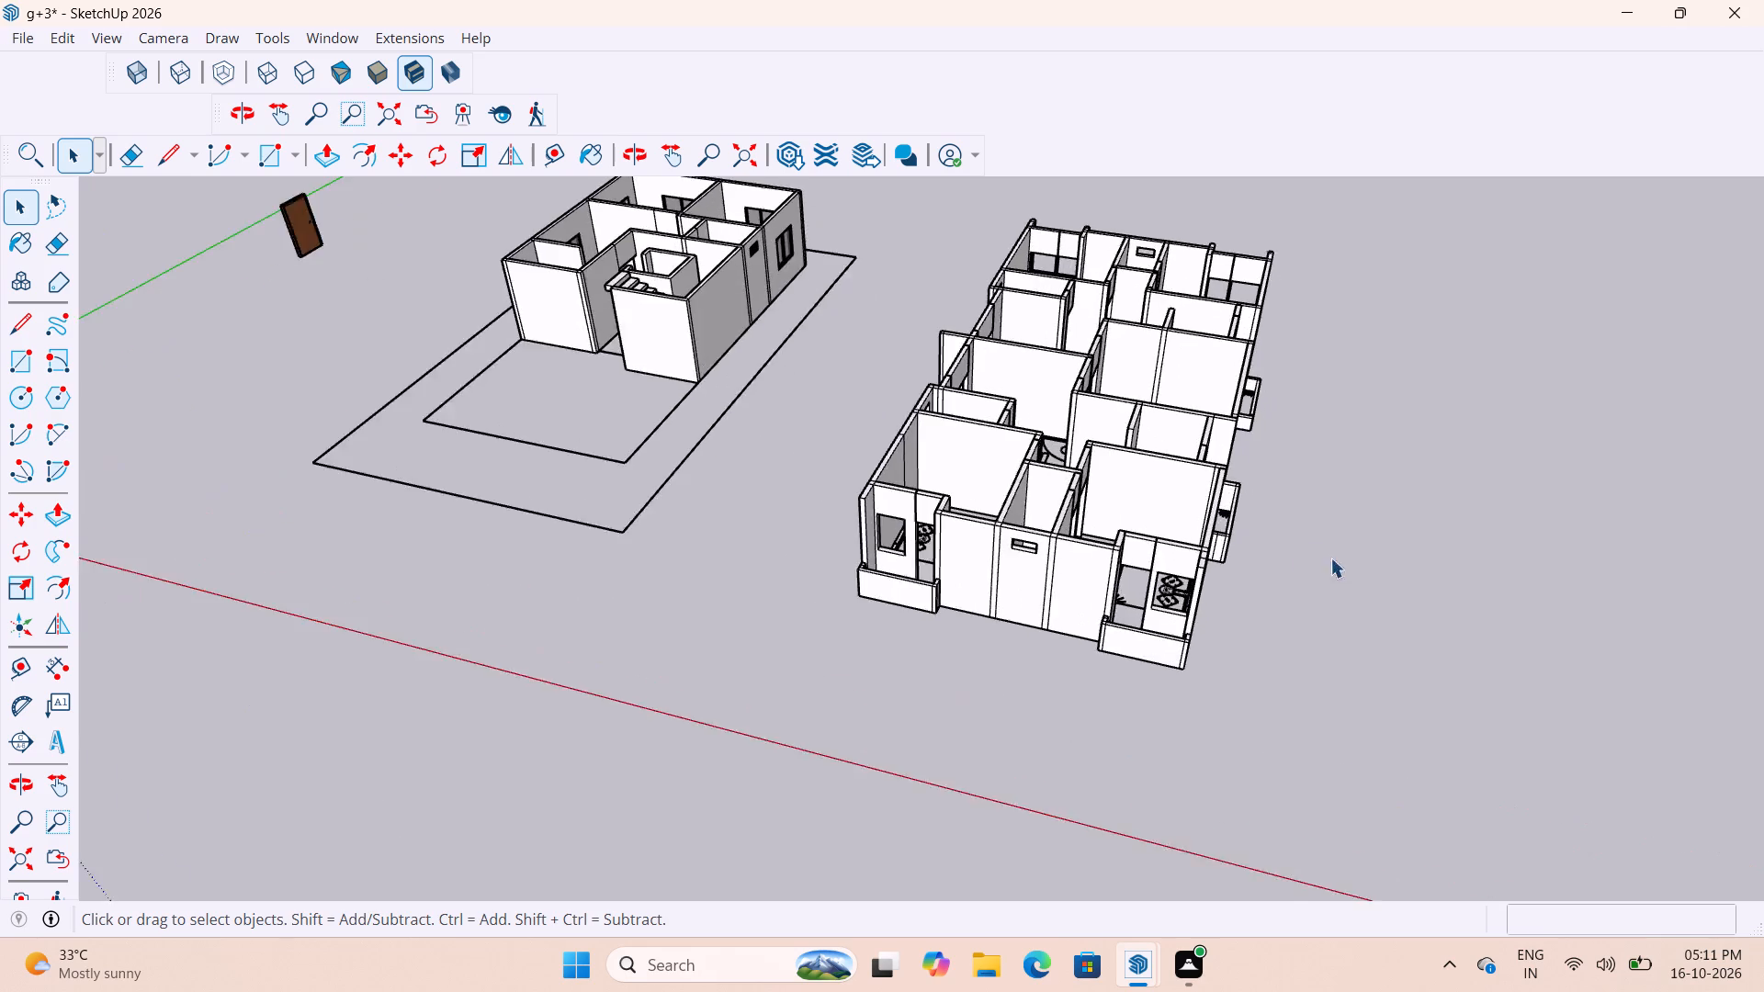
scroll(1330, 558, "up", 1)
scroll(1388, 811, "down", 3)
scroll(1393, 911, "down", 4)
scroll(1032, 547, "down", 10)
scroll(868, 469, "up", 8)
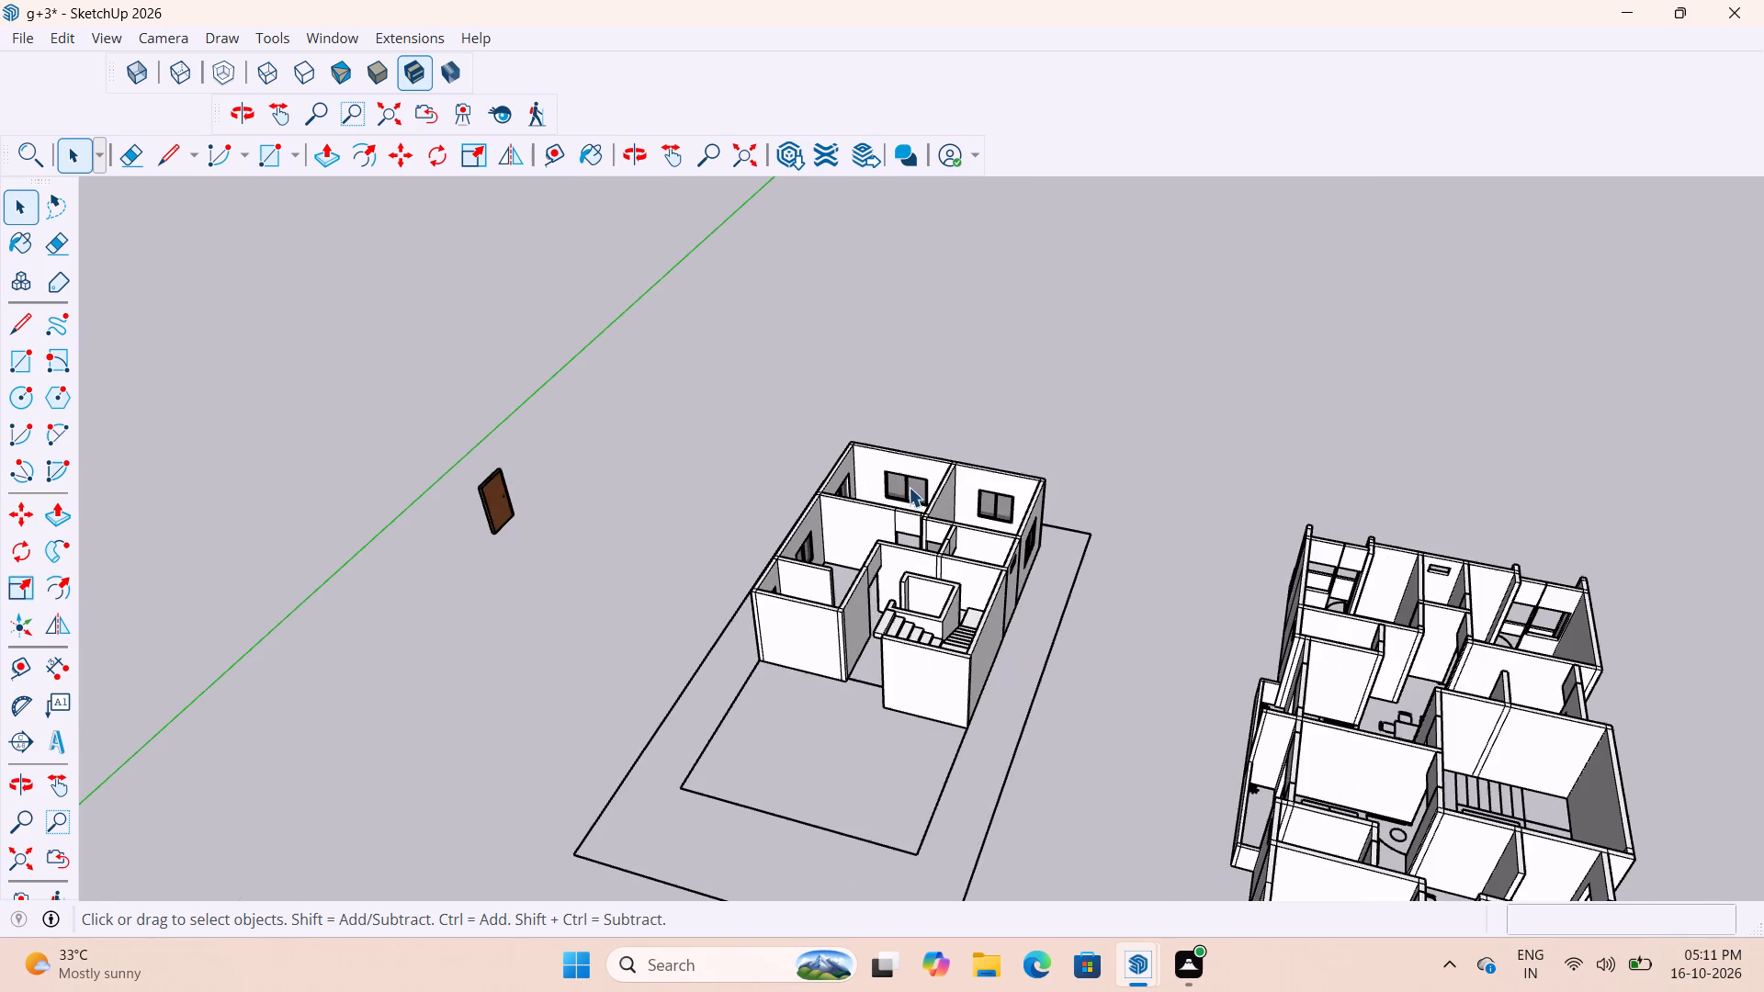
scroll(876, 63, "up", 1)
scroll(1034, 420, "up", 4)
scroll(934, 409, "down", 5)
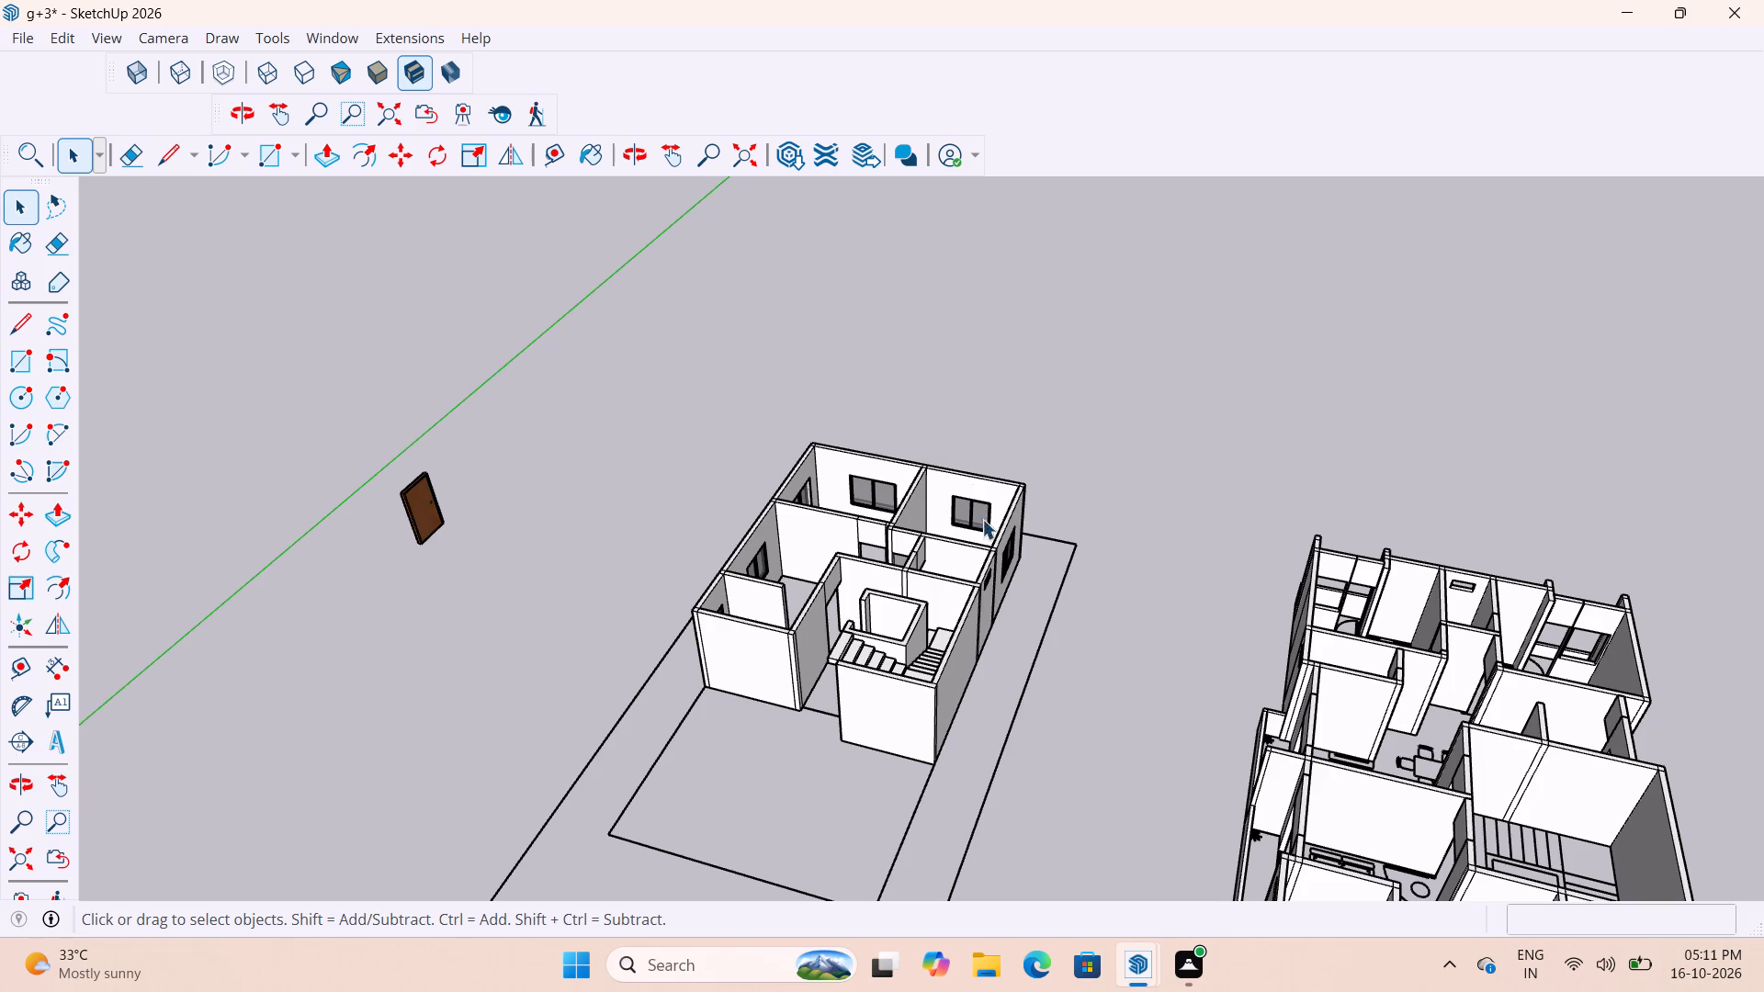
scroll(1001, 524, "down", 4)
scroll(1004, 552, "up", 8)
middle_click_drag(1076, 449, 1135, 394)
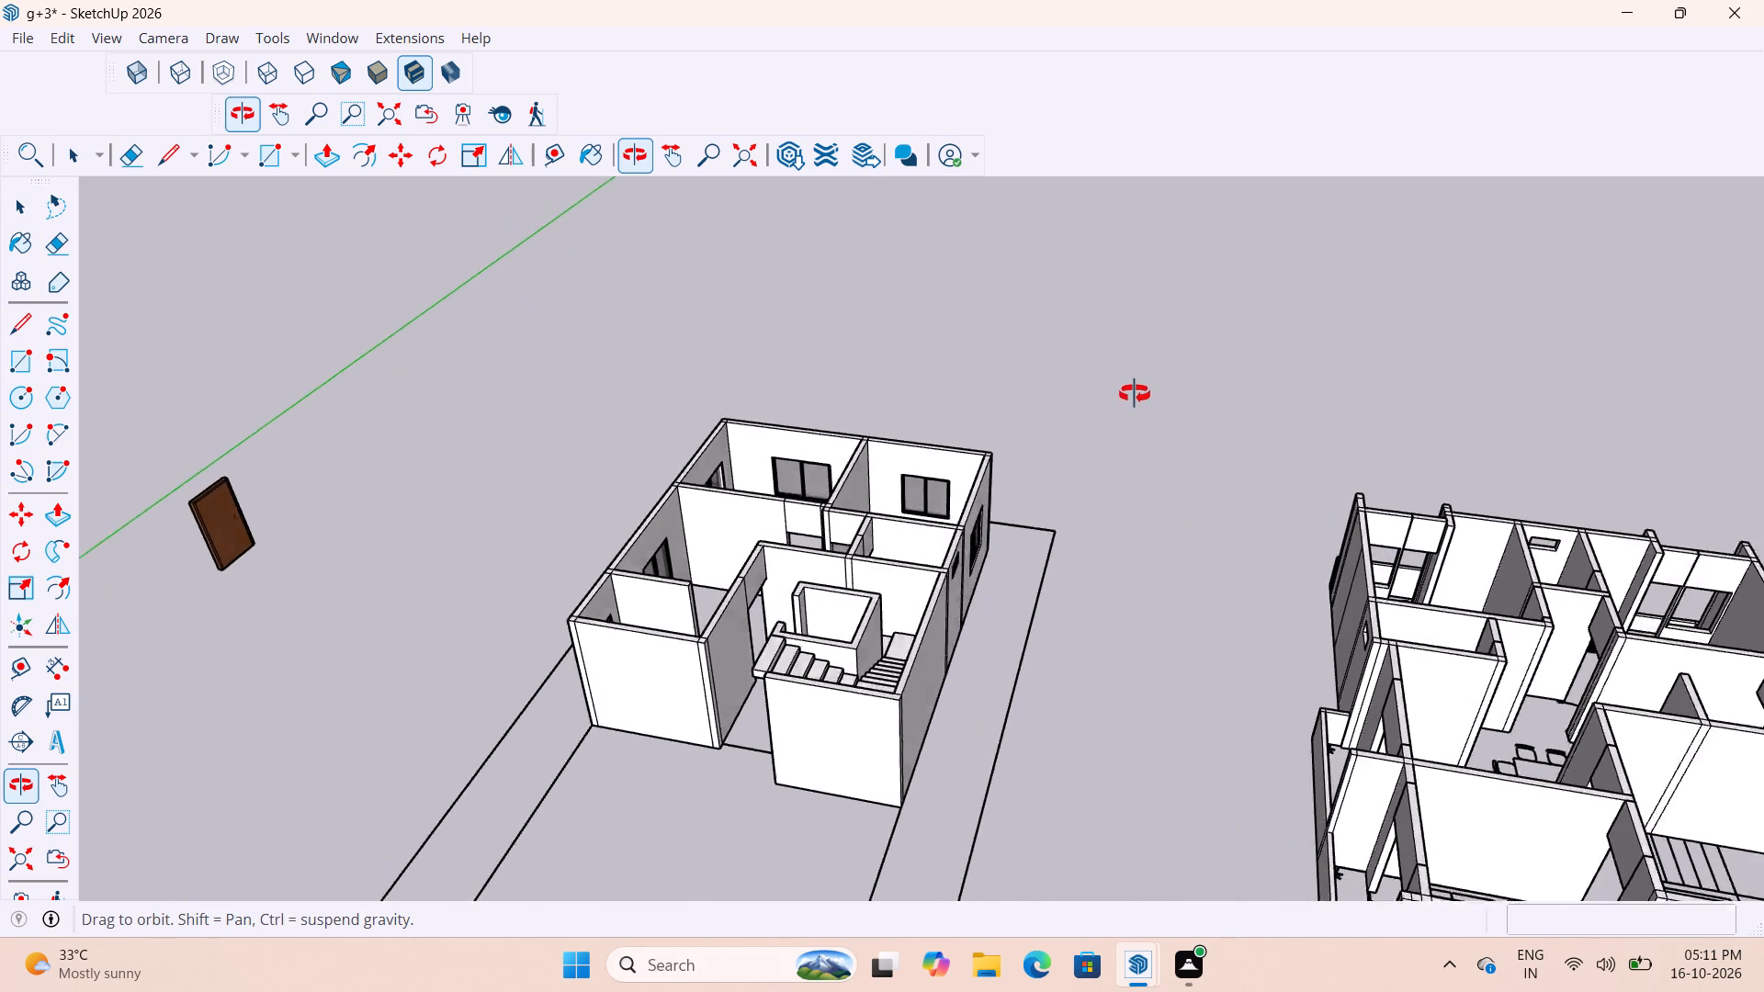
middle_click_drag(1135, 394, 1216, 469)
scroll(917, 546, "up", 9)
scroll(964, 600, "down", 5)
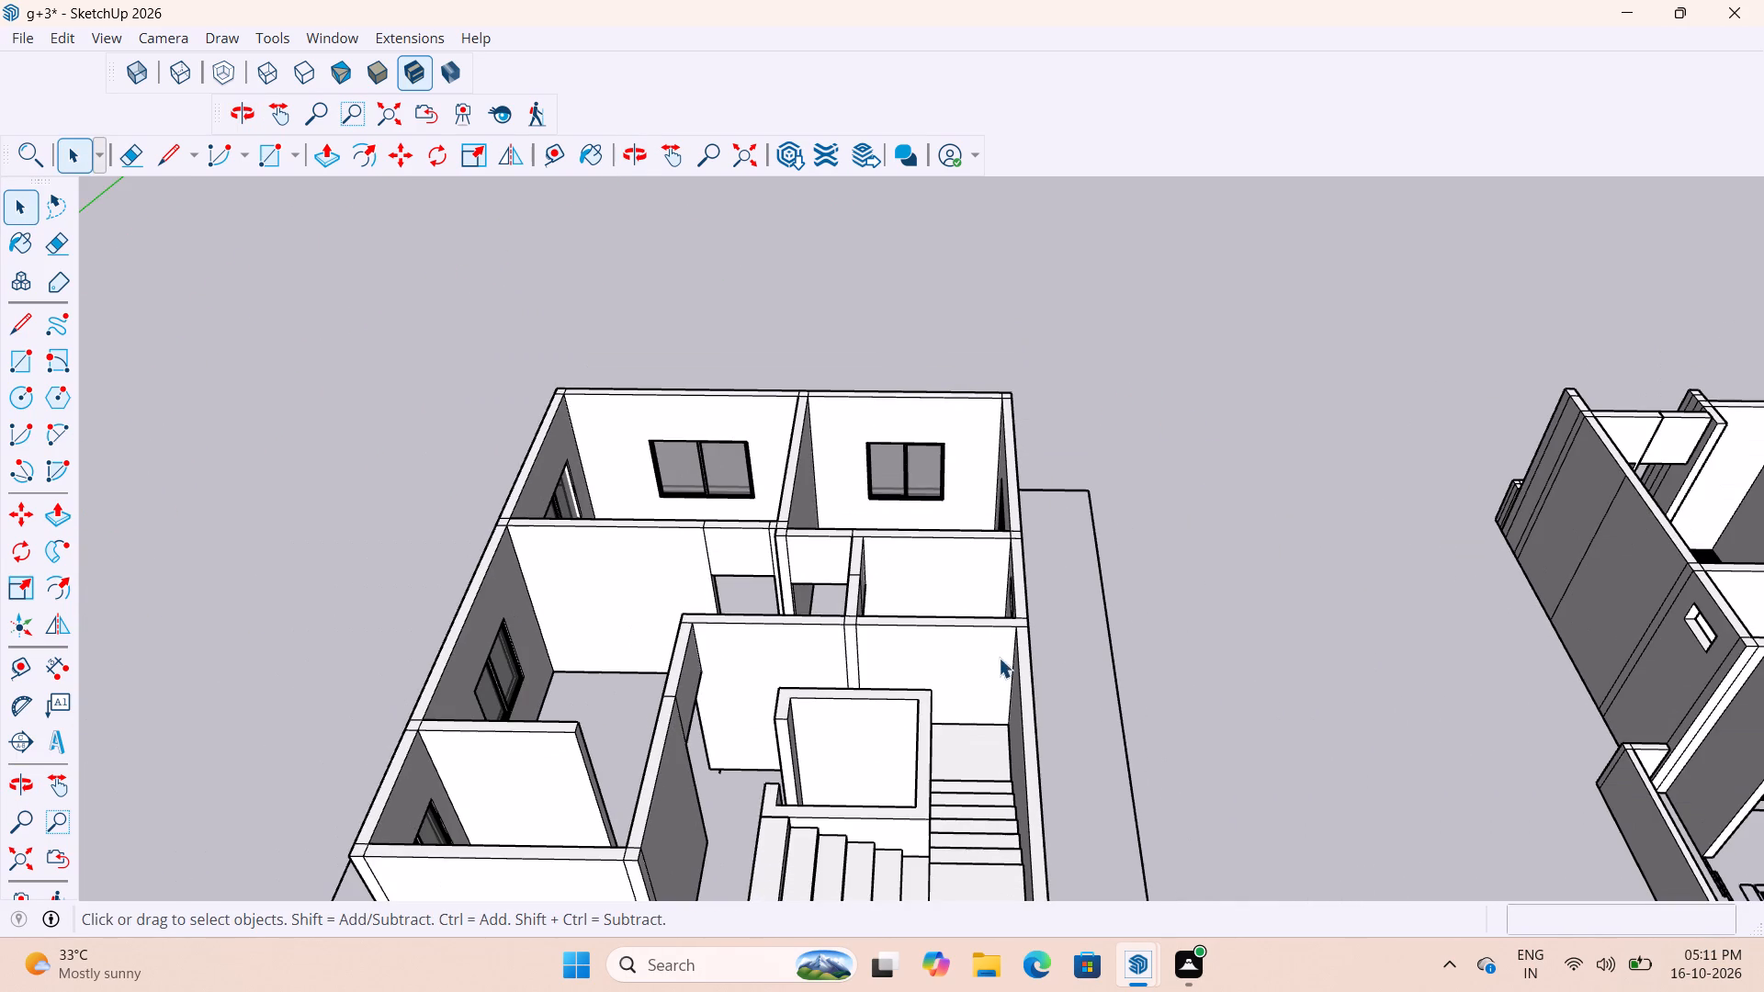
scroll(976, 662, "down", 6)
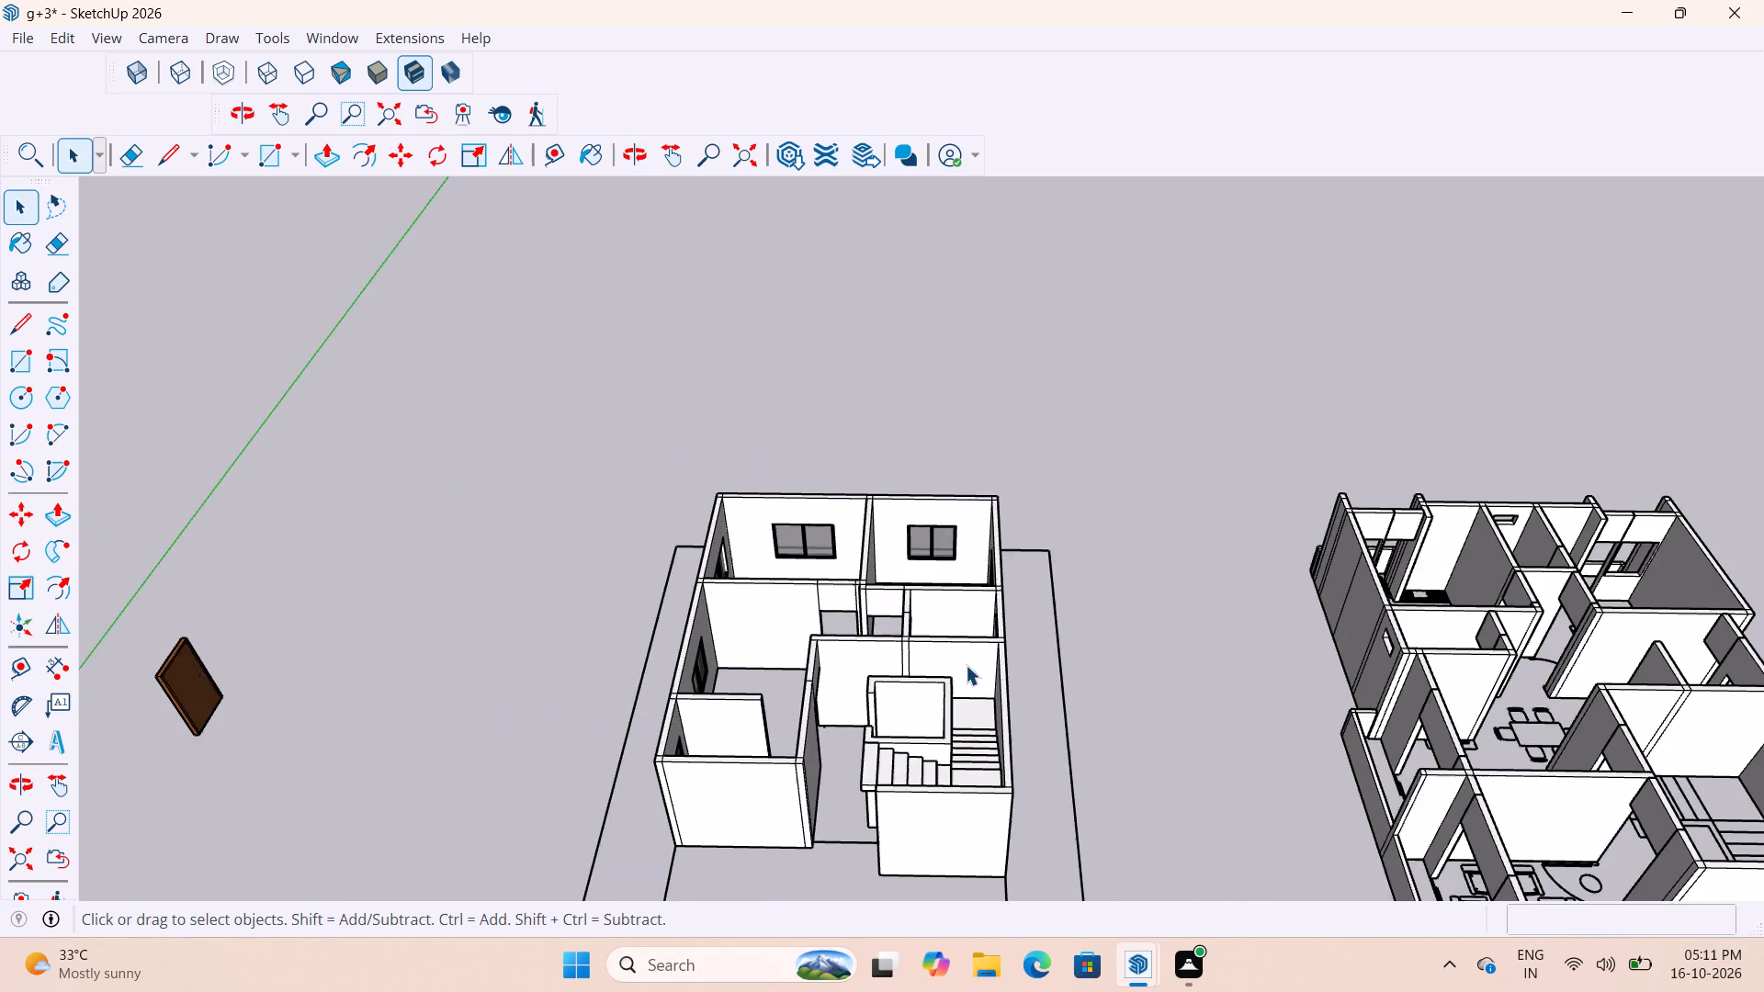
Examine the building's rooms, staircase, fitted windows and remaining door openings from several angles.
scroll(966, 665, "down", 6)
scroll(908, 569, "down", 7)
scroll(930, 777, "up", 13)
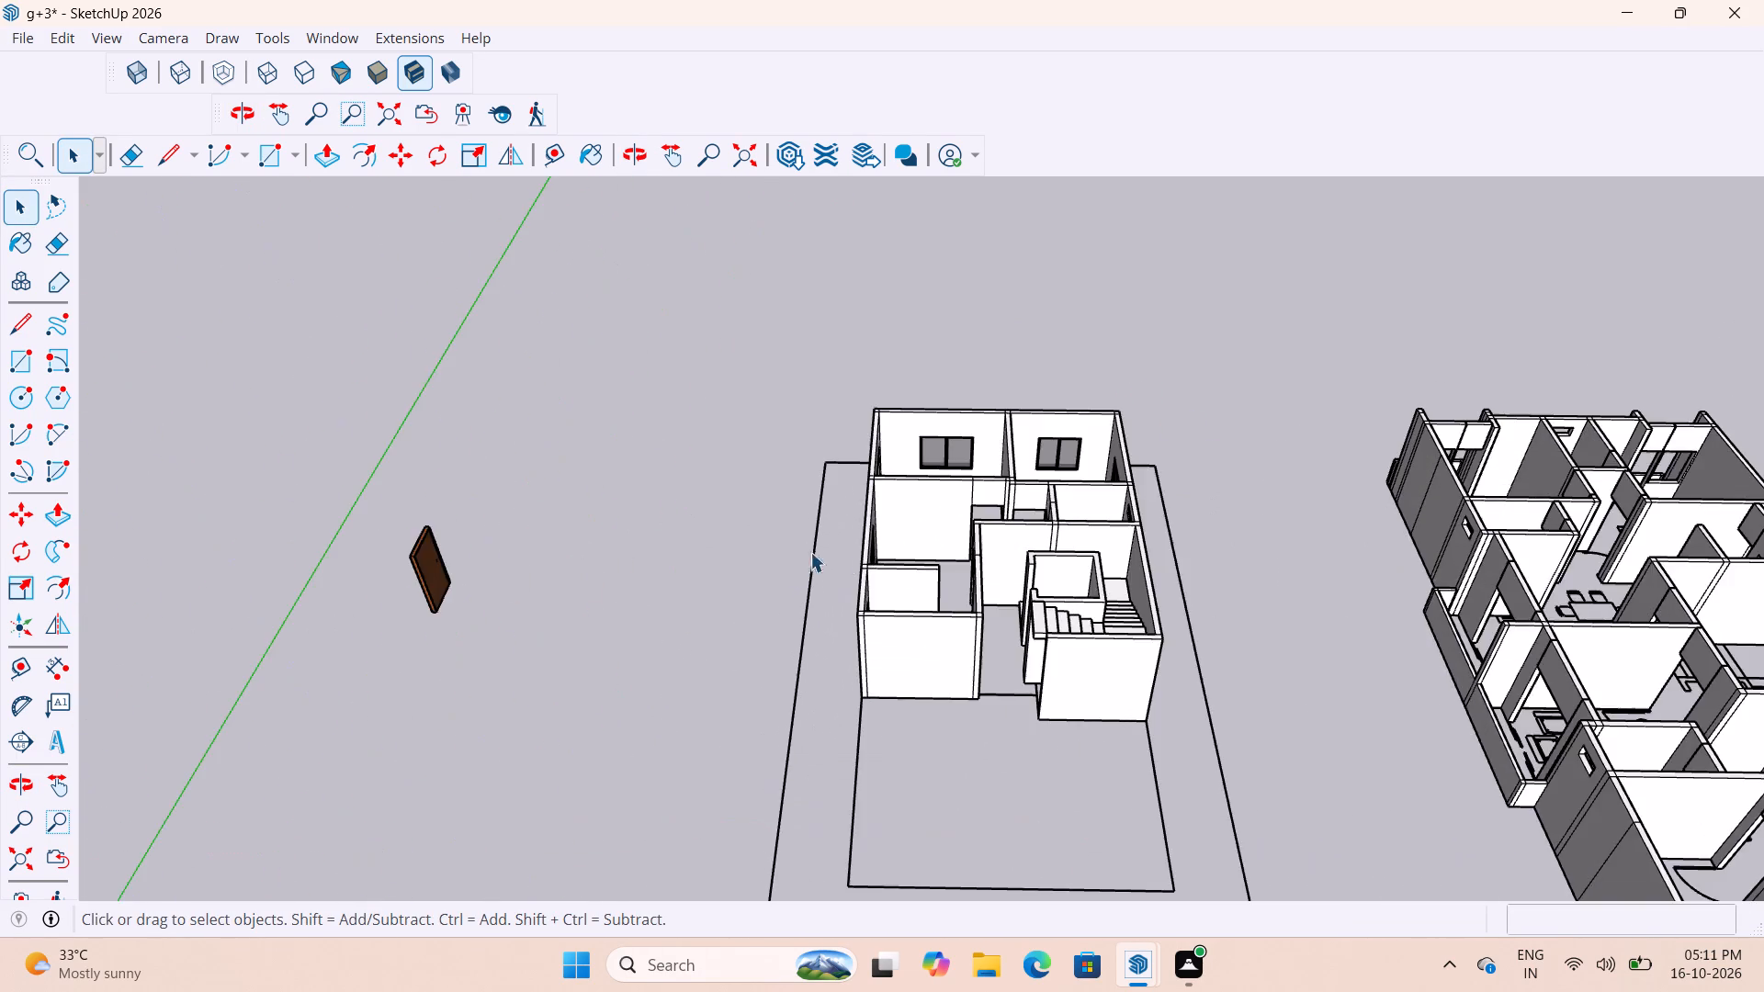
middle_click_drag(1086, 594, 774, 590)
scroll(1384, 541, "down", 10)
middle_click_drag(989, 734, 1265, 714)
scroll(972, 675, "up", 16)
middle_click_drag(1055, 558, 1247, 519)
scroll(1085, 546, "up", 1)
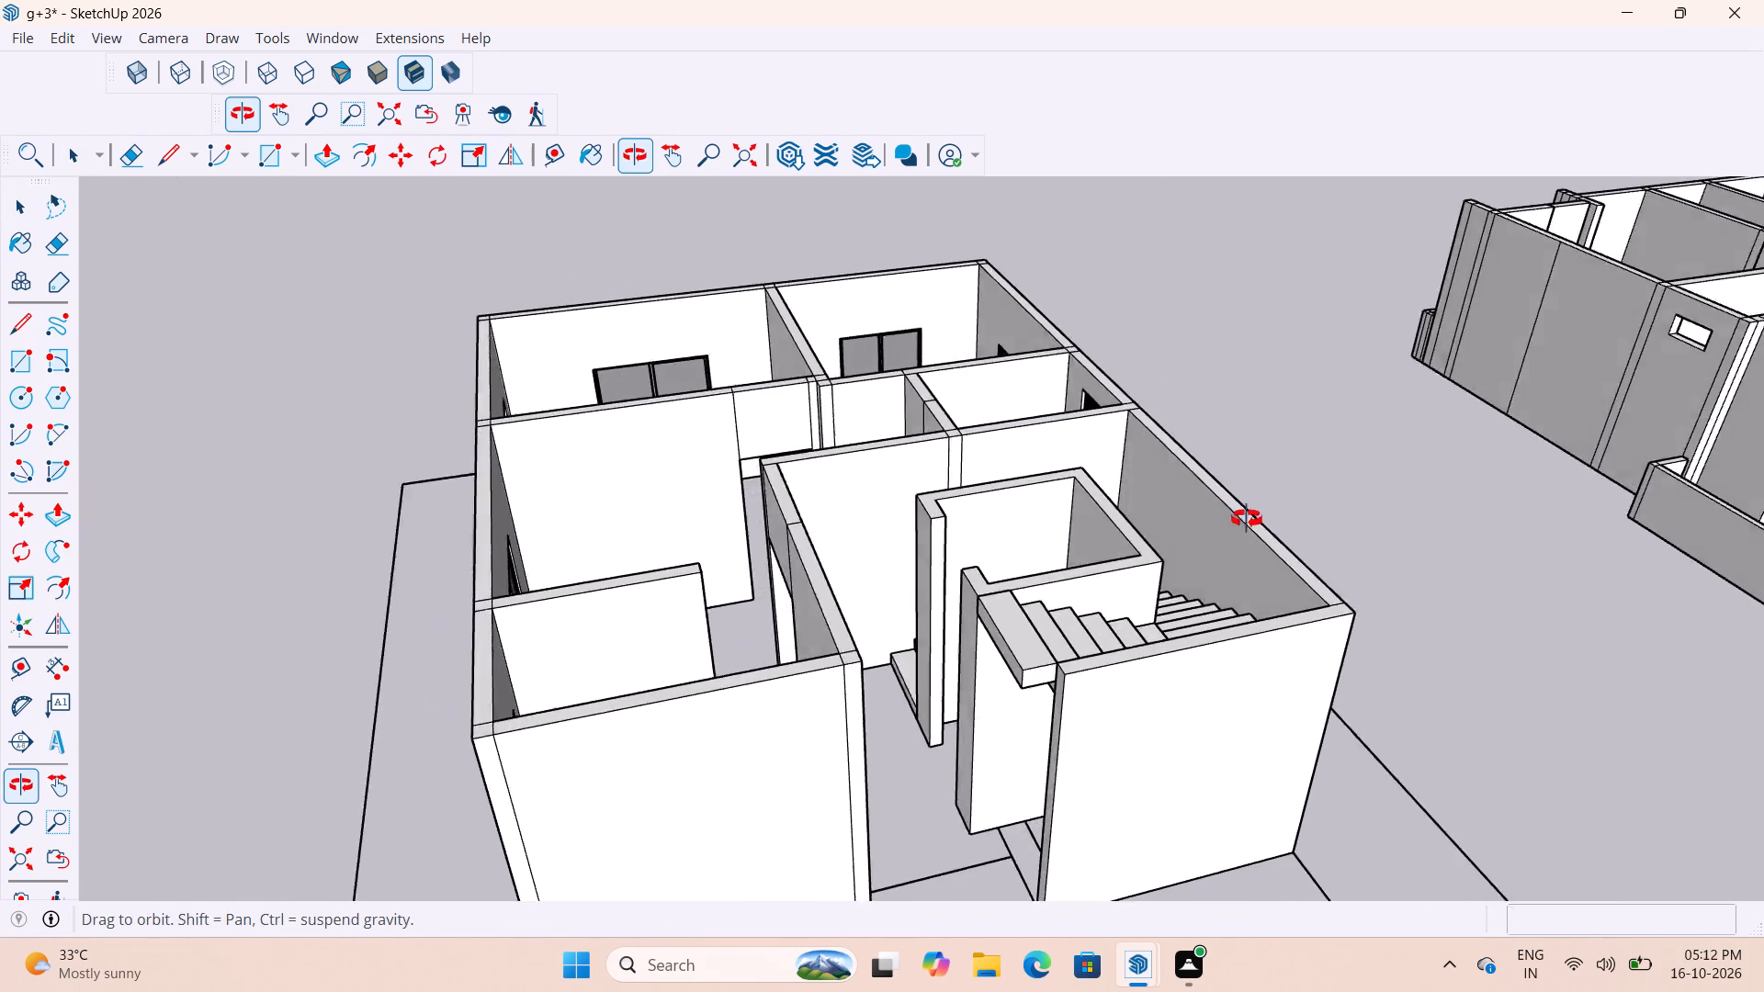
middle_click_drag(1247, 519, 1135, 547)
scroll(1012, 535, "up", 4)
scroll(1012, 535, "down", 5)
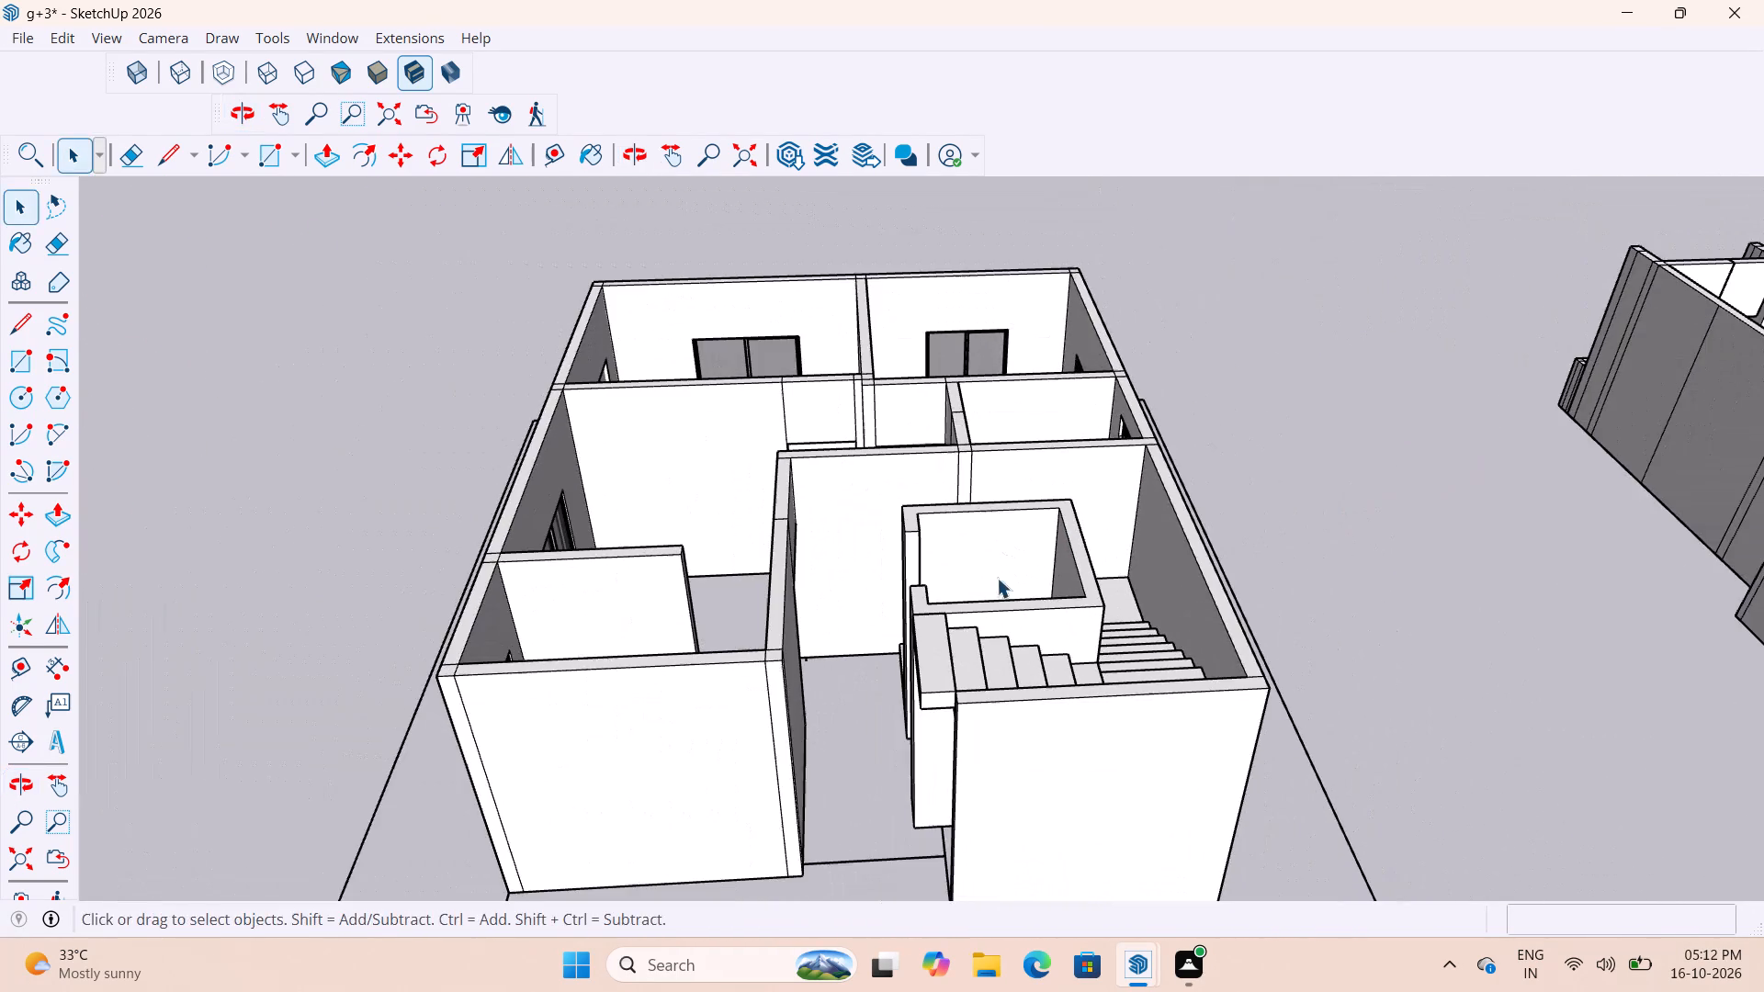
scroll(982, 610, "down", 5)
middle_click_drag(984, 614, 759, 733)
scroll(1012, 964, "down", 9)
scroll(986, 685, "down", 6)
middle_click_drag(1053, 727, 1136, 692)
scroll(1091, 659, "up", 5)
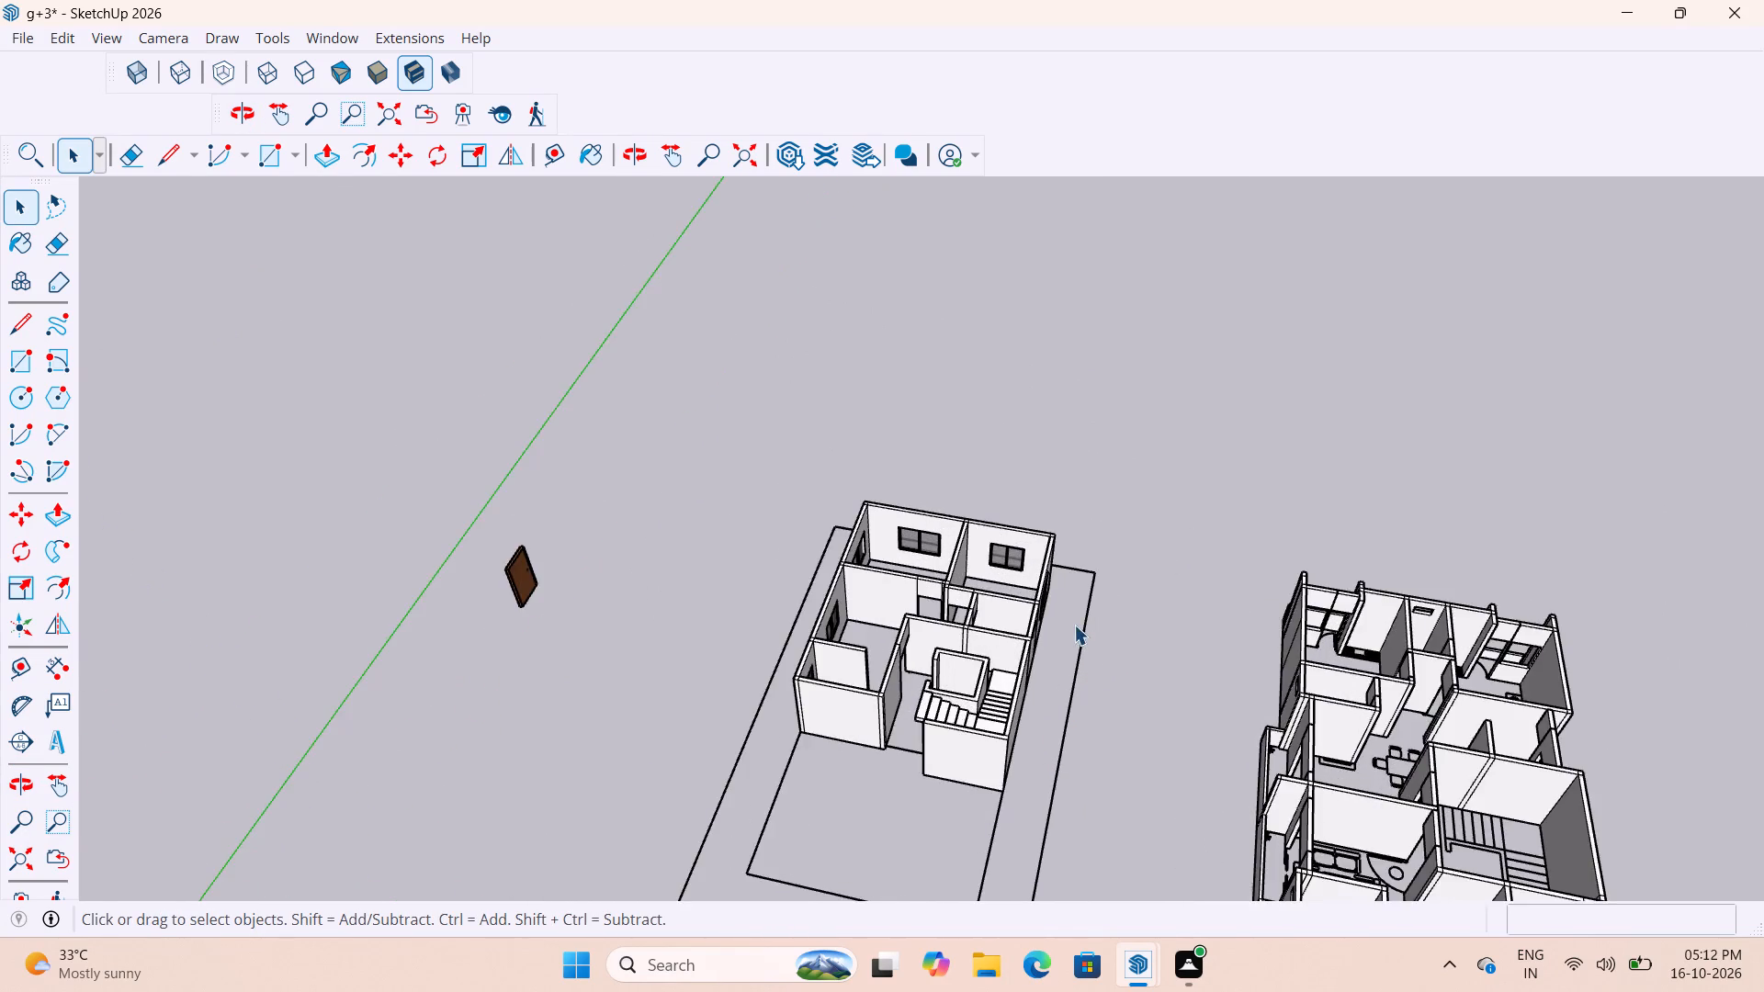
scroll(1074, 625, "up", 2)
scroll(917, 579, "up", 4)
scroll(975, 643, "down", 5)
middle_click_drag(987, 645, 1074, 591)
scroll(972, 583, "up", 7)
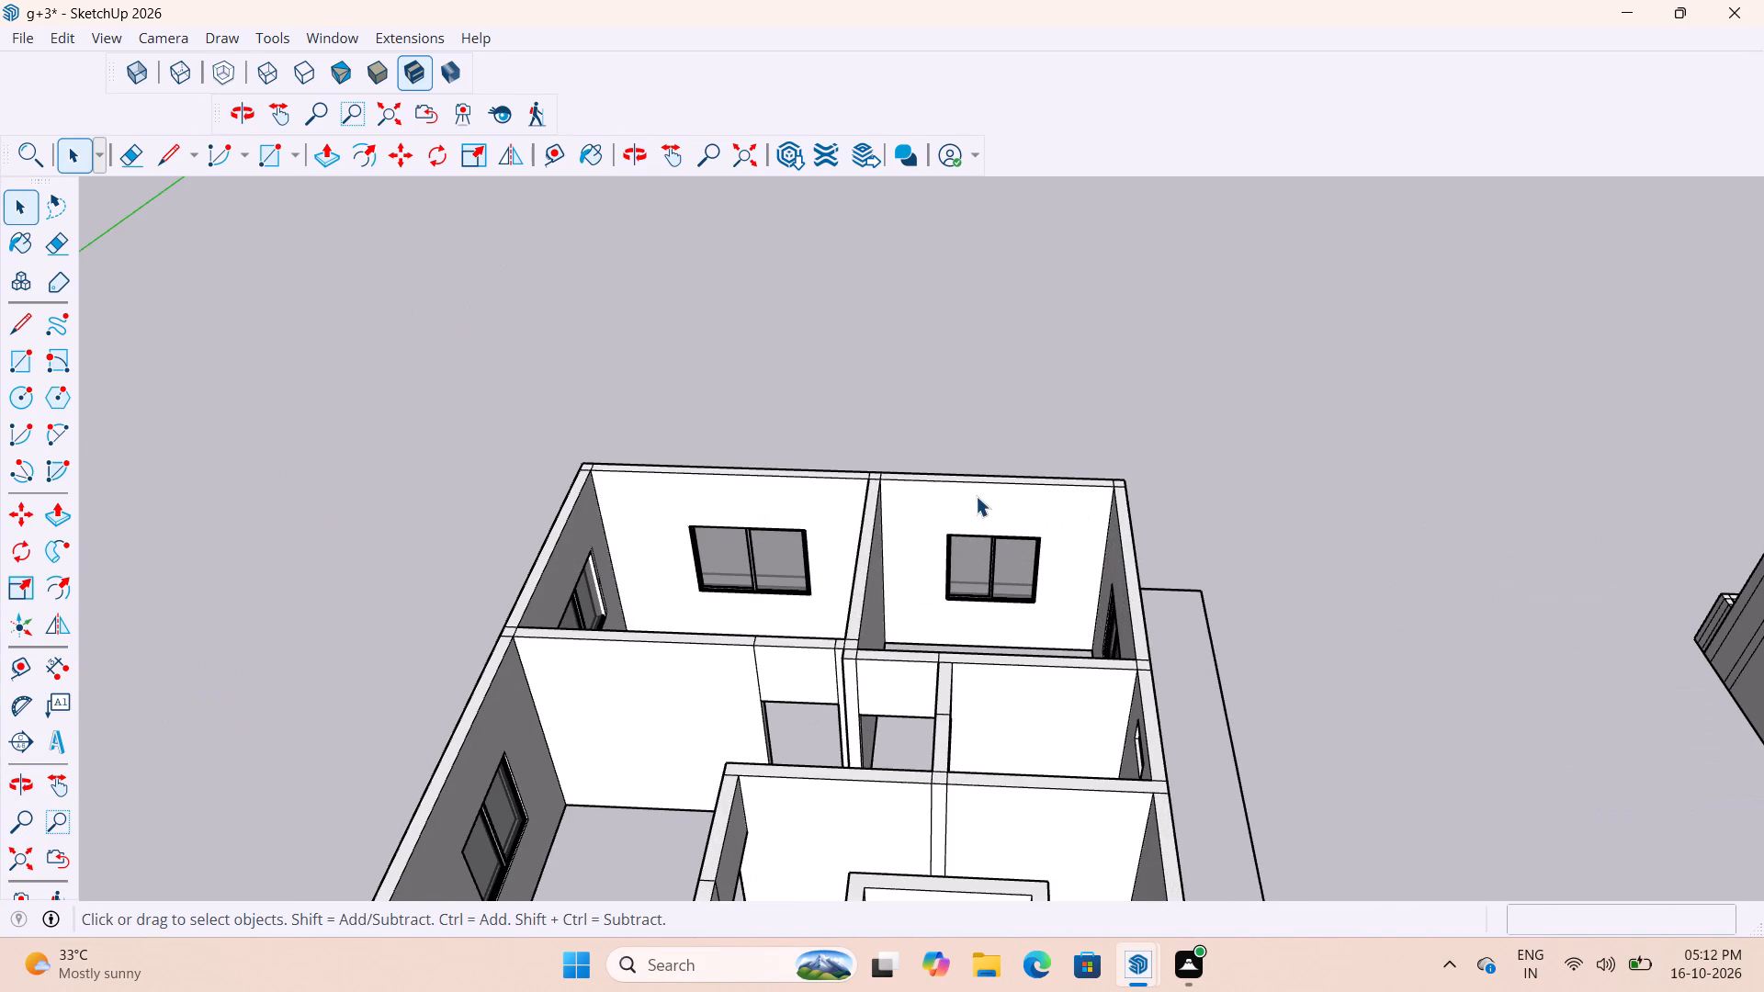
scroll(870, 498, "down", 6)
scroll(815, 679, "up", 5)
scroll(933, 481, "up", 2)
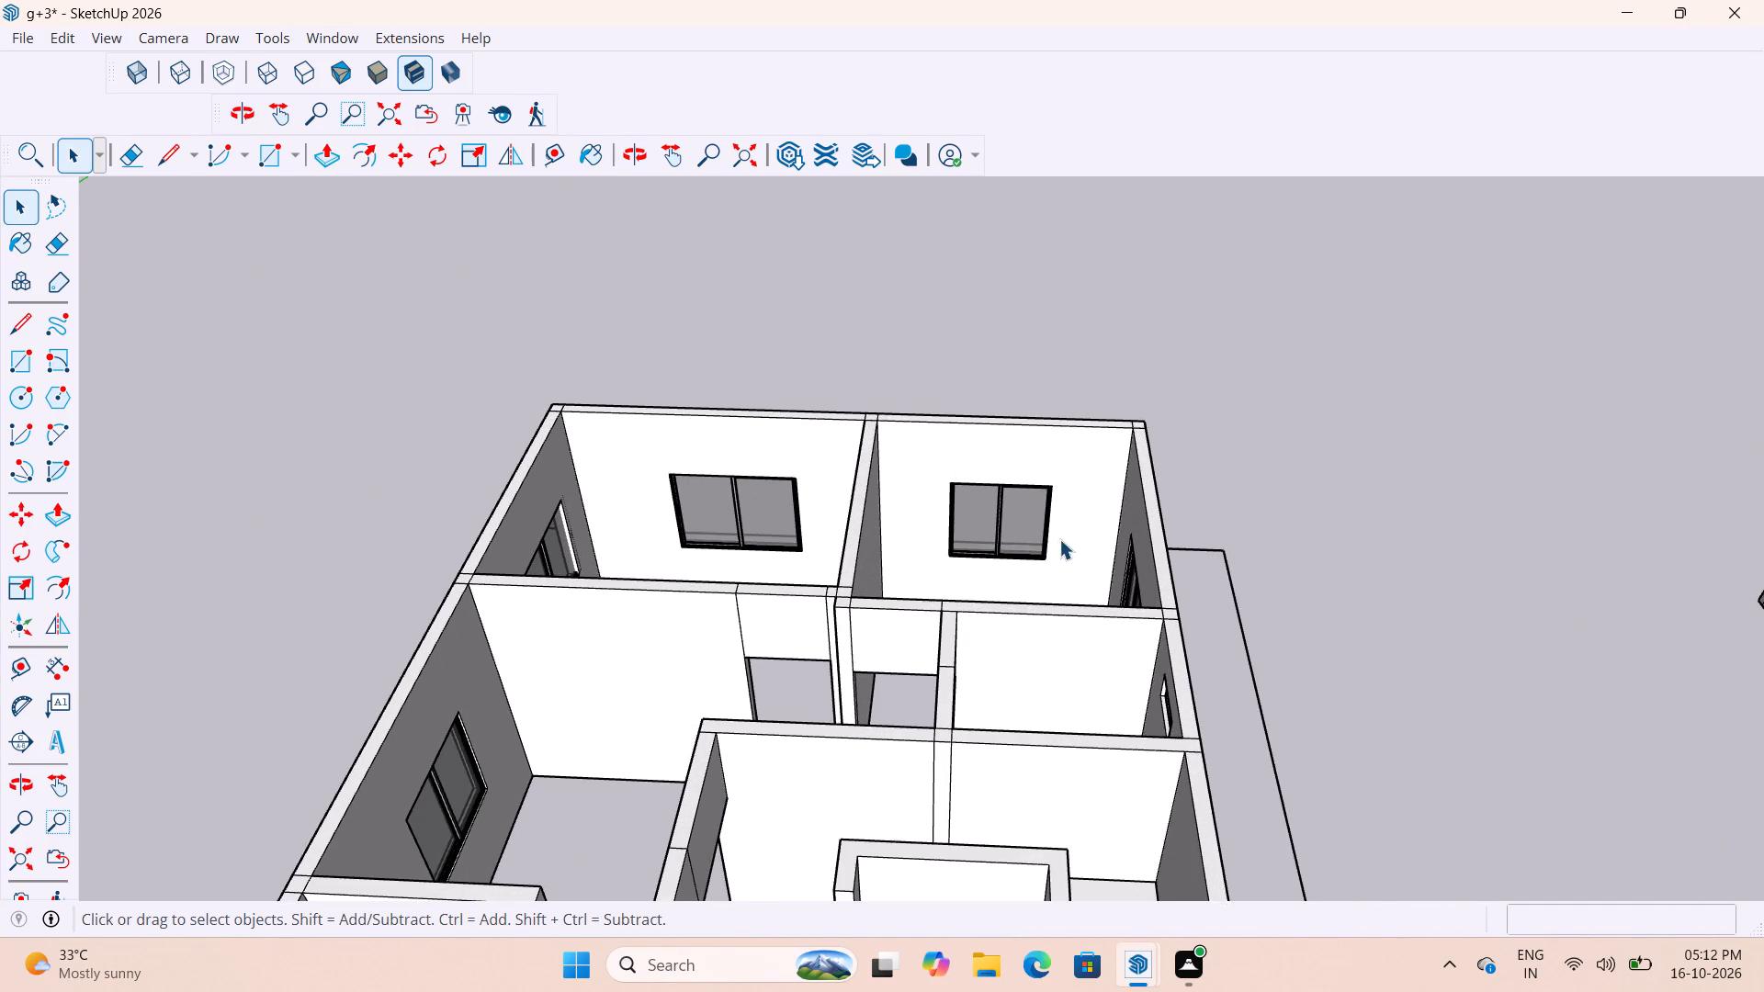
middle_click_drag(1012, 540, 537, 531)
scroll(714, 422, "down", 4)
middle_click_drag(793, 488, 1250, 535)
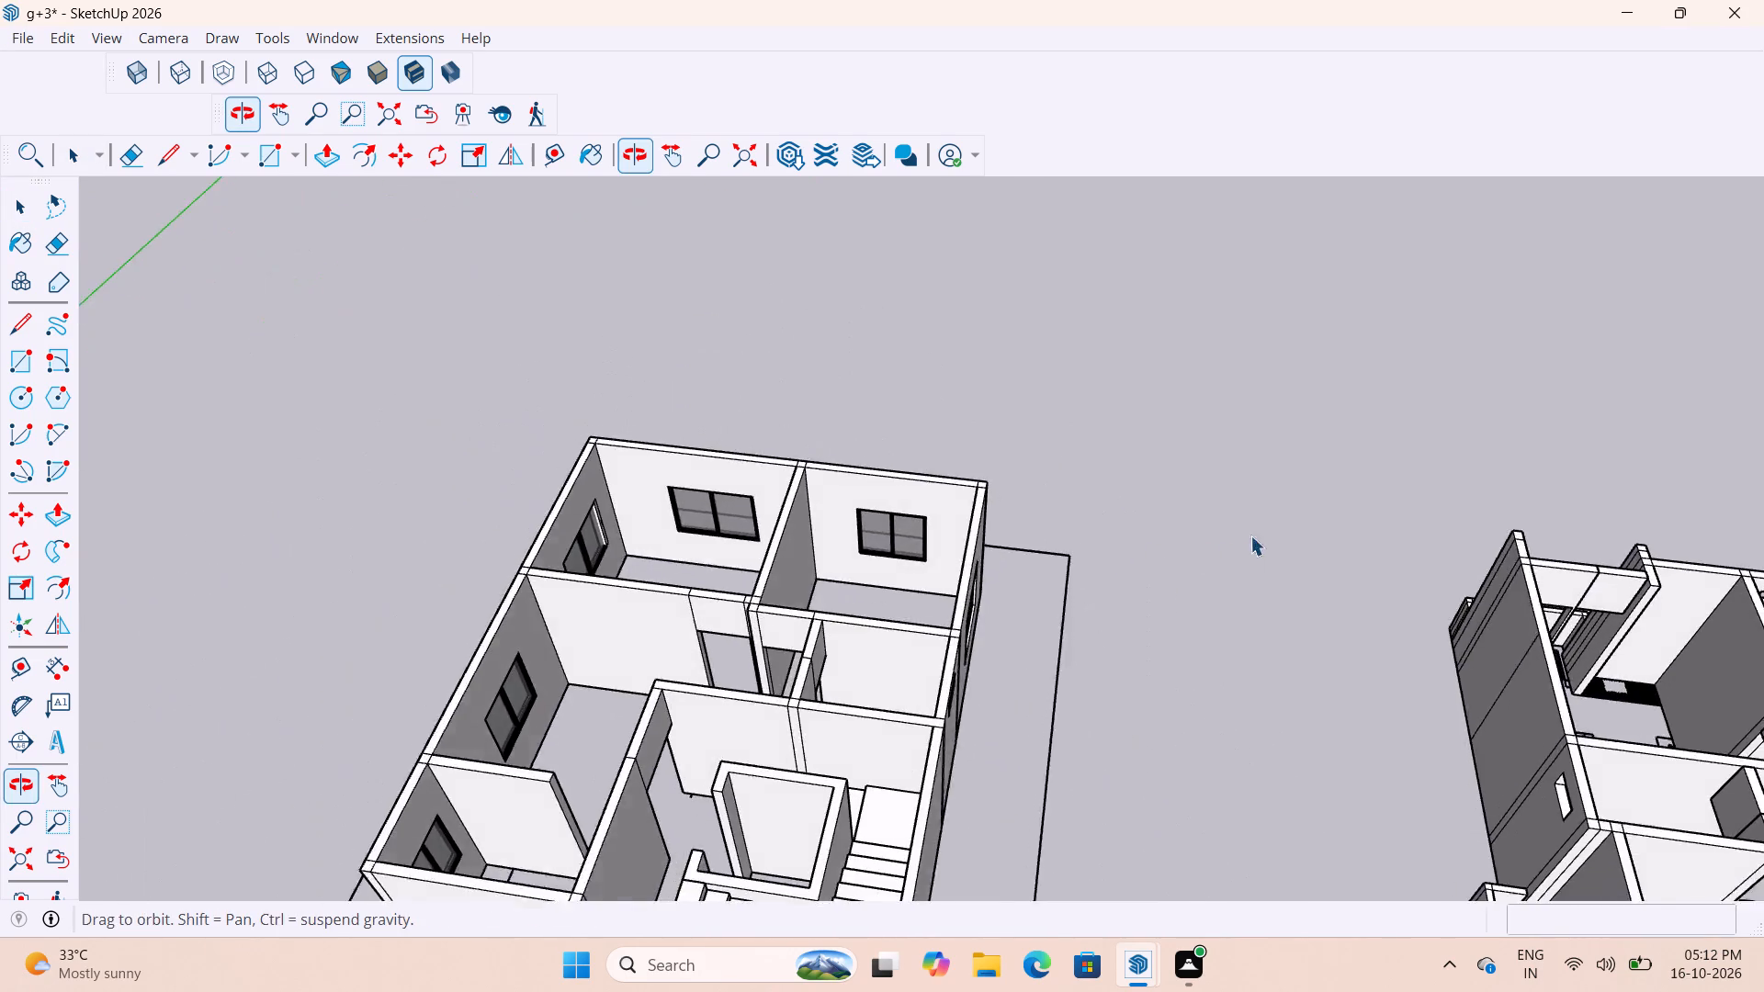
middle_click_drag(1250, 535, 1242, 556)
scroll(1272, 445, "down", 12)
scroll(1024, 565, "up", 7)
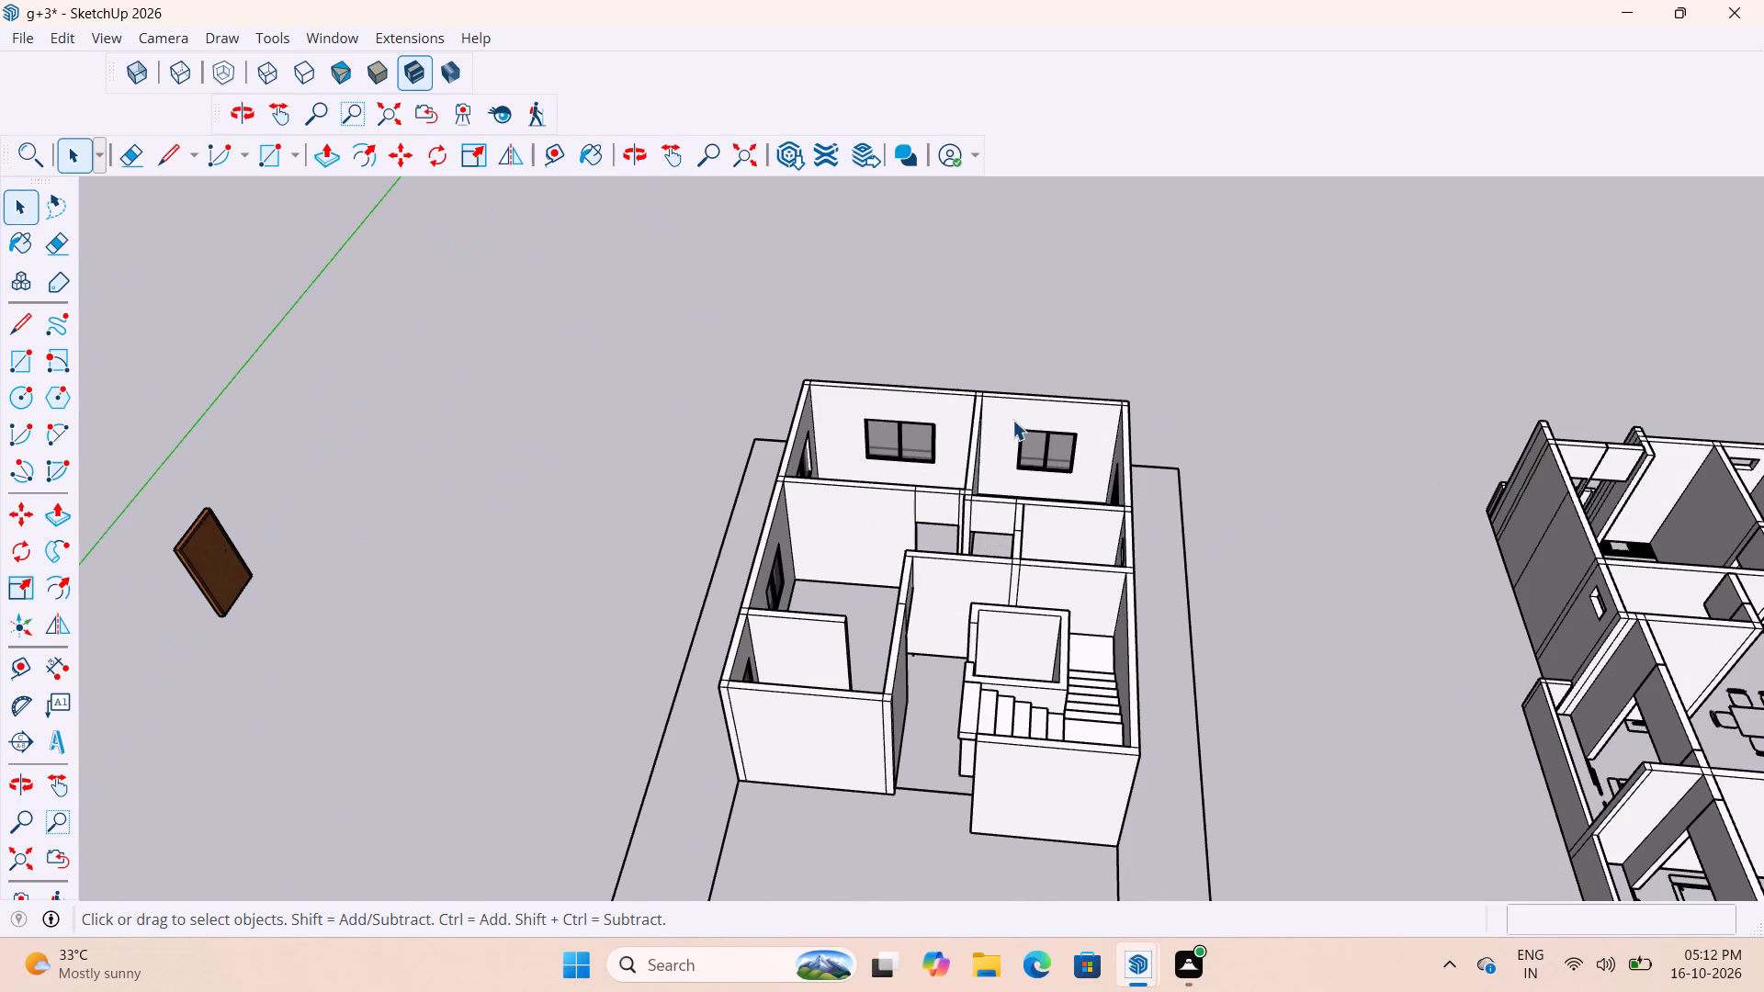
scroll(706, 457, "up", 3)
scroll(684, 445, "down", 5)
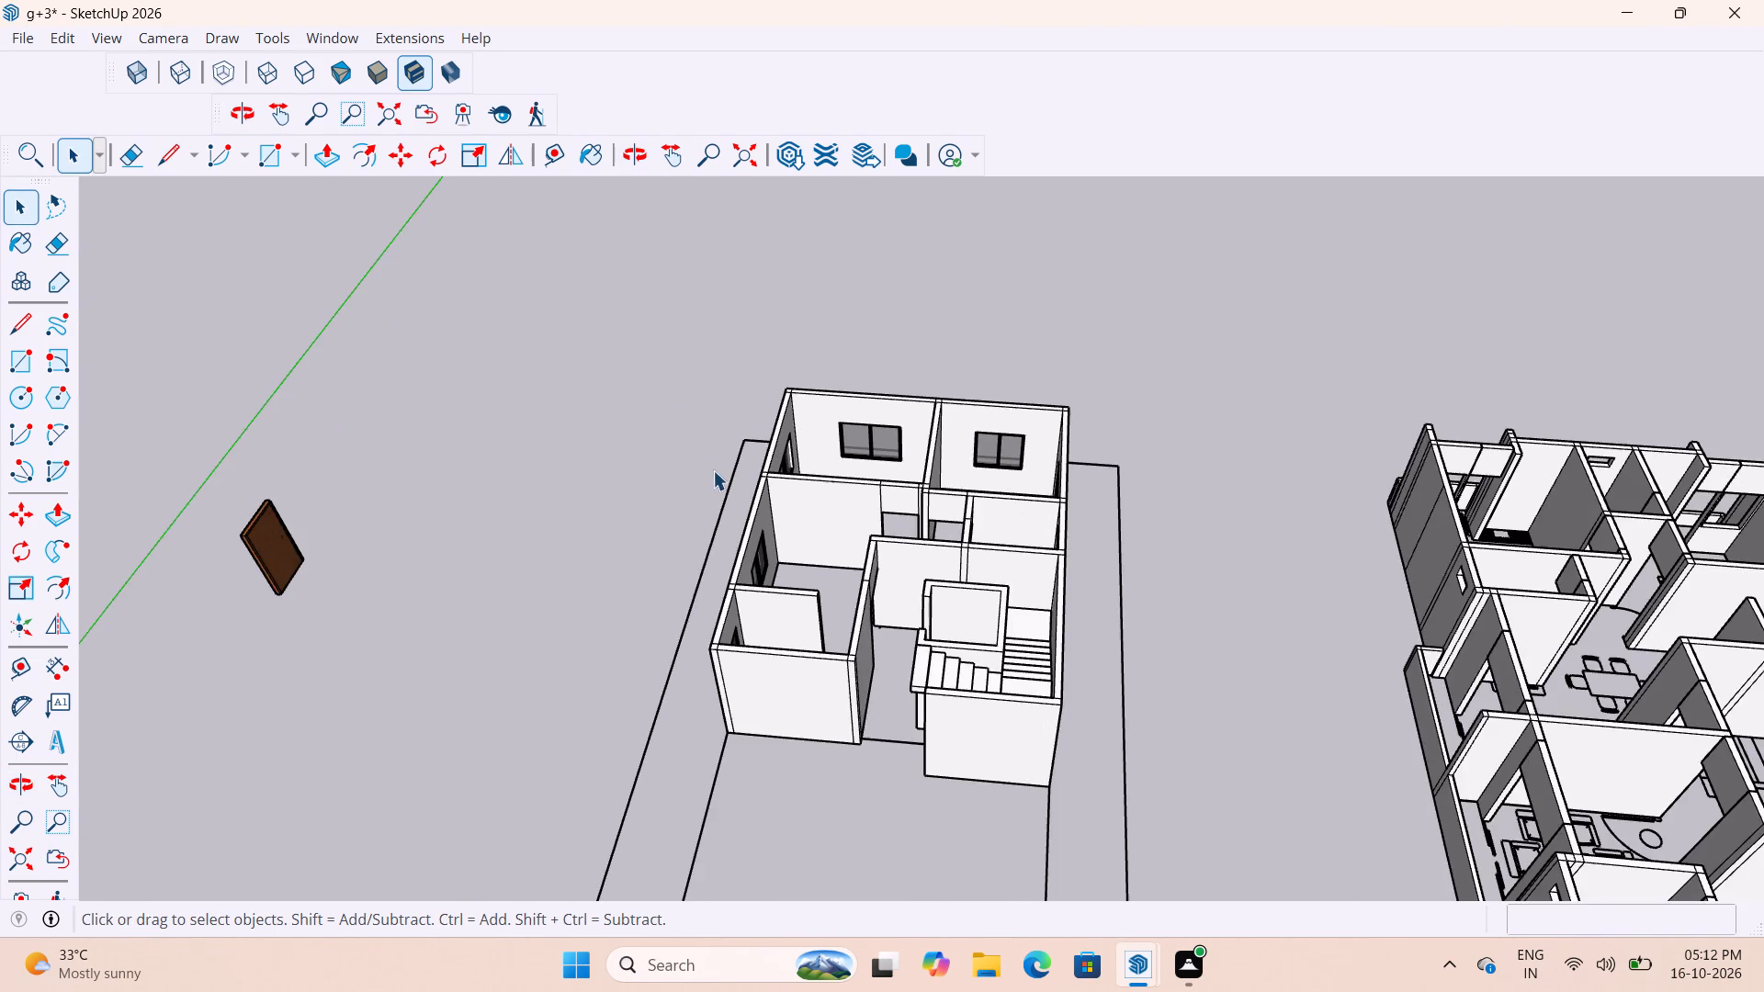
scroll(713, 470, "up", 4)
scroll(717, 471, "down", 11)
scroll(893, 586, "up", 13)
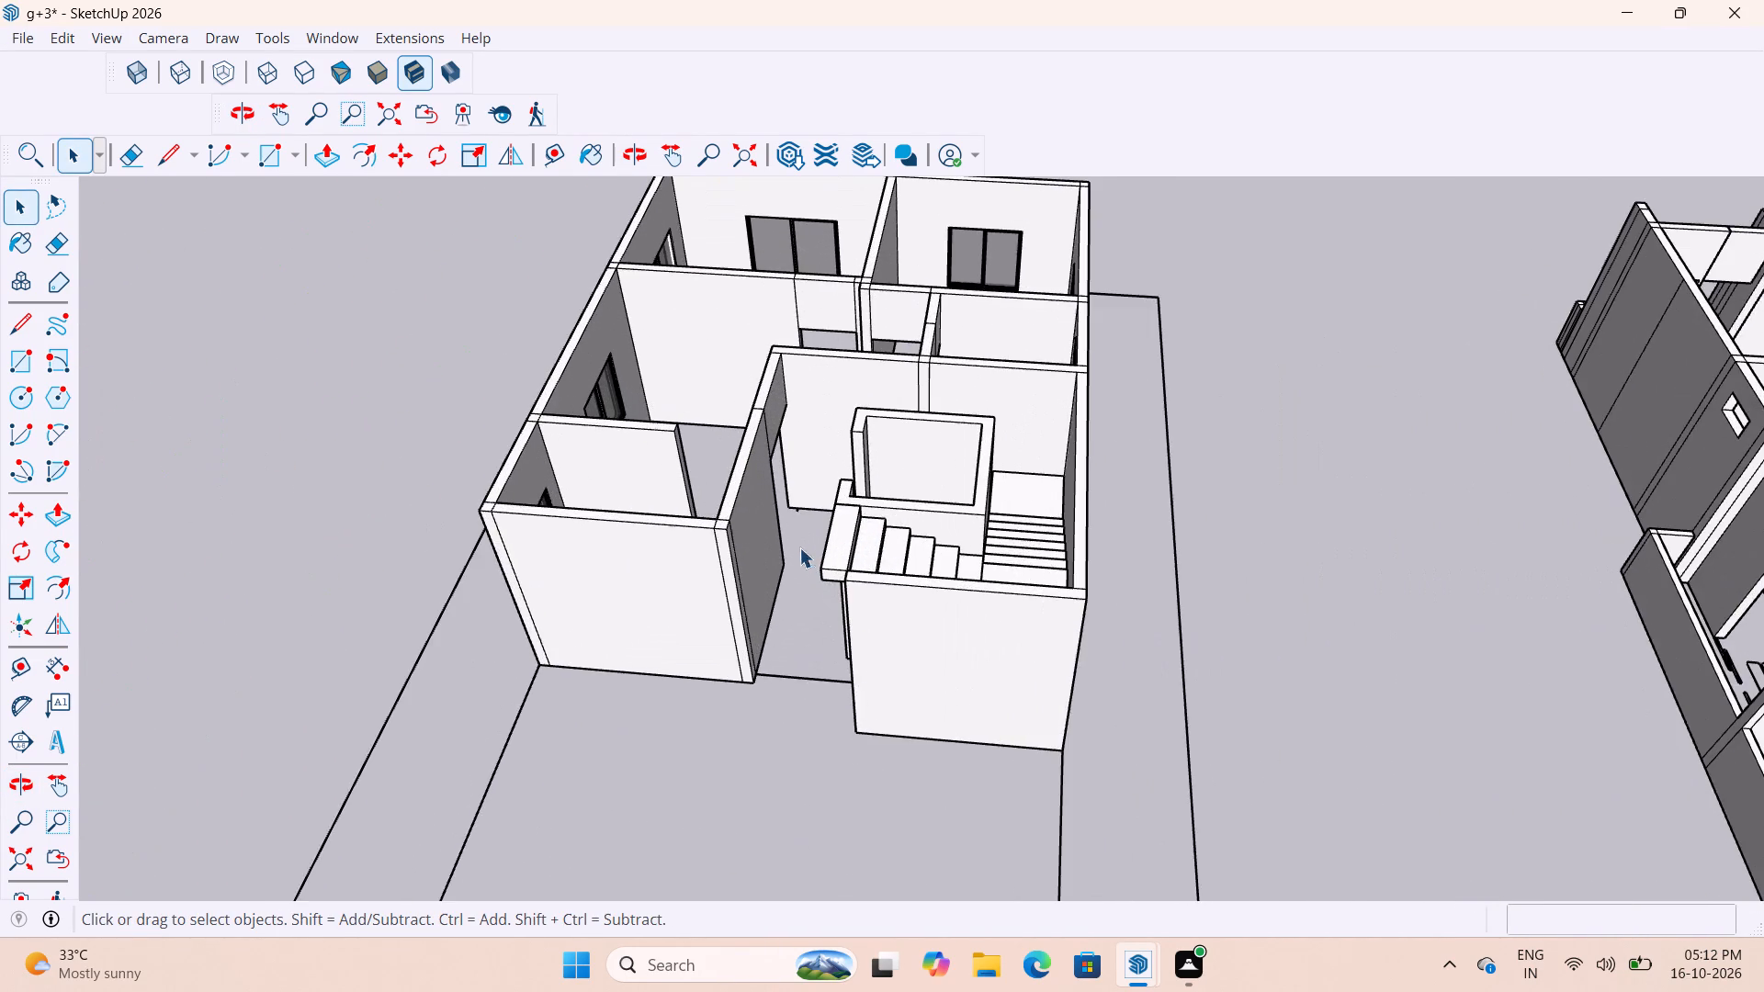
scroll(824, 480, "down", 6)
middle_click_drag(905, 468, 1369, 460)
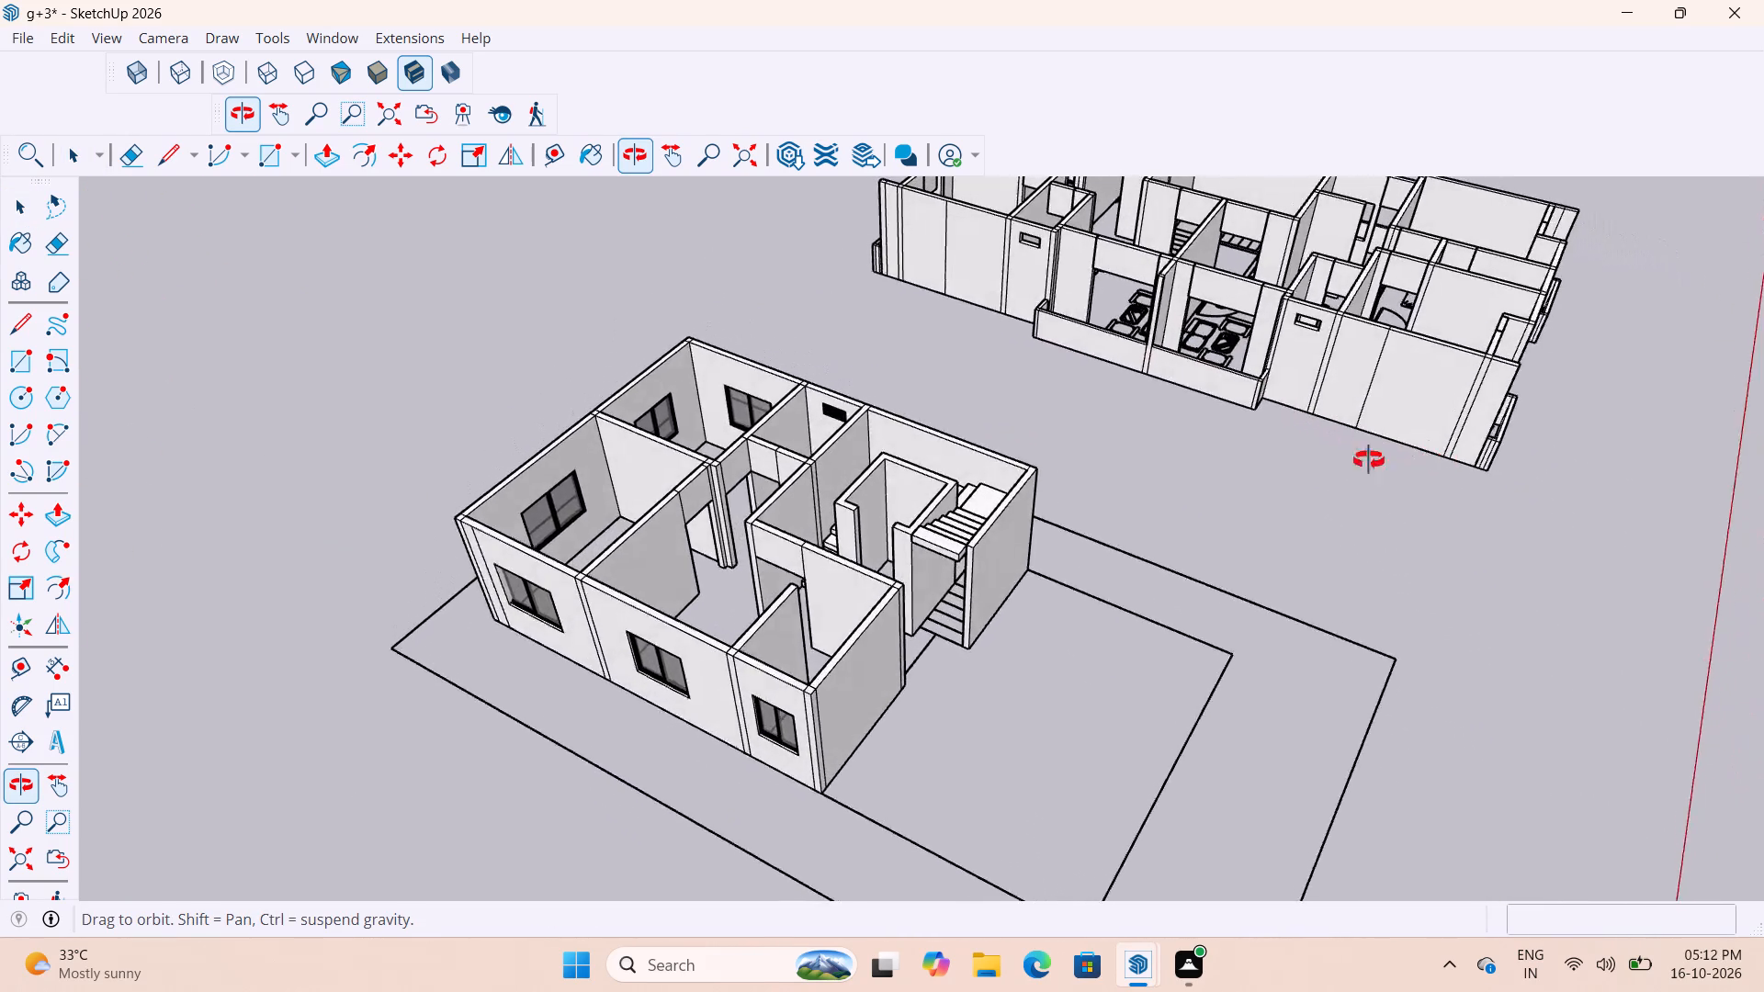
middle_click_drag(1369, 460, 929, 561)
Examine the neighbouring furnished floor model beside the building, comparing the two layouts.
scroll(766, 609, "down", 11)
scroll(1093, 441, "up", 11)
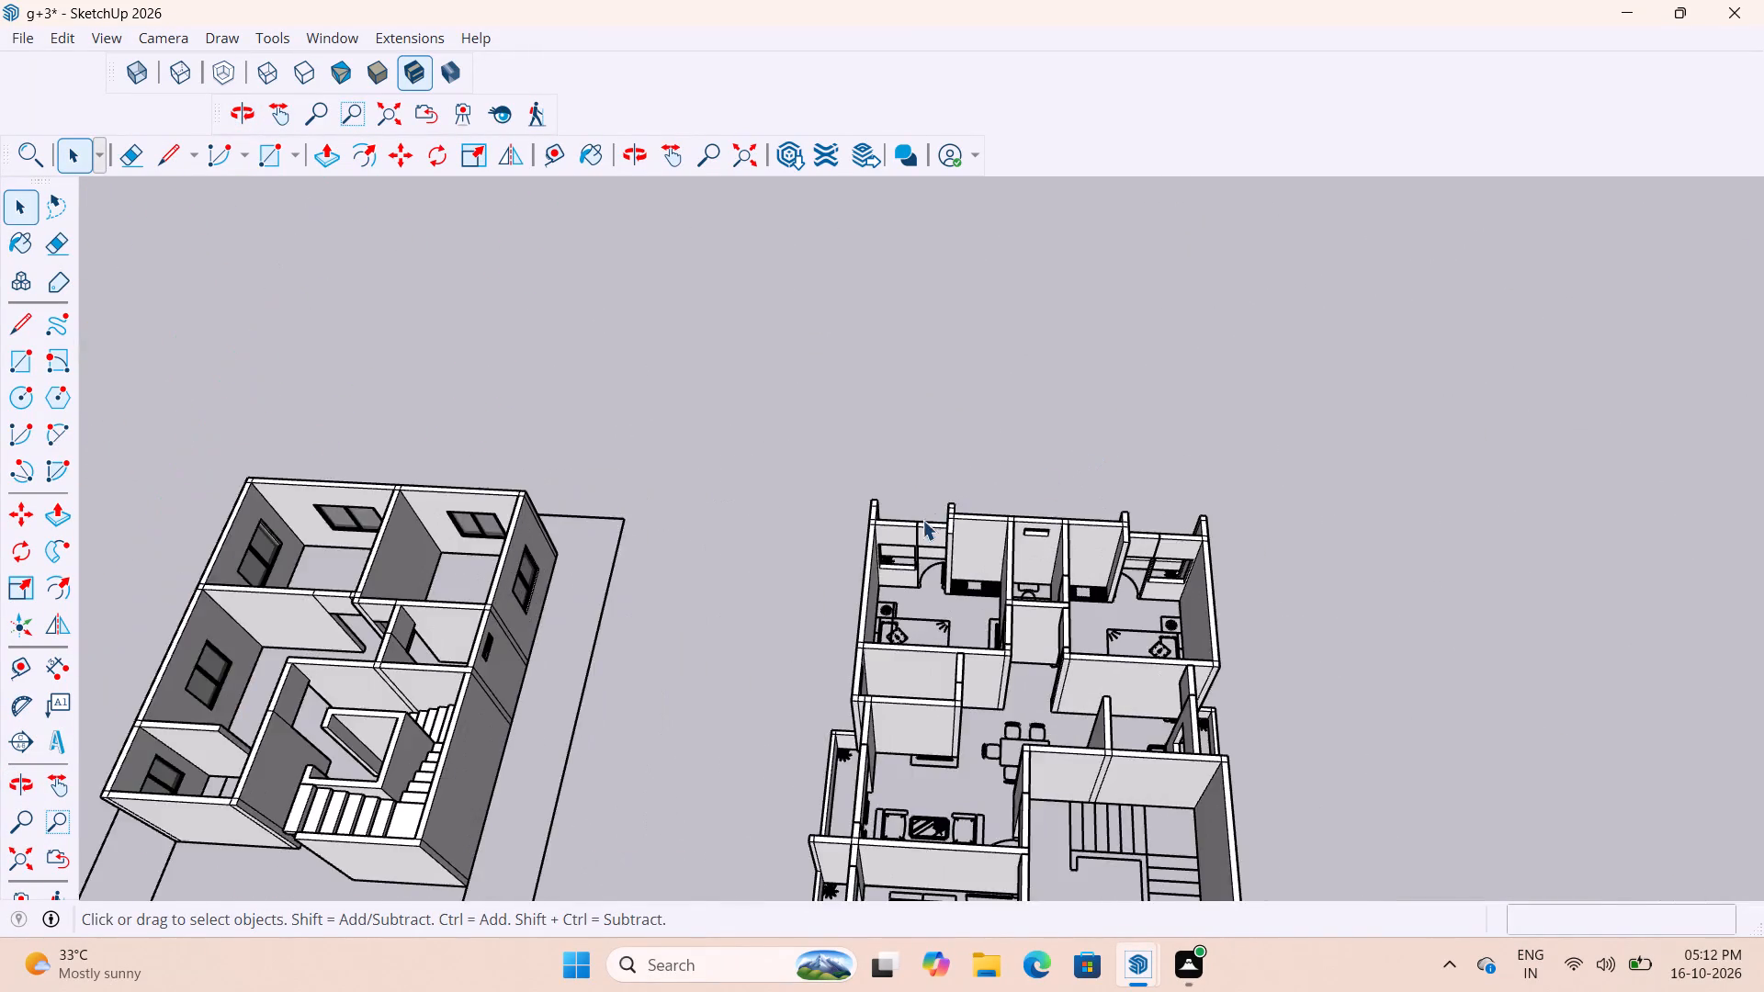
scroll(922, 520, "up", 3)
scroll(924, 528, "down", 4)
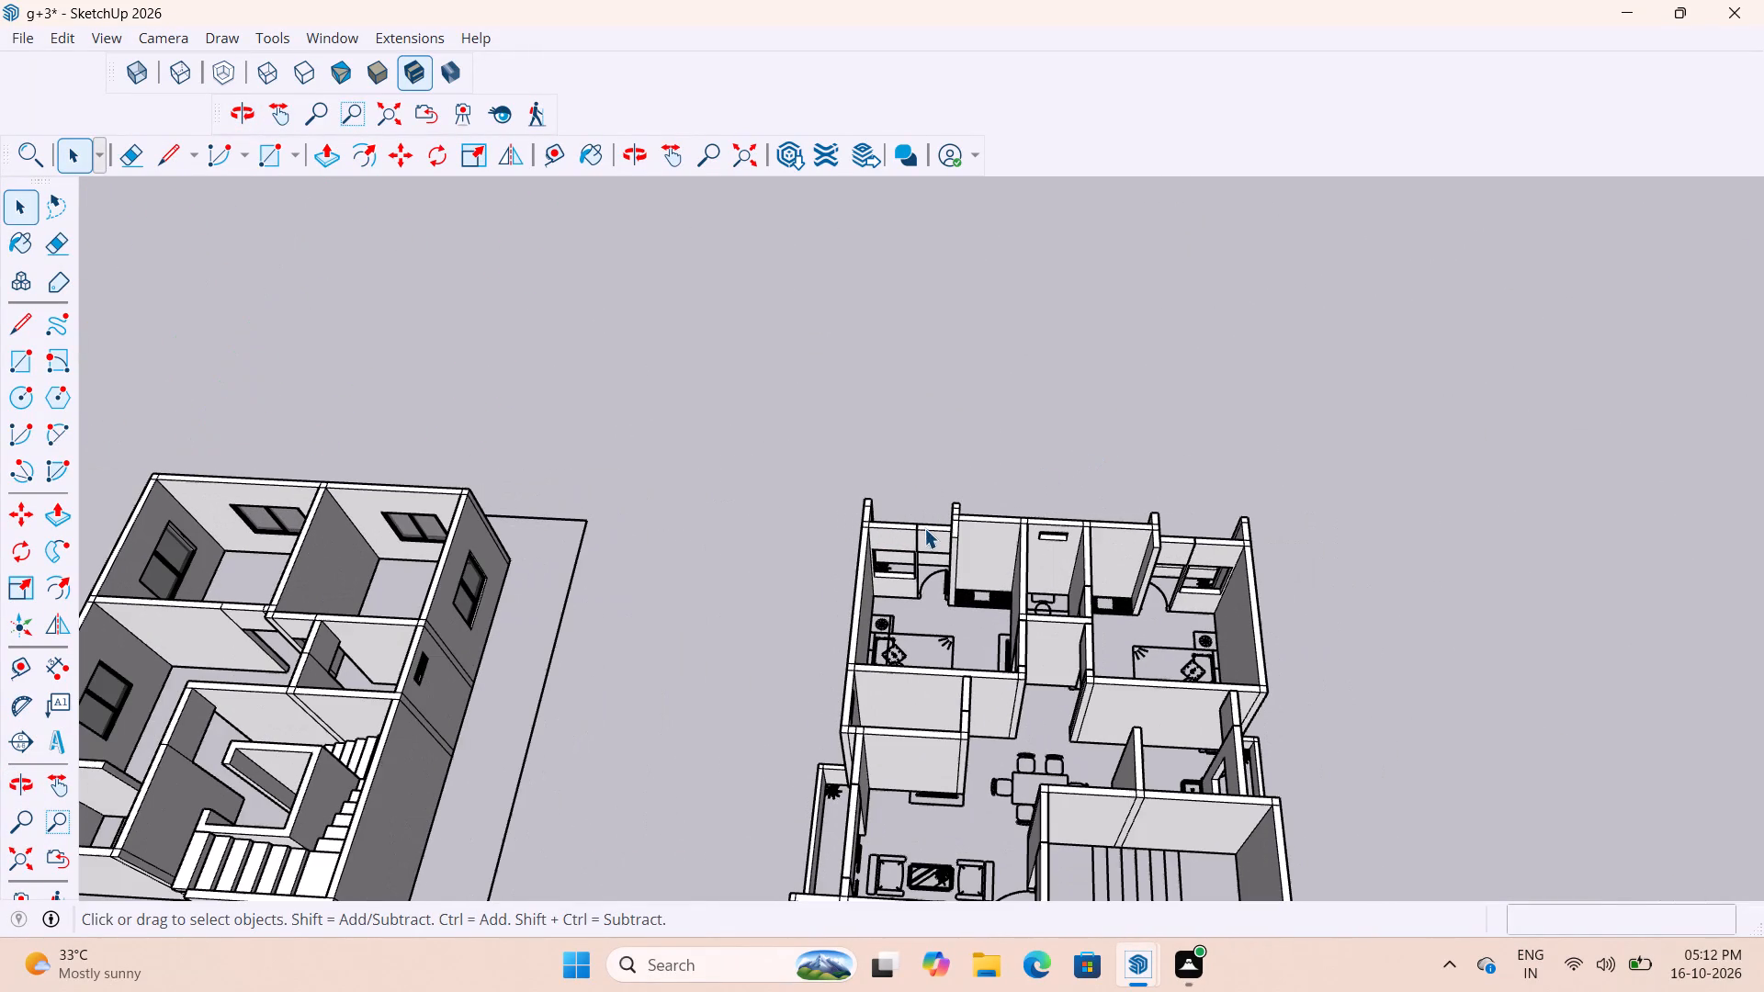
scroll(924, 528, "down", 10)
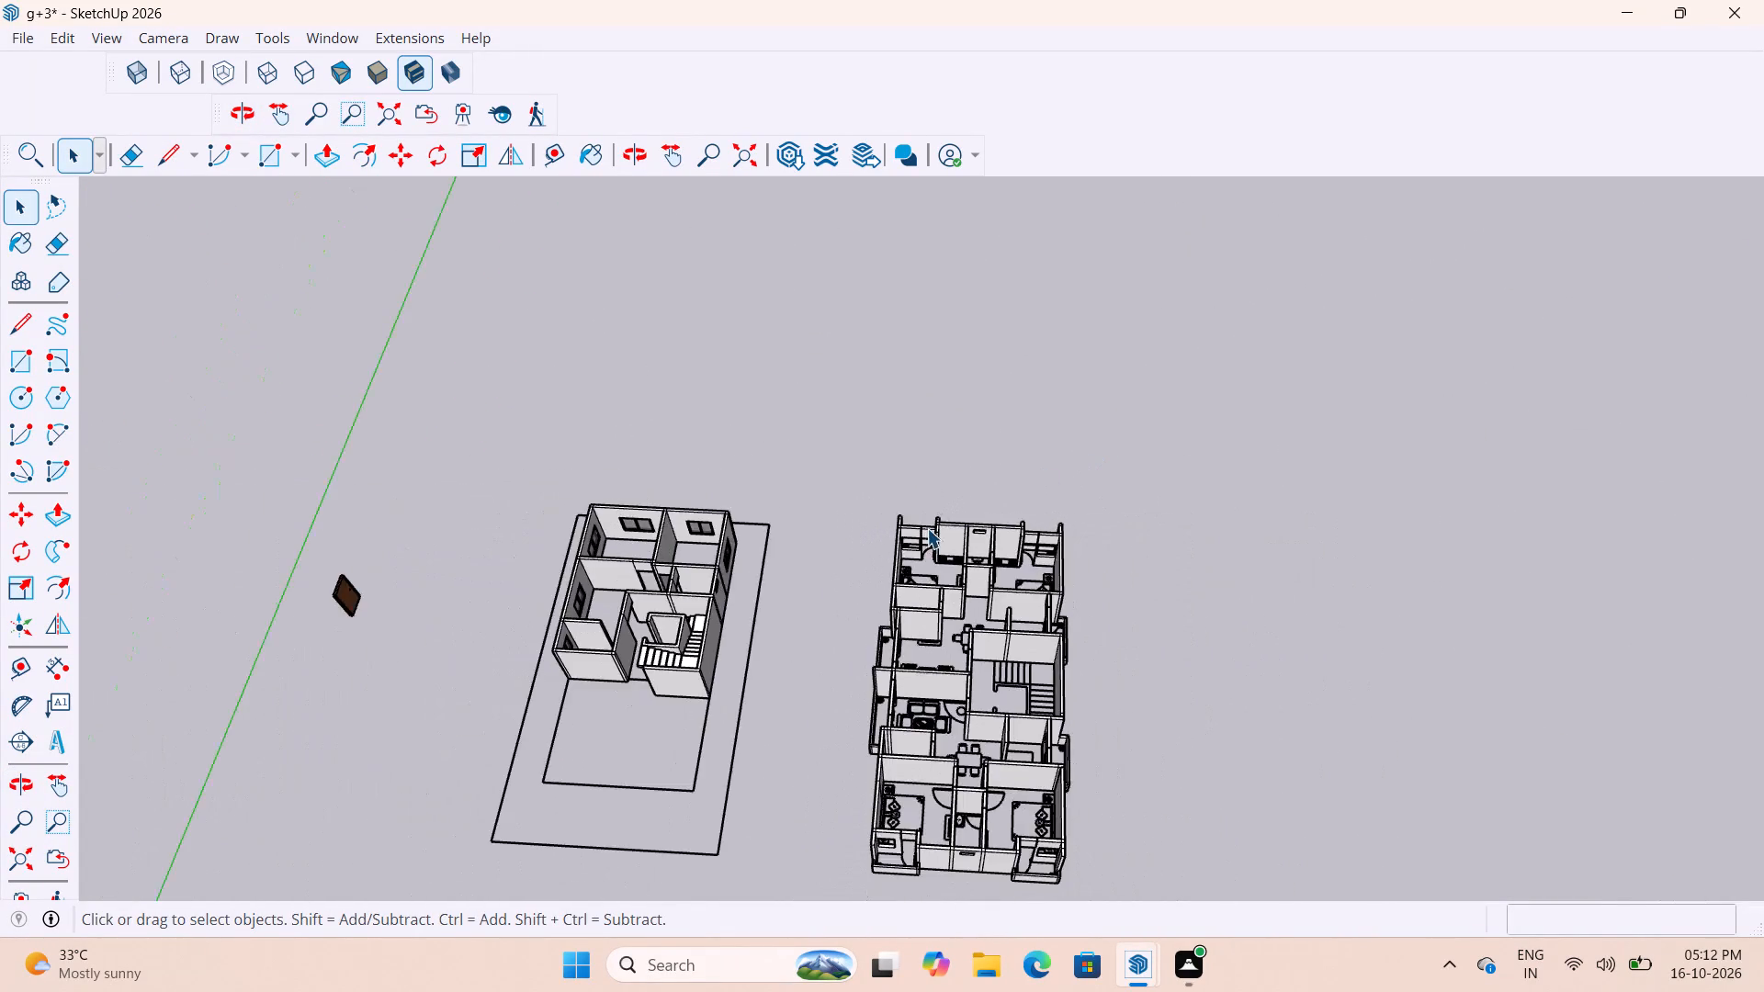
scroll(927, 528, "up", 14)
scroll(1283, 519, "down", 6)
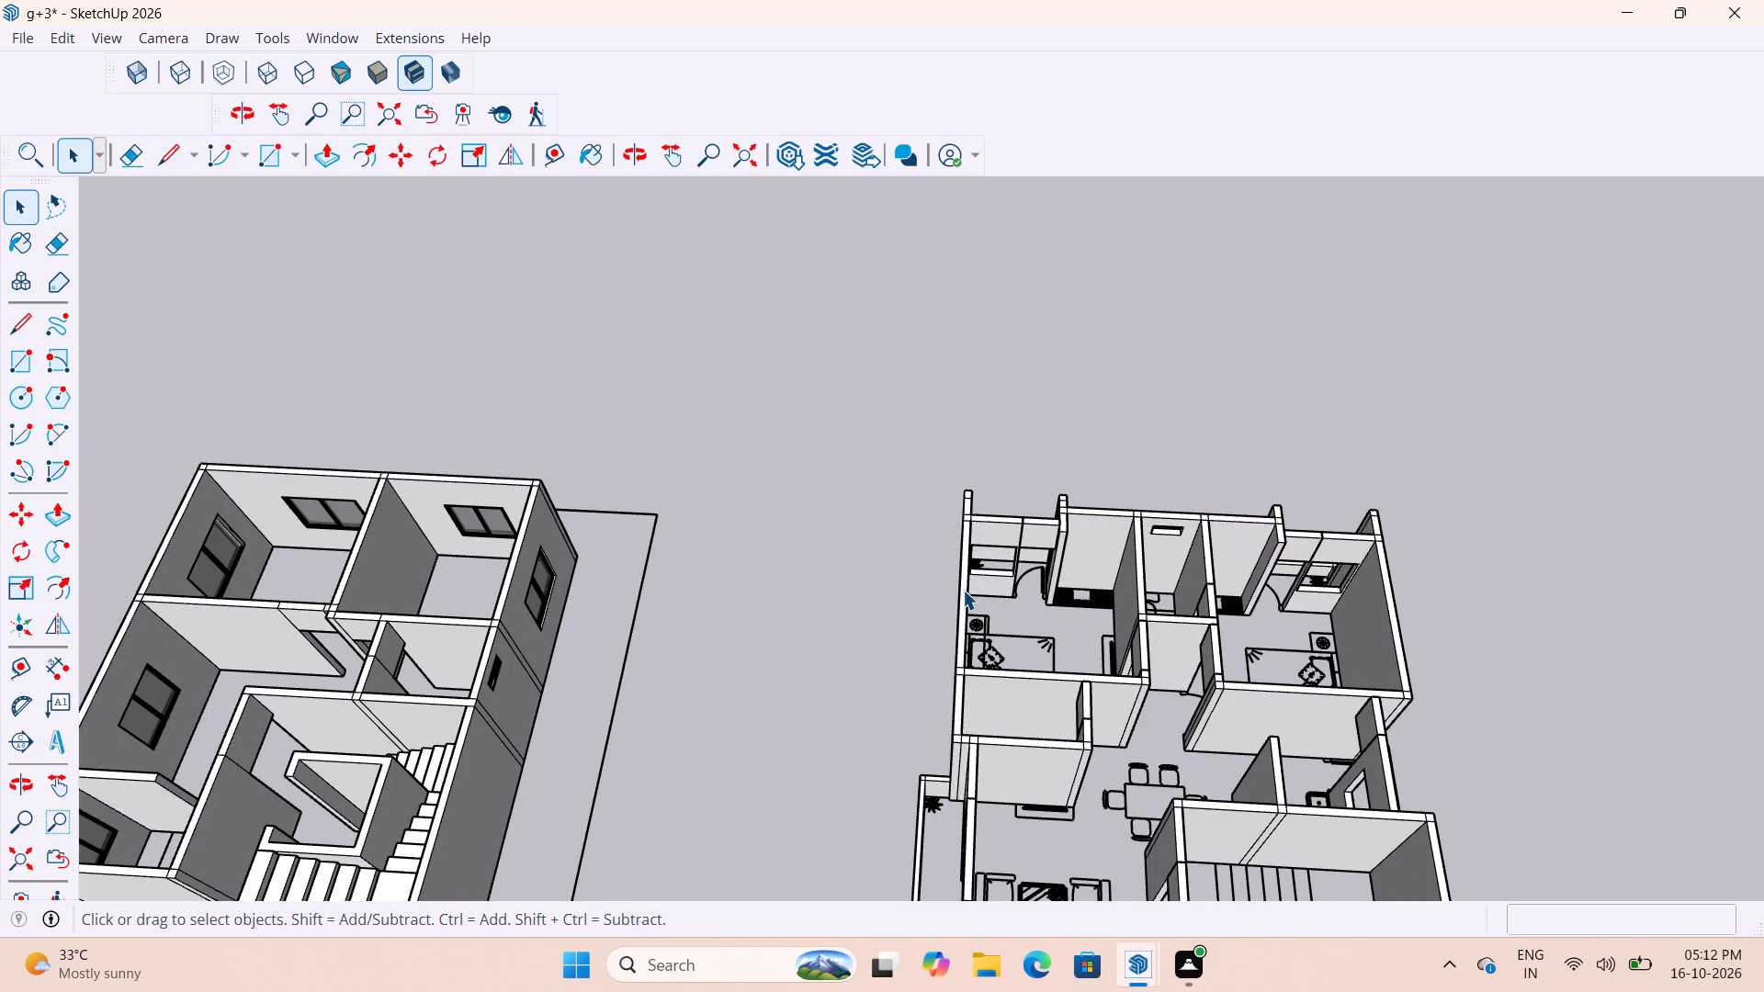
scroll(959, 599, "down", 1)
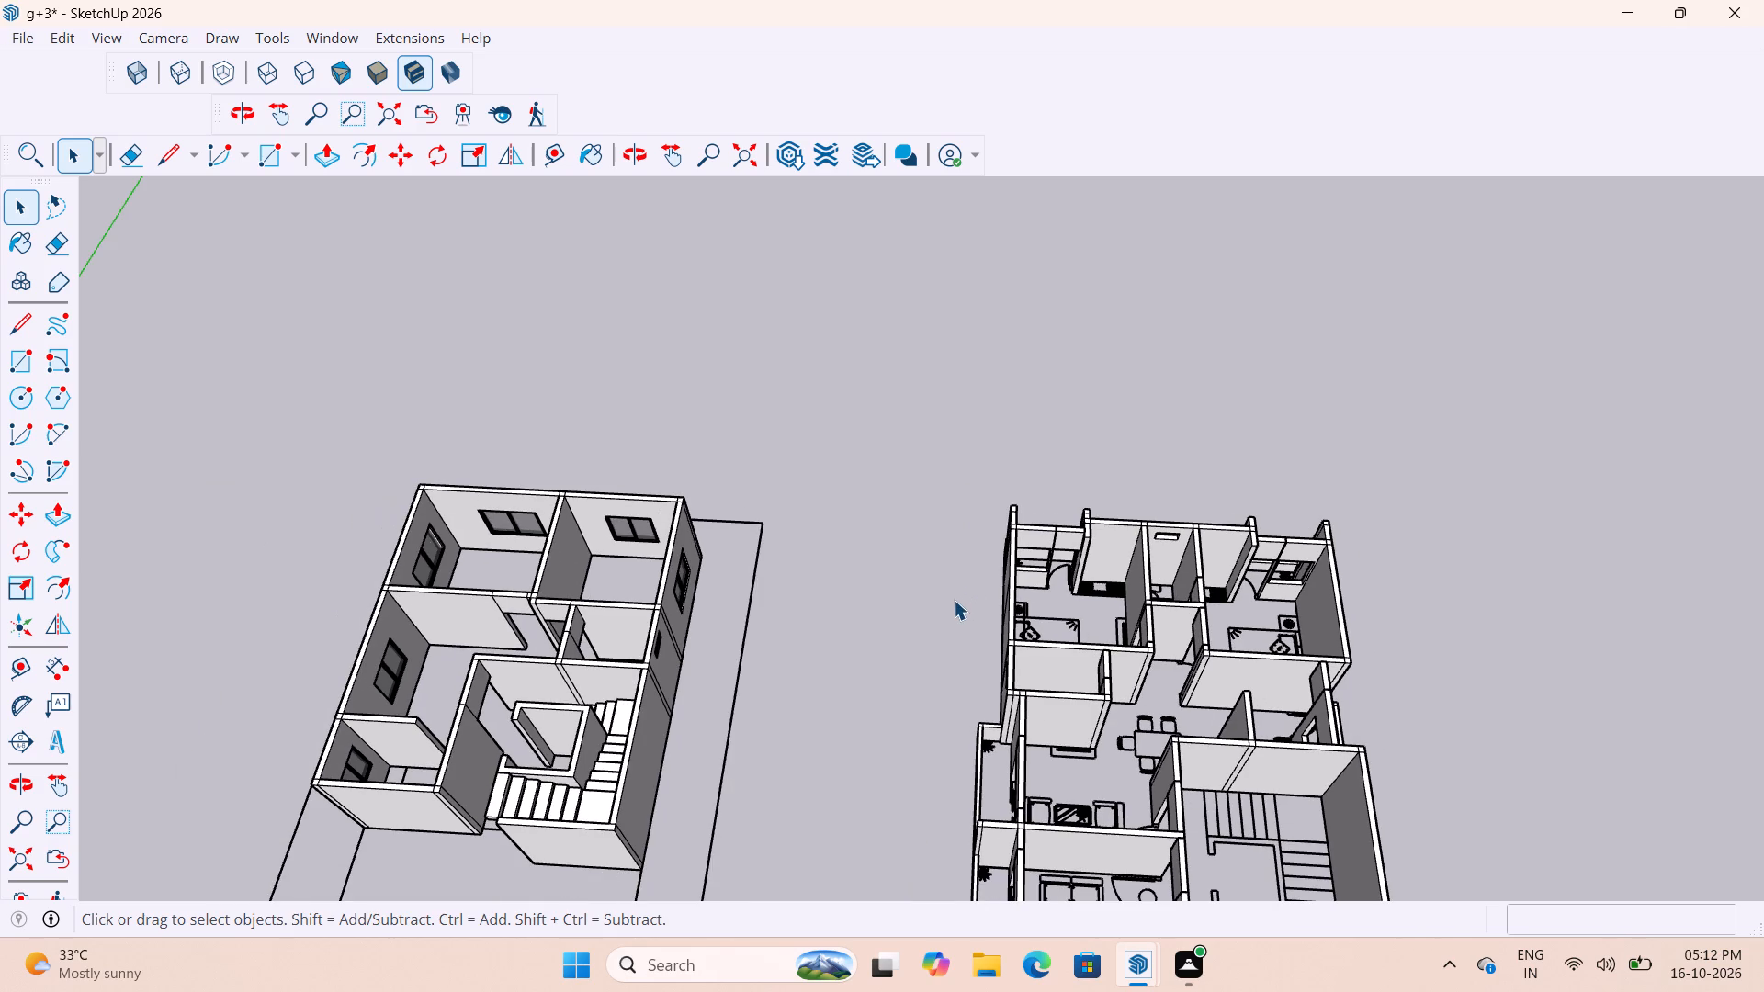
scroll(911, 562, "down", 3)
middle_click_drag(923, 614, 937, 505)
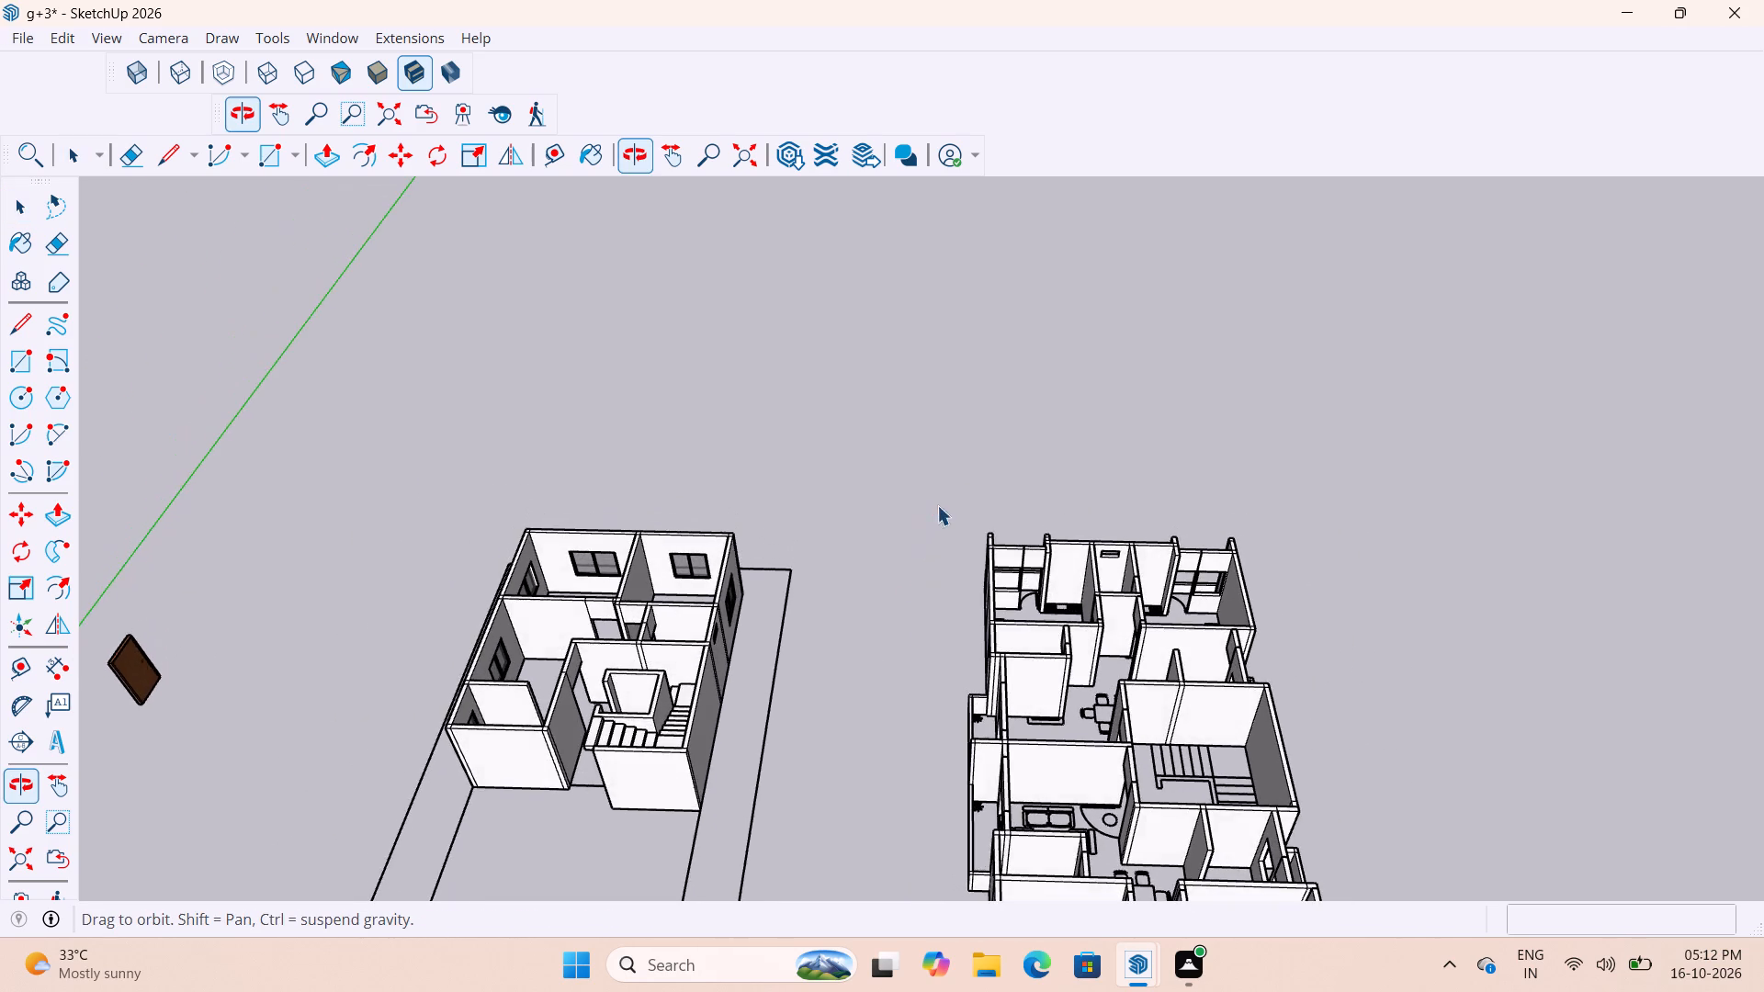
scroll(828, 576, "down", 4)
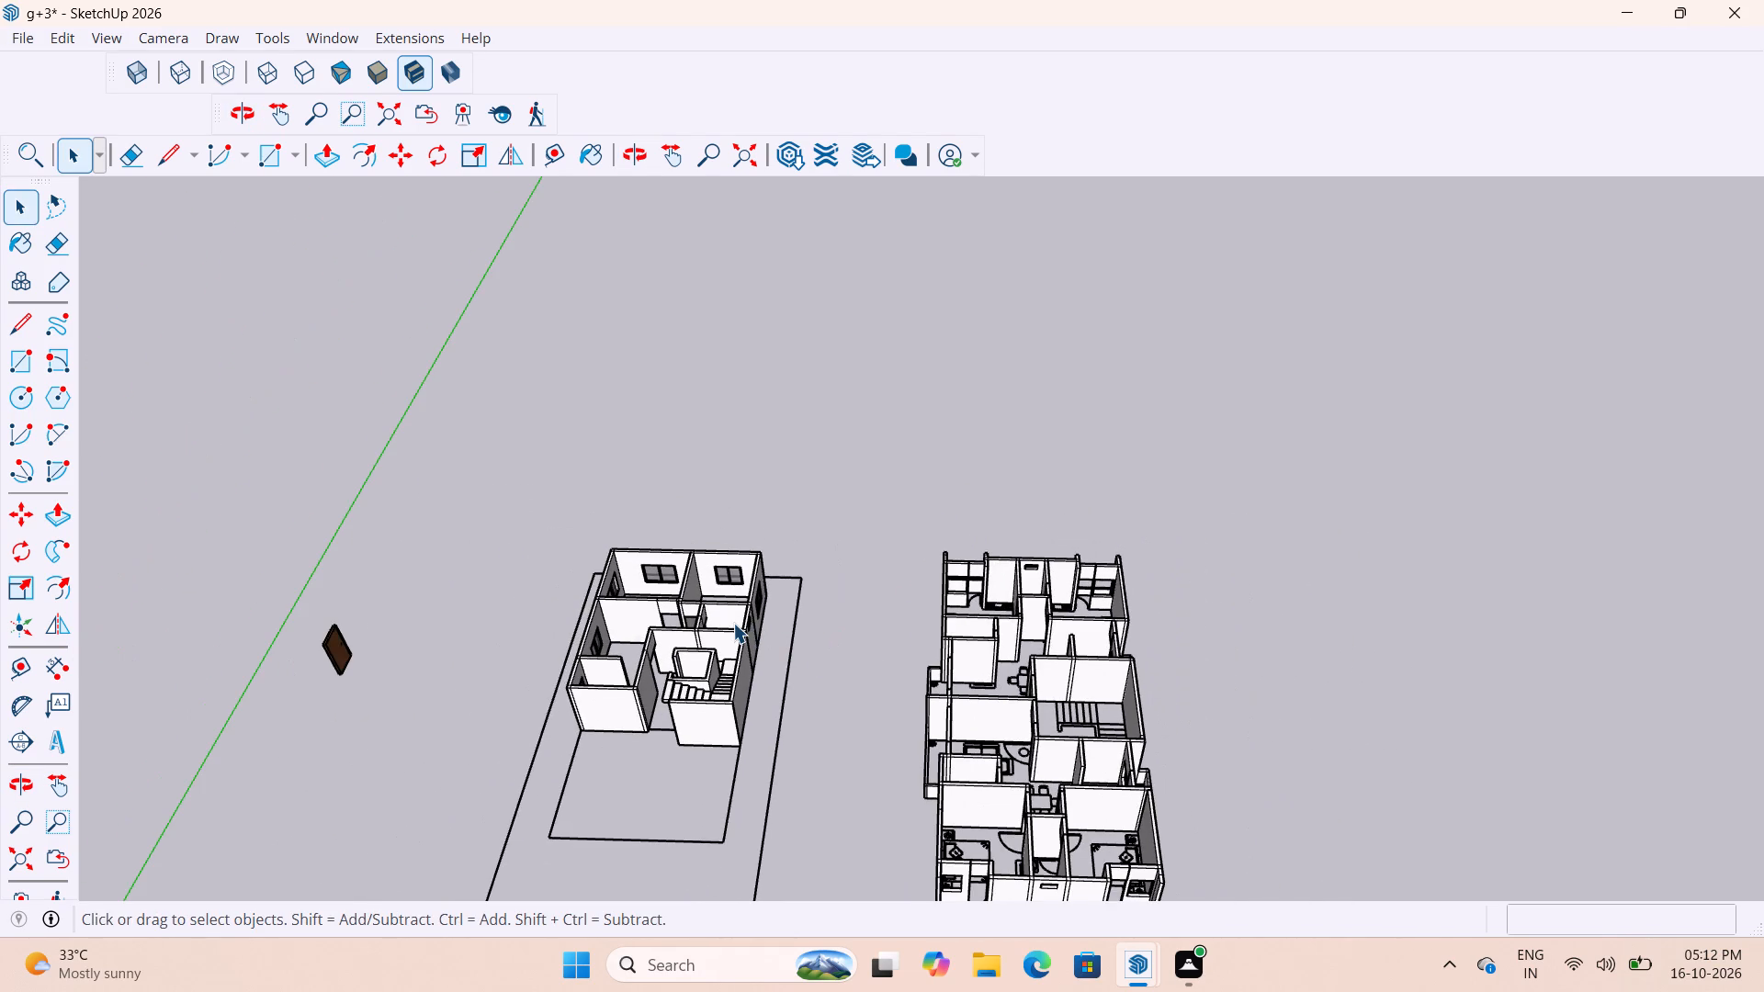
scroll(733, 630, "down", 3)
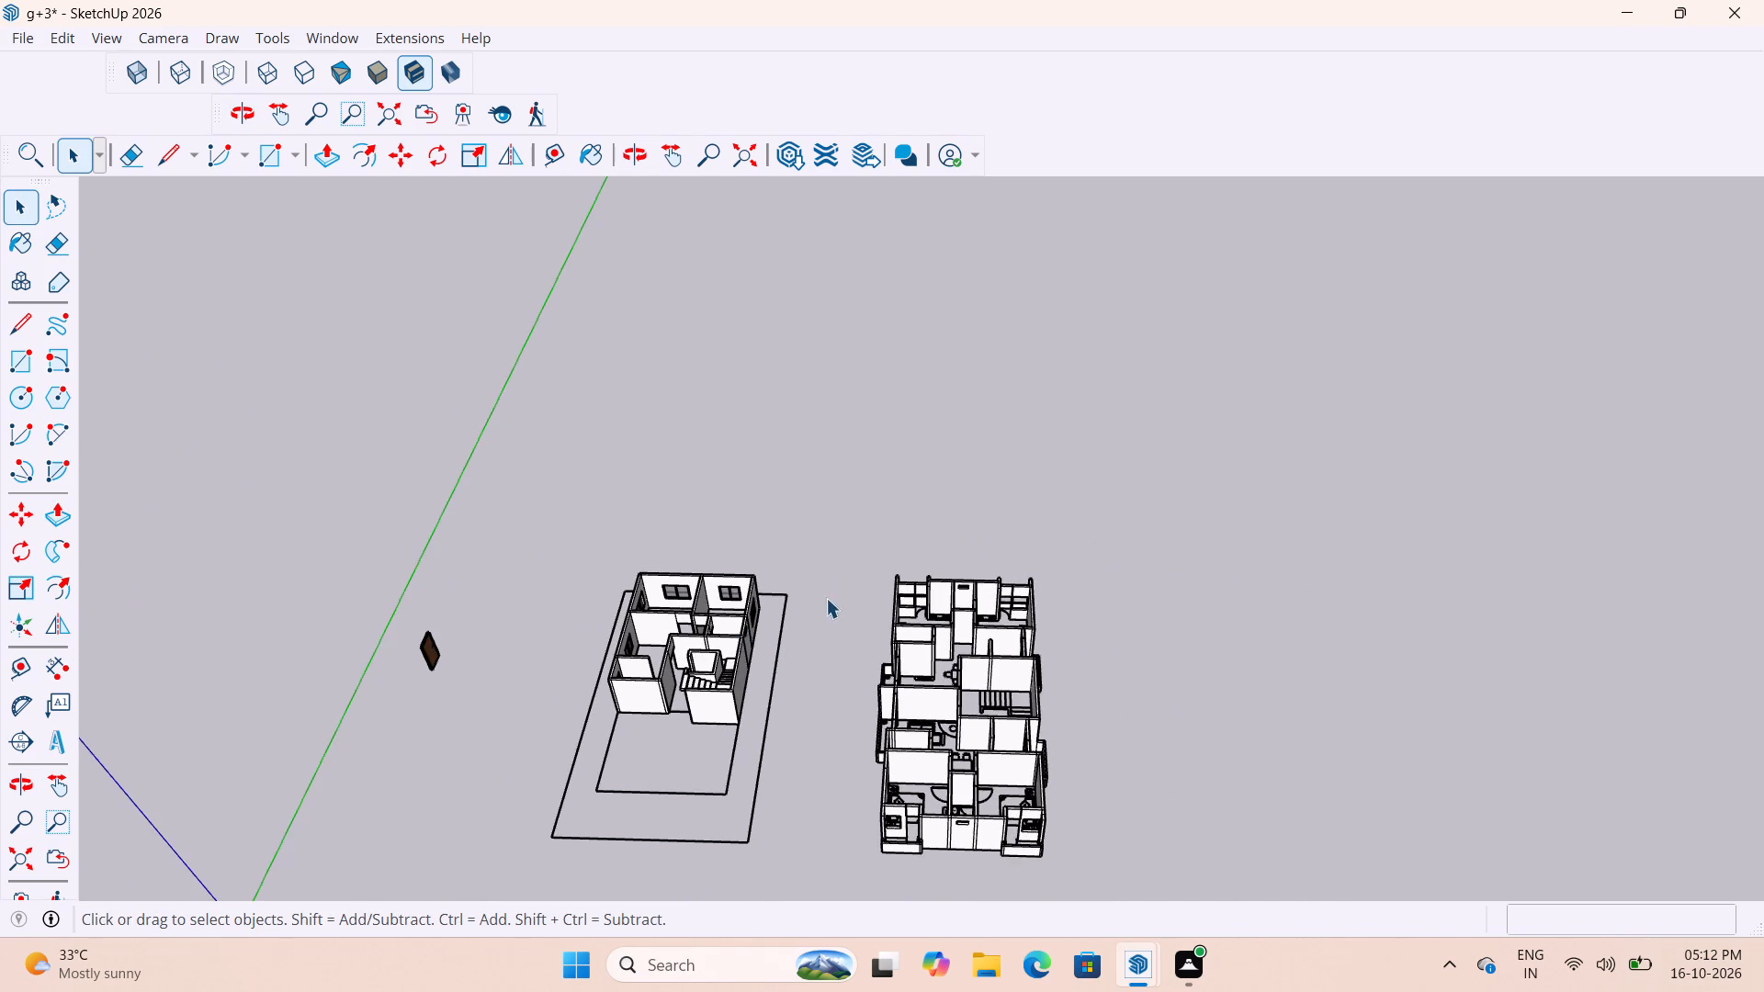
scroll(986, 558, "up", 4)
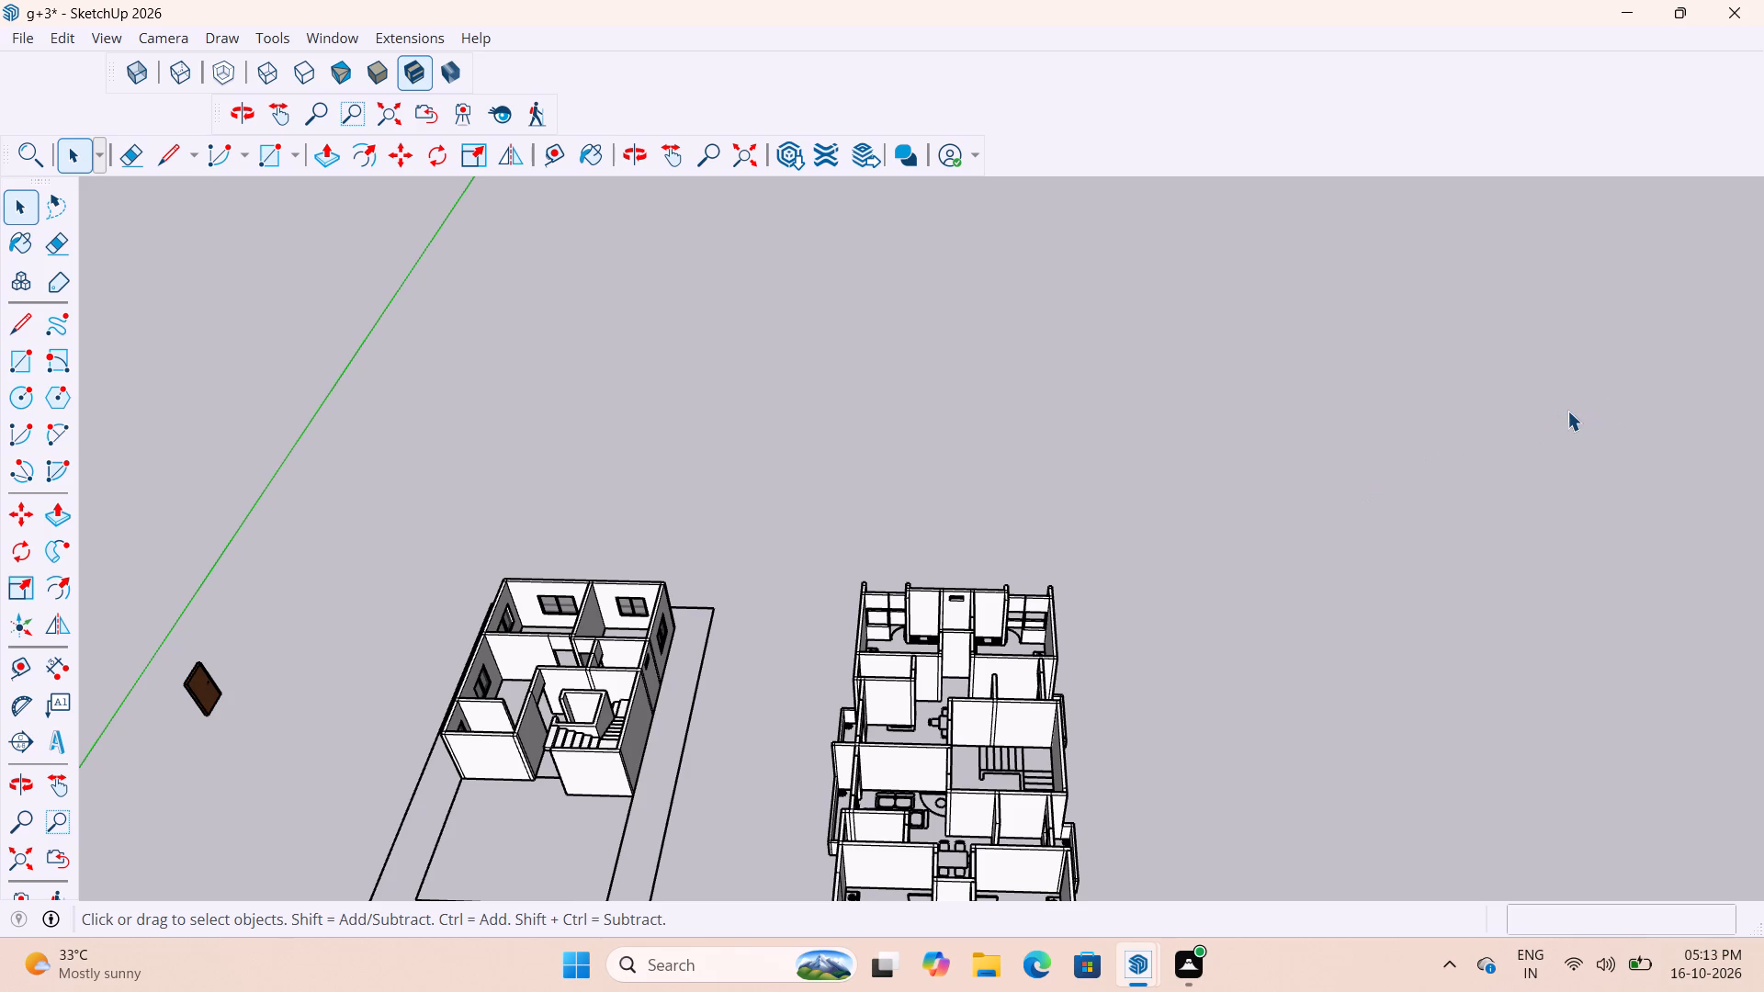
scroll(1452, 525, "down", 2)
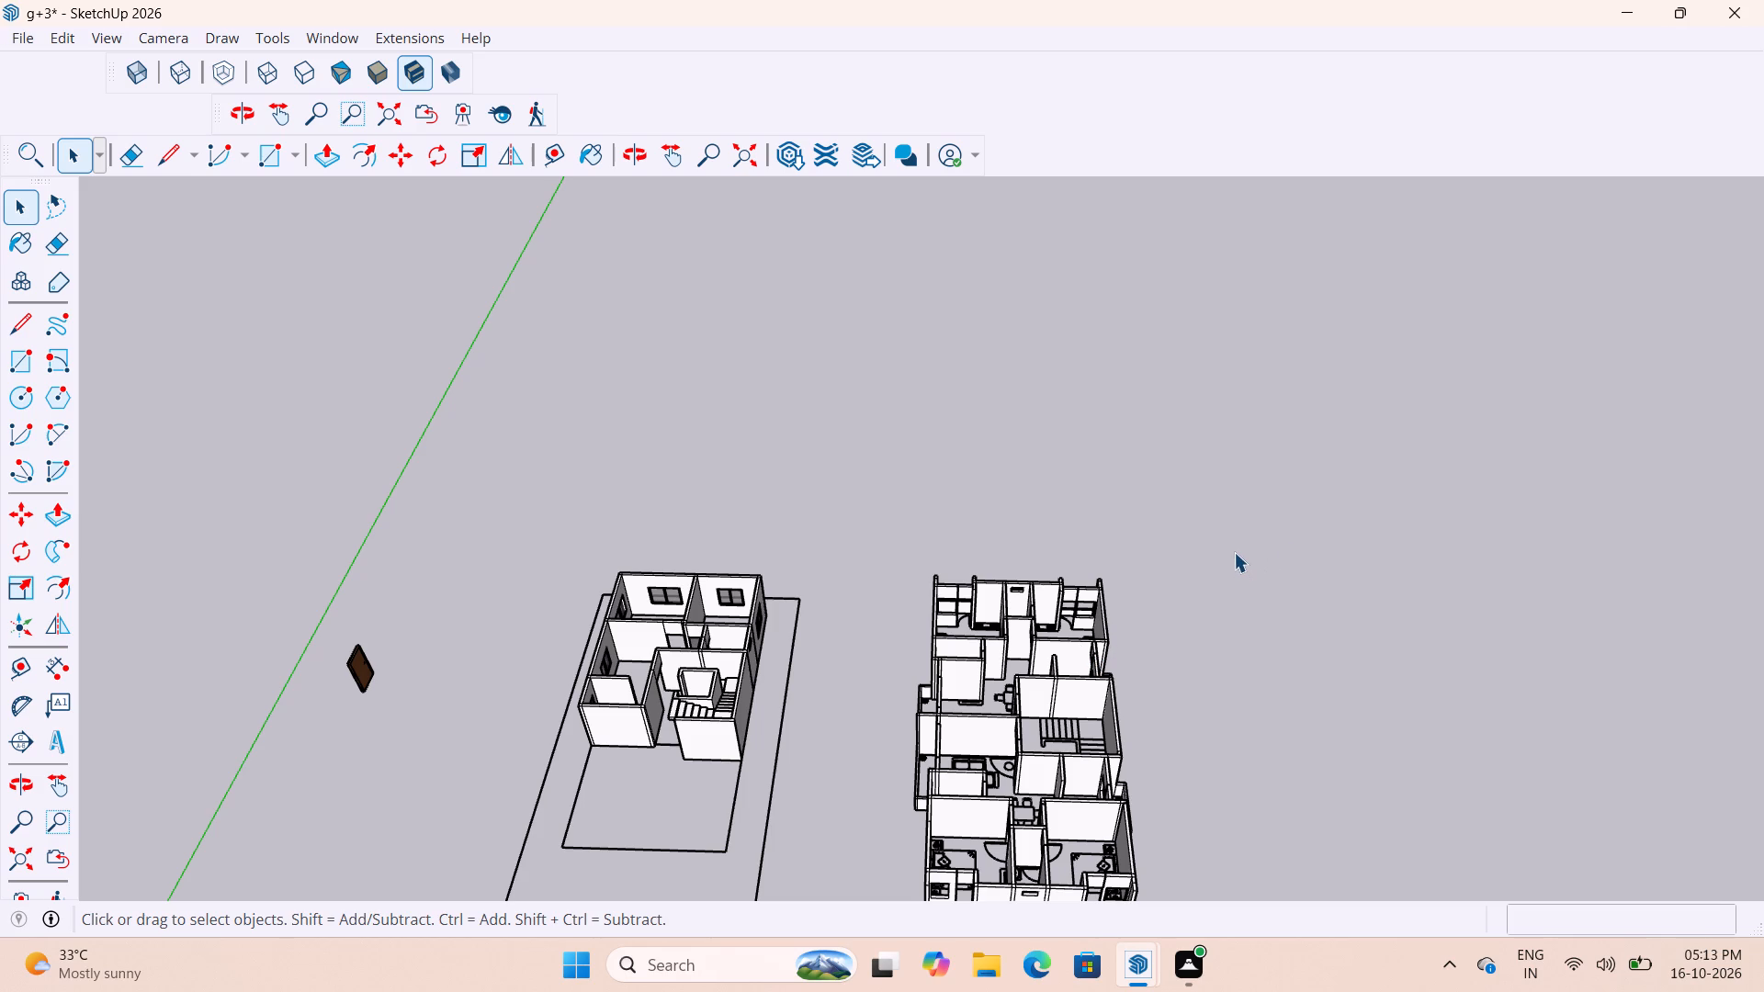
scroll(587, 628, "up", 4)
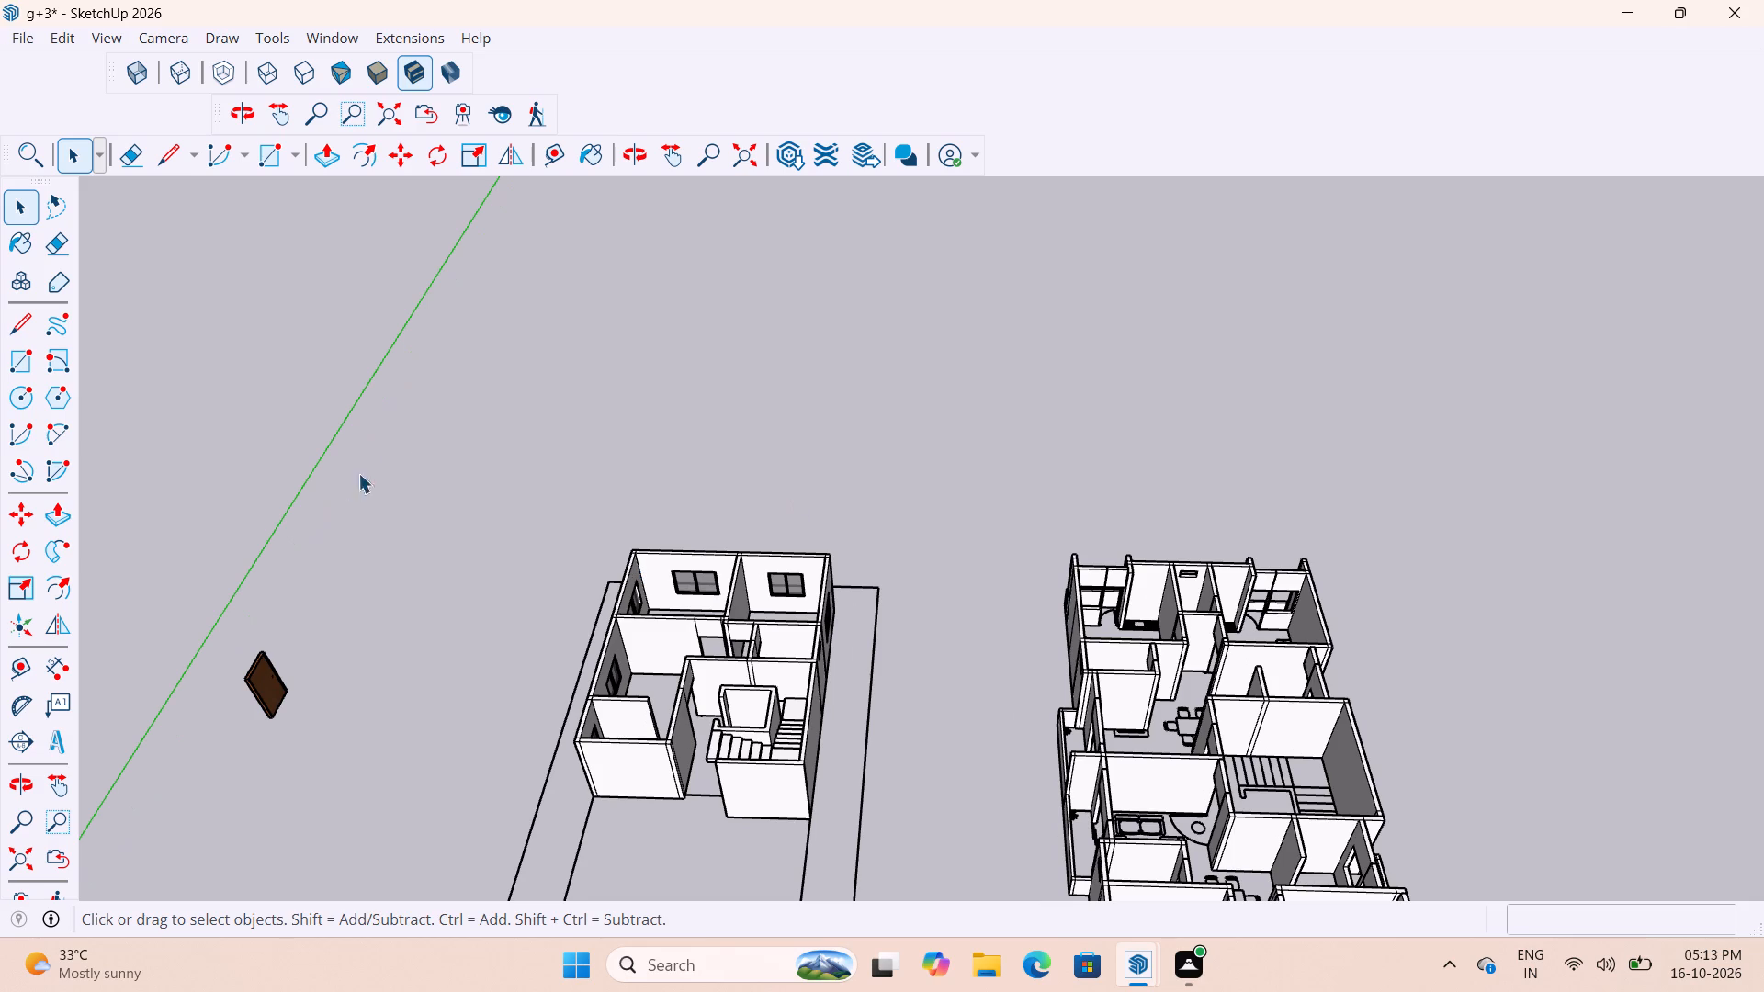
Examine the two end rooms' windows and the internal door openings up close.
scroll(600, 535, "up", 3)
scroll(691, 576, "up", 3)
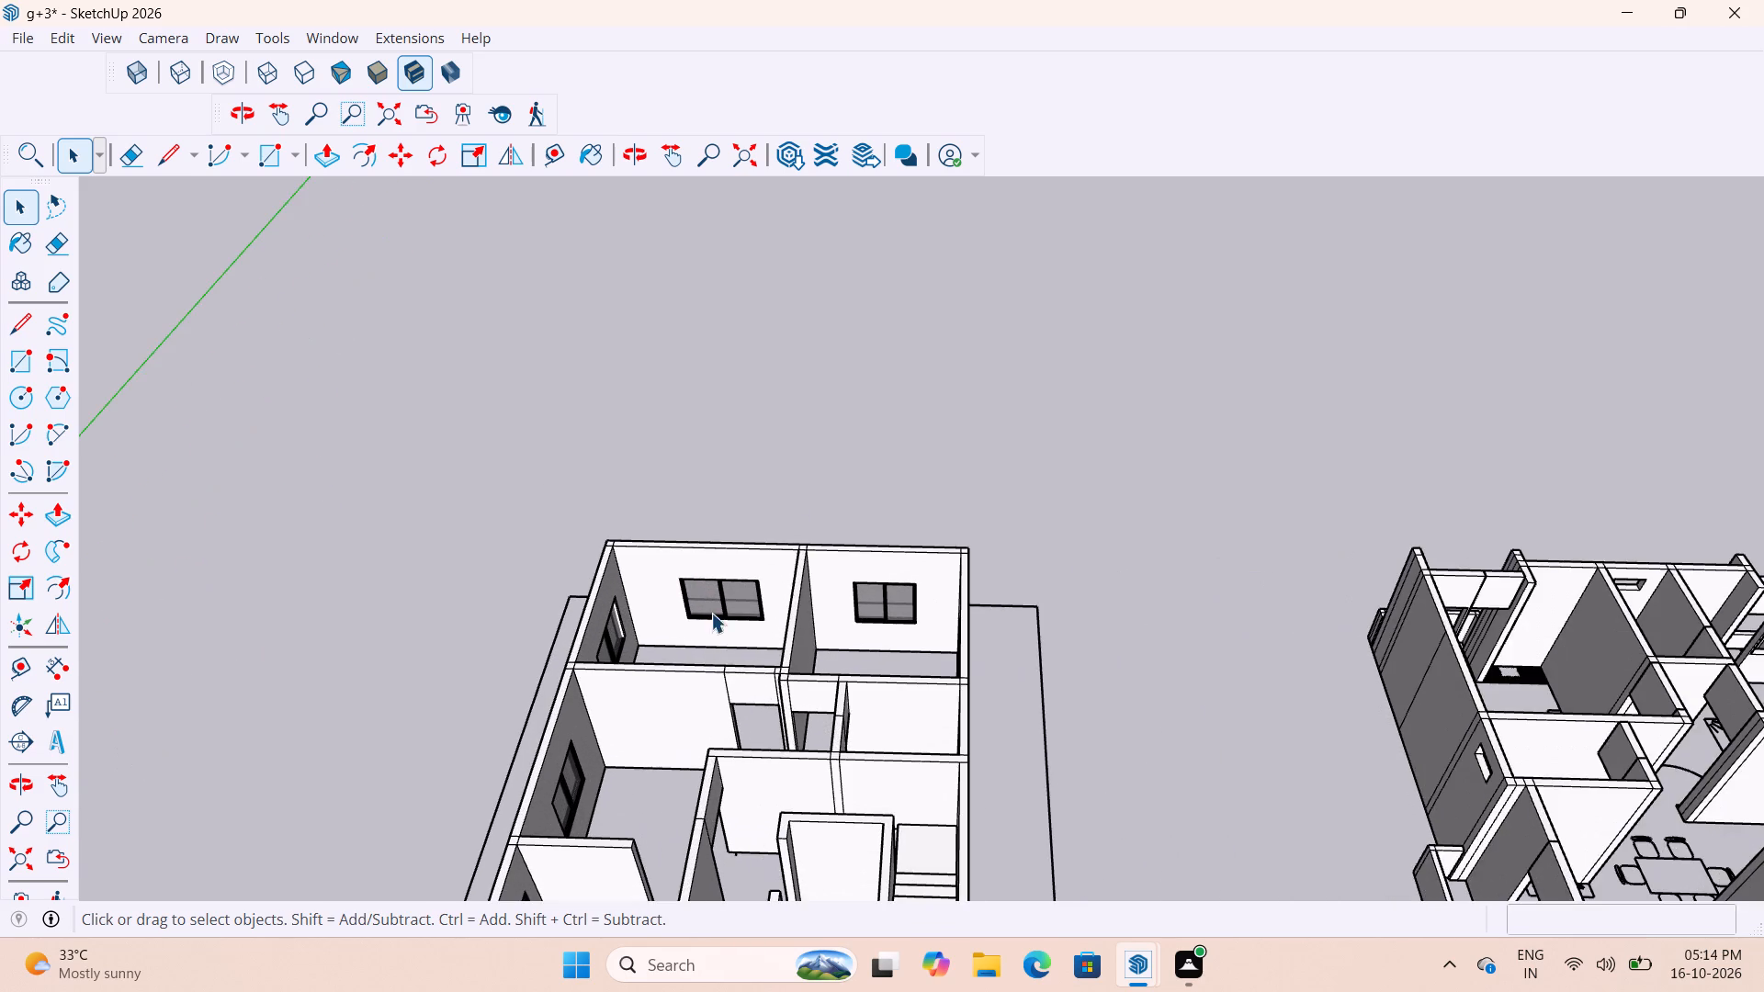
scroll(715, 622, "down", 8)
scroll(711, 601, "up", 11)
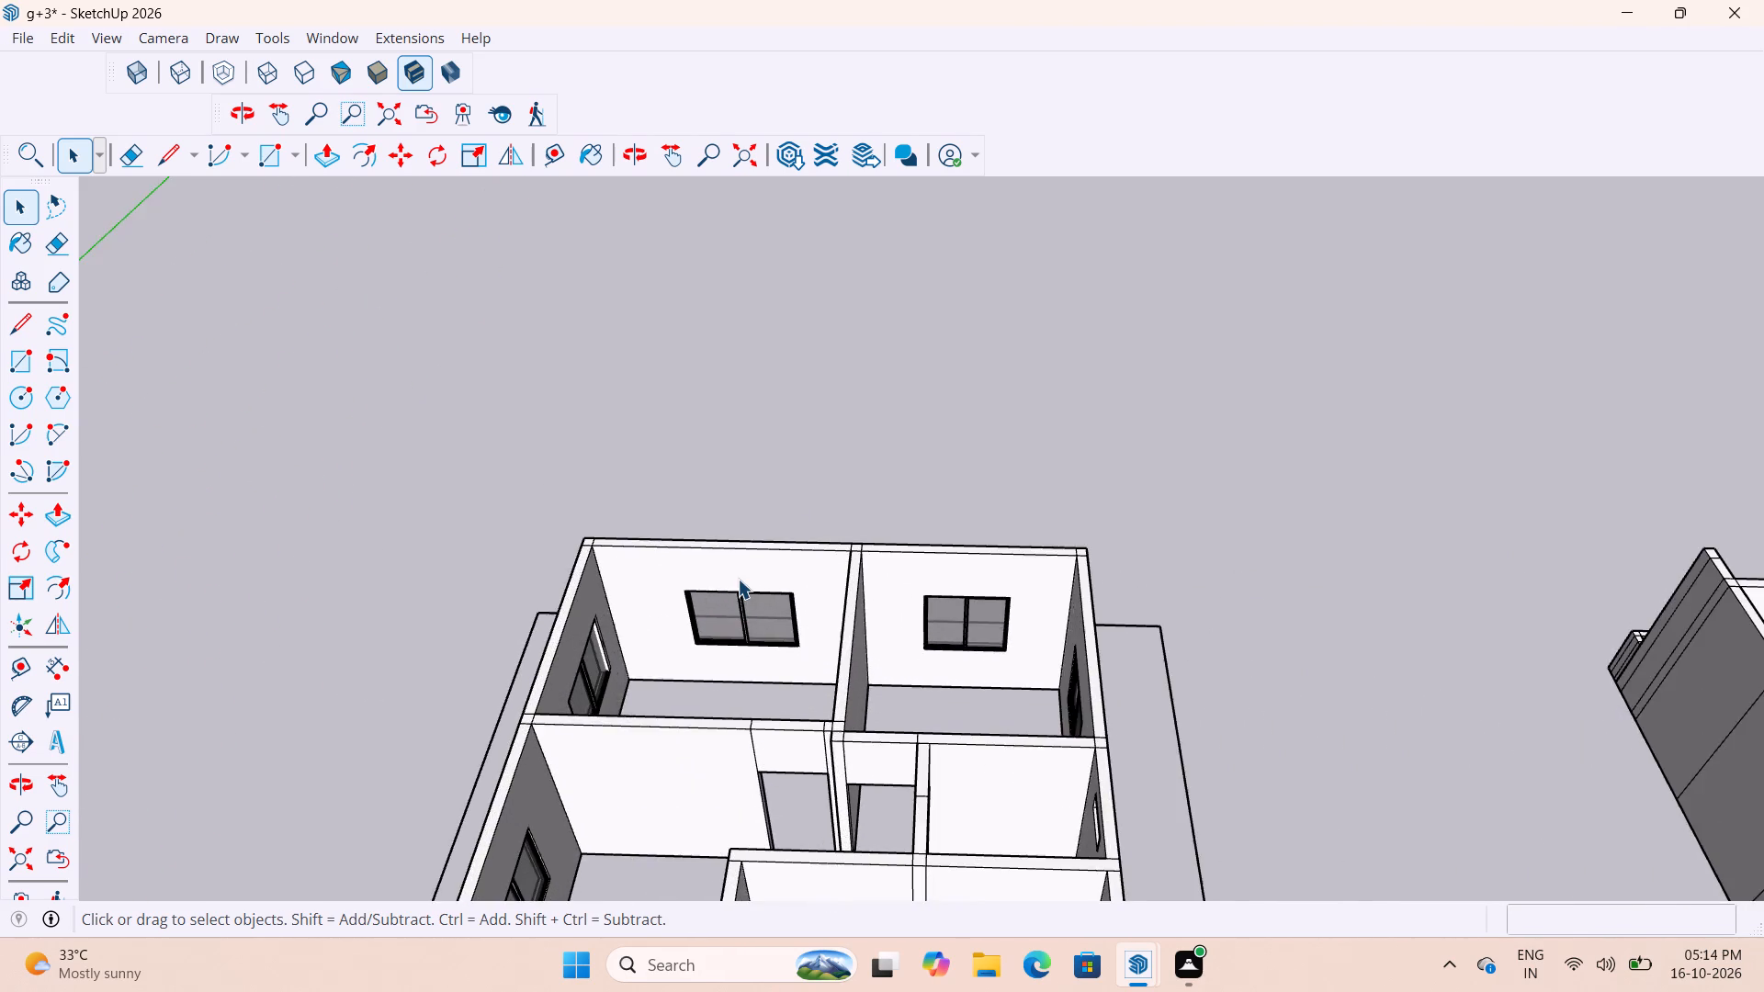
scroll(738, 579, "up", 6)
middle_click_drag(734, 594, 933, 443)
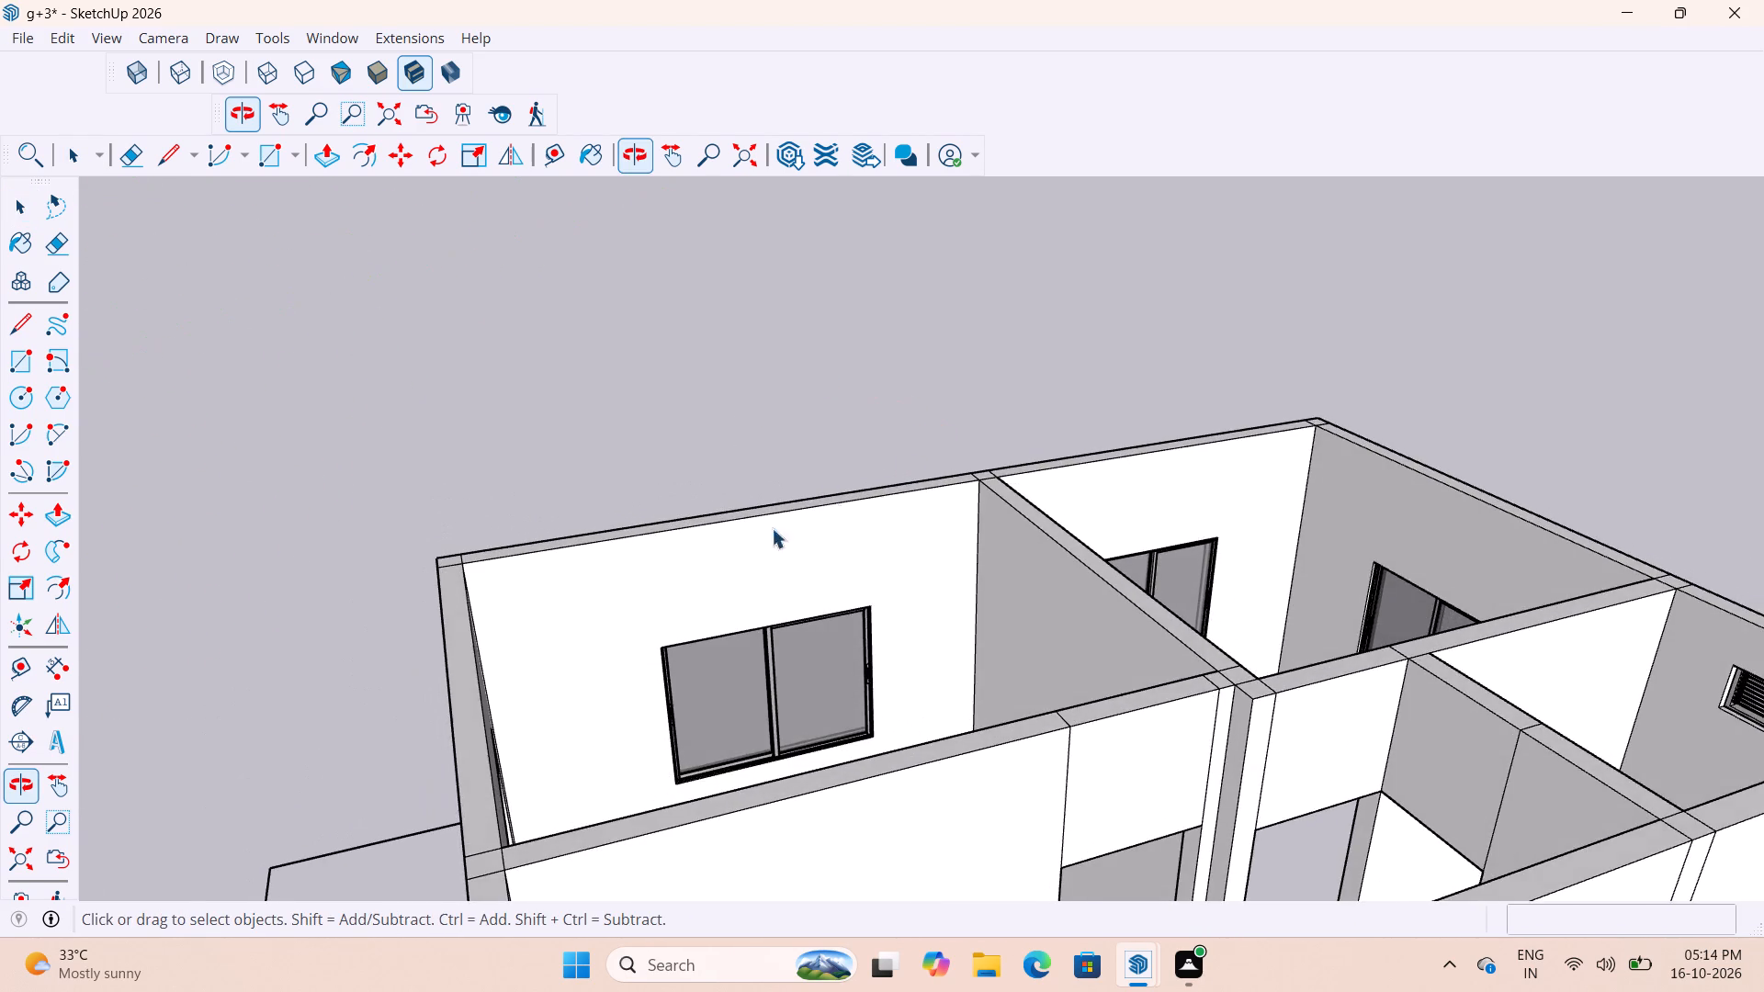
scroll(751, 540, "down", 10)
scroll(788, 558, "up", 7)
middle_click_drag(875, 547, 747, 626)
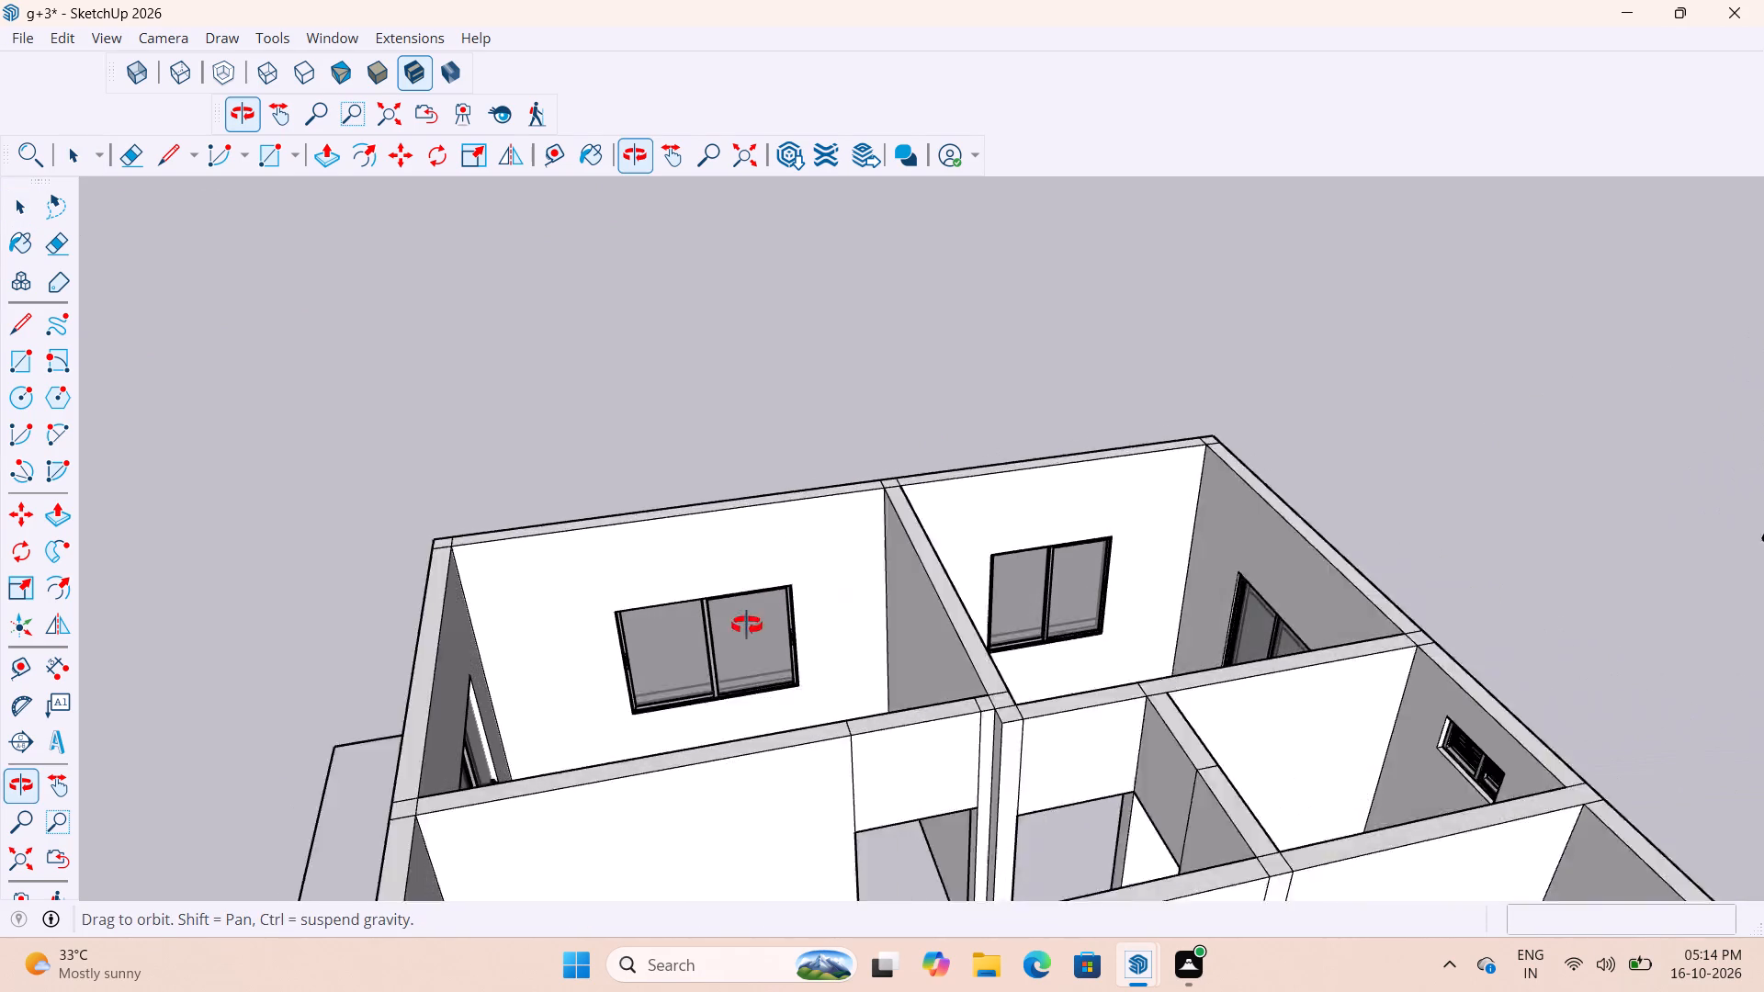
middle_click_drag(747, 626, 716, 634)
scroll(923, 436, "down", 4)
scroll(767, 486, "down", 9)
scroll(913, 568, "up", 7)
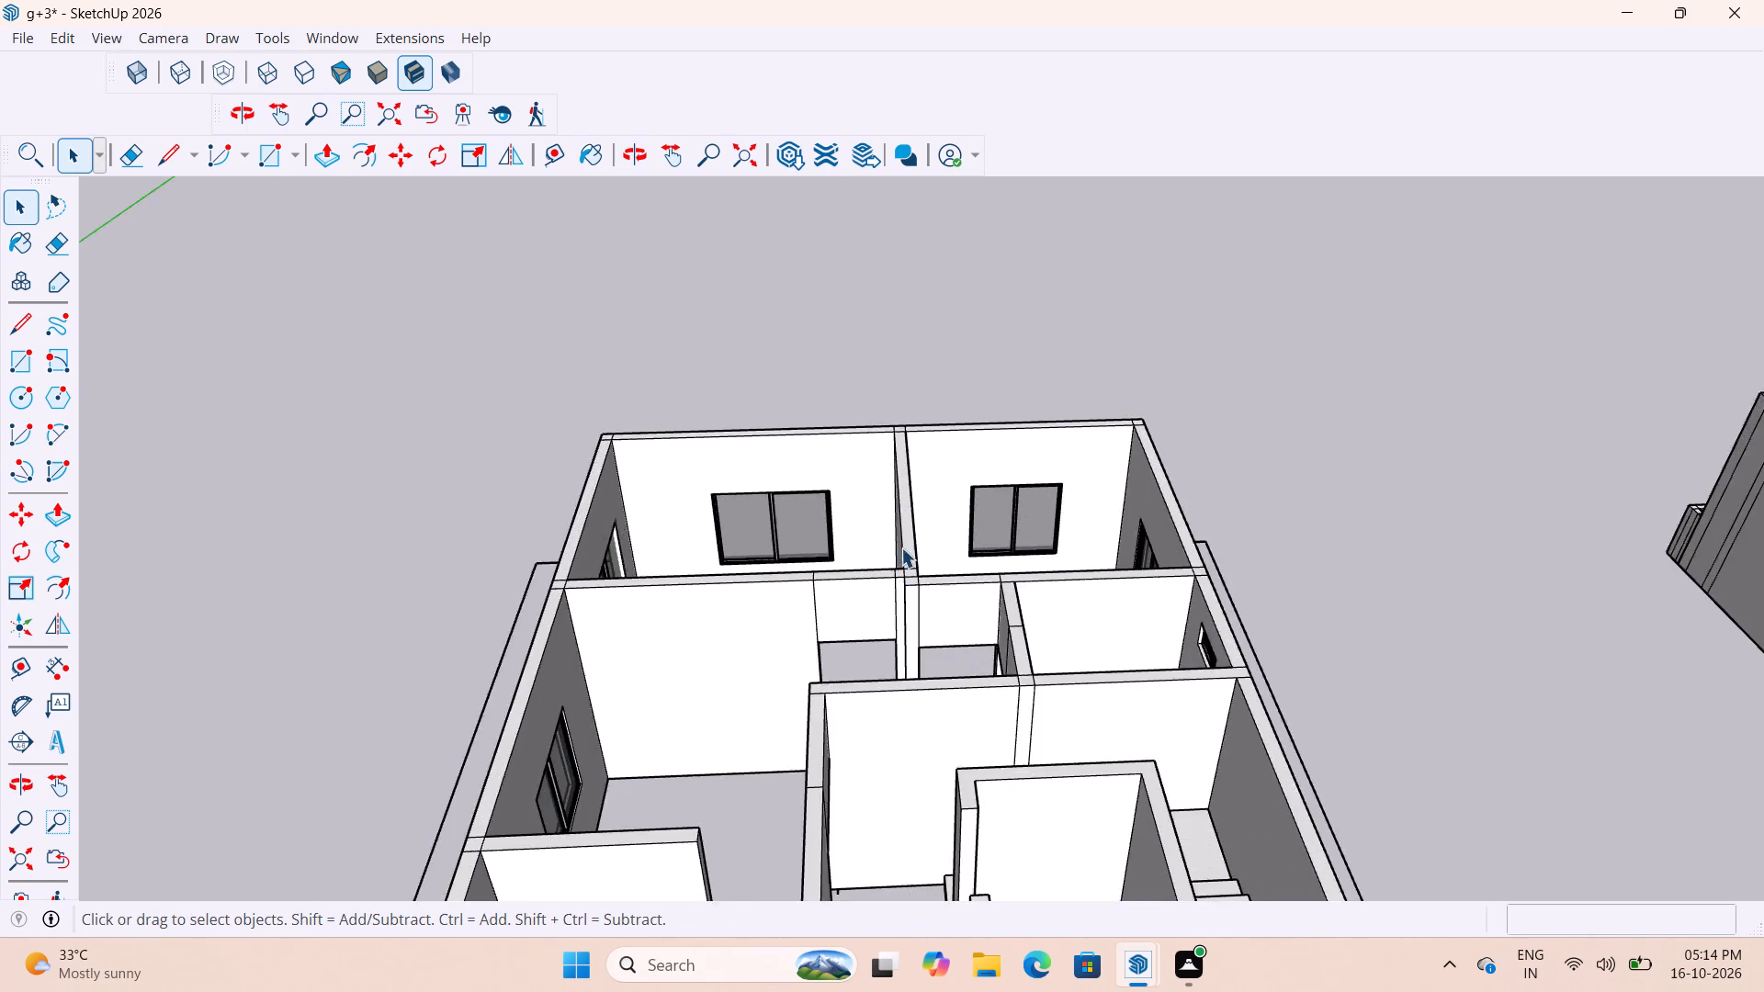
scroll(901, 547, "up", 2)
middle_click_drag(964, 564, 1028, 614)
Copy the loose brown door from beside the building into the middle room, near the internal door openings, and deselect it.
scroll(1064, 527, "down", 12)
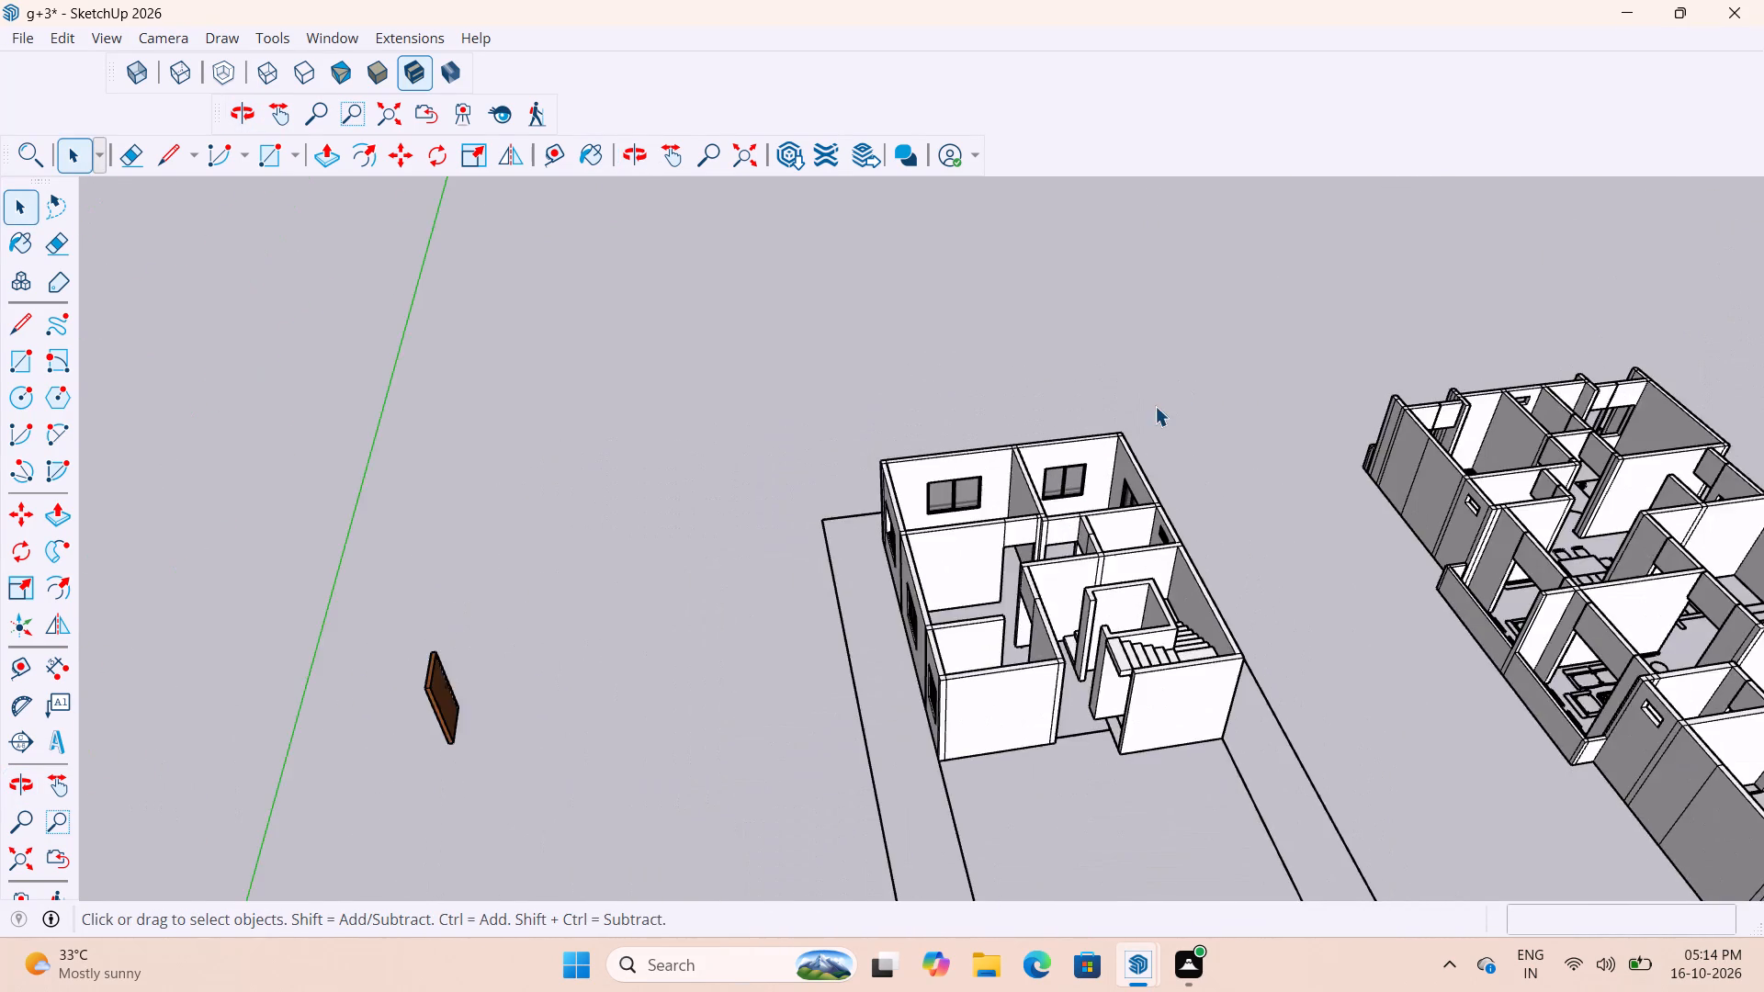
scroll(1155, 406, "down", 5)
scroll(928, 585, "up", 8)
left_click(640, 593)
scroll(640, 592, "up", 5)
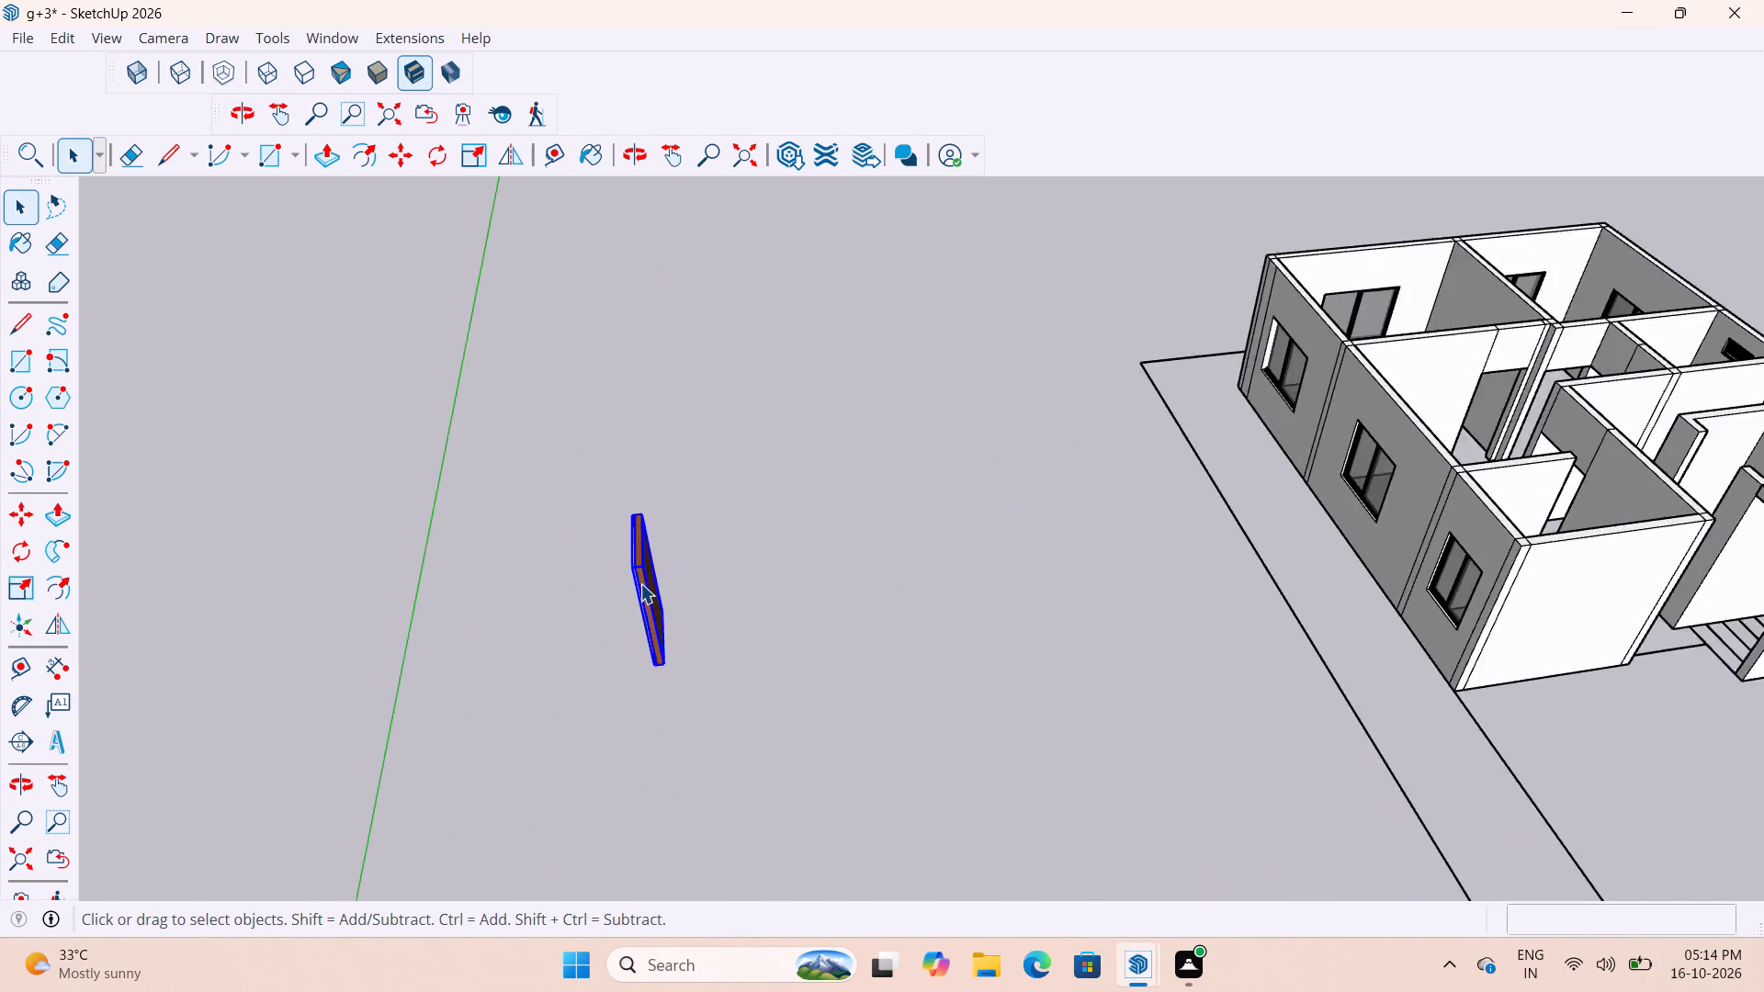
scroll(640, 583, "up", 3)
key("m")
scroll(622, 497, "up", 7)
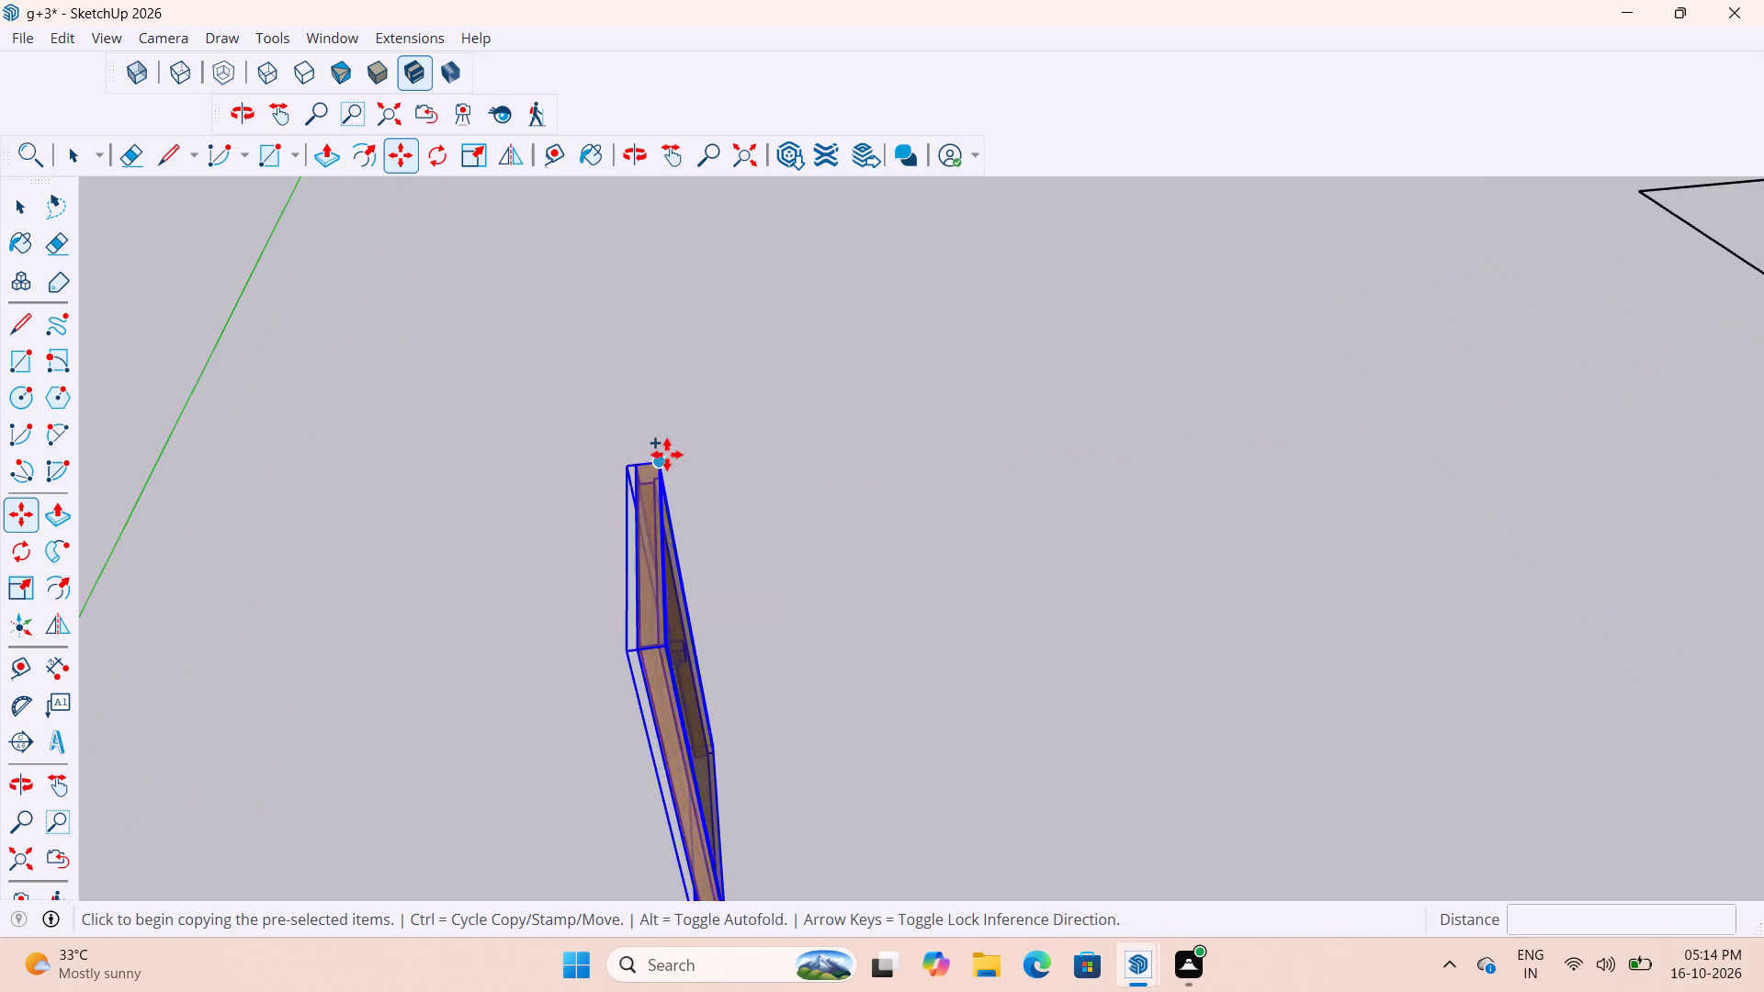
left_click(655, 461)
scroll(648, 419, "down", 18)
middle_click_drag(1012, 316, 793, 408)
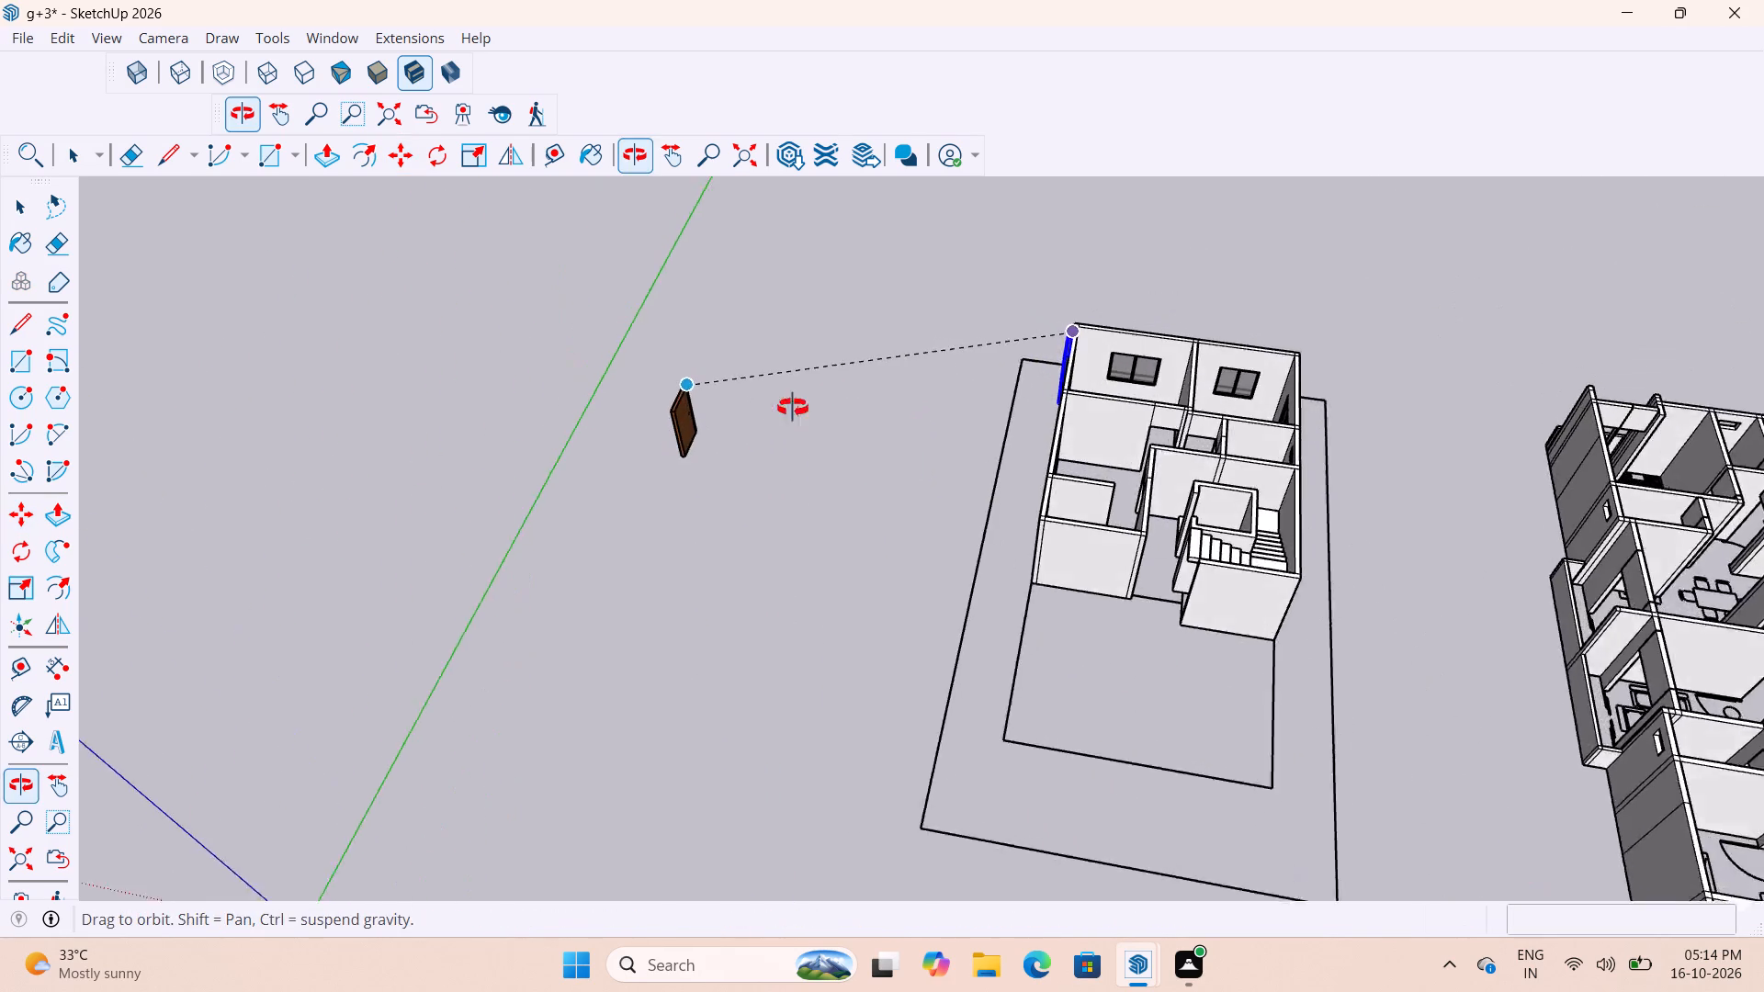
middle_click_drag(793, 408, 788, 409)
scroll(988, 425, "up", 10)
scroll(956, 452, "down", 5)
scroll(1087, 499, "up", 3)
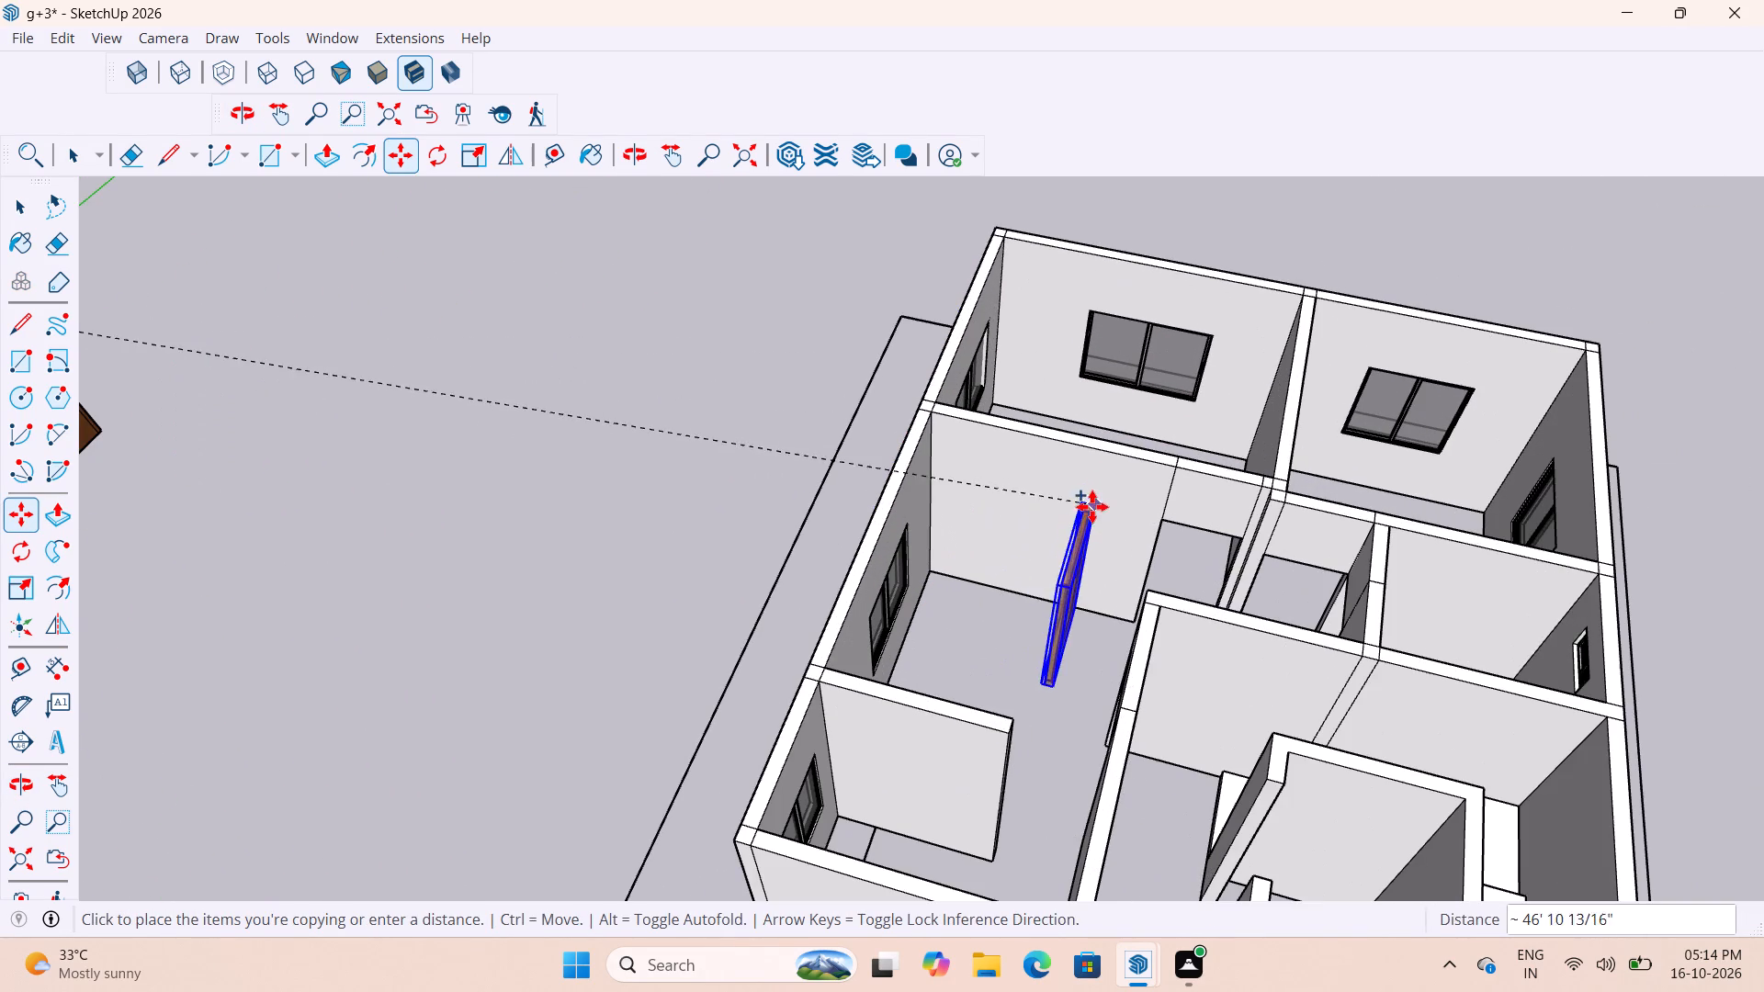
left_click(1073, 551)
key("space")
left_click(522, 511)
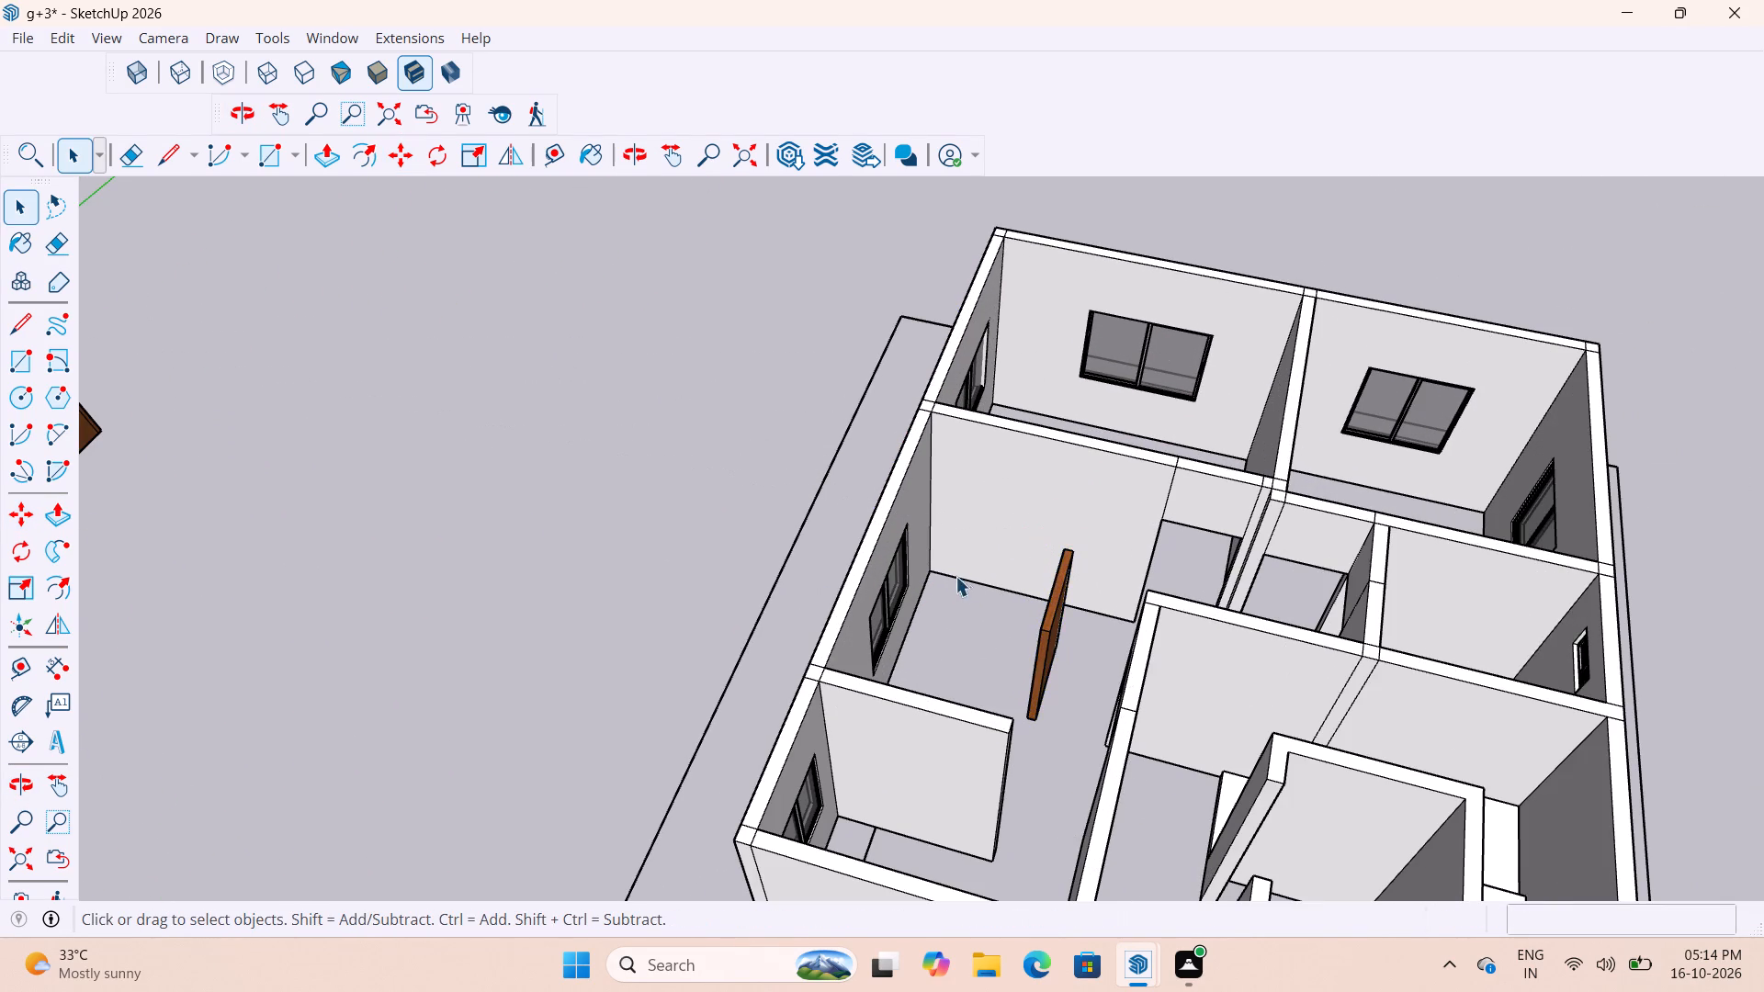
Delete the brown door copy standing loose in the middle room.
scroll(966, 585, "up", 4)
middle_click_drag(1062, 628, 1313, 626)
scroll(1264, 593, "up", 1)
scroll(1138, 578, "up", 3)
scroll(1056, 618, "down", 3)
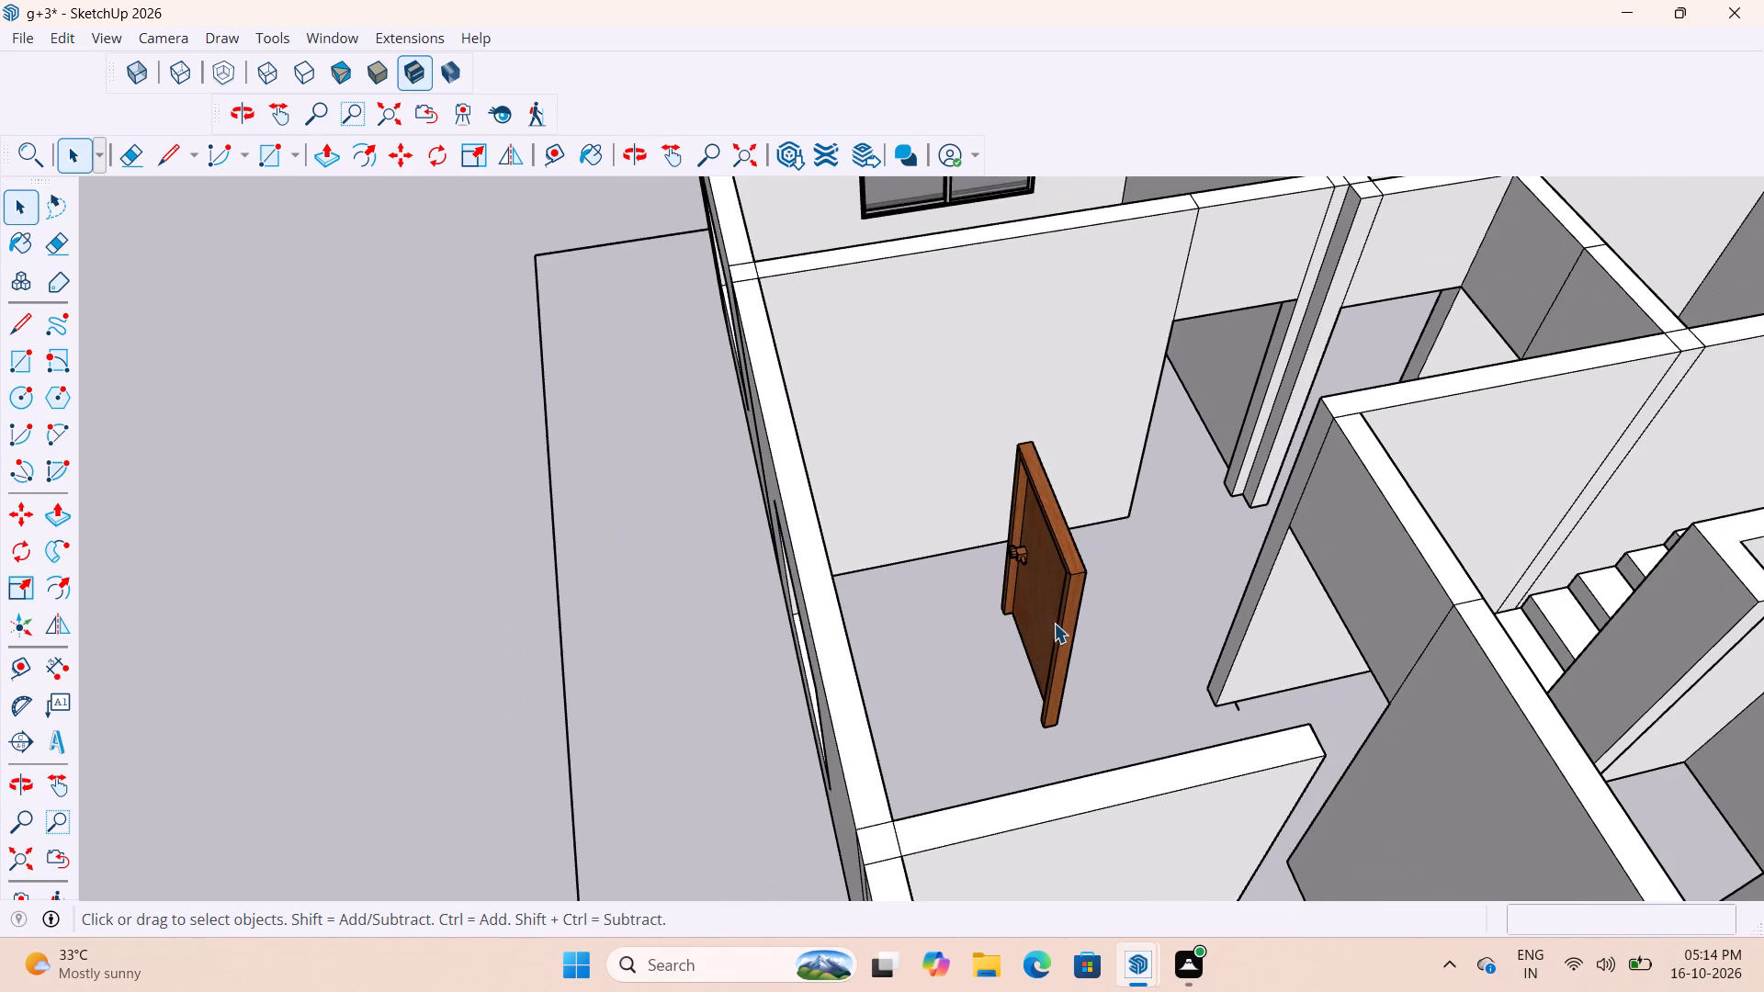
scroll(940, 622, "down", 5)
left_click(1013, 609)
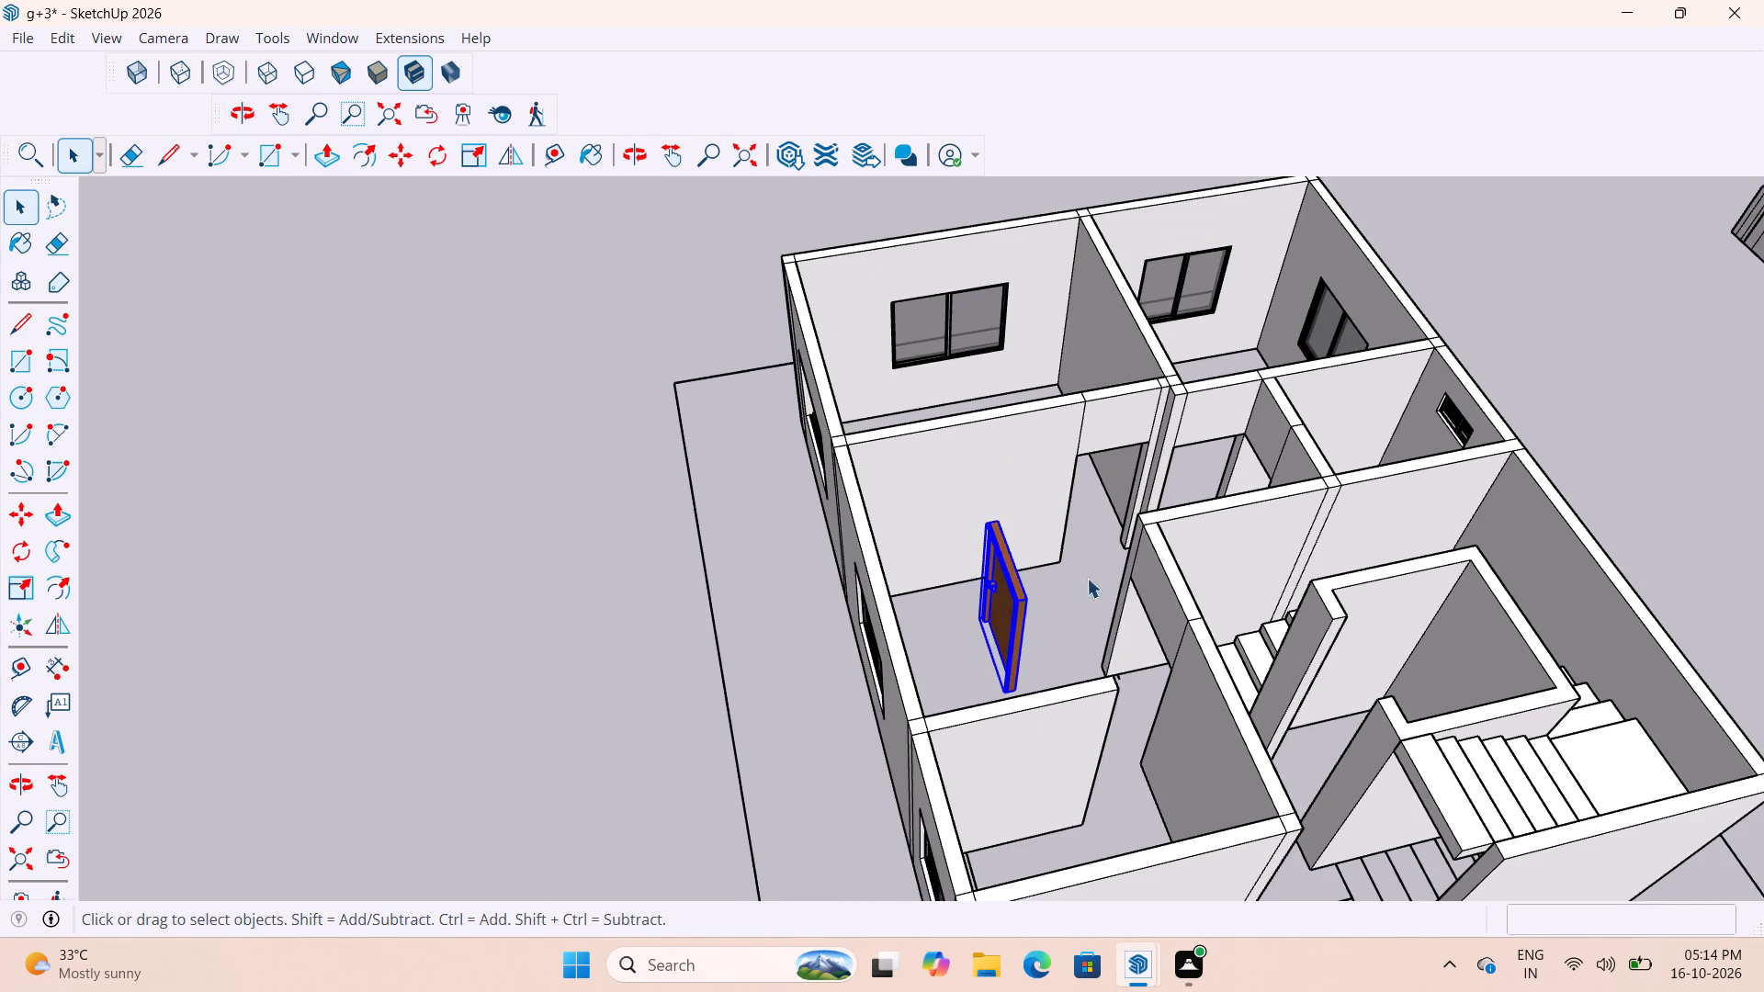
key("Delete")
Rotate the loose brown door beside the building by 90° about its top corner and deselect it.
scroll(1183, 511, "down", 10)
scroll(591, 716, "up", 6)
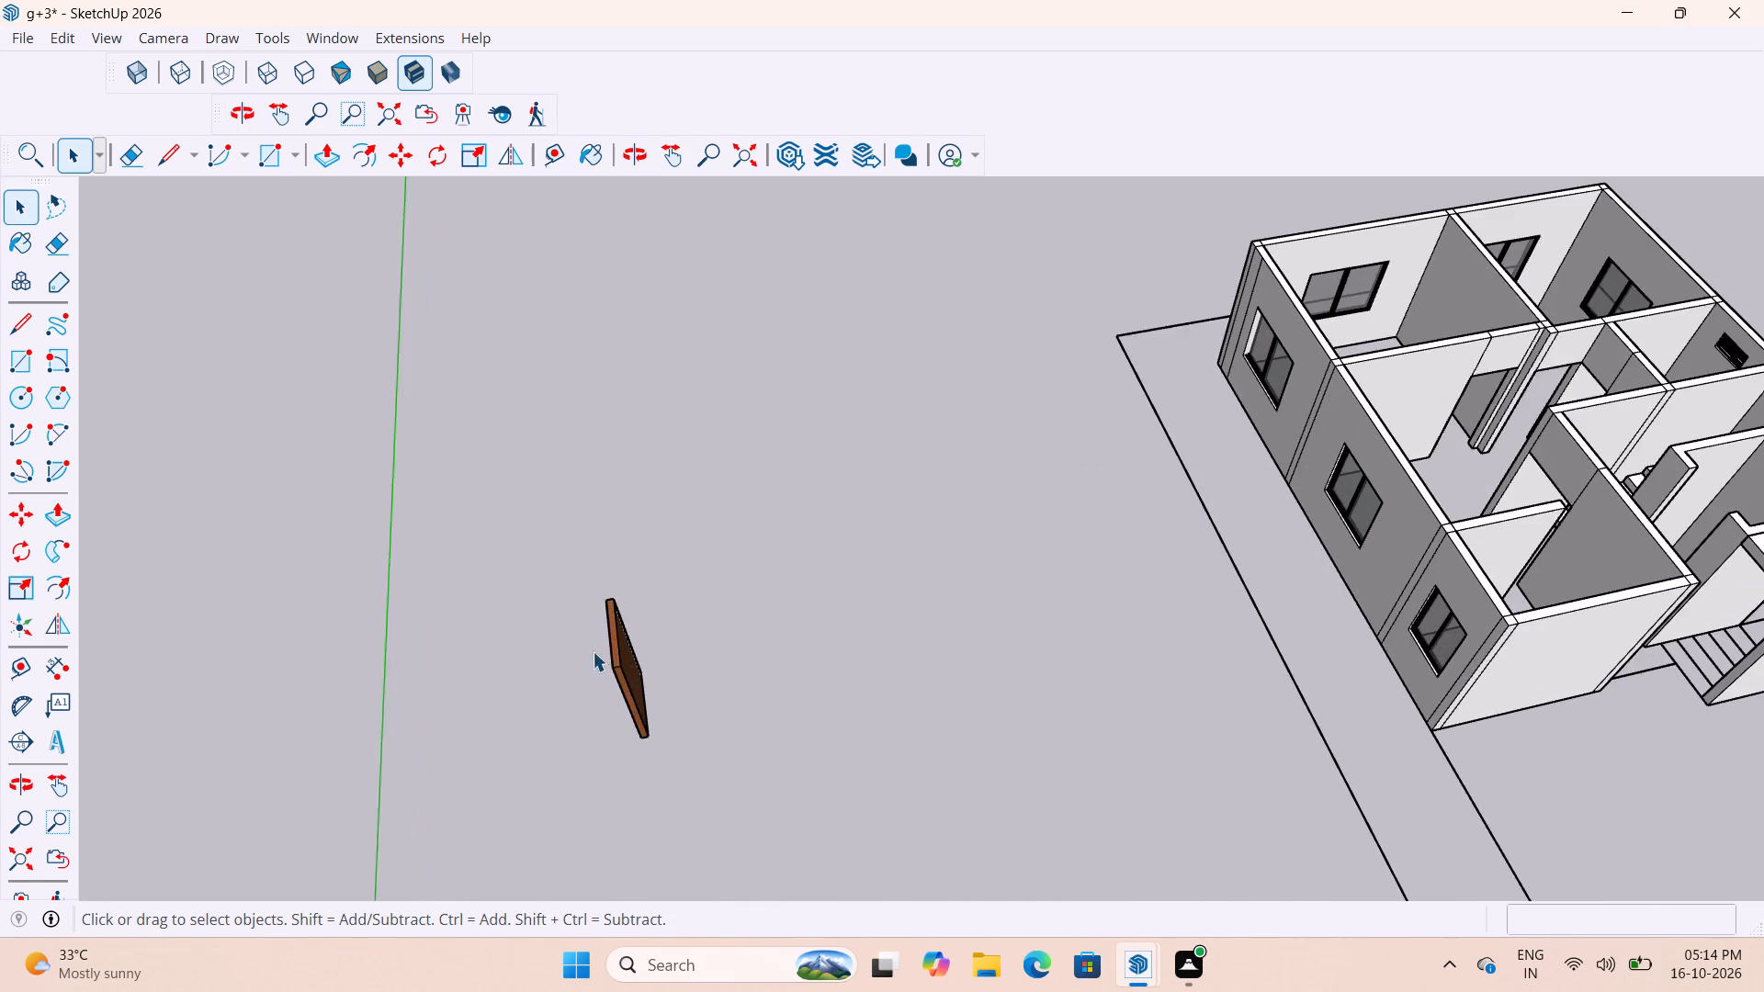
middle_click_drag(728, 579, 962, 481)
scroll(948, 477, "up", 1)
scroll(920, 472, "down", 5)
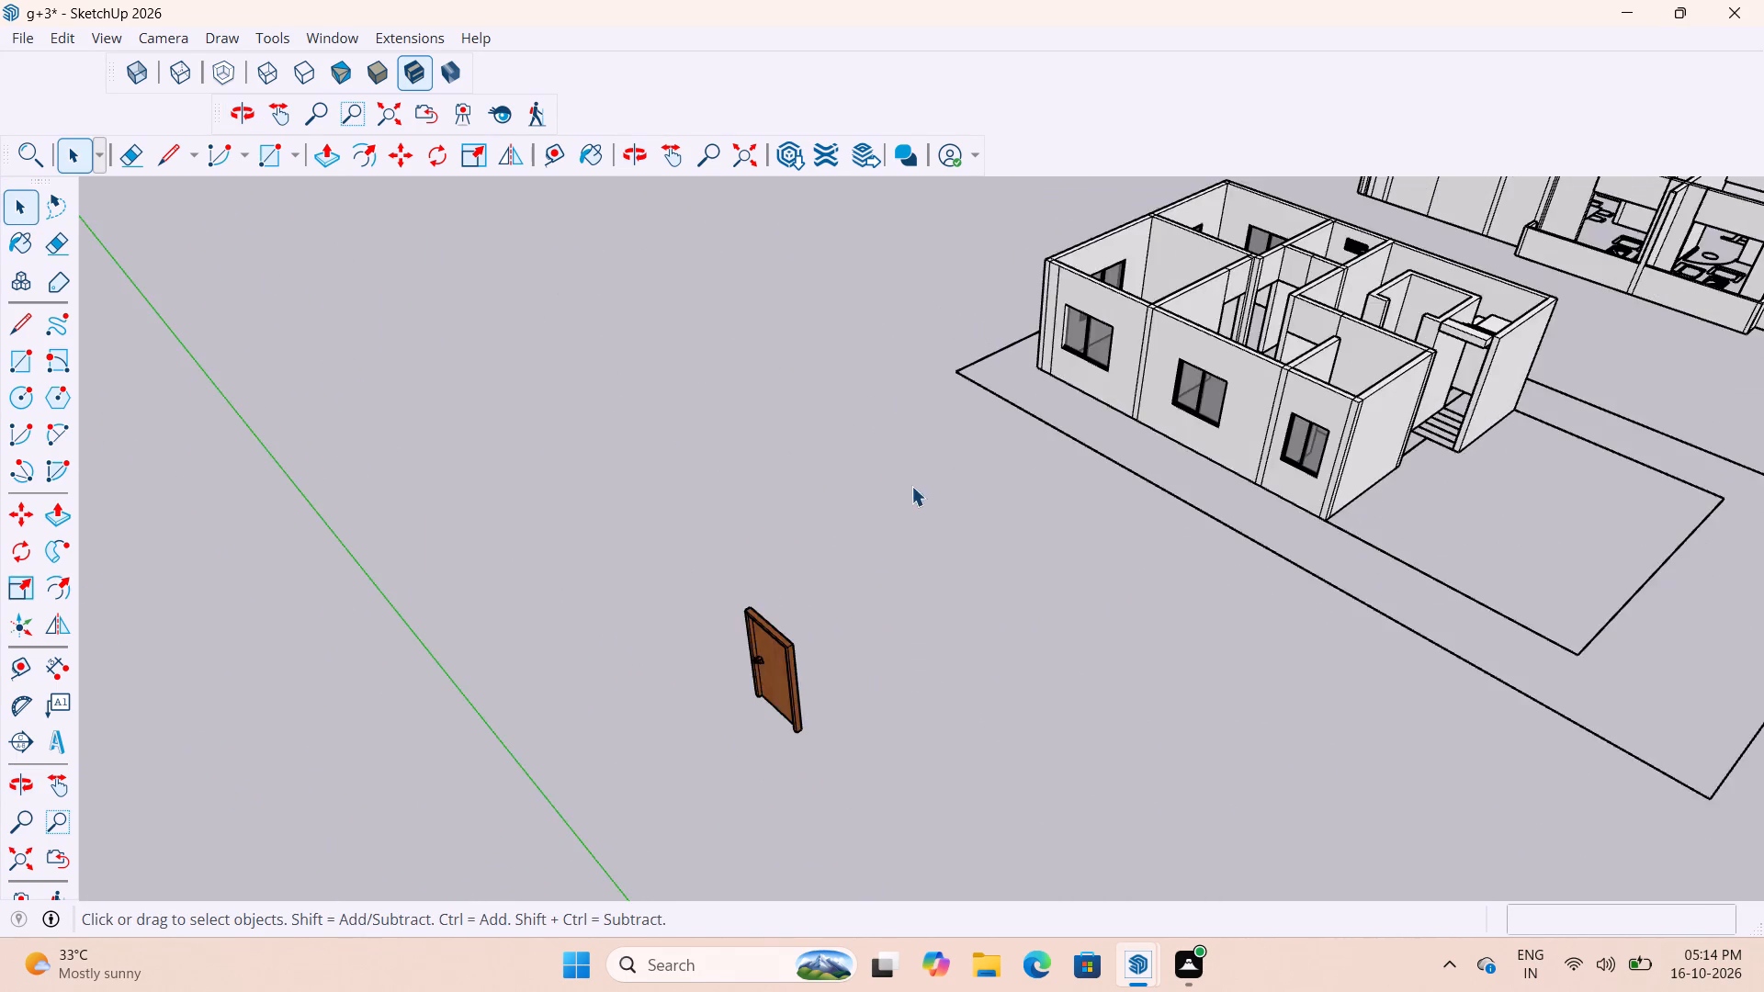
scroll(911, 486, "down", 4)
middle_click_drag(1041, 641, 782, 706)
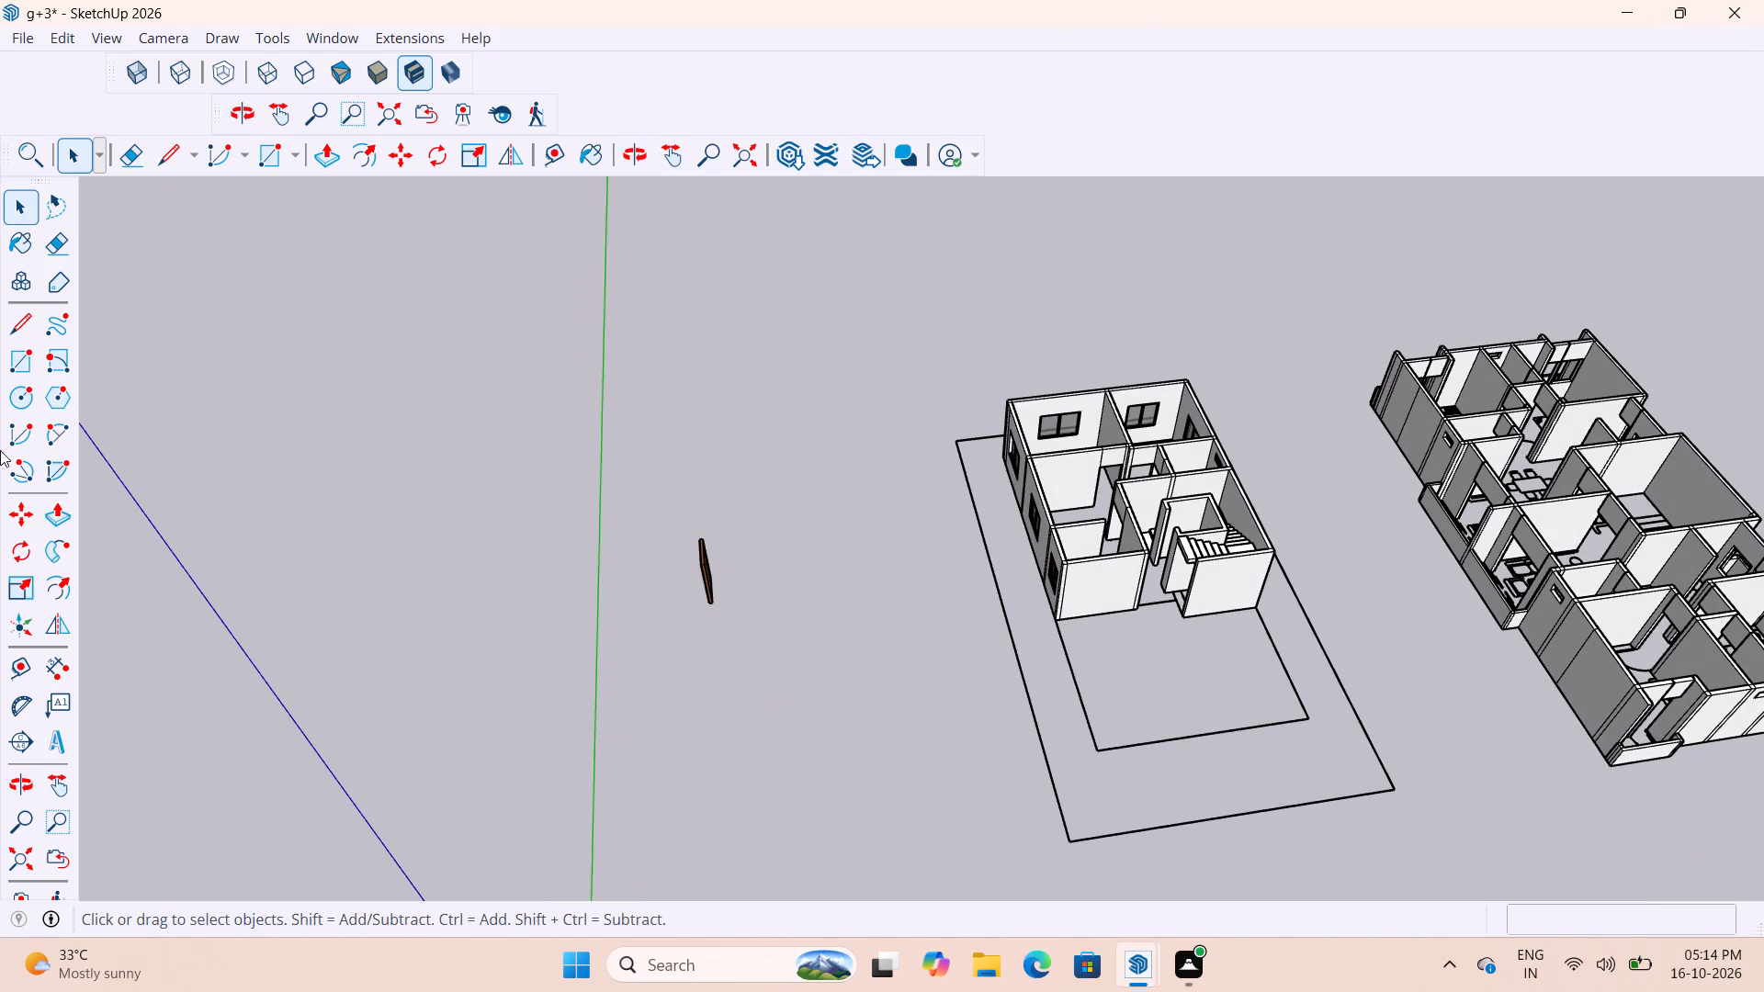
left_click(28, 558)
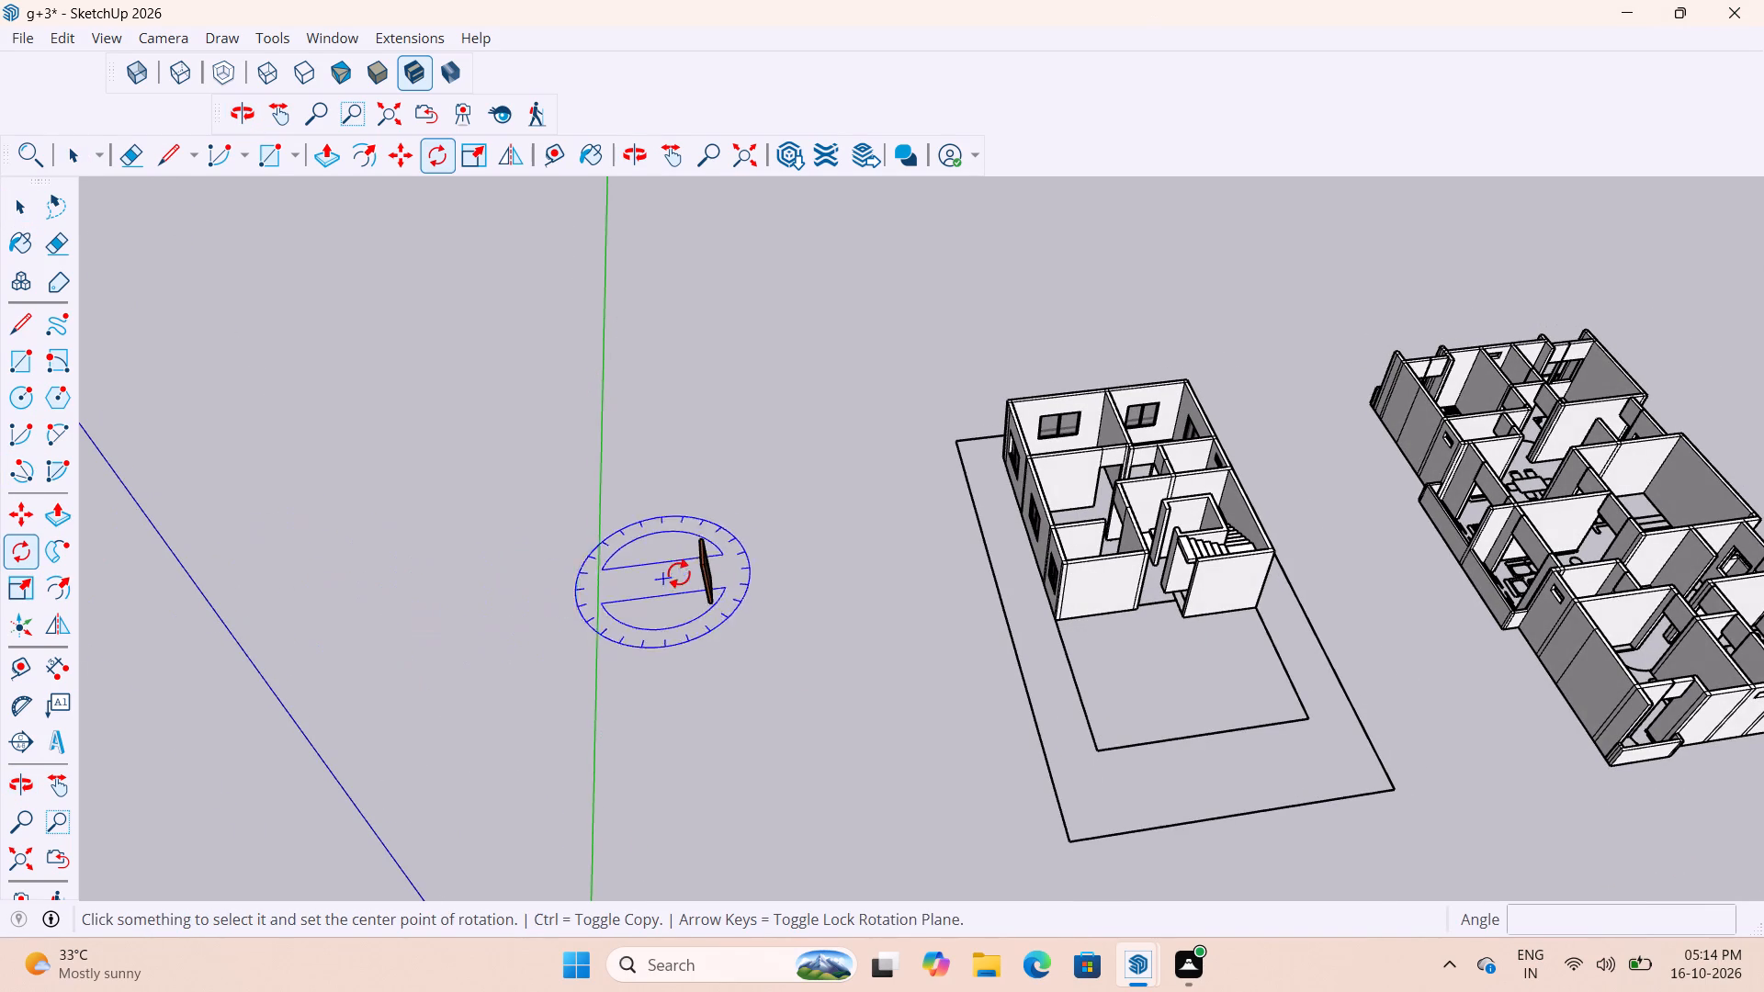
scroll(678, 570, "up", 15)
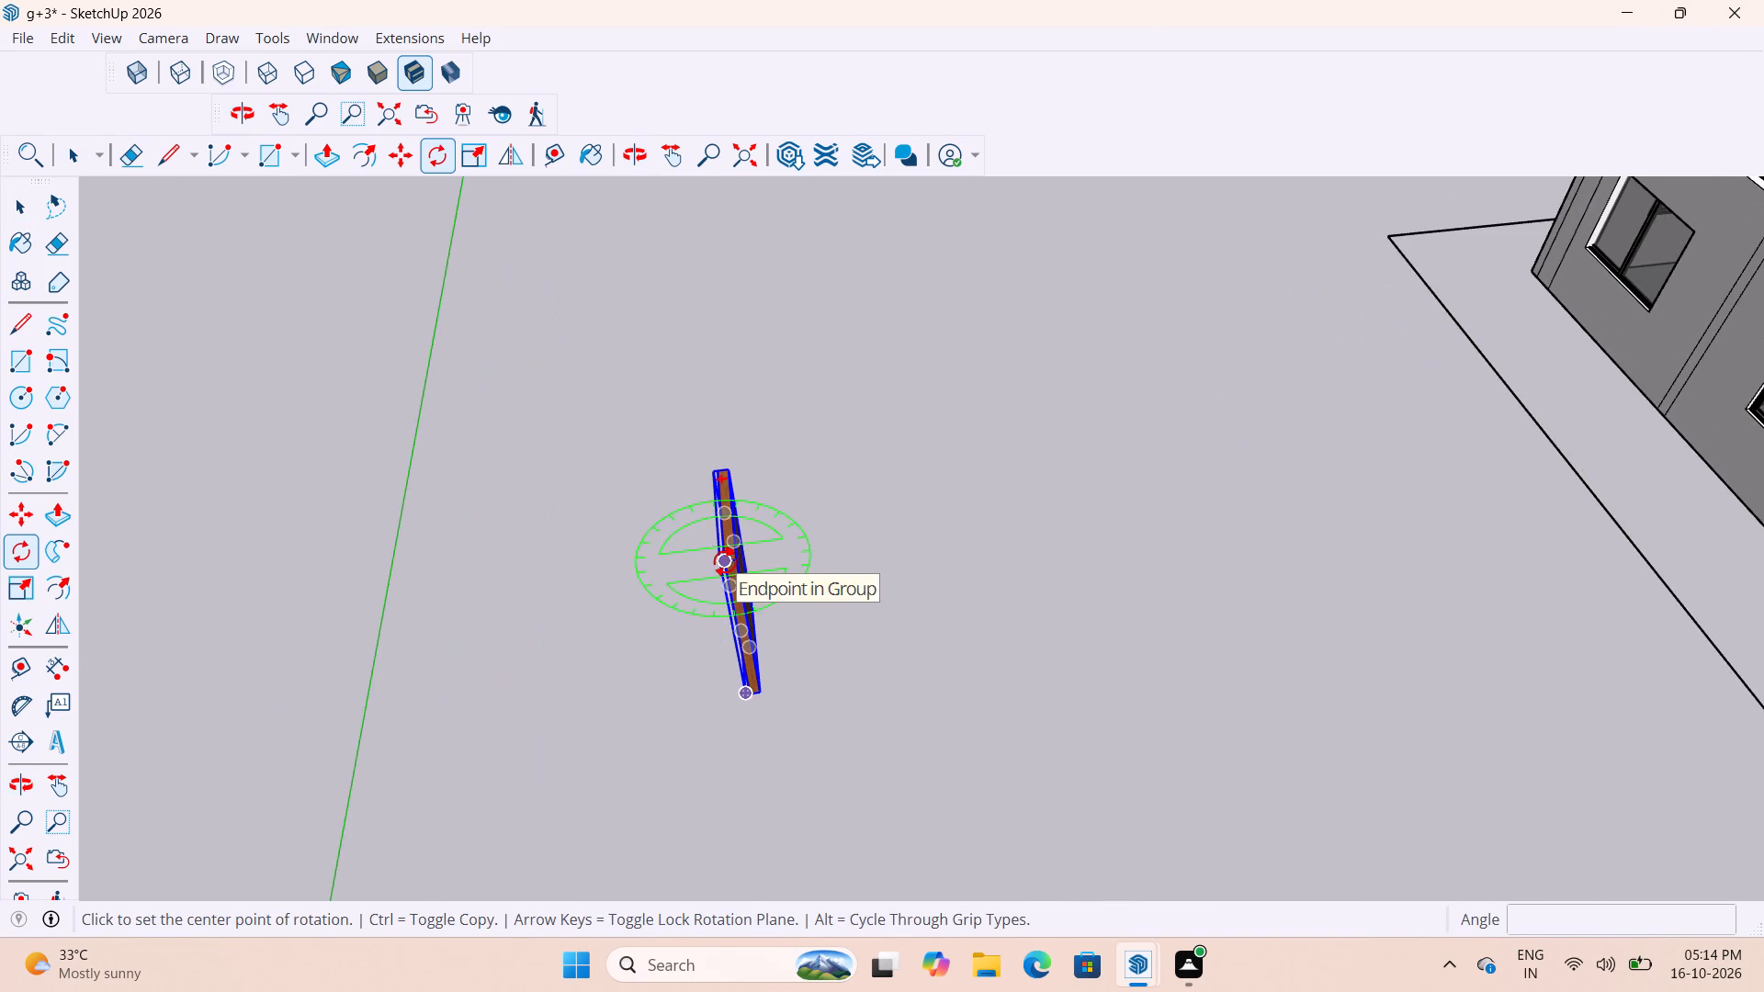
scroll(746, 583, "up", 4)
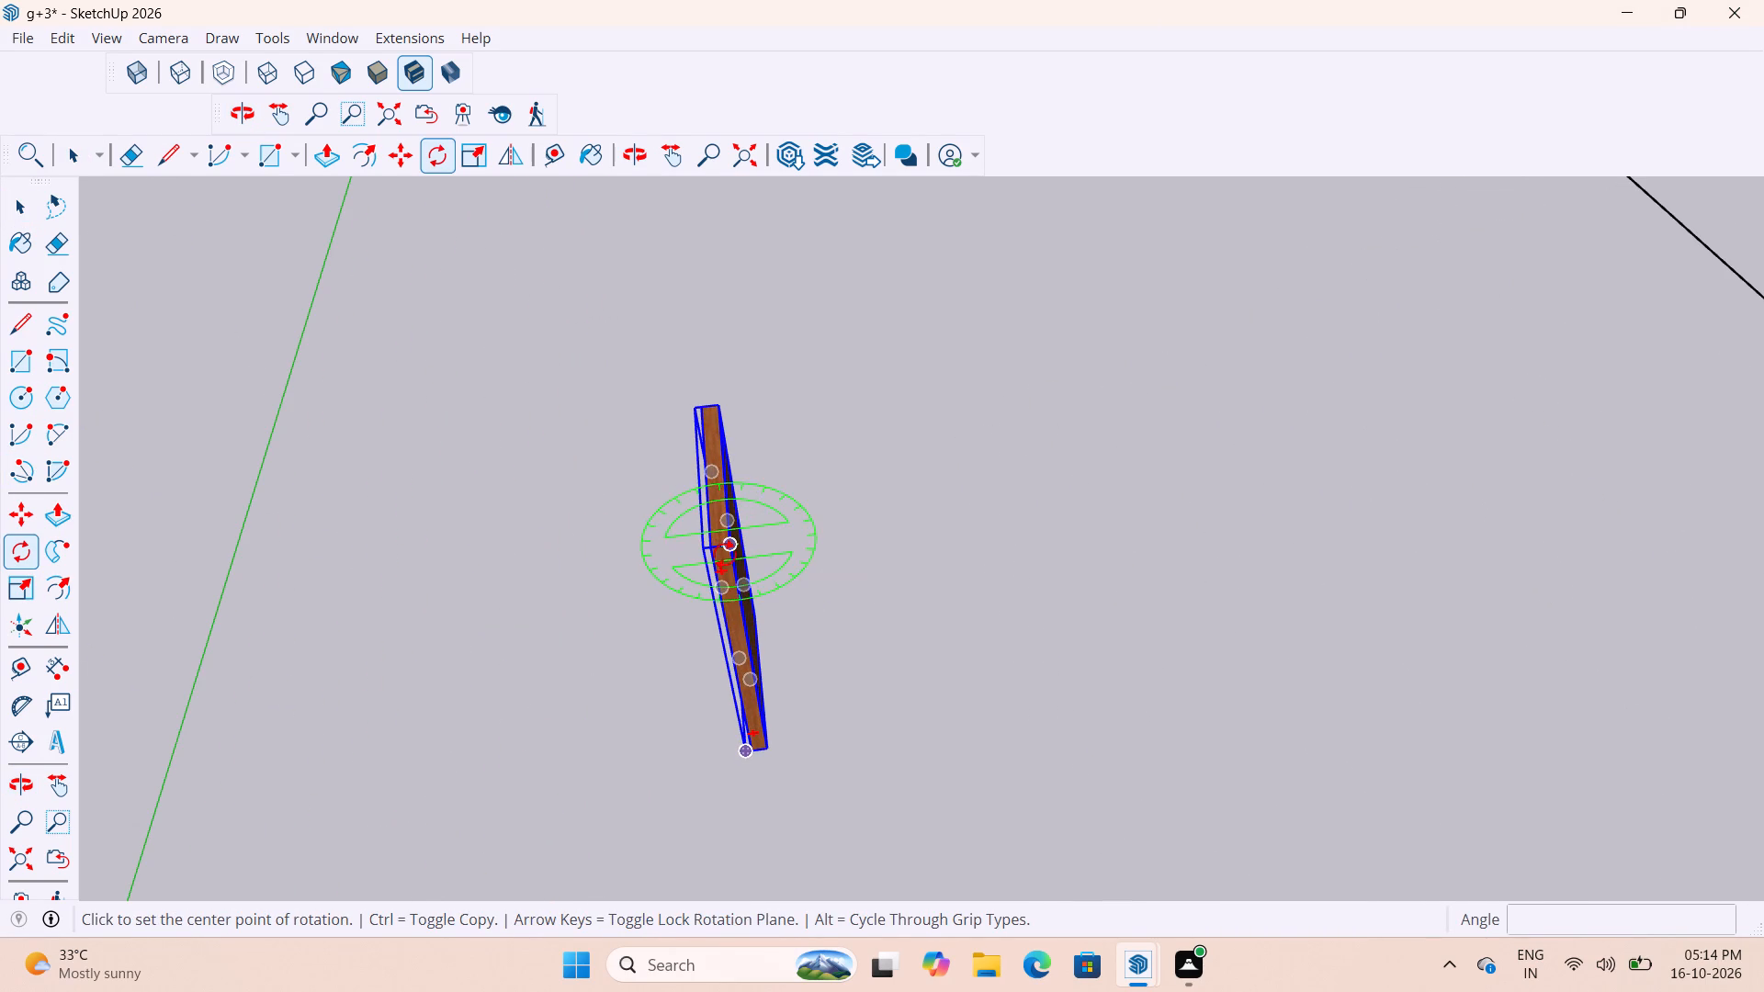
left_click(725, 548)
left_click(890, 514)
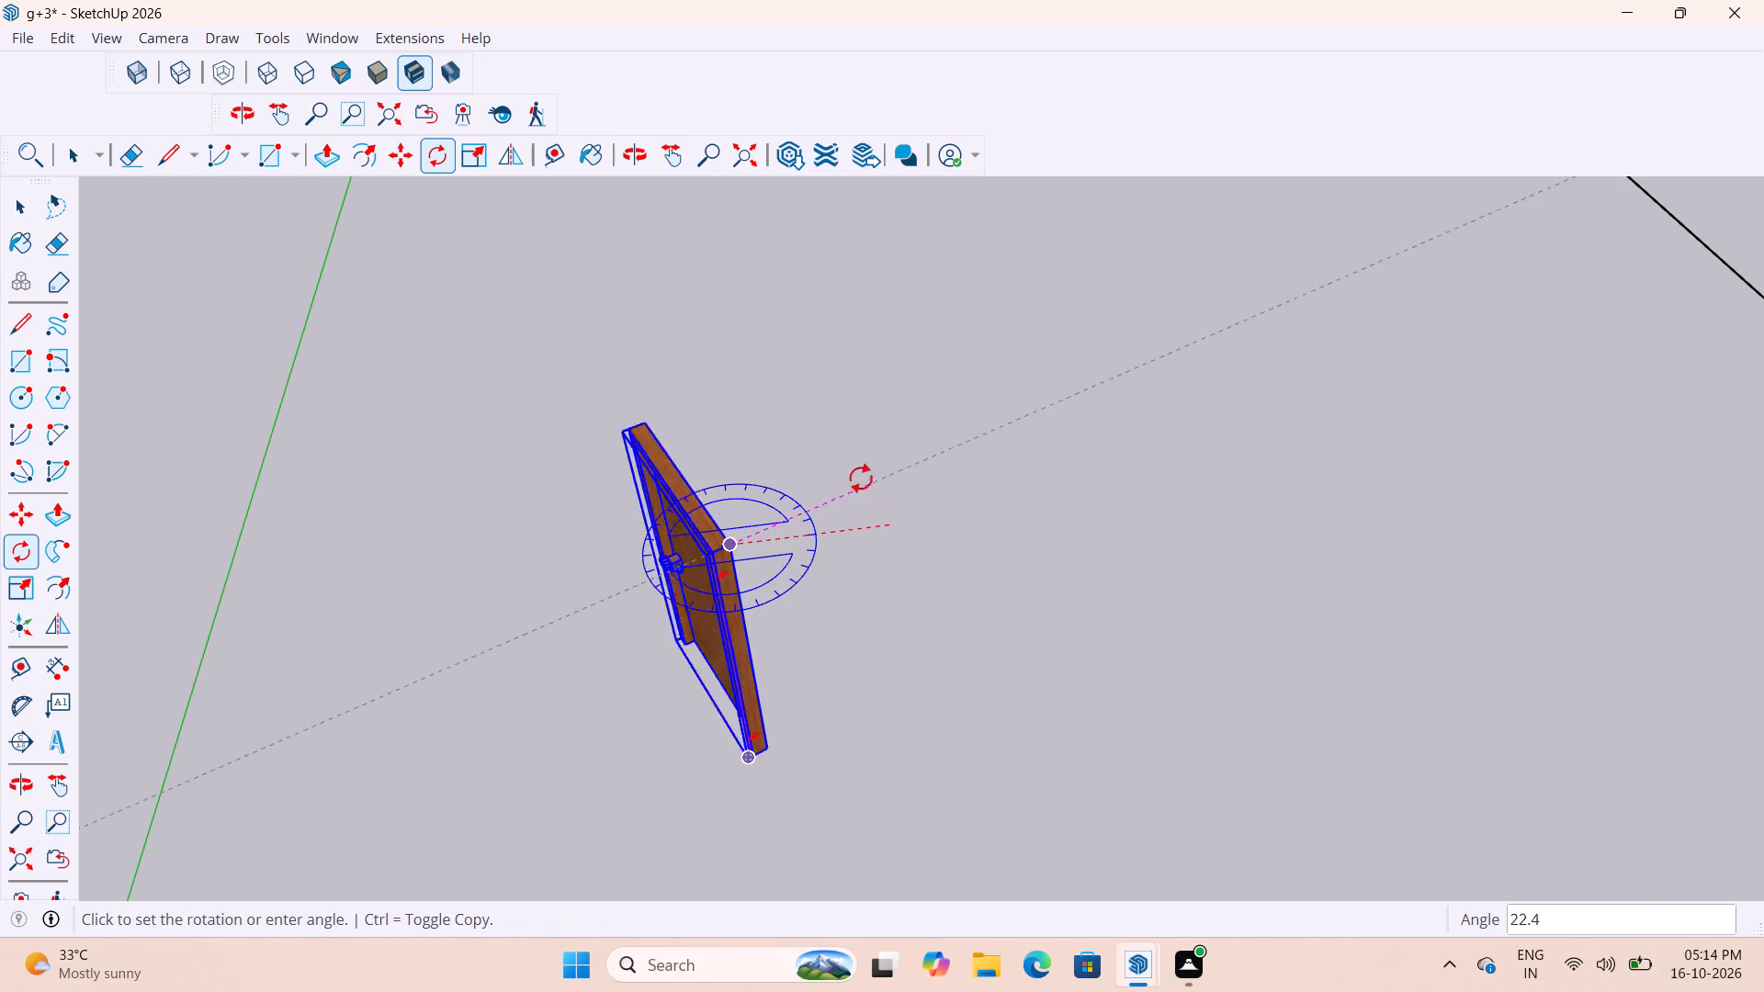
left_click(729, 487)
key("space")
key("space")
left_click(920, 569)
Copy the rotated door by its bottom frame corner to the bottom corner of the opening in the middle room's internal wall.
scroll(1010, 570, "down", 11)
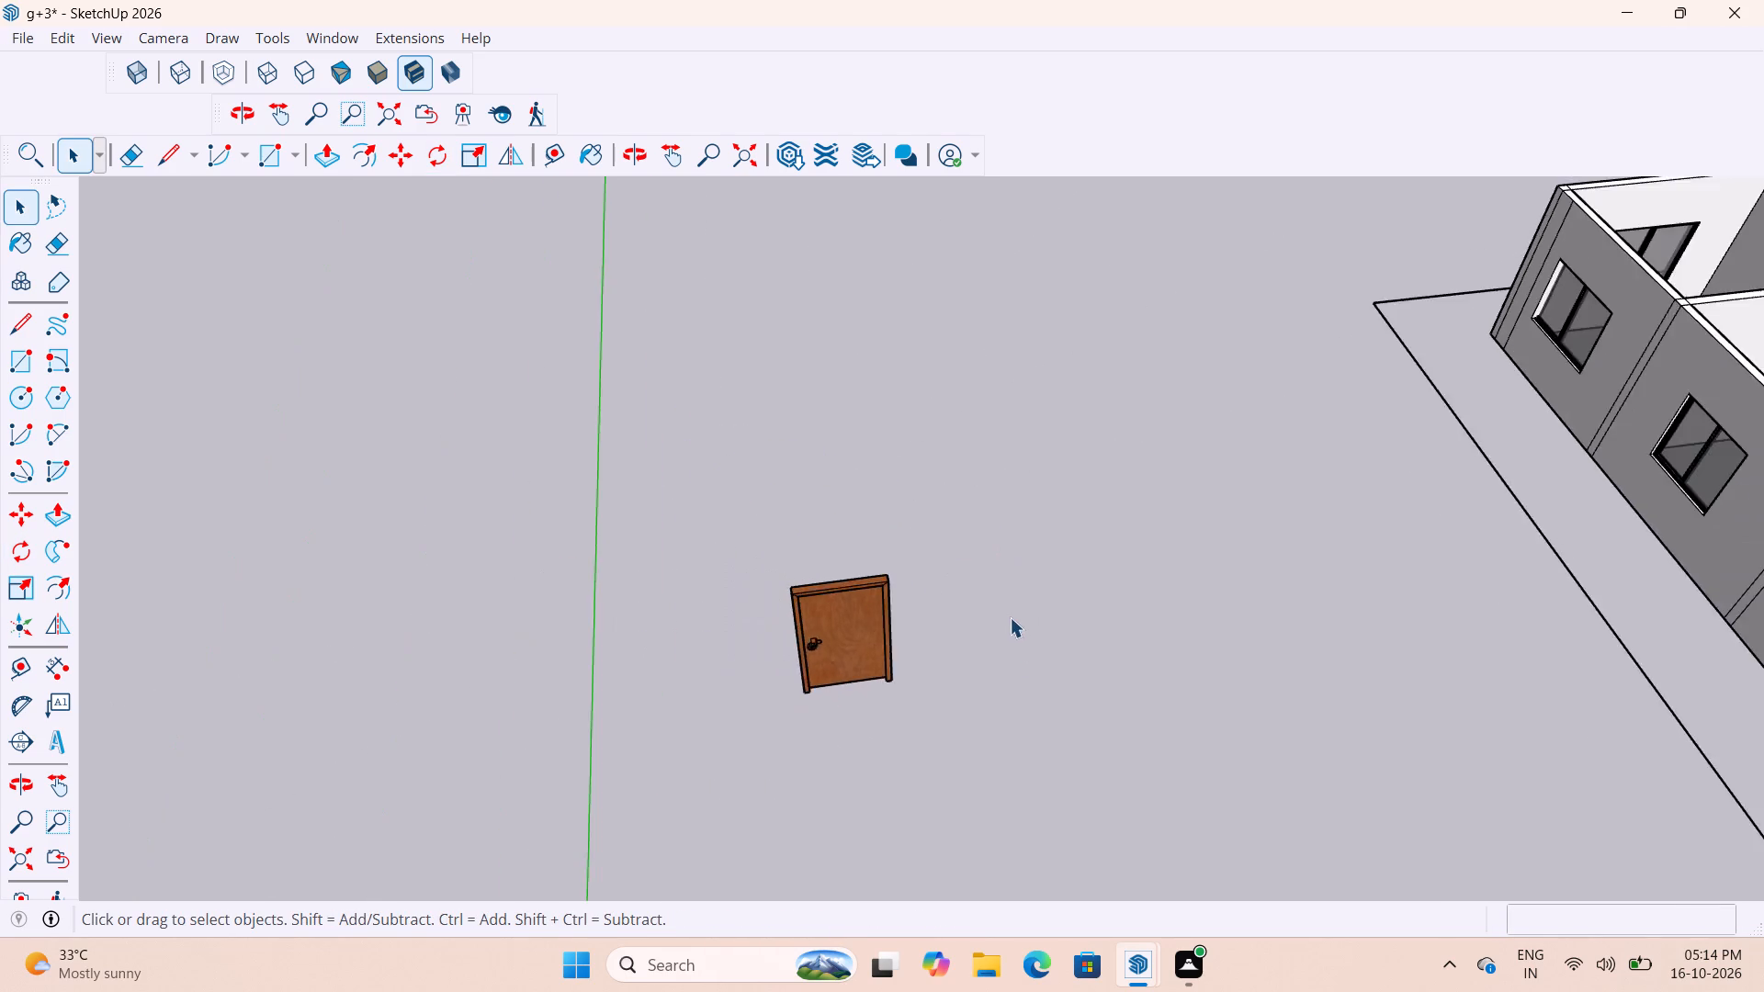
scroll(1010, 617, "down", 2)
middle_click_drag(1004, 651, 896, 659)
scroll(905, 638, "up", 8)
left_click(907, 627)
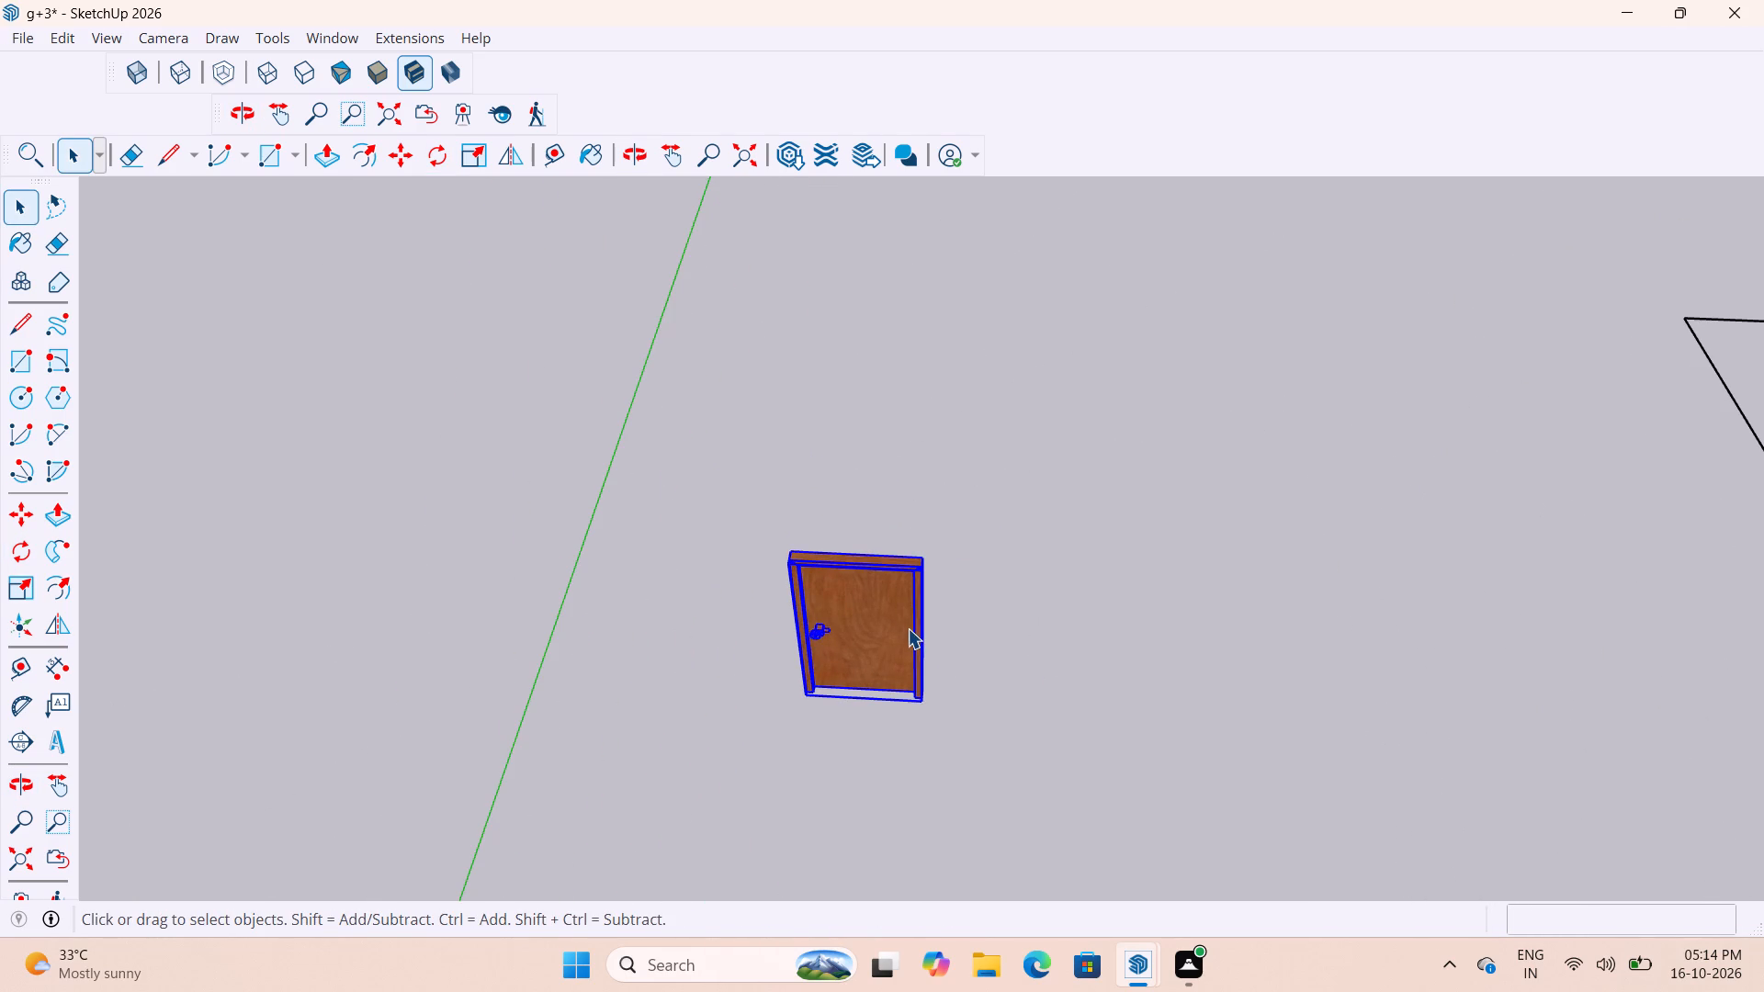
key("m")
scroll(804, 724, "up", 15)
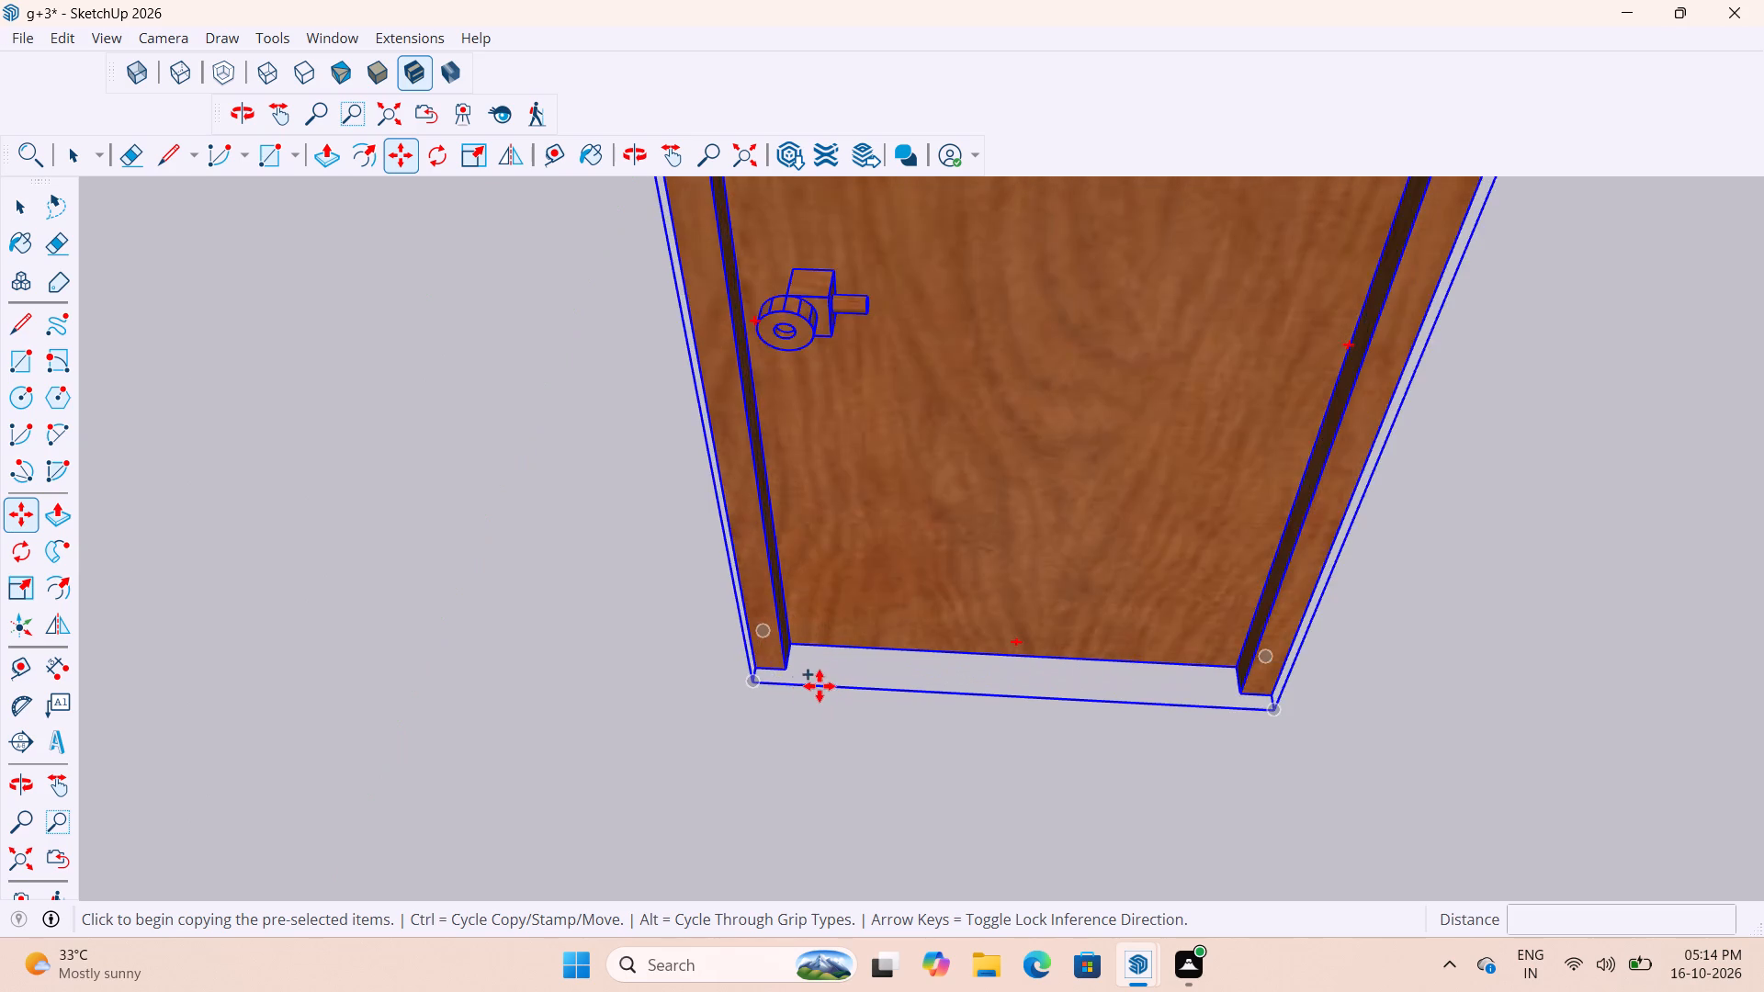
scroll(771, 671, "up", 7)
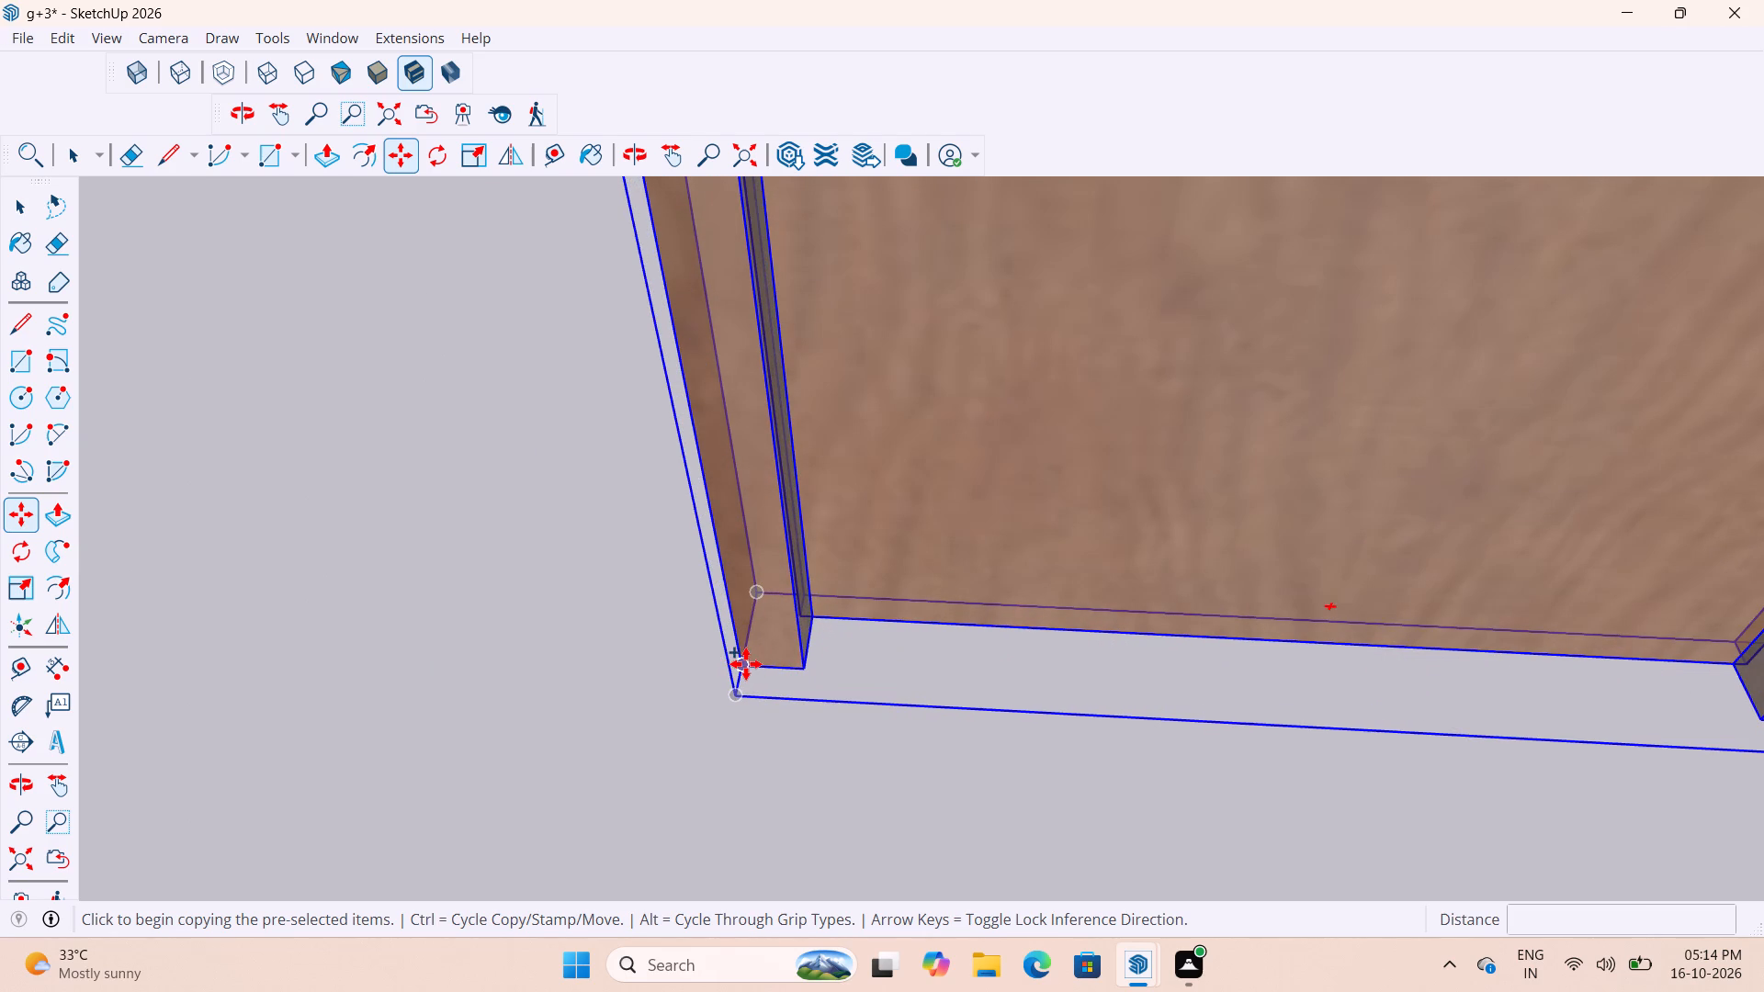
left_click(747, 664)
scroll(735, 554, "down", 5)
scroll(592, 727, "down", 10)
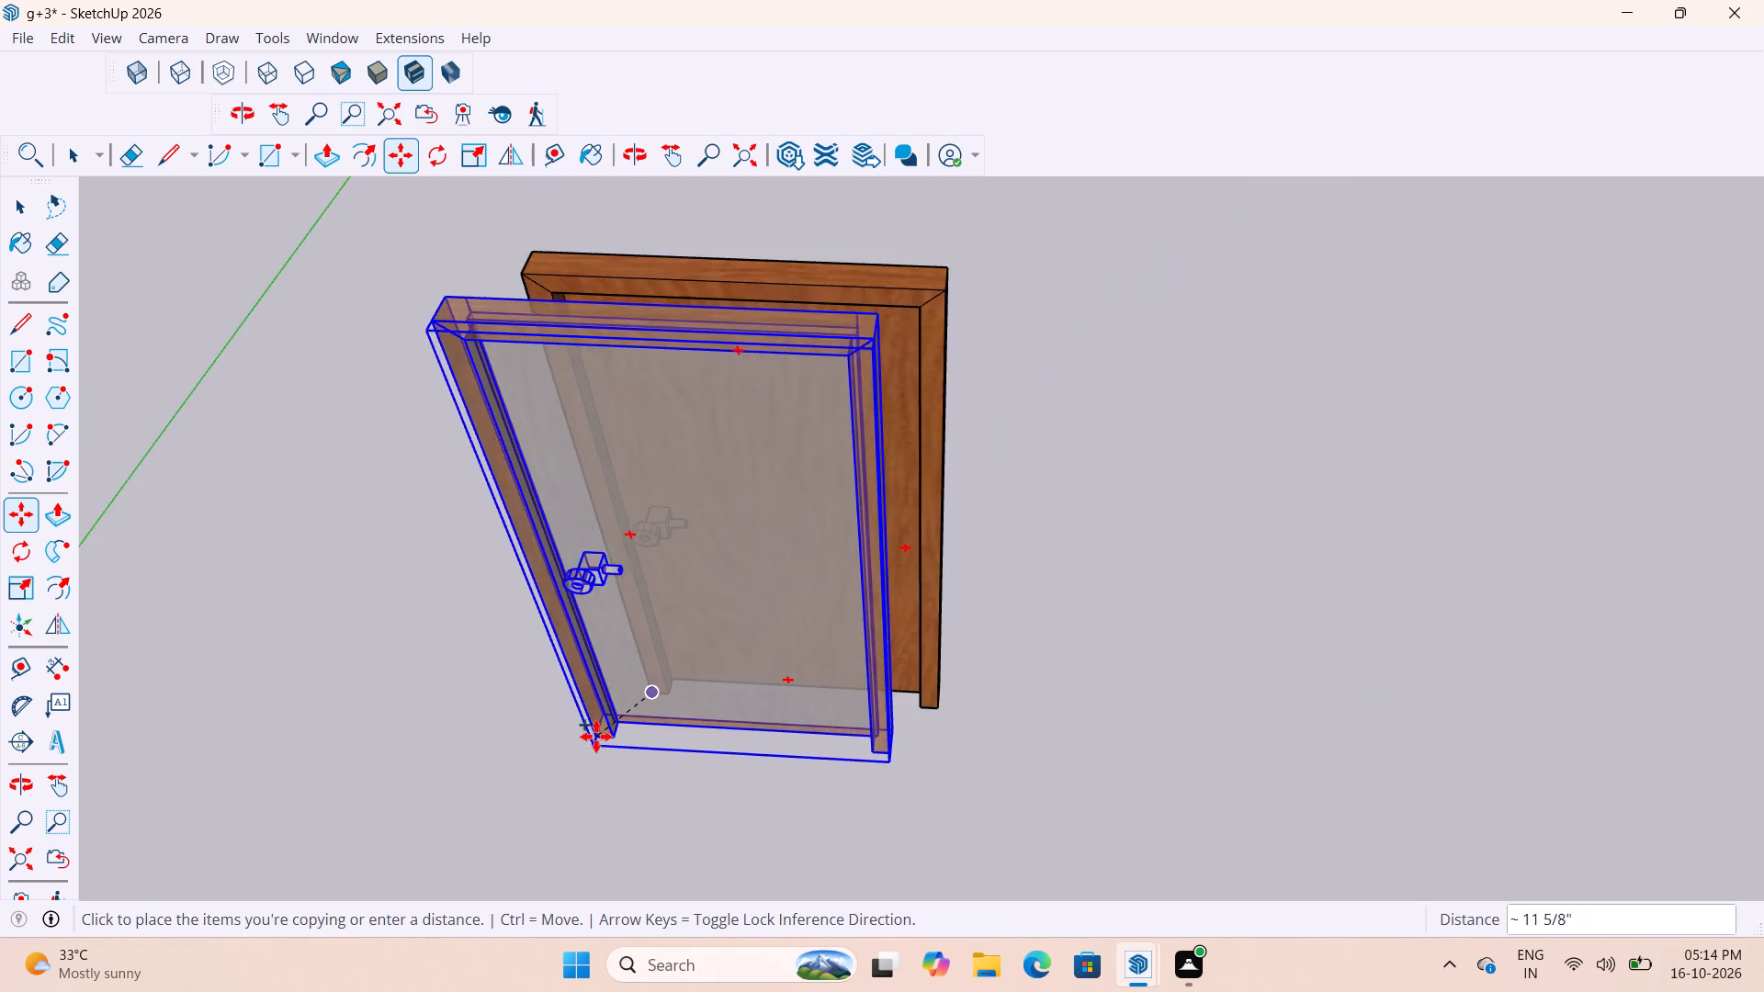
scroll(596, 738, "down", 20)
scroll(487, 736, "down", 6)
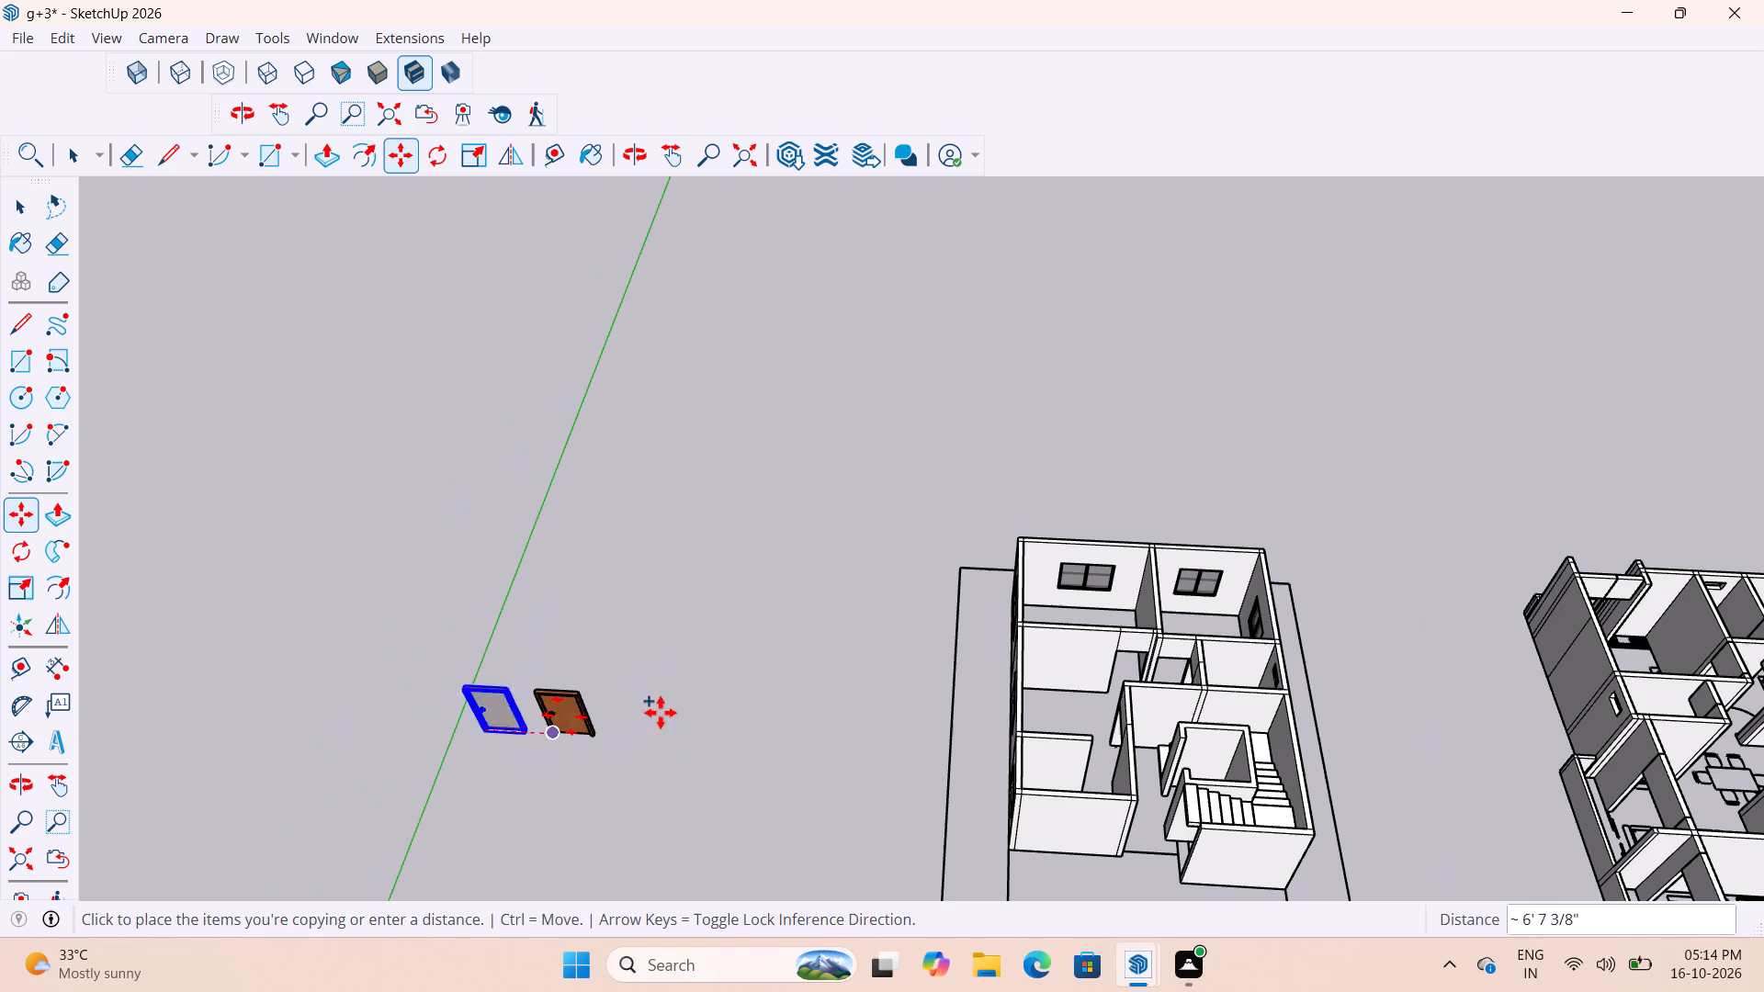
scroll(1063, 672, "up", 3)
scroll(1149, 651, "up", 13)
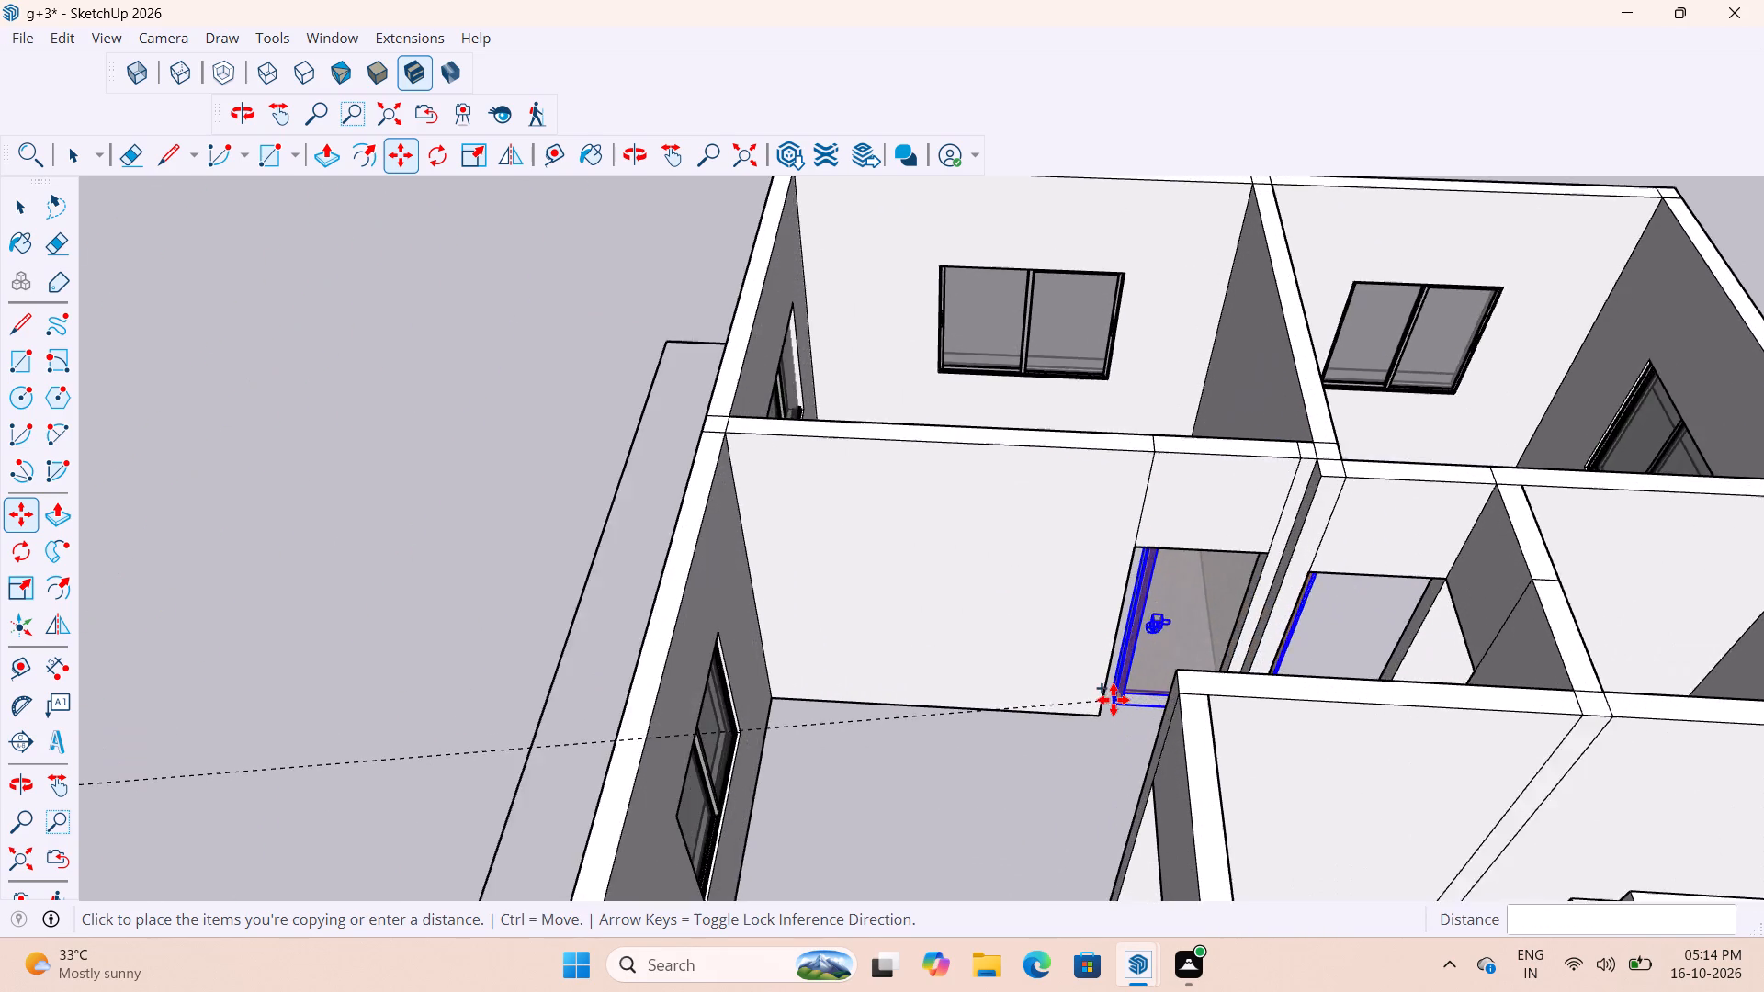
scroll(1122, 721, "up", 8)
middle_click_drag(1122, 708, 1012, 745)
scroll(1124, 701, "up", 1)
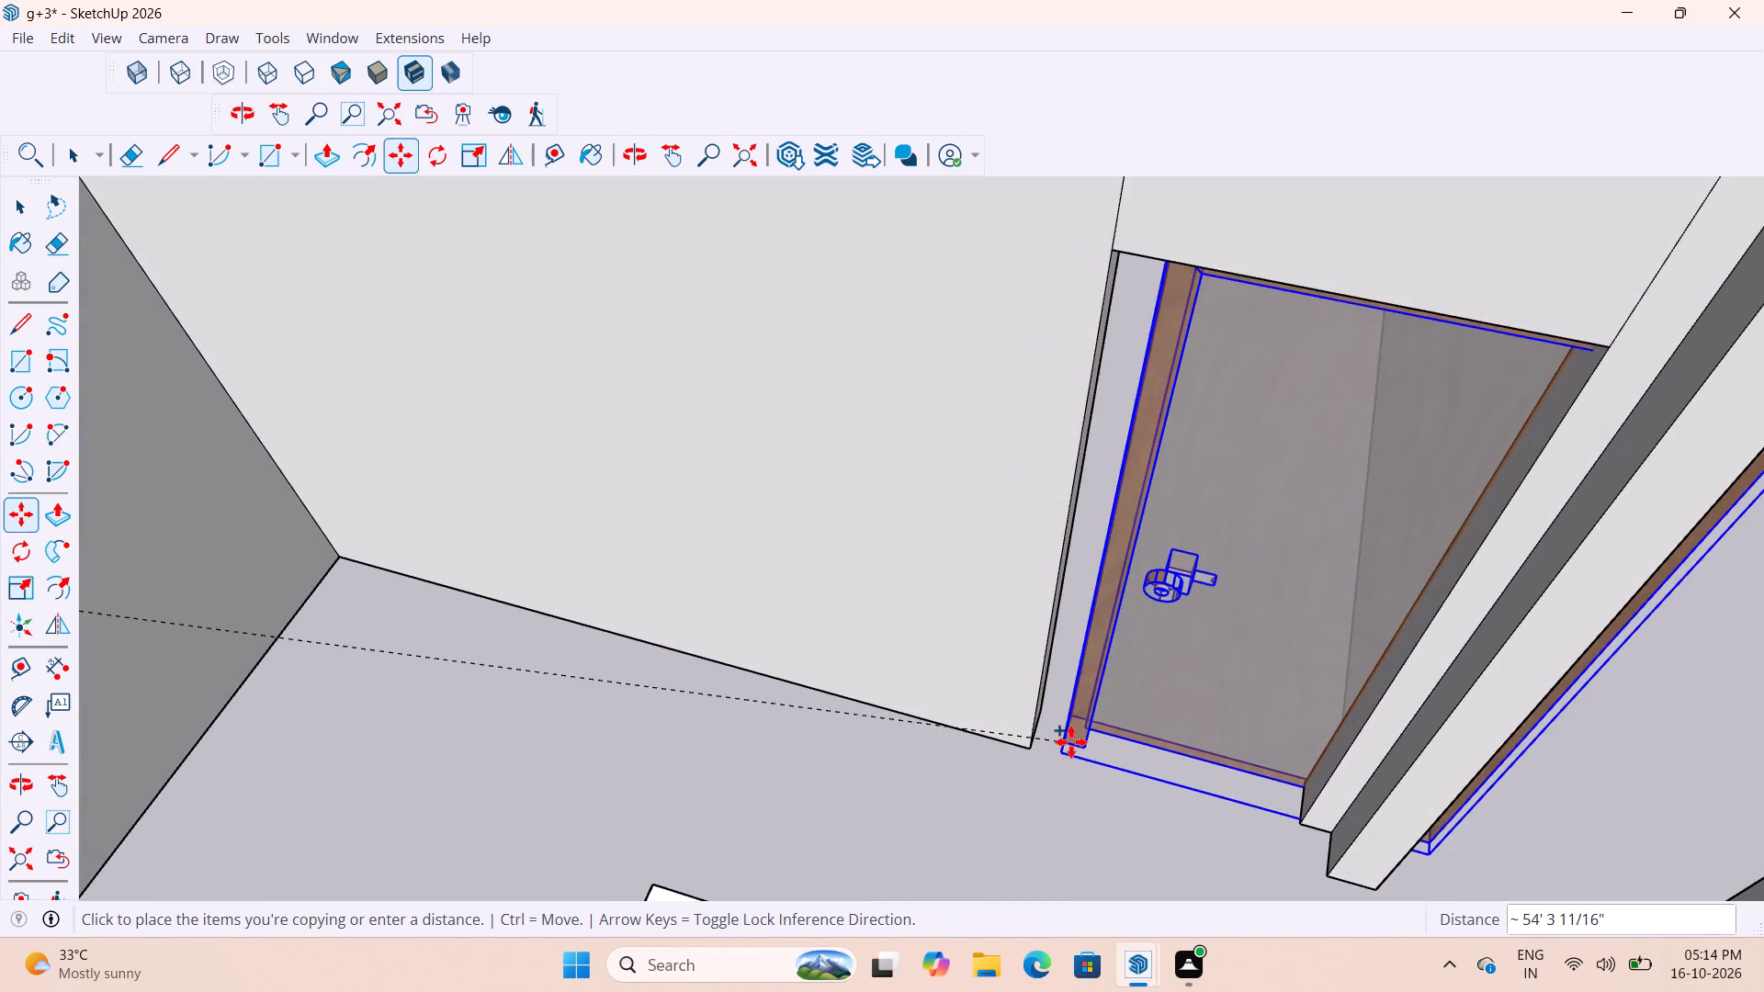
scroll(1061, 742, "up", 6)
middle_click_drag(1038, 752, 1003, 714)
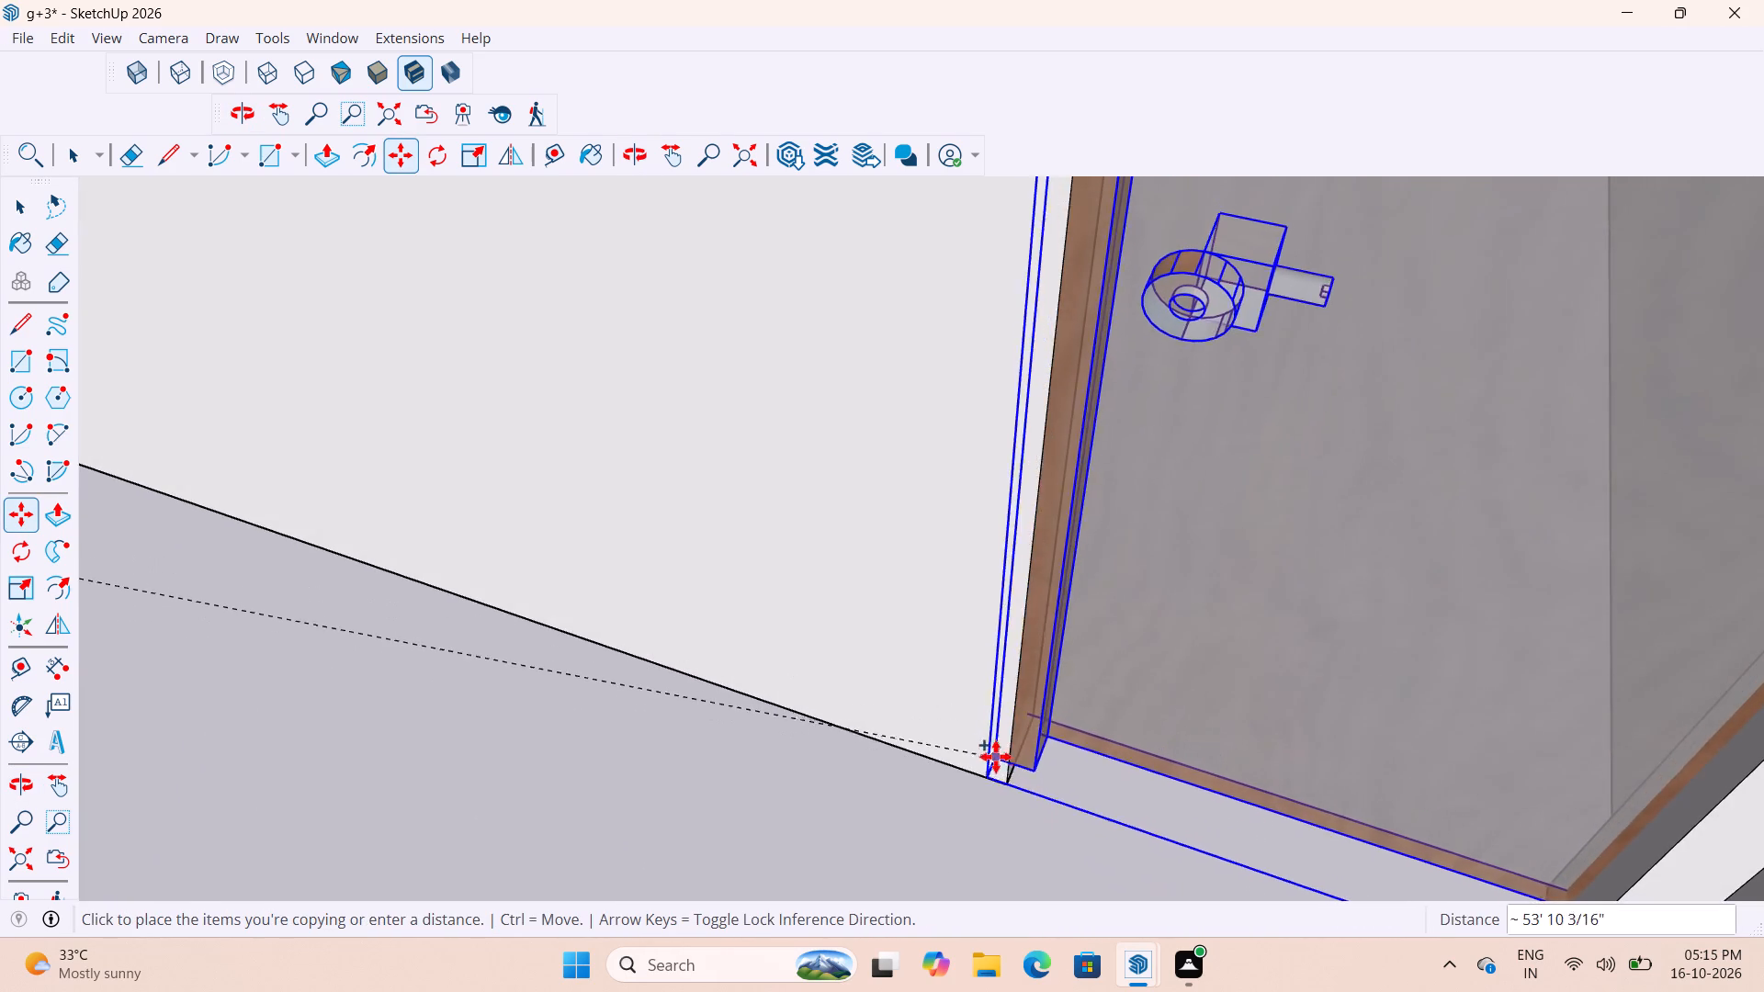
scroll(987, 747, "down", 7)
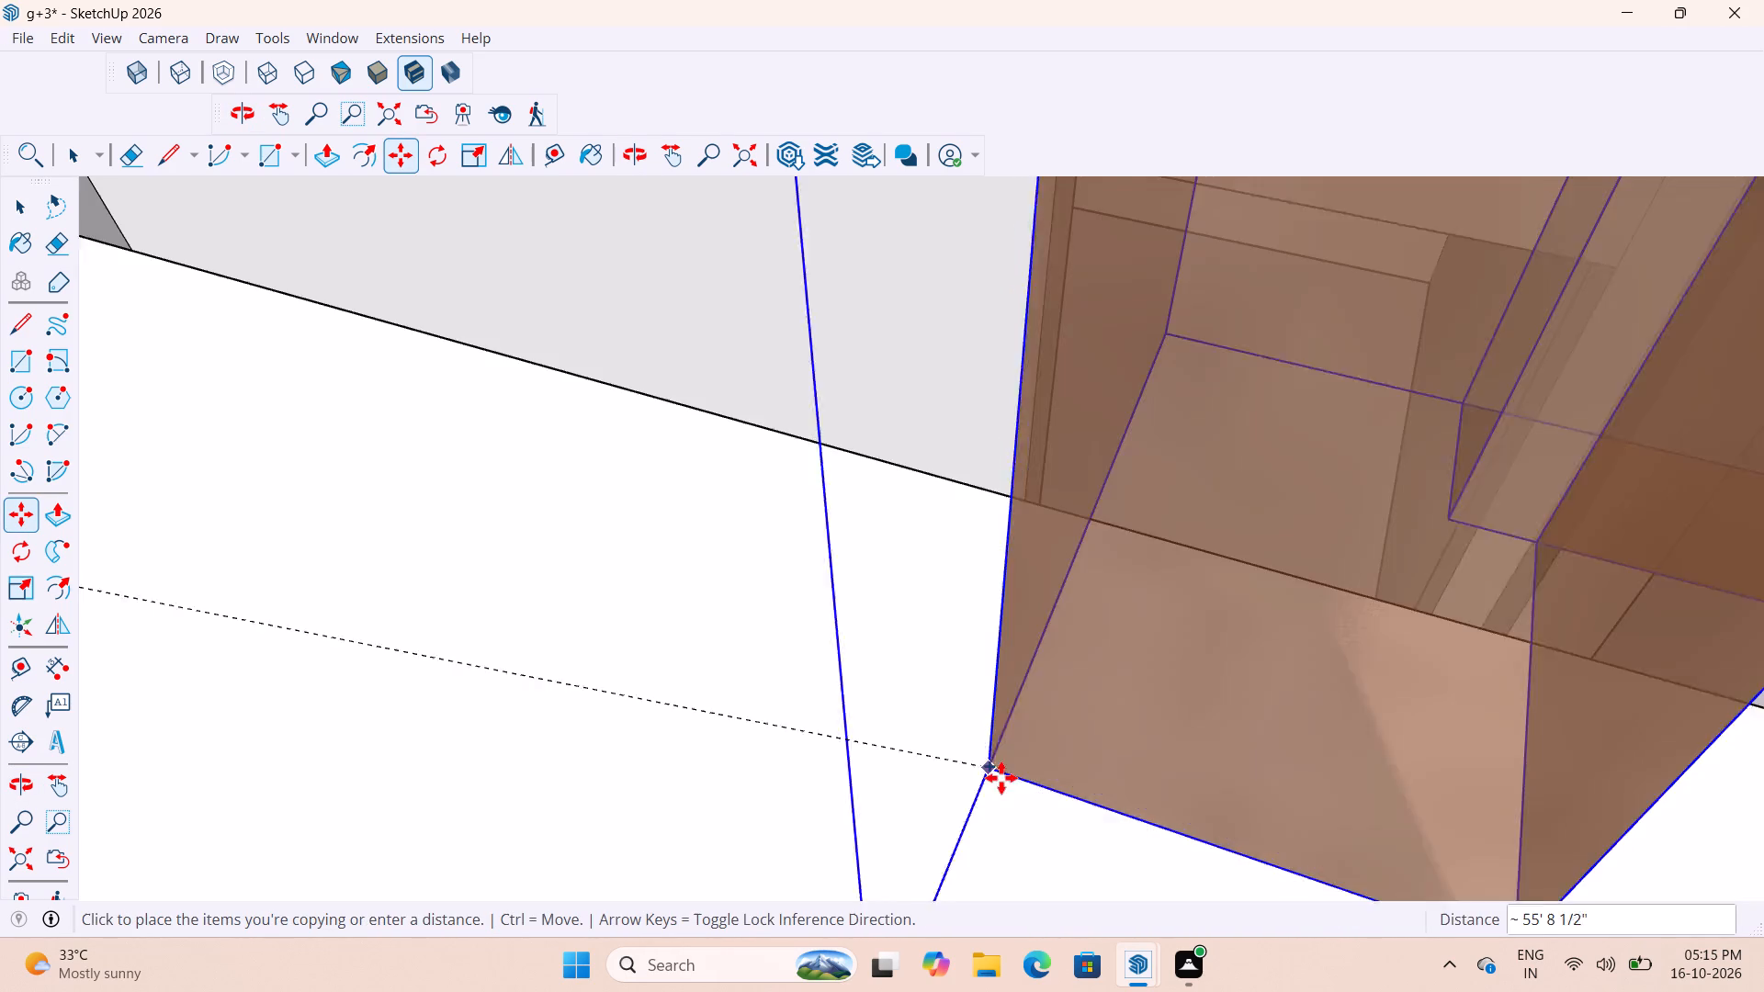
scroll(1001, 778, "down", 19)
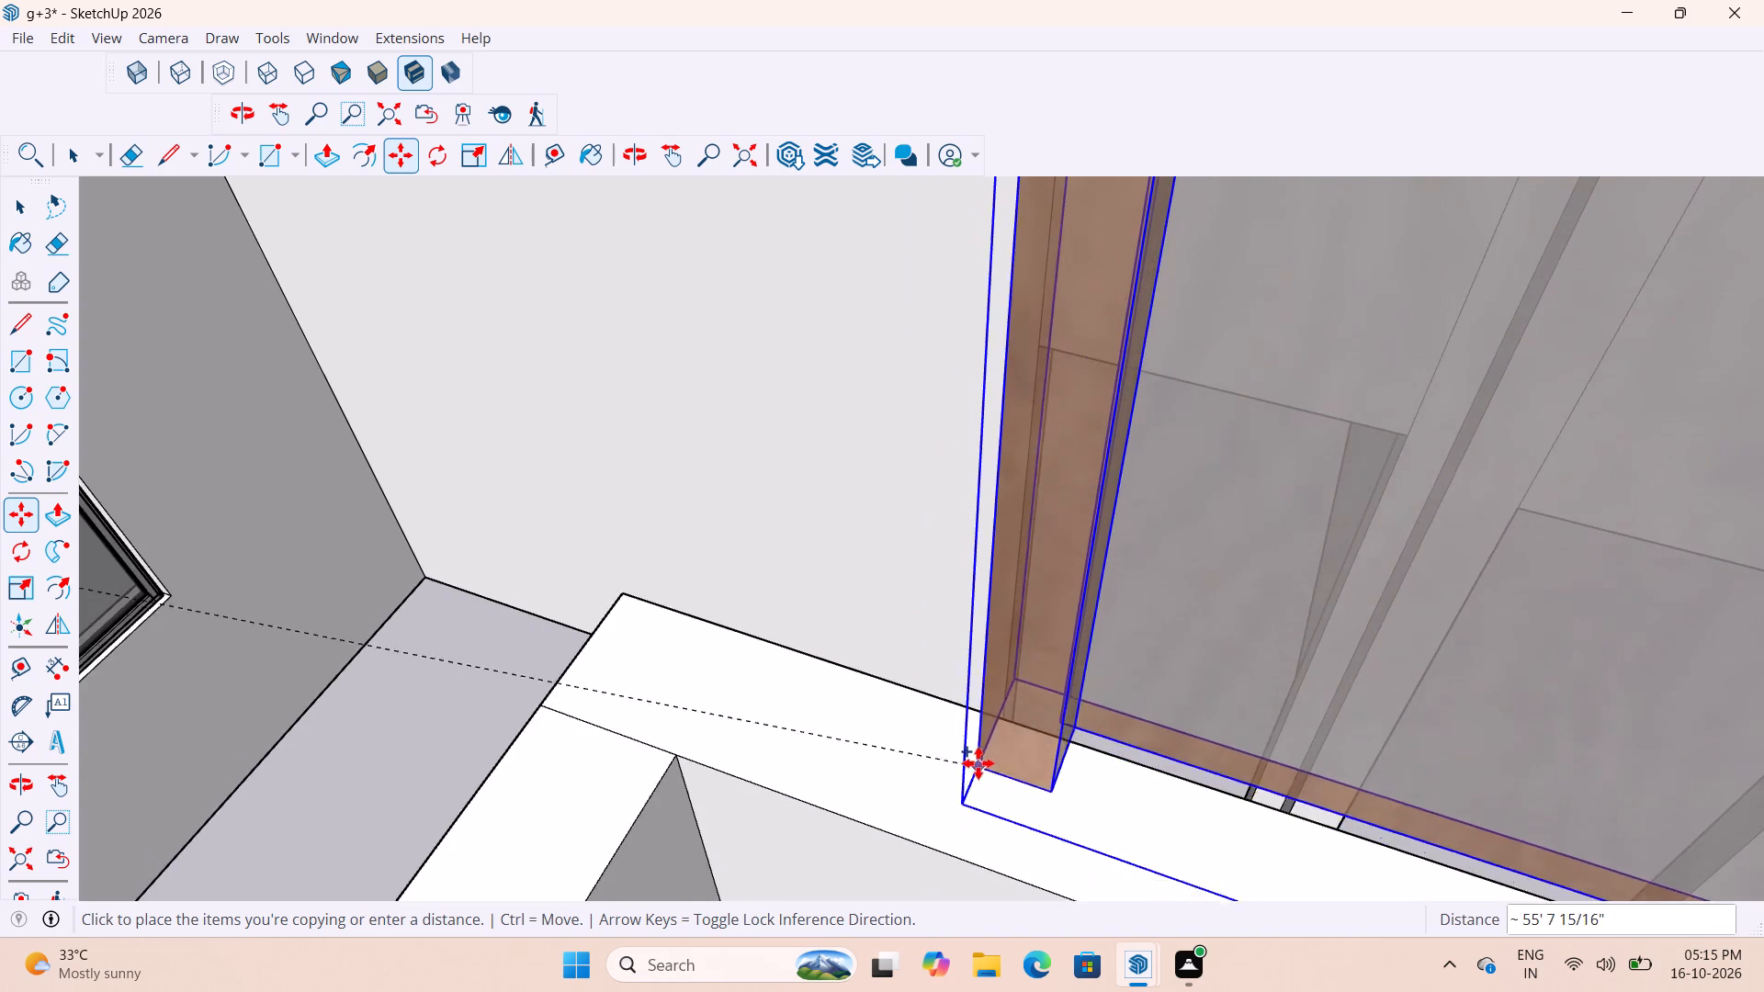
scroll(979, 770, "down", 17)
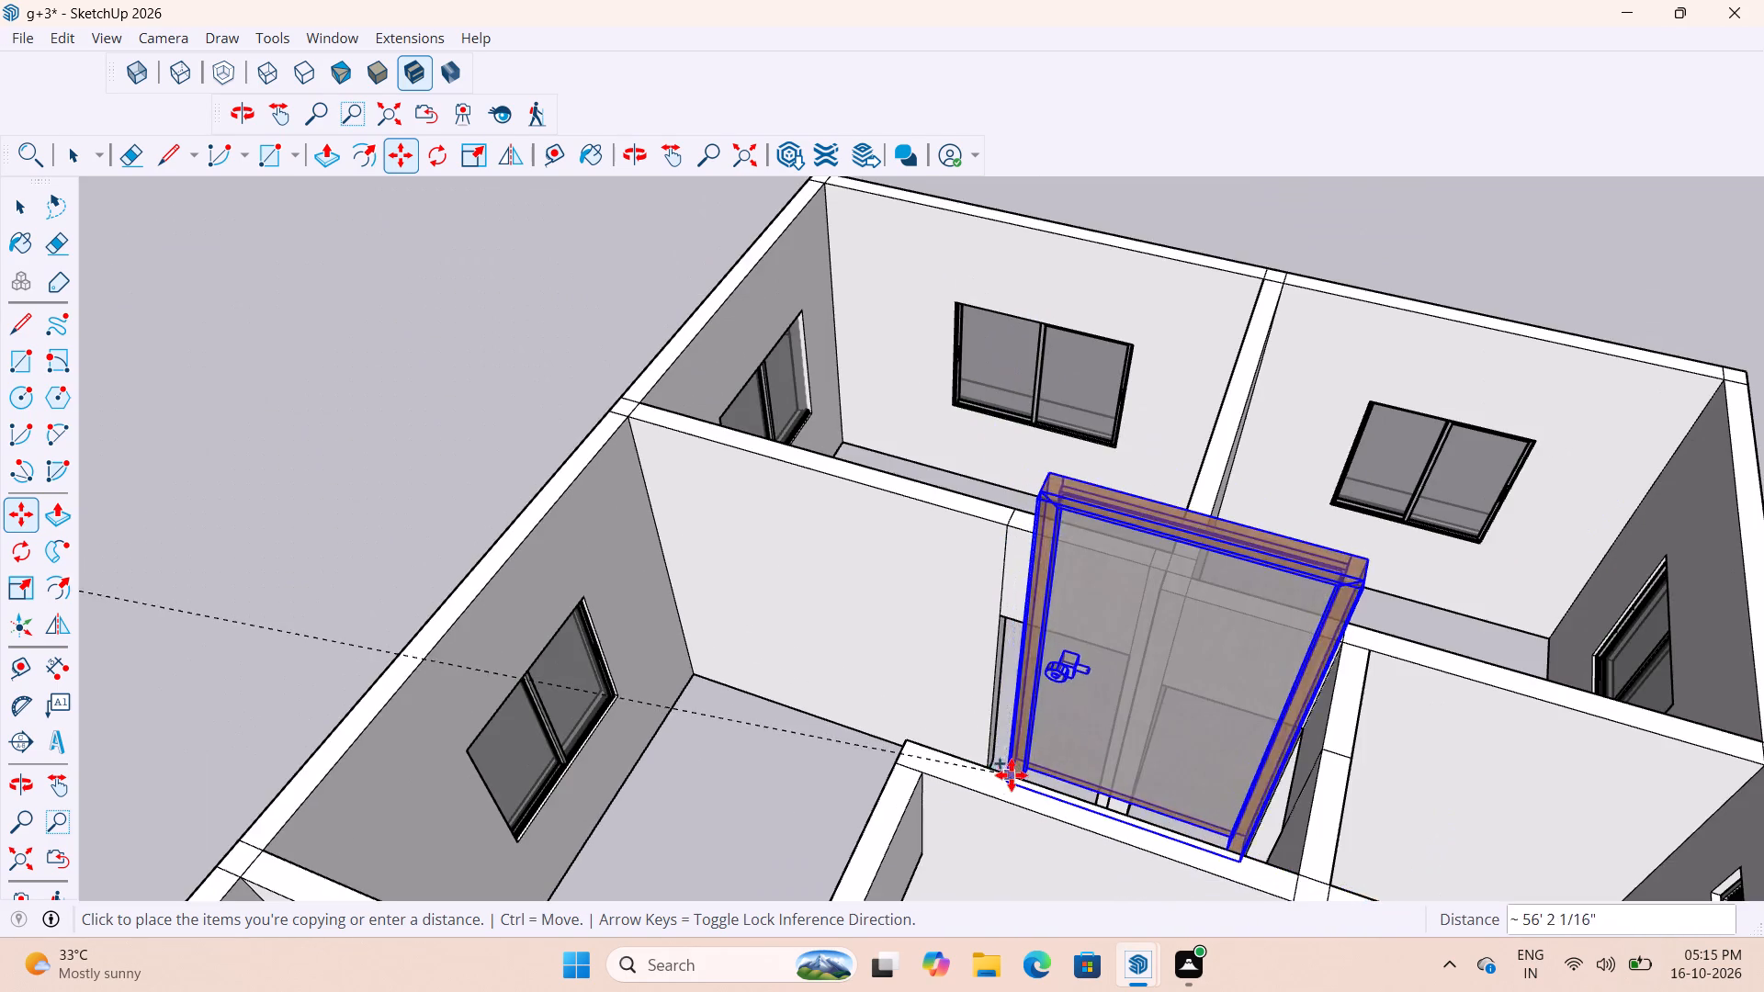
scroll(1018, 739, "up", 2)
middle_click_drag(1024, 732, 1099, 749)
scroll(1049, 747, "up", 17)
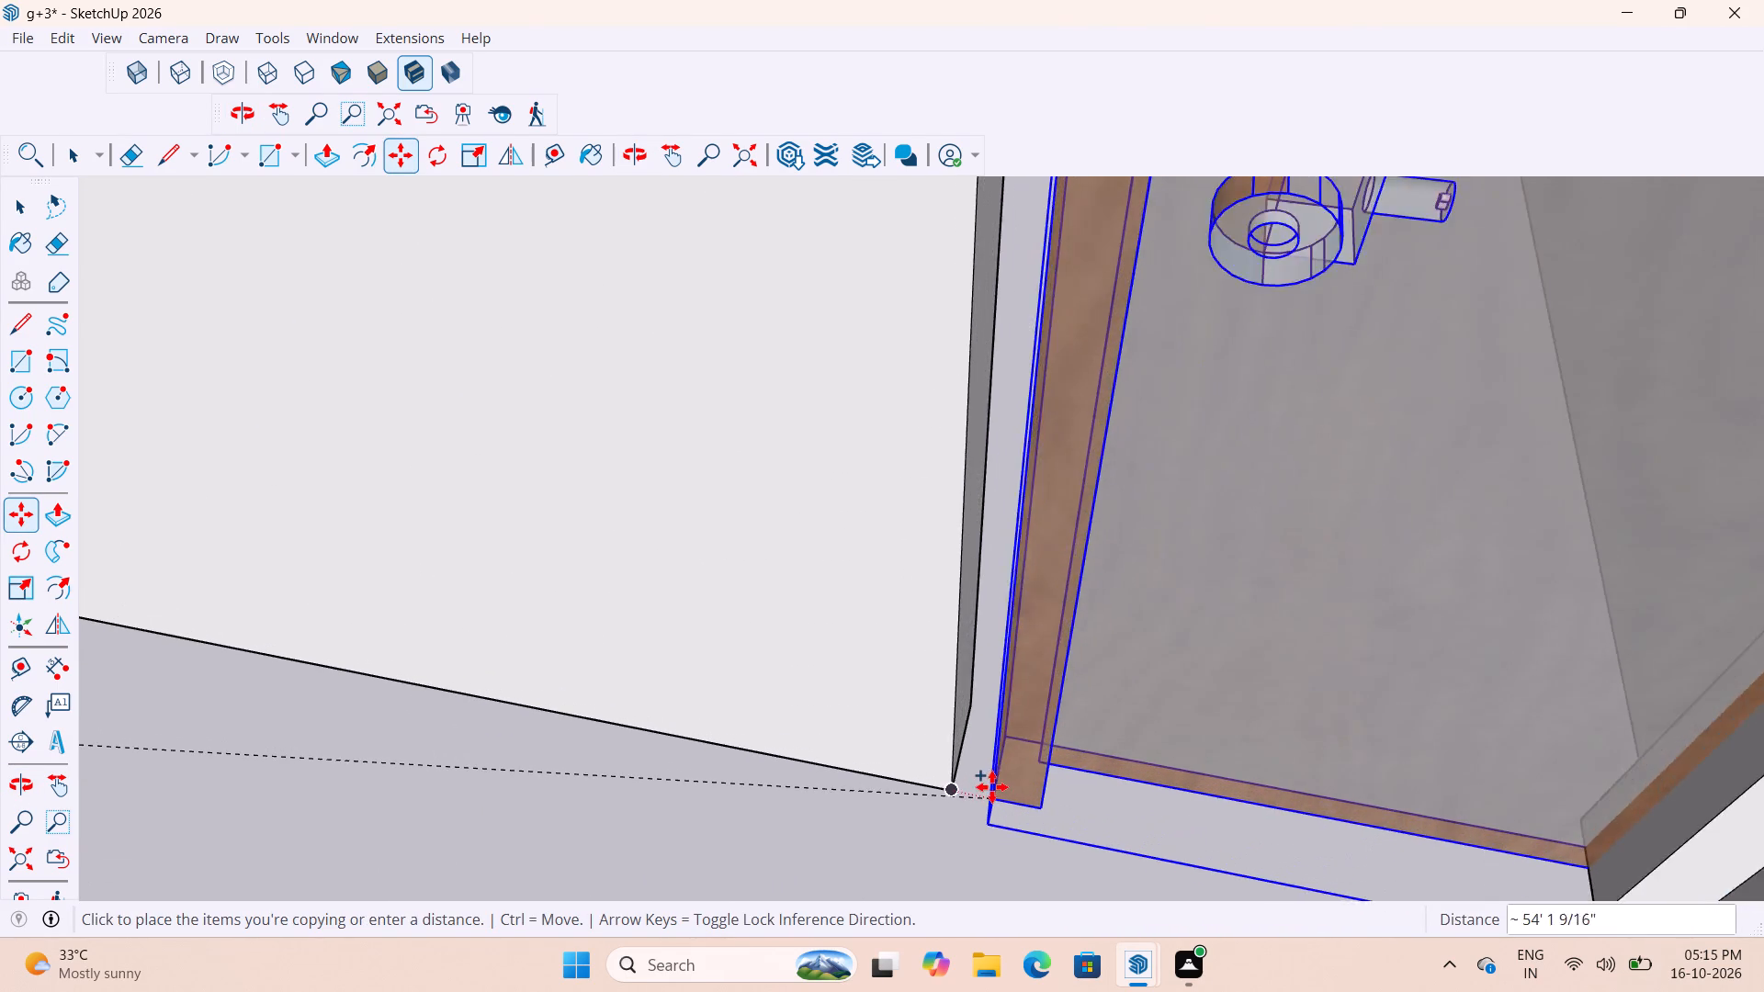
scroll(992, 787, "up", 2)
left_click(938, 794)
Scale down the copied door's width to meet the far jamb of its internal opening.
scroll(820, 805, "down", 7)
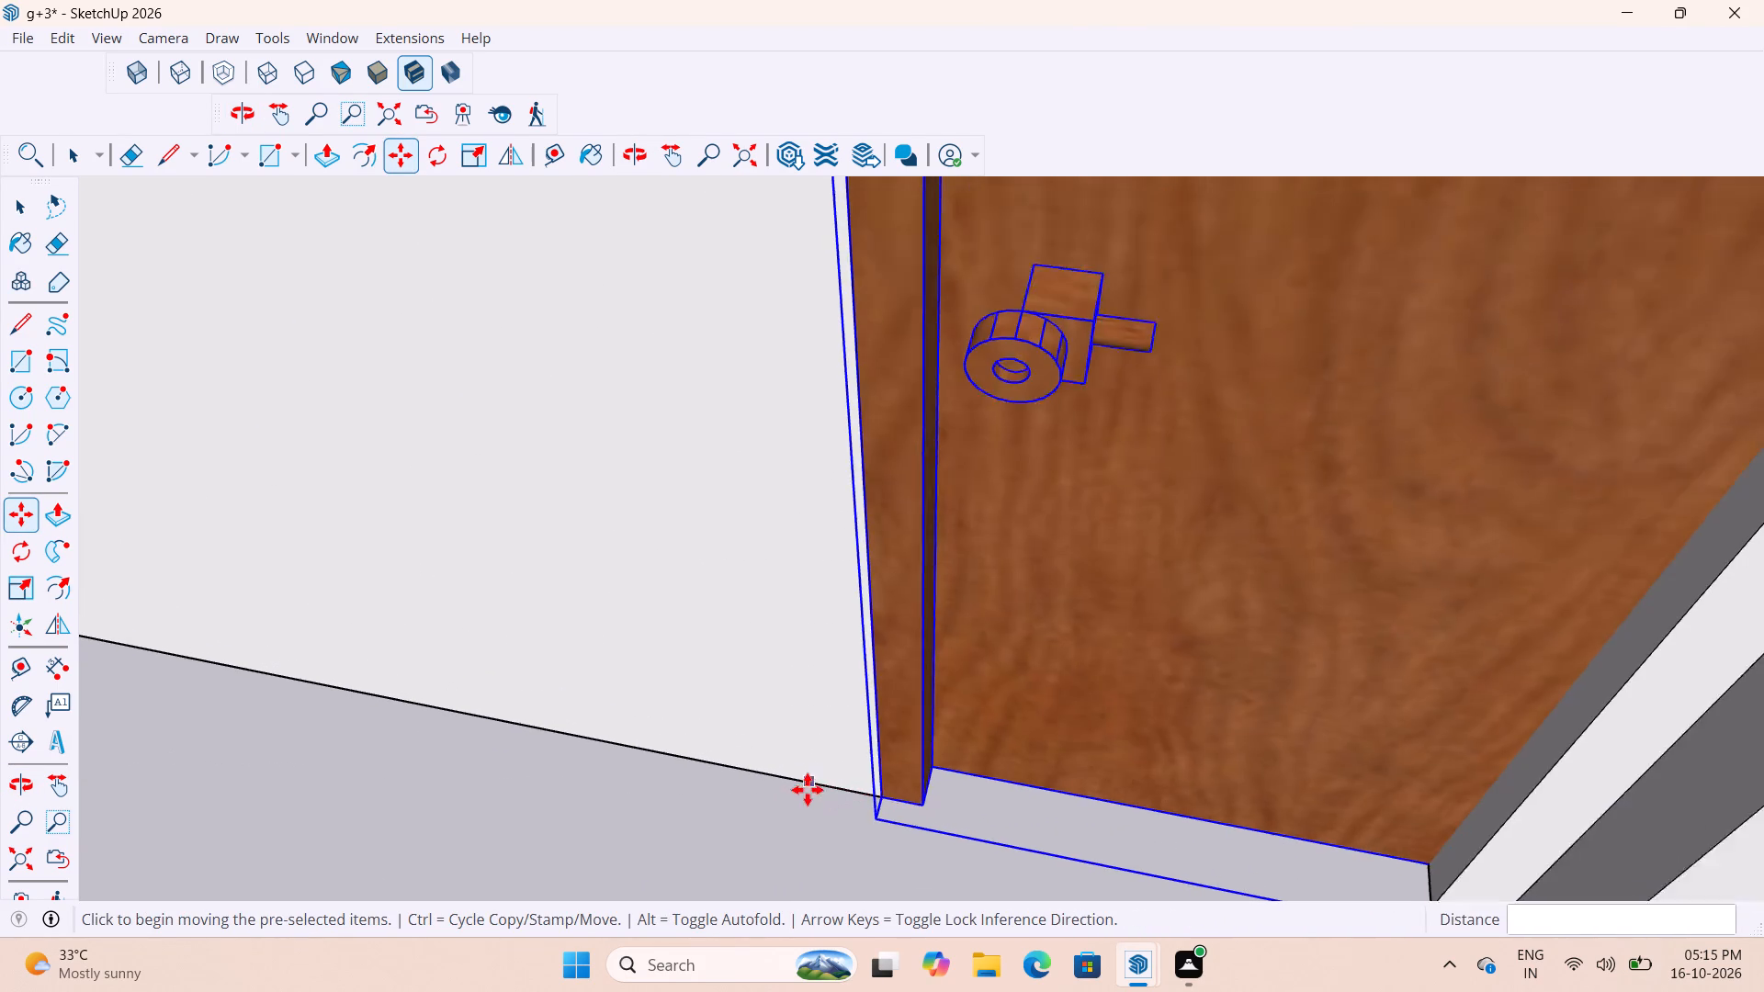
scroll(808, 790, "down", 11)
scroll(922, 781, "down", 8)
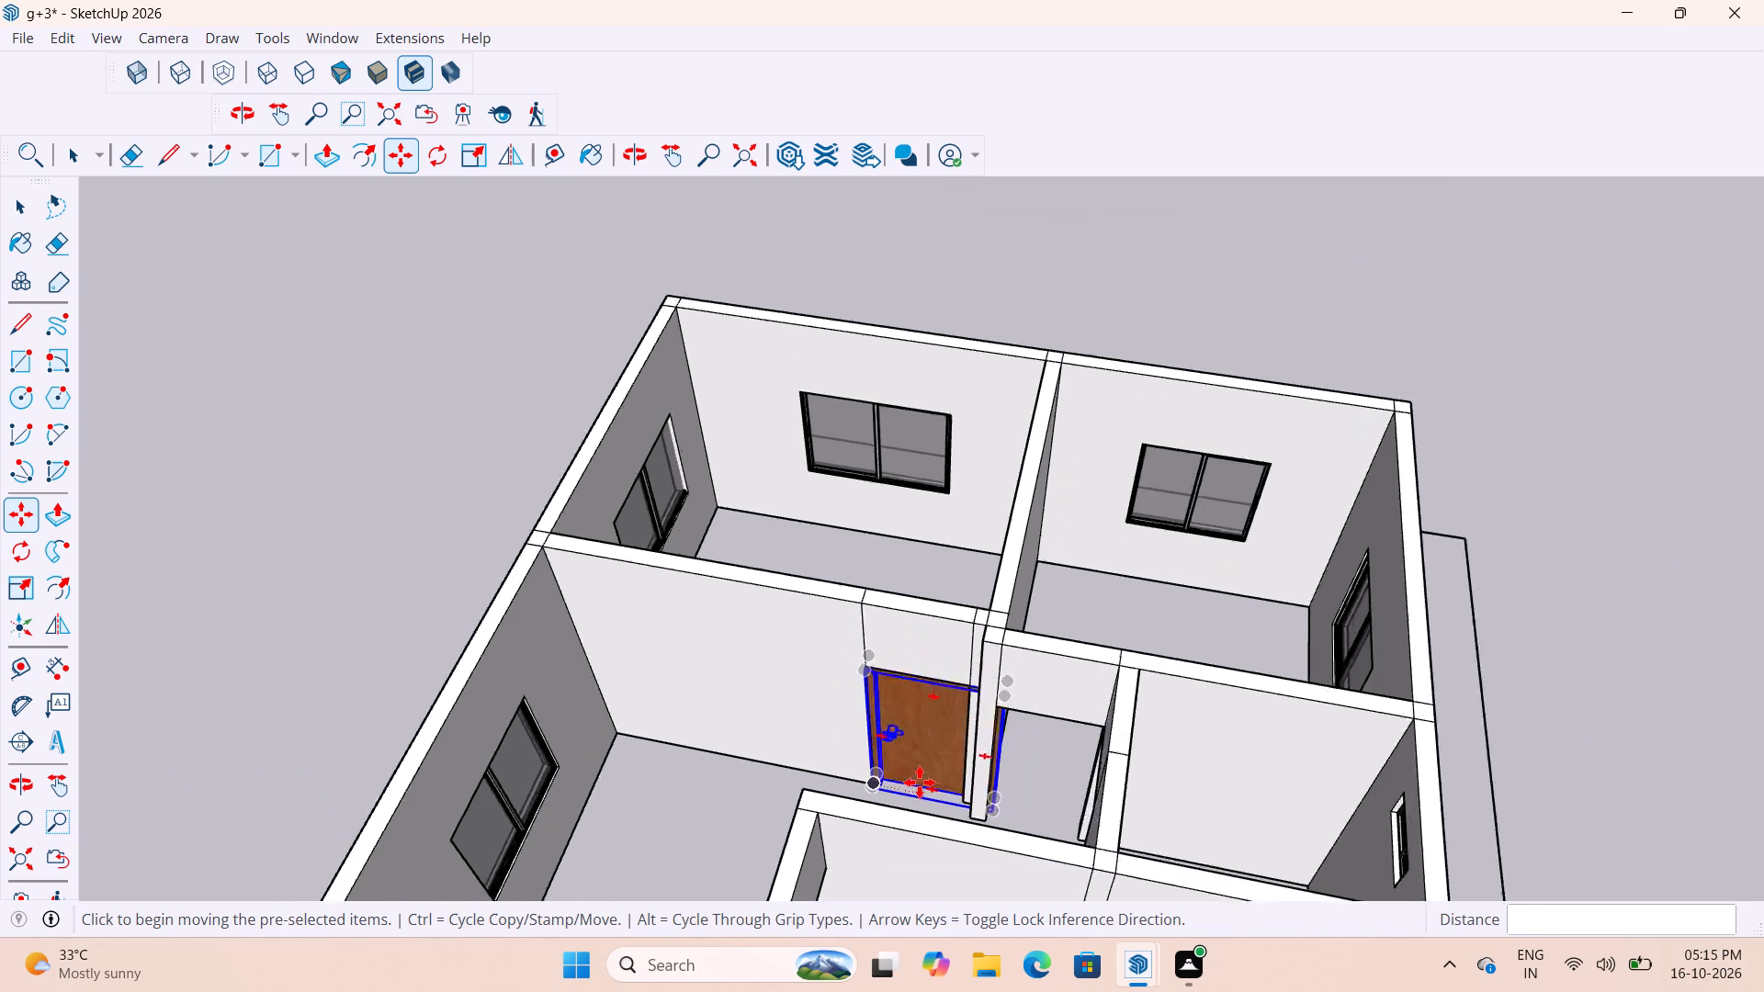
scroll(920, 783, "down", 1)
key("s")
scroll(1011, 731, "up", 7)
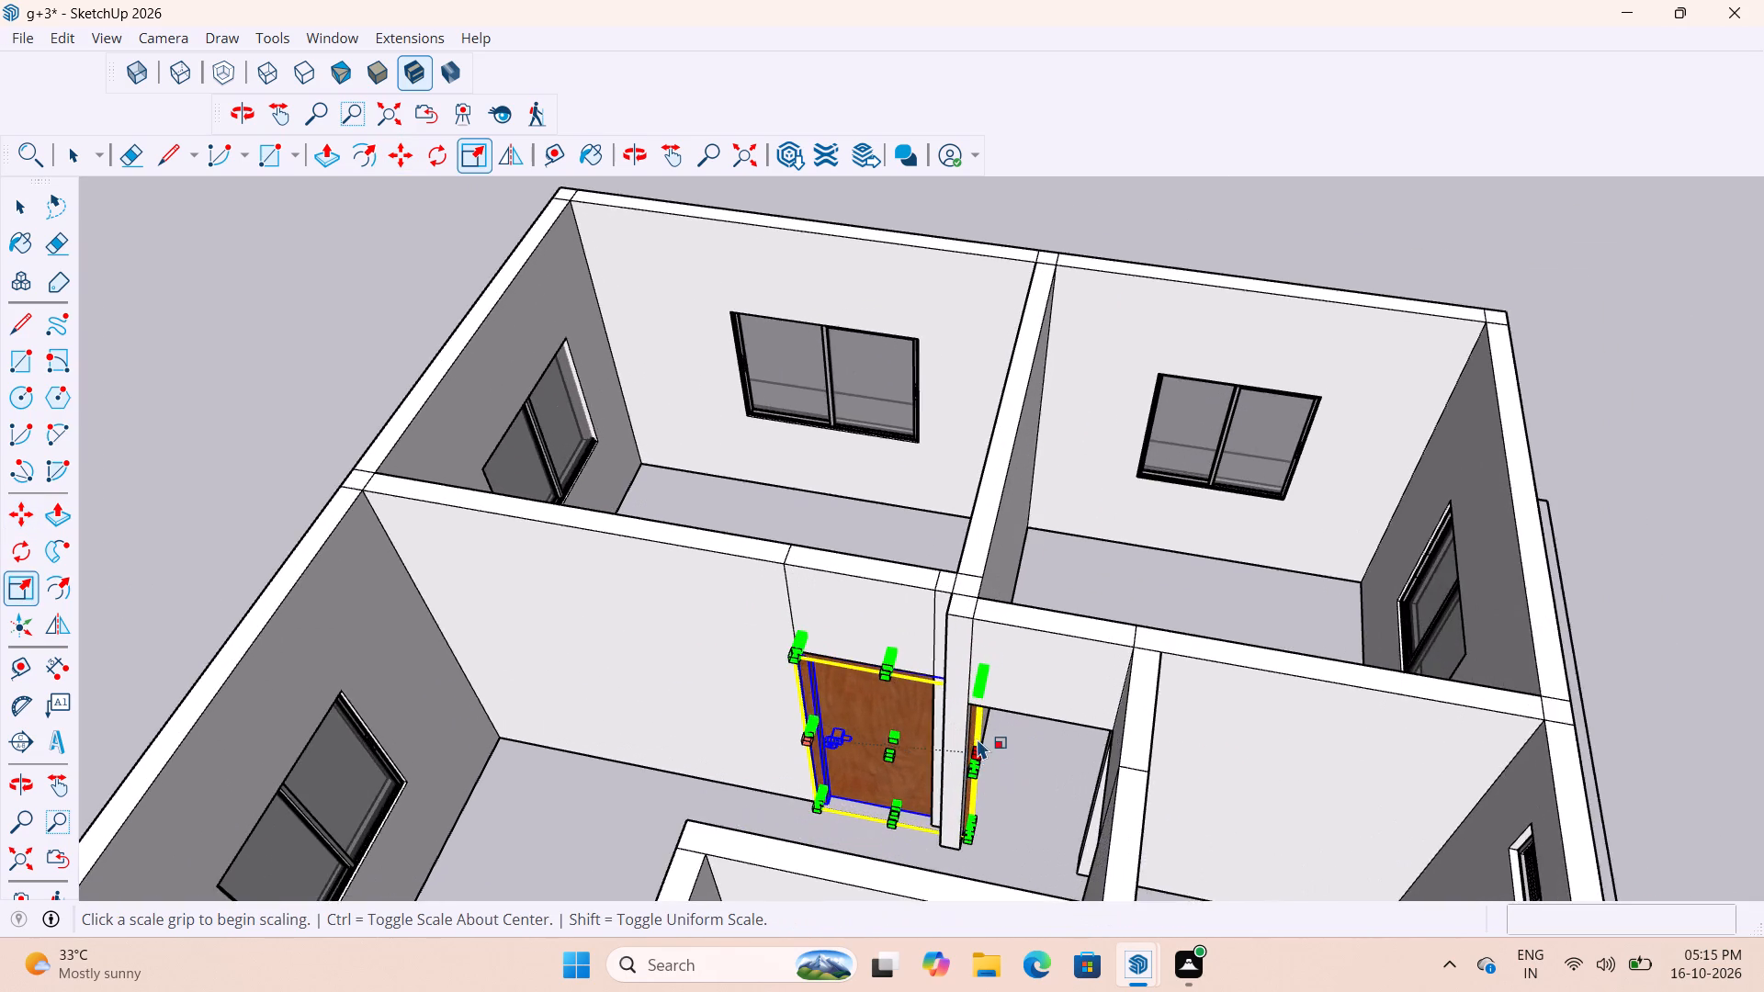
scroll(977, 738, "up", 10)
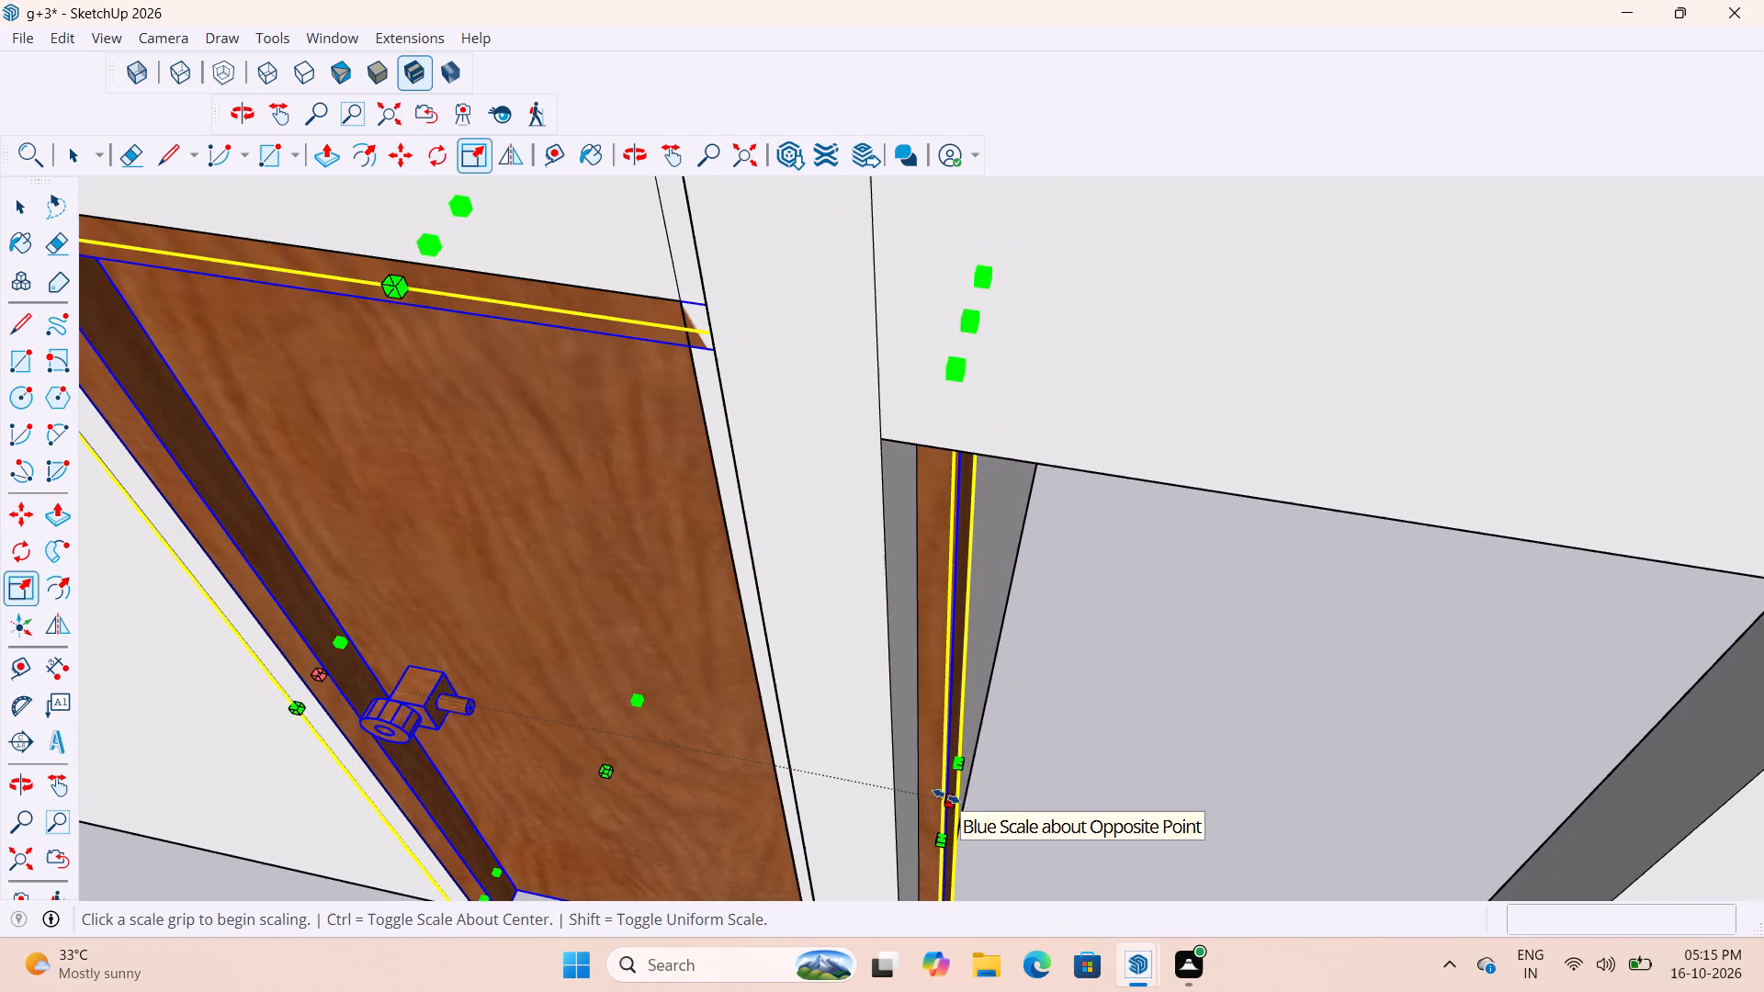
left_click(946, 796)
middle_click_drag(760, 773, 885, 715)
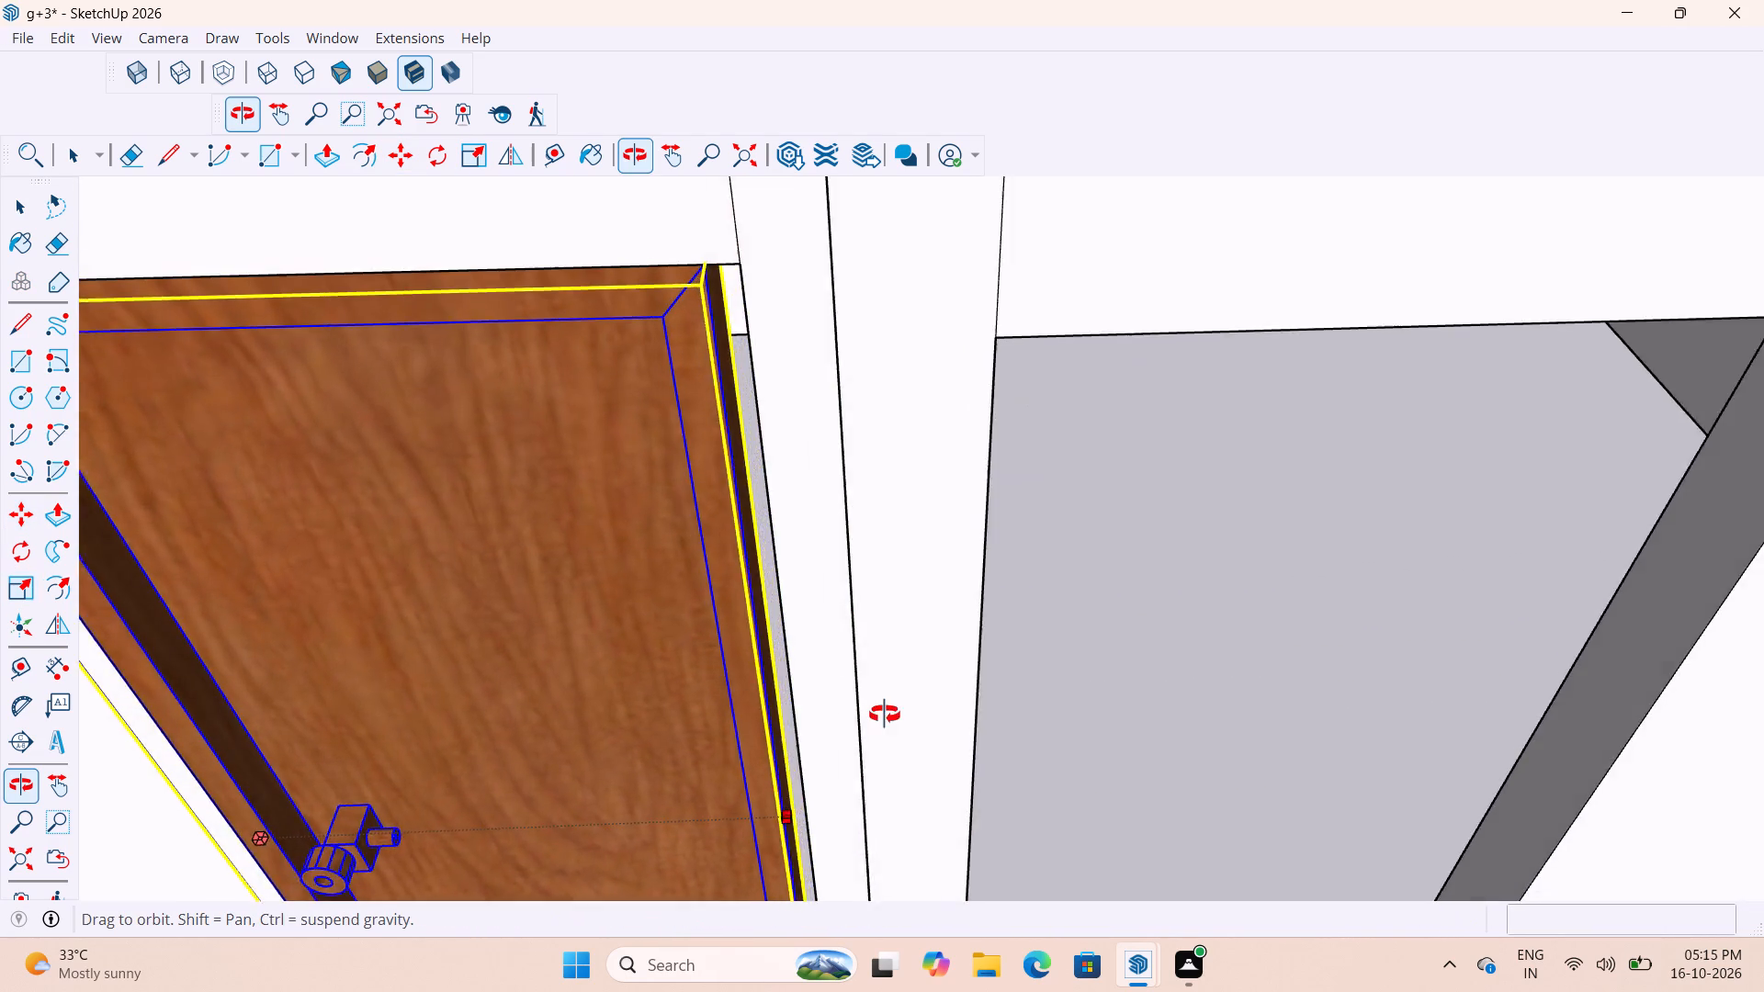
middle_click_drag(885, 715, 999, 682)
scroll(885, 705, "down", 8)
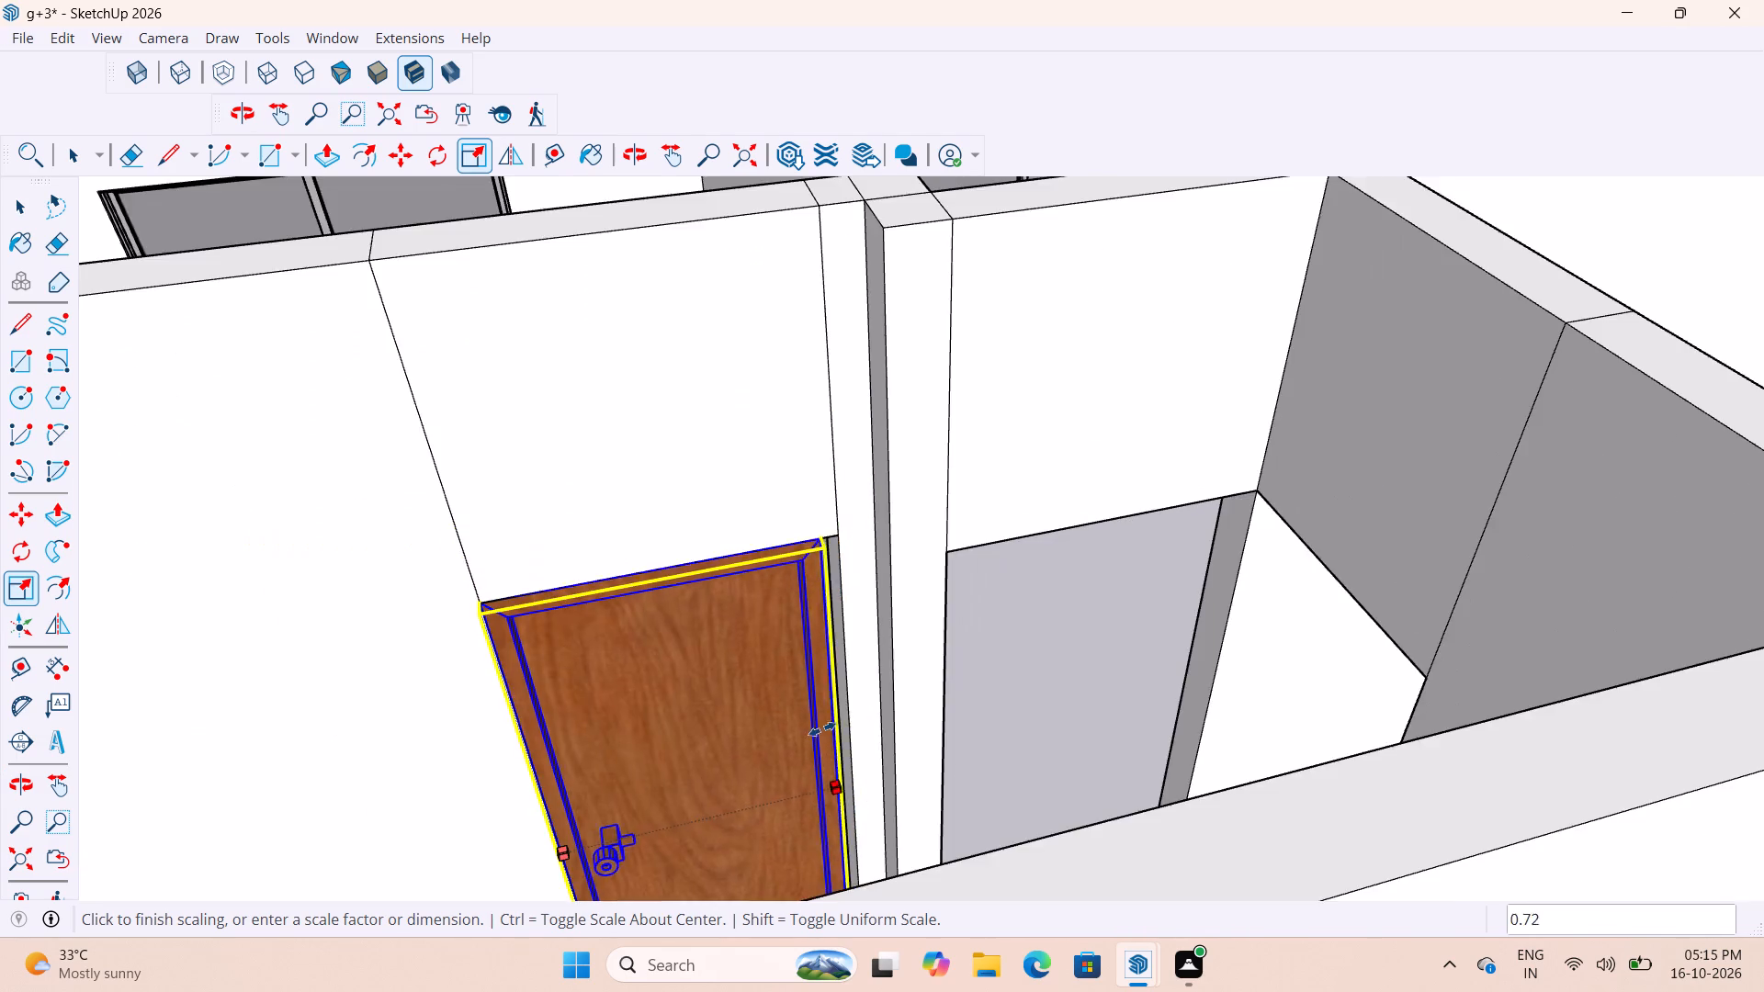
scroll(806, 719, "up", 4)
middle_click_drag(805, 718, 789, 722)
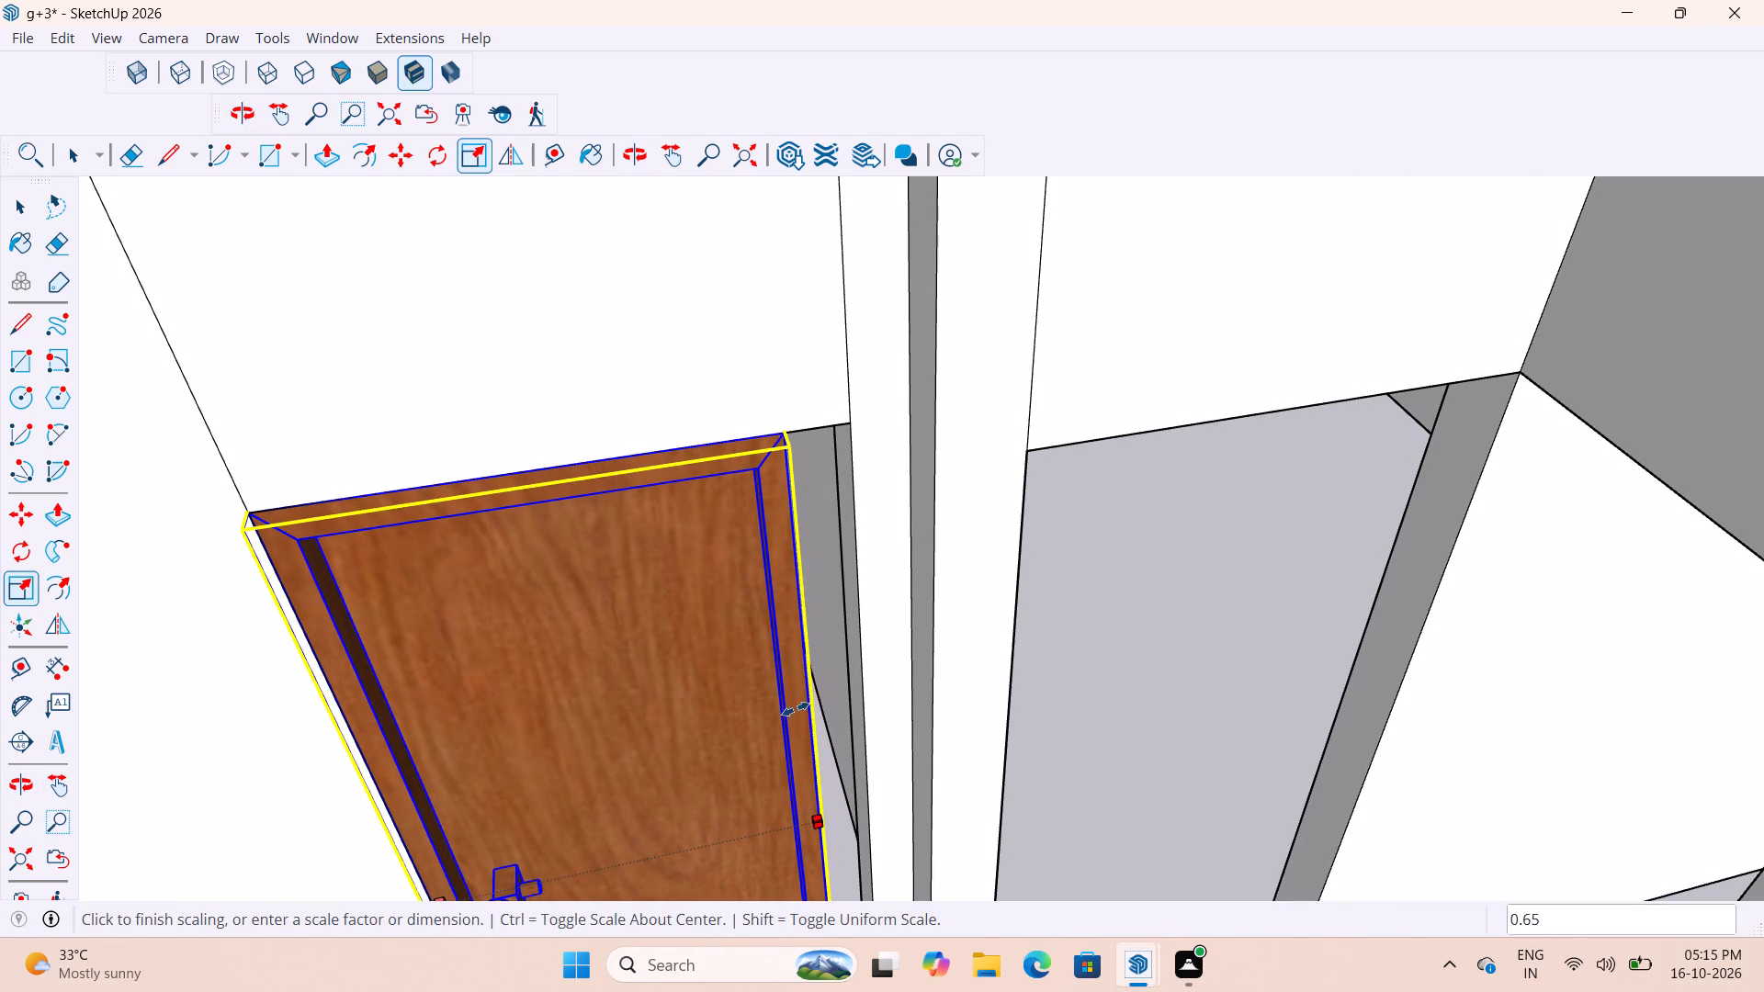
left_click(840, 705)
Scale the fitted door's height to the head of its opening at a factor of 1.00 and leave the Scale tool.
scroll(853, 691, "down", 4)
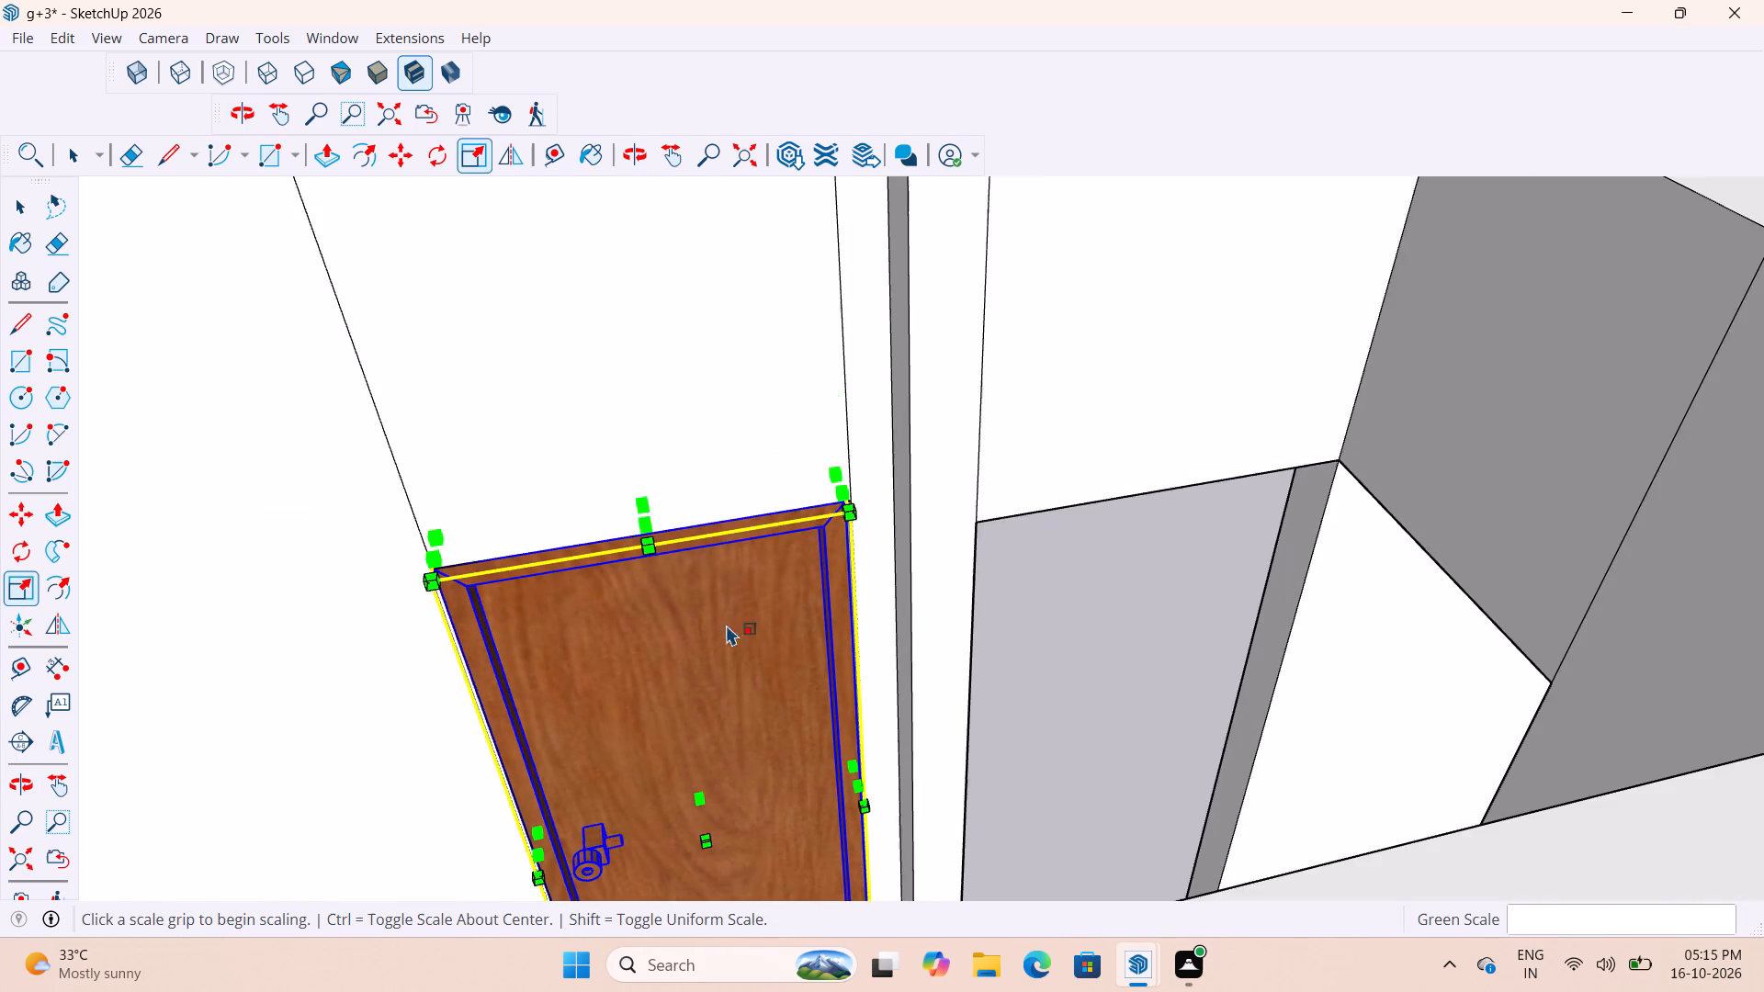
scroll(660, 522, "up", 7)
middle_click_drag(679, 604, 647, 537)
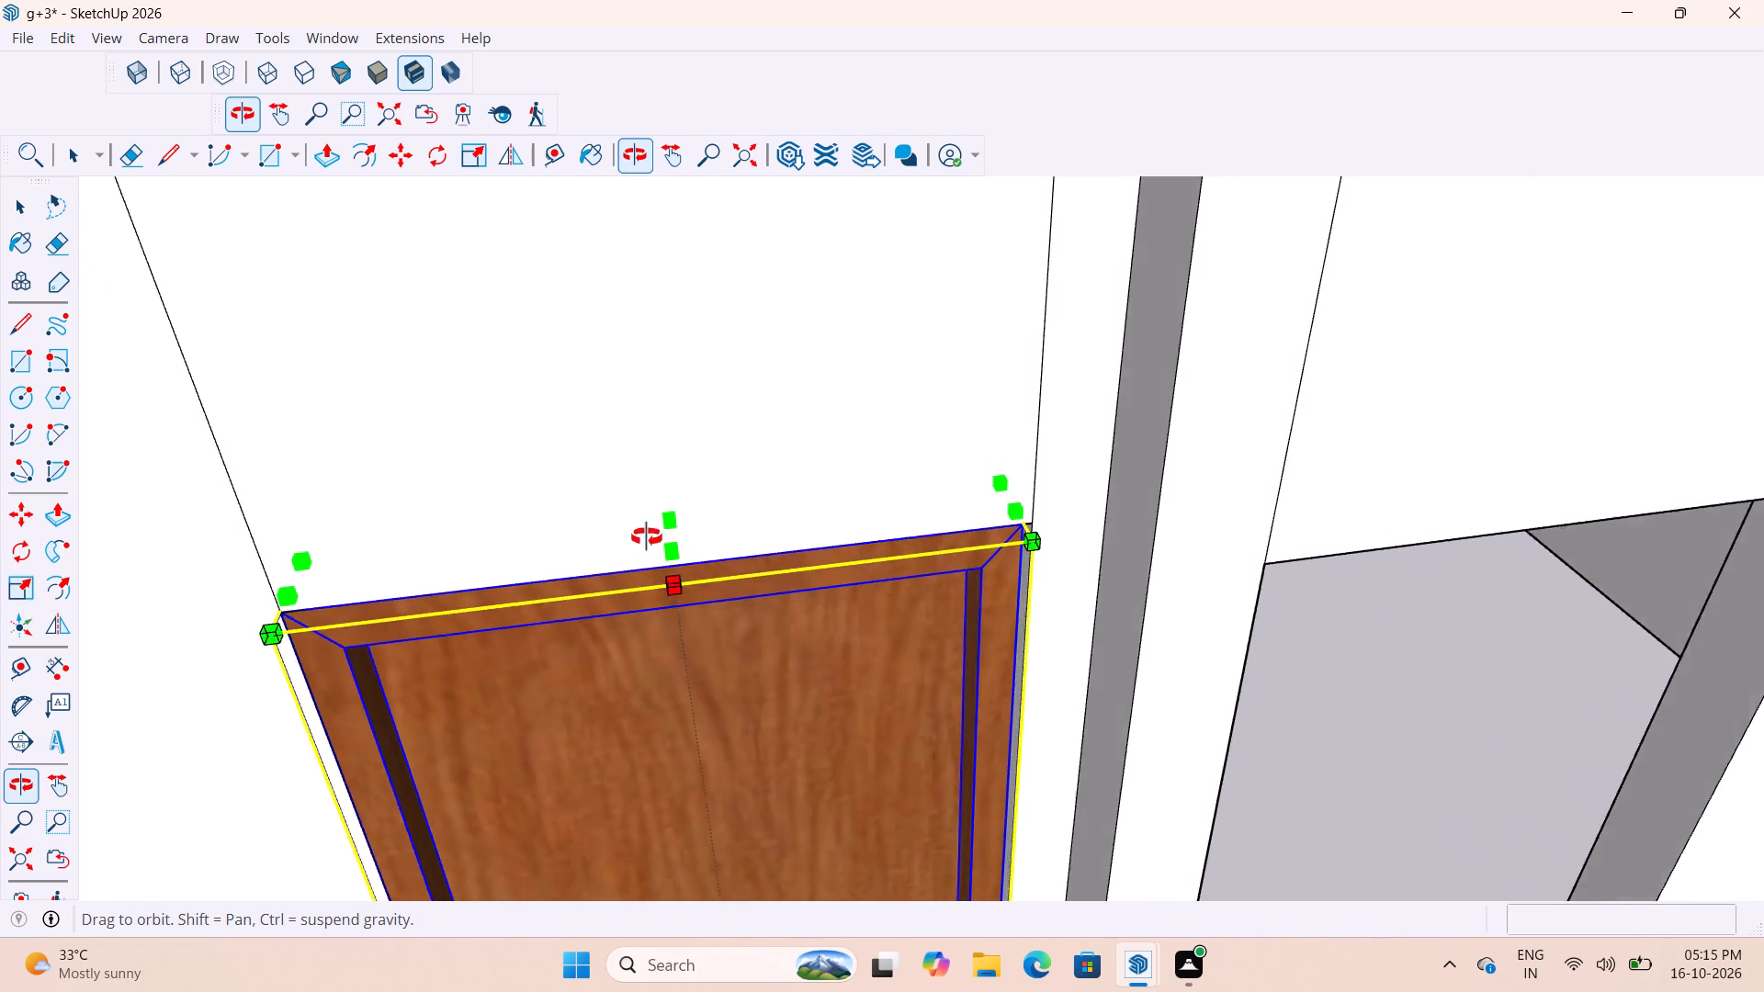
middle_click_drag(647, 537, 639, 580)
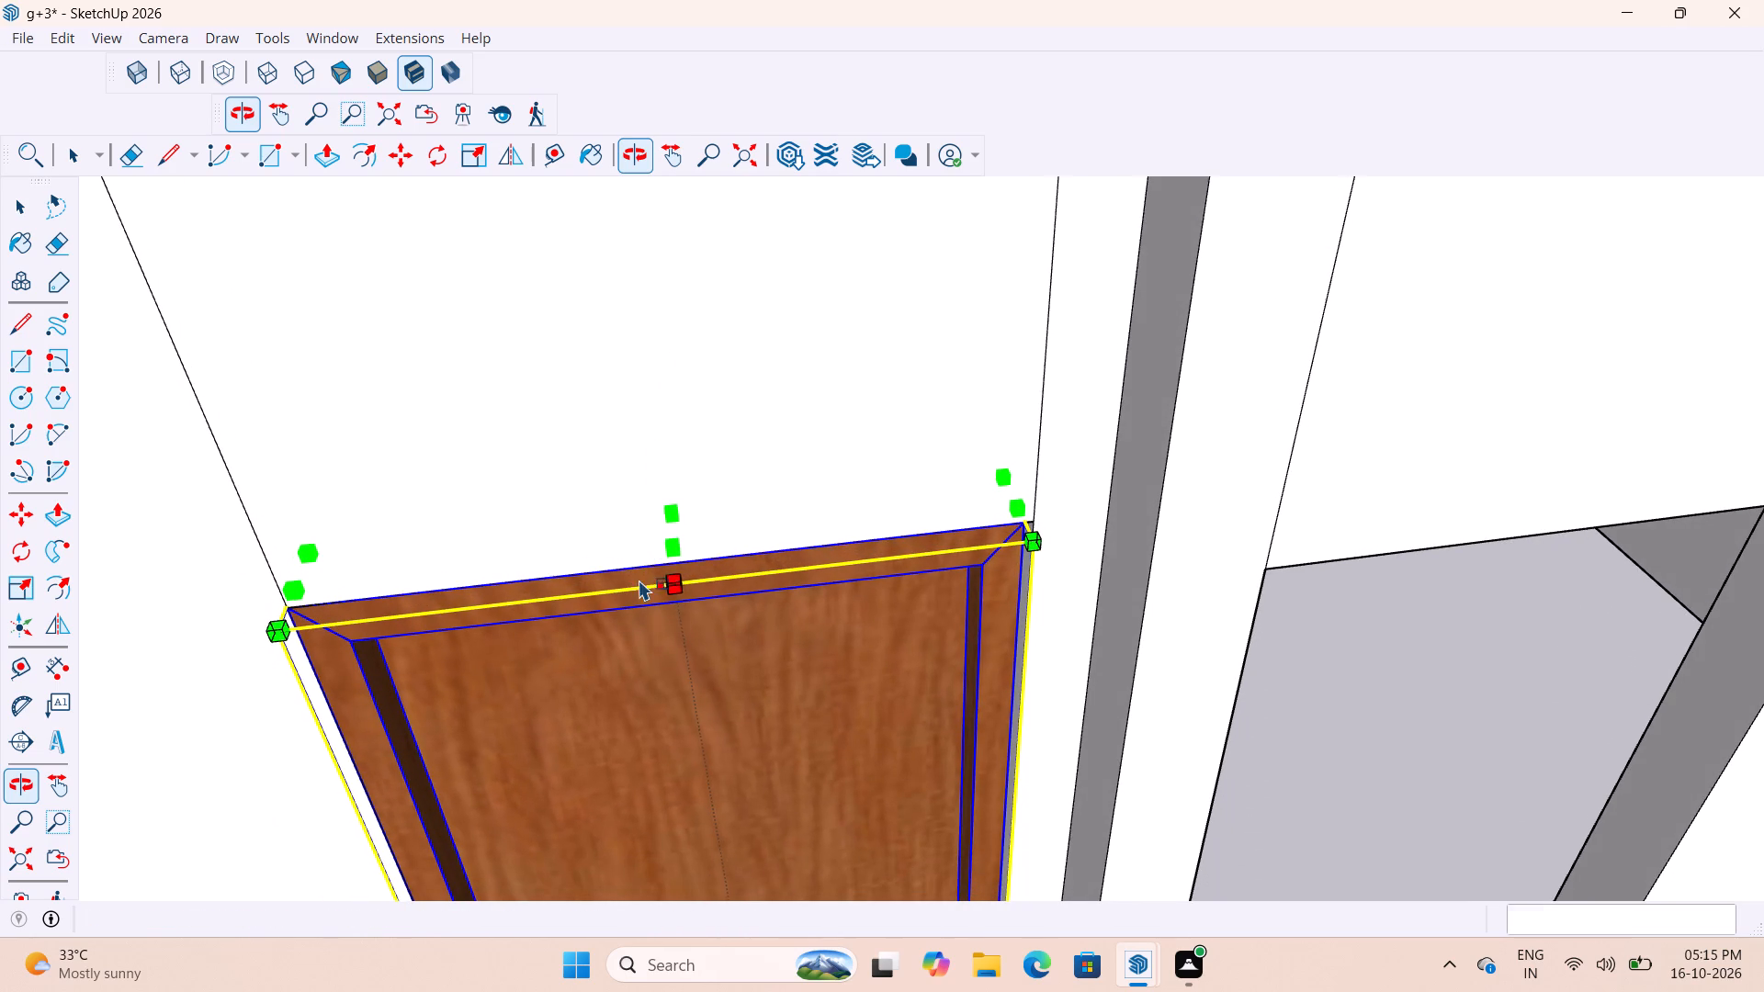
middle_click_drag(639, 580, 645, 583)
left_click(668, 541)
middle_click_drag(678, 591, 679, 554)
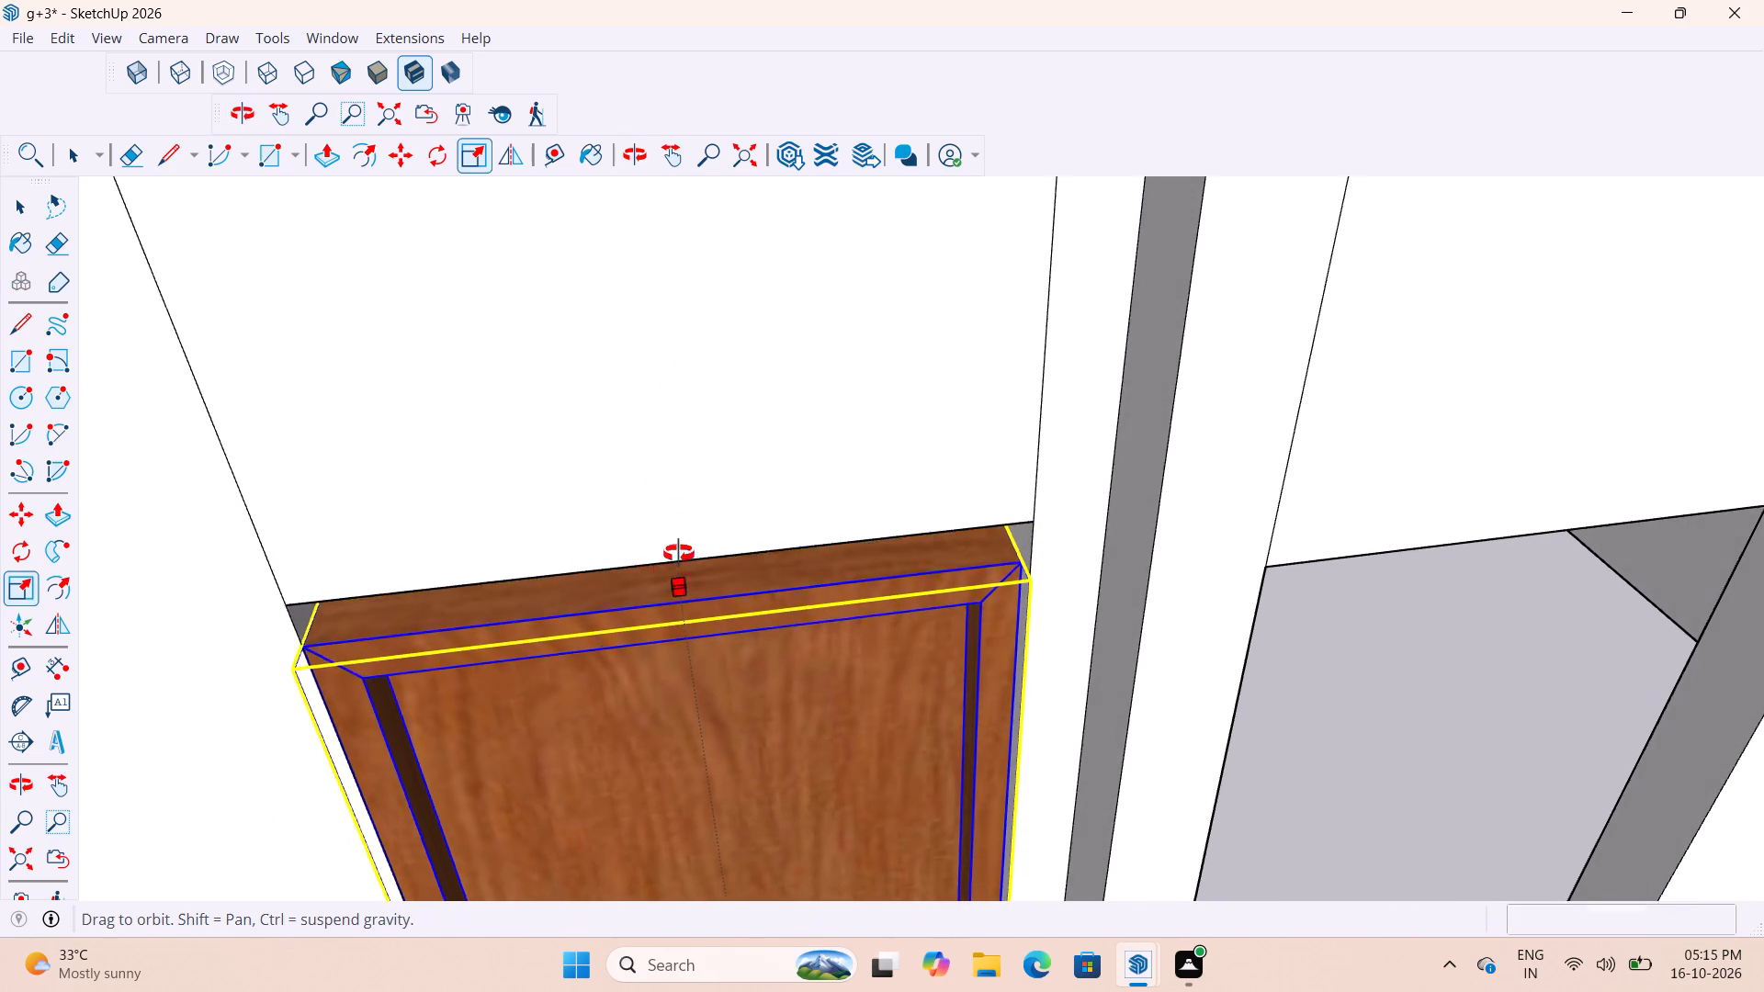
middle_click_drag(679, 554, 729, 390)
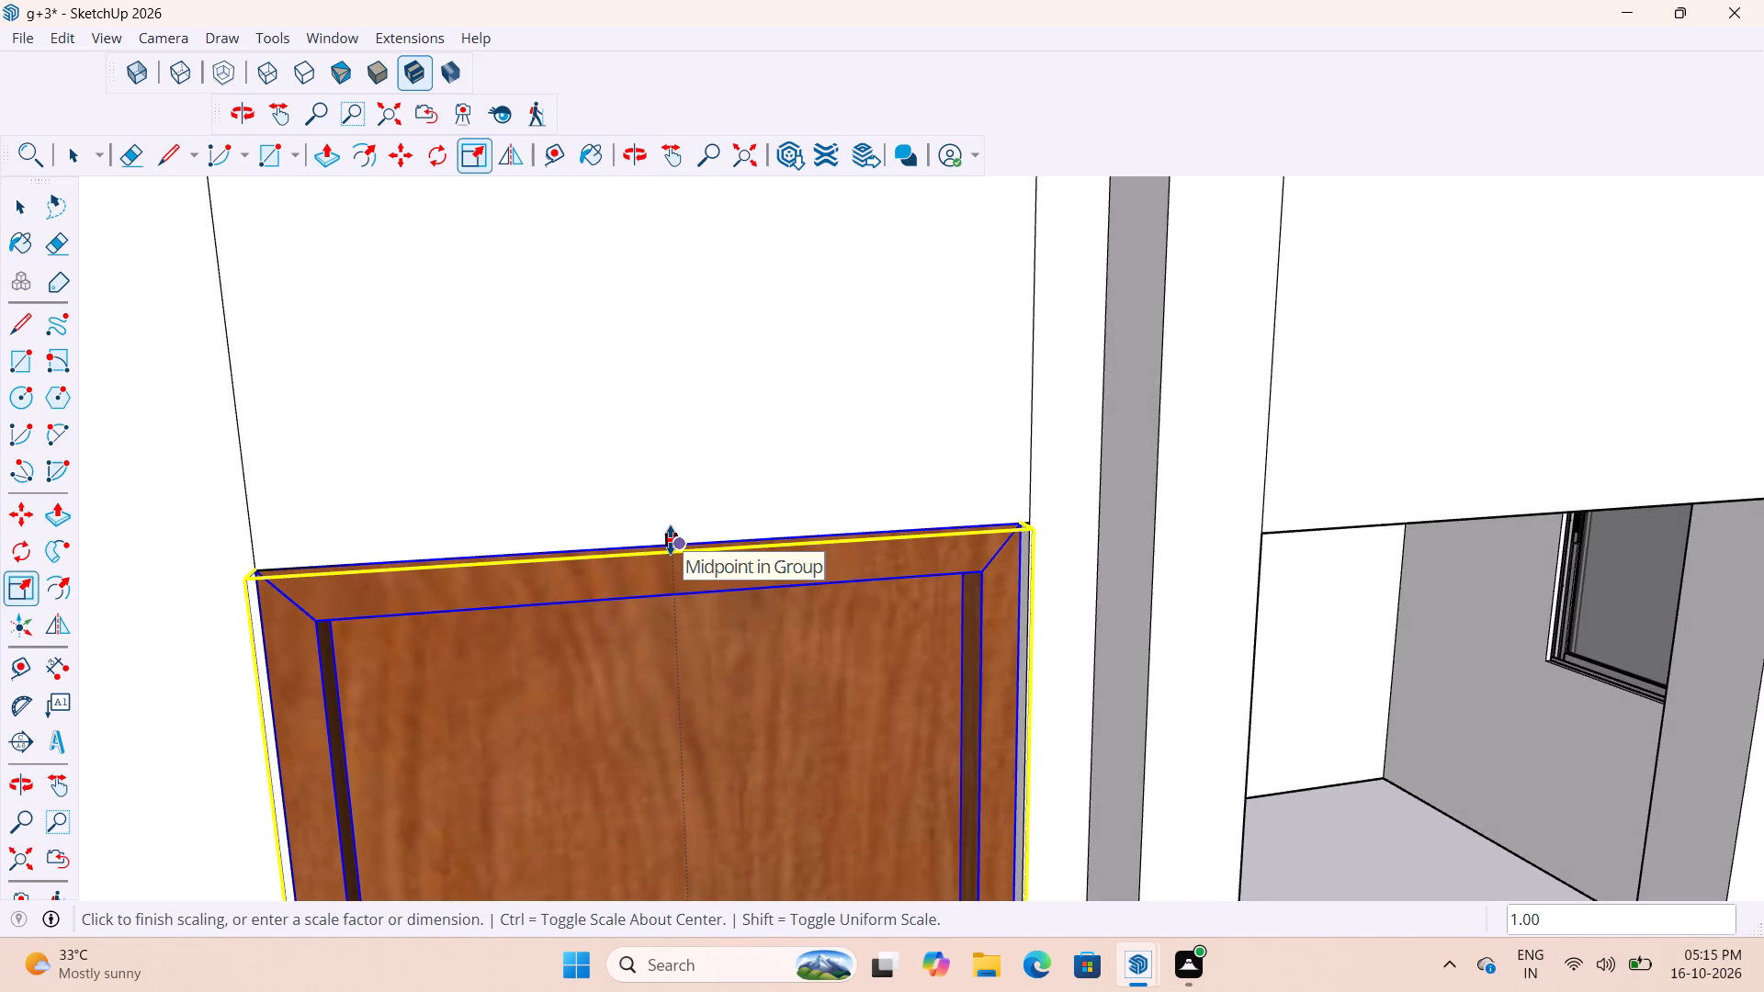
left_click(671, 540)
scroll(712, 614, "down", 8)
key("space")
key("space")
scroll(706, 599, "down", 2)
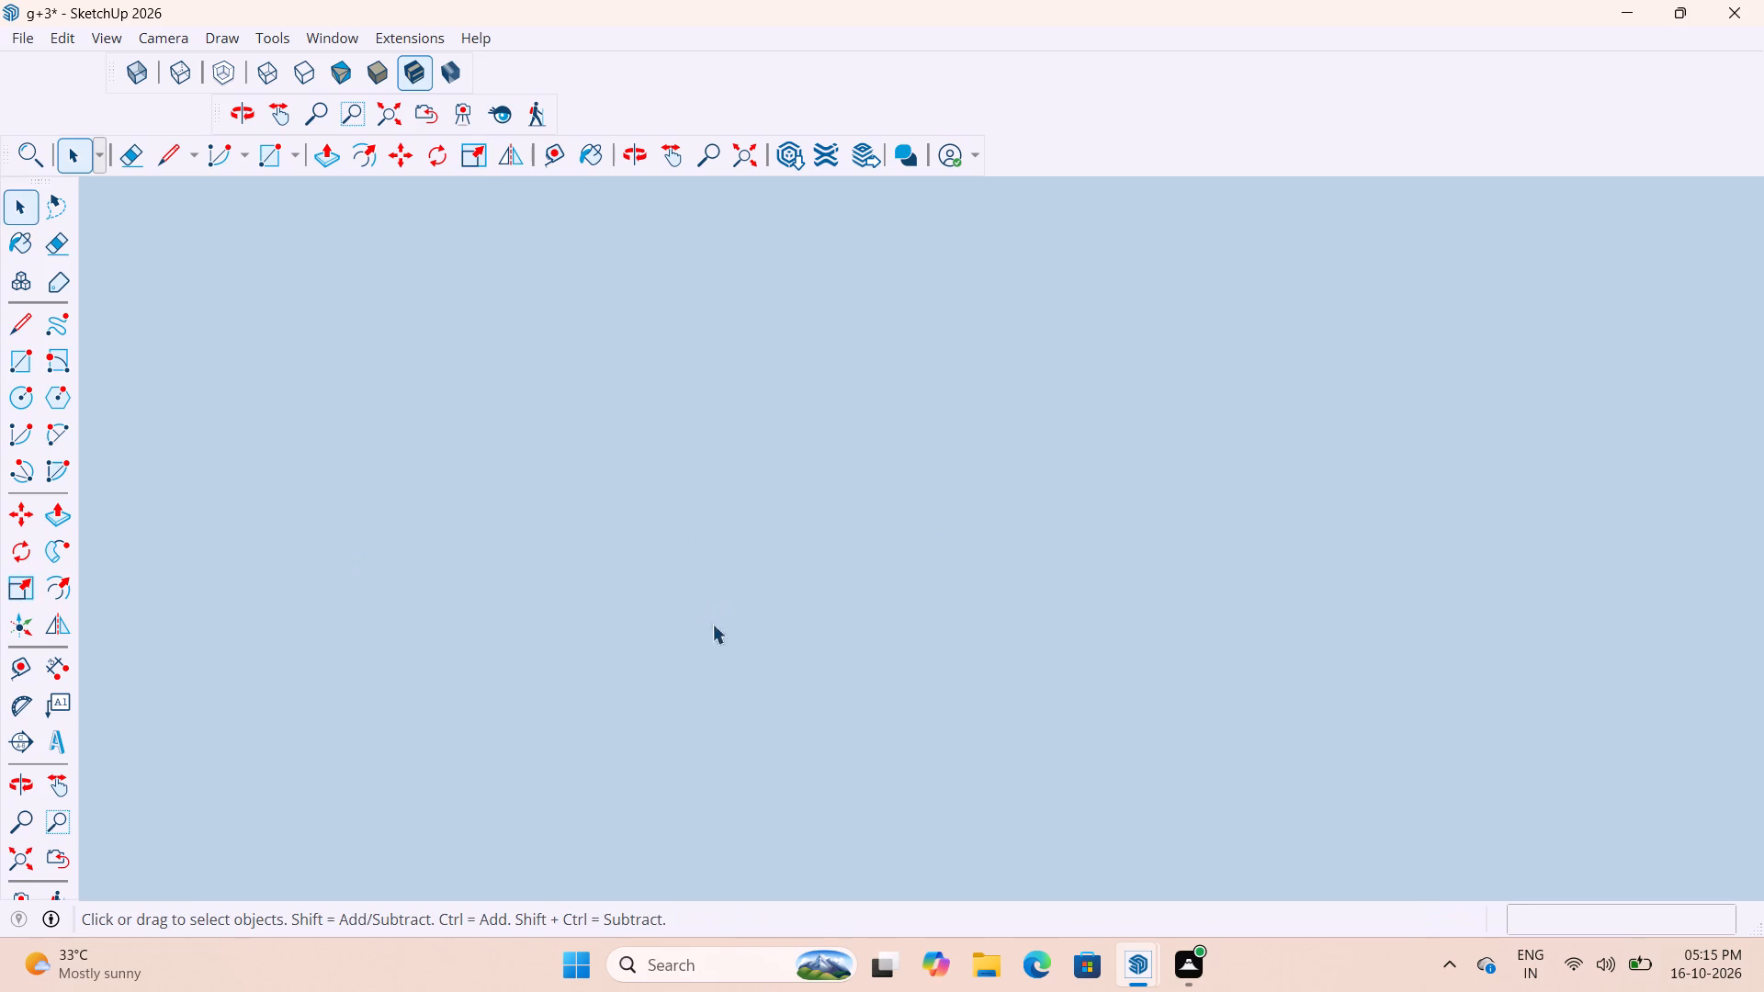
Deselect the fitted door and examine how its frame meets the jambs, head and floor of its internal opening.
scroll(712, 624, "down", 13)
scroll(795, 609, "down", 15)
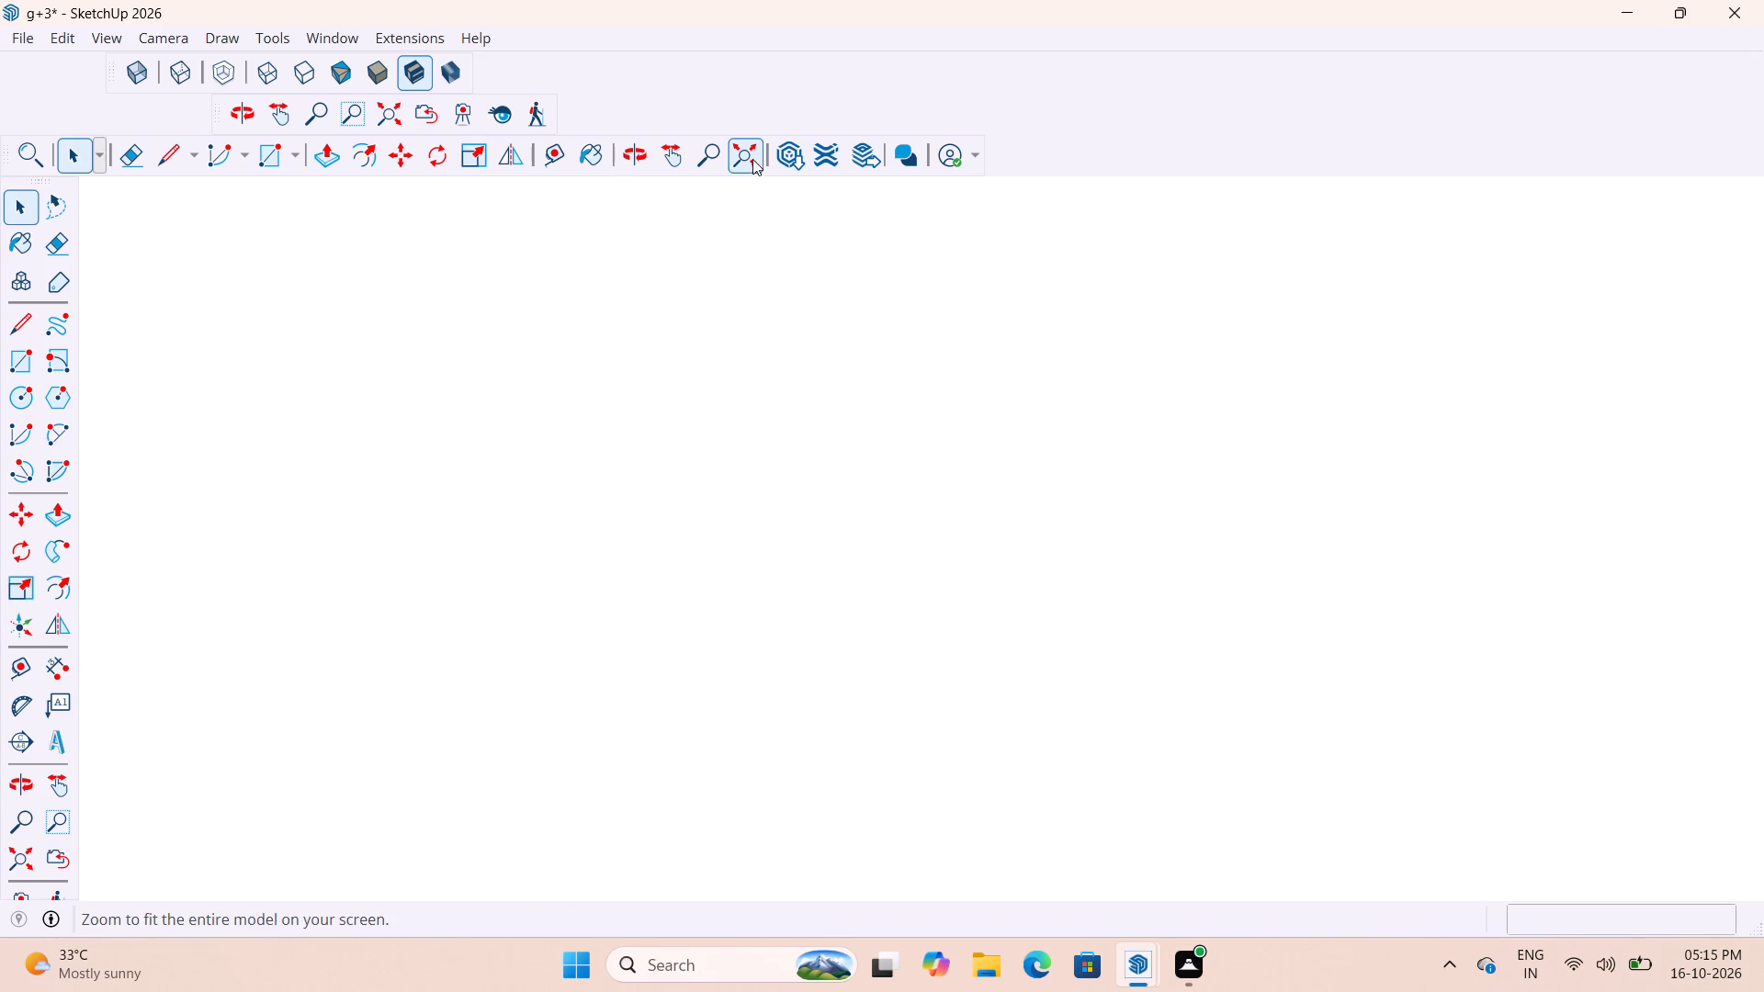
left_click(752, 159)
scroll(877, 626, "down", 3)
middle_click_drag(971, 411, 667, 703)
left_click(1106, 262)
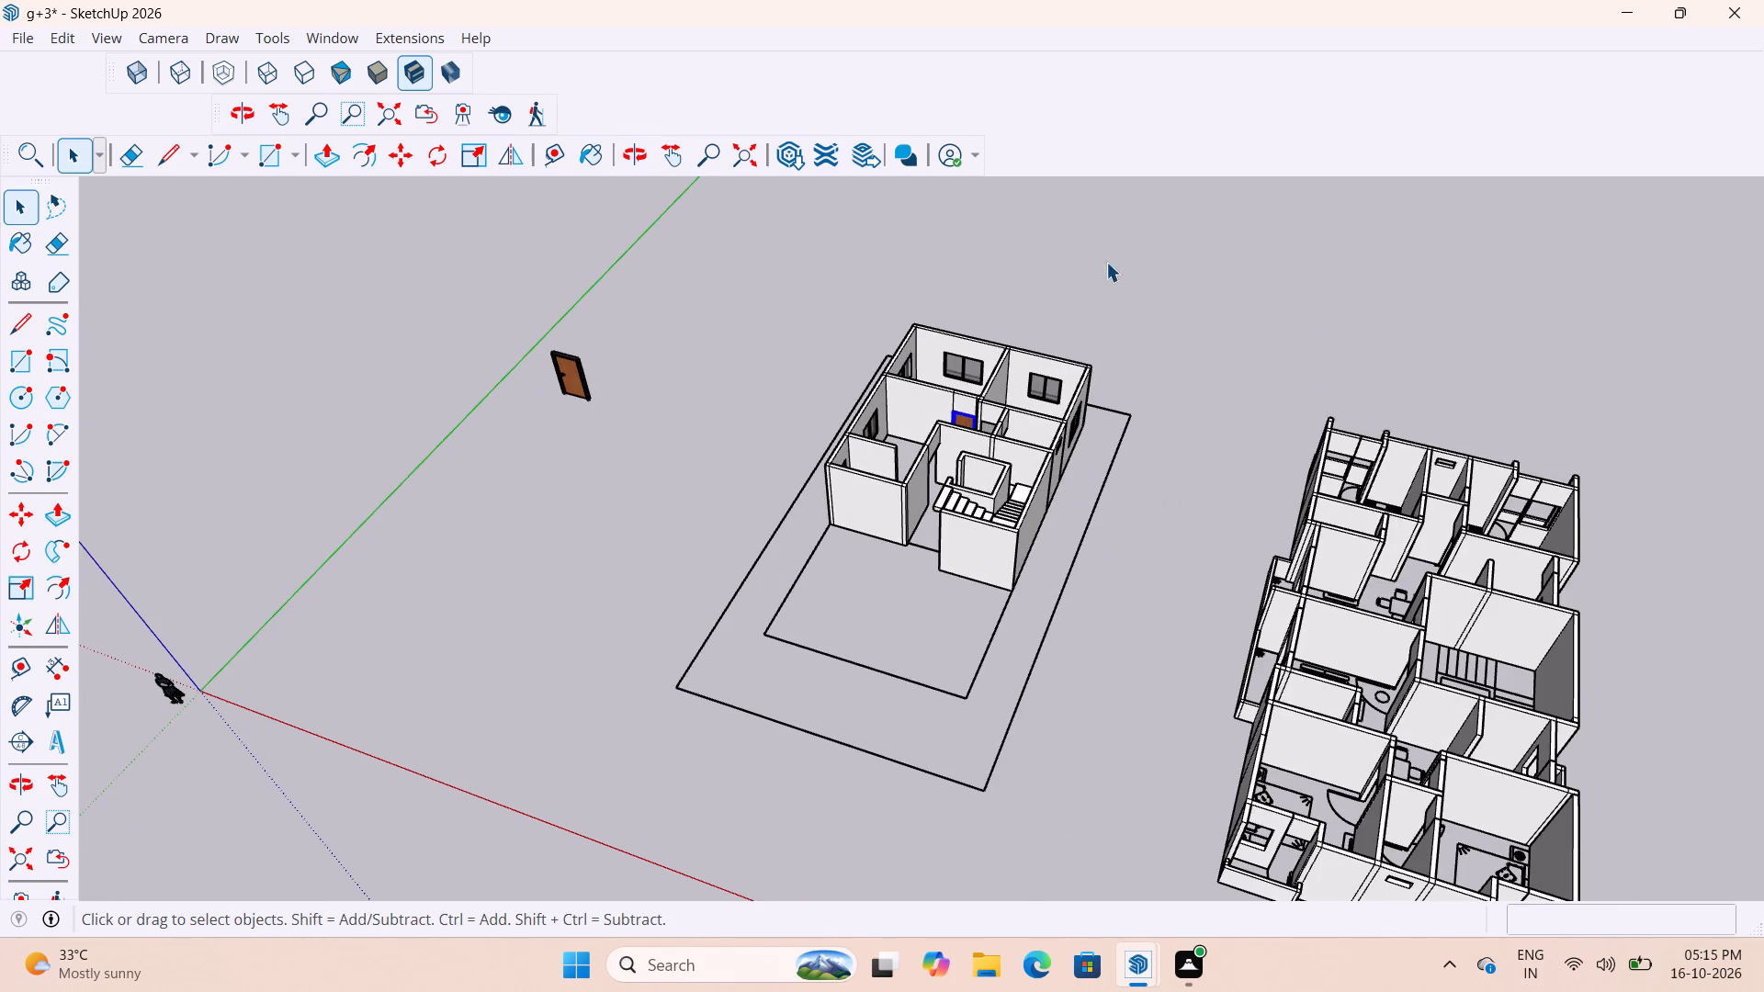
scroll(979, 352, "up", 12)
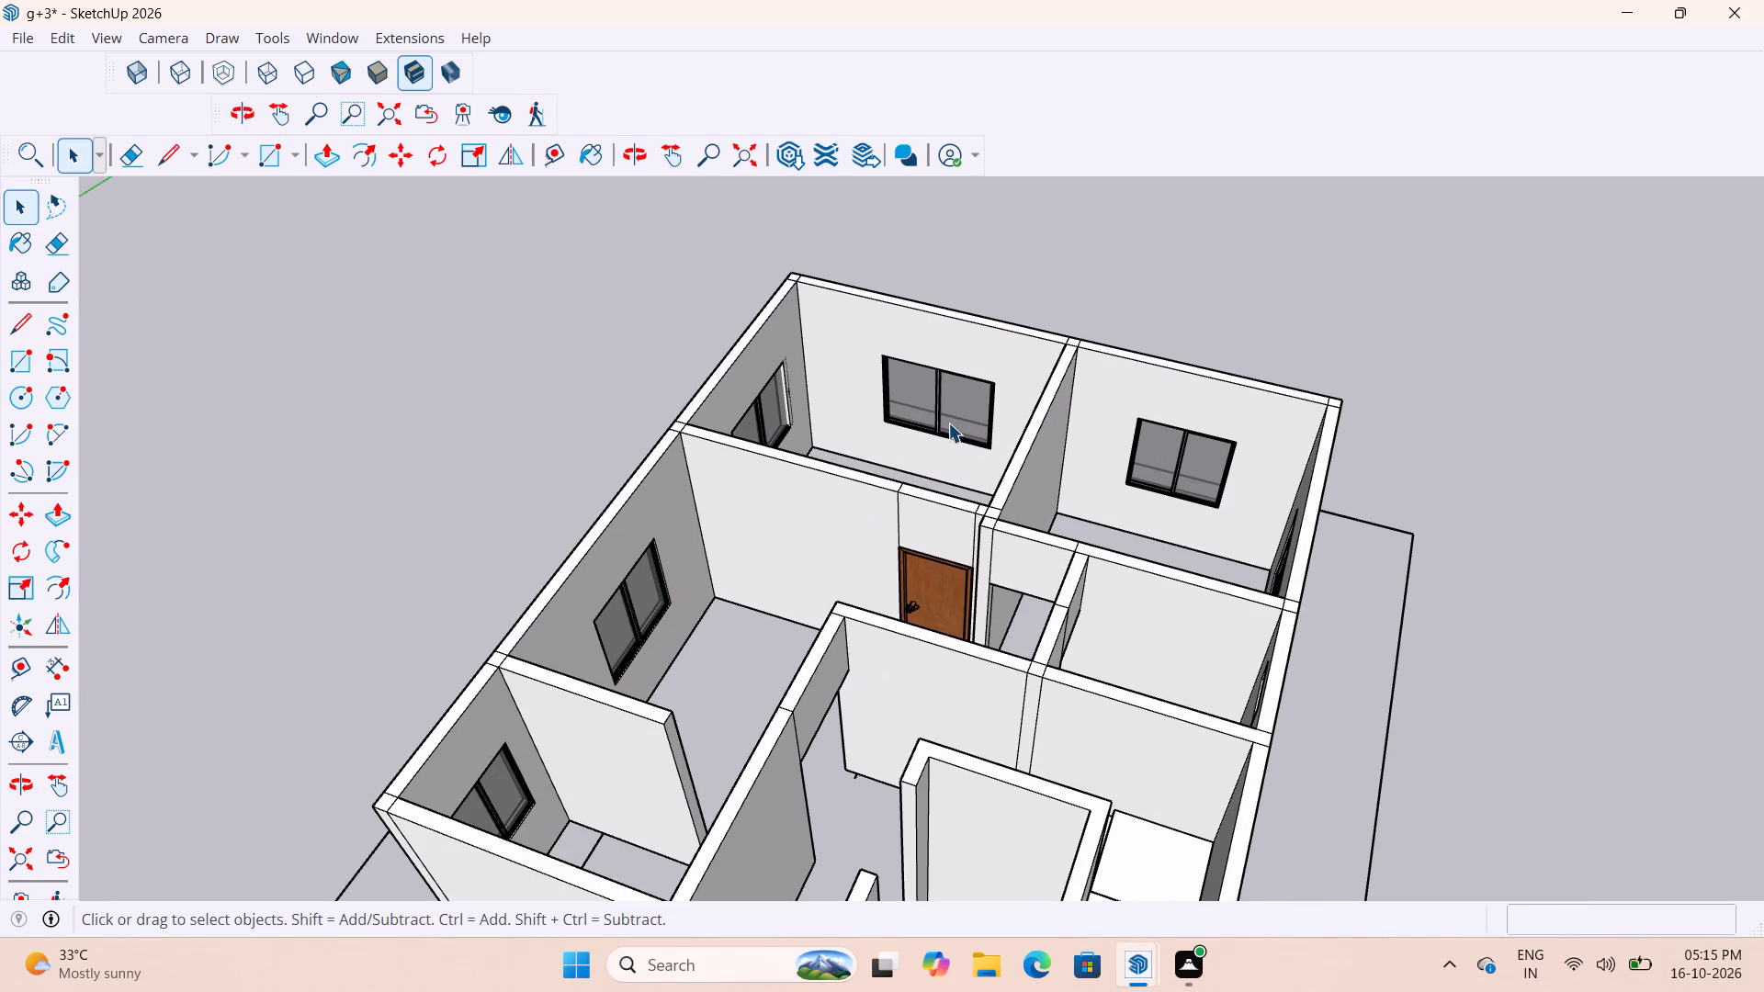
scroll(951, 453, "up", 5)
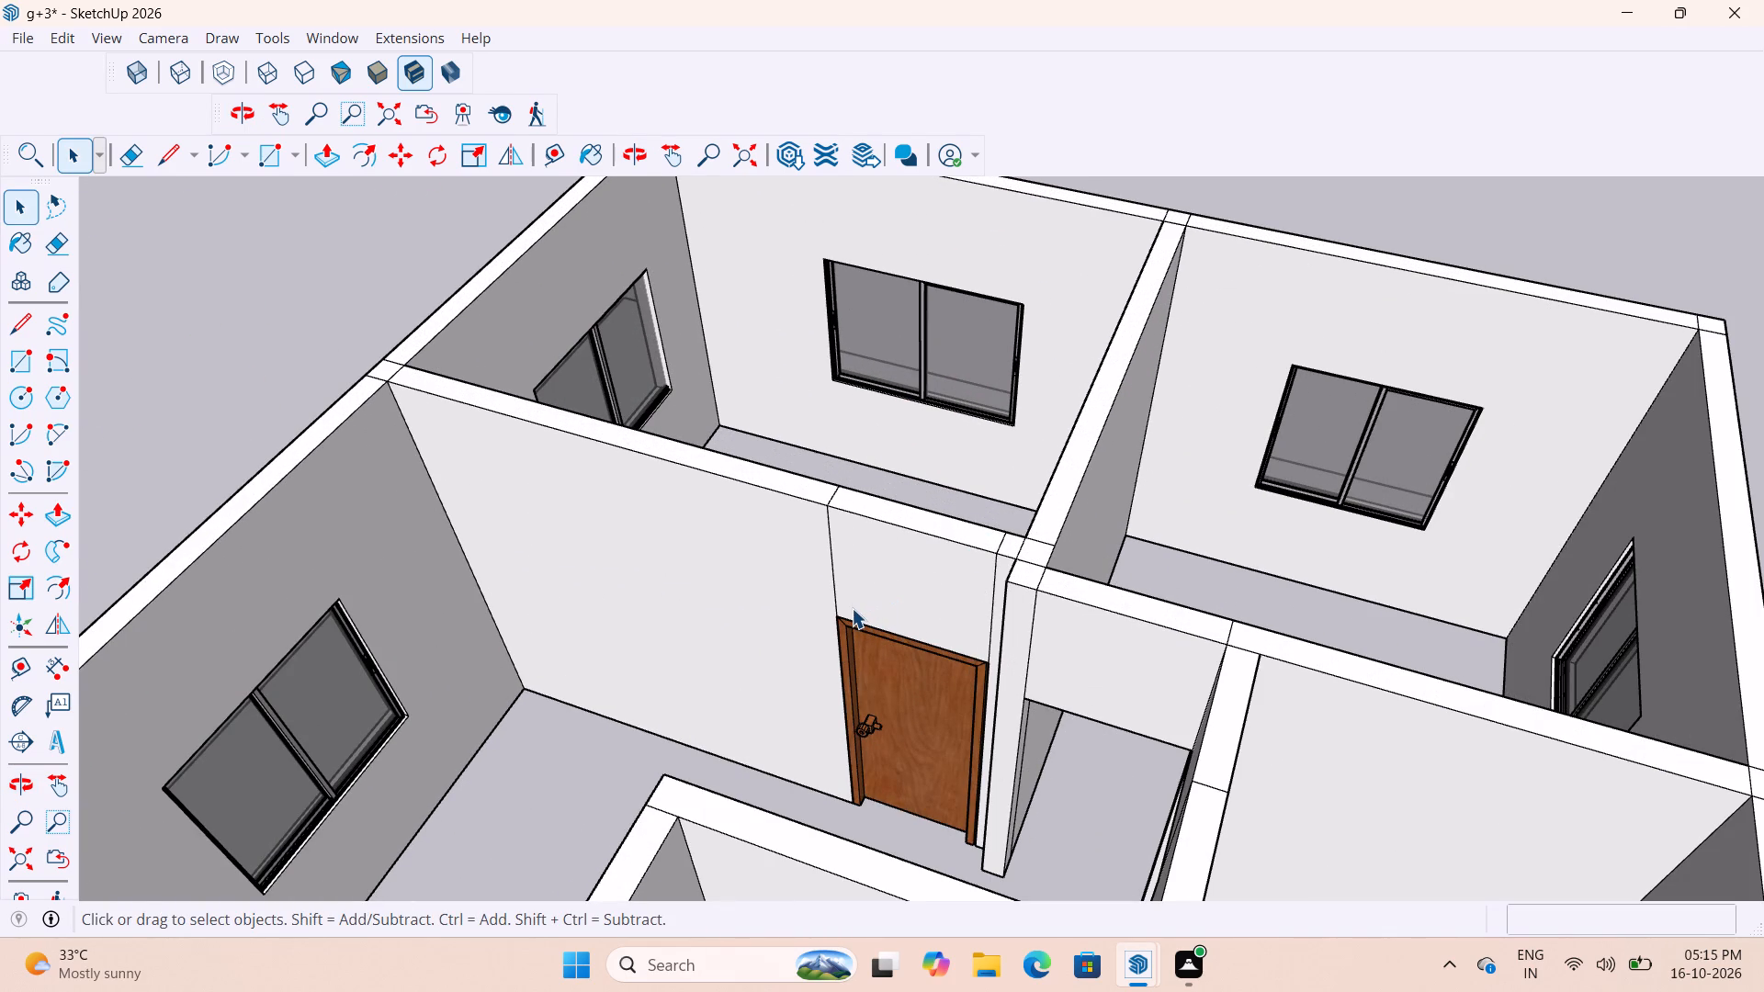
scroll(888, 664, "up", 8)
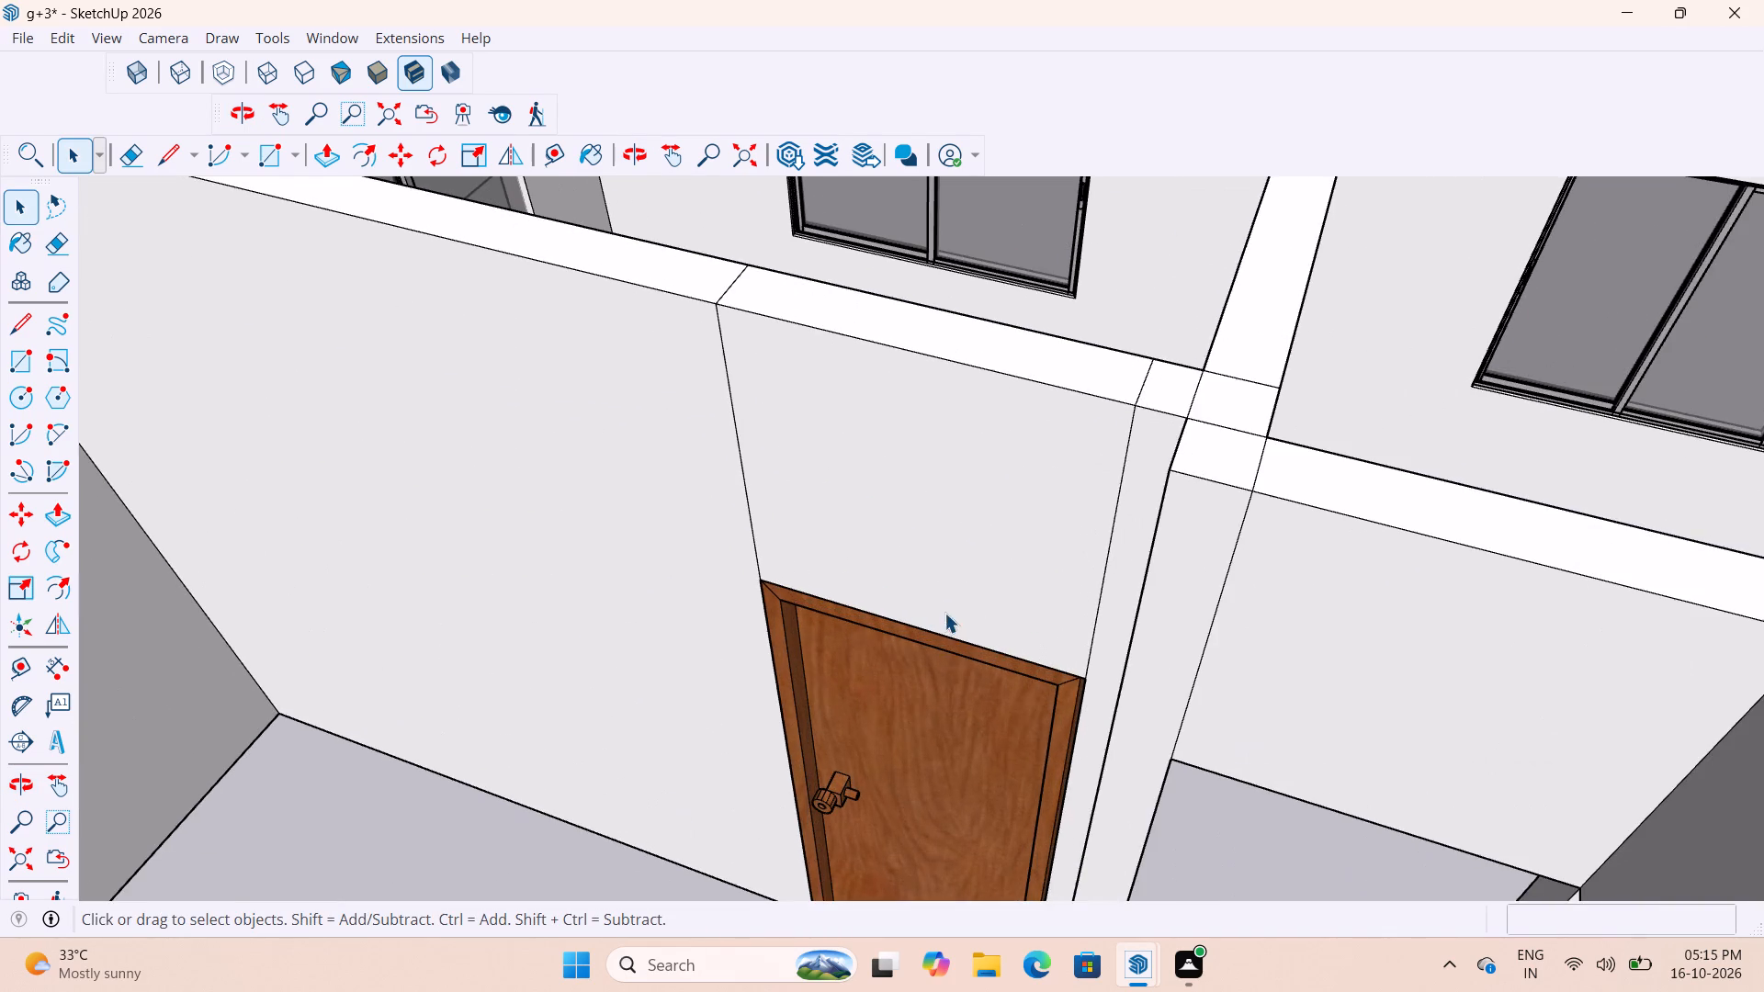
scroll(884, 494, "down", 10)
scroll(933, 696, "up", 7)
middle_click_drag(939, 644, 1012, 562)
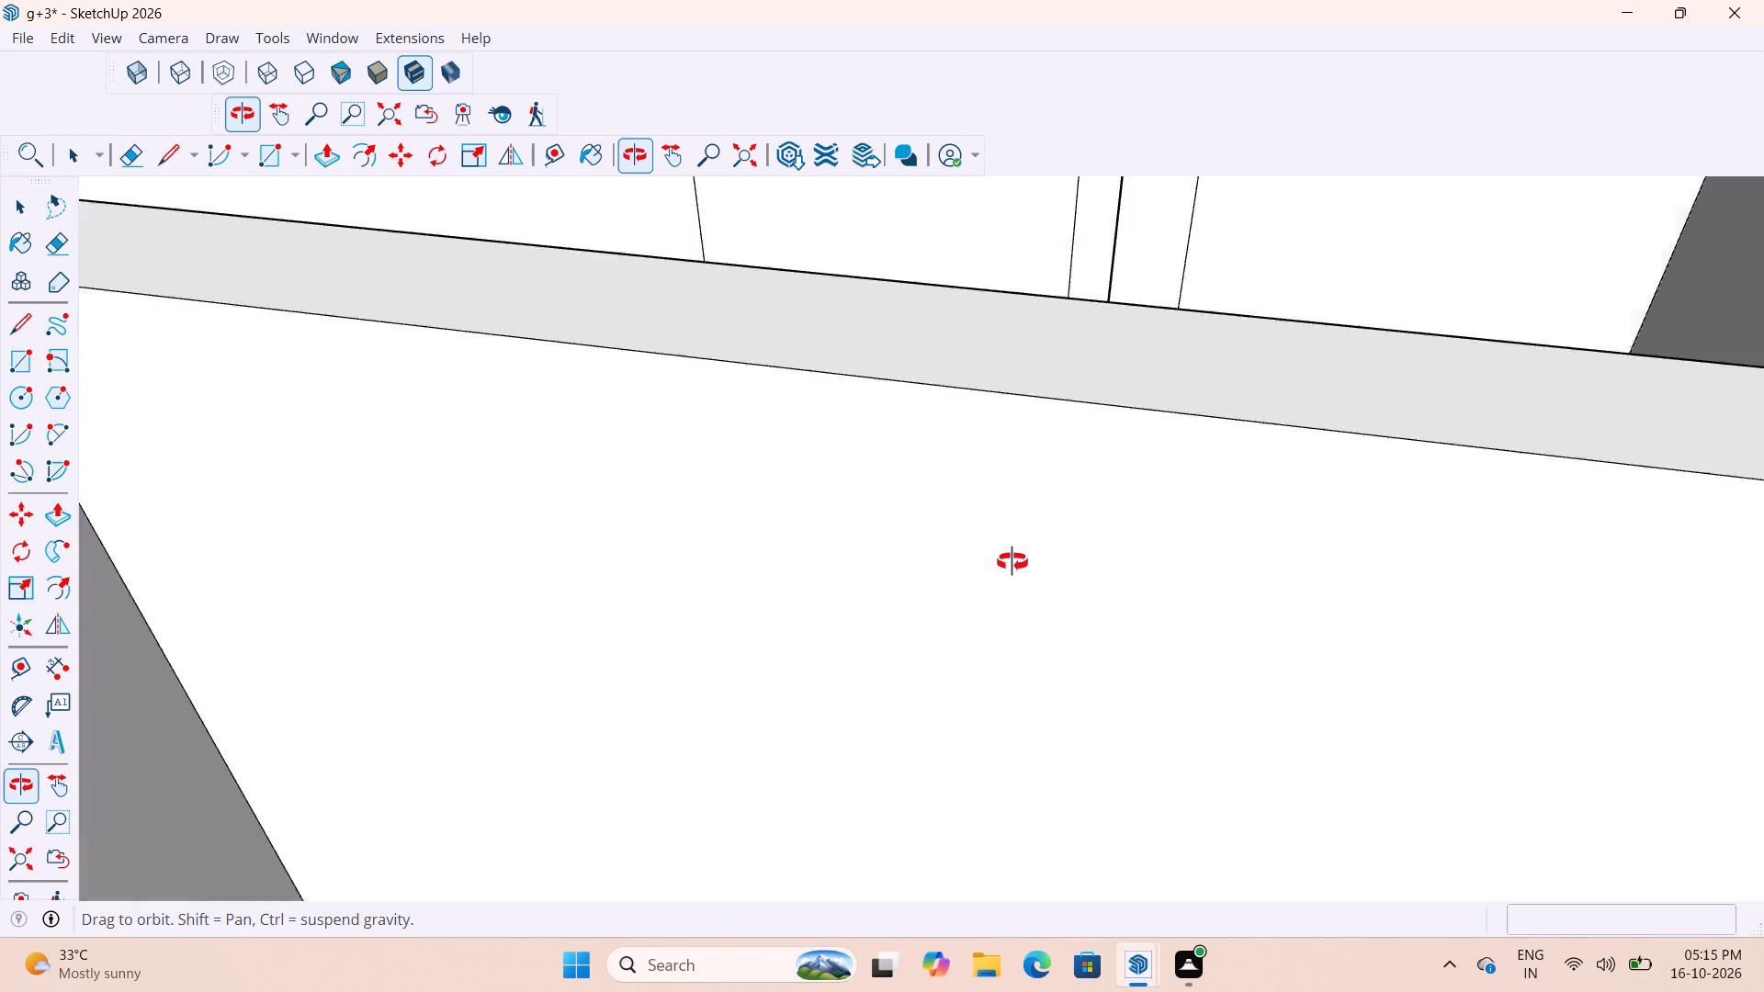
middle_click_drag(1012, 562, 1068, 624)
scroll(869, 434, "up", 7)
middle_click_drag(872, 398, 962, 402)
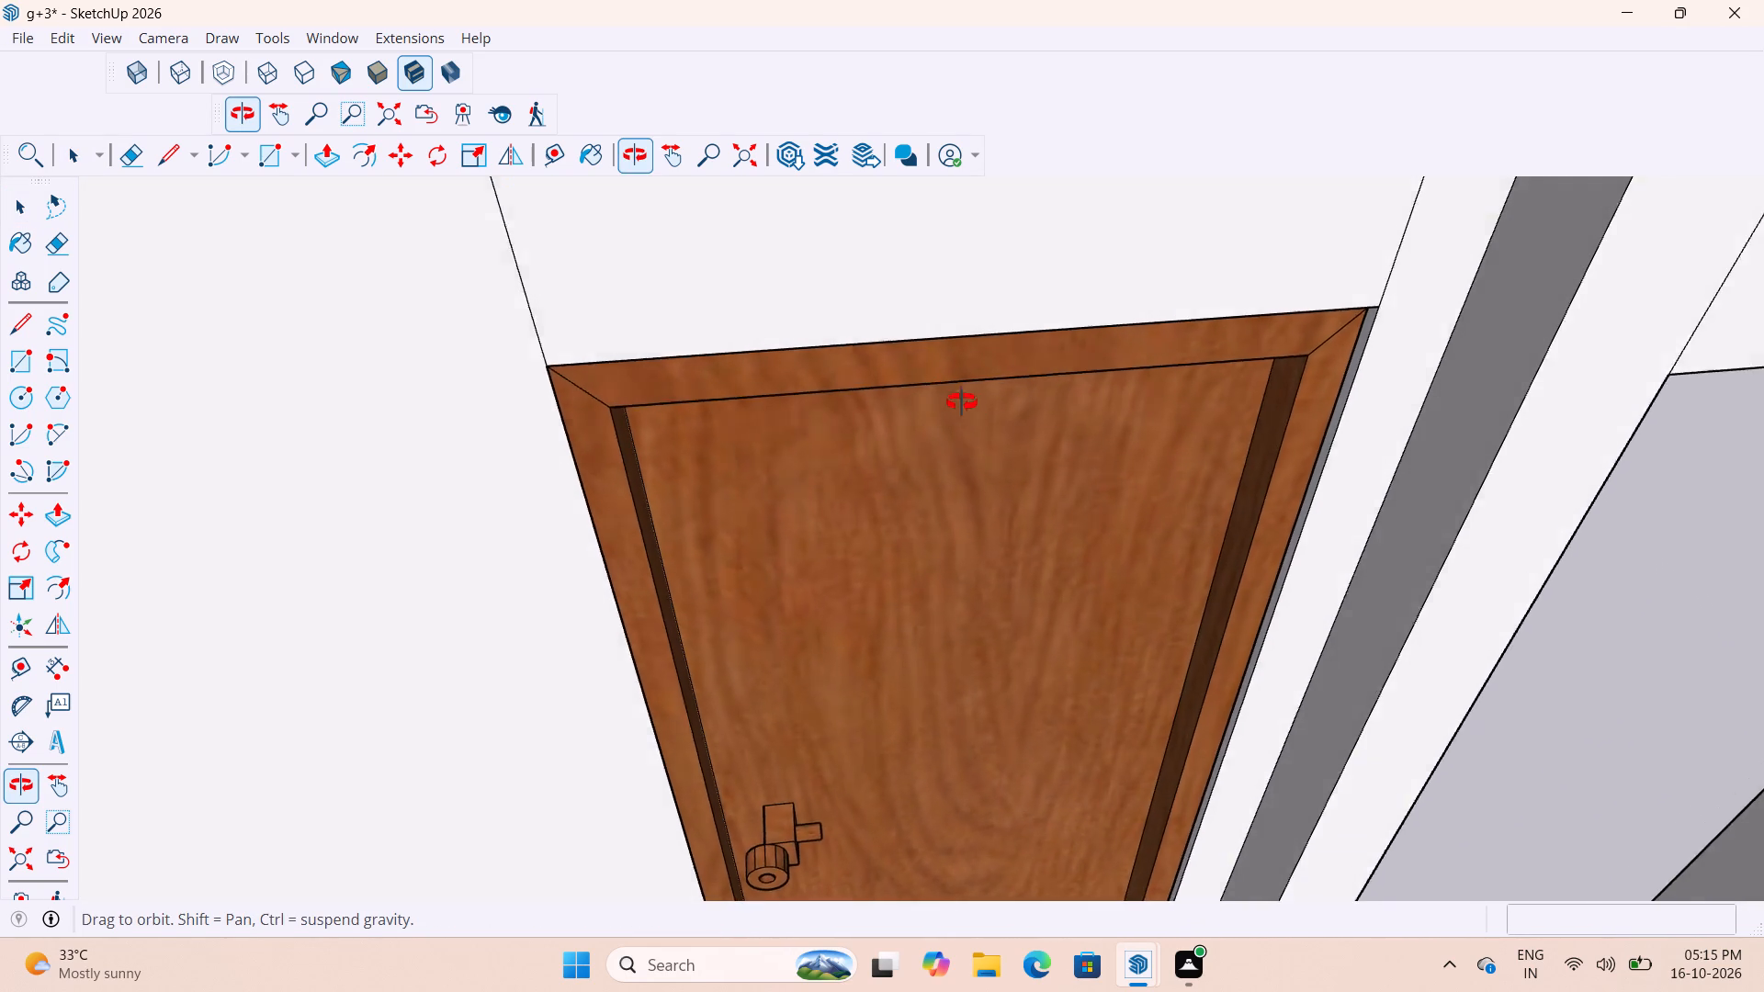
middle_click_drag(962, 402, 930, 387)
scroll(793, 534, "down", 9)
middle_click_drag(854, 701, 832, 787)
scroll(805, 920, "up", 8)
scroll(831, 699, "down", 5)
scroll(851, 839, "up", 12)
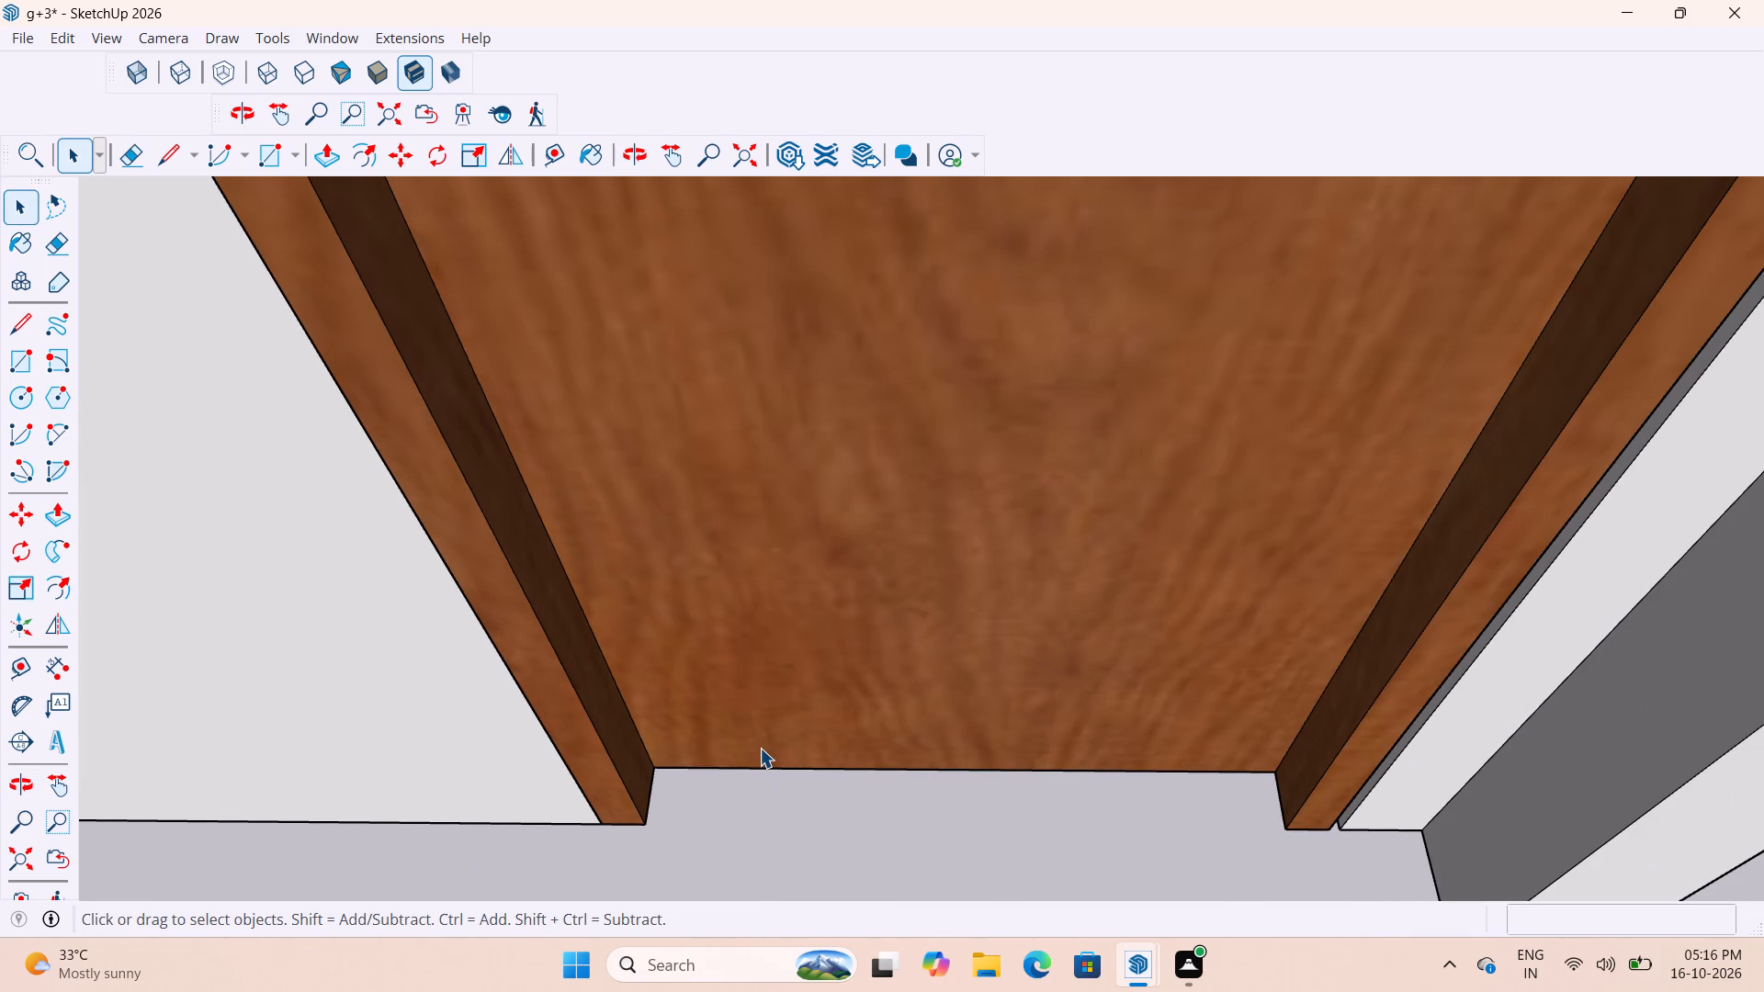
scroll(760, 748, "down", 15)
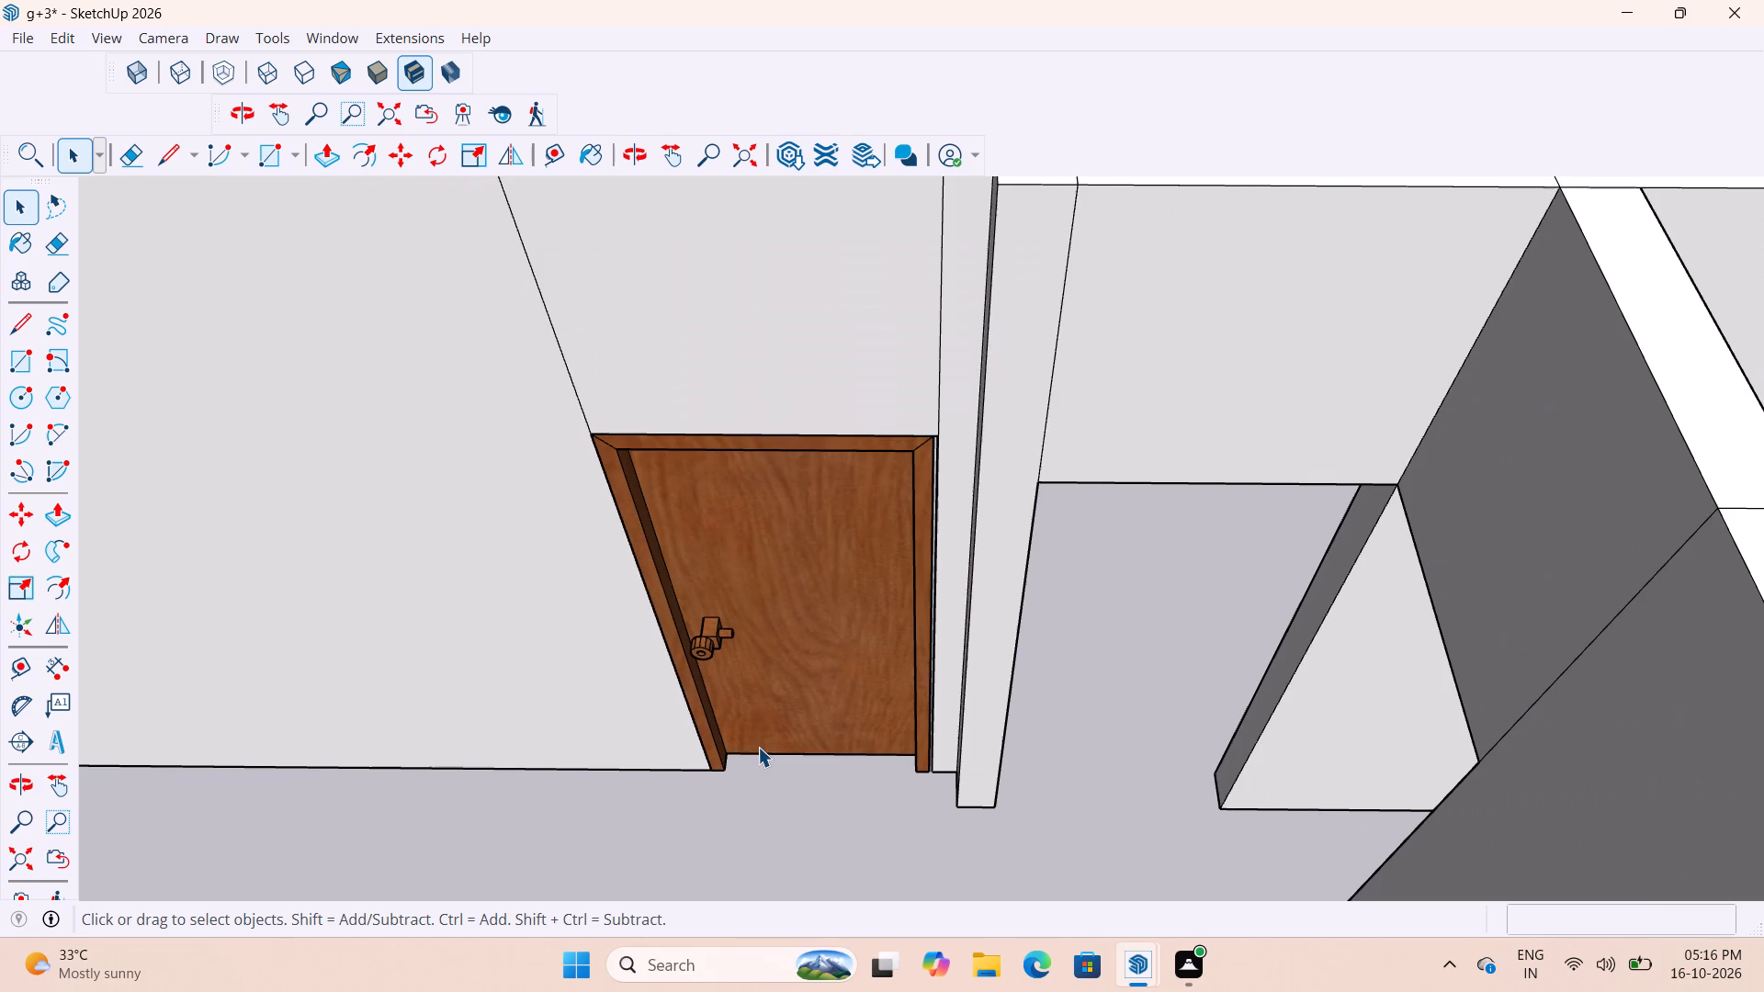
scroll(750, 748, "down", 5)
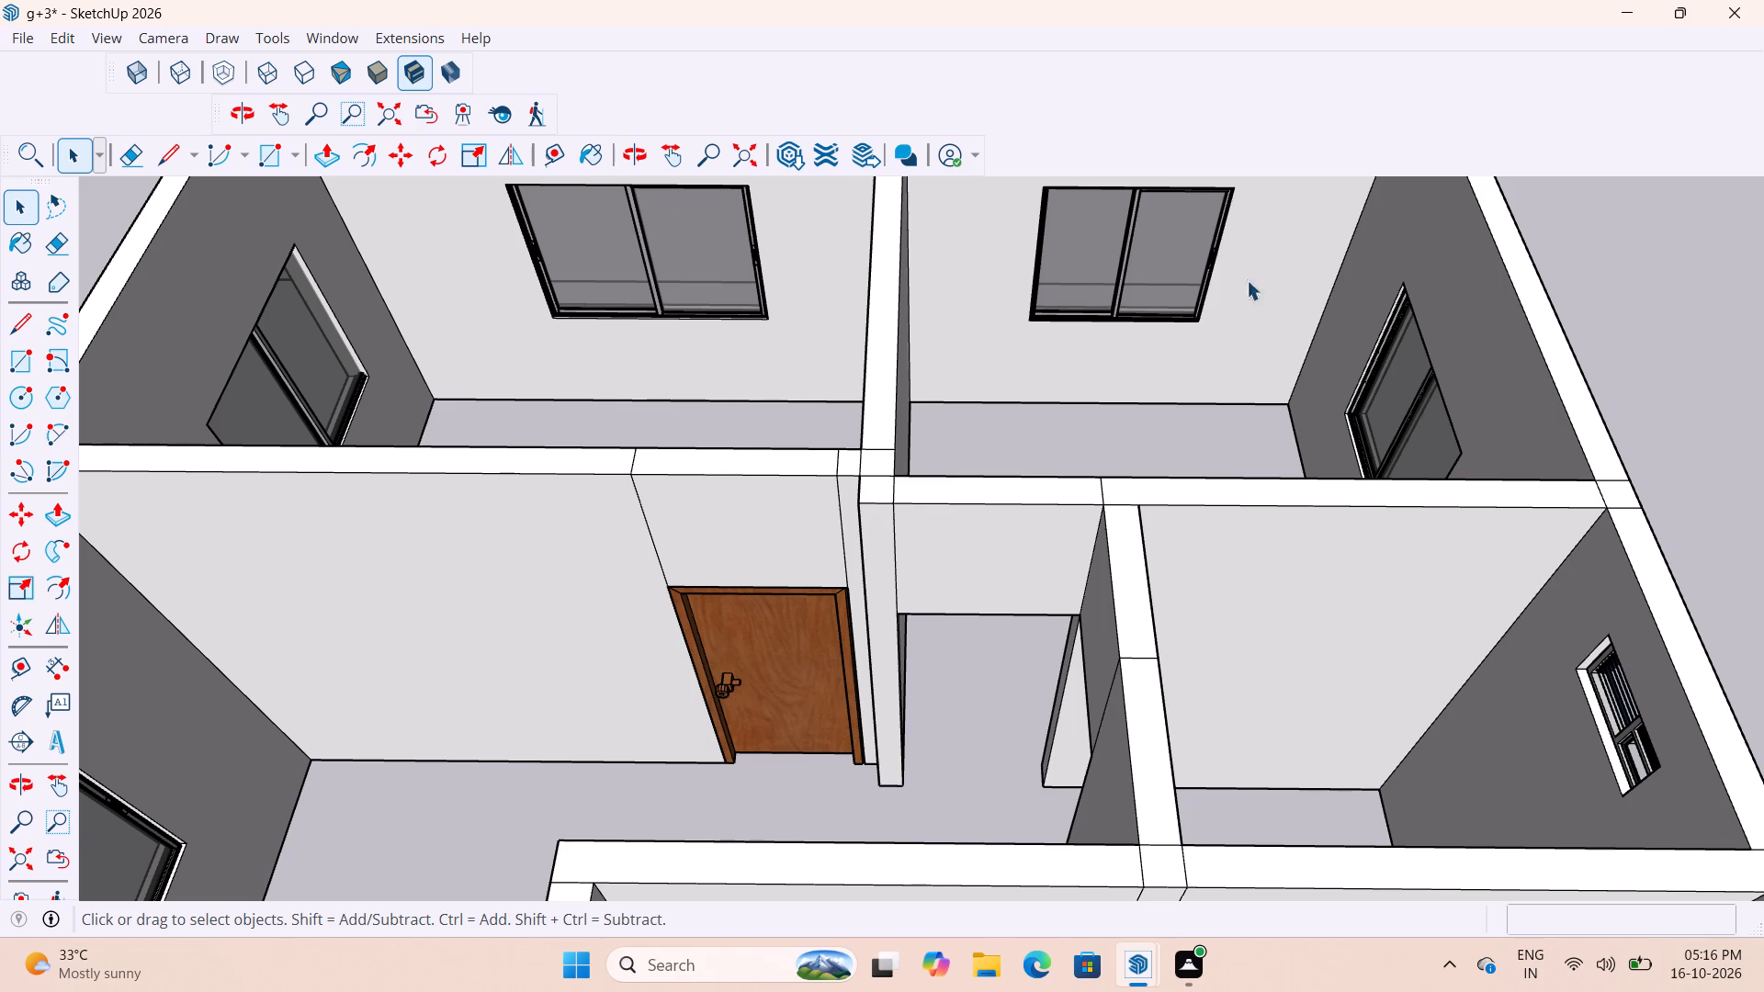
scroll(1283, 441, "down", 10)
middle_click_drag(1213, 485, 1143, 438)
scroll(1136, 522, "up", 2)
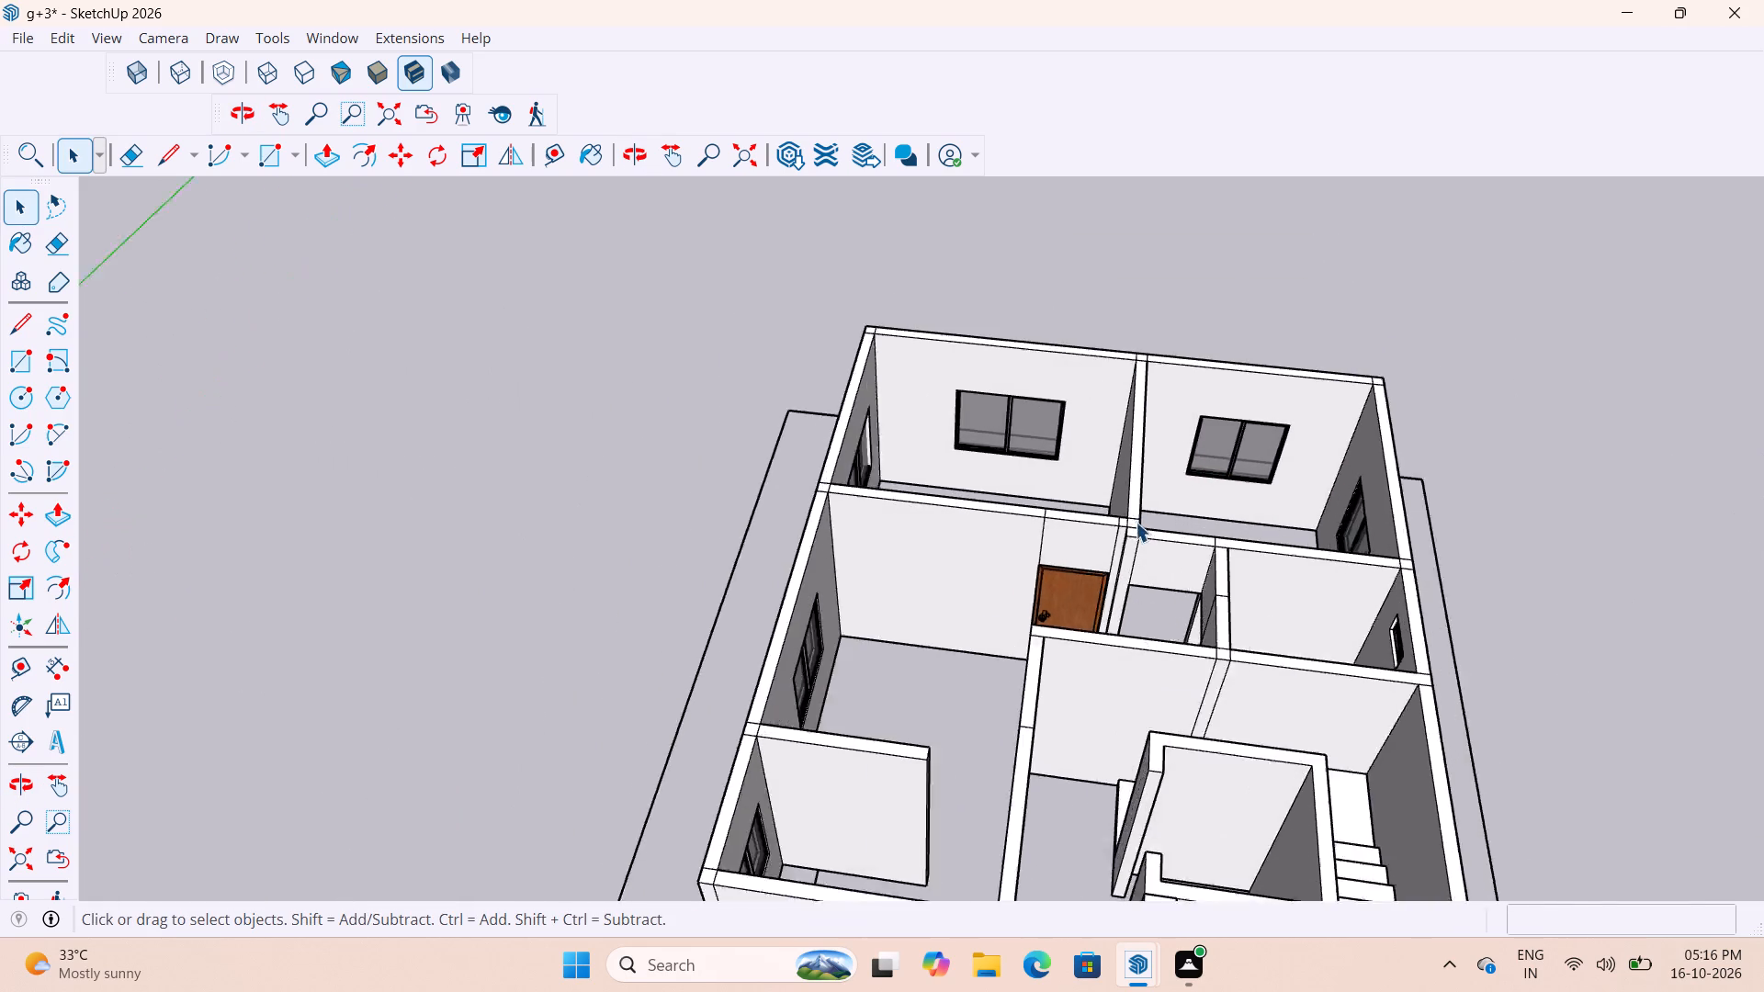
scroll(1136, 522, "up", 14)
middle_click_drag(1070, 614, 1245, 658)
scroll(1078, 716, "up", 9)
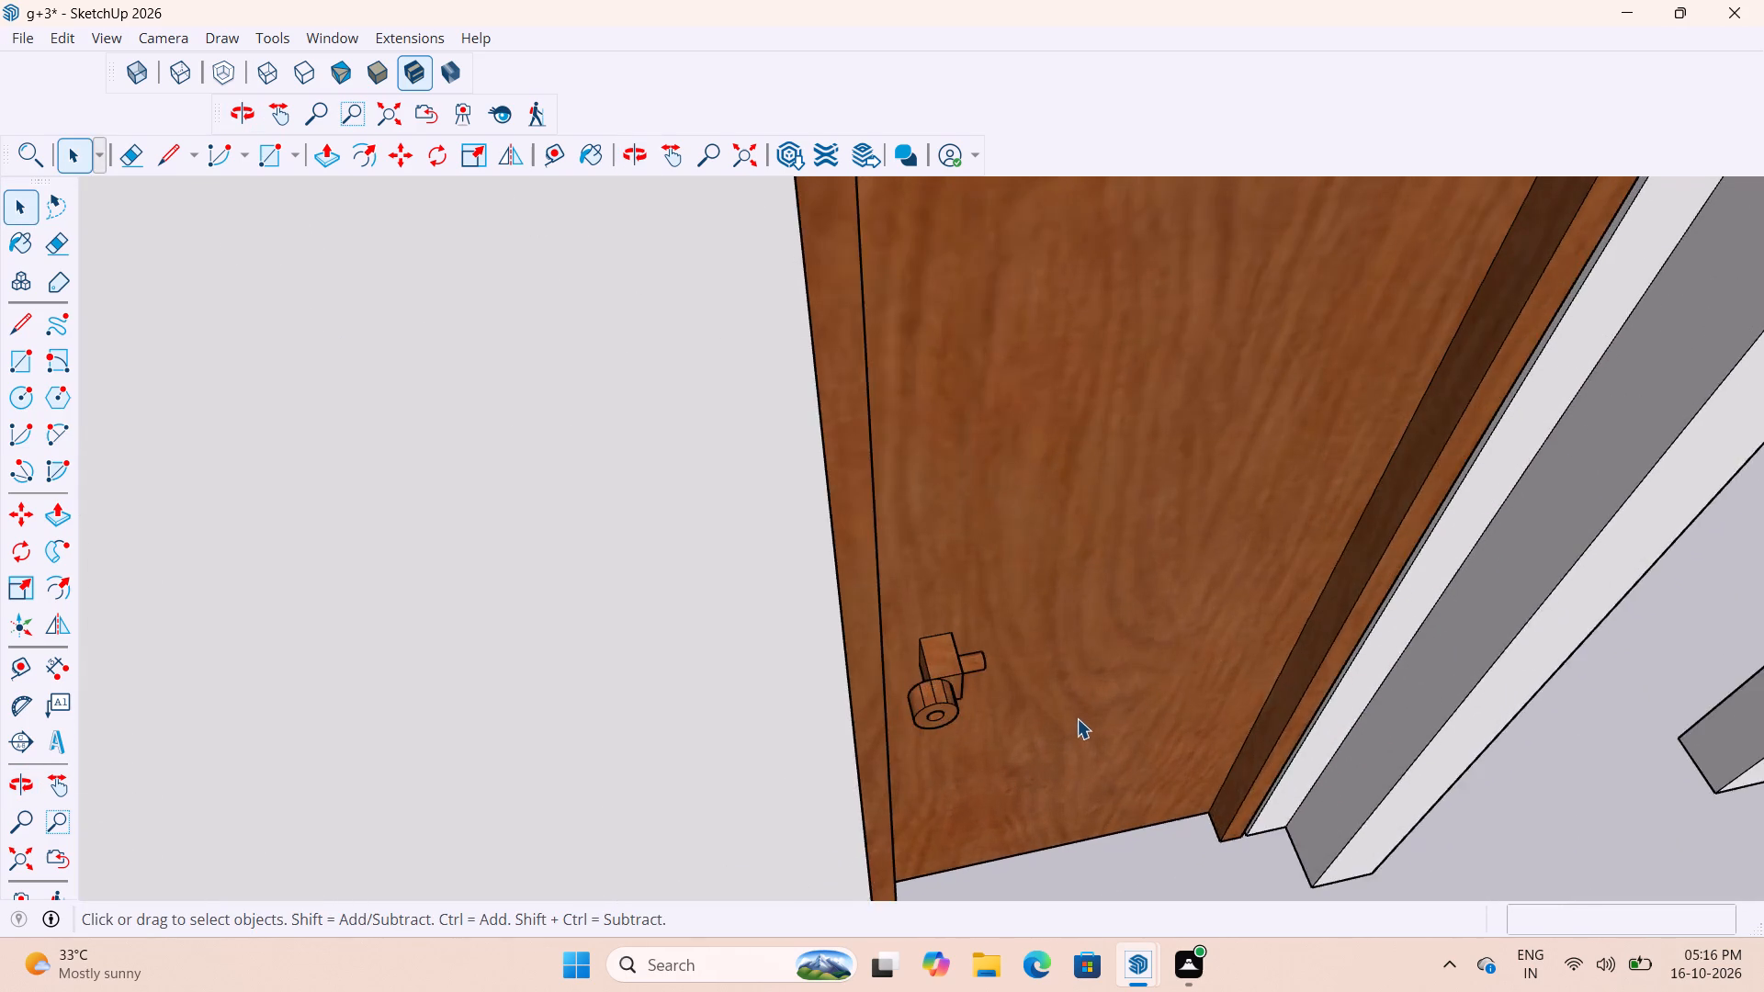
middle_click_drag(1070, 700, 925, 745)
scroll(975, 737, "down", 10)
middle_click_drag(1035, 657, 1072, 531)
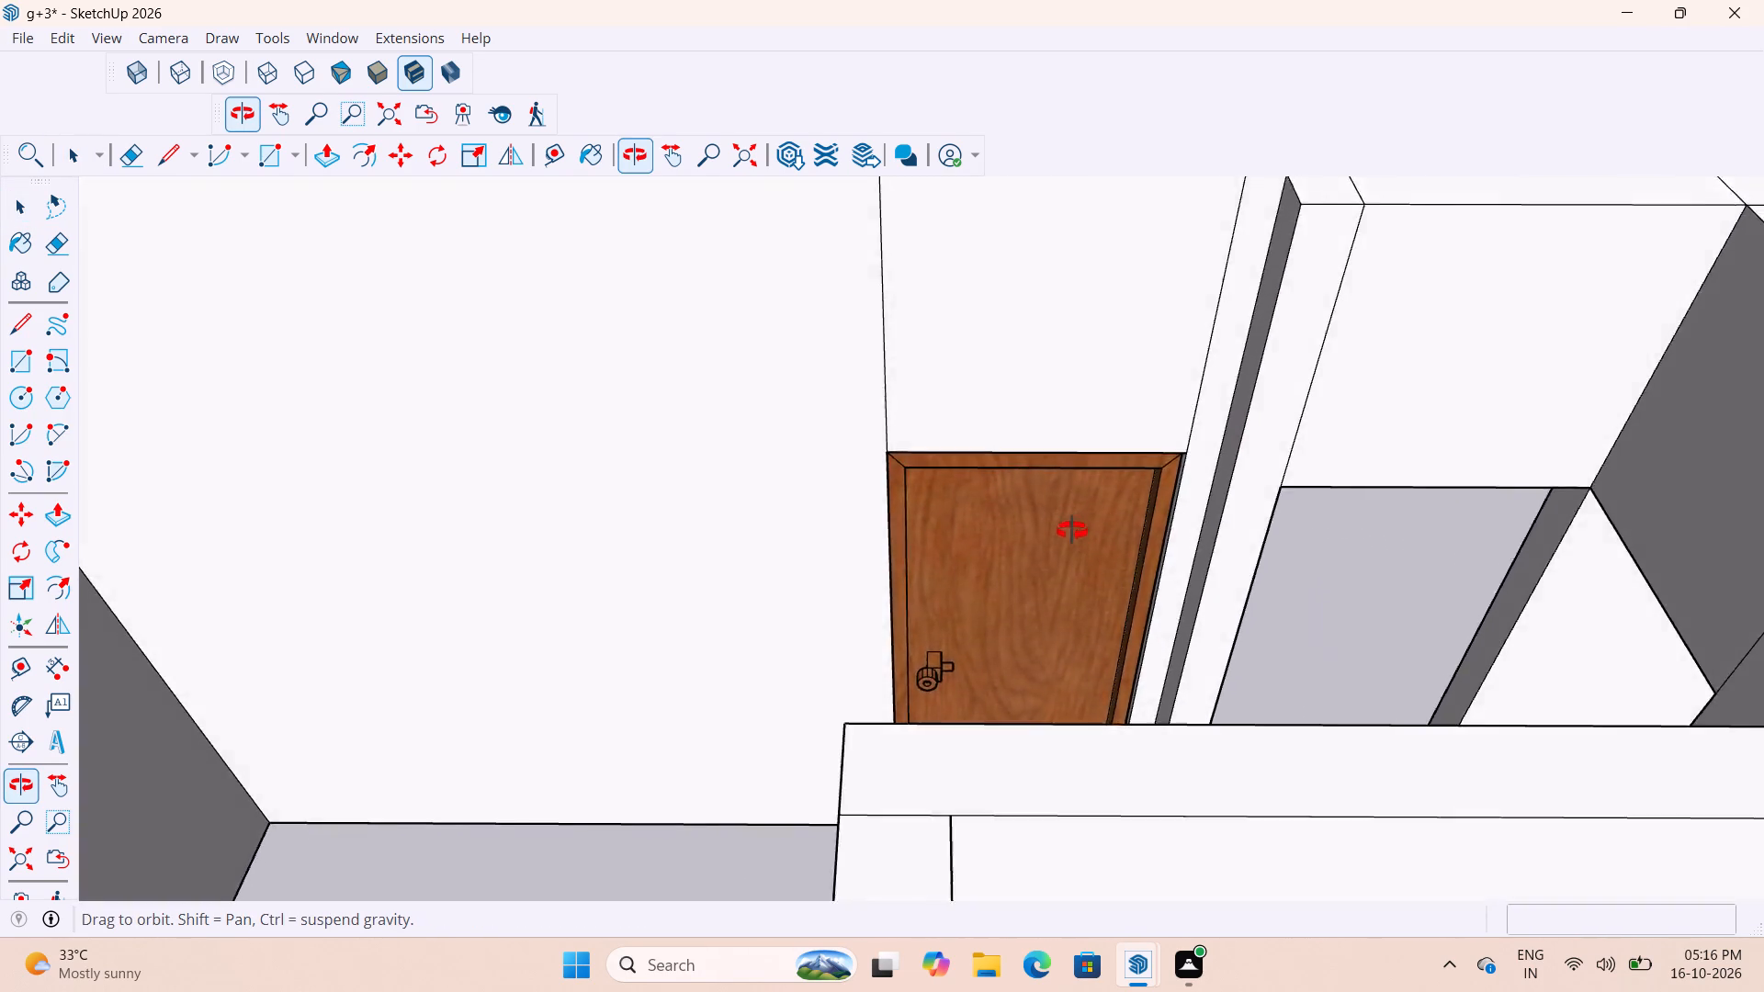
middle_click_drag(1072, 531, 926, 542)
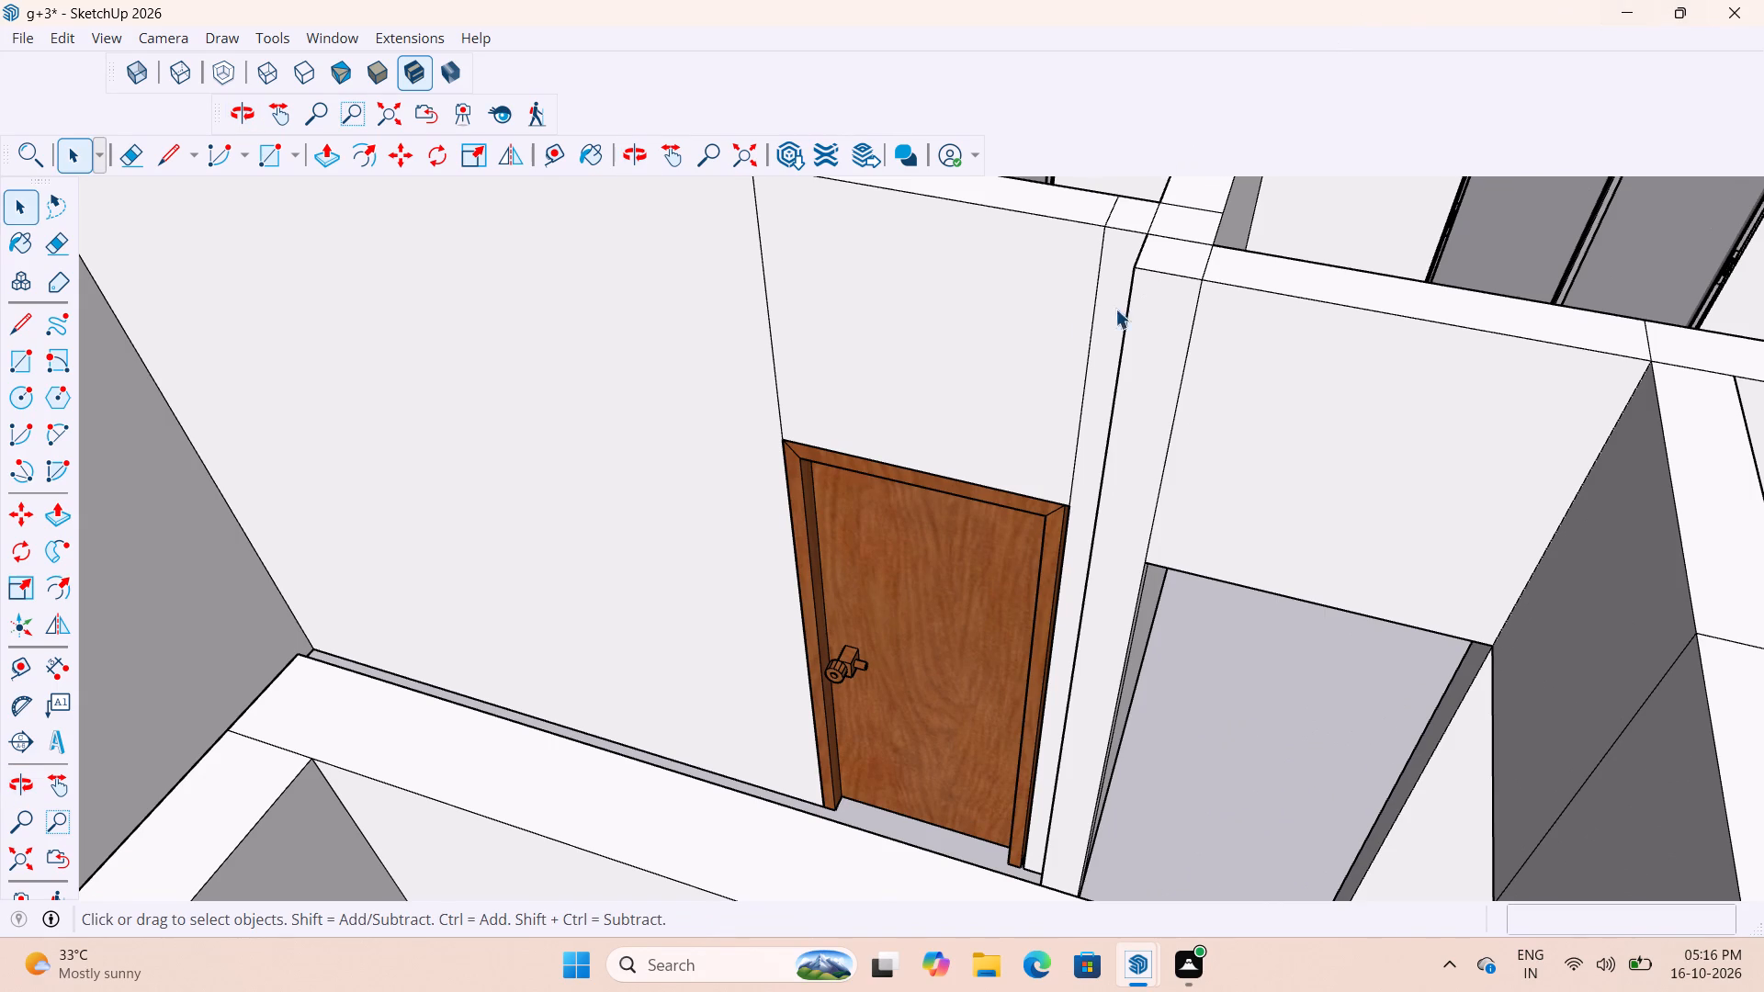
scroll(873, 740, "up", 7)
scroll(890, 508, "down", 5)
scroll(963, 633, "down", 4)
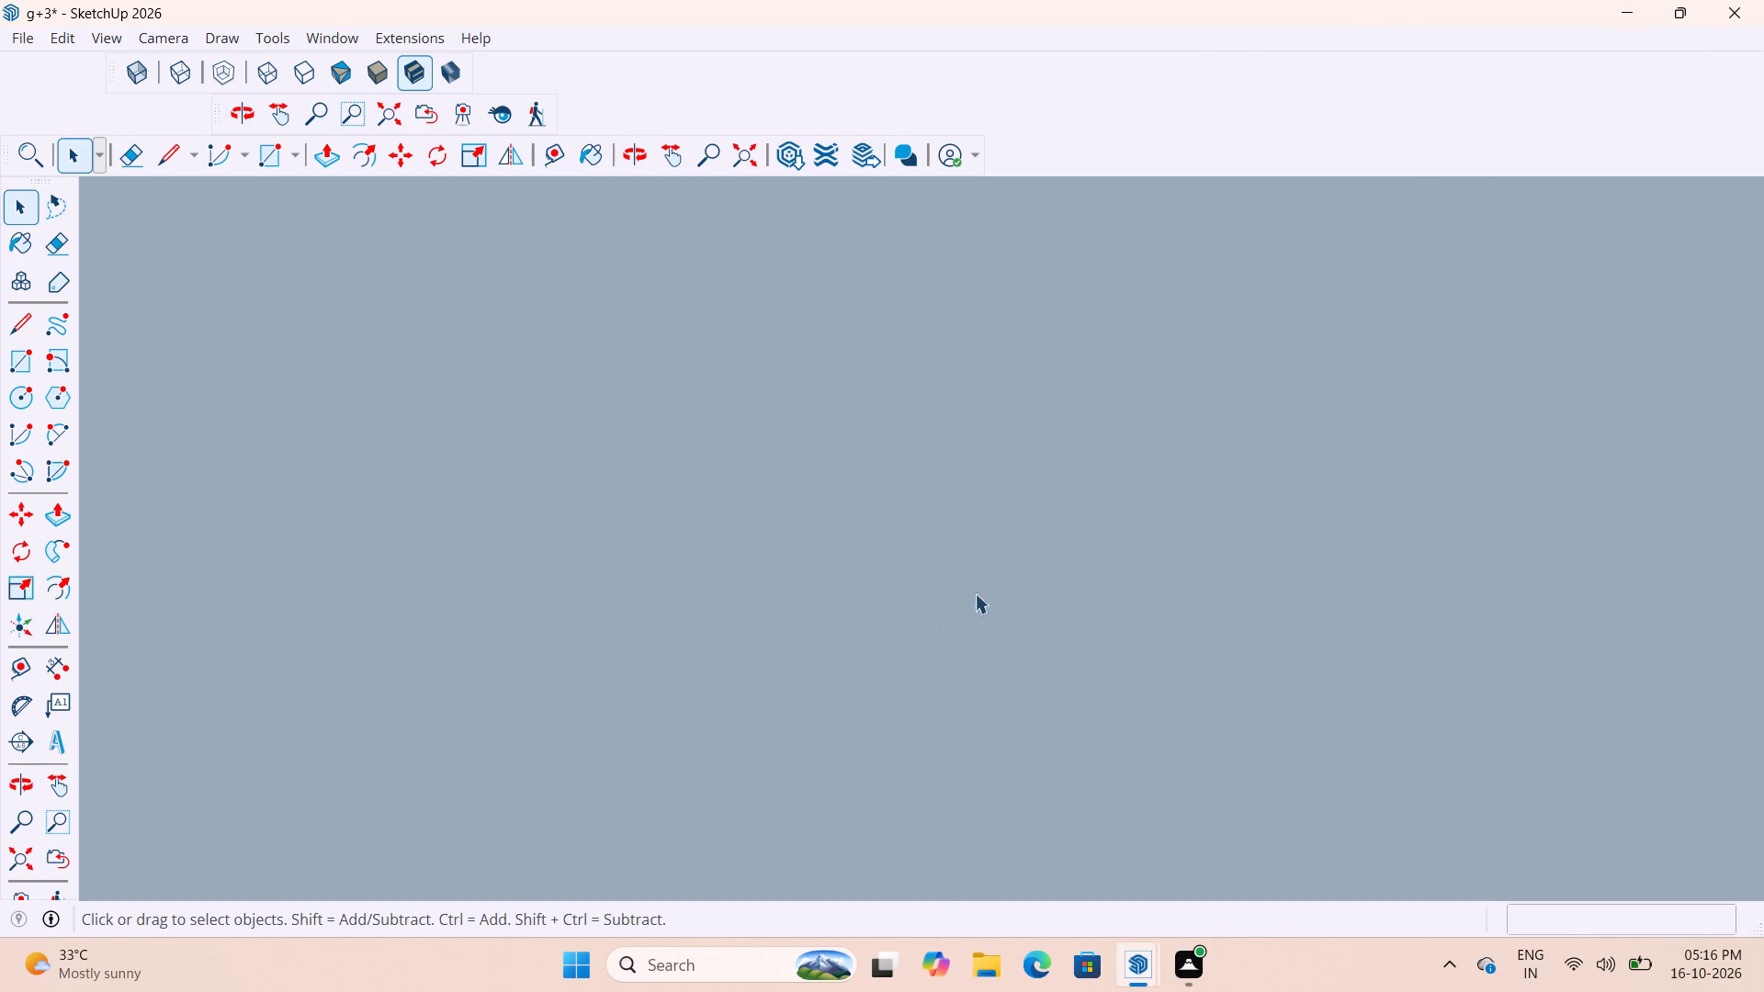
Scale the fitted door from its bottom side edge by about 1.01, 0.98 to close the gap at the jamb, and leave Scale.
scroll(975, 593, "down", 6)
left_click(739, 166)
scroll(970, 370, "up", 6)
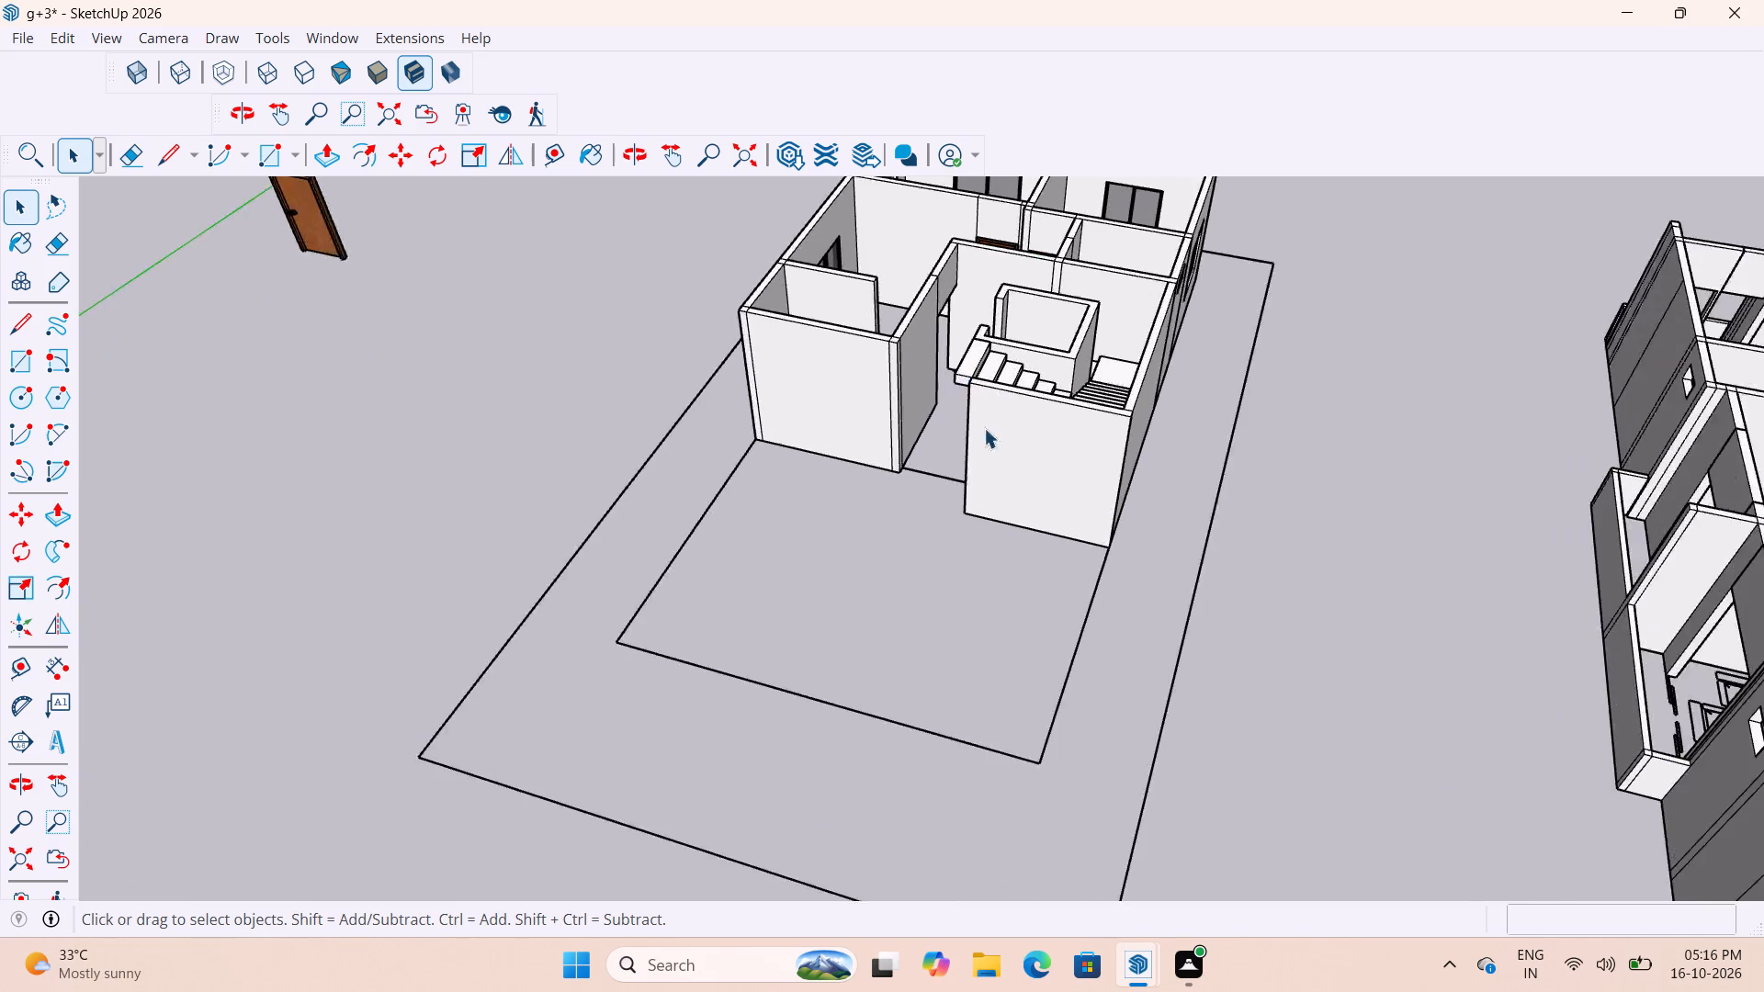
scroll(952, 496, "down", 10)
scroll(966, 355, "up", 18)
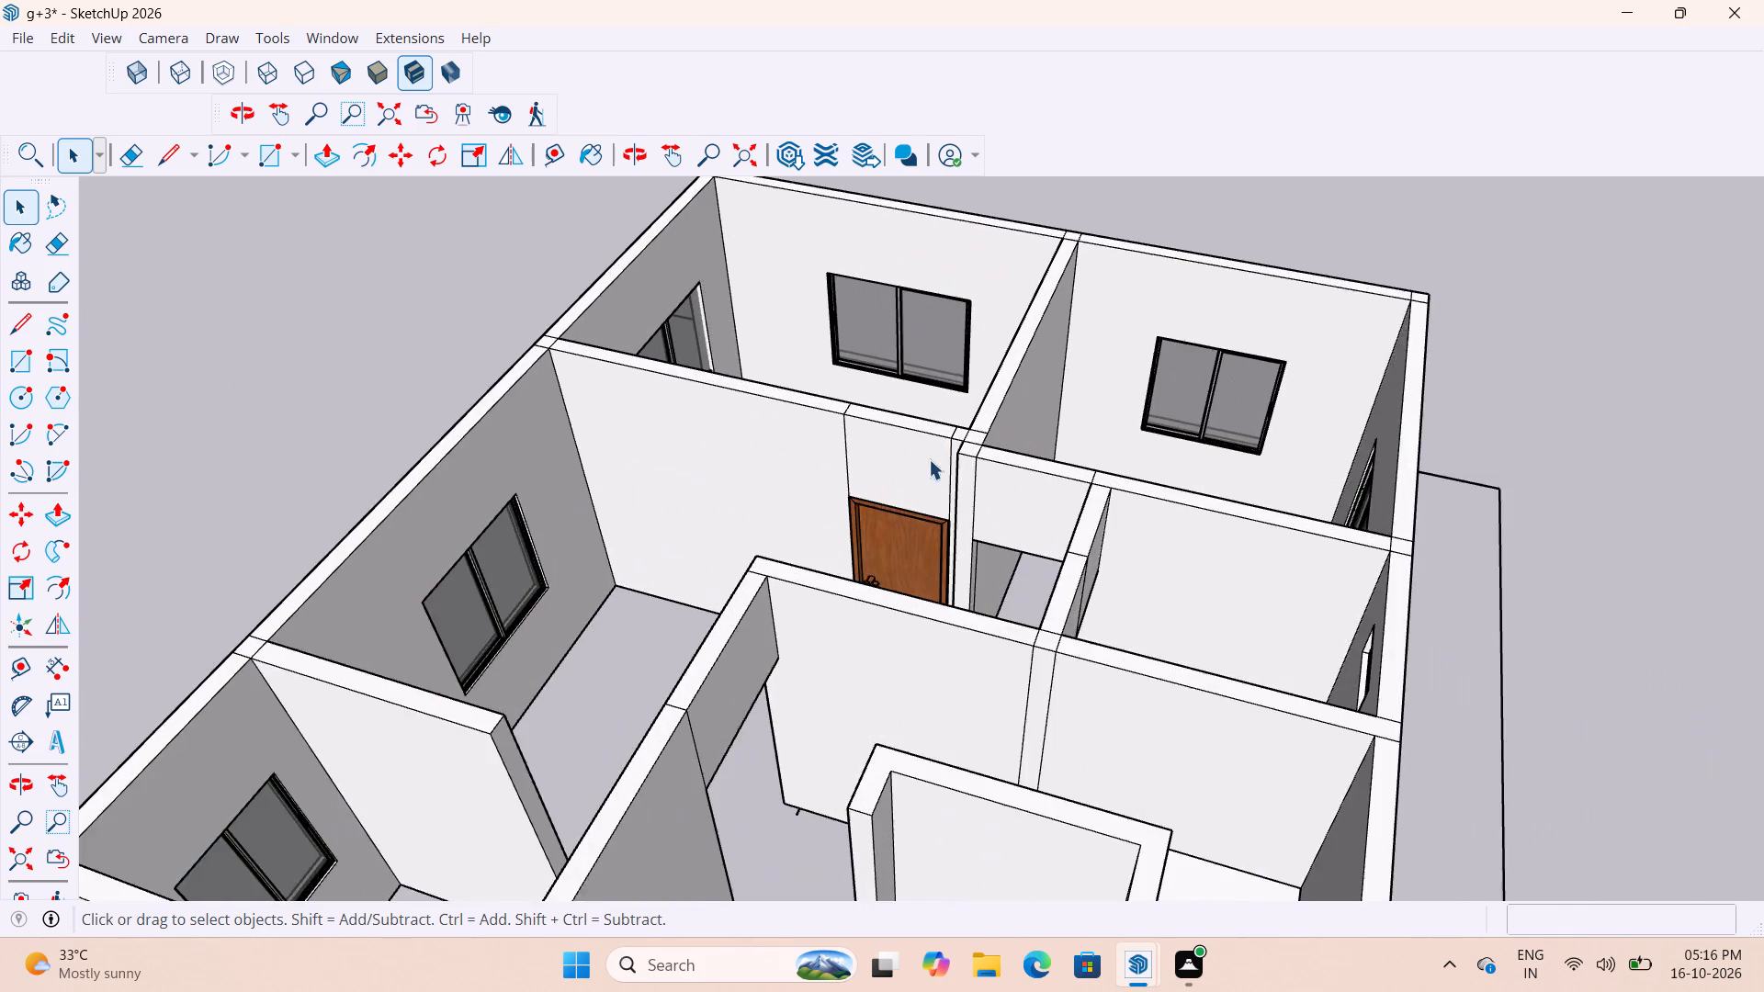
scroll(929, 459, "up", 1)
middle_click_drag(989, 434, 1281, 476)
scroll(972, 575, "up", 10)
middle_click_drag(1045, 522, 1052, 446)
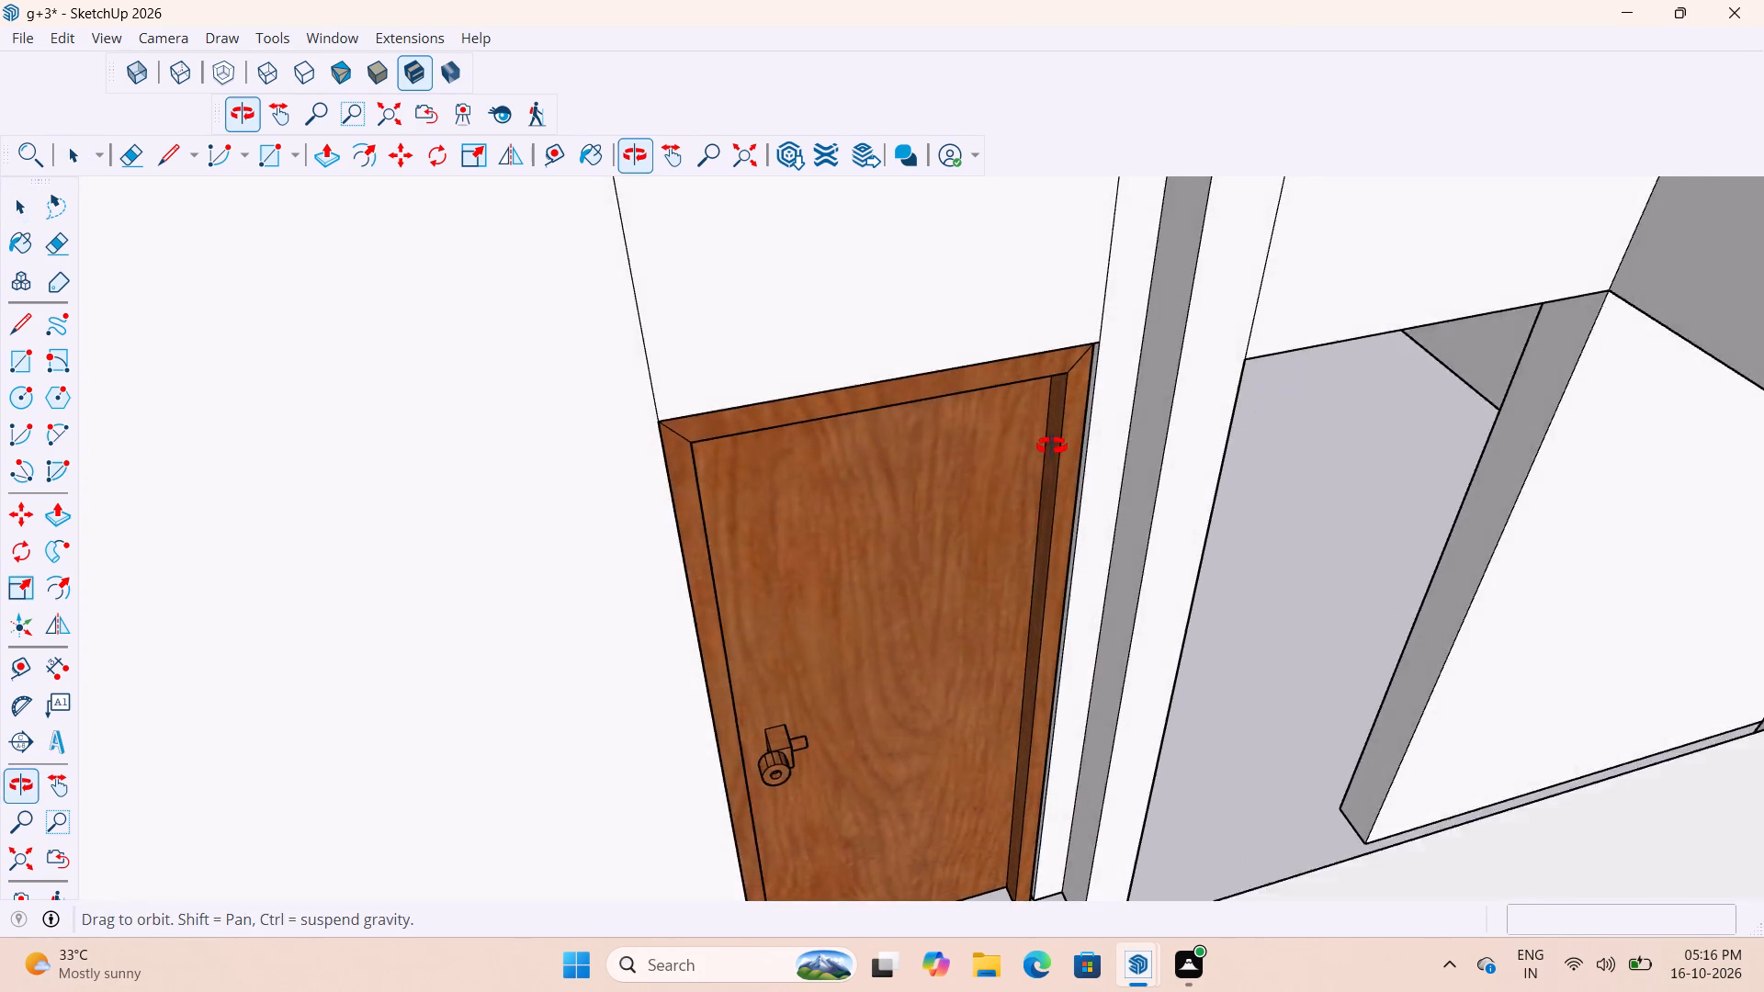
middle_click_drag(1052, 446, 1005, 504)
scroll(994, 574, "down", 5)
scroll(1001, 790, "up", 12)
middle_click_drag(998, 760, 1000, 741)
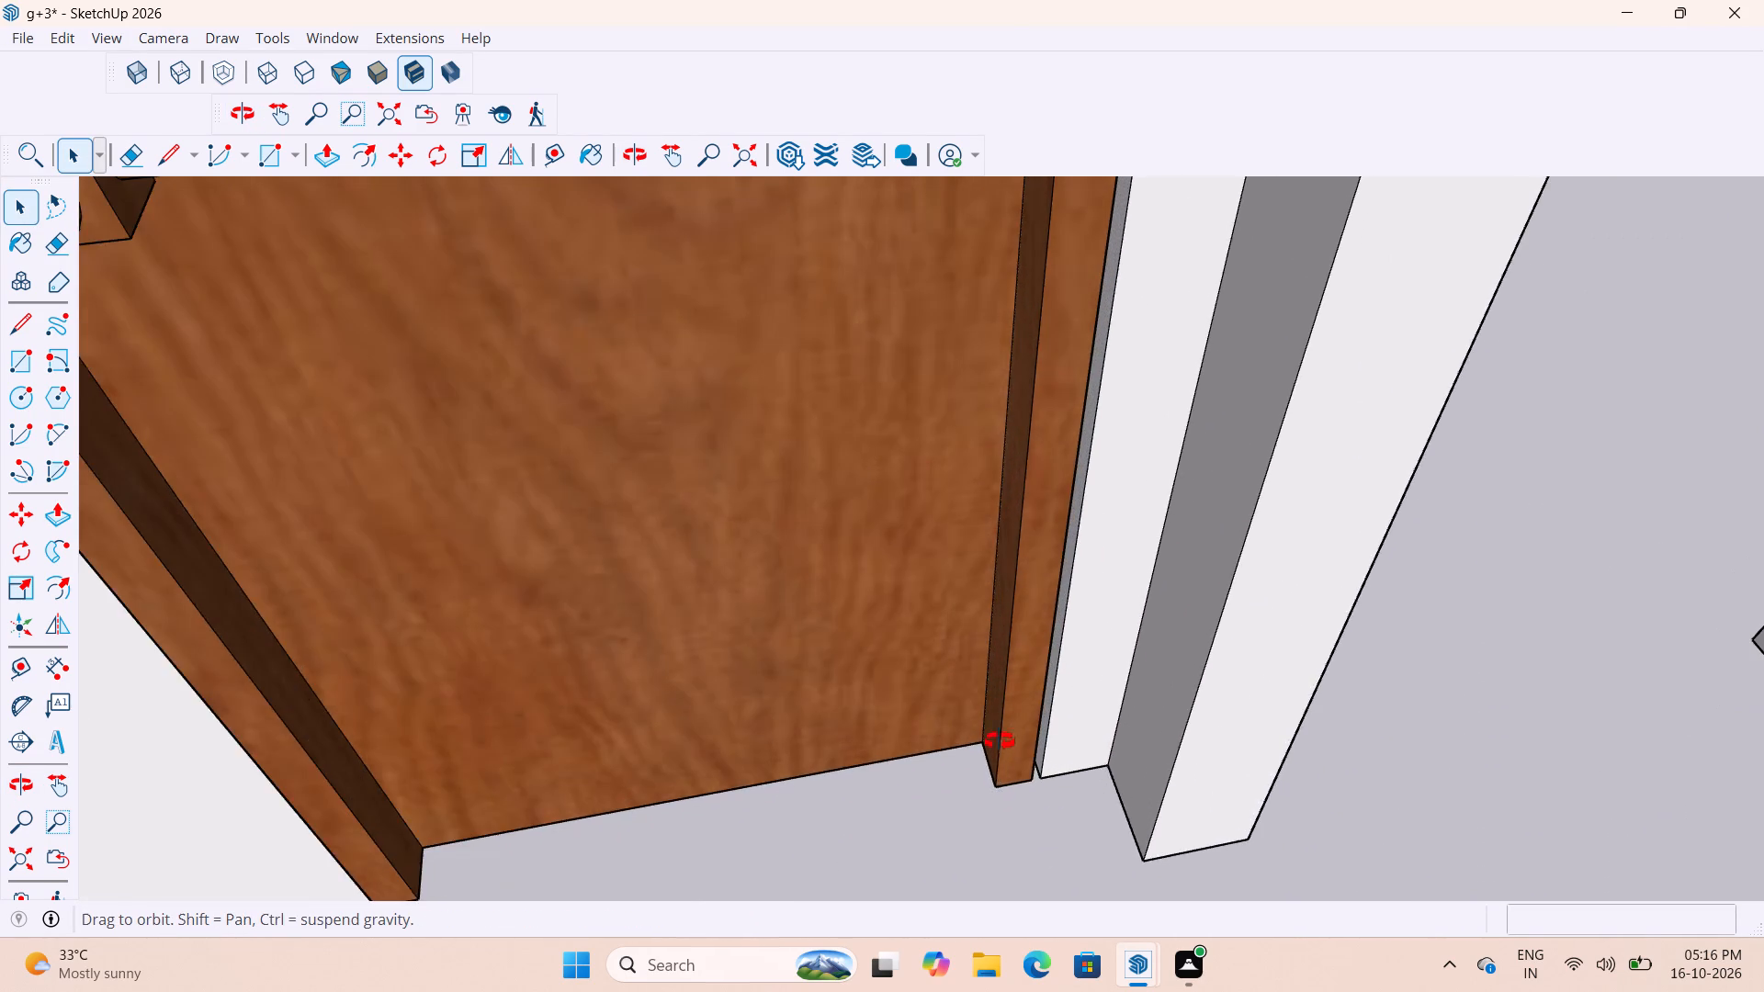
middle_click_drag(1000, 741, 911, 737)
scroll(993, 789, "up", 6)
middle_click_drag(964, 754, 899, 669)
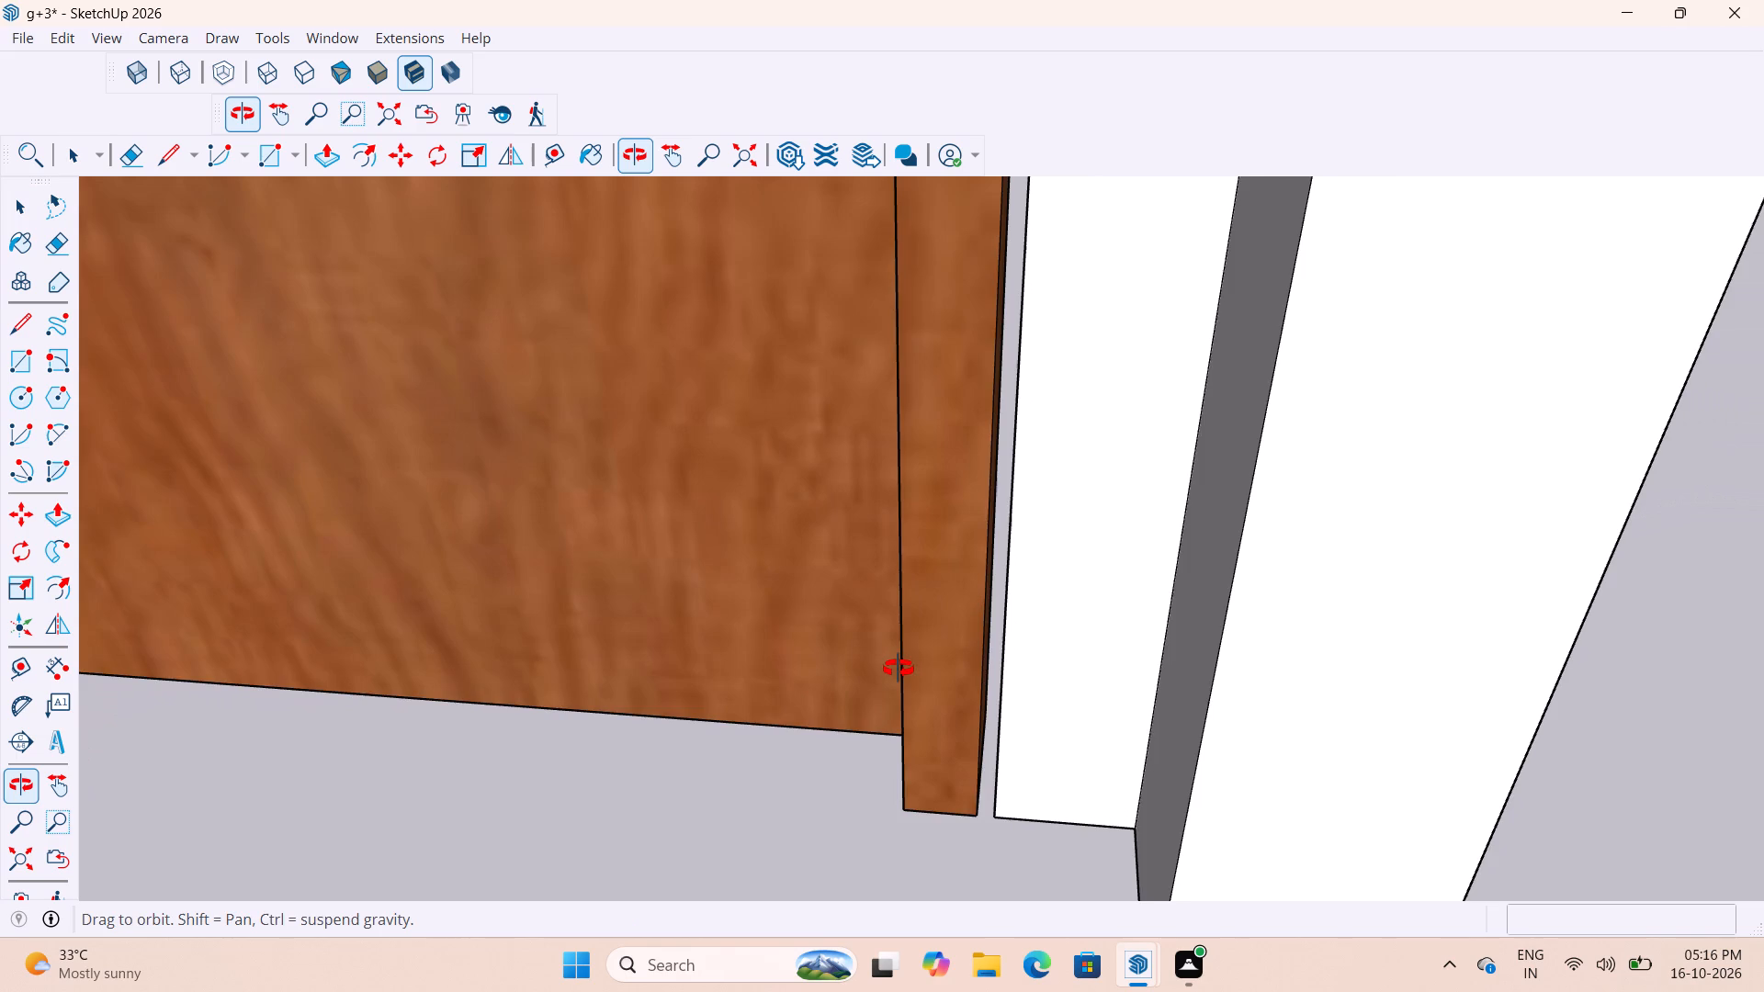
middle_click_drag(899, 669, 926, 676)
left_click(968, 661)
key("s")
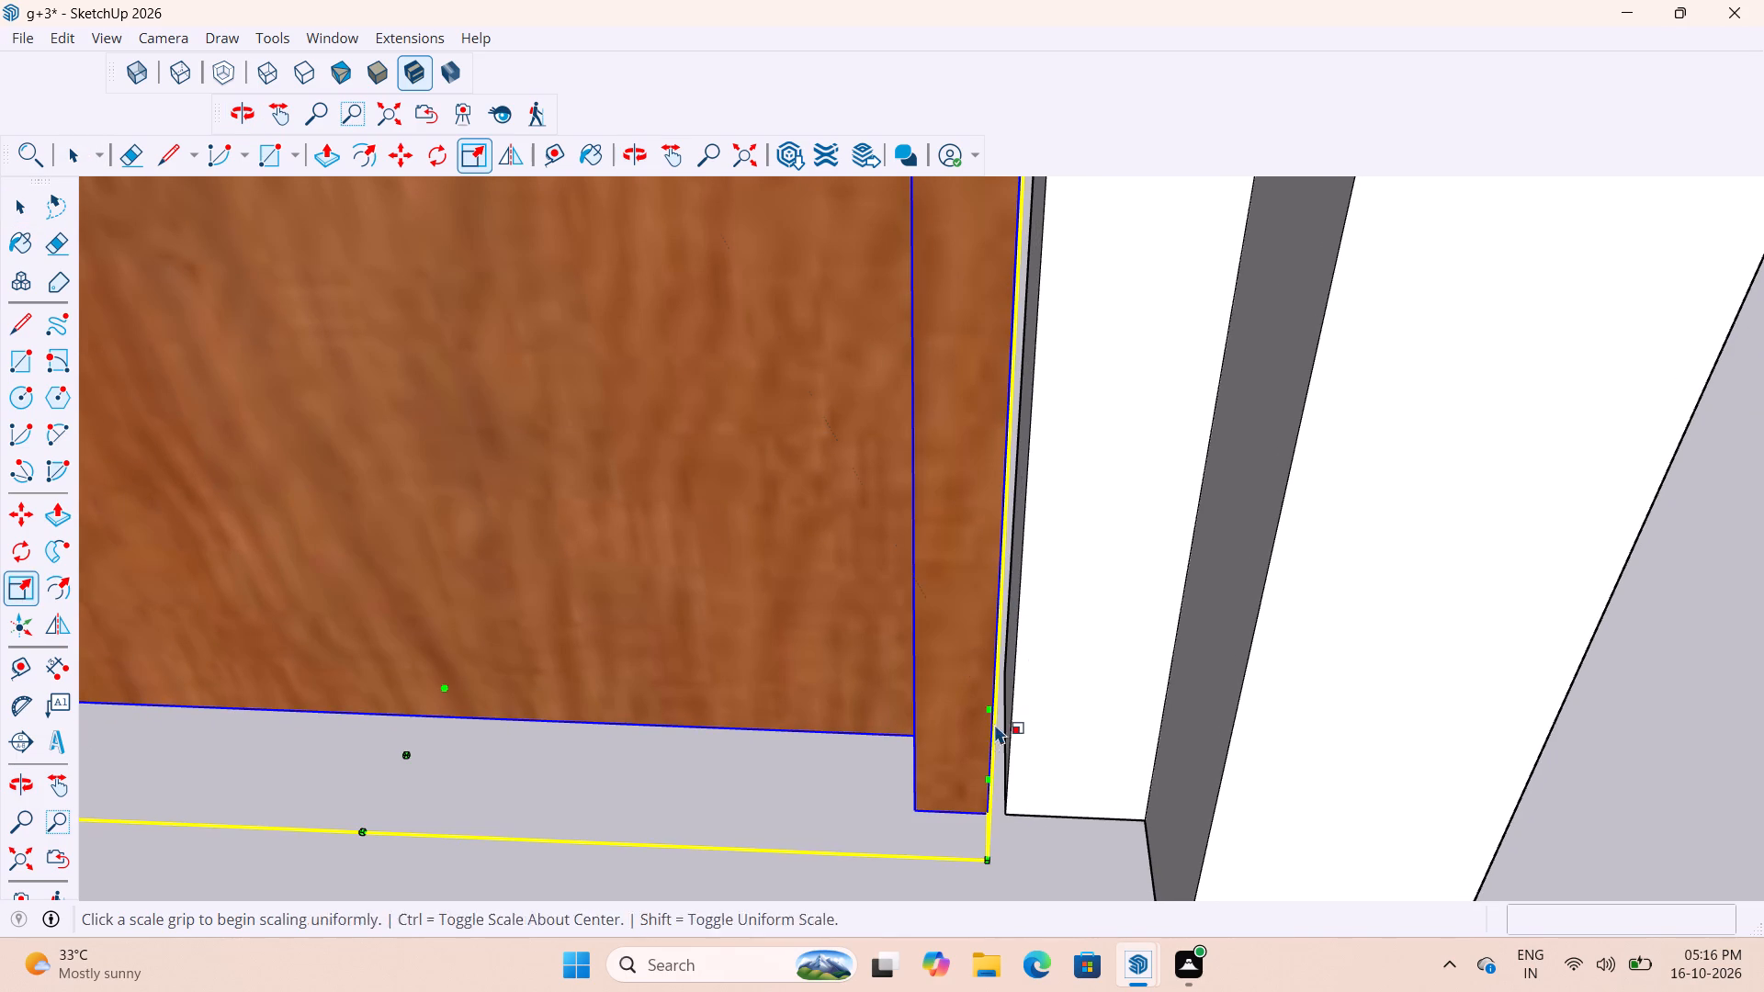
scroll(989, 757, "up", 2)
middle_click_drag(988, 753, 937, 751)
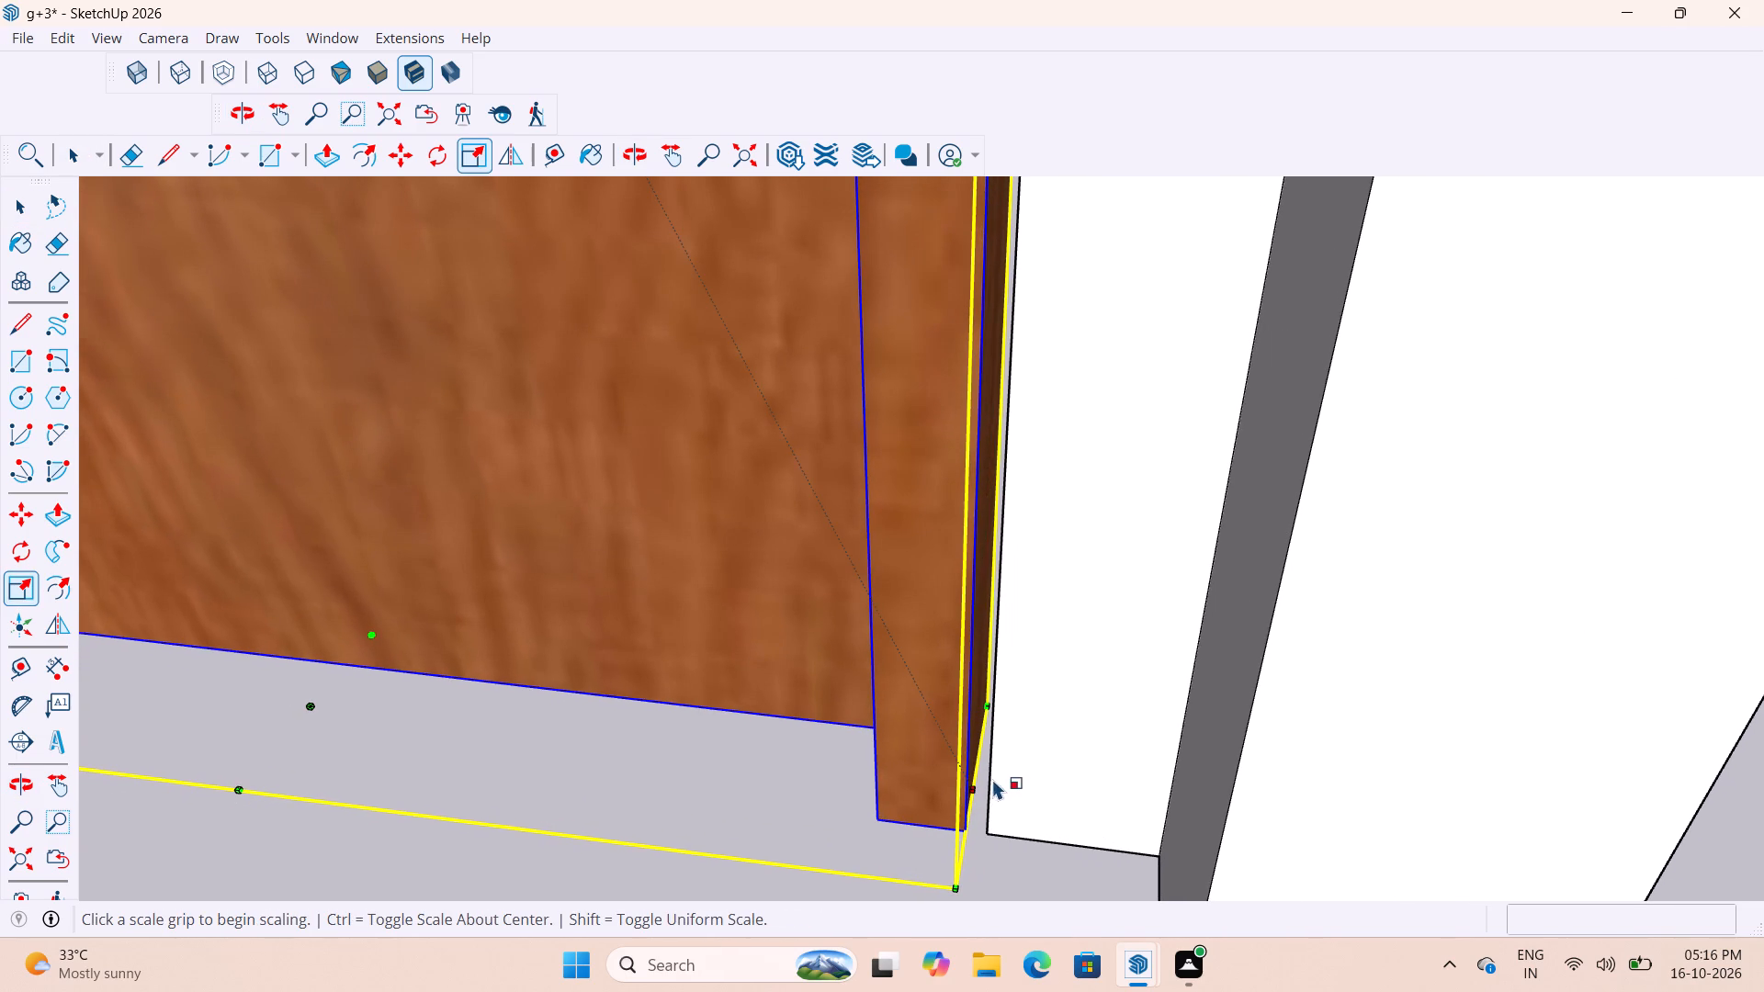
left_click(977, 787)
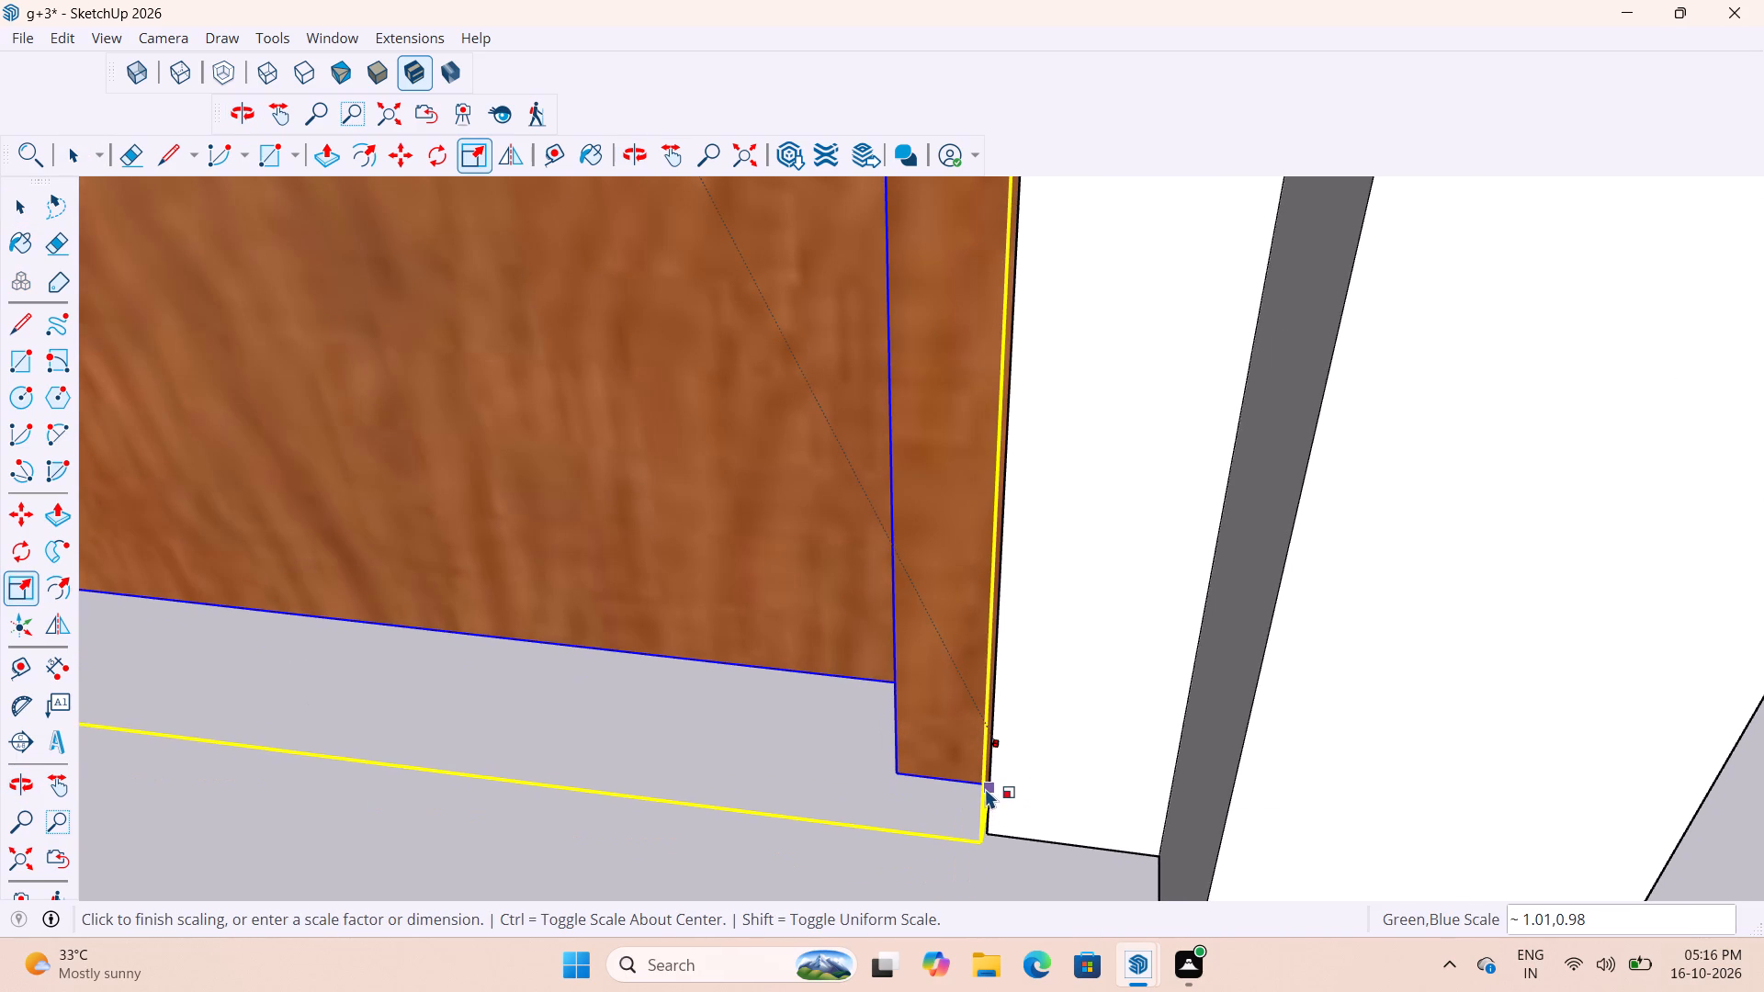
left_click(992, 793)
scroll(1069, 812, "down", 9)
middle_click_drag(1018, 742, 1157, 783)
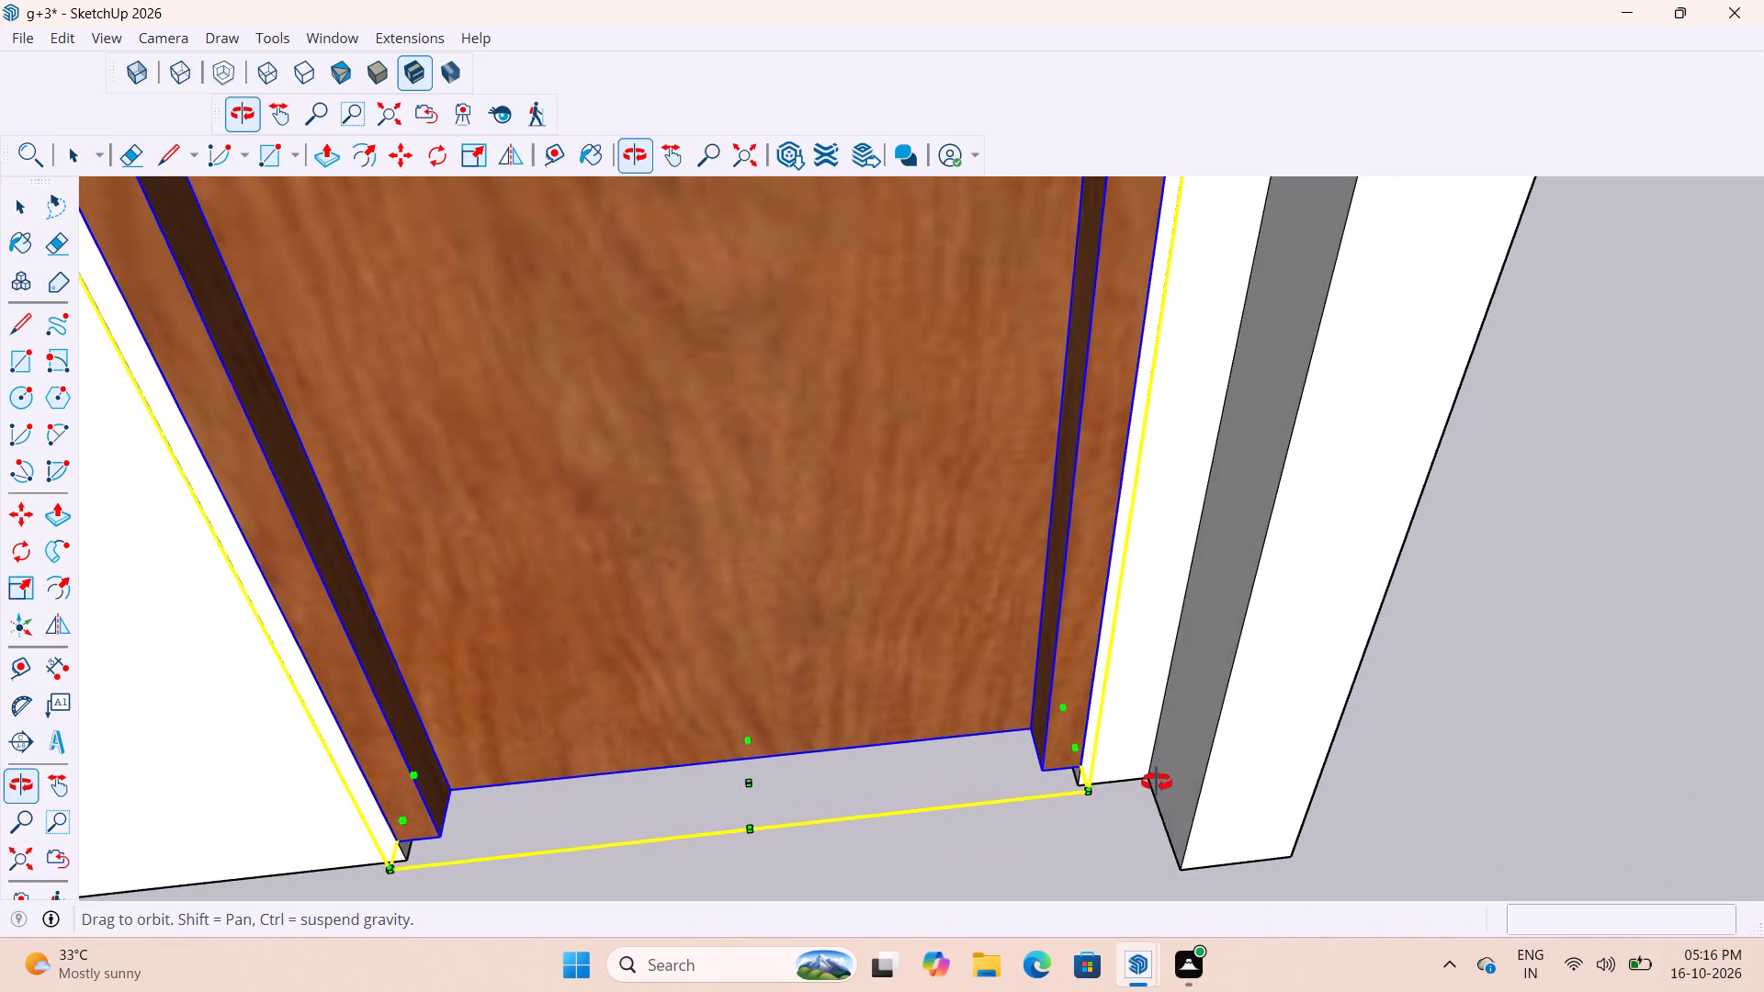
middle_click_drag(1157, 783, 1151, 777)
scroll(939, 742, "down", 16)
key("space")
key("space")
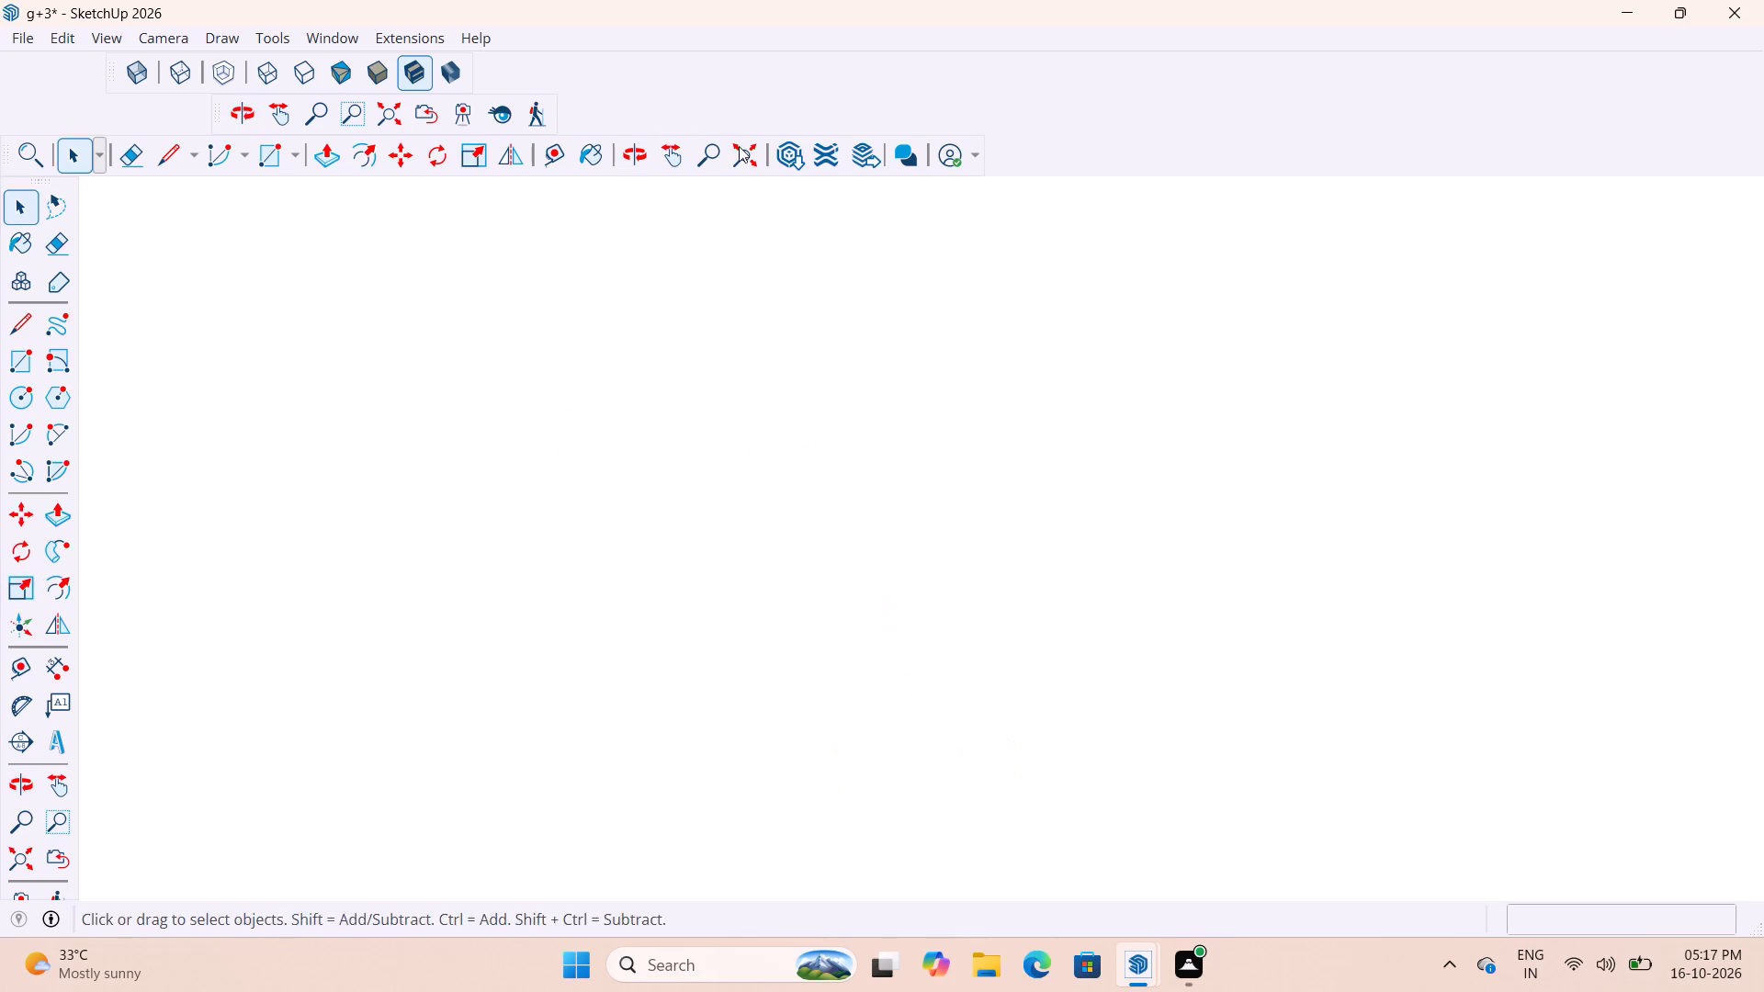
Examine the rescaled door's head, side jambs and bottom against its internal wall opening.
left_click(741, 166)
left_click_drag(1148, 289, 1159, 295)
scroll(886, 294, "up", 8)
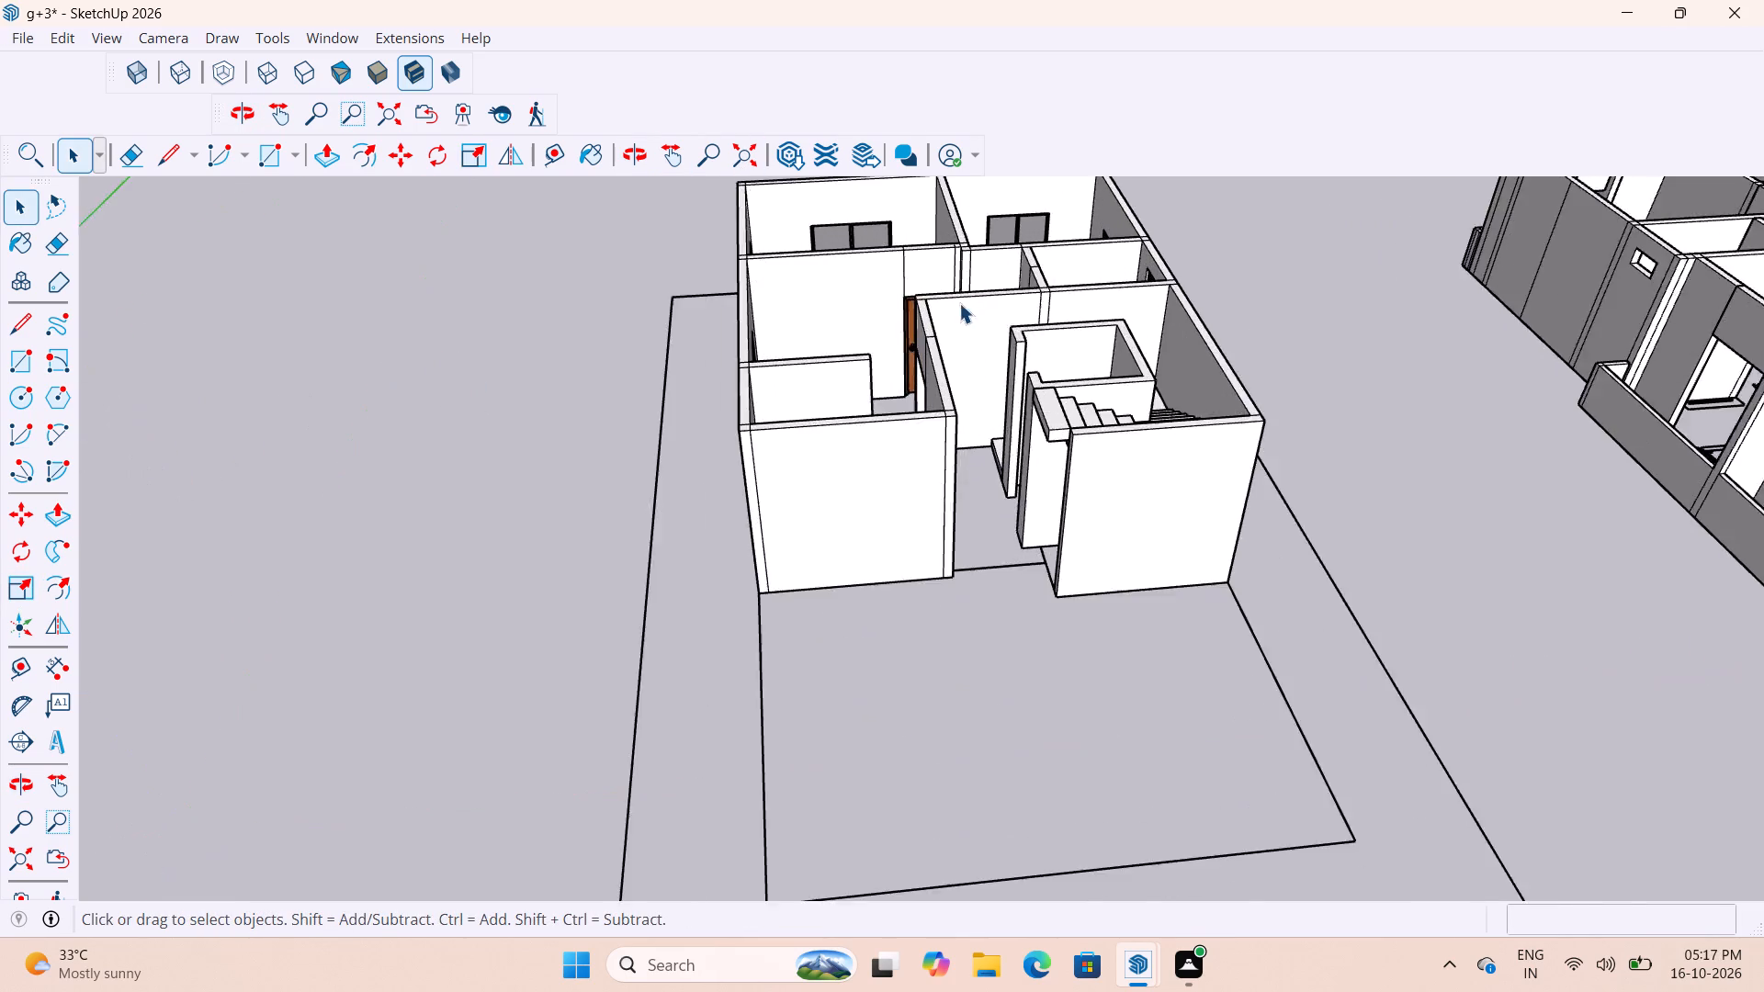
scroll(959, 303, "up", 7)
middle_click_drag(969, 366, 773, 542)
scroll(969, 368, "up", 1)
scroll(745, 591, "down", 9)
scroll(887, 404, "up", 13)
middle_click_drag(917, 445, 1023, 393)
scroll(871, 470, "up", 7)
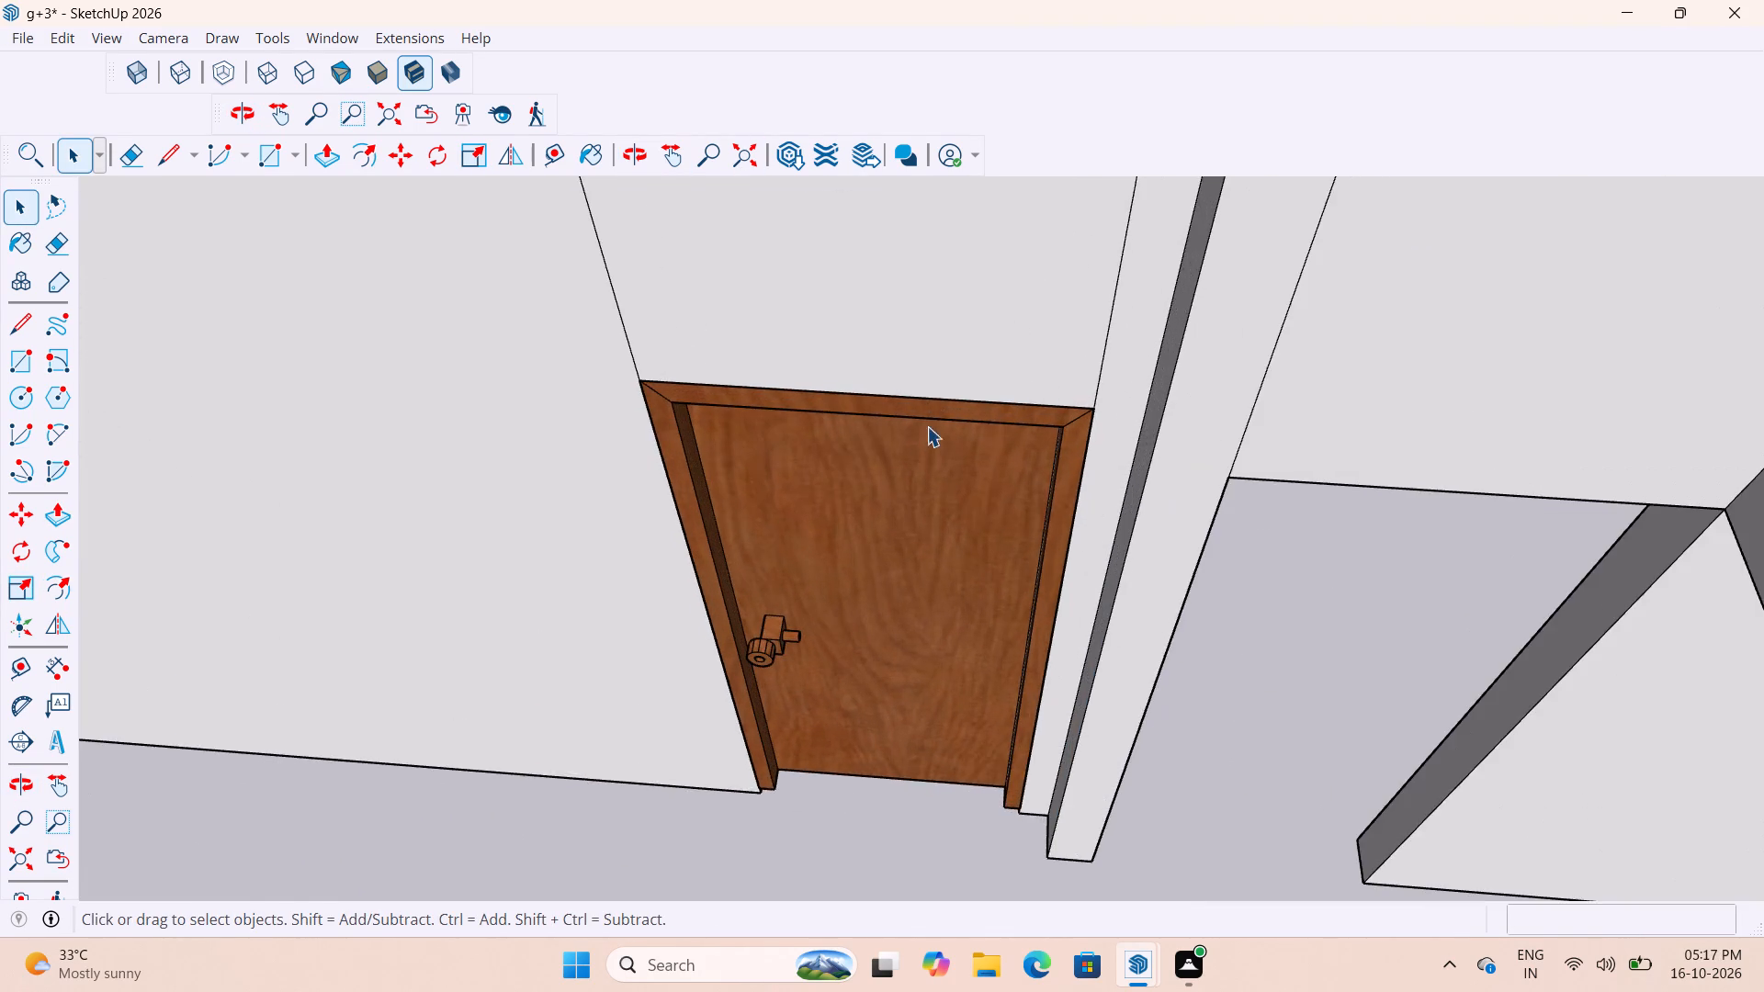
middle_click_drag(924, 422, 955, 382)
scroll(954, 382, "up", 1)
scroll(904, 463, "down", 7)
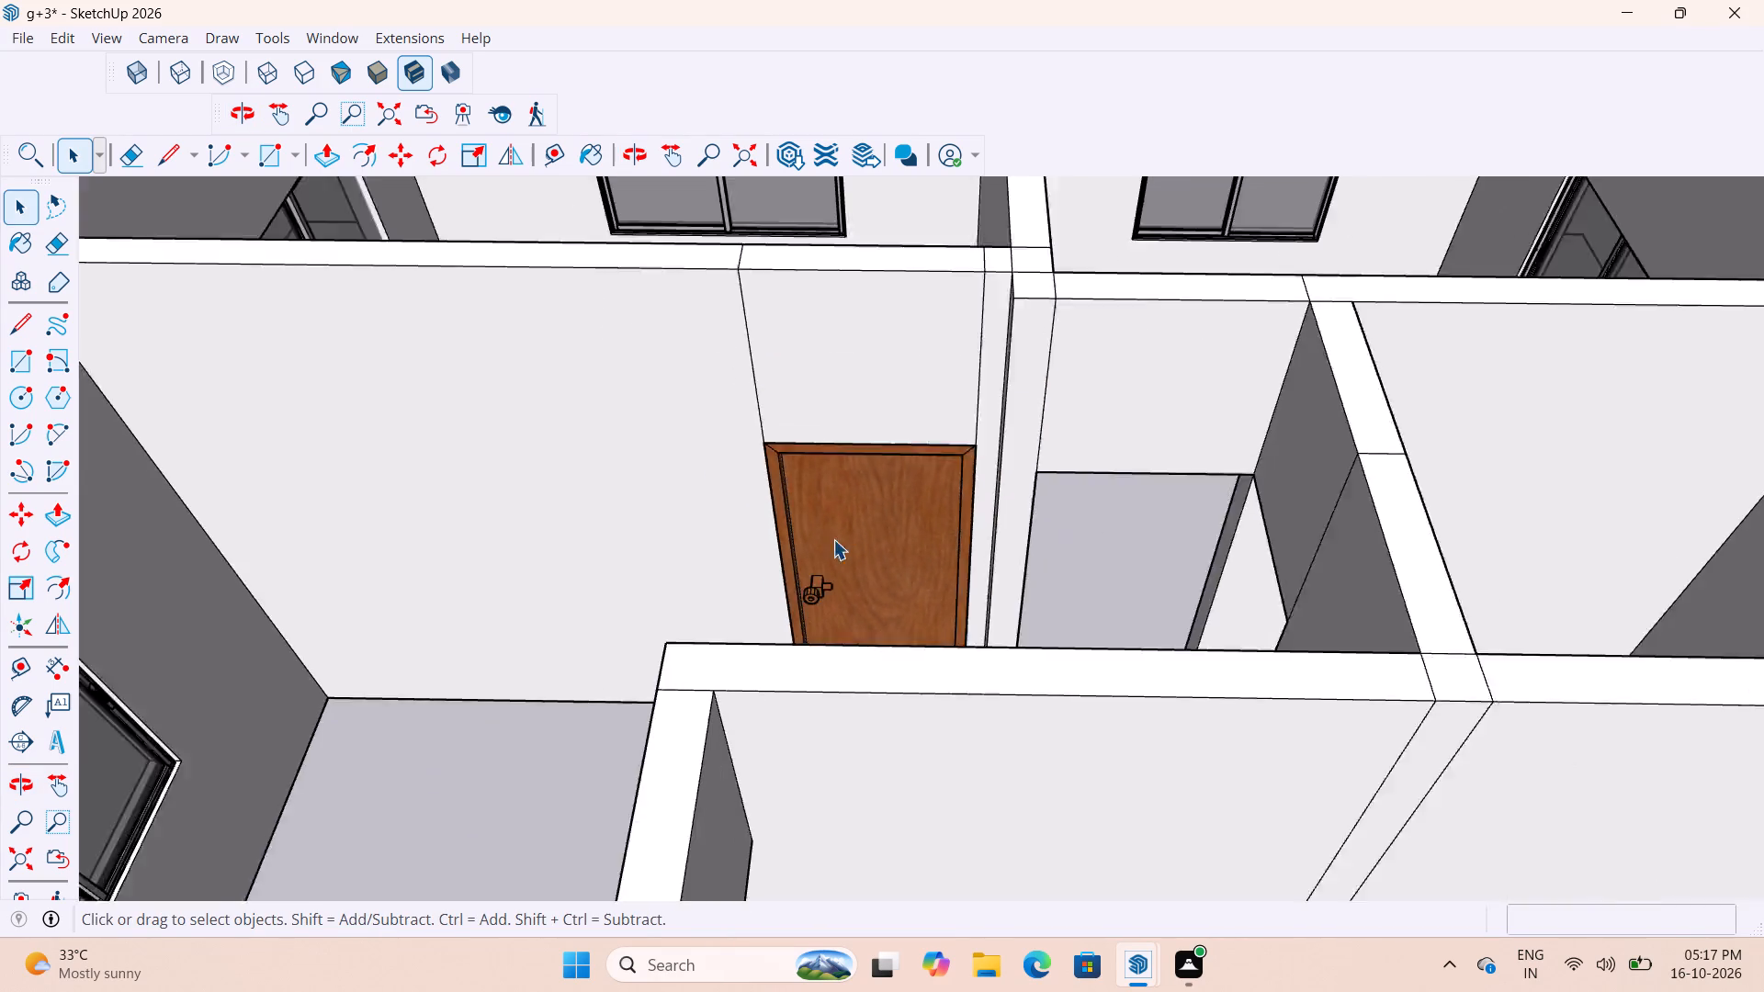
scroll(833, 539, "down", 8)
scroll(923, 483, "up", 16)
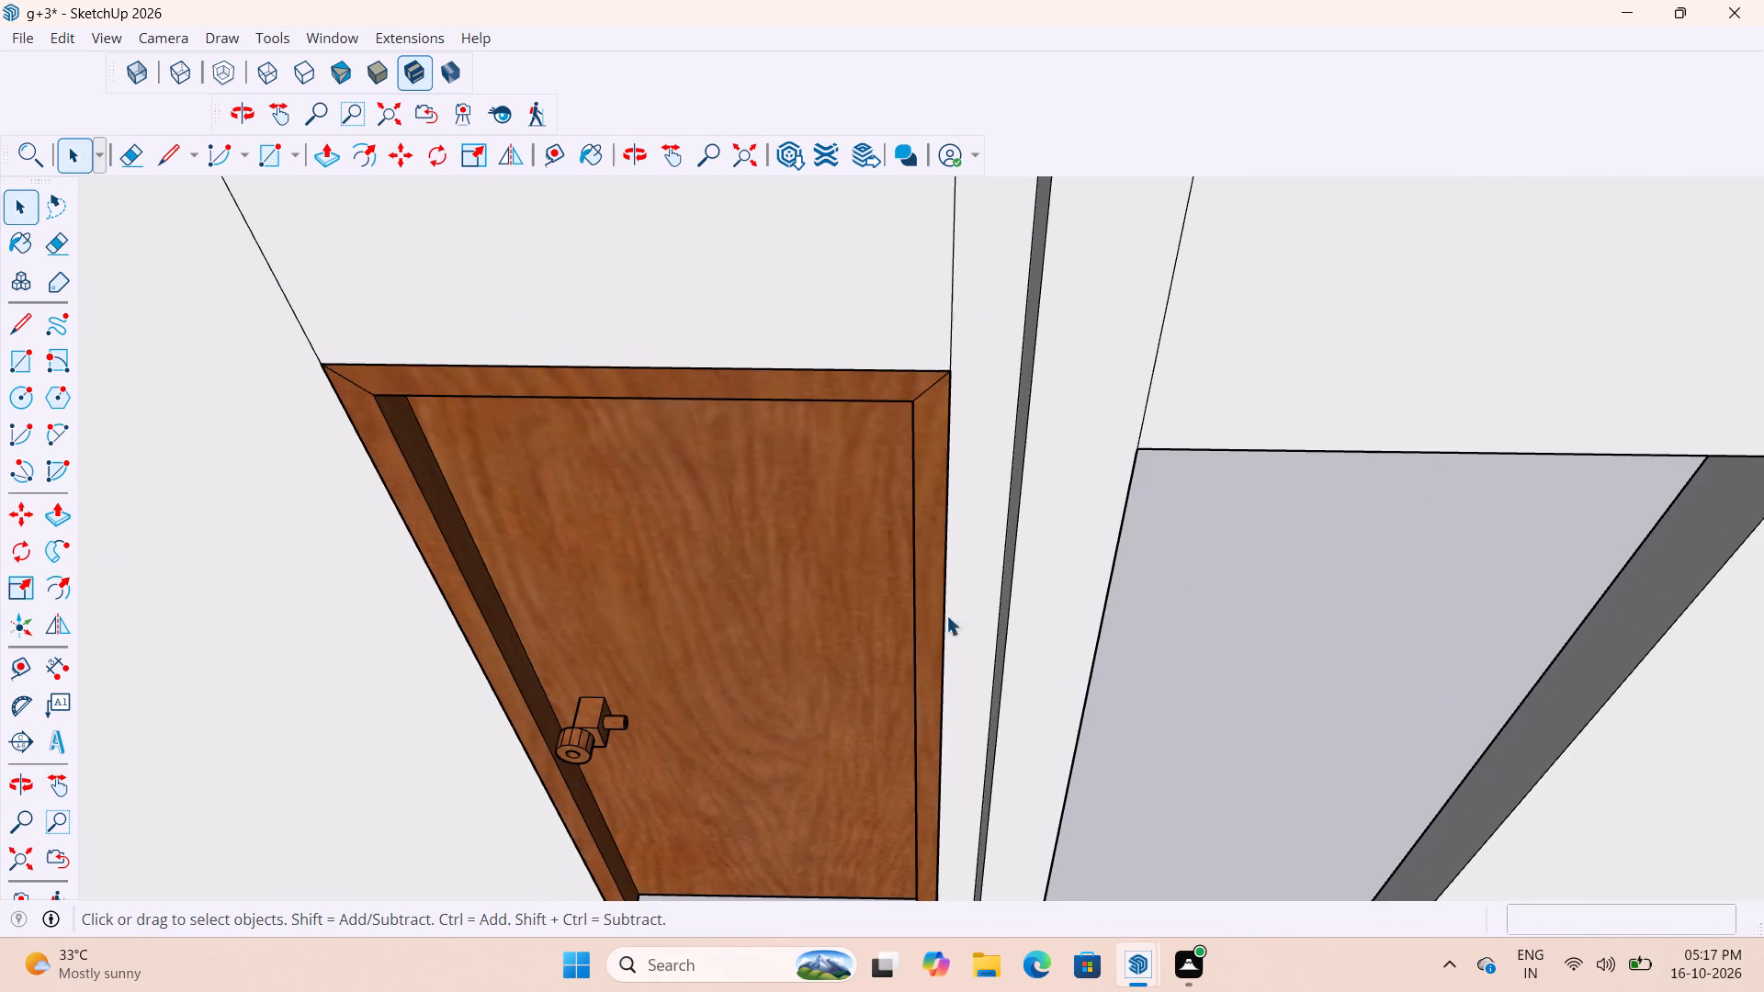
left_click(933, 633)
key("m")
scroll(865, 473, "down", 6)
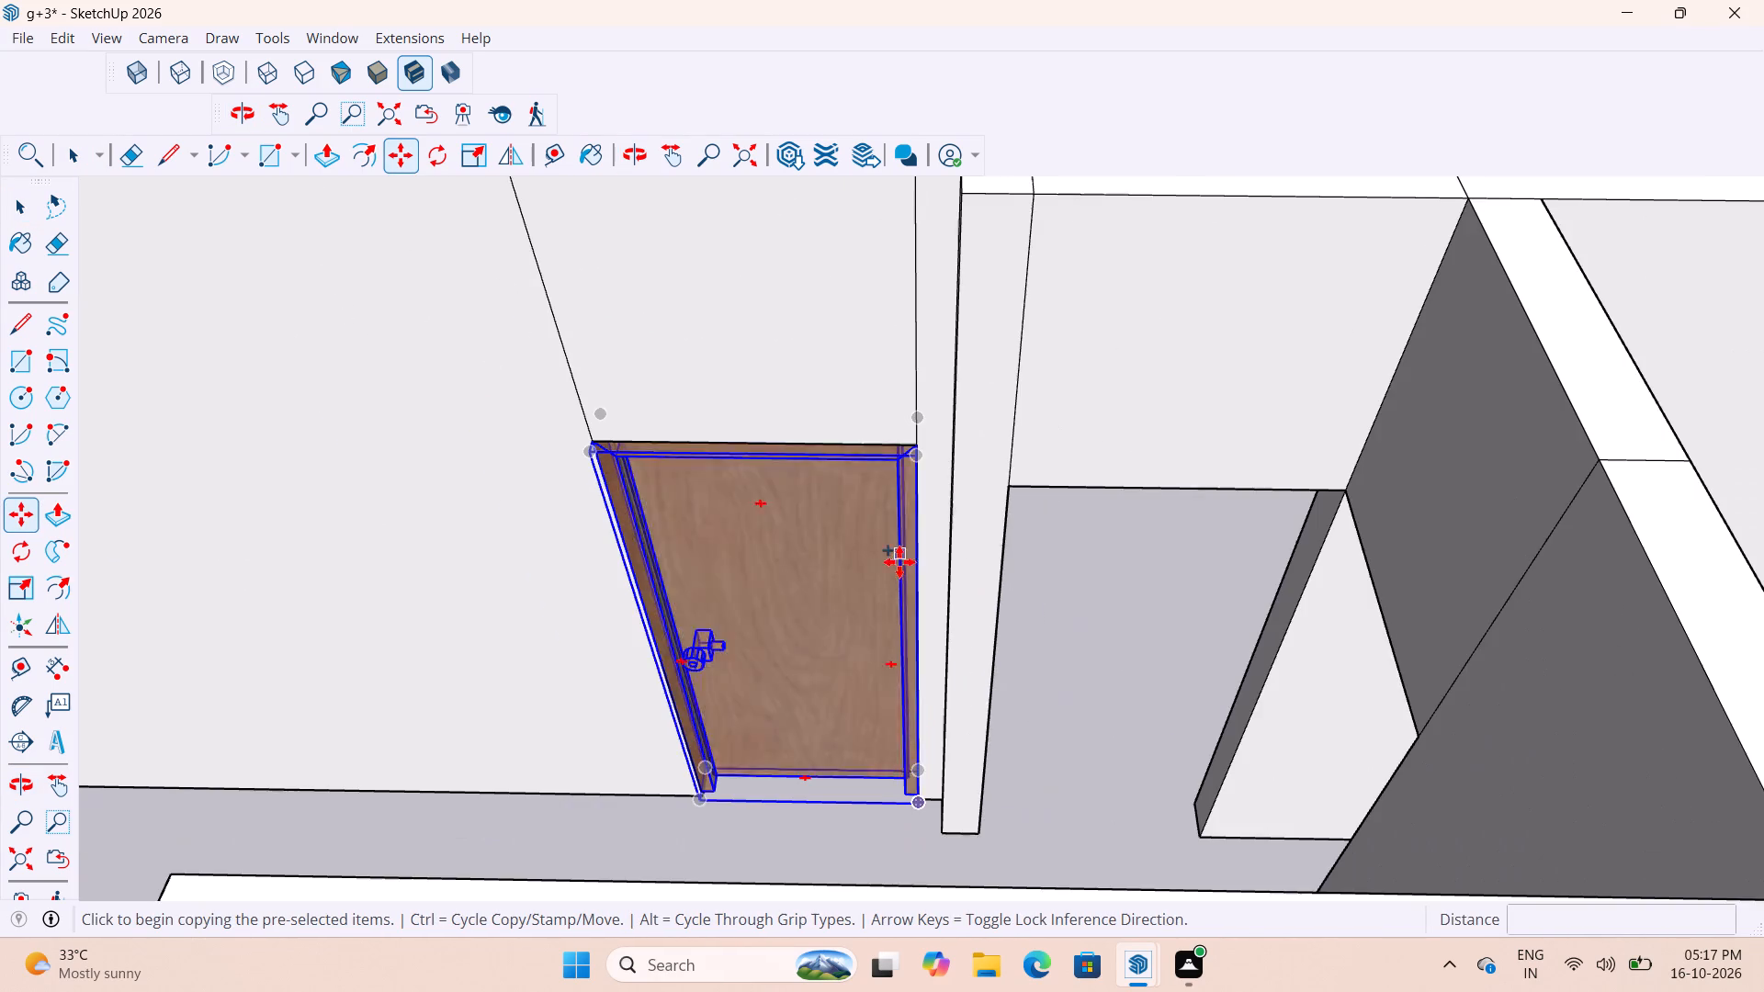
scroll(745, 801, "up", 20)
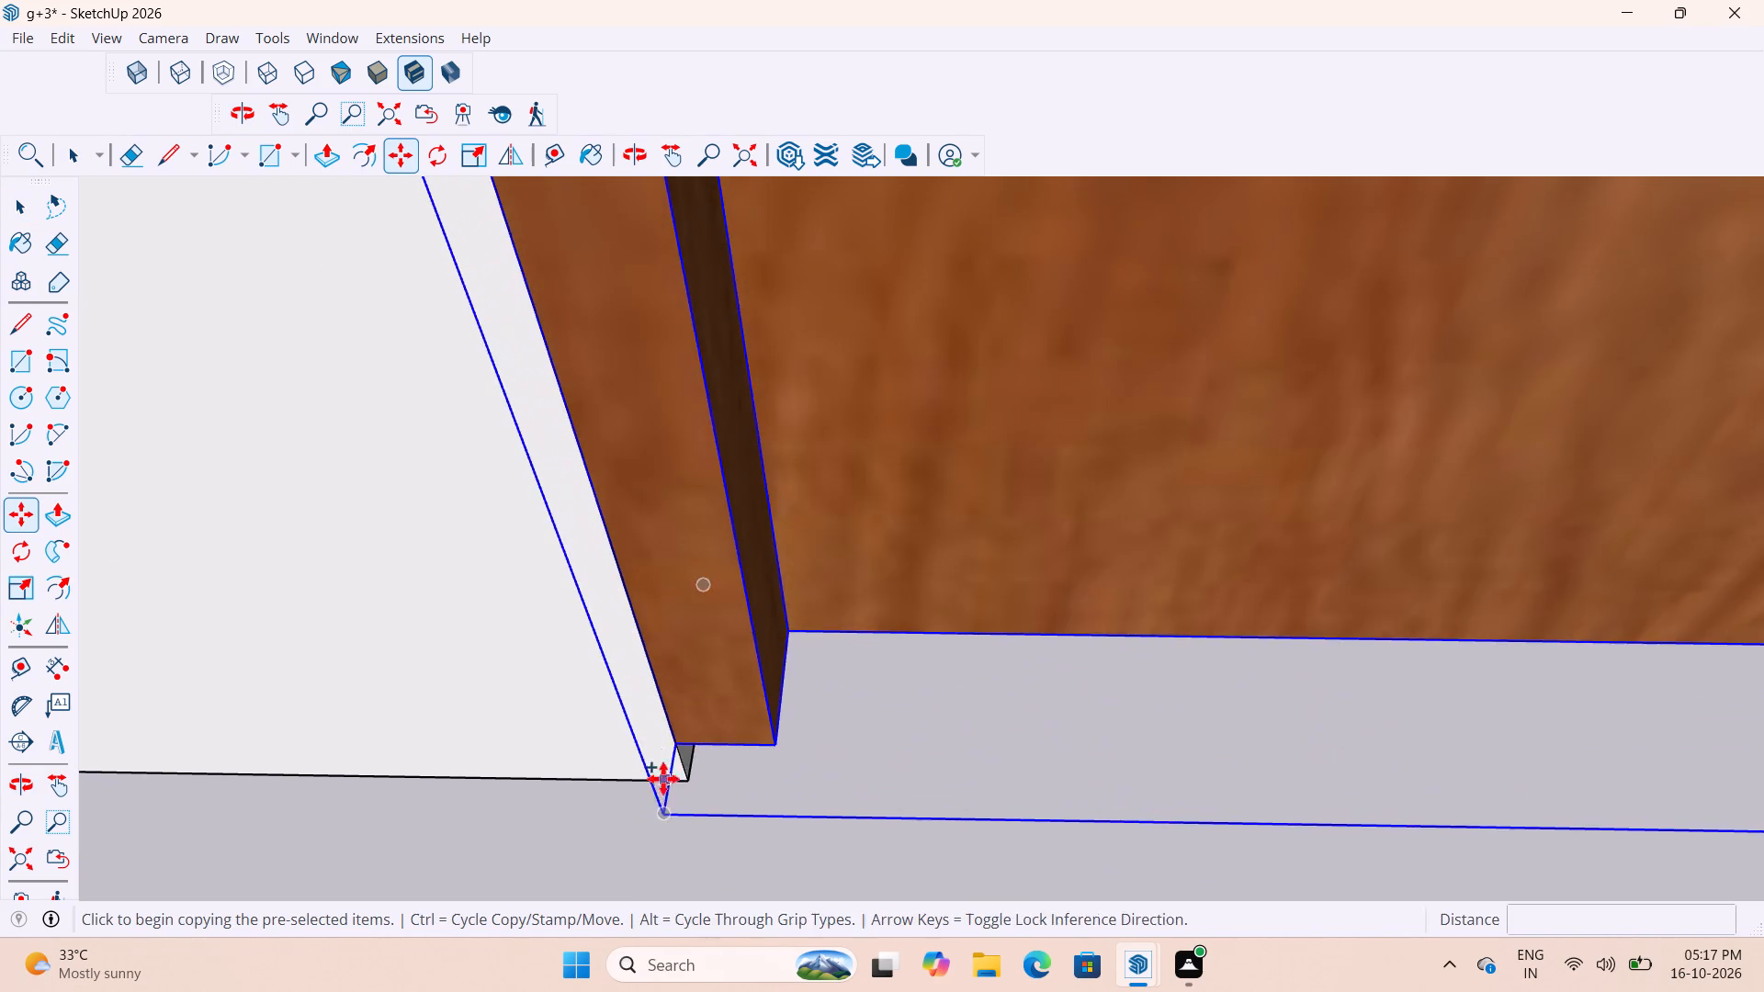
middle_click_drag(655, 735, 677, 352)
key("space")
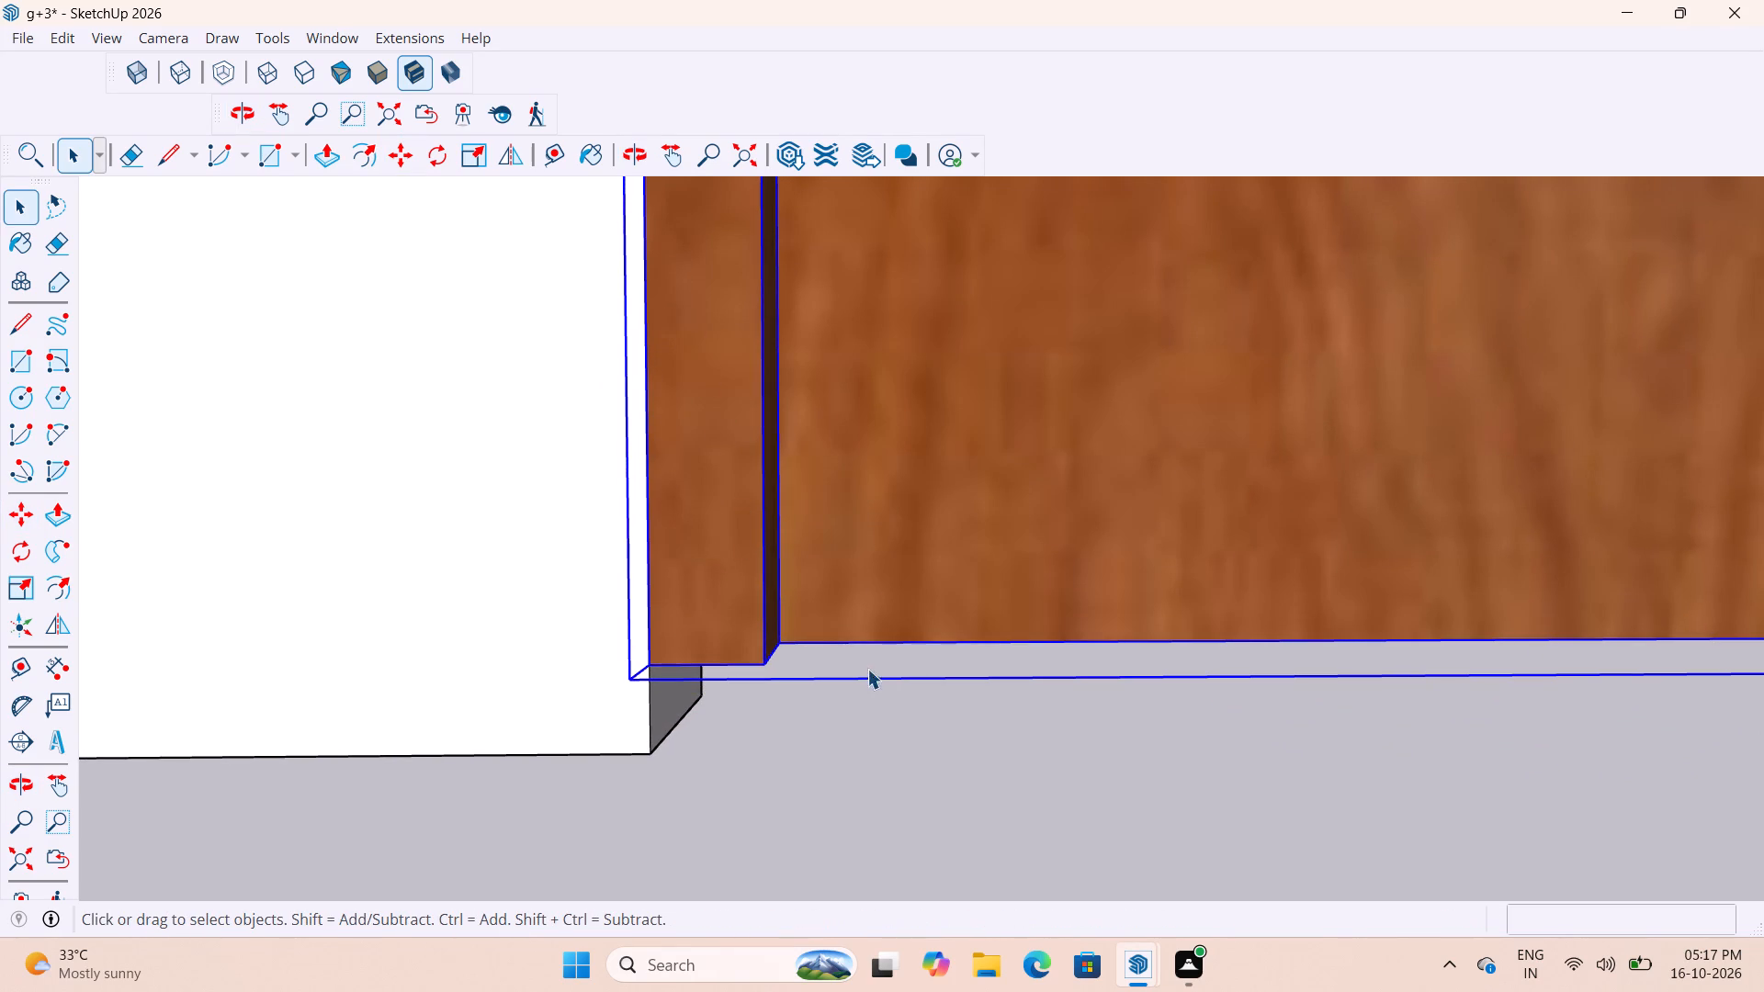
Scale the fitted door's height from its bottom edge by about 1.01 to reach the floor, and leave the Scale tool.
scroll(685, 546, "down", 10)
key("s")
scroll(1068, 625, "up", 1)
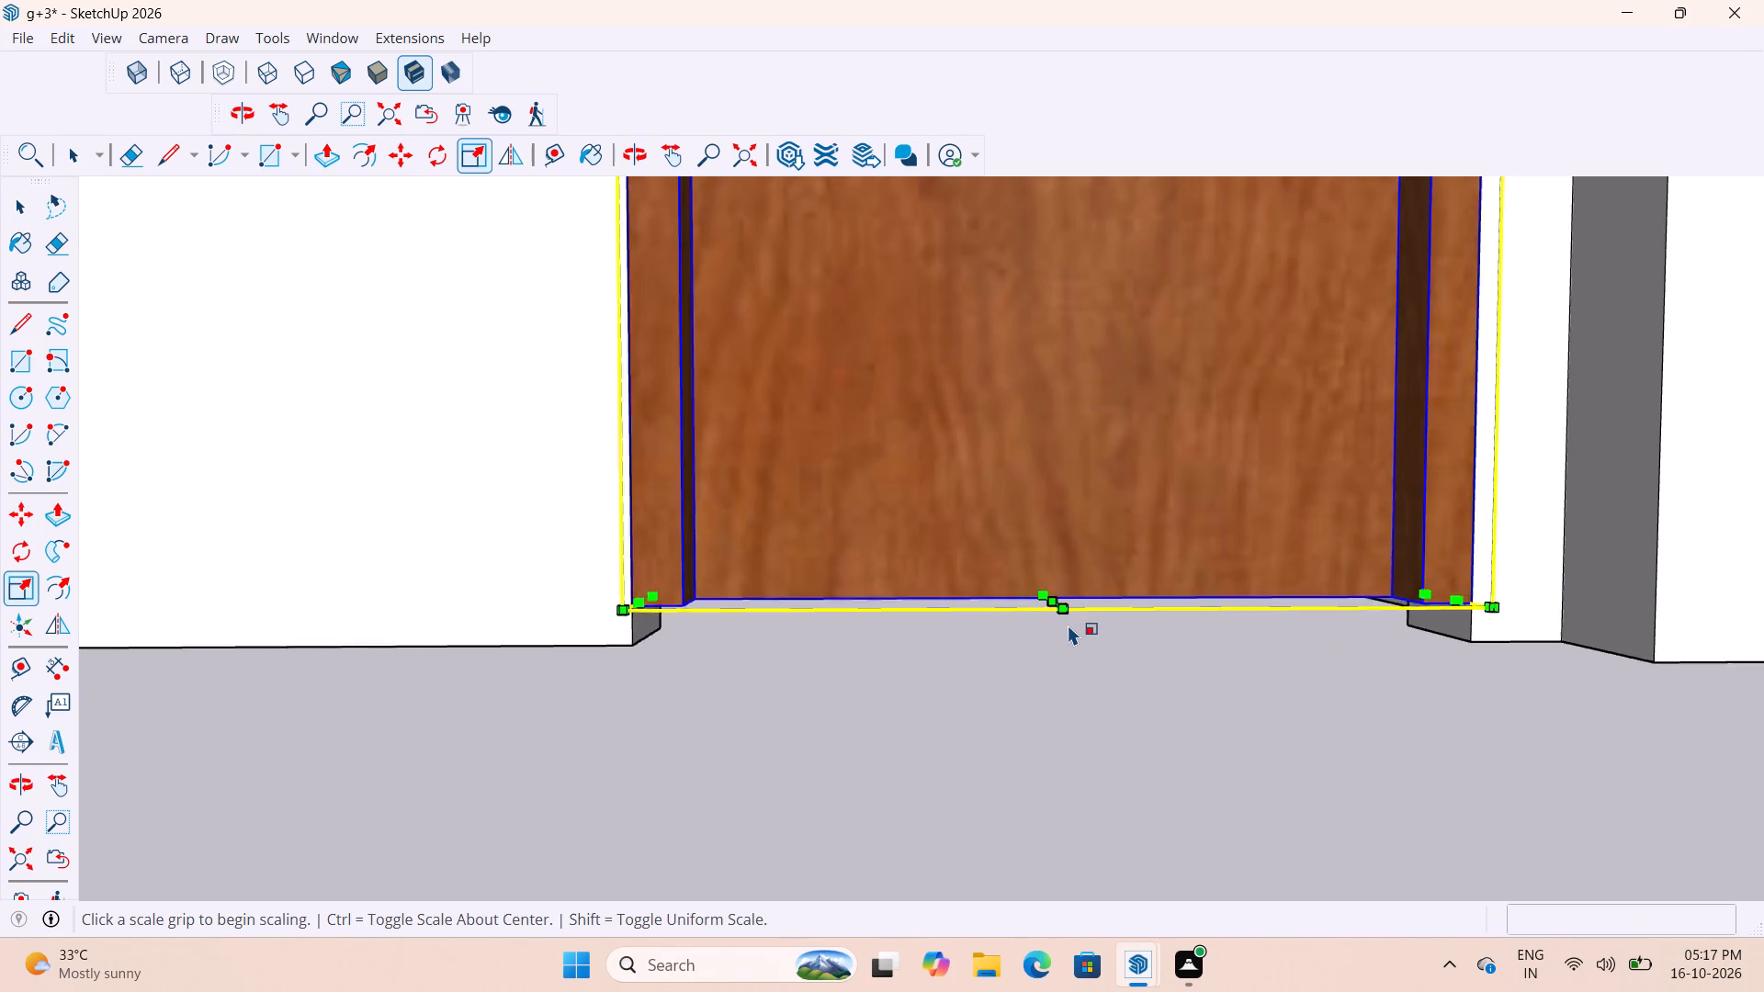
scroll(1068, 625, "up", 6)
left_click(1038, 575)
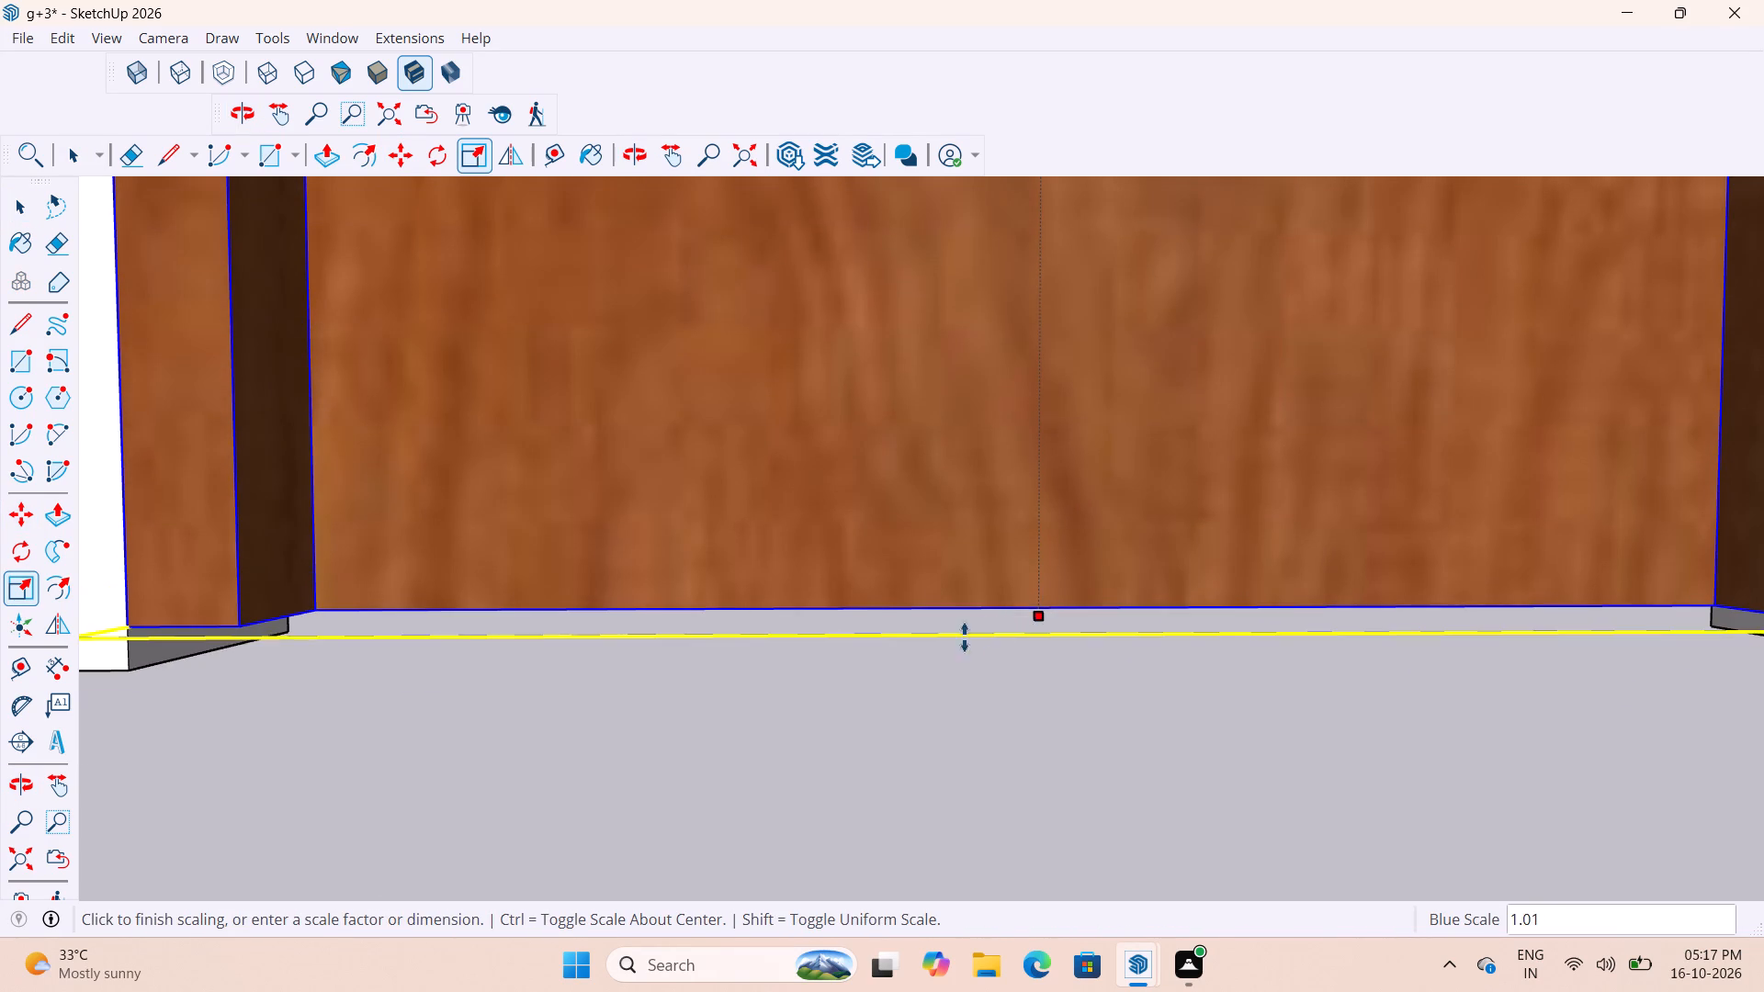
left_click(749, 675)
scroll(920, 591, "down", 6)
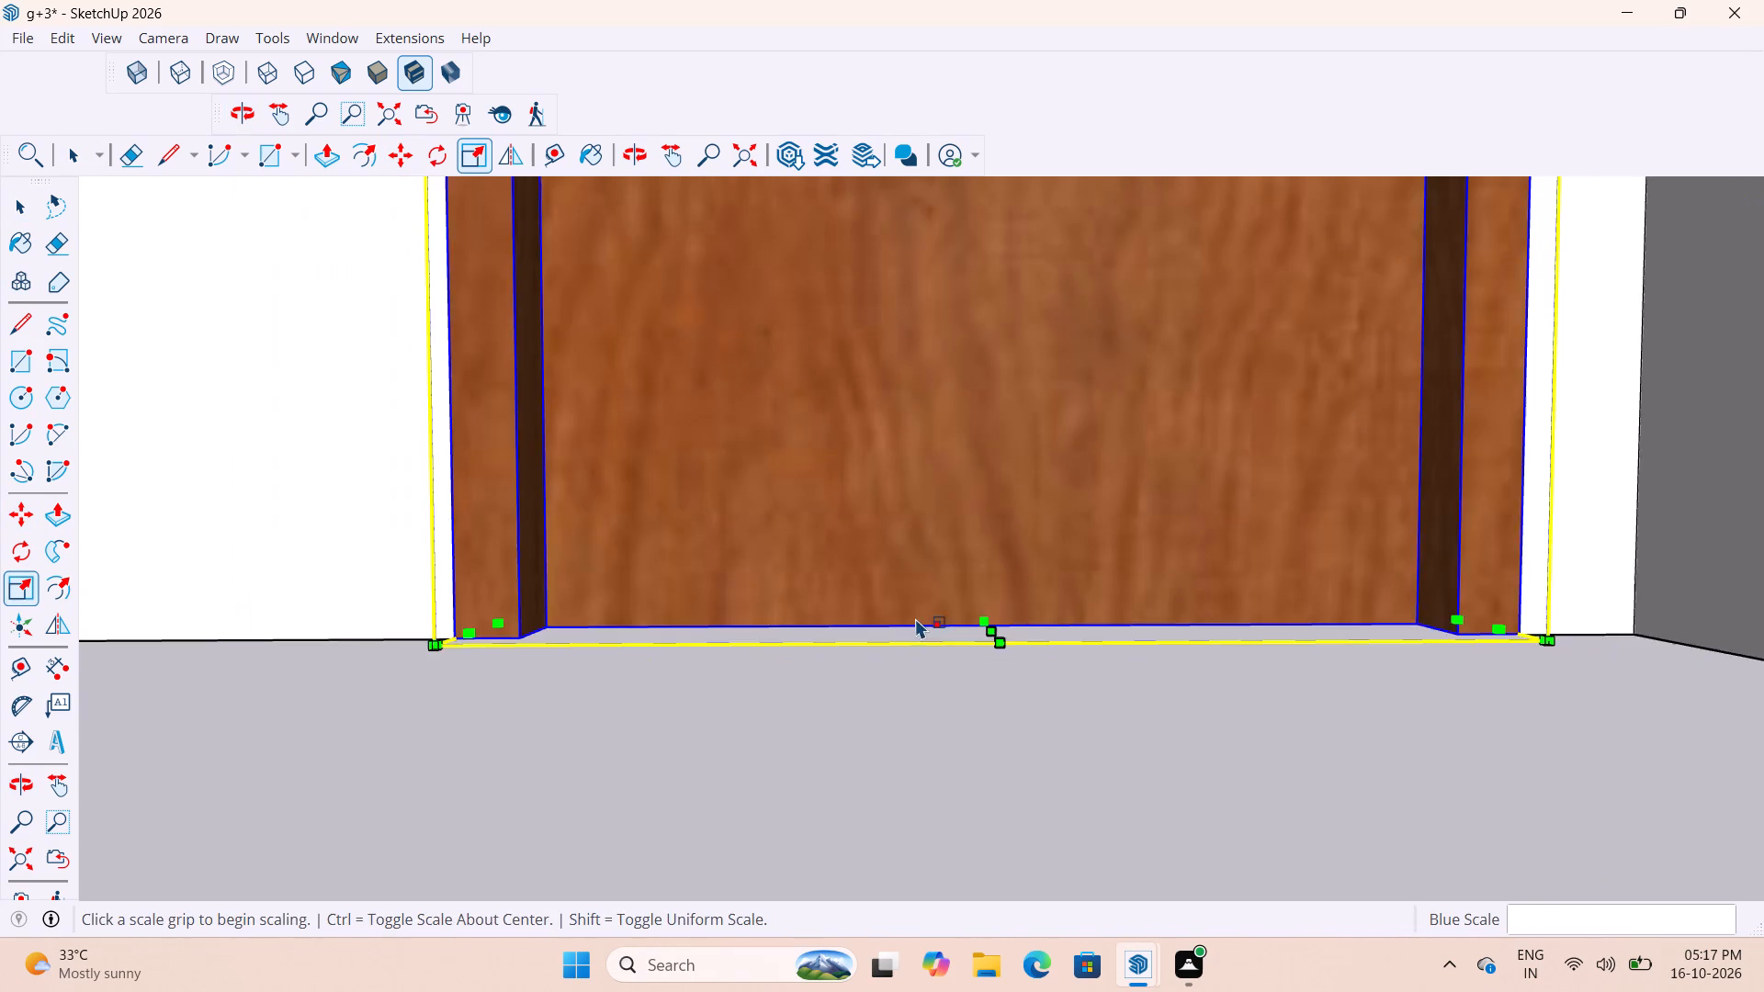
middle_click_drag(899, 630, 886, 560)
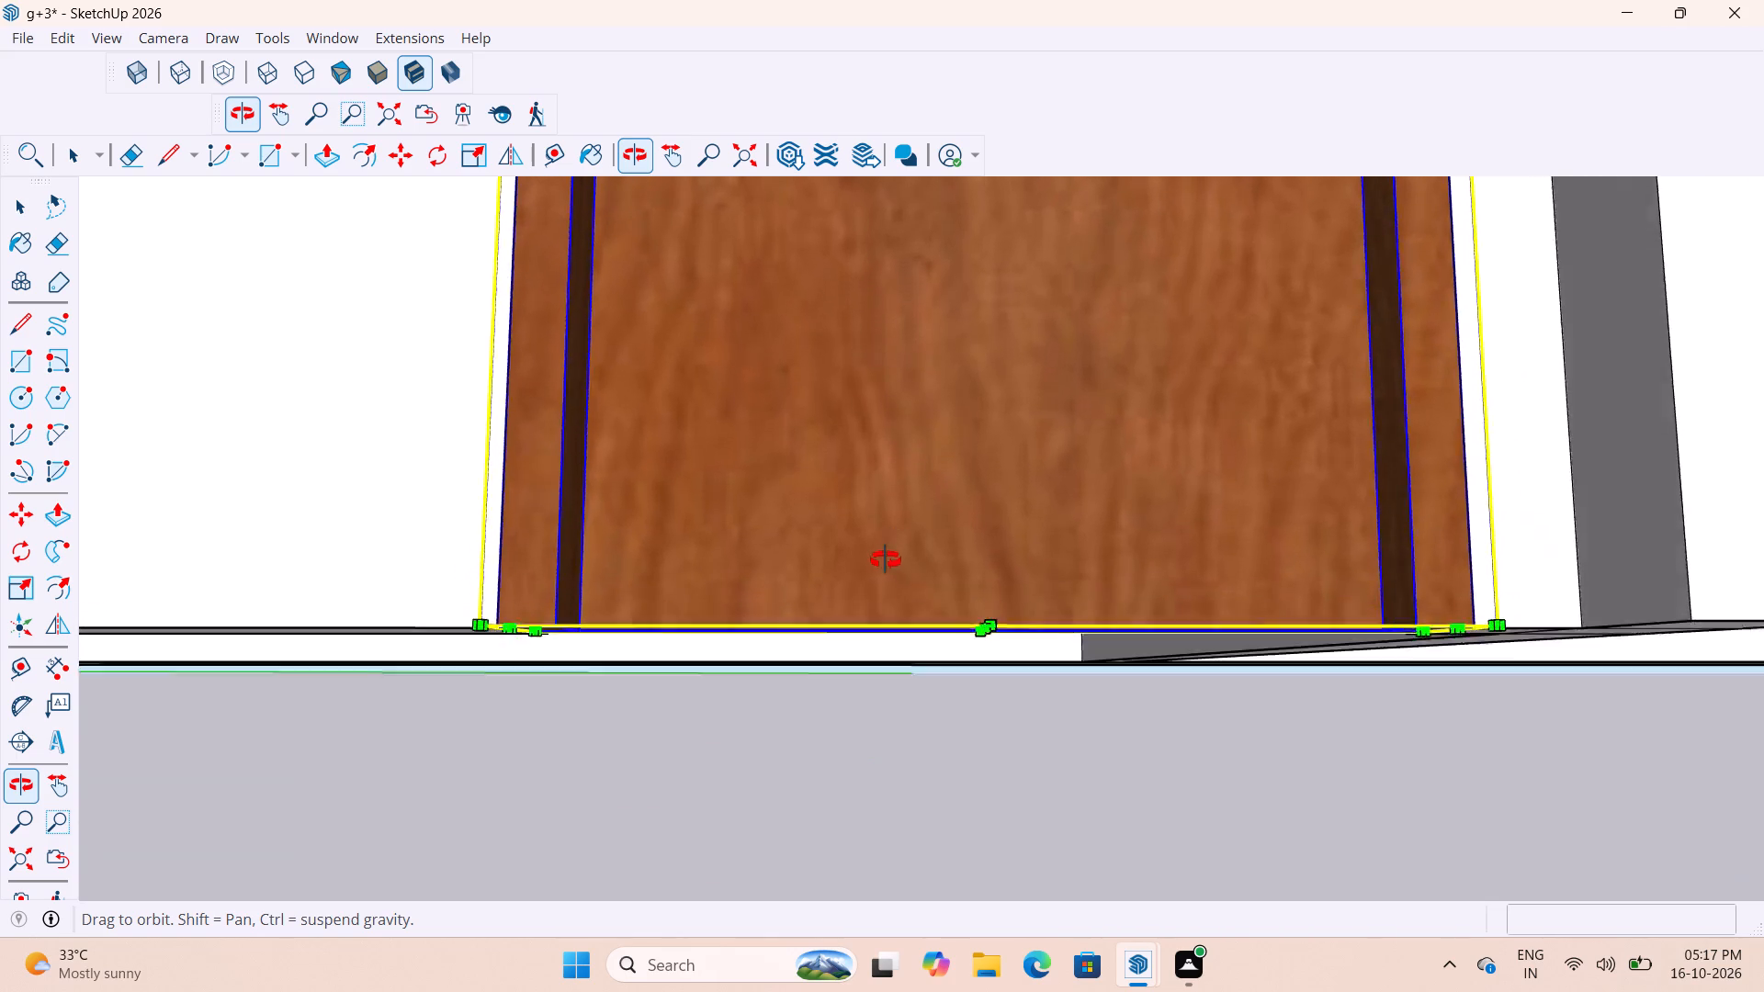
middle_click_drag(886, 560, 813, 680)
scroll(764, 689, "down", 10)
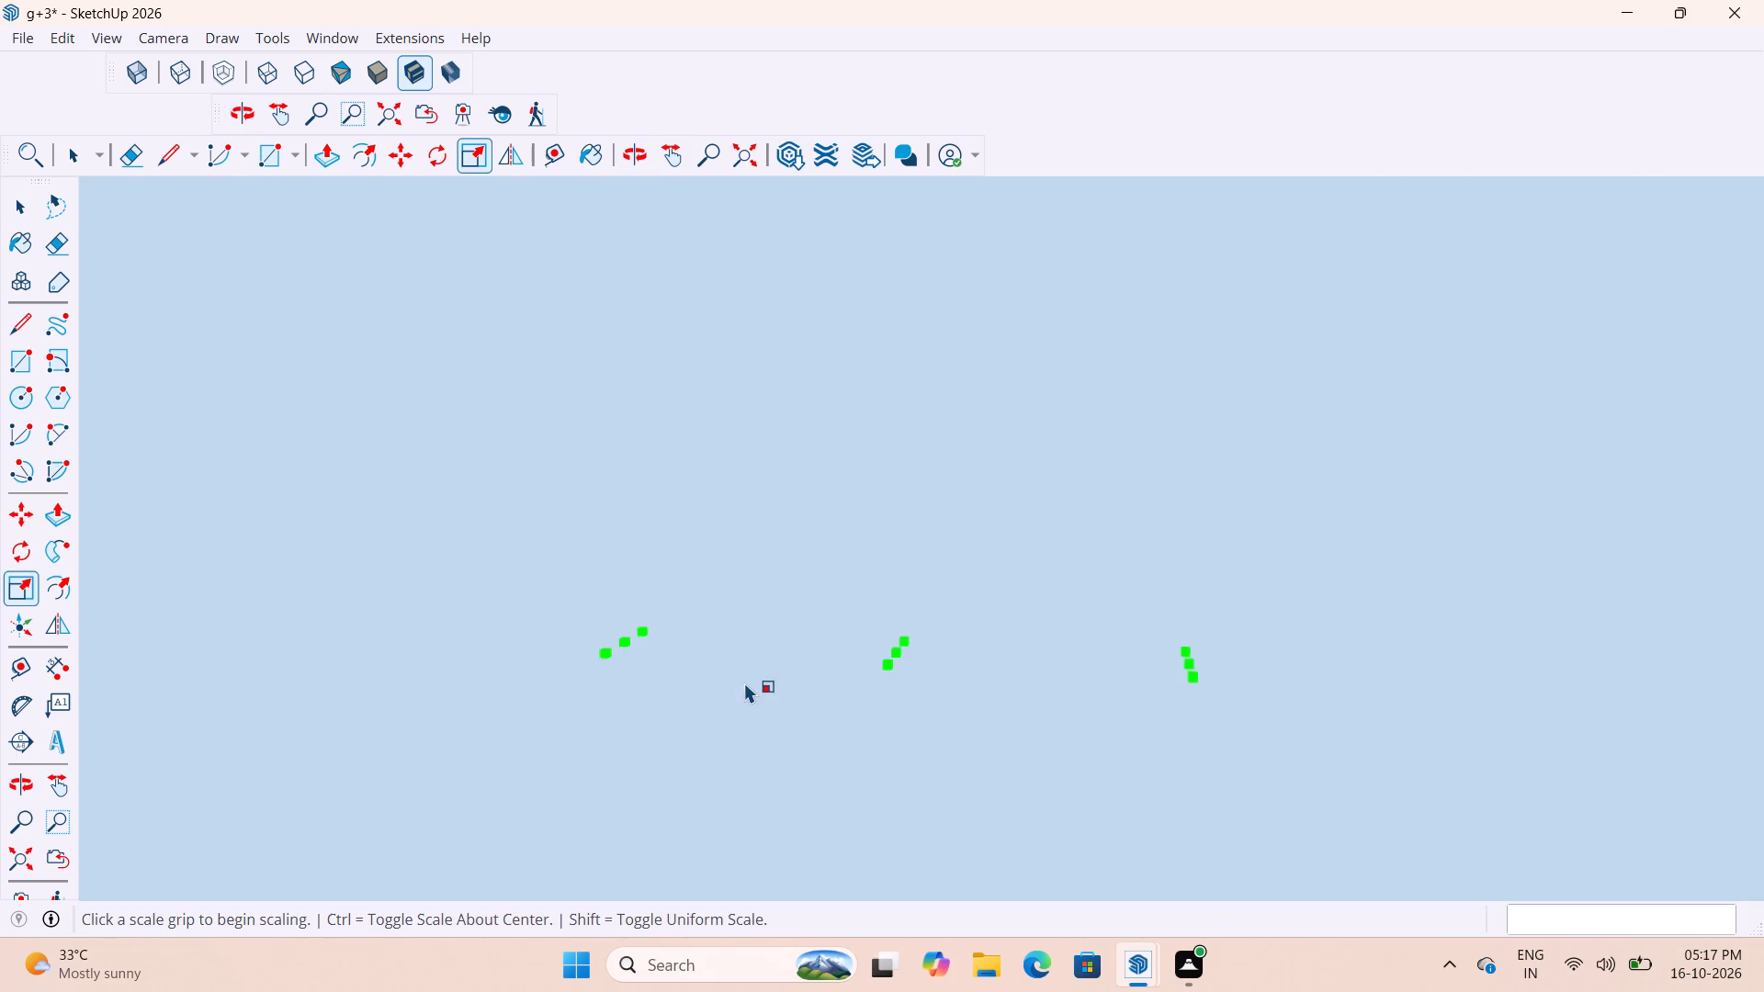
scroll(744, 682, "down", 8)
key("space")
Examine the fitted door within the whole floor, checking its base and the empty opening next to it.
left_click(754, 163)
scroll(833, 697, "down", 5)
left_click(1048, 436)
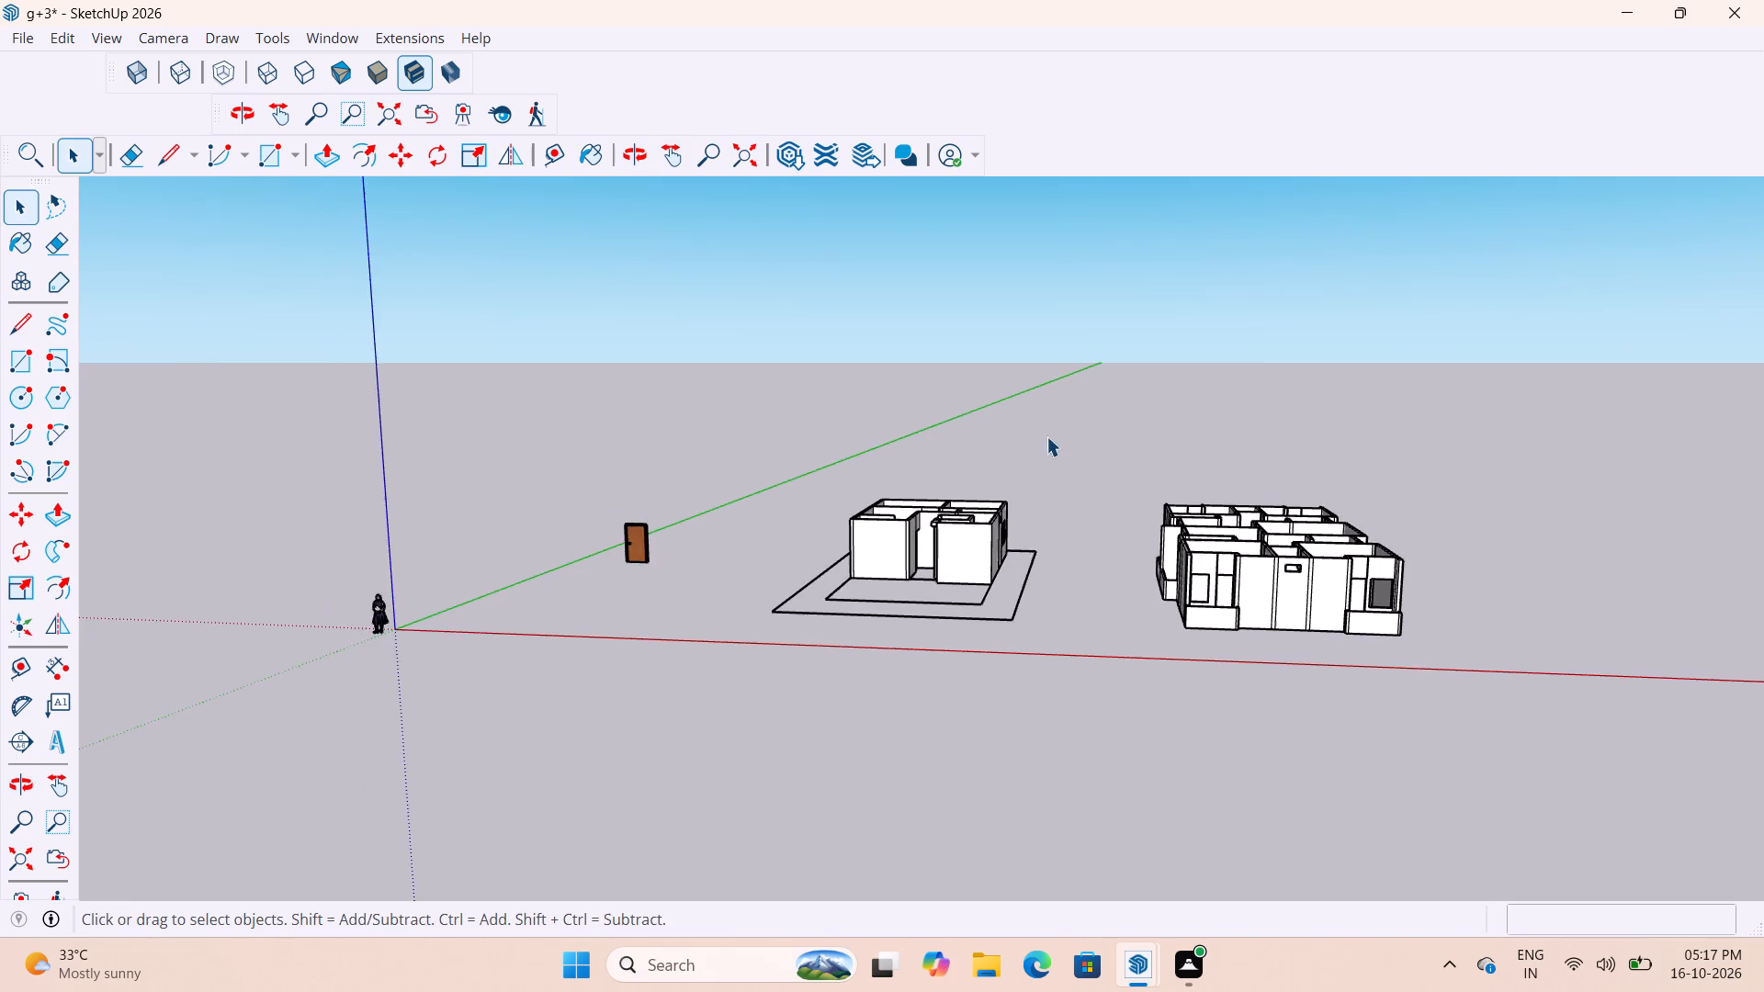
scroll(864, 514, "up", 4)
middle_click_drag(955, 495, 987, 758)
scroll(987, 758, "up", 1)
scroll(895, 432, "down", 5)
scroll(952, 365, "up", 8)
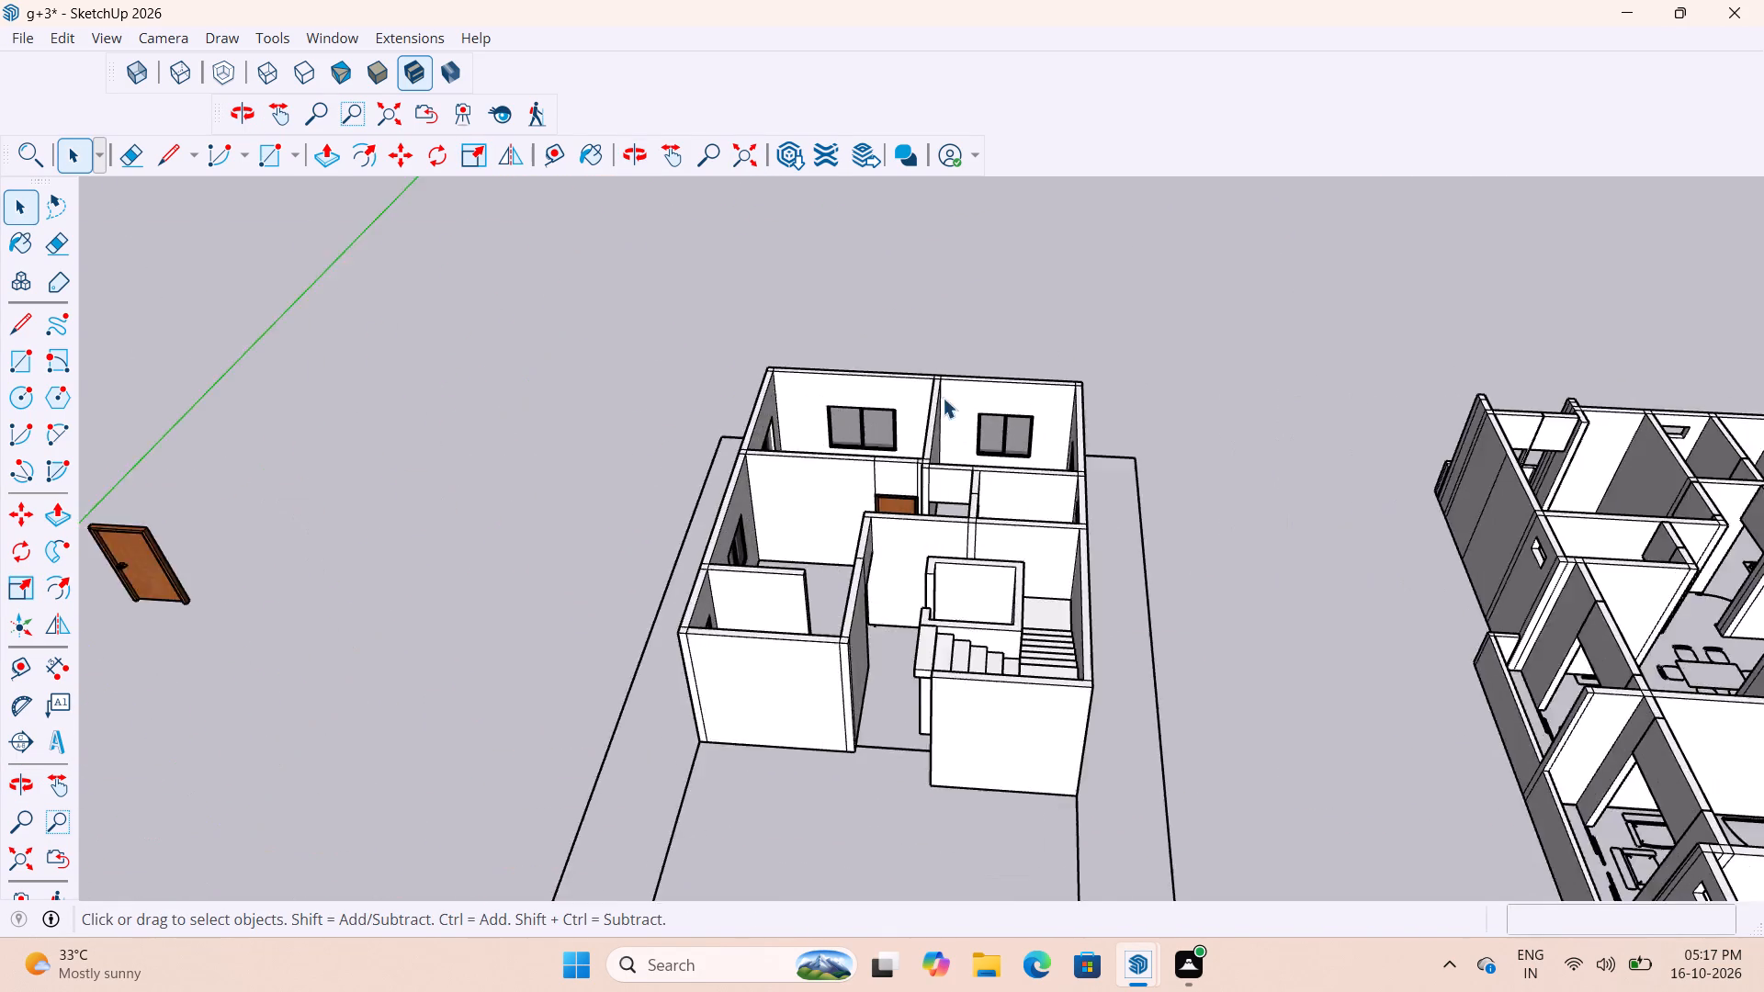
scroll(943, 398, "up", 17)
scroll(947, 458, "down", 5)
middle_click_drag(918, 671, 965, 792)
scroll(899, 810, "up", 2)
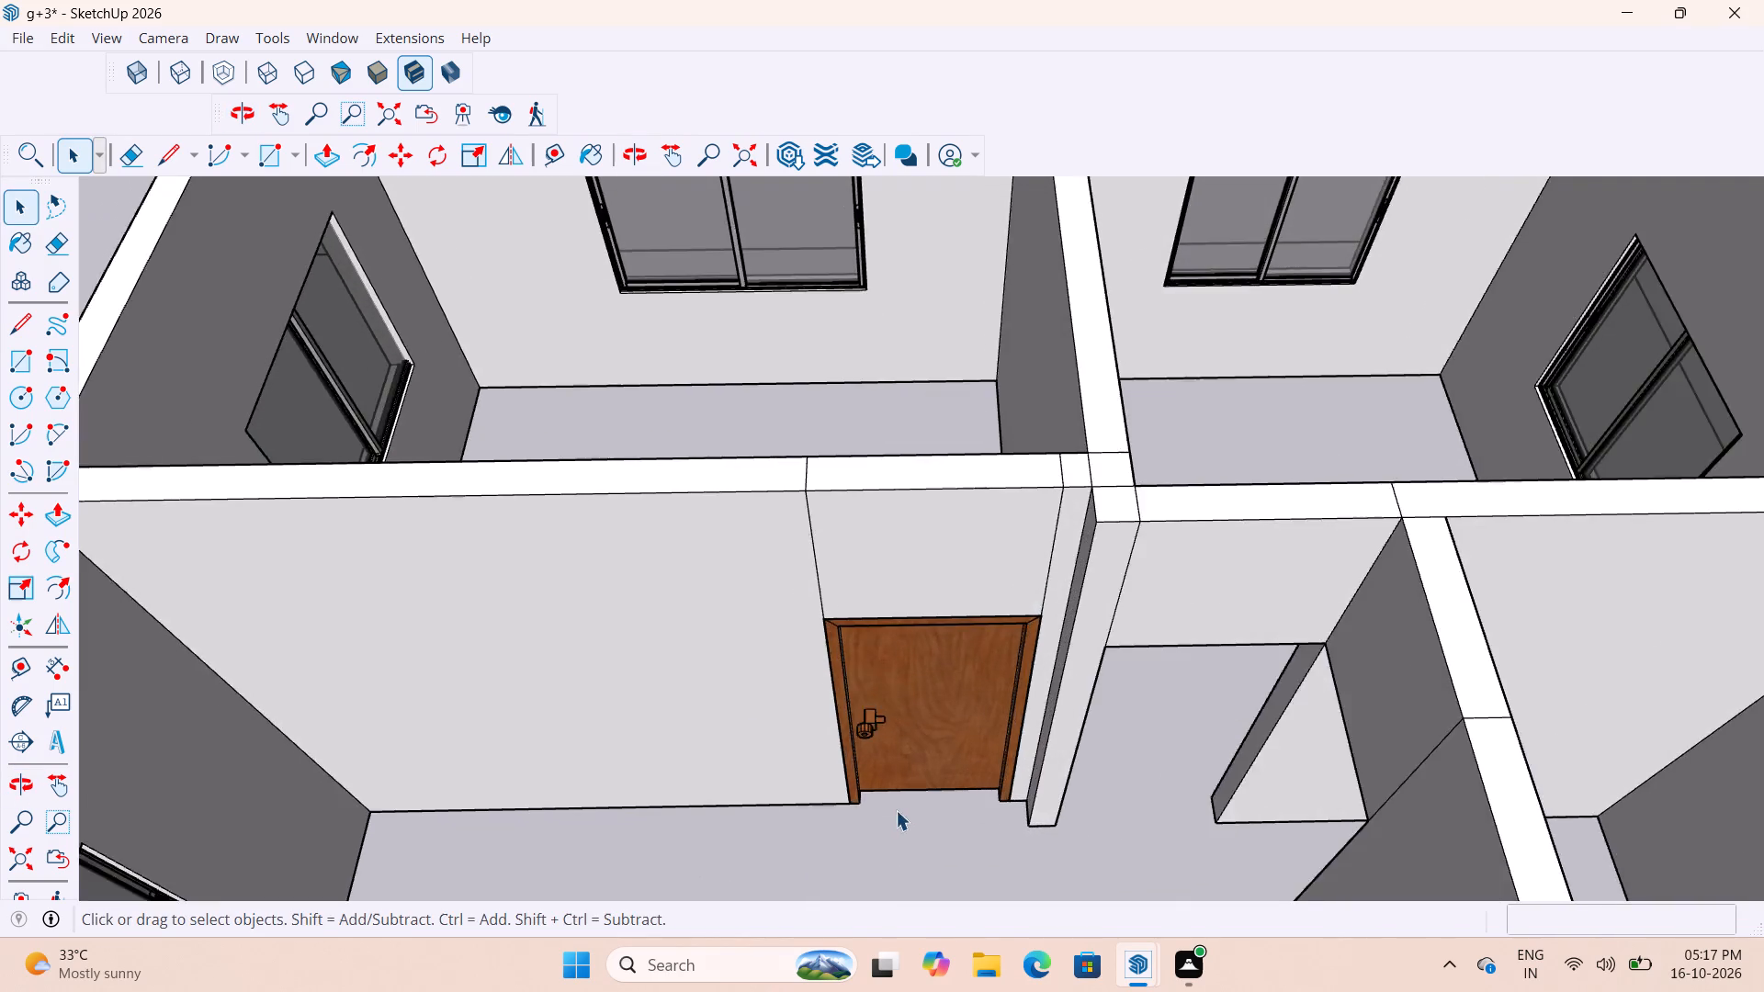
scroll(896, 810, "up", 8)
middle_click_drag(850, 790, 827, 632)
scroll(852, 626, "down", 17)
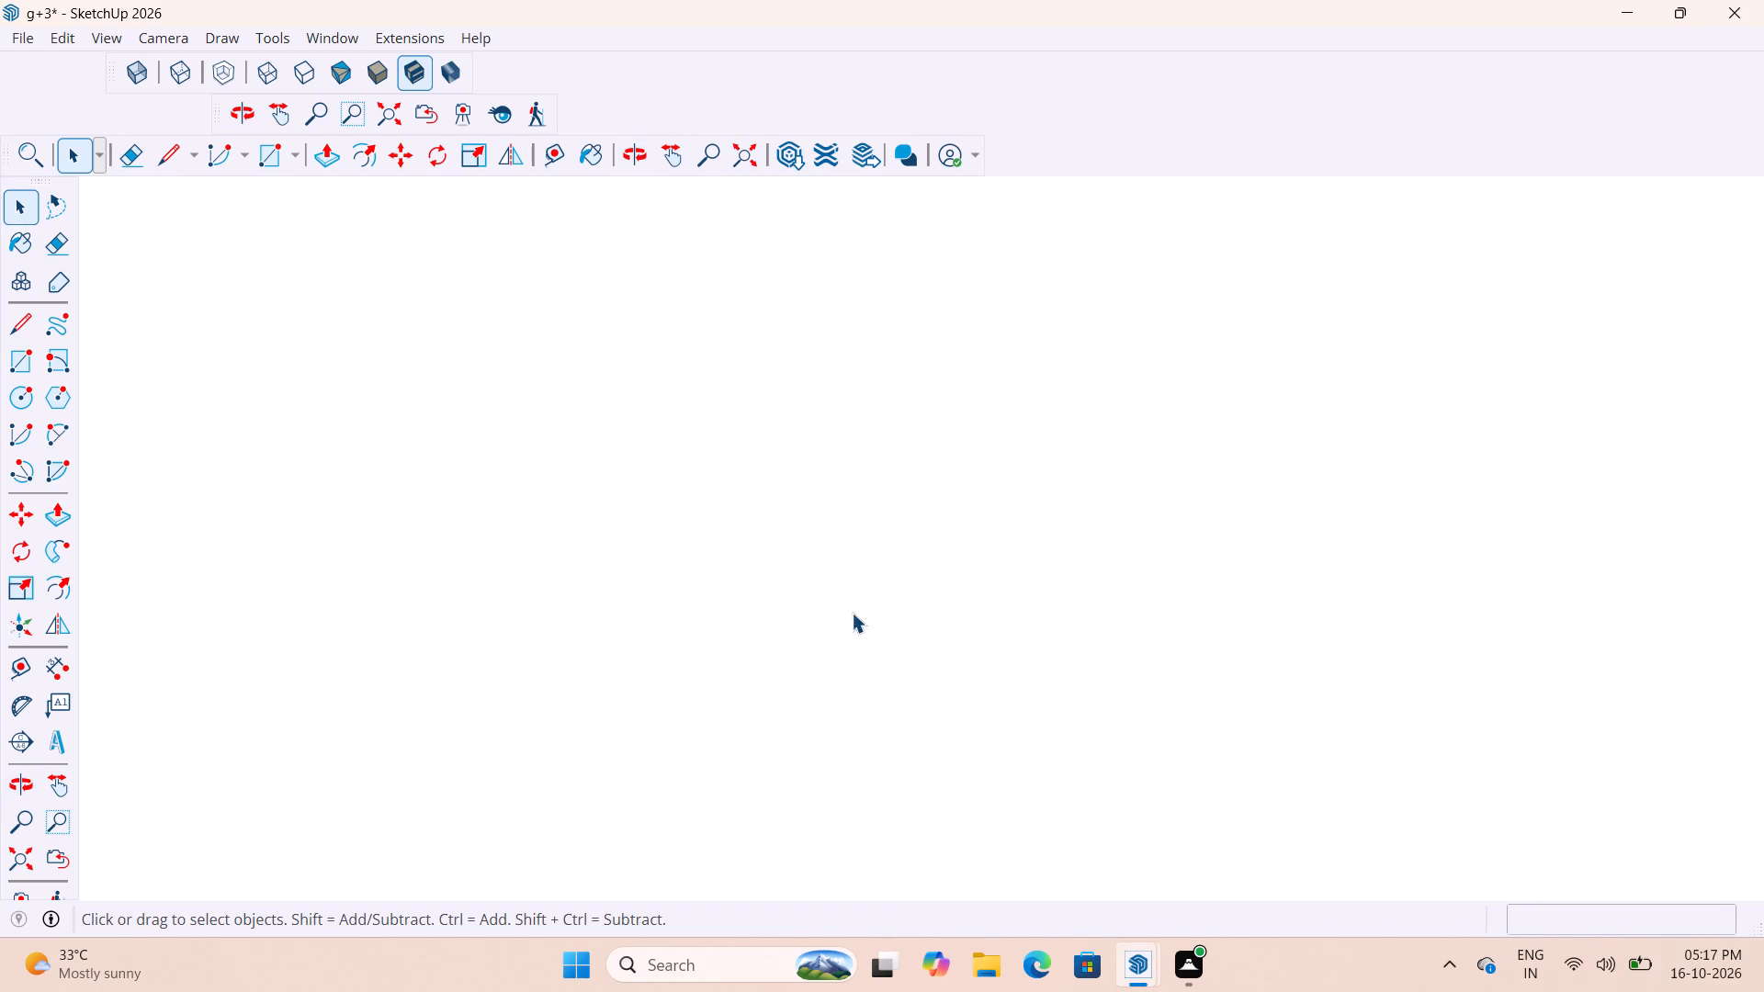
scroll(852, 613, "down", 1)
left_click(741, 161)
left_click(1138, 288)
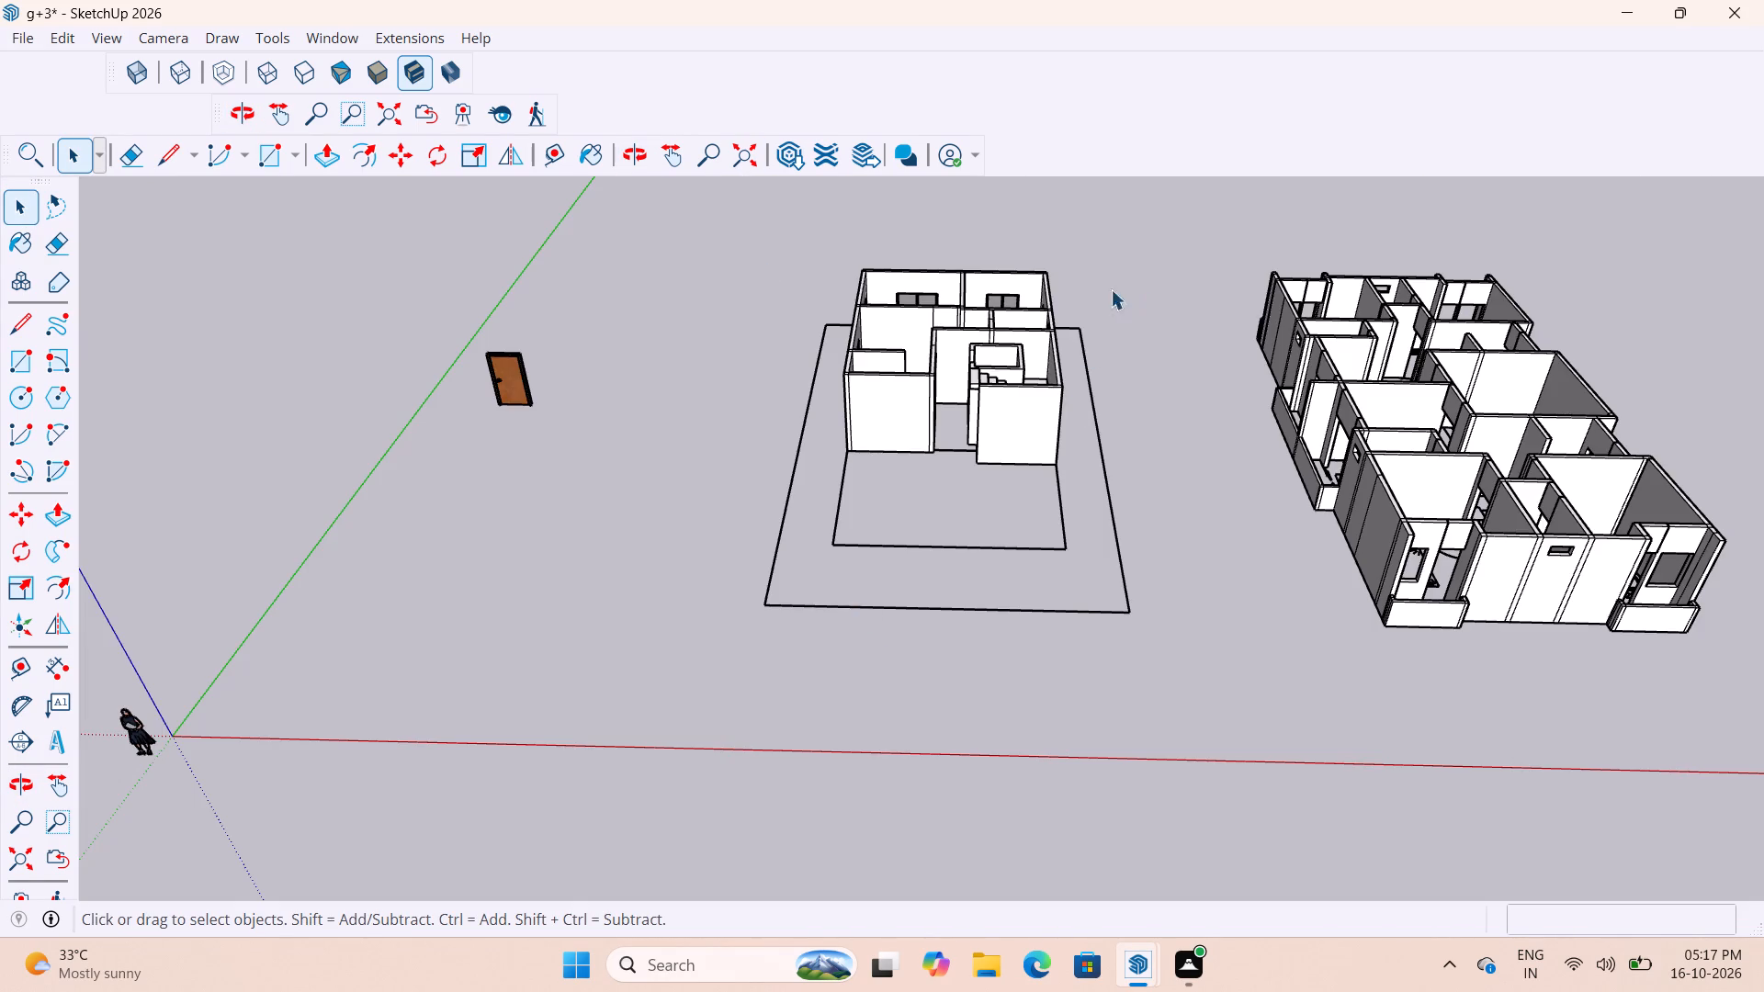
scroll(914, 320, "up", 10)
scroll(899, 298, "down", 5)
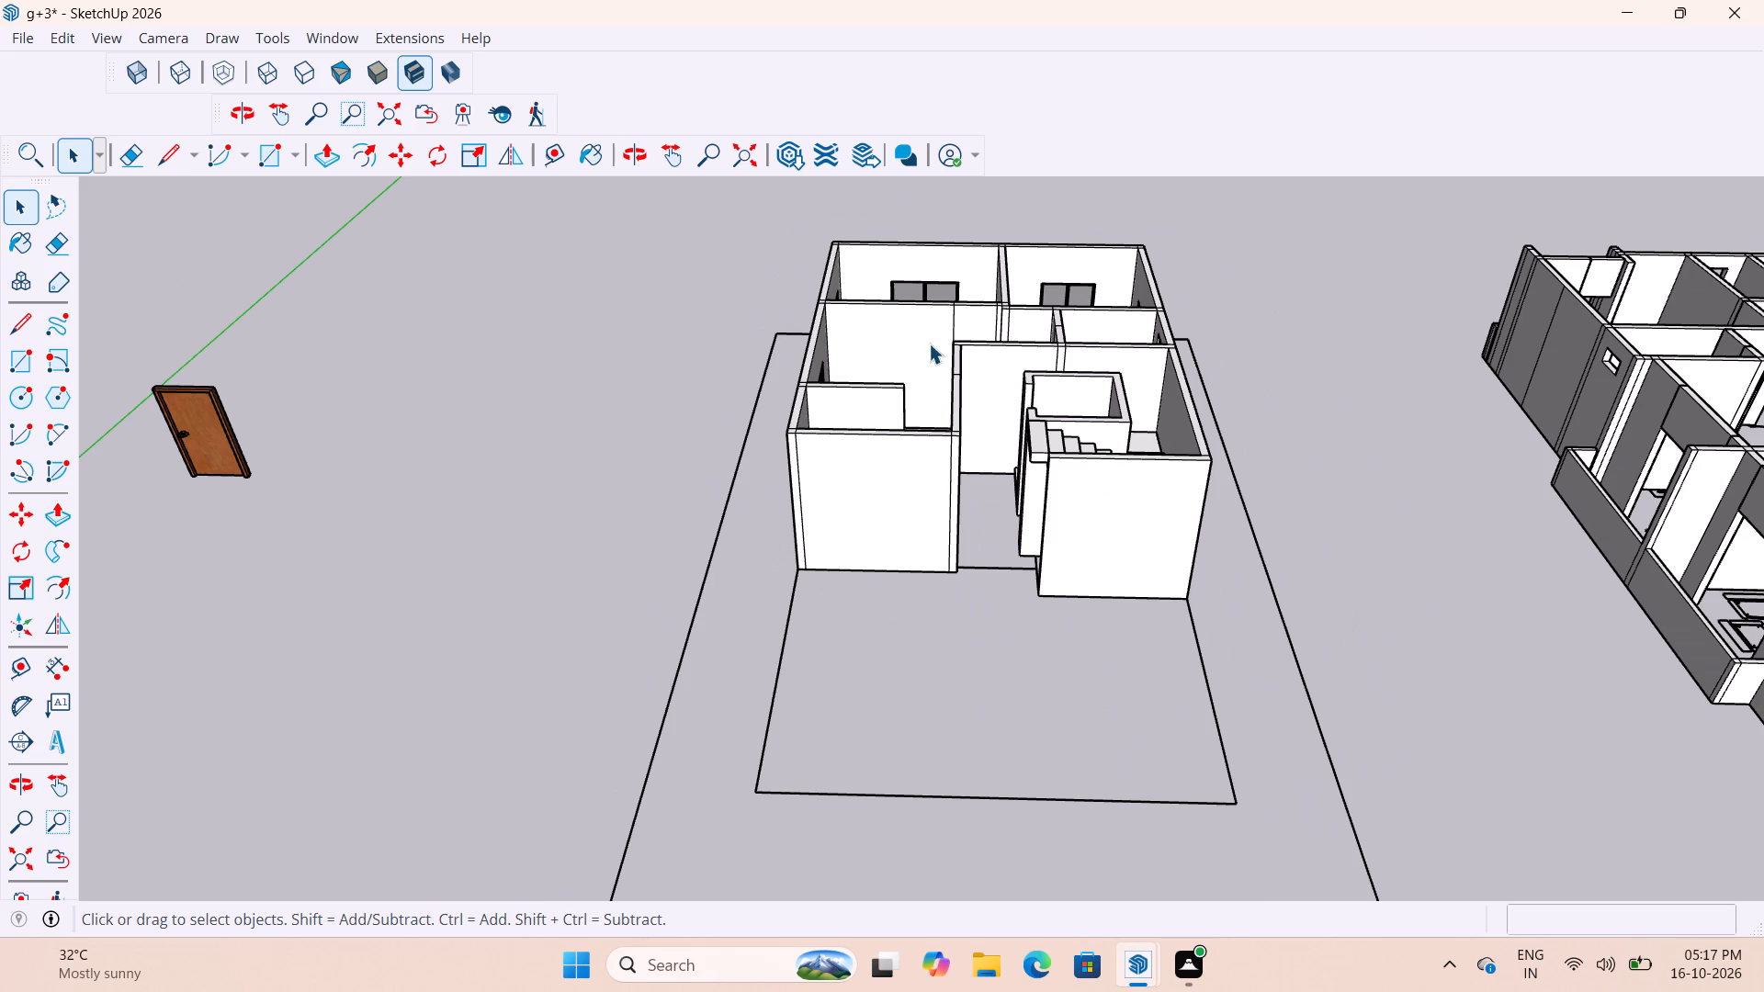
scroll(842, 117, "up", 3)
scroll(1038, 276, "up", 8)
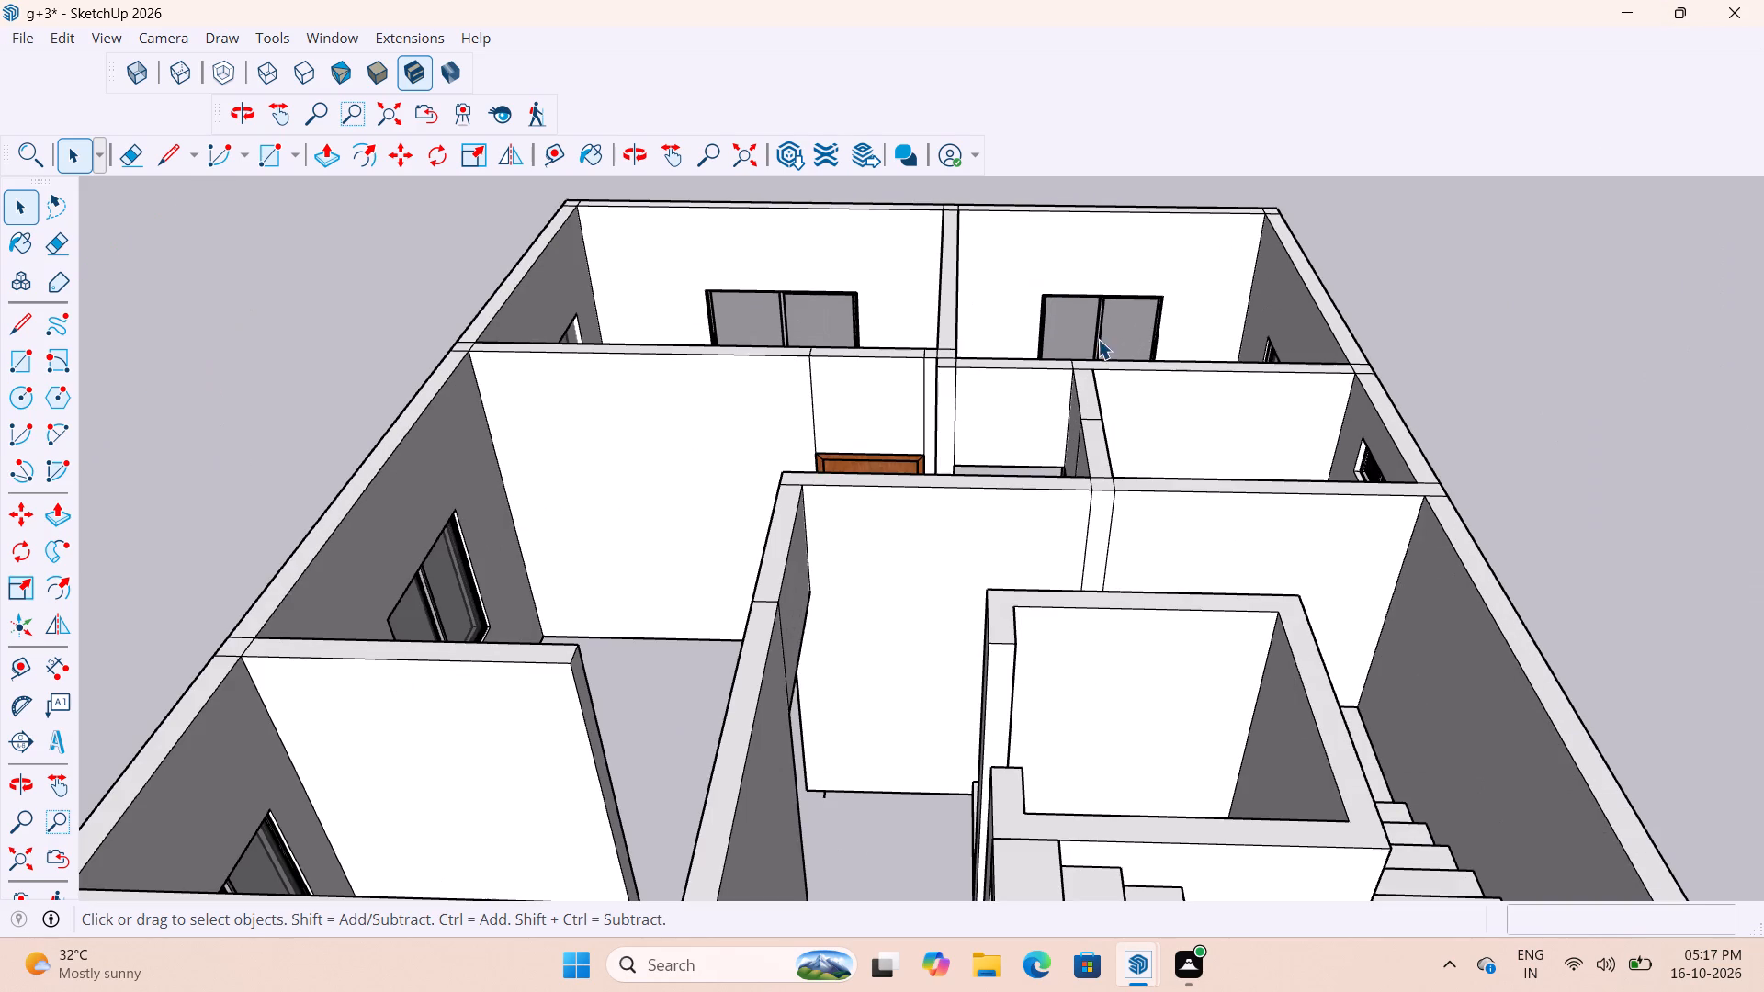
scroll(1094, 411, "down", 5)
scroll(1010, 423, "up", 9)
middle_click_drag(1000, 408, 1188, 487)
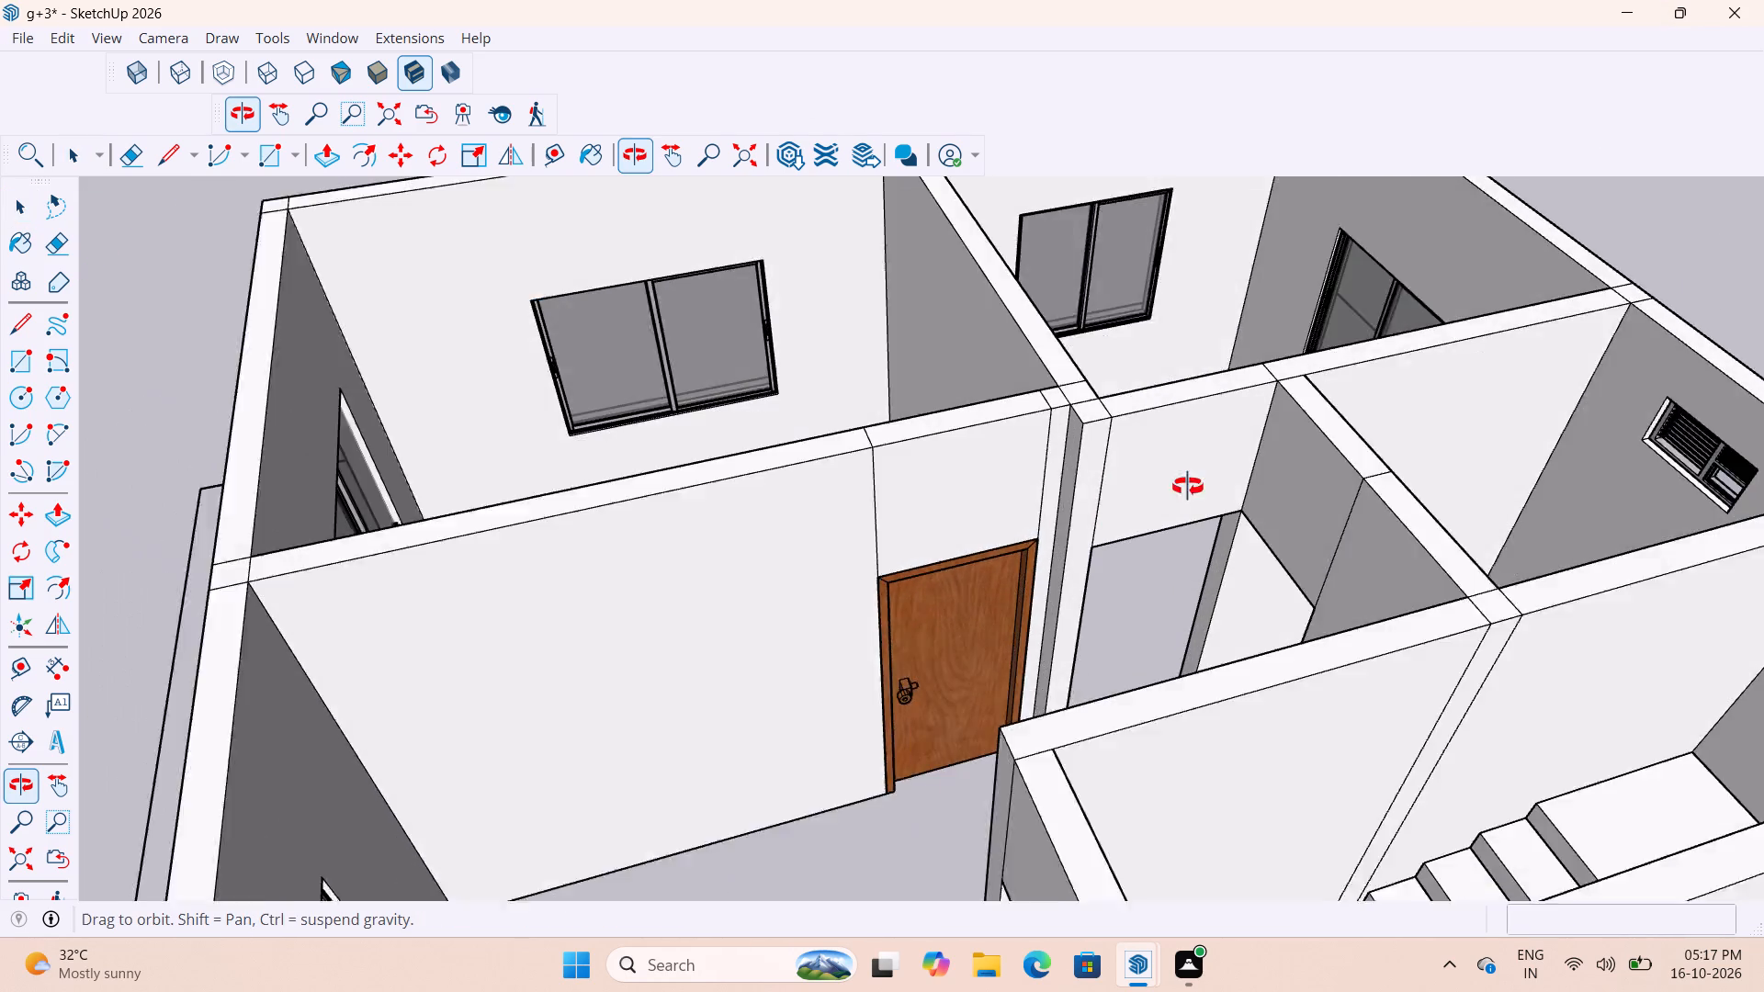
middle_click_drag(1188, 487, 1205, 488)
scroll(1070, 558, "up", 5)
scroll(1093, 549, "down", 5)
middle_click_drag(1314, 592, 1130, 596)
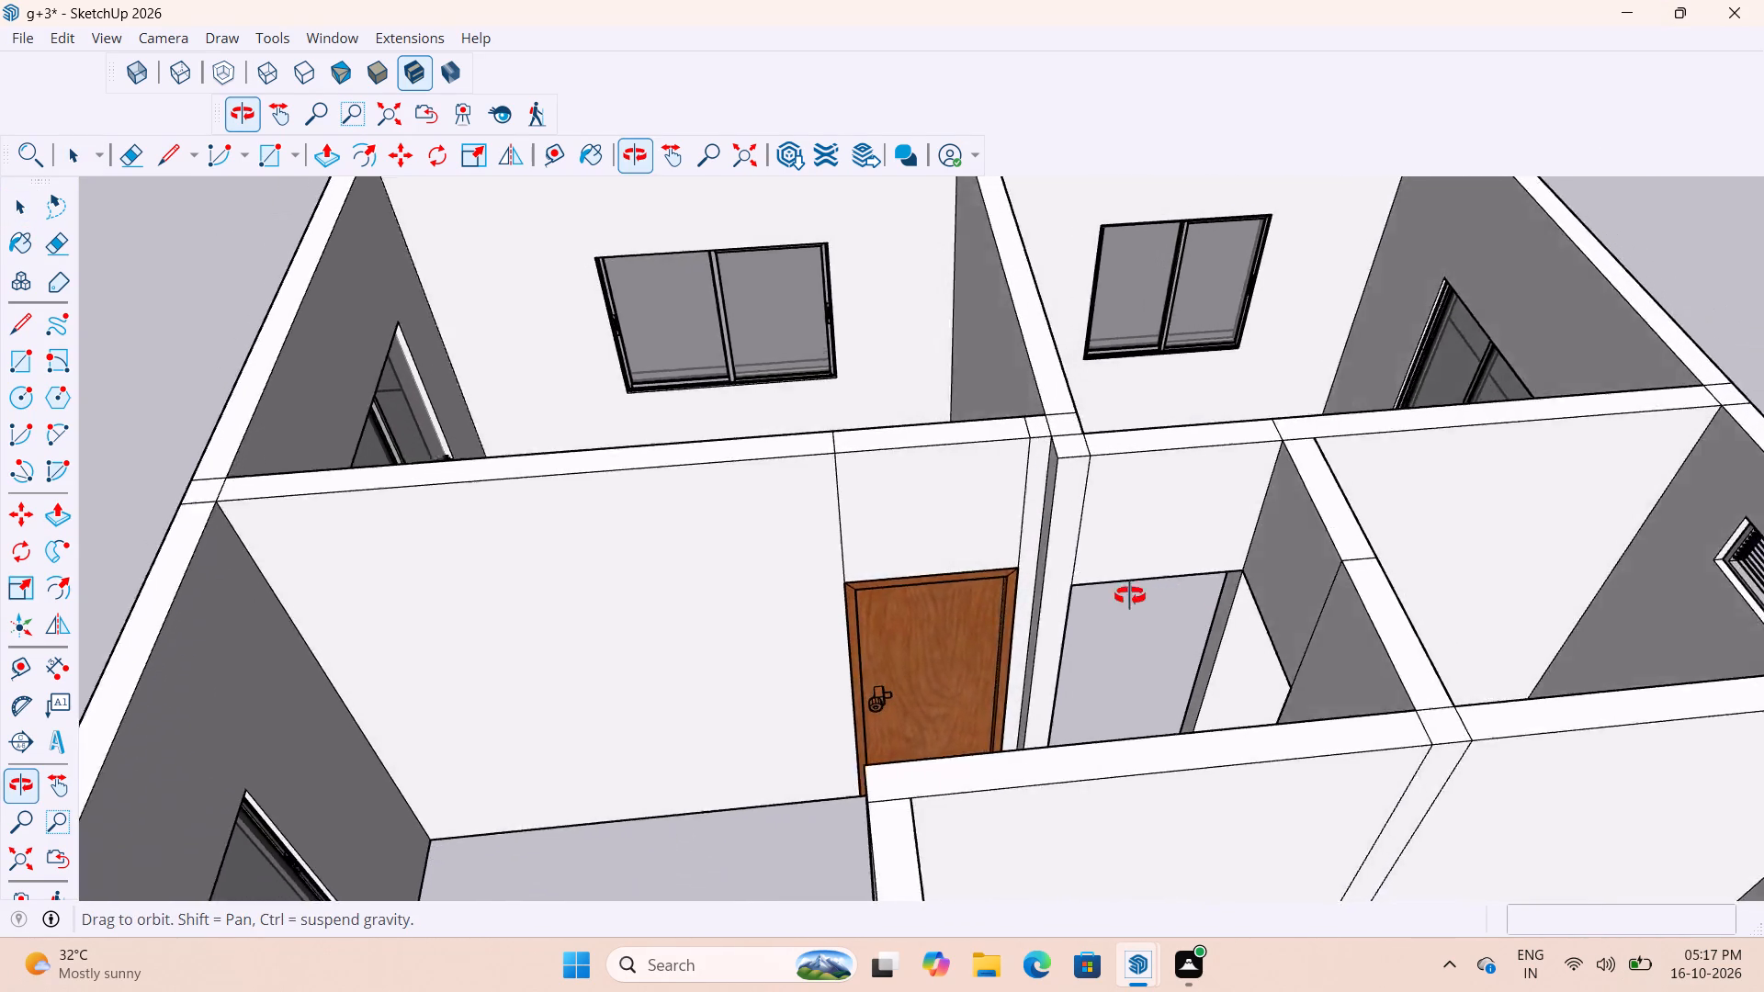
middle_click_drag(1130, 596, 1049, 598)
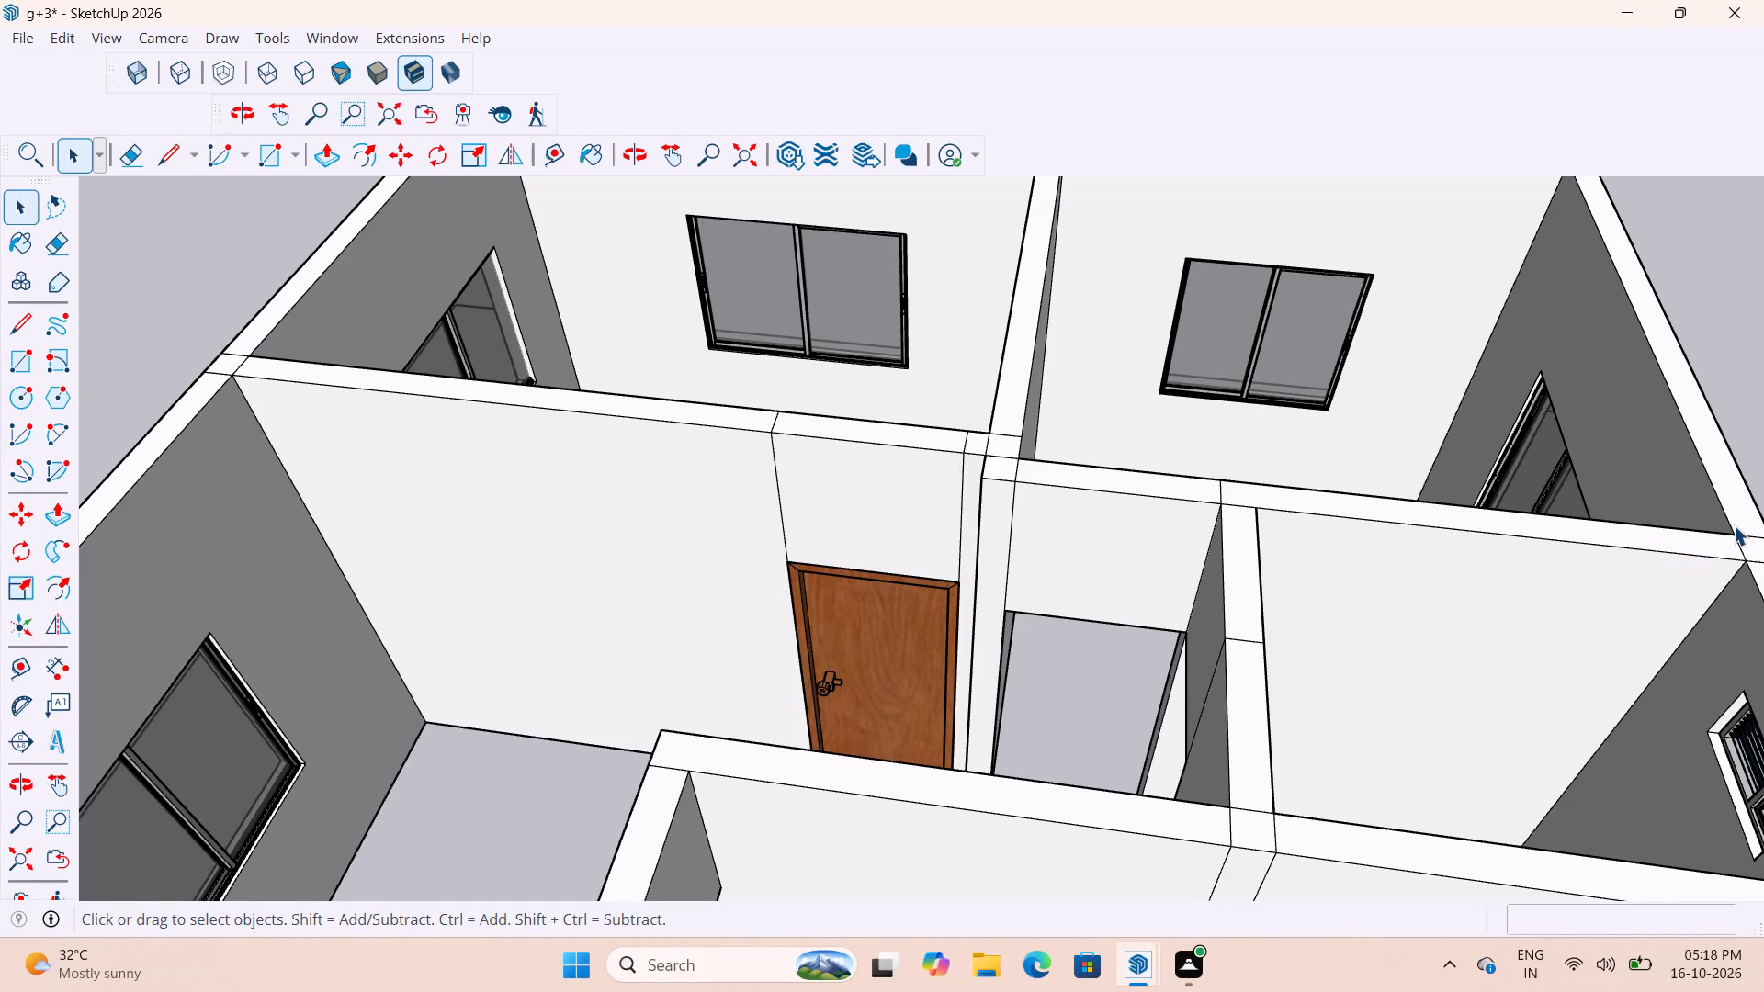
Copy the fitted door about 3' 10 7/16" into the adjacent internal opening, matching bottom frame corner to opening corner, and deselect it.
scroll(1736, 542, "down", 10)
scroll(1506, 527, "up", 3)
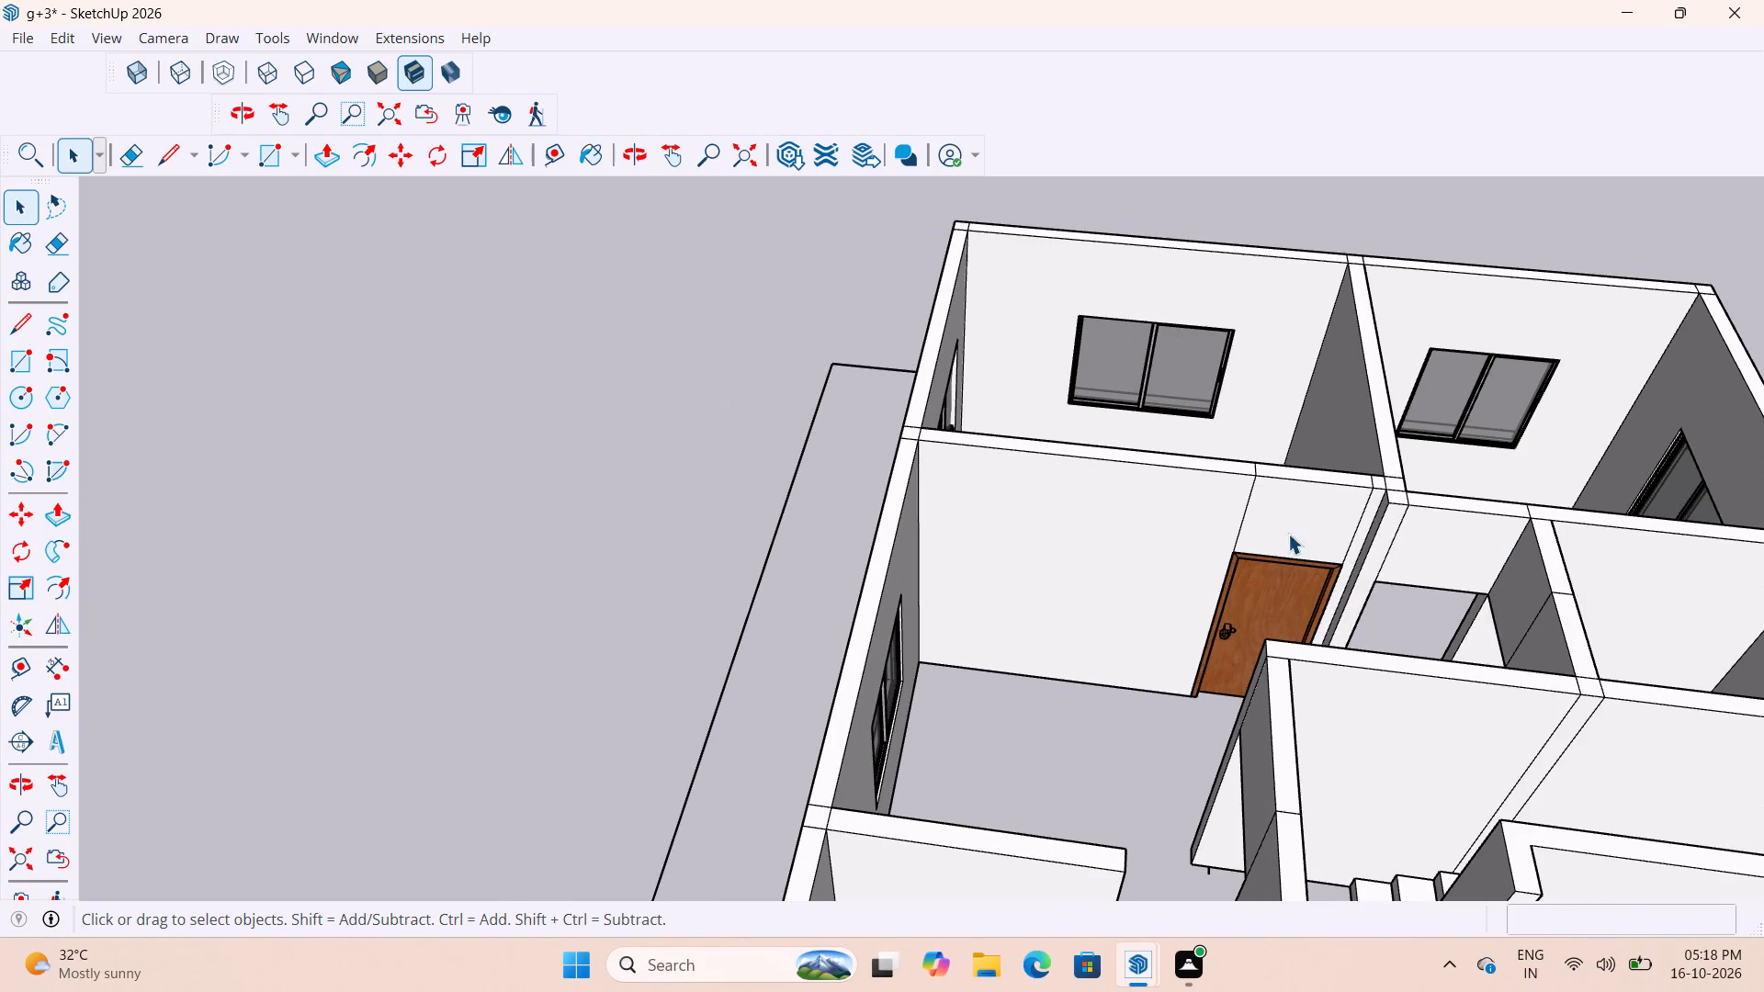
scroll(774, 562, "down", 4)
scroll(1130, 596, "up", 11)
middle_click_drag(1185, 609, 1285, 659)
scroll(1126, 691, "up", 10)
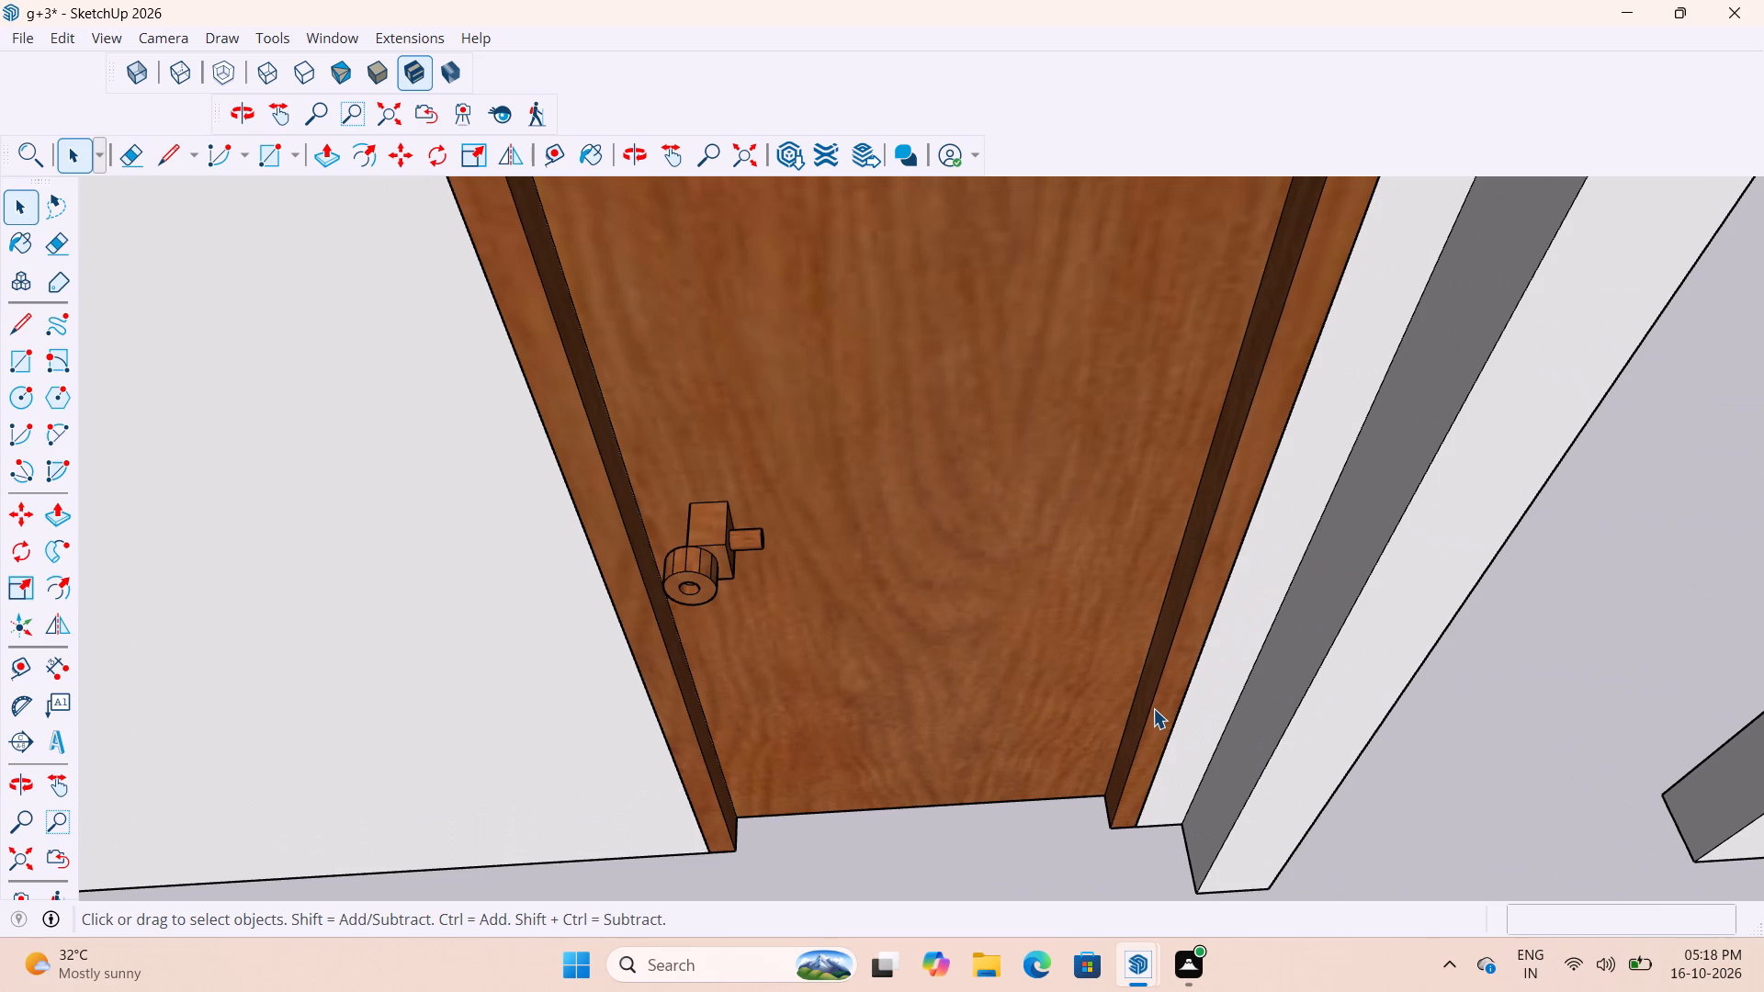
left_click(1140, 782)
key("m")
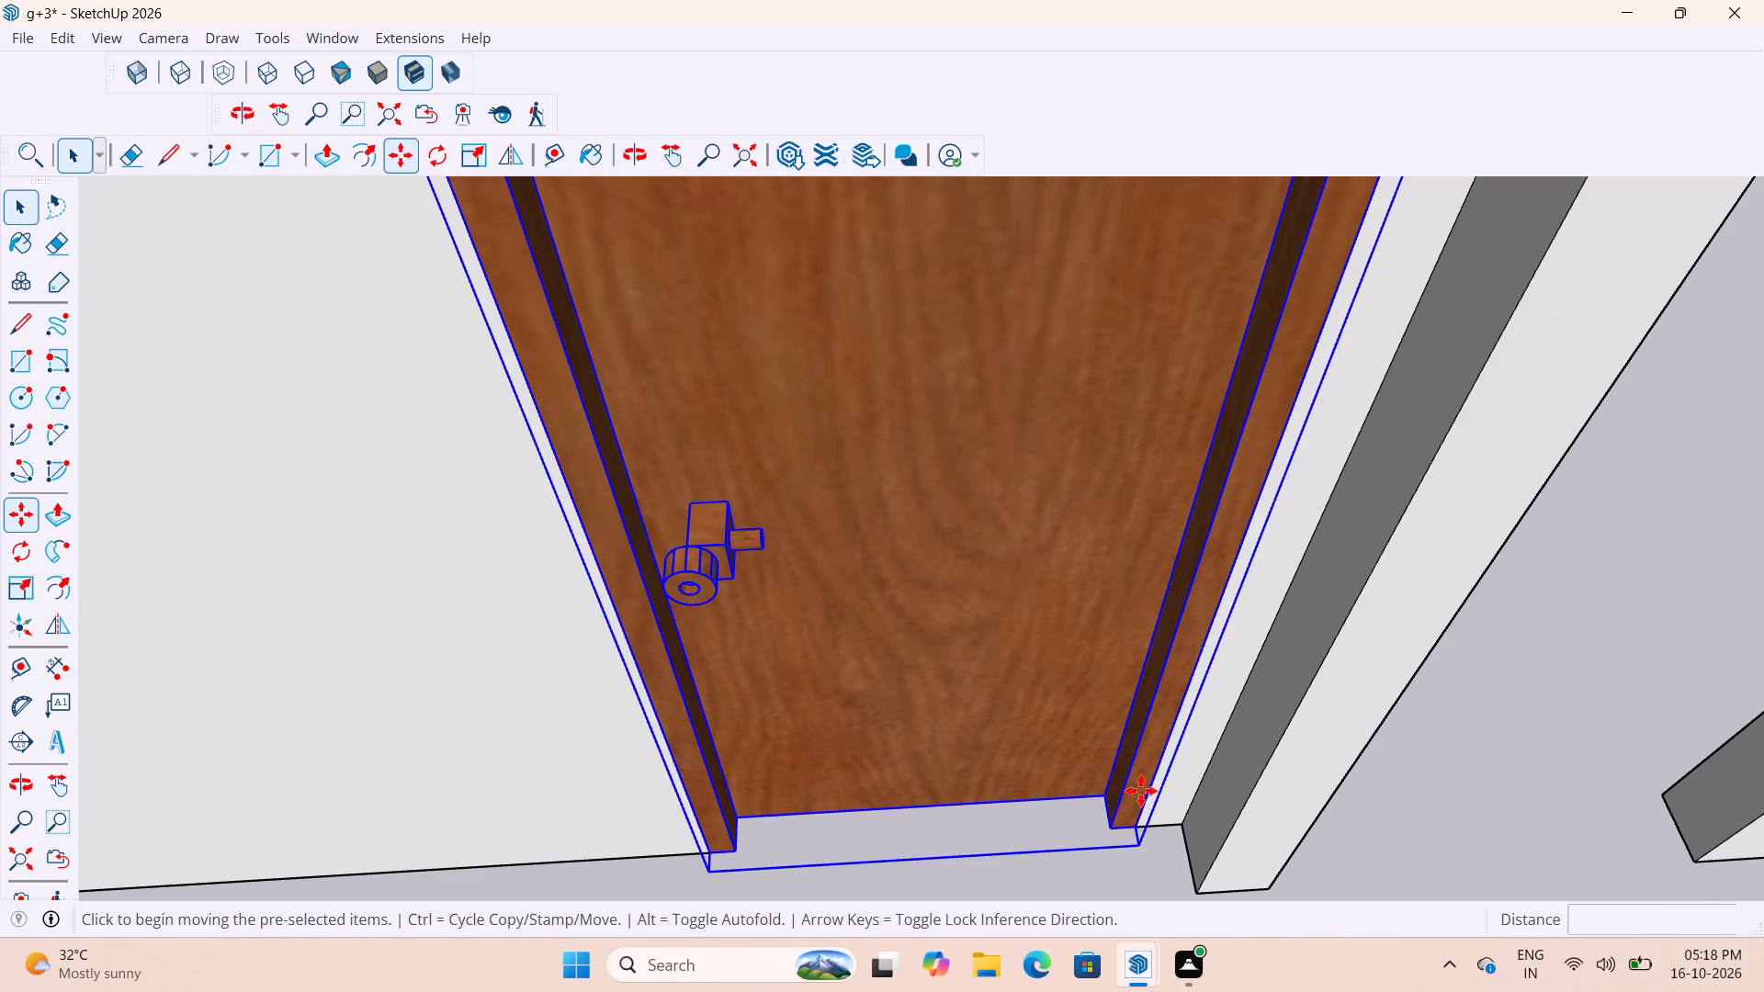
scroll(640, 836, "up", 8)
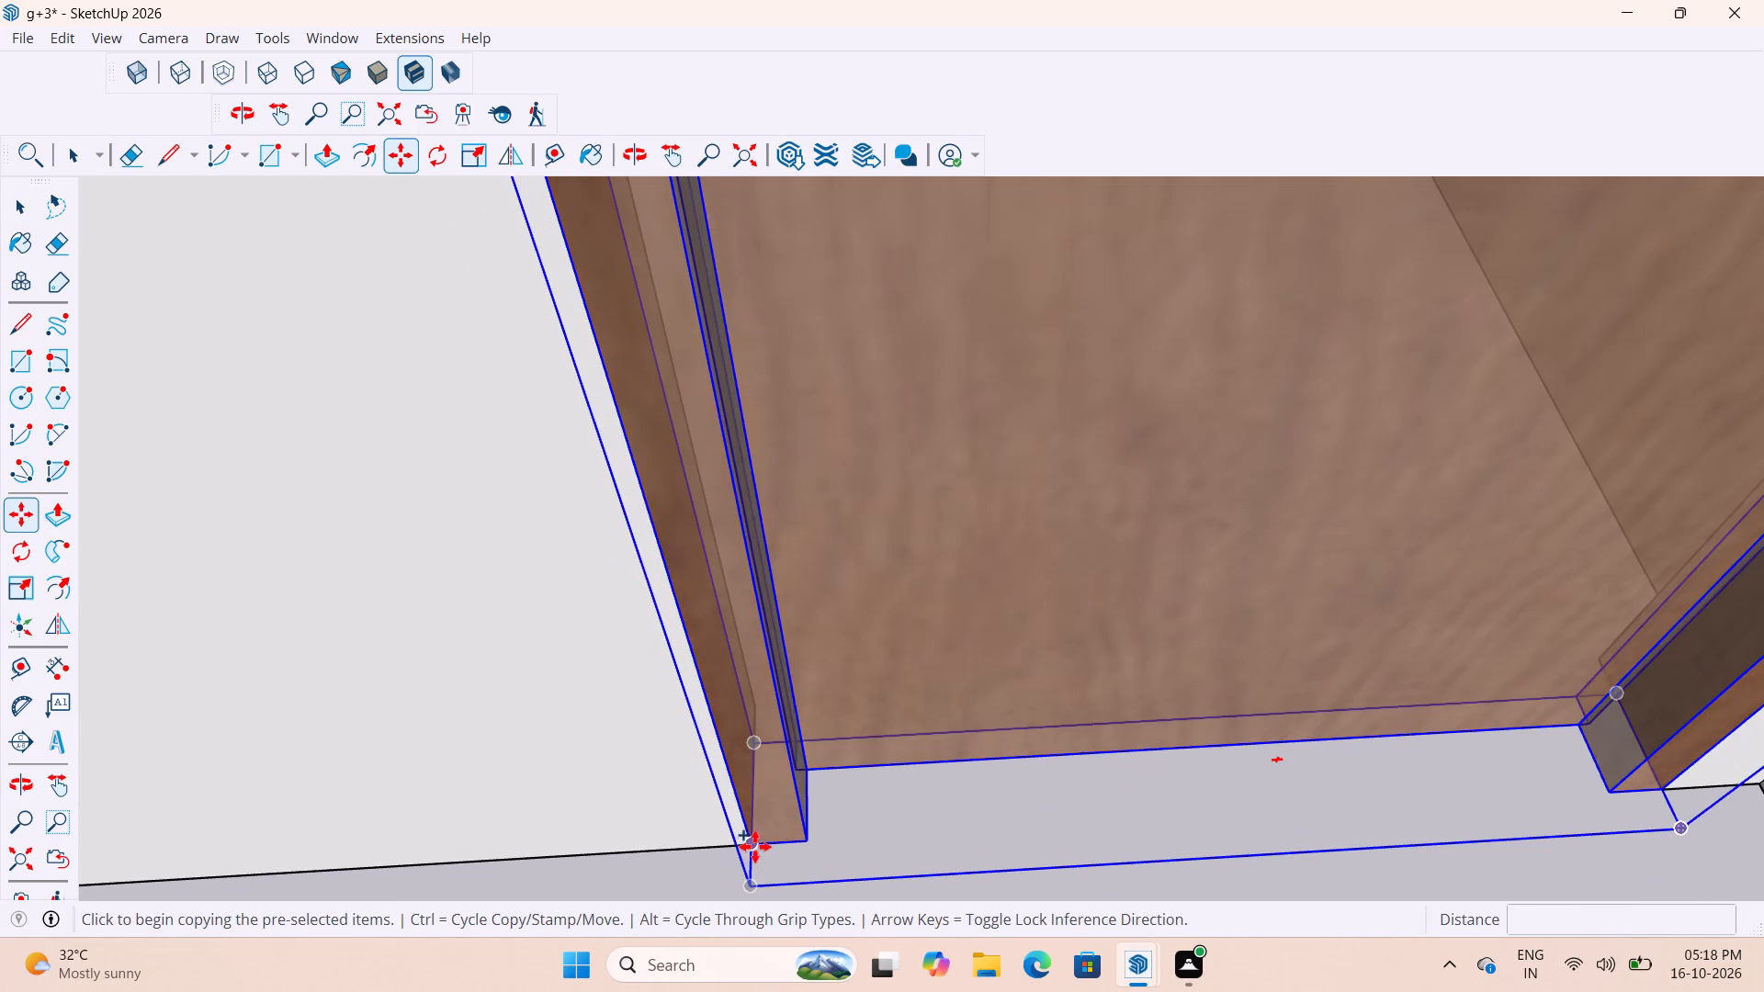
left_click(753, 843)
scroll(443, 694, "down", 19)
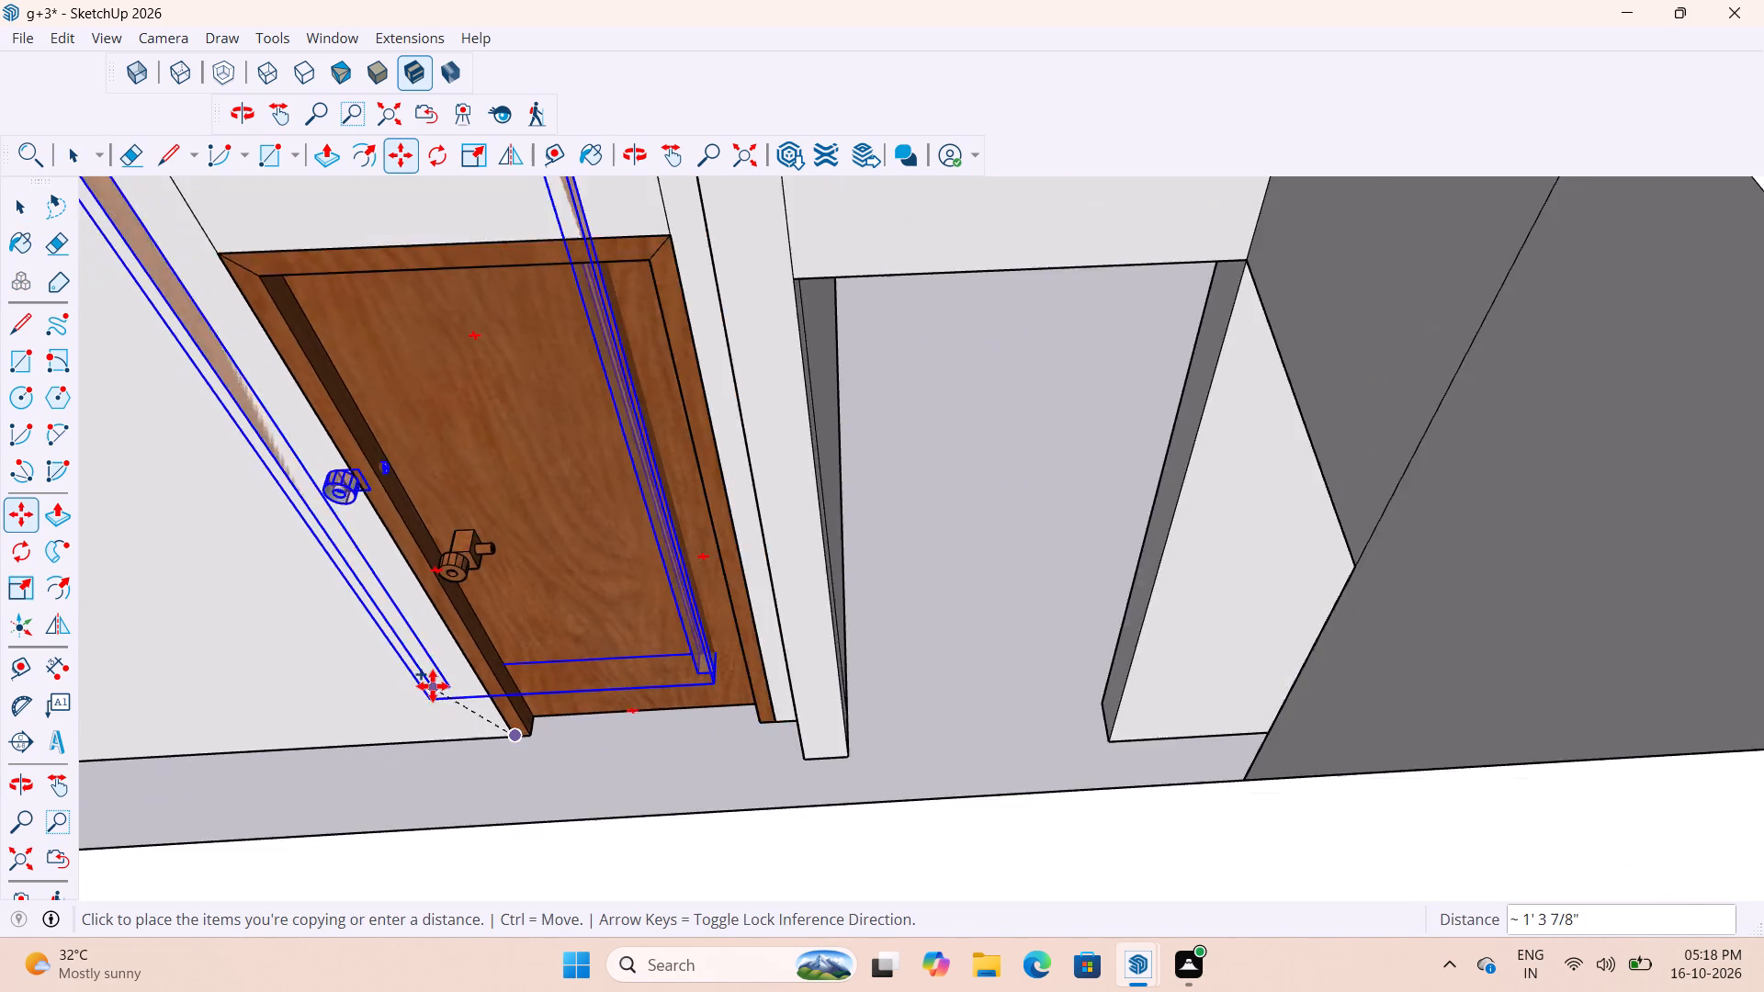
scroll(433, 686, "down", 4)
scroll(647, 701, "up", 12)
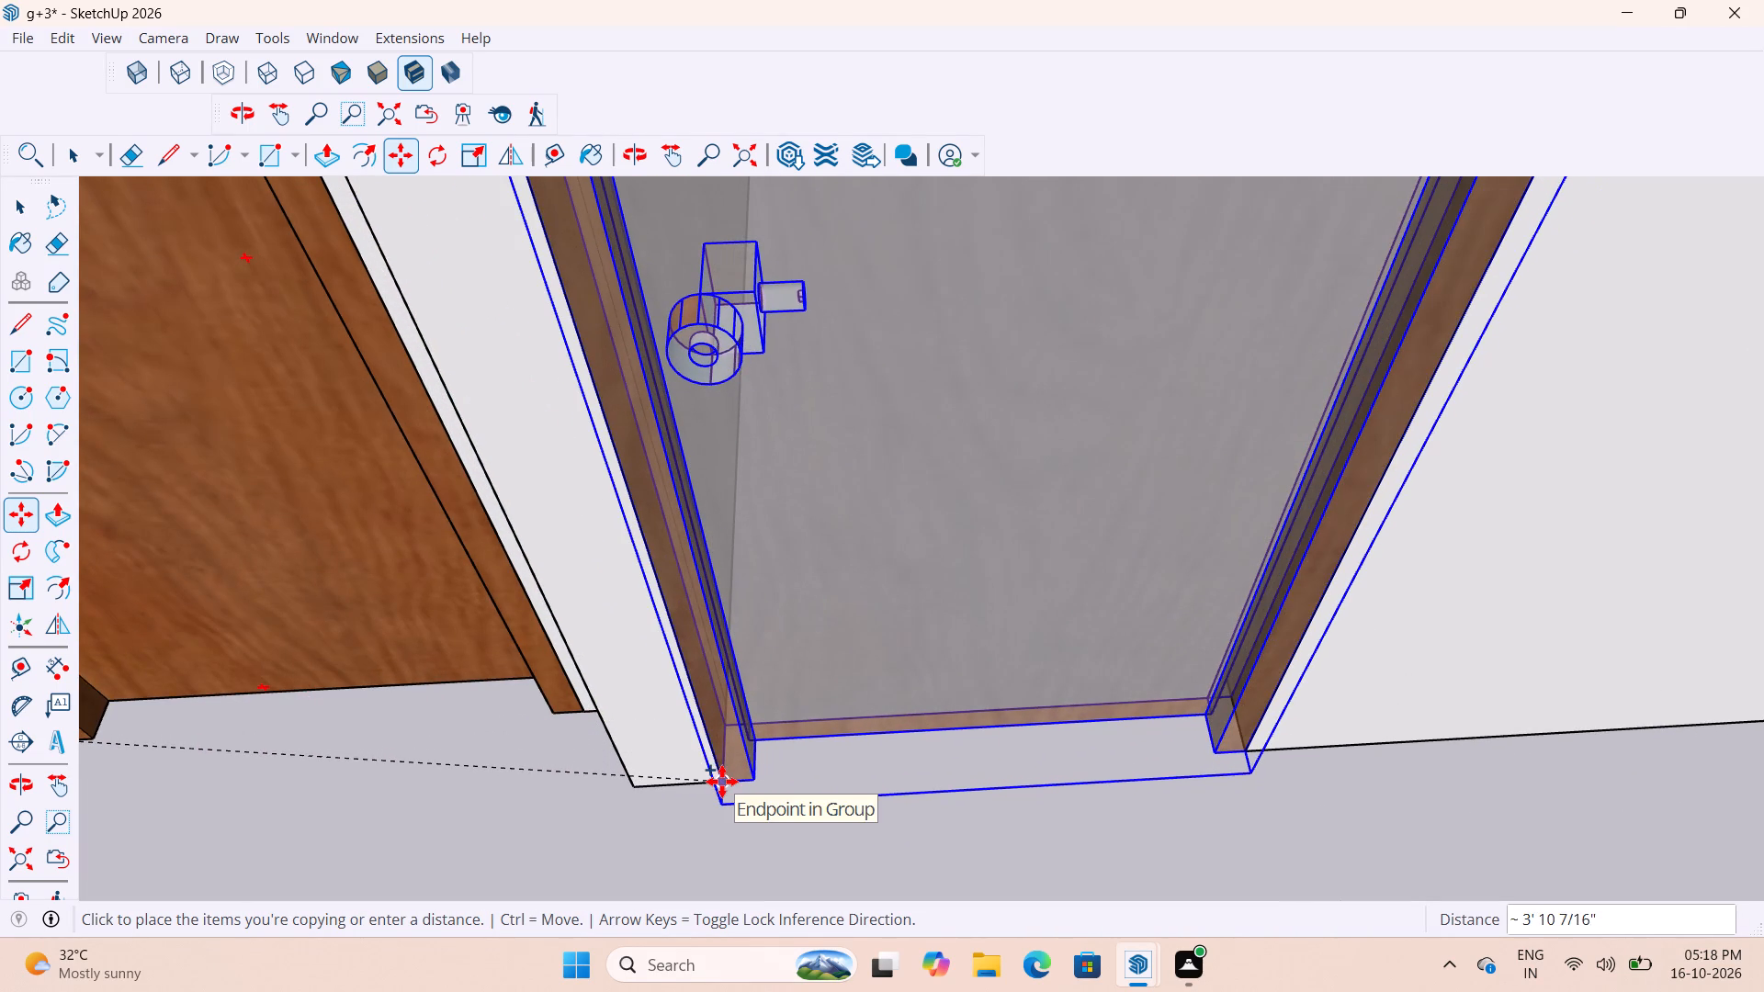
scroll(722, 782, "up", 8)
left_click(728, 773)
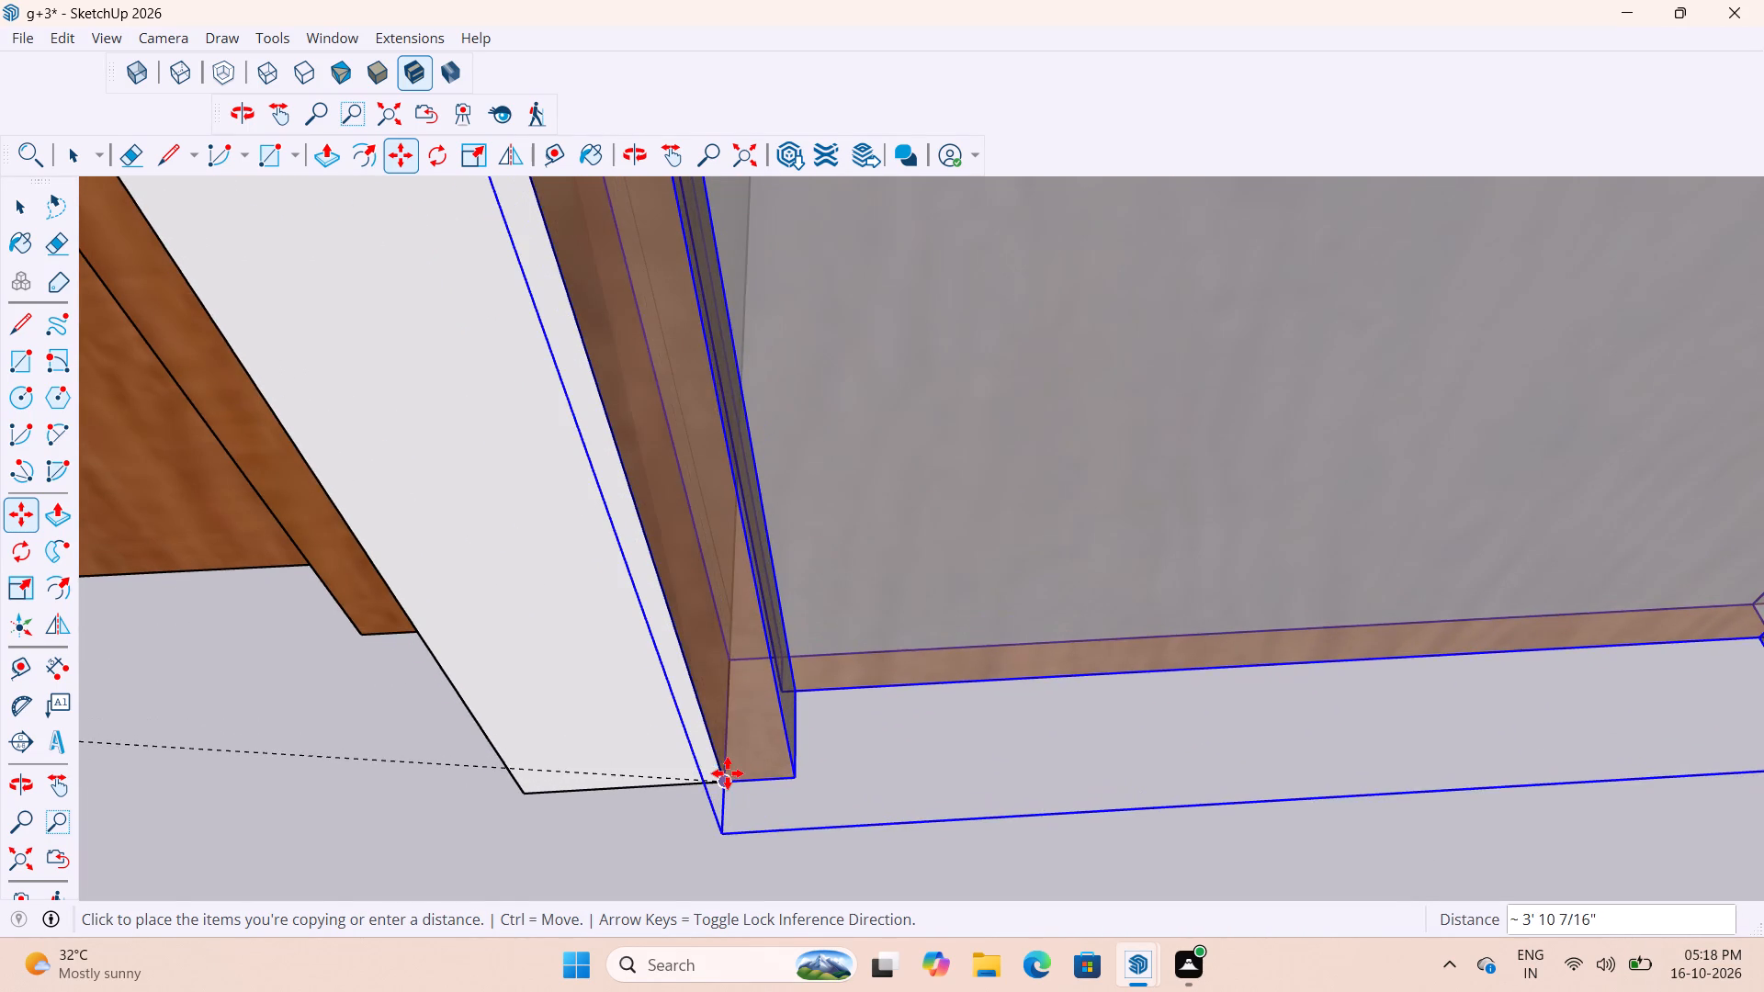
scroll(699, 753, "down", 11)
scroll(768, 736, "down", 20)
scroll(768, 736, "down", 3)
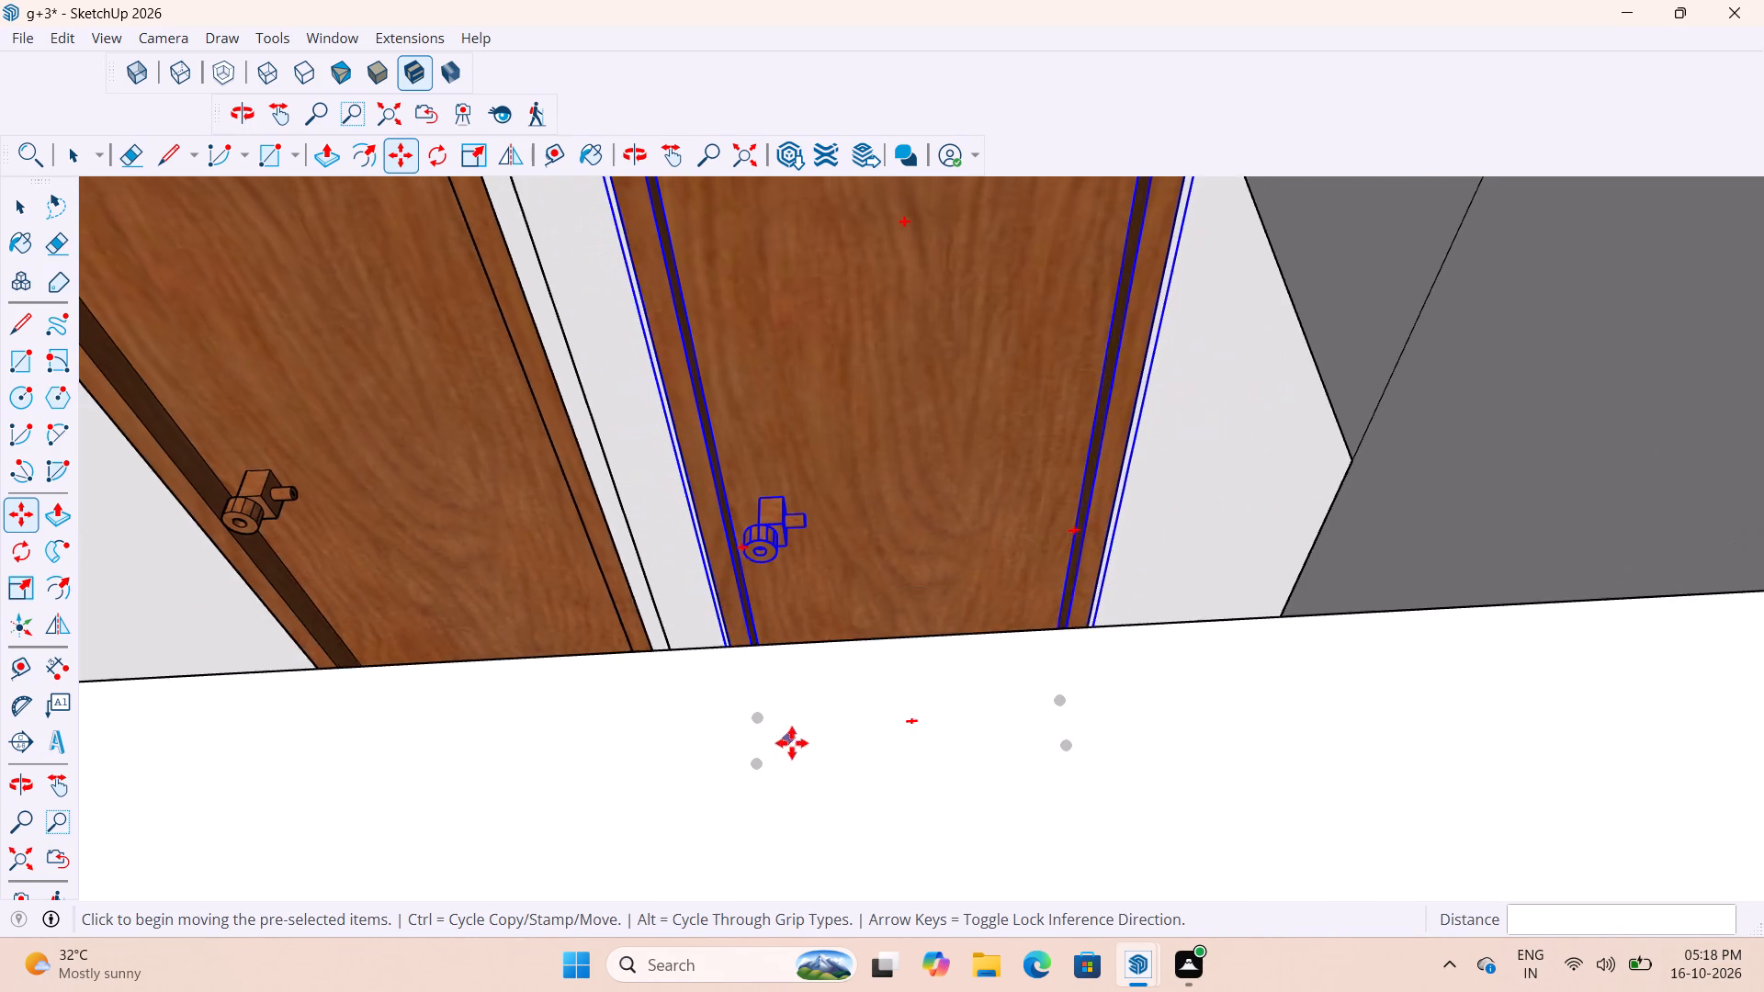
middle_click_drag(848, 651, 1262, 666)
scroll(1118, 569, "down", 11)
scroll(757, 559, "down", 6)
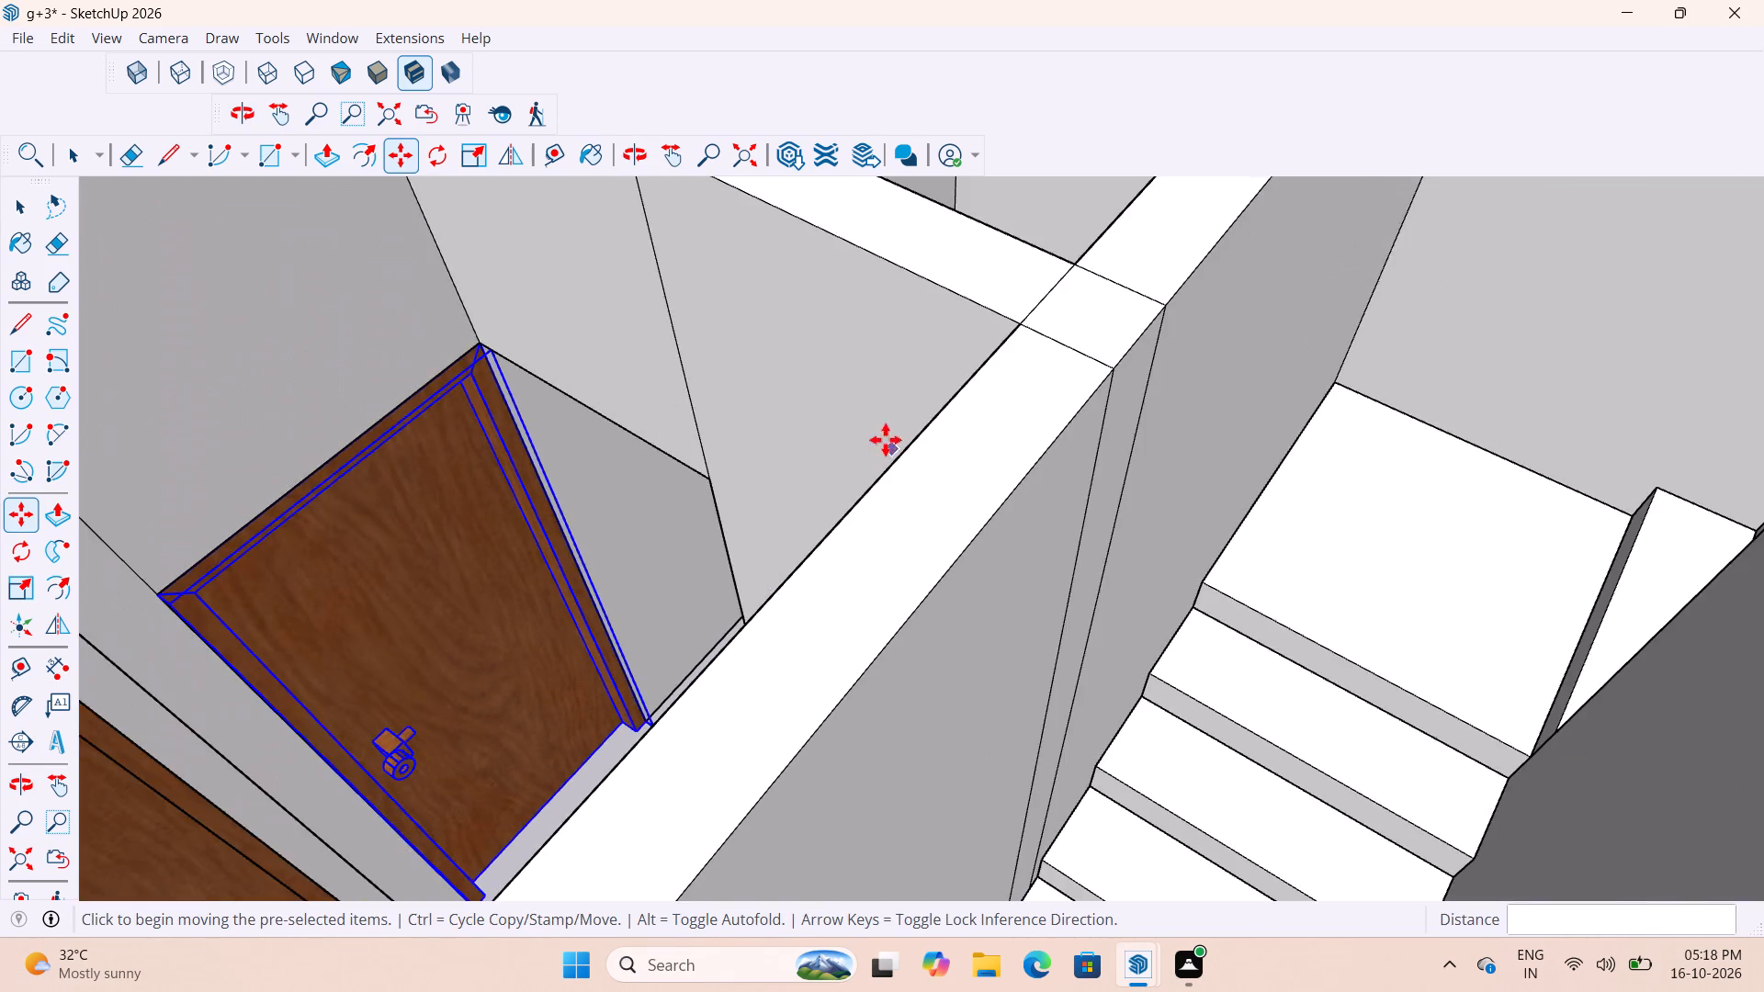
scroll(863, 455, "down", 6)
scroll(899, 524, "down", 6)
key("space")
key("space")
left_click(1486, 239)
Examine the copied door's side frames and underside against the jambs of its opening.
scroll(459, 648, "up", 2)
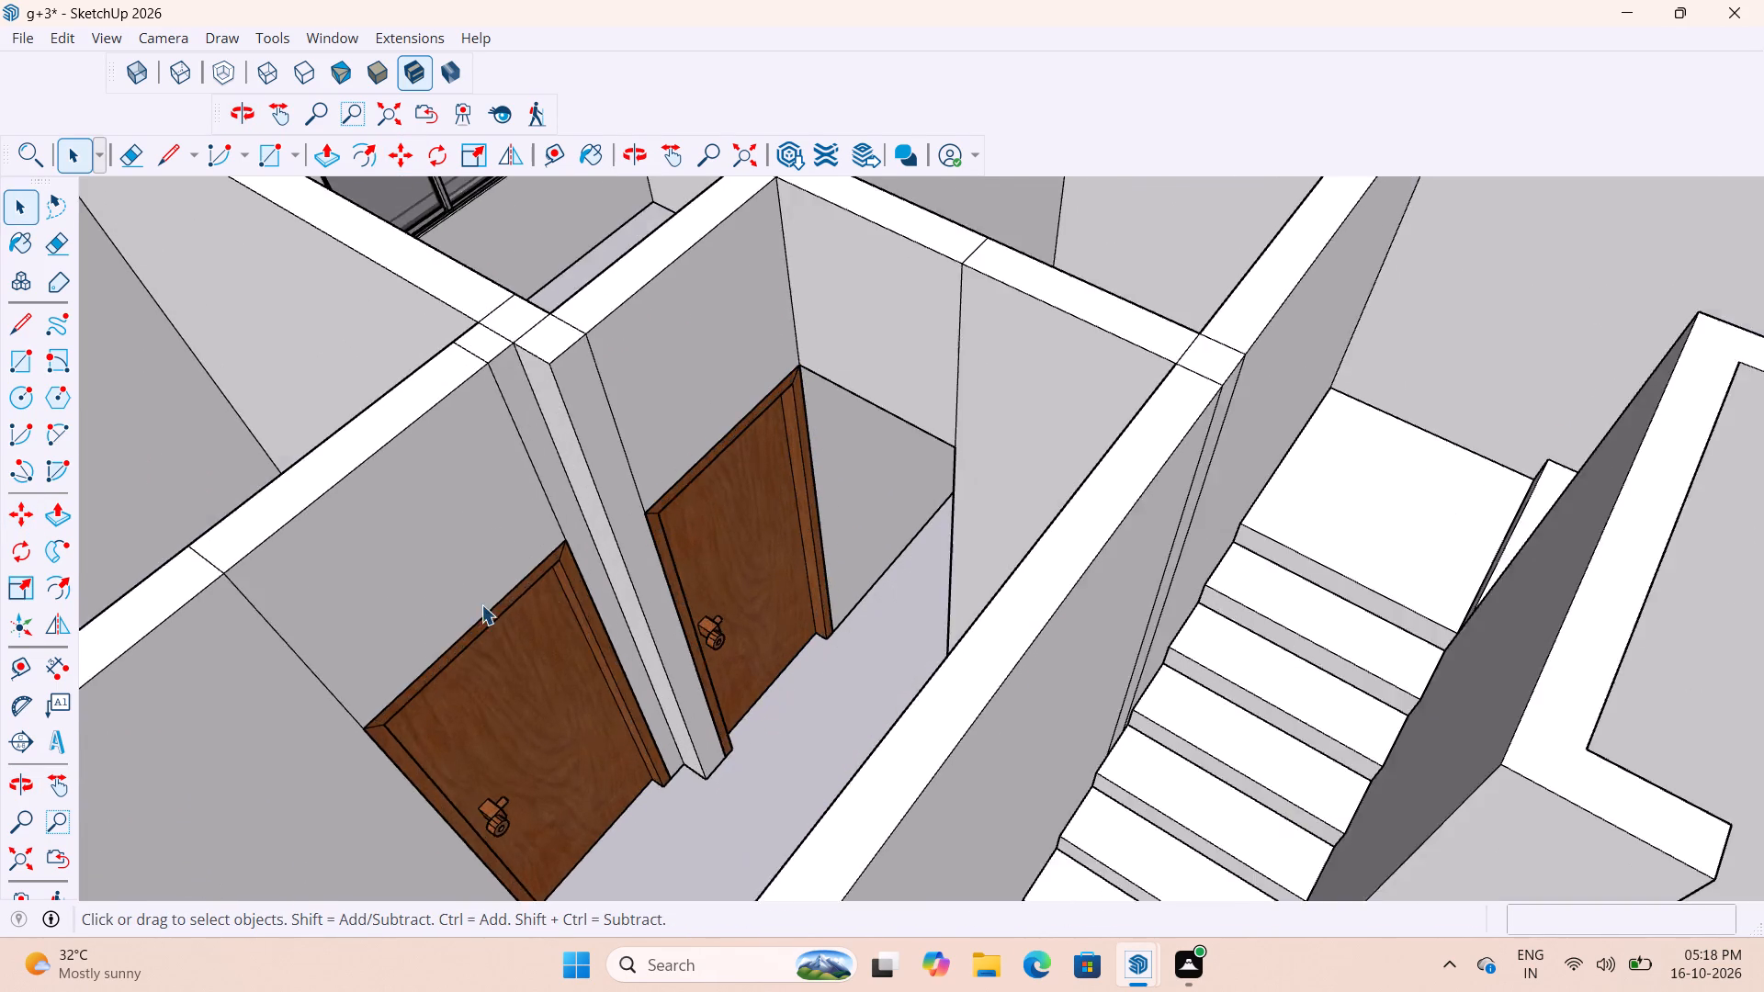
scroll(481, 604, "up", 7)
middle_click_drag(888, 736, 991, 426)
middle_click_drag(929, 753, 917, 727)
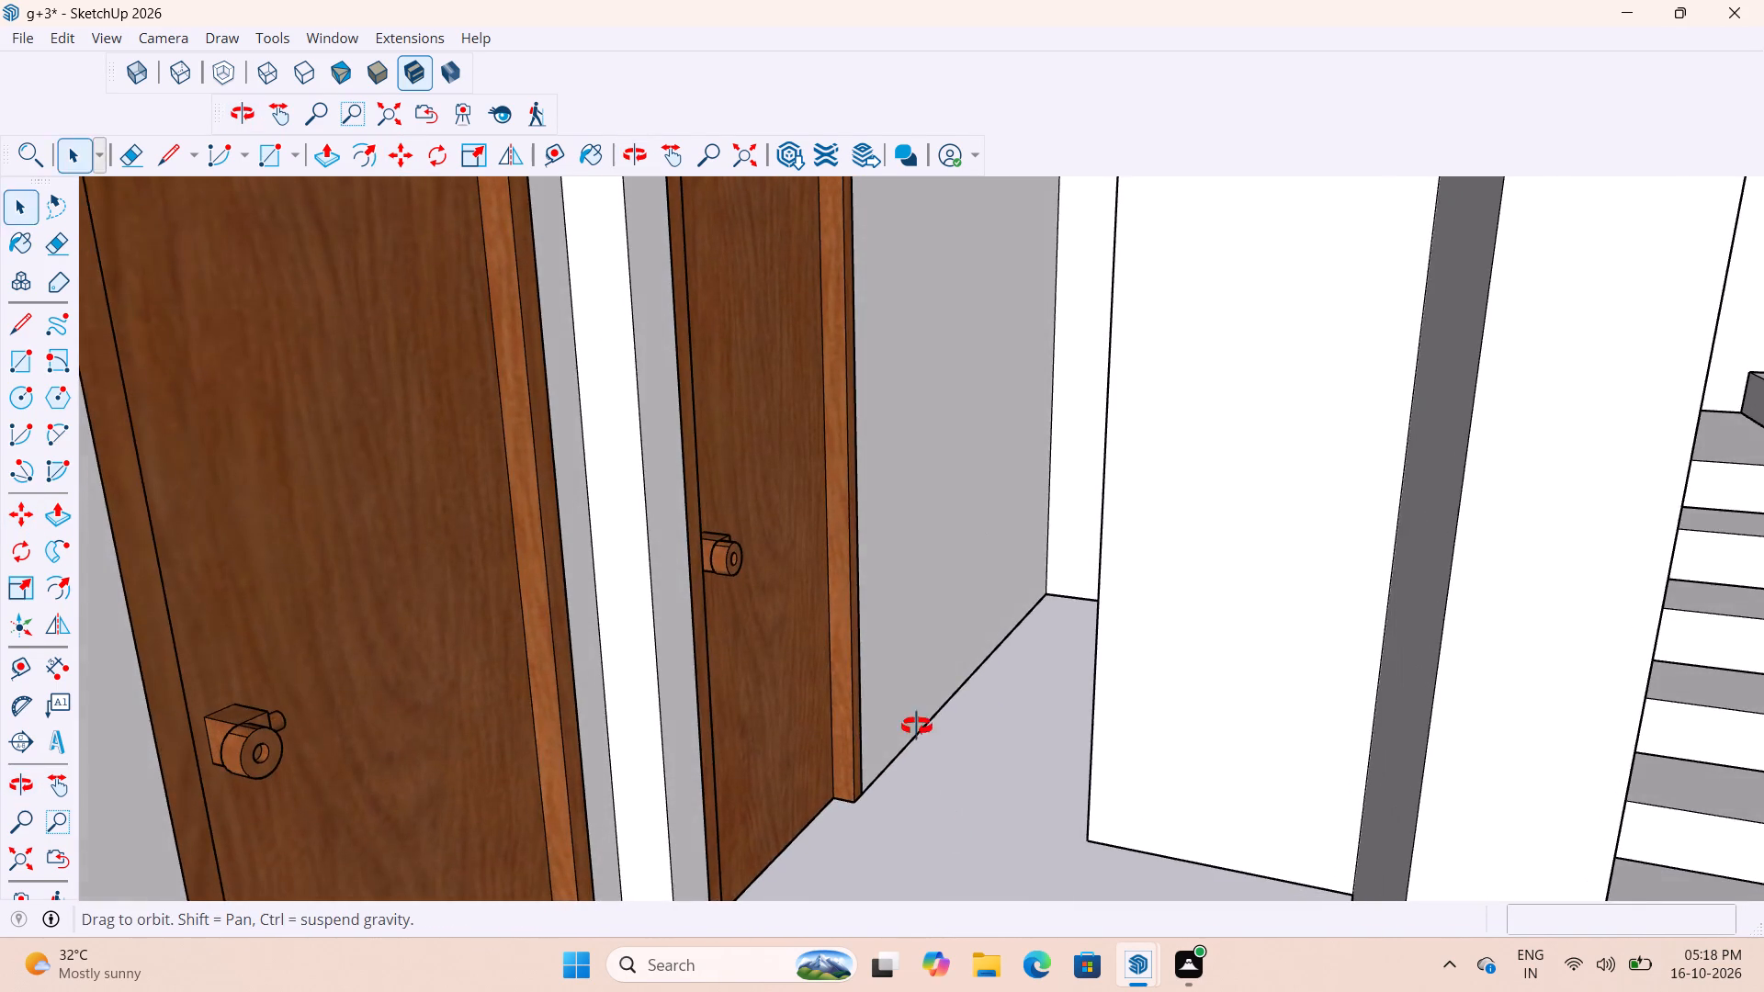
middle_click_drag(917, 727, 912, 423)
scroll(653, 547, "up", 7)
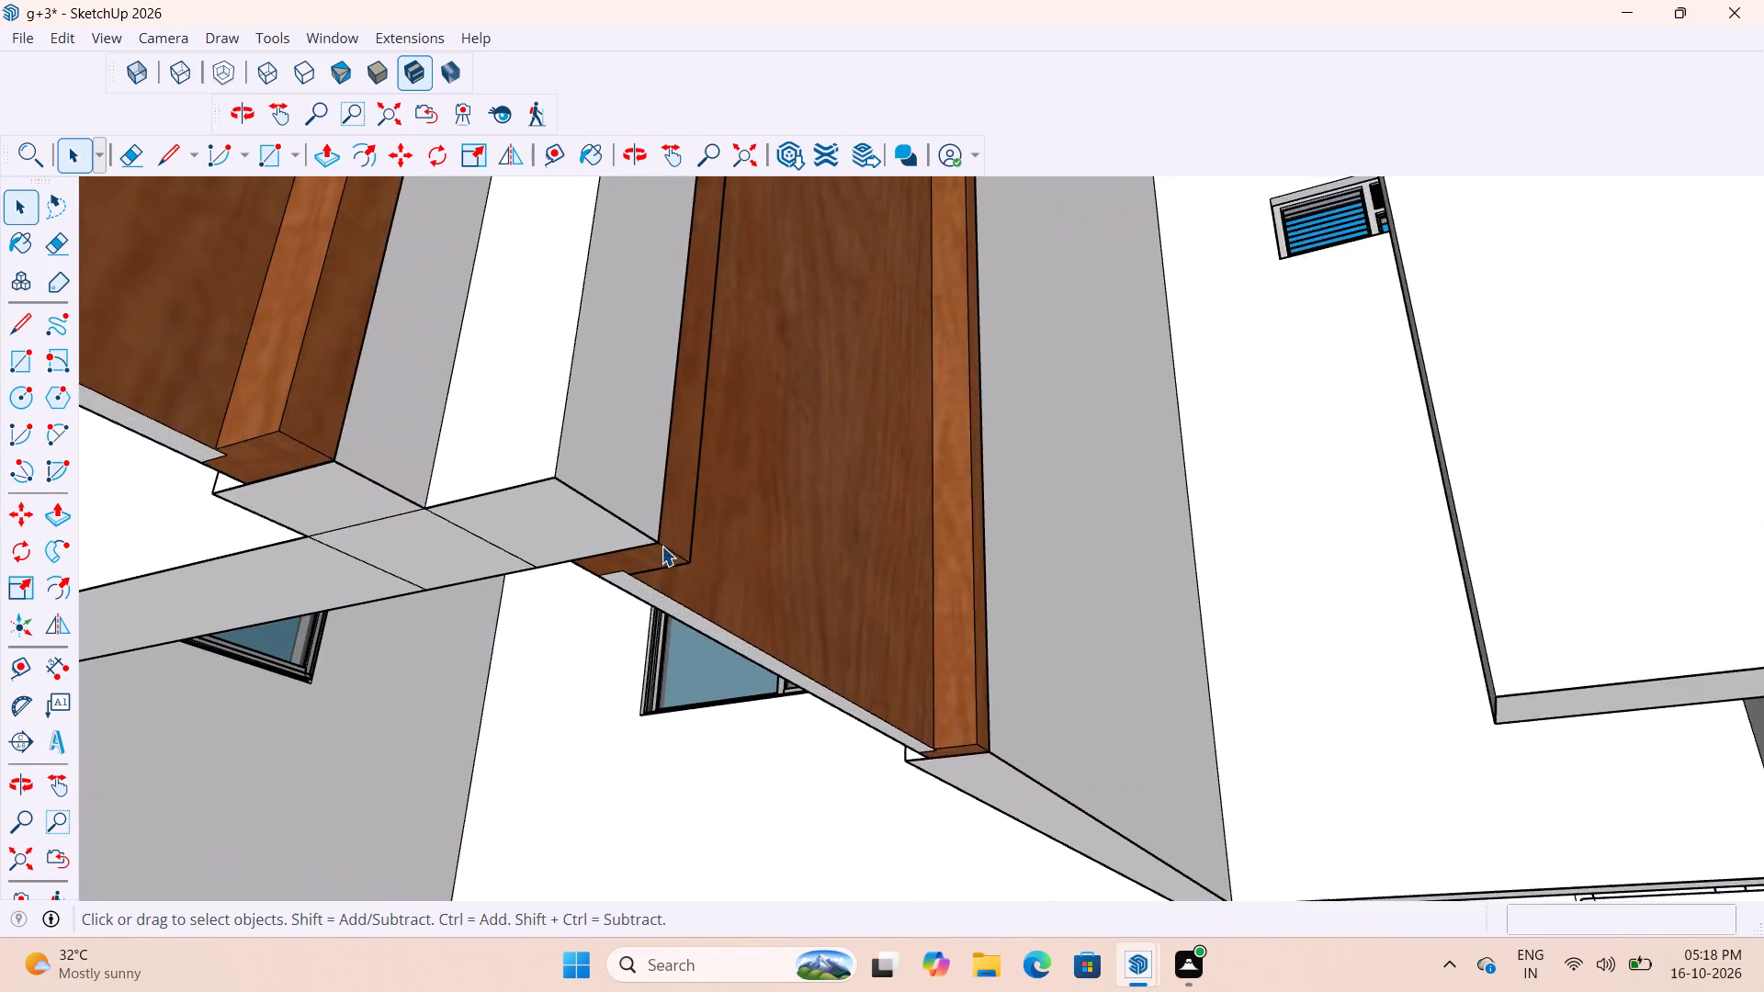
scroll(661, 546, "up", 5)
middle_click_drag(659, 544, 507, 943)
scroll(881, 681, "down", 20)
scroll(881, 681, "down", 9)
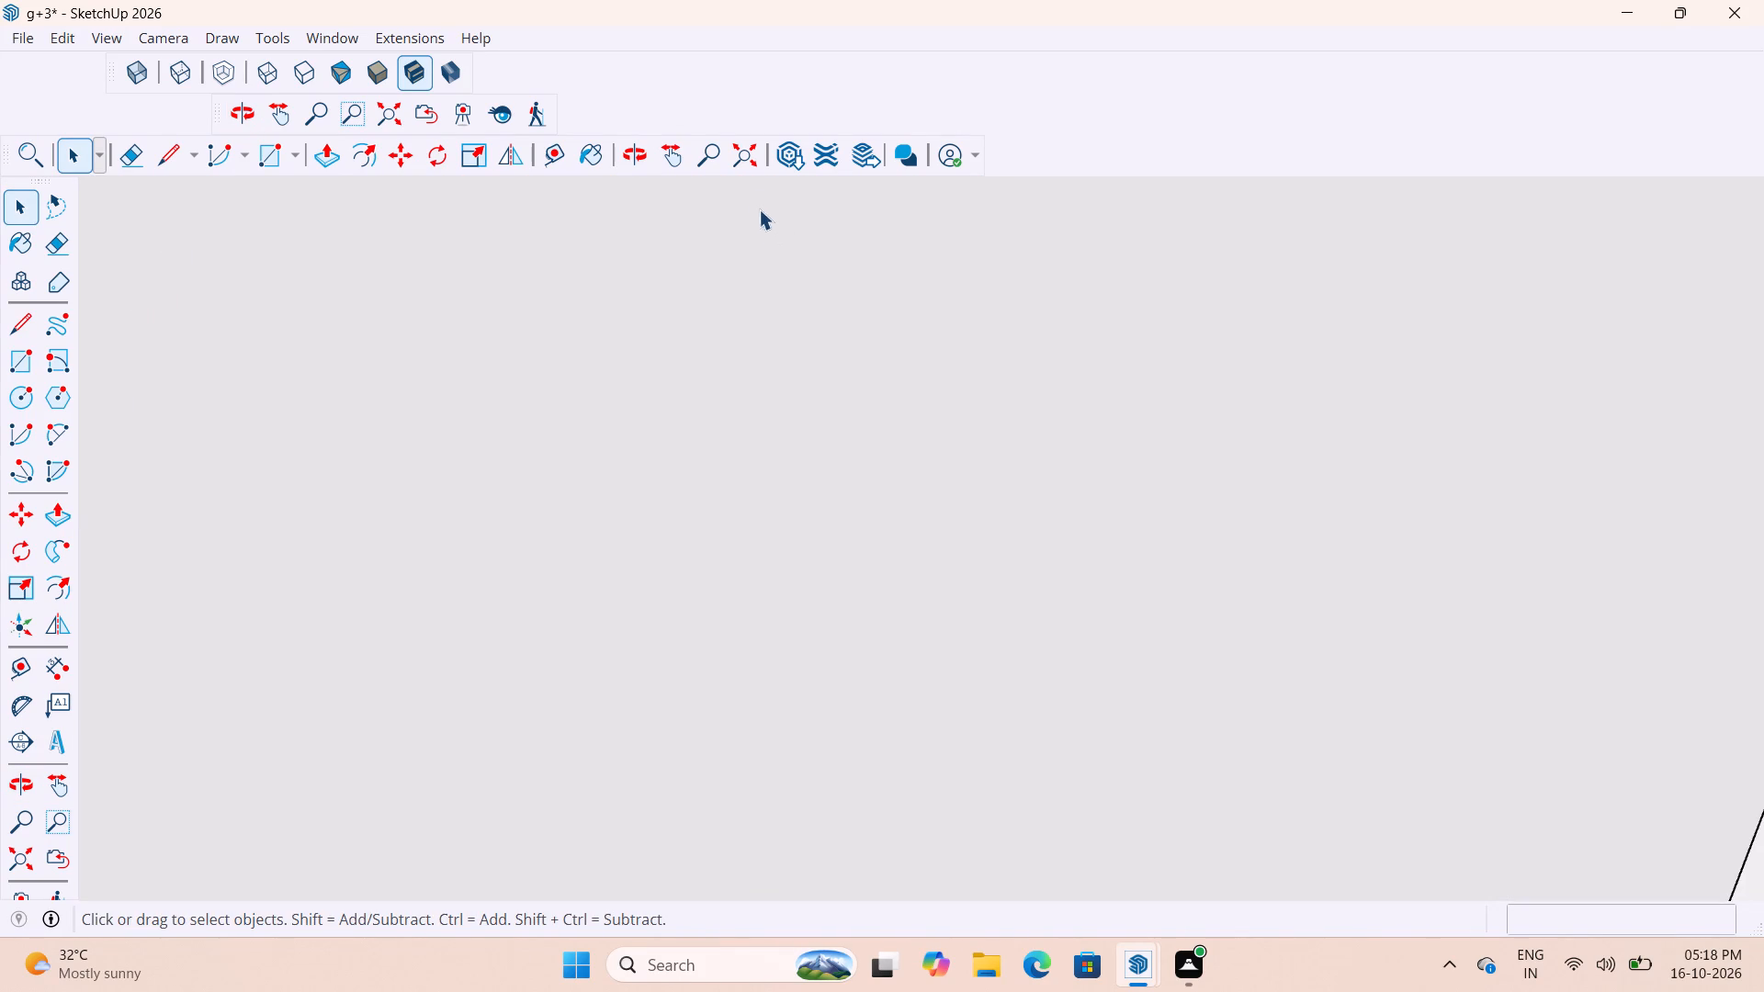
Examine the two adjacent internal doors from several sides and compare how they sit in their openings.
left_click(741, 159)
middle_click_drag(1138, 518, 671, 803)
scroll(831, 329, "up", 3)
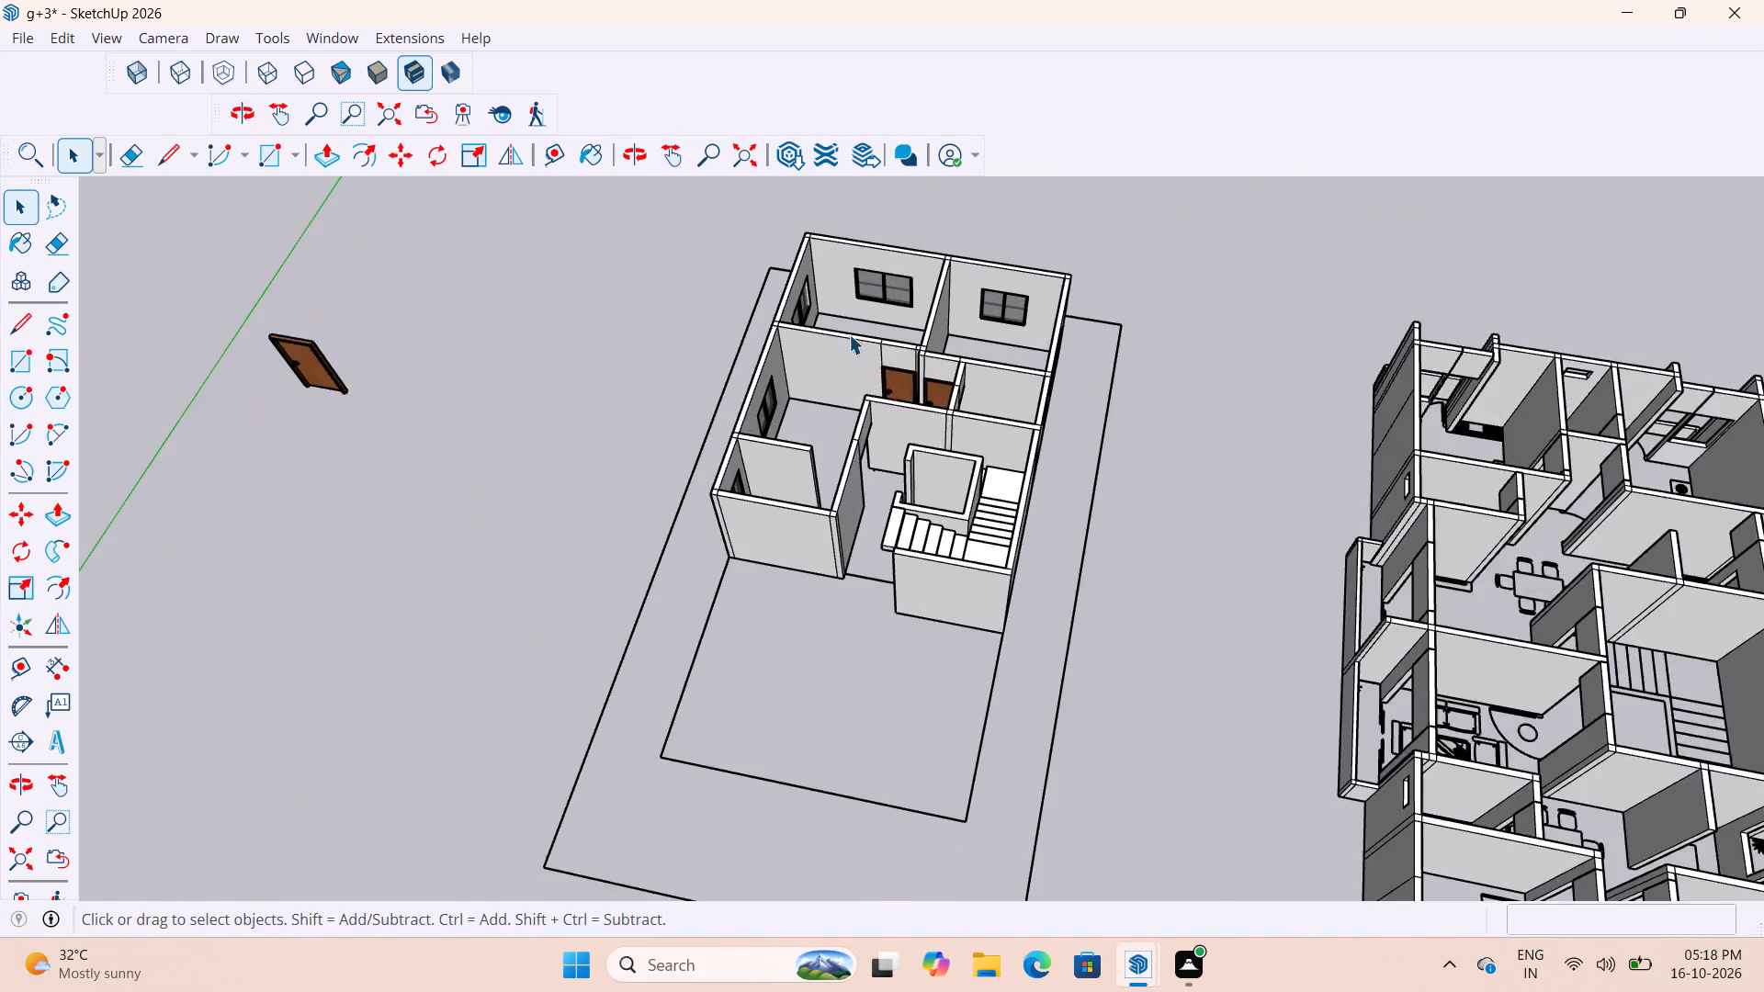
scroll(849, 334, "up", 20)
scroll(849, 334, "up", 5)
scroll(1094, 505, "down", 6)
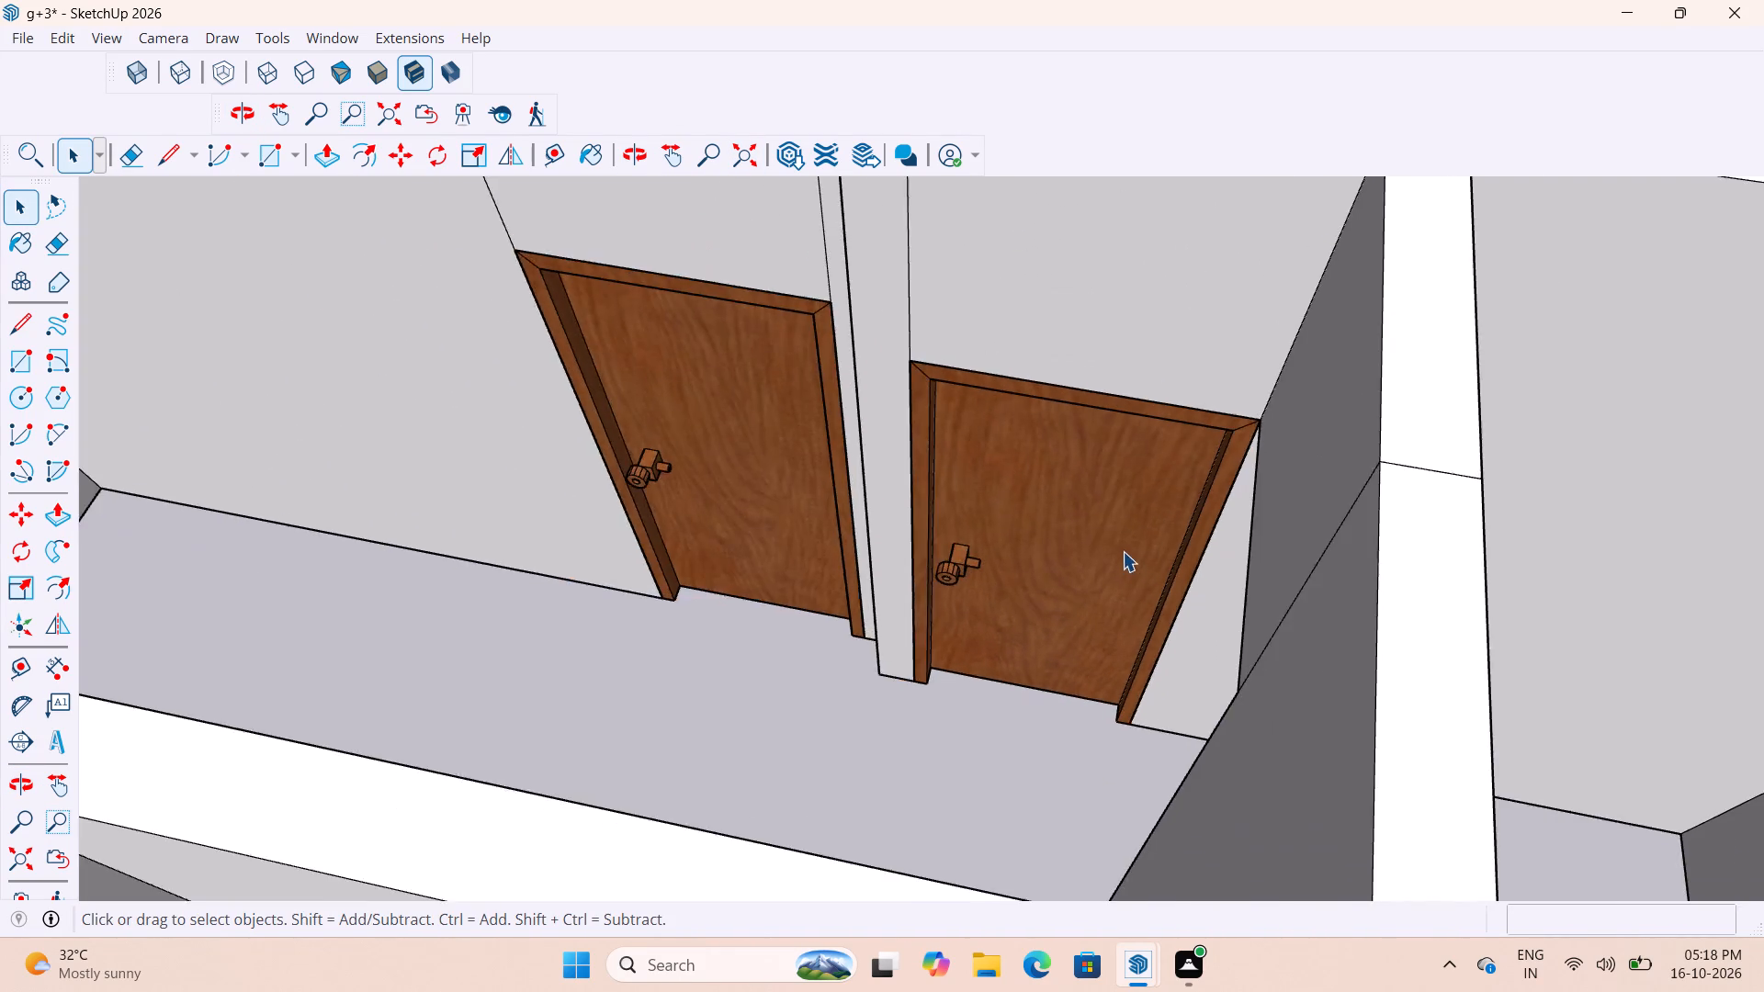
scroll(1123, 551, "down", 4)
scroll(1008, 547, "up", 12)
scroll(852, 581, "down", 7)
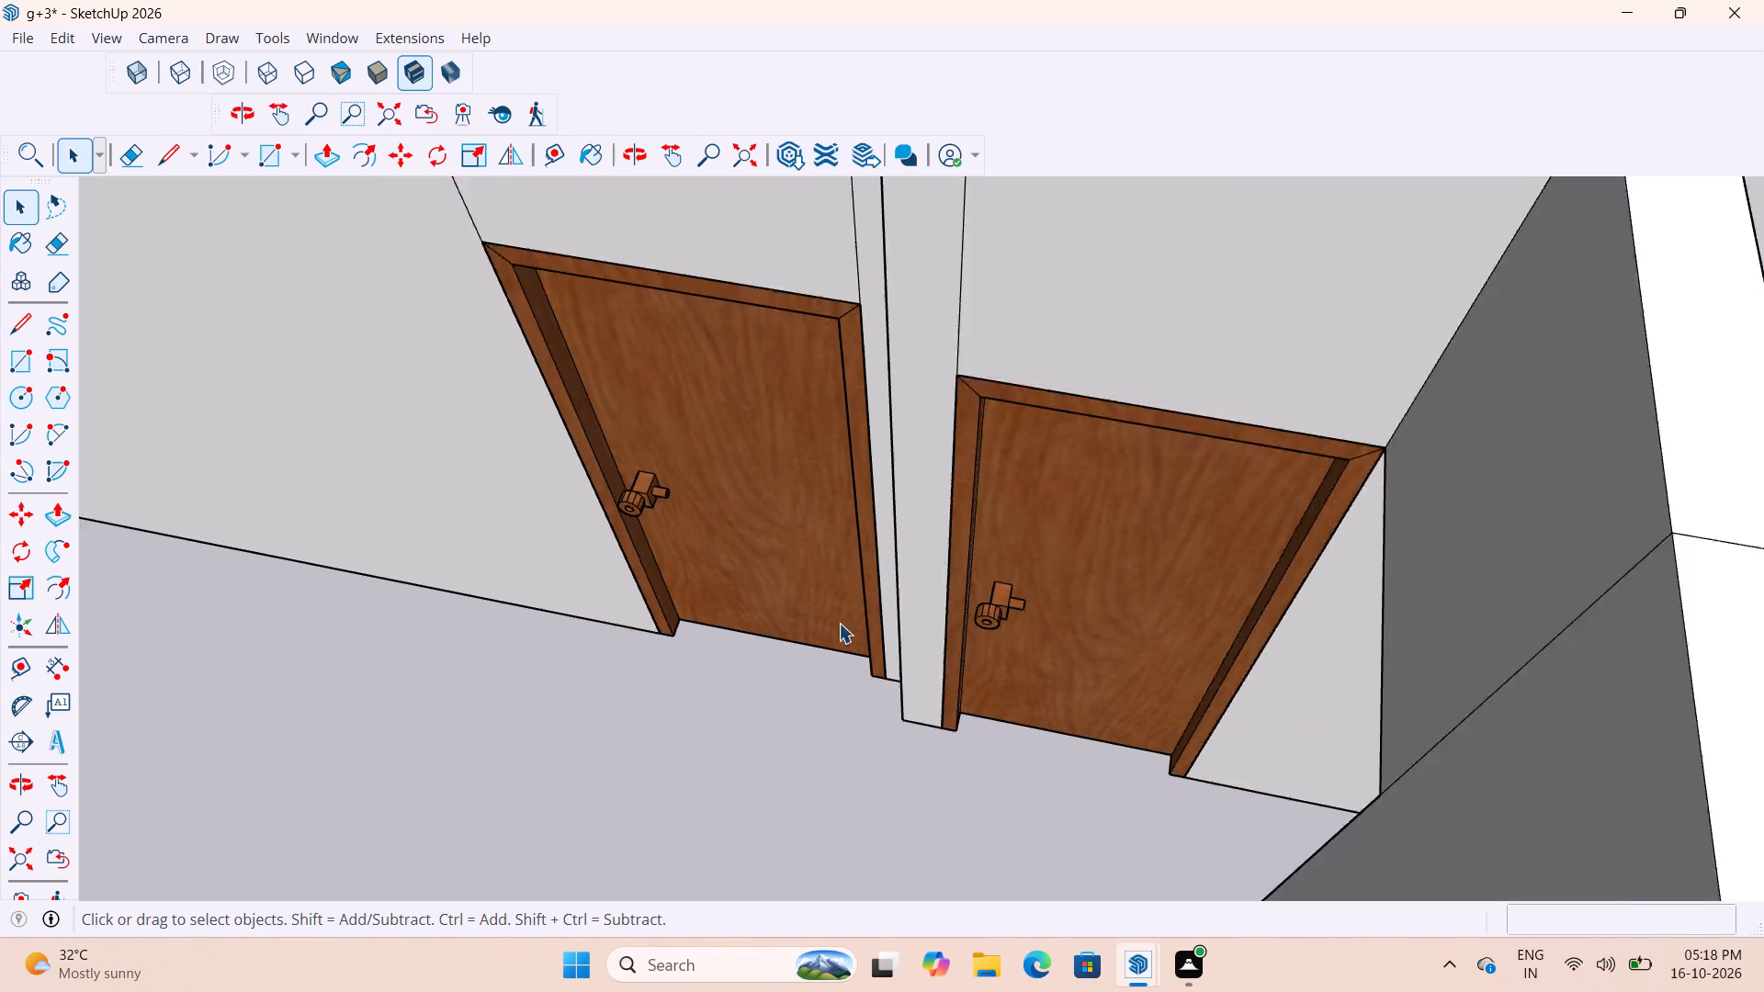
scroll(839, 623, "down", 7)
middle_click_drag(918, 598, 990, 619)
scroll(923, 367, "down", 5)
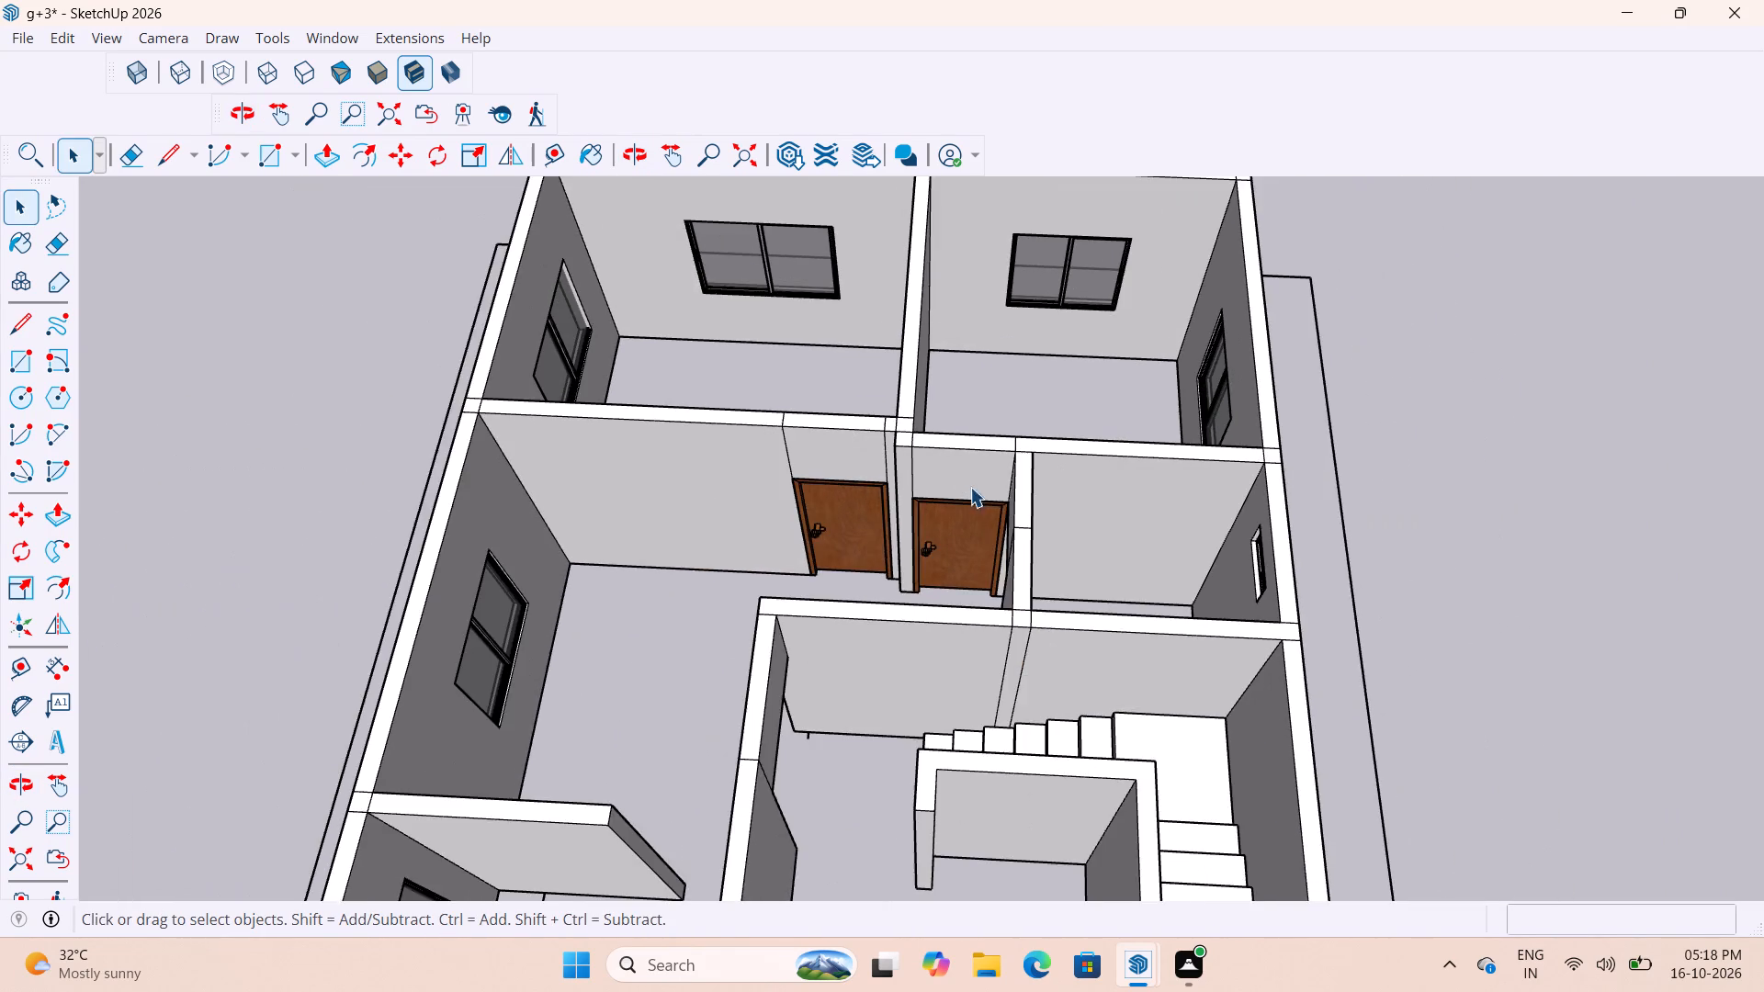
scroll(972, 489, "up", 4)
middle_click_drag(1012, 498, 1561, 457)
scroll(1025, 553, "up", 4)
scroll(989, 558, "down", 4)
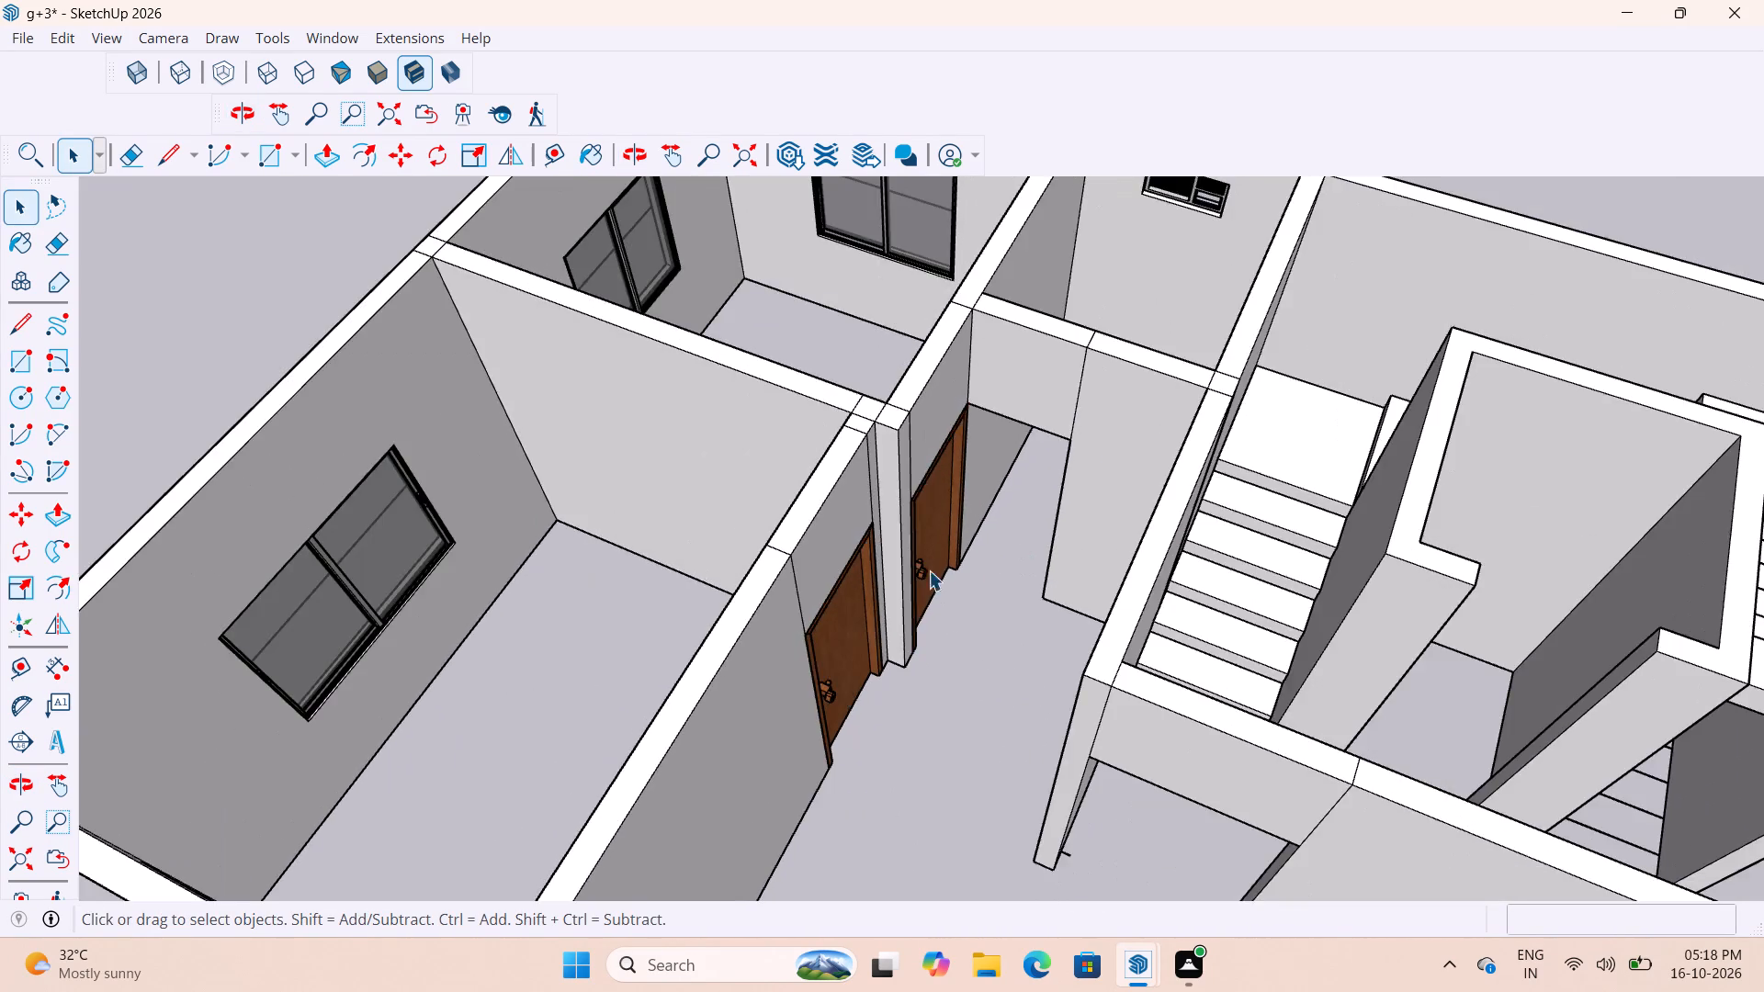
scroll(929, 570, "down", 14)
middle_click_drag(1042, 600, 718, 602)
scroll(797, 476, "down", 6)
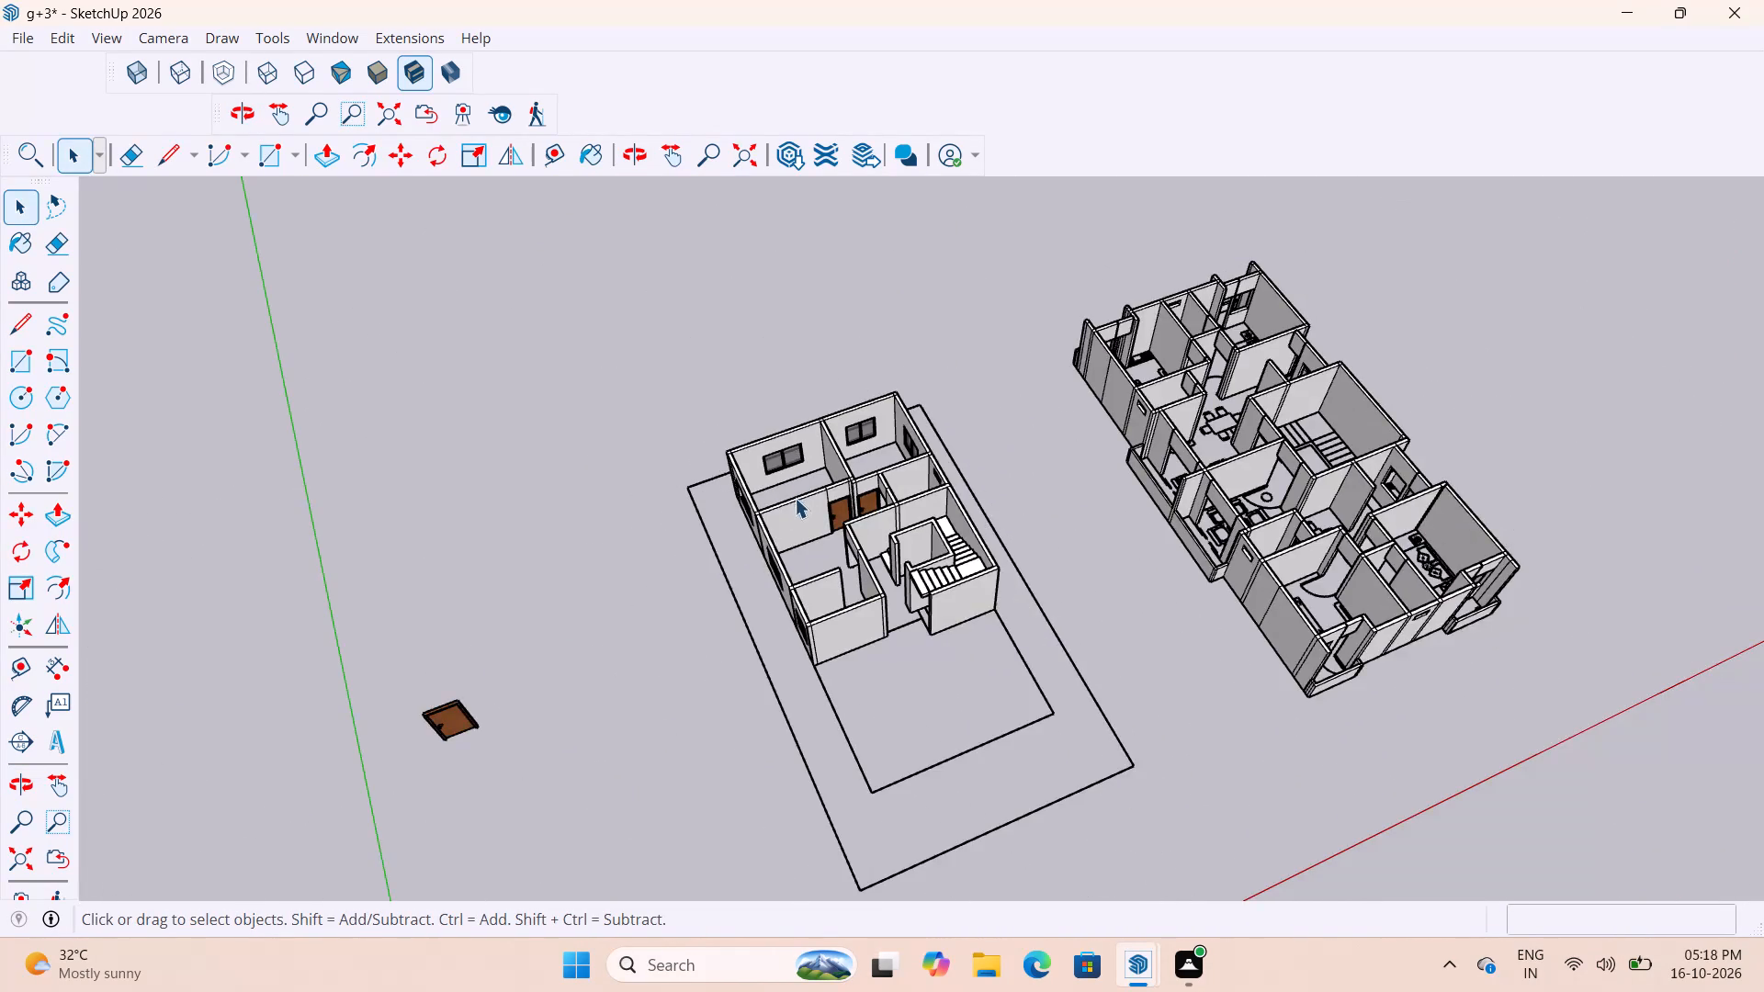
scroll(782, 509, "up", 20)
scroll(782, 509, "up", 4)
scroll(888, 455, "up", 4)
scroll(1197, 387, "down", 6)
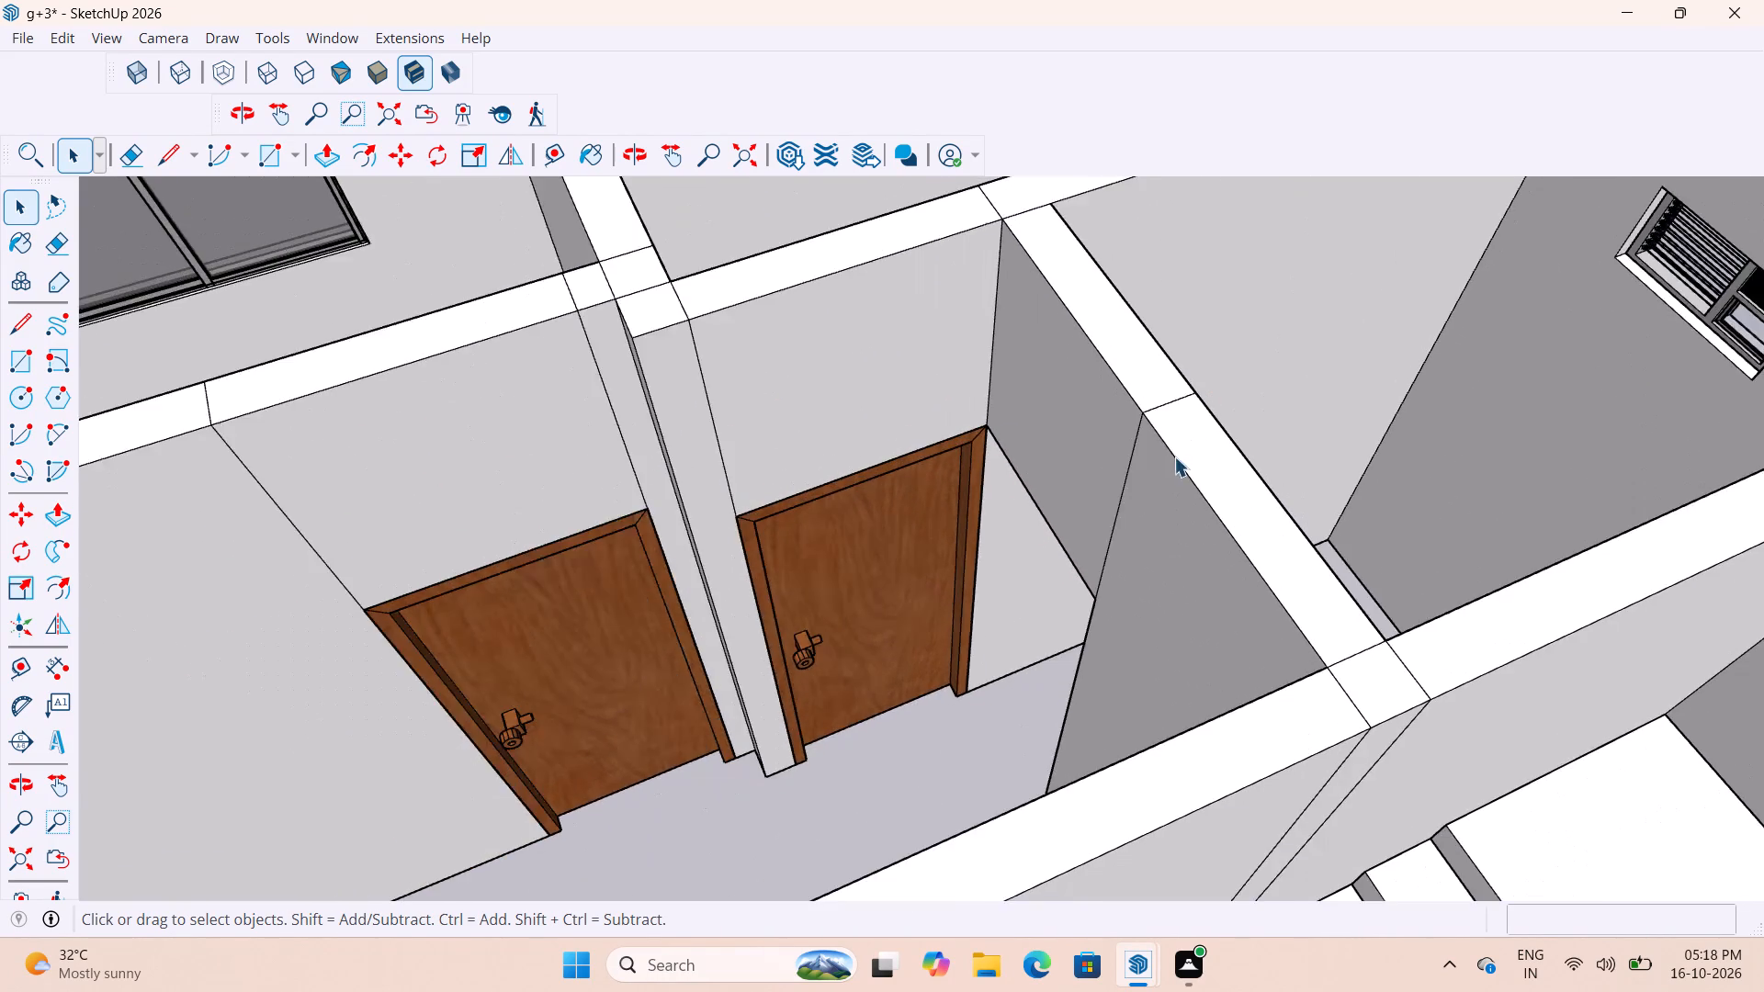
Examine the whole floor from the outside and above, checking the windows, the two fitted internal doors and the remaining empty openings.
scroll(1172, 432, "down", 11)
scroll(1069, 457, "down", 6)
middle_click_drag(1151, 499, 1008, 462)
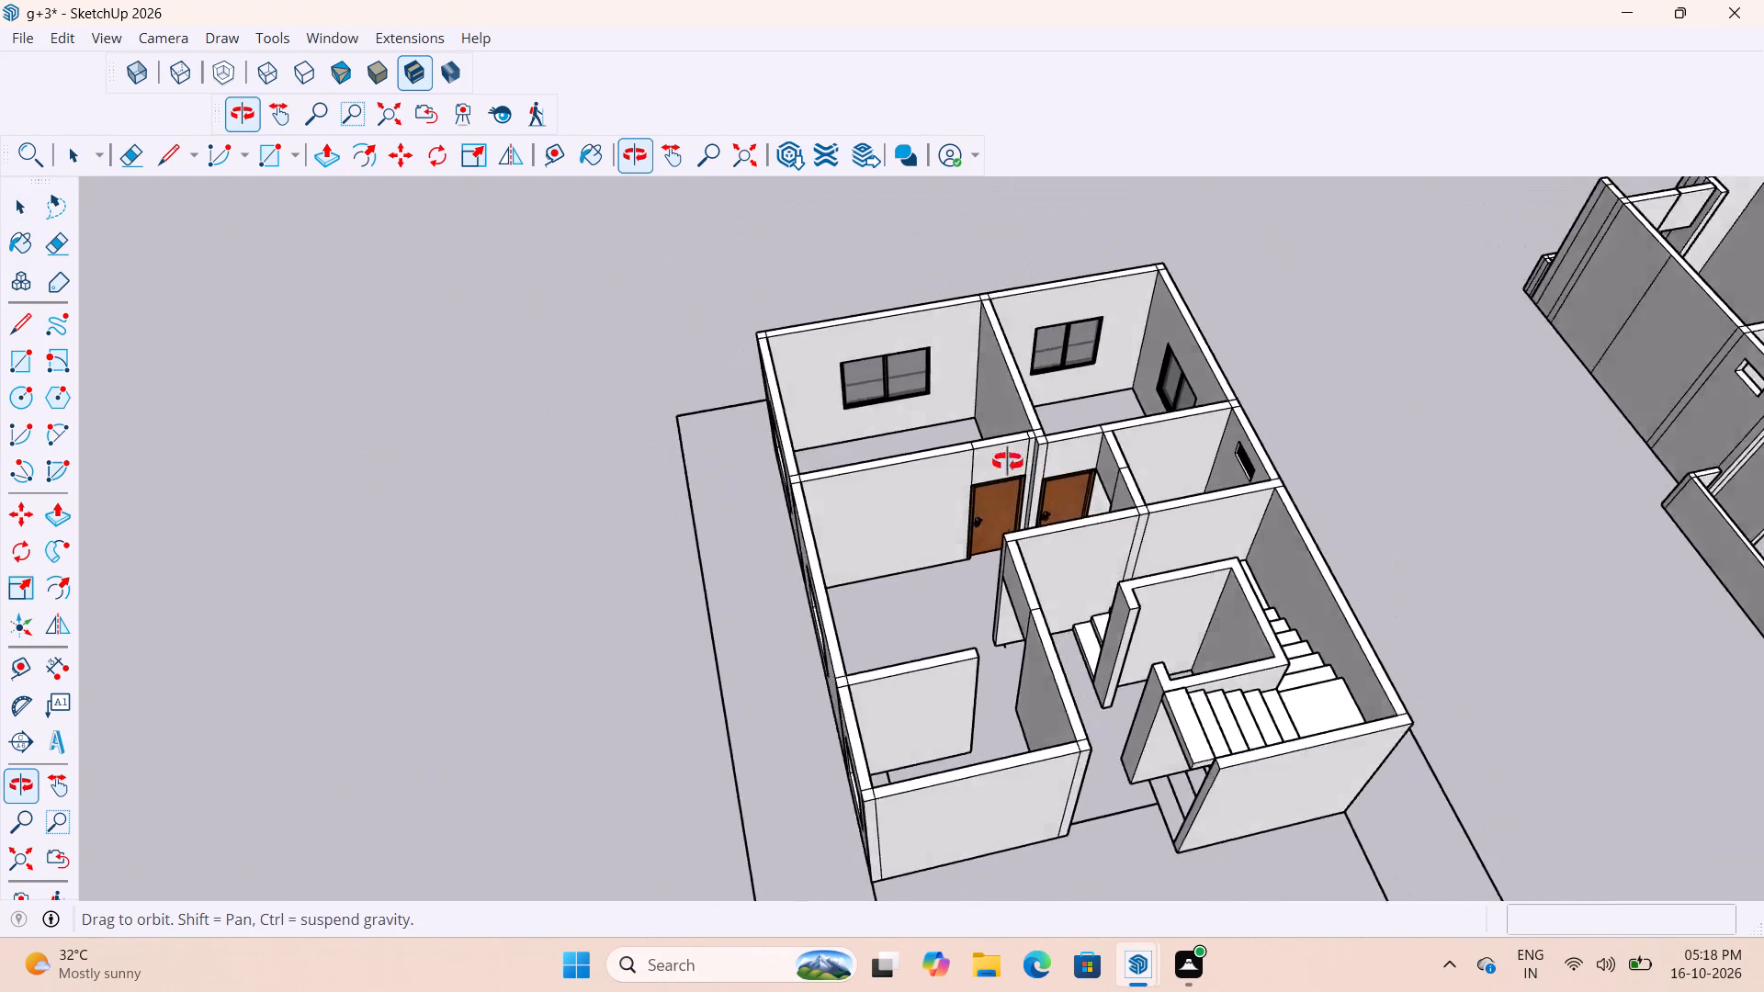
middle_click_drag(1008, 462, 928, 434)
scroll(867, 528, "up", 3)
middle_click_drag(1068, 405, 1521, 229)
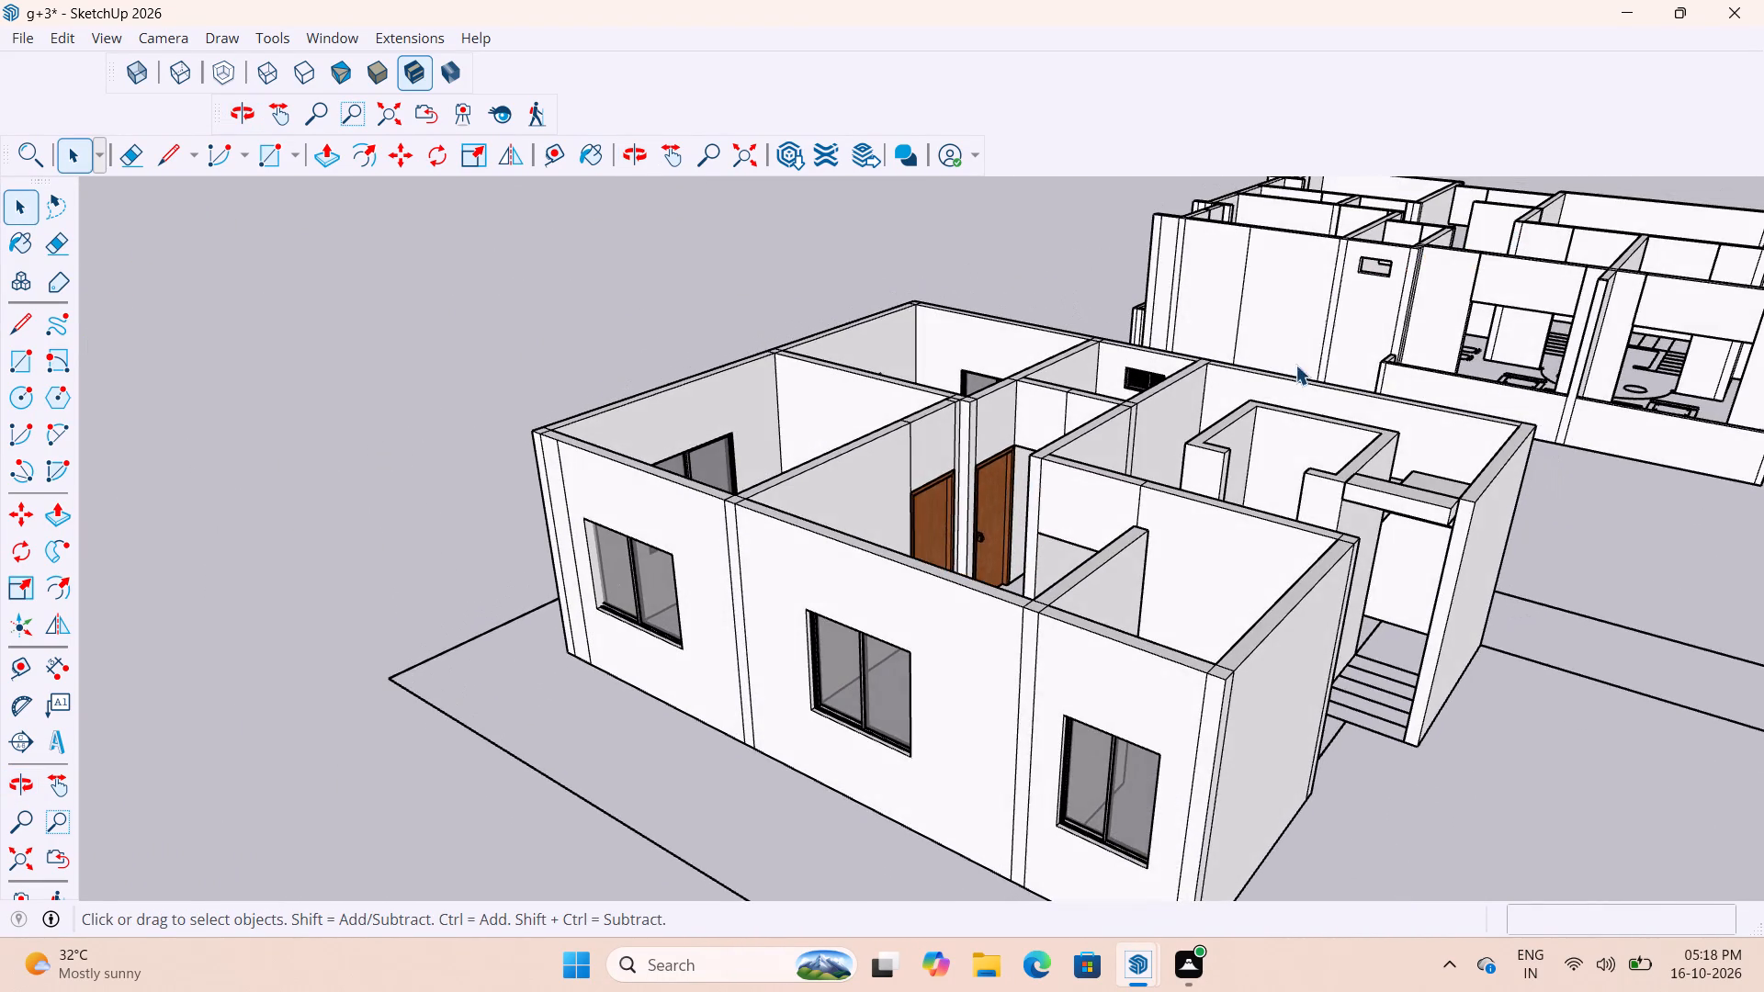
scroll(686, 673, "up", 7)
scroll(557, 553, "down", 6)
scroll(606, 498, "down", 6)
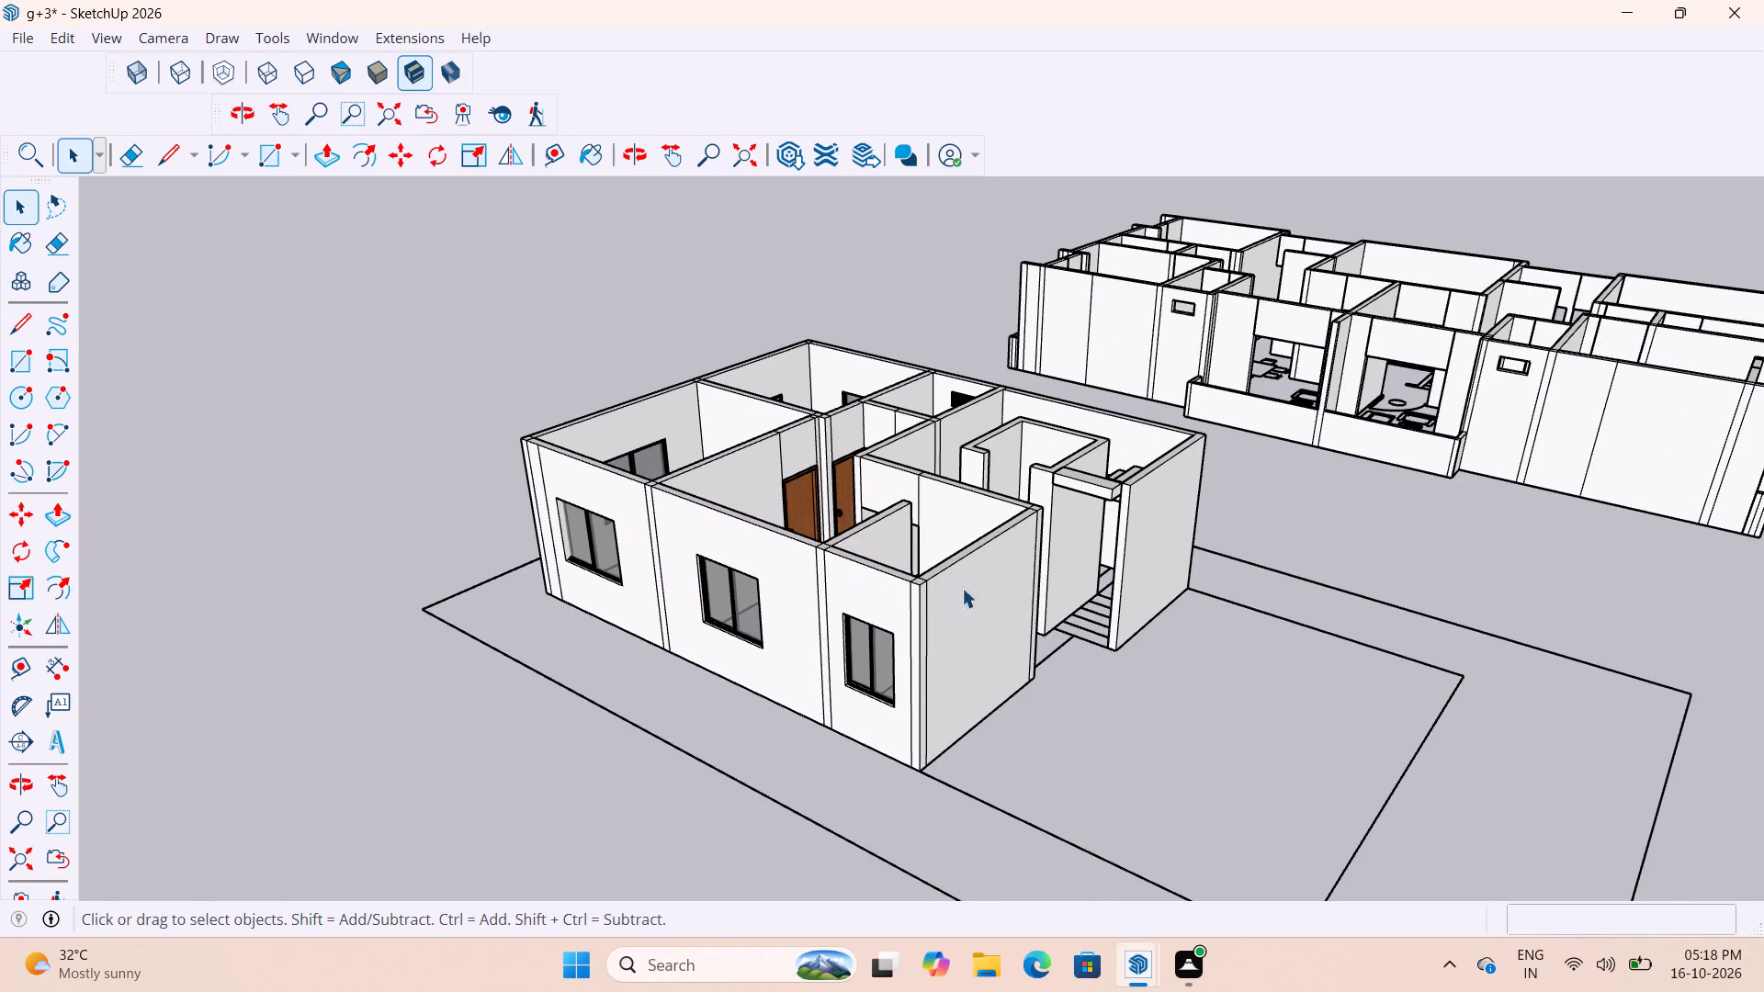
scroll(1060, 569, "down", 7)
middle_click_drag(1024, 589, 613, 613)
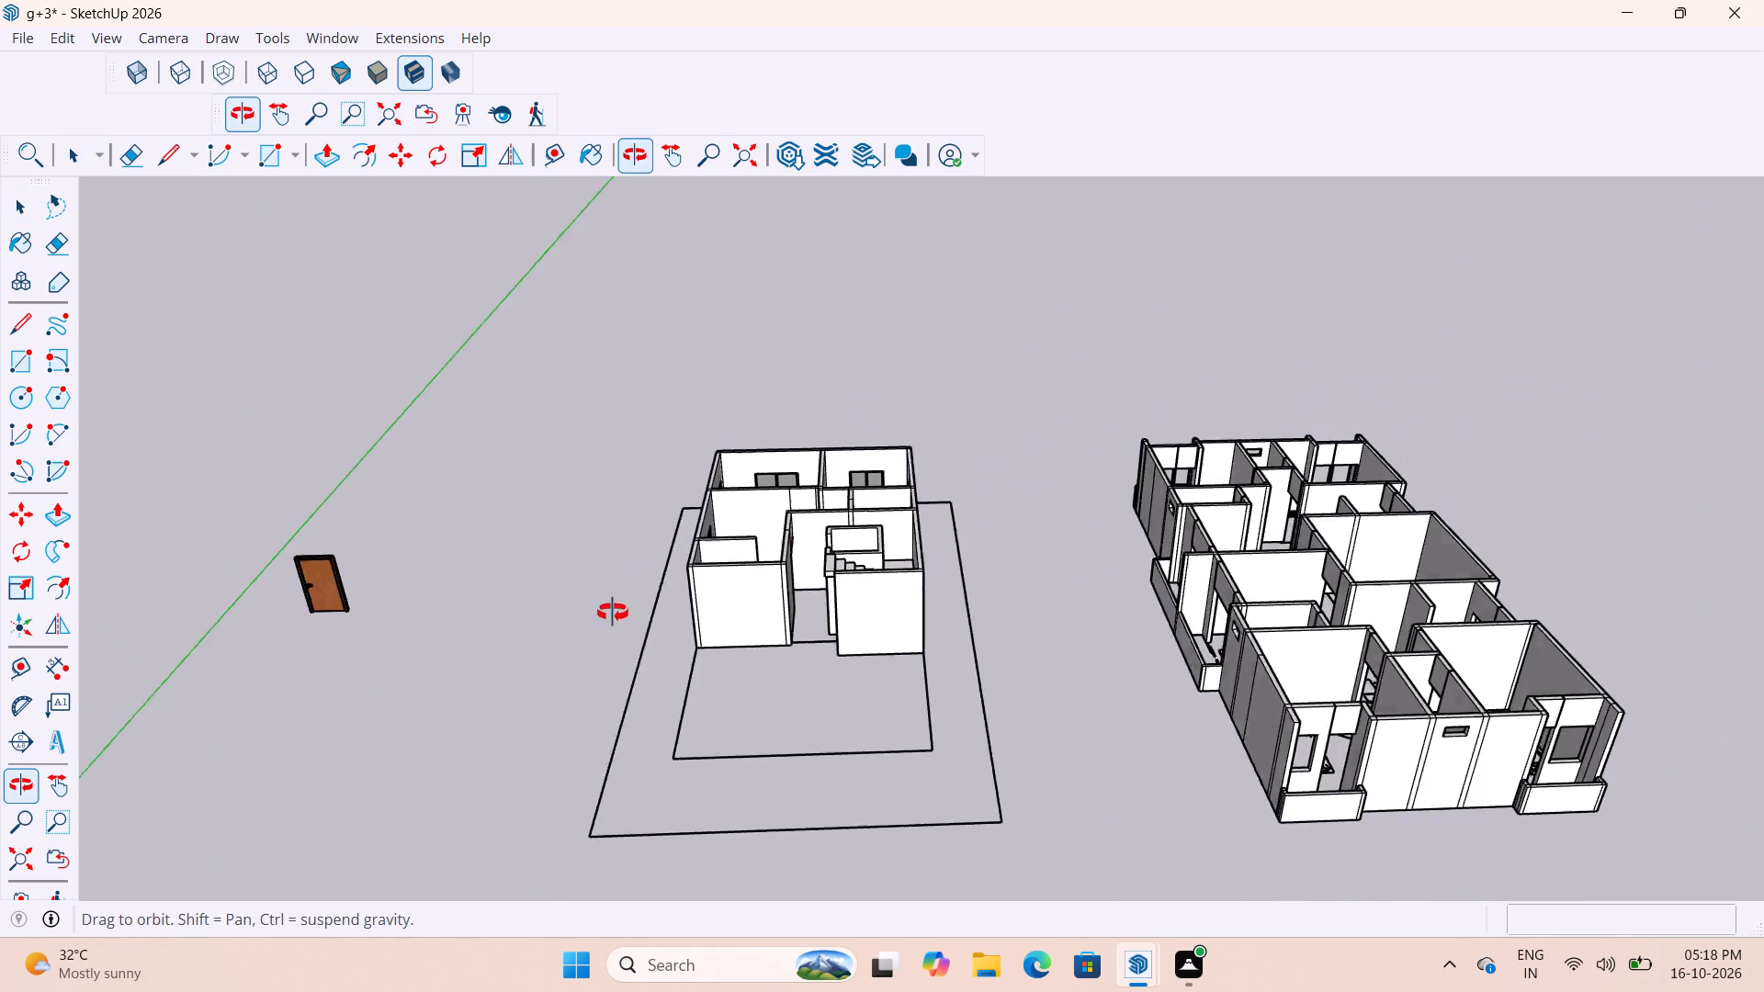
middle_click_drag(613, 613, 588, 616)
scroll(716, 539, "up", 12)
middle_click_drag(917, 542, 849, 702)
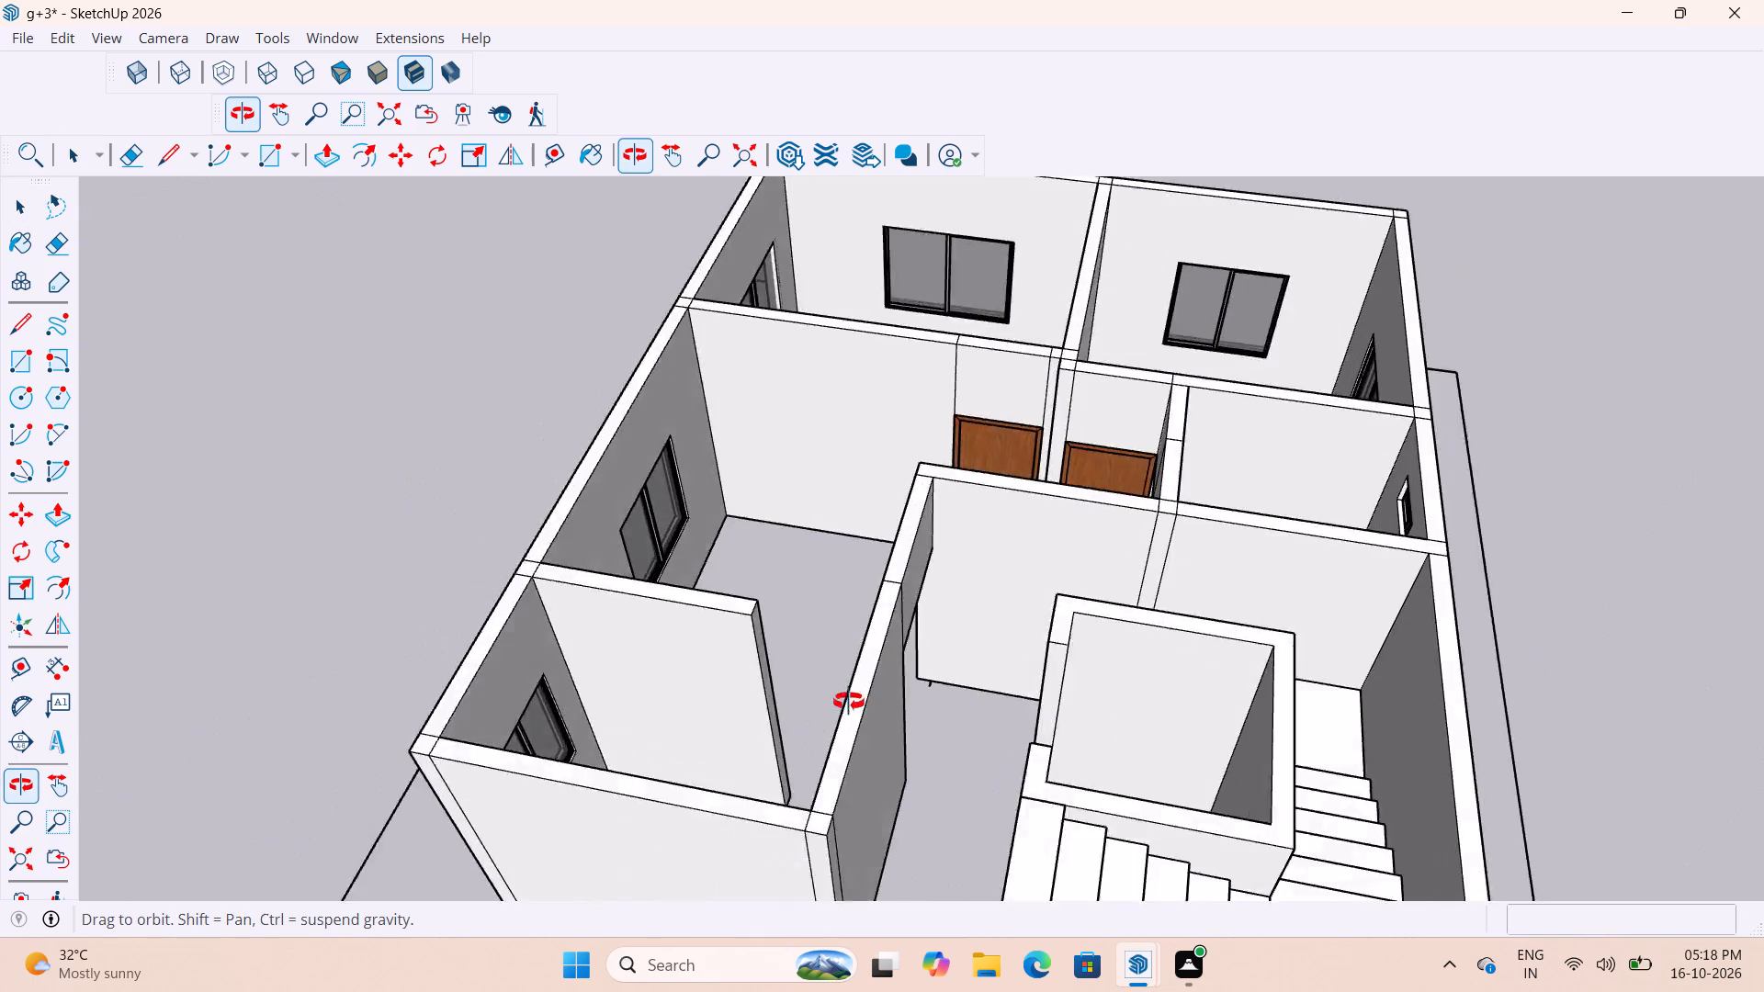
middle_click_drag(849, 702, 978, 745)
scroll(918, 774, "down", 16)
scroll(671, 681, "up", 2)
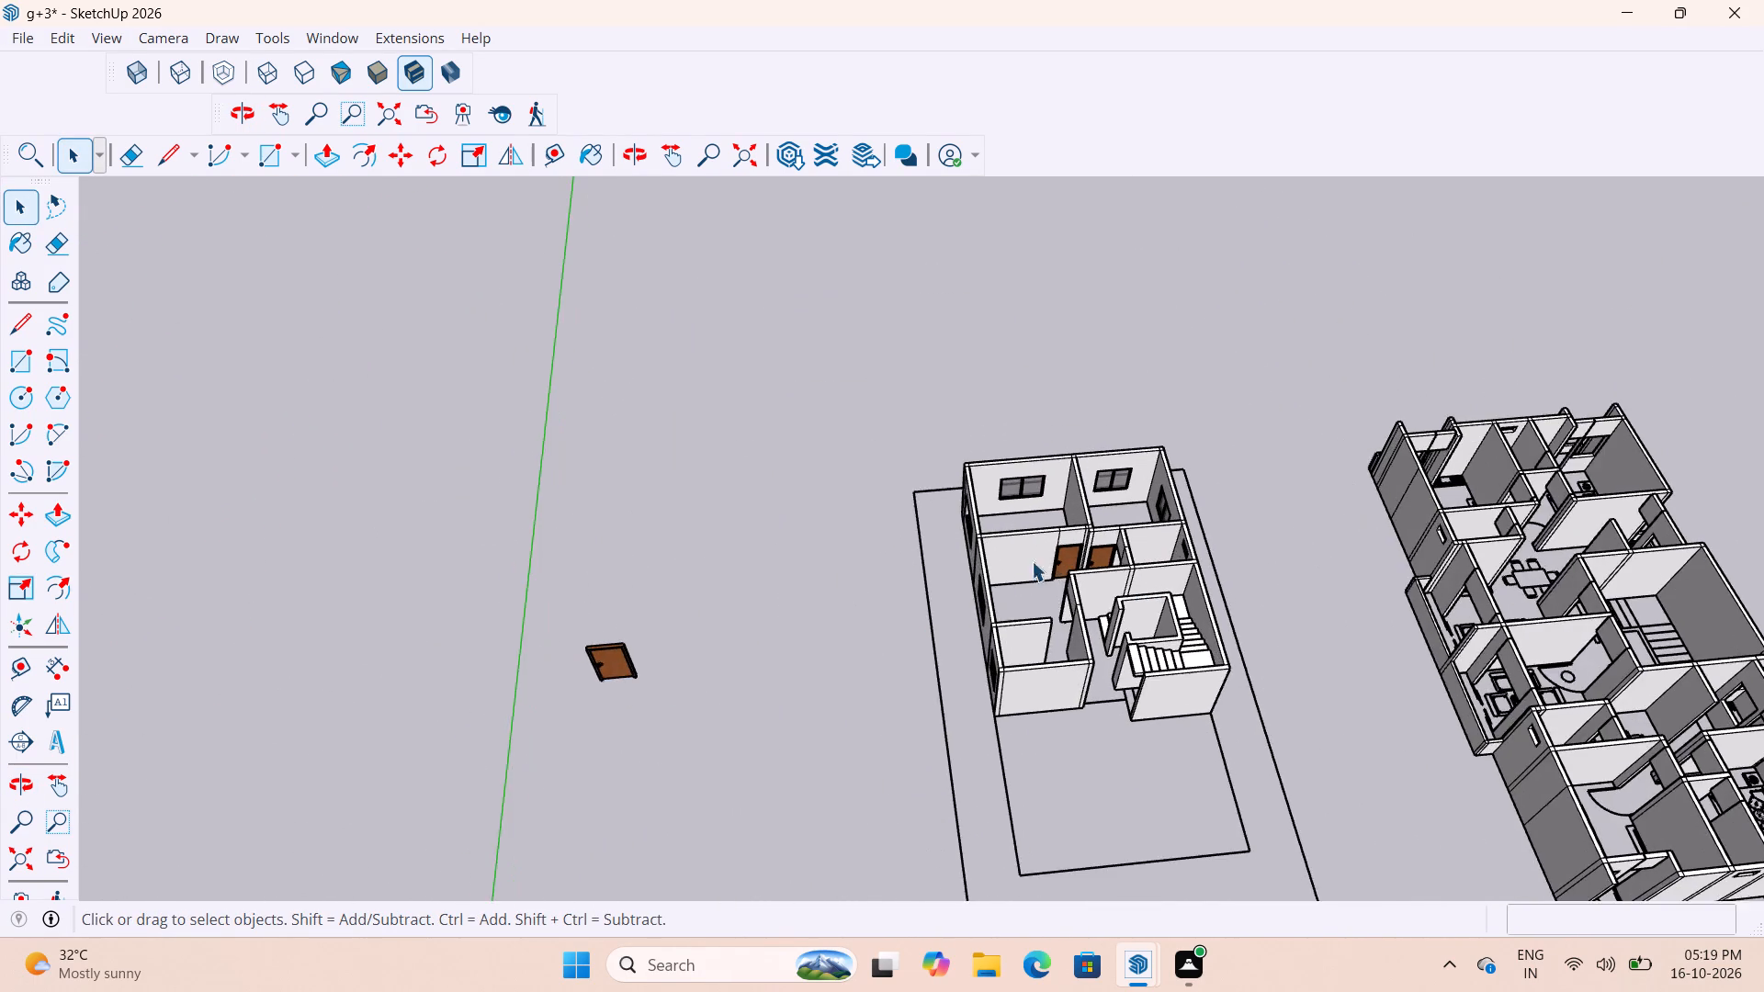
scroll(1071, 546, "up", 14)
scroll(1118, 508, "down", 6)
scroll(1038, 556, "down", 6)
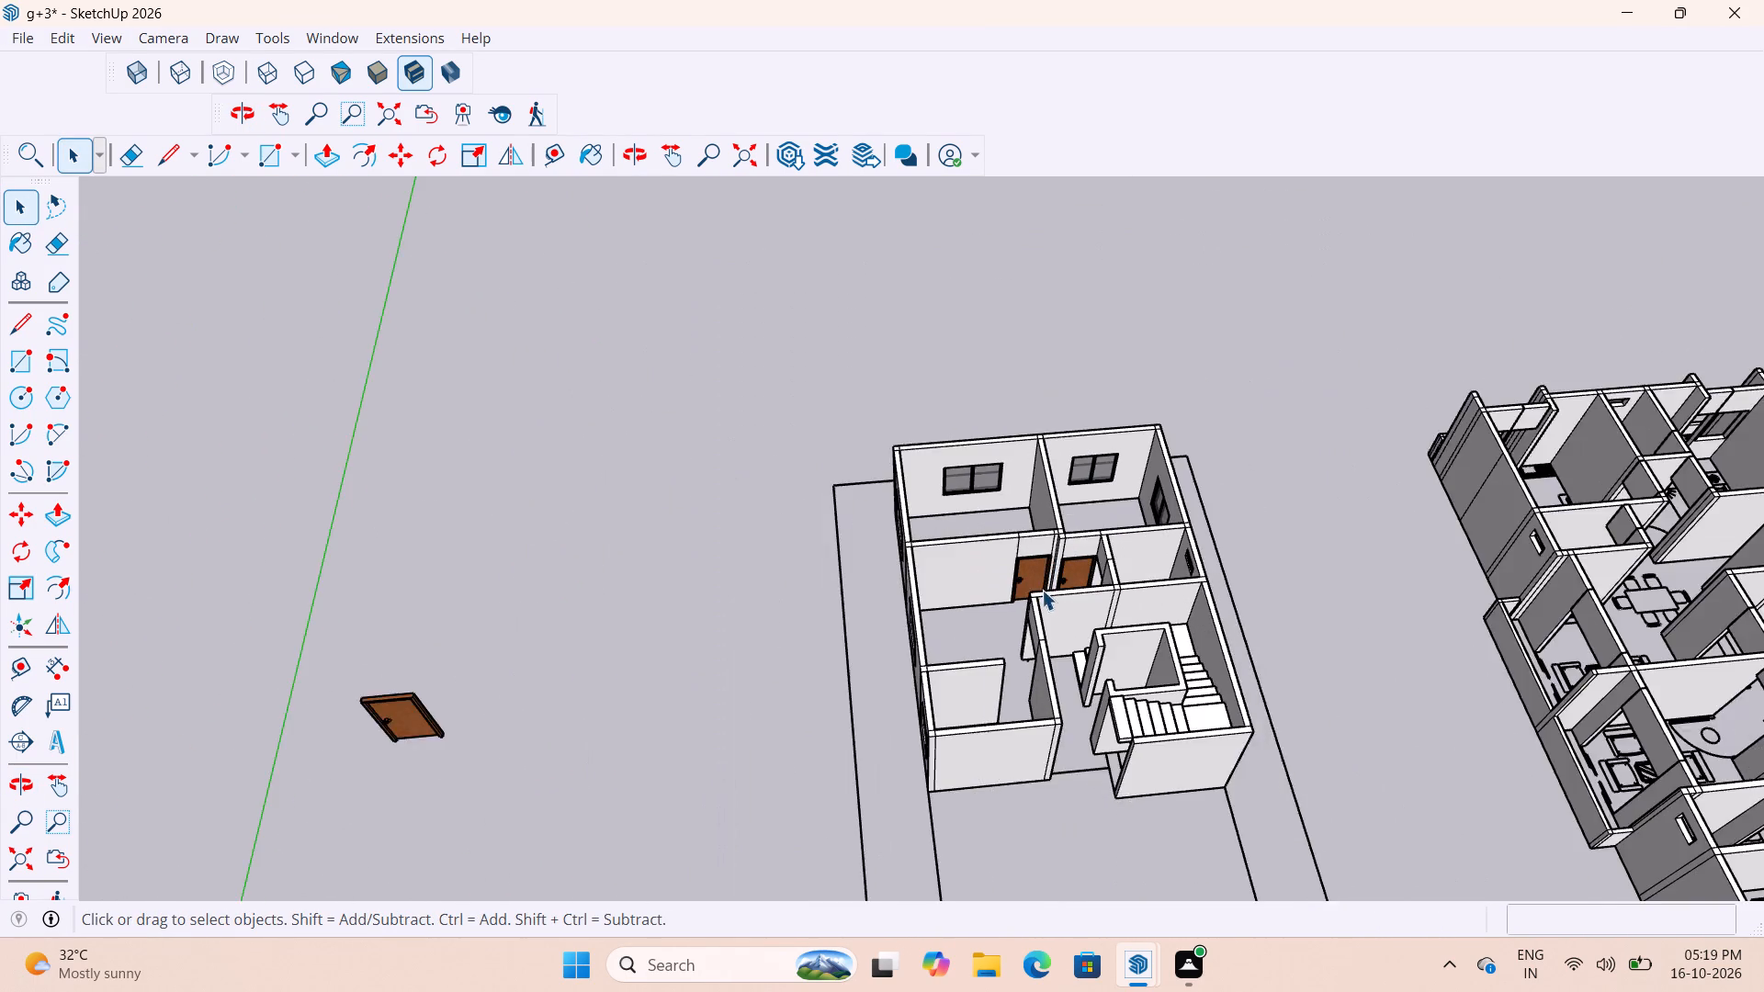
scroll(1054, 594, "up", 12)
scroll(1091, 632, "down", 12)
scroll(1057, 569, "up", 3)
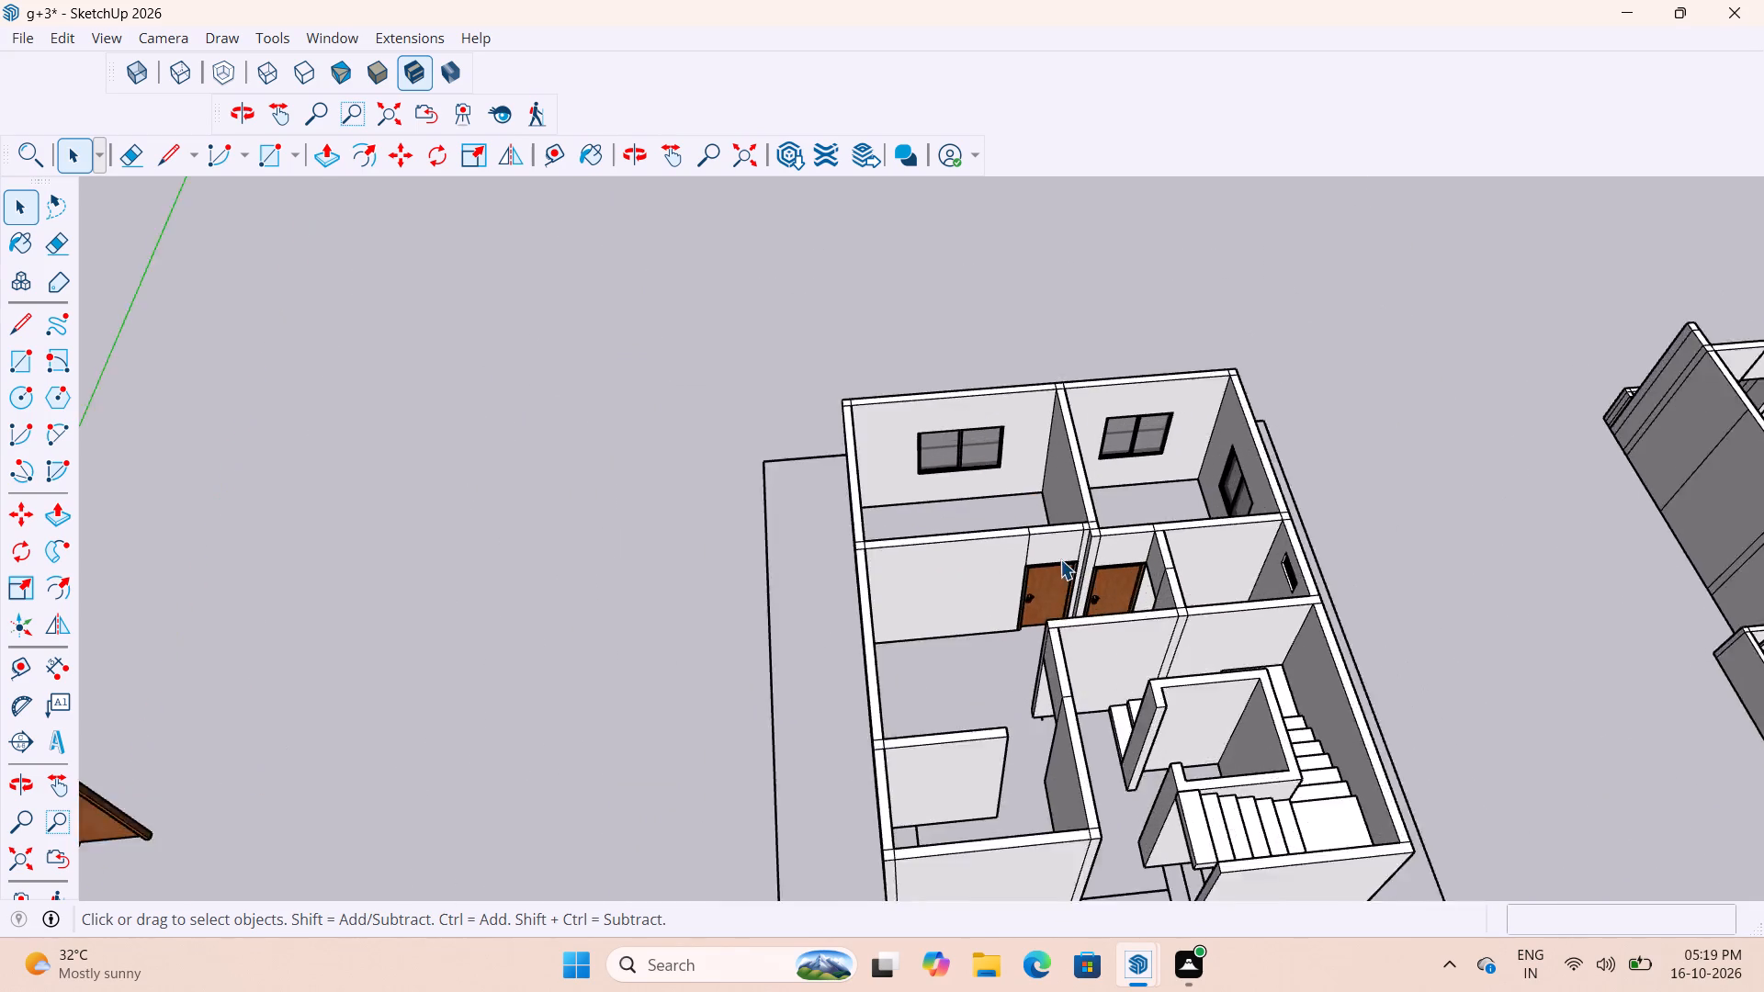
Copy the second fitted internal door by its bottom frame corner to the clear floor just in front of it.
scroll(1060, 559, "up", 6)
middle_click_drag(1140, 584, 1407, 624)
scroll(1209, 499, "up", 8)
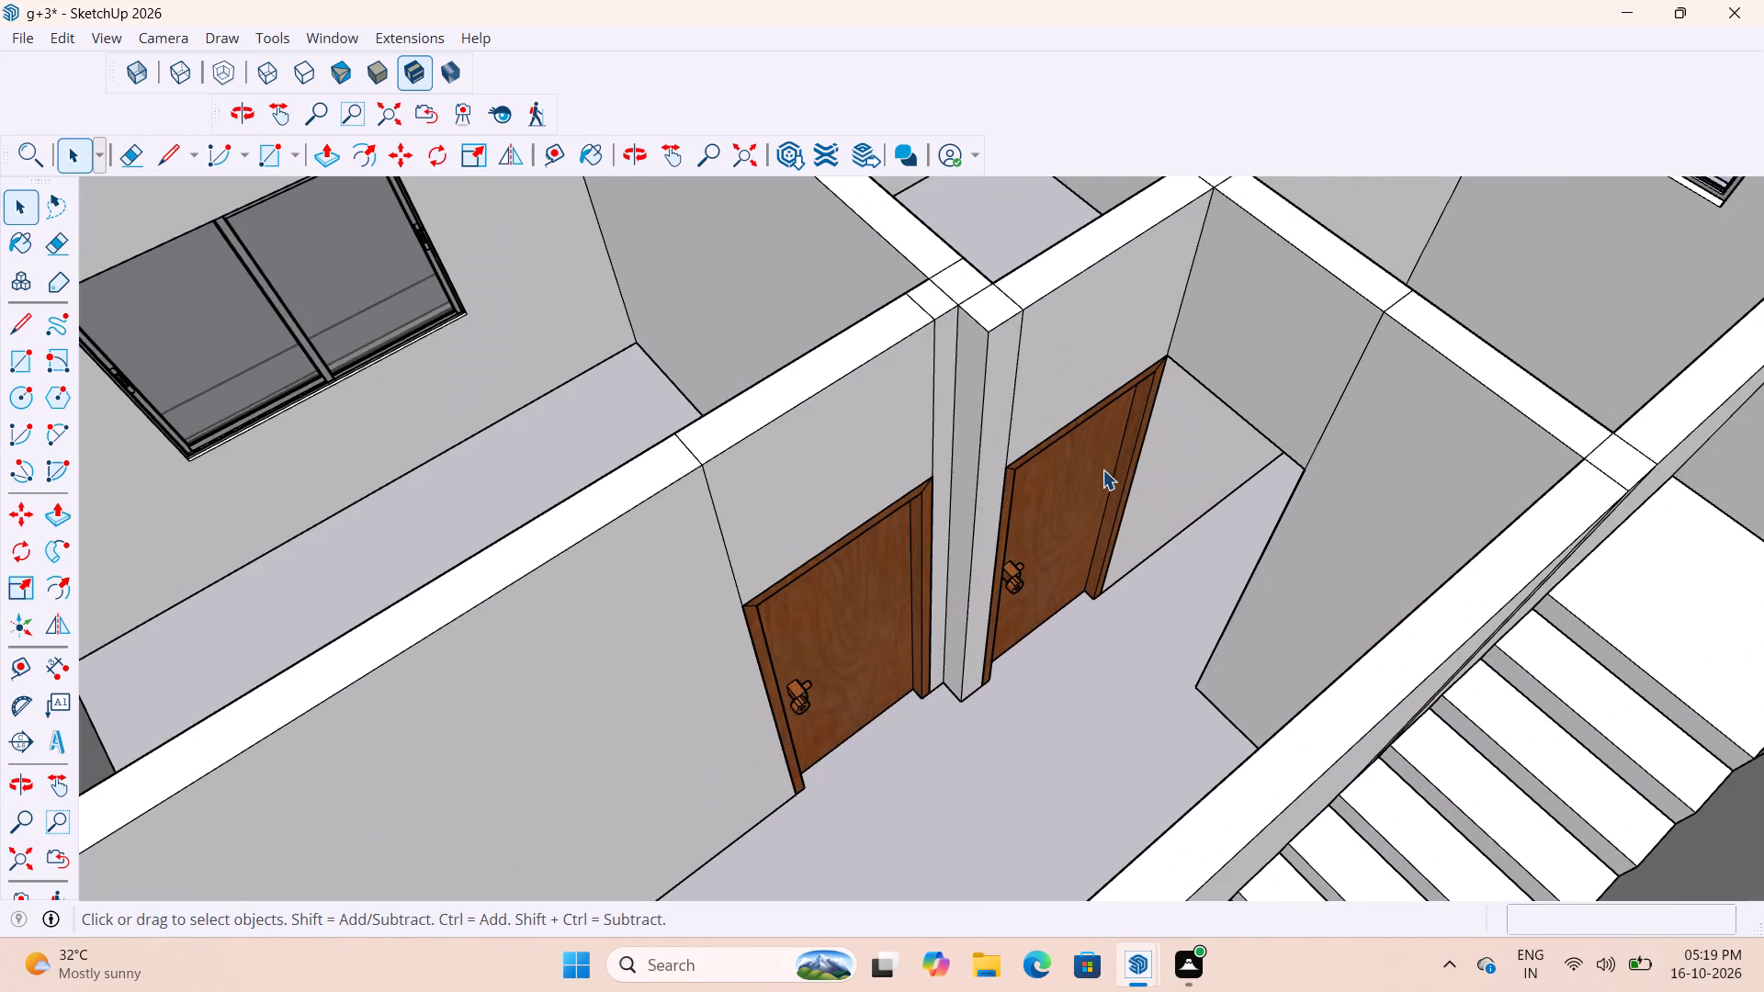
left_click(1118, 468)
key("m")
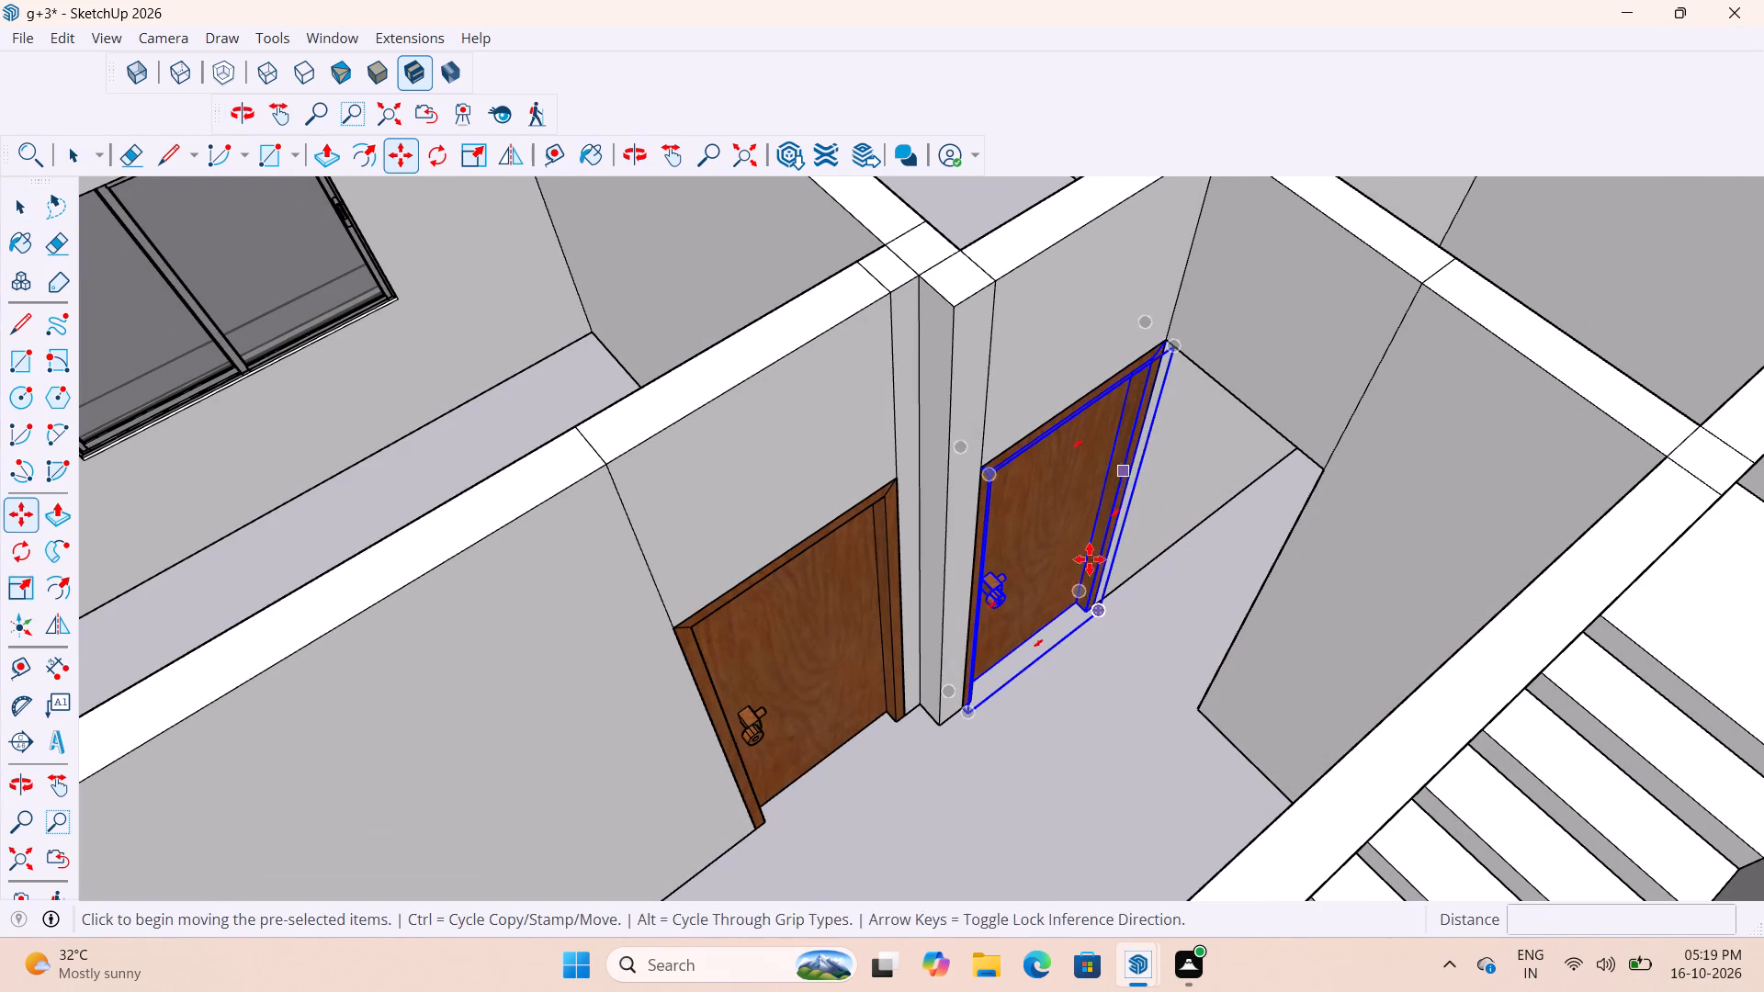
scroll(1111, 695, "up", 4)
scroll(911, 716, "up", 7)
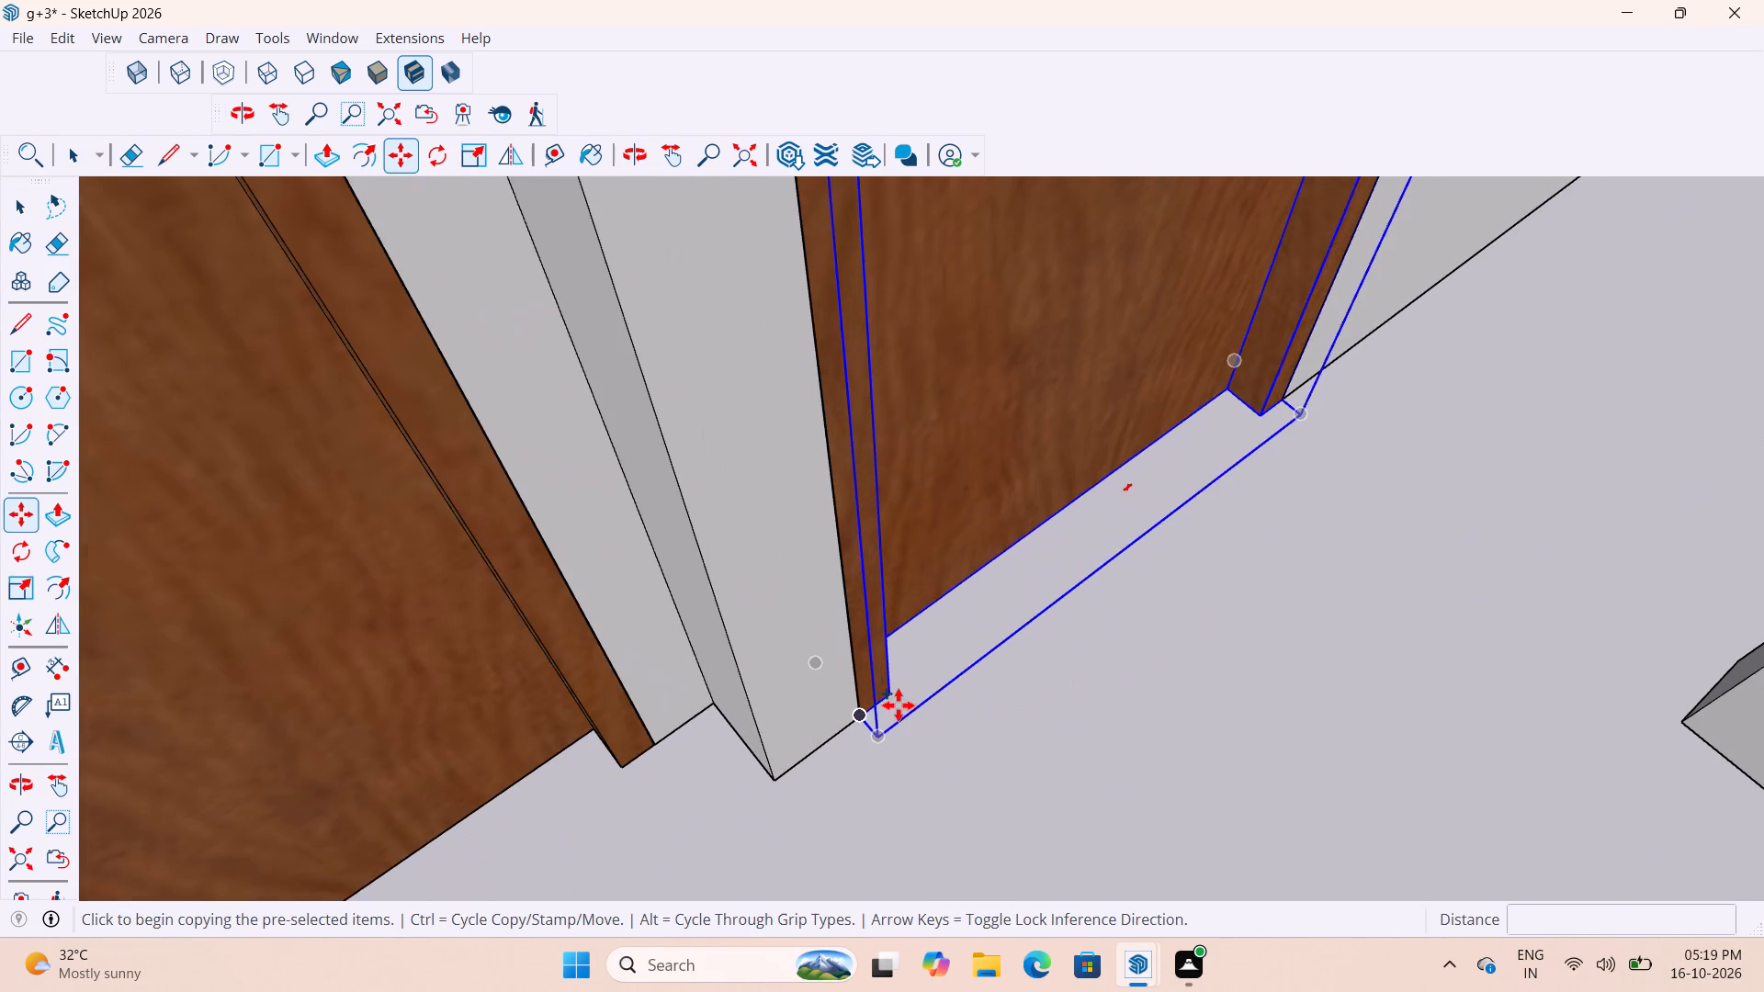
scroll(899, 705, "up", 1)
left_click(856, 713)
scroll(1035, 772, "down", 8)
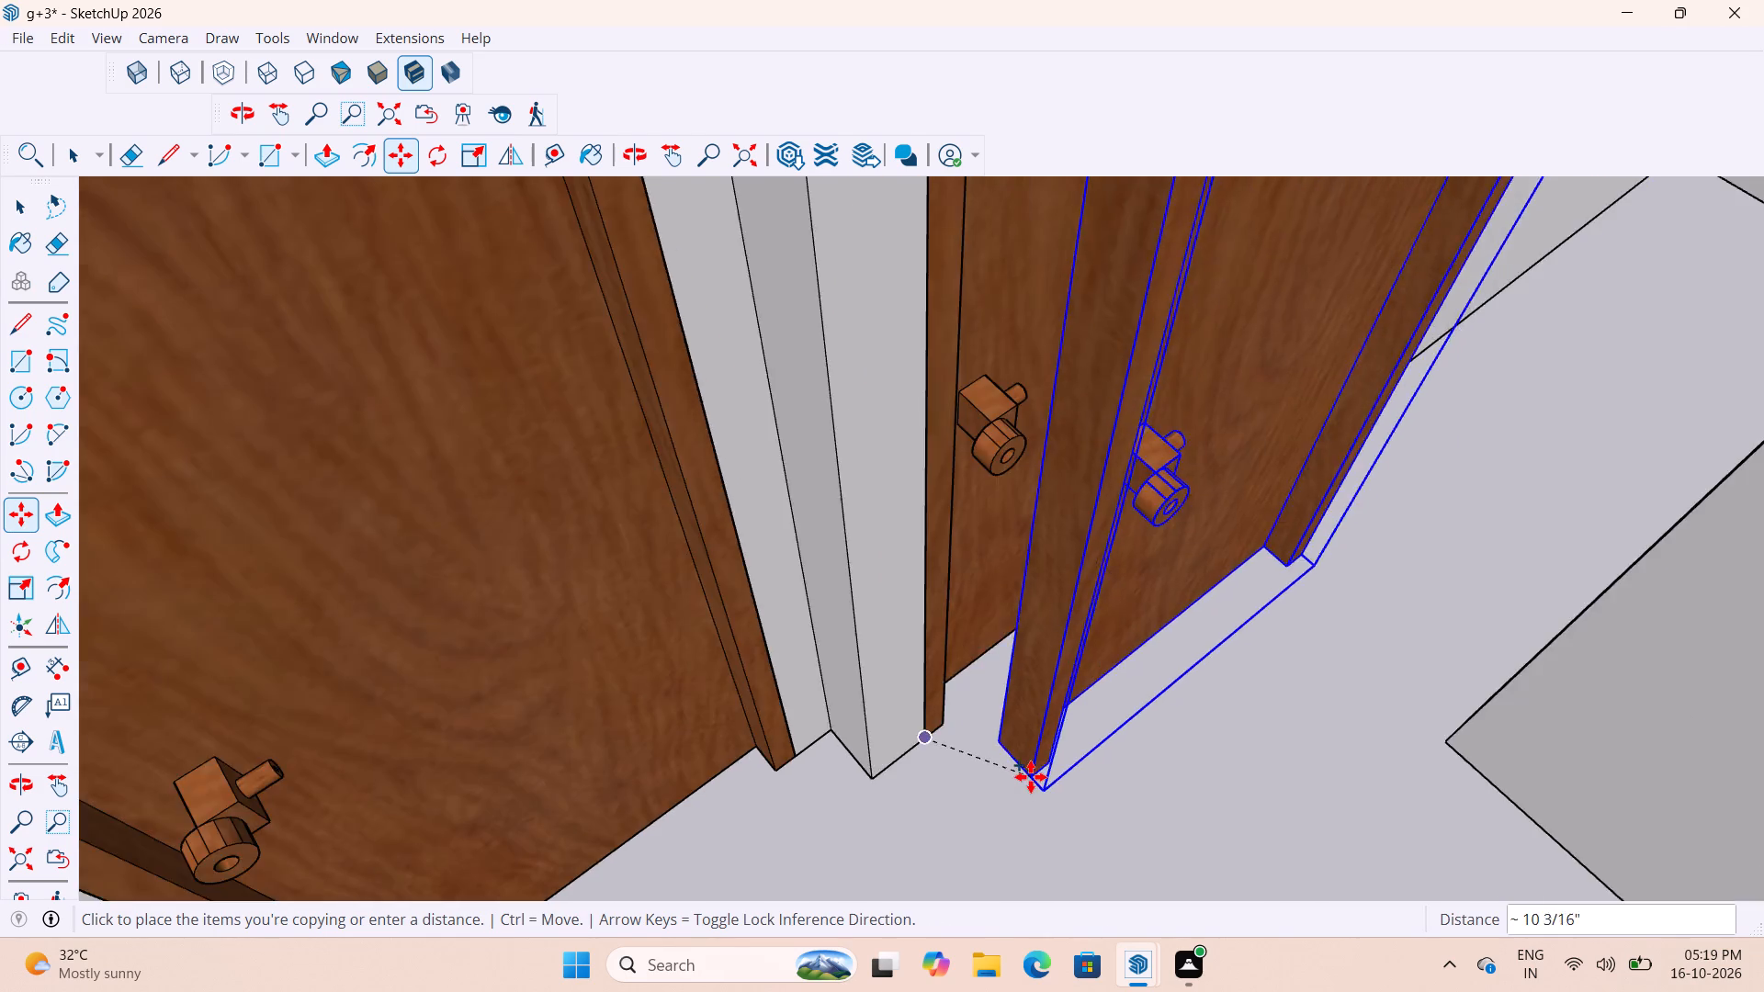
scroll(1031, 777, "down", 8)
left_click(1028, 836)
key("space")
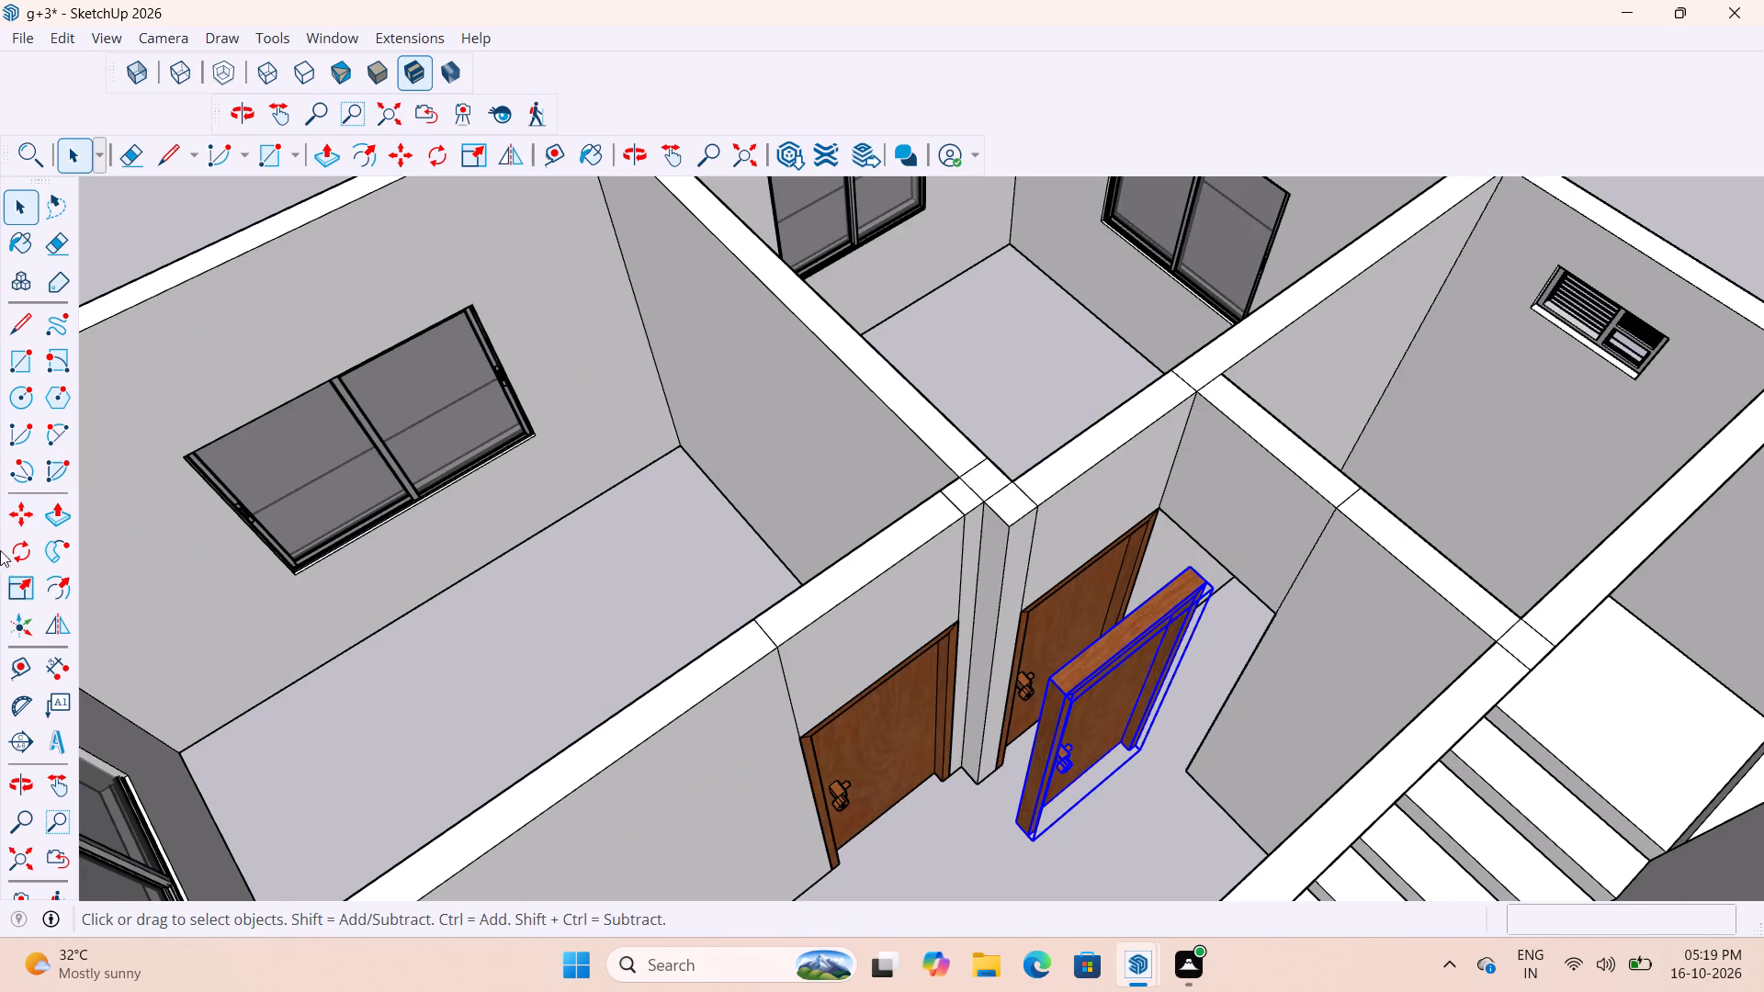
Rotate the copied door 90 degrees horizontally about its top frame corner, at right angles to the fitted doors.
left_click(8, 567)
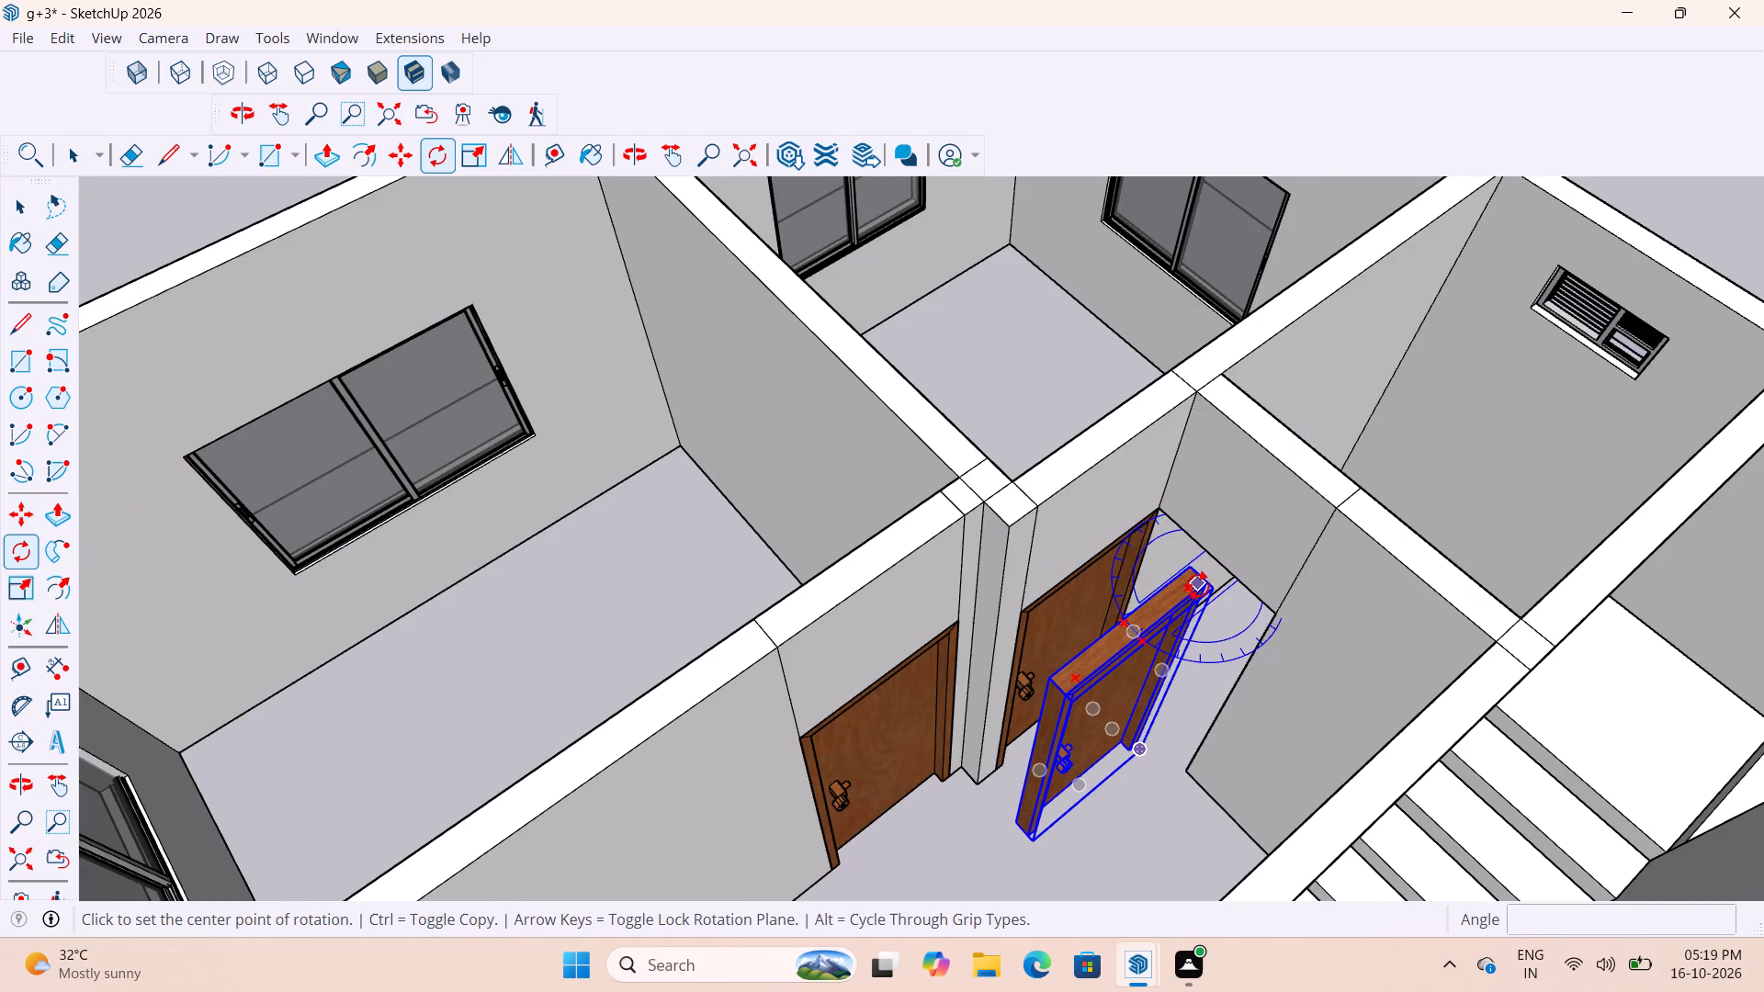
left_click(1198, 585)
left_click(1399, 452)
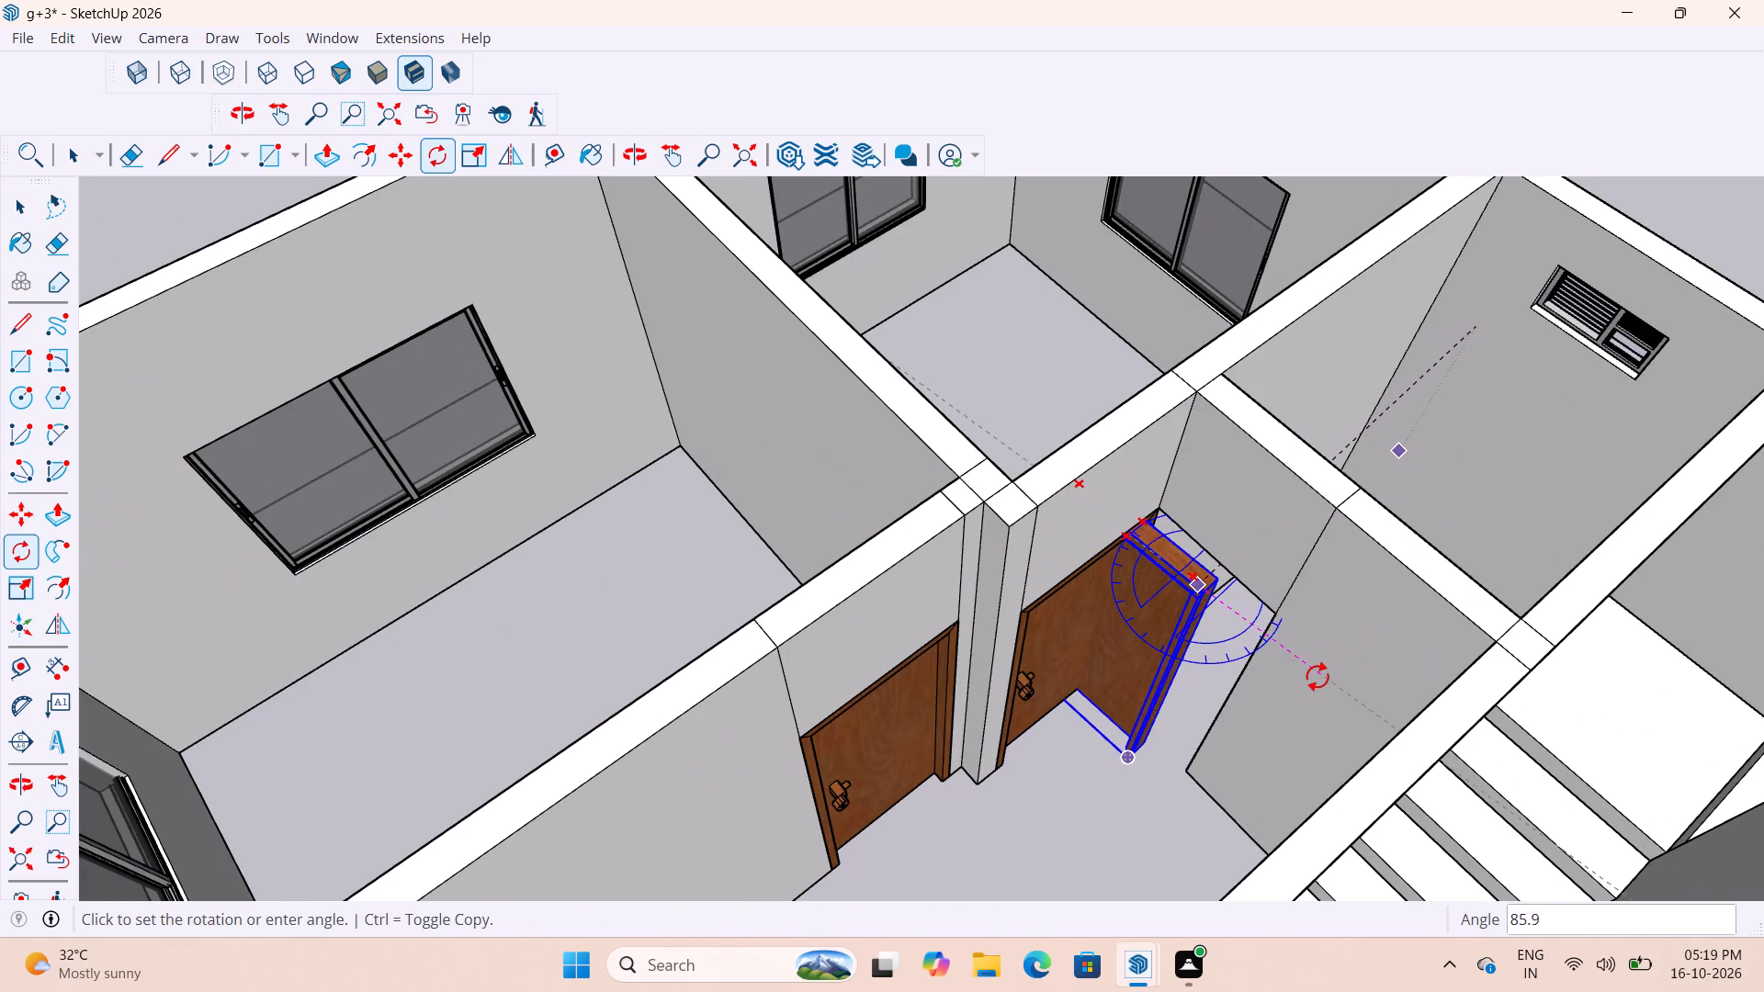
type("90")
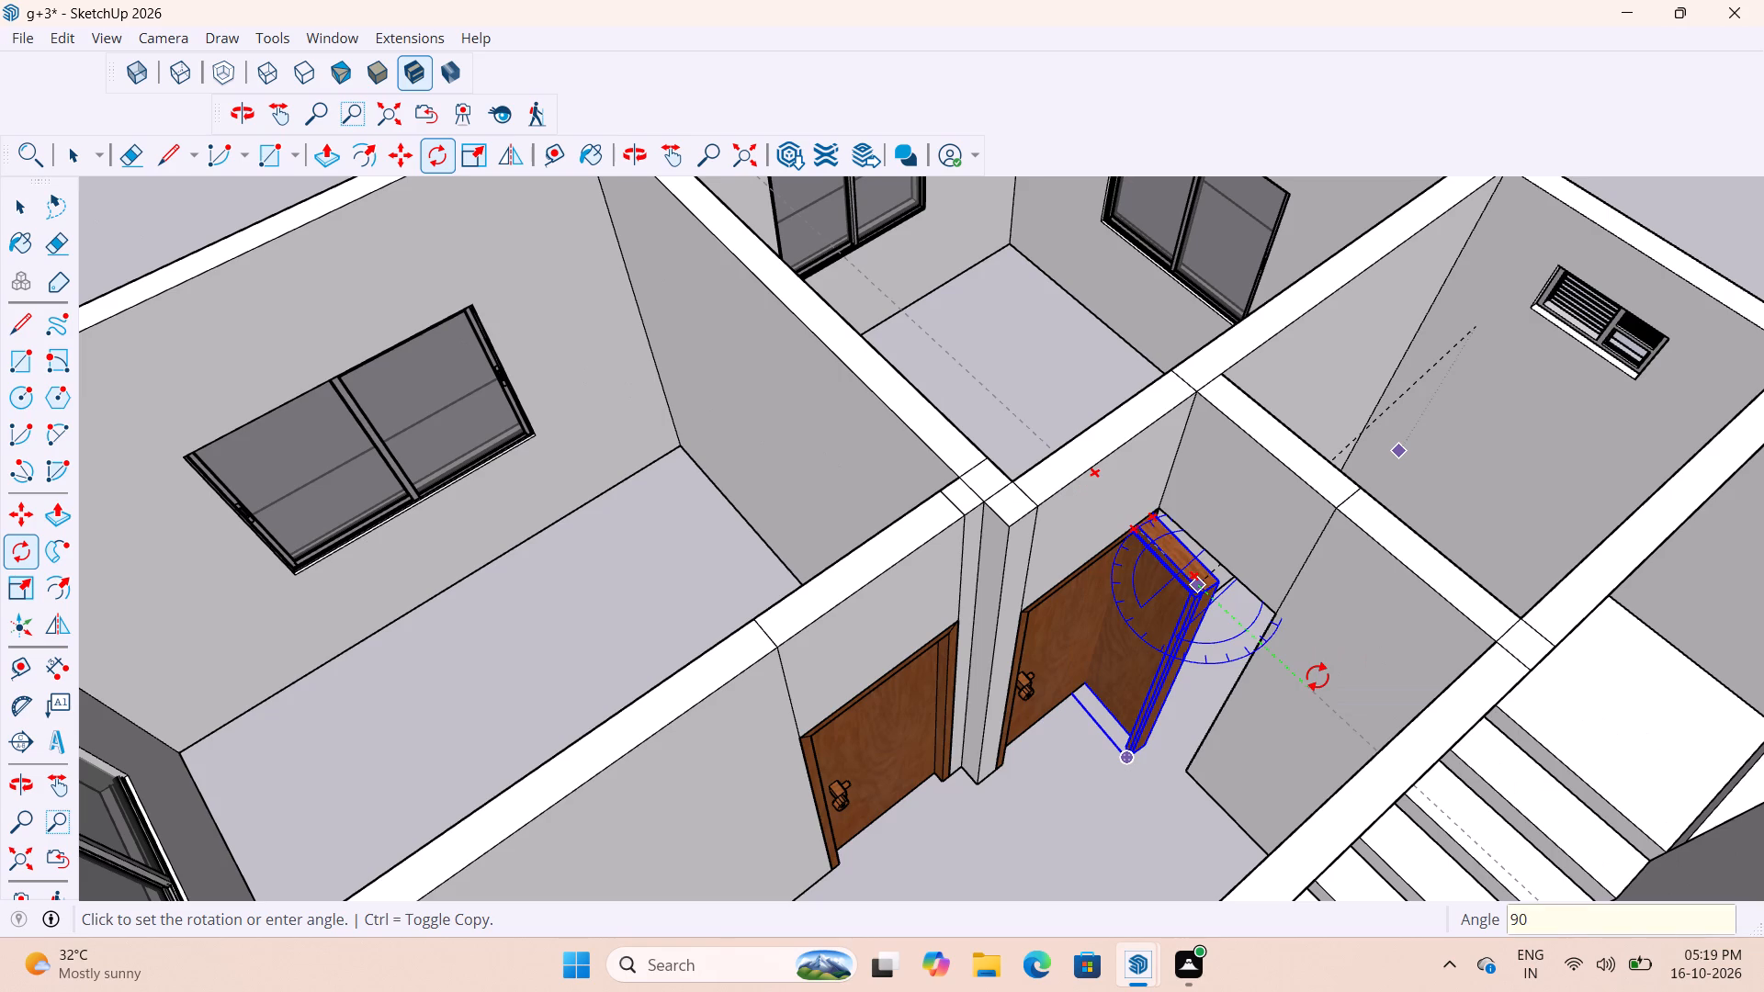
key("Return")
key("space")
key("space")
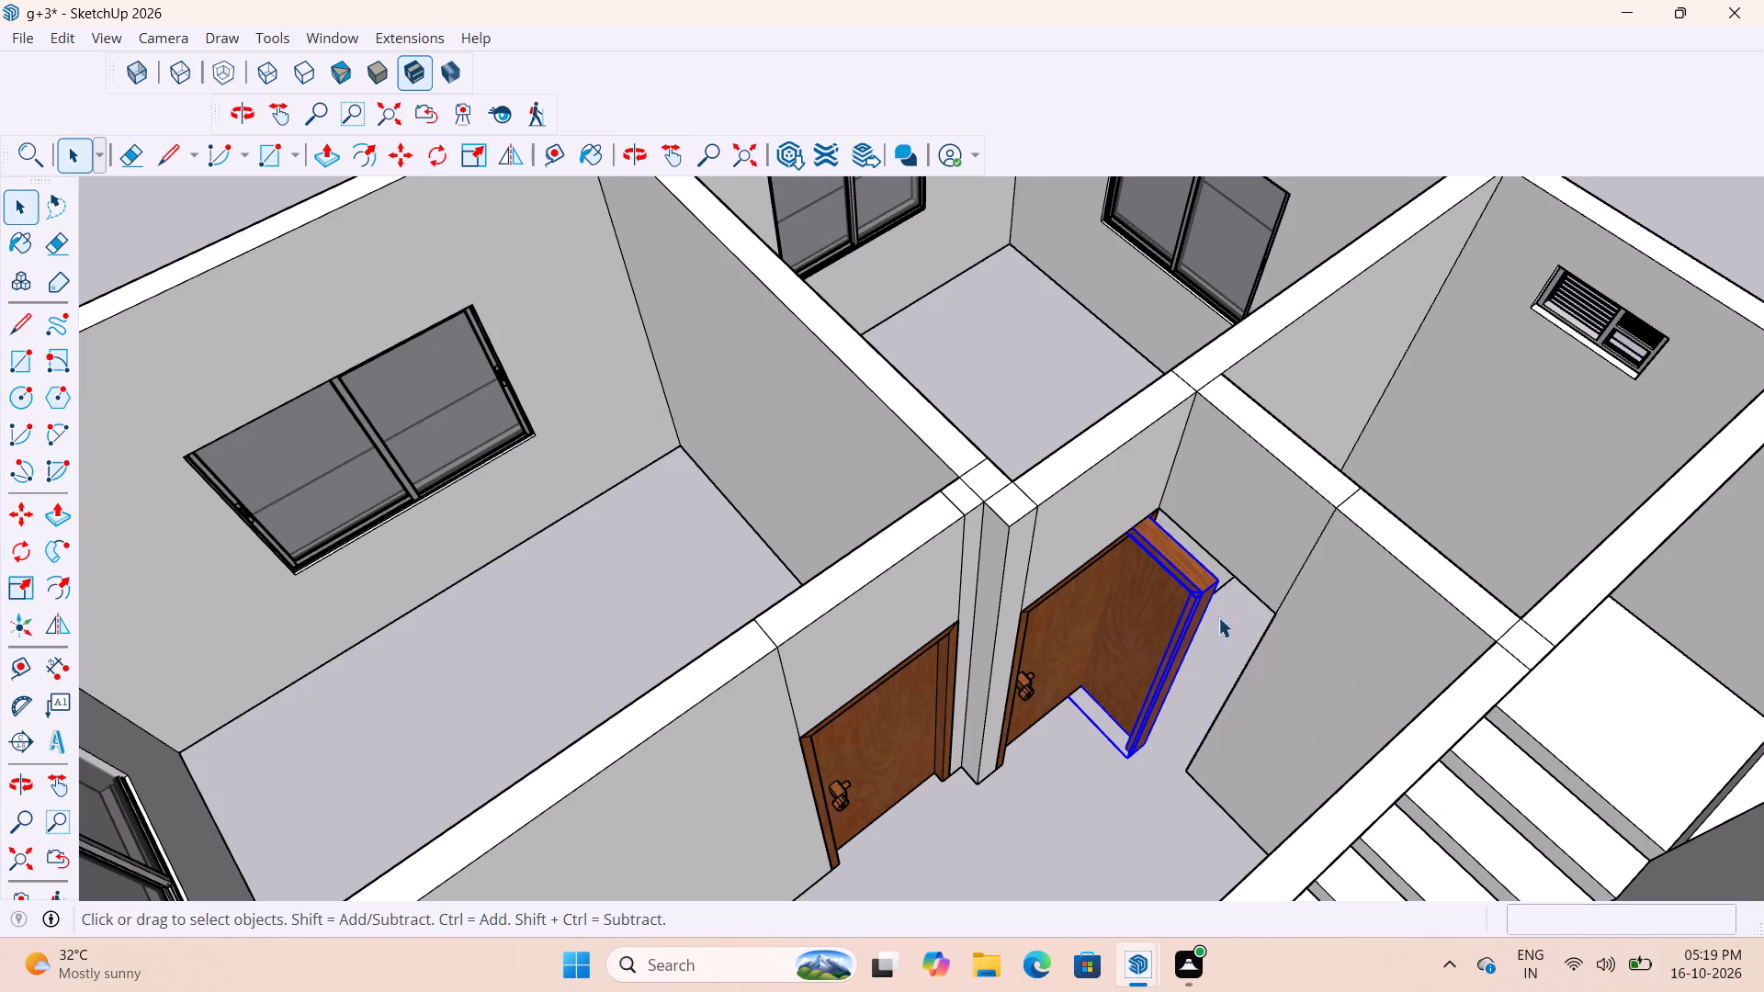
Move the rotated door about 2' 1 9/16" clear of the fitted door, in front of the perpendicular wall's opening, and deselect it.
key("m")
scroll(1161, 761, "up", 5)
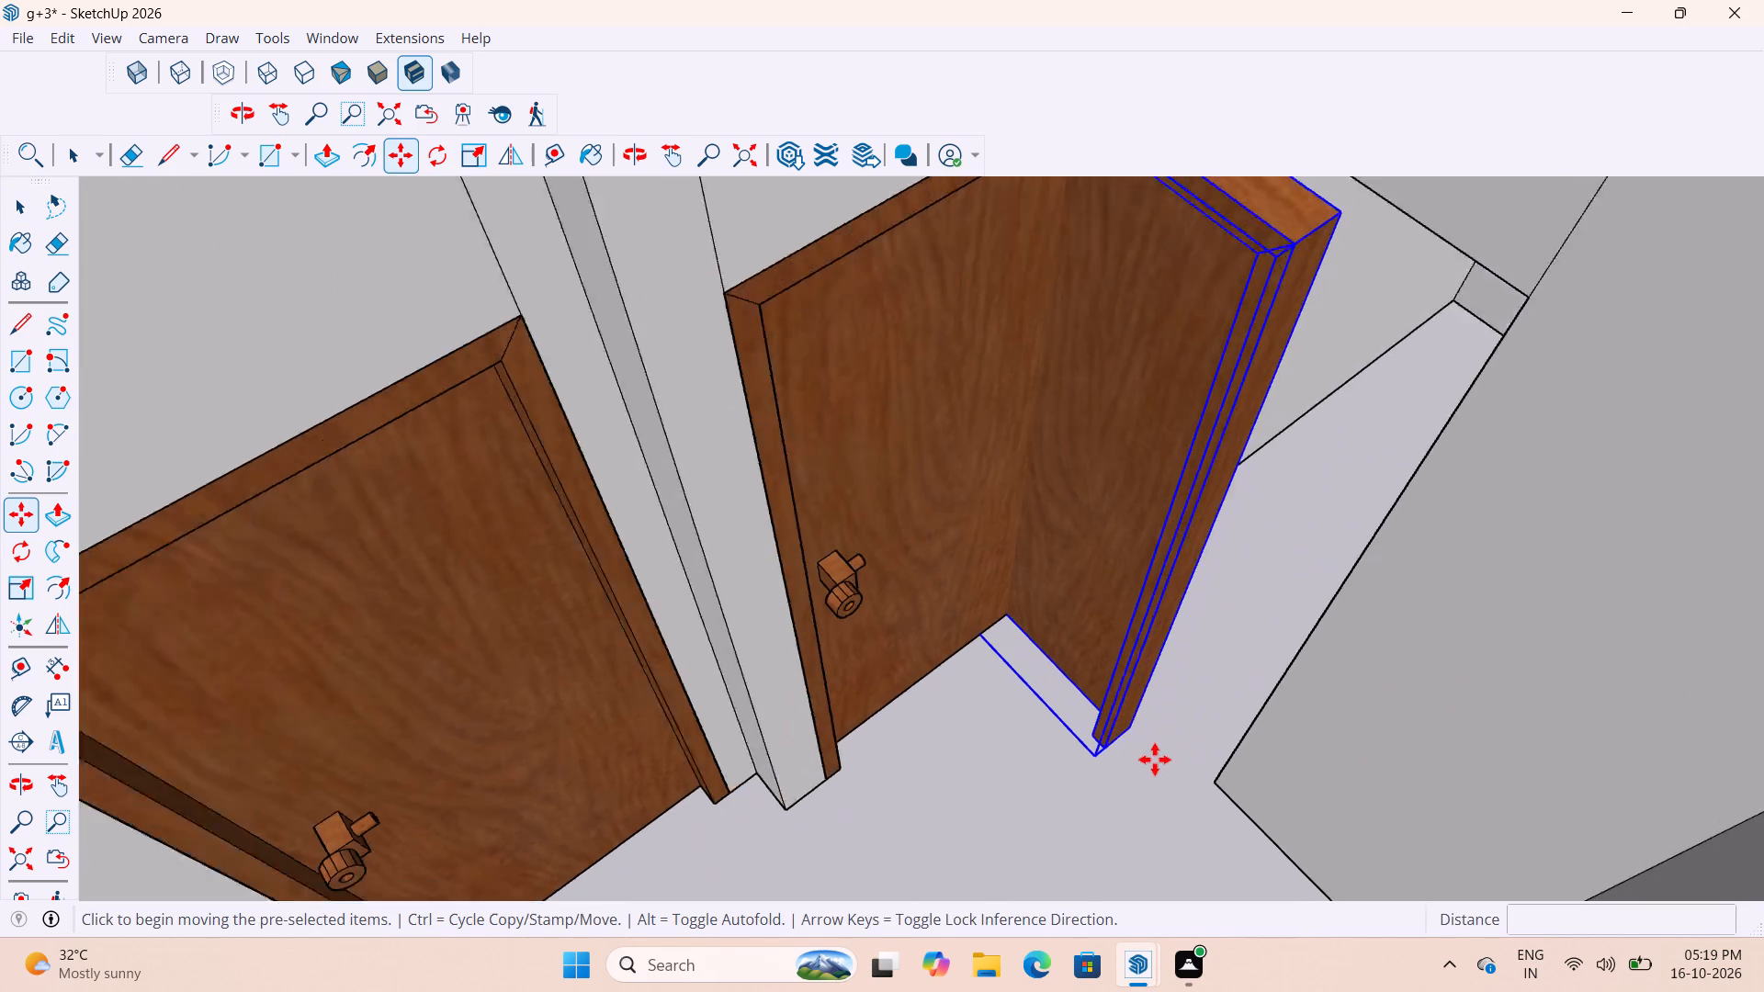
scroll(1155, 760, "up", 6)
left_click(1091, 742)
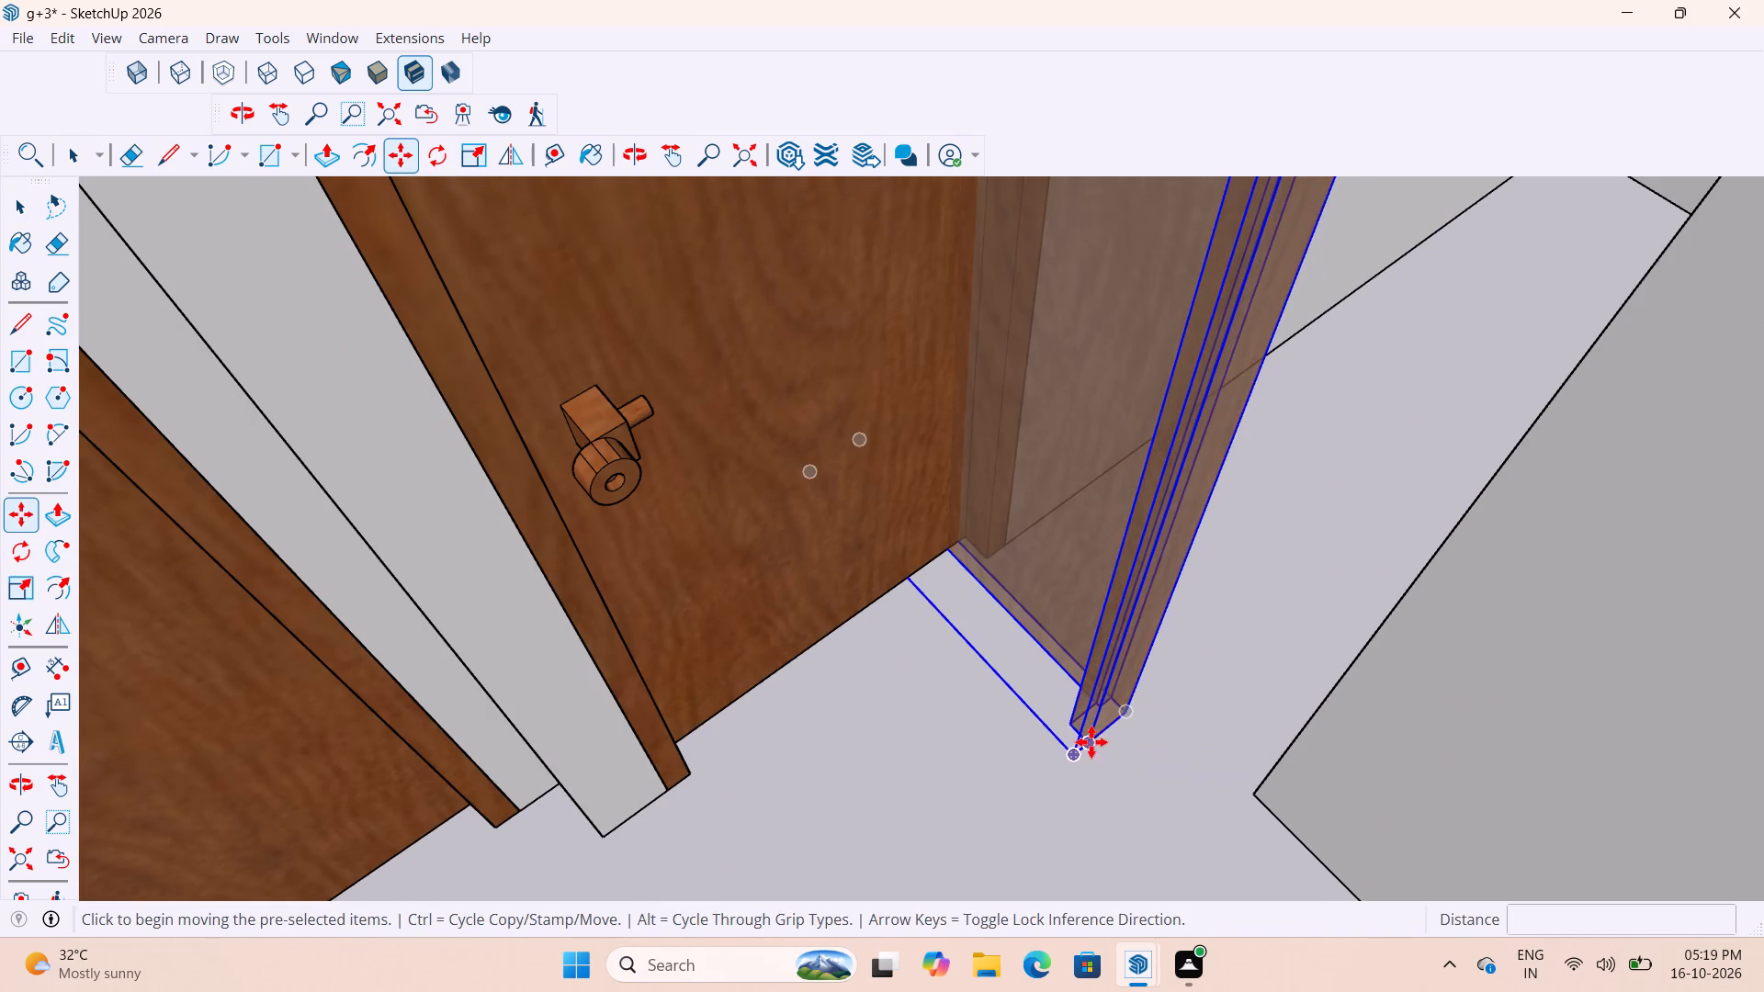
scroll(1177, 795, "down", 12)
left_click(1235, 852)
key("space")
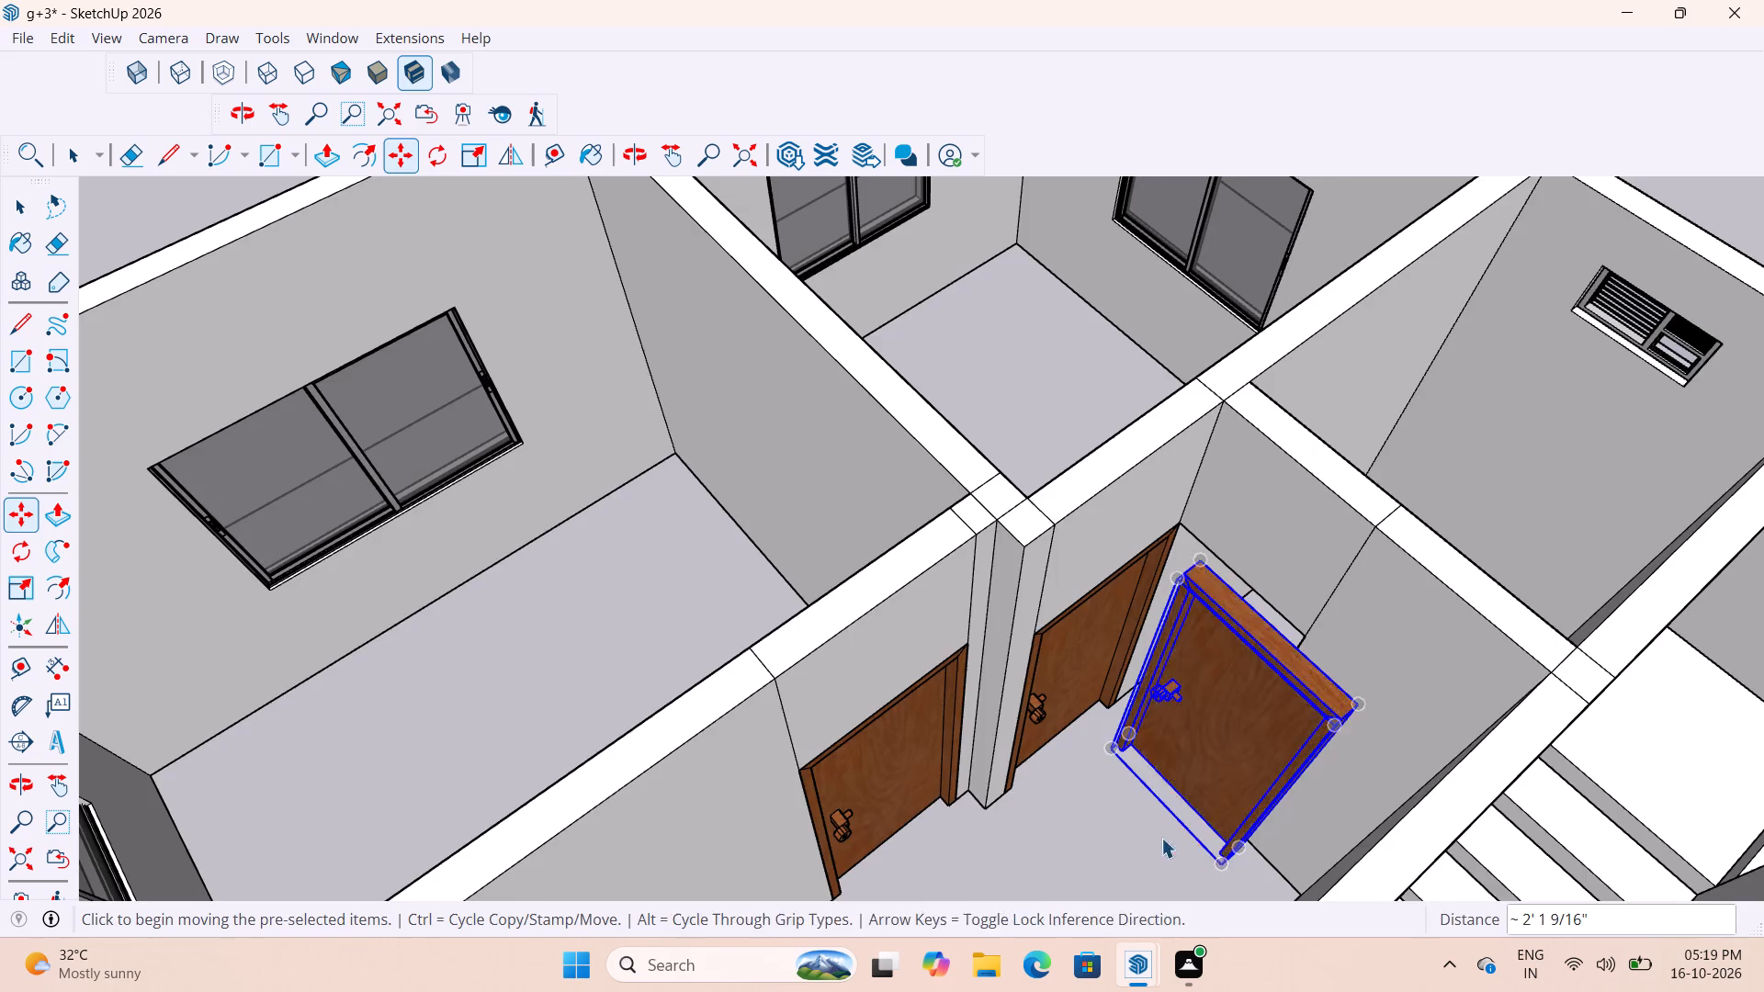
scroll(1082, 838, "down", 5)
middle_click_drag(1068, 840, 1269, 846)
left_click(1203, 778)
Move the rotated door about 9" by its handle-side bottom frame corner, up against the wall with the fitted doors.
scroll(1199, 706, "up", 10)
middle_click_drag(1198, 682, 1275, 681)
scroll(1088, 674, "up", 6)
scroll(986, 689, "down", 10)
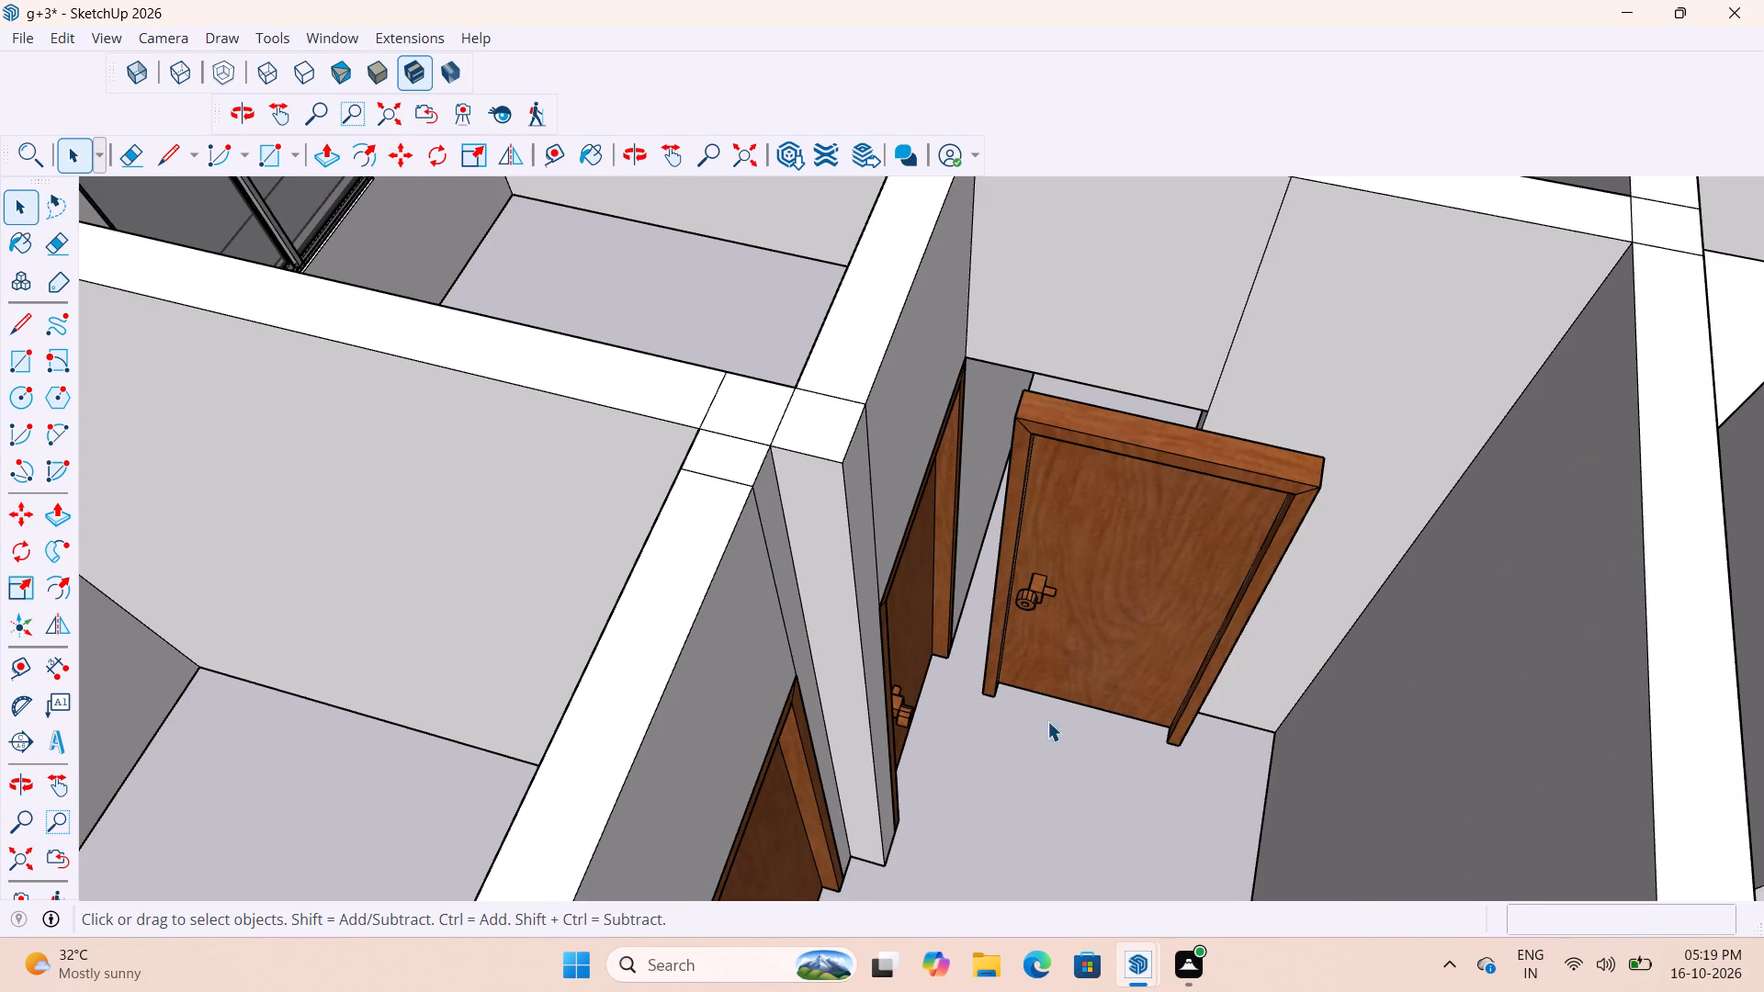
scroll(1010, 687, "up", 4)
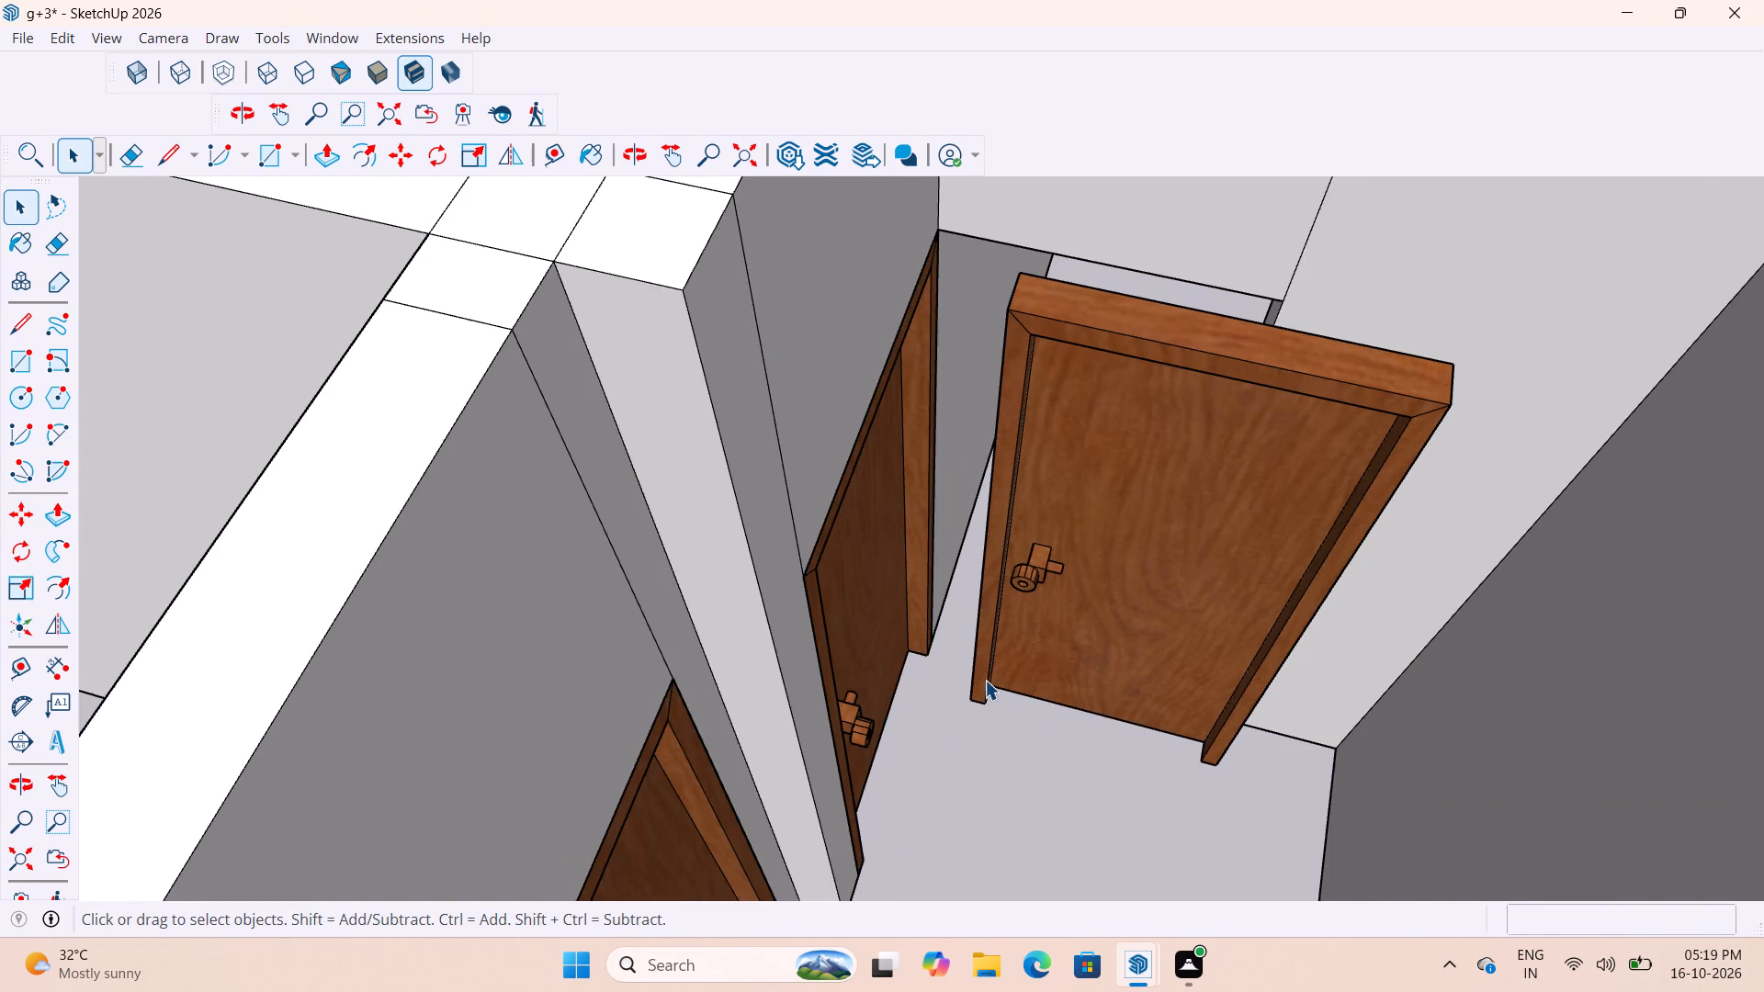
left_click(985, 680)
key("m")
scroll(971, 712, "up", 17)
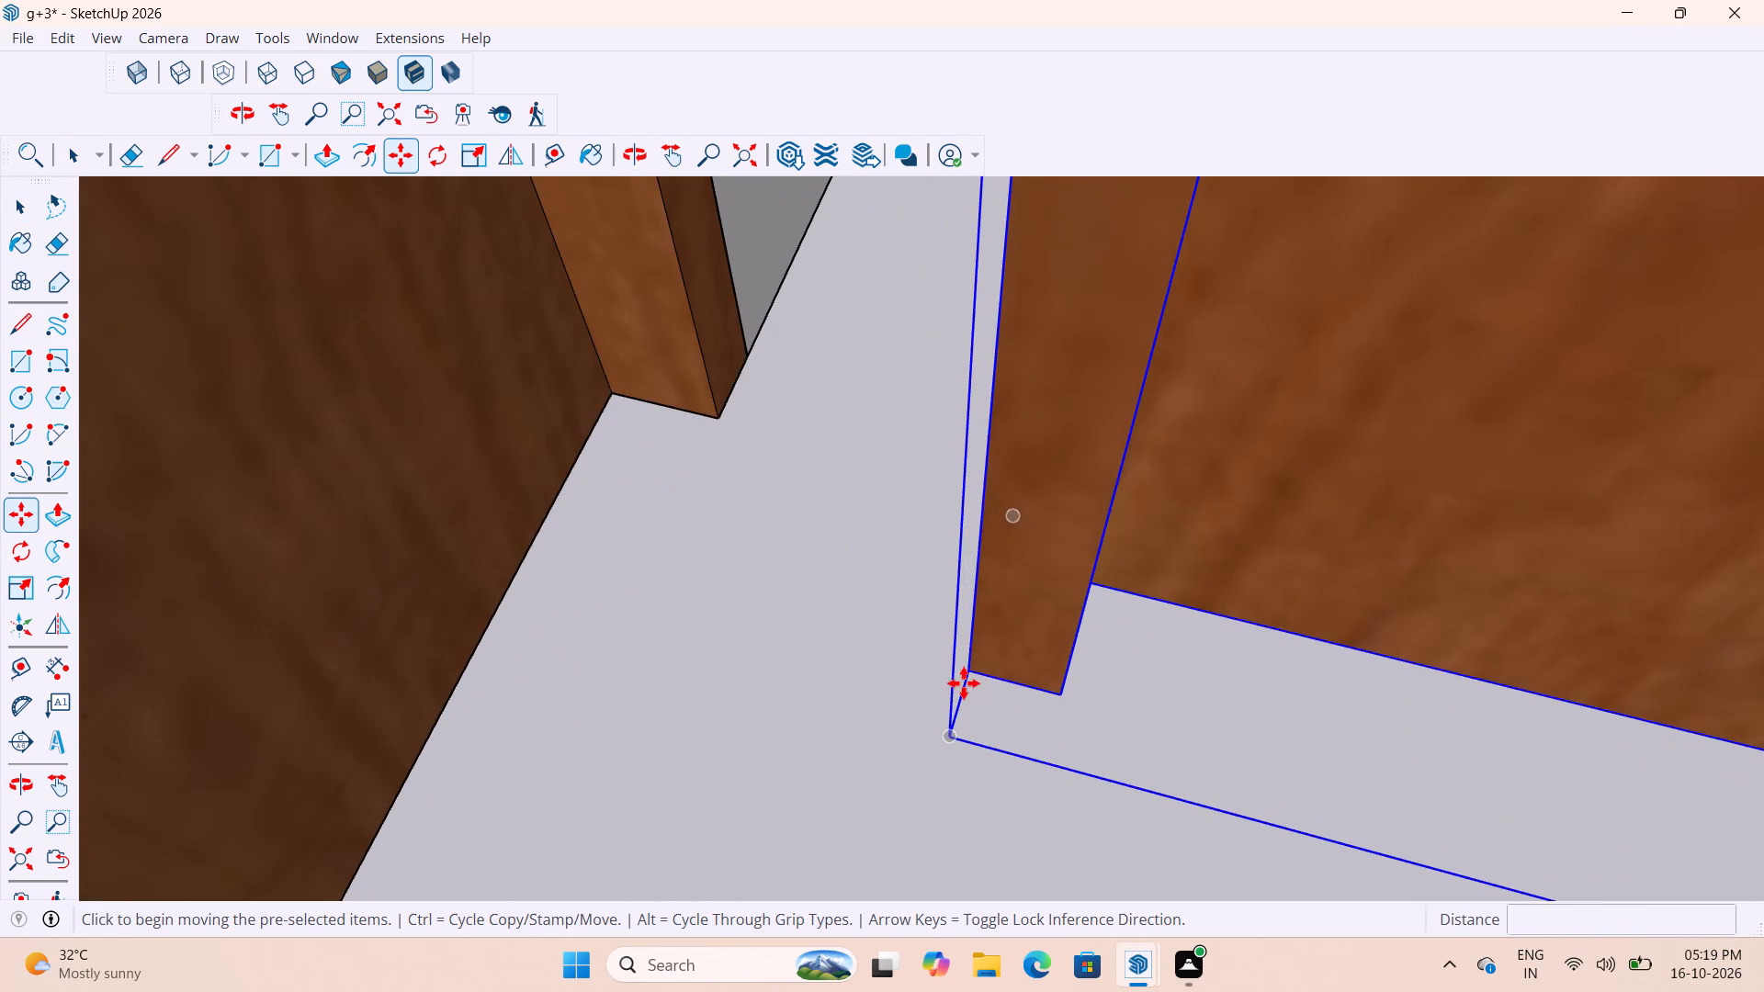
left_click(969, 671)
scroll(824, 507, "down", 8)
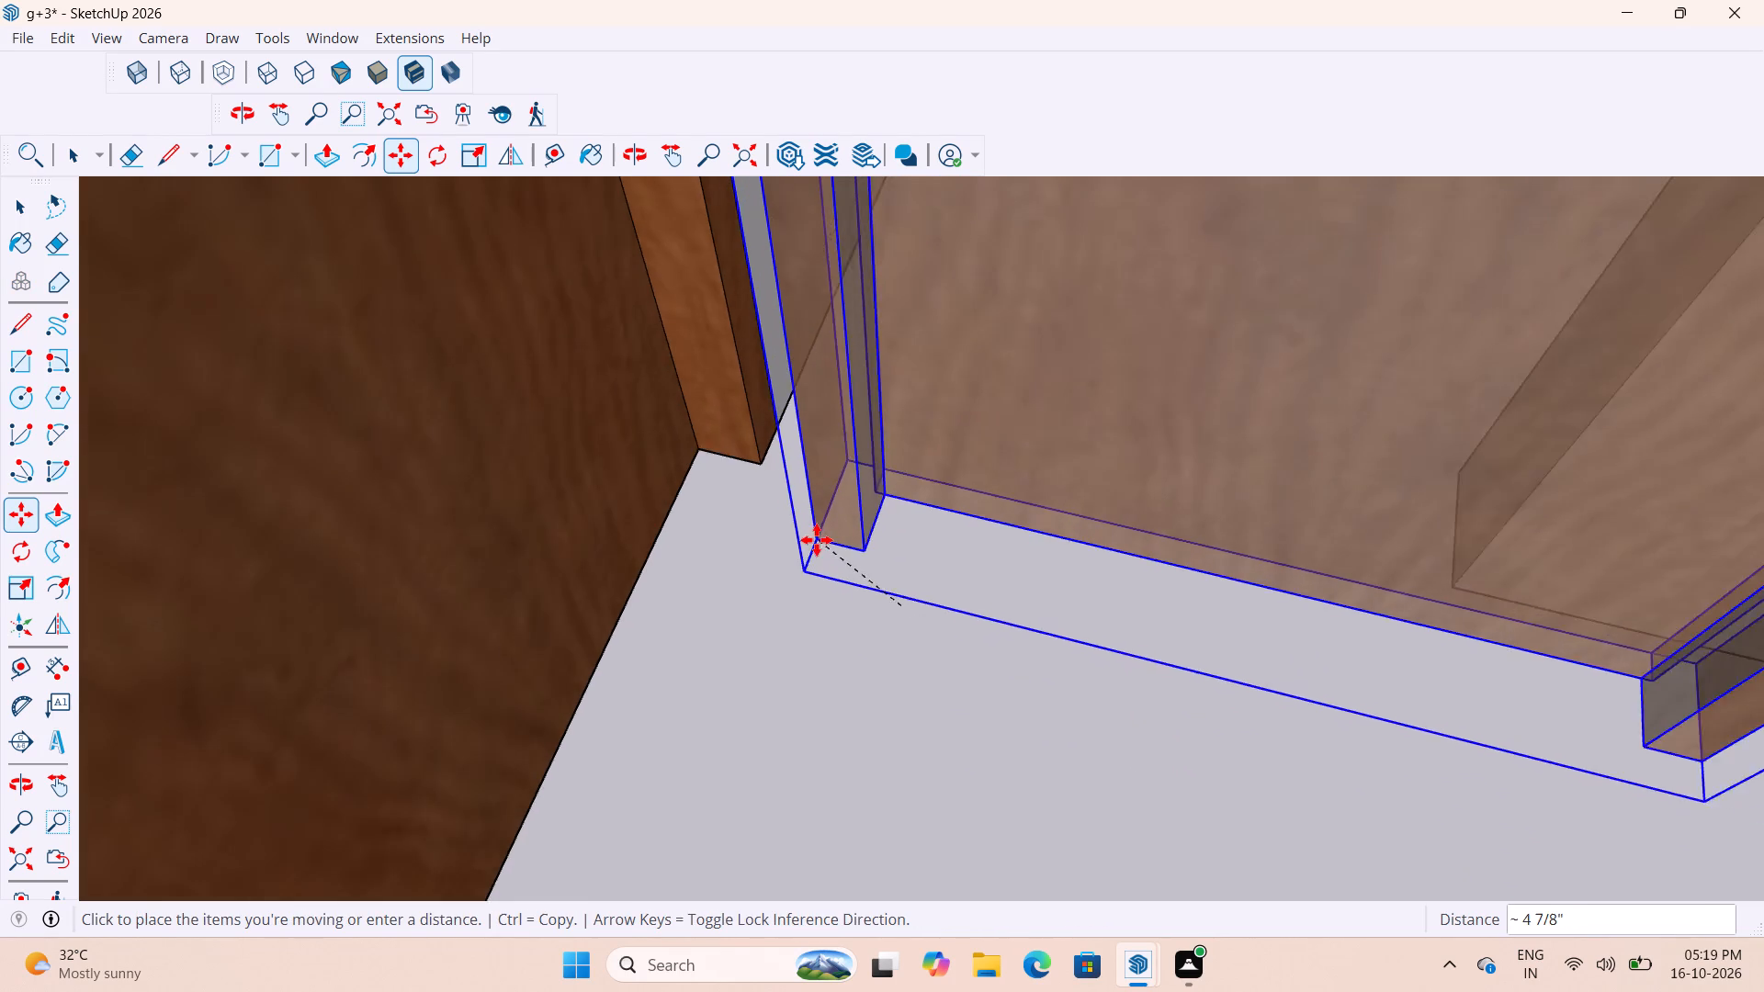
scroll(817, 540, "down", 14)
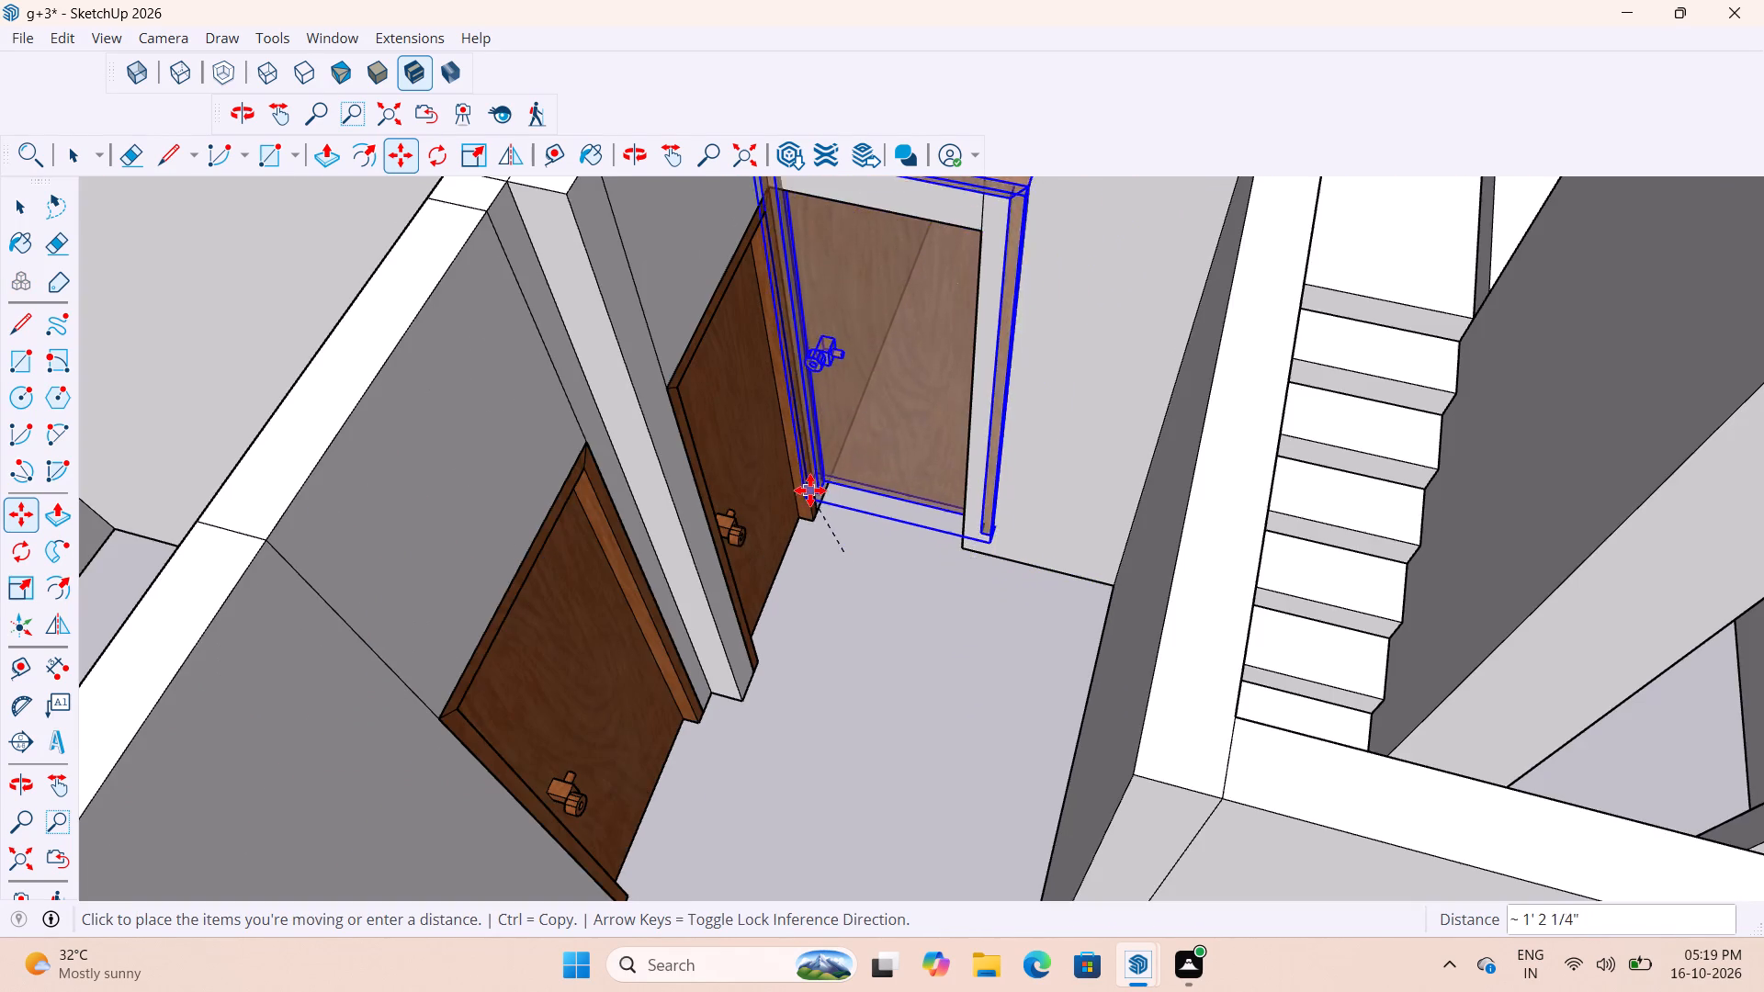
scroll(810, 490, "up", 4)
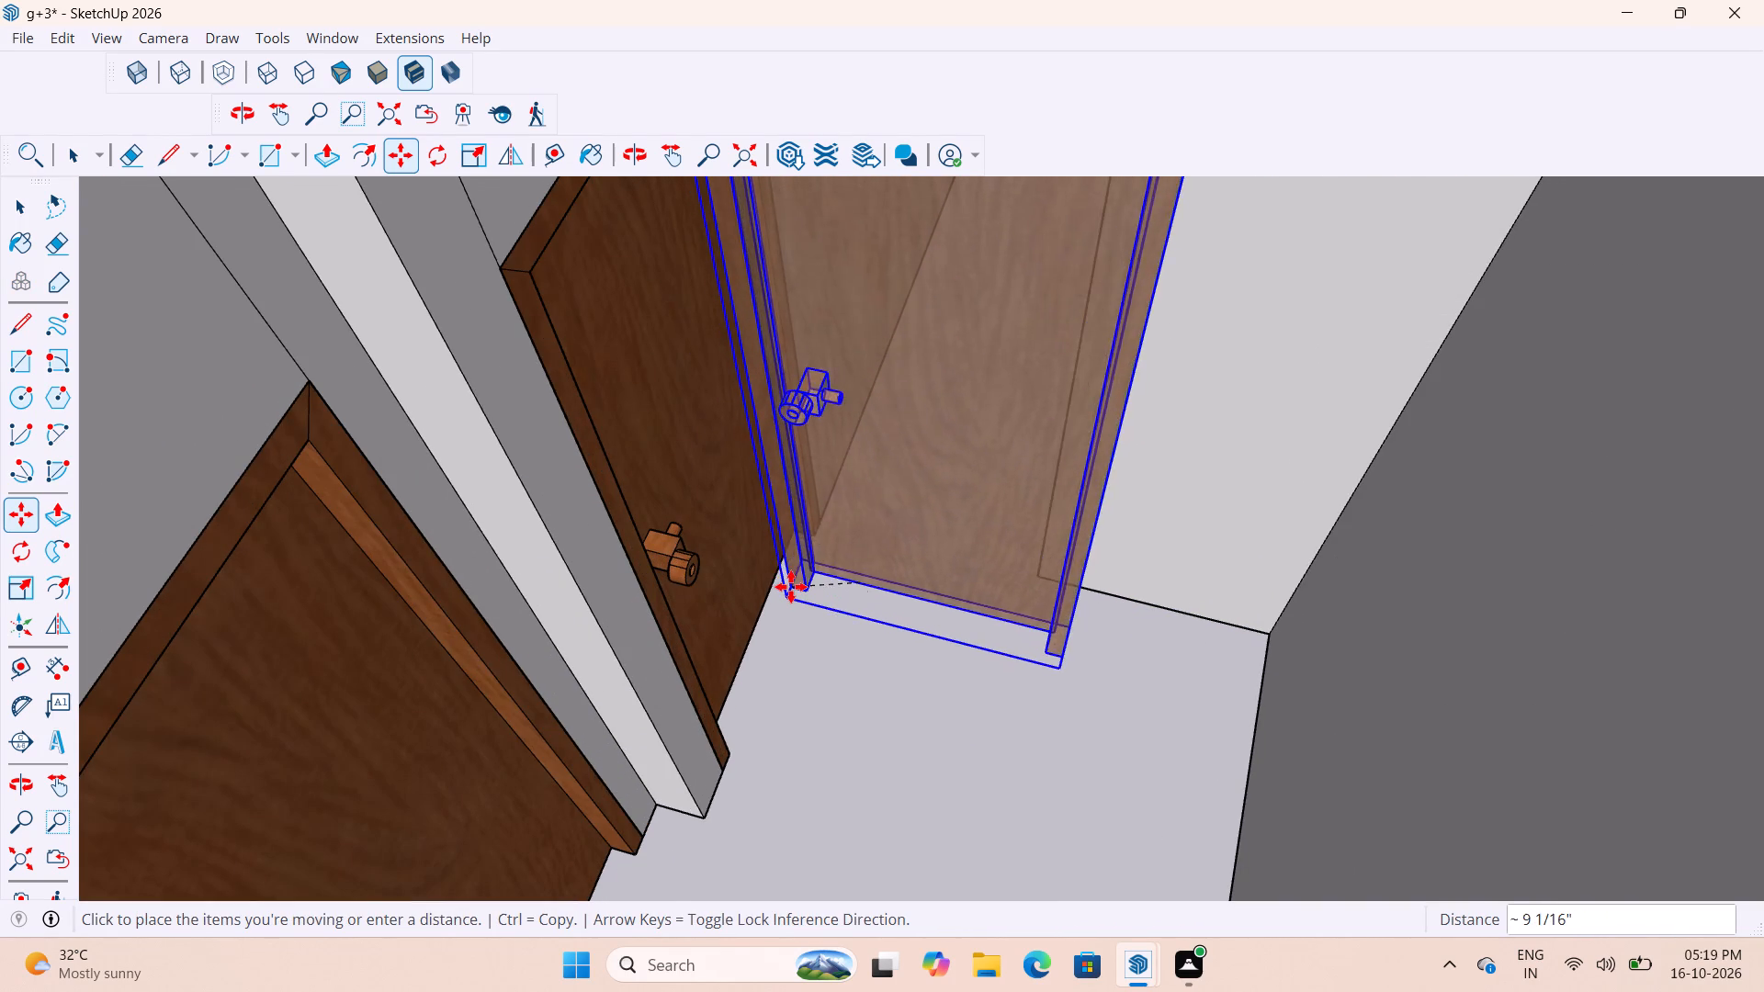
scroll(791, 587, "up", 4)
left_click(792, 589)
scroll(1088, 551, "down", 11)
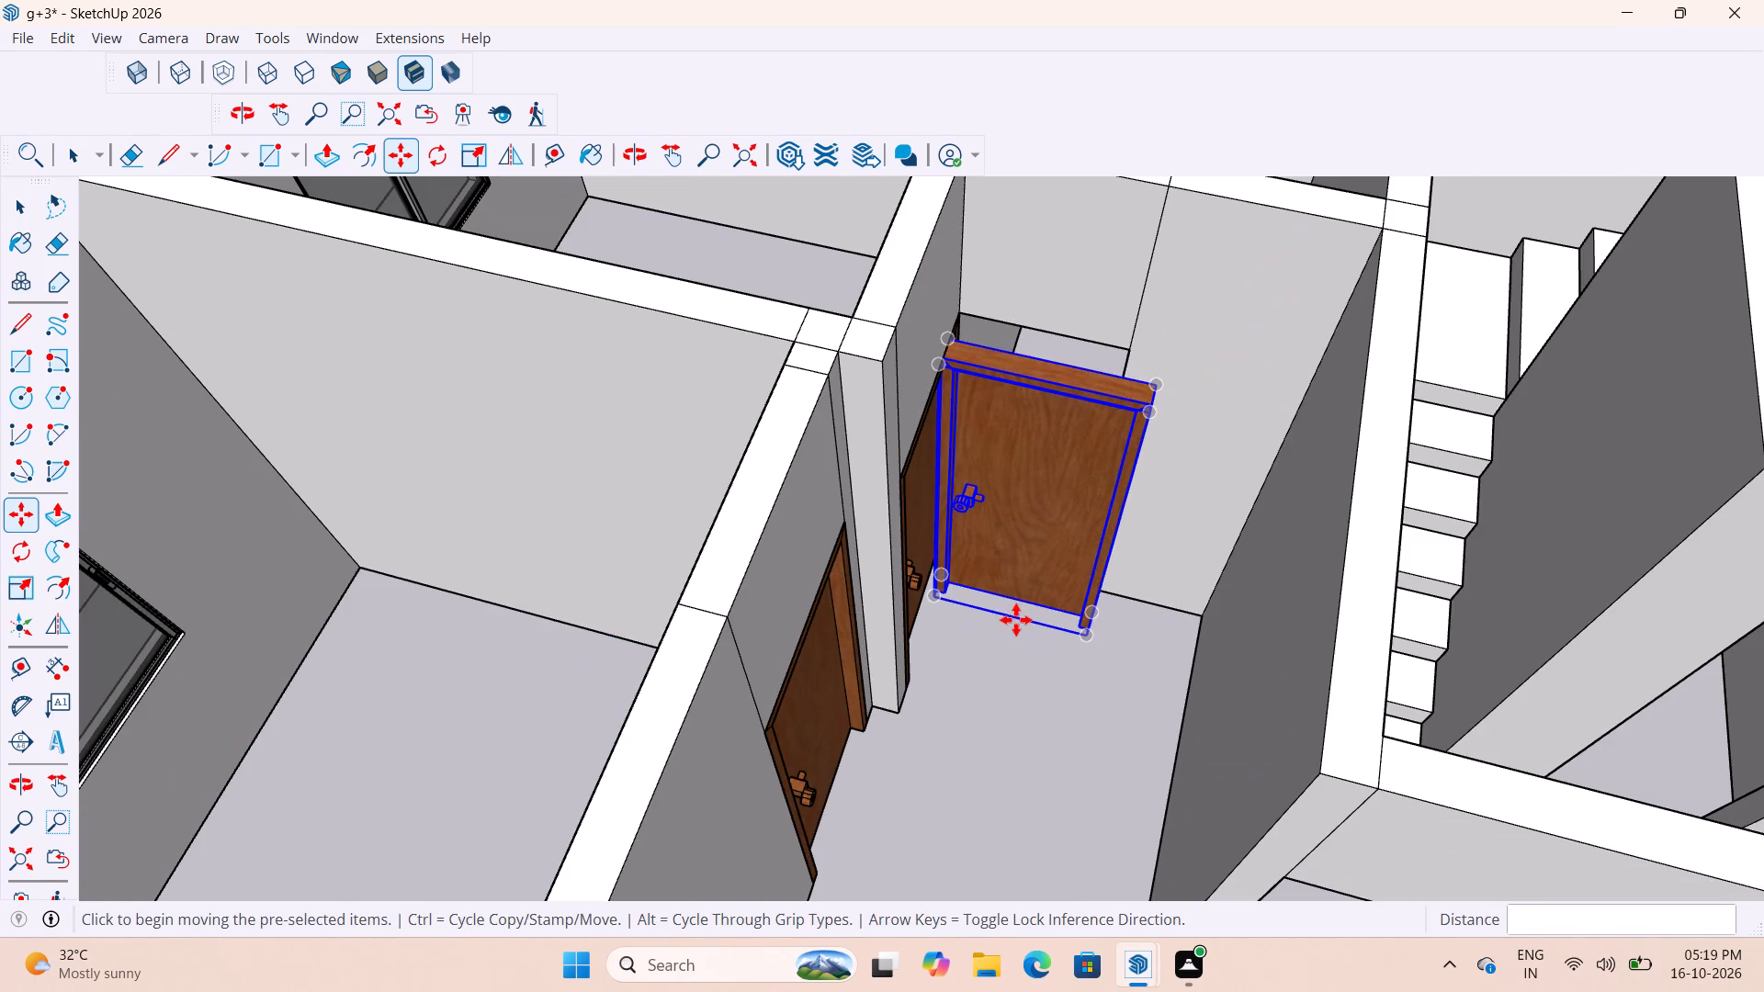
Scale the rotated door narrower along the green axis, pulling in the side frame opposite the handle.
key("s")
scroll(1134, 536, "up", 8)
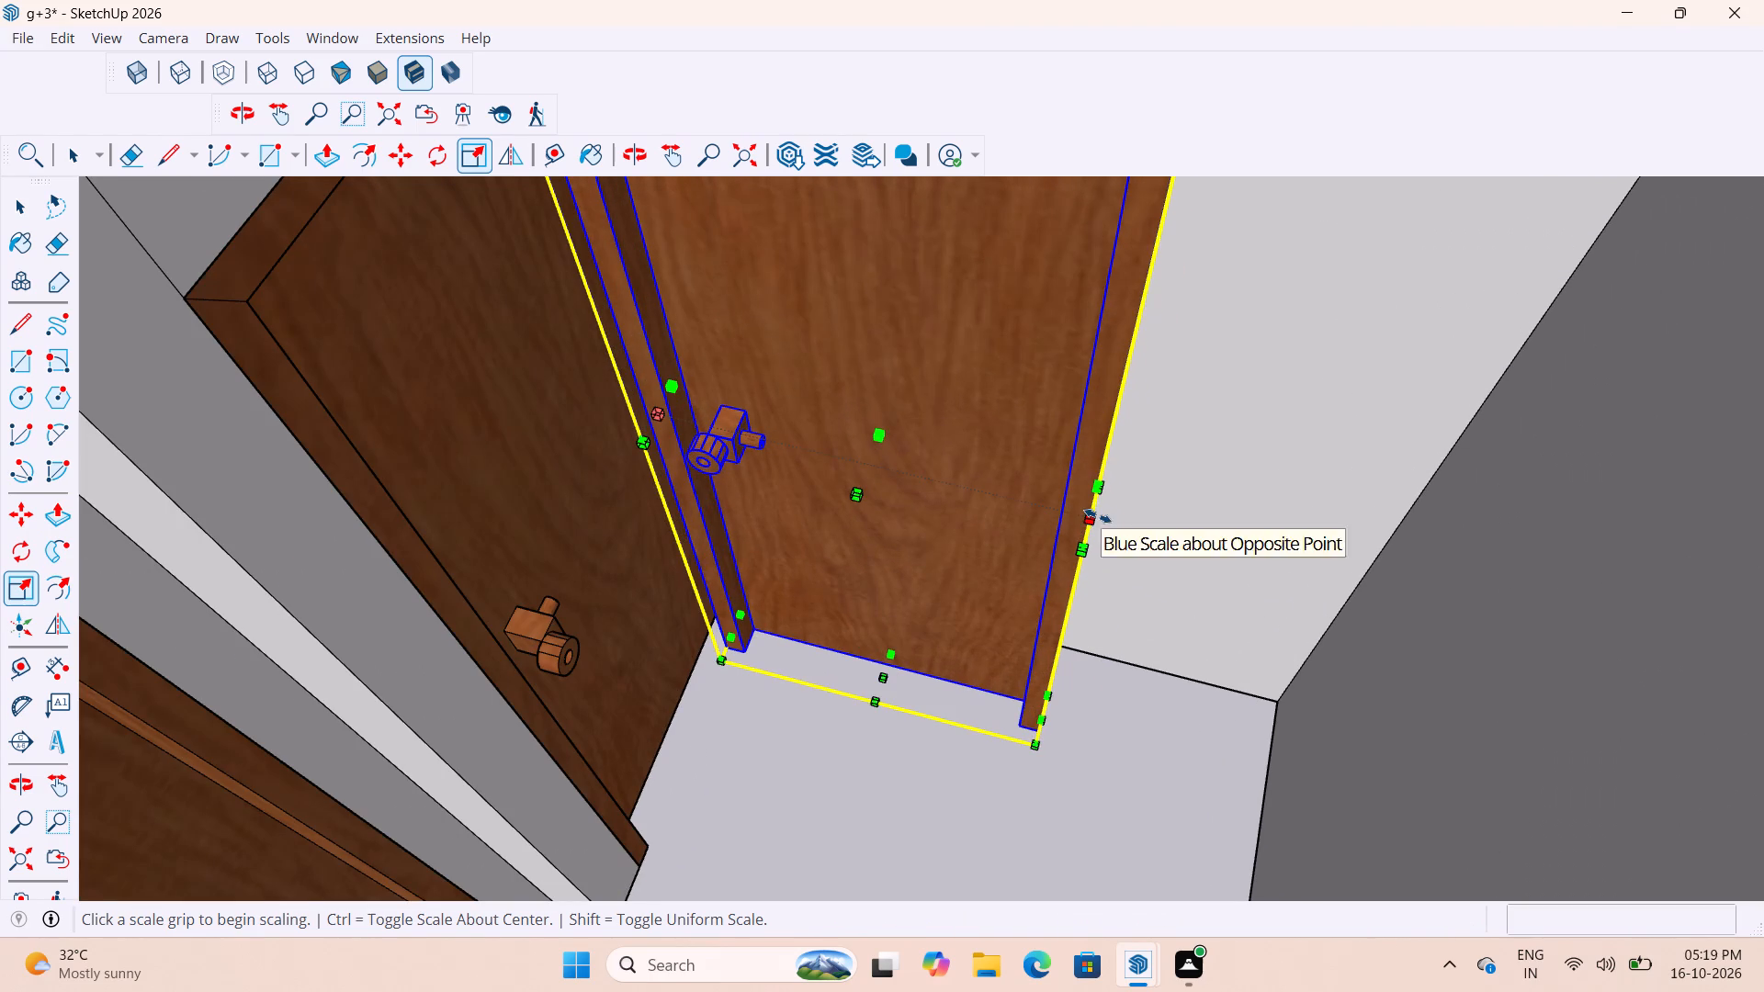
left_click(1098, 516)
left_click(1023, 498)
scroll(1012, 505, "down", 4)
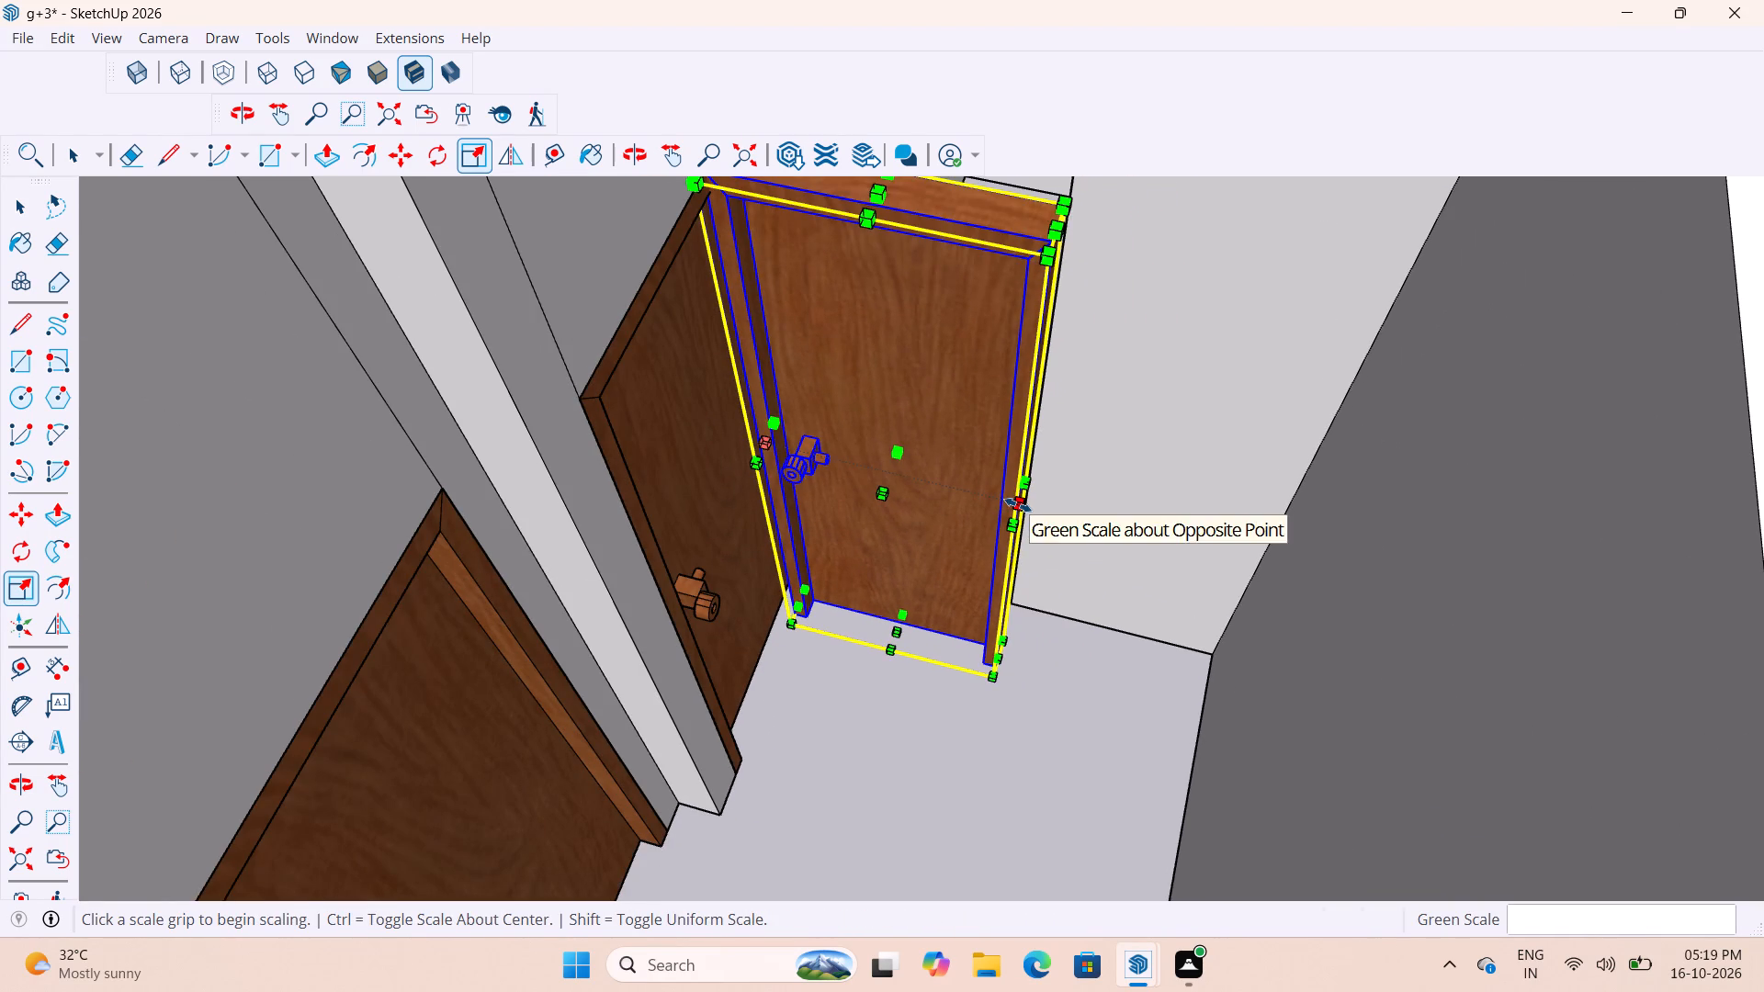
left_click(1018, 504)
left_click(989, 490)
key("space")
Move the narrowed door about 11 1/16" into the perpendicular wall's opening, matching its bottom frame corner to the opening's bottom corner.
scroll(957, 634, "up", 4)
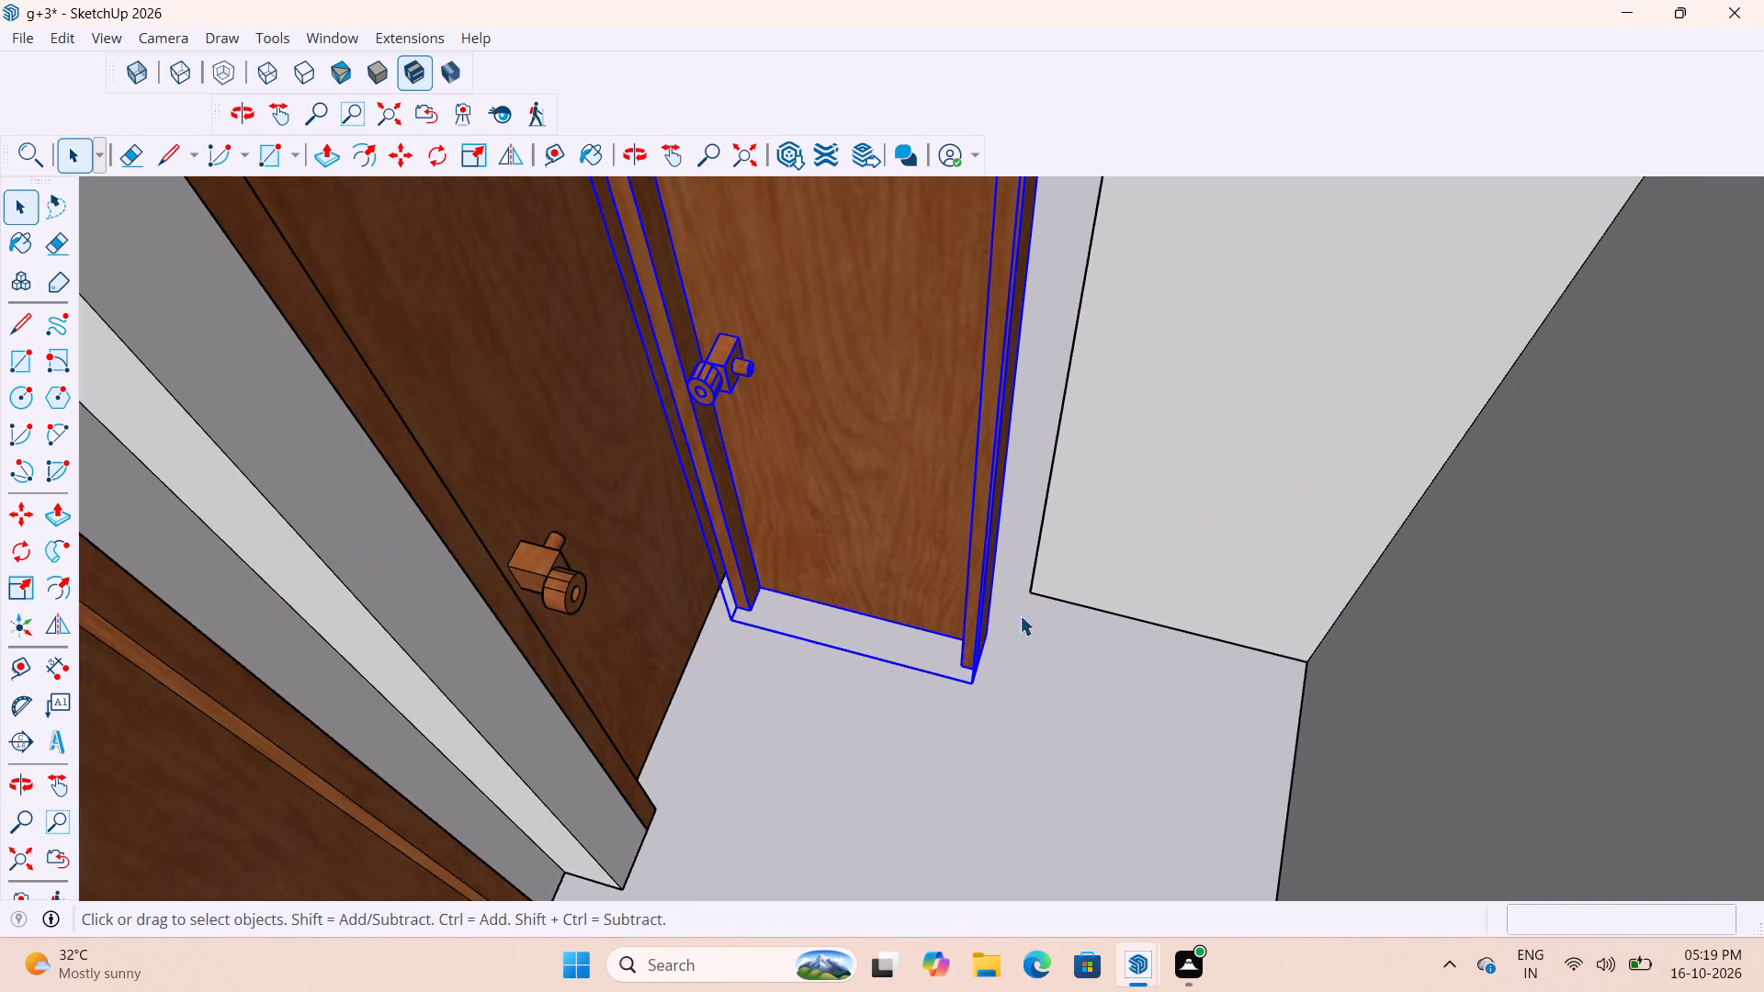
middle_click_drag(1021, 615, 1120, 585)
left_click(990, 636)
key("m")
scroll(1001, 666, "up", 6)
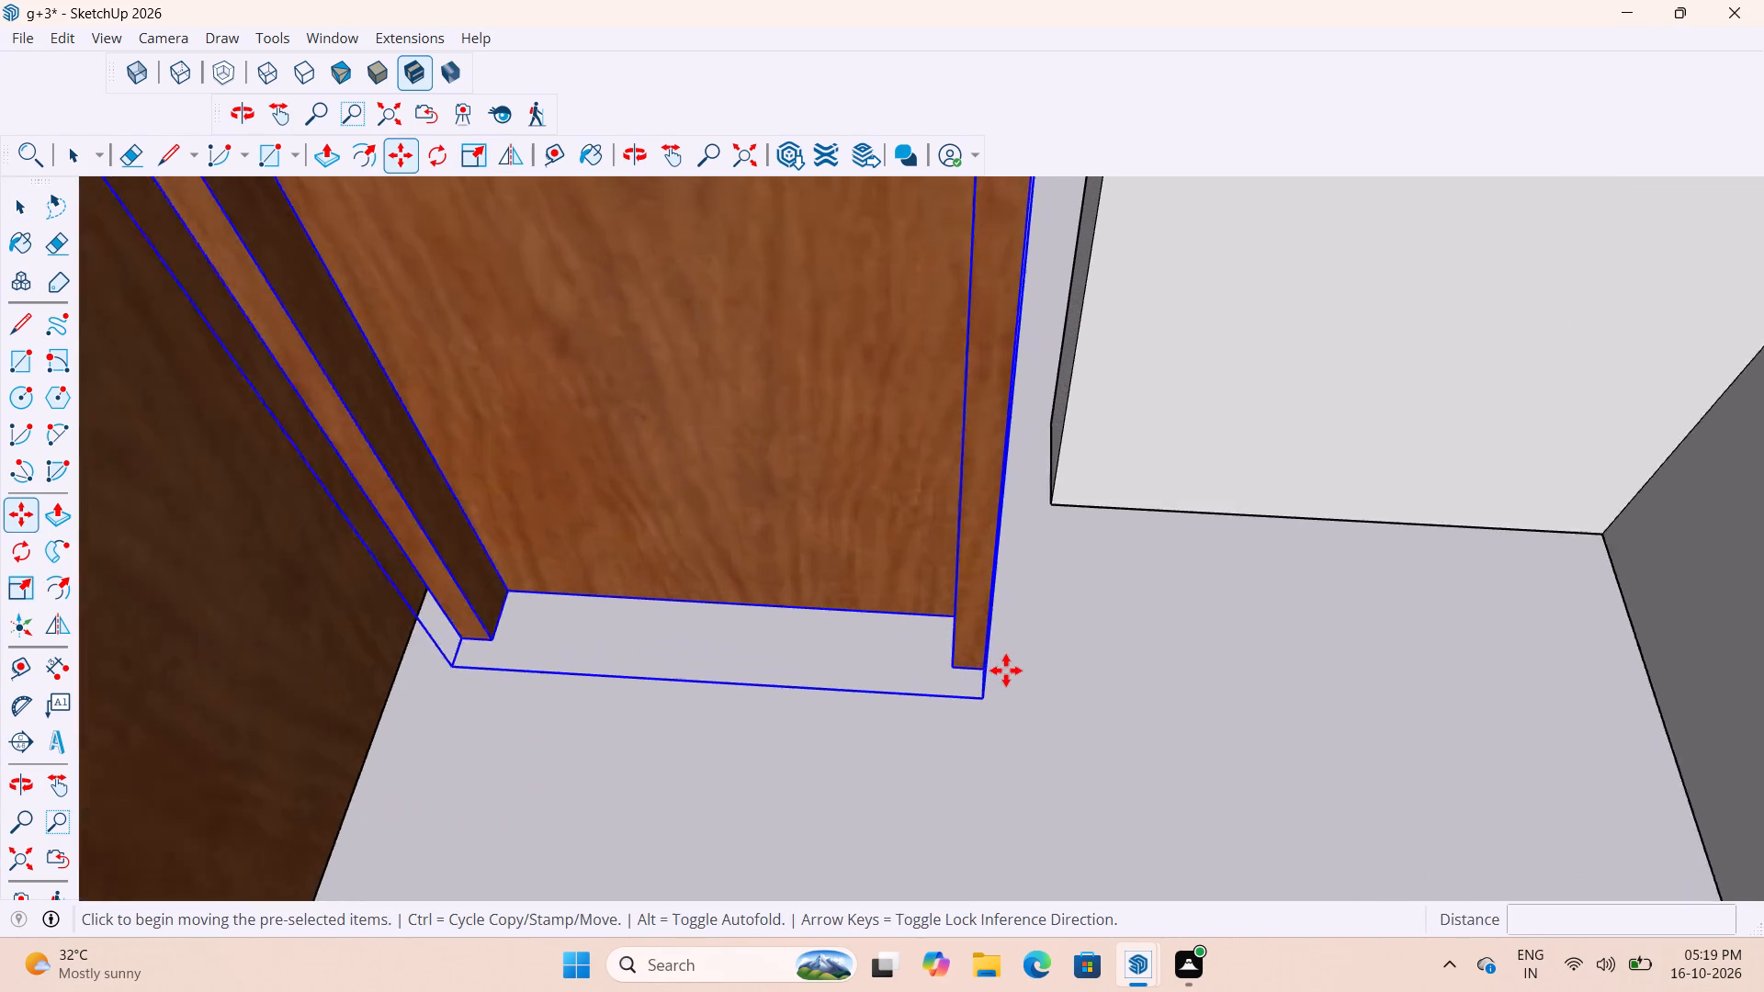
scroll(1006, 671, "up", 5)
left_click(966, 670)
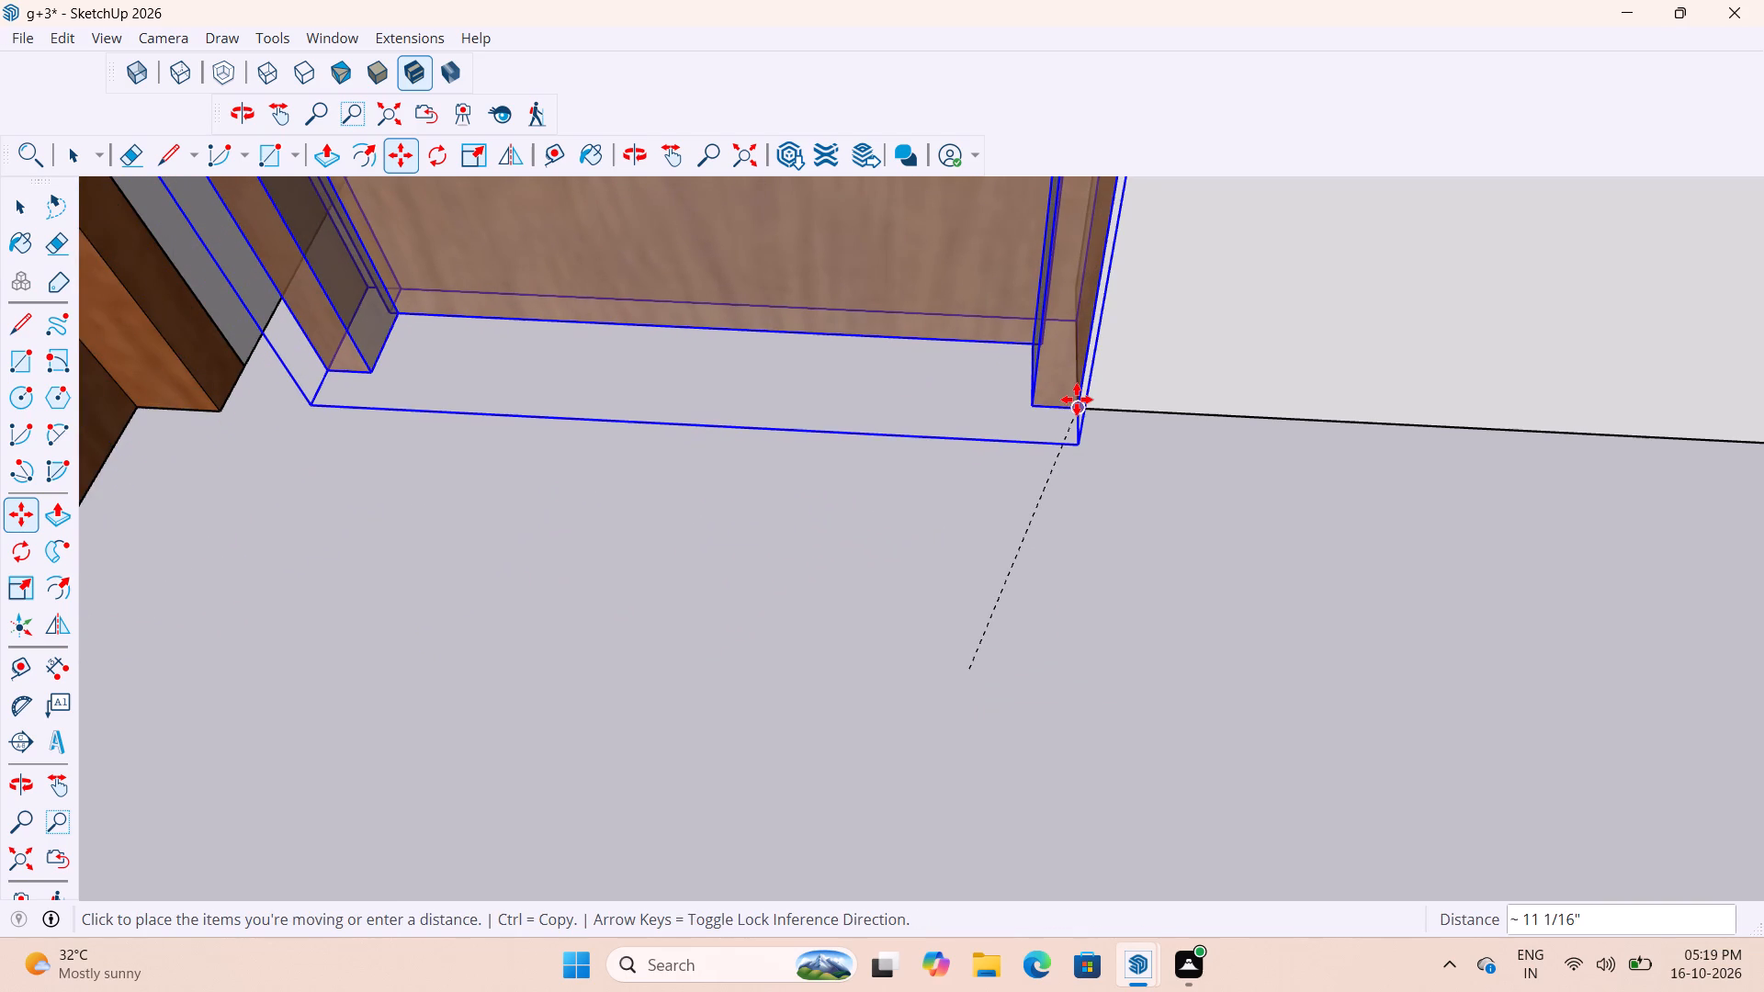
left_click(1077, 400)
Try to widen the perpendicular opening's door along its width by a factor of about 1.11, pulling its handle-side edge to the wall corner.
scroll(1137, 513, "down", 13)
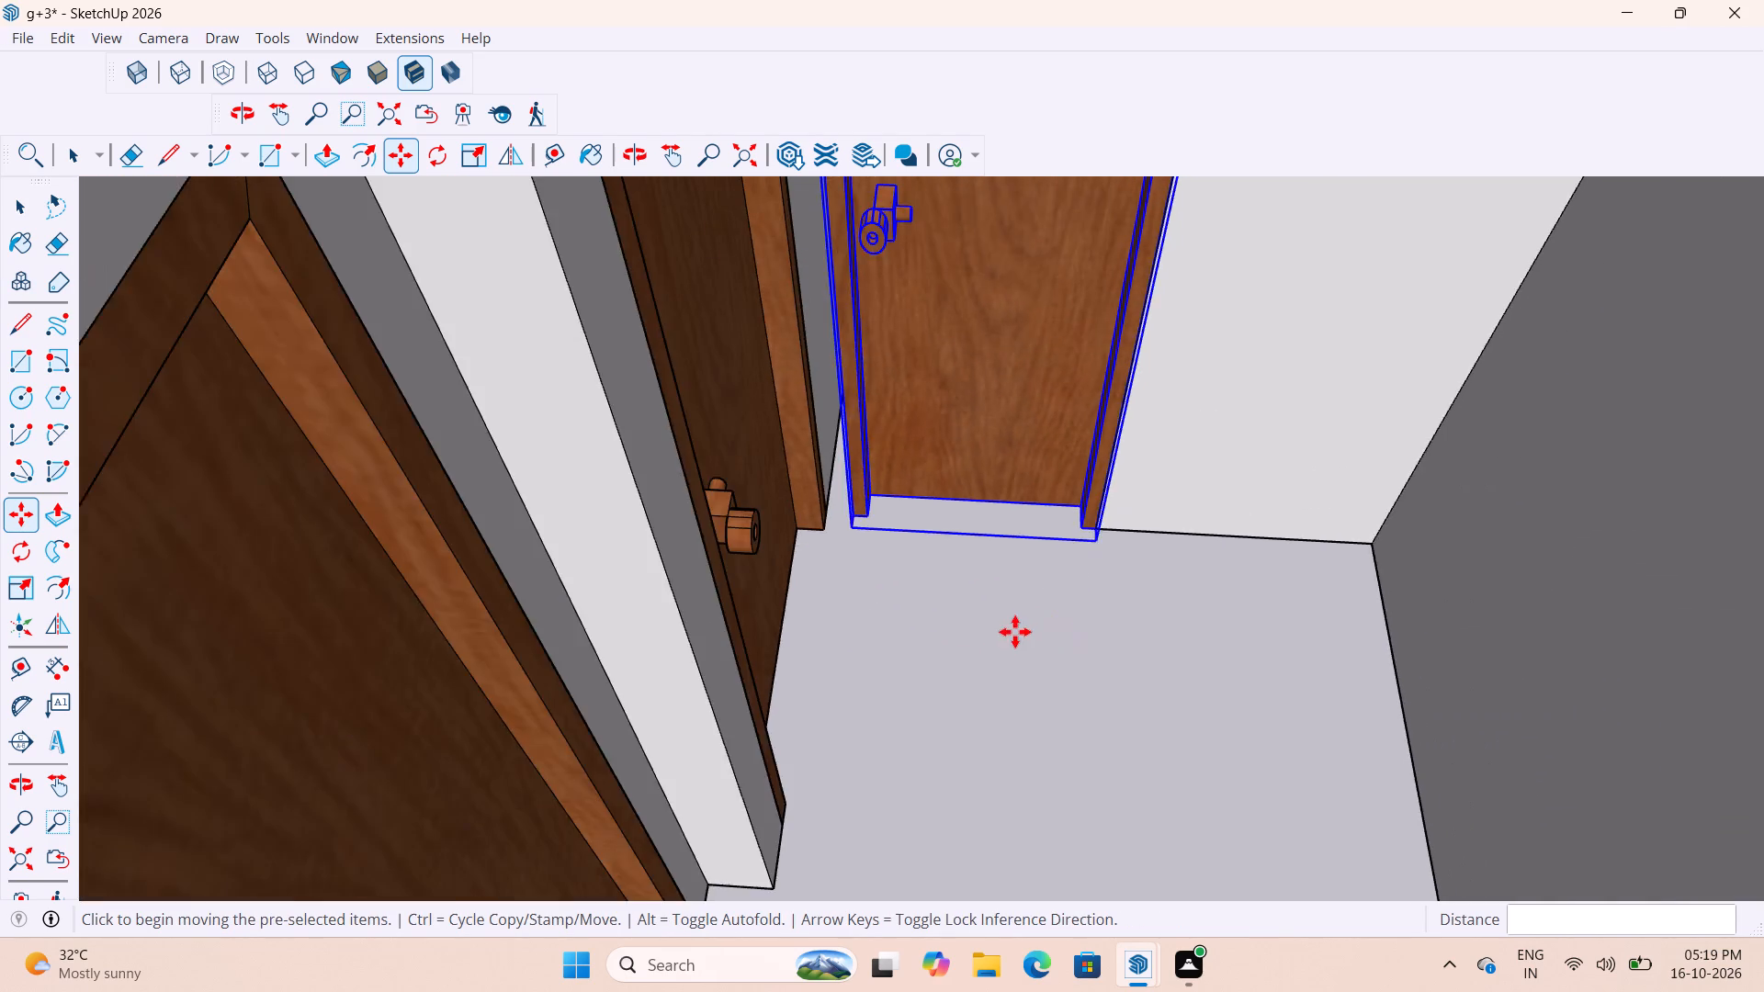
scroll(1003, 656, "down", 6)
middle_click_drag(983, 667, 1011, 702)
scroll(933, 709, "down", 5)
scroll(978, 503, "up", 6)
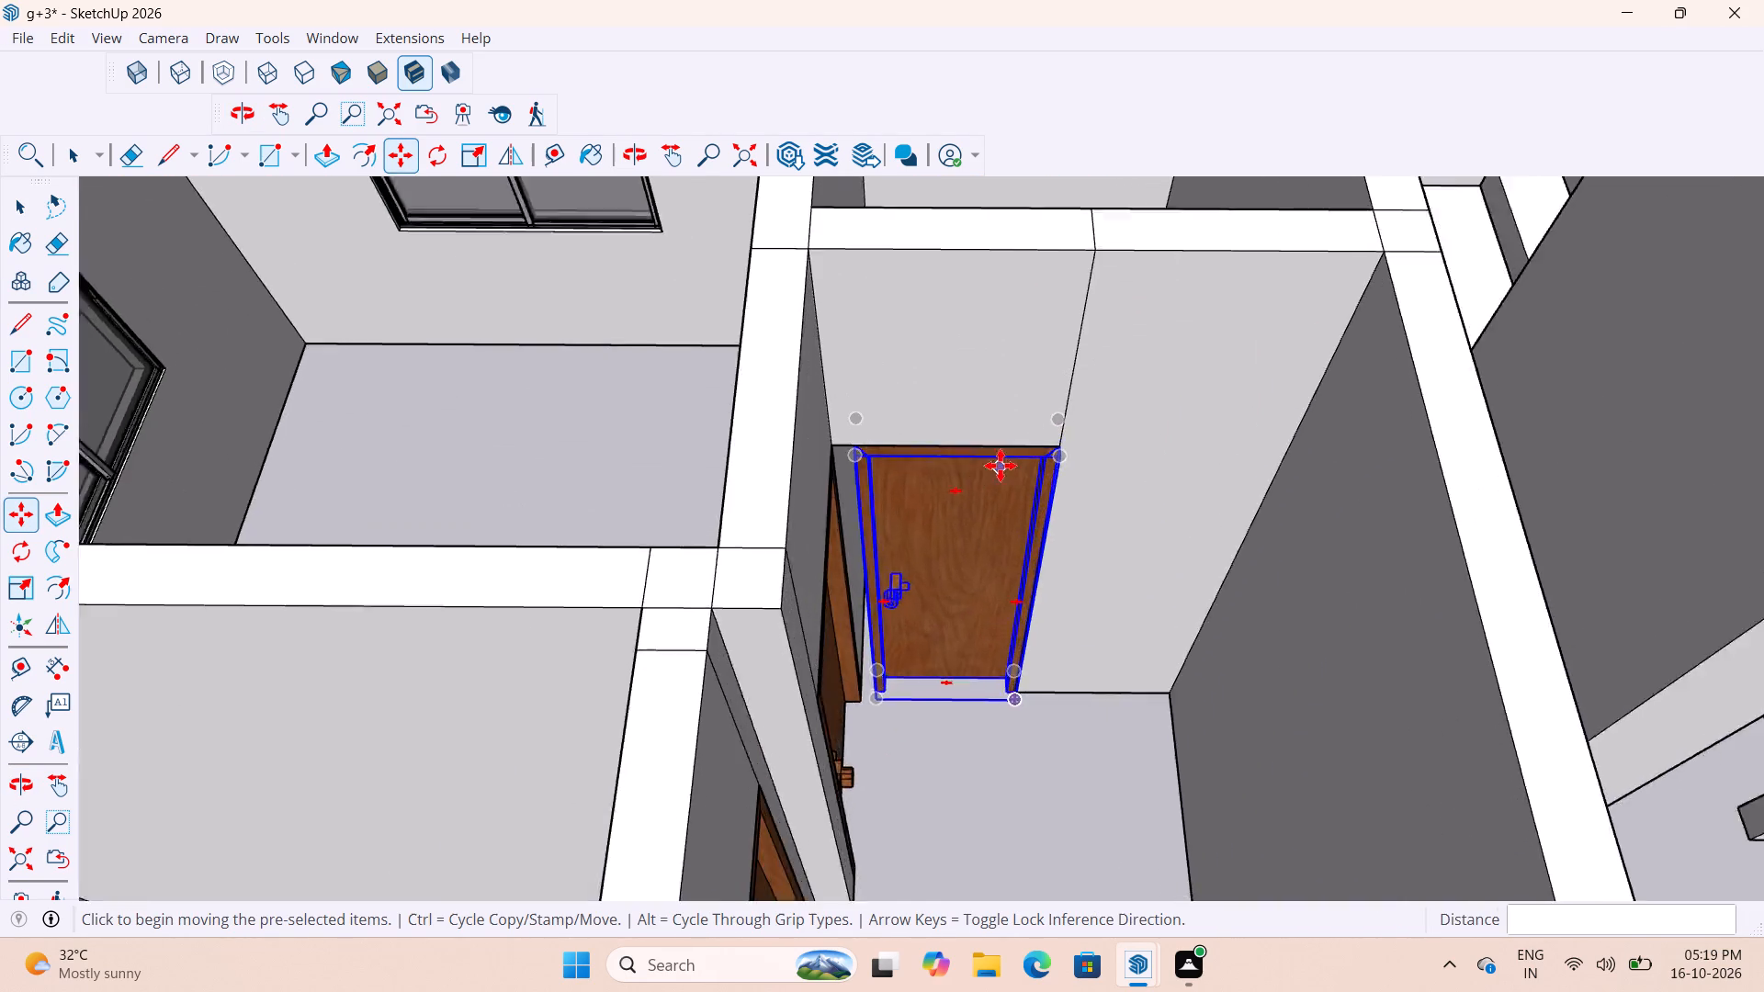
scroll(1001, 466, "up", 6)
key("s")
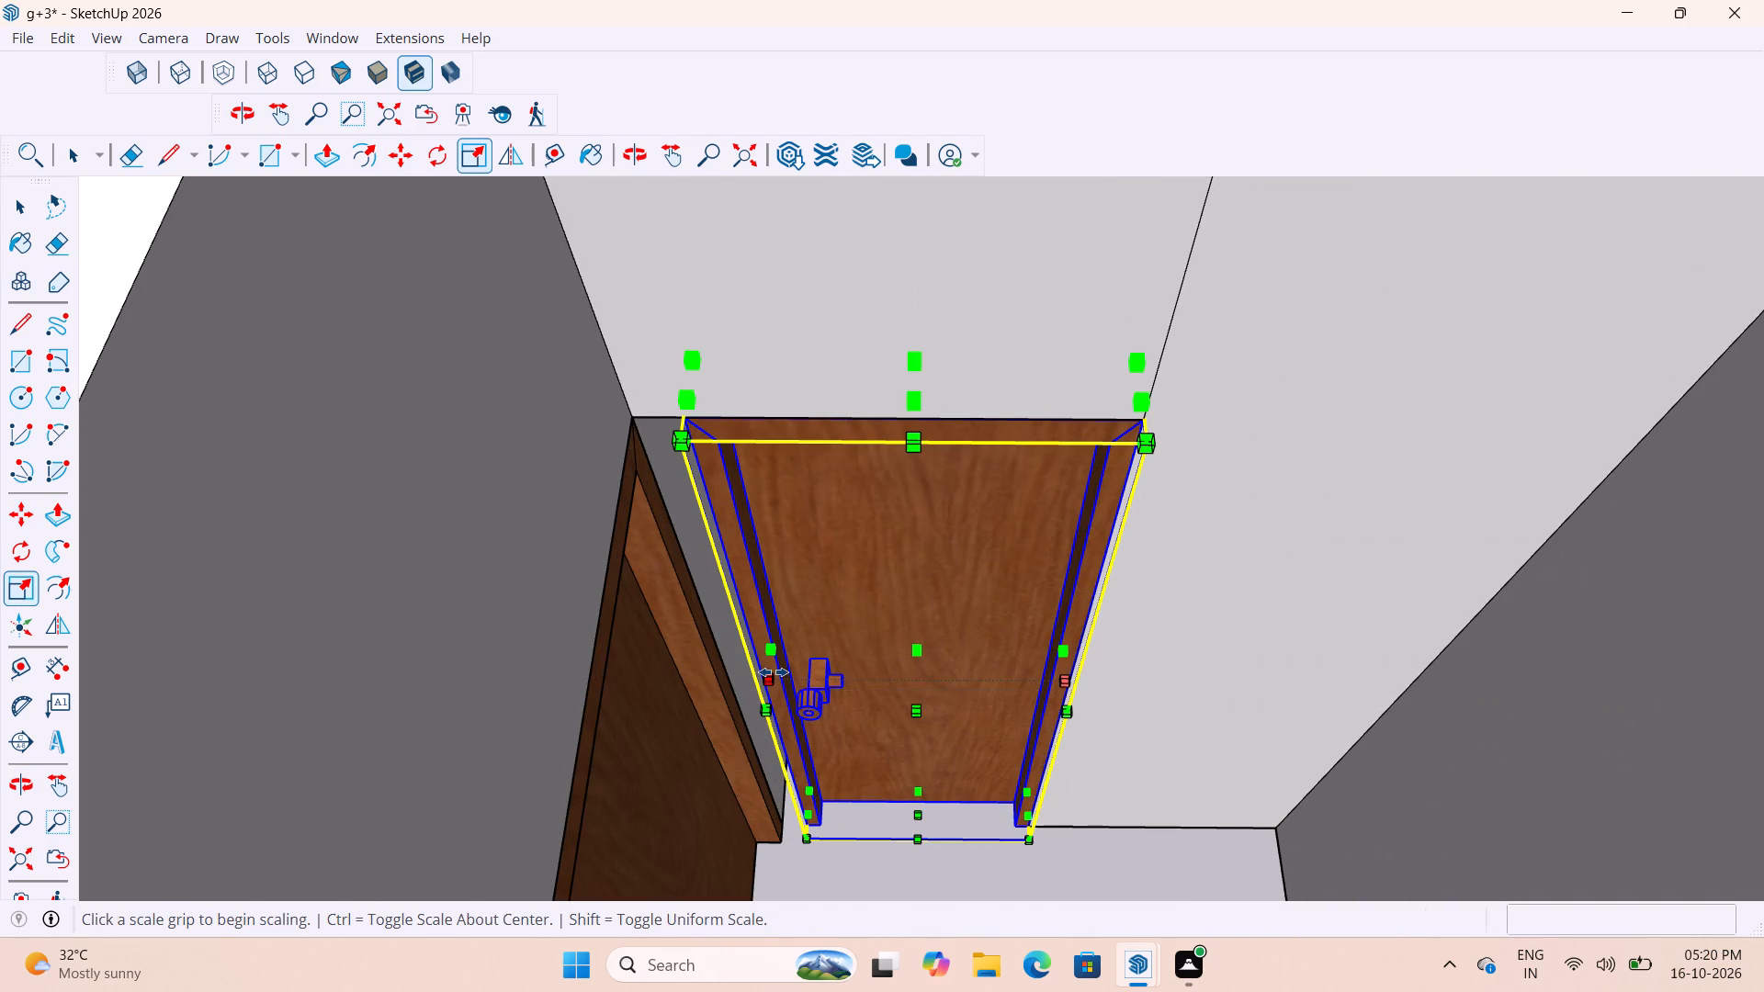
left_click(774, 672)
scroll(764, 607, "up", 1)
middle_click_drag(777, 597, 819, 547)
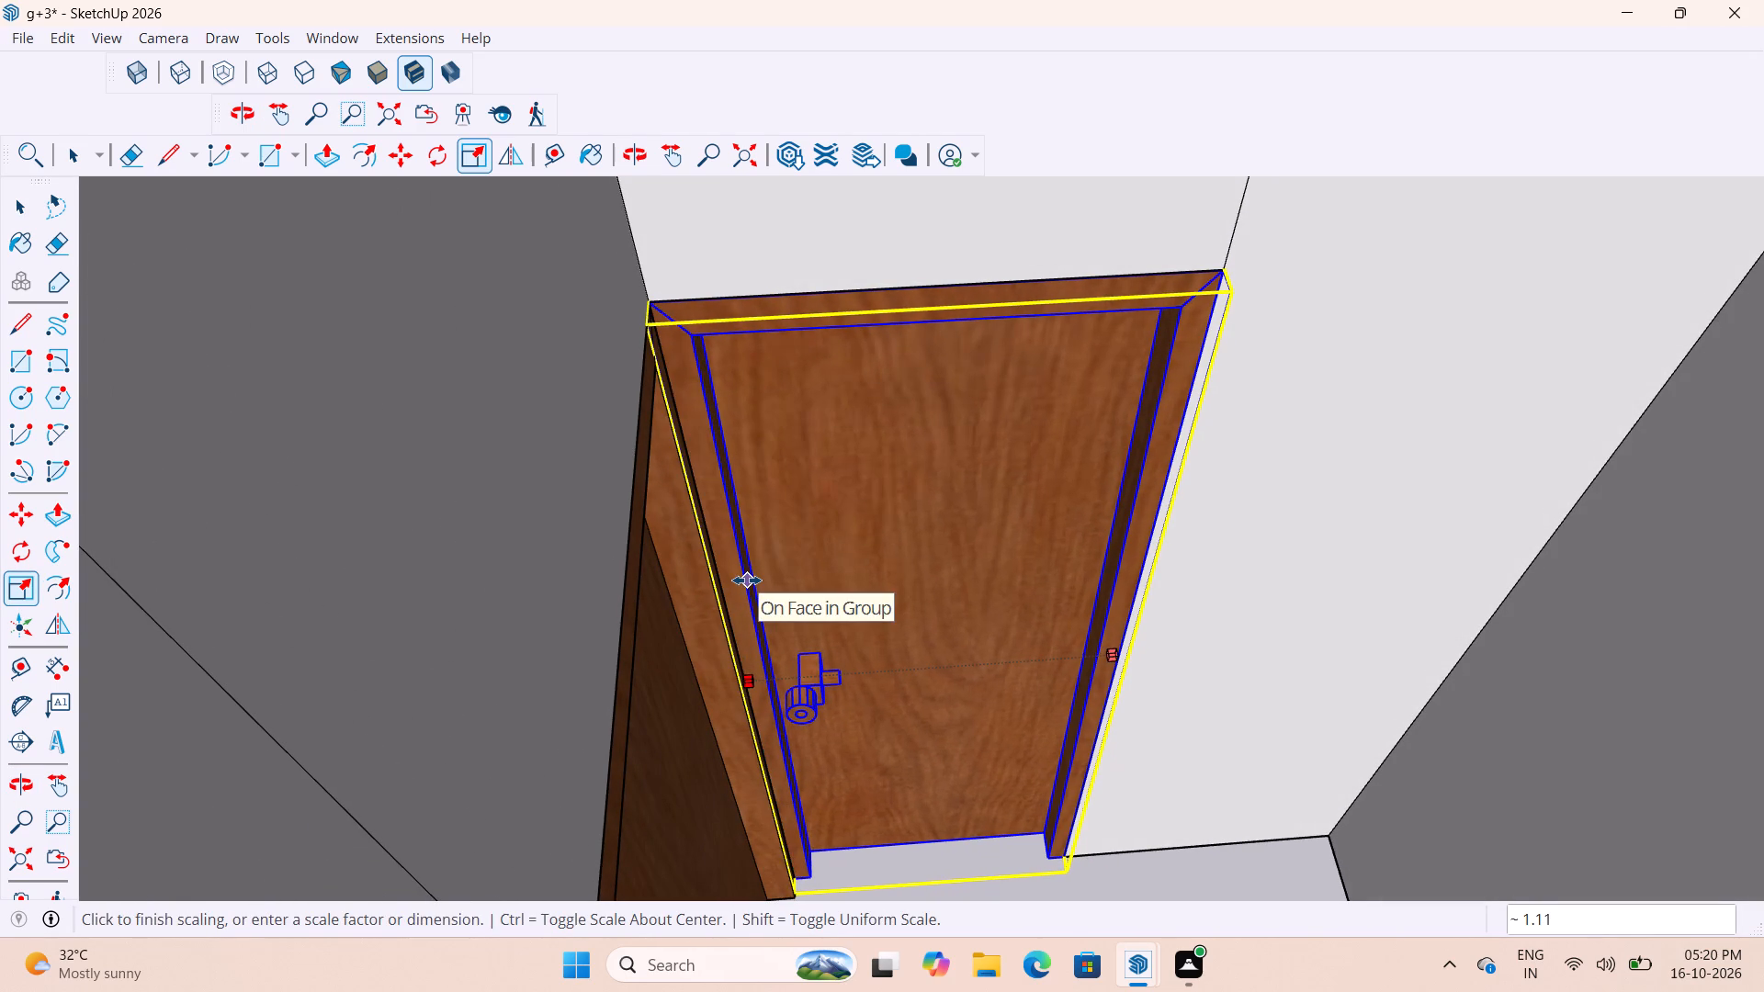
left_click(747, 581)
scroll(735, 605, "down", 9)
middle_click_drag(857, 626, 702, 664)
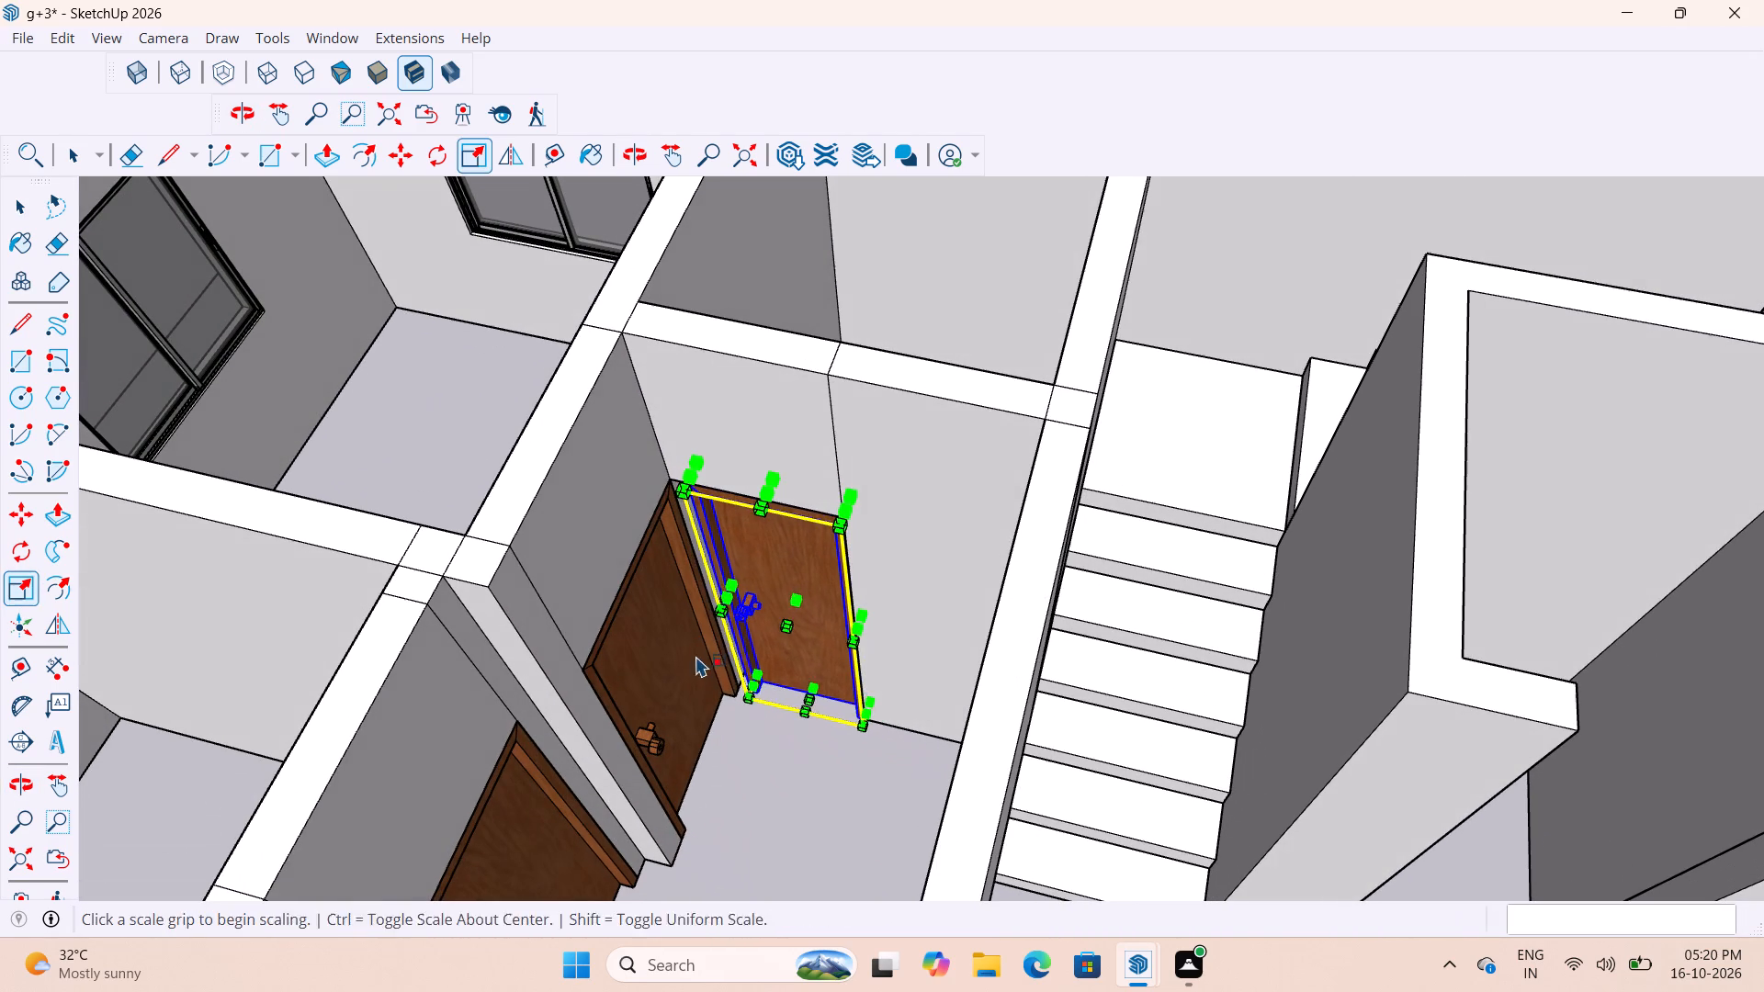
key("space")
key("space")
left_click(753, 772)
Scale the perpendicular opening's door by about 1.11 along the green axis, extending its handle side to the wall corner, and deselect it.
scroll(751, 647, "up", 9)
middle_click_drag(768, 616, 876, 613)
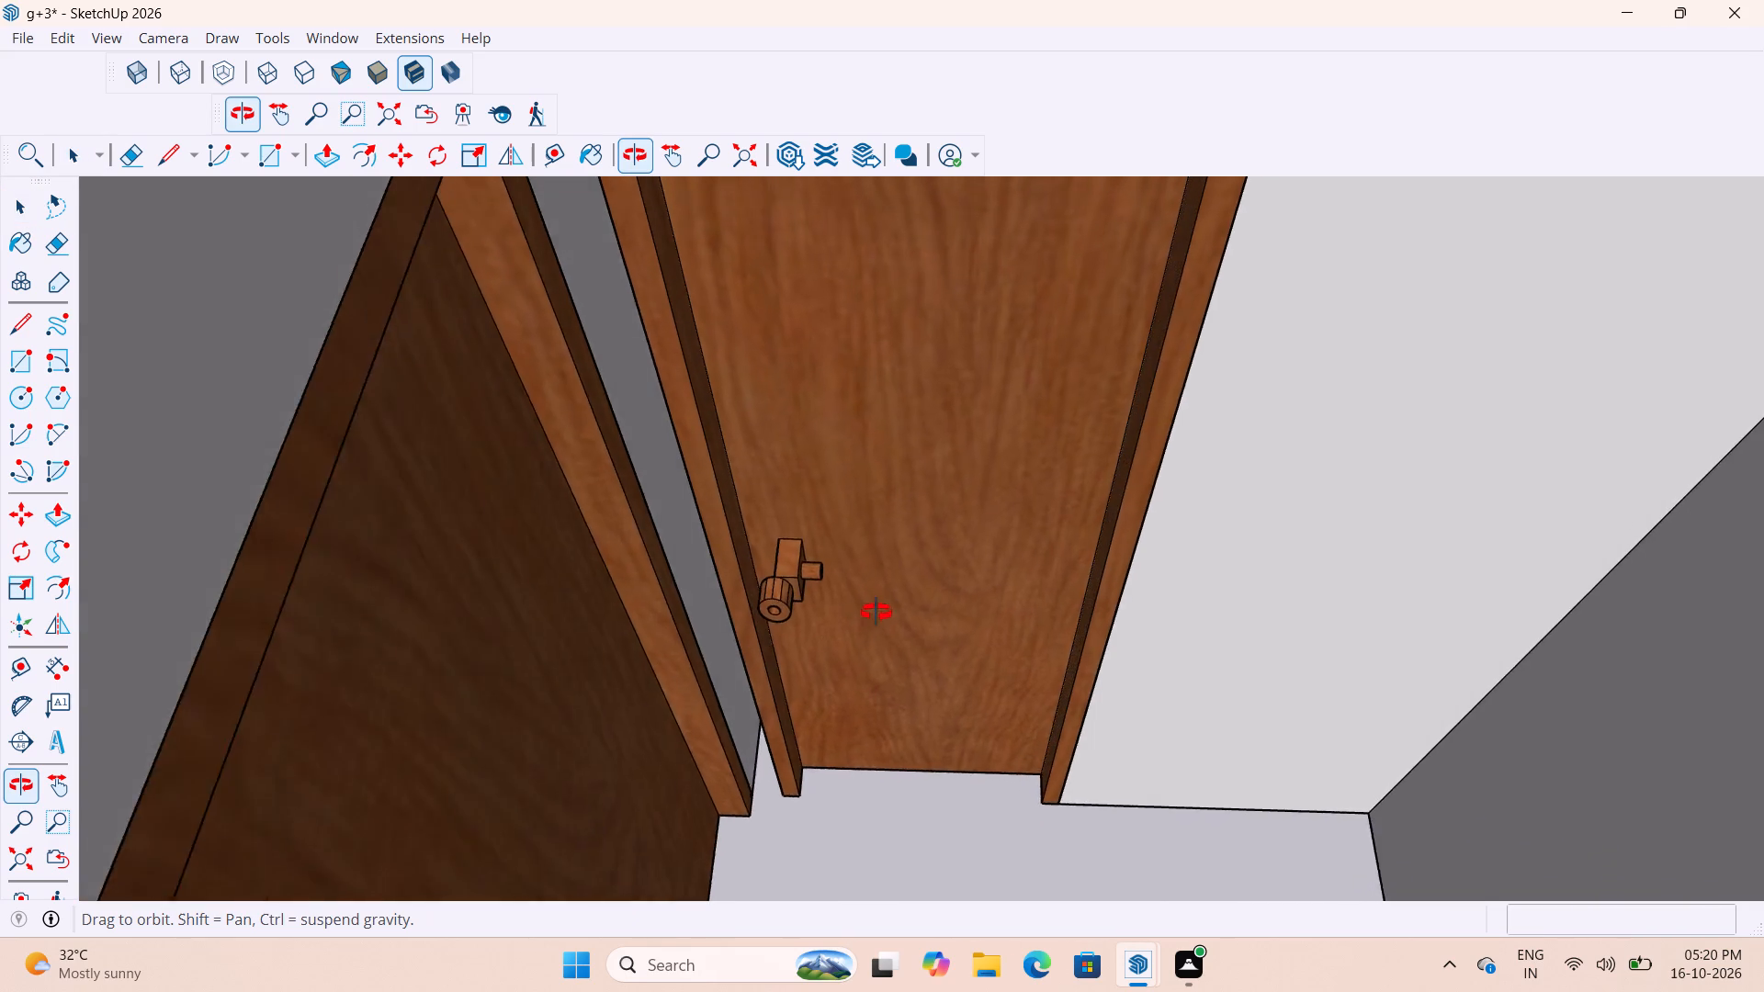
middle_click_drag(876, 613, 1012, 618)
scroll(1003, 622, "up", 1)
scroll(892, 727, "down", 7)
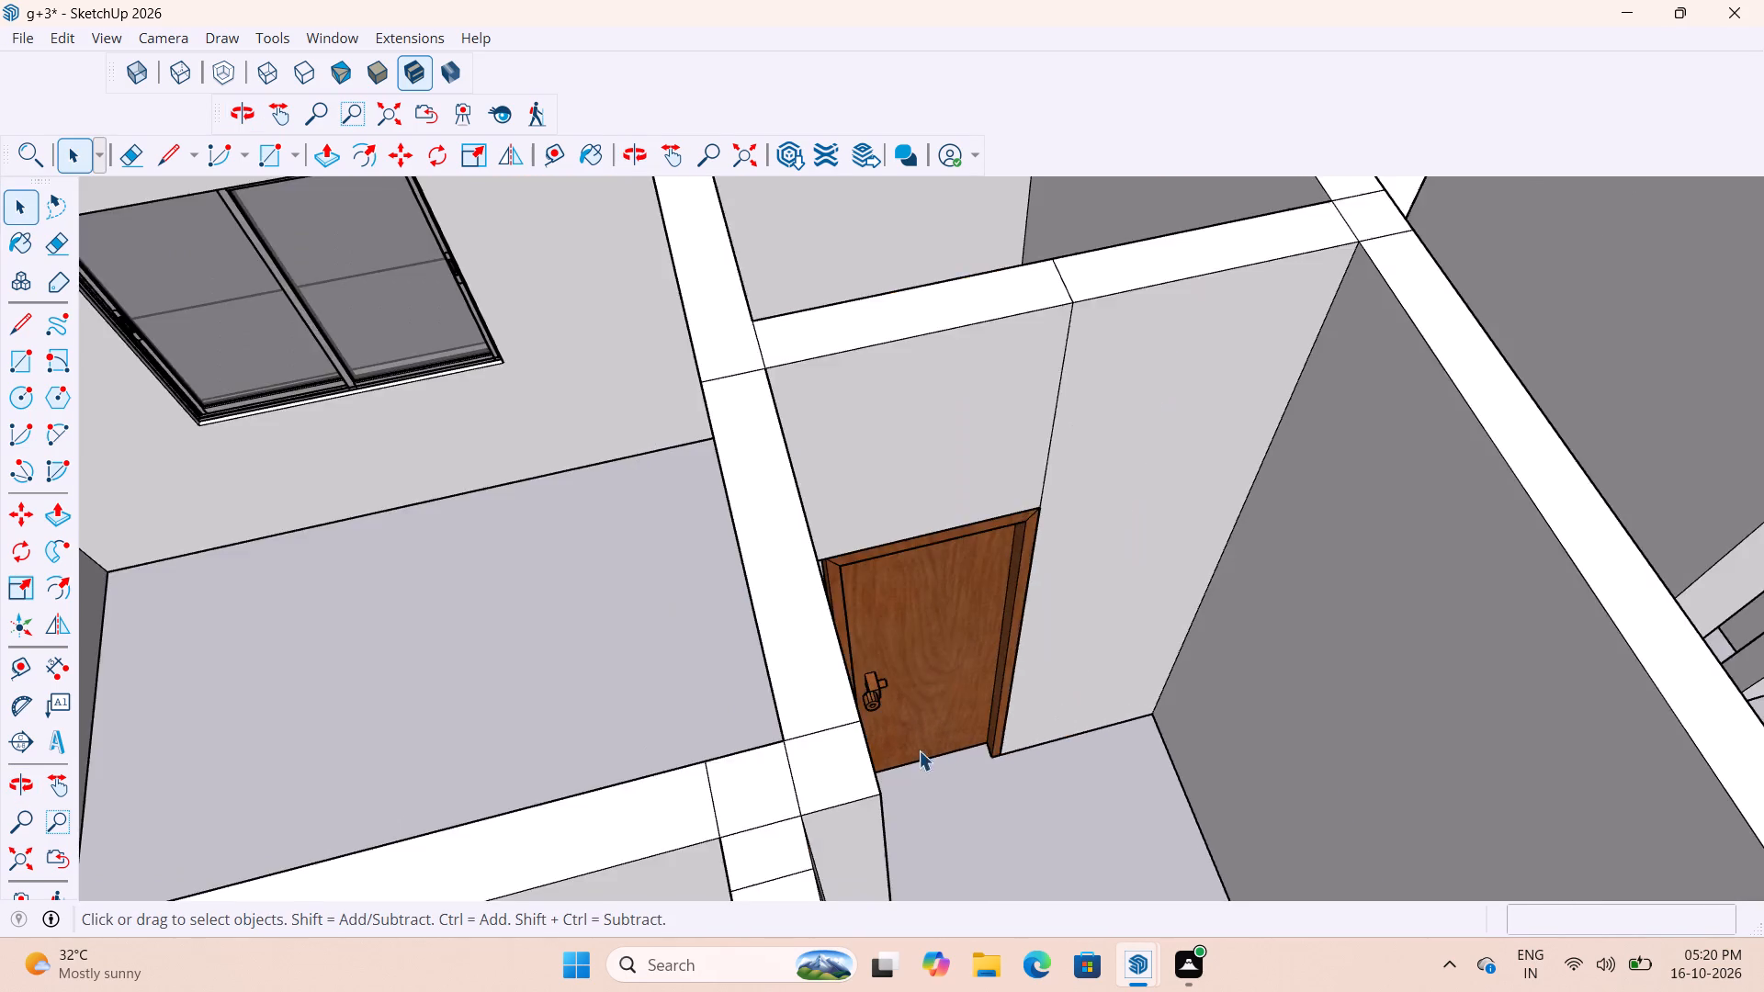
scroll(919, 750, "down", 2)
middle_click_drag(970, 727, 828, 629)
scroll(888, 824, "up", 5)
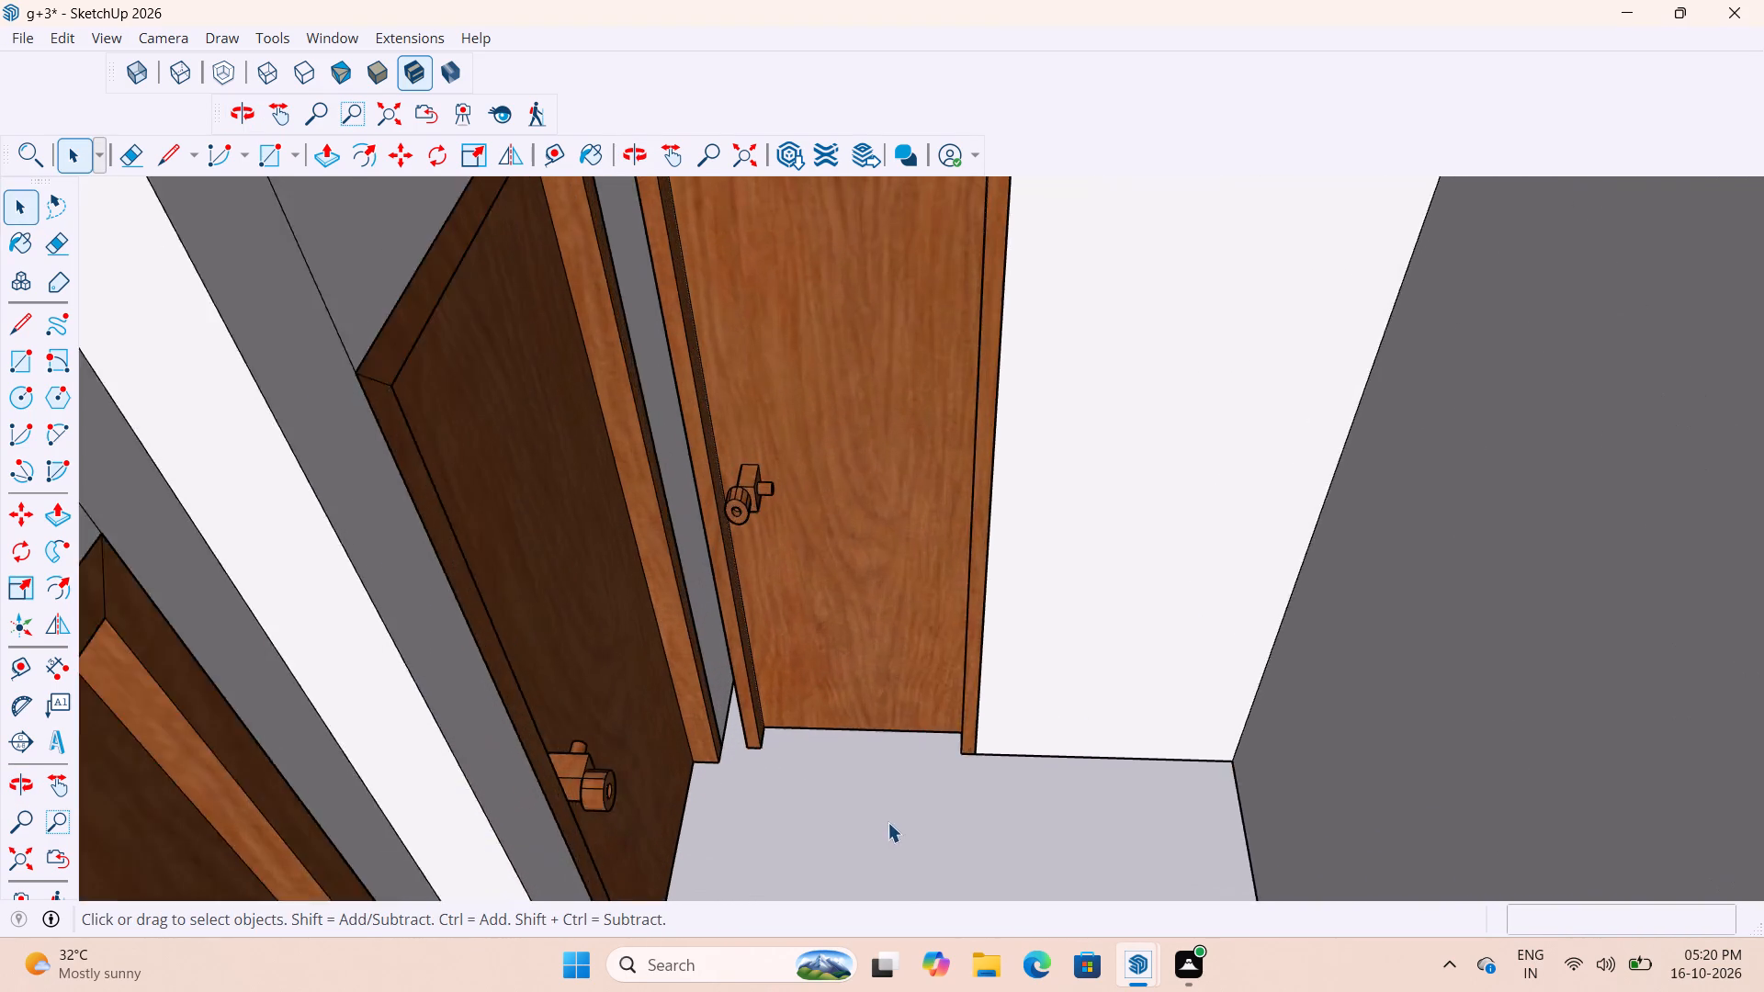
scroll(888, 822, "up", 4)
middle_click_drag(904, 711, 933, 220)
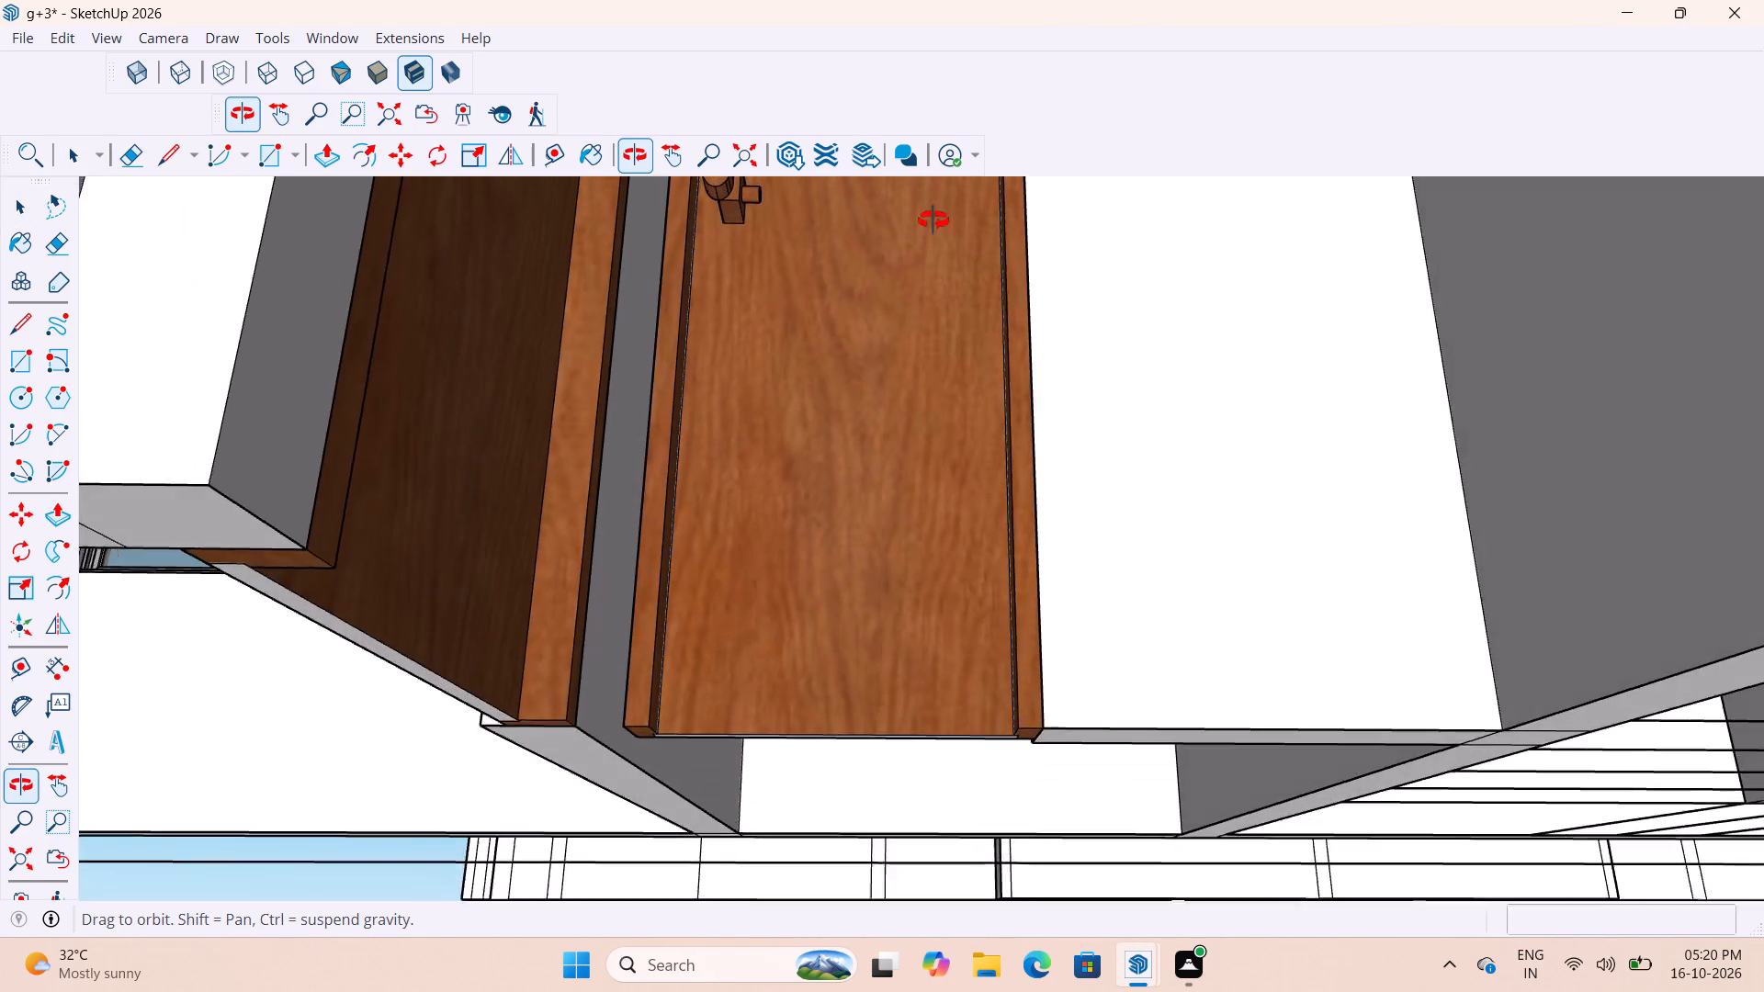
middle_click_drag(933, 220, 873, 665)
scroll(877, 693, "down", 12)
scroll(761, 546, "up", 7)
left_click(828, 539)
key("s")
scroll(838, 581, "up", 7)
left_click(817, 624)
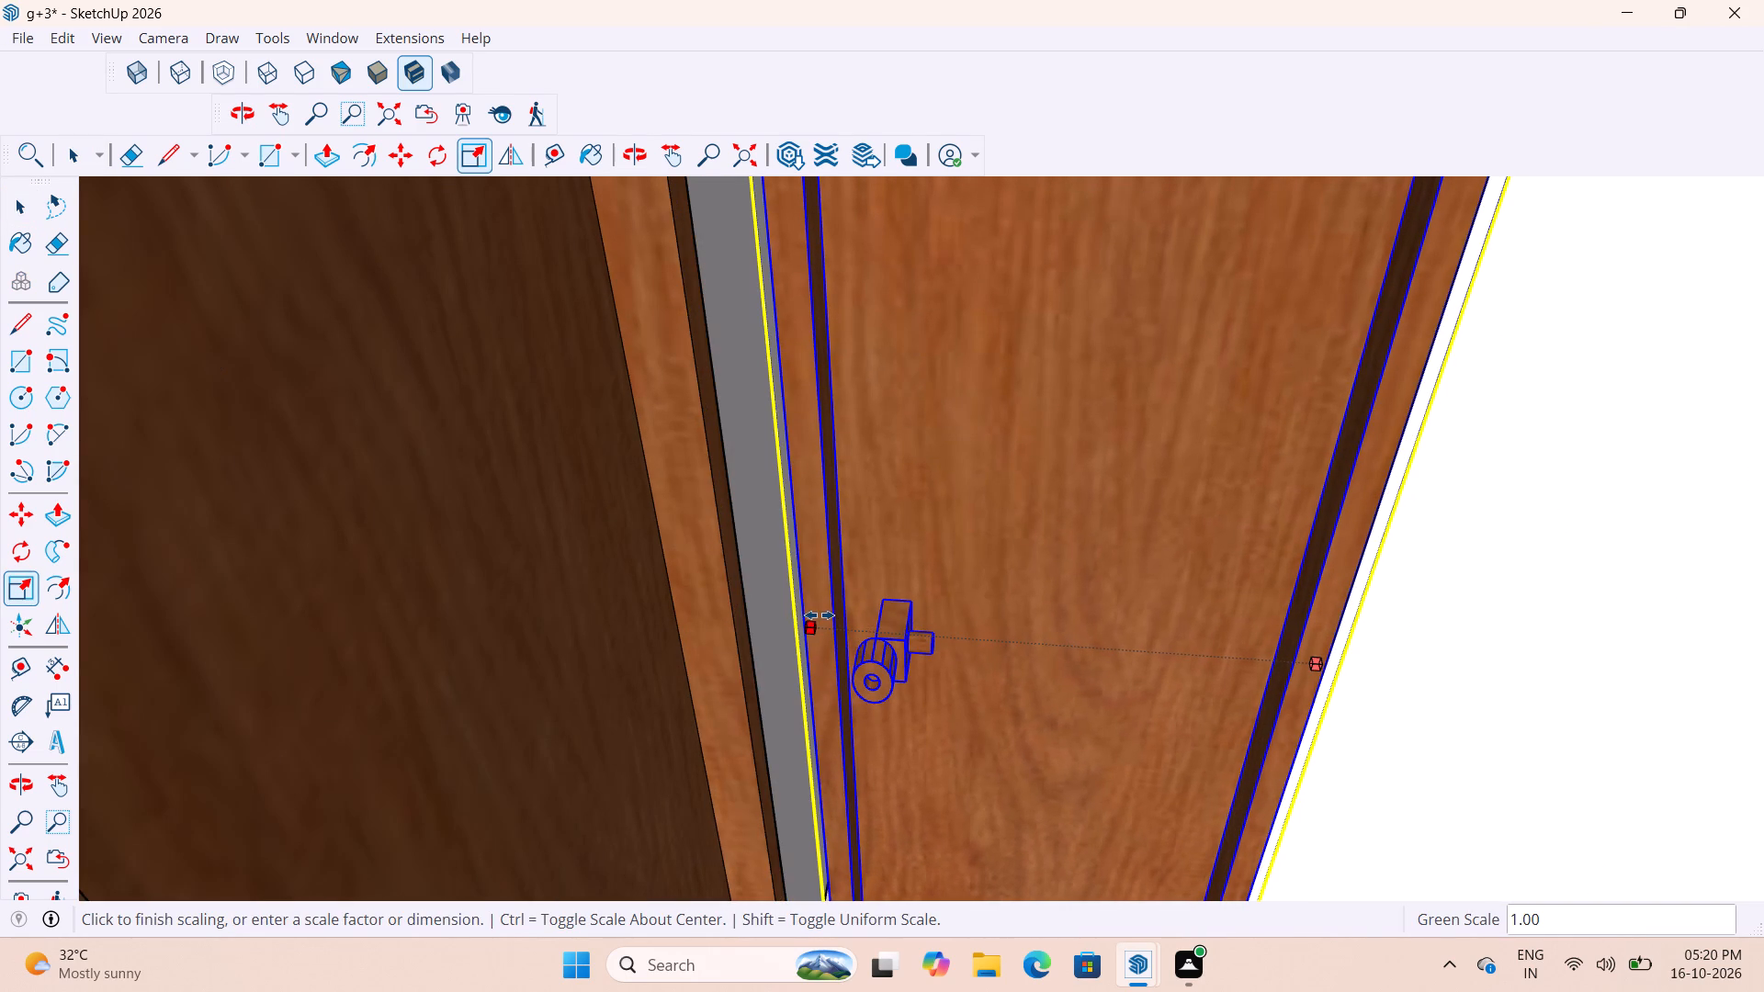
middle_click_drag(810, 593, 855, 599)
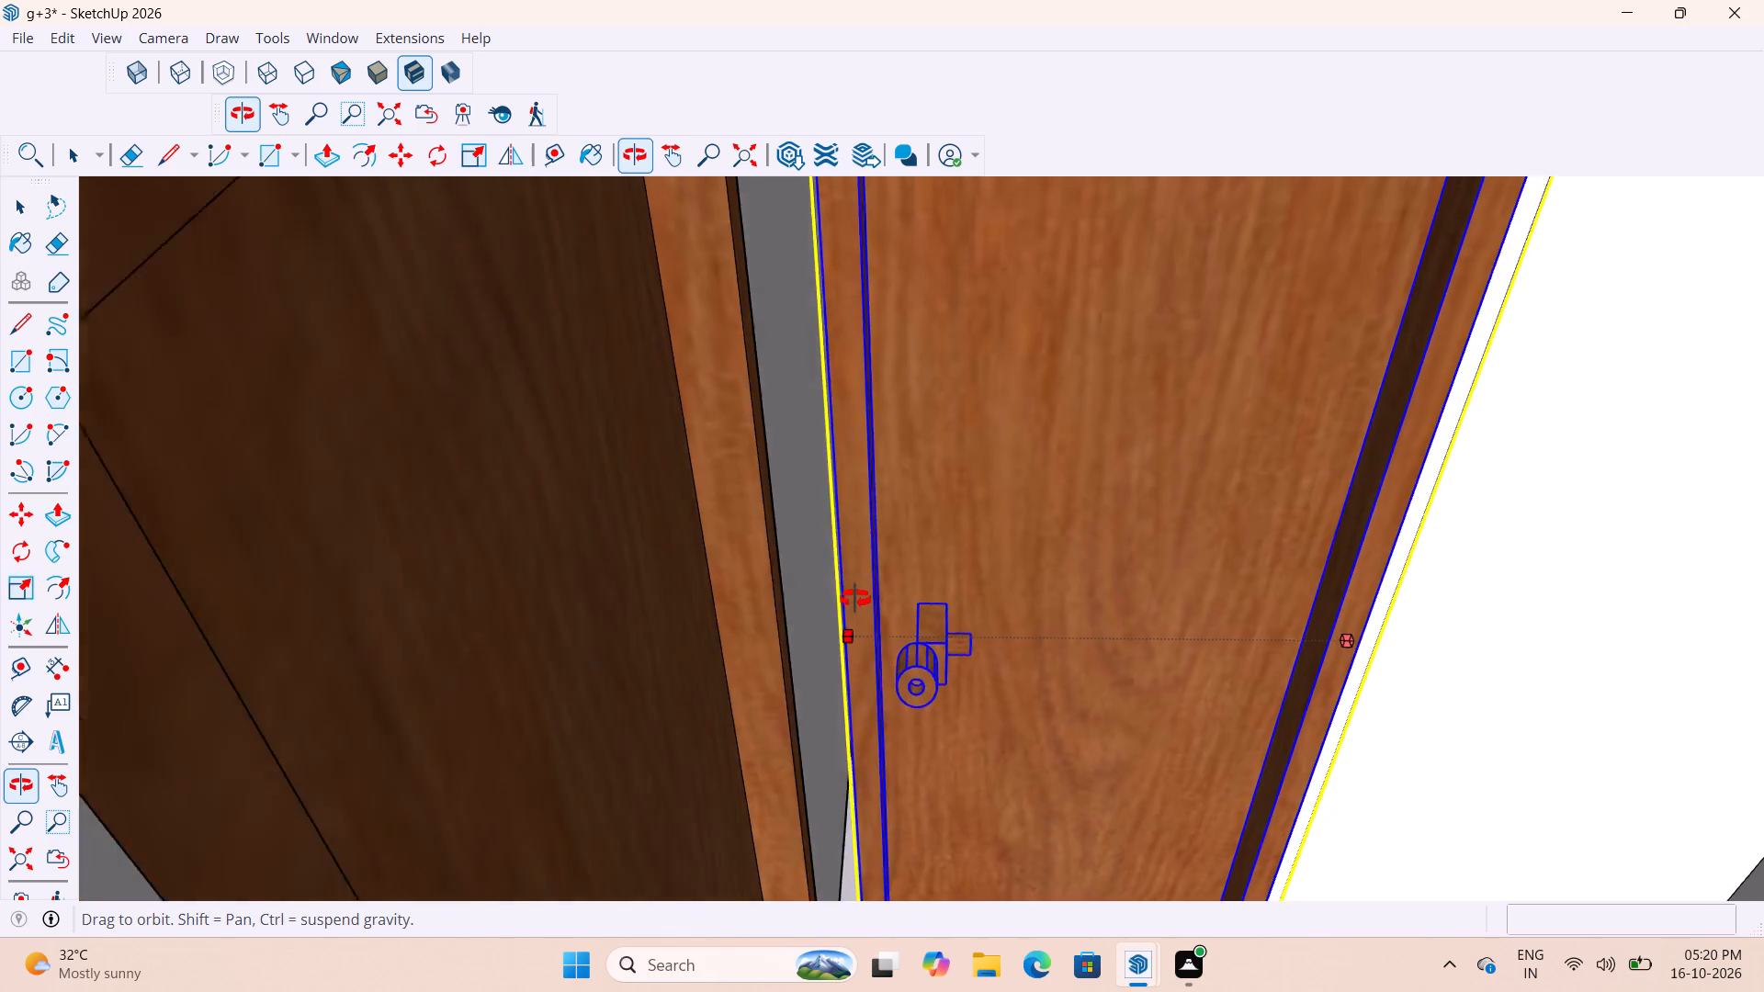
middle_click_drag(855, 599, 895, 621)
left_click(831, 622)
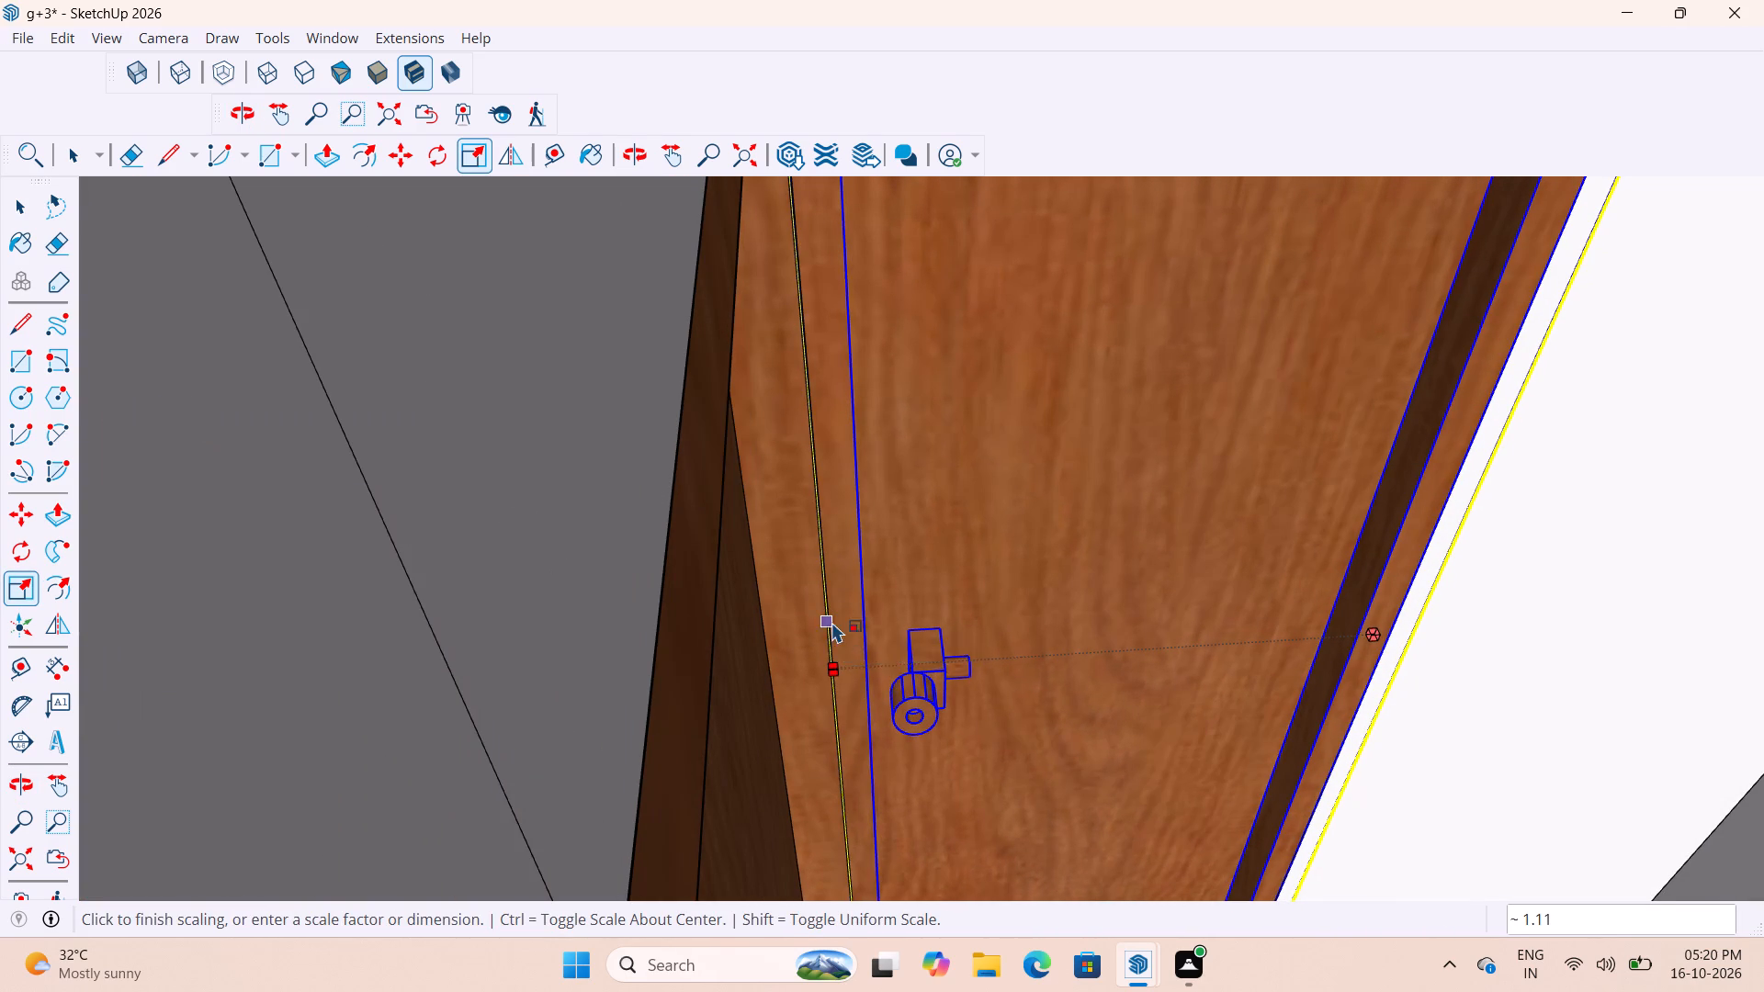
scroll(834, 631, "down", 15)
key("space")
key("space")
left_click(1025, 804)
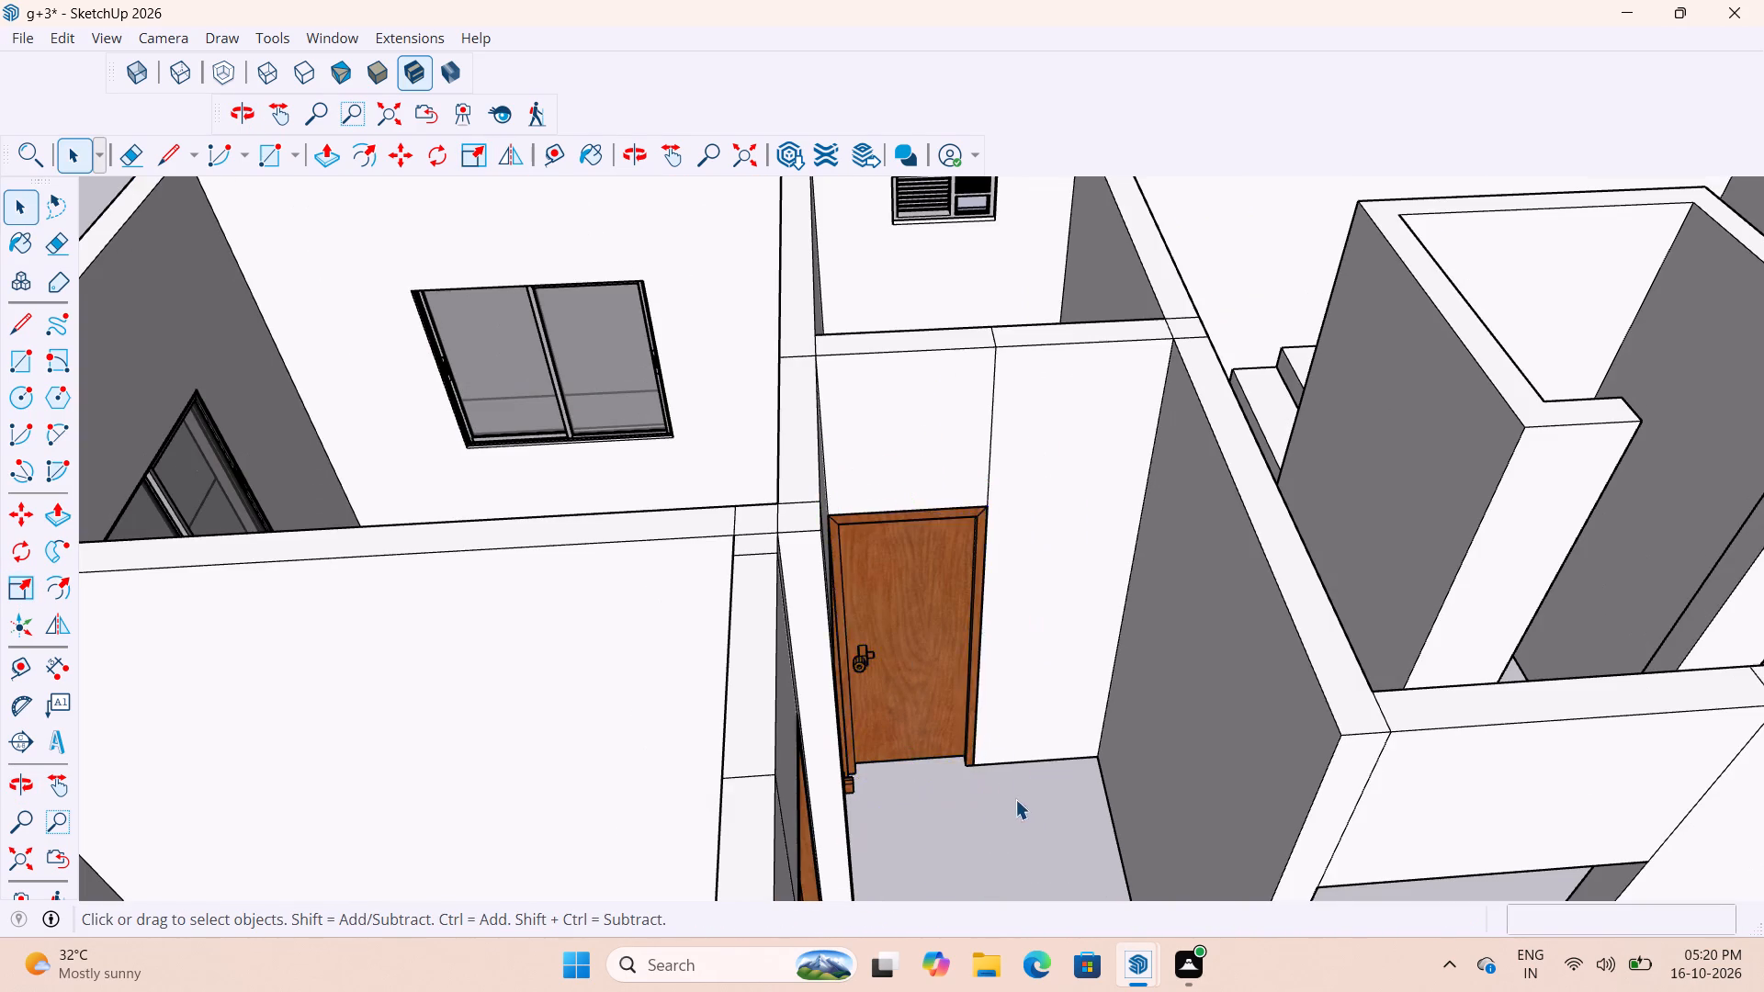
Examine the widened door's fit in its opening, along the handle-side frame and at the top frame corners.
scroll(1004, 785, "up", 8)
middle_click_drag(985, 747, 818, 756)
scroll(814, 756, "up", 1)
scroll(825, 746, "down", 11)
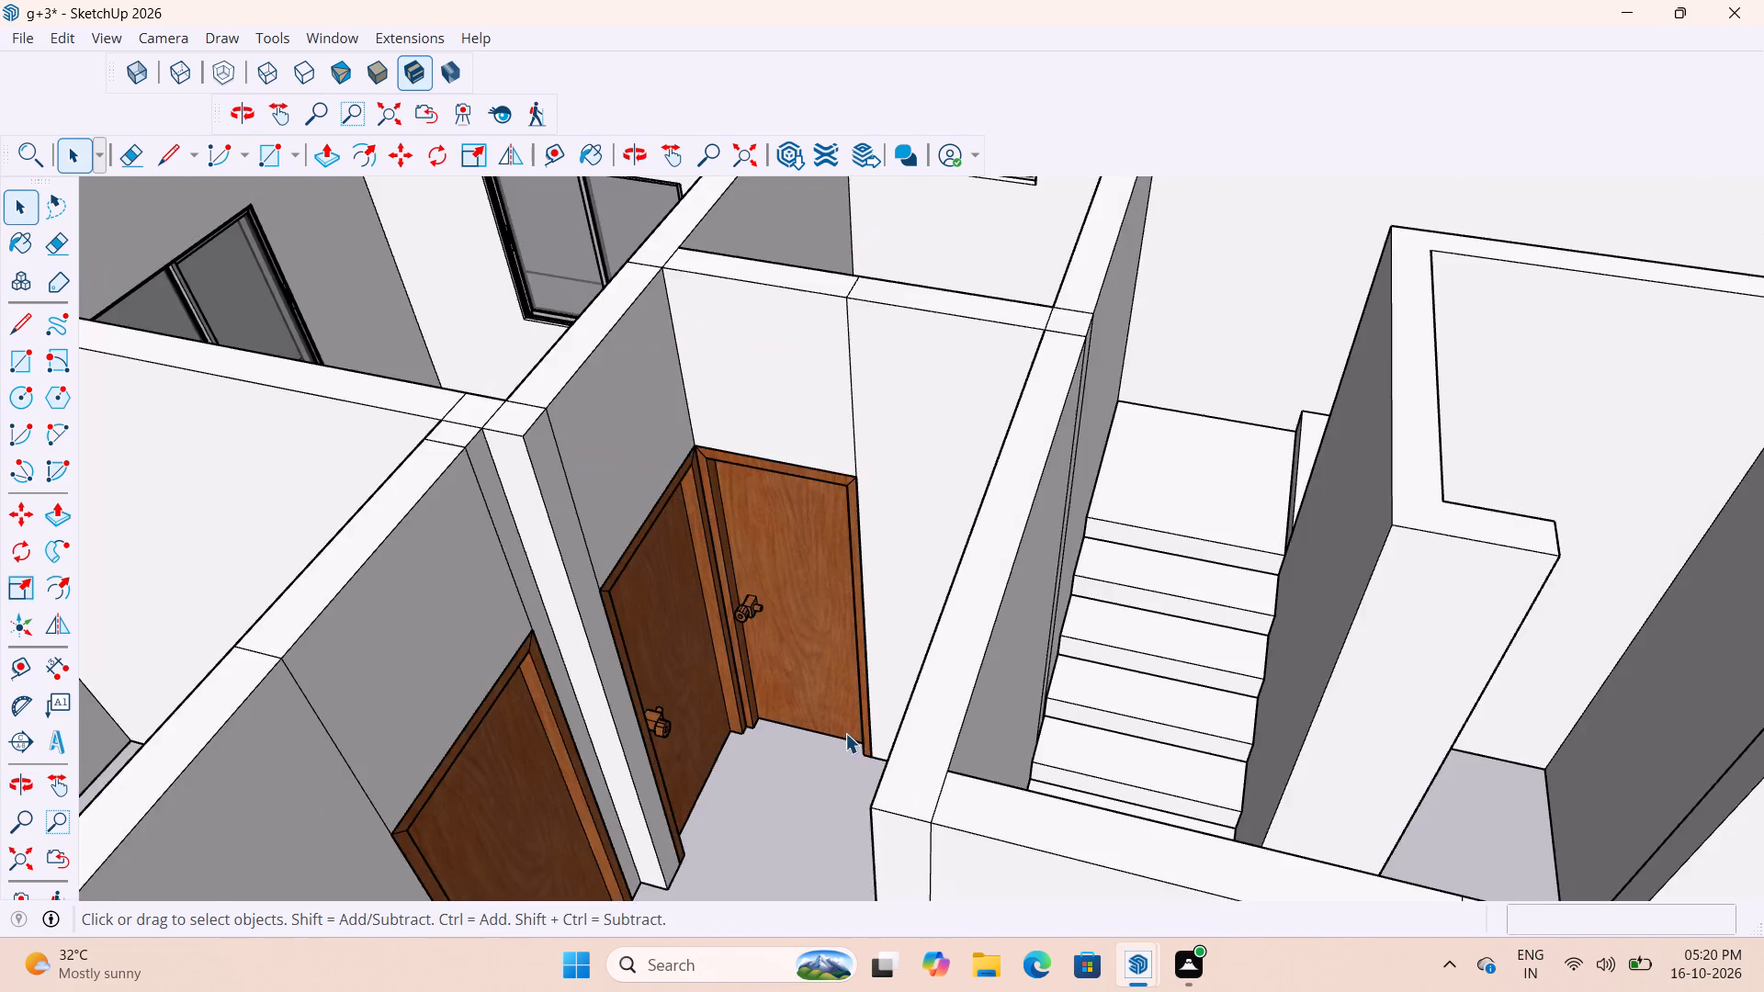
scroll(845, 733, "down", 4)
scroll(781, 689, "up", 20)
scroll(781, 689, "up", 5)
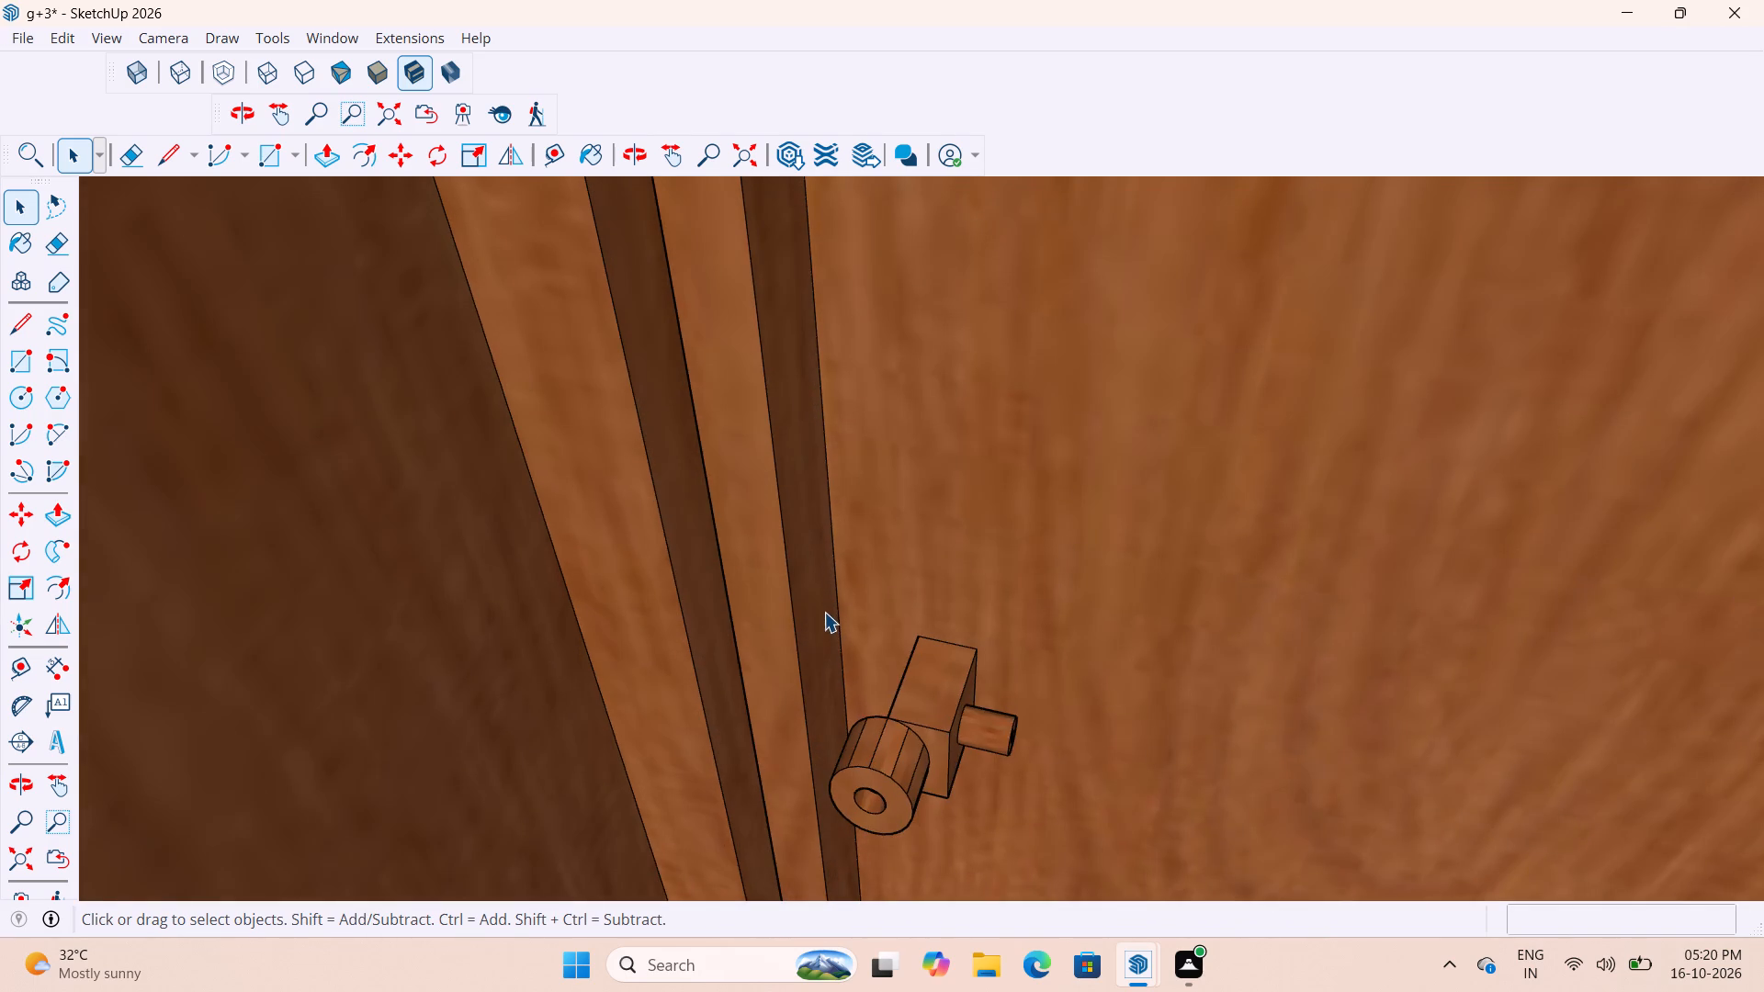
scroll(824, 612, "down", 16)
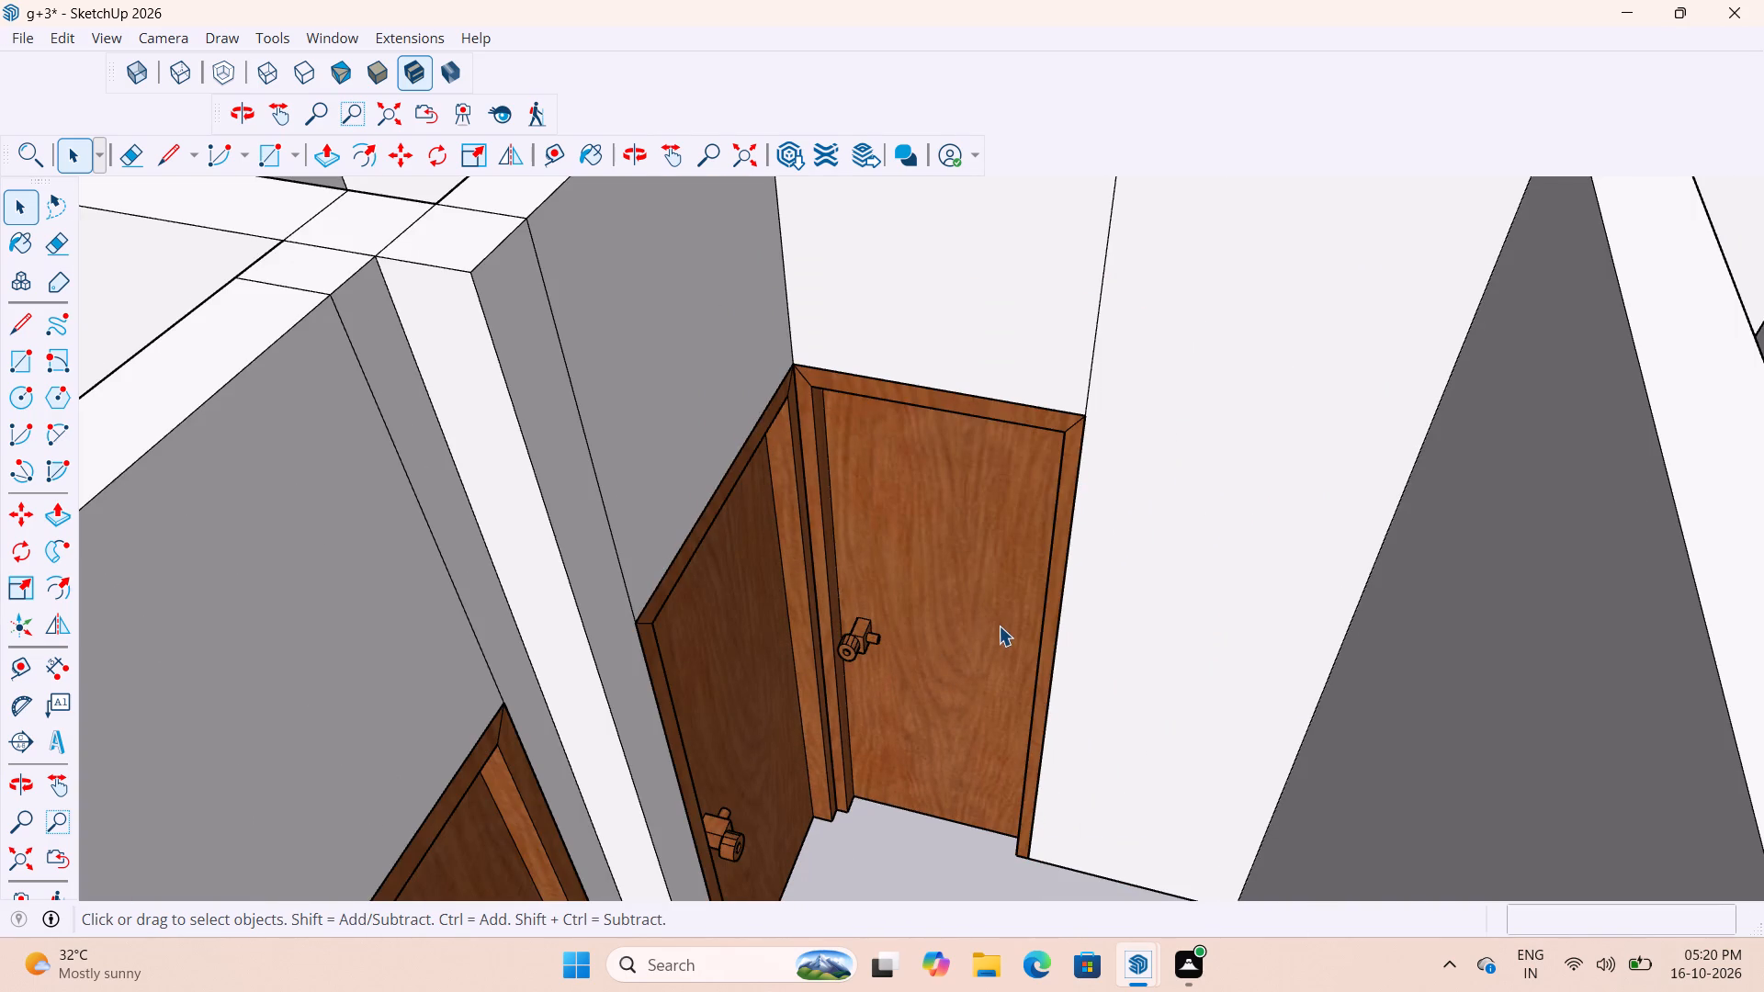
scroll(999, 626, "up", 9)
scroll(1038, 639, "down", 10)
scroll(1043, 423, "up", 4)
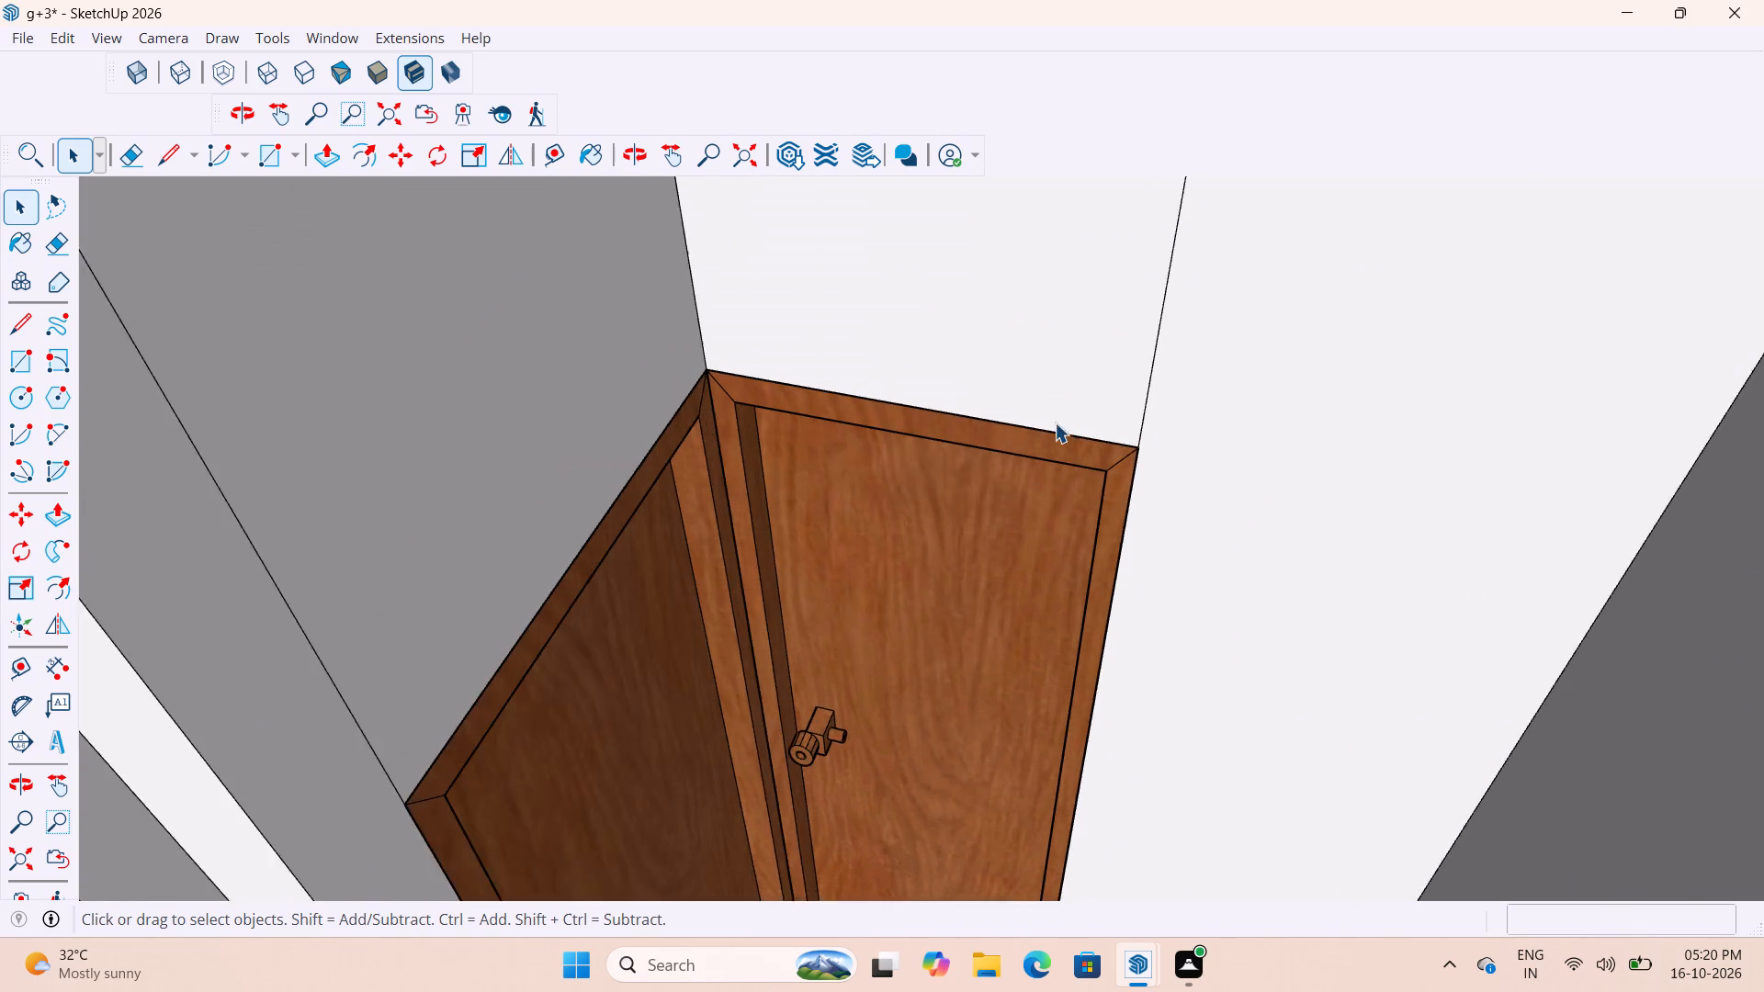
scroll(1055, 423, "up", 17)
middle_click_drag(1116, 496, 1363, 395)
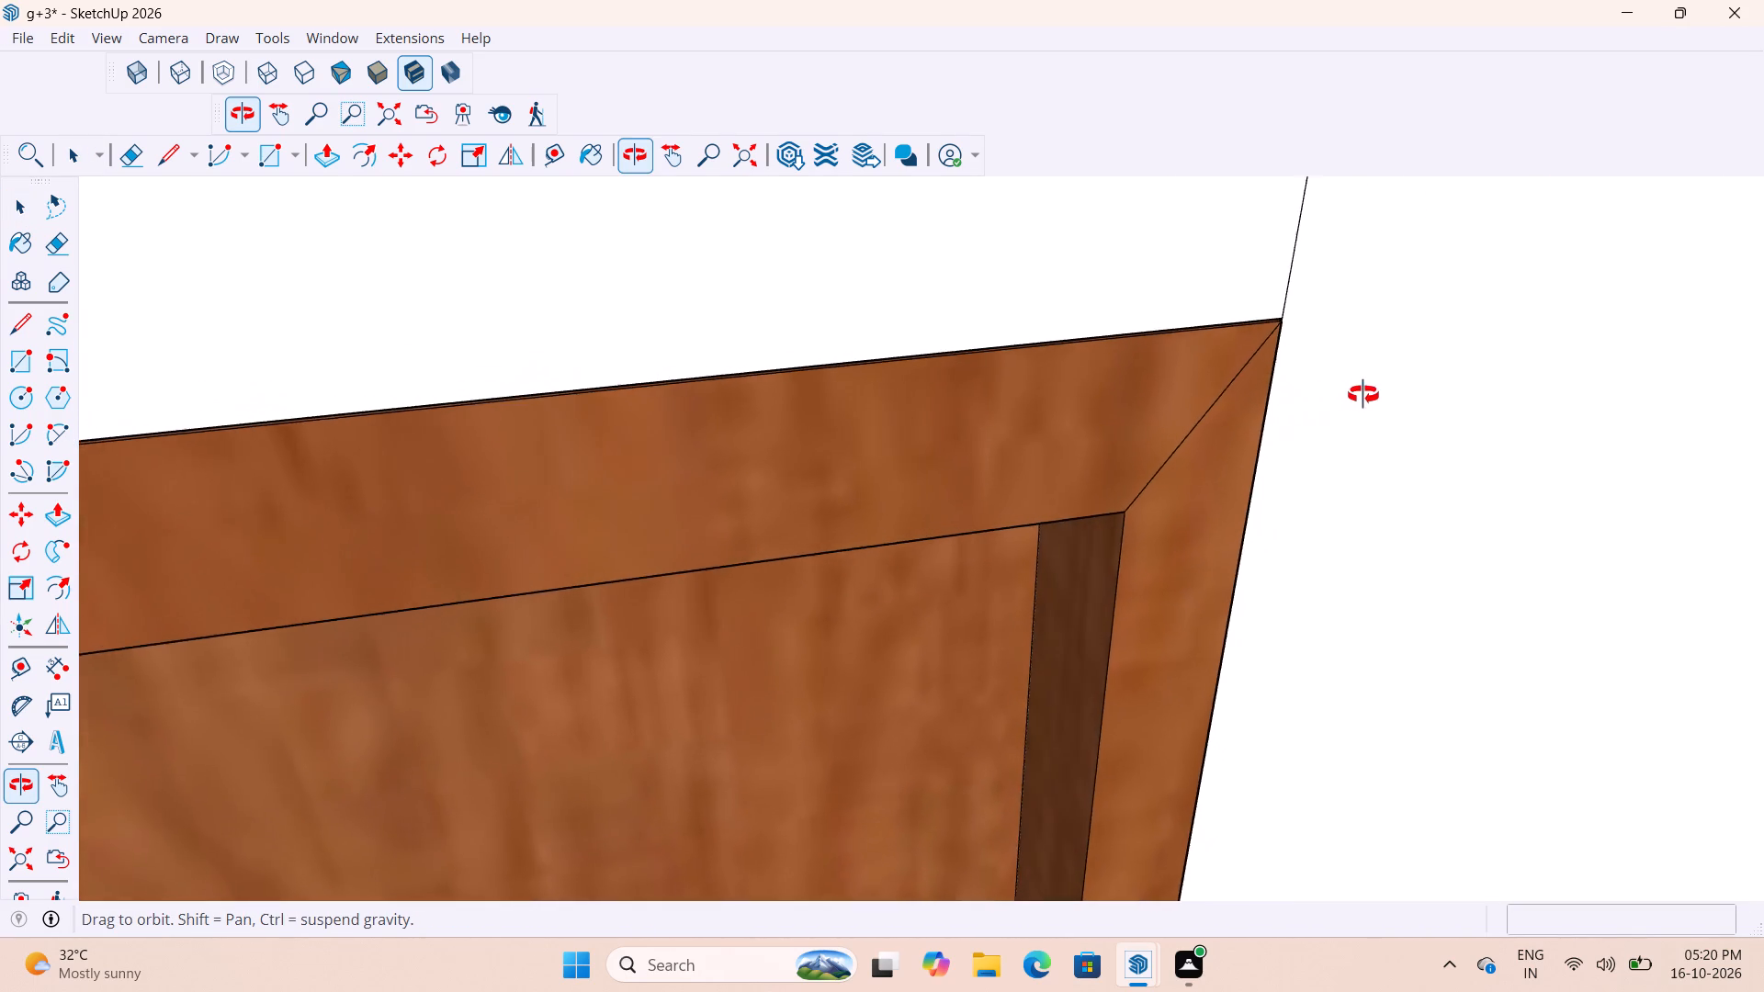
middle_click_drag(1363, 395, 1019, 506)
scroll(1105, 439, "down", 16)
scroll(1050, 619, "down", 12)
Move the perpendicular door slightly along the floor line by its rear bottom frame corner, toward the room behind, and deselect it.
middle_click_drag(1112, 531, 362, 623)
scroll(685, 603, "up", 8)
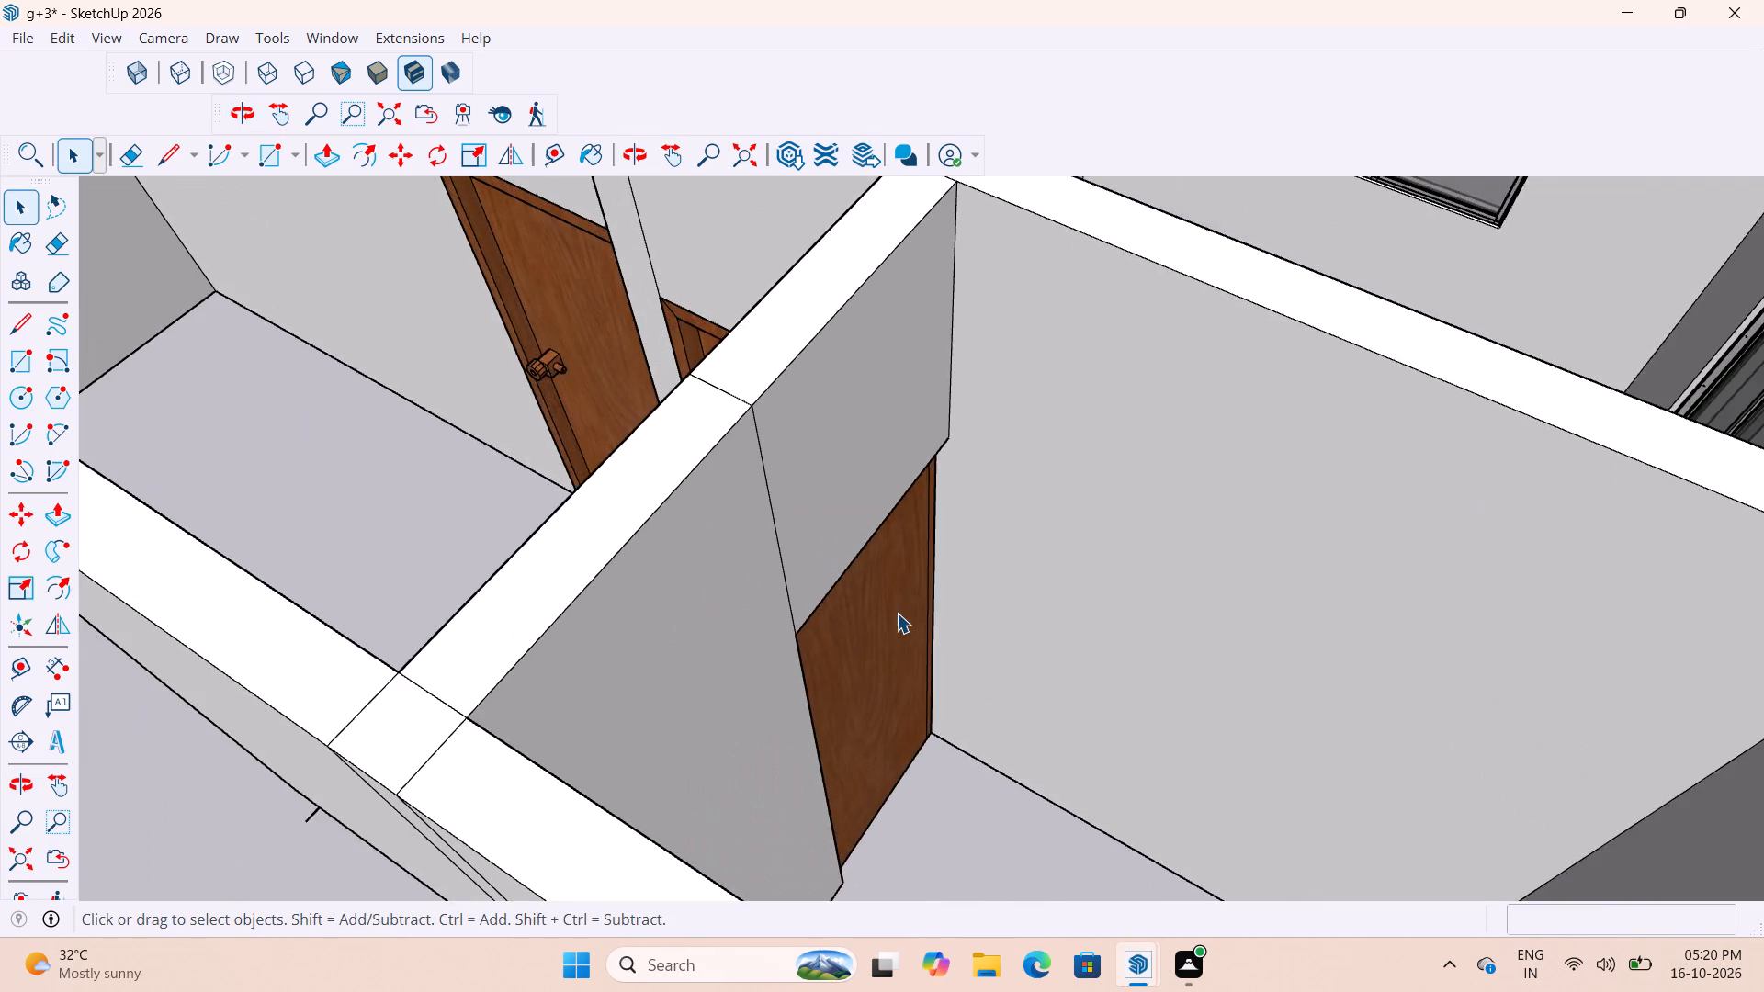
scroll(899, 628, "up", 9)
scroll(794, 624, "down", 11)
middle_click_drag(879, 728, 789, 756)
scroll(831, 764, "up", 4)
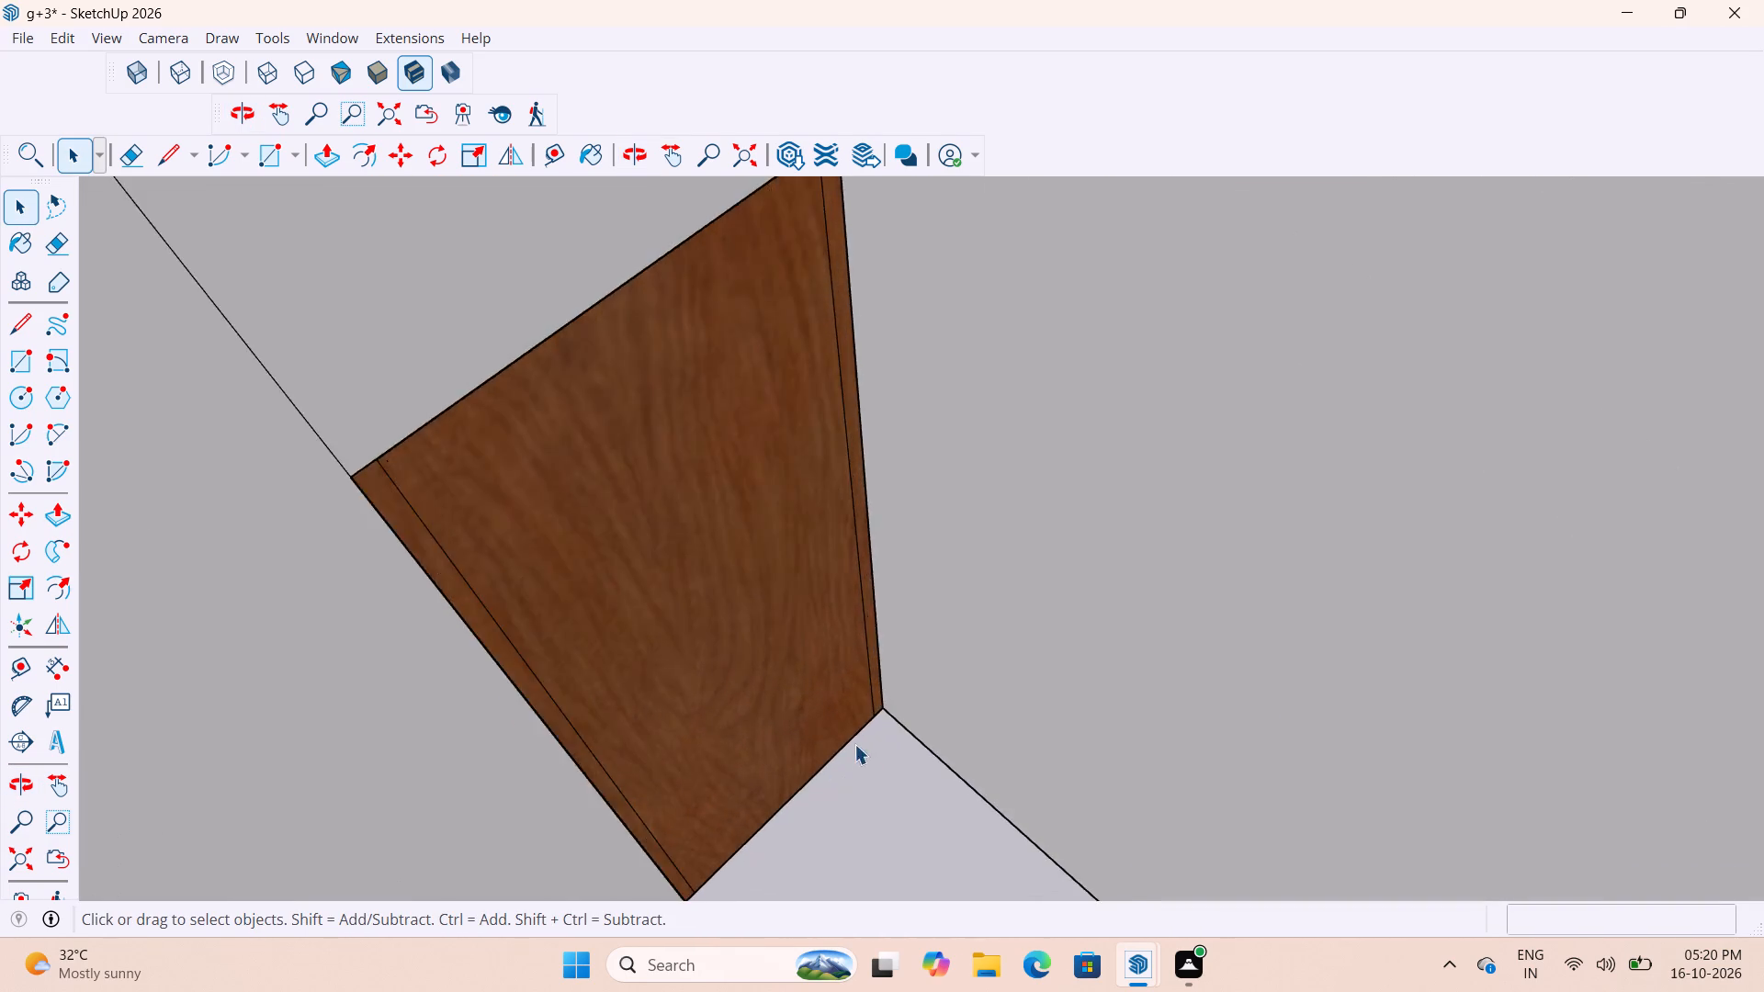
scroll(854, 744, "up", 9)
left_click(891, 673)
key("m")
scroll(919, 735, "up", 5)
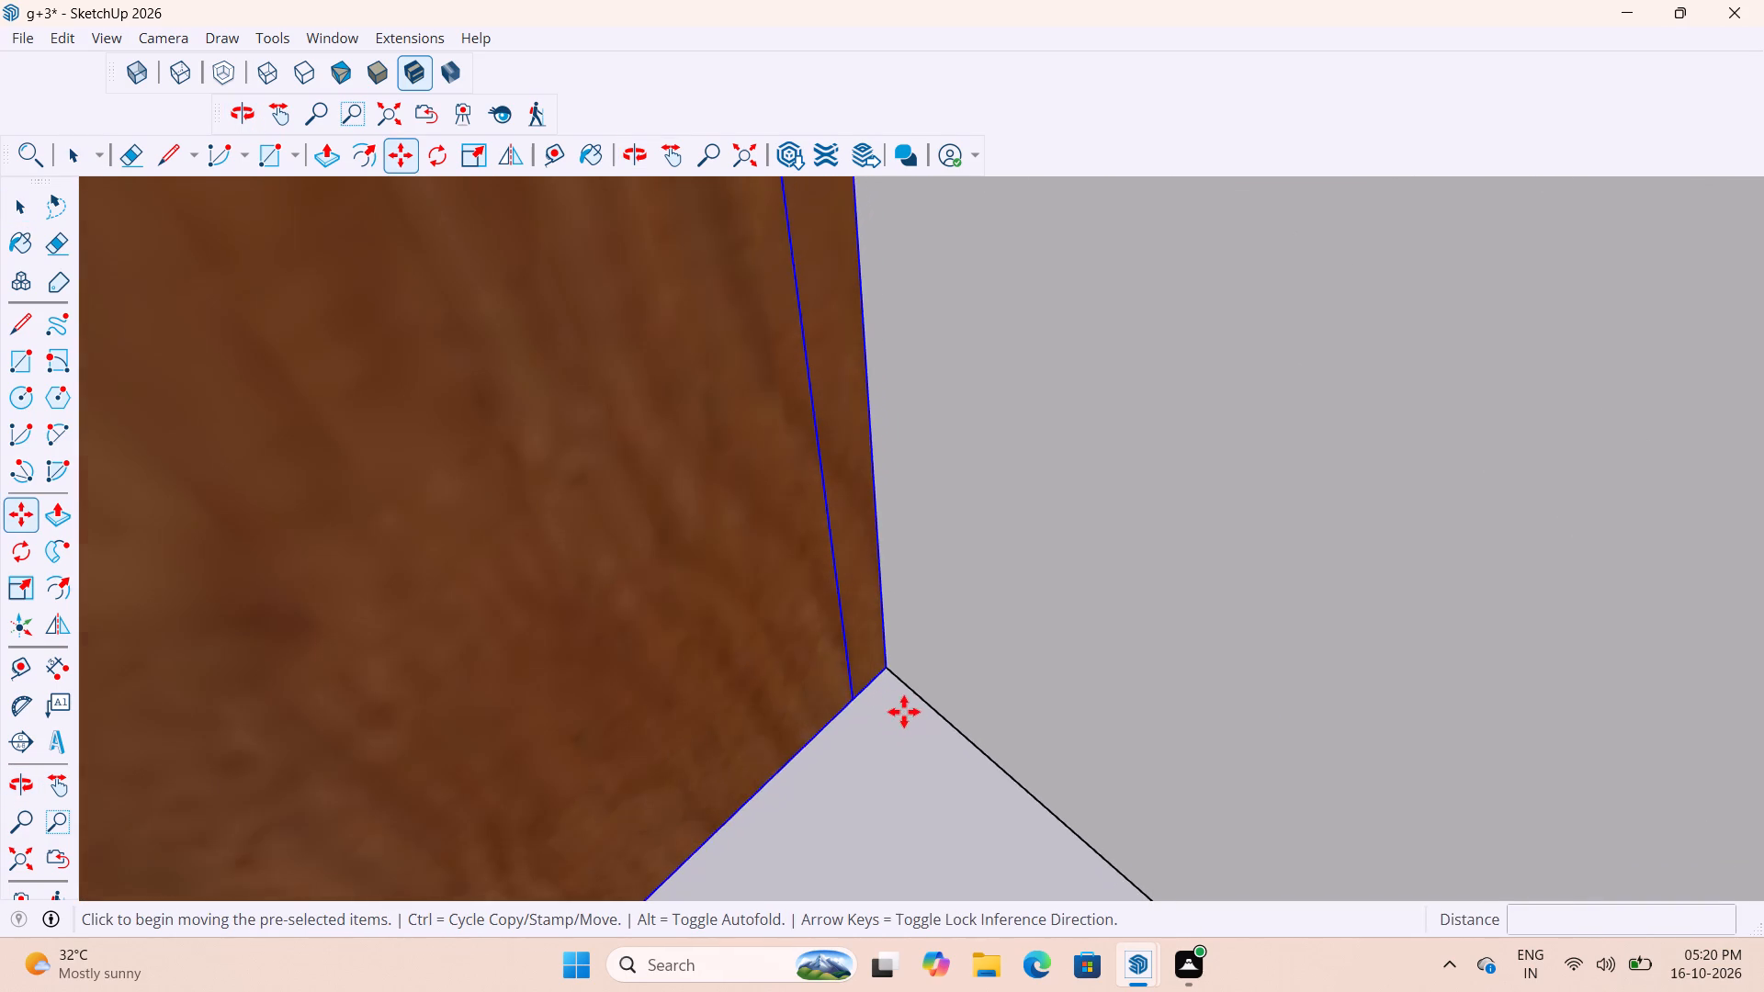
scroll(904, 712, "up", 2)
left_click(883, 654)
left_click(898, 666)
scroll(890, 679, "down", 2)
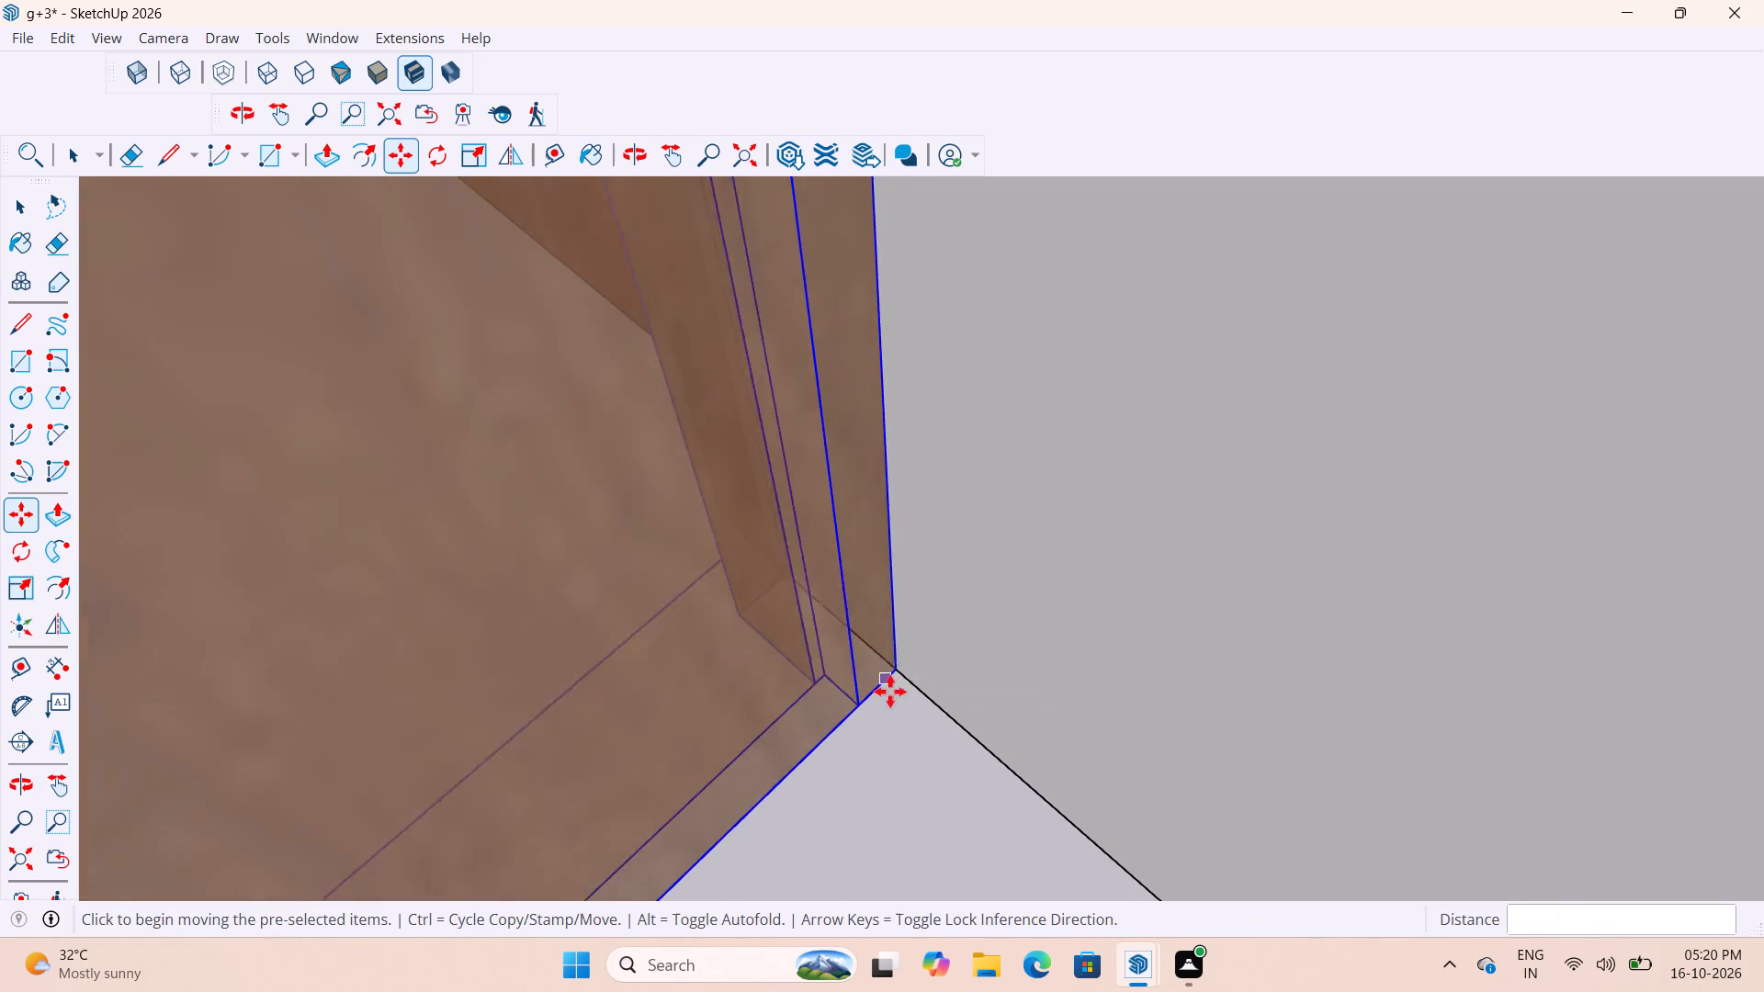
scroll(890, 692, "down", 20)
scroll(890, 692, "down", 3)
middle_click_drag(847, 726, 1492, 686)
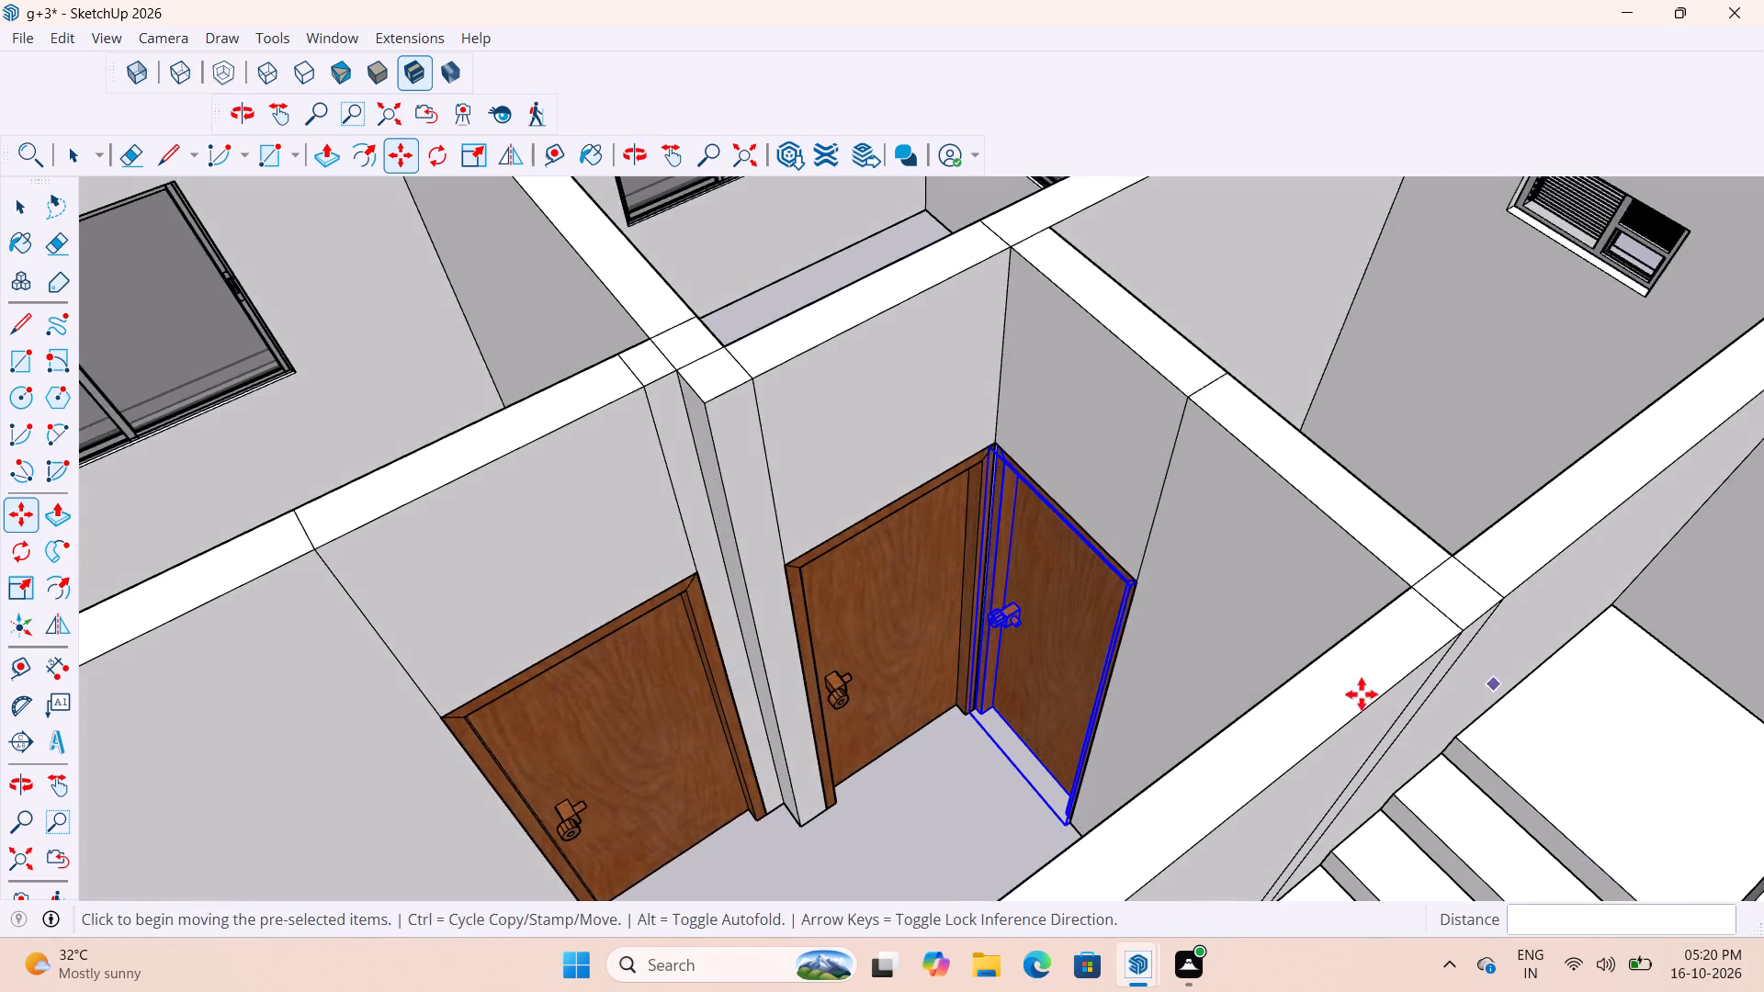
scroll(1160, 635, "up", 9)
scroll(837, 637, "down", 4)
key("space")
key("space")
left_click(866, 795)
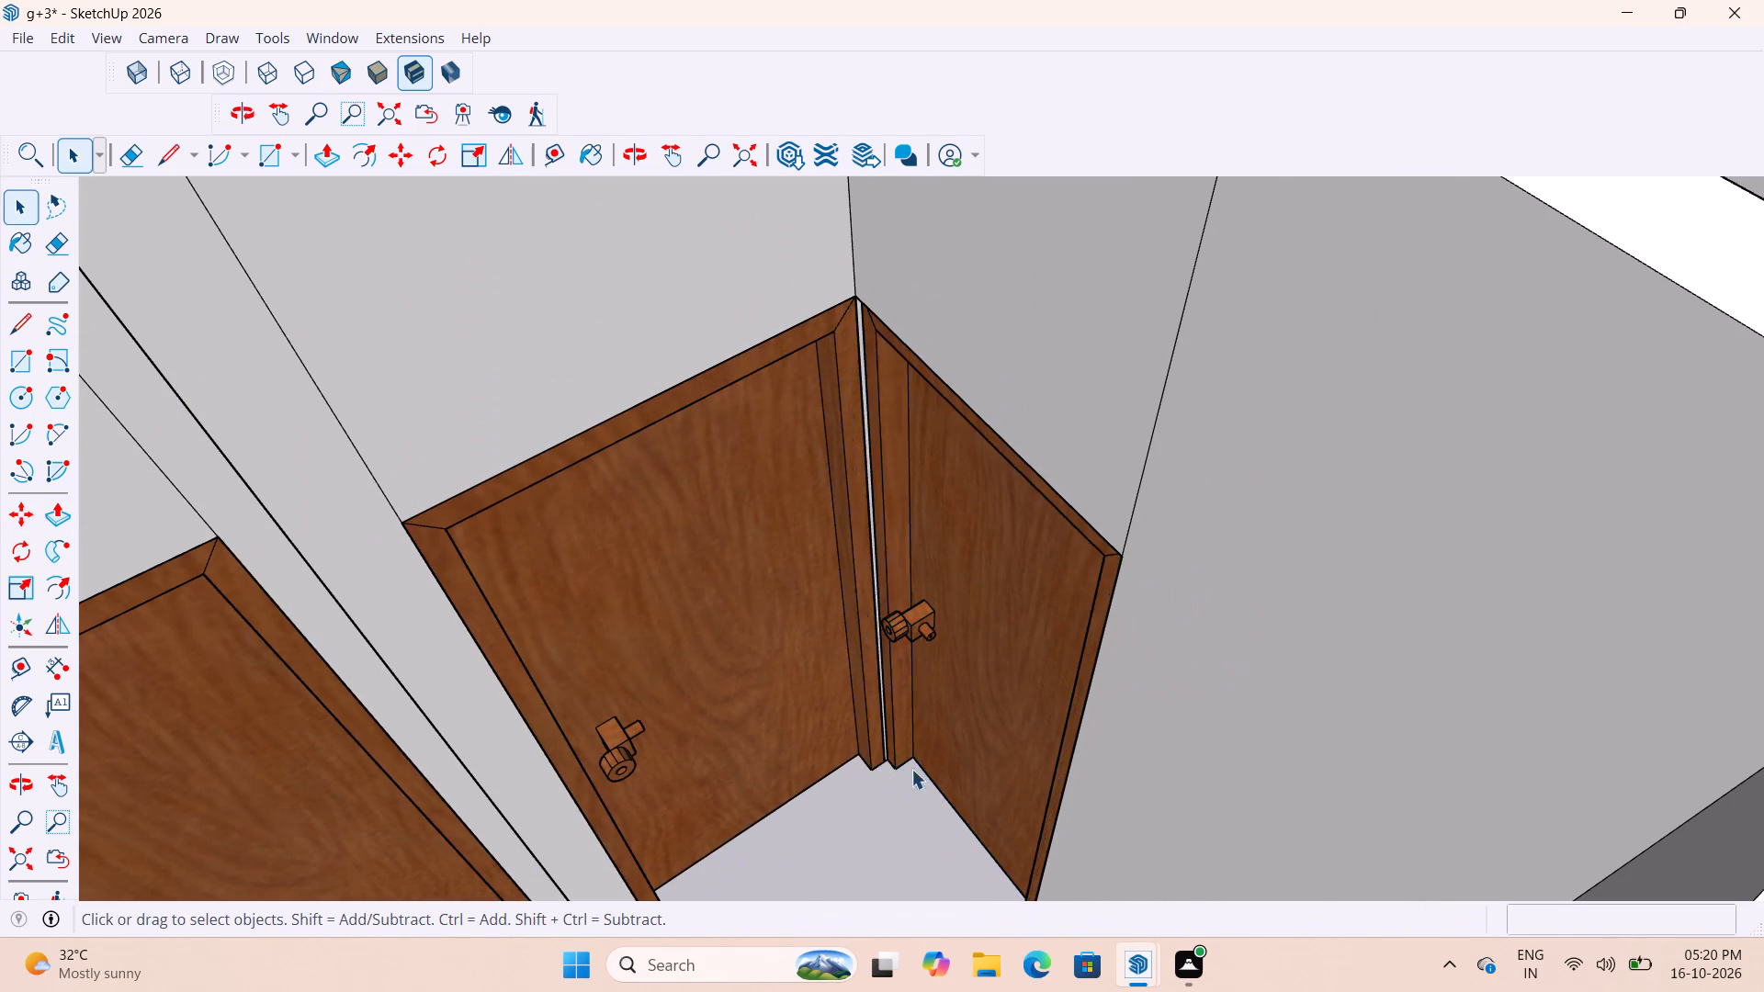
Move the perpendicular door about 1 3/16" farther into the room behind by its rear bottom frame corner, and deselect it.
scroll(902, 713, "up", 14)
scroll(978, 598, "down", 6)
middle_click_drag(922, 772, 707, 817)
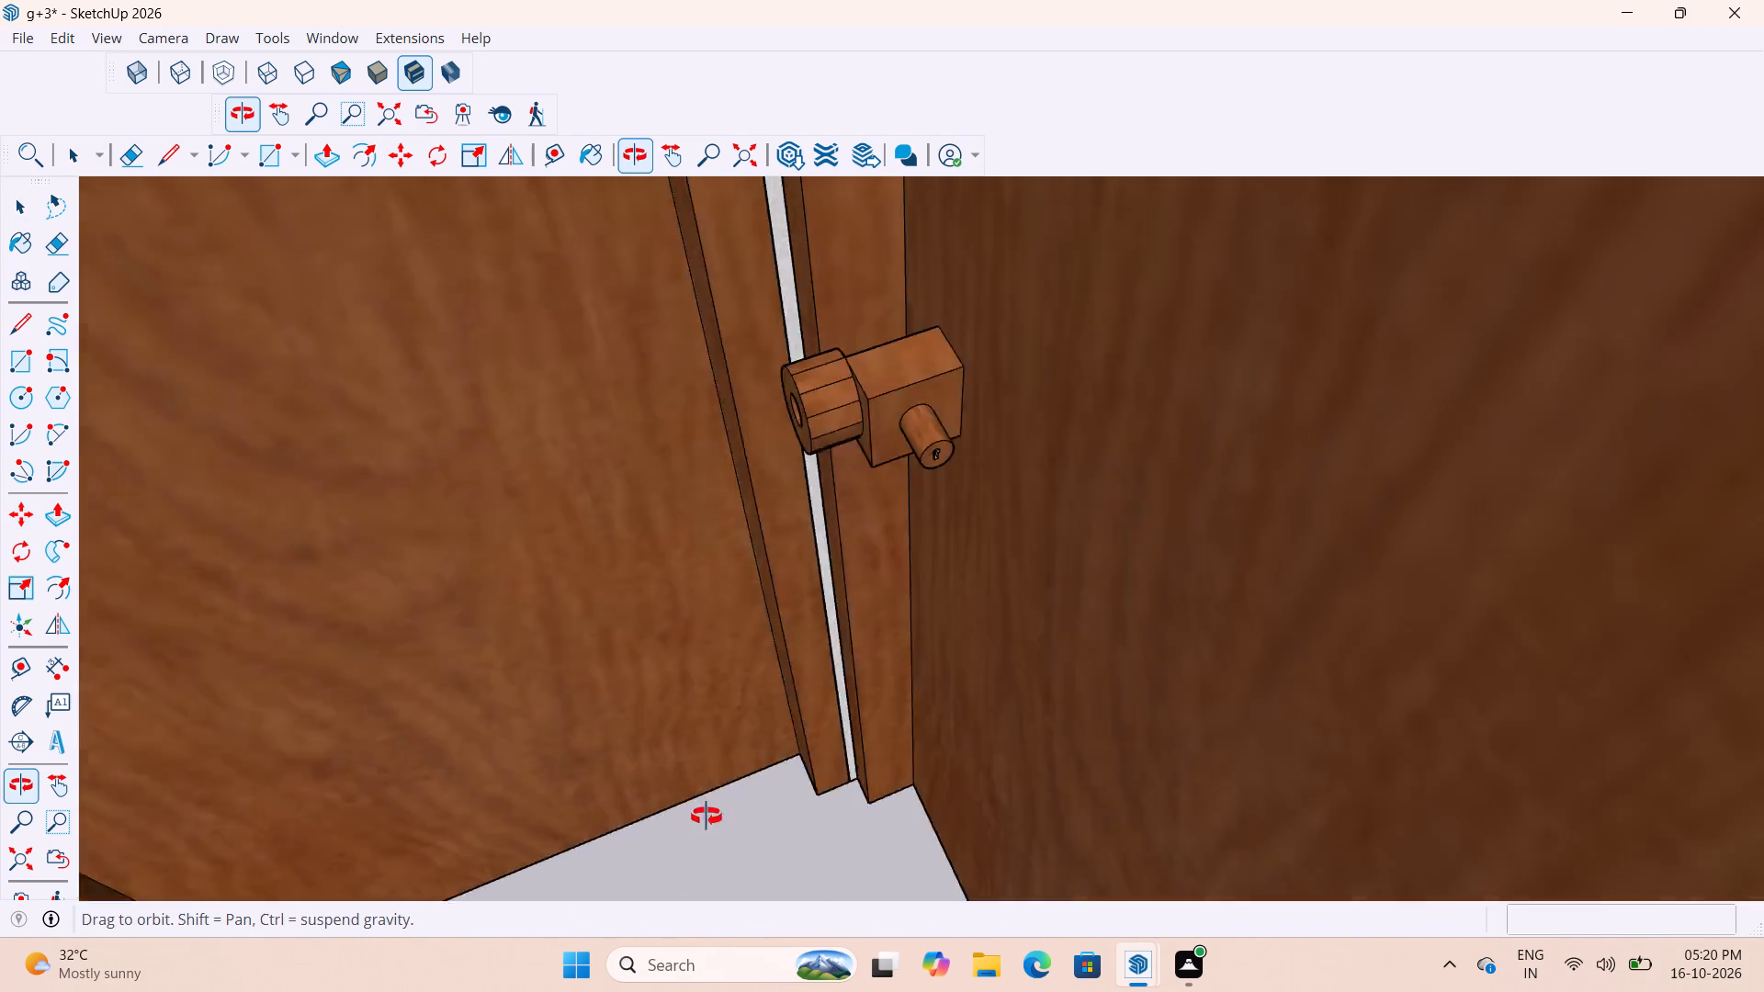
middle_click_drag(707, 817, 343, 851)
left_click(755, 657)
key("m")
scroll(840, 695, "up", 3)
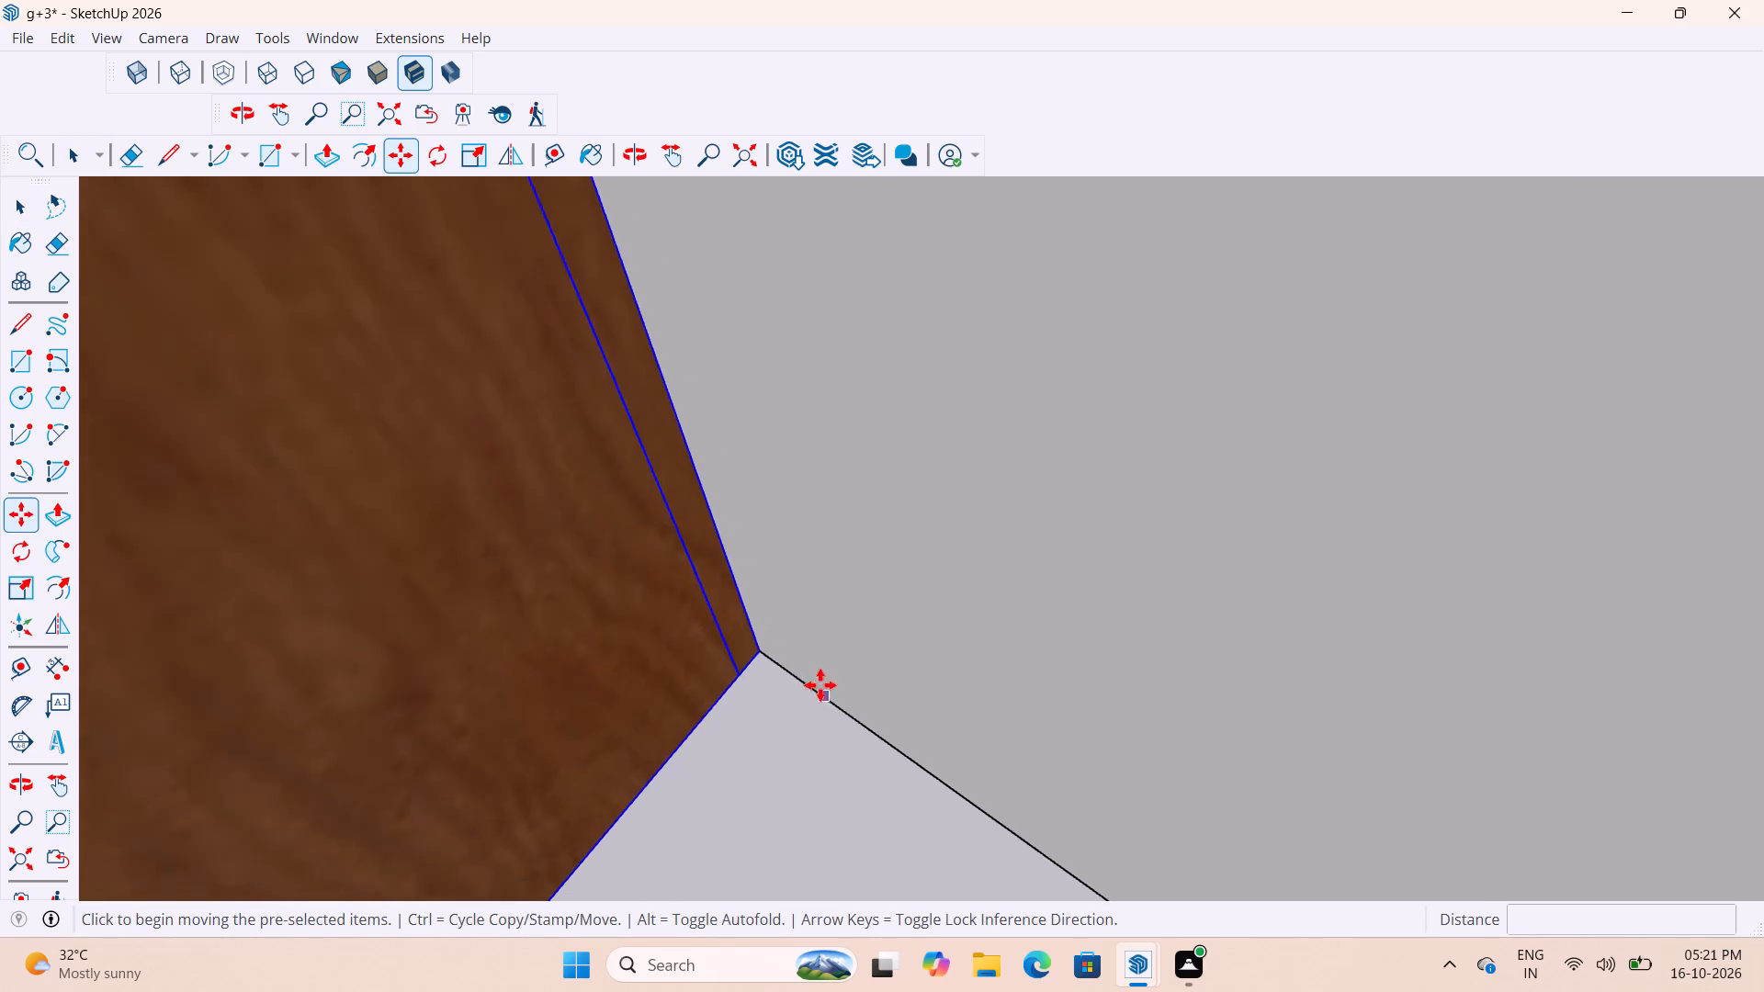
scroll(820, 685, "up", 5)
left_click(744, 637)
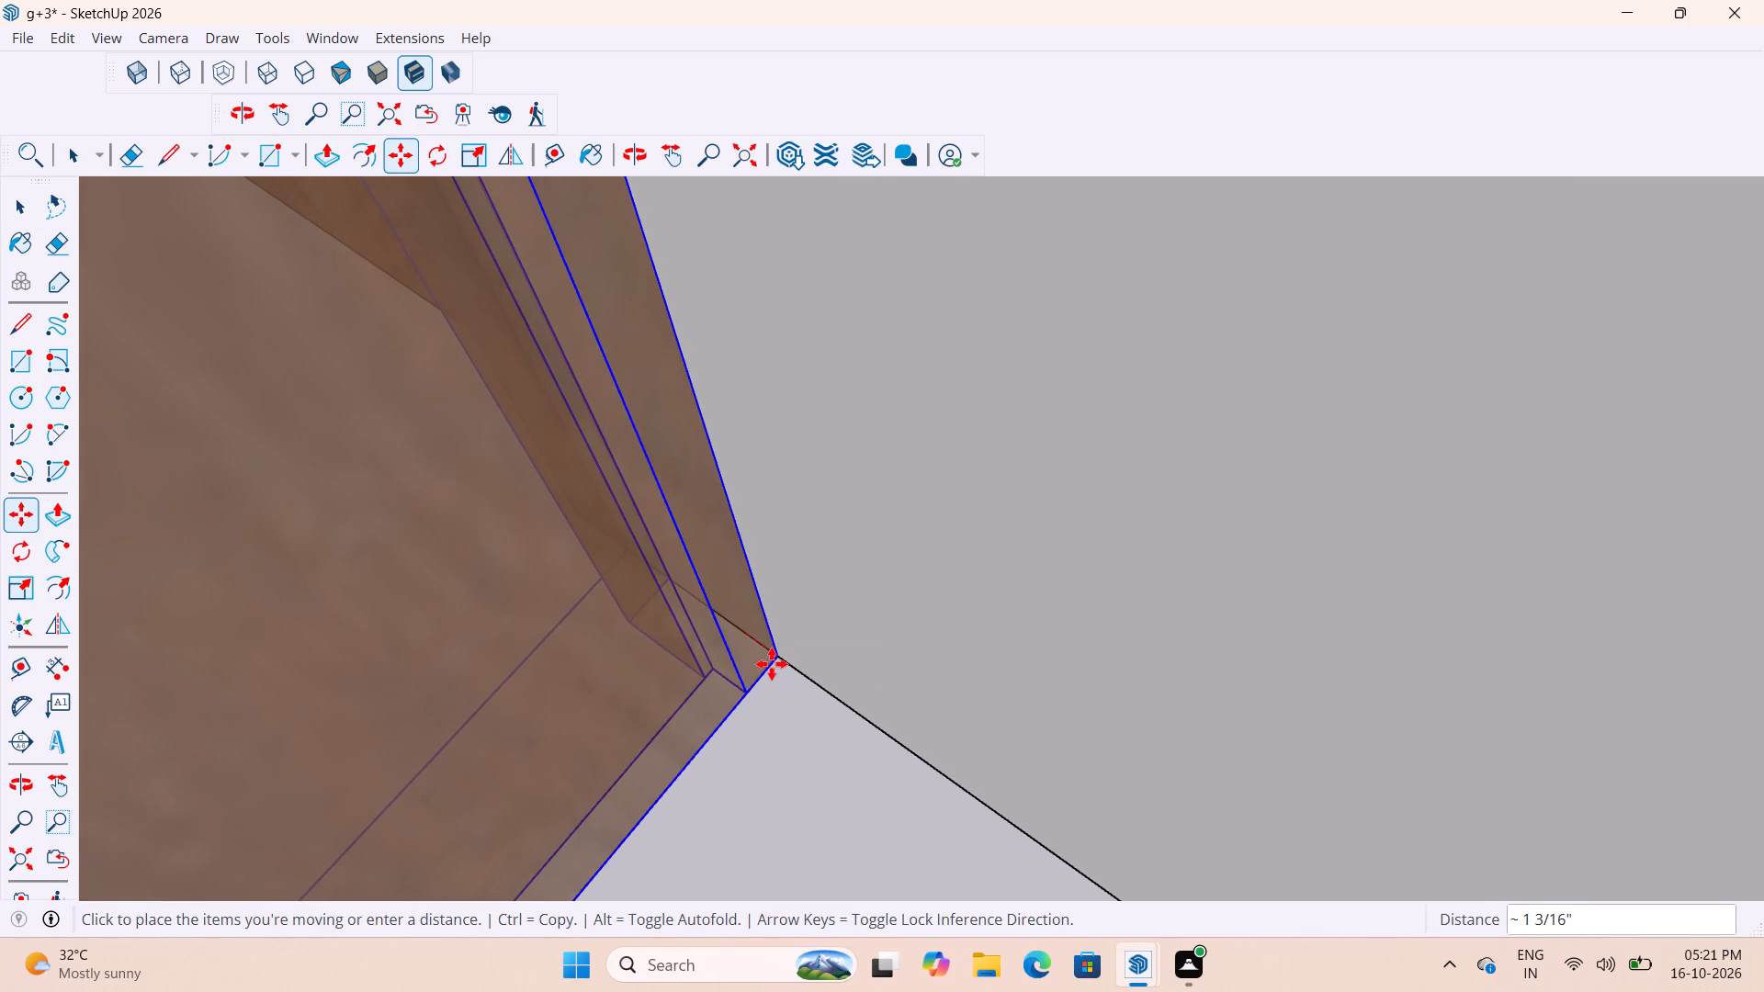
left_click(772, 664)
scroll(827, 691, "down", 20)
scroll(827, 691, "down", 5)
middle_click_drag(774, 750, 1165, 715)
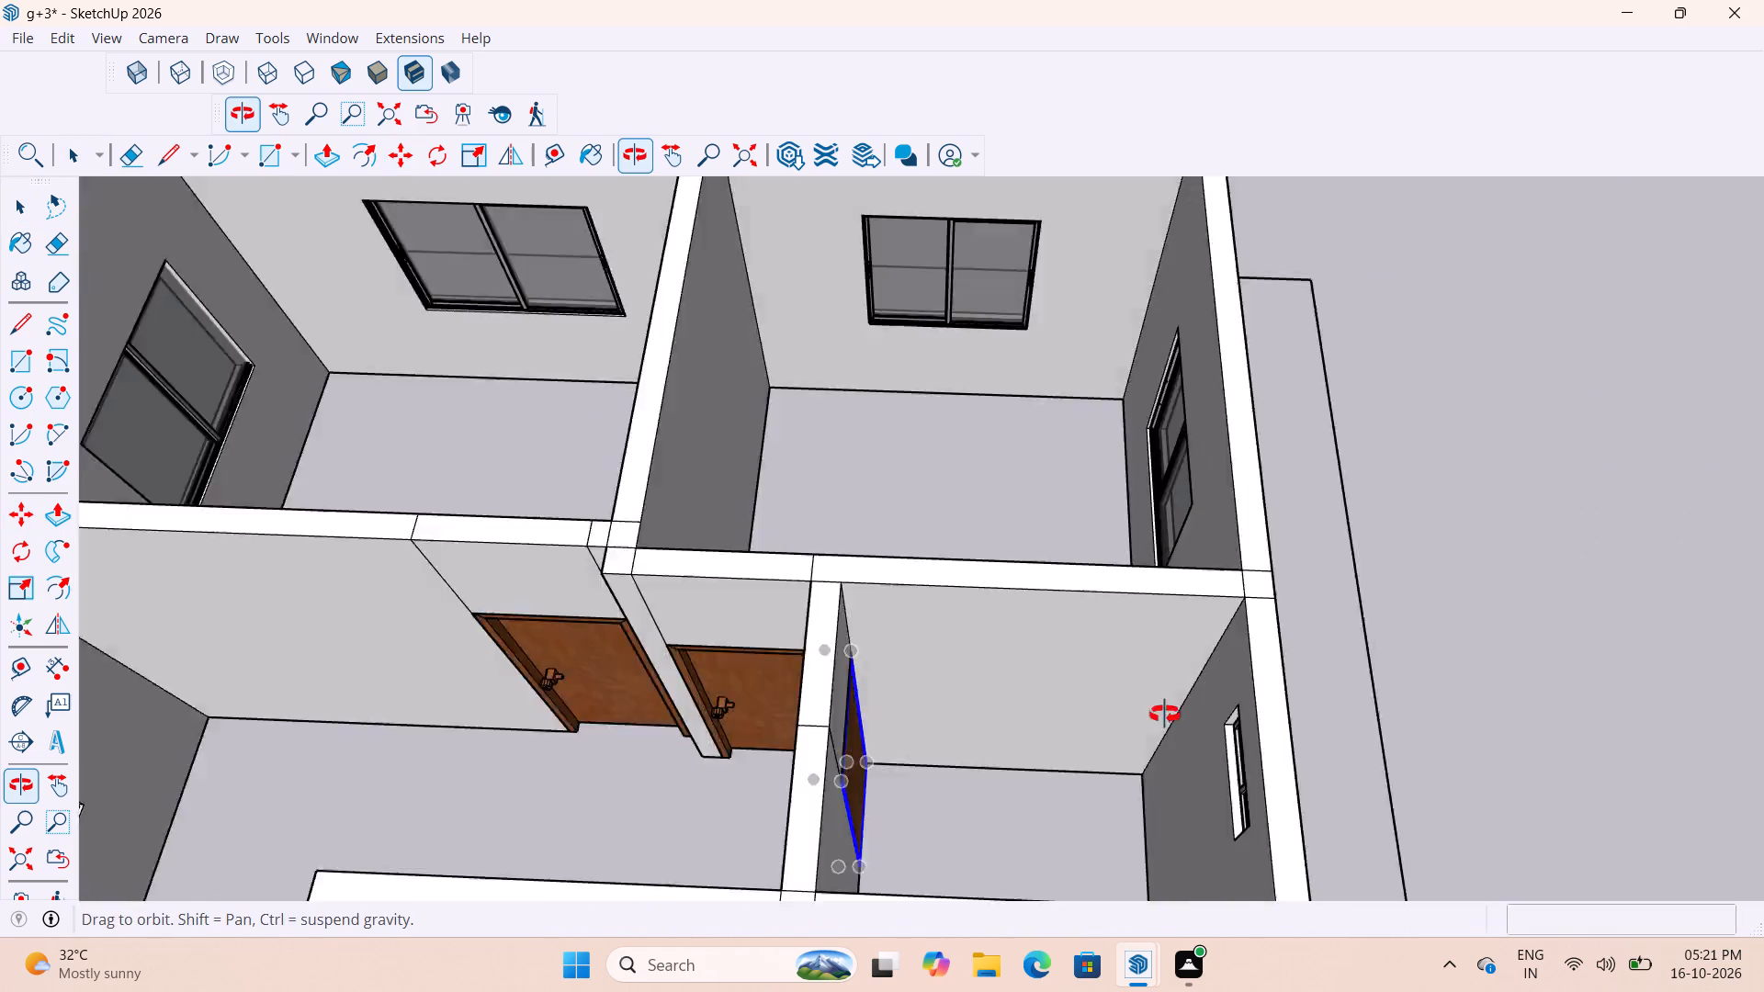
middle_click_drag(1165, 715, 1544, 627)
key("space")
key("space")
left_click(1073, 826)
Examine the junction between the two adjoining door frames at the wall corner, down to the floor.
scroll(1054, 765, "up", 13)
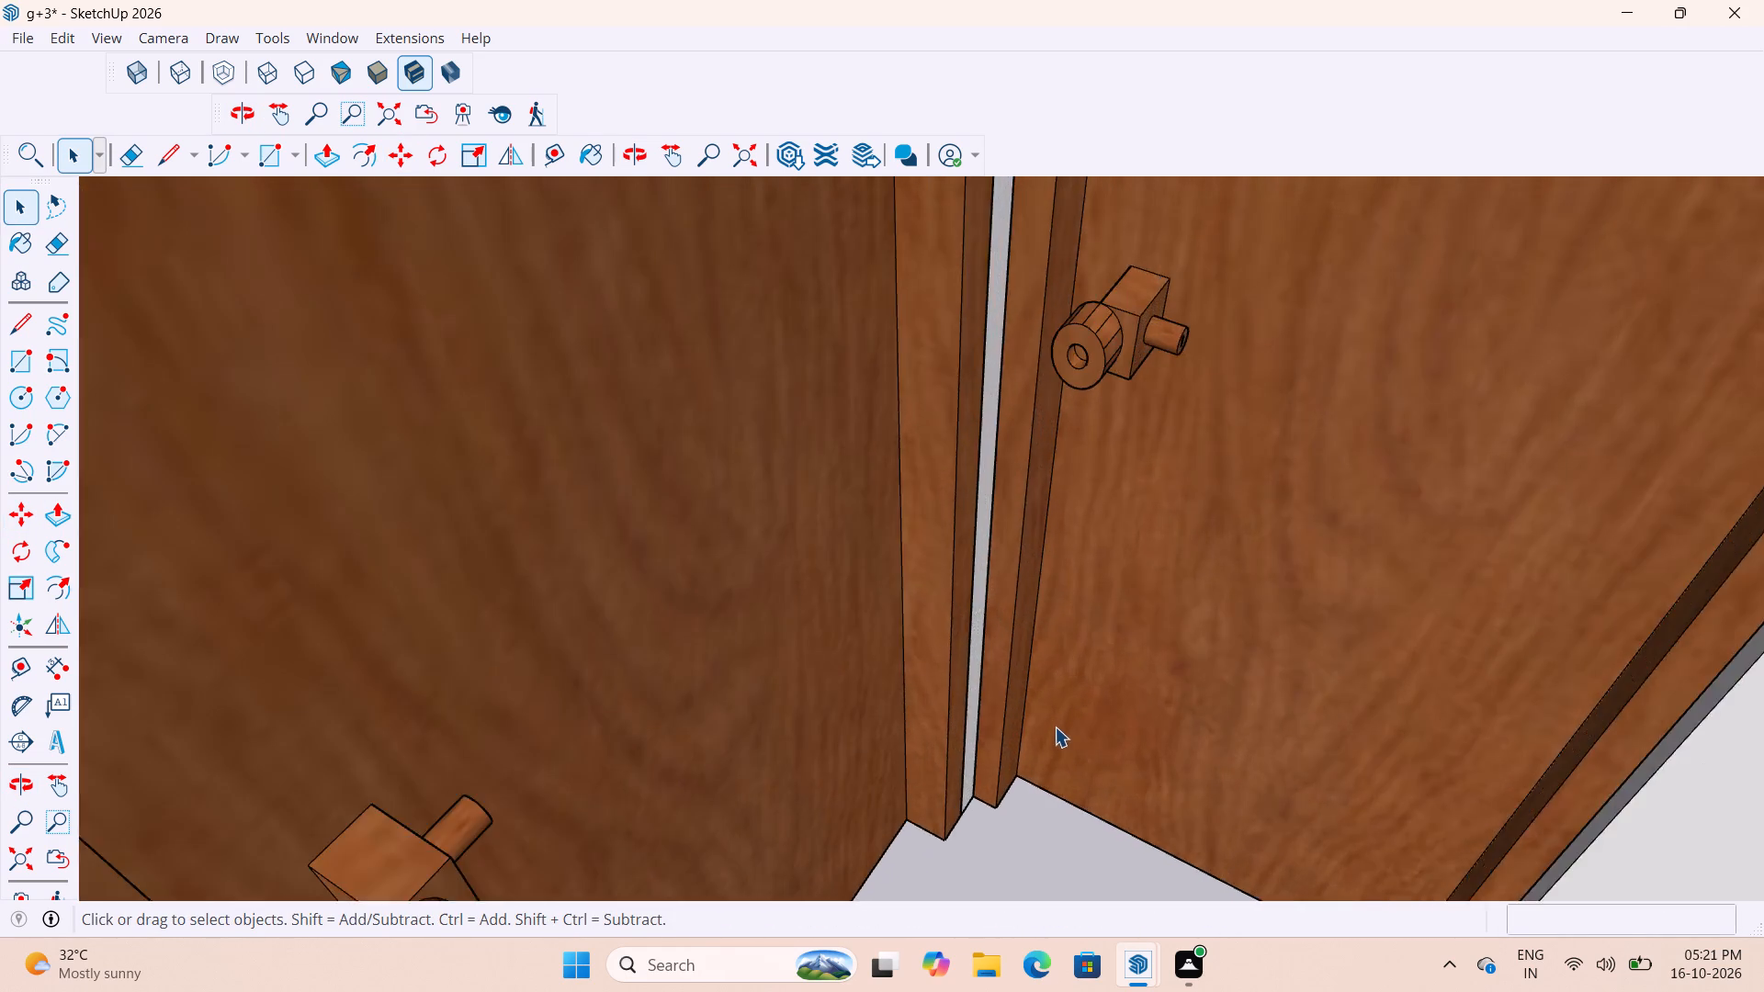
scroll(1055, 727, "up", 6)
scroll(1057, 635, "down", 7)
middle_click_drag(1009, 795, 1054, 305)
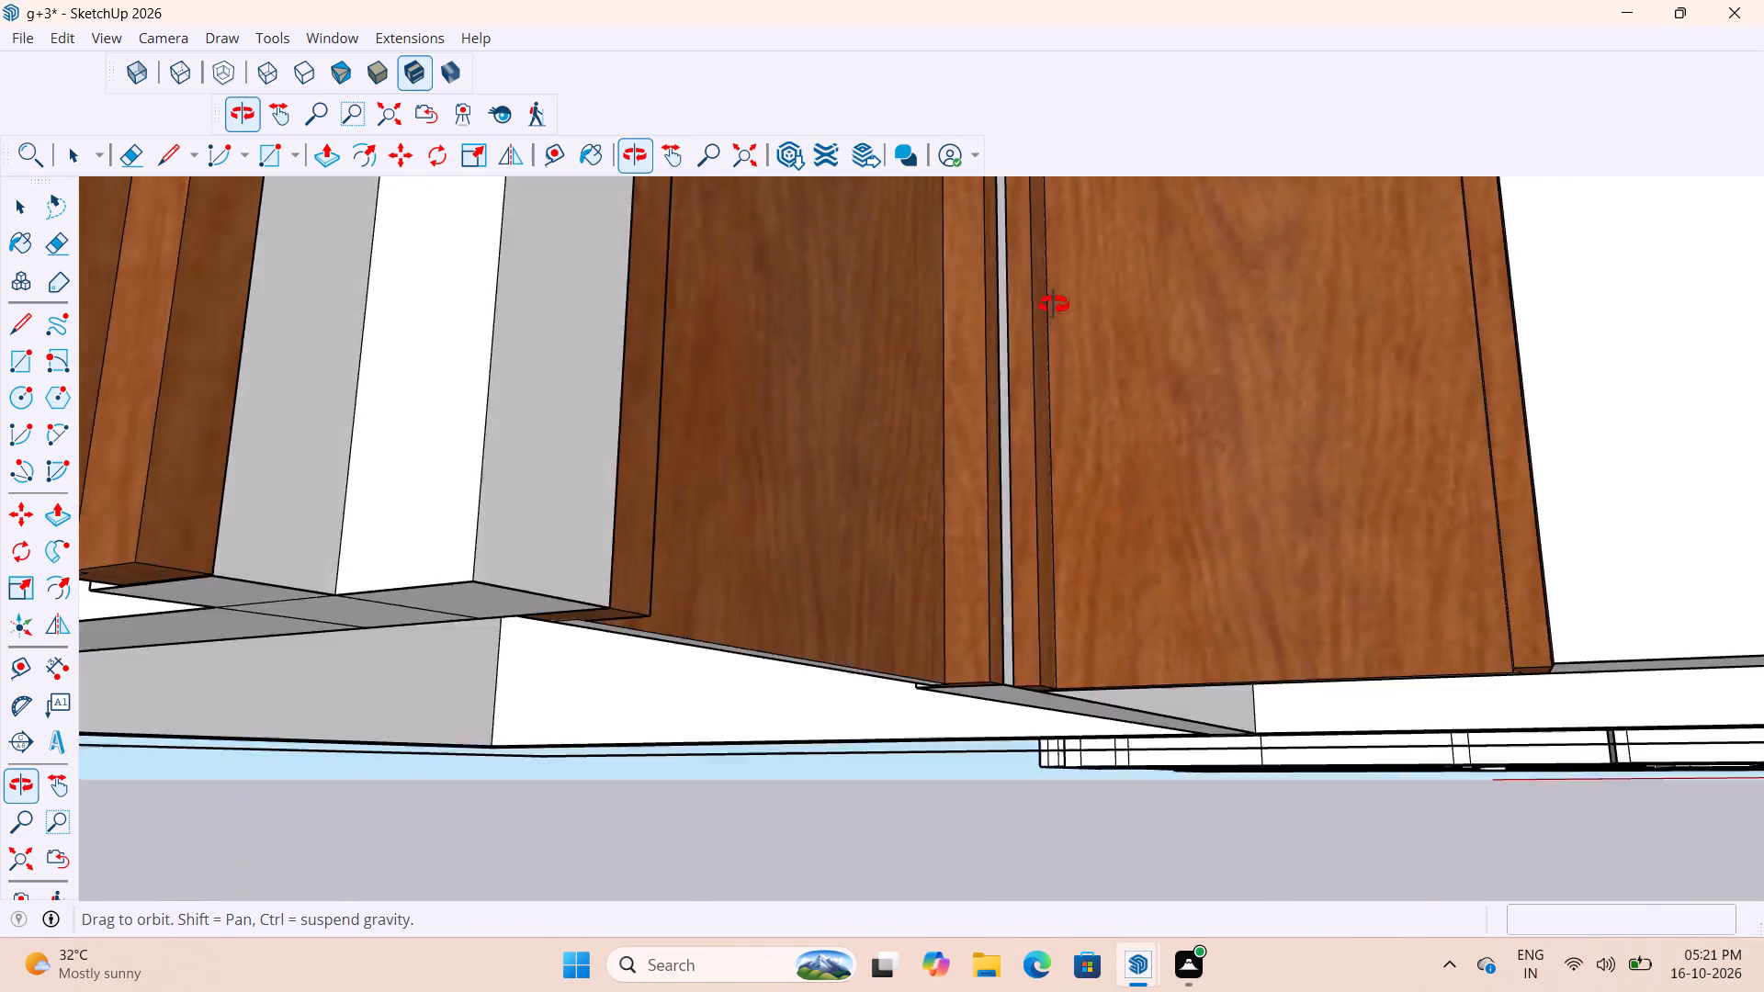
middle_click_drag(1054, 305, 1048, 492)
scroll(1023, 696, "down", 7)
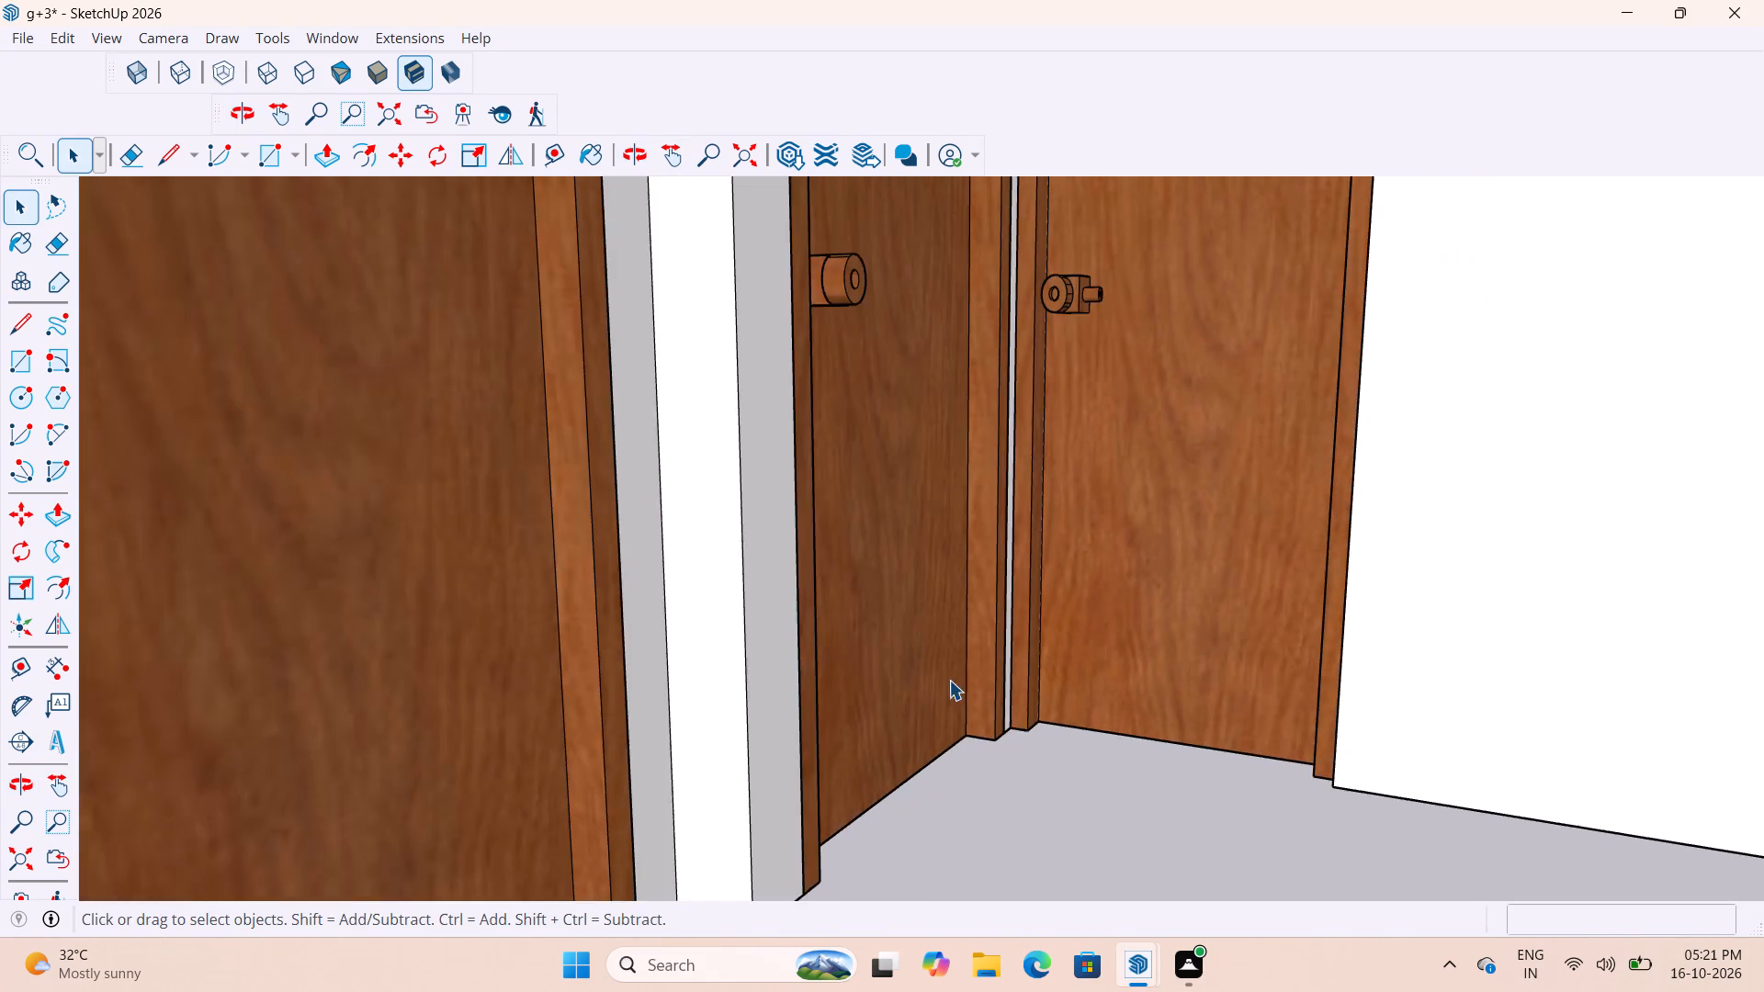
scroll(949, 680, "down", 12)
Review the whole model, and inspect the floor's rooms with their fitted doors and windows from above.
left_click(749, 142)
scroll(927, 585, "down", 5)
middle_click_drag(969, 548, 1039, 674)
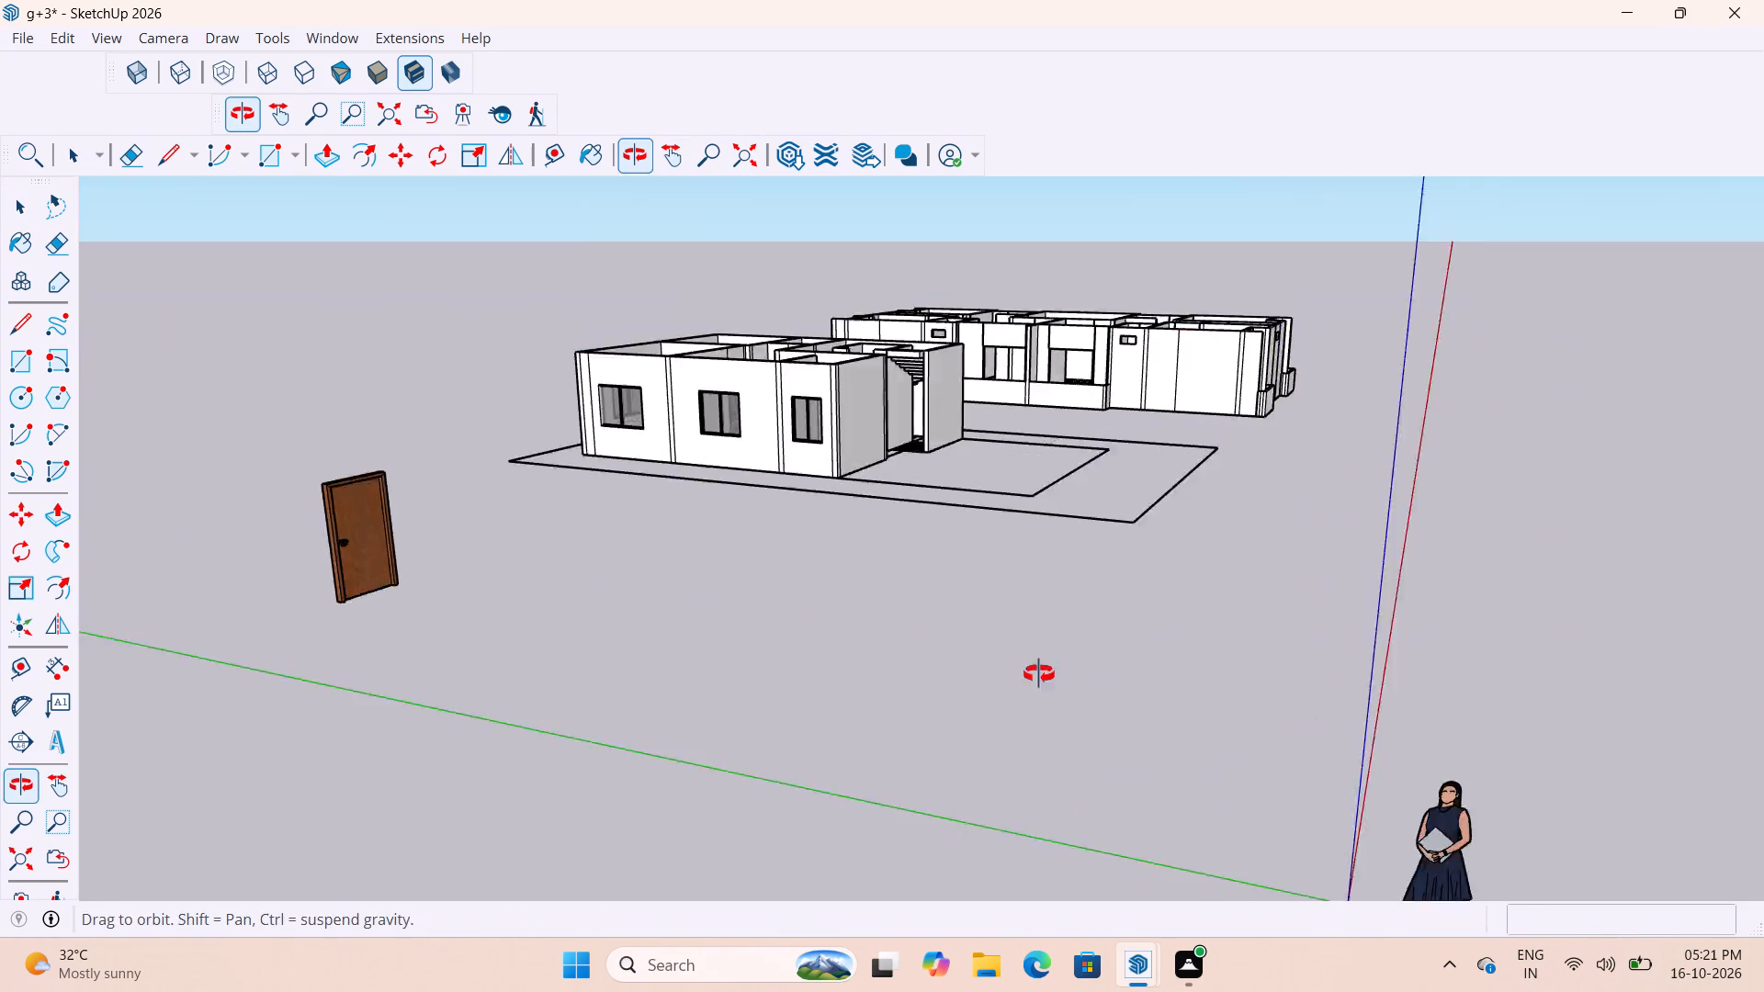
middle_click_drag(1039, 674, 1052, 700)
scroll(861, 454, "up", 13)
middle_click_drag(817, 556, 949, 669)
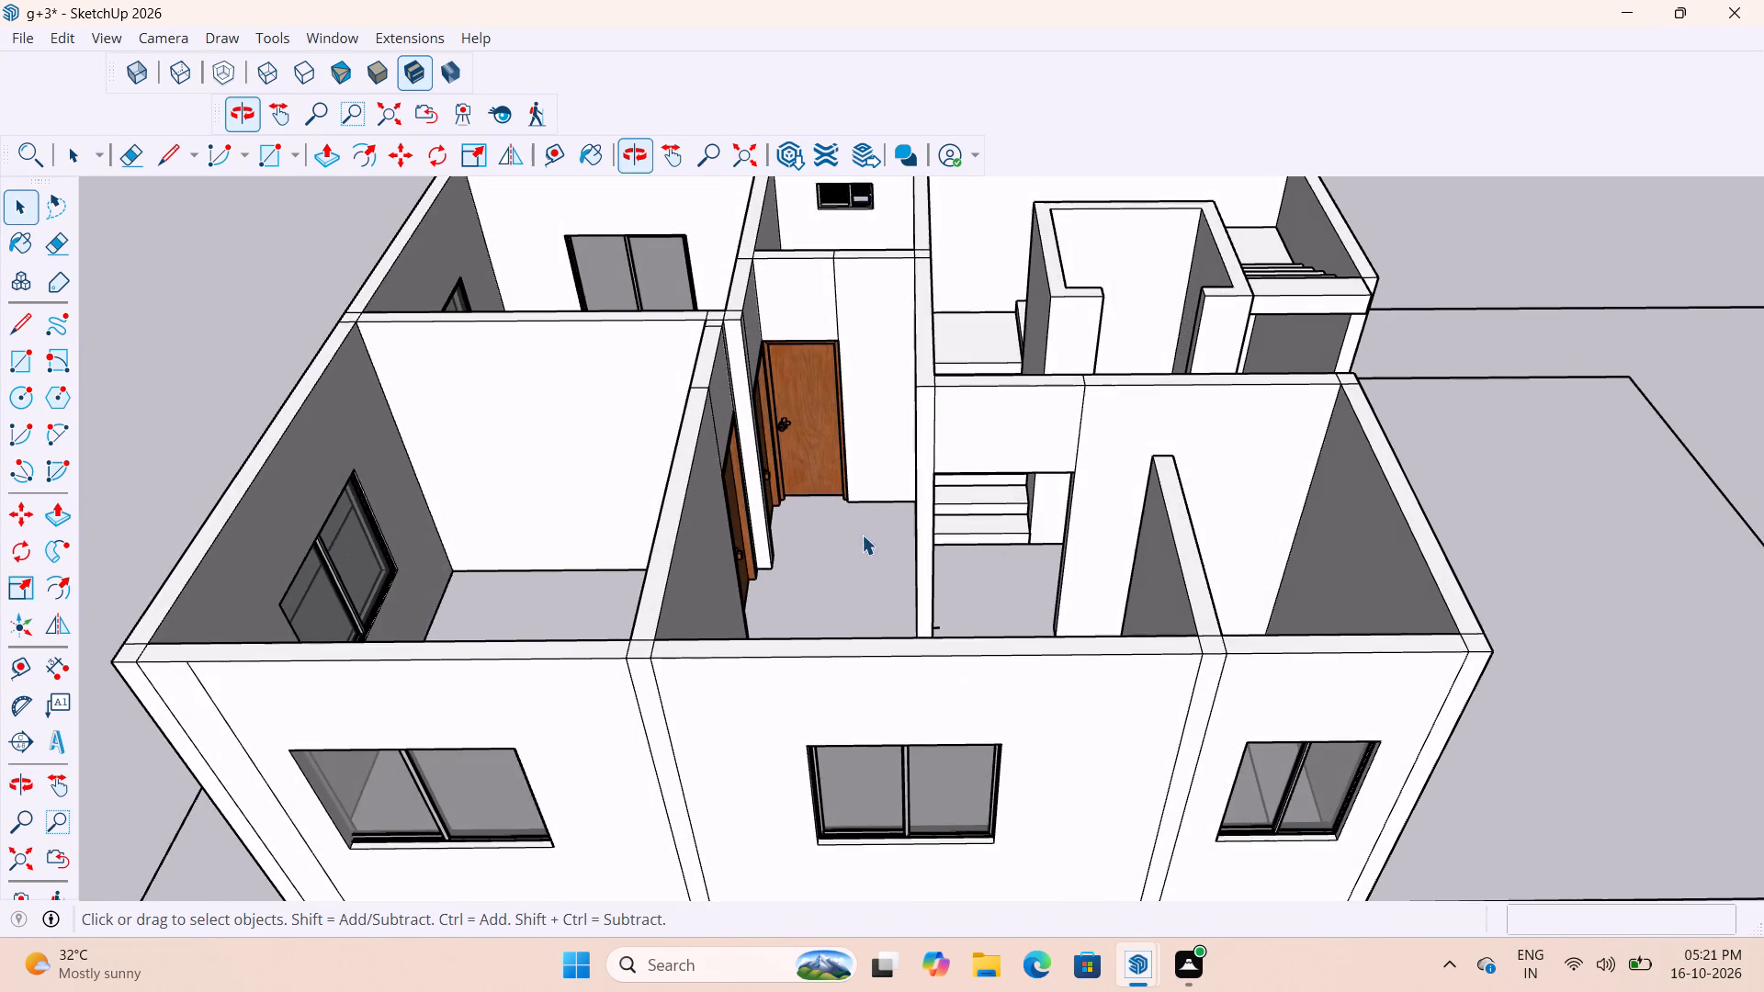
scroll(855, 500, "up", 8)
scroll(778, 532, "down", 8)
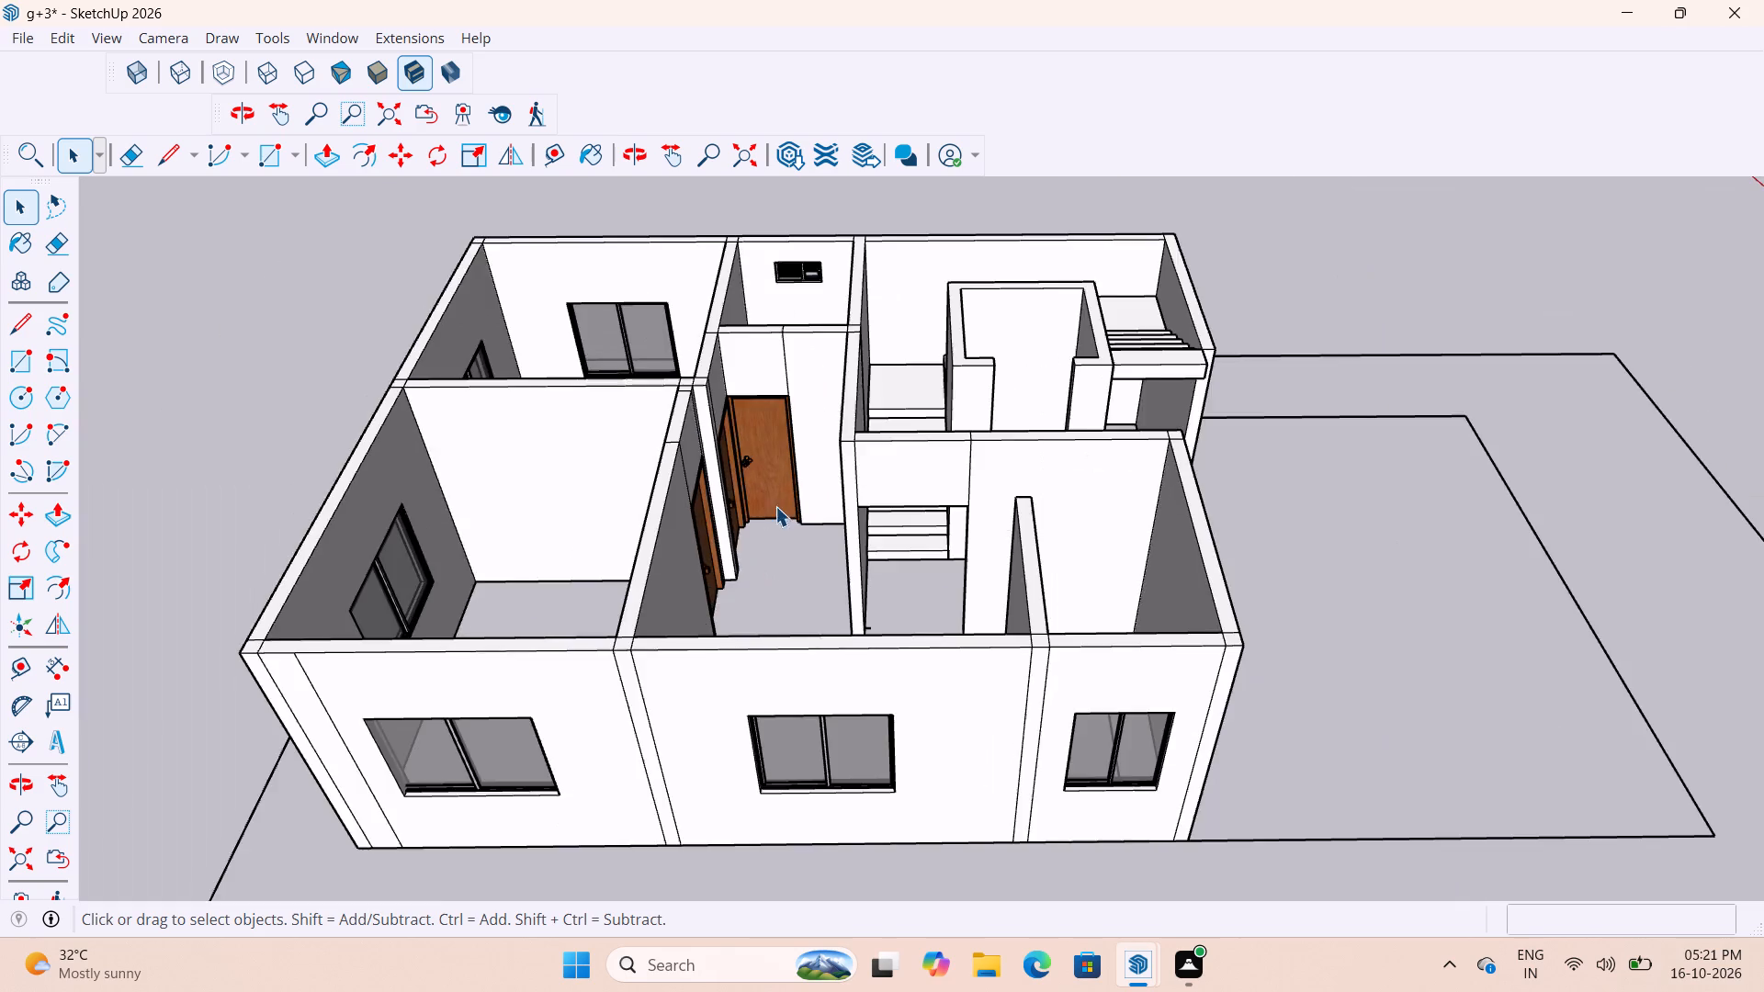
scroll(775, 506, "down", 14)
scroll(802, 497, "up", 10)
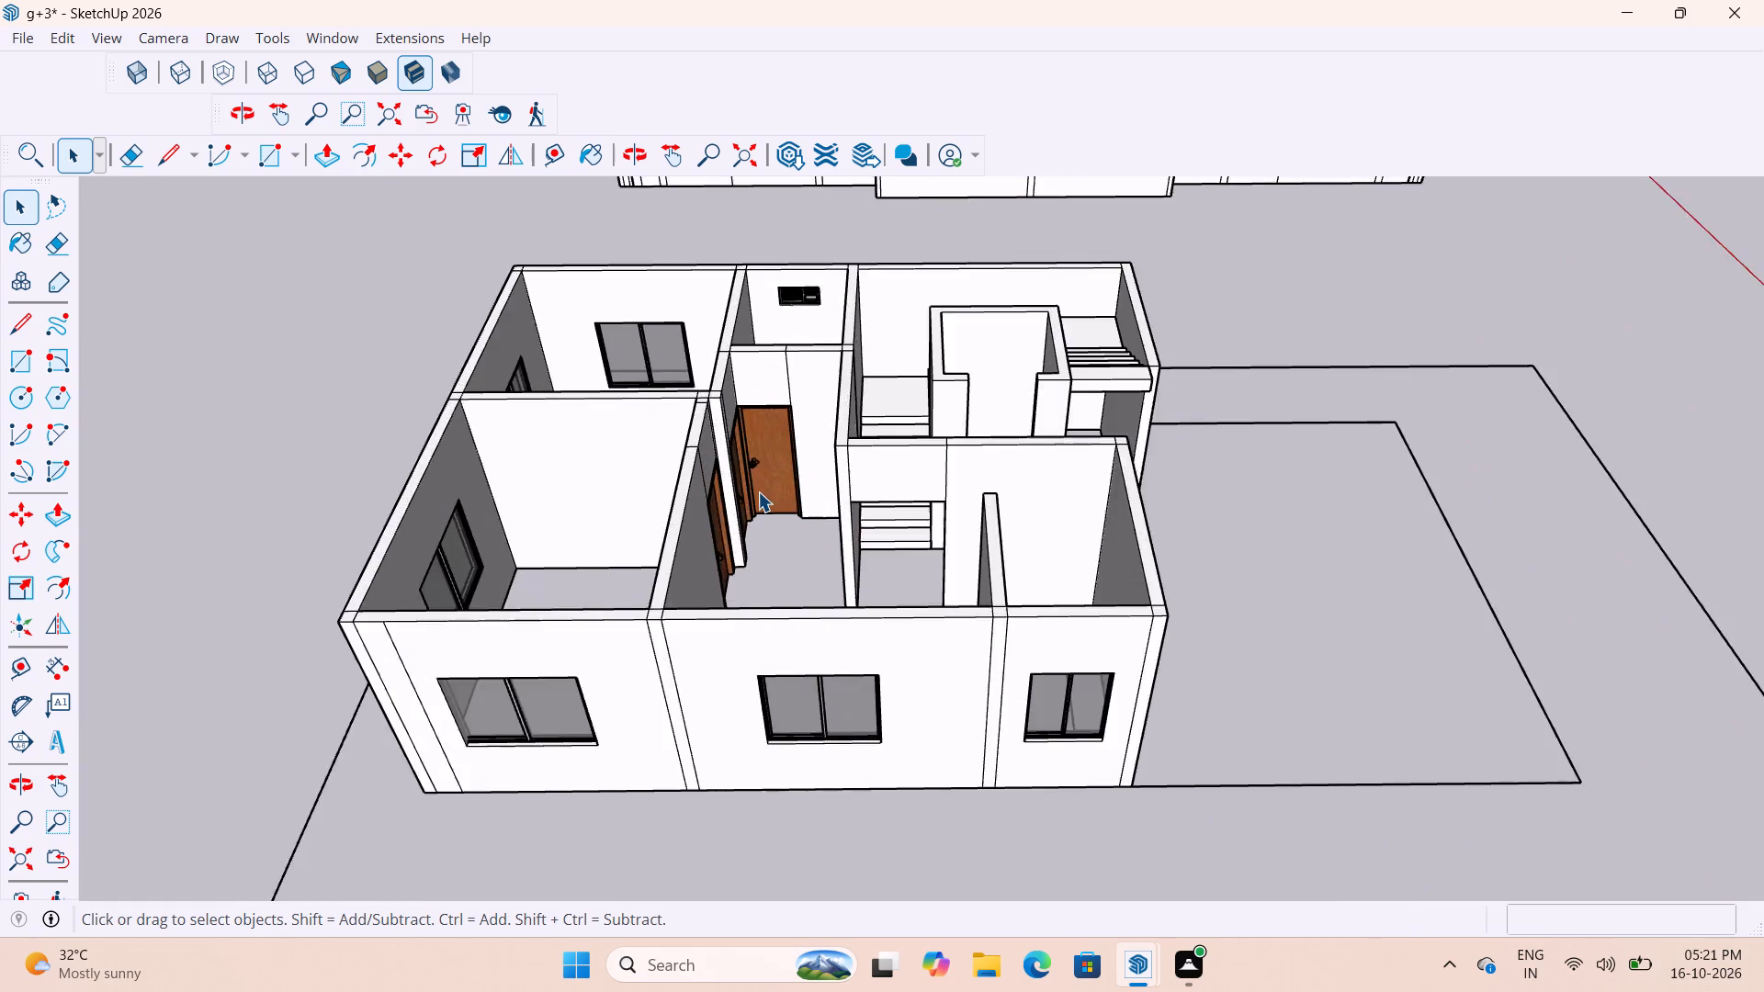
Copy the perpendicular internal door by its bottom frame corner to the open ground outside the building near the staircase, and deselect it.
scroll(758, 491, "up", 17)
left_click(717, 564)
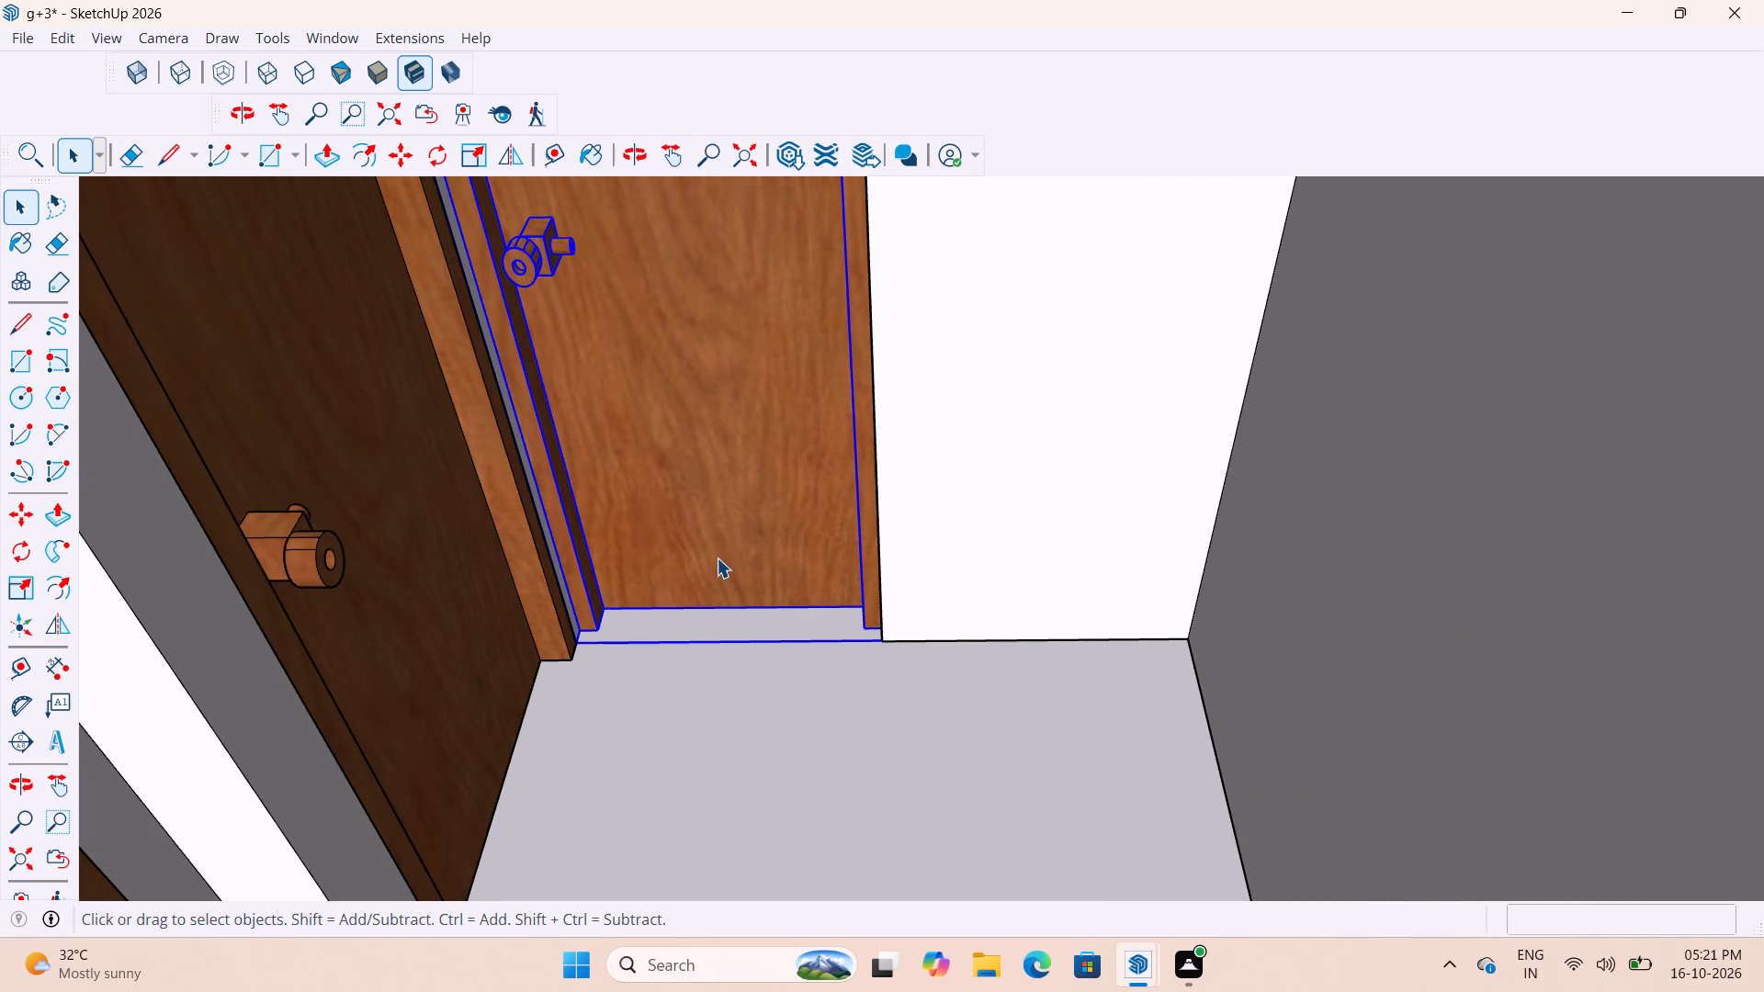
key("m")
scroll(632, 625, "up", 11)
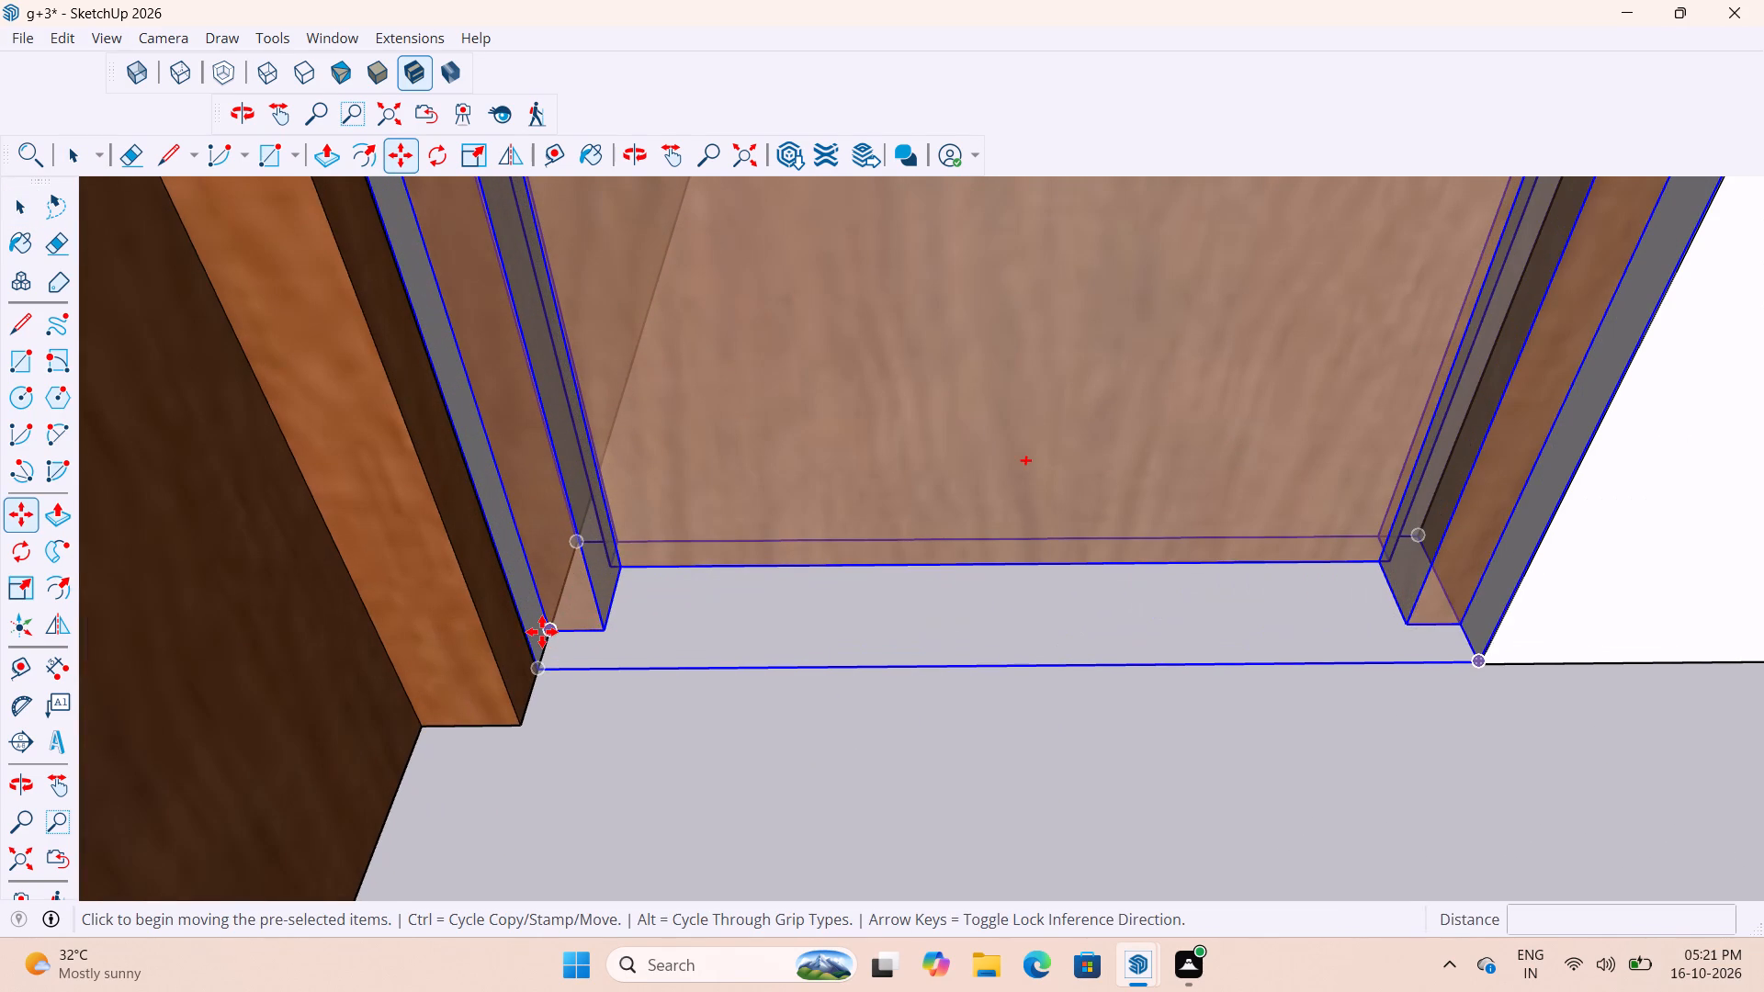
left_click(542, 631)
scroll(673, 638, "down", 12)
scroll(616, 648, "down", 11, "ctrl")
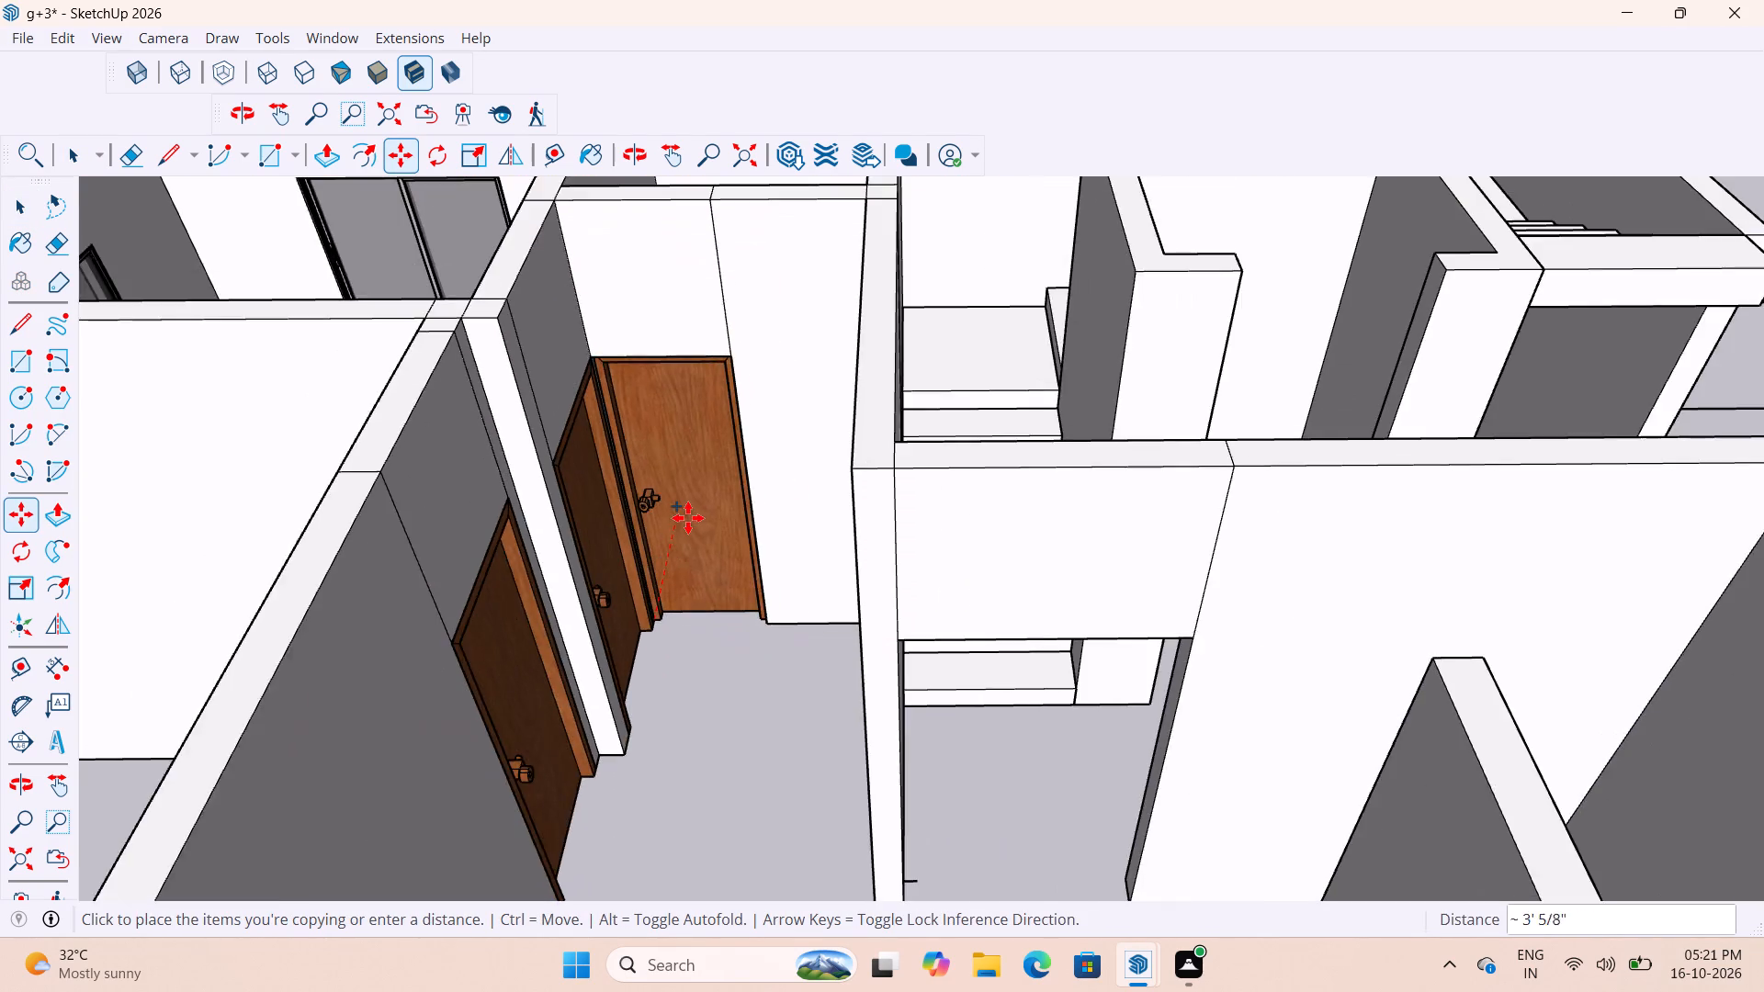
scroll(688, 518, "down", 6, "ctrl")
scroll(808, 761, "up", 14)
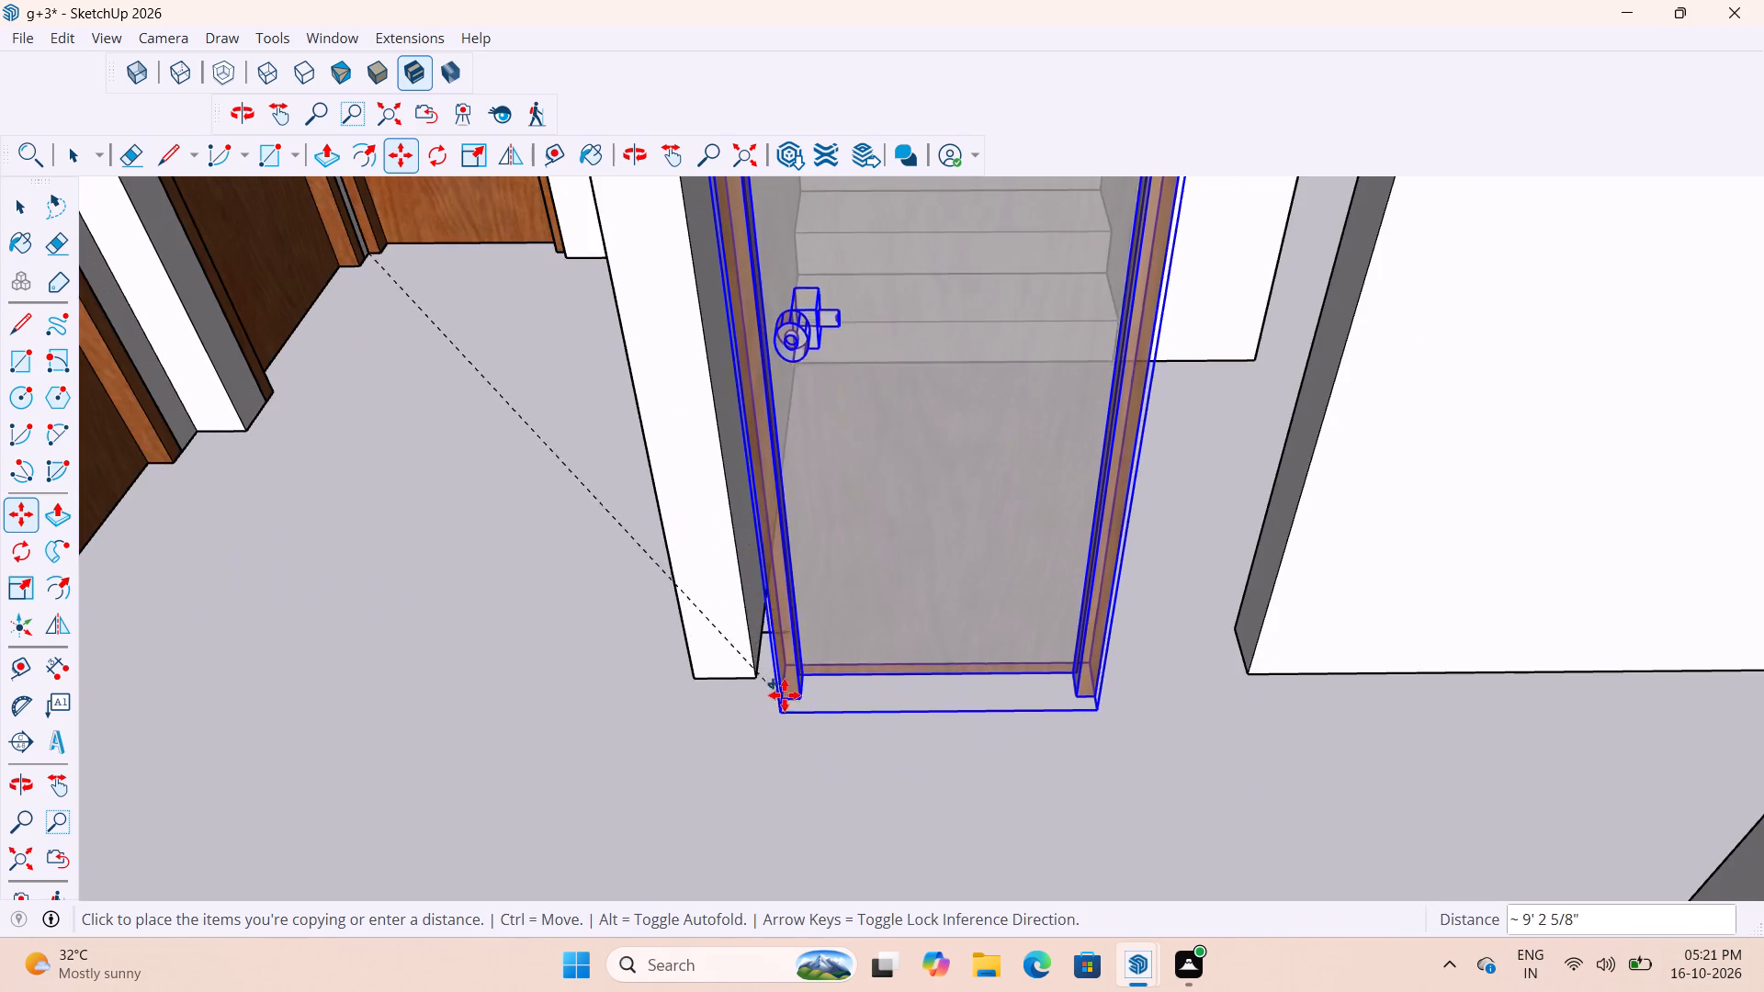
scroll(791, 682, "down", 16)
scroll(806, 682, "up", 8)
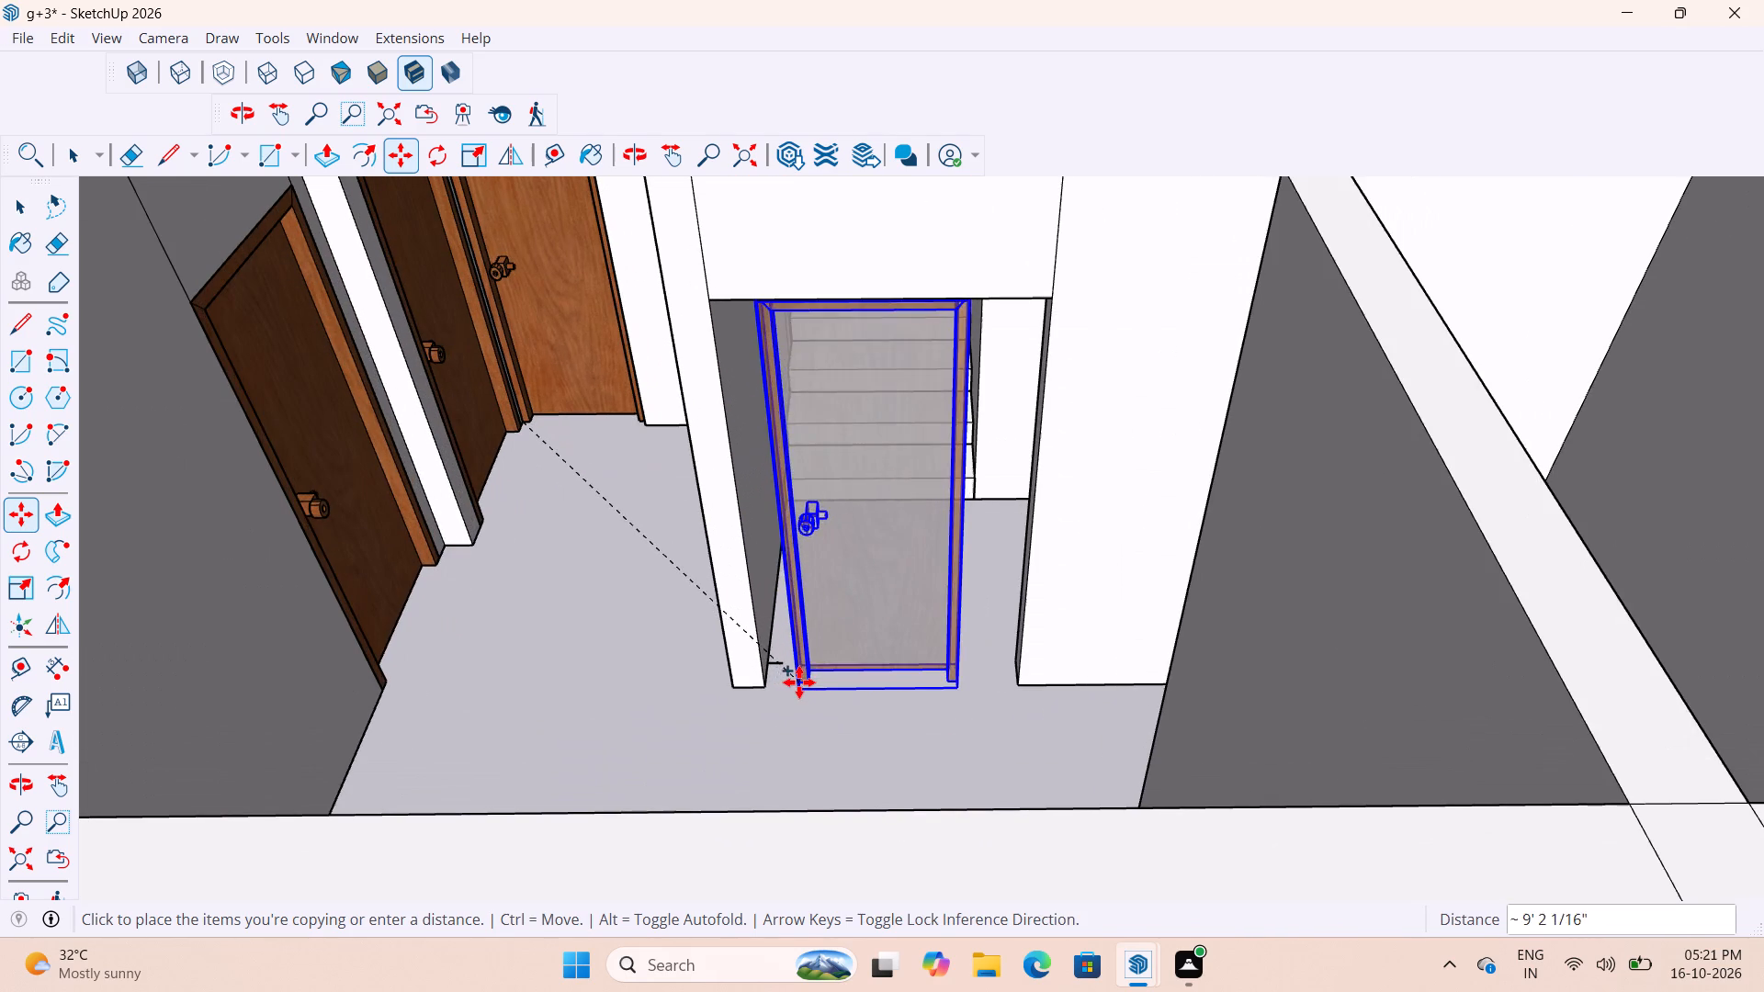
scroll(785, 680, "up", 3)
scroll(809, 714, "down", 4)
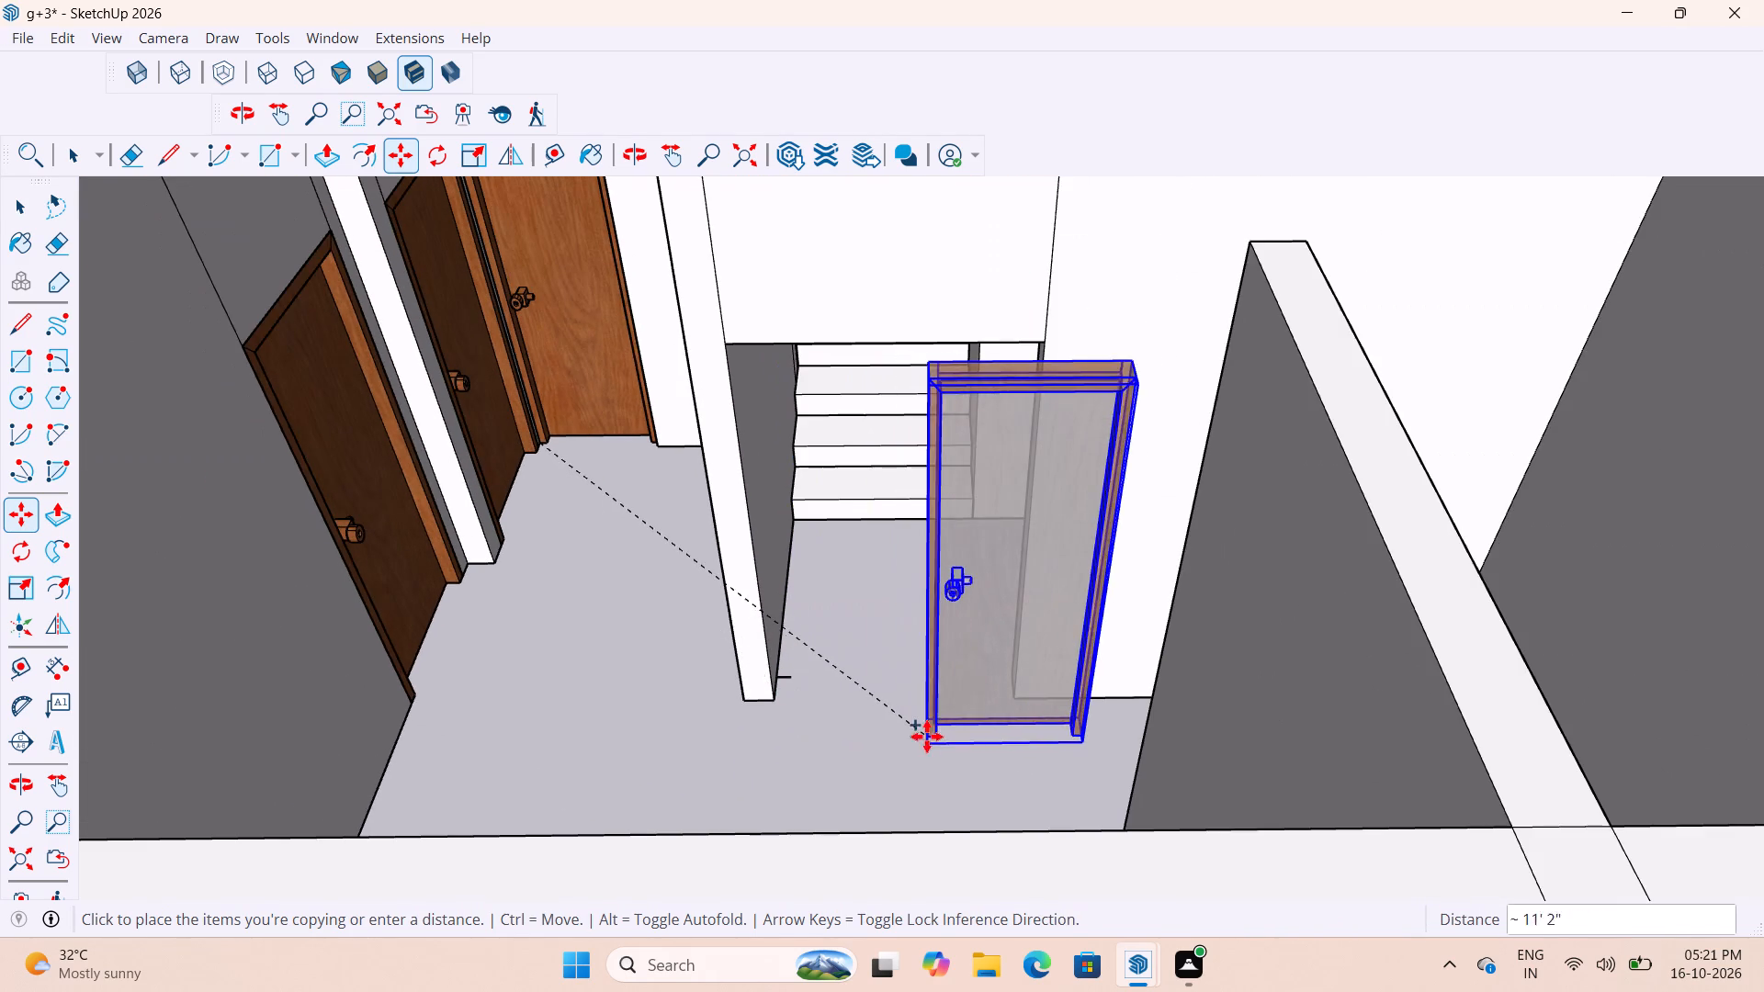
middle_click_drag(927, 737, 453, 791)
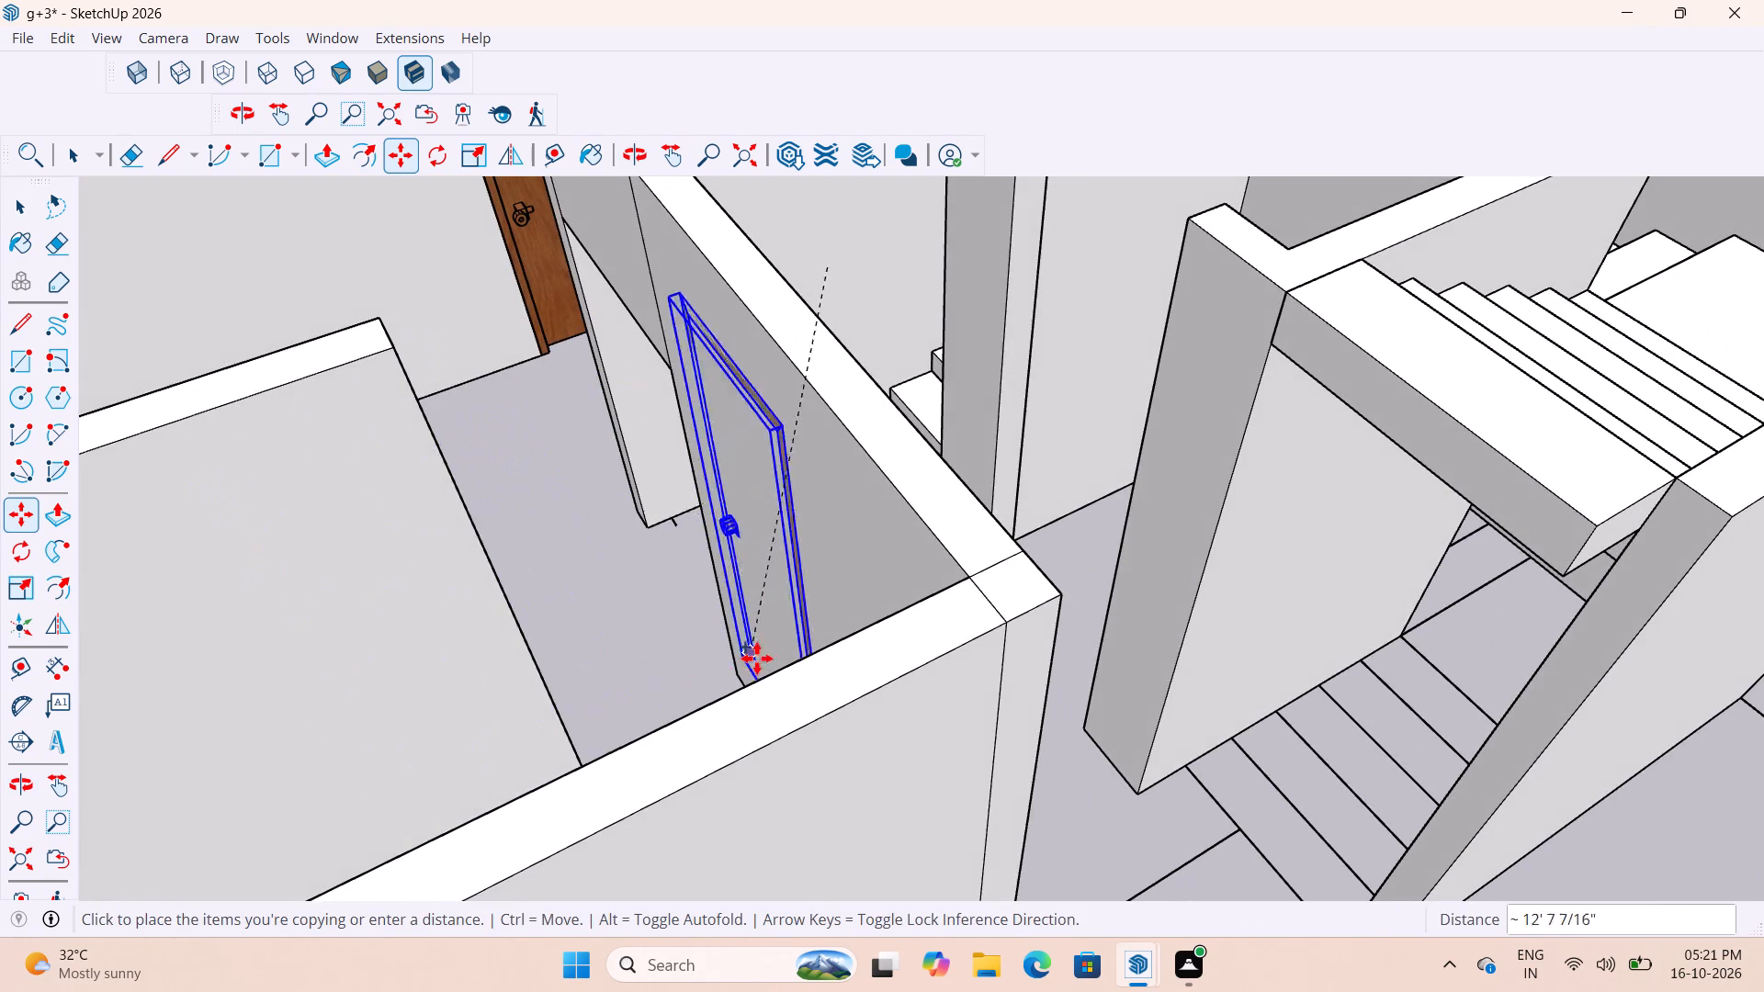
middle_click_drag(723, 693, 333, 786)
scroll(715, 697, "up", 1)
scroll(897, 677, "down", 10)
scroll(949, 579, "up", 7)
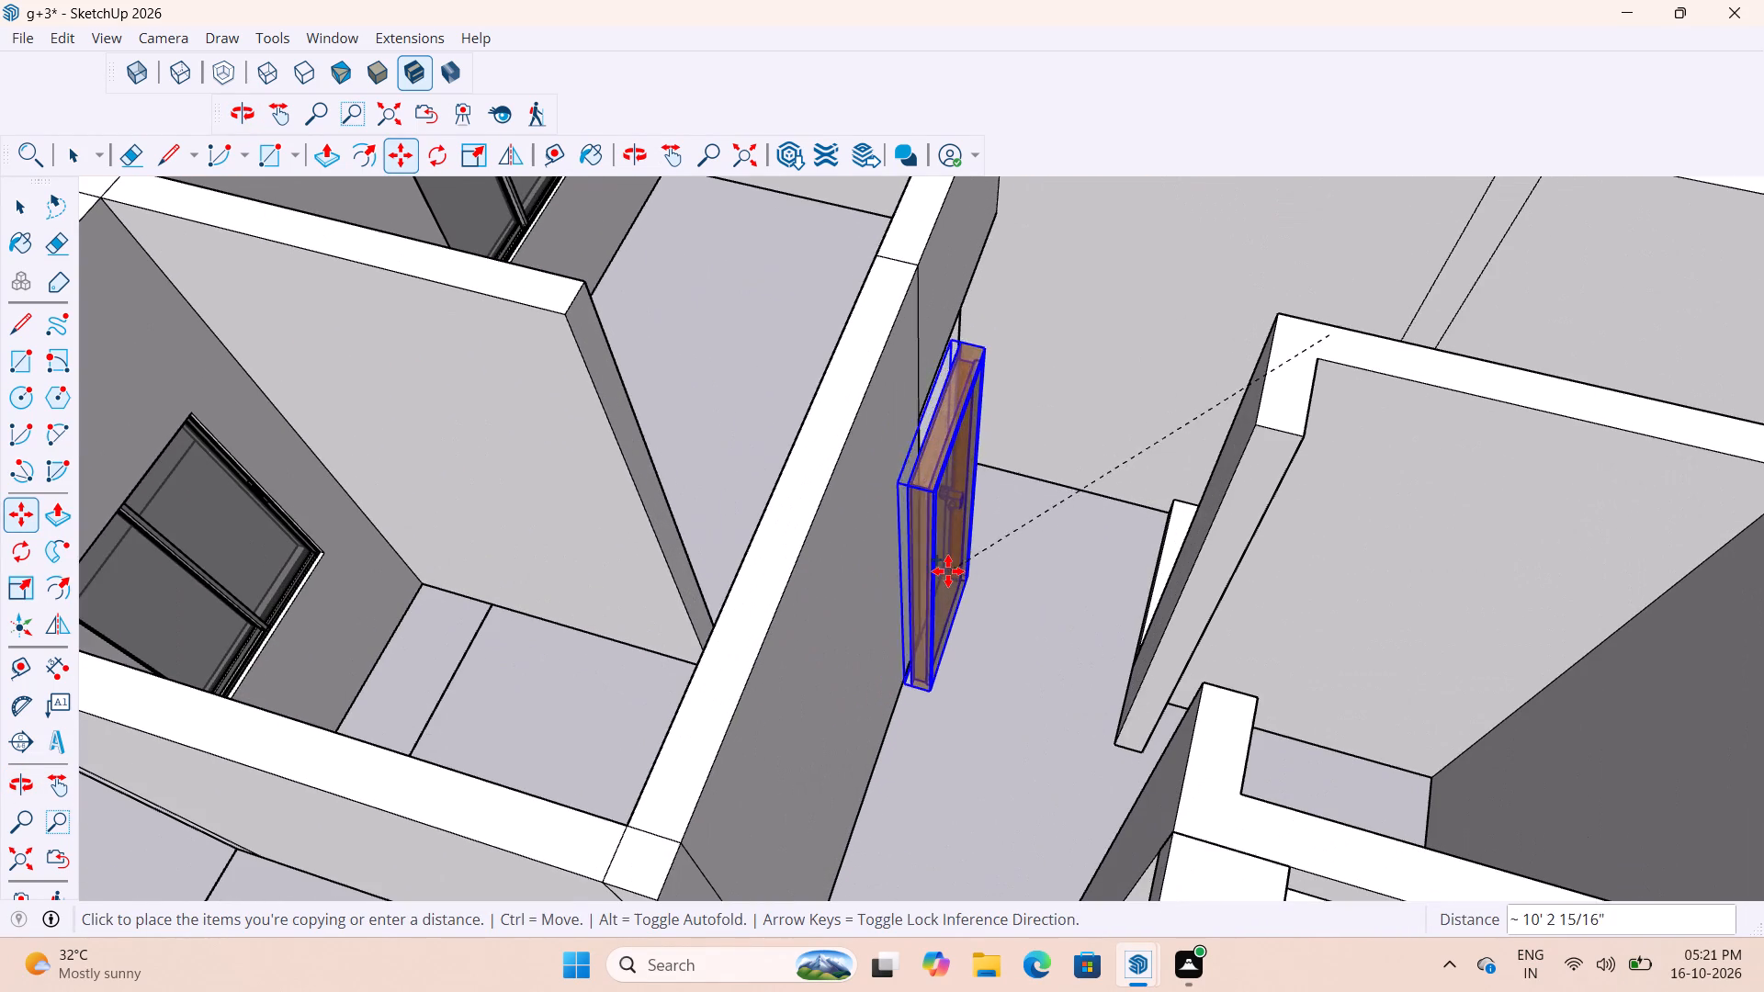
scroll(961, 541, "up", 1)
middle_click_drag(962, 542, 1384, 596)
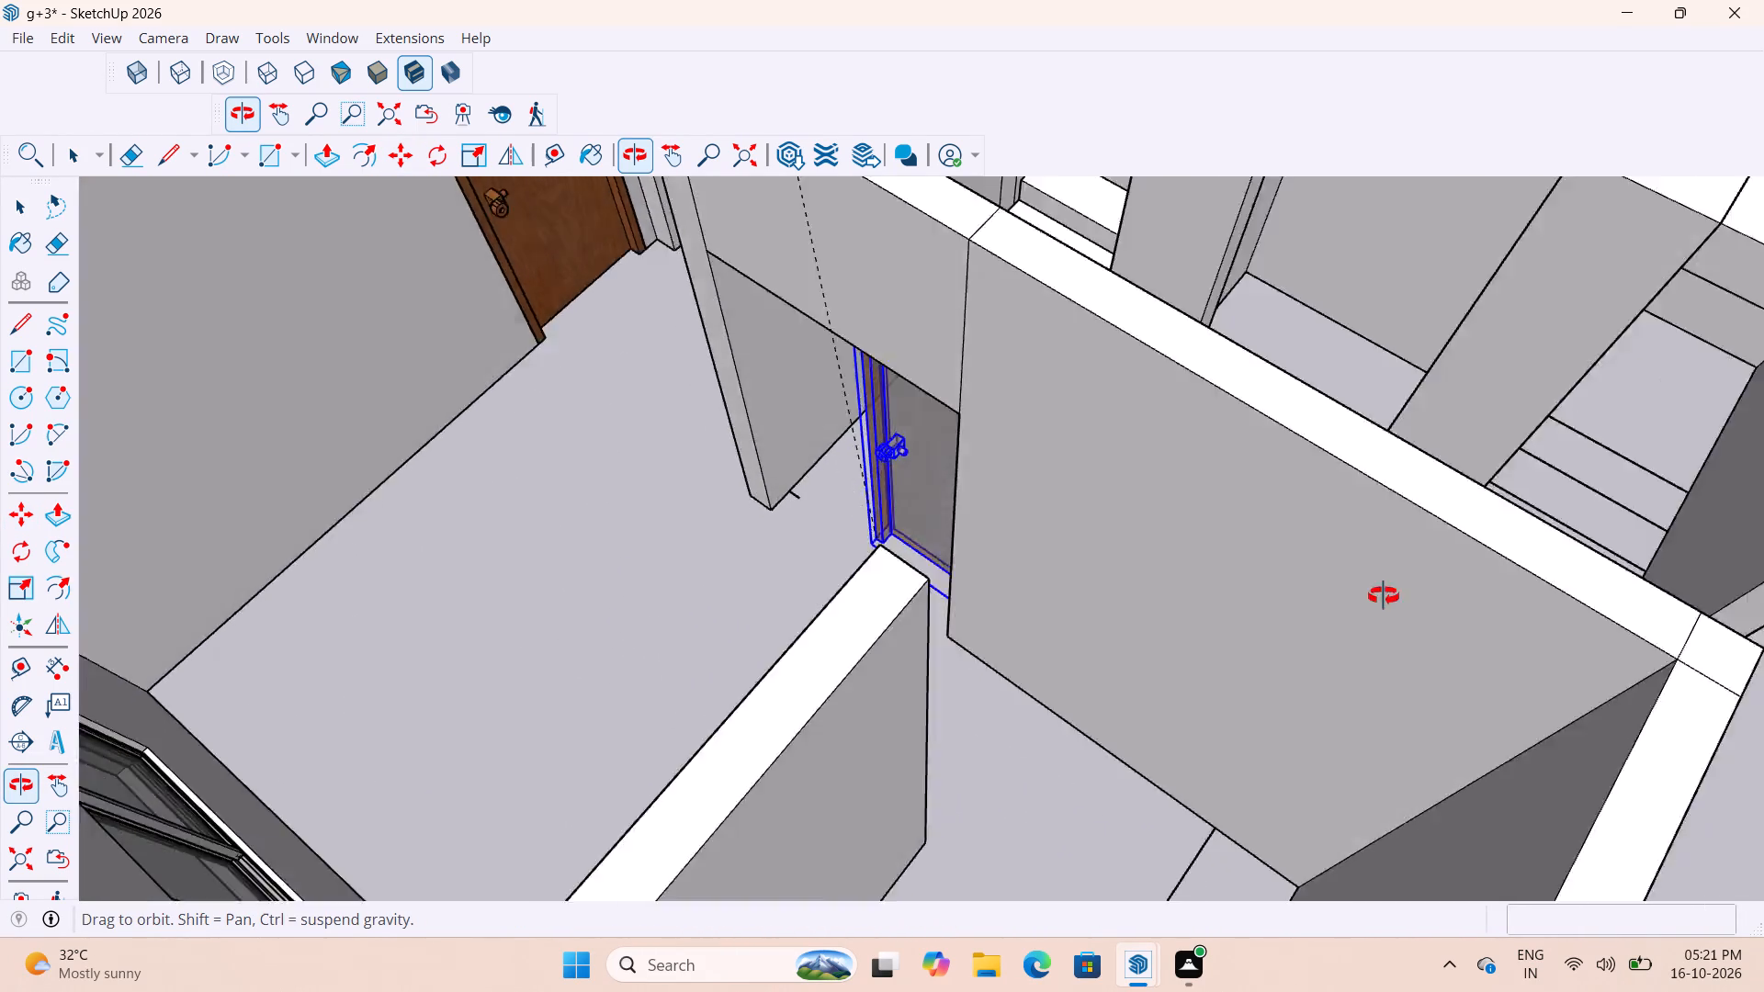
middle_click_drag(1384, 596, 1602, 517)
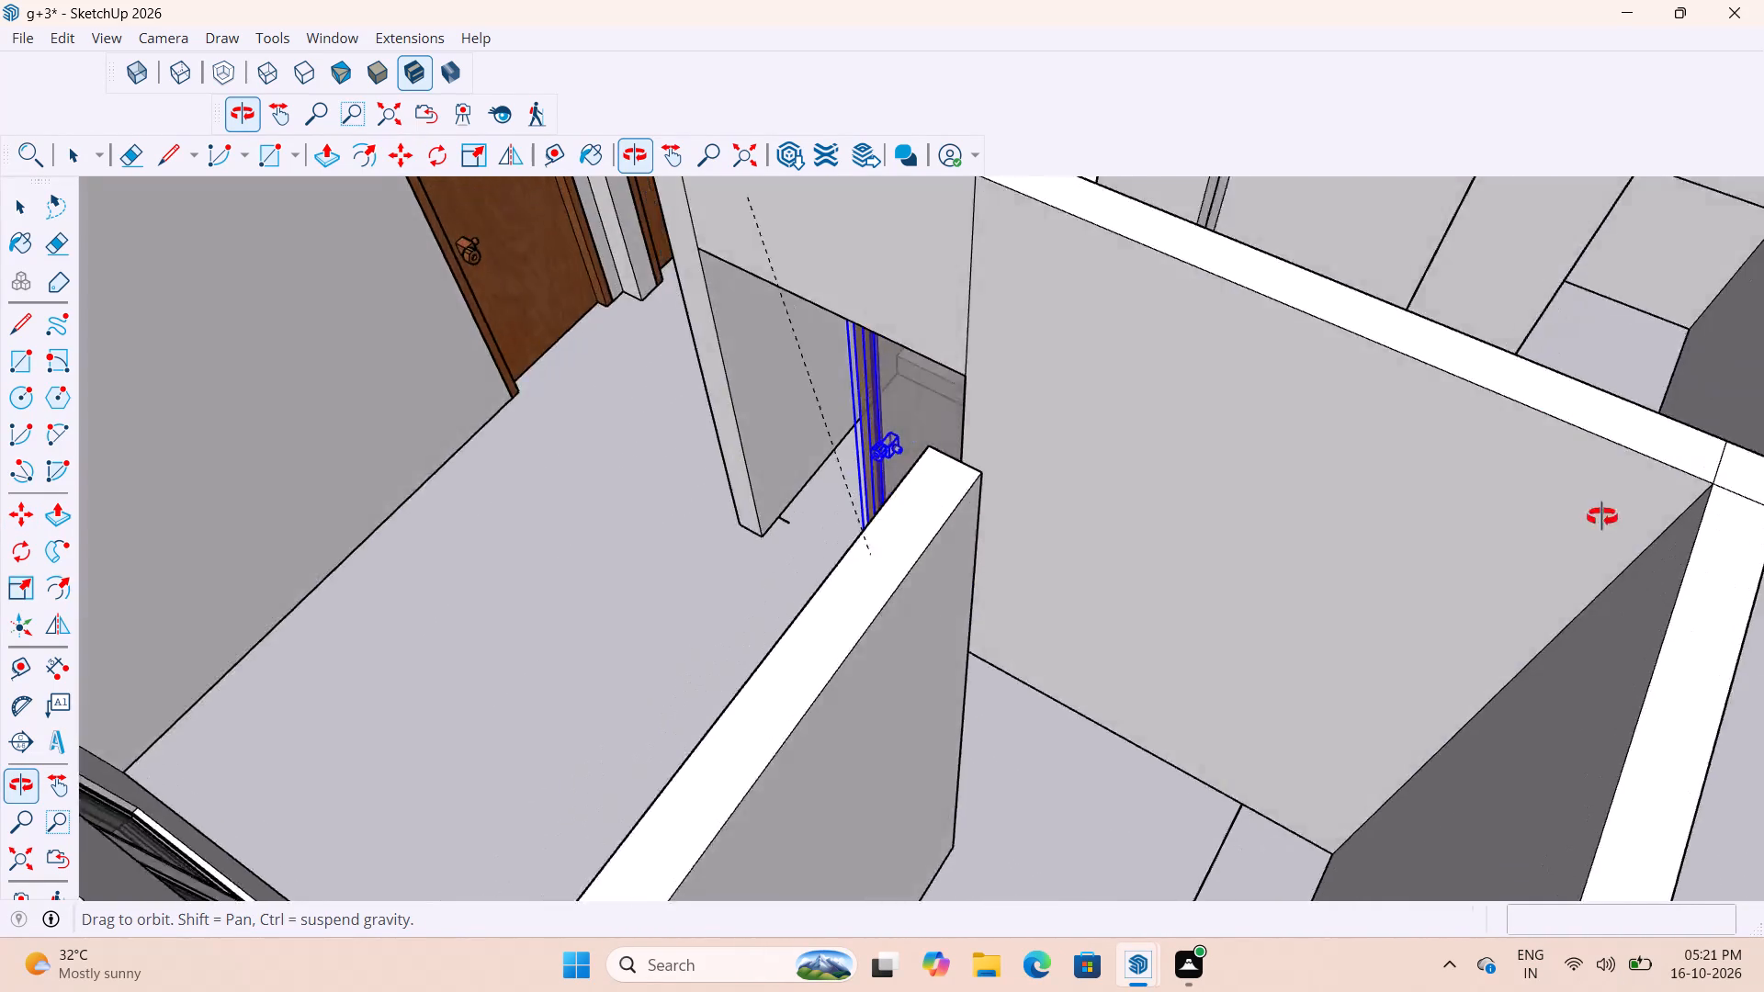
middle_click_drag(1602, 517, 1720, 482)
scroll(1091, 626, "down", 18)
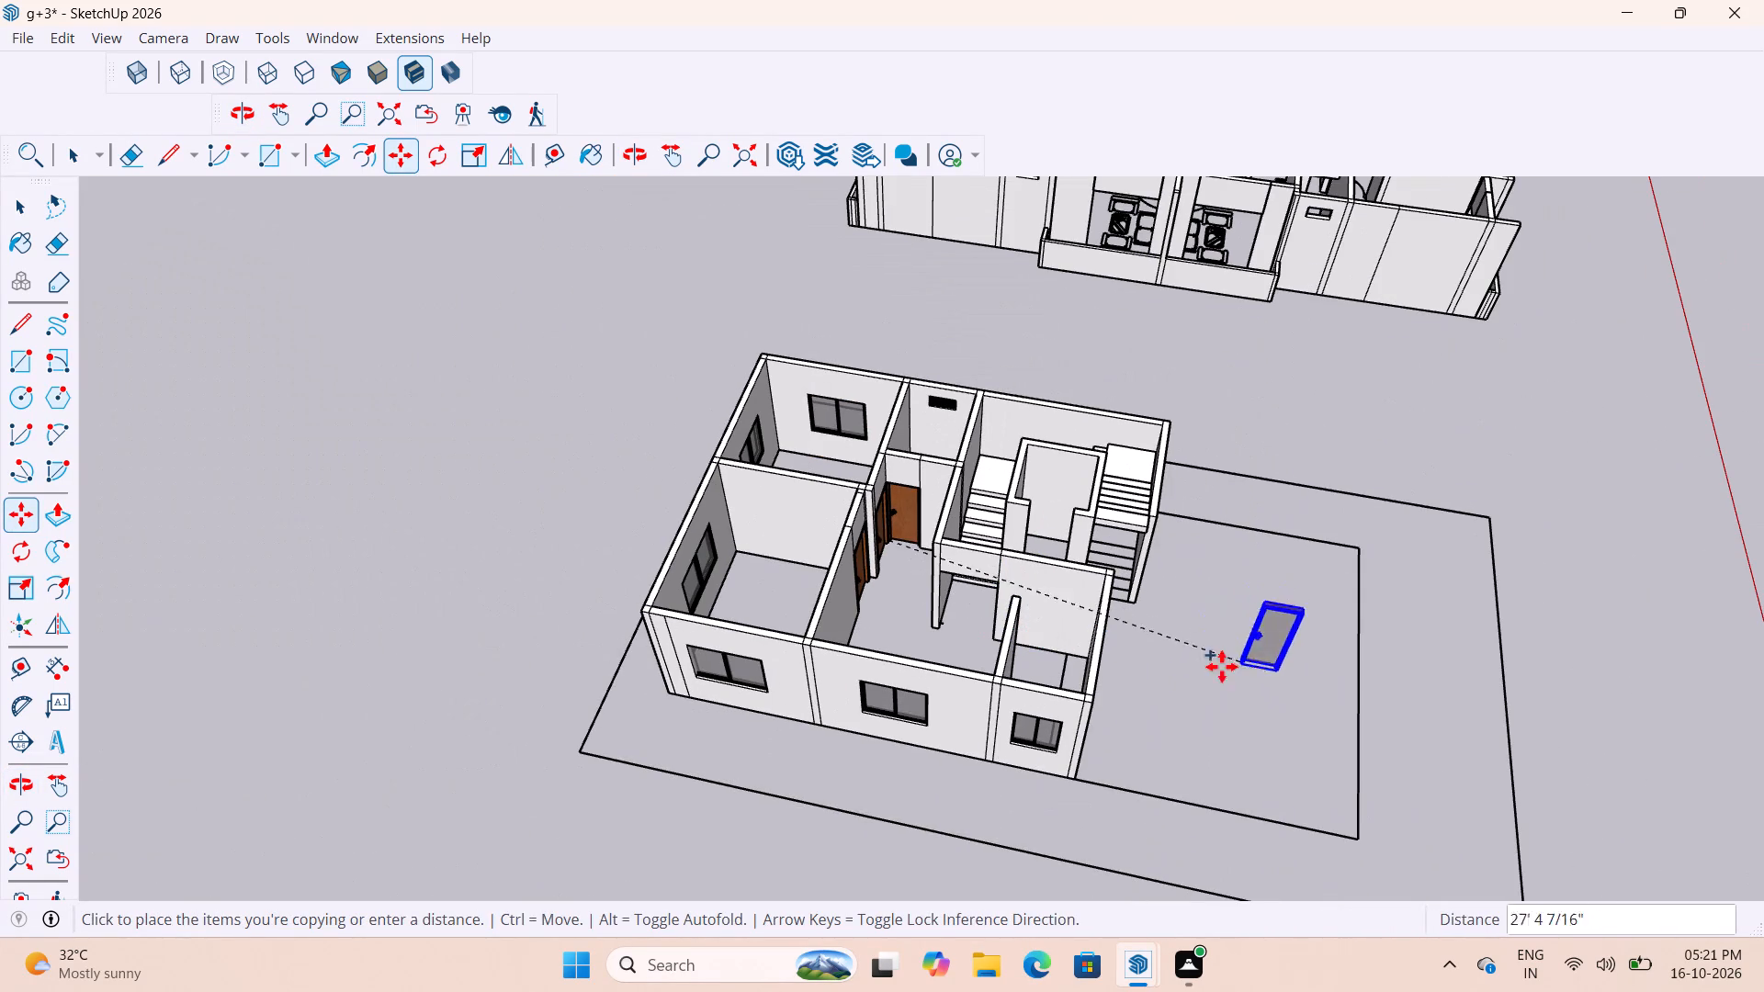
left_click(1137, 678)
scroll(1248, 677, "up", 3)
key("space")
left_click(1237, 660)
Rotate the copied door 180° about the vertical axis so it faces the opposite way, and deselect it.
scroll(1238, 661, "up", 1)
middle_click_drag(1235, 662, 1059, 667)
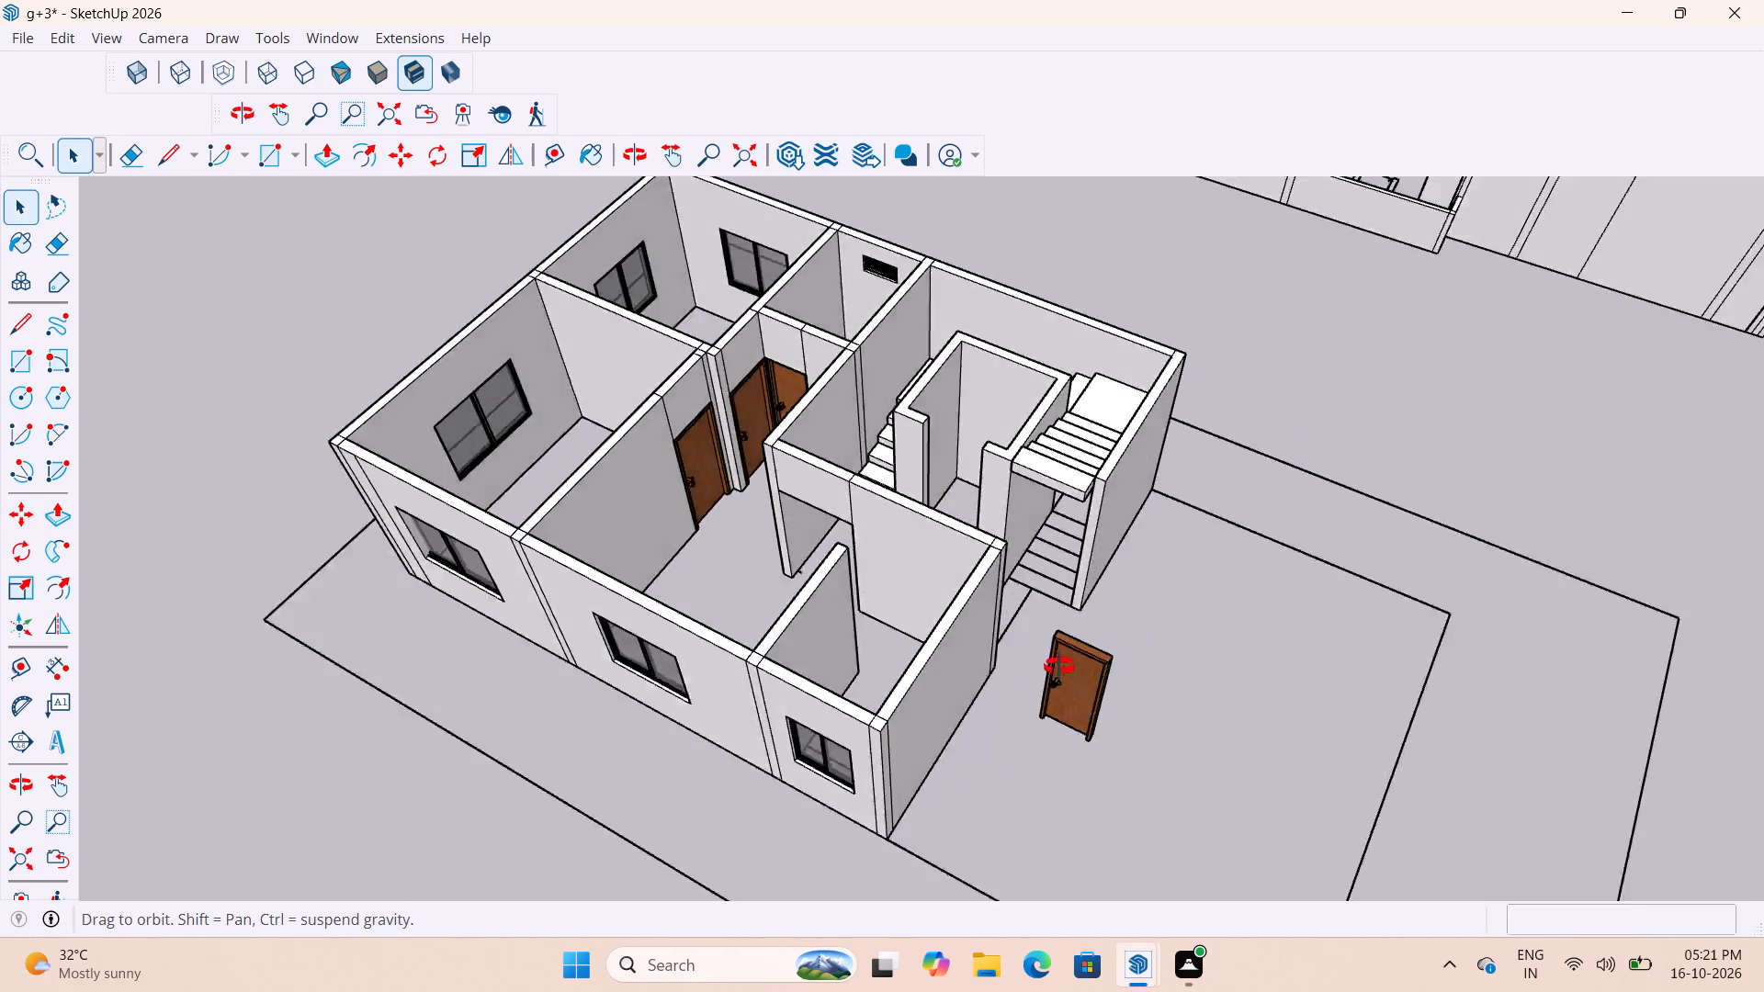
middle_click_drag(1059, 667, 397, 636)
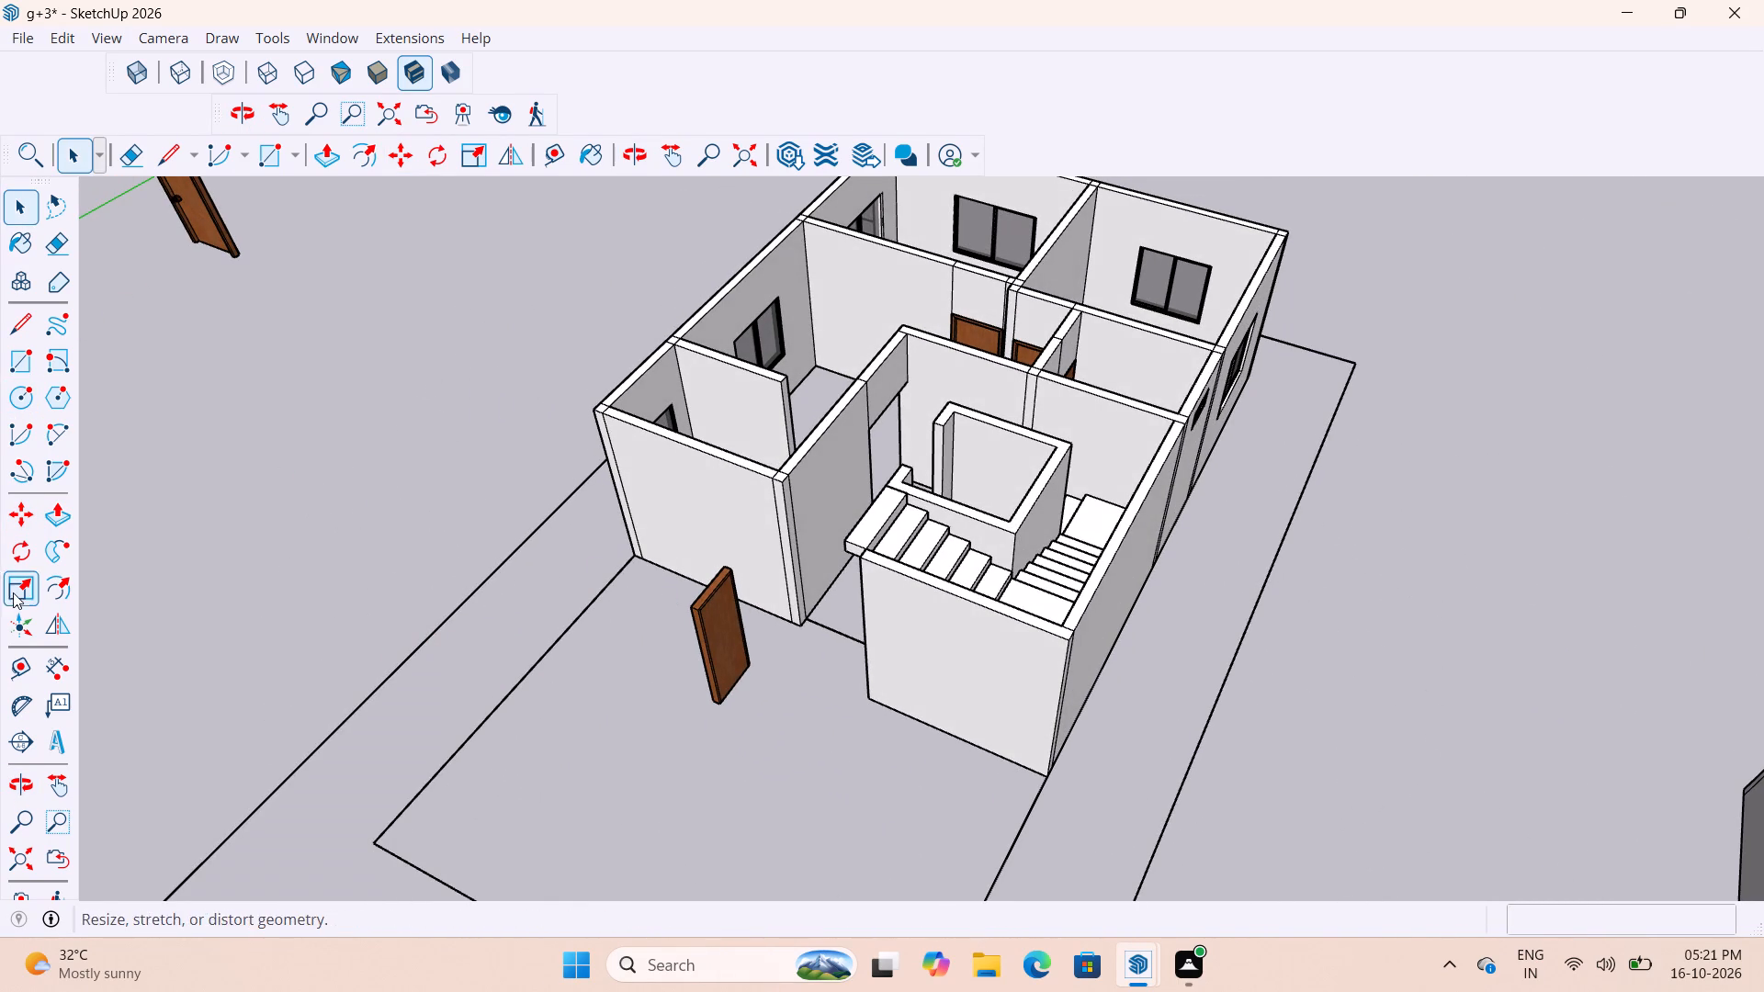
left_click(7, 548)
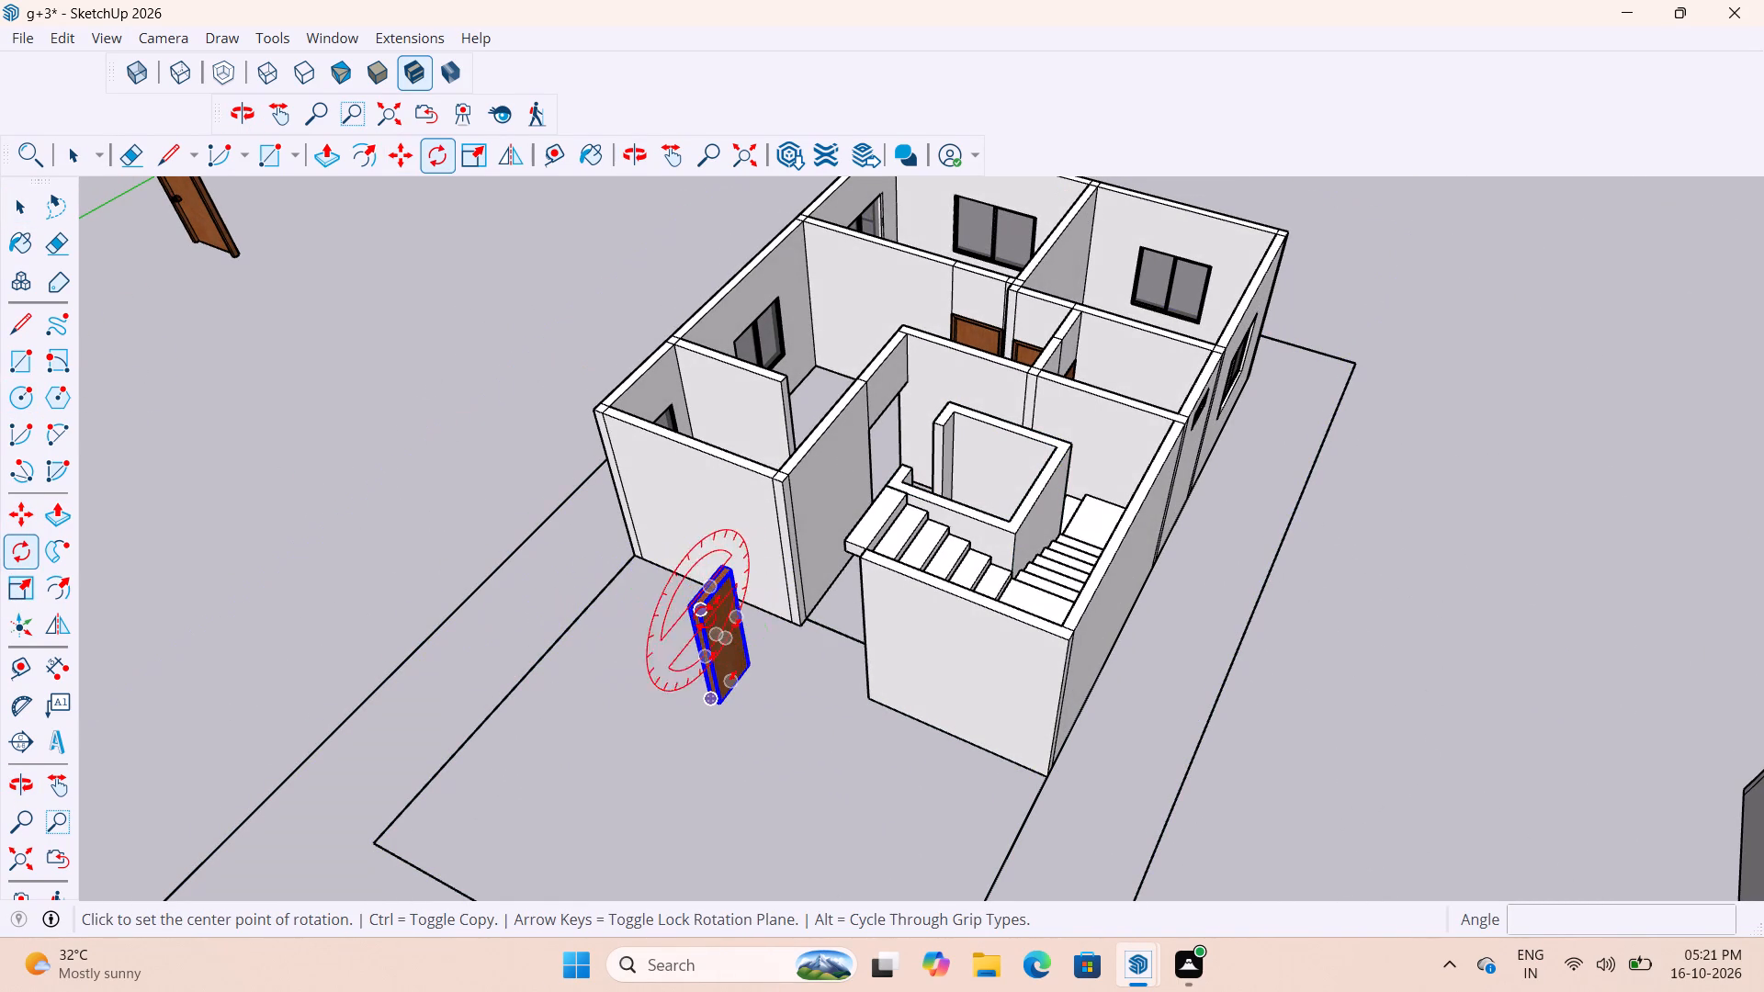
scroll(682, 625, "up", 4)
middle_click_drag(703, 627, 869, 673)
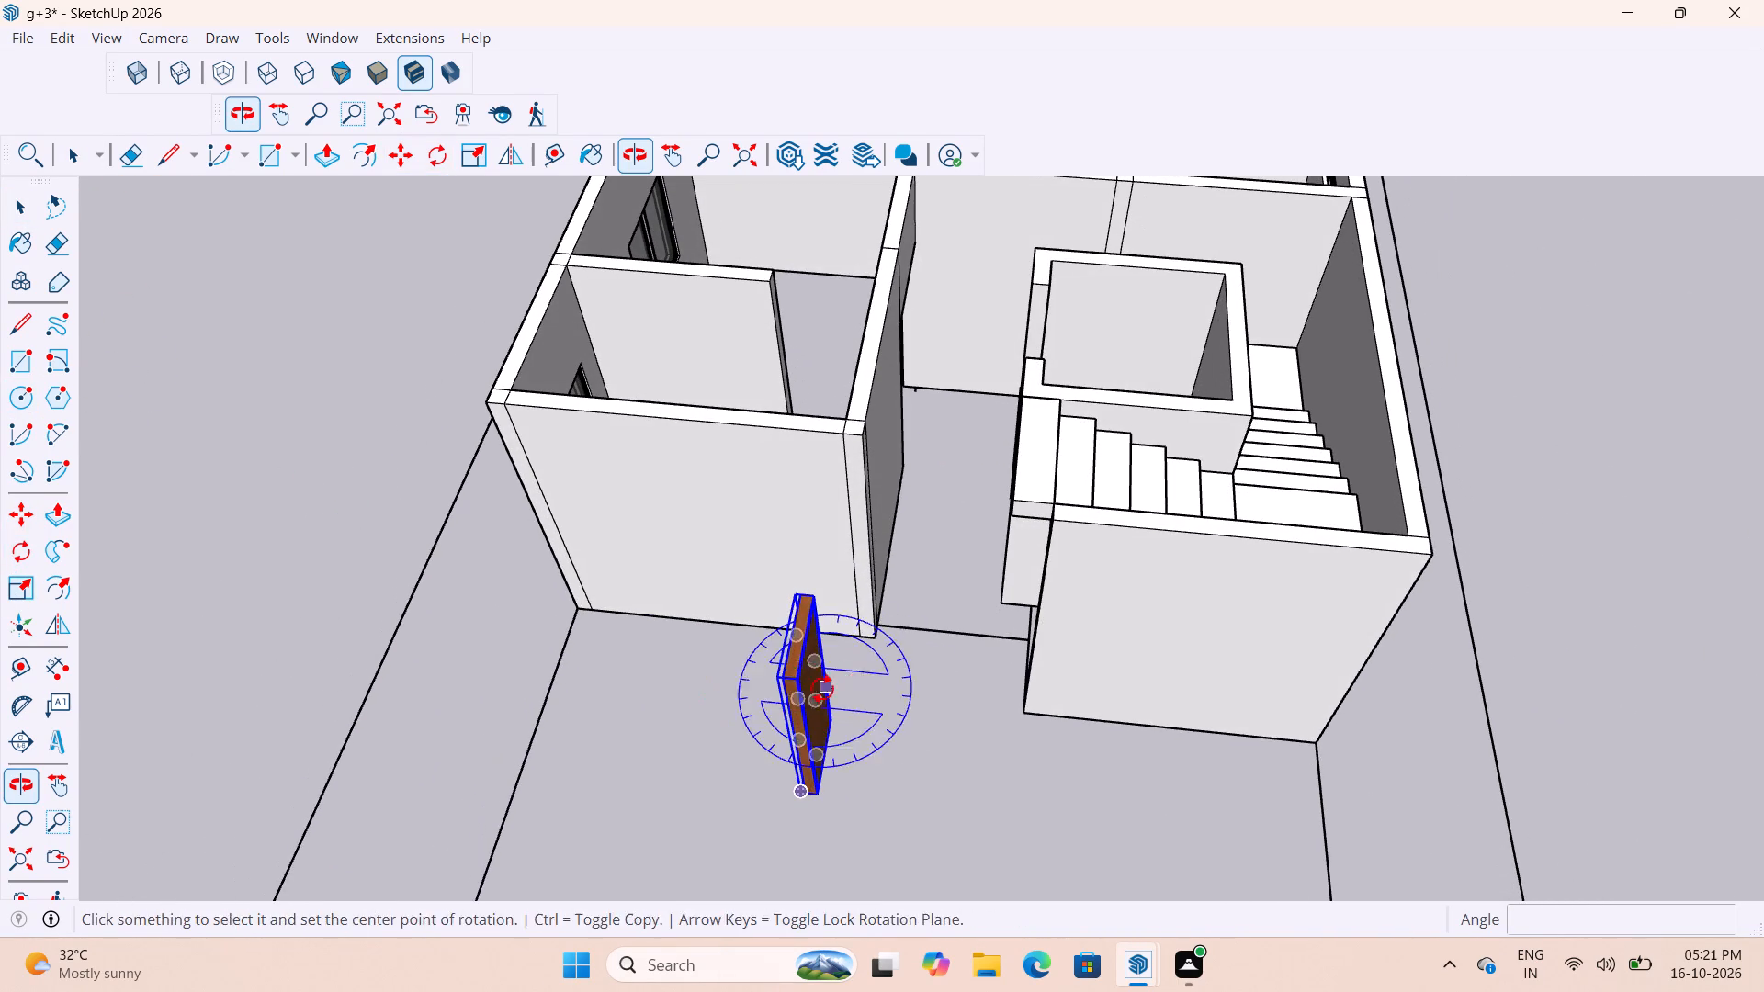
left_click(787, 677)
left_click(892, 682)
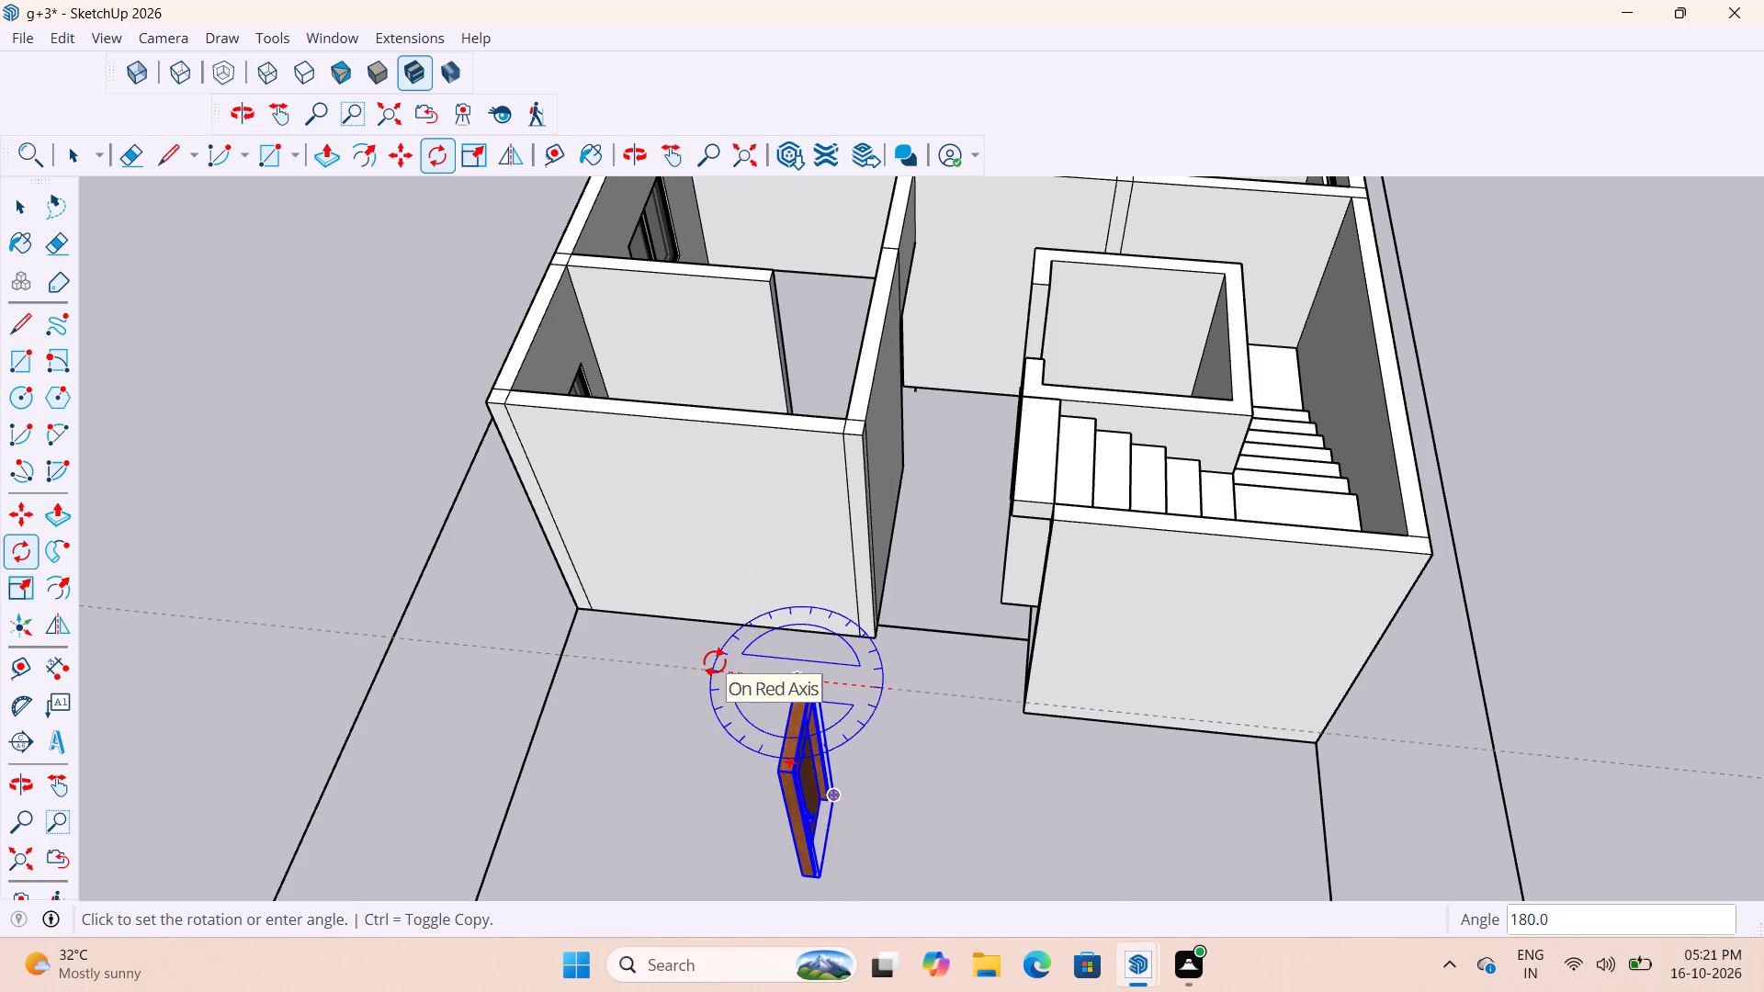
left_click(715, 661)
key("space")
left_click(893, 780)
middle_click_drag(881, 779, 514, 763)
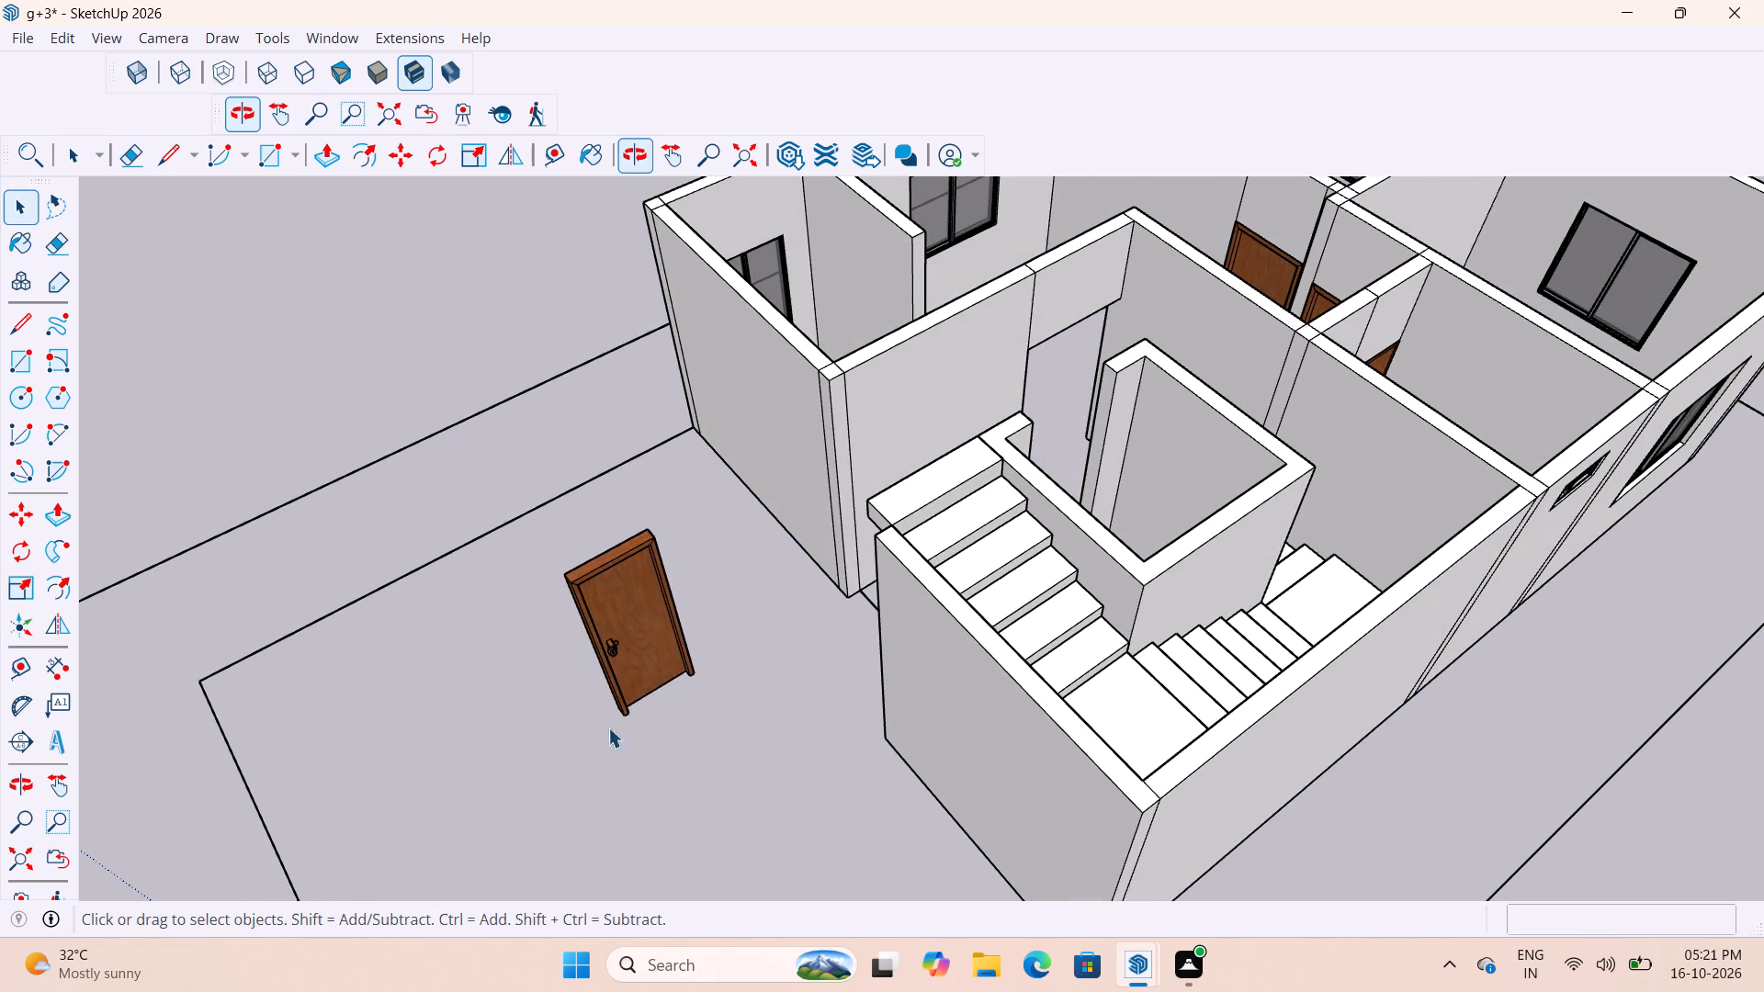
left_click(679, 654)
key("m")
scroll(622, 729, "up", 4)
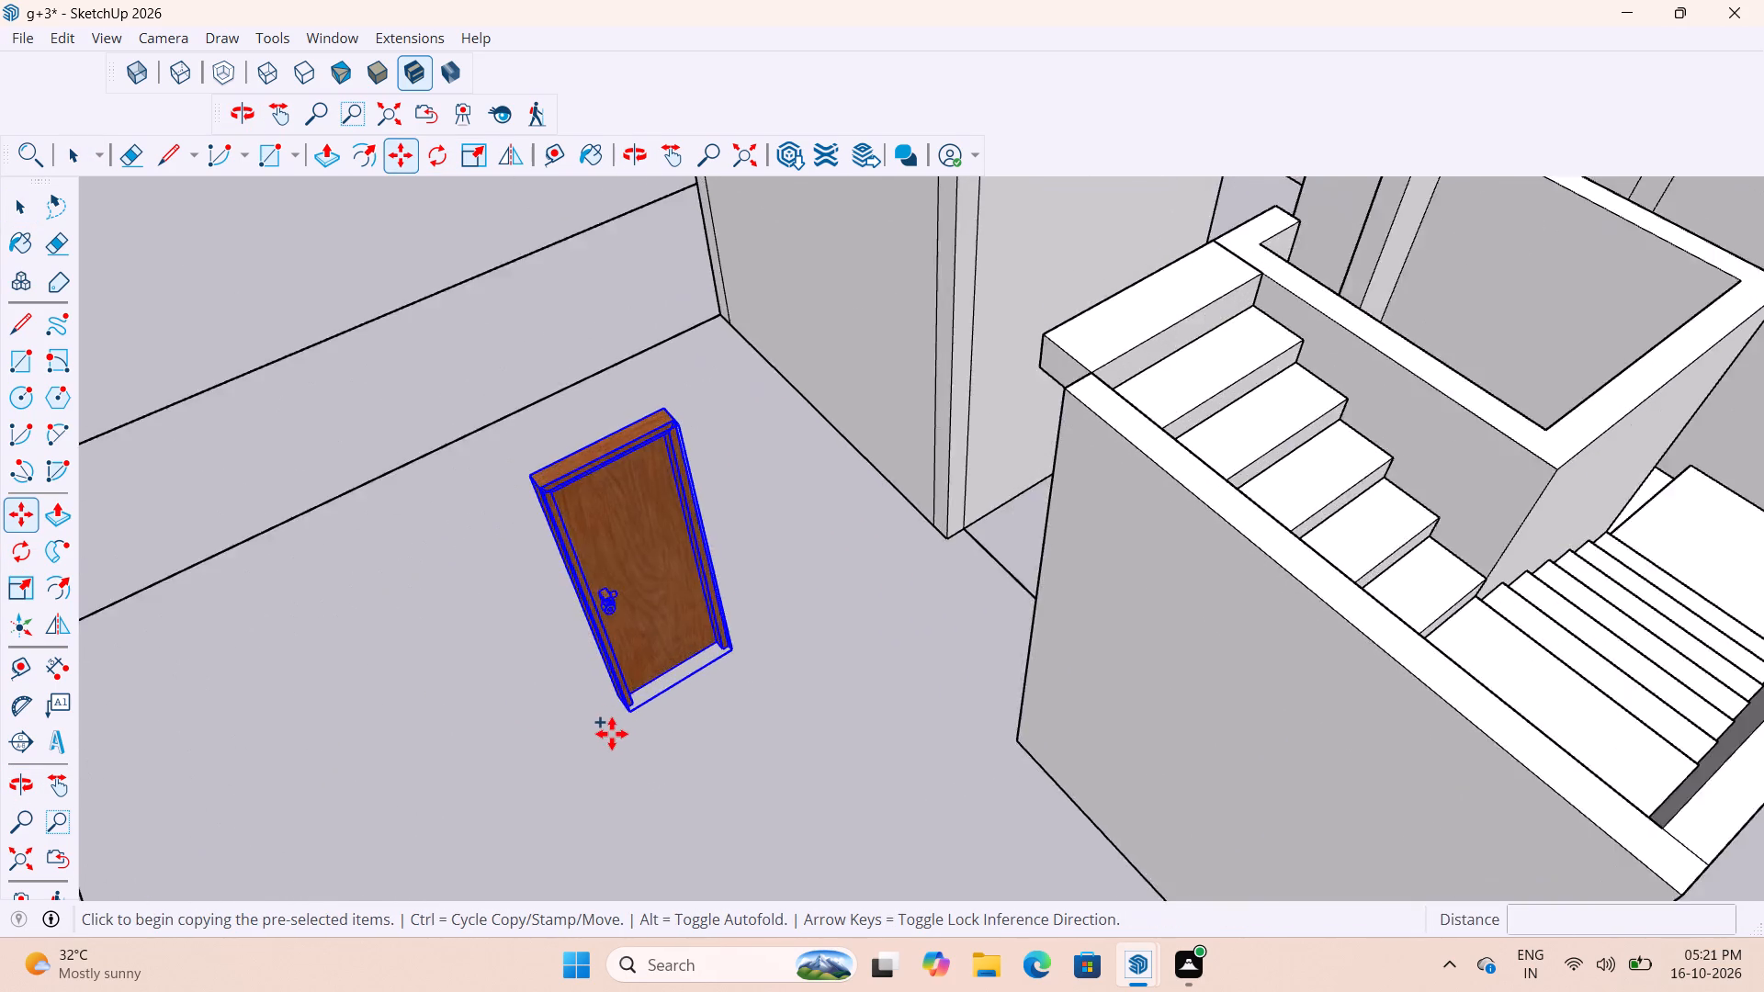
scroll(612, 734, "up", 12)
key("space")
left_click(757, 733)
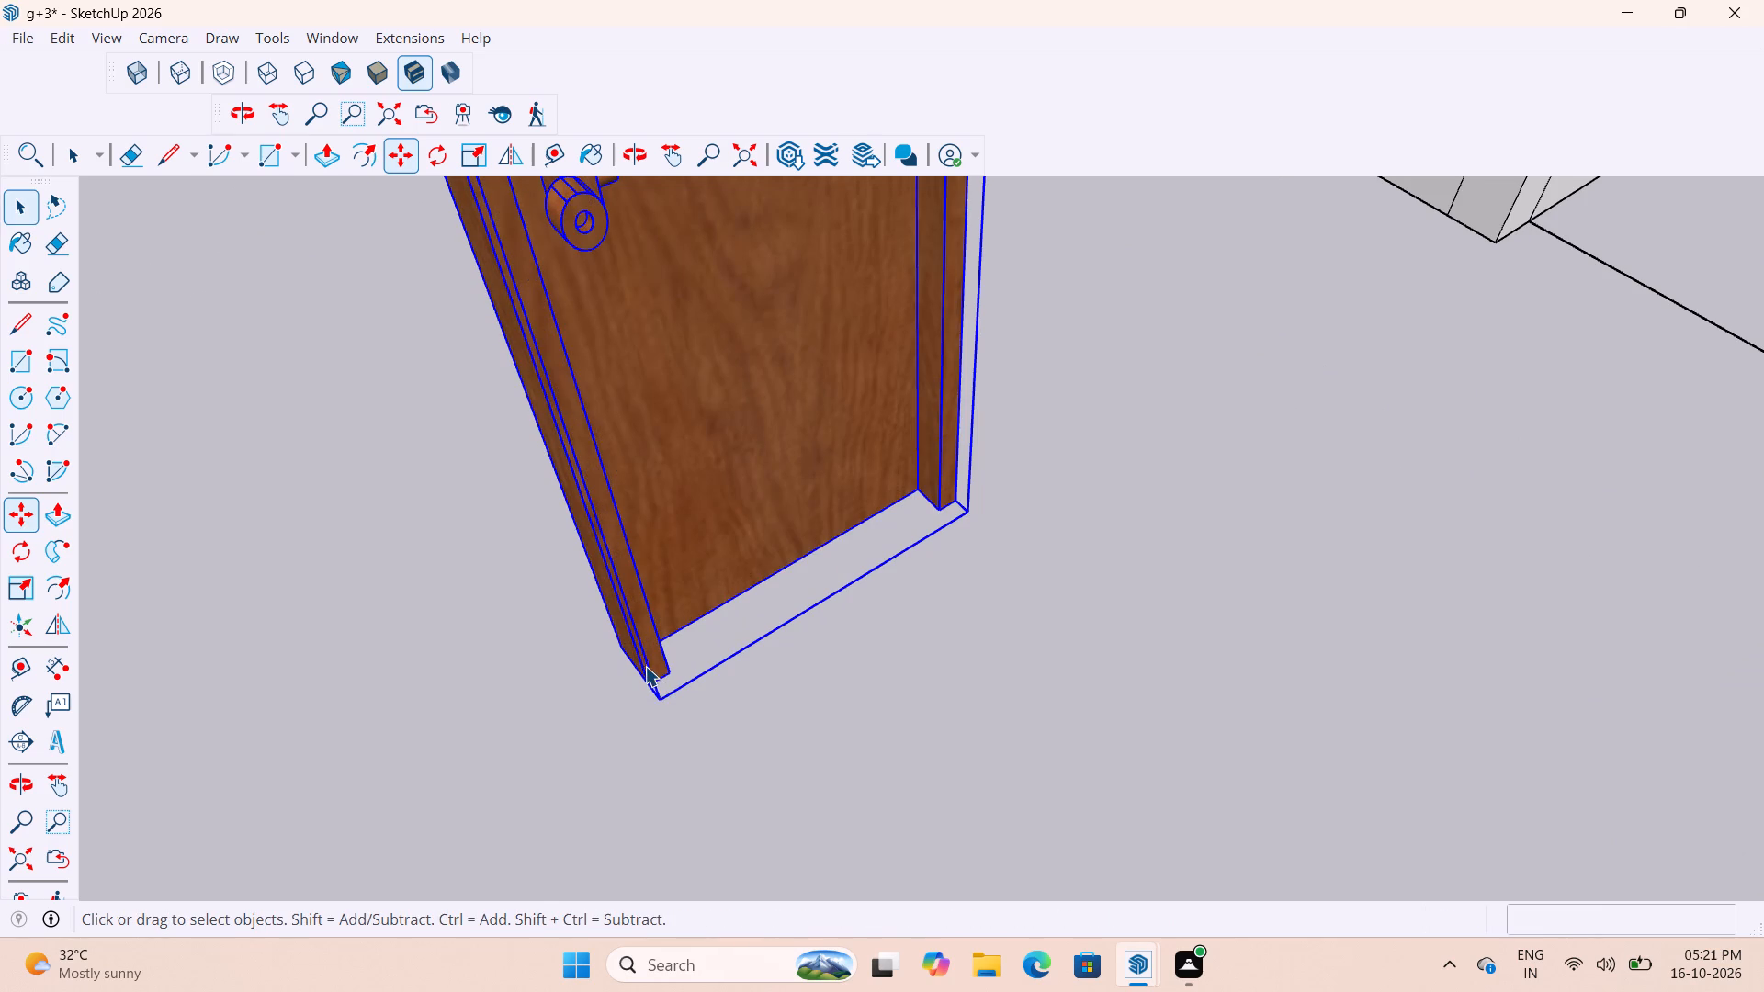
Move the rotated door by its bottom frame corner onto the bottom wall corner of the entrance opening facing the staircase.
left_click(645, 664)
key("m")
scroll(644, 692, "up", 18)
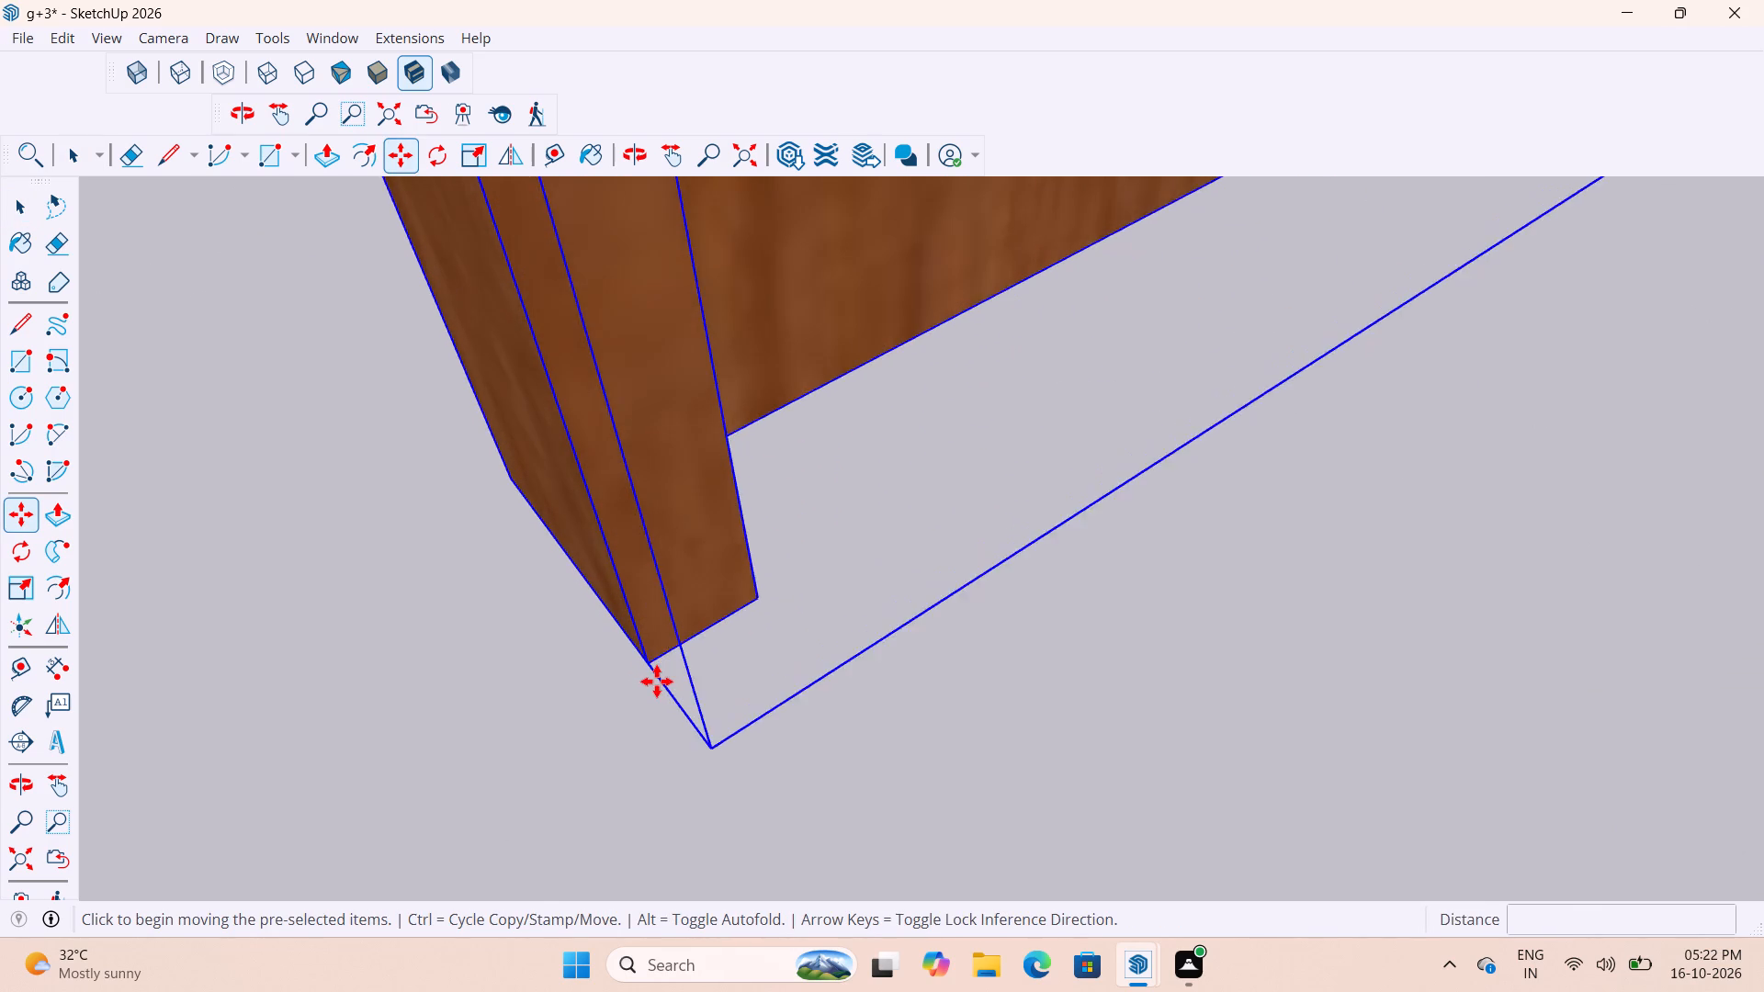
scroll(657, 682, "up", 3)
left_click(638, 648)
scroll(854, 708, "down", 16)
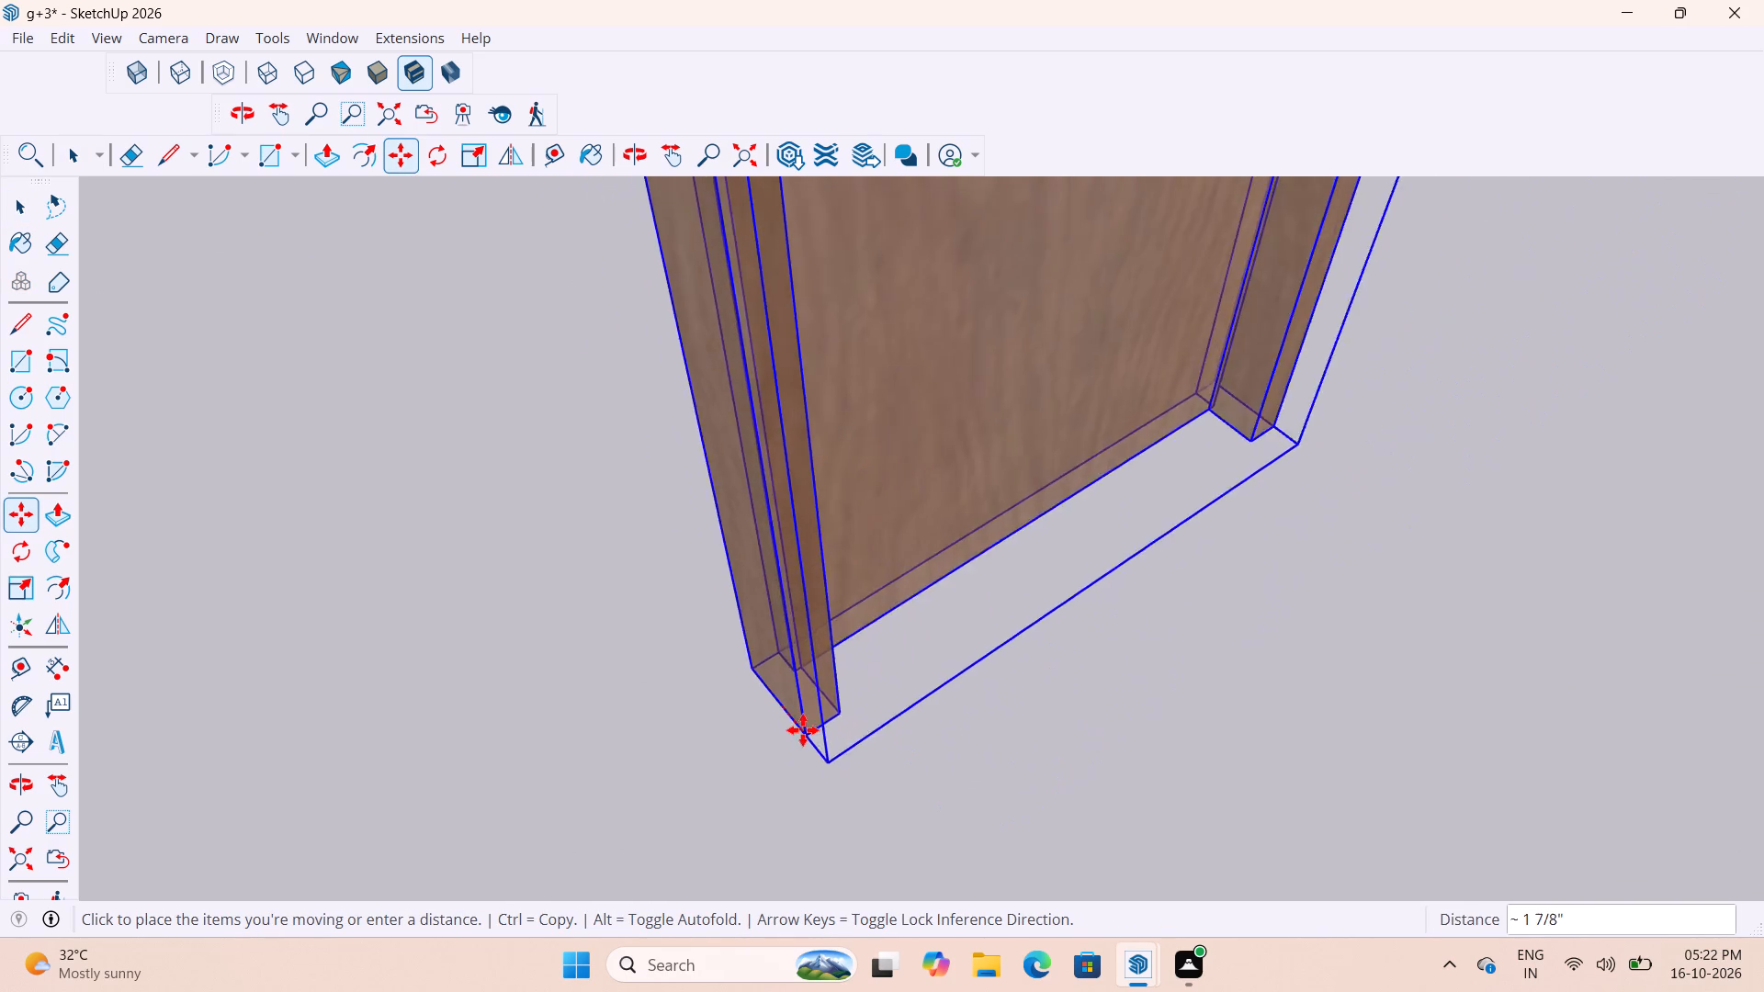
scroll(803, 730, "down", 20)
scroll(803, 730, "down", 2)
scroll(830, 806, "down", 13)
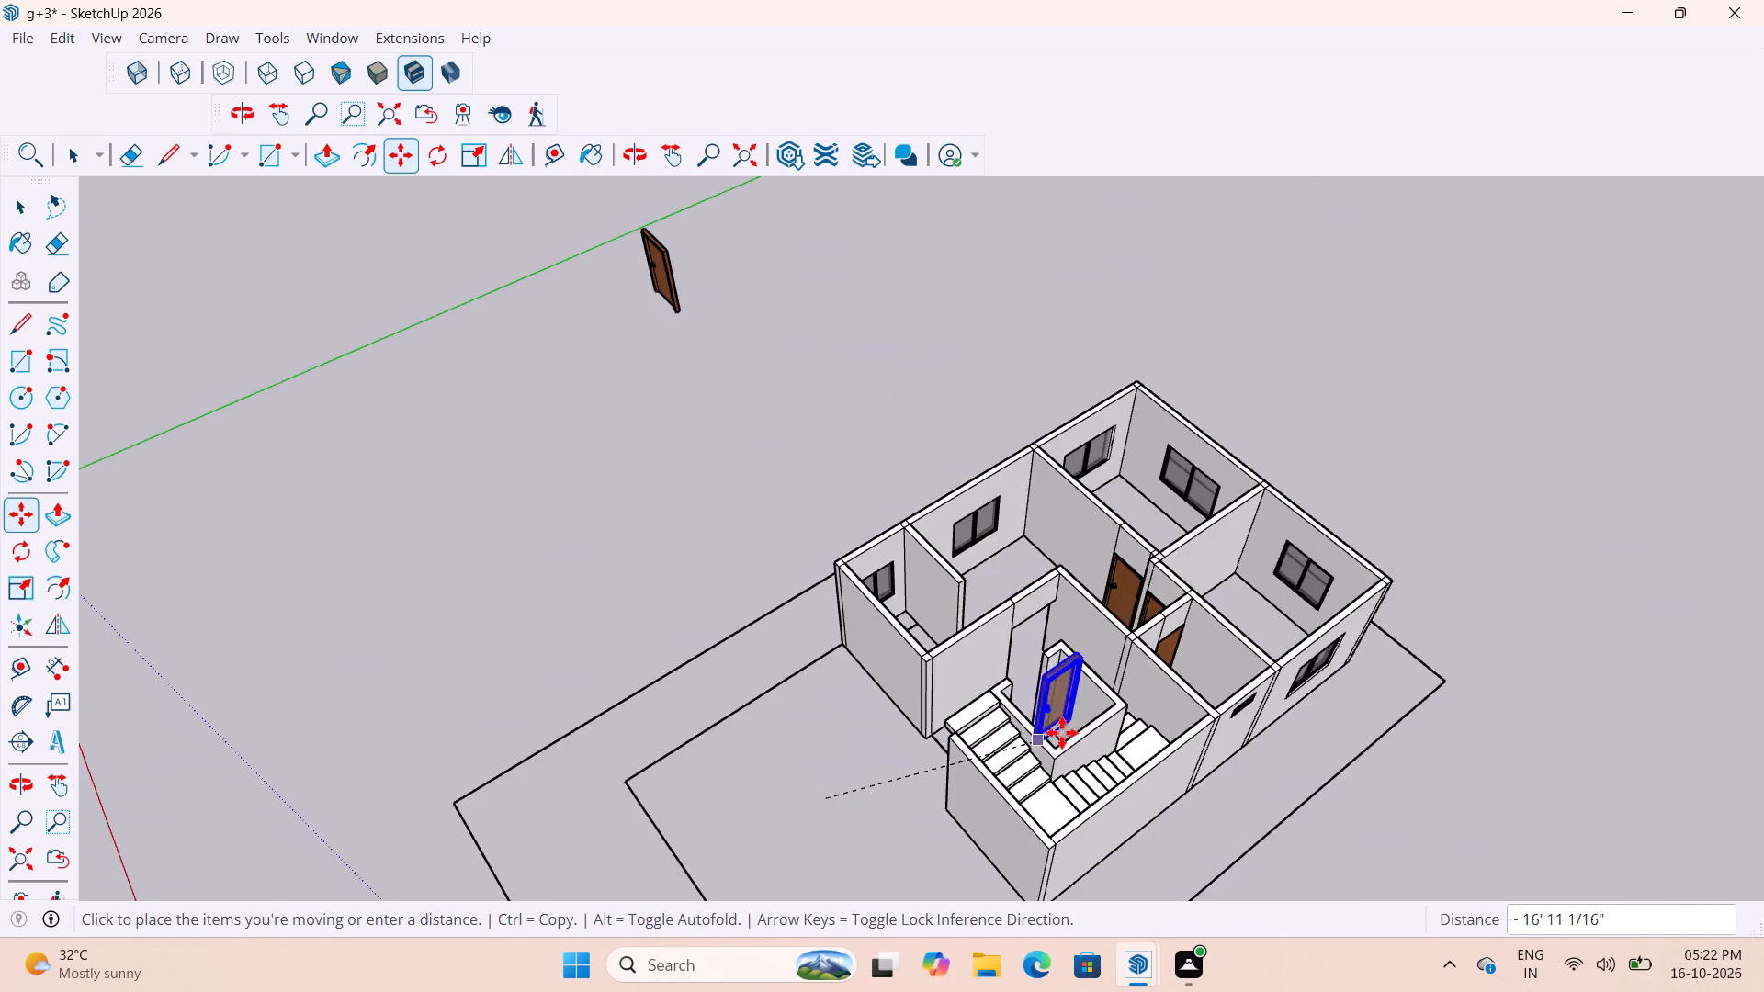
middle_click_drag(1058, 732, 817, 792)
scroll(895, 724, "up", 20)
scroll(895, 724, "up", 1)
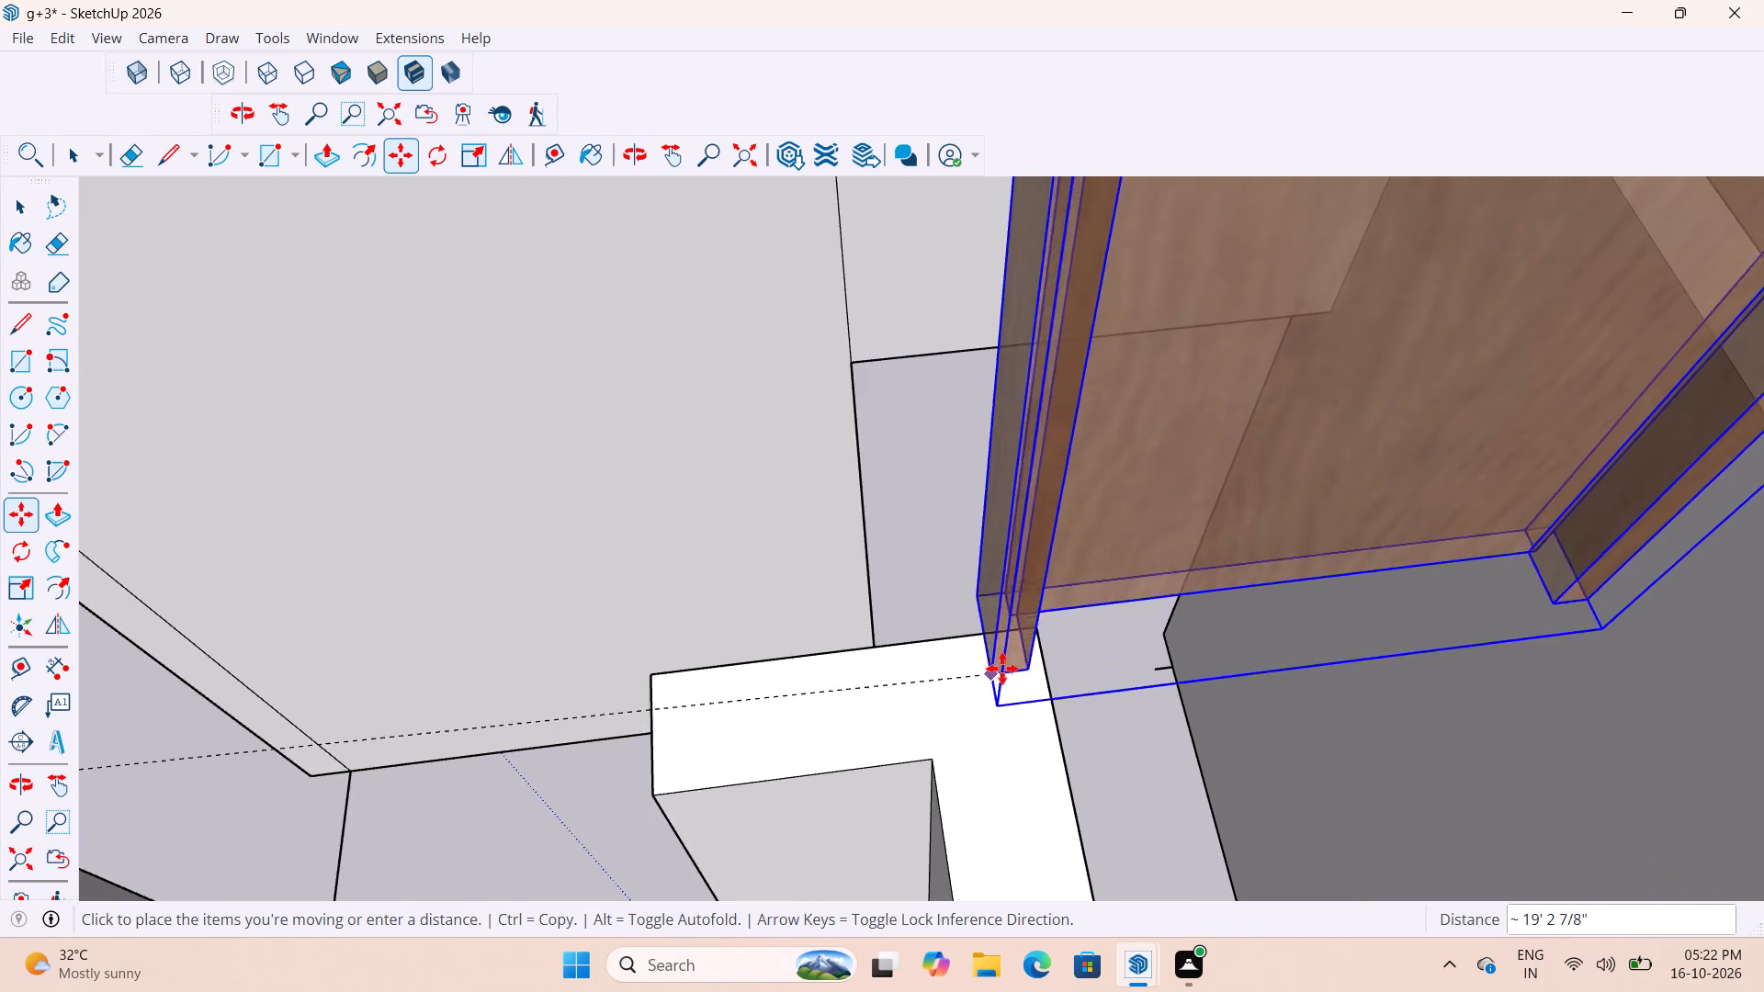
scroll(1002, 669, "up", 3)
scroll(1026, 698, "down", 7)
middle_click_drag(1066, 672, 825, 706)
scroll(889, 658, "up", 6)
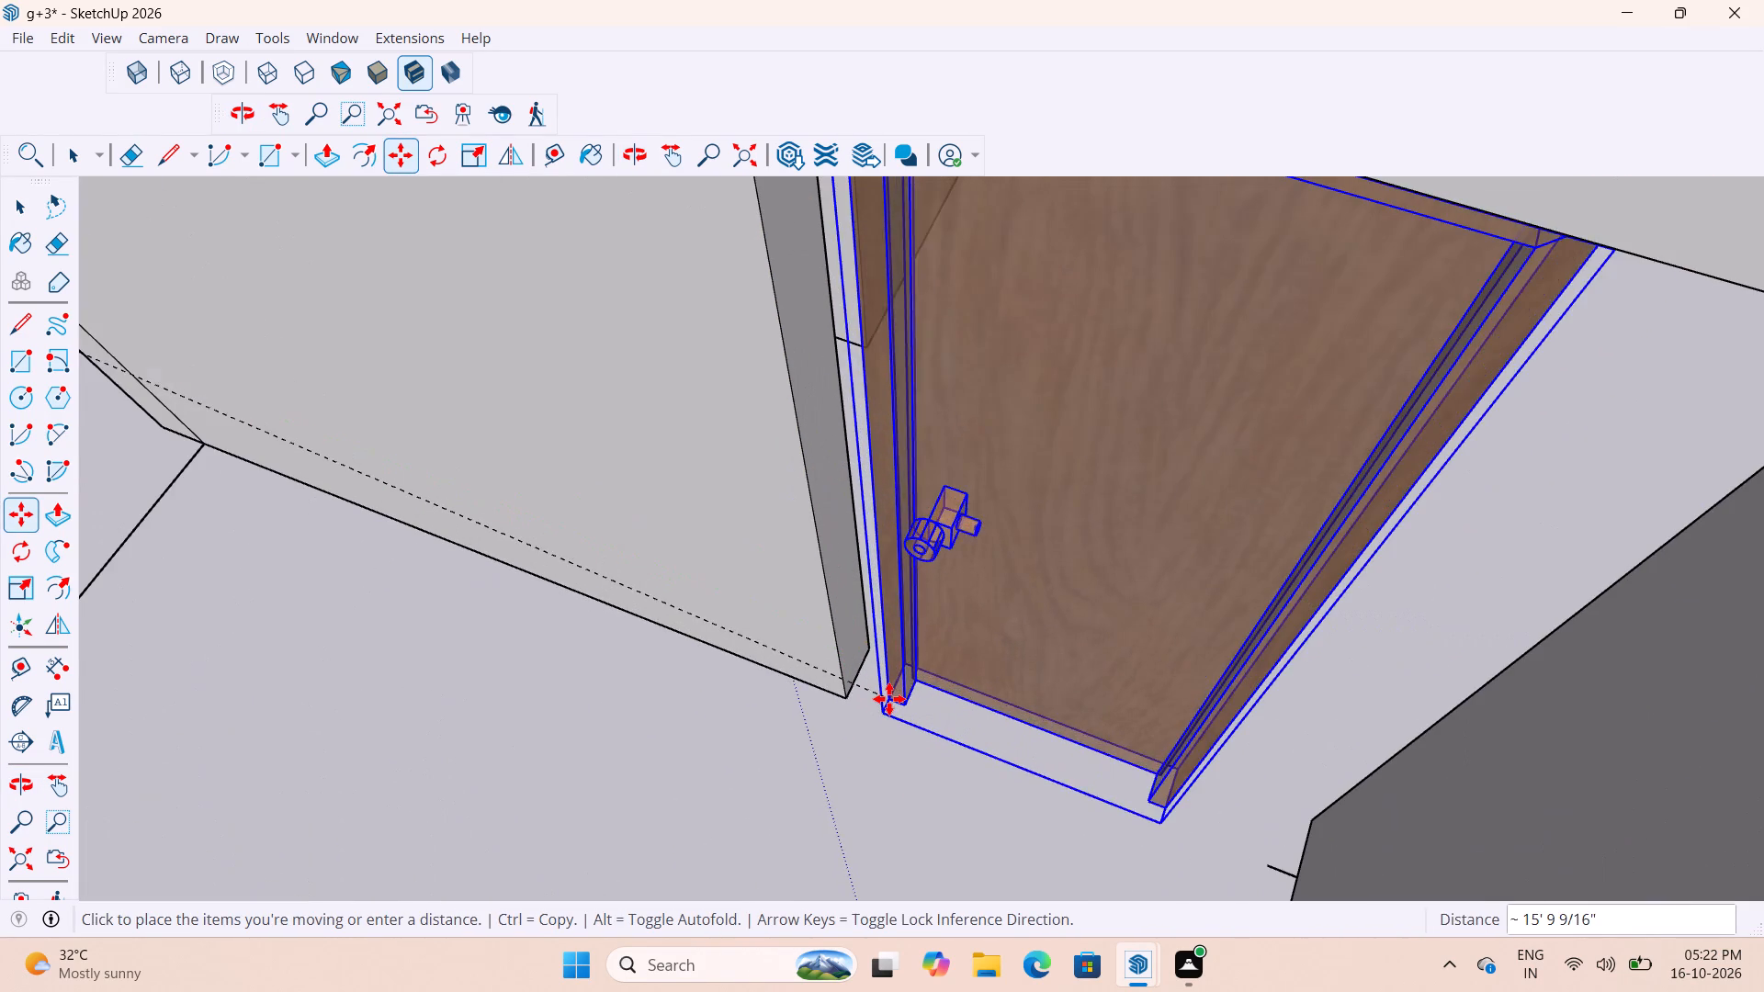
middle_click_drag(850, 701, 884, 649)
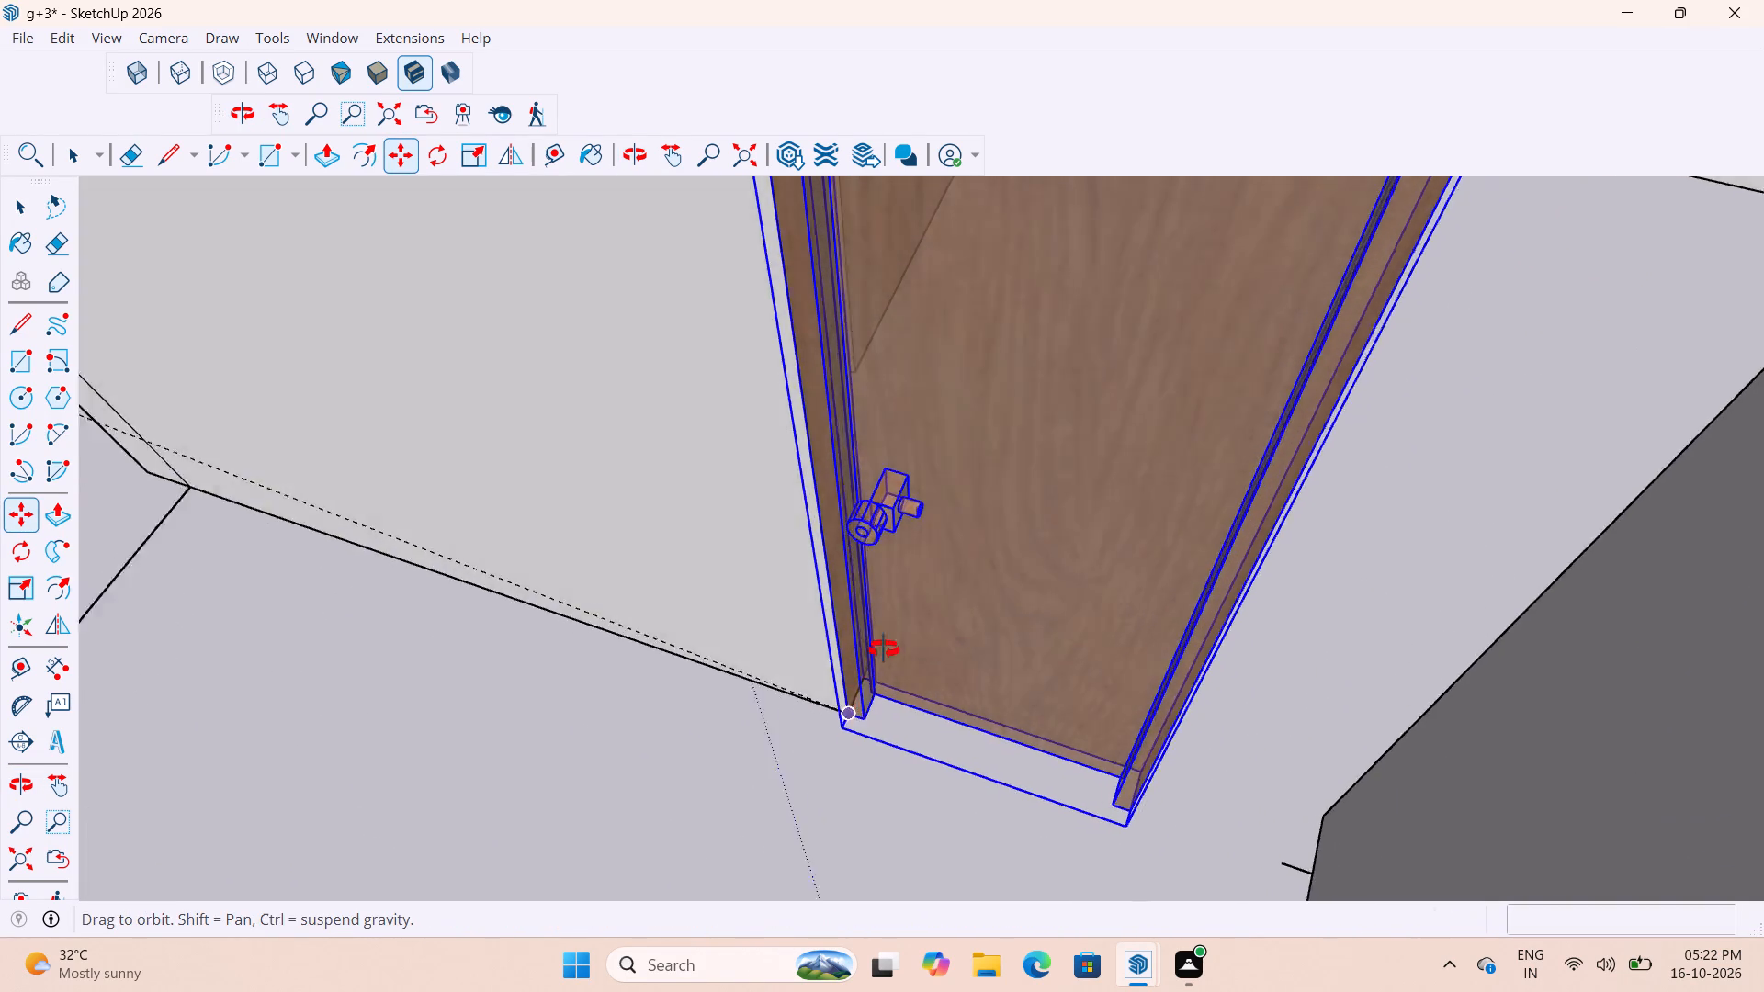
middle_click_drag(884, 649, 956, 568)
scroll(873, 773, "up", 4)
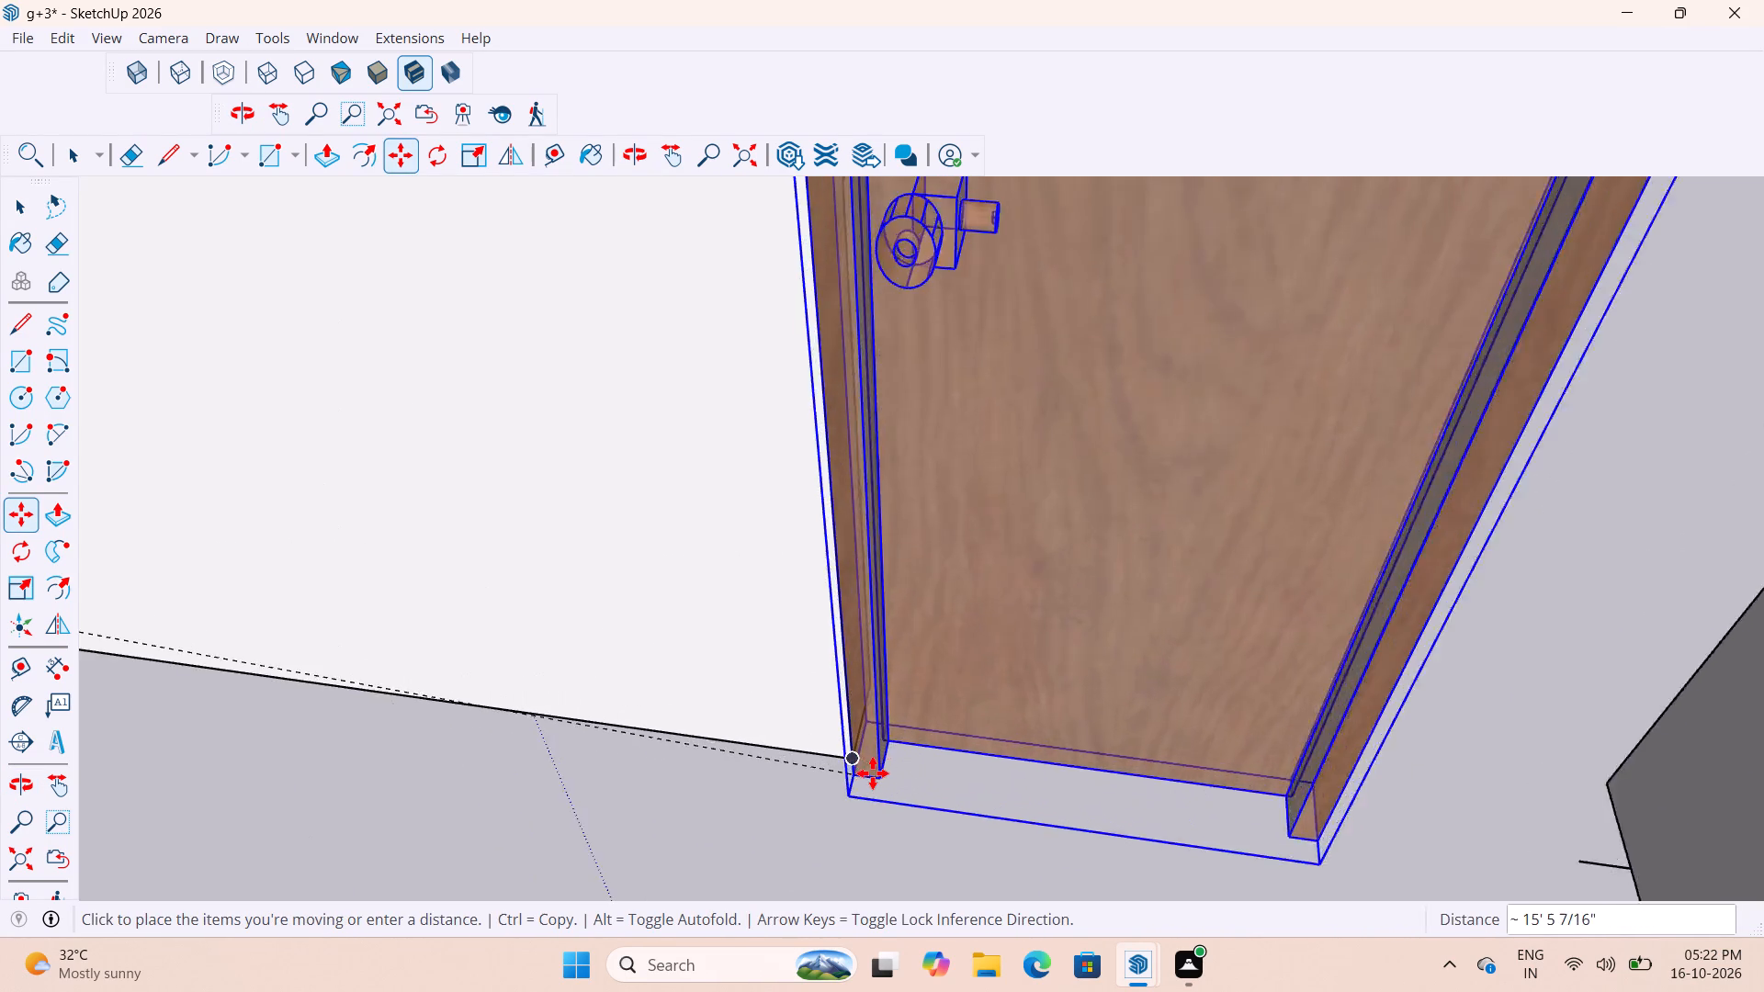
scroll(873, 773, "up", 7)
left_click(844, 736)
Scale the entrance door's width so its free side reaches the wall on the far side of the opening.
scroll(820, 783, "down", 6)
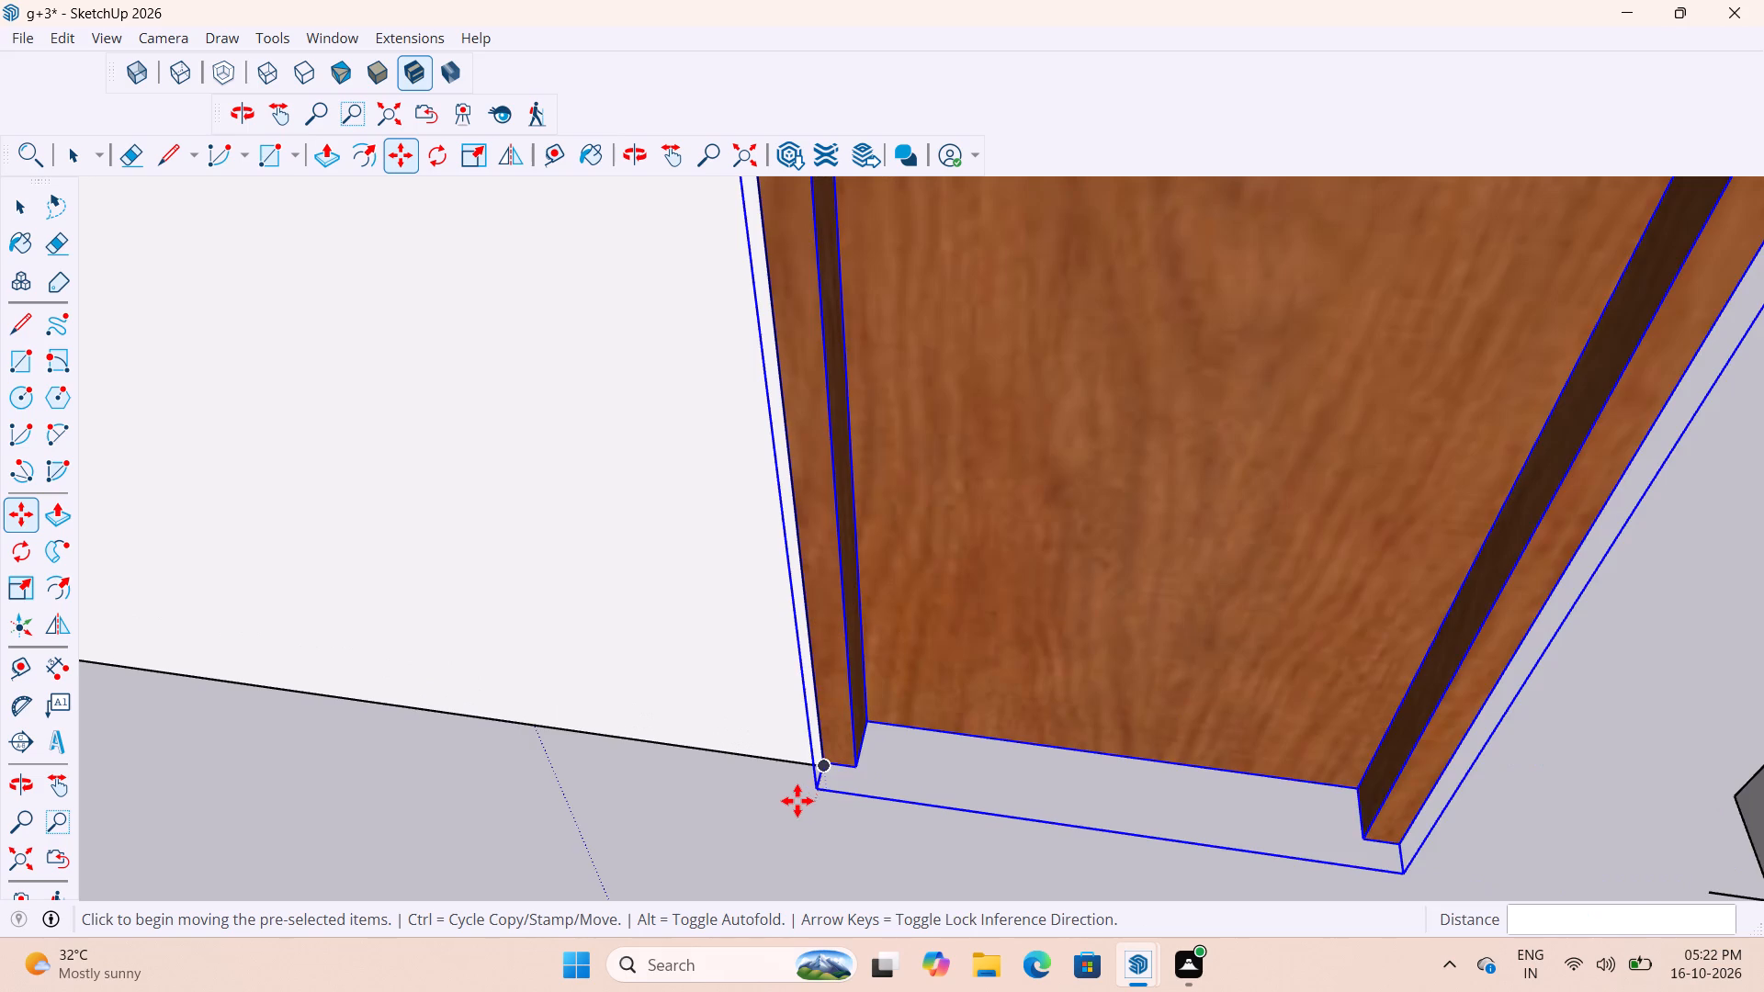
scroll(793, 801, "down", 12)
scroll(922, 770, "down", 5)
key("s")
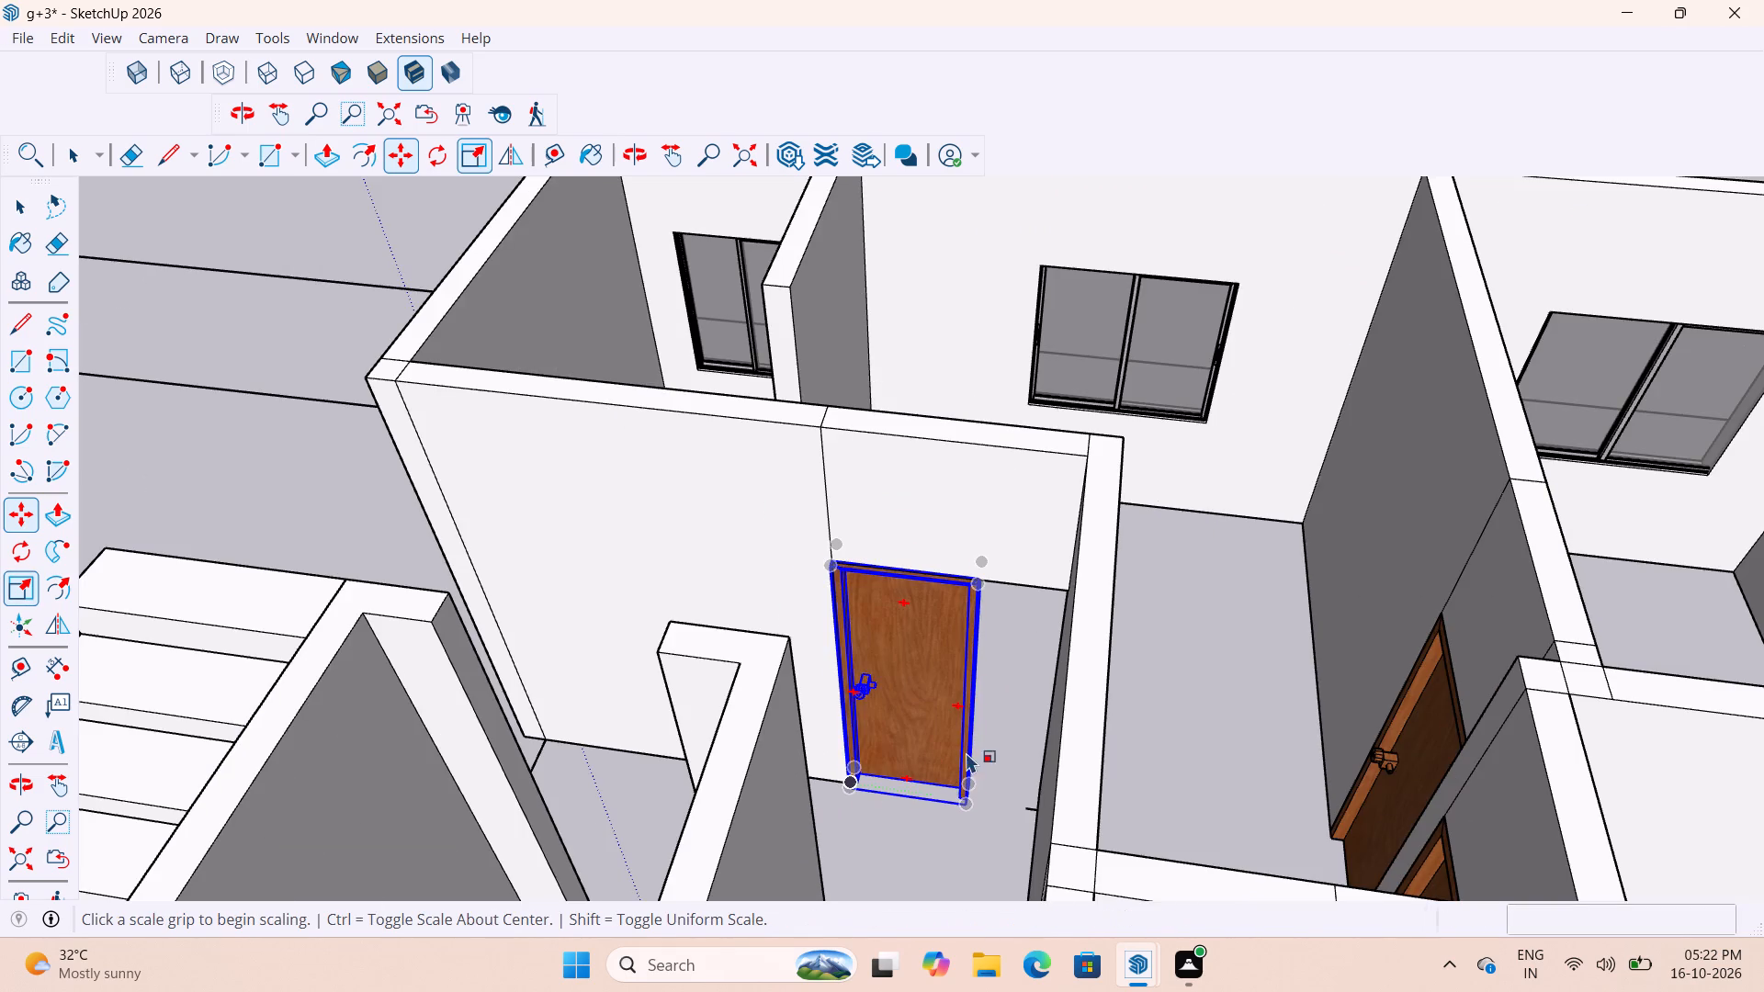
scroll(972, 737, "up", 8)
left_click(964, 654)
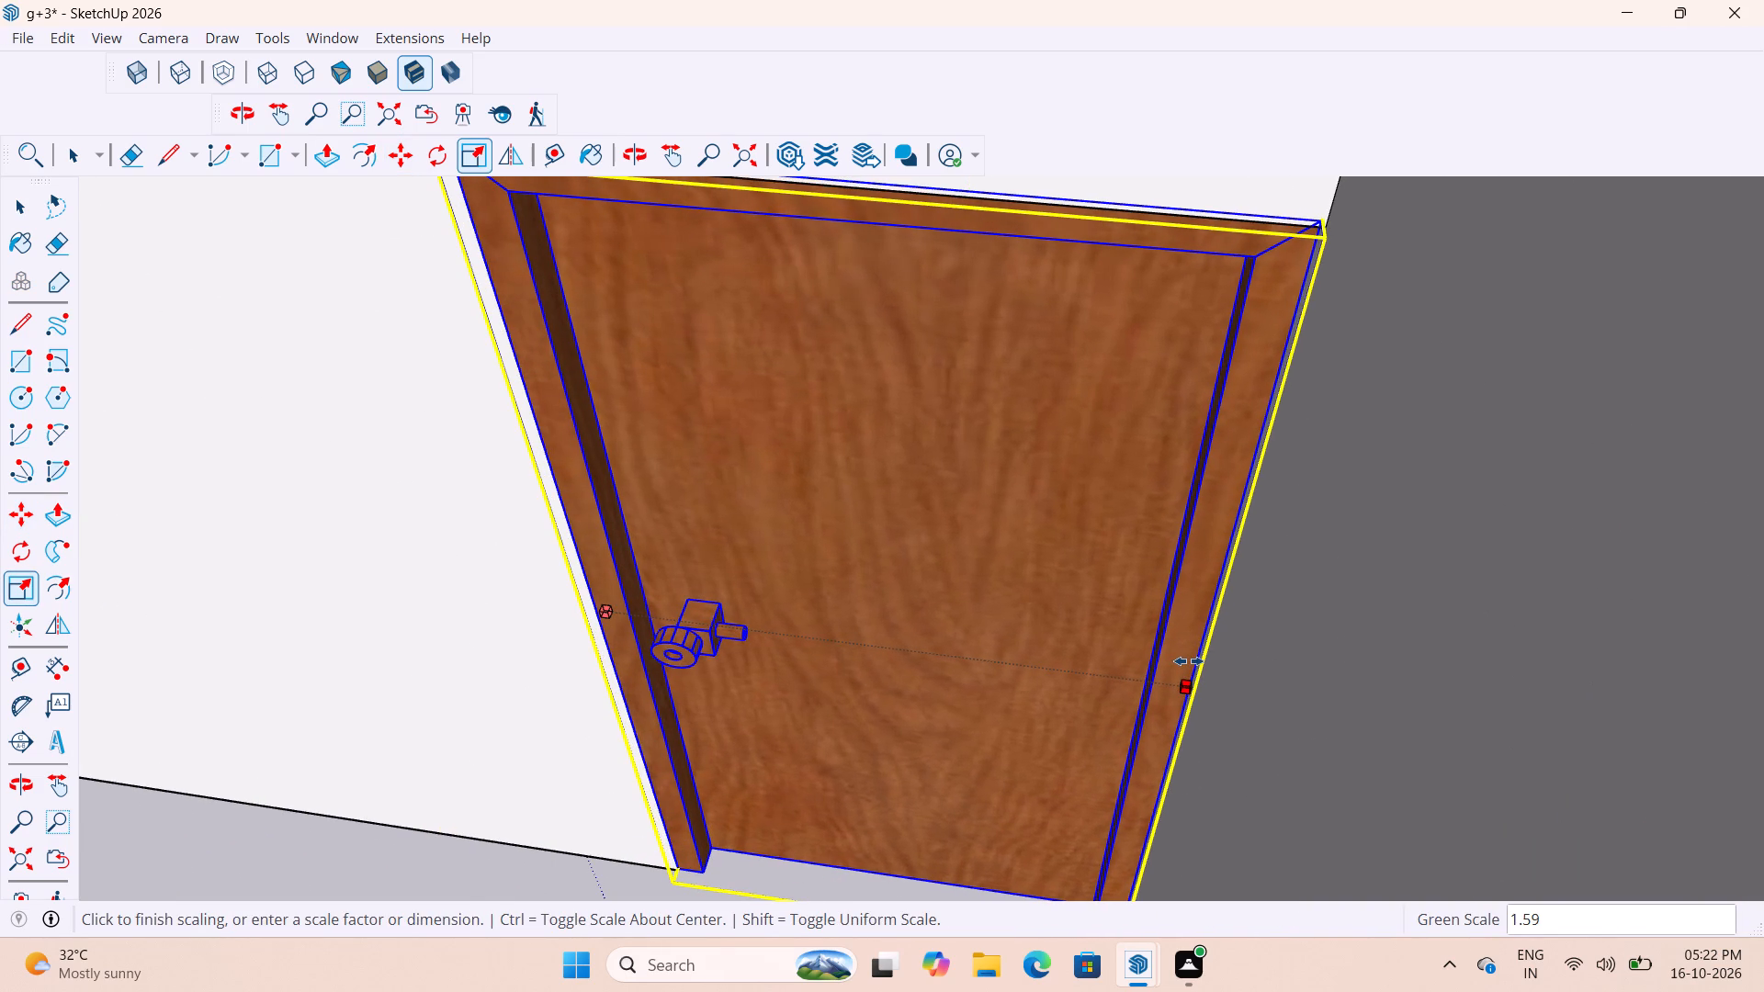
middle_click_drag(1175, 657, 1097, 656)
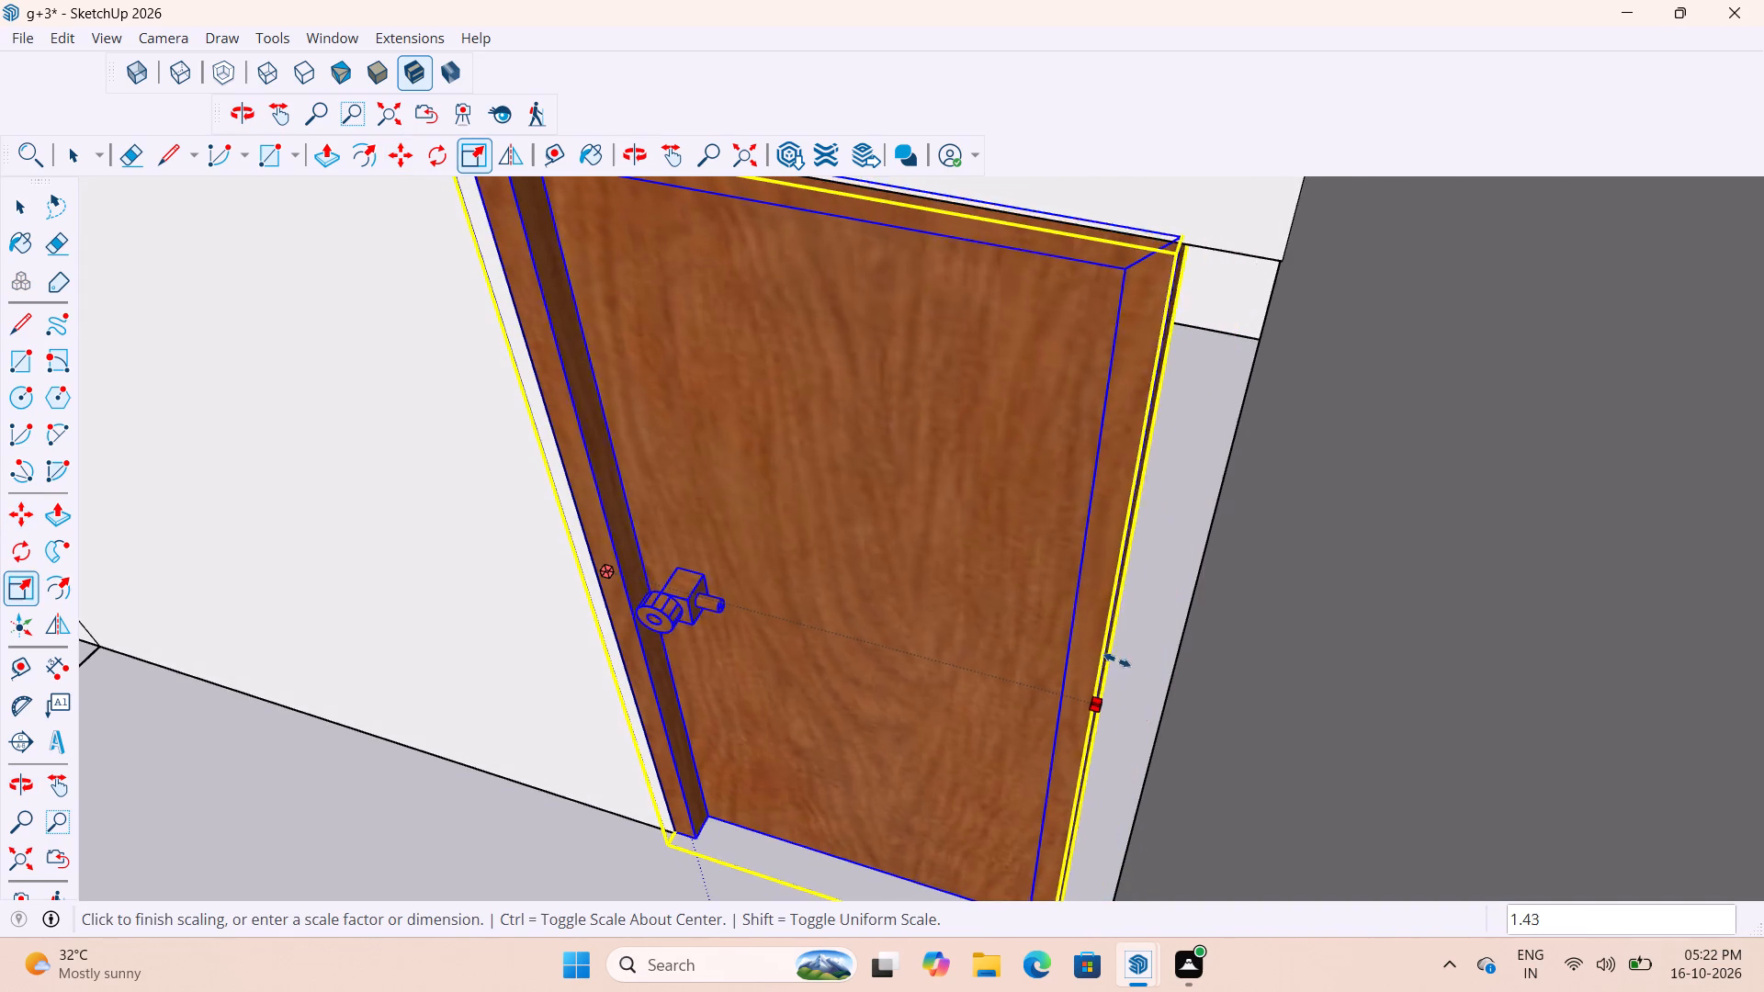
left_click(1178, 701)
Scale the entrance door's height to meet the underside of the wall above the opening, and deselect it.
scroll(1052, 800, "down", 5)
scroll(999, 490, "up", 3)
left_click(917, 478)
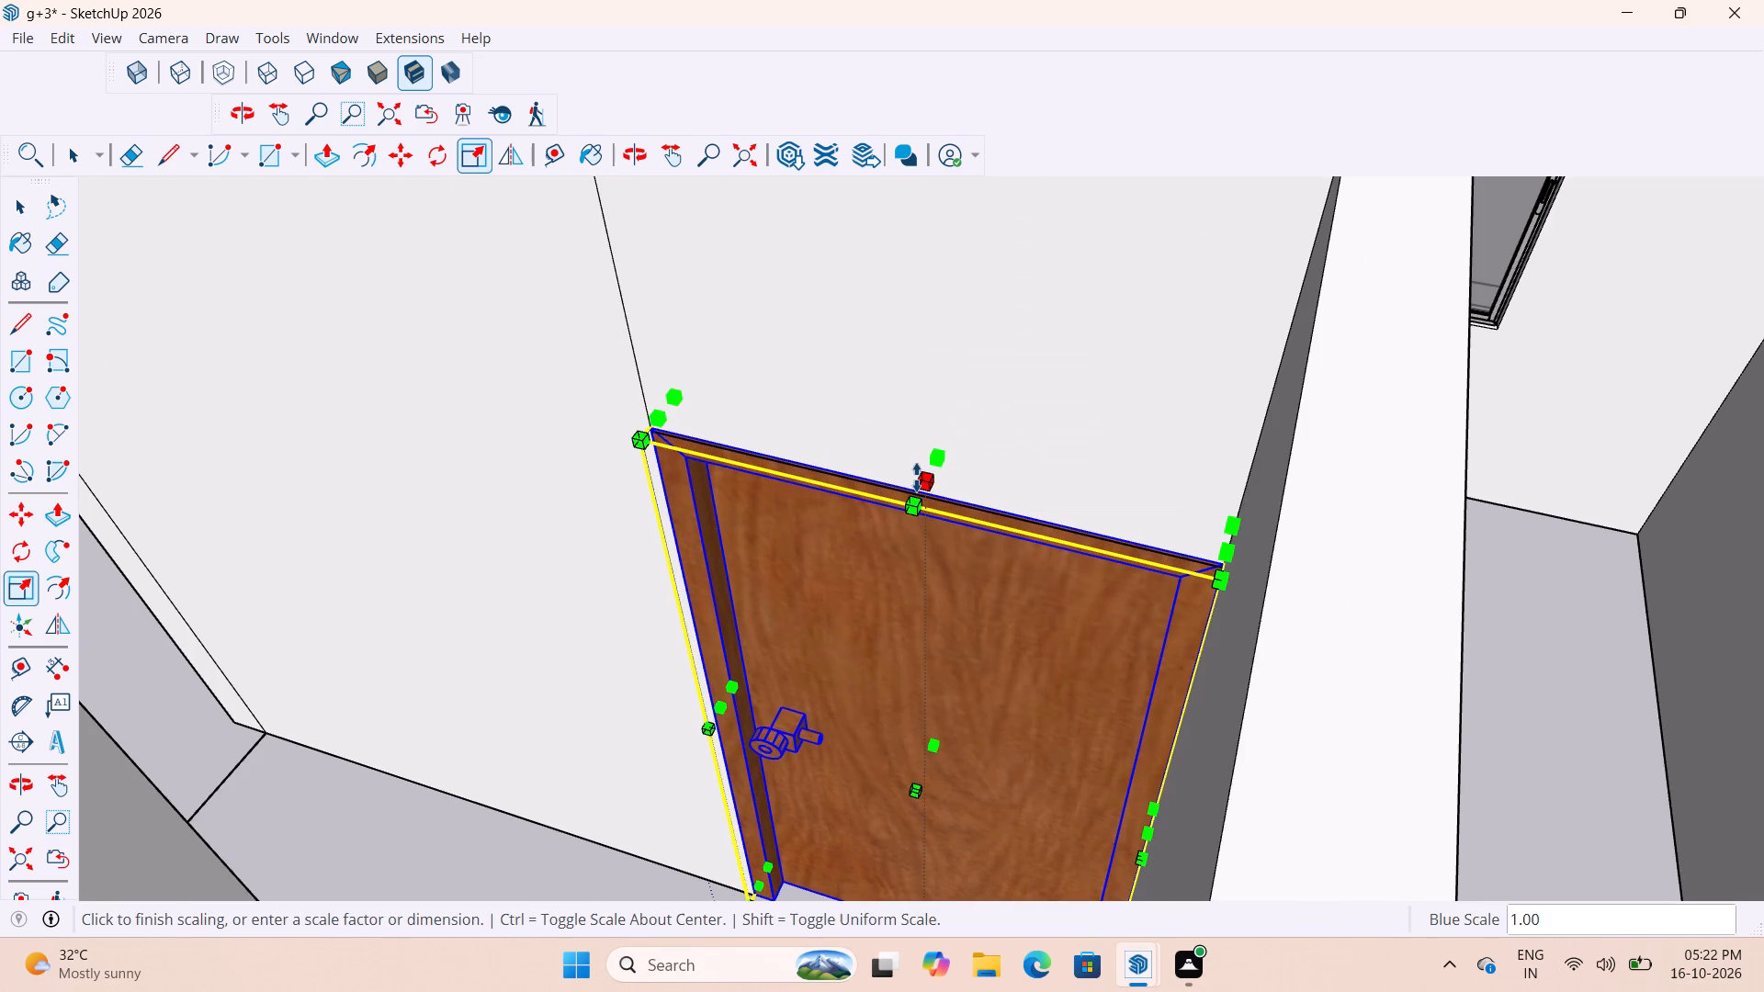
left_click(923, 502)
scroll(909, 608, "down", 3)
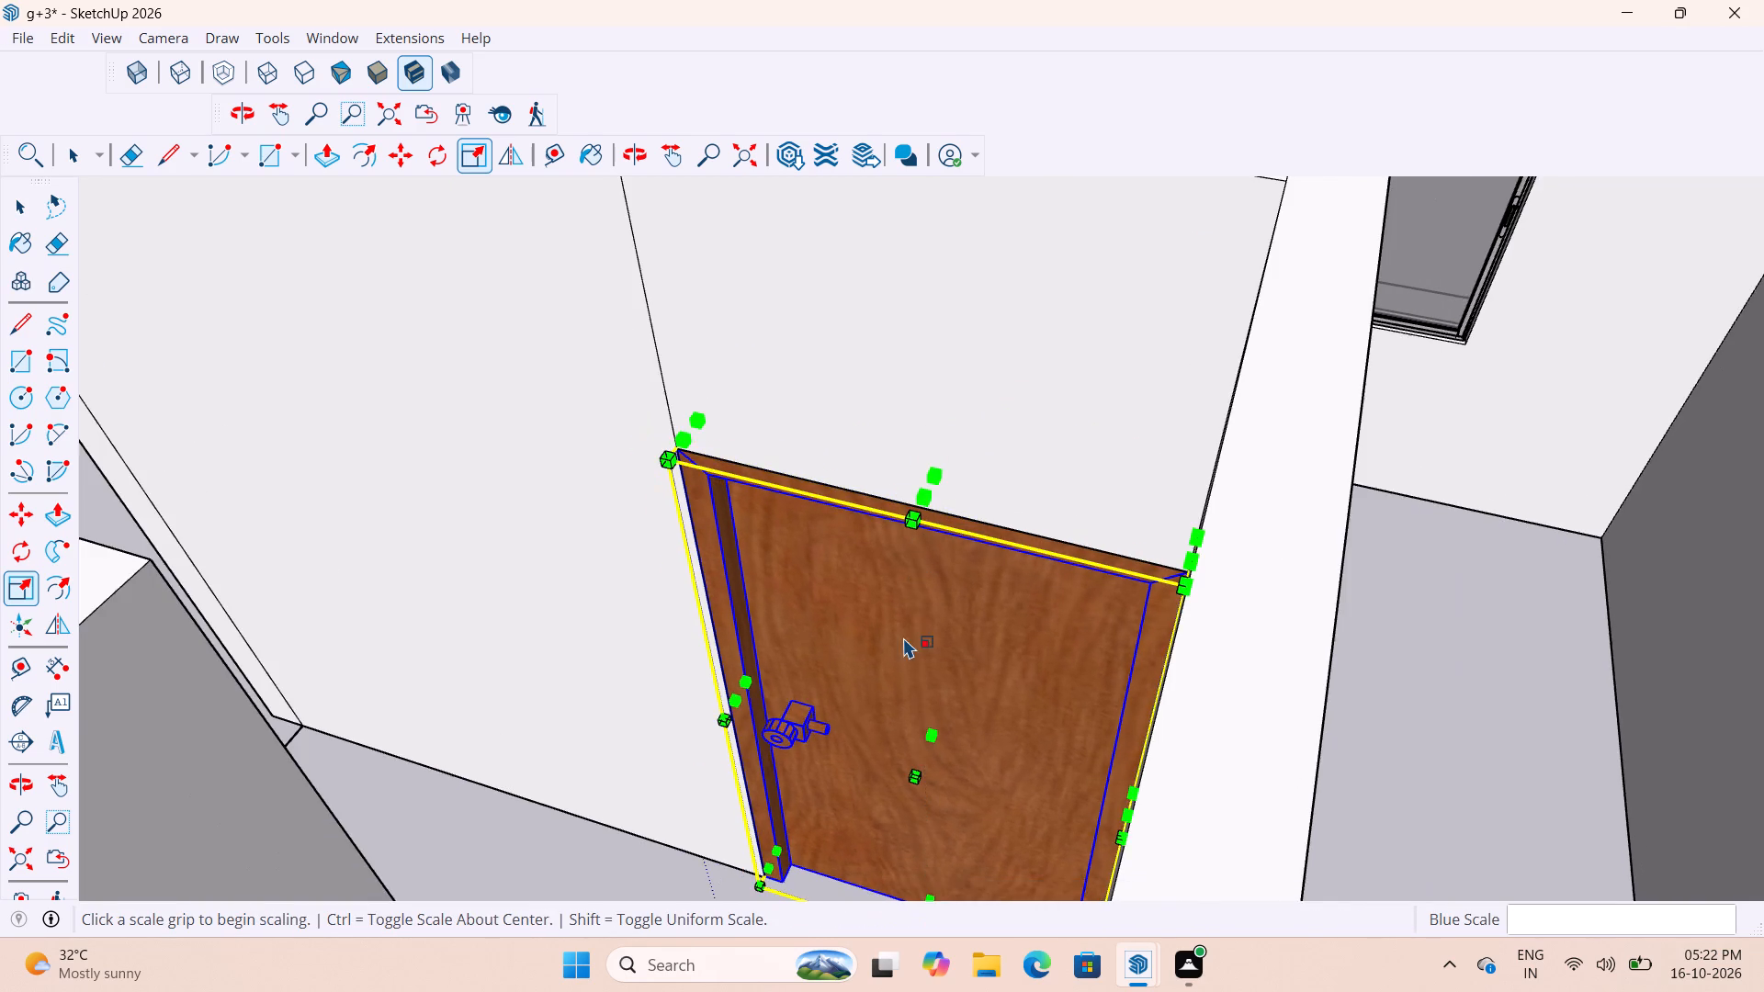
scroll(903, 633, "down", 5)
middle_click_drag(903, 723, 1098, 757)
key("space")
left_click(950, 833)
Scale the entrance door from its bottom frame corner so its free side meets the wall beside the opening, and deselect it.
scroll(1021, 768, "up", 4)
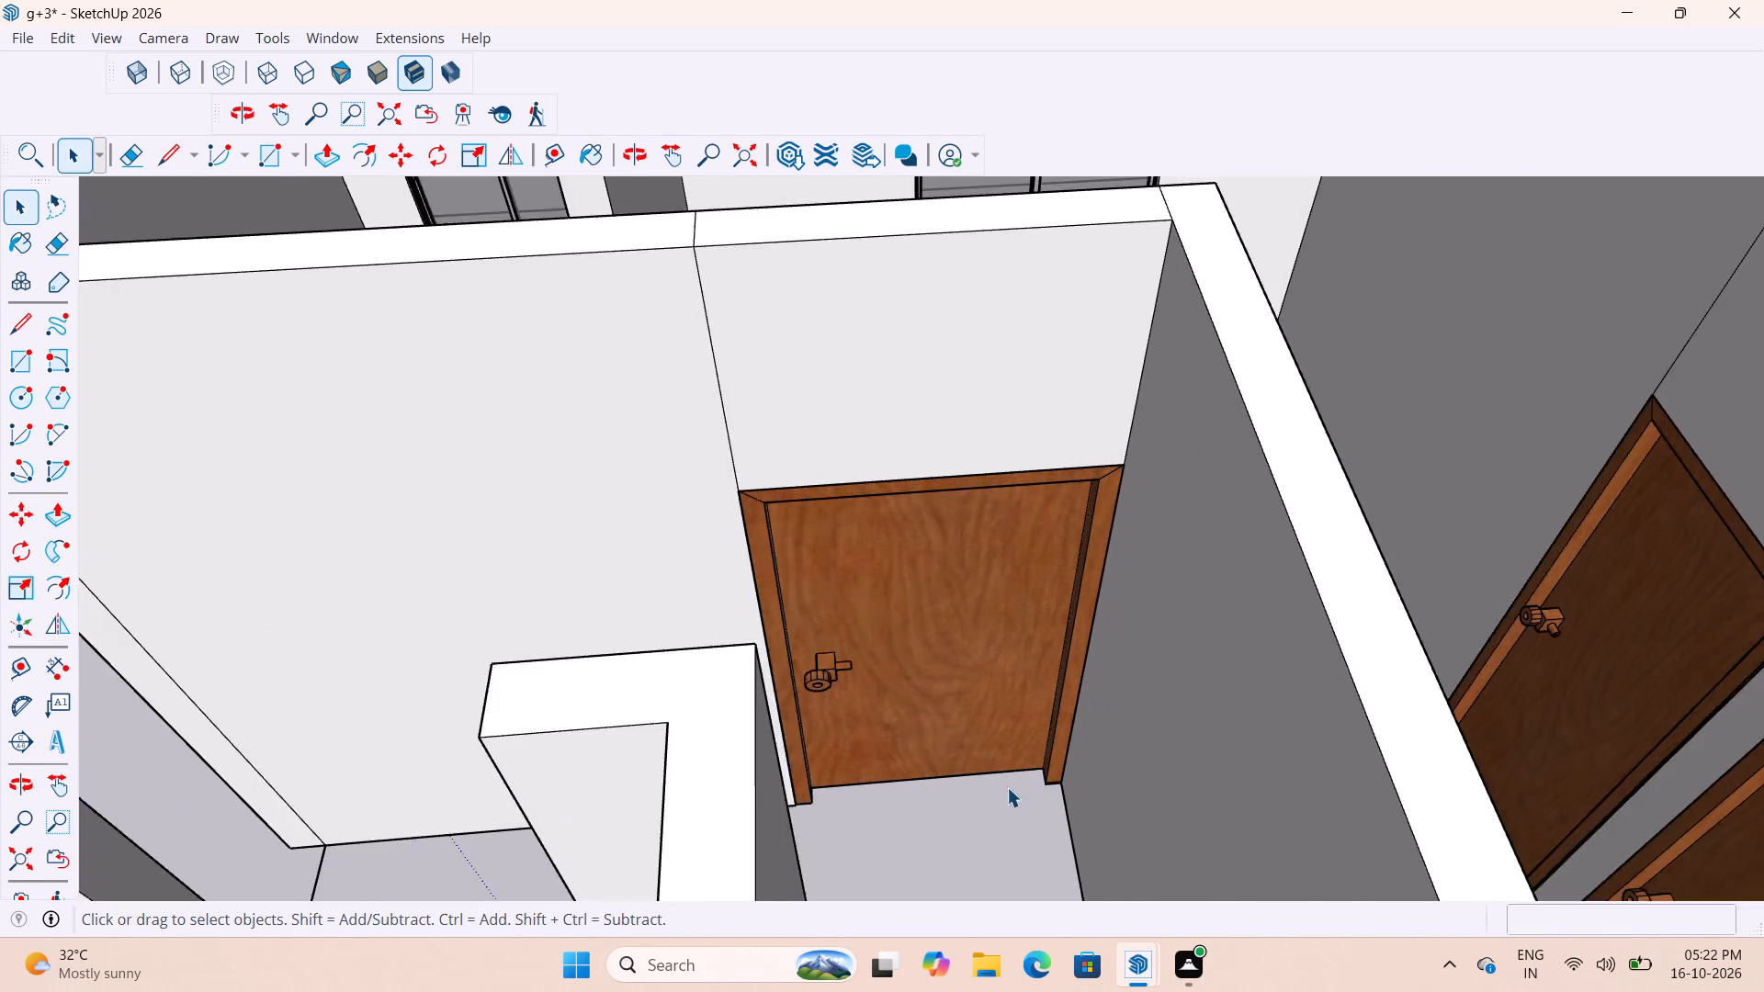
scroll(1007, 787, "up", 5)
middle_click_drag(994, 777, 1077, 498)
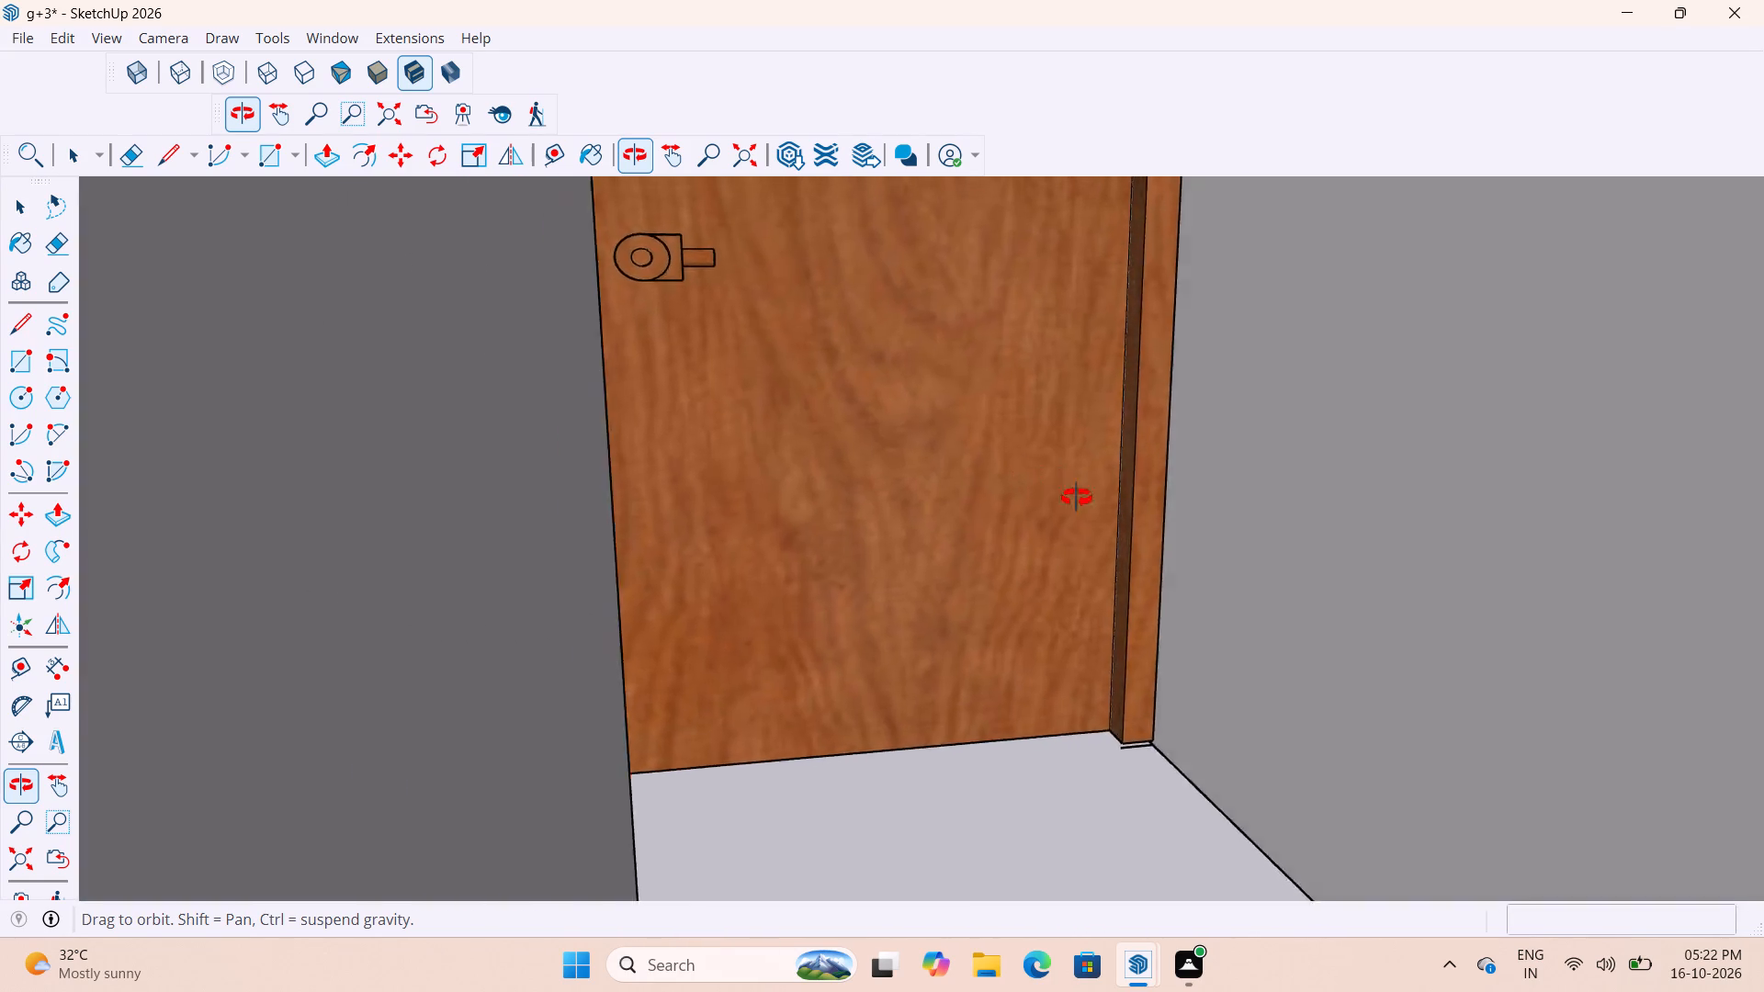
middle_click_drag(1077, 498, 1295, 710)
scroll(1121, 778, "up", 8)
middle_click_drag(1103, 726, 1061, 547)
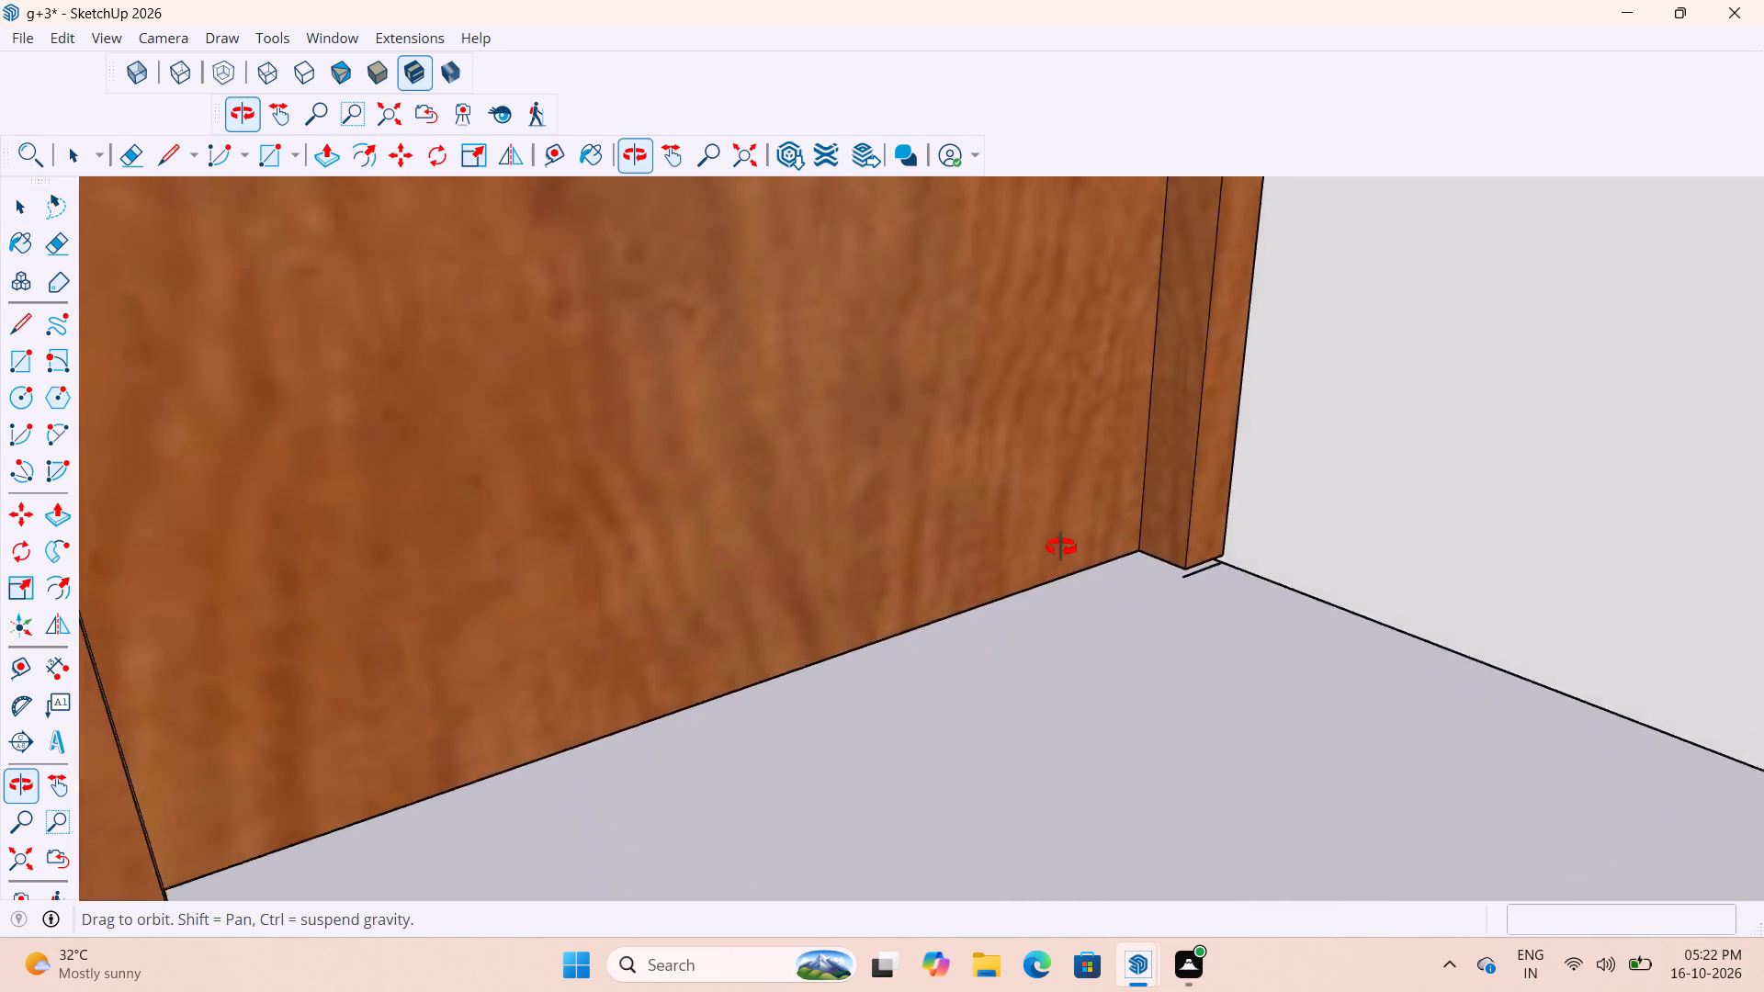
middle_click_drag(1061, 547, 1035, 327)
scroll(1200, 546, "up", 7)
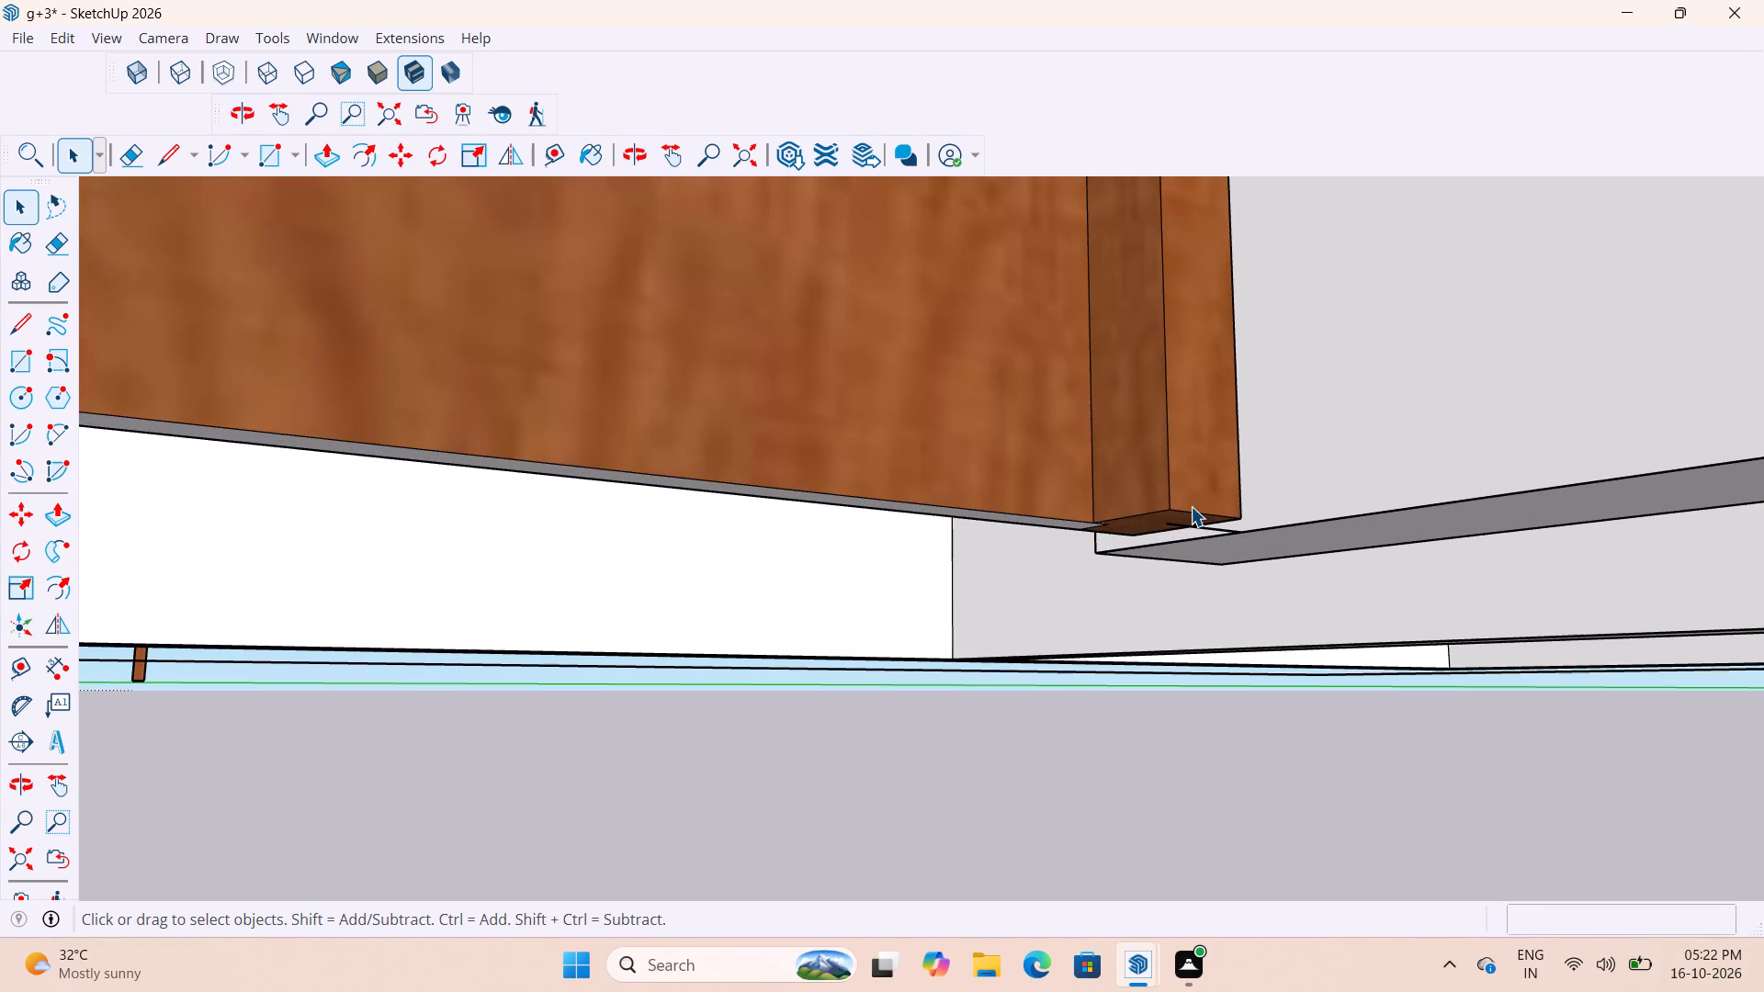
left_click(1191, 506)
key("s")
left_click(1200, 524)
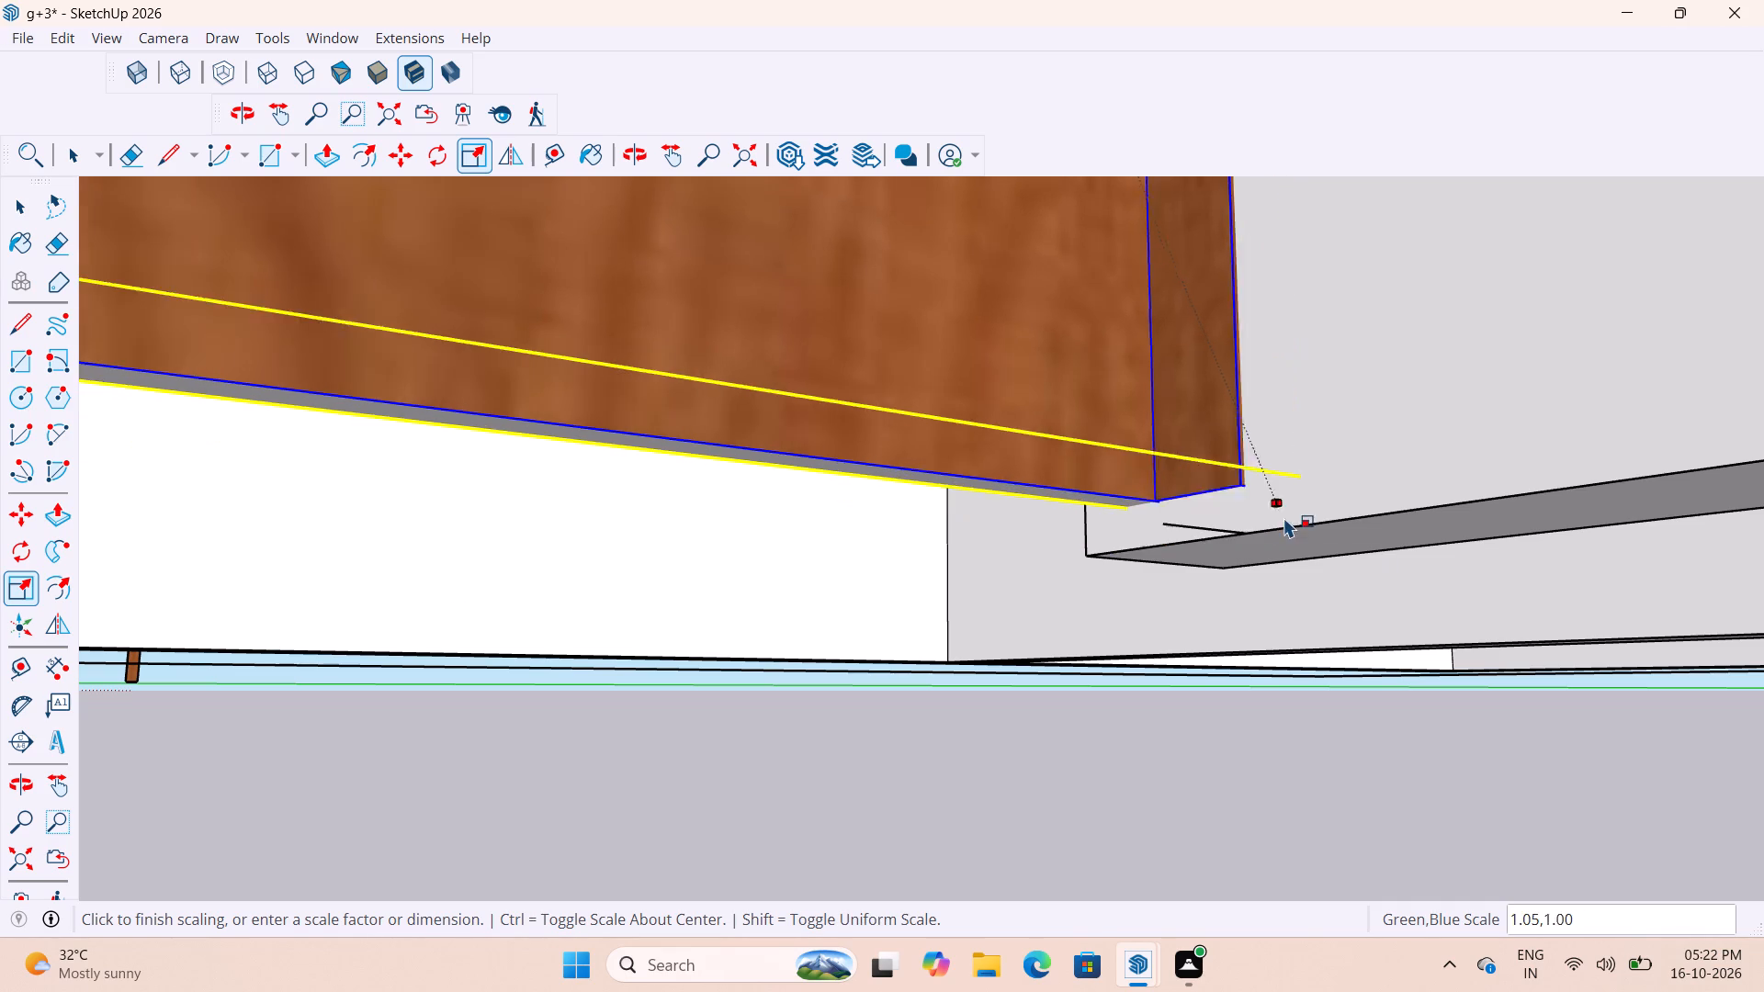
left_click(1336, 521)
scroll(1159, 573, "down", 12)
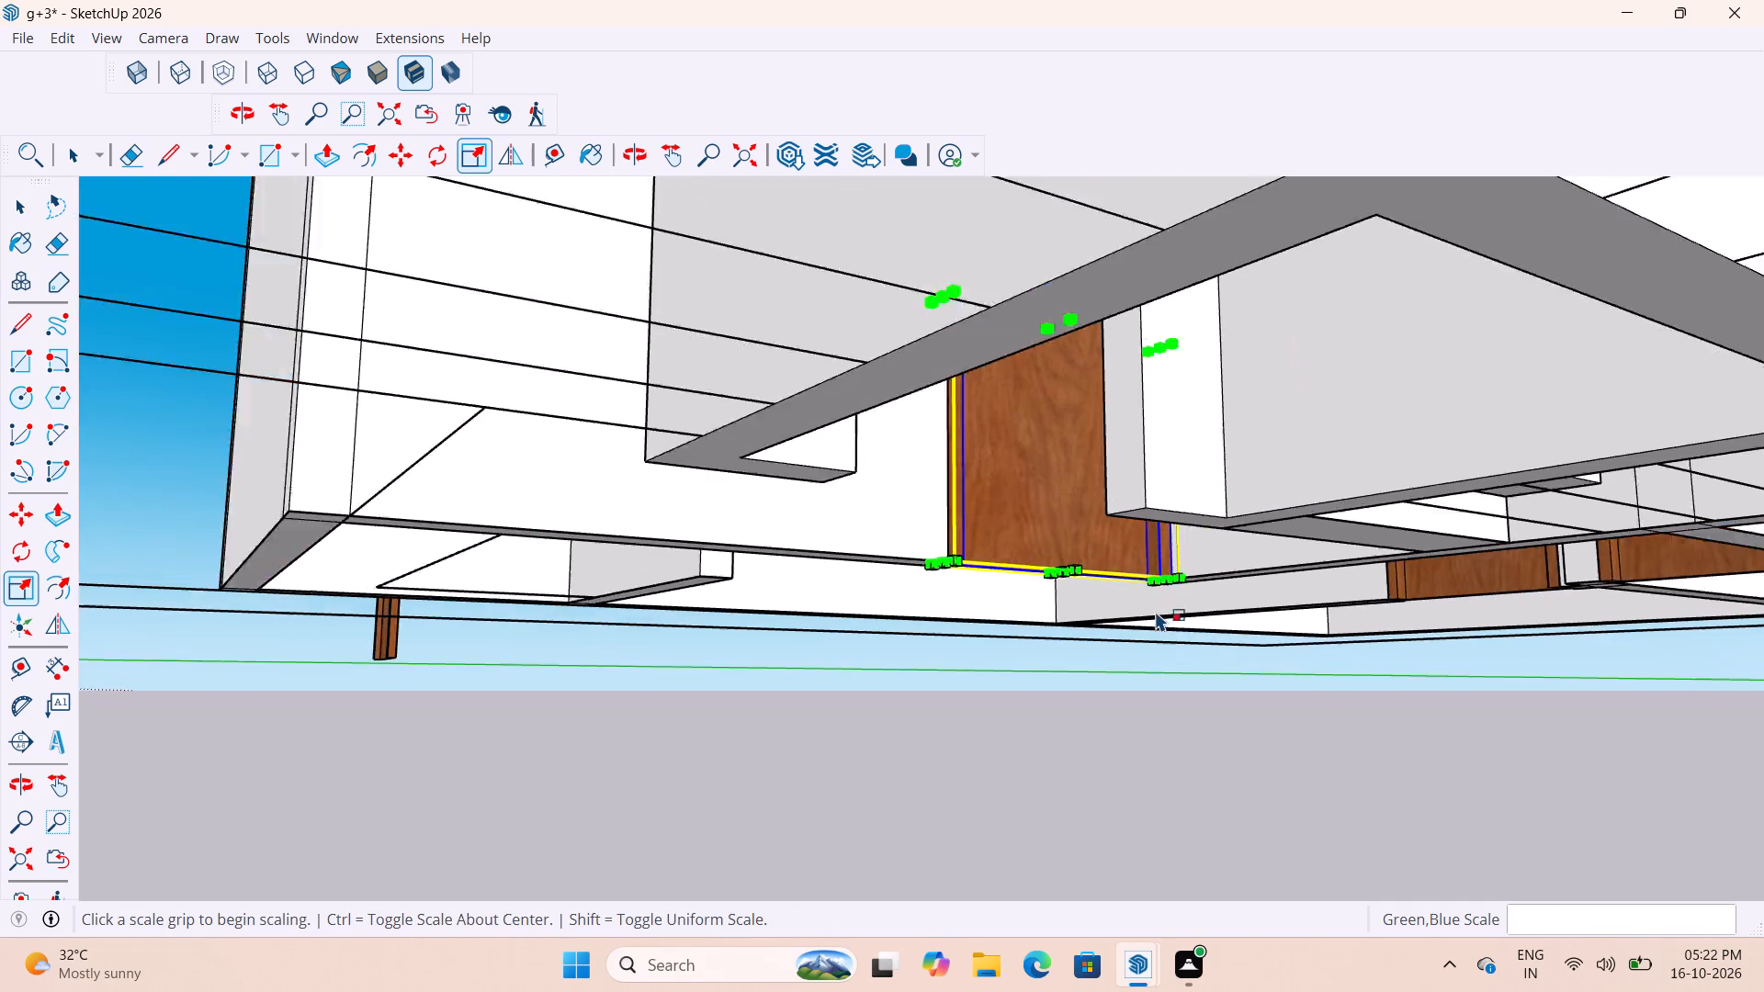
scroll(1155, 611, "down", 2)
middle_click_drag(1166, 619, 1131, 488)
scroll(1075, 597, "up", 6)
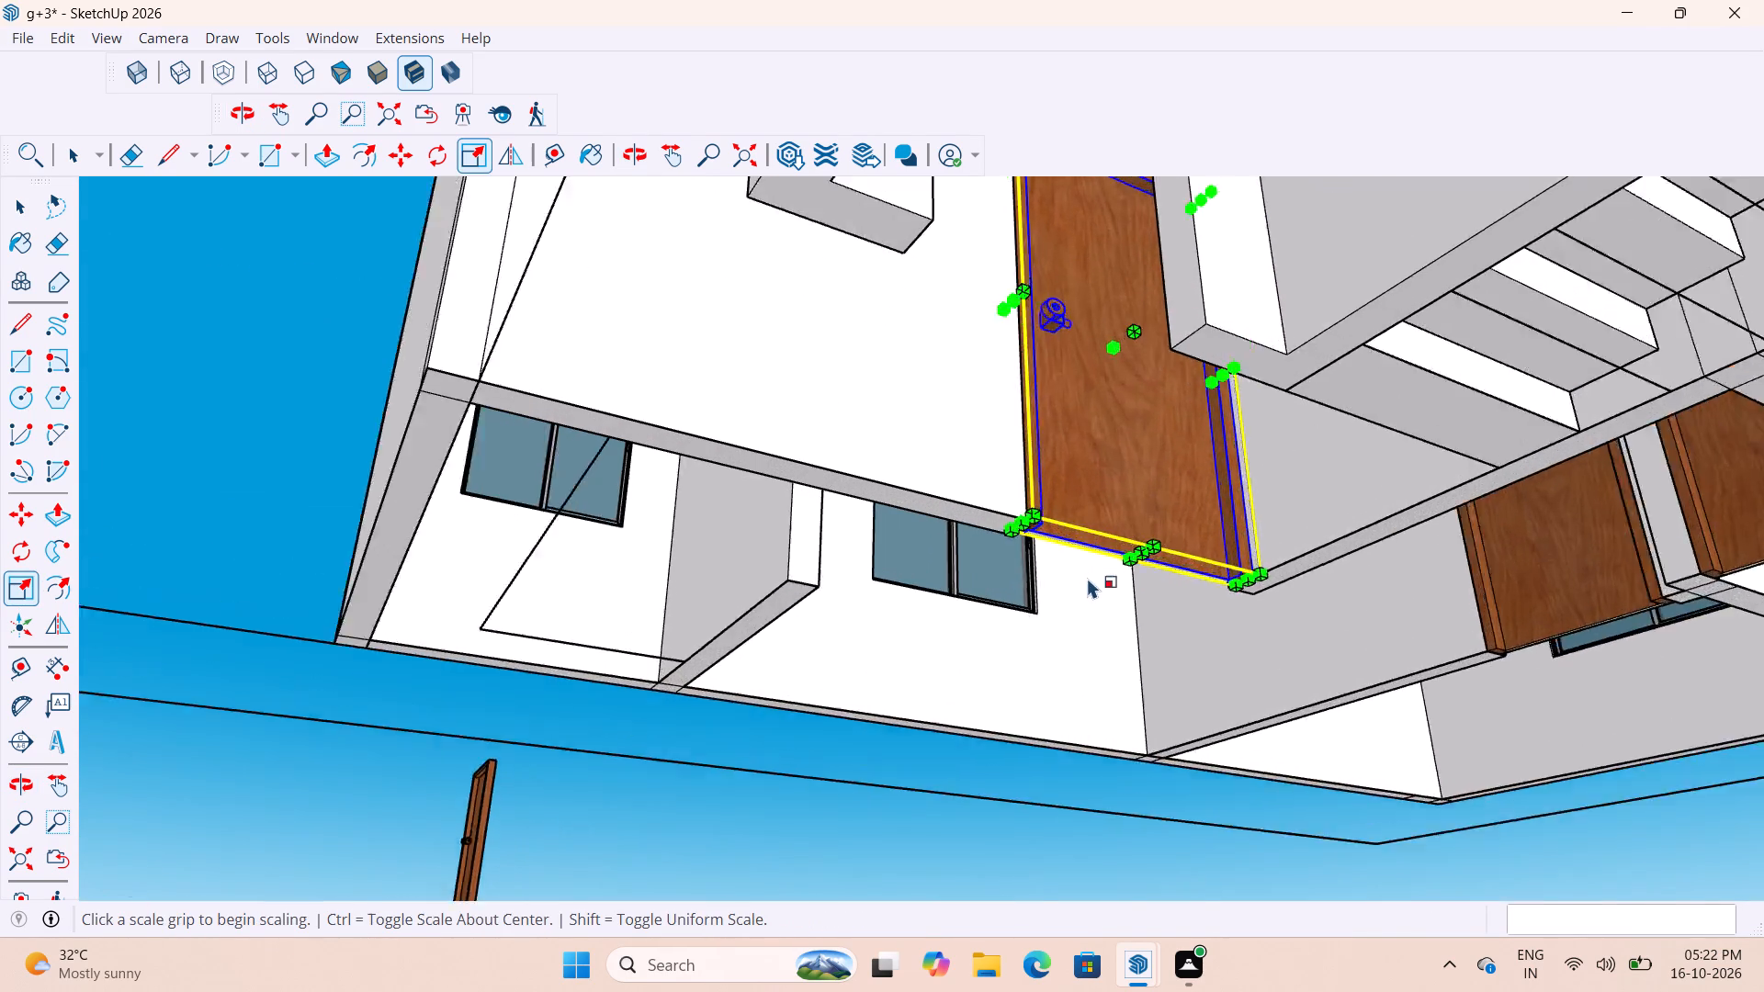
scroll(1087, 578, "up", 2)
key("space")
key("space")
scroll(958, 464, "down", 9)
scroll(1275, 633, "up", 2)
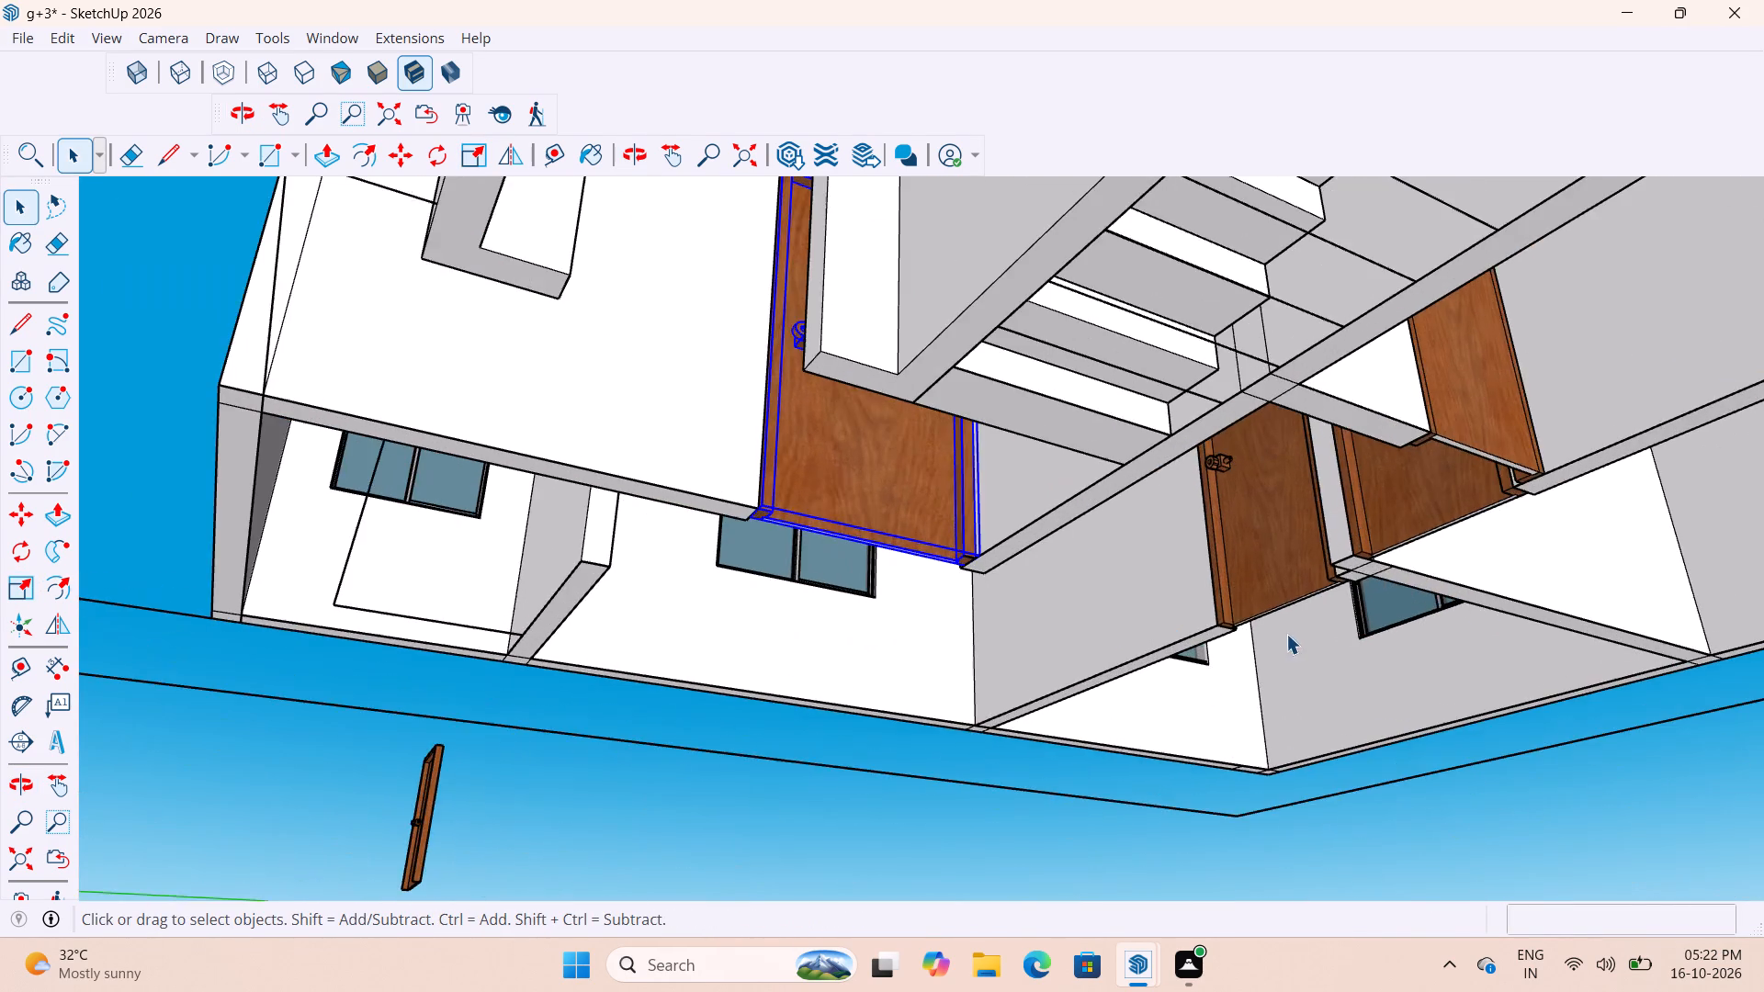
middle_click_drag(1365, 626, 1154, 561)
scroll(1182, 517, "up", 8)
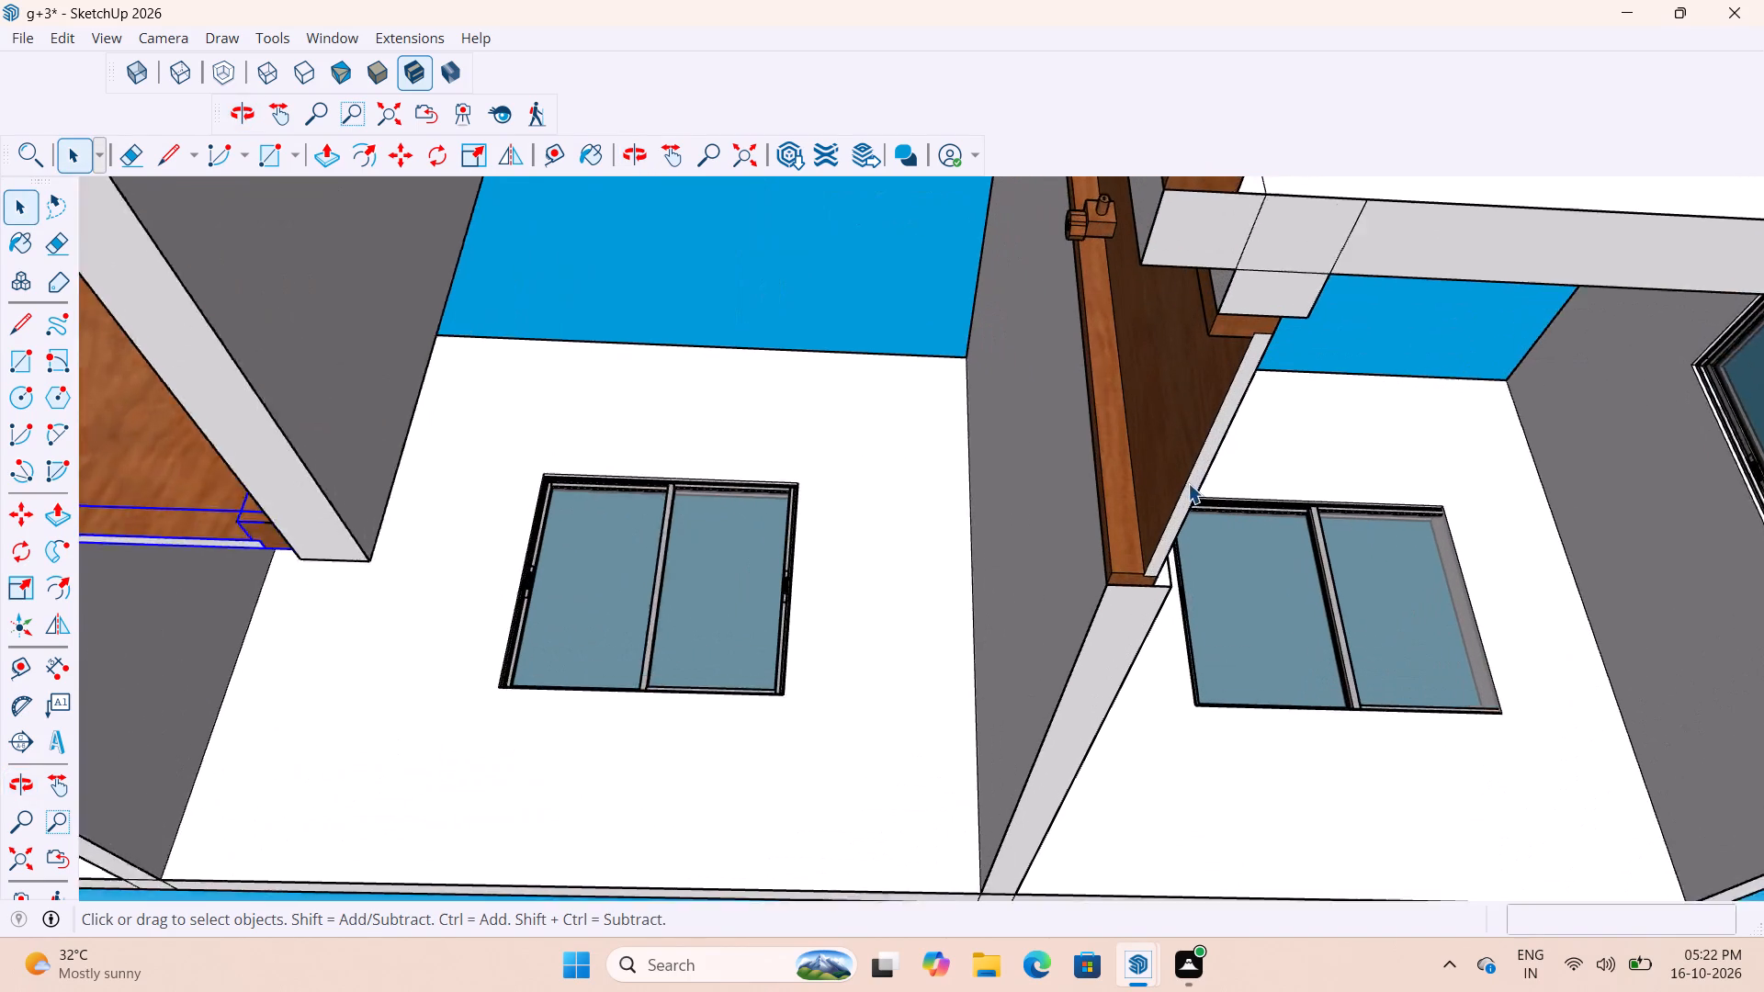
scroll(1188, 483, "up", 4)
middle_click_drag(1302, 502, 1356, 583)
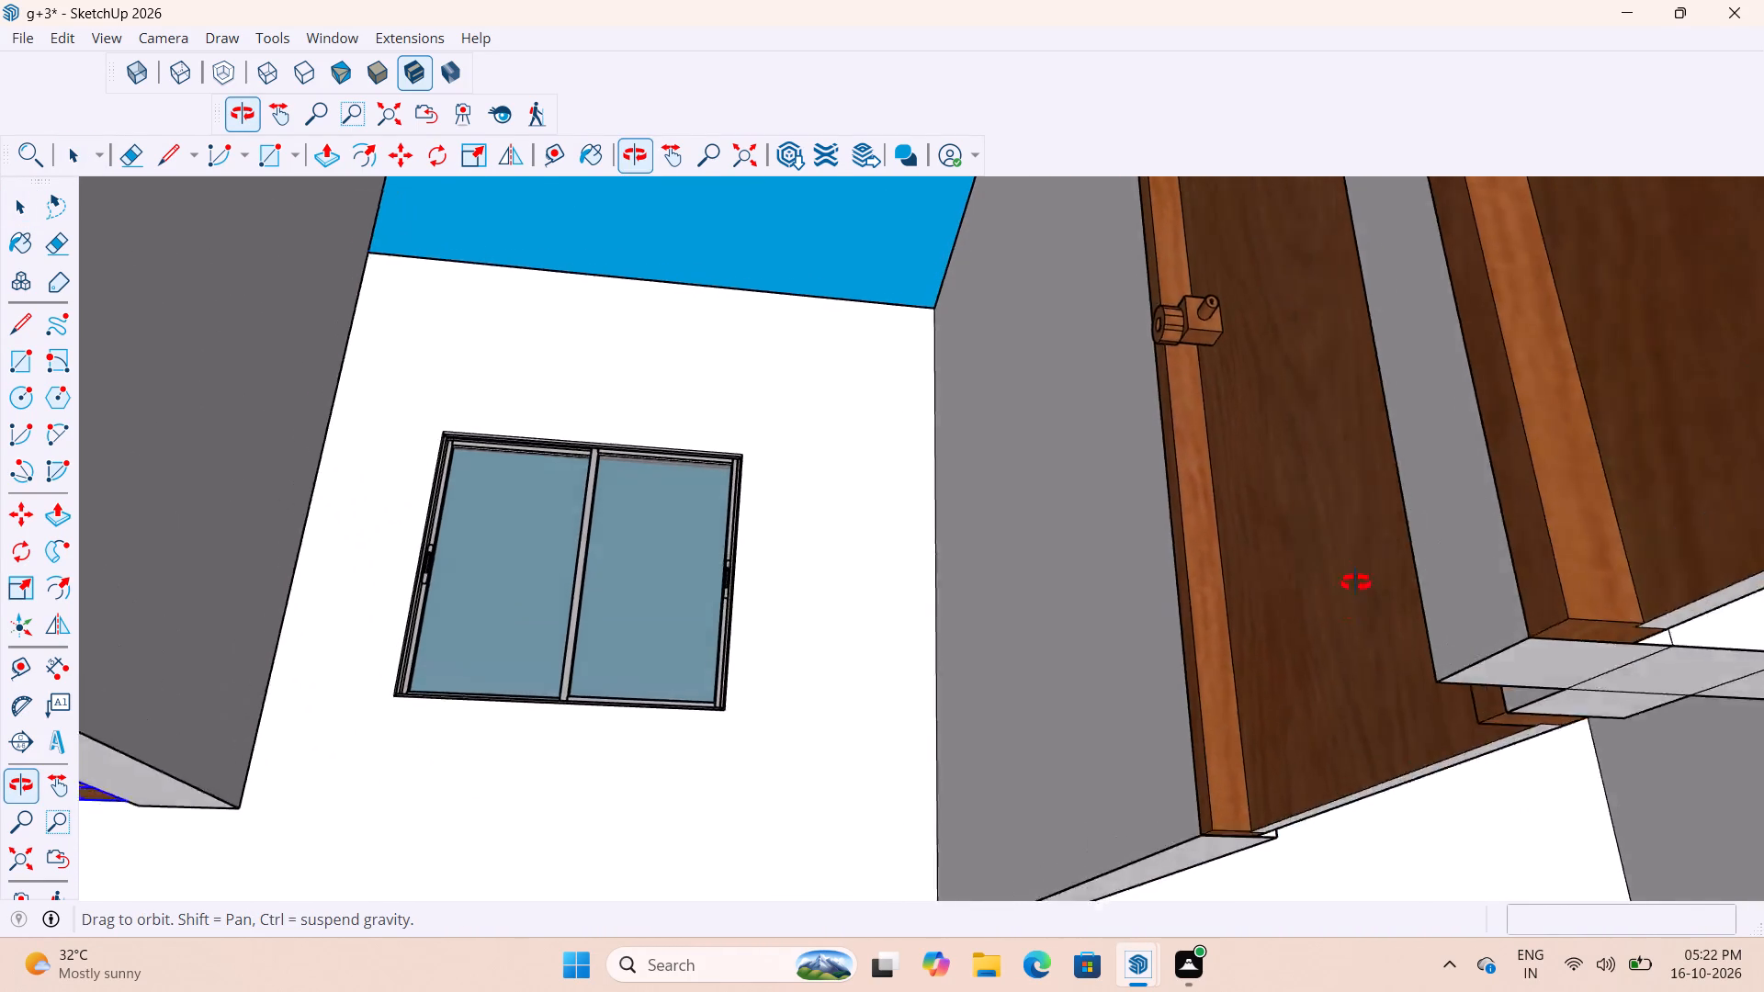
middle_click_drag(1356, 583, 1360, 622)
scroll(1286, 603, "down", 5)
left_click(740, 161)
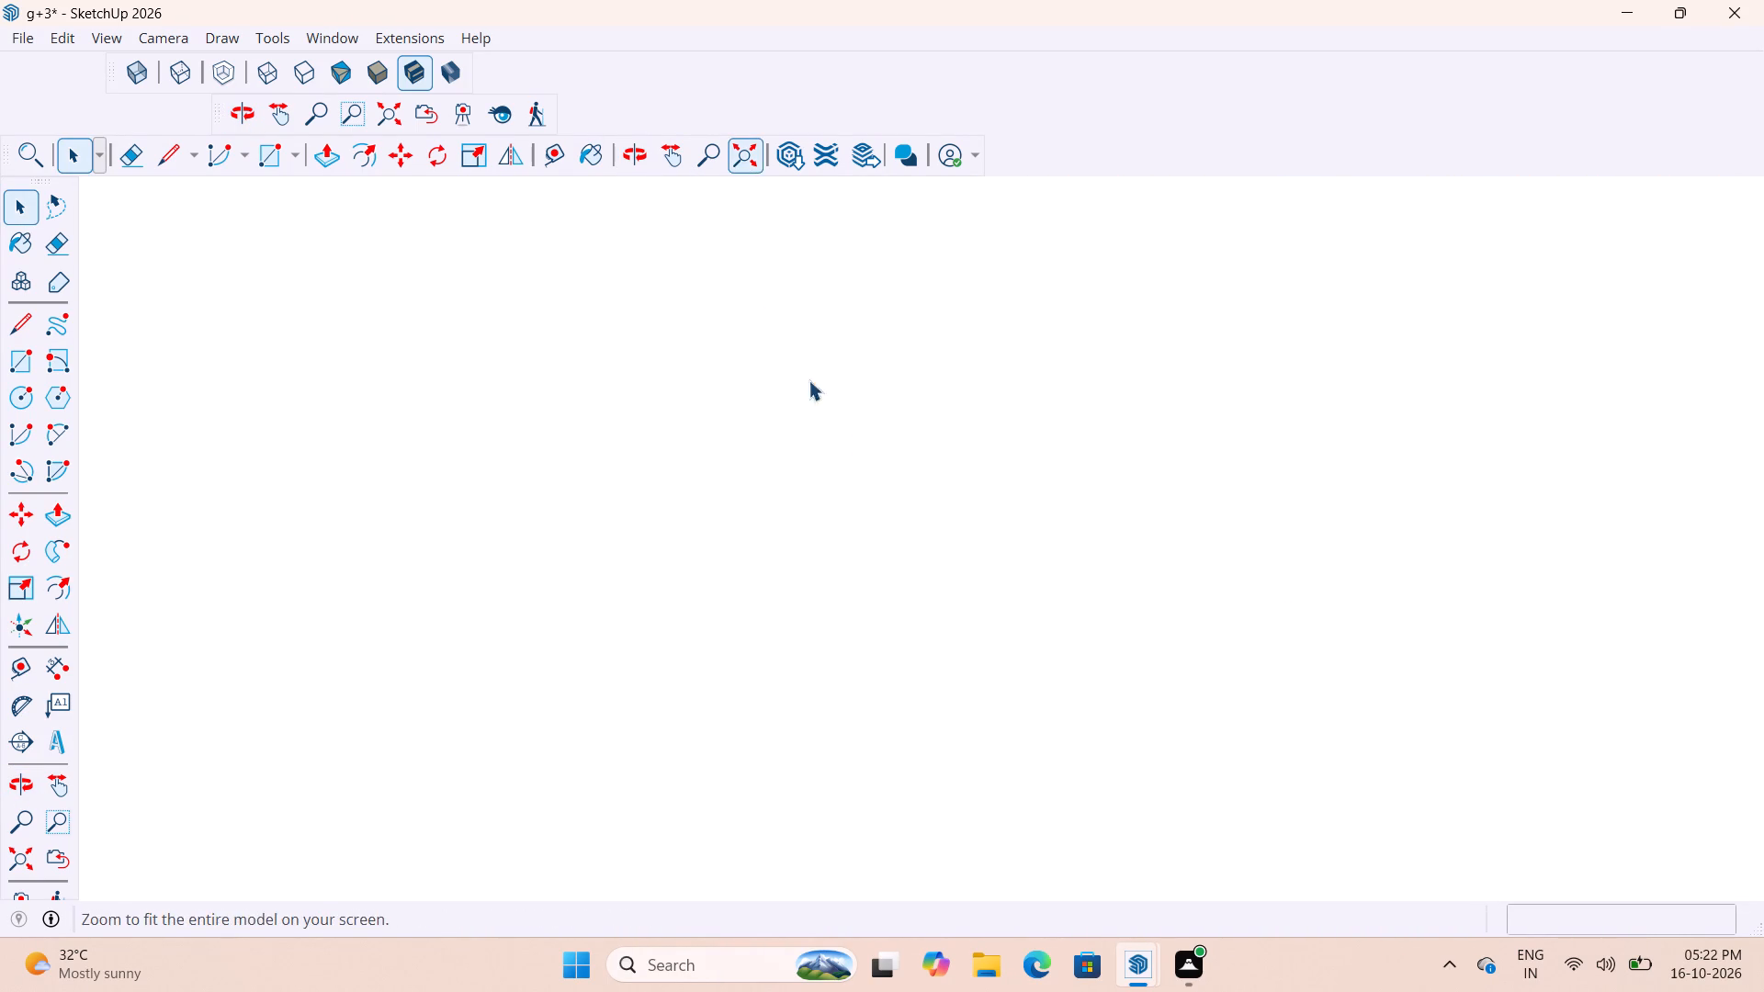
scroll(893, 536, "down", 5)
middle_click_drag(967, 660, 1168, 860)
middle_click_drag(972, 623, 1521, 866)
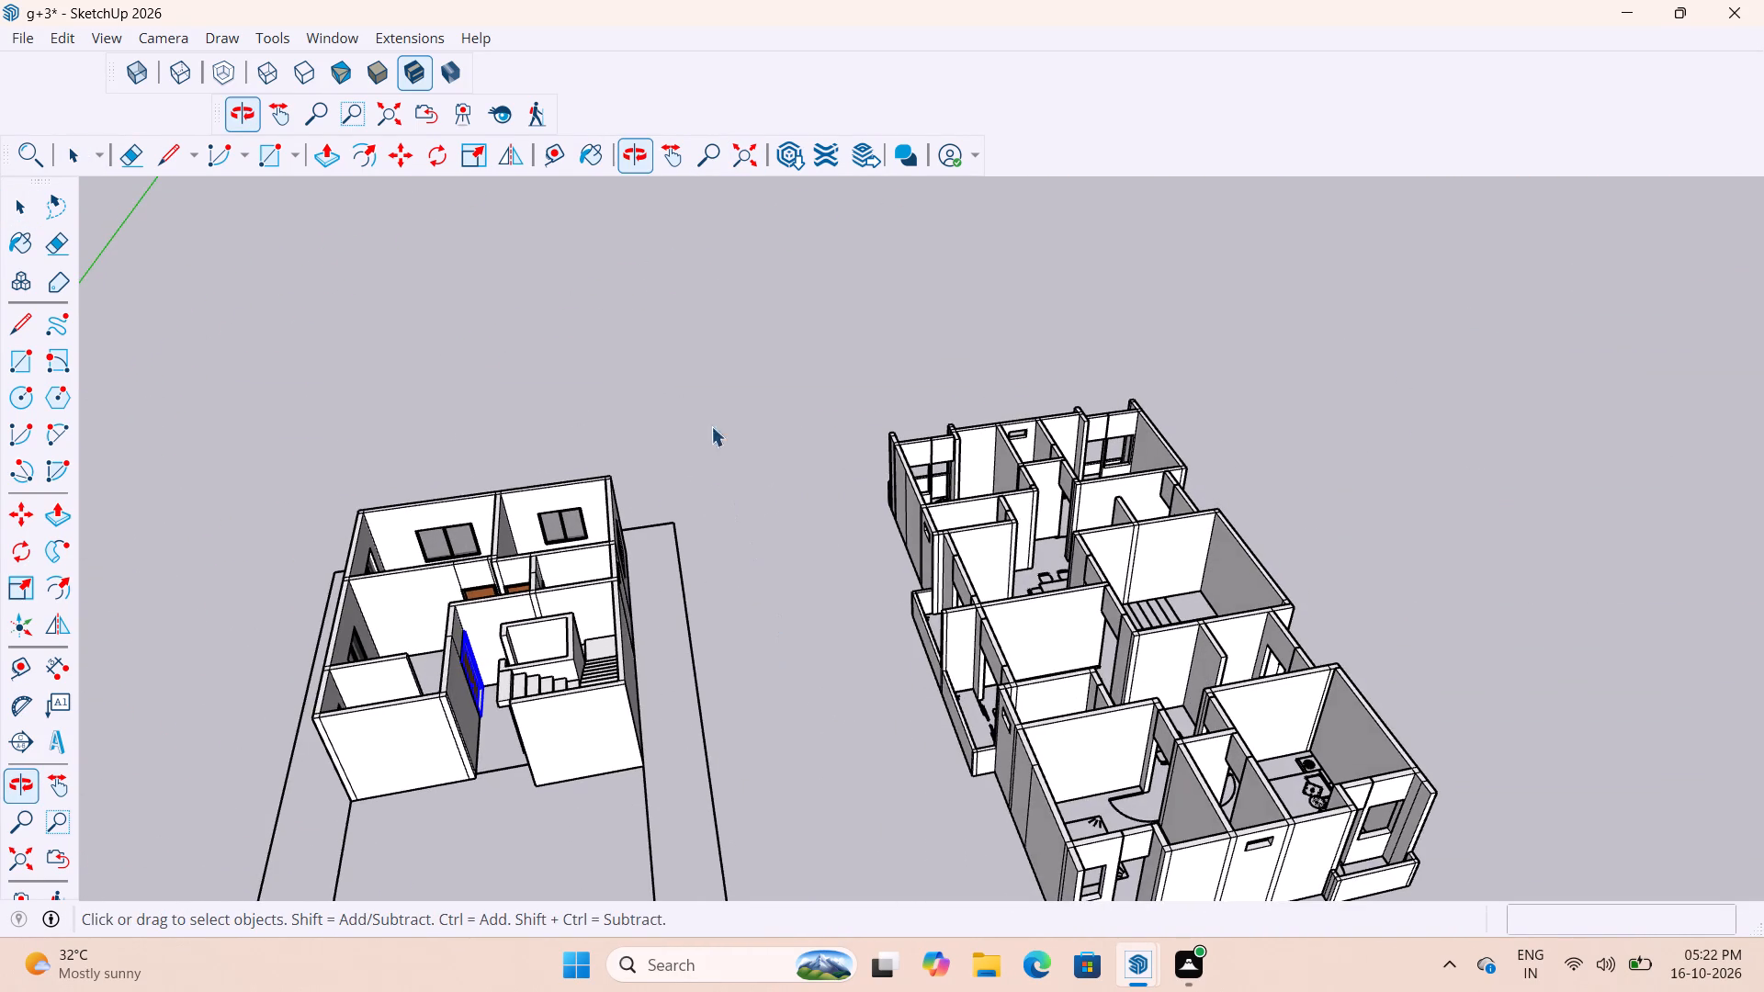
left_click(715, 413)
Examine the fitted doors and windows across the floor from the staircase side and the outer window side.
scroll(900, 402, "up", 1)
scroll(900, 401, "down", 9)
middle_click_drag(828, 576, 709, 685)
scroll(722, 383, "up", 8)
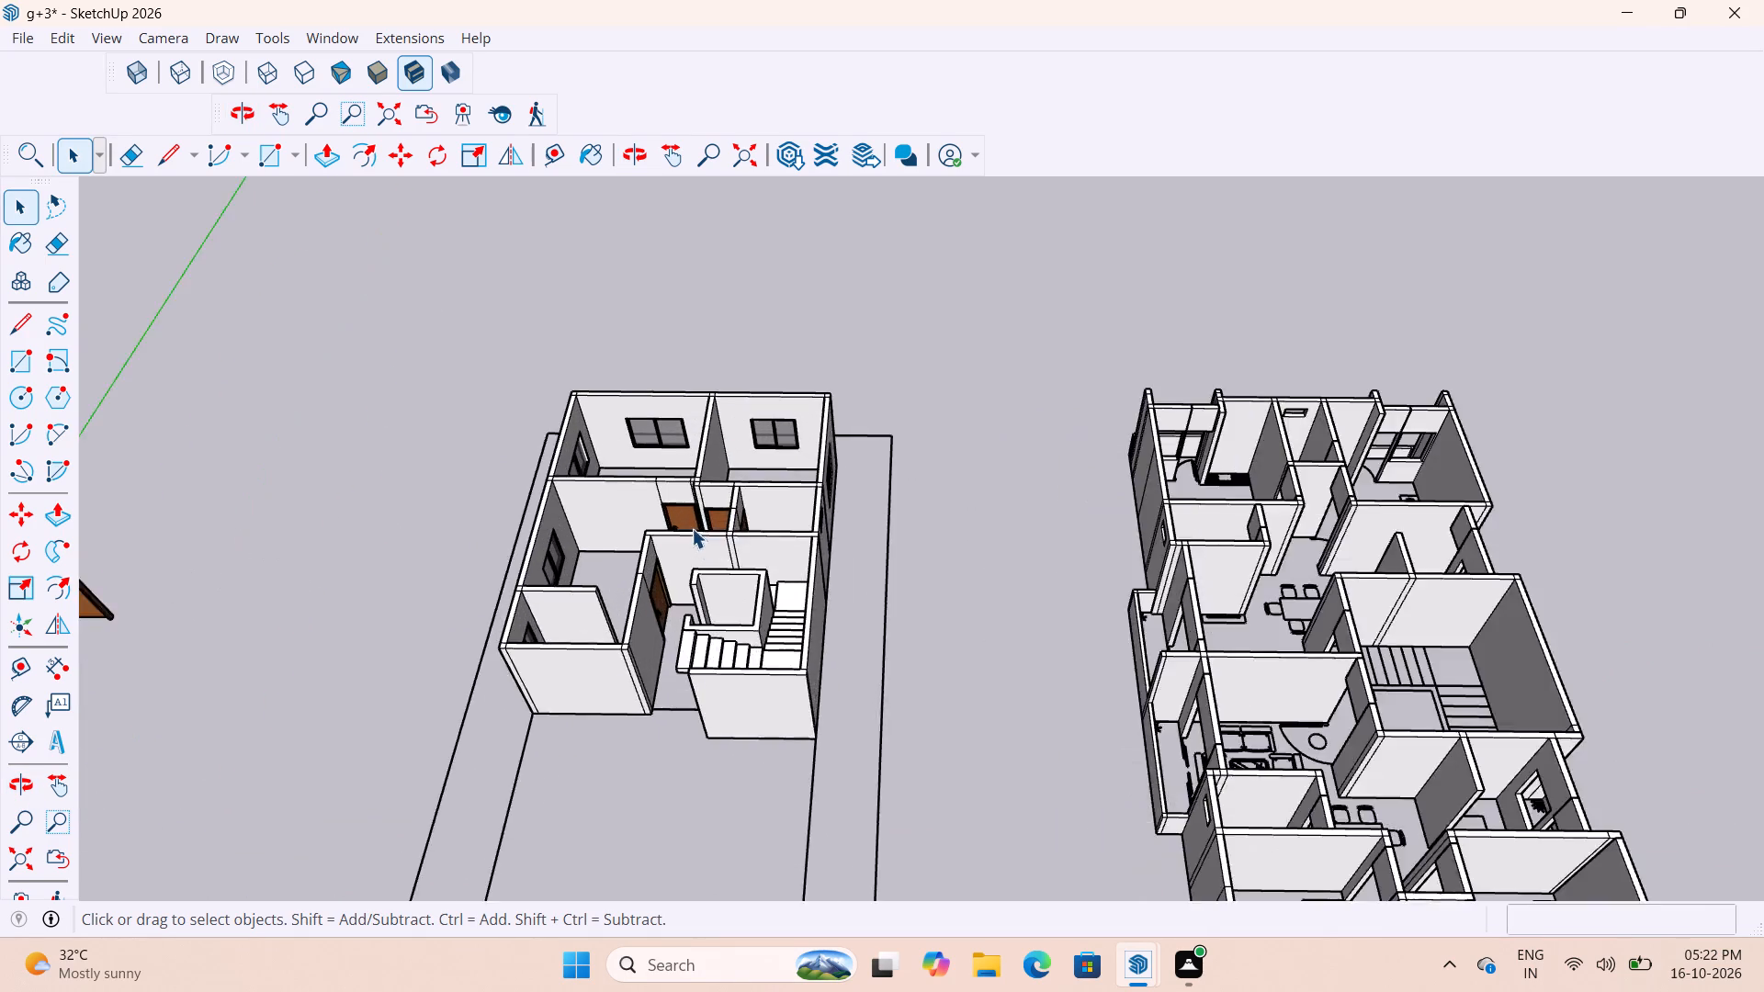
scroll(692, 528, "up", 14)
scroll(967, 385, "down", 10)
scroll(947, 596, "up", 7)
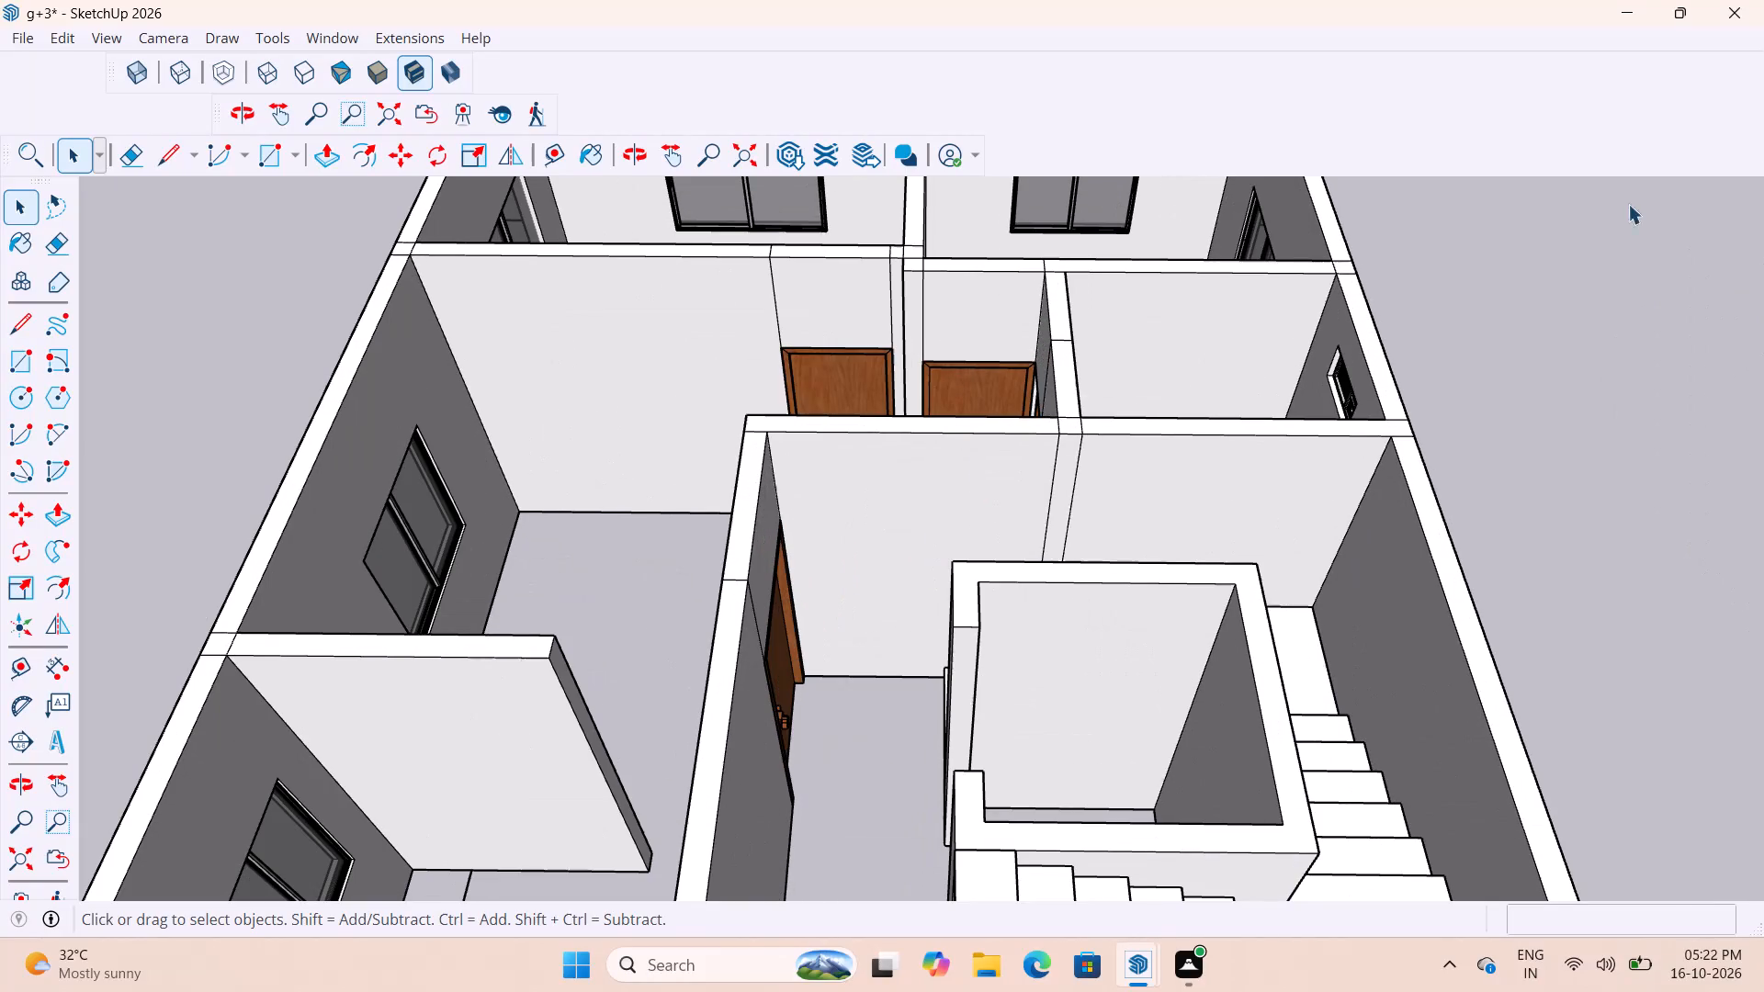
scroll(1320, 493, "down", 5)
scroll(1051, 507, "up", 3)
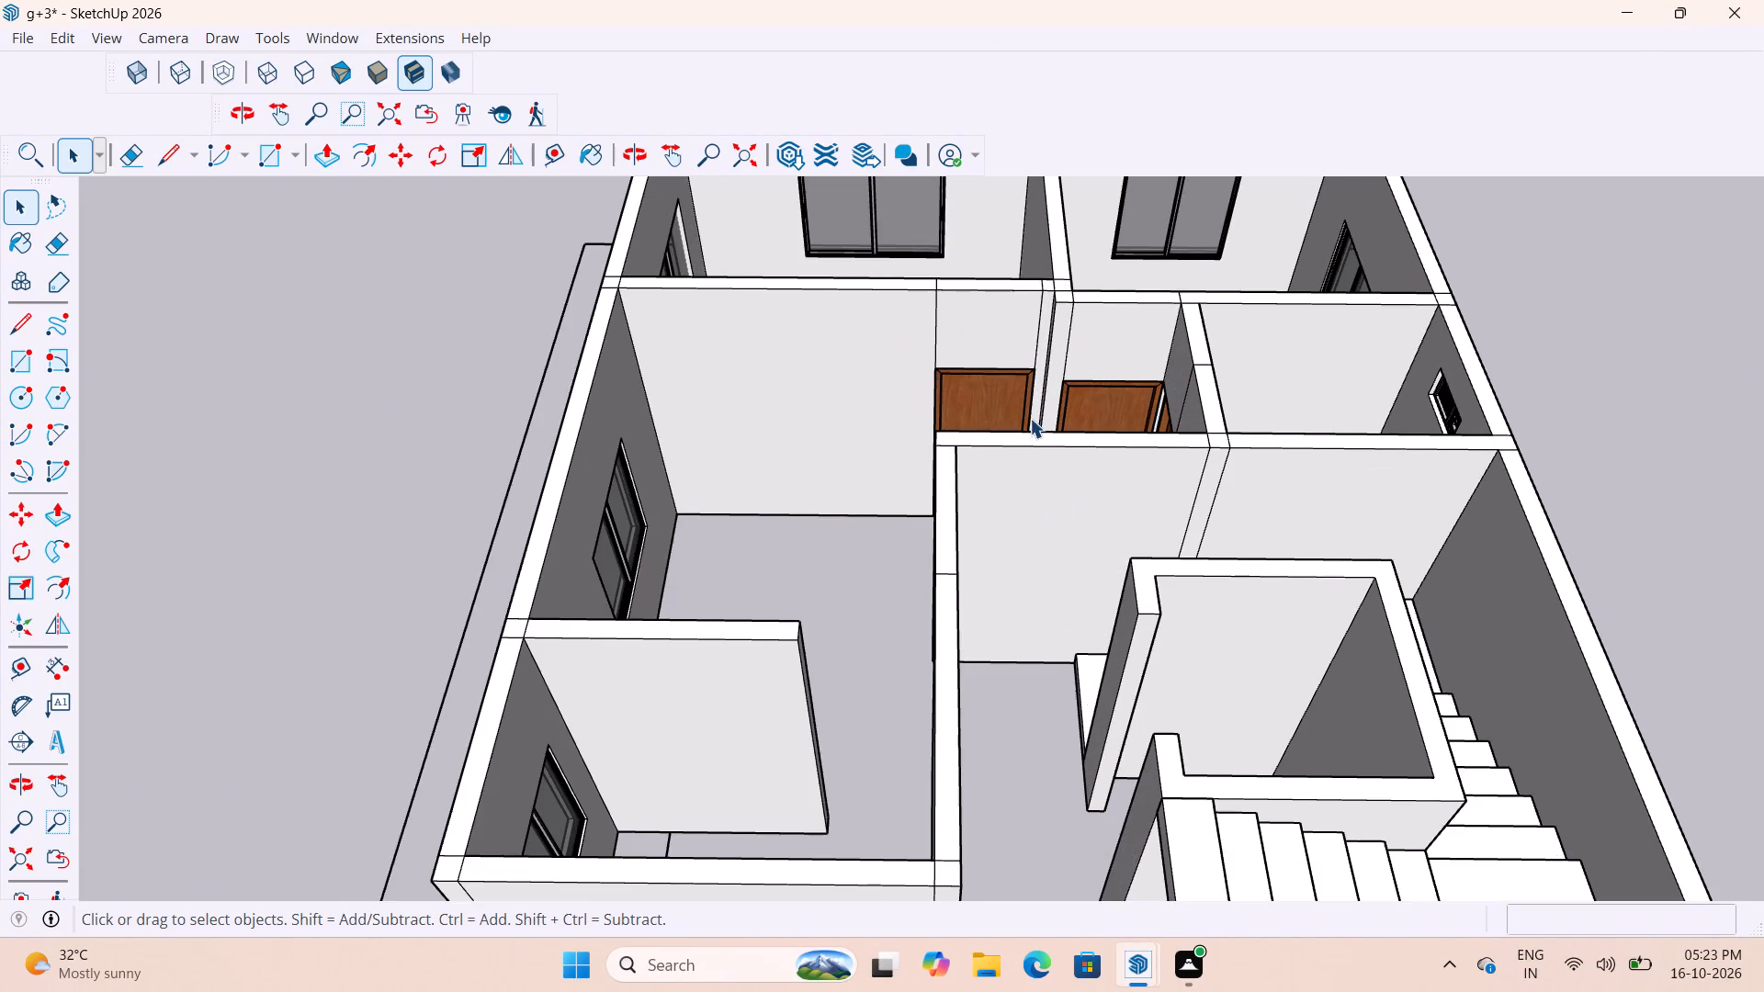
scroll(1012, 366, "down", 6)
middle_click_drag(1134, 366, 1652, 217)
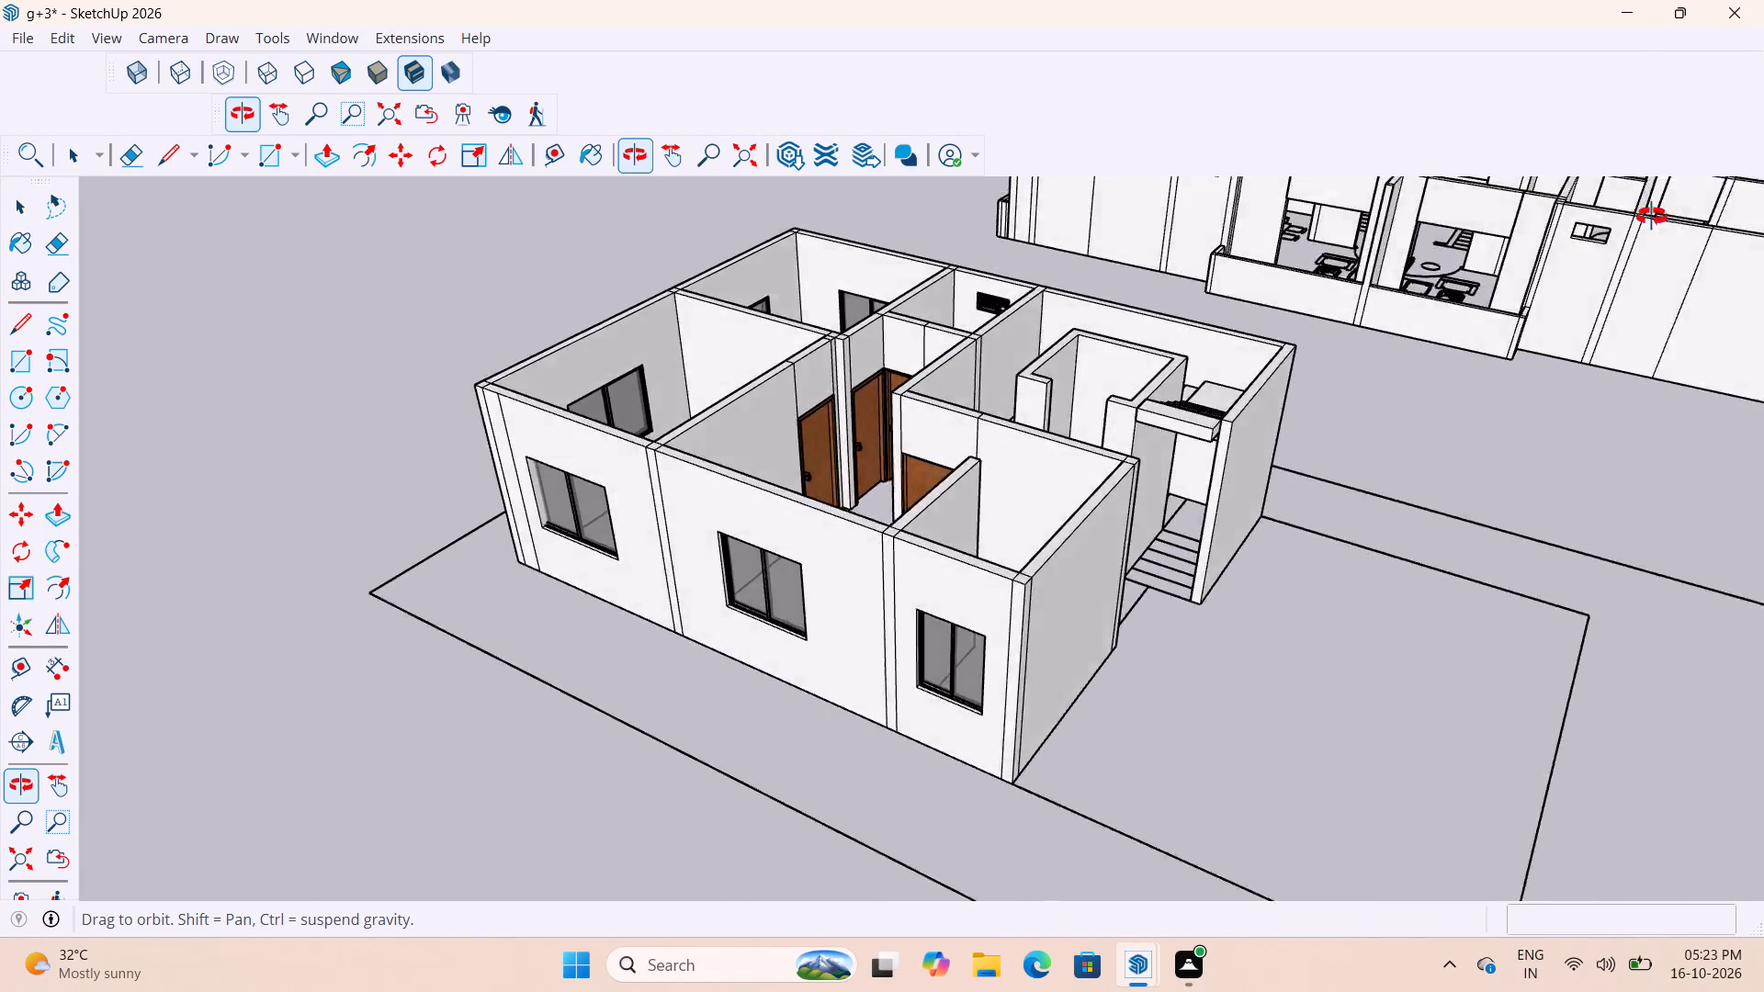
middle_click_drag(1652, 217, 994, 350)
Examine the entrance door, the passage in front of it and the staircase walls and flights from several angles.
scroll(1020, 646, "up", 6)
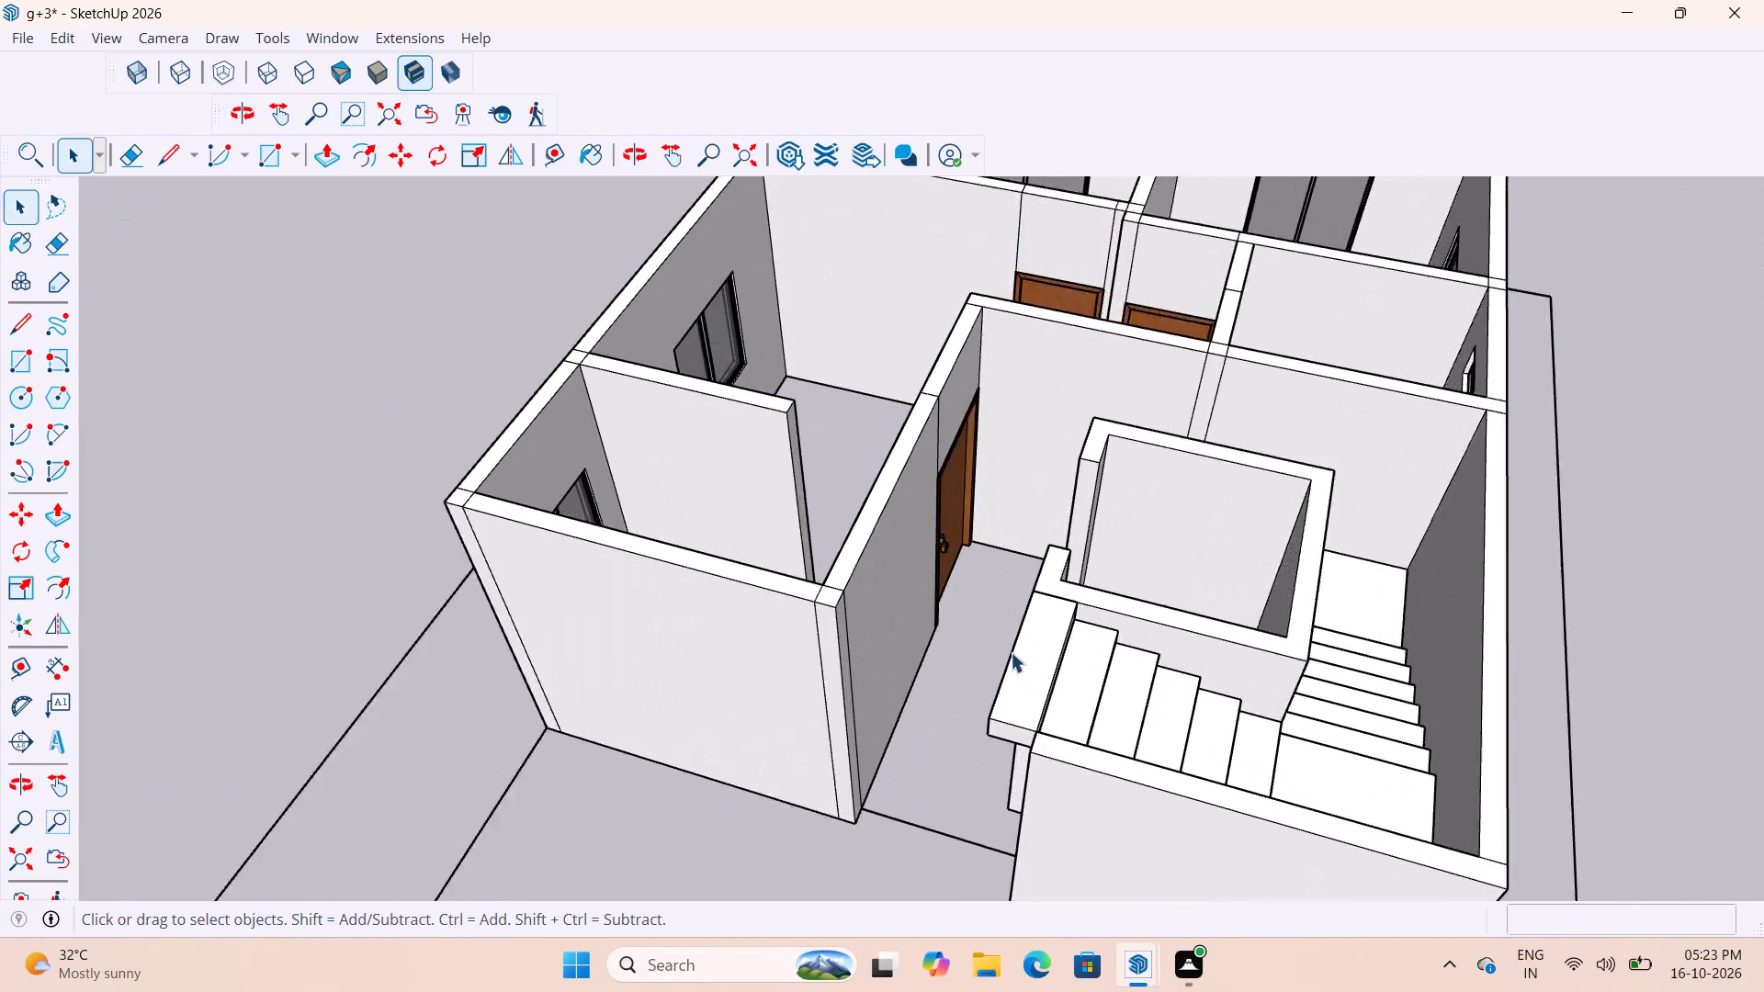
scroll(1011, 652, "up", 11)
scroll(1224, 426, "down", 13)
middle_click_drag(1166, 535, 1313, 434)
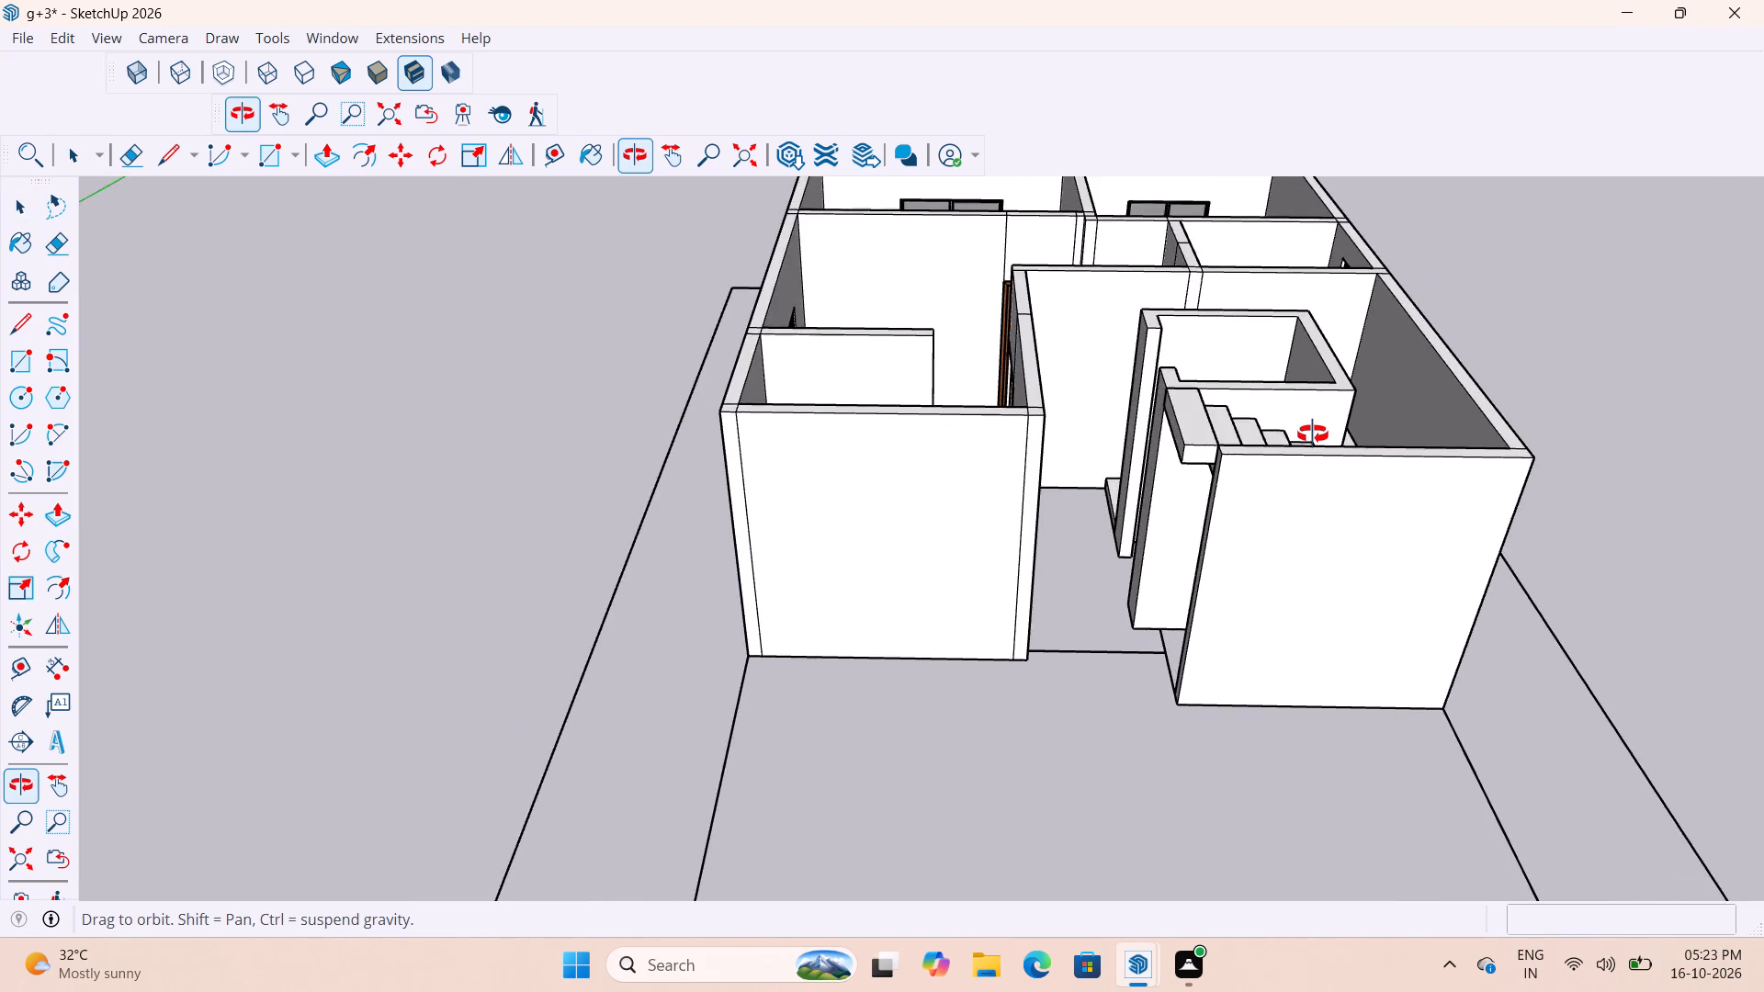
middle_click_drag(1313, 434, 1568, 462)
scroll(1192, 396, "up", 10)
middle_click_drag(1248, 416, 1387, 452)
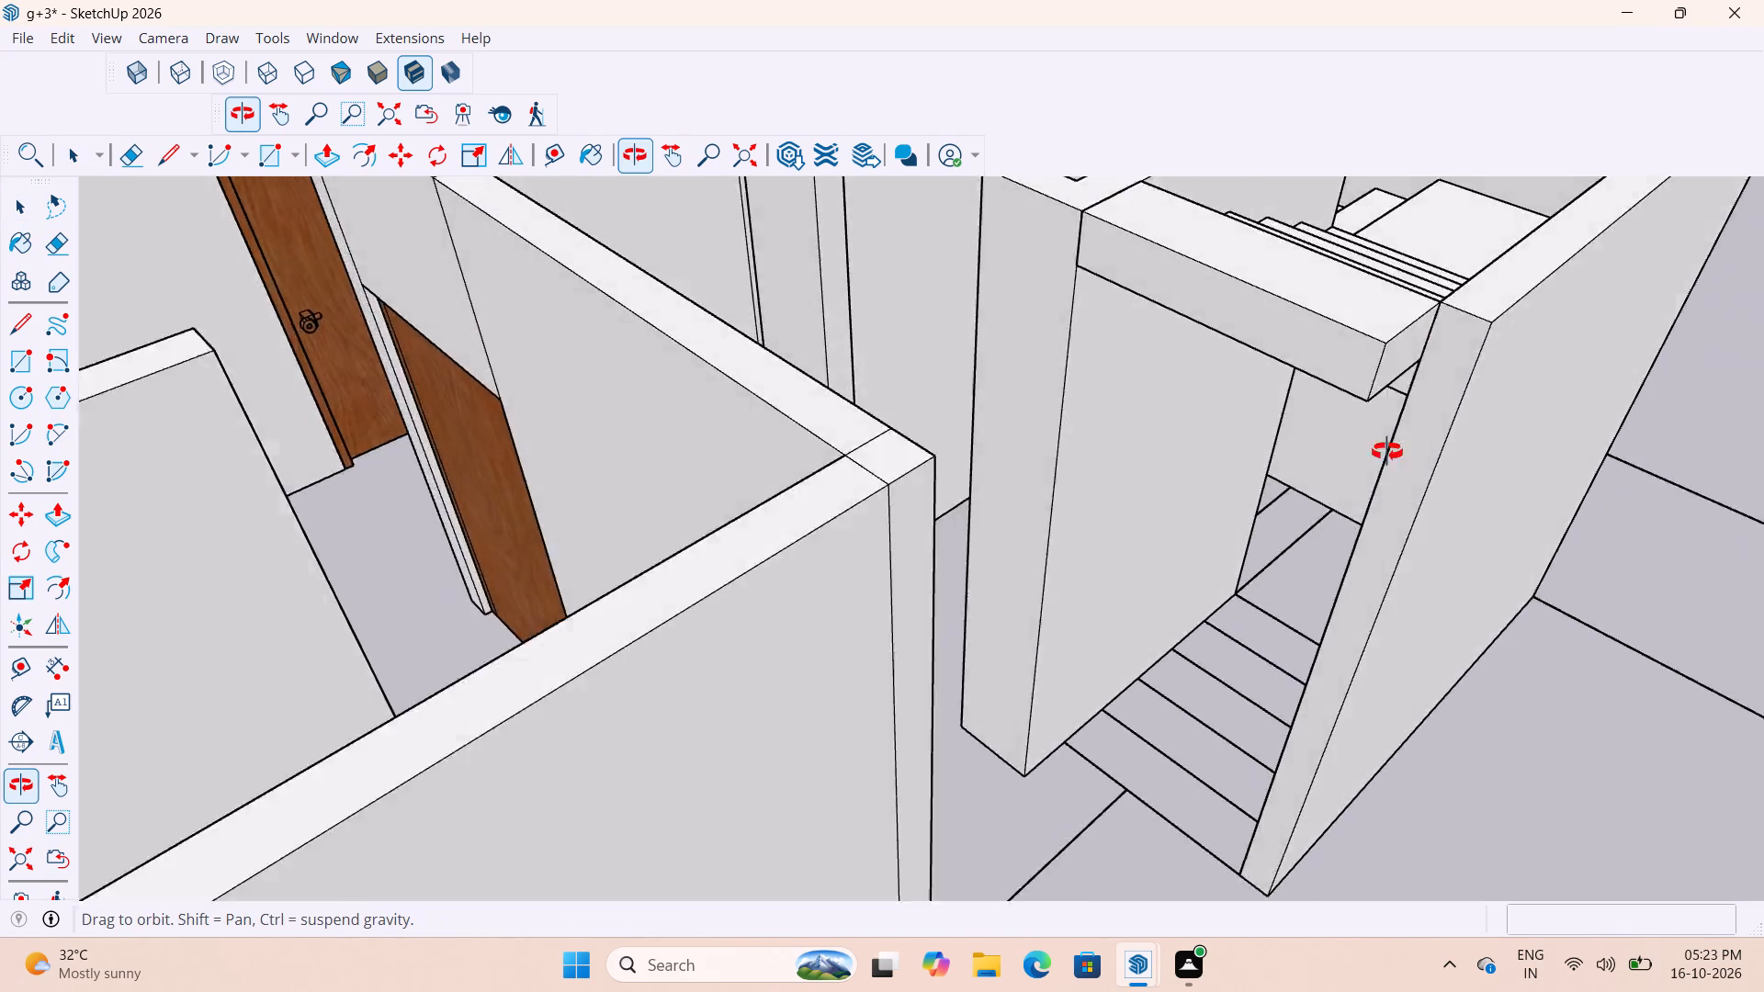
middle_click_drag(1387, 452, 1638, 578)
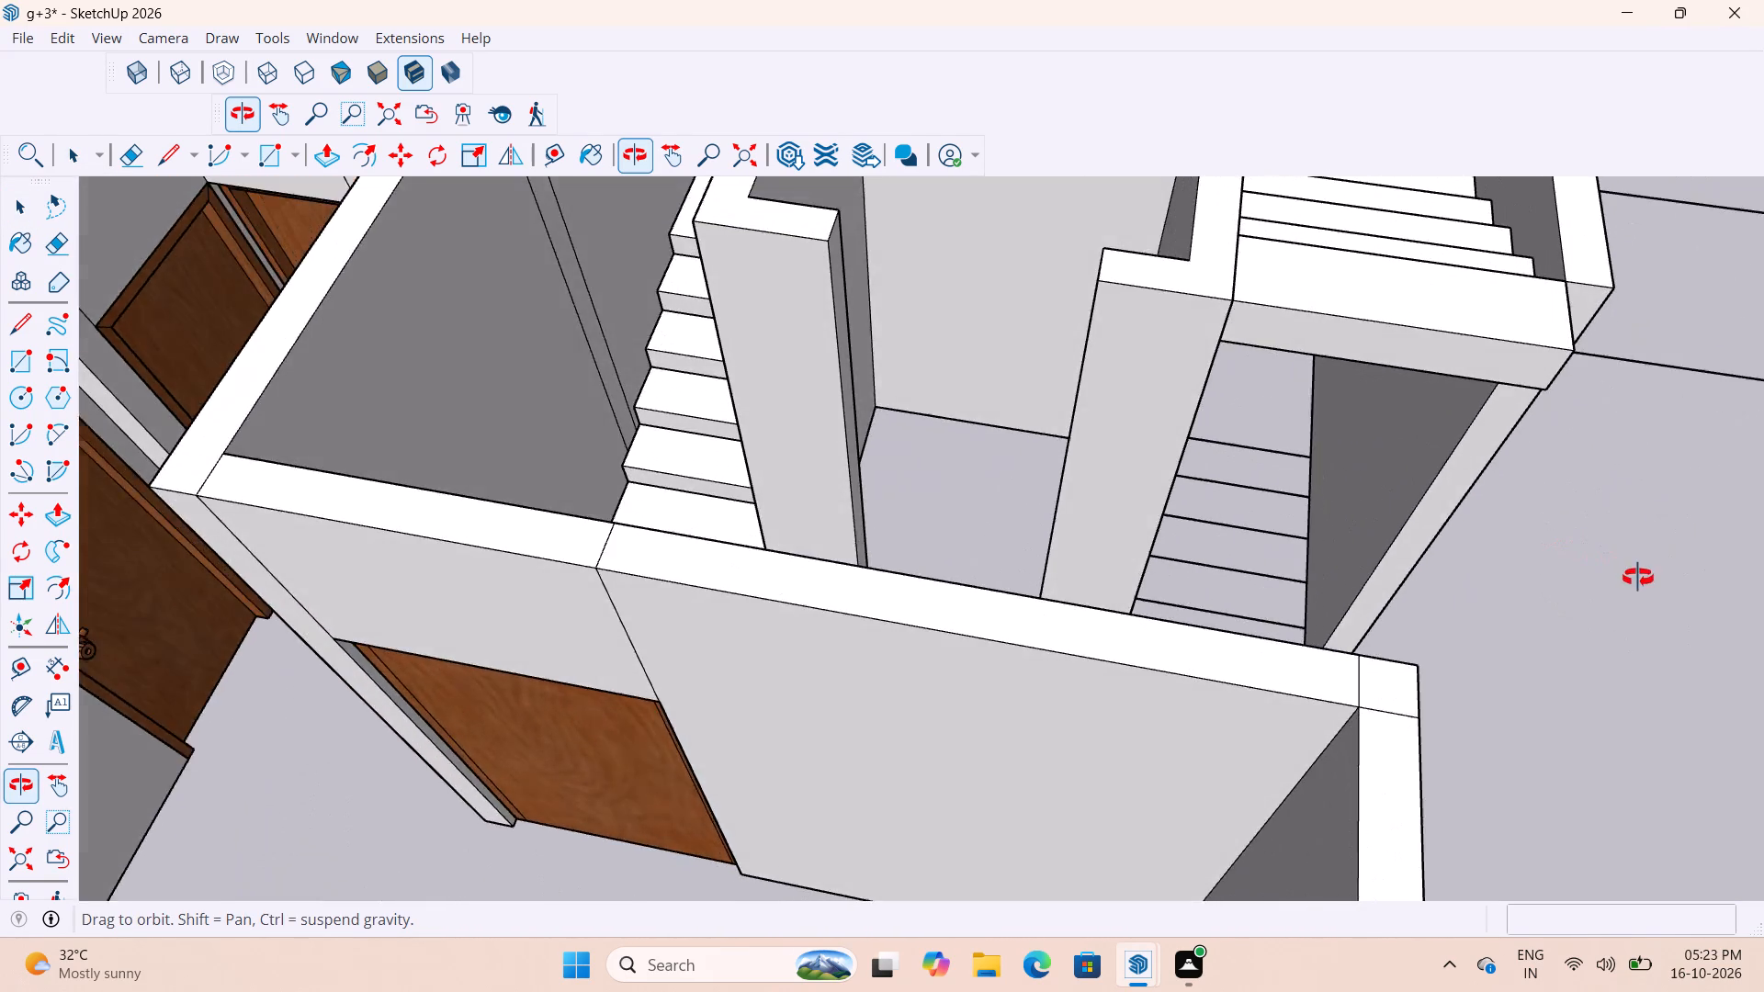
middle_click_drag(1638, 578, 1425, 567)
scroll(1354, 581, "down", 10)
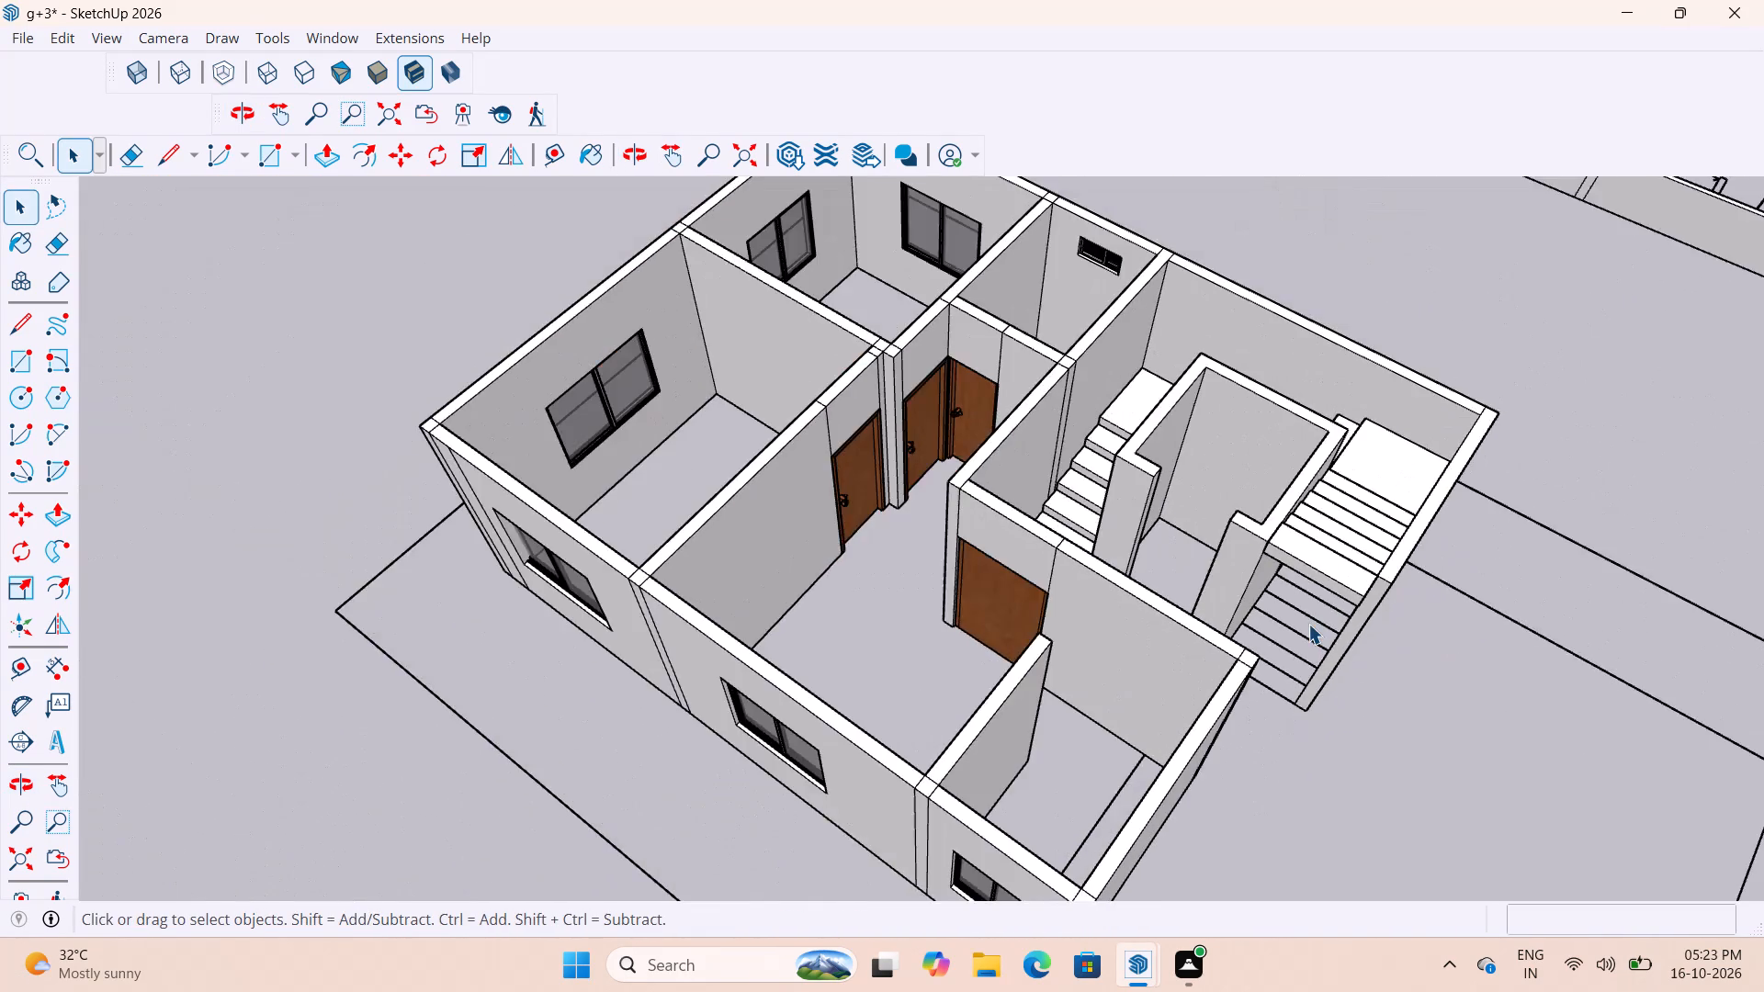
scroll(1308, 624, "up", 8)
middle_click_drag(1326, 640, 1135, 484)
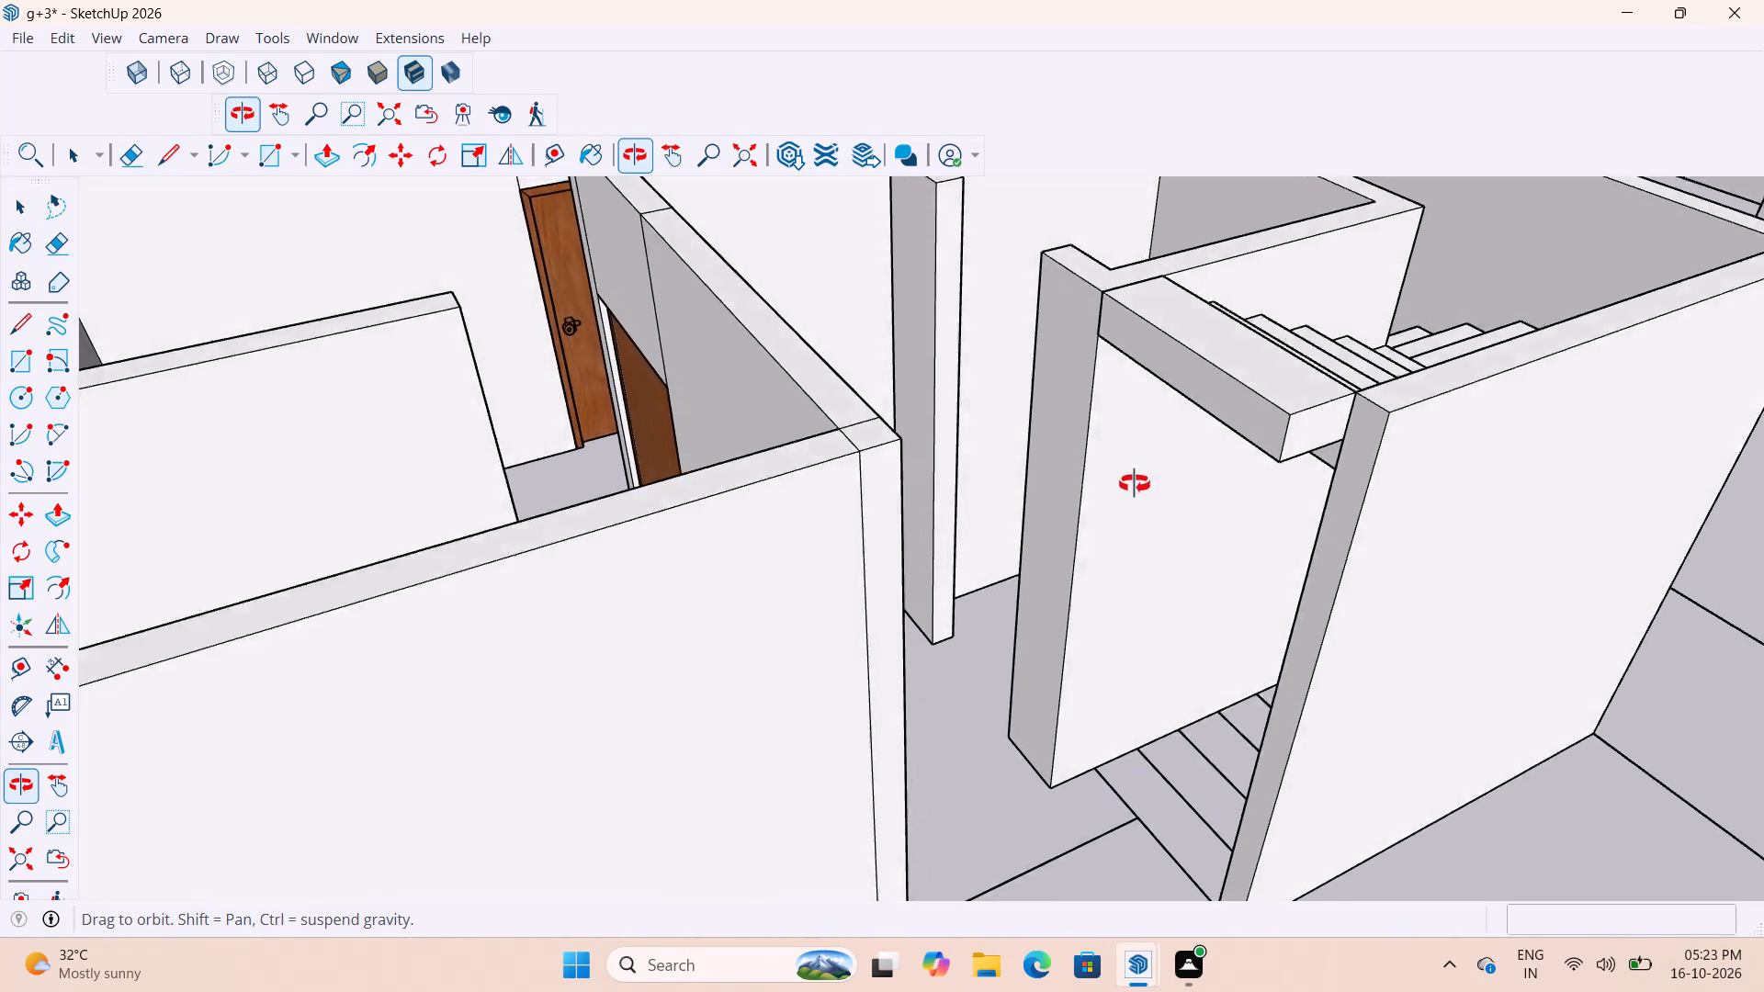
middle_click_drag(1135, 484, 1297, 587)
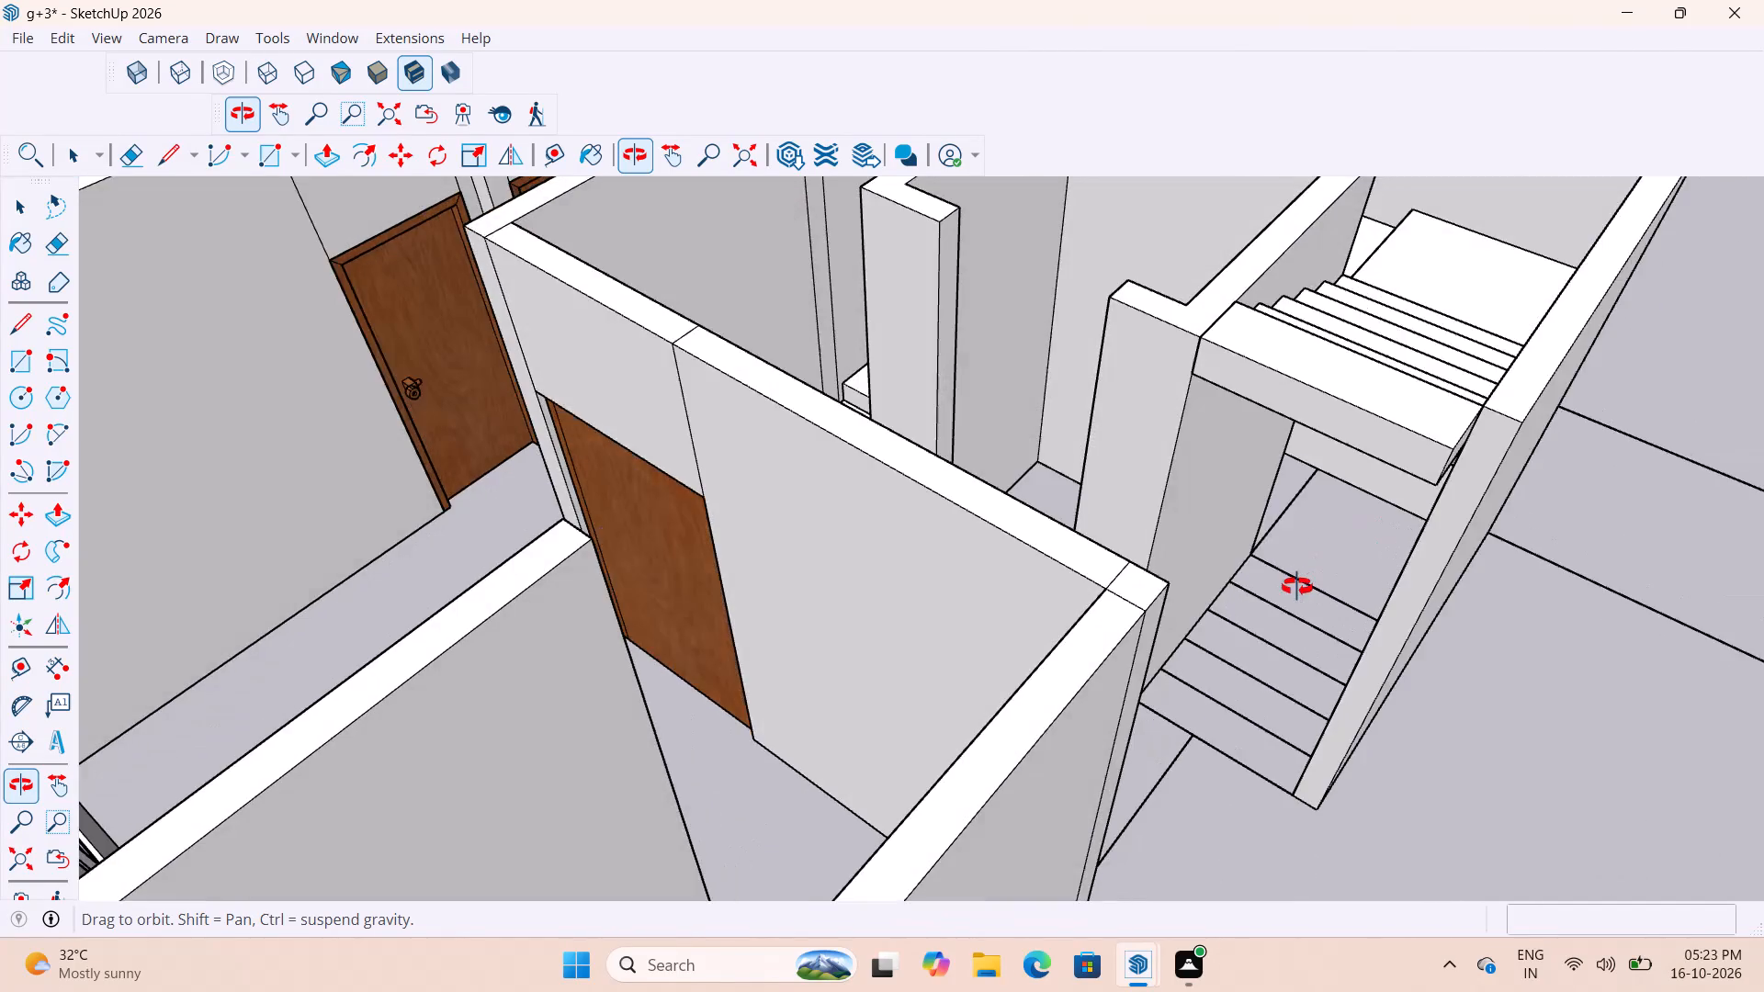
middle_click_drag(1297, 587, 1189, 569)
scroll(1176, 569, "down", 10)
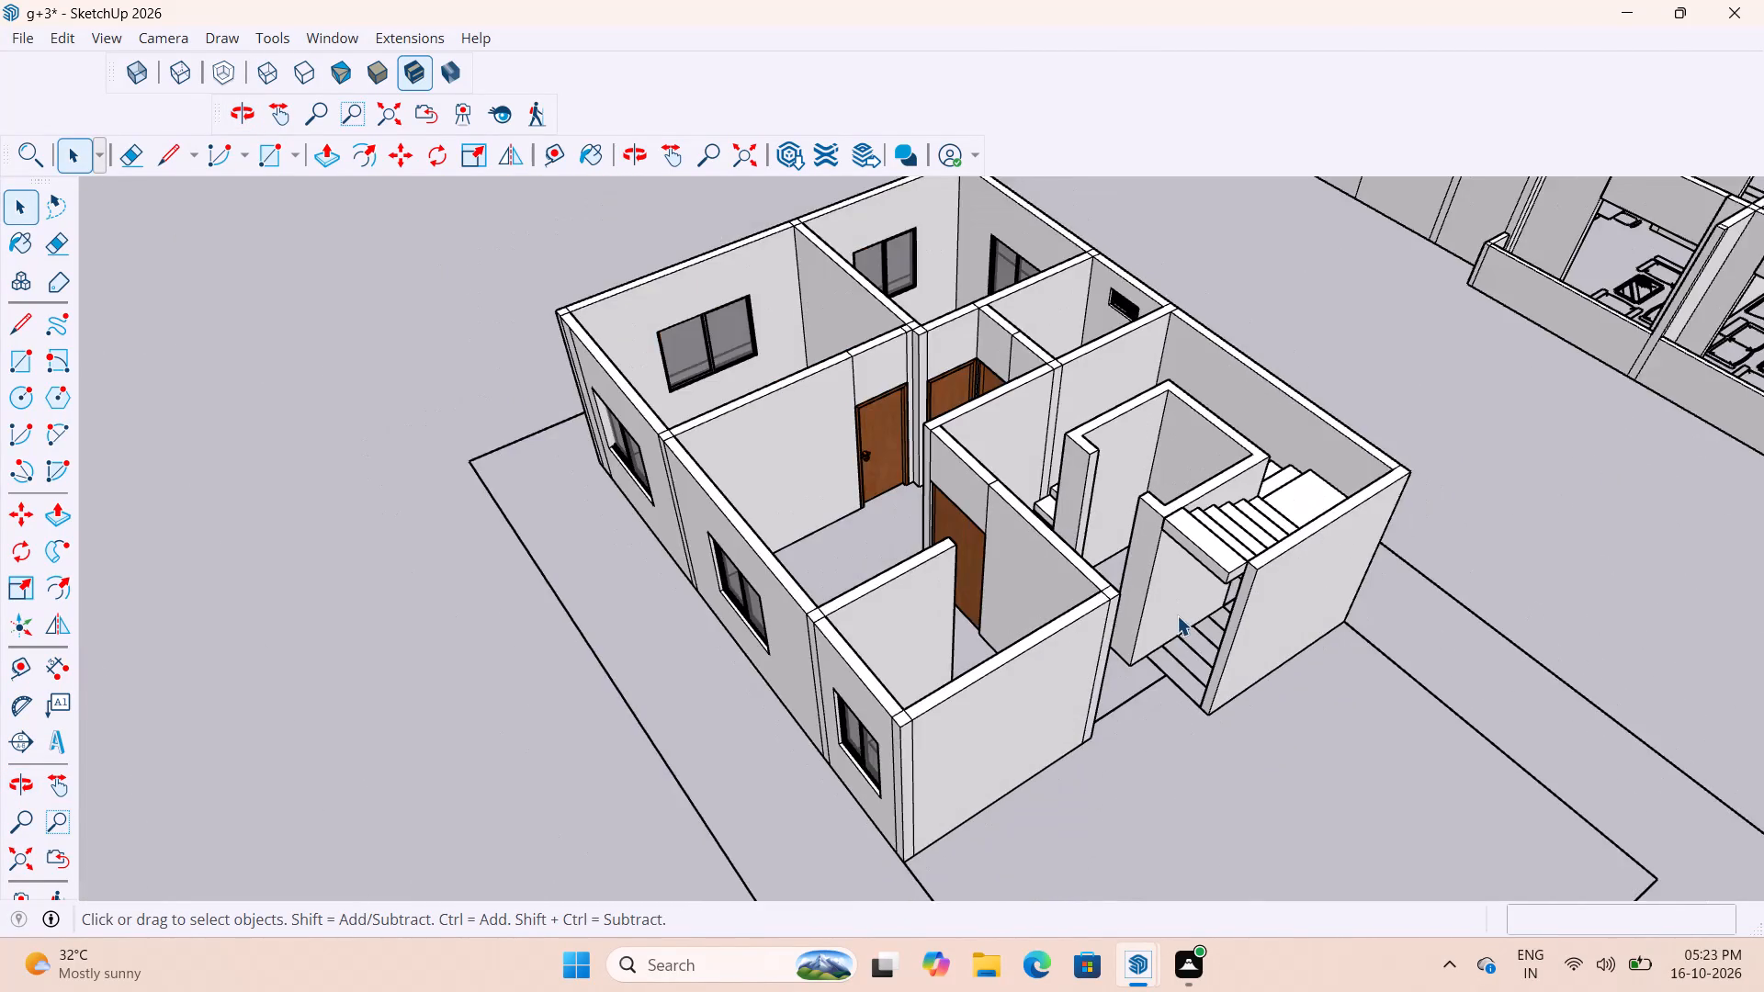
scroll(1177, 615, "up", 14)
middle_click_drag(1177, 615, 1458, 729)
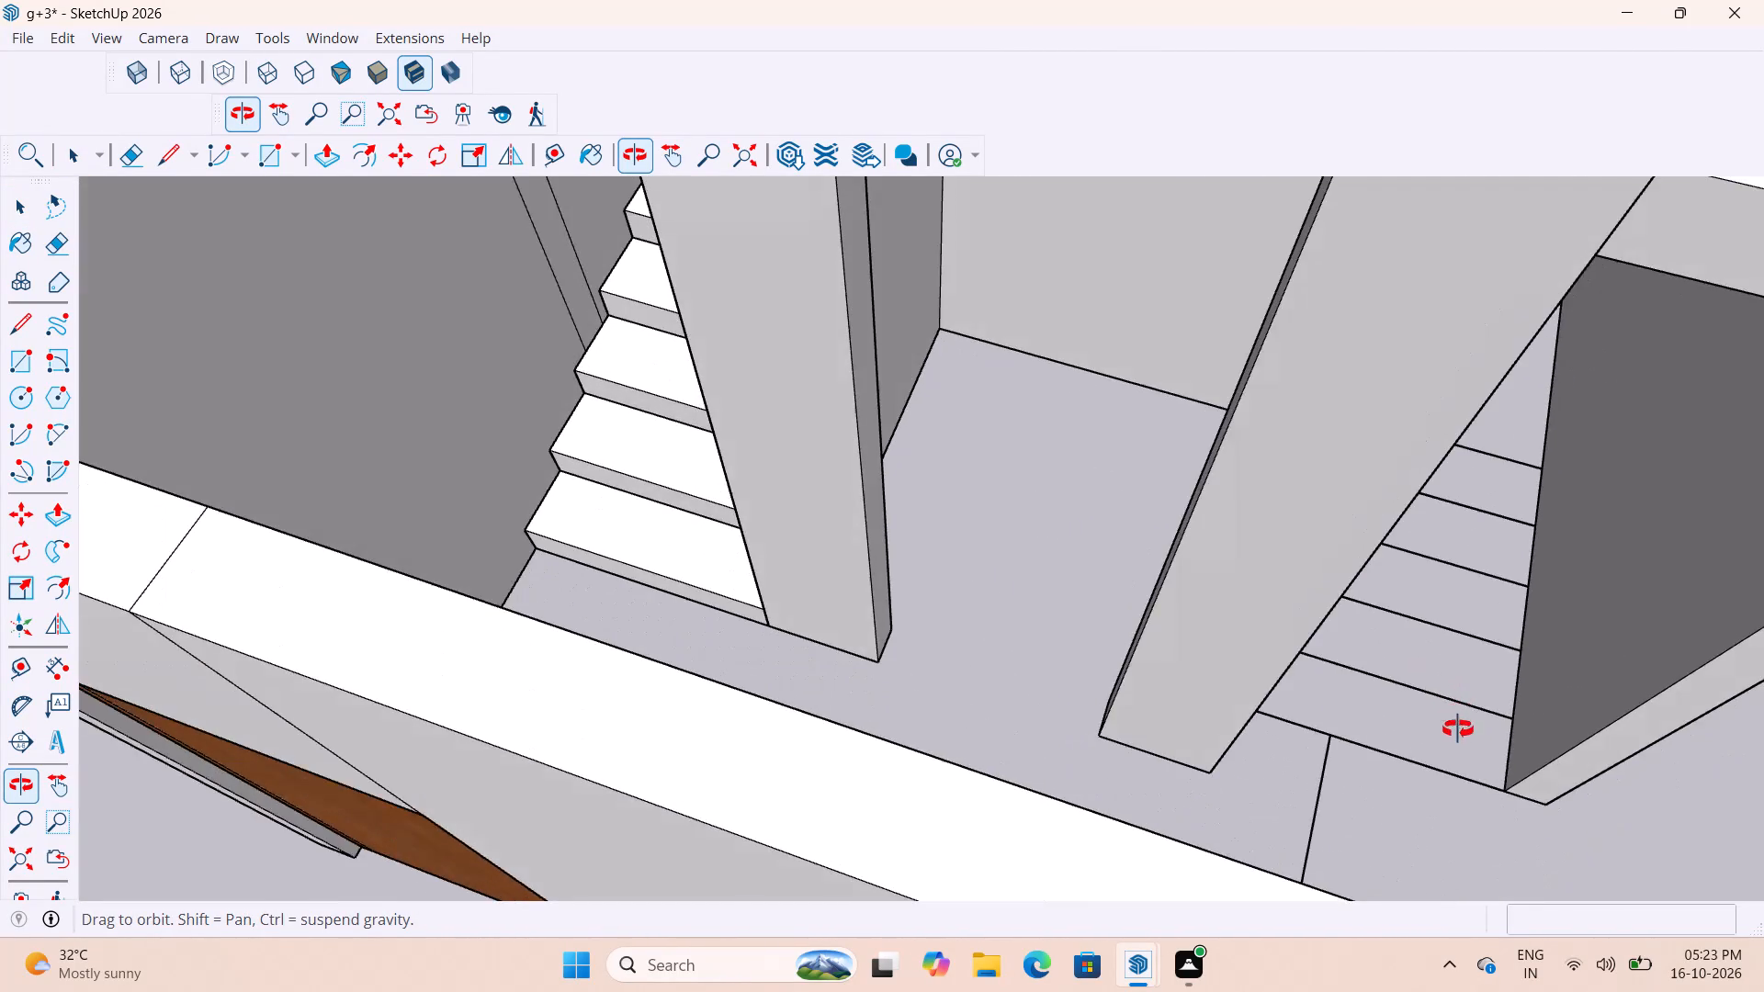
middle_click_drag(1458, 729, 1133, 760)
scroll(1443, 636, "down", 7)
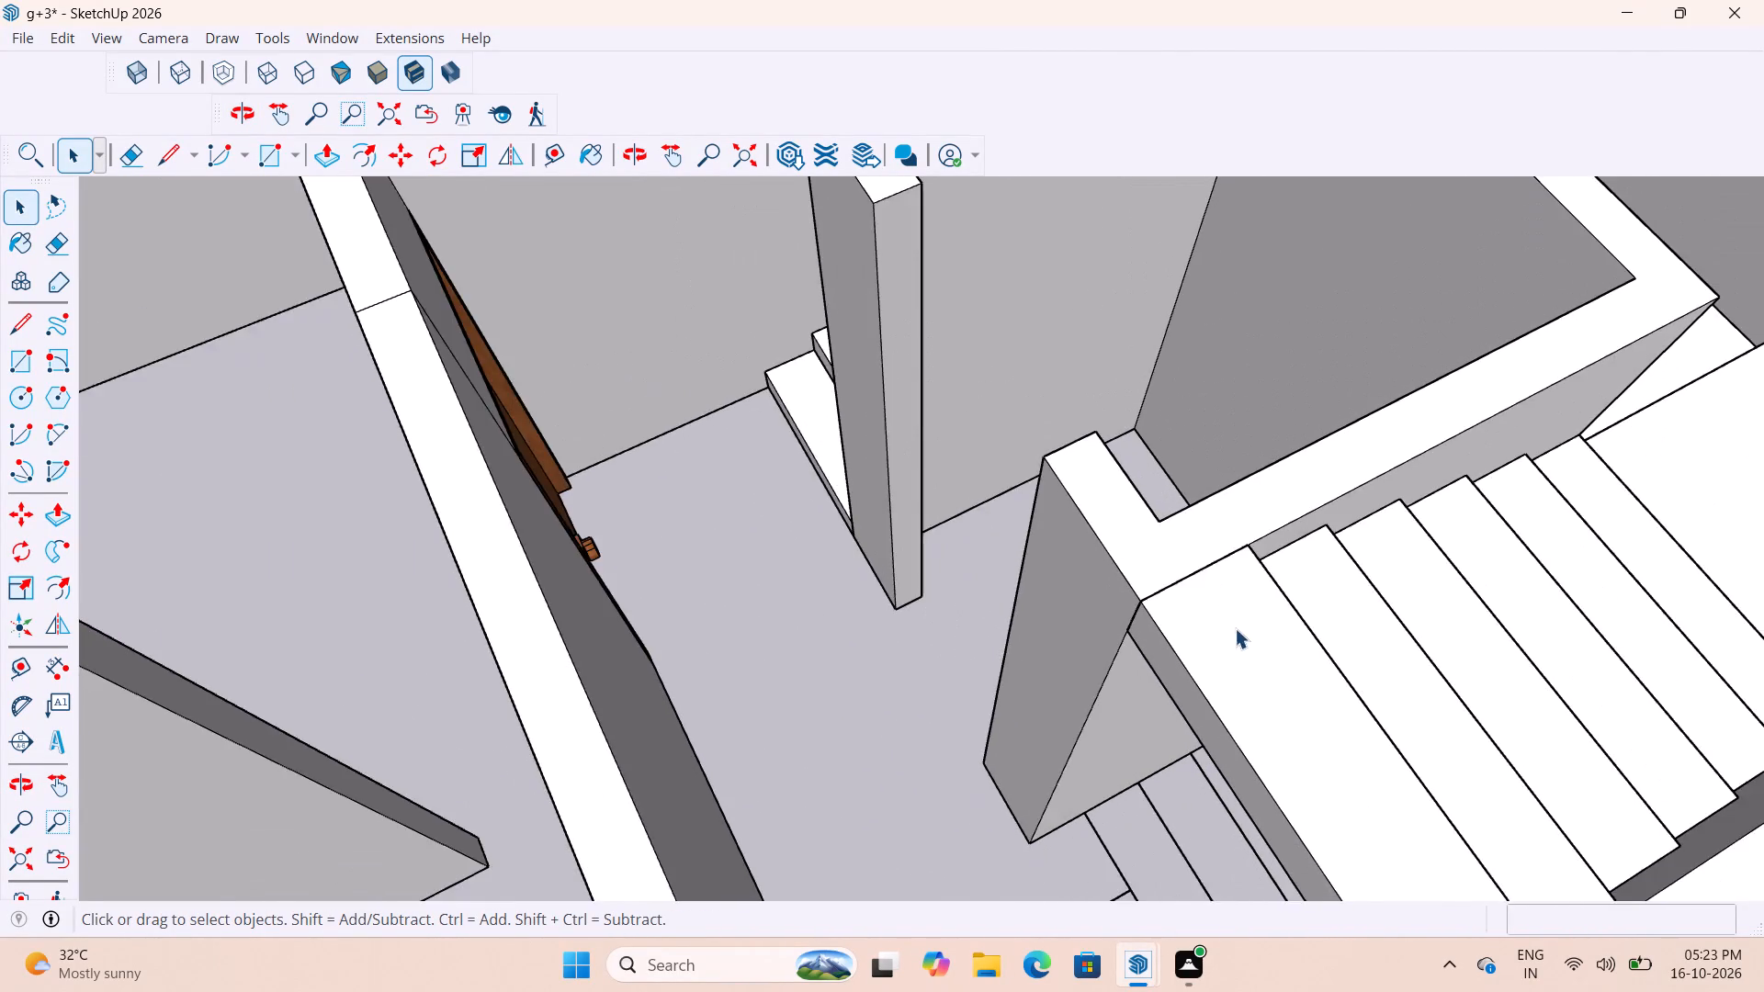
scroll(1234, 626, "down", 10)
middle_click_drag(1248, 681, 1091, 510)
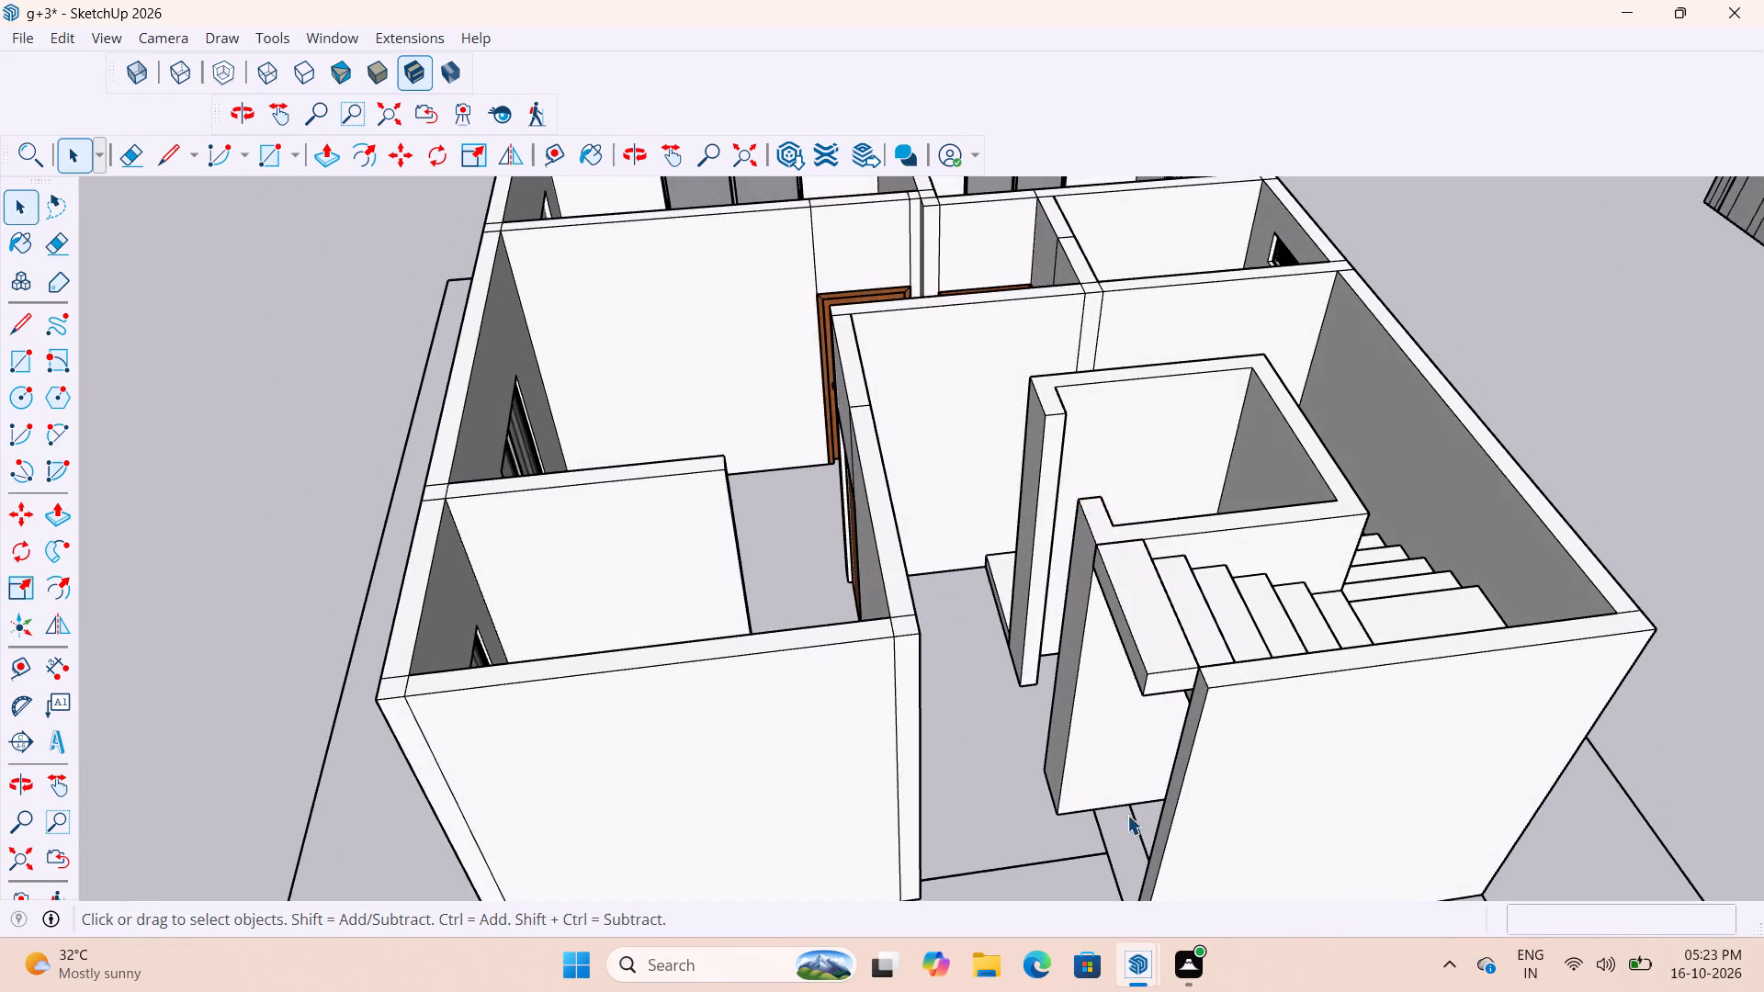
scroll(1130, 813, "up", 4)
scroll(1294, 626, "down", 5)
middle_click_drag(1231, 707, 1533, 671)
middle_click_drag(1529, 665, 1506, 622)
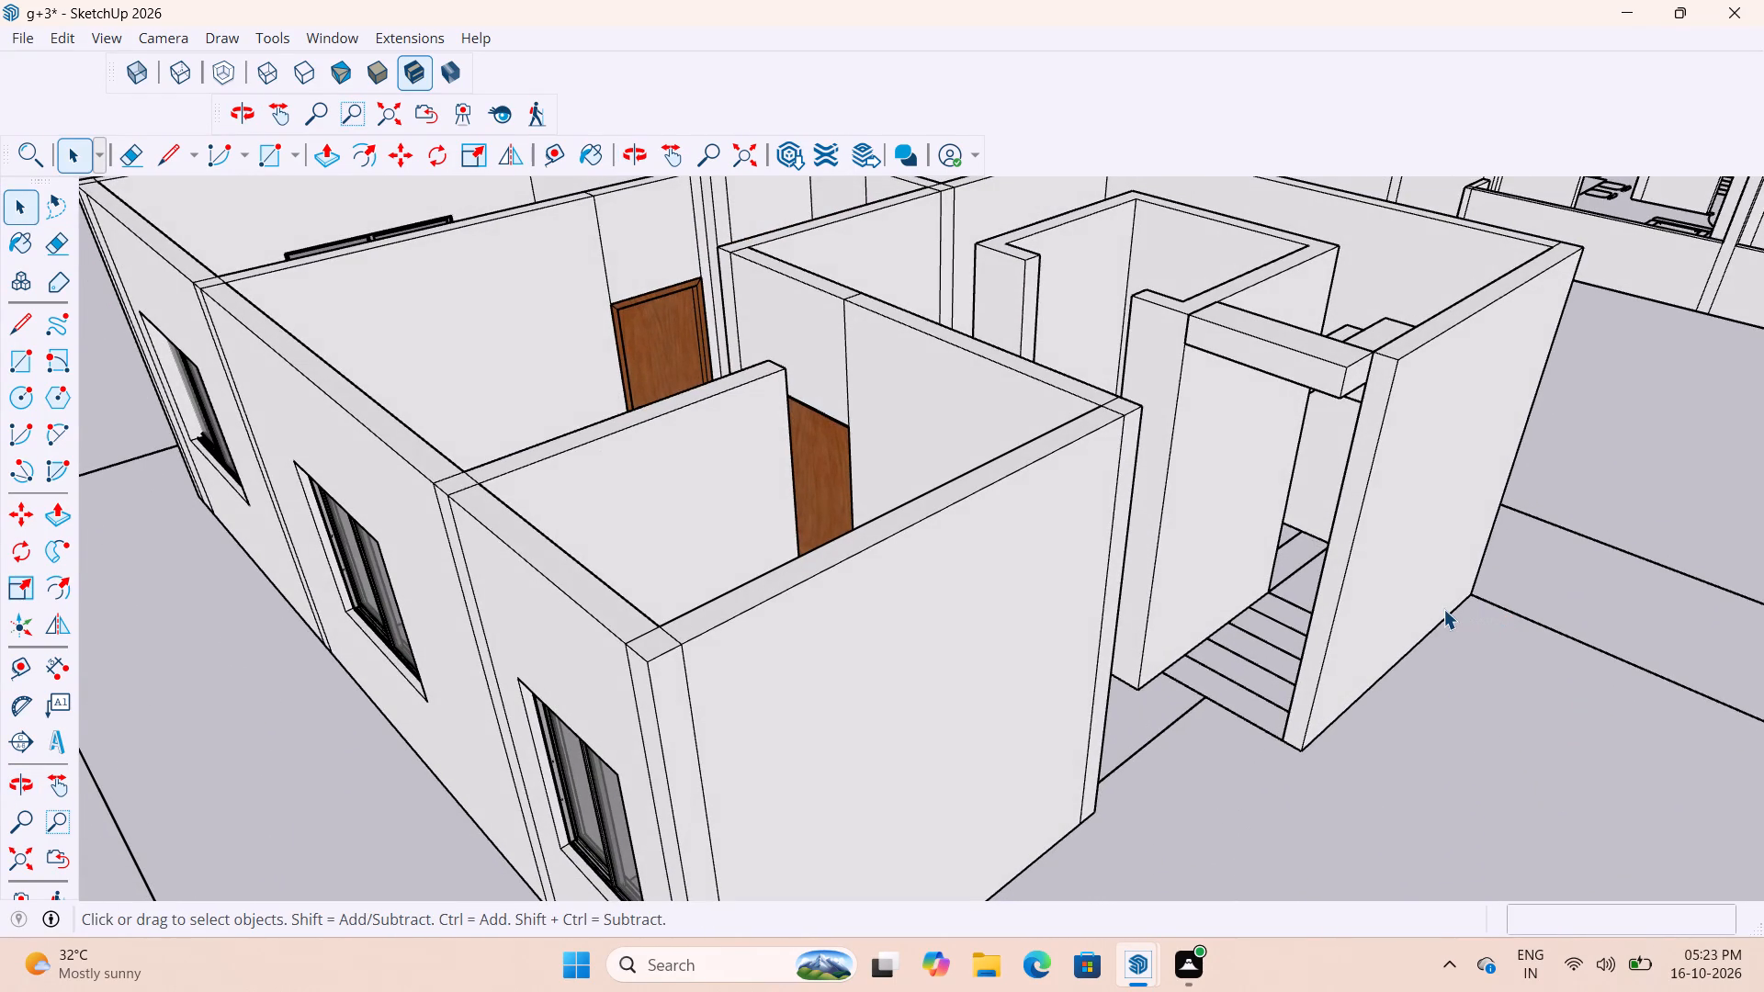
scroll(1427, 611, "down", 5)
scroll(1369, 567, "up", 2)
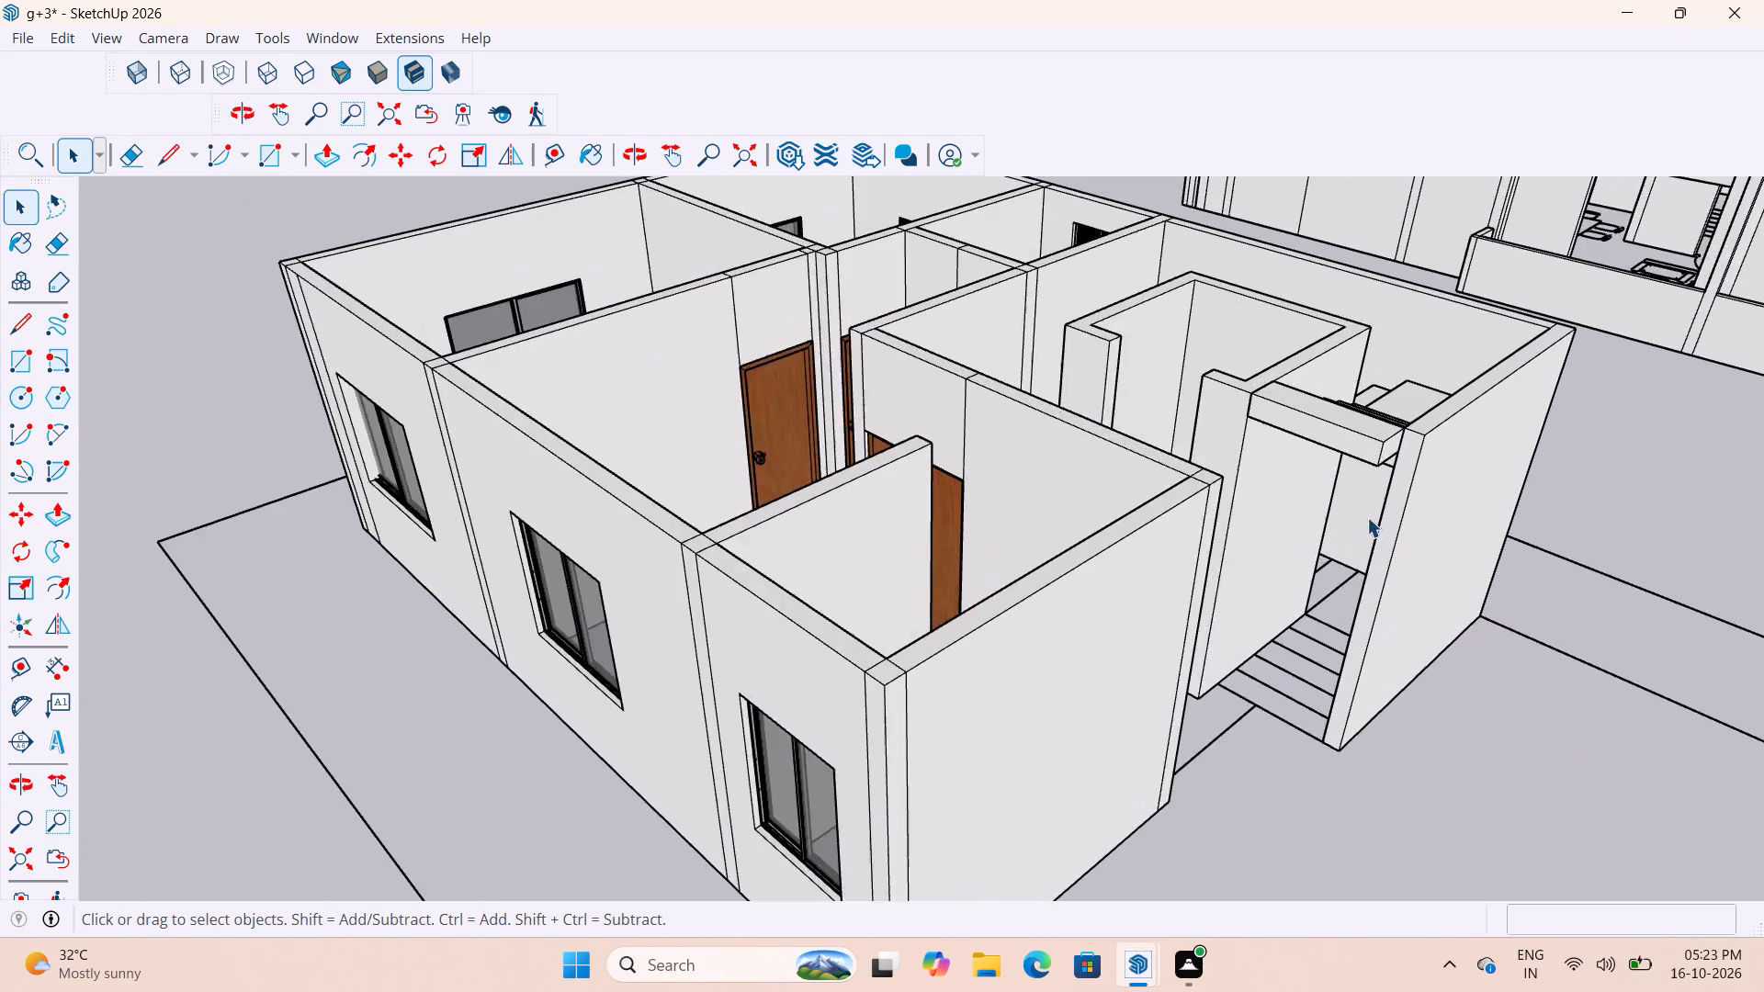
scroll(1367, 517, "up", 9)
middle_click_drag(1413, 406, 1550, 302)
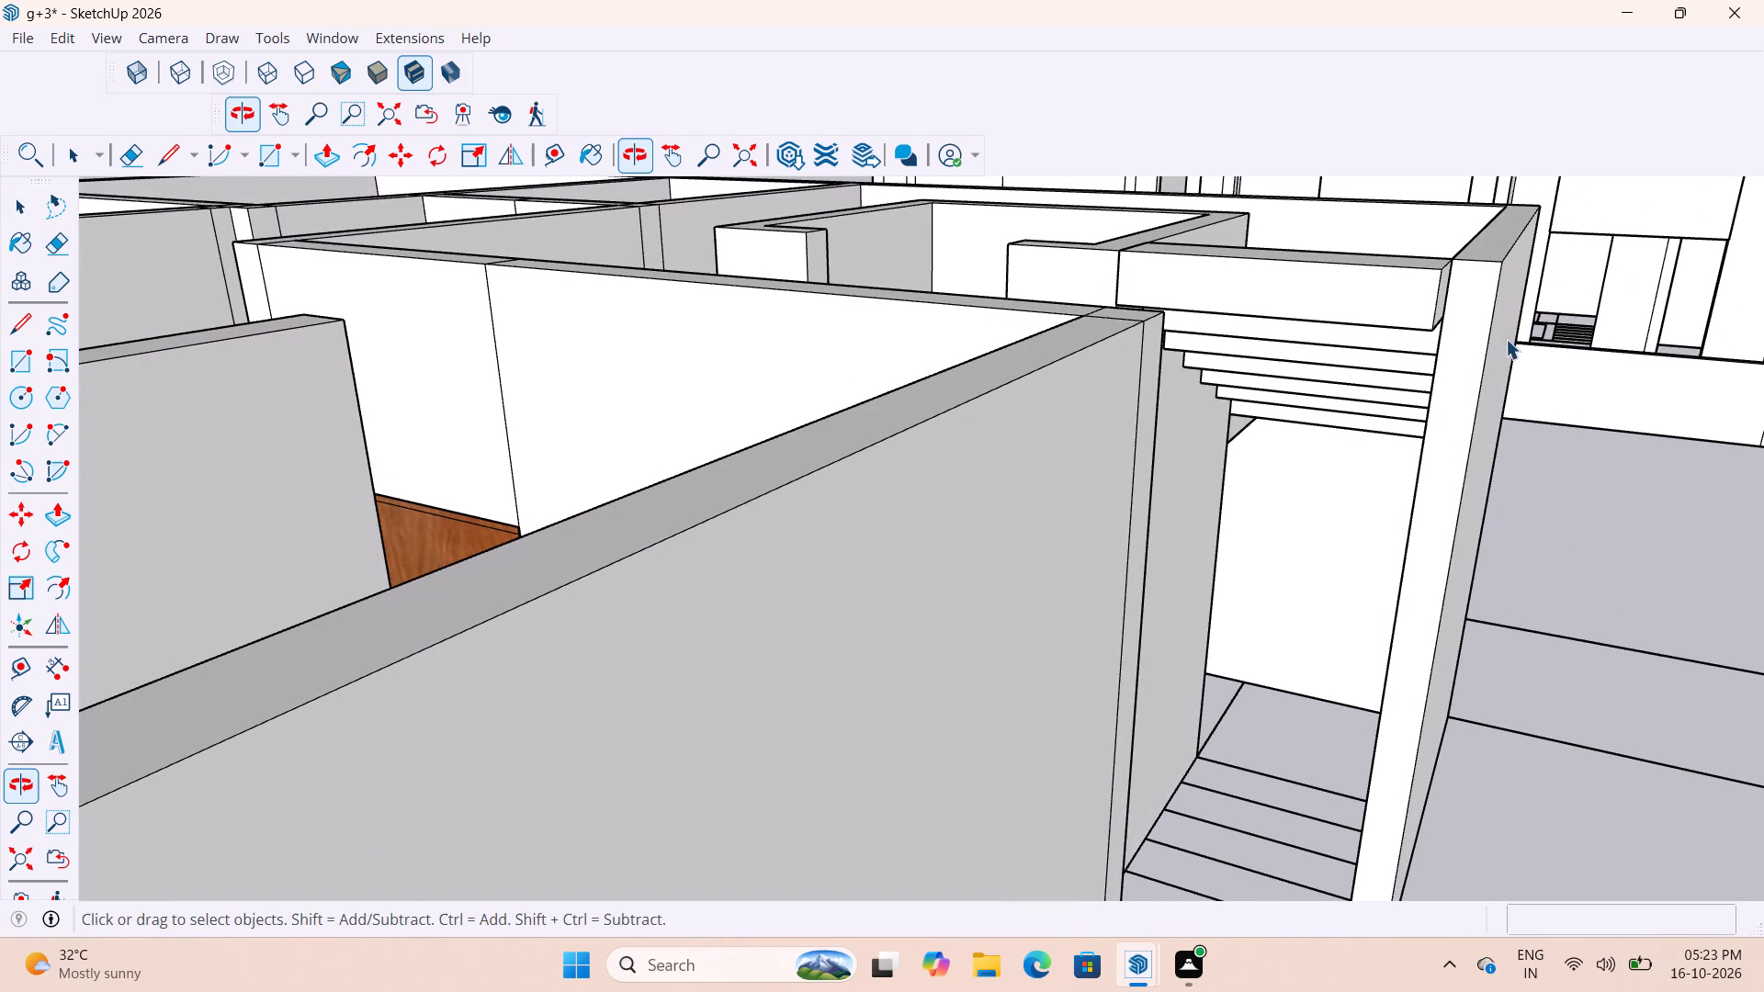
Review the whole floor with its doors, windows and staircase alongside the spare door and the neighbouring furnished building.
scroll(1464, 397, "down", 10)
middle_click_drag(1501, 471, 1420, 565)
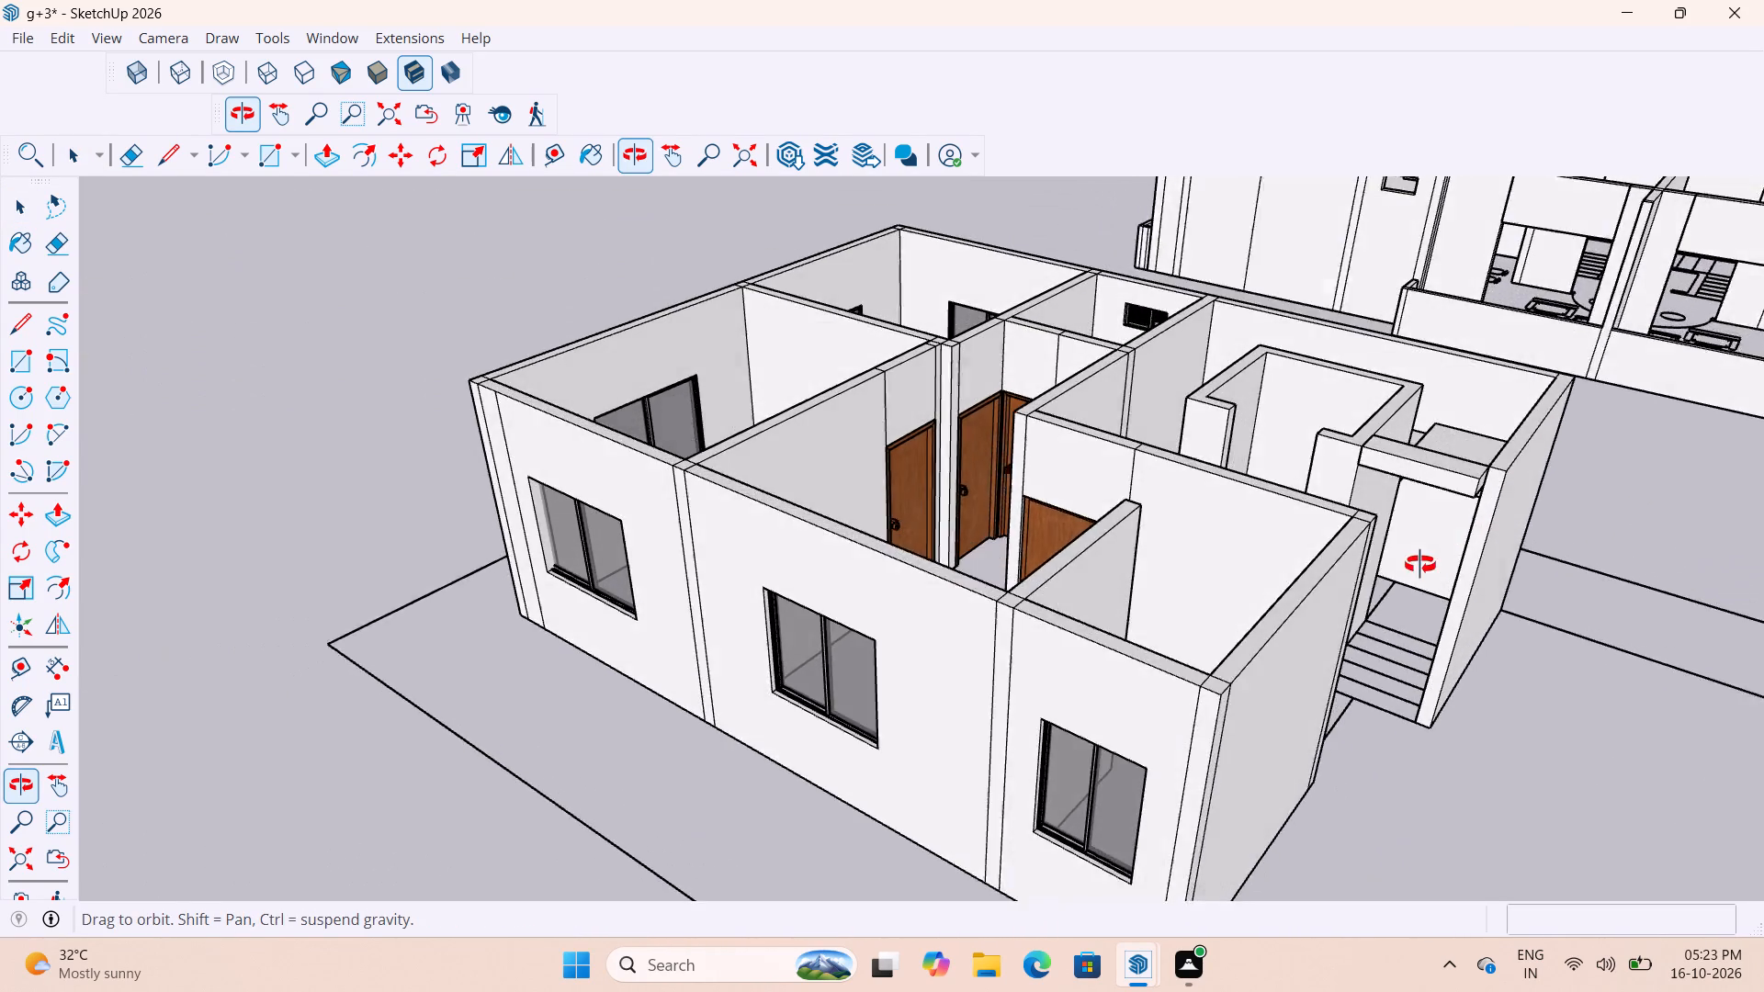
middle_click_drag(1420, 565, 1292, 590)
scroll(1377, 488, "down", 5)
middle_click_drag(1410, 522, 1582, 632)
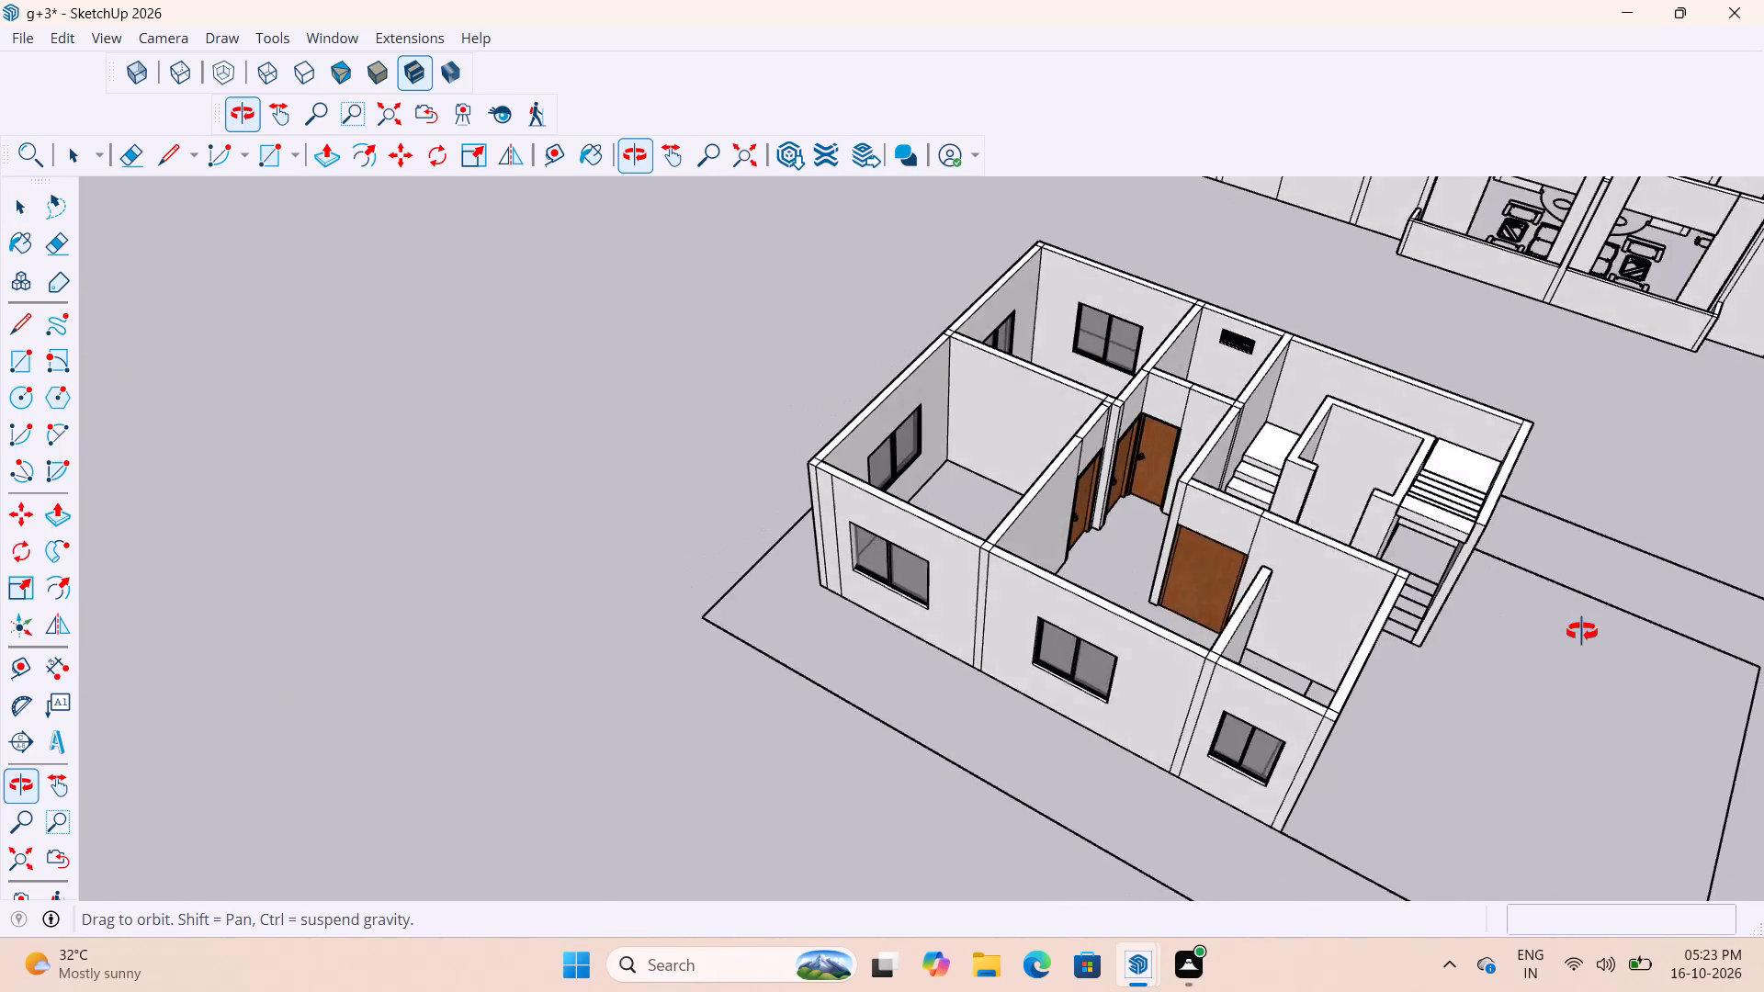
middle_click_drag(1582, 632, 1420, 585)
scroll(1206, 414, "down", 4)
middle_click_drag(1314, 596, 1095, 697)
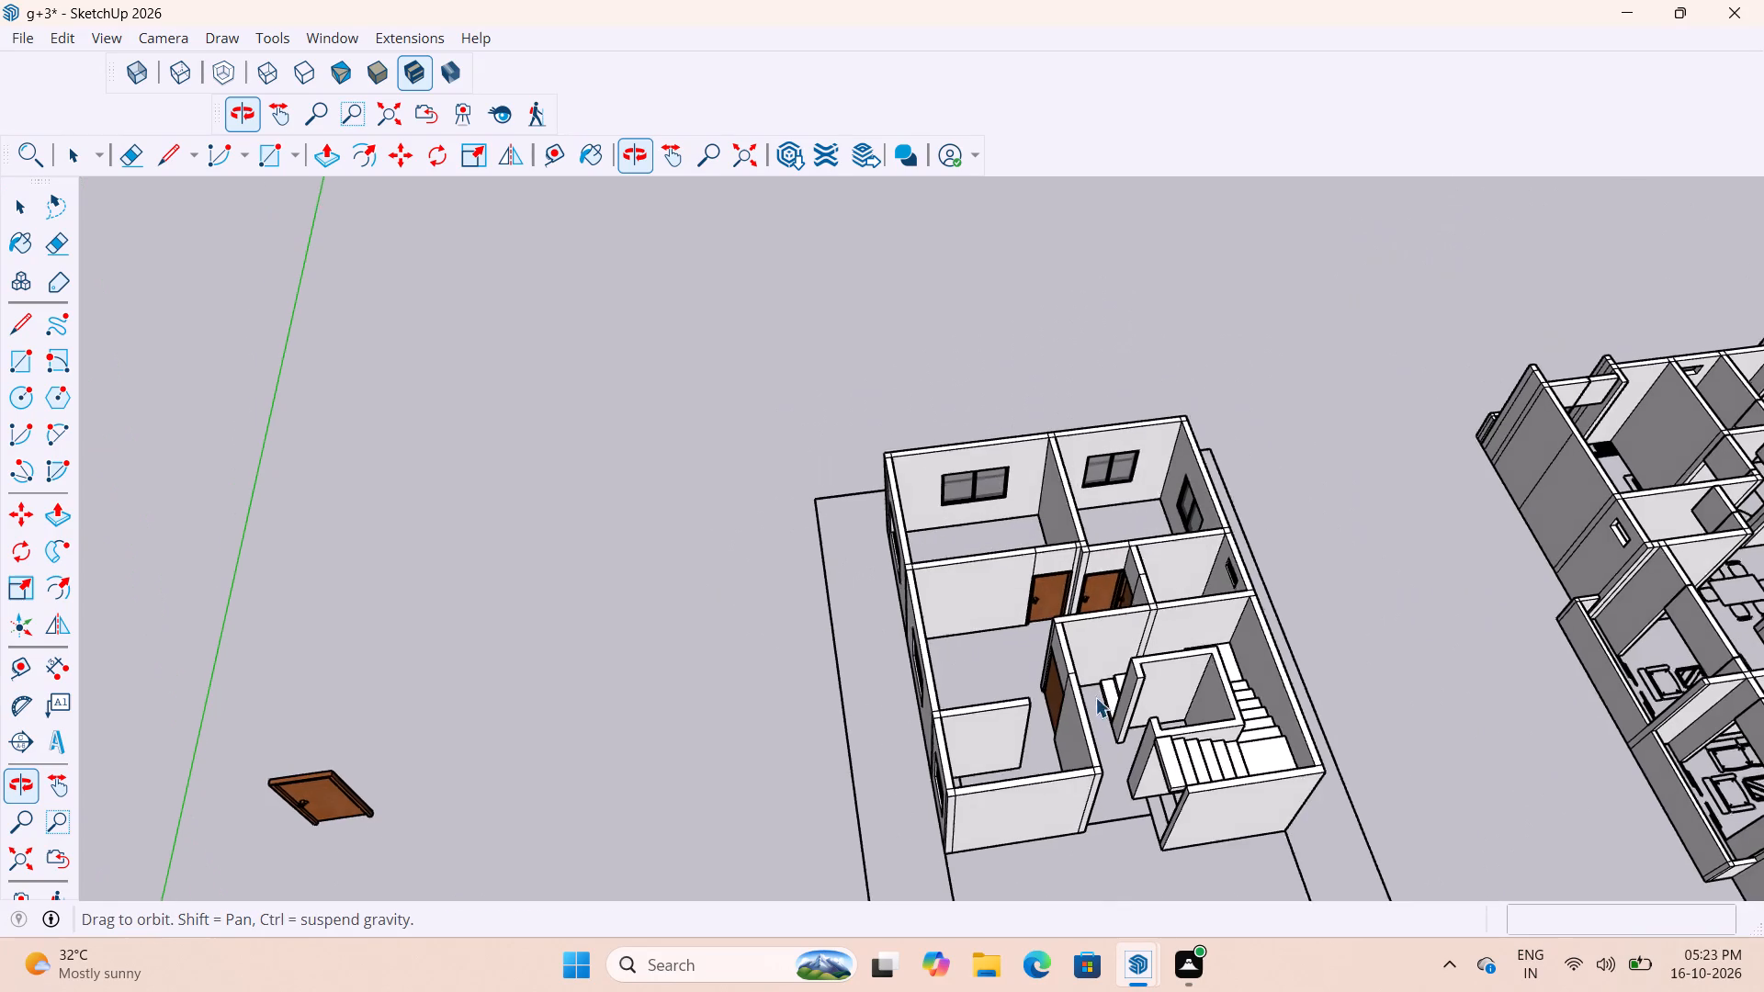
middle_click_drag(1095, 697, 1096, 696)
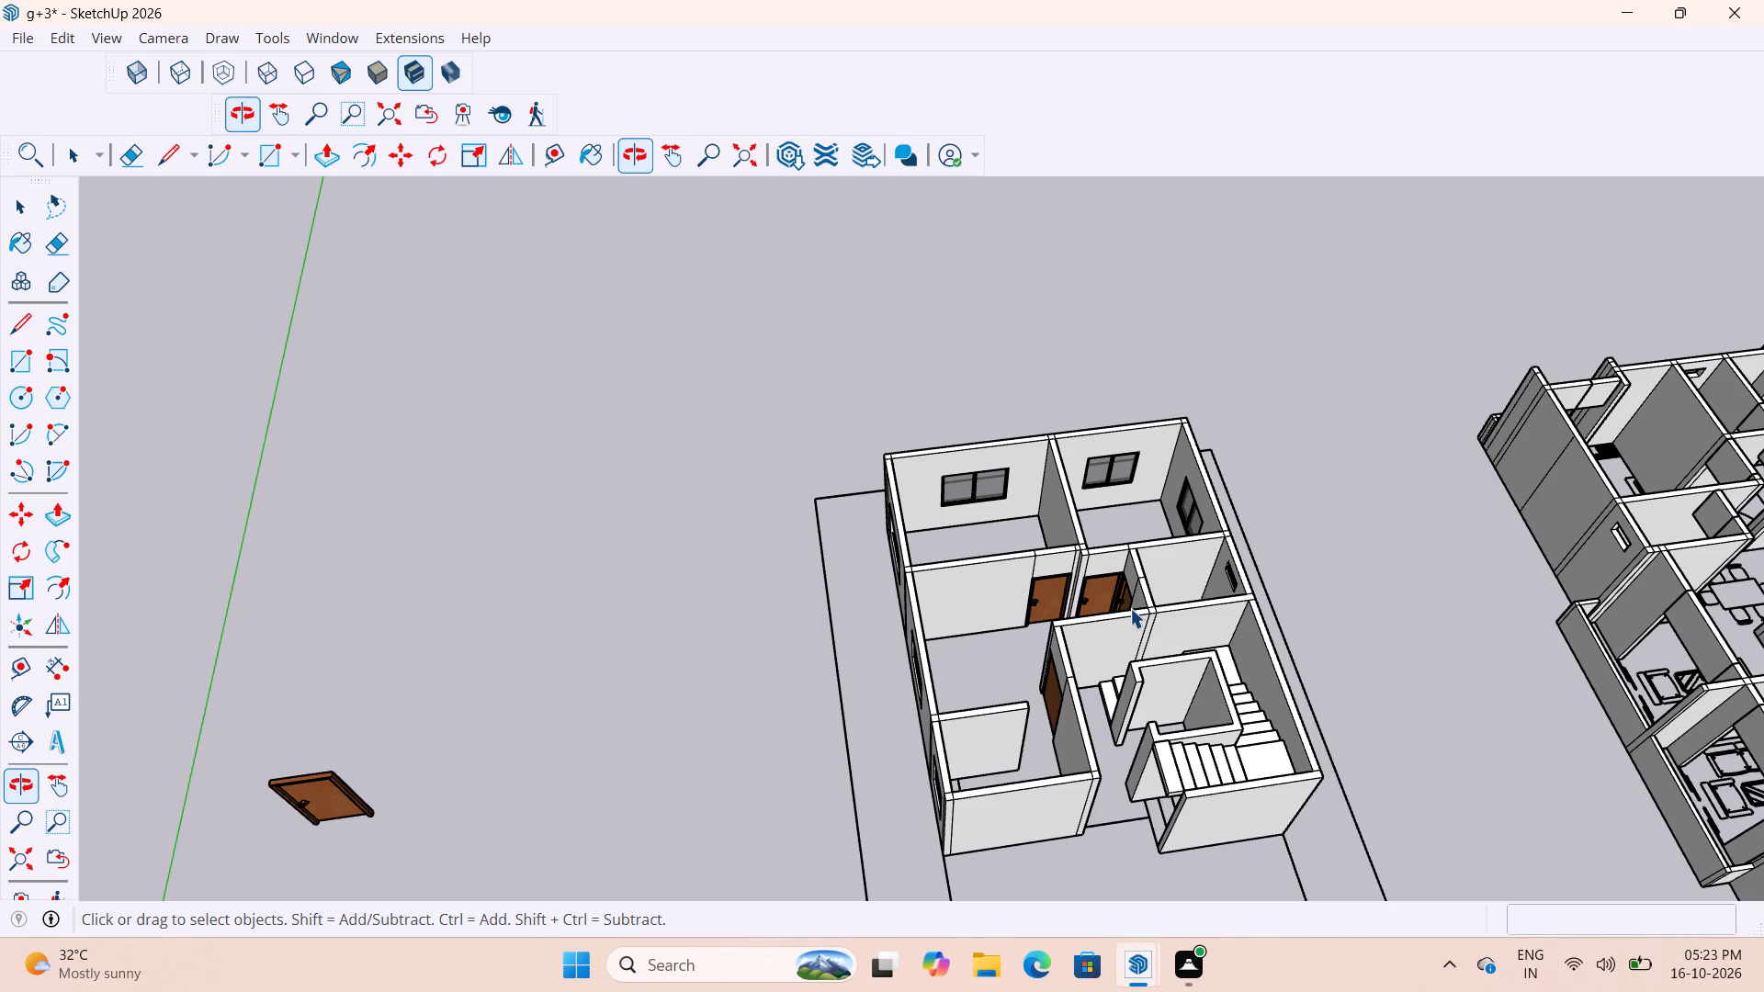
scroll(918, 488, "down", 5)
middle_click_drag(1203, 594, 1402, 568)
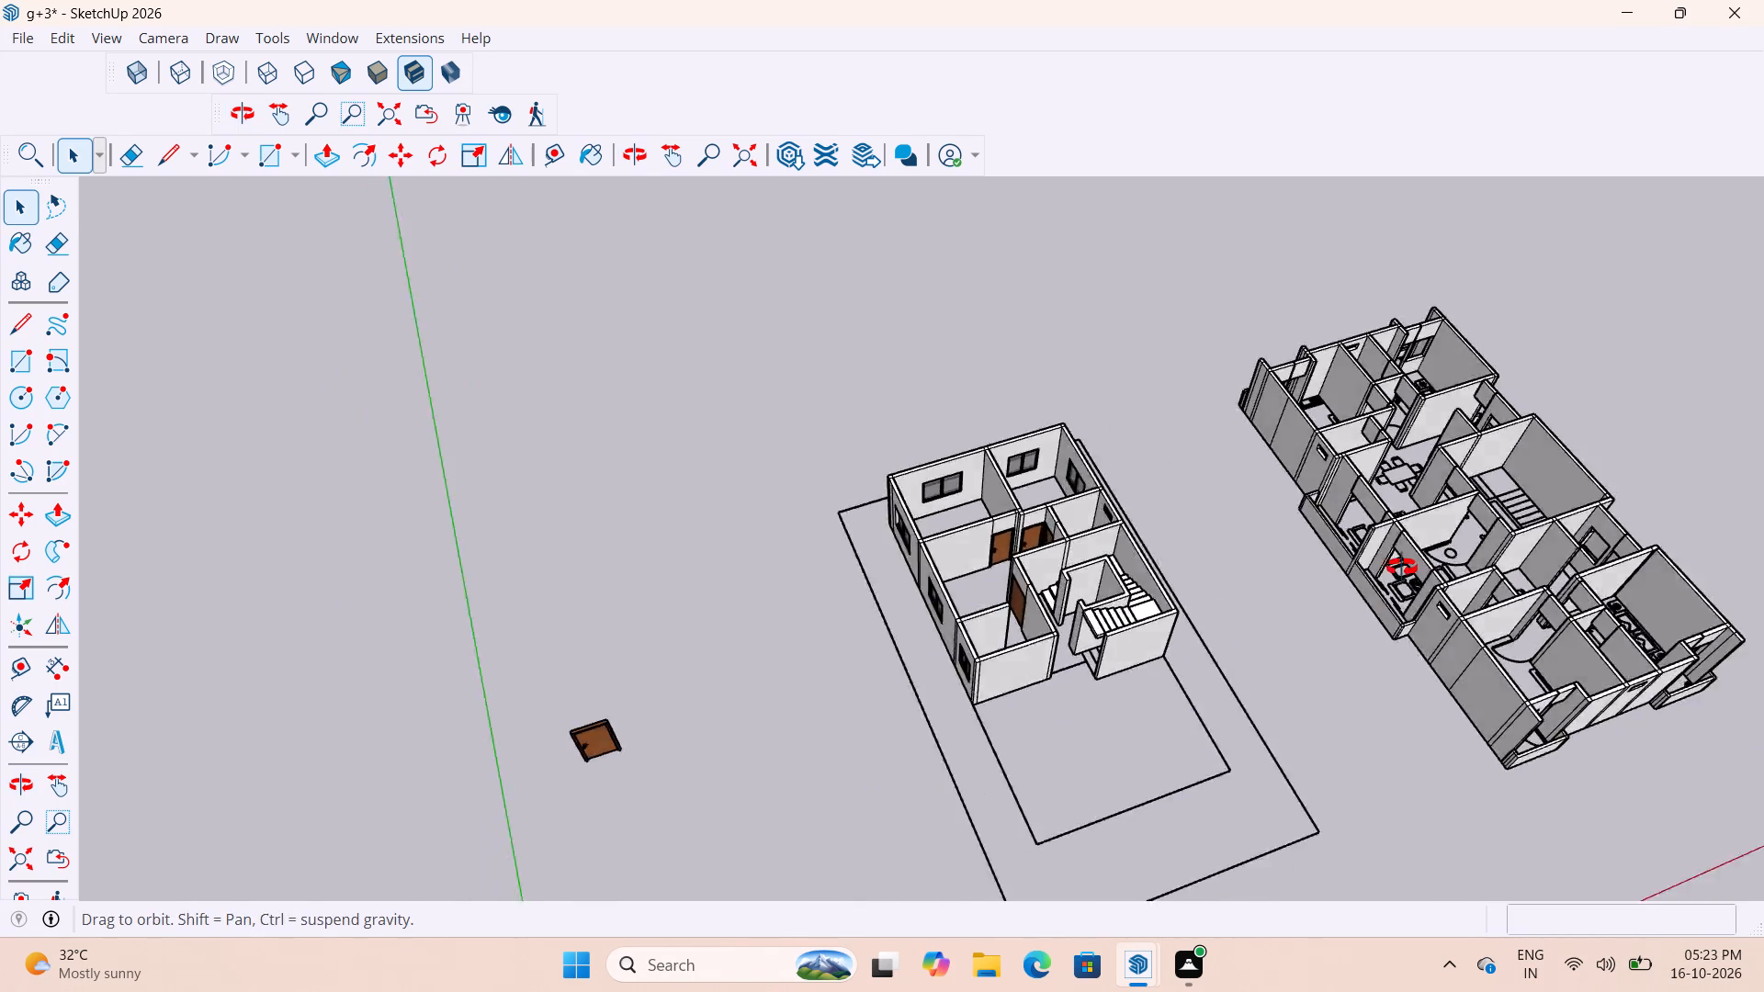
Examine the g+3 floor's staircase flights, landings and central shaft walls from several angles and up close.
middle_click_drag(1402, 568, 1467, 569)
scroll(1075, 528, "up", 13)
middle_click_drag(1050, 641, 1294, 766)
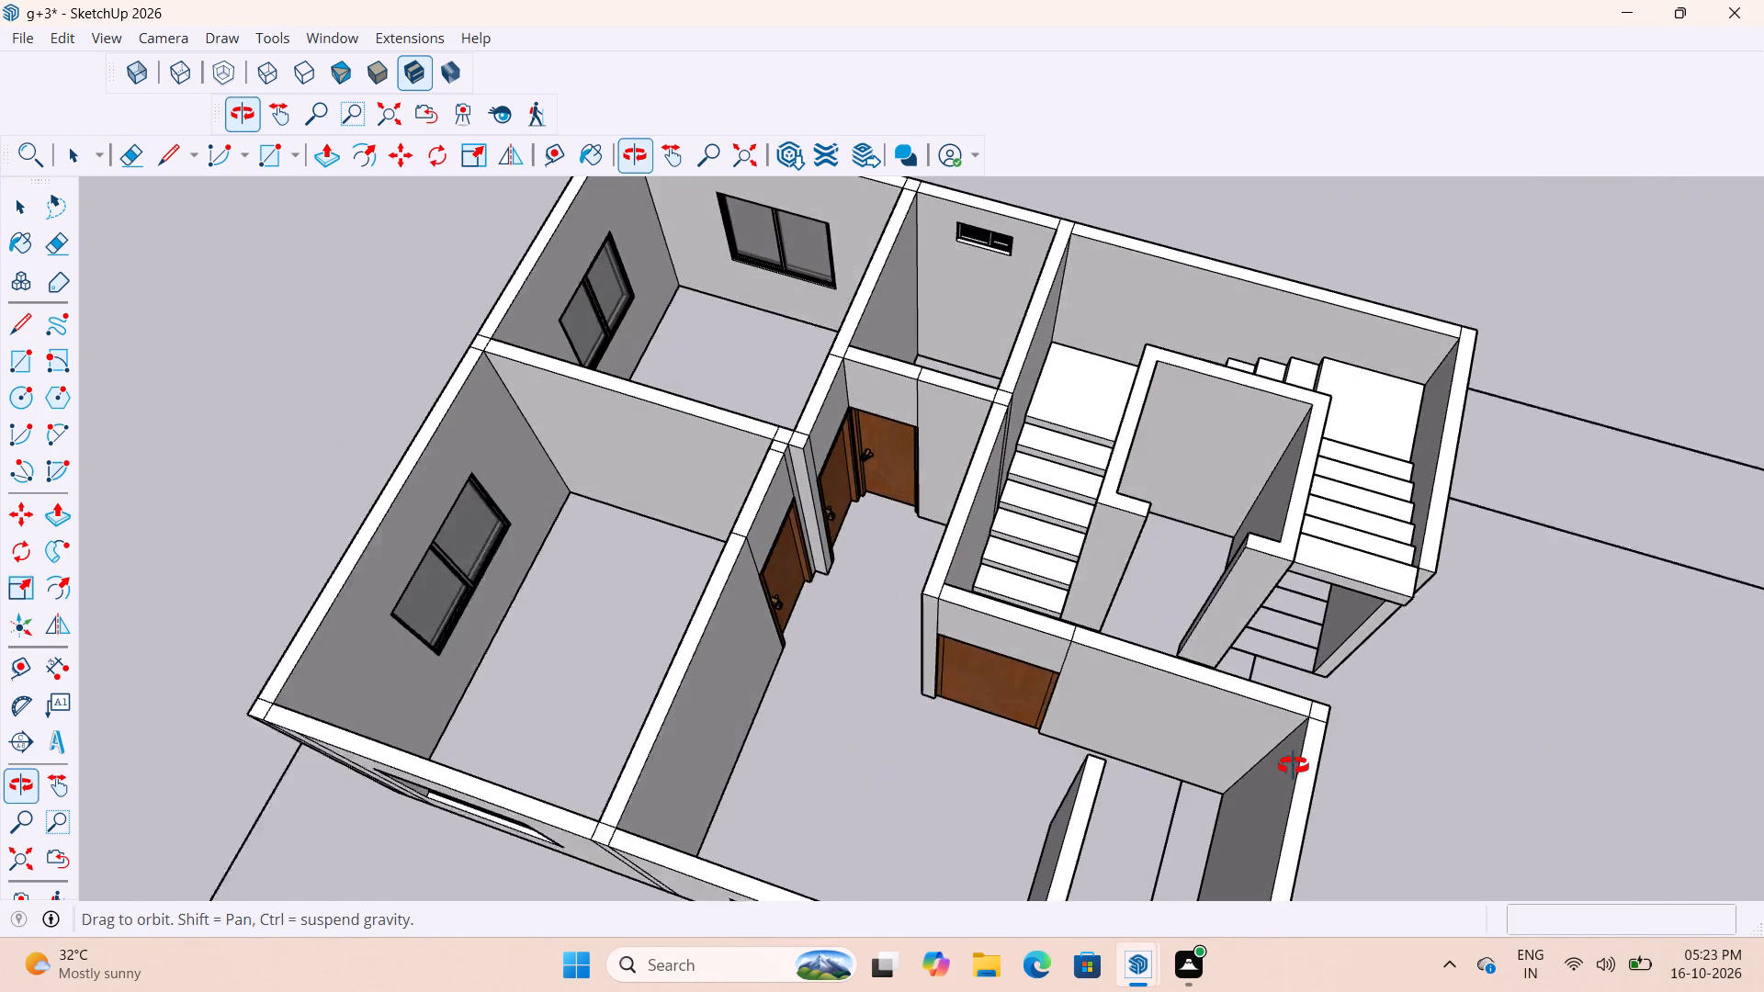
middle_click_drag(1294, 766, 1296, 771)
scroll(1085, 636, "up", 13)
scroll(974, 730, "down", 5)
scroll(1047, 612, "up", 4)
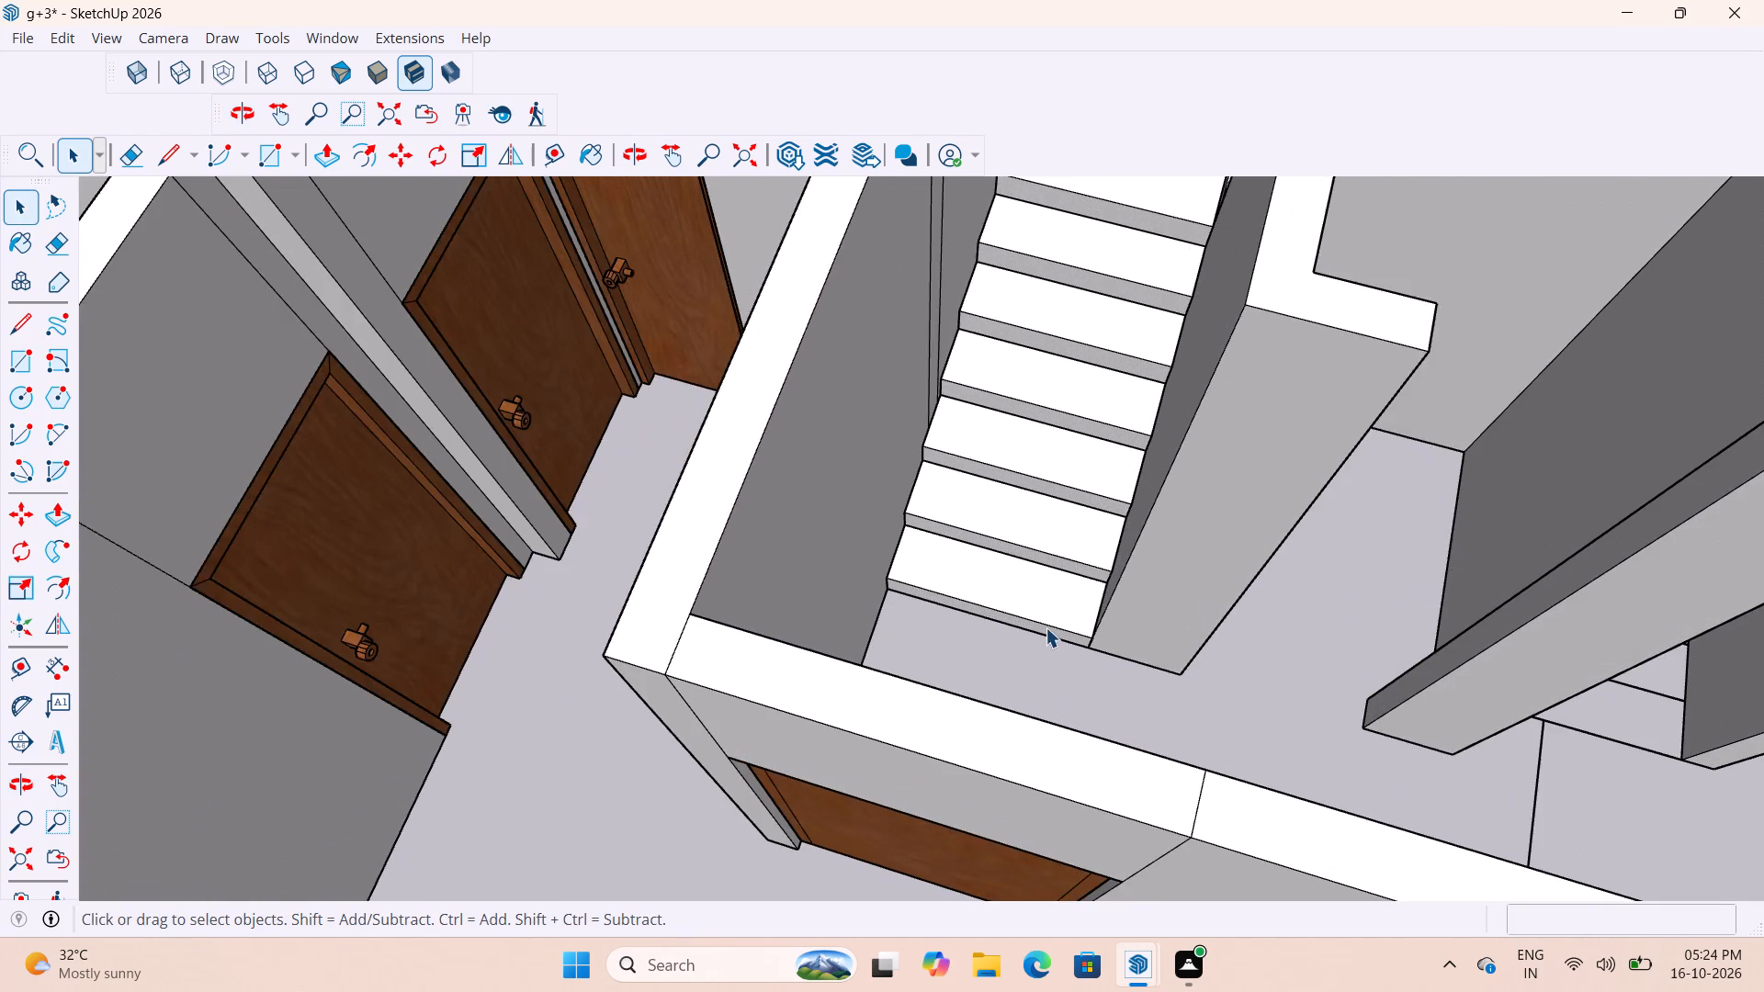
scroll(1064, 697, "down", 12)
scroll(1128, 459, "up", 8)
middle_click_drag(1168, 429, 1313, 461)
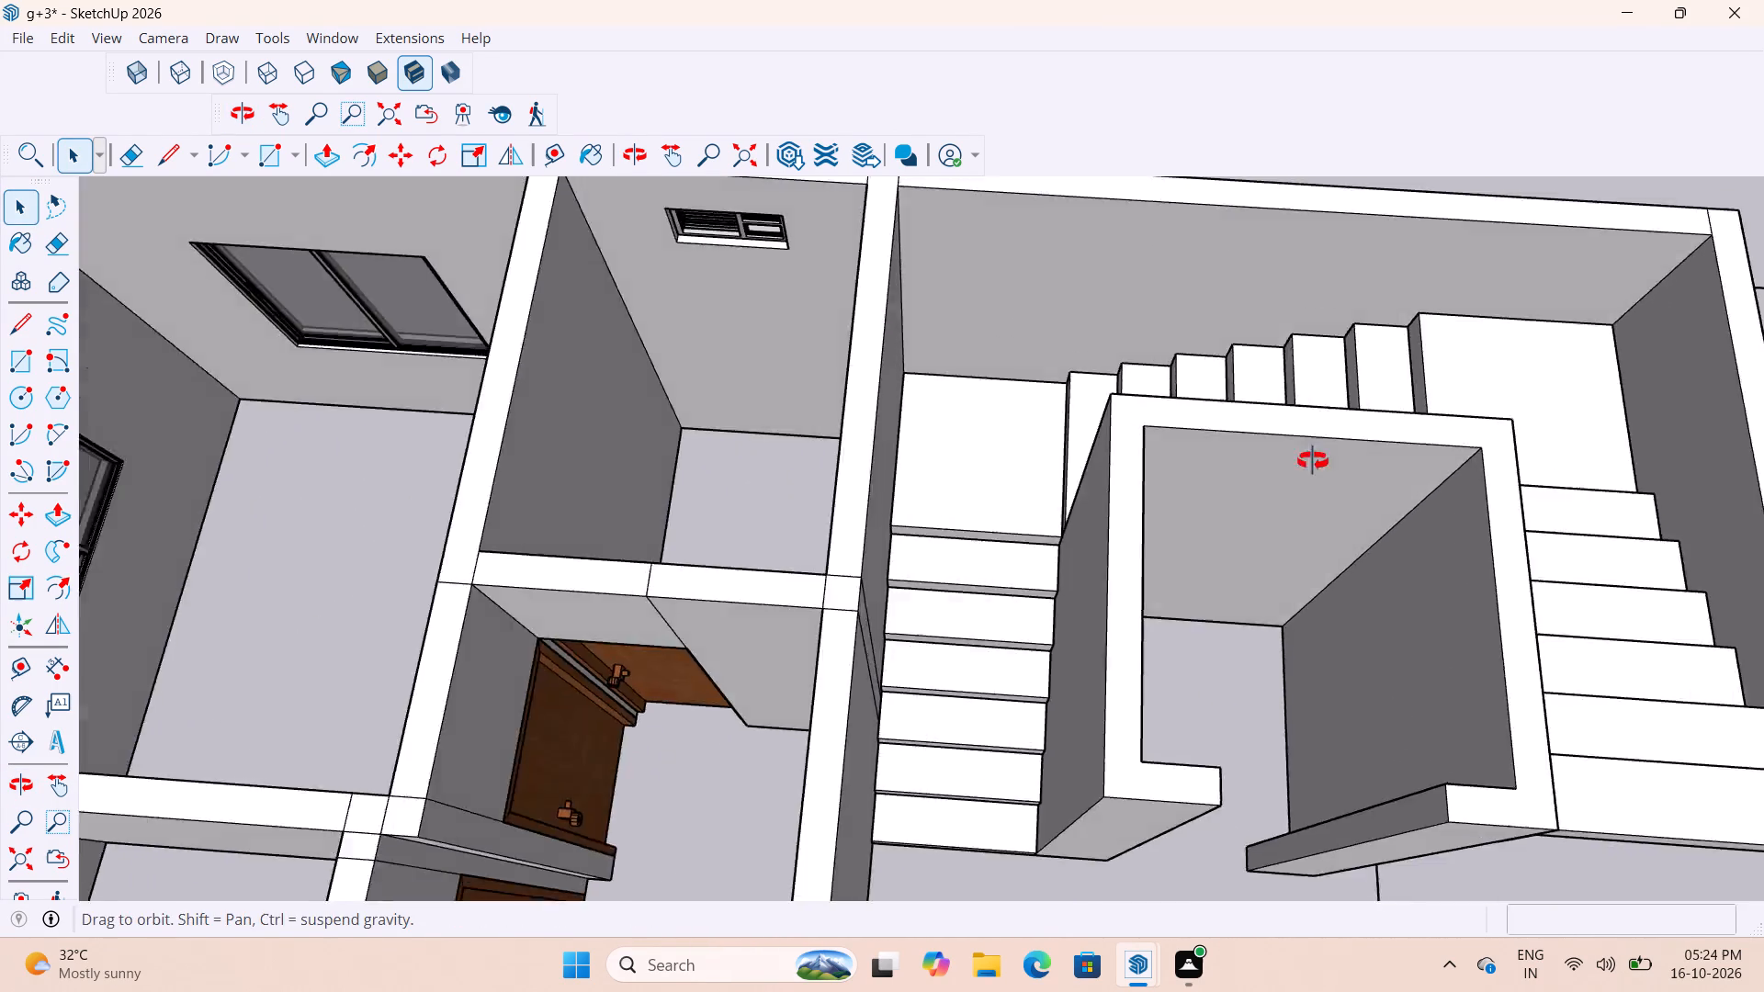
middle_click_drag(1313, 461, 1560, 479)
scroll(1198, 478, "down", 5)
scroll(1108, 378, "up", 7)
middle_click_drag(1121, 366, 1321, 394)
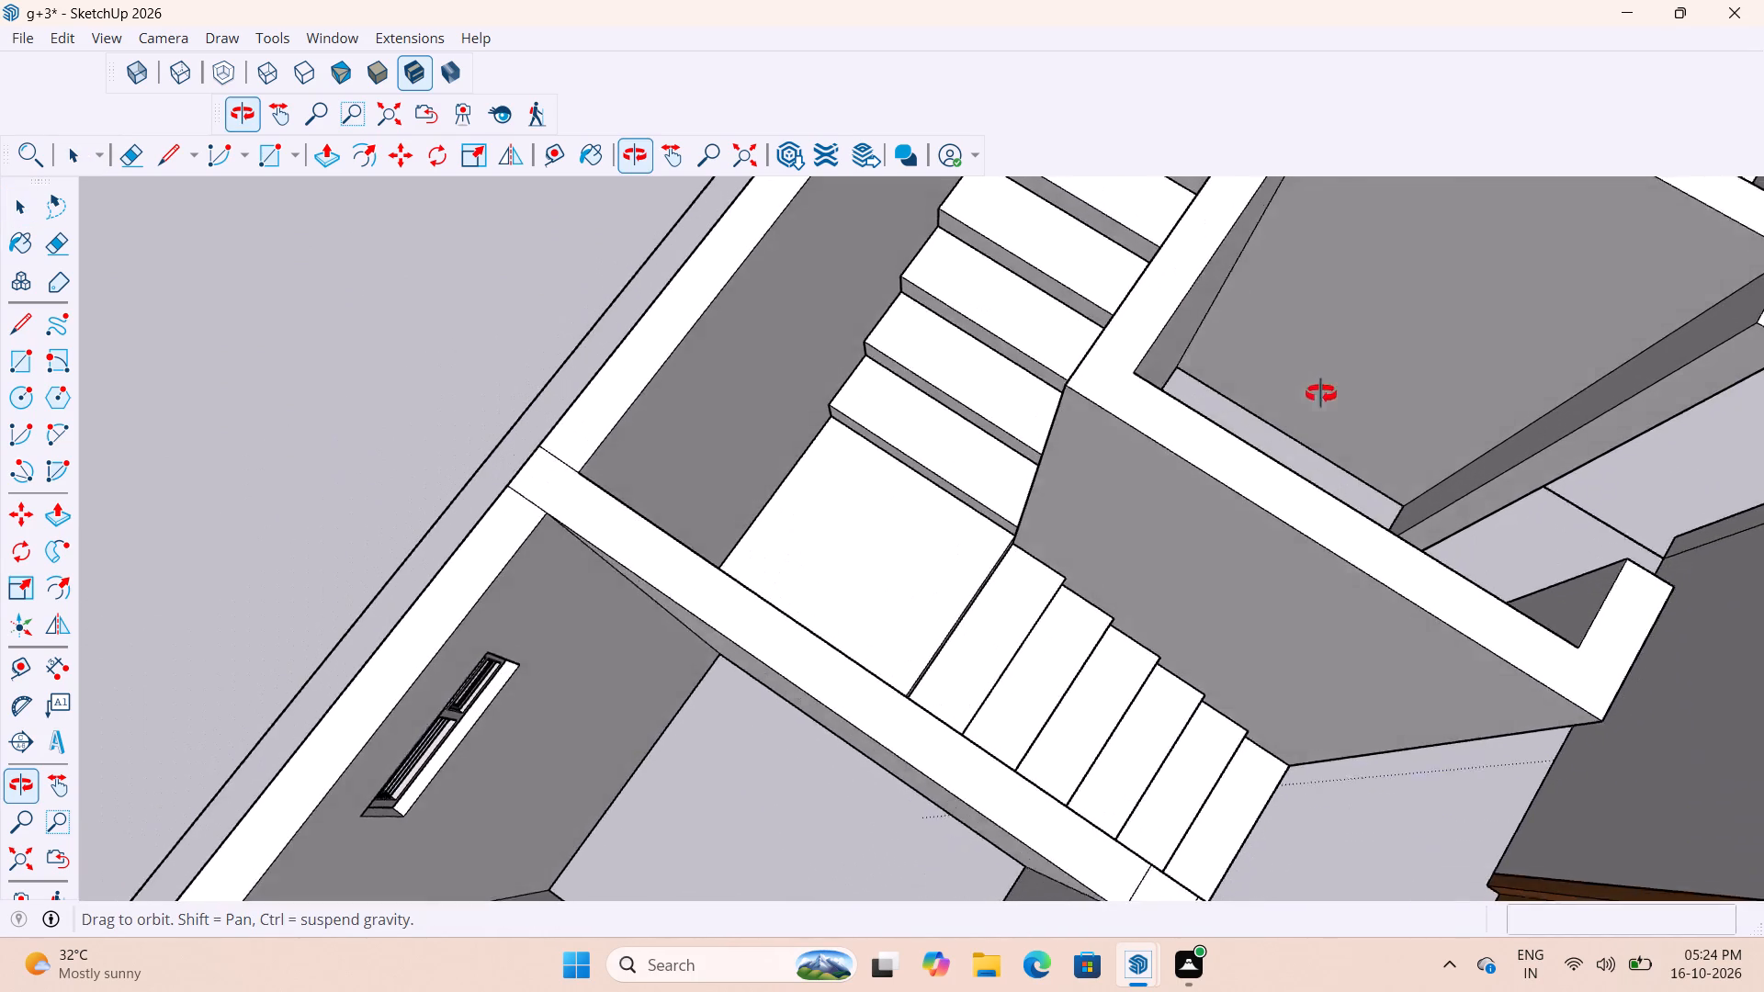
middle_click_drag(1321, 394, 1323, 398)
scroll(1137, 540, "down", 9)
scroll(1106, 624, "down", 5)
scroll(1129, 494, "up", 10)
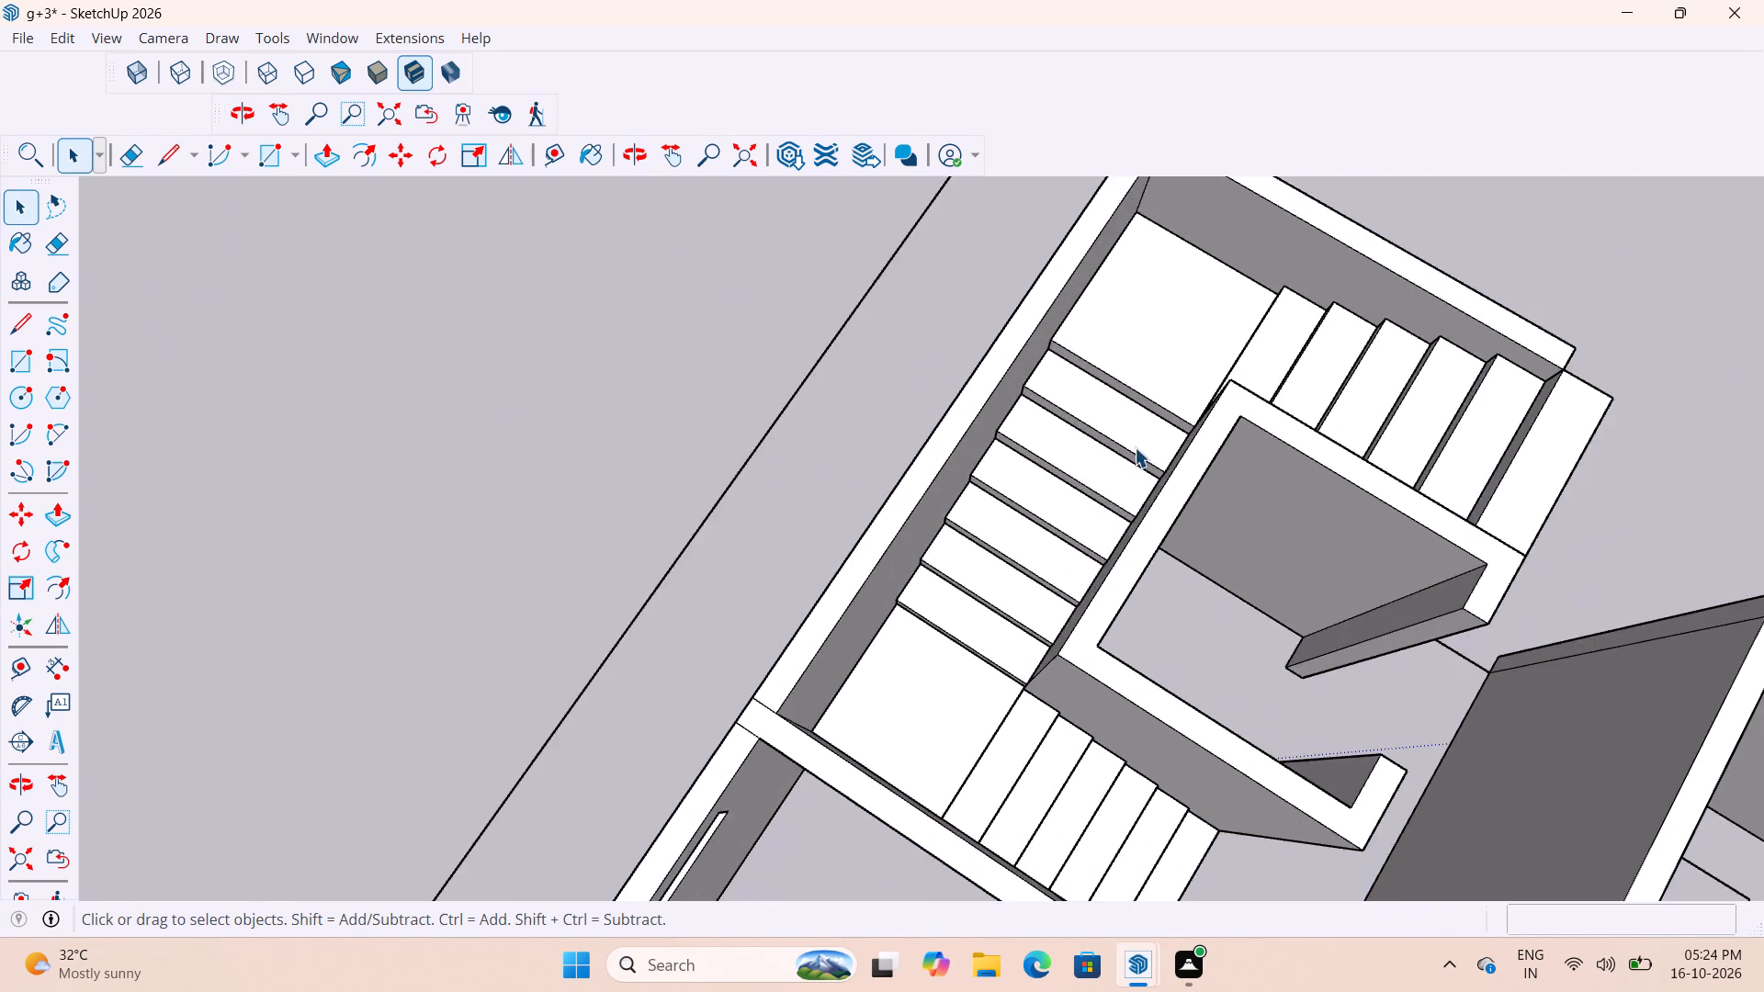
scroll(1135, 447, "up", 3)
middle_click_drag(1151, 452, 1301, 377)
scroll(1247, 483, "down", 9)
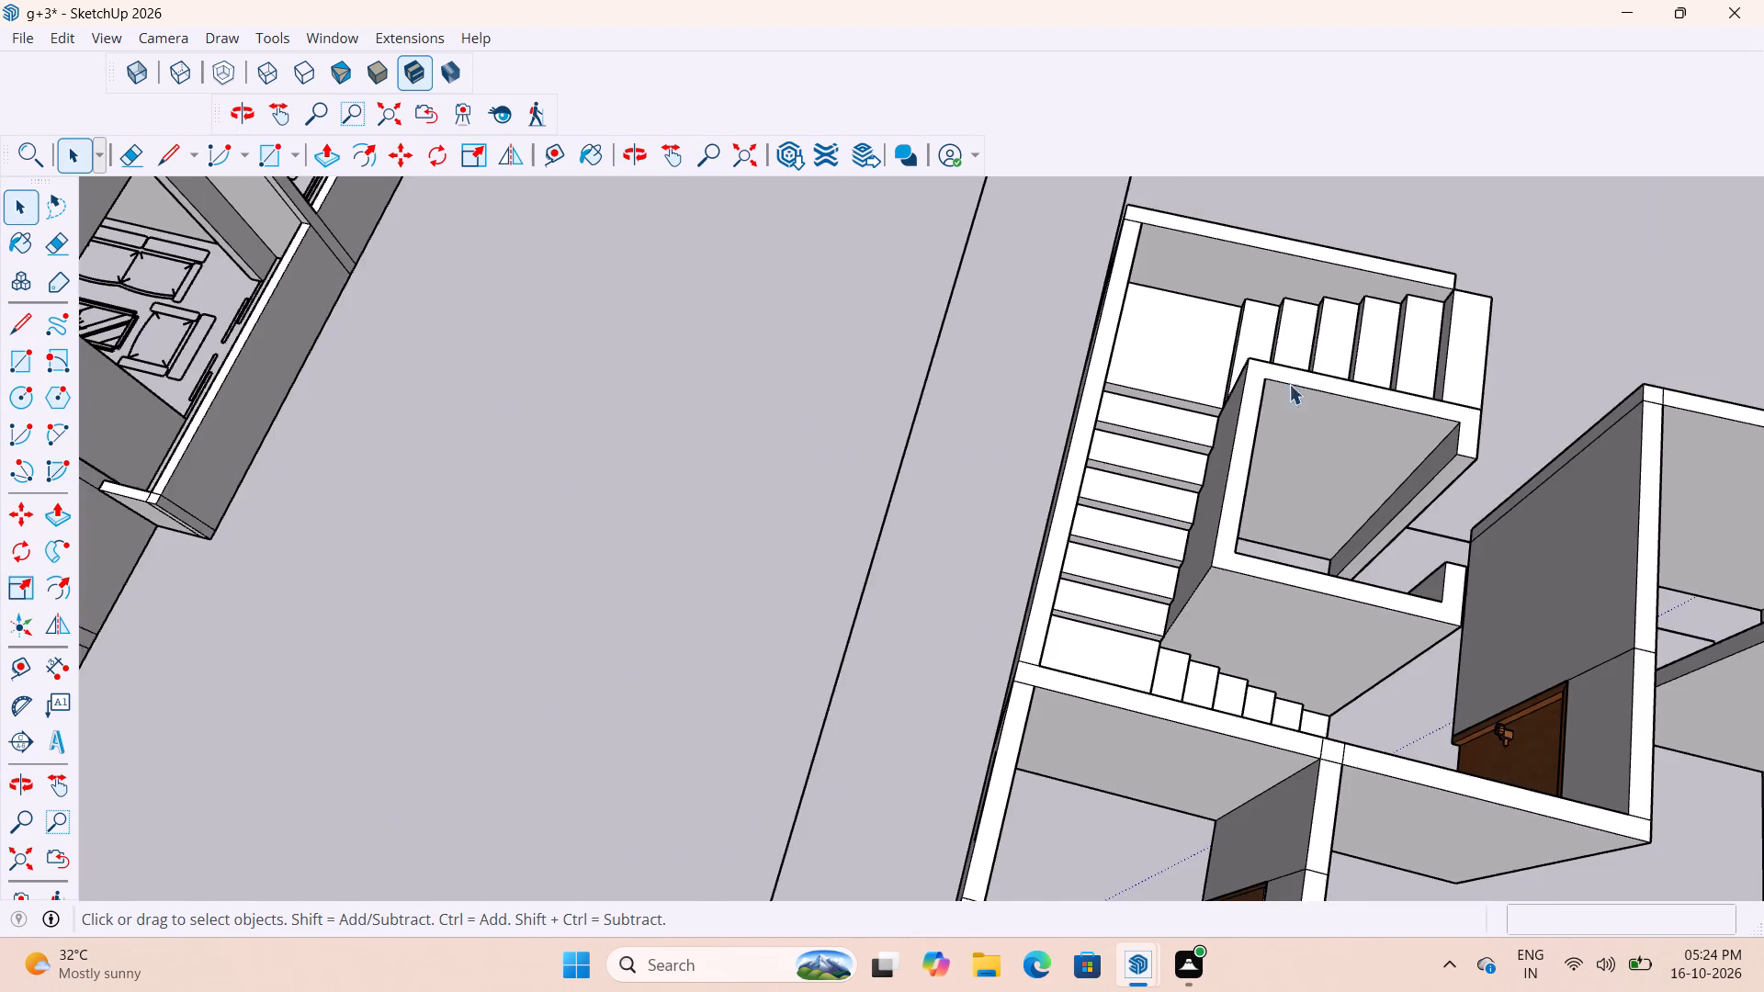
middle_click_drag(1305, 344, 1447, 235)
scroll(1384, 219, "up", 8)
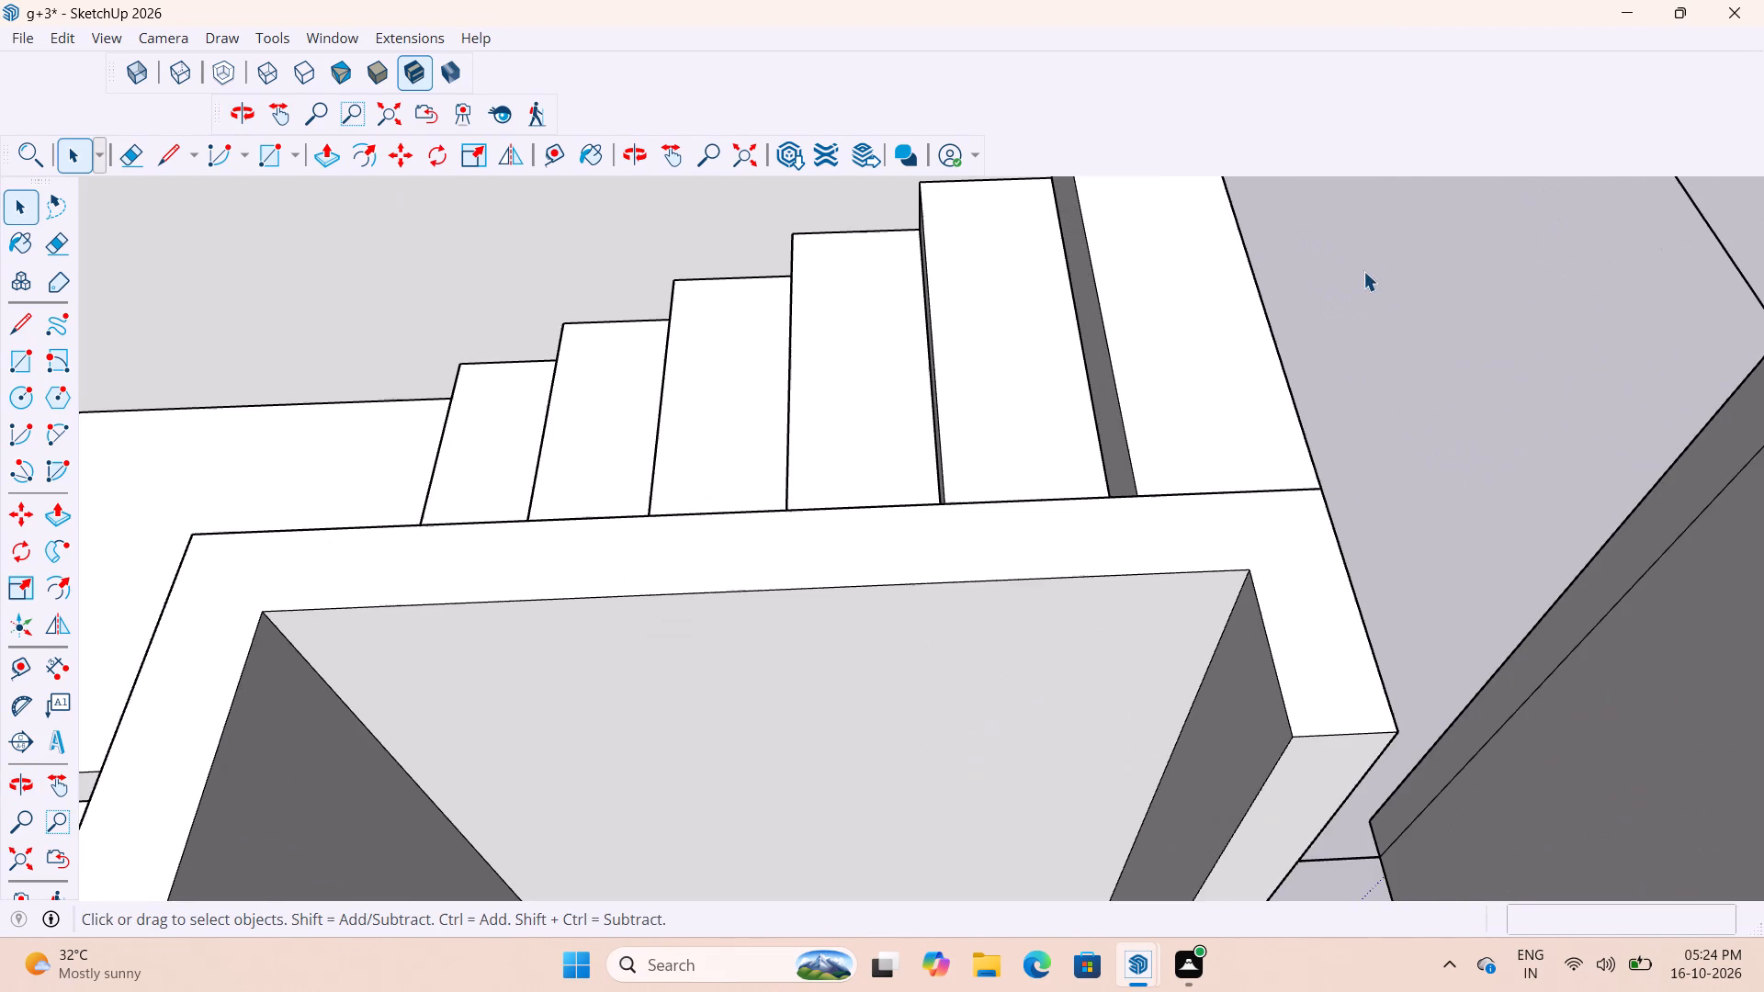
scroll(1363, 271, "up", 1)
Examine the end of the staircase's last flight, the open space beneath it and its relation to the entrance passage.
scroll(1357, 443, "down", 4)
middle_click_drag(1351, 539, 1492, 506)
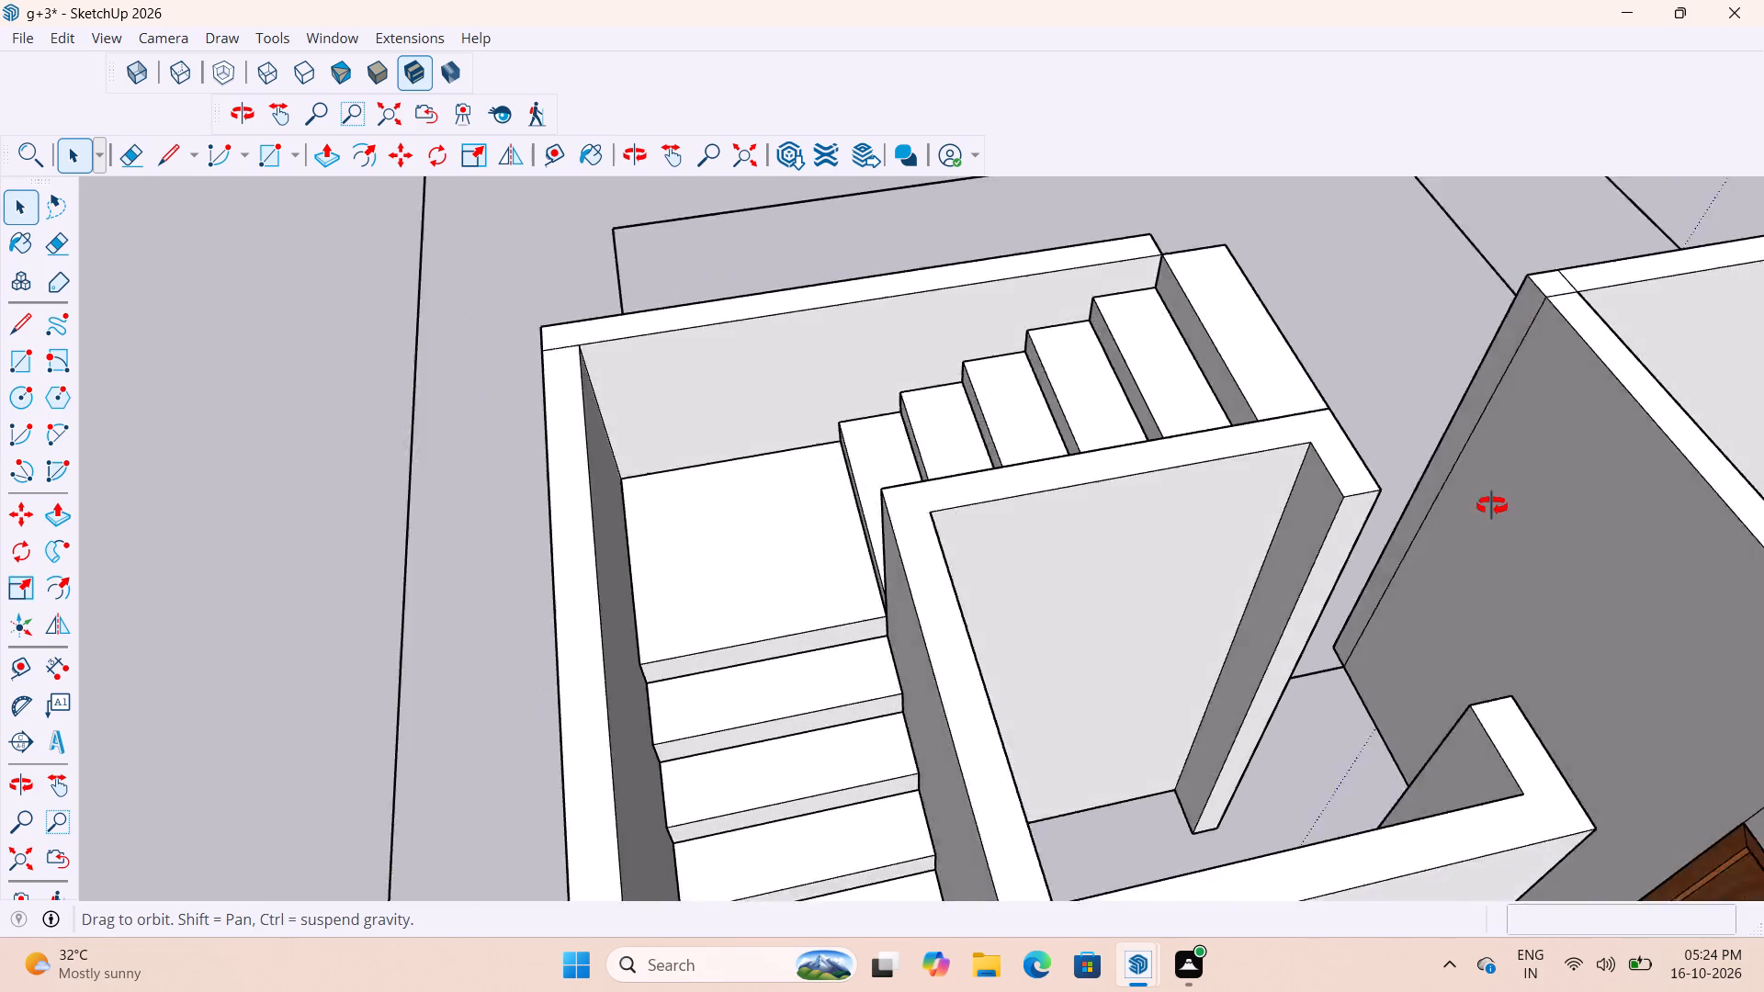
middle_click_drag(1492, 506, 616, 488)
scroll(616, 482, "up", 1)
scroll(802, 480, "down", 5)
scroll(841, 659, "down", 4)
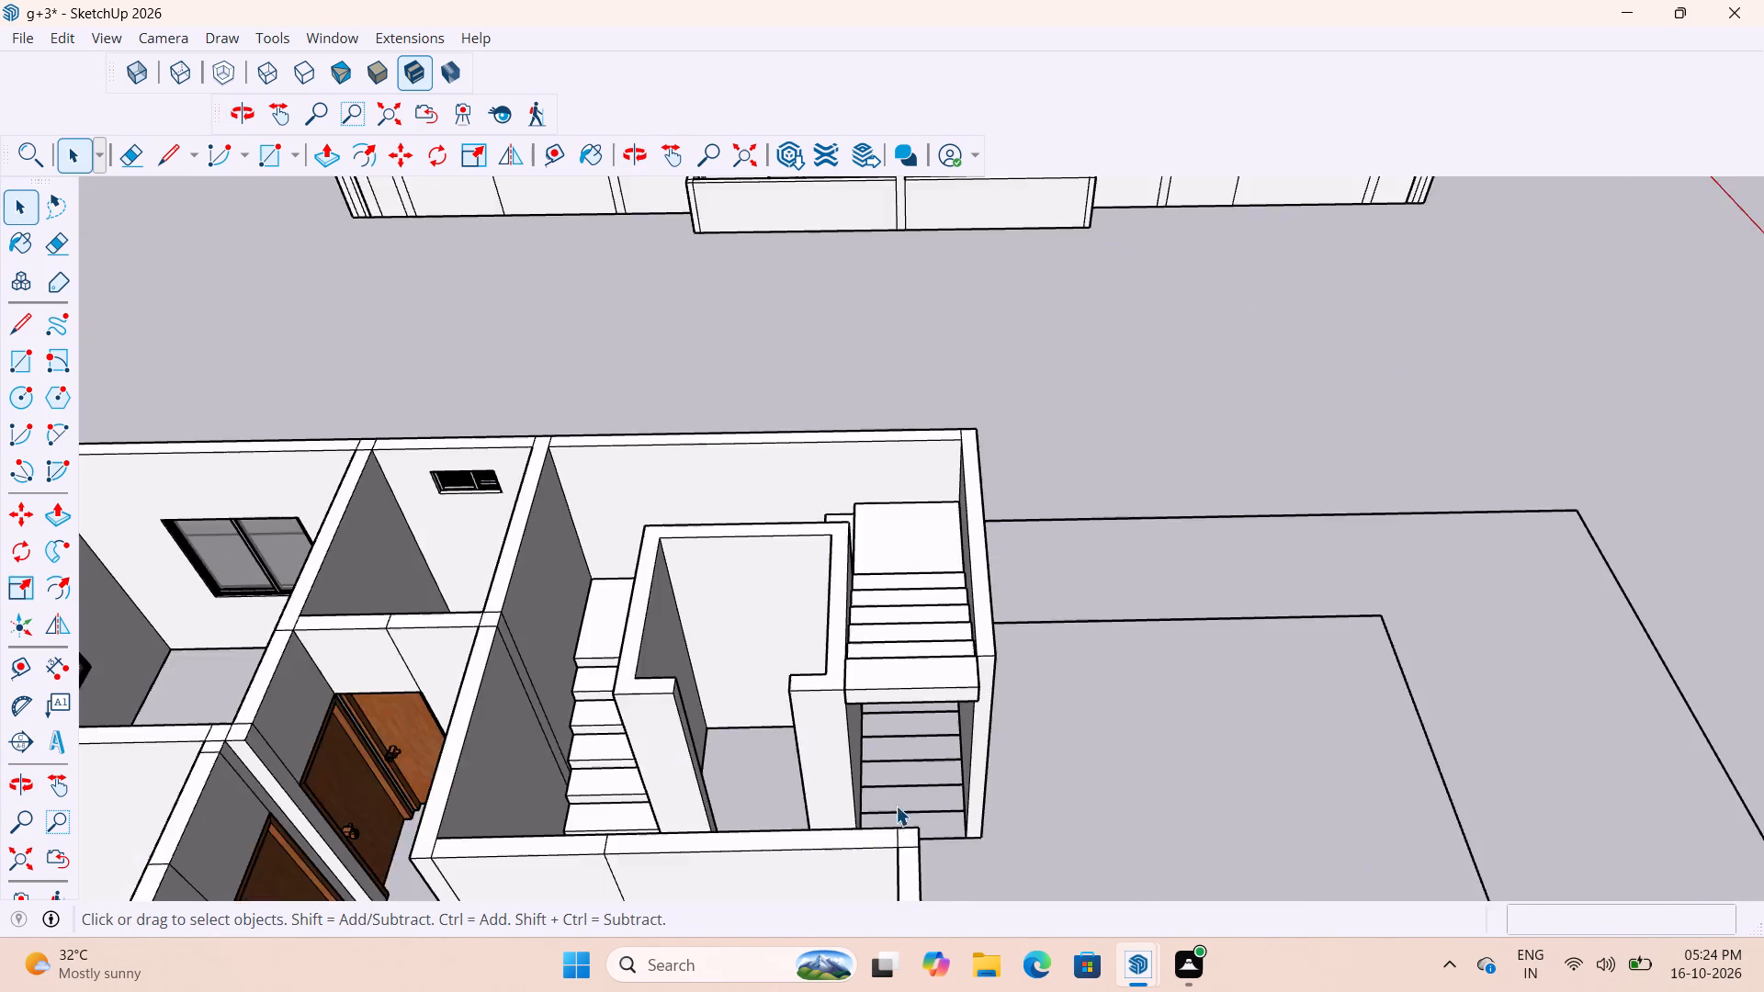
scroll(901, 826, "up", 9)
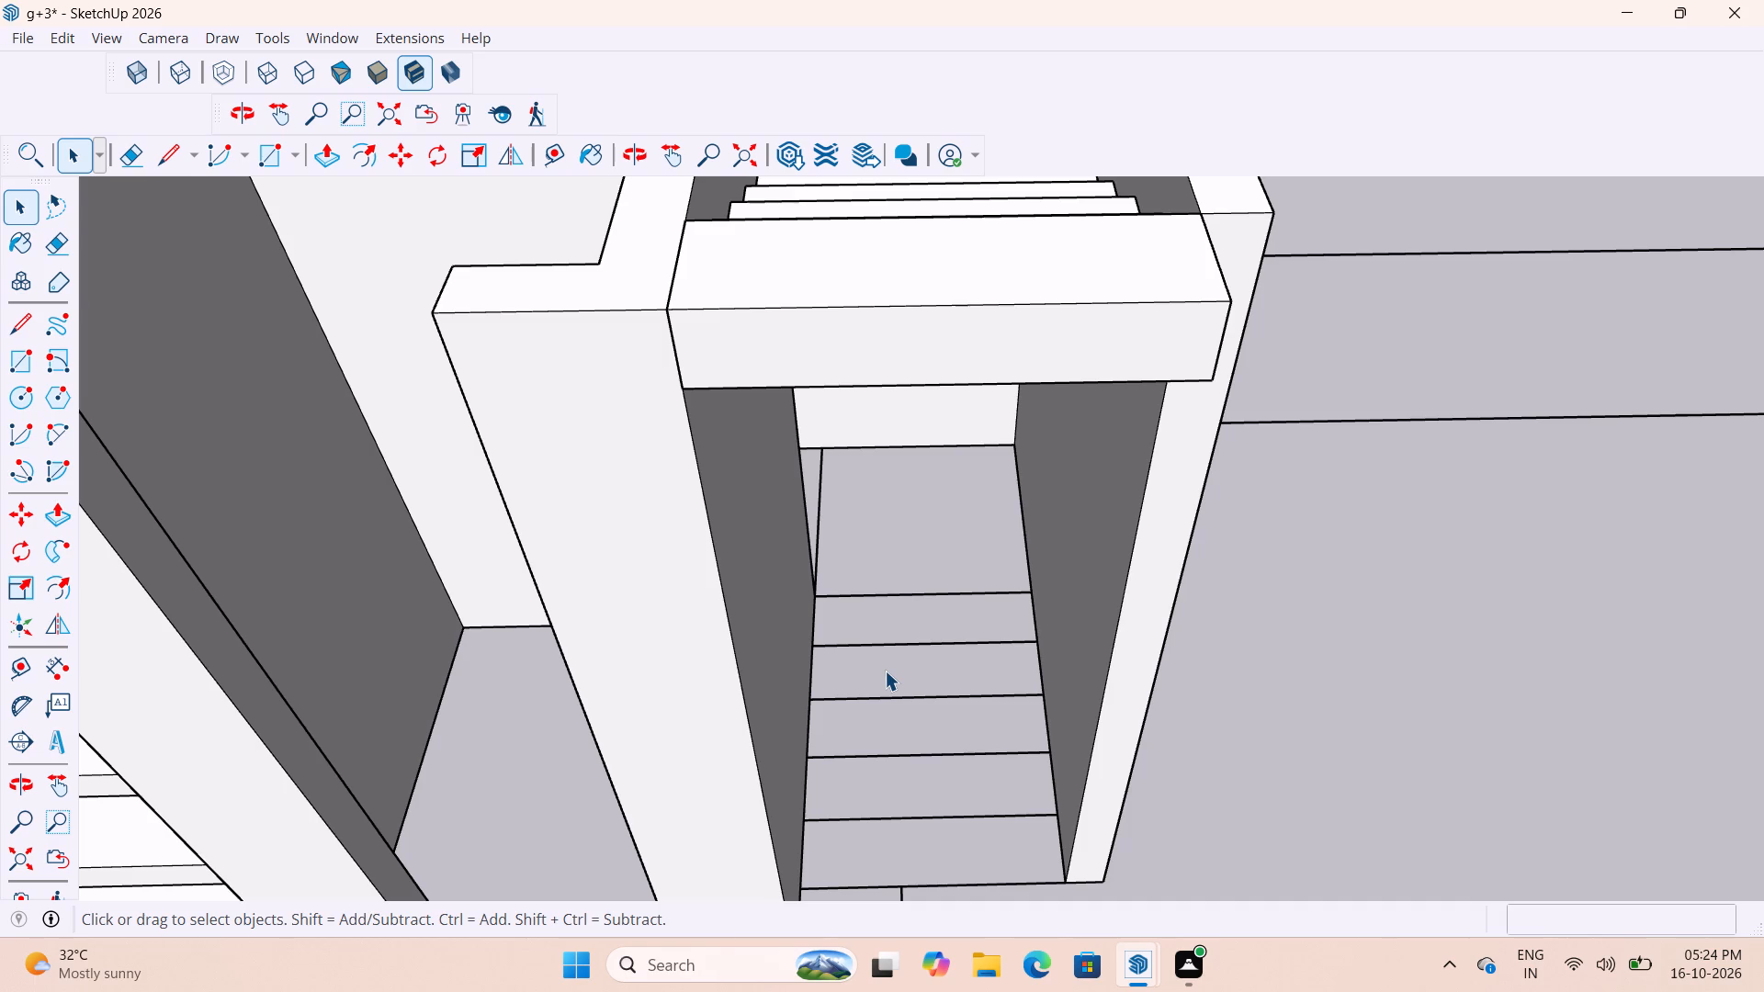
scroll(884, 540, "down", 6)
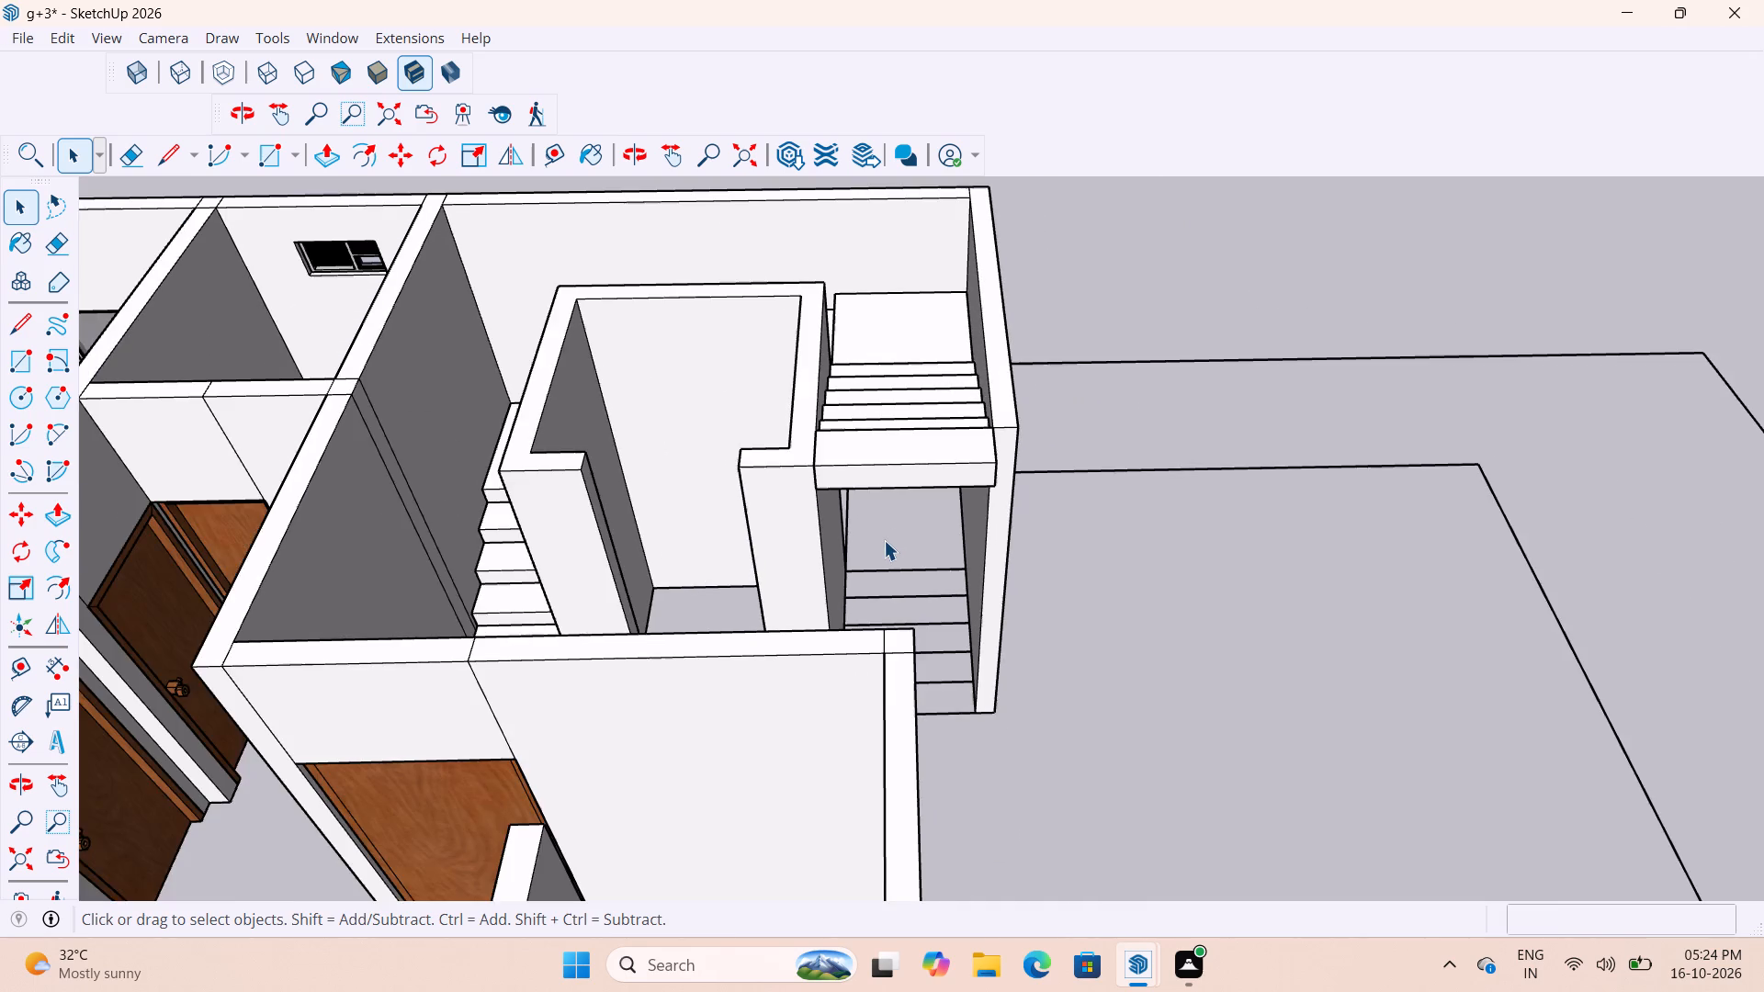
scroll(884, 540, "down", 9)
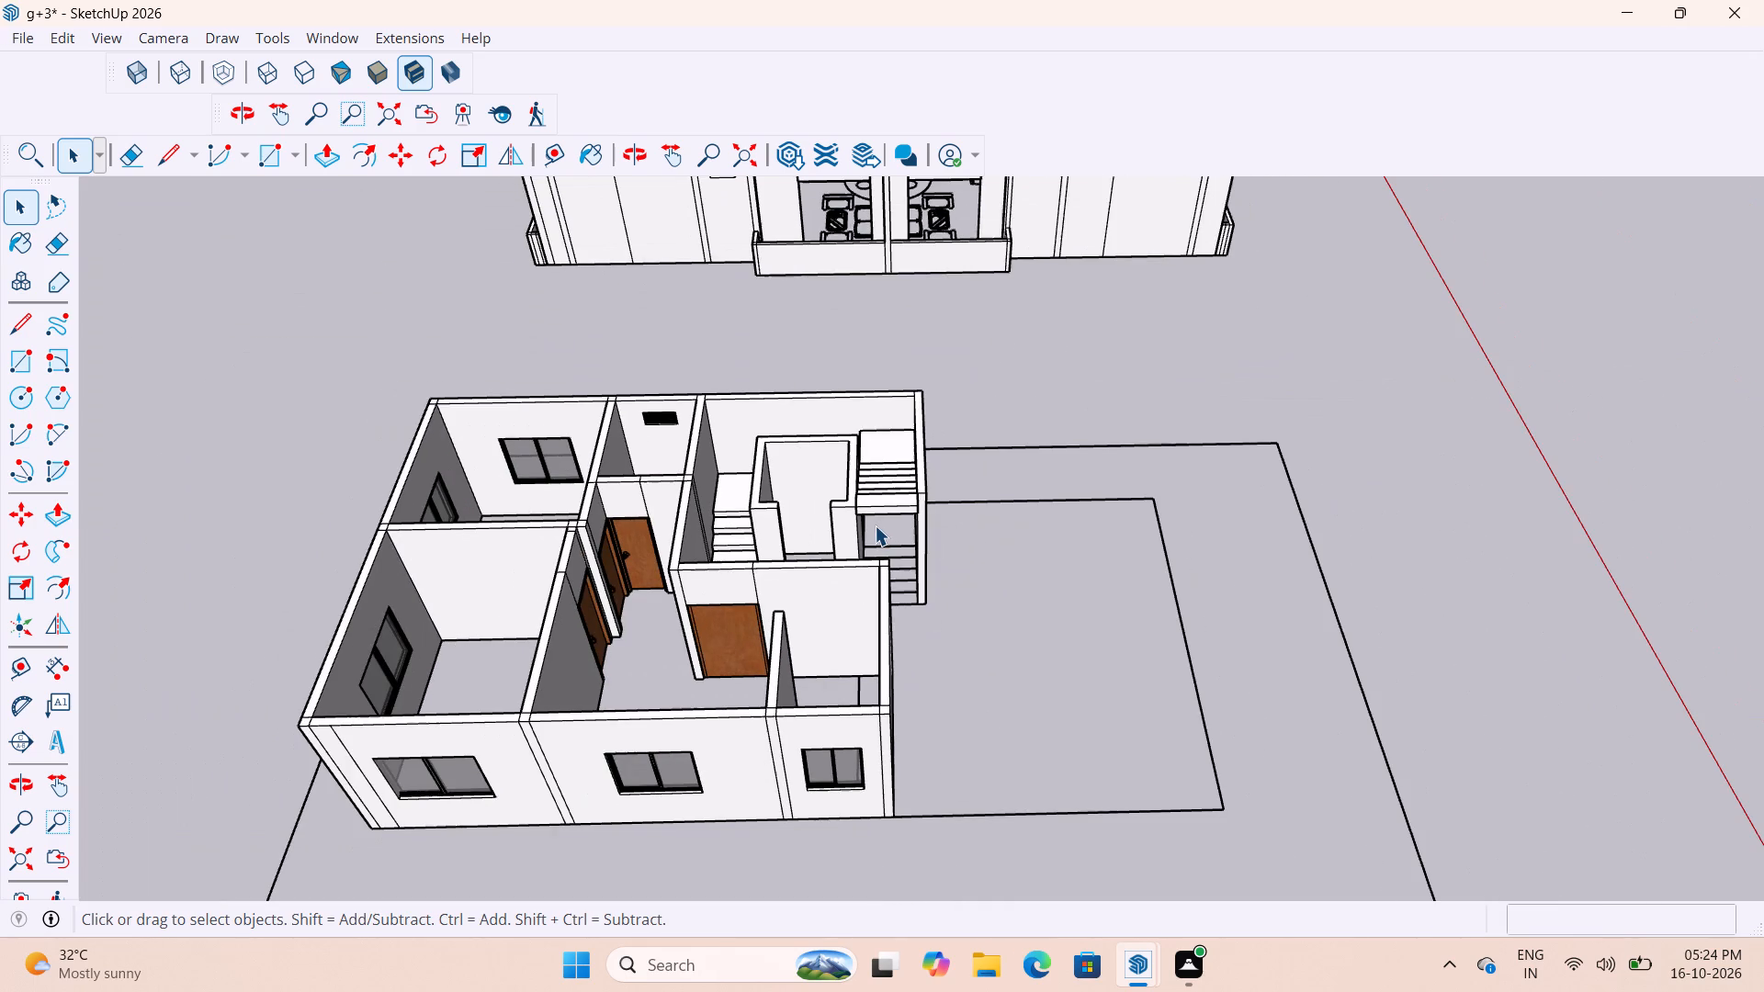
scroll(890, 522, "up", 5)
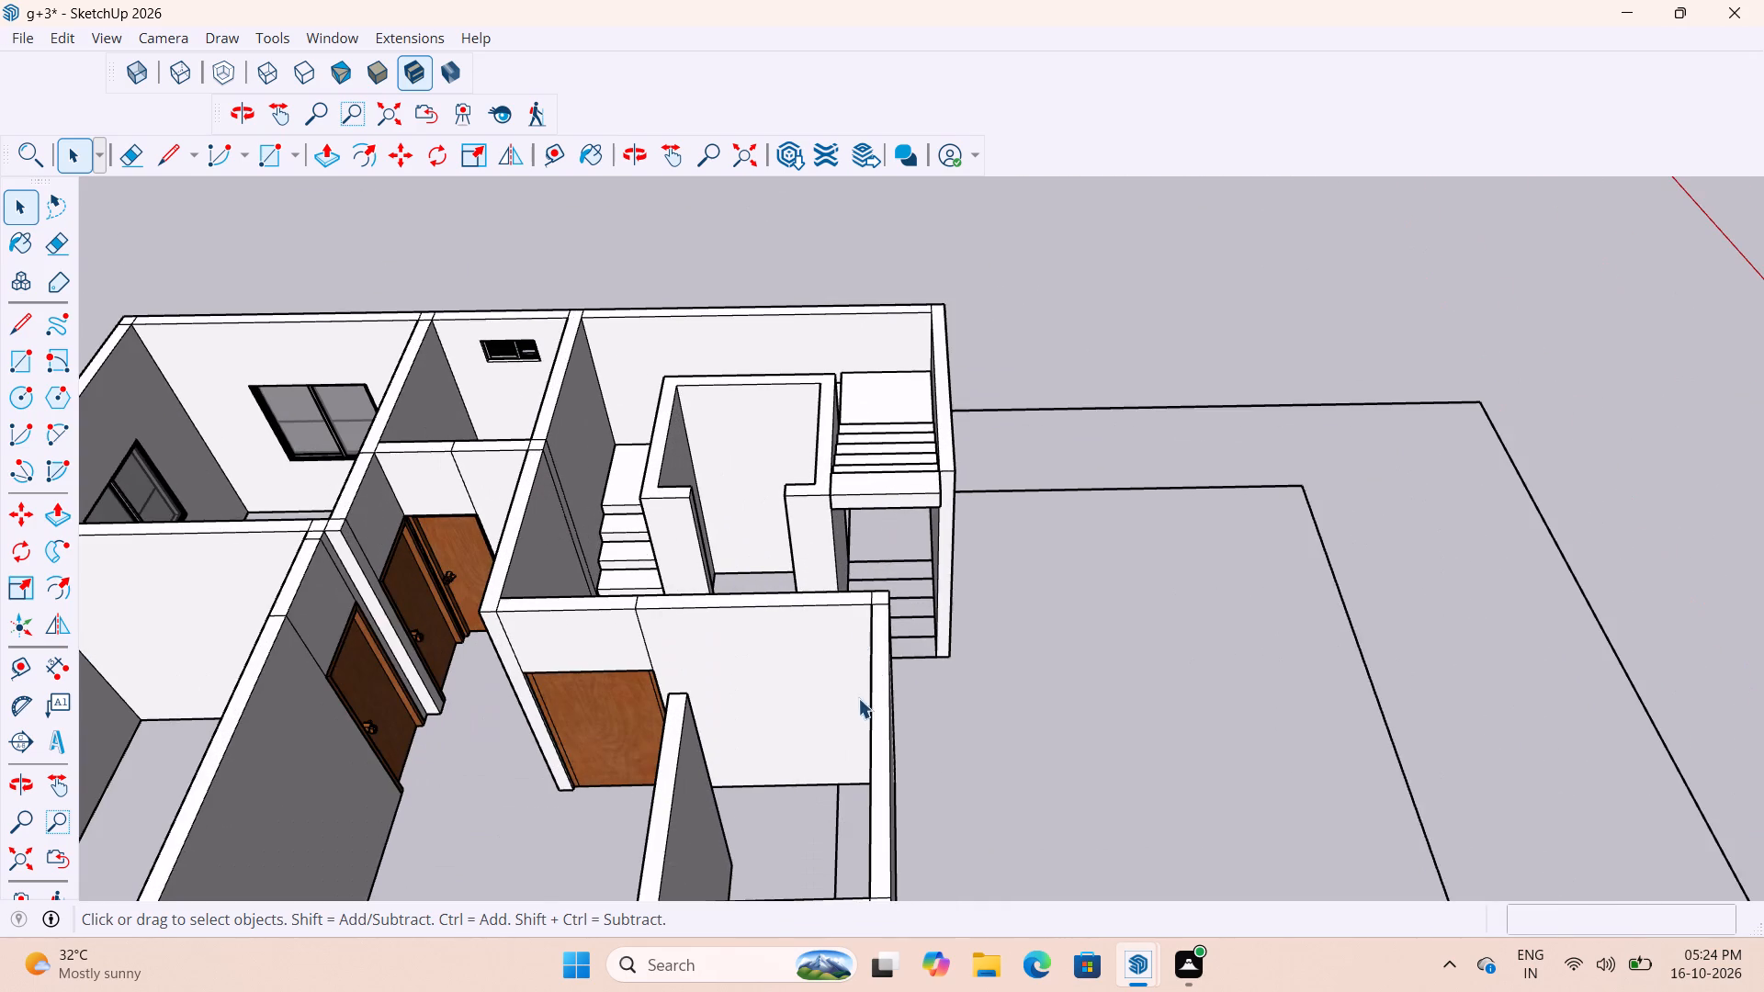
scroll(857, 597, "down", 1)
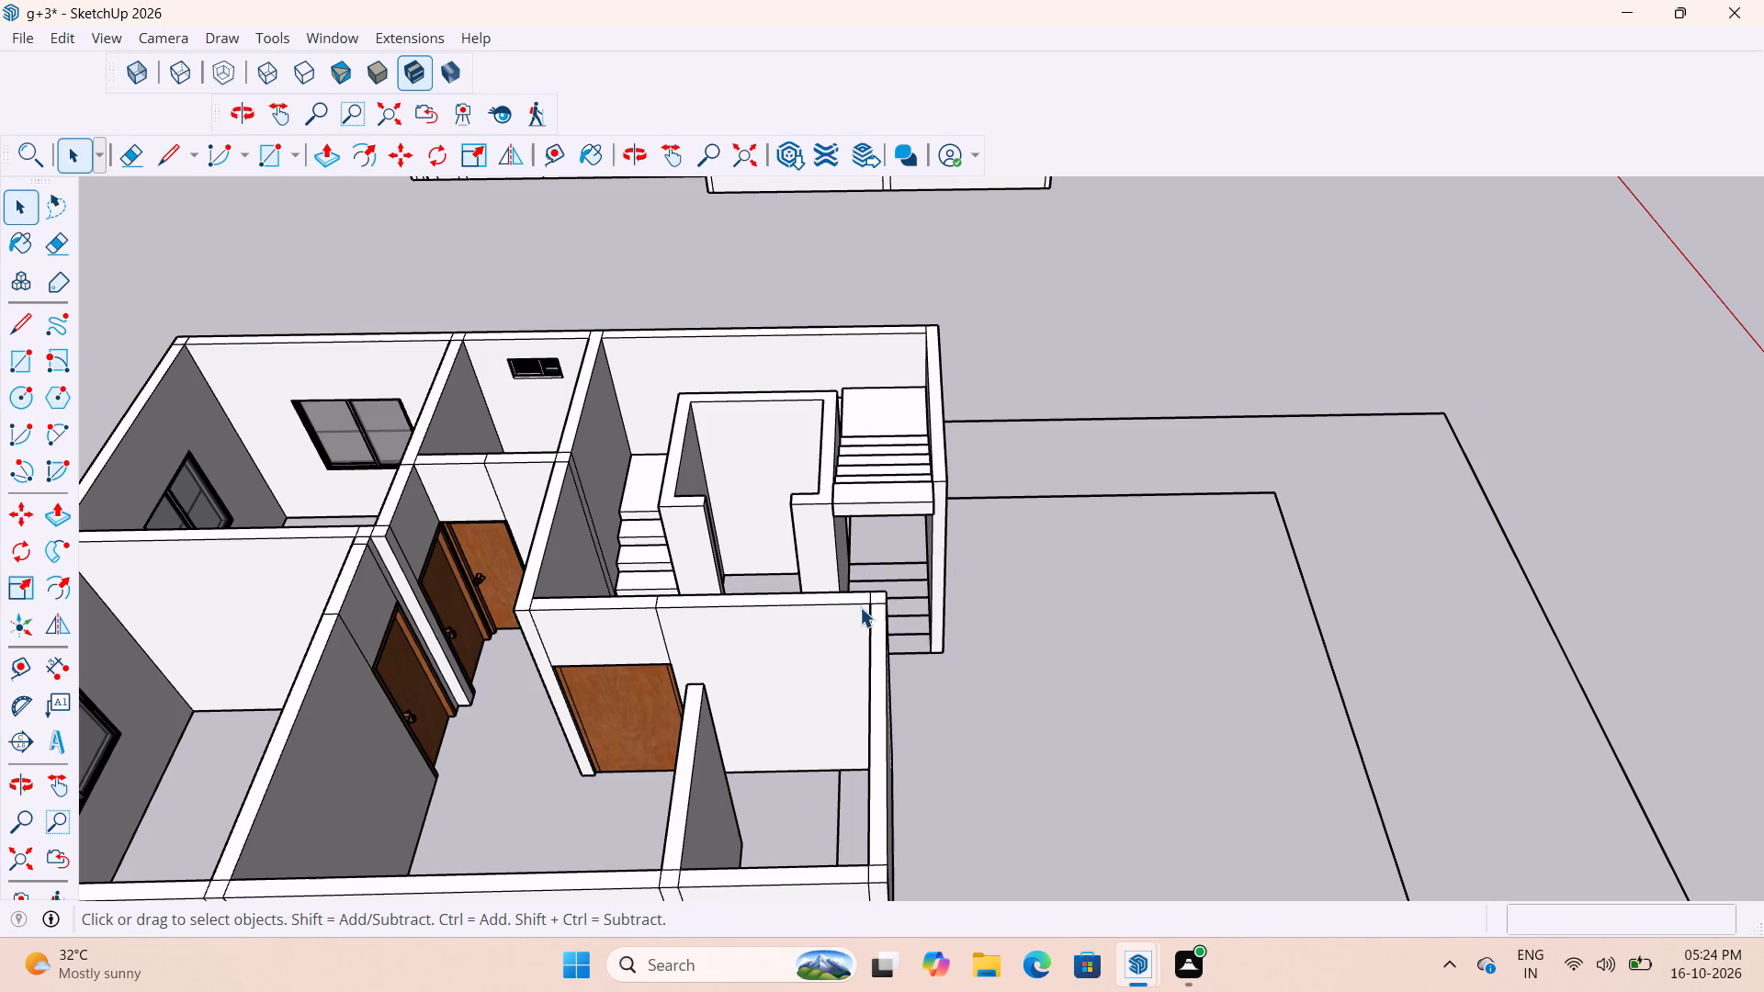
scroll(917, 515, "down", 15)
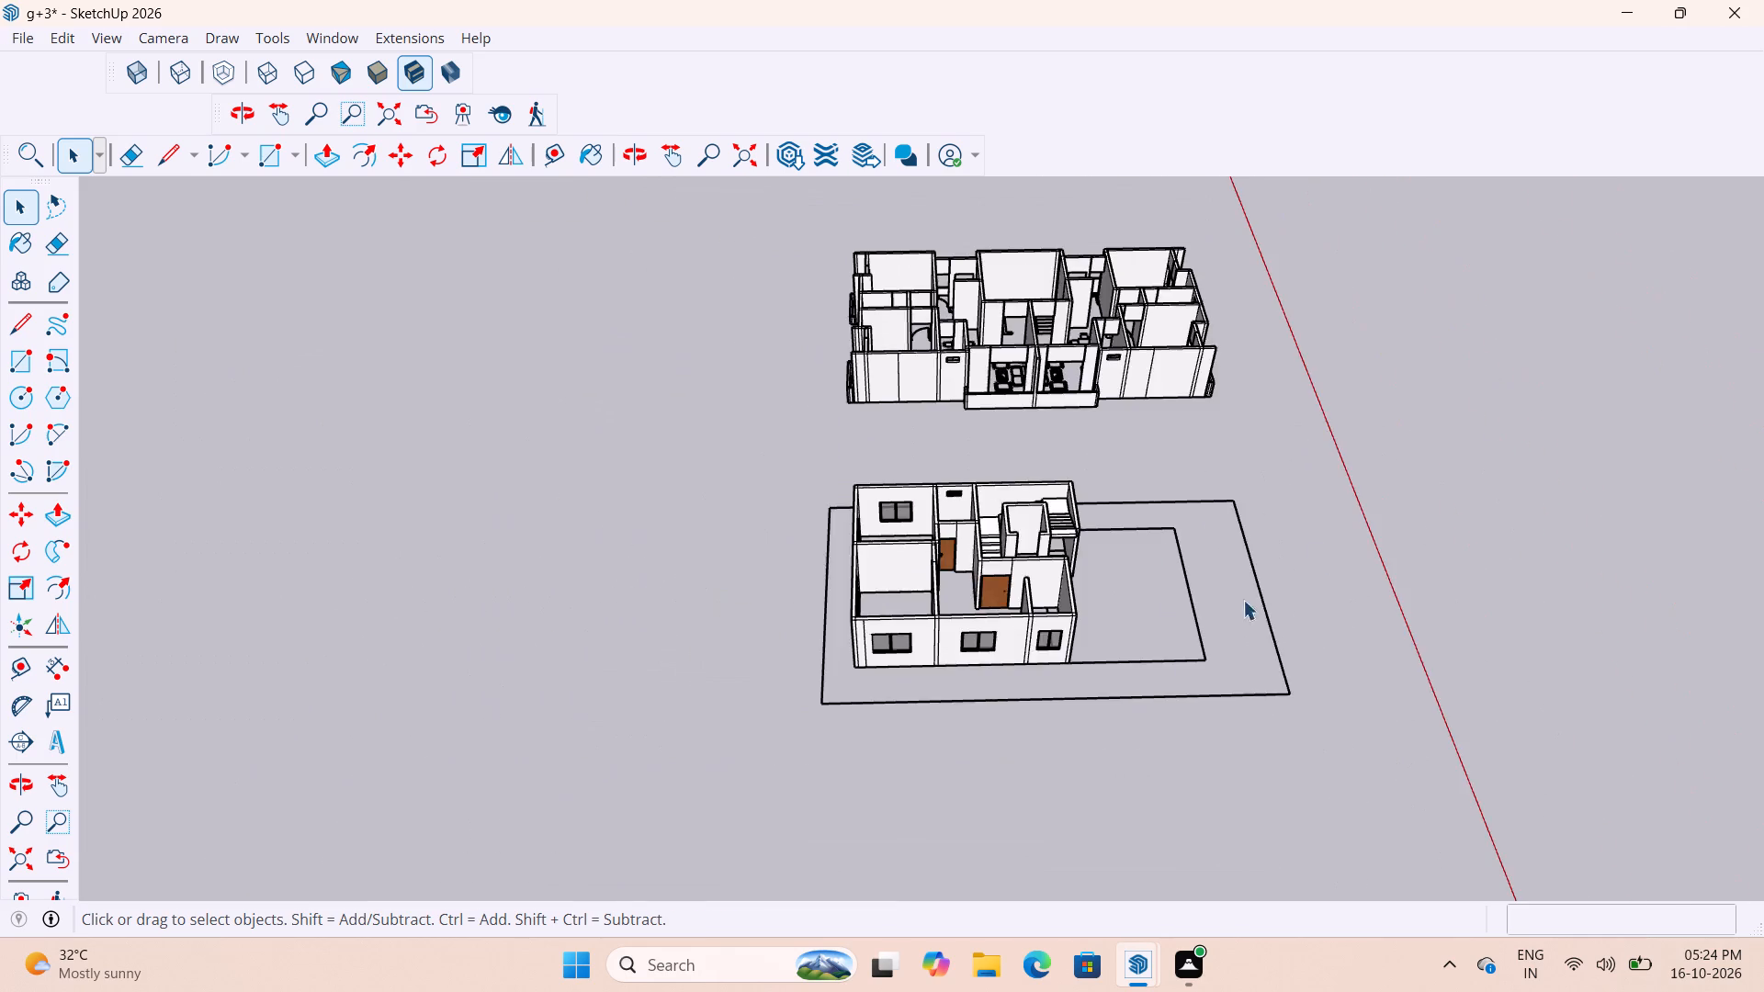
Examine the staircase plan and central shaft outline in the neighbouring furnished building.
middle_click_drag(1301, 538, 714, 502)
scroll(1227, 540, "down", 1)
scroll(1290, 440, "up", 19)
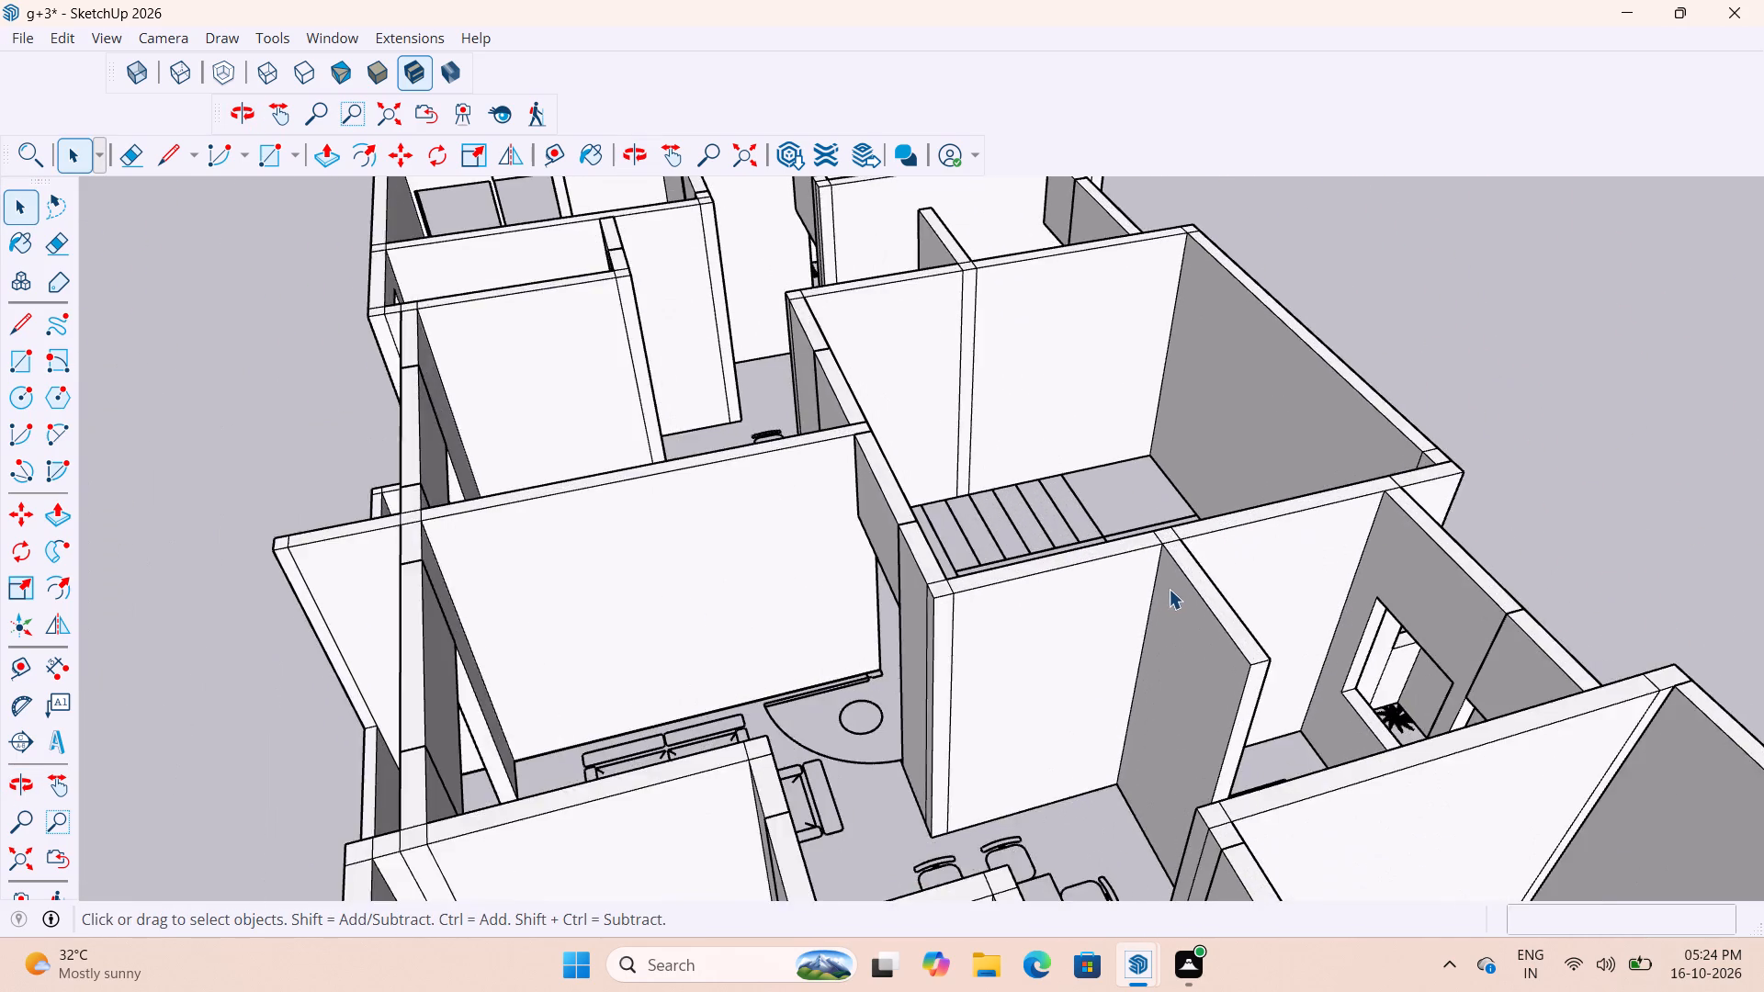
middle_click_drag(1194, 597, 1507, 678)
scroll(1142, 747, "down", 4)
scroll(1145, 616, "up", 5)
middle_click_drag(1202, 595, 1408, 603)
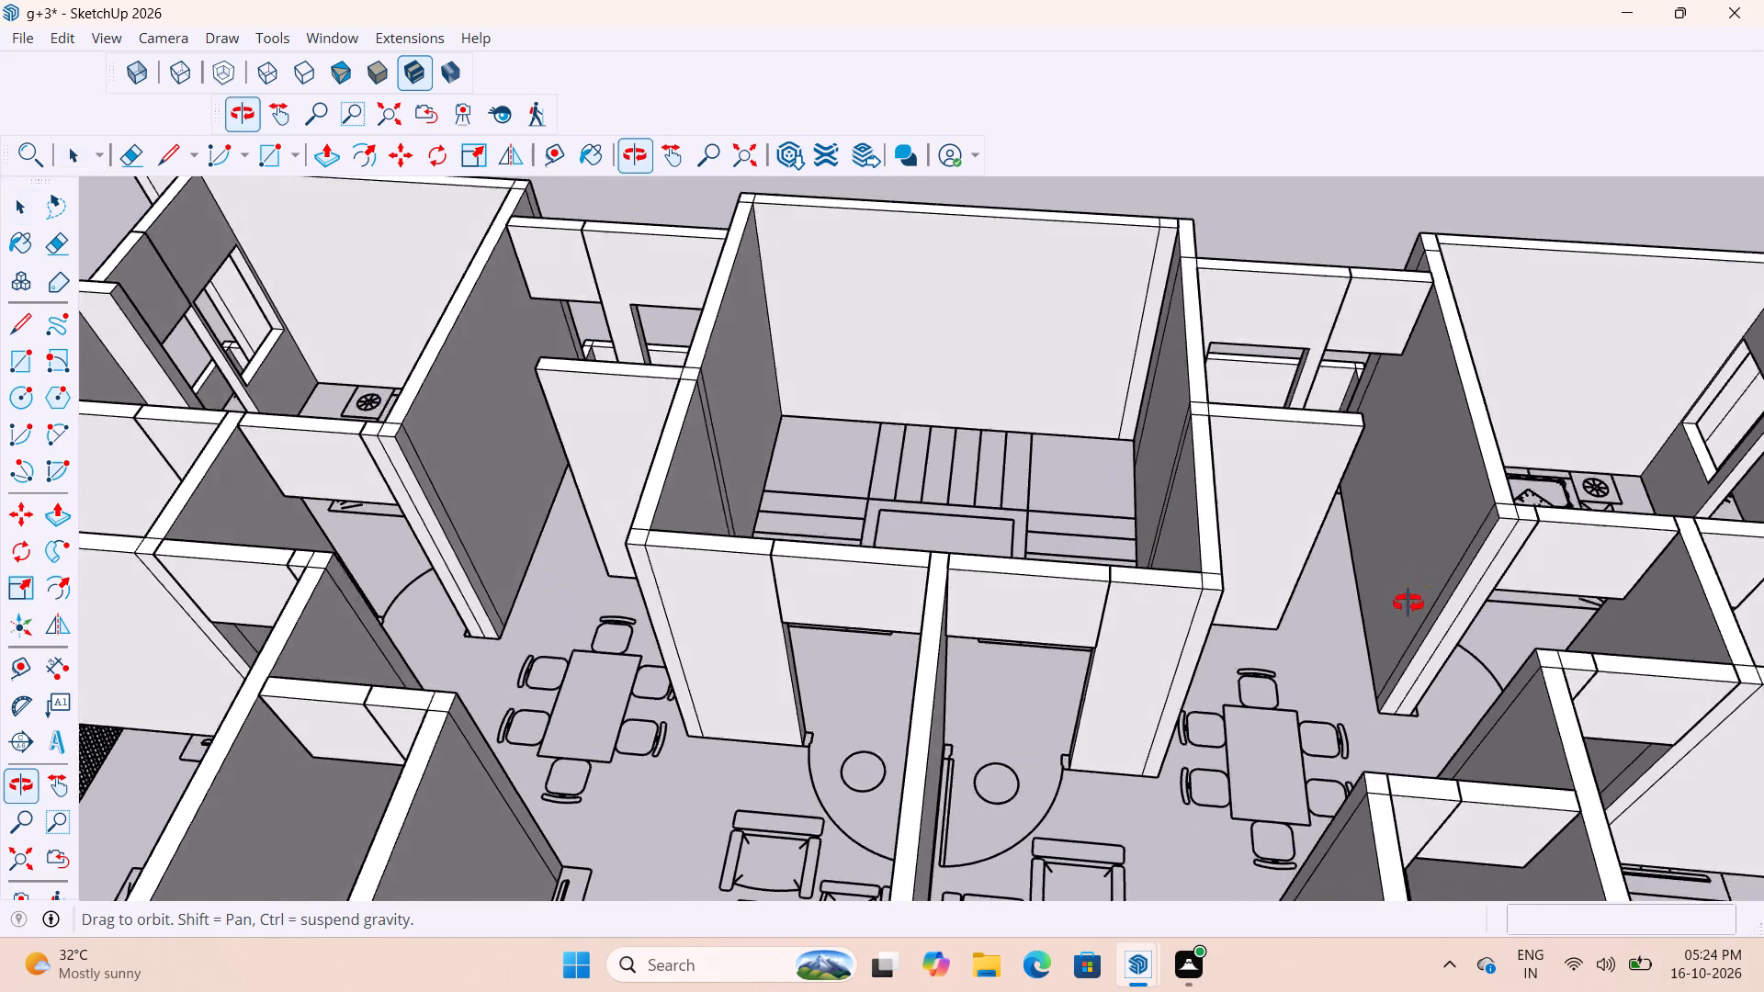
middle_click_drag(1408, 603, 1163, 708)
scroll(1117, 694, "up", 3)
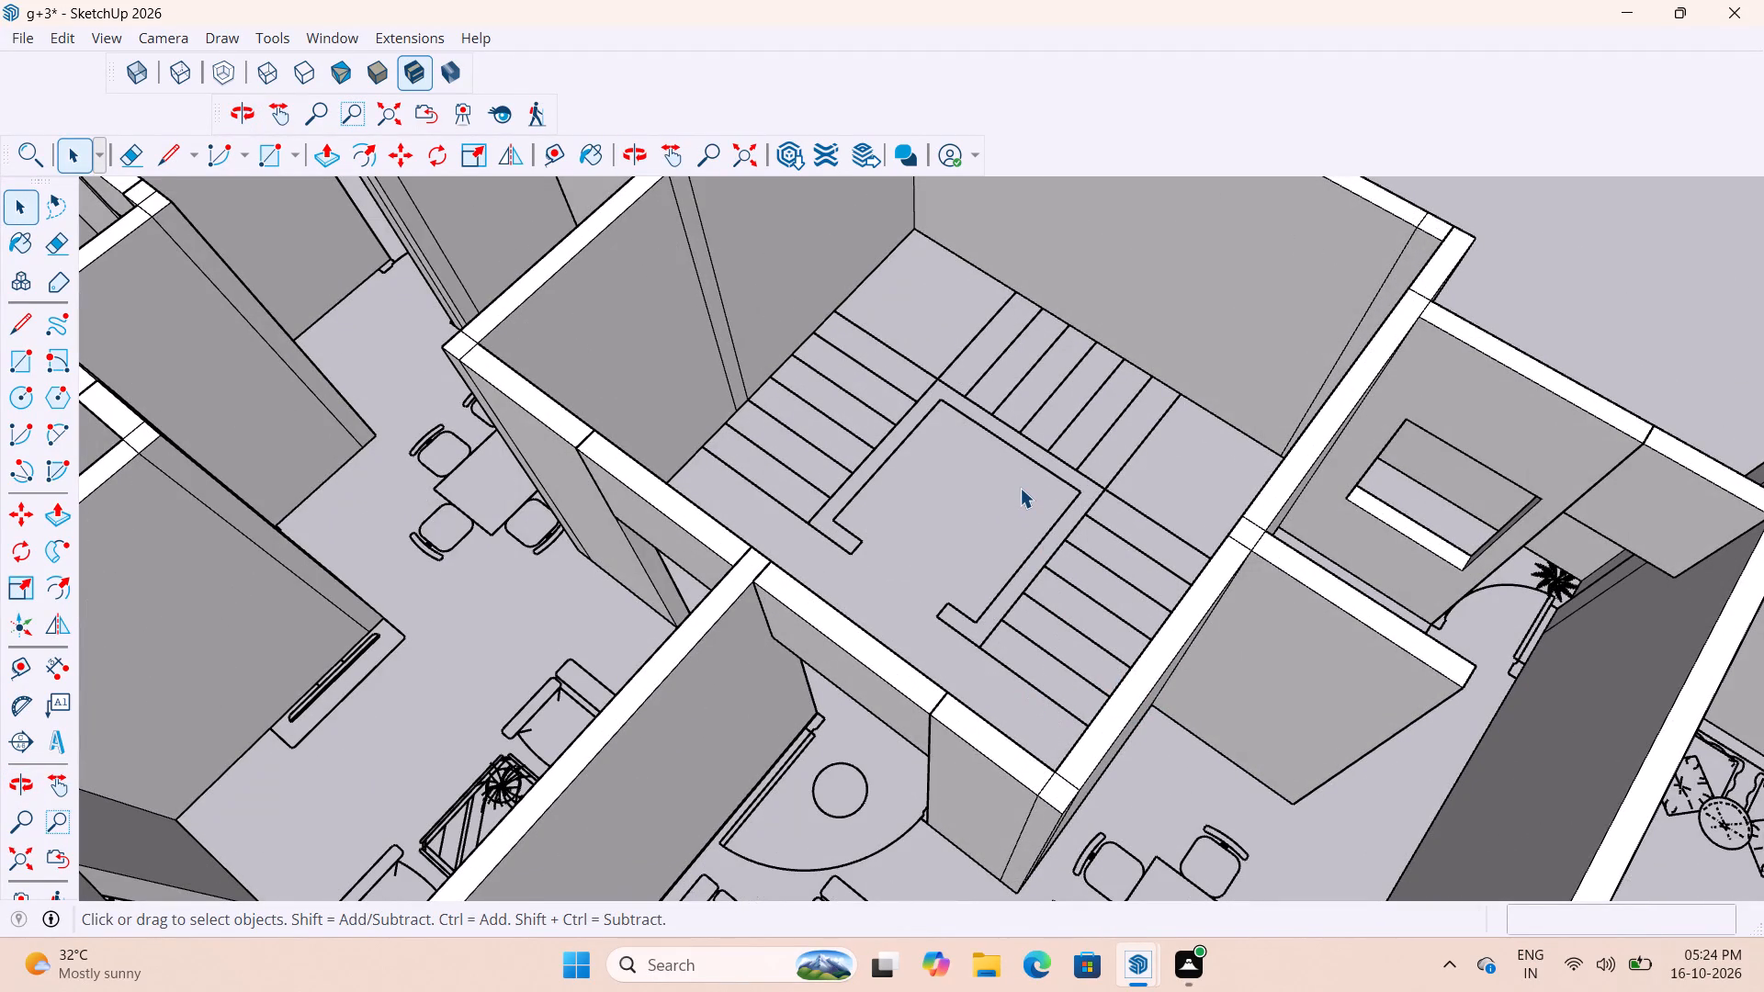
scroll(1020, 488, "down", 5)
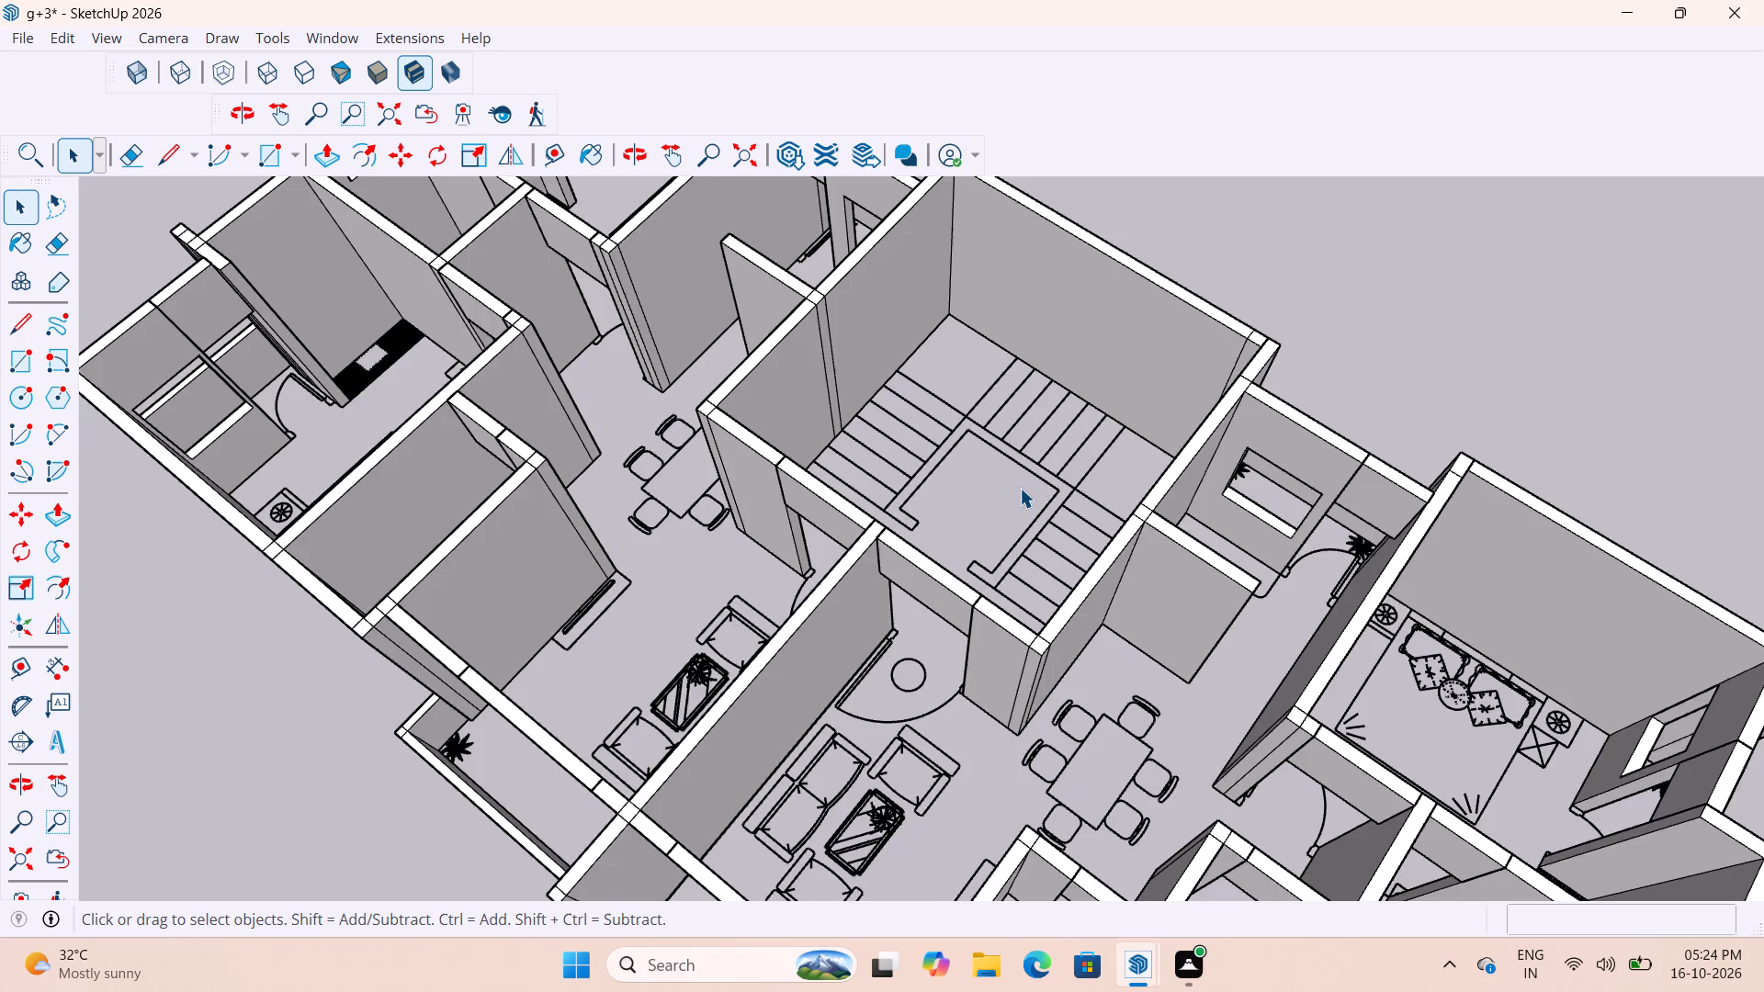
scroll(1020, 488, "up", 5)
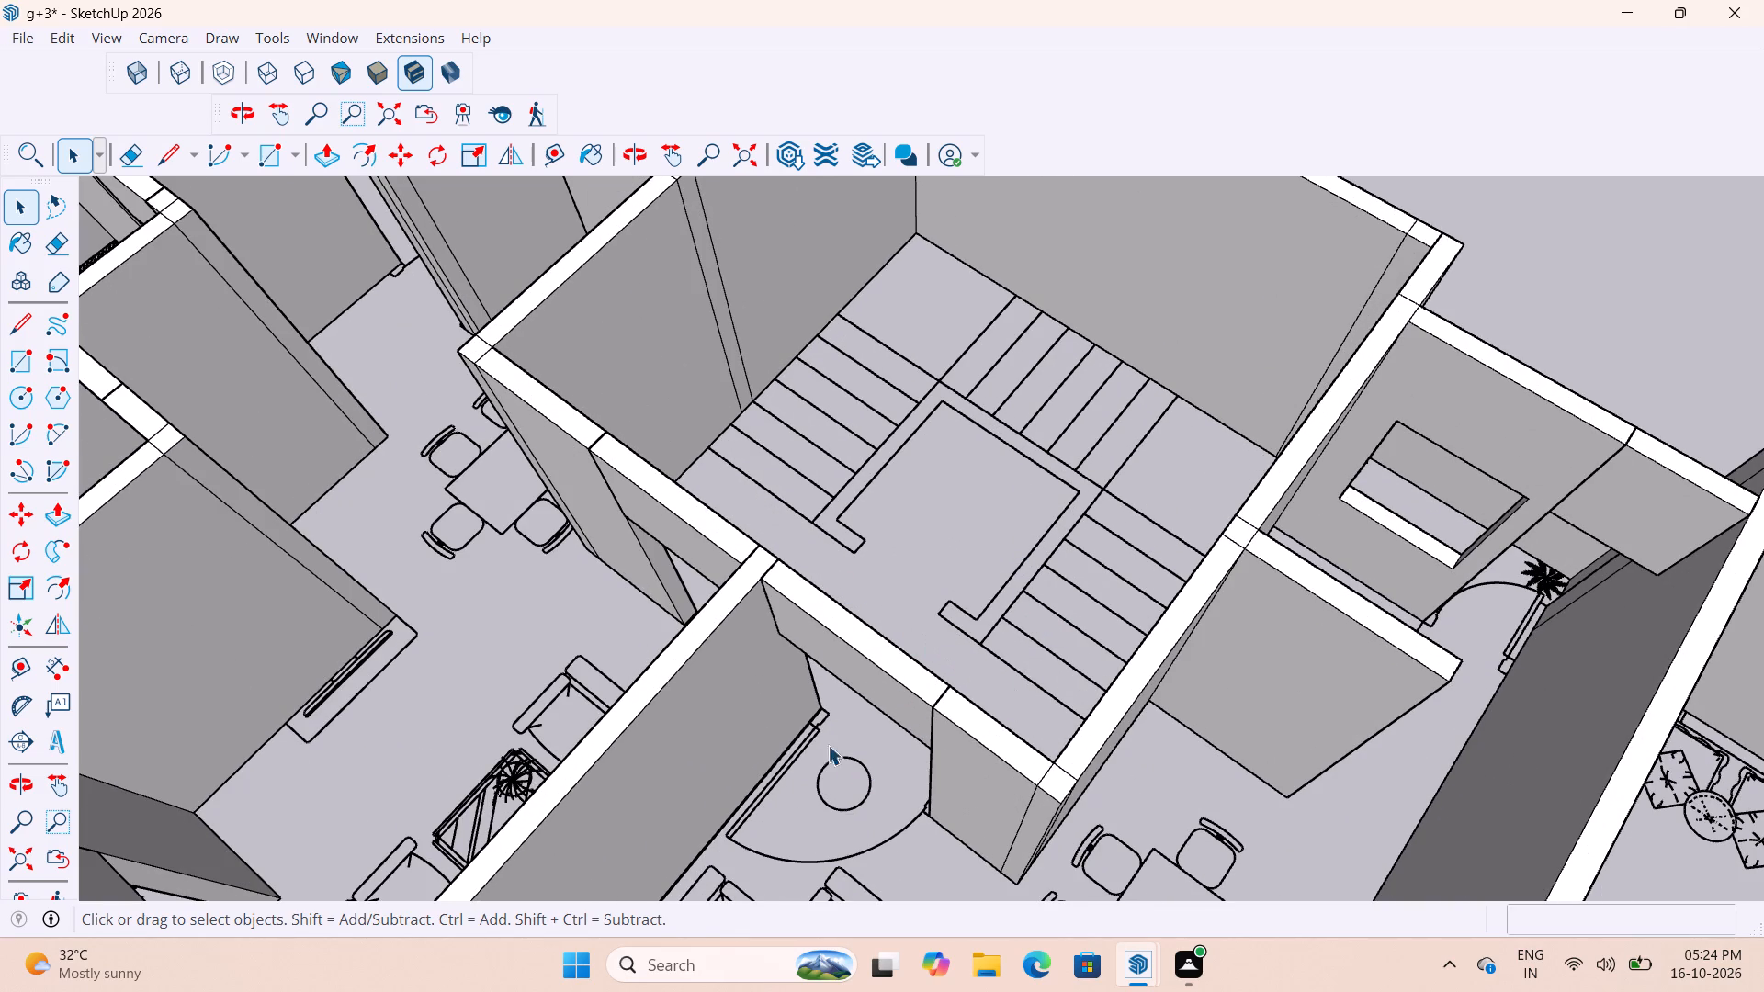
scroll(880, 677, "down", 3)
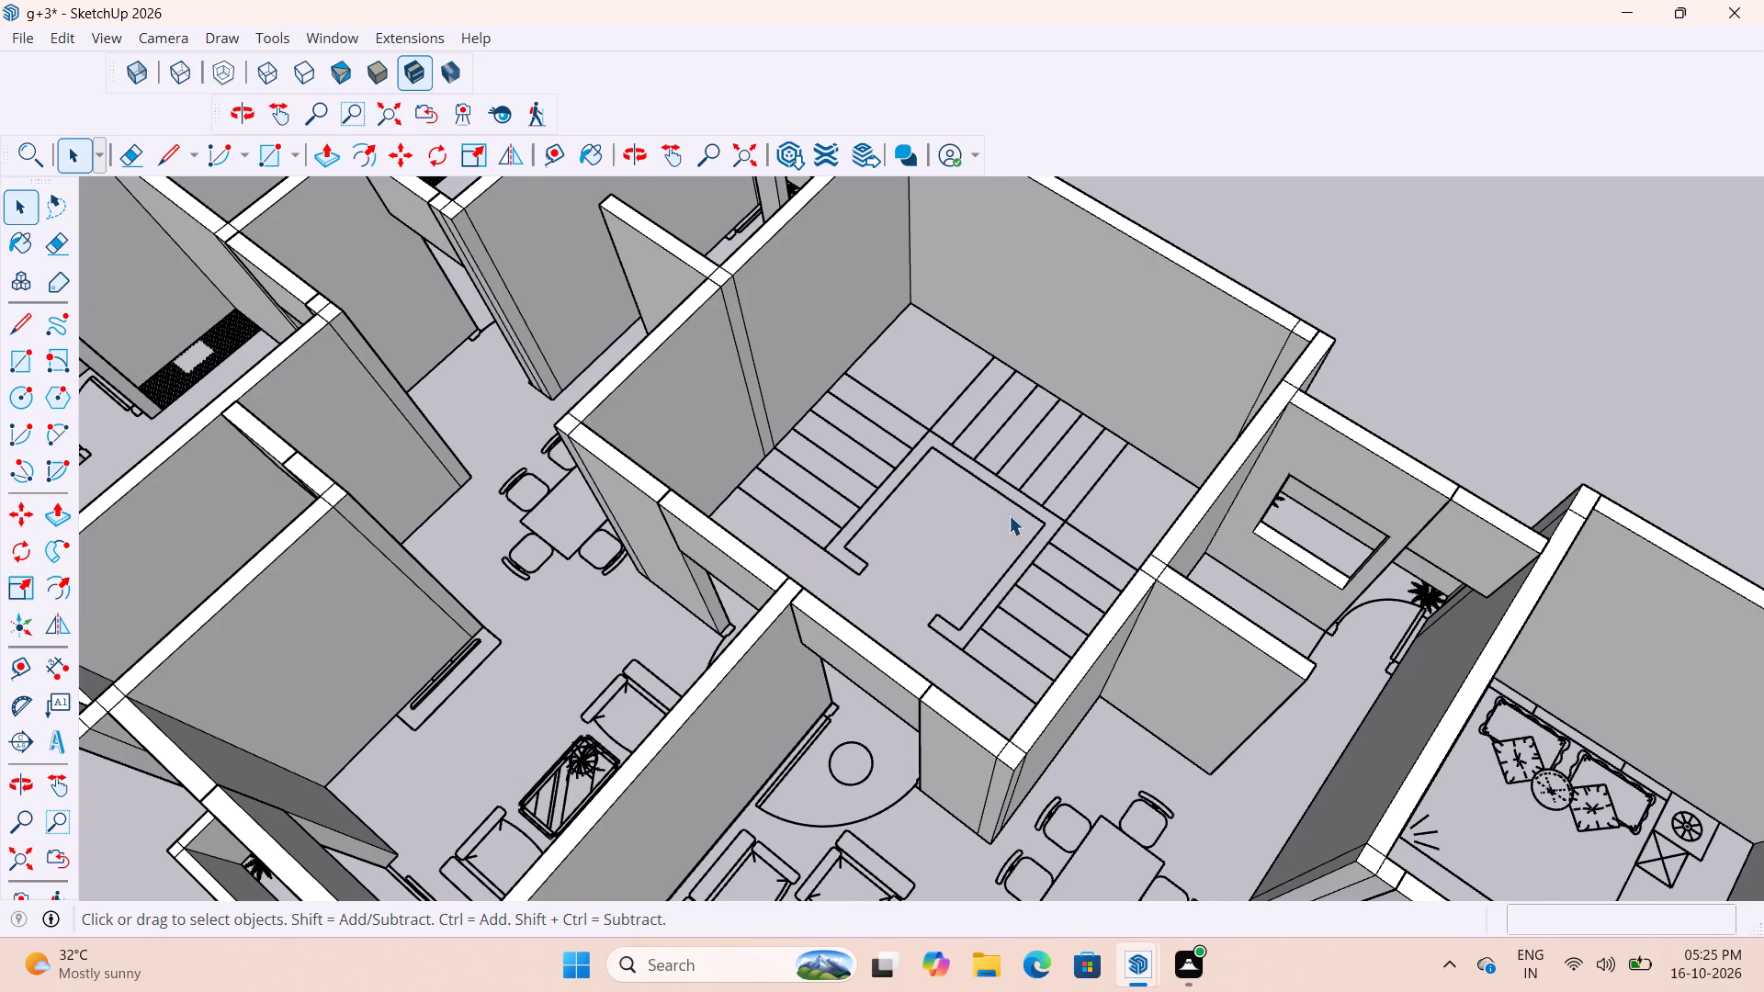
scroll(1009, 515, "down", 18)
scroll(651, 630, "down", 9)
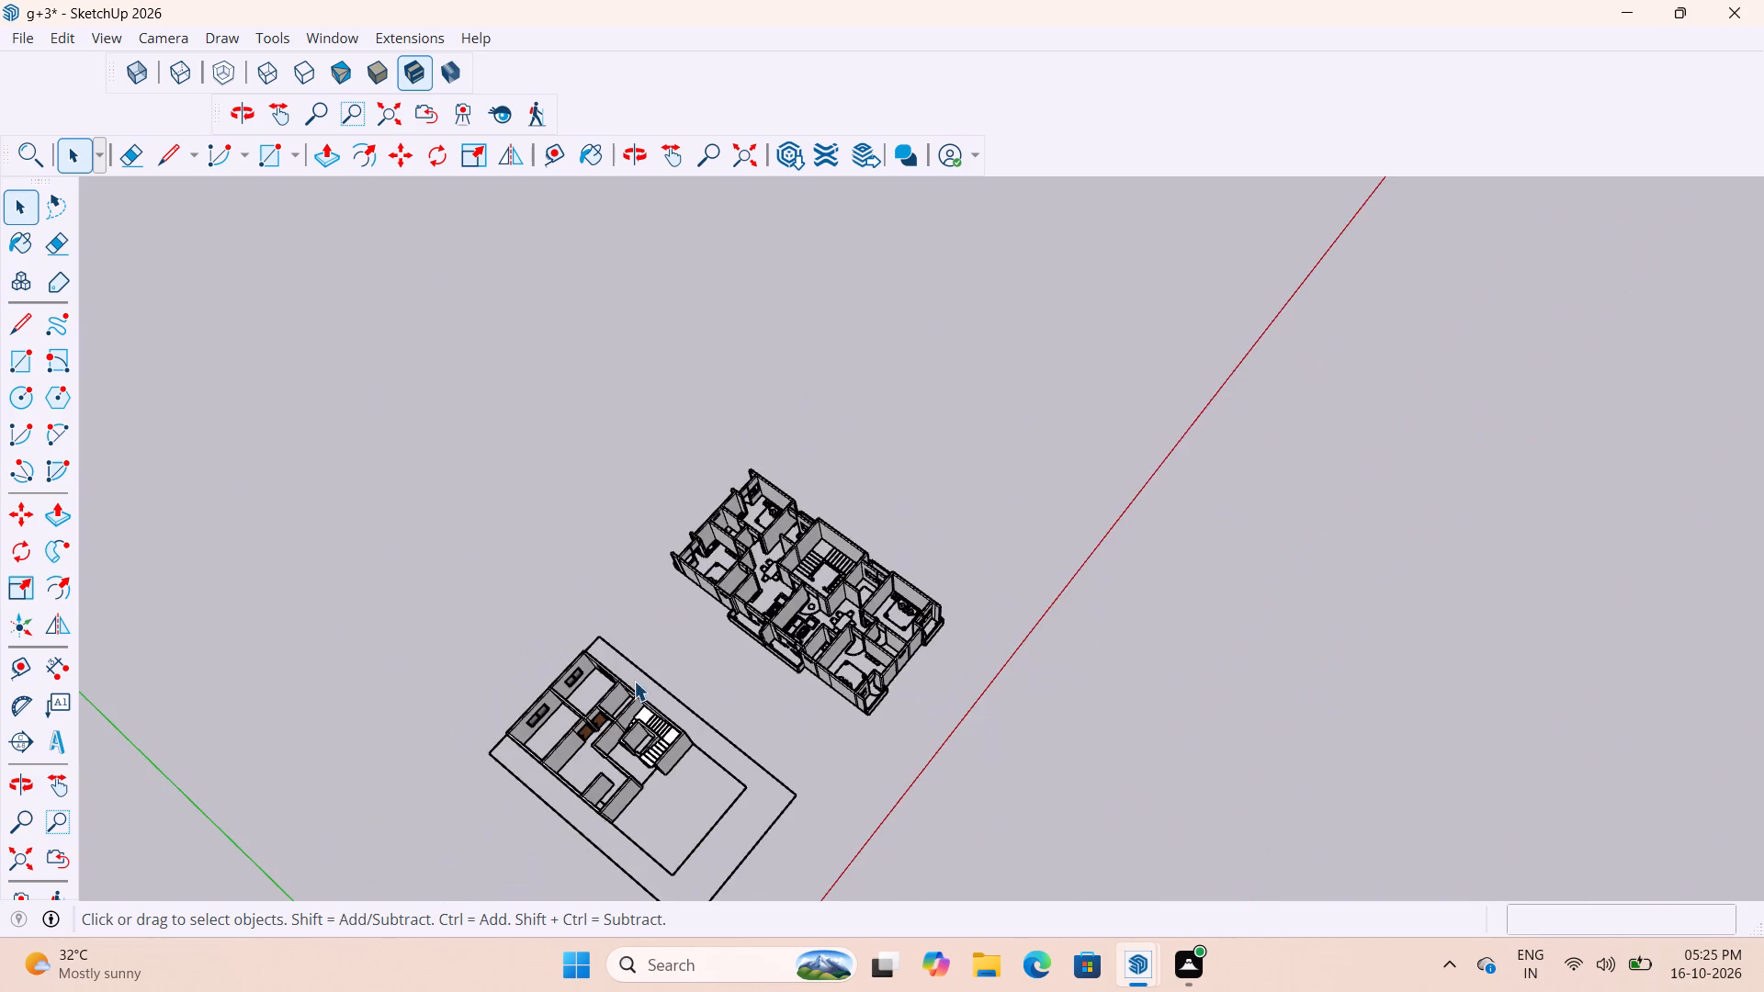
Examine how the furnished building's two entrances and landing meet the staircase flights and shaft opening.
scroll(608, 727, "up", 6)
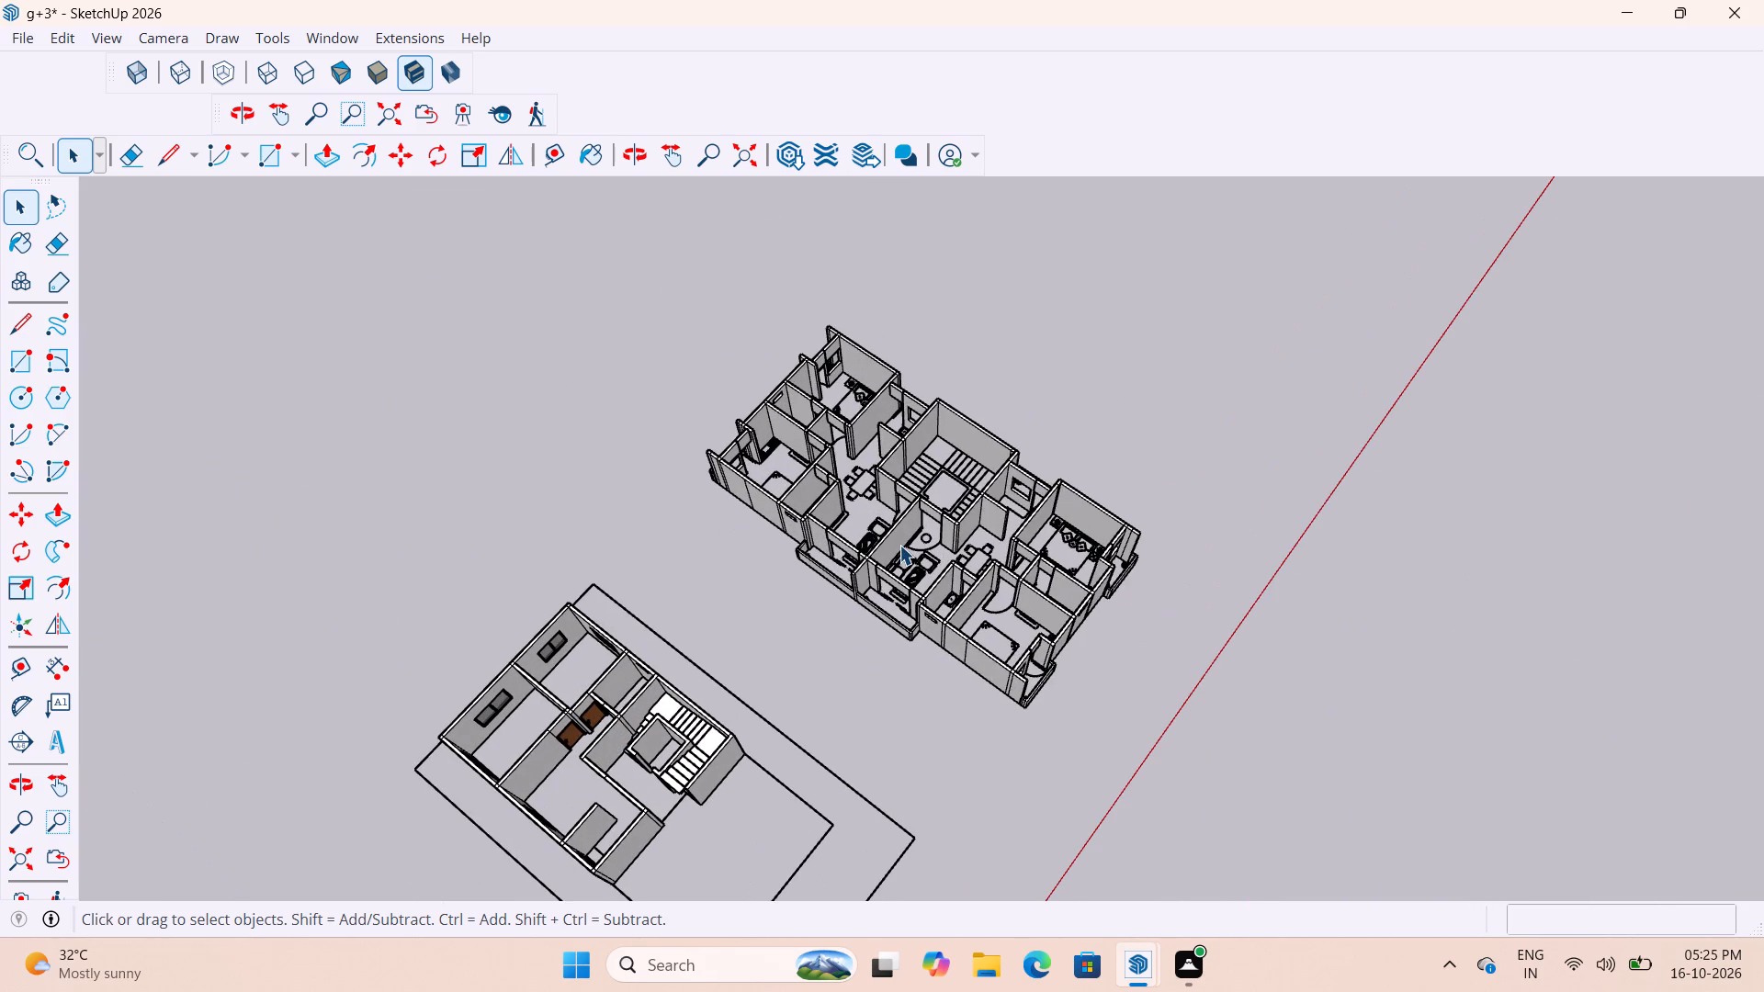
scroll(899, 554, "up", 4)
scroll(969, 426, "up", 10)
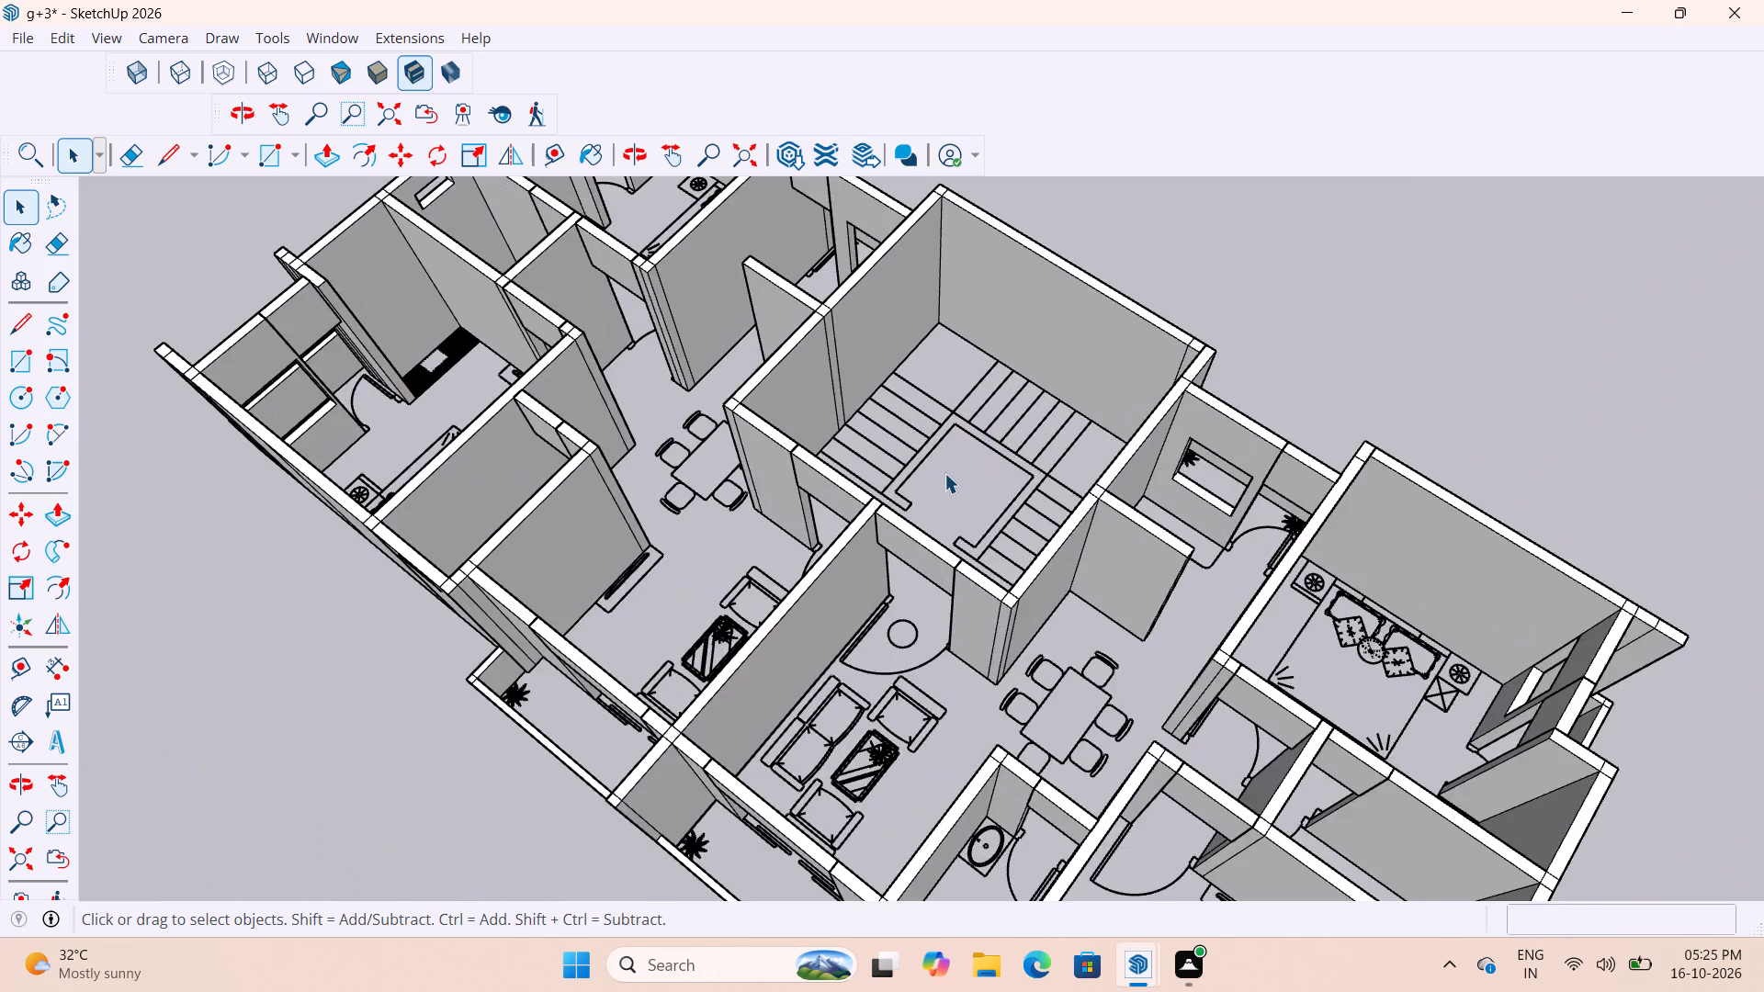
scroll(944, 473, "up", 3)
middle_click_drag(952, 492, 764, 606)
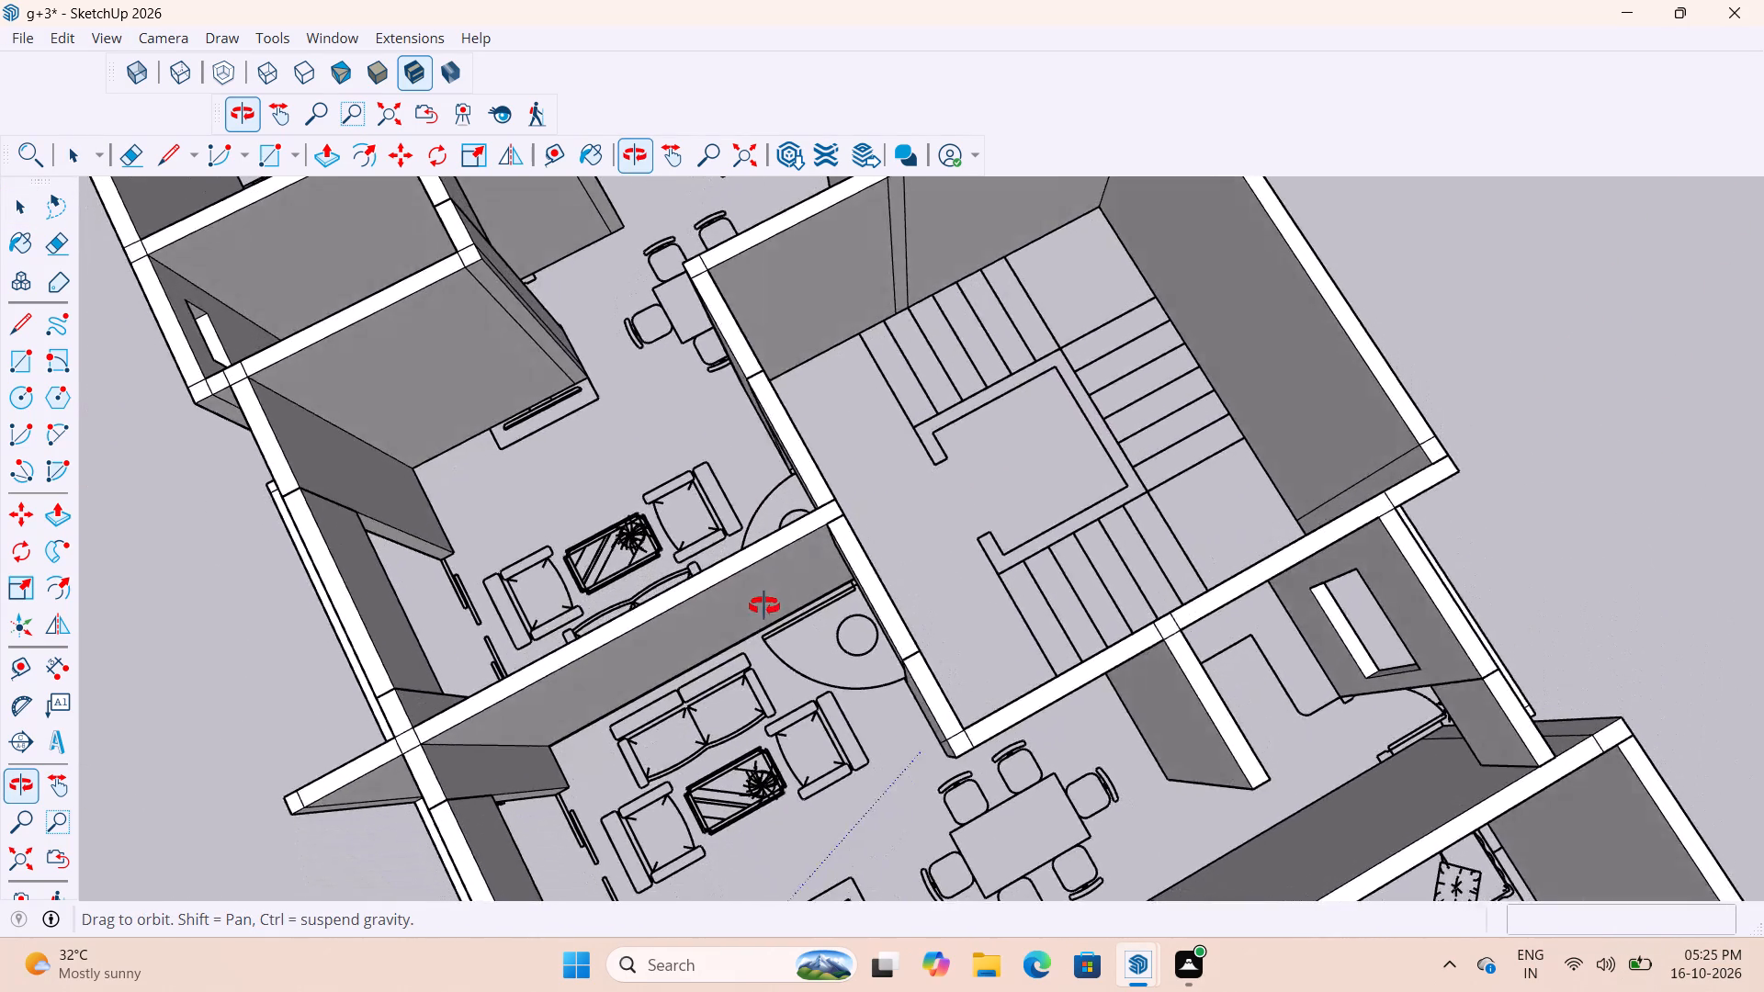
middle_click_drag(764, 606, 627, 508)
middle_click_drag(998, 527, 673, 502)
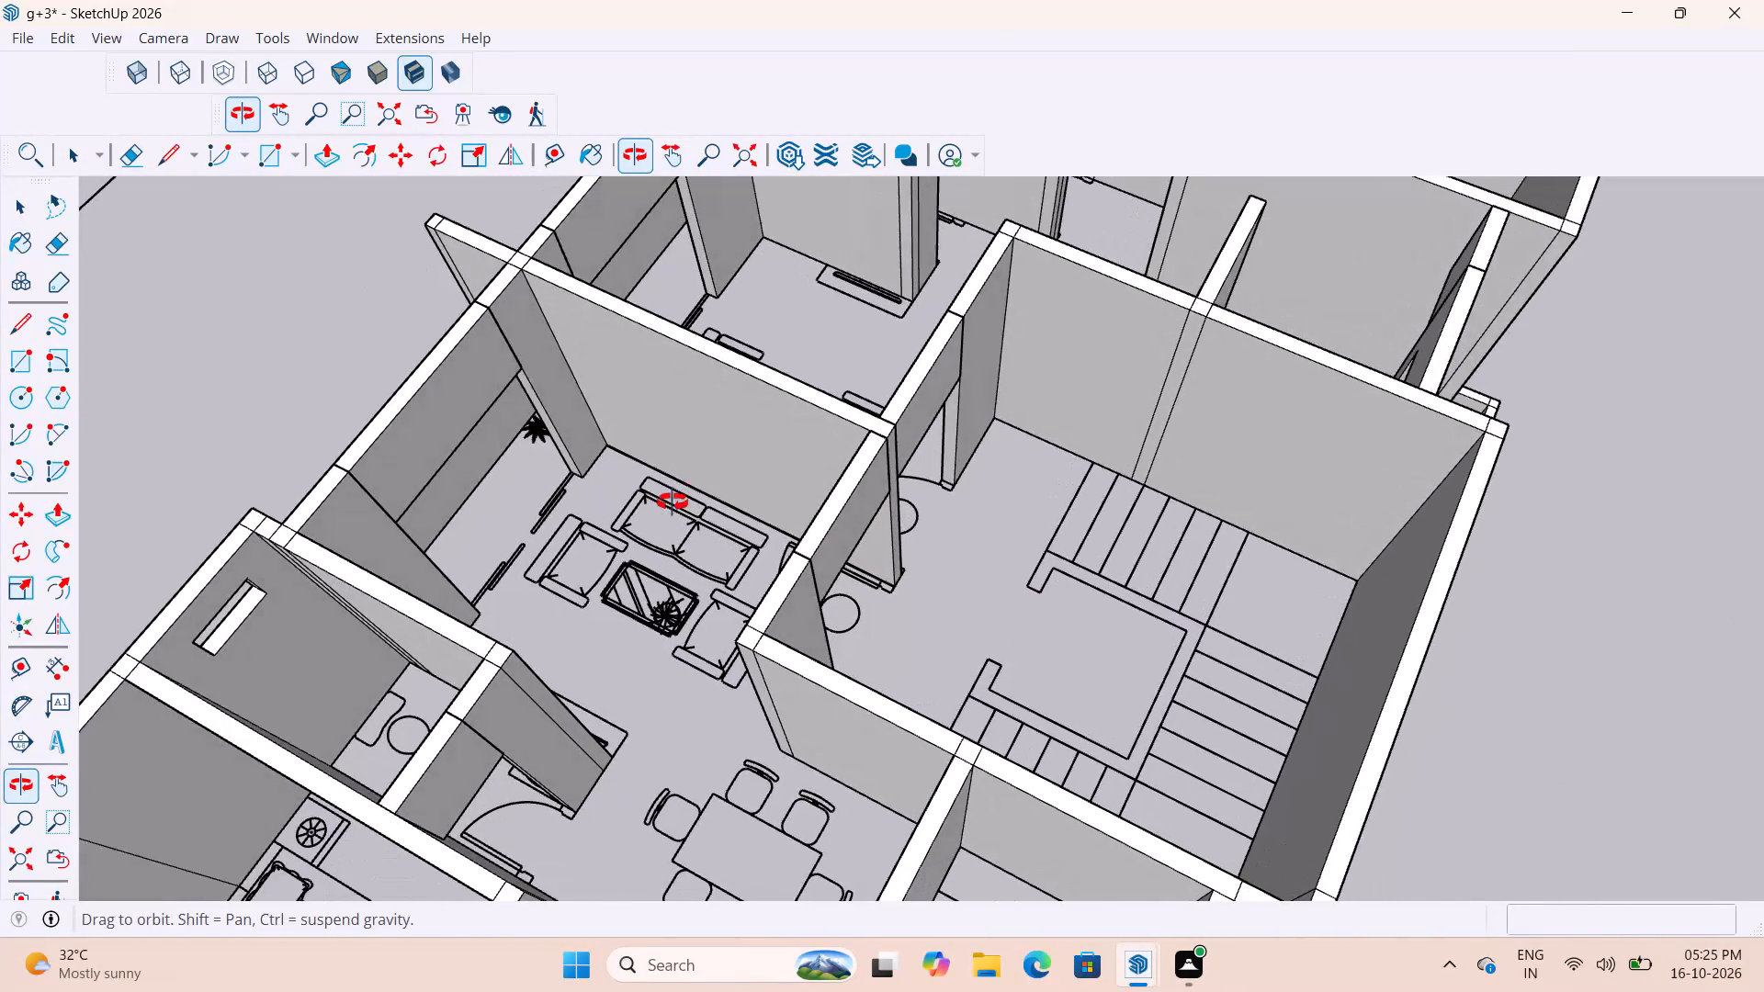
middle_click_drag(673, 502, 671, 501)
middle_click_drag(989, 616, 656, 552)
scroll(867, 826, "up", 2)
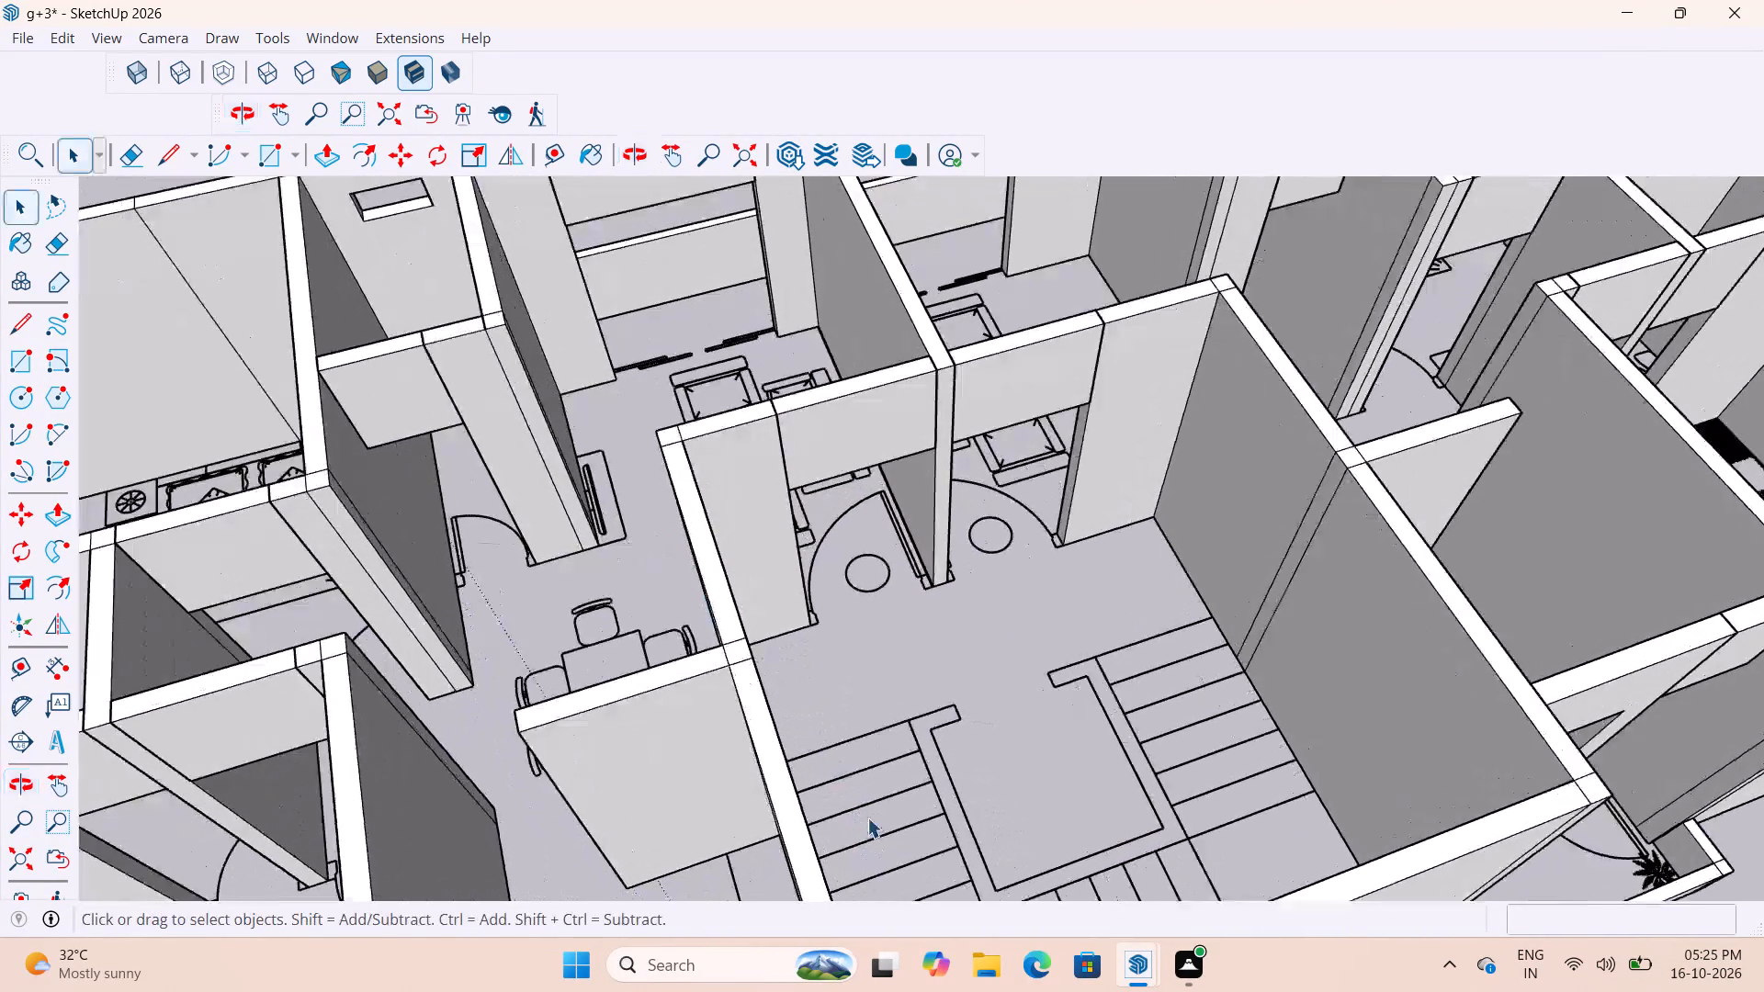
scroll(867, 817, "up", 3)
middle_click_drag(876, 636, 837, 674)
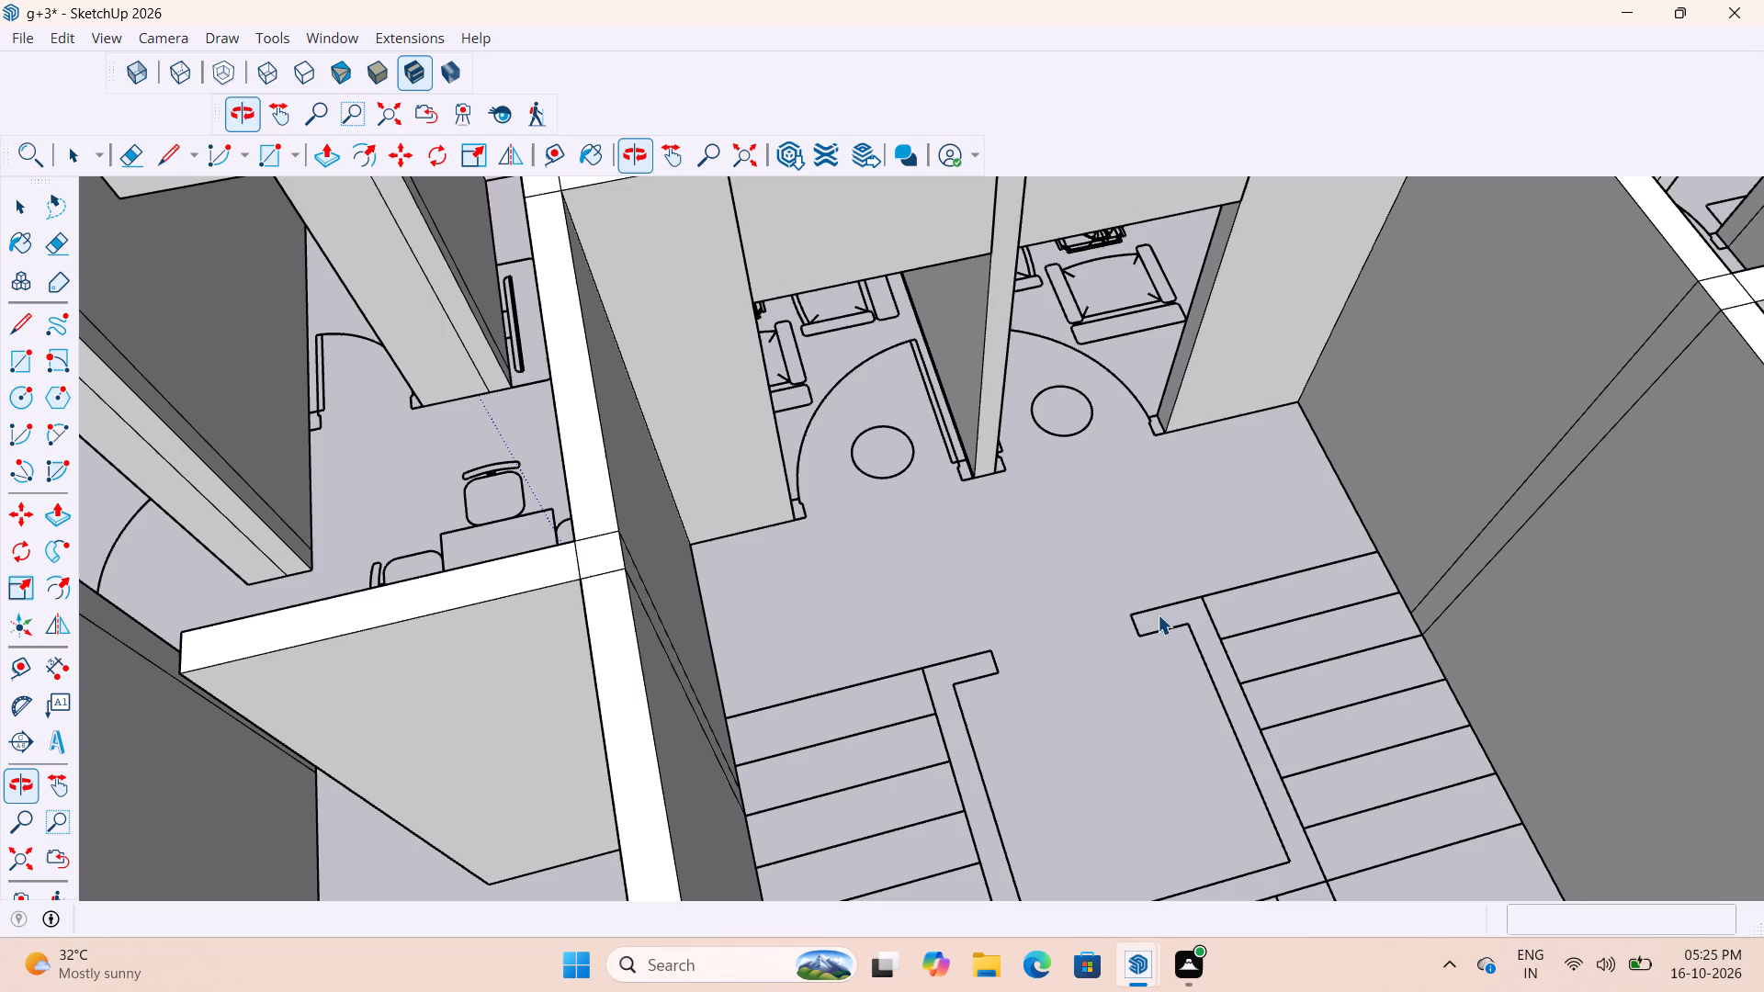
scroll(1136, 599, "down", 5)
scroll(1073, 509, "up", 4)
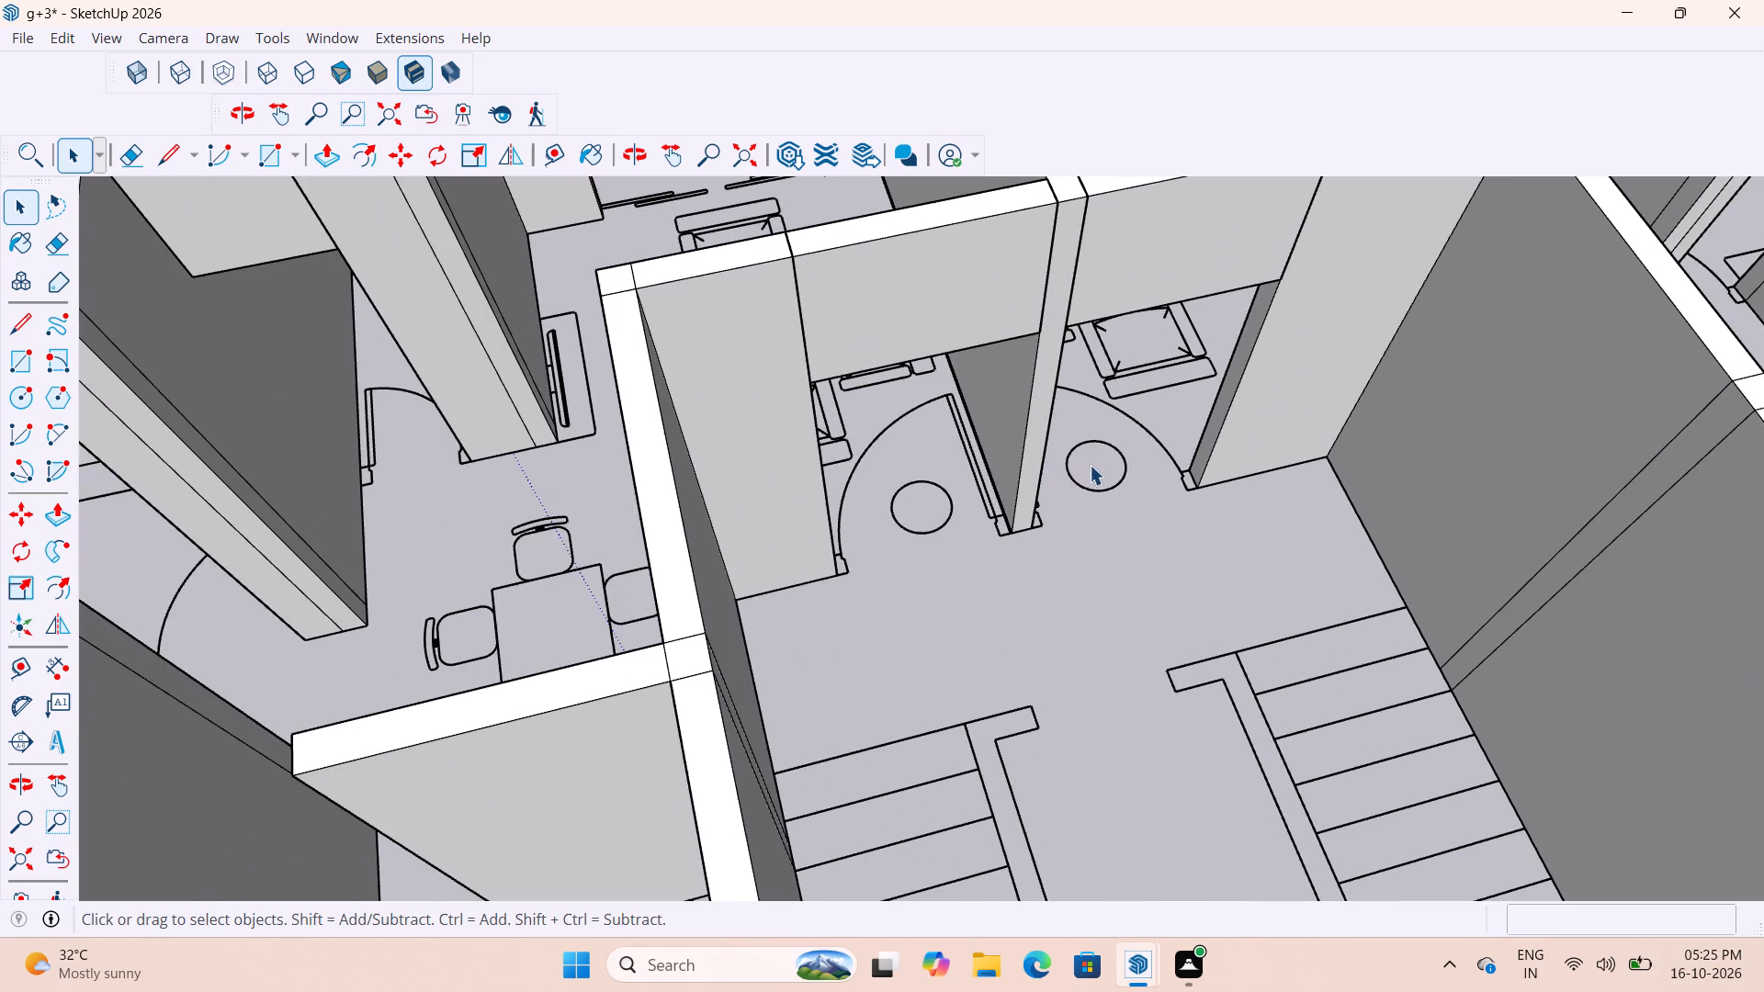
scroll(1091, 464, "down", 4)
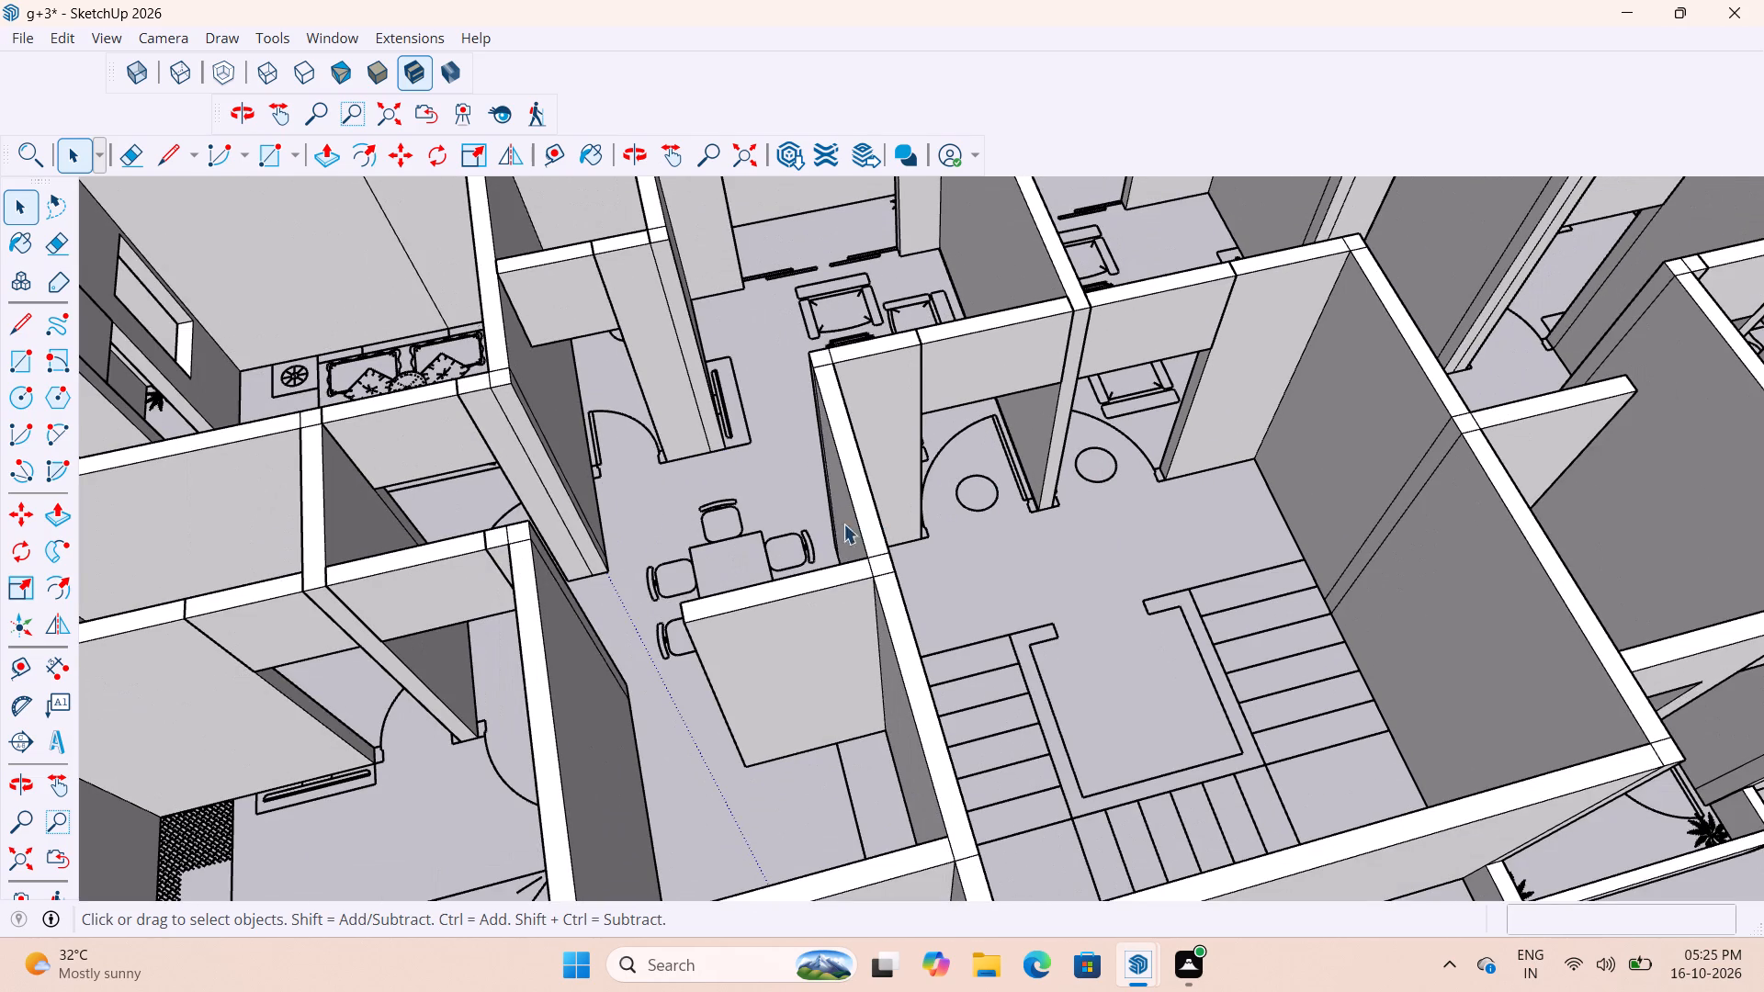
Compare the furnished building's staircase layout with the modelled staircase and shaft on the g+3 floor.
scroll(719, 574, "down", 4)
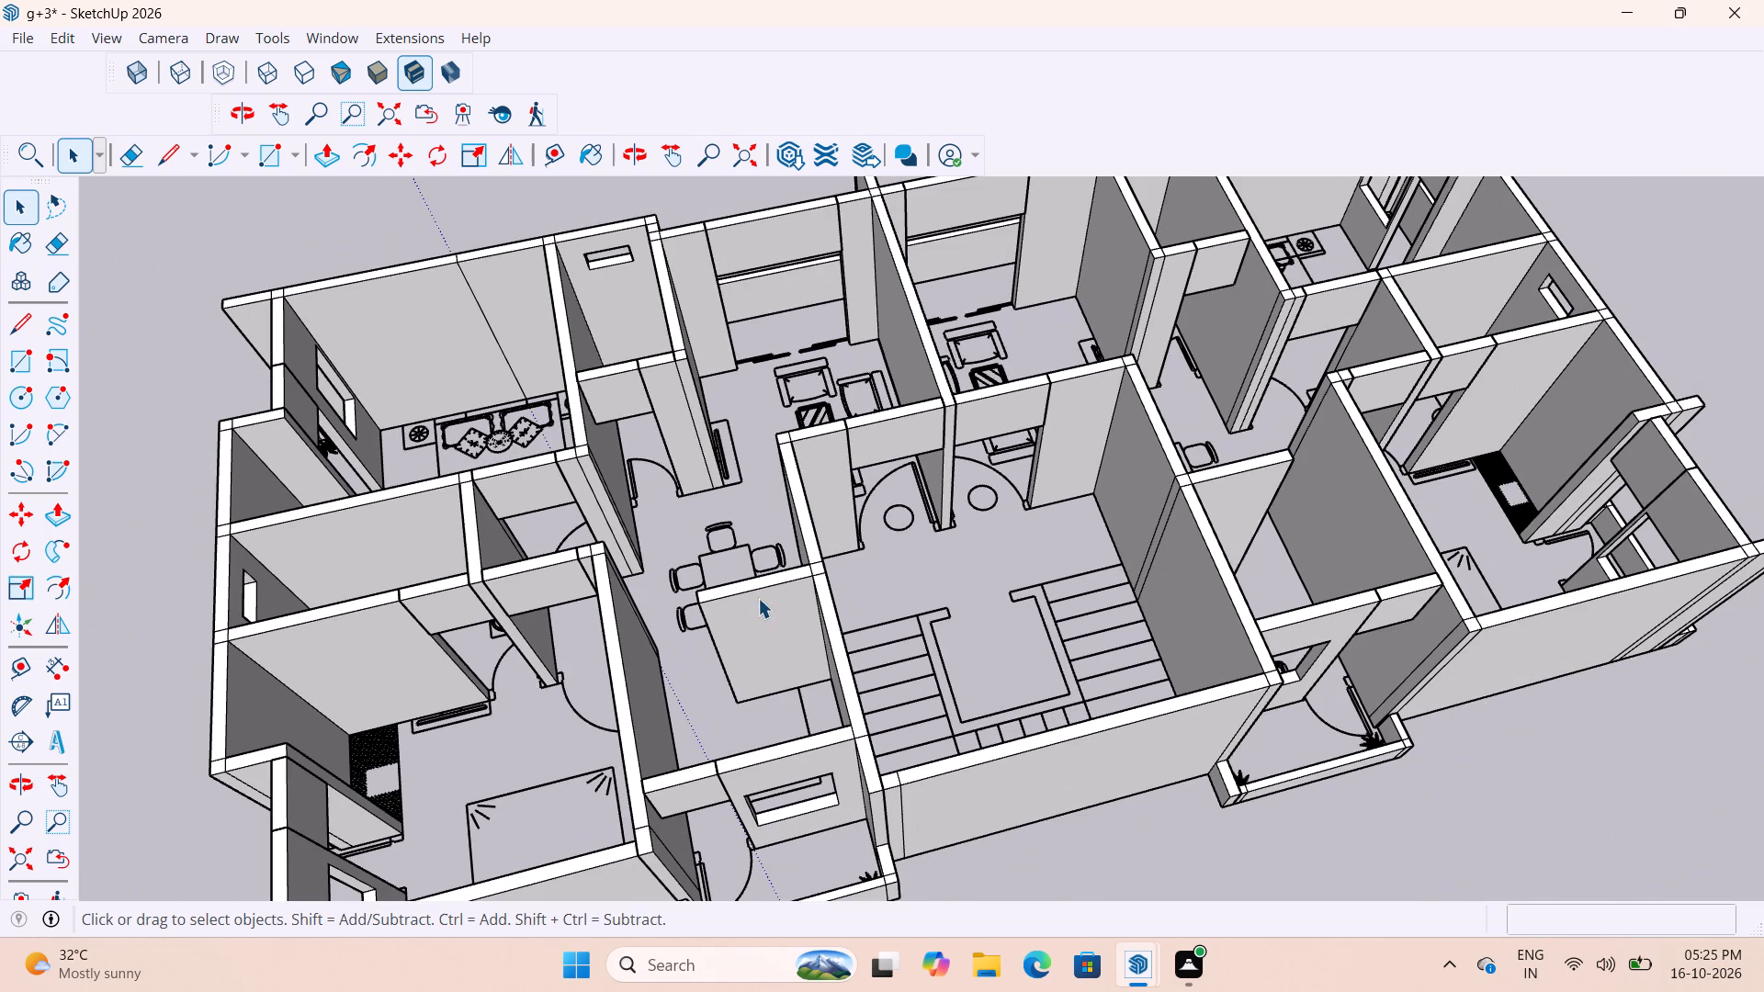
scroll(979, 624, "up", 5)
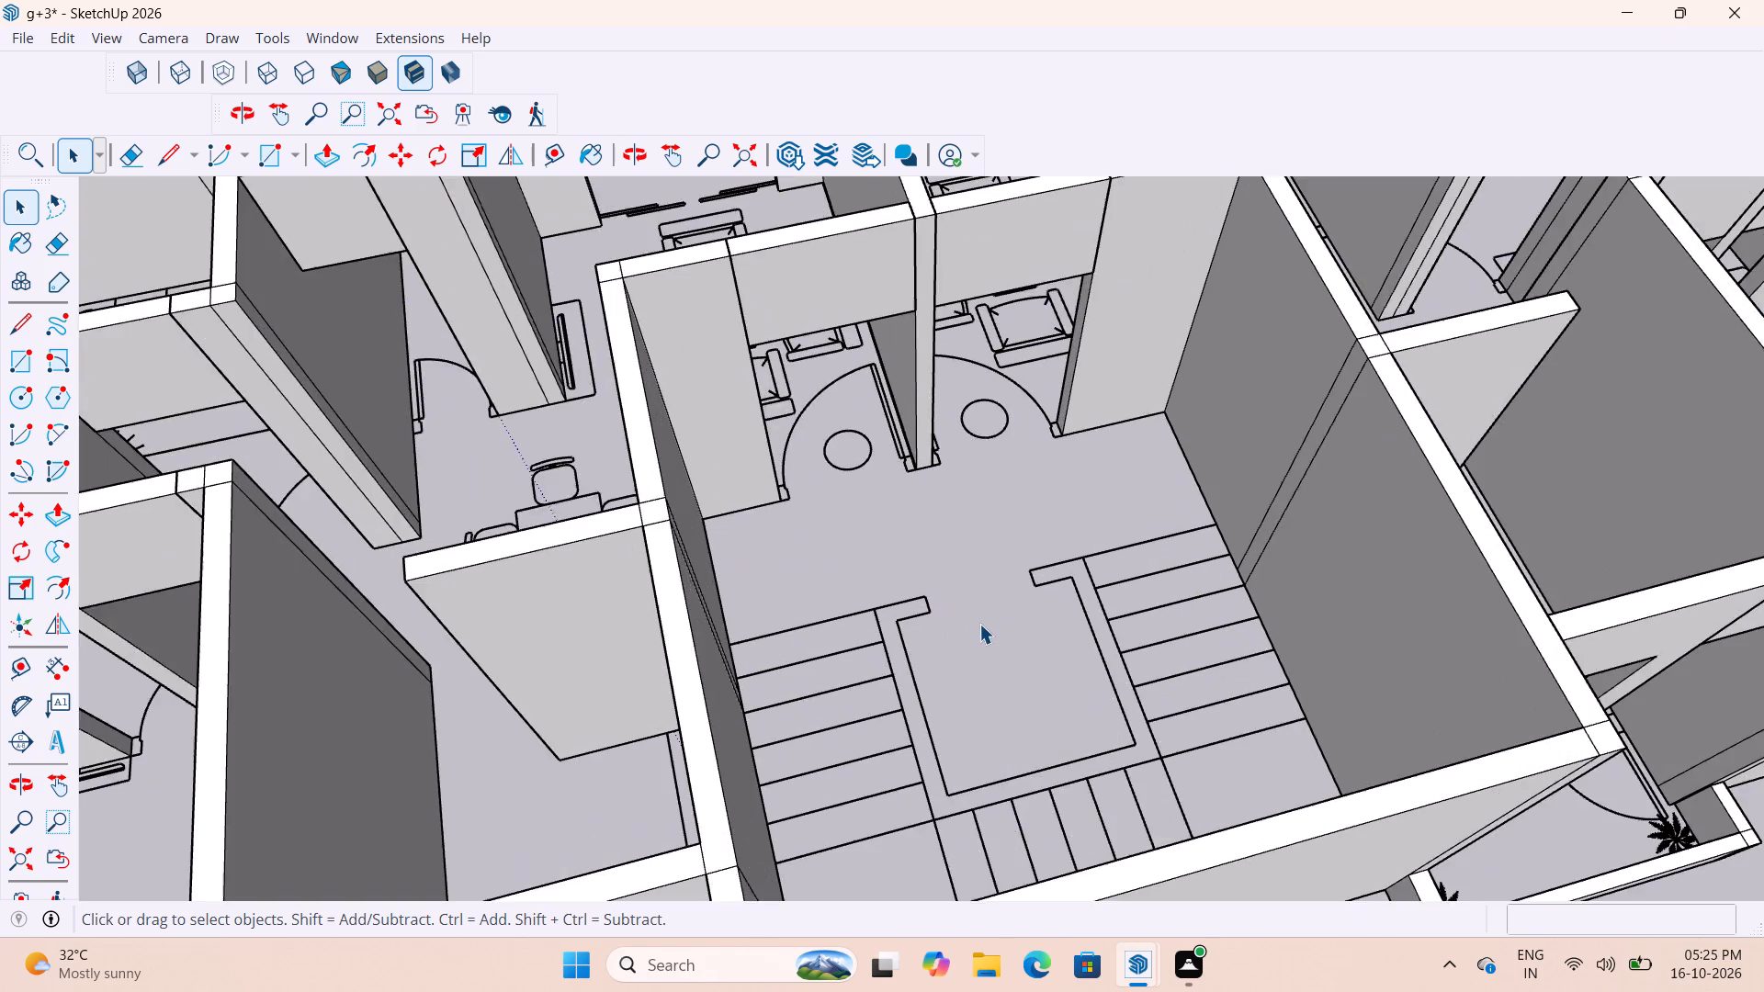
scroll(979, 624, "up", 3)
scroll(1035, 646, "down", 20)
scroll(1035, 646, "down", 1)
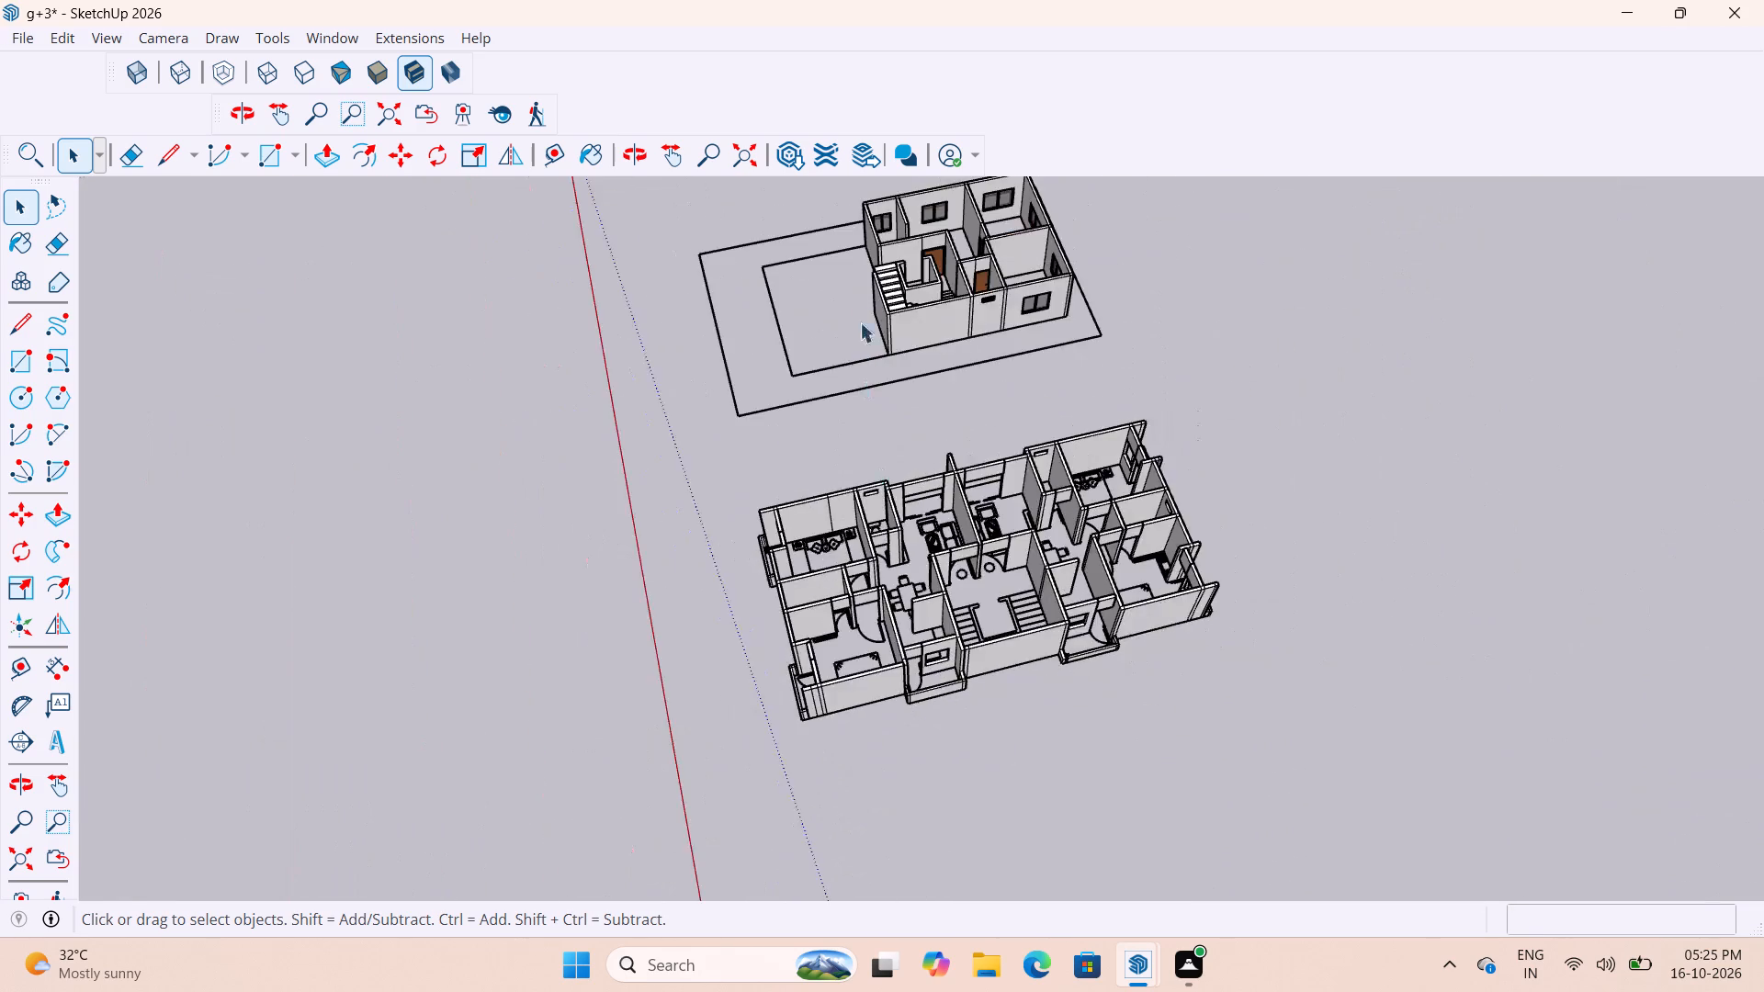
scroll(926, 239, "up", 18)
scroll(887, 311, "up", 4)
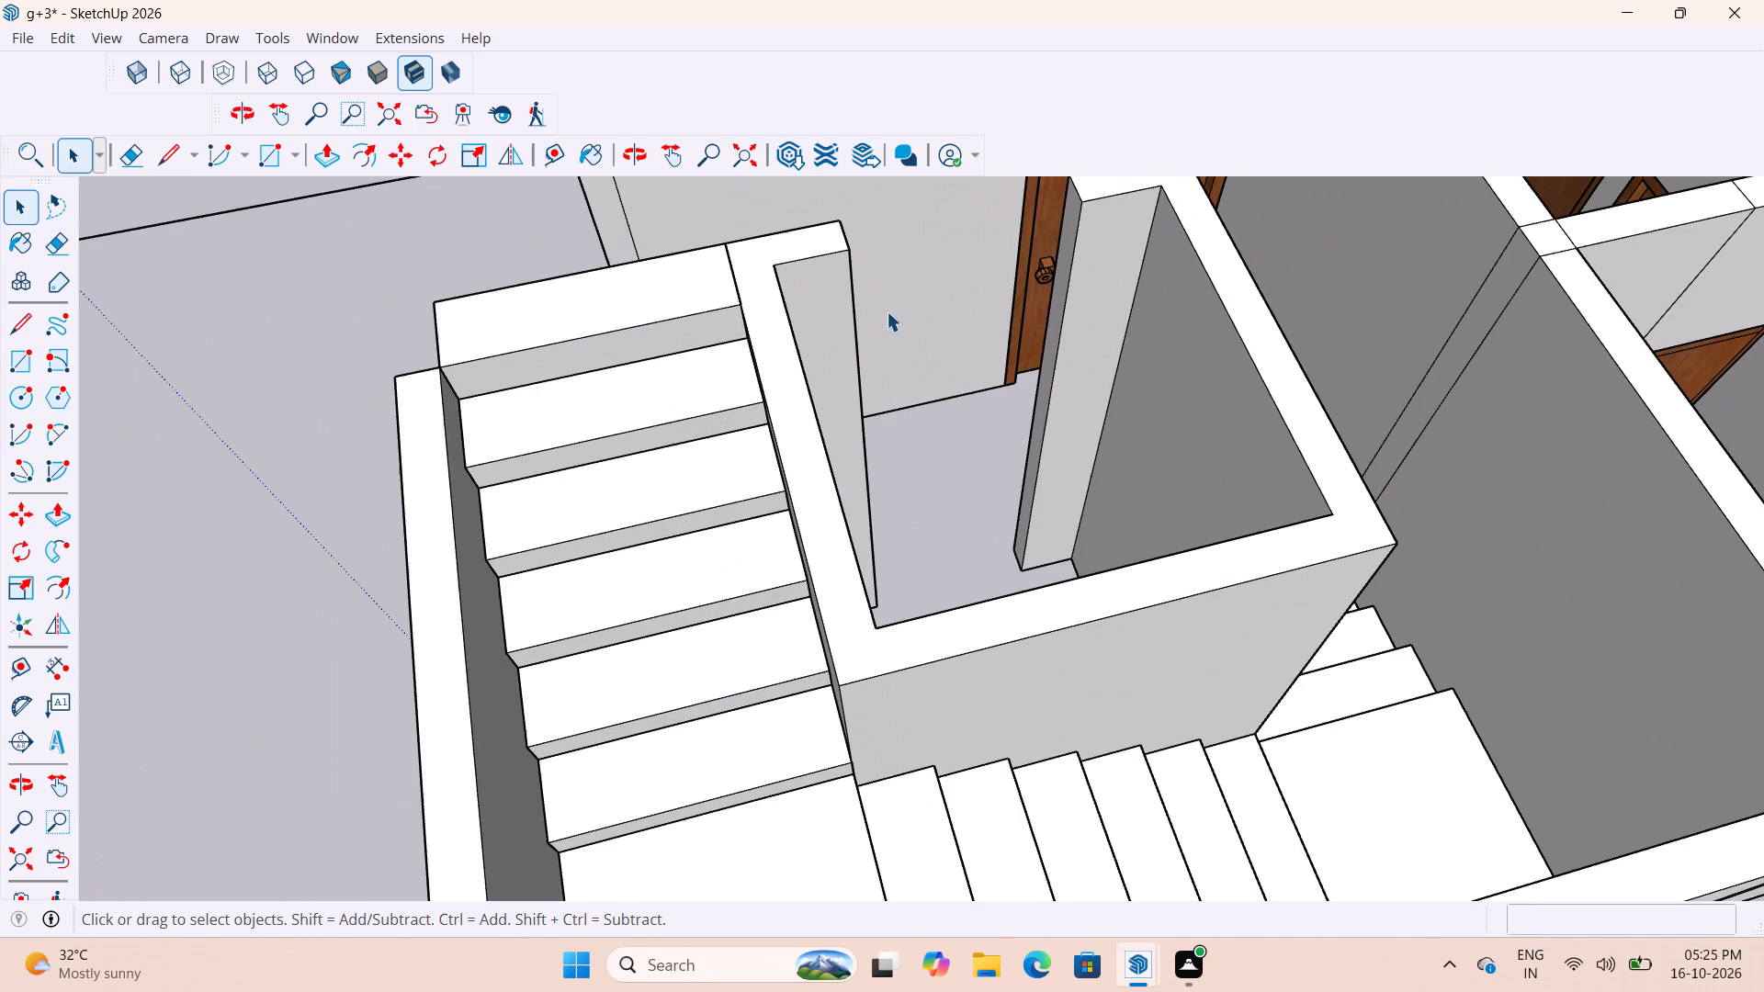
Examine the g+3 staircase's flights, landings and central shaft from above in relation to the adjoining rooms.
scroll(953, 668, "down", 2)
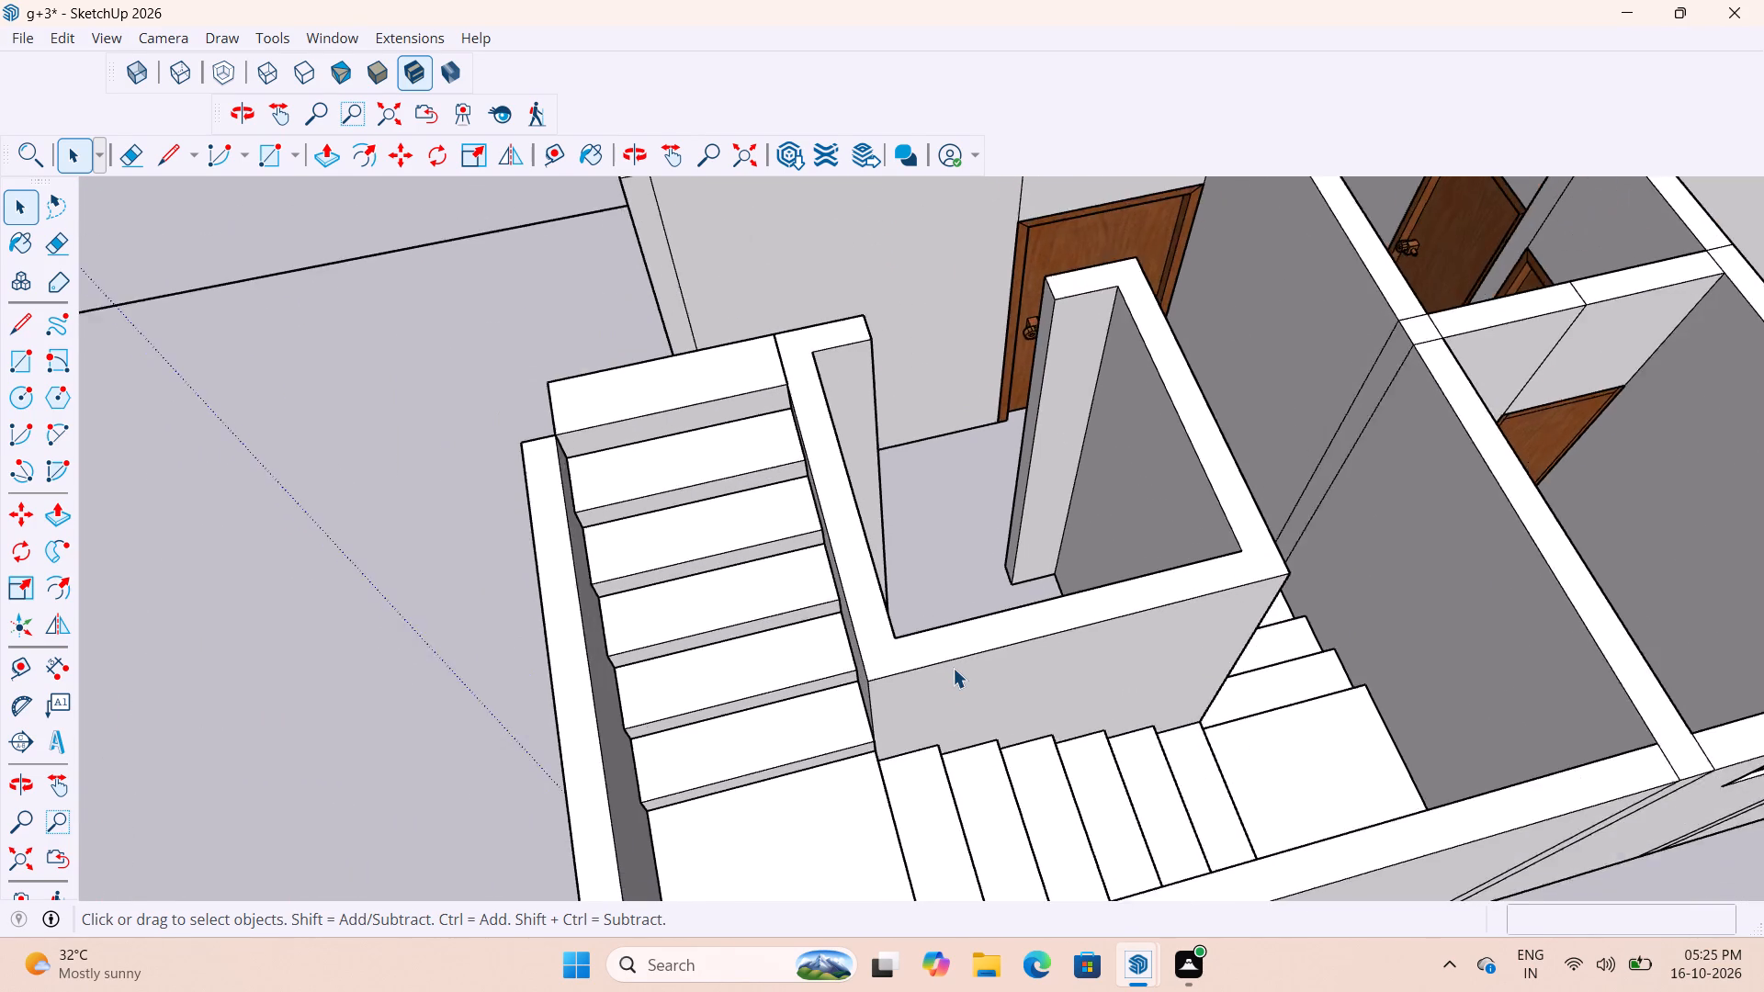
scroll(953, 668, "down", 6)
scroll(1098, 650, "down", 4)
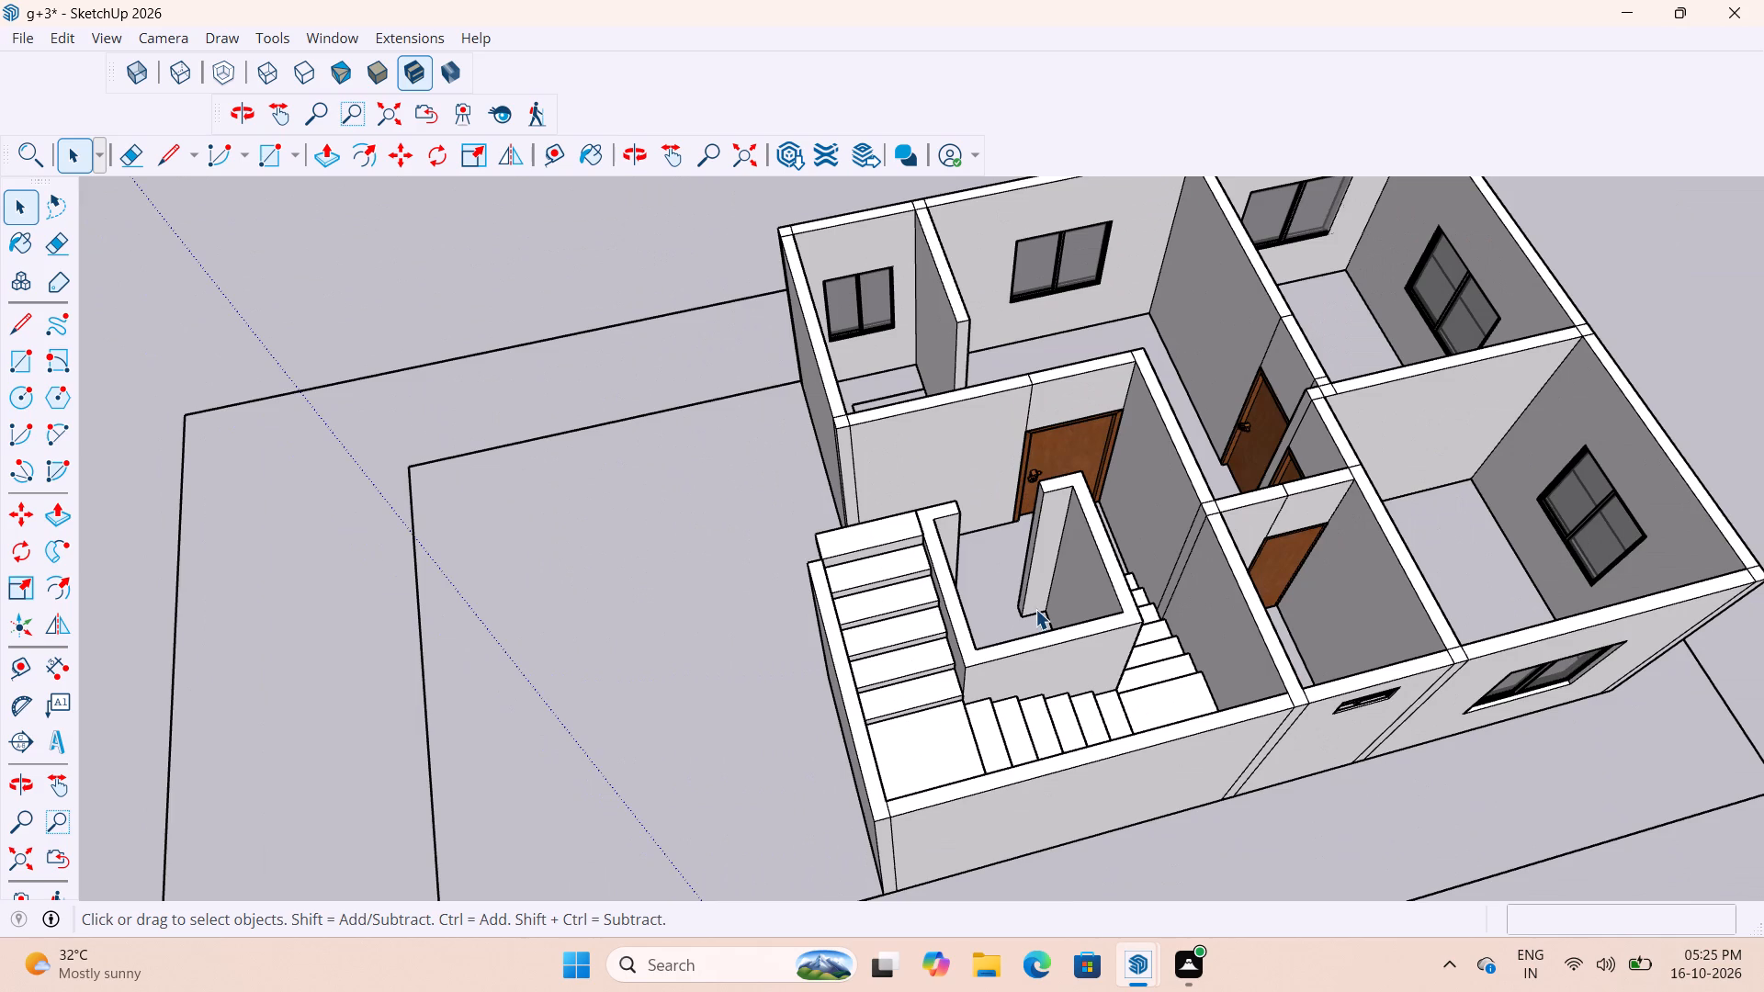
middle_click_drag(1093, 673, 1059, 727)
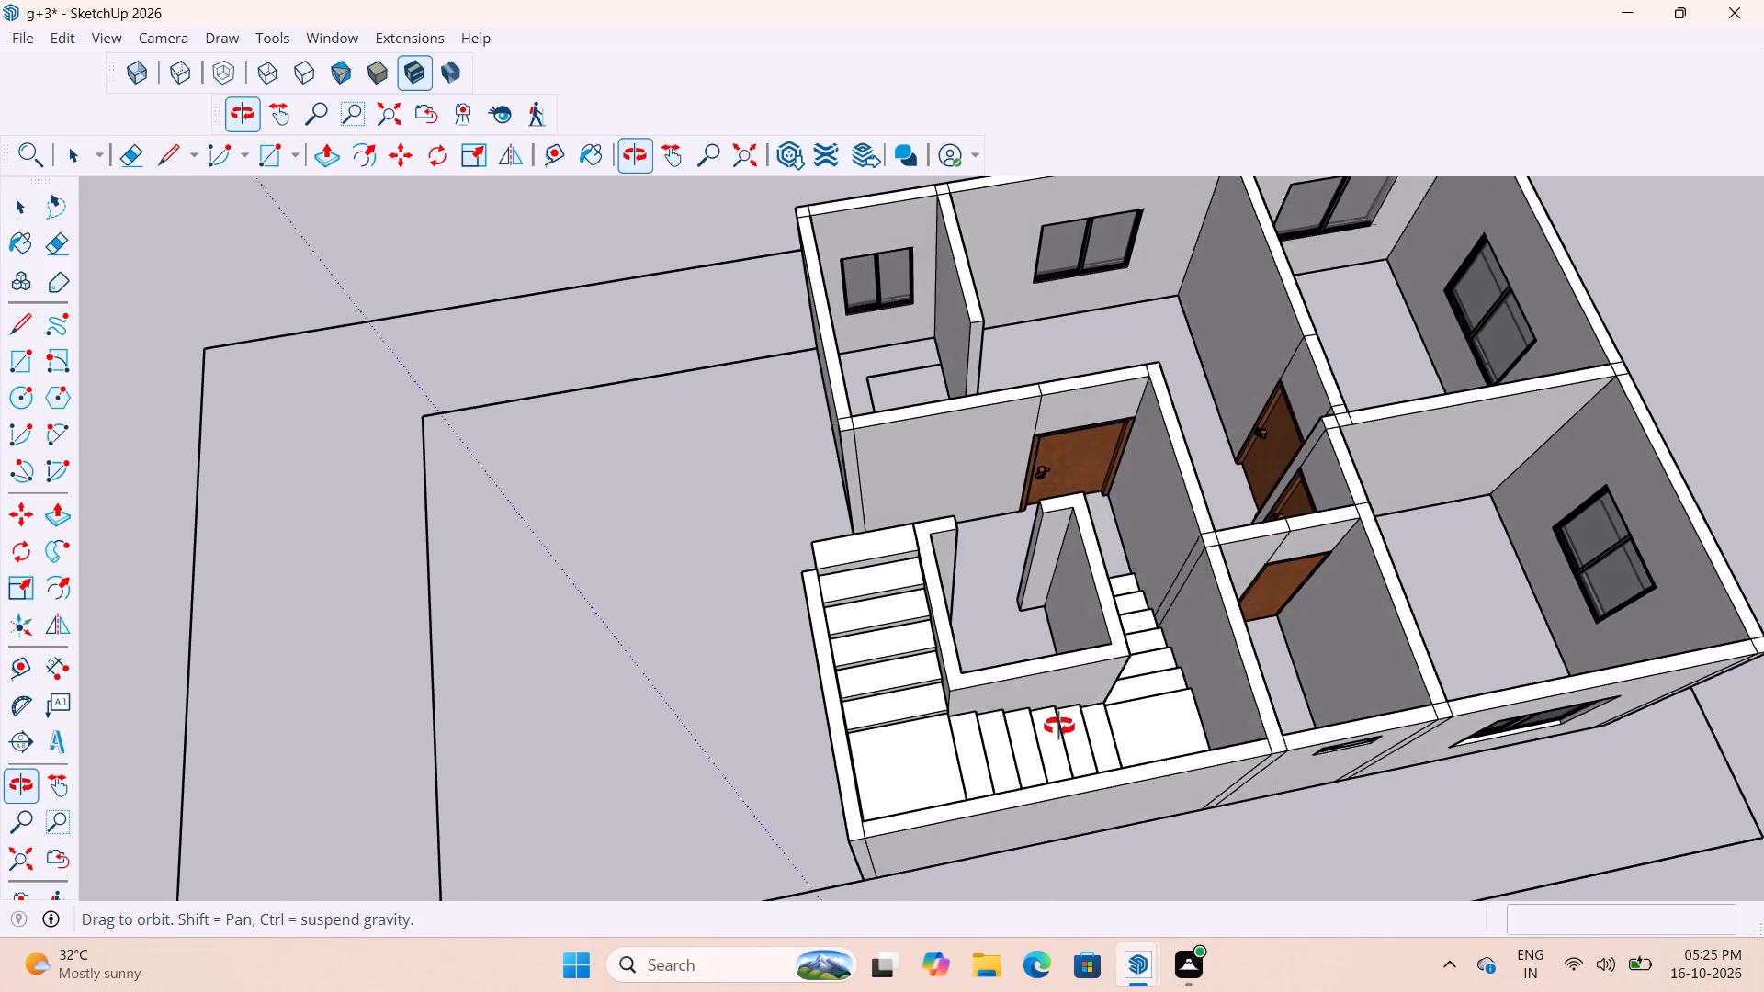
middle_click_drag(1059, 727, 923, 826)
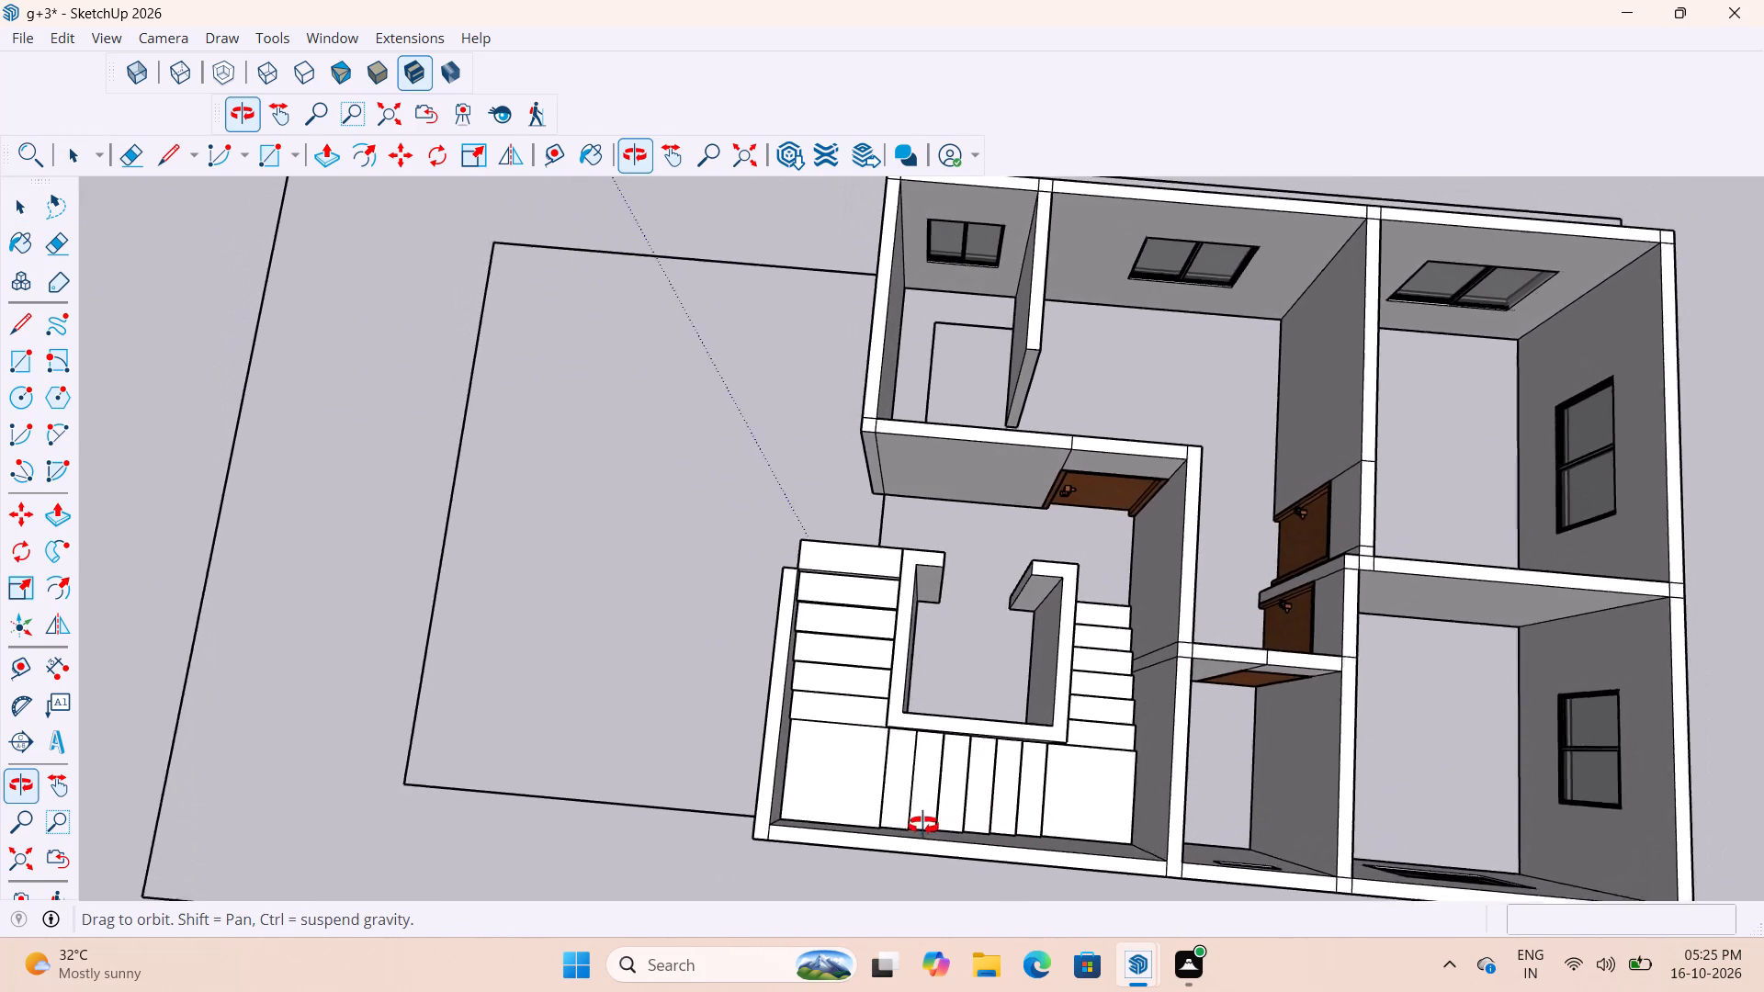
middle_click_drag(923, 826, 893, 823)
middle_click(964, 802)
scroll(959, 799, "down", 1)
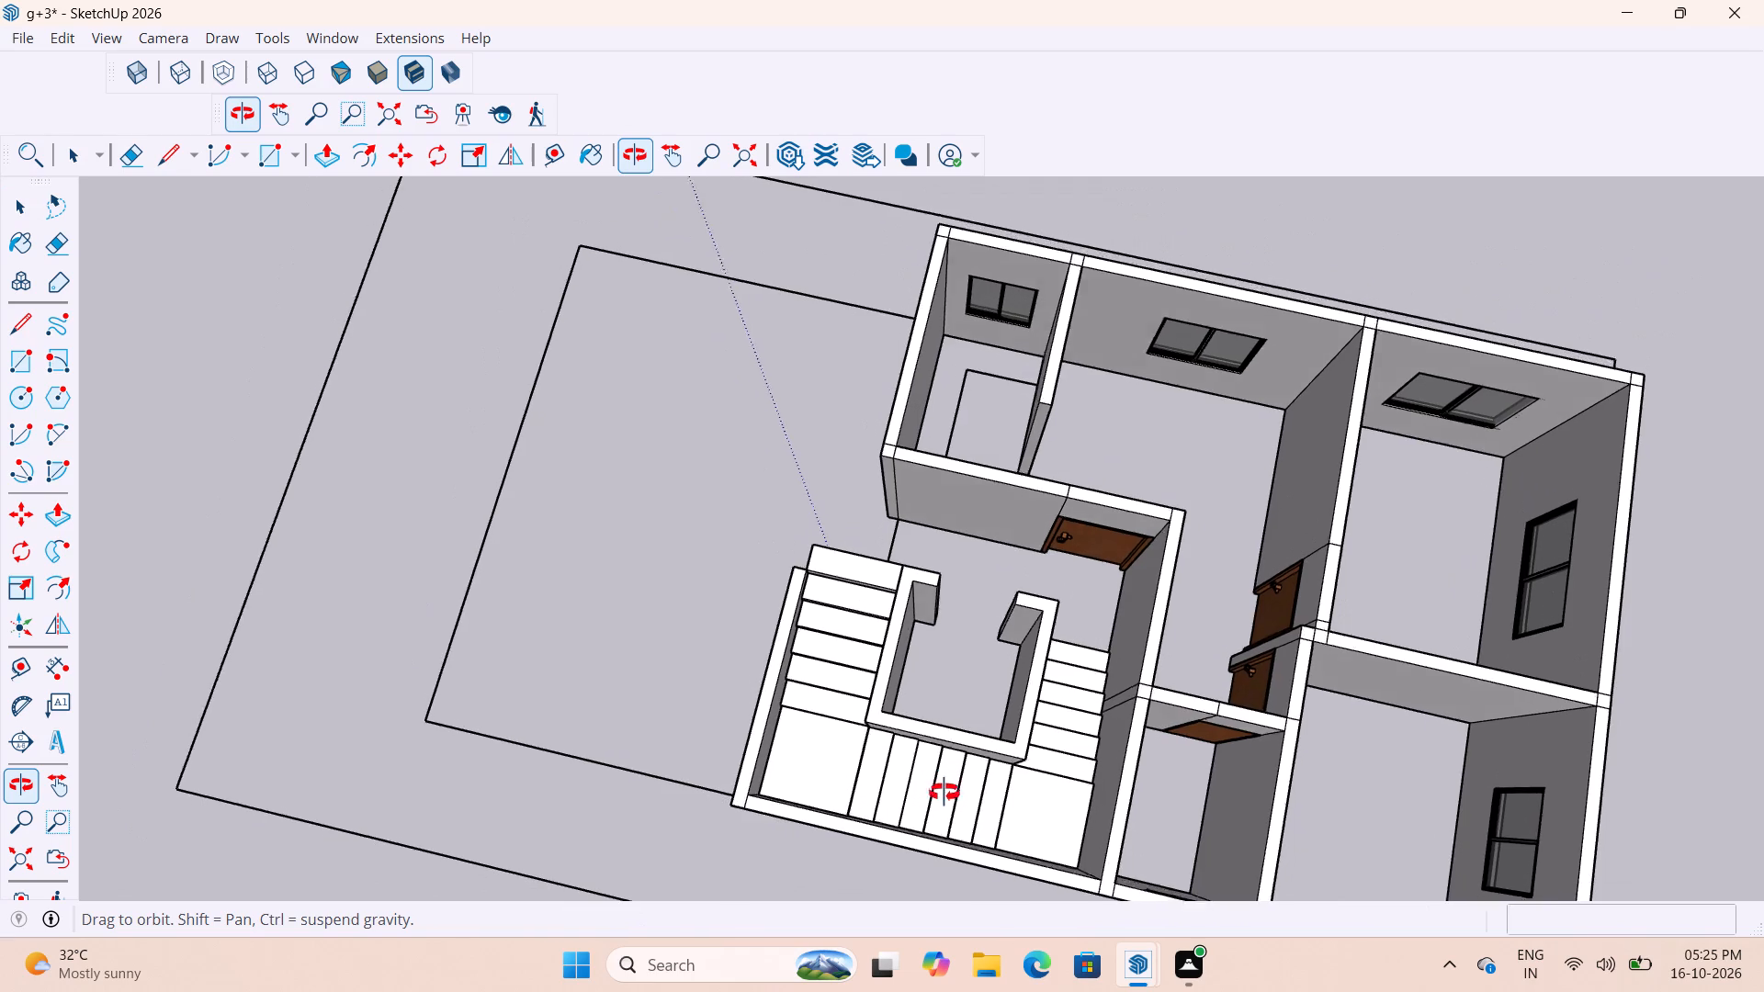
middle_click_drag(940, 625, 1320, 517)
middle_click_drag(849, 648, 1449, 464)
middle_click_drag(1088, 509, 1168, 473)
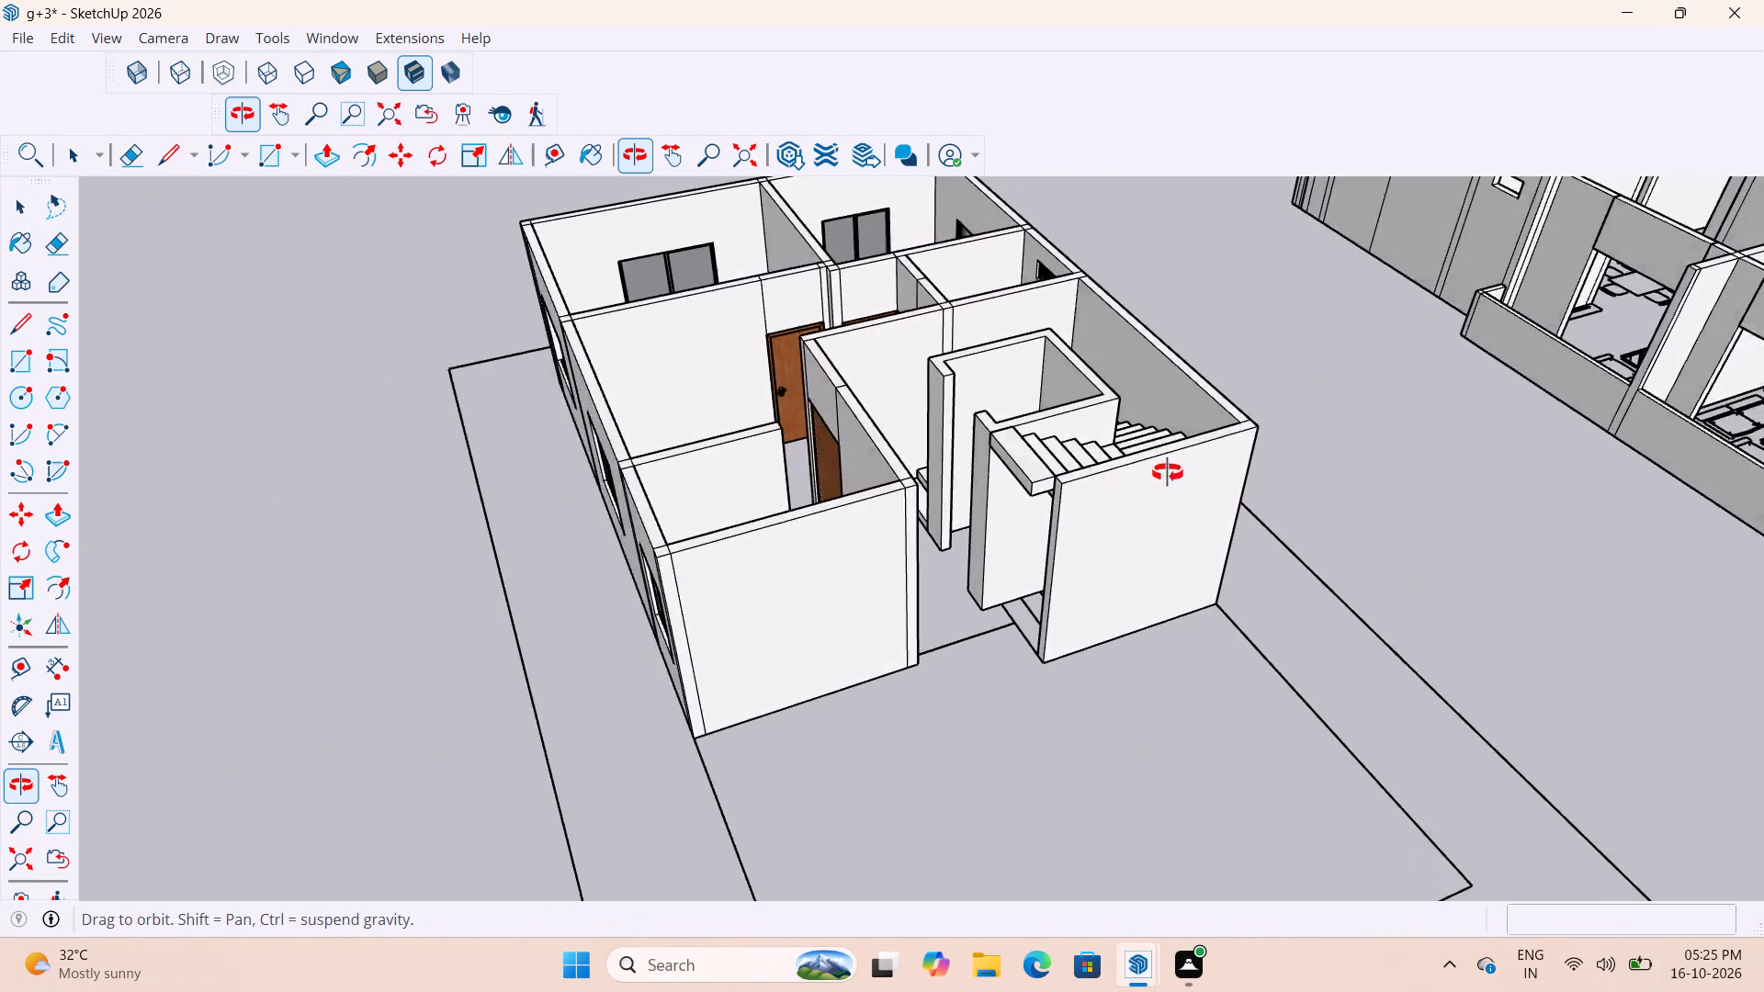
Examine the open end of the last flight between the shaft wall and the outer stair wall on the entrance side.
middle_click_drag(1168, 473, 1216, 440)
scroll(1081, 419, "up", 12)
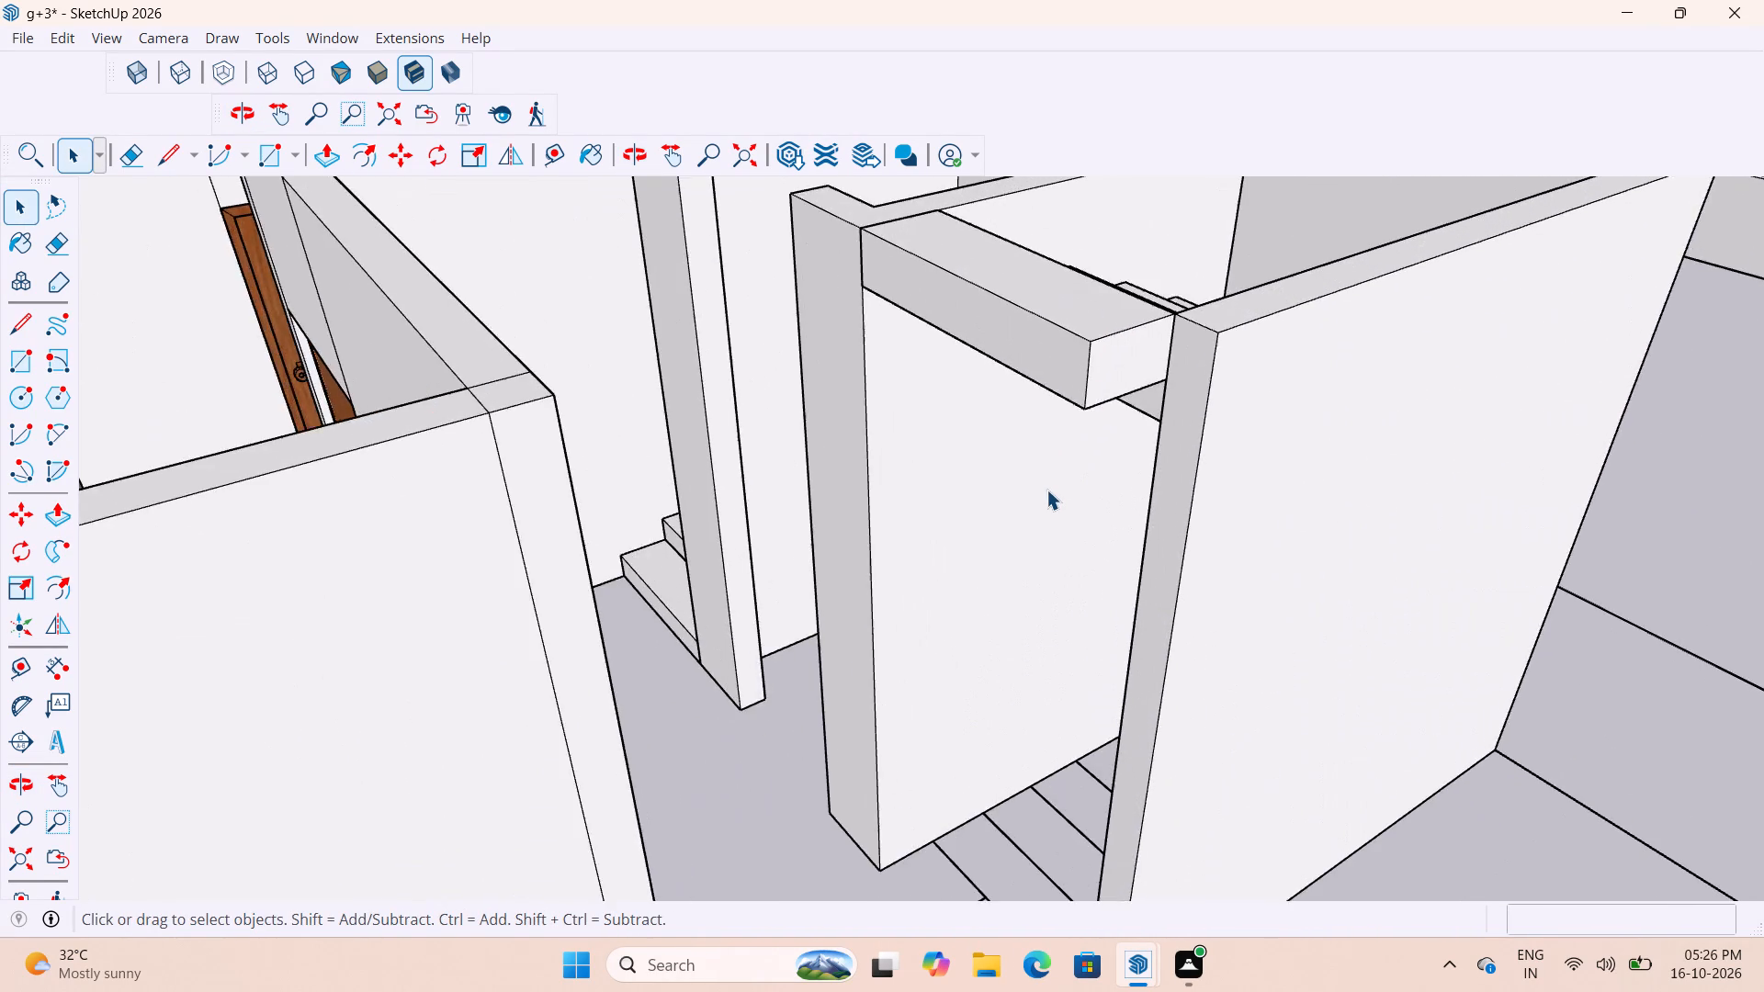
scroll(1047, 490, "down", 6)
middle_click_drag(1052, 476, 1250, 547)
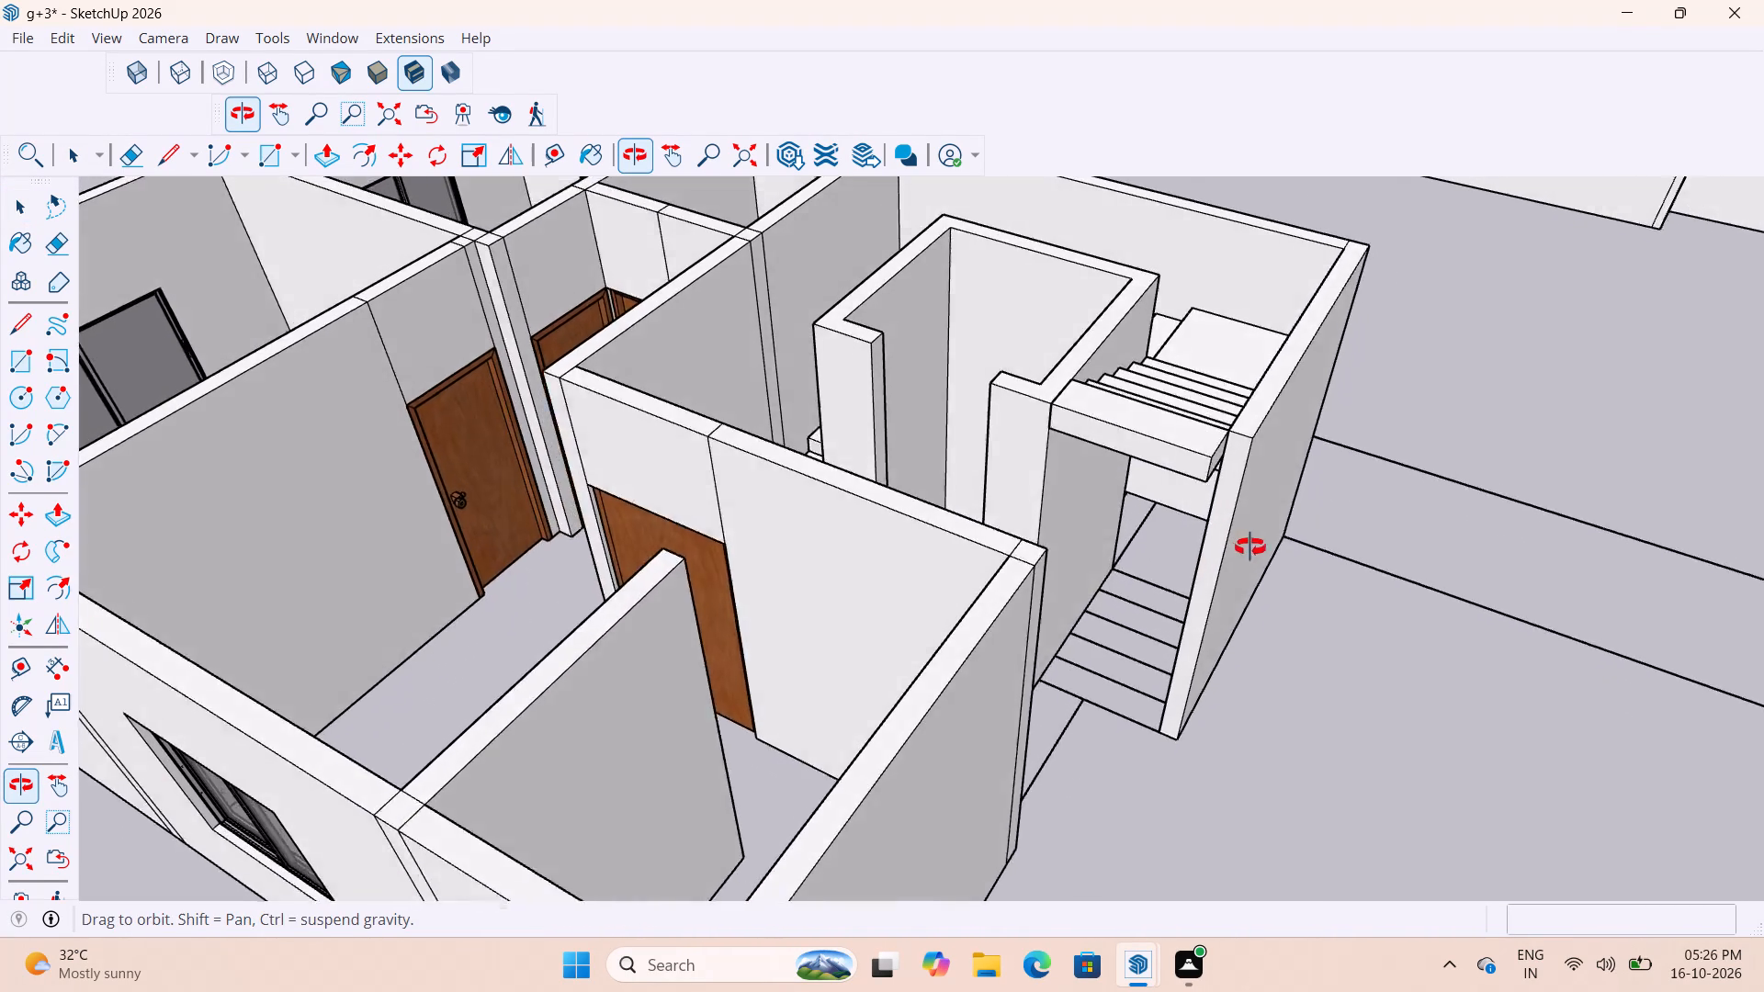
middle_click_drag(1250, 547, 1233, 402)
scroll(1141, 478, "up", 8)
scroll(1158, 533, "down", 7)
middle_click_drag(1159, 528, 1117, 562)
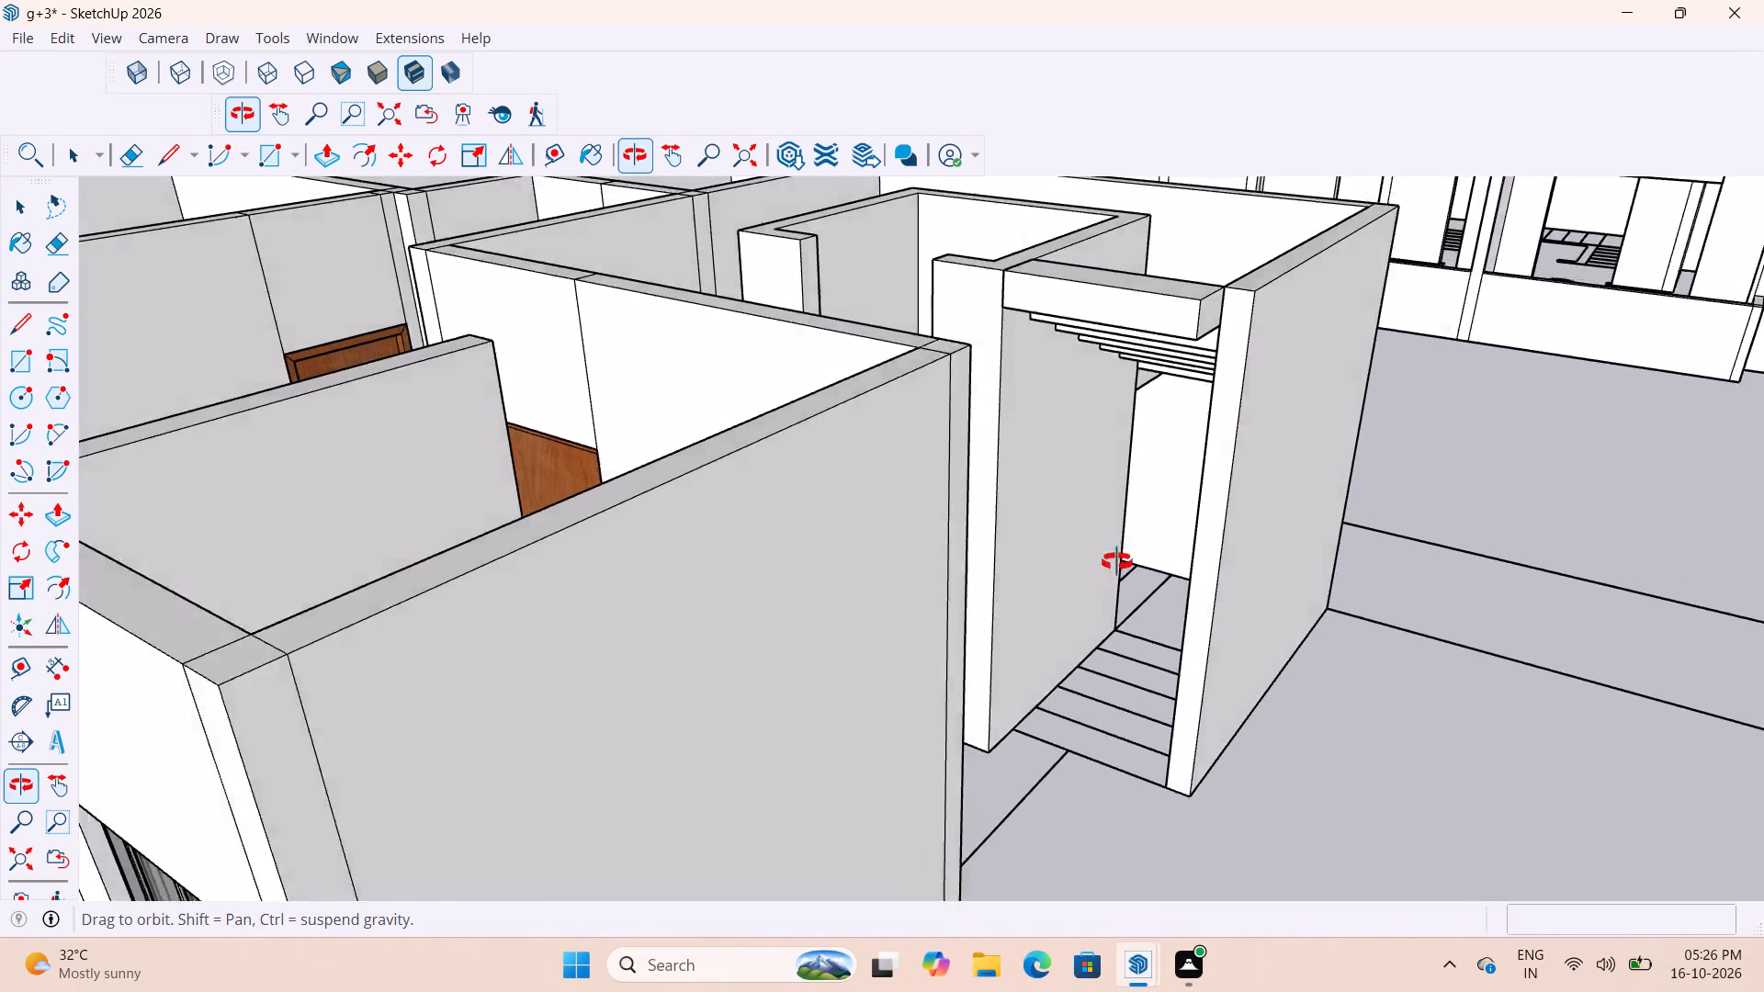
middle_click_drag(1117, 562, 1046, 618)
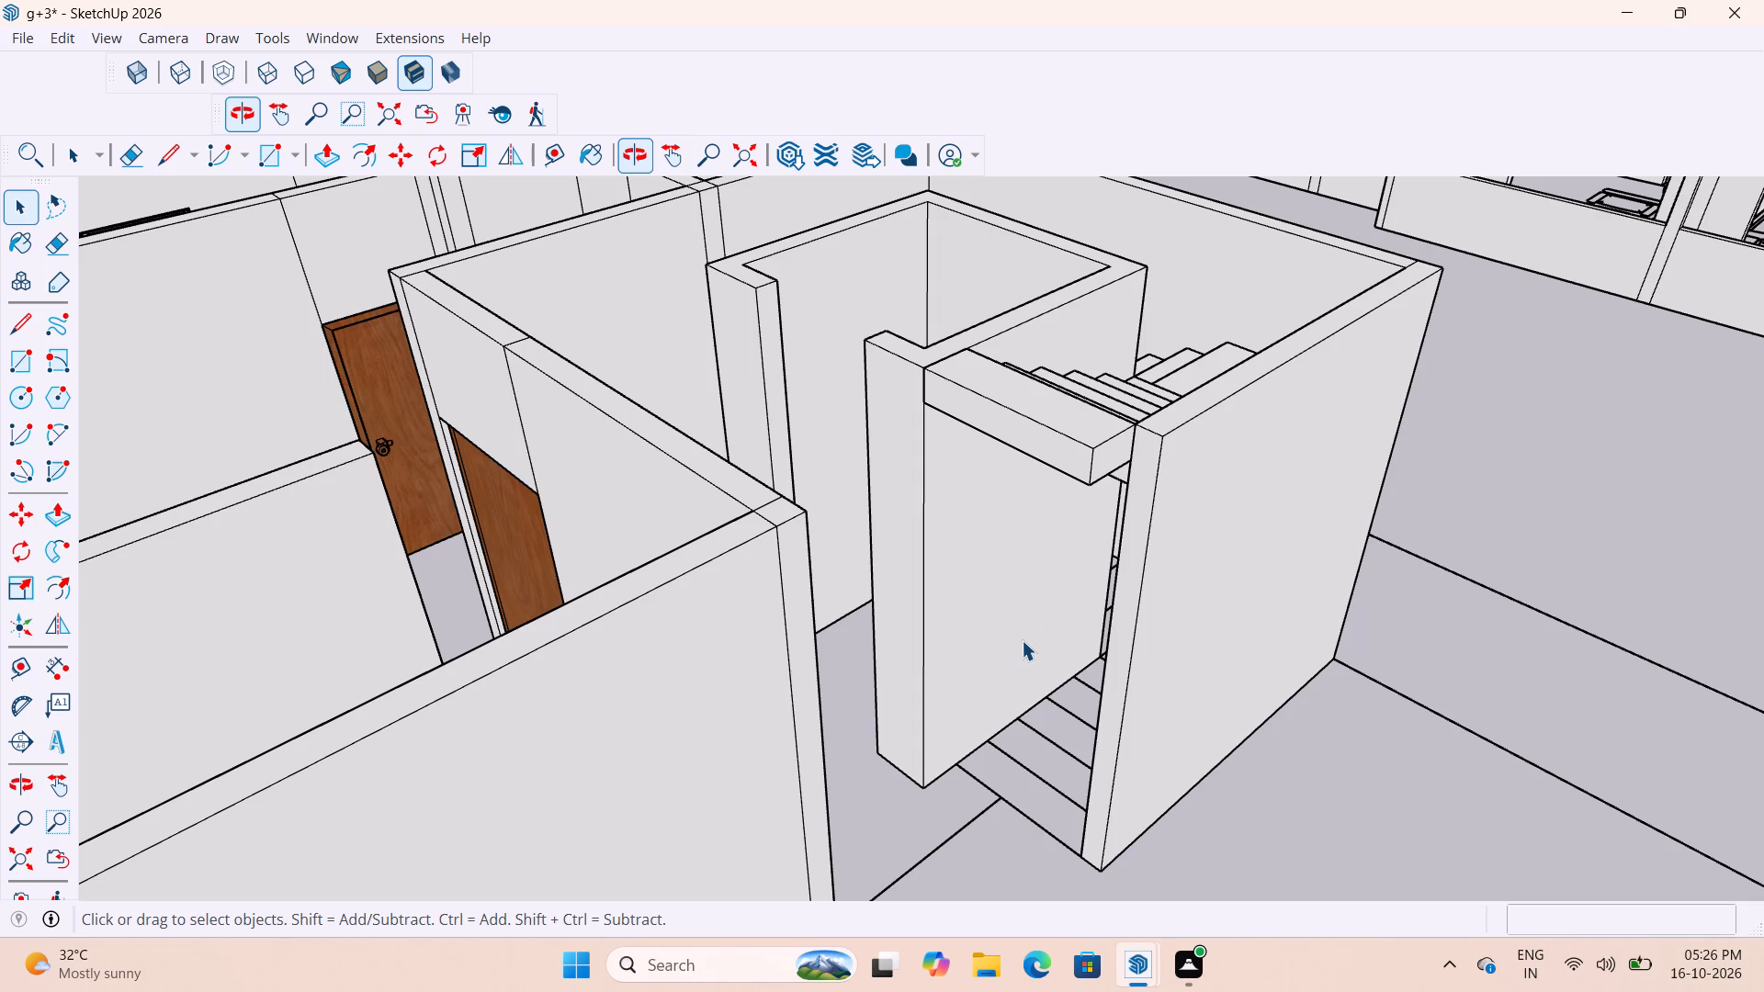
scroll(1022, 640, "down", 7)
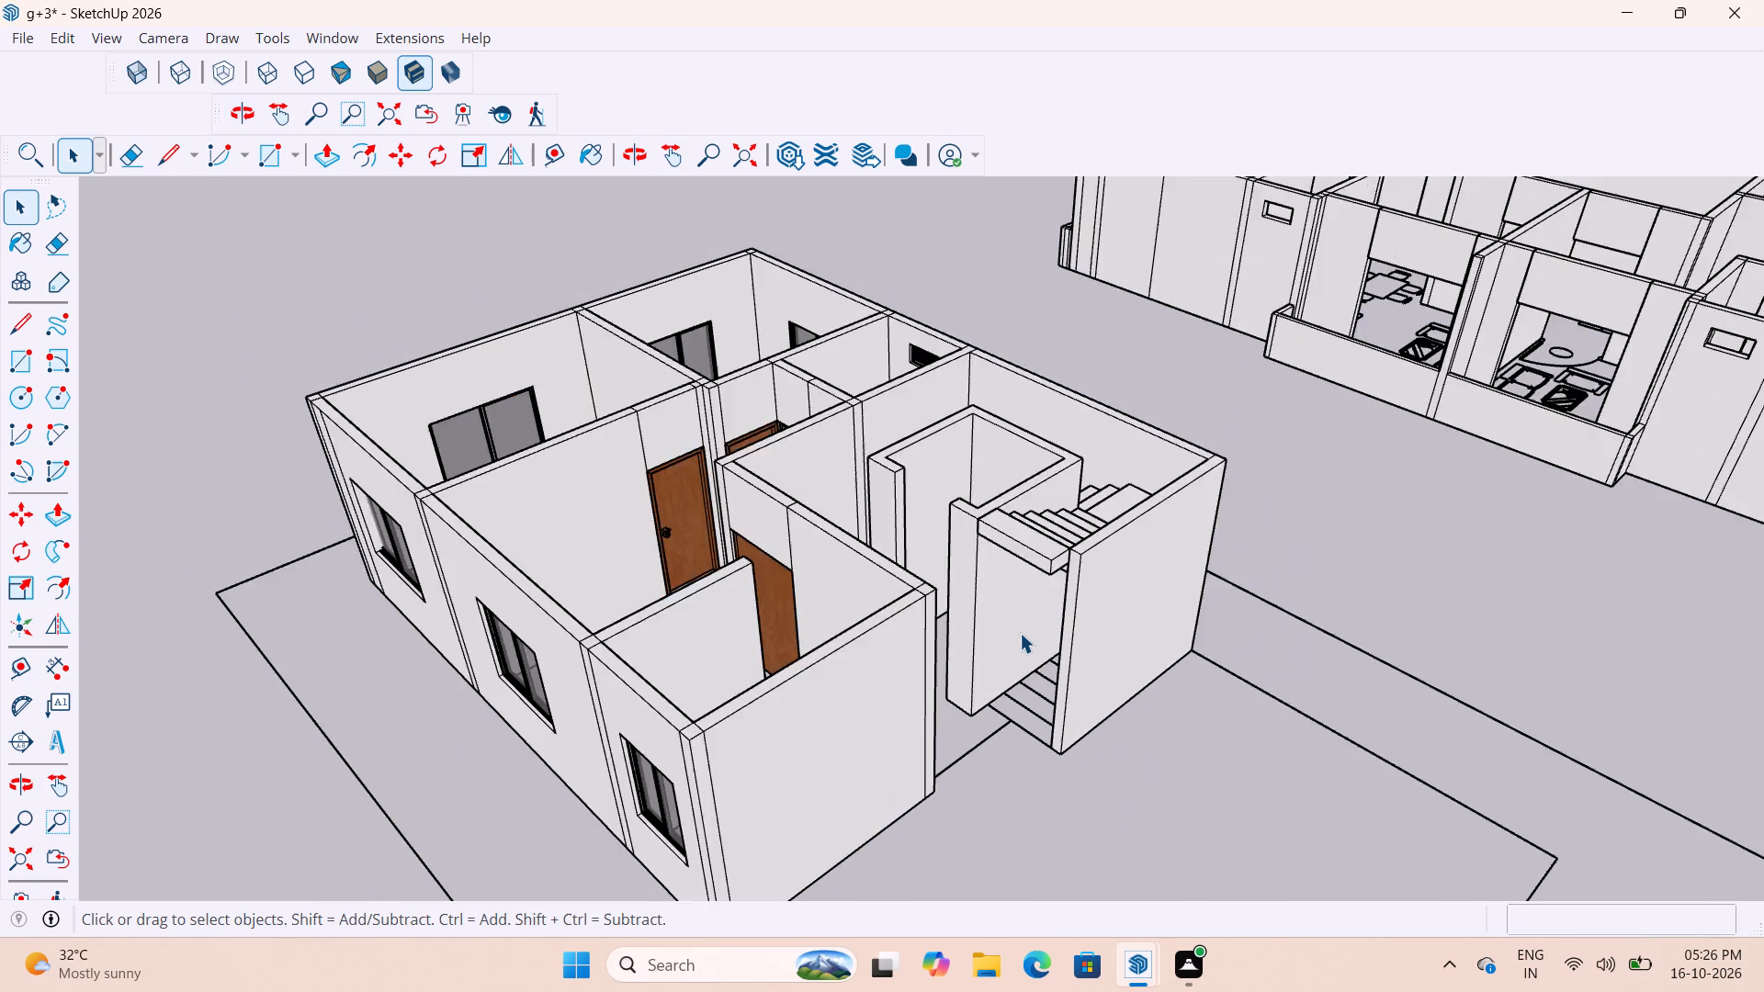
scroll(1020, 633, "down", 12)
scroll(1033, 522, "up", 5)
scroll(1100, 565, "up", 4)
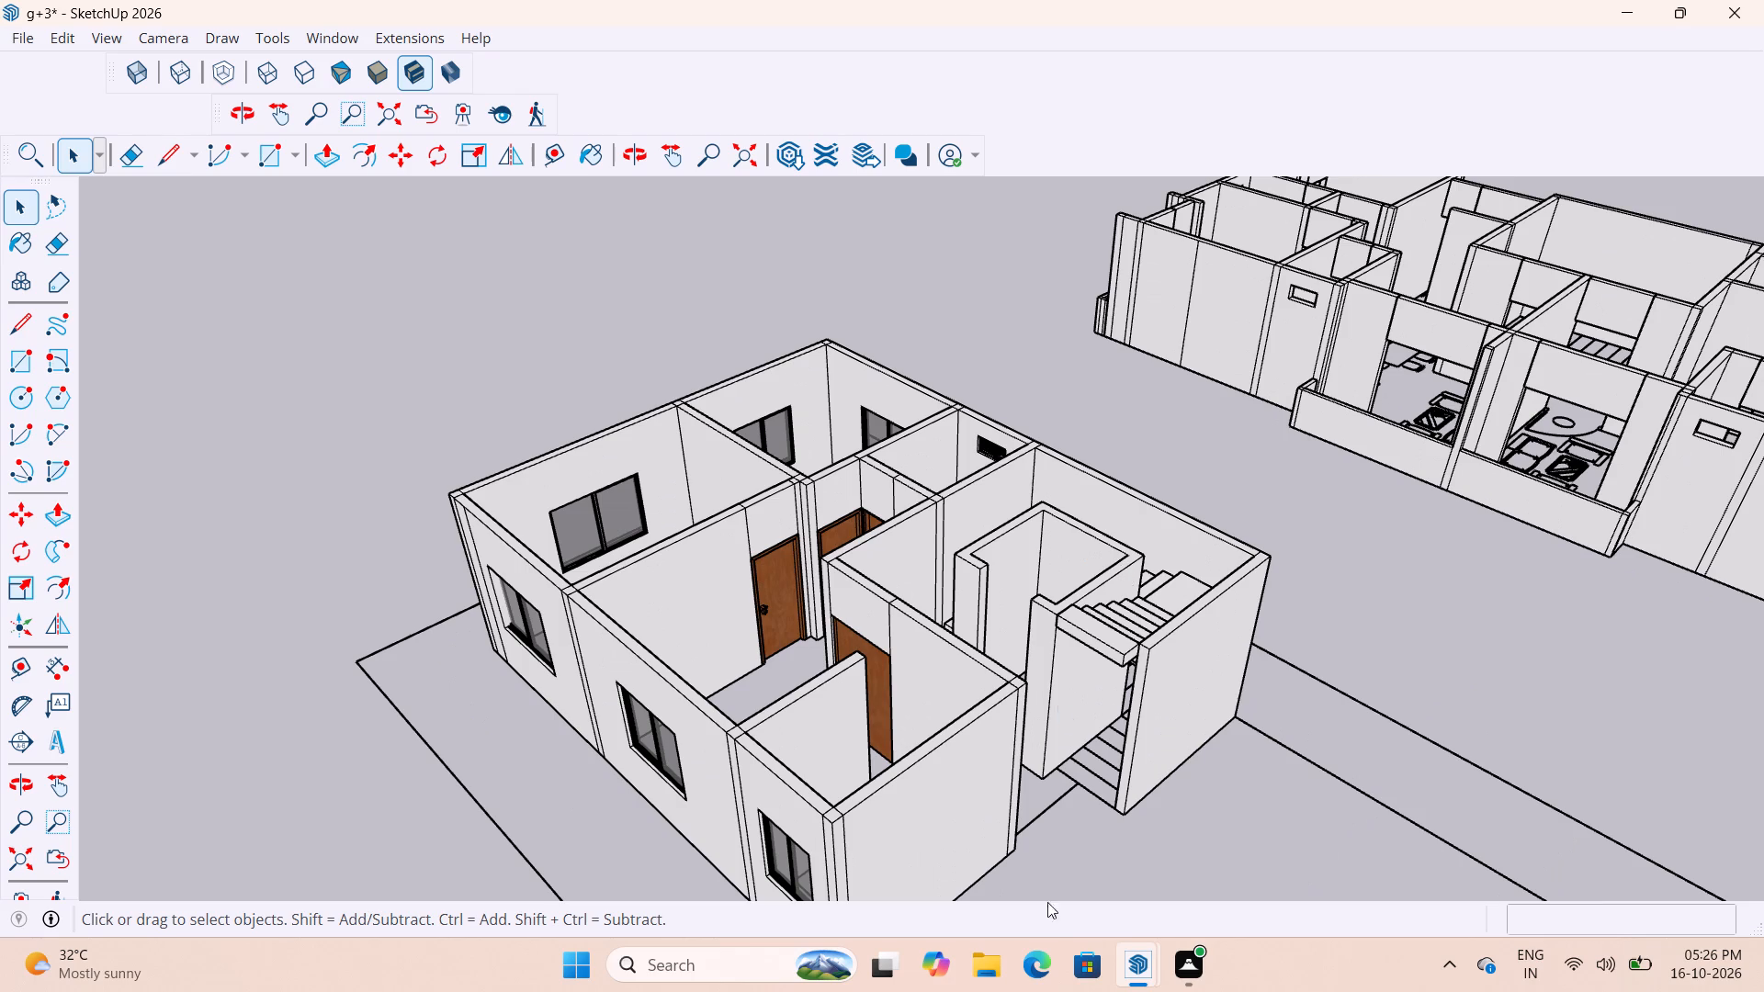
Inspect the underside of the last flight's steps, its top slab and the clear space beneath them.
scroll(1379, 680, "up", 6)
middle_click_drag(1052, 693, 1182, 597)
scroll(1146, 582, "up", 1)
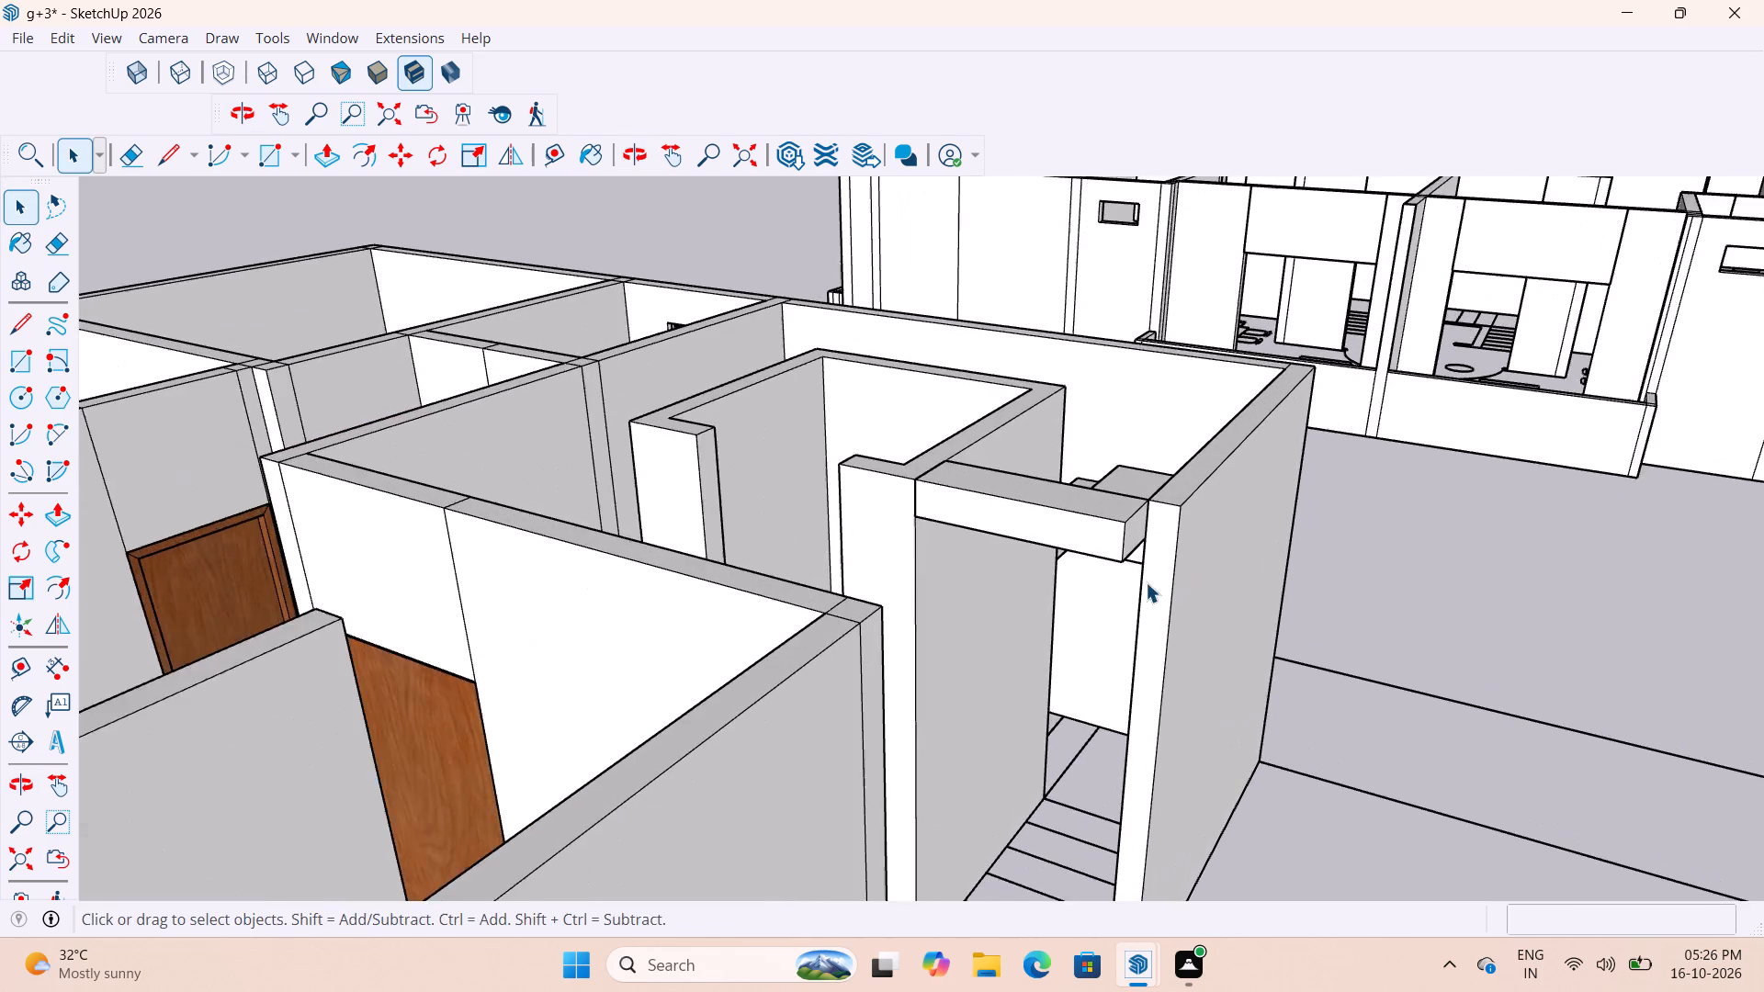
scroll(1146, 582, "up", 3)
middle_click_drag(1139, 580, 1109, 468)
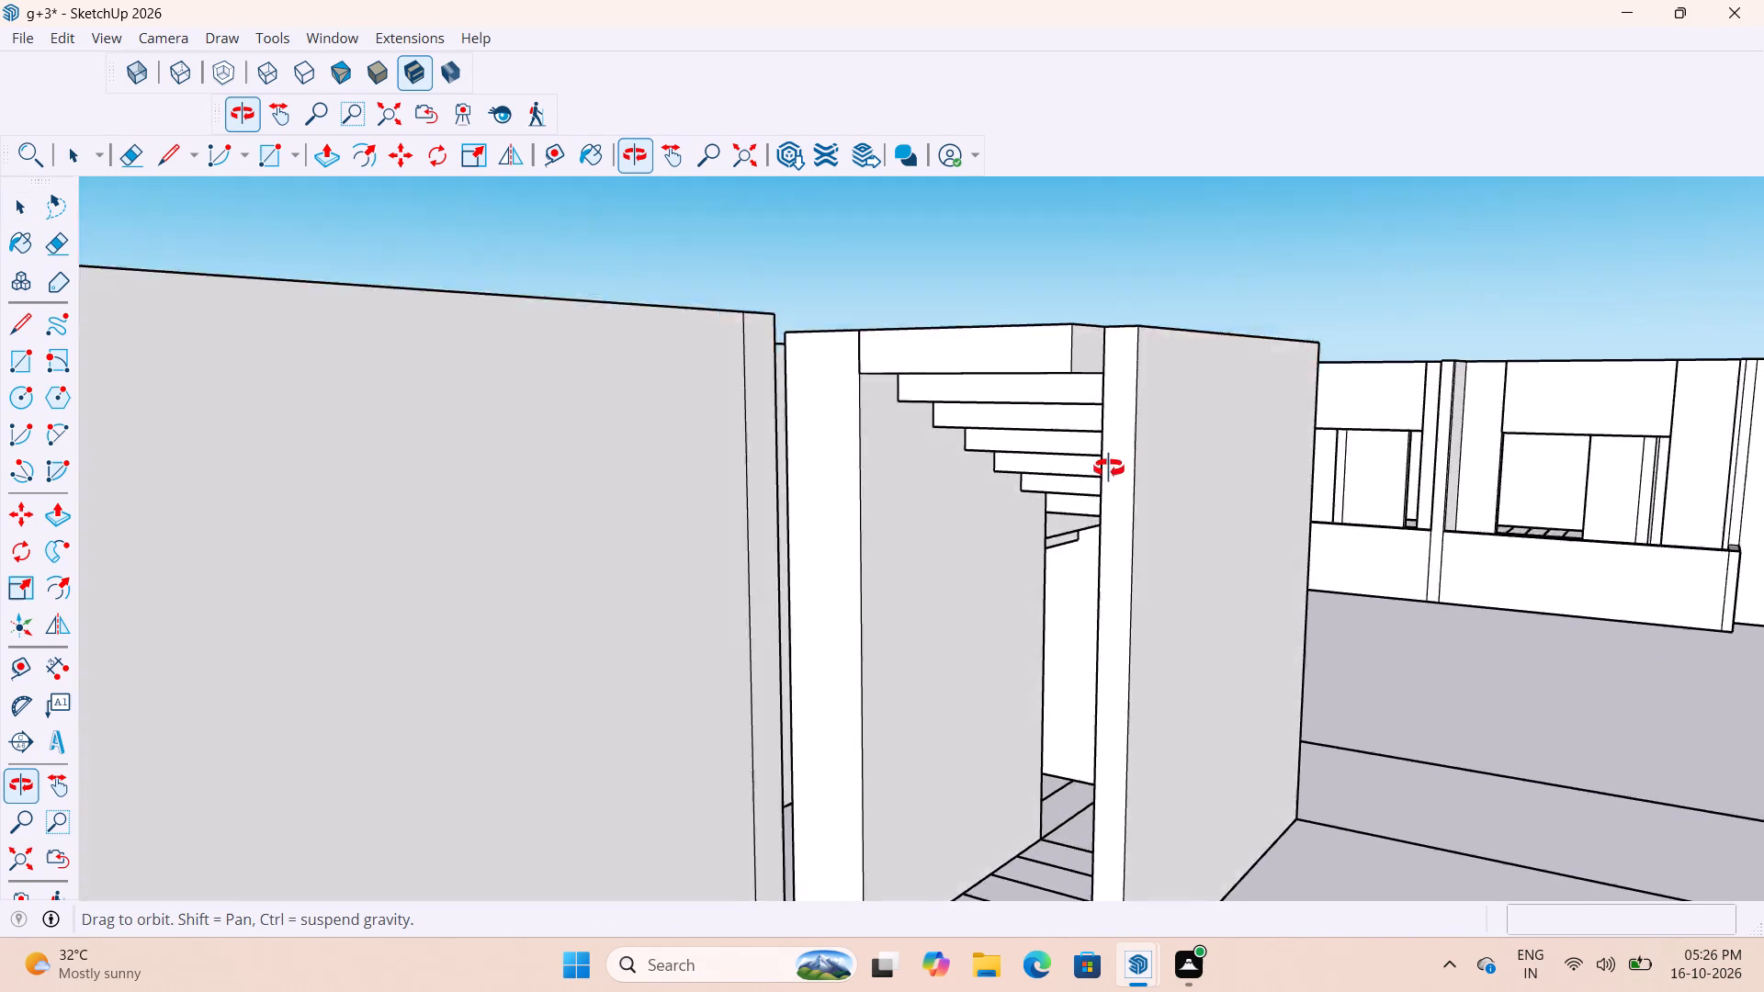
middle_click_drag(1109, 468, 1127, 541)
scroll(1126, 540, "down", 8)
middle_click_drag(1102, 607, 1160, 674)
scroll(1165, 677, "up", 8)
middle_click_drag(1177, 675, 1182, 736)
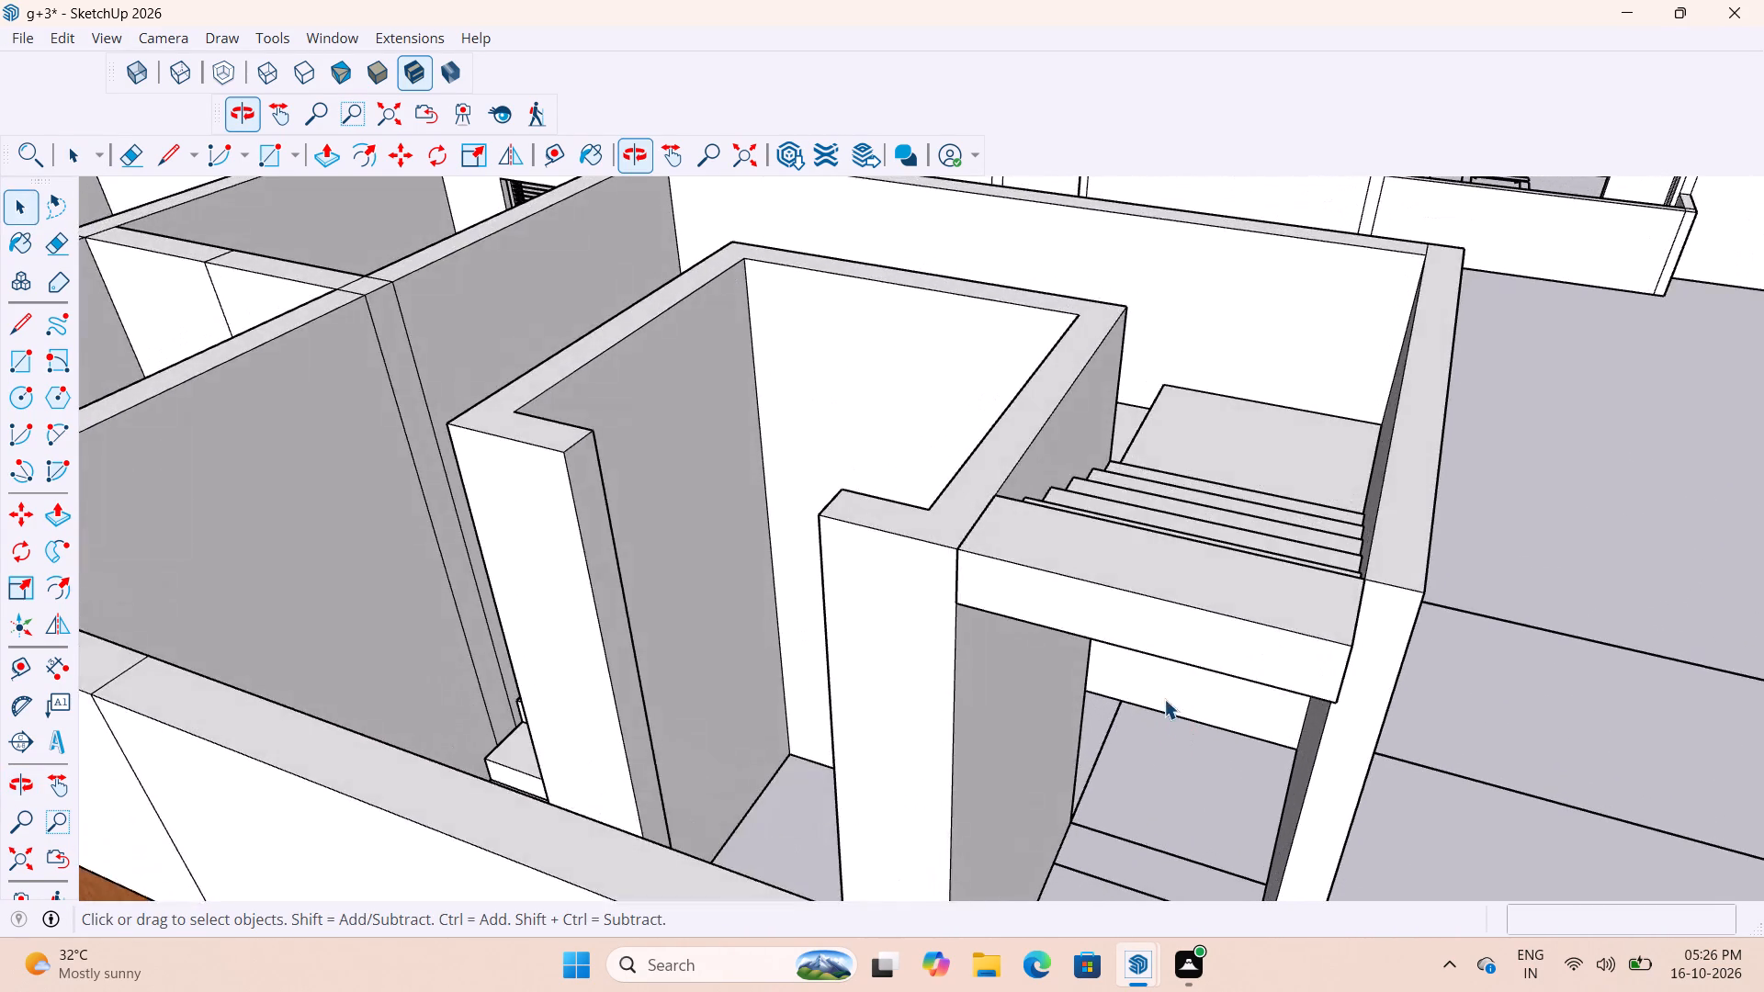
scroll(1163, 699, "down", 9)
scroll(1149, 775, "up", 7)
middle_click_drag(1144, 769, 1105, 672)
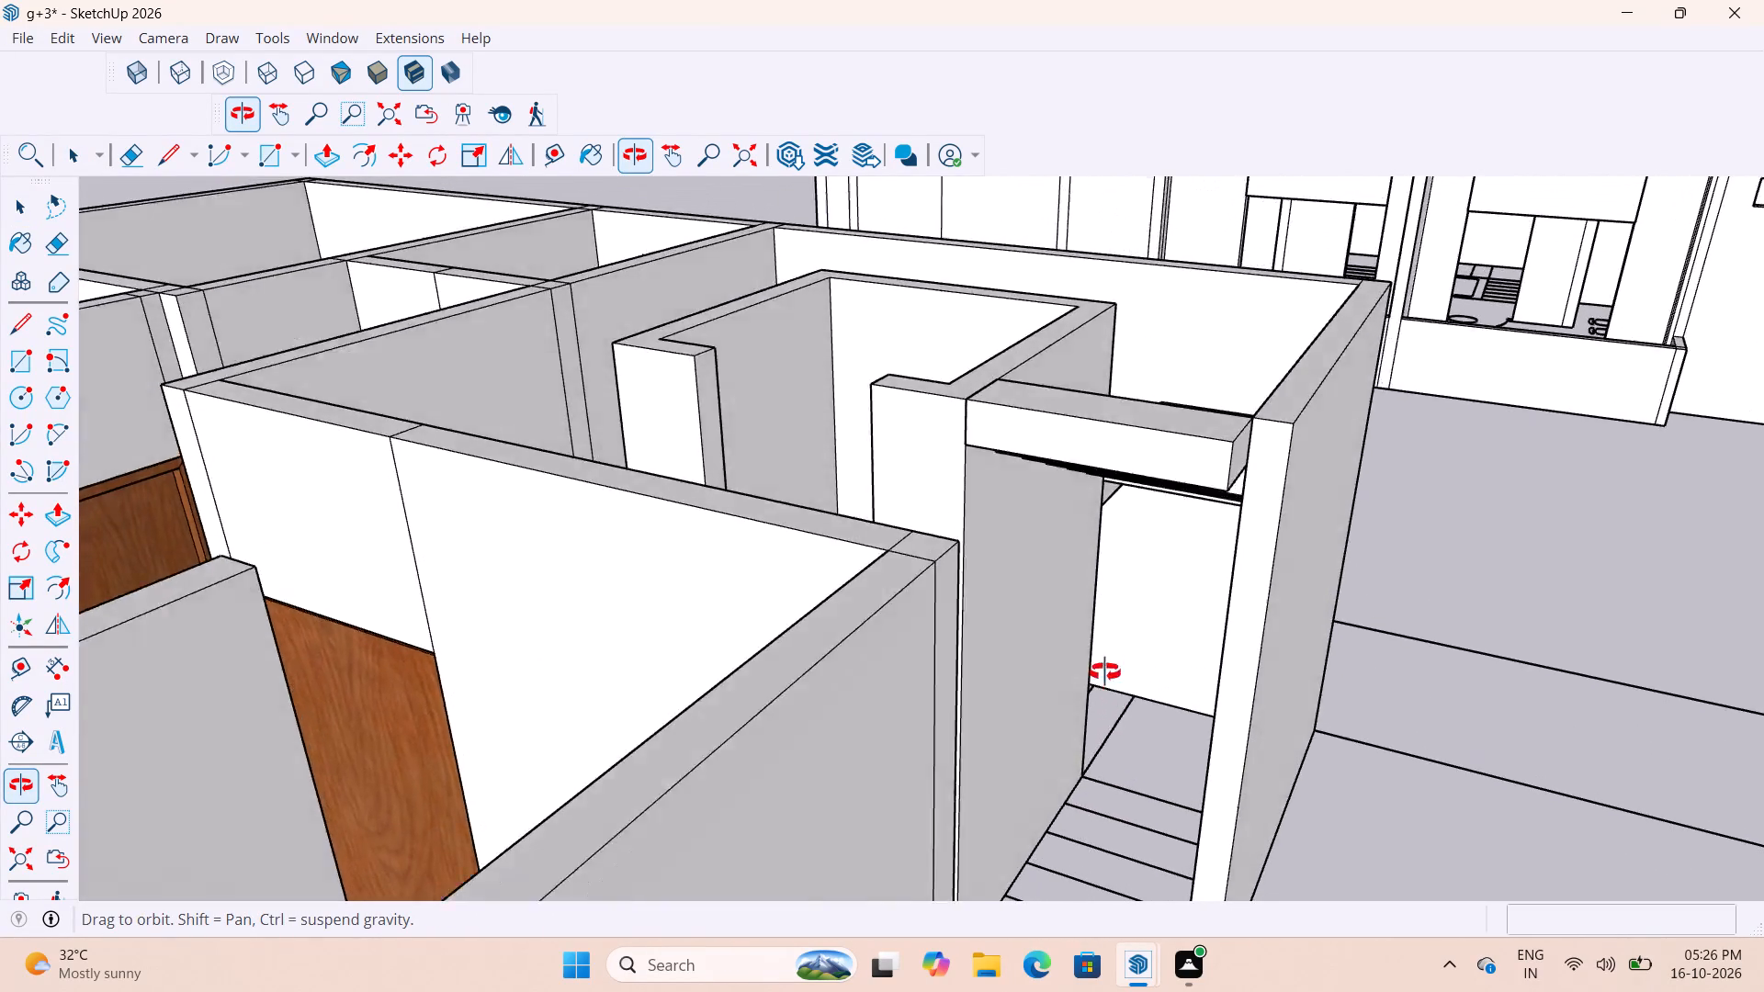
middle_click_drag(1105, 672, 1127, 622)
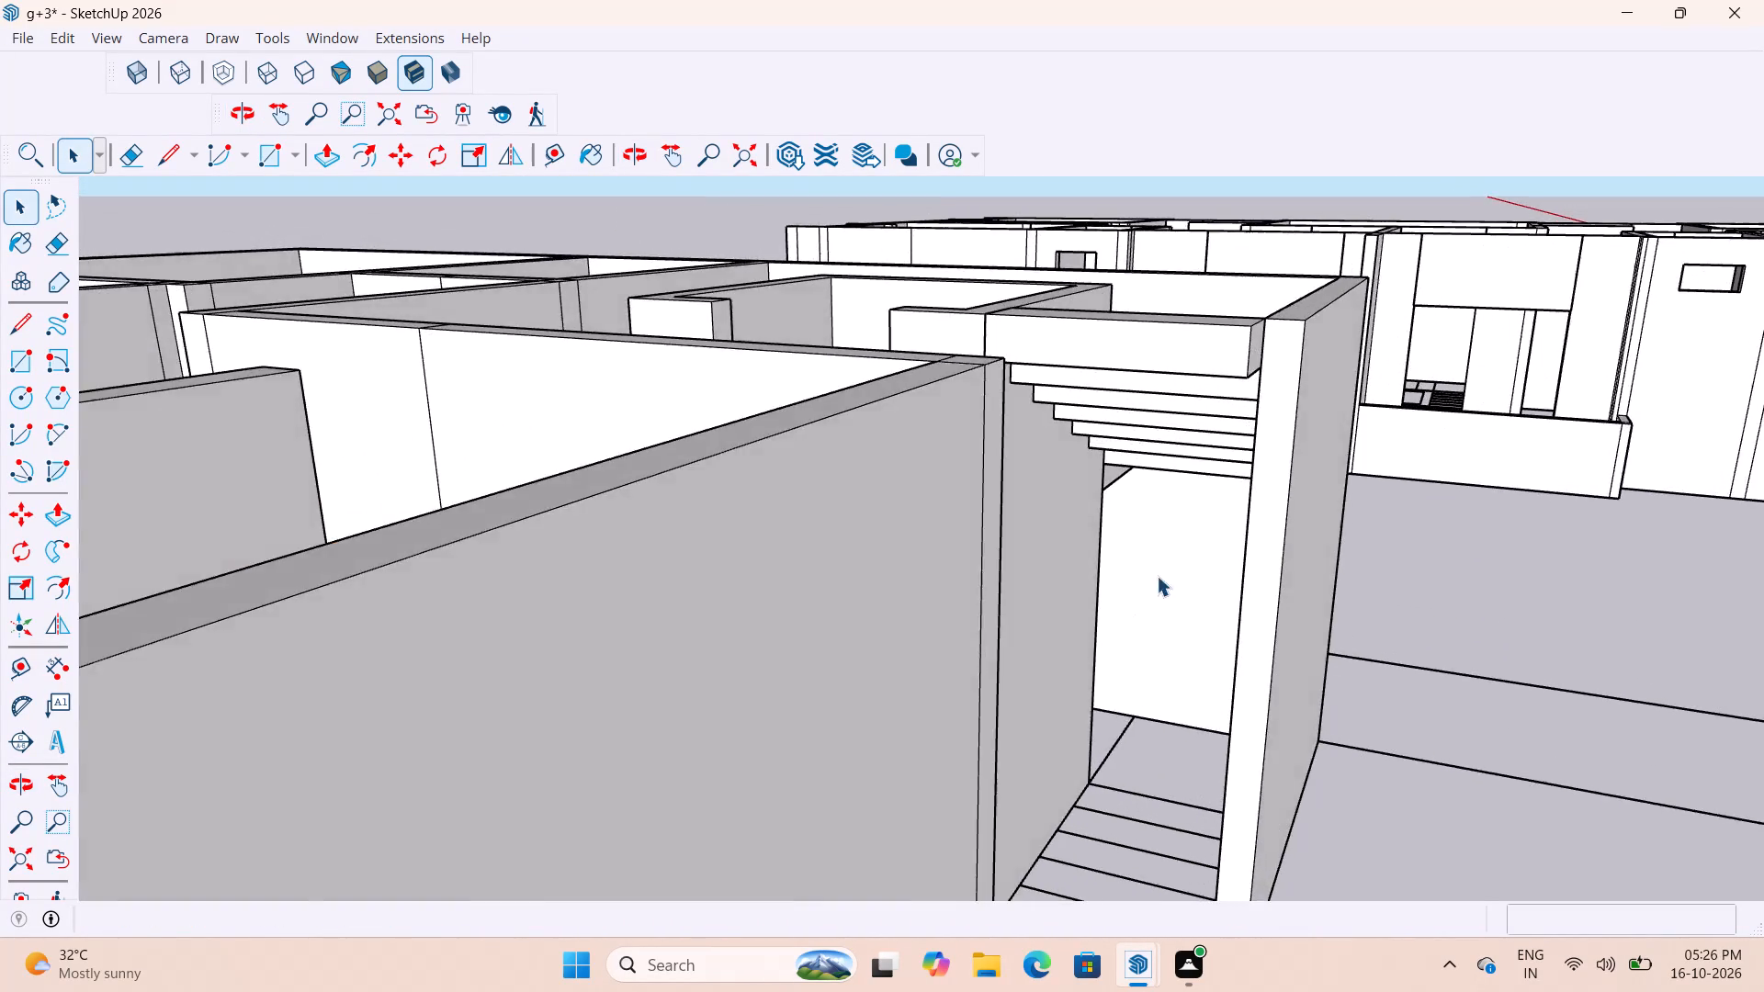
scroll(1173, 538, "up", 6)
middle_click_drag(1219, 442, 1165, 383)
scroll(1098, 489, "up", 4)
middle_click_drag(1091, 489, 1069, 475)
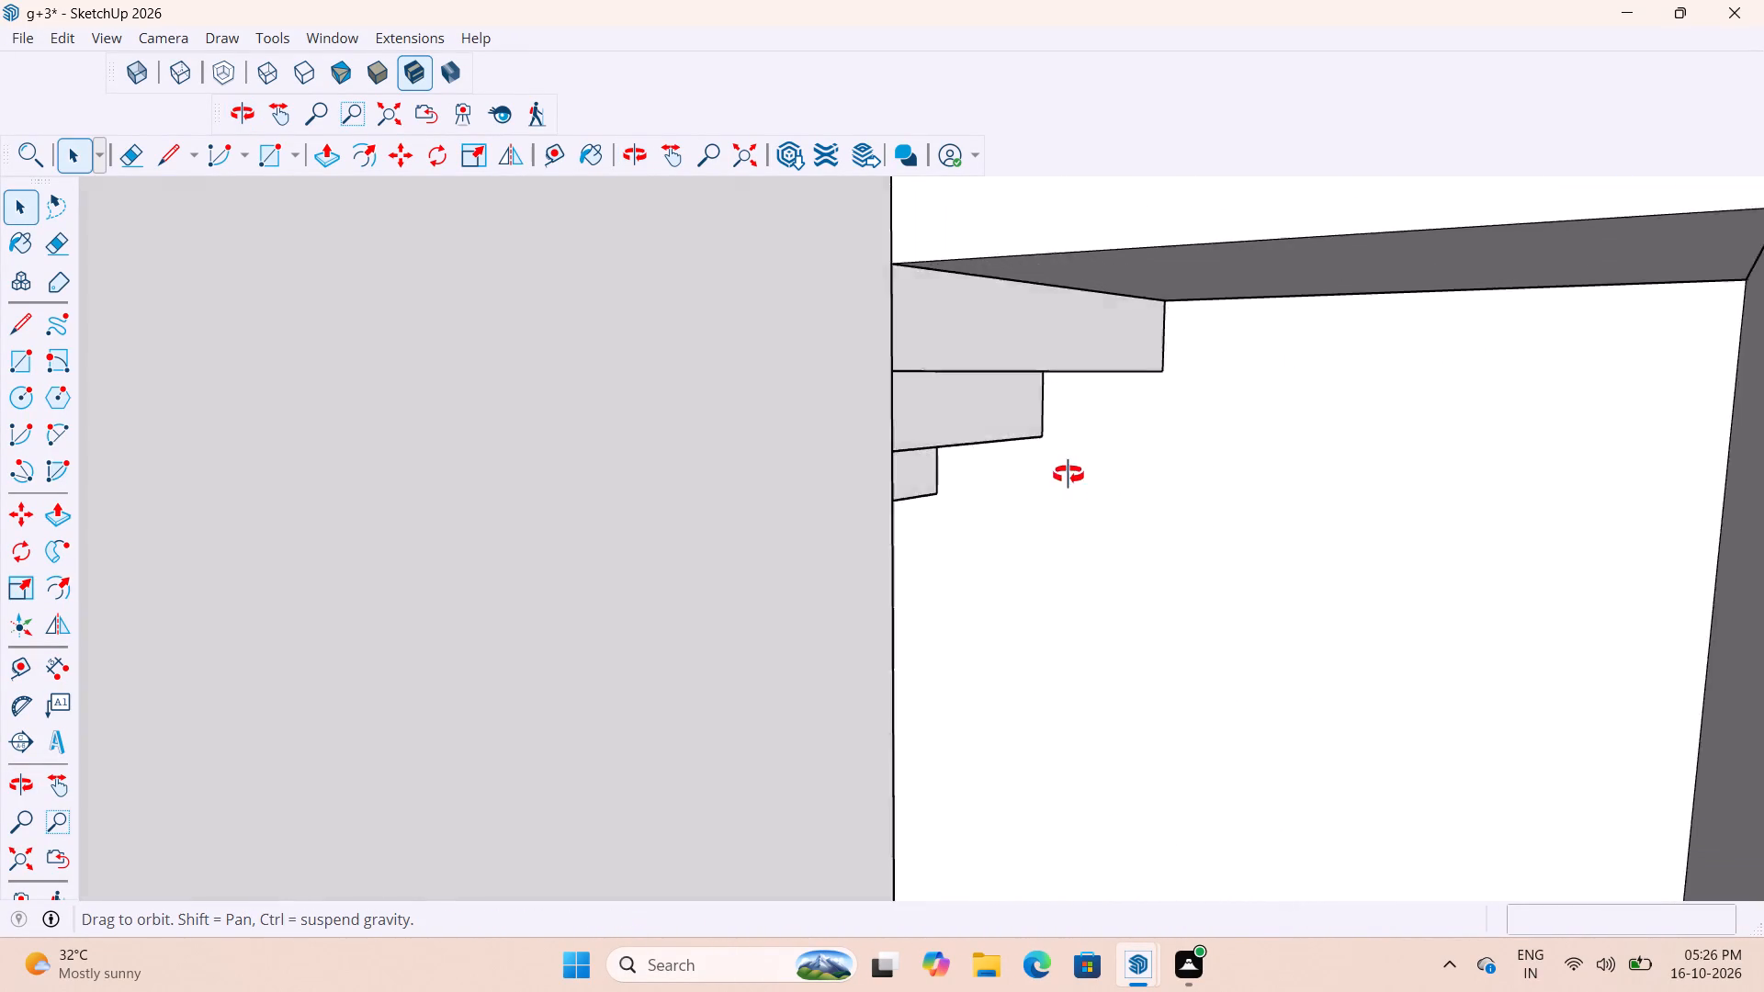
middle_click_drag(1069, 475, 650, 611)
Review the stair landings and lower flight around the shaft, and view the g+3 floor beside the neighbouring furnished building.
scroll(774, 541, "down", 19)
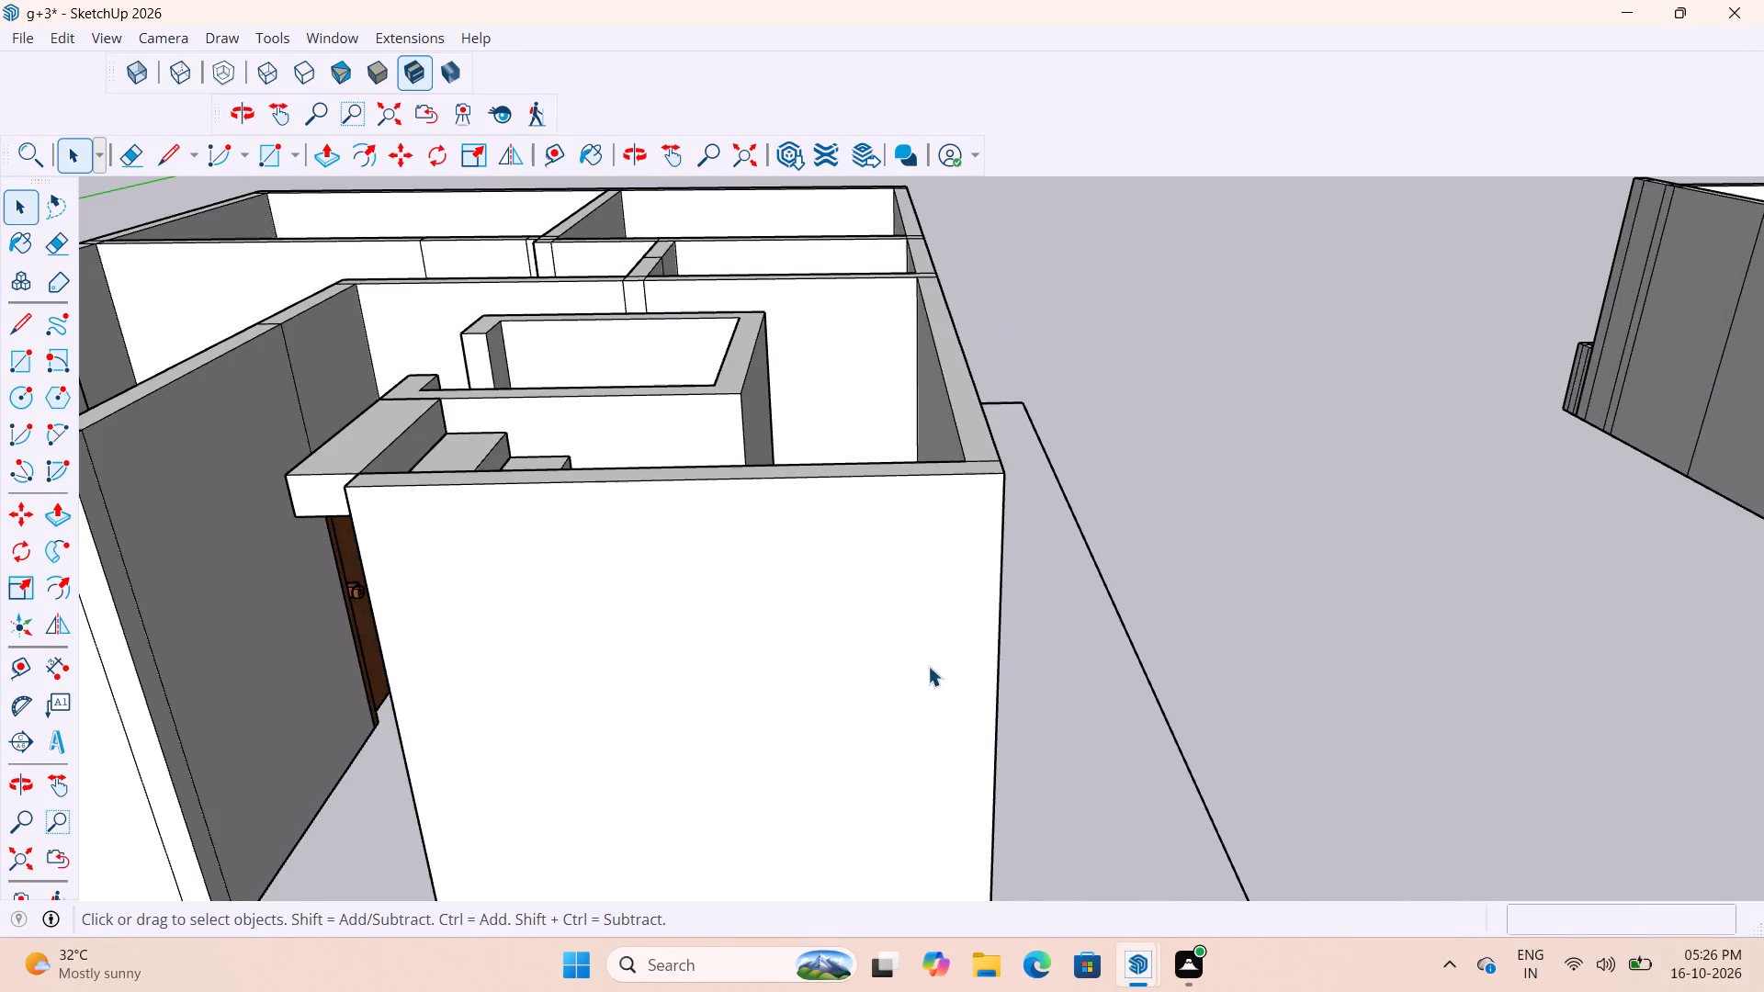
middle_click_drag(877, 595, 865, 867)
scroll(884, 458, "up", 7)
middle_click_drag(853, 438, 976, 439)
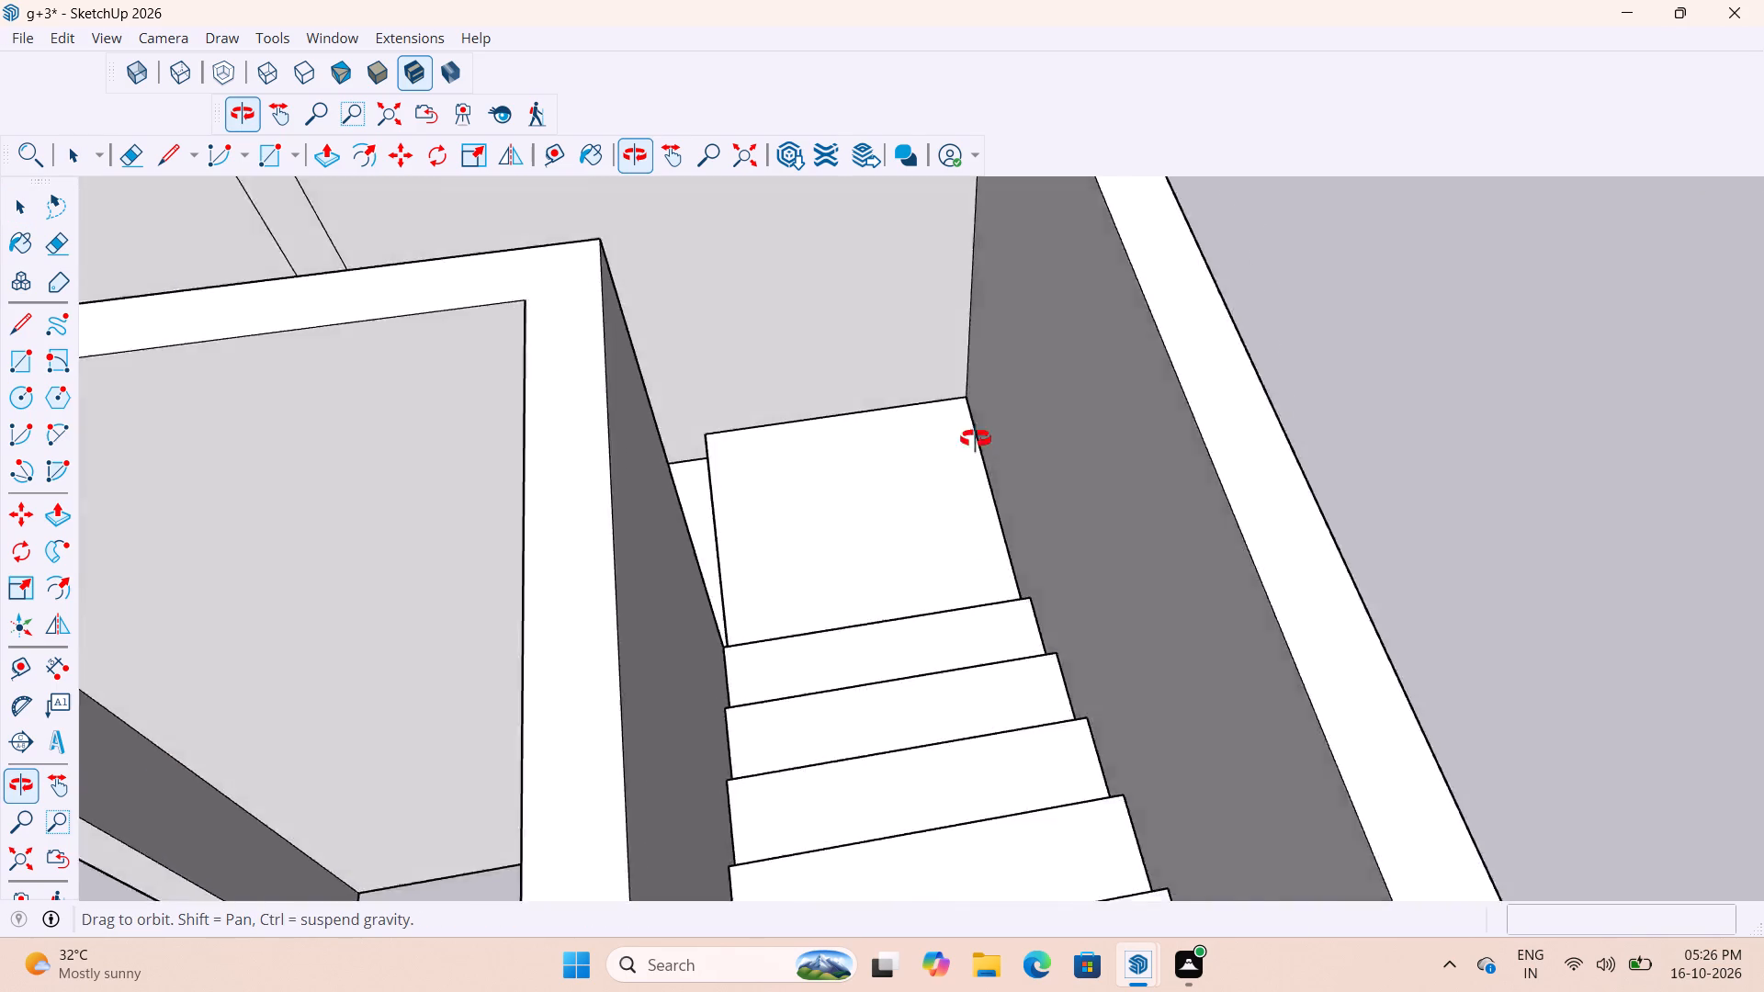
middle_click_drag(976, 439, 1492, 287)
scroll(1108, 540, "down", 8)
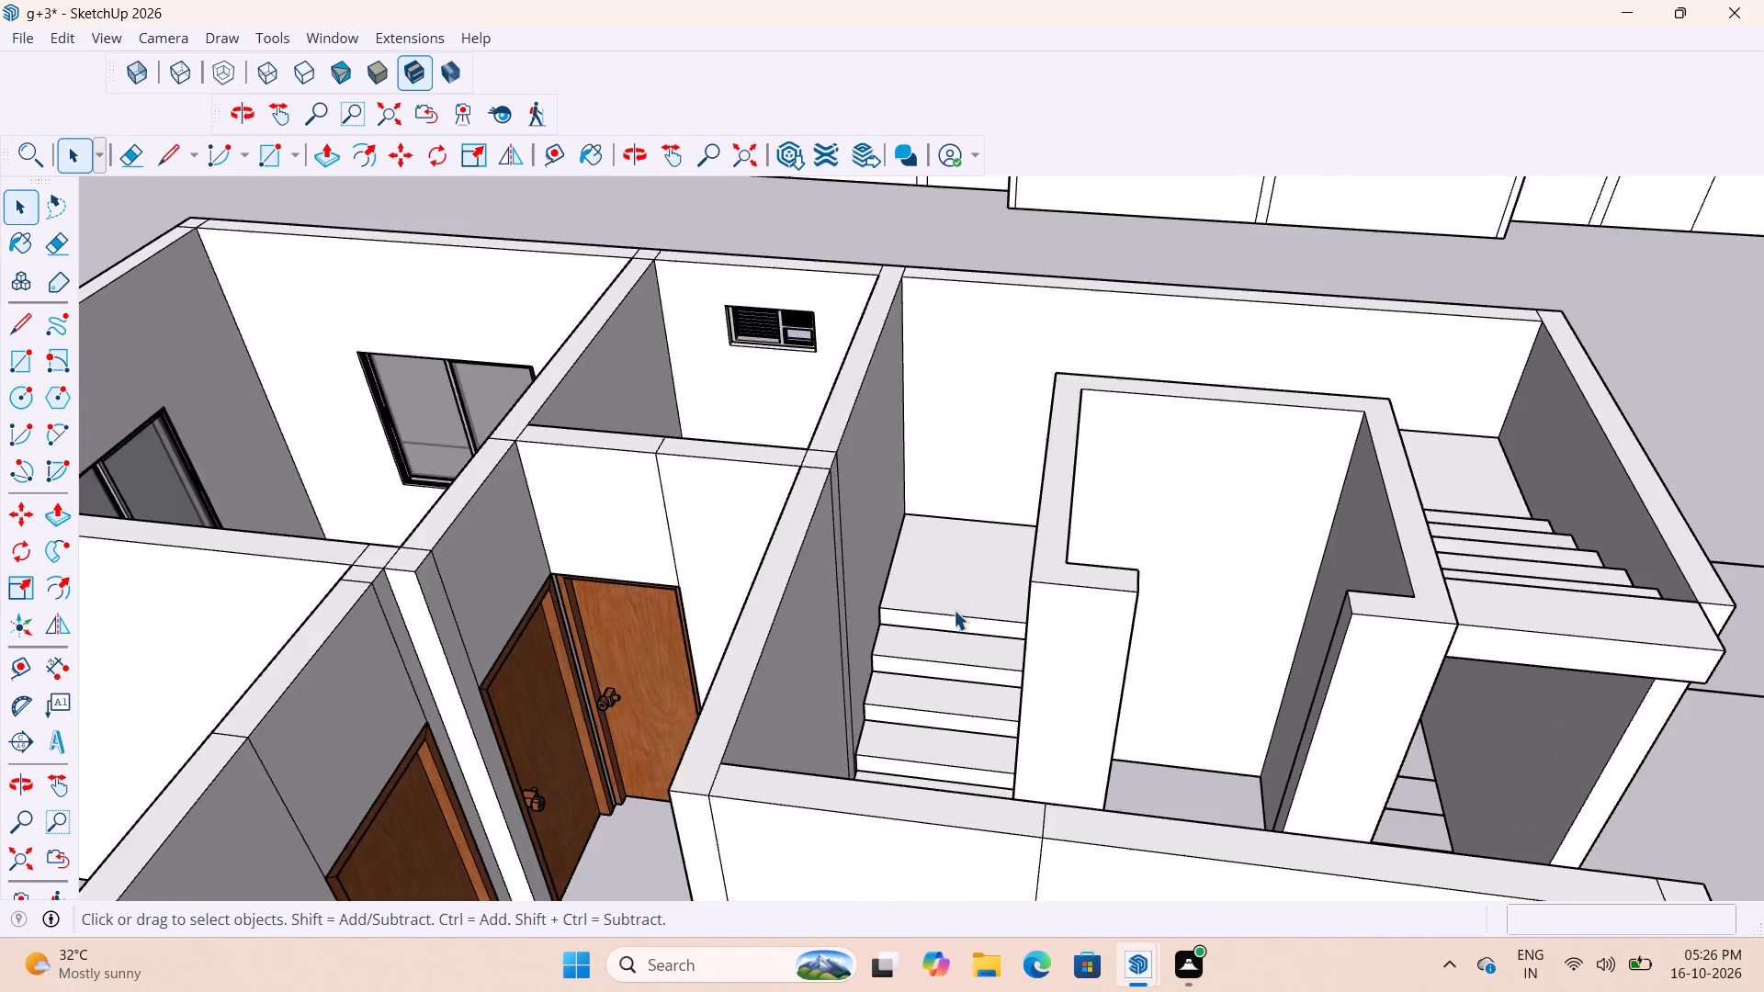
scroll(954, 610, "down", 7)
middle_click_drag(1272, 656, 831, 634)
scroll(824, 634, "up", 1)
scroll(1125, 576, "down", 5)
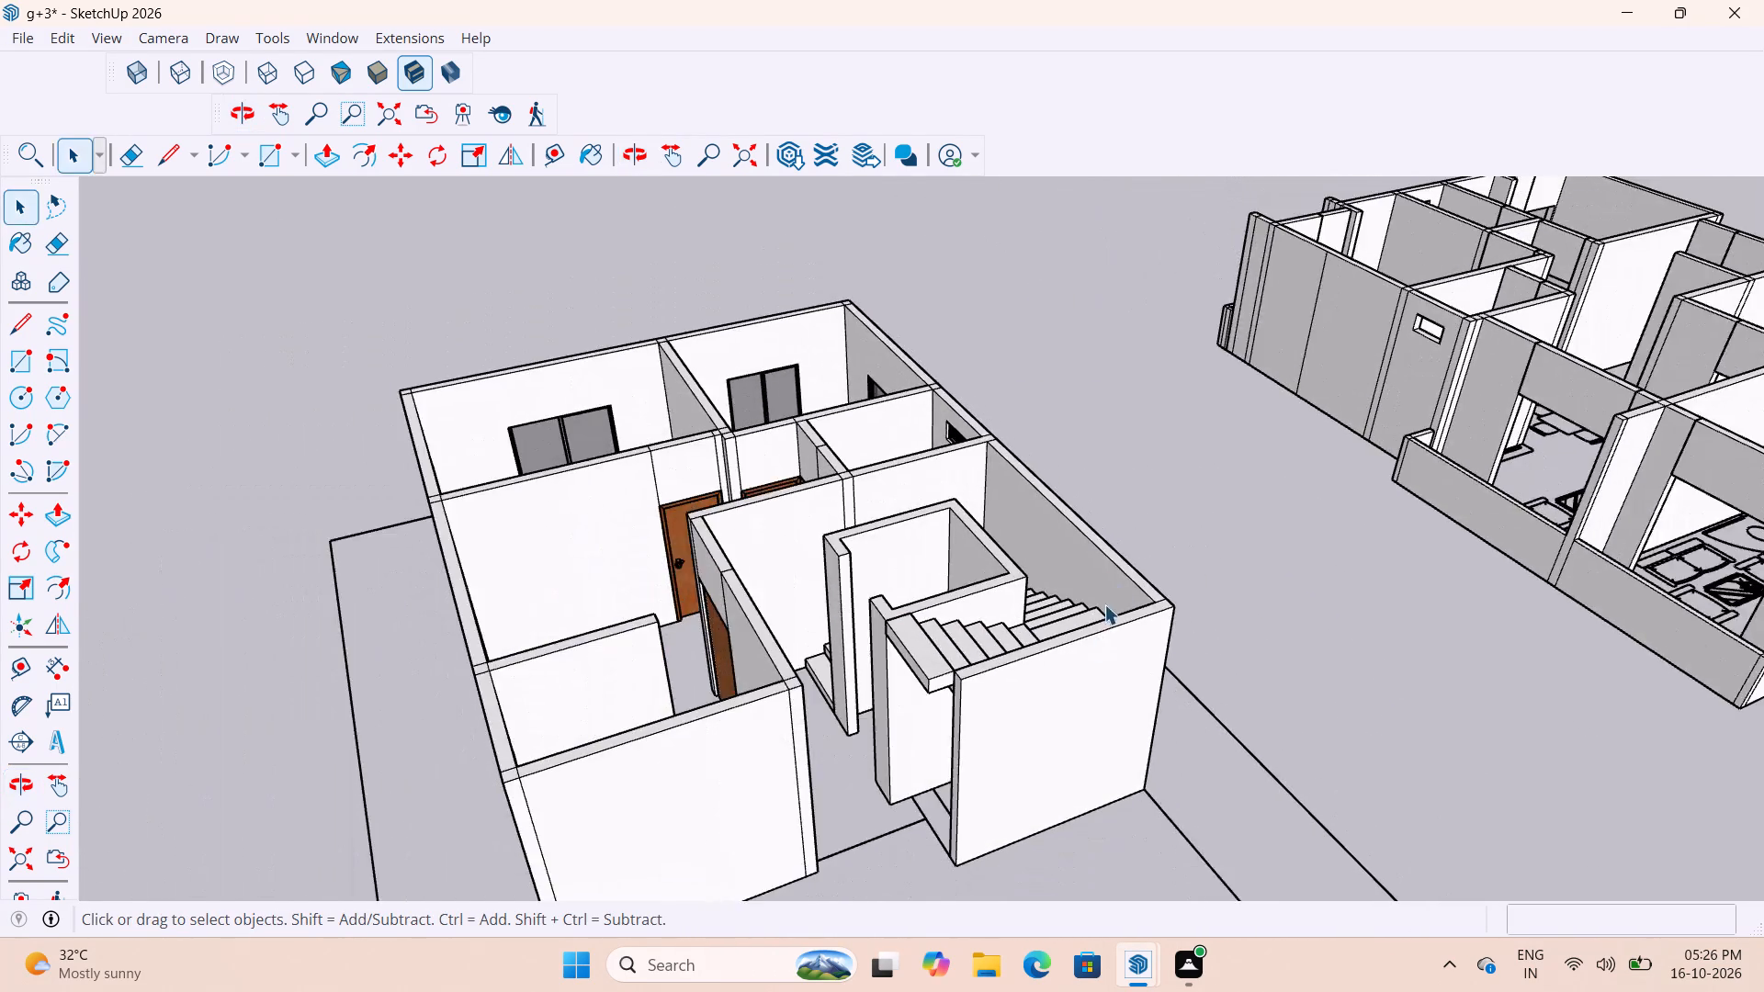
scroll(1104, 604, "down", 3)
middle_click_drag(1258, 638, 1028, 641)
scroll(960, 626, "down", 10)
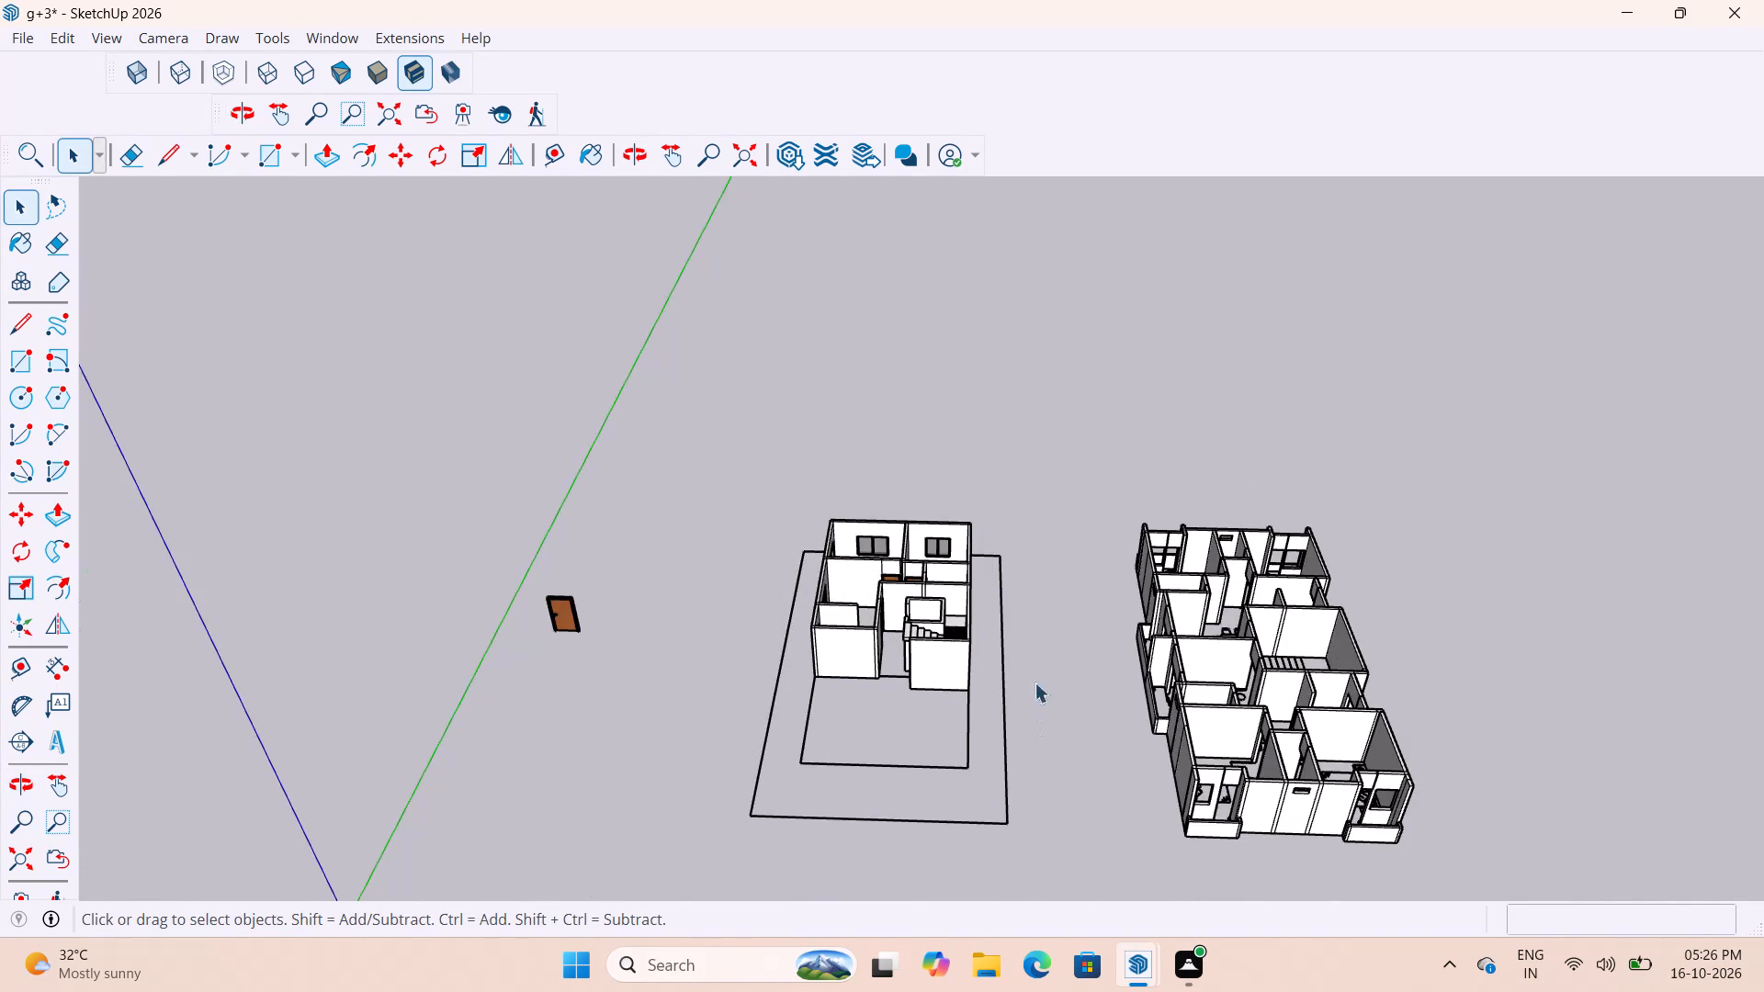
scroll(1068, 615, "up", 7)
scroll(1072, 472, "down", 5)
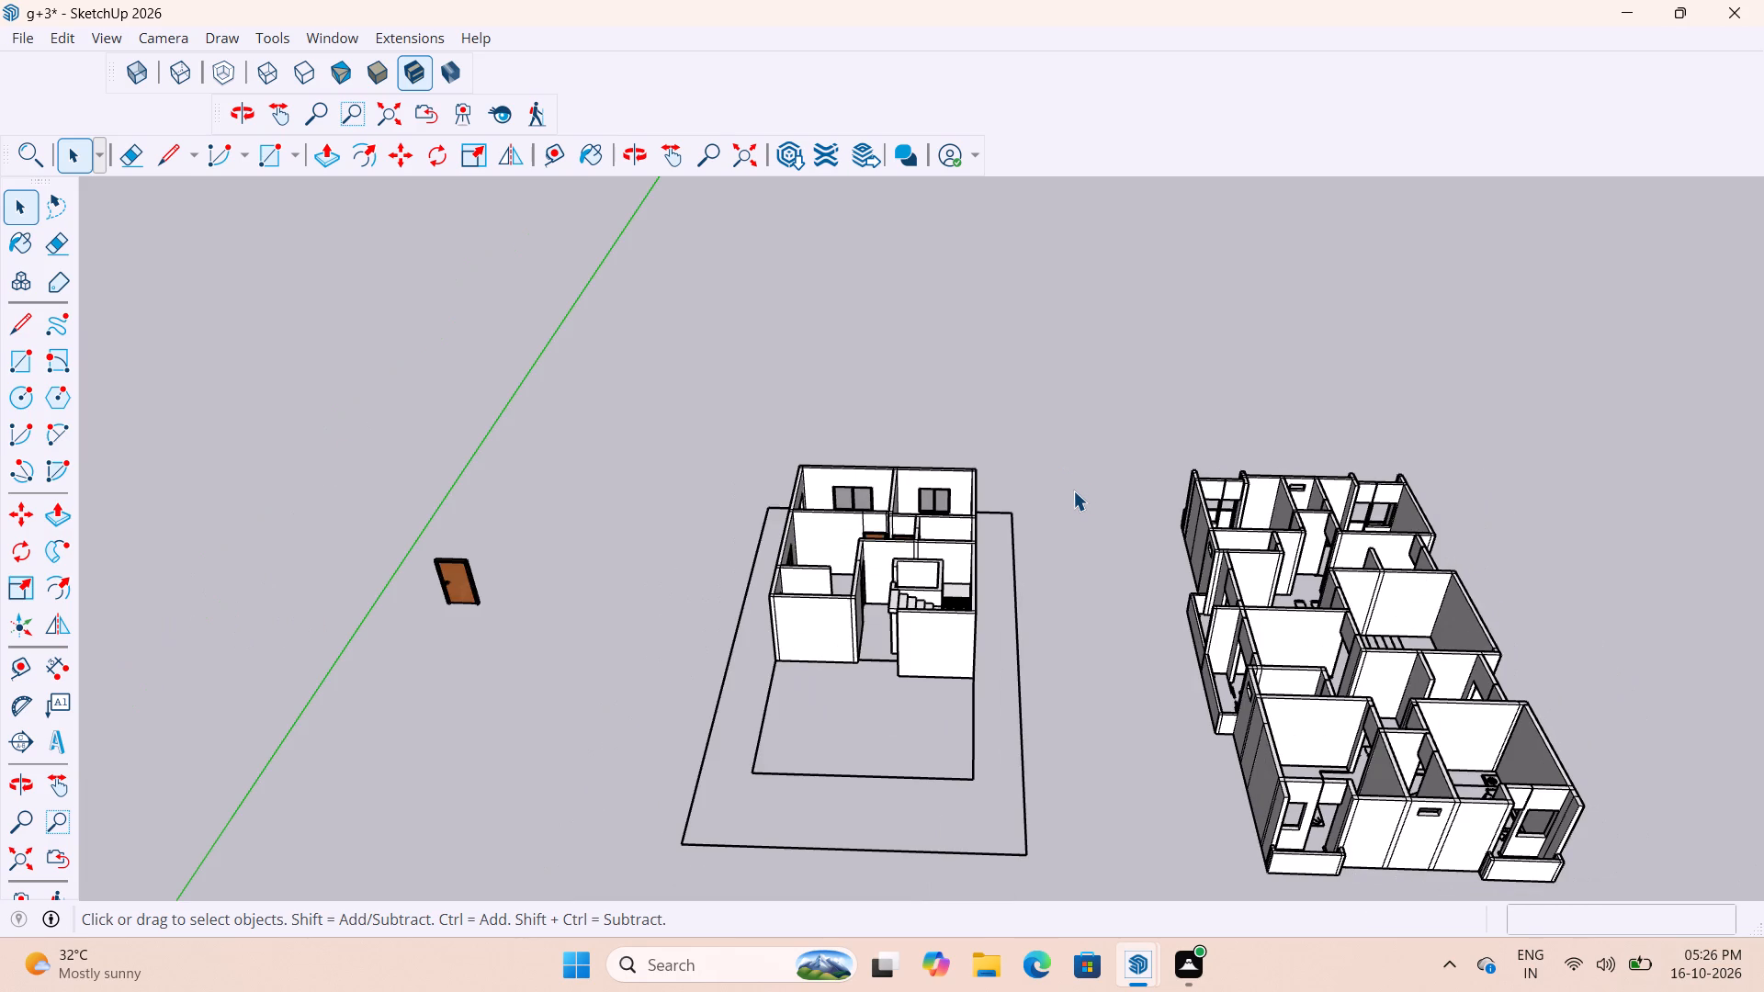
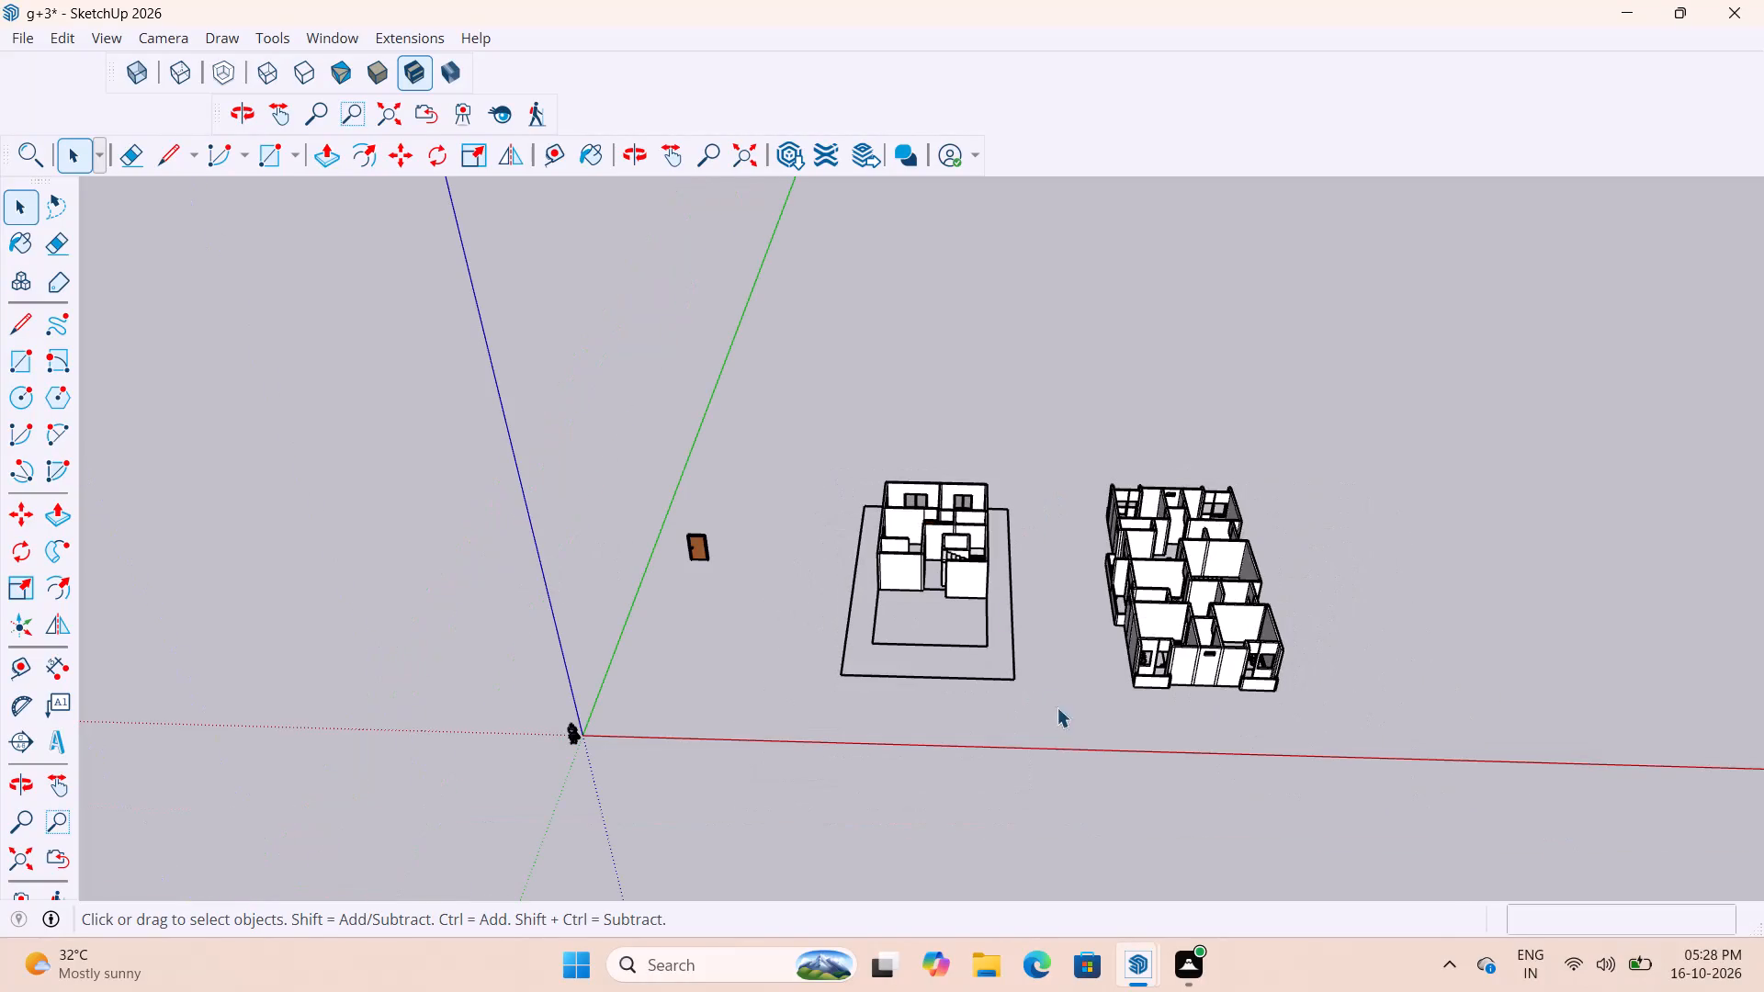
Examine the smaller house's rooms, doors, windows and staircase, ending at the walled shaft between the stair flights.
scroll(831, 525, "up", 8)
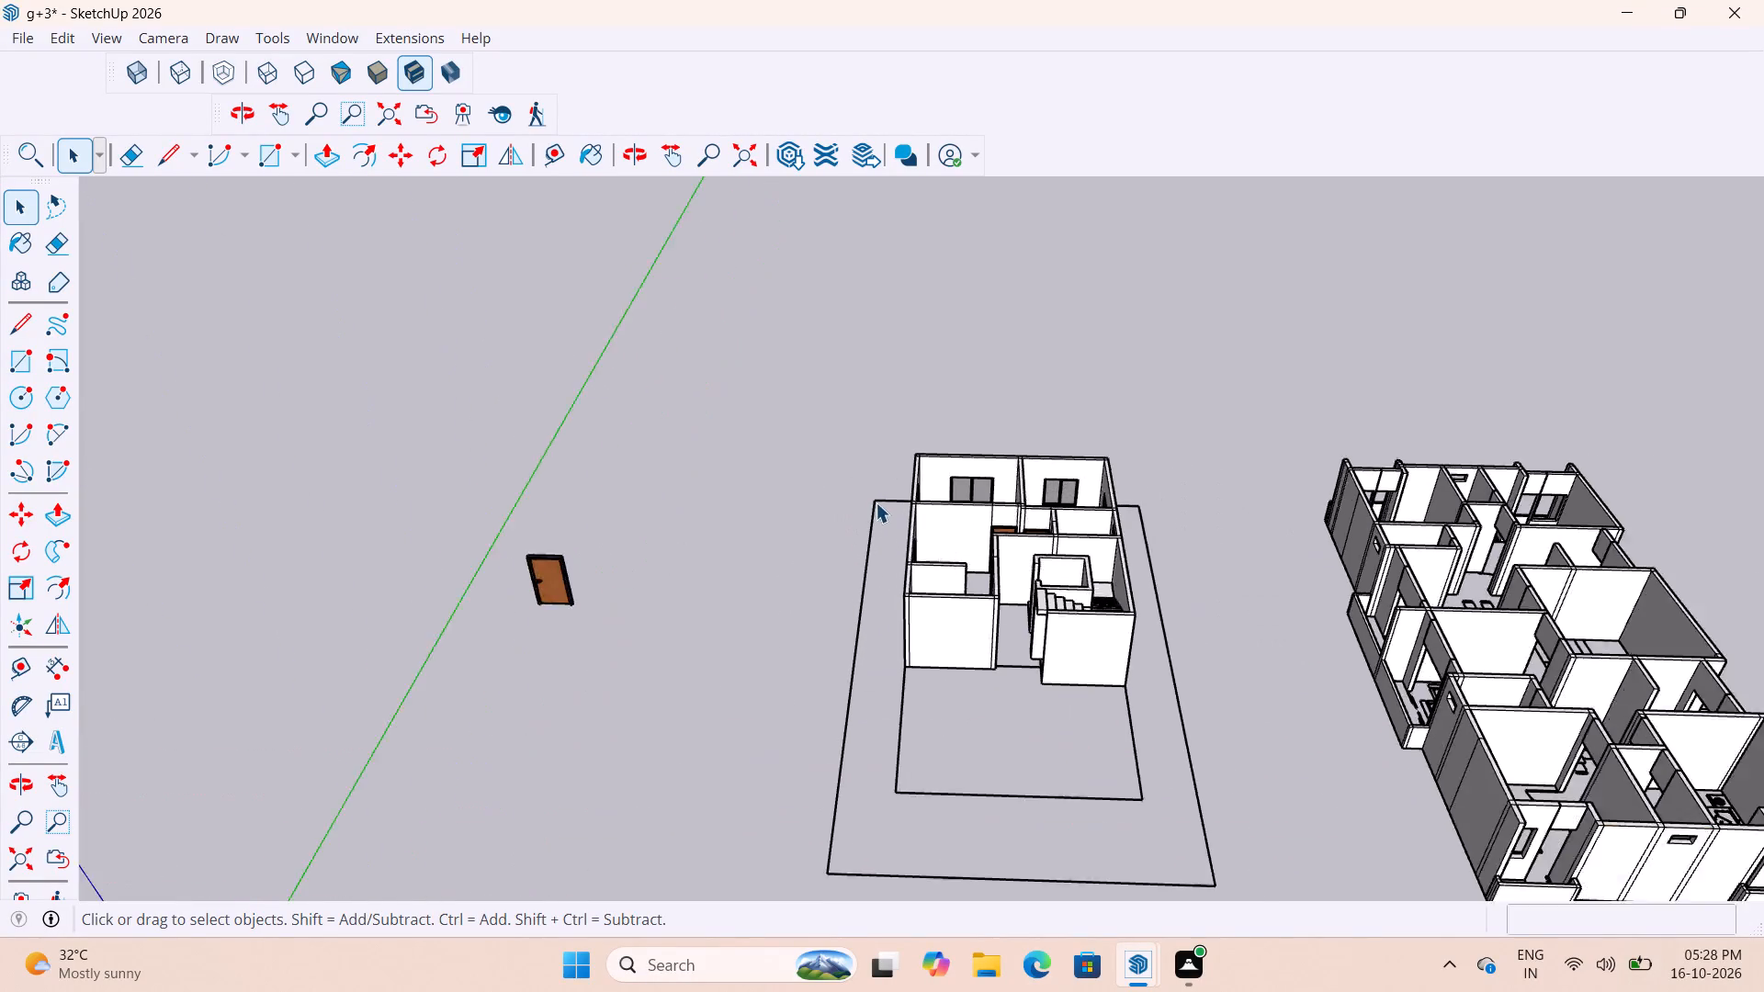
scroll(883, 505, "up", 5)
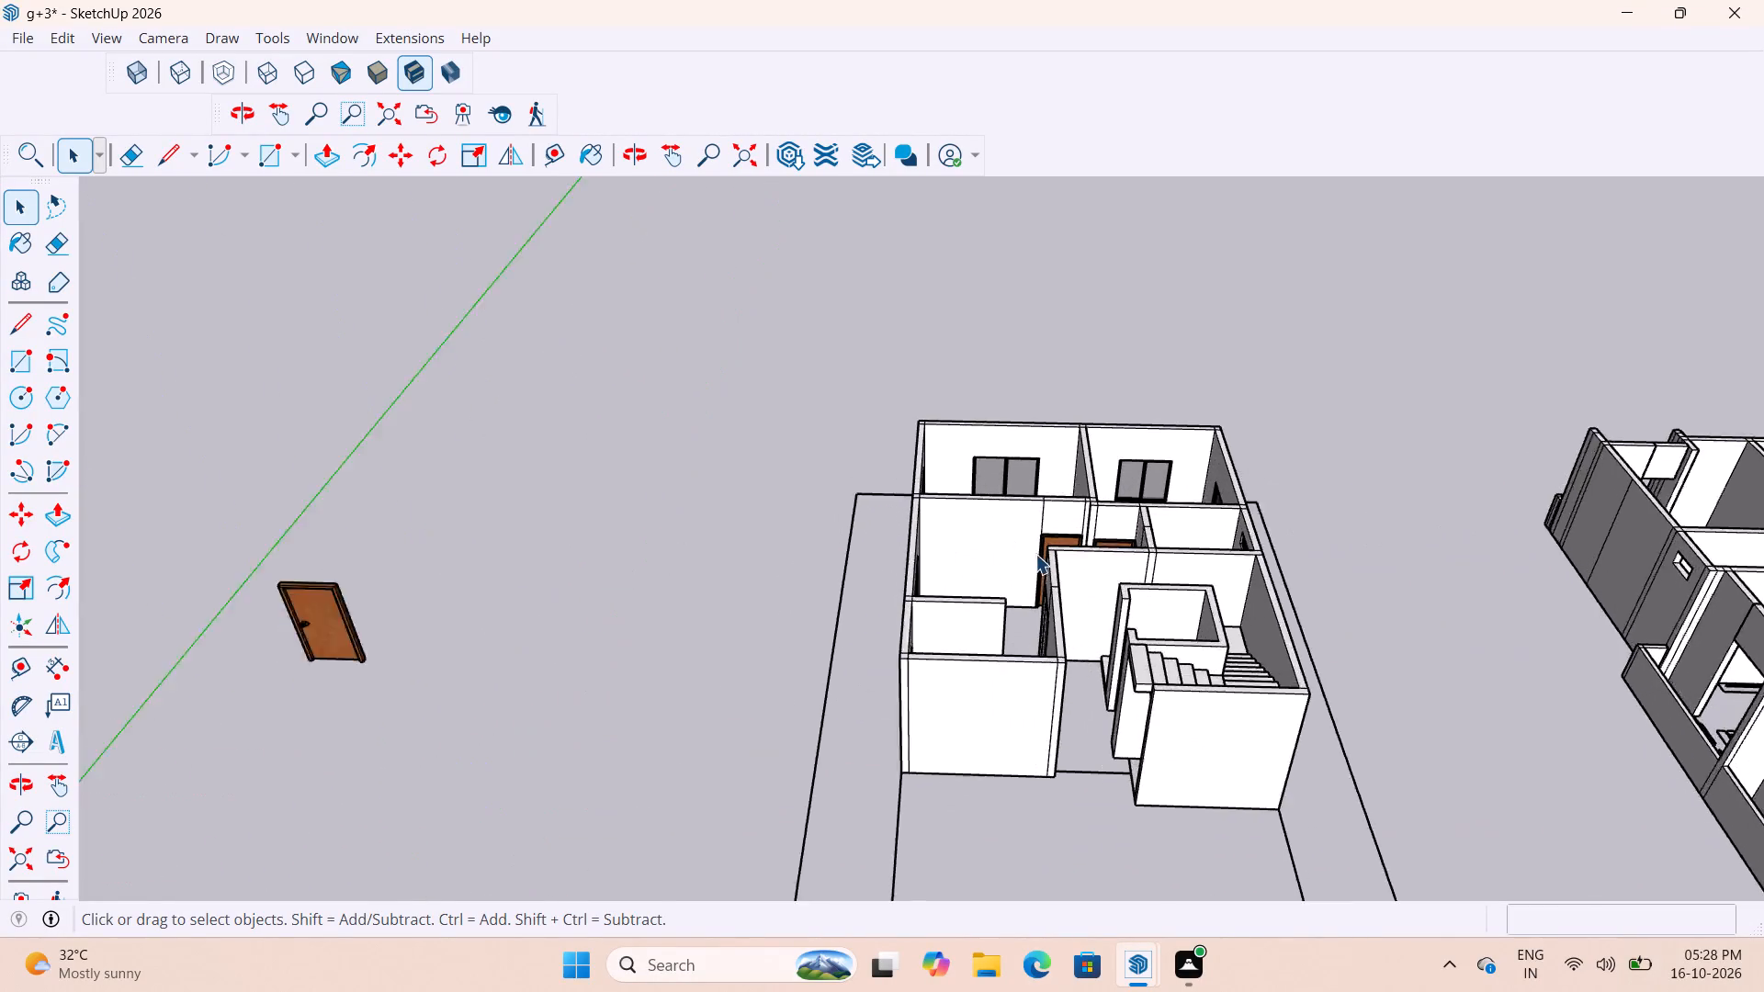
scroll(1035, 554, "up", 5)
scroll(941, 437, "down", 6)
middle_click_drag(1108, 572, 1011, 538)
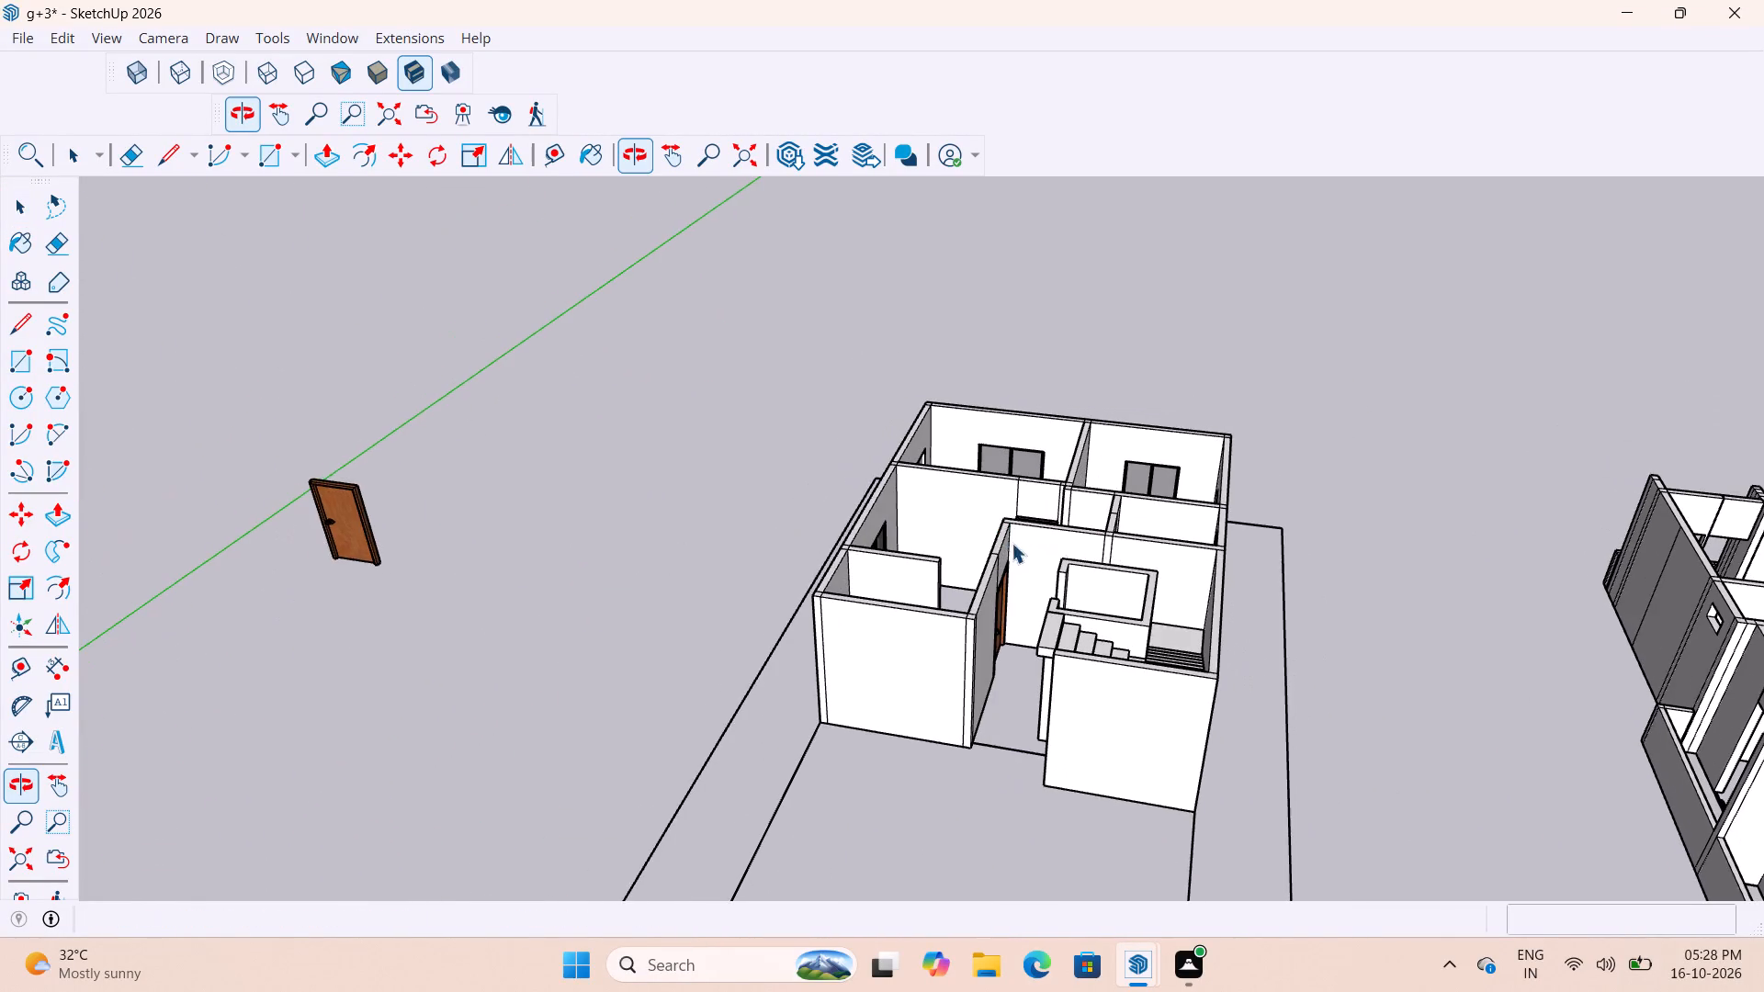
scroll(1254, 551, "up", 8)
middle_click_drag(1146, 438, 1189, 670)
scroll(890, 596, "down", 5)
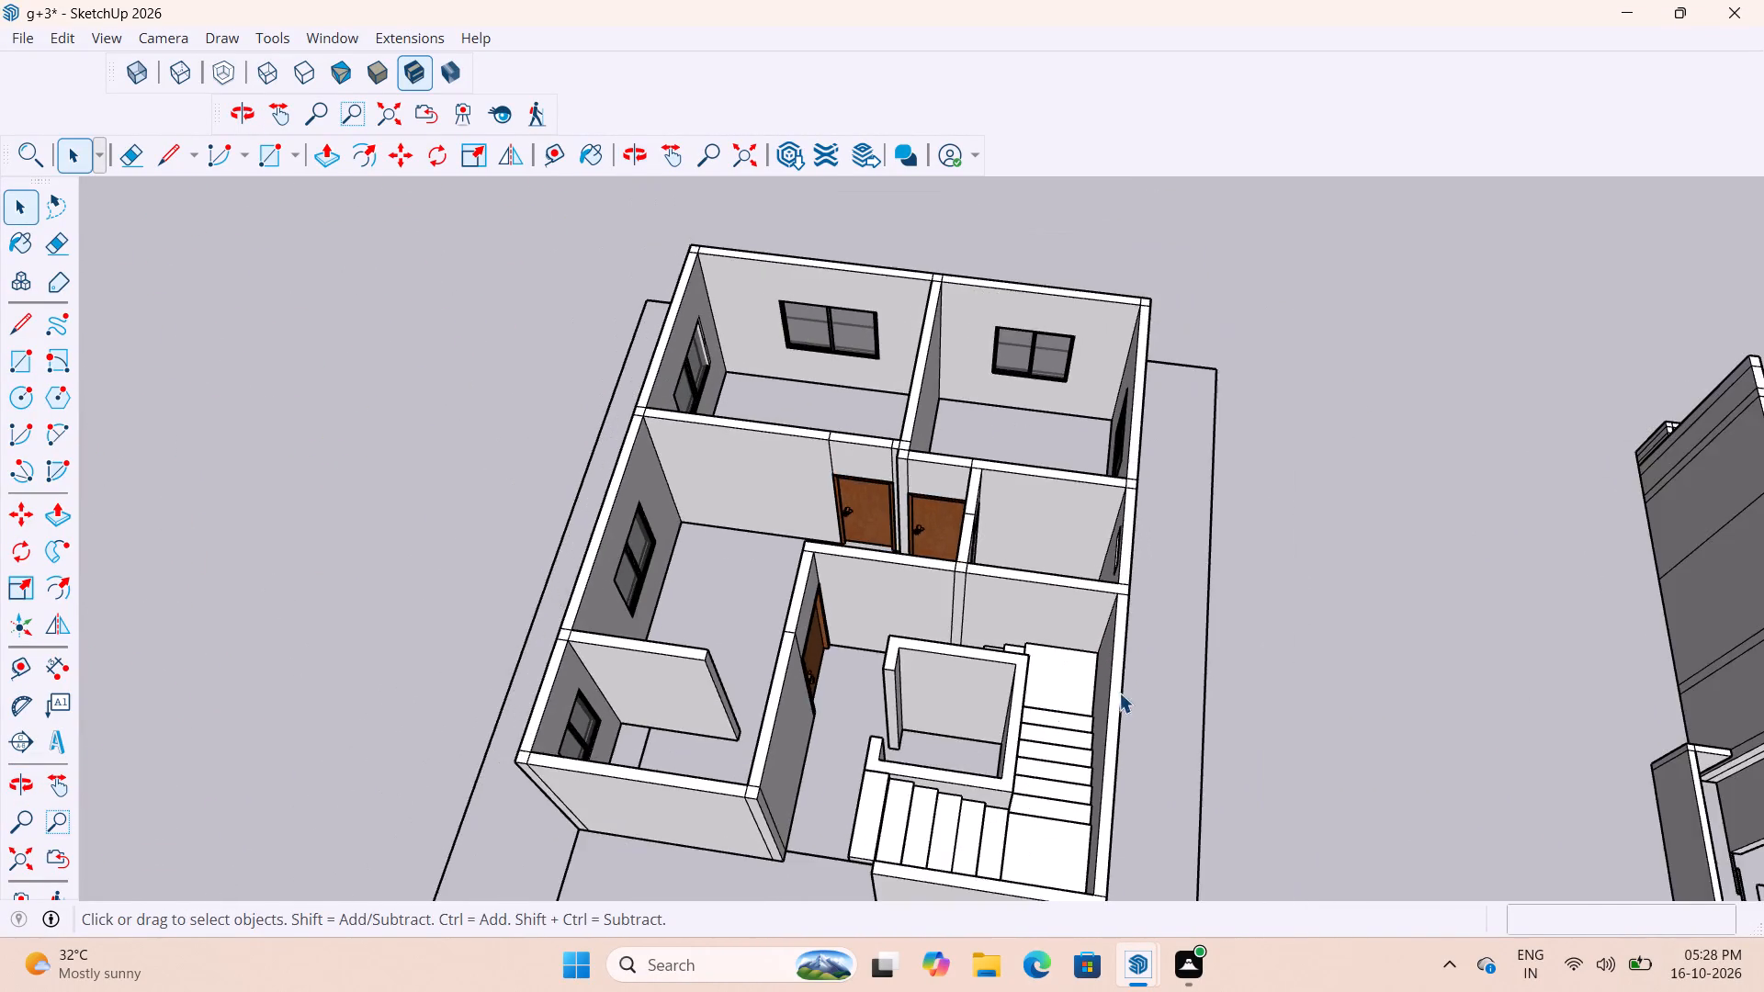
middle_click_drag(1118, 671, 1295, 537)
scroll(915, 707, "up", 5)
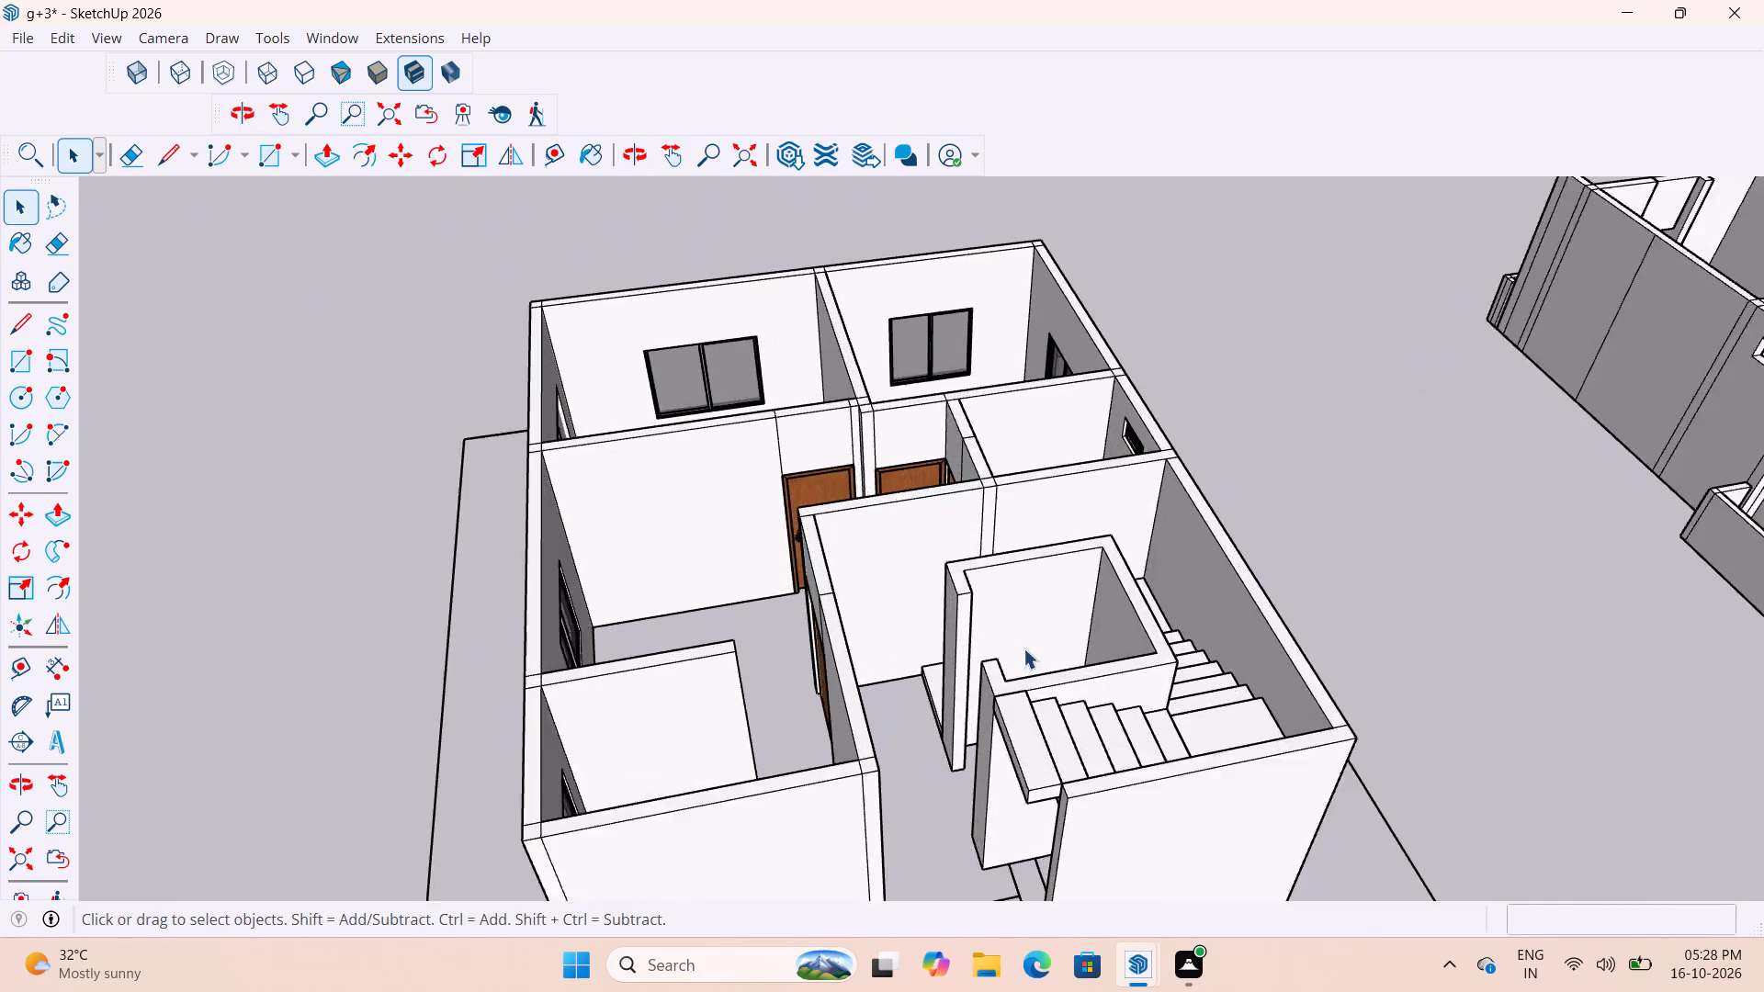
scroll(1023, 648, "up", 3)
middle_click_drag(1012, 642, 1264, 646)
scroll(816, 575, "down", 10)
middle_click_drag(980, 610, 941, 597)
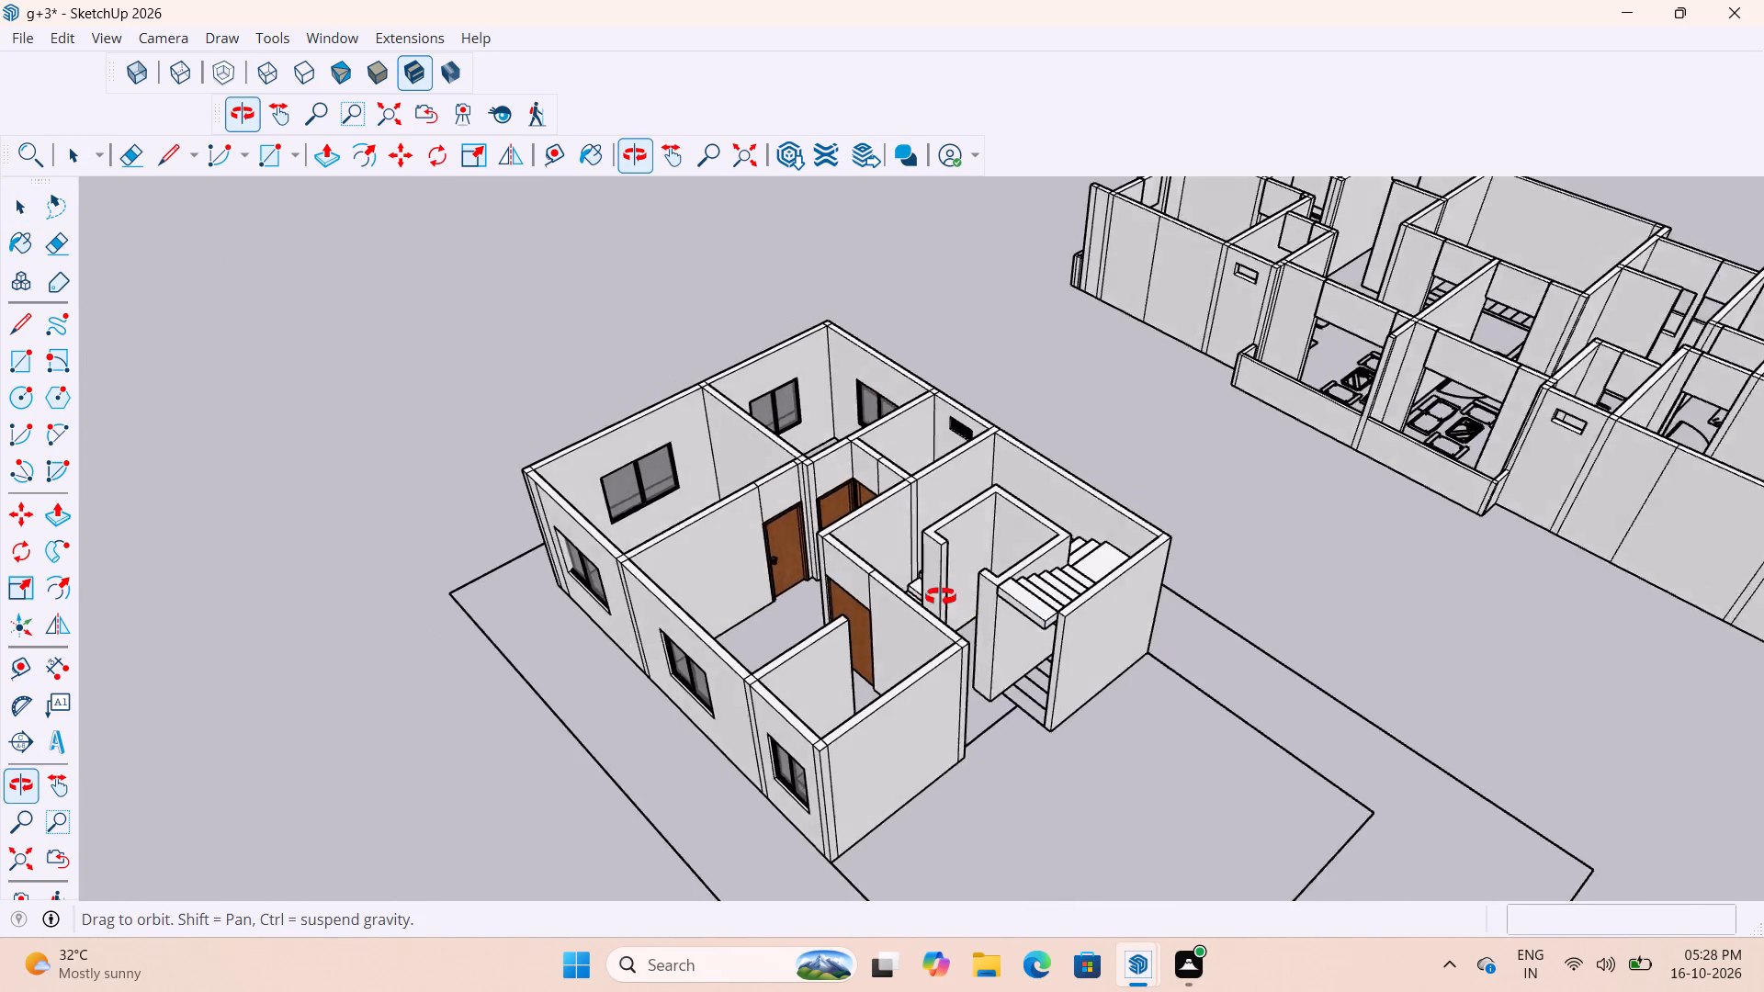
middle_click_drag(941, 597, 641, 591)
scroll(770, 290, "up", 16)
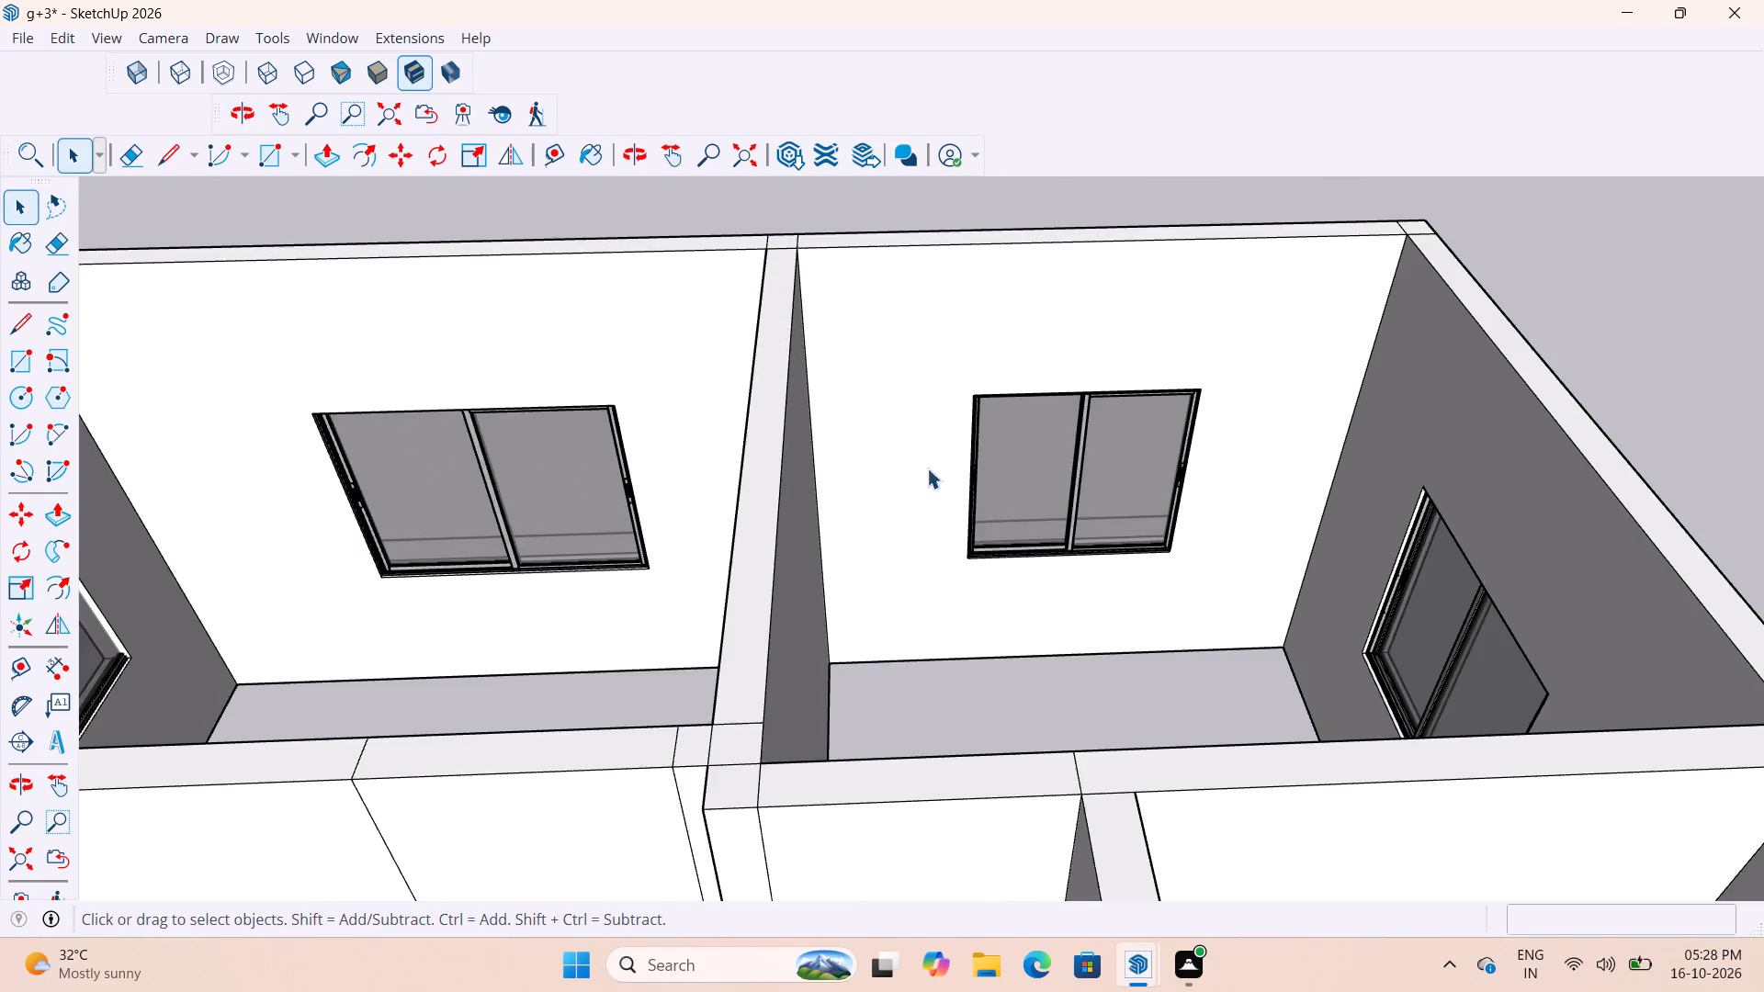
scroll(959, 544, "down", 11)
scroll(1007, 604, "up", 5)
middle_click_drag(1002, 611, 1150, 547)
scroll(786, 426, "down", 6)
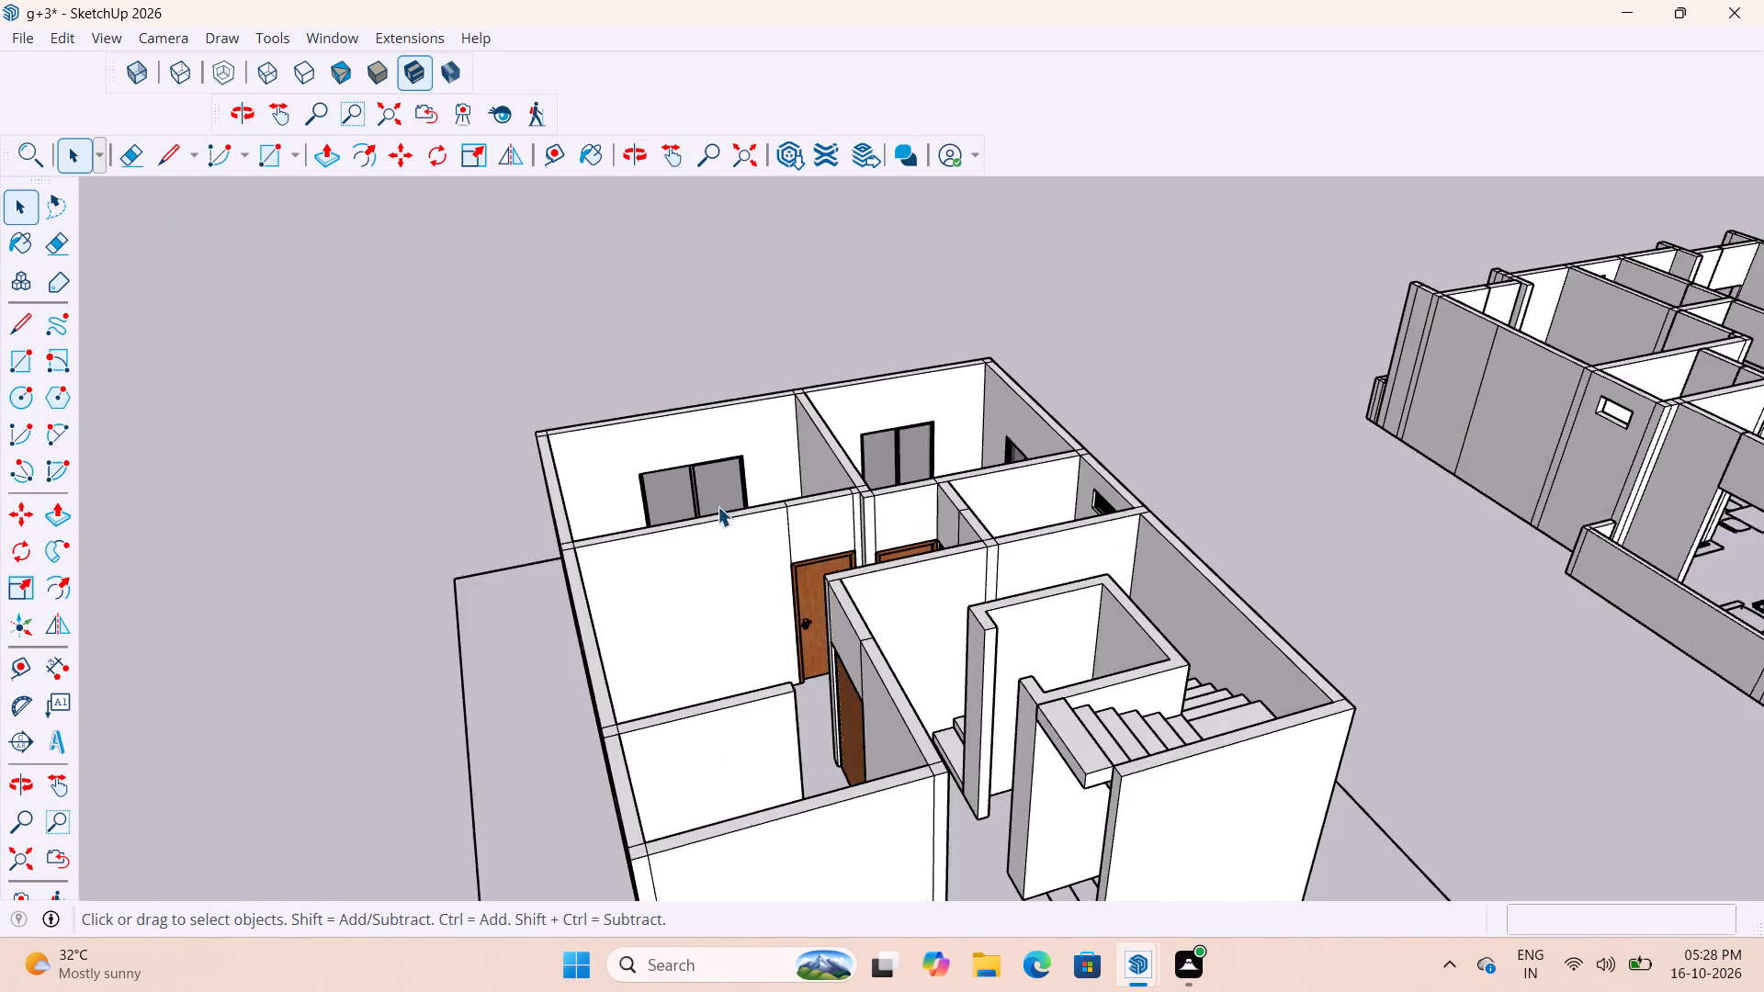
scroll(718, 506, "down", 3)
middle_click_drag(962, 715, 1231, 720)
scroll(1101, 638, "up", 8)
middle_click_drag(1001, 570, 1118, 599)
scroll(1104, 598, "up", 7)
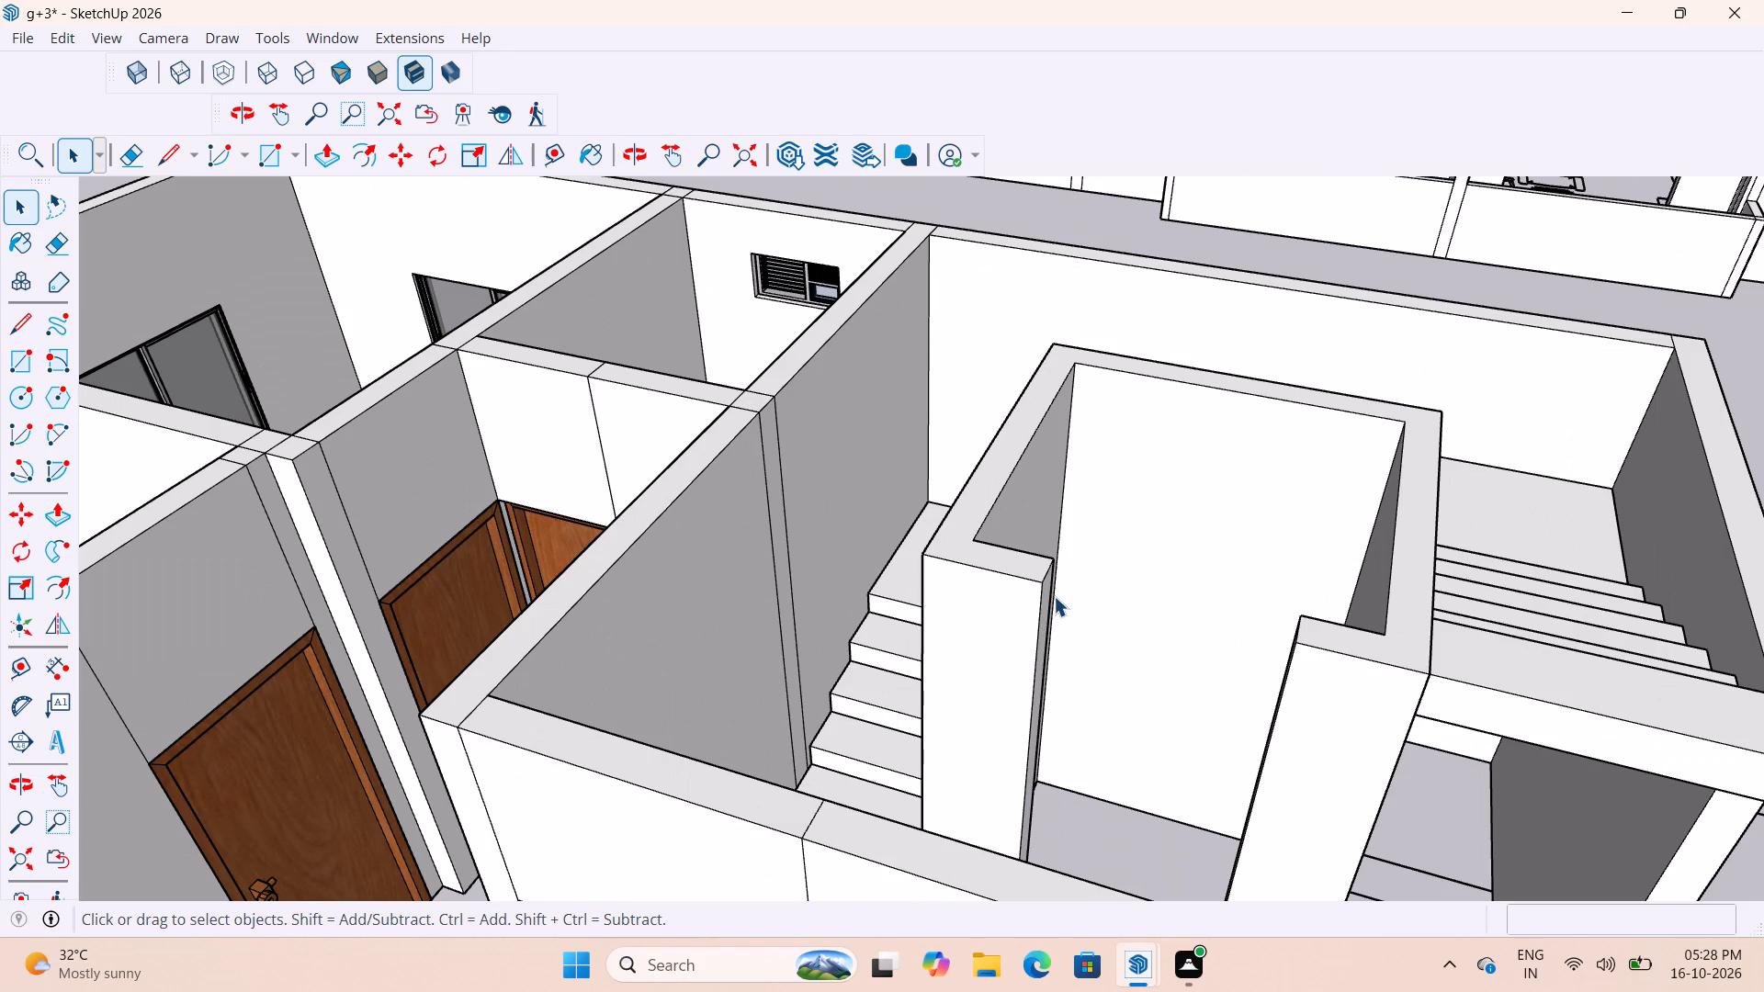
Measure the width of the door opening in the walled shaft between the stair flights.
key("t")
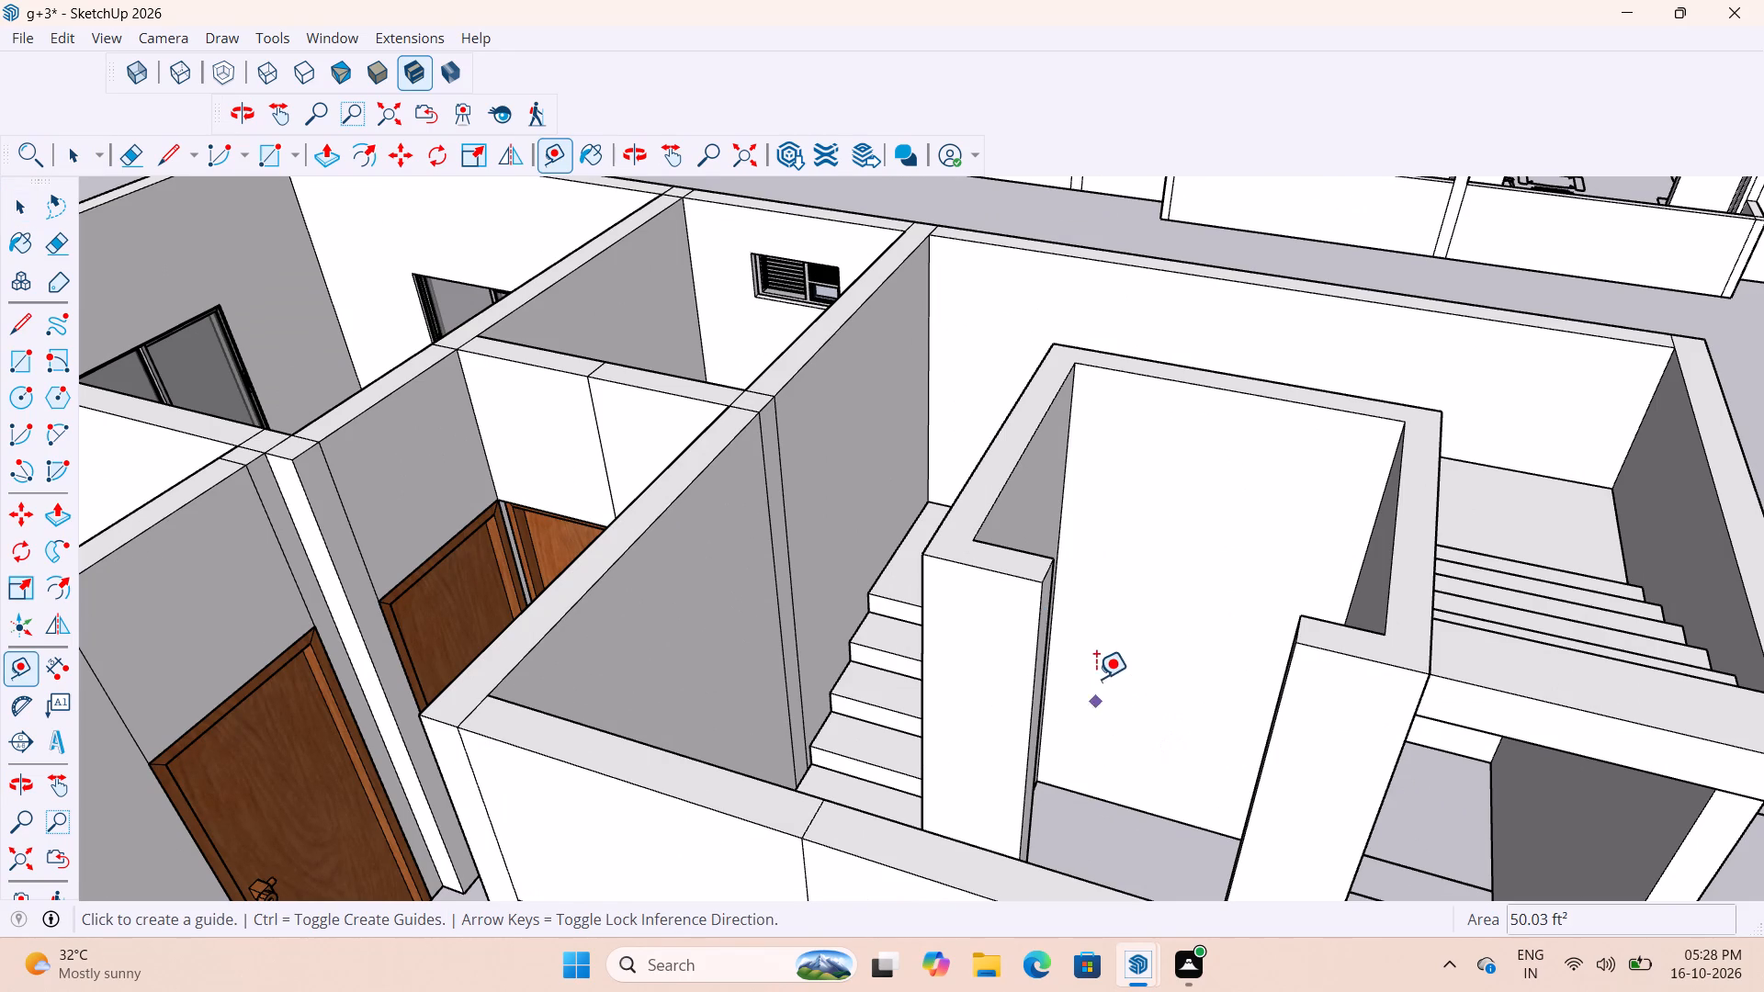
left_click(1036, 675)
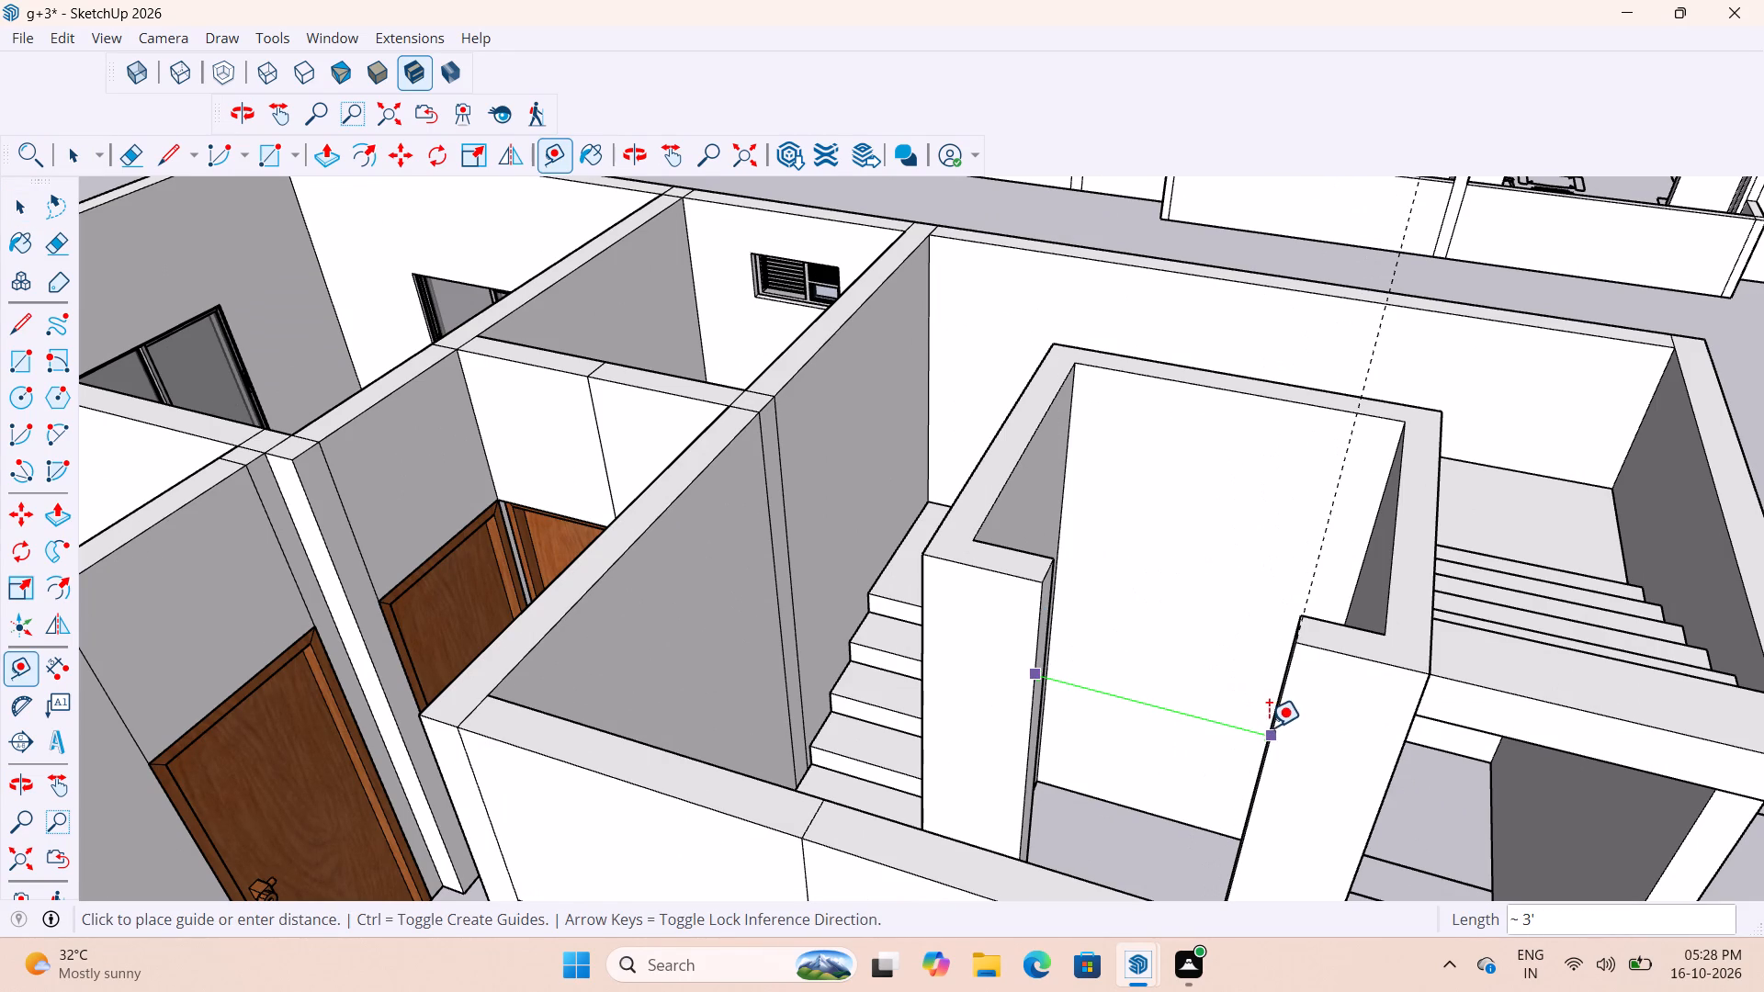
key("space")
scroll(1128, 693, "down", 6)
middle_click_drag(1130, 703, 1208, 746)
scroll(1329, 694, "up", 2)
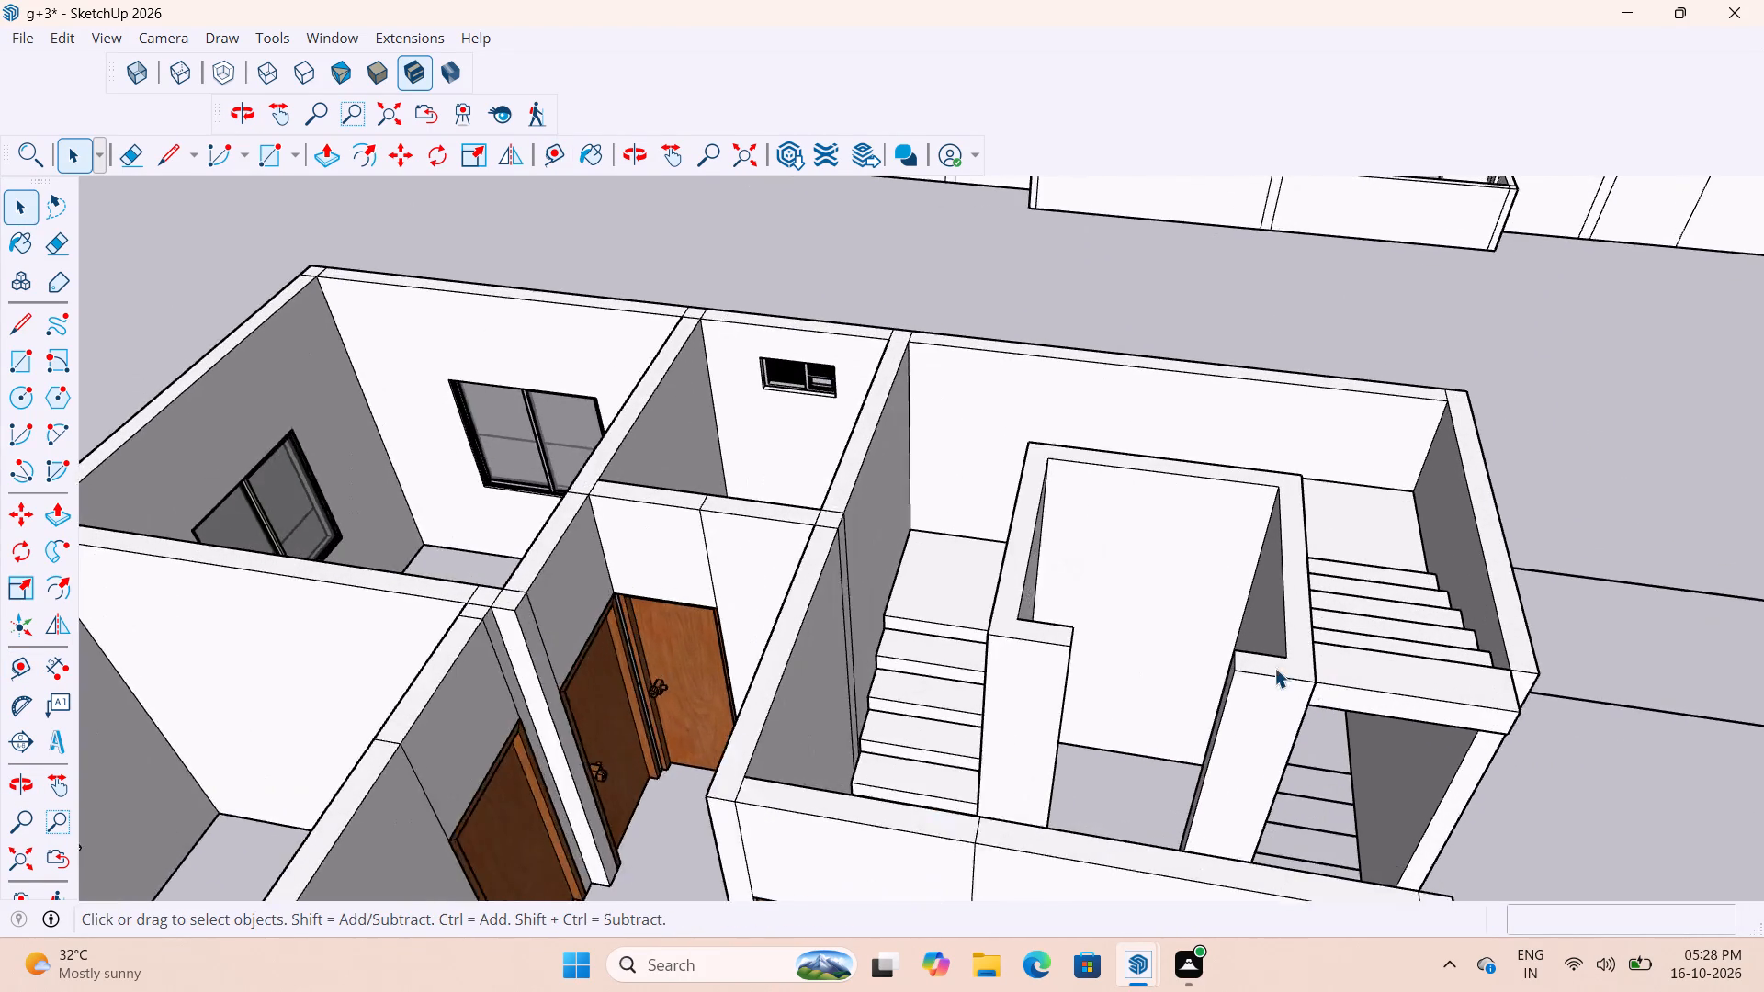
scroll(1274, 668, "up", 9)
middle_click_drag(1044, 675, 1072, 703)
scroll(822, 637, "down", 8)
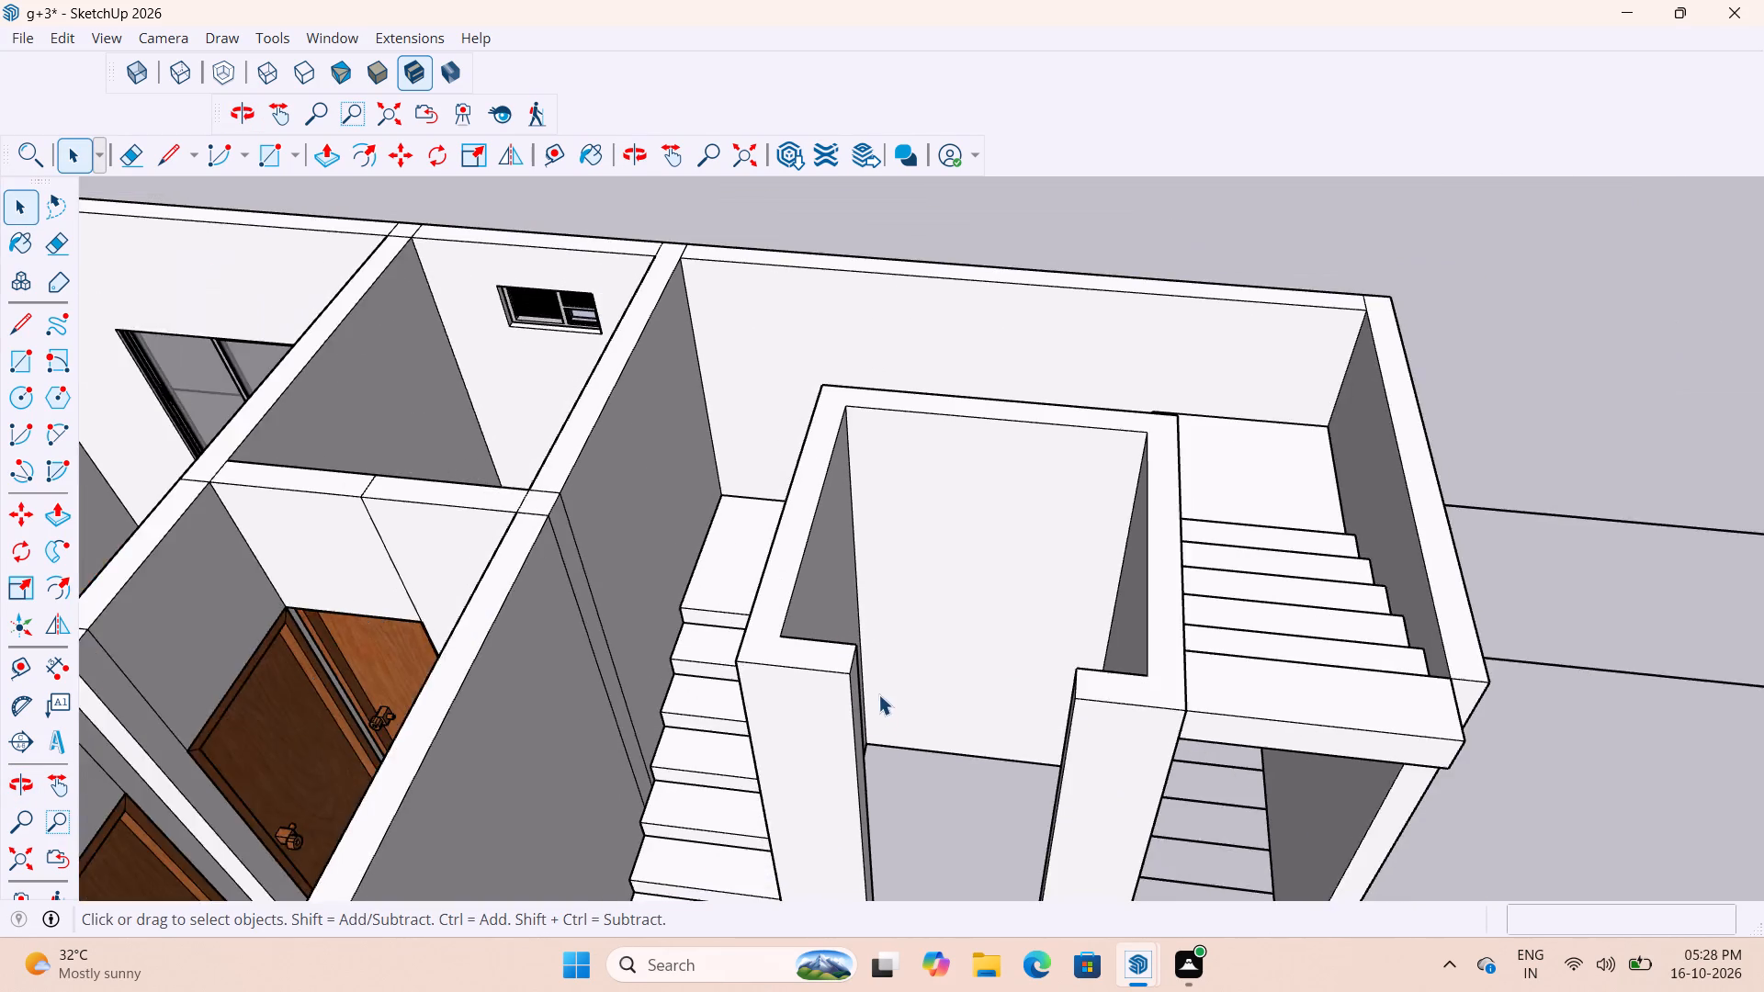
scroll(881, 690, "up", 3)
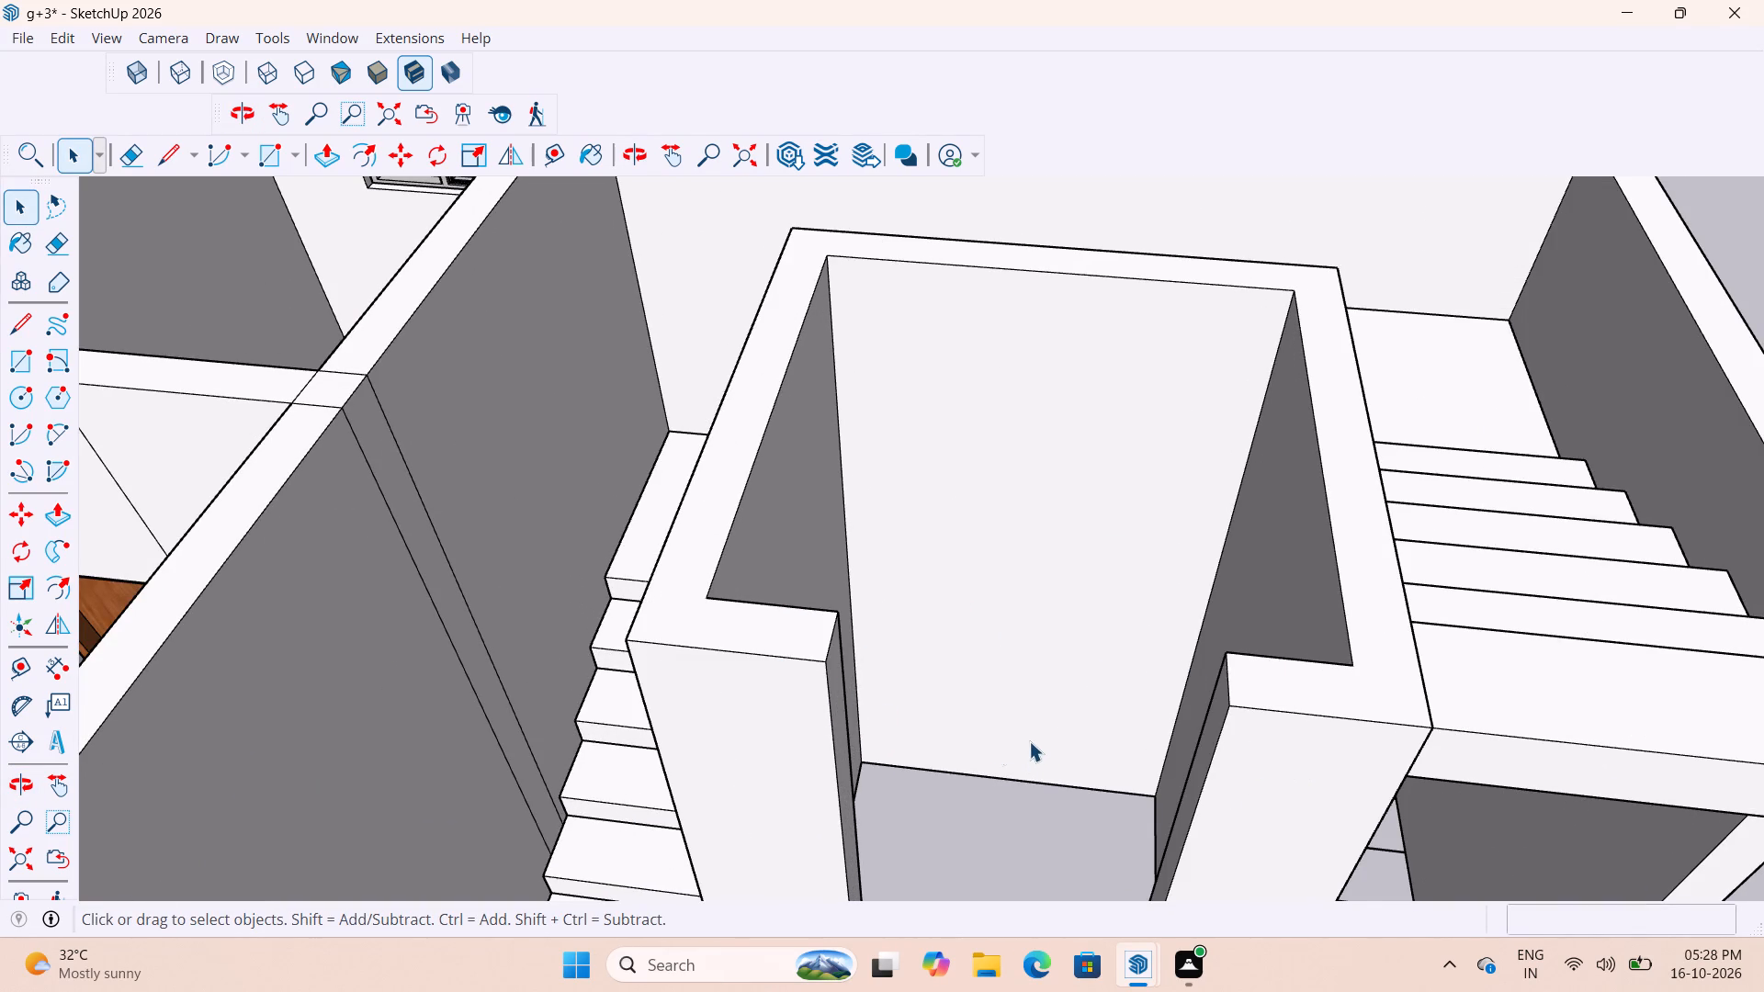
scroll(1081, 744, "down", 8)
middle_click_drag(1087, 794, 1136, 841)
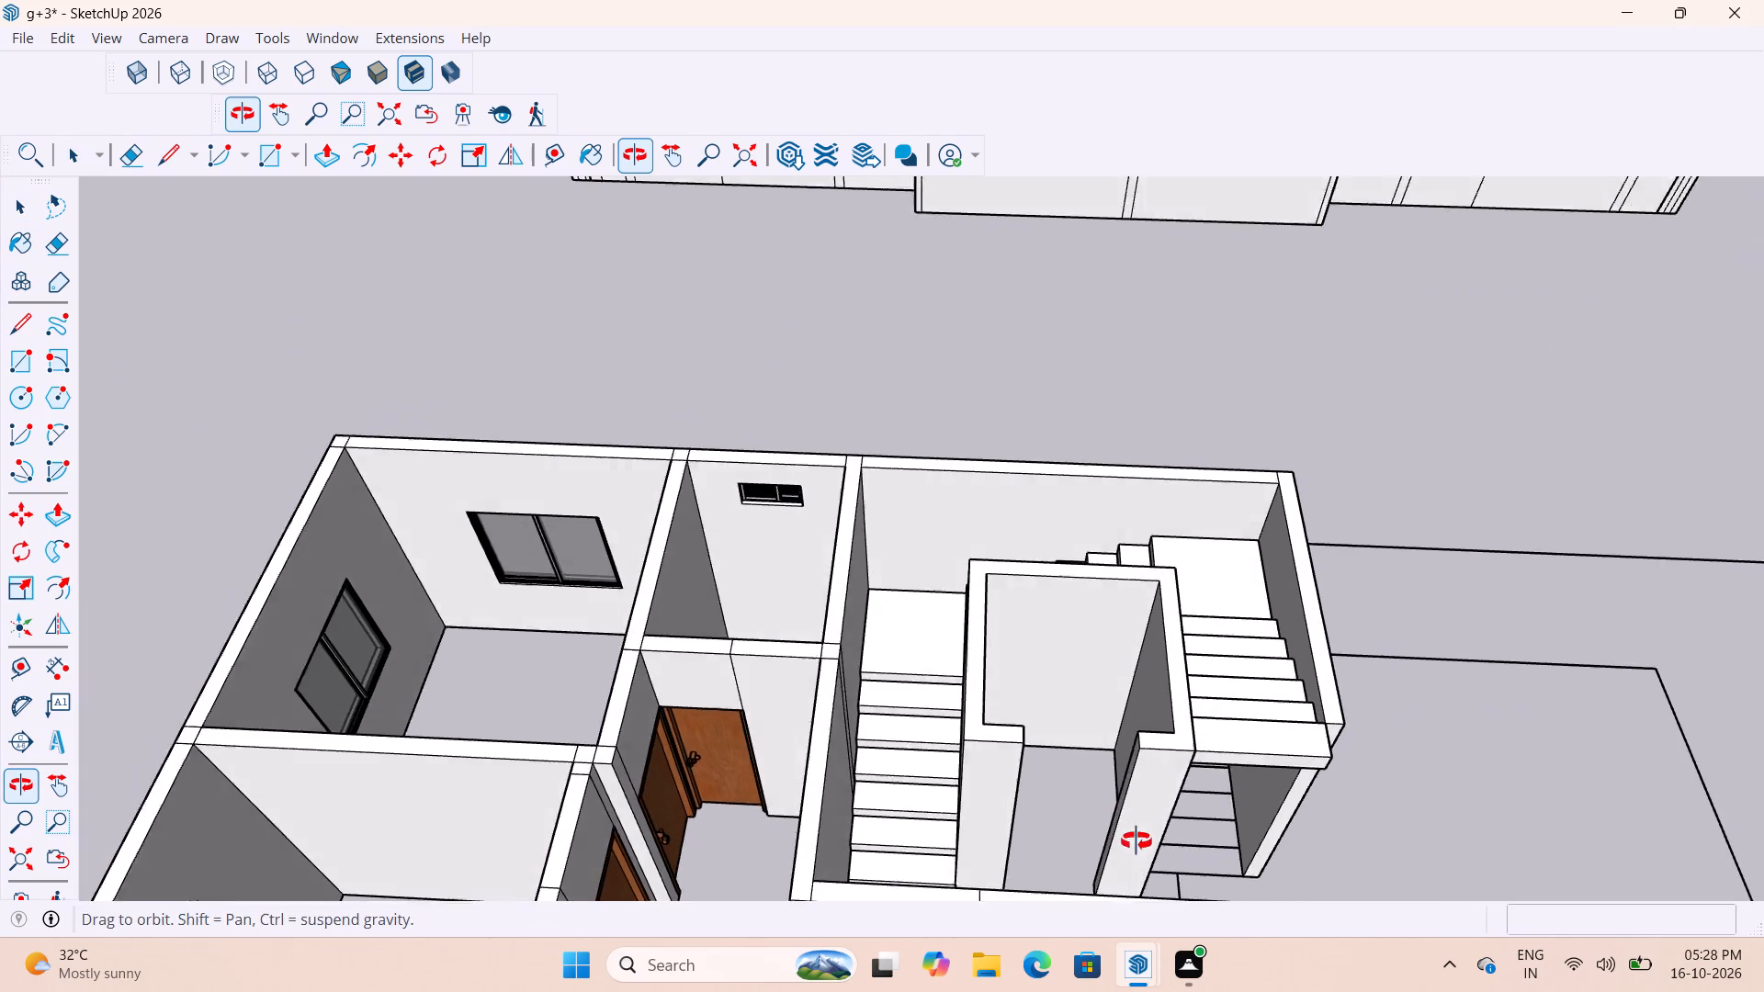
middle_click_drag(1136, 841, 1137, 843)
scroll(1134, 749, "up", 7)
type("rt")
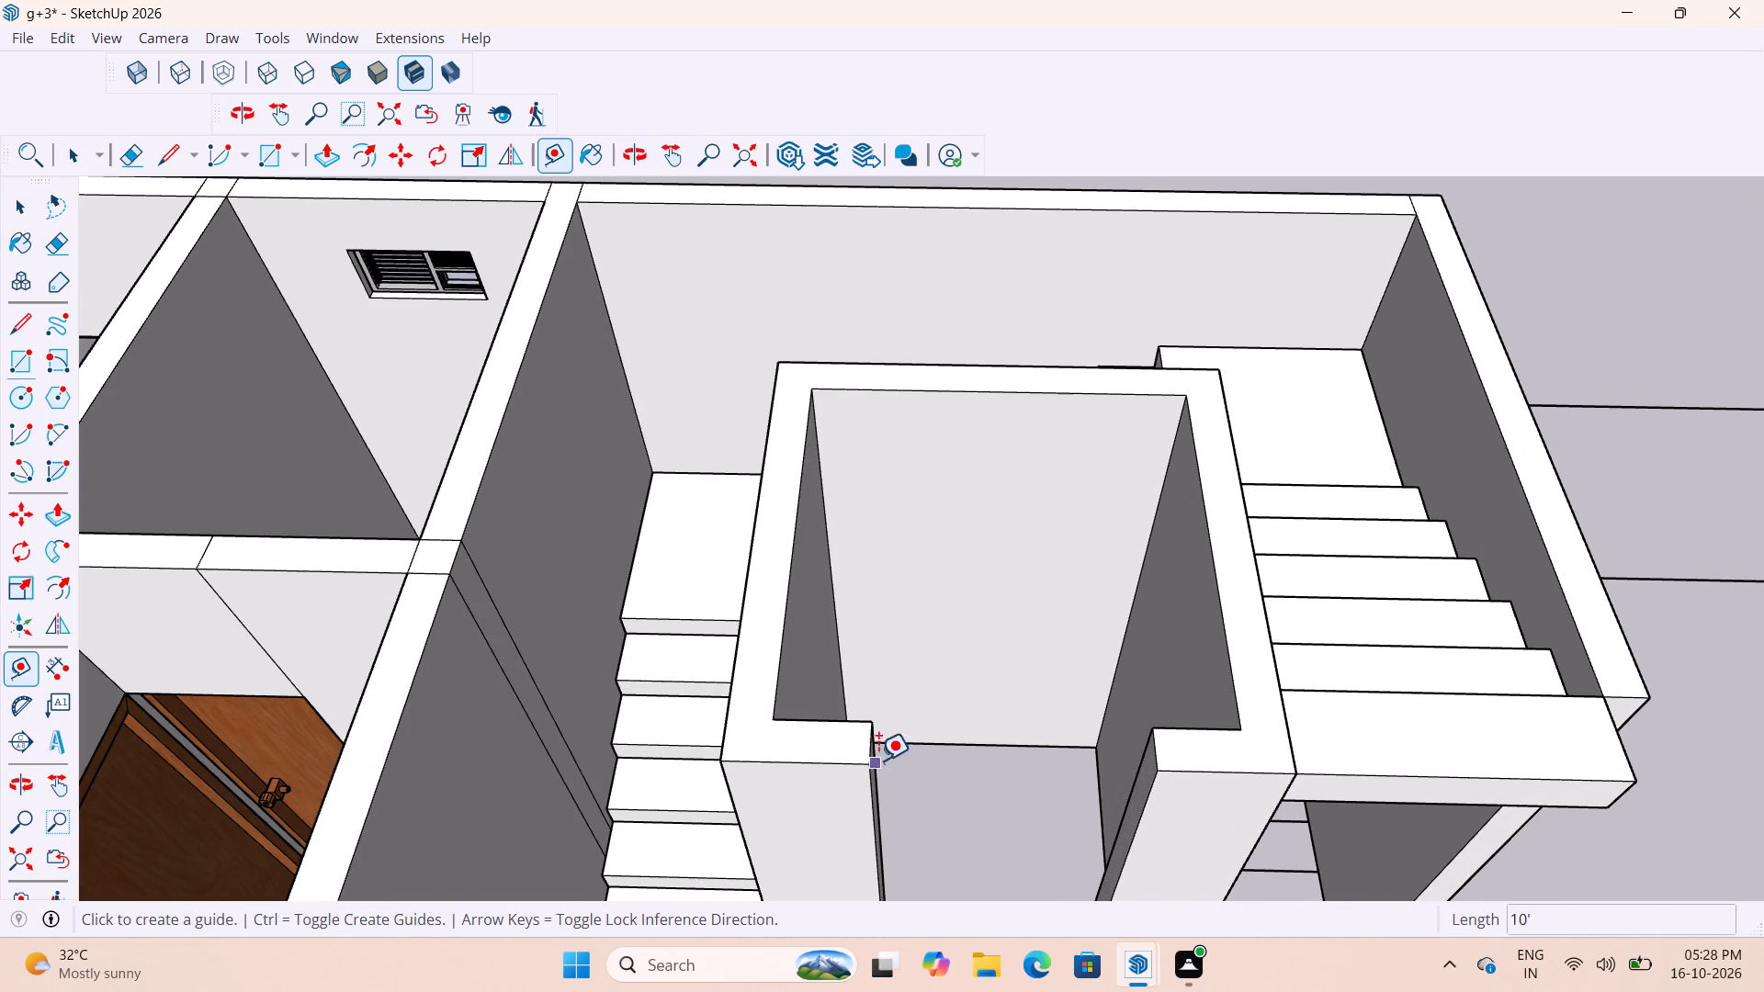
left_click_drag(861, 761, 871, 763)
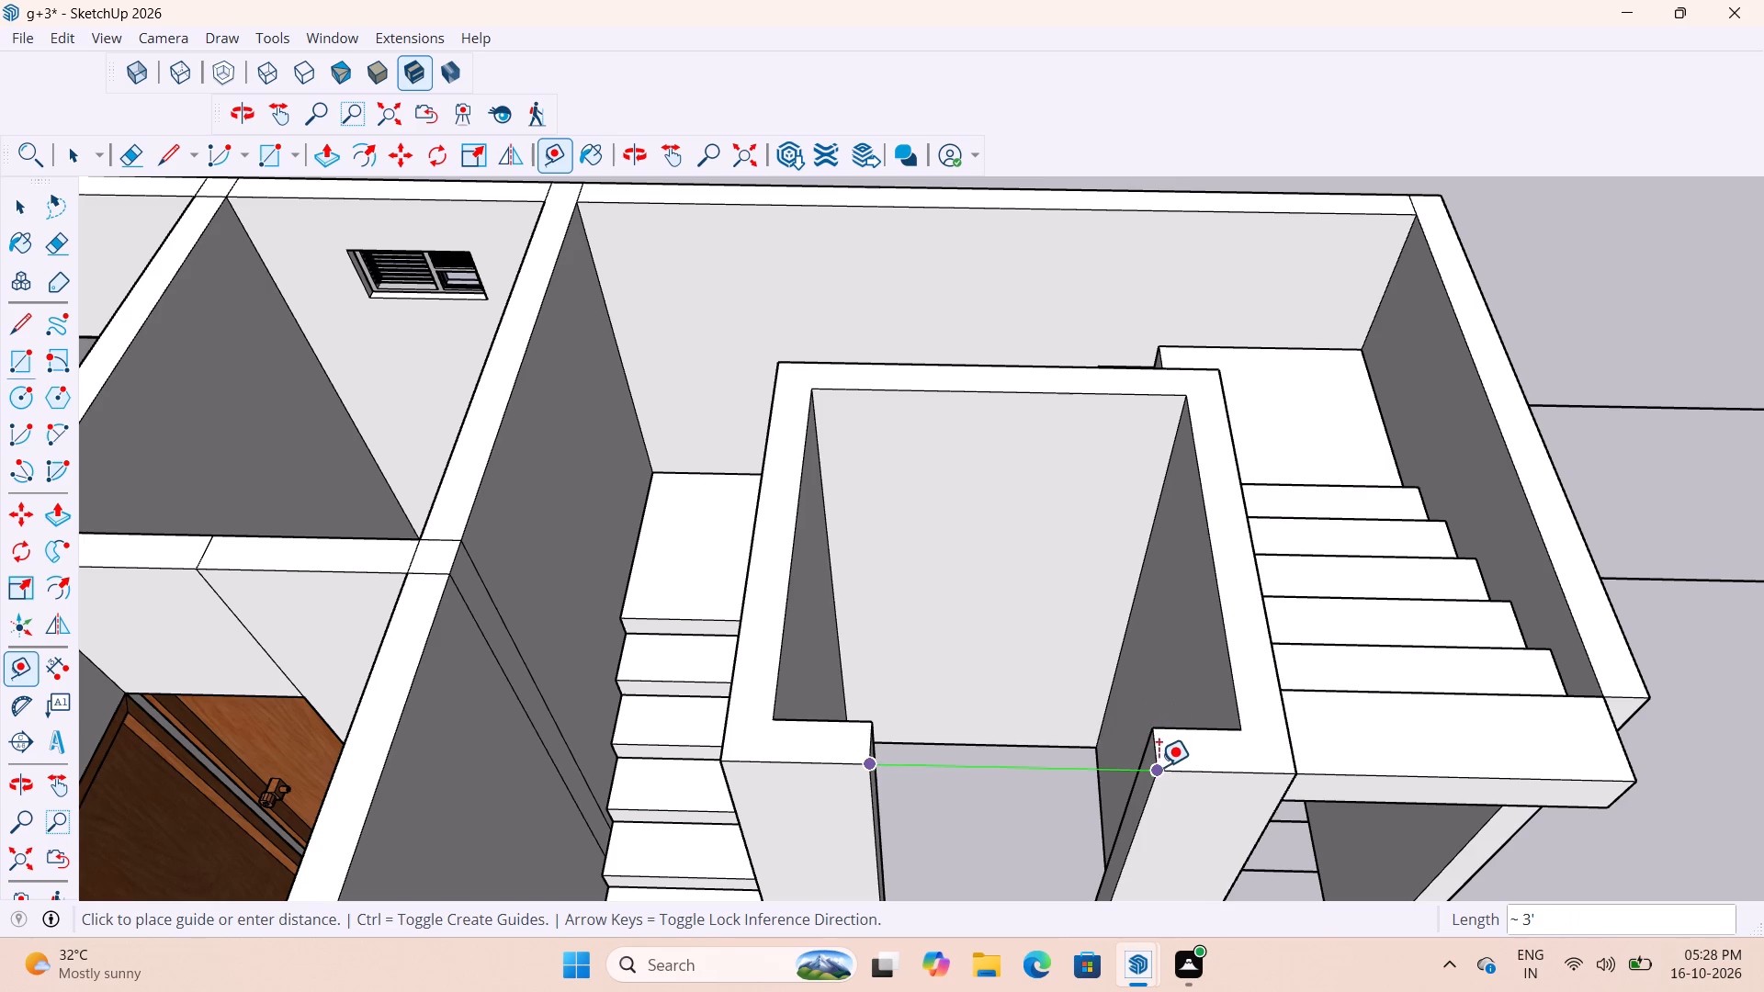
key("space")
Draw a rectangle about 3' by 6" across the shaft's door opening, level with the tops of the walls.
type("r")
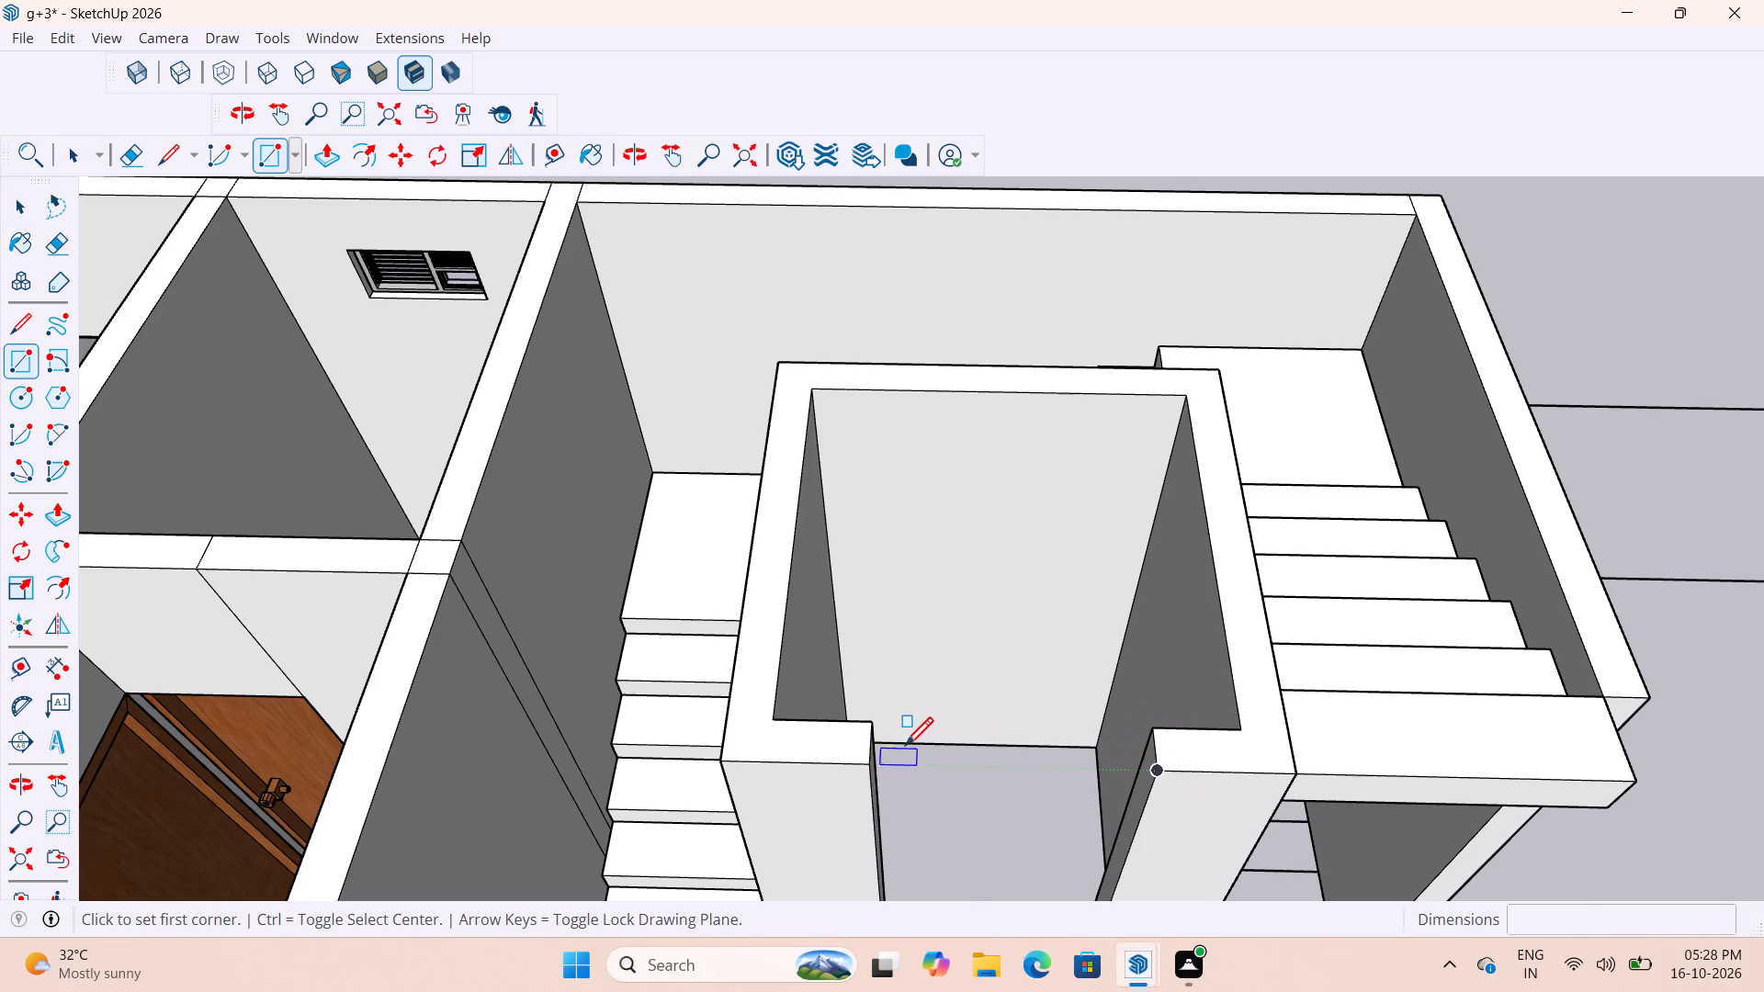
left_click(865, 765)
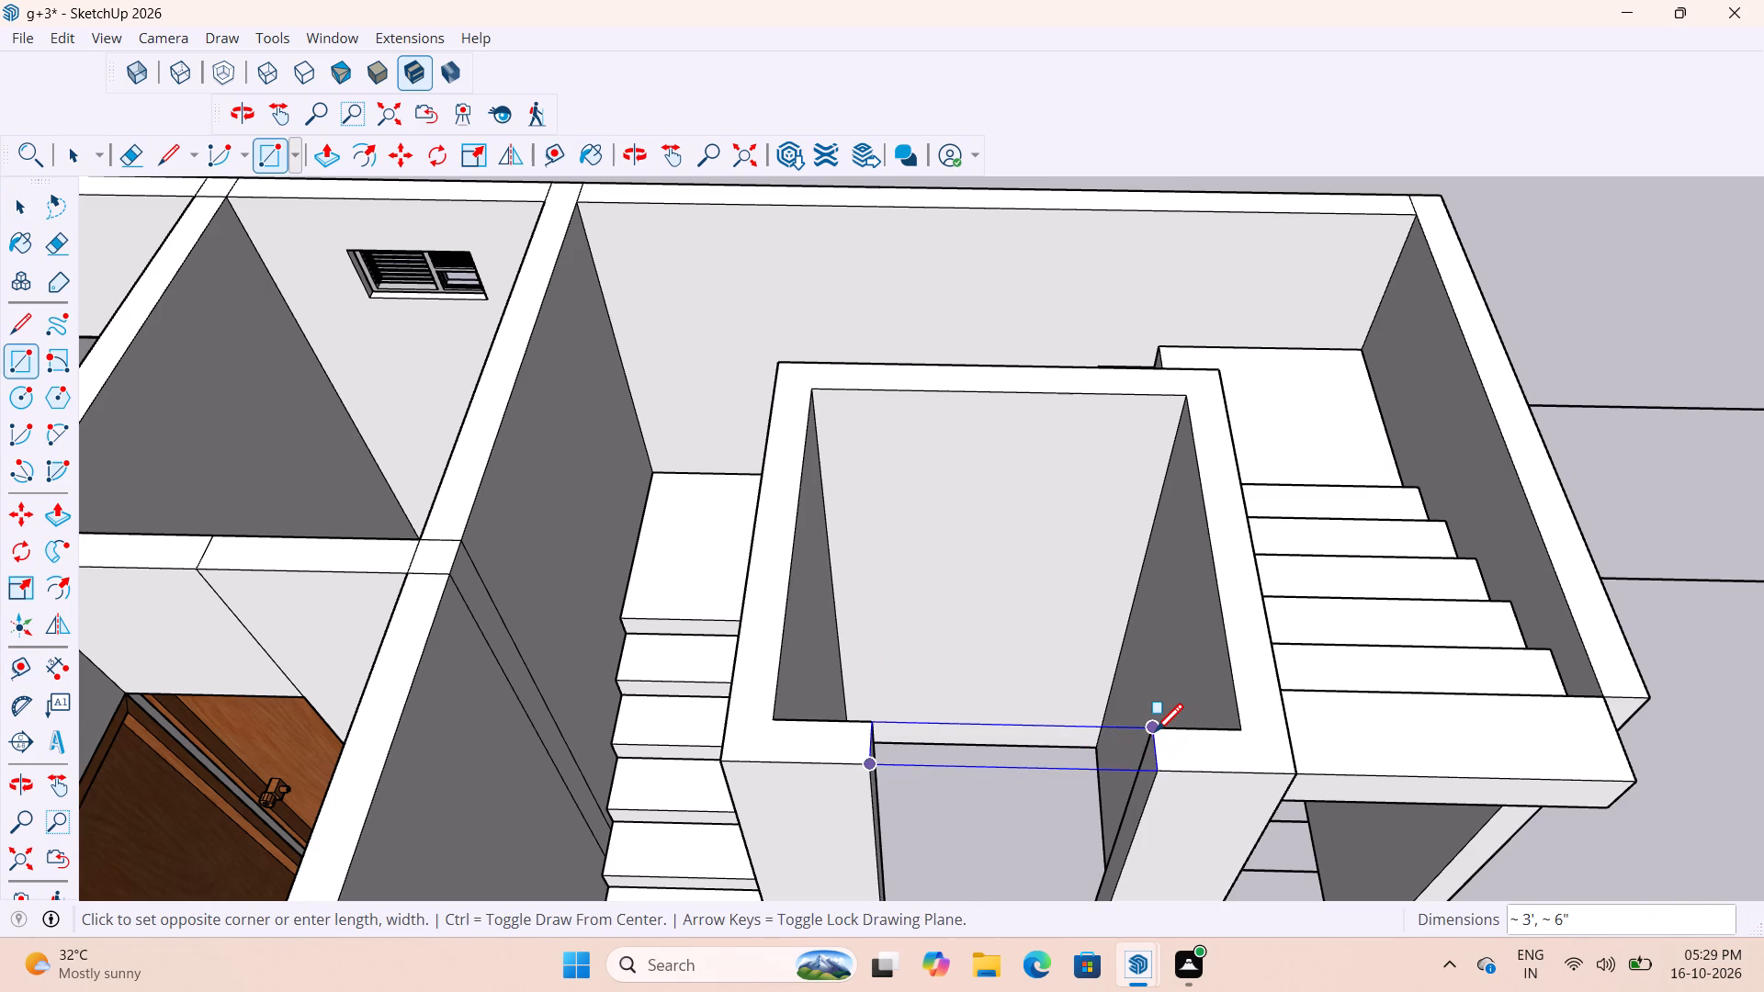
left_click(1153, 737)
key("space")
scroll(1079, 772, "up", 1)
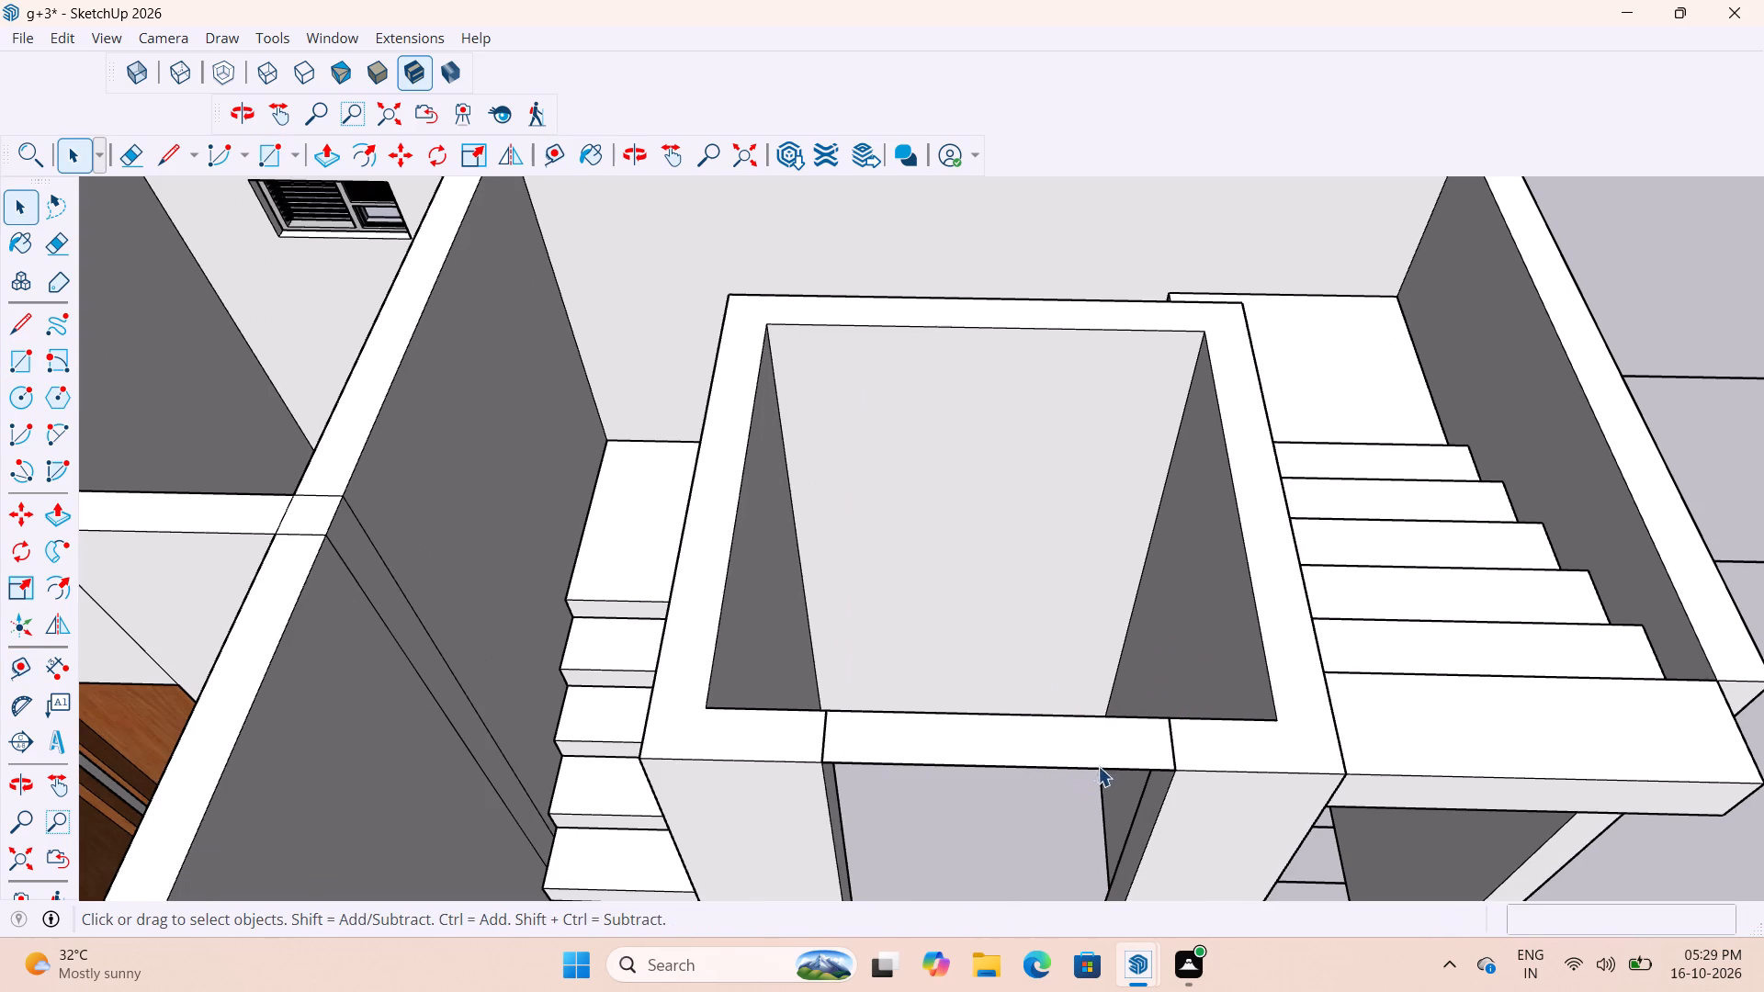
Push/Pull the new rectangle over the shaft opening by 1' to form a lintel, and clear the selection.
key("p")
scroll(935, 739, "up", 3)
middle_click_drag(929, 718, 673, 614)
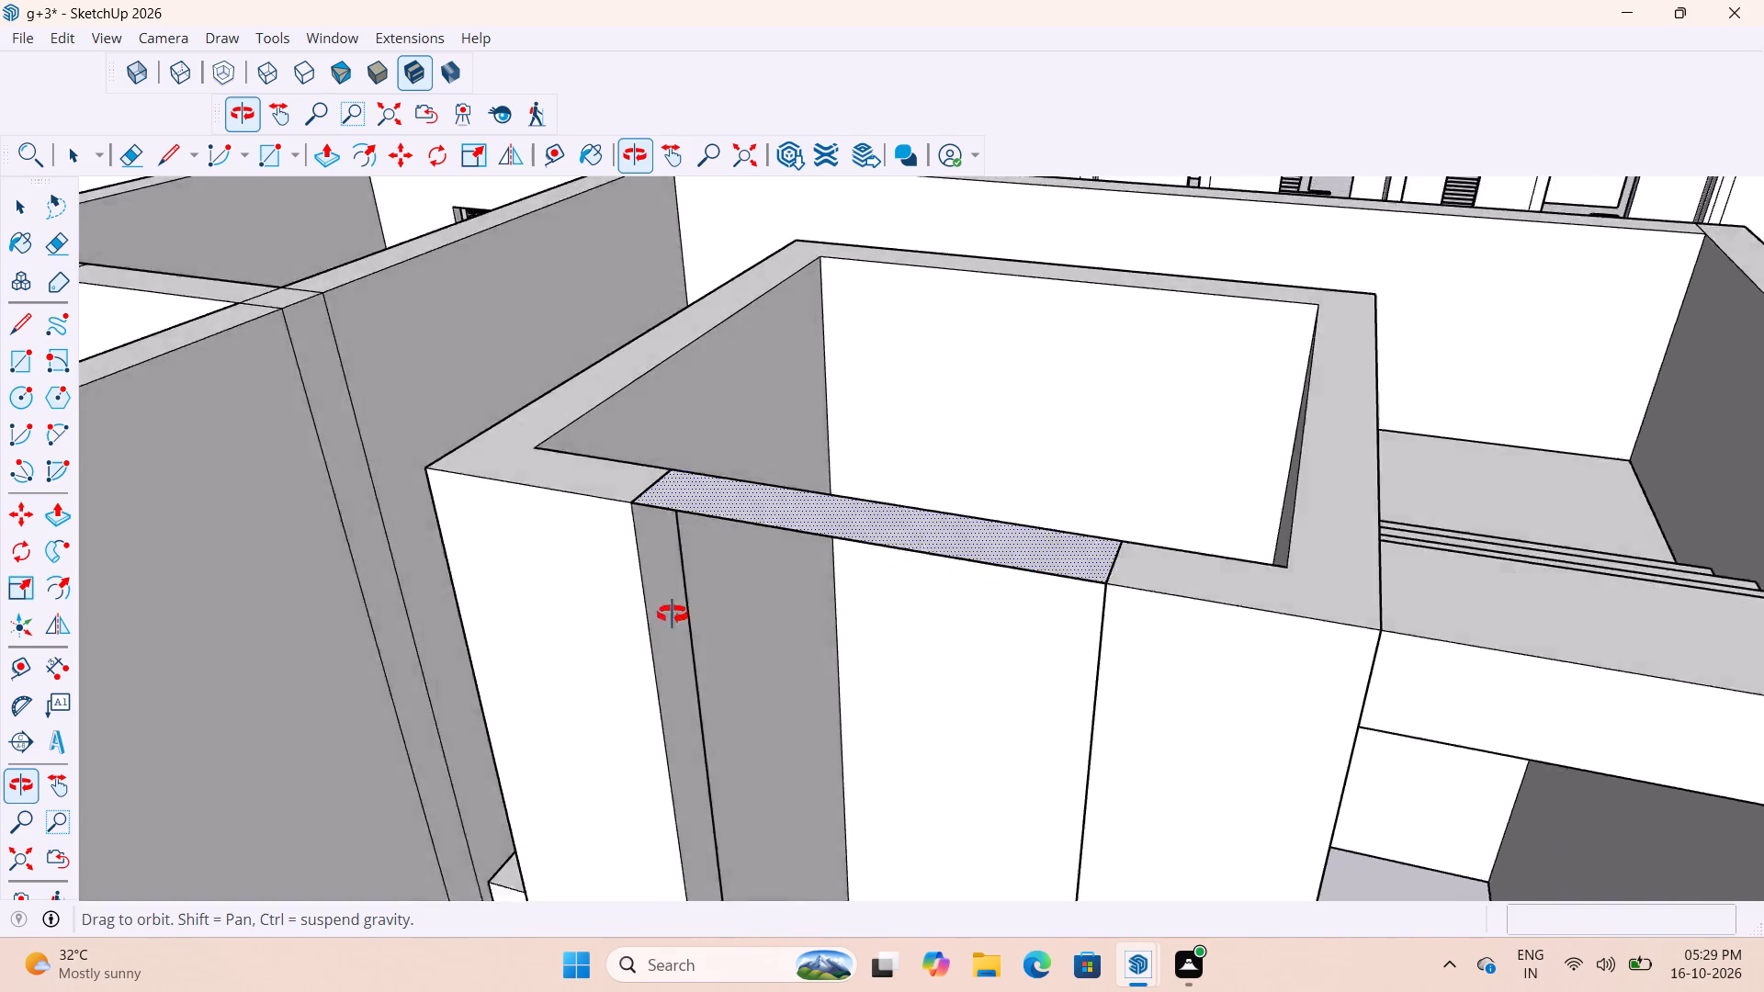
middle_click_drag(673, 614, 946, 546)
scroll(946, 546, "up", 1)
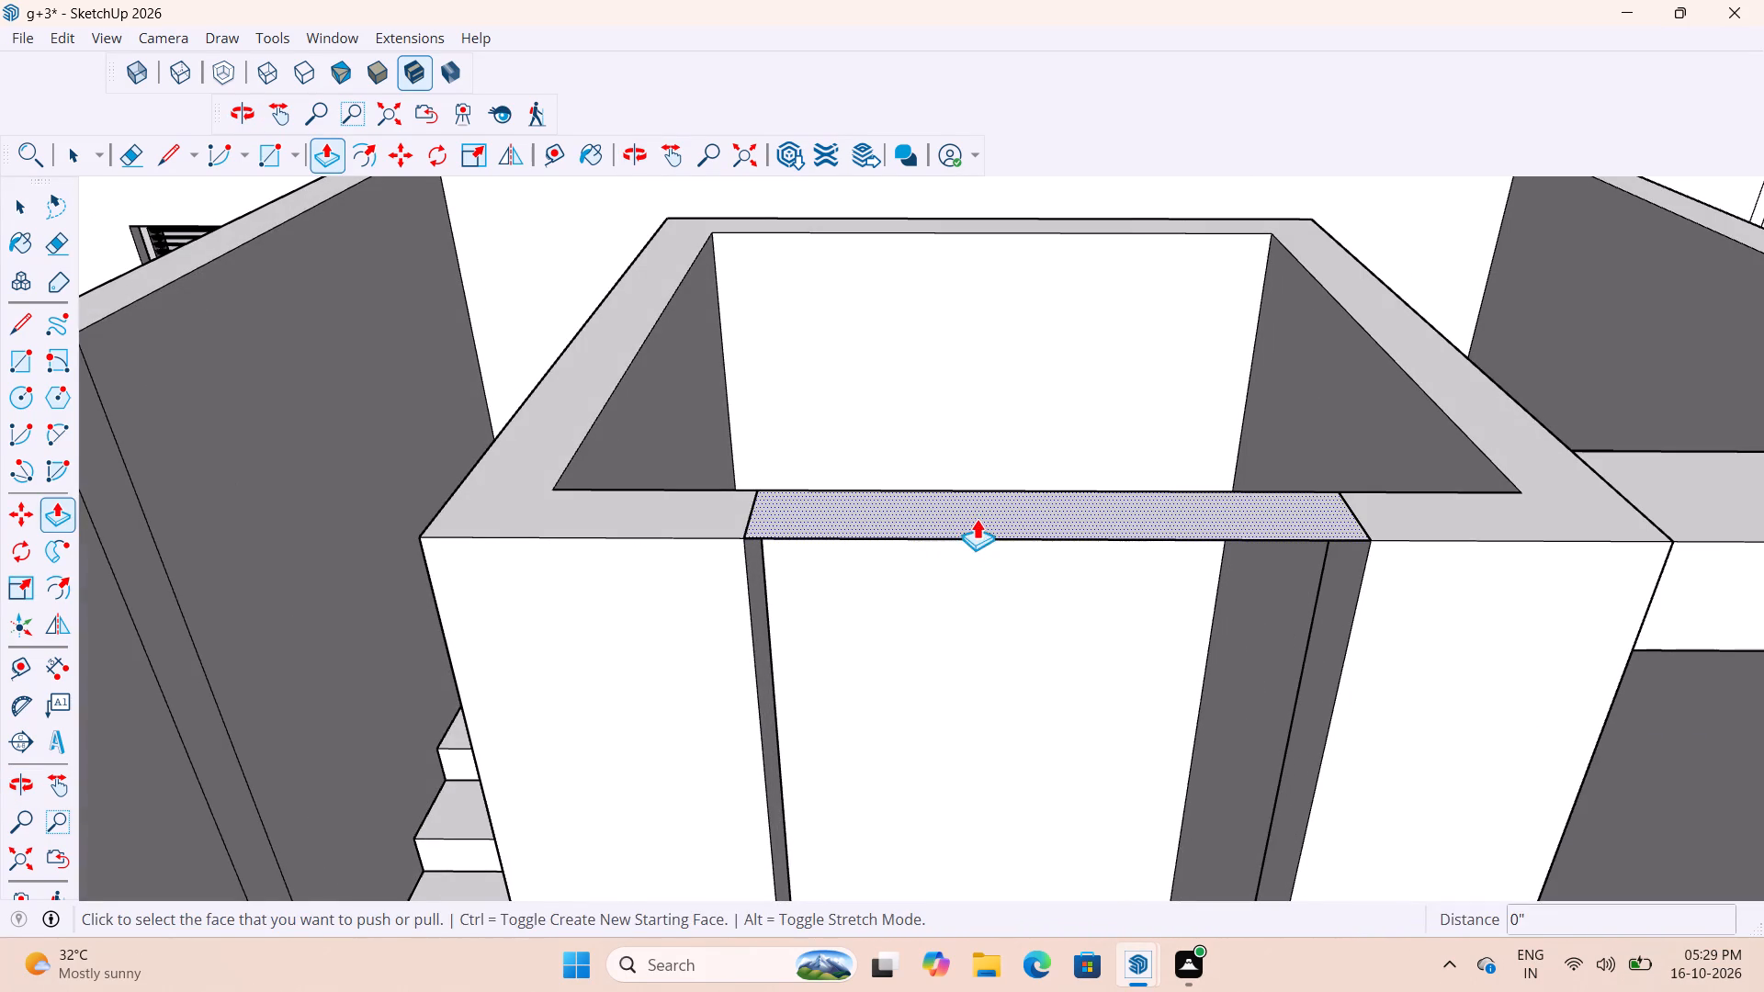
left_click(977, 518)
type("1'")
key("Return")
scroll(1574, 99, "down", 14)
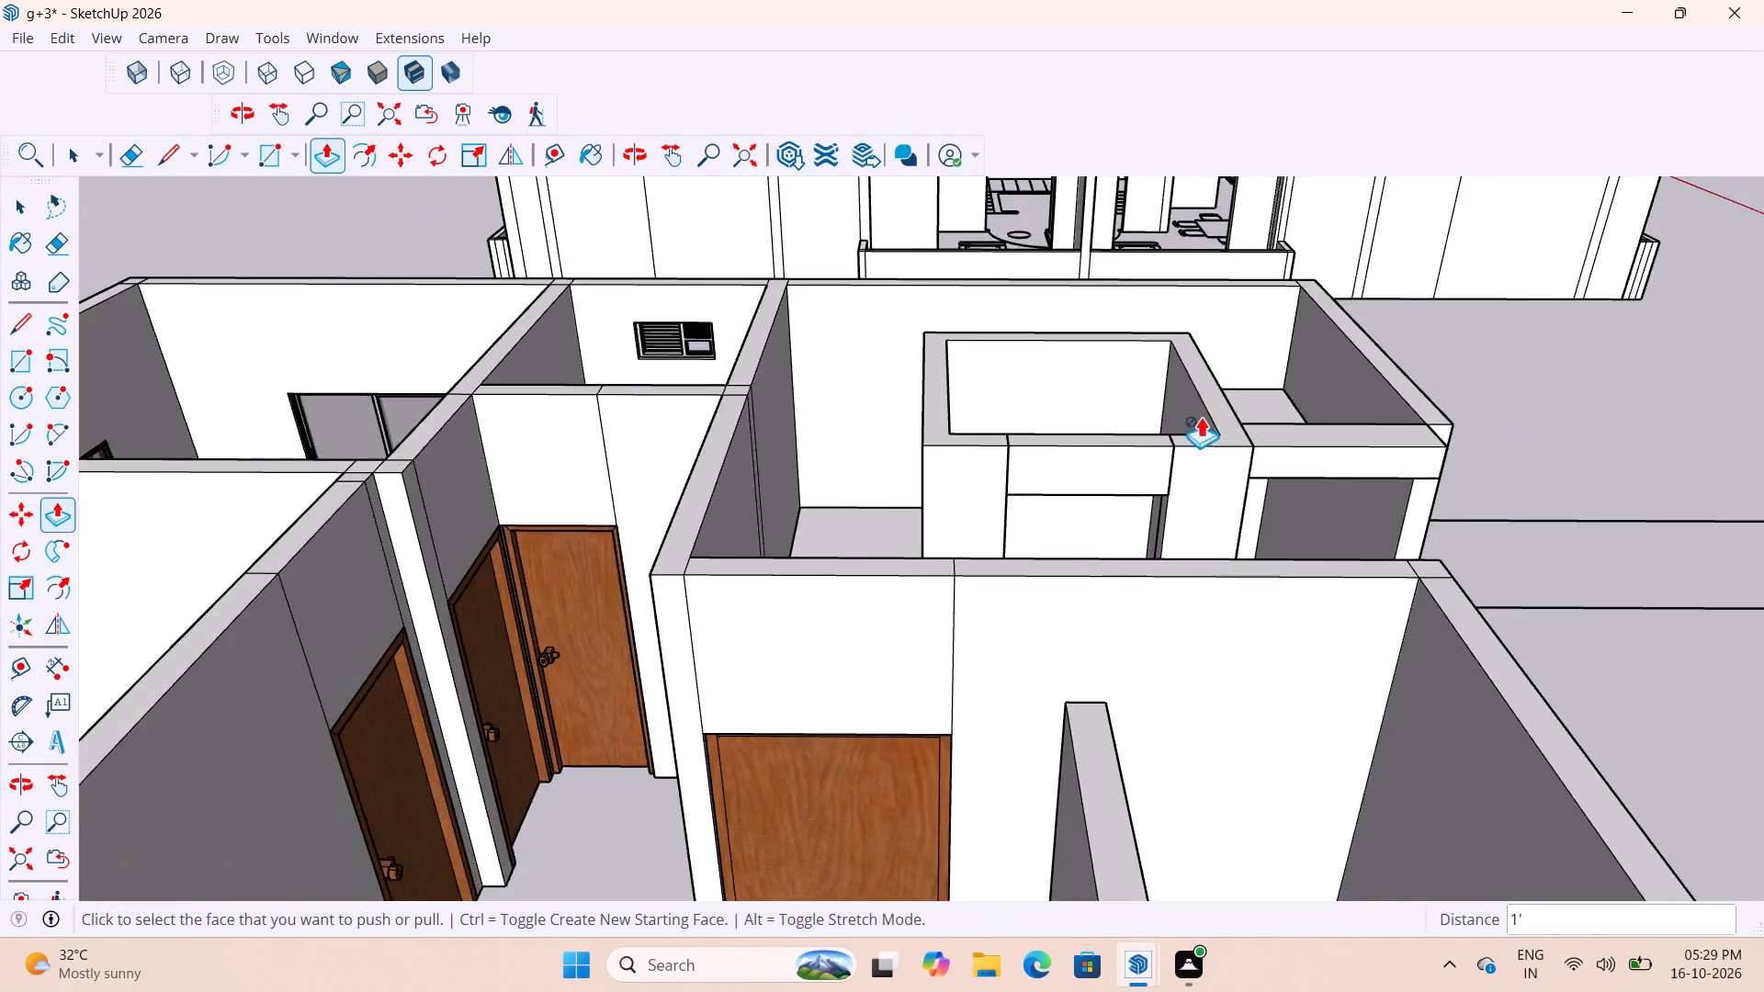
middle_click_drag(1200, 416, 1023, 479)
key("space")
key("space")
left_click(1626, 442)
Inspect the shaft's lintel, the adjoining wall tops and the staircase from several angles.
scroll(934, 566, "up", 3)
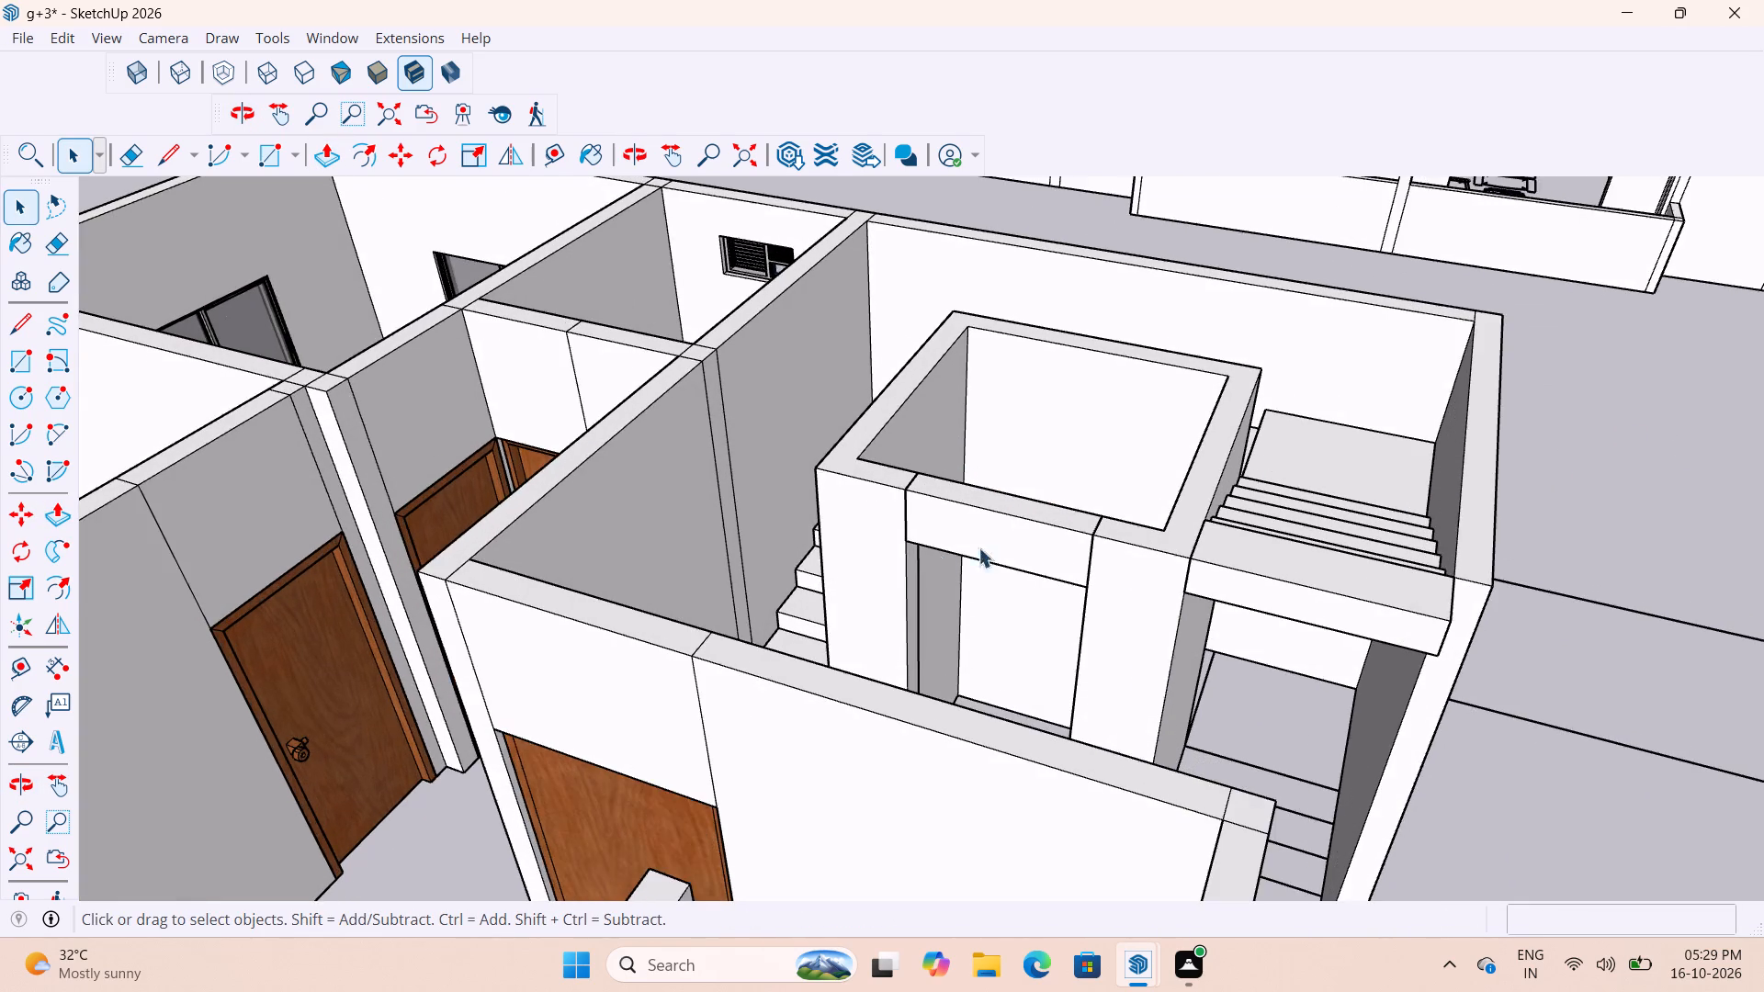
middle_click_drag(1119, 567, 837, 547)
scroll(1083, 349, "down", 5)
scroll(978, 490, "up", 7)
middle_click_drag(940, 479, 1028, 488)
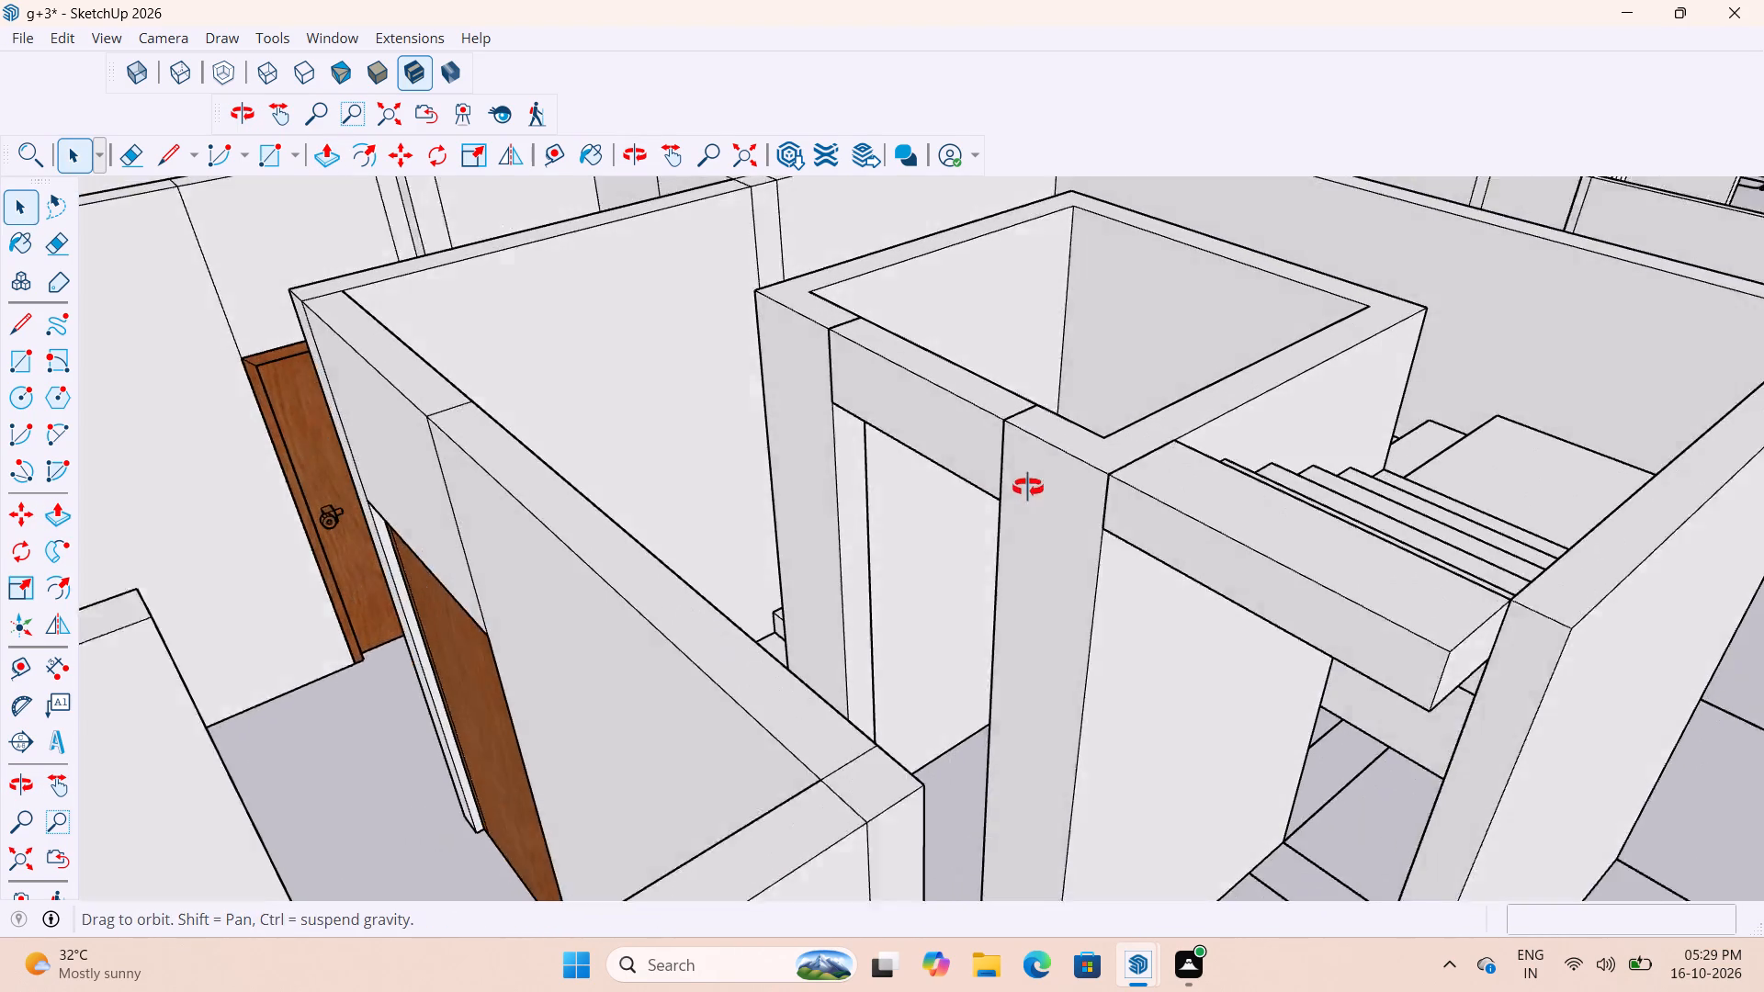
middle_click_drag(1028, 488, 1045, 502)
scroll(923, 587, "up", 4)
scroll(887, 412, "up", 3)
scroll(888, 321, "down", 5)
middle_click_drag(944, 420, 905, 375)
scroll(944, 420, "up", 1)
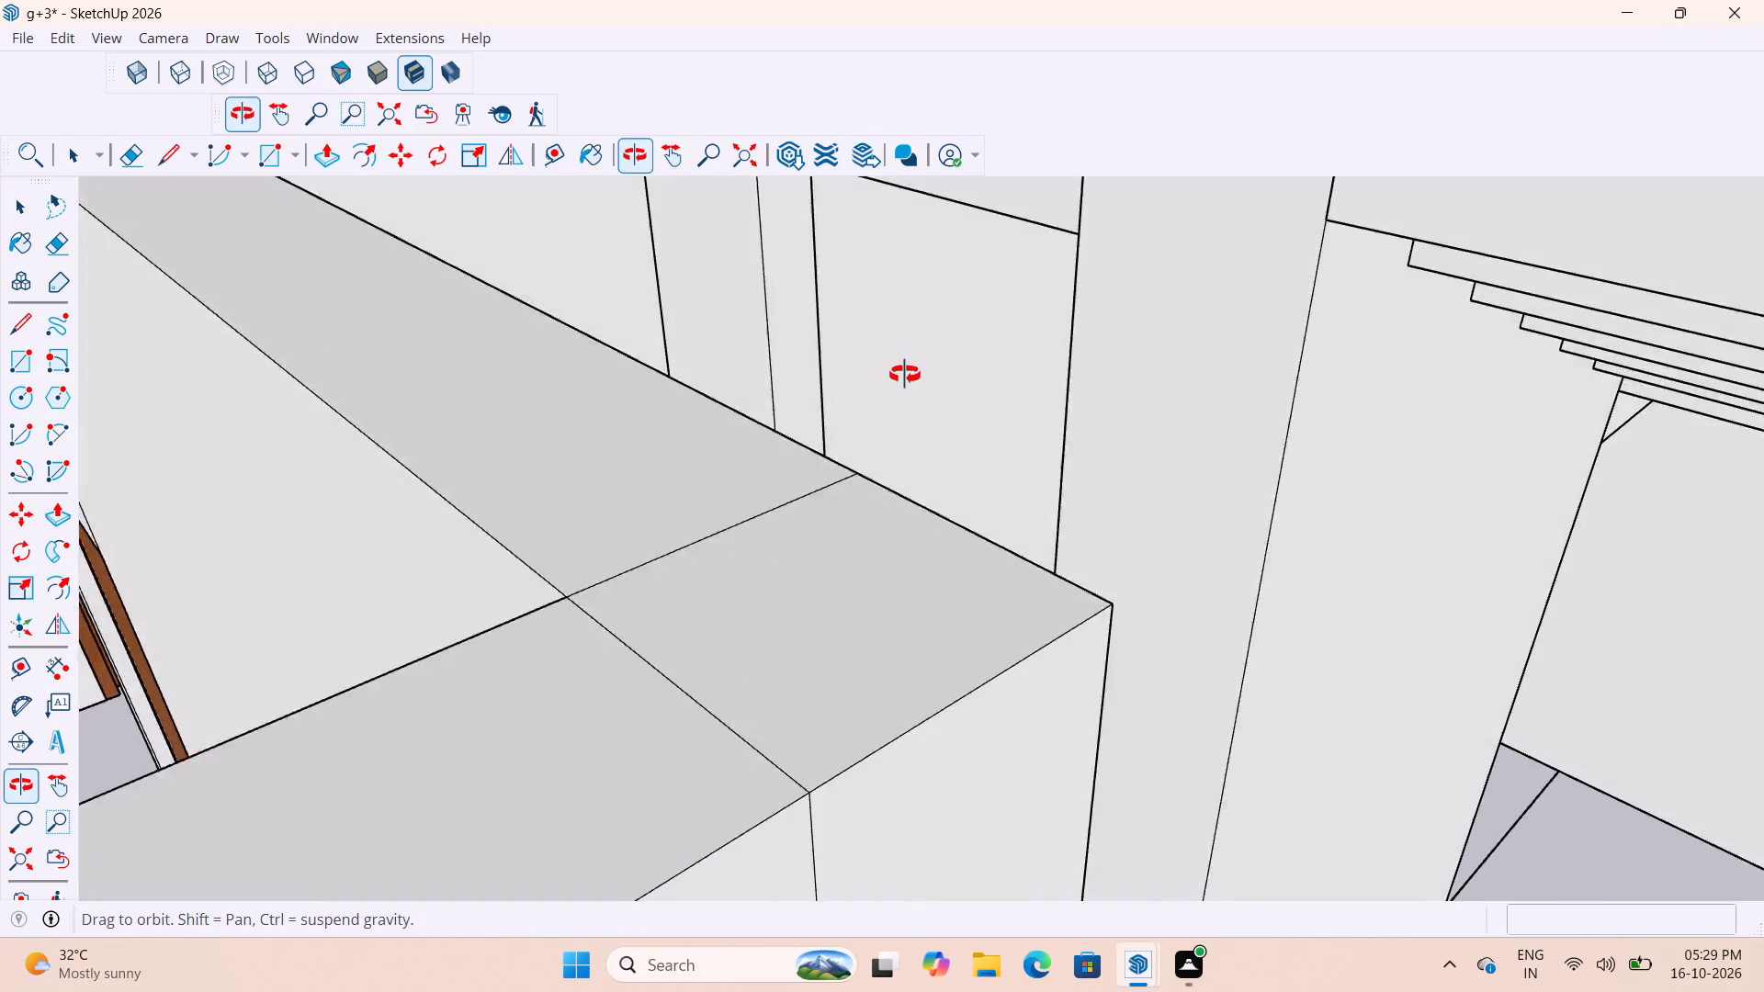
middle_click_drag(905, 375, 905, 378)
scroll(776, 470, "down", 3)
middle_click_drag(852, 558, 1035, 626)
scroll(909, 539, "down", 4)
middle_click_drag(955, 557, 968, 565)
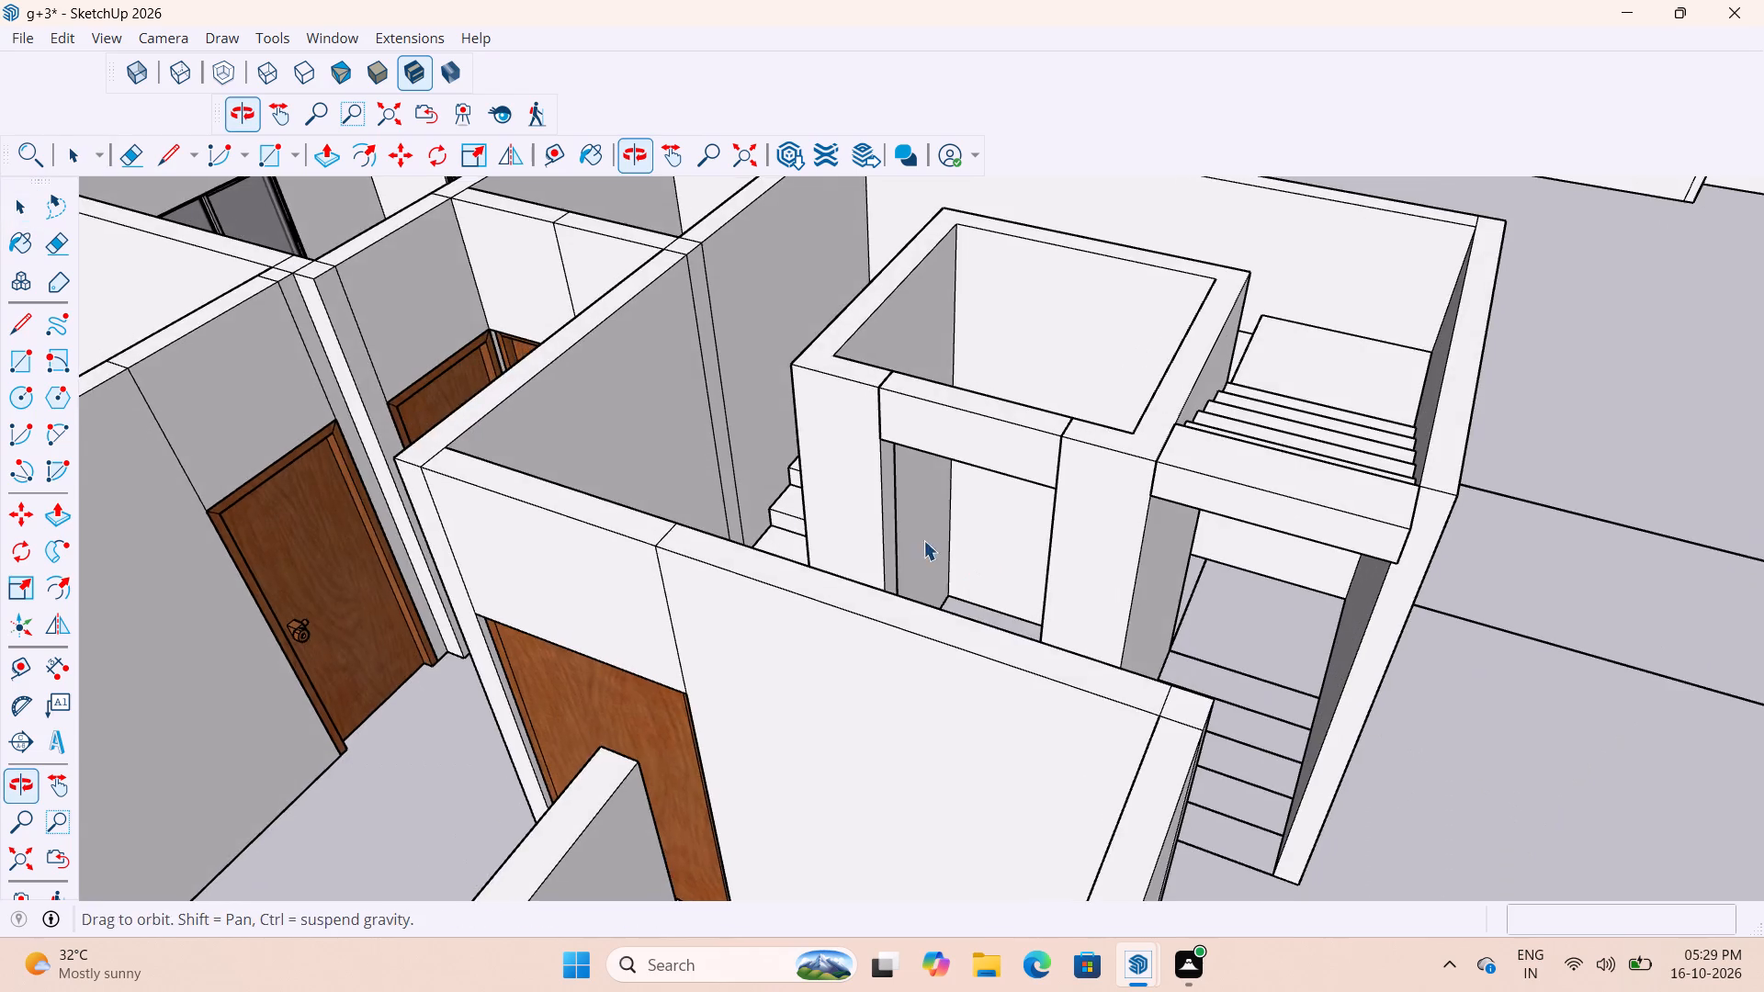
scroll(919, 452, "down", 6)
middle_click_drag(1134, 529, 661, 598)
scroll(703, 612, "down", 4)
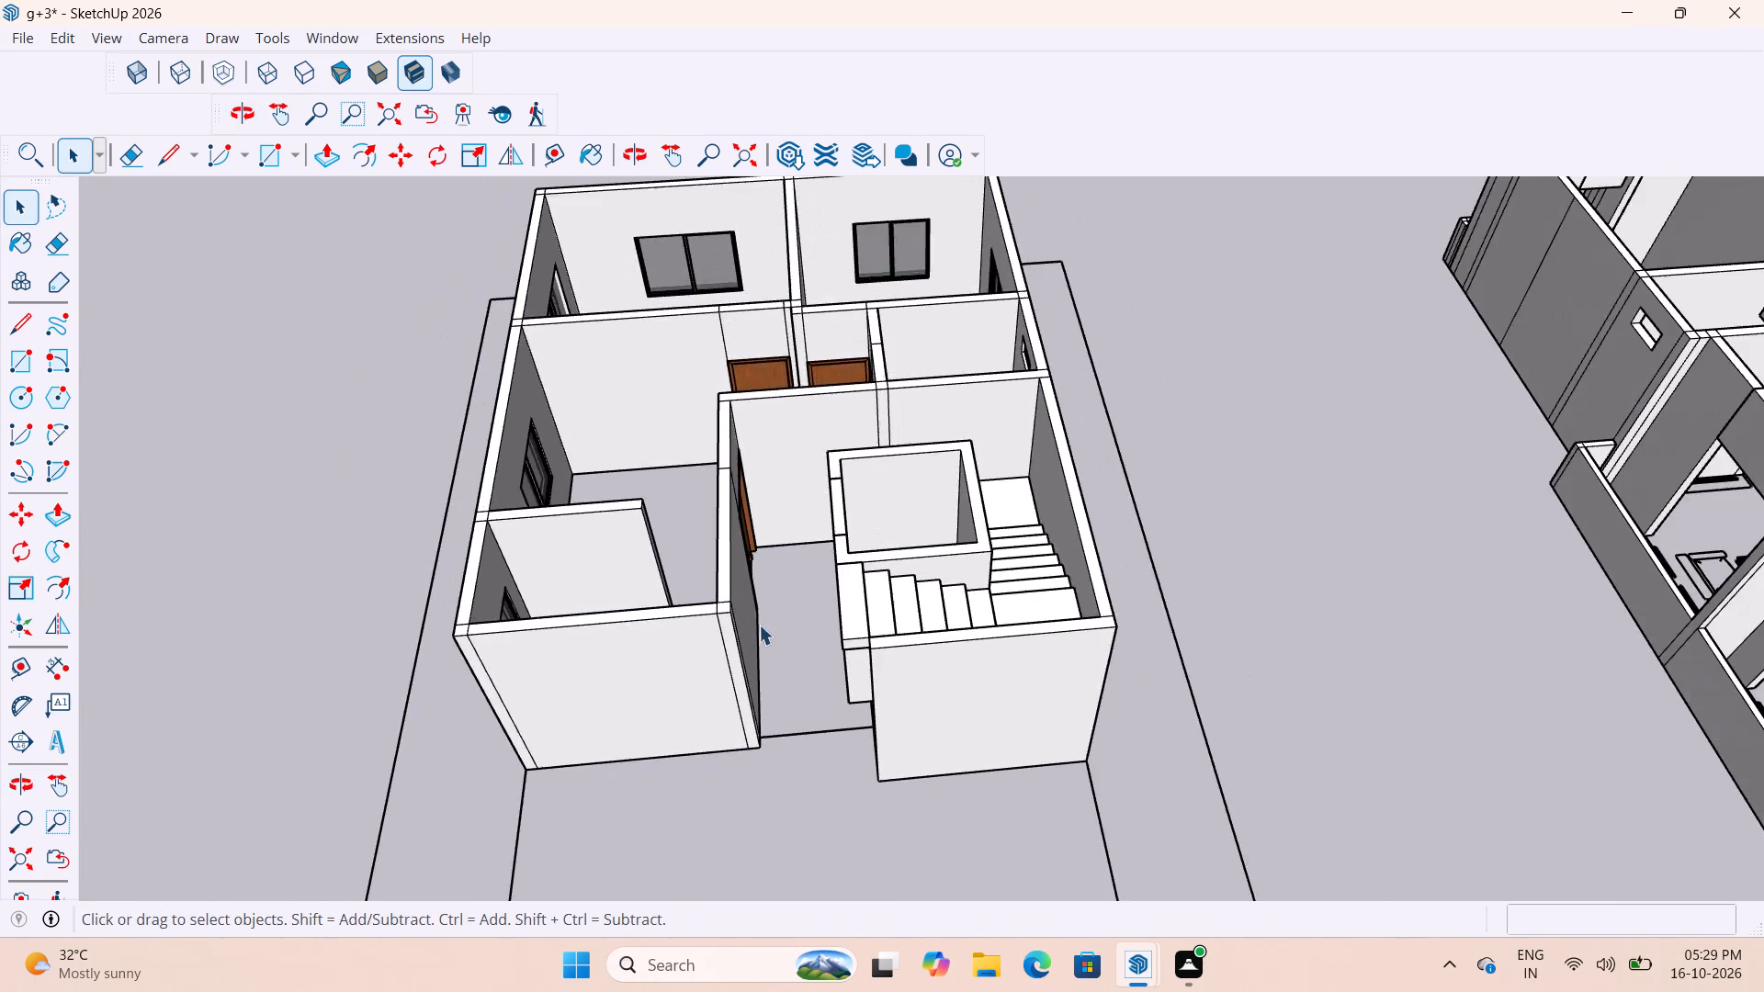
Examine the larger furnished floor model beside the house, especially its end rooms and wall openings.
scroll(759, 625, "down", 12)
scroll(881, 548, "up", 3)
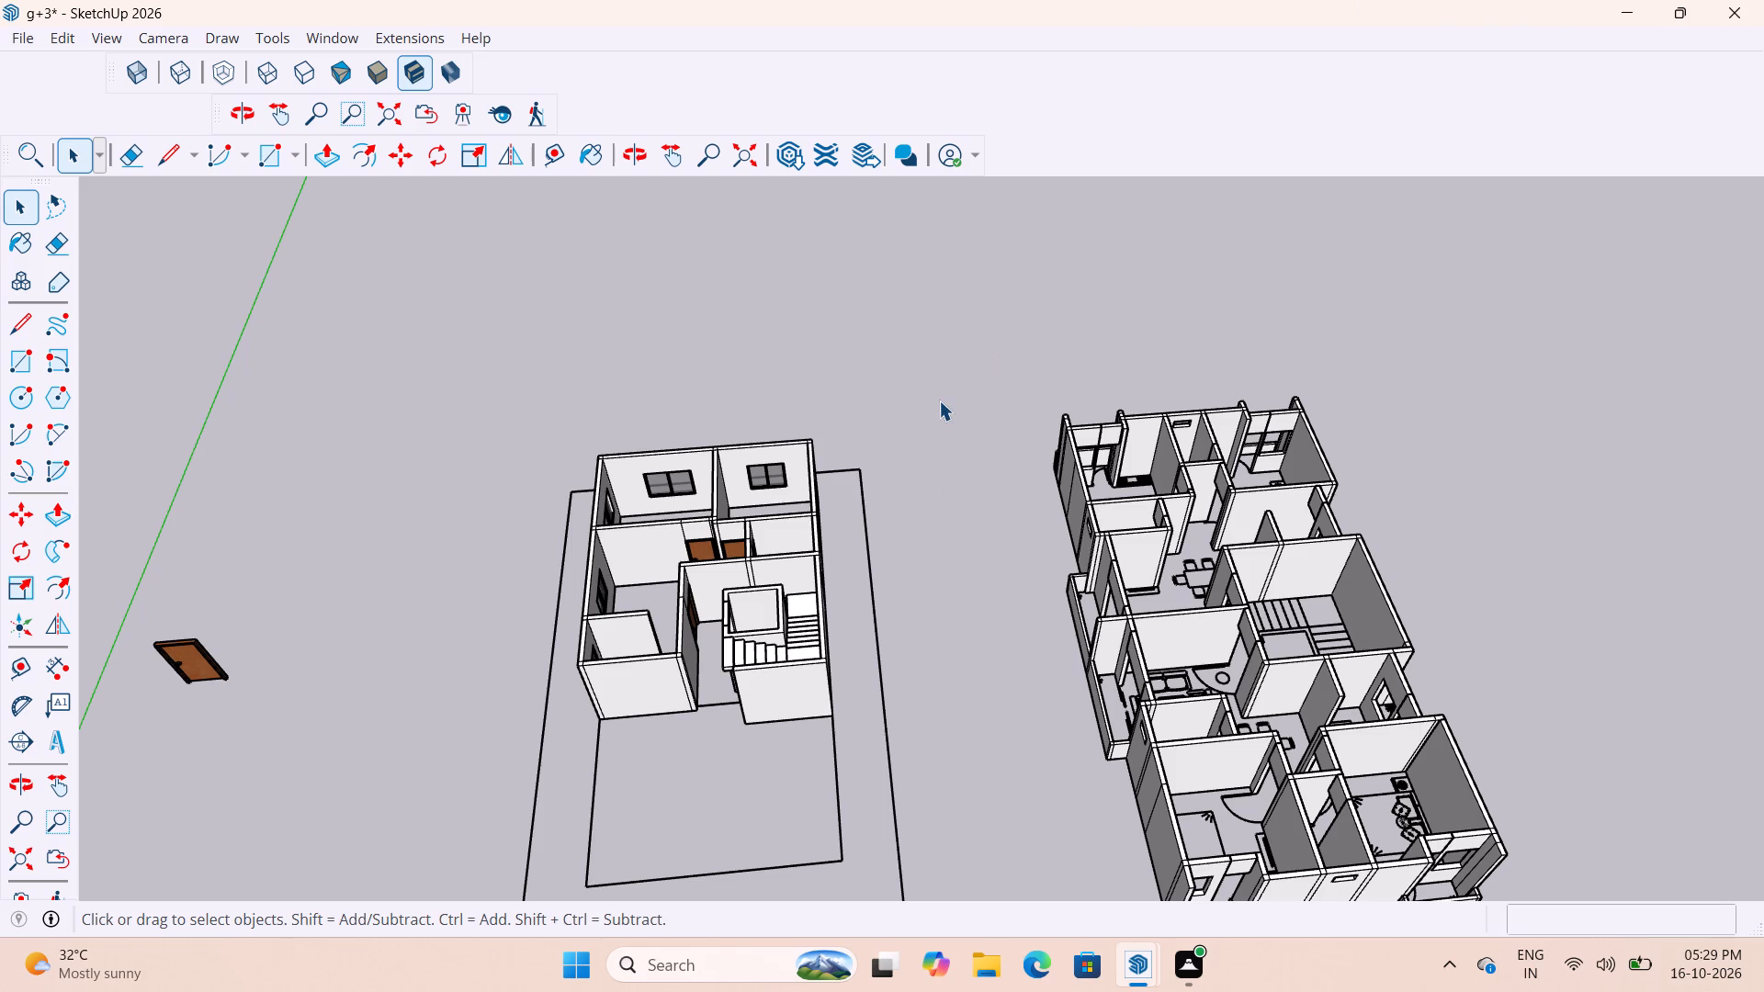
scroll(967, 397, "down", 5)
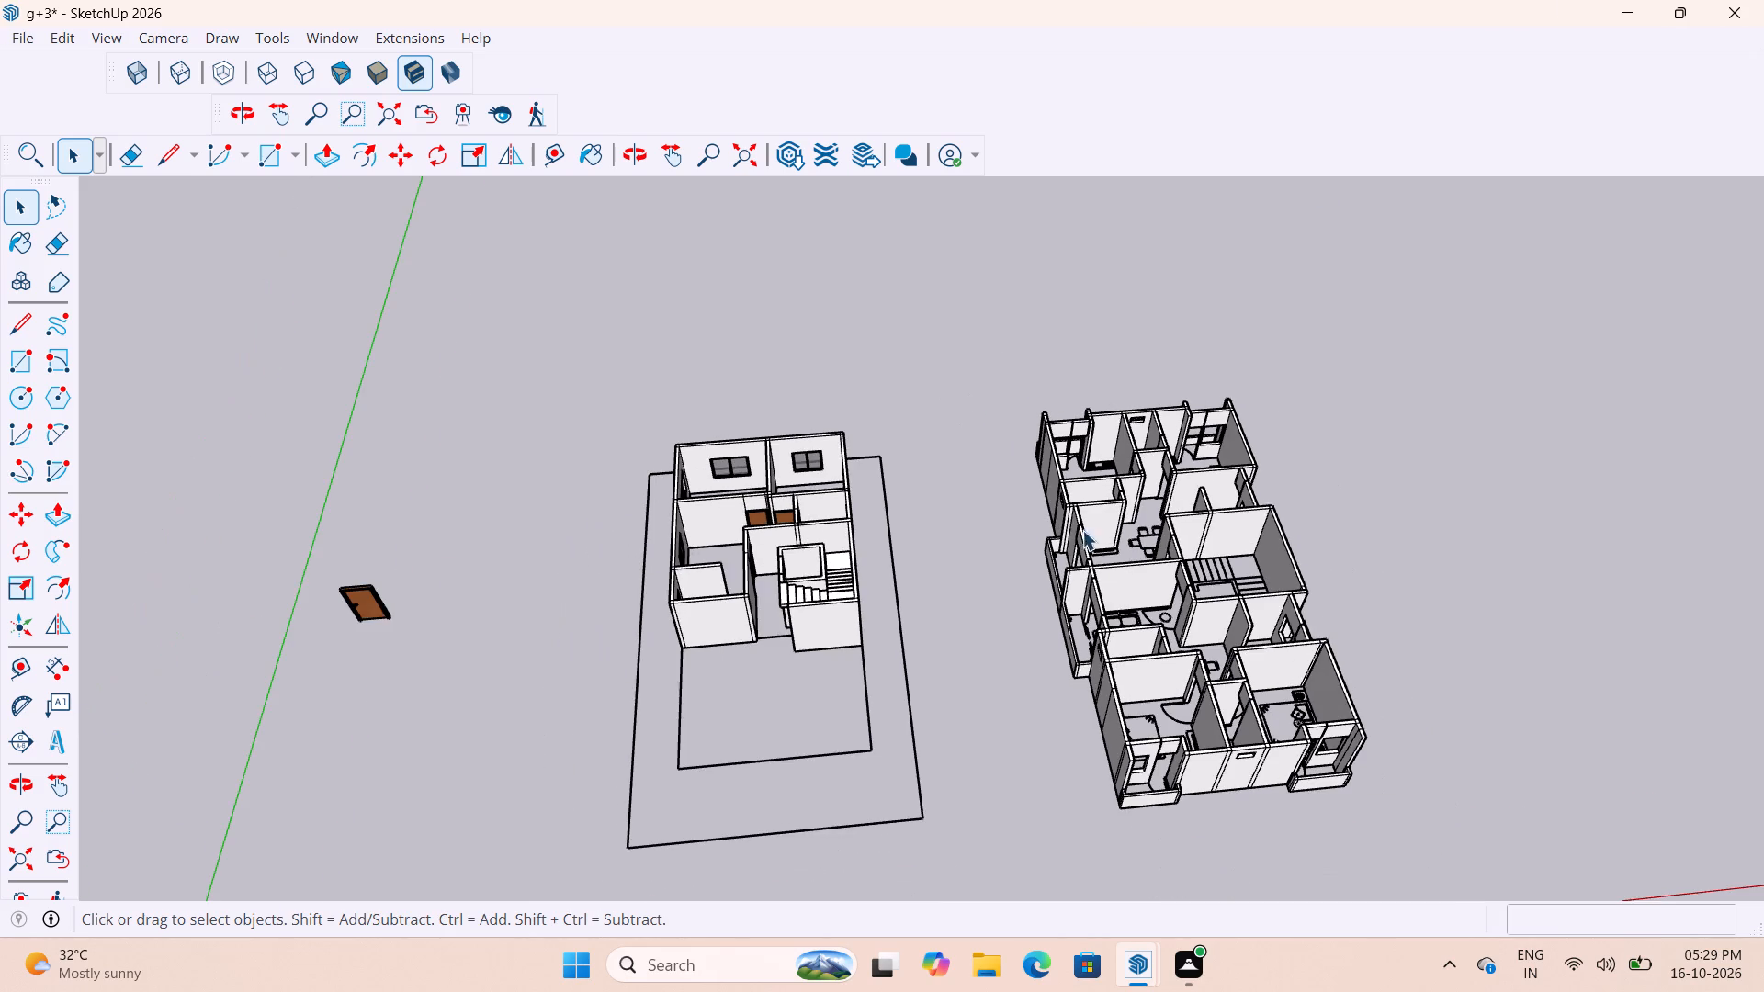
middle_click_drag(1058, 521, 899, 433)
scroll(1047, 505, "up", 20)
scroll(1081, 355, "down", 6)
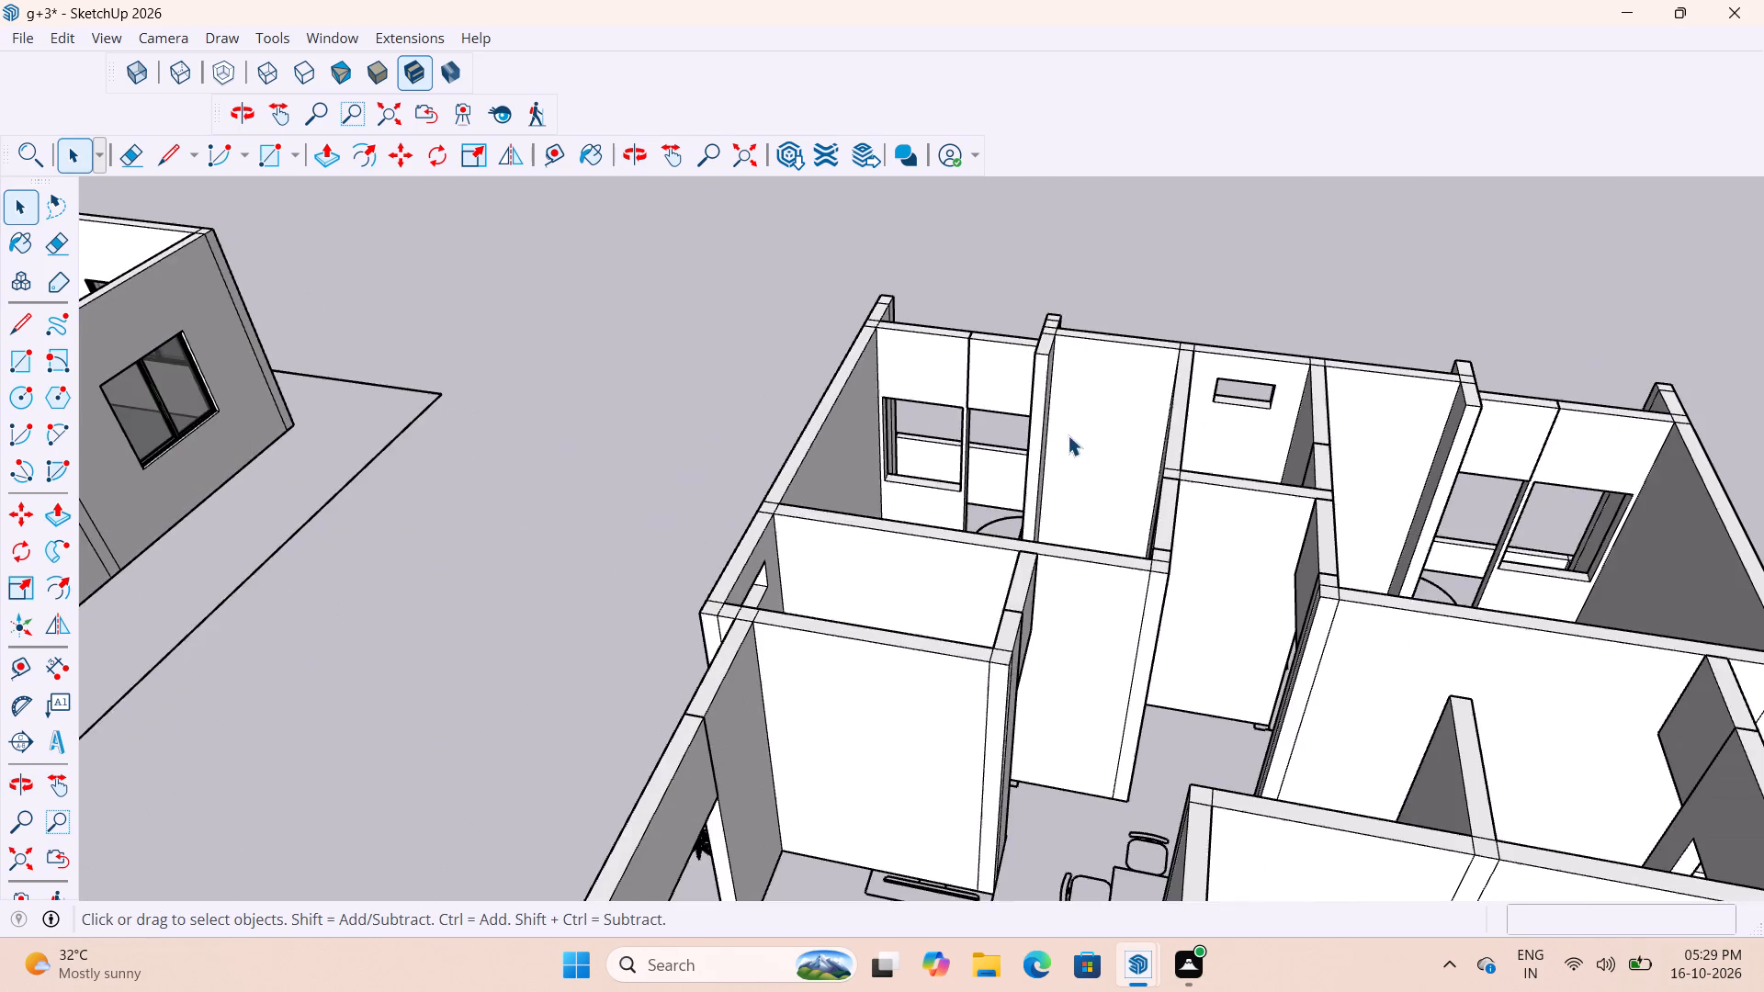
scroll(1254, 352, "down", 12)
scroll(640, 452, "up", 4)
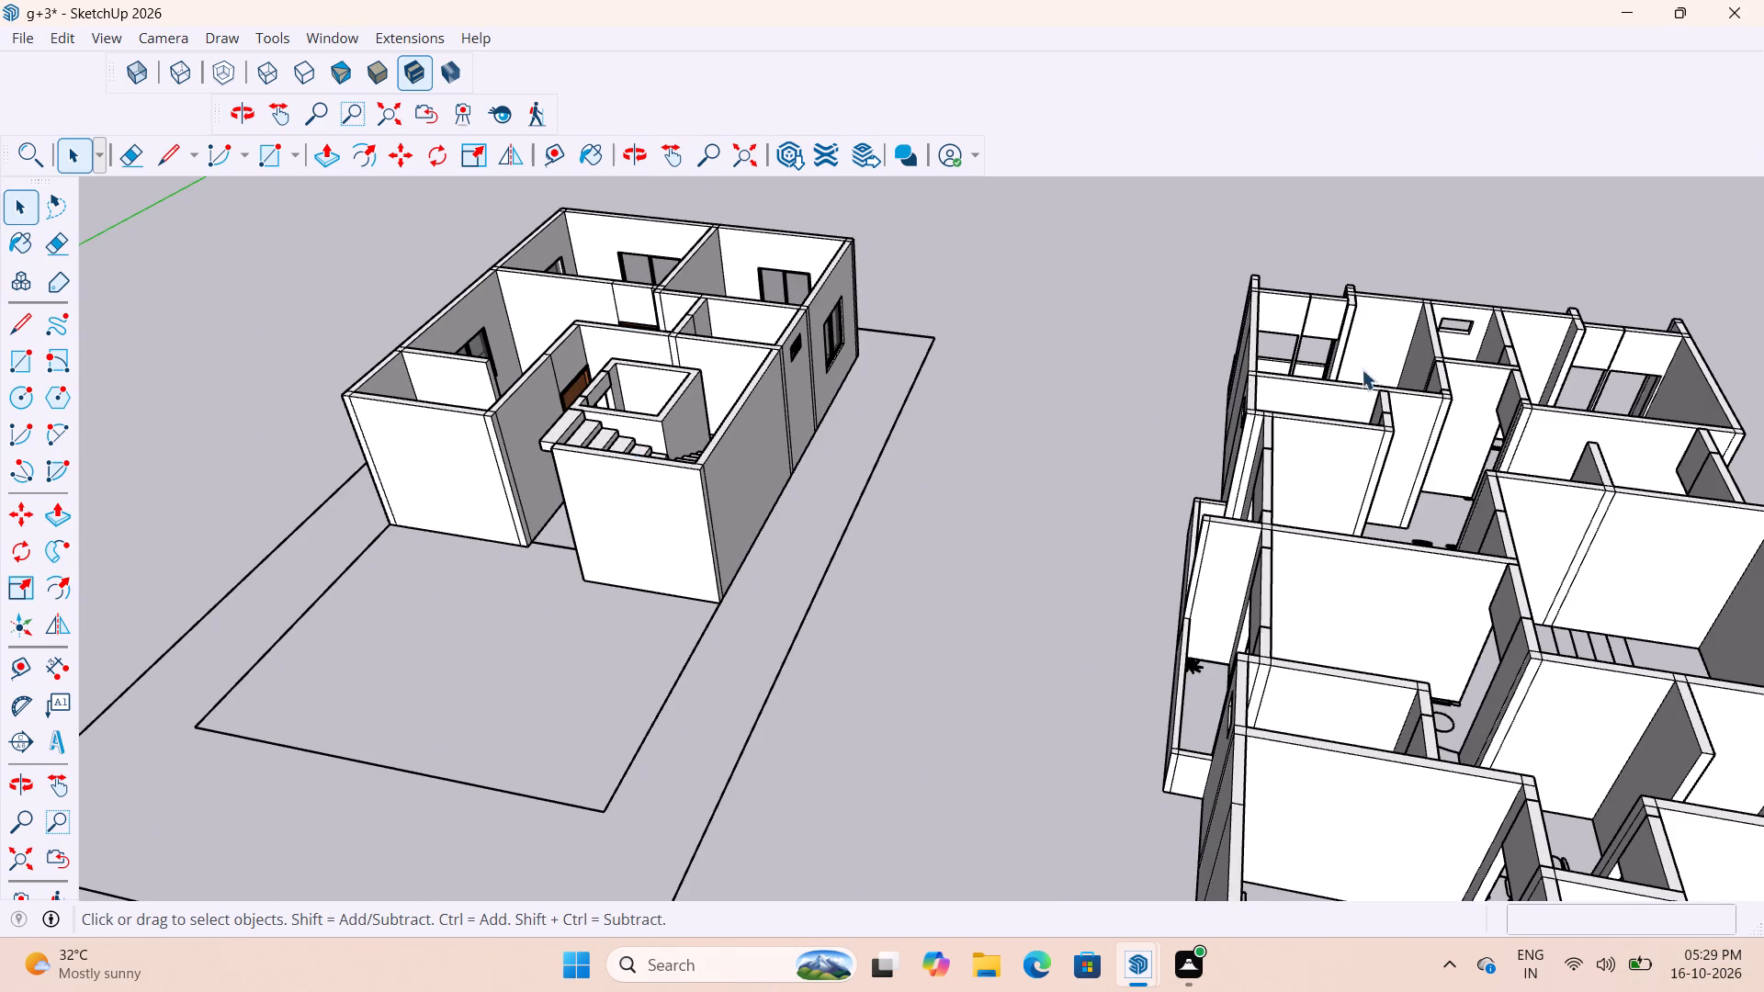
scroll(1410, 355, "down", 5)
scroll(1001, 376, "up", 9)
Examine the sliding windows along the smaller house's long outer wall.
middle_click_drag(1101, 359, 1269, 305)
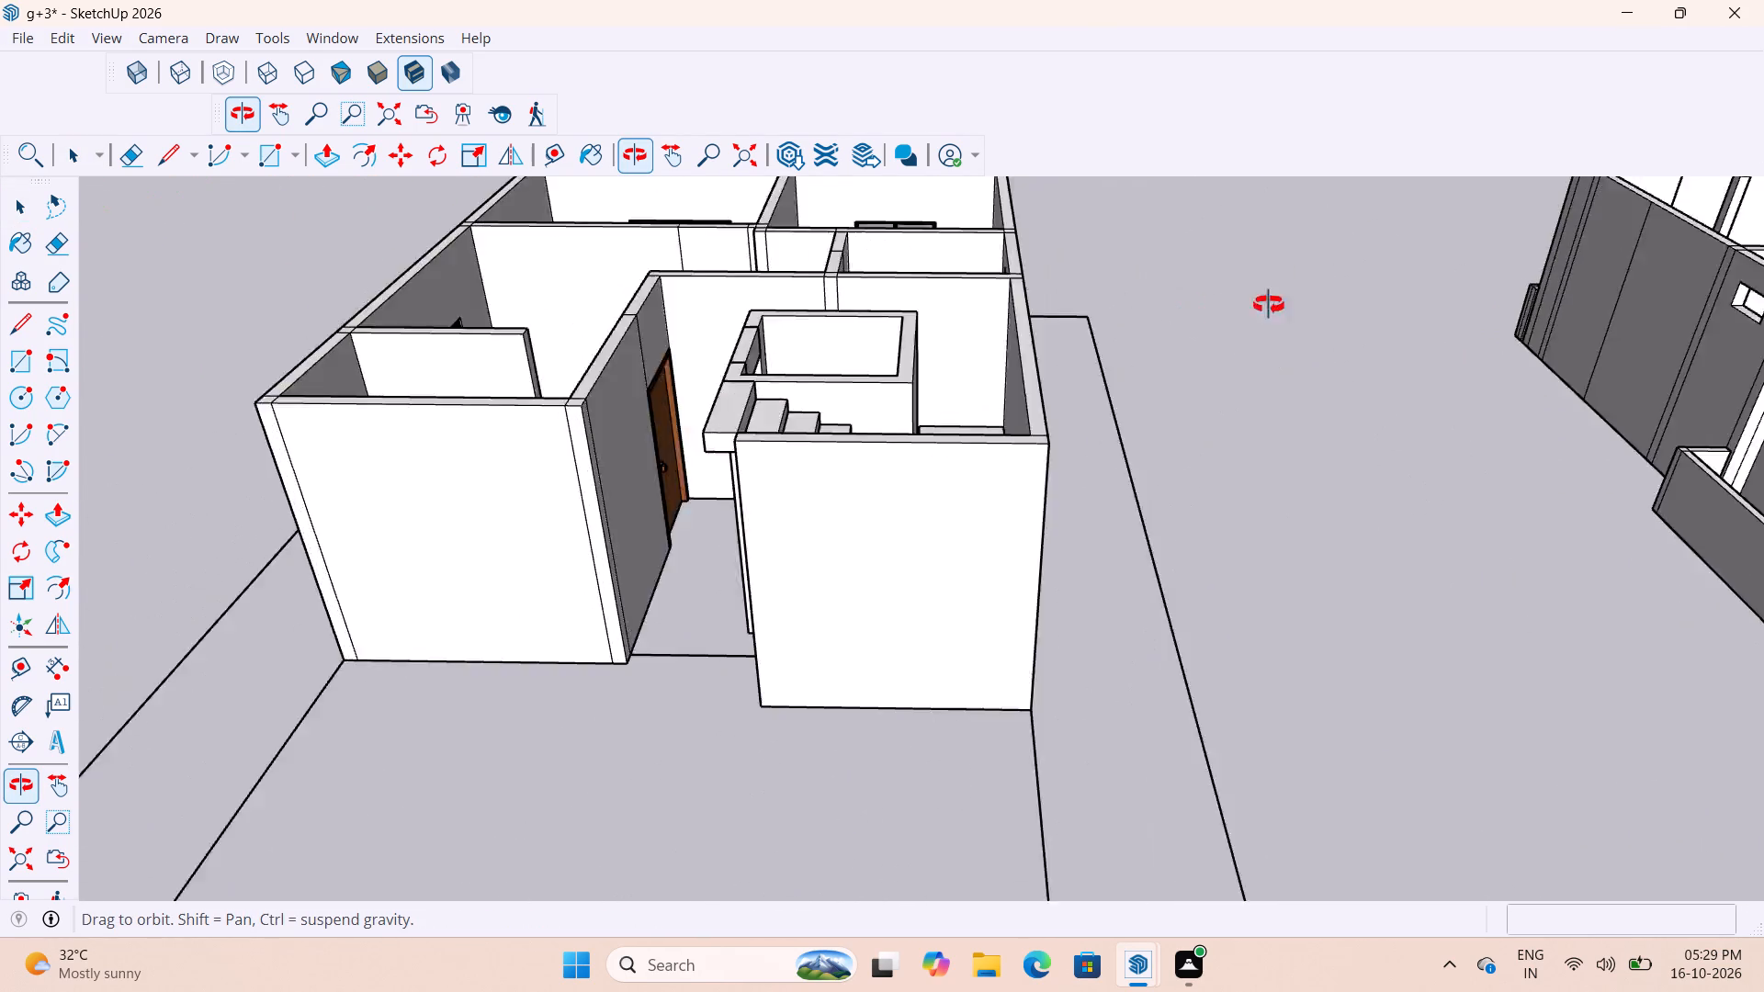
middle_click_drag(1269, 305, 1367, 301)
scroll(1314, 312, "down", 5)
middle_click_drag(1012, 378, 1396, 356)
scroll(1024, 419, "up", 7)
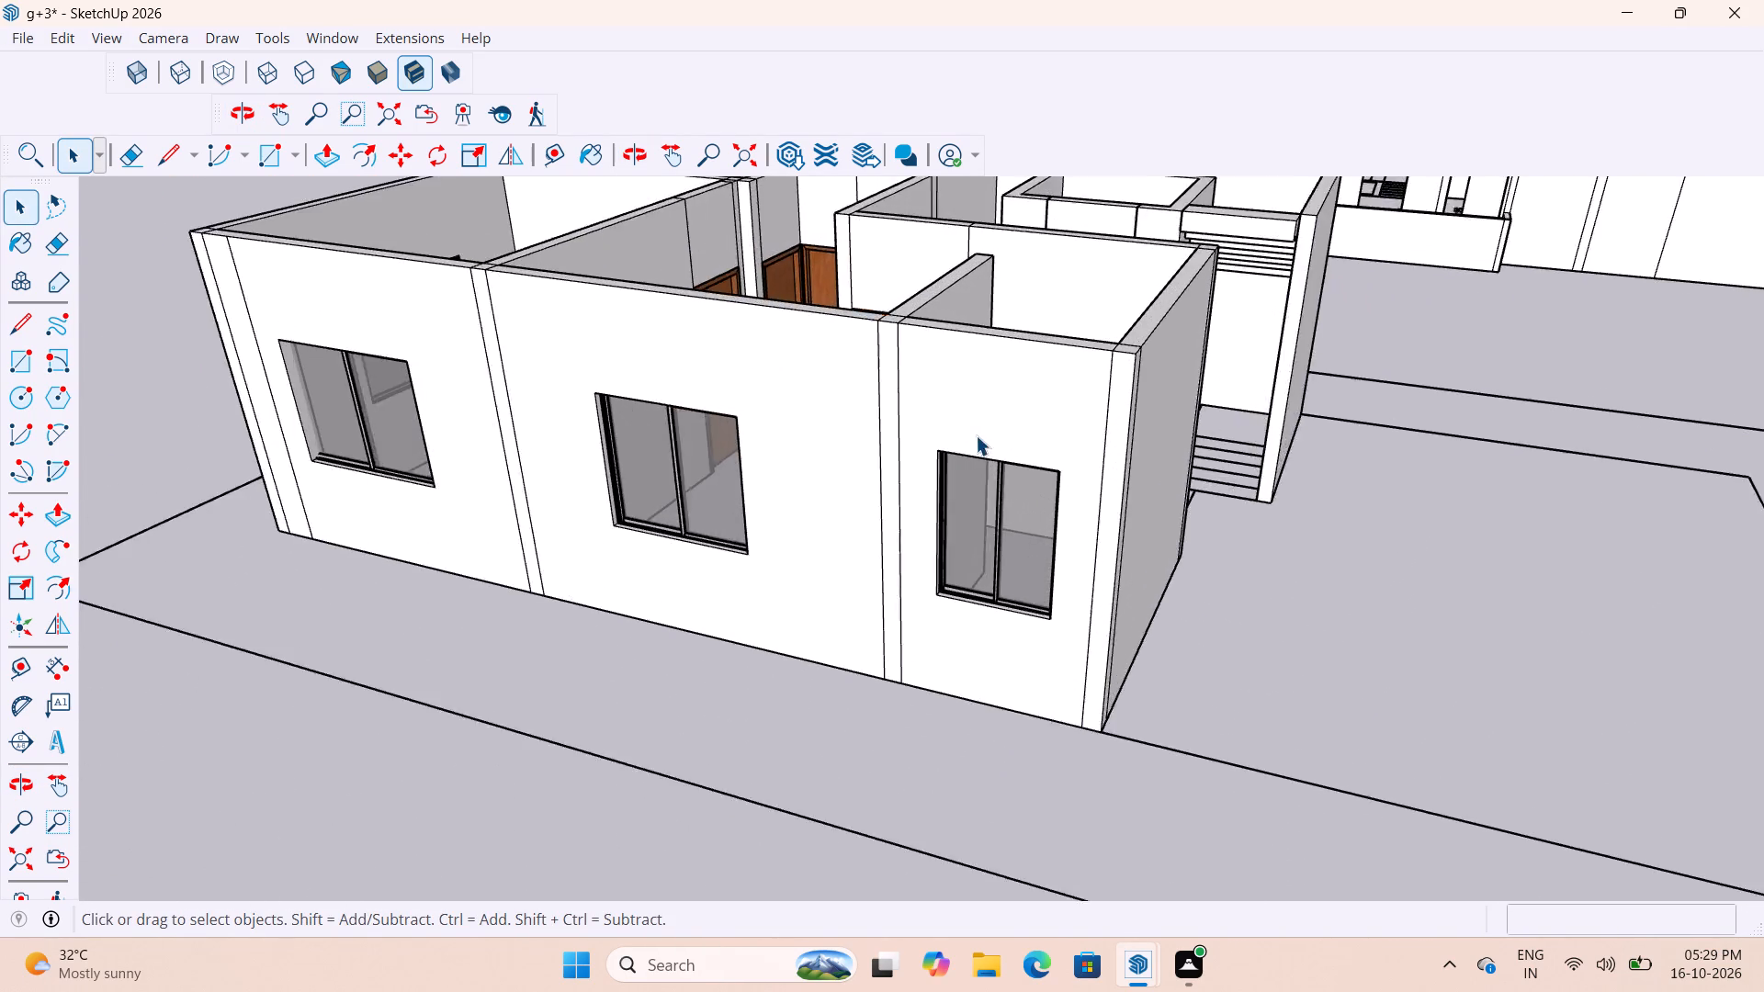
scroll(976, 435, "up", 19)
scroll(1005, 372, "down", 12)
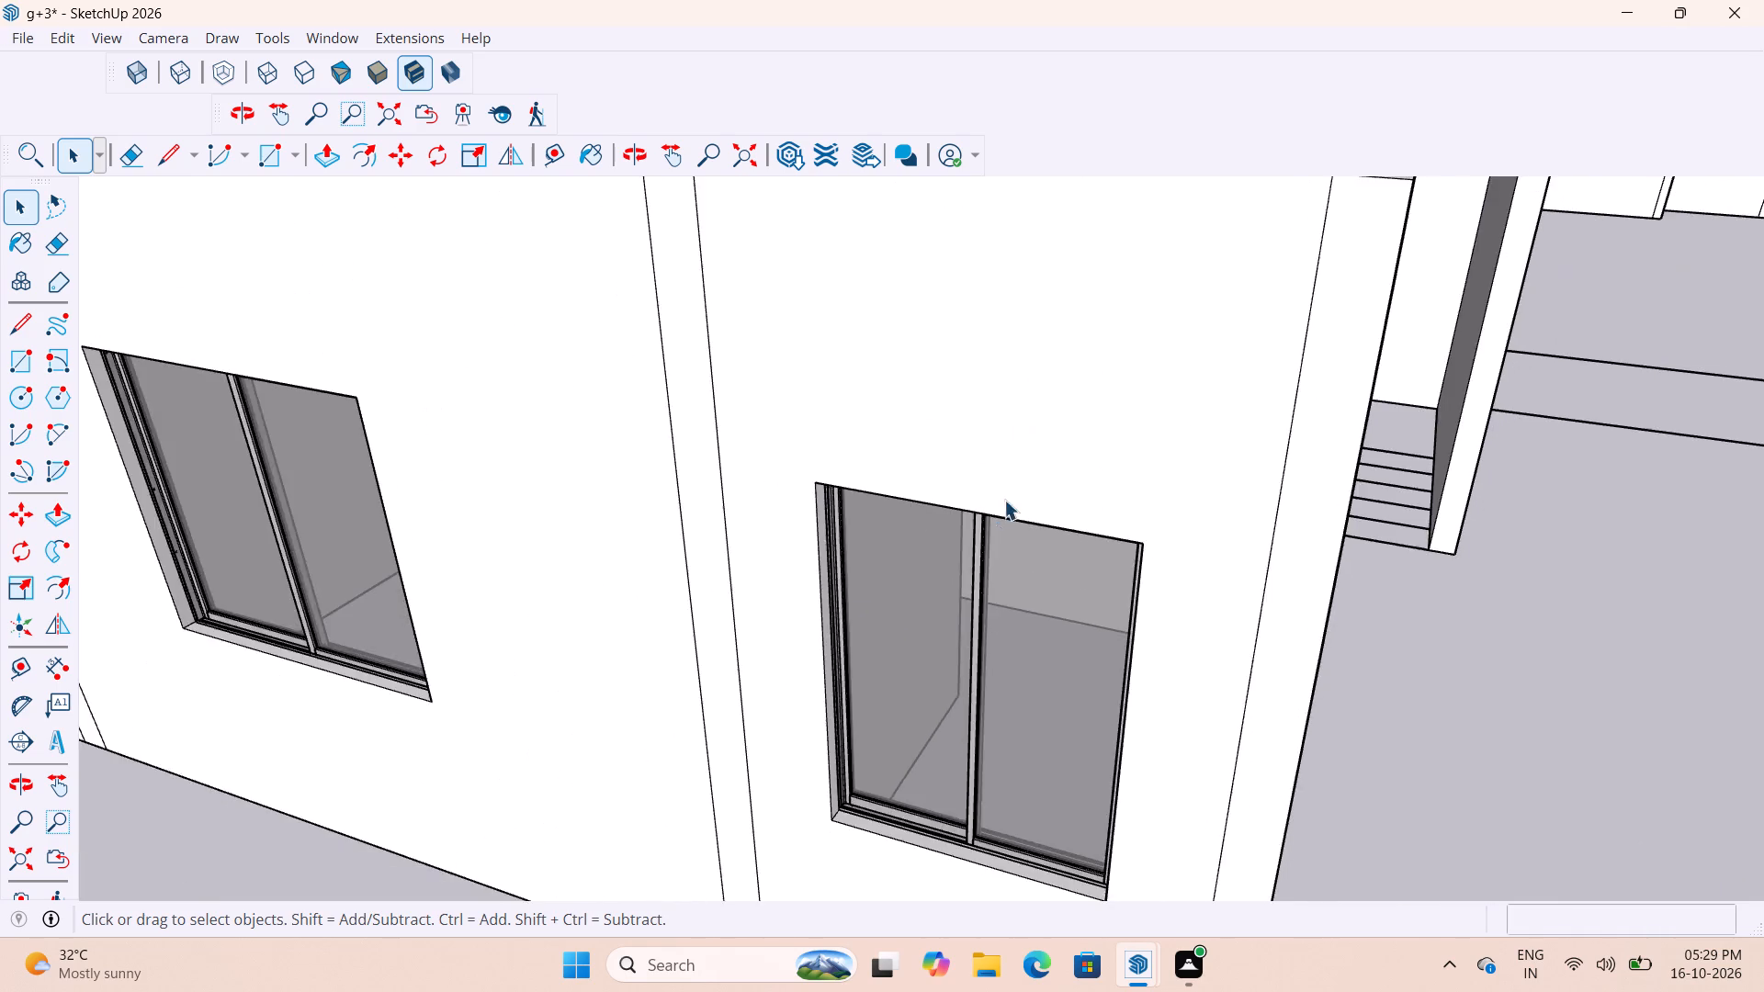
scroll(1004, 500, "down", 13)
scroll(1043, 525, "up", 17)
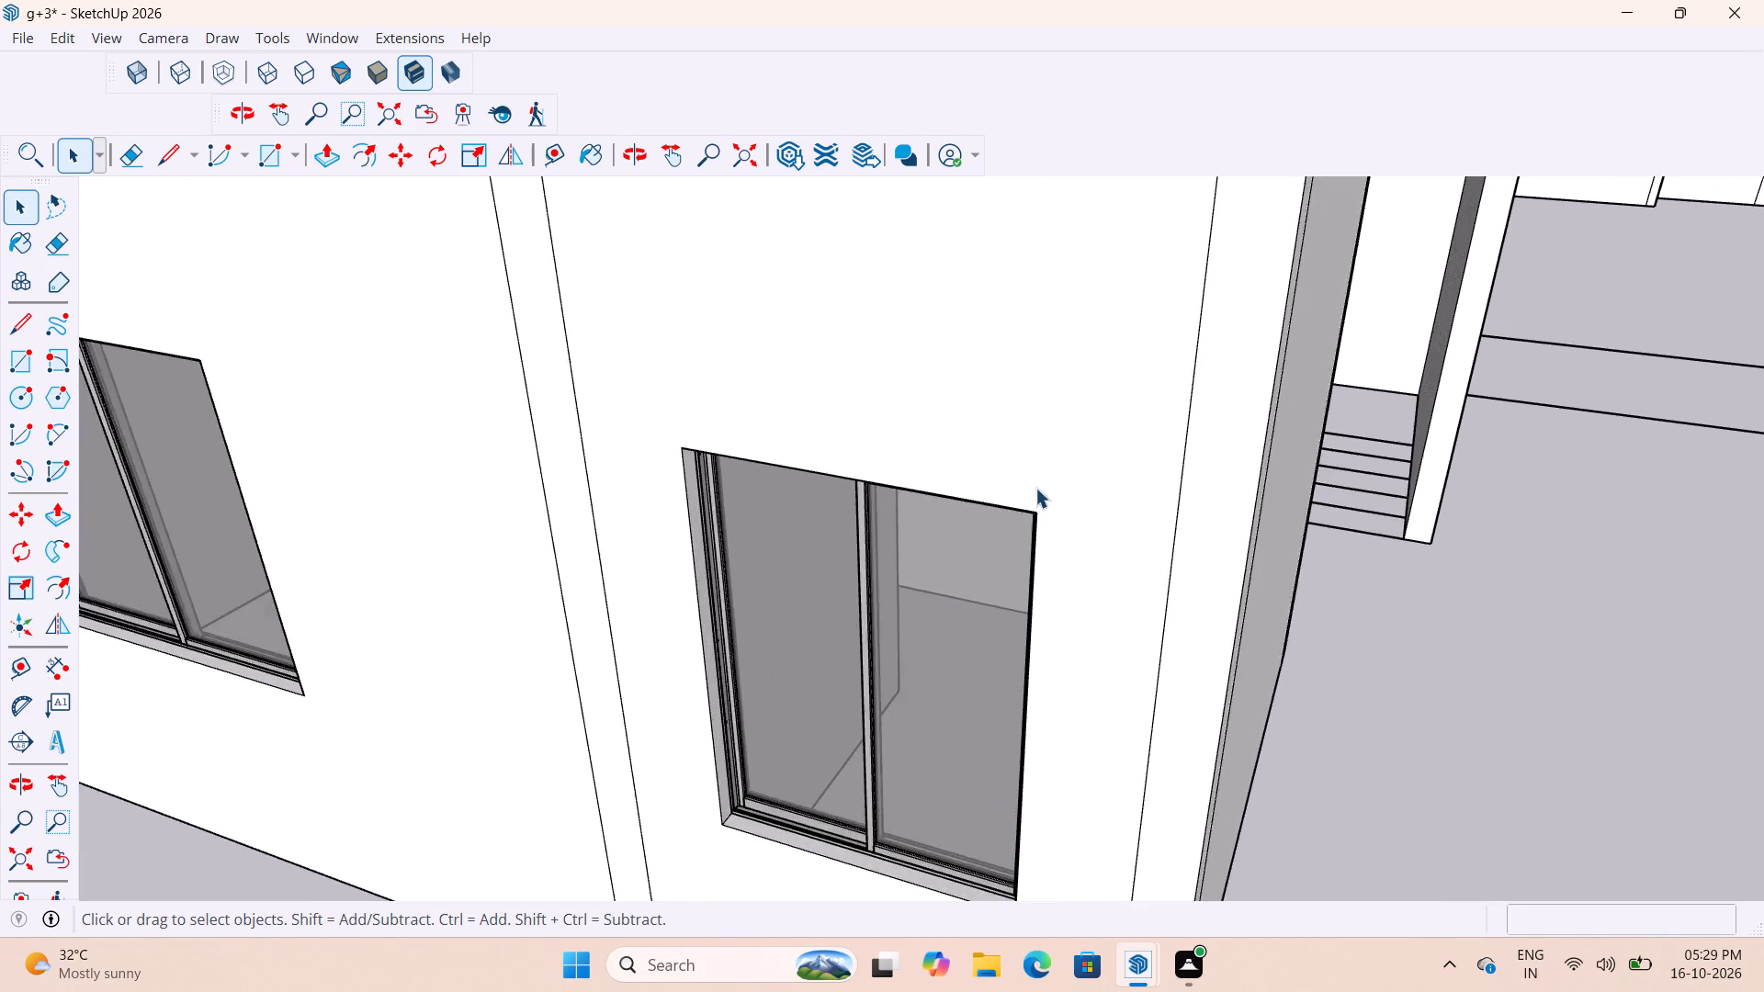
scroll(1035, 488, "up", 2)
middle_click_drag(1033, 487, 939, 456)
scroll(994, 458, "down", 12)
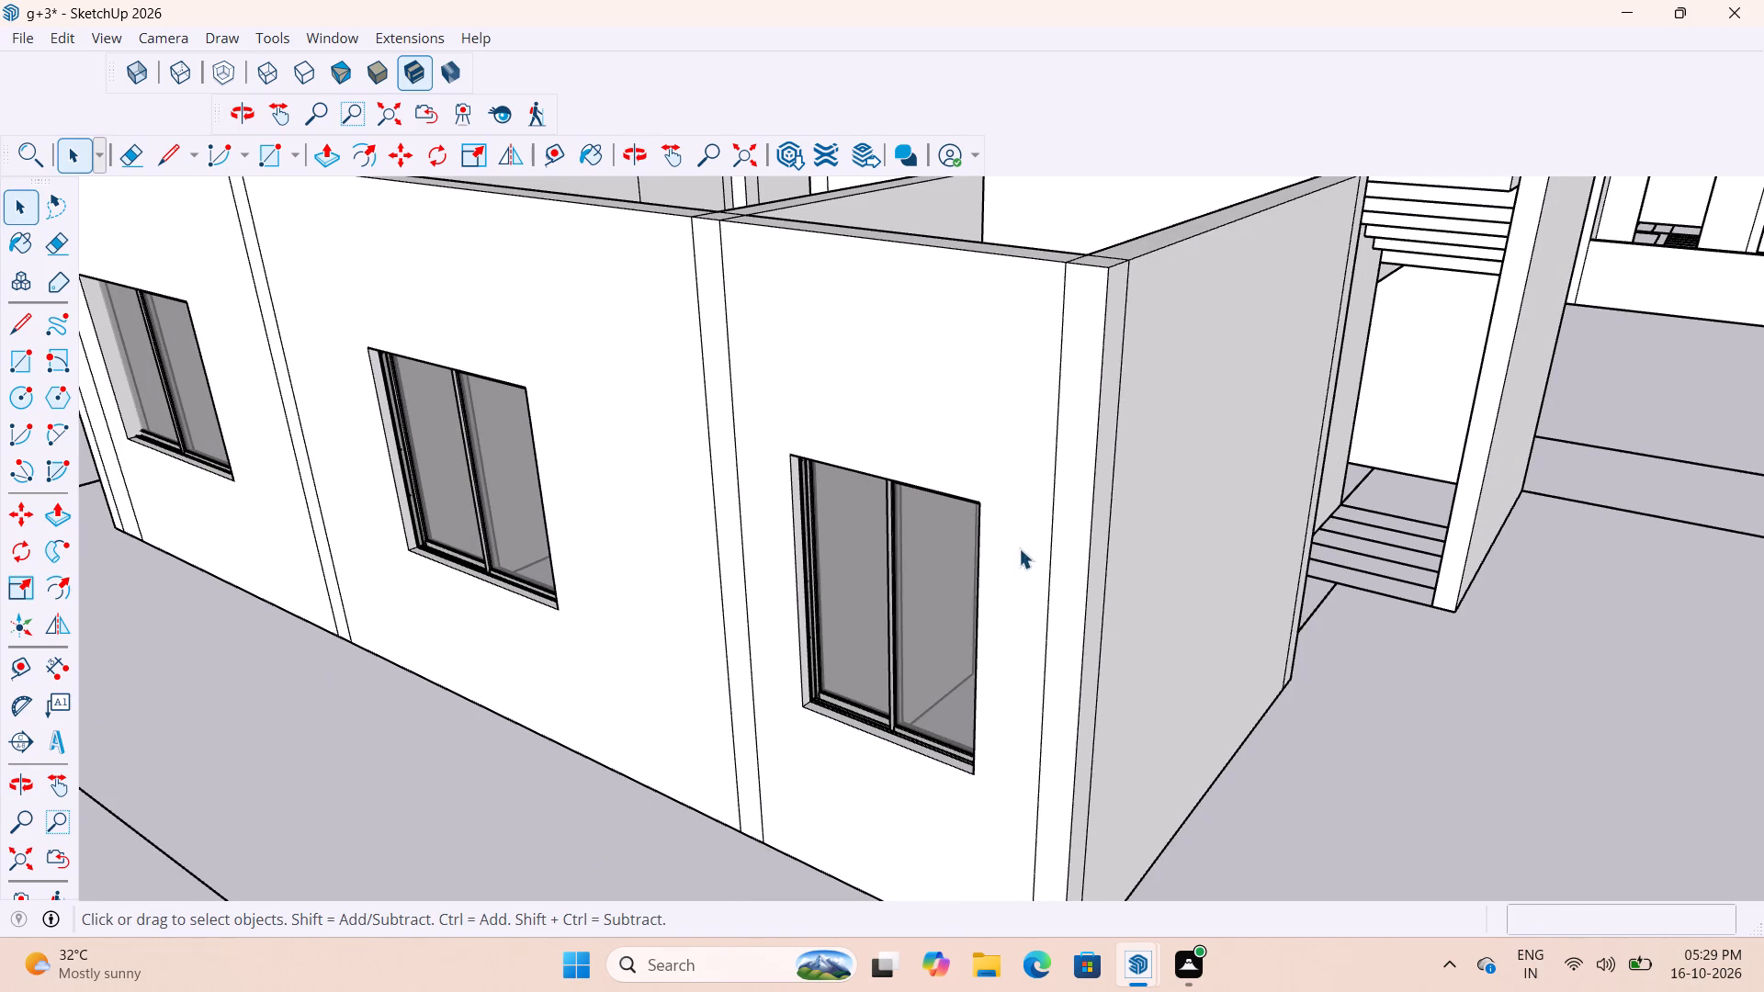
scroll(993, 534, "down", 13)
Examine the window and balcony door openings in the end room of the larger furnished floor model.
middle_click_drag(1161, 693, 823, 721)
scroll(873, 638, "down", 10)
middle_click_drag(1028, 637, 883, 718)
scroll(1067, 610, "up", 20)
scroll(1067, 610, "up", 11)
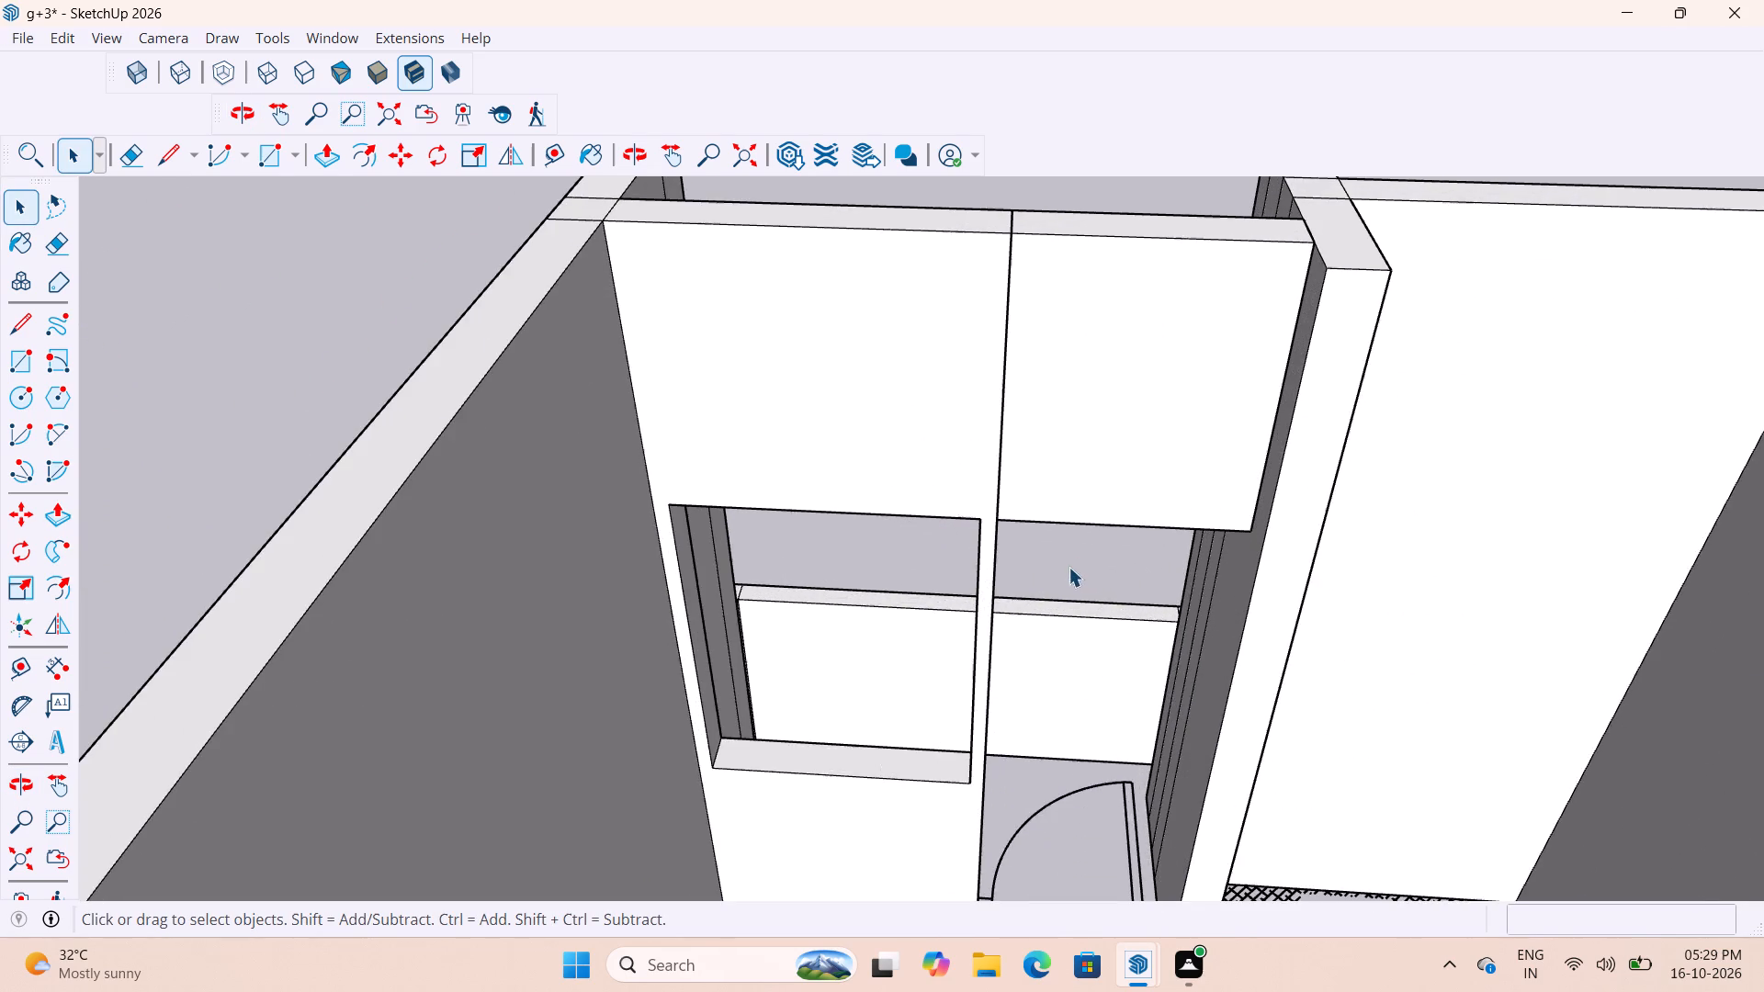
scroll(1042, 558, "up", 1)
scroll(937, 551, "down", 12)
scroll(1012, 531, "down", 5)
scroll(1207, 462, "down", 11)
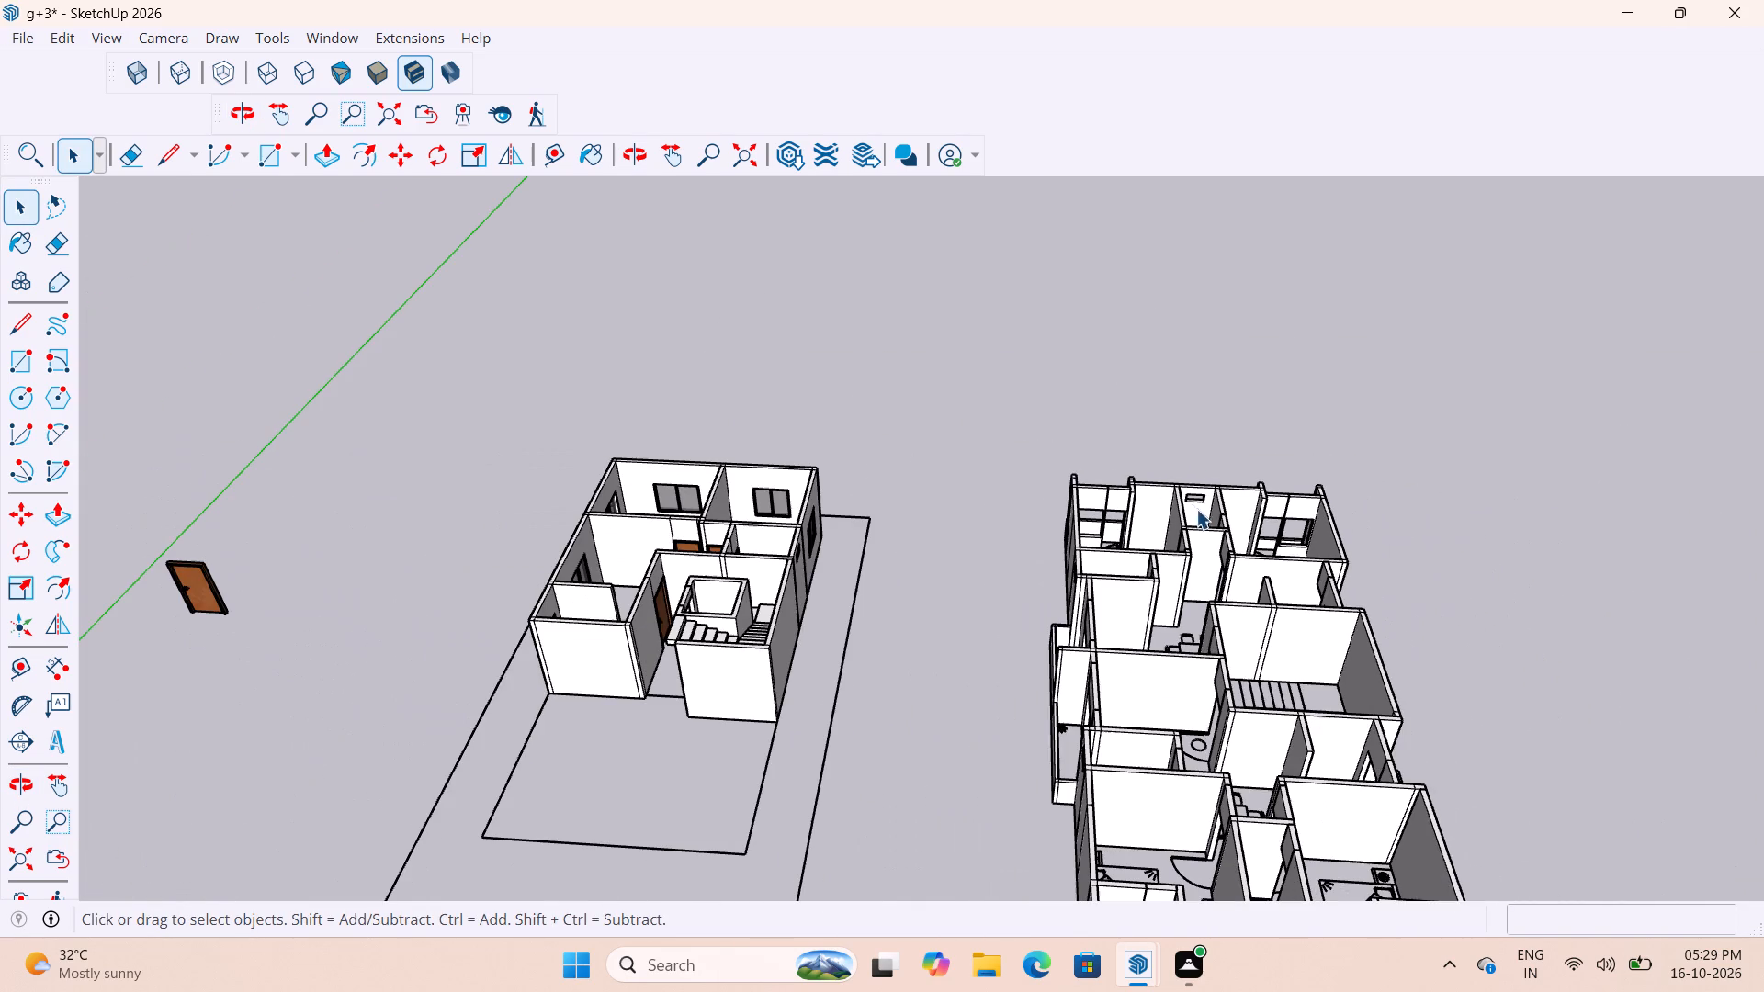
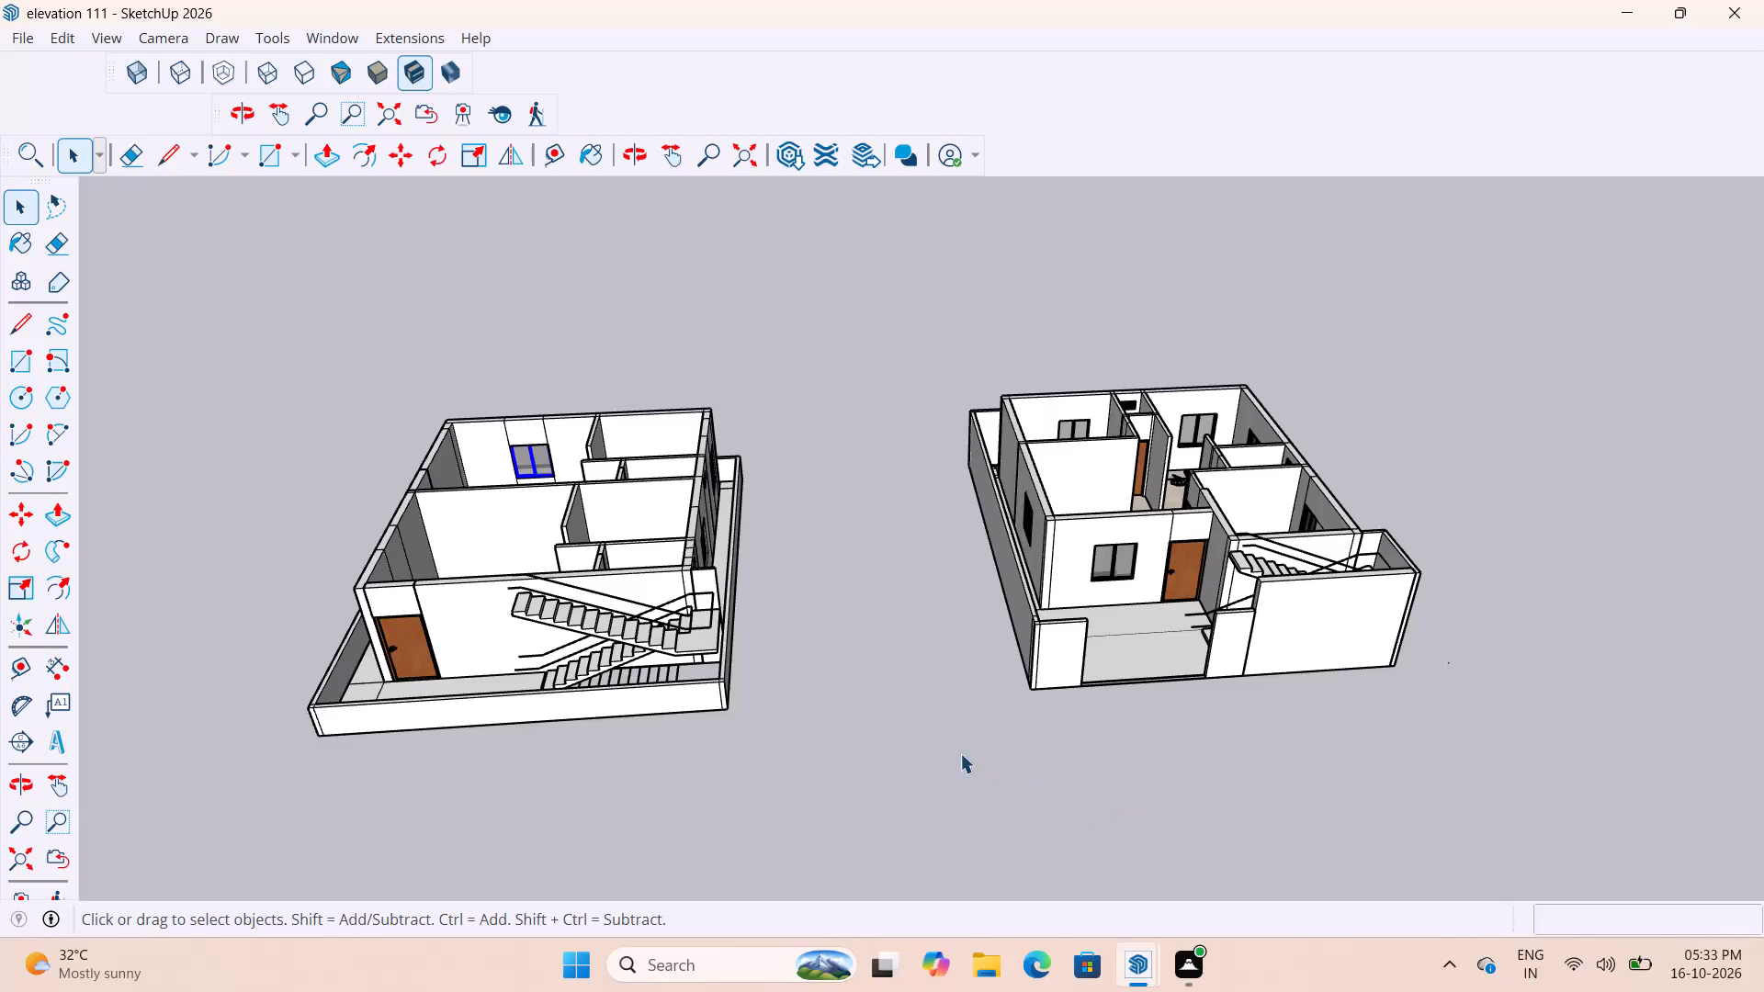
Examine both house floor models in the elevation 111 file, including their rooms, windows and staircases.
scroll(1266, 504, "down", 4)
middle_click_drag(1318, 570, 1142, 748)
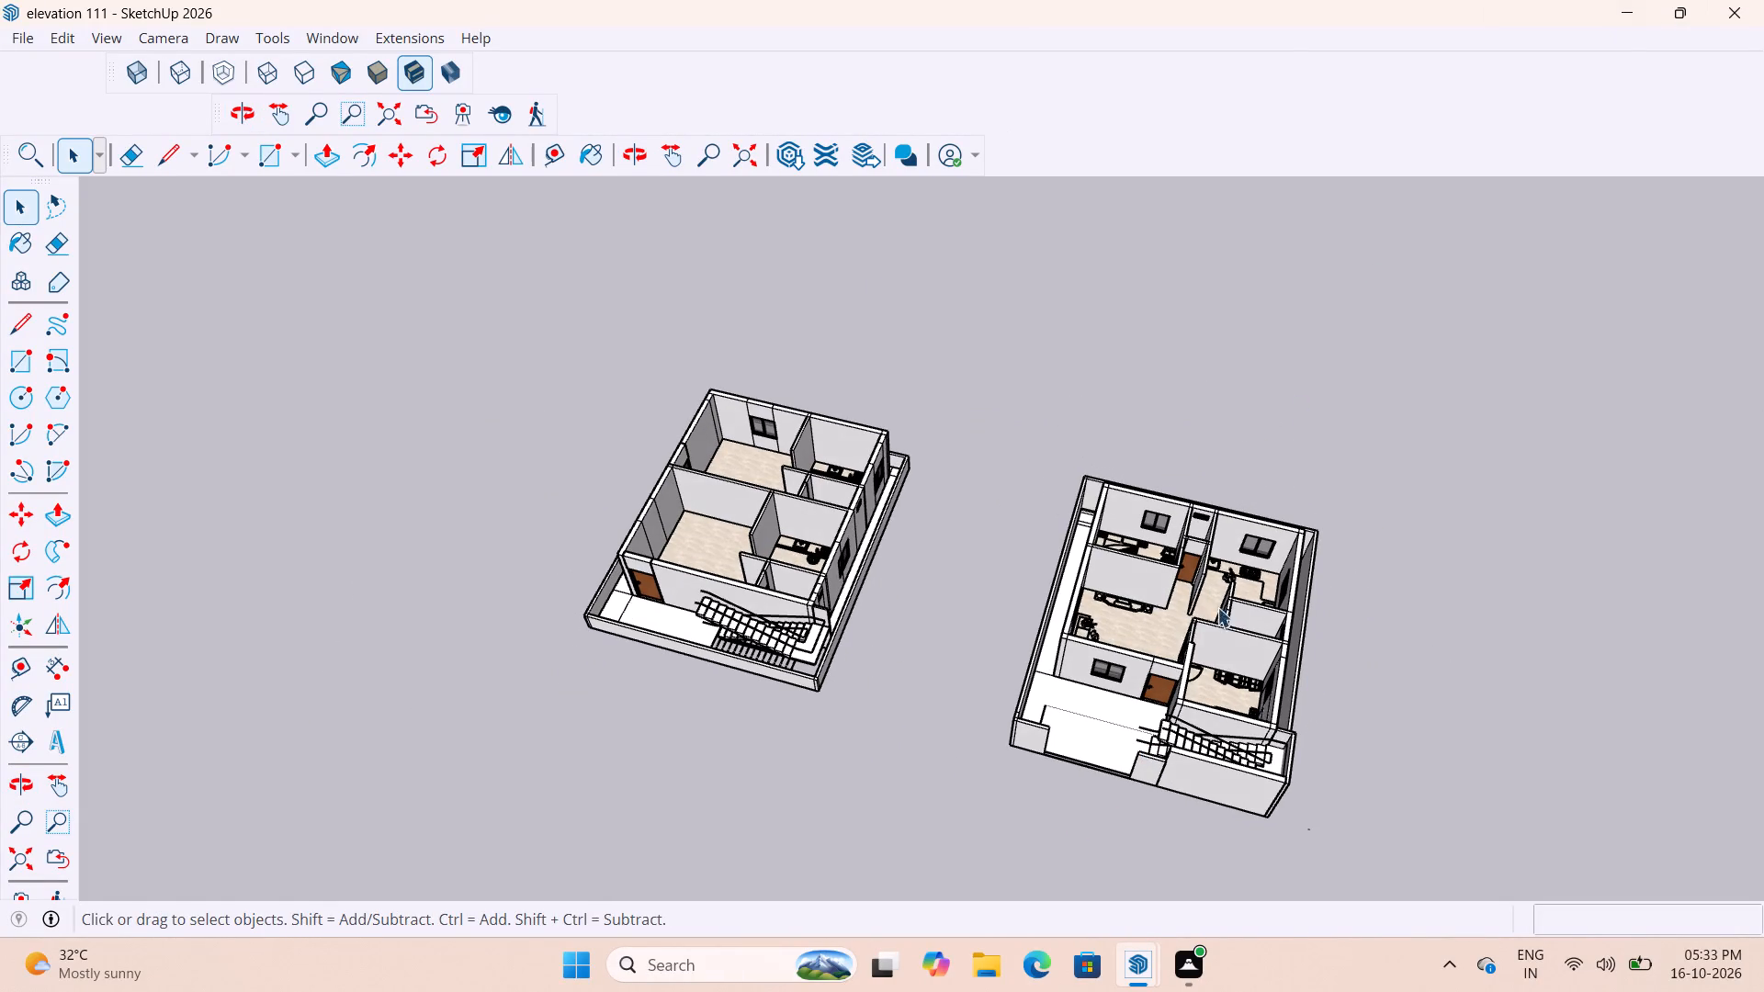
scroll(1361, 589, "down", 1)
scroll(1300, 564, "up", 16)
scroll(1035, 430, "down", 3)
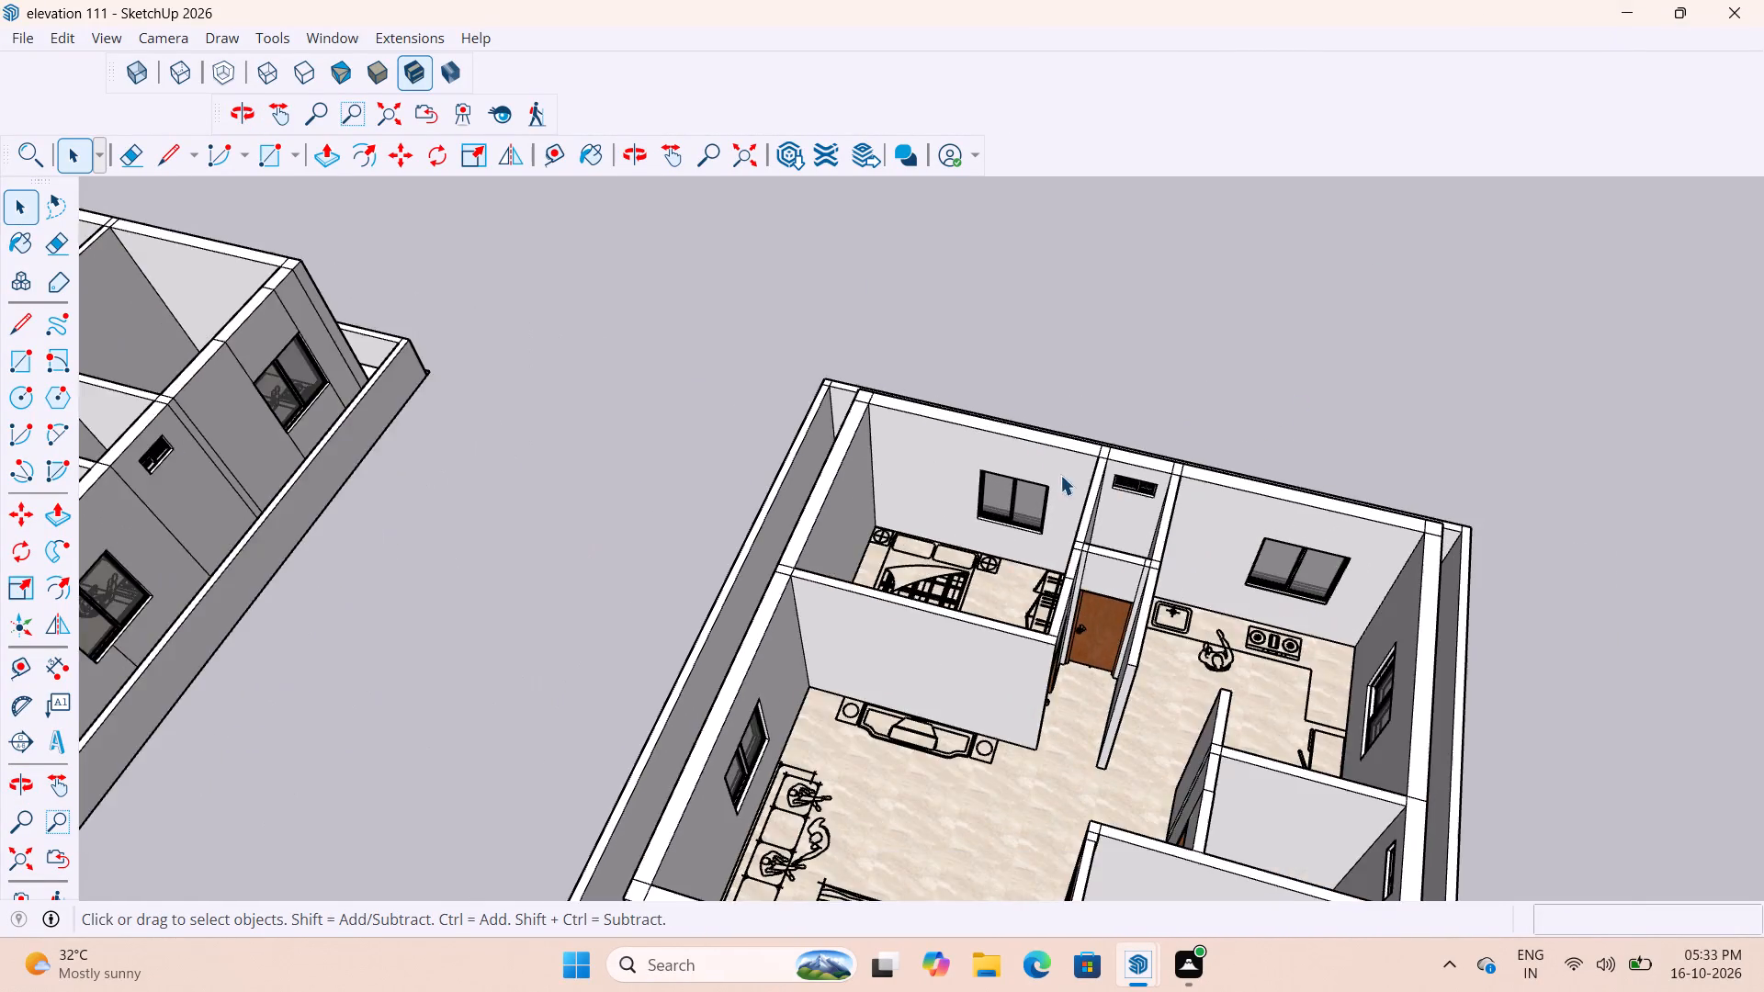
scroll(1060, 475, "down", 8)
scroll(1243, 450, "down", 5)
scroll(1206, 690, "up", 5)
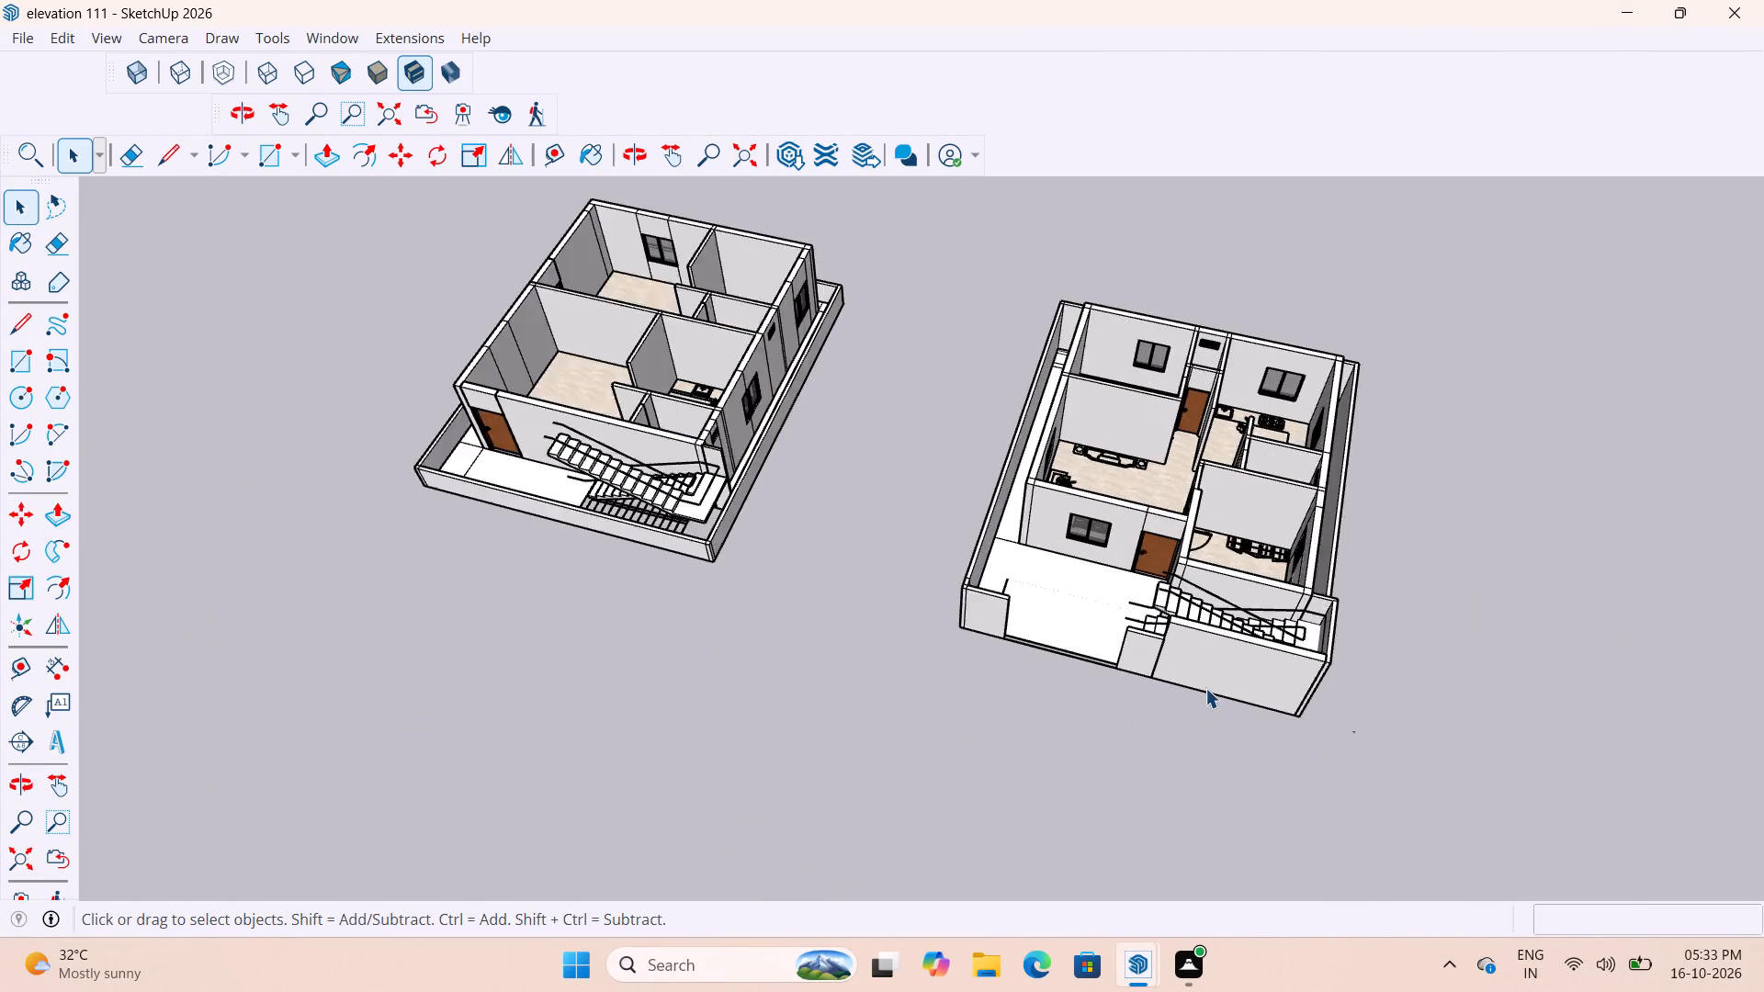
scroll(1205, 688, "up", 4)
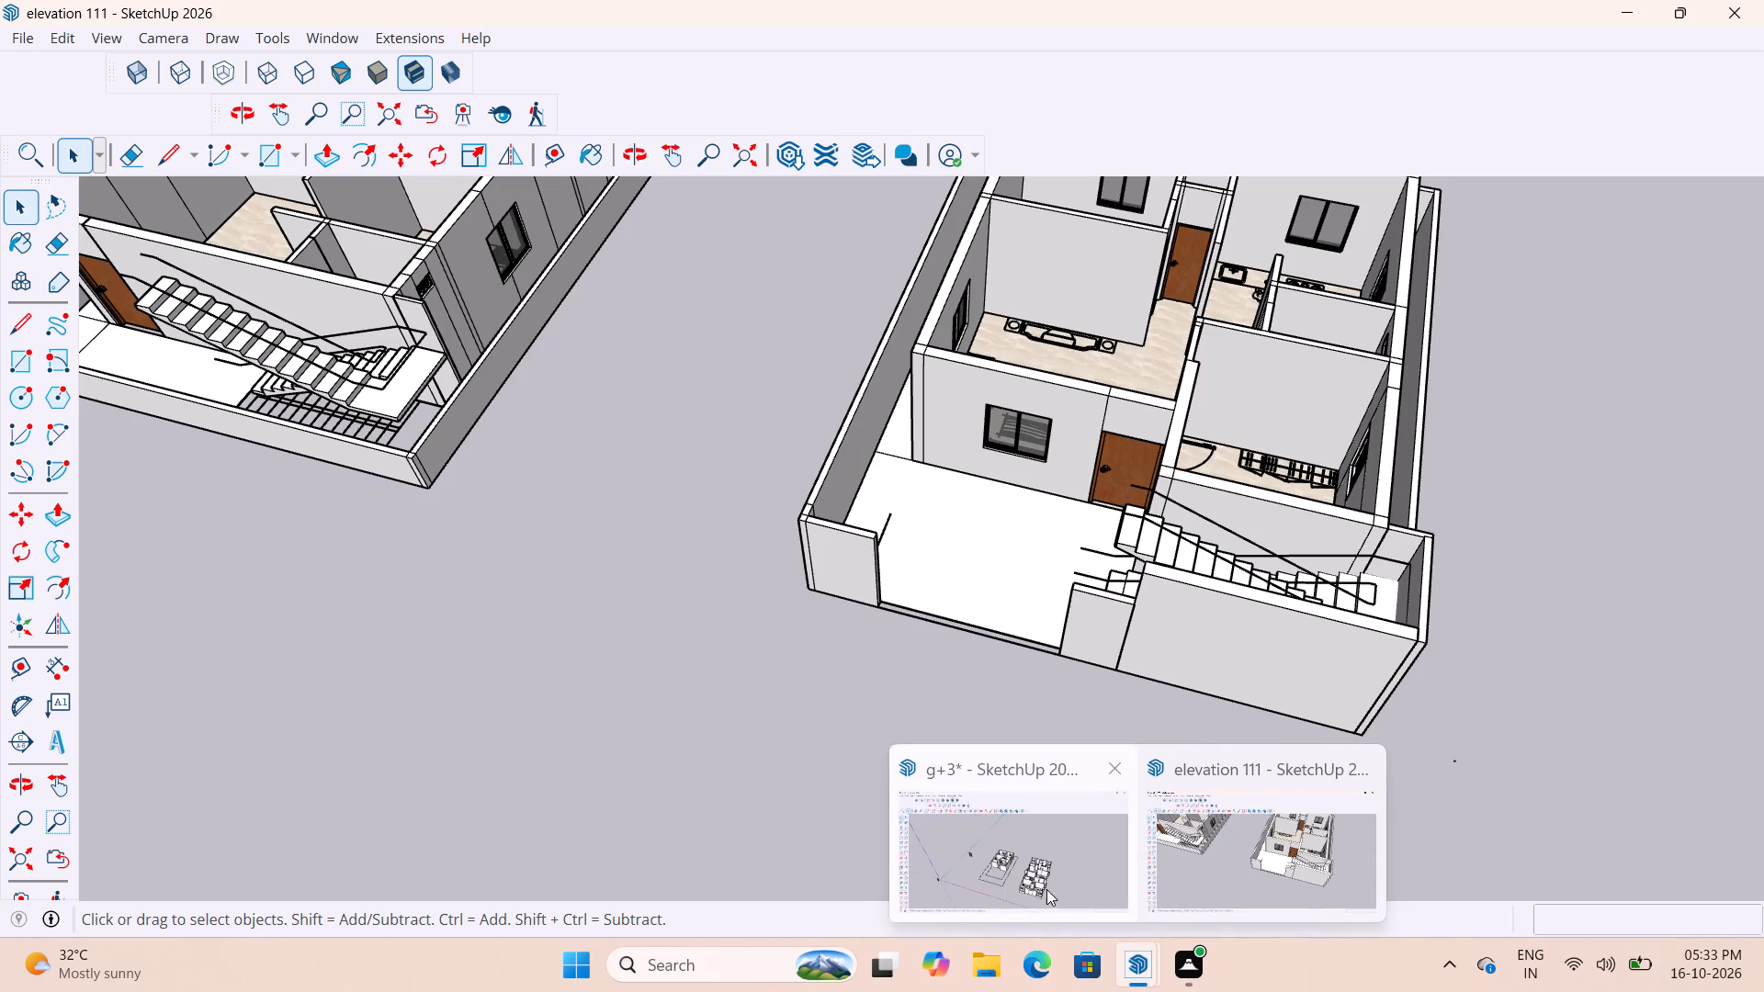
Switch to the g+3 file and examine the smaller house's stair shaft and the larger floor model beside it.
left_click(1045, 884)
scroll(720, 482, "up", 12)
middle_click_drag(962, 544, 1051, 513)
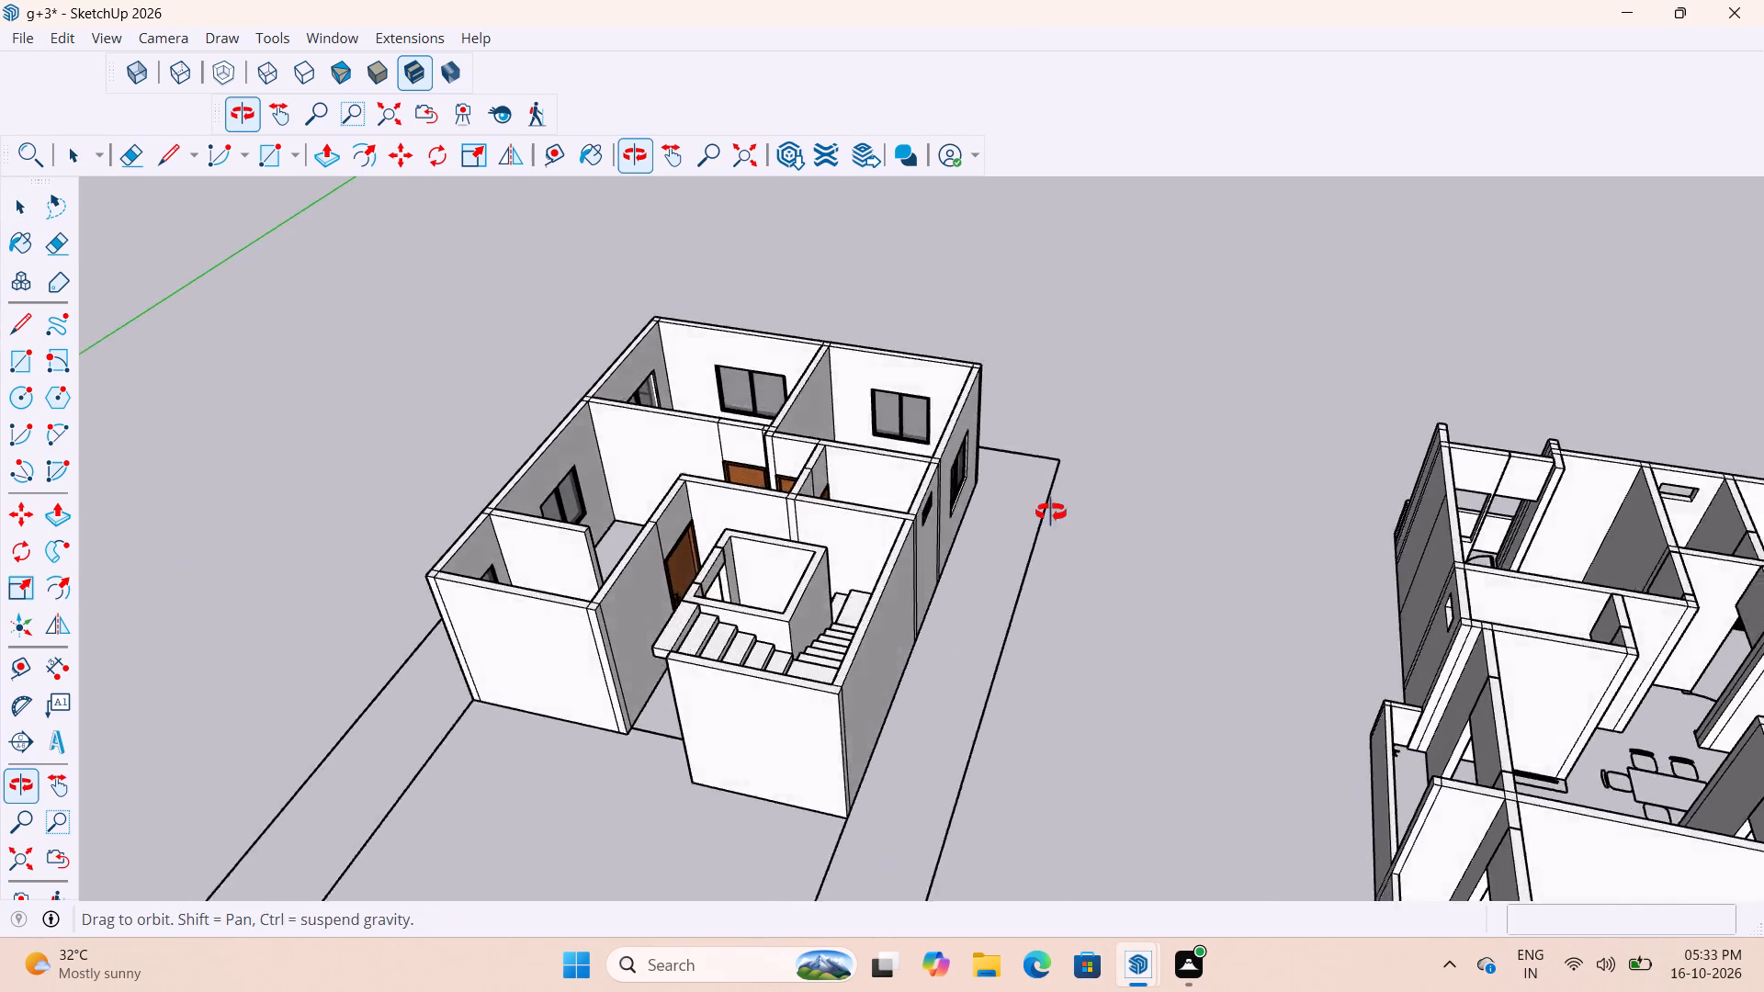
middle_click_drag(1051, 513, 1113, 476)
scroll(1380, 660, "down", 10)
middle_click_drag(1523, 659, 1356, 727)
scroll(1224, 747, "up", 3)
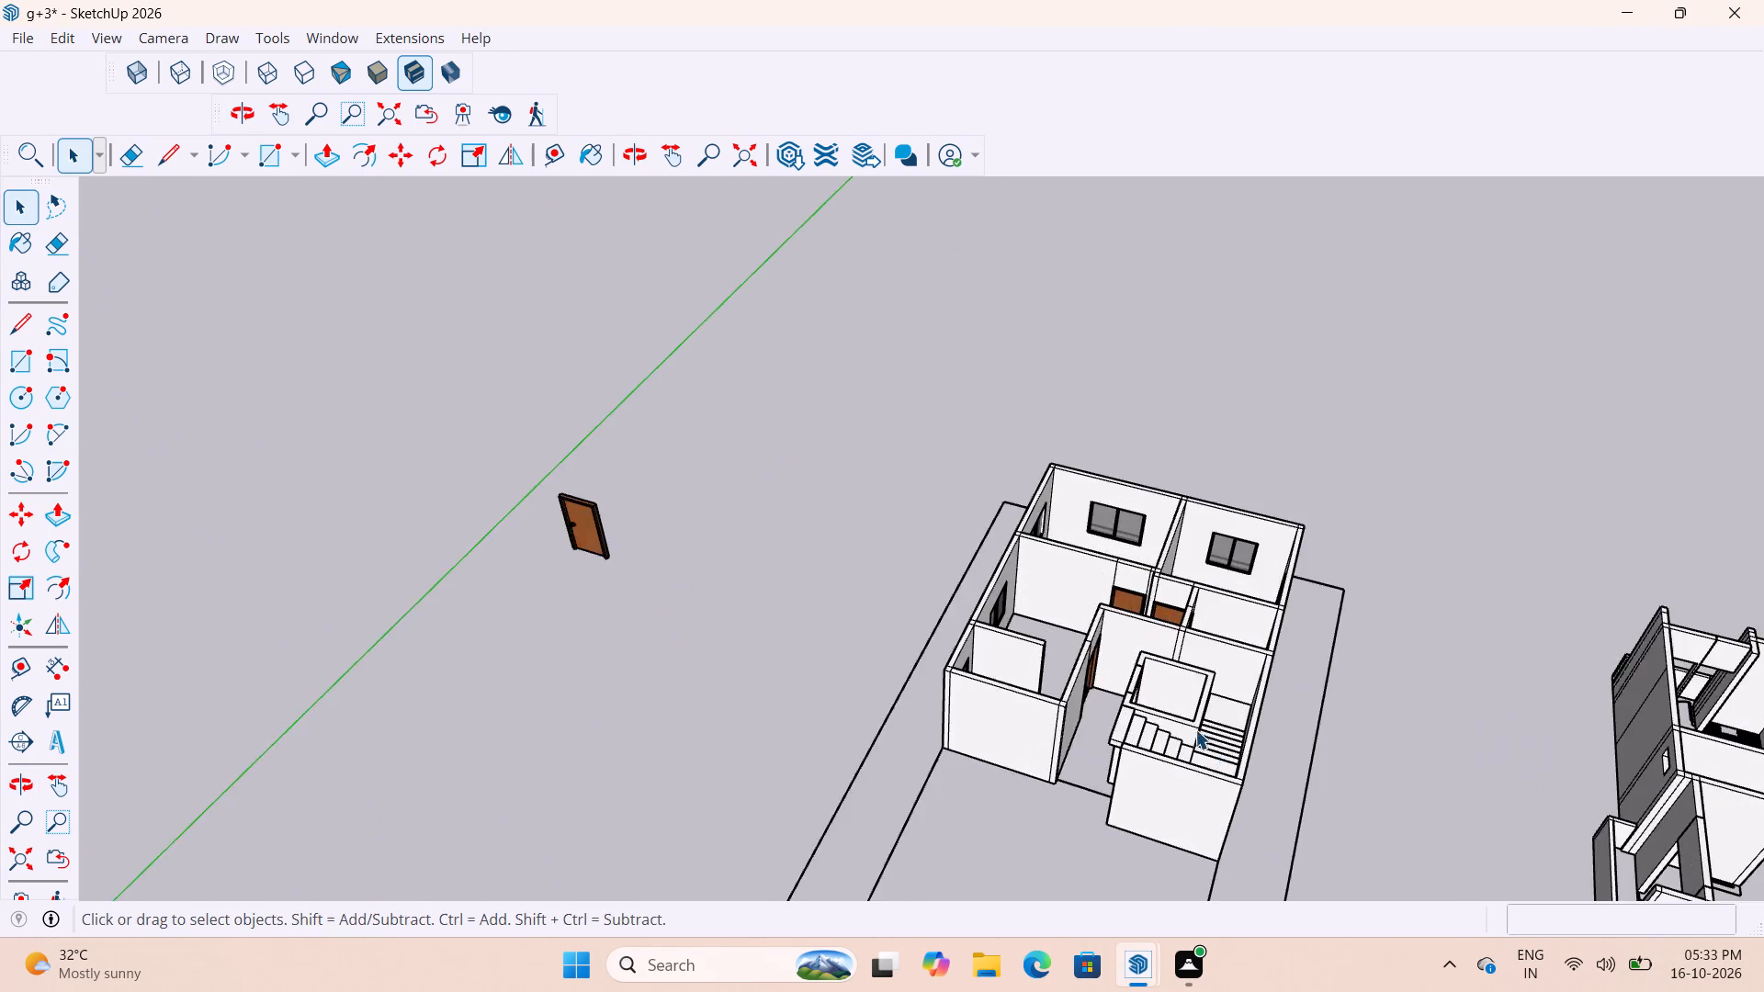
scroll(1195, 729, "up", 6)
middle_click_drag(1323, 610, 1586, 648)
scroll(1248, 811, "up", 8)
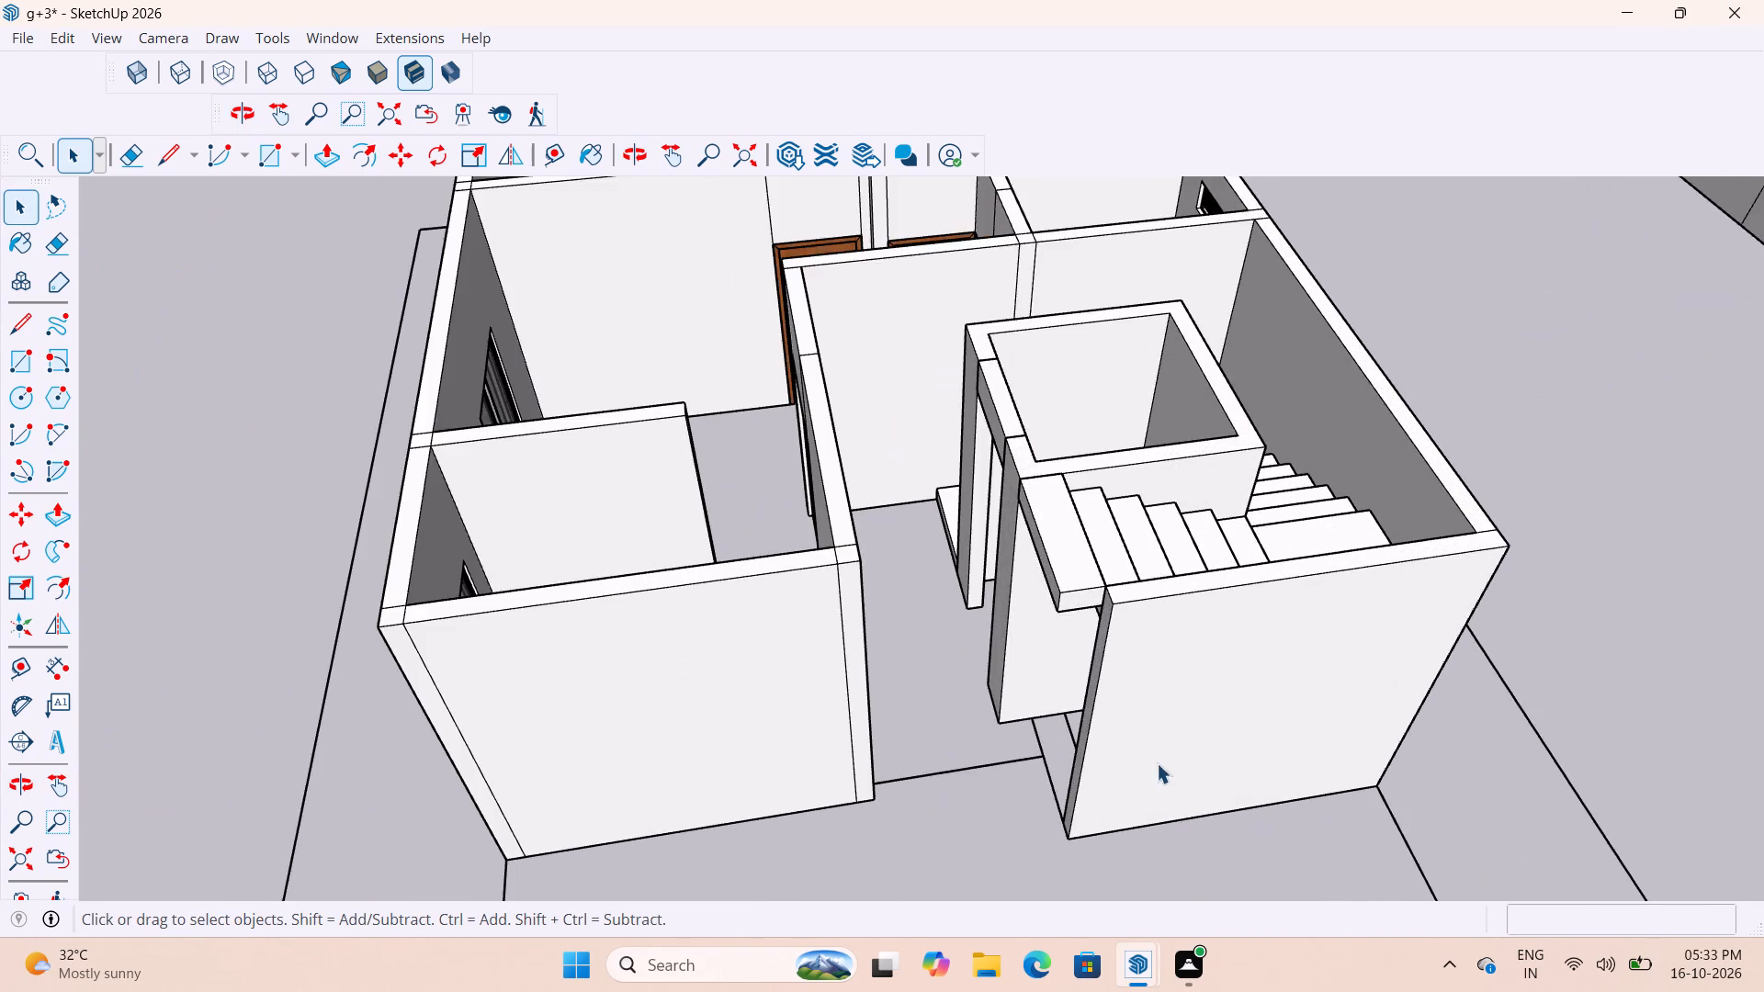
scroll(1182, 717, "down", 10)
middle_click_drag(1290, 748, 1156, 724)
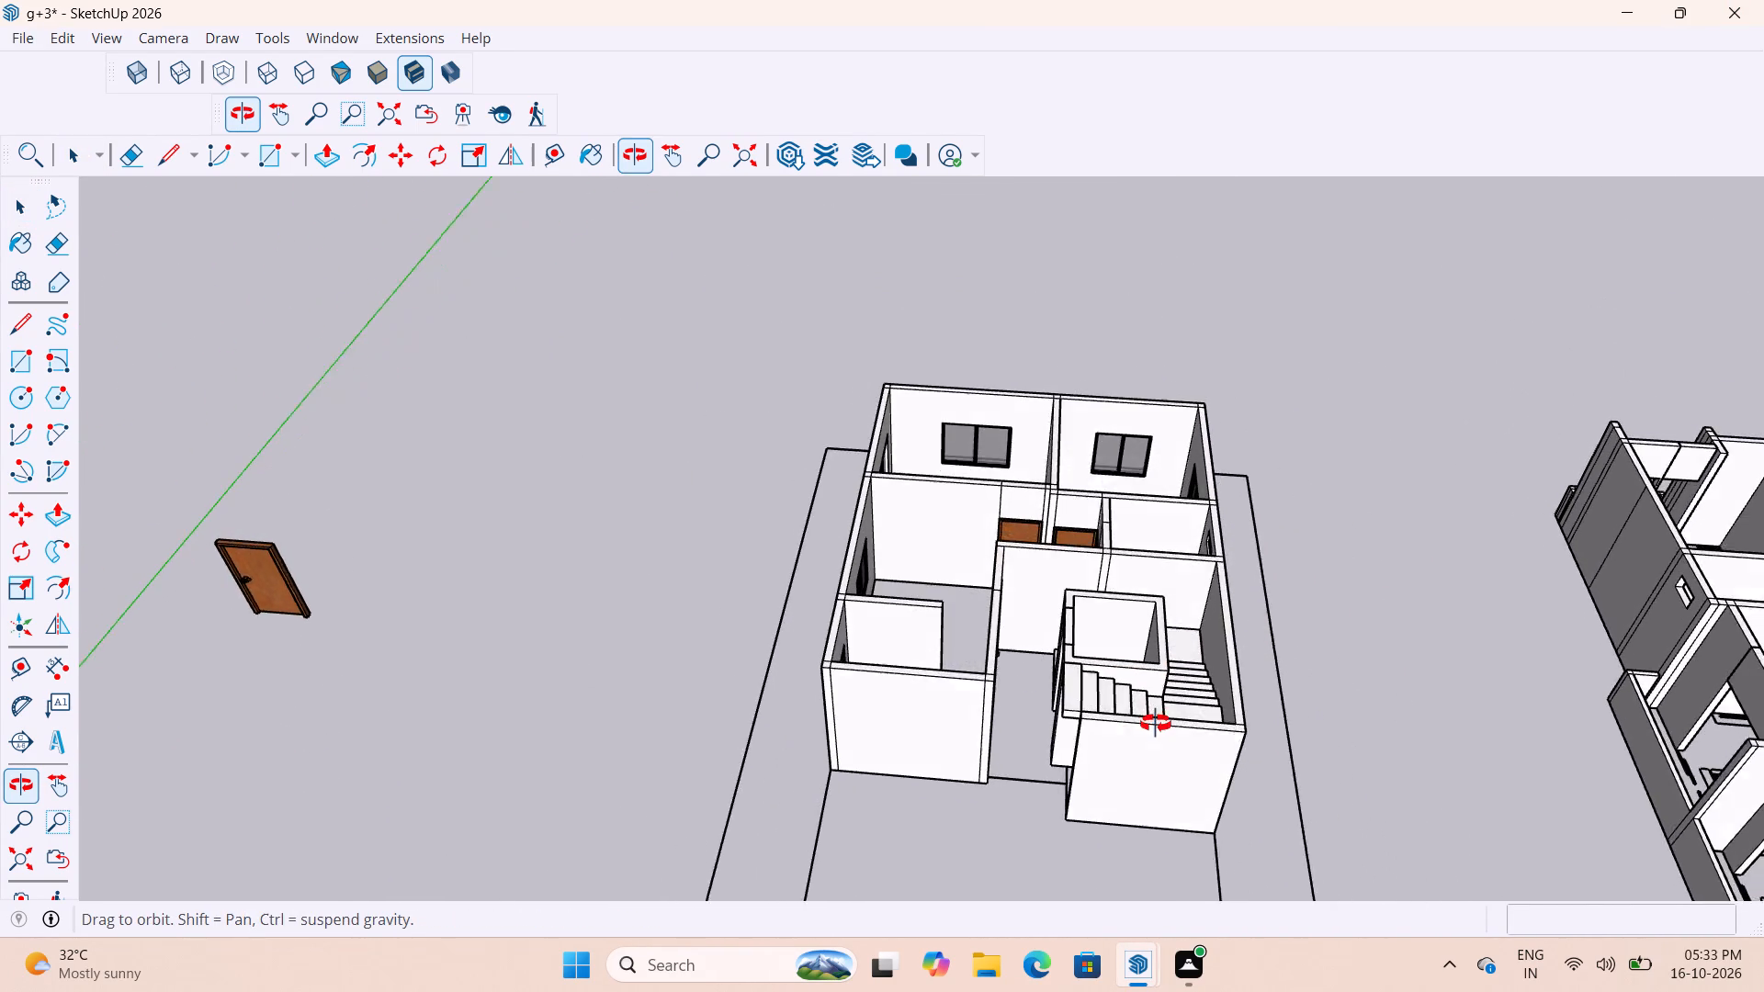
middle_click_drag(1156, 724, 1158, 752)
scroll(940, 550, "down", 6)
scroll(807, 556, "down", 6)
scroll(1396, 609, "up", 10)
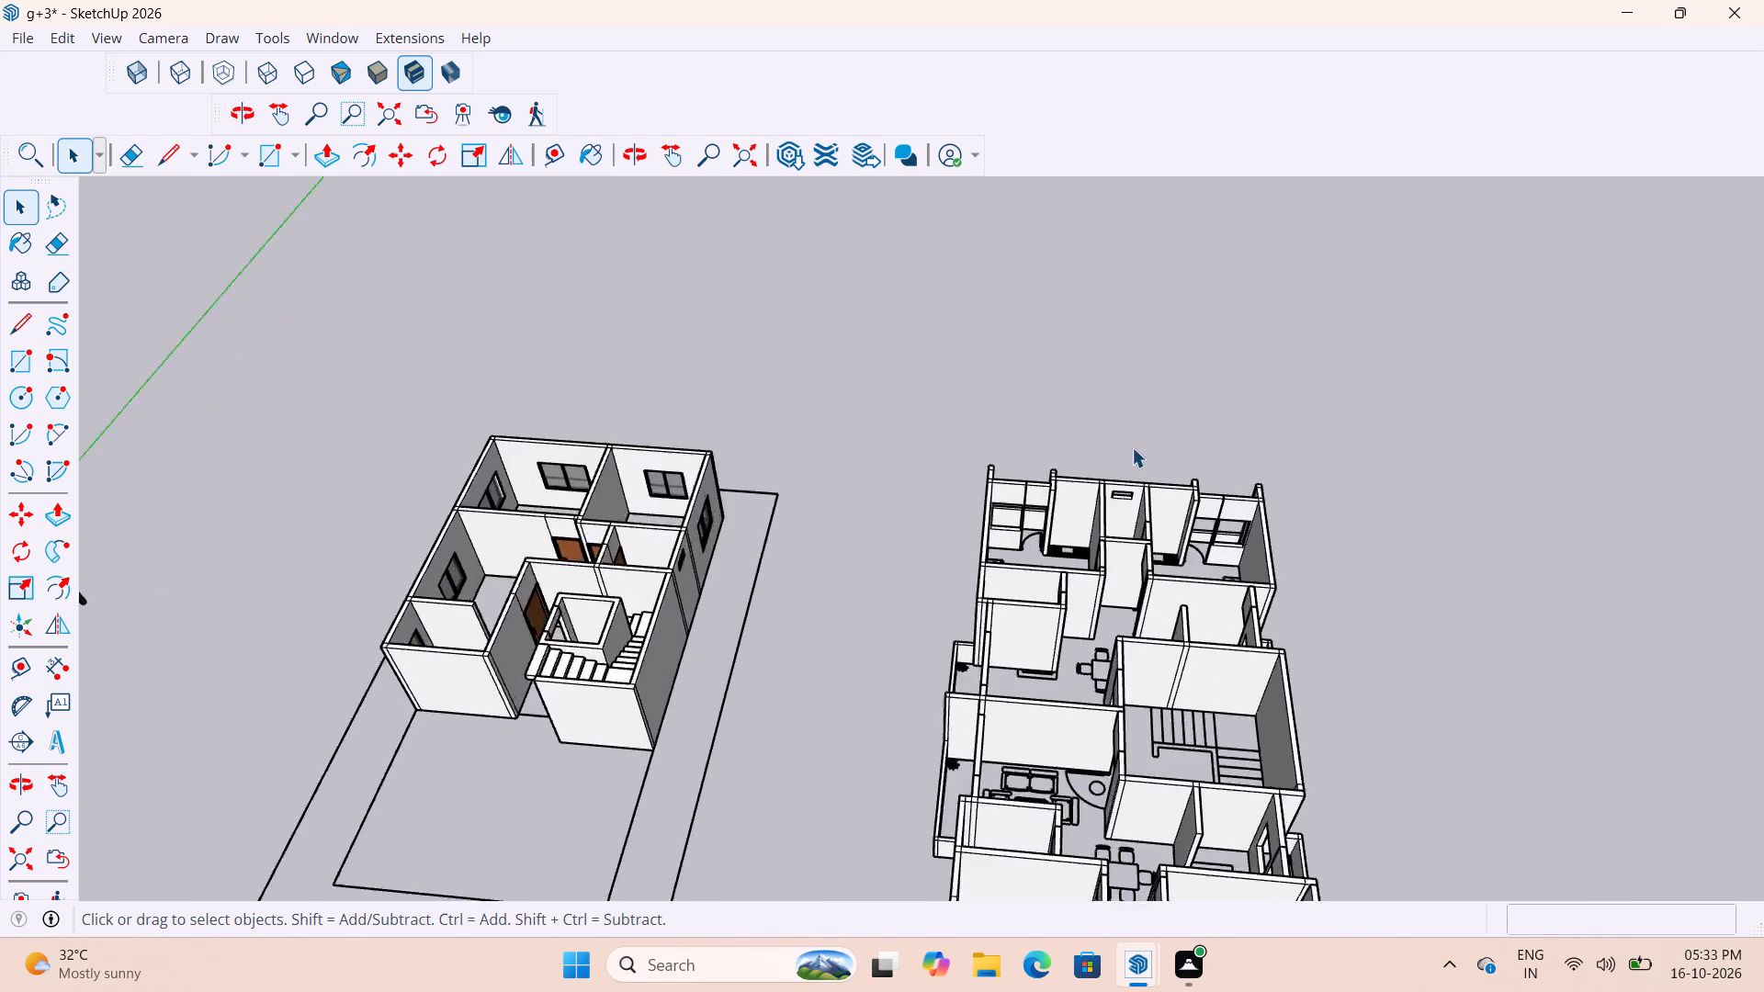
scroll(1132, 447, "up", 10)
scroll(1047, 478, "down", 16)
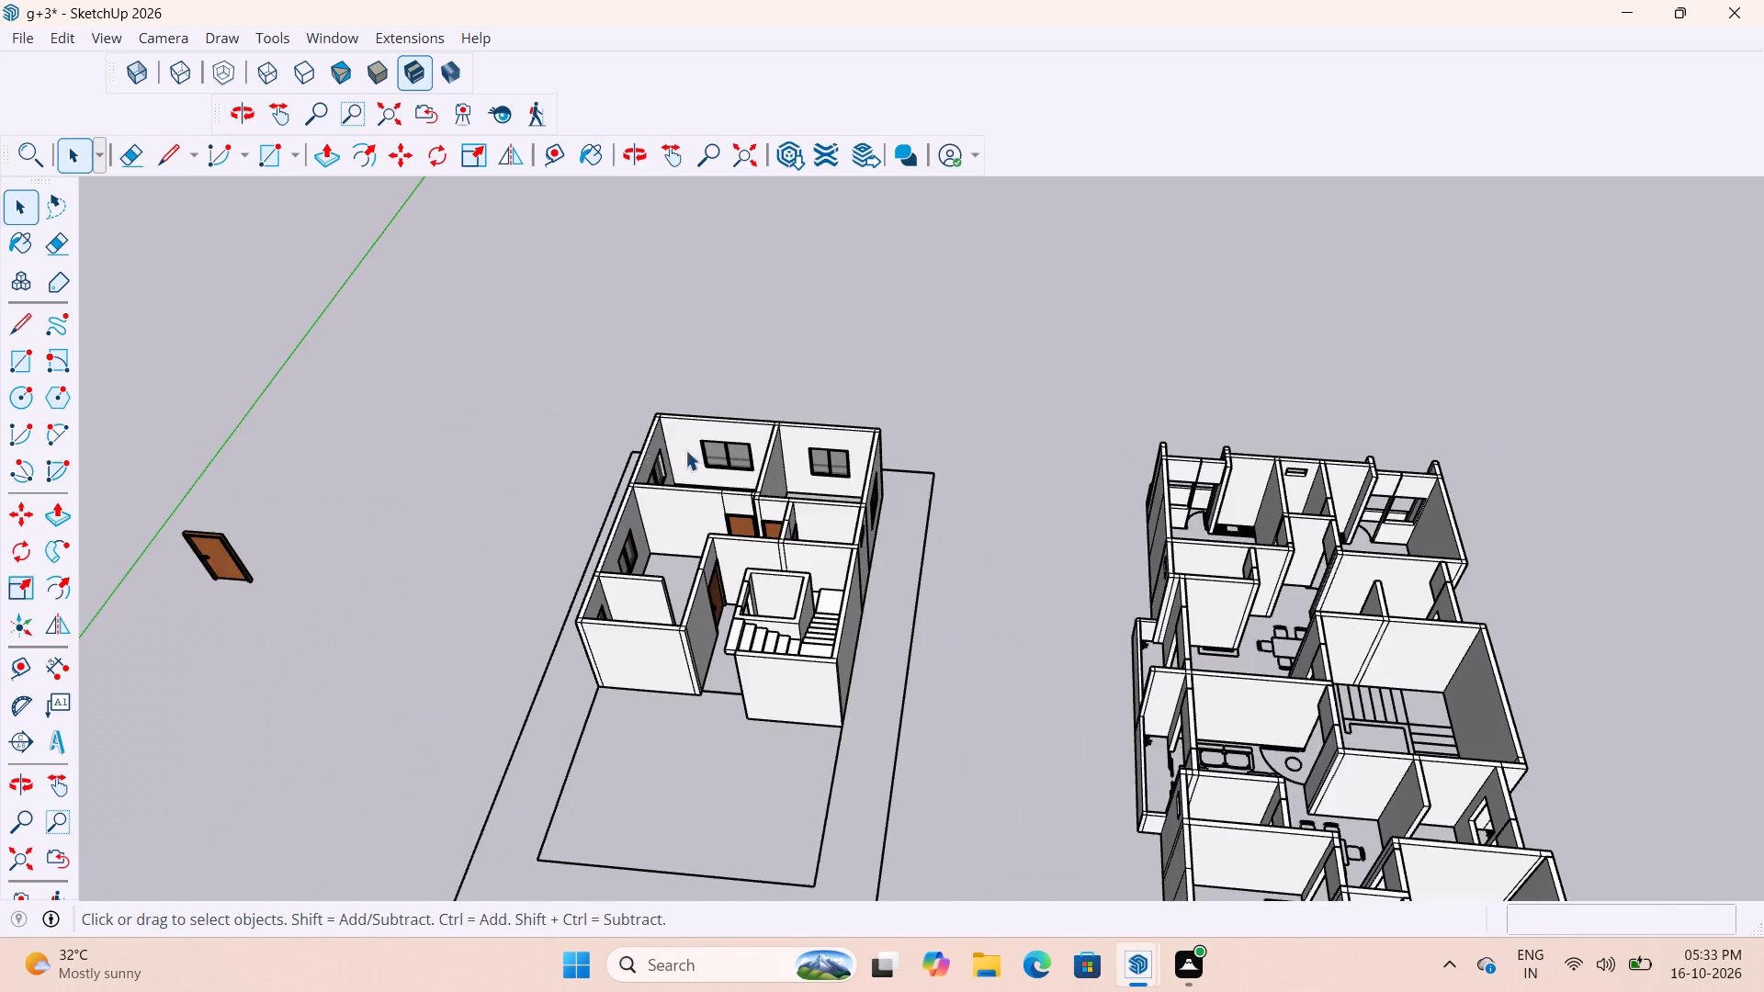
Examine the sliding windows in the two end rooms of the smaller house and how they sit in the wall.
scroll(617, 438, "up", 12)
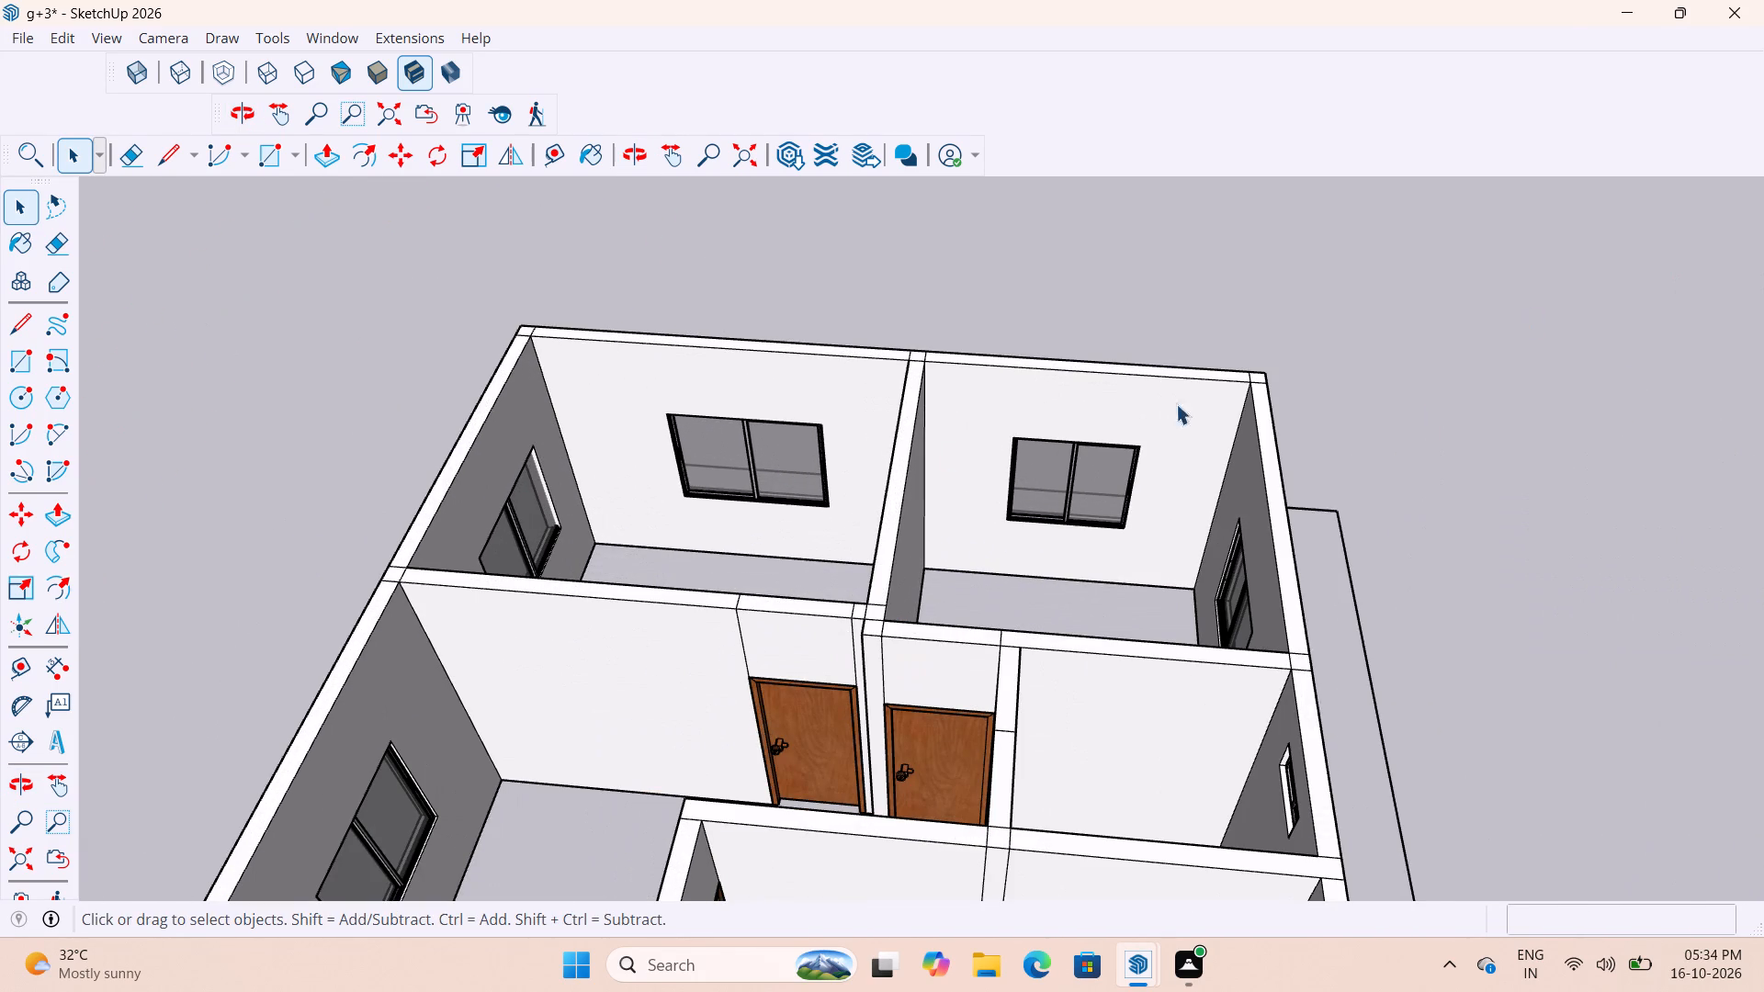
scroll(1328, 454, "down", 7)
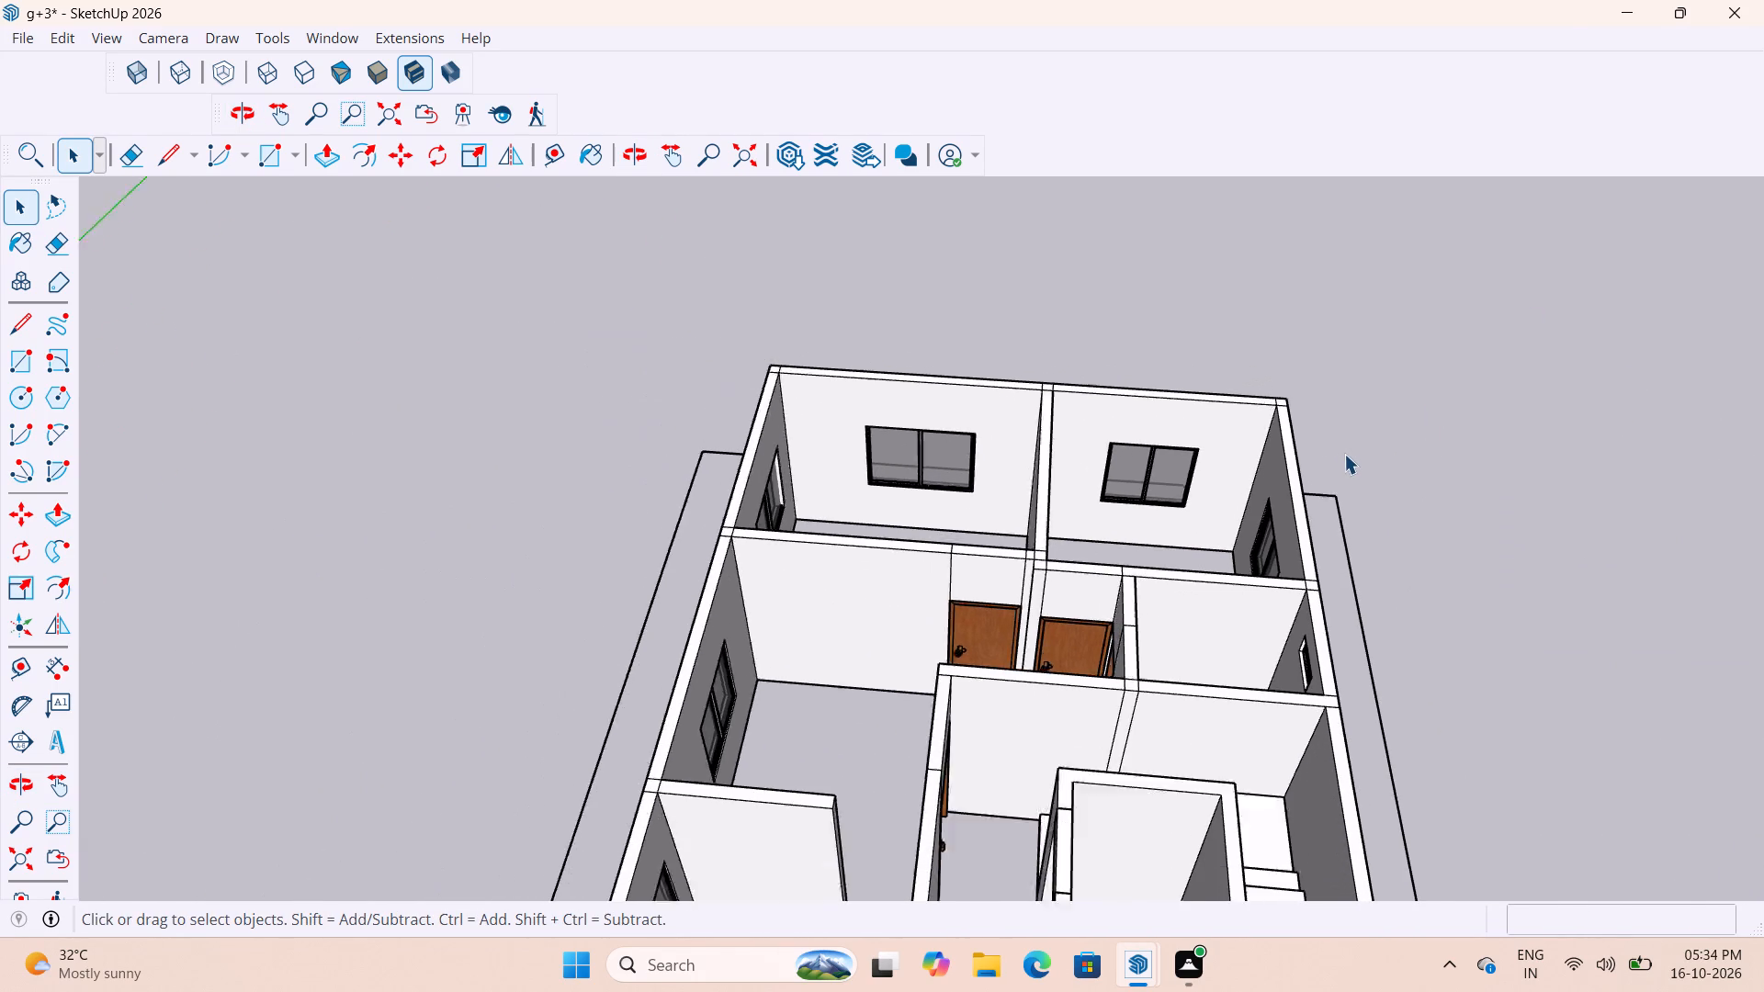
scroll(1344, 454, "down", 1)
scroll(1130, 520, "up", 20)
scroll(1130, 520, "up", 2)
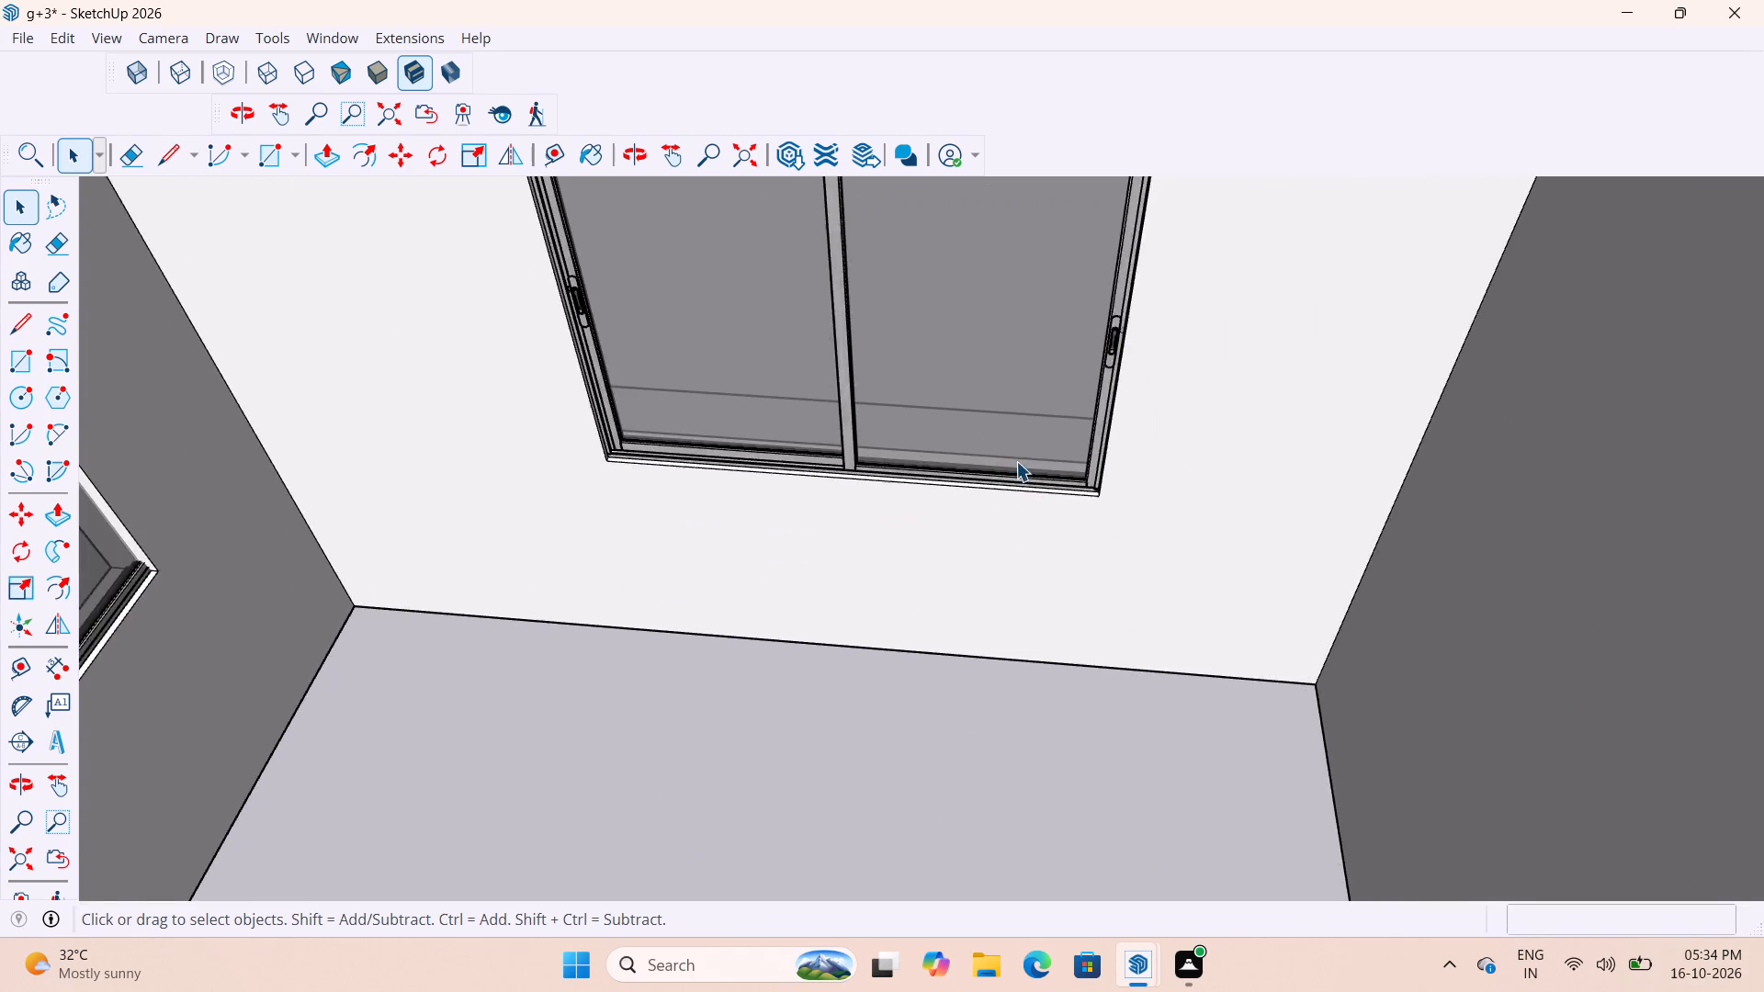
scroll(1016, 461, "up", 4)
scroll(1024, 487, "down", 4)
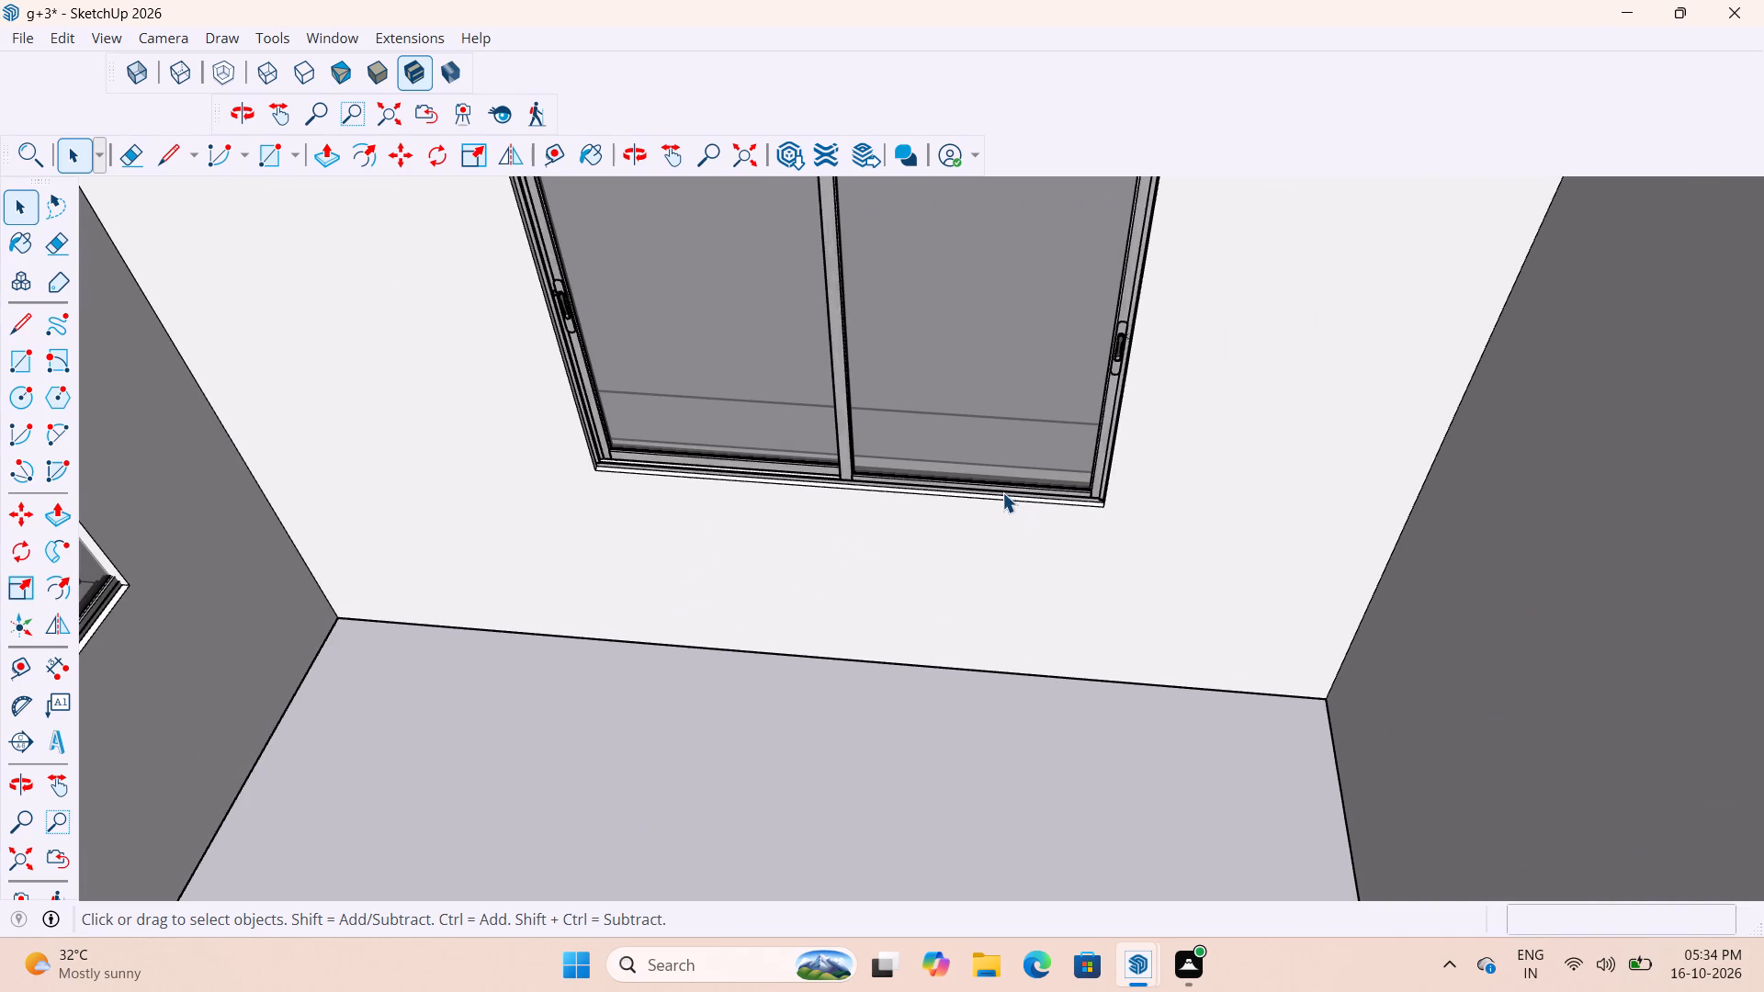
scroll(1015, 554, "down", 7)
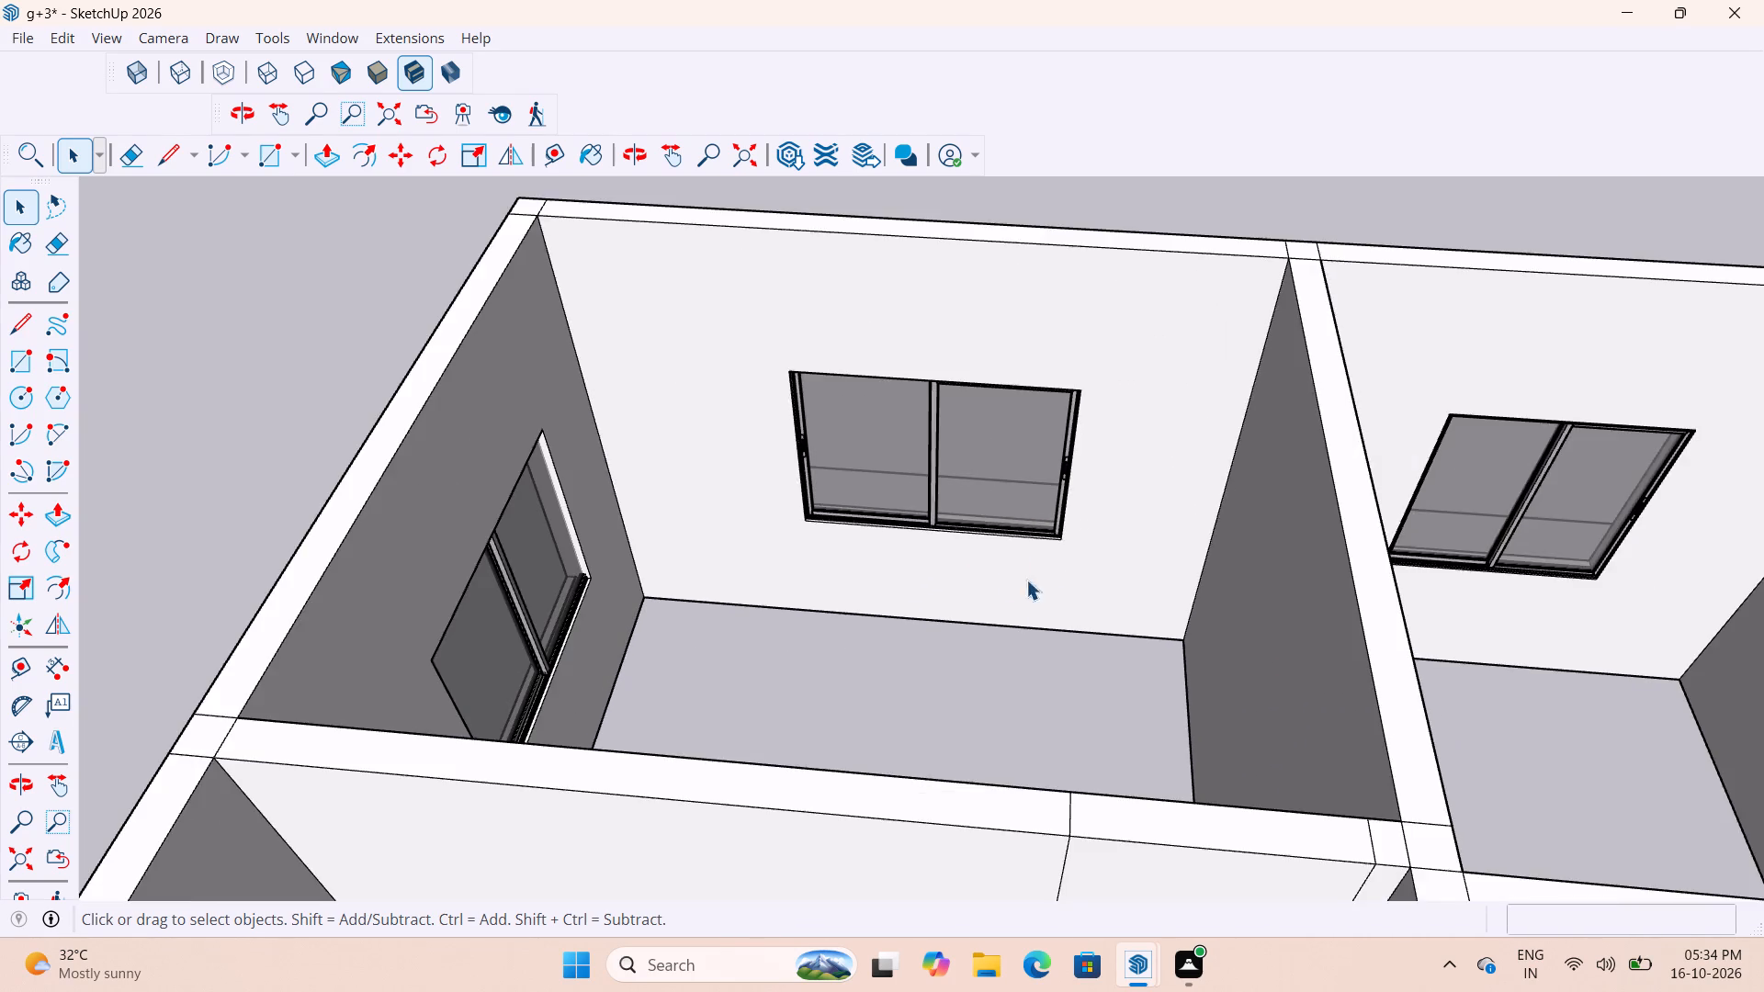
Copy the smaller house's end-room sliding window by its lower corner to the window opening beside the larger model's kitchen balcony door.
scroll(968, 567, "up", 12)
left_click(997, 517)
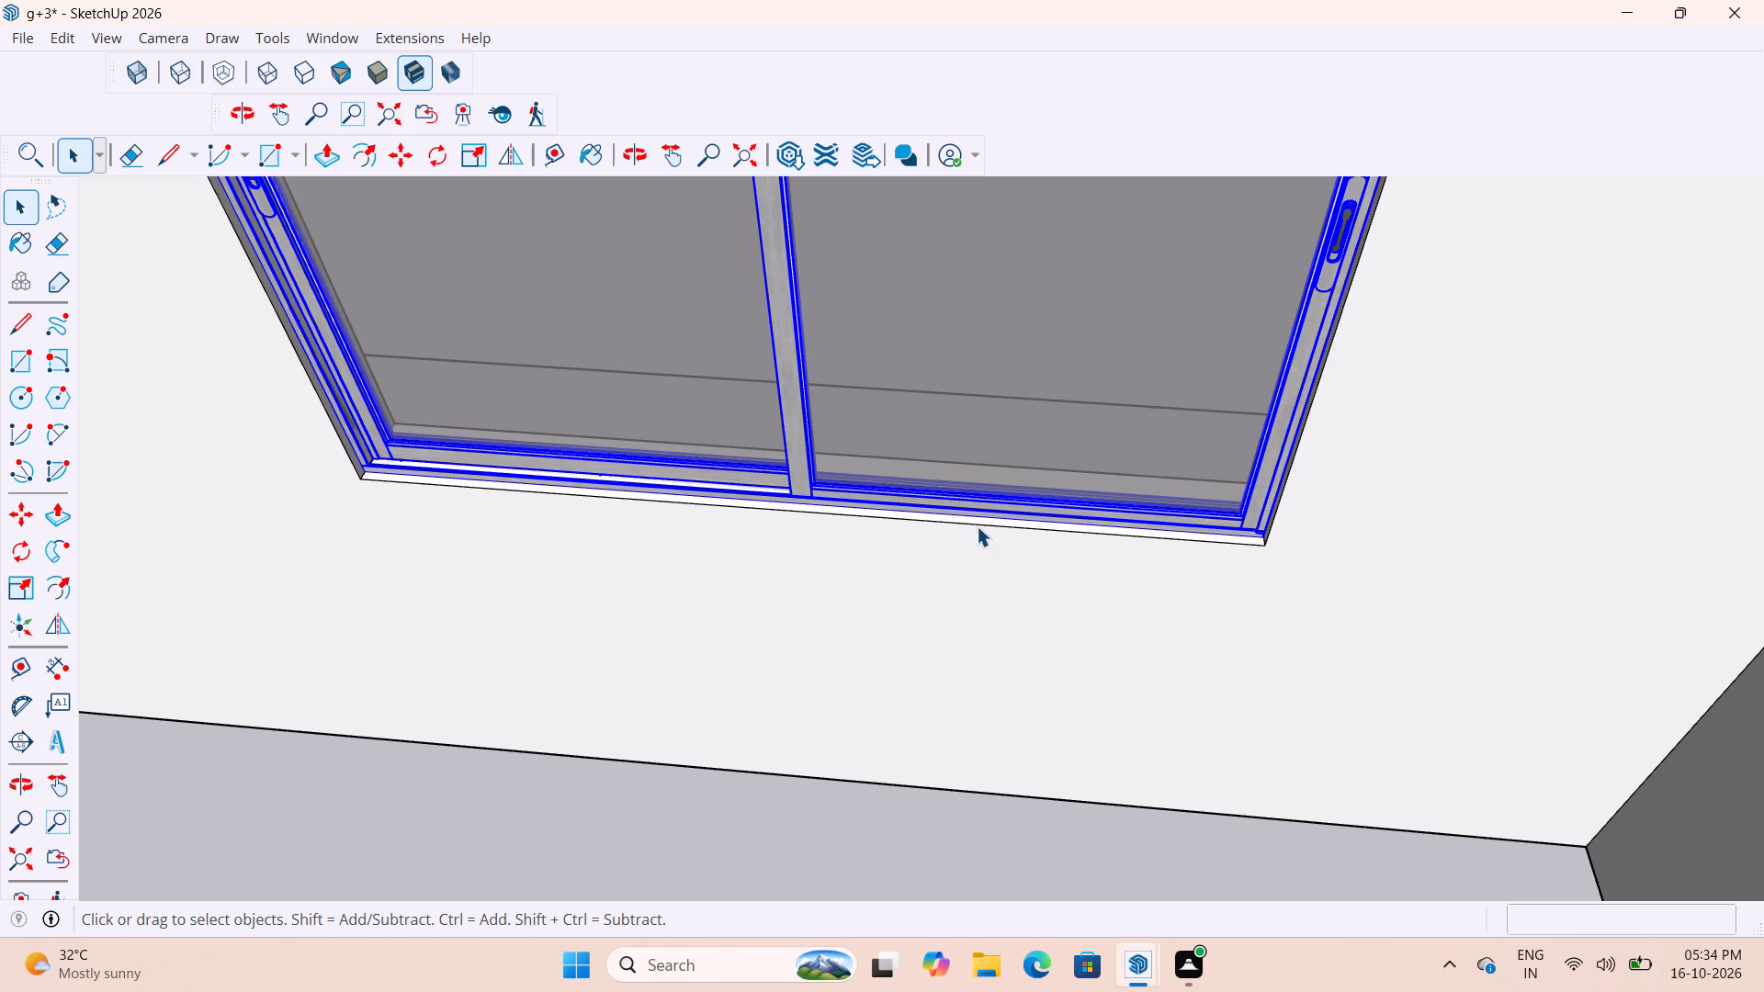
scroll(996, 545, "down", 3)
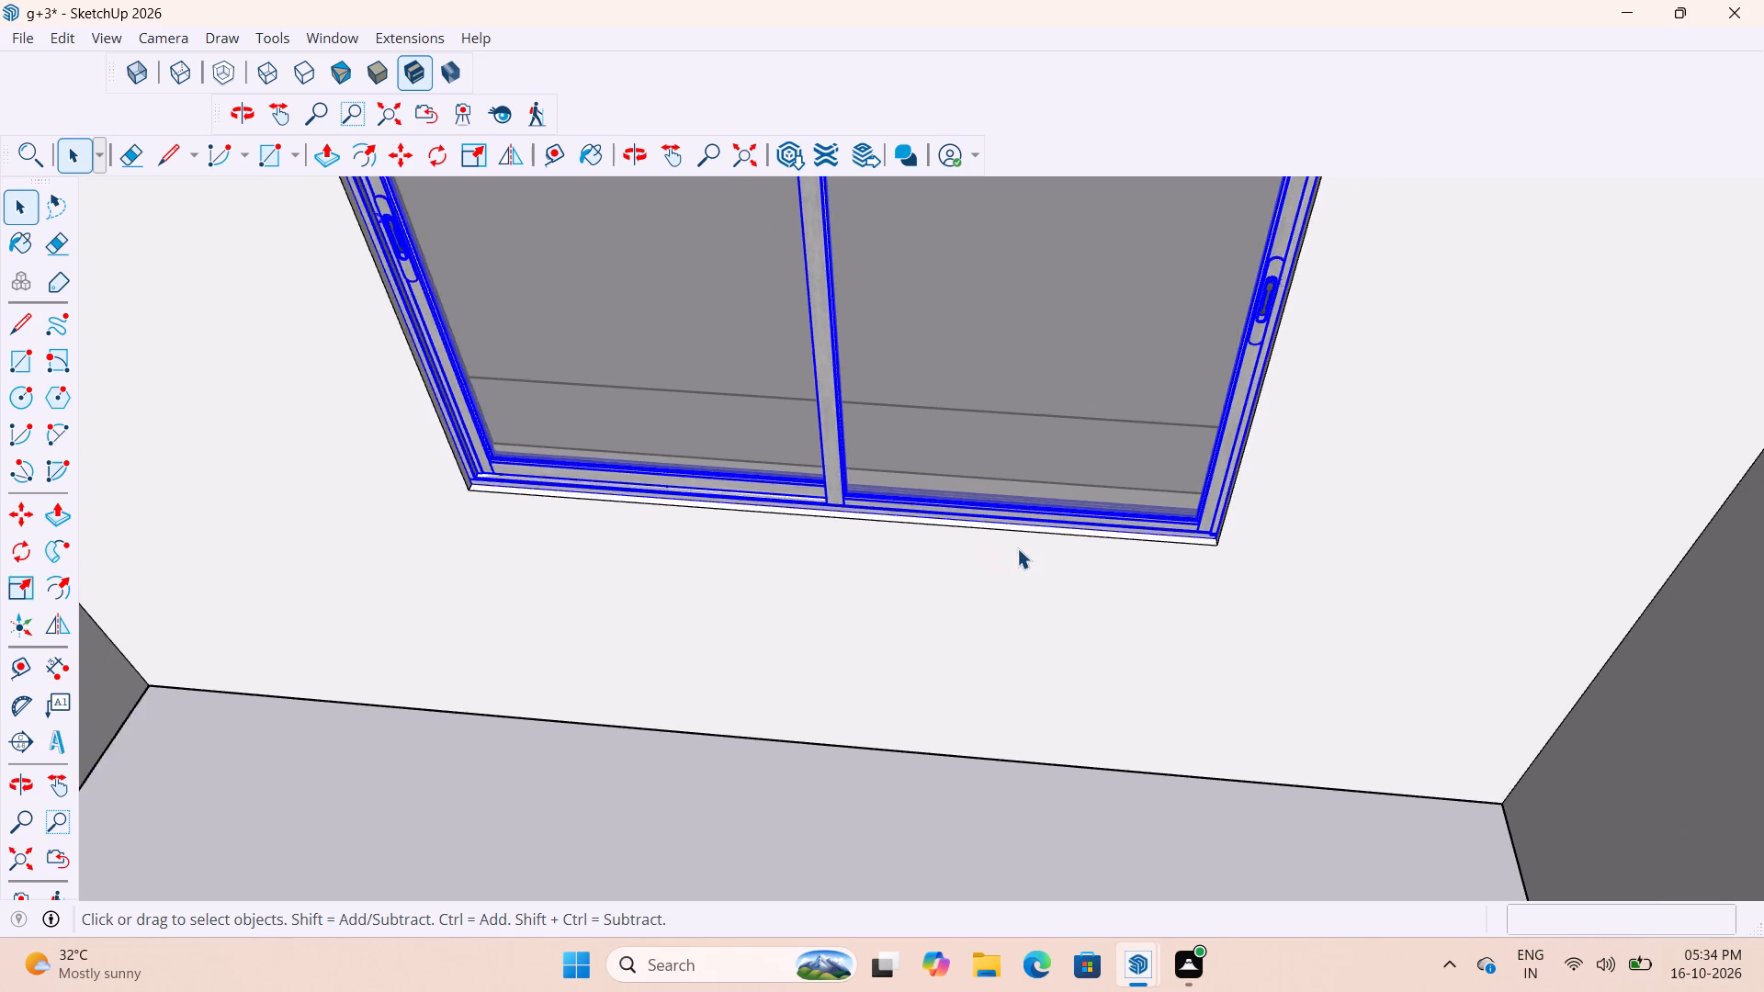
scroll(1017, 548, "down", 9)
scroll(1041, 567, "up", 4)
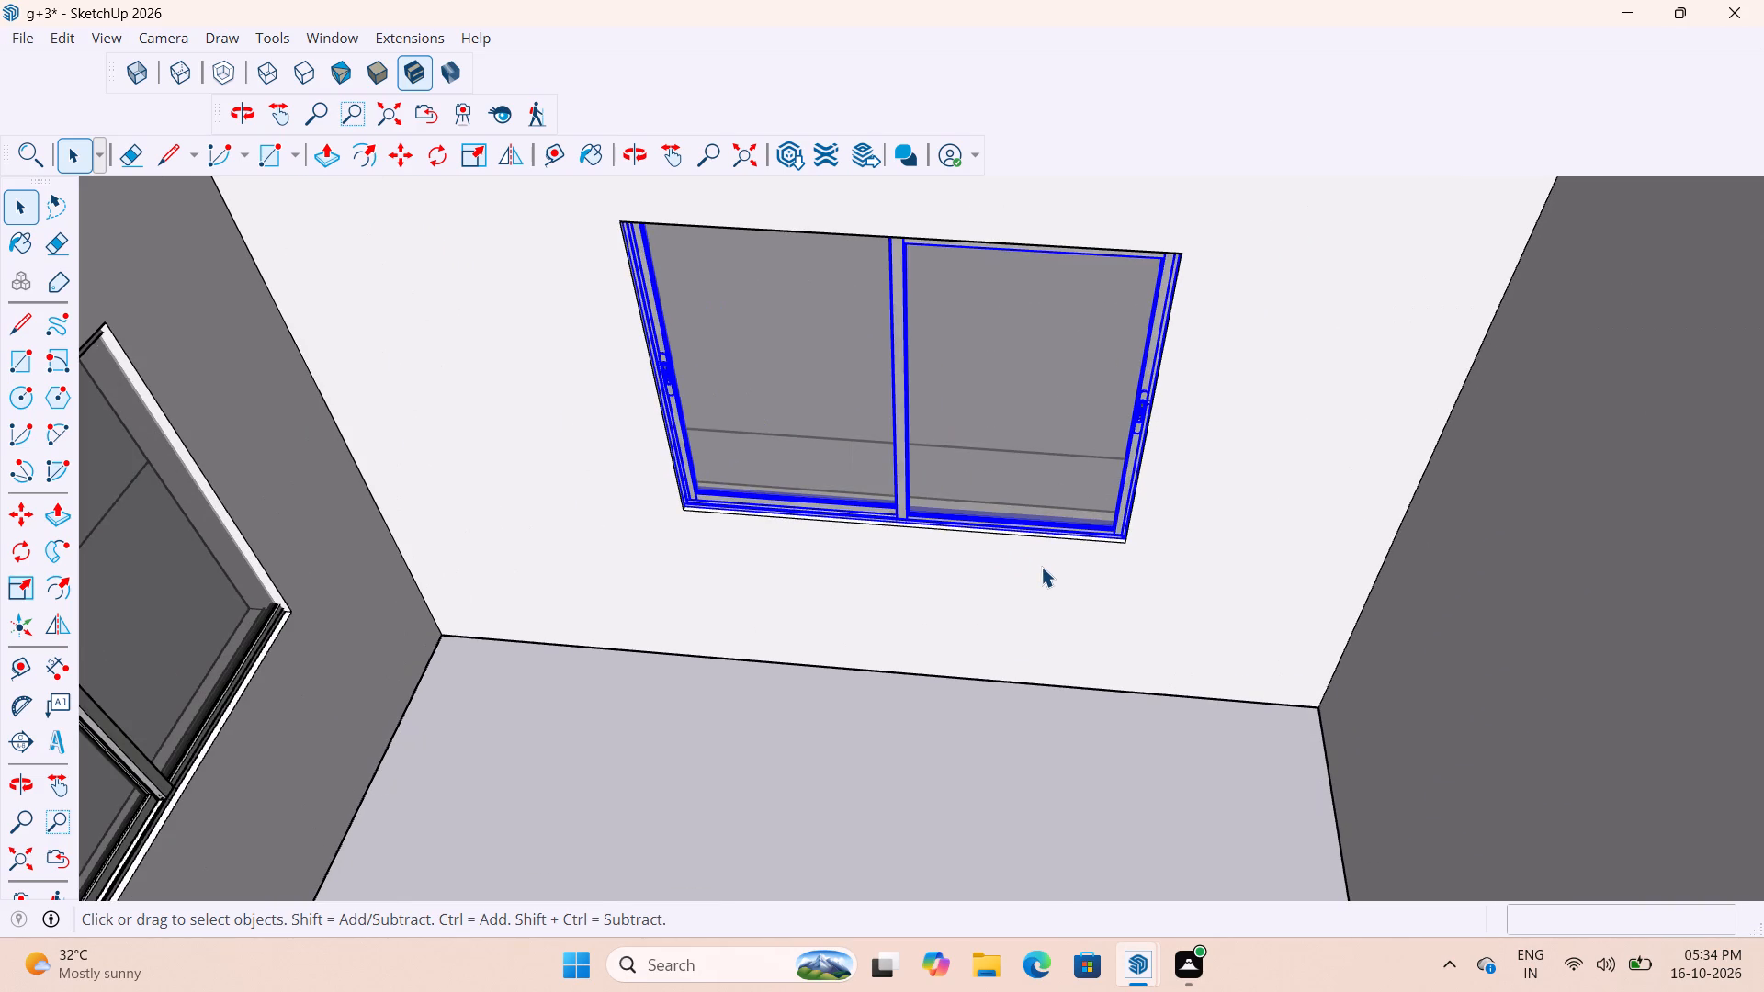
scroll(1103, 588, "down", 7)
middle_click_drag(1142, 659, 1088, 629)
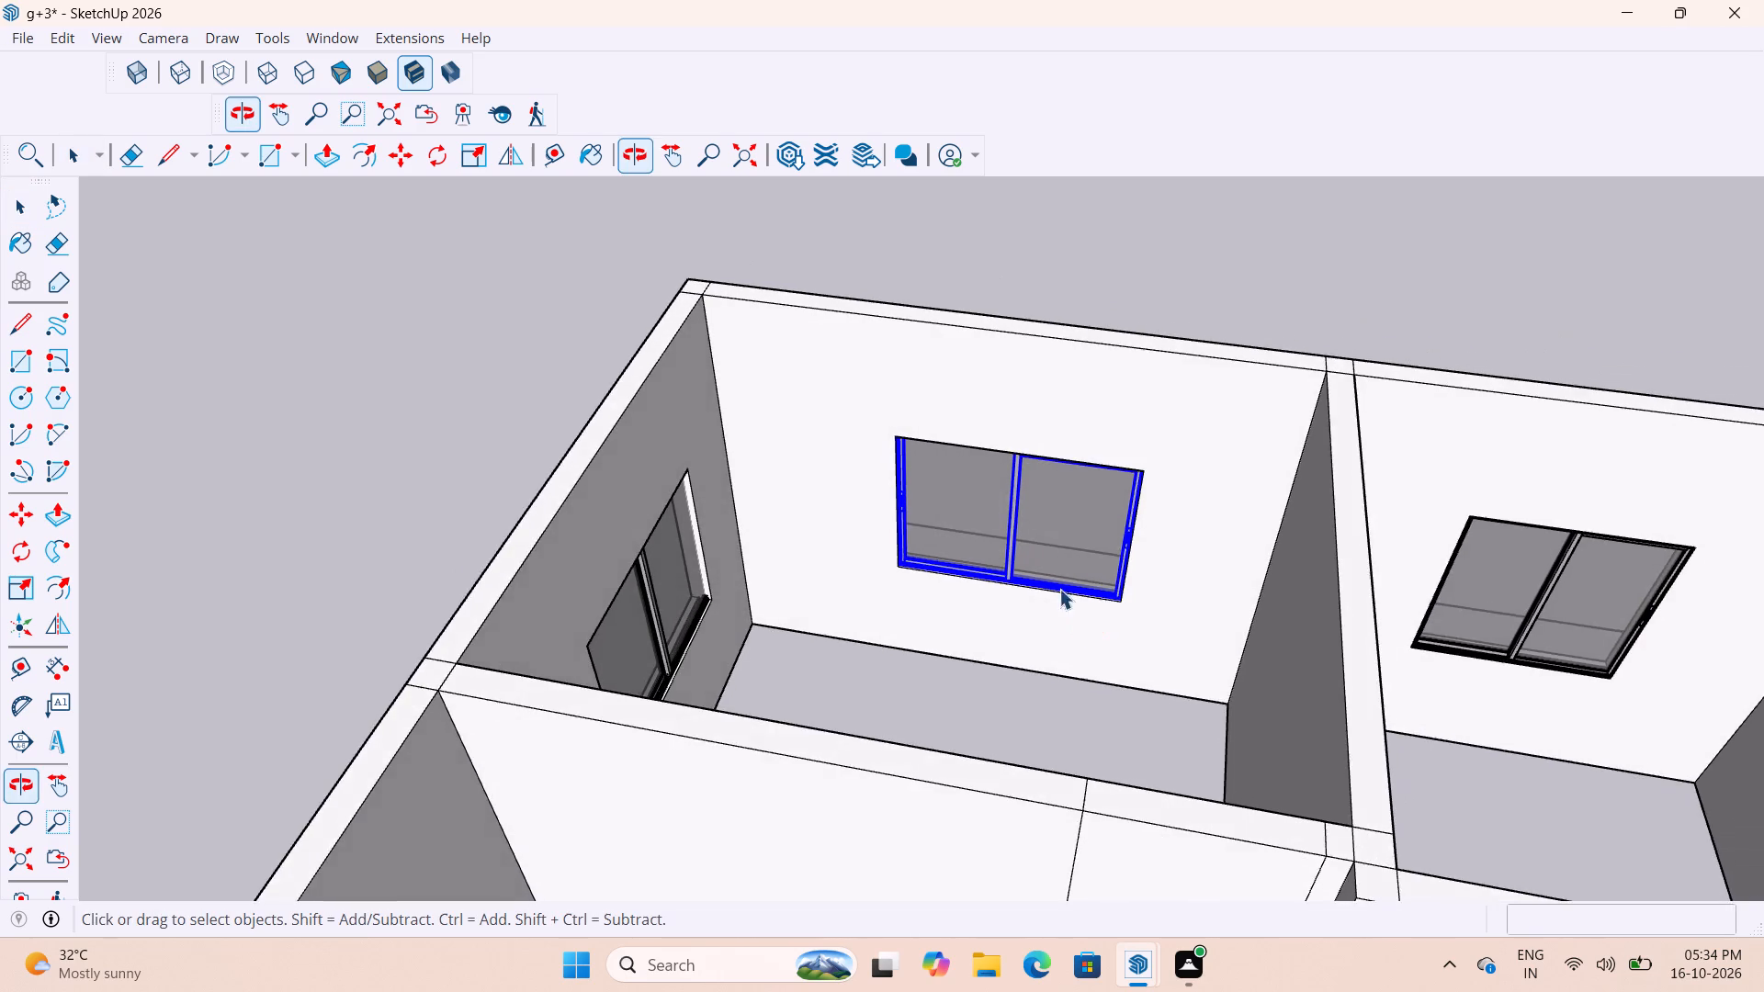
scroll(1051, 529, "up", 6)
key("m")
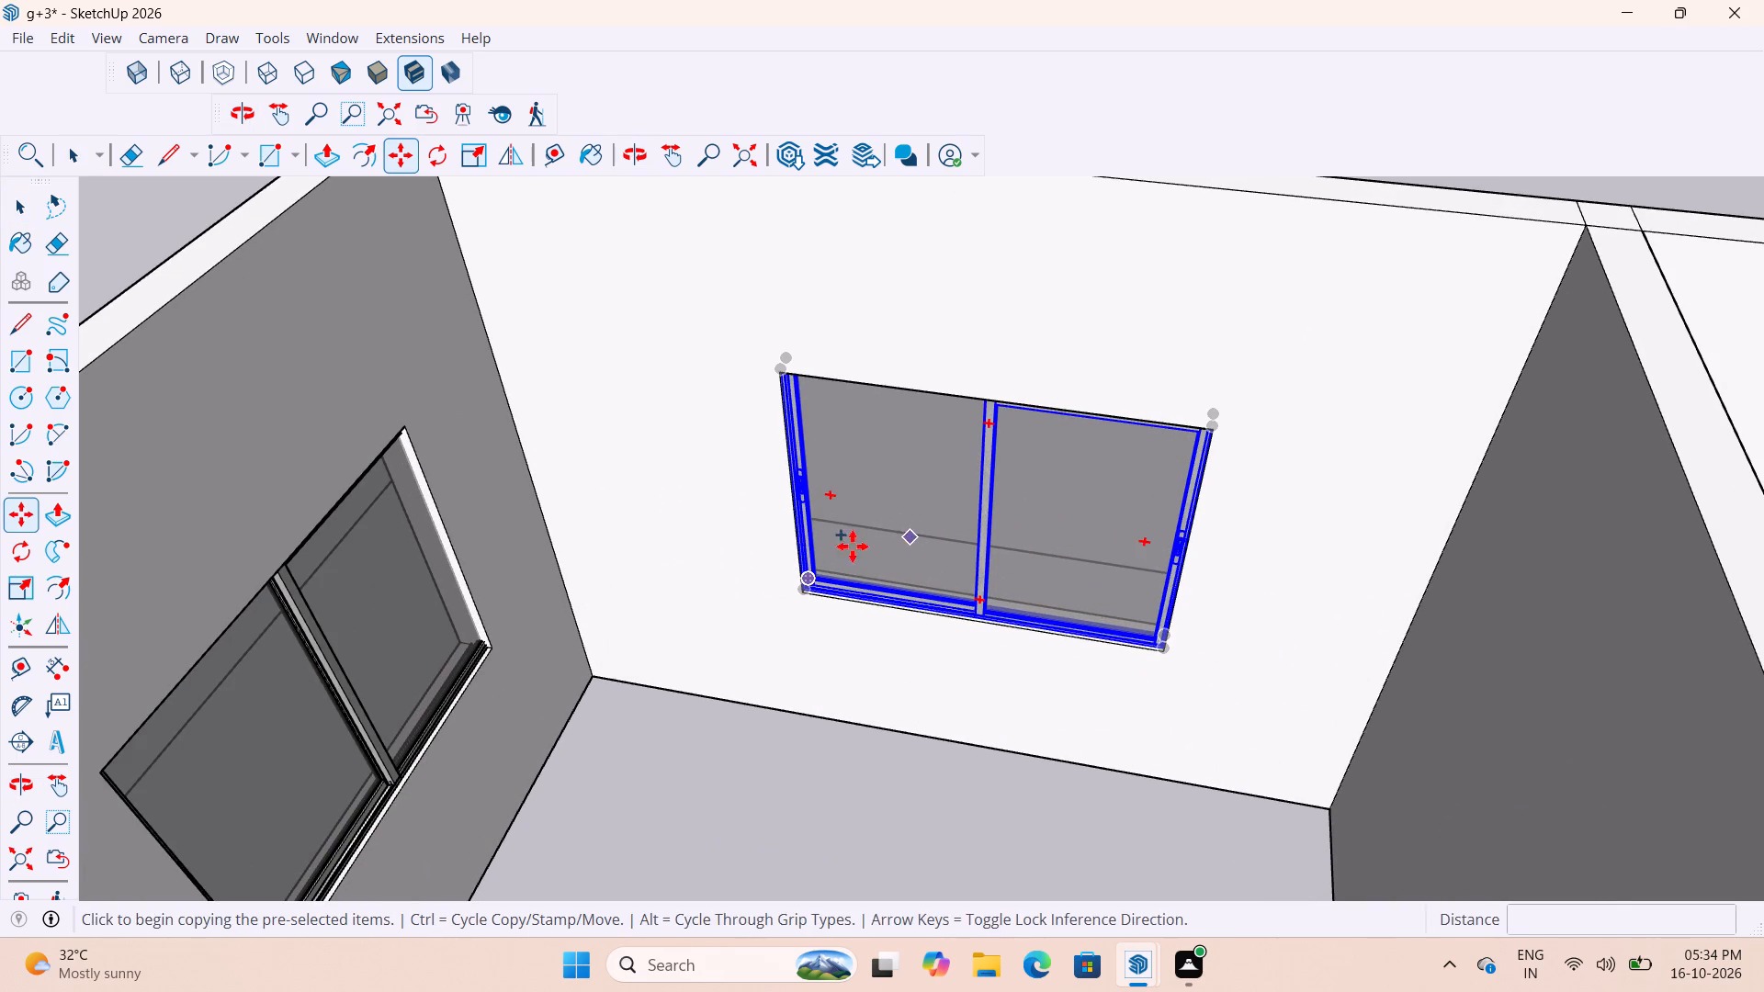
scroll(765, 581, "up", 7)
scroll(854, 588, "up", 4)
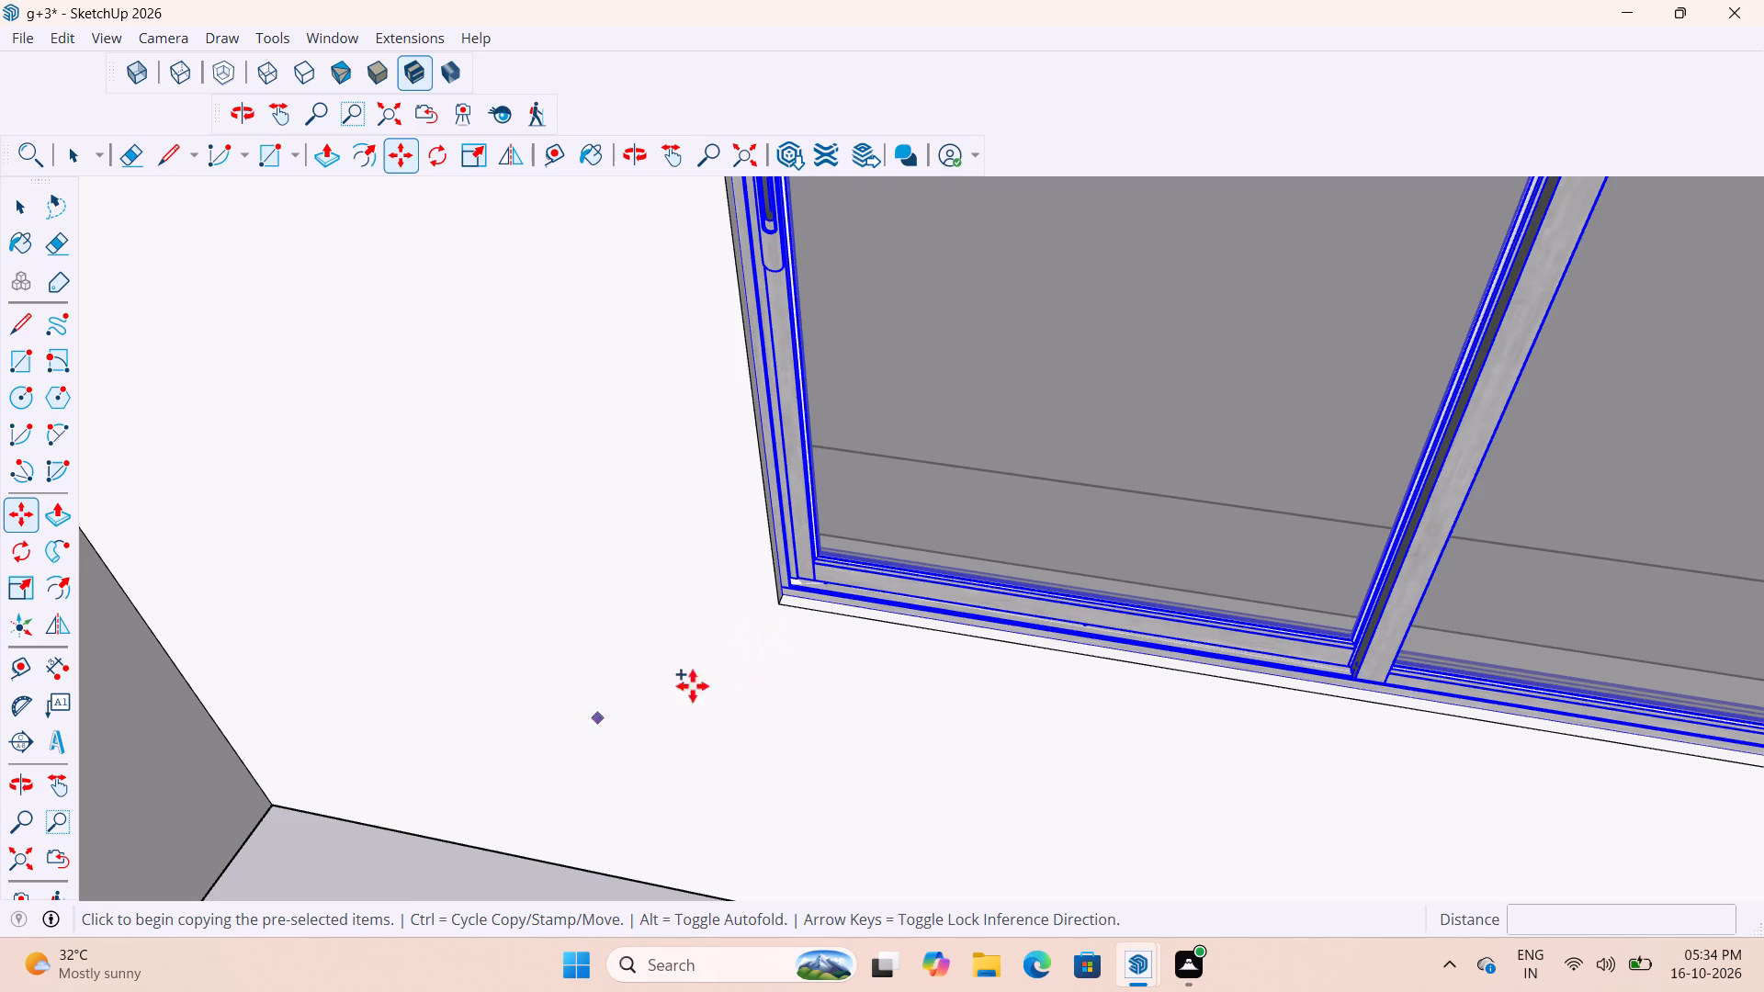
scroll(784, 575, "up", 14)
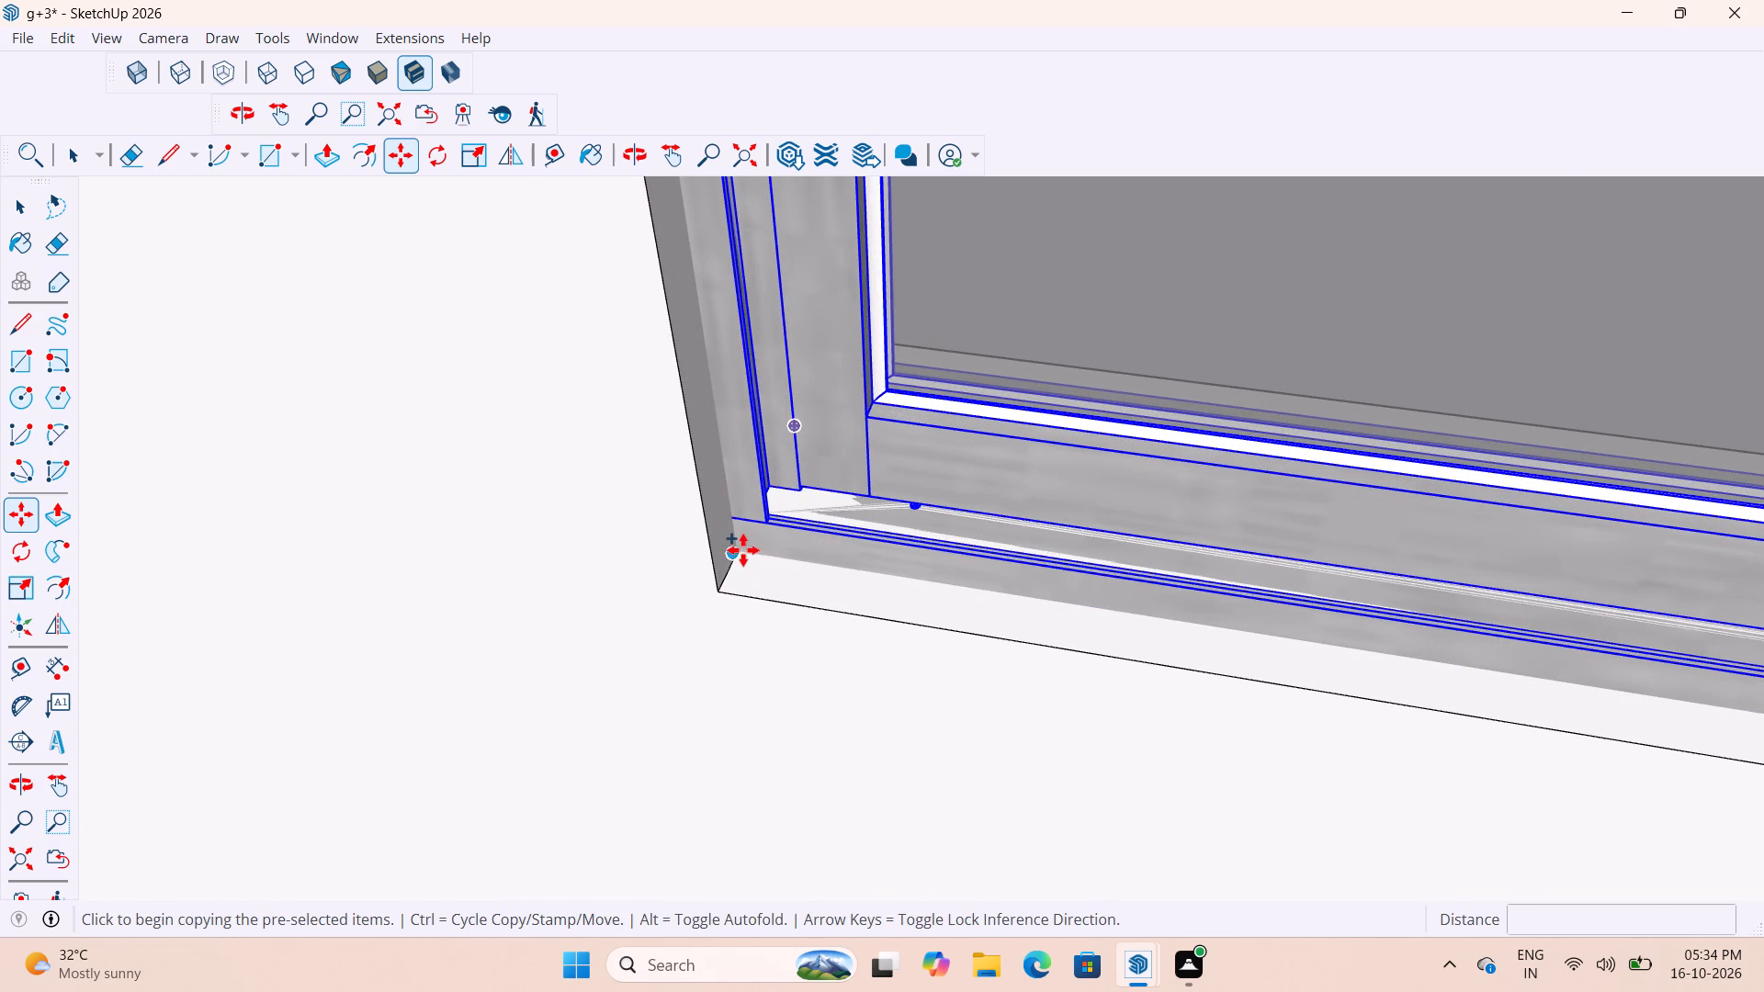
left_click(743, 550)
scroll(949, 508, "down", 5)
scroll(770, 429, "down", 9)
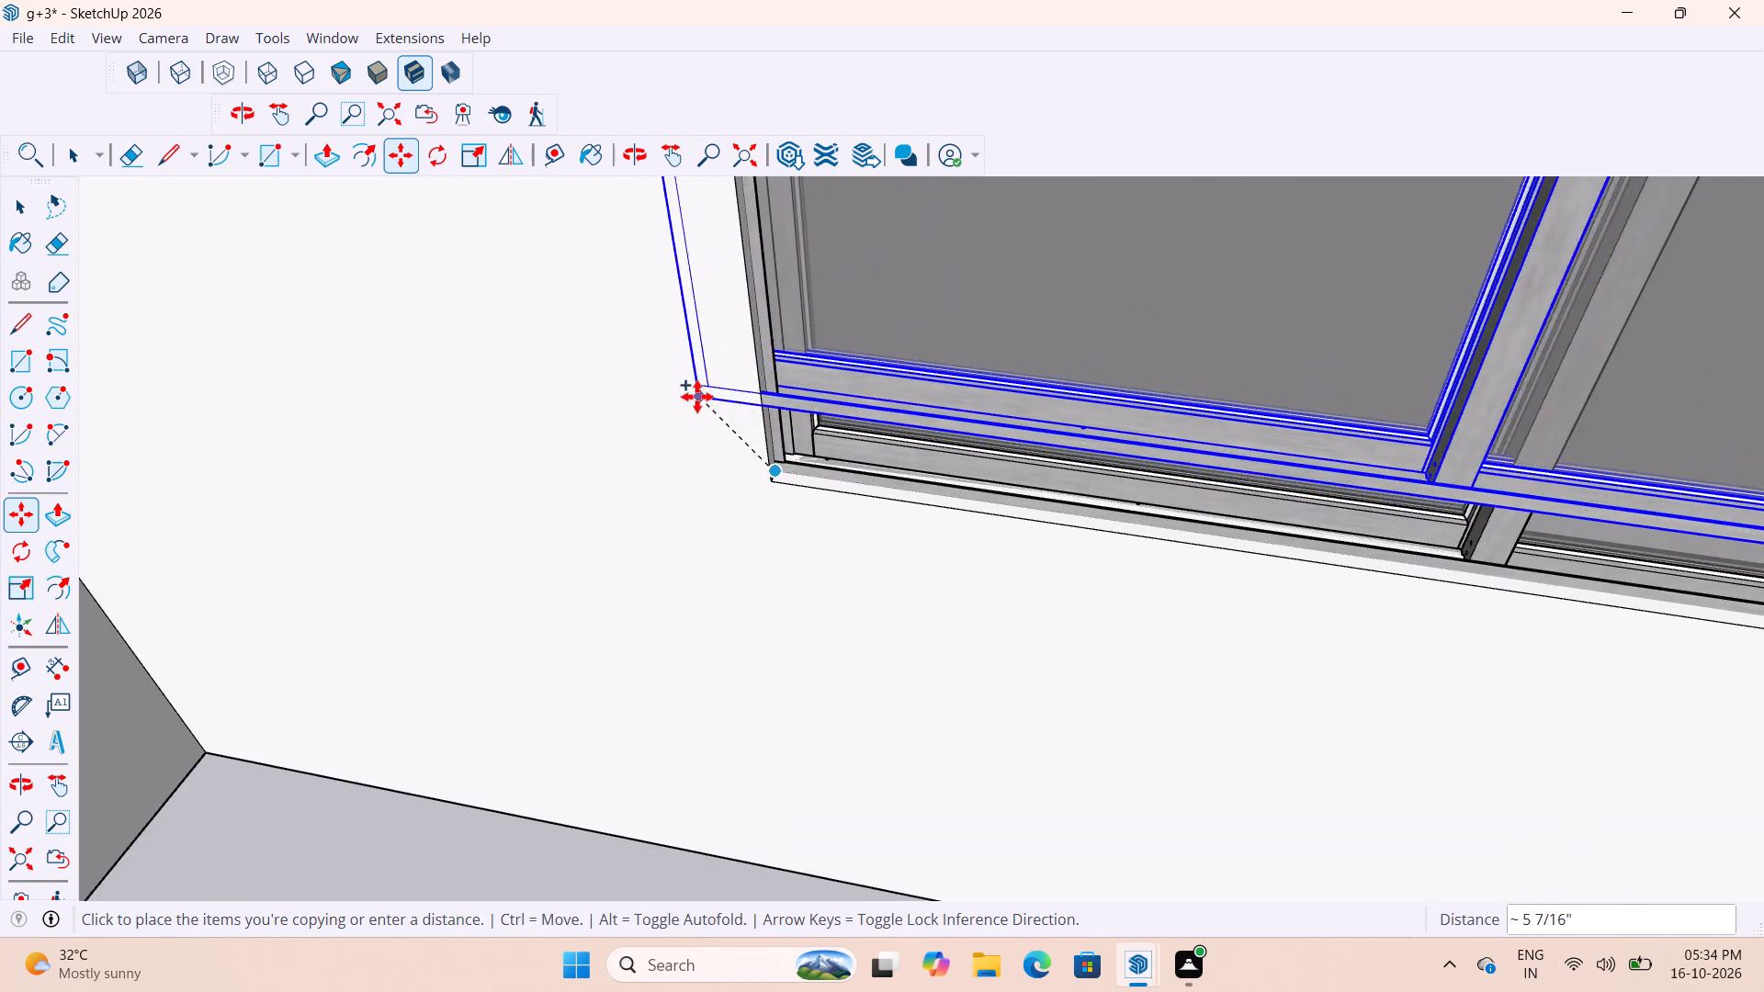
scroll(692, 400, "down", 15)
scroll(667, 442, "down", 11)
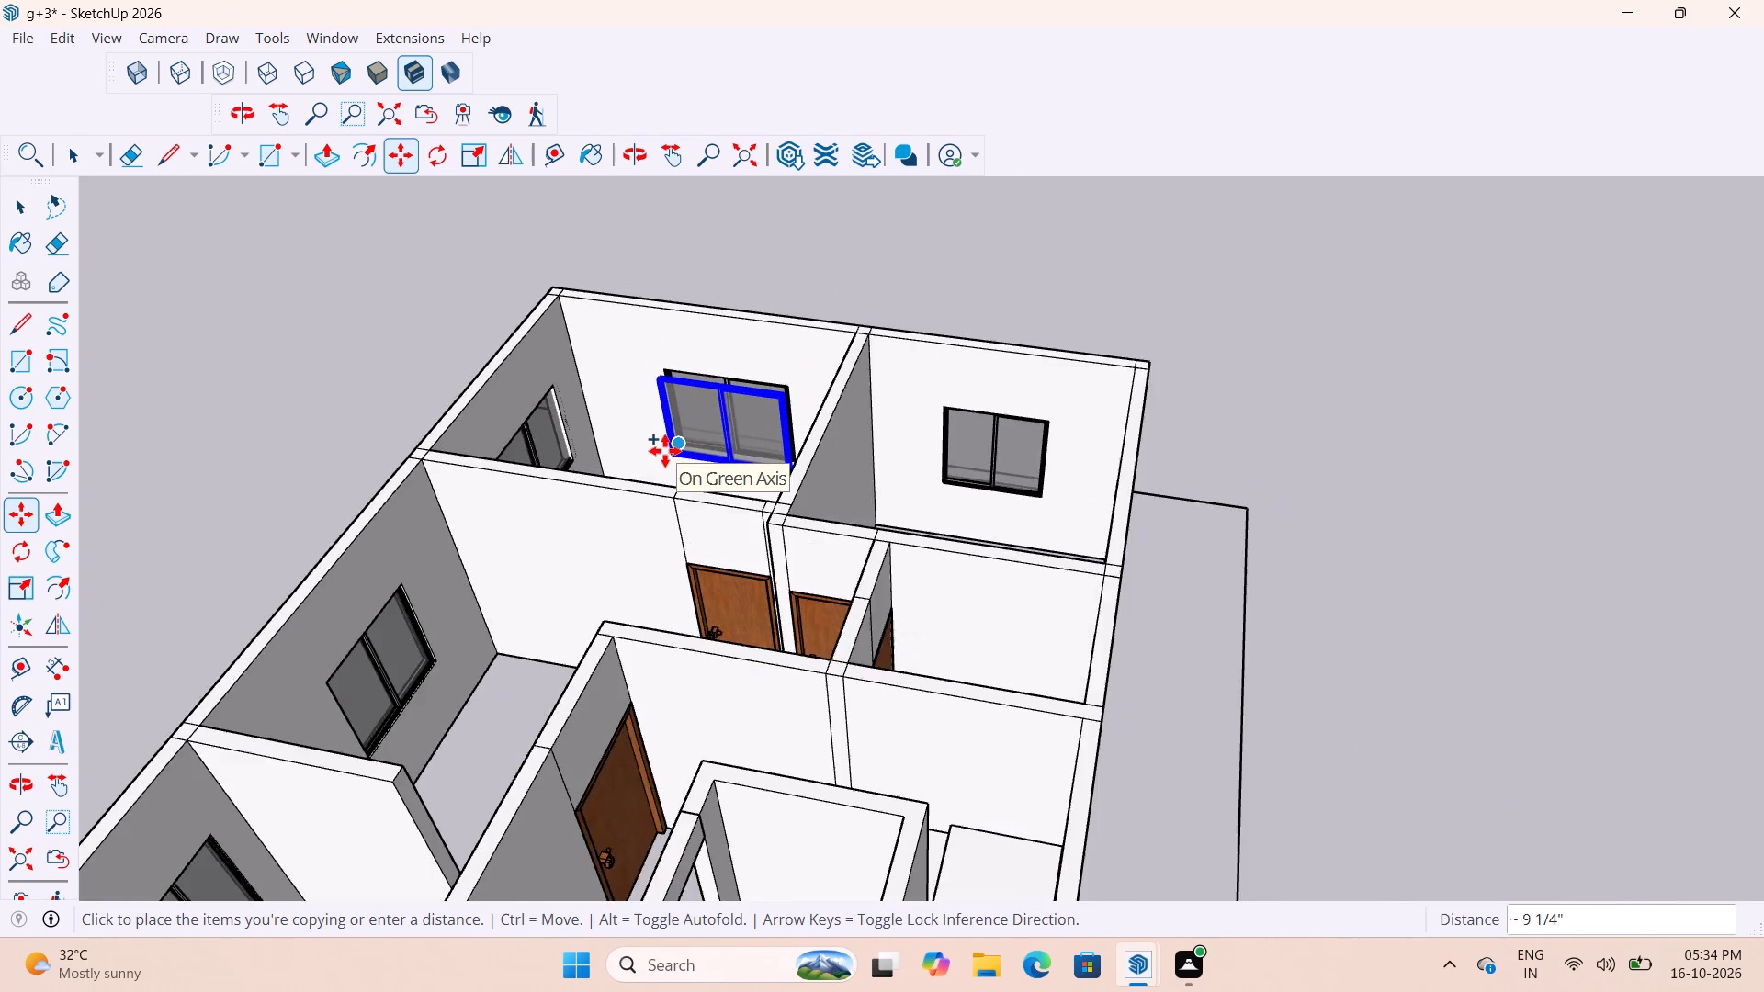
scroll(665, 451, "down", 11)
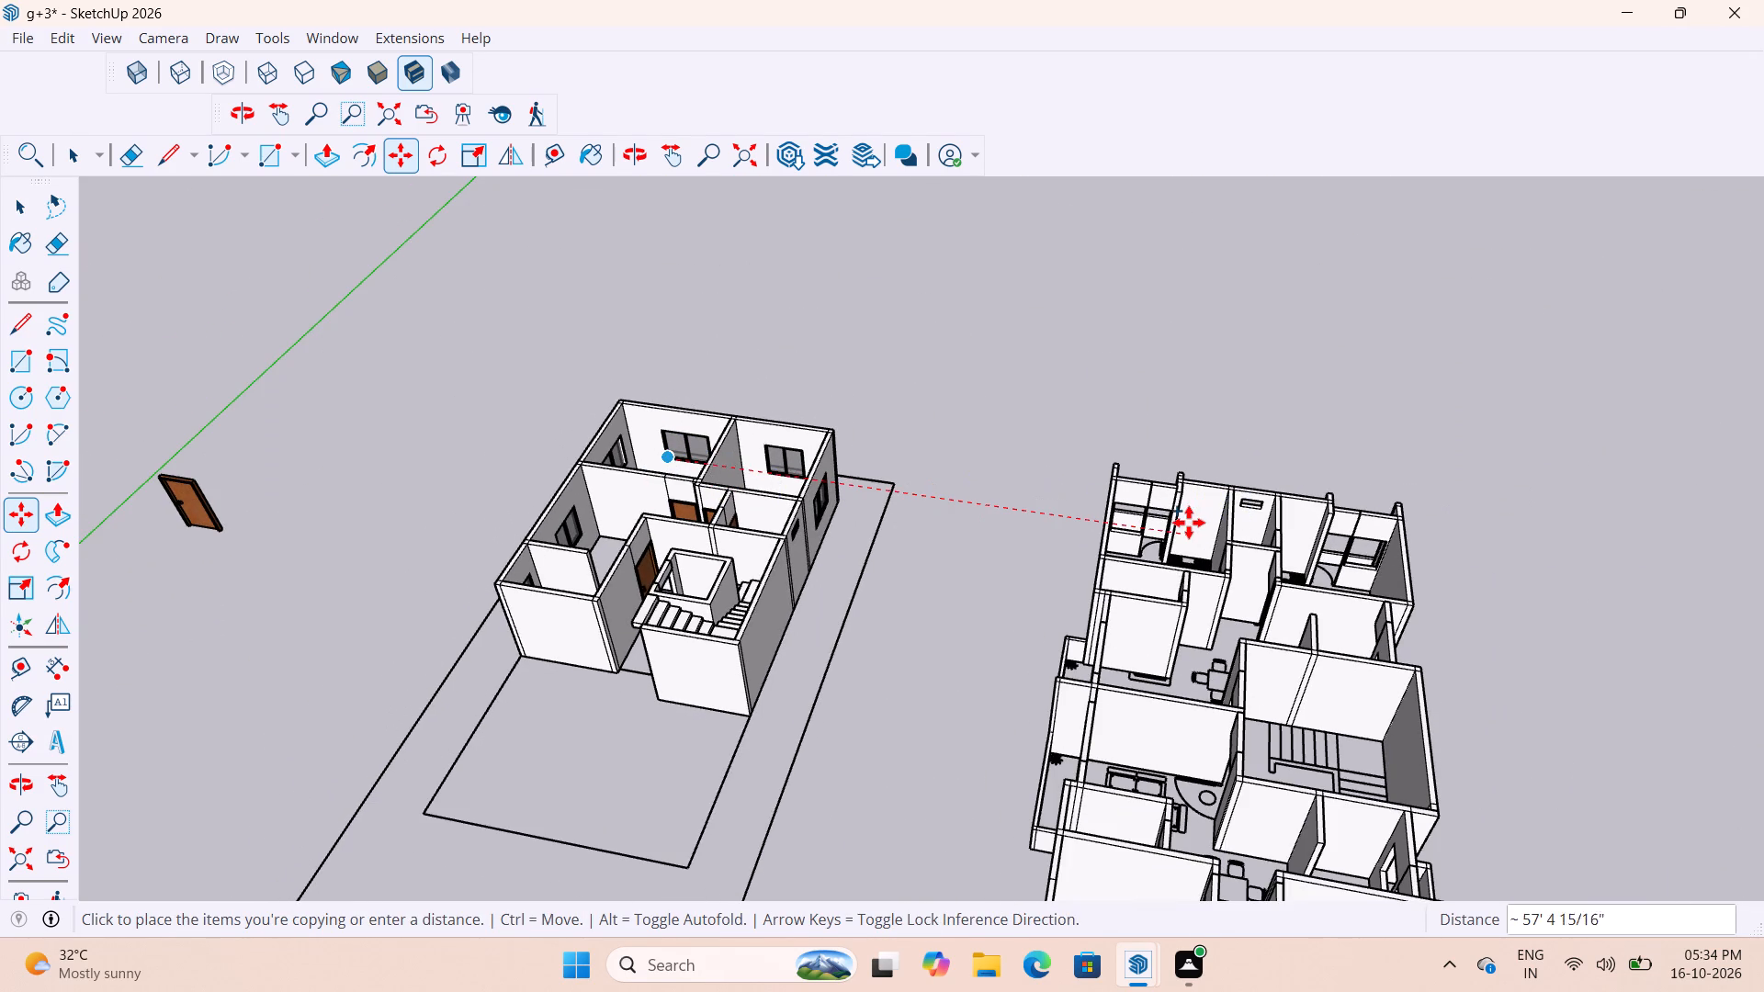
scroll(1271, 507, "up", 7)
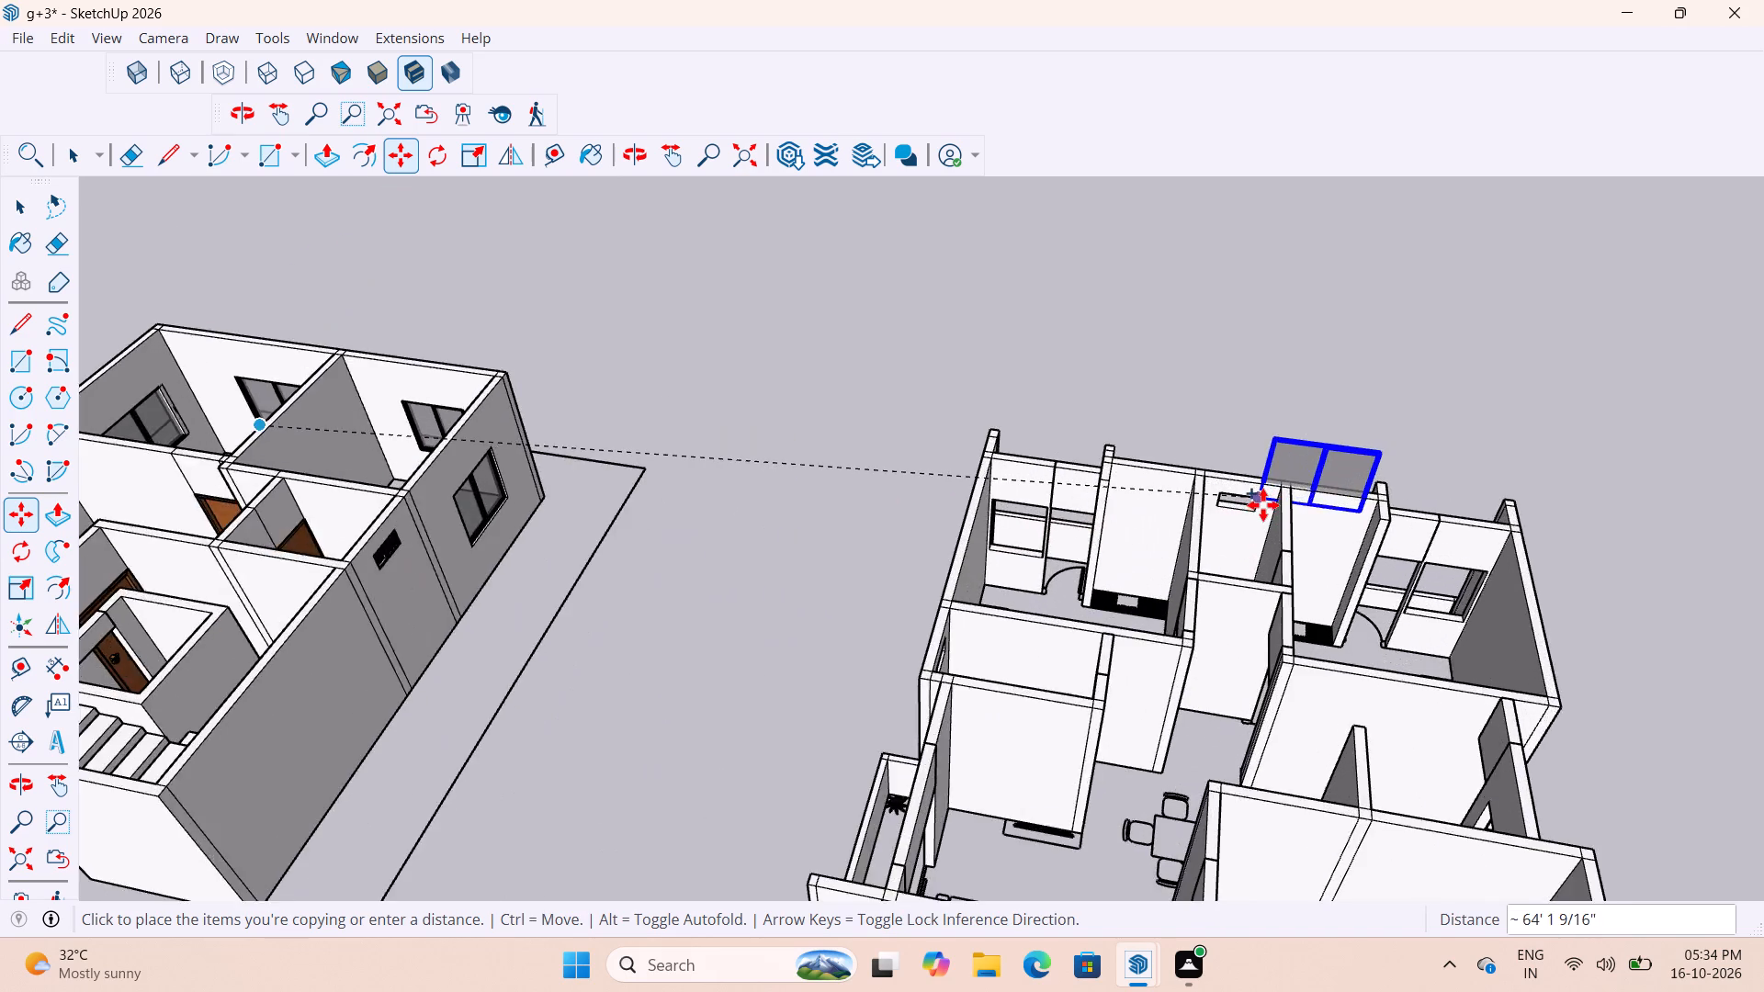
scroll(1263, 505, "up", 7)
scroll(1317, 464, "down", 5)
scroll(1094, 628, "up", 3)
scroll(756, 592, "up", 4)
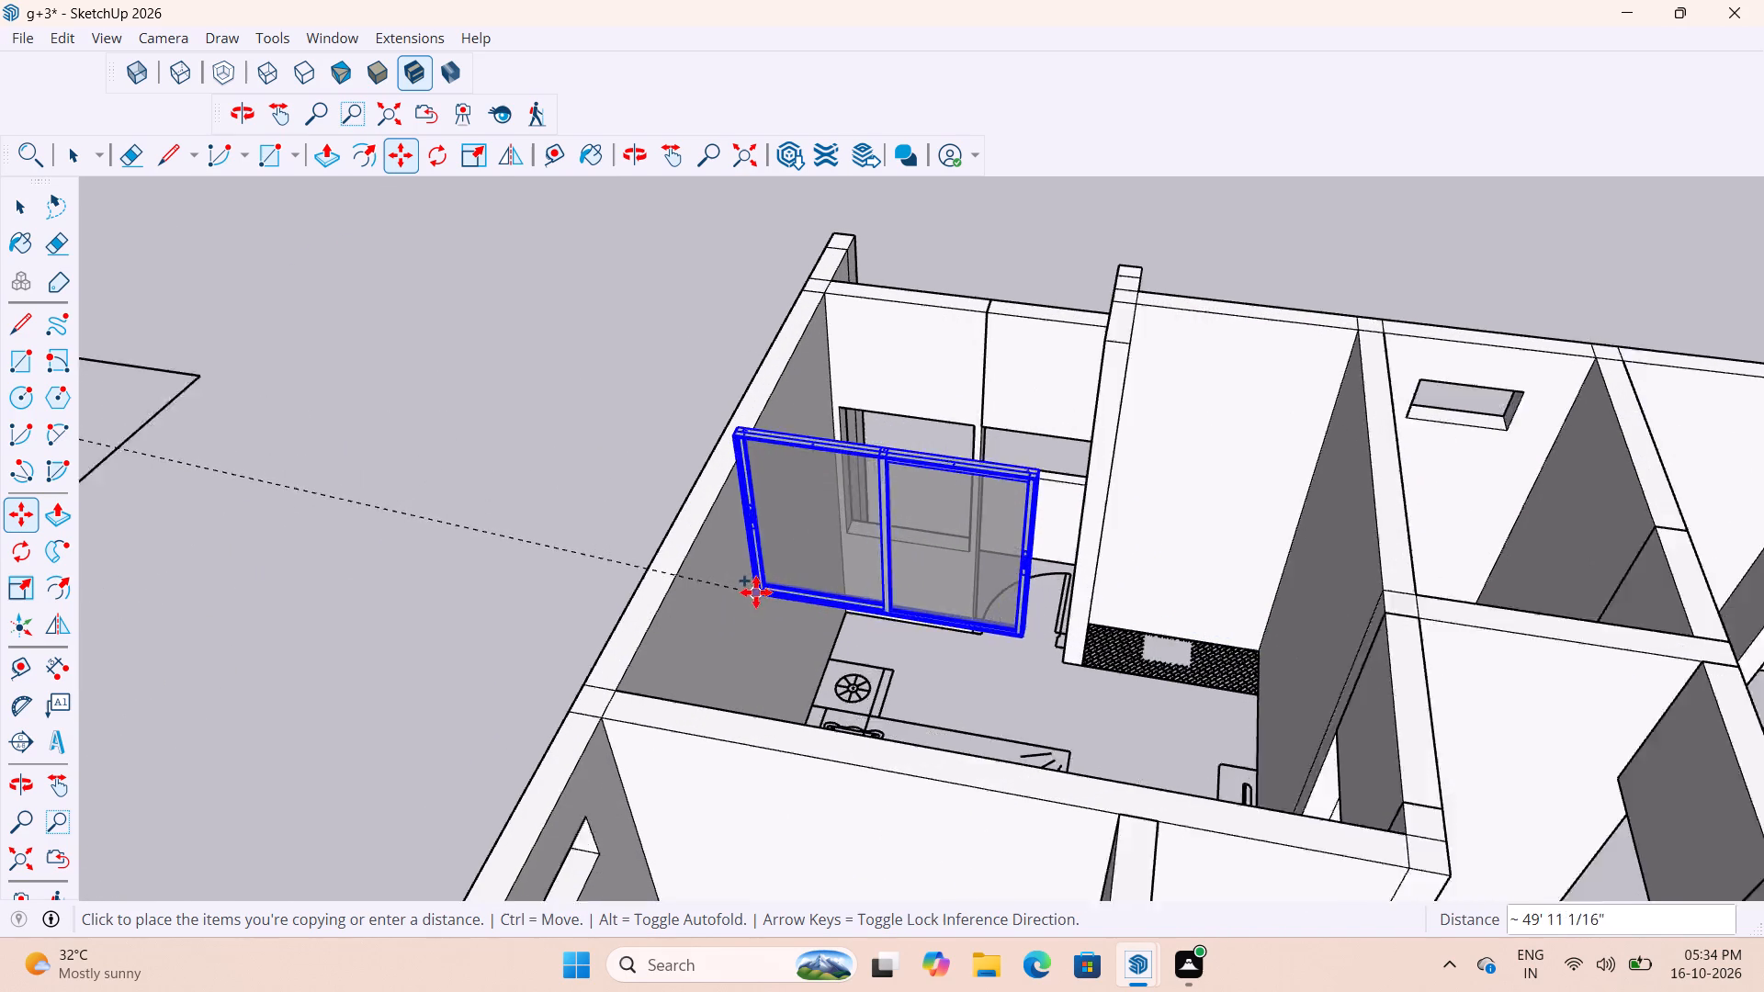
scroll(835, 487, "up", 20)
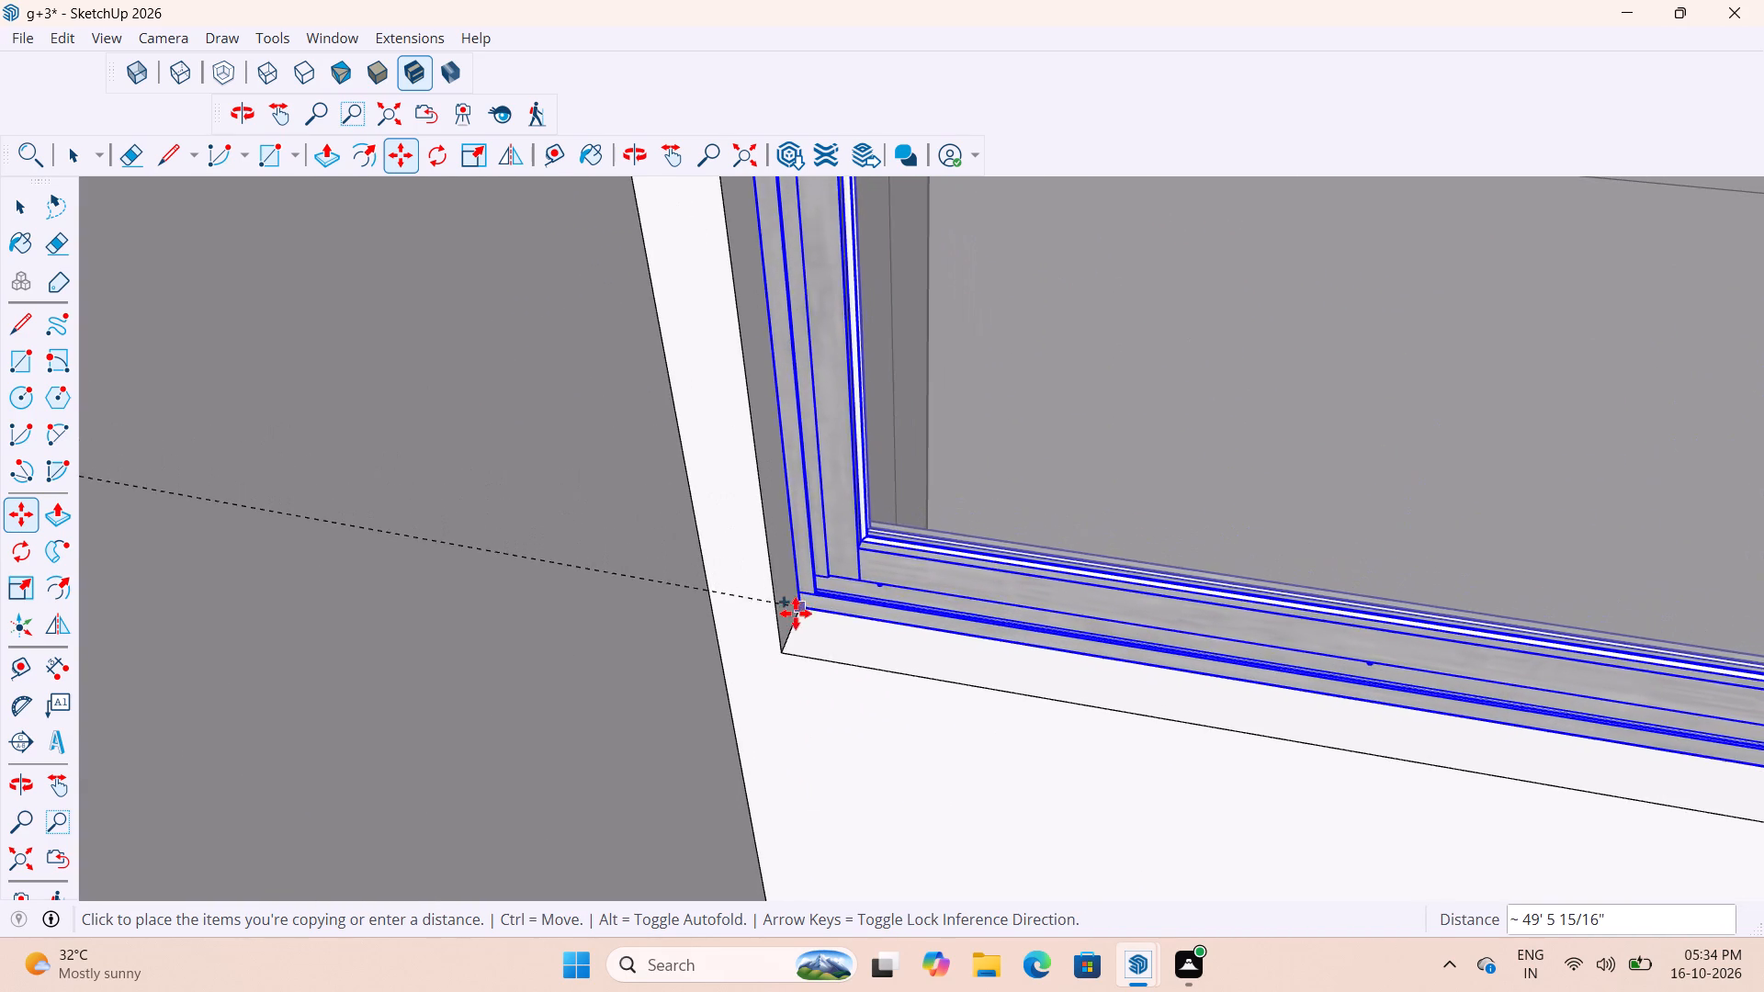
scroll(795, 618, "up", 12)
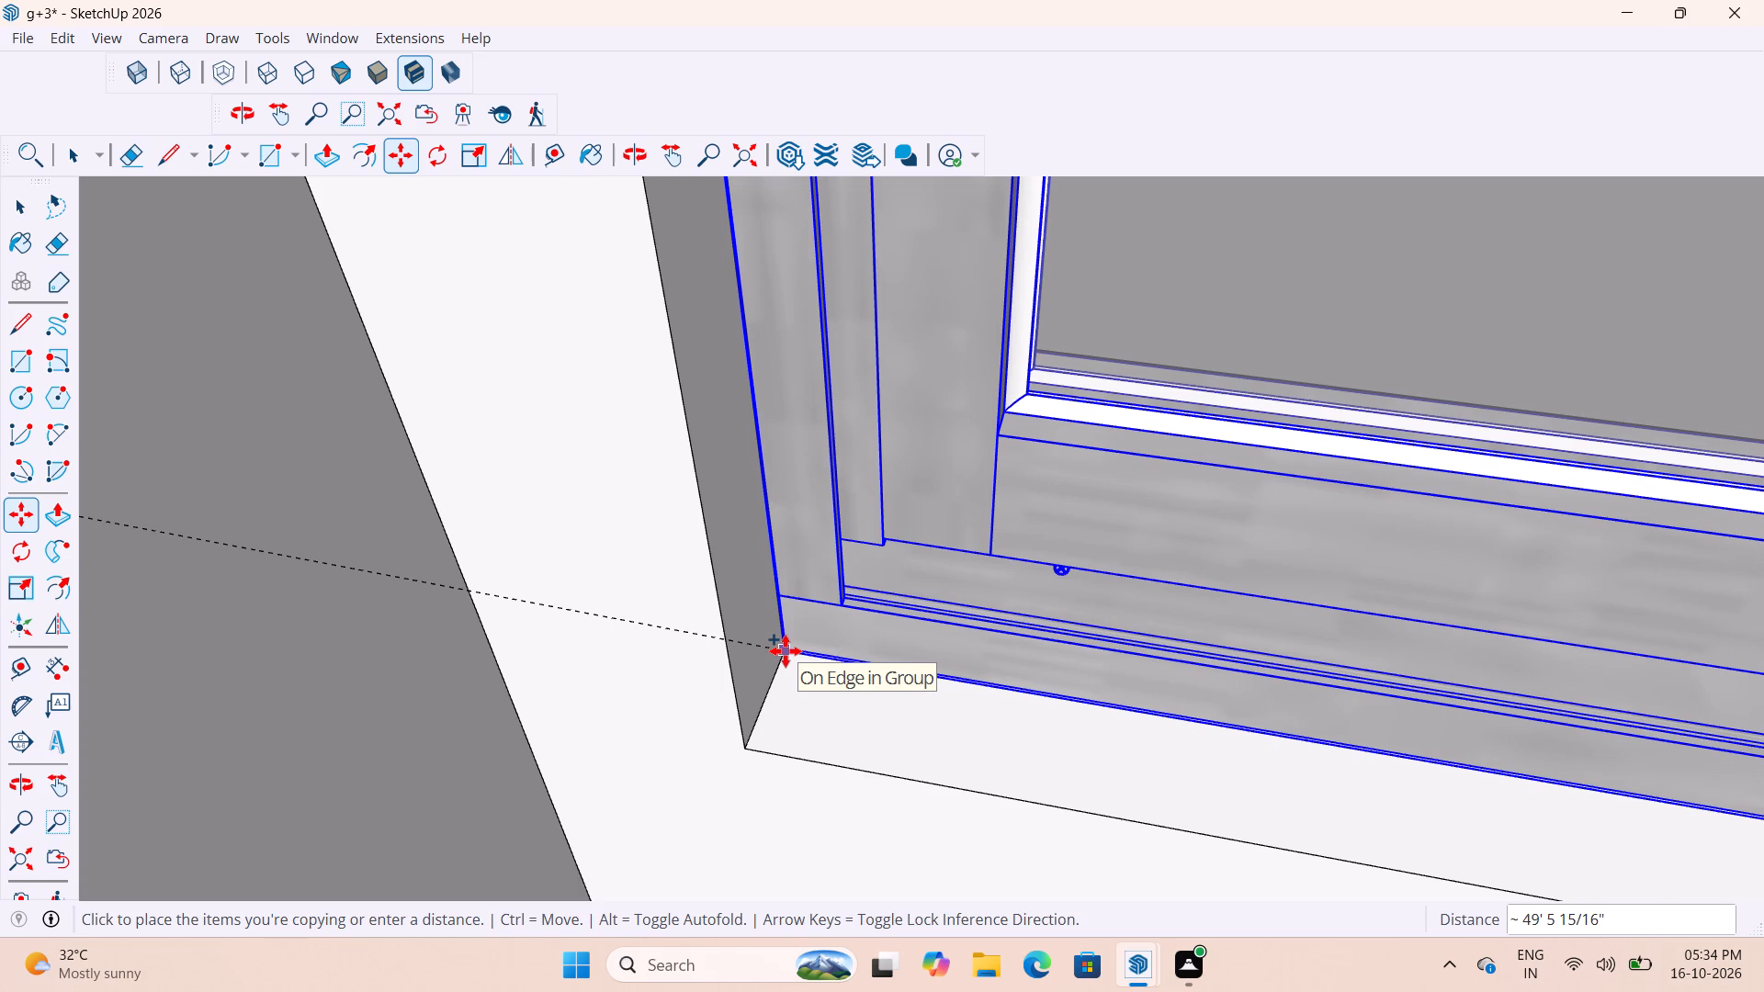
left_click(786, 651)
Place a guide 1" in from the inner sill edge of the kitchen window opening holding the copied window.
scroll(660, 637, "down", 20)
scroll(660, 637, "down", 2)
scroll(841, 750, "up", 2)
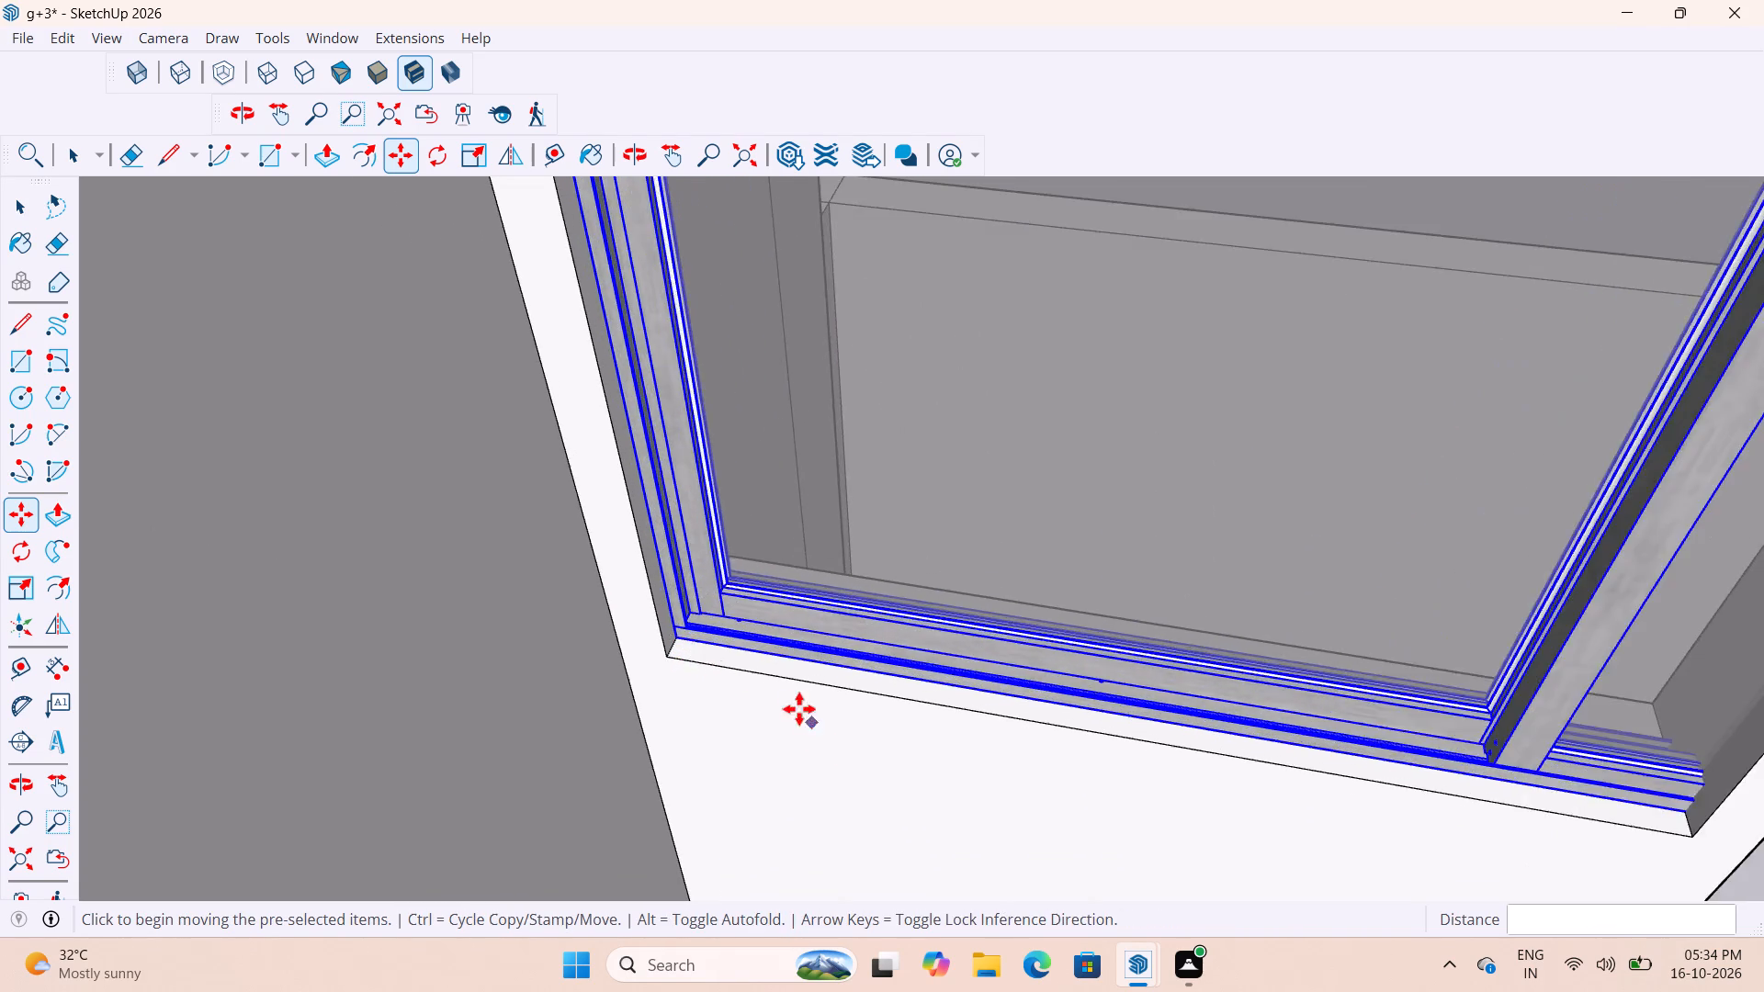
scroll(709, 689, "down", 5)
middle_click_drag(784, 744, 877, 749)
scroll(866, 723, "up", 7)
key("t")
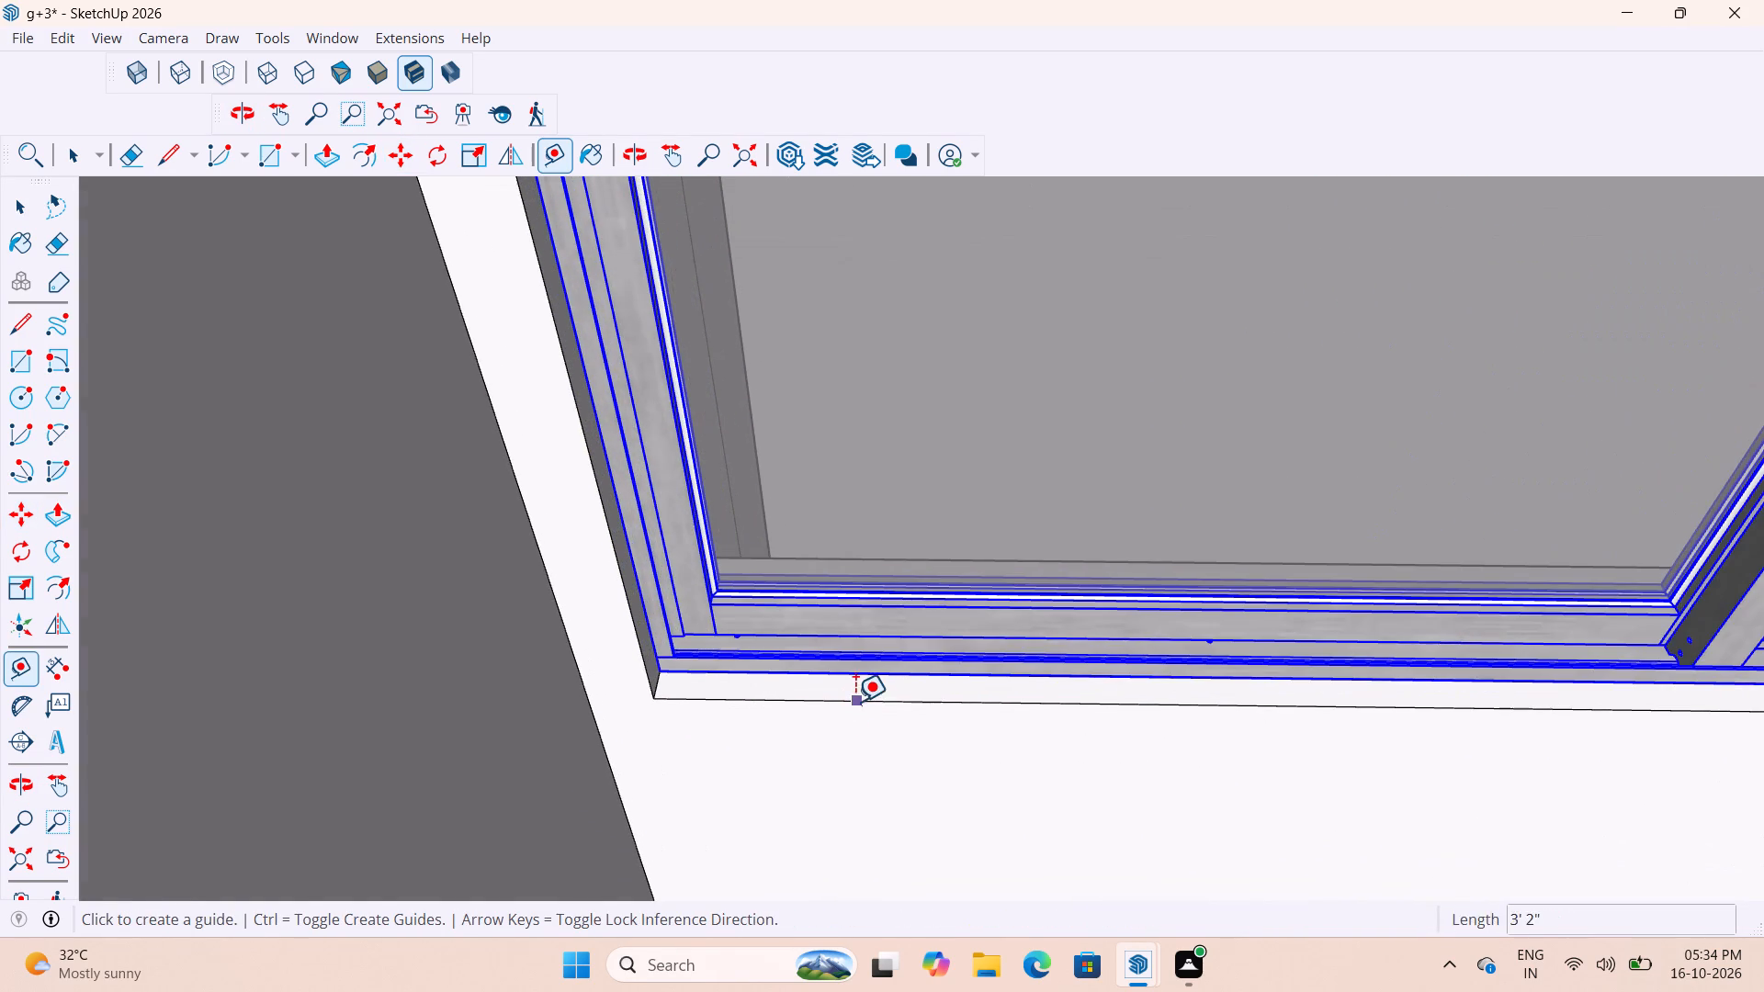
scroll(854, 702, "up", 4)
left_click(834, 703)
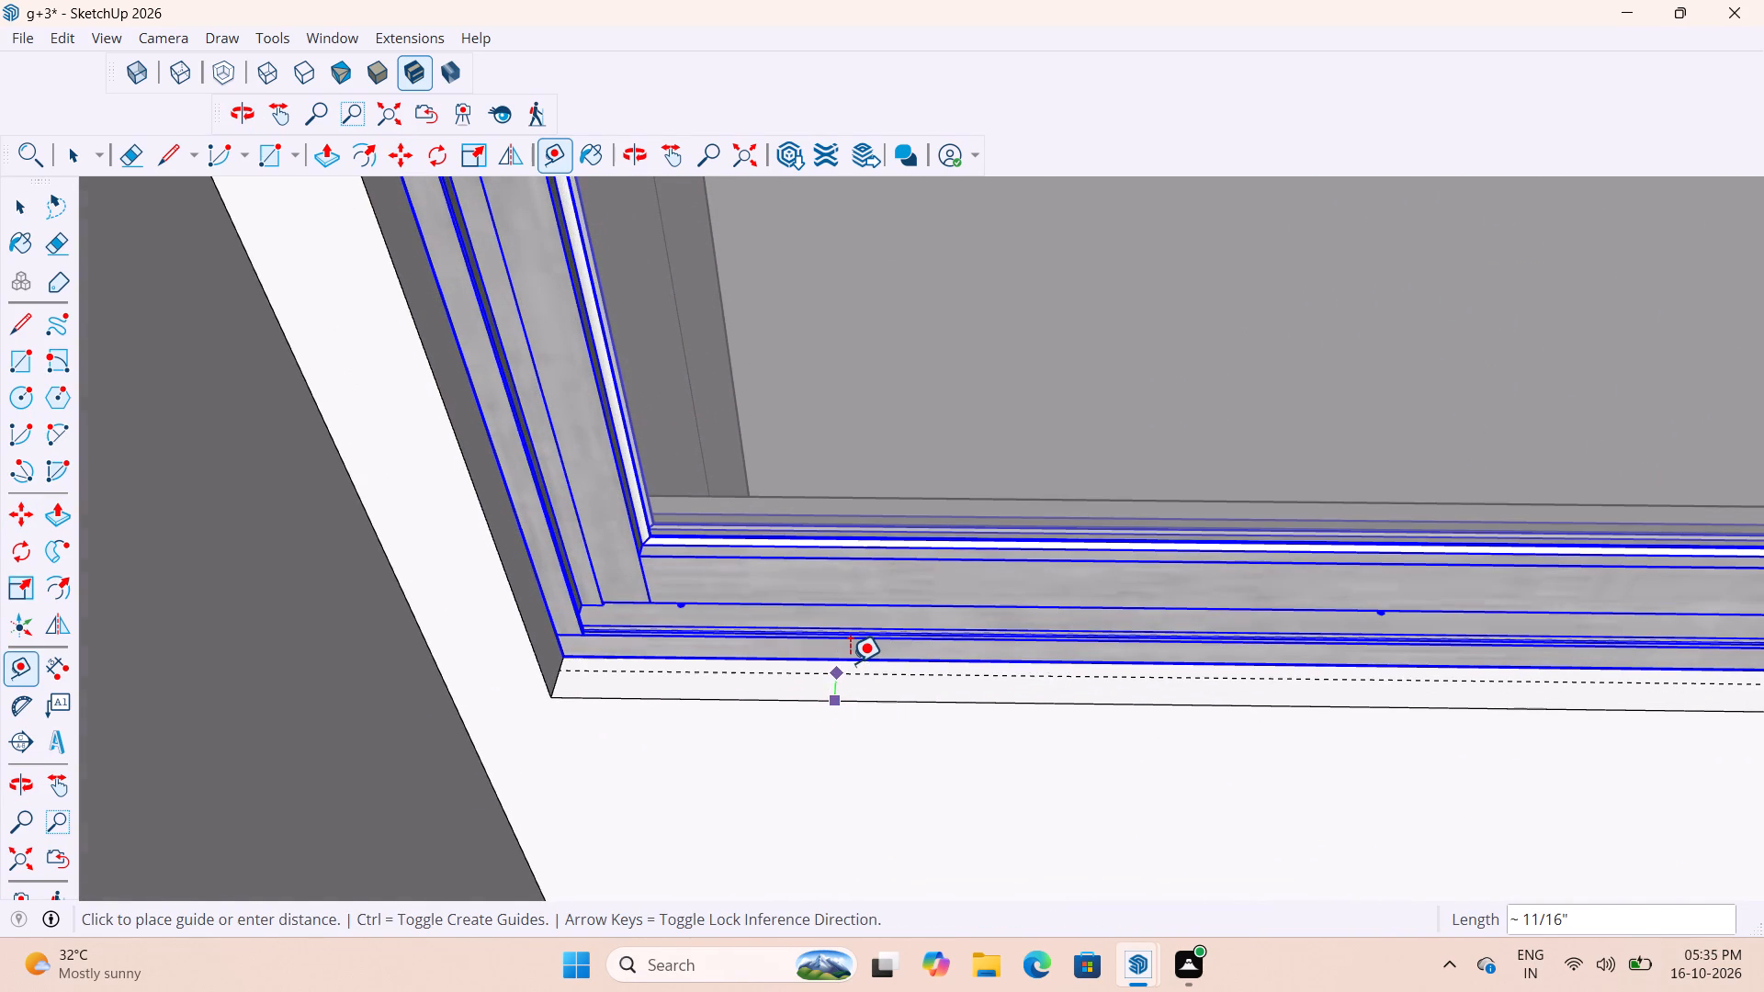
scroll(819, 688, "down", 5)
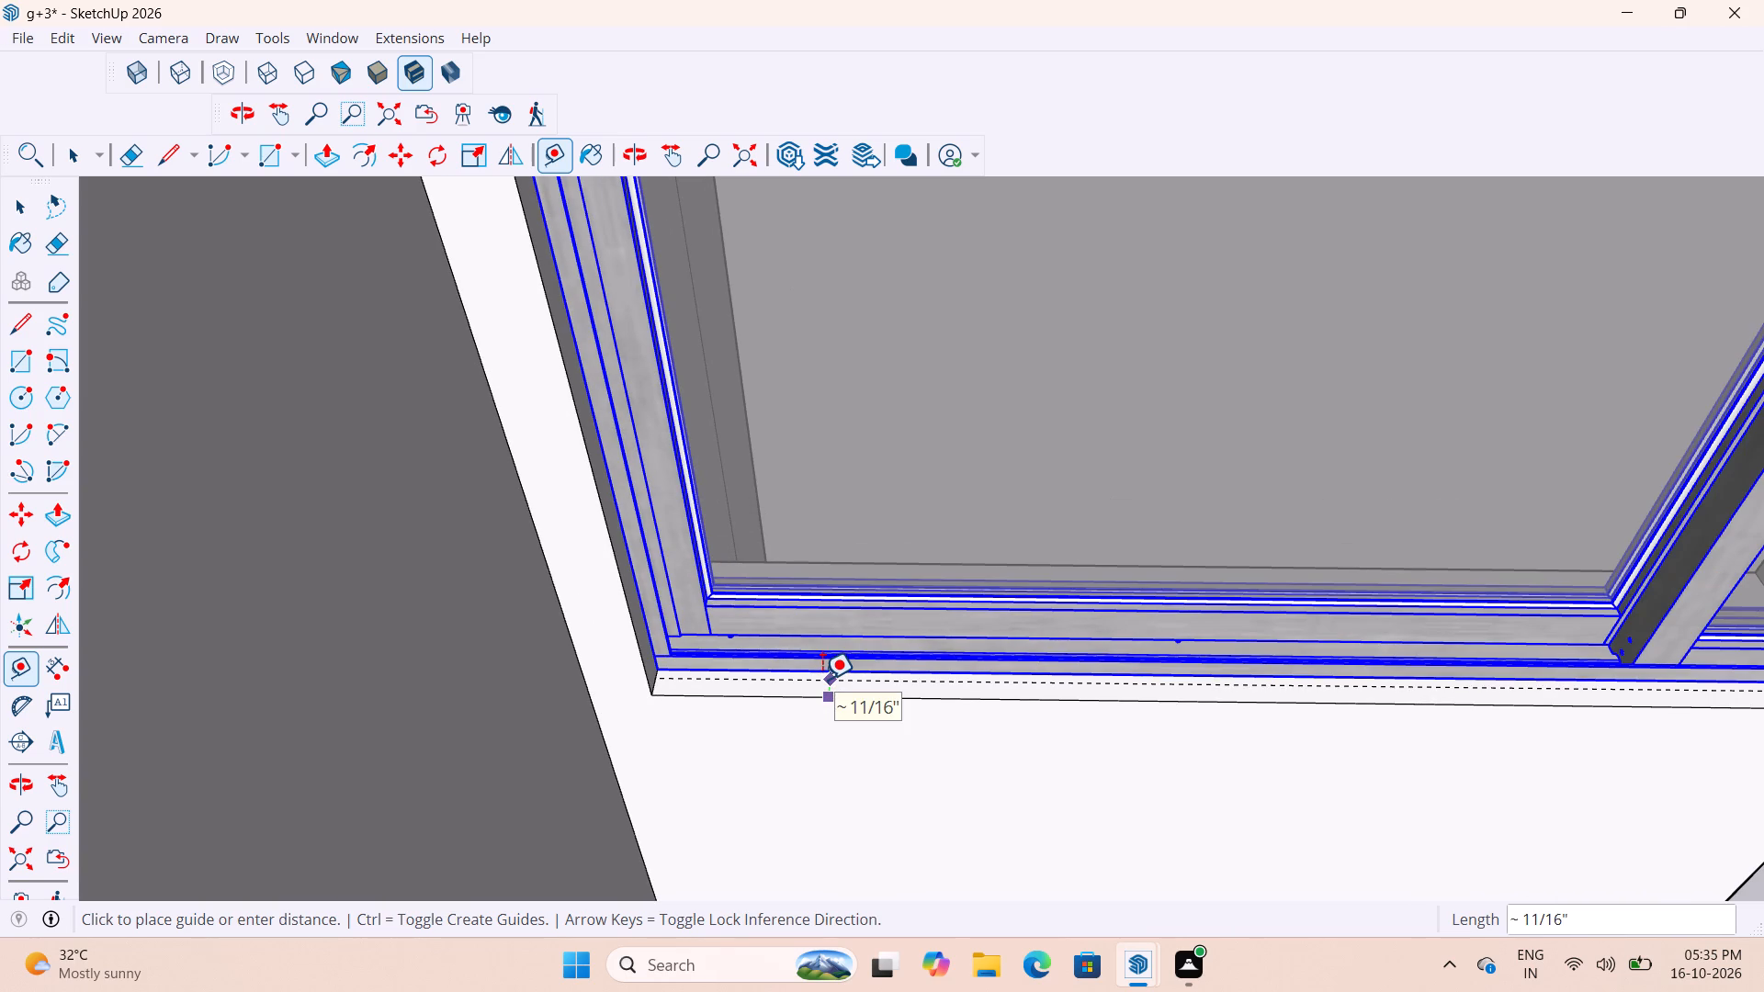
type("1\"")
key("Return")
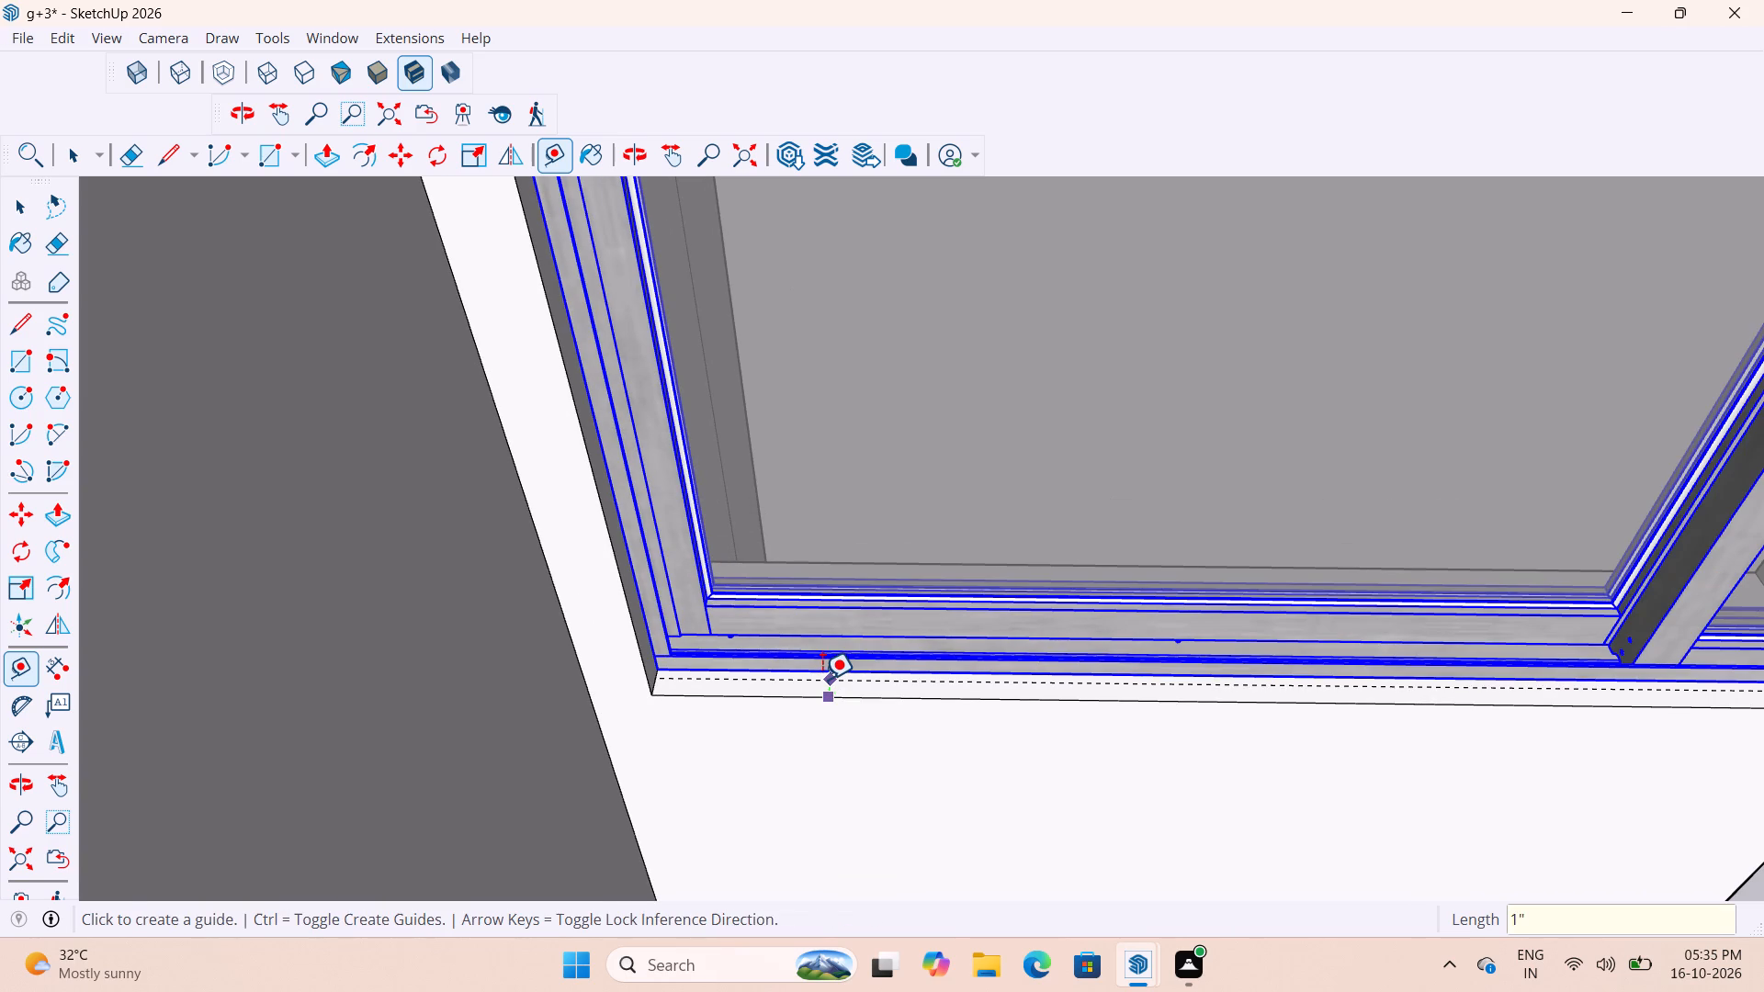
scroll(825, 680, "down", 5)
scroll(686, 737, "down", 15)
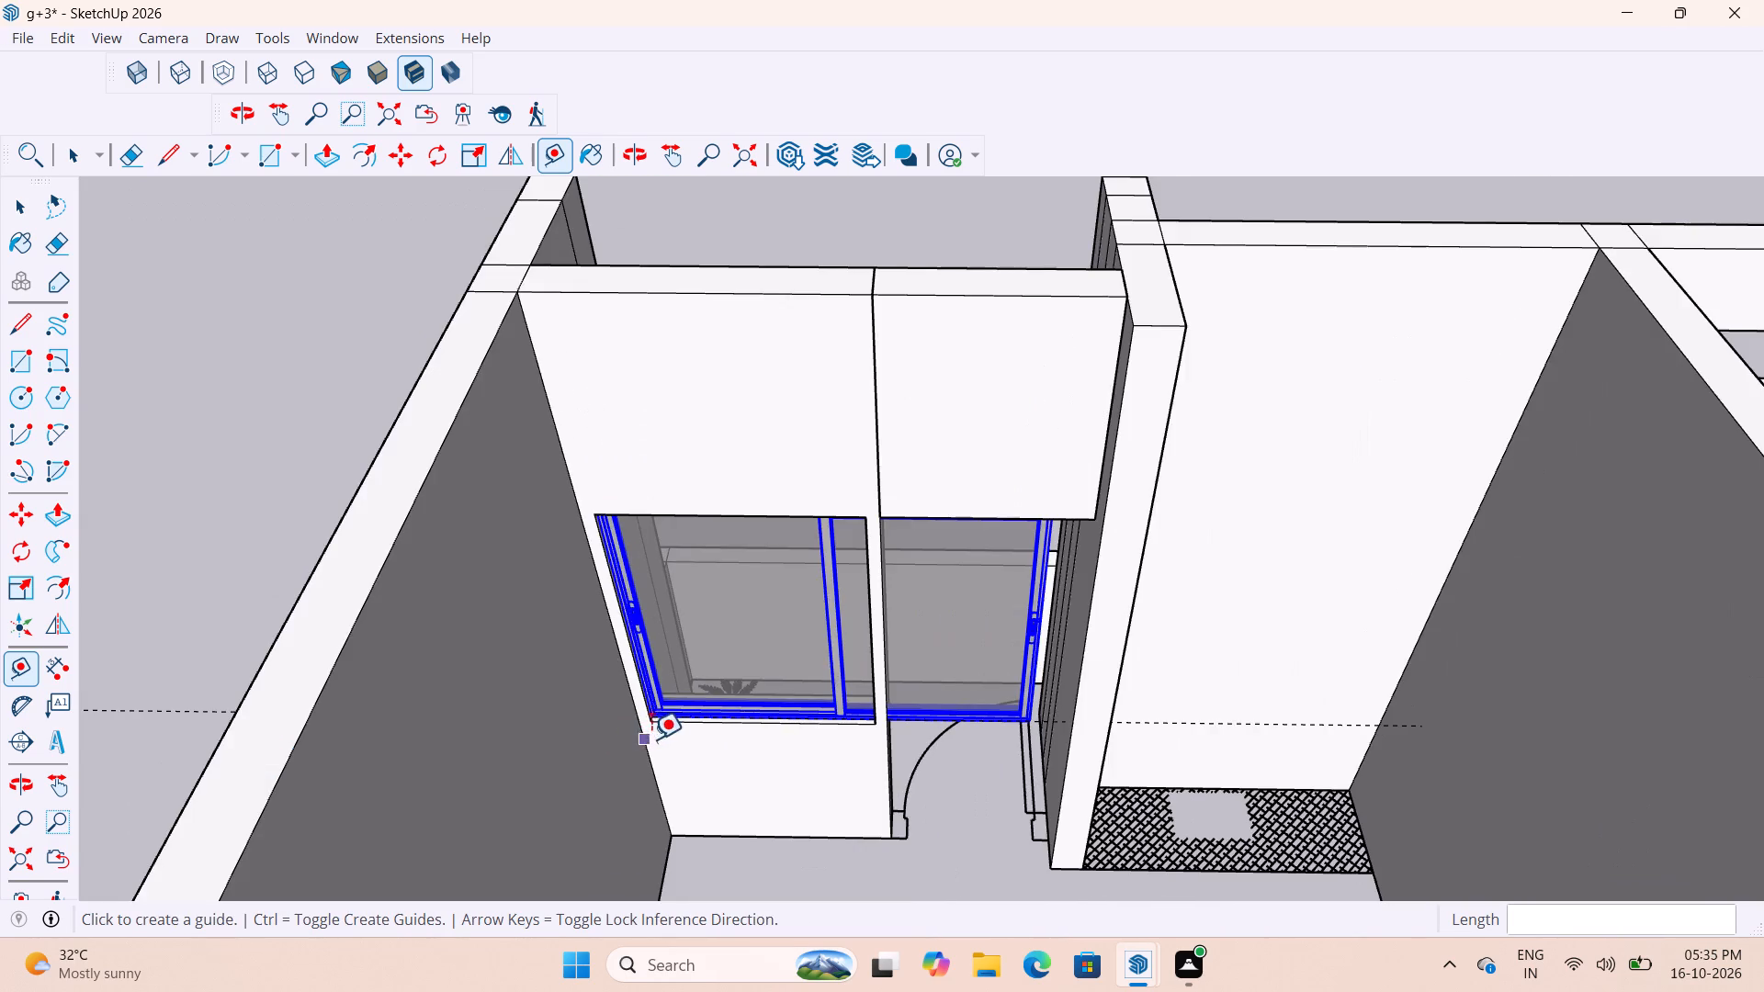
Scale the copied window's width by about 0.59 so its side frame meets the kitchen opening's jamb.
scroll(636, 711, "down", 5)
key("space")
scroll(841, 709, "up", 5)
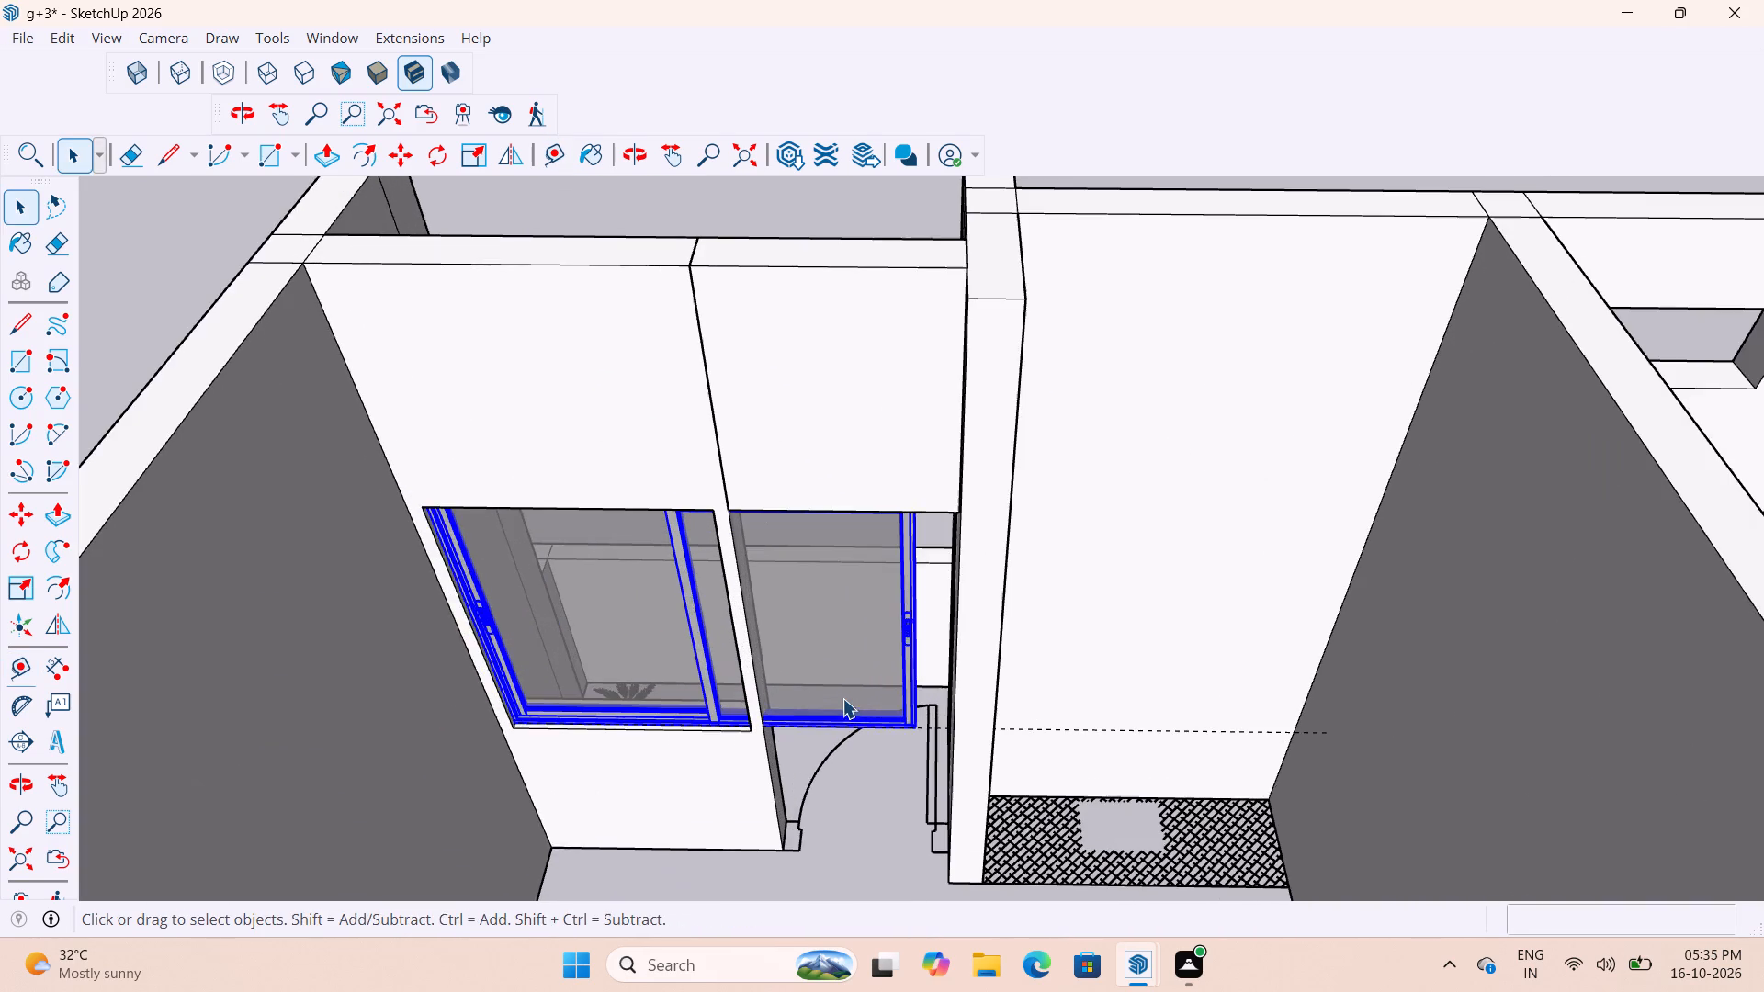
key("s")
scroll(901, 653, "up", 11)
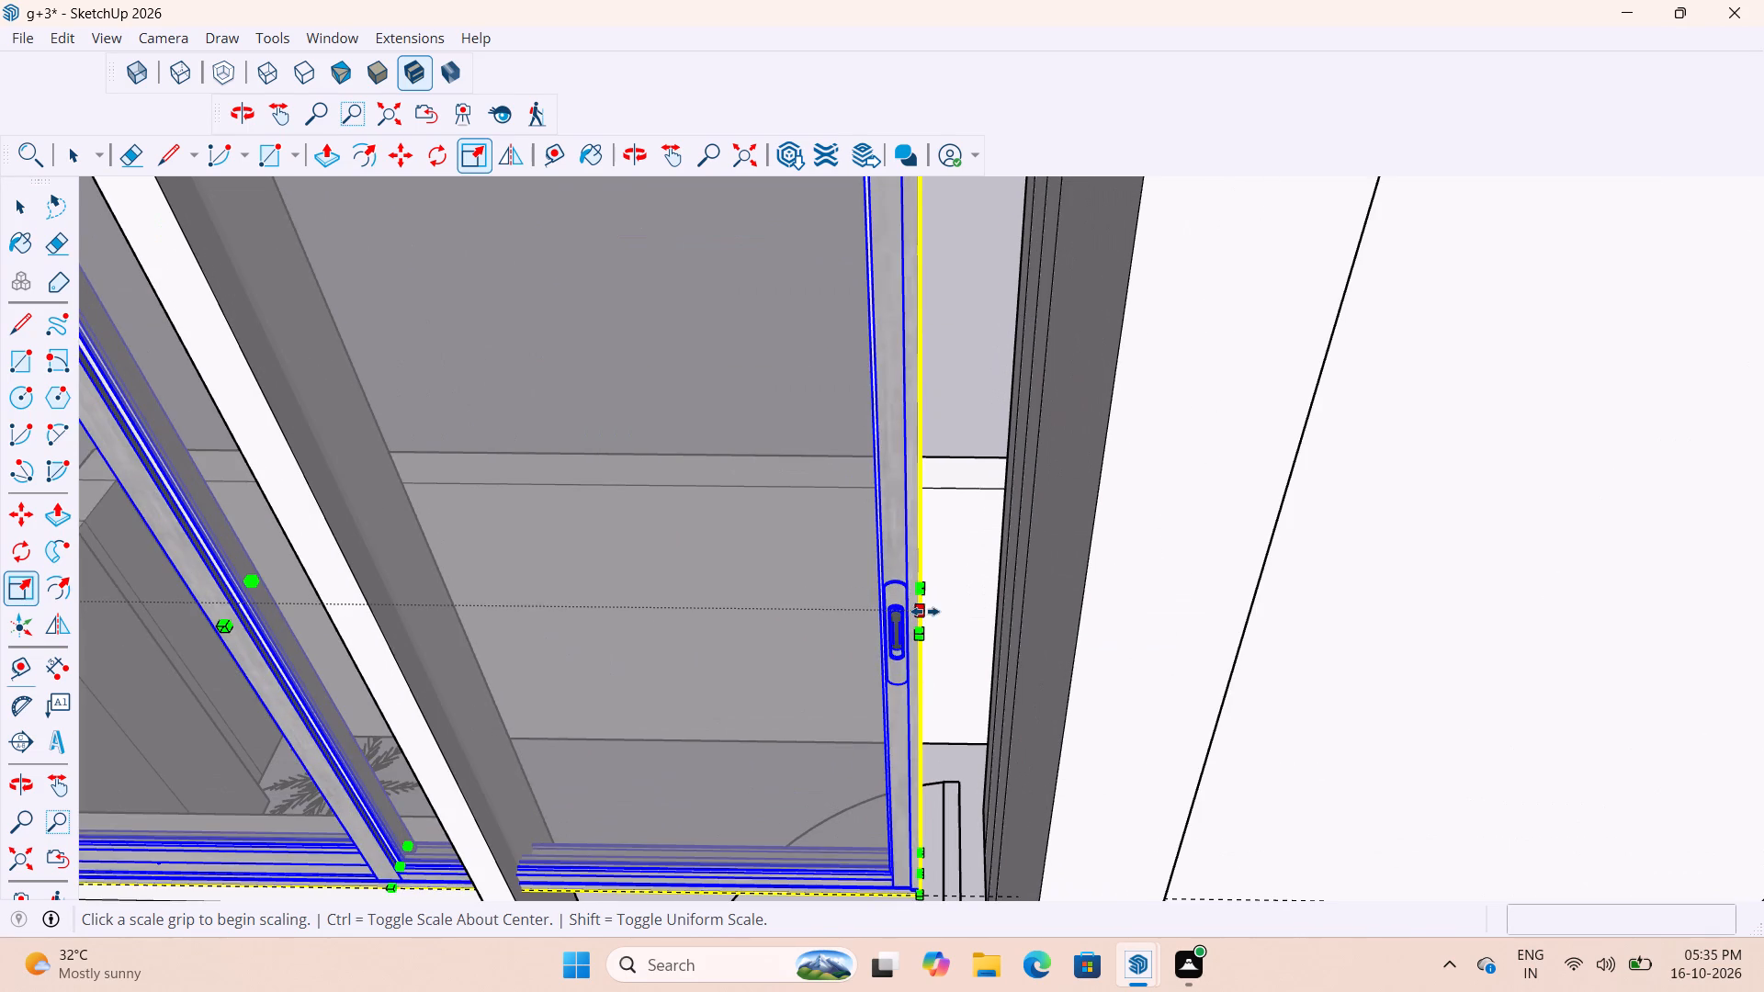
left_click(922, 612)
scroll(789, 591, "down", 14)
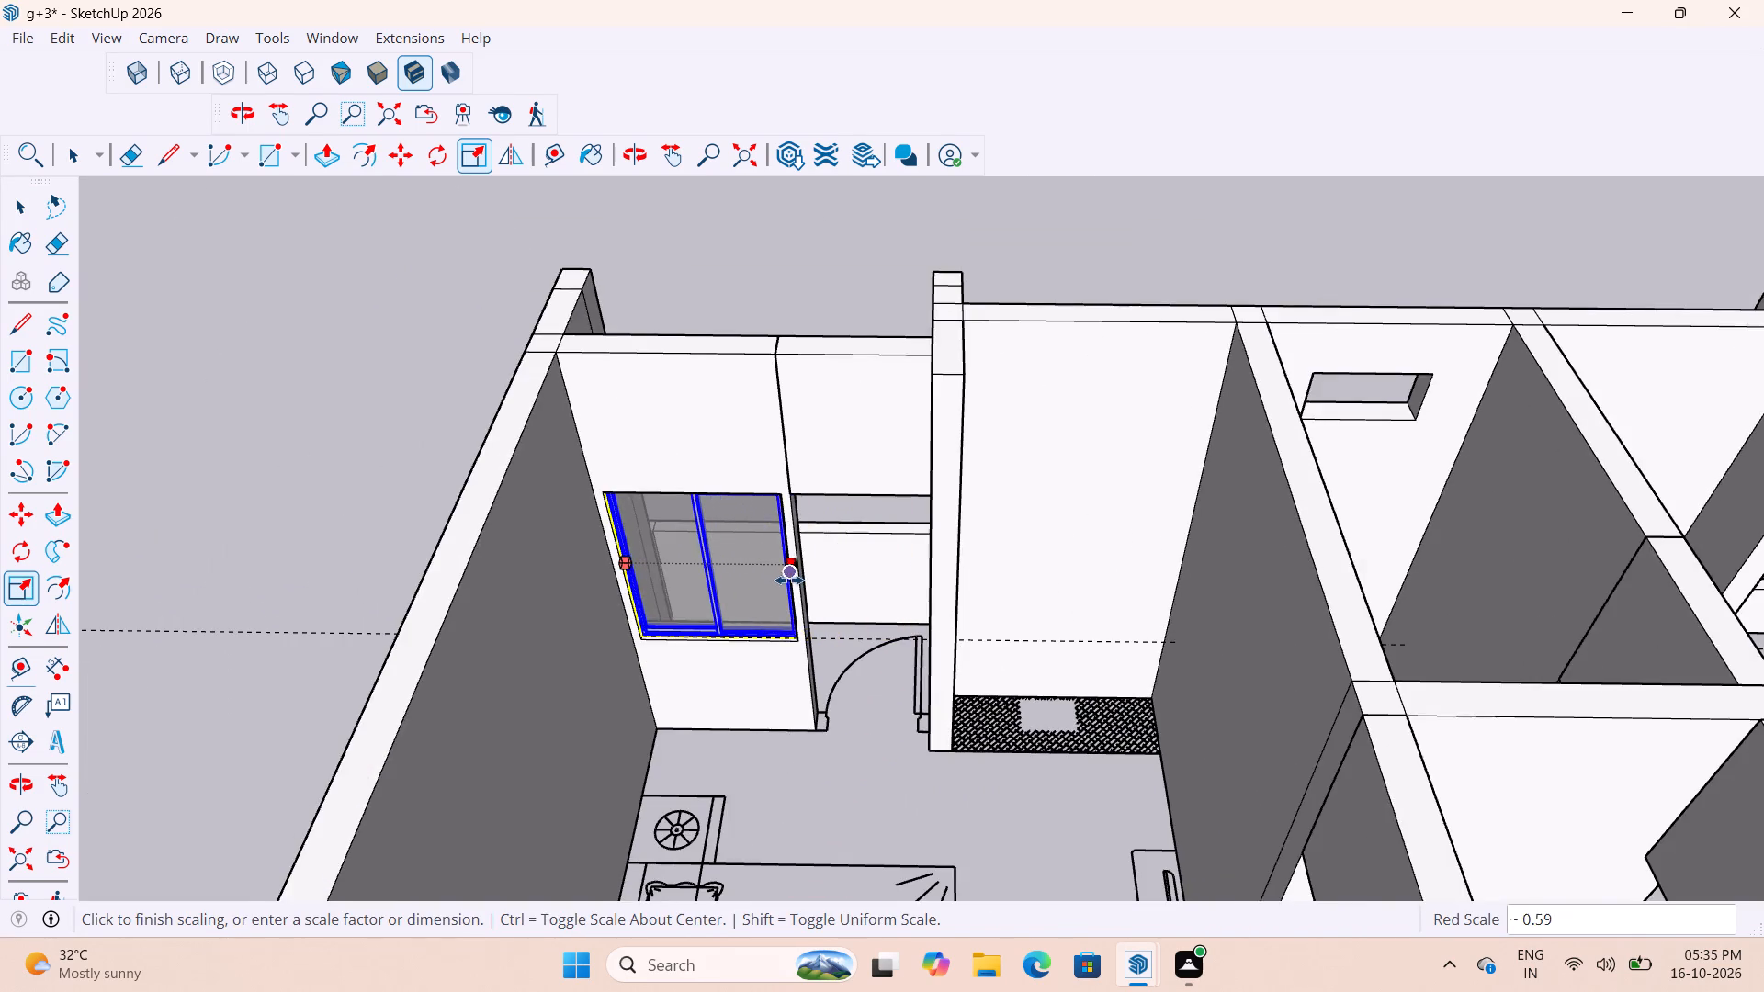
scroll(789, 581, "up", 13)
middle_click_drag(782, 564, 795, 547)
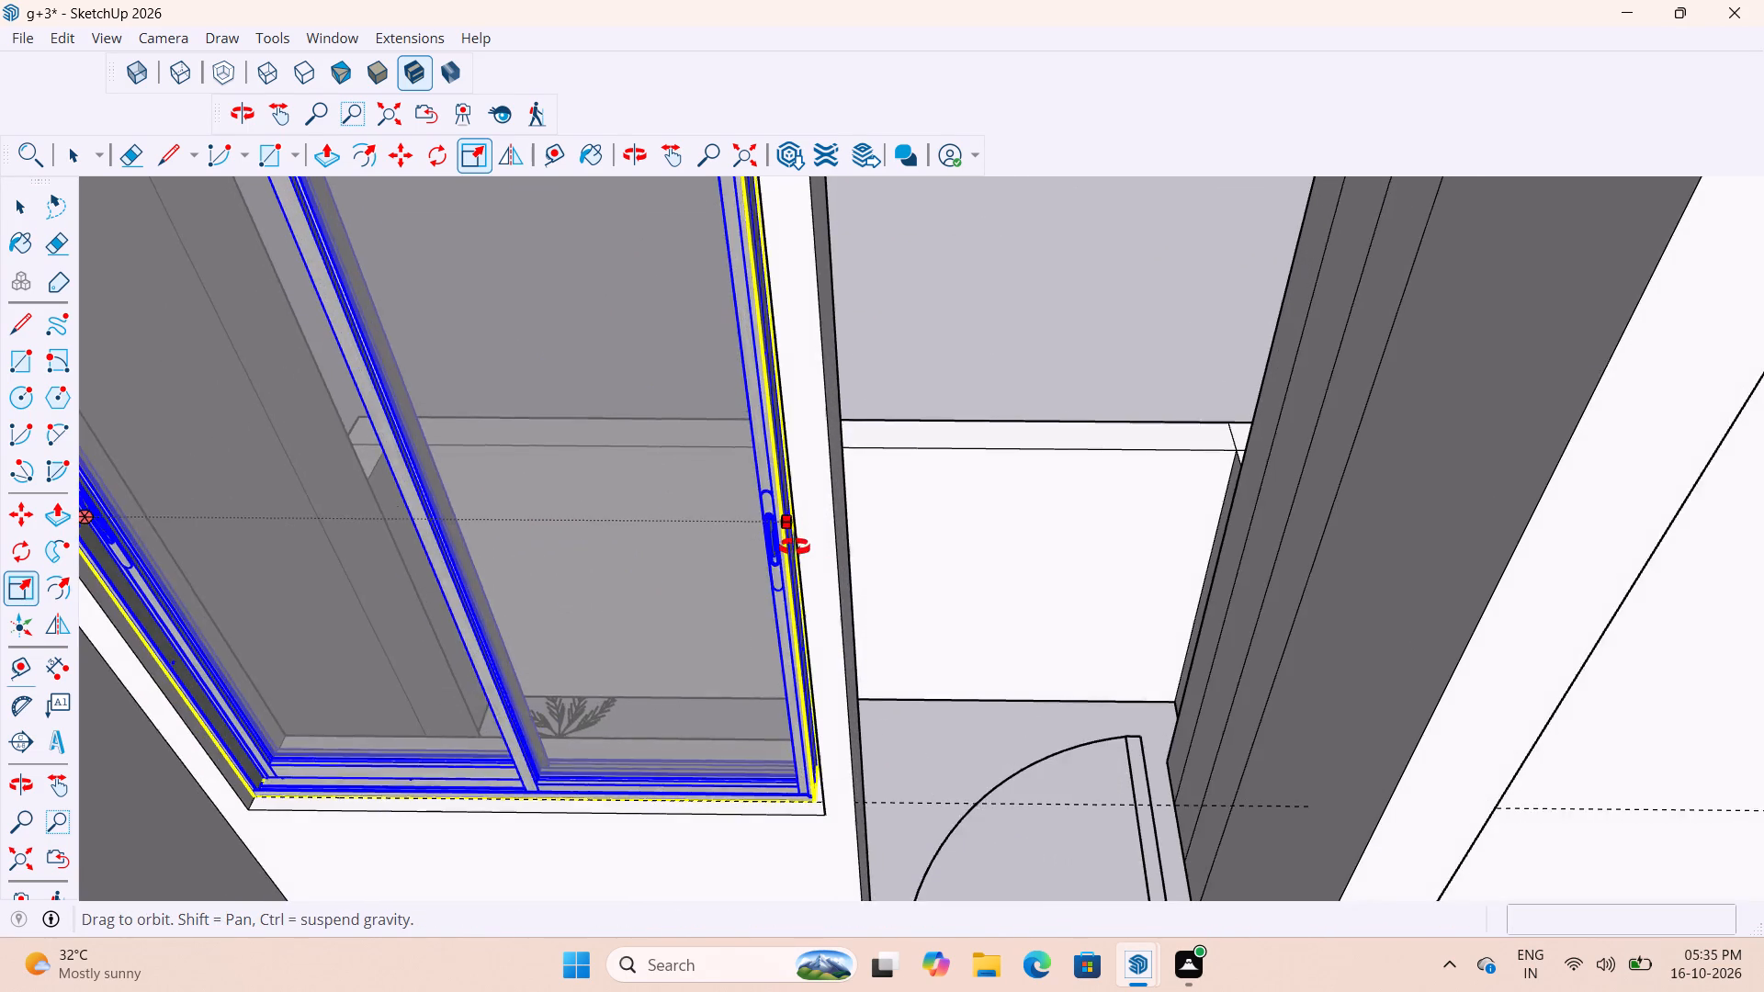
middle_click_drag(795, 547, 859, 521)
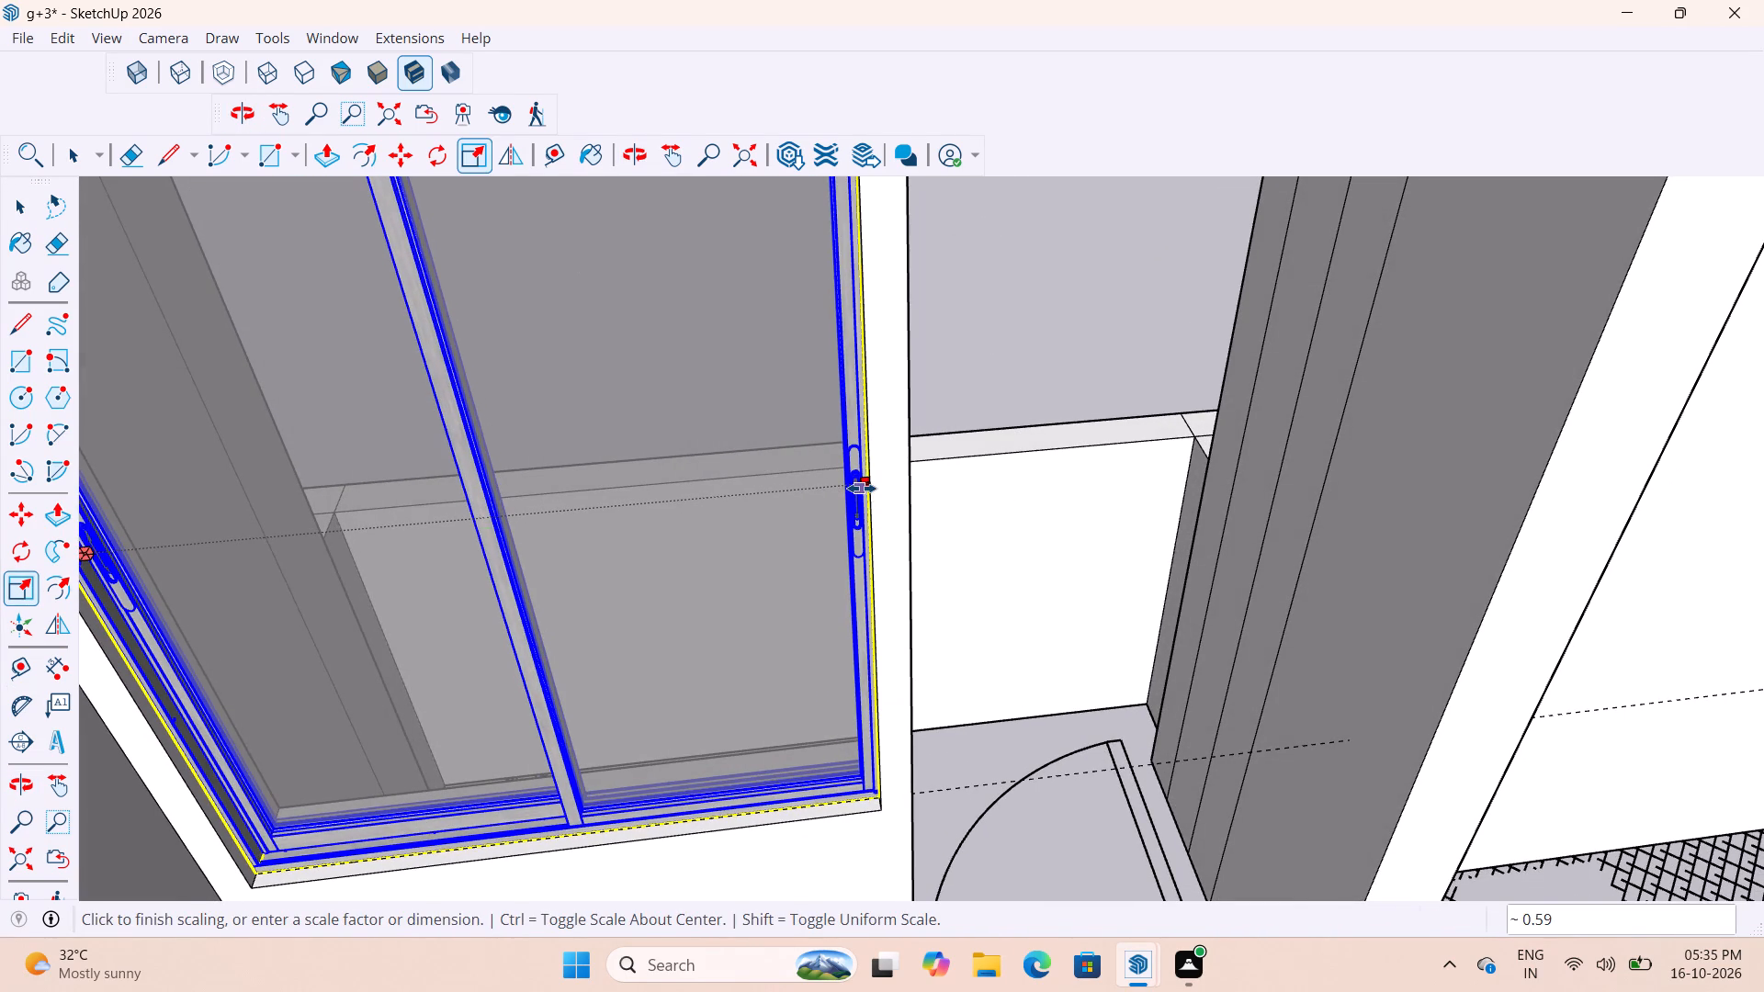
left_click(862, 489)
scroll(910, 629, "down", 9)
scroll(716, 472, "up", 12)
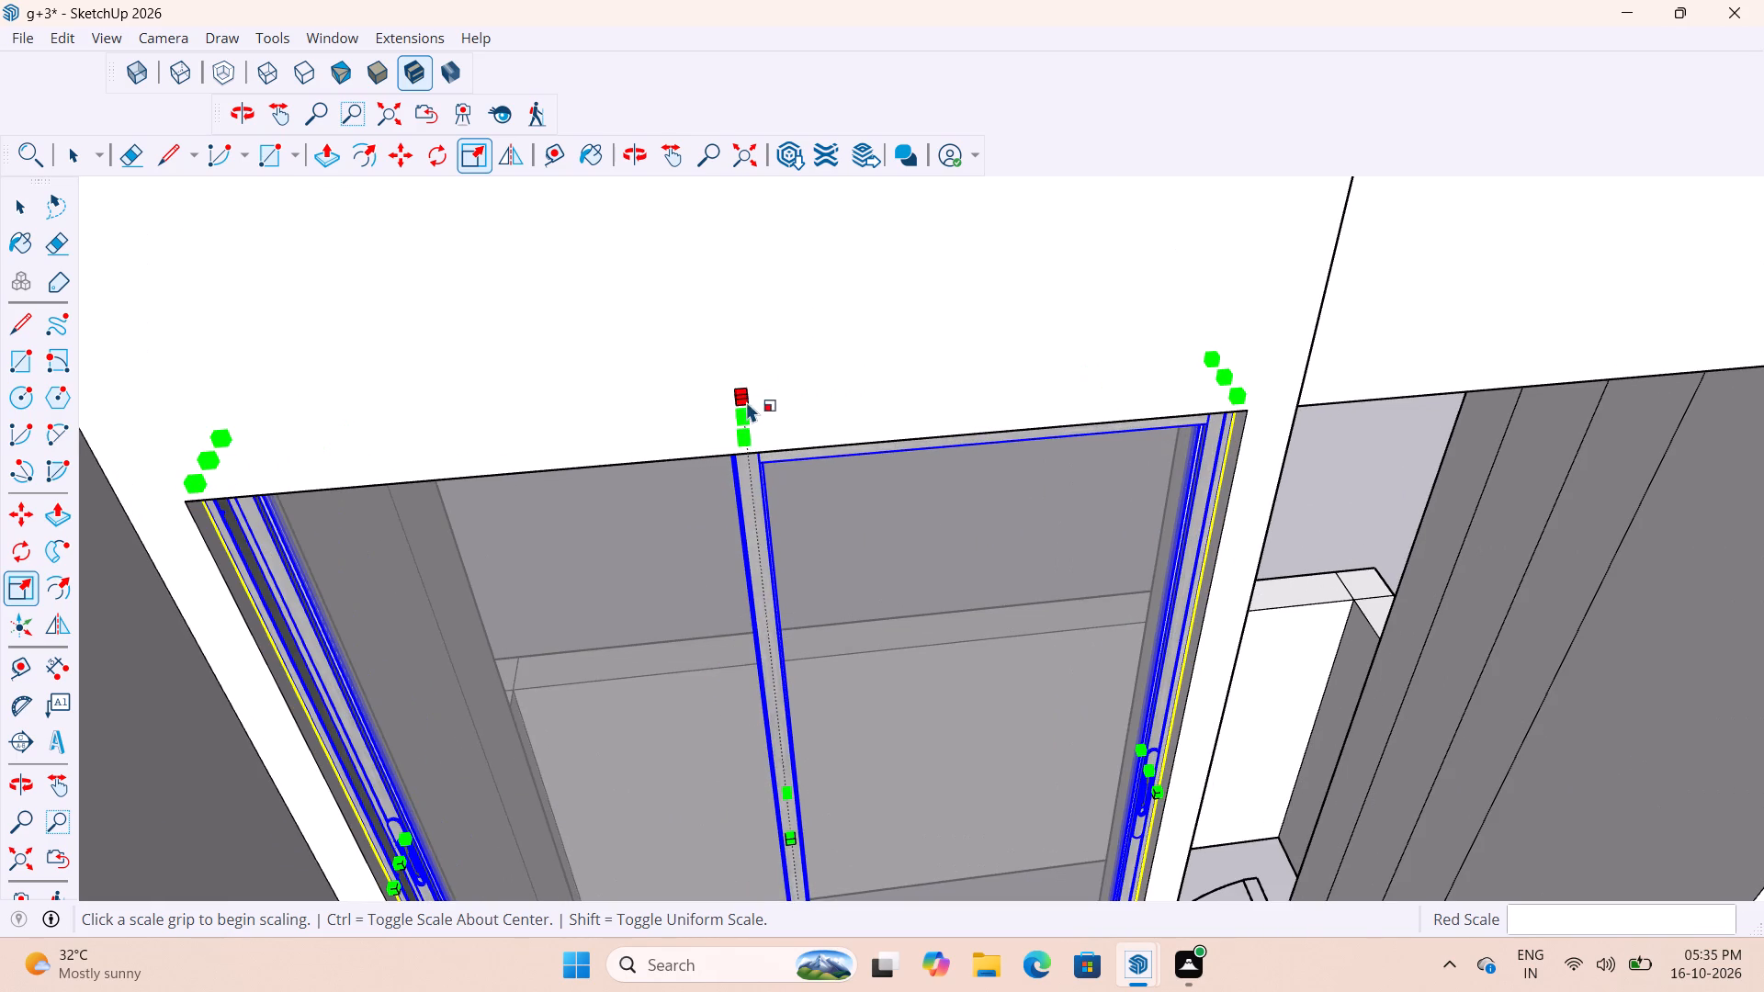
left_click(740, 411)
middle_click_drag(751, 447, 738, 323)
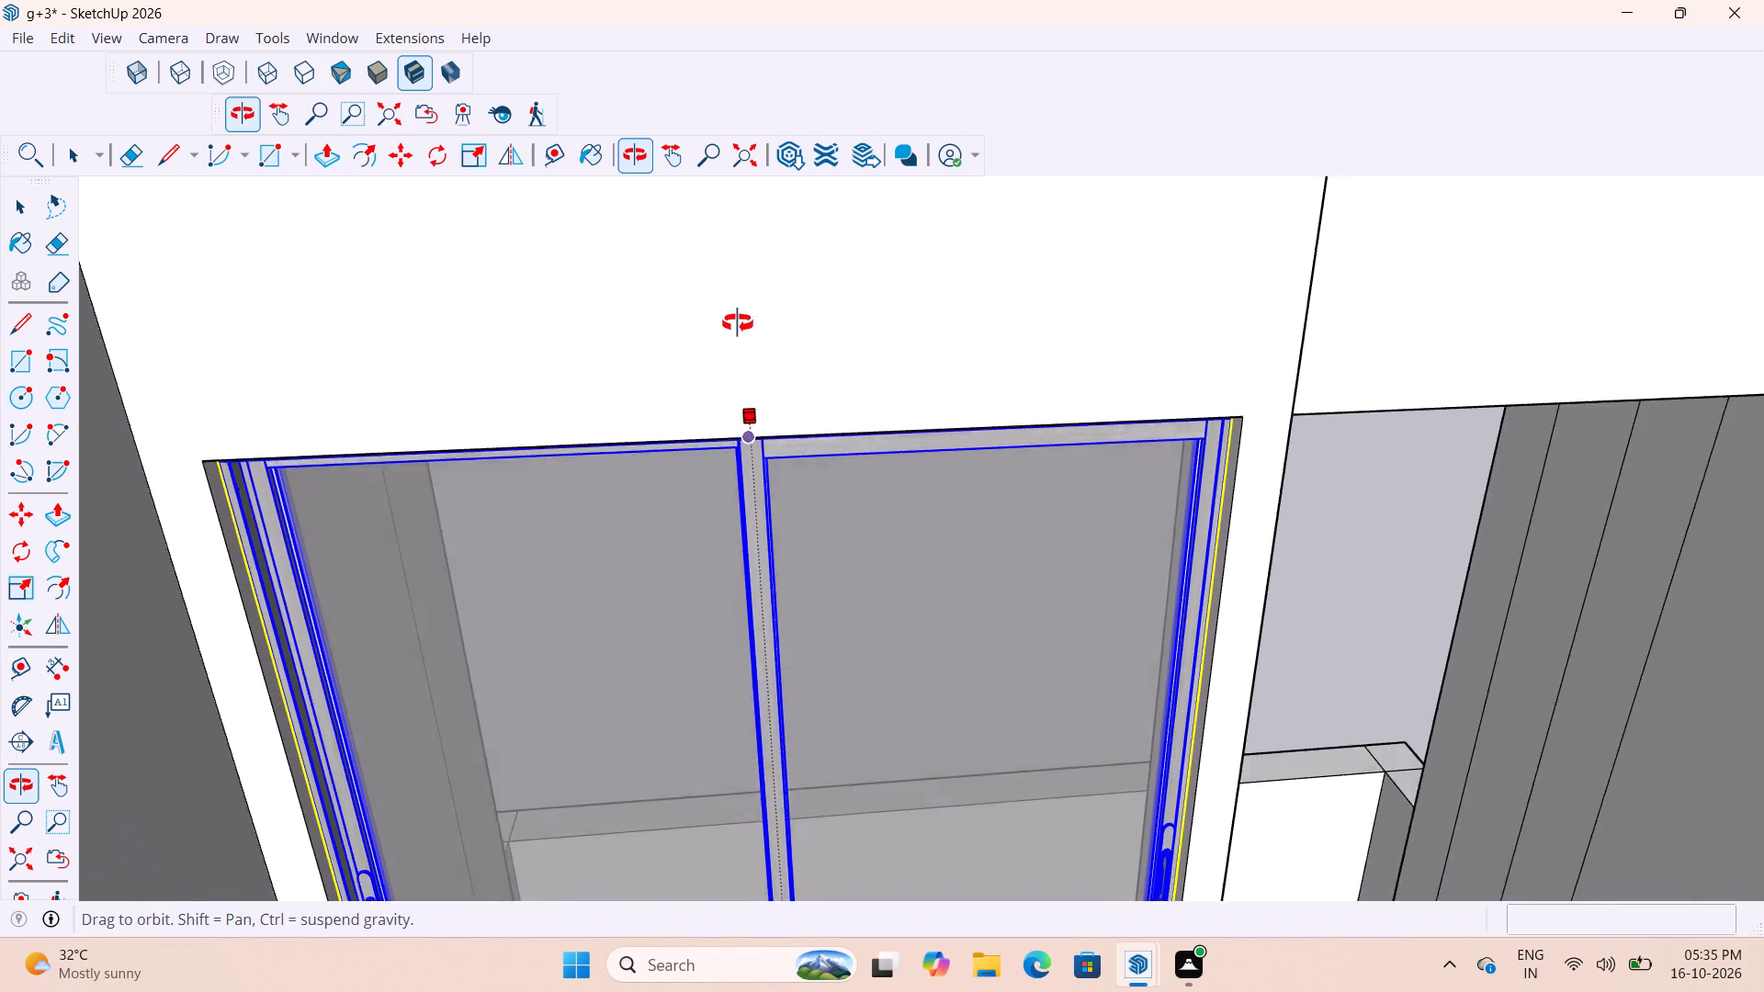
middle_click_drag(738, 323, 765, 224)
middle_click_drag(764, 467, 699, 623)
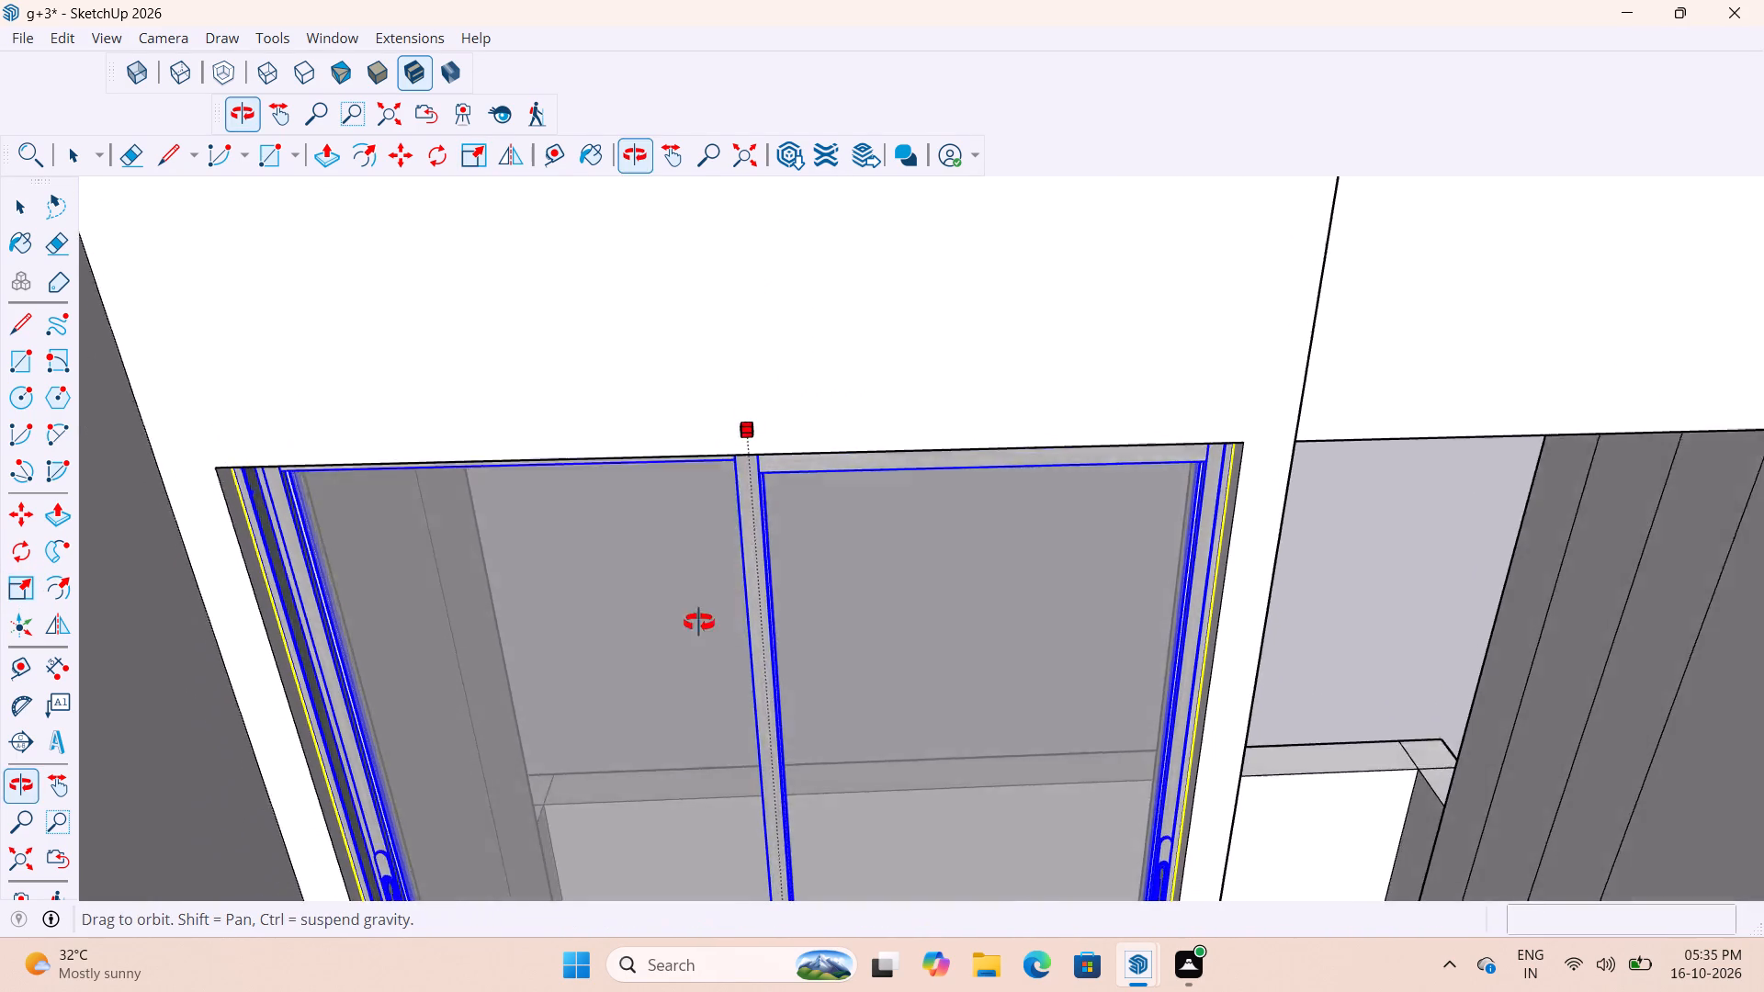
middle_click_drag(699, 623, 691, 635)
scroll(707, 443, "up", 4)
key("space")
Scale the kitchen window's height from its top so the frame meets the upper edge of the opening.
left_click(805, 521)
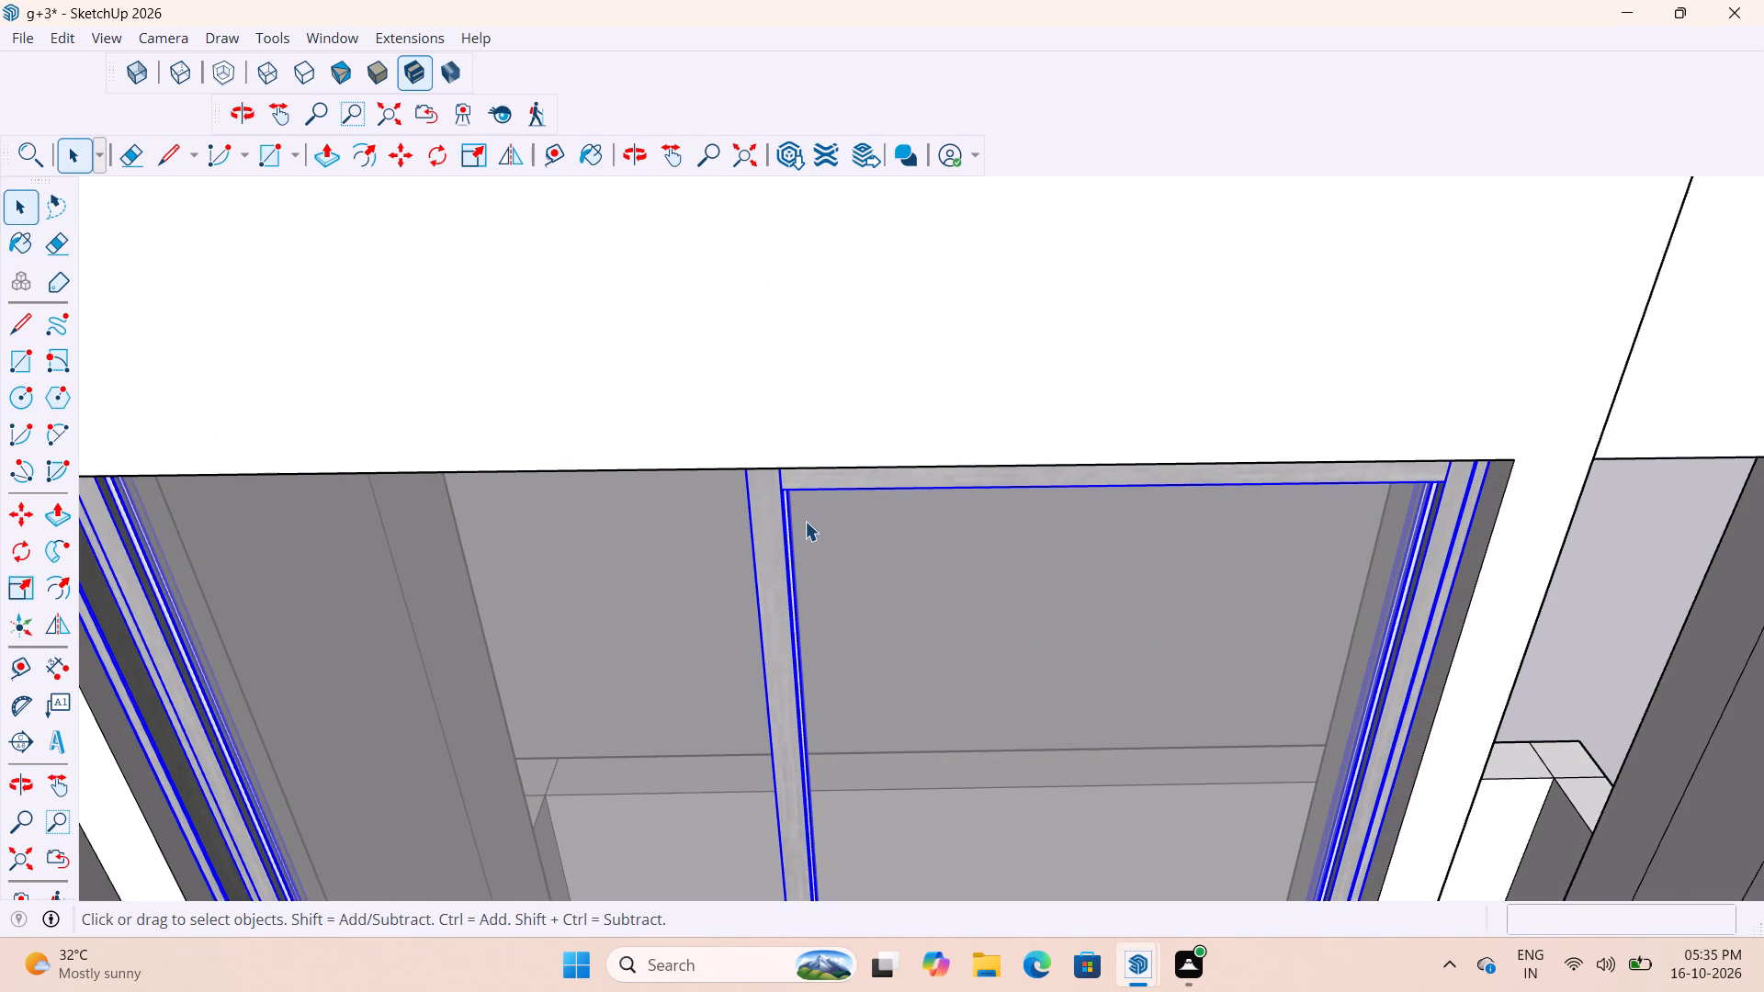
scroll(805, 498, "down", 5)
left_click(760, 585)
scroll(809, 553, "down", 5)
key("s")
scroll(786, 534, "up", 12)
left_click(808, 493)
middle_click_drag(838, 597, 838, 564)
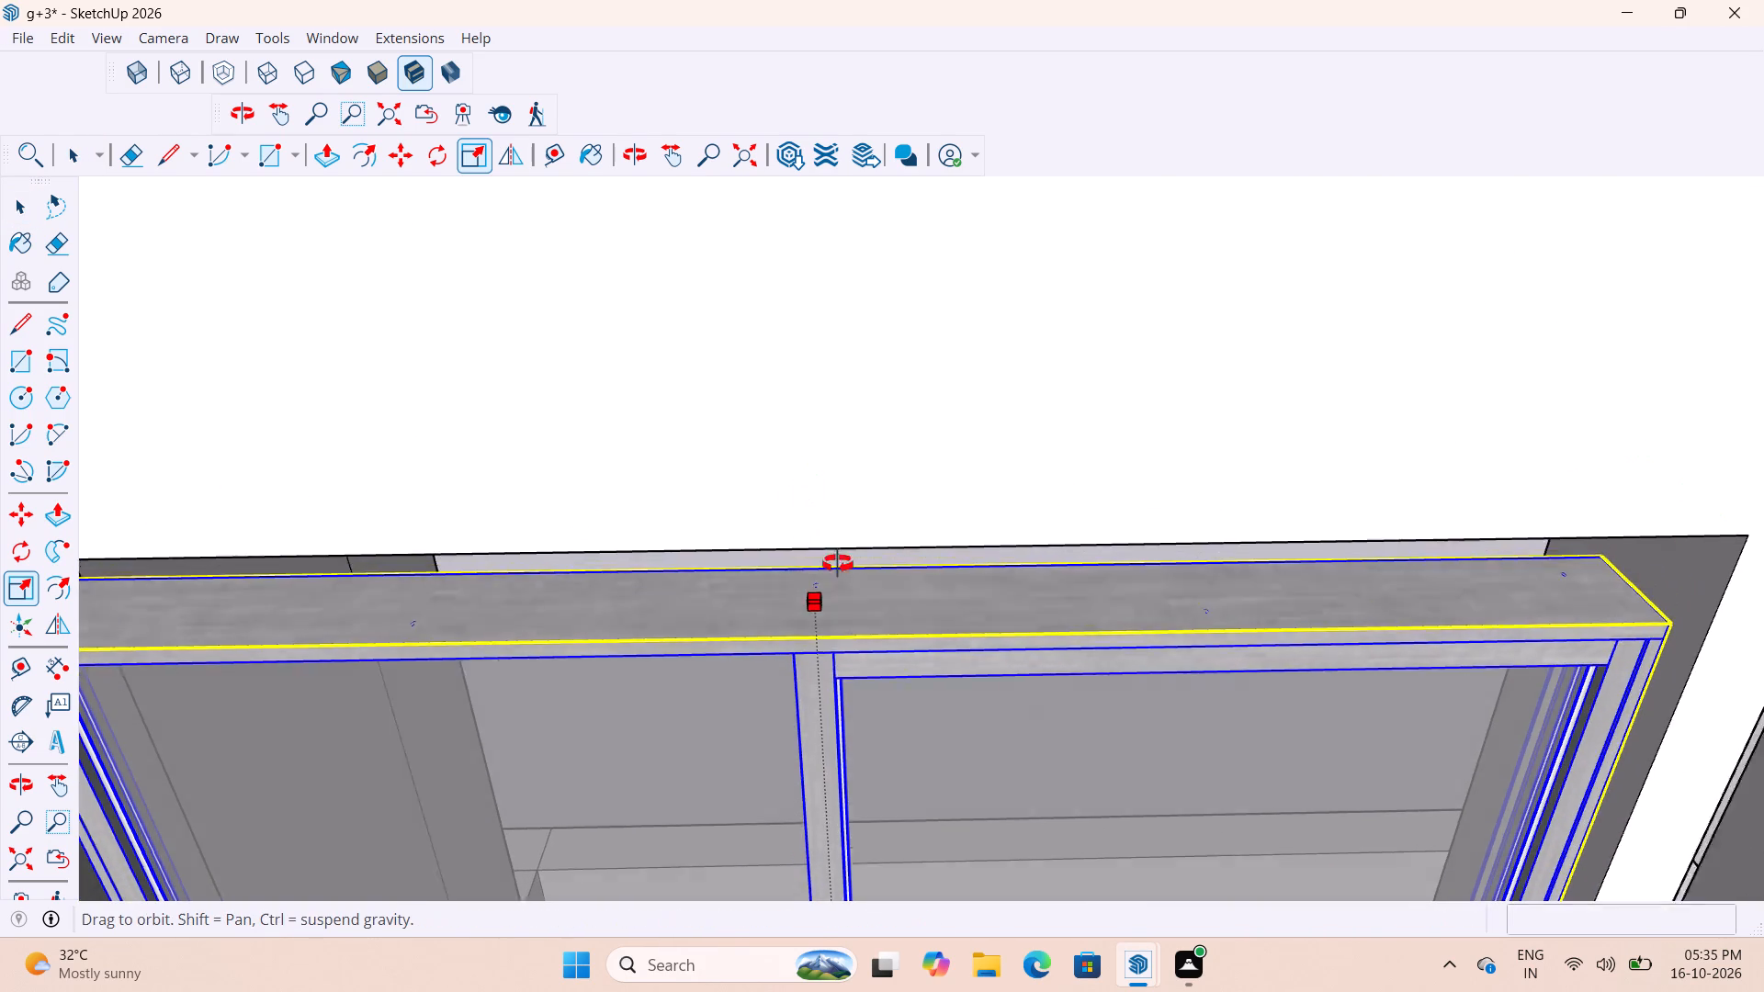
middle_click_drag(838, 564, 868, 361)
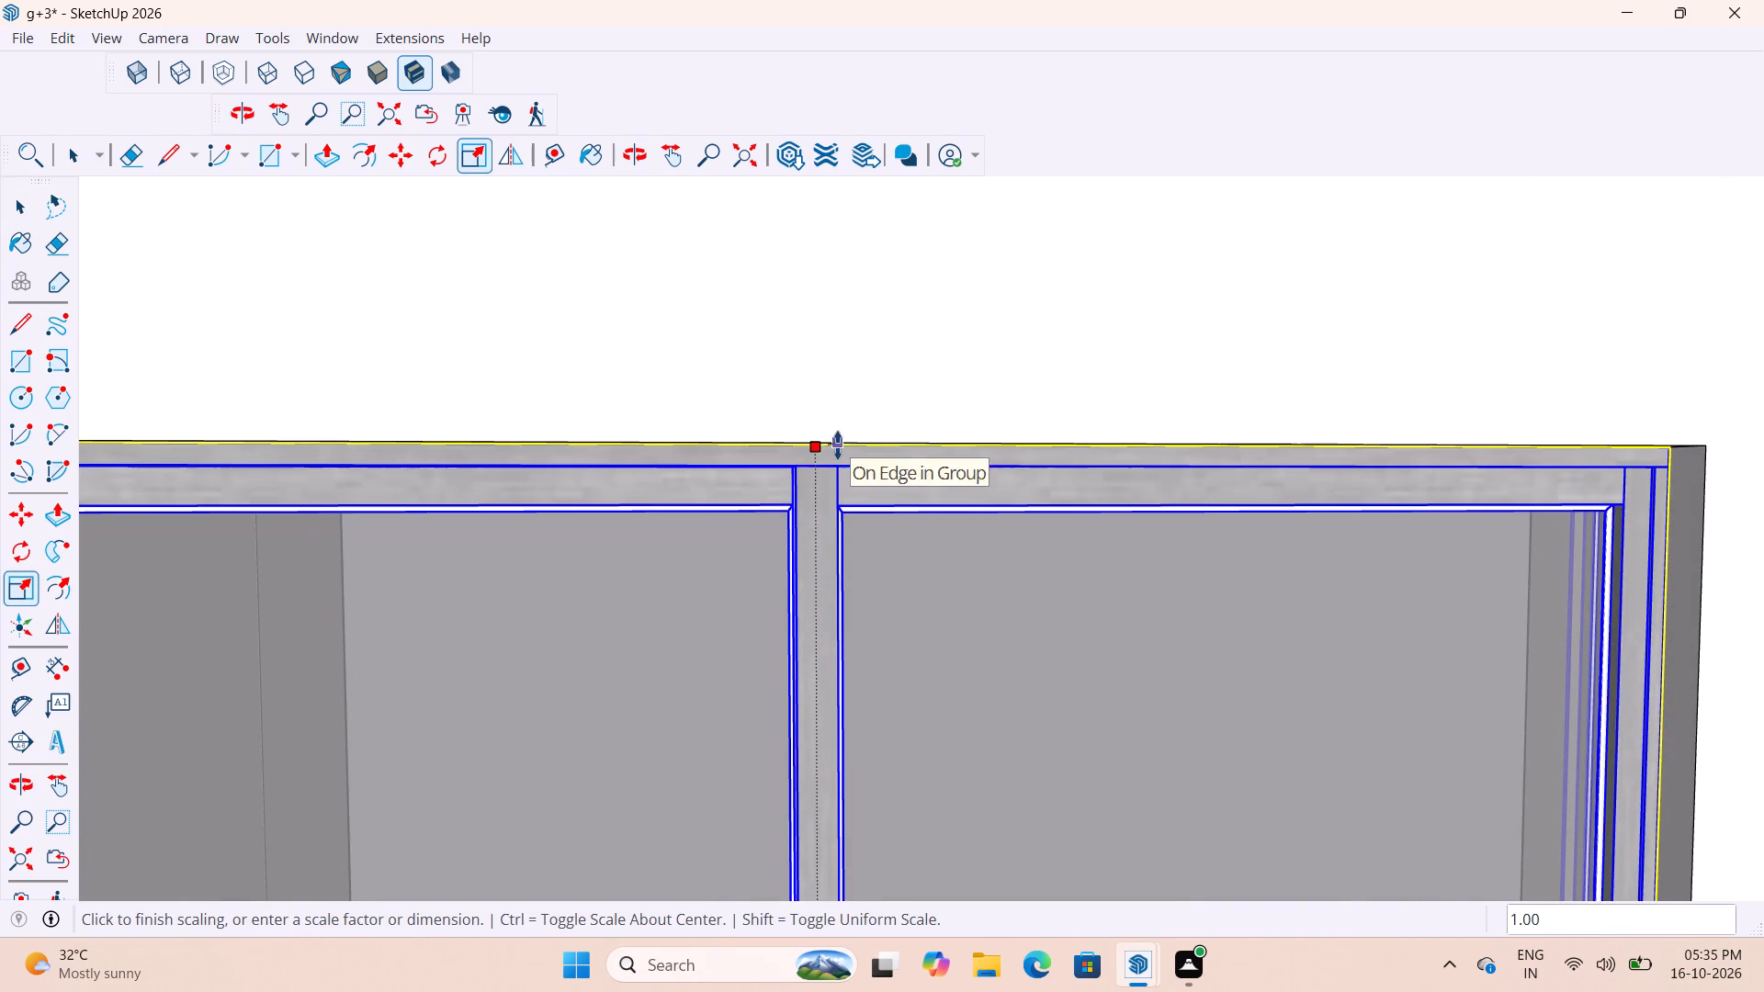
left_click(838, 445)
scroll(843, 501, "down", 15)
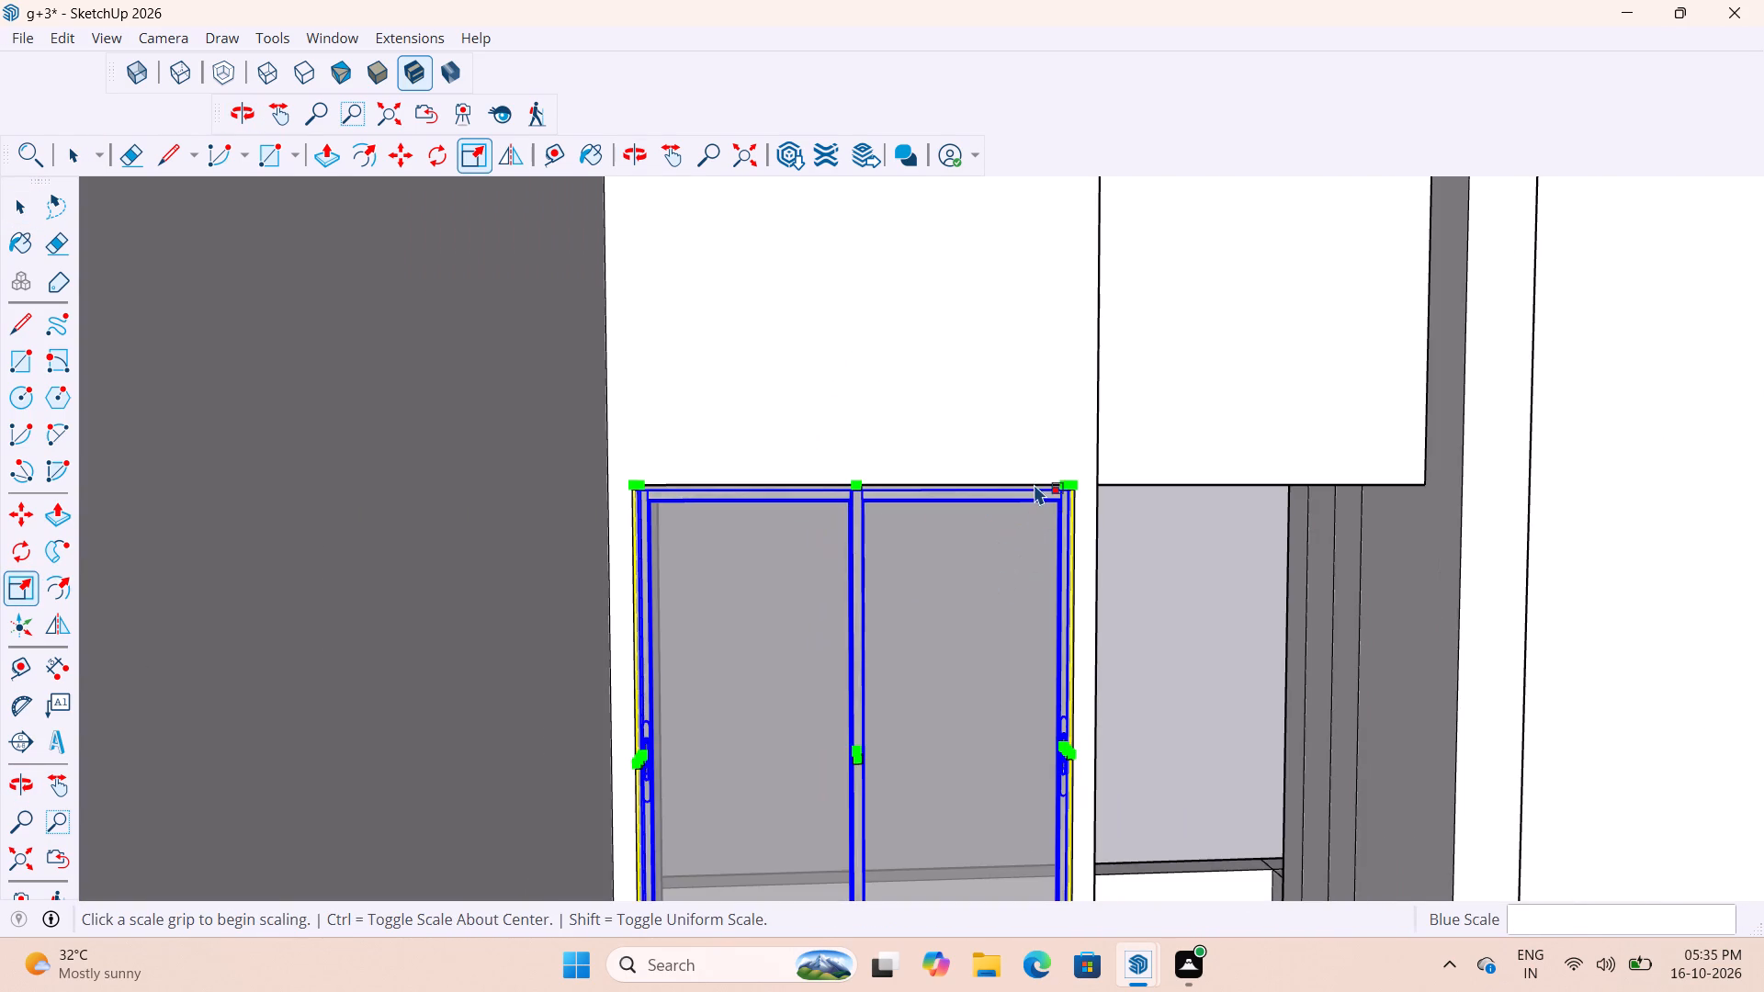
Examine how the resized sliding window fits the kitchen opening on all sides.
middle_click_drag(1034, 486, 996, 611)
scroll(1010, 505, "down", 8)
scroll(991, 580, "up", 1)
scroll(991, 588, "down", 1)
middle_click_drag(995, 601, 971, 707)
scroll(918, 755, "up", 5)
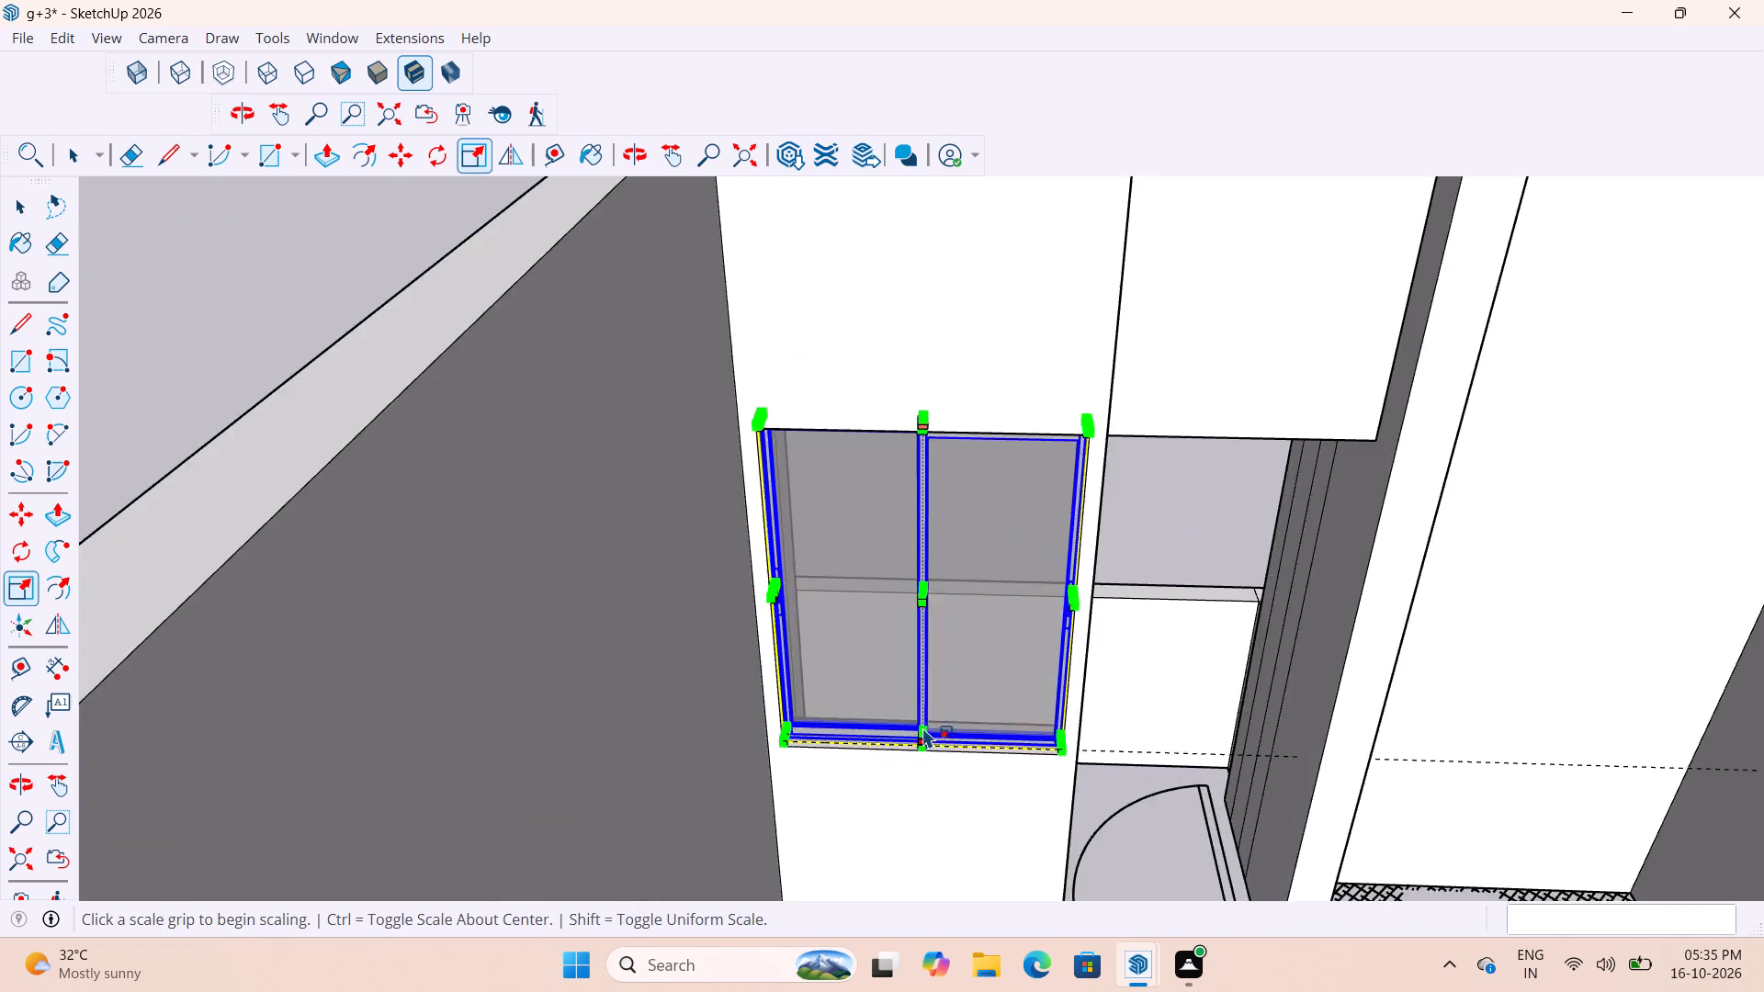
scroll(922, 727, "up", 8)
scroll(923, 707, "down", 11)
scroll(1024, 685, "up", 10)
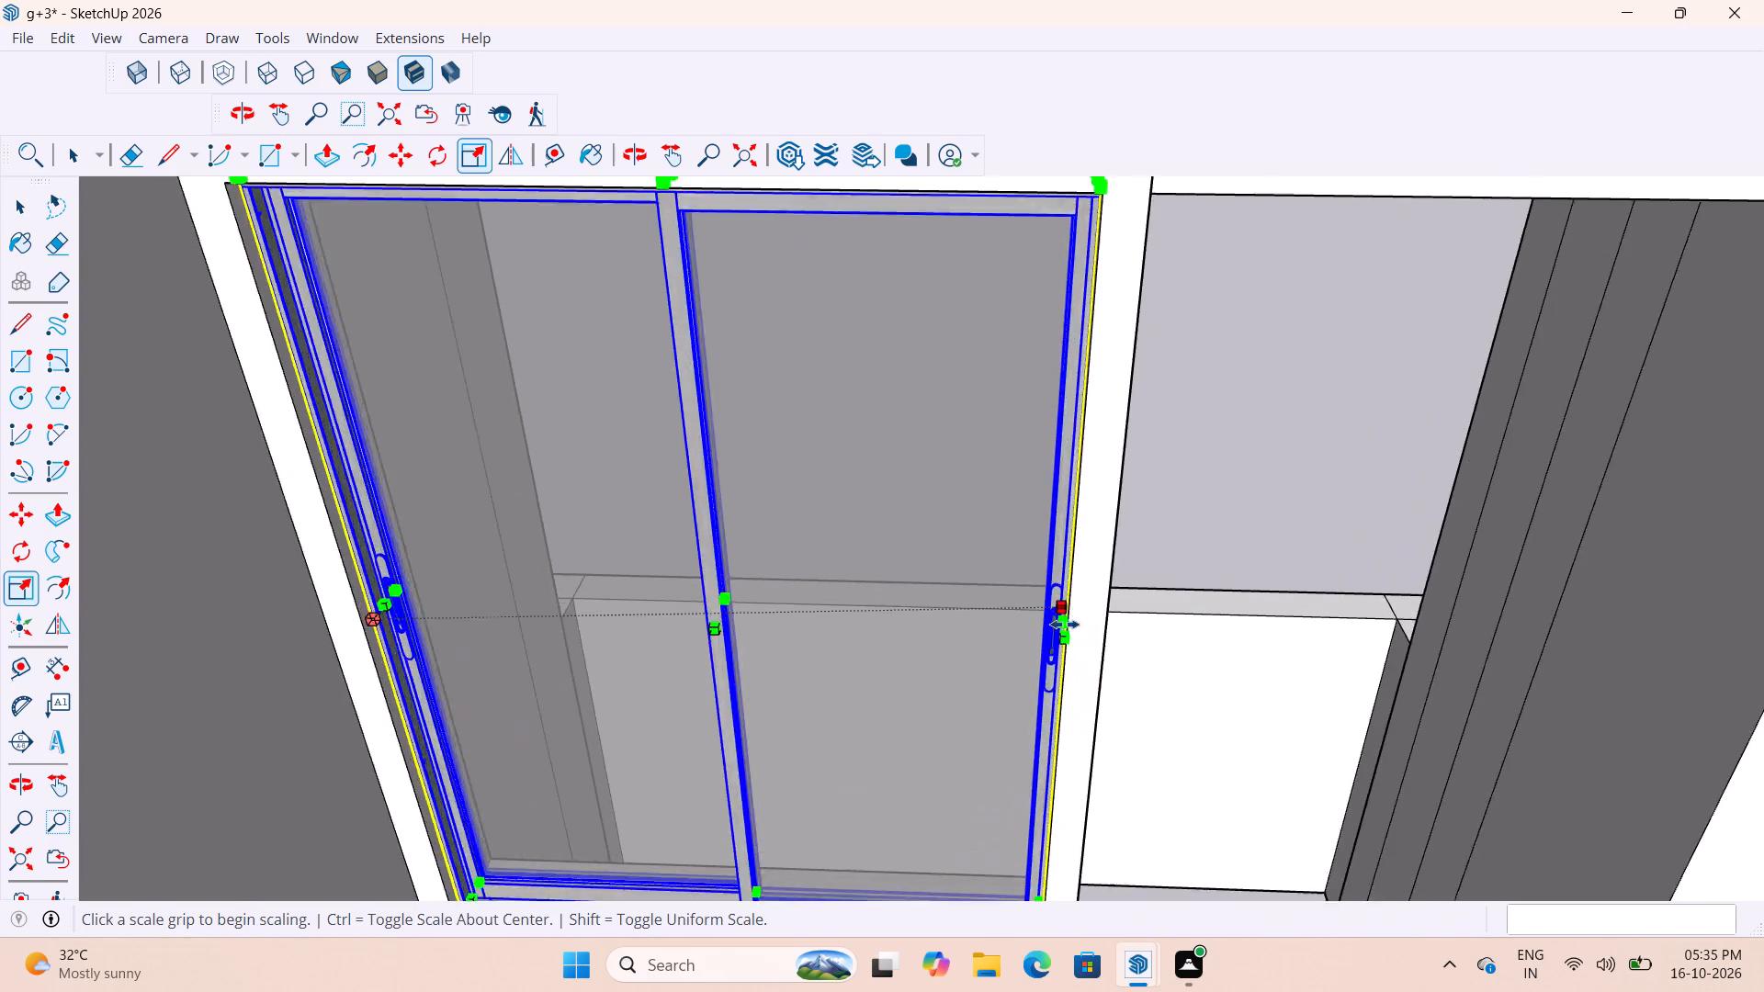
scroll(1065, 625, "up", 4)
scroll(1080, 592, "down", 6)
key("space")
left_click(1170, 701)
scroll(925, 705, "down", 15)
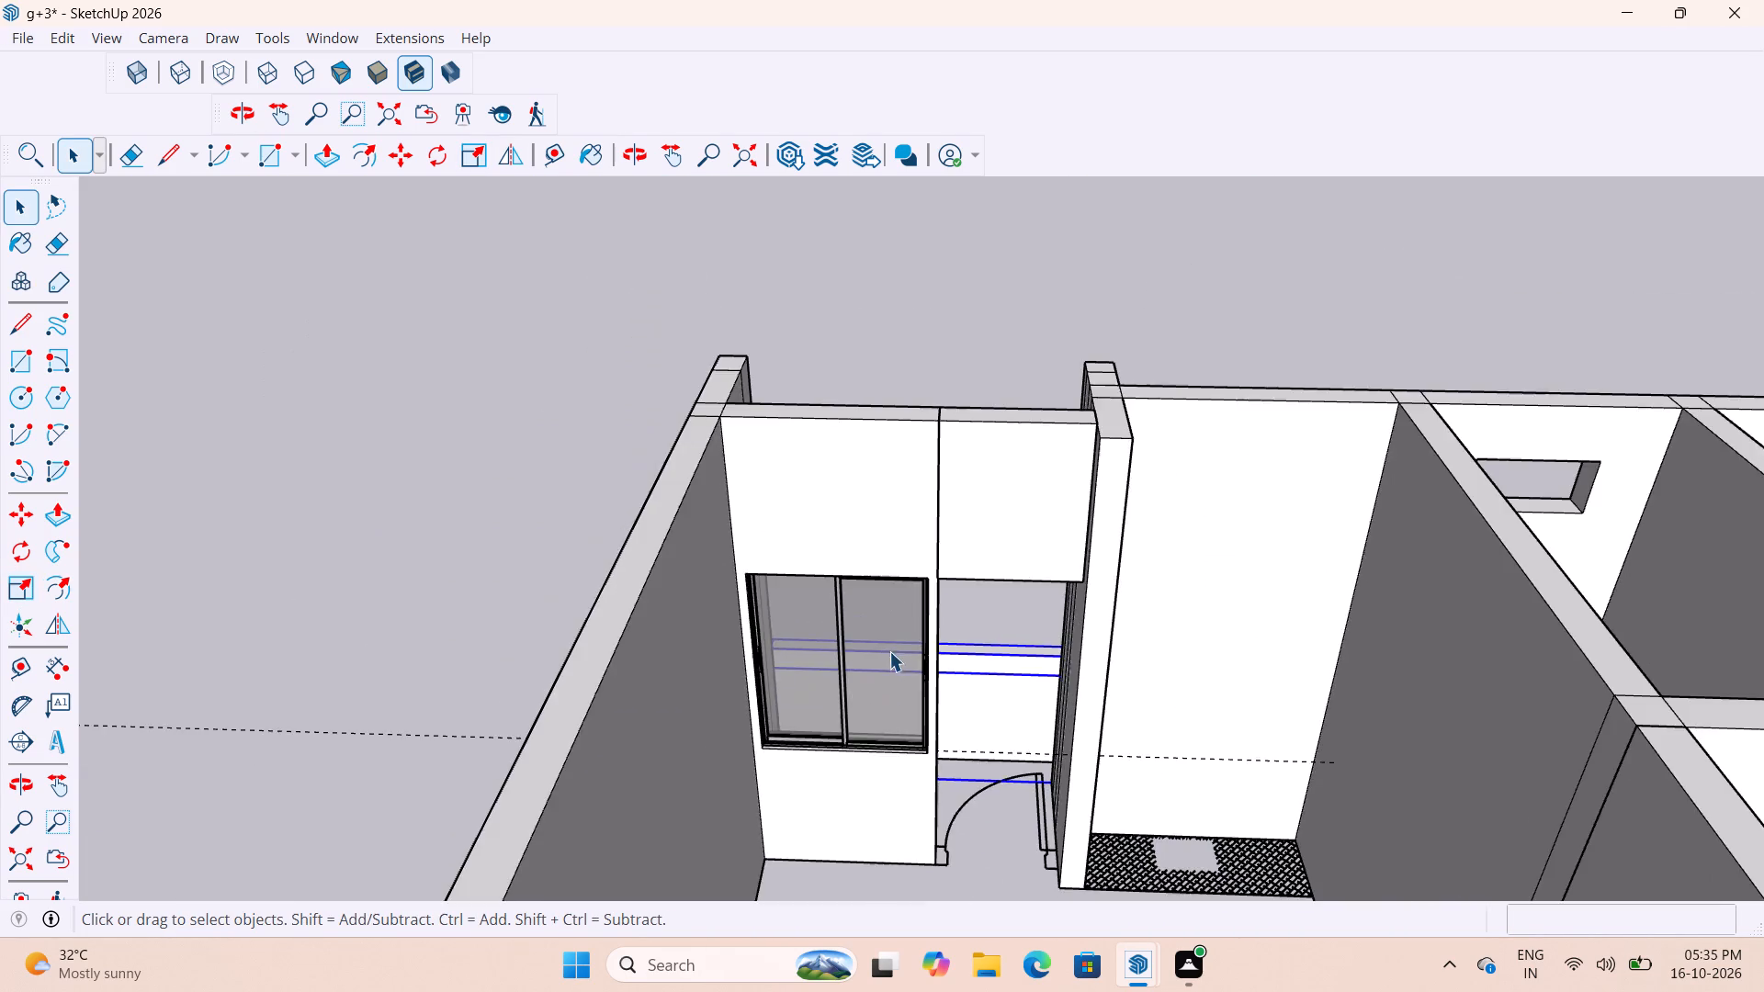
scroll(889, 651, "down", 7)
scroll(937, 535, "down", 5)
Copy the fitted window by its lower corner to the guide in the matching kitchen opening across the model, about 23' 6 3/8" away.
scroll(962, 637, "up", 8)
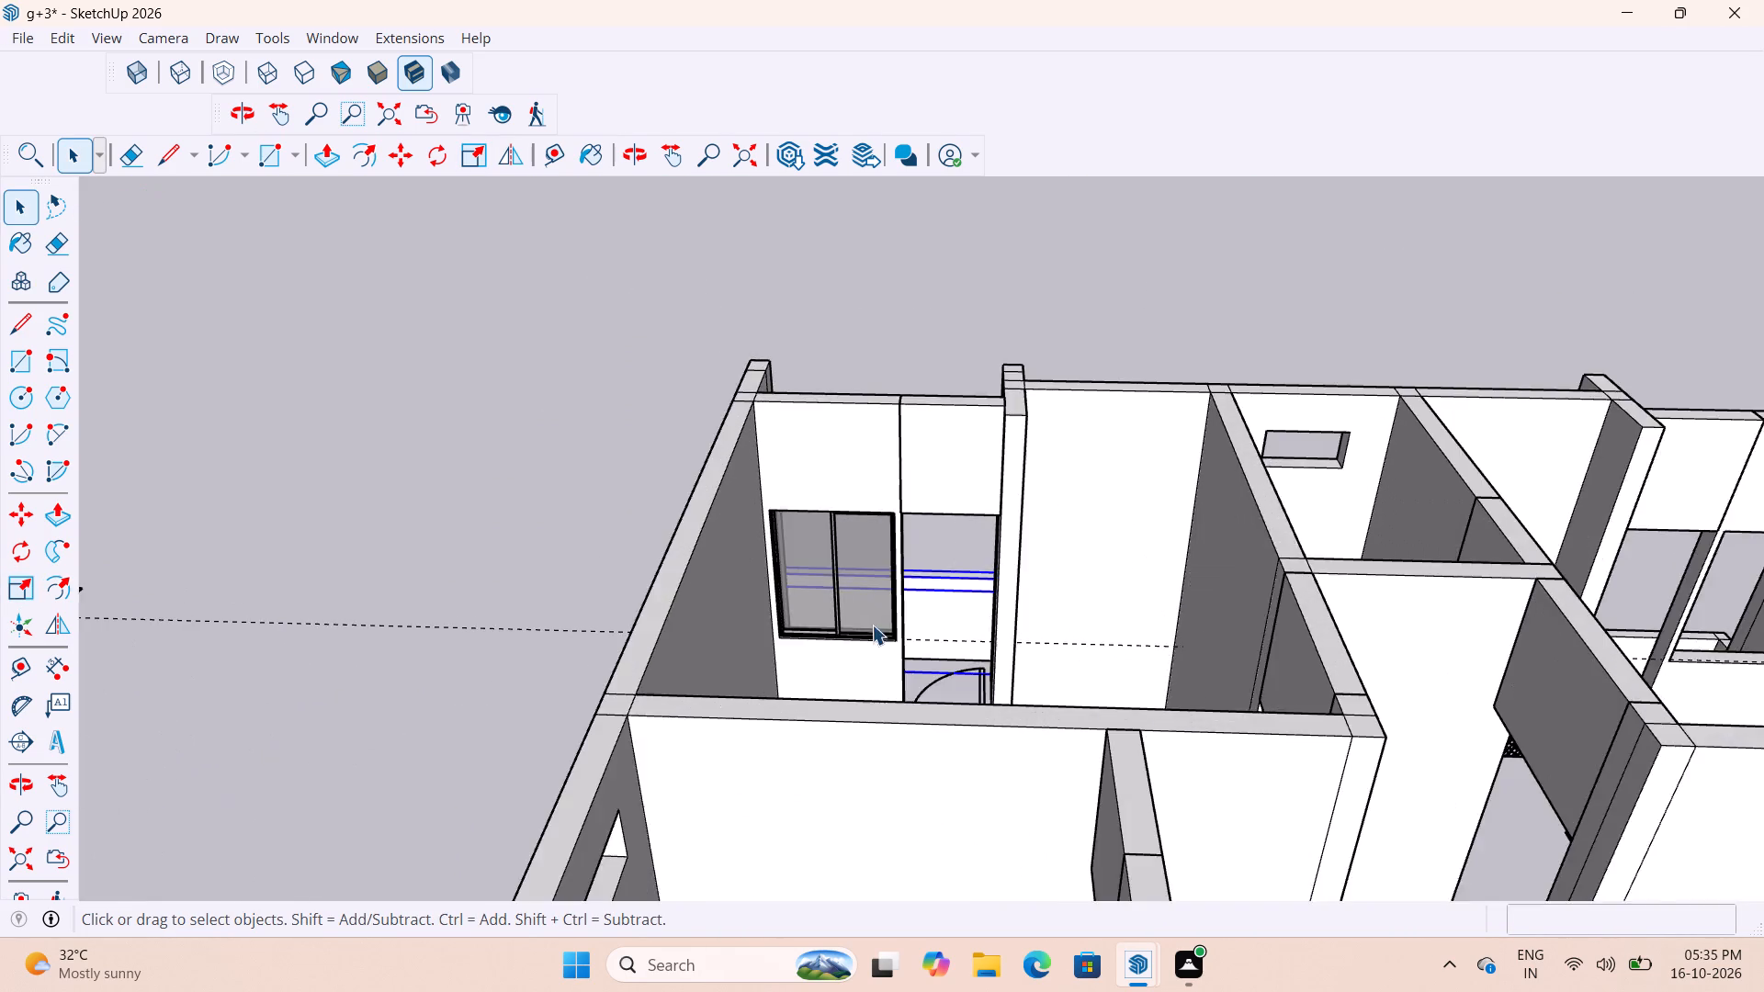
scroll(872, 625, "up", 11)
left_click(899, 642)
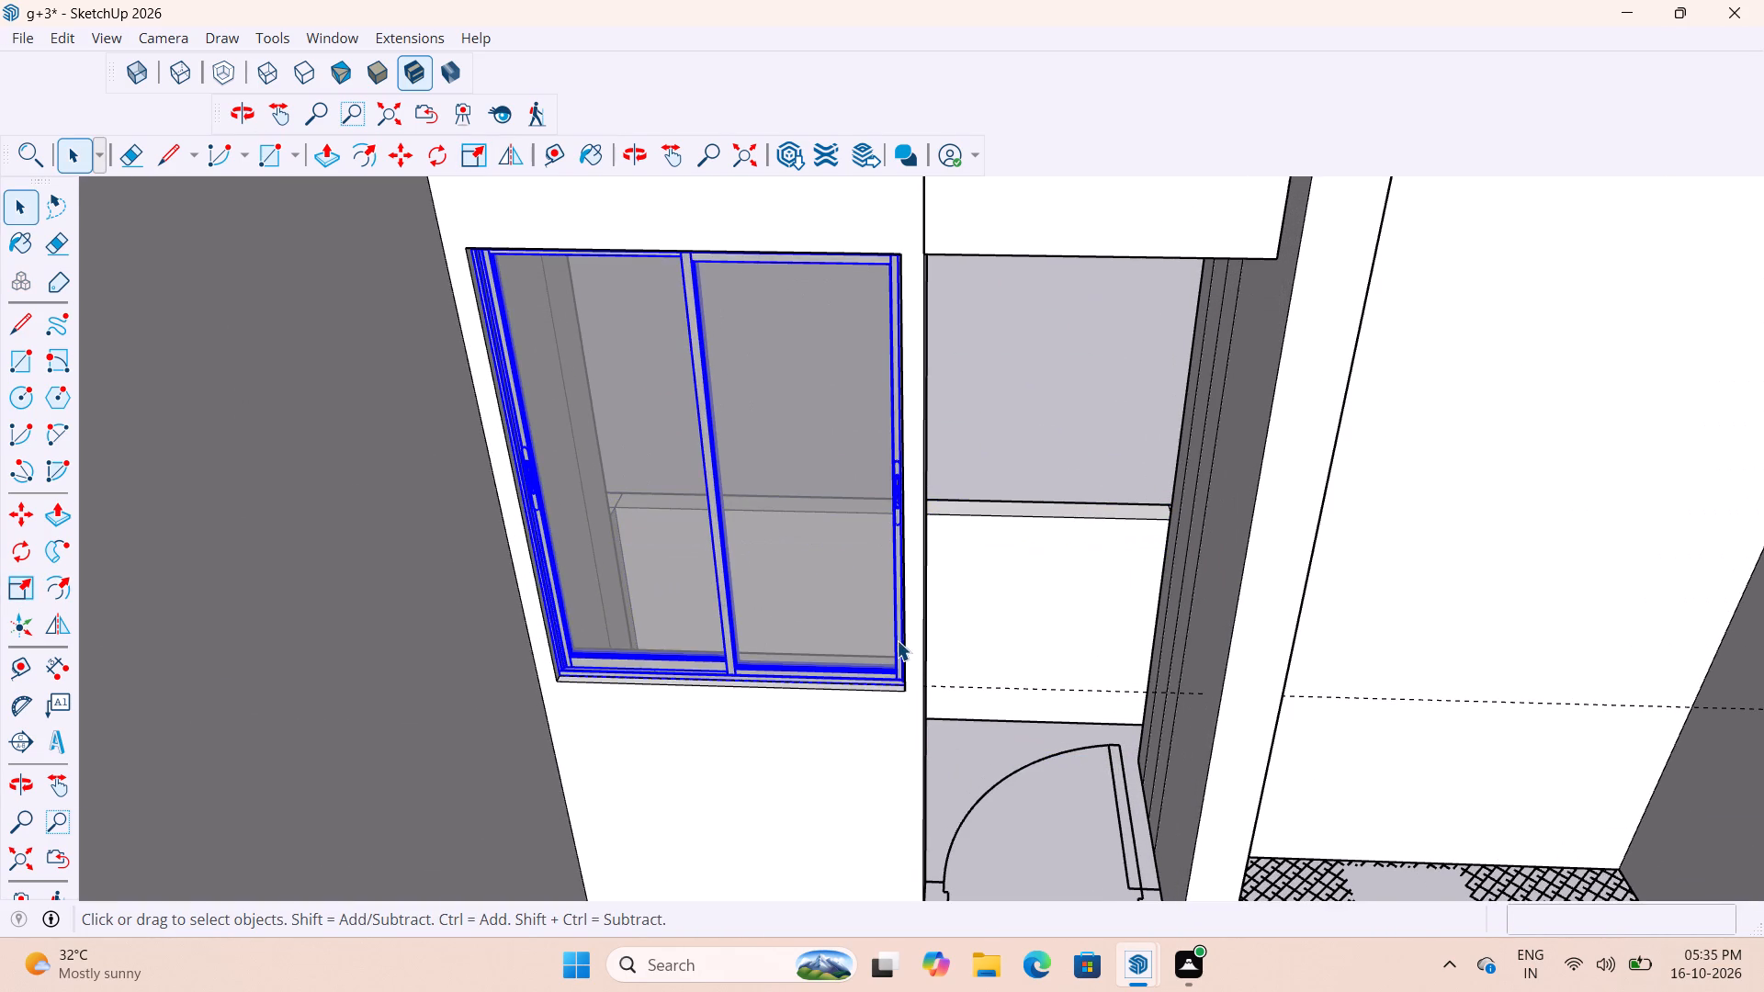
key("m")
scroll(657, 698, "up", 14)
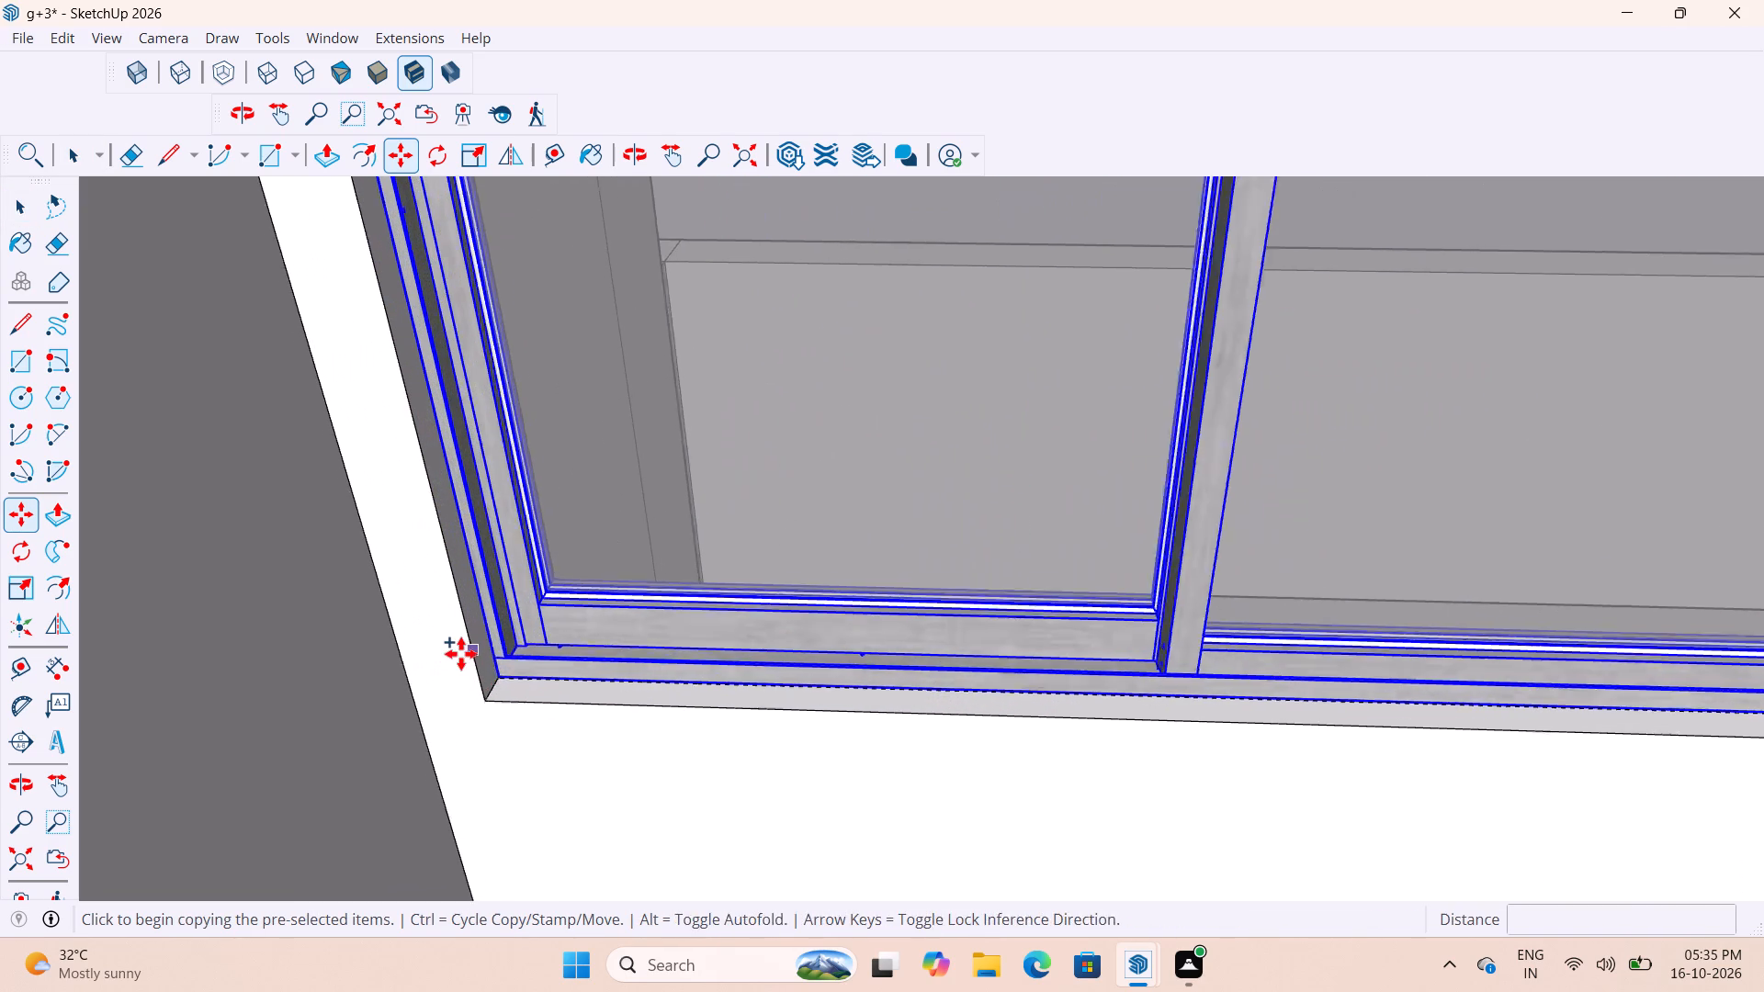
scroll(461, 654, "up", 1)
left_click(504, 682)
scroll(1022, 453, "down", 13)
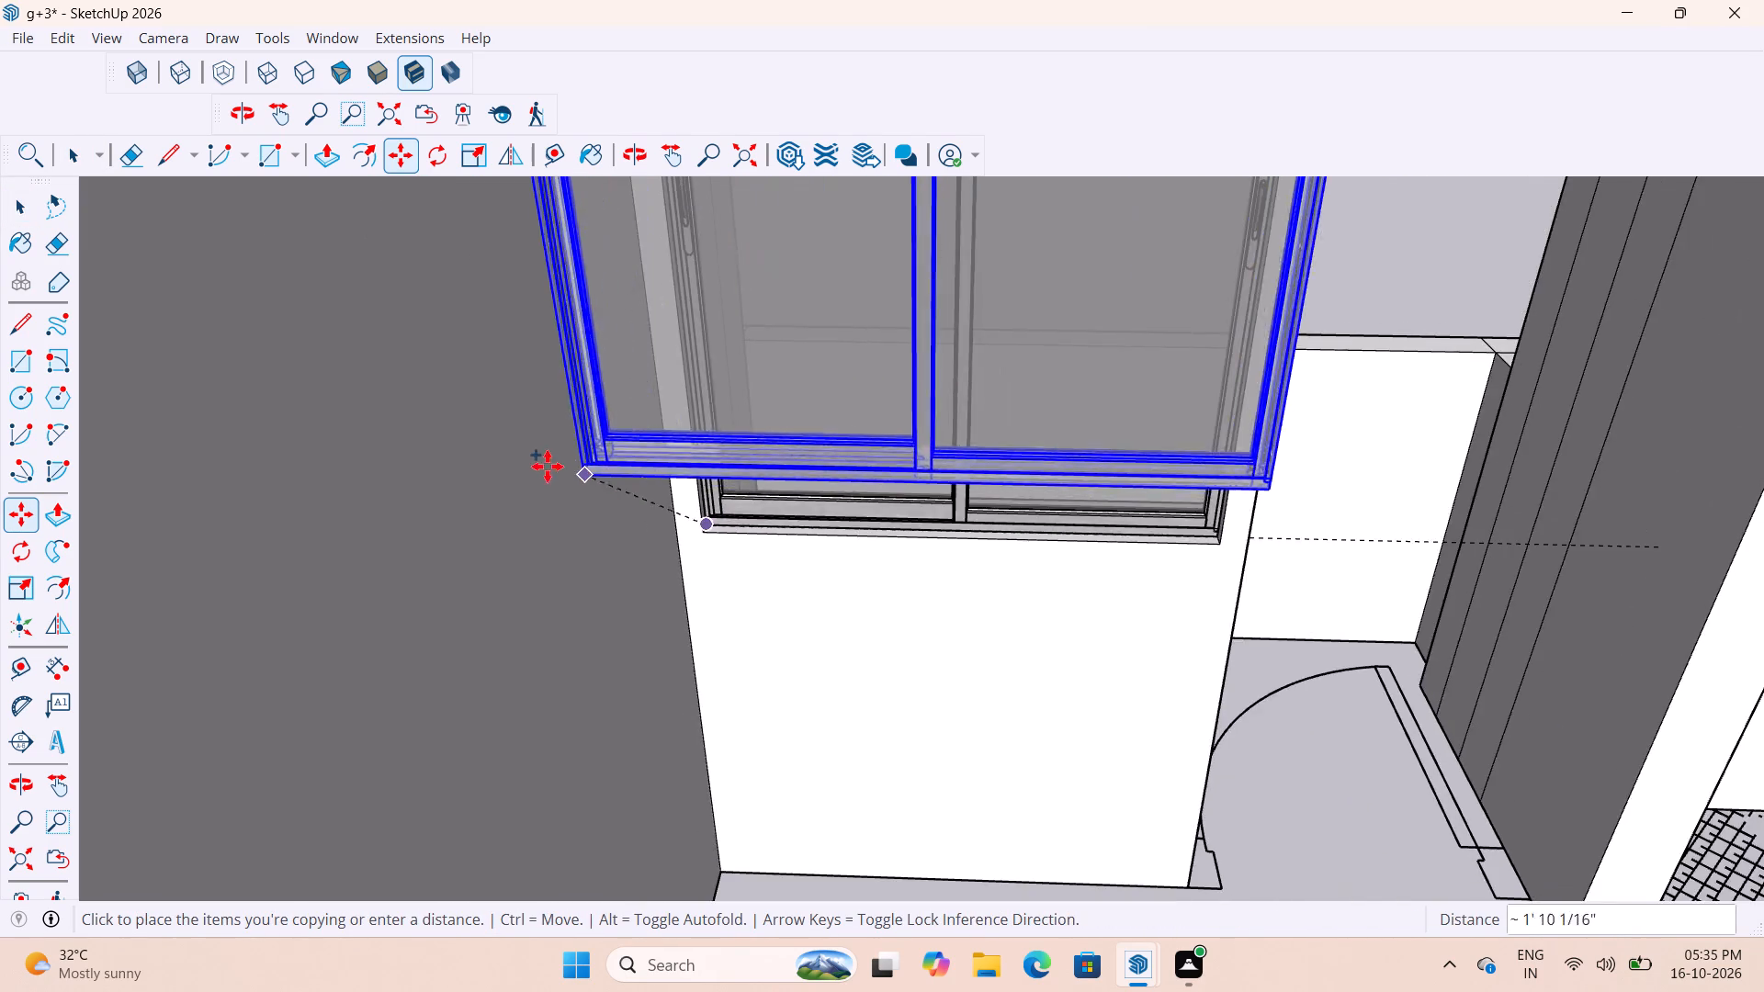
scroll(548, 467, "down", 20)
scroll(548, 467, "down", 20)
scroll(548, 467, "down", 4)
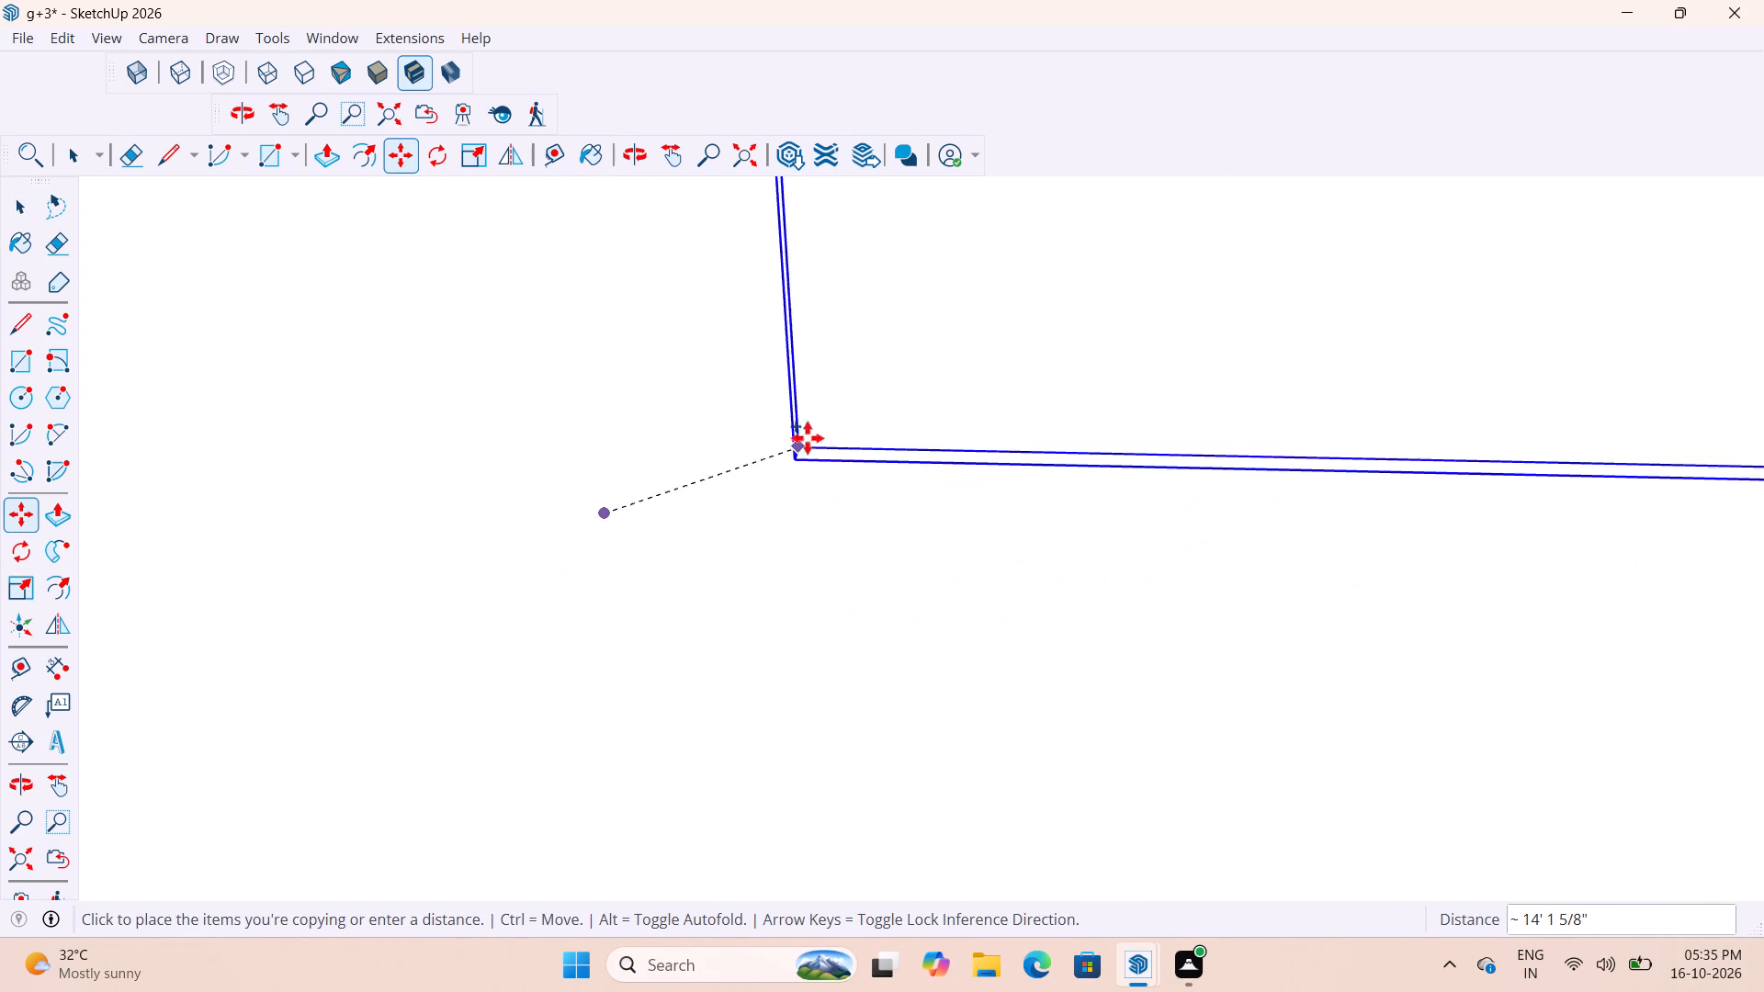
scroll(808, 438, "down", 20)
scroll(808, 438, "down", 20)
scroll(808, 438, "down", 4)
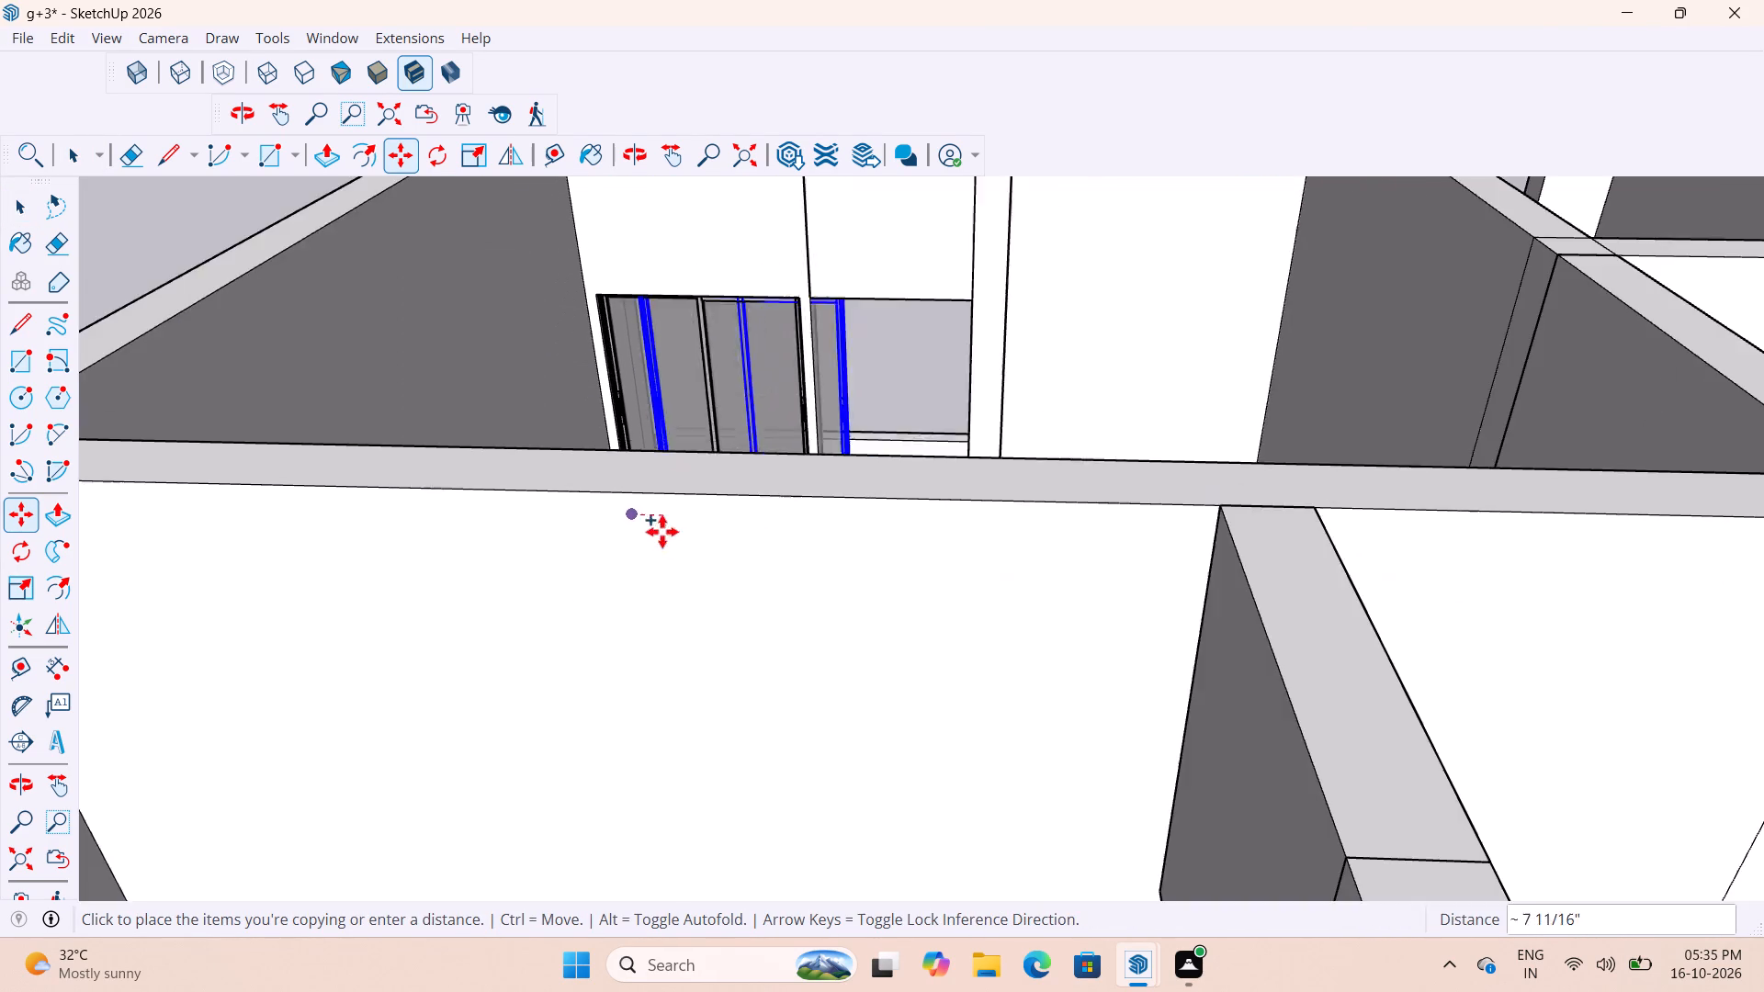
scroll(662, 532, "down", 20)
scroll(597, 629, "down", 8)
scroll(1129, 511, "up", 7)
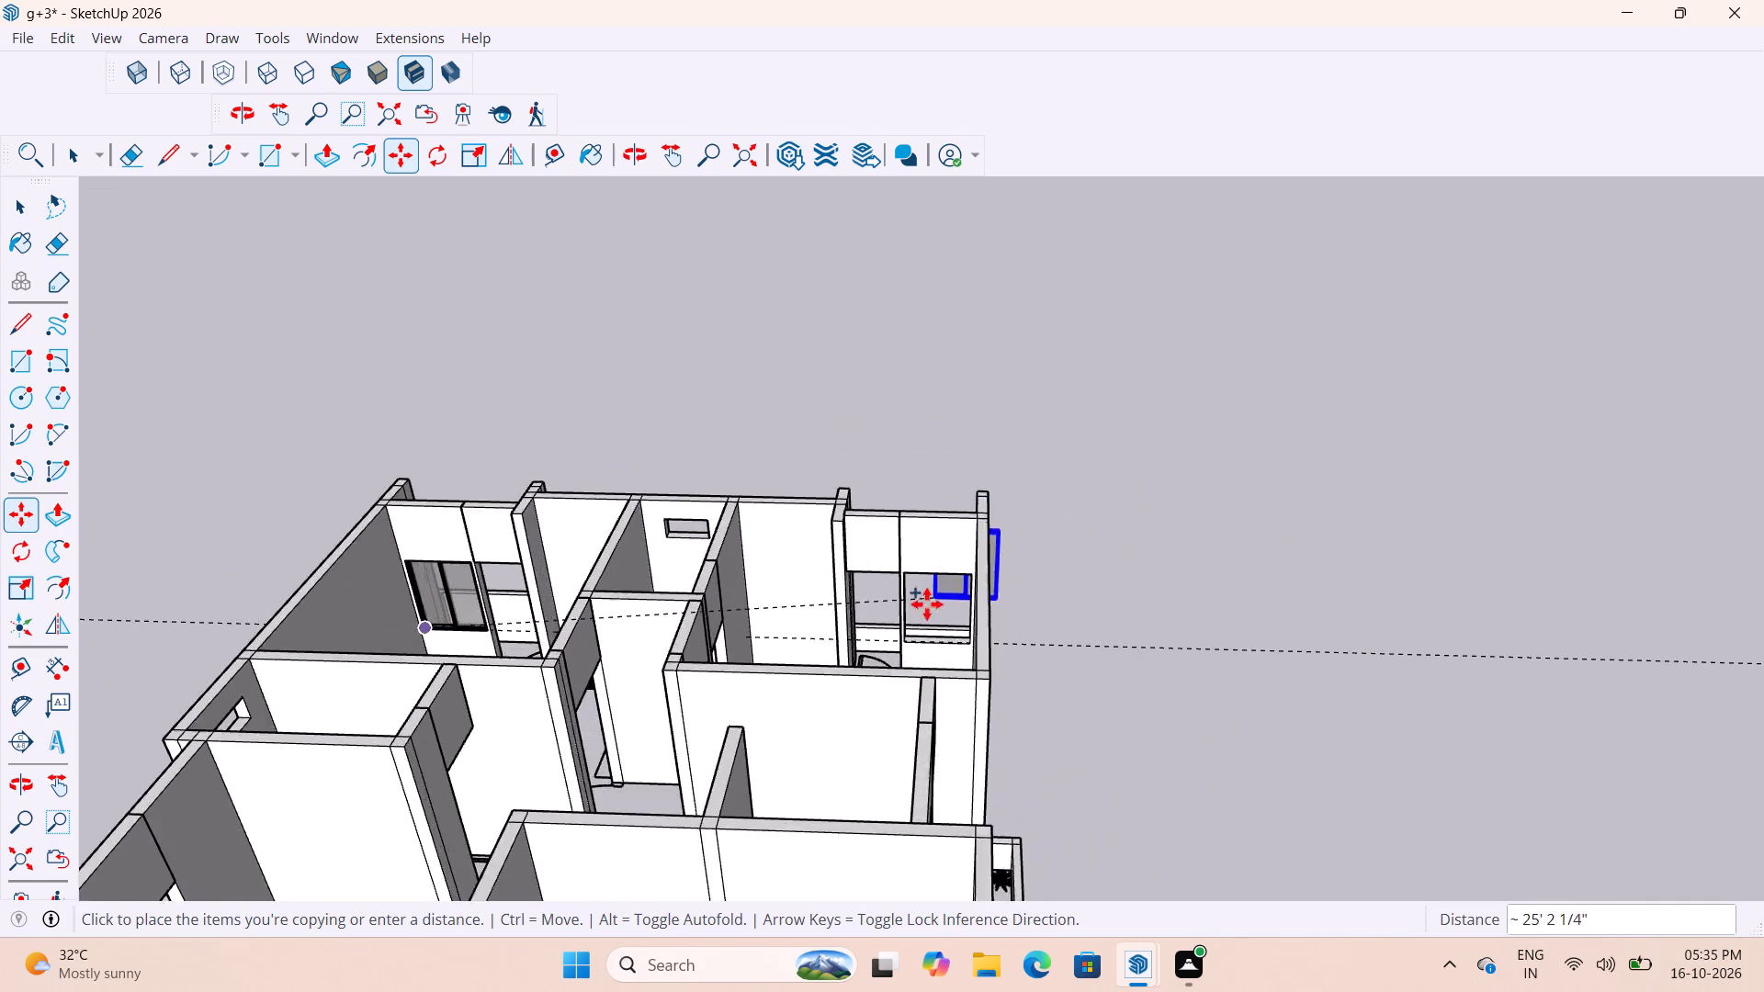
scroll(927, 604, "up", 12)
scroll(867, 790, "up", 18)
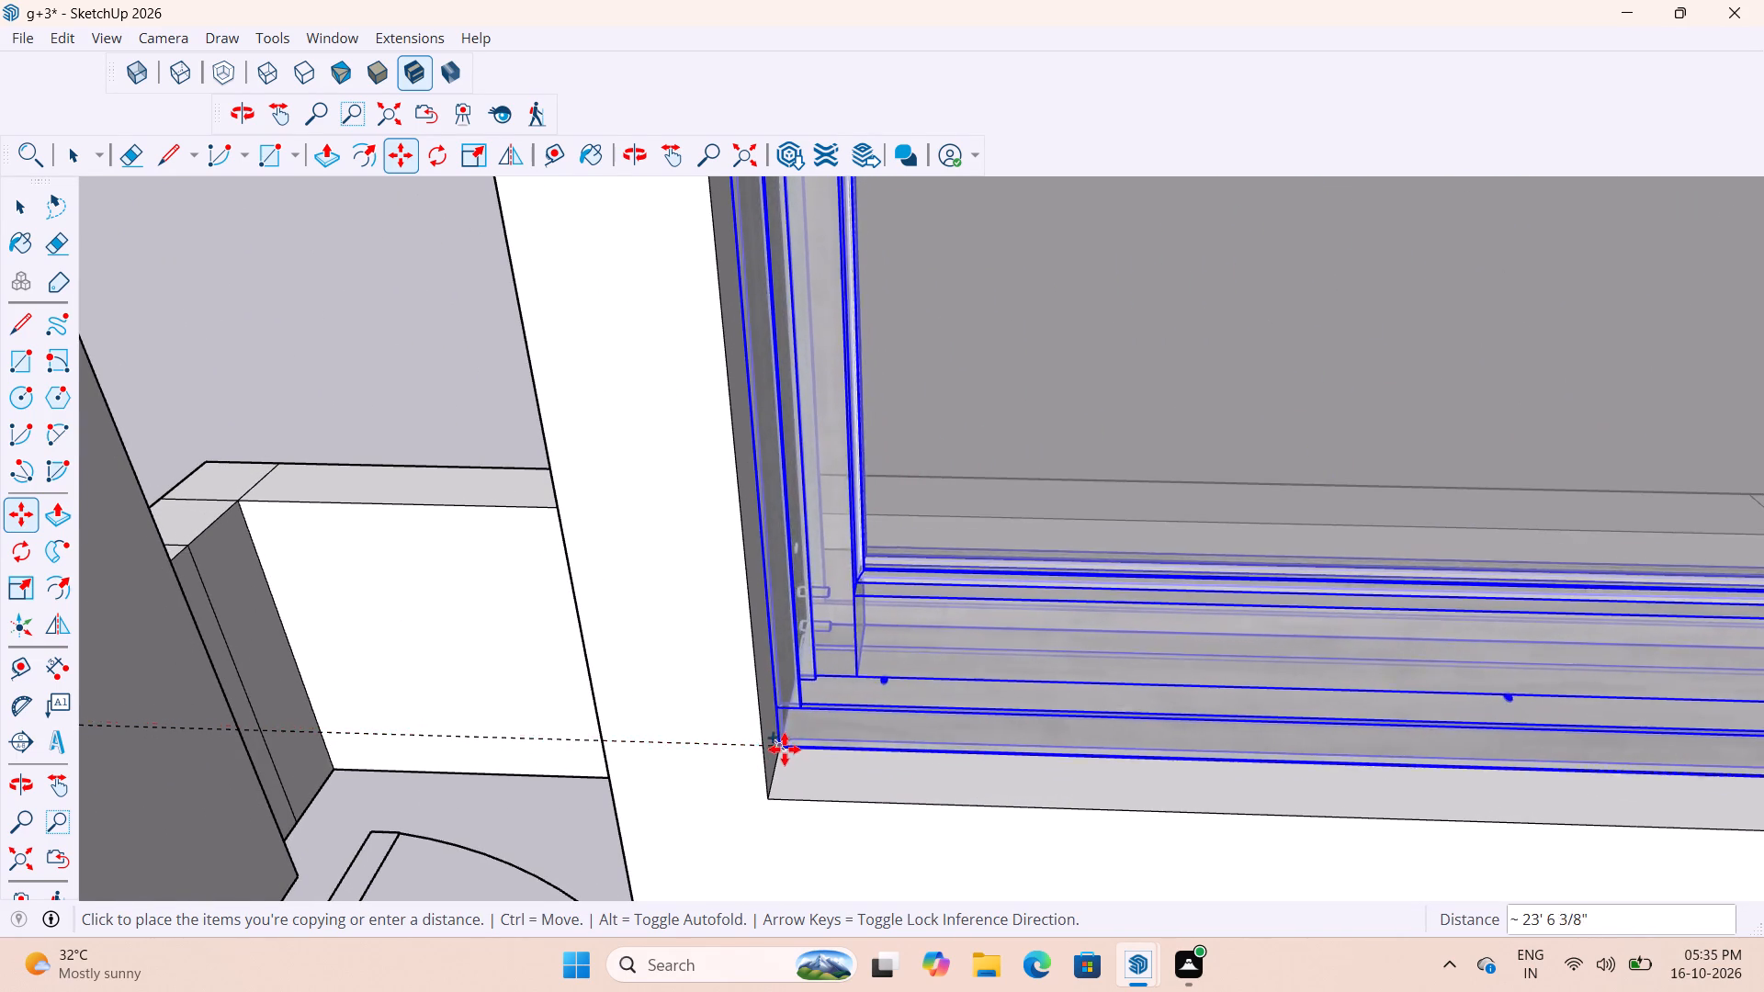
scroll(785, 747, "up", 12)
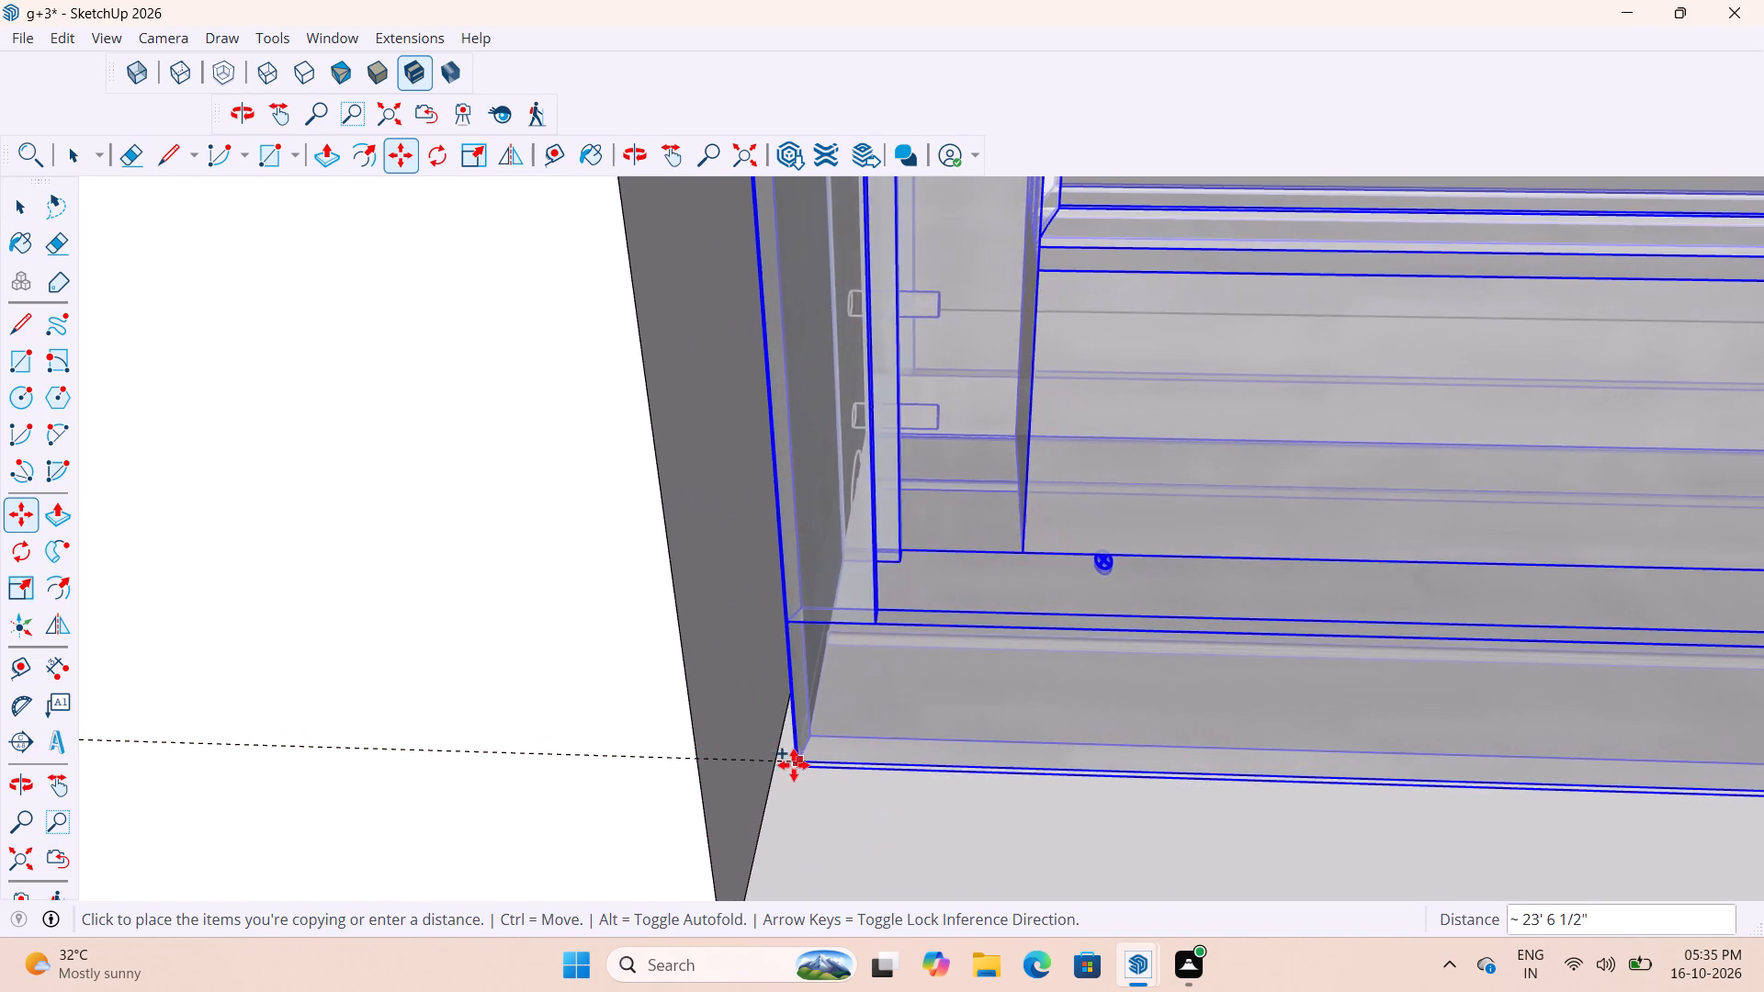
left_click(775, 761)
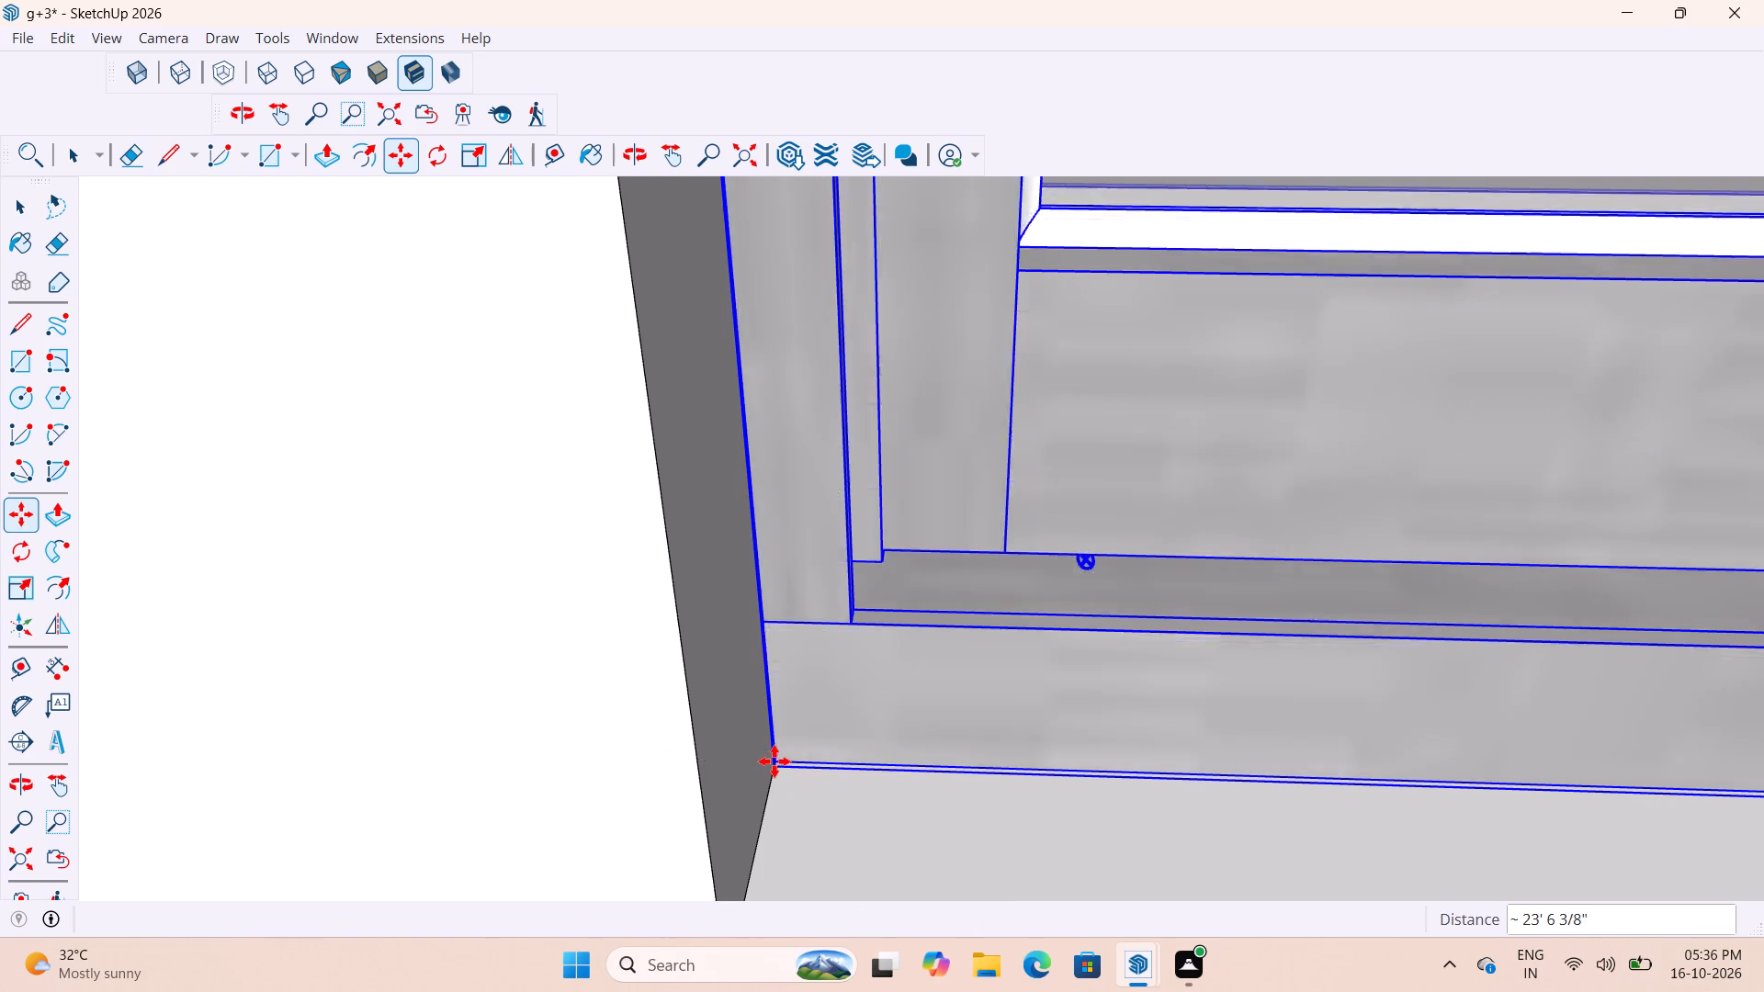
scroll(849, 717, "down", 12)
scroll(770, 735, "down", 15)
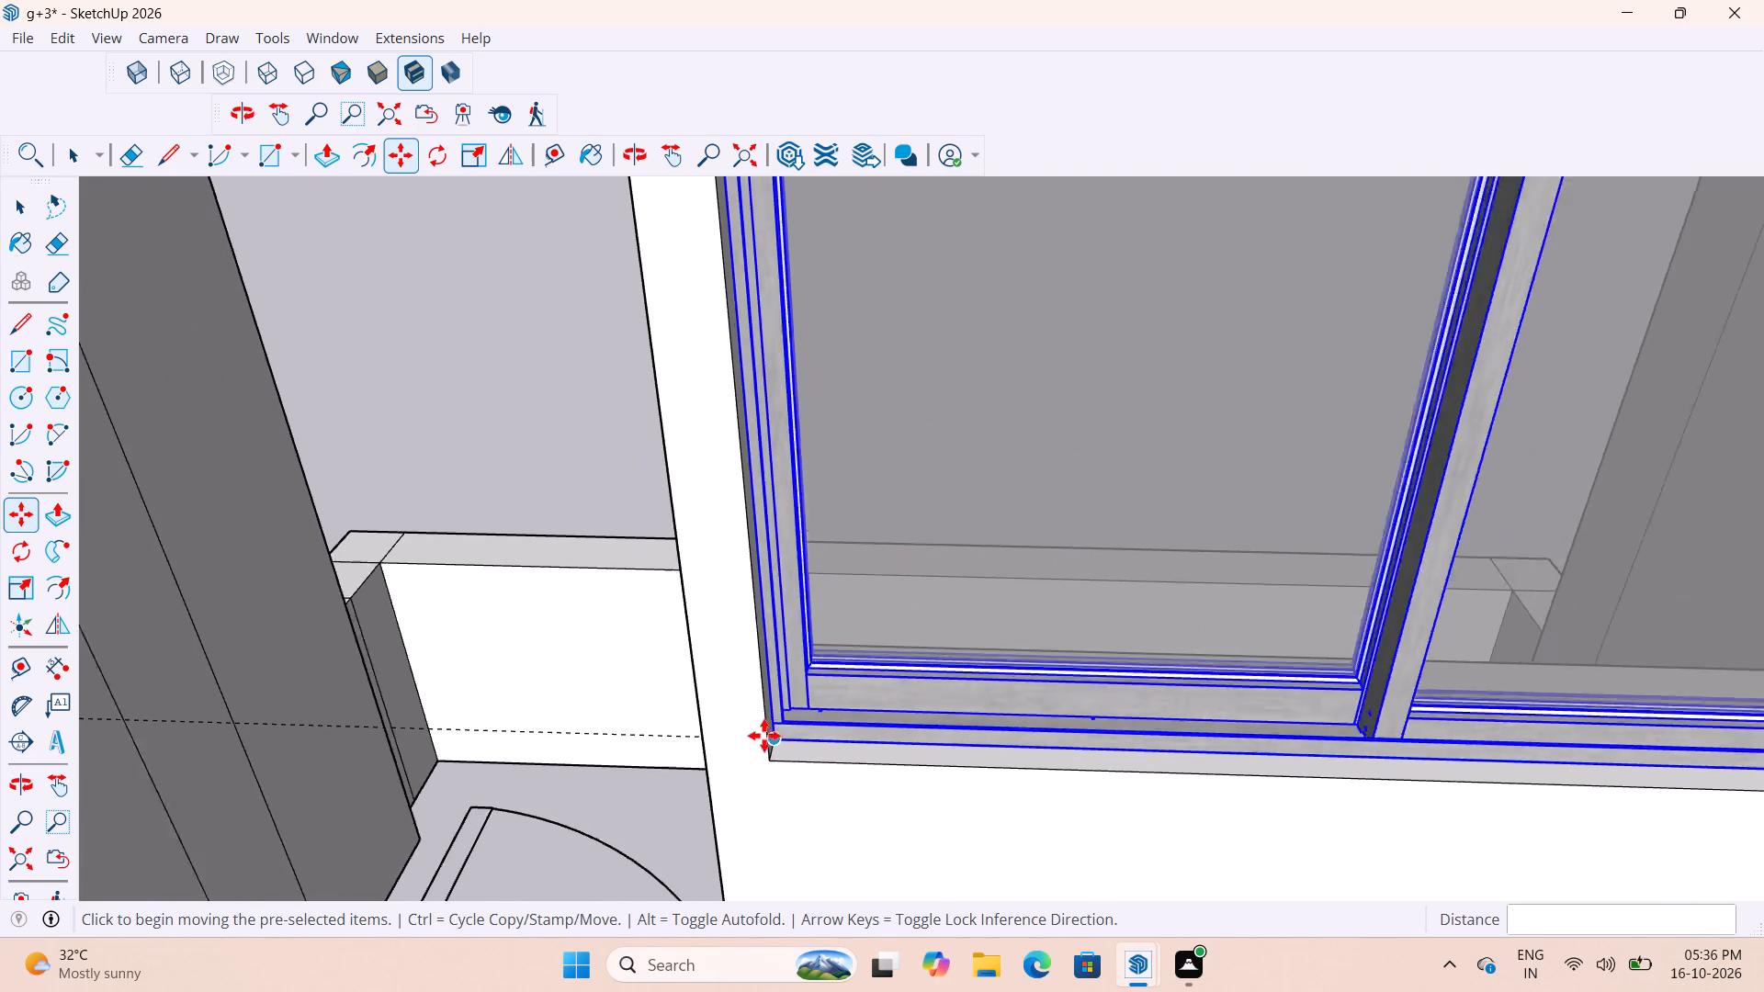
scroll(764, 736, "down", 18)
scroll(765, 720, "down", 5)
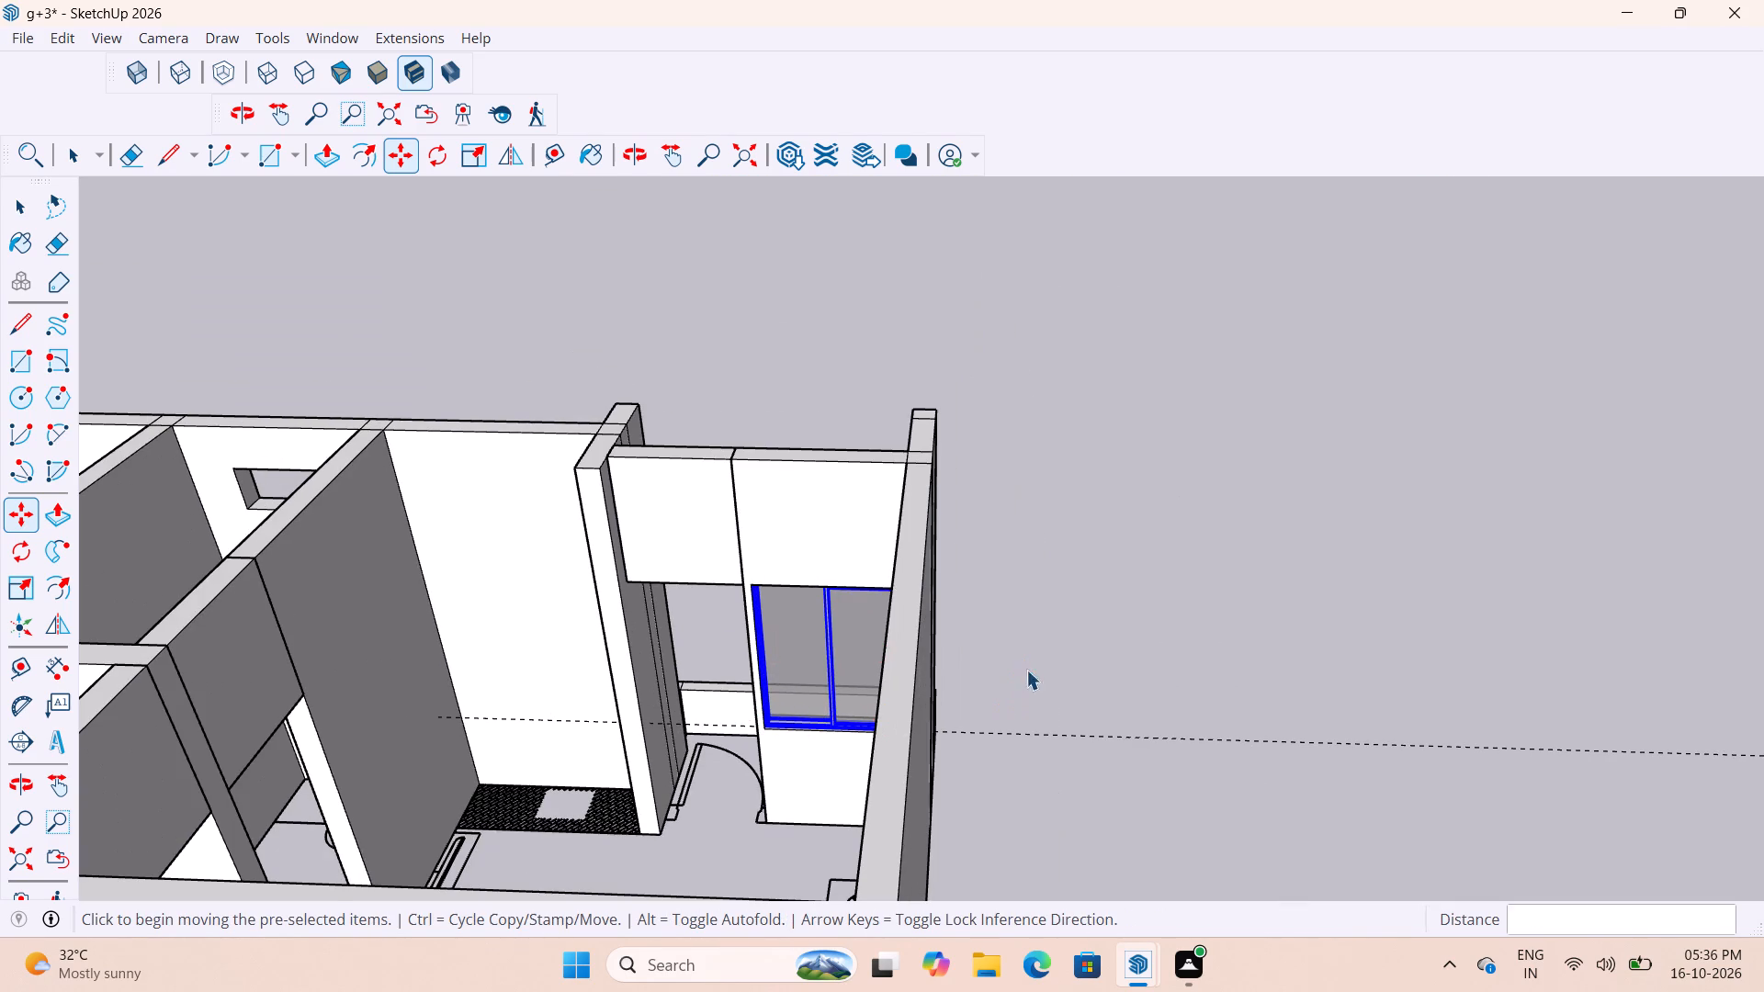
key("space")
left_click_drag(1049, 558, 1058, 560)
Examine how the copied sliding window sits in the second kitchen opening, including its jambs and sill.
scroll(848, 643, "up", 9)
middle_click_drag(848, 640, 944, 623)
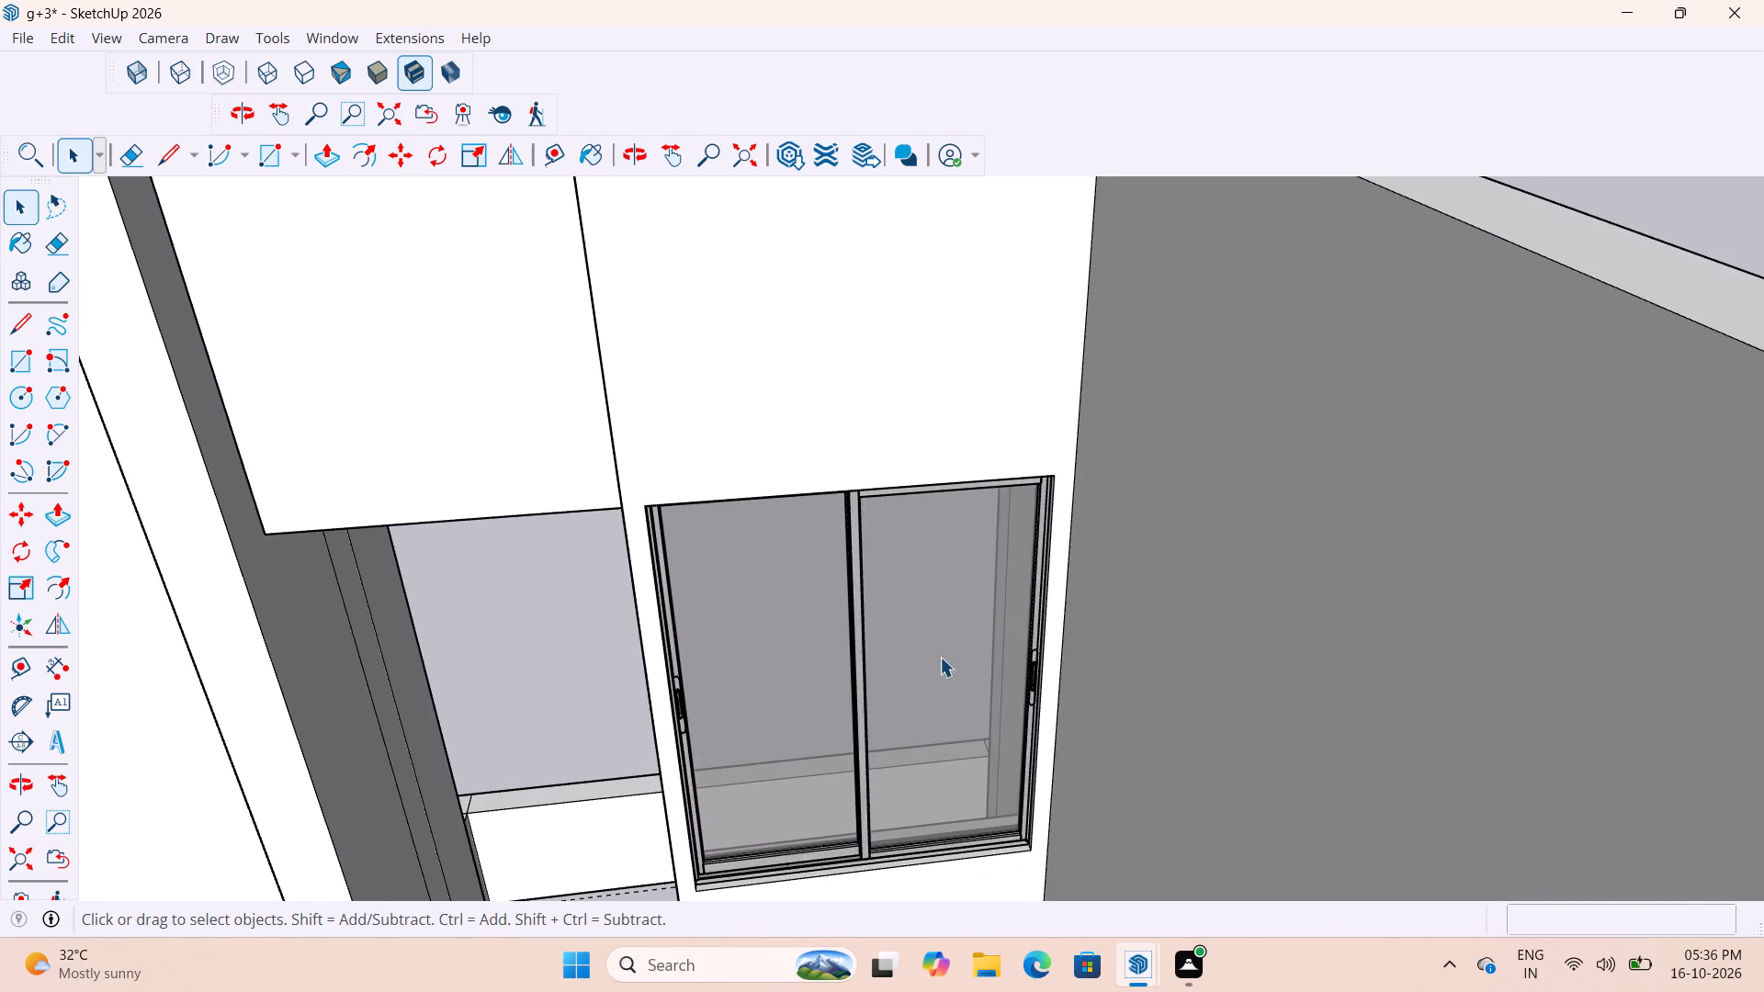
scroll(941, 638, "down", 5)
scroll(1063, 643, "down", 1)
middle_click_drag(1065, 645, 924, 707)
scroll(875, 693, "up", 5)
scroll(1176, 566, "down", 5)
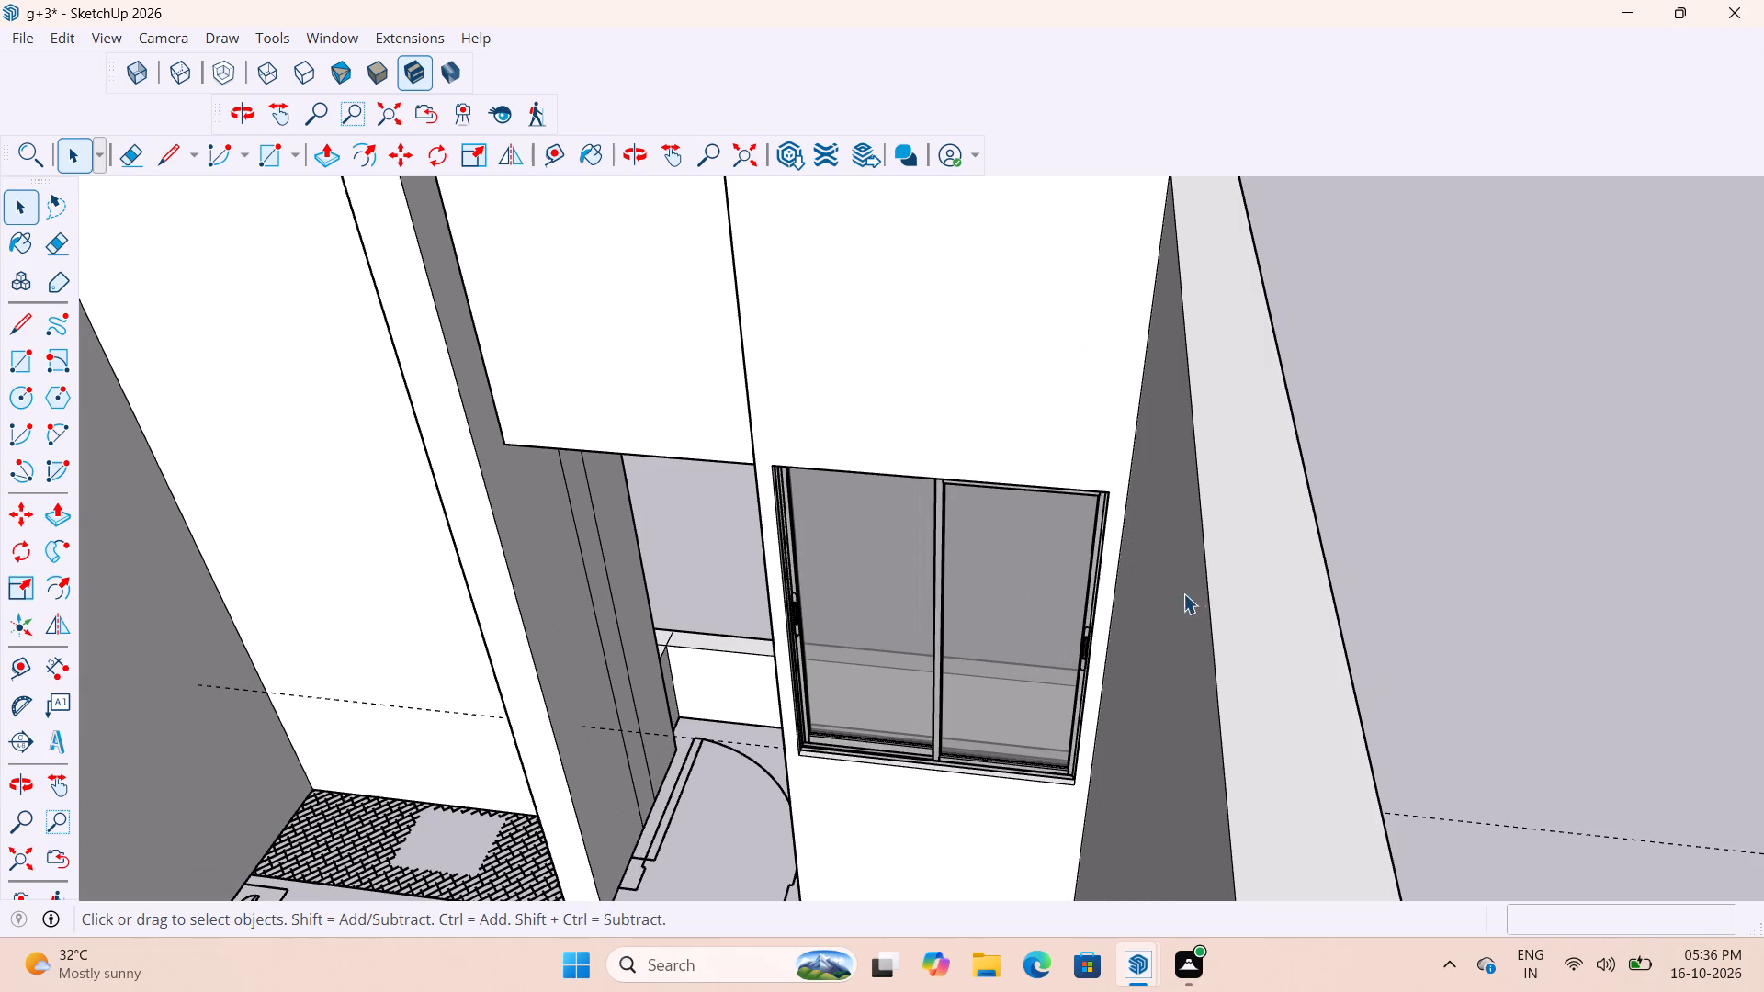
scroll(1091, 617, "down", 8)
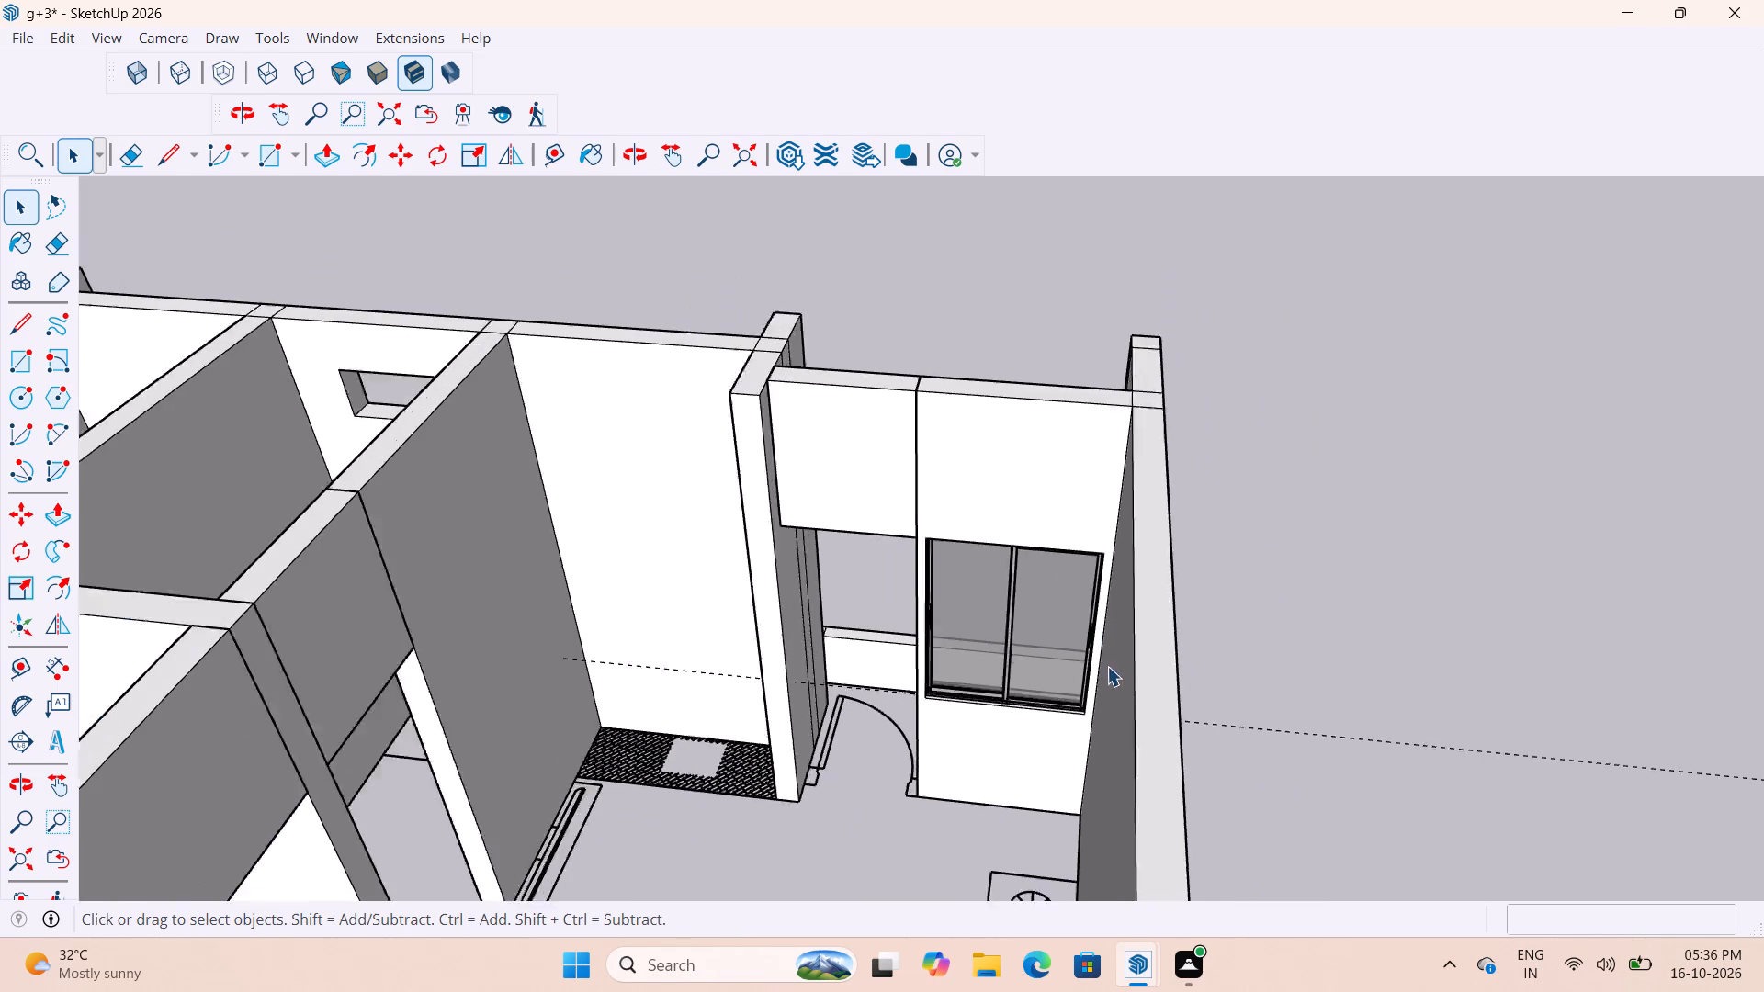
scroll(1107, 666, "down", 2)
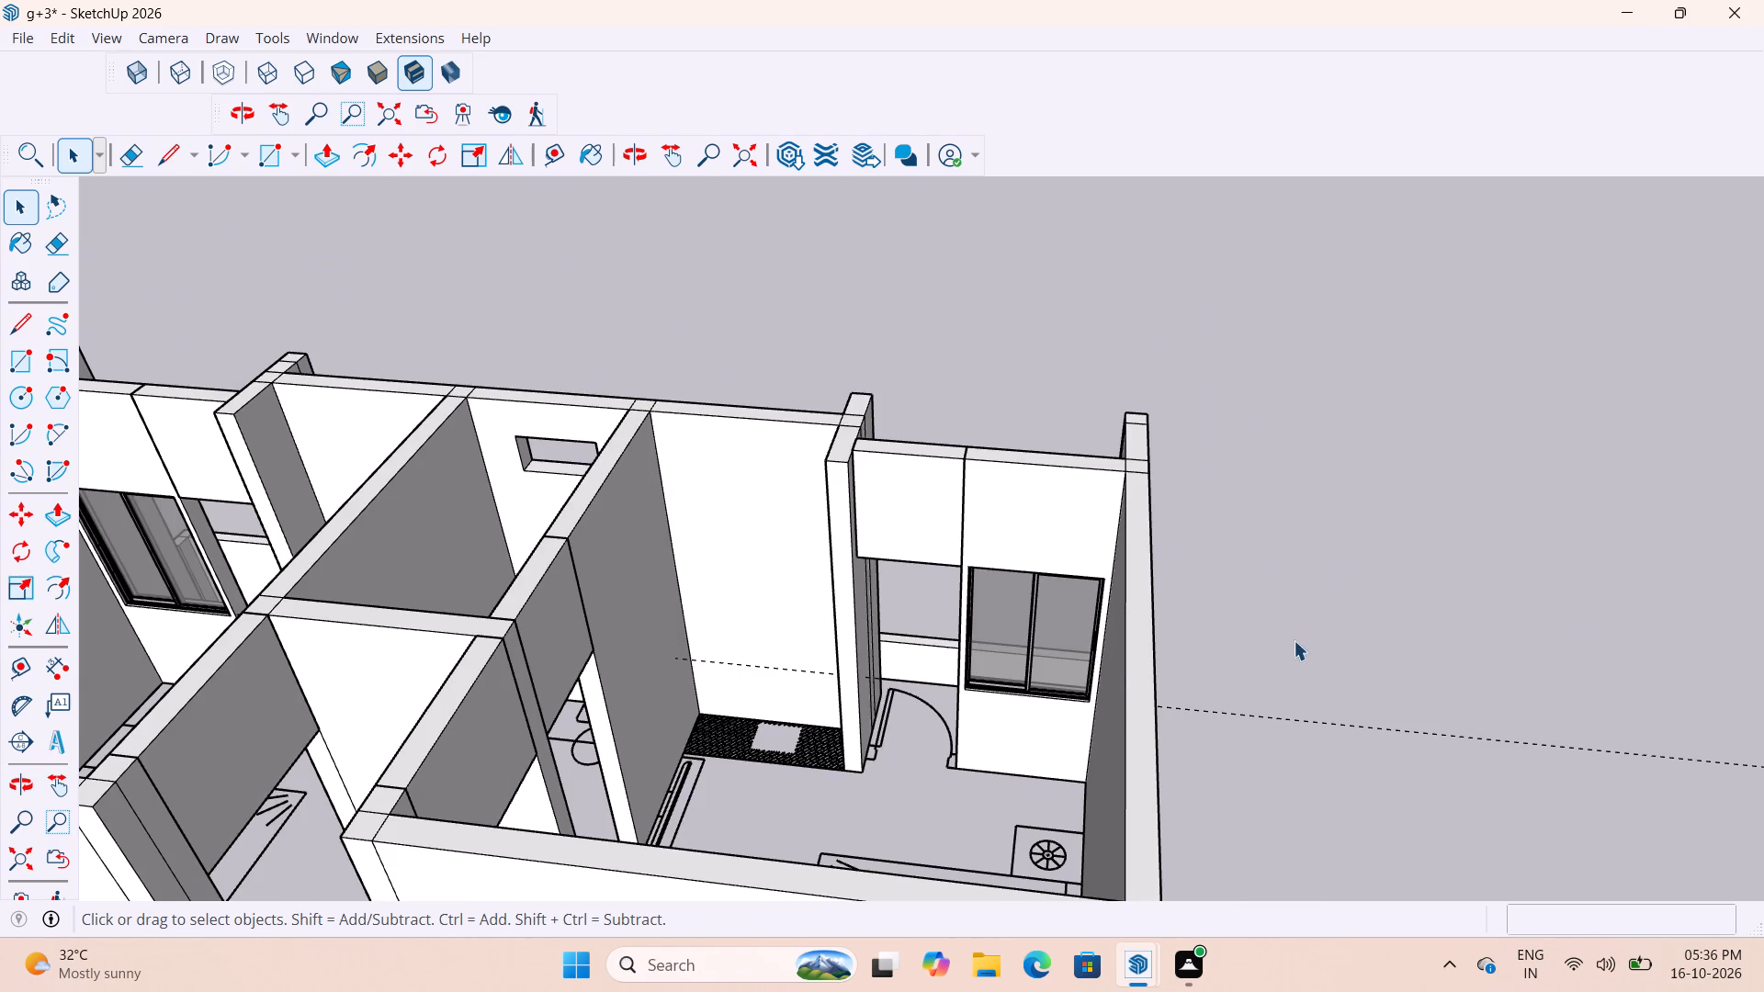
left_click(1389, 498)
scroll(1041, 657, "up", 9)
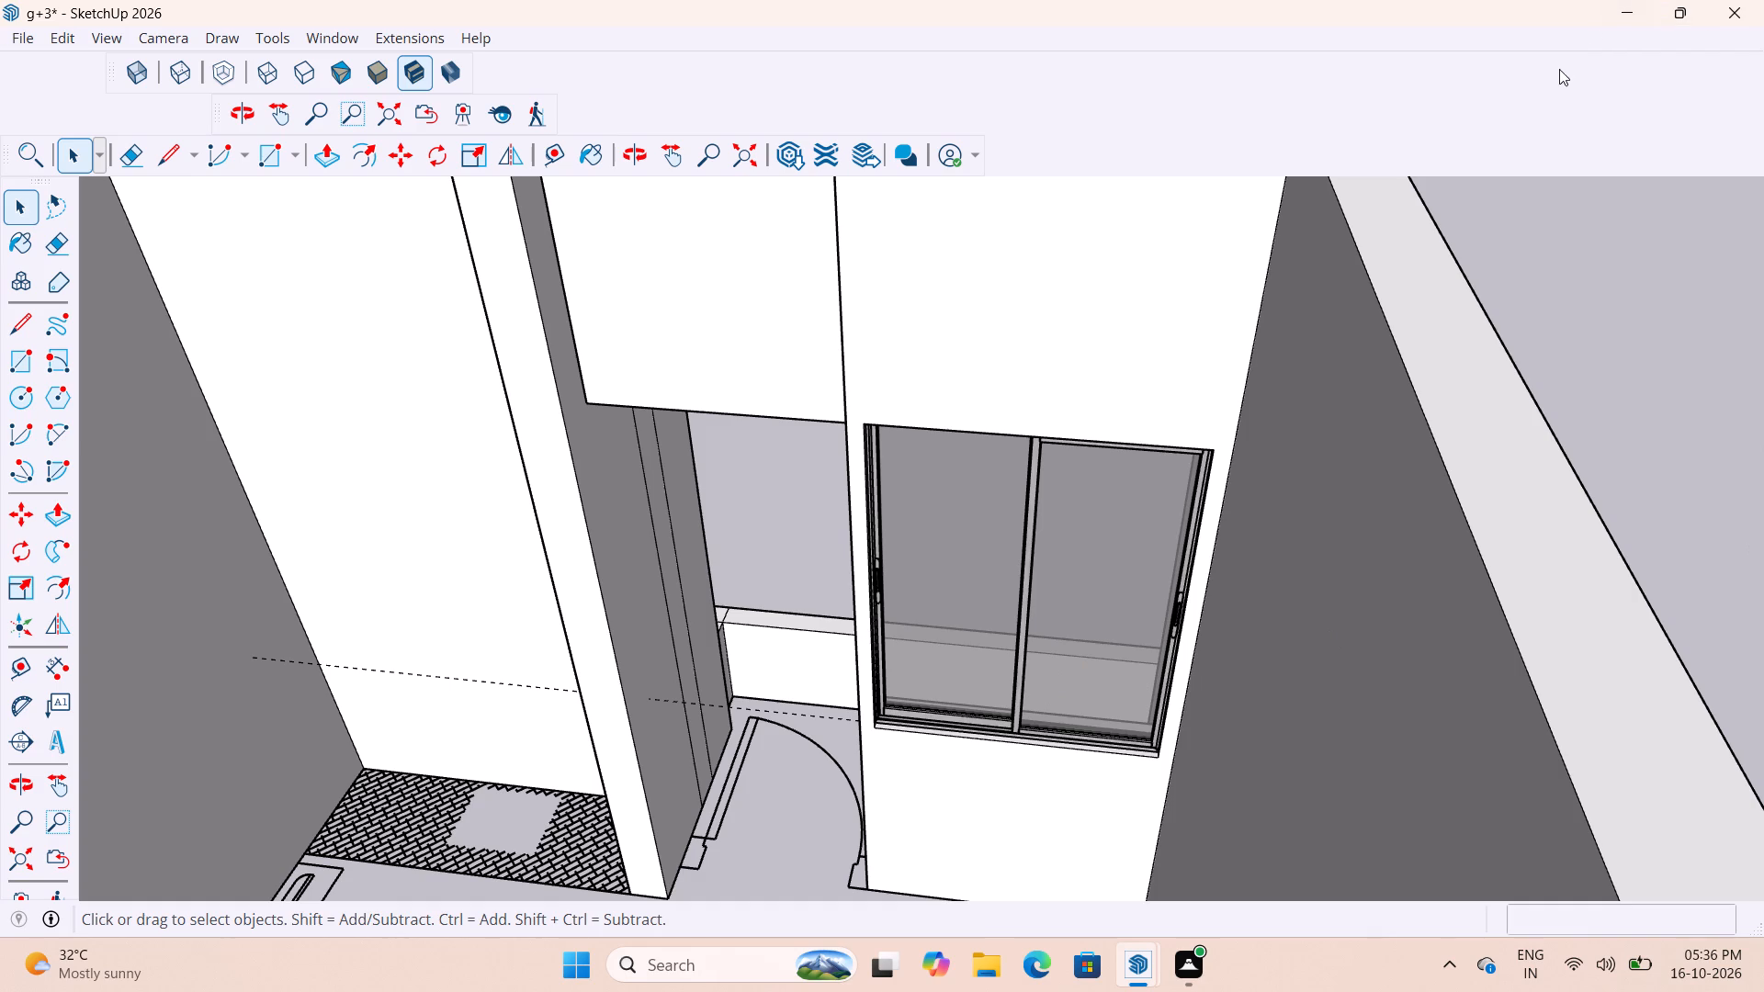
scroll(1545, 314, "down", 4)
scroll(1536, 327, "up", 2)
scroll(1350, 447, "down", 4)
scroll(1201, 539, "down", 5)
scroll(1251, 541, "up", 11)
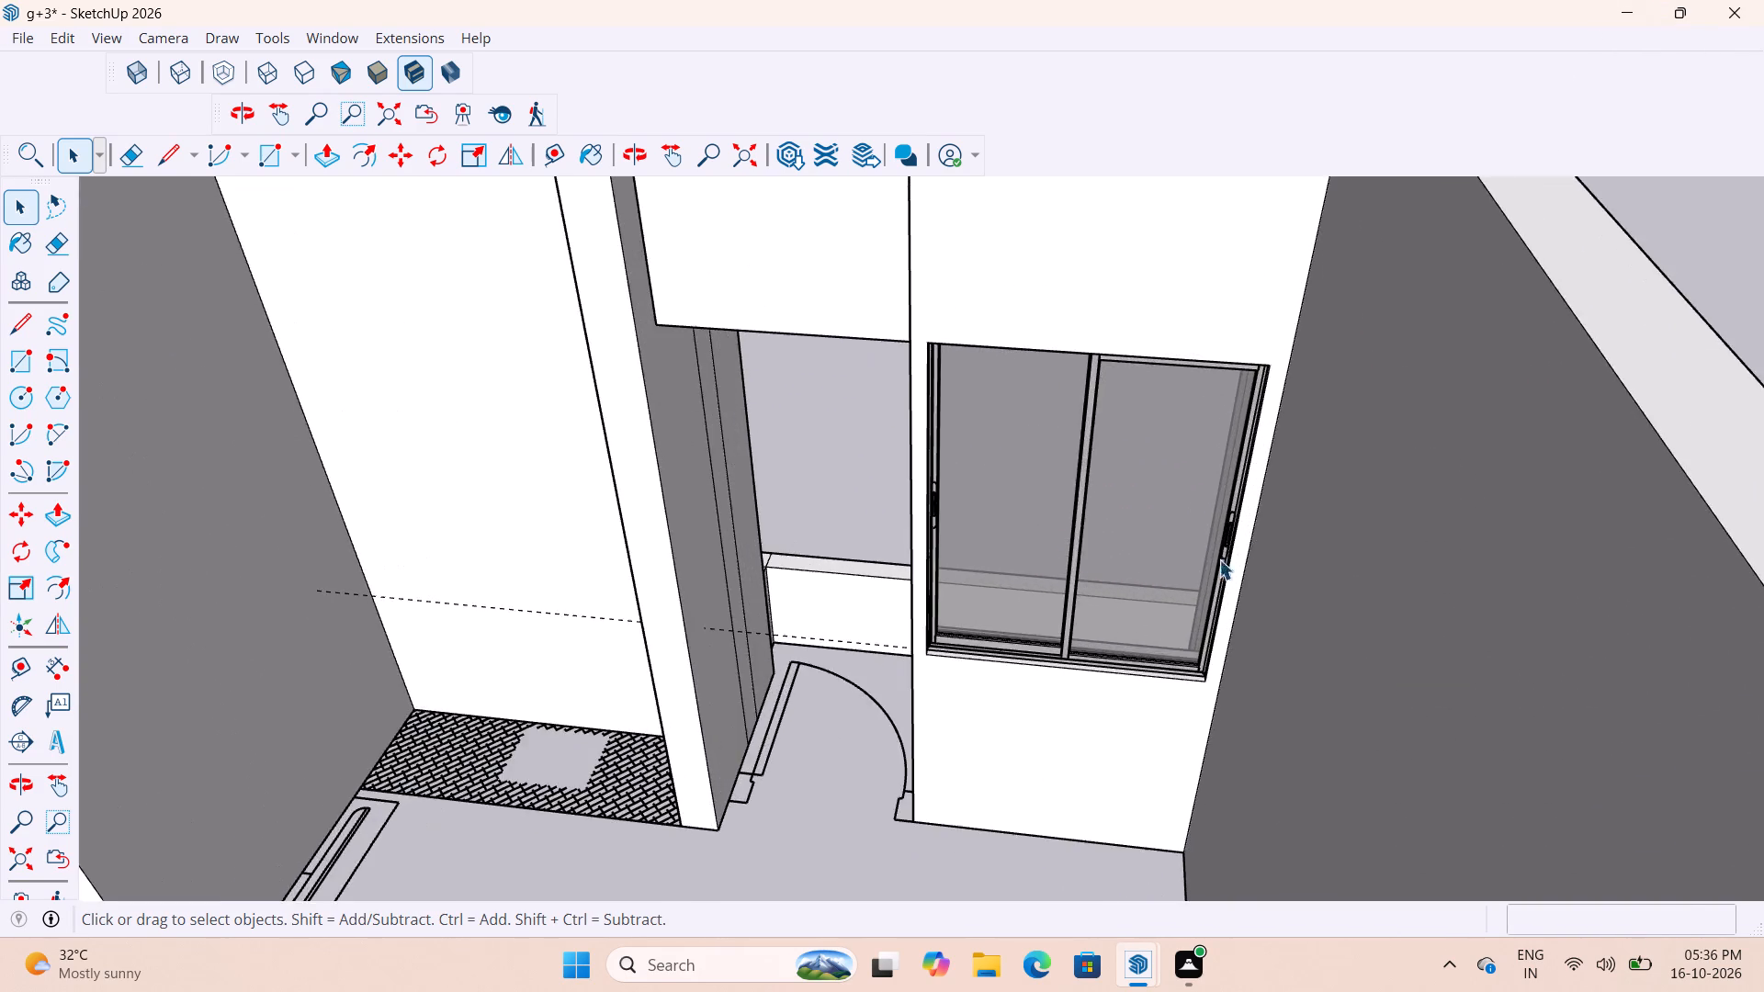
scroll(1219, 559, "up", 11)
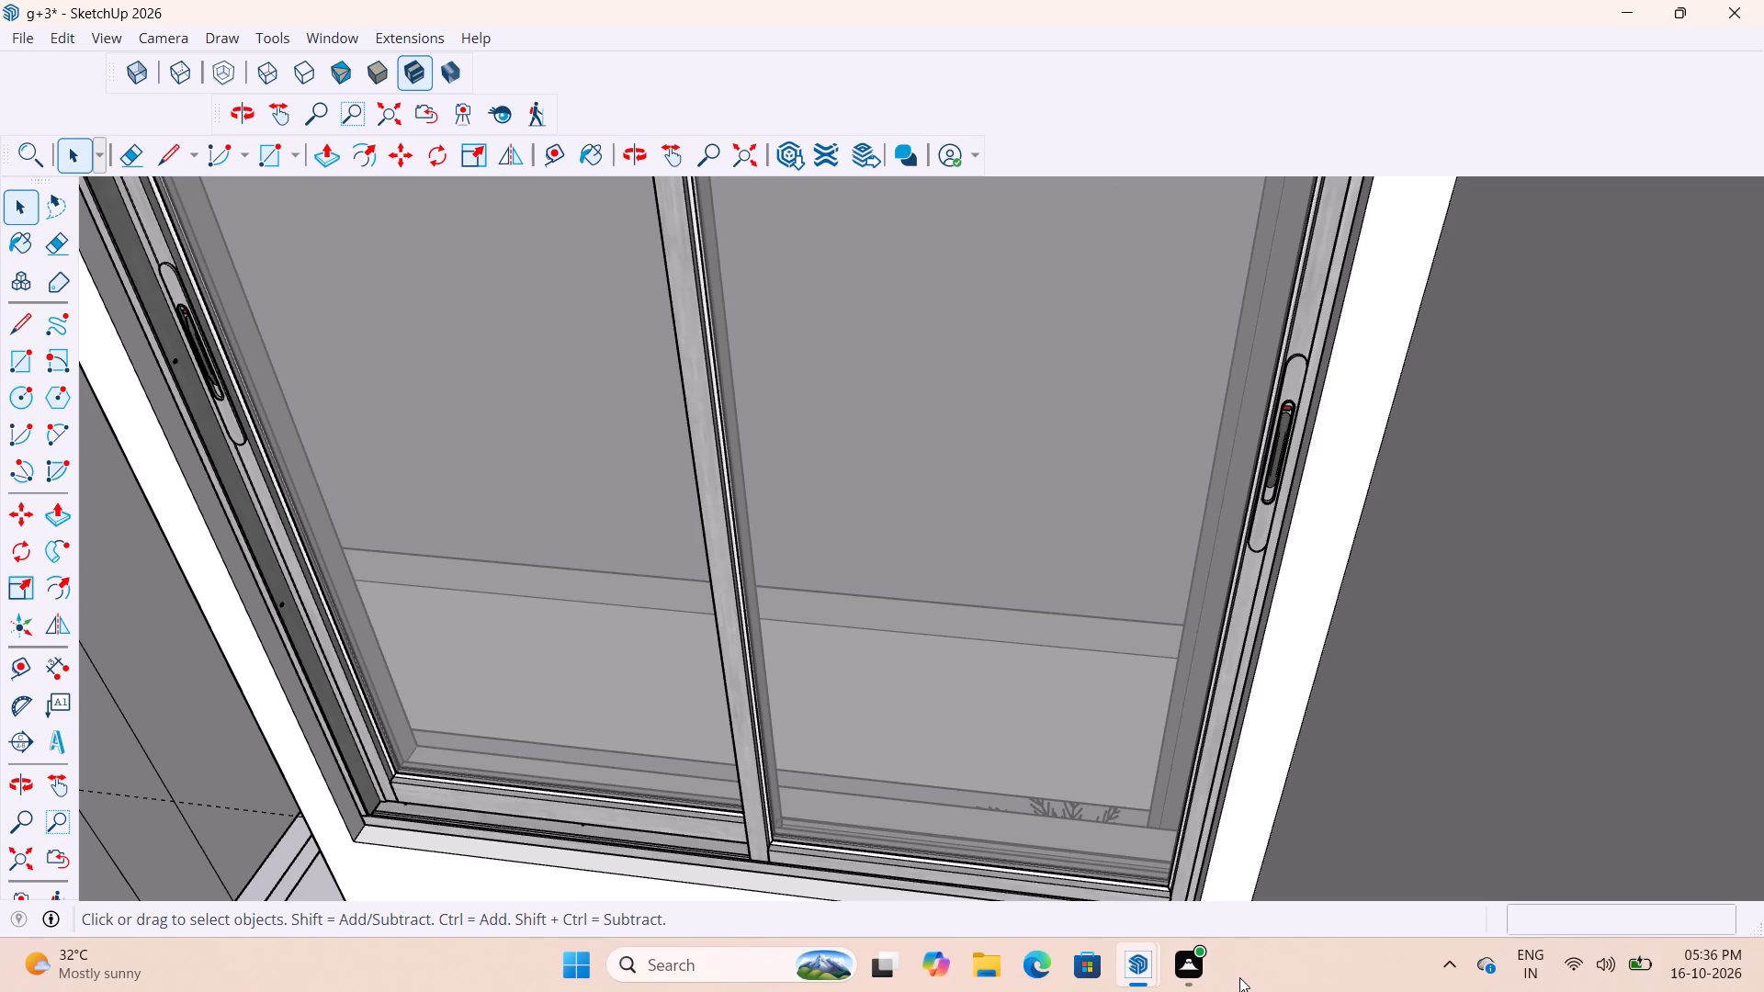
scroll(1125, 936, "down", 5)
scroll(1046, 926, "down", 4)
Scale the copied sliding window's height from its top to meet the upper edge of the second kitchen opening.
scroll(1108, 762, "down", 16)
scroll(1180, 478, "down", 8)
scroll(1099, 513, "down", 6)
left_click(1297, 507)
scroll(853, 621, "up", 13)
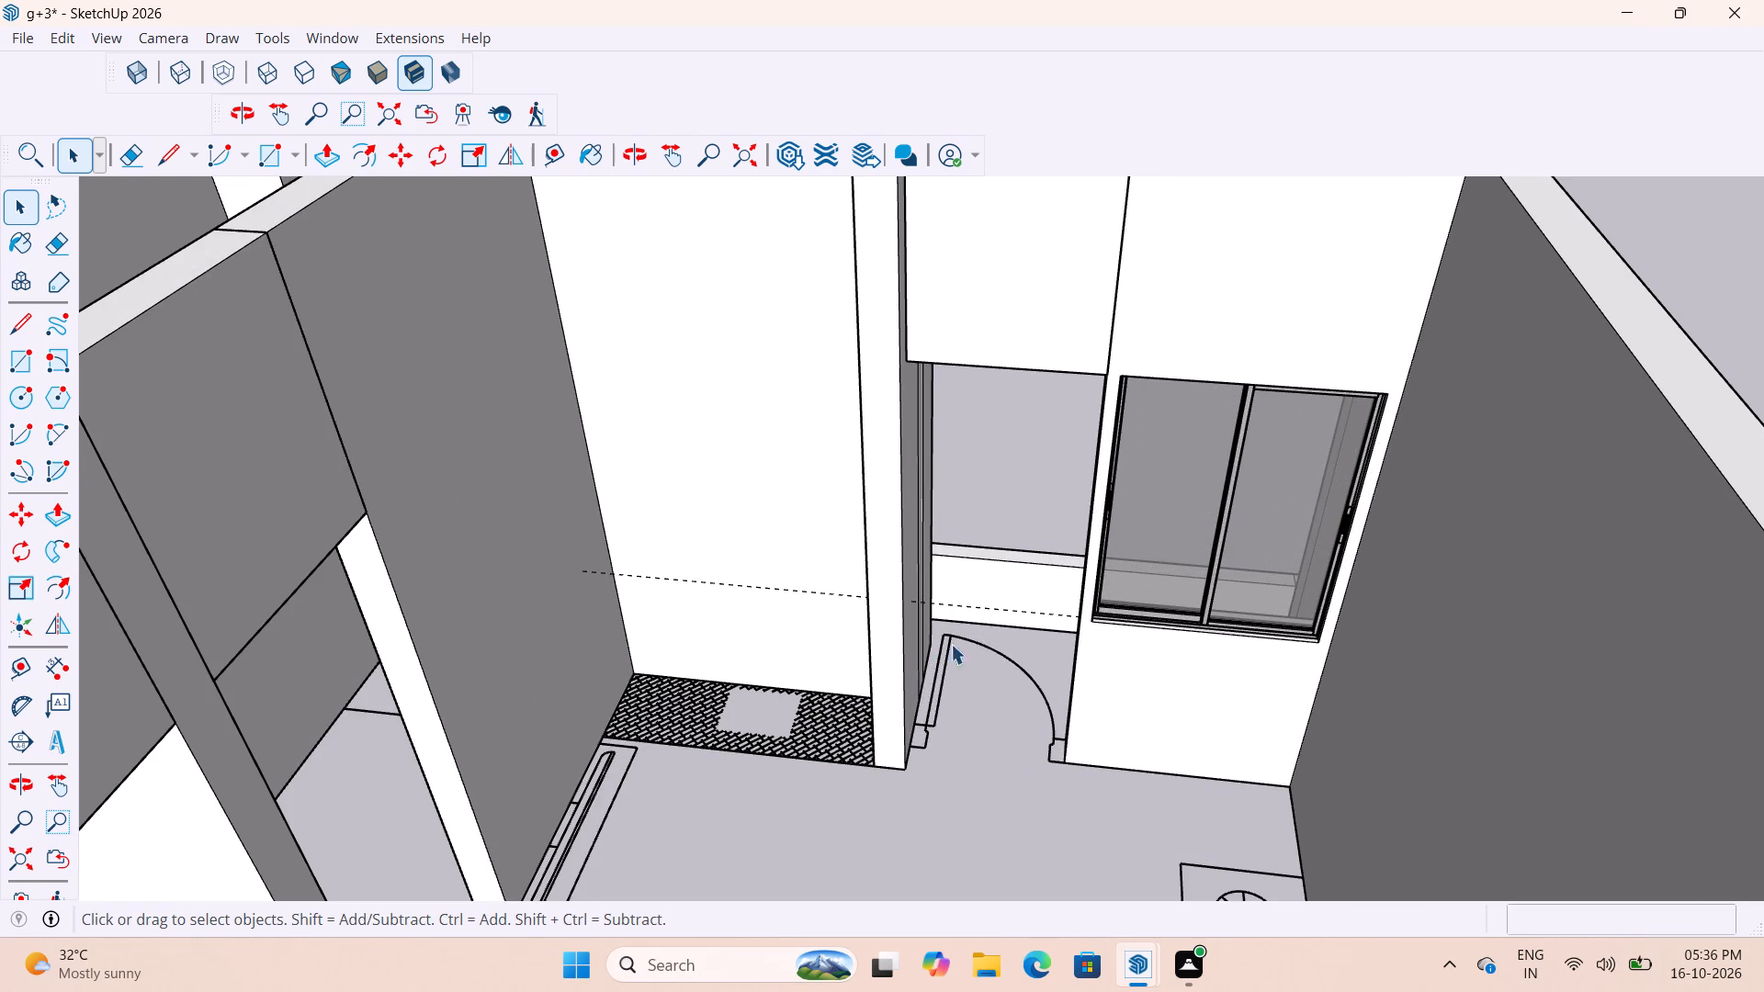
scroll(1256, 638, "up", 20)
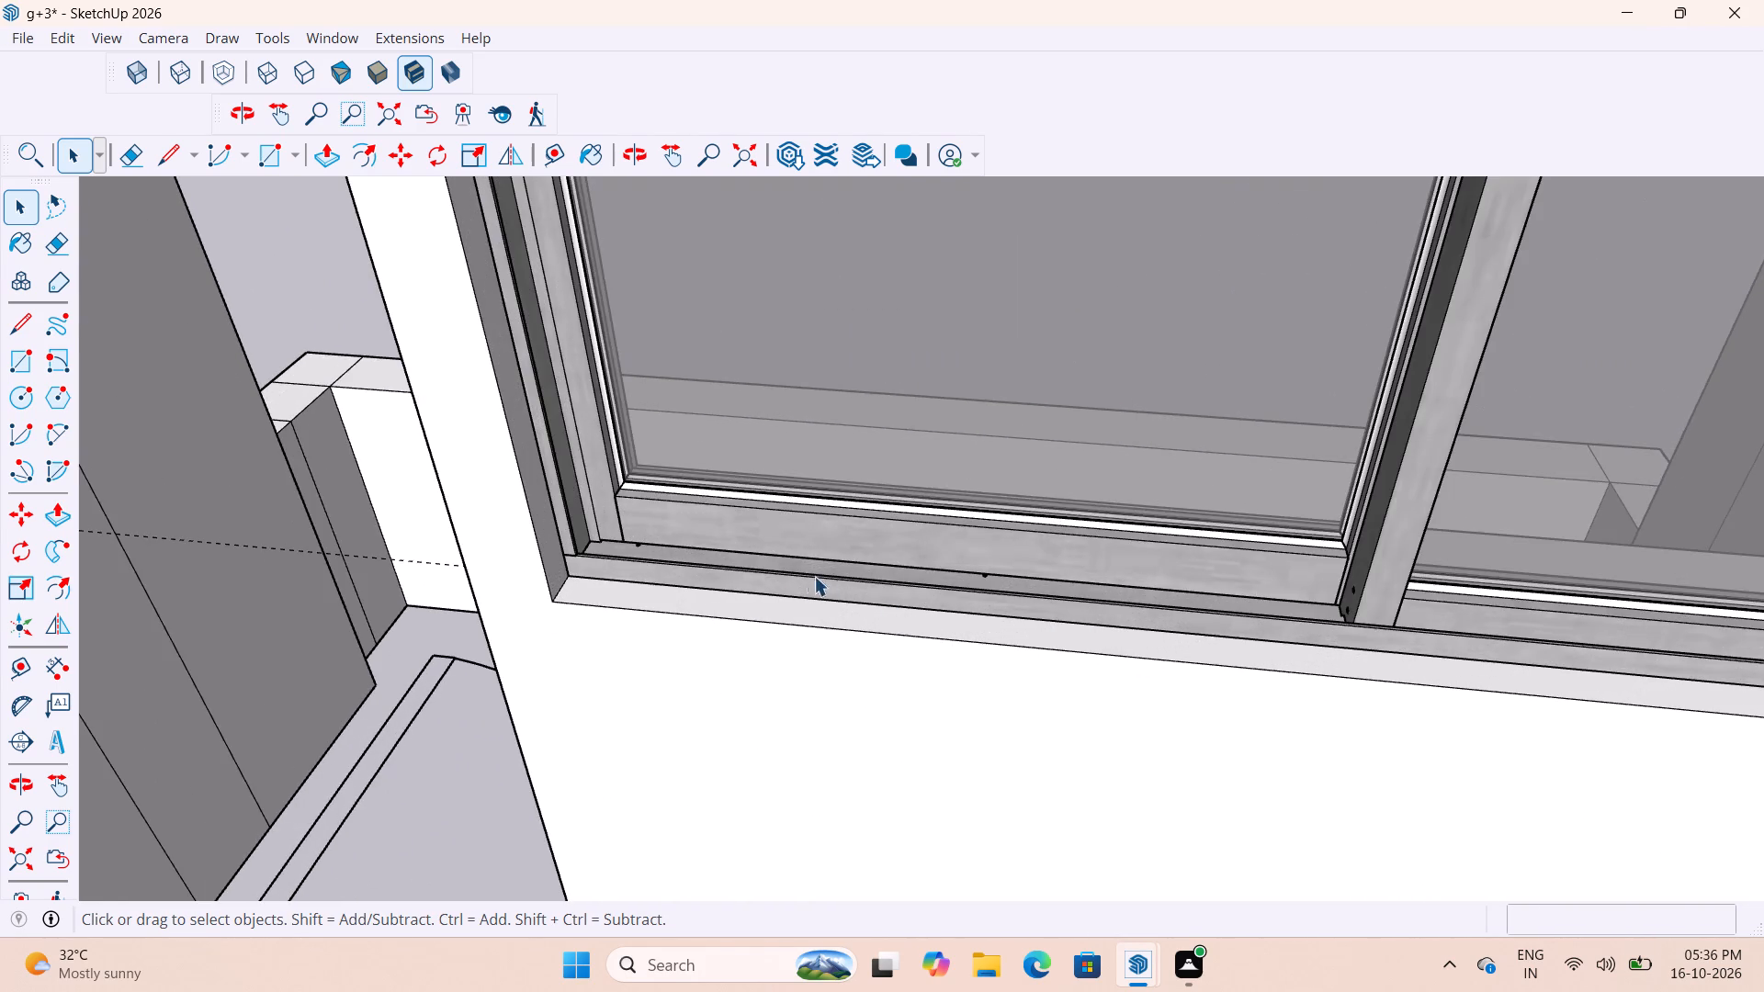
scroll(763, 561, "up", 4)
scroll(605, 588, "down", 17)
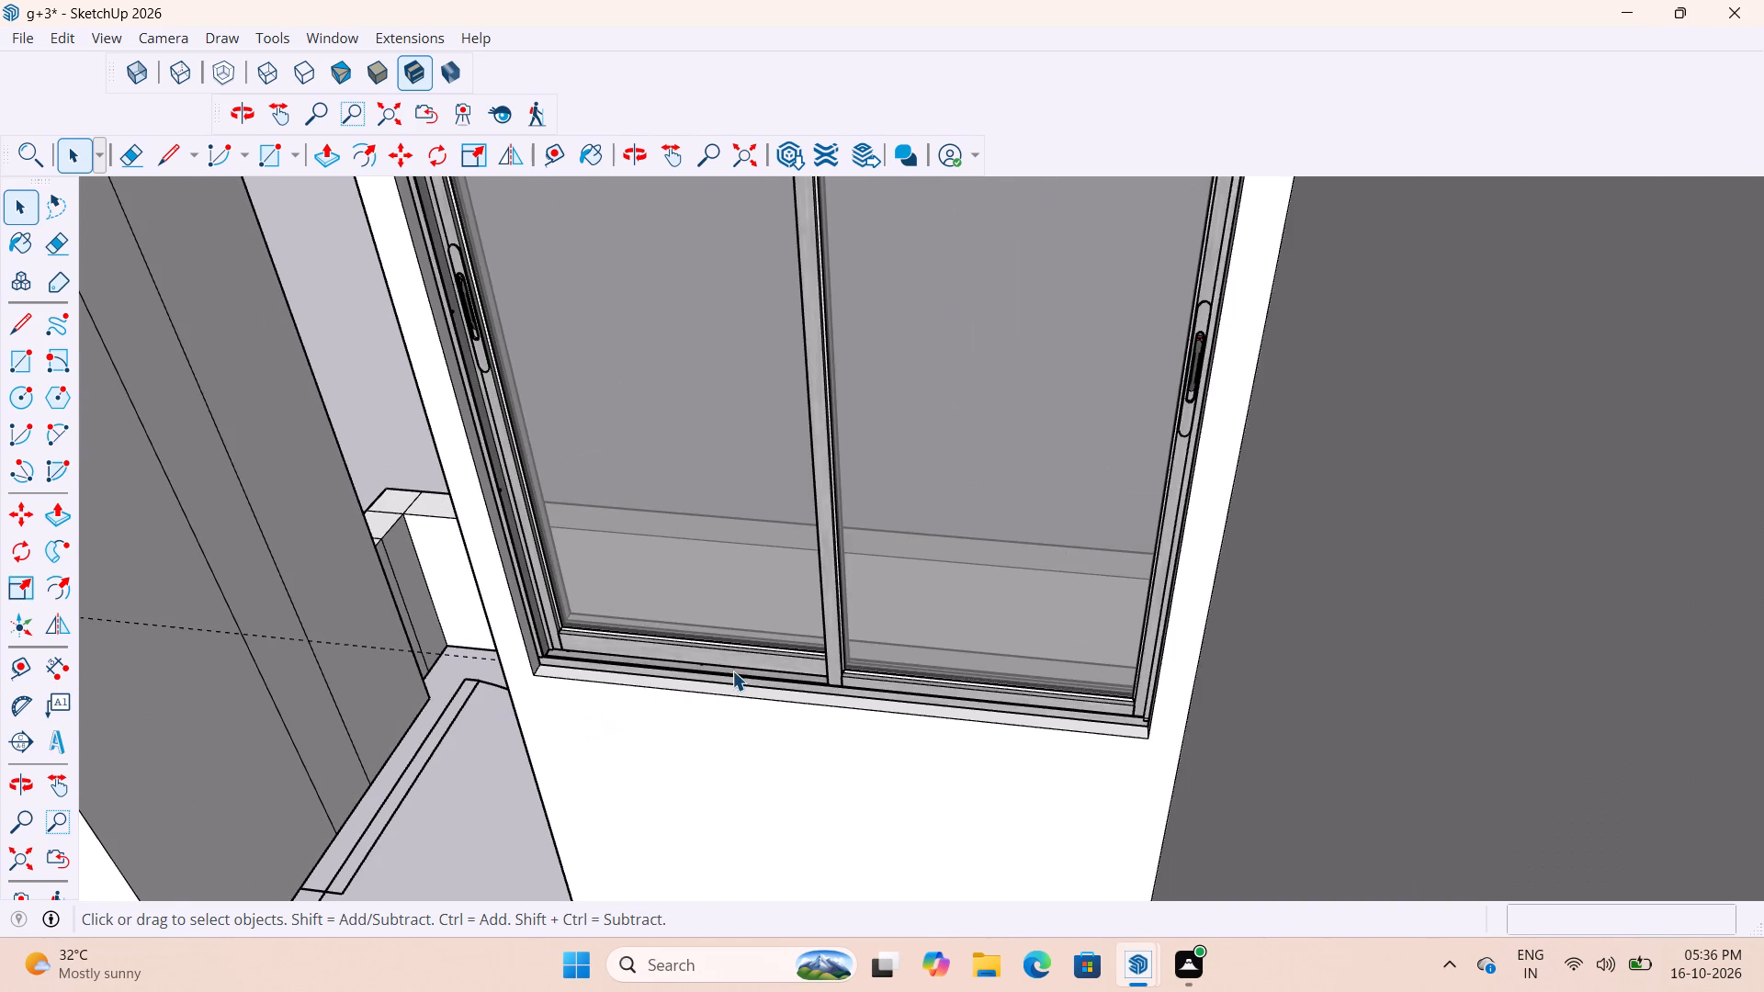
left_click(732, 671)
key("s")
scroll(950, 757, "down", 9)
scroll(889, 457, "up", 4)
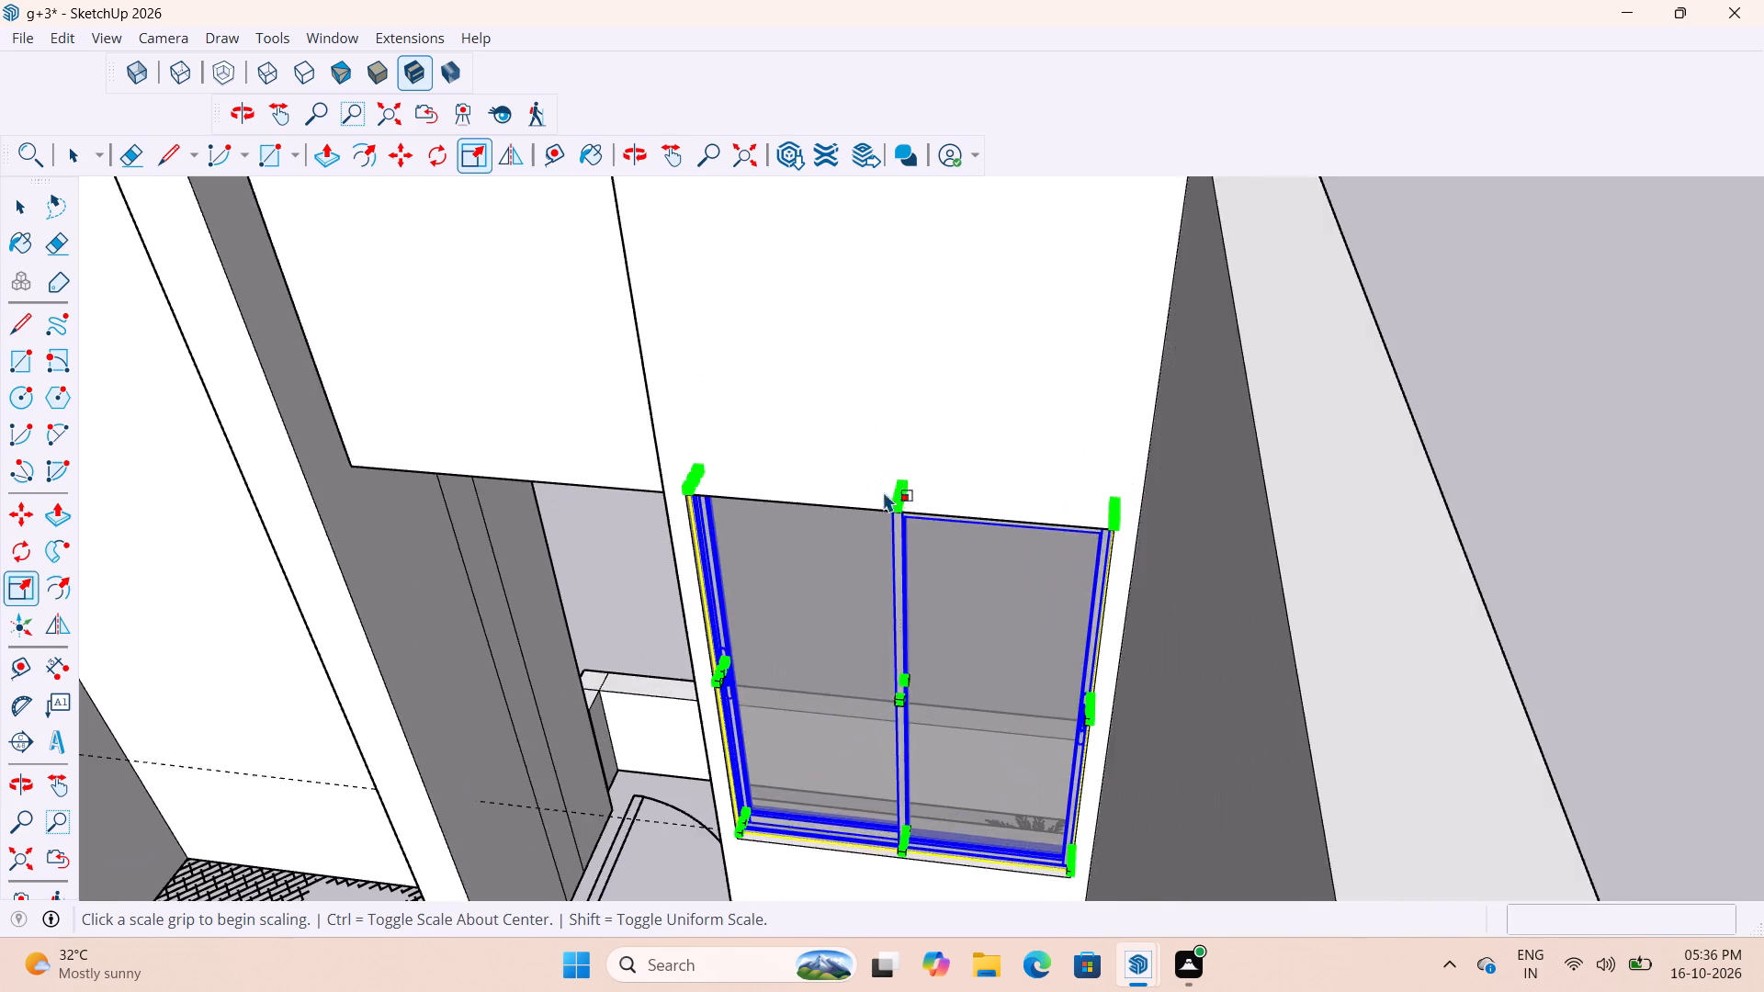
scroll(883, 491, "up", 13)
left_click(911, 438)
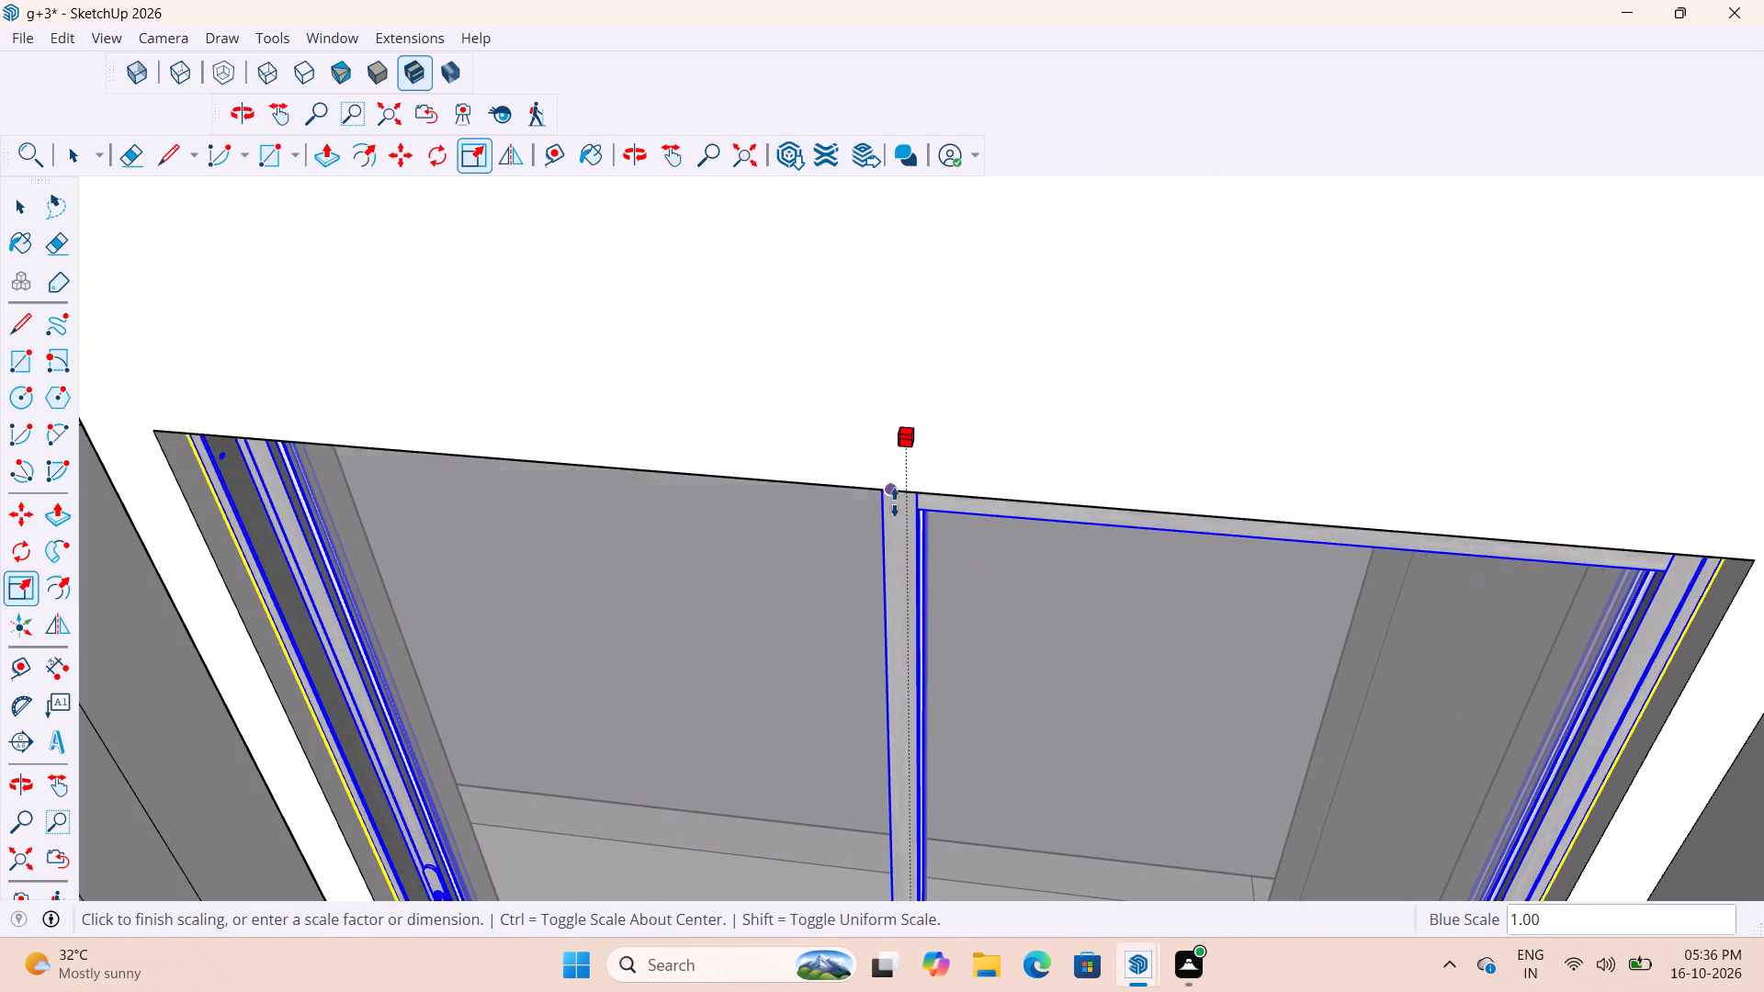
scroll(899, 491, "up", 1)
middle_click_drag(899, 491, 1041, 264)
left_click(931, 389)
scroll(1033, 452, "down", 12)
scroll(981, 499, "down", 11)
left_click(745, 164)
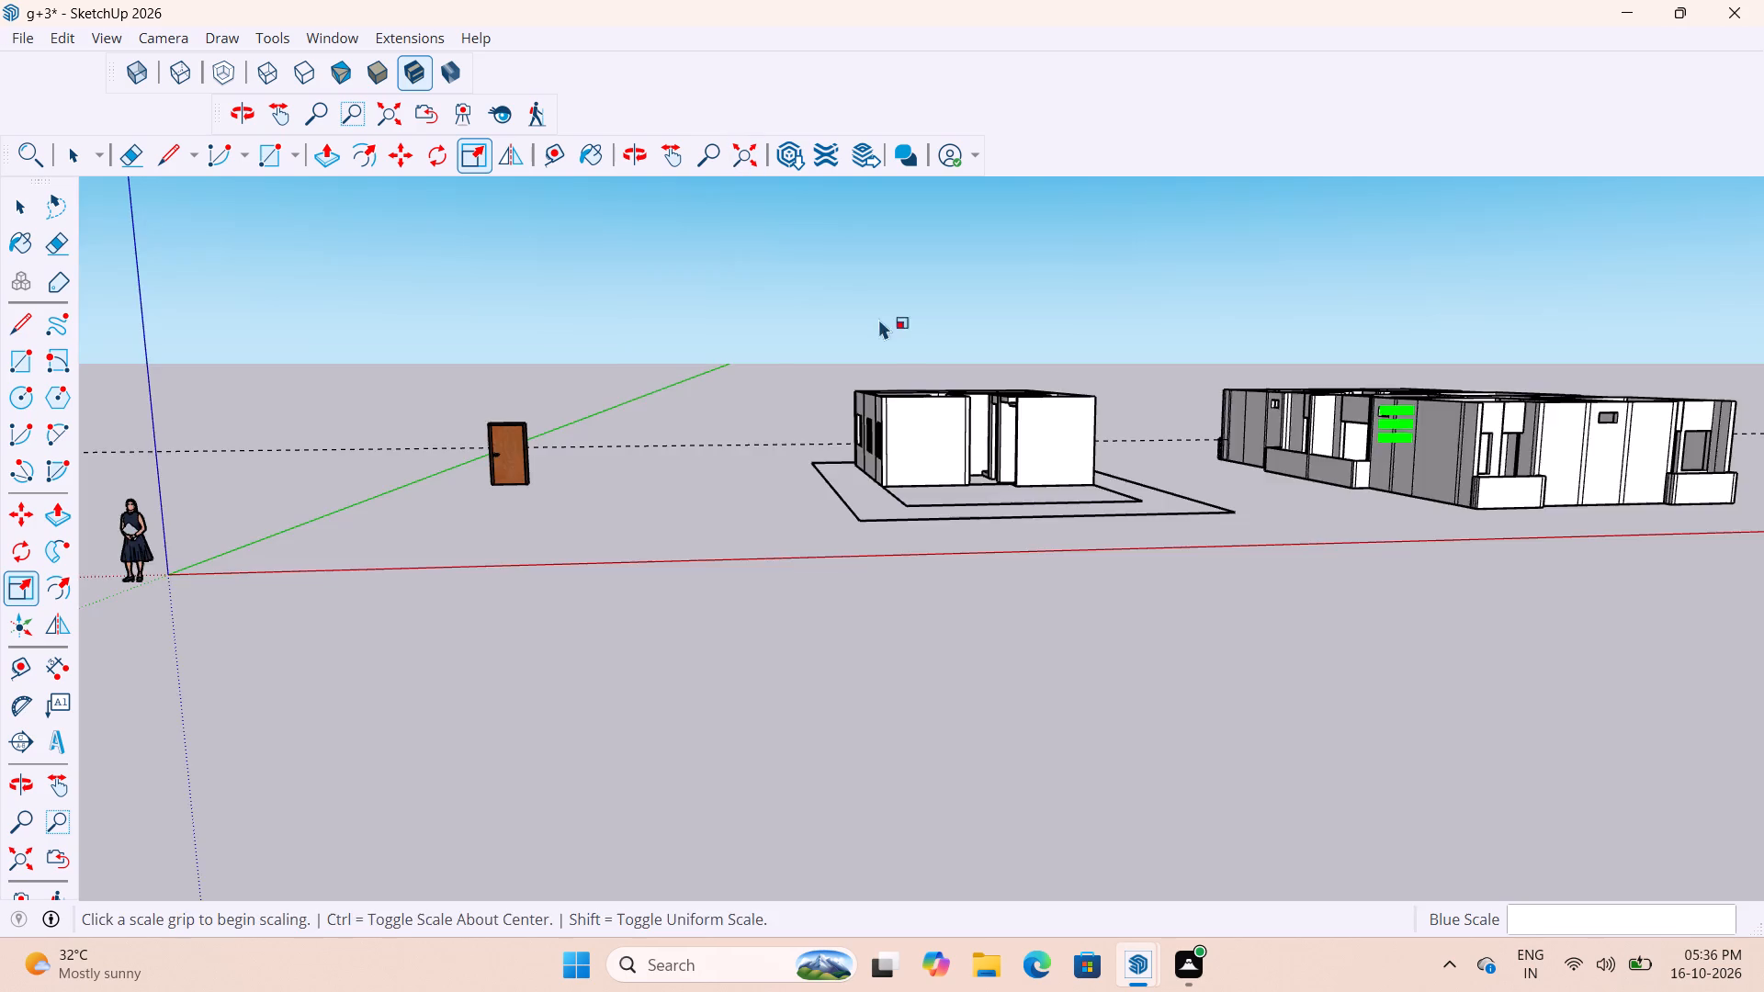
middle_click_drag(1075, 522, 880, 709)
key("space")
key("space")
scroll(1063, 345, "down", 10)
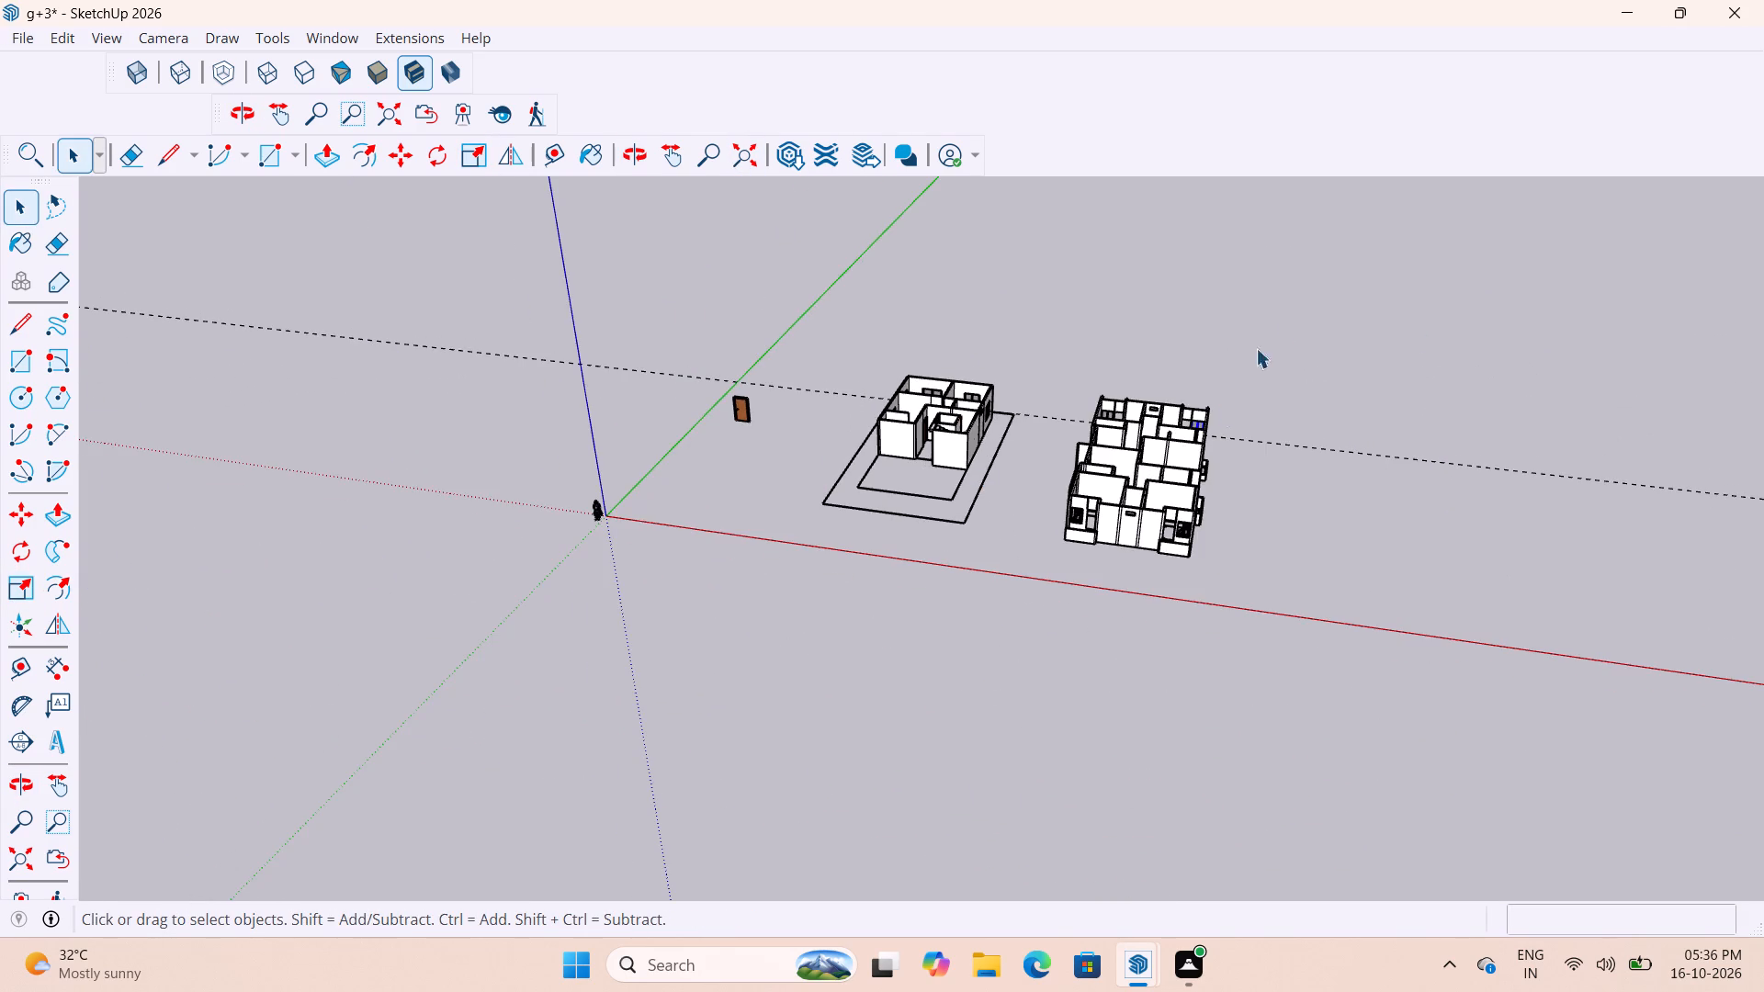
left_click(1281, 320)
Examine both fitted sliding windows in their matching rooms of the larger floor model.
scroll(1136, 425, "up", 20)
scroll(1136, 425, "up", 15)
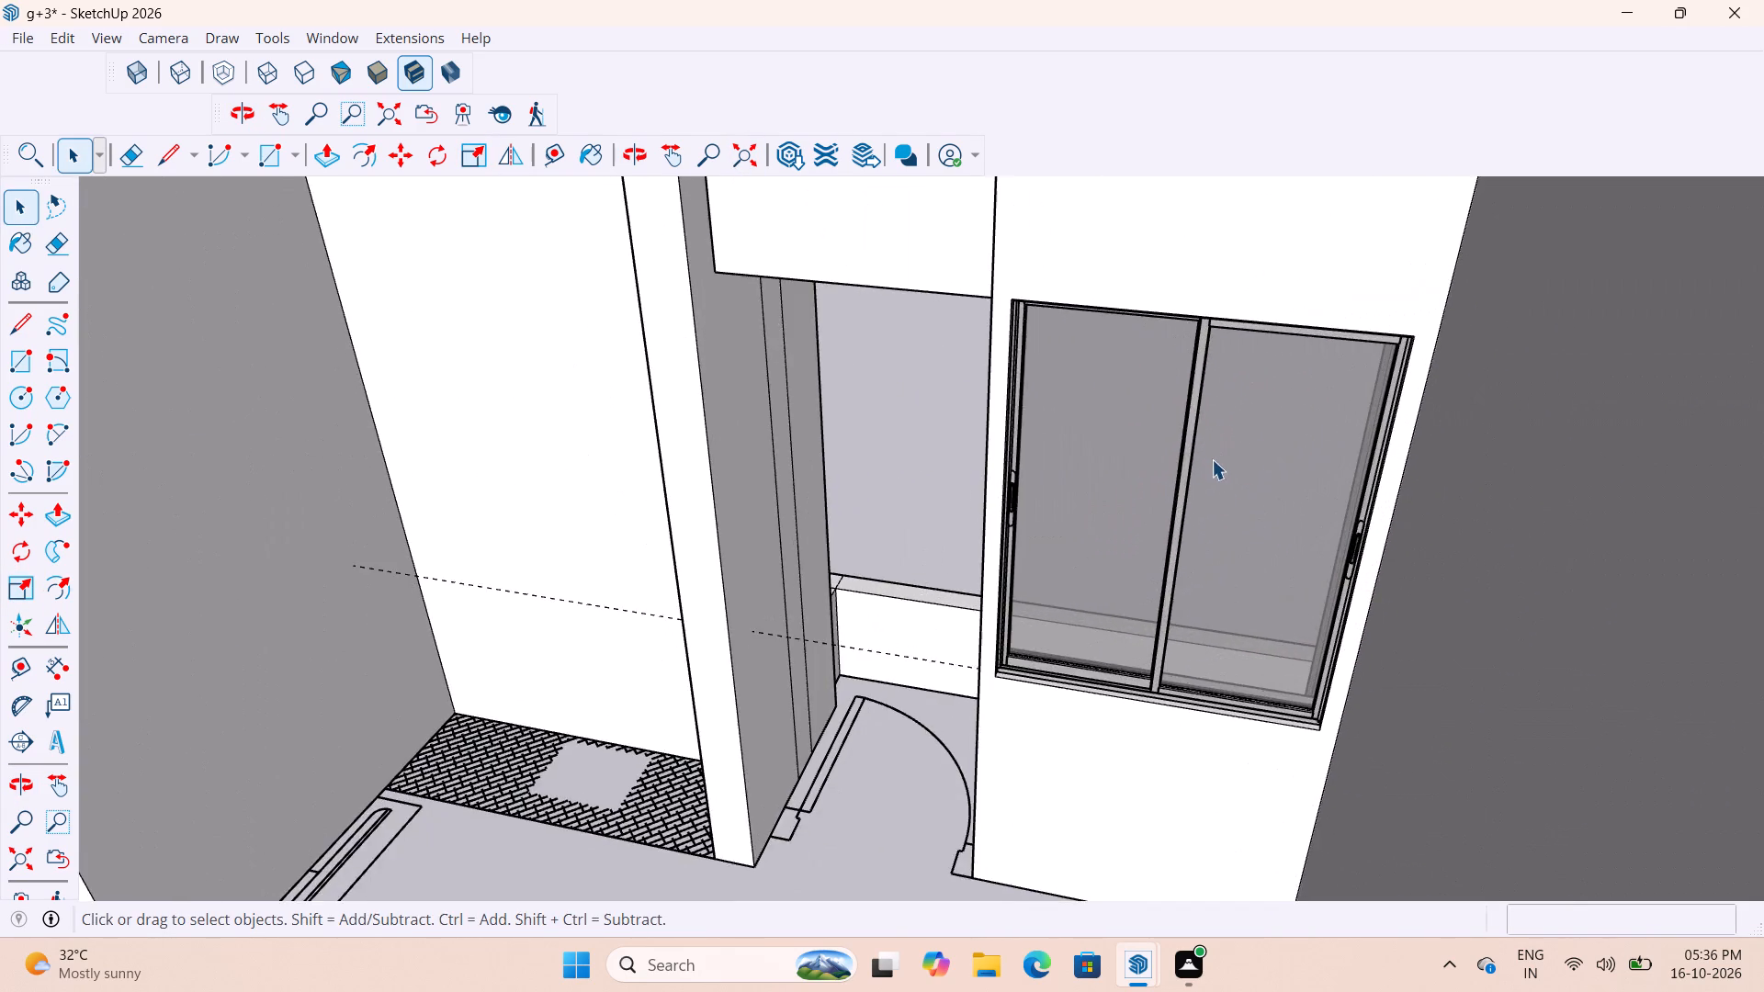
middle_click_drag(1218, 487, 1264, 565)
scroll(1026, 612, "down", 13)
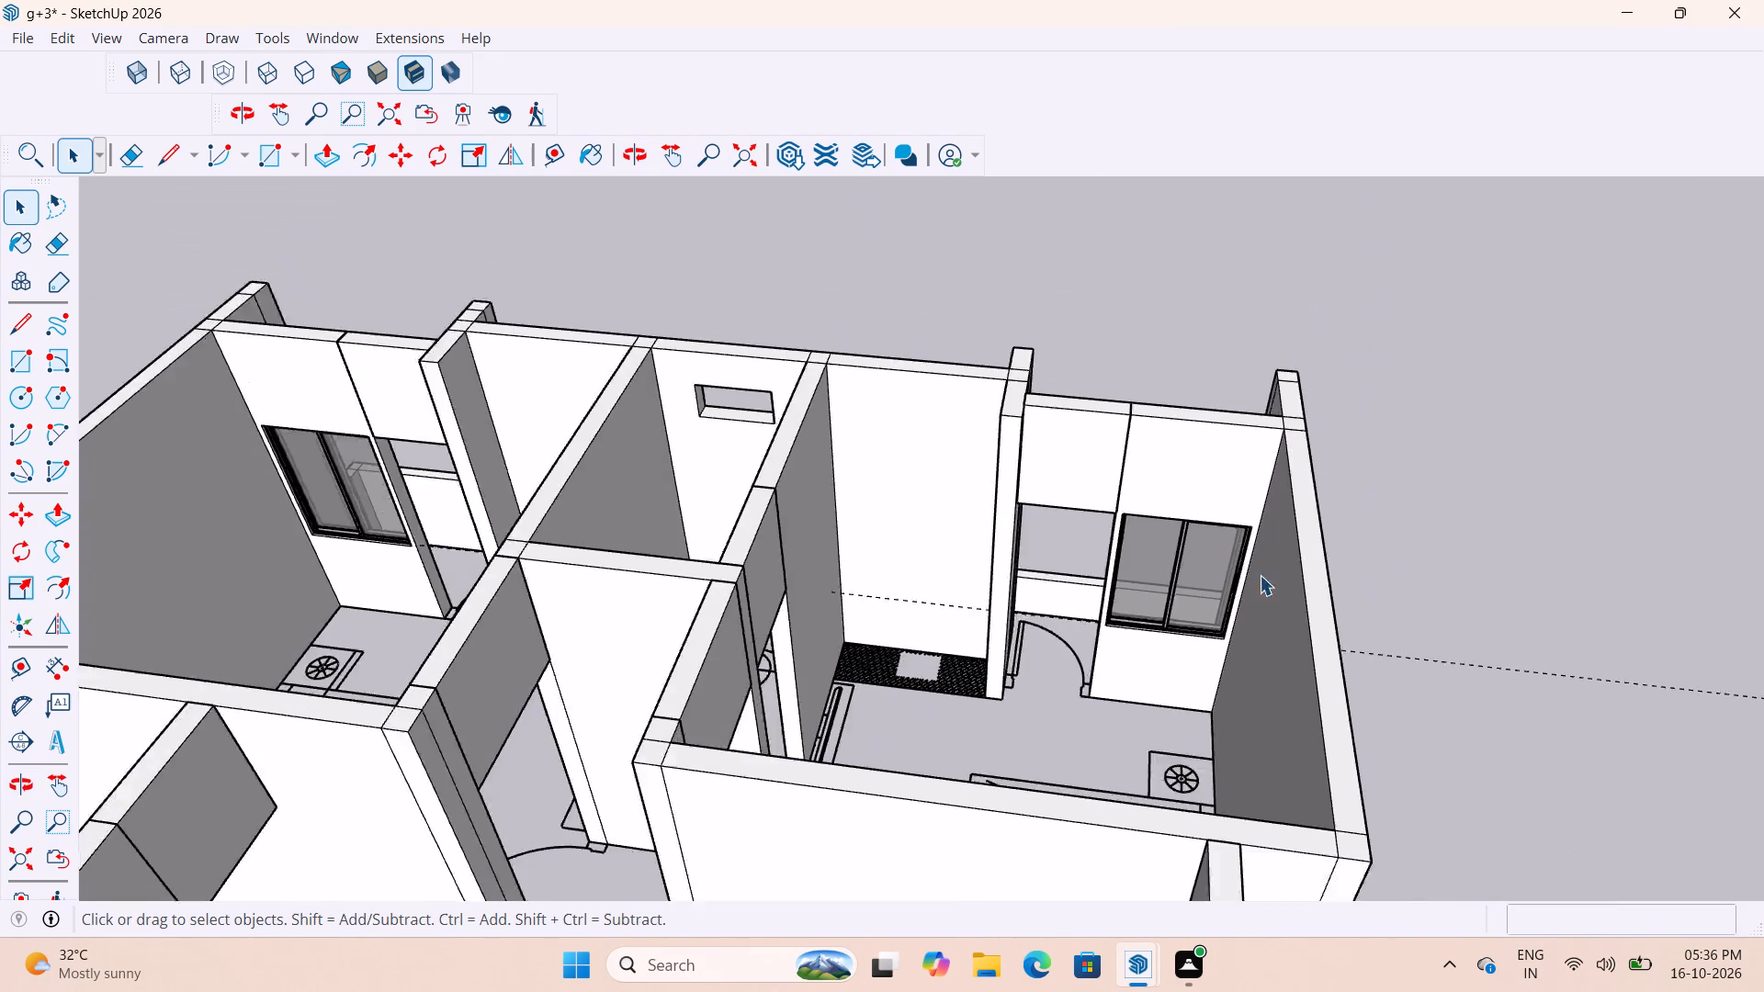
scroll(1260, 575, "down", 15)
scroll(1255, 635, "up", 17)
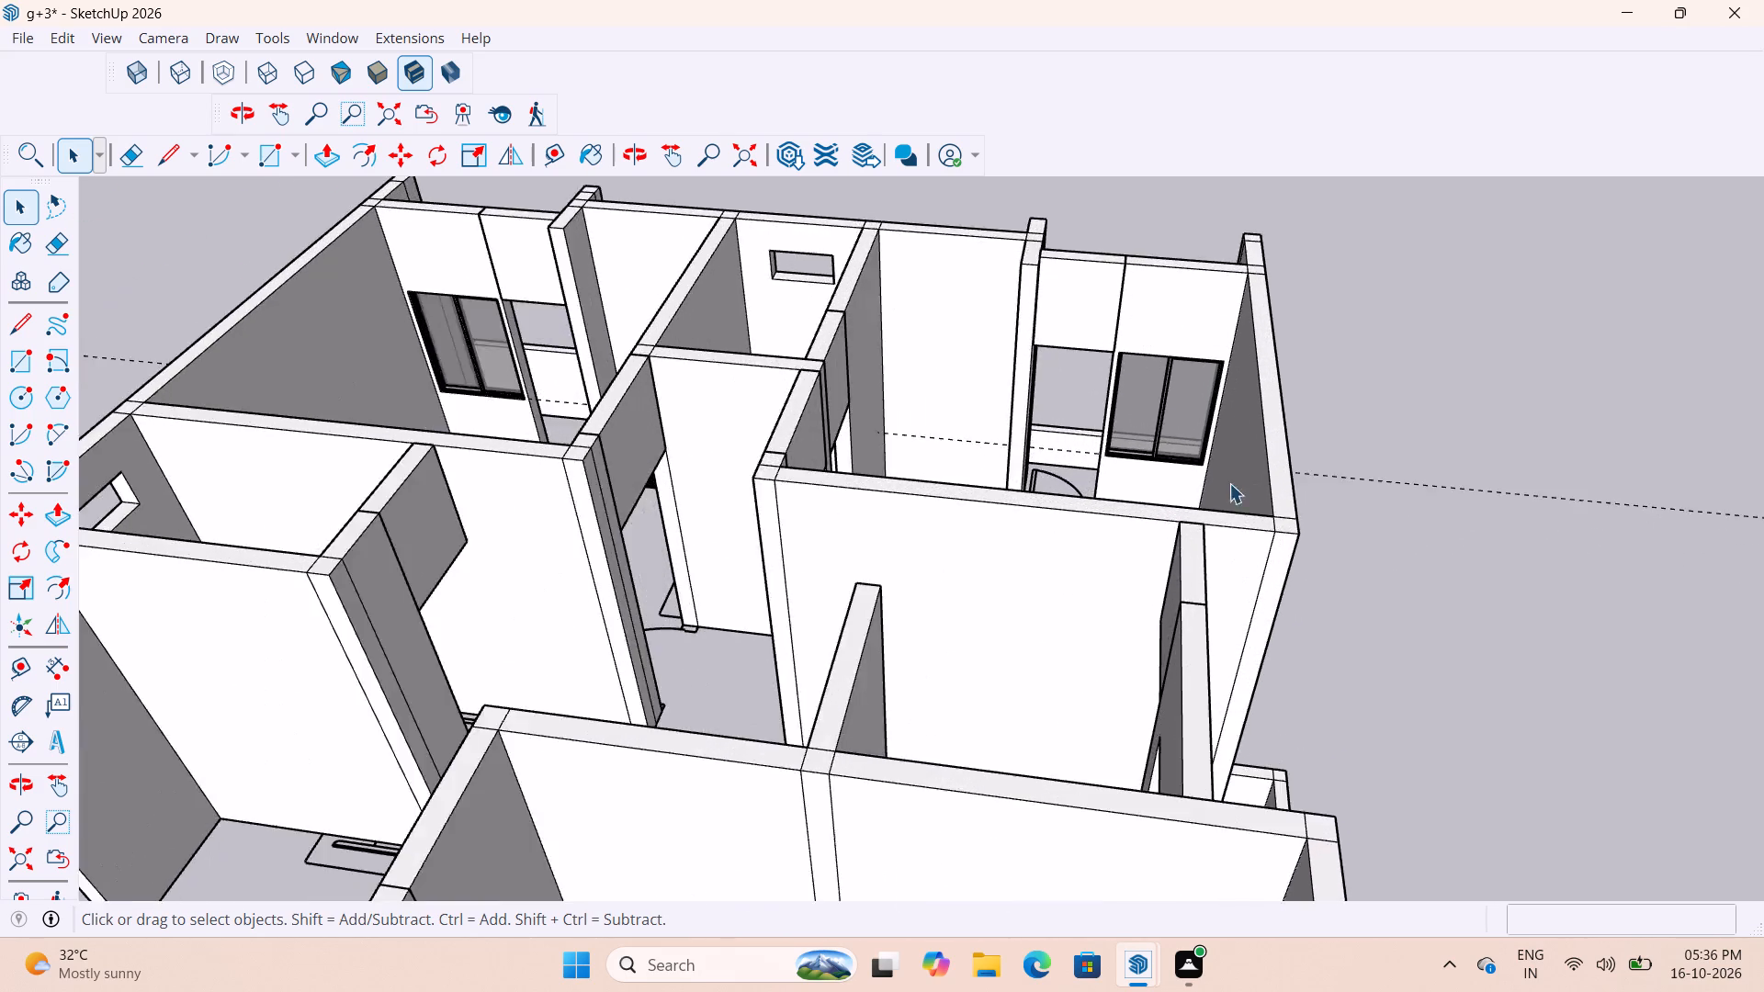
scroll(1229, 483, "up", 4)
scroll(1271, 580, "down", 10)
scroll(651, 533, "up", 9)
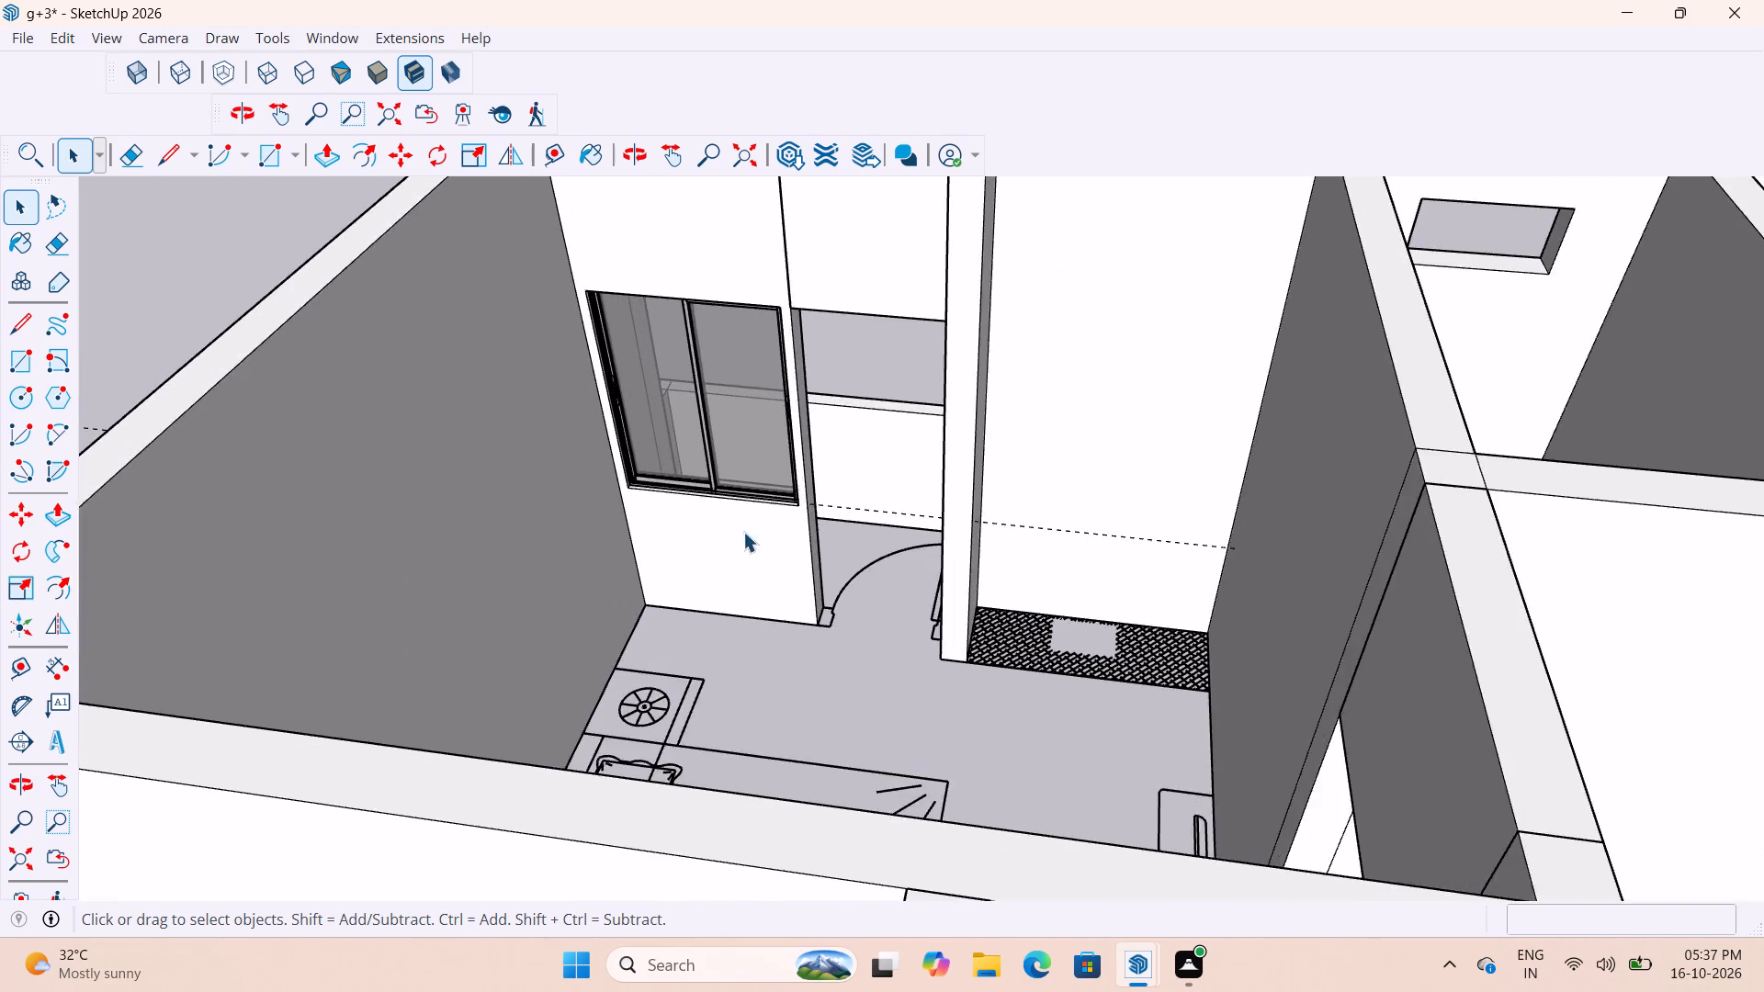
scroll(752, 550, "down", 7)
scroll(1104, 389, "down", 1)
middle_click_drag(907, 418, 364, 530)
scroll(1163, 524, "down", 4)
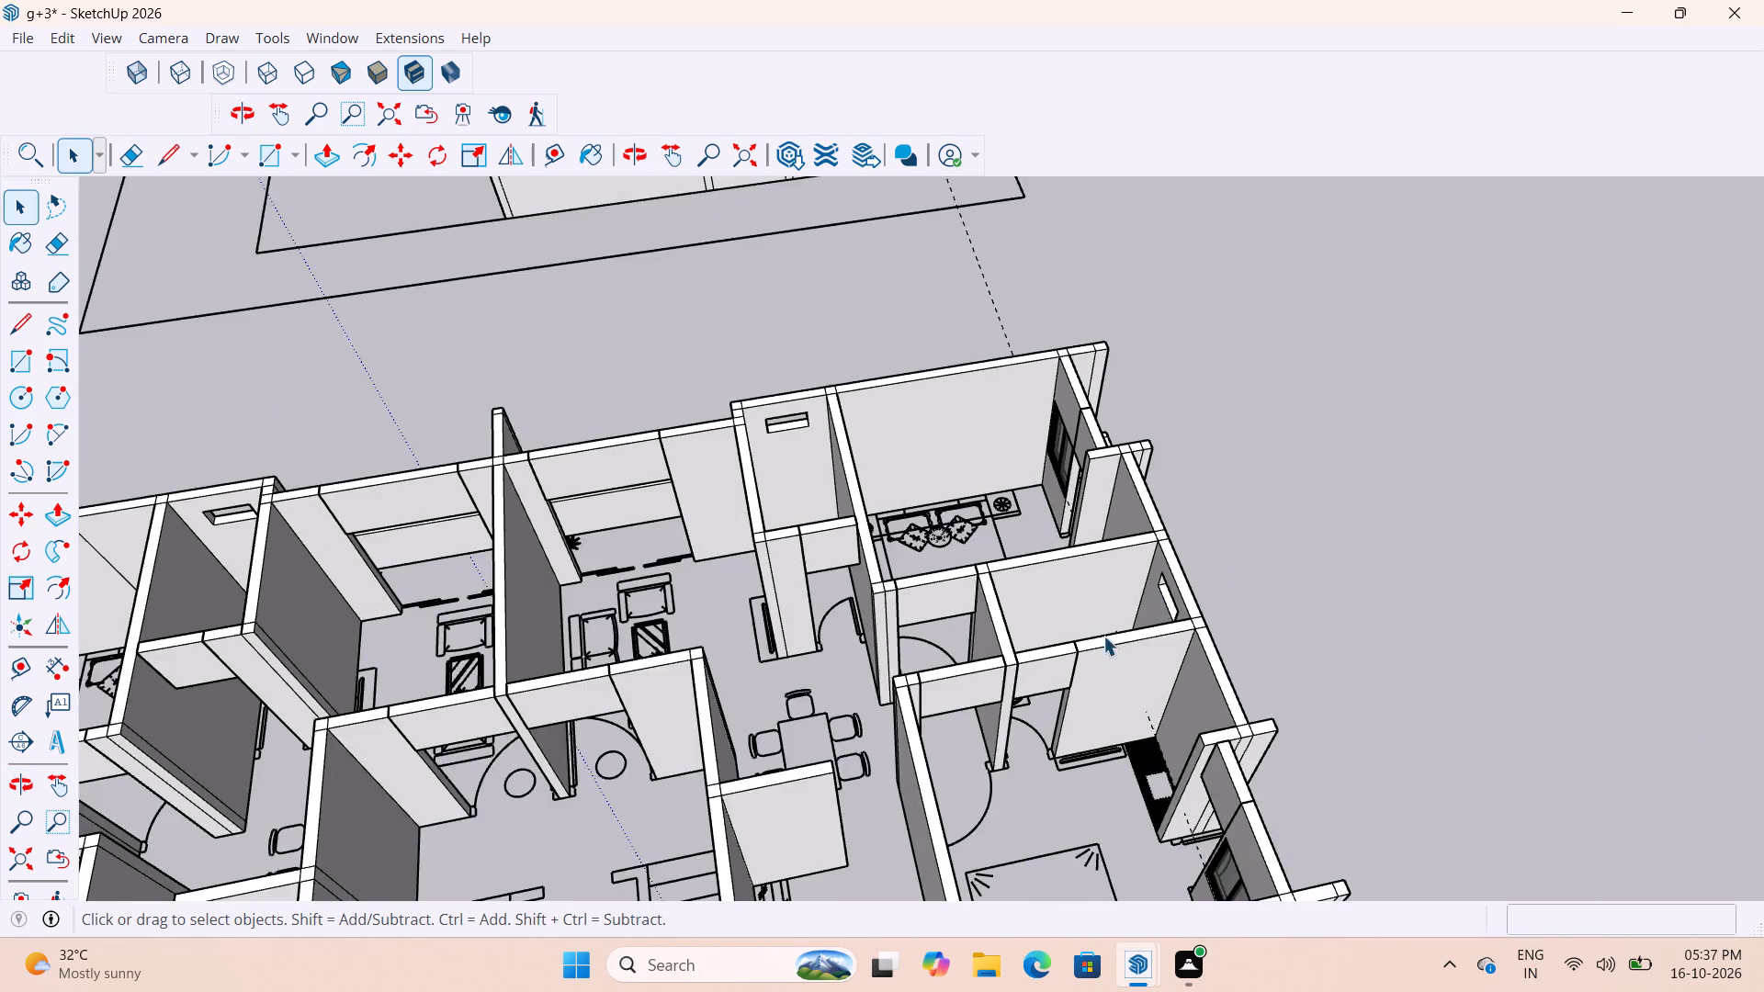
Copy the small louvred ventilator from the smaller model's bathroom wall into the larger model's rear bathroom, about 47' 4 1/2" away.
middle_click_drag(1144, 636, 1573, 597)
scroll(1438, 578, "down", 12)
scroll(847, 503, "up", 5)
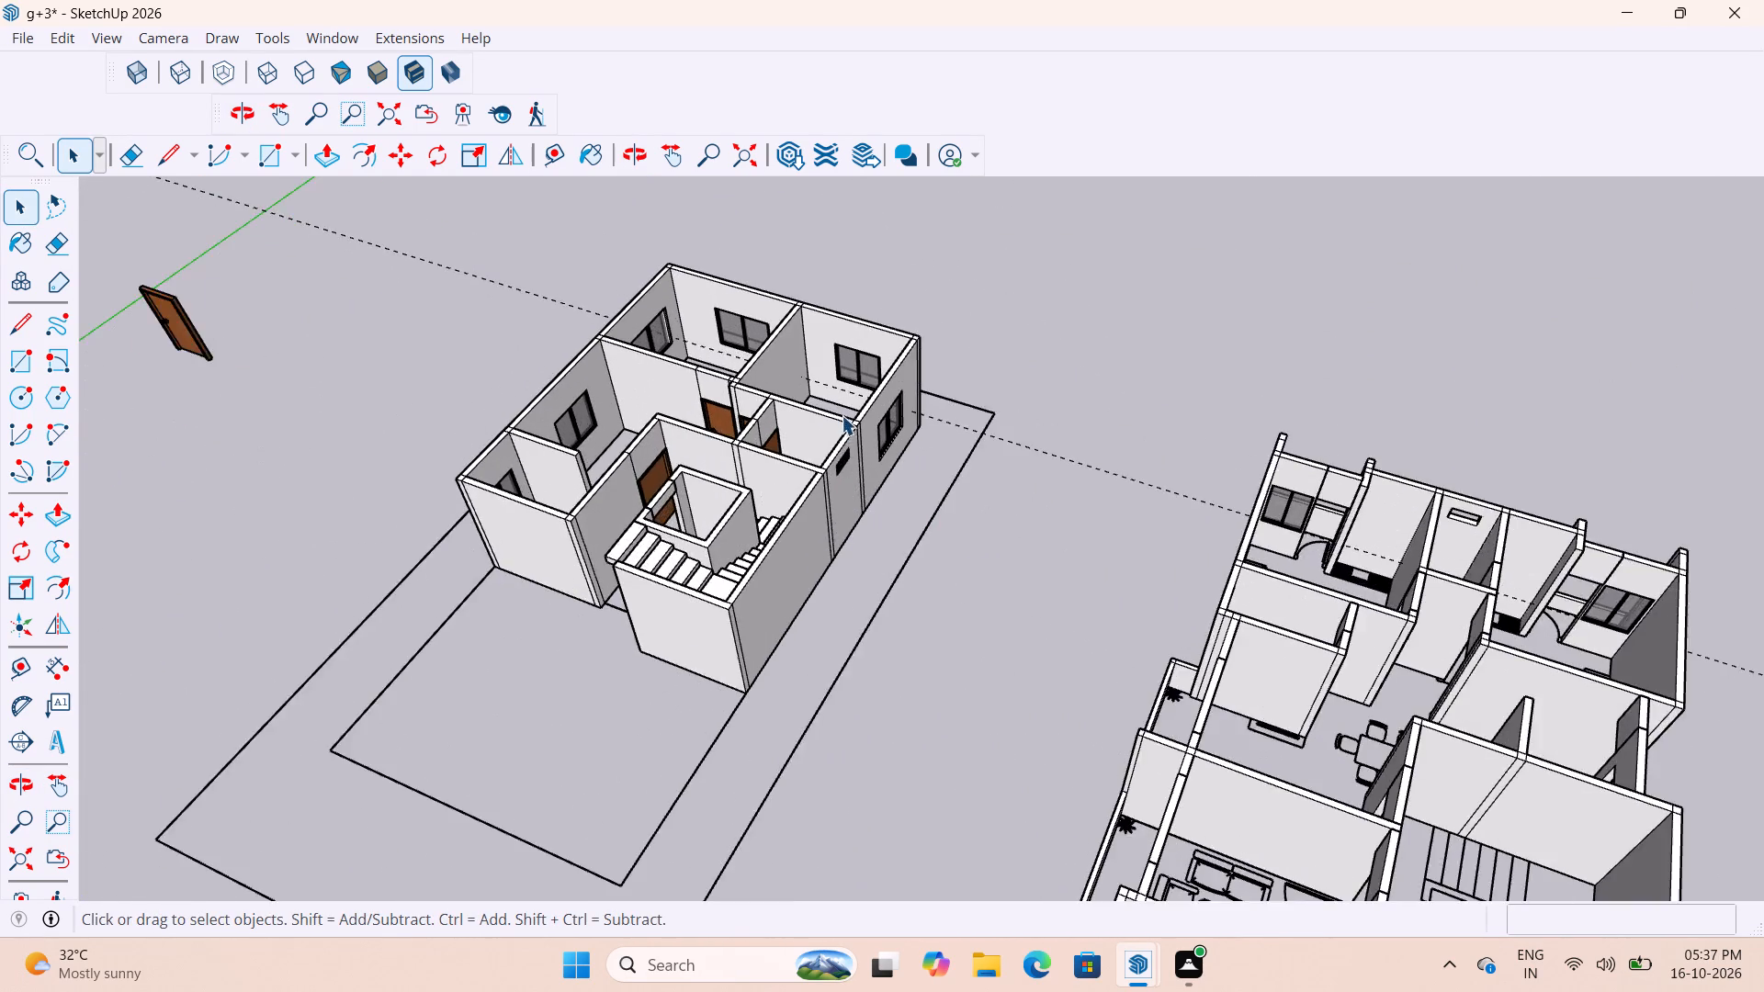
scroll(842, 415, "up", 7)
left_click(823, 491)
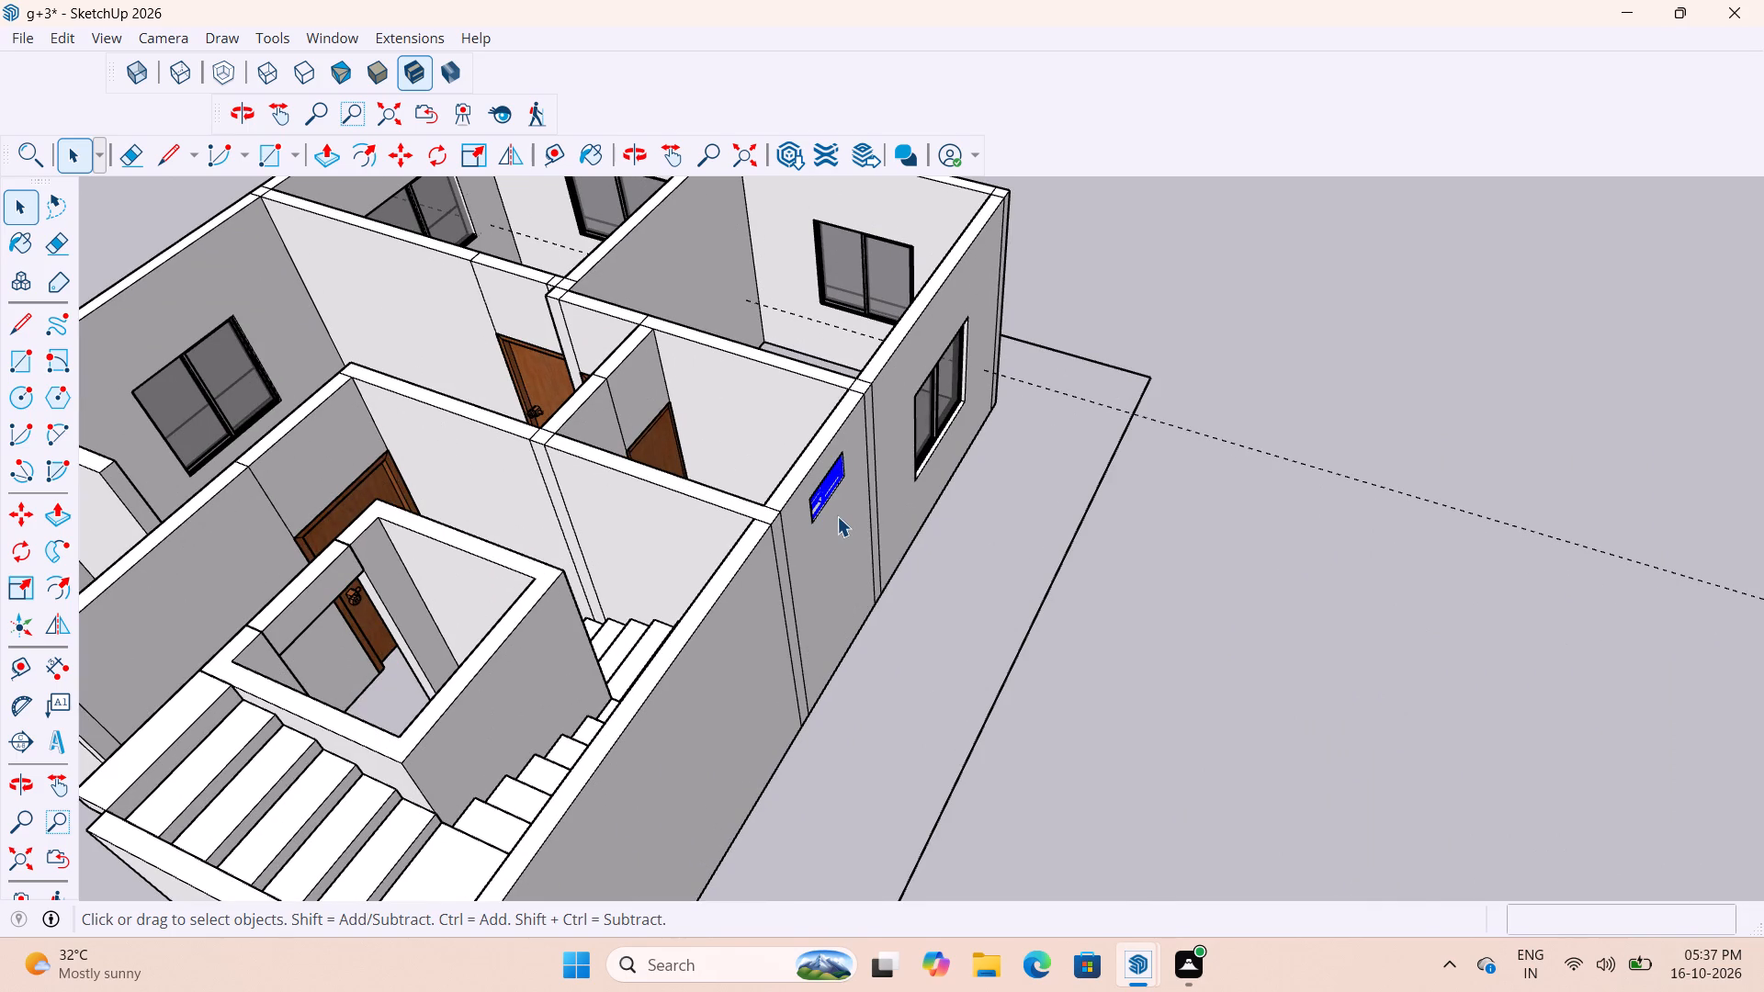
key("m")
scroll(831, 512, "up", 20)
scroll(831, 512, "up", 2)
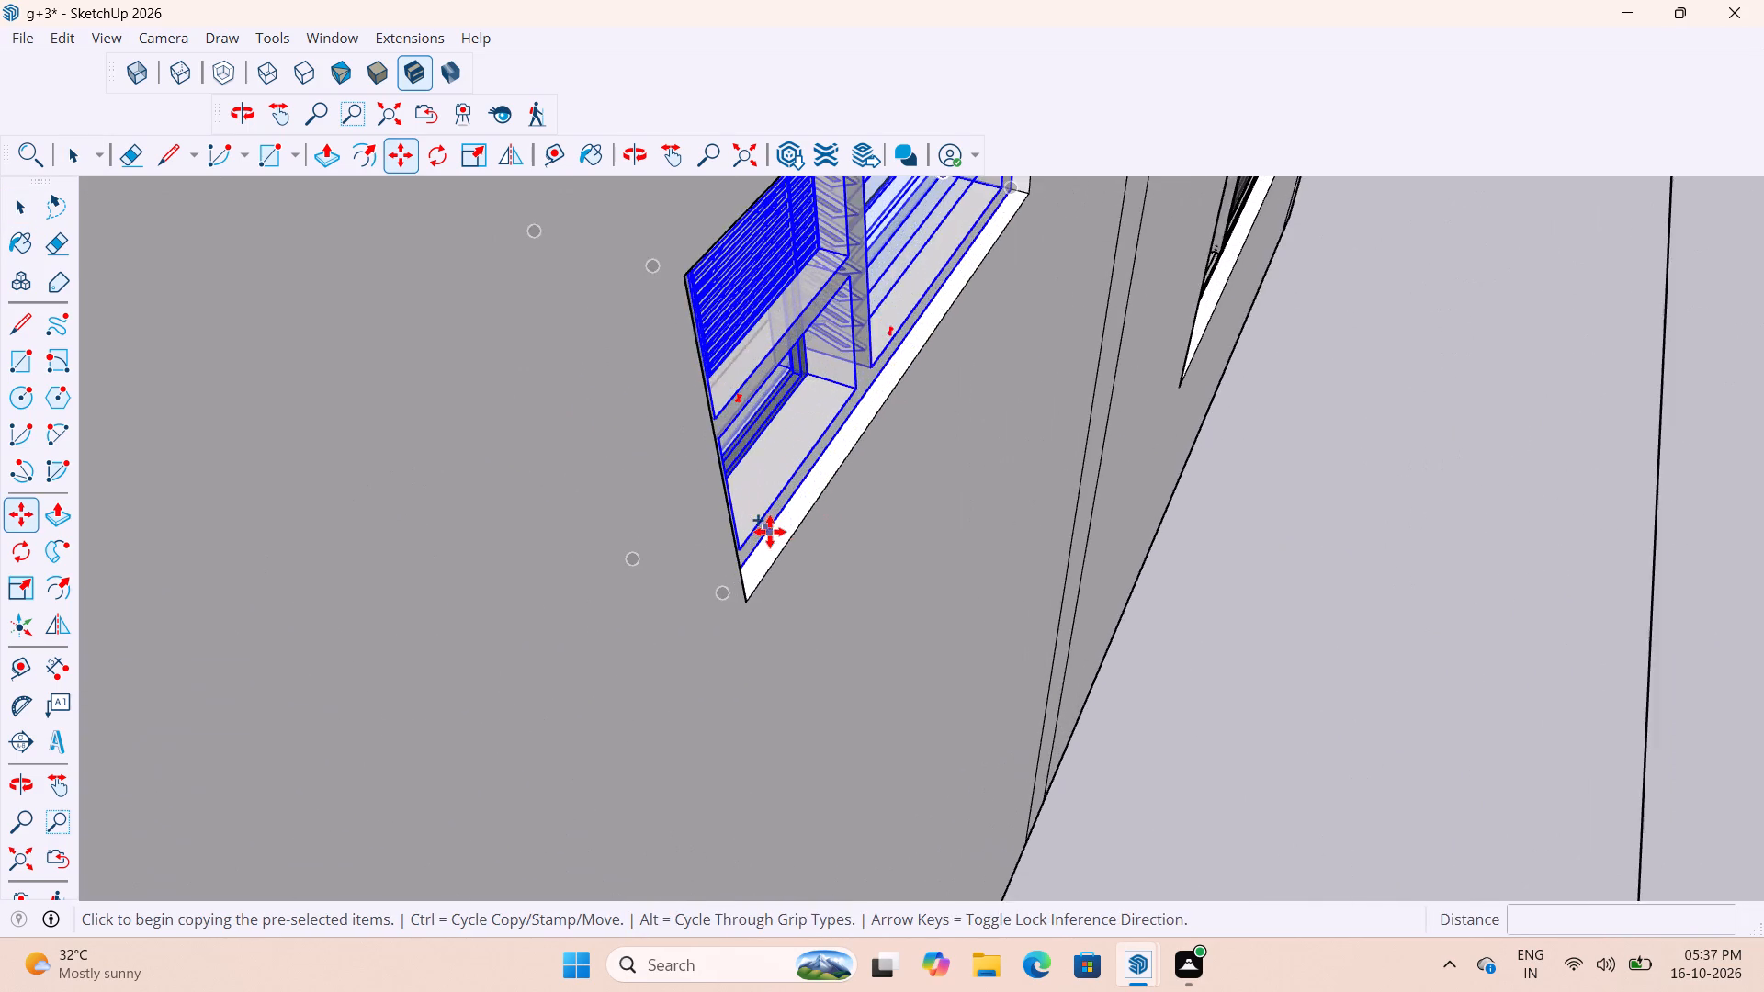
middle_click_drag(775, 530, 490, 513)
scroll(775, 530, "up", 5)
middle_click_drag(854, 488, 686, 482)
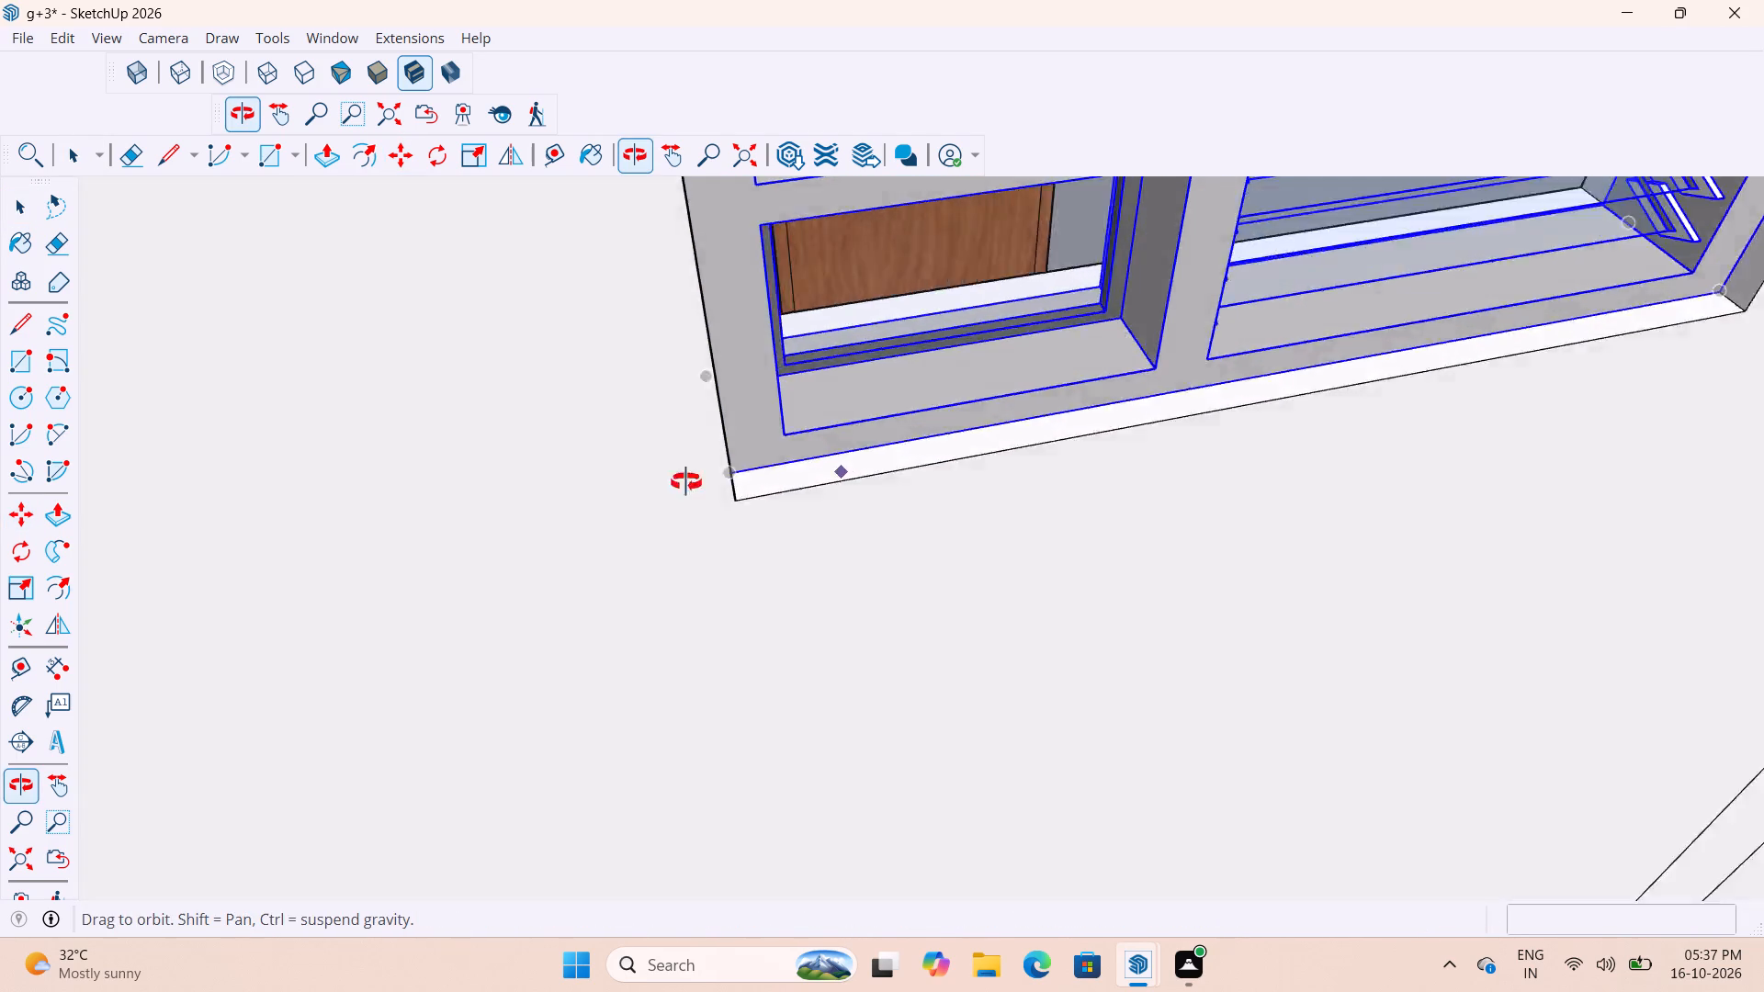
middle_click_drag(686, 482, 592, 464)
left_click(729, 435)
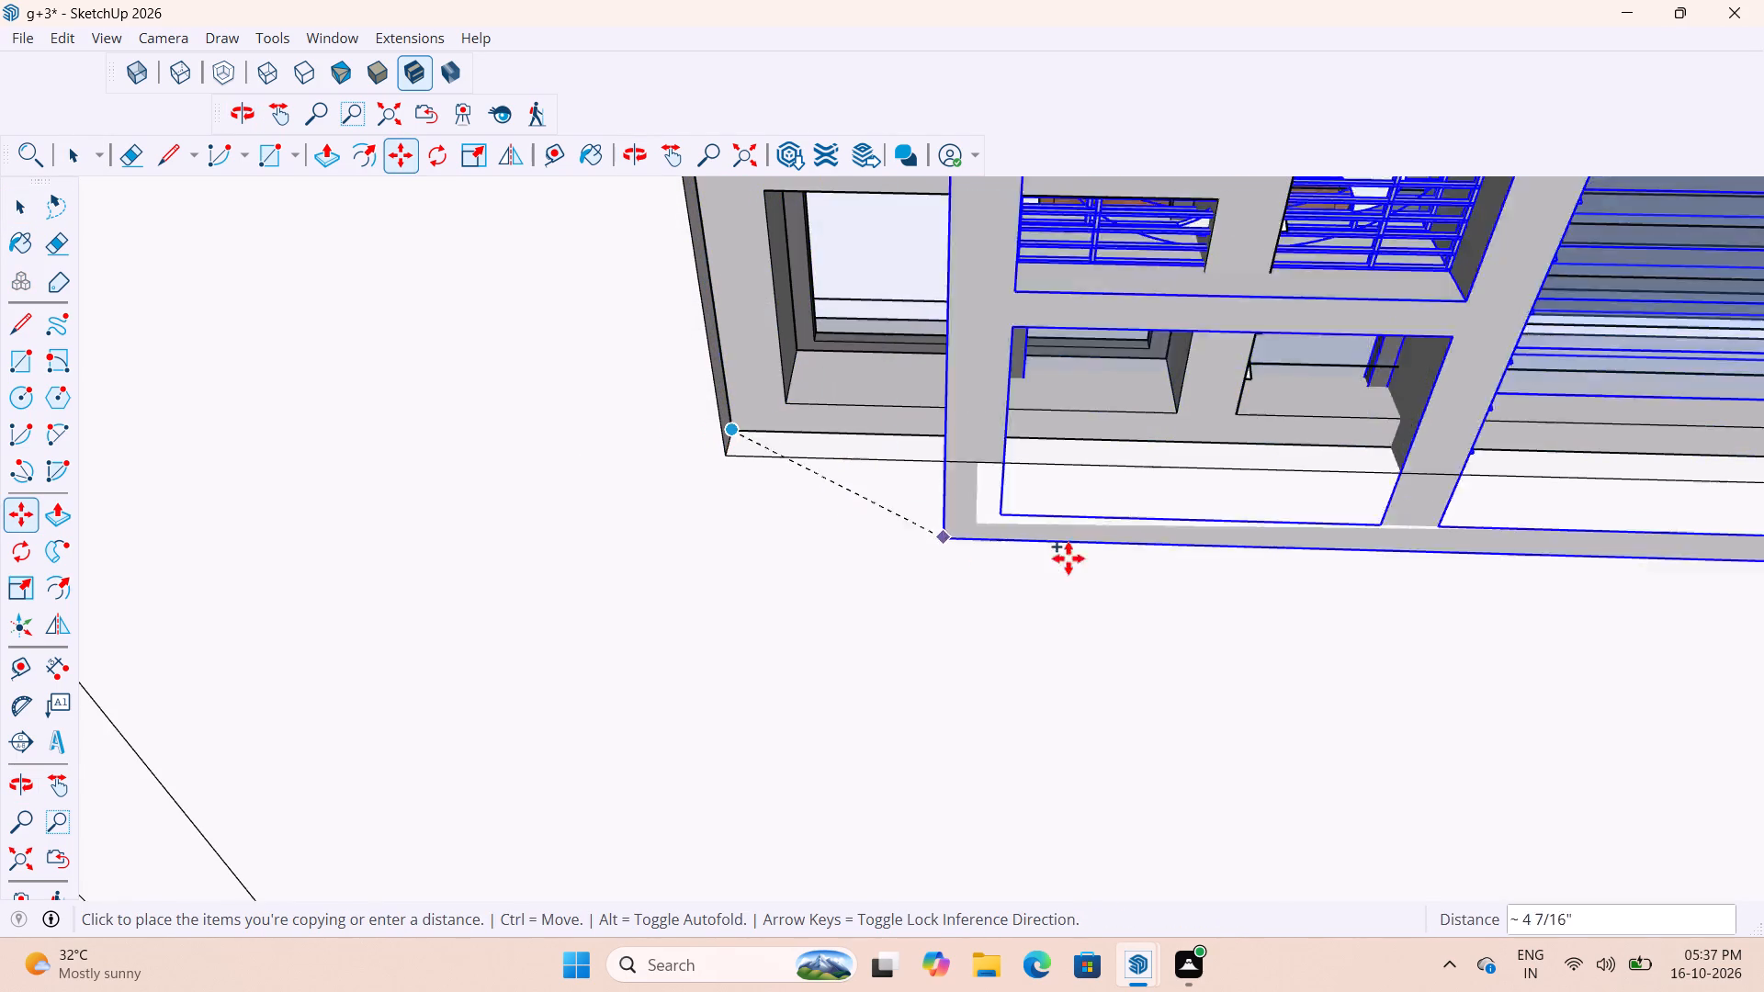
scroll(1114, 497, "down", 17)
scroll(991, 655, "down", 8)
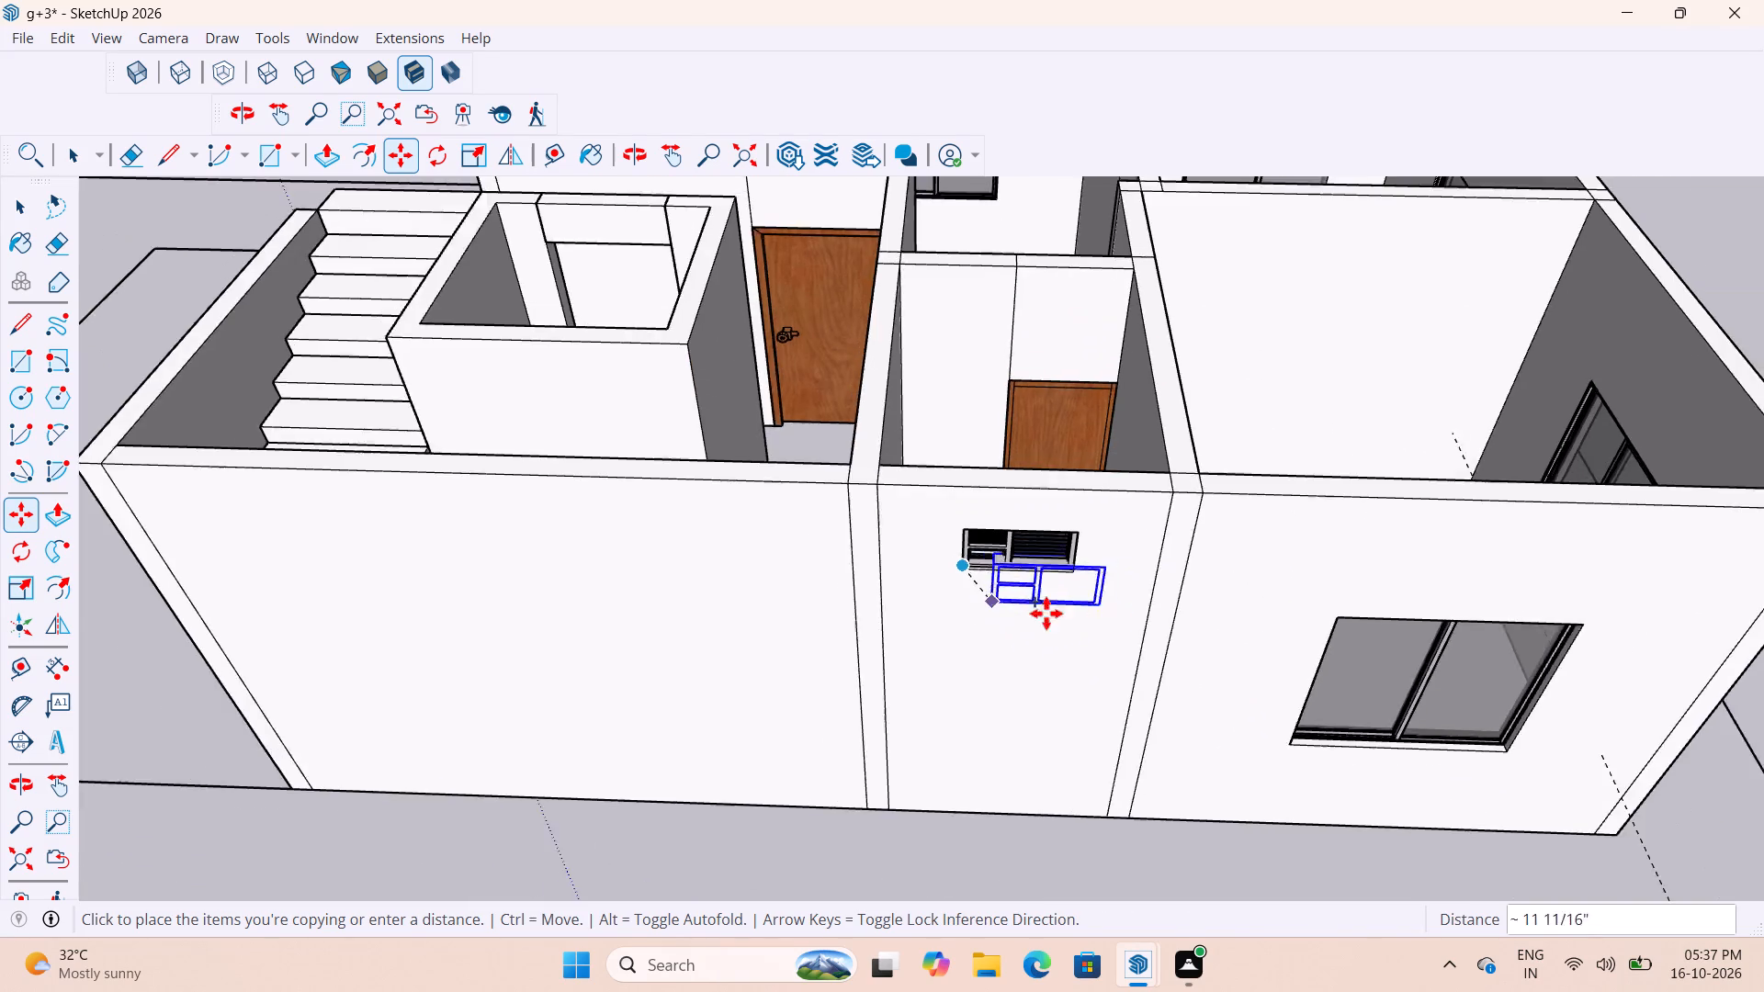
scroll(1046, 614, "down", 17)
middle_click_drag(944, 662, 1593, 742)
scroll(1408, 660, "down", 6)
scroll(1501, 518, "up", 20)
scroll(1501, 518, "up", 2)
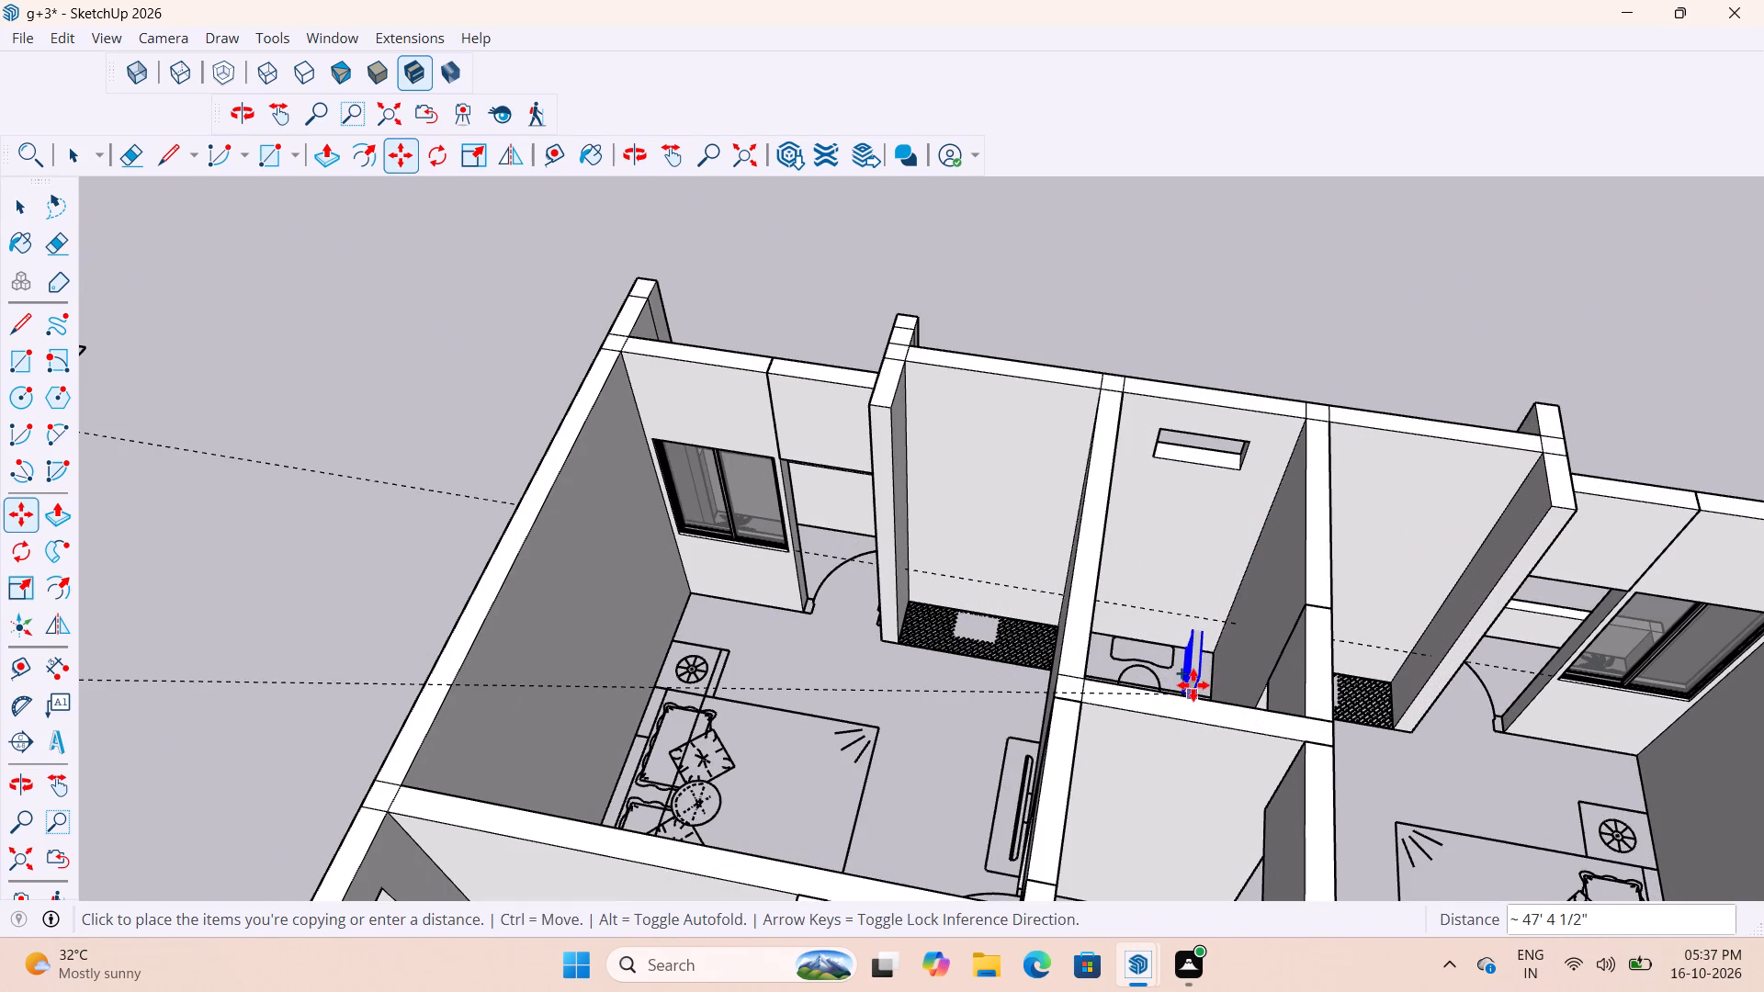
left_click(1195, 684)
key("space")
left_click(1392, 338)
Examine the copied ventilator's orientation against the empty bathroom wall opening and the original in the smaller model.
scroll(1298, 593, "up", 4)
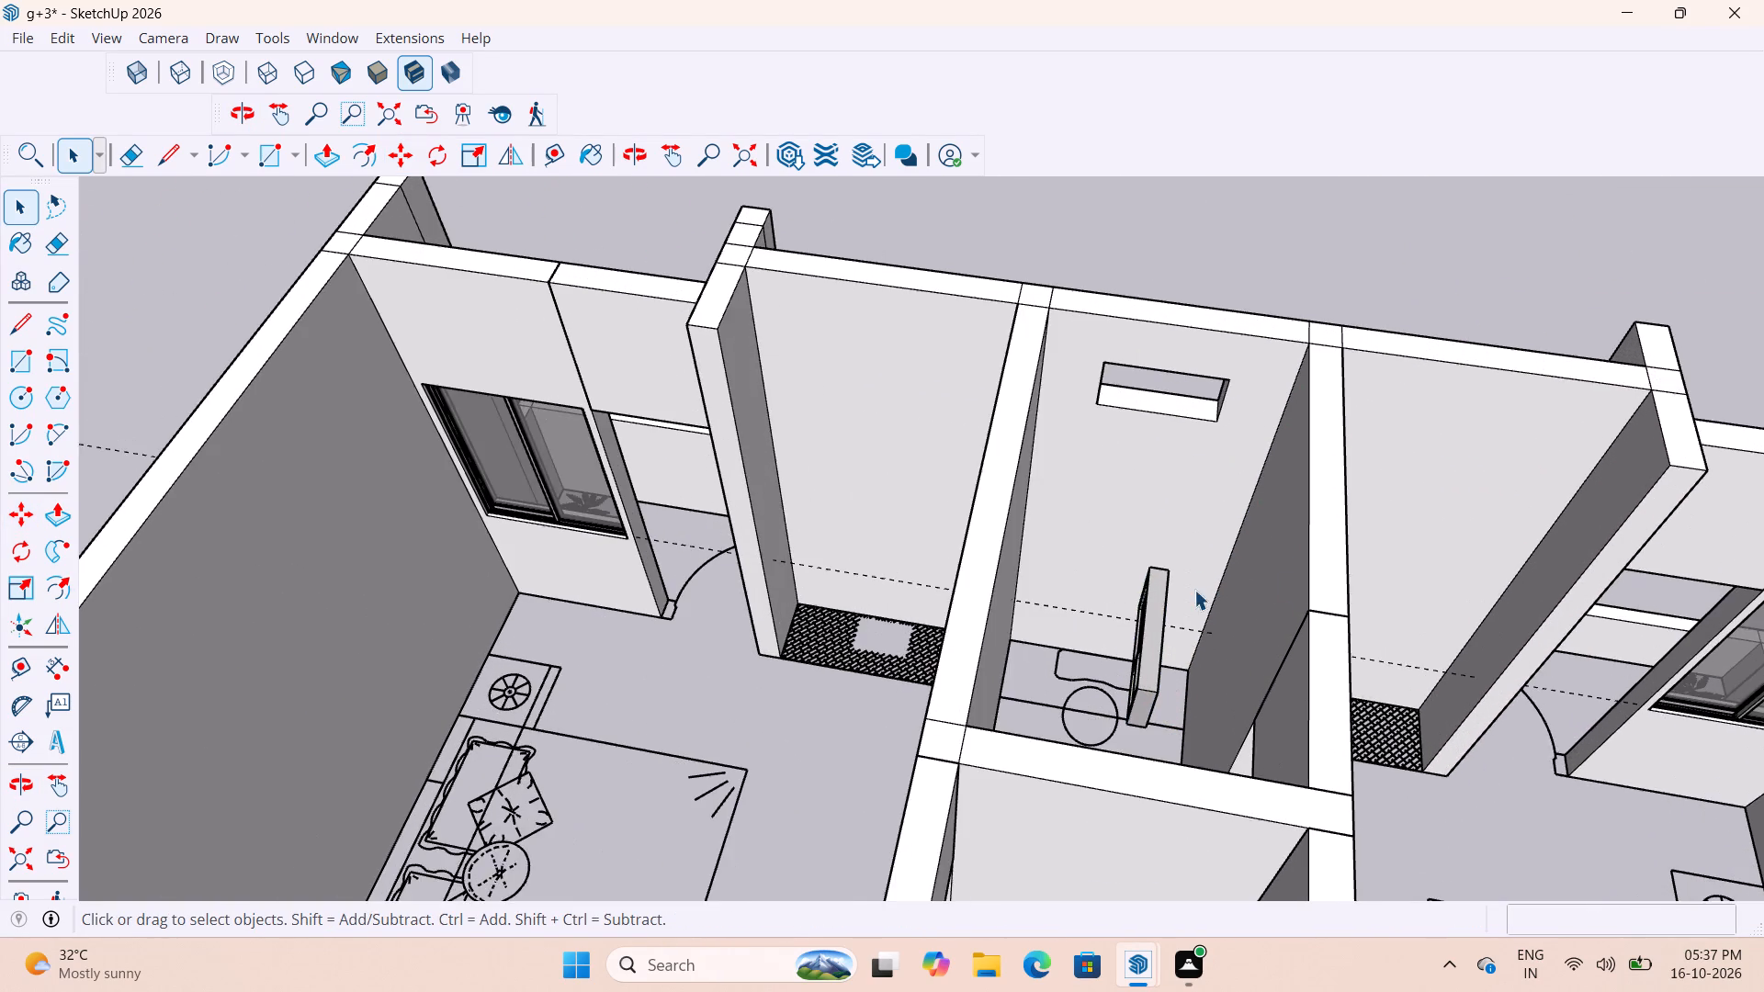
middle_click_drag(1194, 590, 1314, 592)
scroll(1239, 601, "up", 7)
middle_click_drag(1220, 569, 1463, 522)
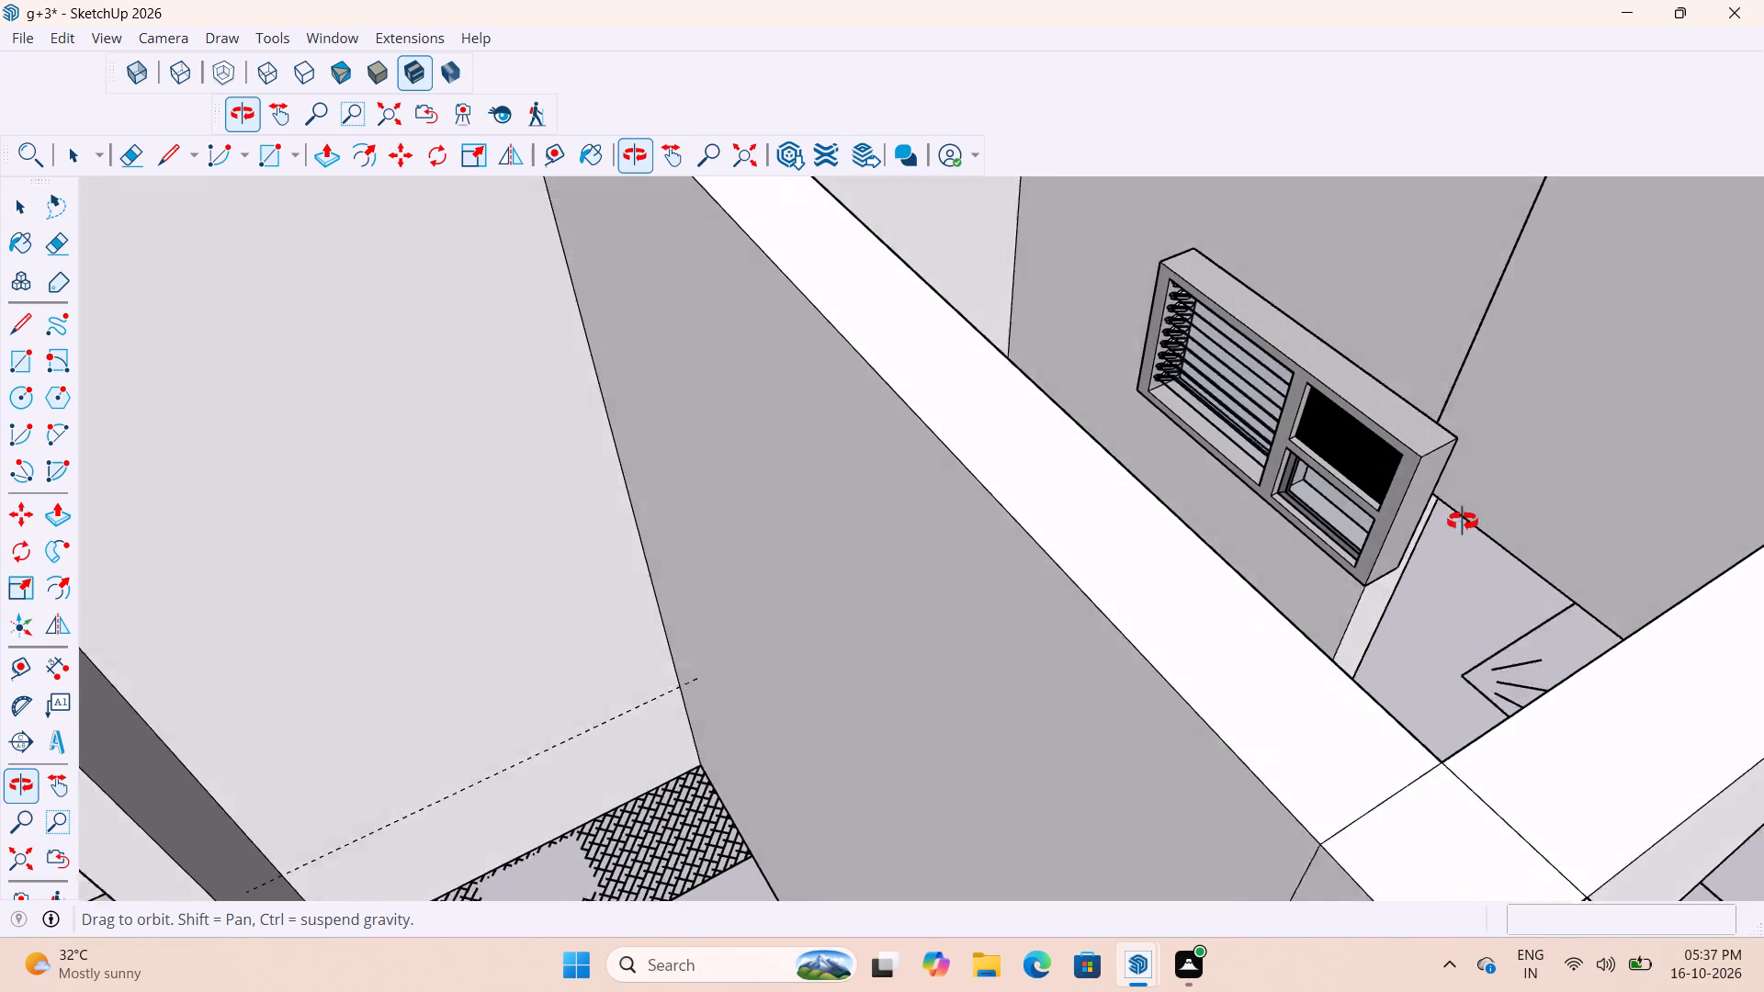
middle_click_drag(1463, 522, 1246, 504)
scroll(1123, 477, "down", 11)
scroll(1027, 506, "down", 6)
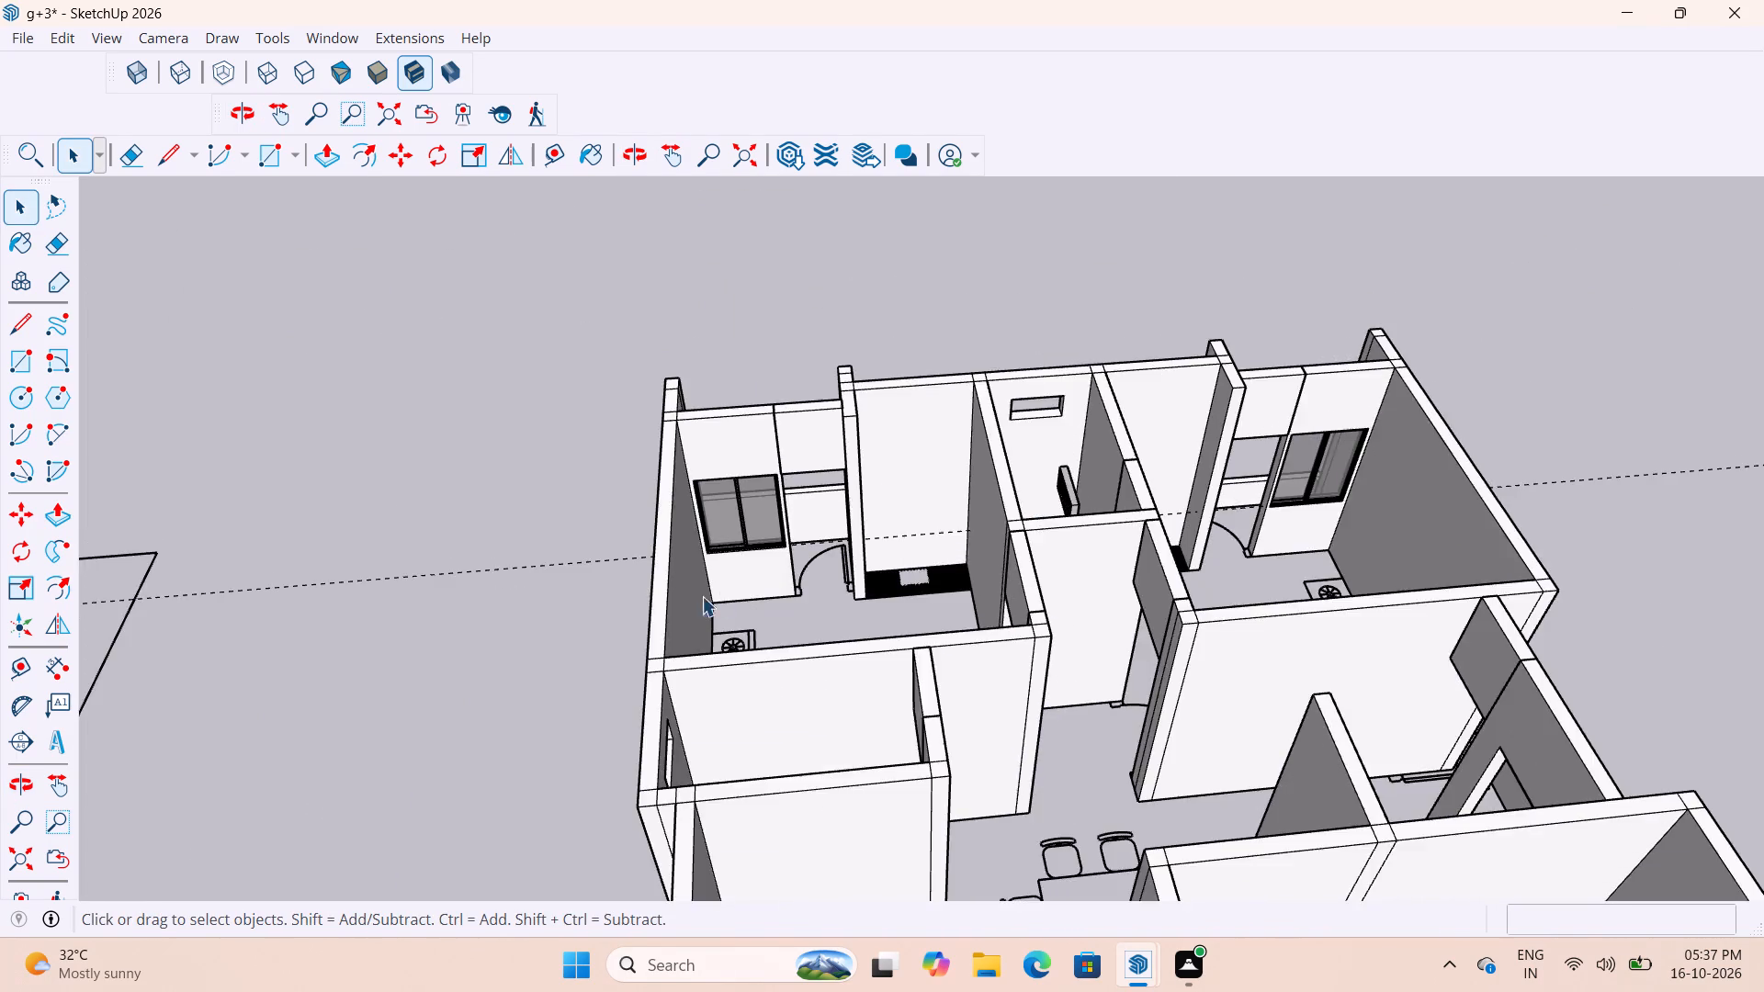
scroll(697, 596, "up", 8)
scroll(780, 558, "down", 6)
scroll(860, 545, "down", 9)
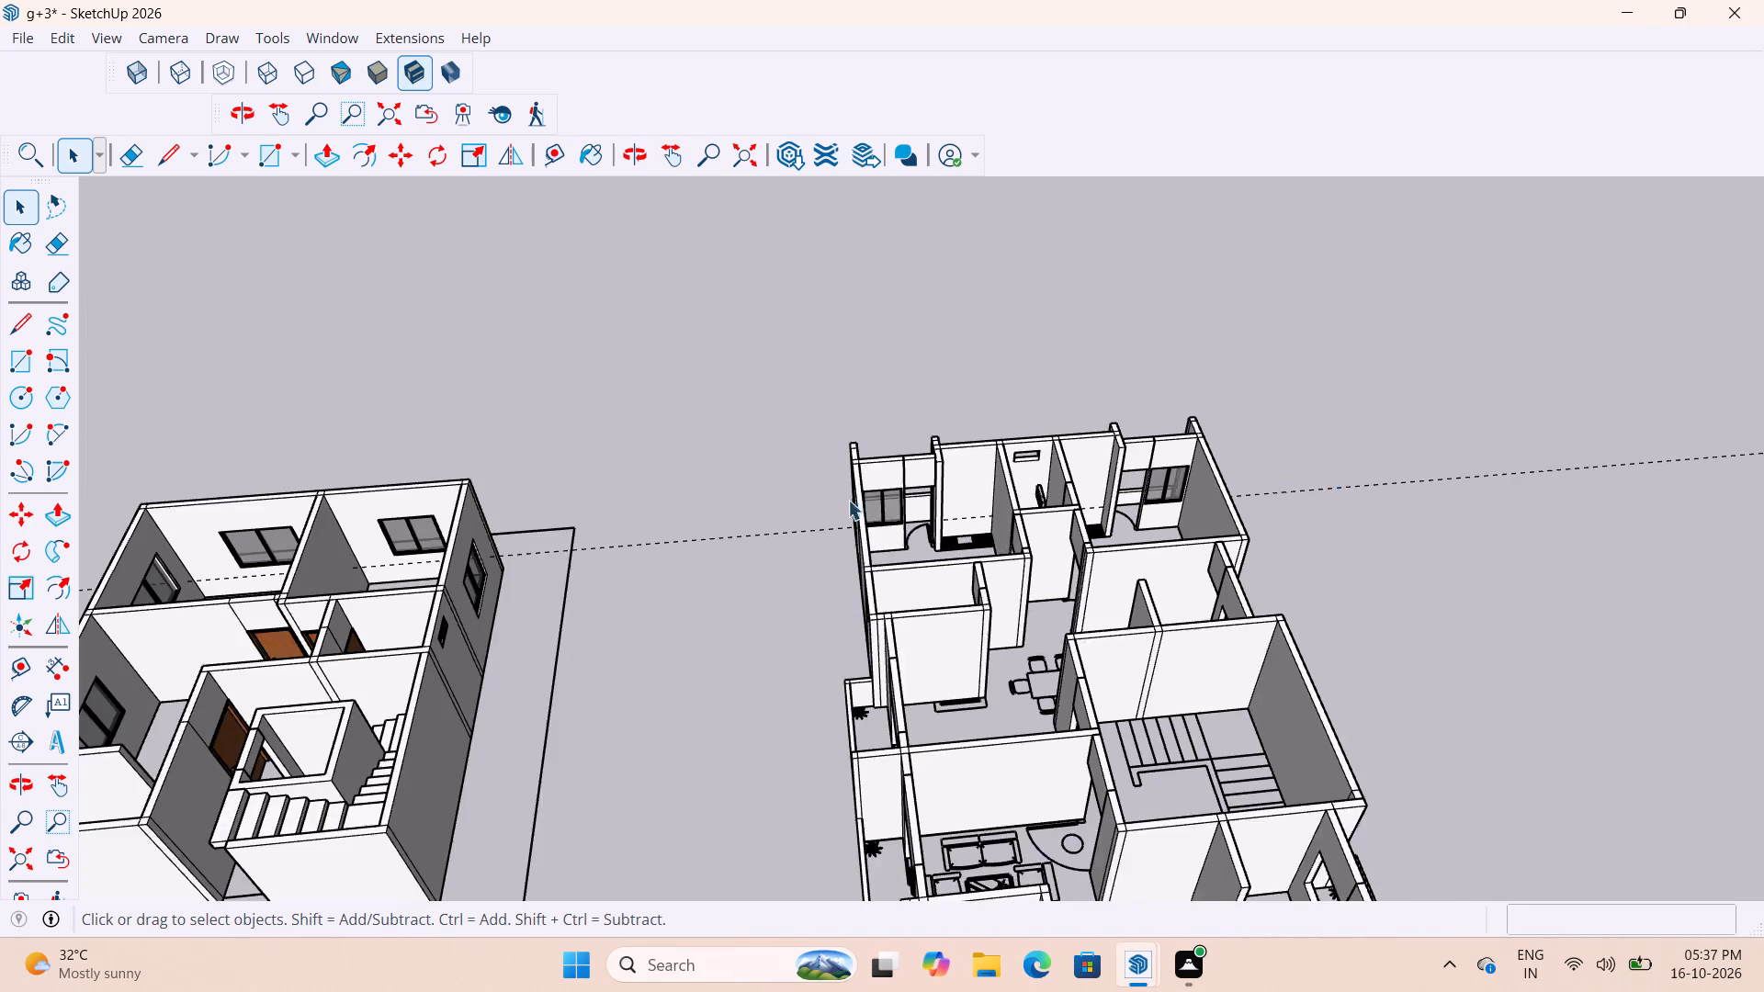
scroll(841, 503, "up", 4)
middle_click_drag(656, 542, 1453, 399)
scroll(1220, 358, "down", 10)
scroll(1148, 673, "up", 6)
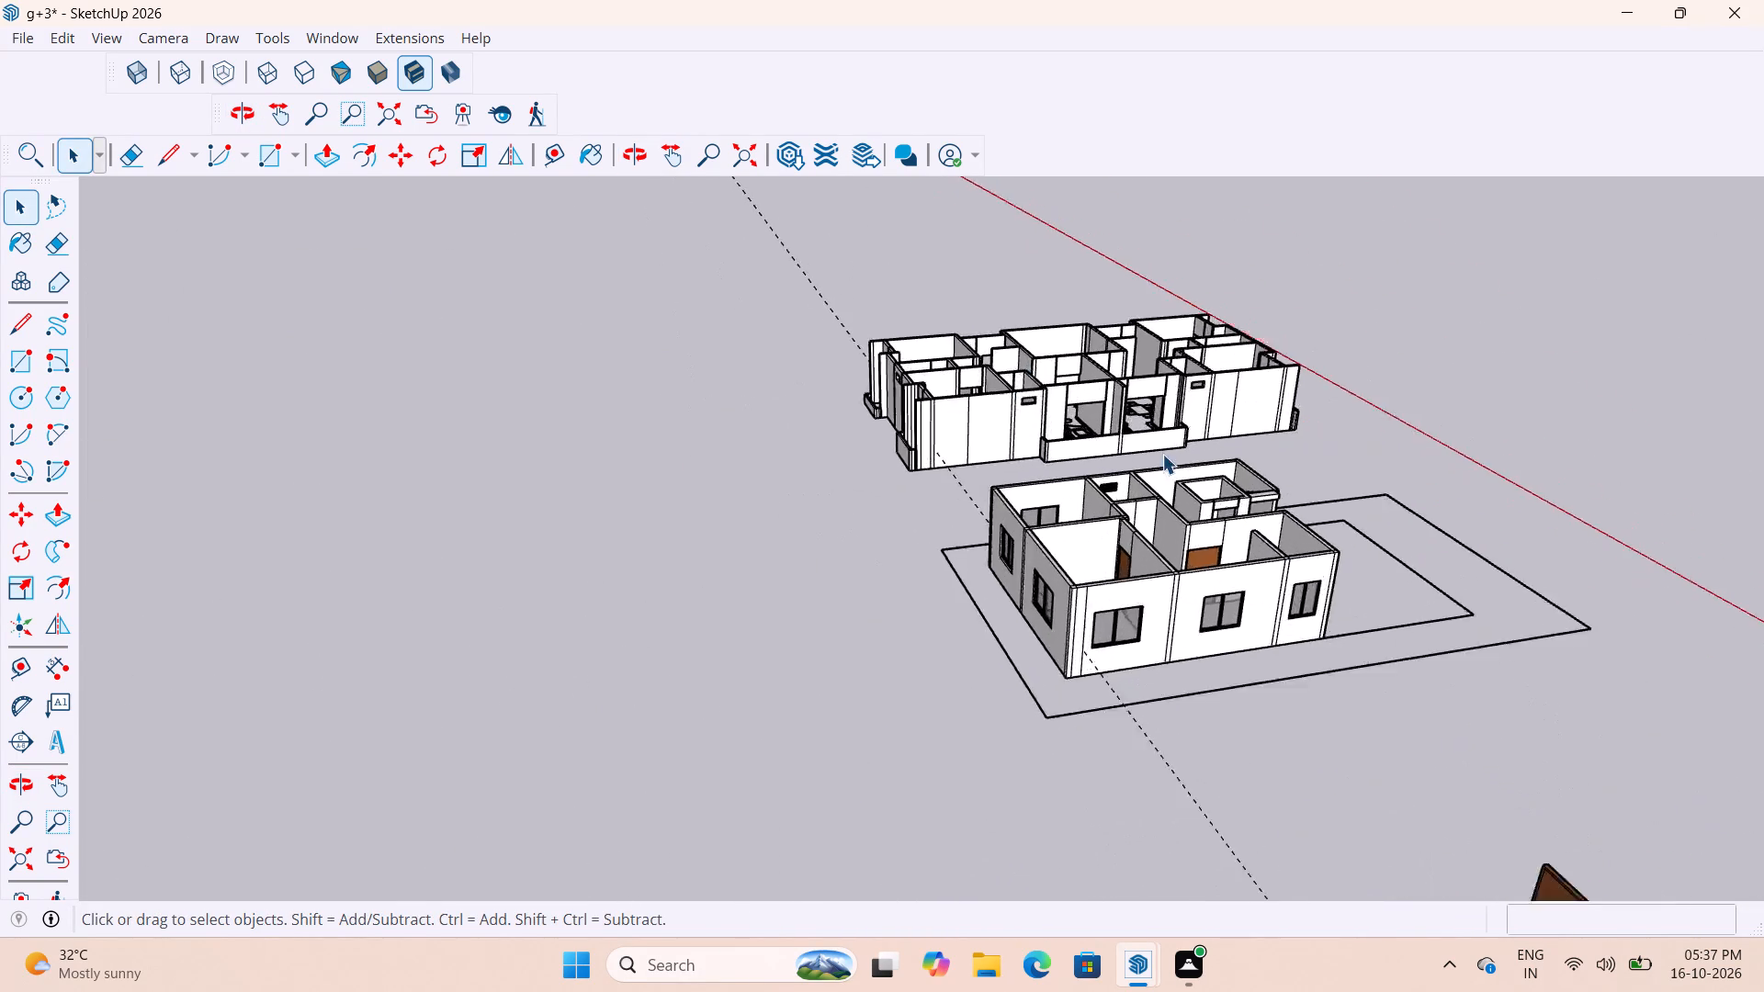
scroll(1162, 454, "up", 20)
scroll(1058, 615, "down", 15)
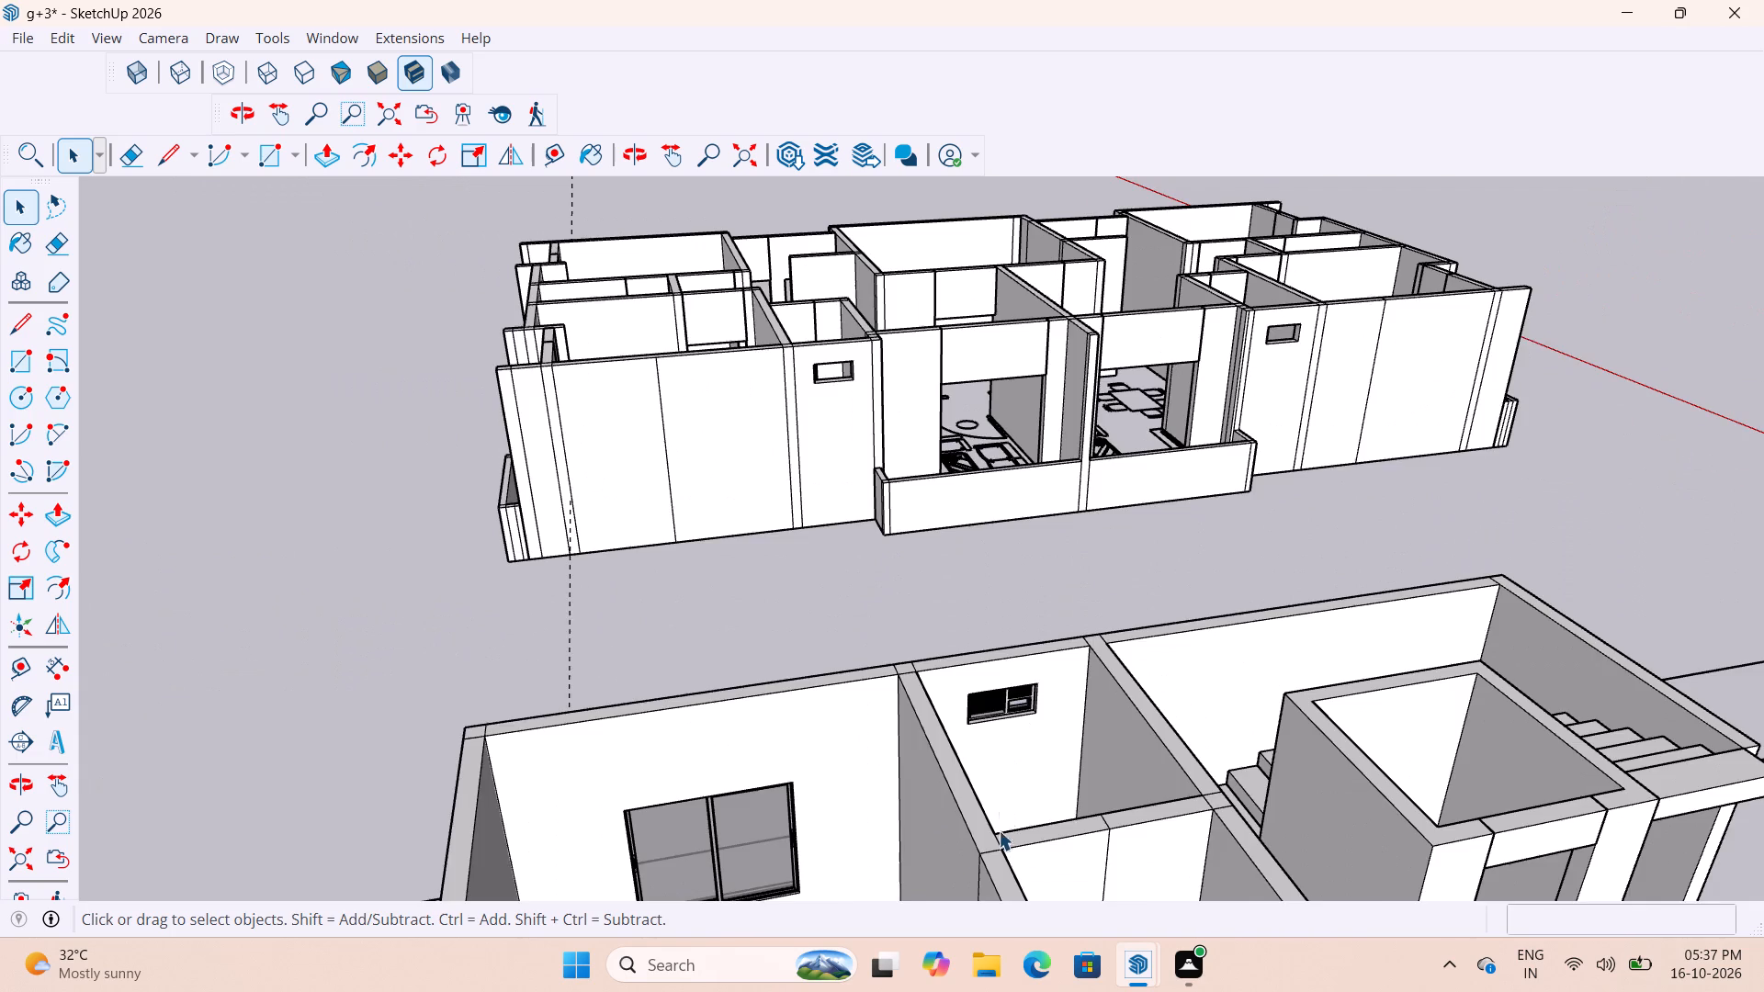
scroll(999, 830, "down", 9)
middle_click_drag(1223, 343, 680, 464)
scroll(808, 449, "up", 12)
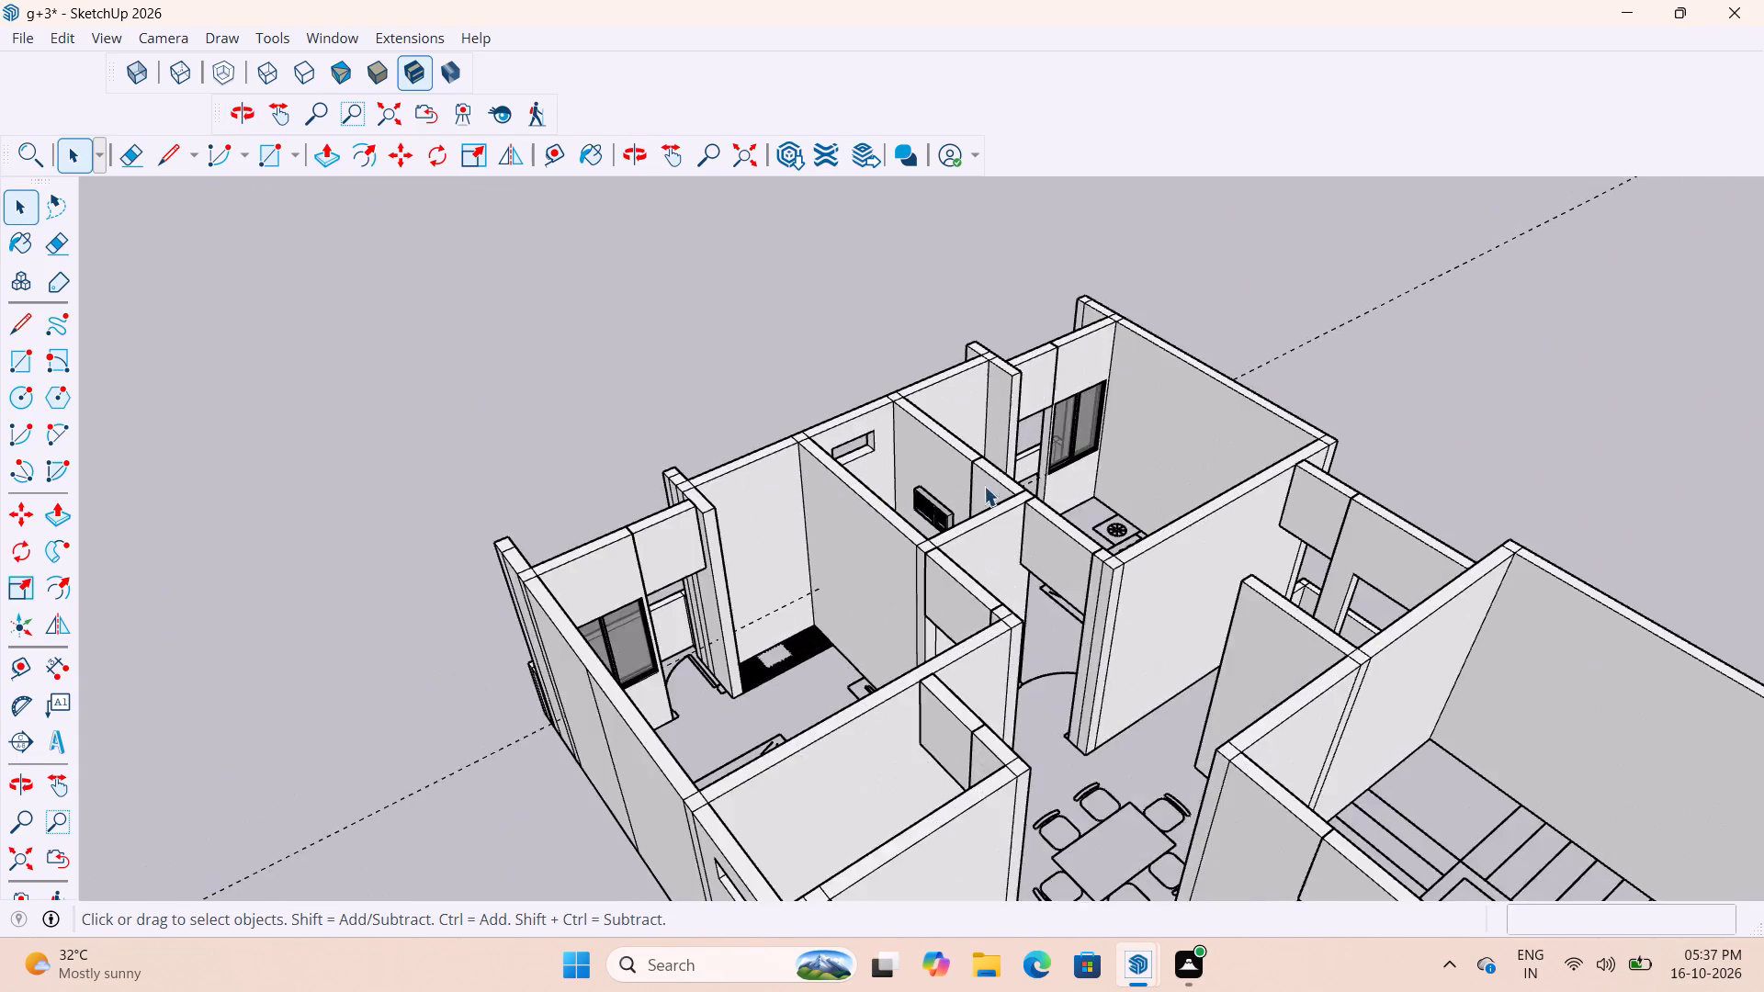
scroll(984, 486, "up", 11)
middle_click_drag(1097, 514, 736, 586)
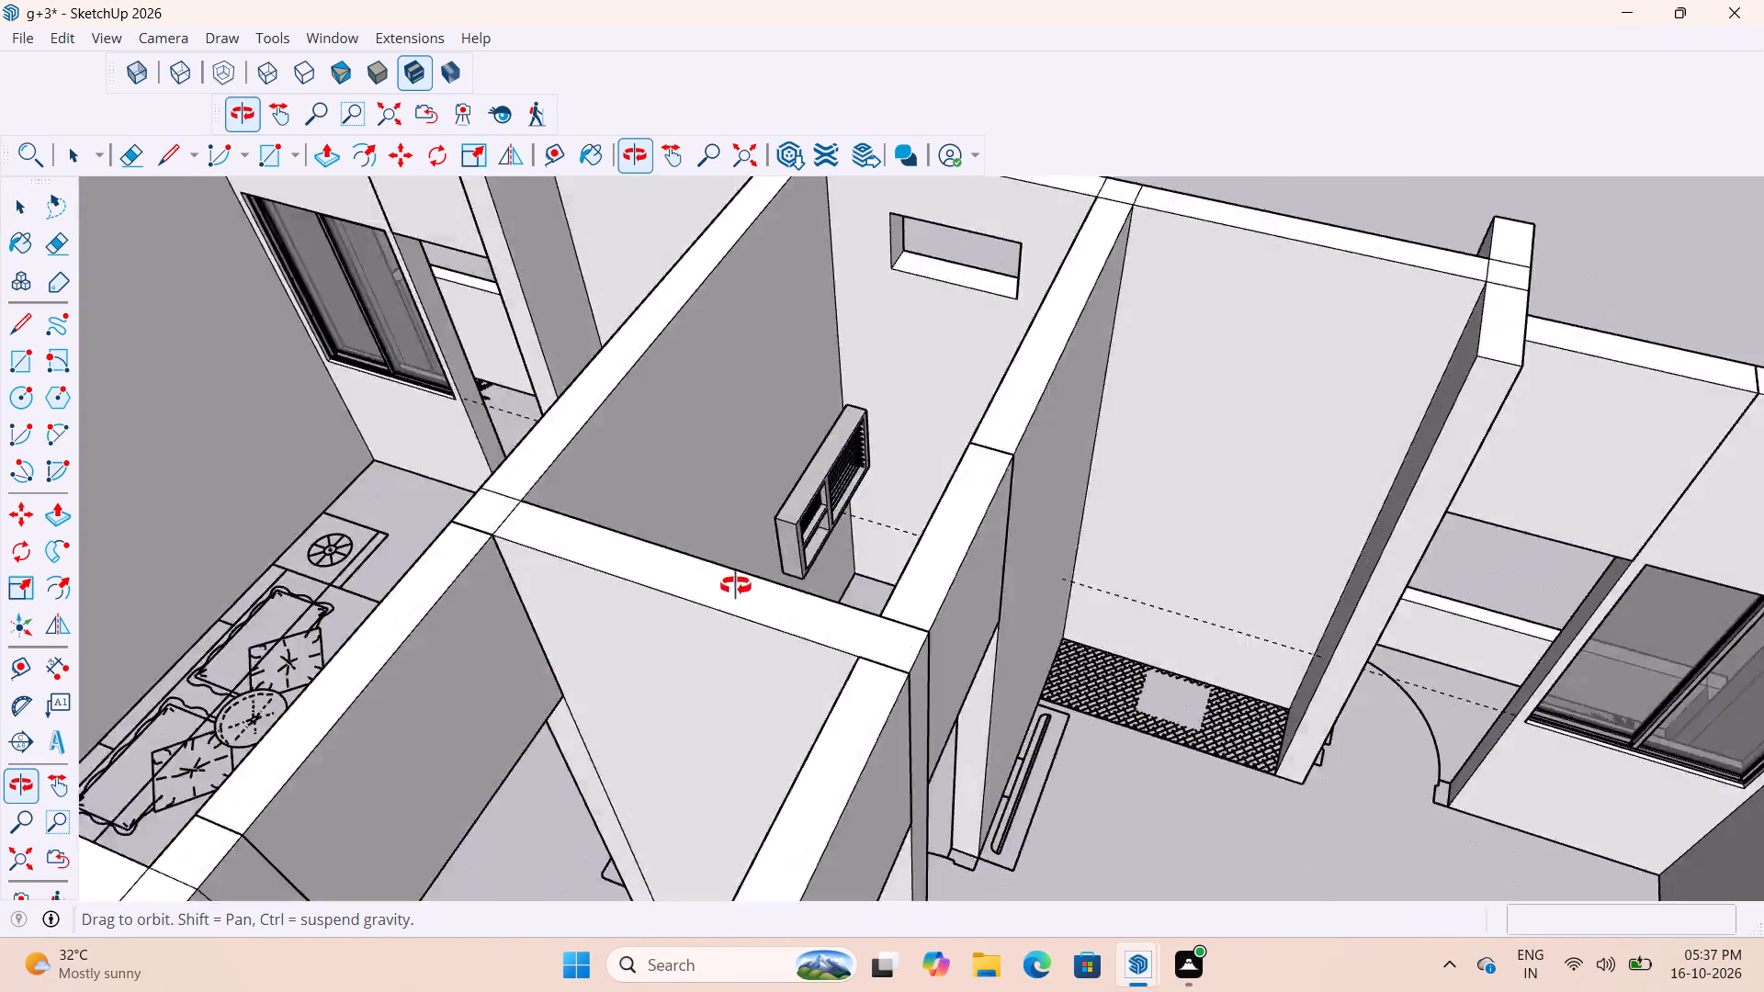
middle_click_drag(736, 586, 1273, 592)
scroll(839, 641, "up", 7)
middle_click_drag(989, 536, 1046, 468)
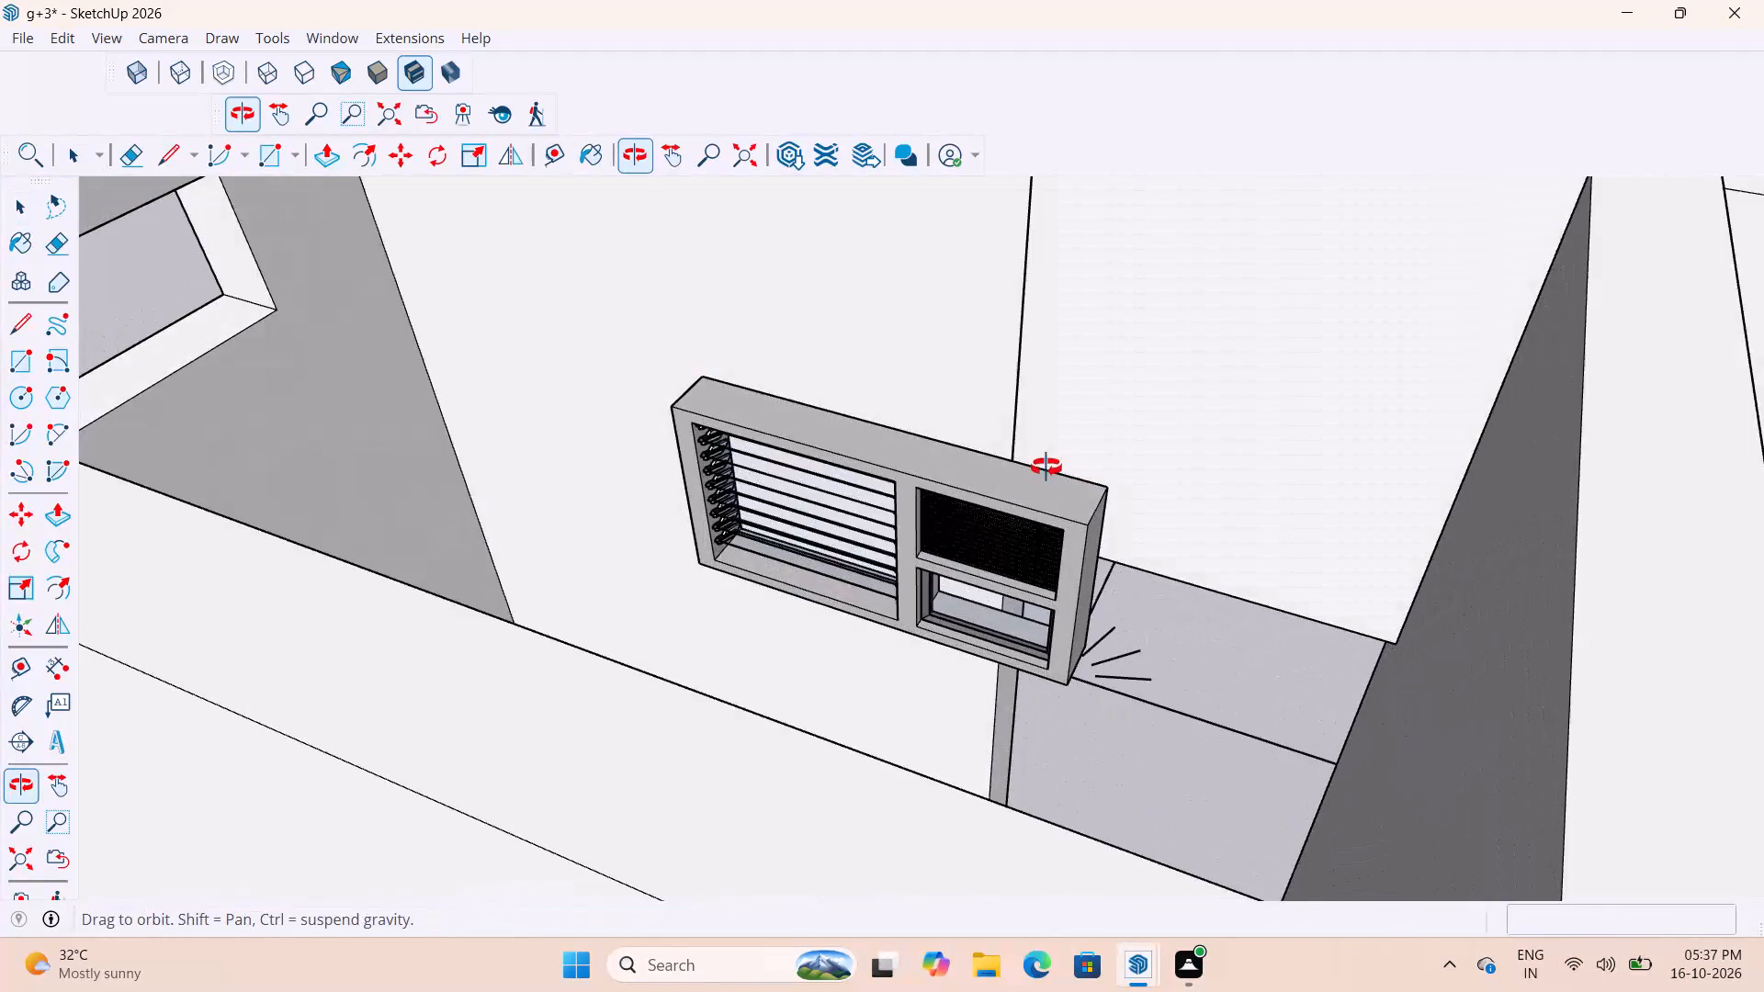
middle_click_drag(1046, 468, 875, 569)
scroll(703, 626, "down", 4)
scroll(822, 632, "up", 3)
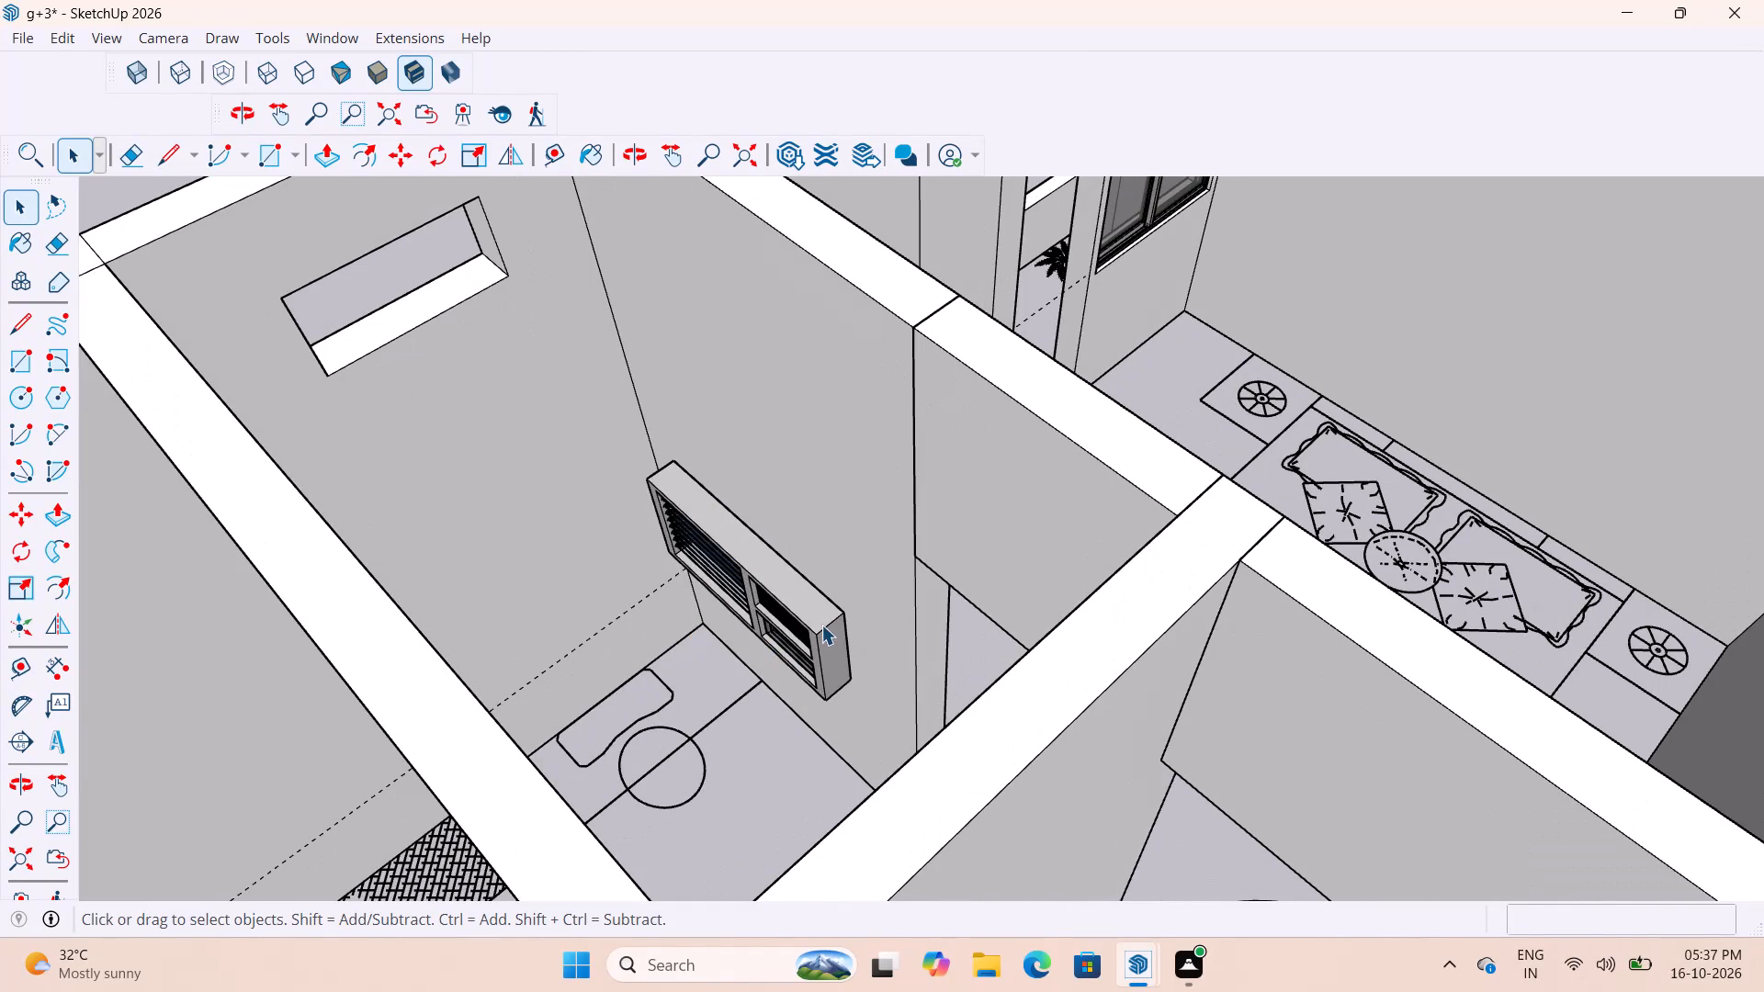
Rotate the copied ventilator 180 degrees about its vertical axis.
left_click(821, 625)
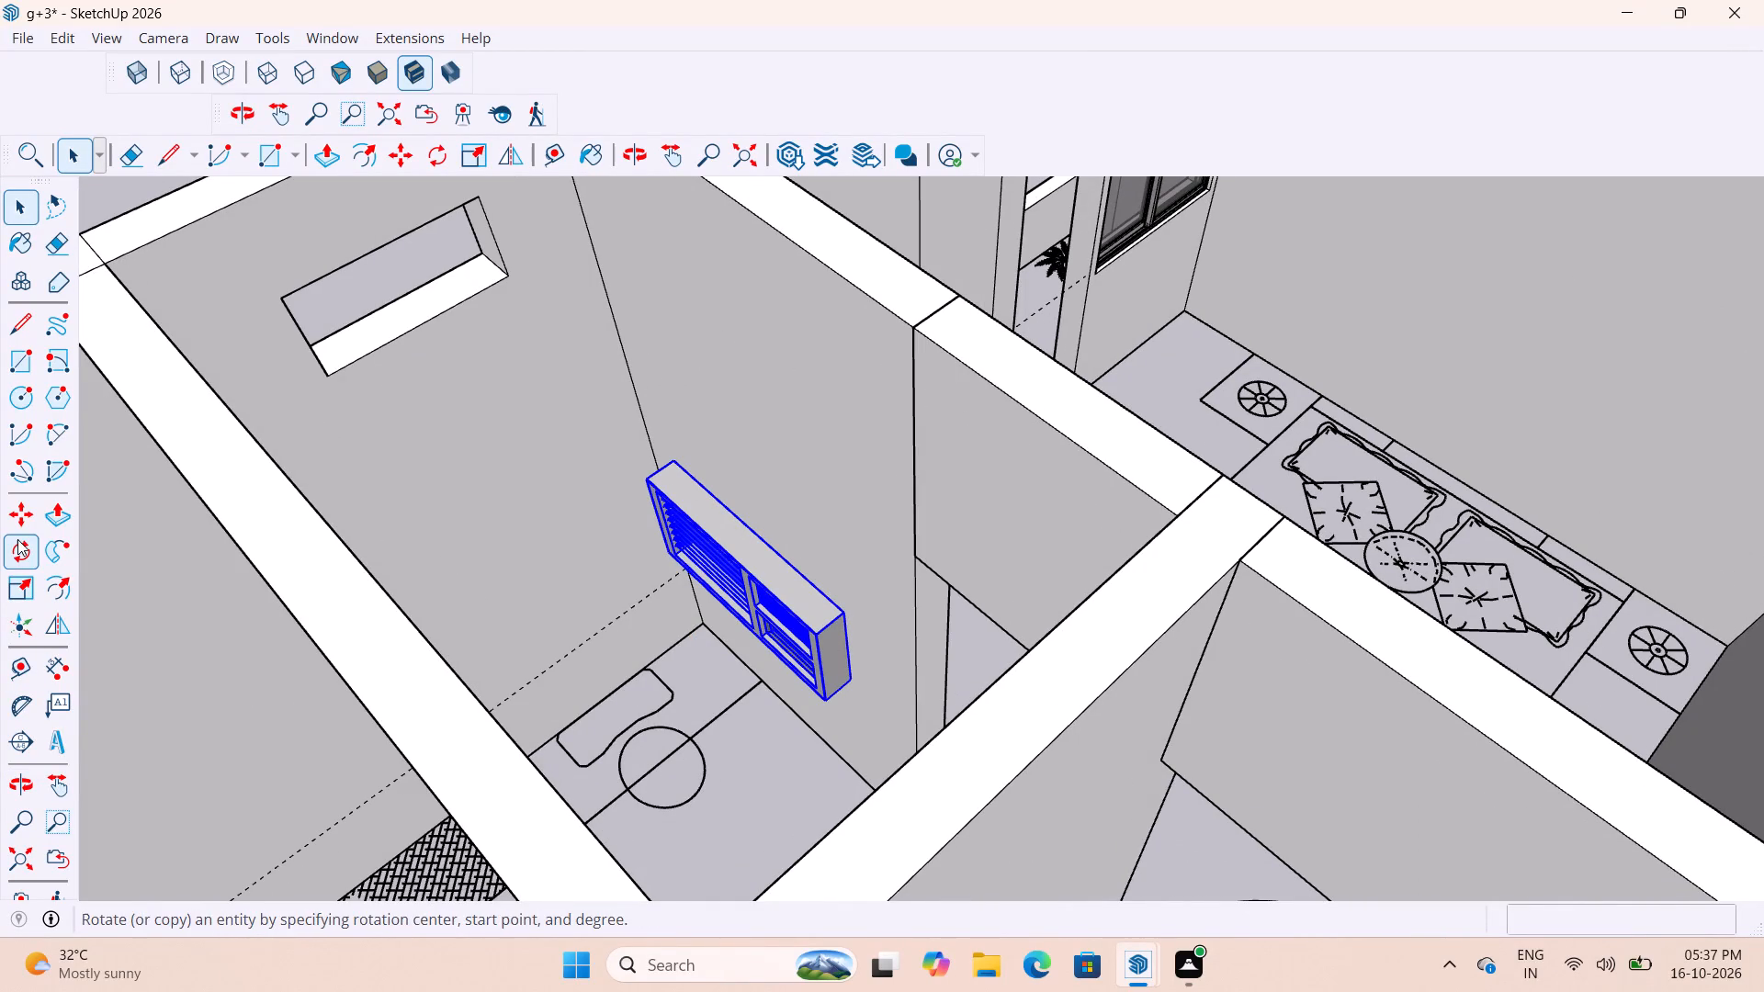
left_click(17, 558)
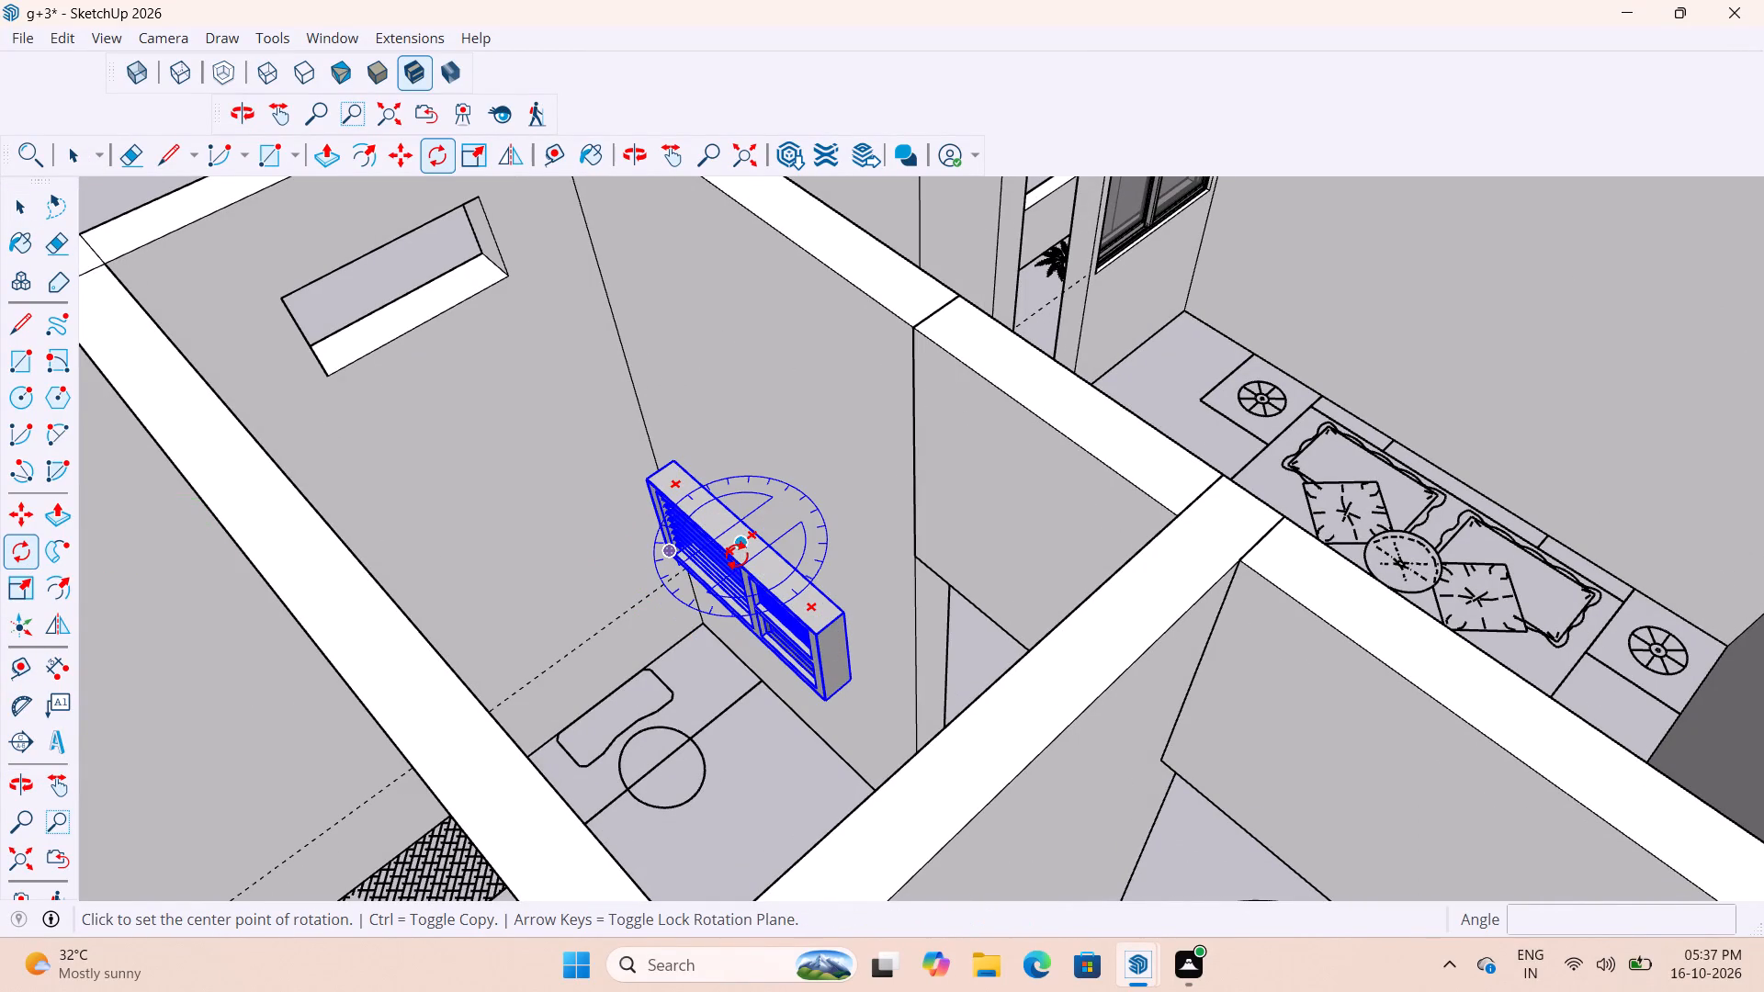
left_click(736, 551)
left_click(815, 483)
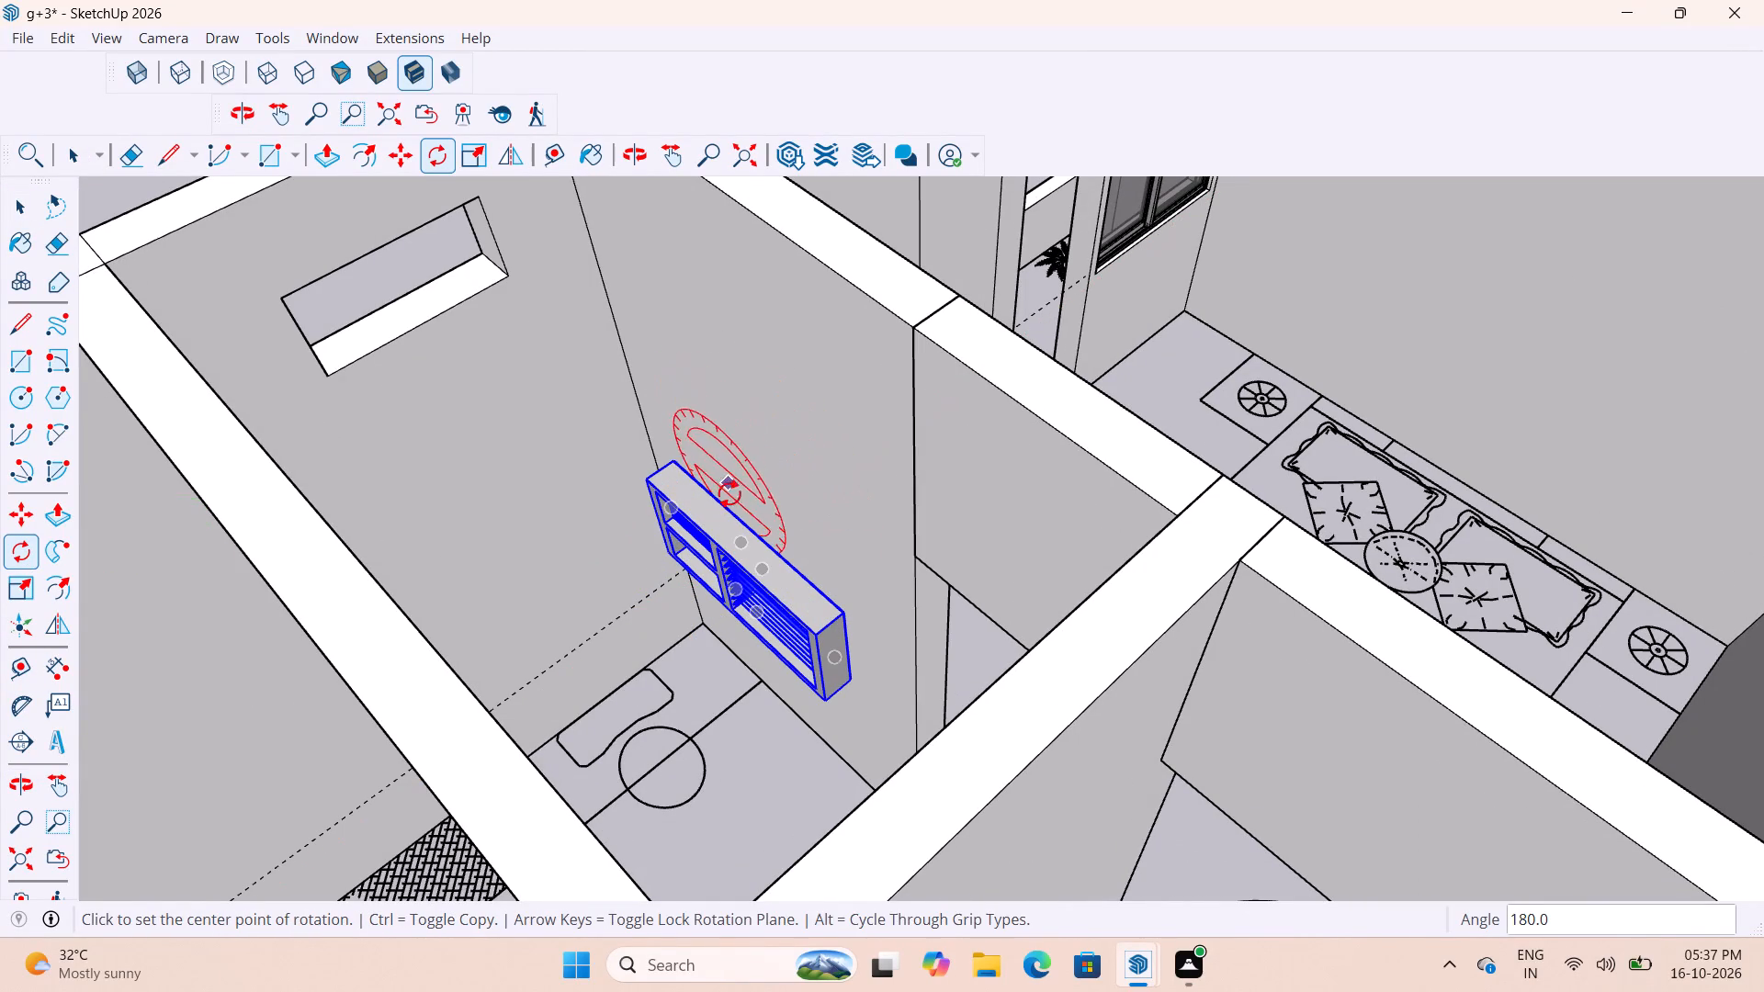
Rotate the copied ventilator 90 degrees about its vertical axis so it runs parallel to the bathroom's rear wall.
left_click(757, 530)
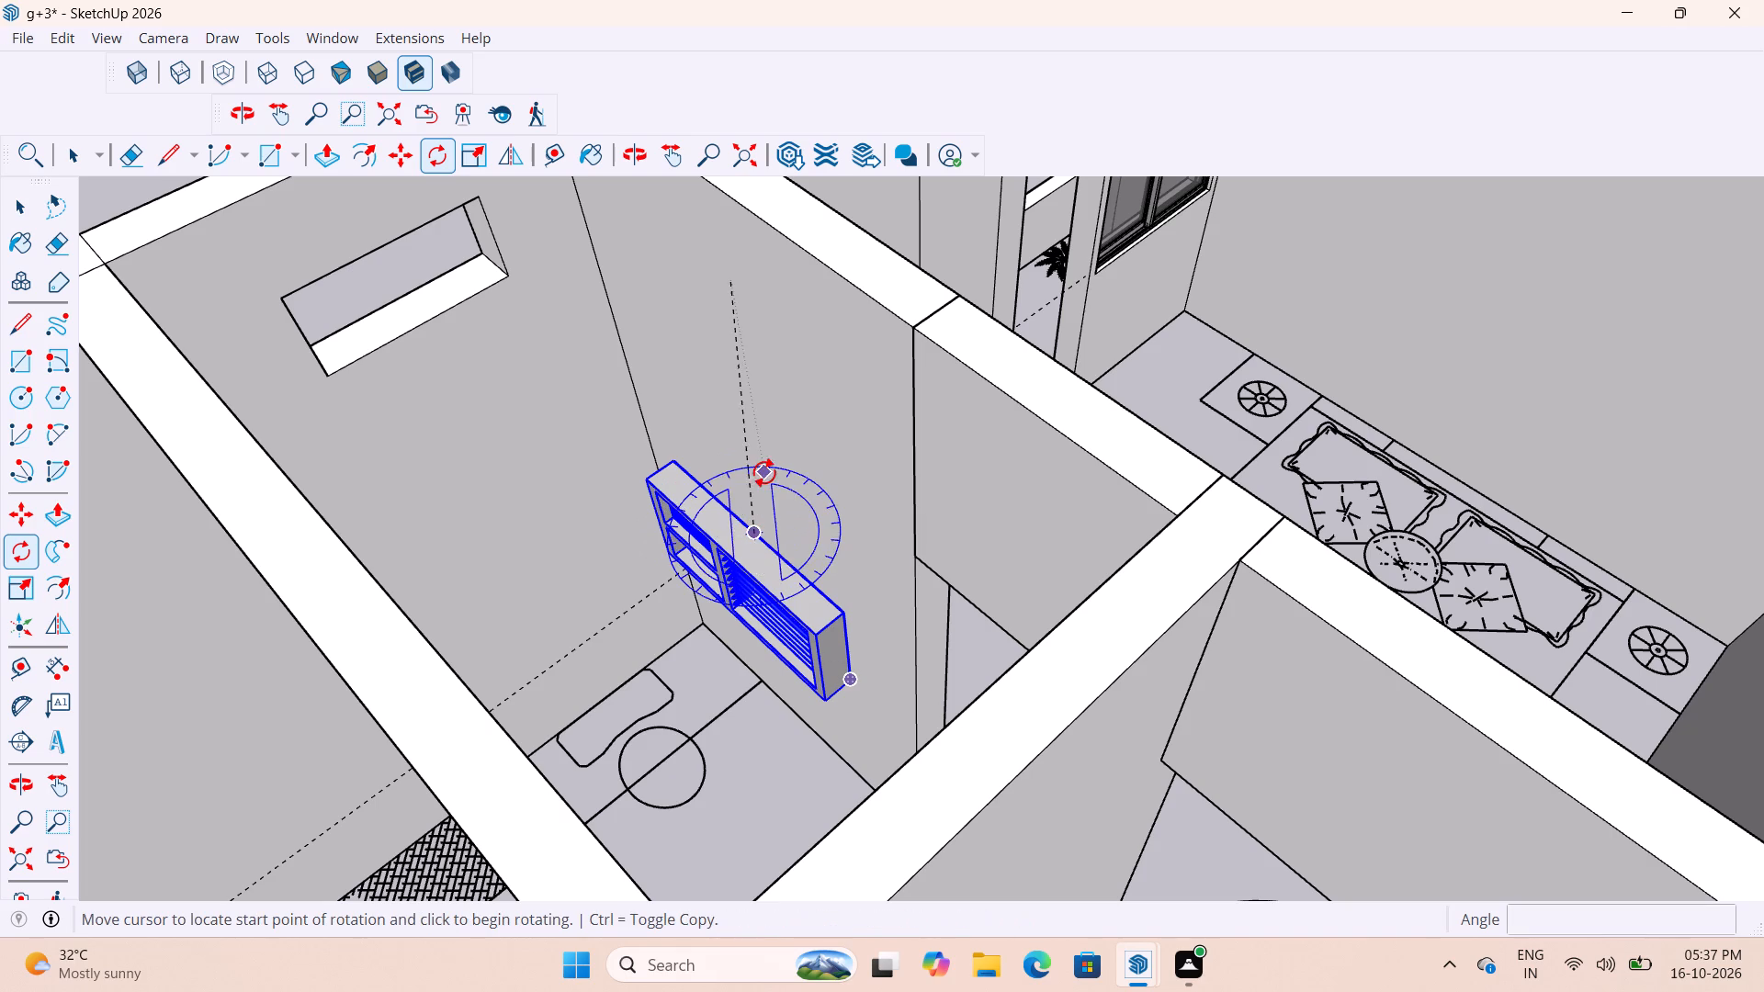
left_click(817, 485)
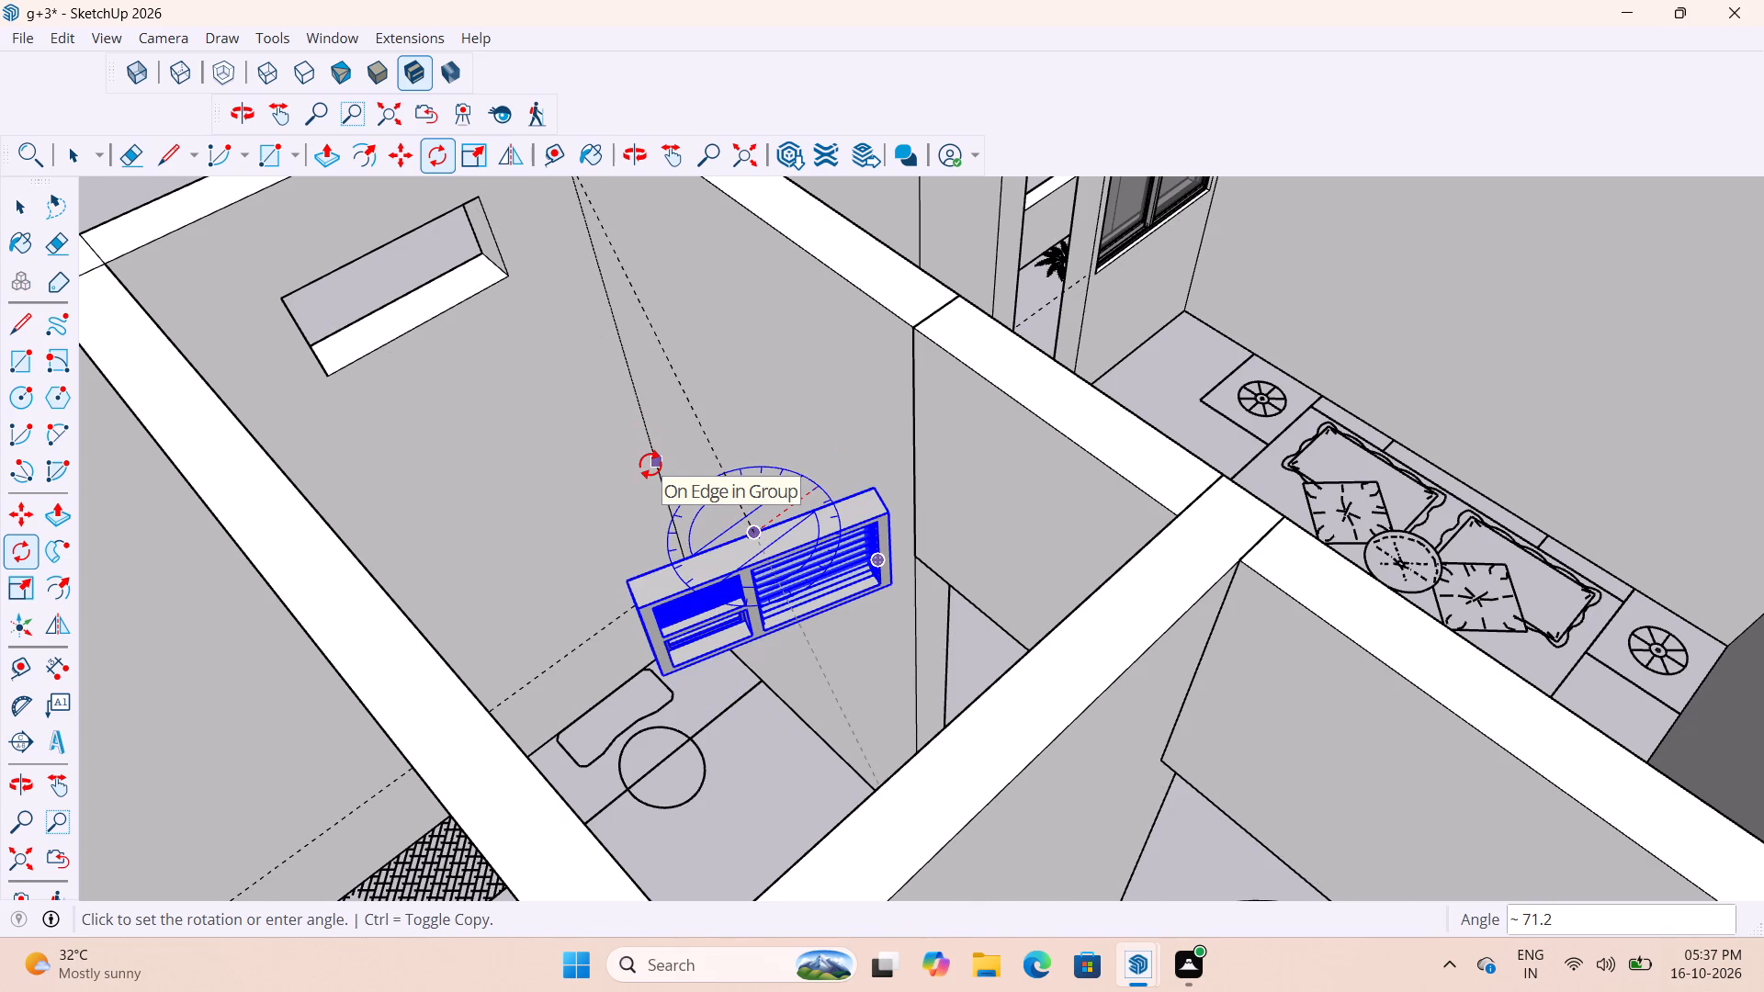
key("9")
key("0")
key("9")
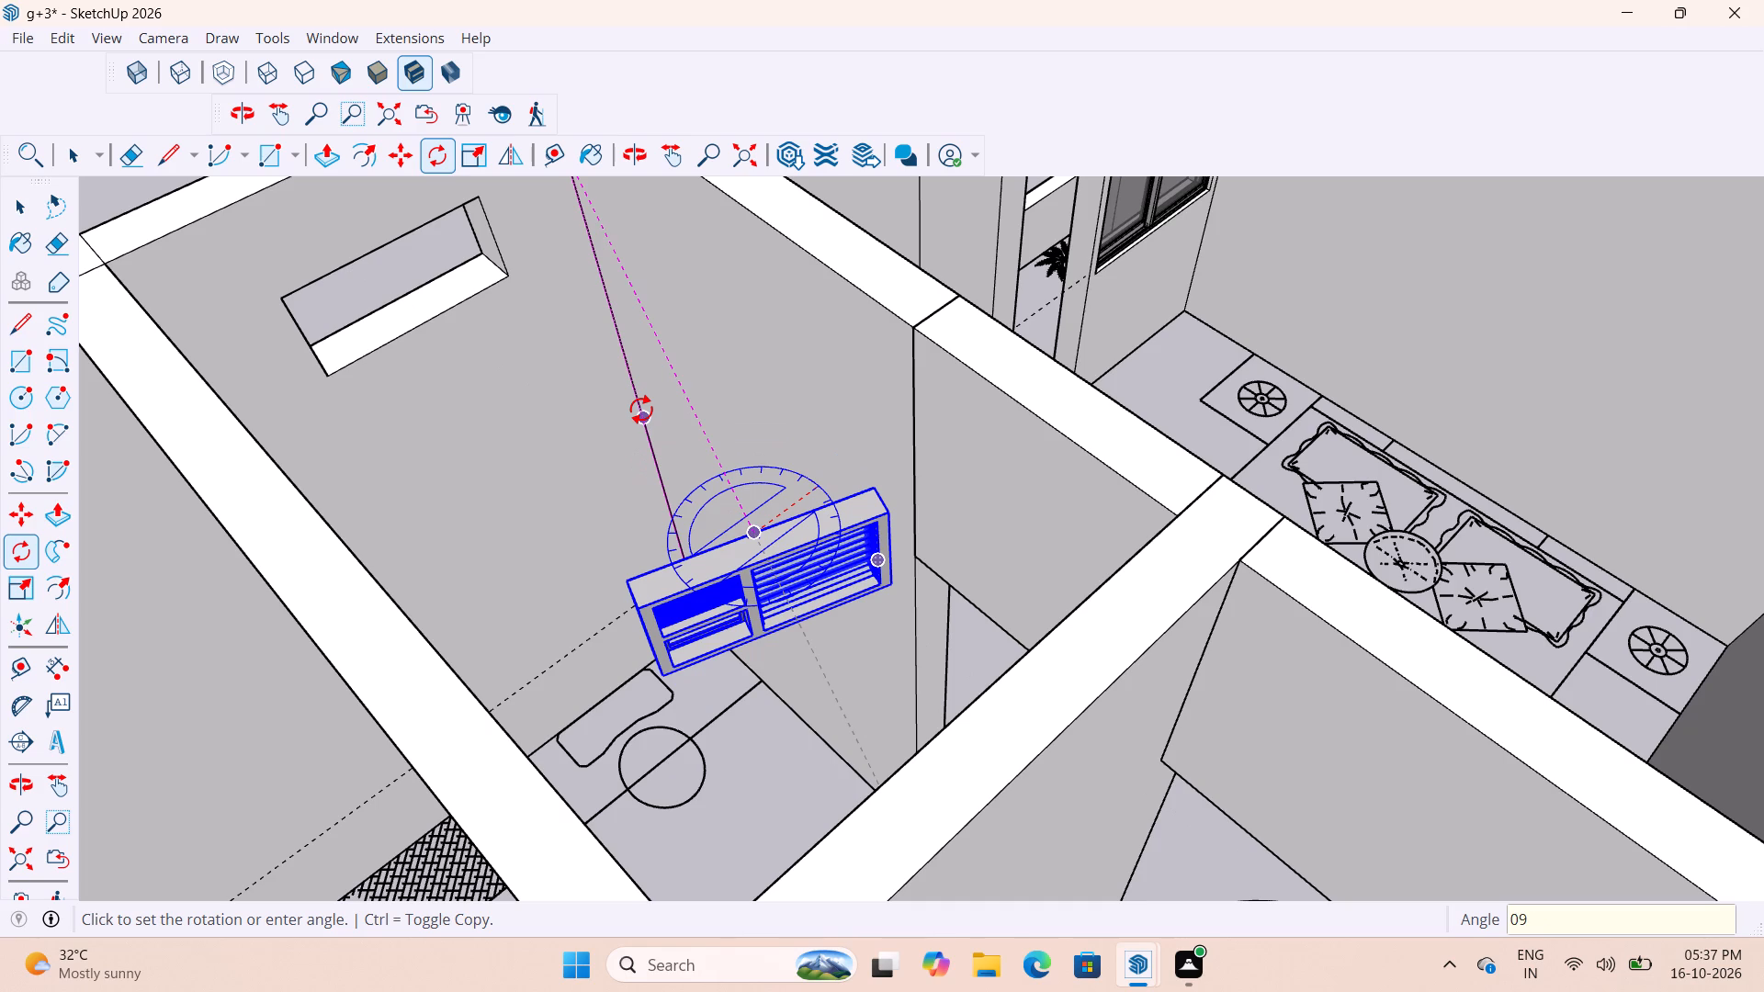
key("BackSpace")
key("BackSpace")
type("90")
key("Return")
key("space")
scroll(716, 514, "down", 11)
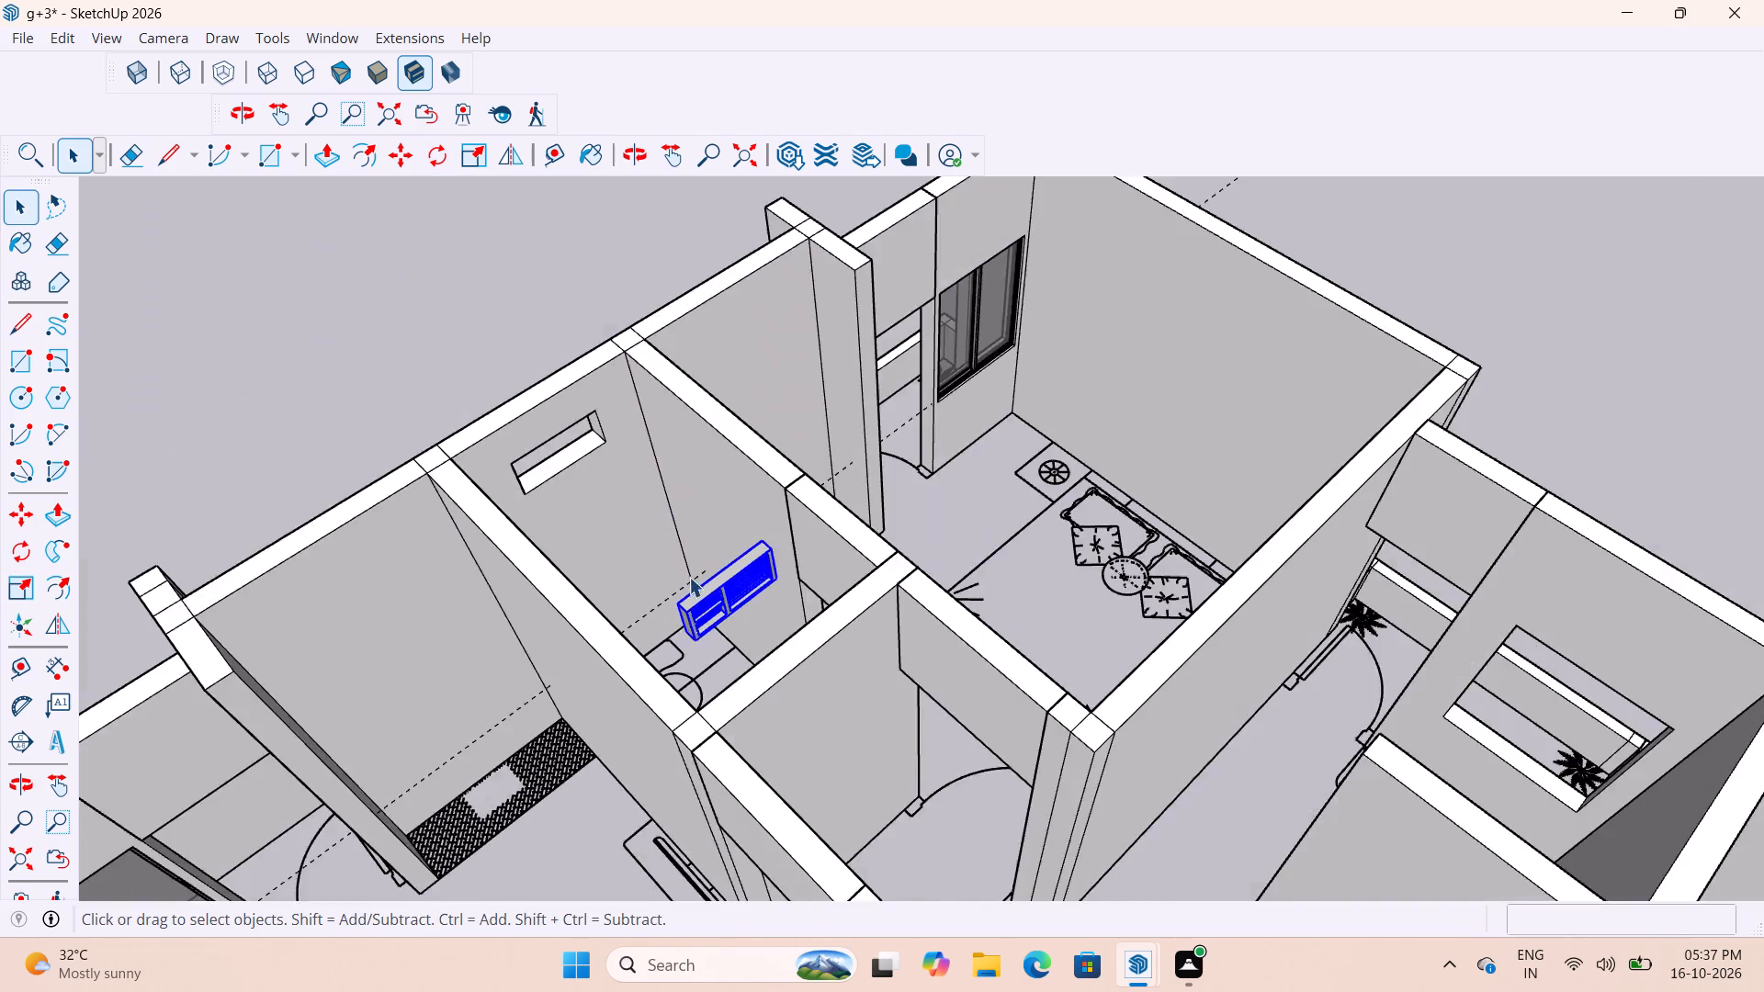
scroll(689, 577, "down", 4)
left_click(639, 439)
Move the ventilator by its lower corner up into the rear bathroom's wall opening, about 5' 6" away.
scroll(812, 629, "up", 1)
middle_click_drag(809, 626, 756, 606)
middle_click_drag(800, 633, 615, 580)
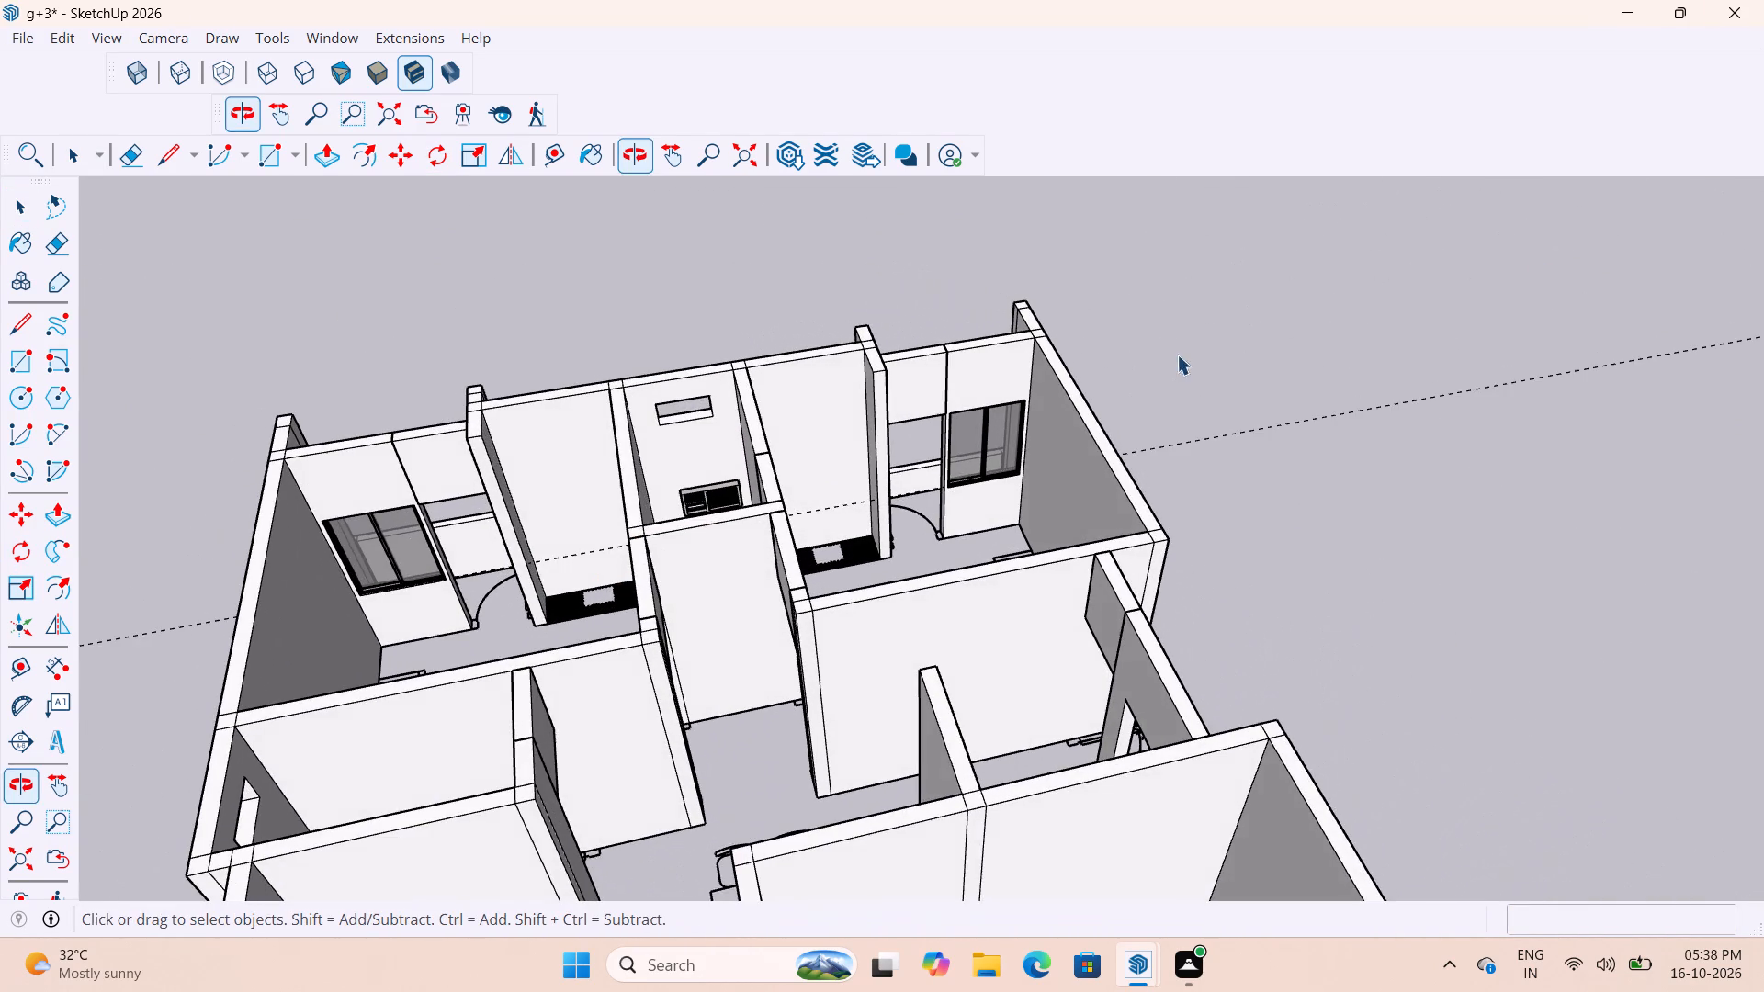
scroll(859, 521, "up", 4)
scroll(665, 411, "down", 6)
scroll(646, 460, "up", 14)
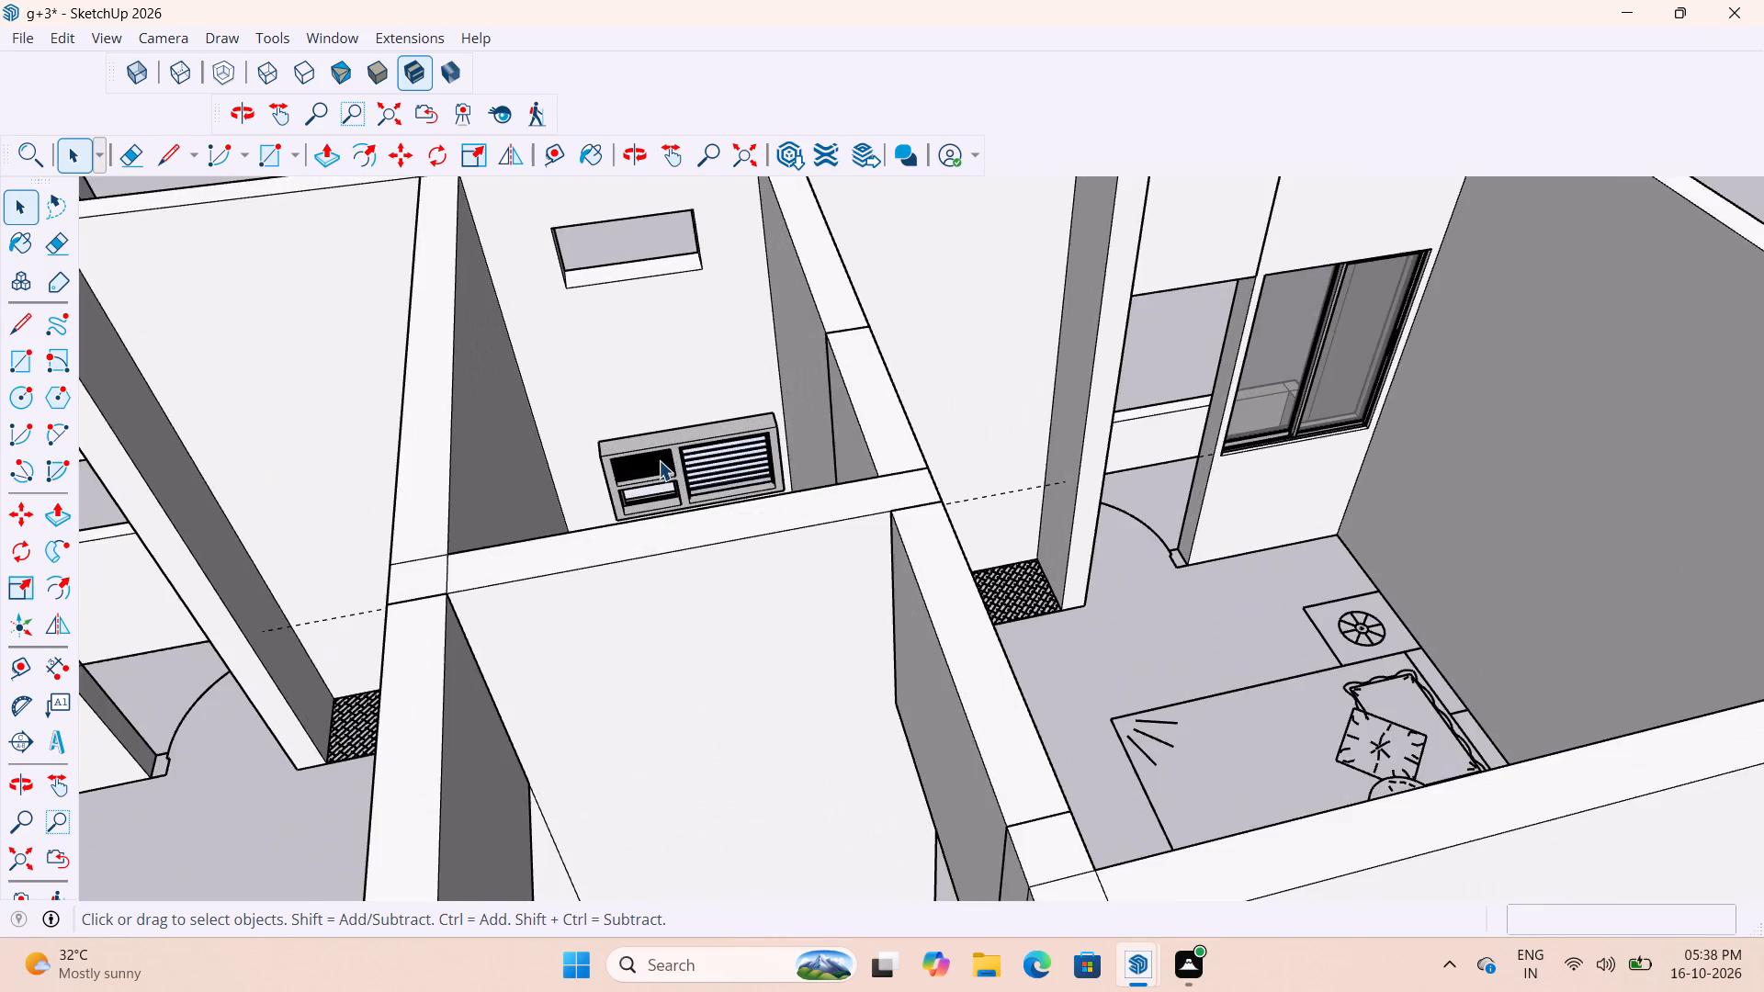
scroll(659, 460, "up", 2)
left_click(659, 460)
key("m")
scroll(640, 486, "up", 9)
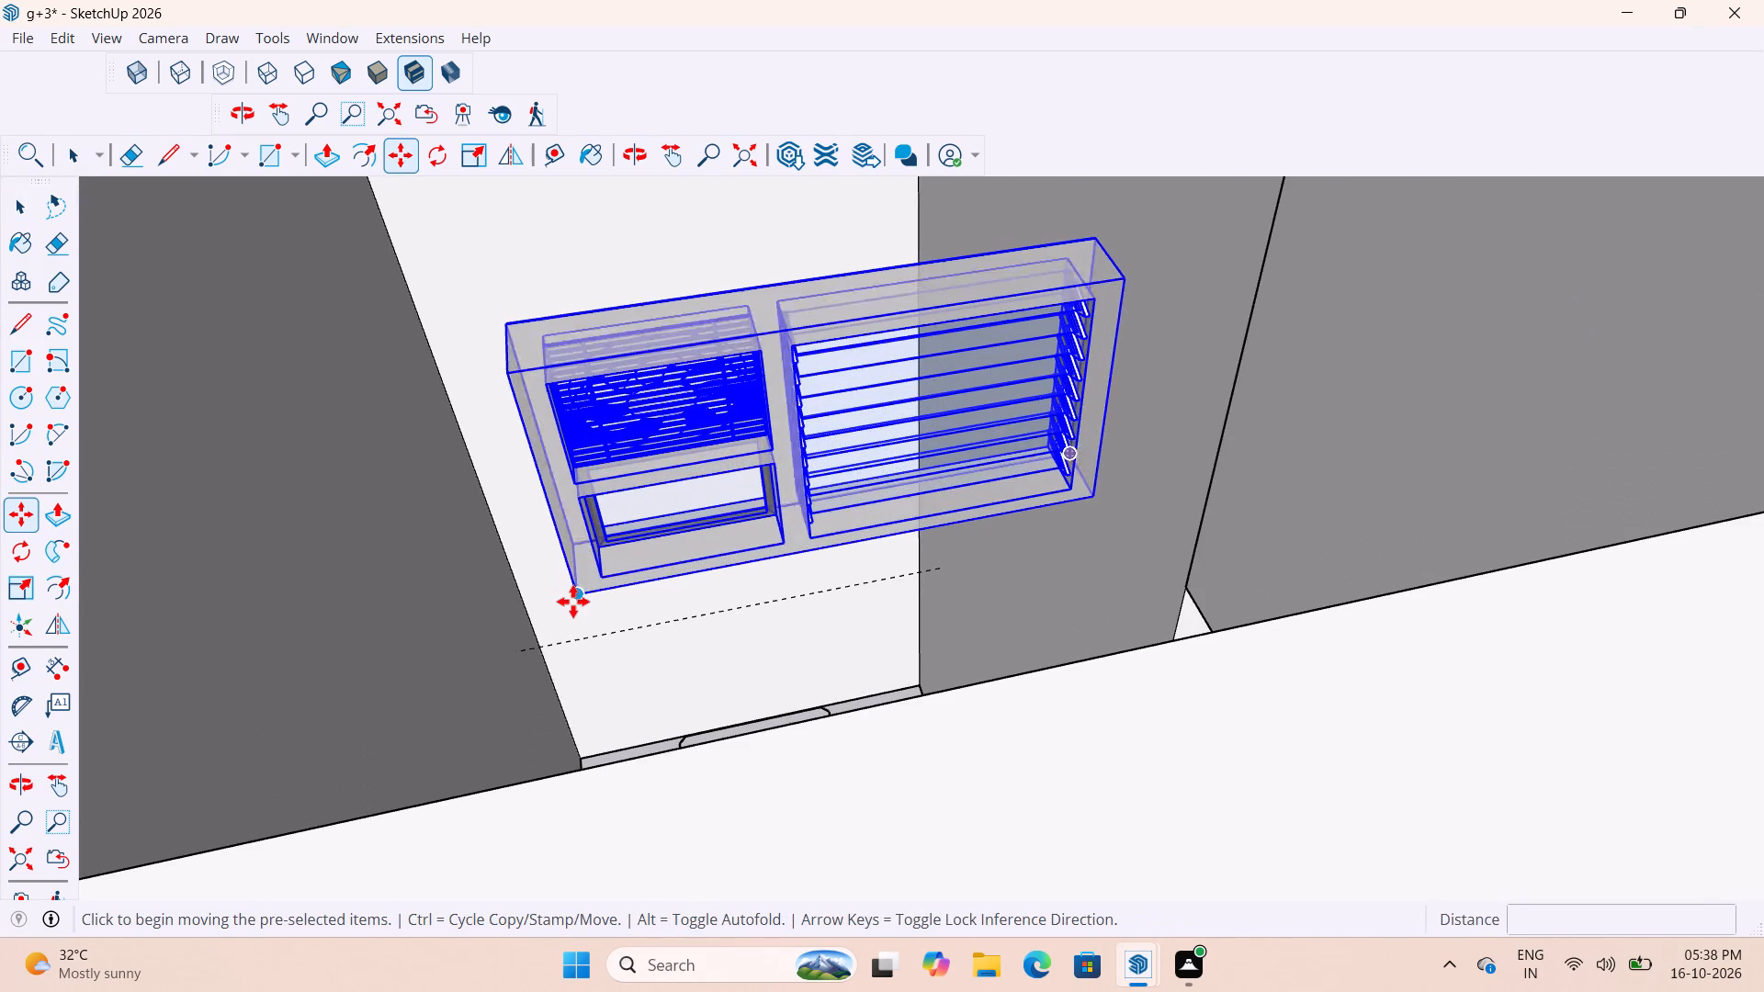
left_click(574, 601)
scroll(779, 622, "down", 10)
scroll(707, 427, "up", 5)
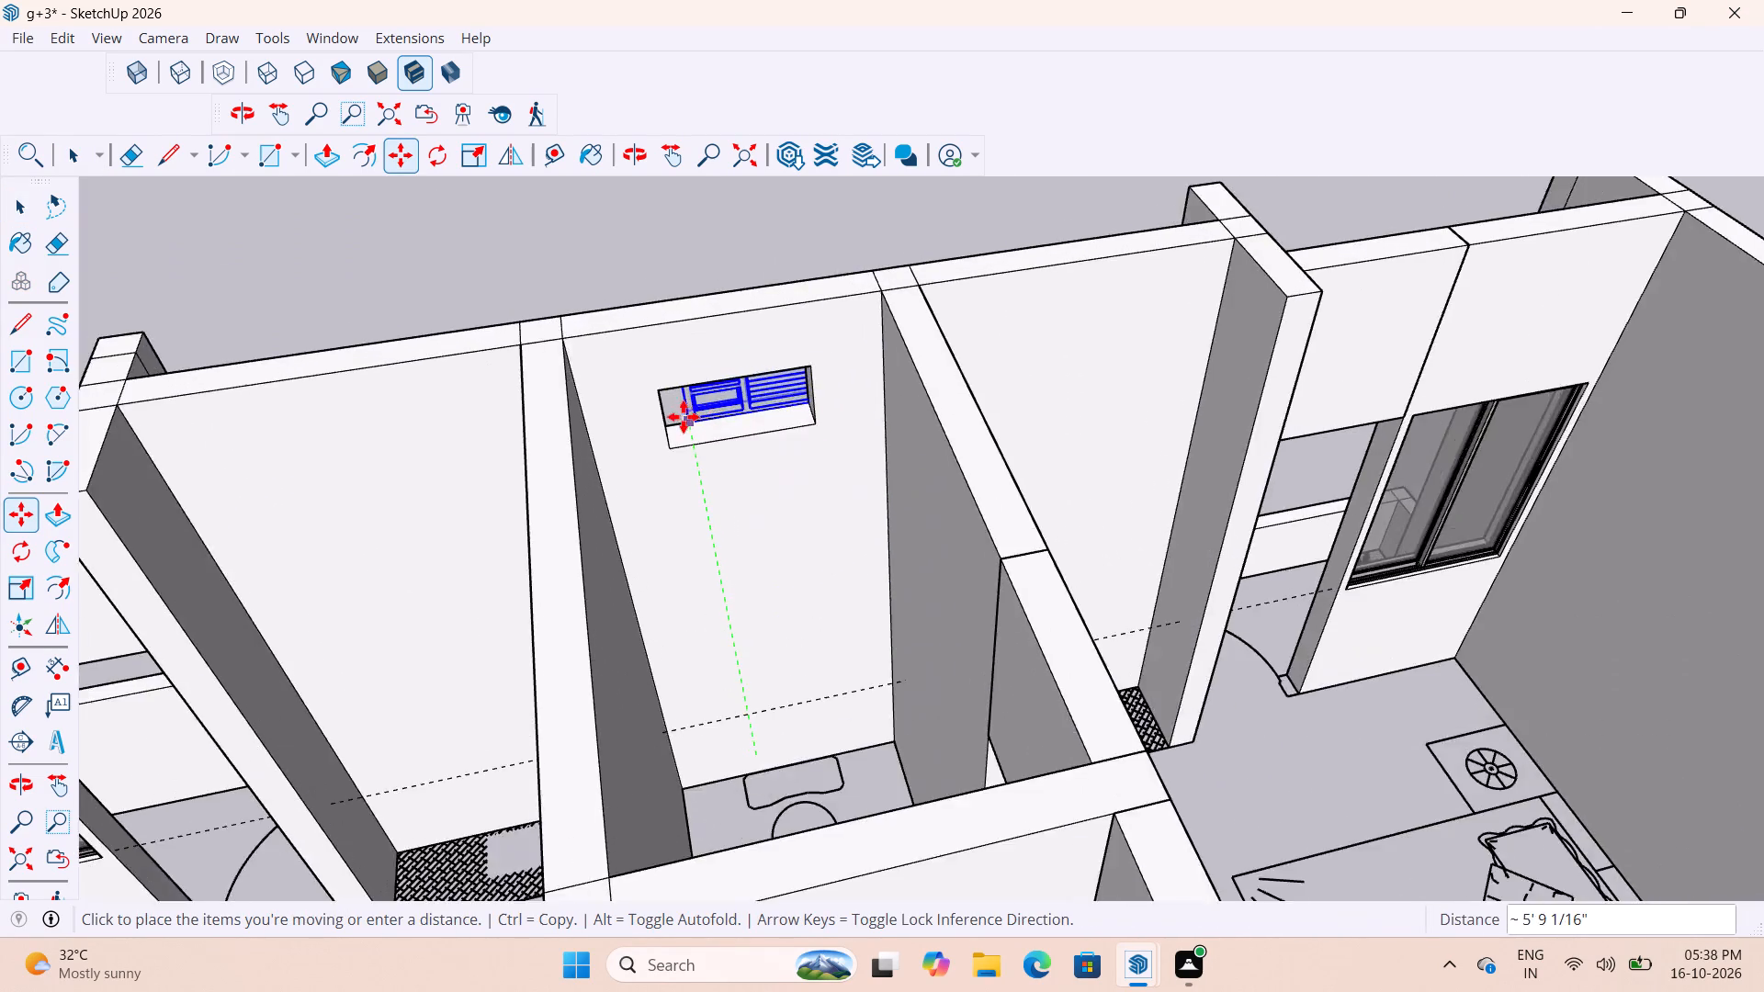
scroll(684, 417, "up", 11)
middle_click_drag(677, 455, 604, 483)
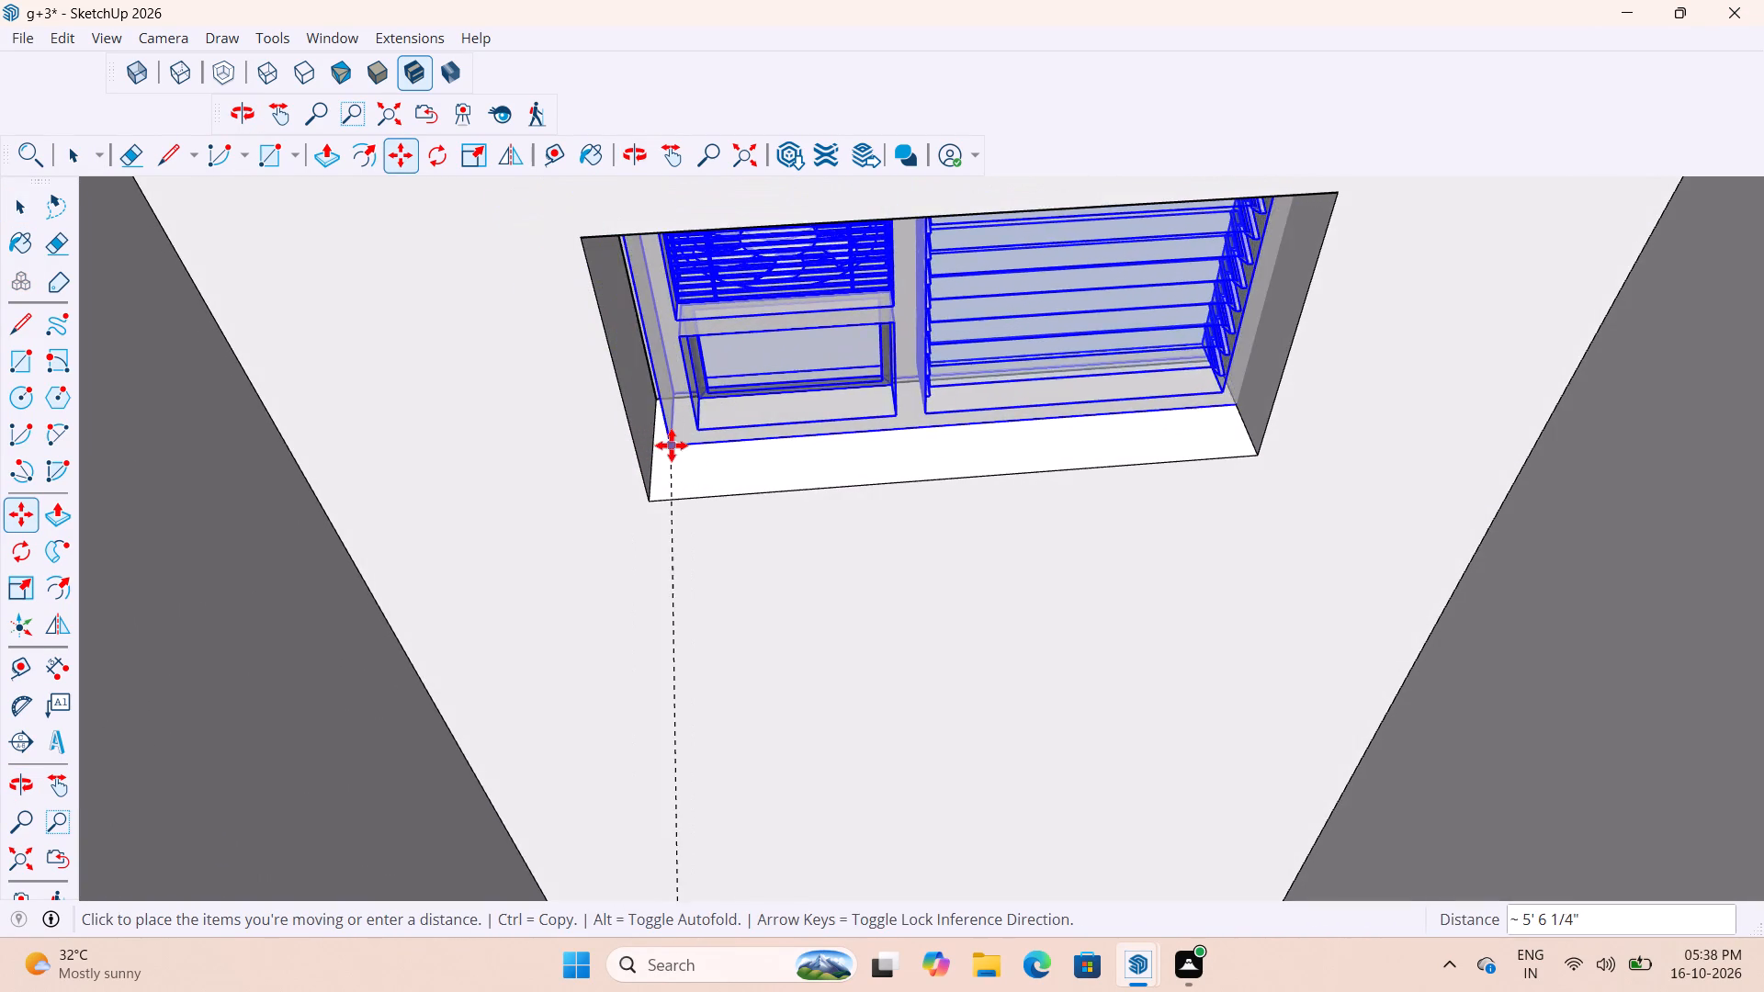
left_click(655, 437)
key("space")
Move the ventilator about 2" through the wall thickness towards the opening's bathroom-side face.
scroll(742, 596, "down", 6)
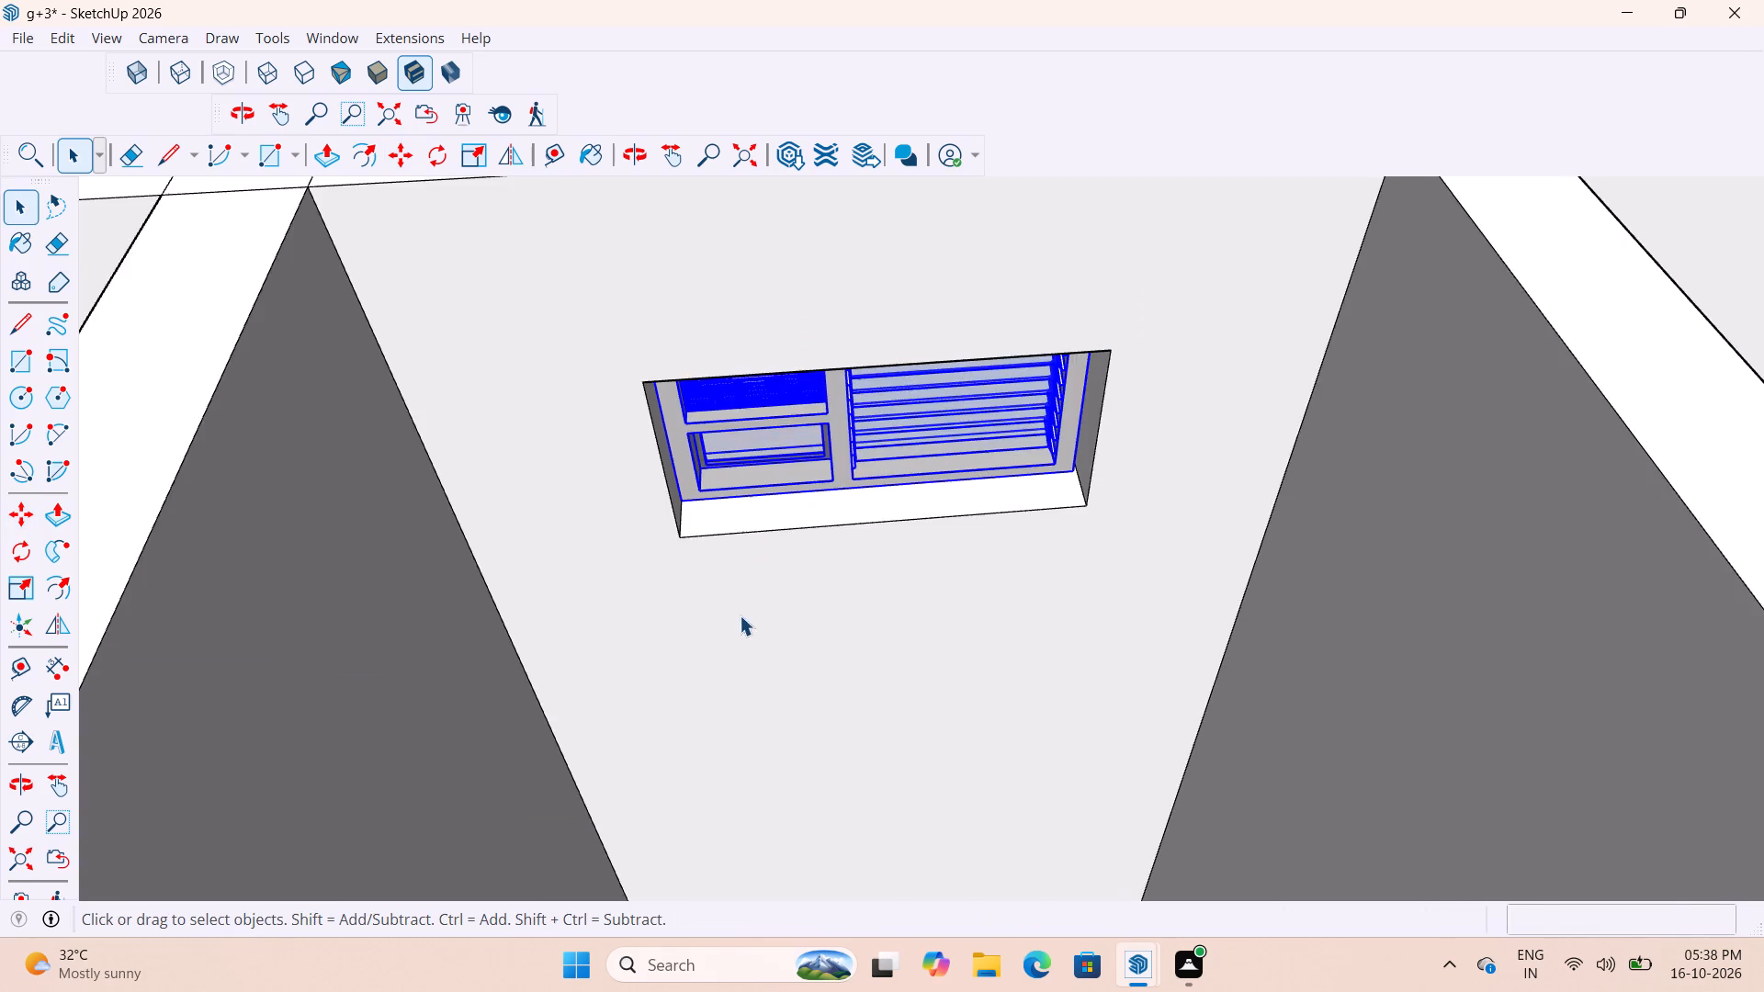
scroll(740, 615, "down", 3)
middle_click_drag(1057, 363, 961, 392)
scroll(710, 531, "up", 2)
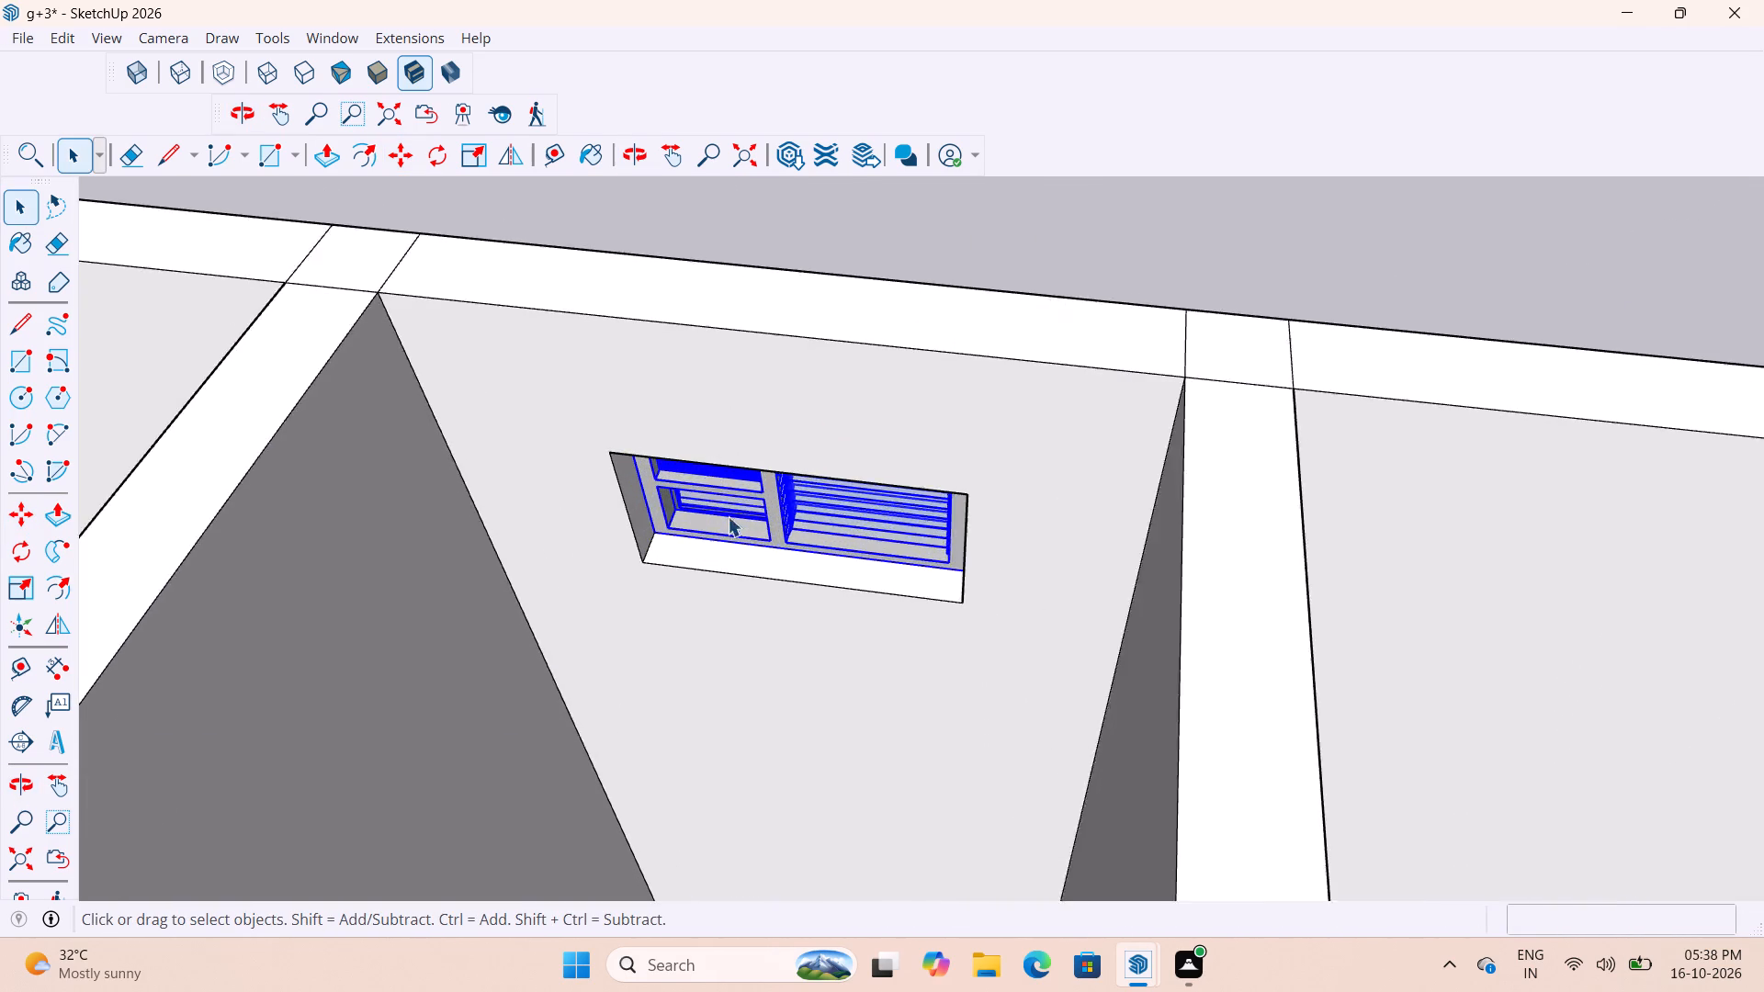
scroll(728, 516, "up", 4)
left_click(804, 552)
scroll(854, 573, "up", 3)
key("m")
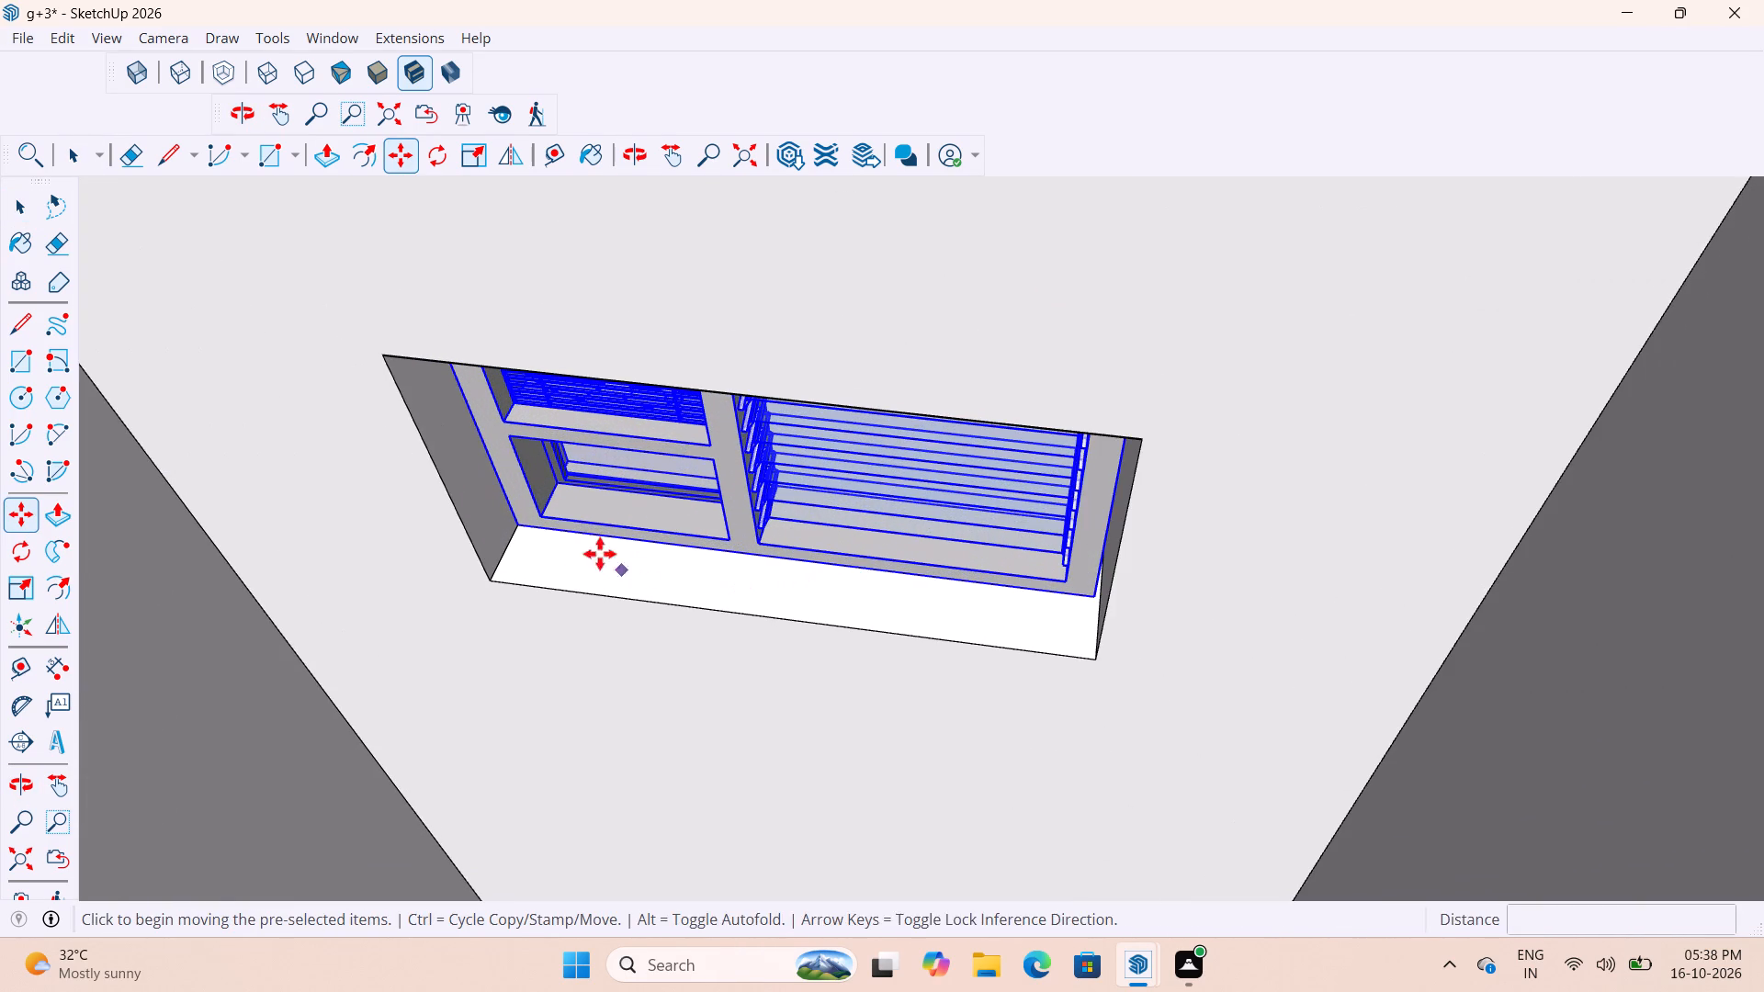
left_click(515, 525)
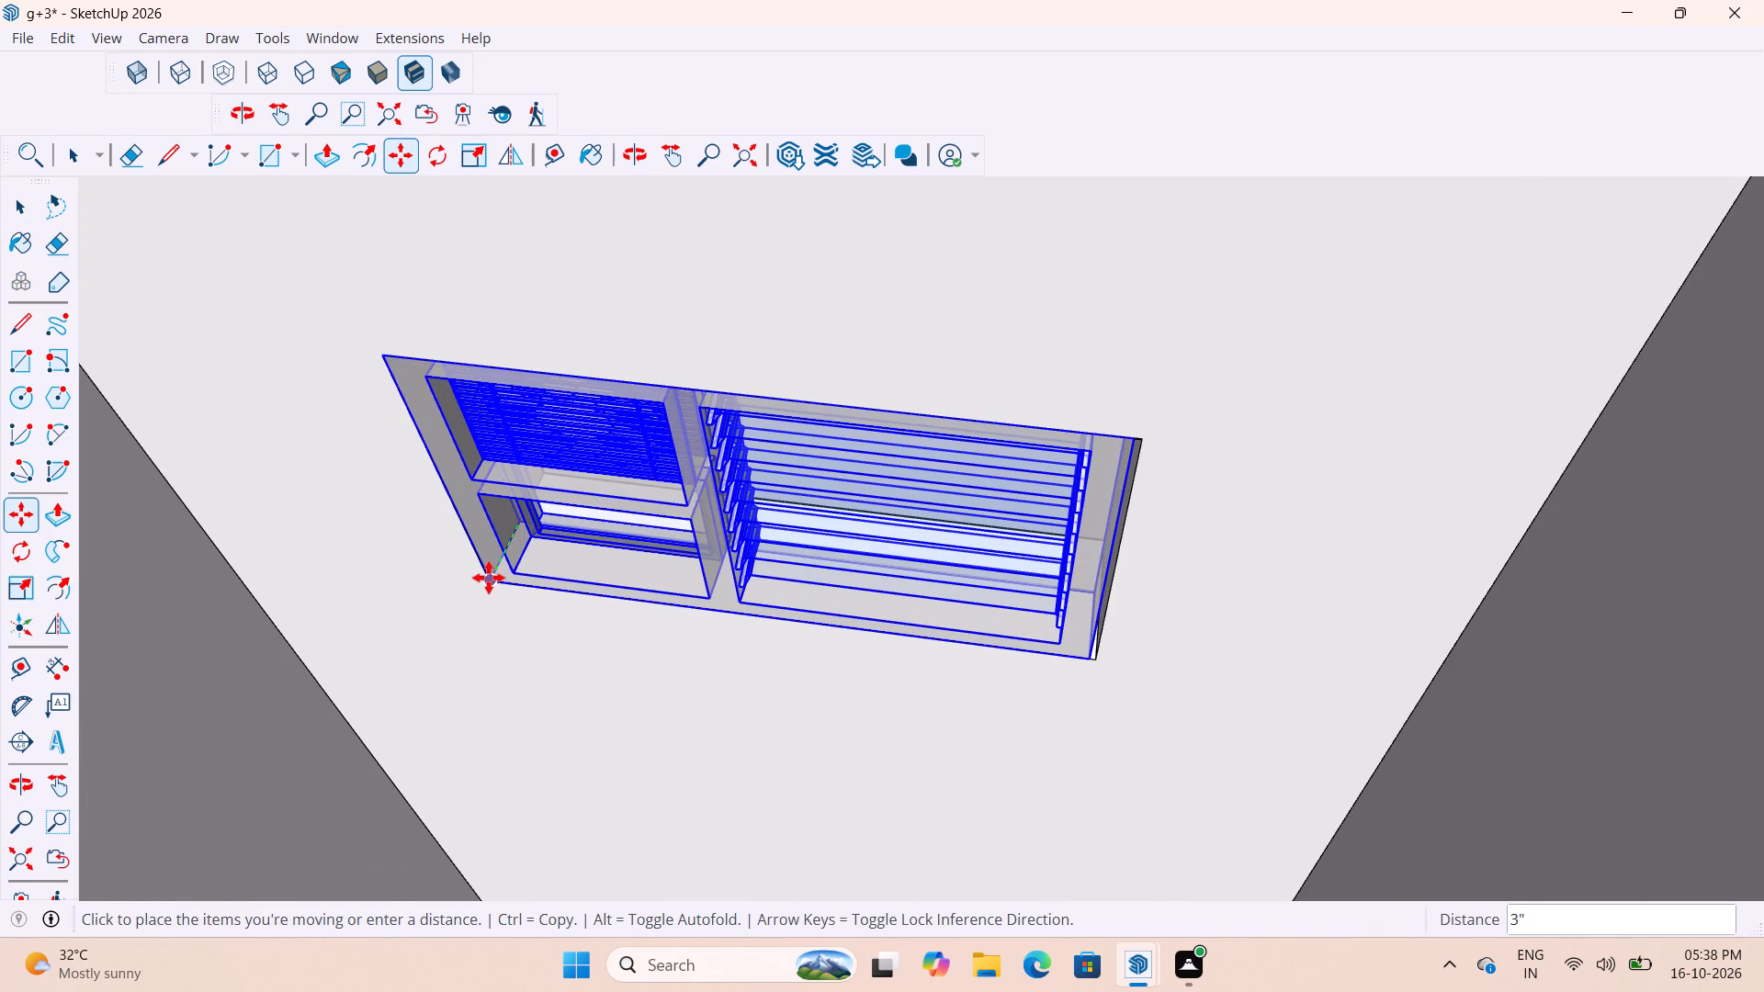
scroll(496, 558, "up", 7)
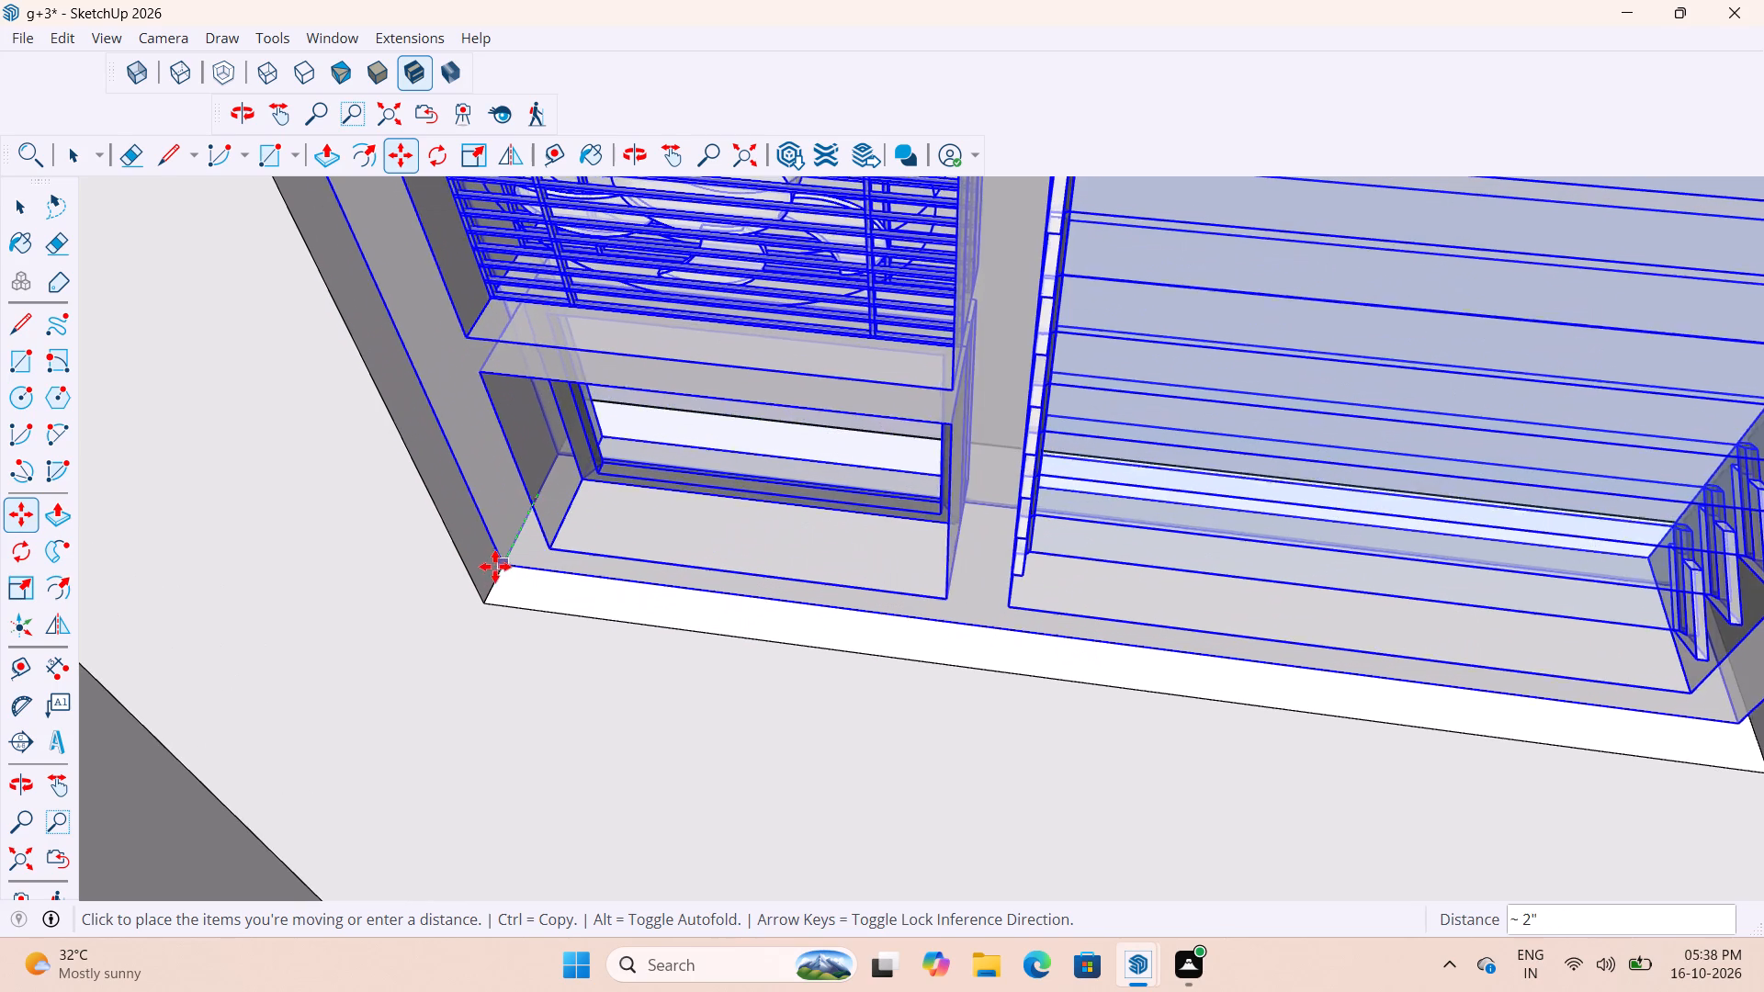
left_click(495, 574)
scroll(602, 656, "down", 15)
middle_click_drag(1162, 653, 924, 664)
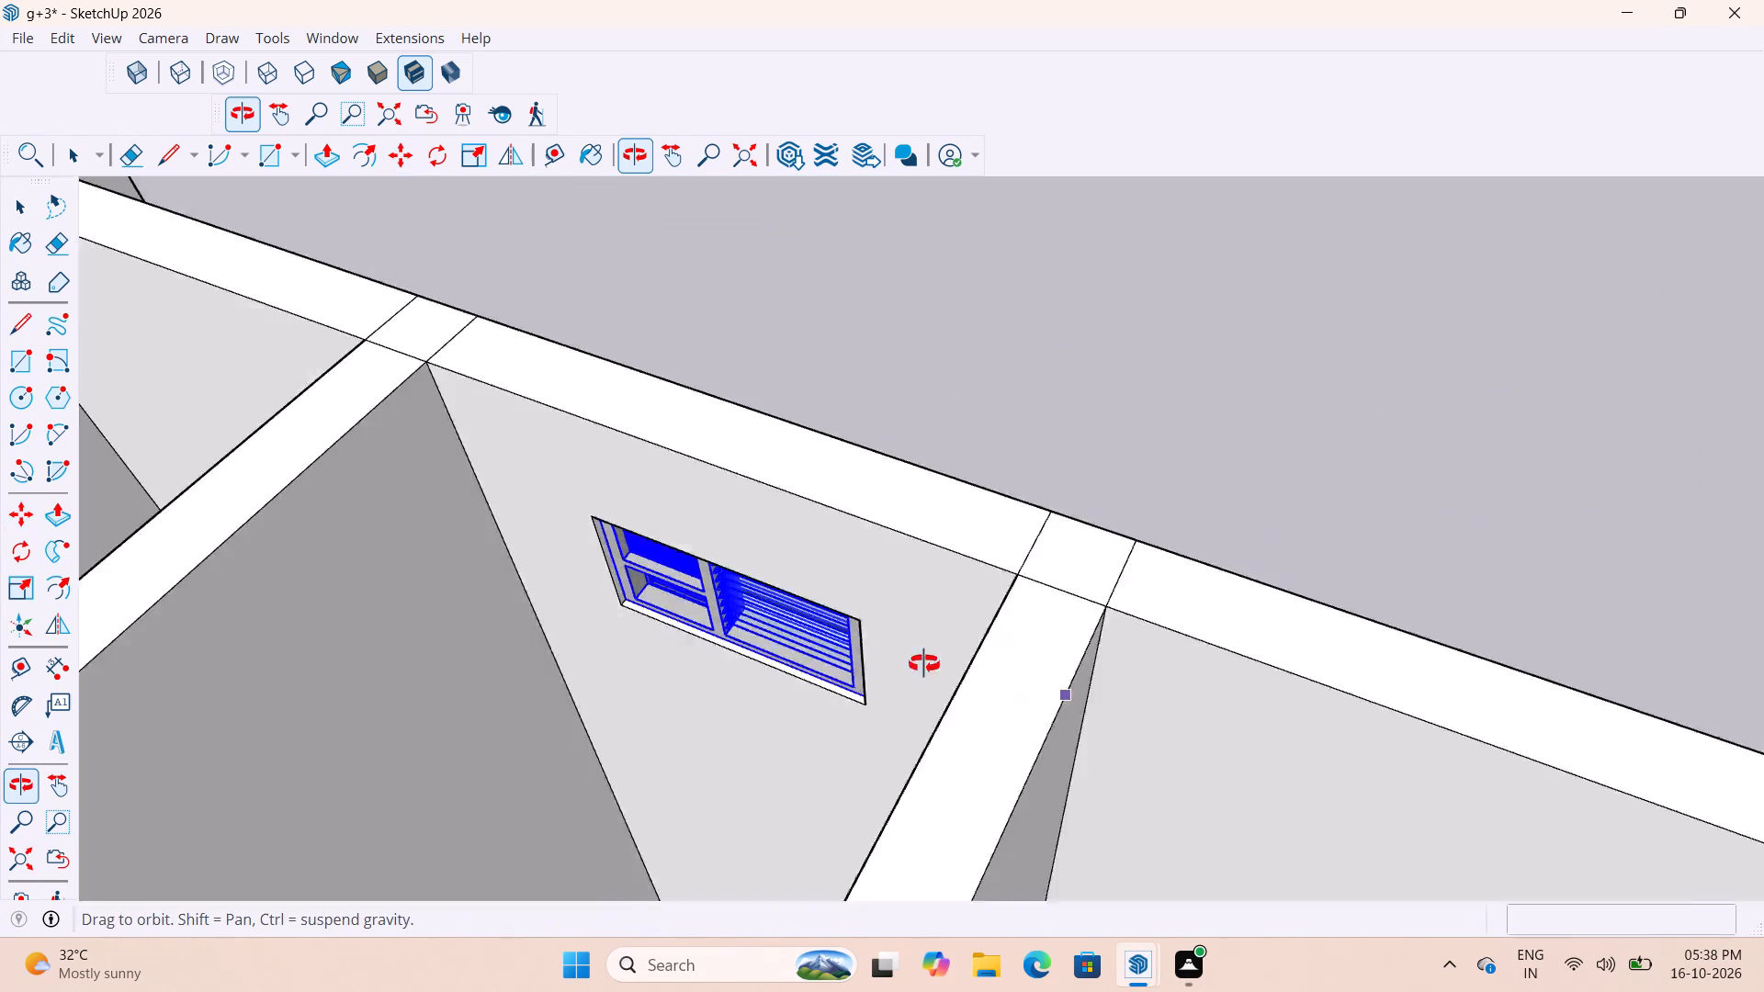
middle_click_drag(924, 664, 209, 612)
key("space")
left_click(1275, 805)
Examine the ventilator's seating in the bathroom wall opening from both sides of the wall.
scroll(1001, 569, "up", 6)
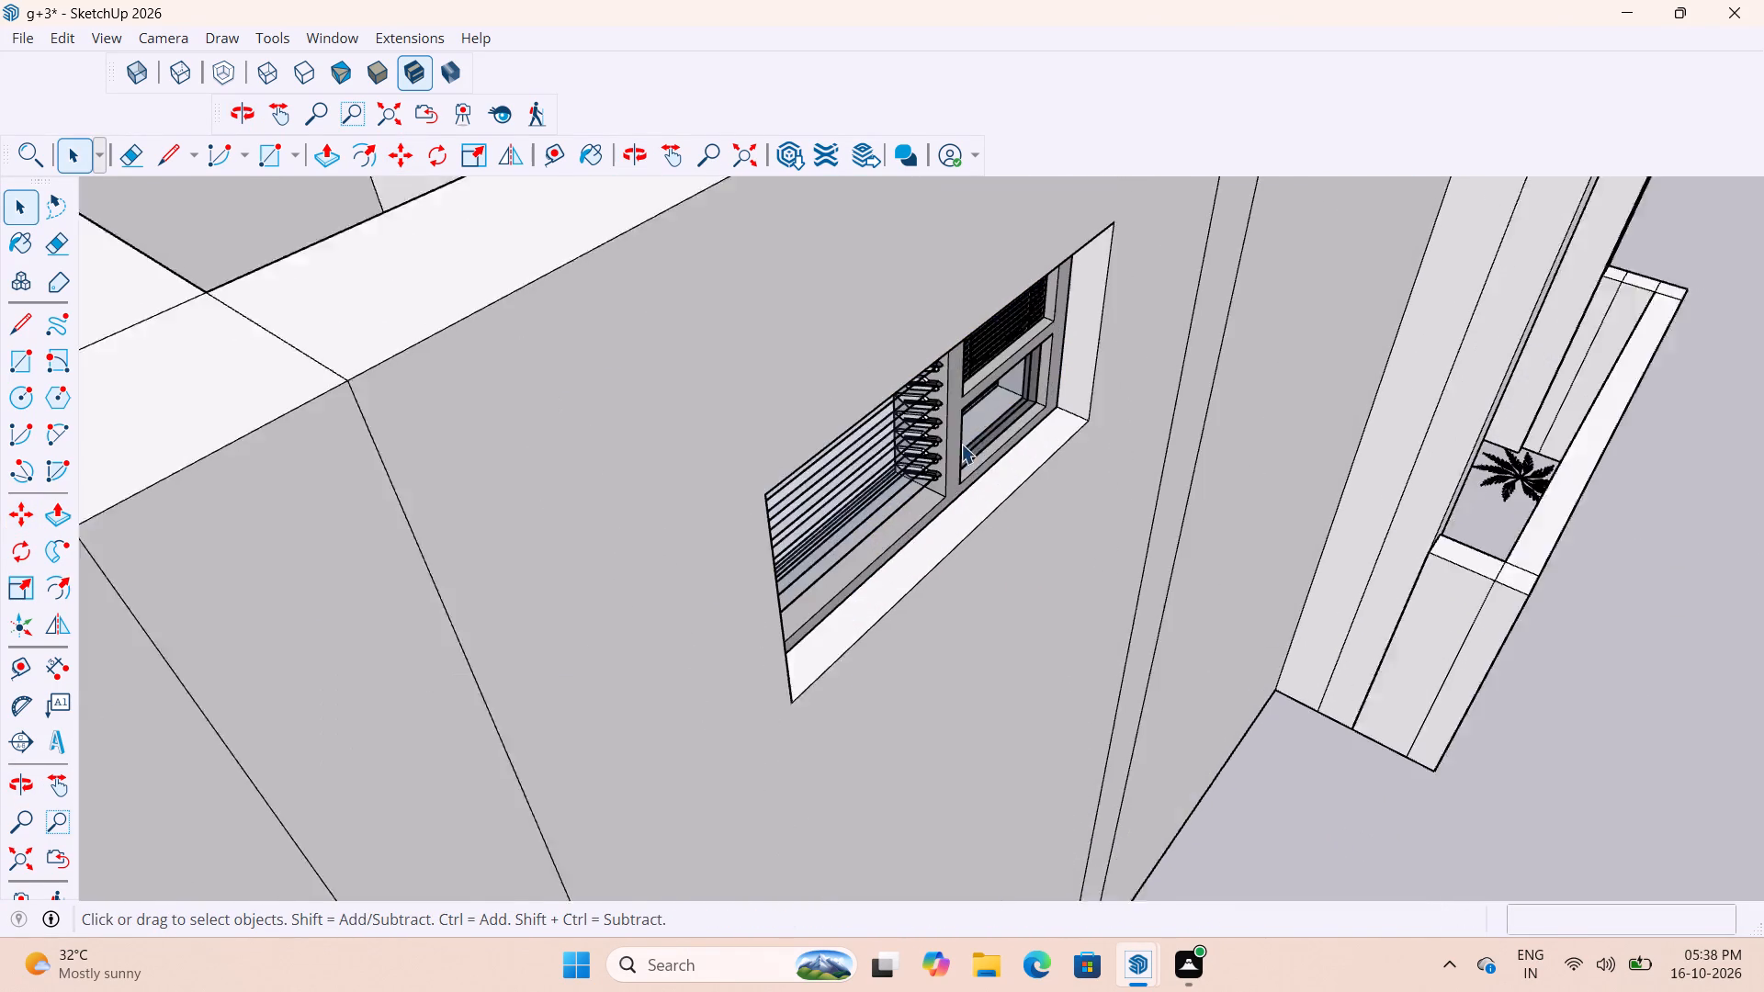
scroll(961, 444, "up", 5)
middle_click_drag(1086, 516, 723, 483)
scroll(733, 489, "up", 1)
scroll(807, 532, "down", 5)
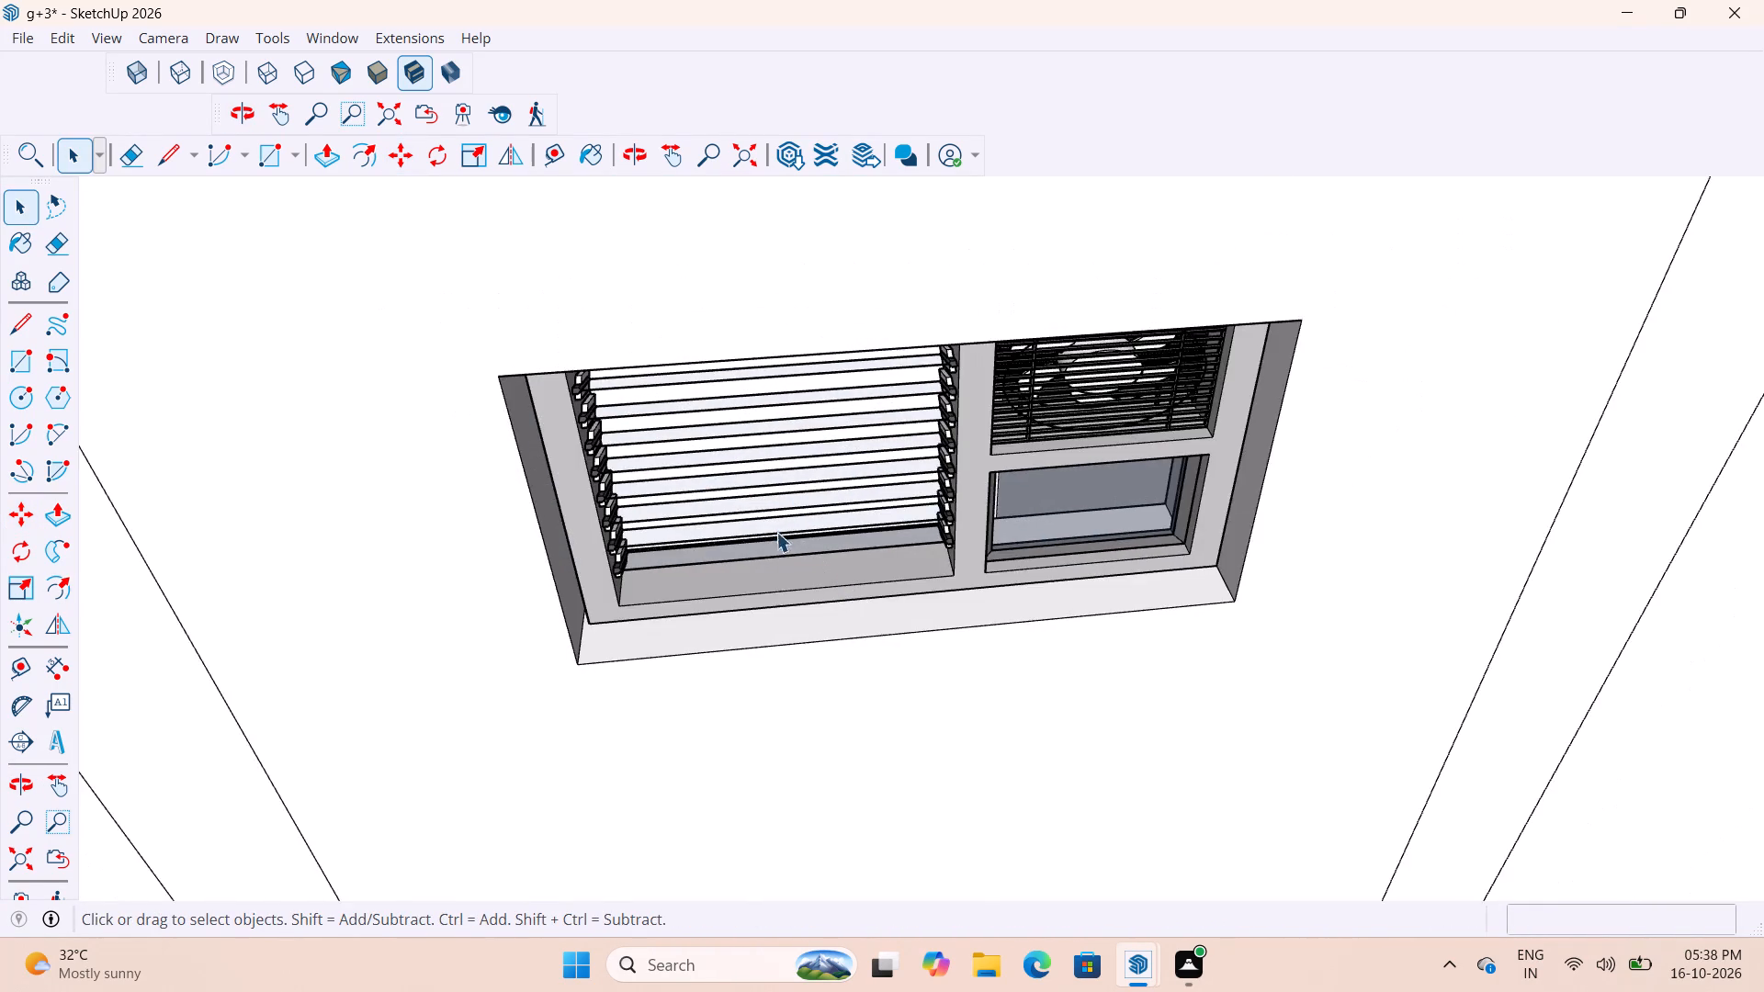
scroll(764, 519, "up", 3)
scroll(850, 597, "down", 10)
middle_click_drag(752, 646, 1475, 895)
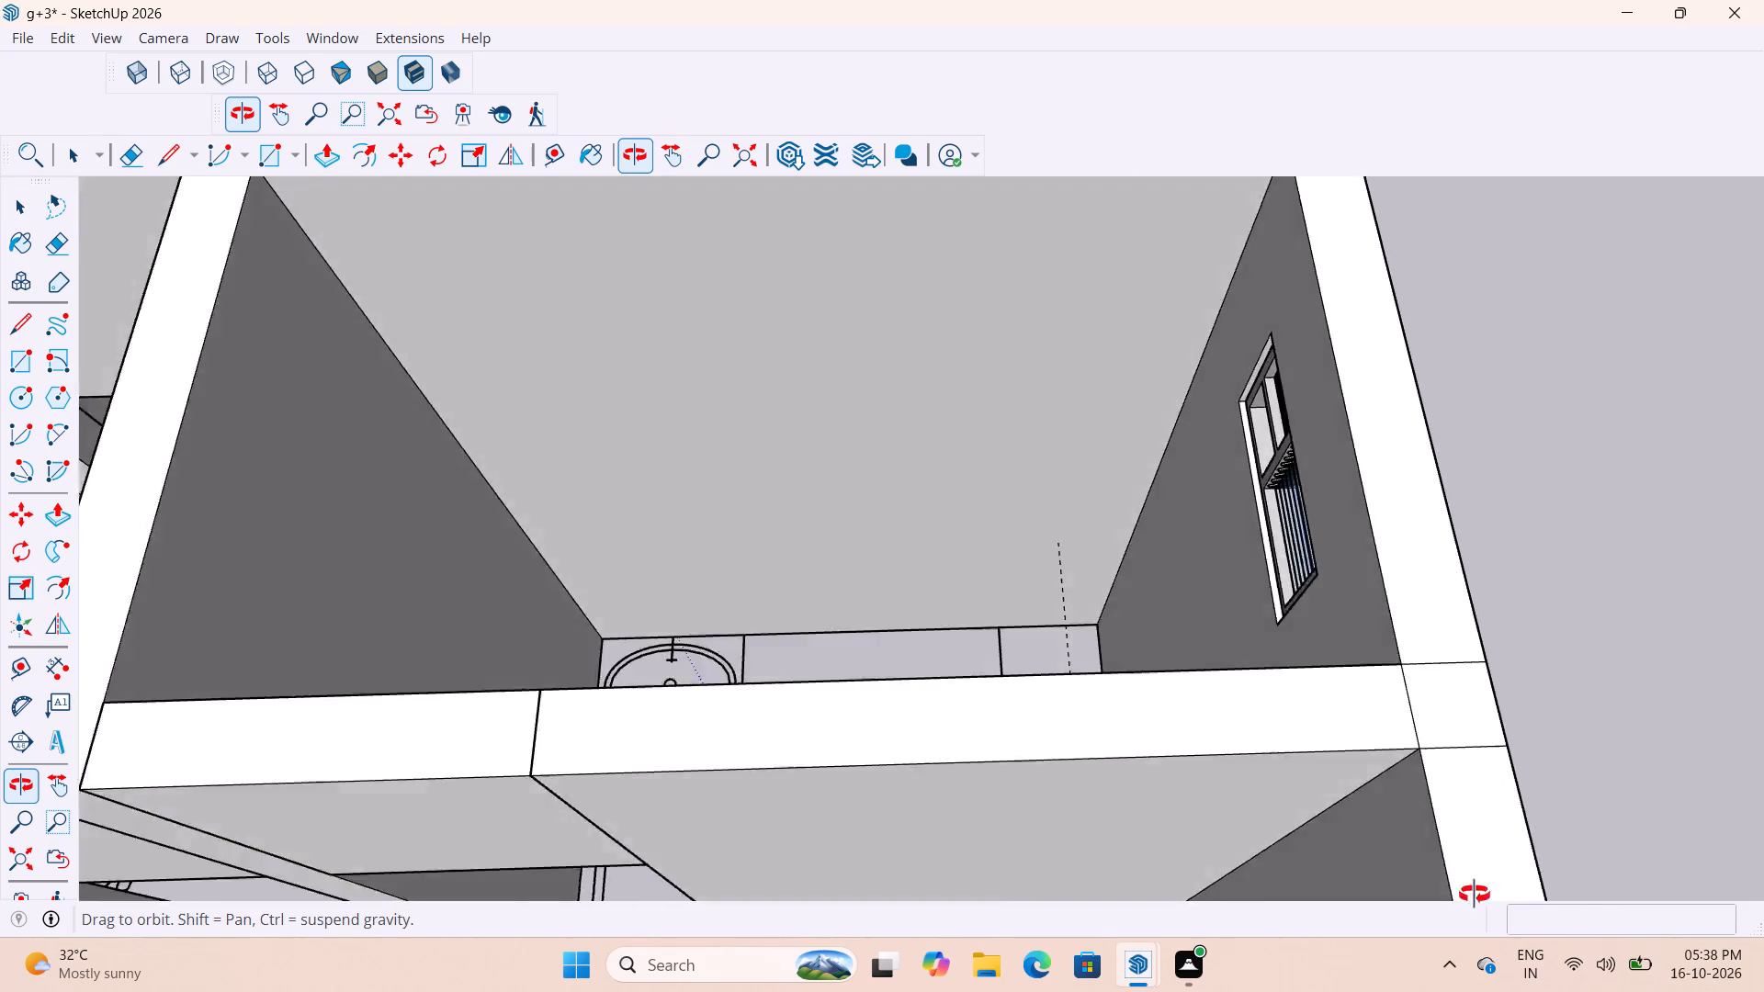
middle_click_drag(1475, 895, 1498, 917)
scroll(367, 514, "down", 6)
scroll(720, 443, "up", 7)
scroll(665, 557, "down", 6)
middle_click_drag(774, 612, 1073, 586)
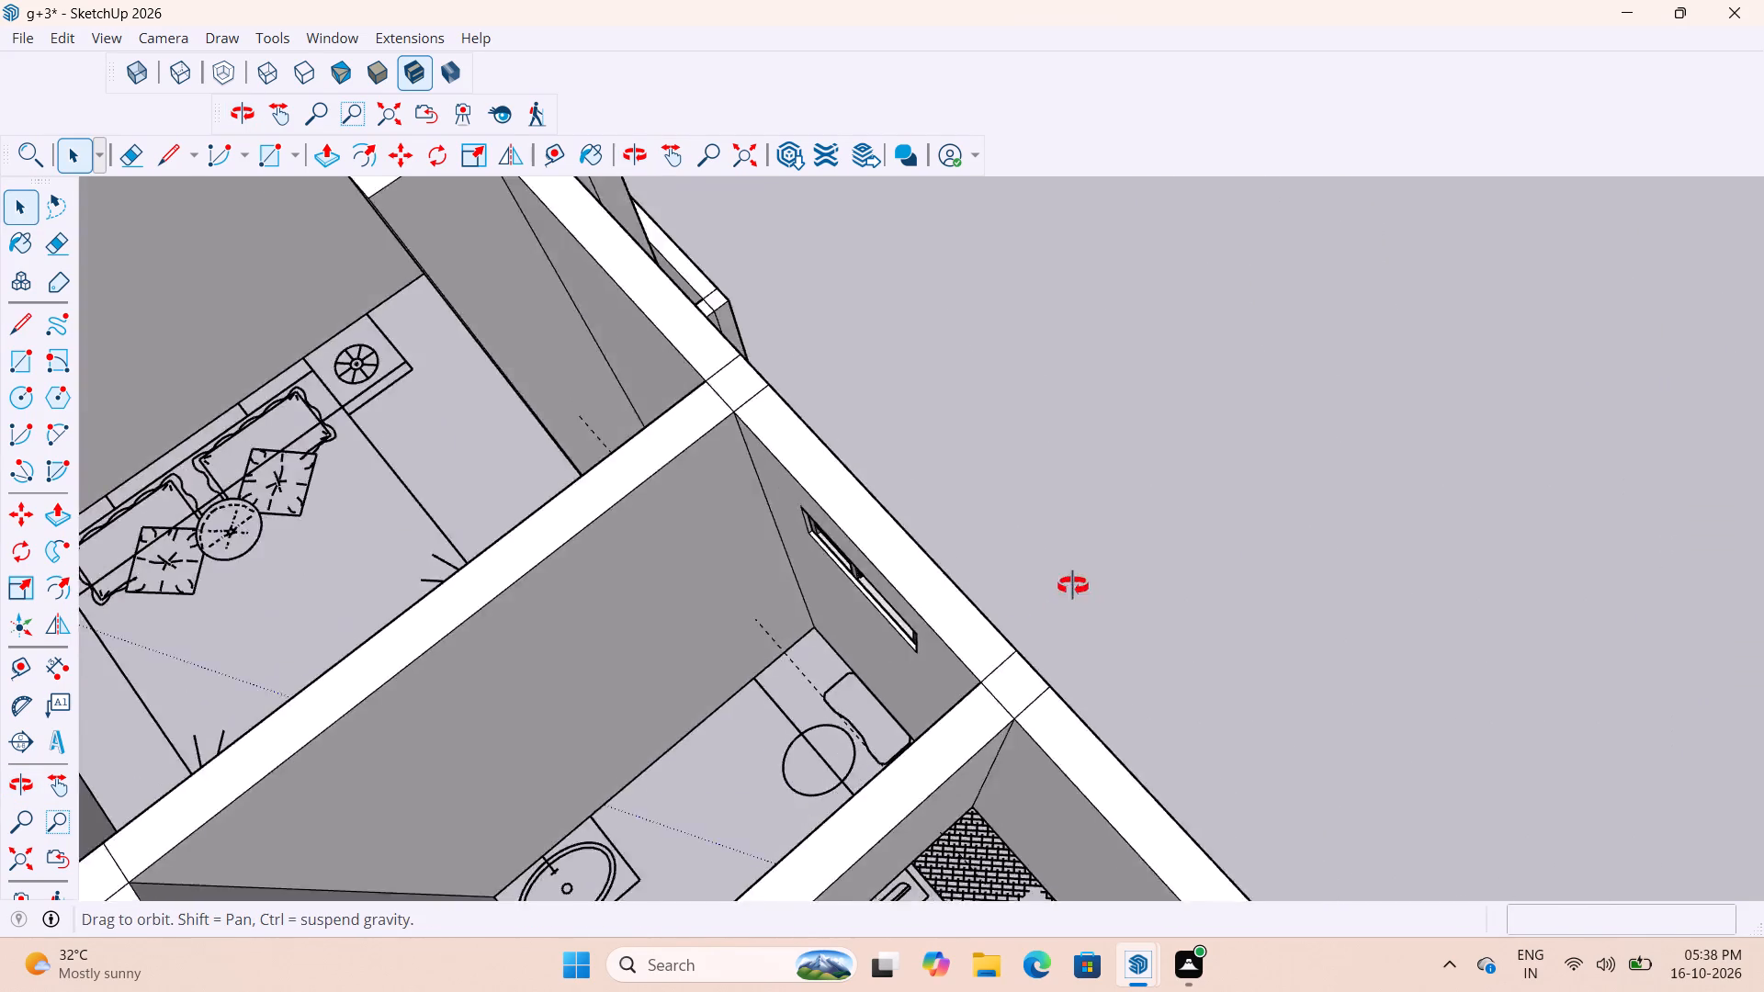
middle_click_drag(1073, 586, 1226, 434)
scroll(887, 547, "up", 14)
middle_click_drag(871, 576, 919, 545)
scroll(808, 657, "up", 3)
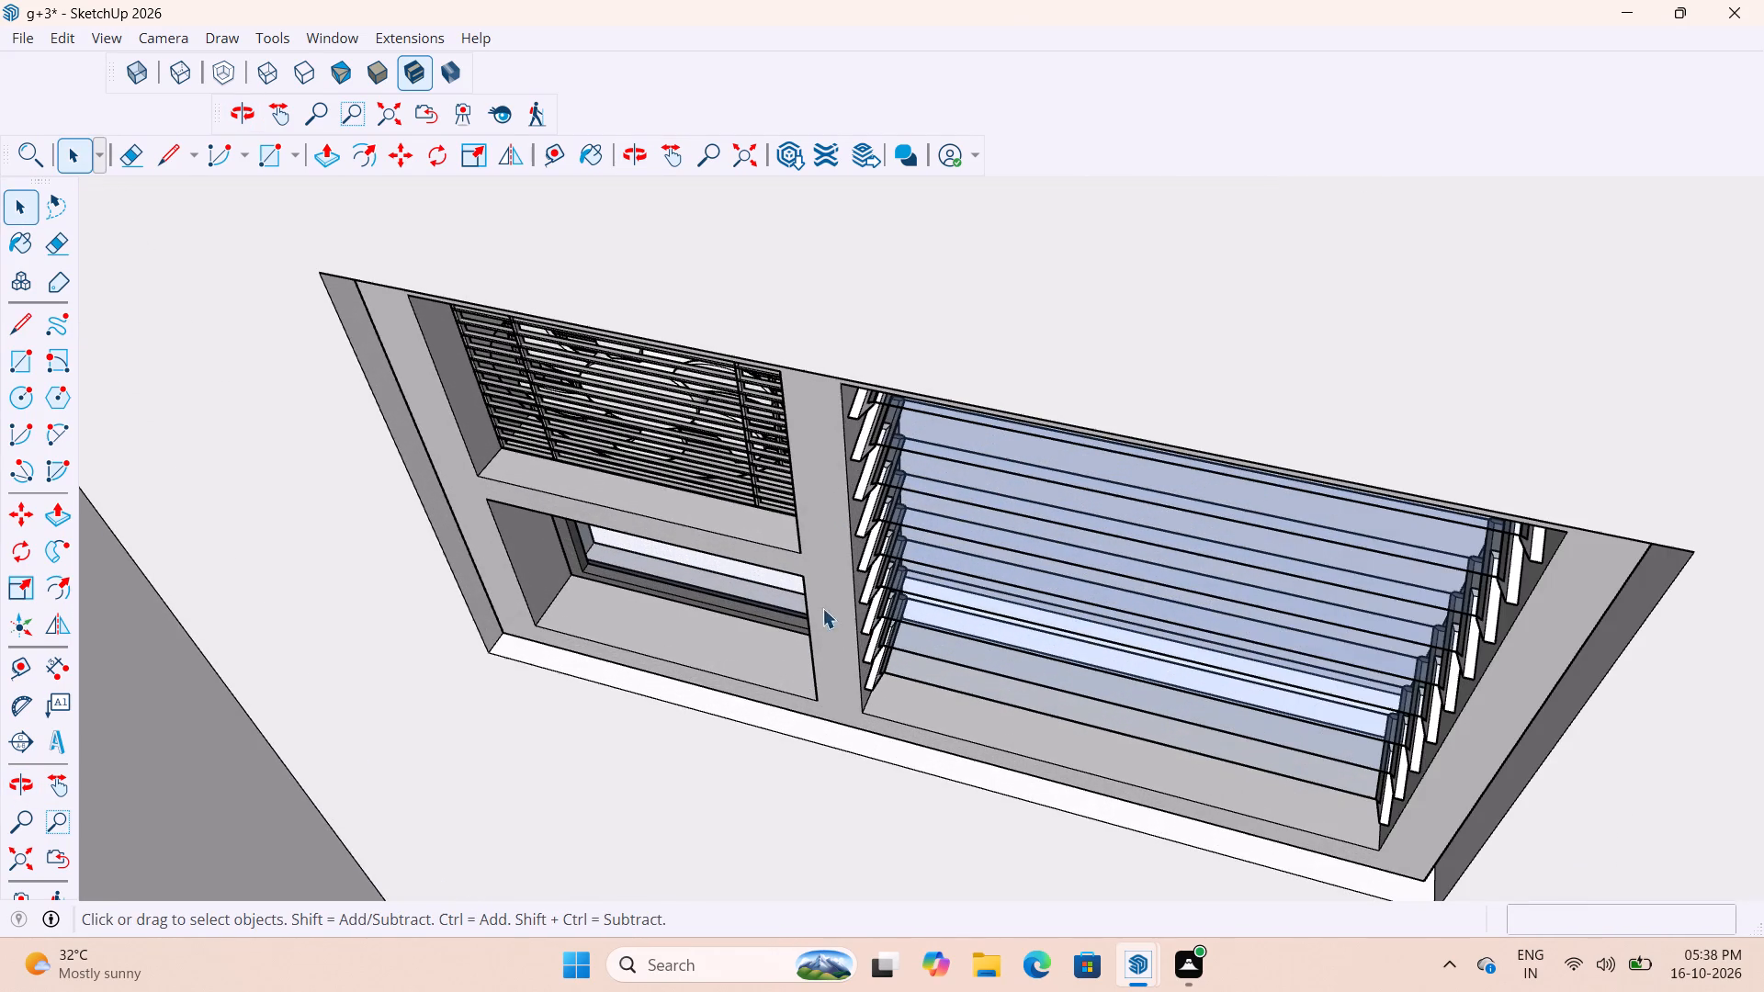
Place a guide line on the opening's sill, 1" in from its bathroom-side edge.
scroll(822, 608, "up", 1)
left_click(835, 669)
key("t")
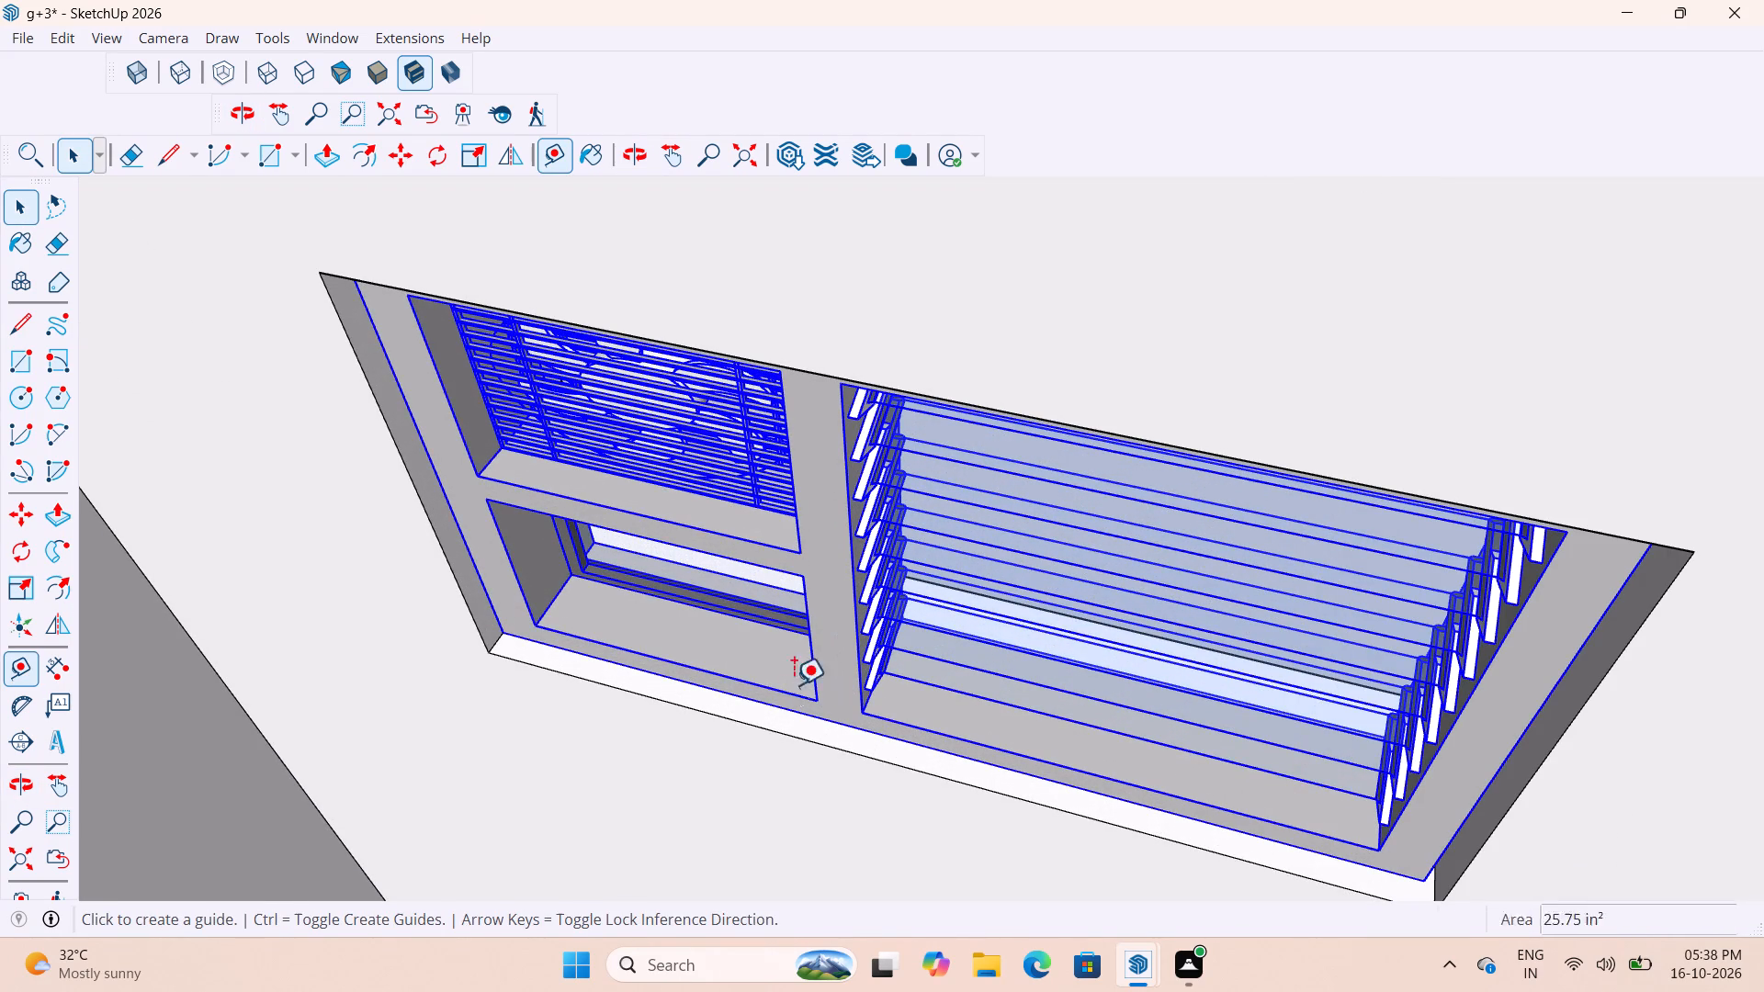
left_click(752, 730)
scroll(764, 716, "up", 3)
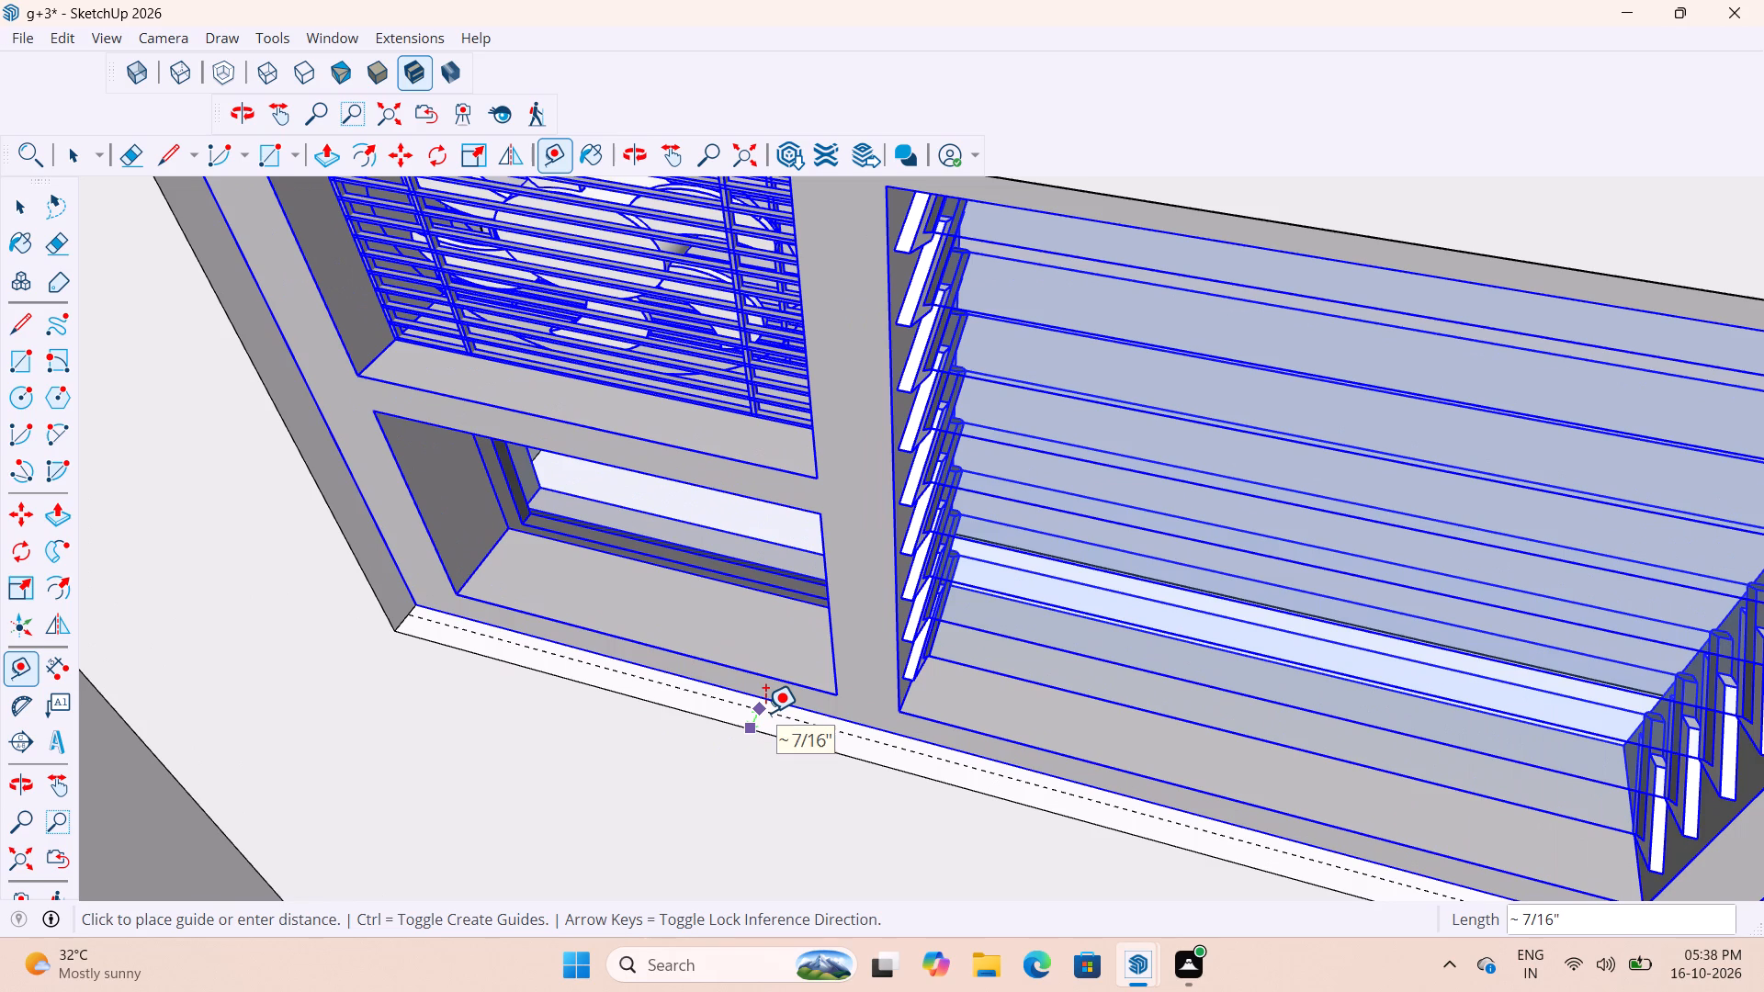
type("1\"")
key("Return")
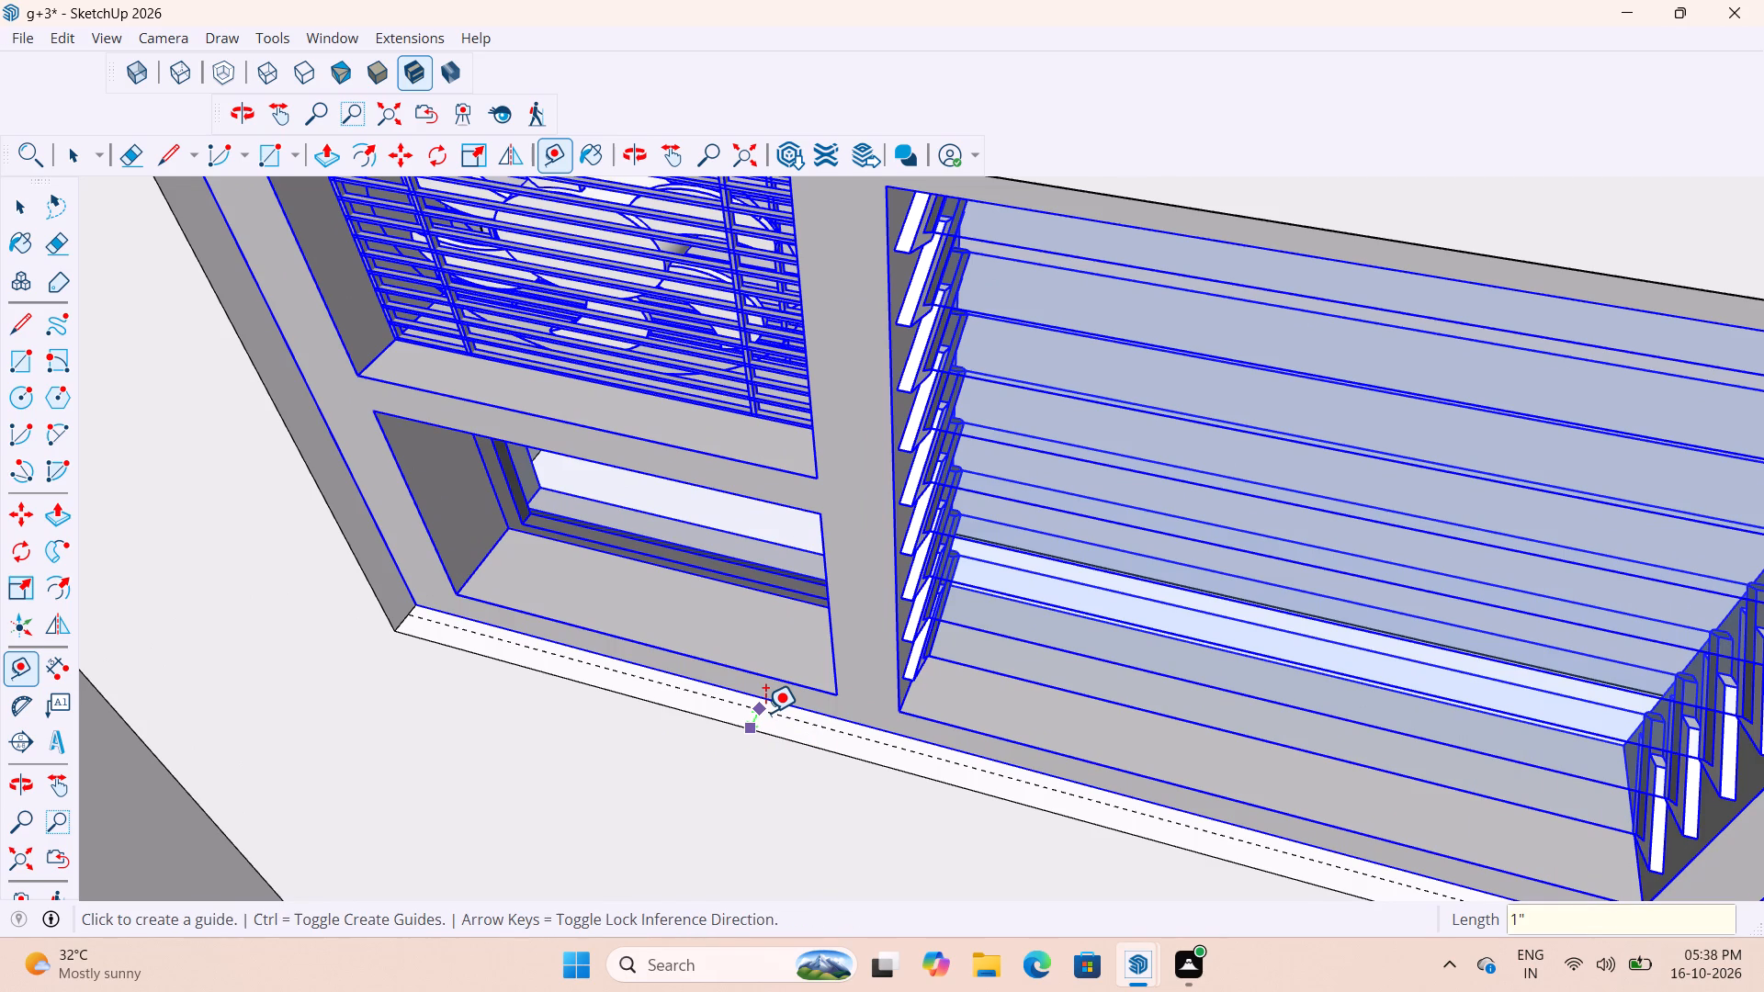
scroll(770, 710, "down", 3)
key("space")
Move the ventilator by its lower front corner about 5/16" back to the sill guide line.
scroll(882, 688, "down", 3)
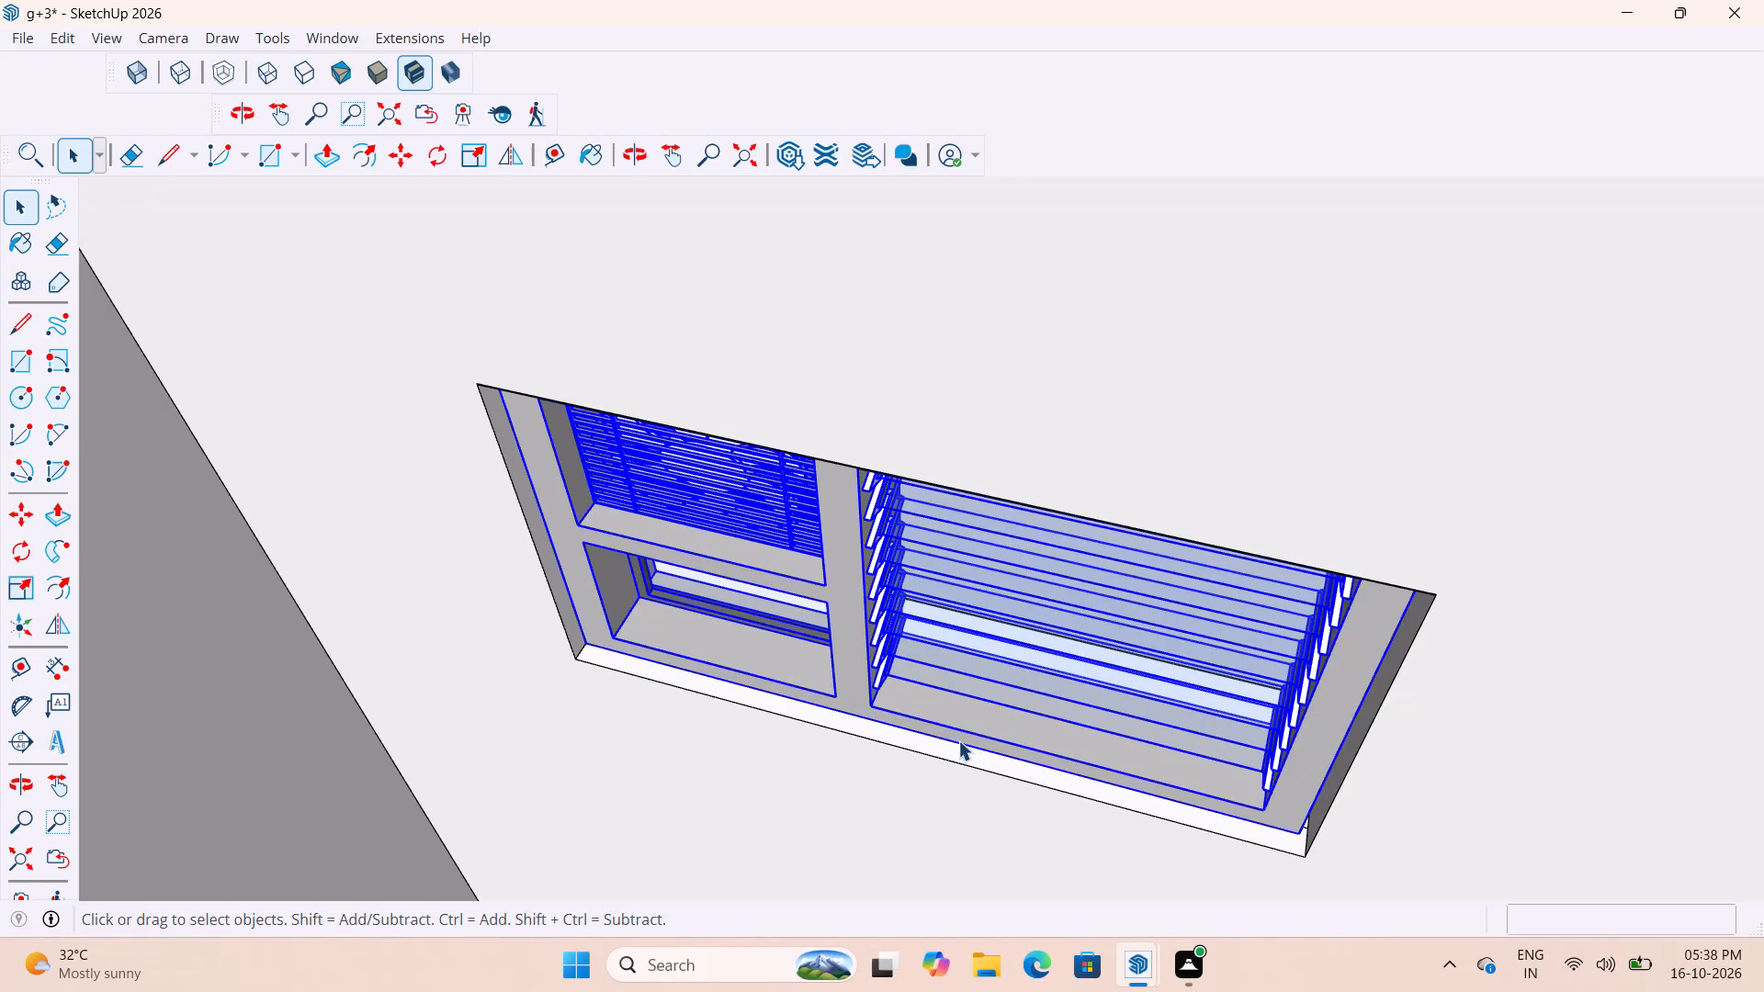
key("m")
scroll(623, 638, "up", 9)
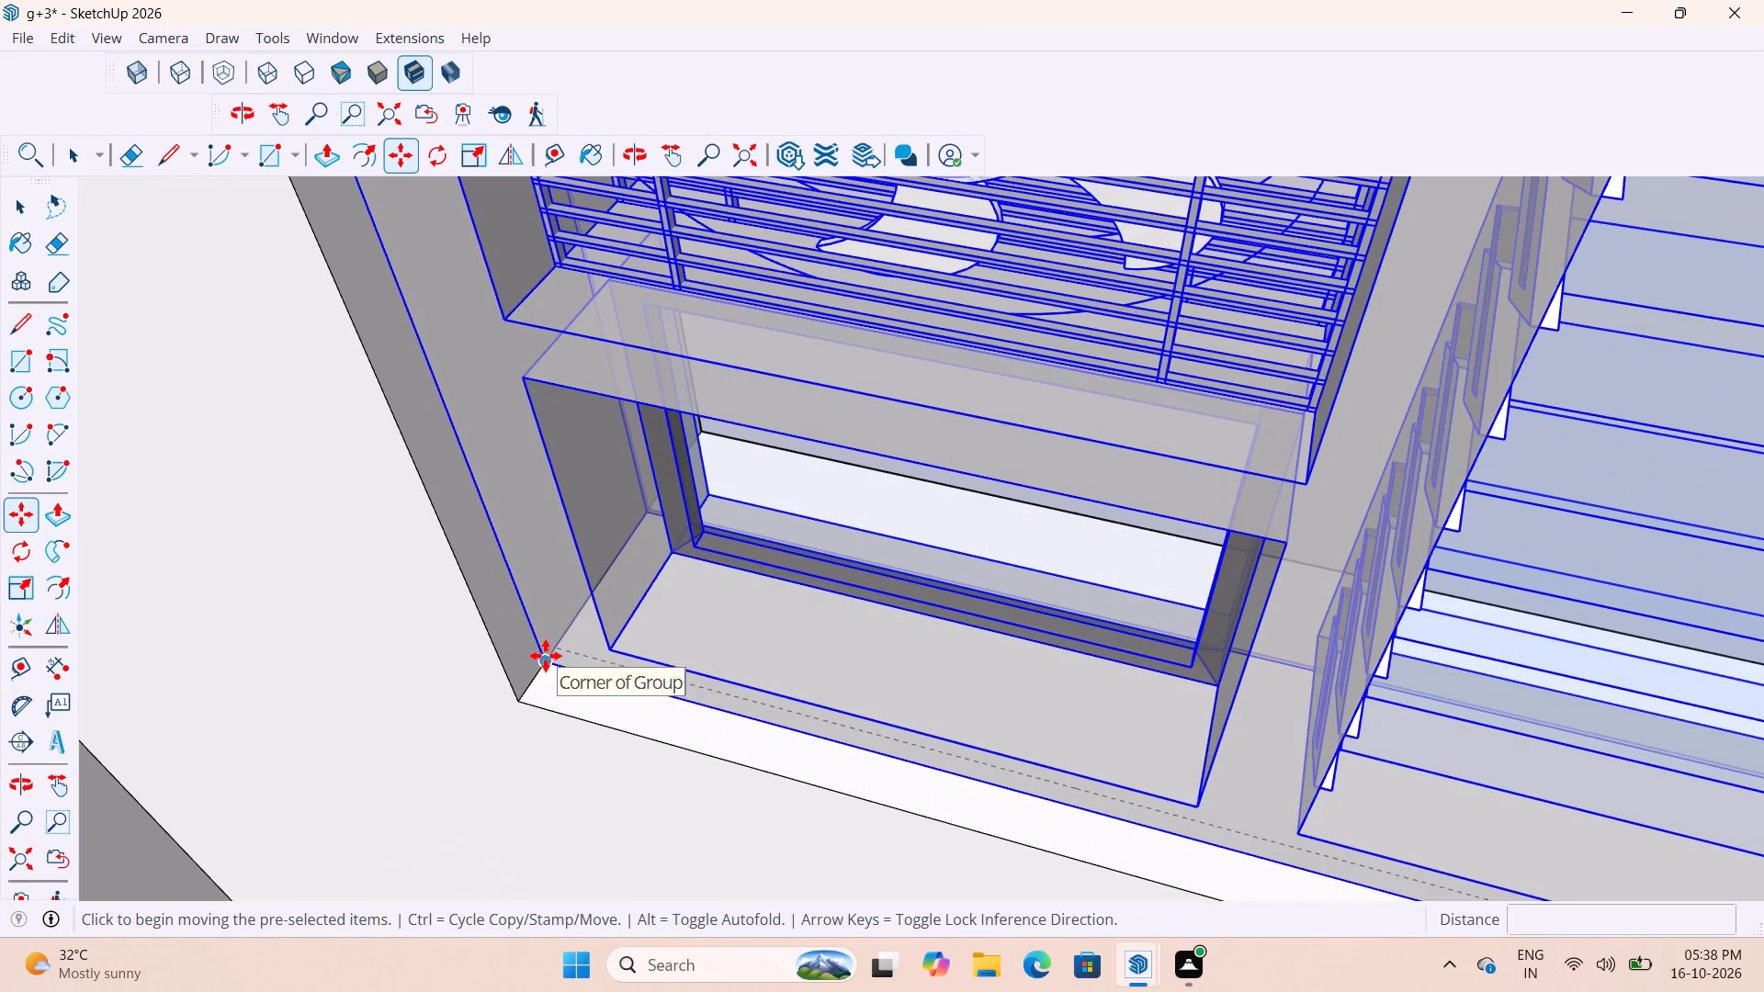
left_click(543, 659)
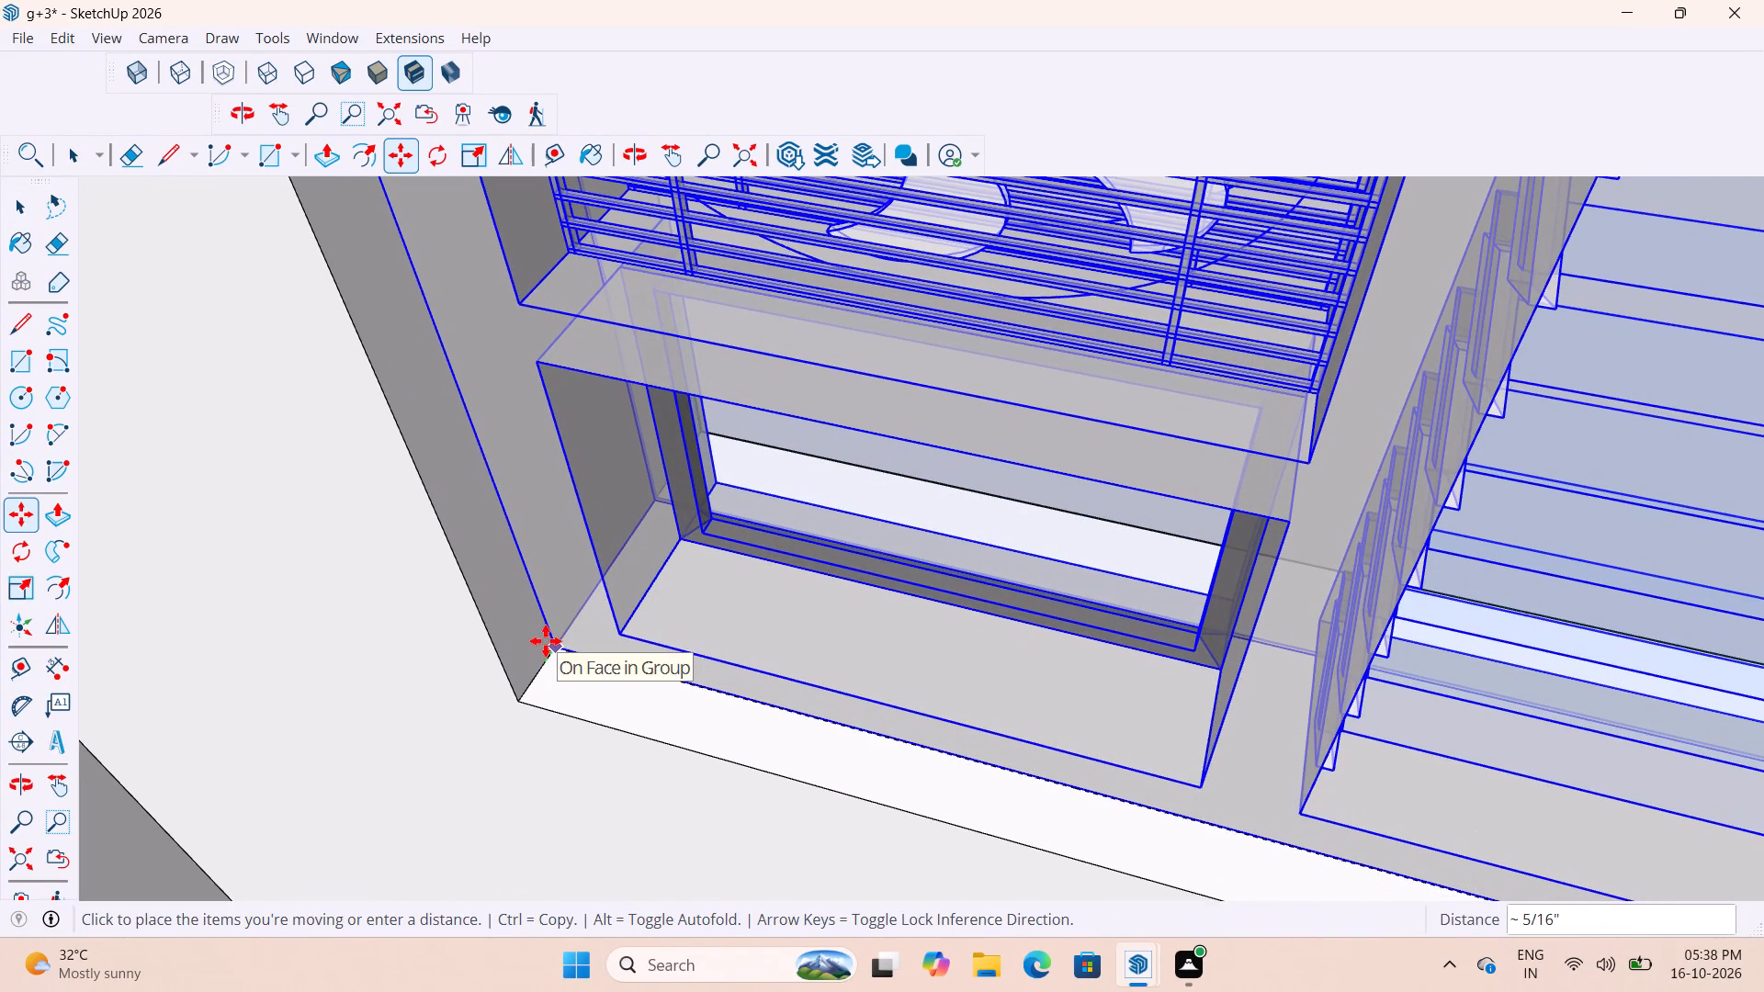
left_click(546, 641)
Scale the ventilator's width along the red axis to reach the far side of the wall opening.
scroll(614, 688, "down", 17)
middle_click_drag(762, 694, 846, 611)
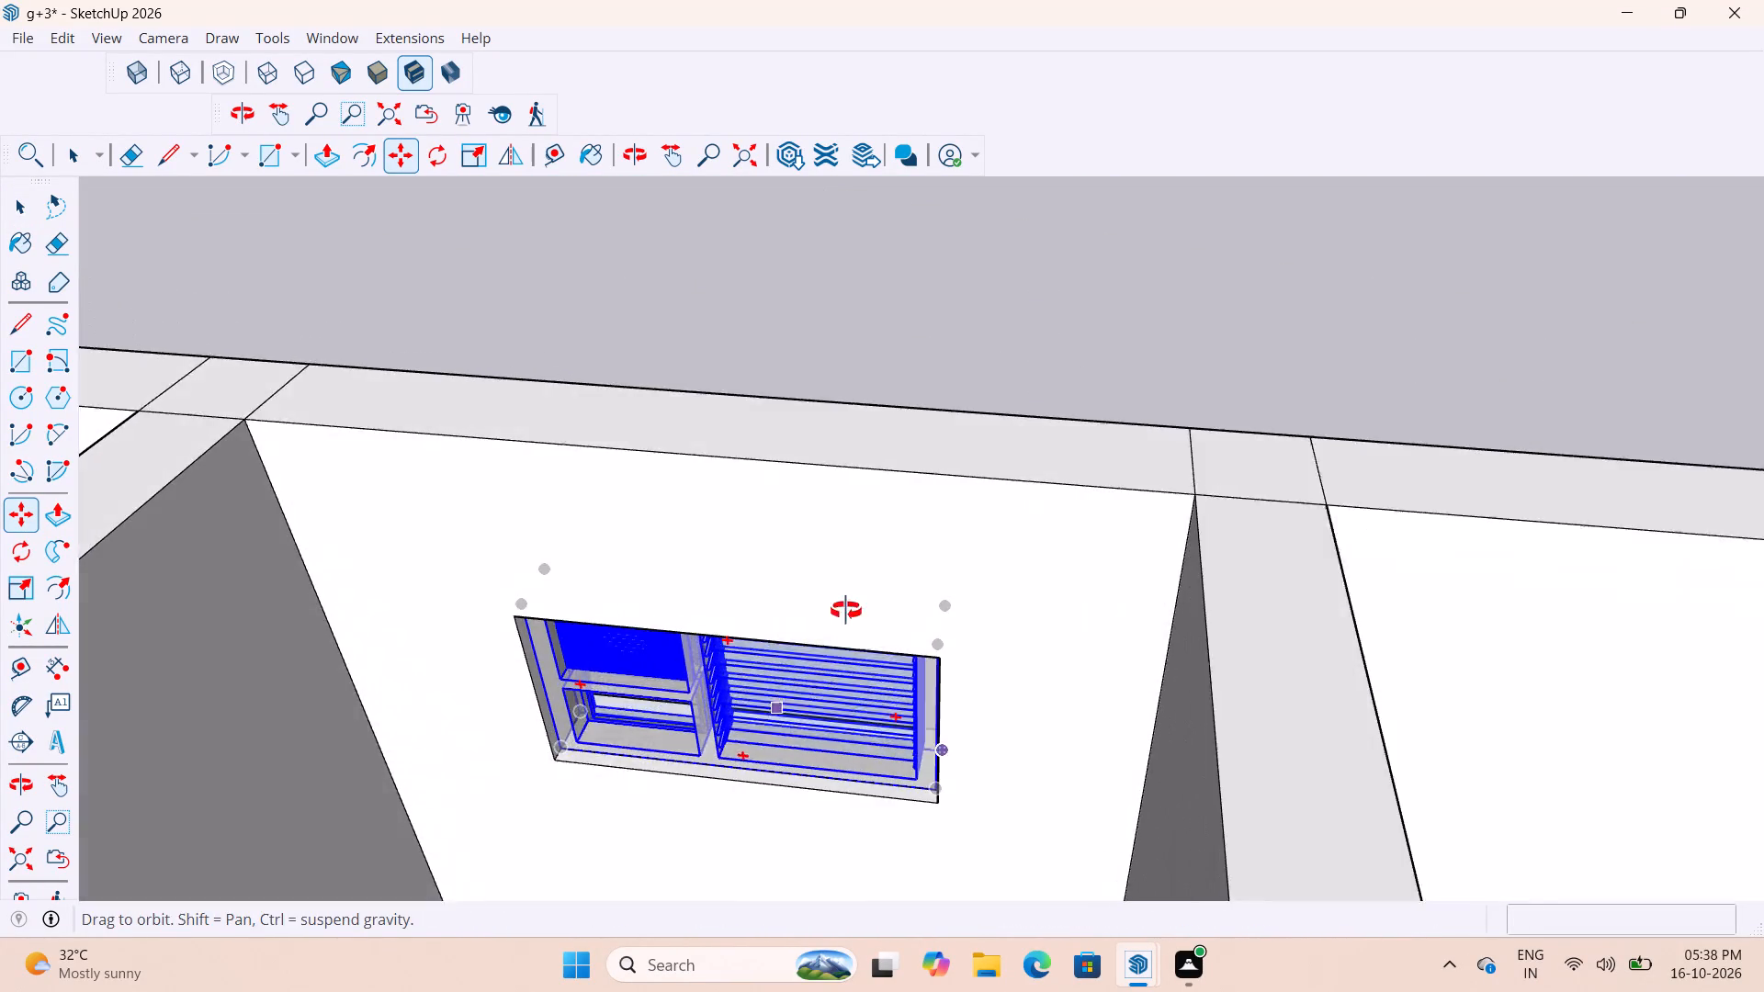
middle_click_drag(846, 611, 863, 603)
key("s")
scroll(895, 707, "up", 8)
left_click(979, 679)
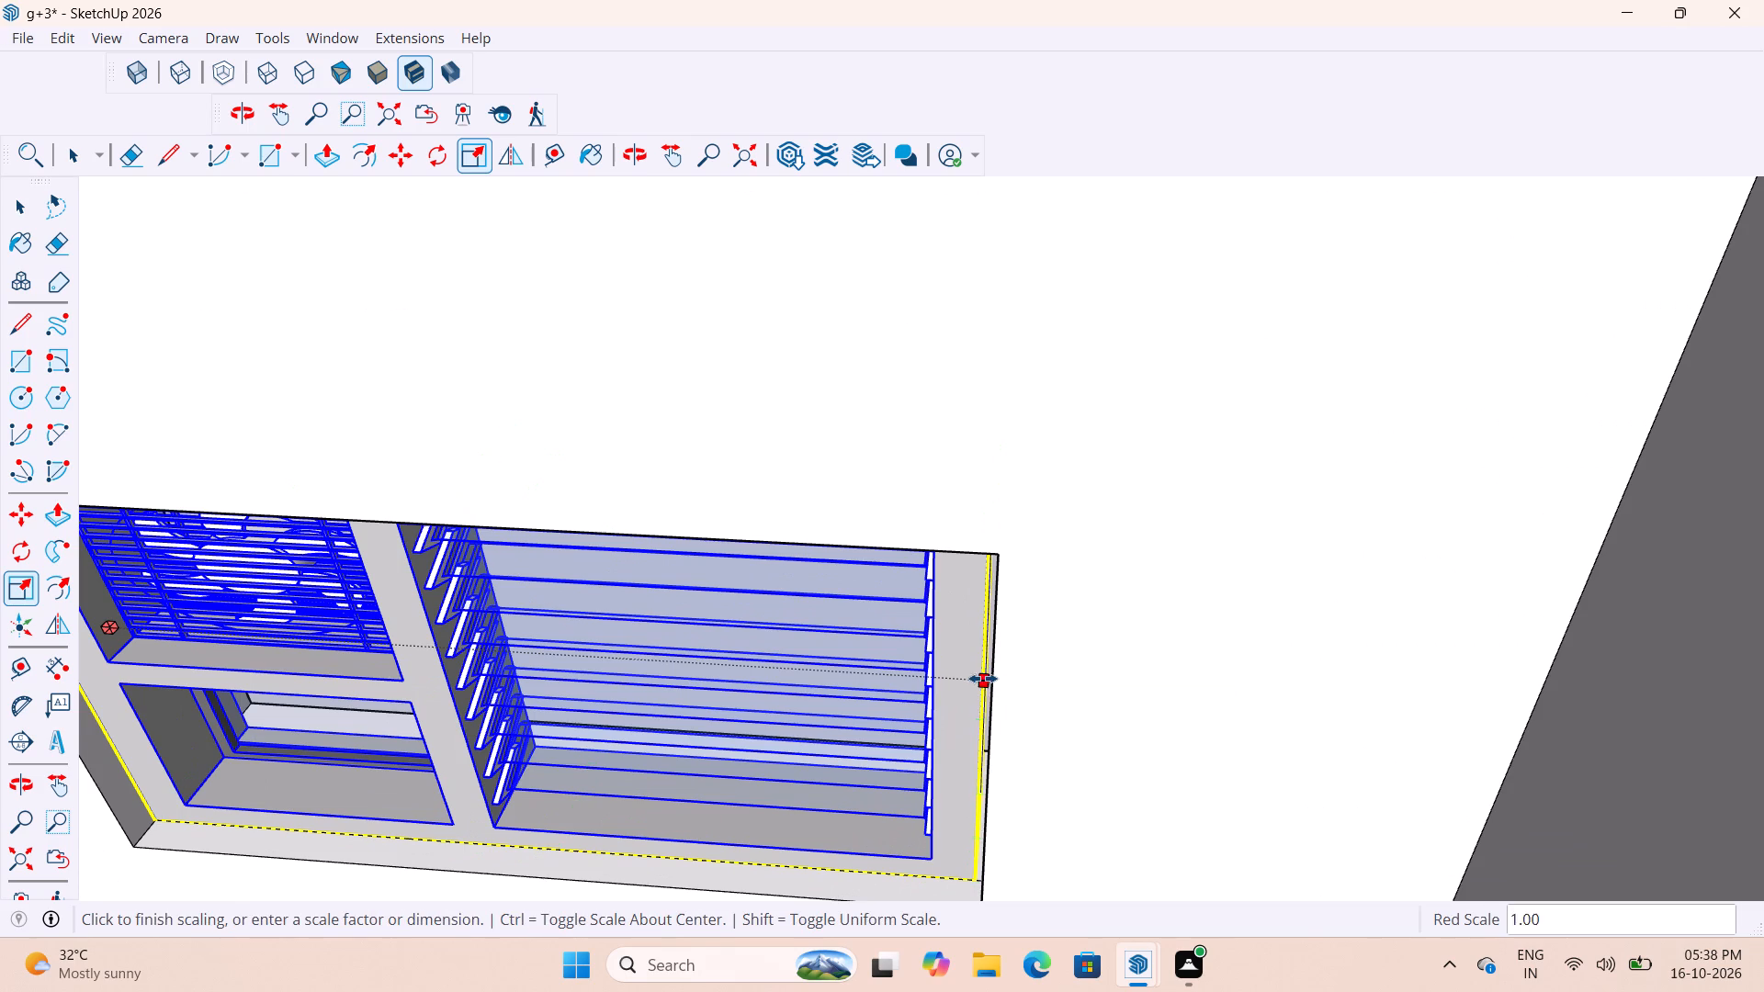
middle_click_drag(987, 677, 1063, 605)
left_click(1012, 644)
Scale the ventilator's height down along the blue axis to fit the top edge of the wall opening.
scroll(780, 658, "down", 3)
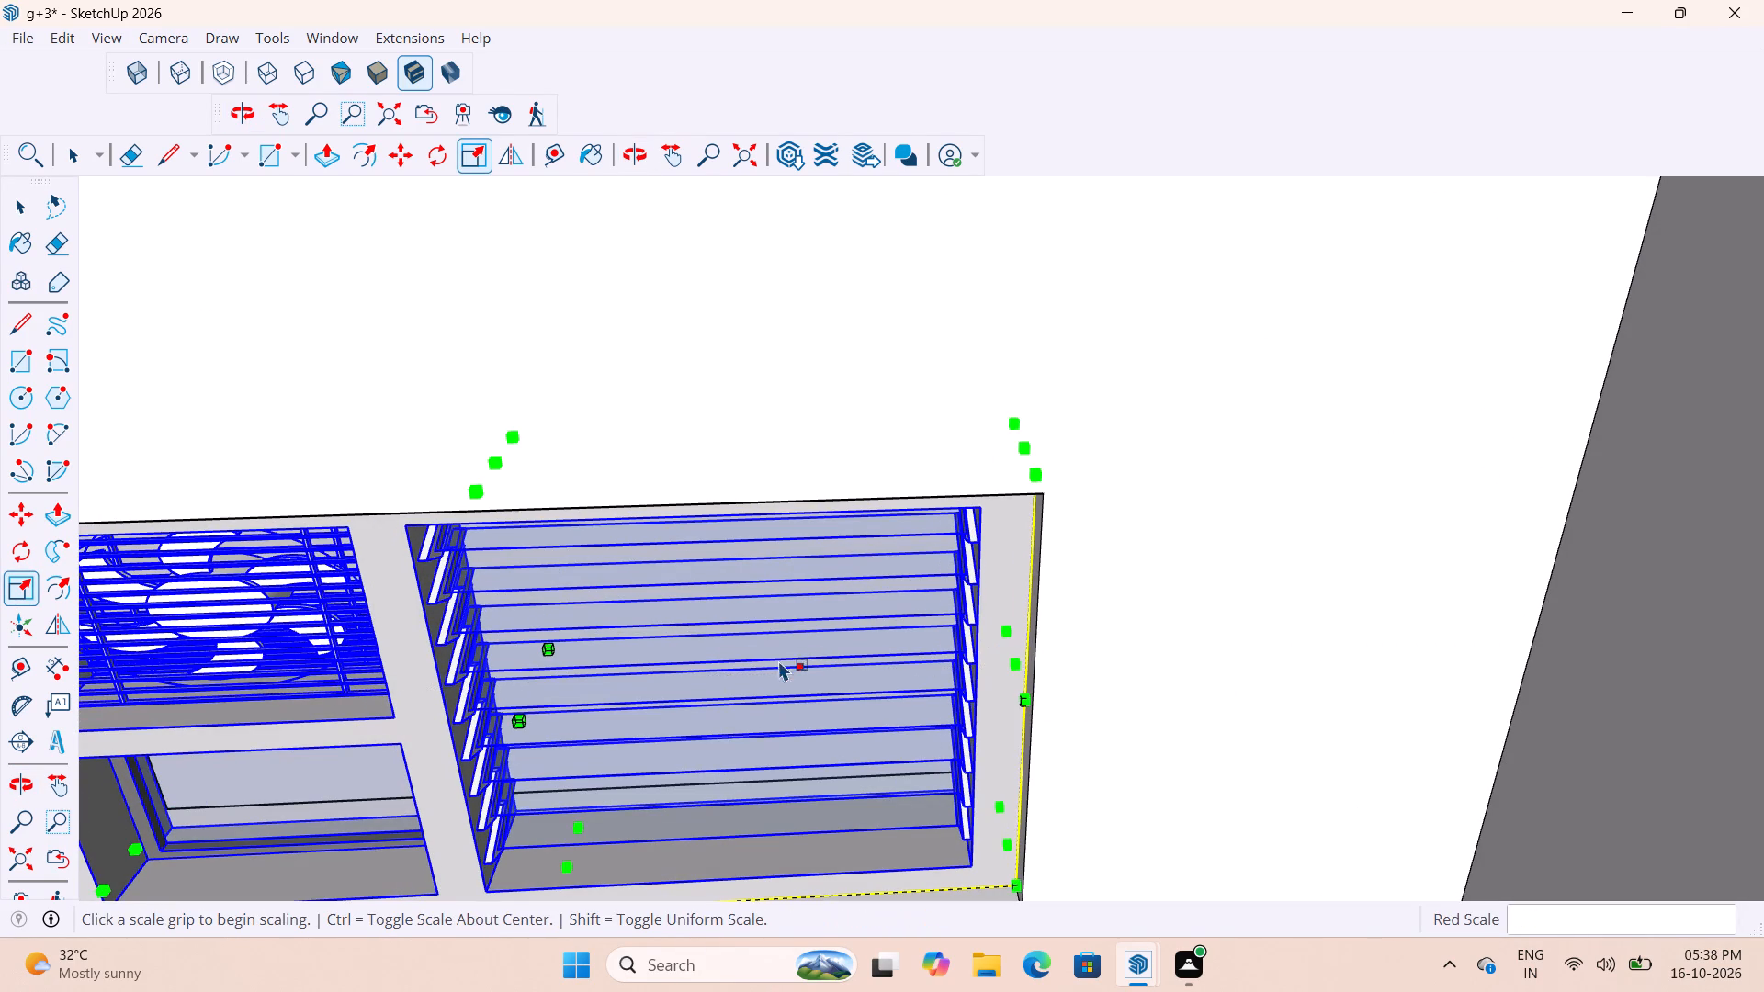
left_click(570, 509)
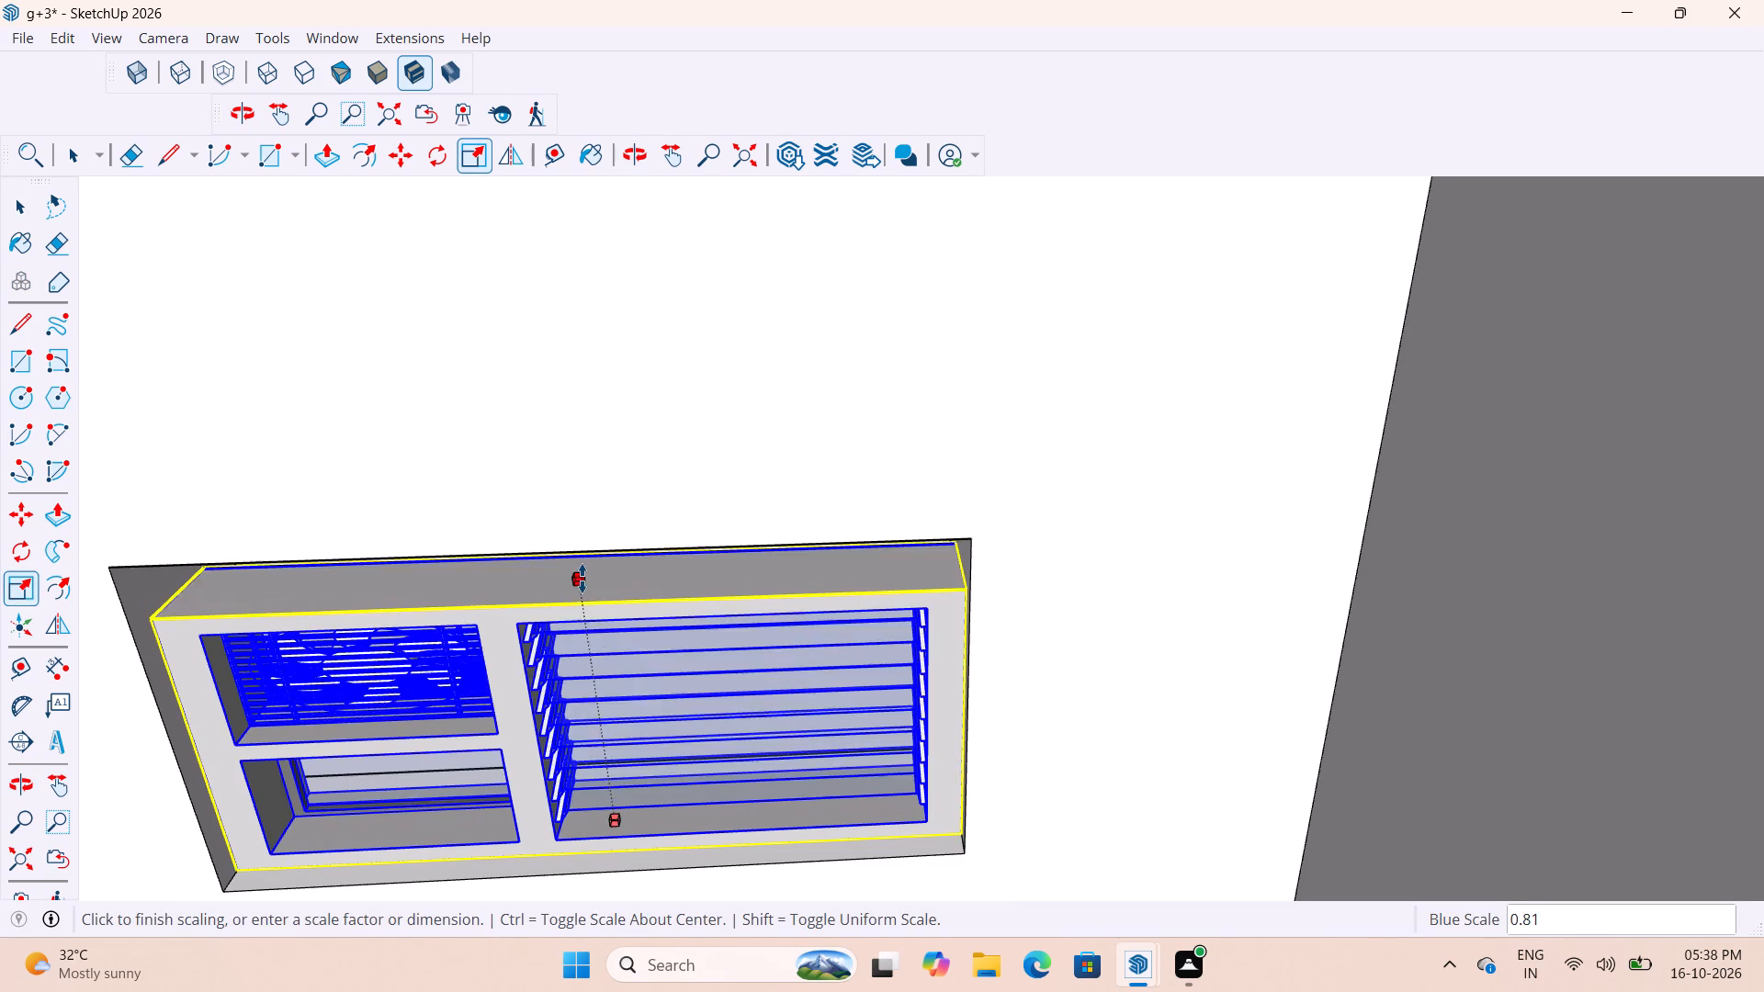
left_click(576, 548)
scroll(862, 576, "down", 10)
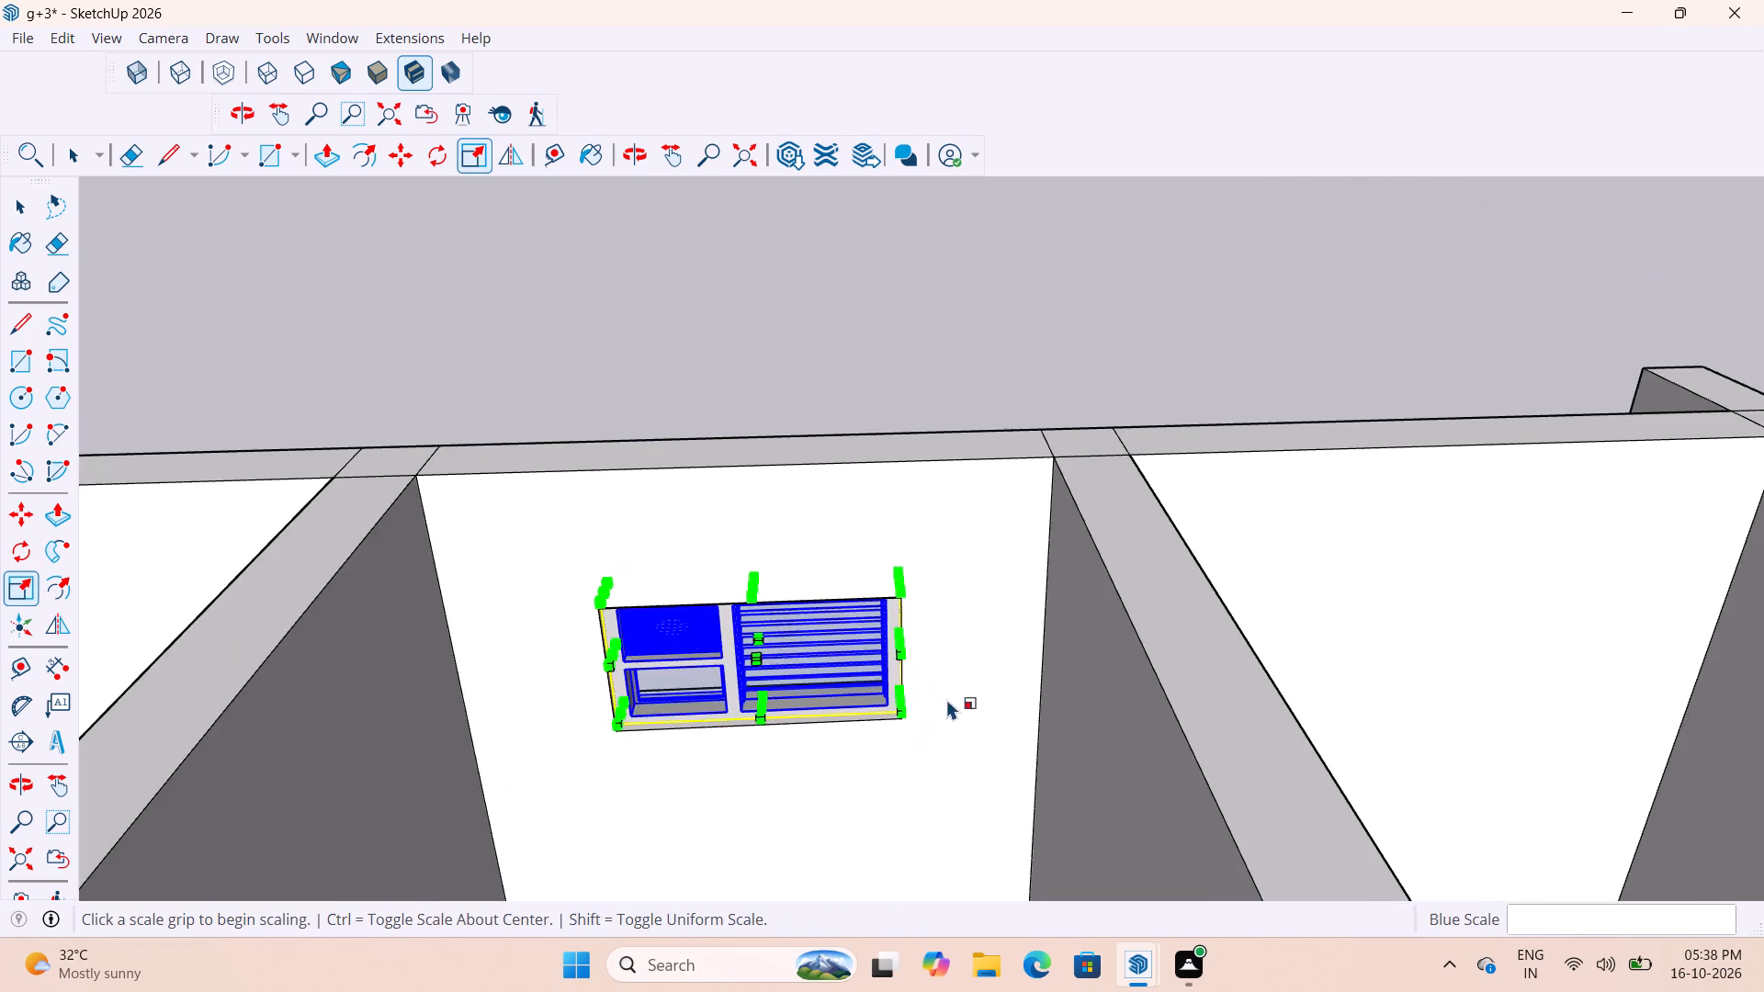
middle_click_drag(987, 689, 914, 737)
key("space")
left_click(1067, 290)
Examine the fitted ventilator in the rear bathroom wall and the surrounding rooms of the larger floor model.
scroll(1300, 224, "down", 6)
scroll(1022, 481, "up", 6)
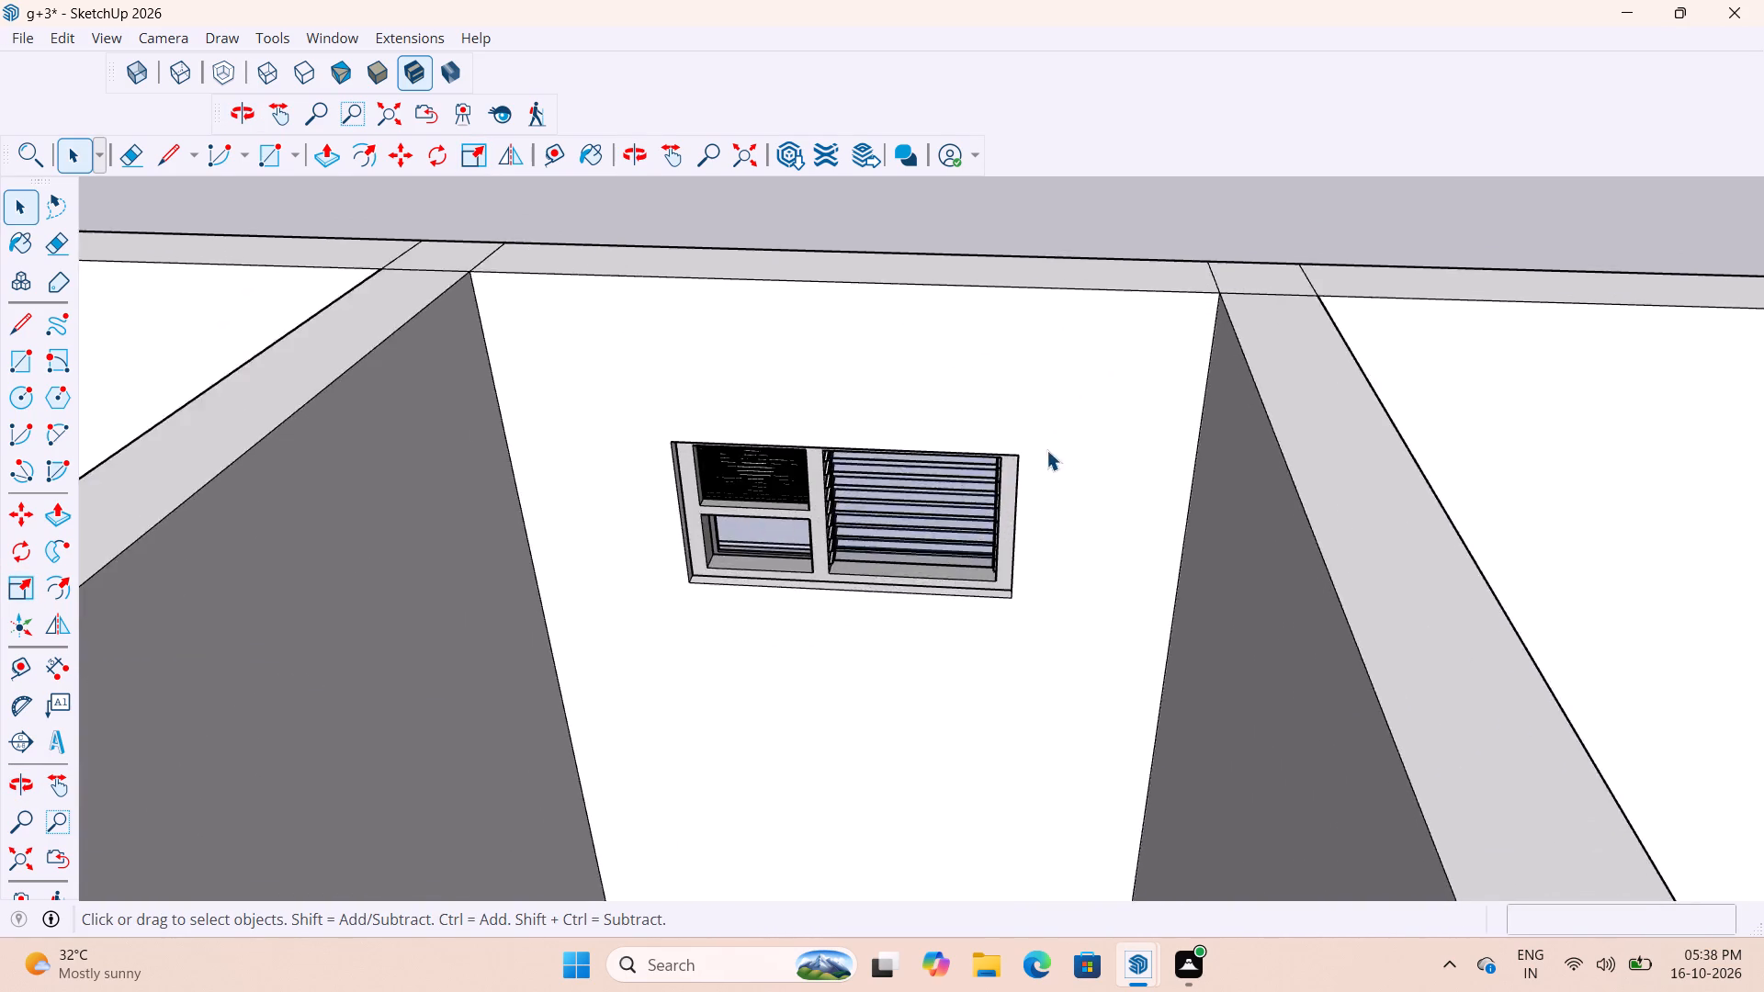
scroll(1046, 450, "up", 3)
middle_click_drag(950, 493, 868, 723)
scroll(1249, 412, "down", 5)
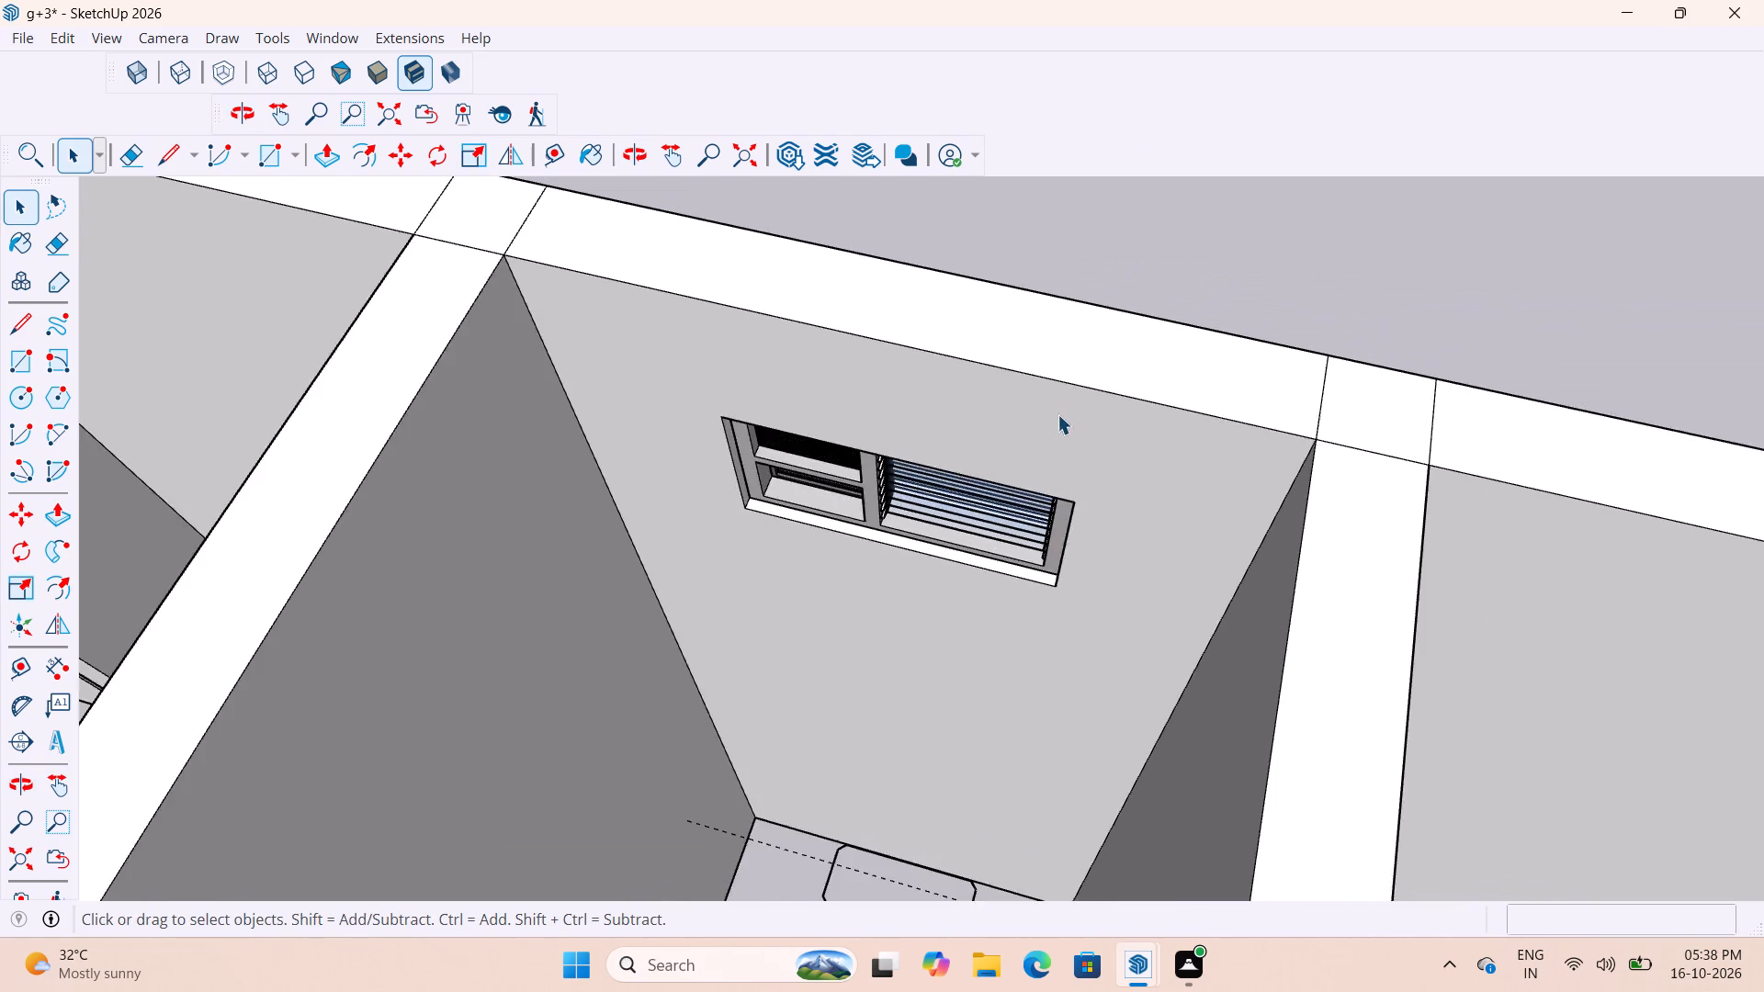
scroll(1057, 414, "down", 19)
scroll(1069, 457, "up", 9)
middle_click_drag(1020, 486, 753, 540)
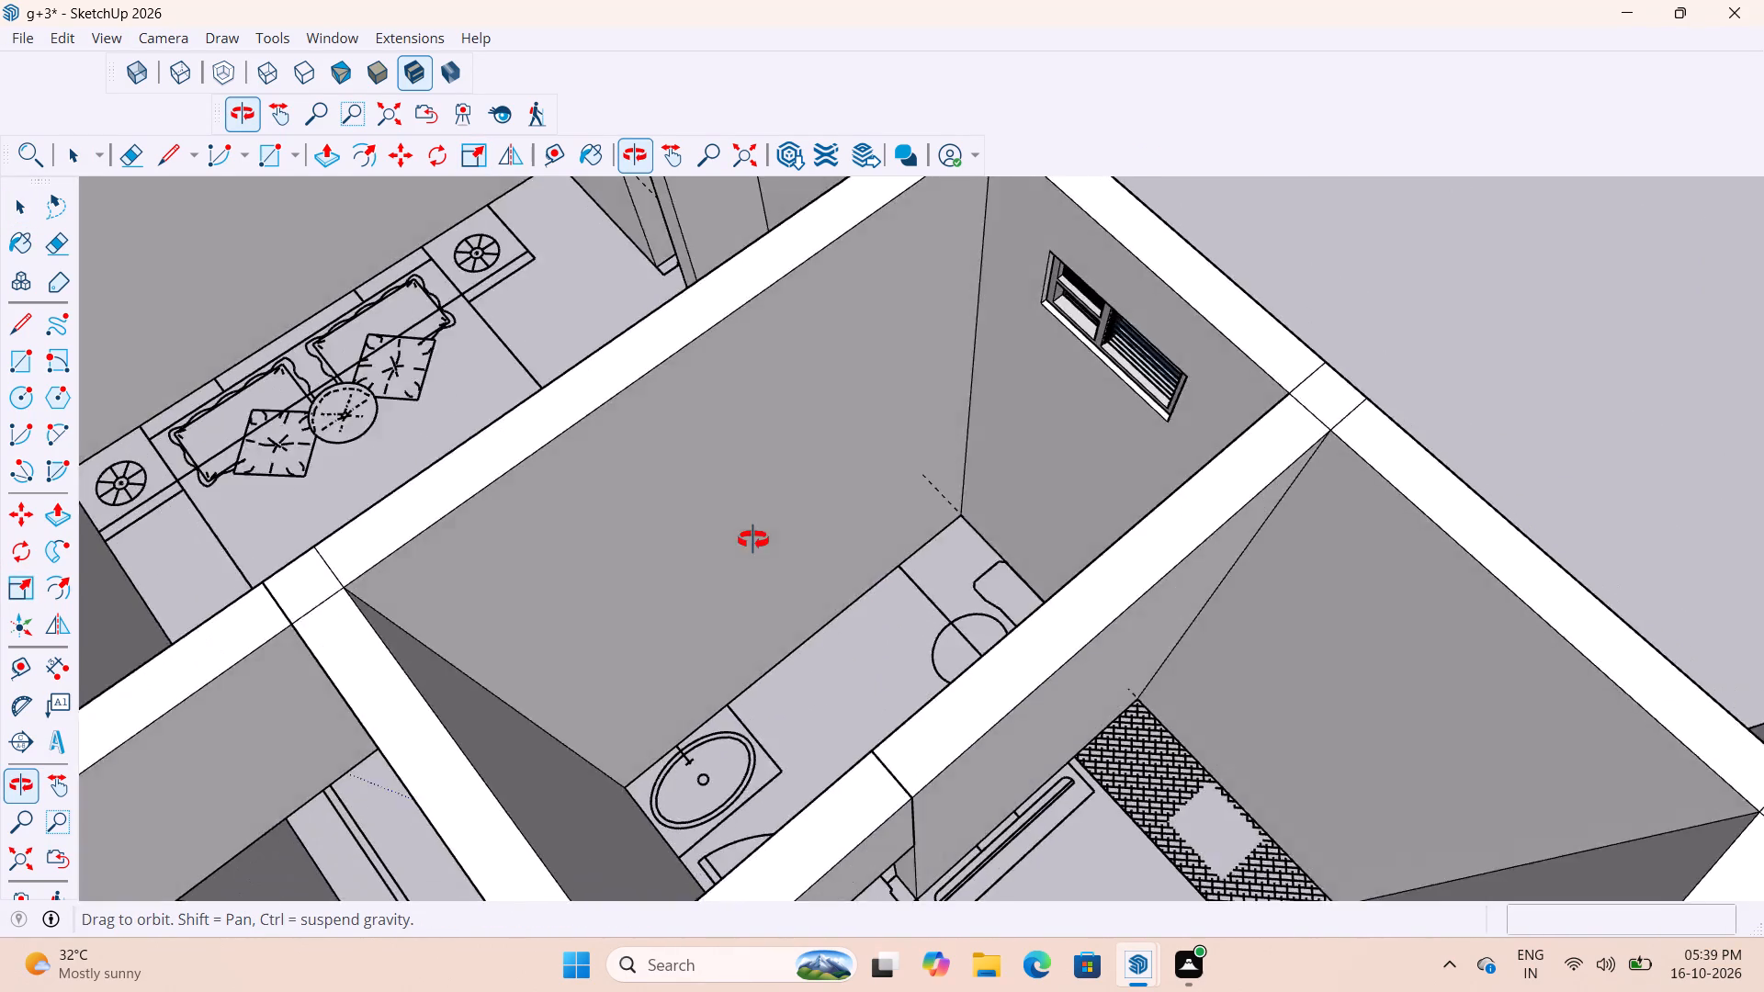
middle_click_drag(753, 540, 1125, 513)
scroll(1025, 441, "down", 11)
scroll(1022, 446, "up", 4)
middle_click_drag(1015, 390, 1012, 253)
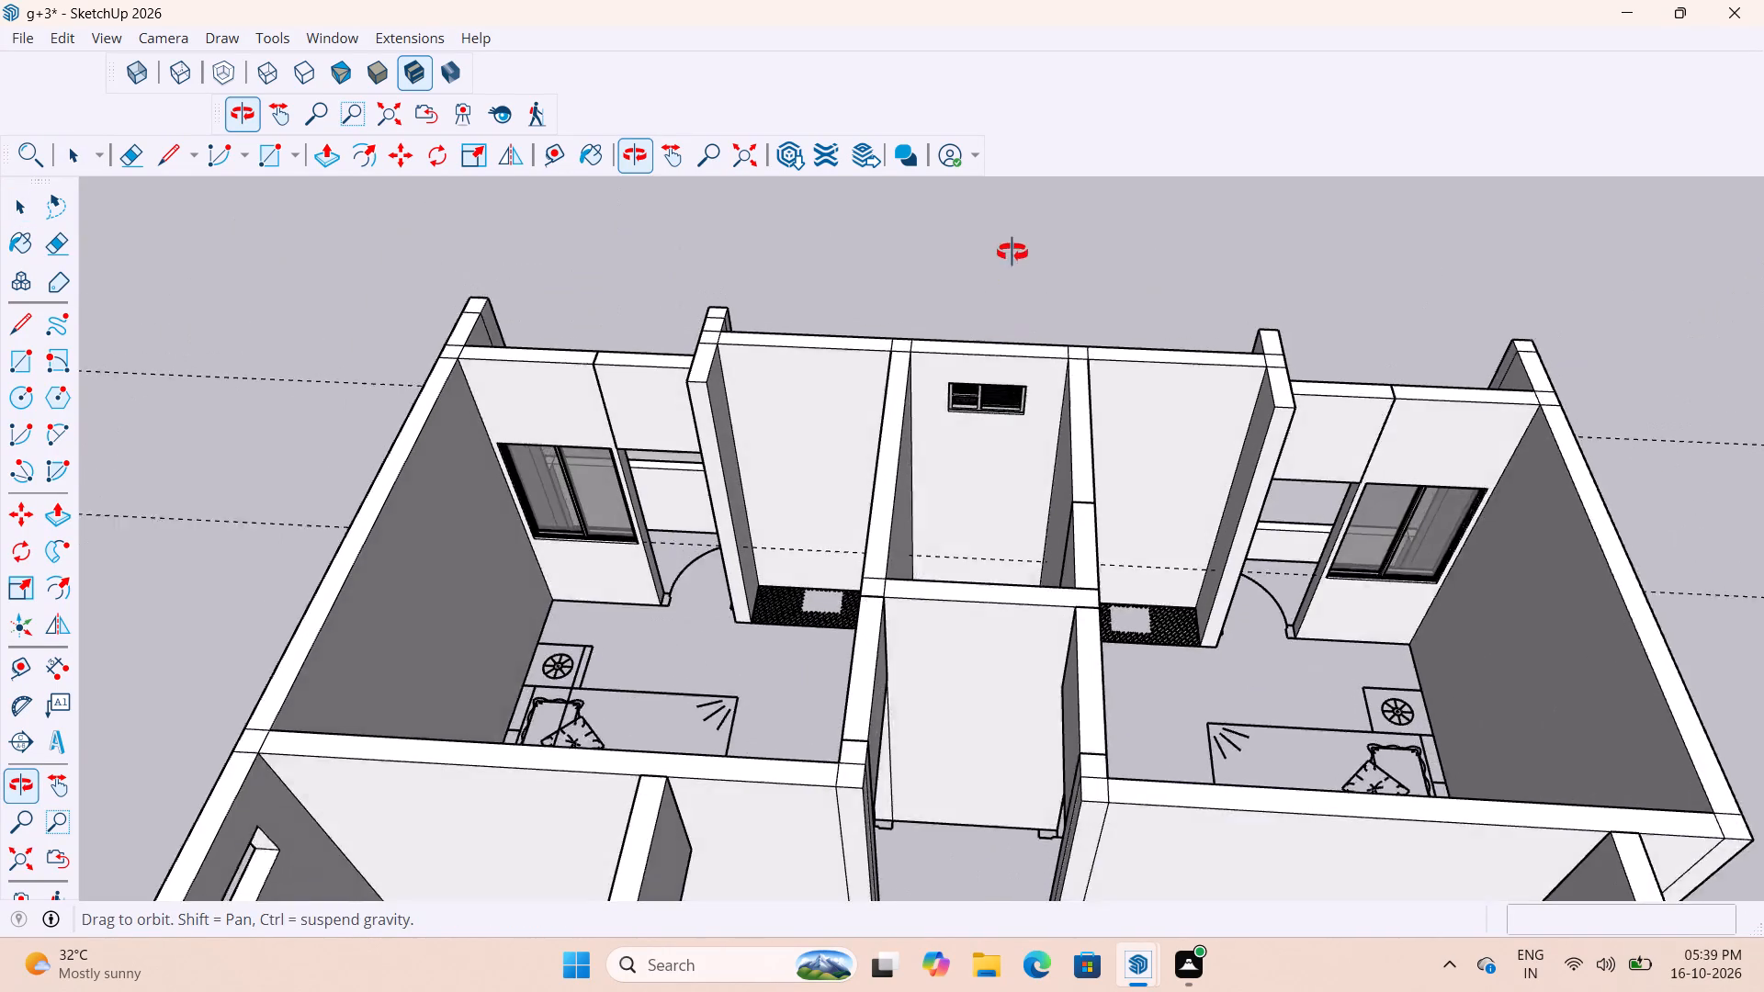
Delete all the guide lines from the model.
middle_click_drag(1012, 253, 1019, 197)
scroll(1069, 536, "down", 5)
scroll(989, 453, "down", 5)
scroll(1030, 440, "up", 9)
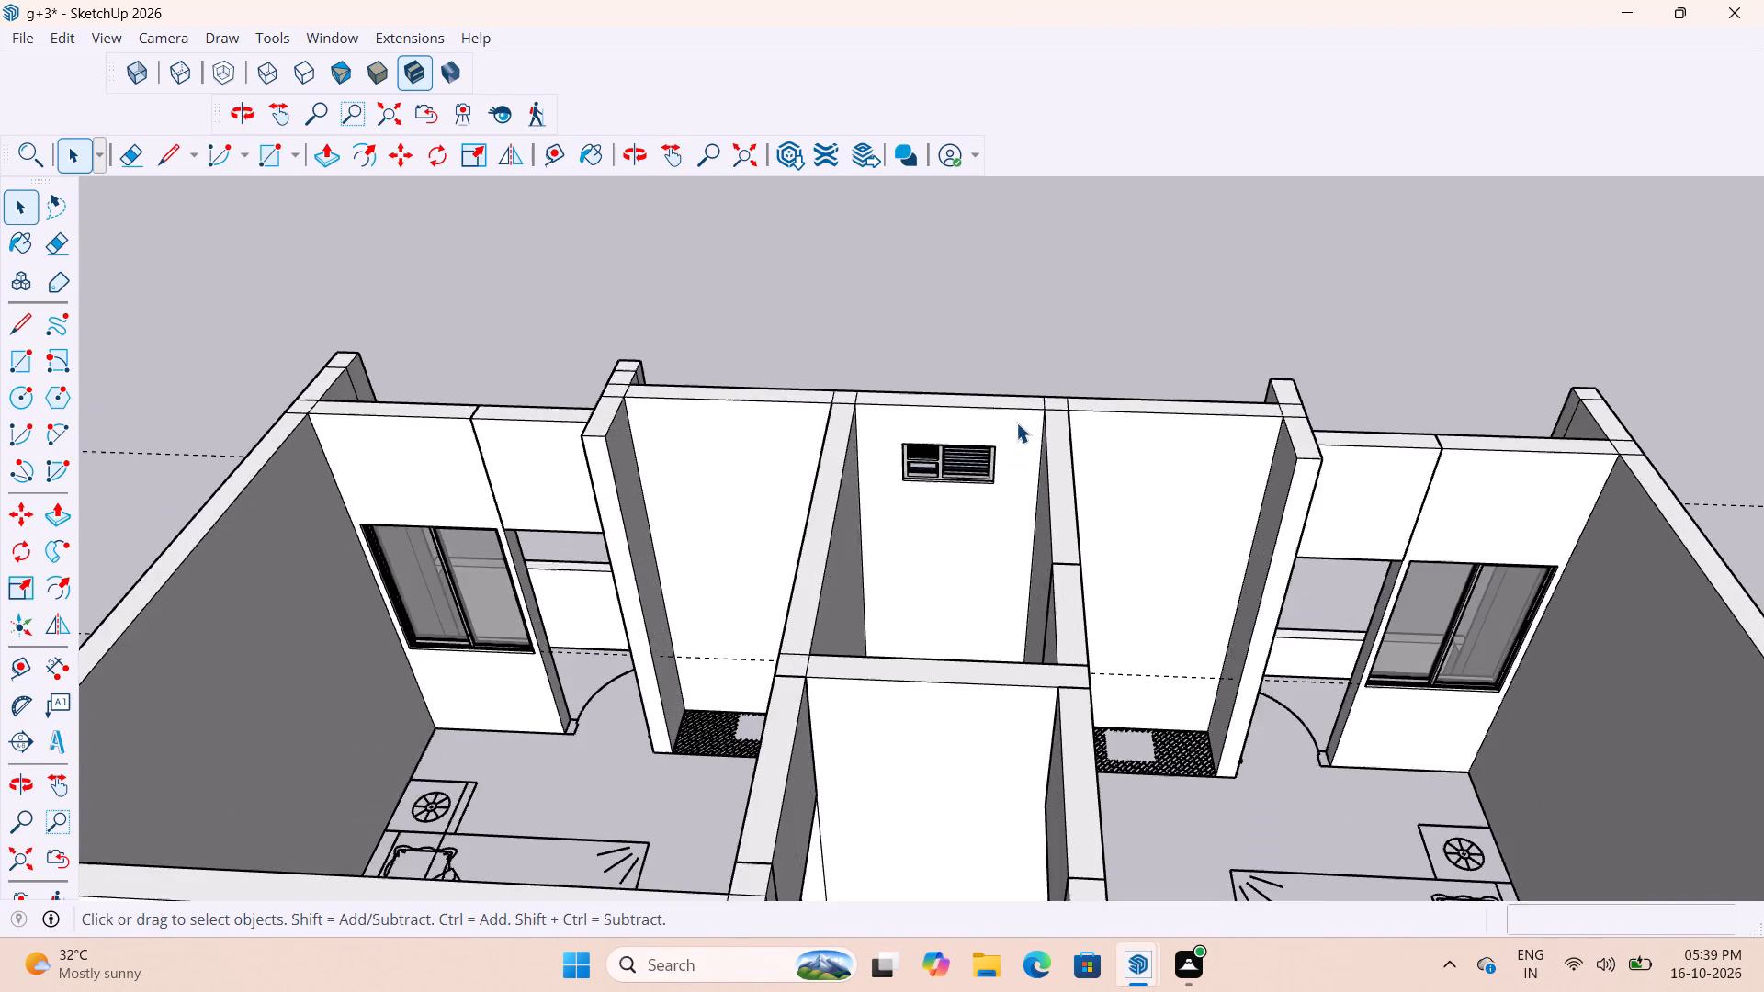
scroll(1016, 423, "down", 5)
scroll(982, 454, "up", 13)
scroll(948, 426, "down", 5)
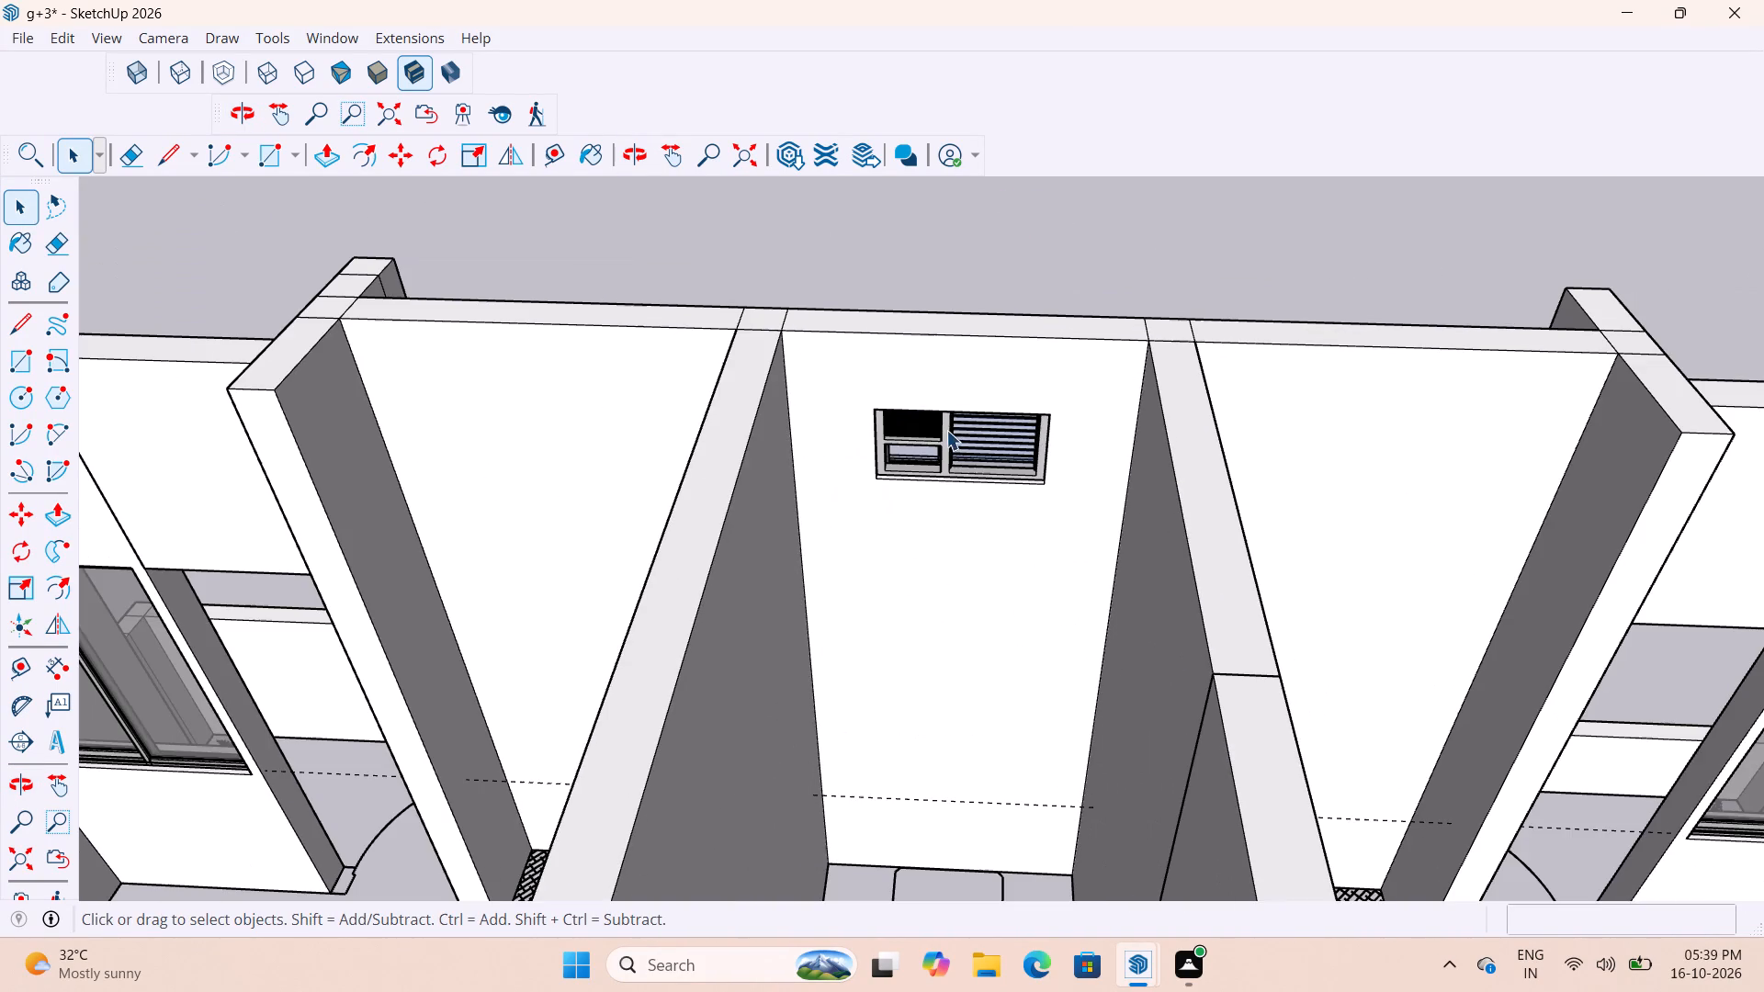
scroll(980, 449, "up", 5)
scroll(866, 329, "down", 9)
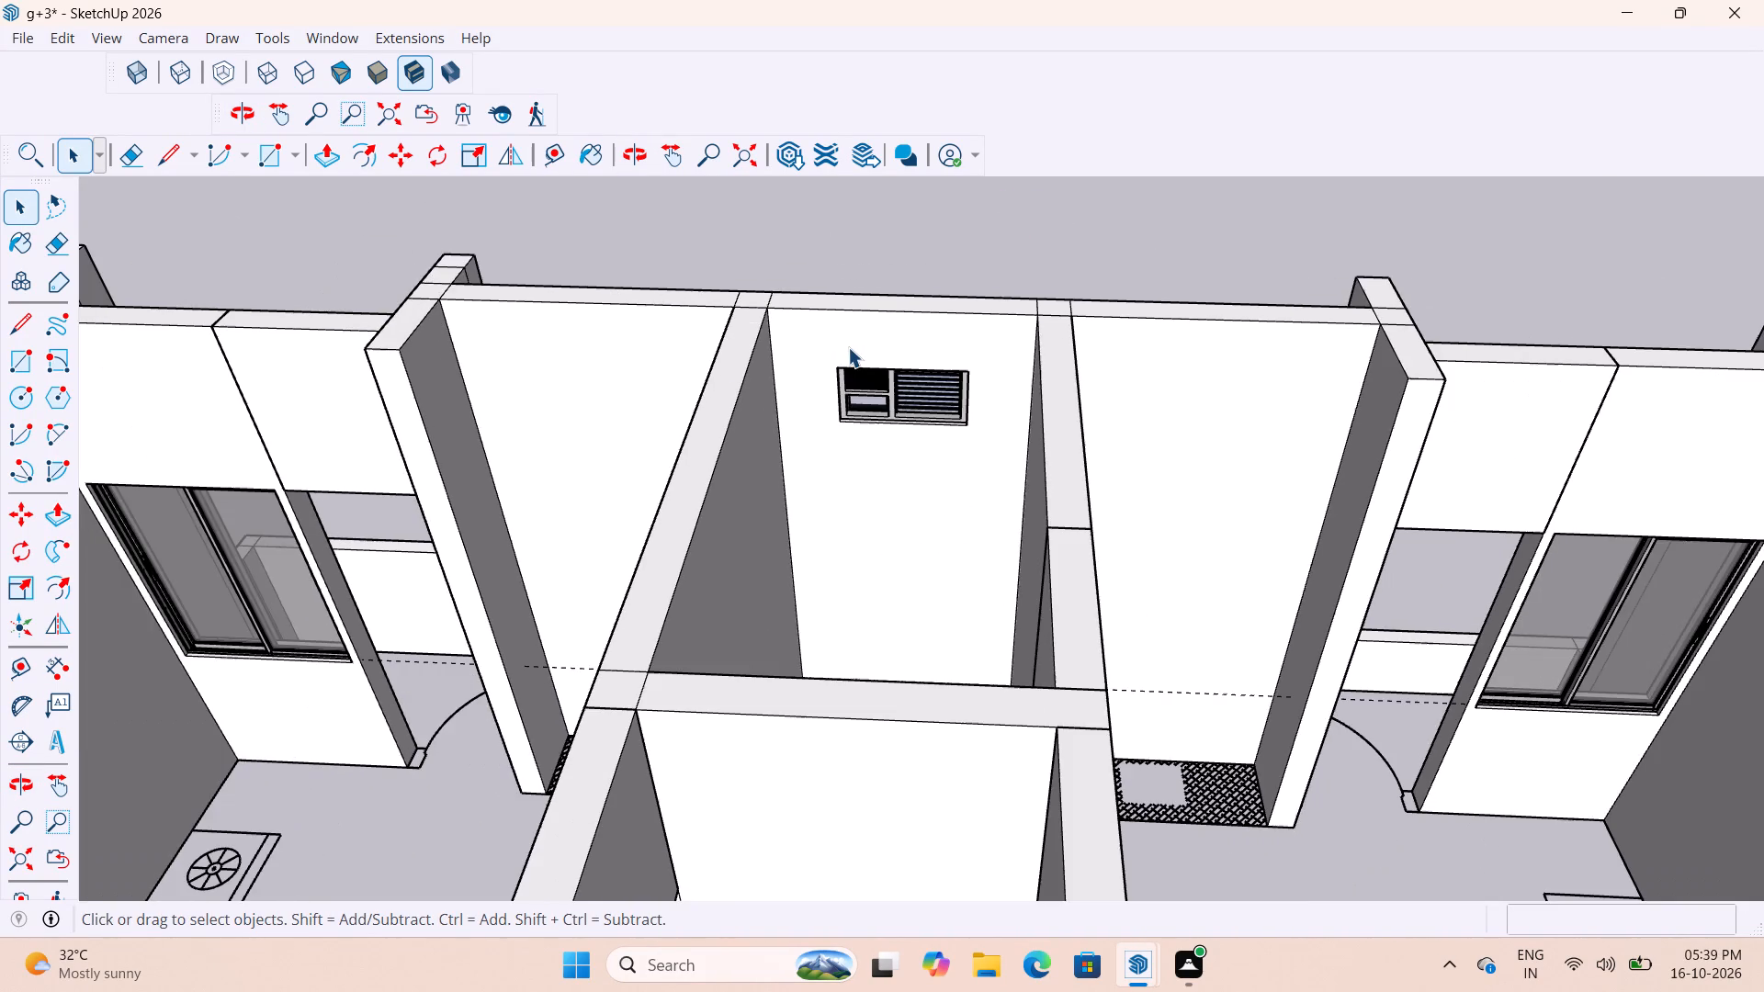
scroll(848, 347, "down", 7)
middle_click(1295, 441)
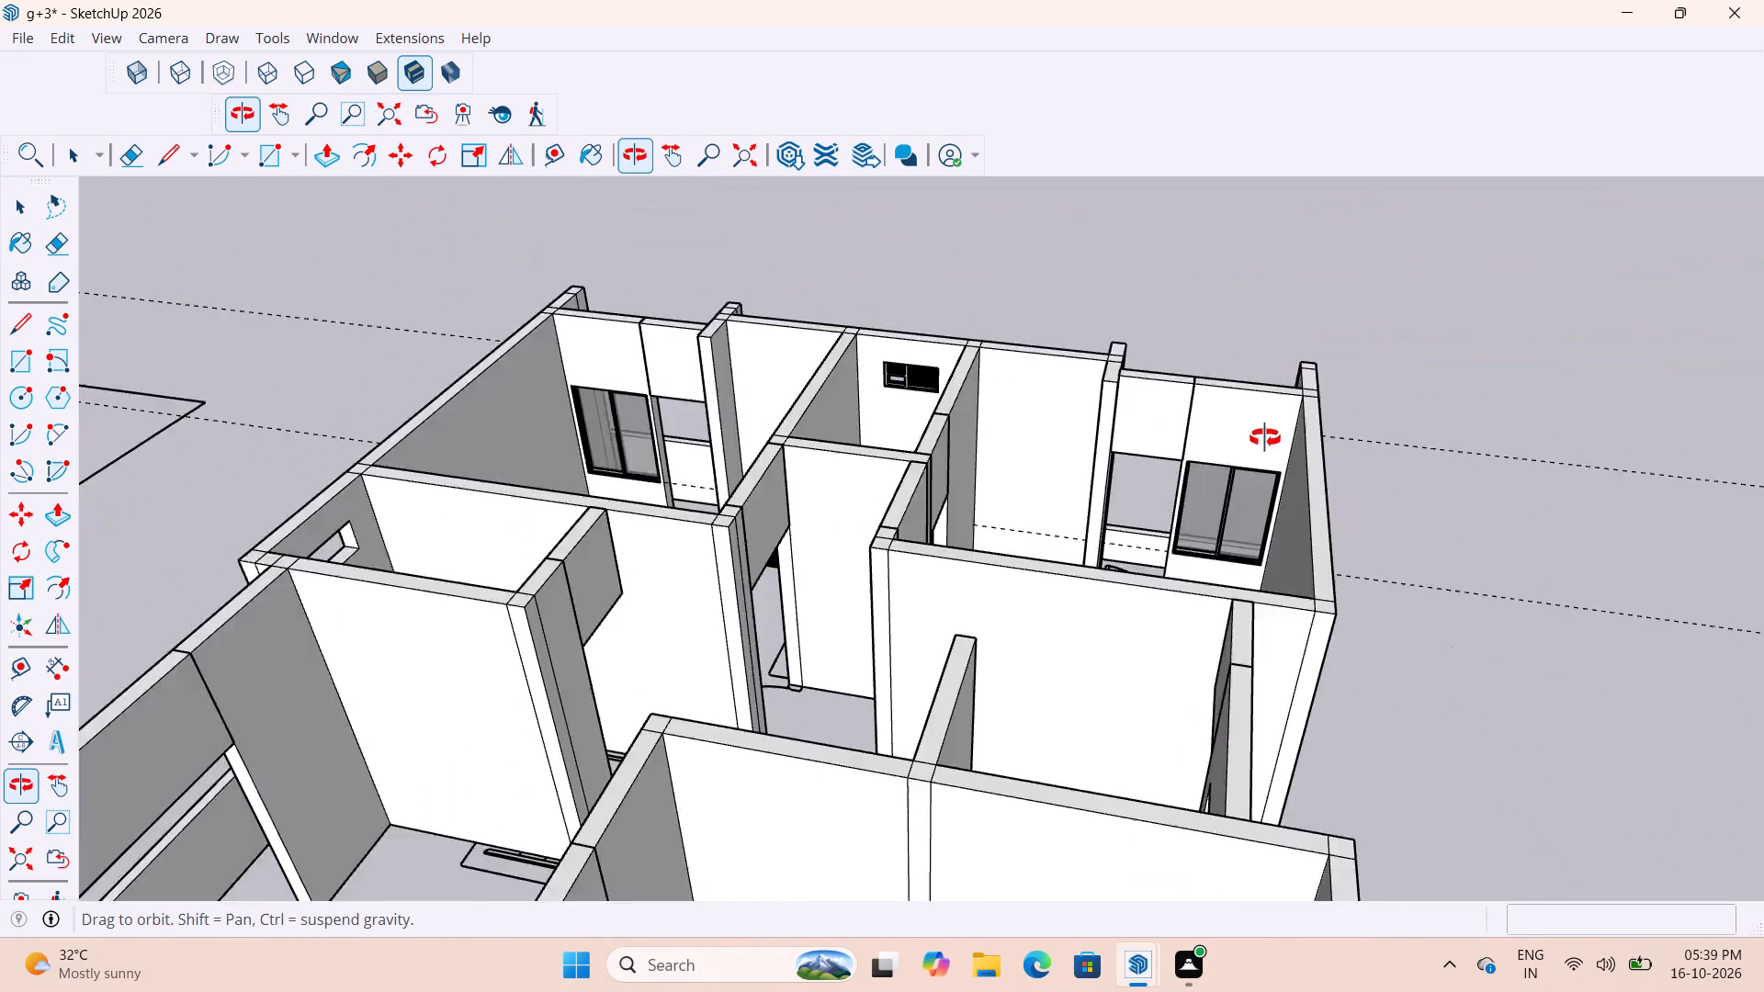
scroll(1147, 376, "down", 5)
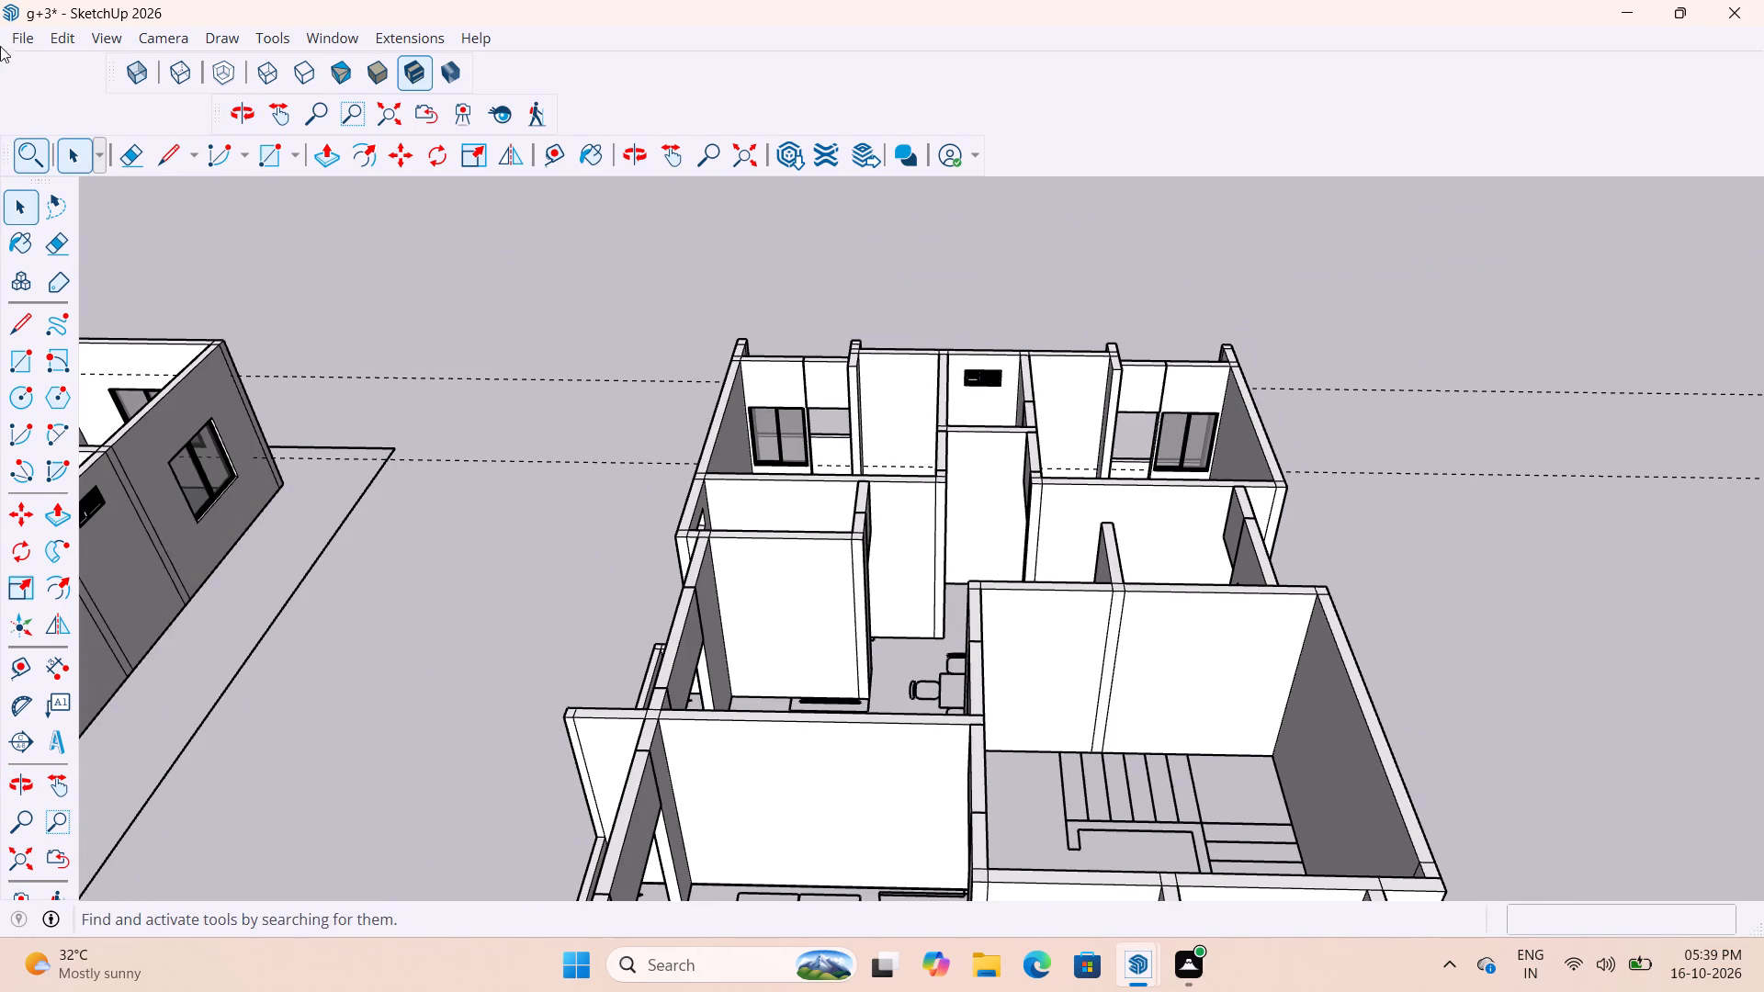
left_click(73, 35)
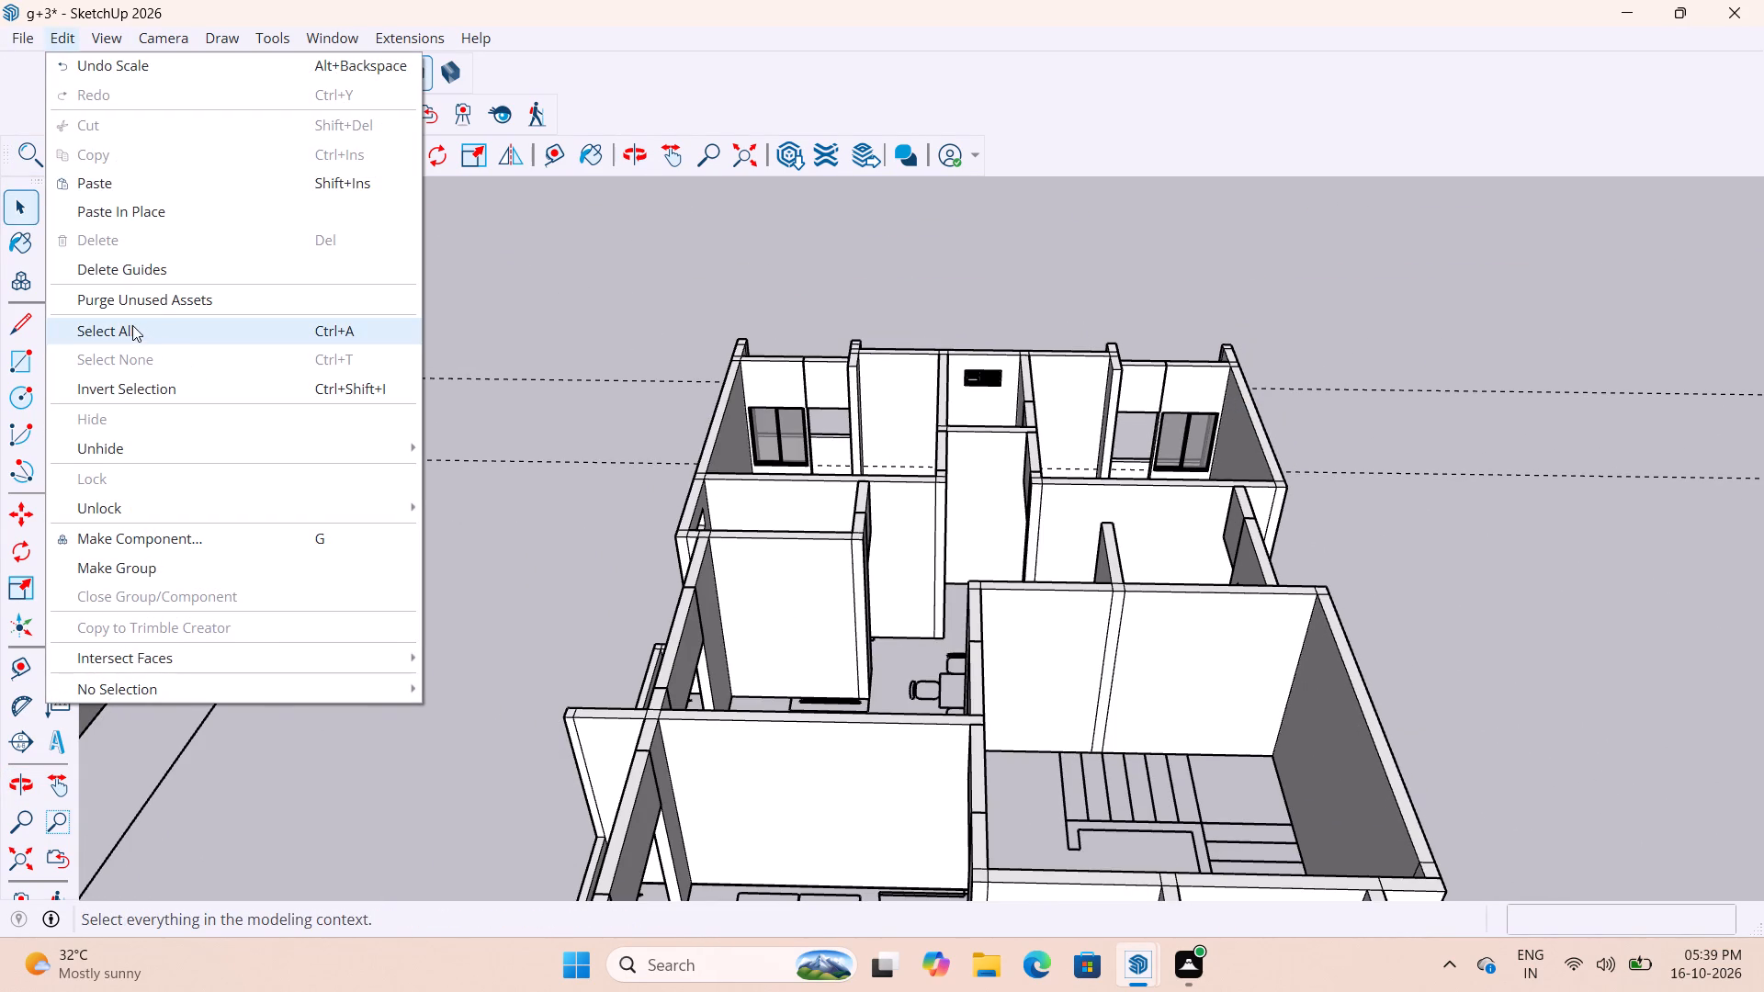
left_click(169, 261)
Examine the fitted windows and ventilator along the rear walls and the surrounding rooms of the larger floor model.
scroll(1142, 388, "up", 15)
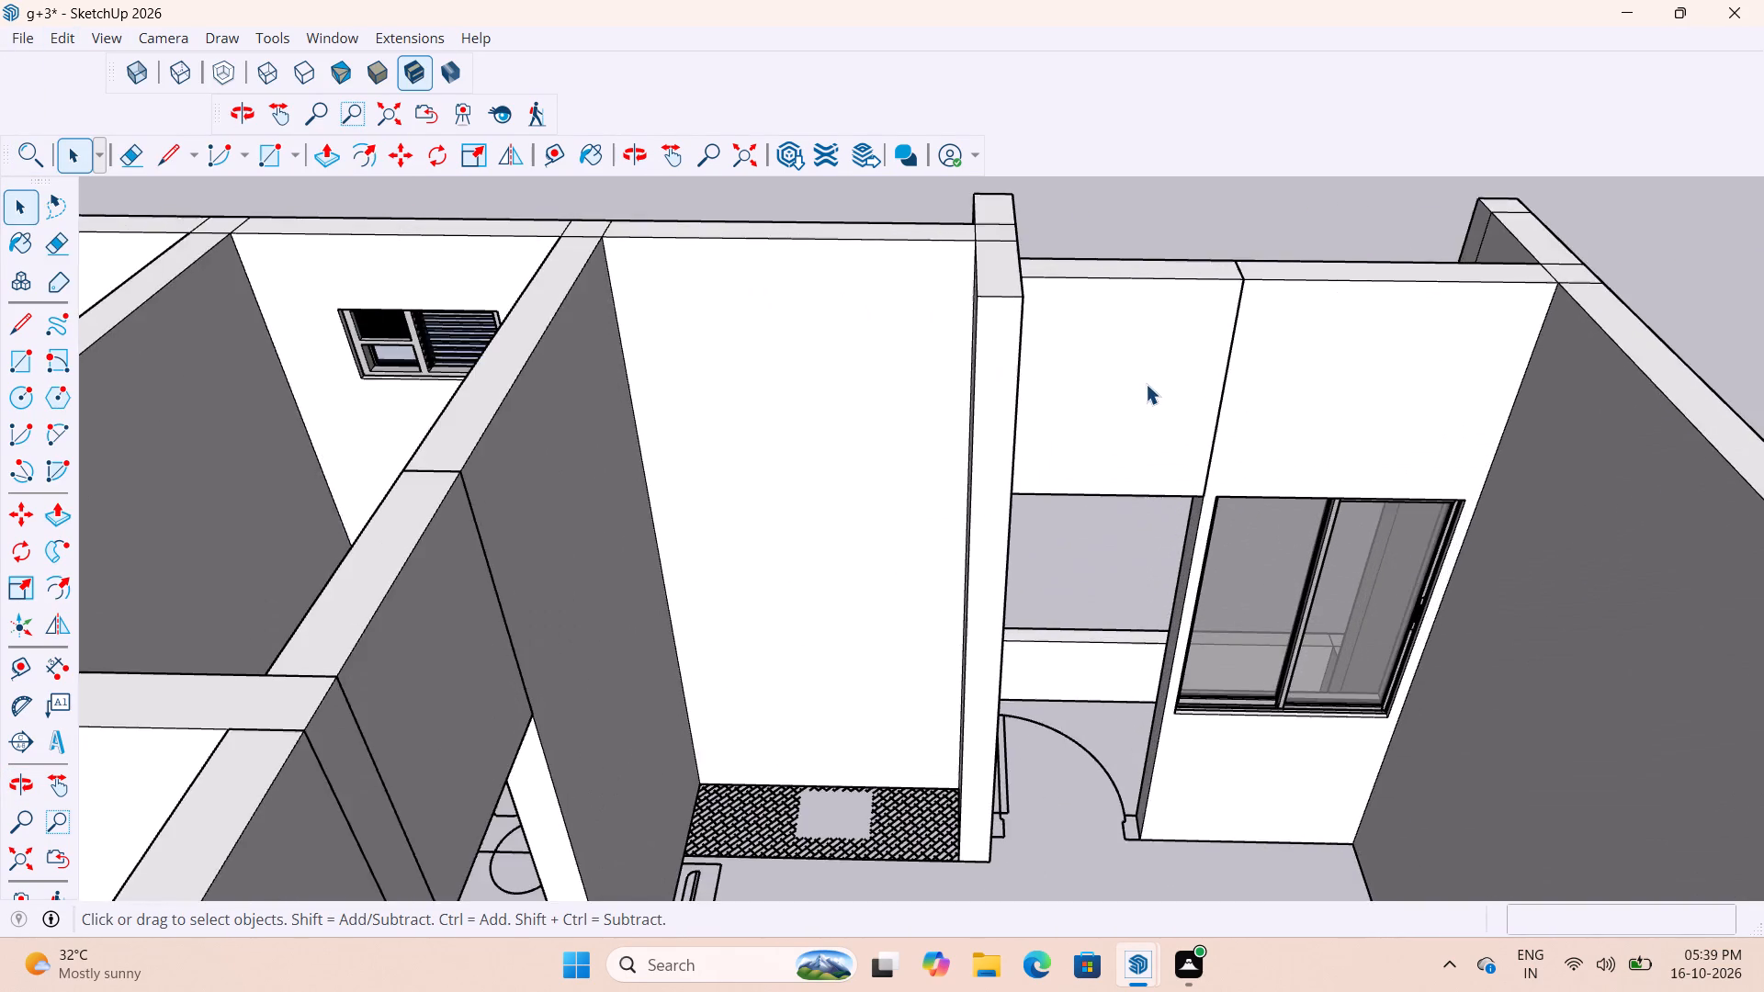
scroll(1140, 386, "up", 3)
scroll(1265, 414, "down", 10)
middle_click_drag(1295, 473, 1057, 532)
scroll(1057, 532, "down", 1)
scroll(922, 349, "up", 2)
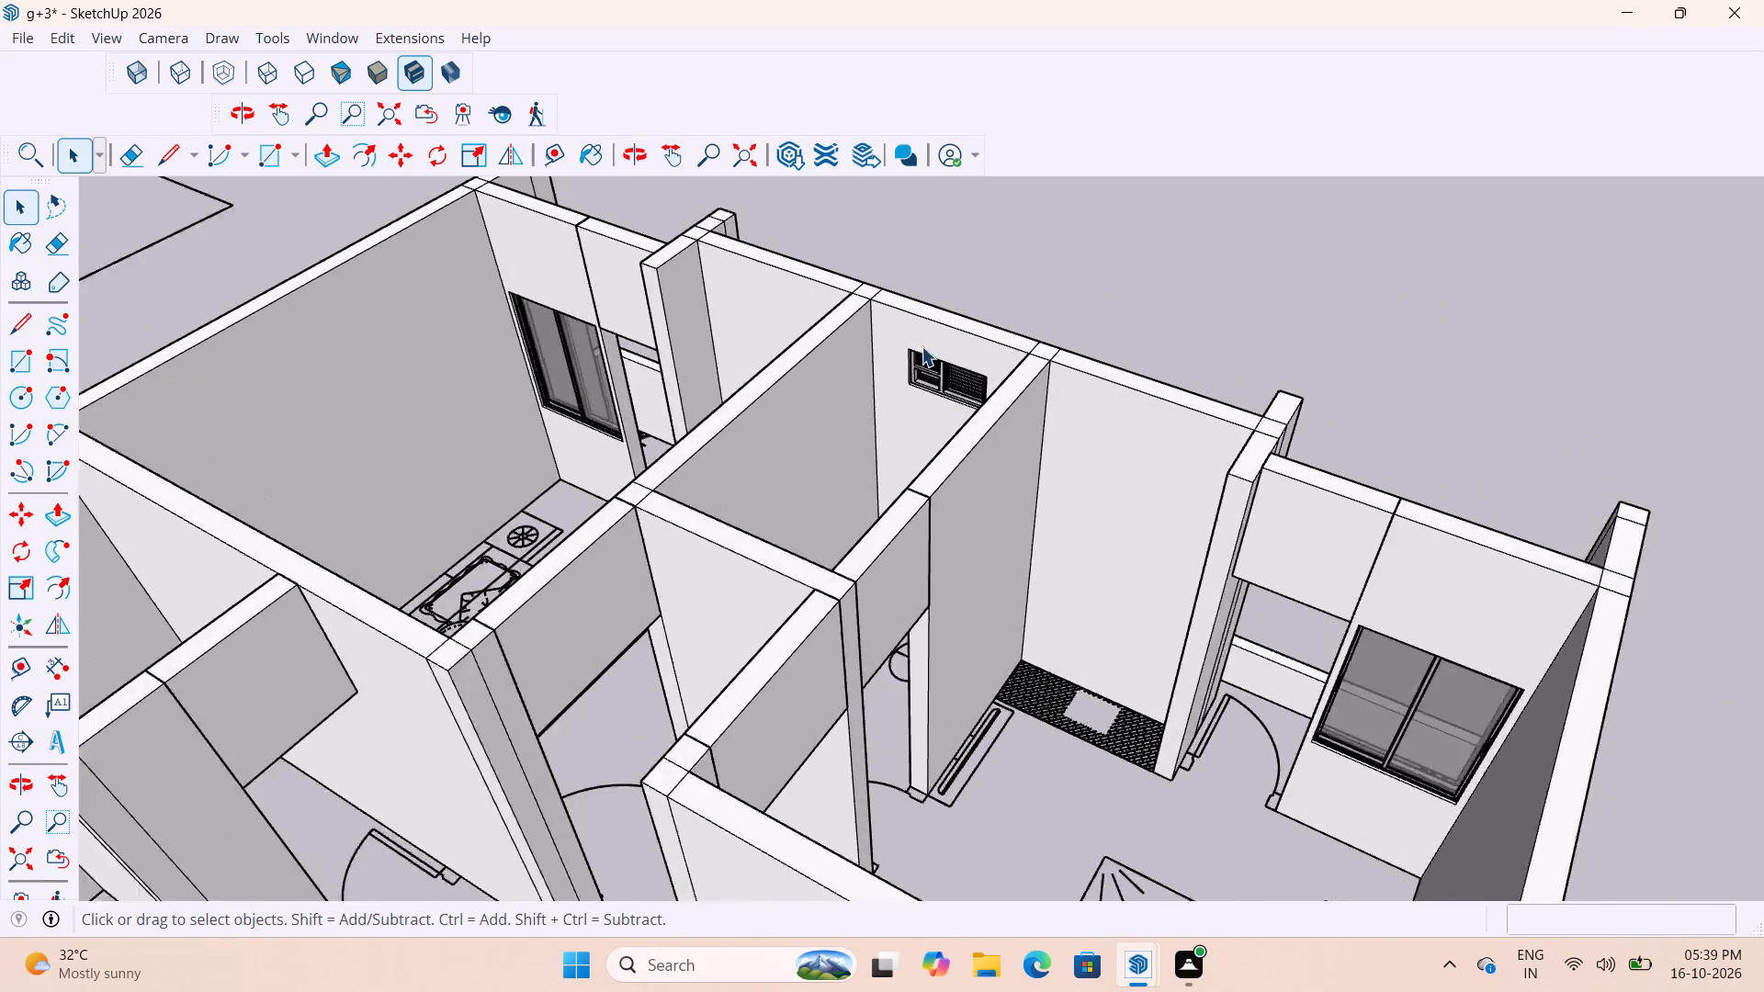
scroll(922, 346, "up", 2)
scroll(1487, 389, "down", 5)
scroll(1089, 313, "up", 8)
scroll(1204, 506, "up", 4)
middle_click_drag(1356, 535, 1110, 491)
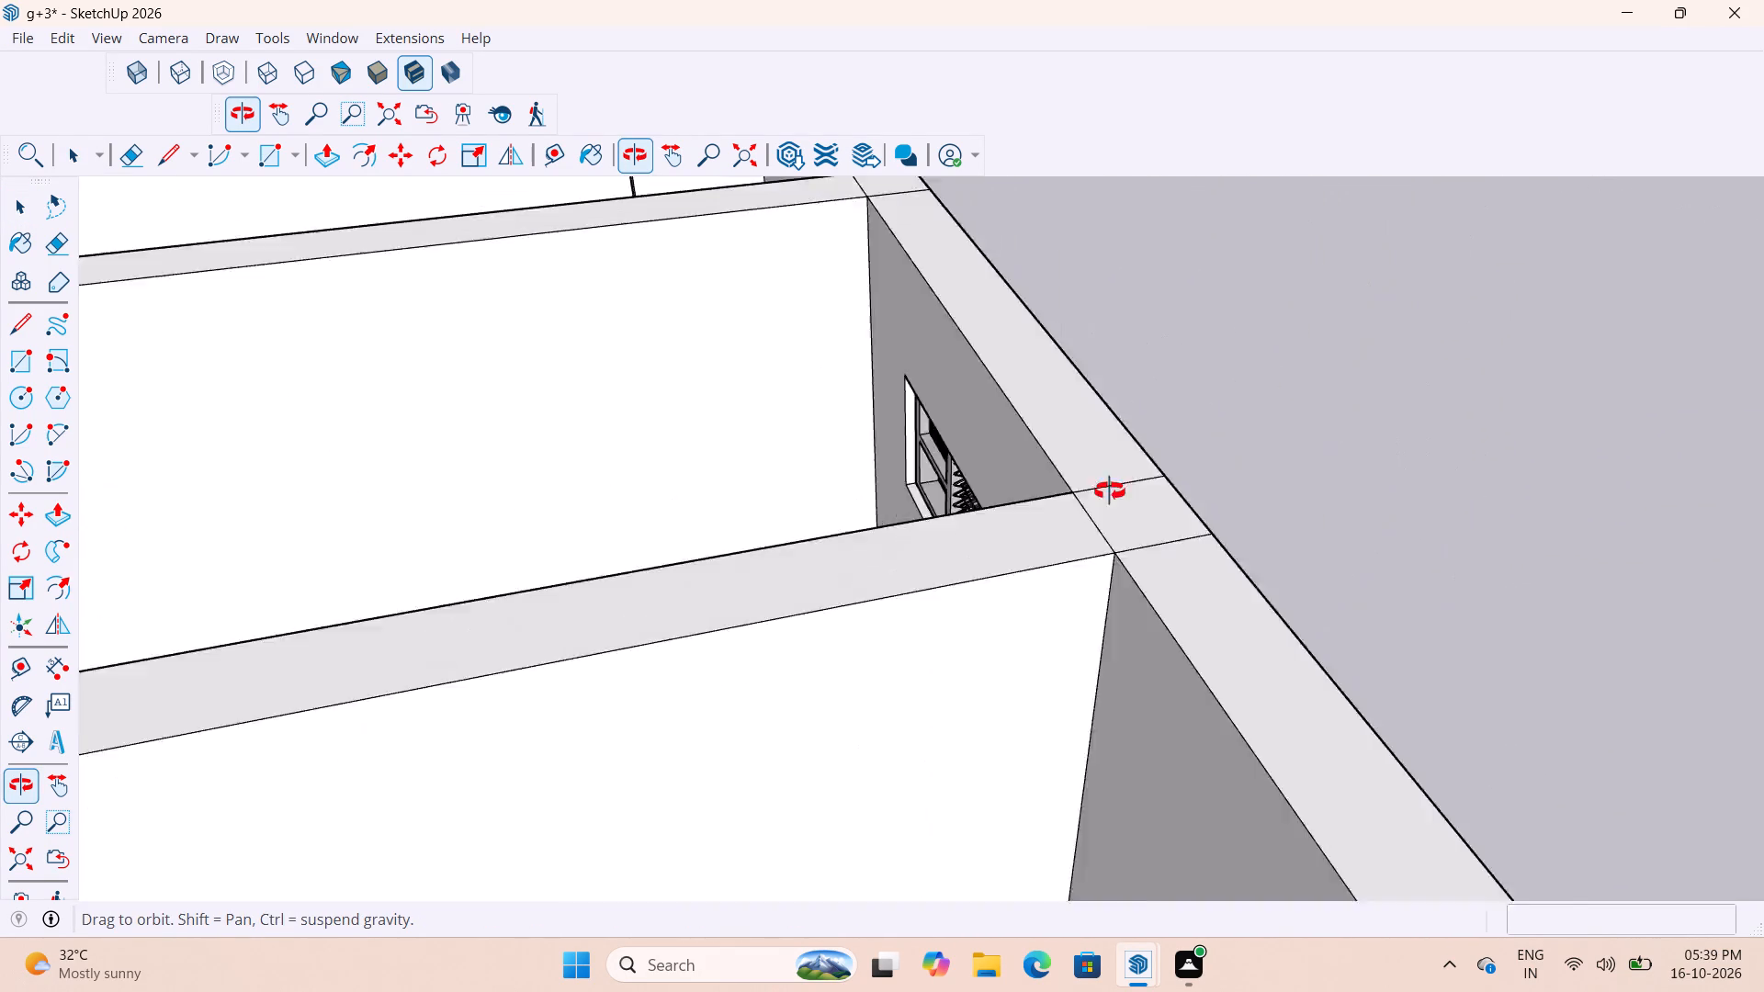
middle_click_drag(1110, 491, 1340, 469)
scroll(1111, 423, "down", 11)
middle_click_drag(878, 559, 1077, 547)
scroll(635, 469, "down", 2)
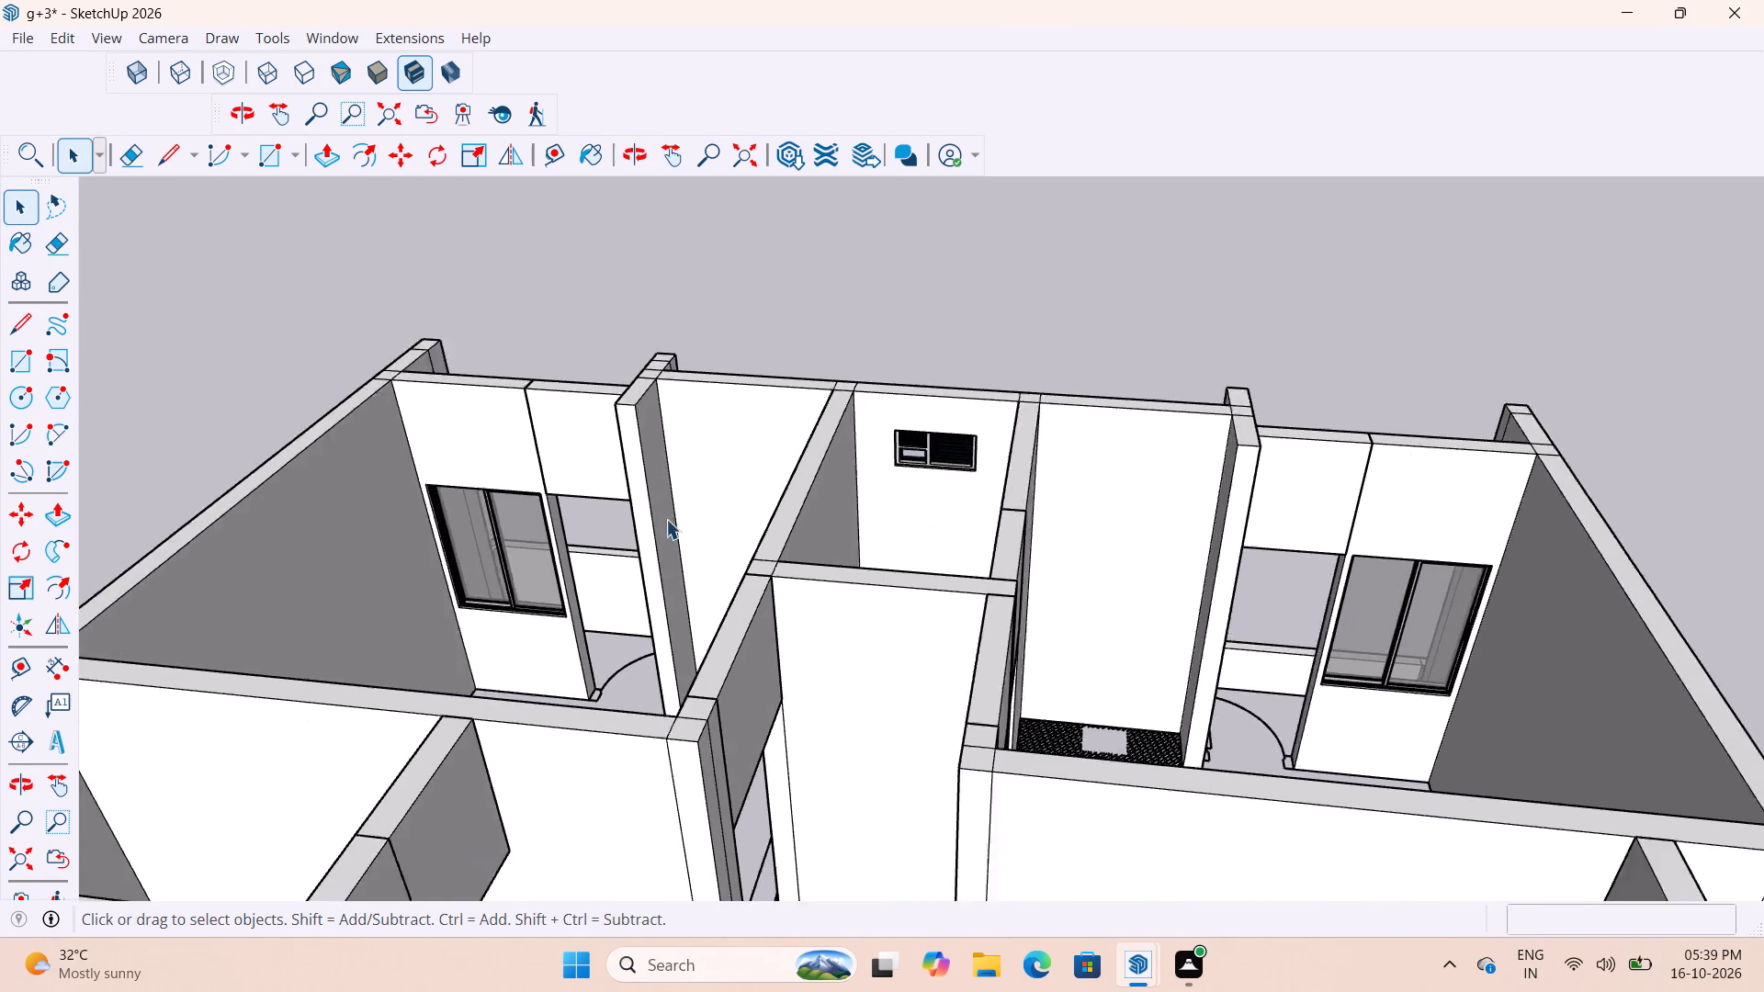
scroll(666, 519, "down", 2)
scroll(913, 534, "up", 4)
scroll(912, 505, "down", 12)
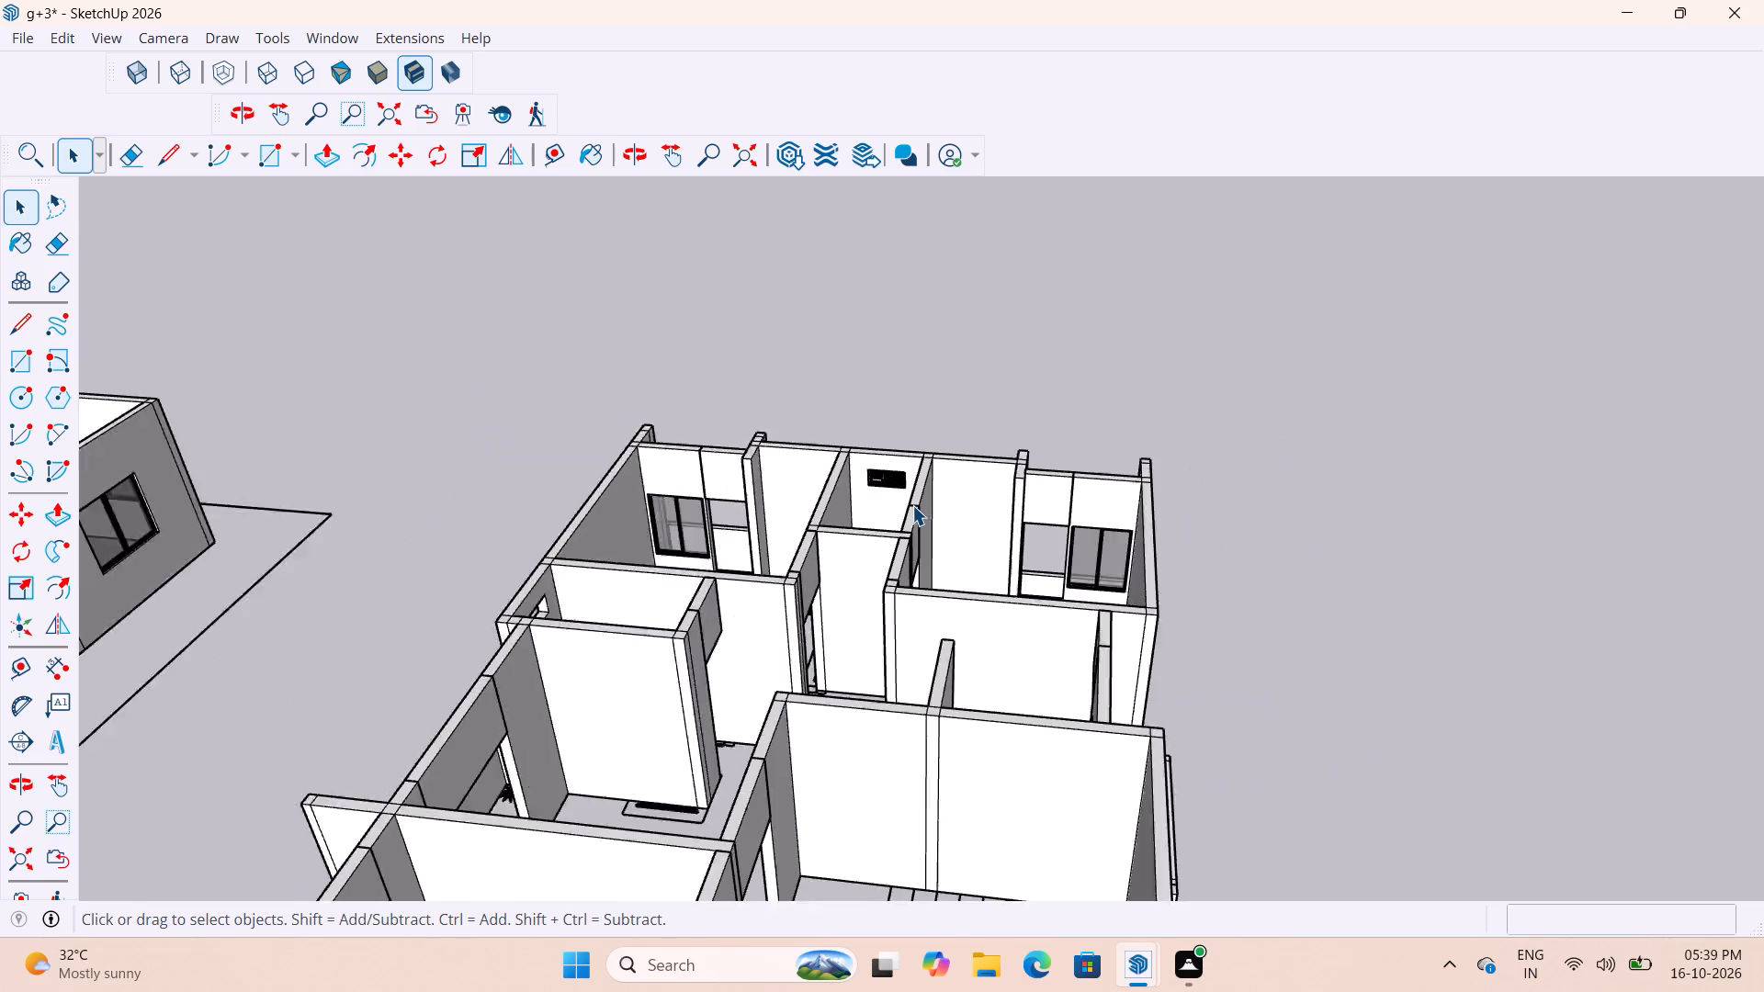
scroll(912, 505, "down", 12)
Copy the rear room's sliding window by its lower corner to the open ground outside the opposite-end balcony of the larger floor model.
scroll(820, 513, "up", 10)
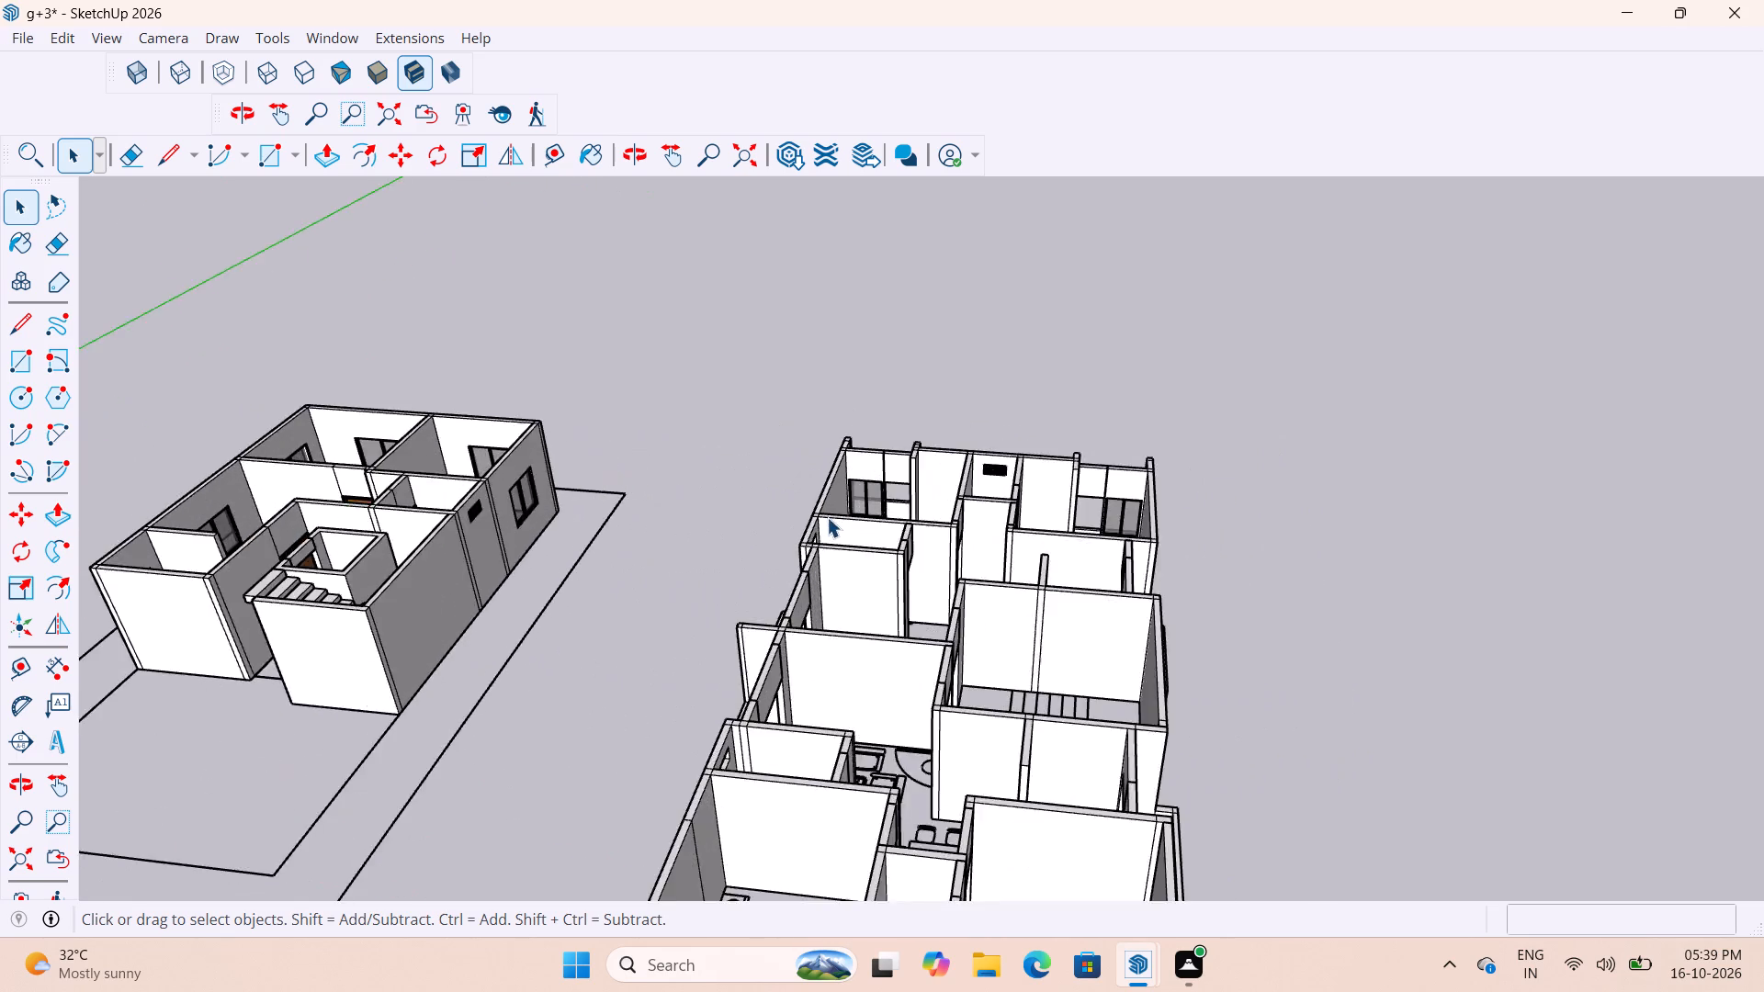
scroll(827, 517, "up", 12)
scroll(890, 493, "up", 9)
scroll(944, 458, "down", 6)
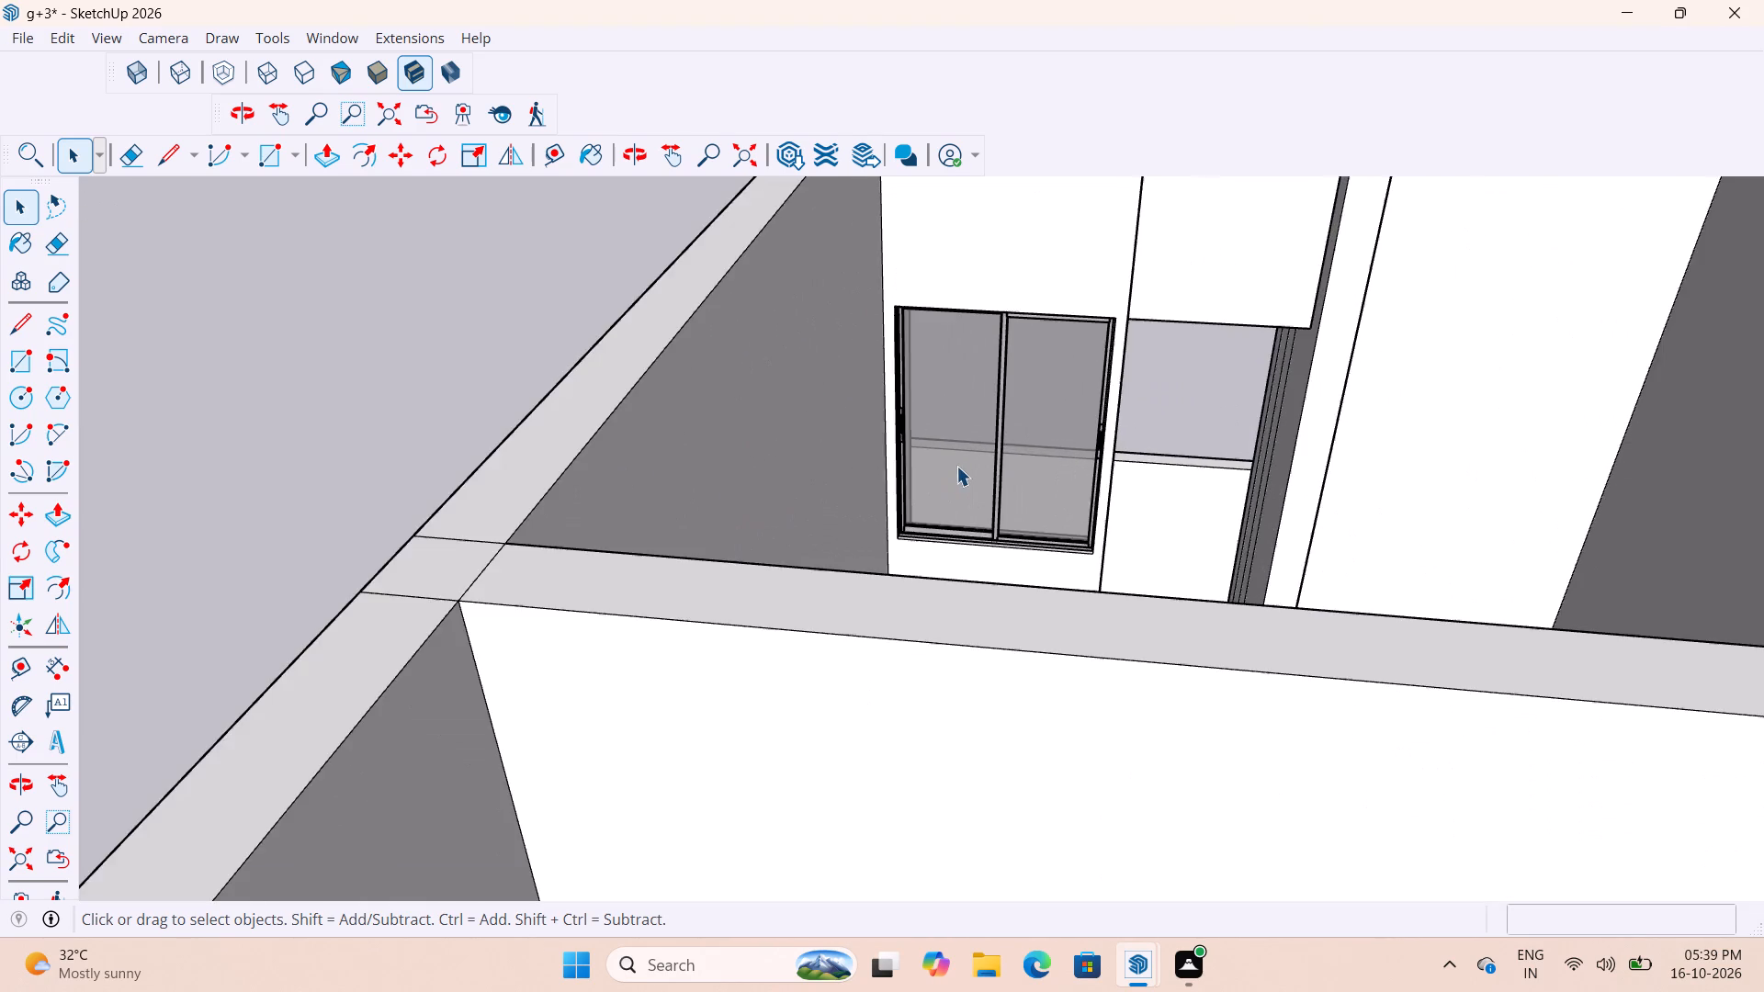
scroll(956, 466, "down", 18)
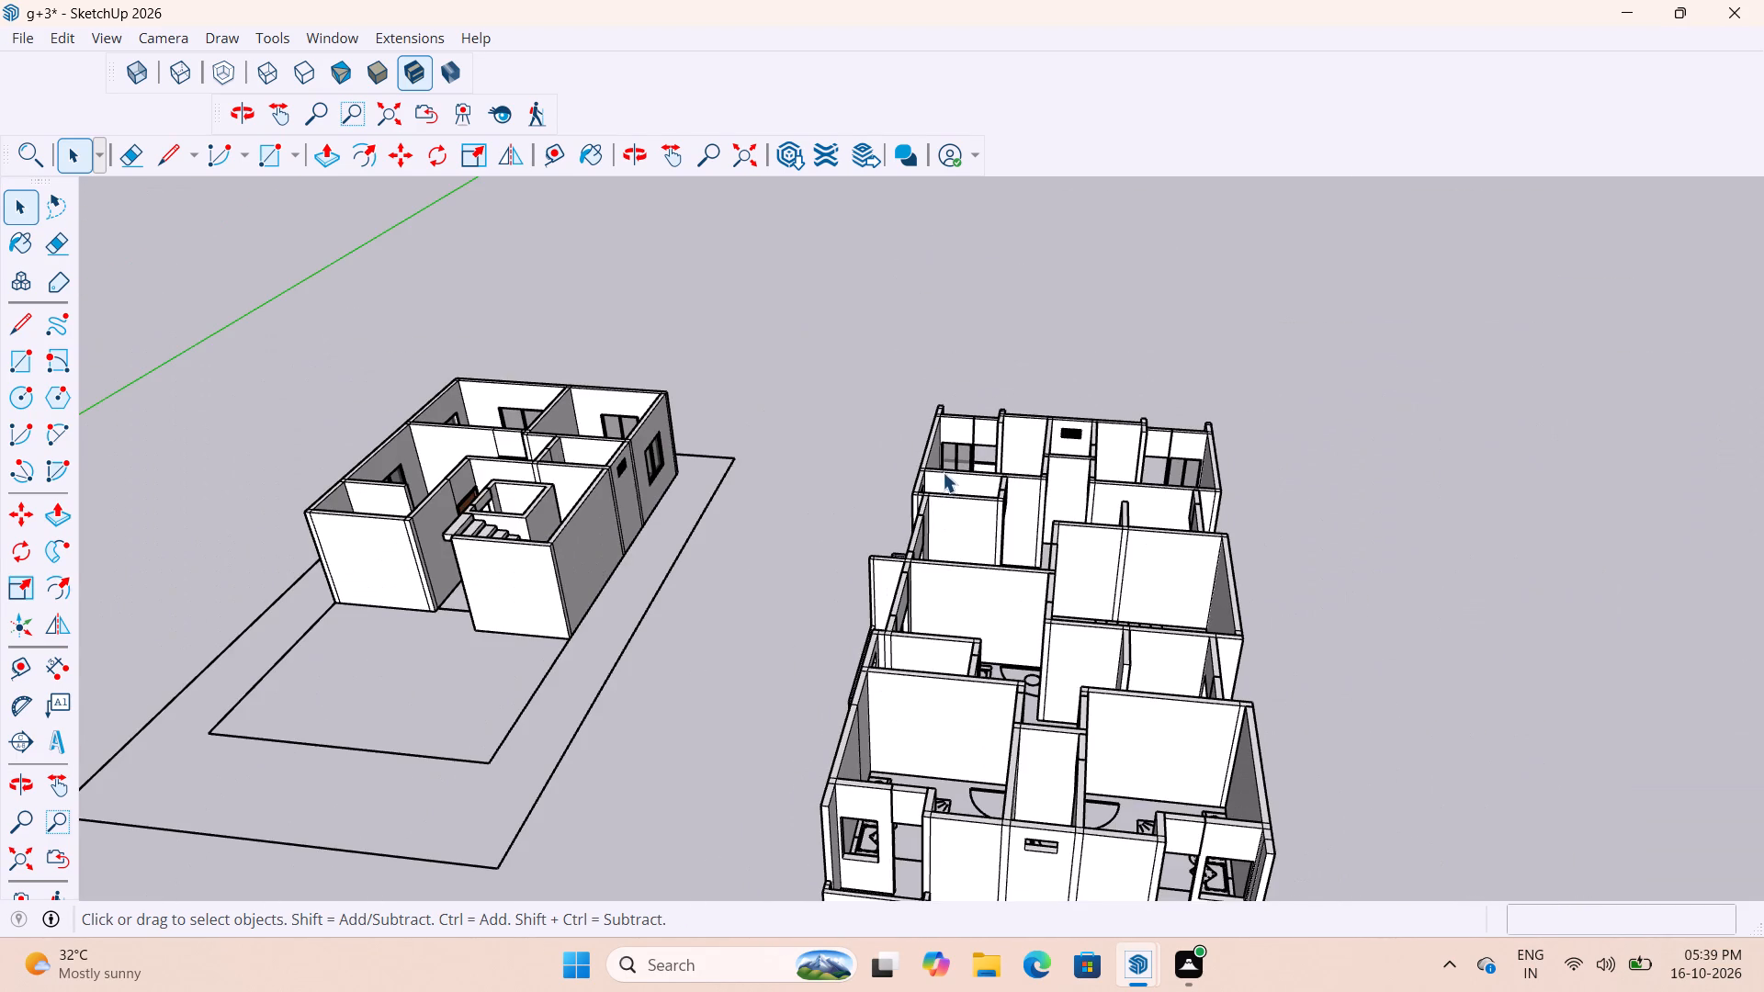
scroll(966, 452, "up", 20)
scroll(966, 452, "up", 2)
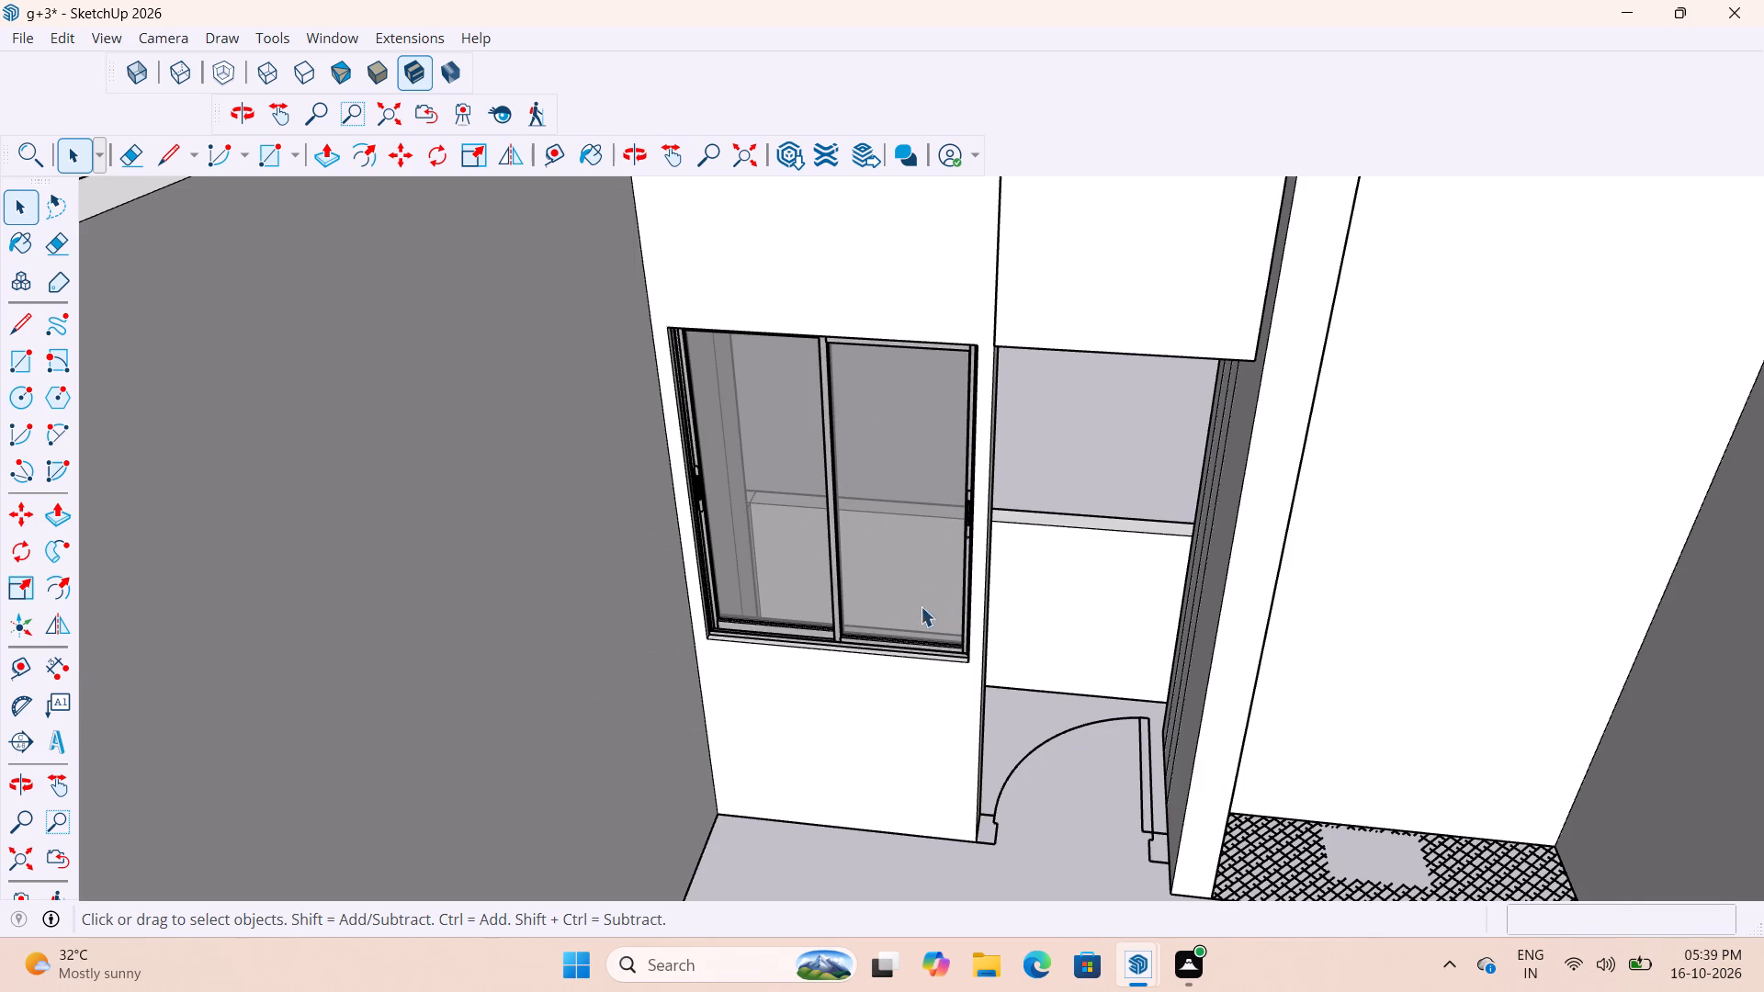
left_click(965, 565)
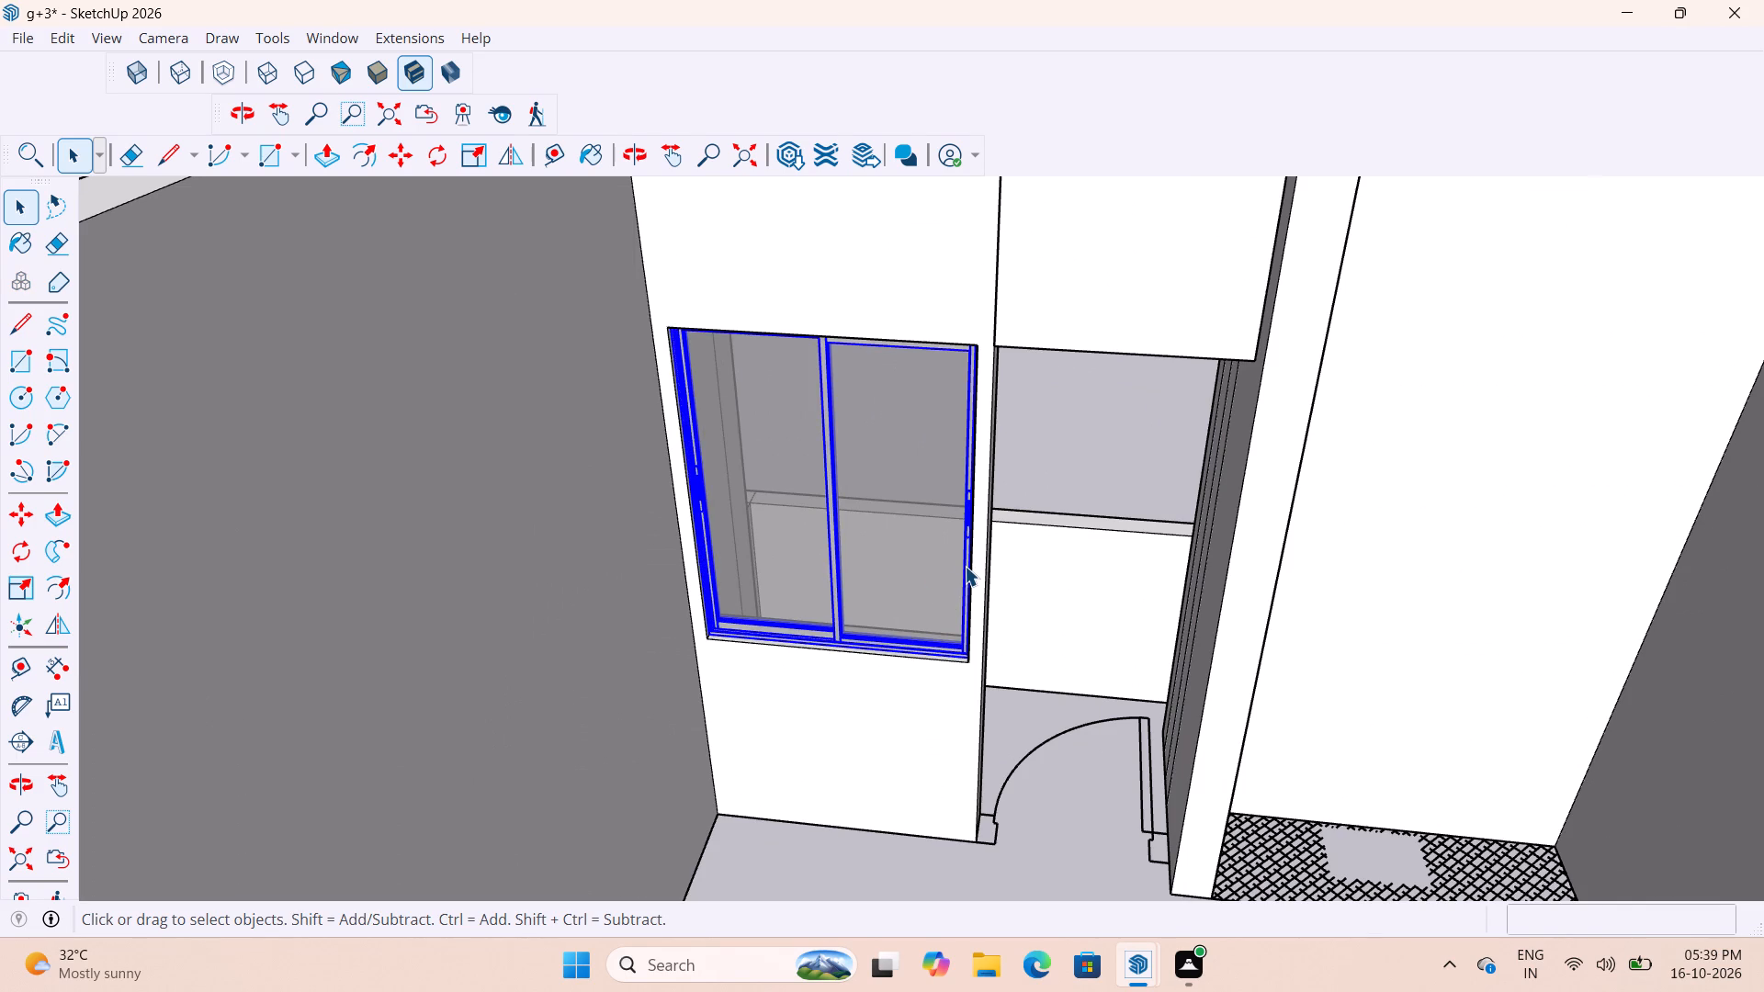
key("m")
scroll(700, 633, "up", 18)
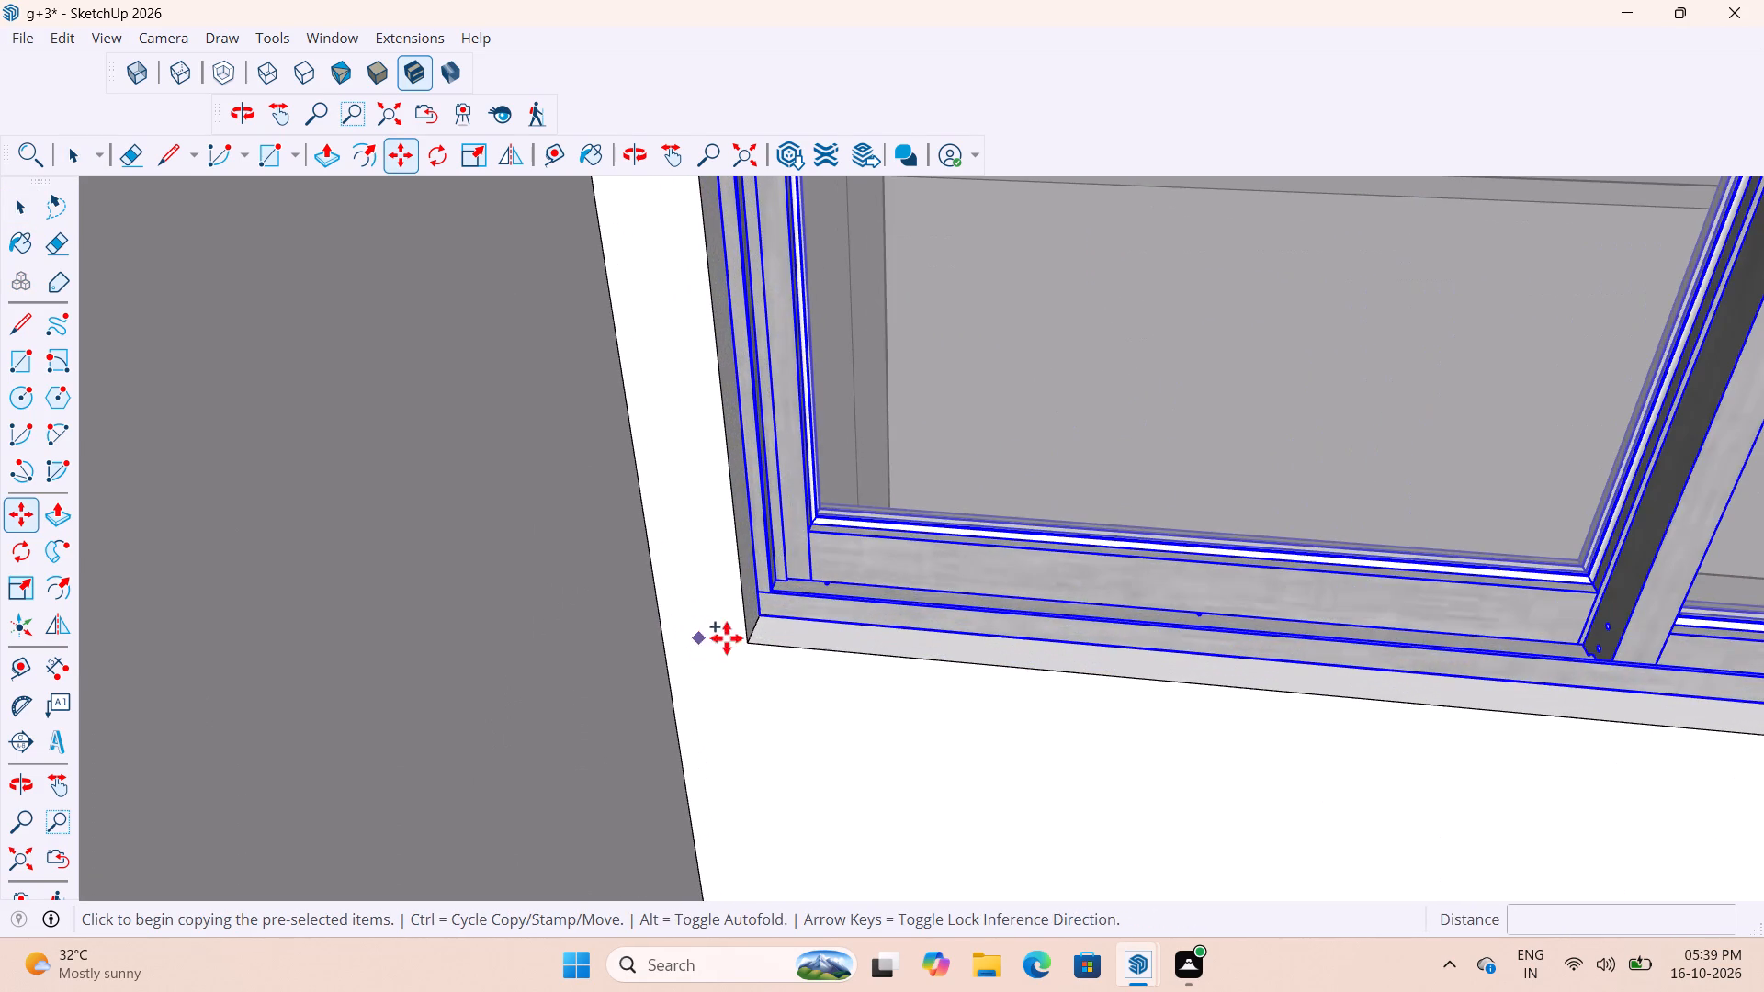
left_click(762, 620)
scroll(972, 547, "down", 13)
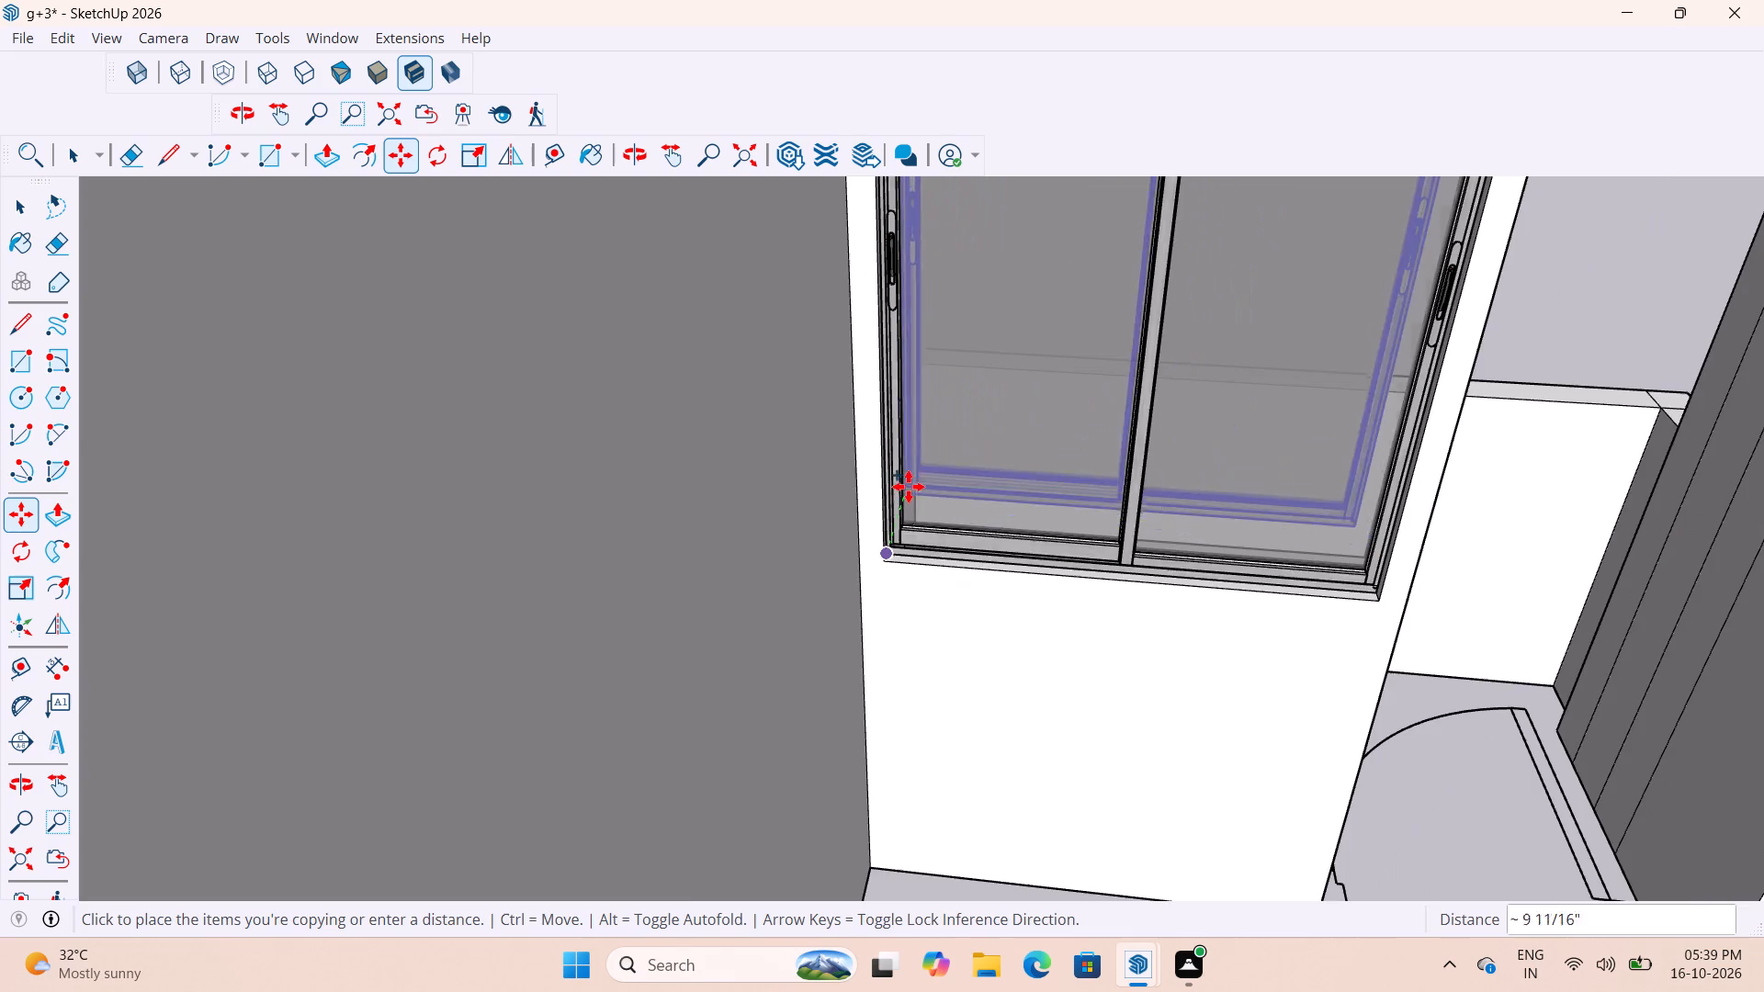
scroll(909, 487, "down", 20)
scroll(906, 487, "down", 6)
middle_click_drag(915, 490, 916, 490)
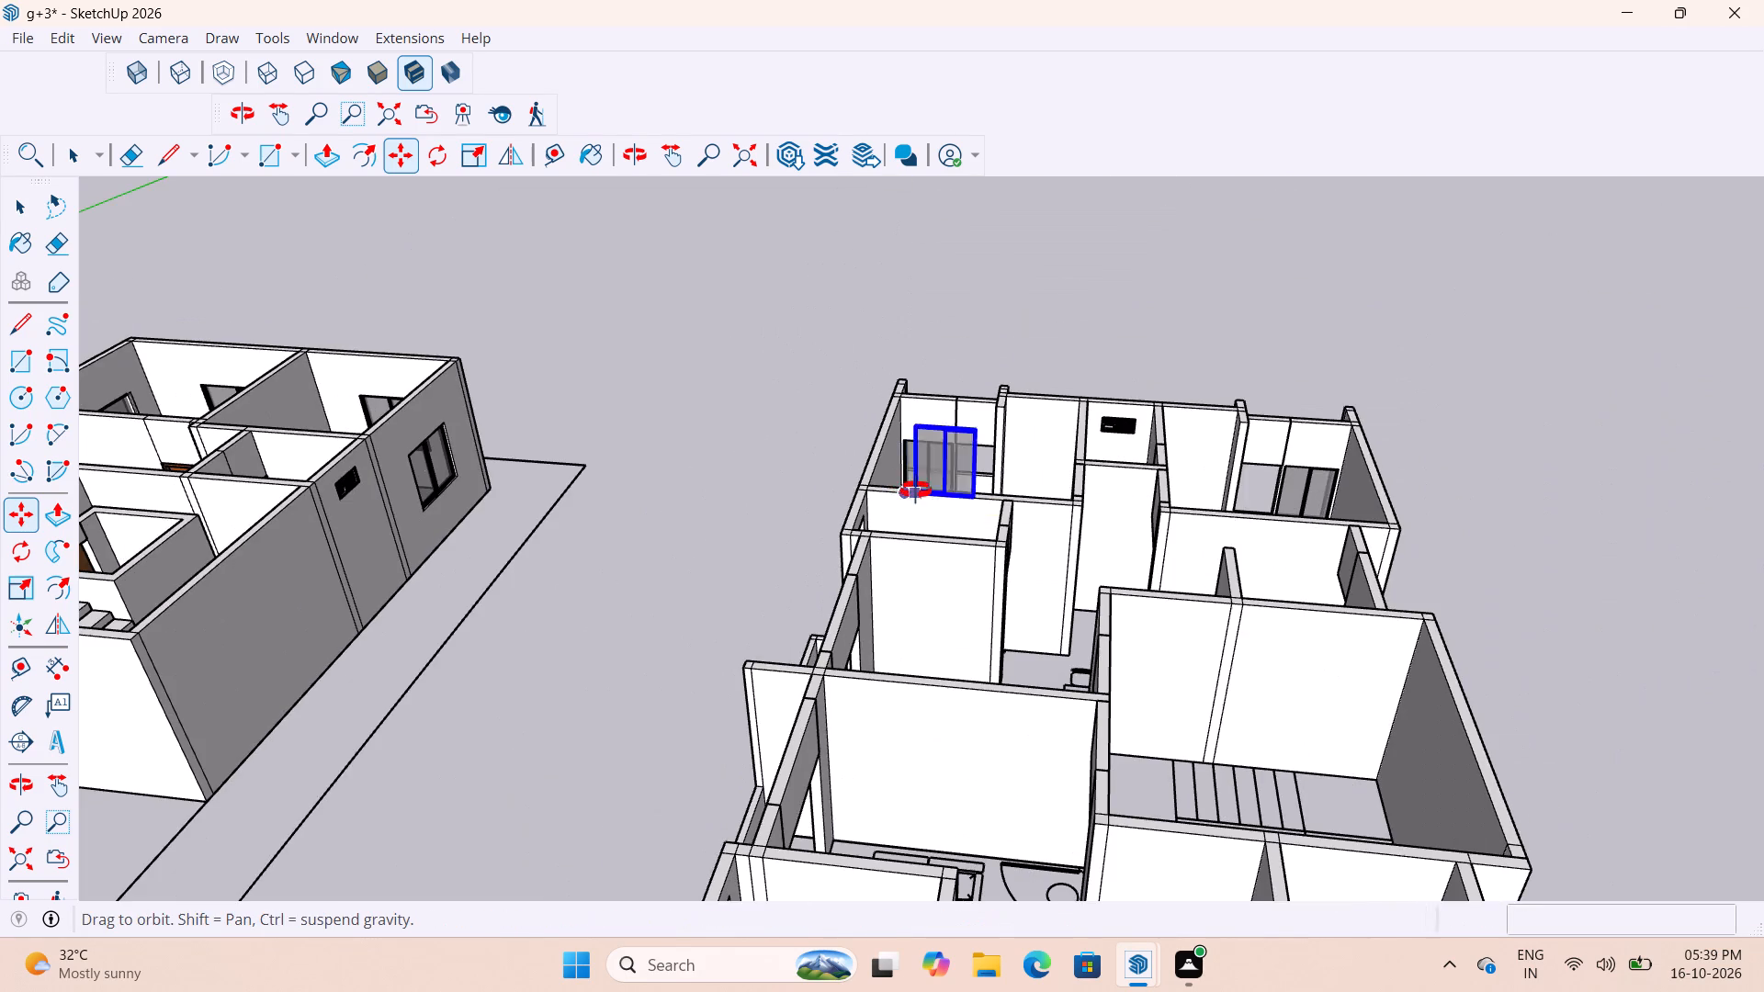
middle_click_drag(916, 490, 840, 518)
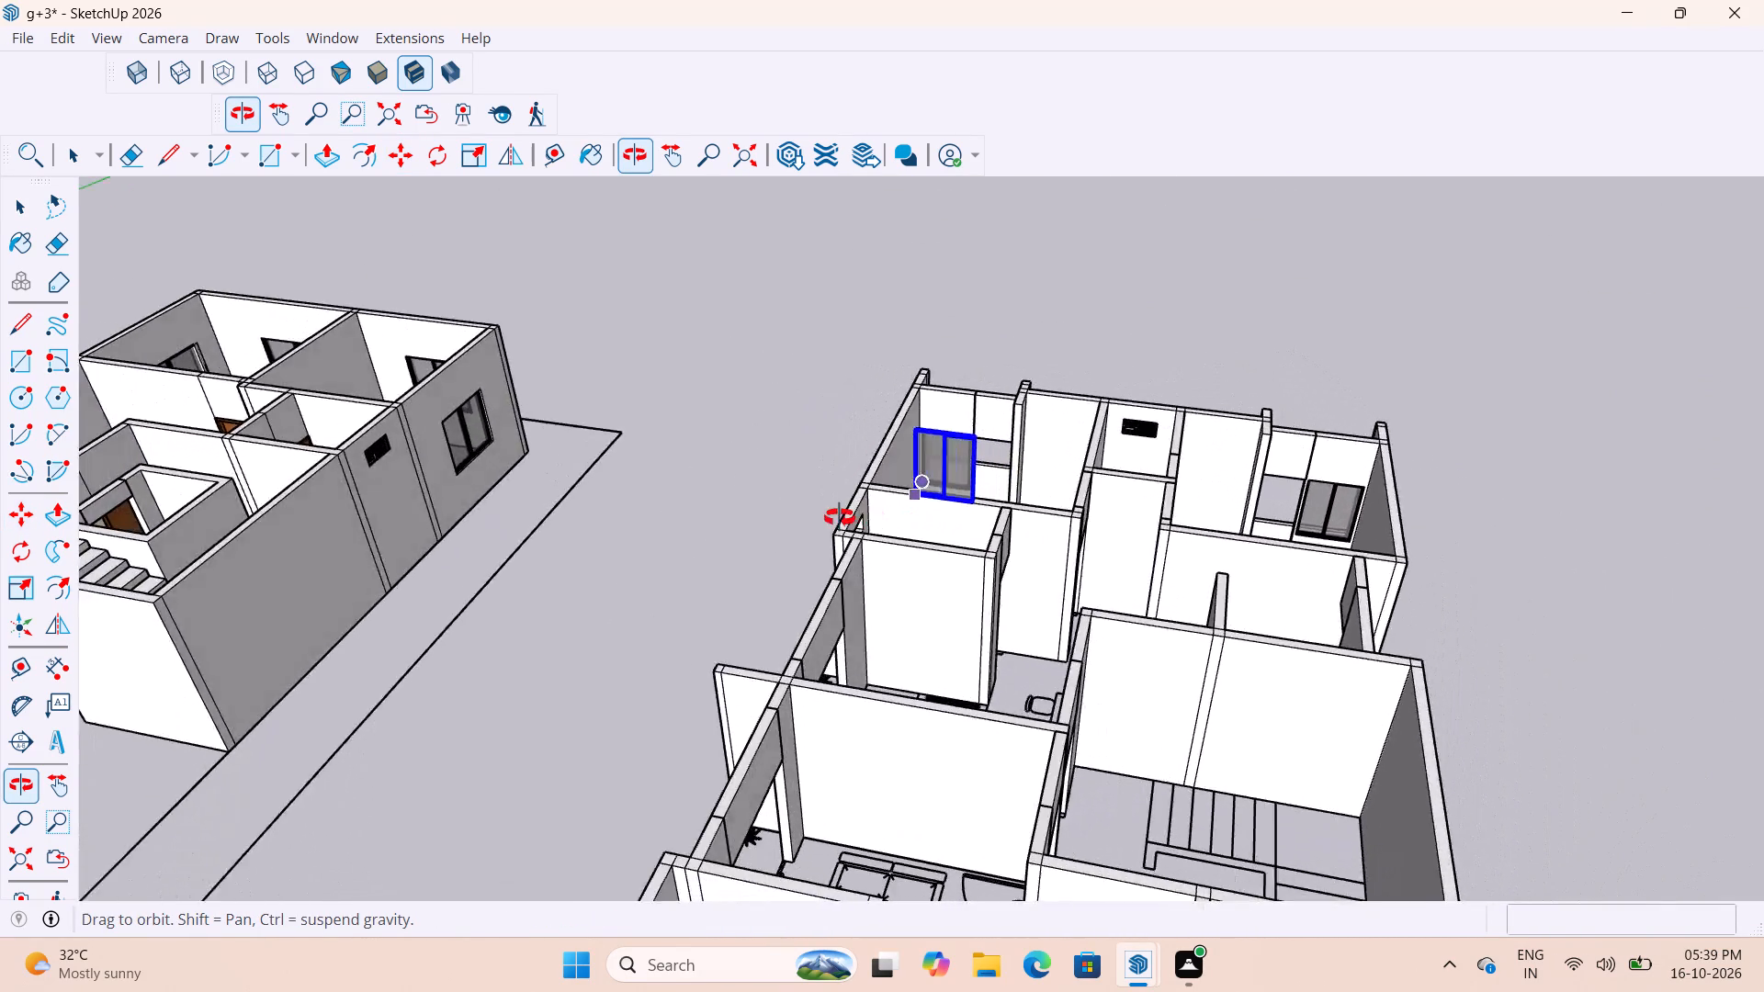
middle_click_drag(840, 518, 867, 622)
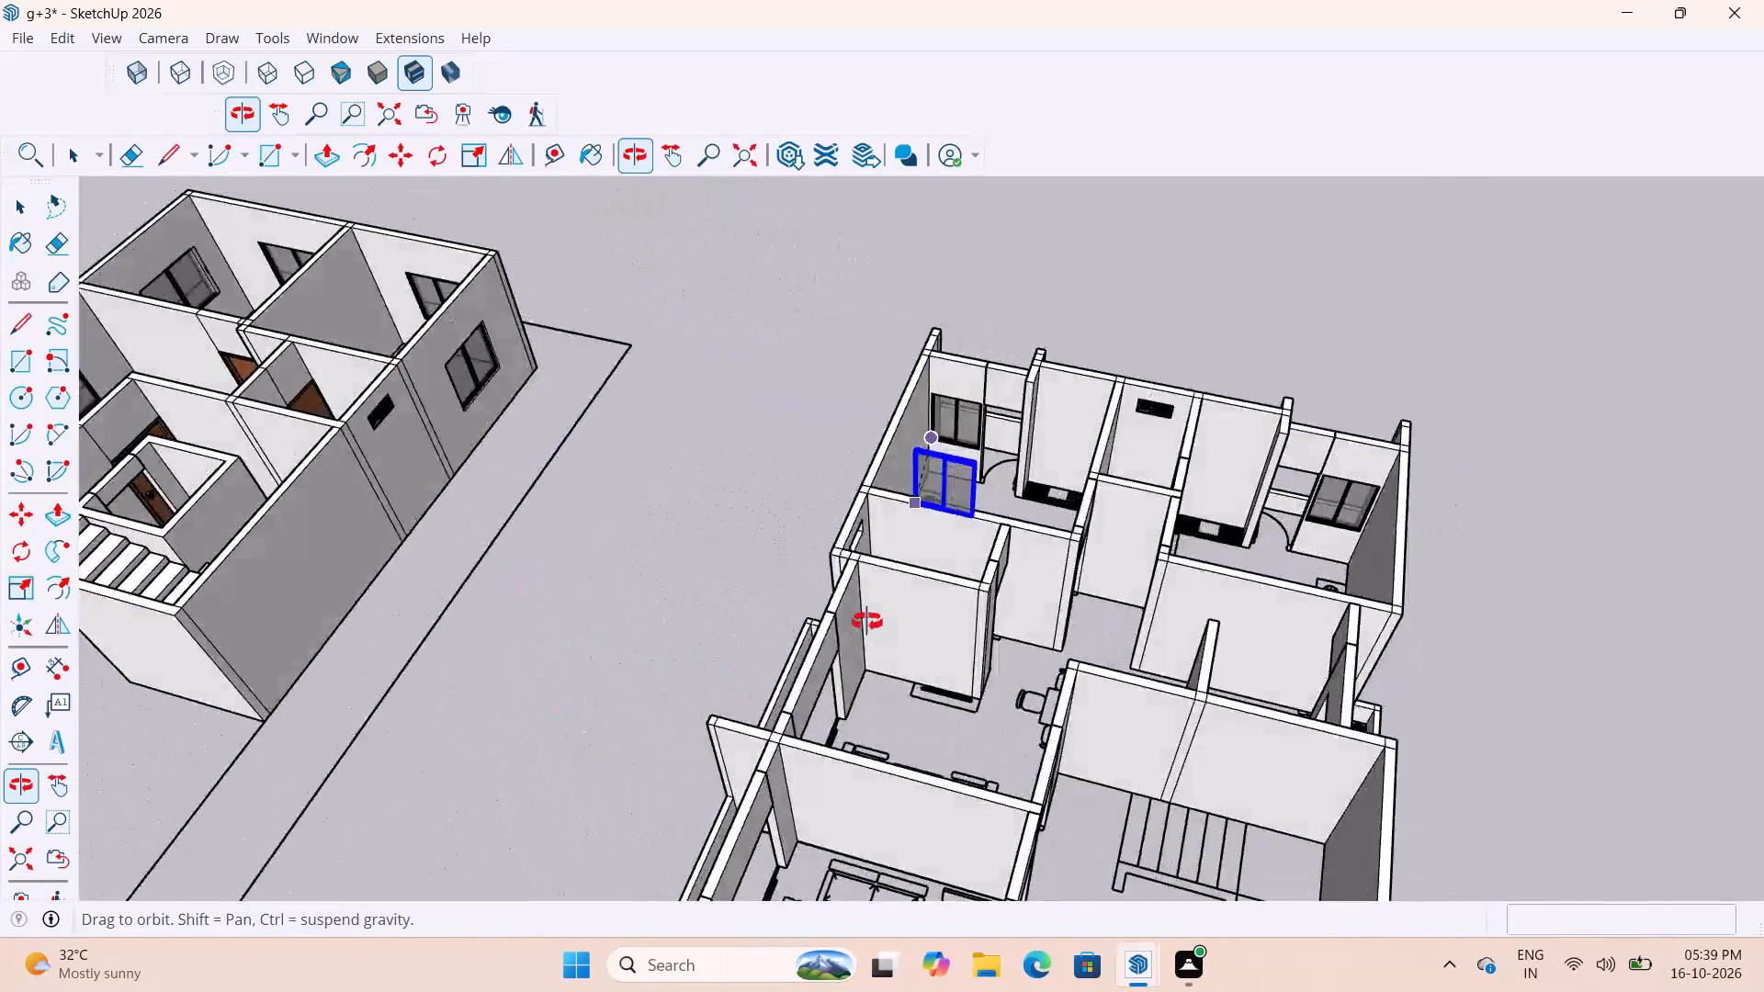
middle_click_drag(867, 622, 670, 529)
scroll(919, 474, "down", 1)
scroll(1195, 439, "down", 5)
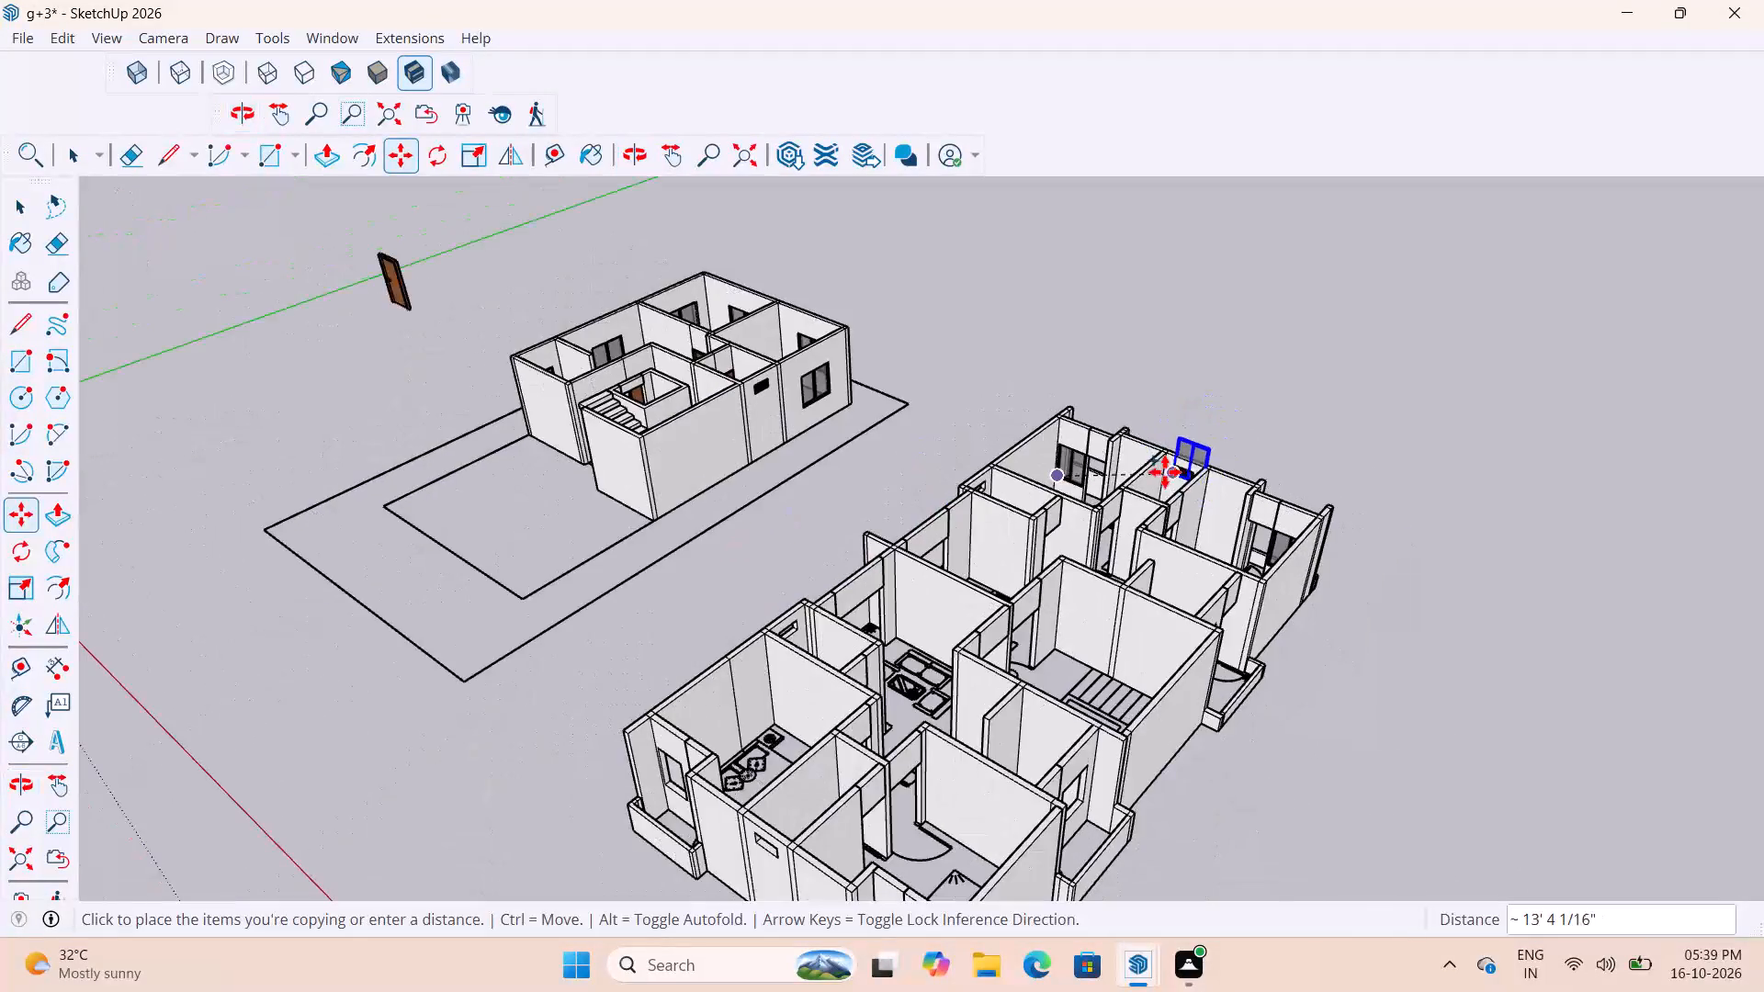
scroll(1165, 472, "down", 5)
scroll(853, 661, "up", 20)
scroll(853, 661, "up", 2)
scroll(1261, 495, "down", 5)
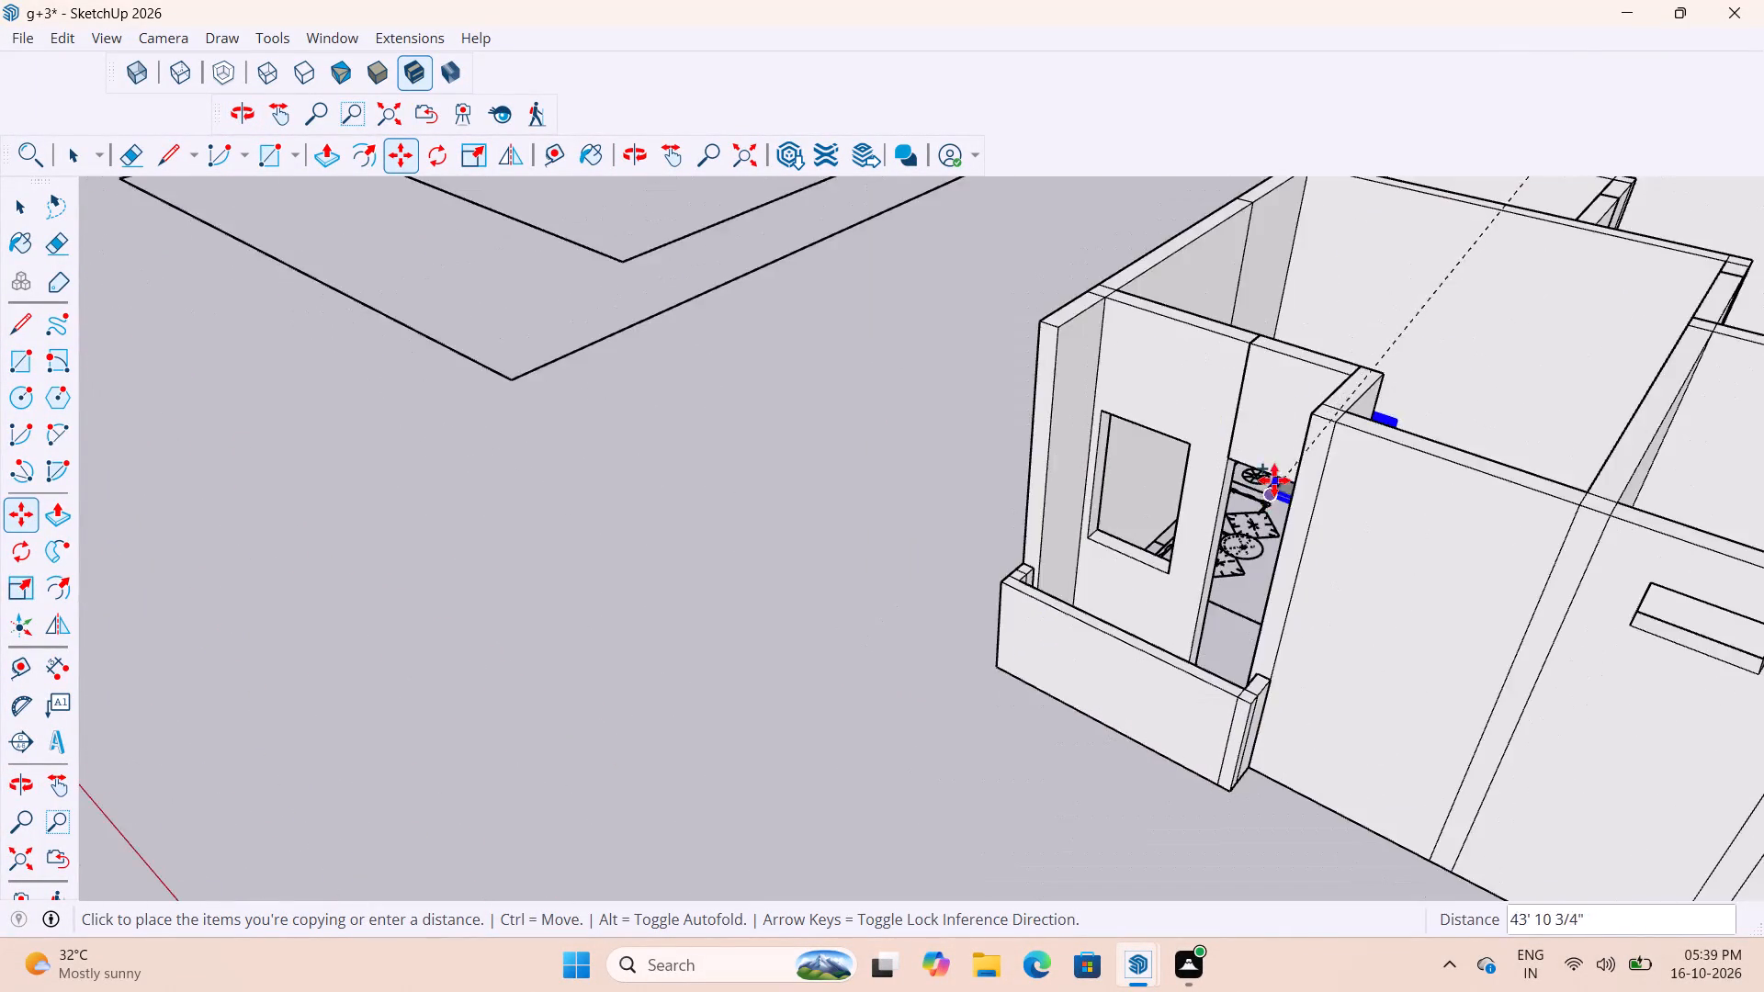
scroll(1274, 480, "down", 5)
left_click(985, 700)
key("space")
left_click(1119, 724)
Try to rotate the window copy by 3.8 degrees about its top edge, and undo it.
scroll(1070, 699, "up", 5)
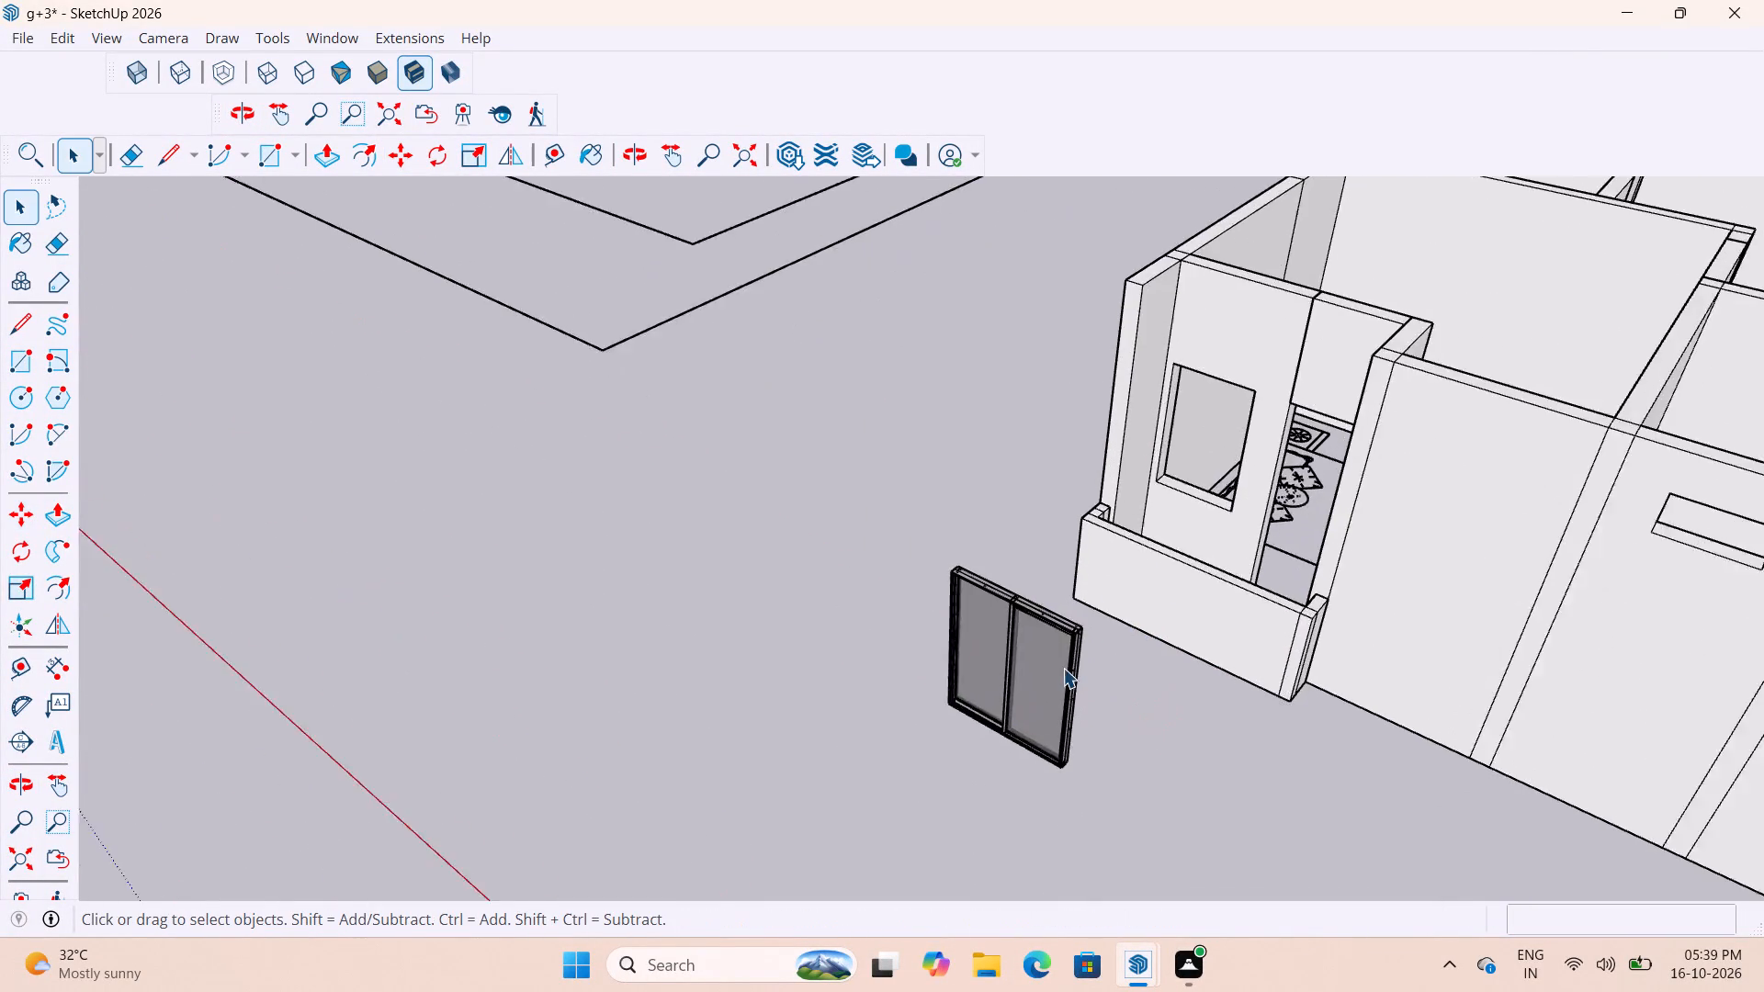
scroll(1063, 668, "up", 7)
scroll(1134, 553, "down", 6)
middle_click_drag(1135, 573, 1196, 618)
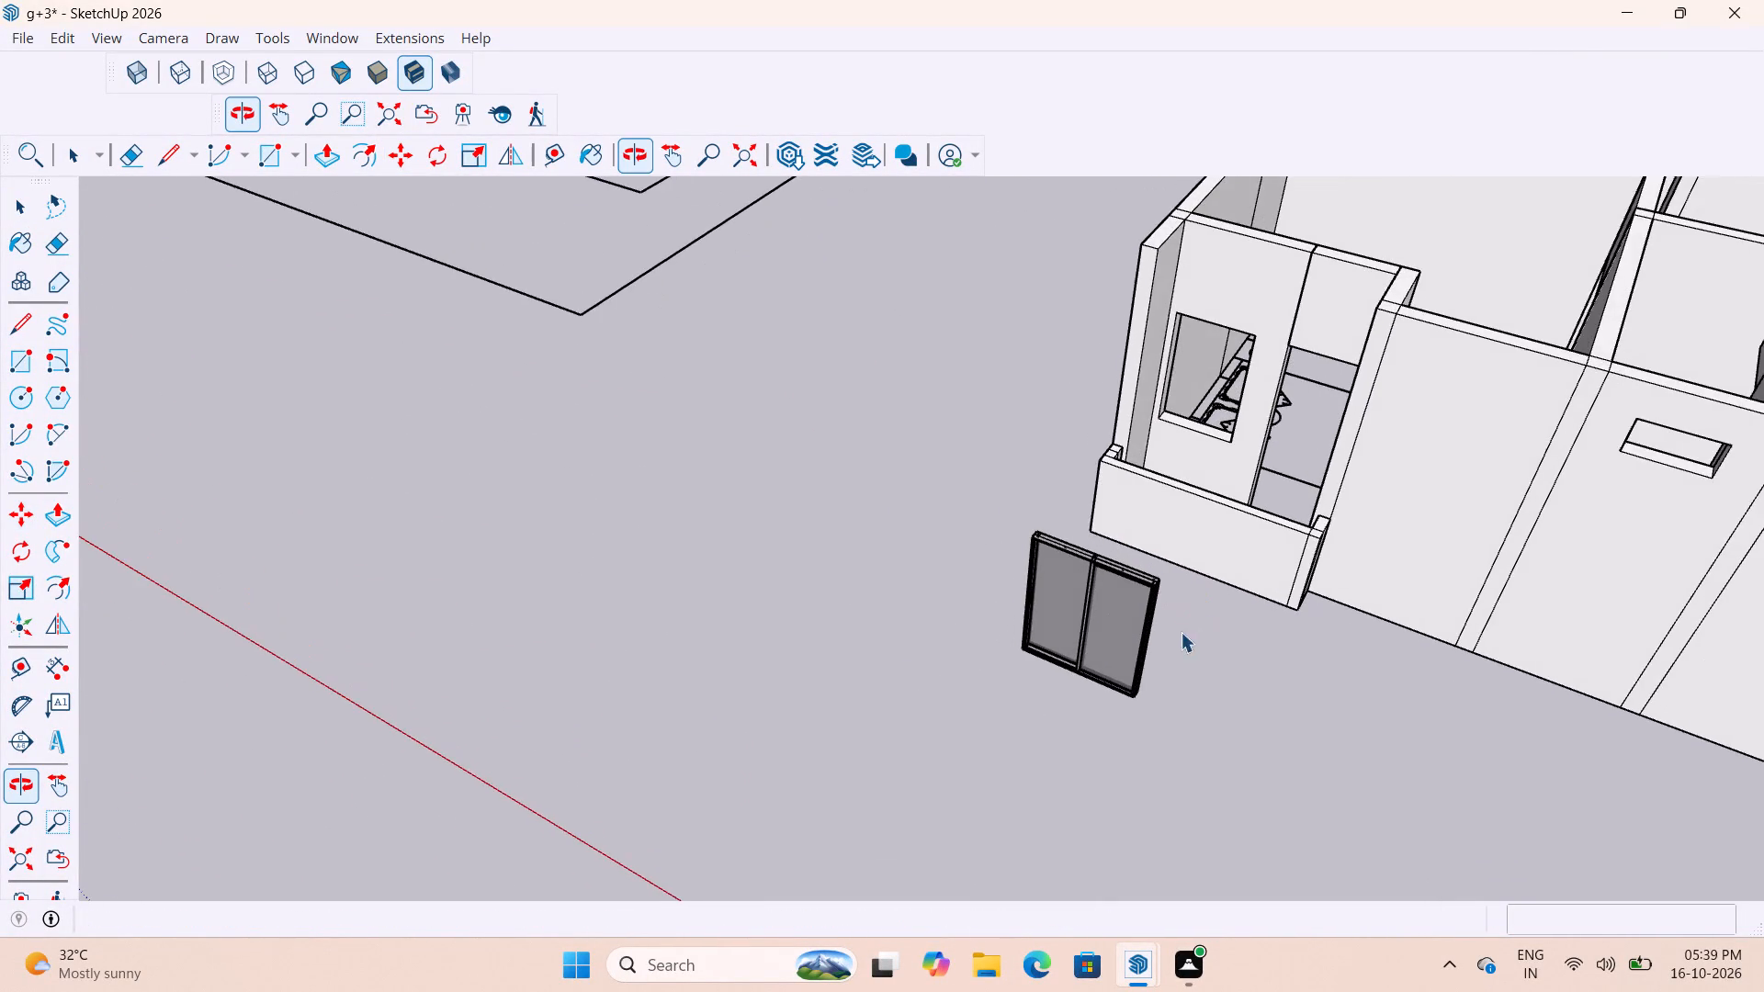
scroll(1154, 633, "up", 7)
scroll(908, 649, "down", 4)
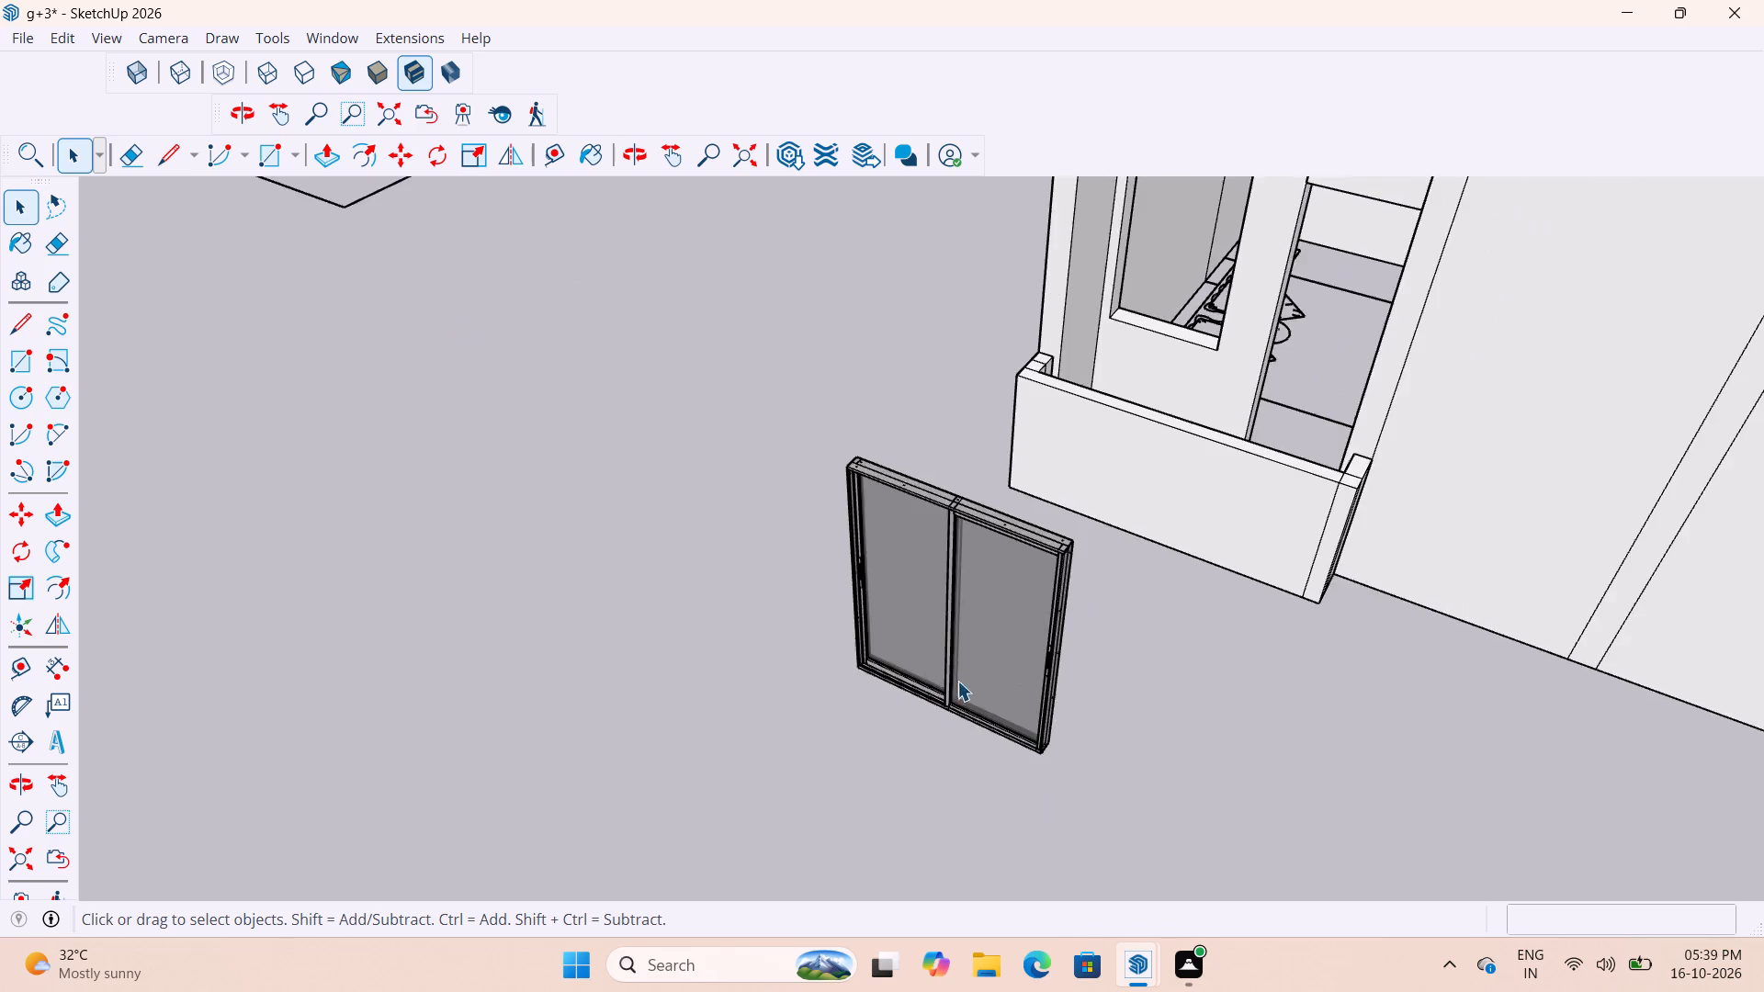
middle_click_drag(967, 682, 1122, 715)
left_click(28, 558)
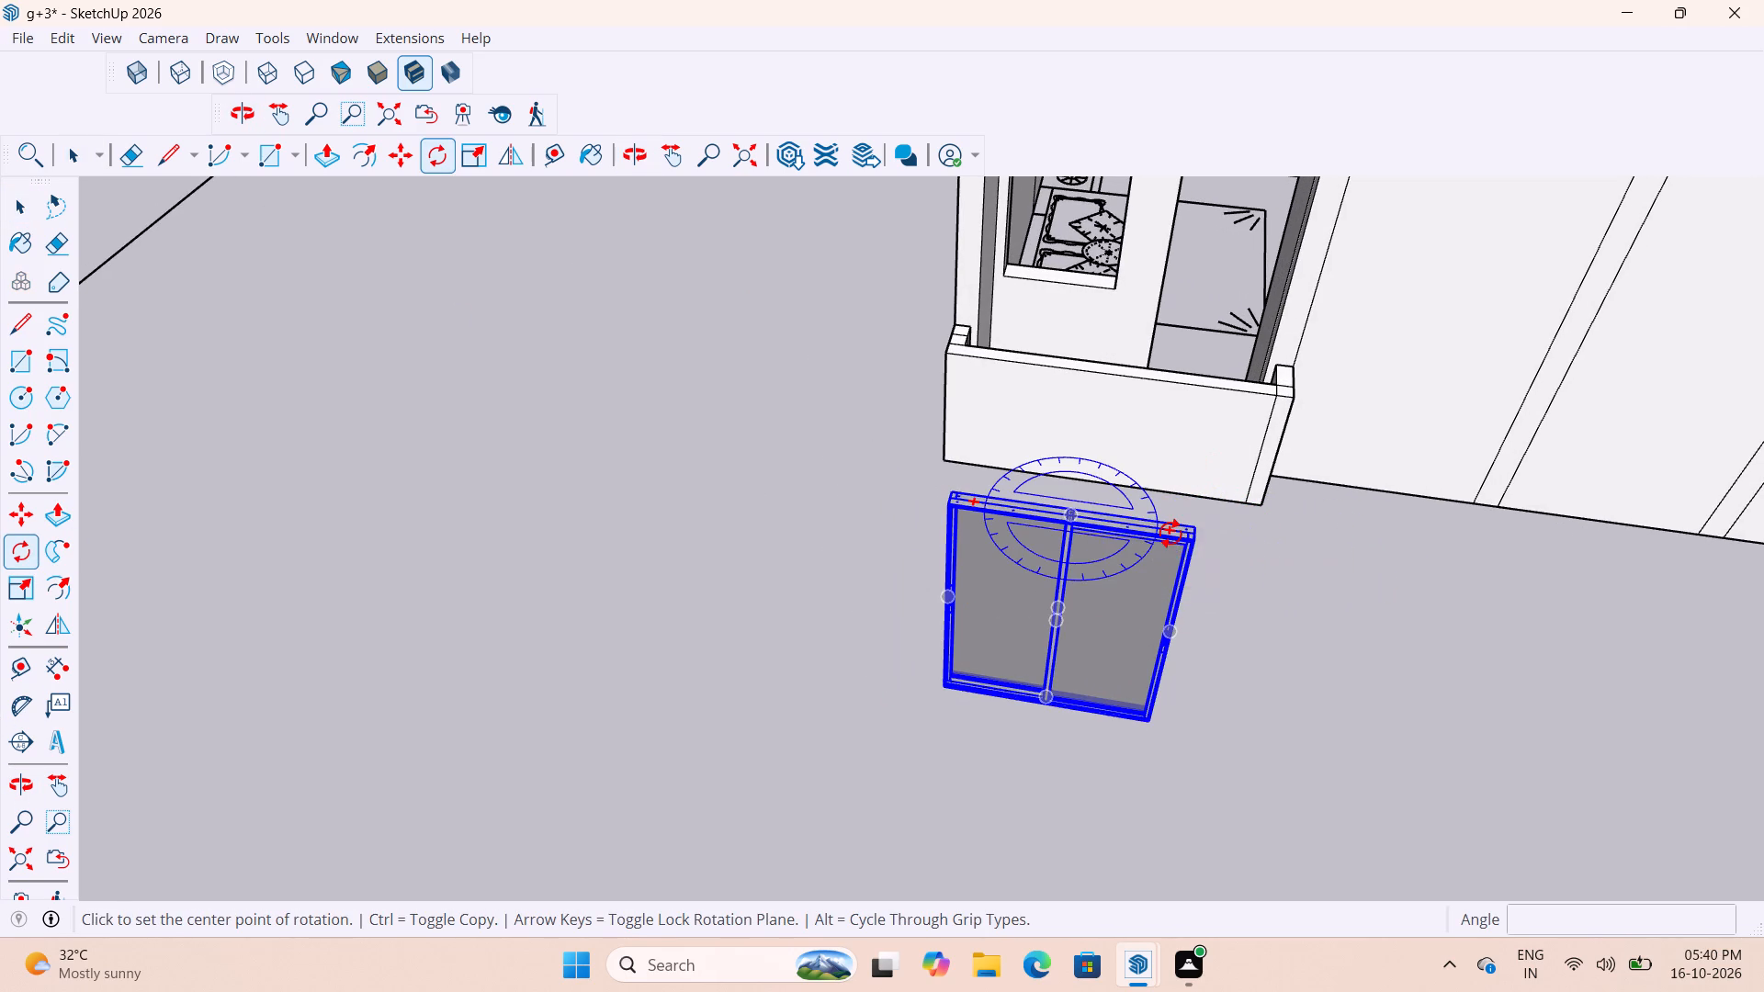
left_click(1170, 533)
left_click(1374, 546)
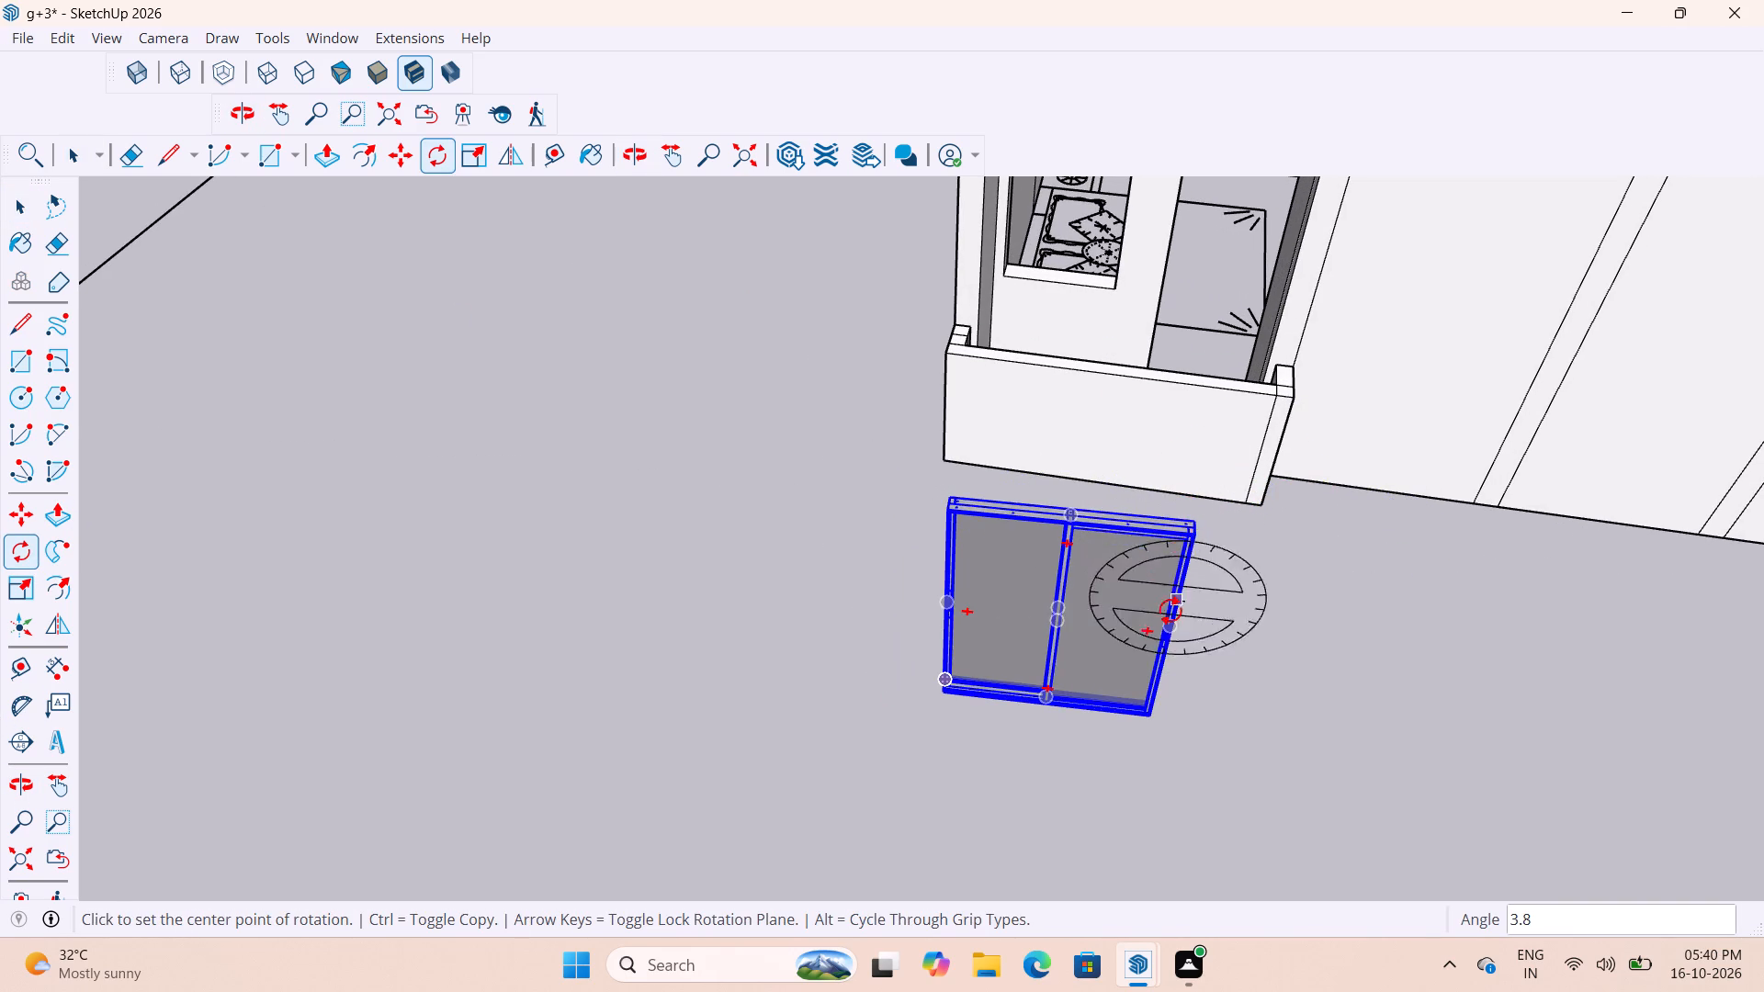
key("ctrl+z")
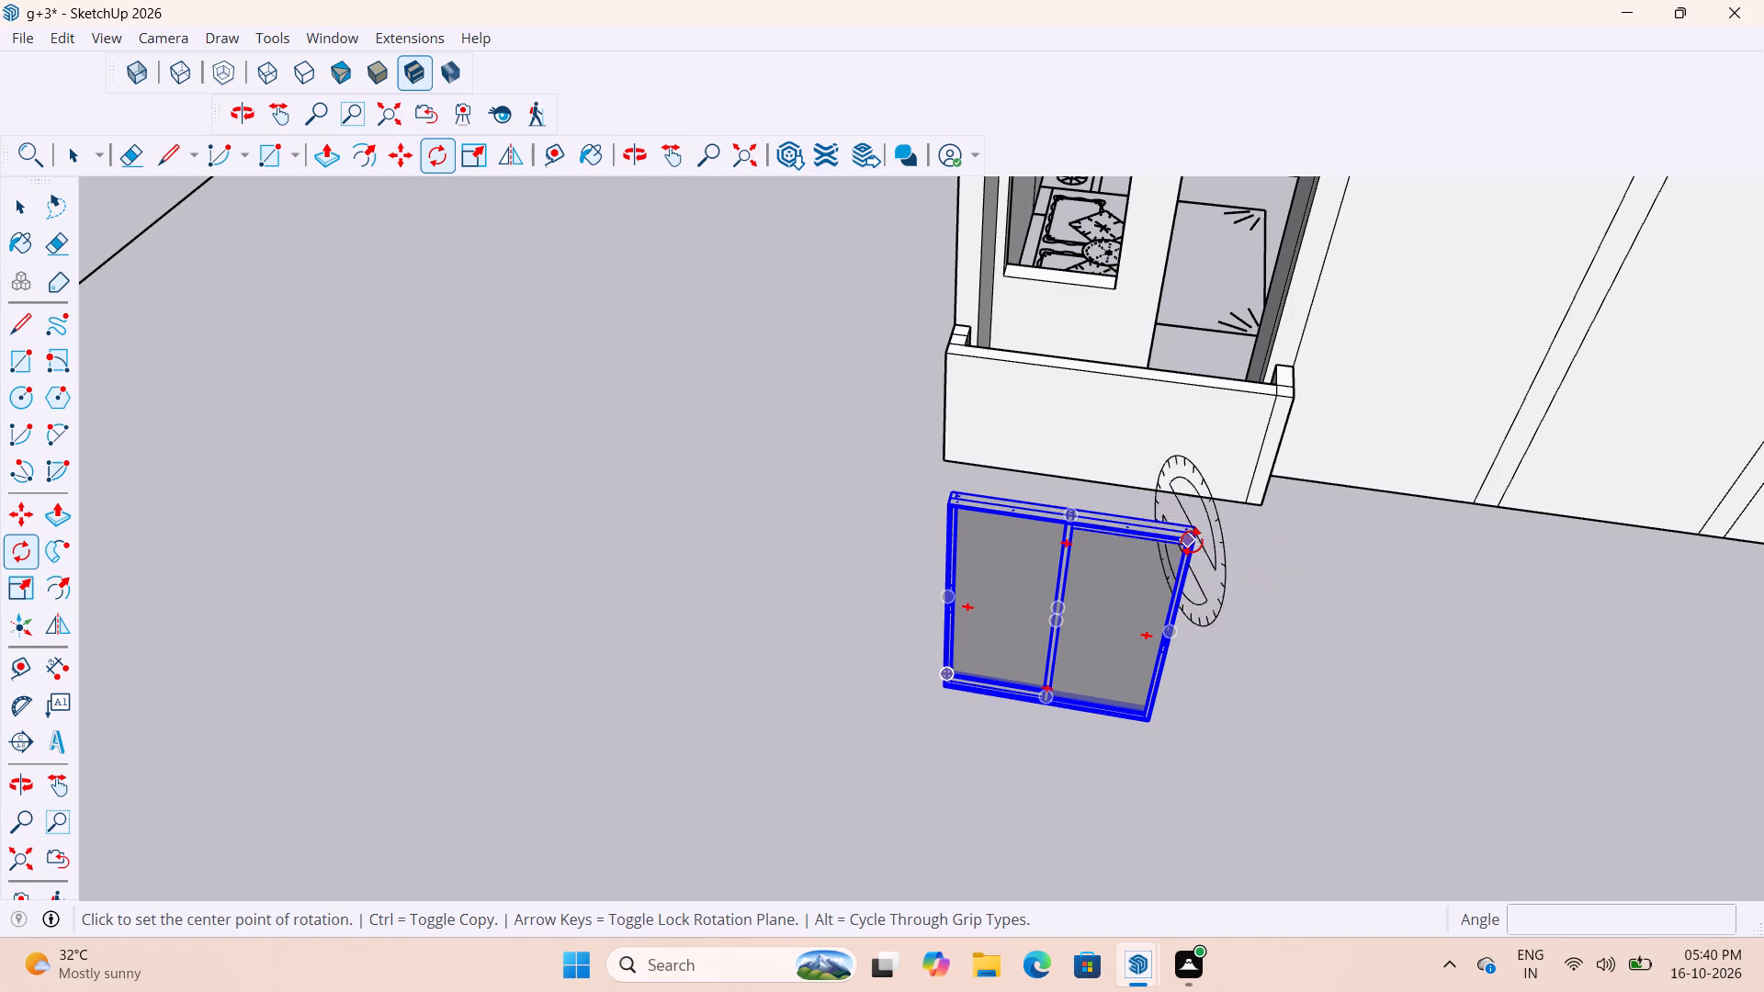
Rotate the window copy about half a turn around the vertical axis at the end of its top edge.
left_click(1159, 537)
left_click(1306, 556)
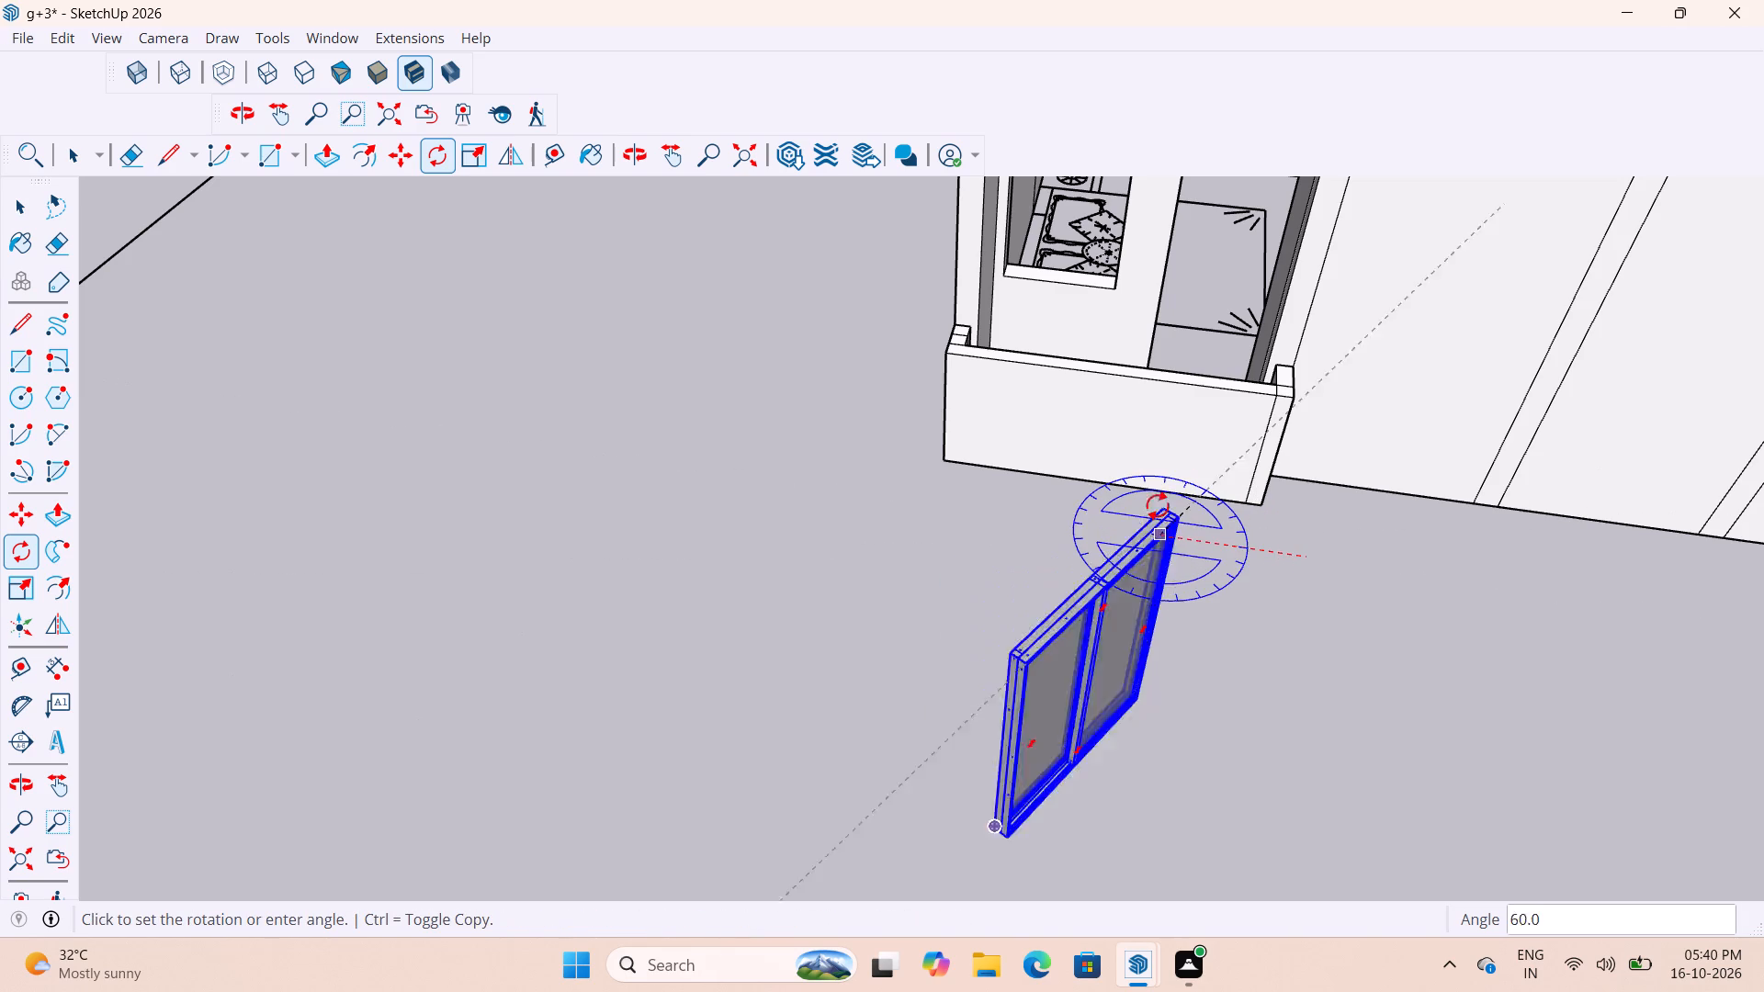
left_click(1067, 511)
key("space")
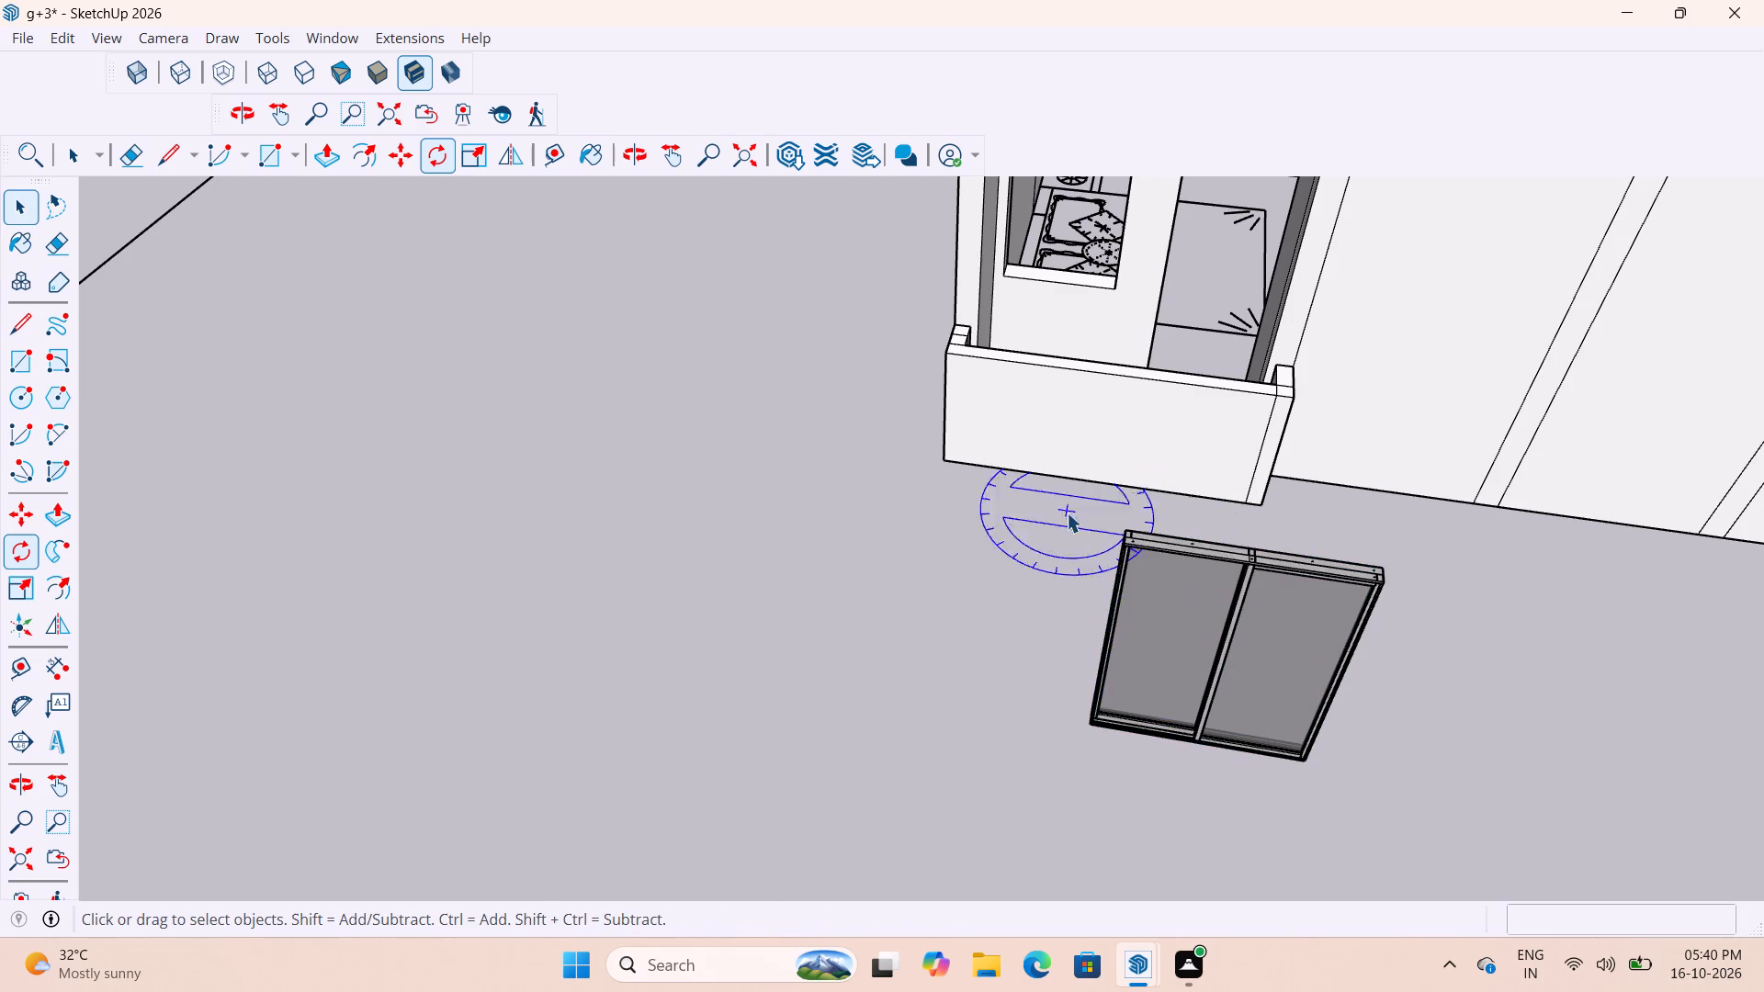
left_click(1247, 773)
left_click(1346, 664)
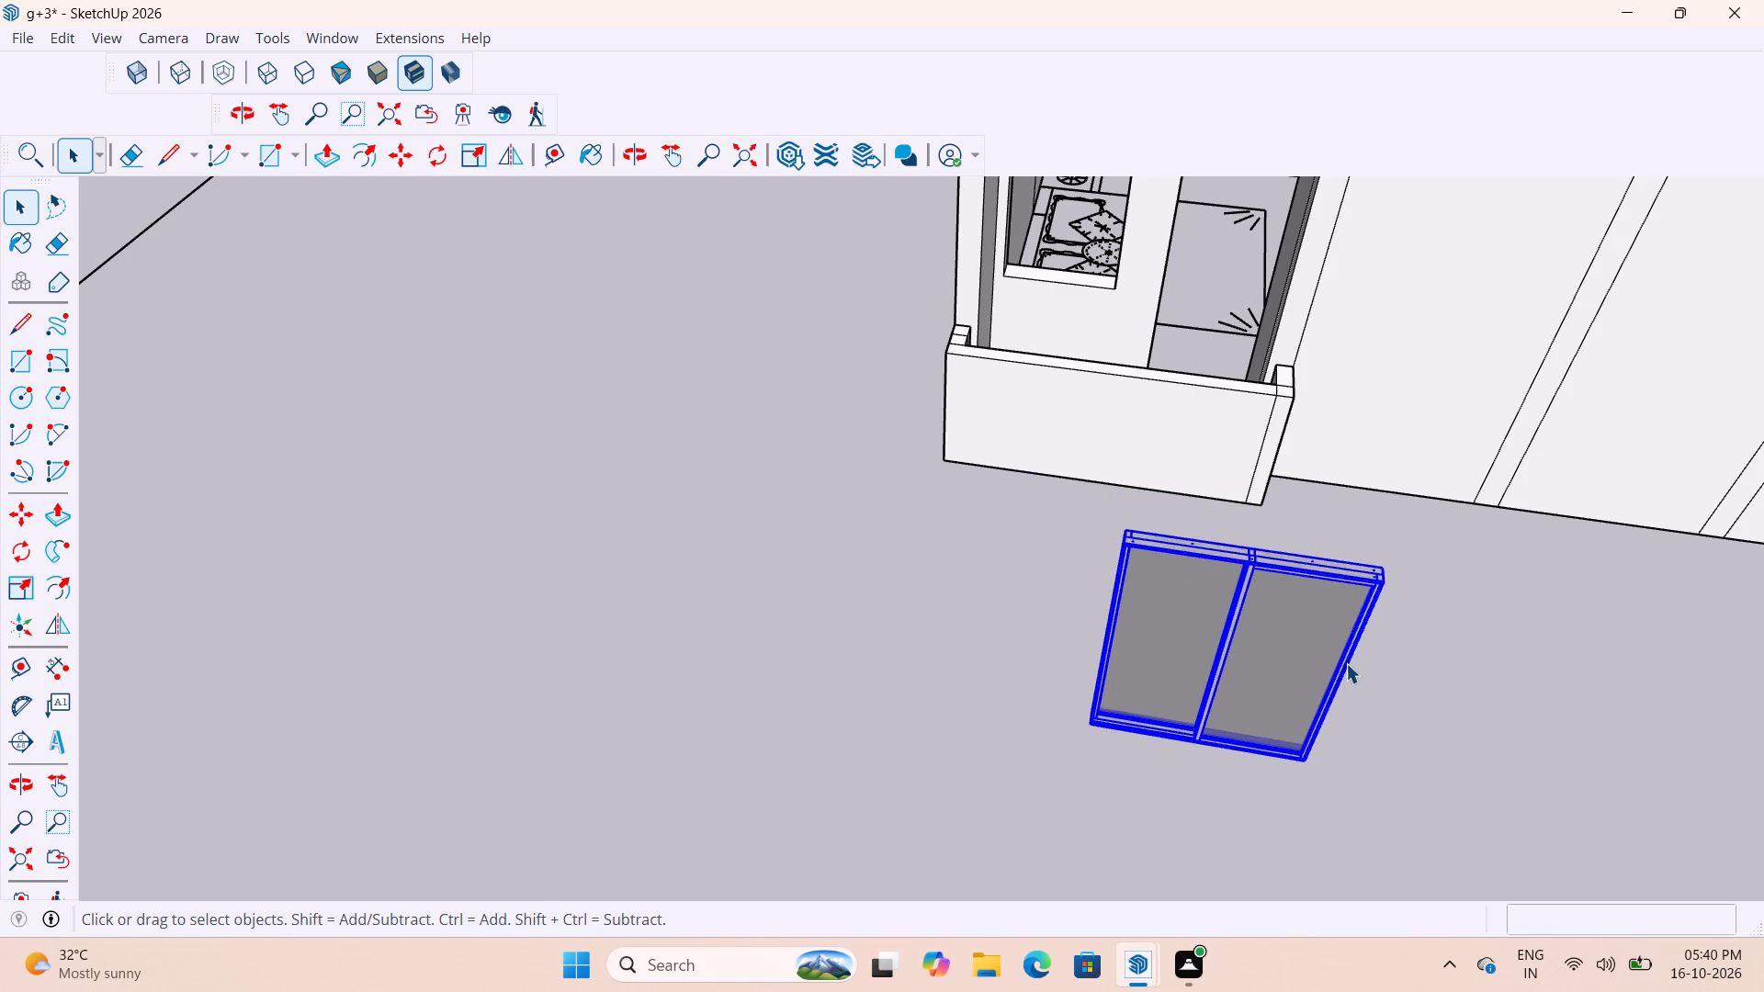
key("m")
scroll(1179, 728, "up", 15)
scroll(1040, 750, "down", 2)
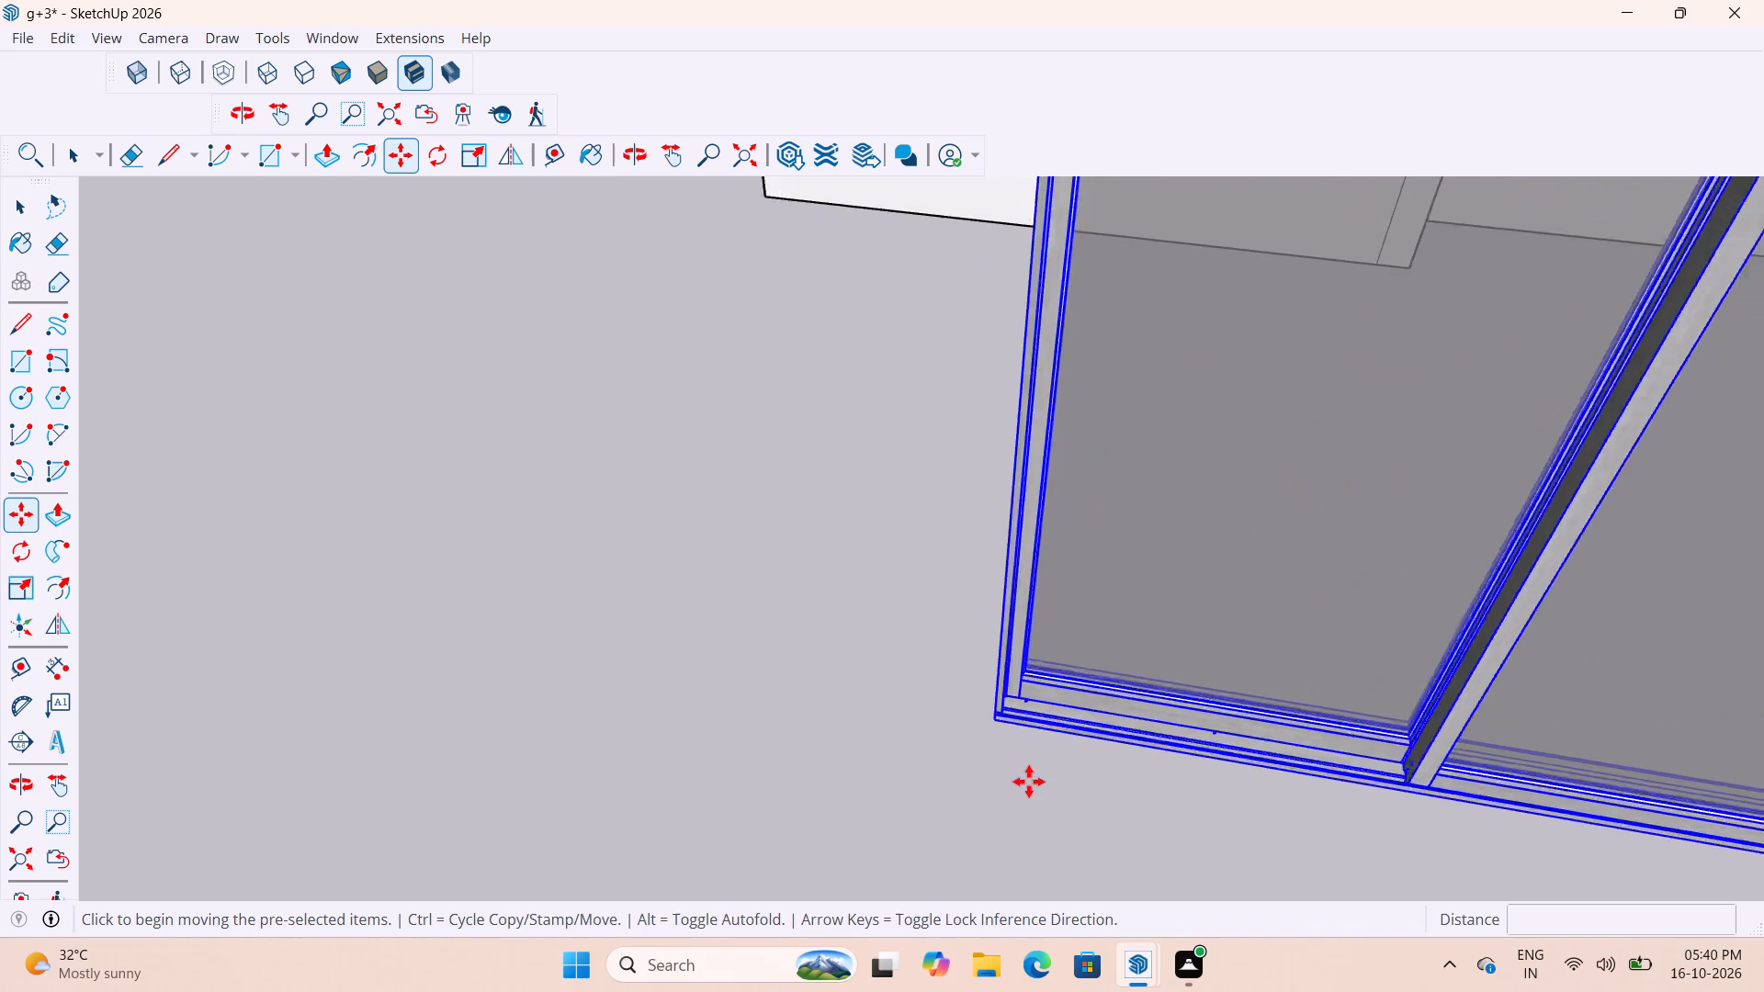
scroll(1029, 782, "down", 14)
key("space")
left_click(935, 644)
Place a guide line 1" in from the outer sill edge of the window opening behind the opposite-end balcony.
scroll(1043, 388, "up", 3)
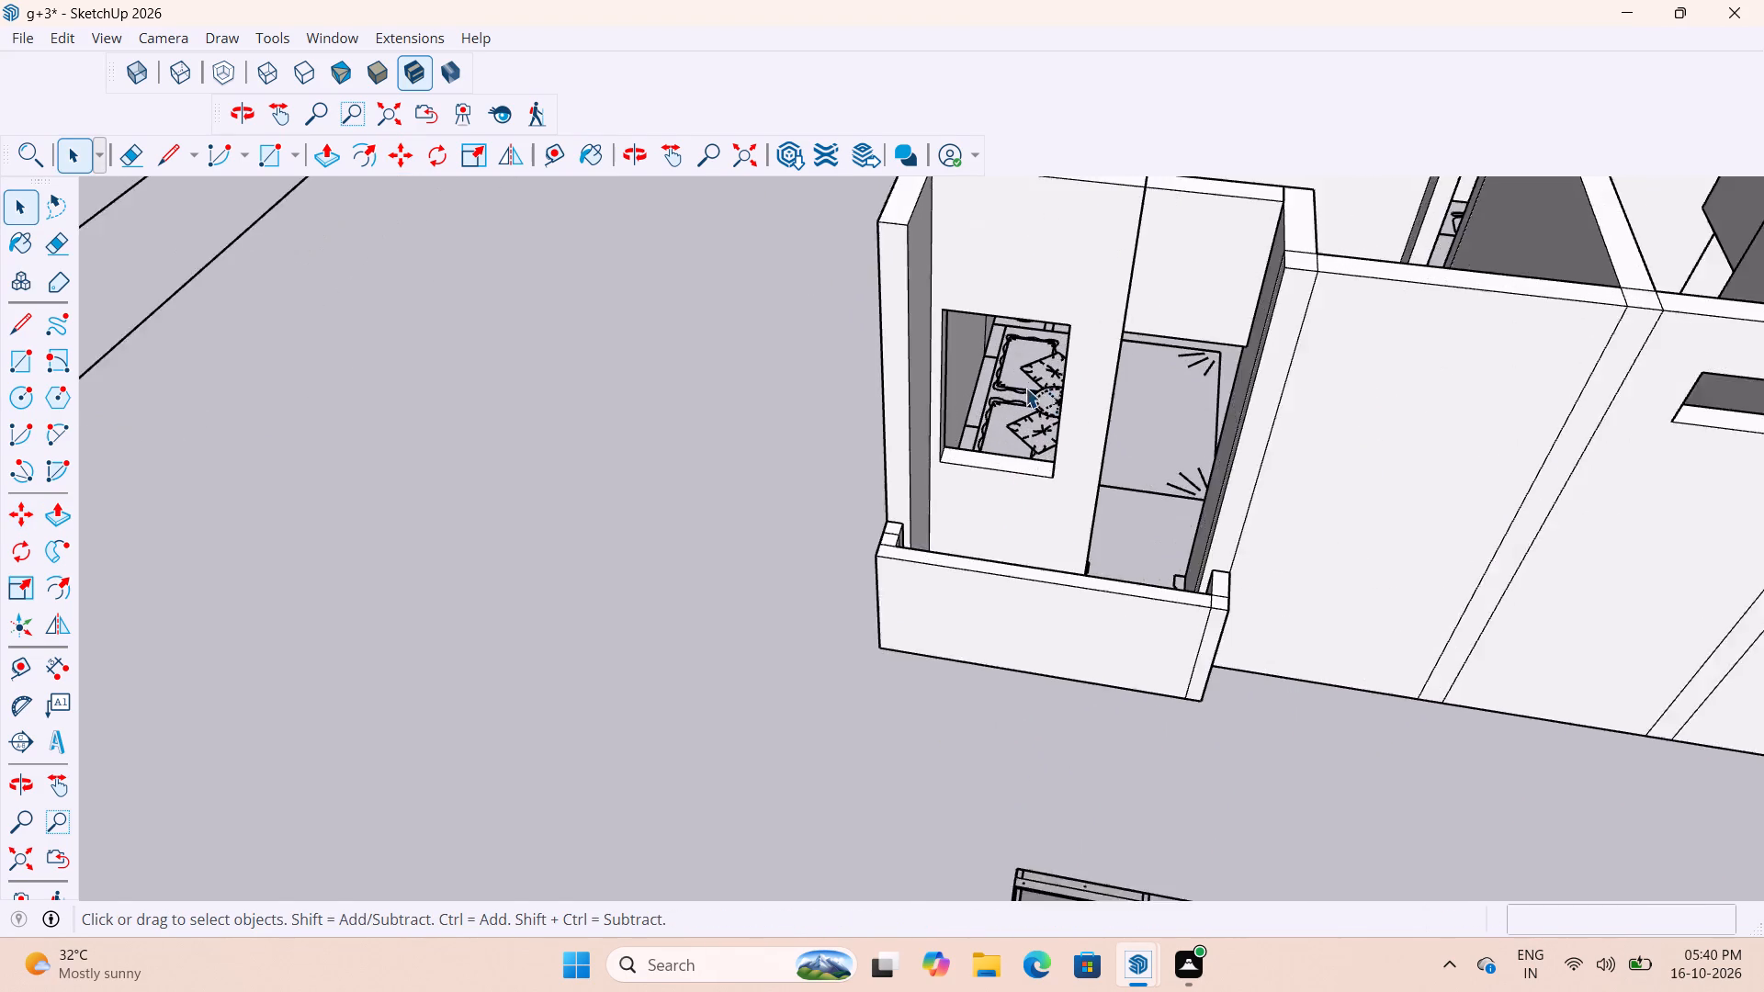
scroll(1025, 388, "up", 7)
key("t")
left_click(914, 530)
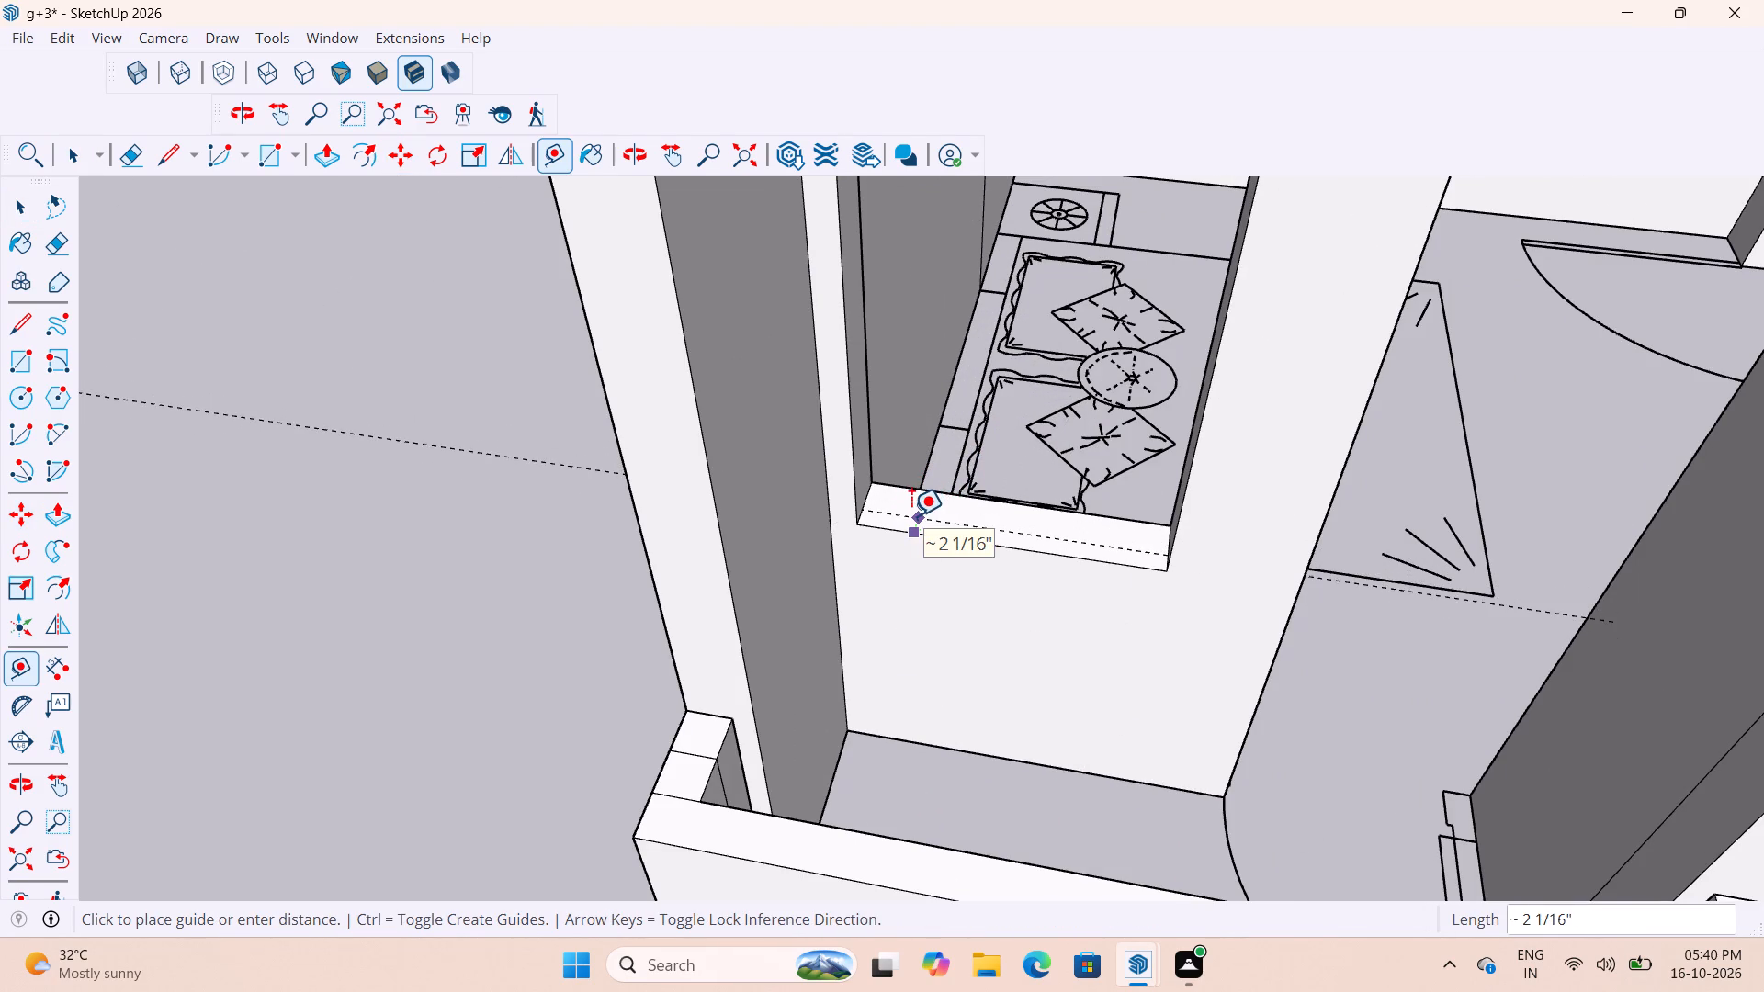
scroll(911, 516, "up", 6)
type("1\"")
key("Return")
scroll(911, 507, "down", 5)
scroll(773, 472, "down", 4)
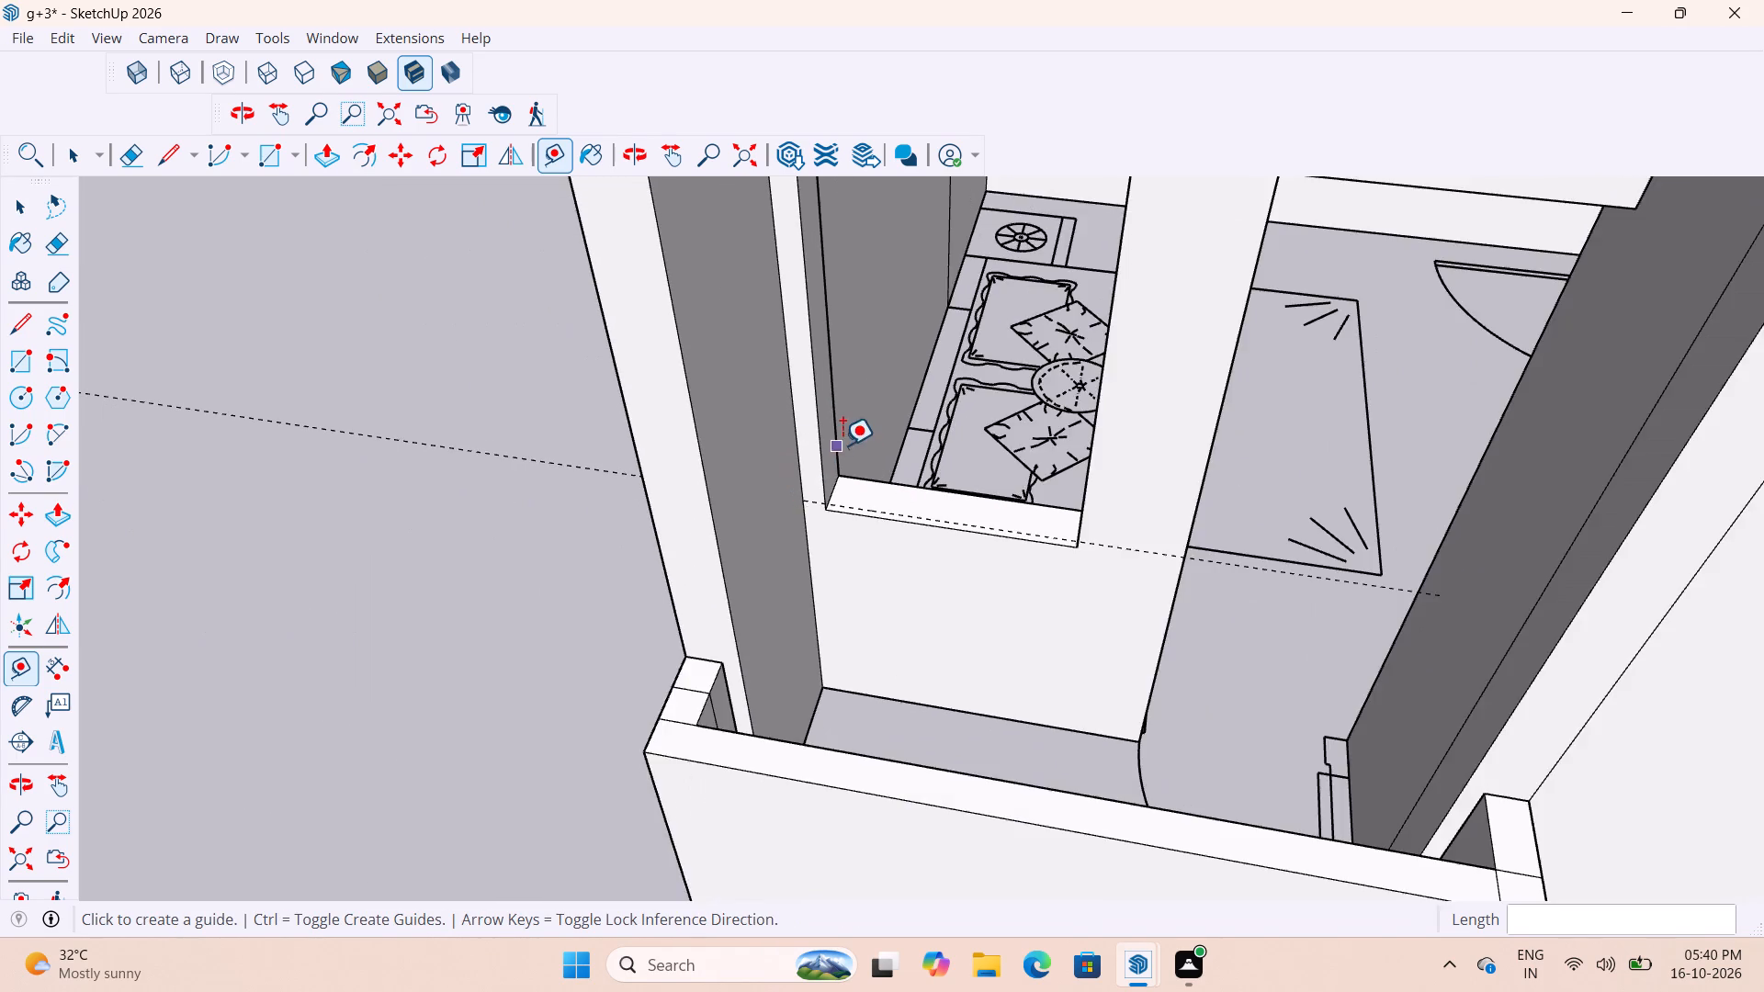
Move the rotated sliding window copy by its lower corner onto the 1" guide at the balcony opening's lower corner.
scroll(842, 445, "down", 20)
key("space")
left_click(872, 655)
scroll(881, 546, "up", 8)
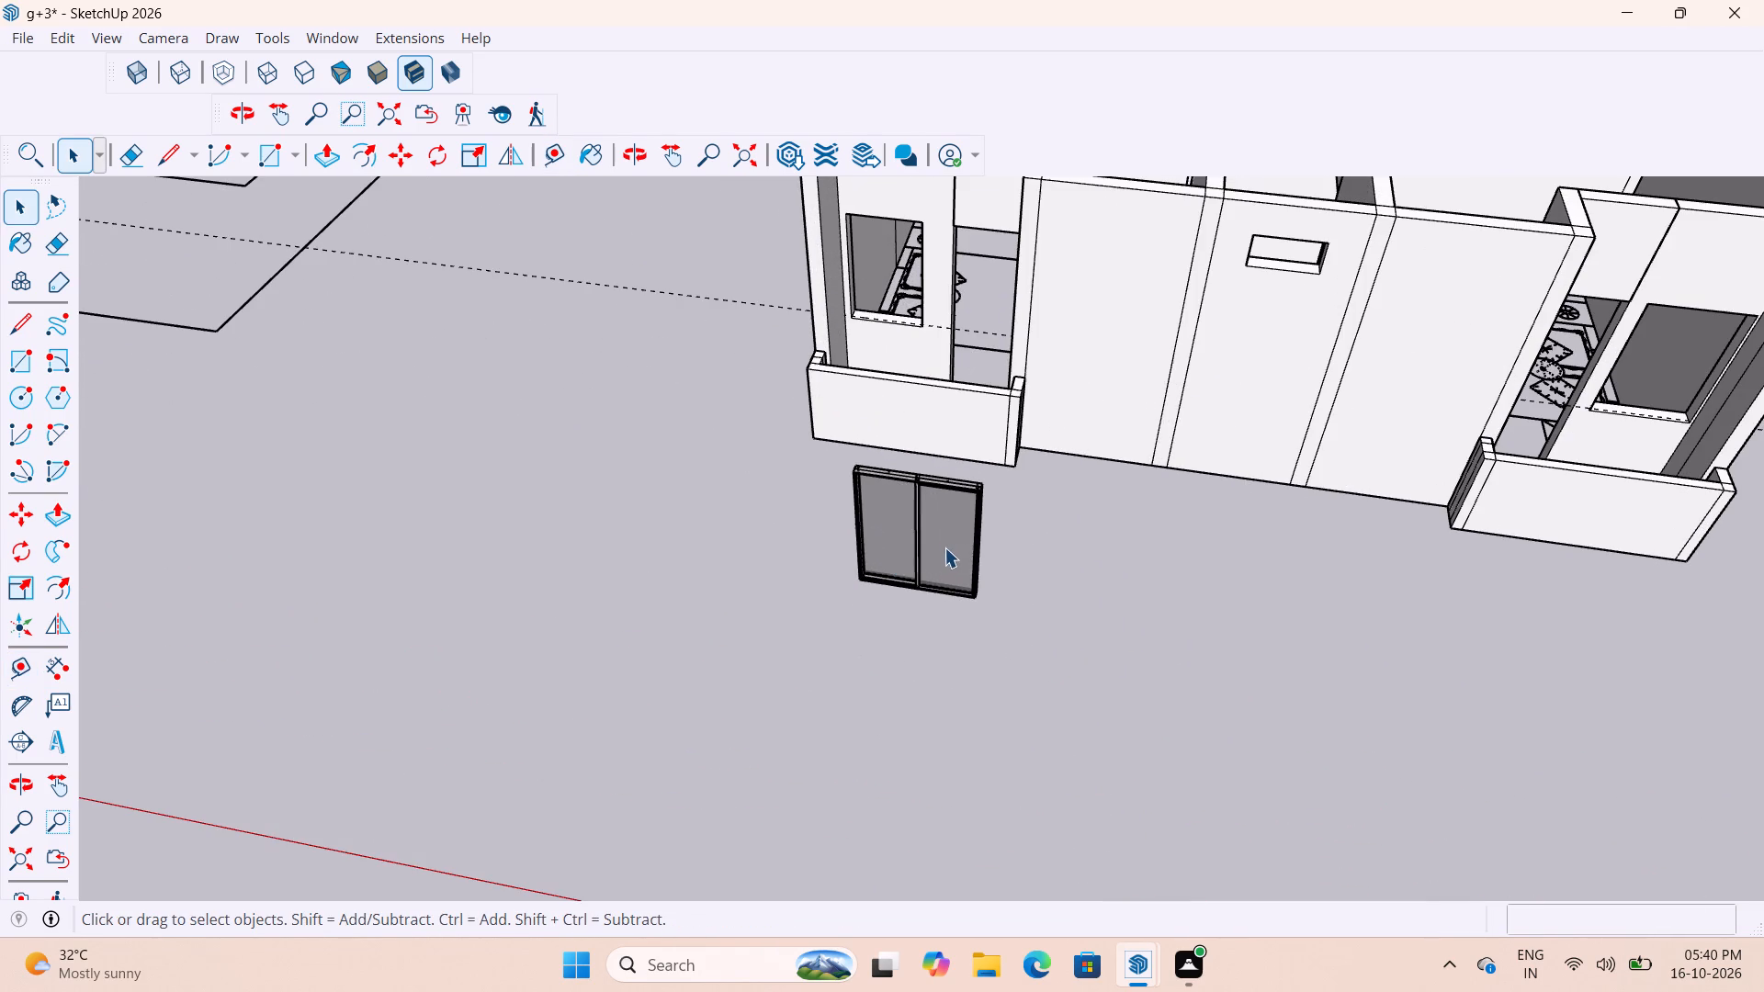
left_click(944, 547)
key("m")
scroll(916, 569, "up", 20)
scroll(916, 569, "up", 1)
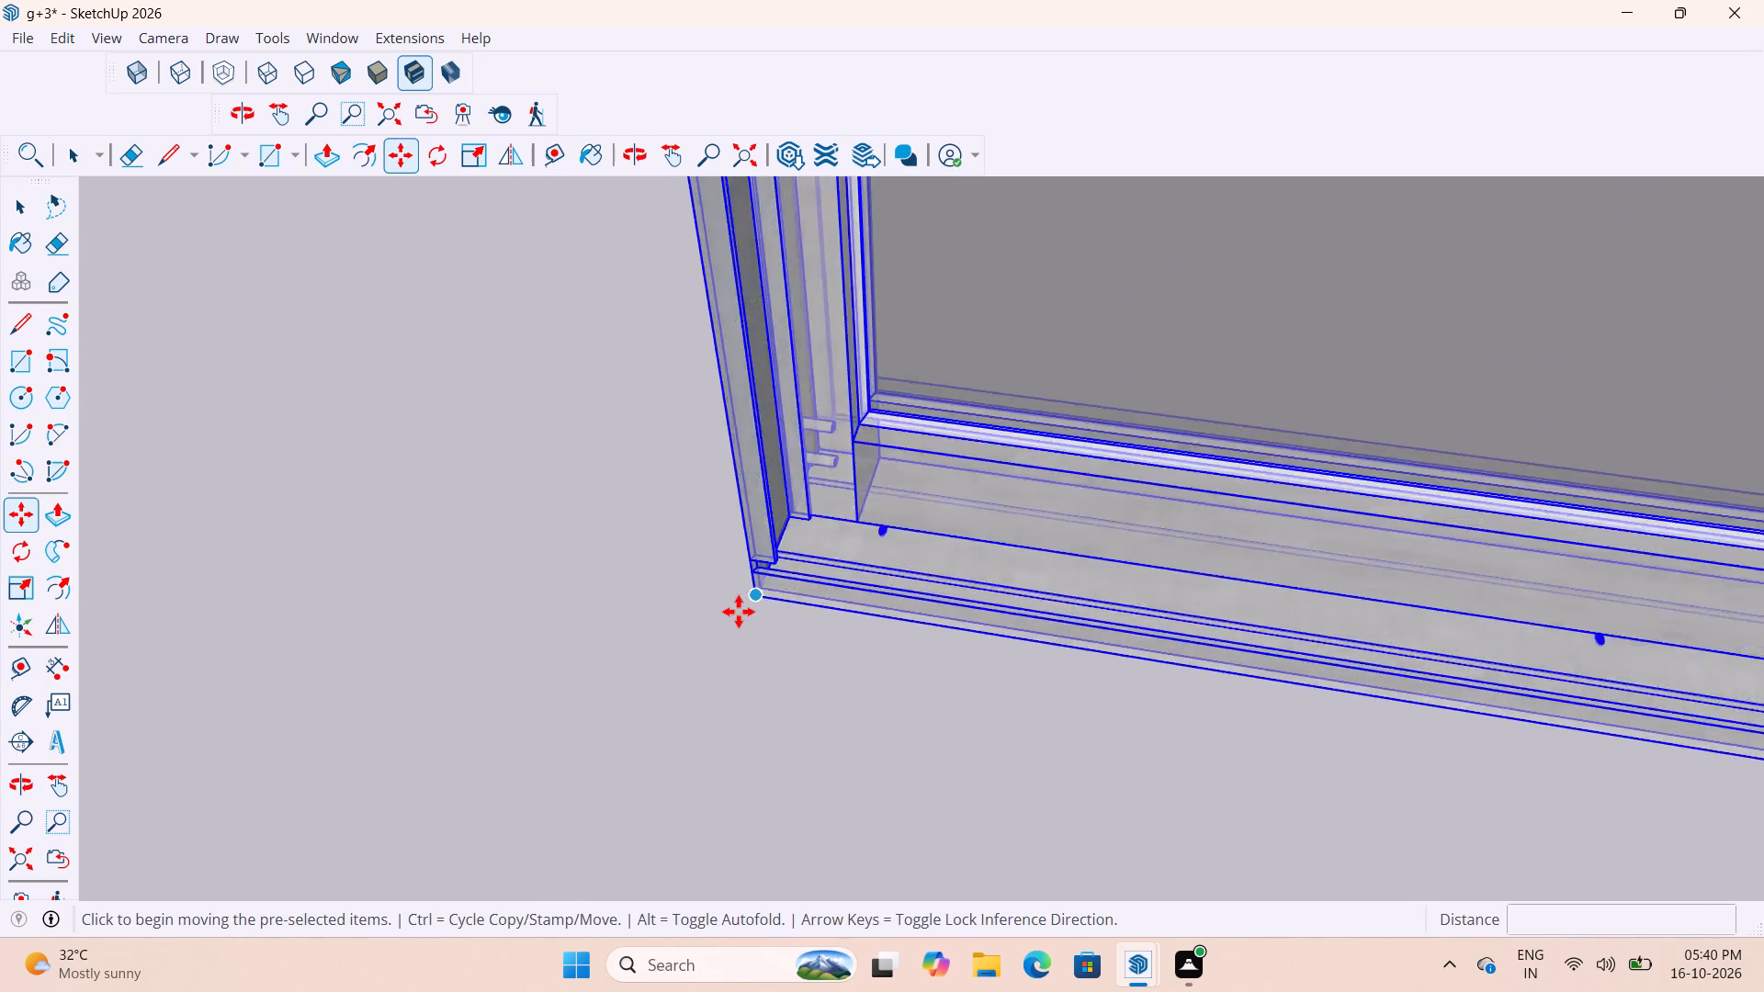
scroll(739, 612, "up", 7)
scroll(740, 615, "down", 5)
left_click(769, 621)
scroll(931, 557, "down", 5)
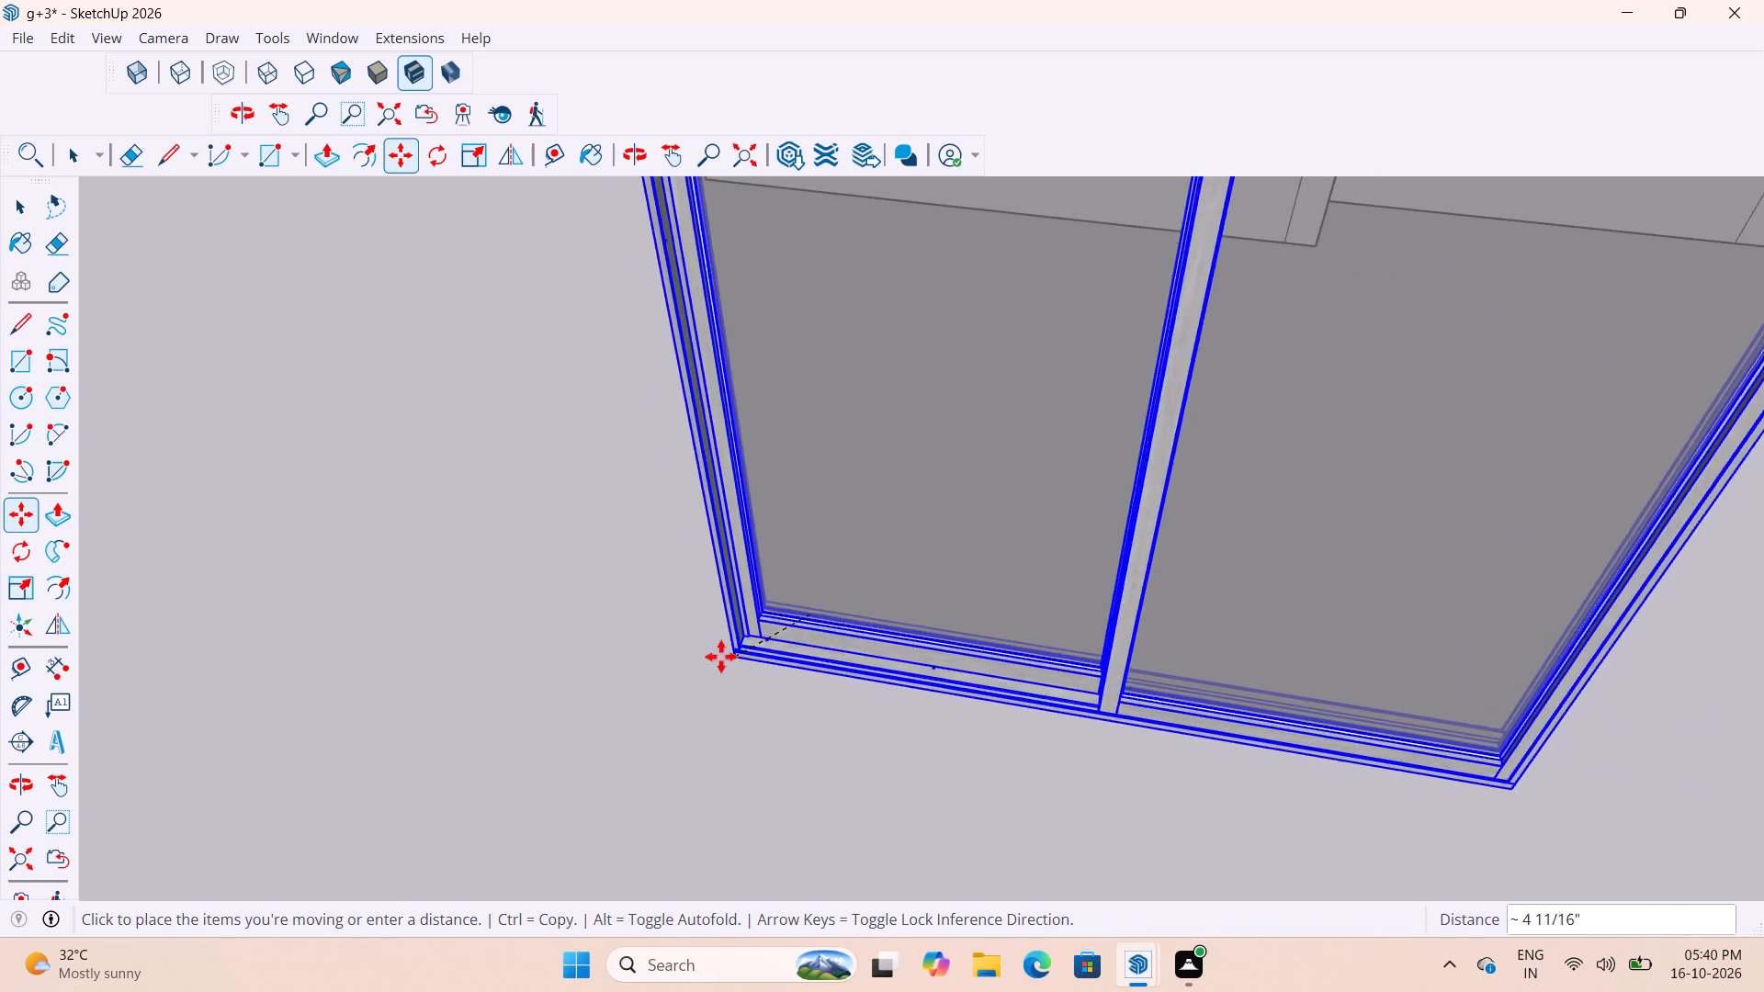
scroll(721, 657, "down", 20)
middle_click_drag(896, 552, 1063, 529)
scroll(716, 346, "up", 3)
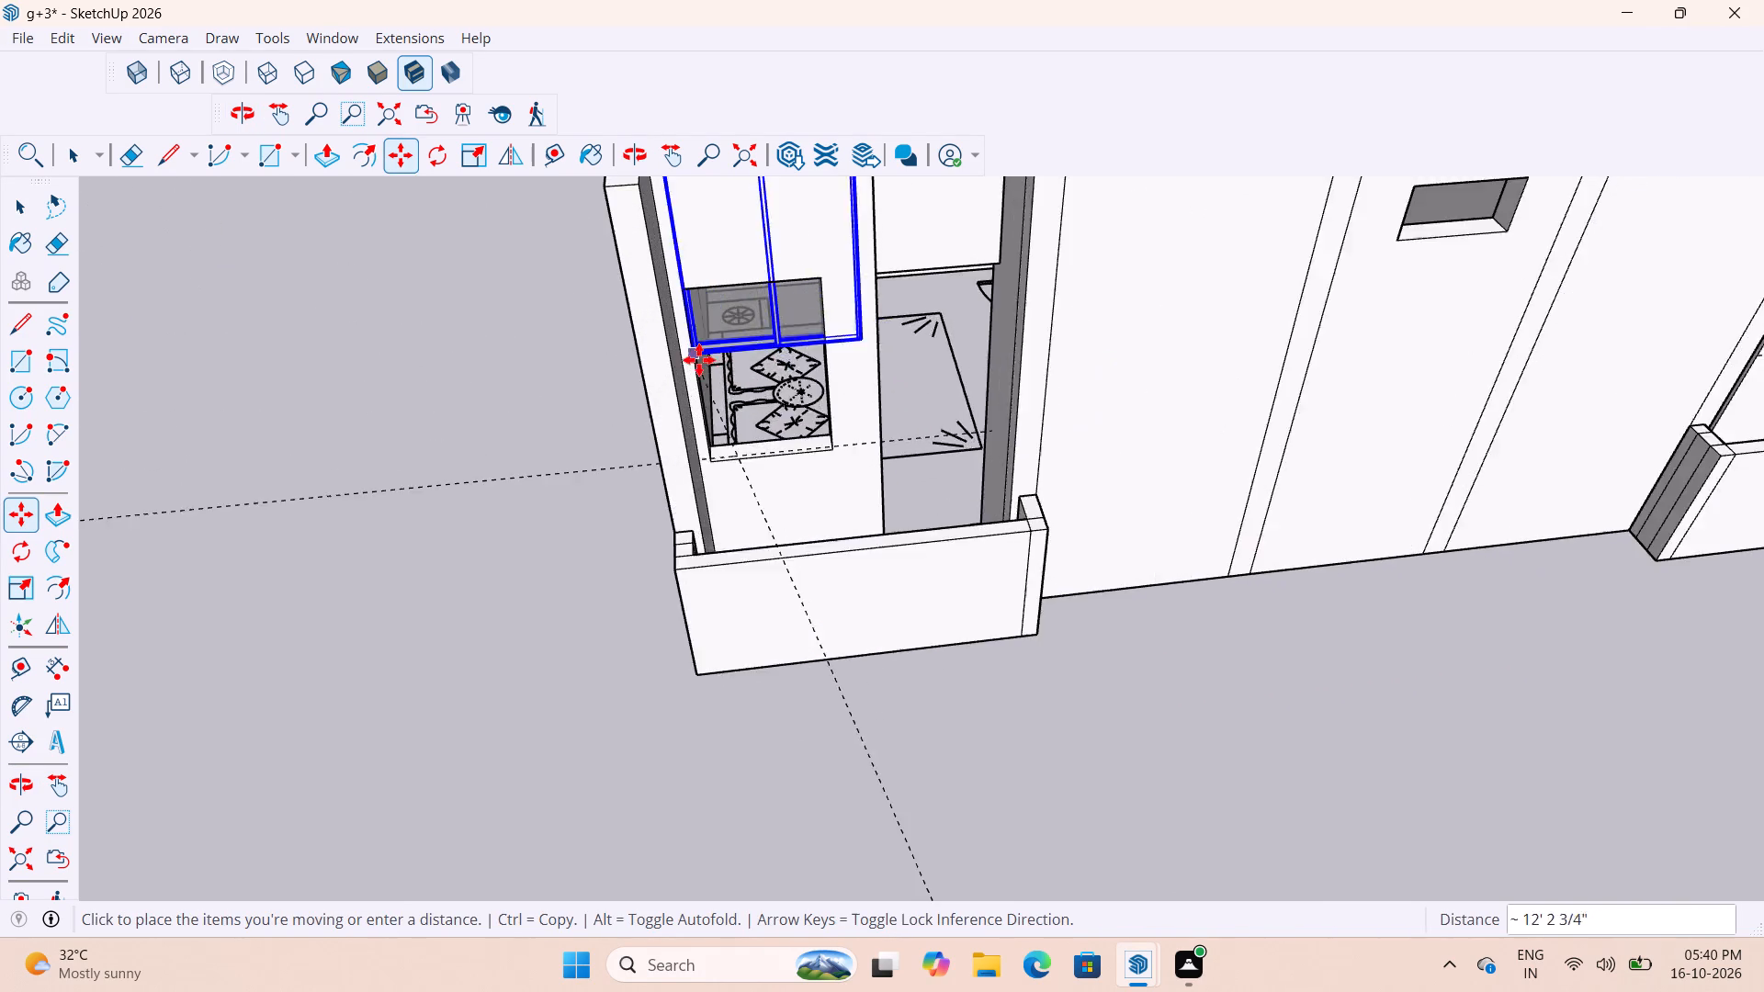
scroll(699, 360, "up", 12)
scroll(714, 563, "up", 10)
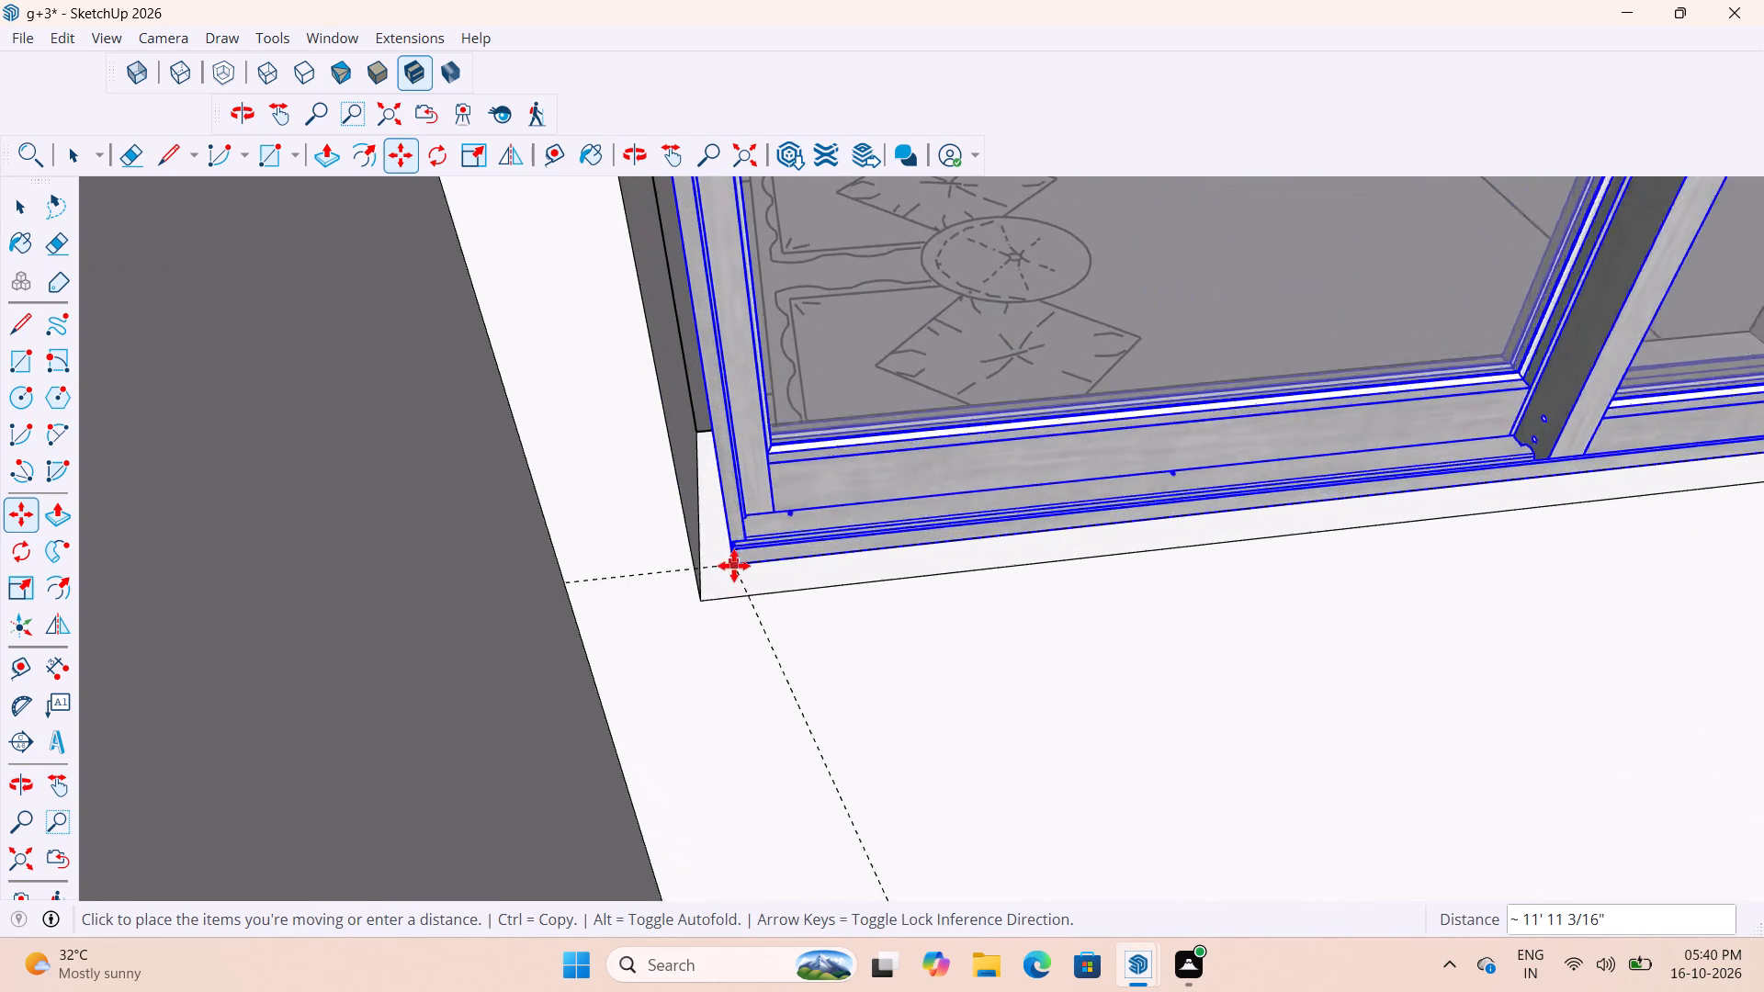
scroll(734, 566, "up", 10)
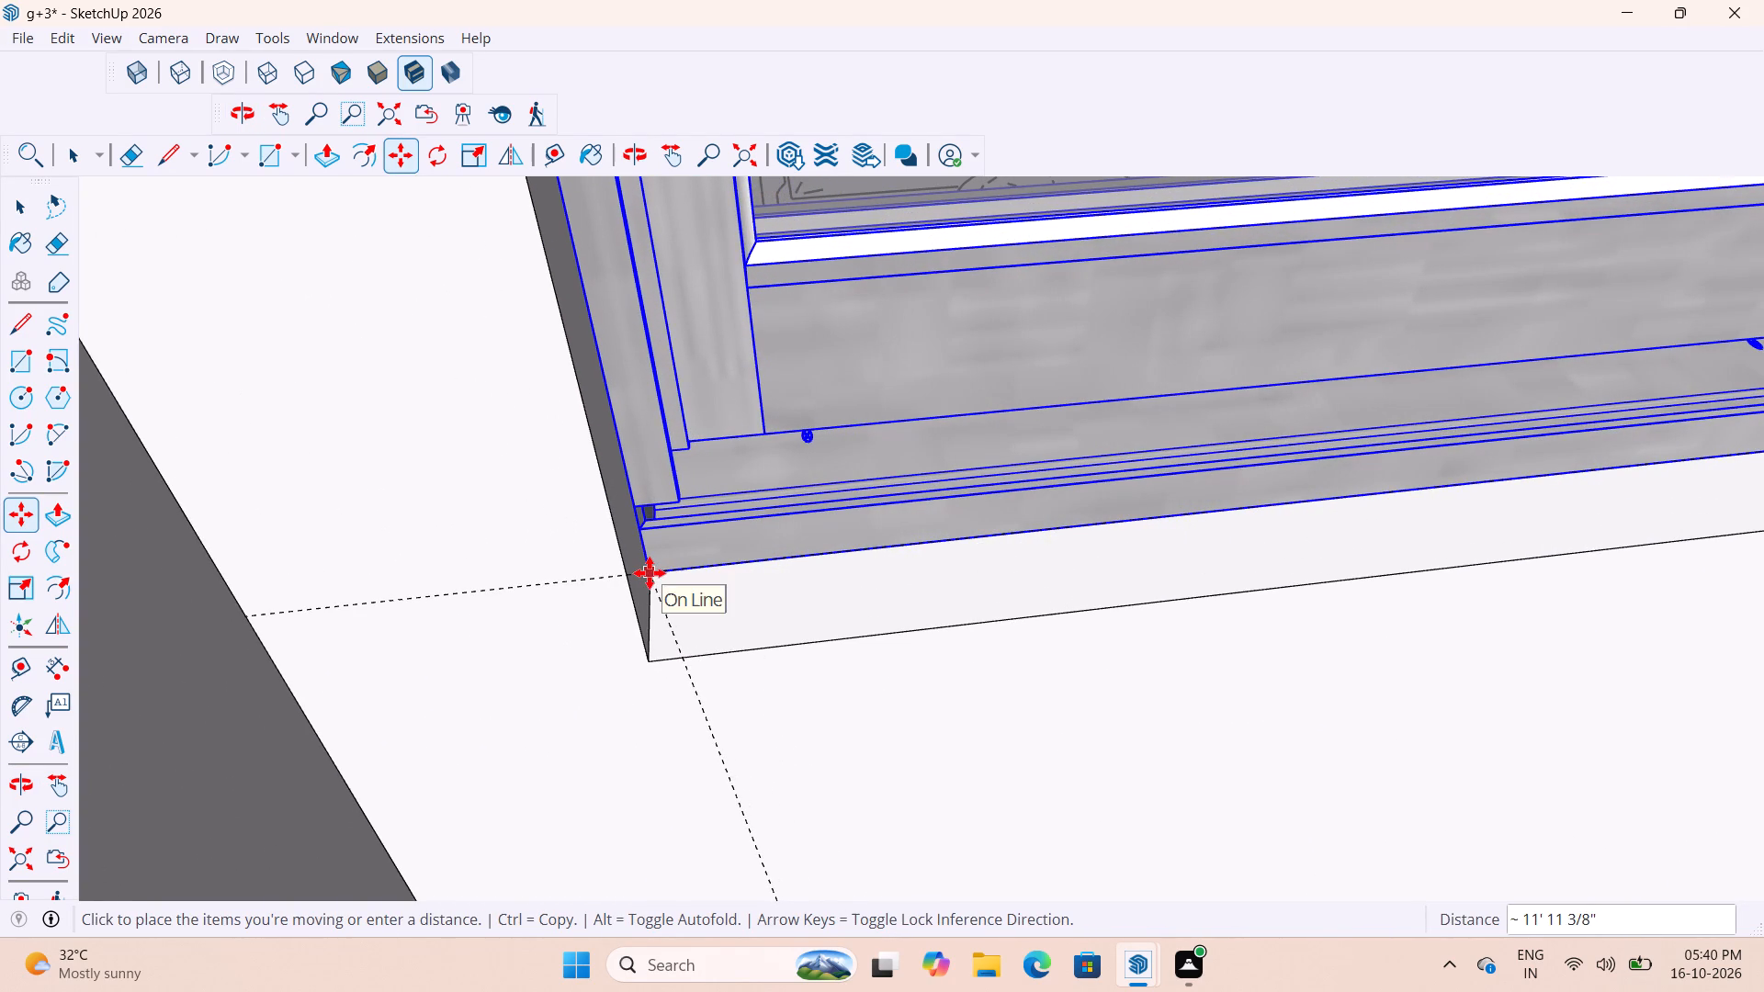
left_click(650, 573)
Scale the sliding window's width along the red axis to match the far side of the balcony wall opening.
scroll(599, 612, "down", 5)
scroll(601, 619, "down", 18)
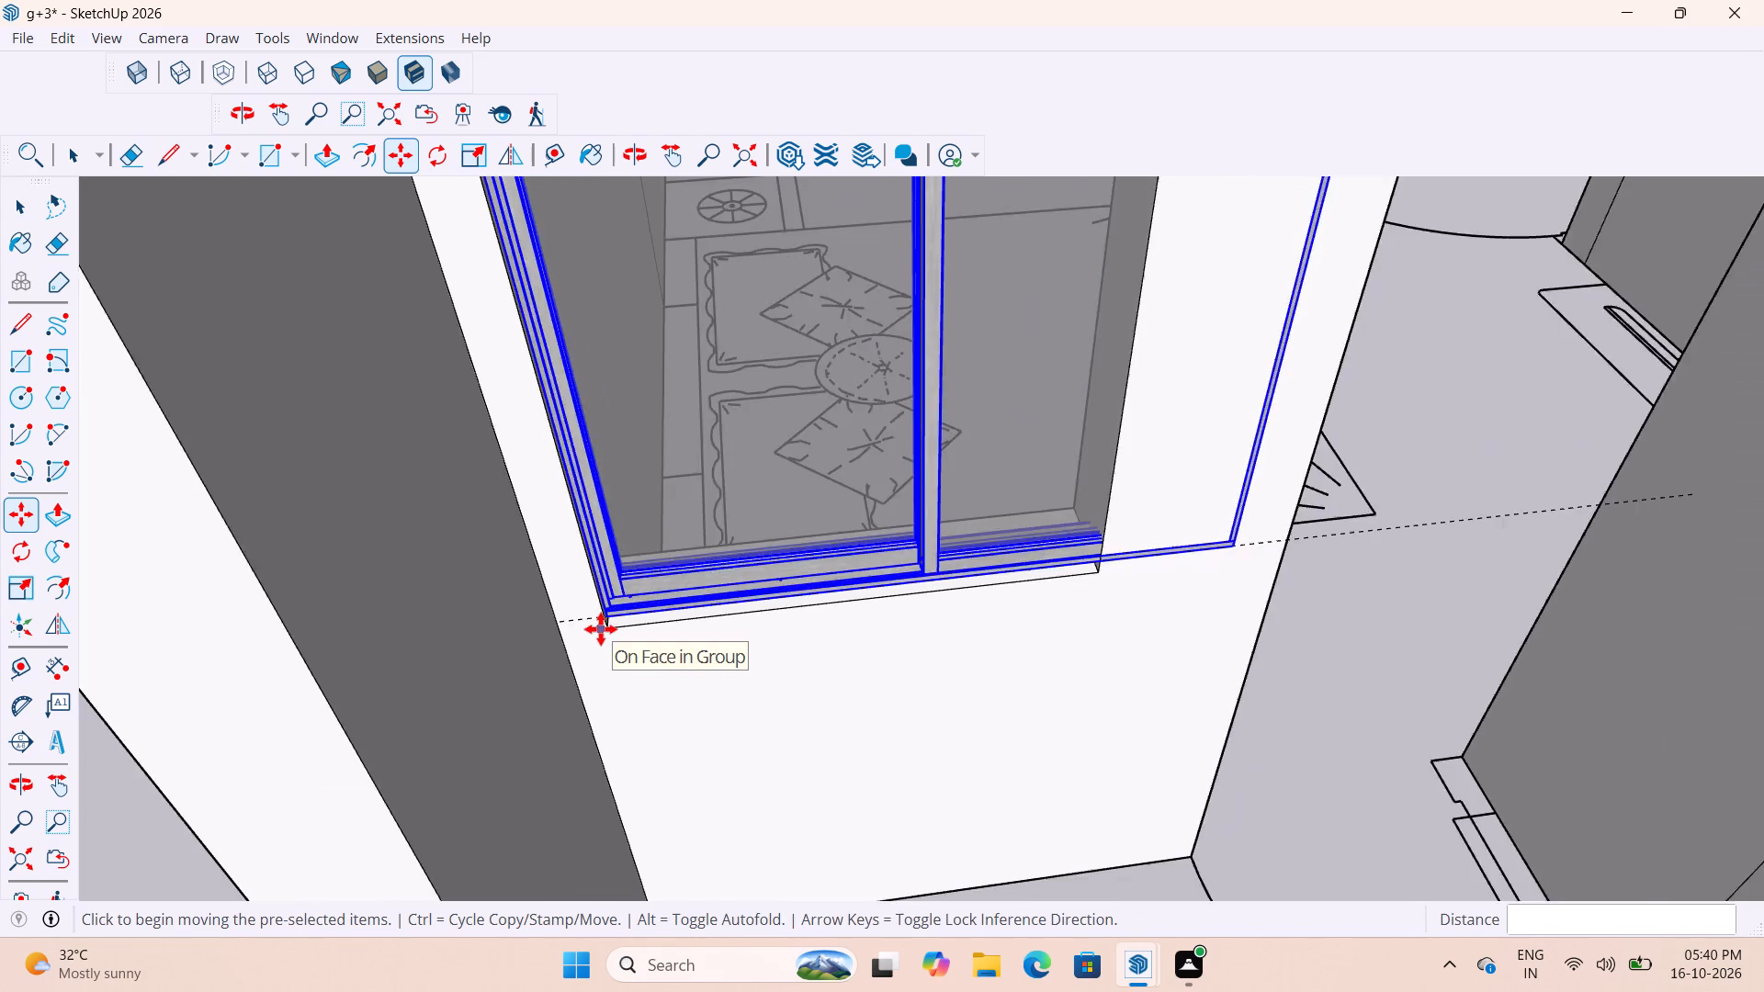
scroll(601, 629, "down", 12)
key("s")
scroll(782, 524, "up", 13)
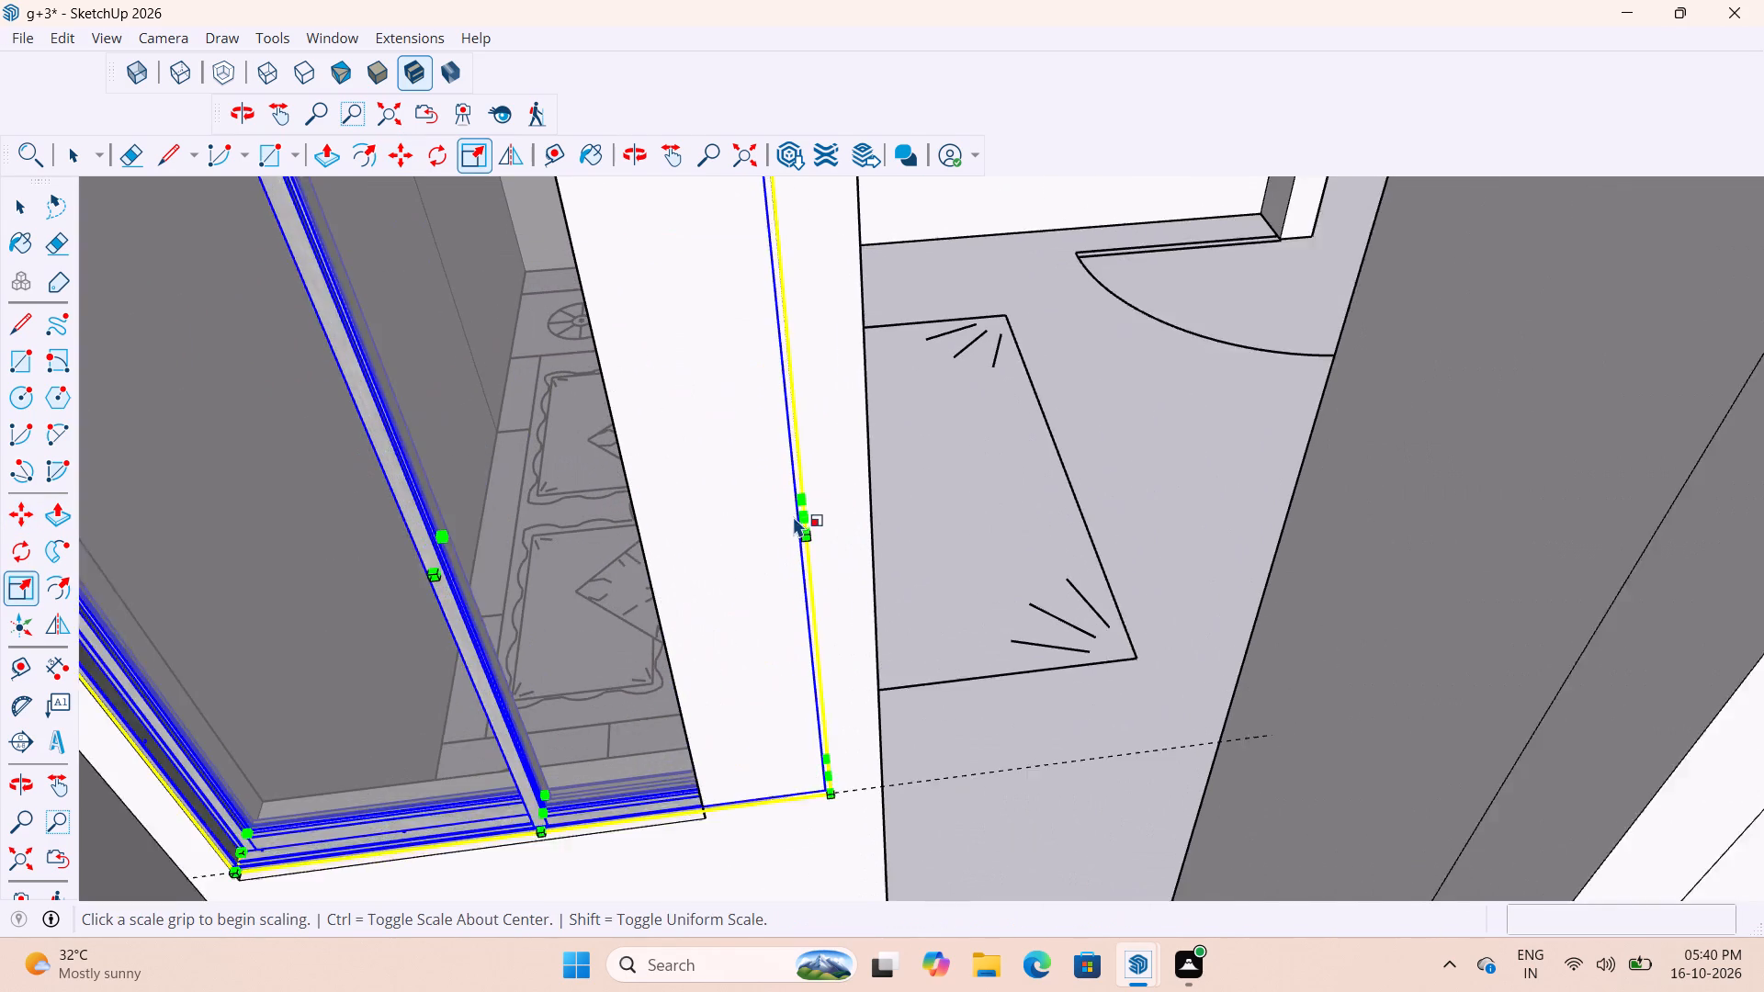
left_click(807, 513)
scroll(618, 524, "up", 3)
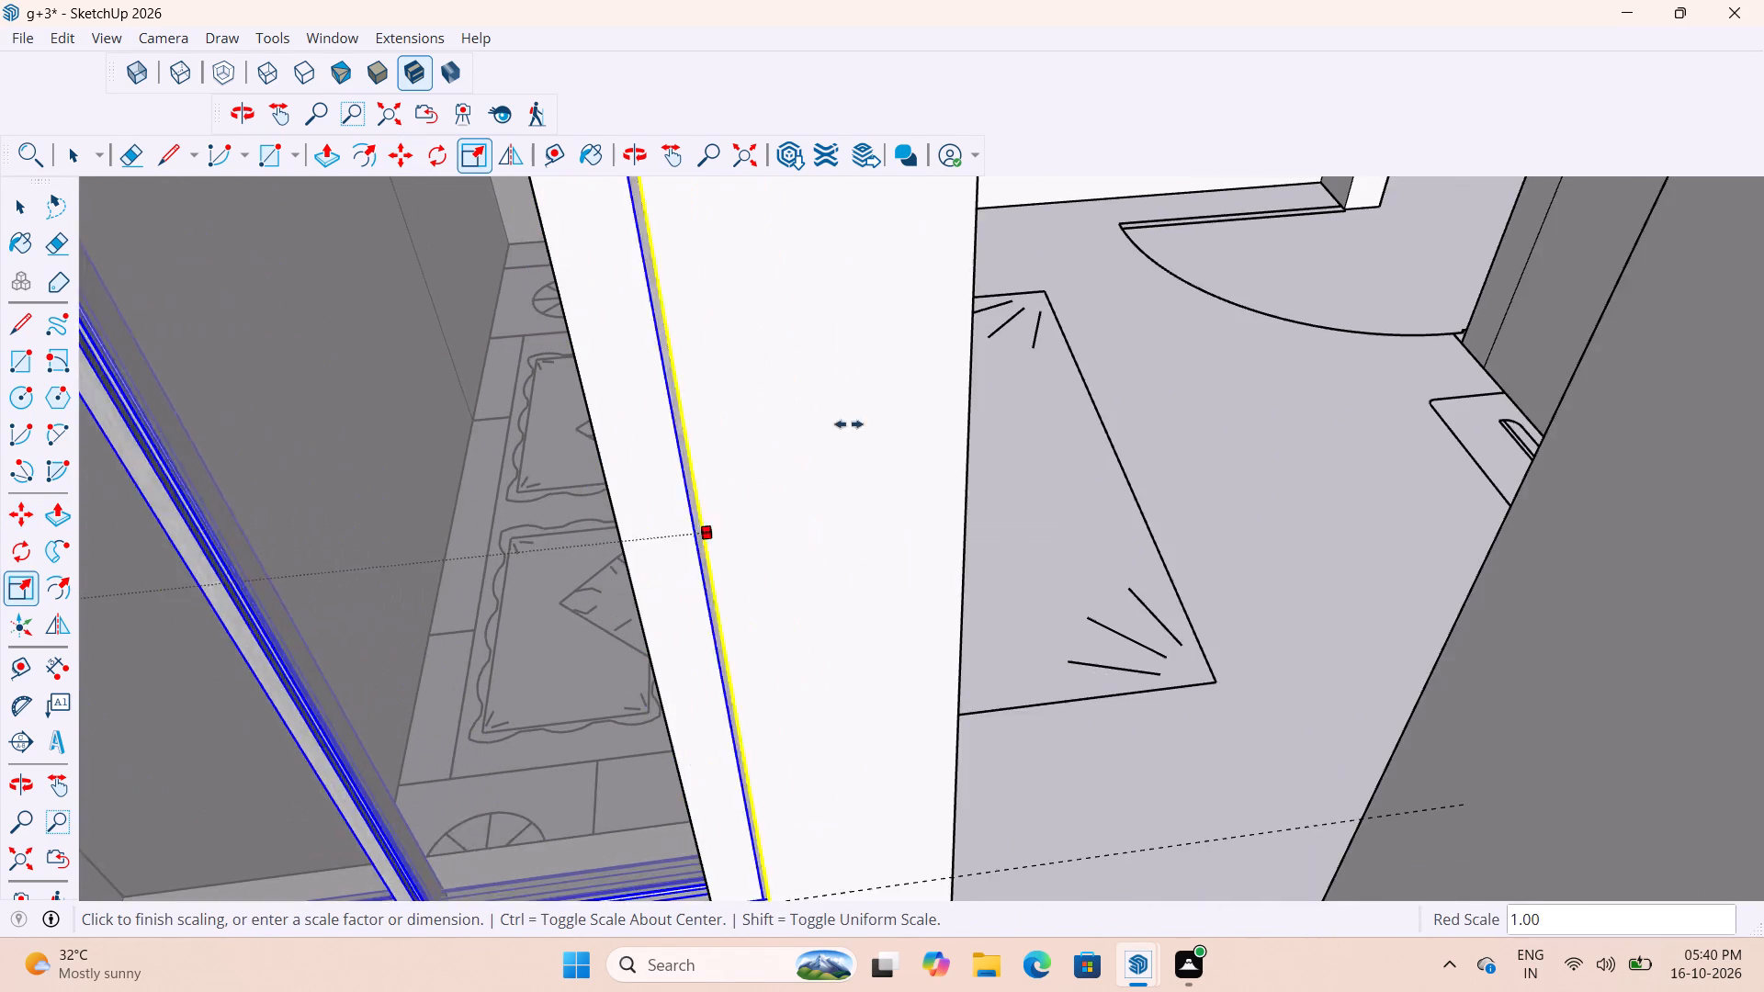
scroll(931, 391, "down", 16)
scroll(829, 434, "up", 12)
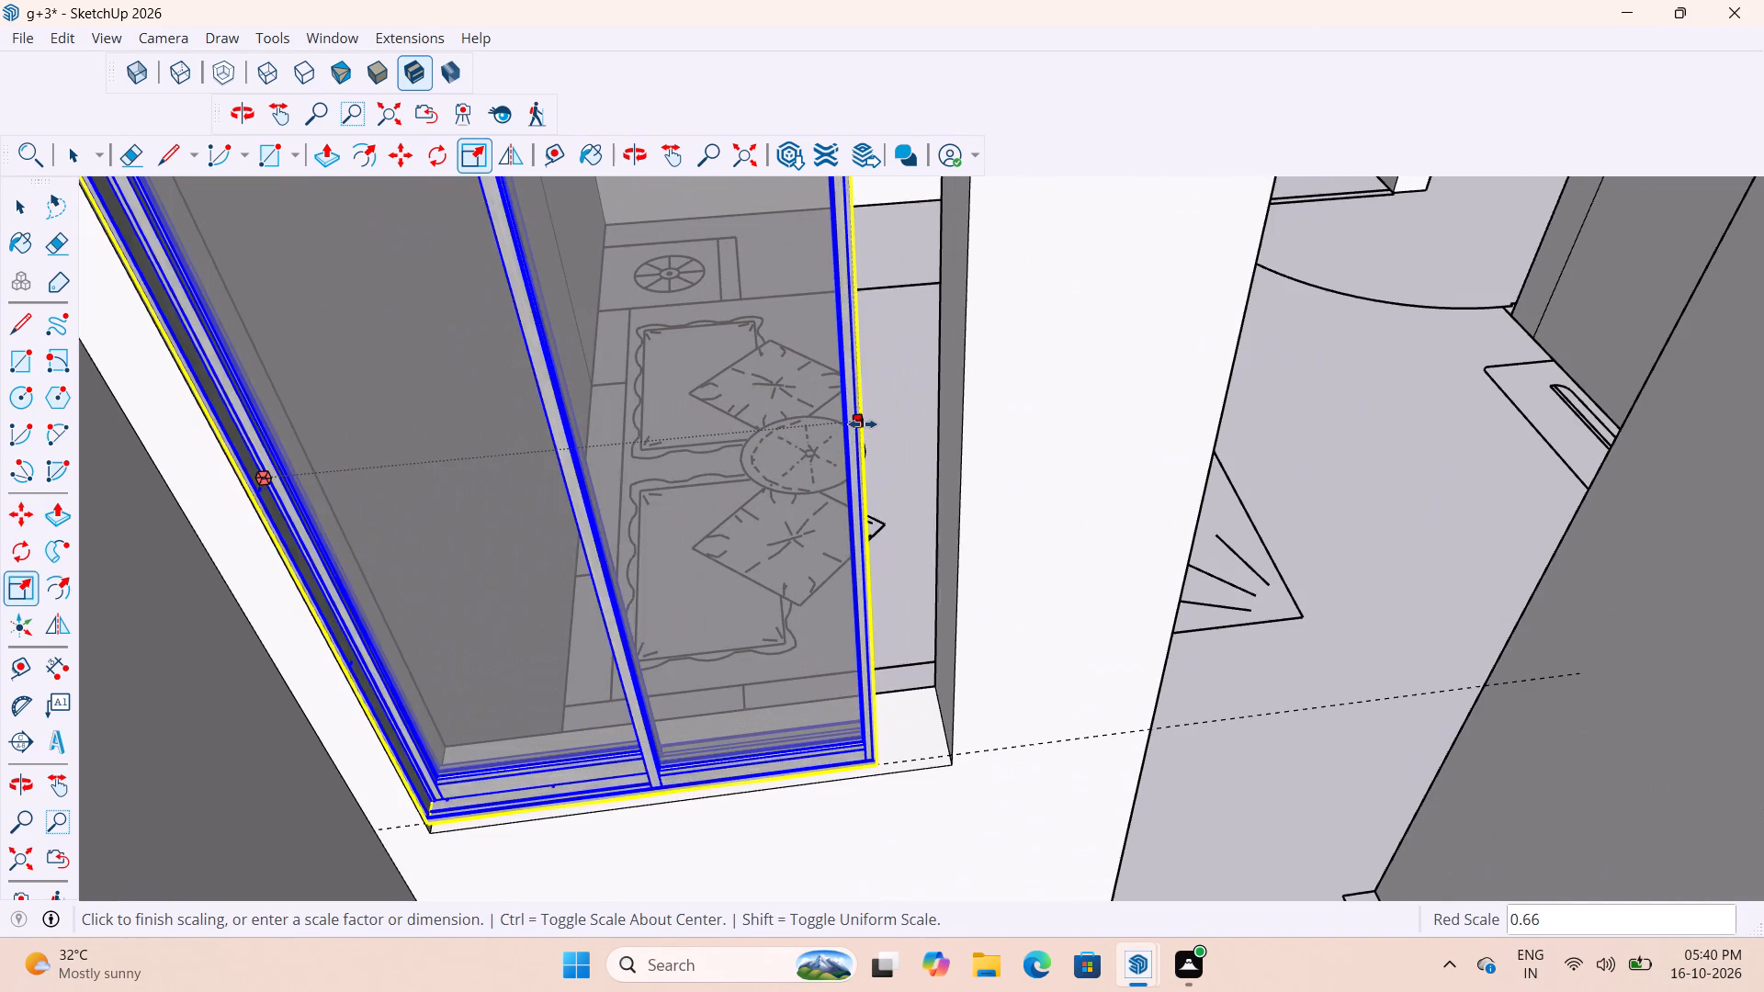
left_click(954, 425)
Scale the sliding window's height from its top edge to the head of the balcony wall opening.
scroll(880, 556, "down", 5)
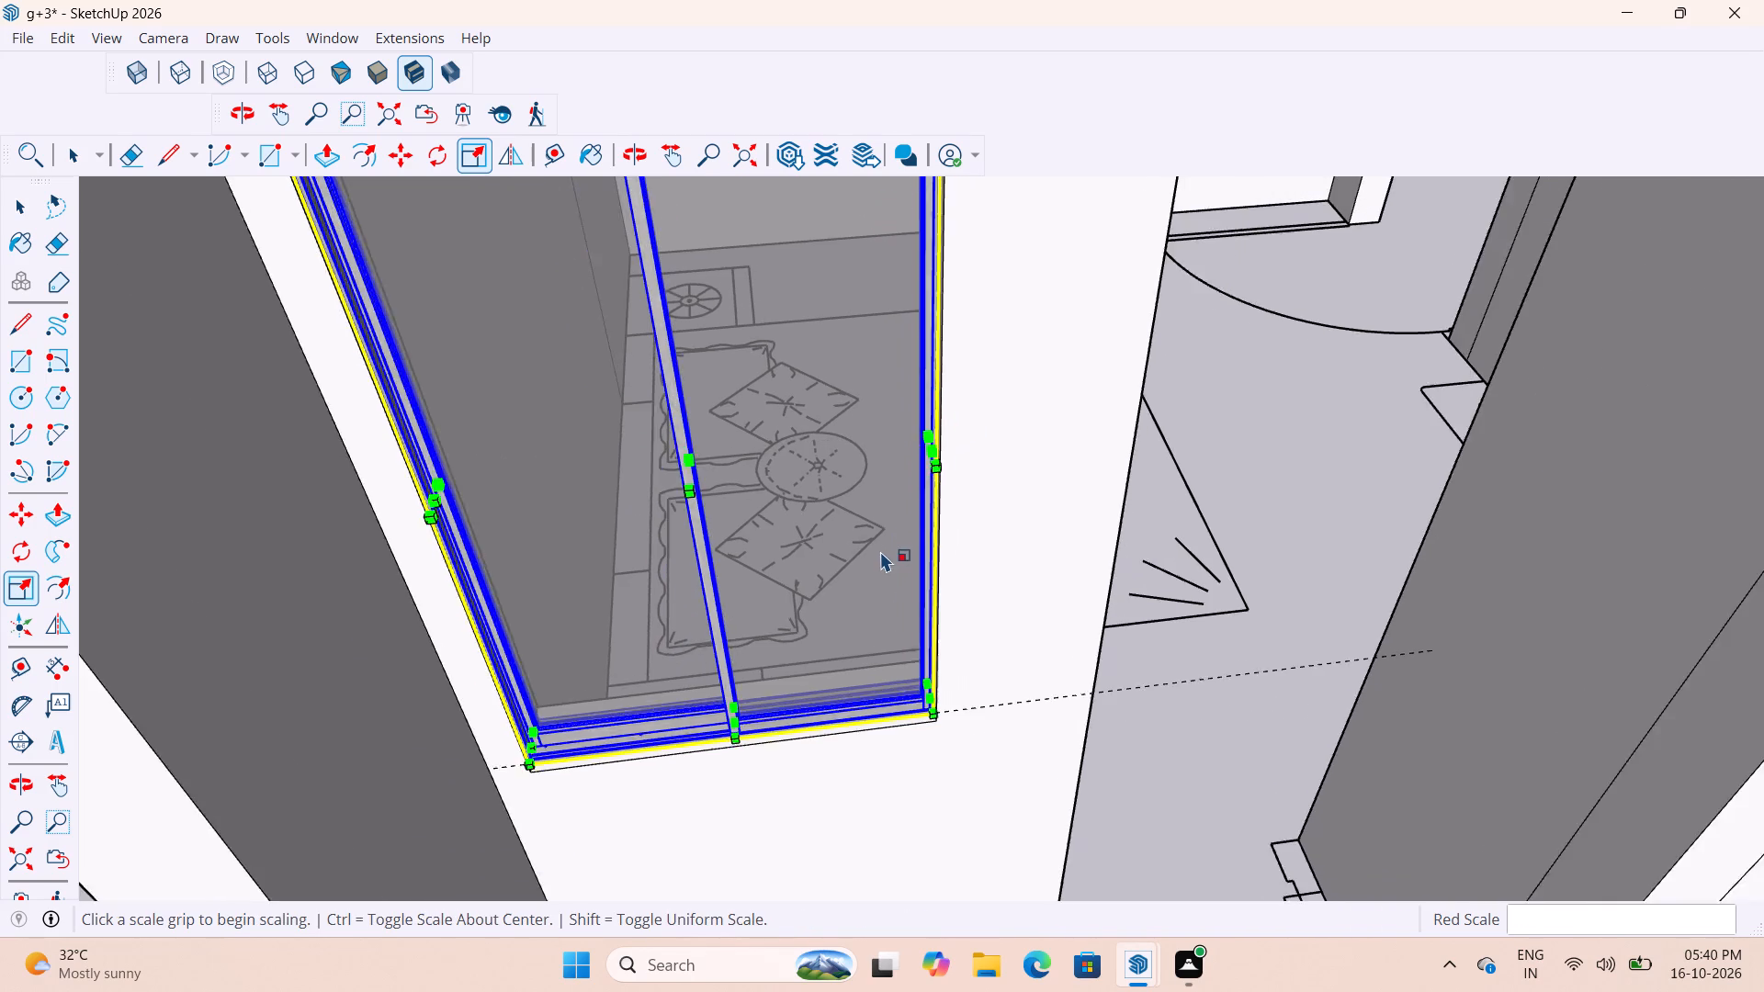
scroll(880, 551, "down", 5)
middle_click_drag(984, 647, 906, 706)
scroll(769, 473, "up", 10)
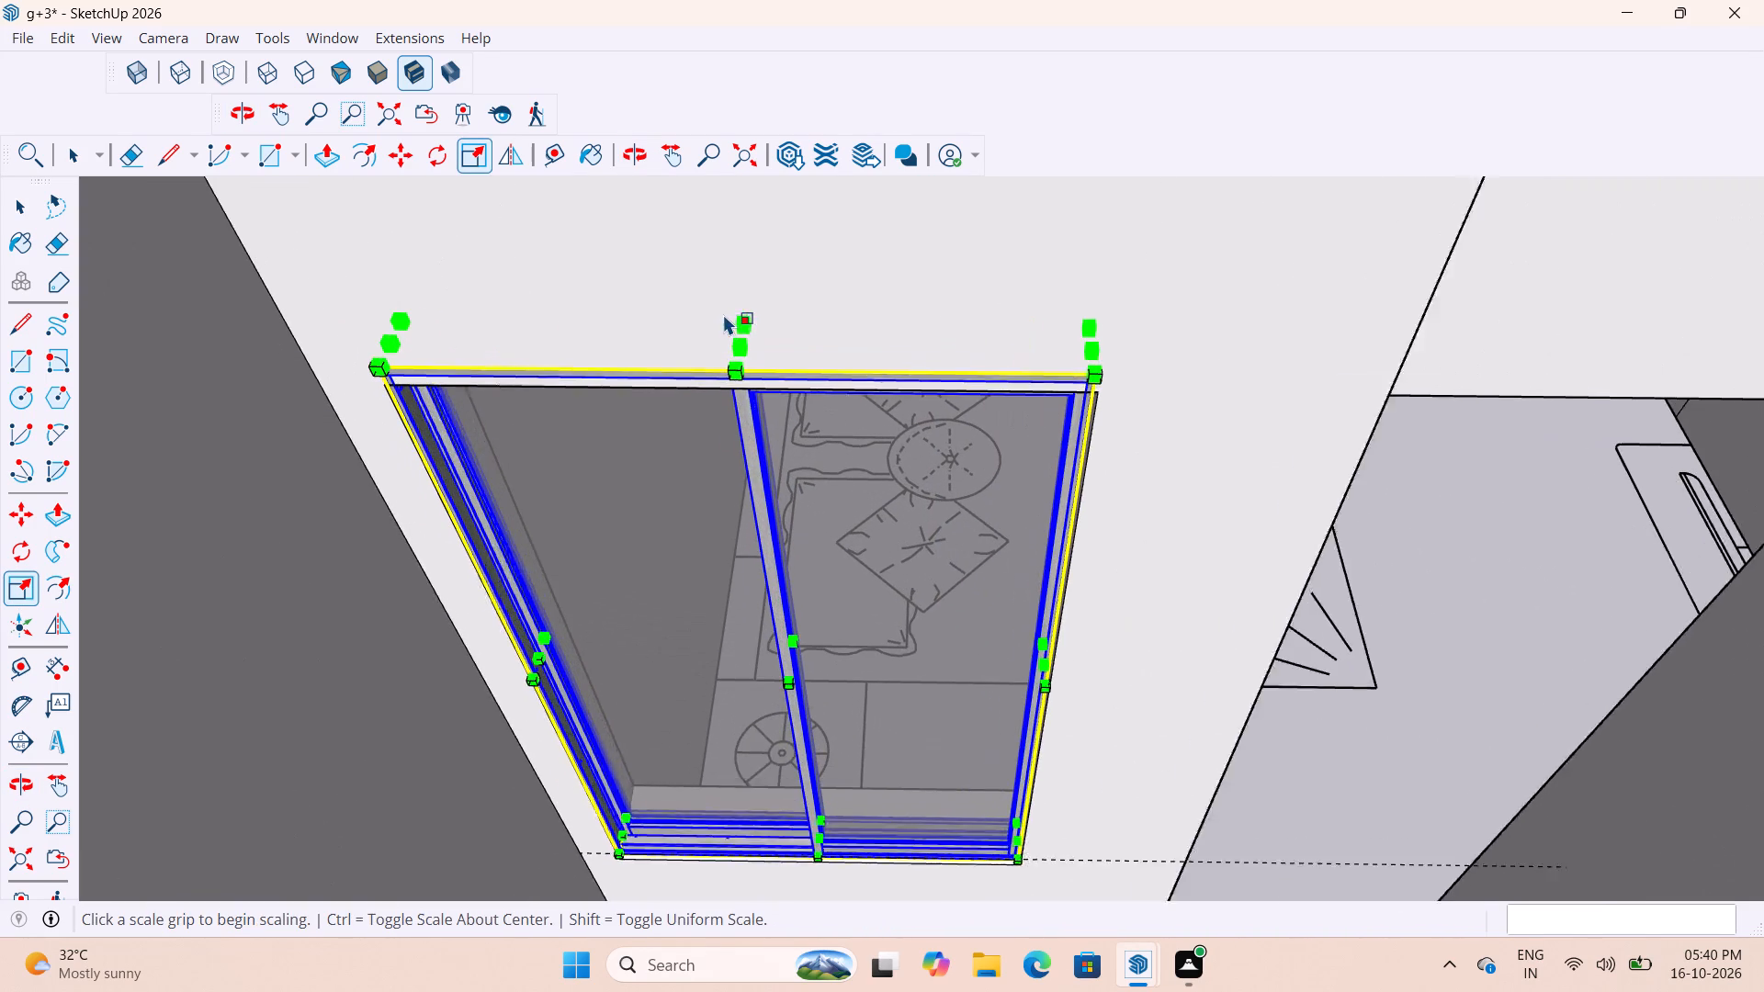
left_click(742, 353)
middle_click_drag(750, 414, 803, 201)
left_click(790, 261)
scroll(867, 436, "down", 10)
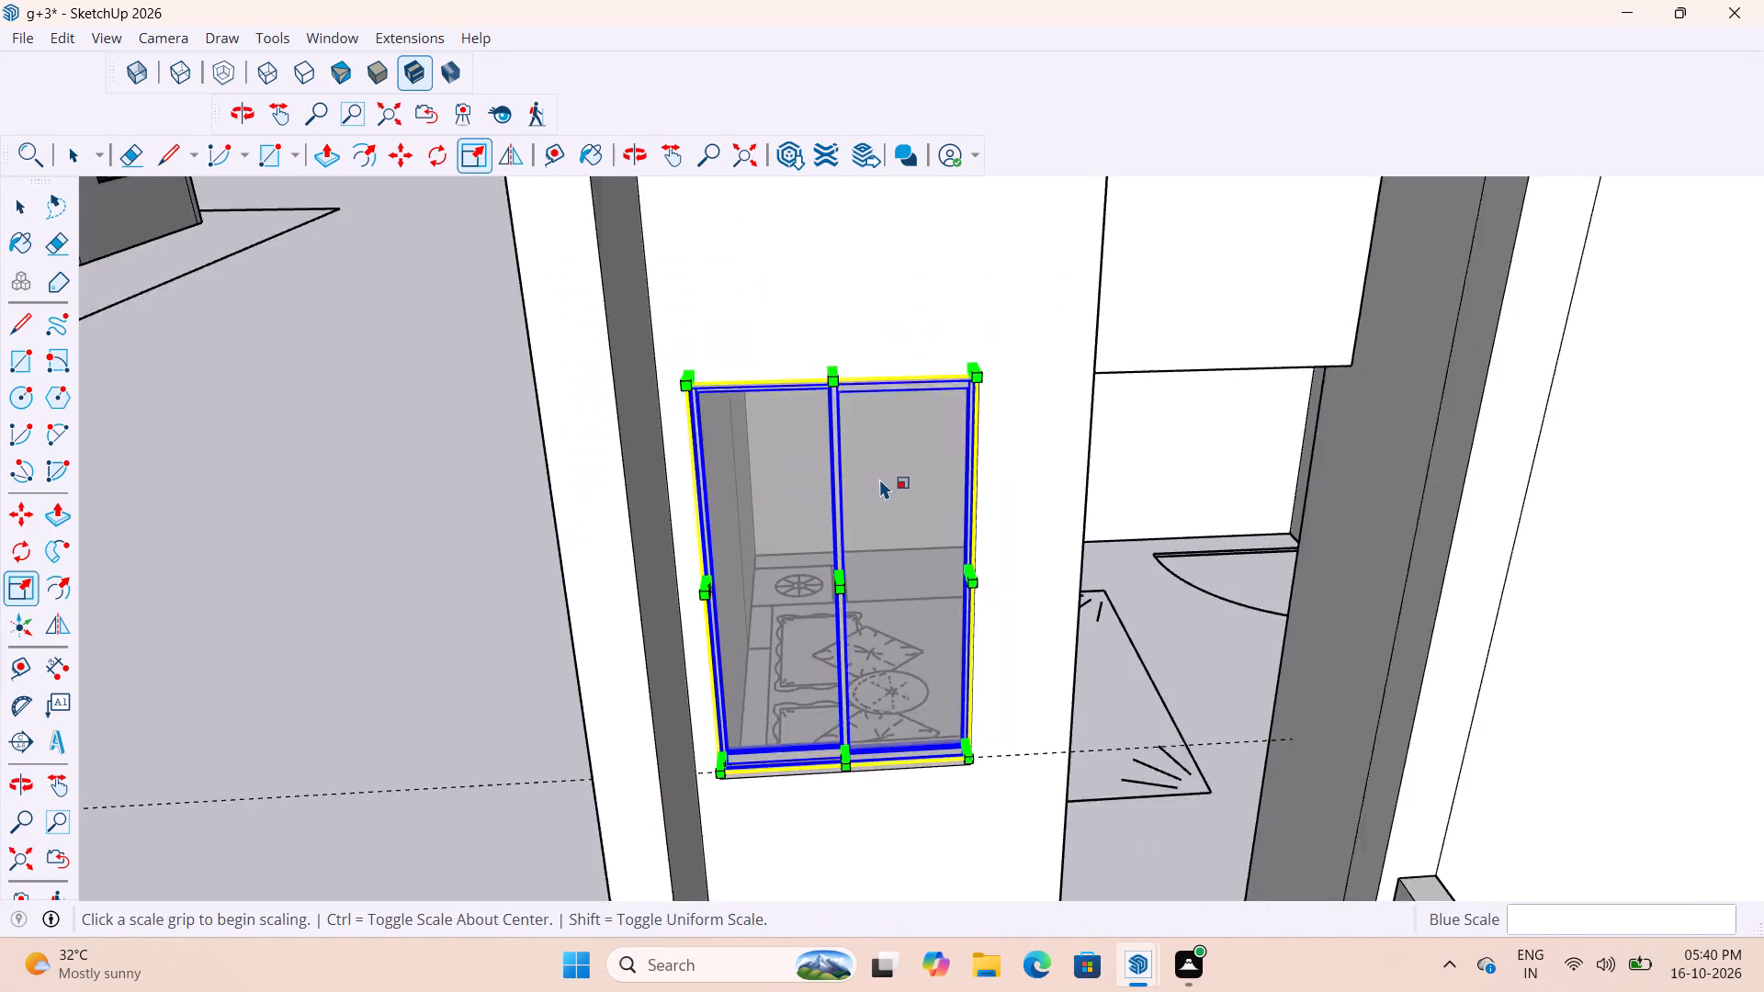
scroll(872, 454, "down", 19)
middle_click_drag(1020, 576, 931, 671)
scroll(931, 664, "up", 1)
key("space")
left_click(873, 728)
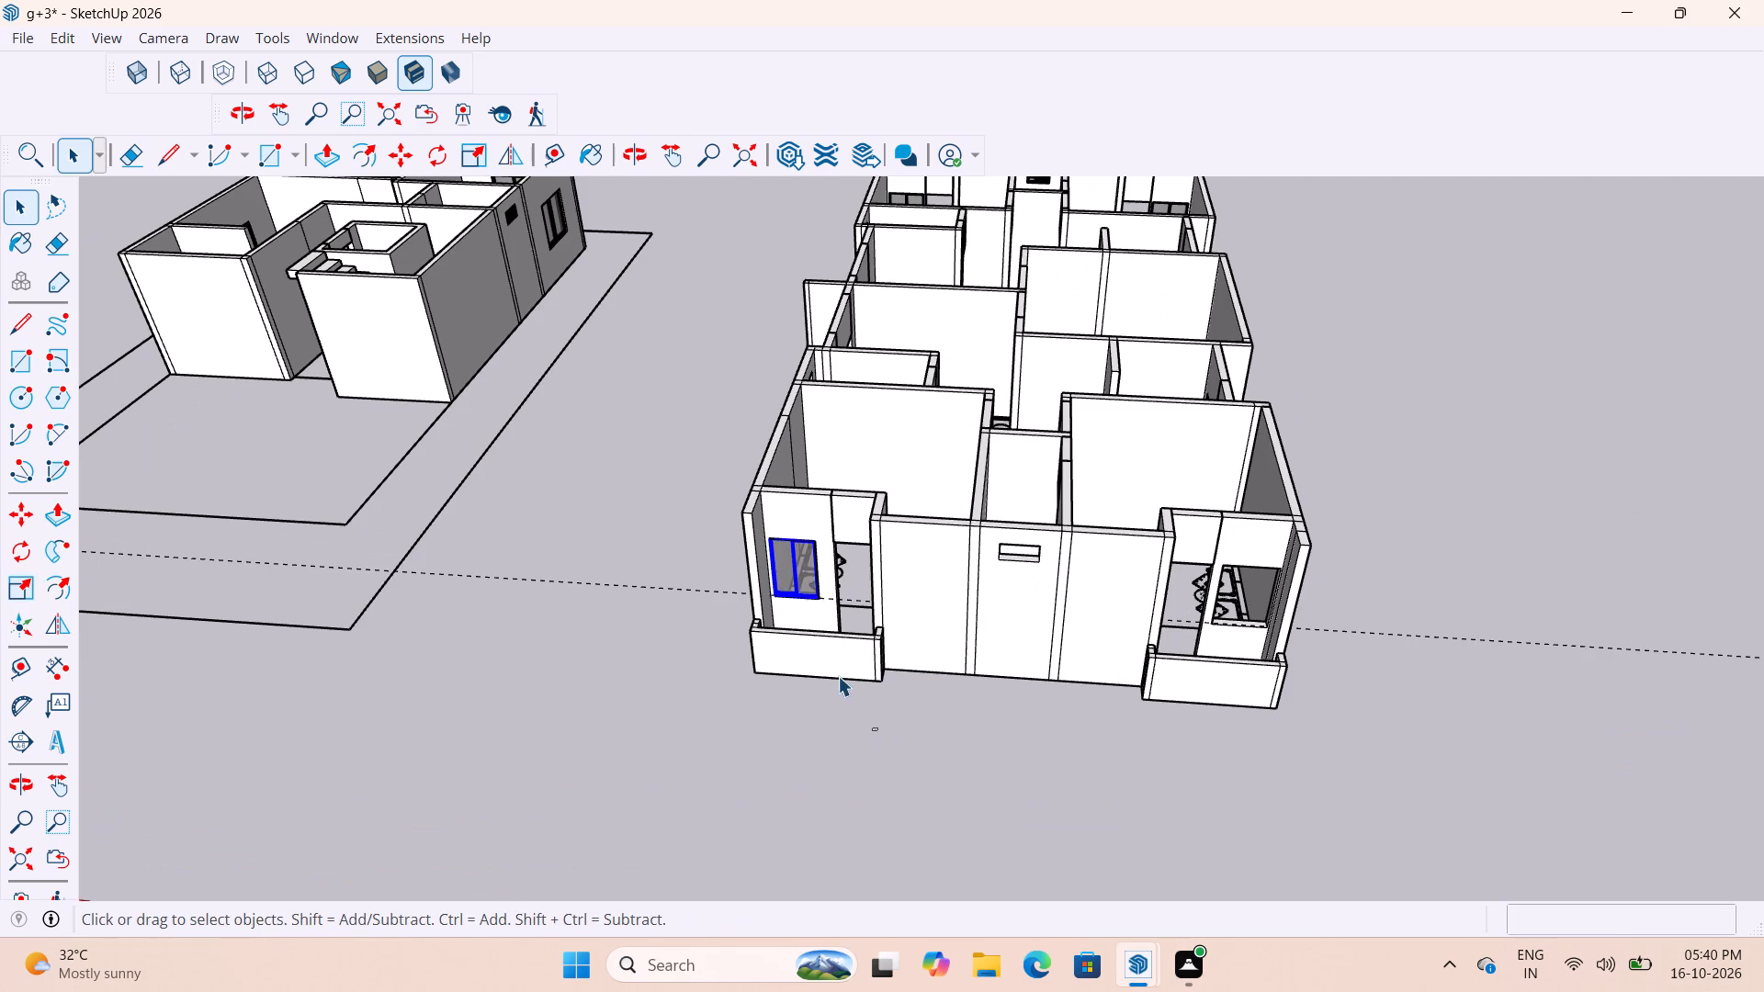
Scale the sliding window downward from its bottom edge by about 1.02 to close the gap above the sill.
scroll(807, 575, "up", 9)
scroll(781, 528, "down", 6)
scroll(796, 610, "up", 13)
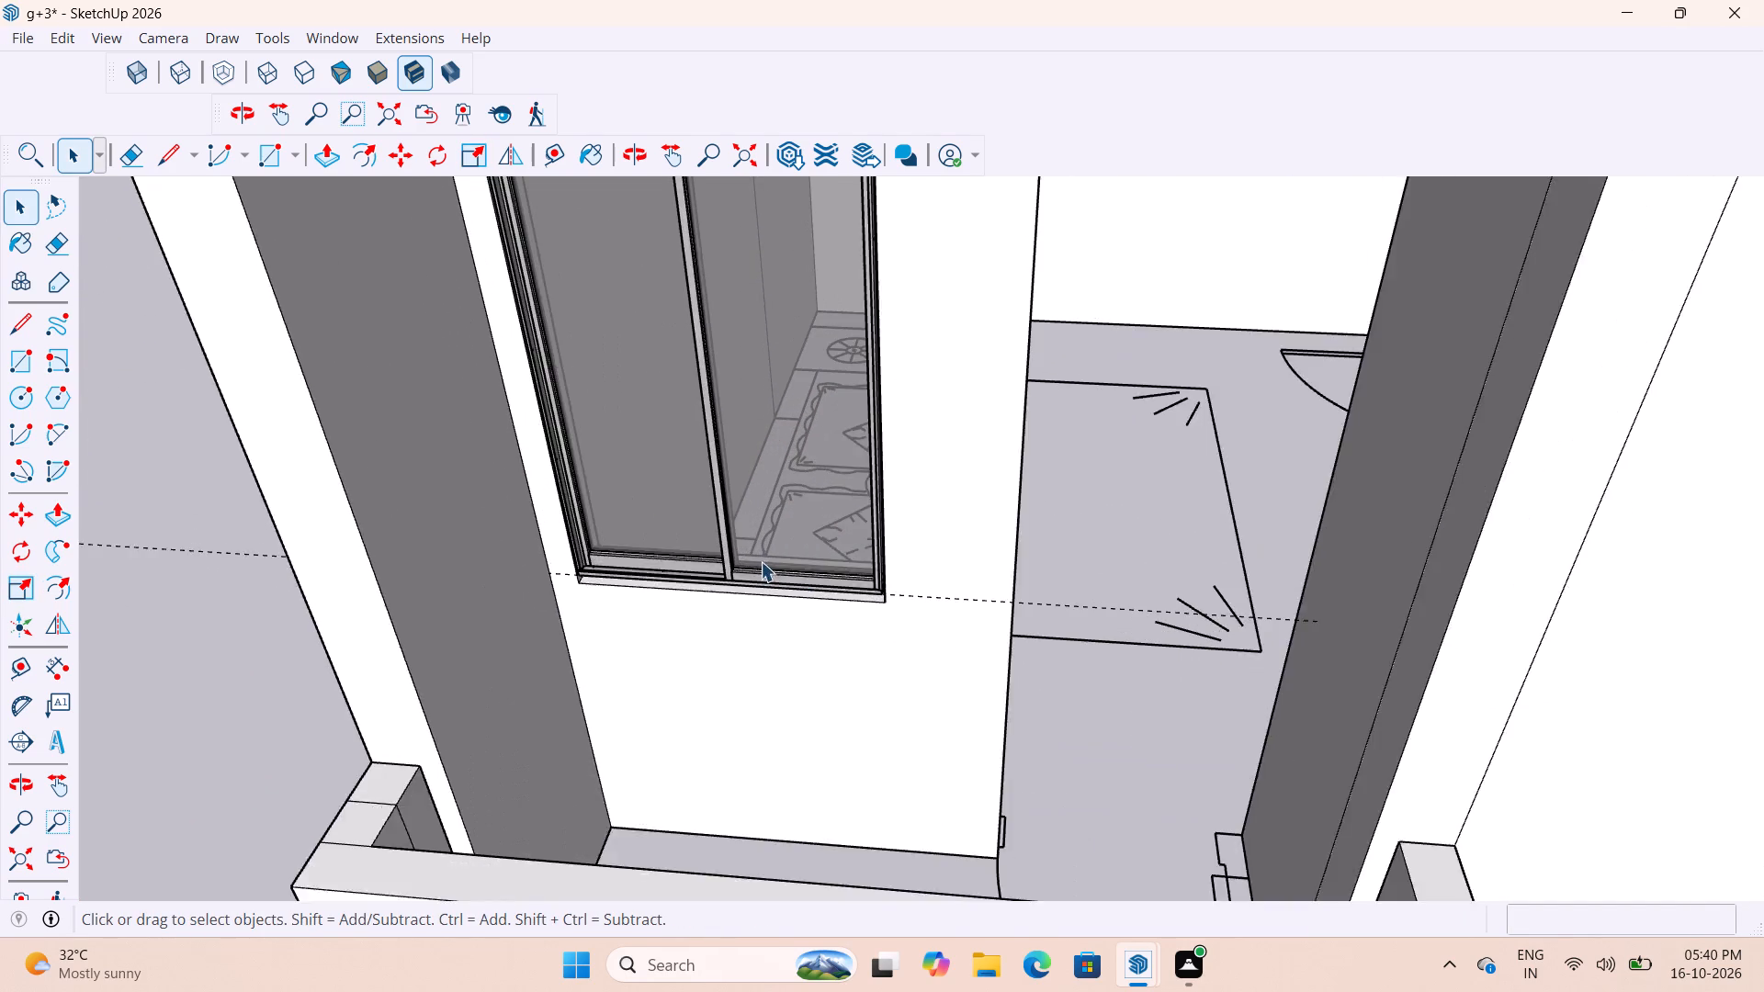
scroll(761, 561, "up", 4)
left_click(732, 576)
key("m")
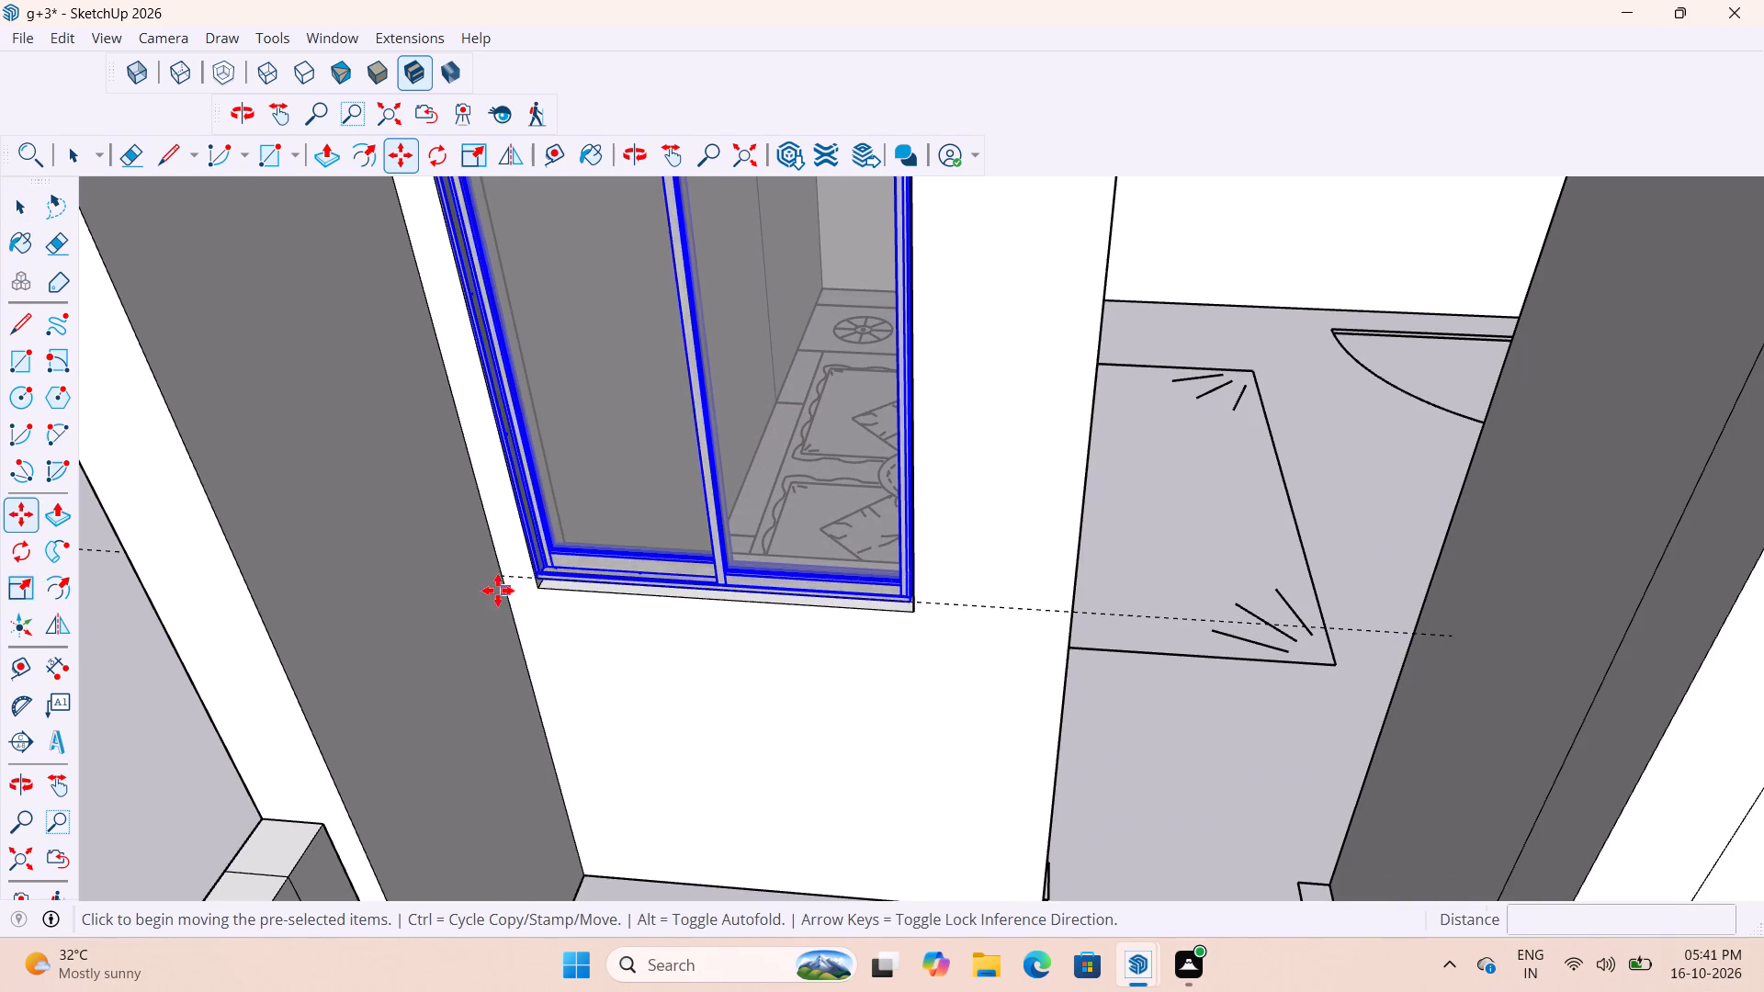
scroll(498, 591, "up", 13)
scroll(616, 583, "up", 1)
middle_click_drag(623, 582, 711, 309)
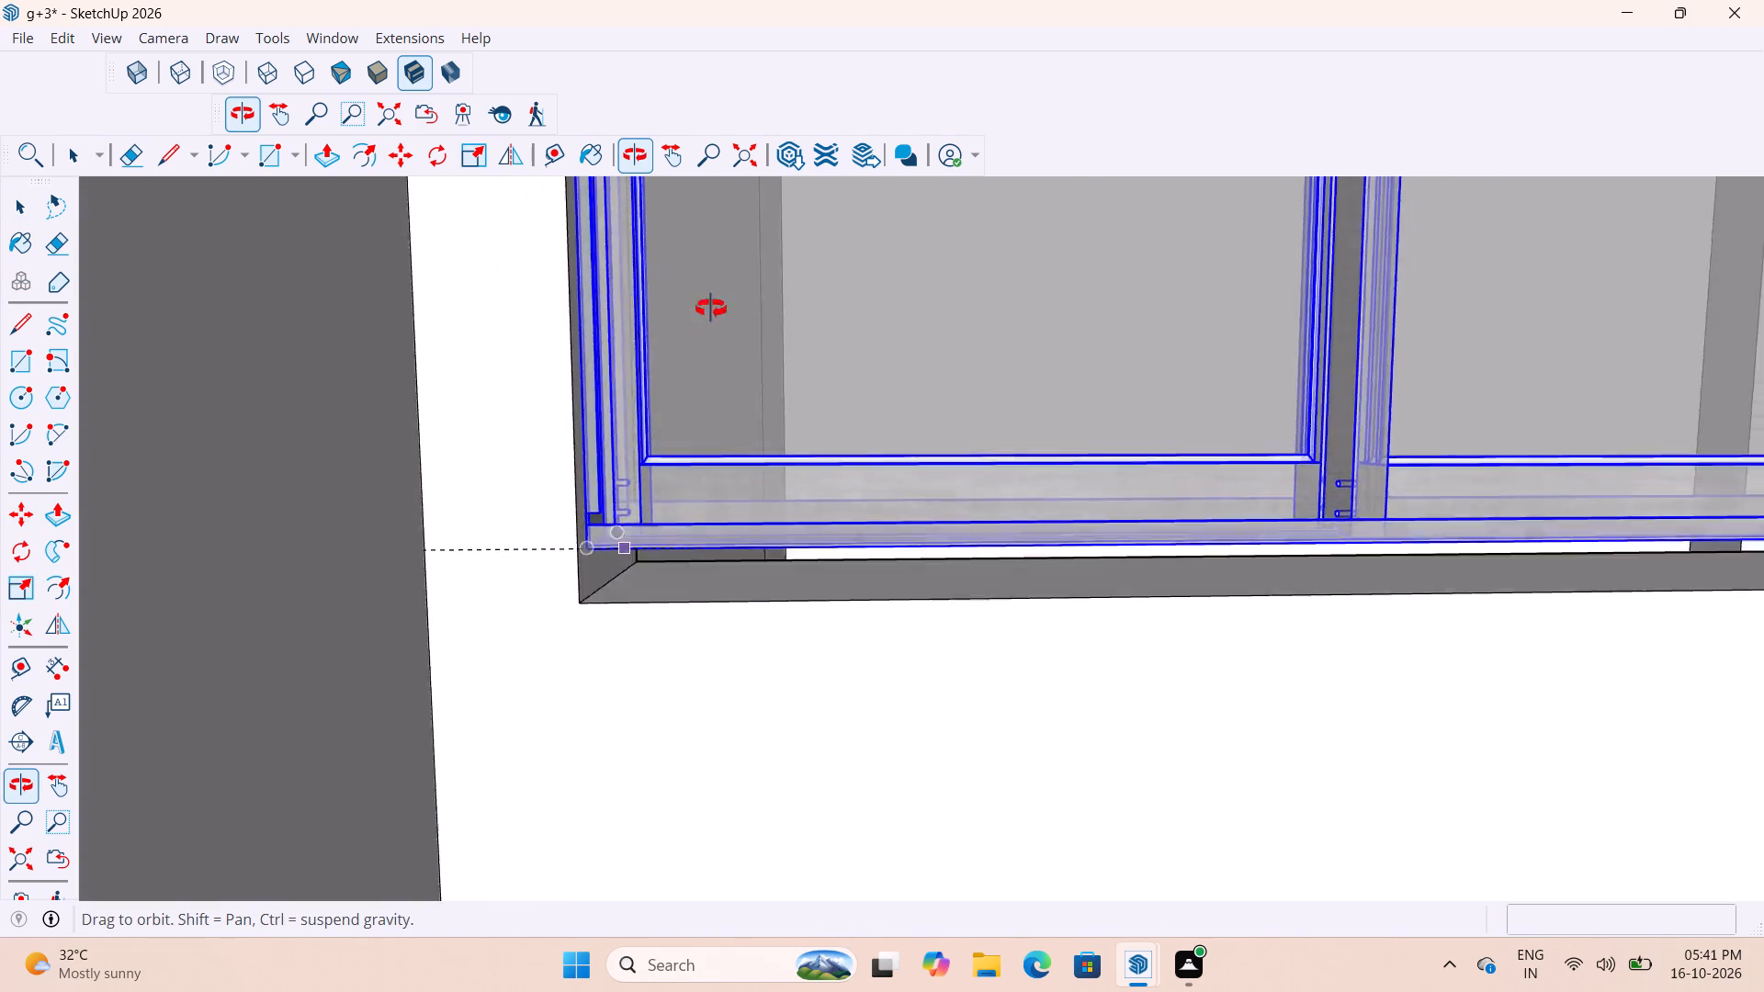
middle_click_drag(711, 309, 715, 330)
key("s")
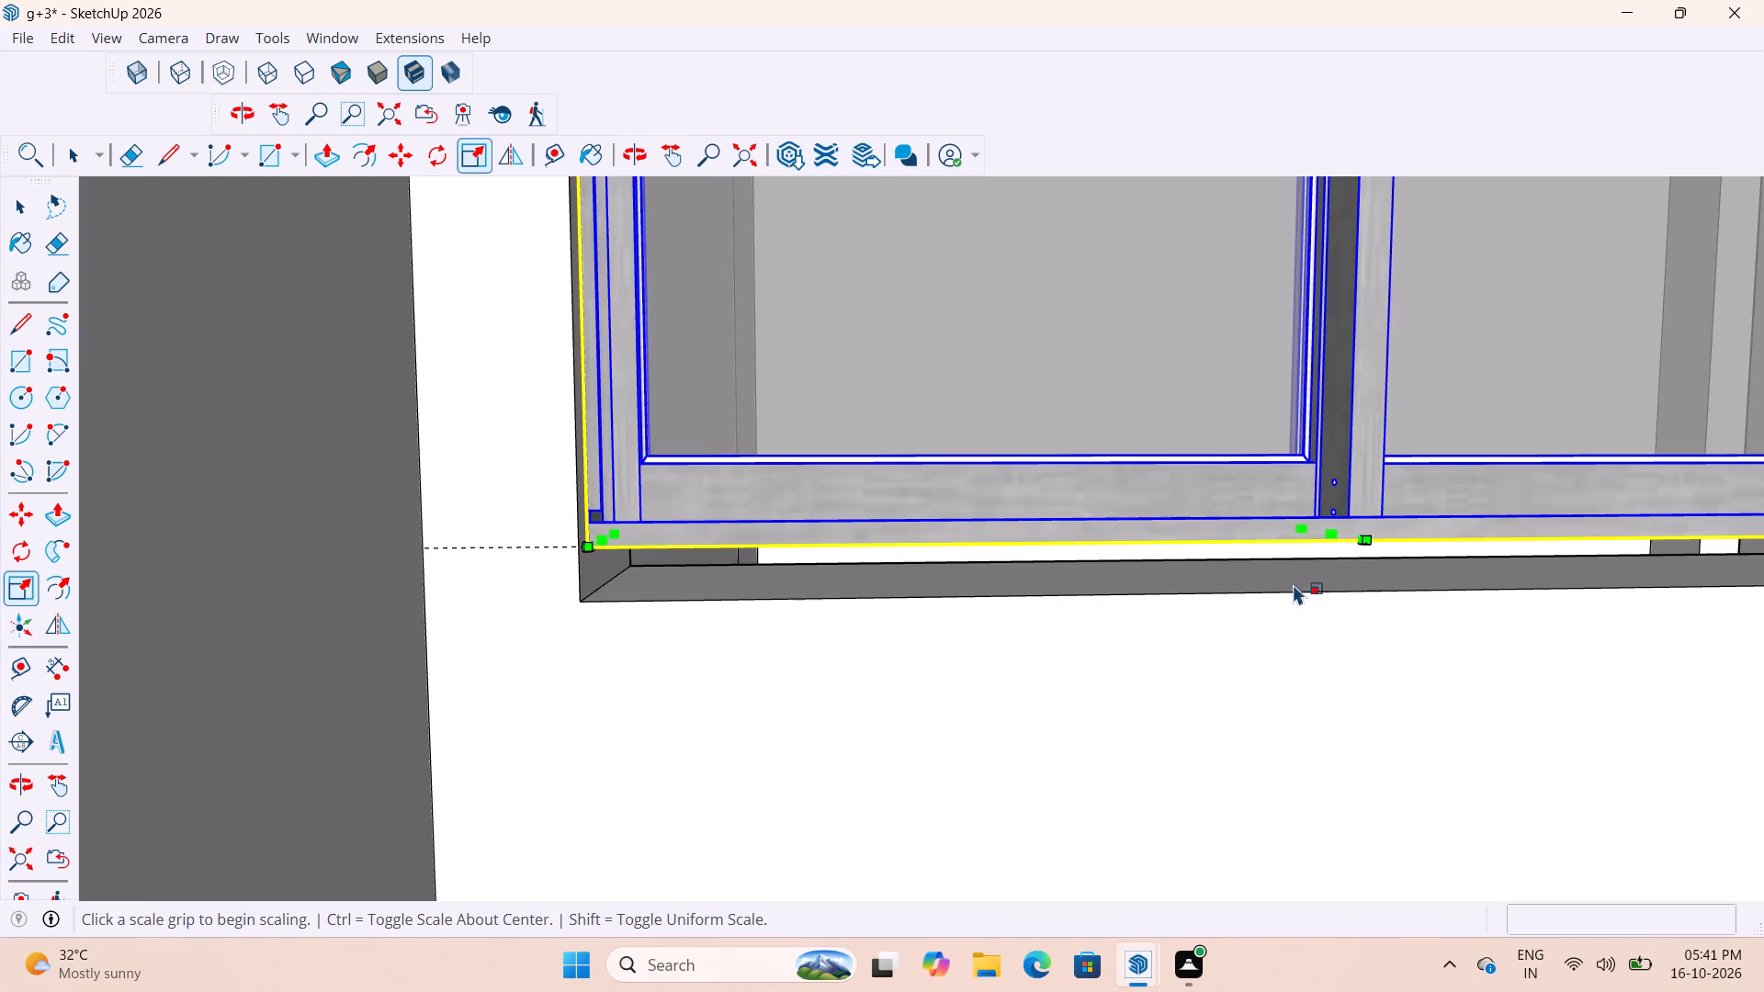
scroll(1391, 569, "up", 4)
scroll(1182, 577, "down", 5)
middle_click_drag(1166, 582, 1151, 536)
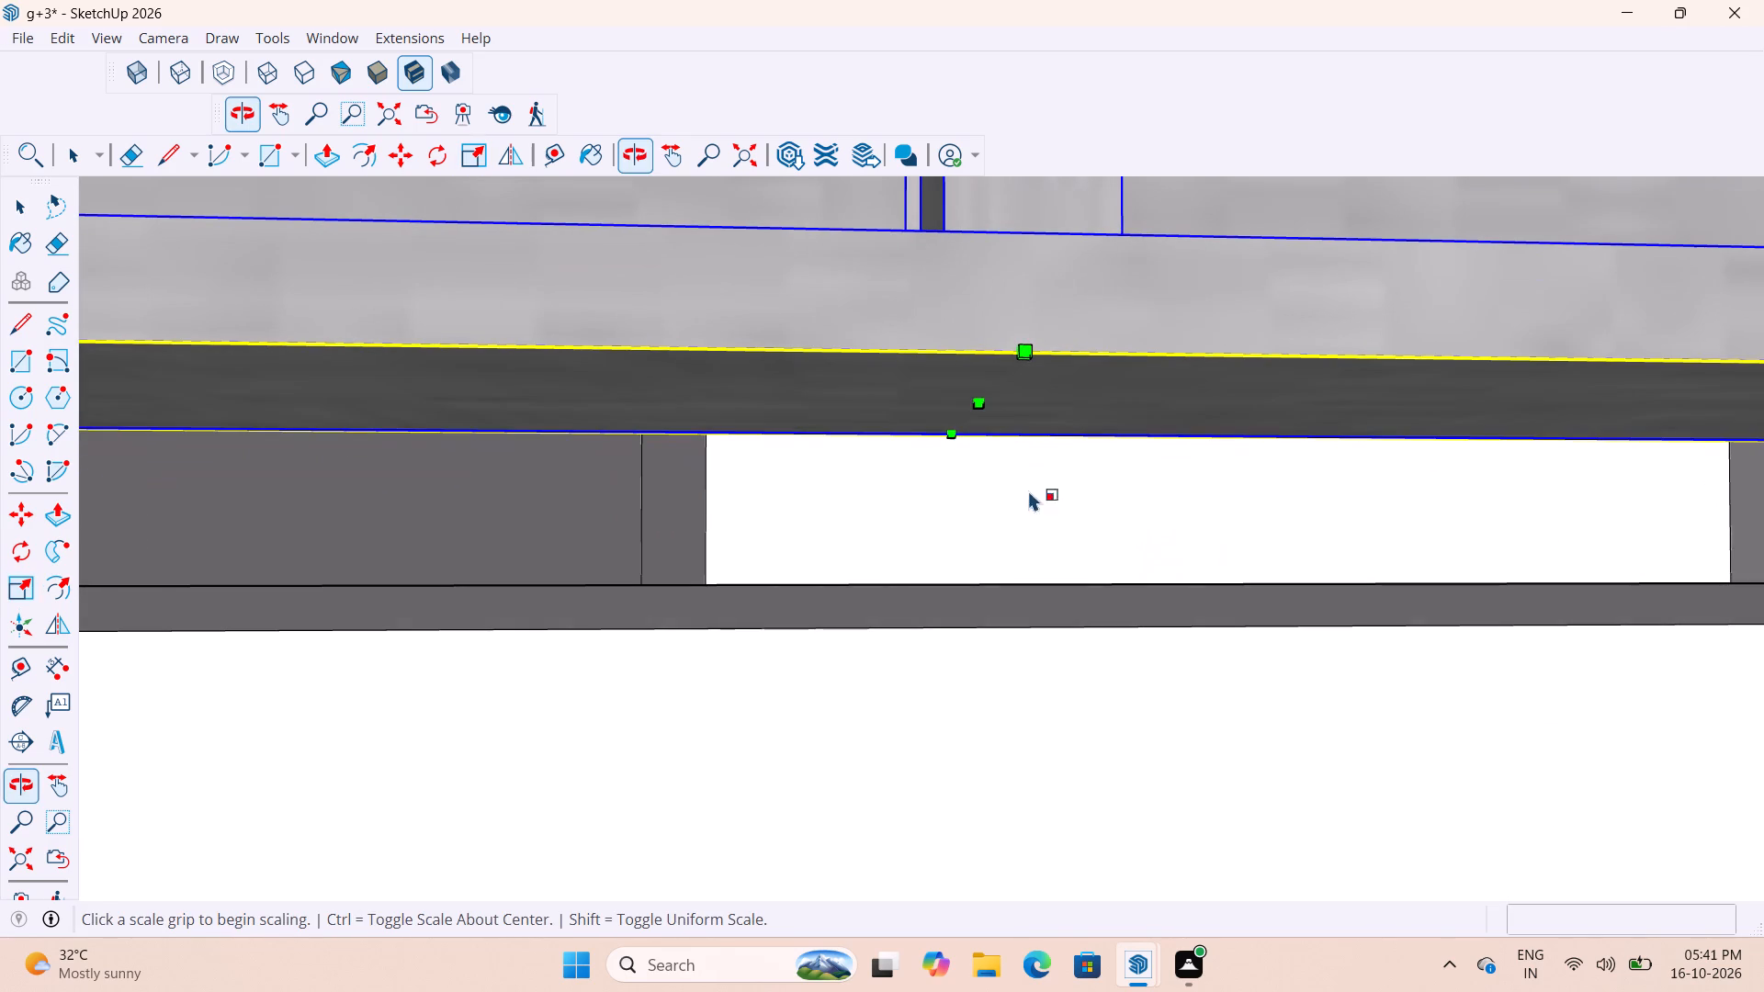
left_click(982, 402)
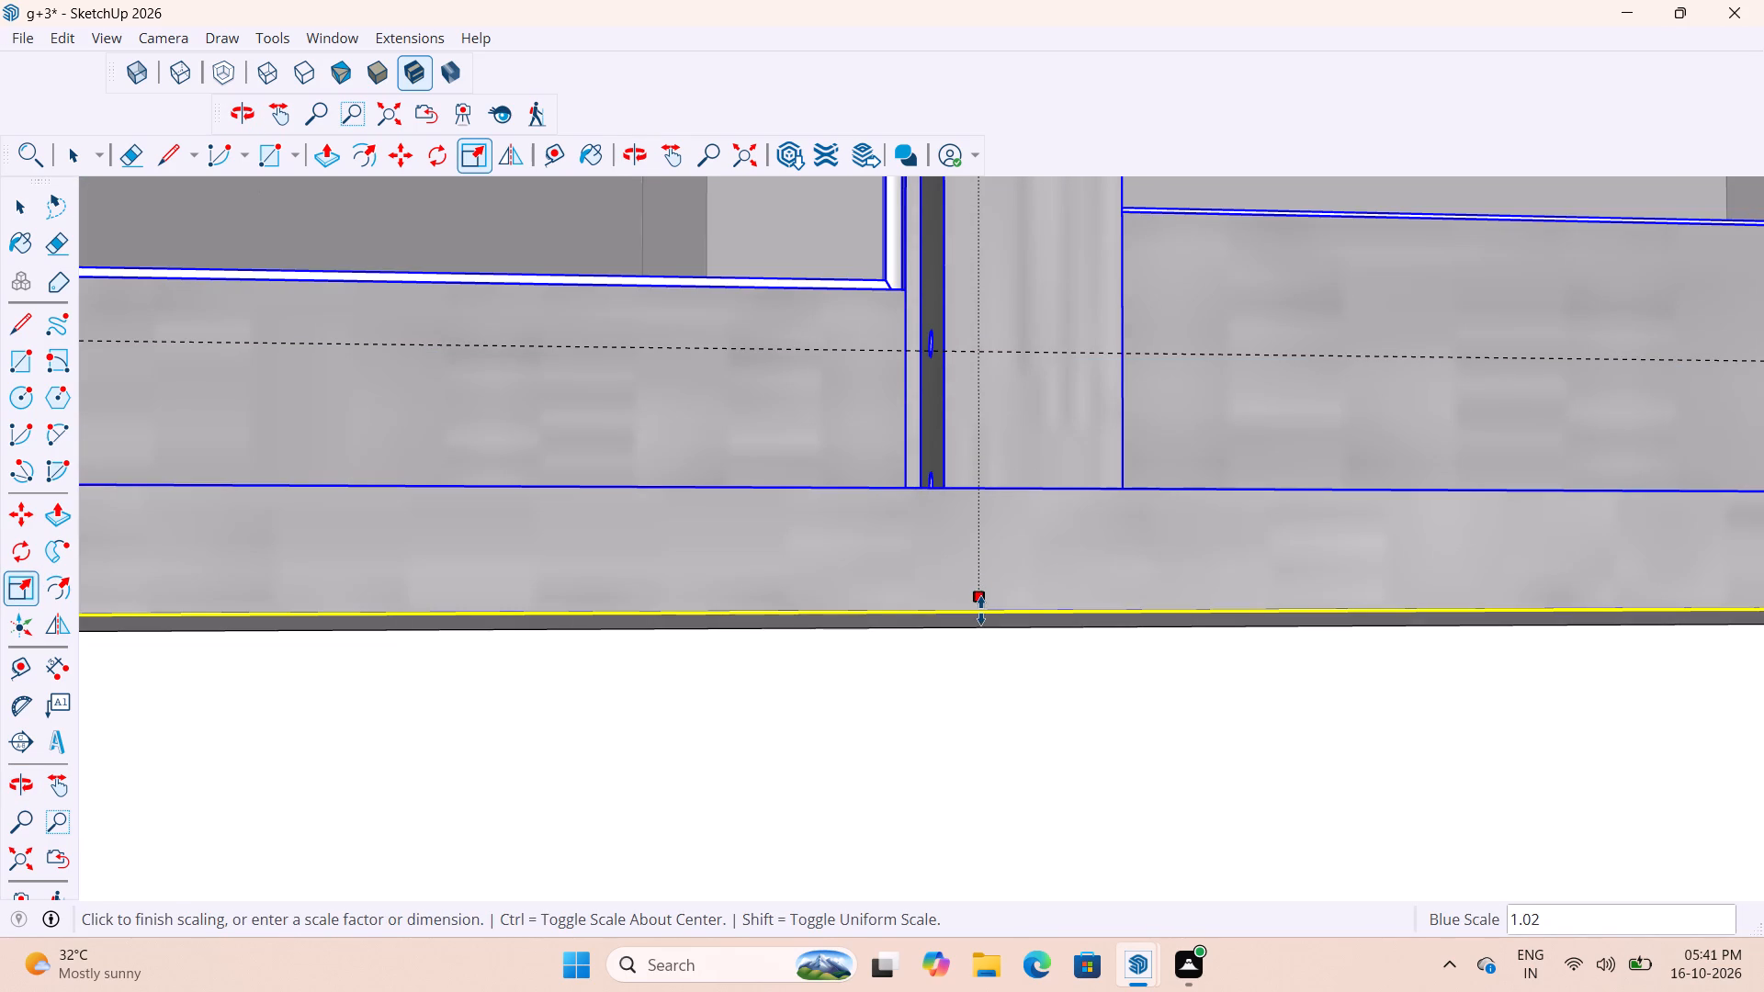
left_click(981, 611)
scroll(984, 575, "down", 18)
scroll(966, 584, "down", 8)
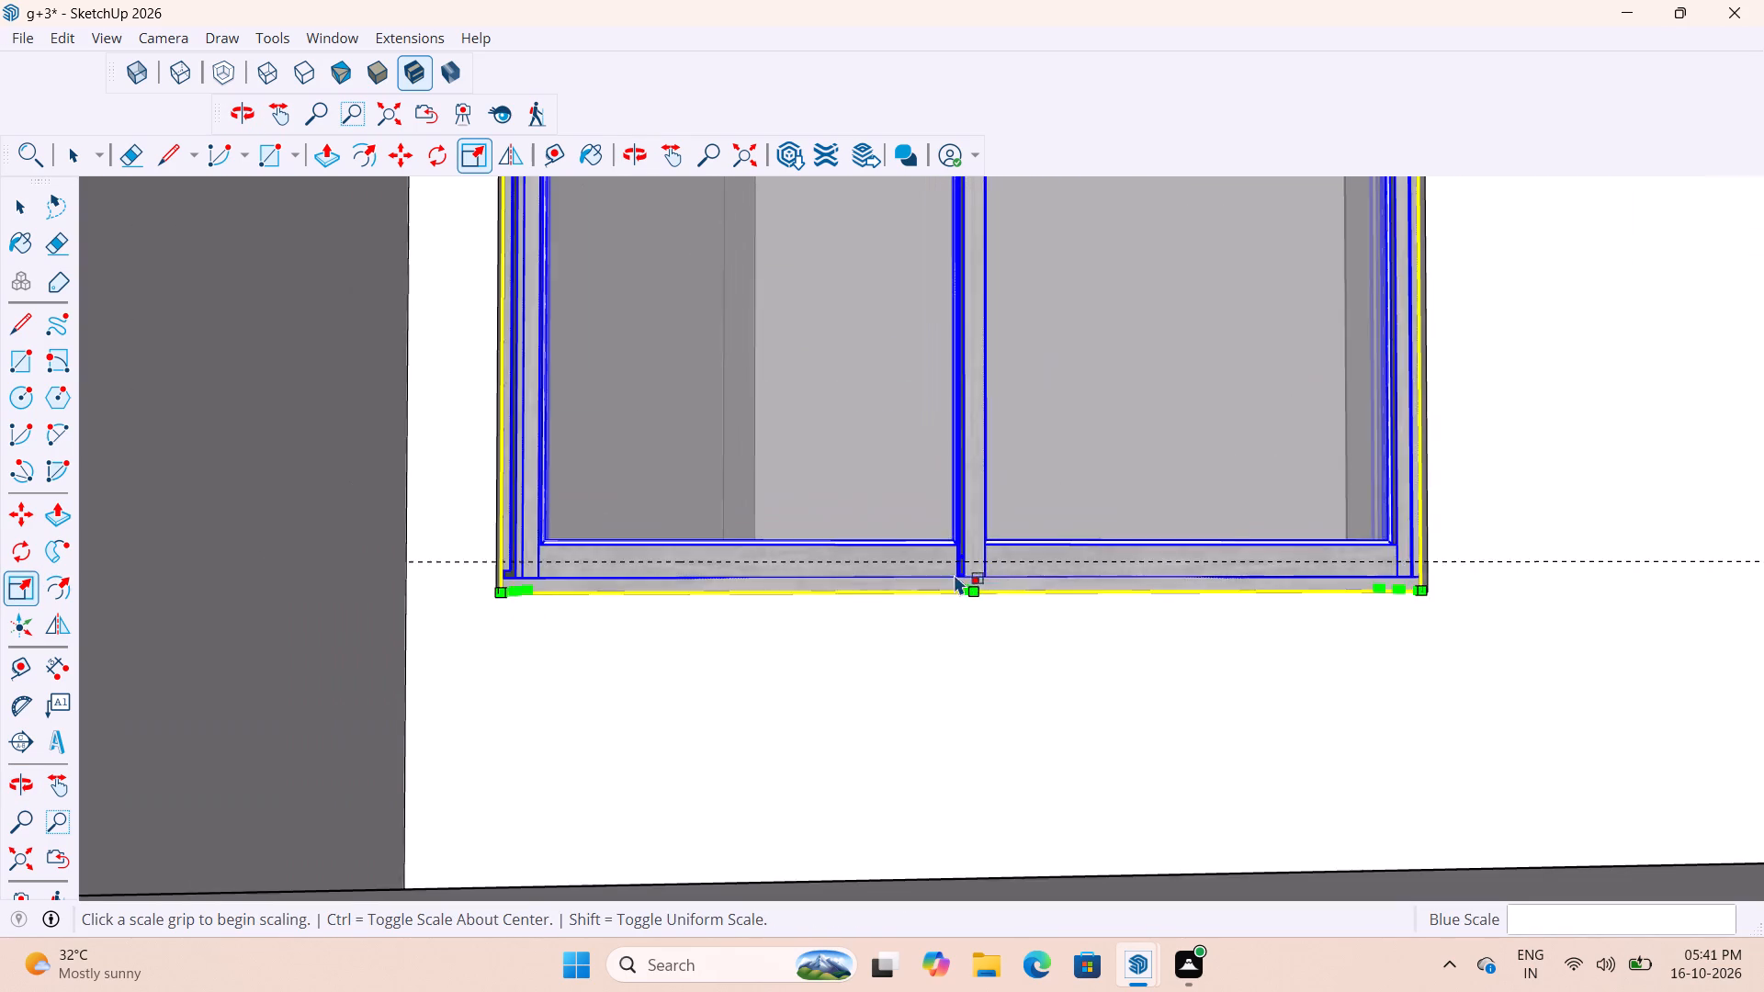
scroll(954, 574, "down", 17)
middle_click_drag(897, 651, 910, 741)
key("space")
left_click(597, 743)
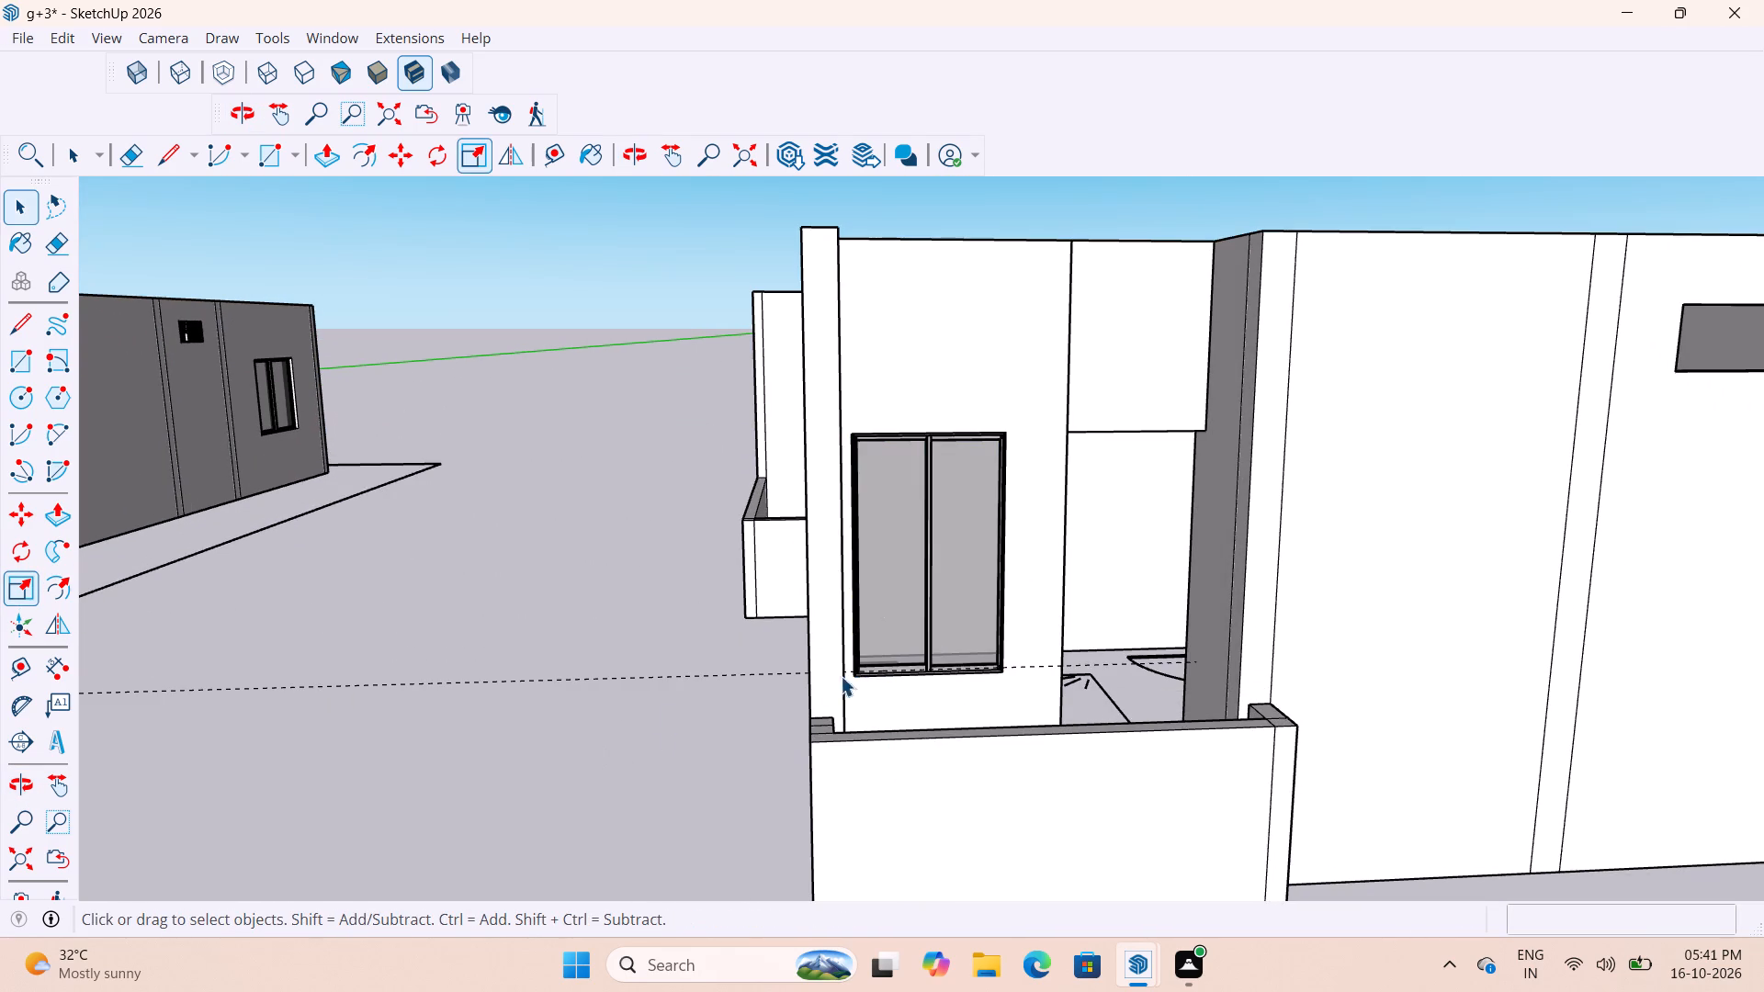
Scale the sliding window from its lower side edge by about 1.01 in red and 1.00 in blue to meet the opening's side.
scroll(942, 645, "up", 3)
scroll(677, 553, "down", 12)
scroll(740, 585, "up", 18)
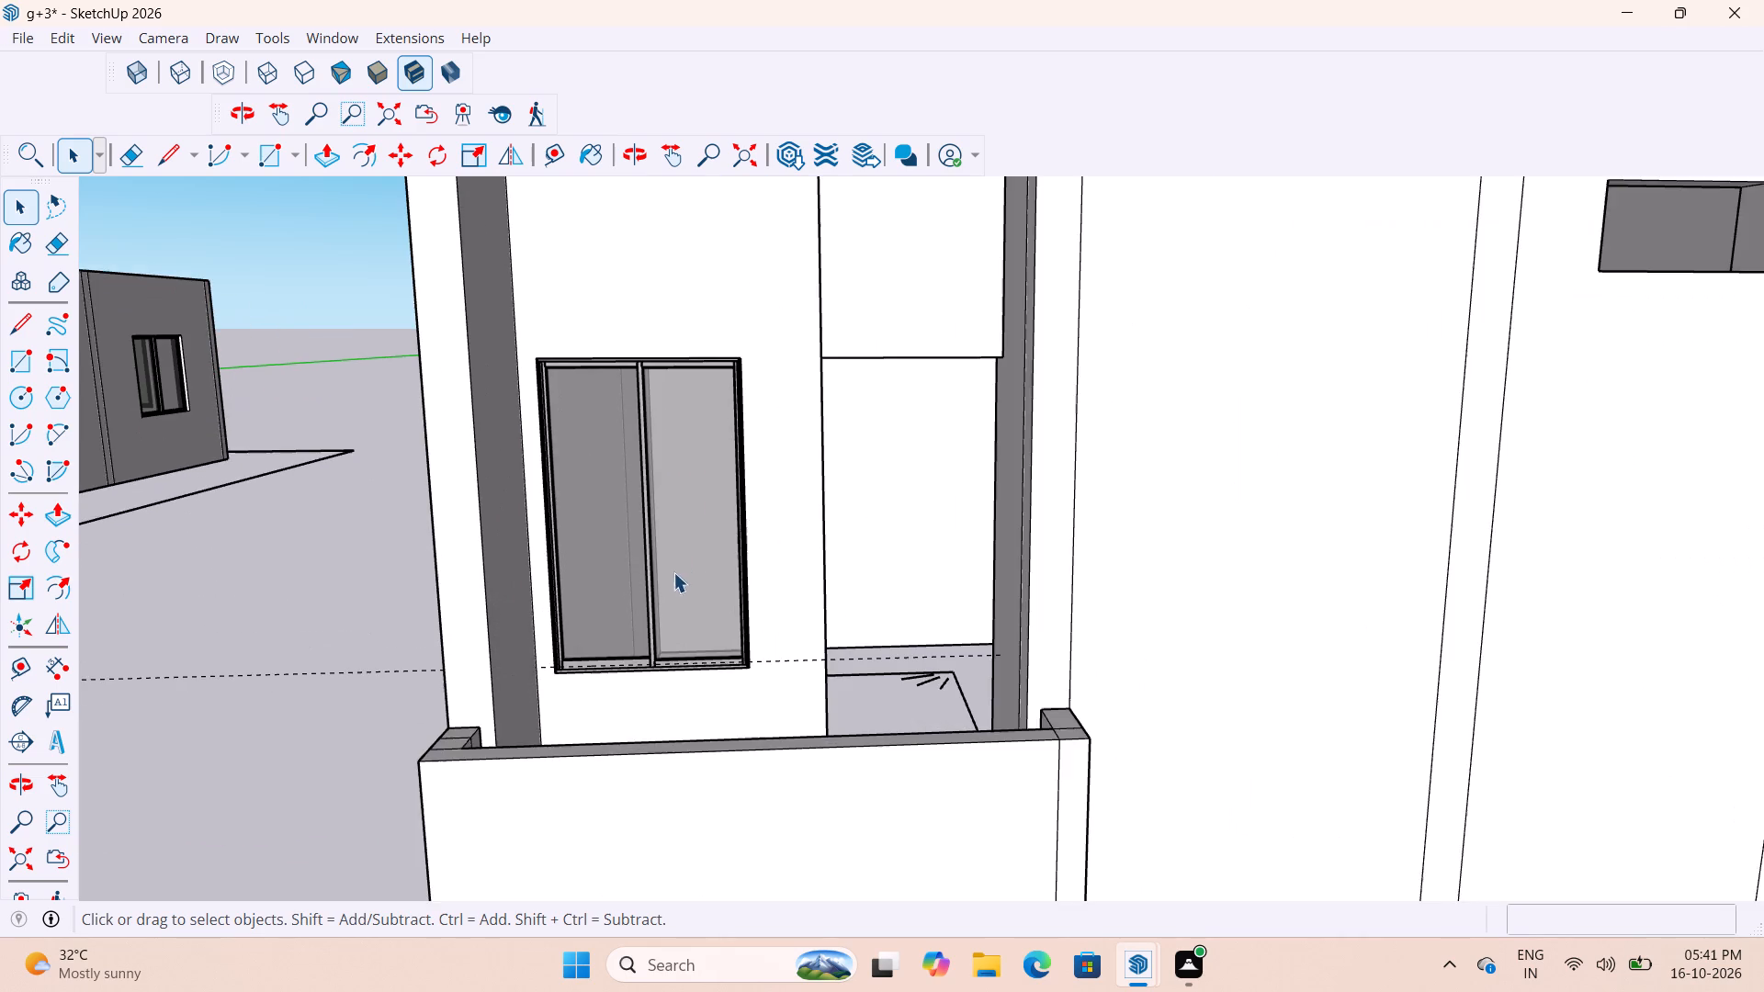
left_click(646, 647)
key("m")
scroll(398, 725, "up", 4)
scroll(616, 731, "down", 1)
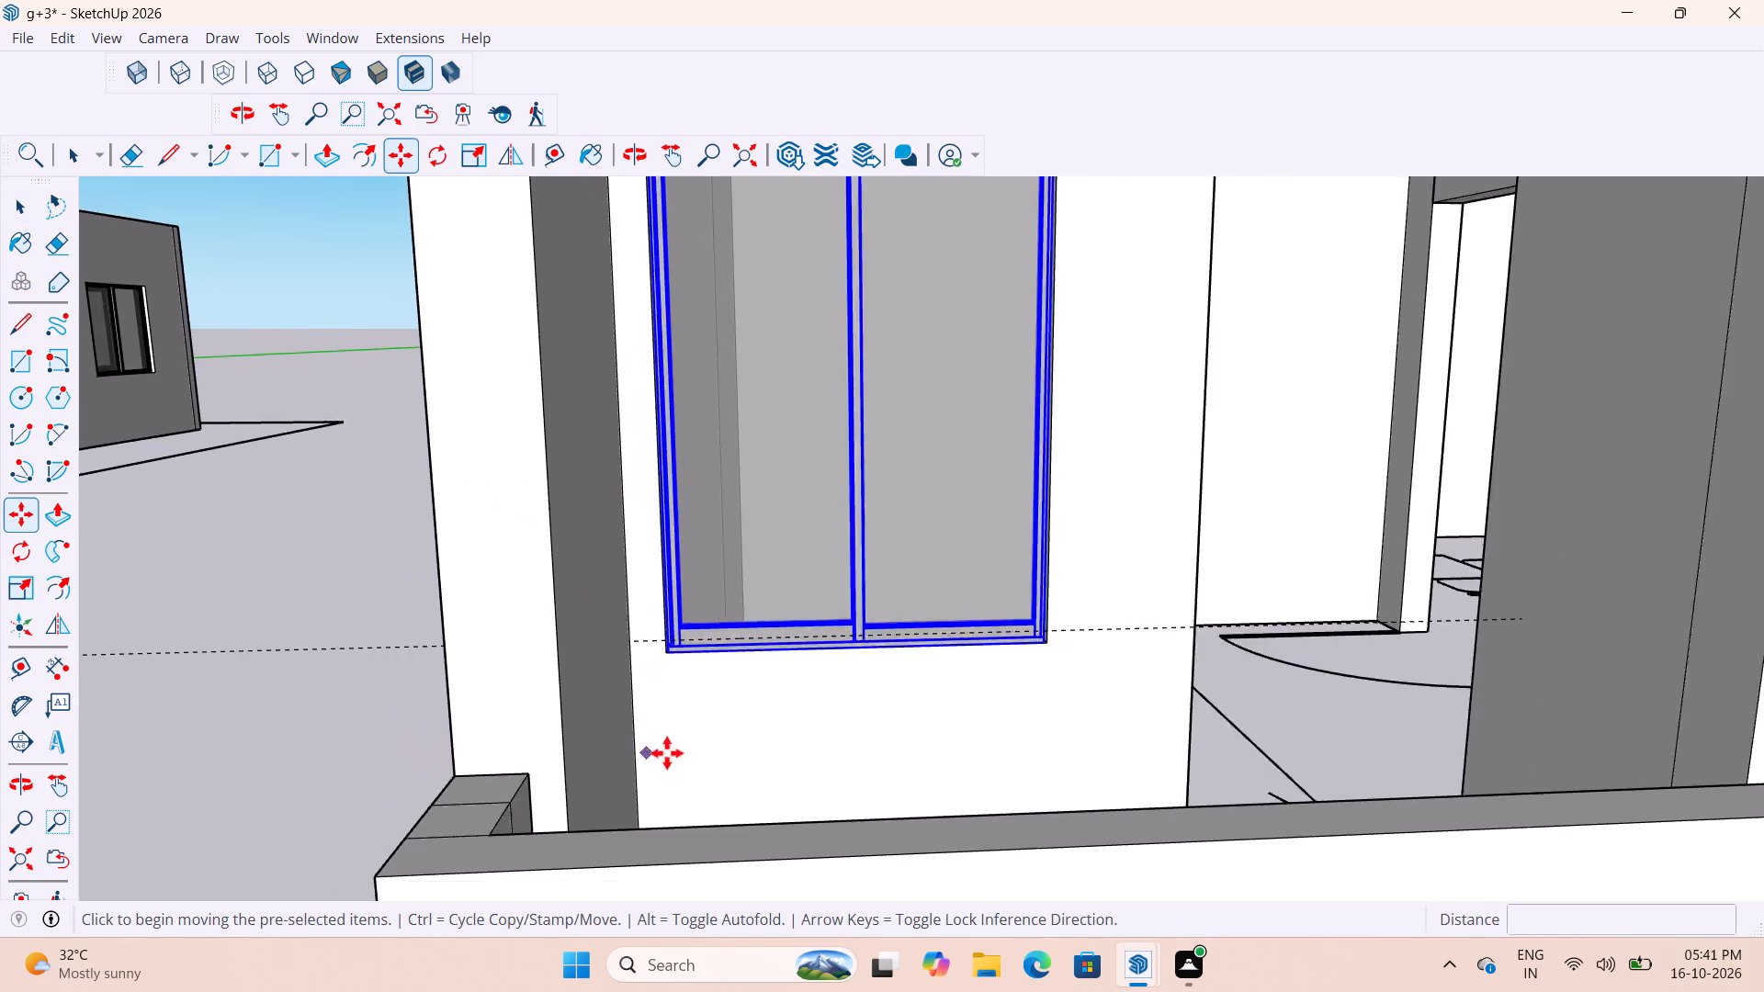
scroll(681, 747, "up", 20)
scroll(681, 747, "up", 3)
scroll(642, 581, "up", 1)
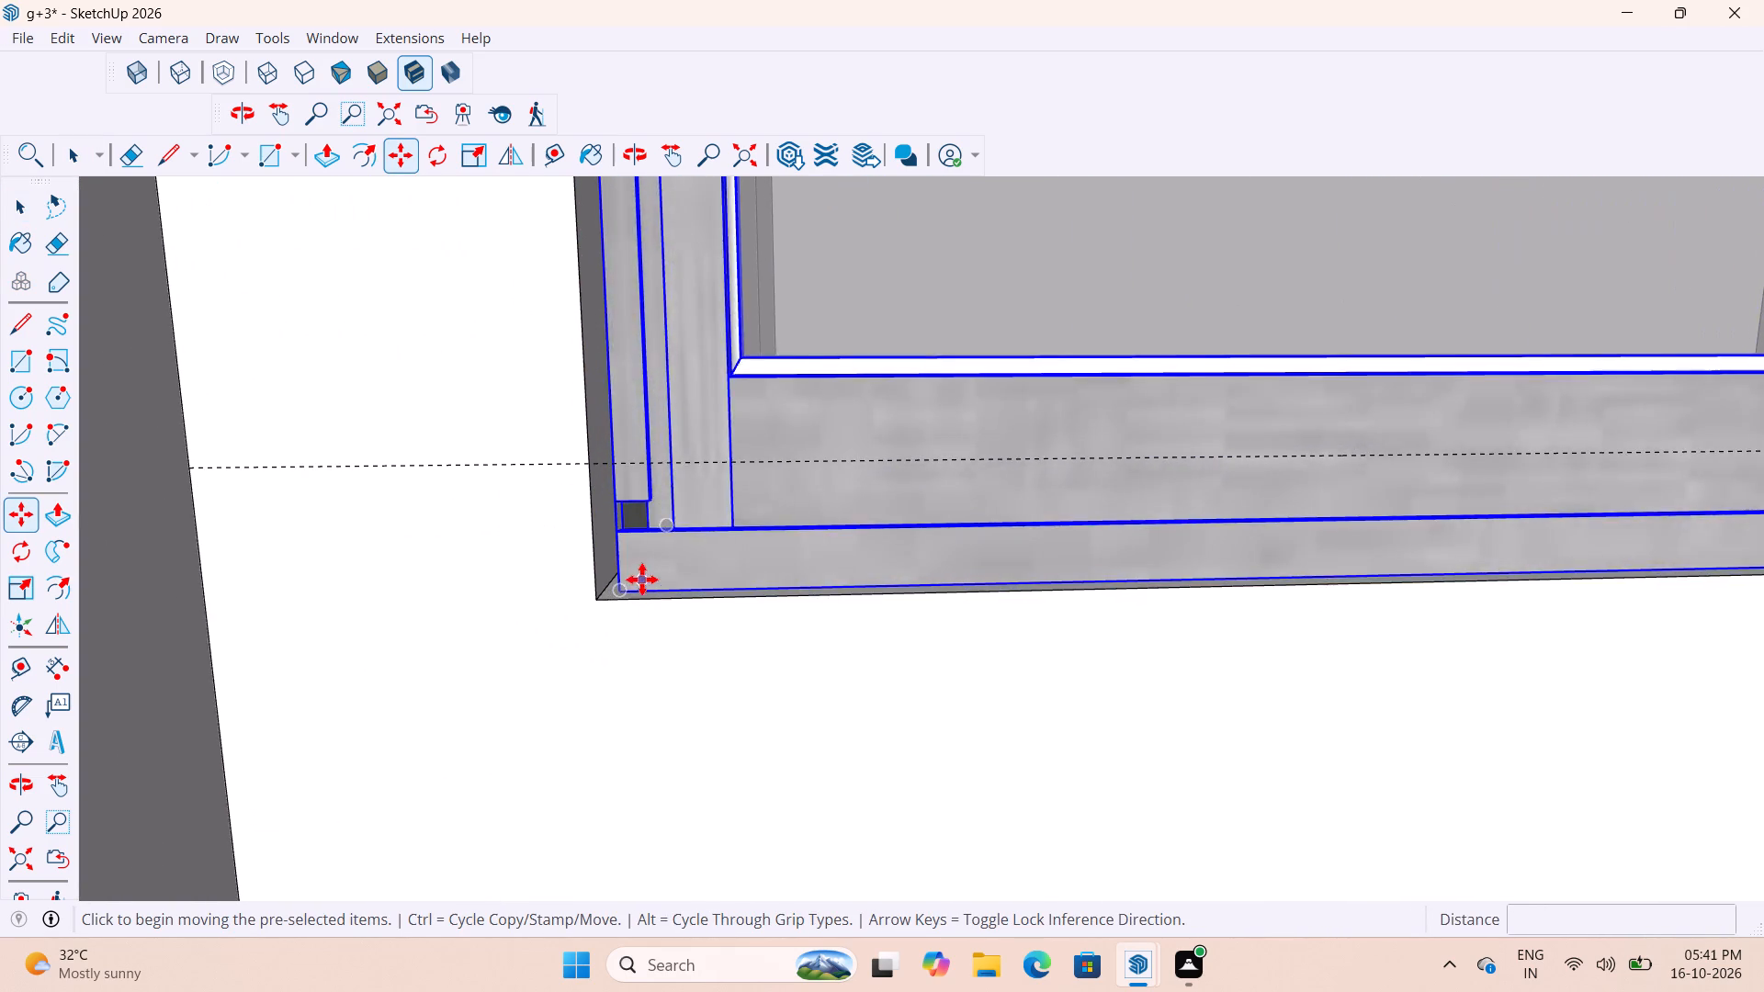
scroll(642, 580, "up", 2)
middle_click_drag(696, 582, 747, 598)
key("s")
scroll(588, 490, "up", 2)
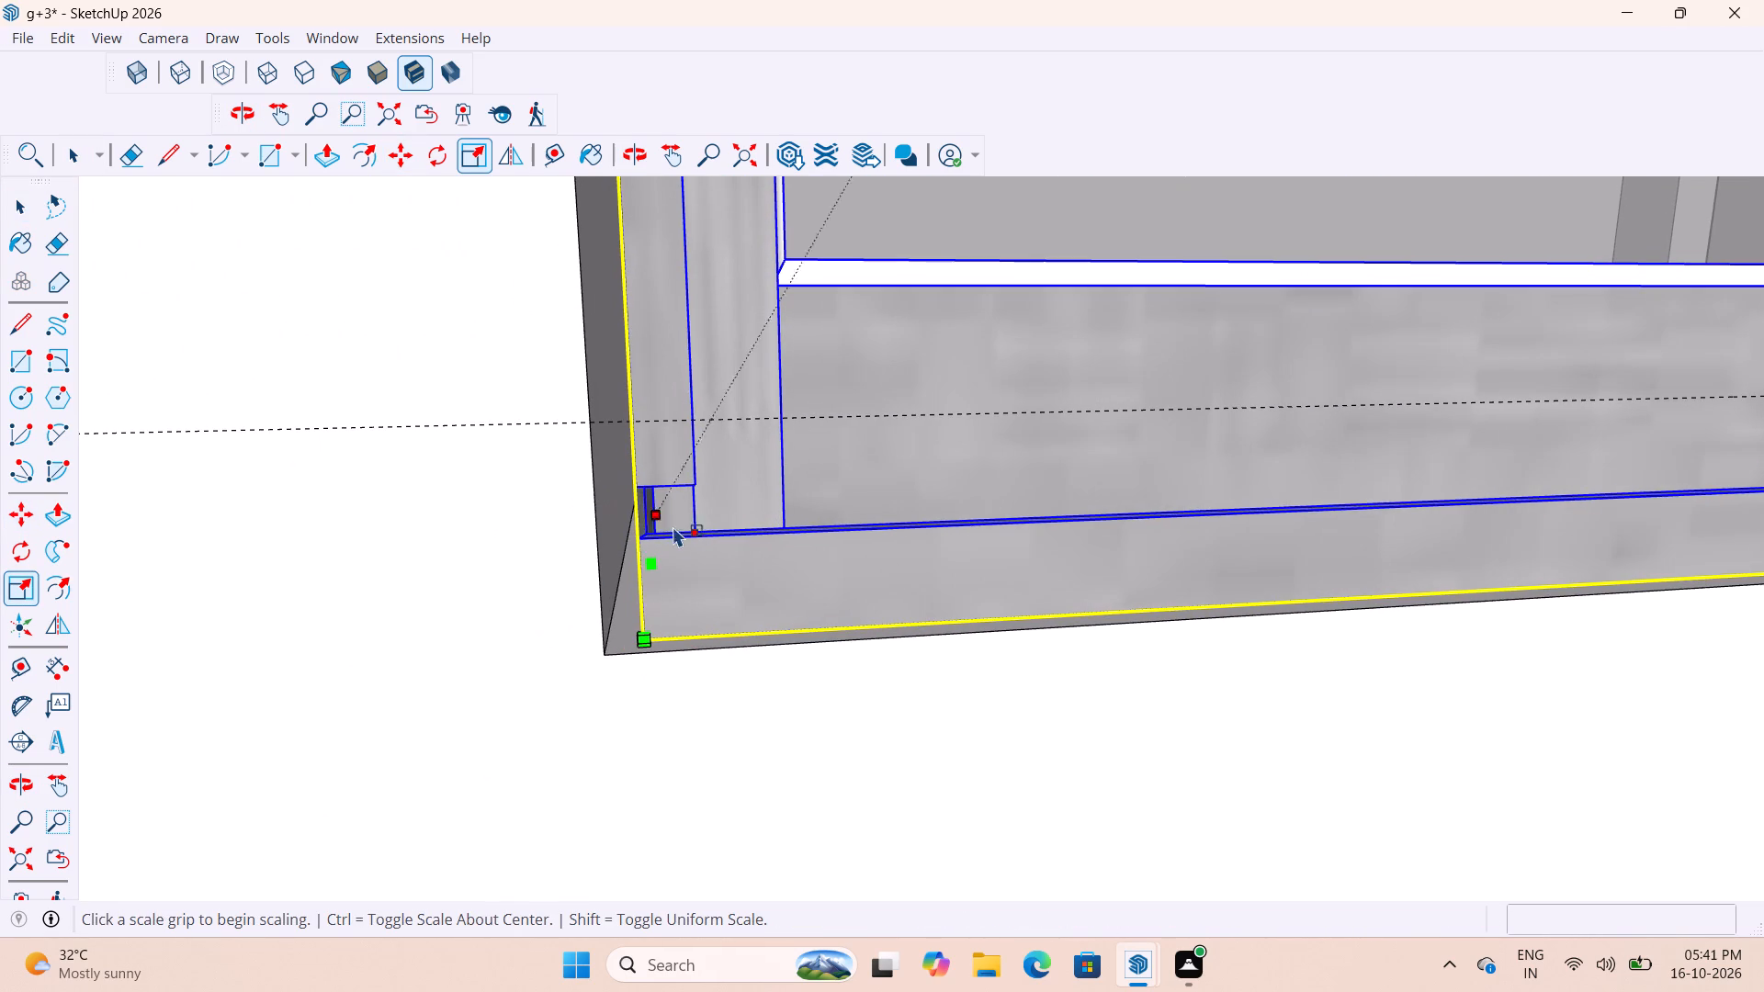
middle_click_drag(708, 510, 752, 512)
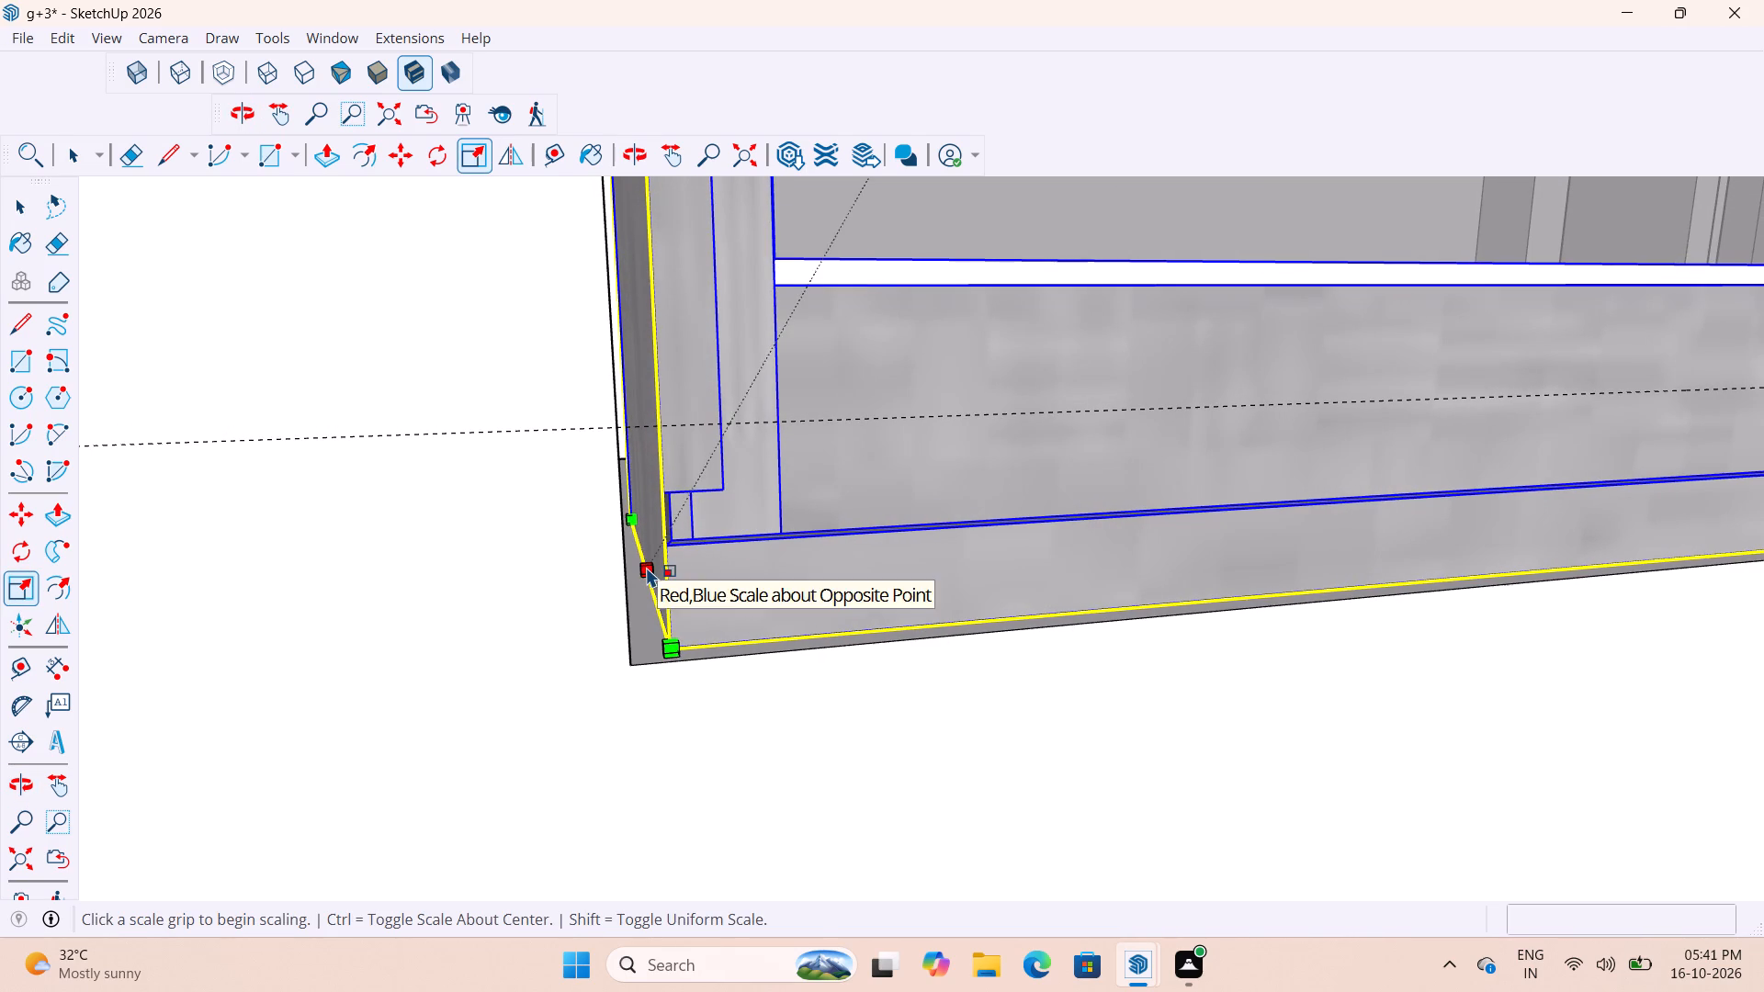
left_click(646, 567)
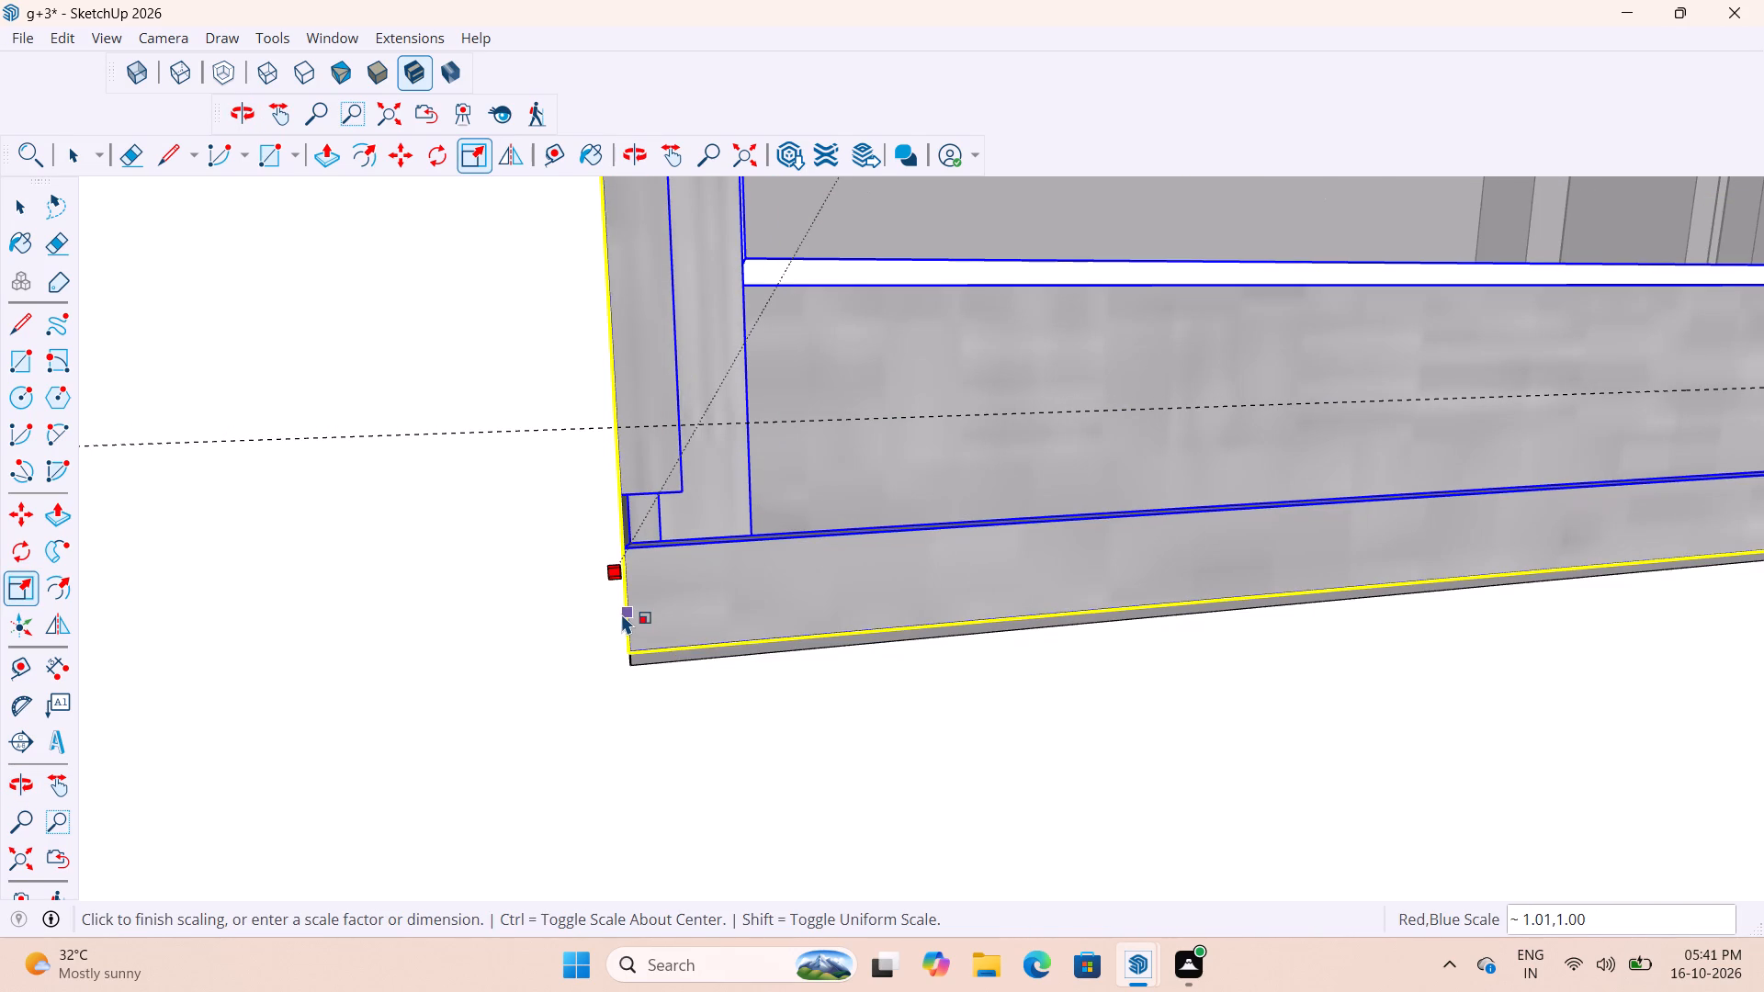
left_click(621, 614)
Scale the sliding window downward along the blue axis from its bottom edge by about 1.01 to reach the opening's sill.
middle_click_drag(867, 613, 793, 517)
scroll(865, 609, "up", 1)
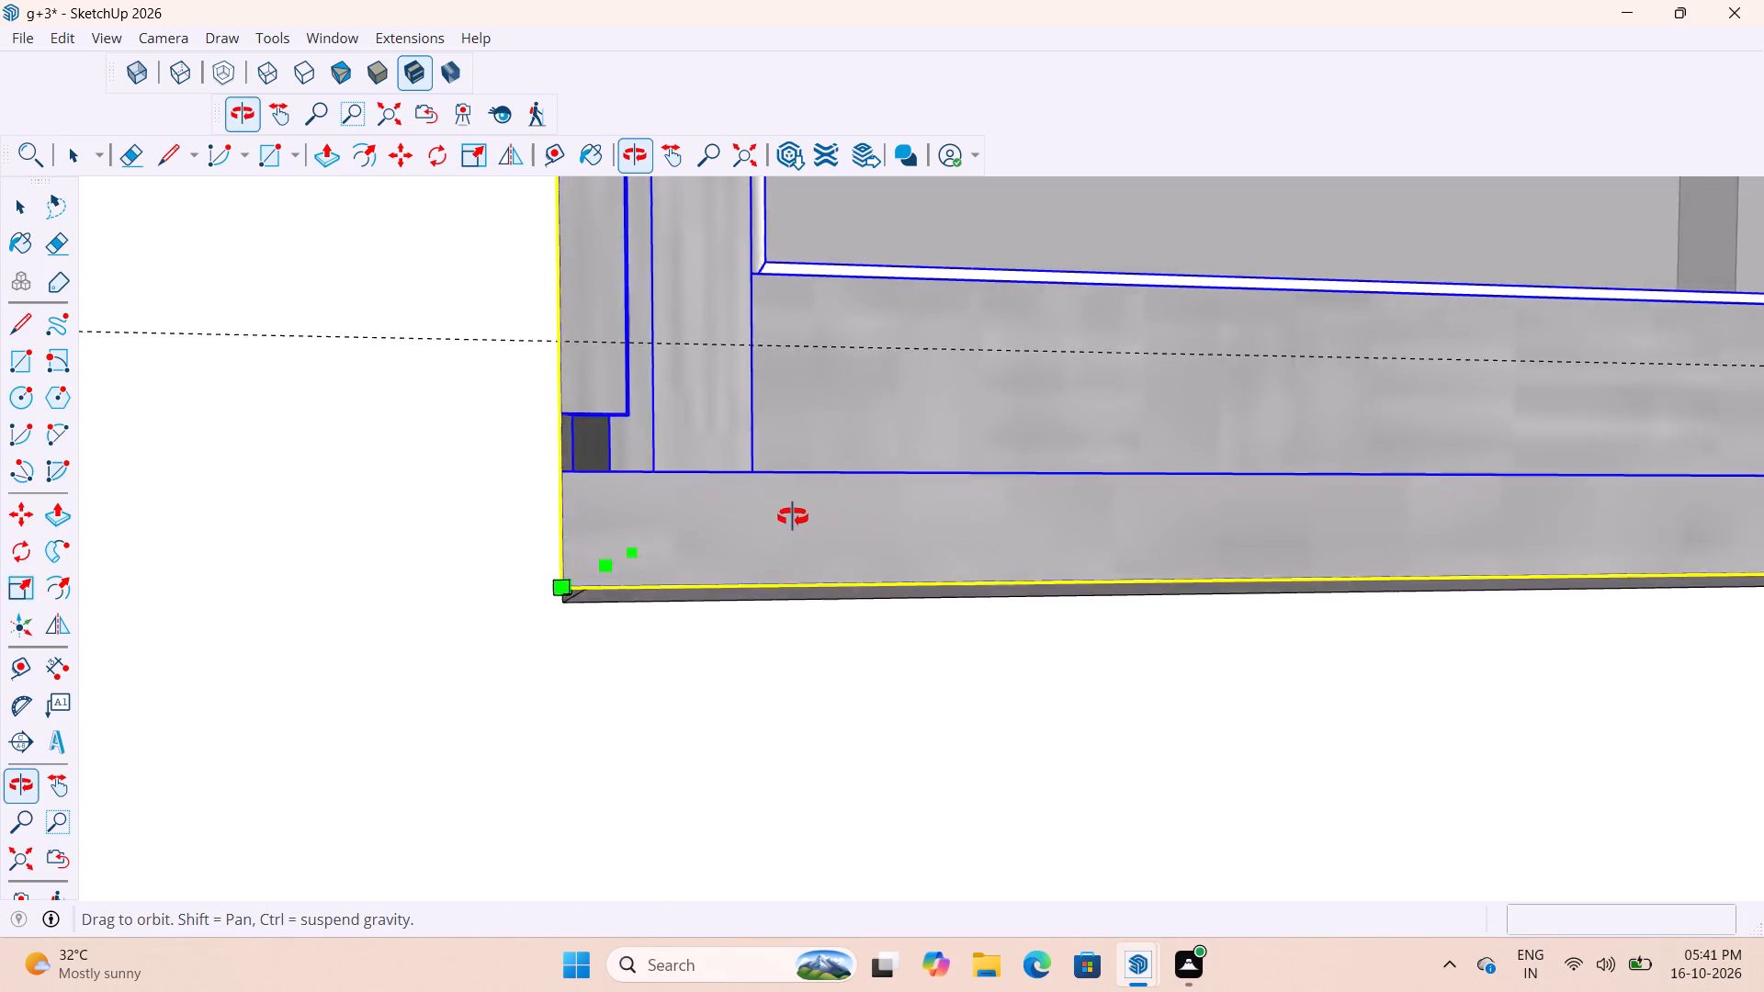
middle_click_drag(793, 517, 734, 435)
scroll(714, 510, "down", 11)
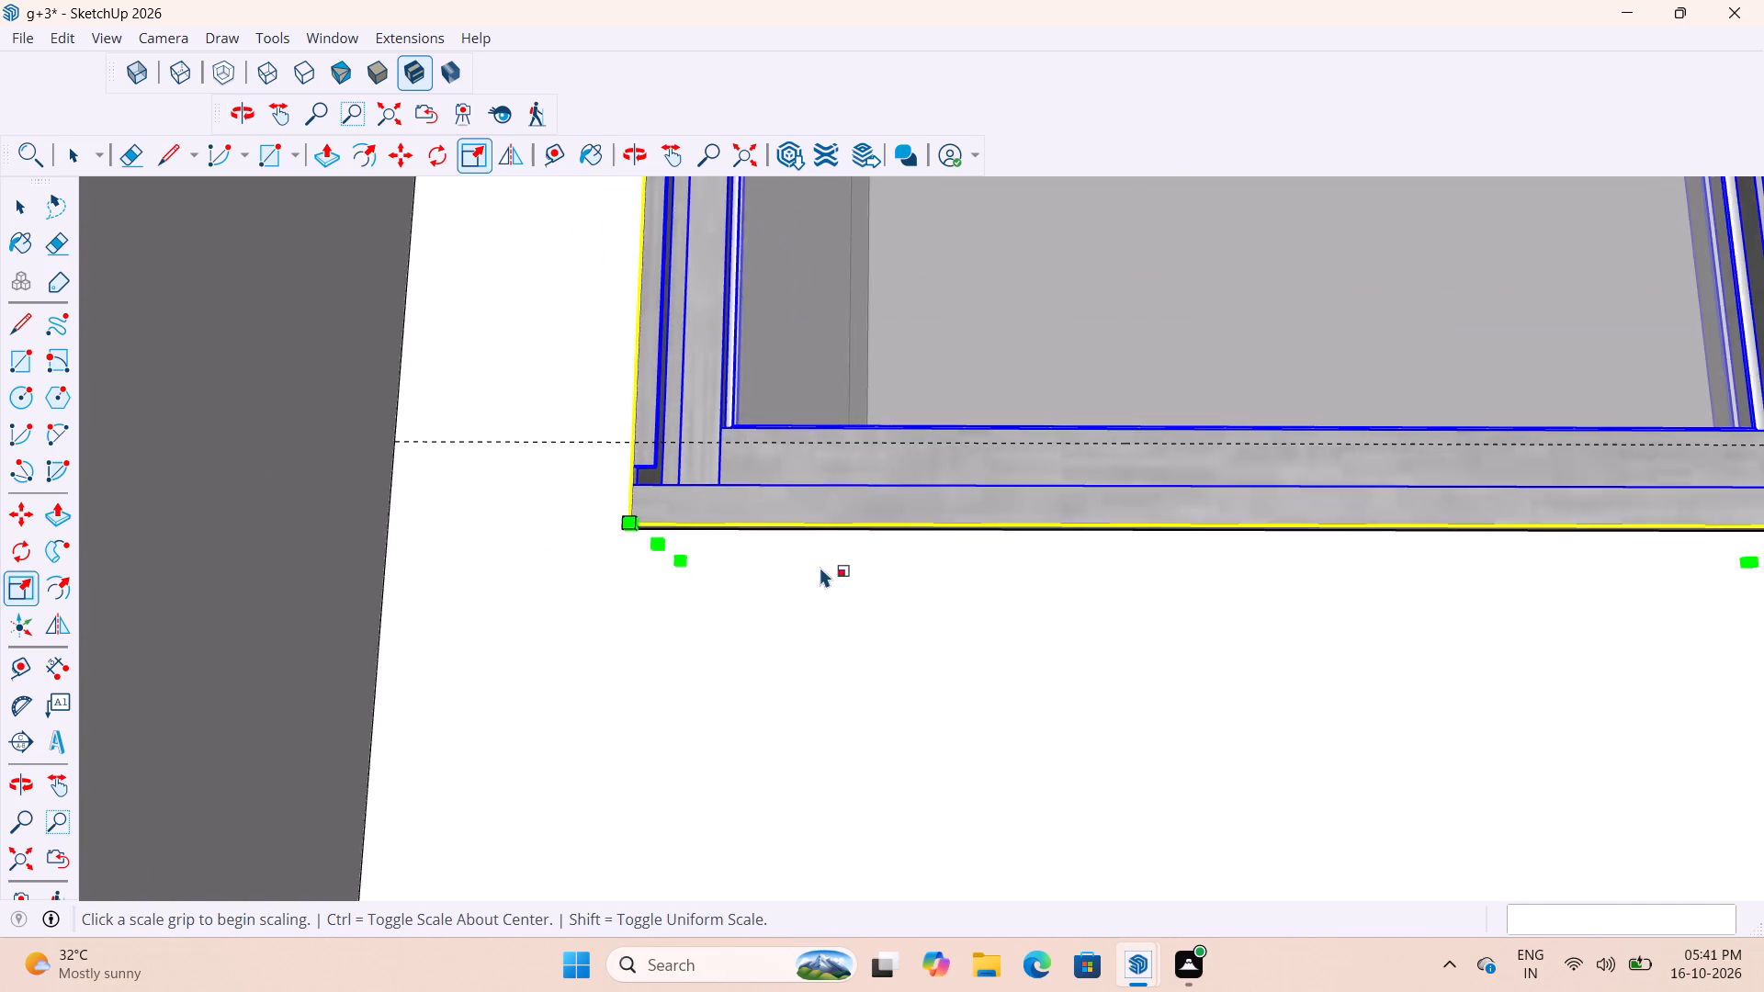
scroll(818, 570, "down", 4)
scroll(1544, 597, "up", 6)
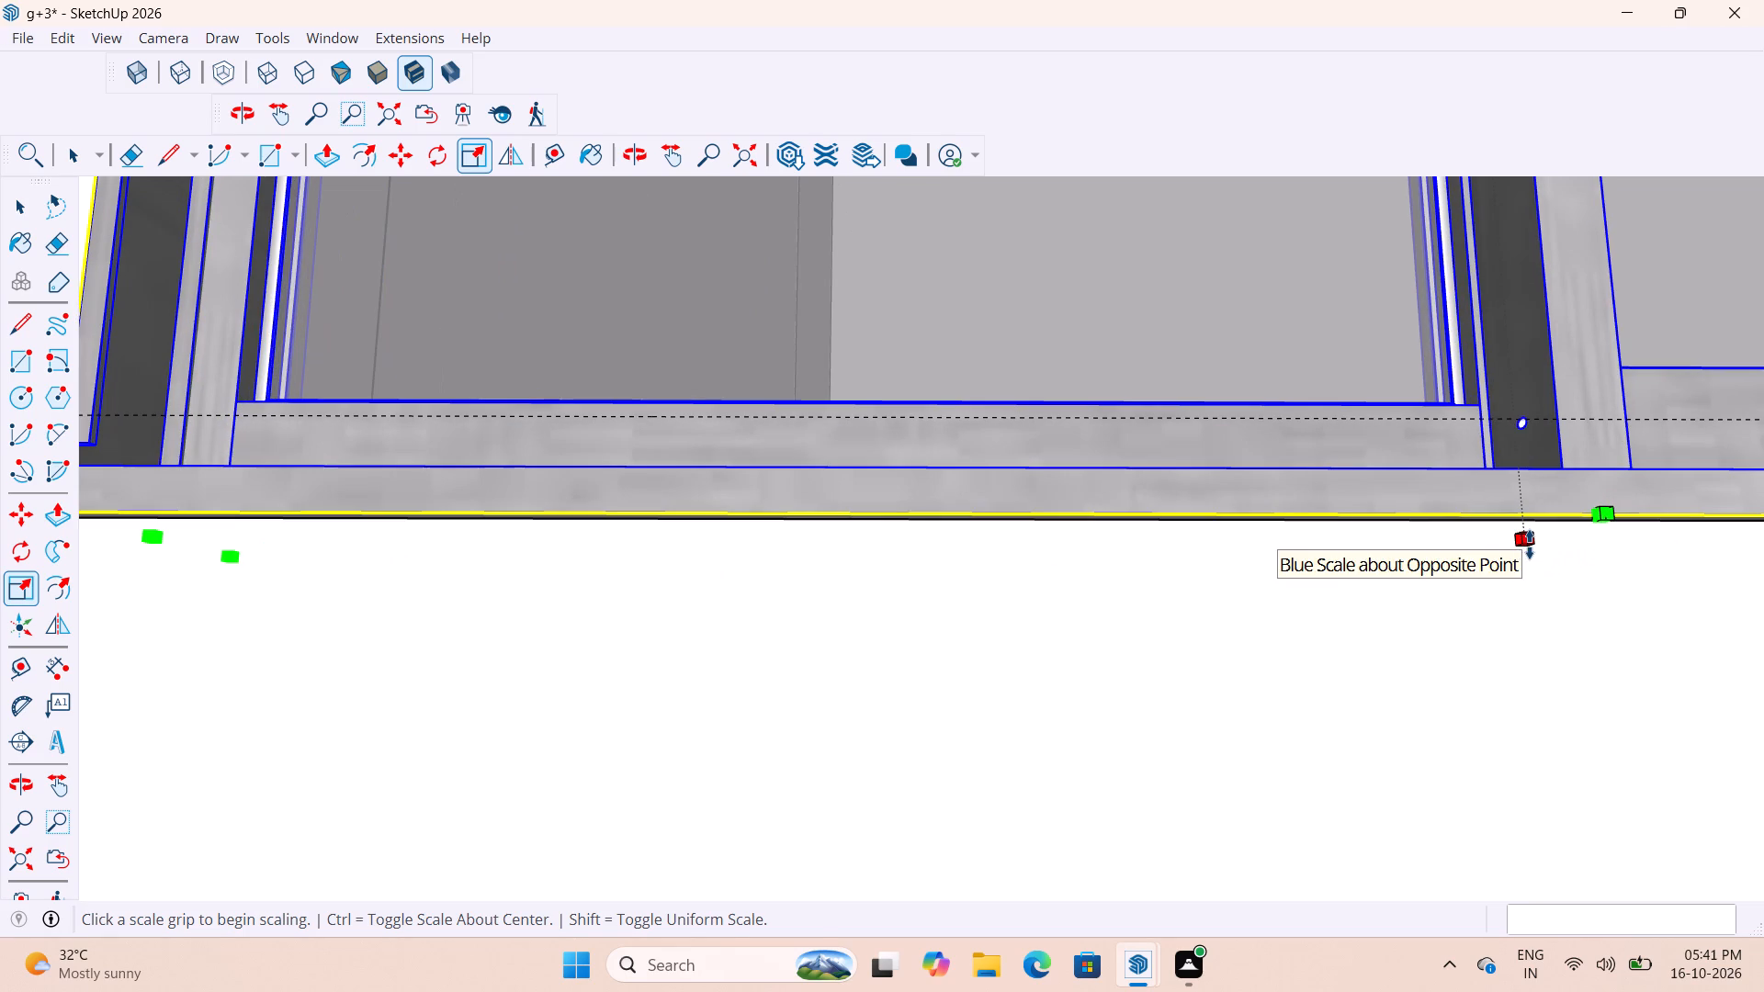
left_click(1530, 545)
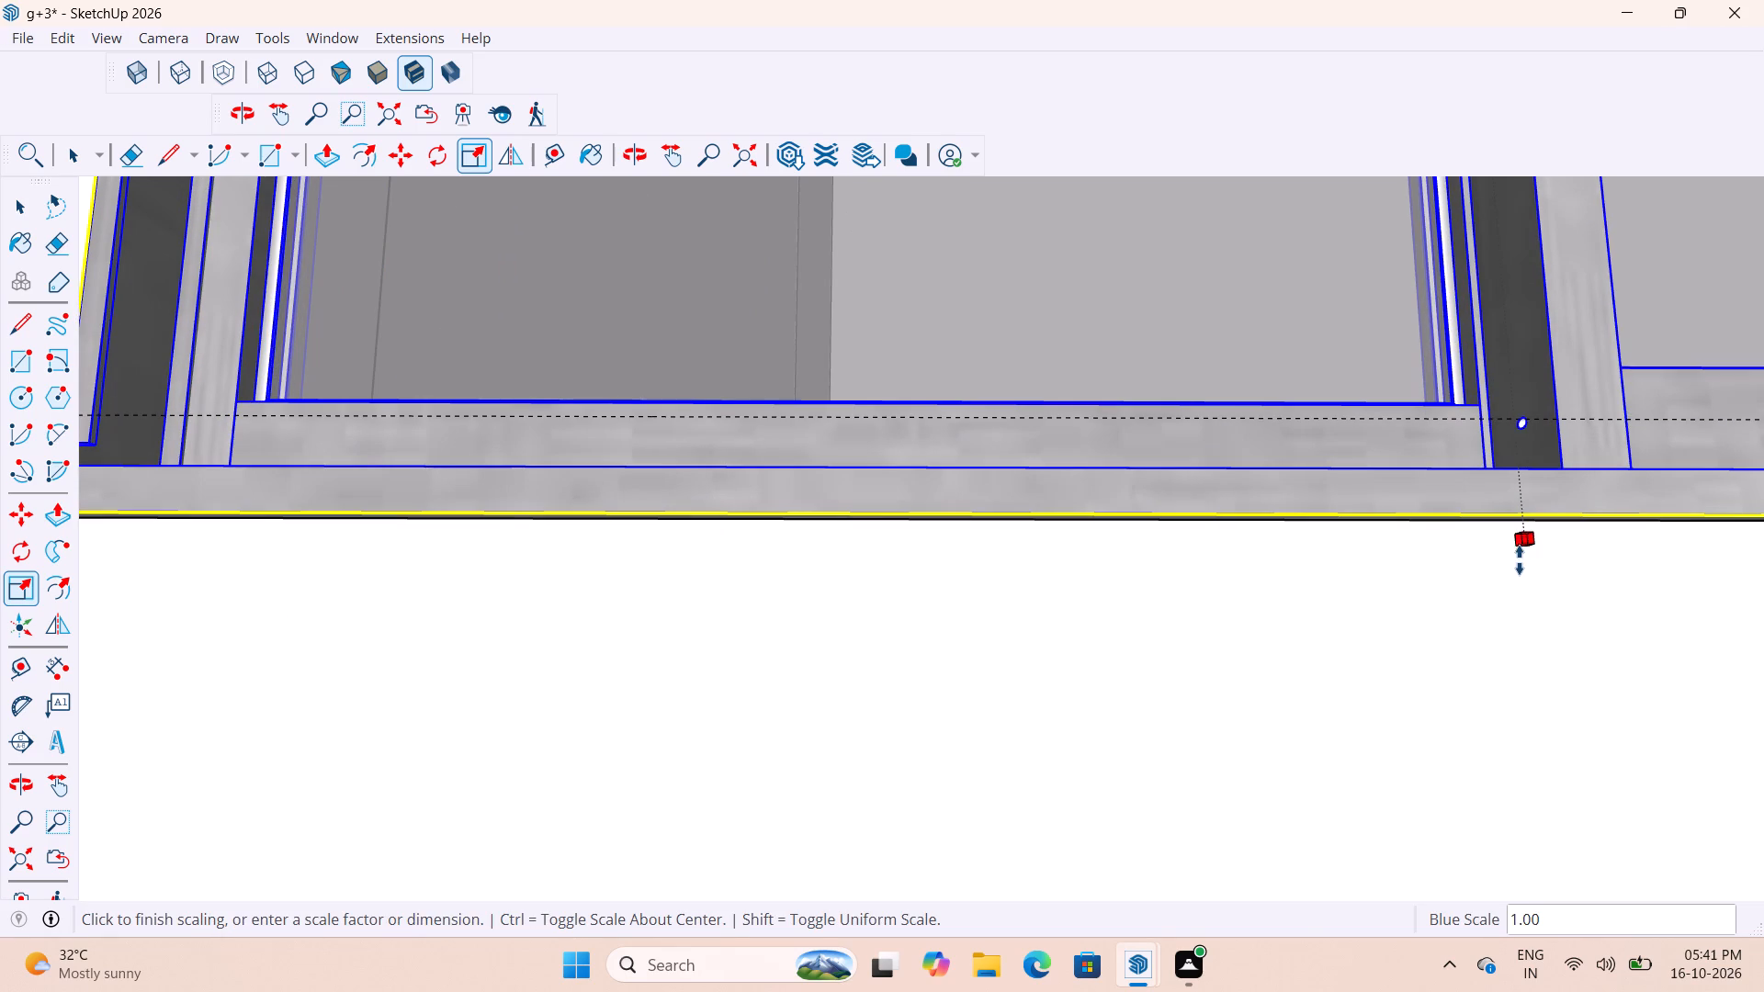
scroll(1489, 555, "up", 8)
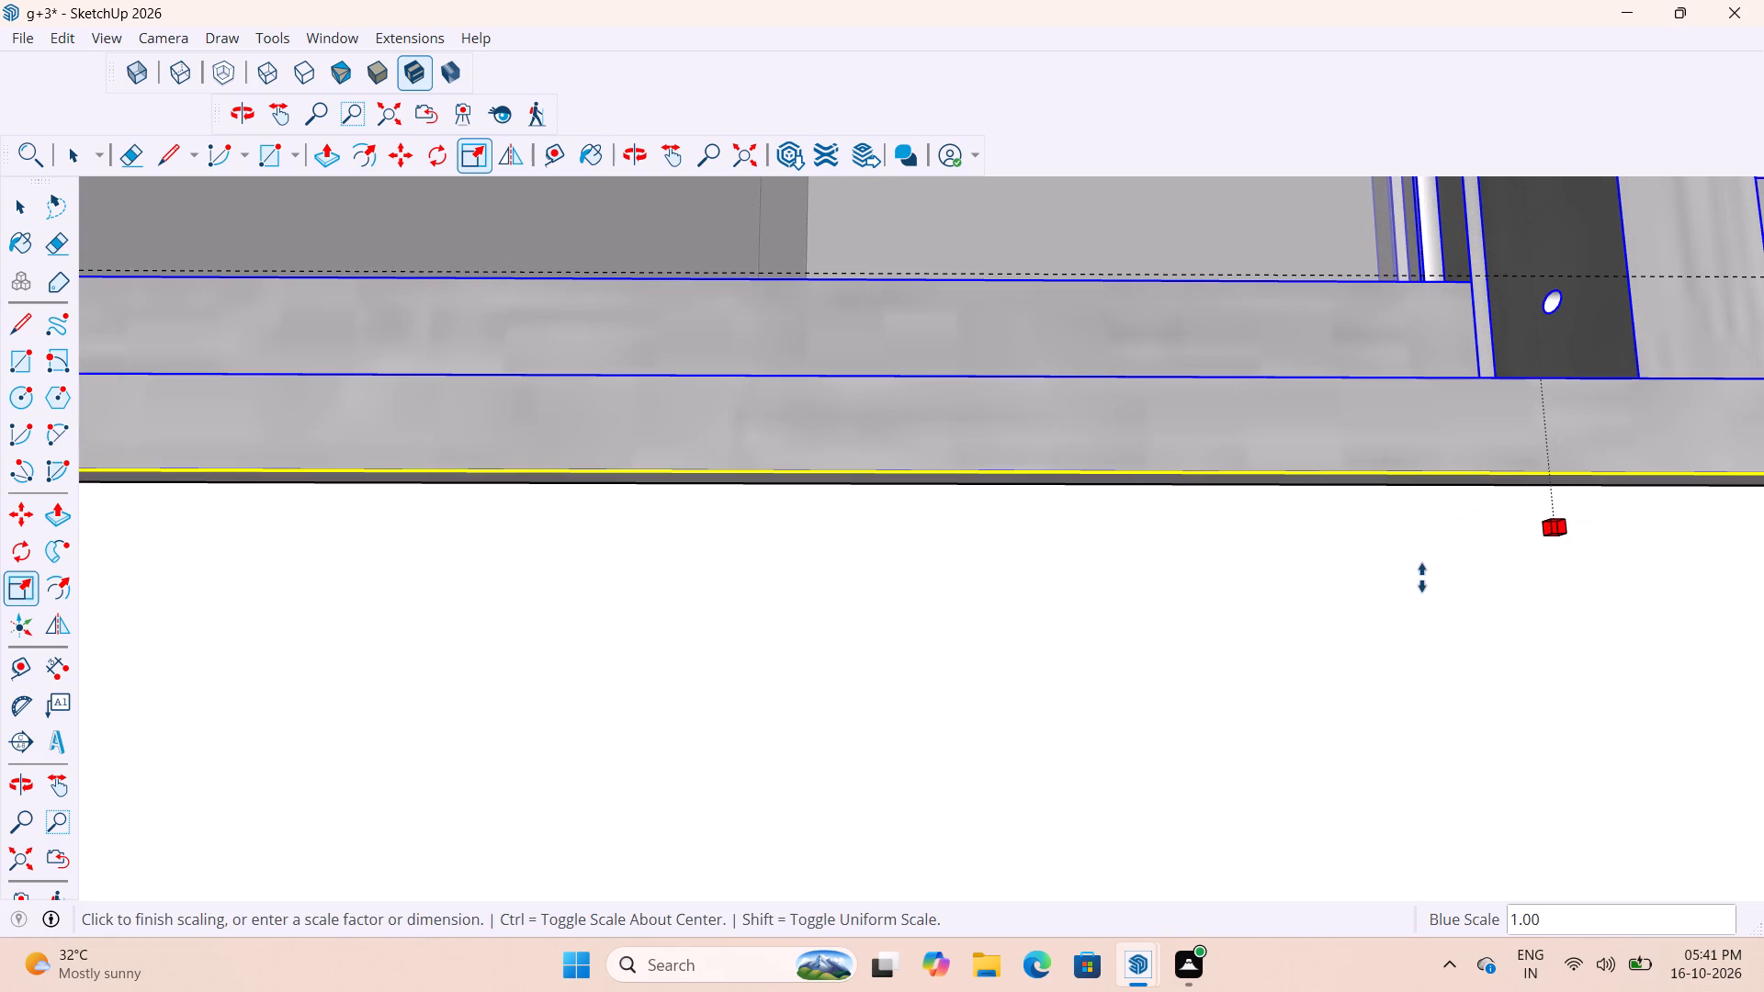
left_click(1497, 587)
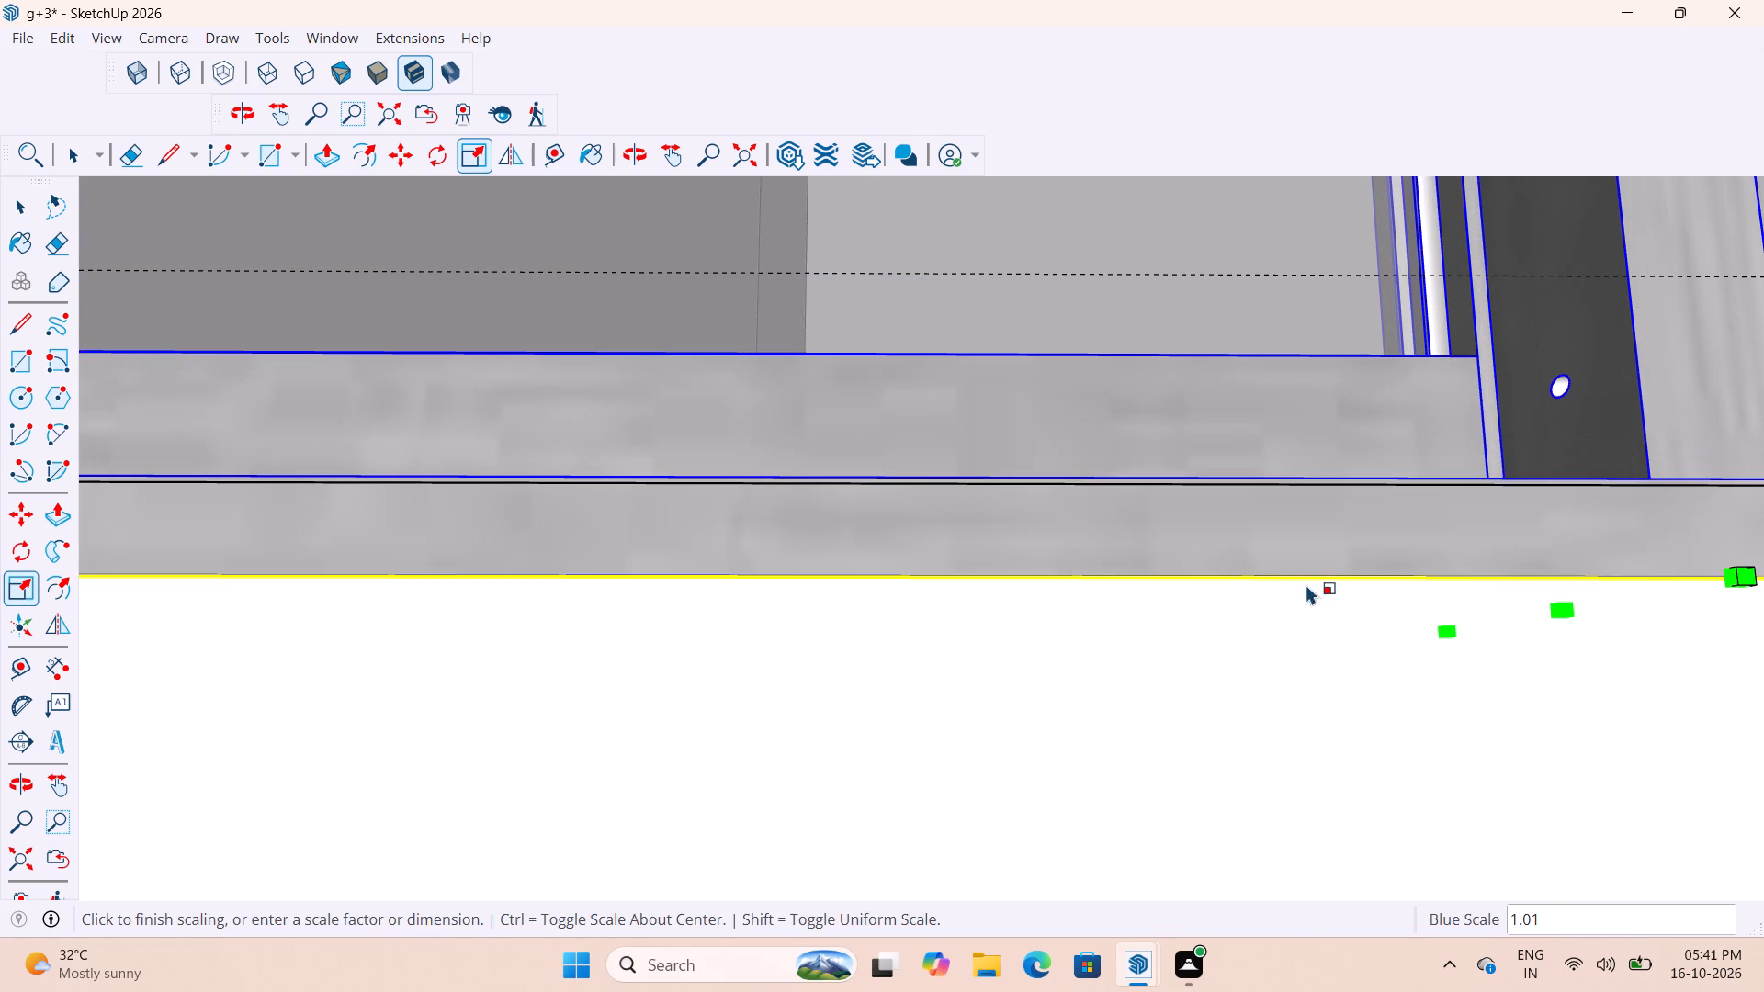
scroll(1213, 582, "down", 20)
scroll(1213, 582, "down", 12)
key("v")
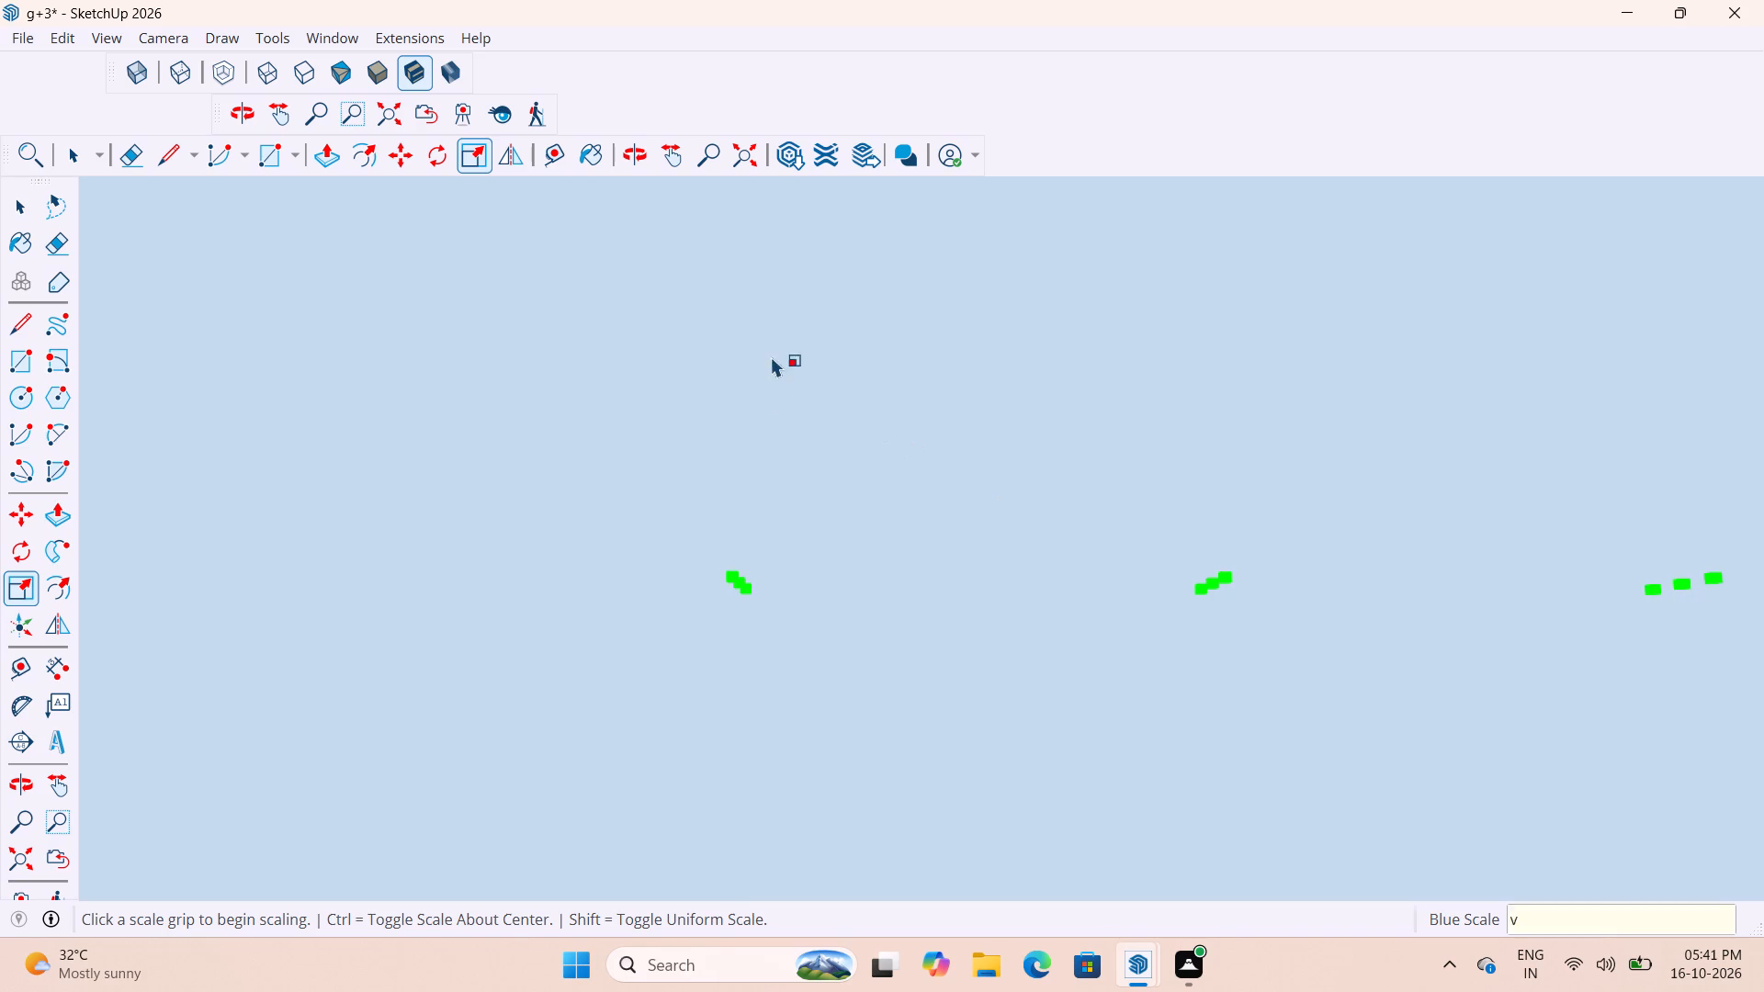
key("space")
Scale the sliding window along the red axis from its side edge to meet the adjacent side of the balcony wall opening.
left_click(737, 159)
scroll(891, 581, "down", 6)
left_click_drag(991, 415, 996, 423)
scroll(1213, 482, "up", 3)
middle_click_drag(1258, 595, 1258, 621)
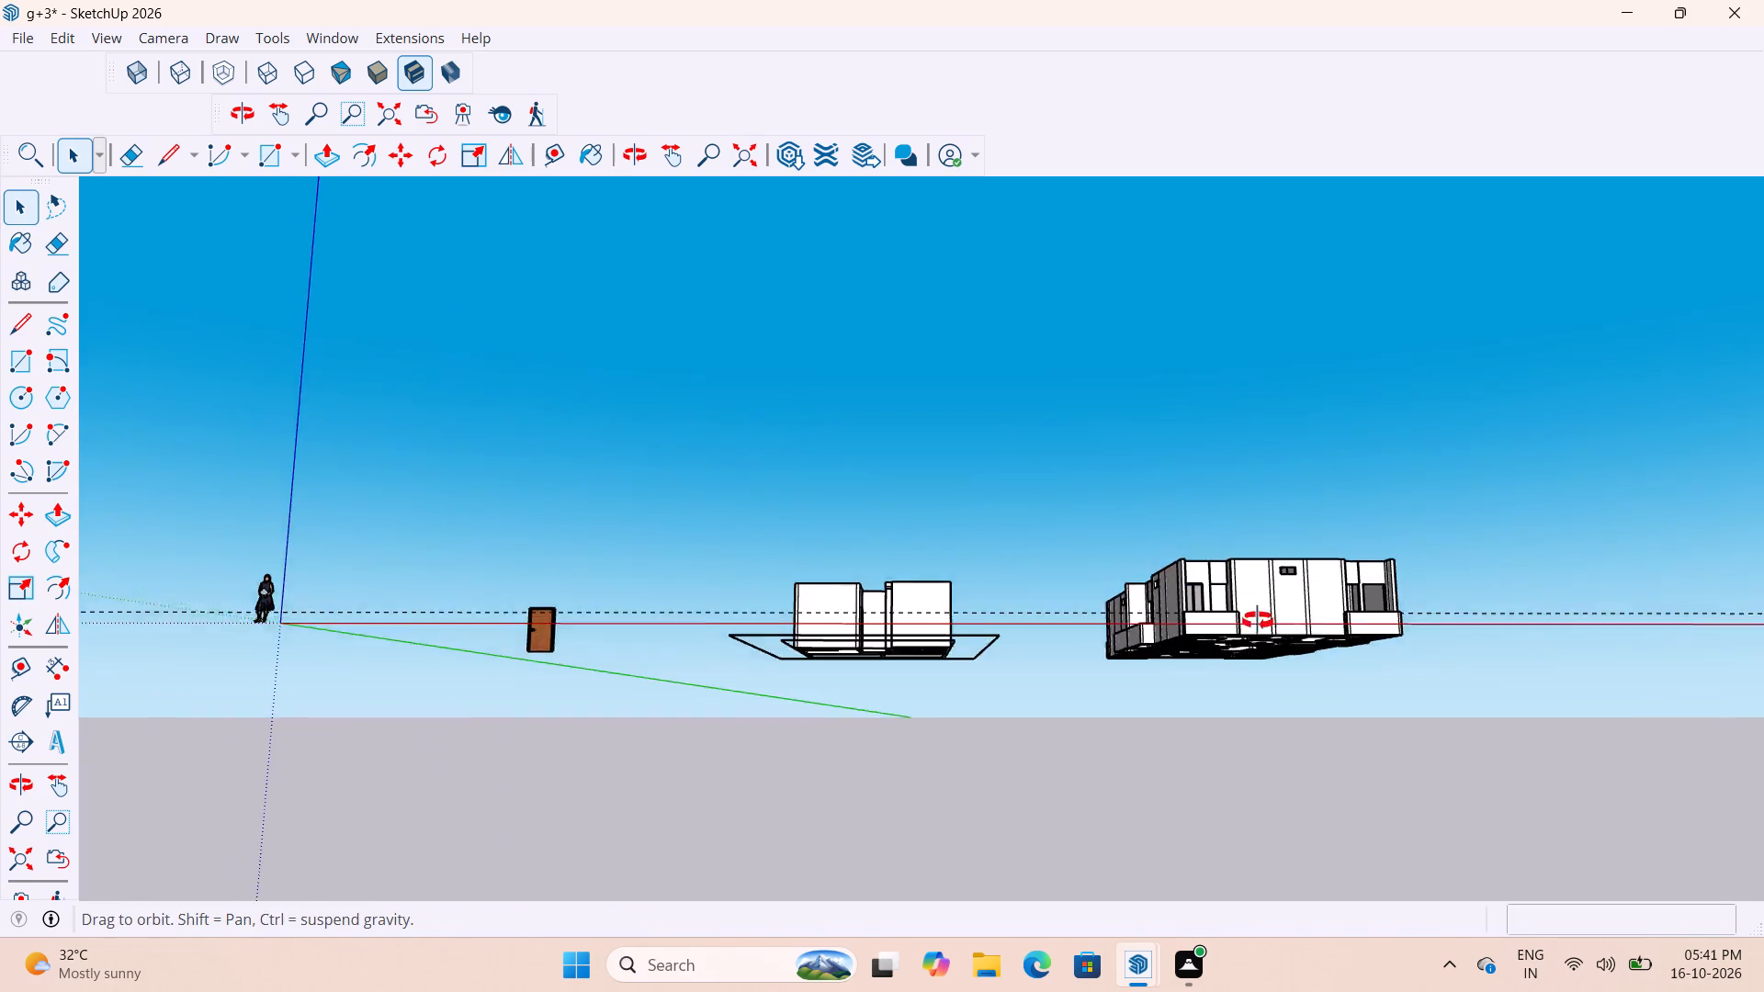
middle_click_drag(1258, 621, 1238, 741)
scroll(1230, 731, "up", 20)
scroll(1230, 731, "up", 1)
middle_click_drag(1080, 535, 1080, 534)
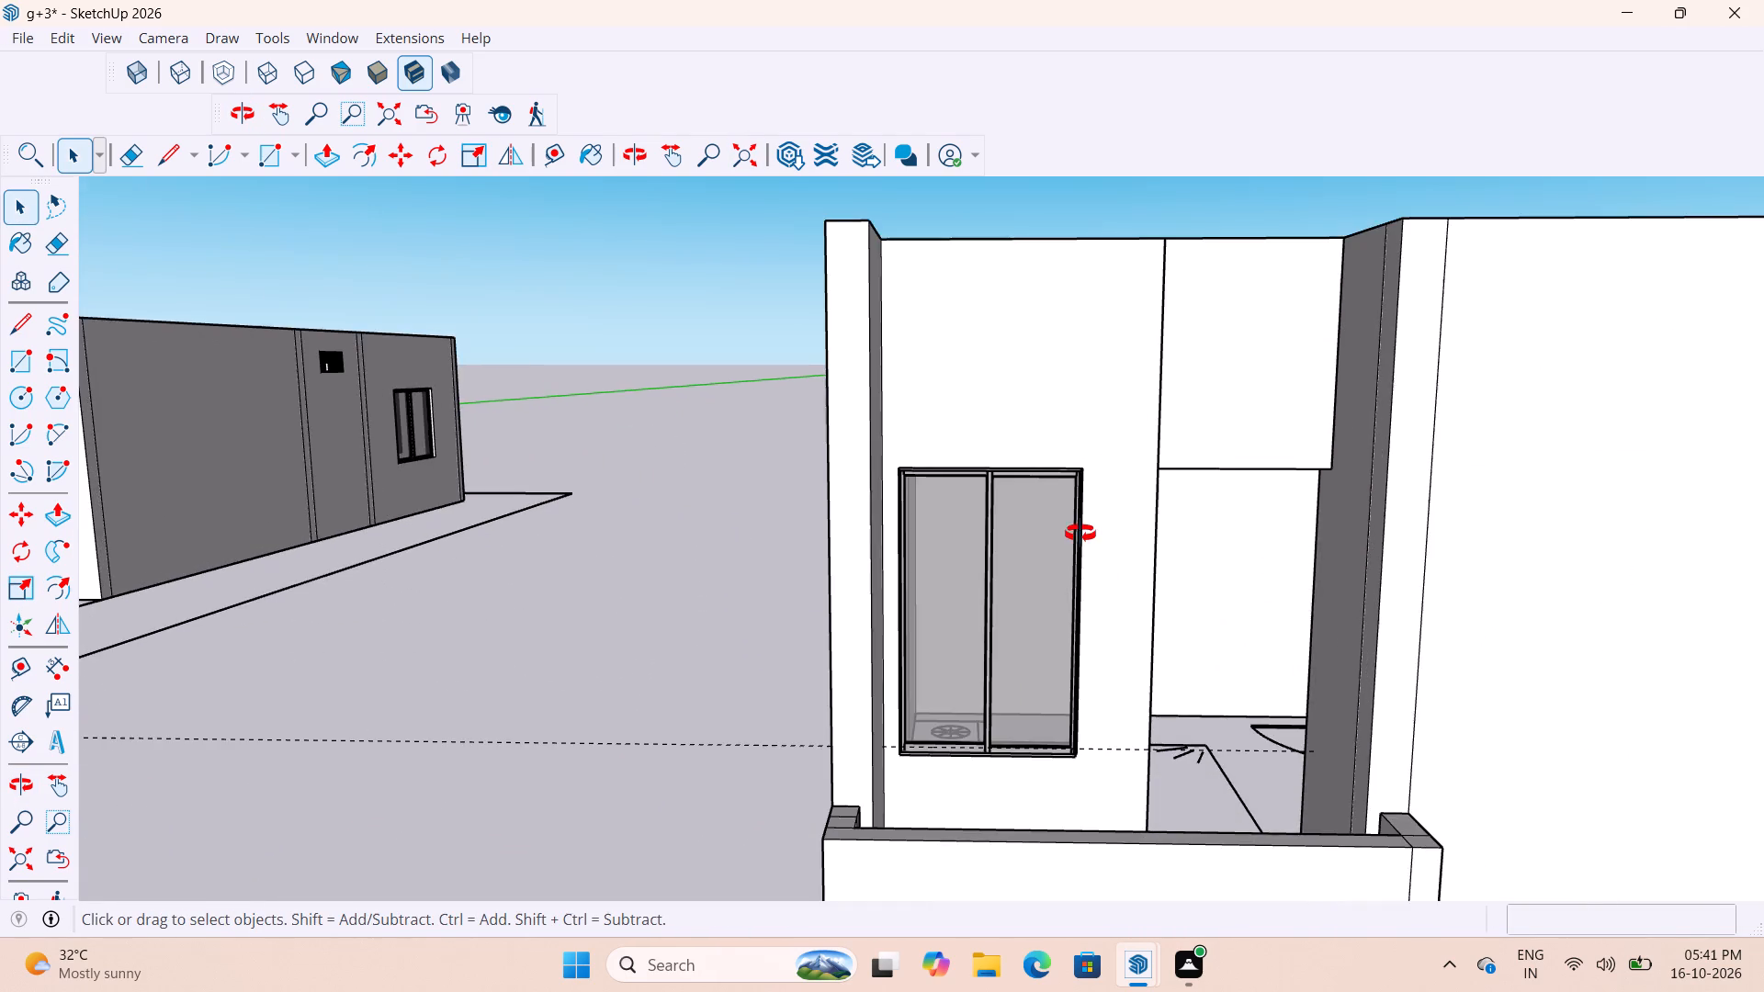
middle_click_drag(1080, 534, 1197, 611)
scroll(1176, 627, "up", 18)
scroll(1260, 541, "down", 1)
middle_click_drag(1223, 527, 1182, 532)
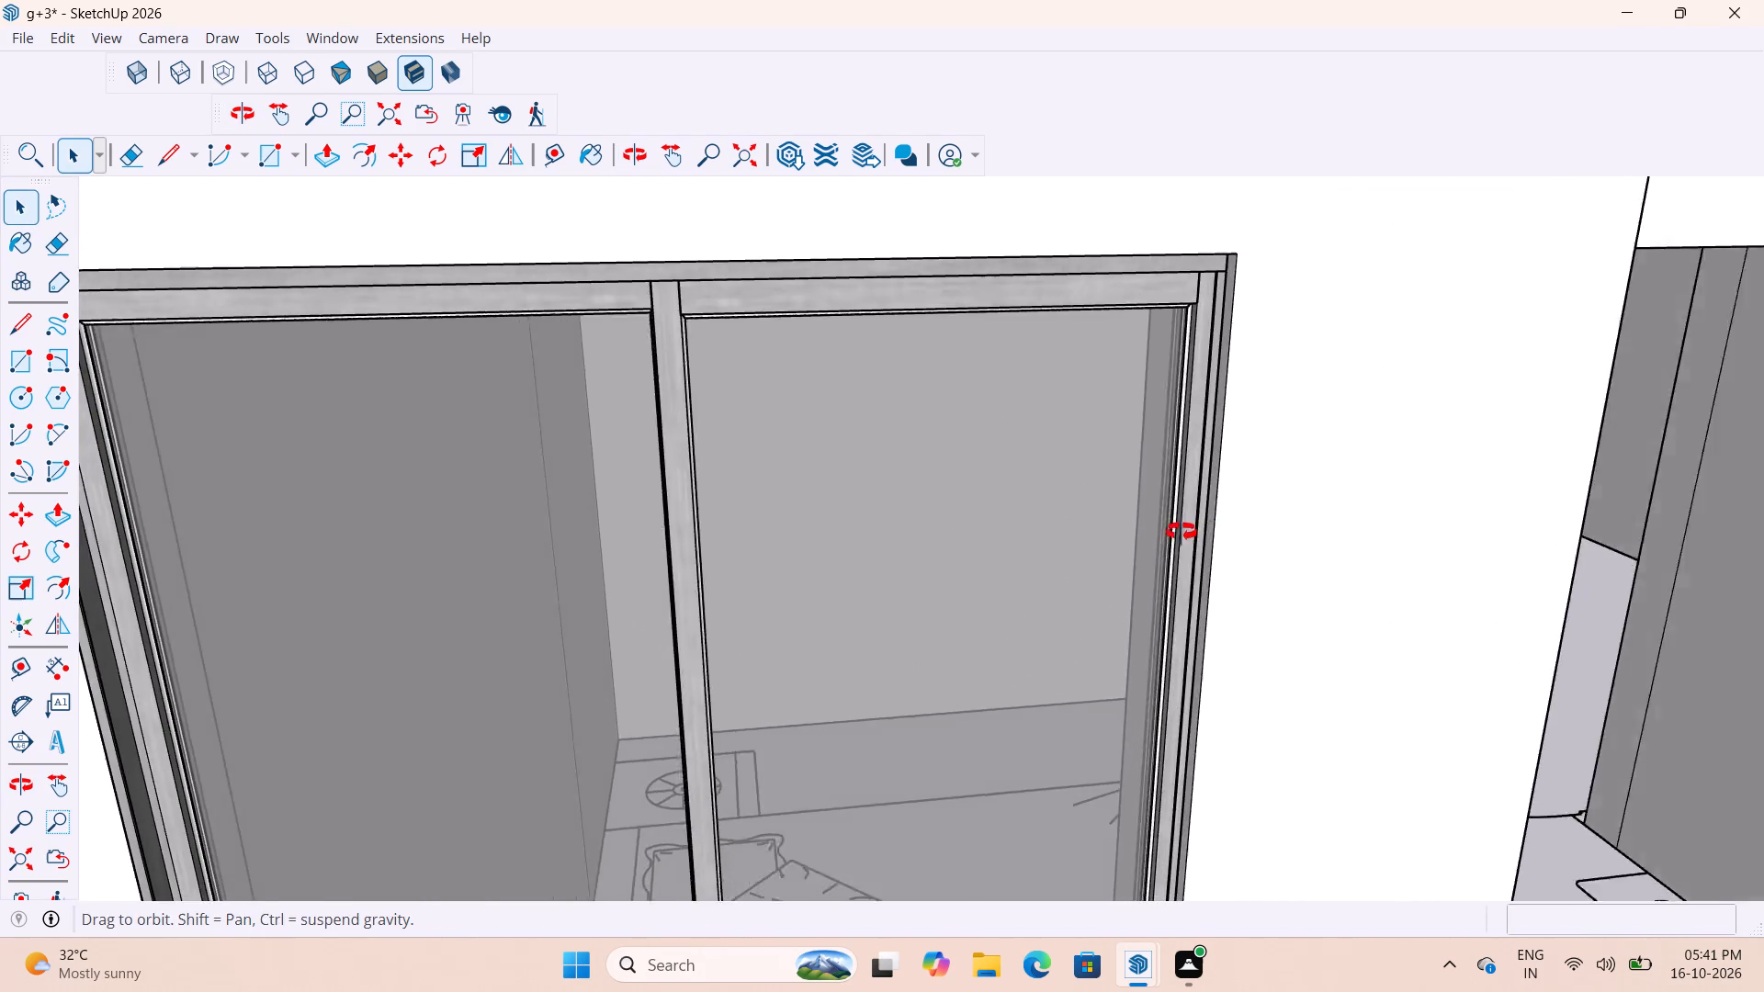
middle_click_drag(1182, 532, 991, 340)
left_click(1167, 444)
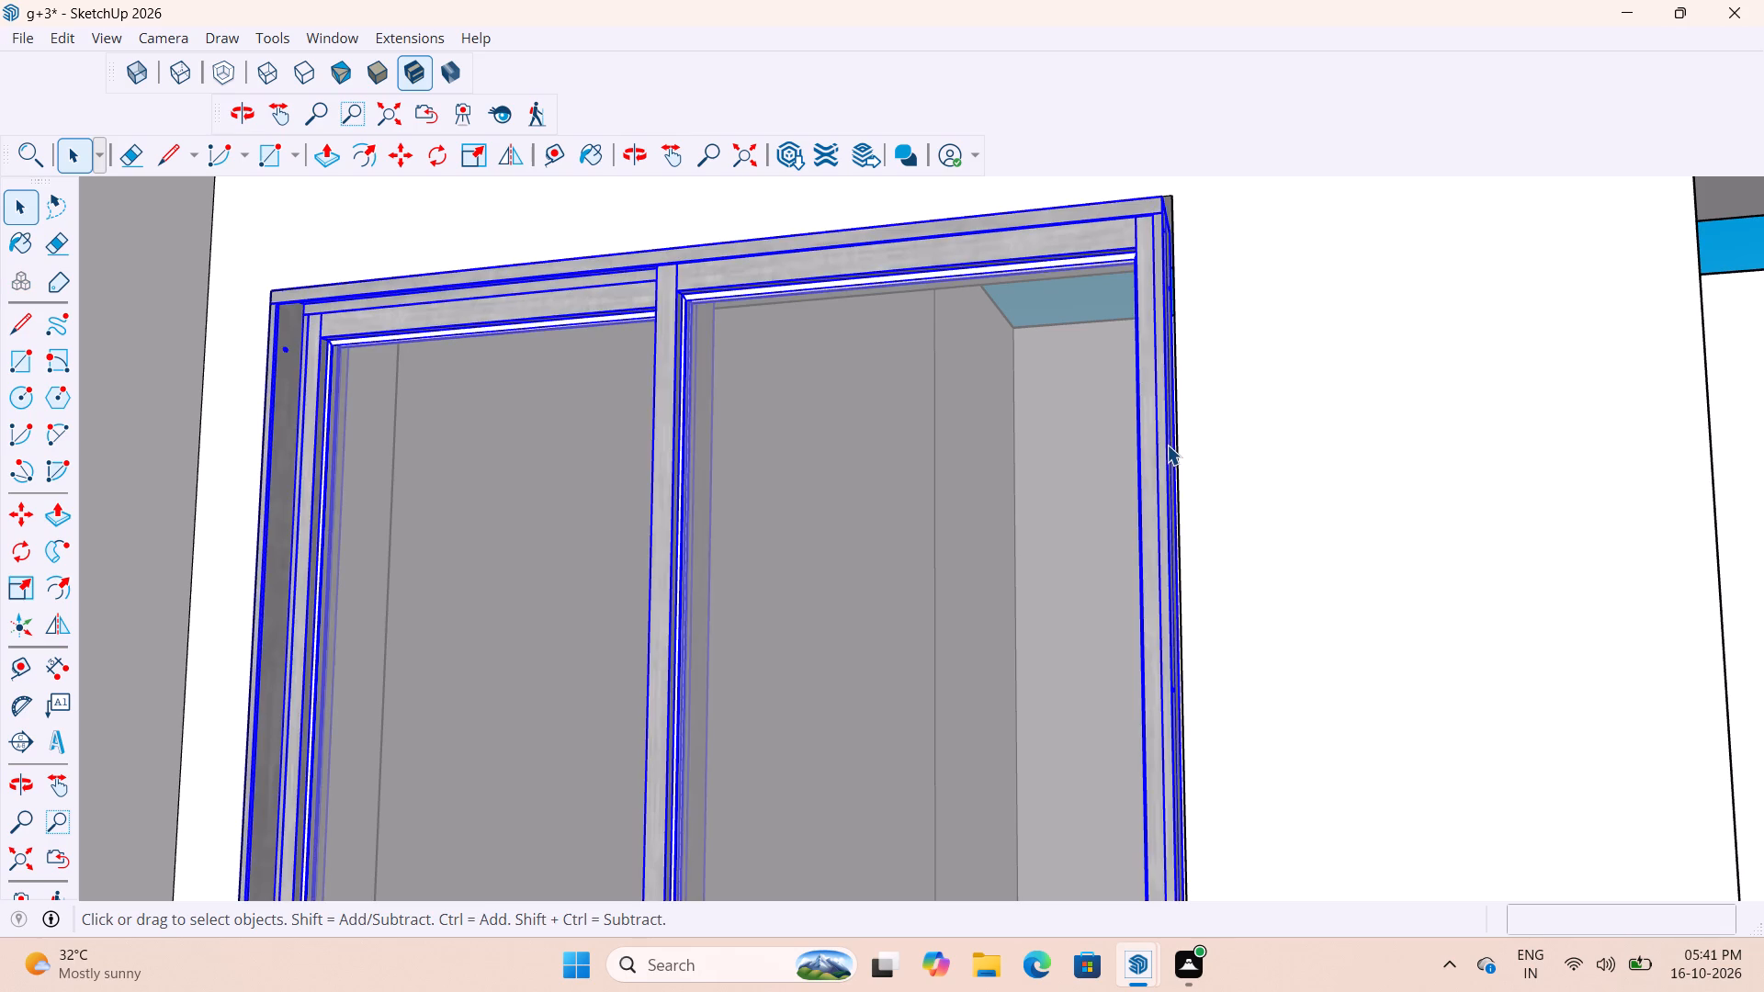
key("s")
scroll(1168, 444, "up", 4)
scroll(1201, 397, "down", 17)
middle_click_drag(1200, 727, 1201, 812)
scroll(1182, 693, "up", 20)
scroll(1182, 693, "up", 2)
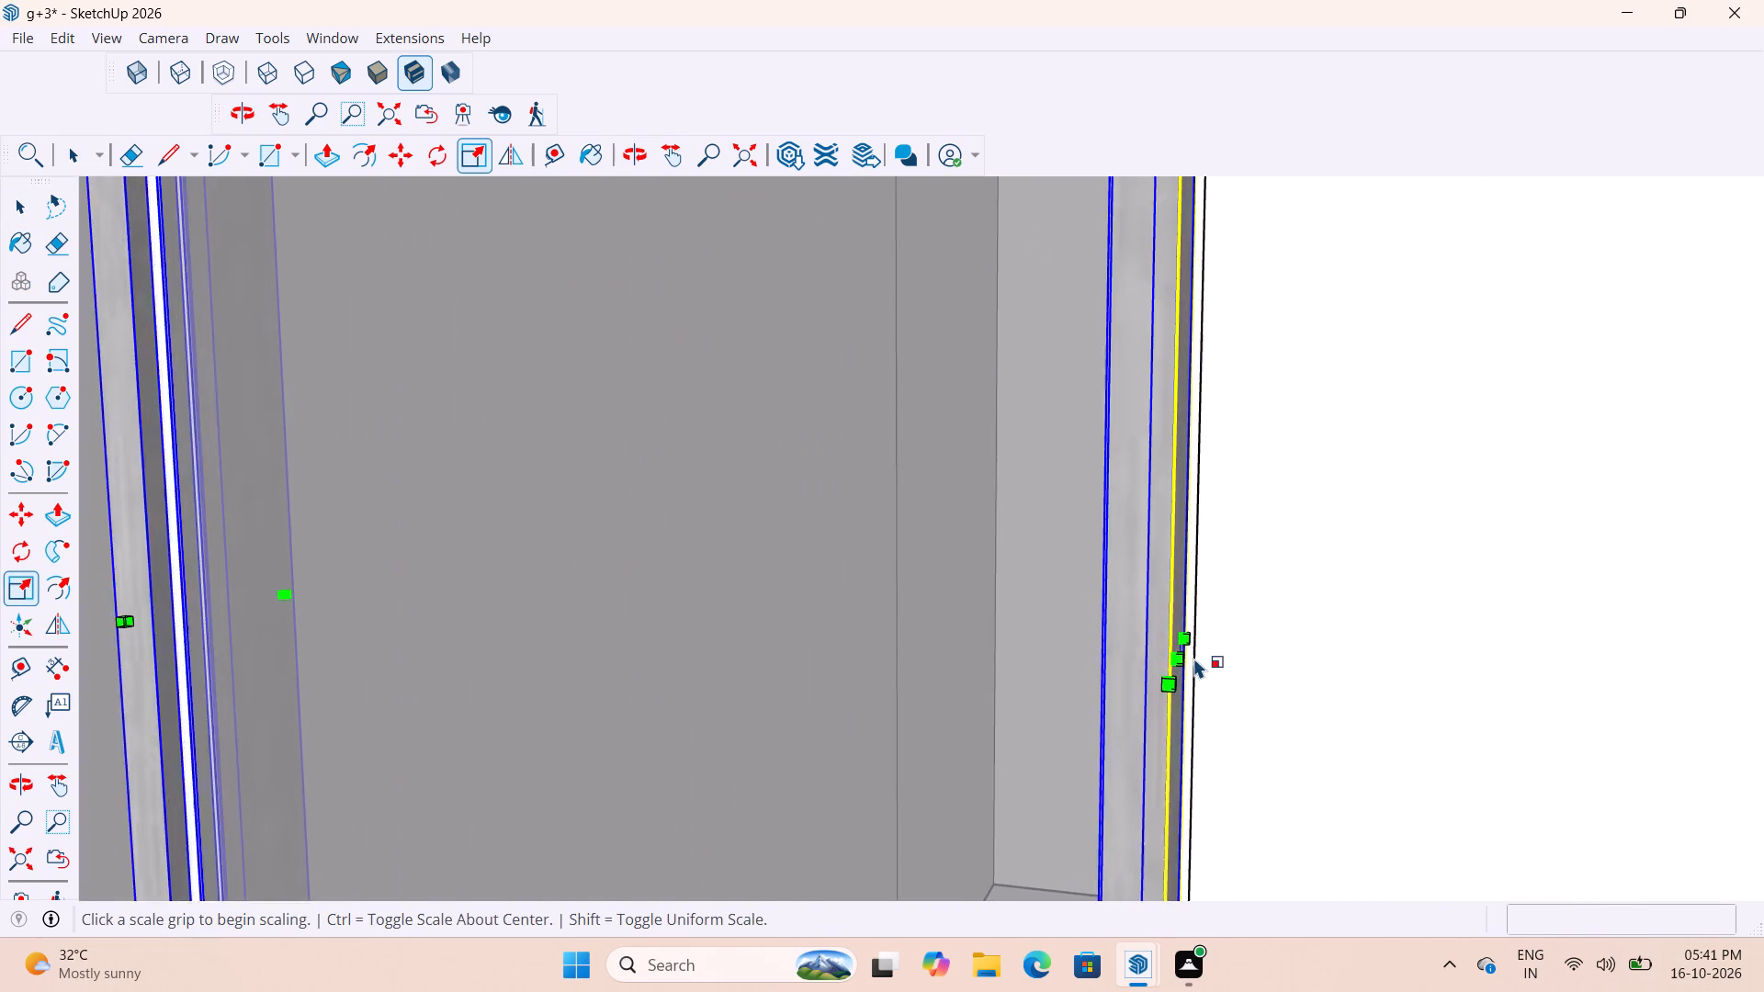
left_click(1180, 659)
left_click(1198, 660)
scroll(1370, 582, "down", 9)
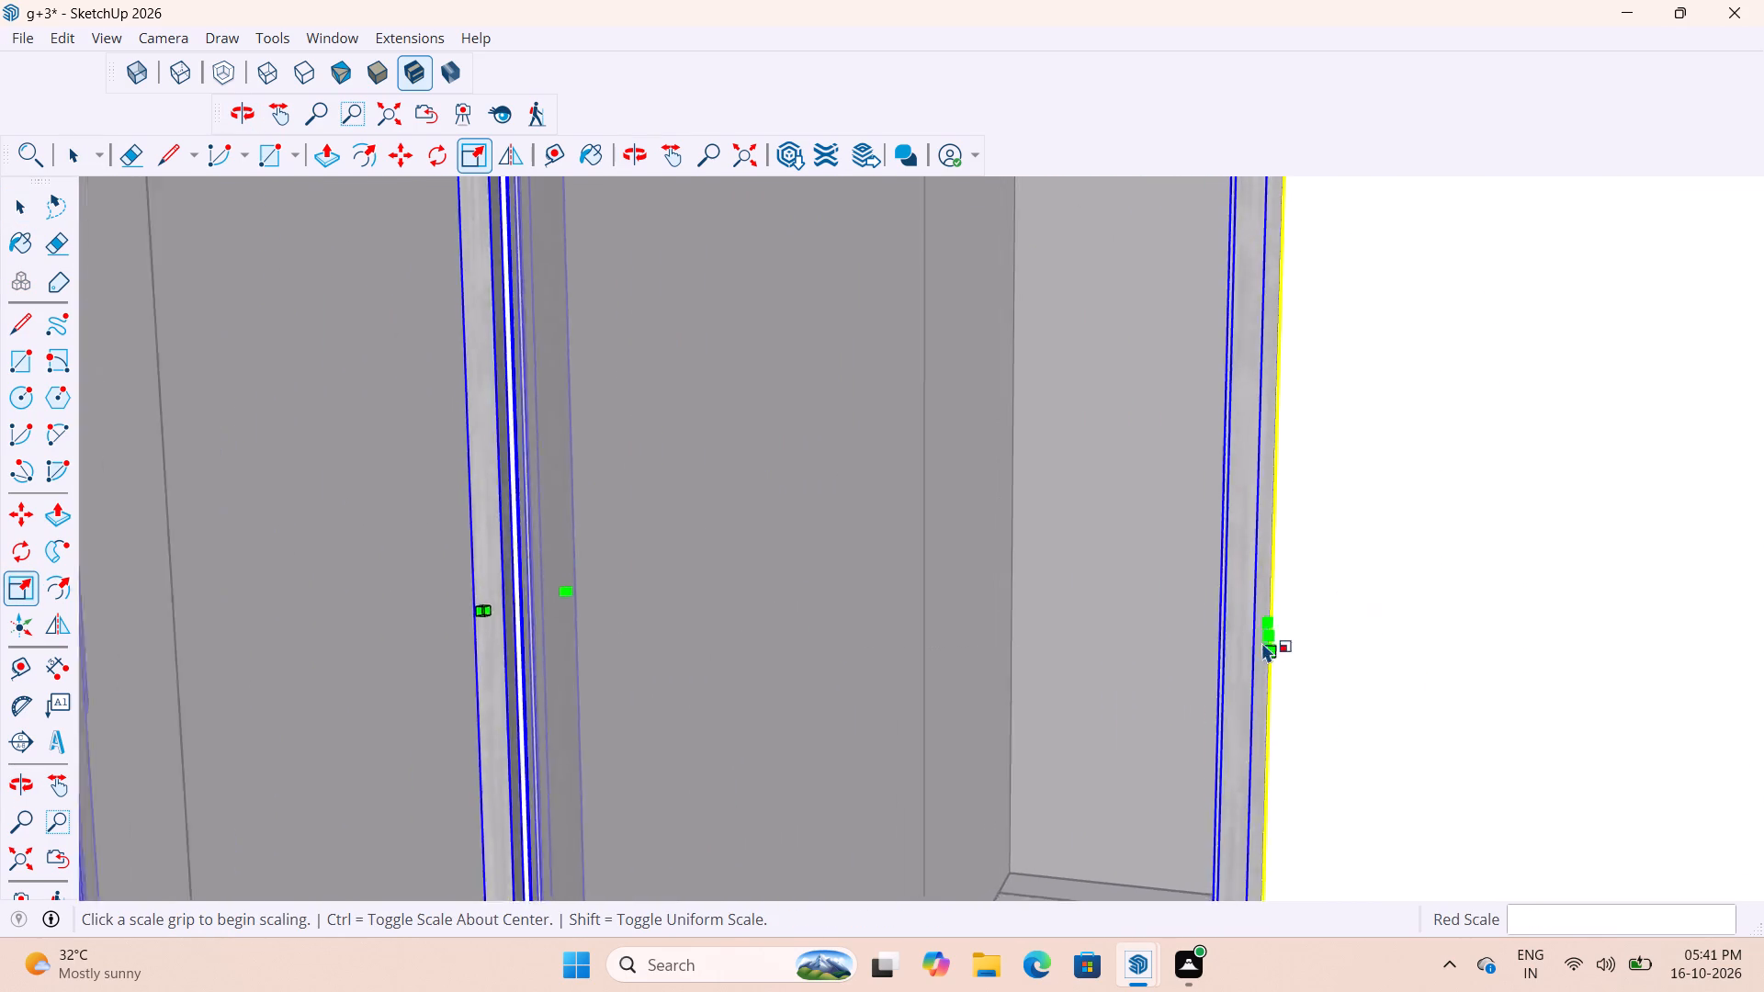
scroll(1261, 642, "down", 9)
scroll(1220, 636, "down", 12)
middle_click_drag(1270, 583, 1289, 631)
scroll(1288, 631, "down", 1)
key("space")
key("v")
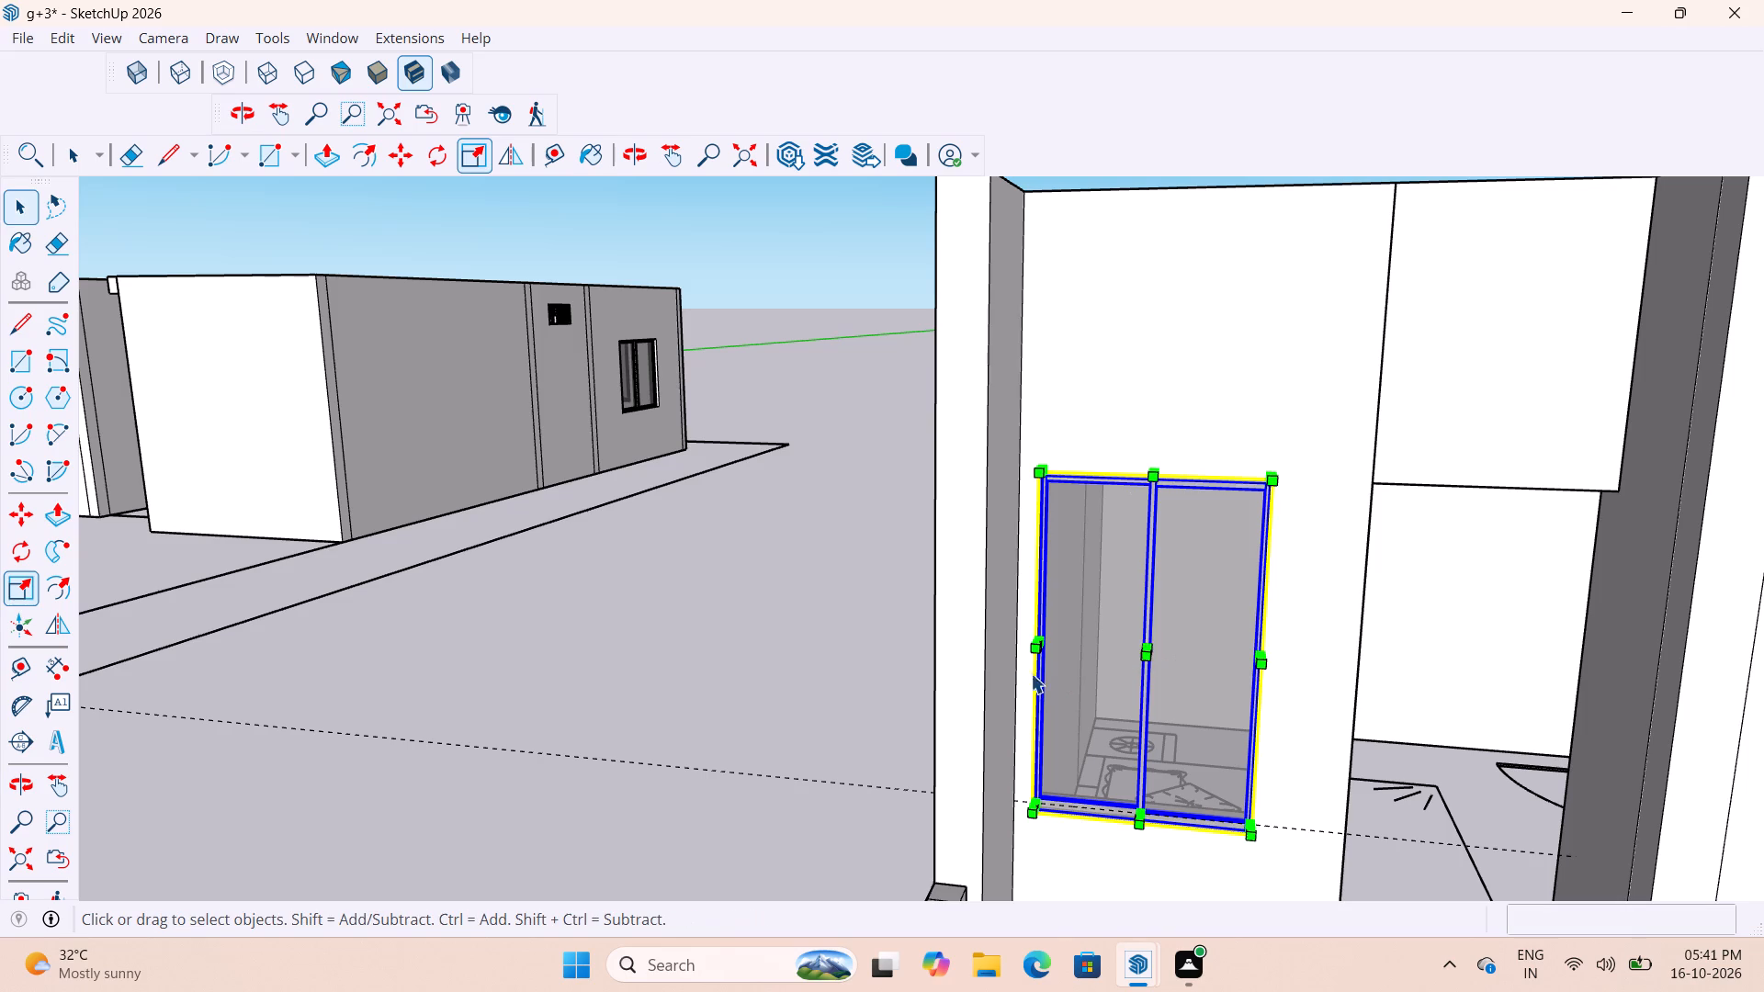
left_click(872, 651)
Examine how the sliding window fits the balcony wall opening as seen from the balcony.
scroll(1170, 680, "up", 7)
middle_click_drag(1324, 669, 1473, 776)
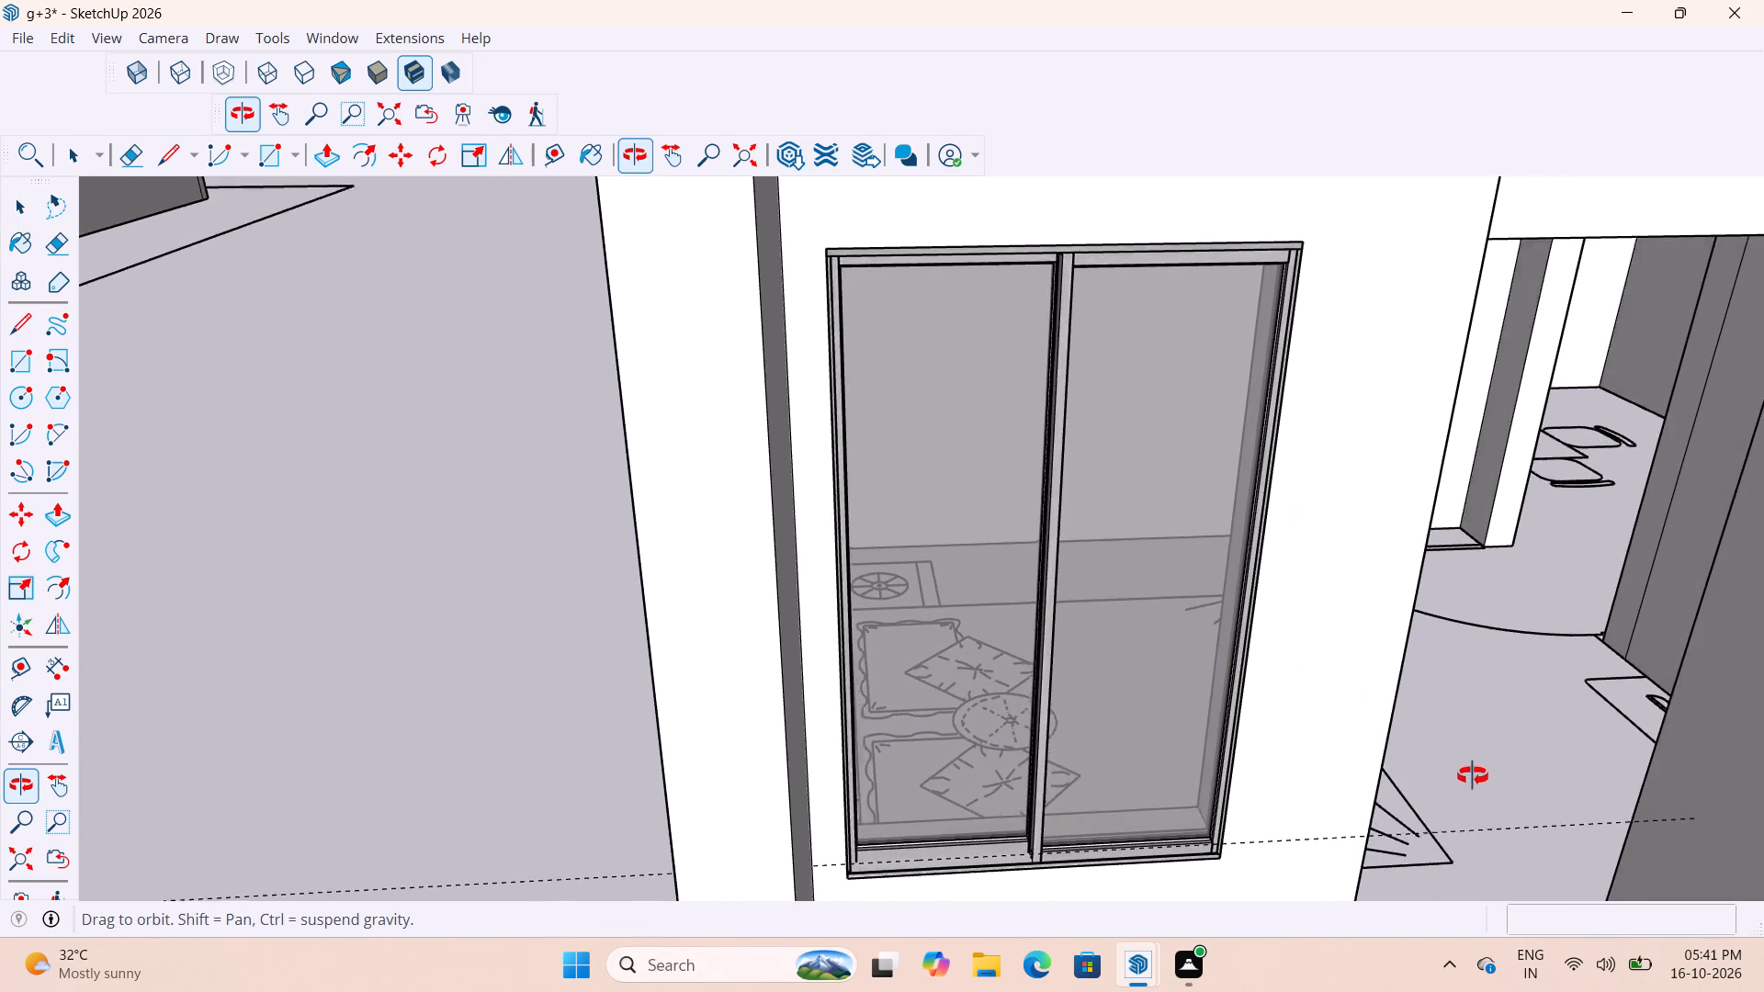
middle_click_drag(1473, 776, 1482, 787)
scroll(1062, 691, "down", 16)
scroll(998, 708, "up", 3)
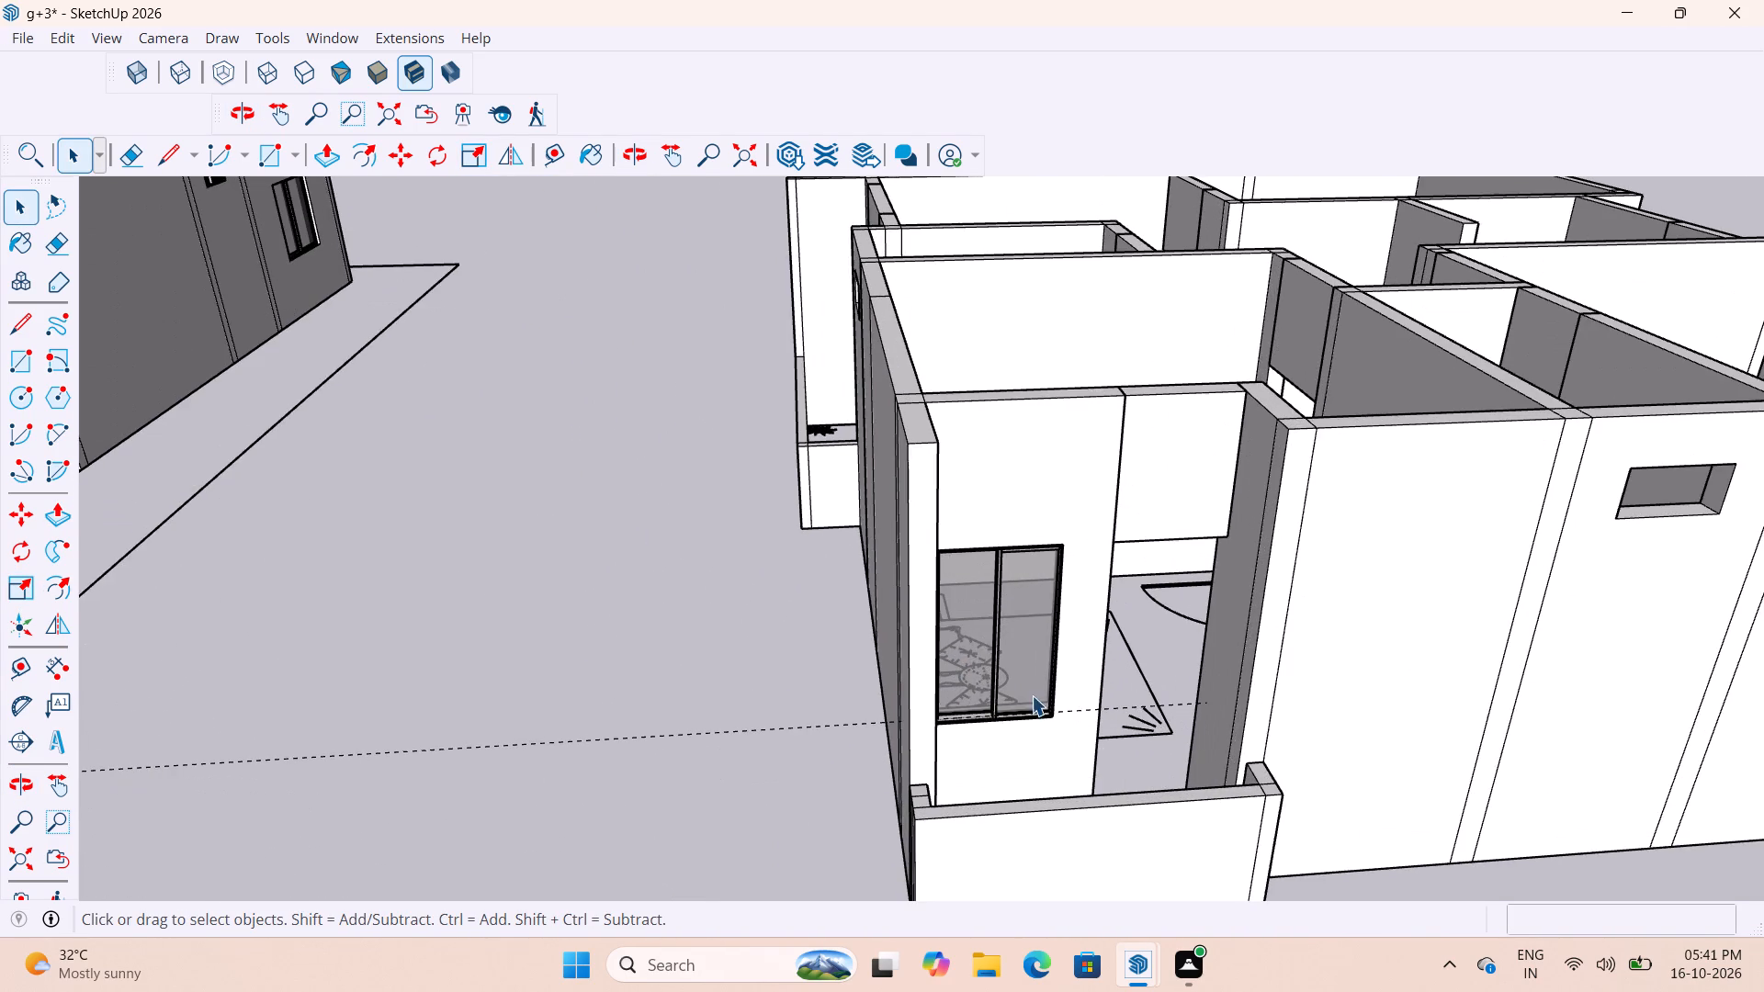
scroll(904, 670, "down", 11)
scroll(972, 701, "up", 15)
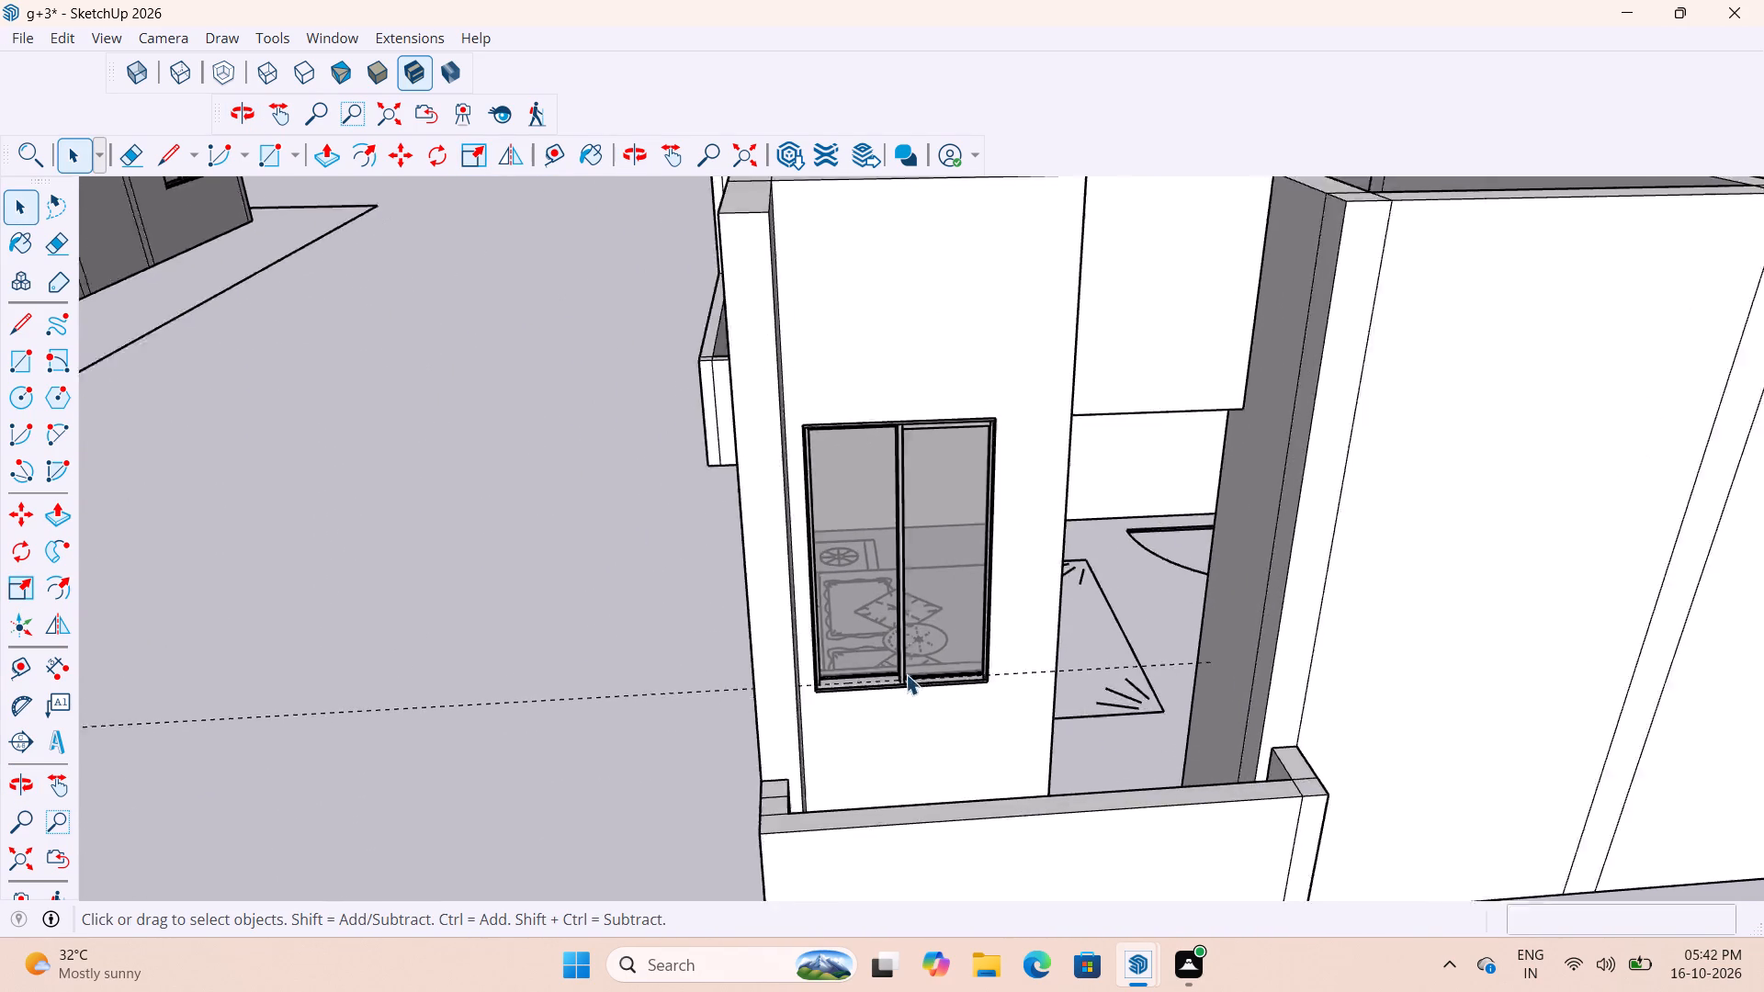
scroll(906, 674, "up", 2)
left_click(887, 682)
scroll(928, 626, "down", 4)
left_click(943, 544)
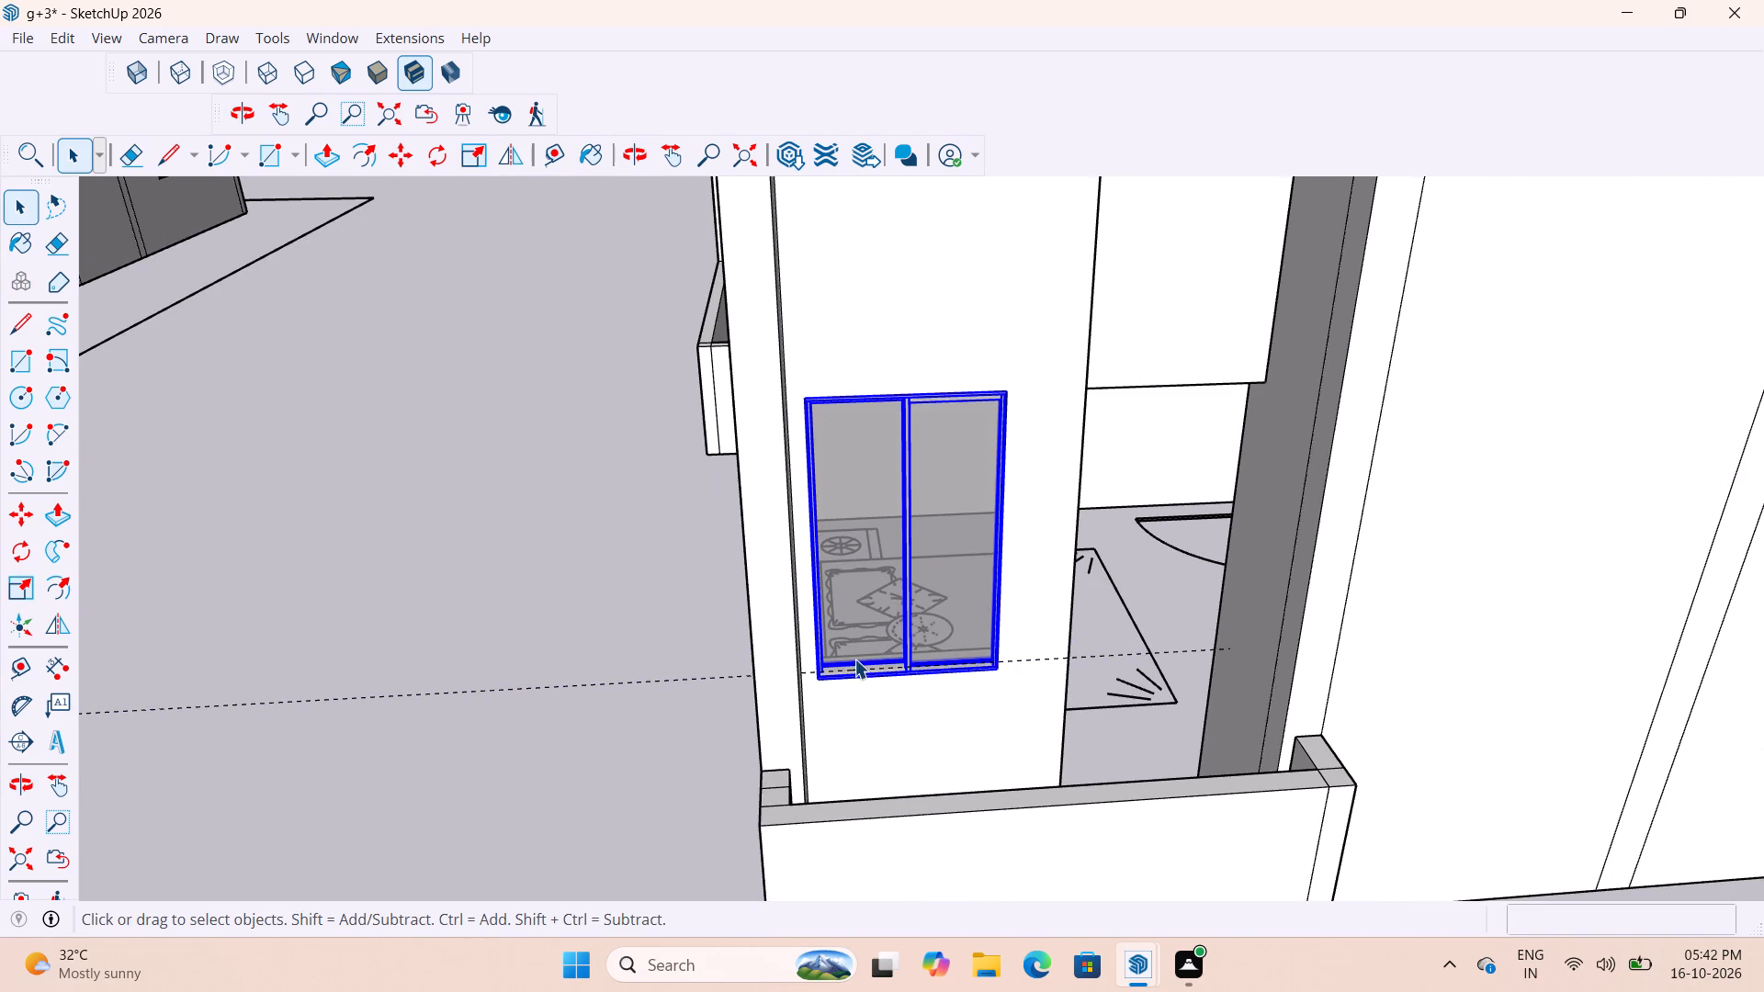
left_click(575, 580)
scroll(950, 581, "up", 4)
middle_click_drag(967, 642, 922, 671)
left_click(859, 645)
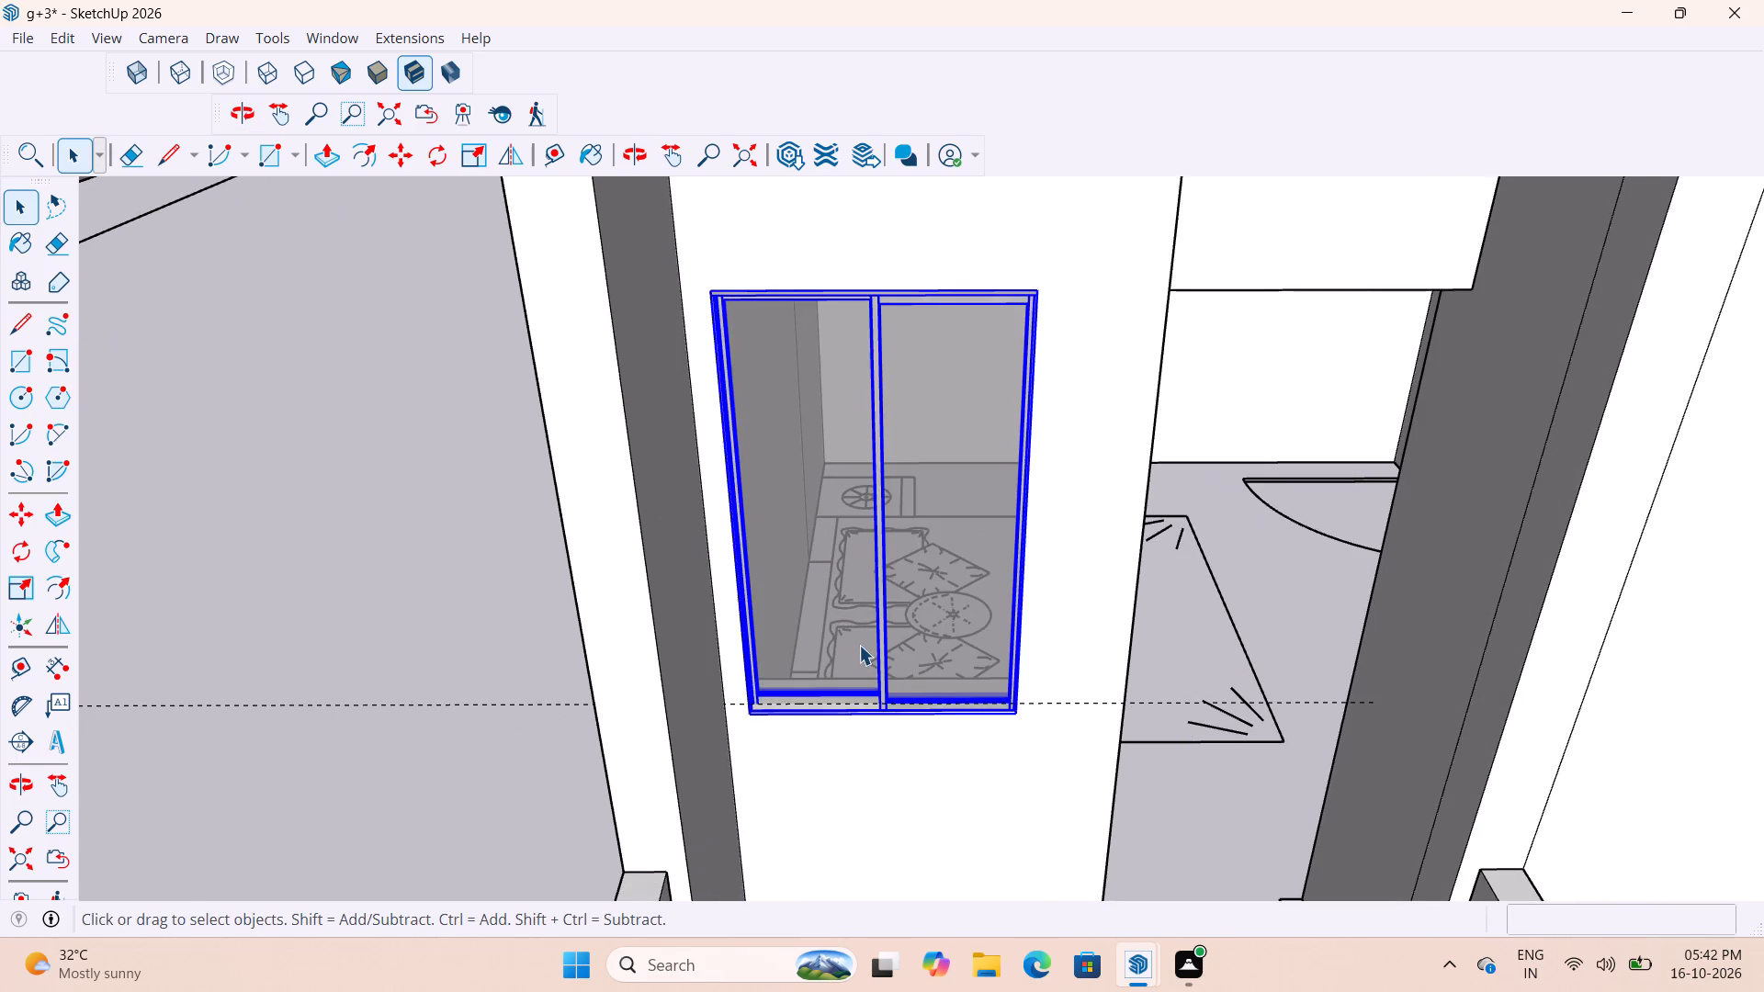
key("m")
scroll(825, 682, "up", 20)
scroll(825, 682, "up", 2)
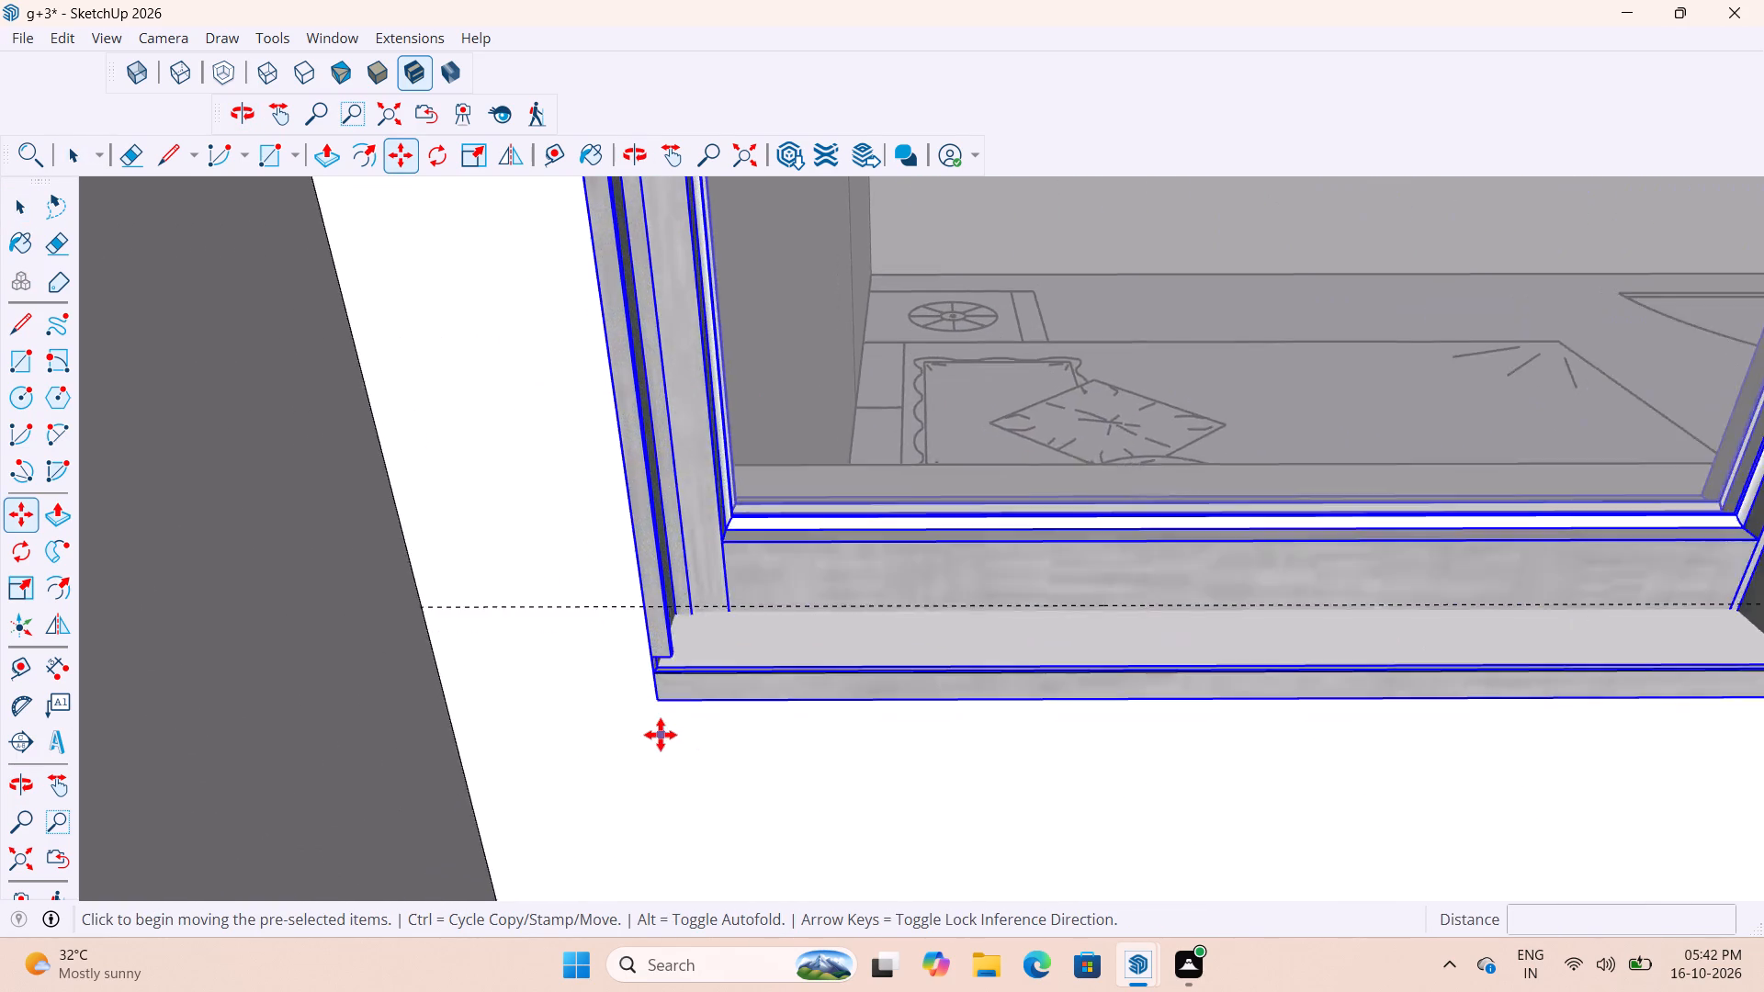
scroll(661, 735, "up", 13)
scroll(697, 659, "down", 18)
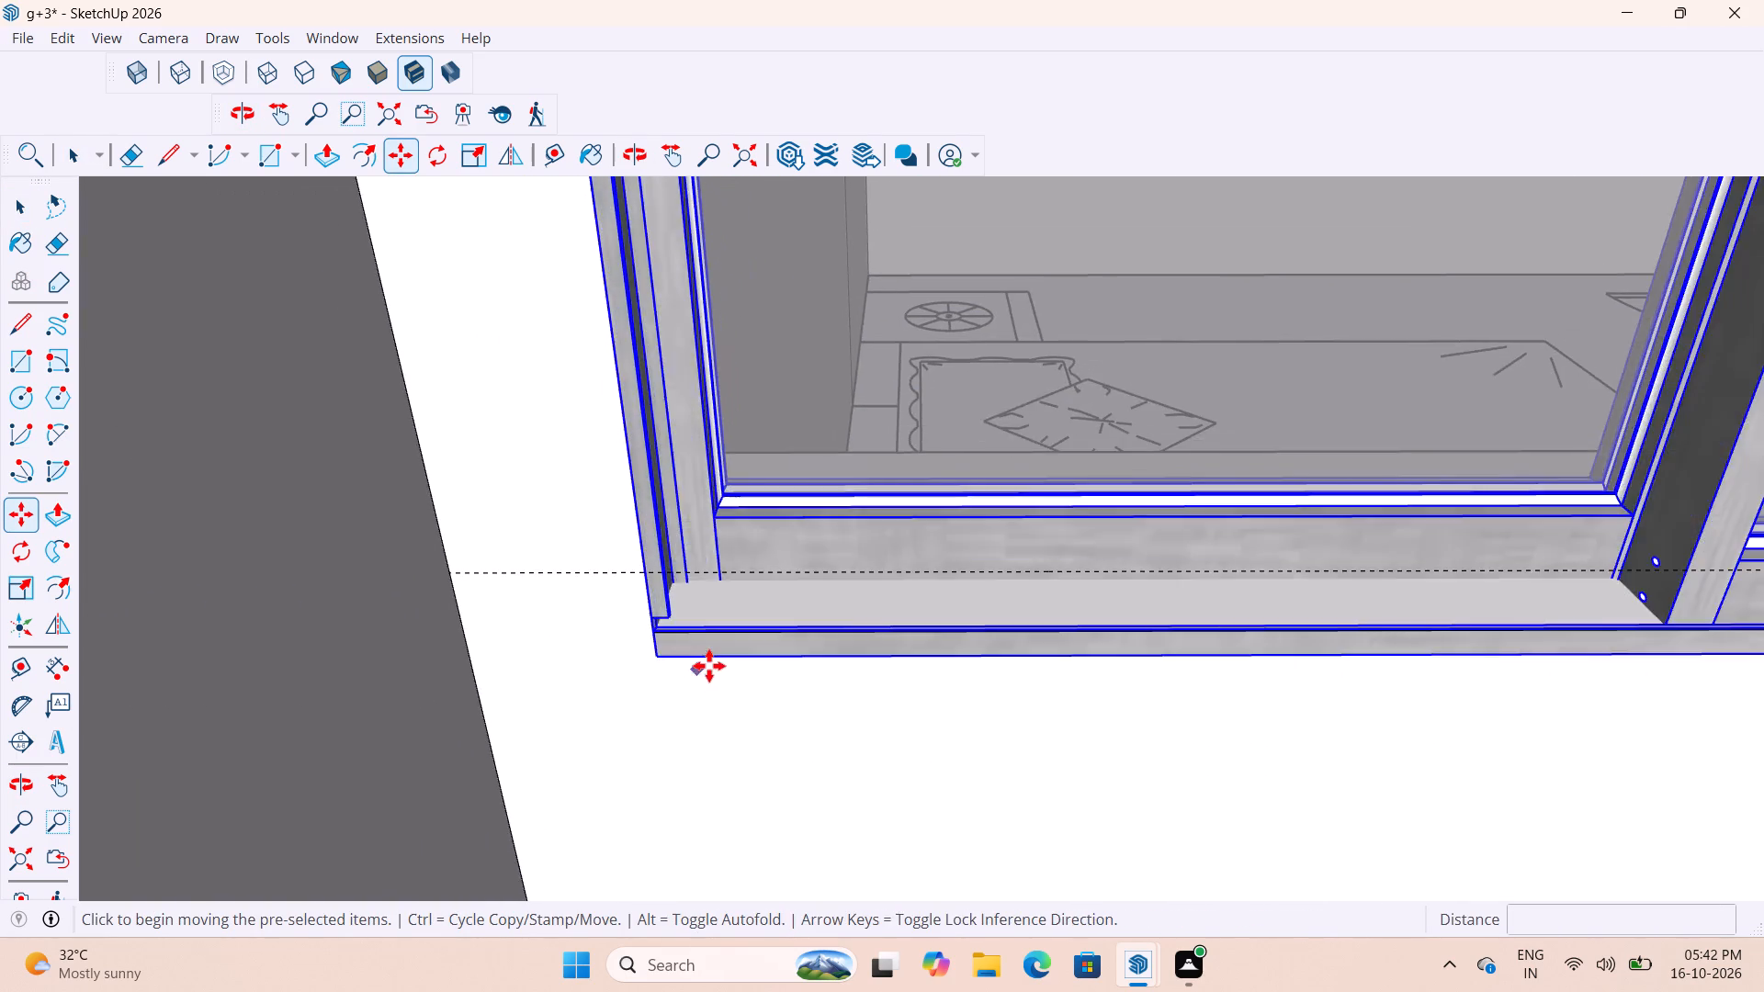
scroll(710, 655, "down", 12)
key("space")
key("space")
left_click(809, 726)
Examine the sliding window's bottom edge and lower corner against the sill of the balcony wall opening.
middle_click_drag(941, 618, 869, 623)
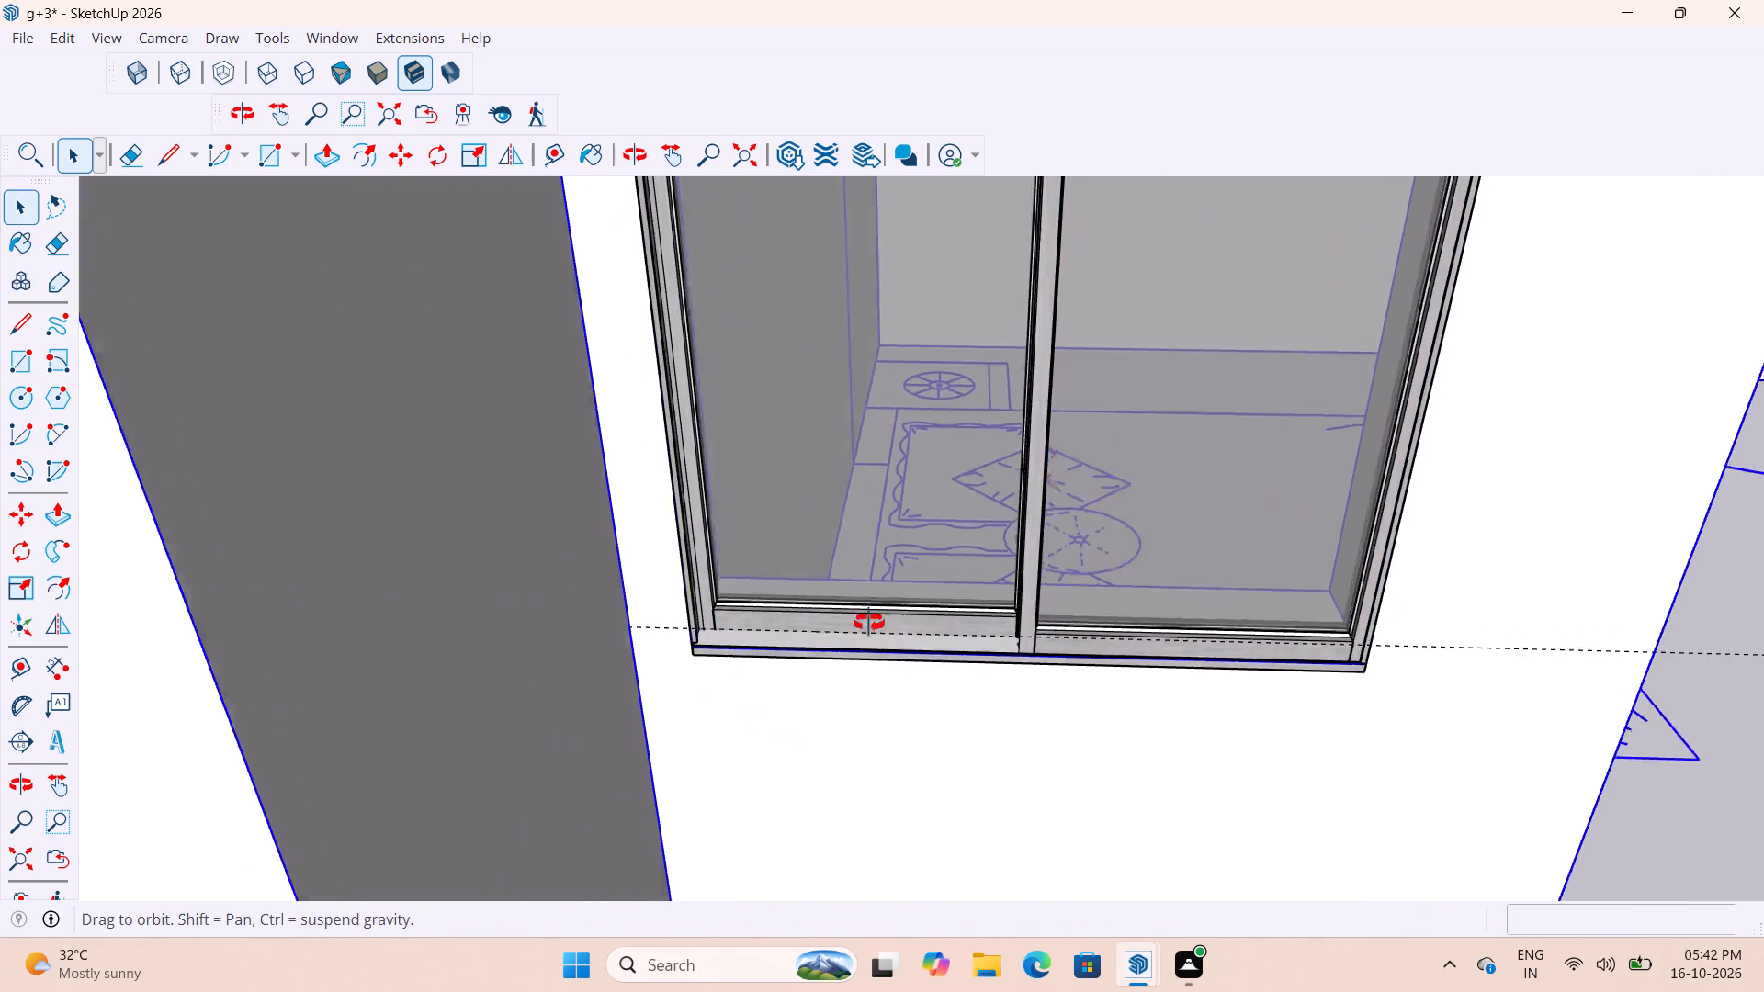
middle_click_drag(869, 623, 806, 636)
scroll(724, 597, "up", 5)
left_click(725, 611)
scroll(789, 667, "up", 3)
scroll(738, 637, "down", 8)
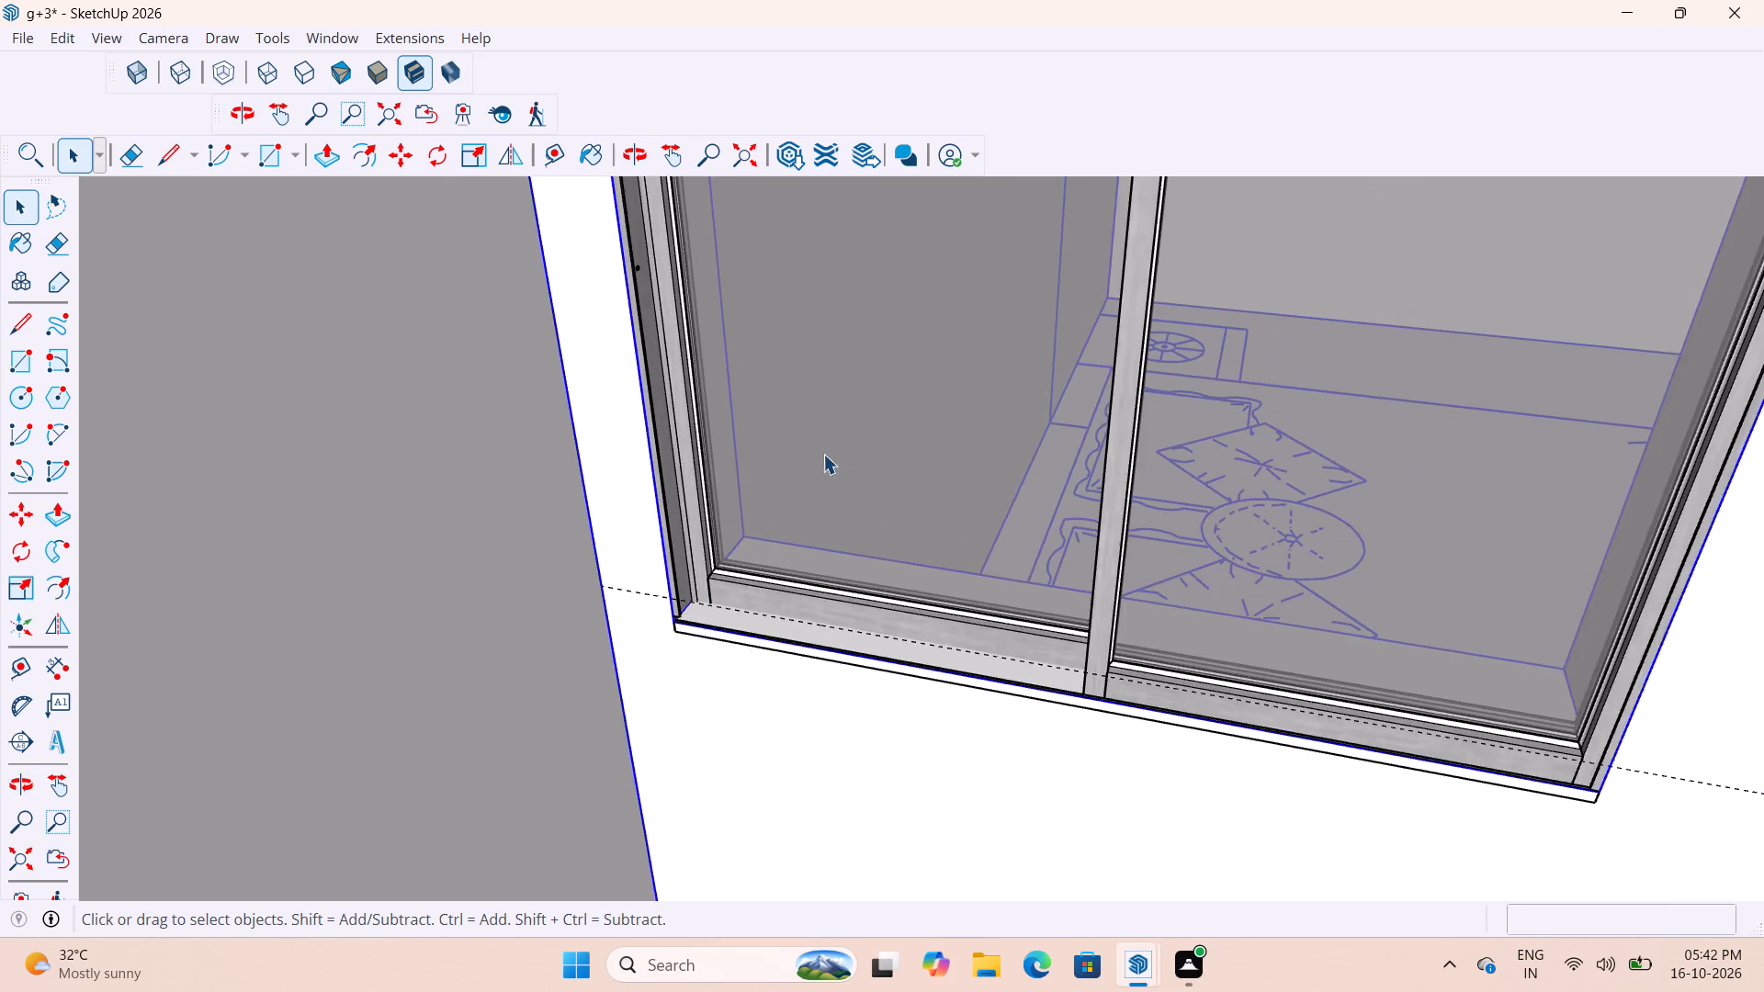
scroll(823, 454, "down", 17)
left_click(410, 672)
scroll(867, 515, "up", 12)
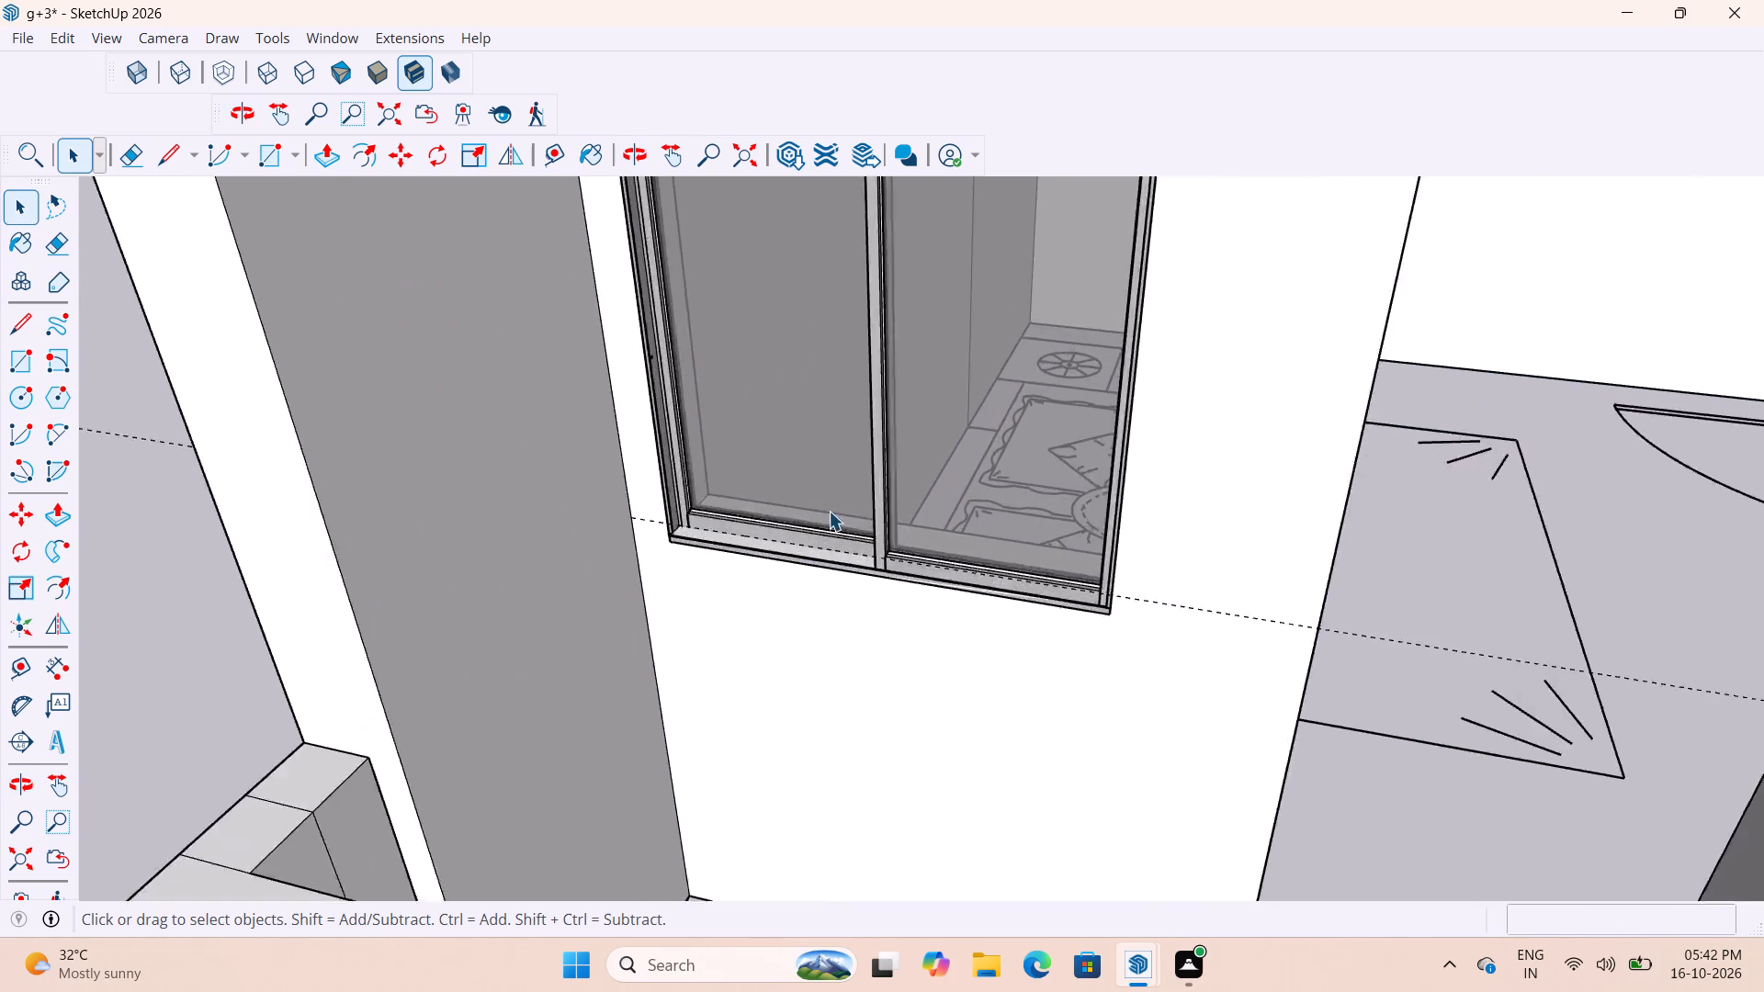
scroll(829, 511, "up", 16)
left_click(705, 510)
scroll(699, 517, "down", 2)
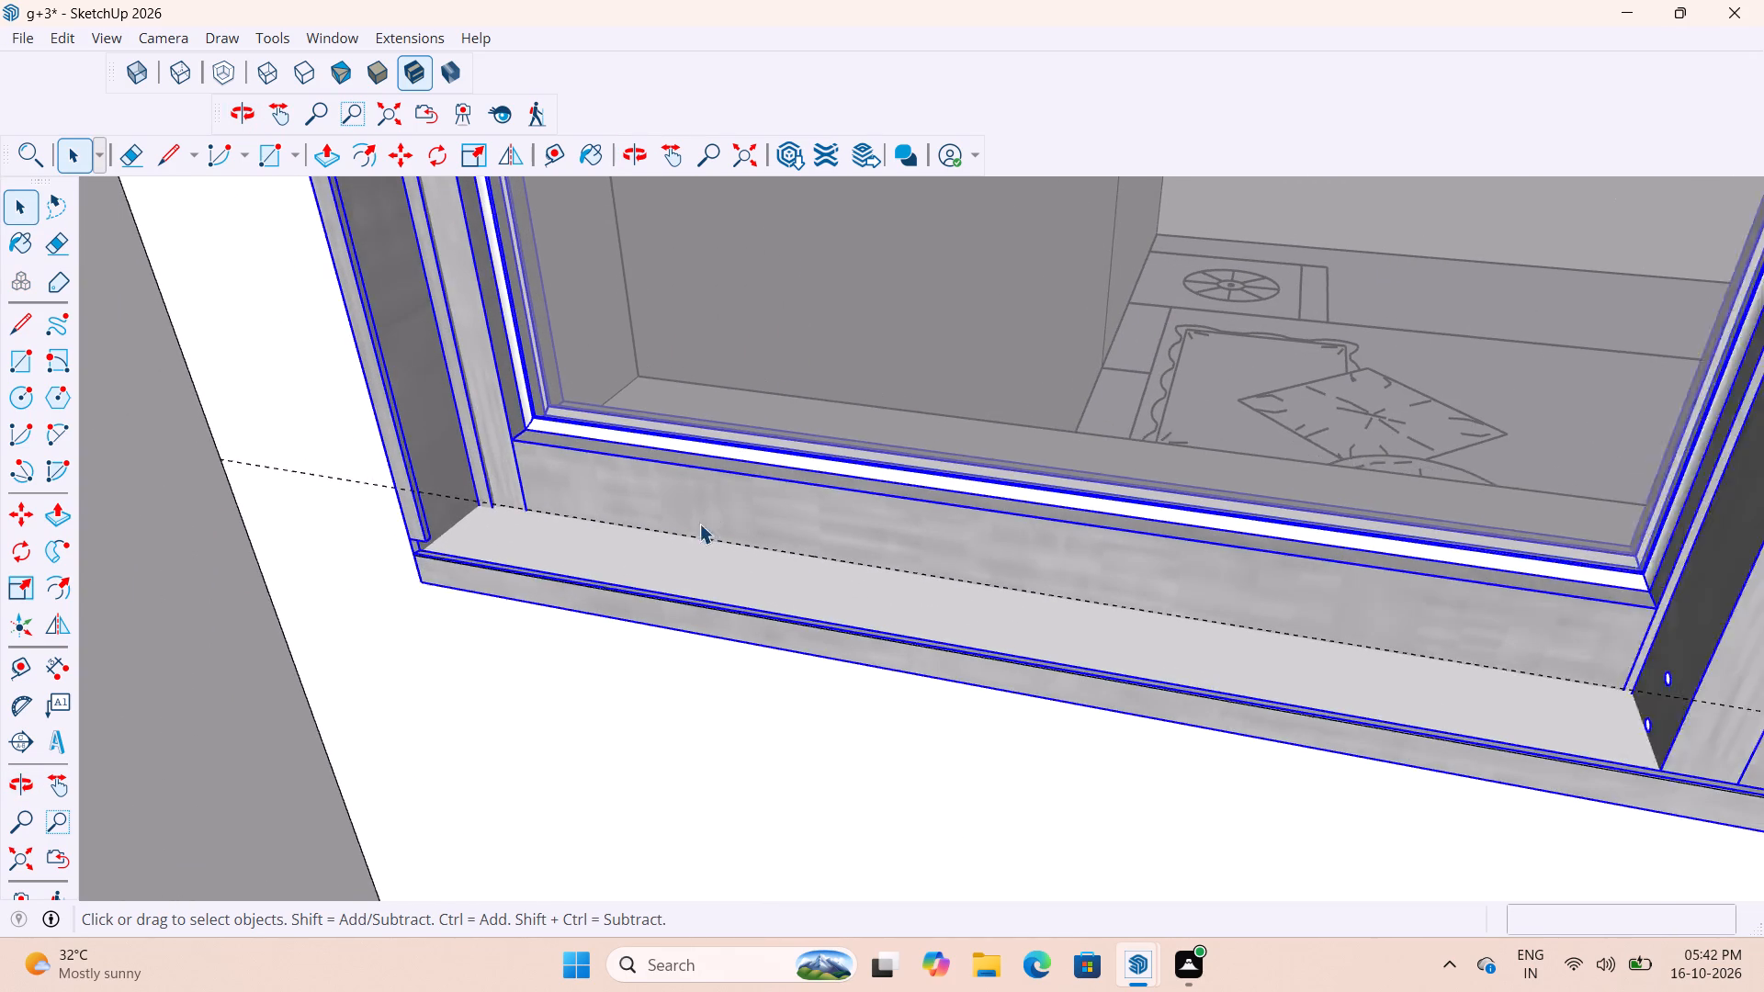
scroll(699, 524, "down", 1)
scroll(643, 569, "down", 20)
scroll(643, 569, "down", 6)
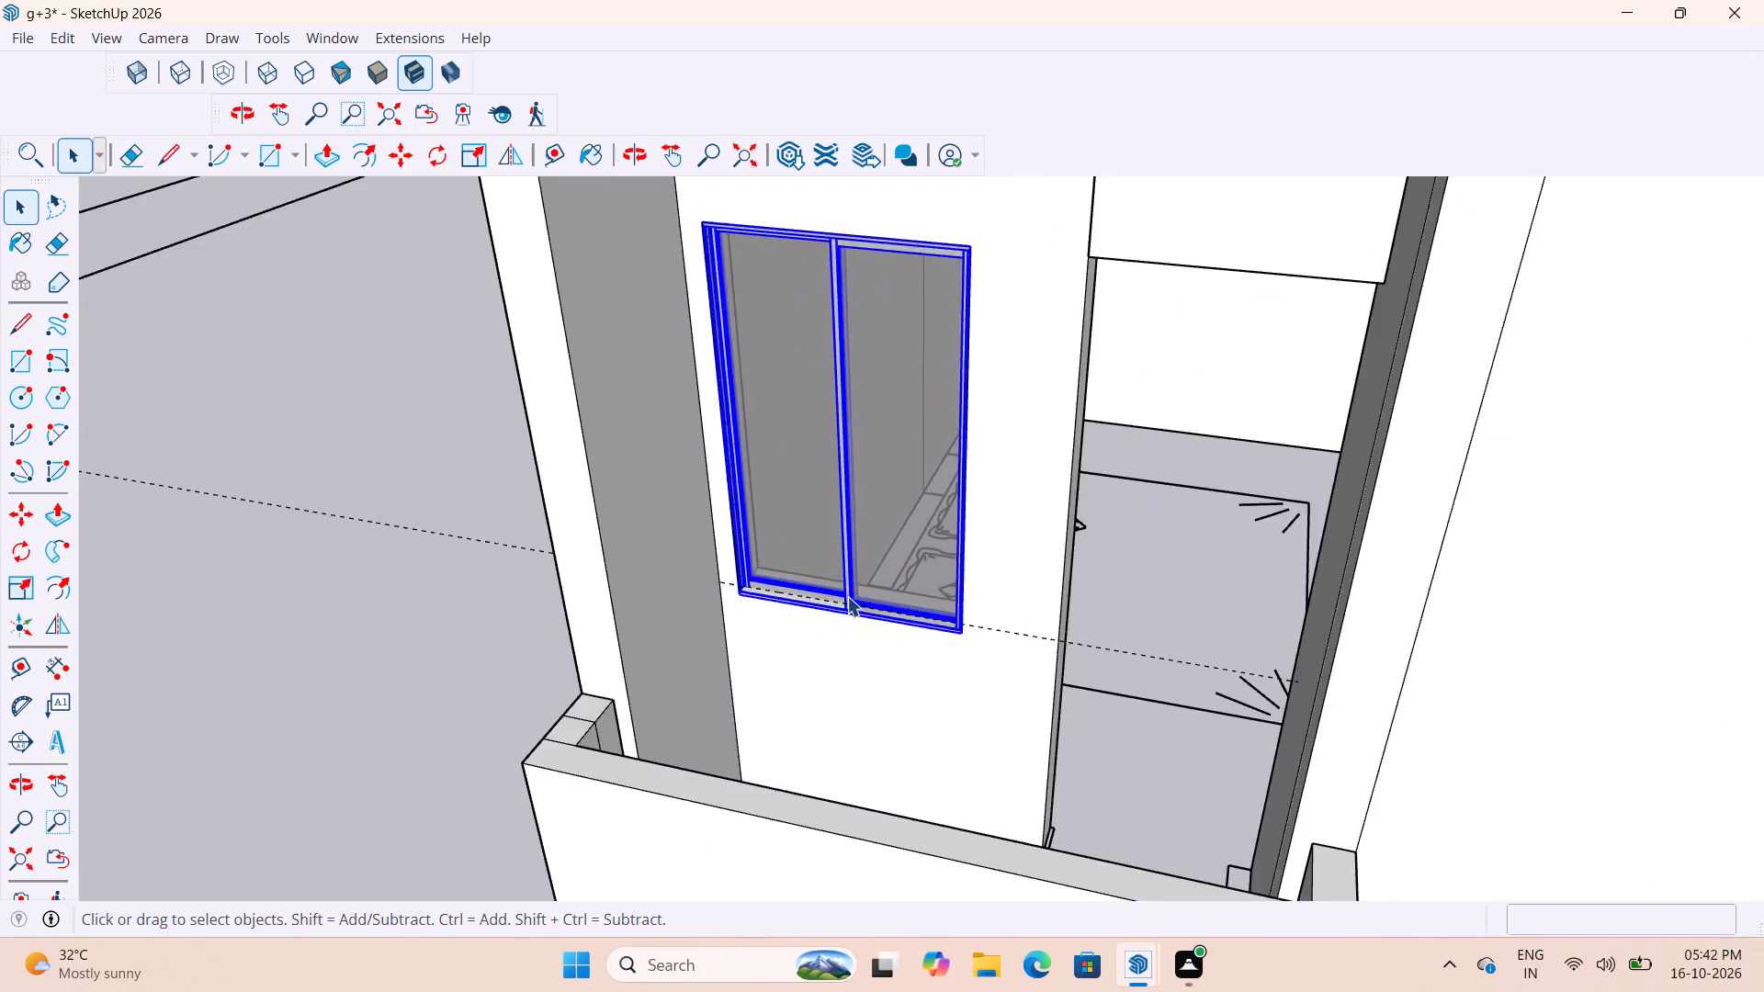
scroll(847, 596, "down", 5)
left_click(577, 697)
Move the sliding window about 1 9/16" inward through the wall thickness toward the bedroom, along the opening's bottom edge.
scroll(859, 470, "up", 3)
middle_click_drag(1198, 287, 408, 462)
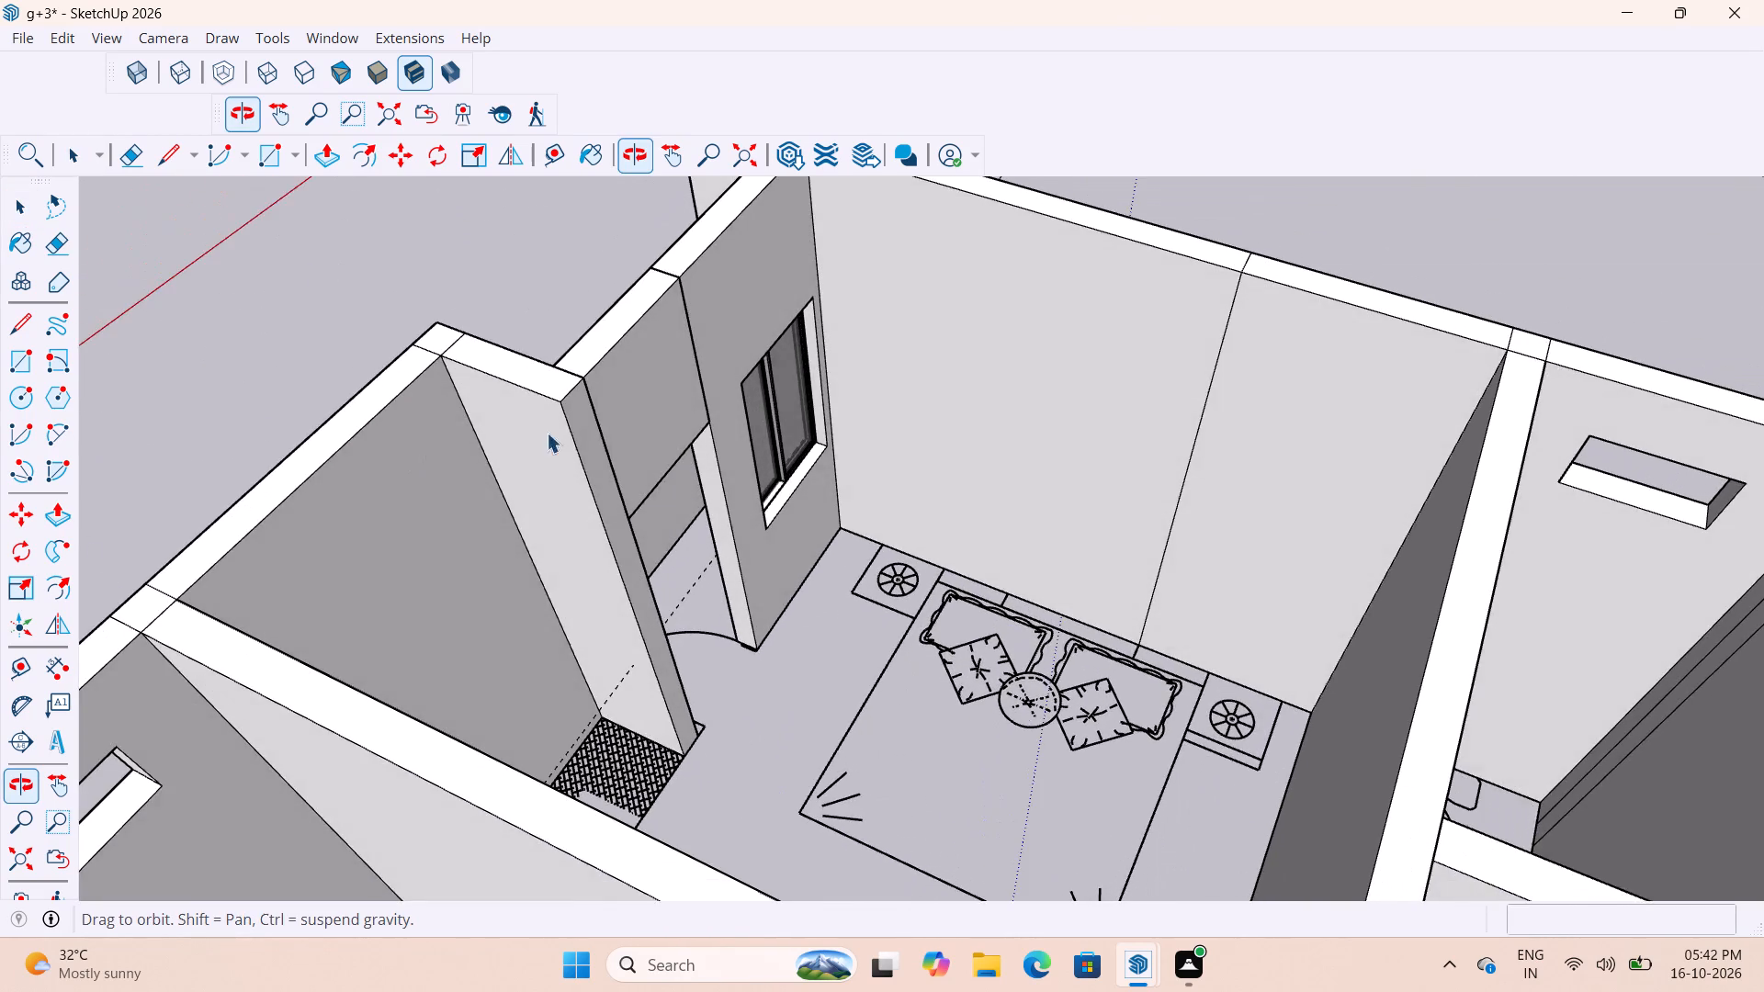
scroll(730, 394, "up", 18)
left_click(858, 531)
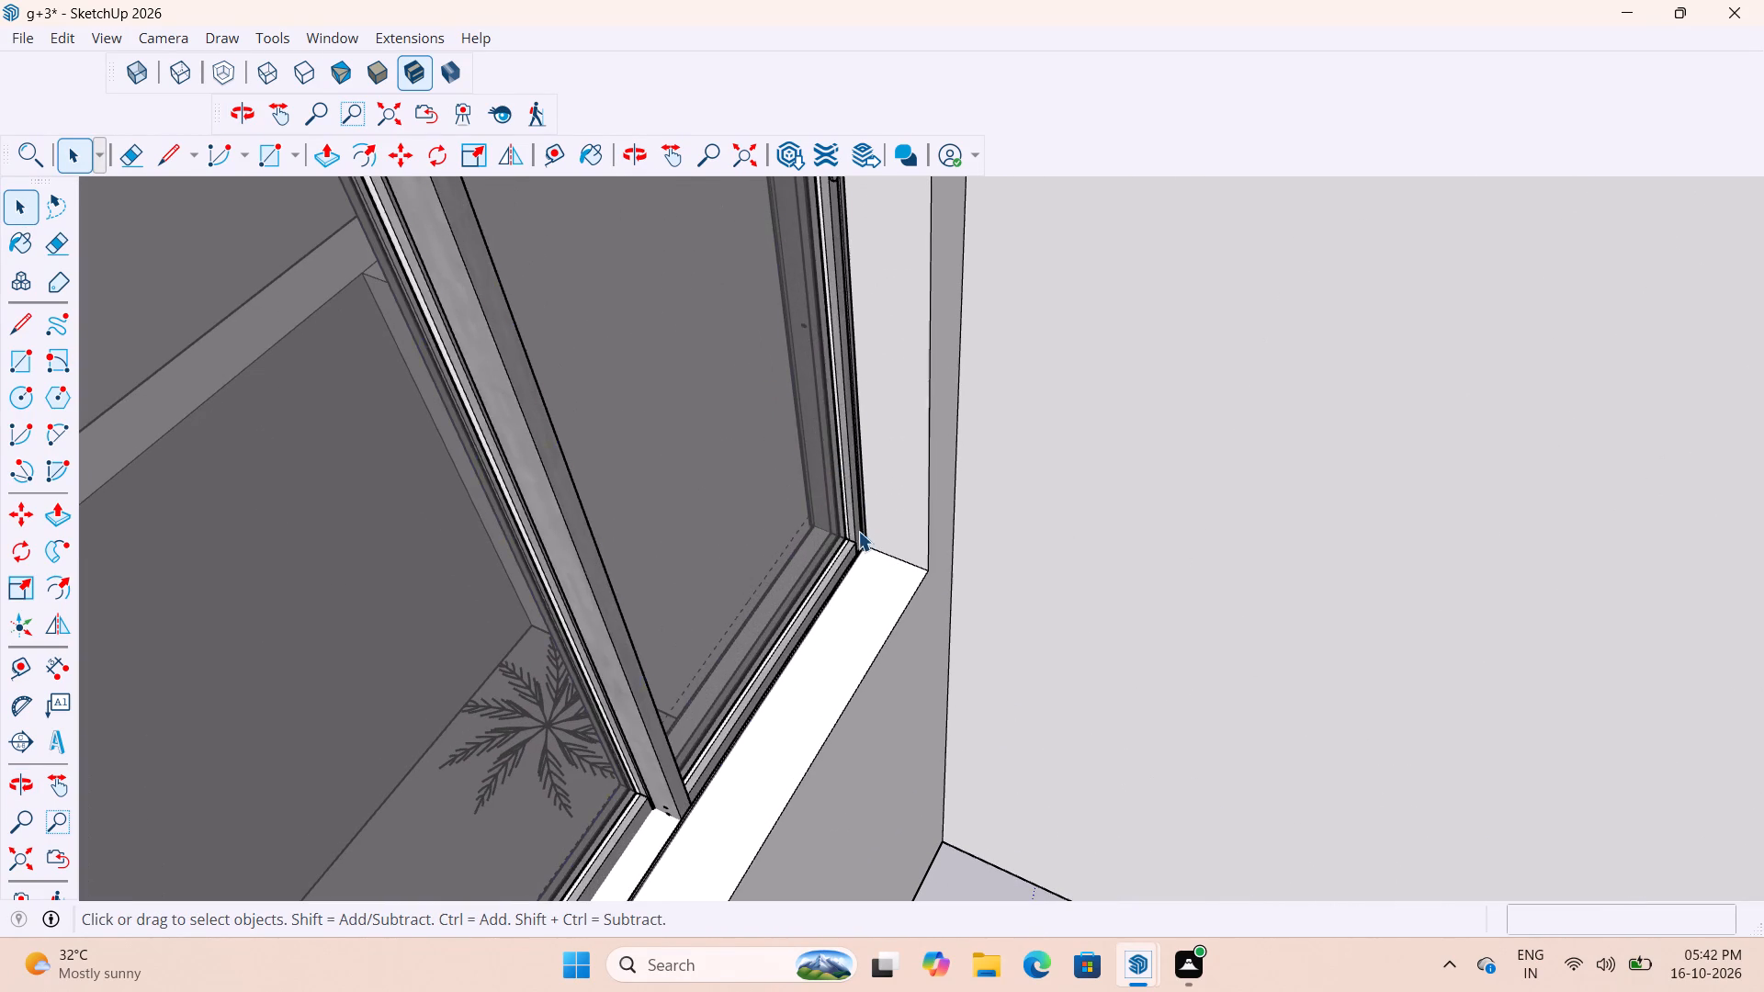
key("m")
scroll(865, 559, "up", 17)
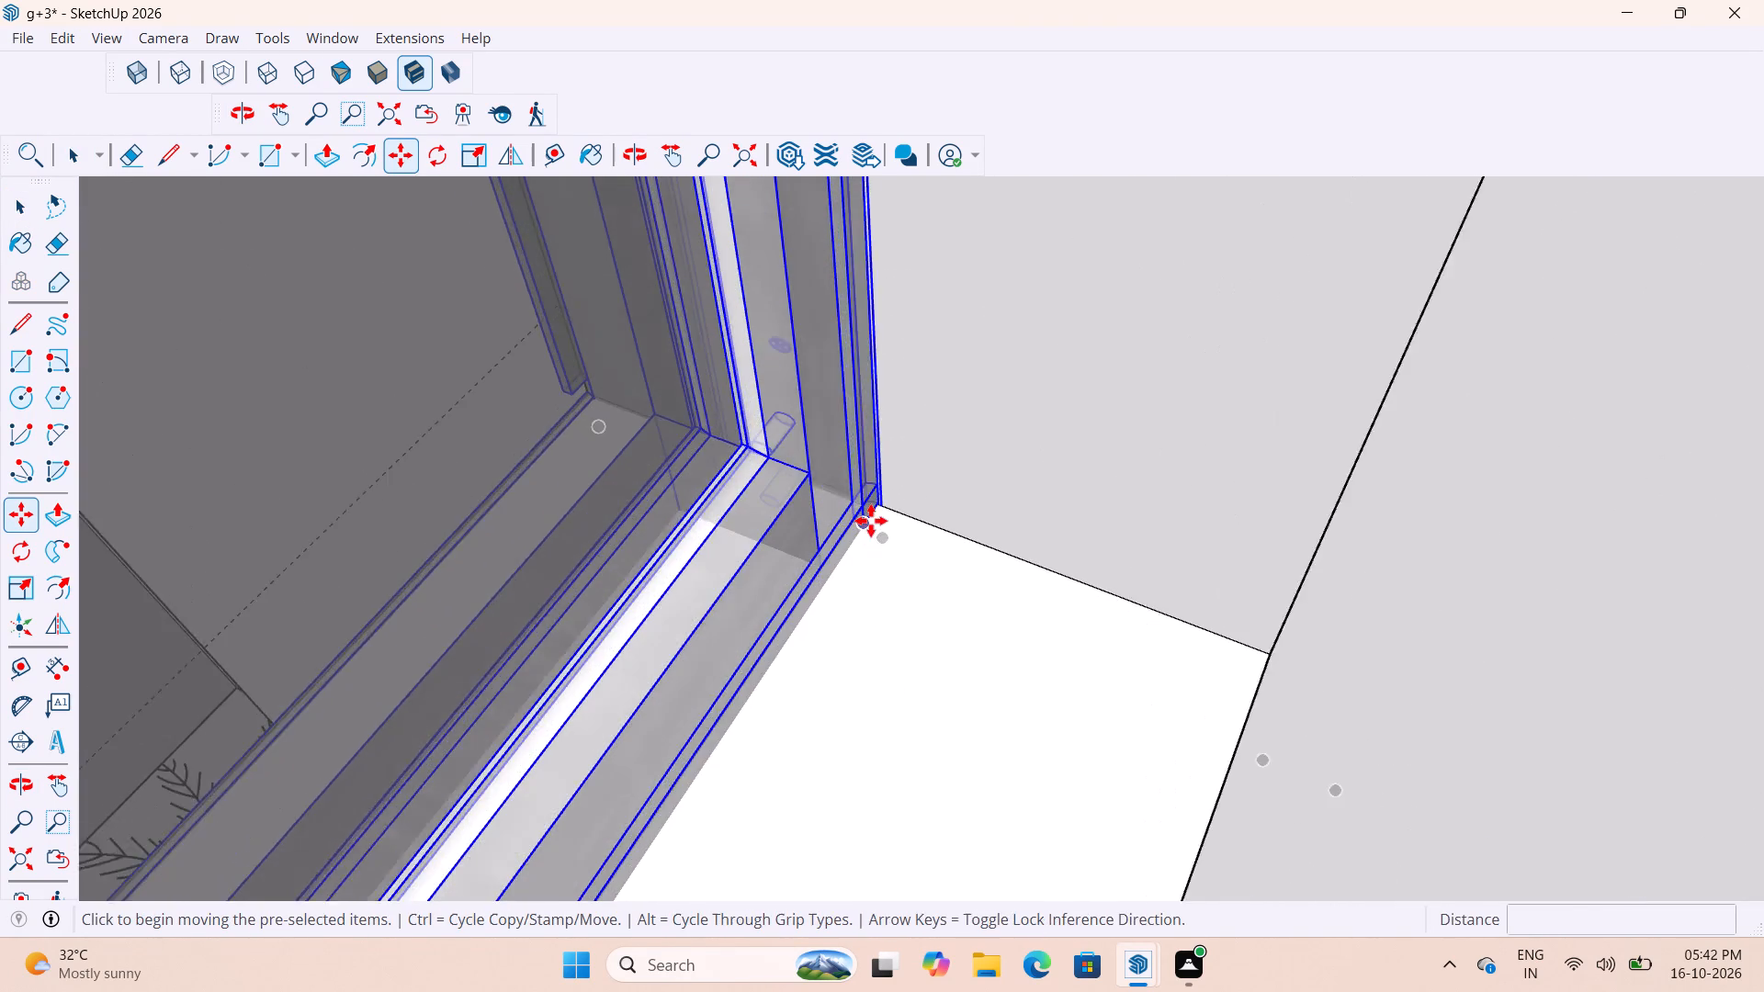
scroll(871, 521, "up", 3)
left_click(887, 490)
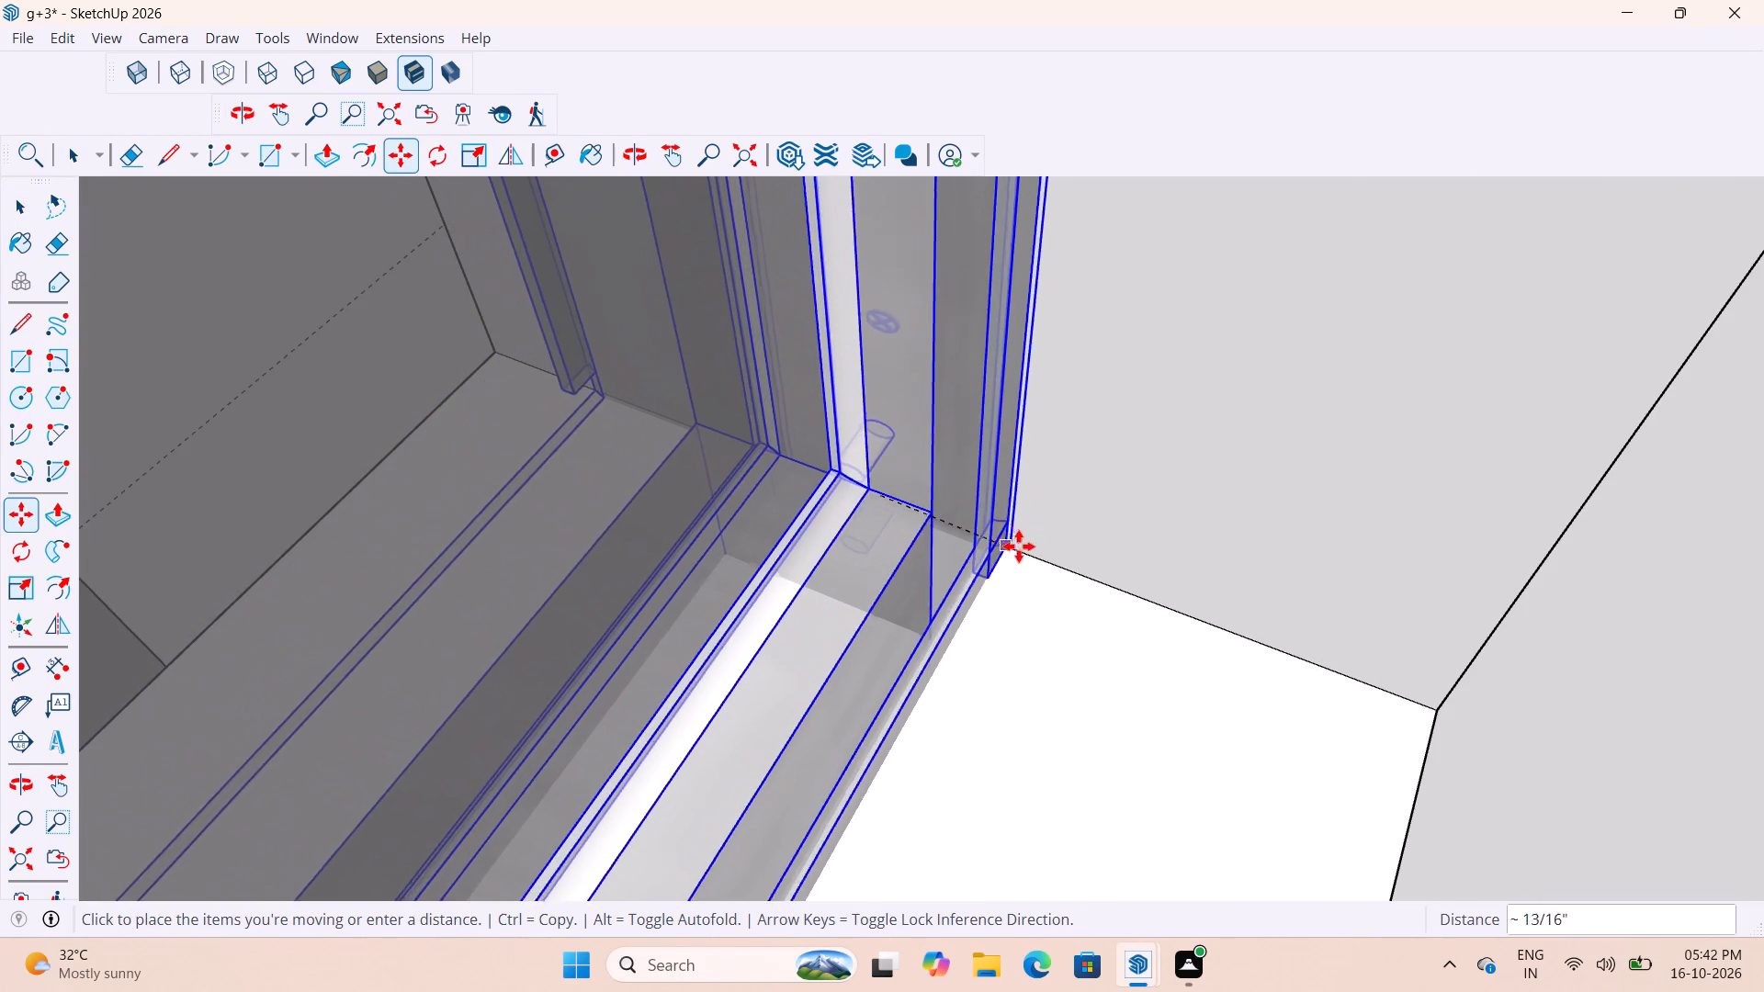
left_click(1140, 590)
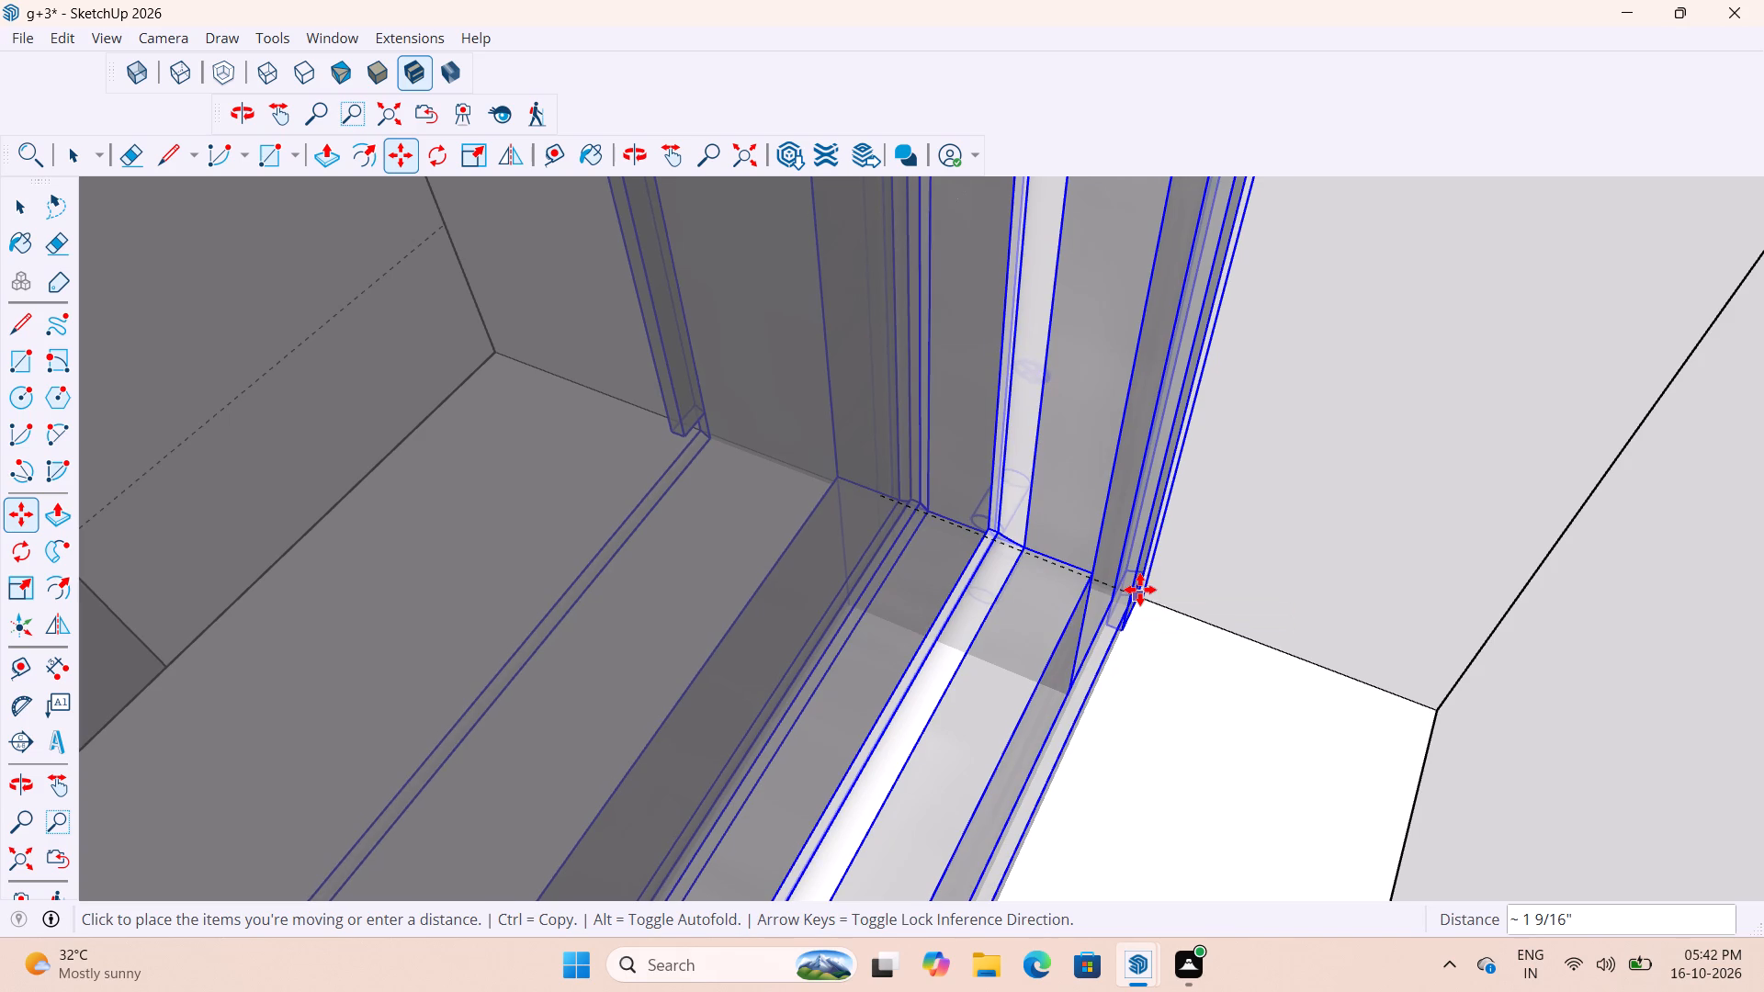
scroll(1156, 567, "down", 20)
scroll(1156, 567, "down", 16)
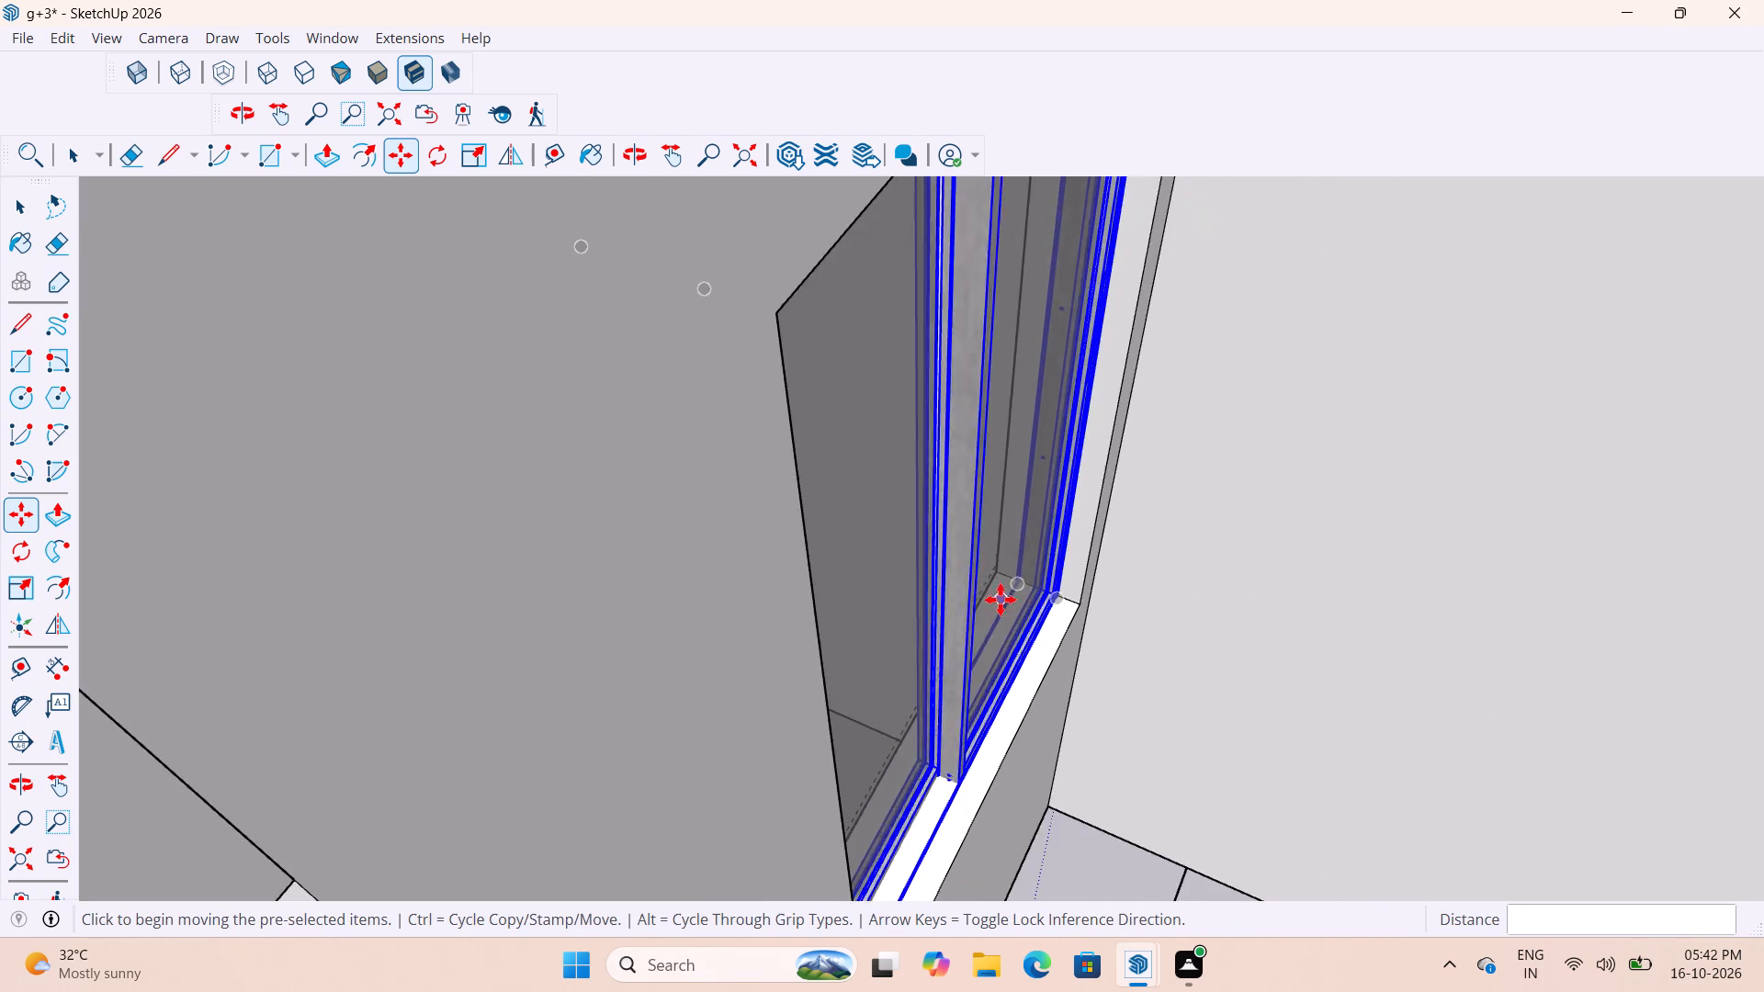
scroll(1001, 600, "down", 2)
middle_click_drag(989, 656, 1709, 695)
key("space")
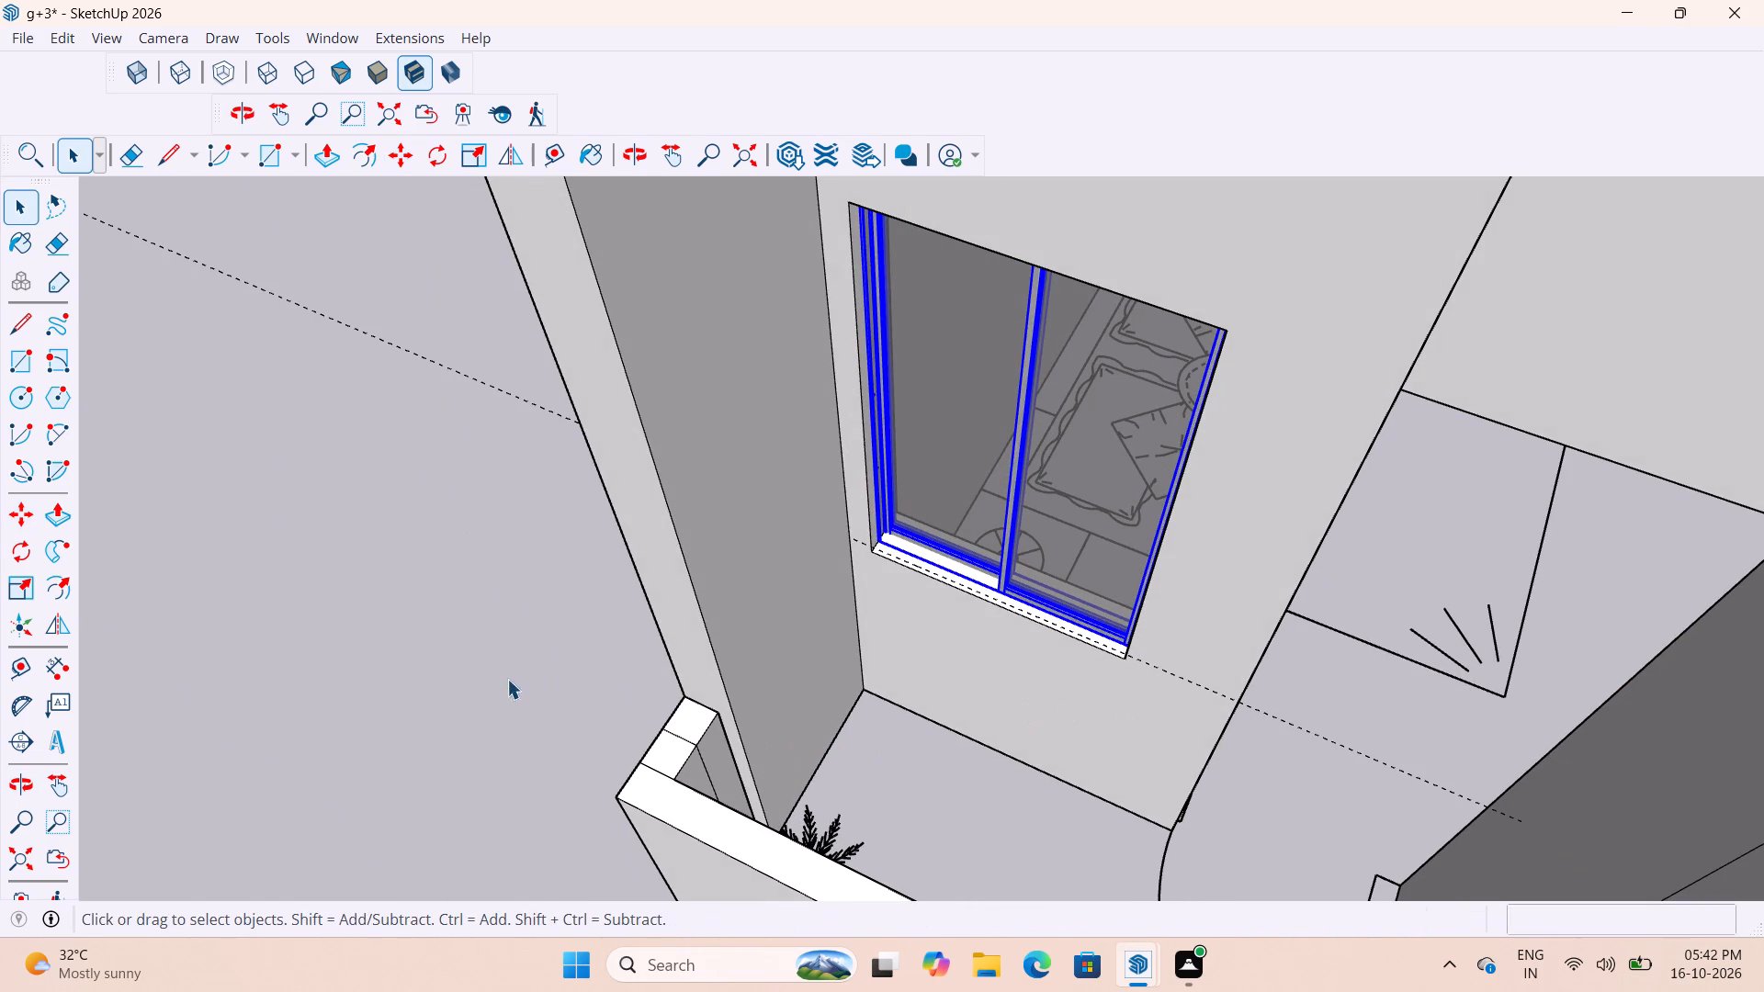
left_click(507, 680)
Delete the dashed guide line running along the sill of the balcony wall opening.
scroll(916, 551, "up", 8)
left_click(916, 602)
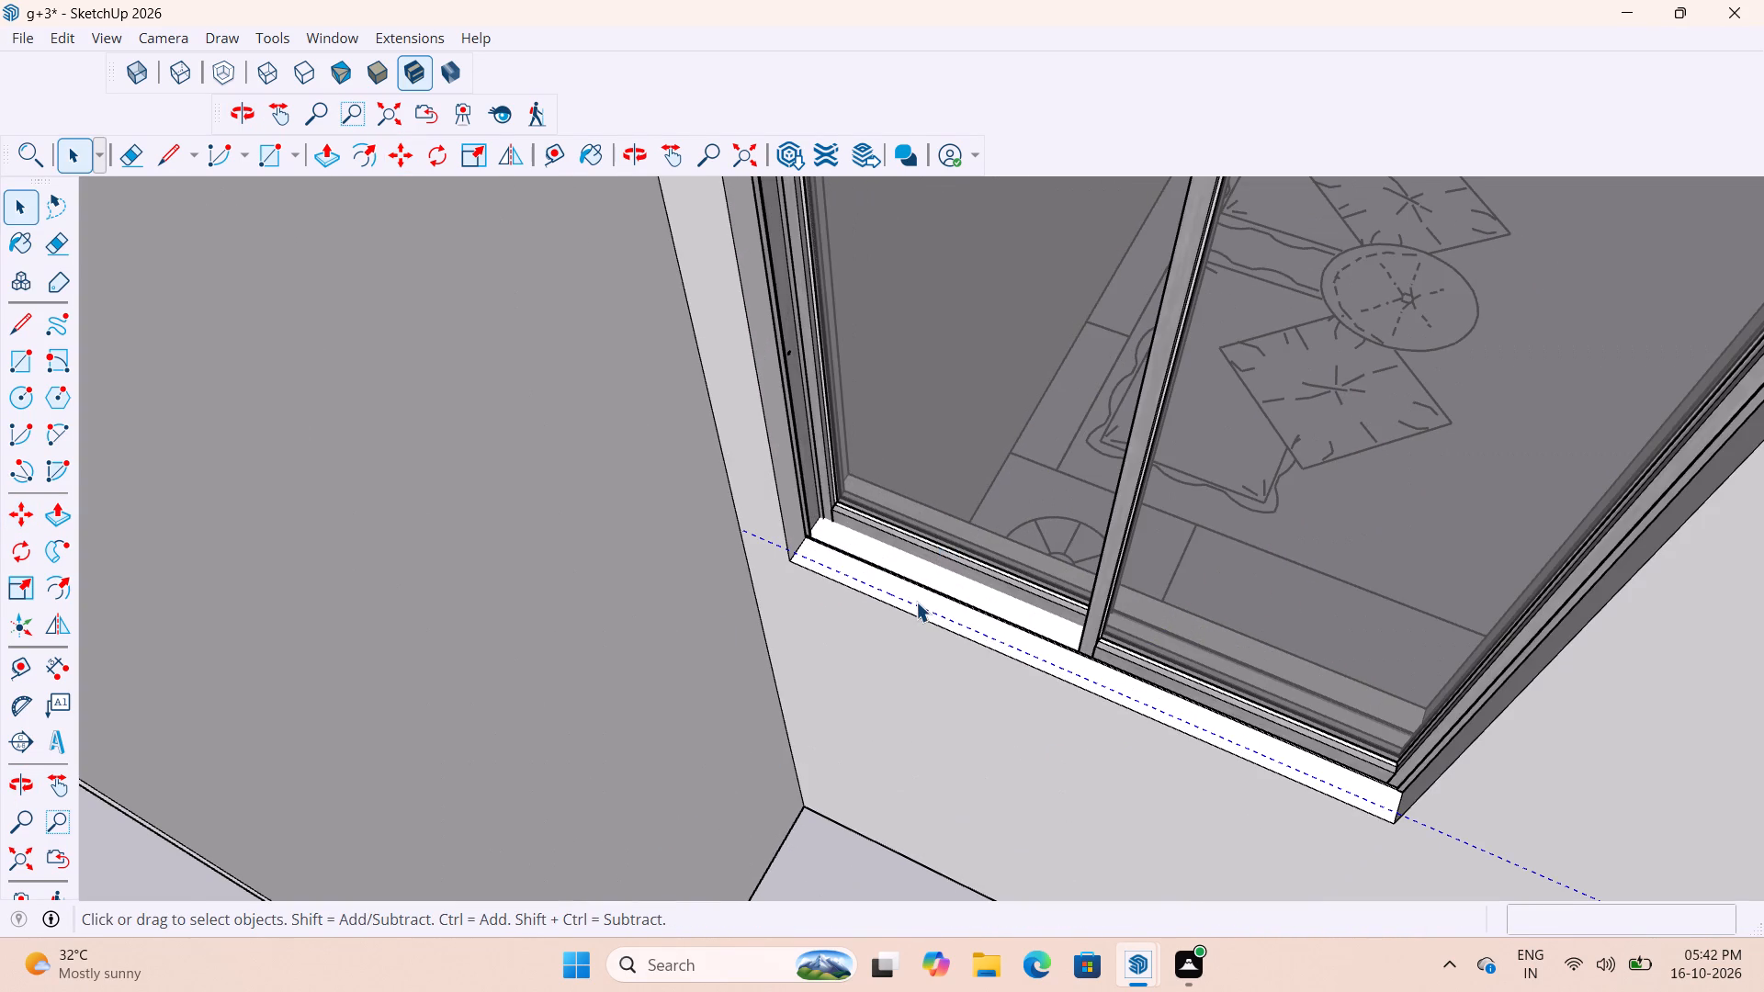
key("Delete")
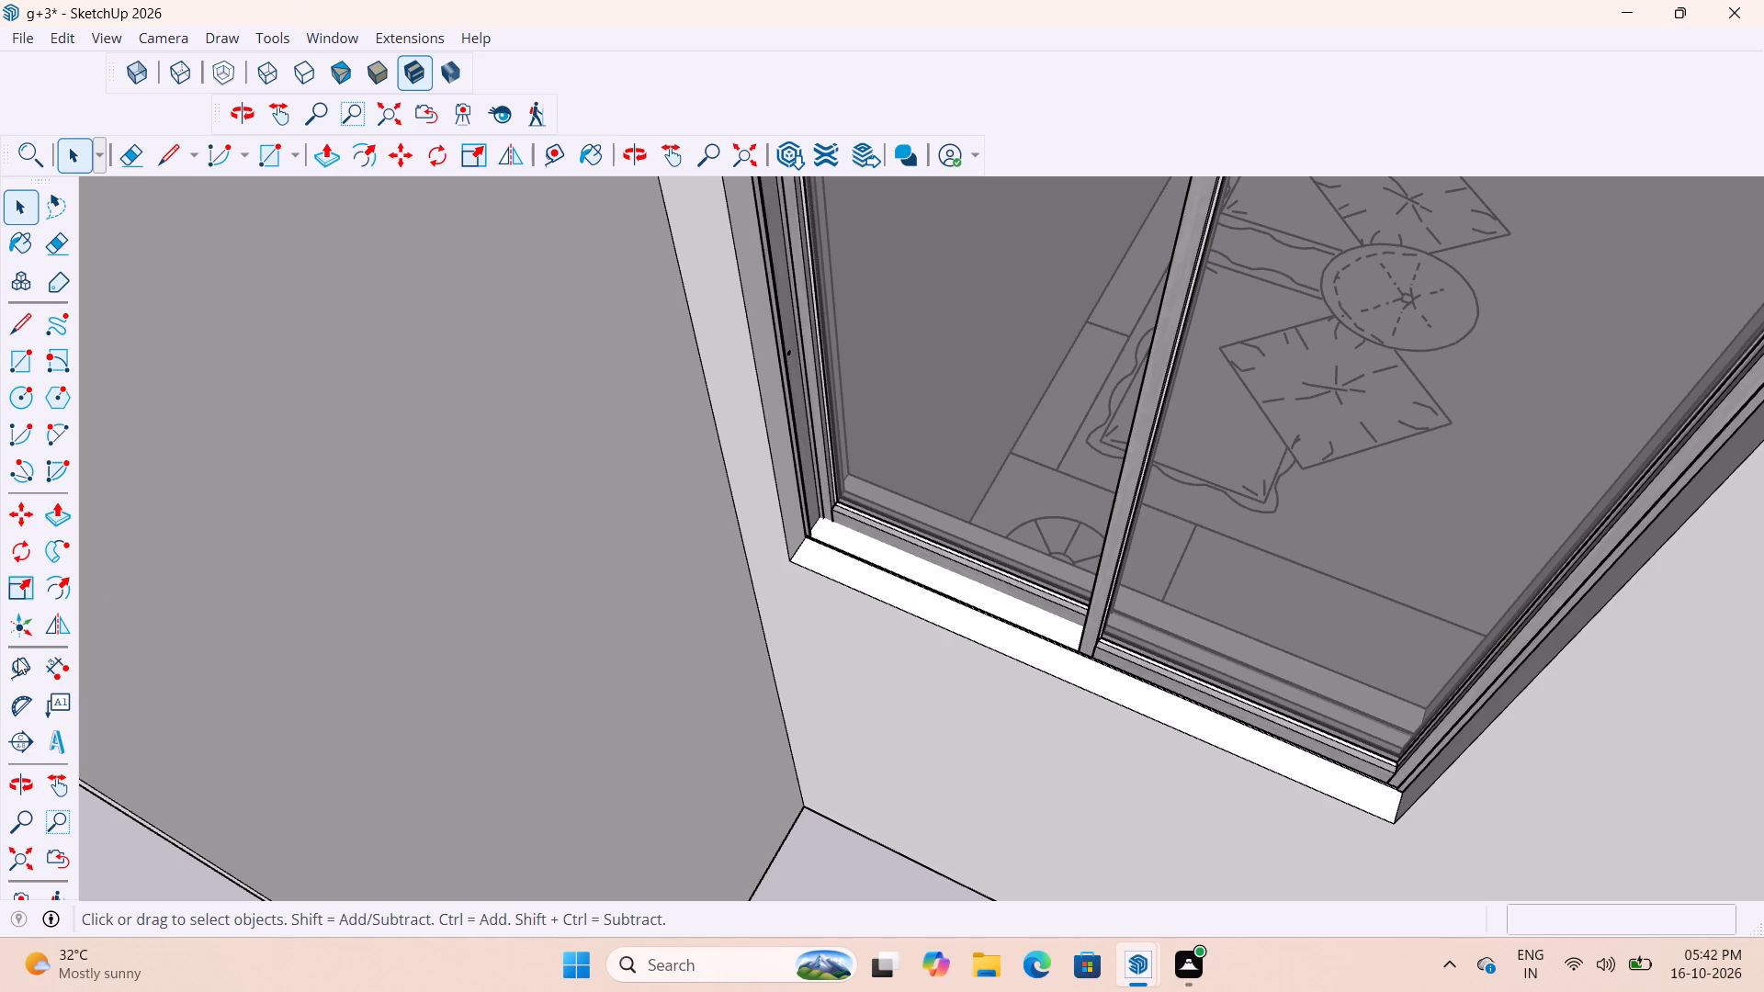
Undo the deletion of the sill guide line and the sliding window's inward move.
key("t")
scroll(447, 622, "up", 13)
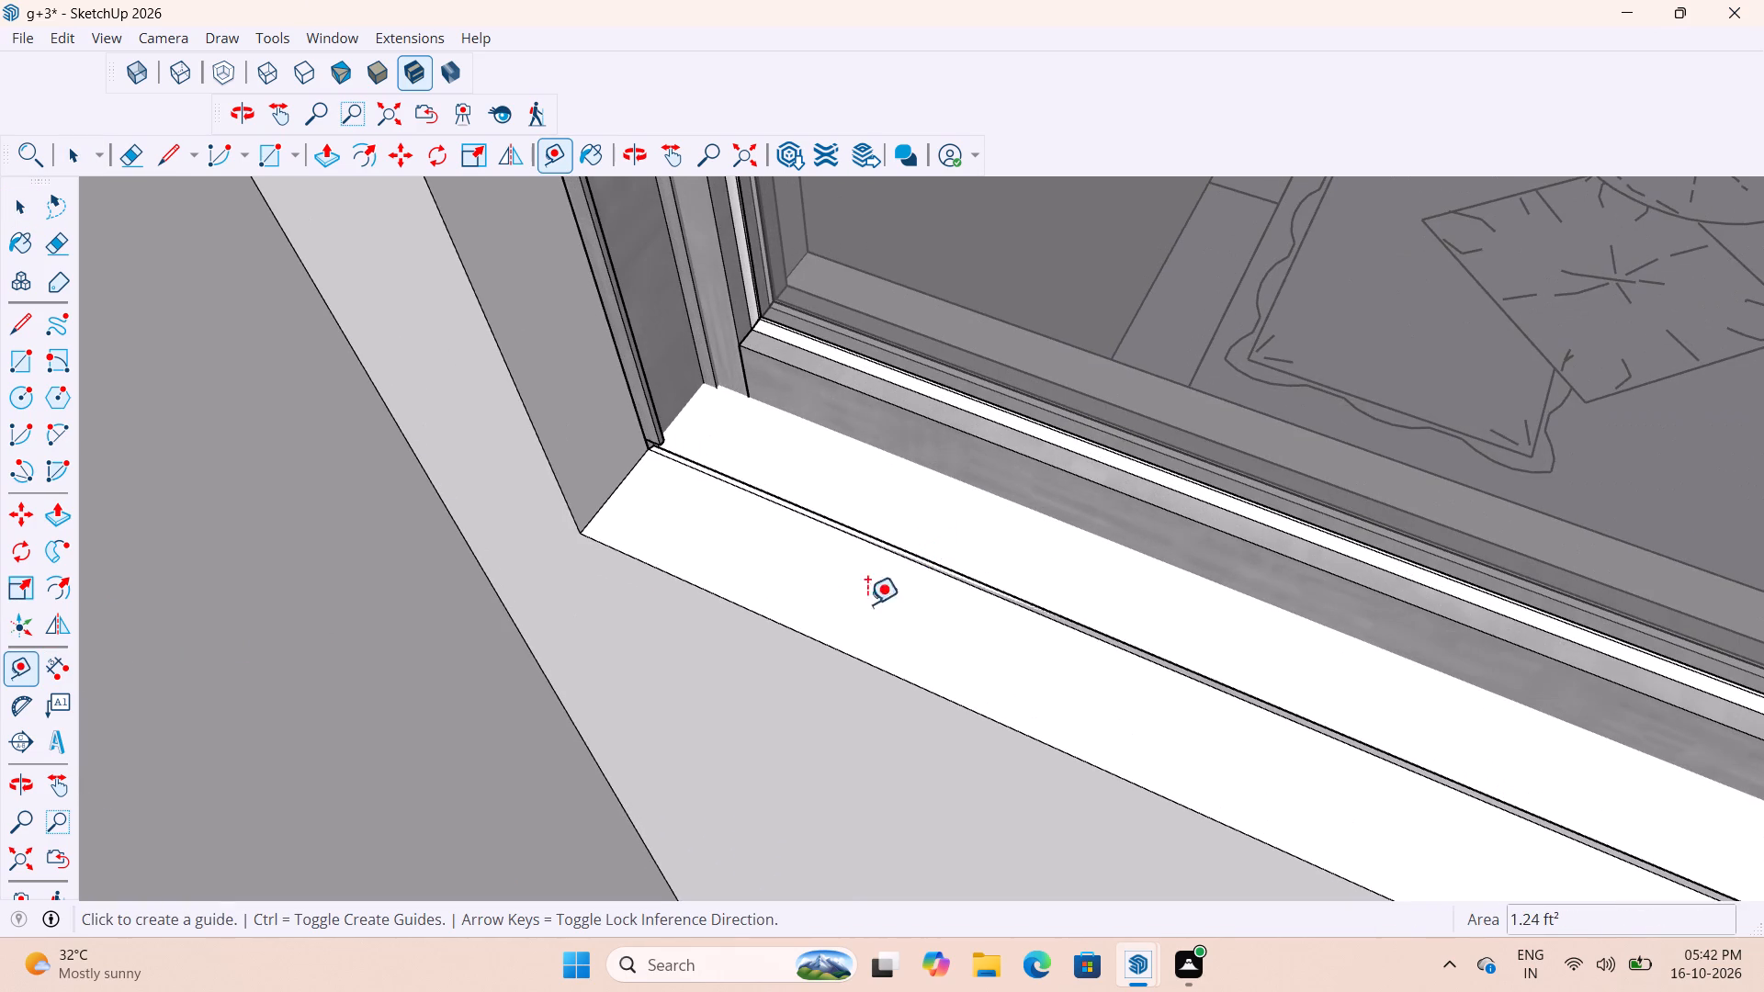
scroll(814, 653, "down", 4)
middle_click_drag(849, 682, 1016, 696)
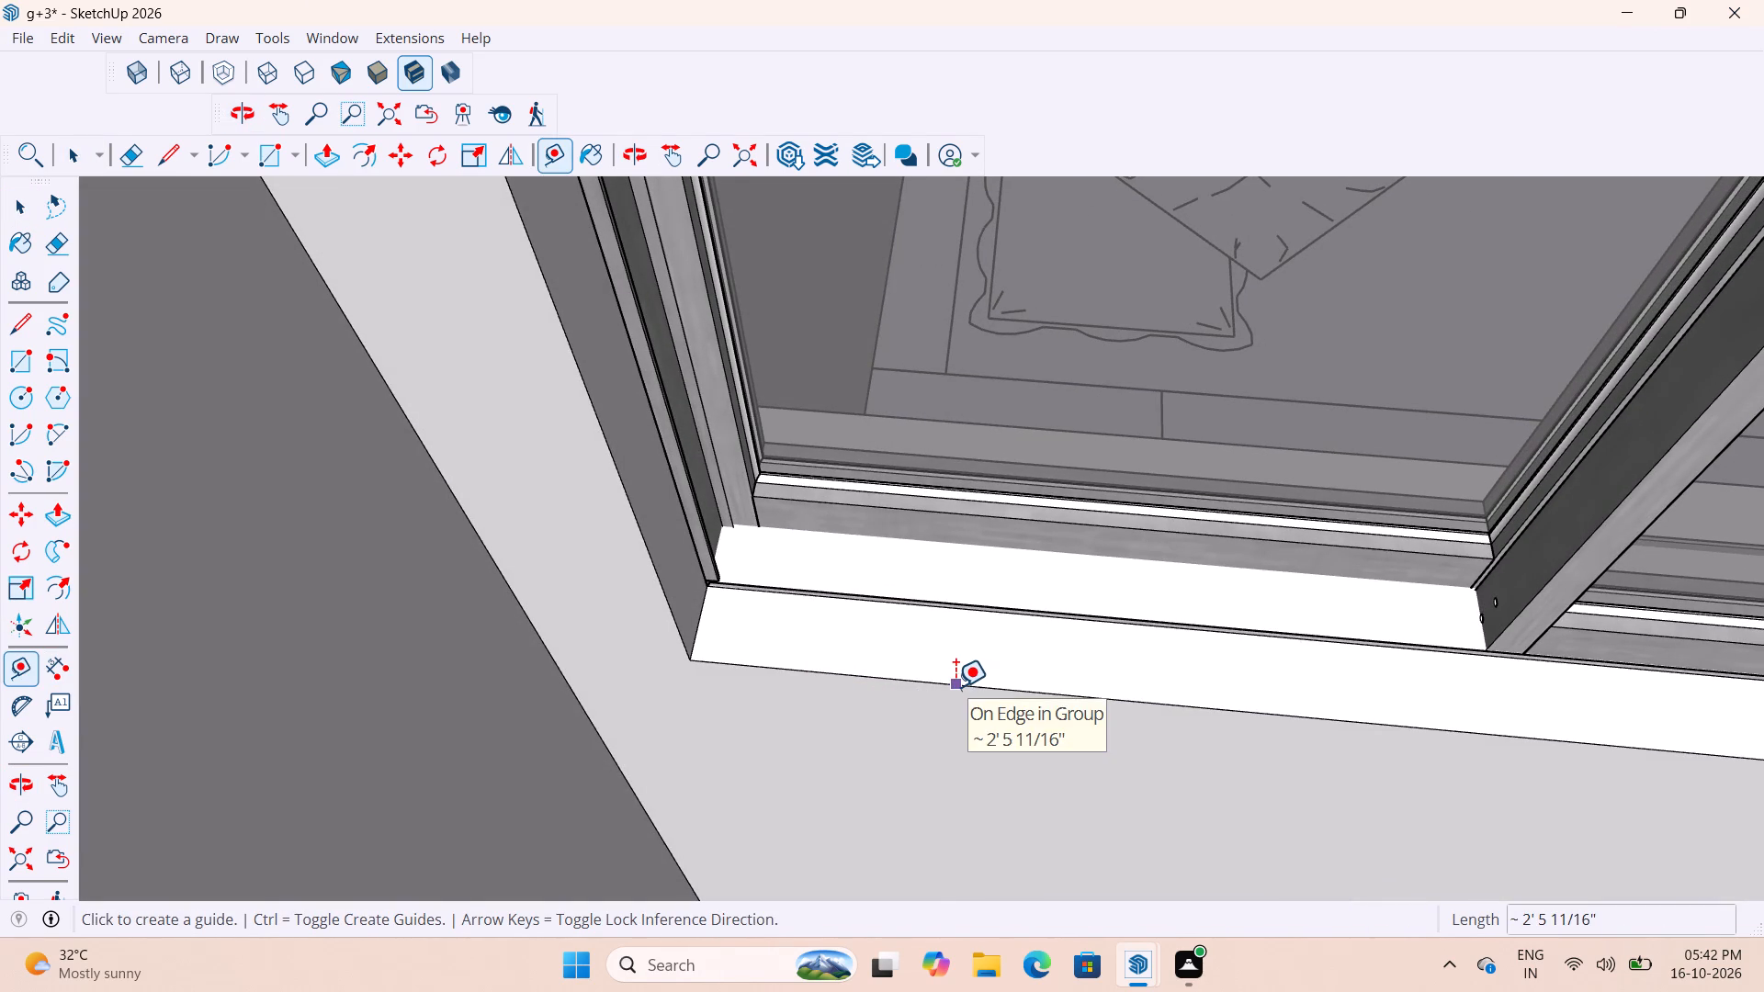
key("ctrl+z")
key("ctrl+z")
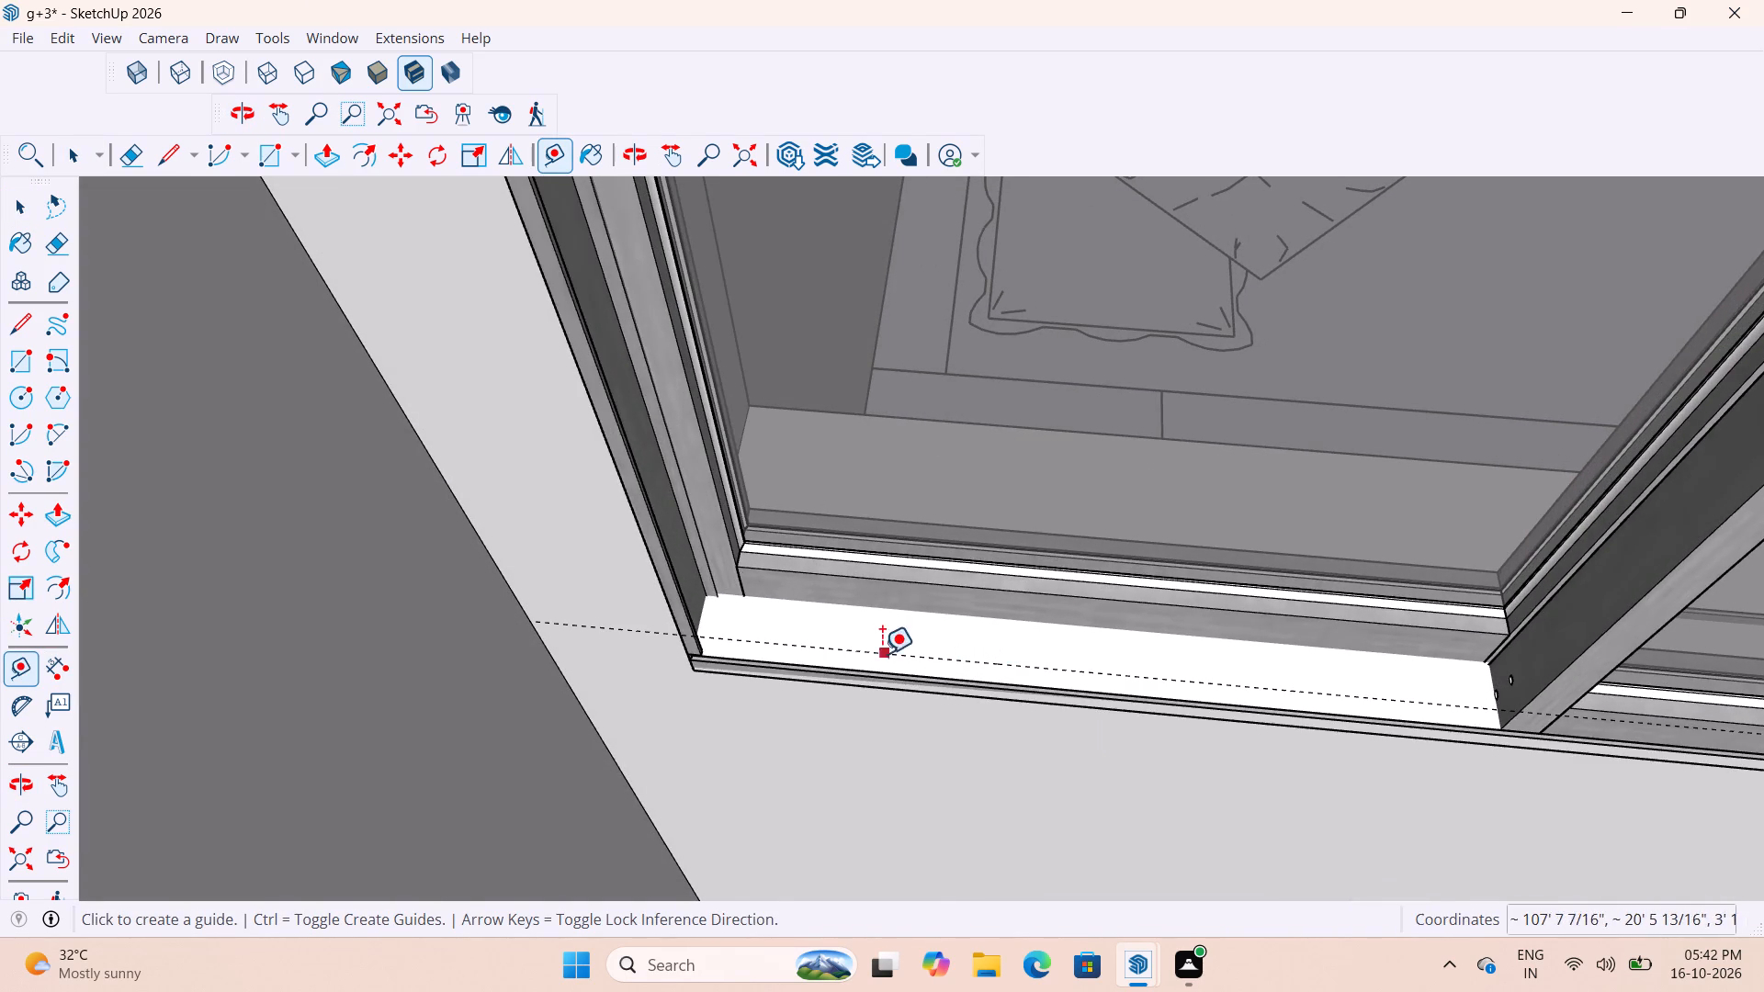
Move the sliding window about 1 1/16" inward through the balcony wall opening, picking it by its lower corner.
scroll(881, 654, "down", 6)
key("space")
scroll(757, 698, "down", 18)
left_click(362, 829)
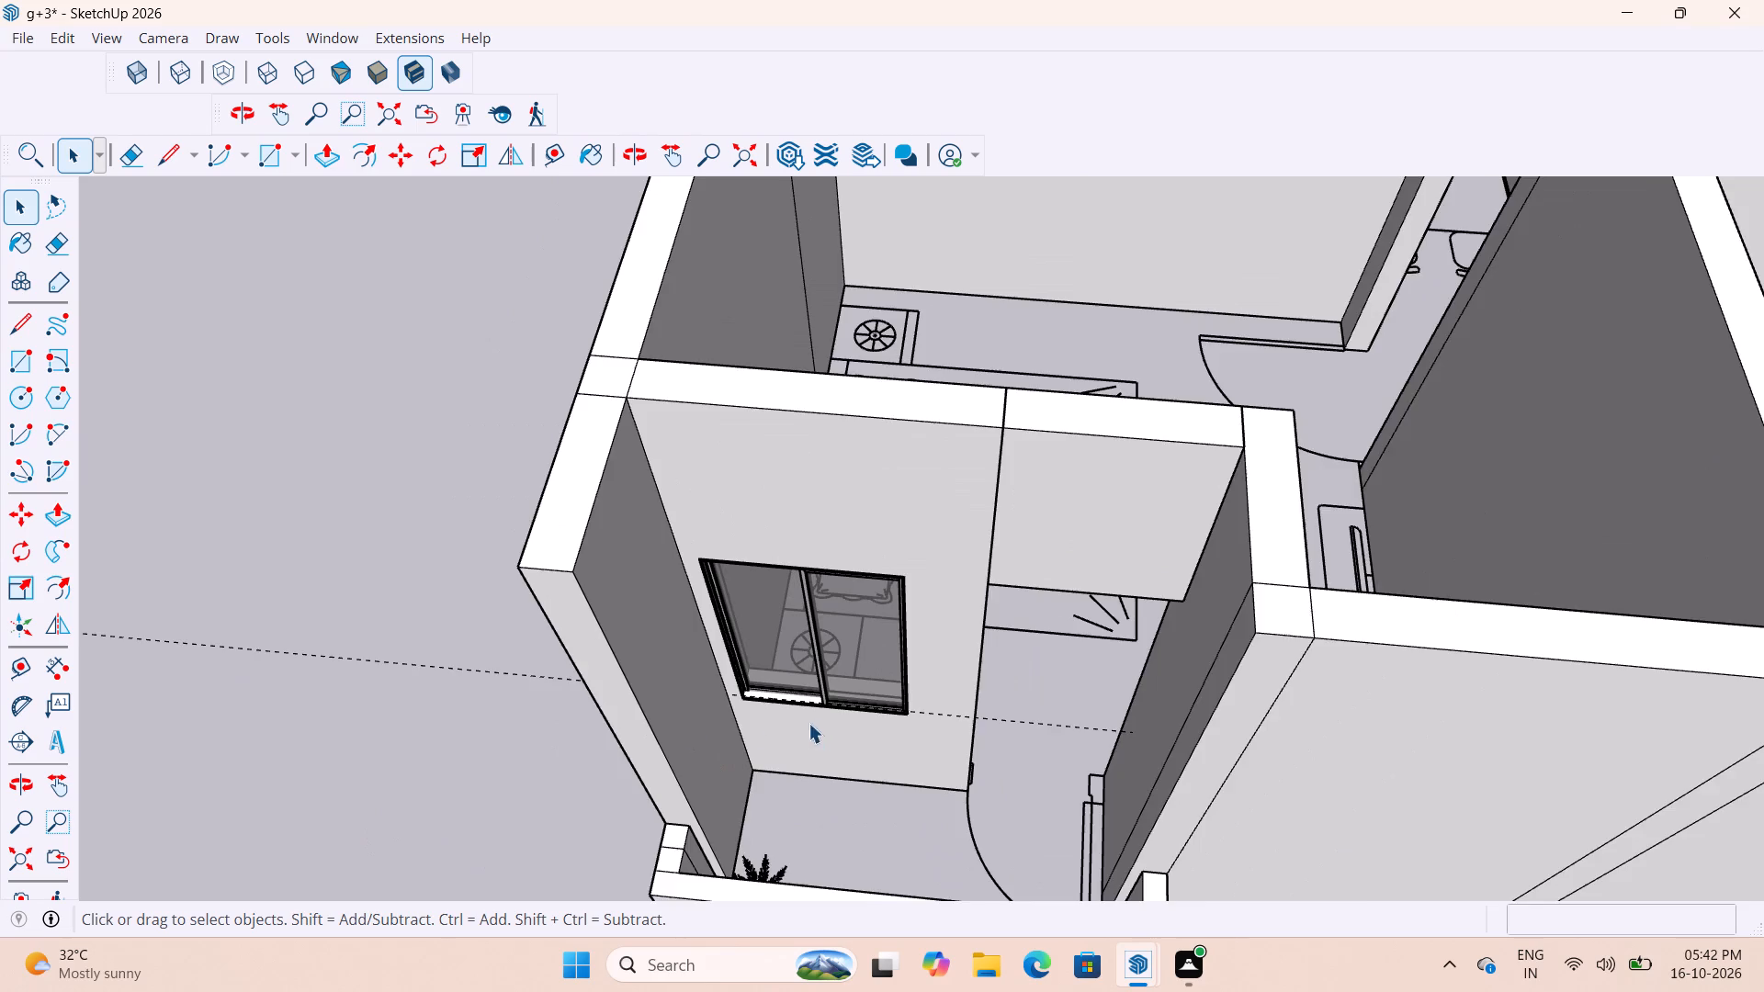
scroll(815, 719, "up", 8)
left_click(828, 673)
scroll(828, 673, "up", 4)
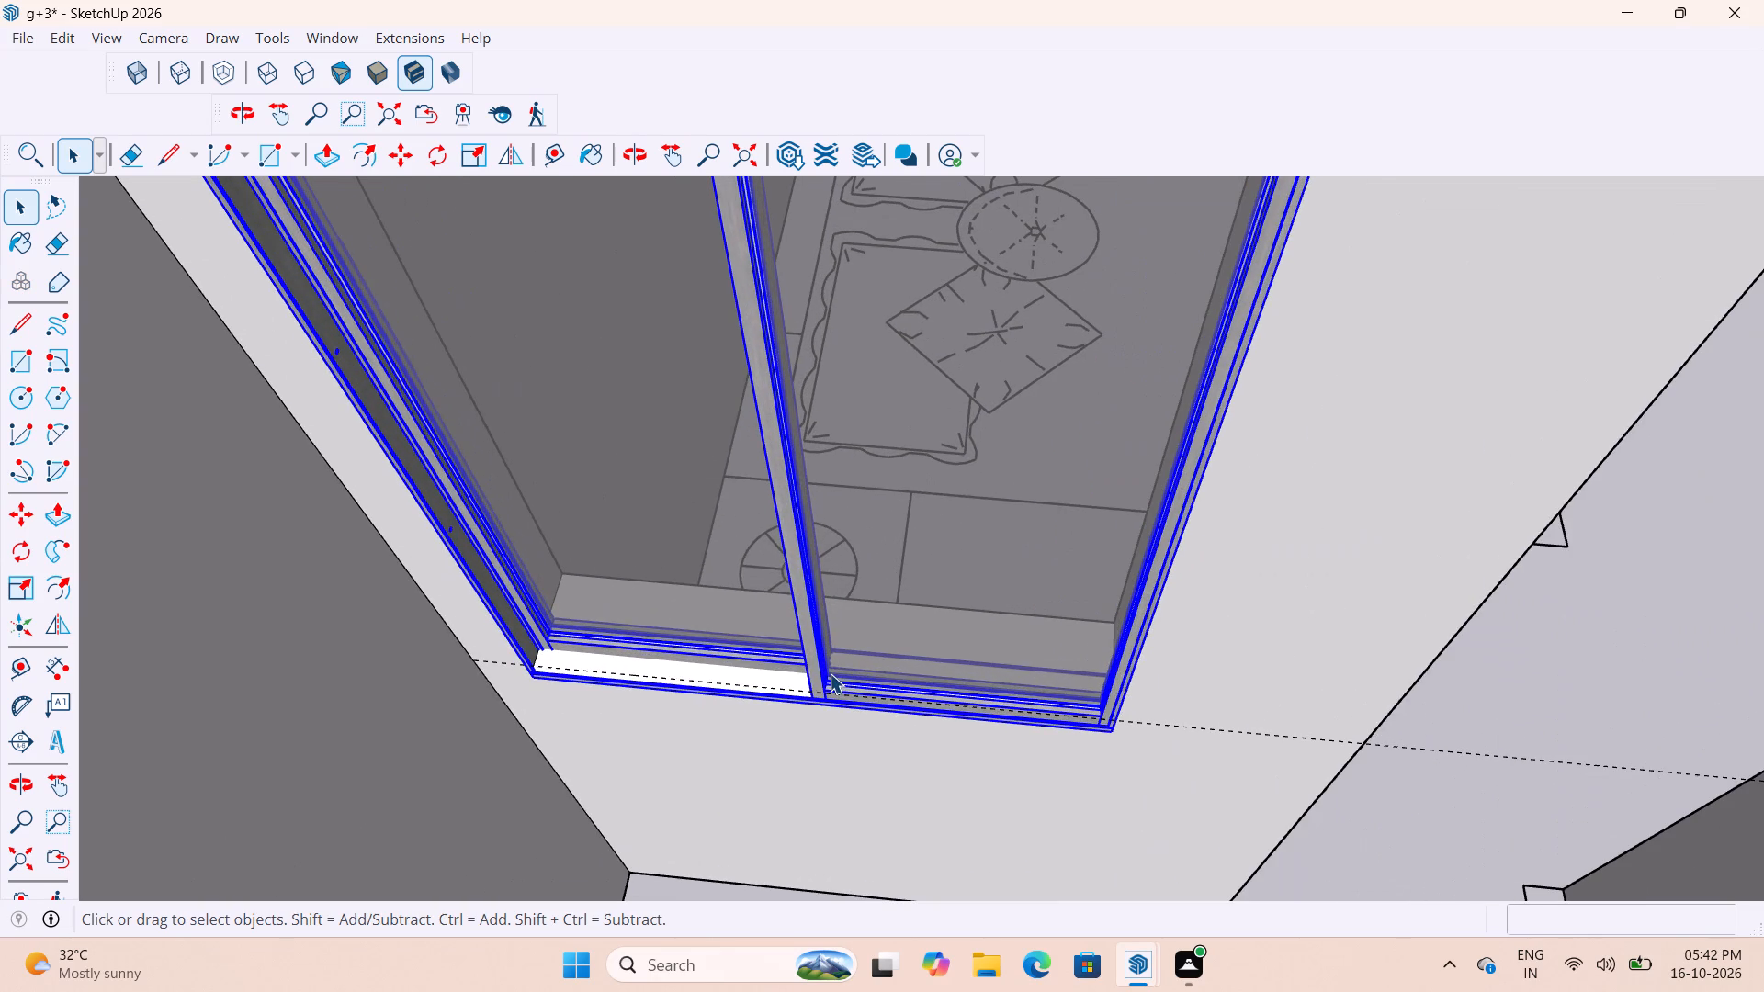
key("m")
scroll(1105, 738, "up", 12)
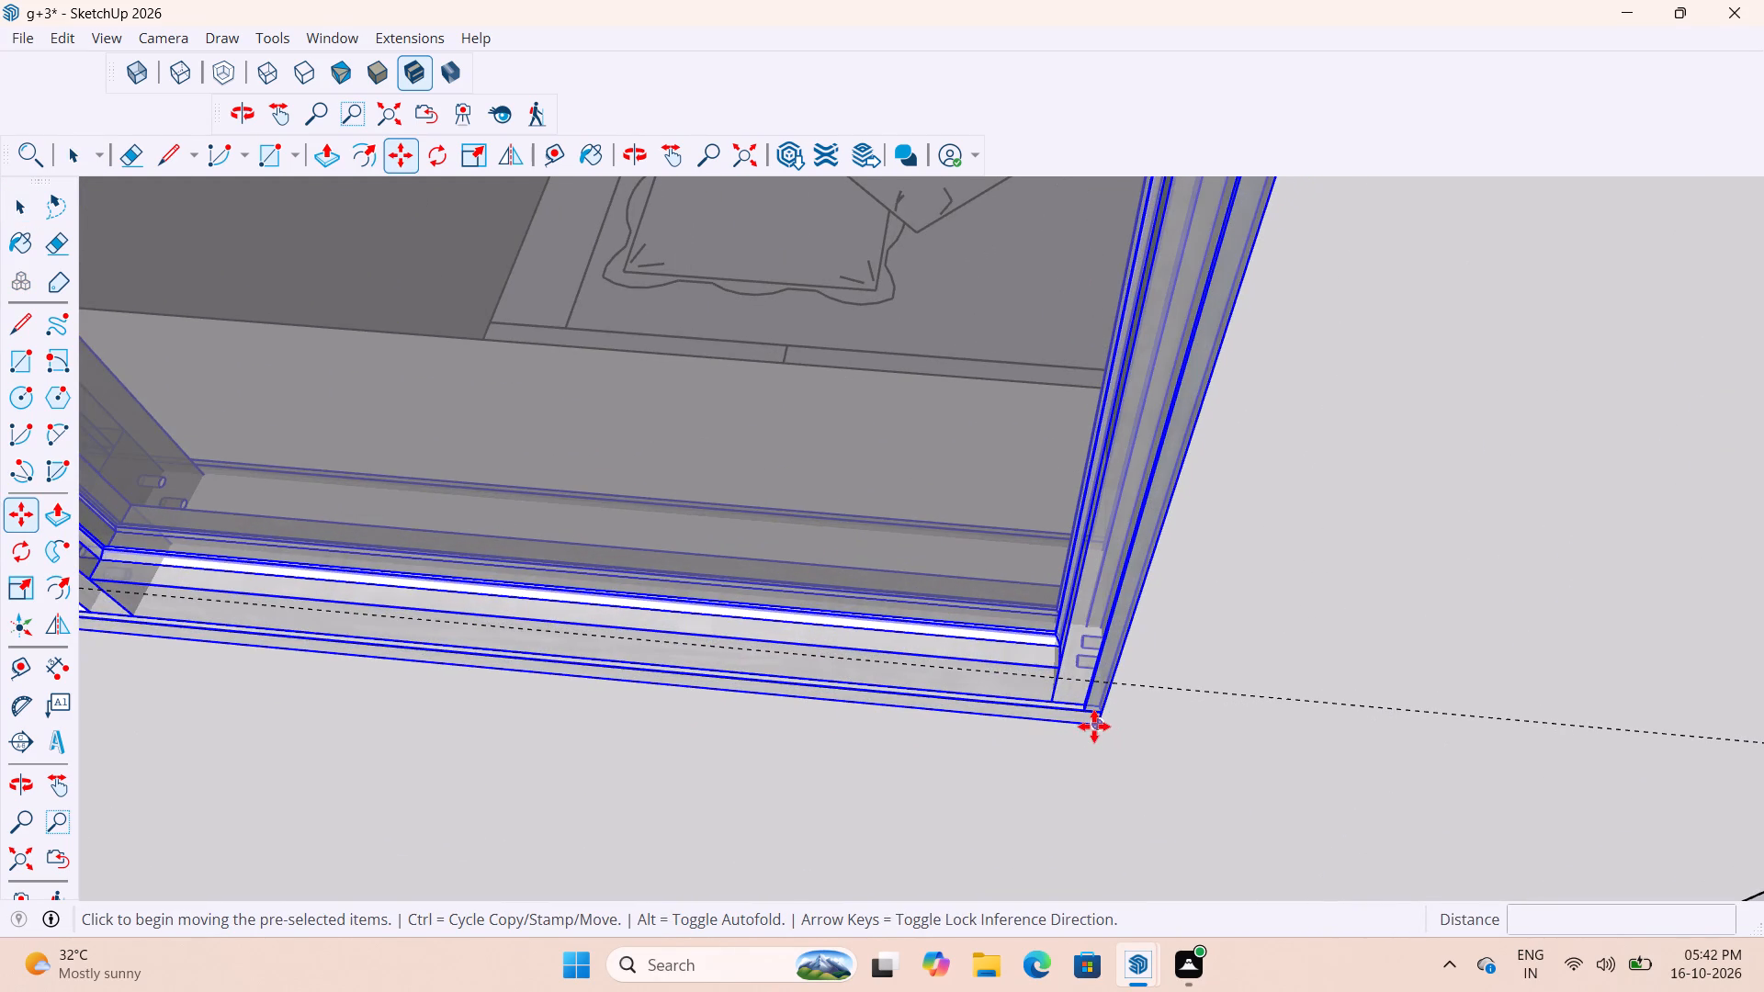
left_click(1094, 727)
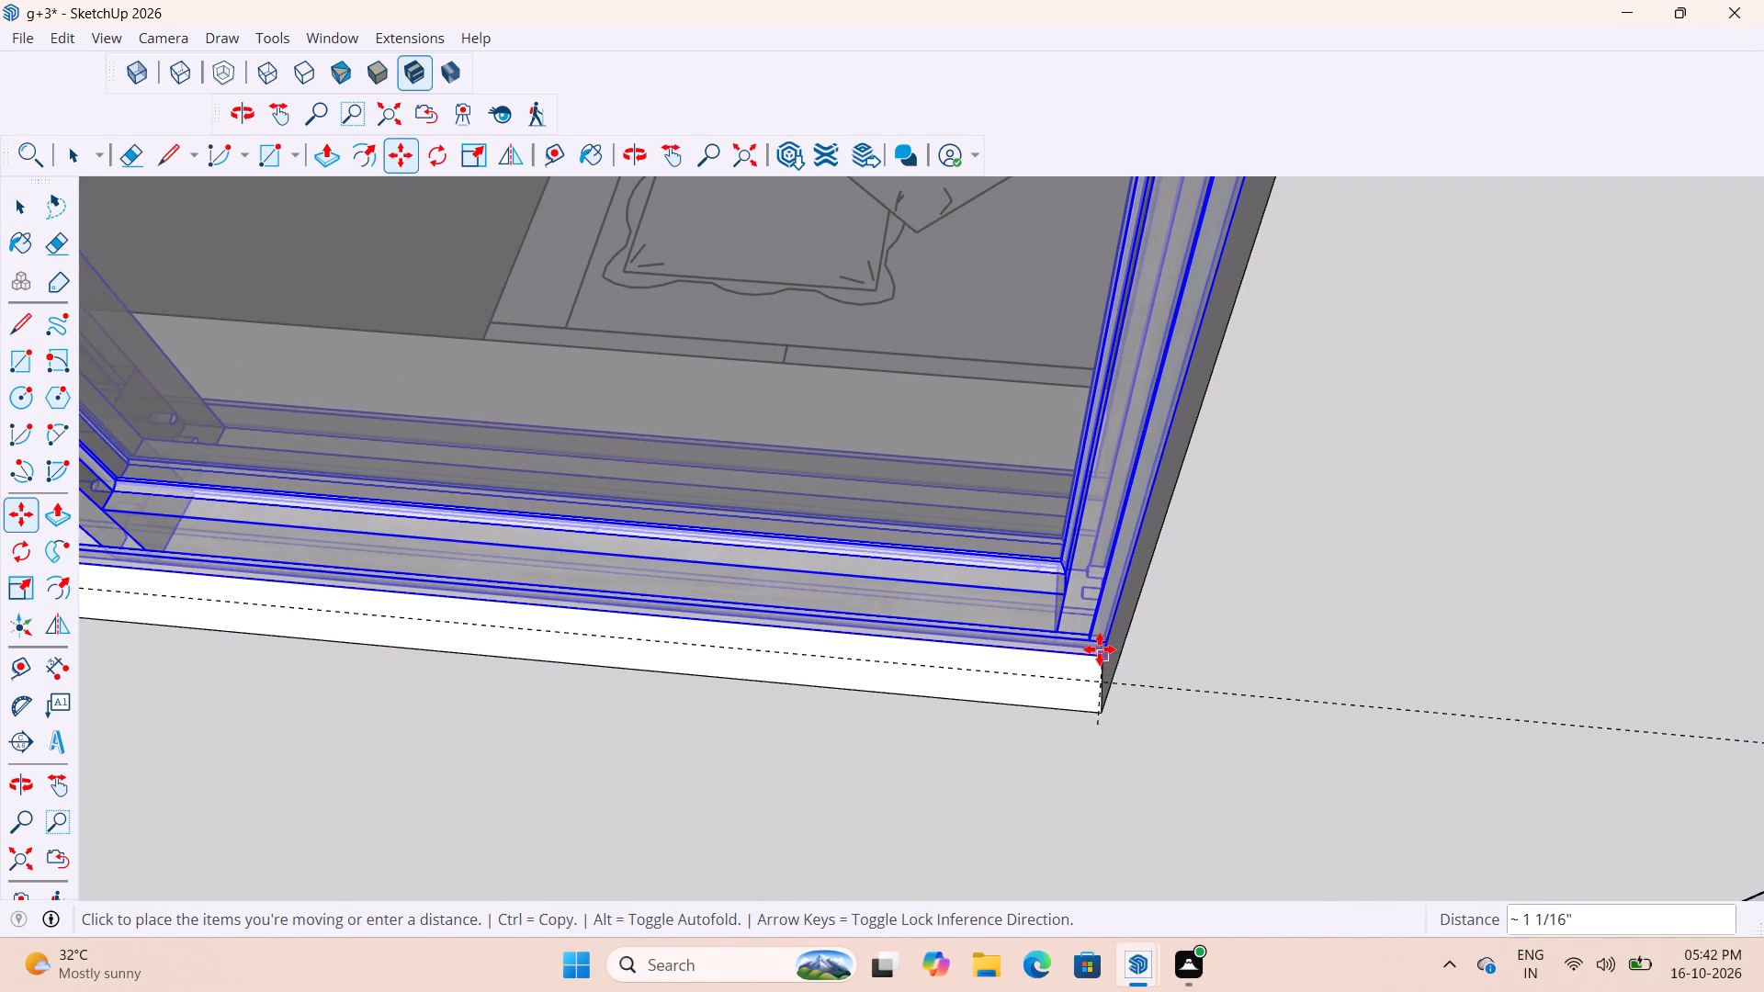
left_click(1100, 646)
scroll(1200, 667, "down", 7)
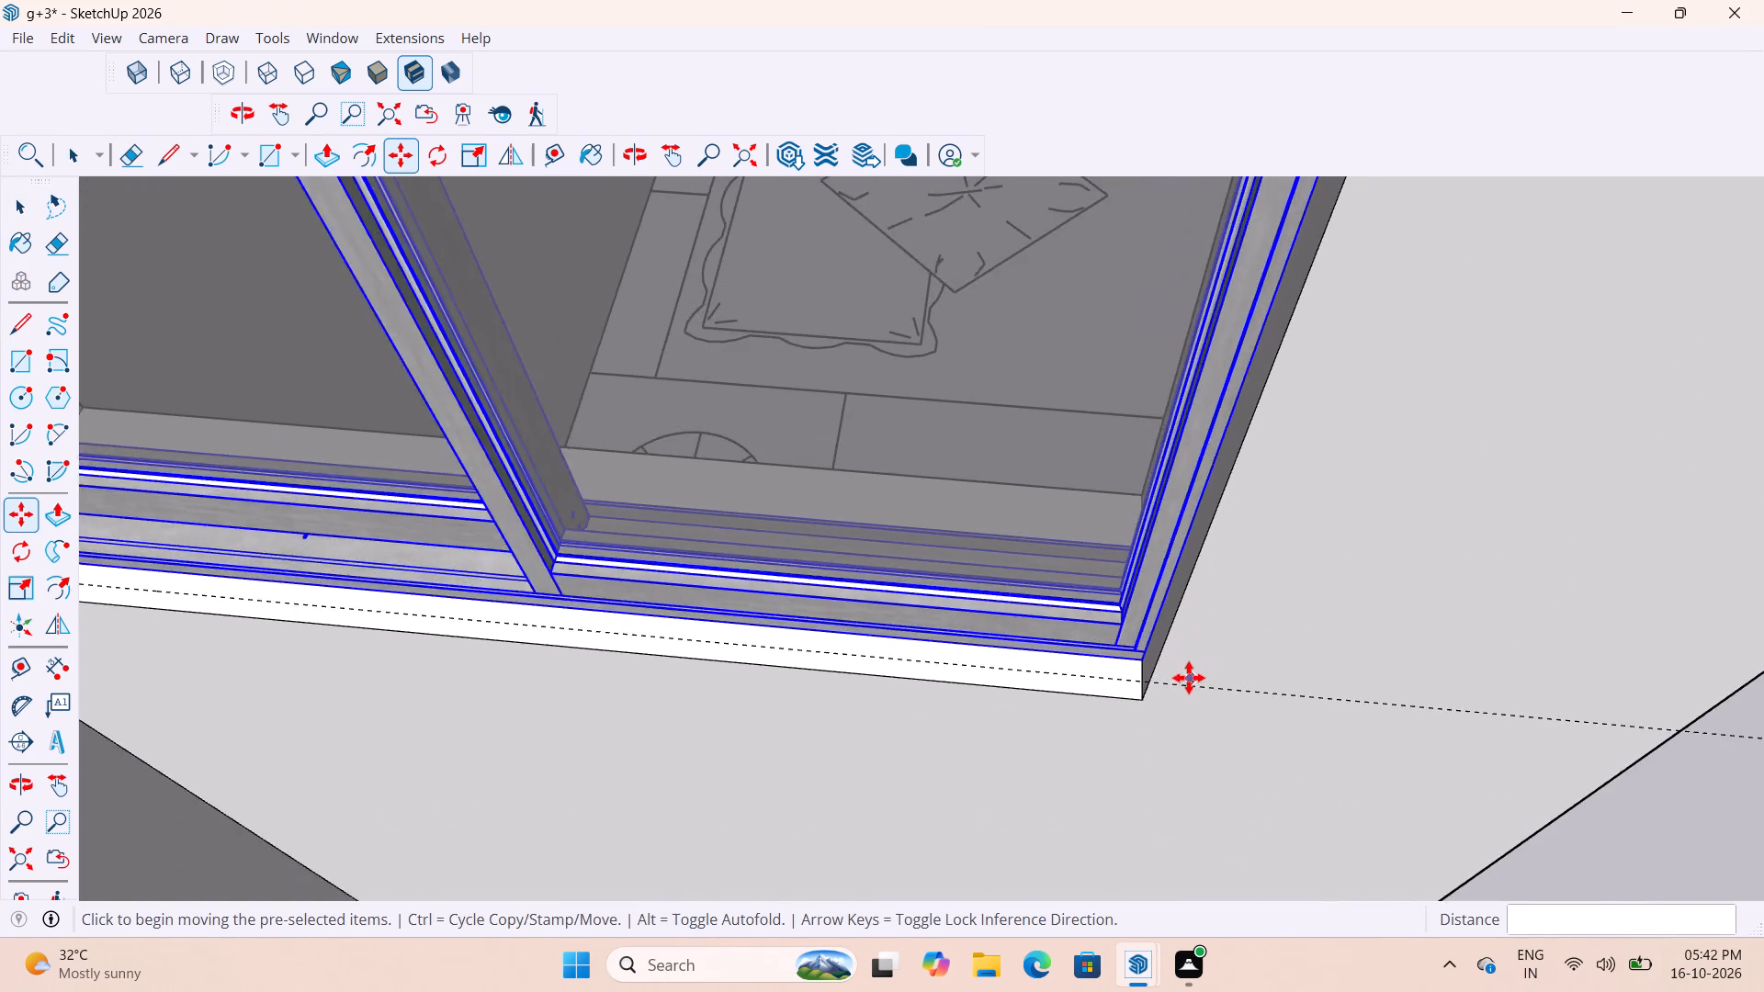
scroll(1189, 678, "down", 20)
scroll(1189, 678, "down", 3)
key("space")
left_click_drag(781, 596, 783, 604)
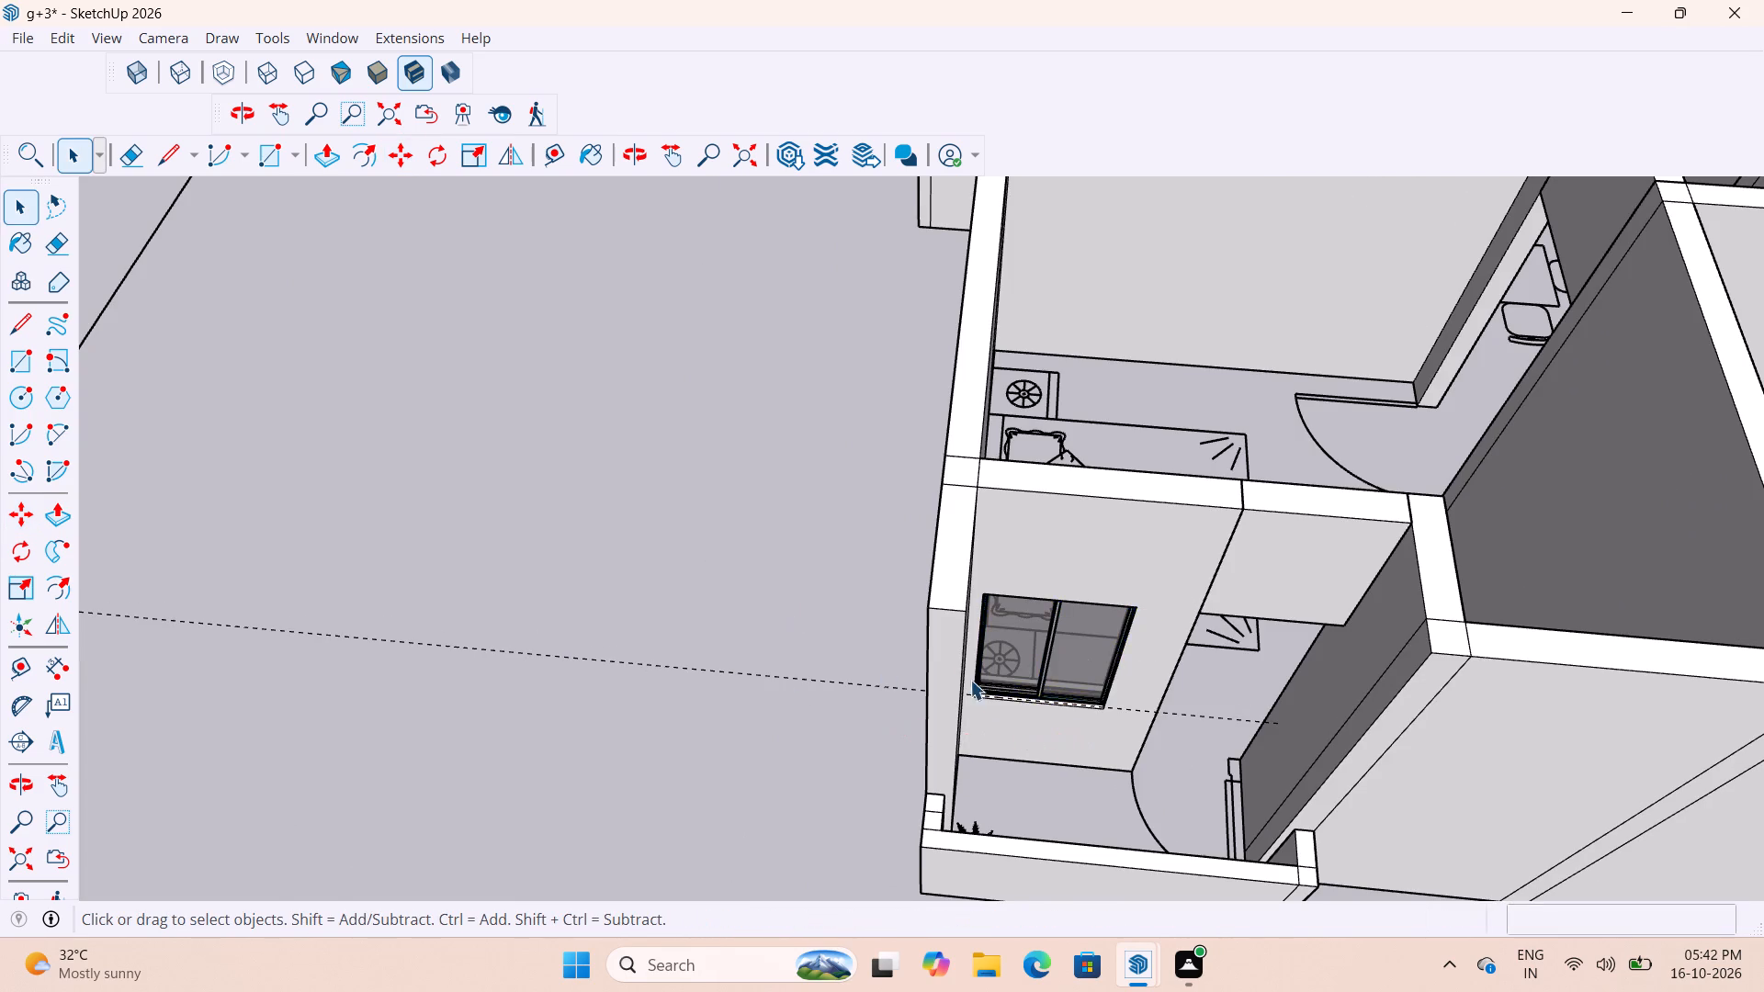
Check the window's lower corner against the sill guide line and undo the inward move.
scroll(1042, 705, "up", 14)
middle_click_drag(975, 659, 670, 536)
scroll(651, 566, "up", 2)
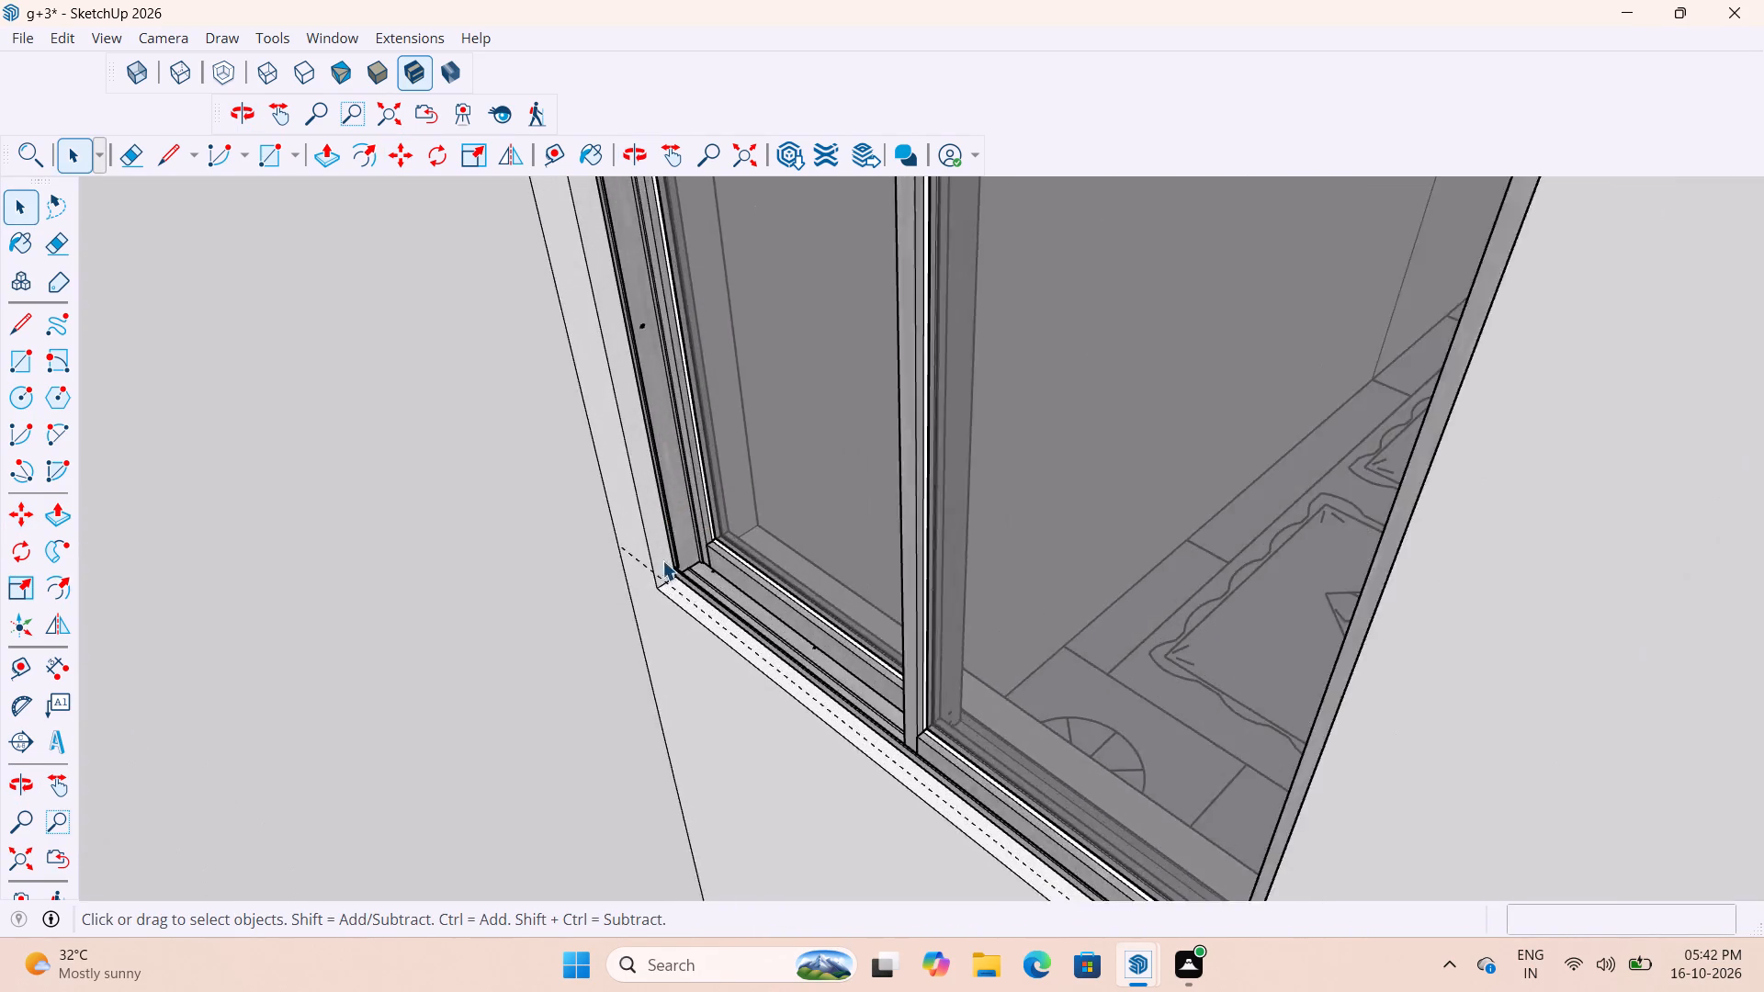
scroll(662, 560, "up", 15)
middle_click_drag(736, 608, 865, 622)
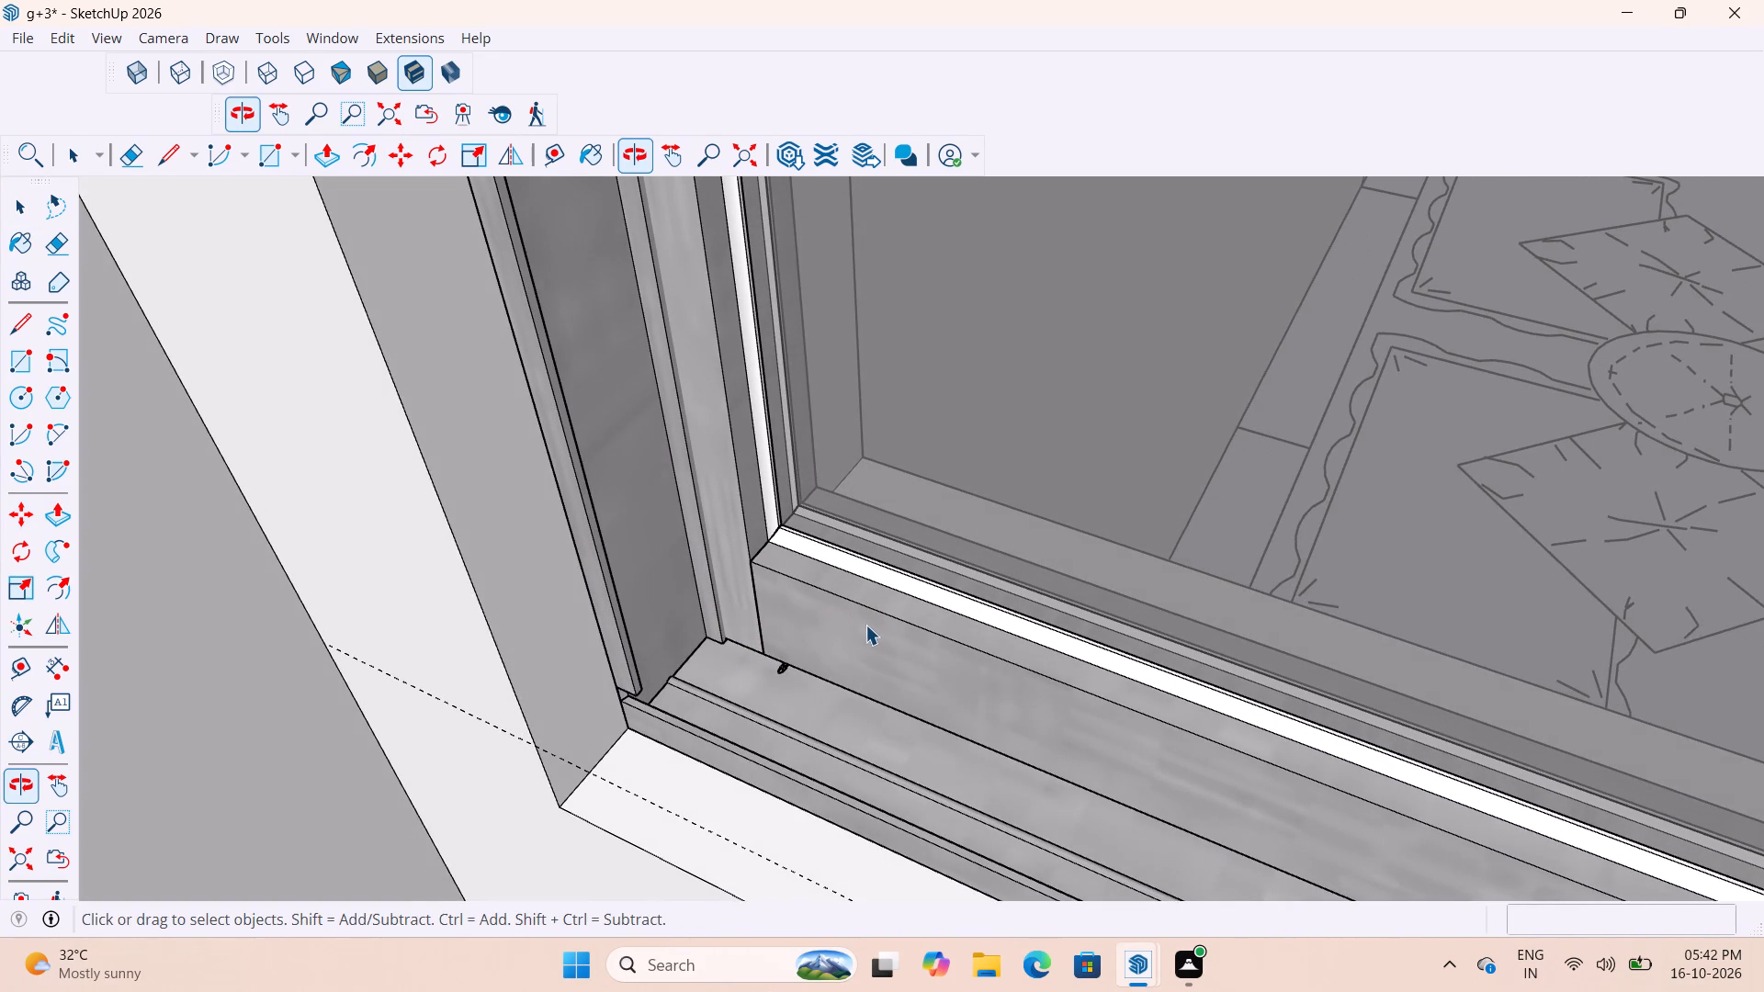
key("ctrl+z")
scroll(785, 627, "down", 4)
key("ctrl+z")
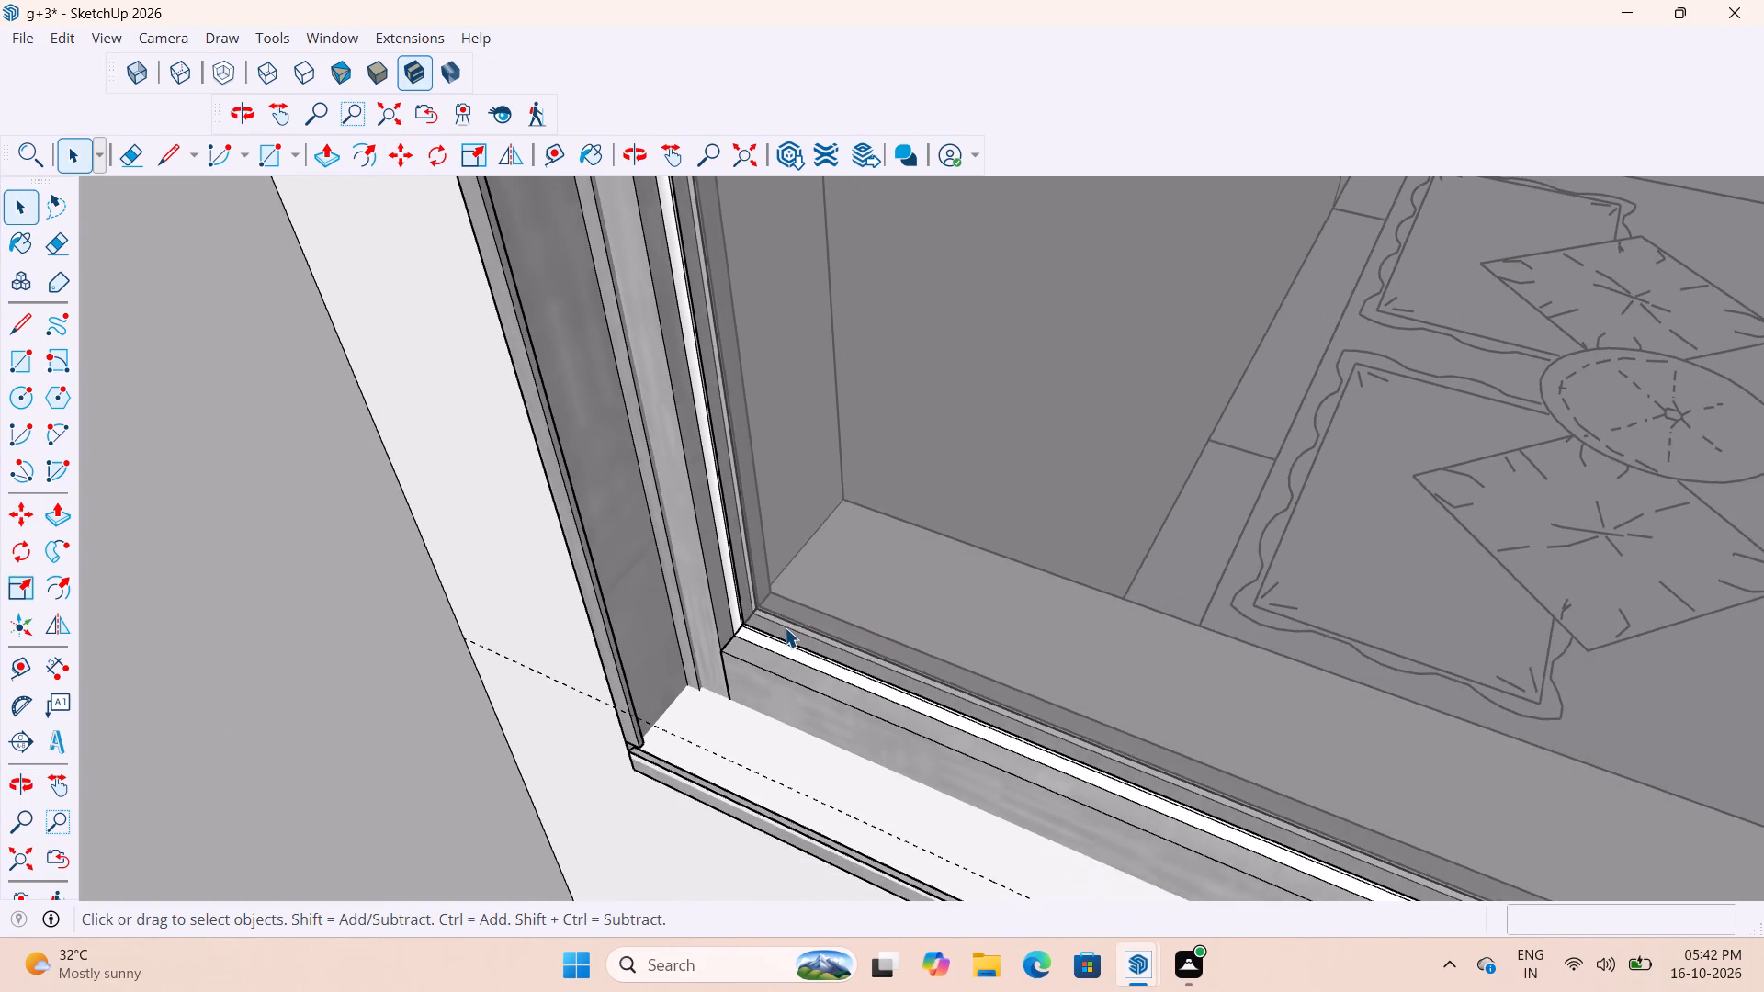
Delete the sliding window from the balcony wall opening.
scroll(775, 627, "down", 20)
scroll(775, 627, "down", 7)
left_click(311, 746)
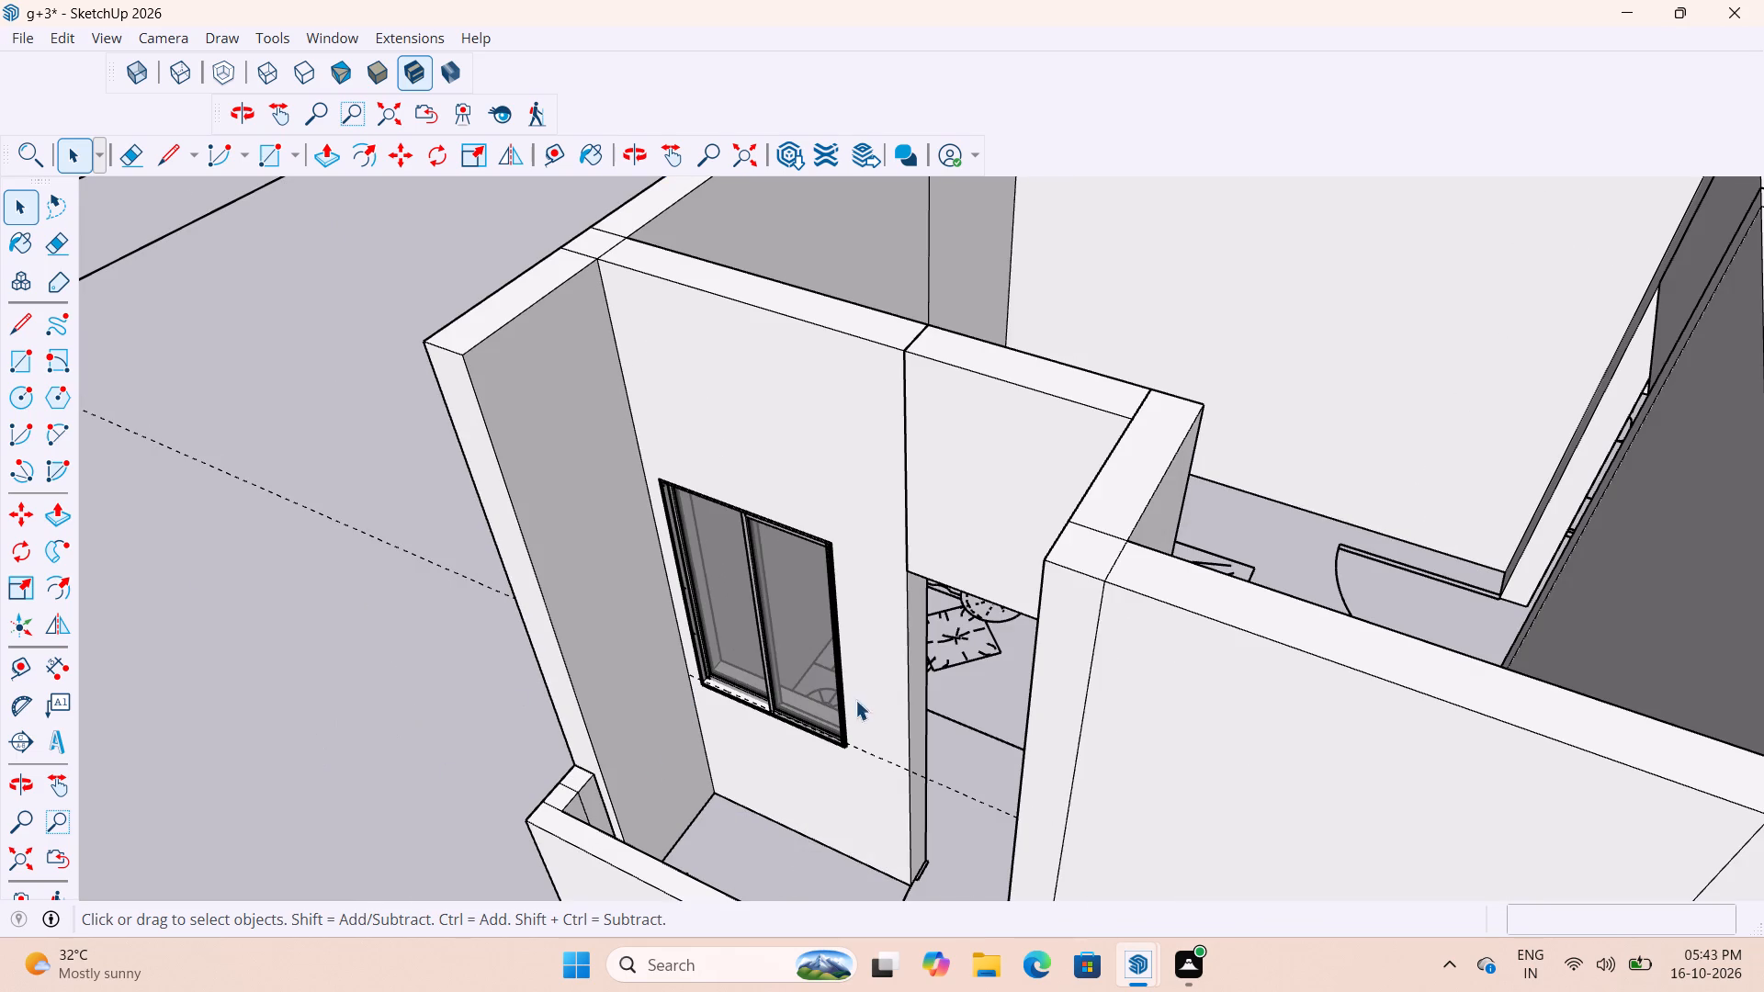
left_click(844, 705)
key("Delete")
Delete all the dashed guide lines in the model.
scroll(727, 720, "up", 2)
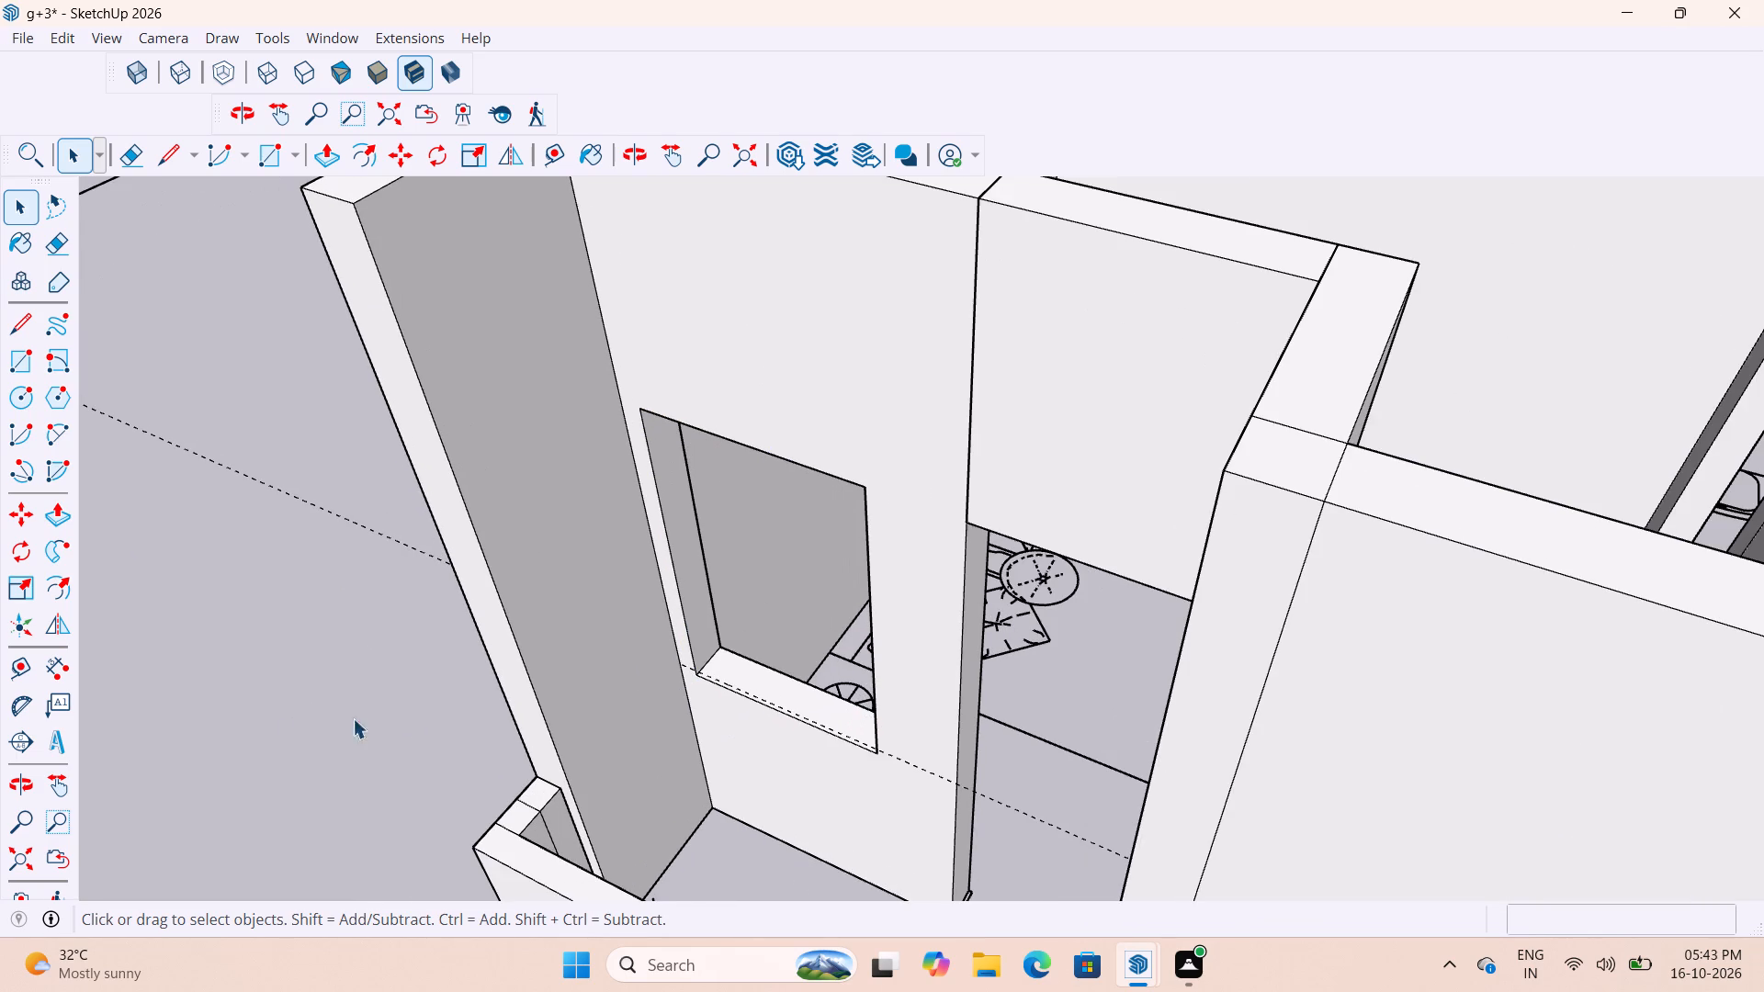
left_click(285, 722)
scroll(798, 716, "up", 11)
left_click(810, 734)
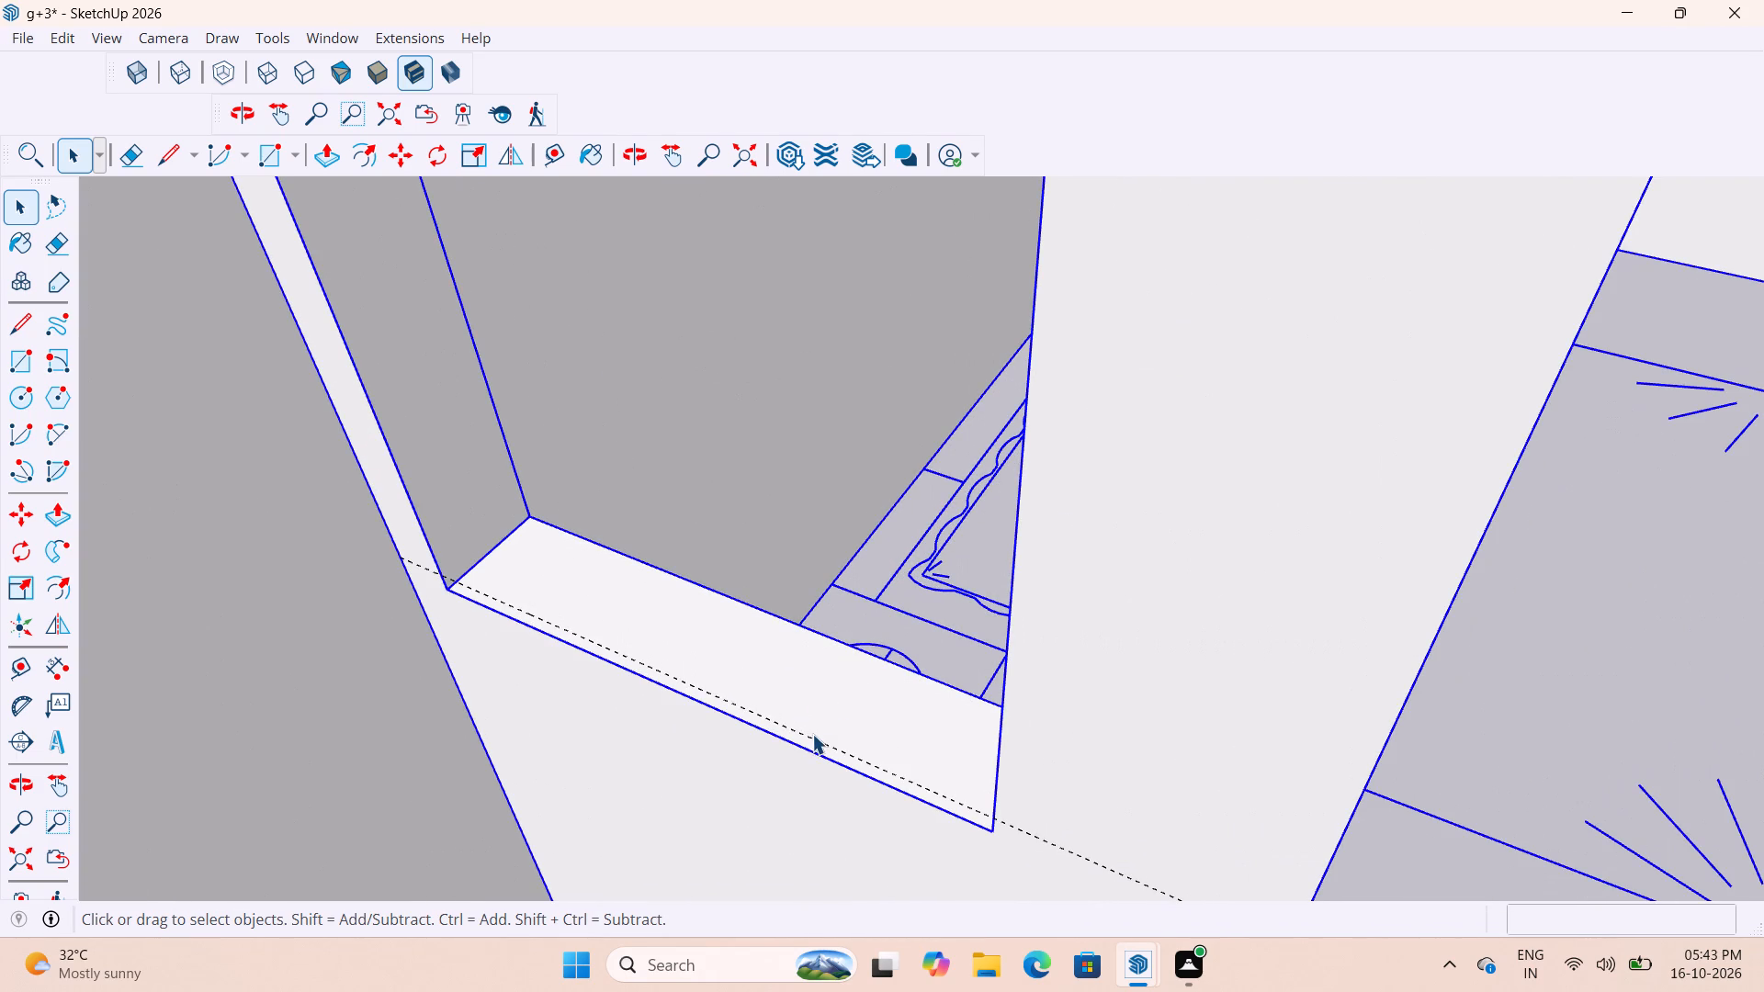
scroll(723, 680, "down", 11)
middle_click_drag(927, 718, 989, 705)
scroll(974, 604, "down", 11)
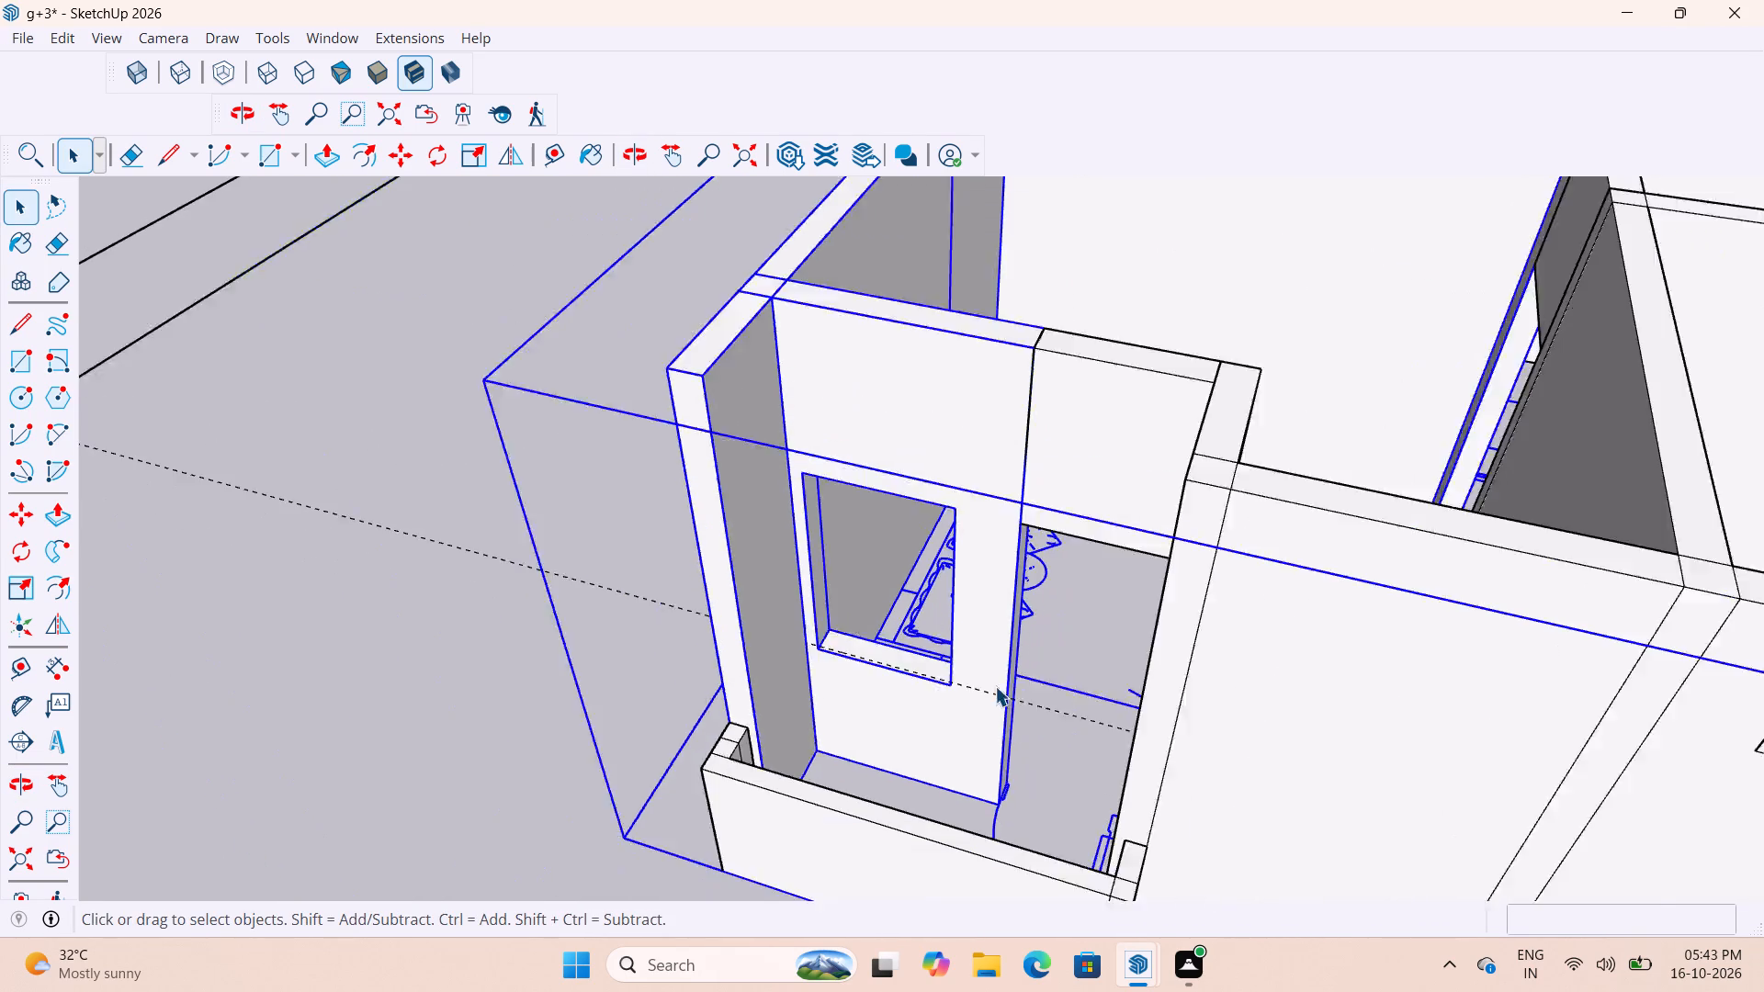
scroll(995, 686, "down", 1)
left_click(464, 765)
middle_click_drag(682, 724, 863, 717)
scroll(712, 727, "down", 1)
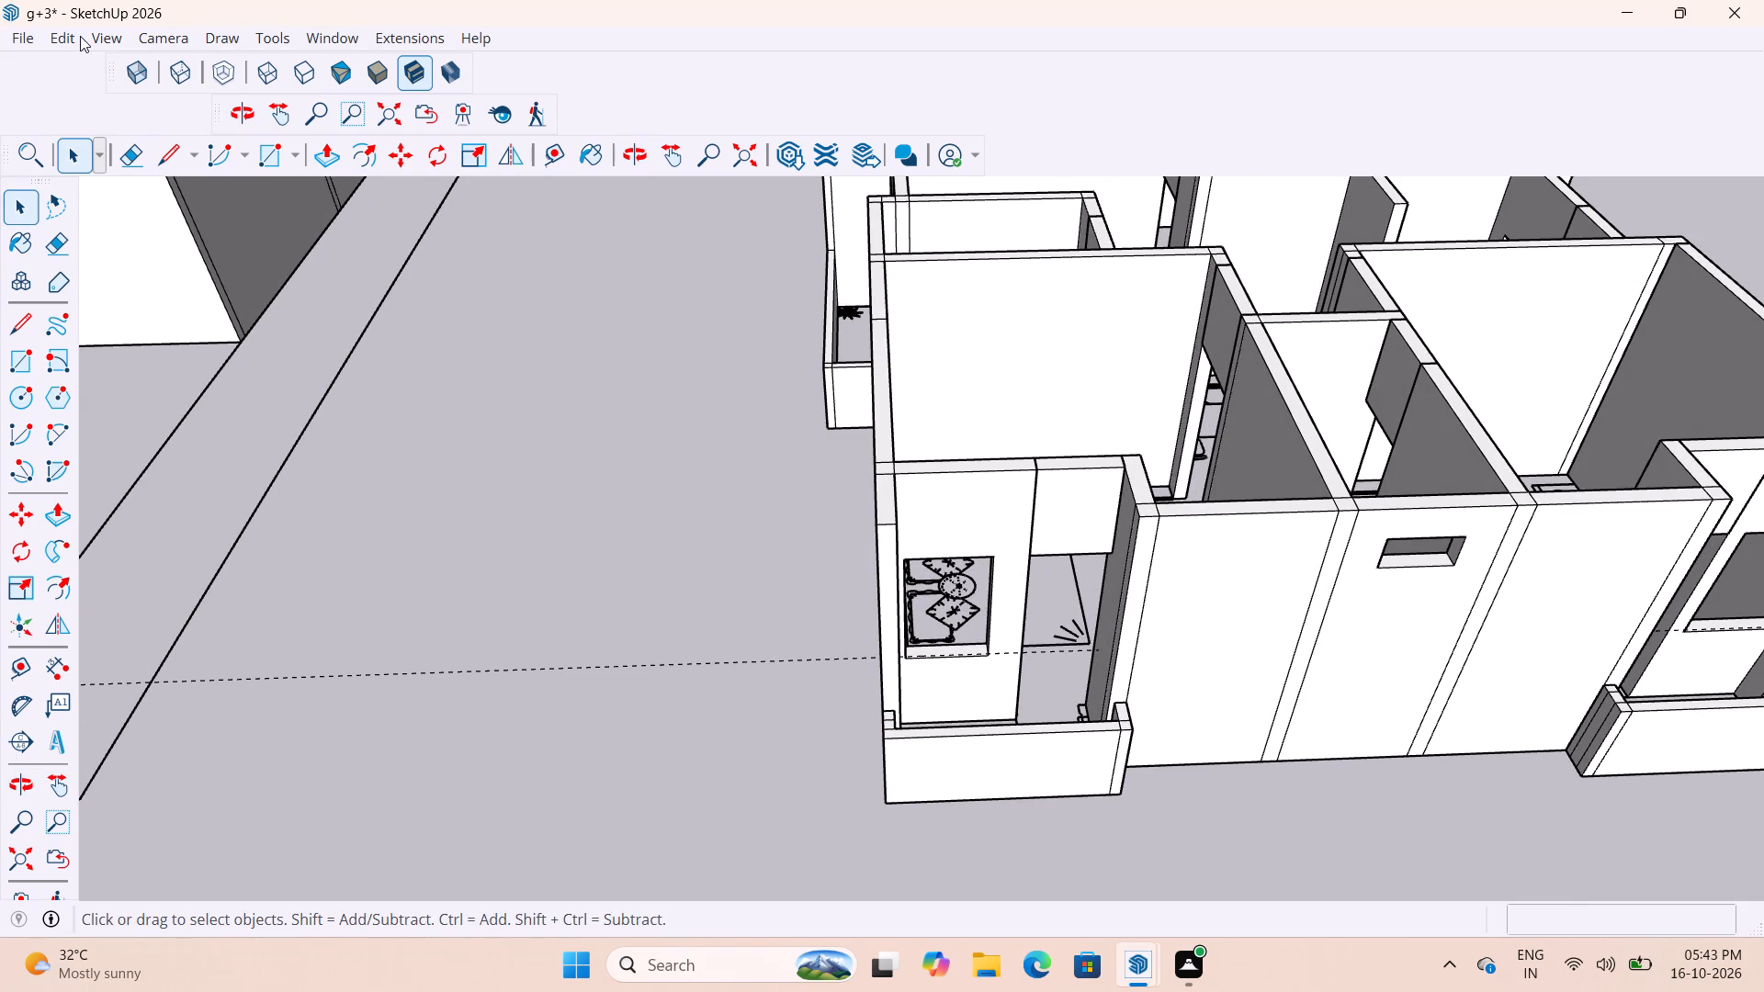
left_click(68, 35)
left_click(169, 276)
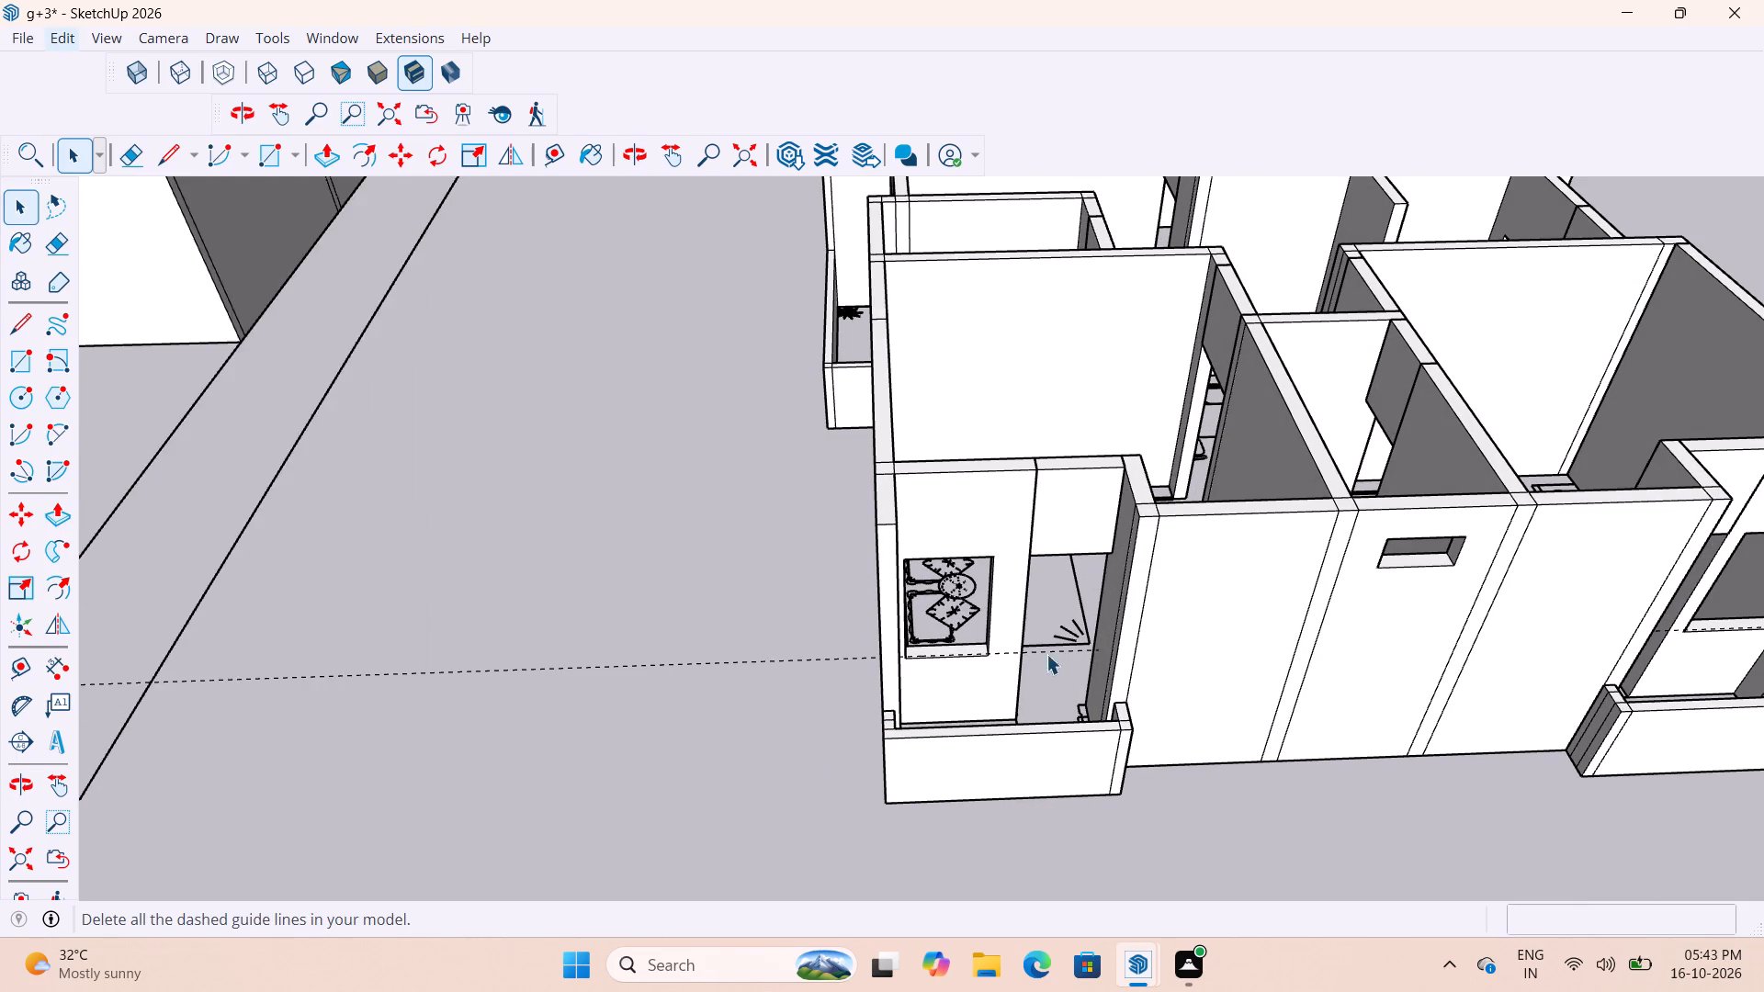
Place a guide line on the empty balcony opening's sill, 2" inward from its outer bottom edge.
scroll(935, 648, "up", 12)
middle_click_drag(971, 643, 944, 659)
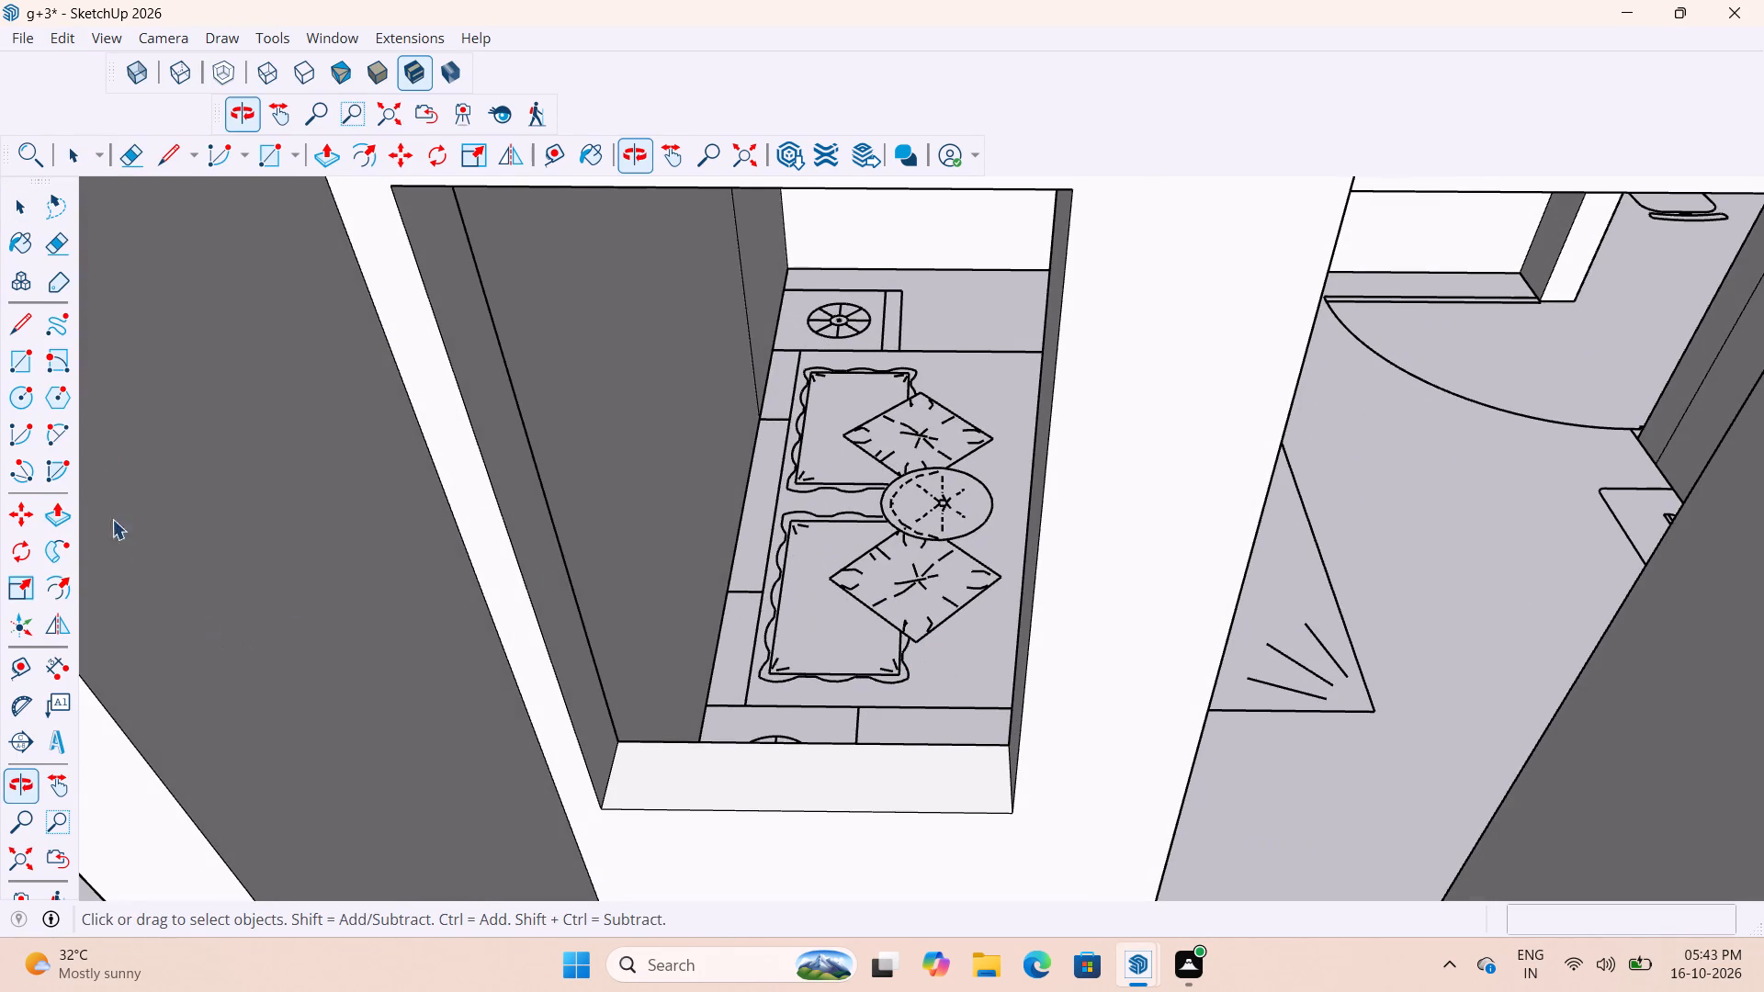
key("t")
scroll(777, 722, "up", 2)
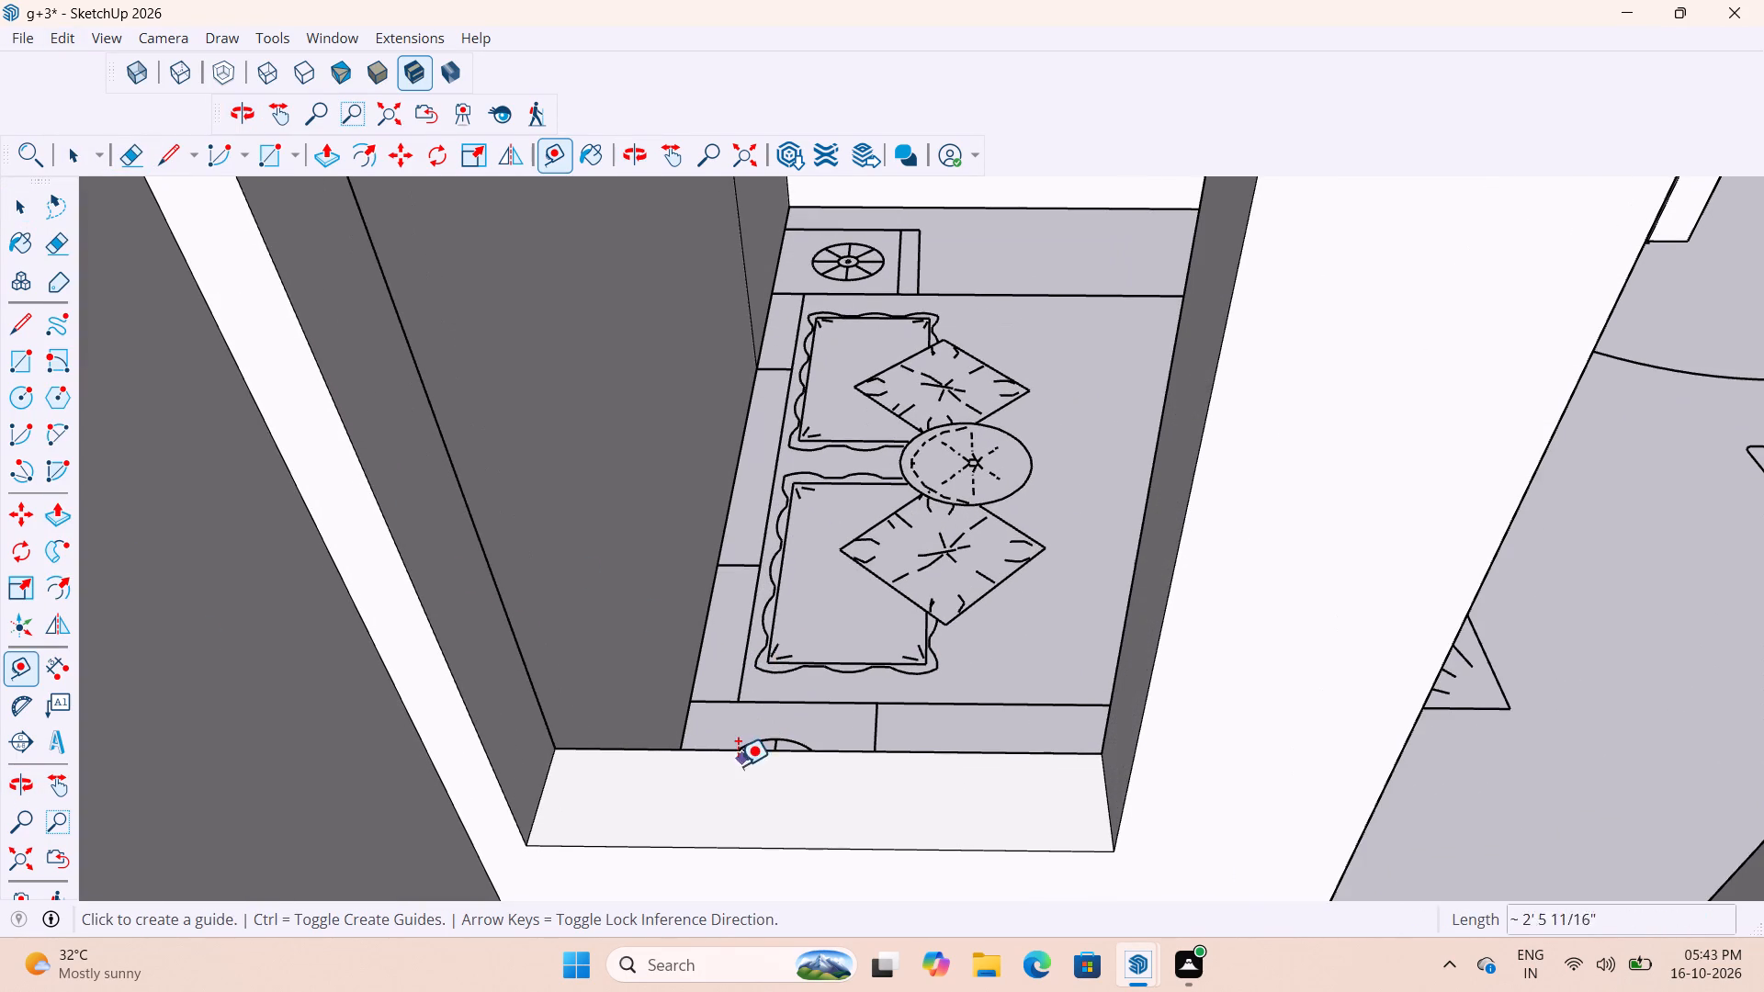
scroll(741, 851, "up", 1)
left_click(742, 848)
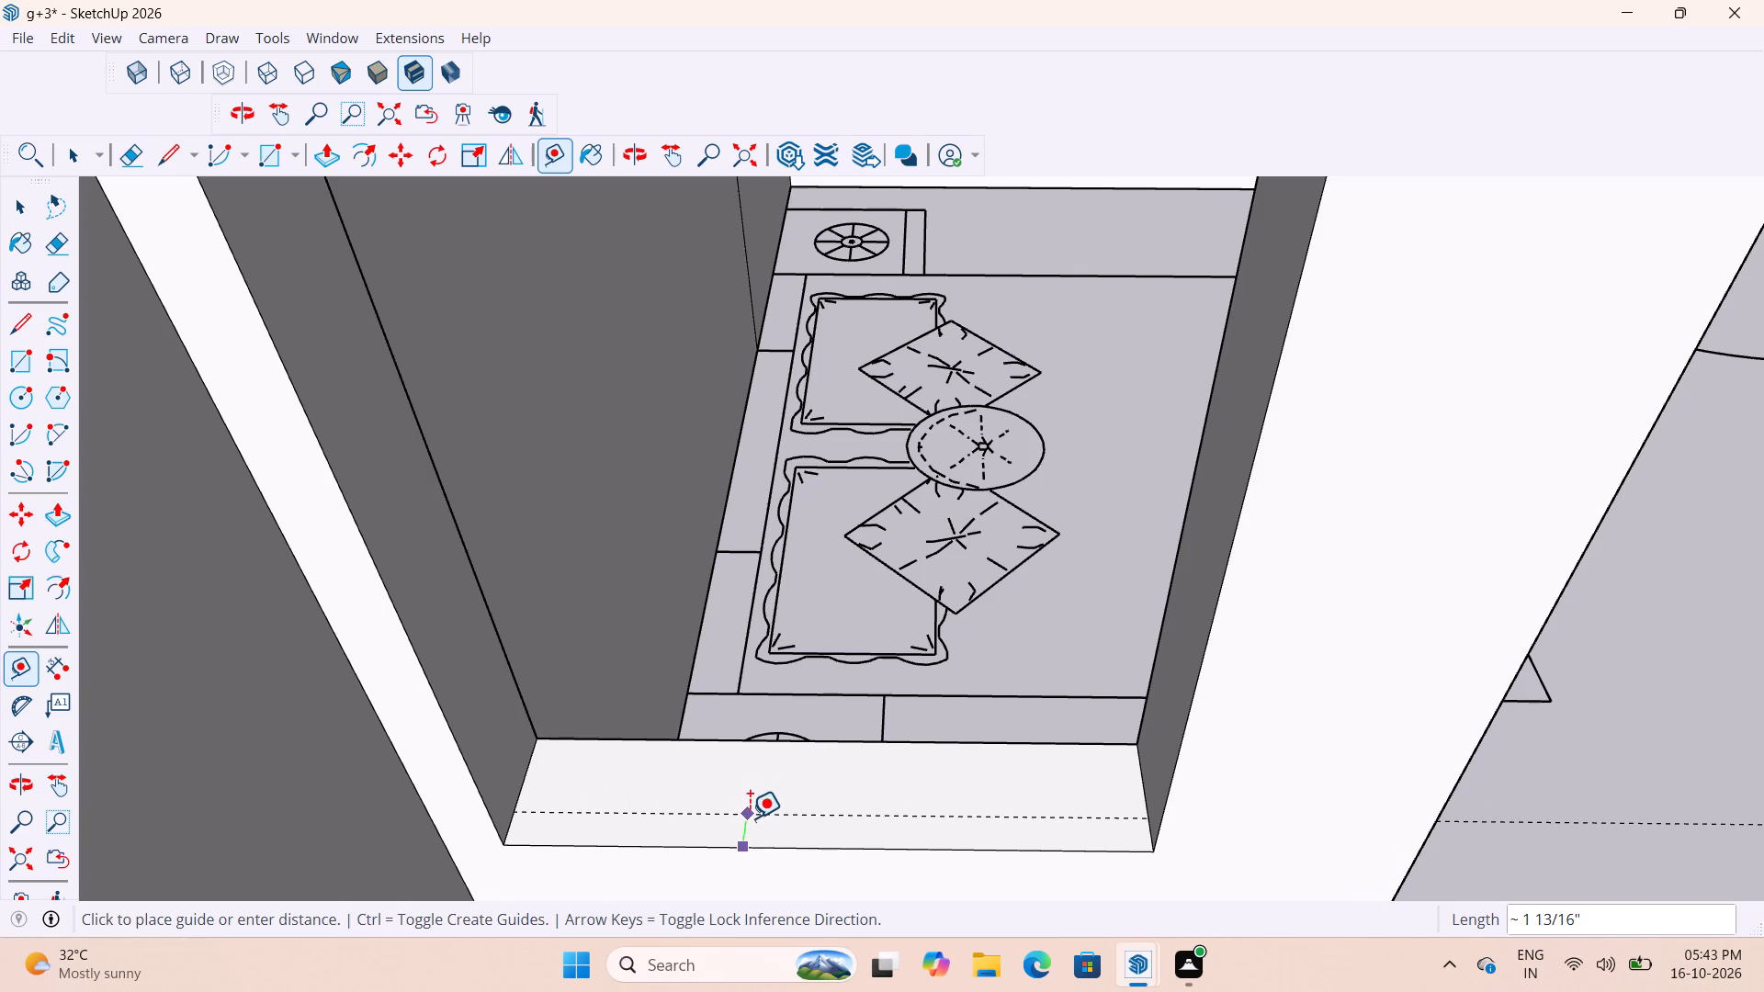
type("2\"")
key("Return")
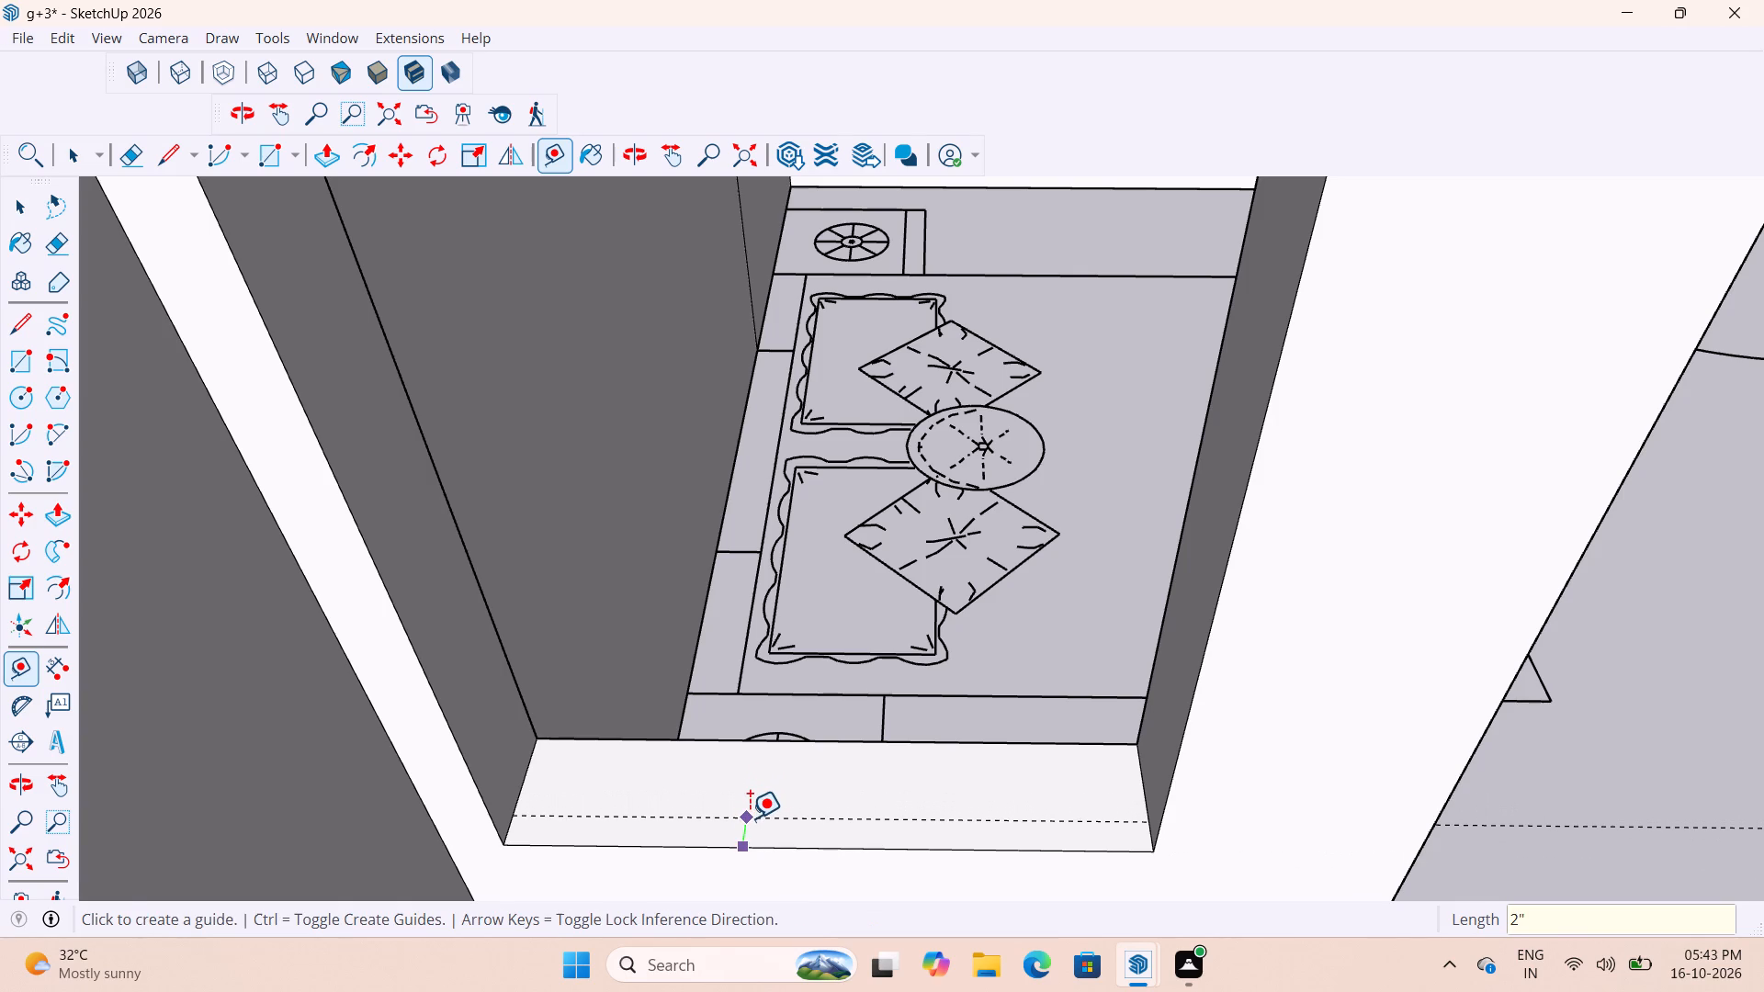
Copy the 5' sliding window from the balcony at the model's far end to the open ground beside the balcony with the empty opening.
scroll(767, 849, "down", 6)
scroll(1006, 717, "down", 12)
middle_click_drag(977, 732, 951, 791)
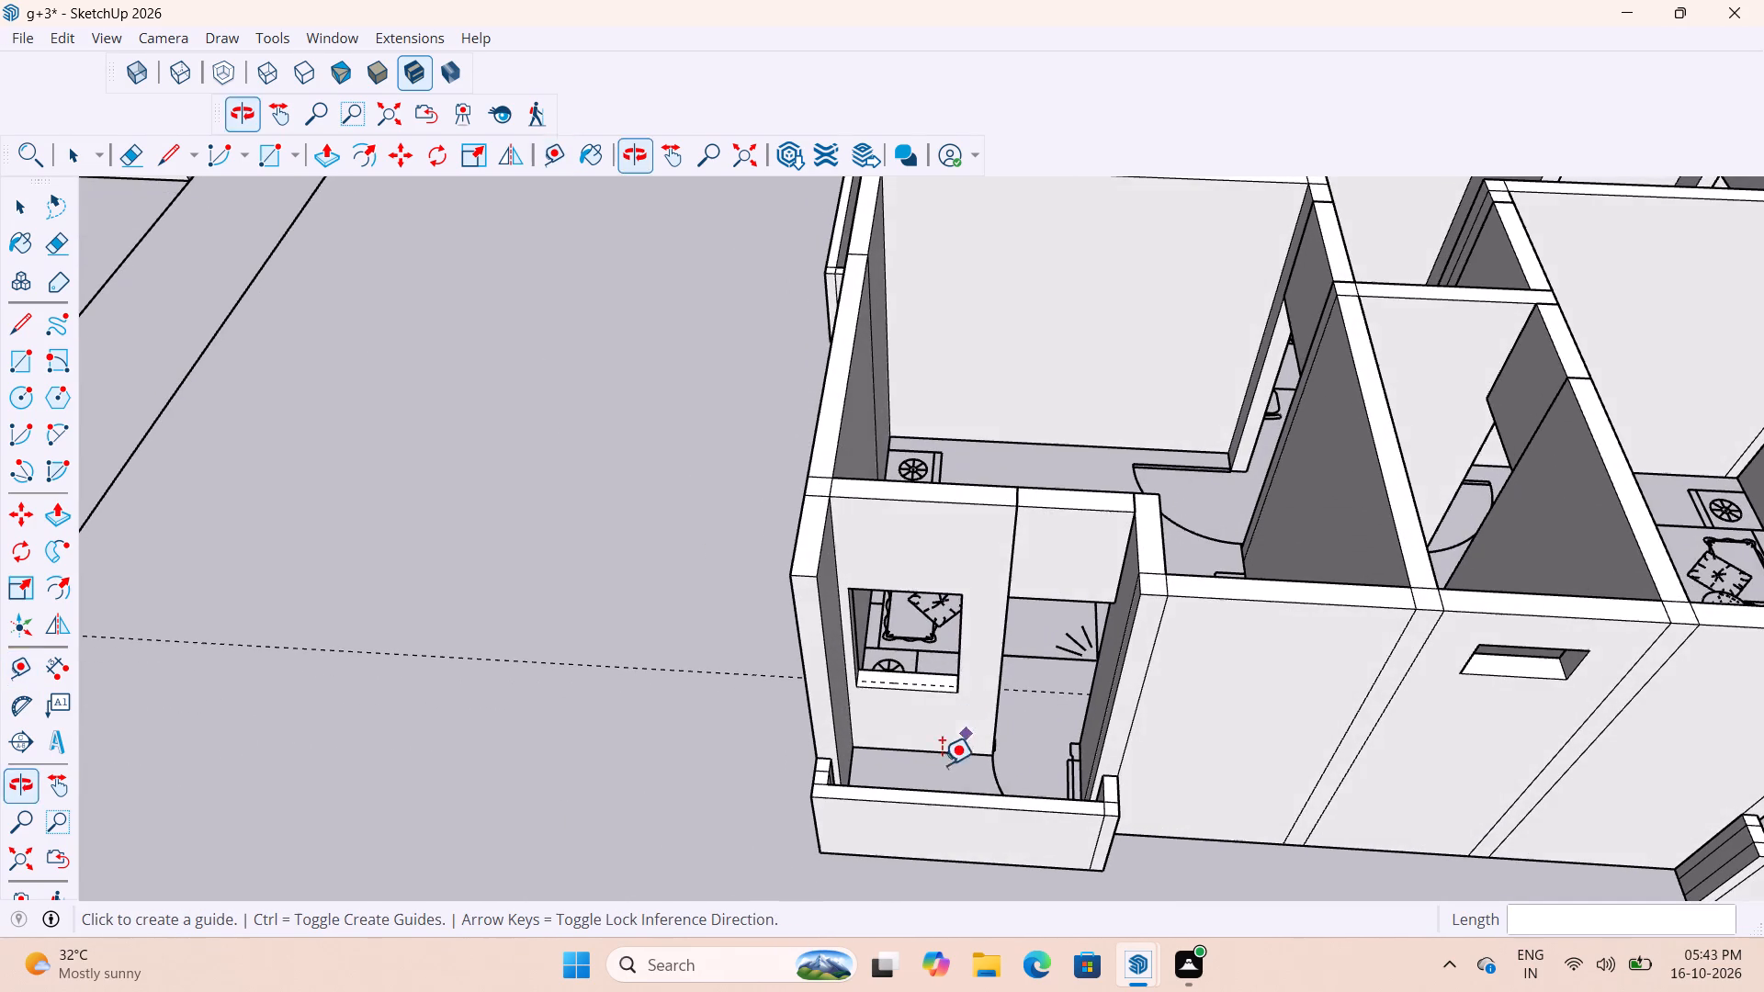
scroll(906, 626, "down", 15)
key("space")
left_click(786, 578)
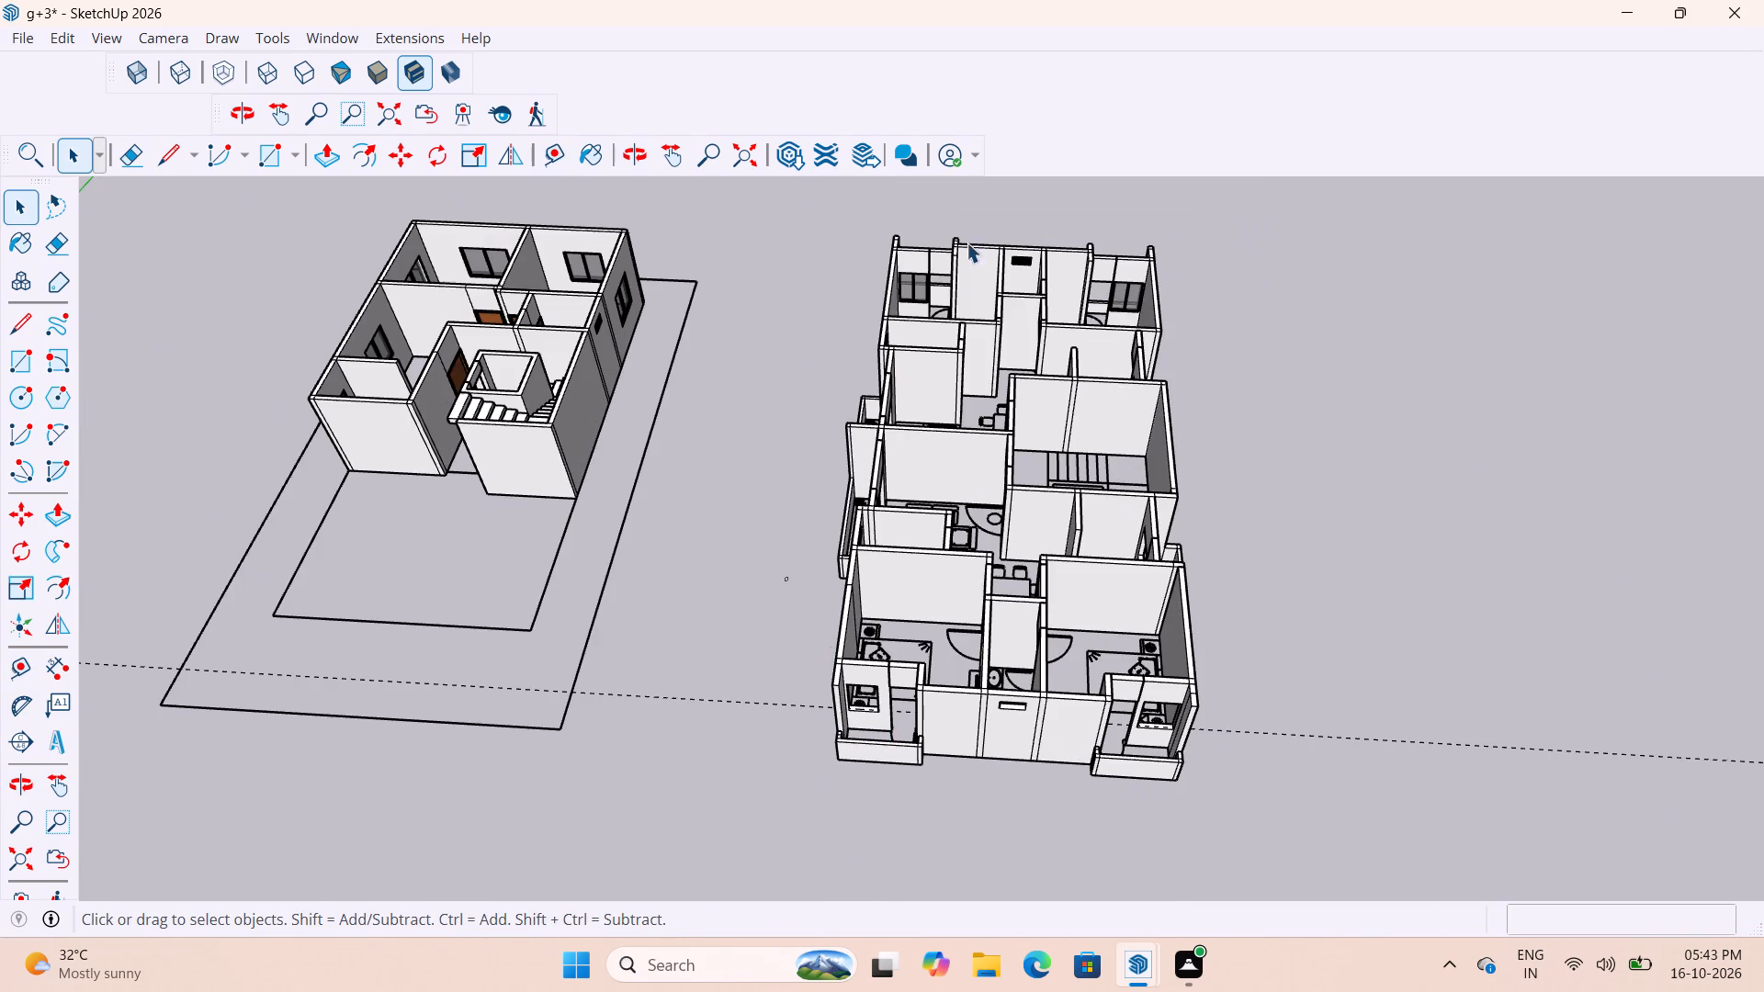
scroll(965, 237, "up", 20)
scroll(965, 237, "up", 12)
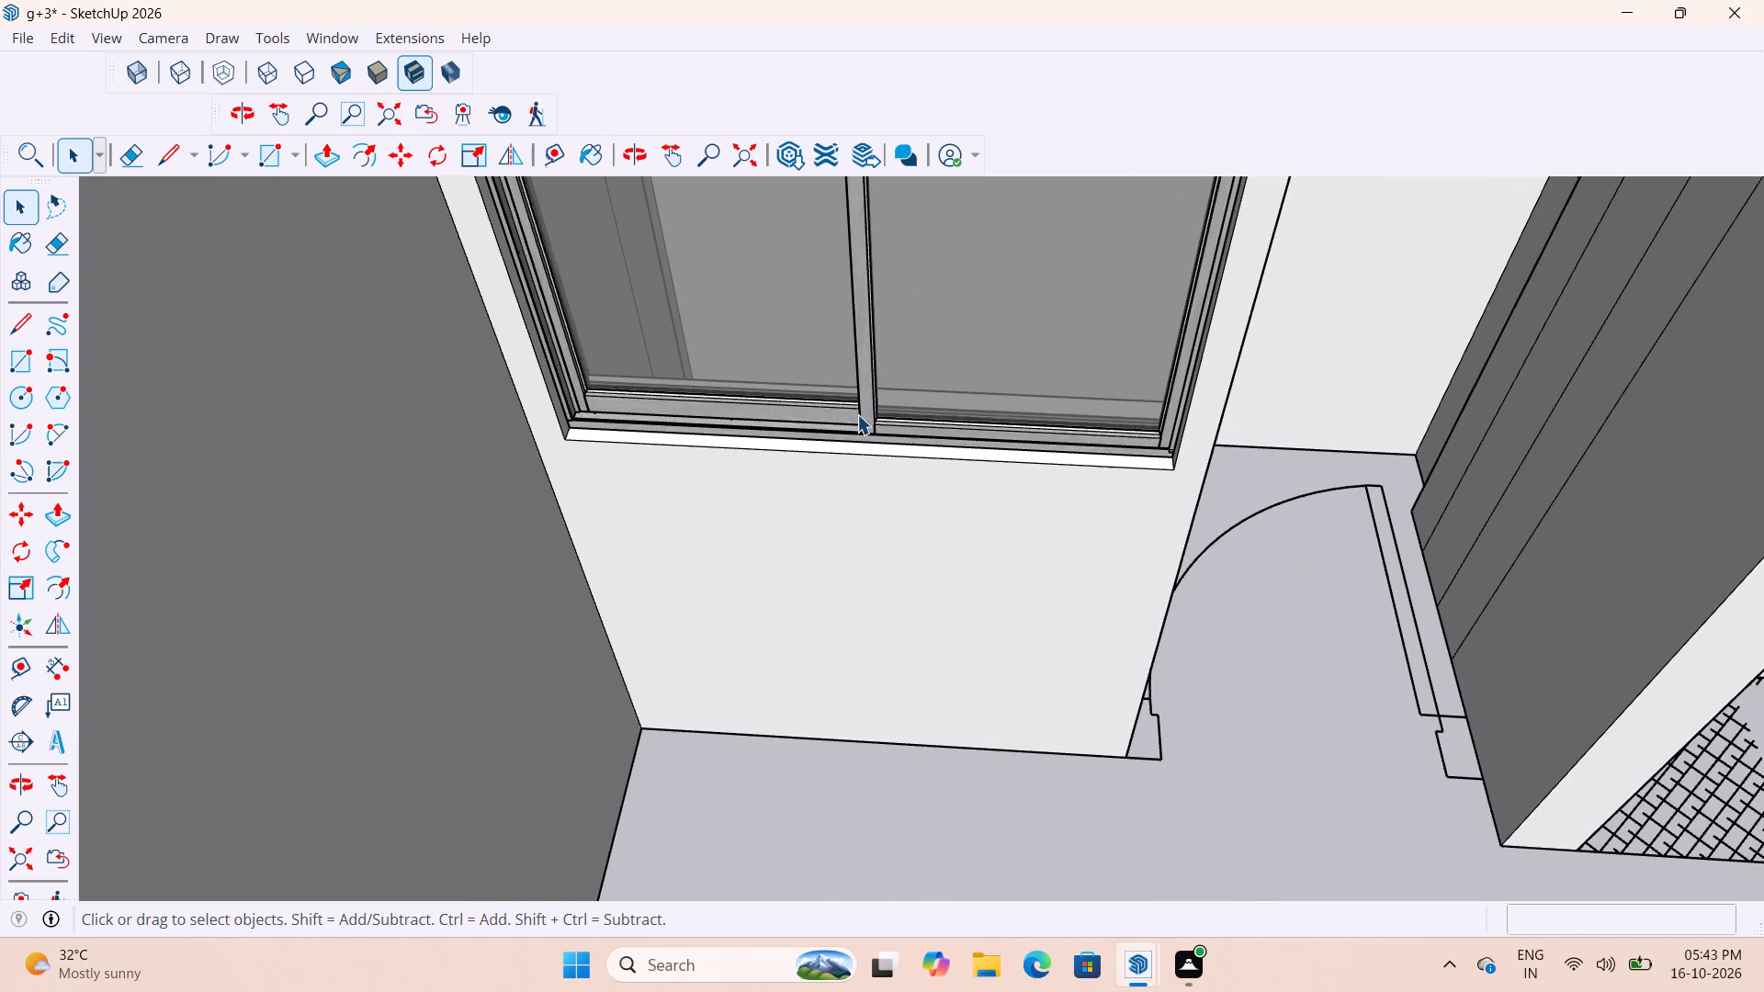
left_click(857, 414)
key("m")
scroll(596, 402, "up", 5)
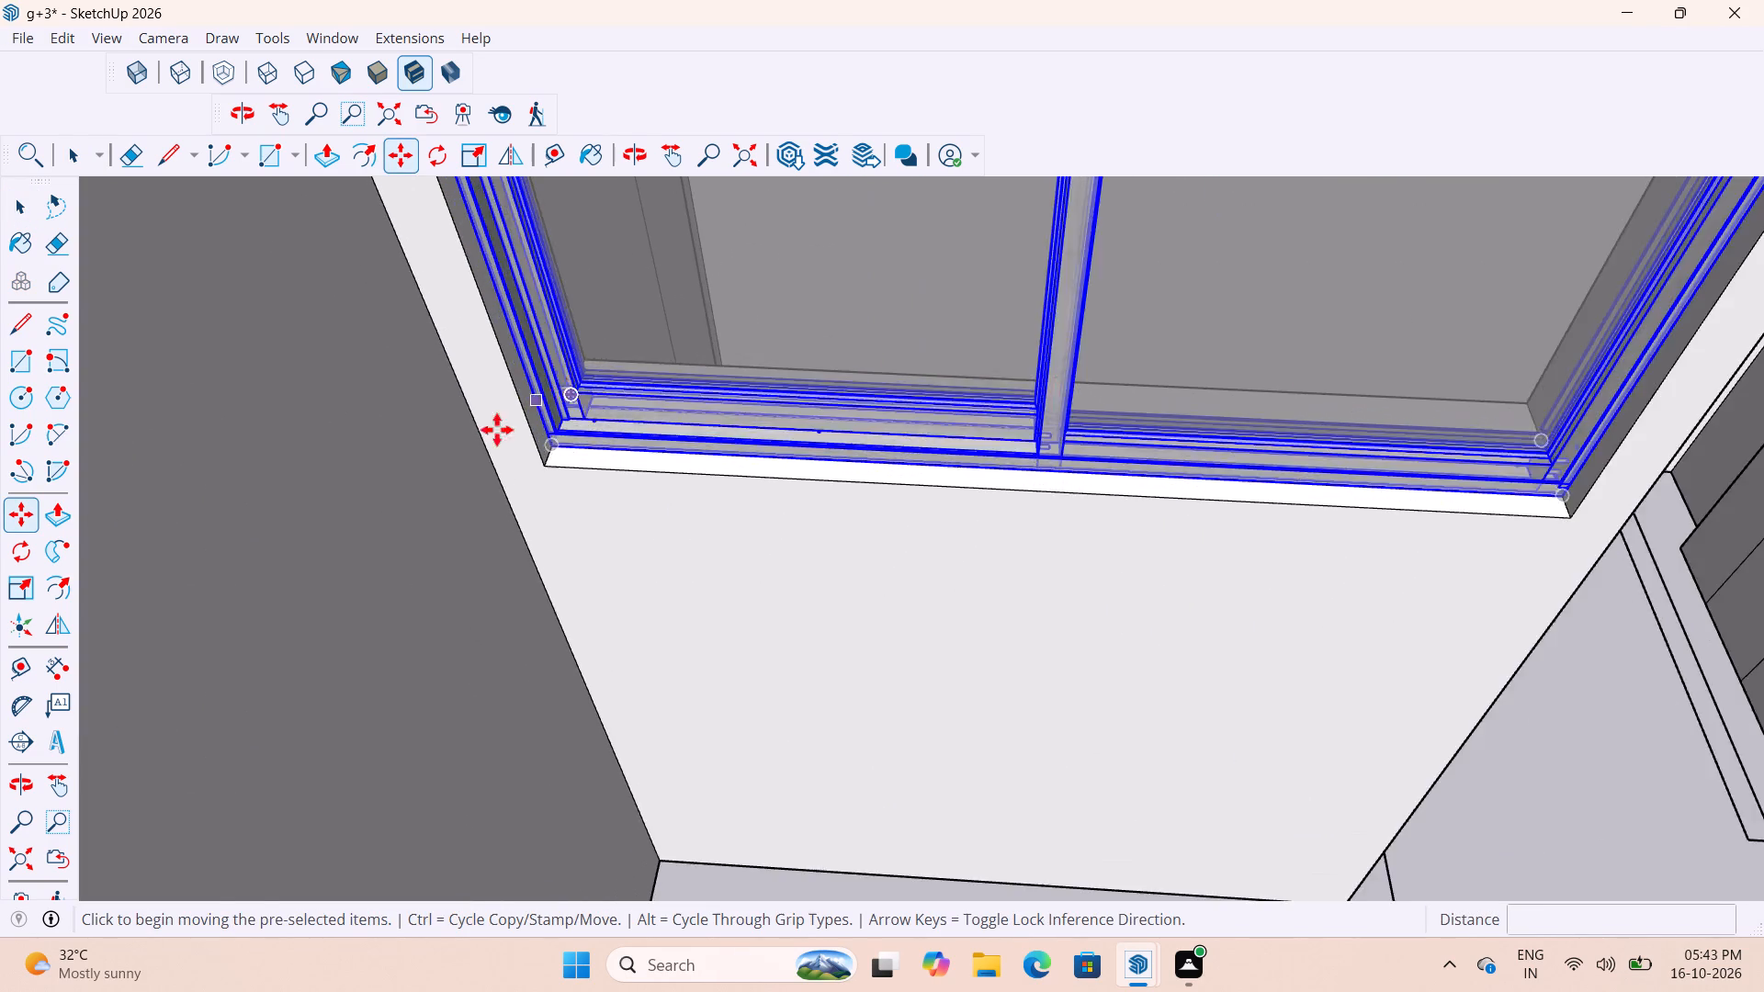
scroll(497, 430, "up", 13)
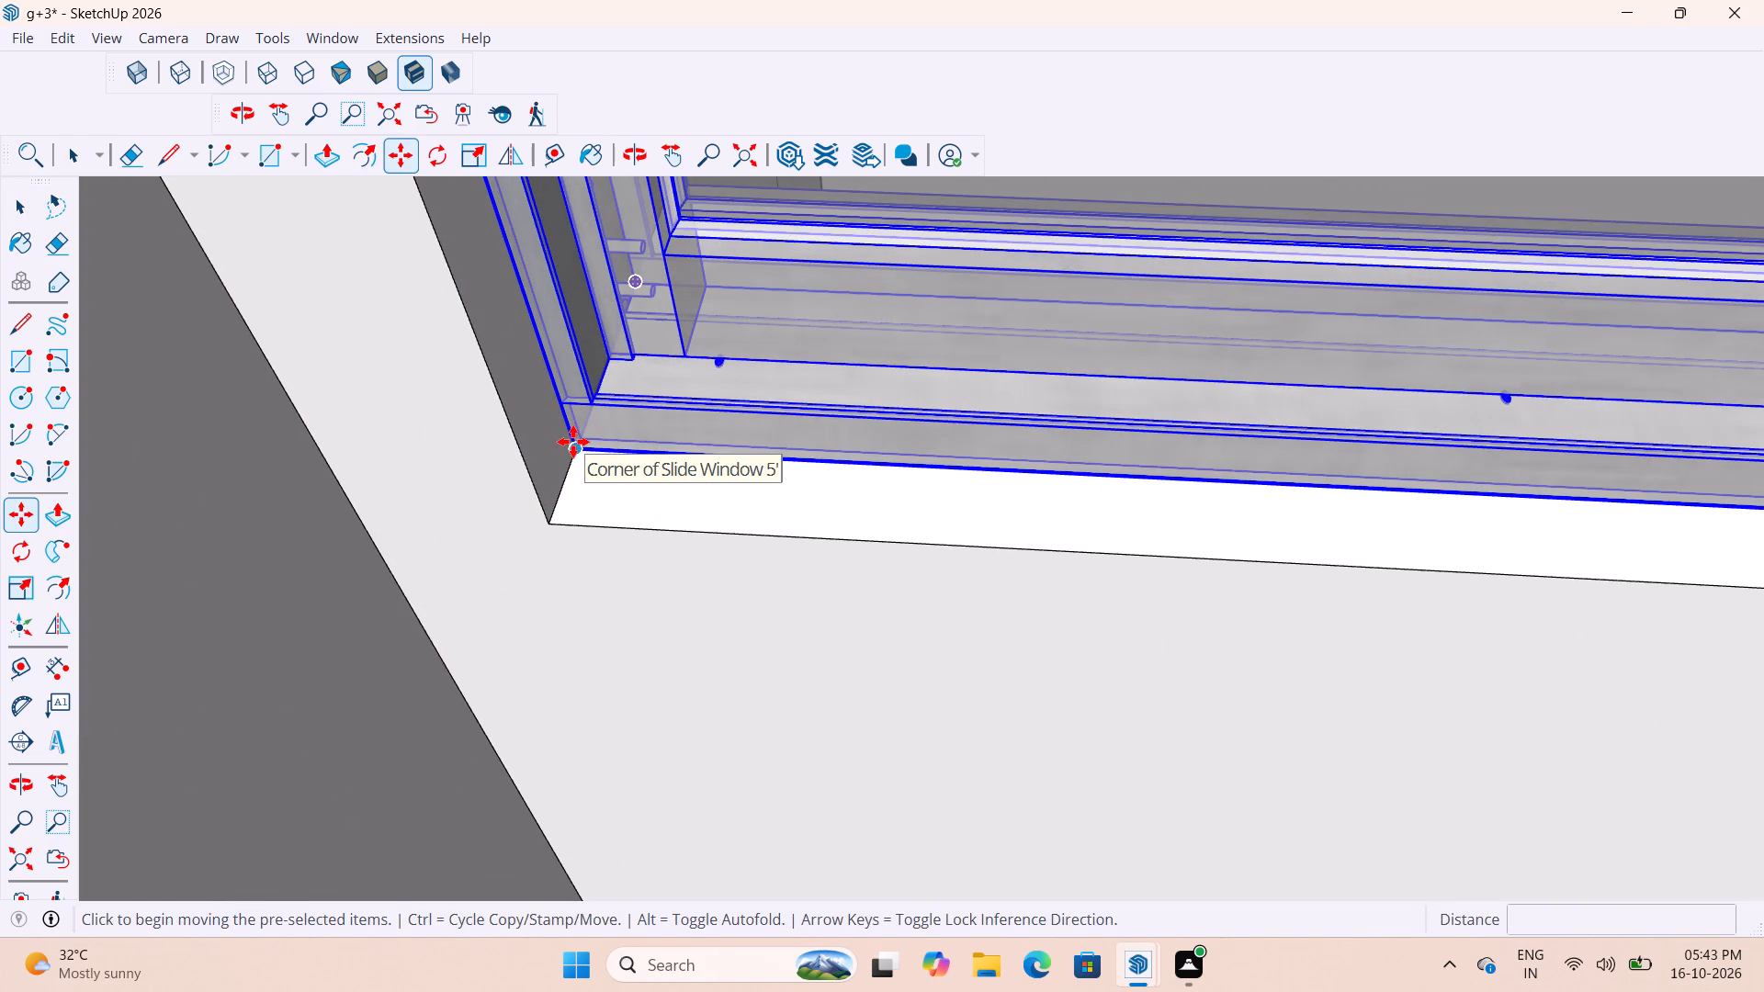
left_click(573, 442)
scroll(660, 479, "down", 20)
scroll(660, 479, "down", 2)
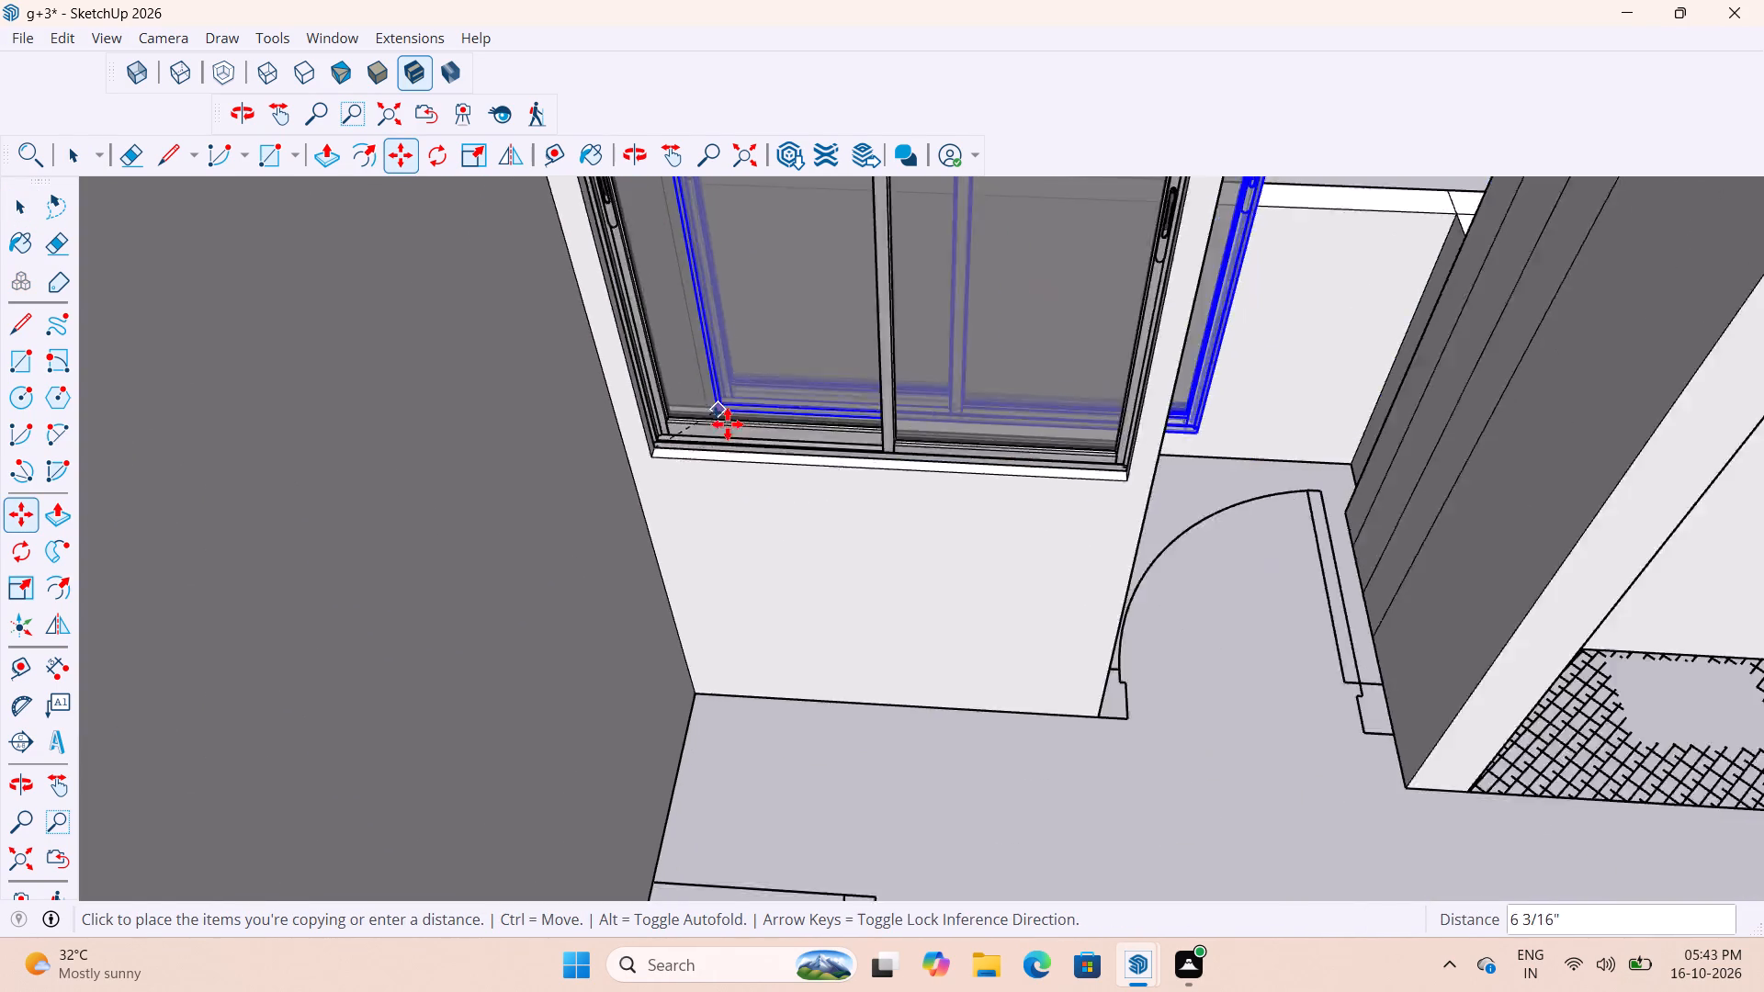
scroll(728, 424, "down", 15)
scroll(833, 343, "down", 20)
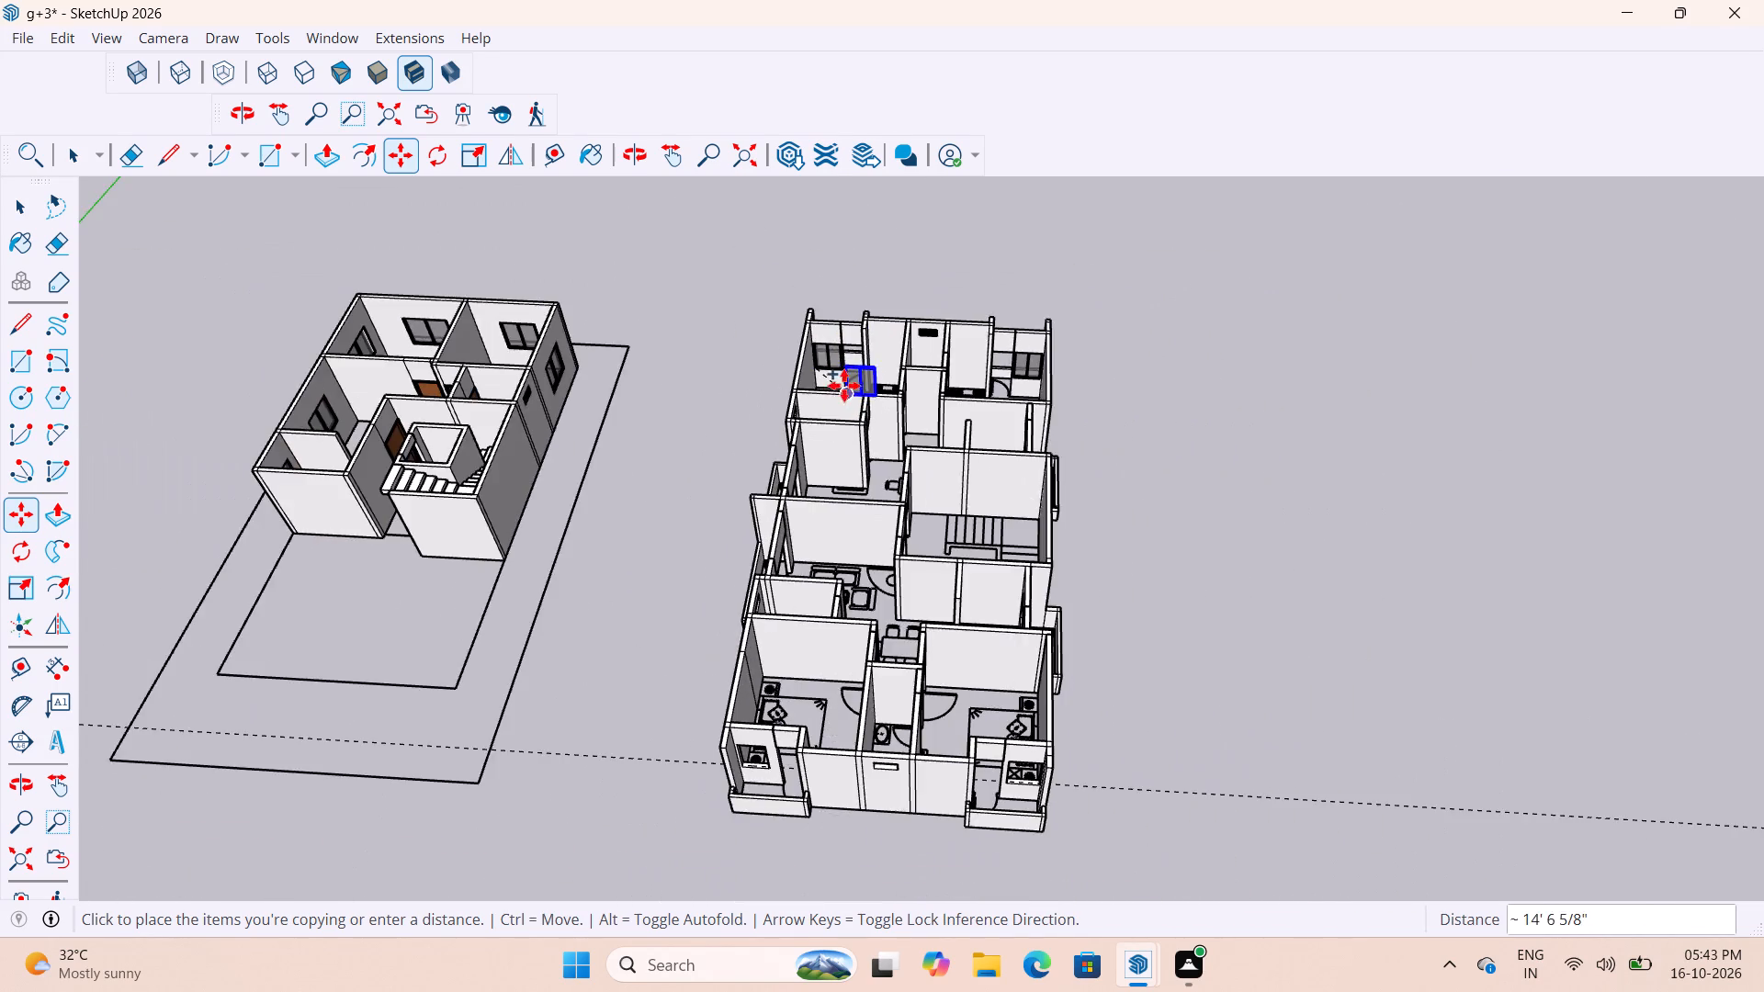
scroll(844, 386, "down", 4)
scroll(819, 554, "up", 19)
scroll(787, 689, "up", 5)
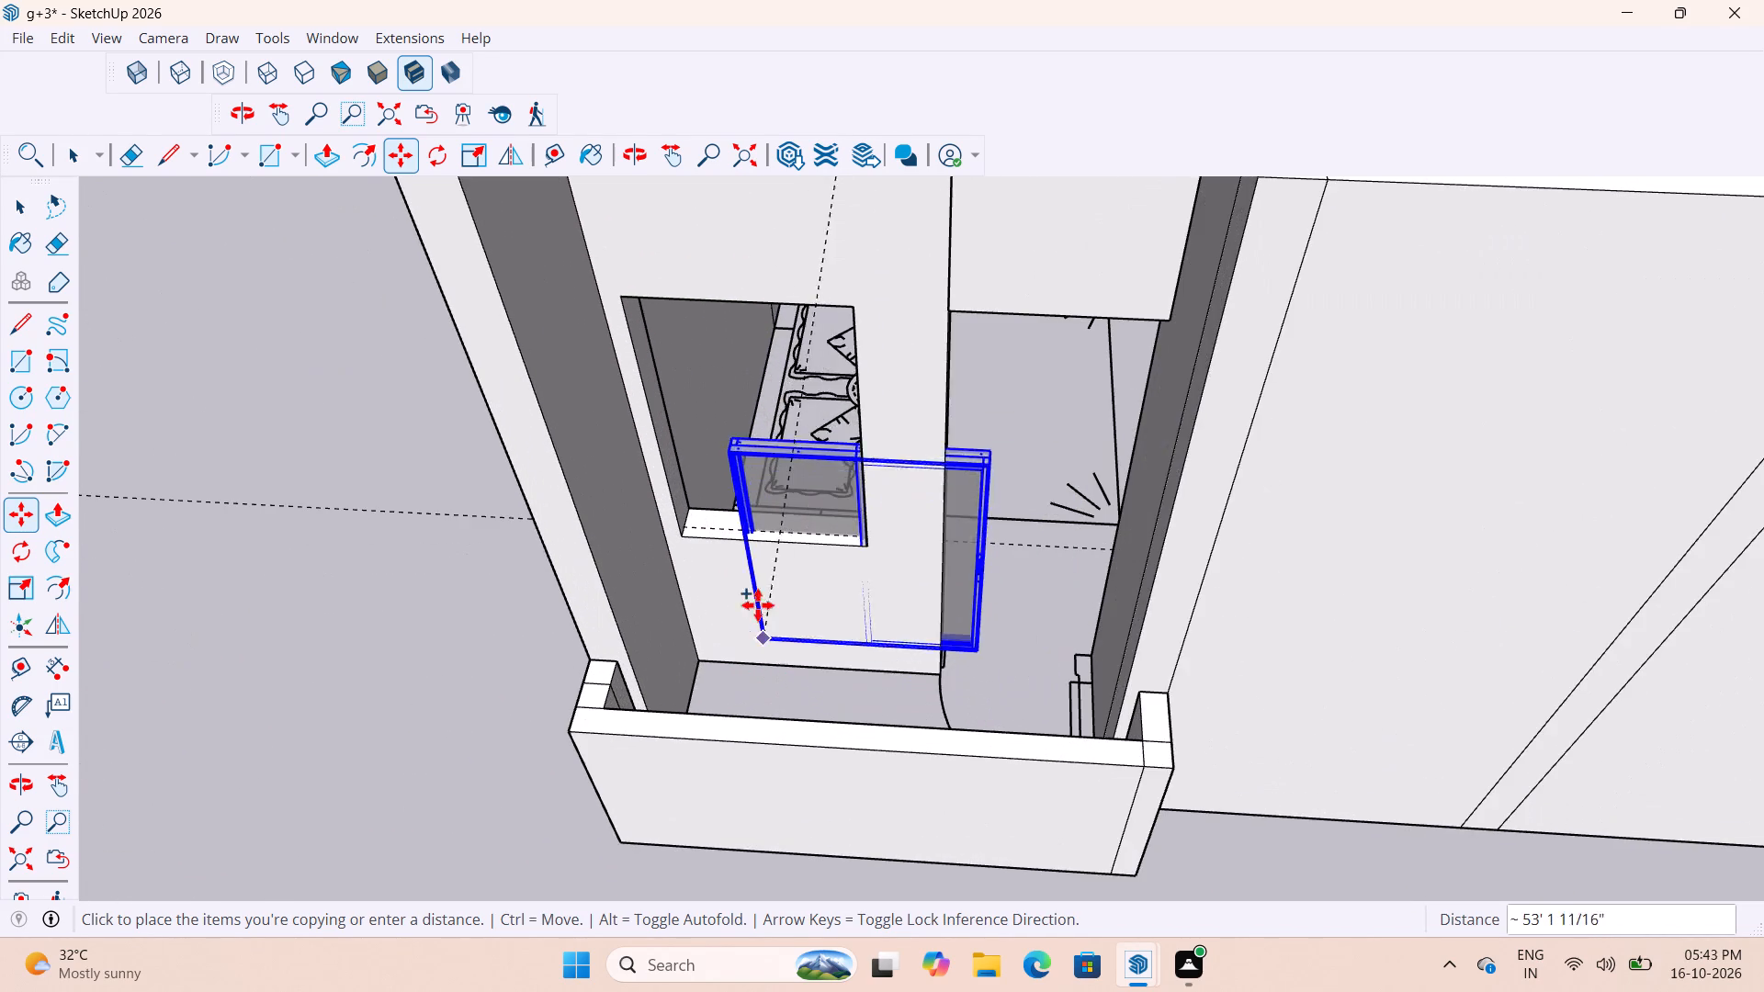
scroll(708, 526, "up", 20)
scroll(708, 526, "up", 3)
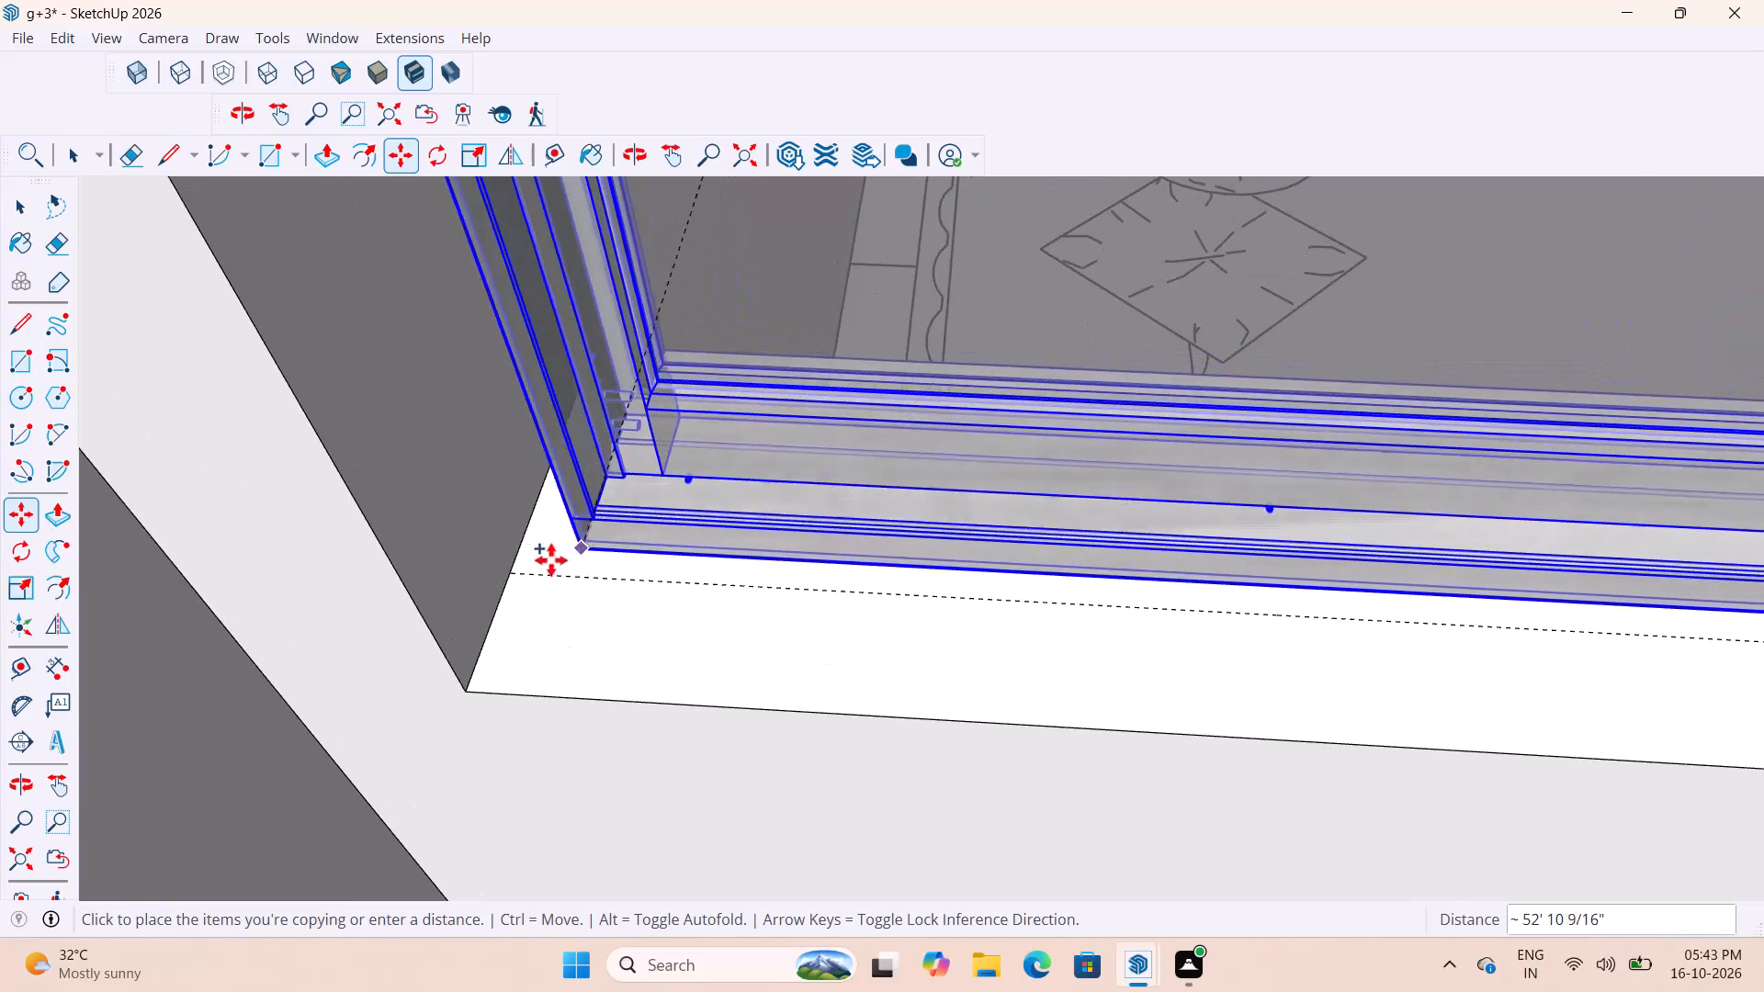
scroll(621, 547, "down", 6)
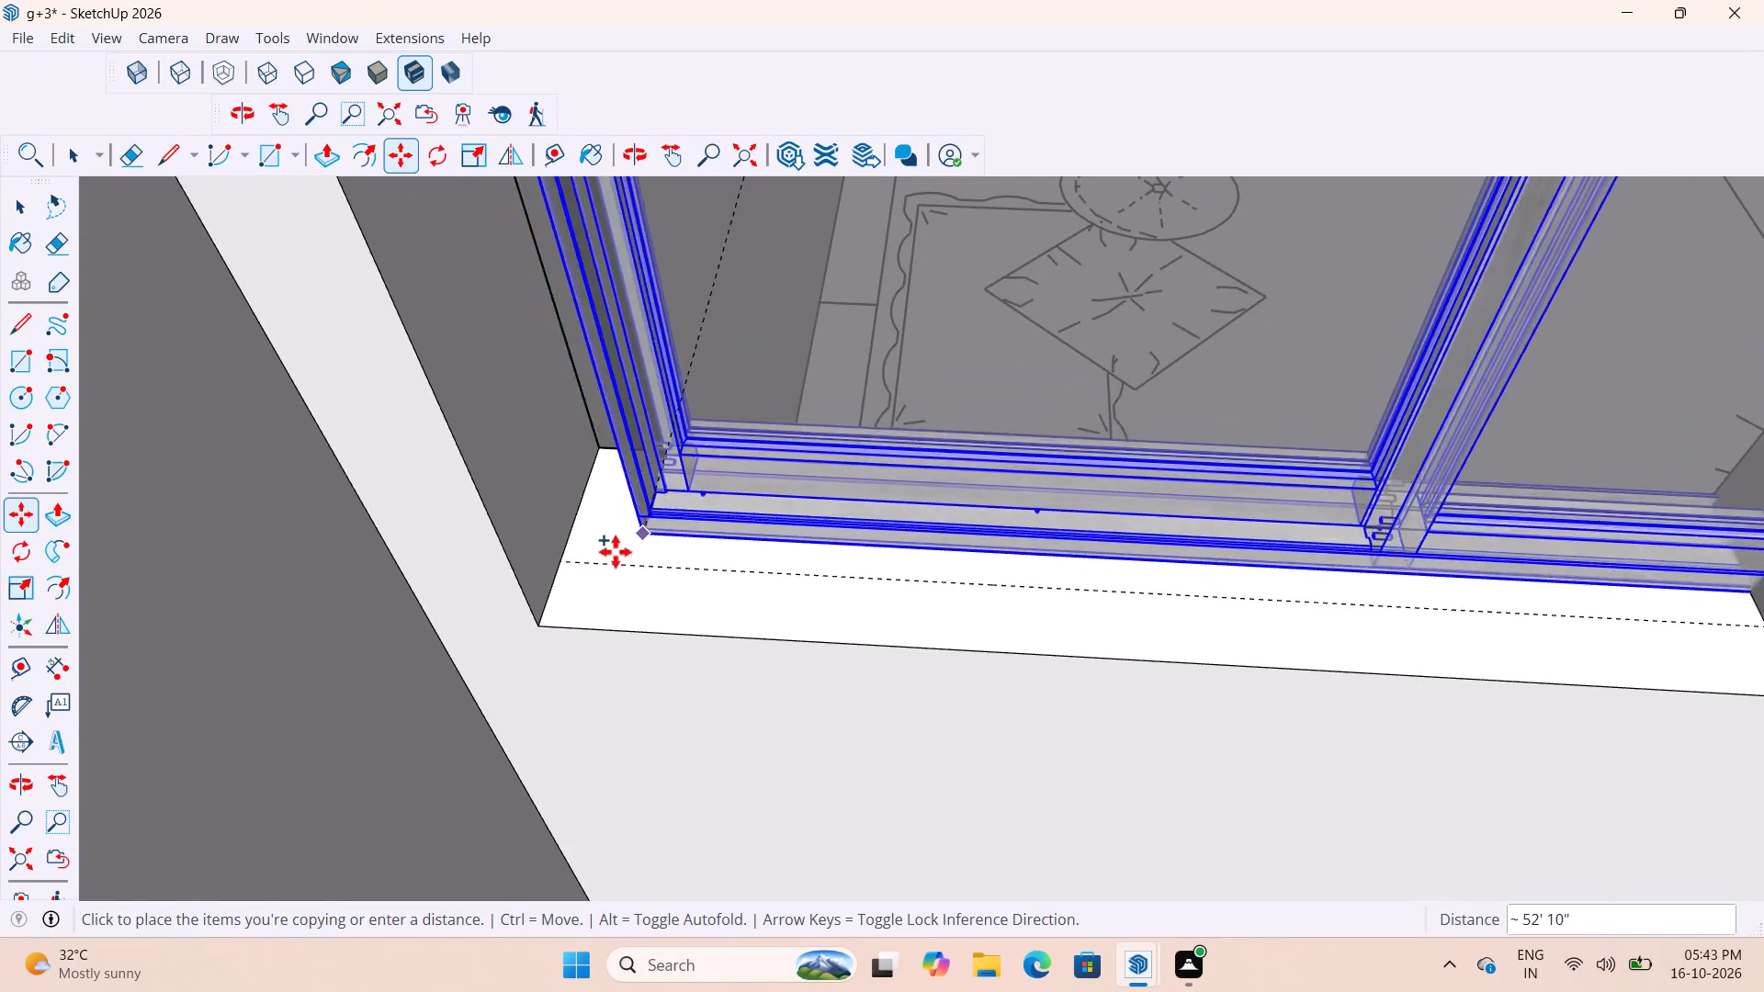
scroll(585, 596, "down", 6)
scroll(619, 644, "down", 20)
scroll(619, 644, "down", 5)
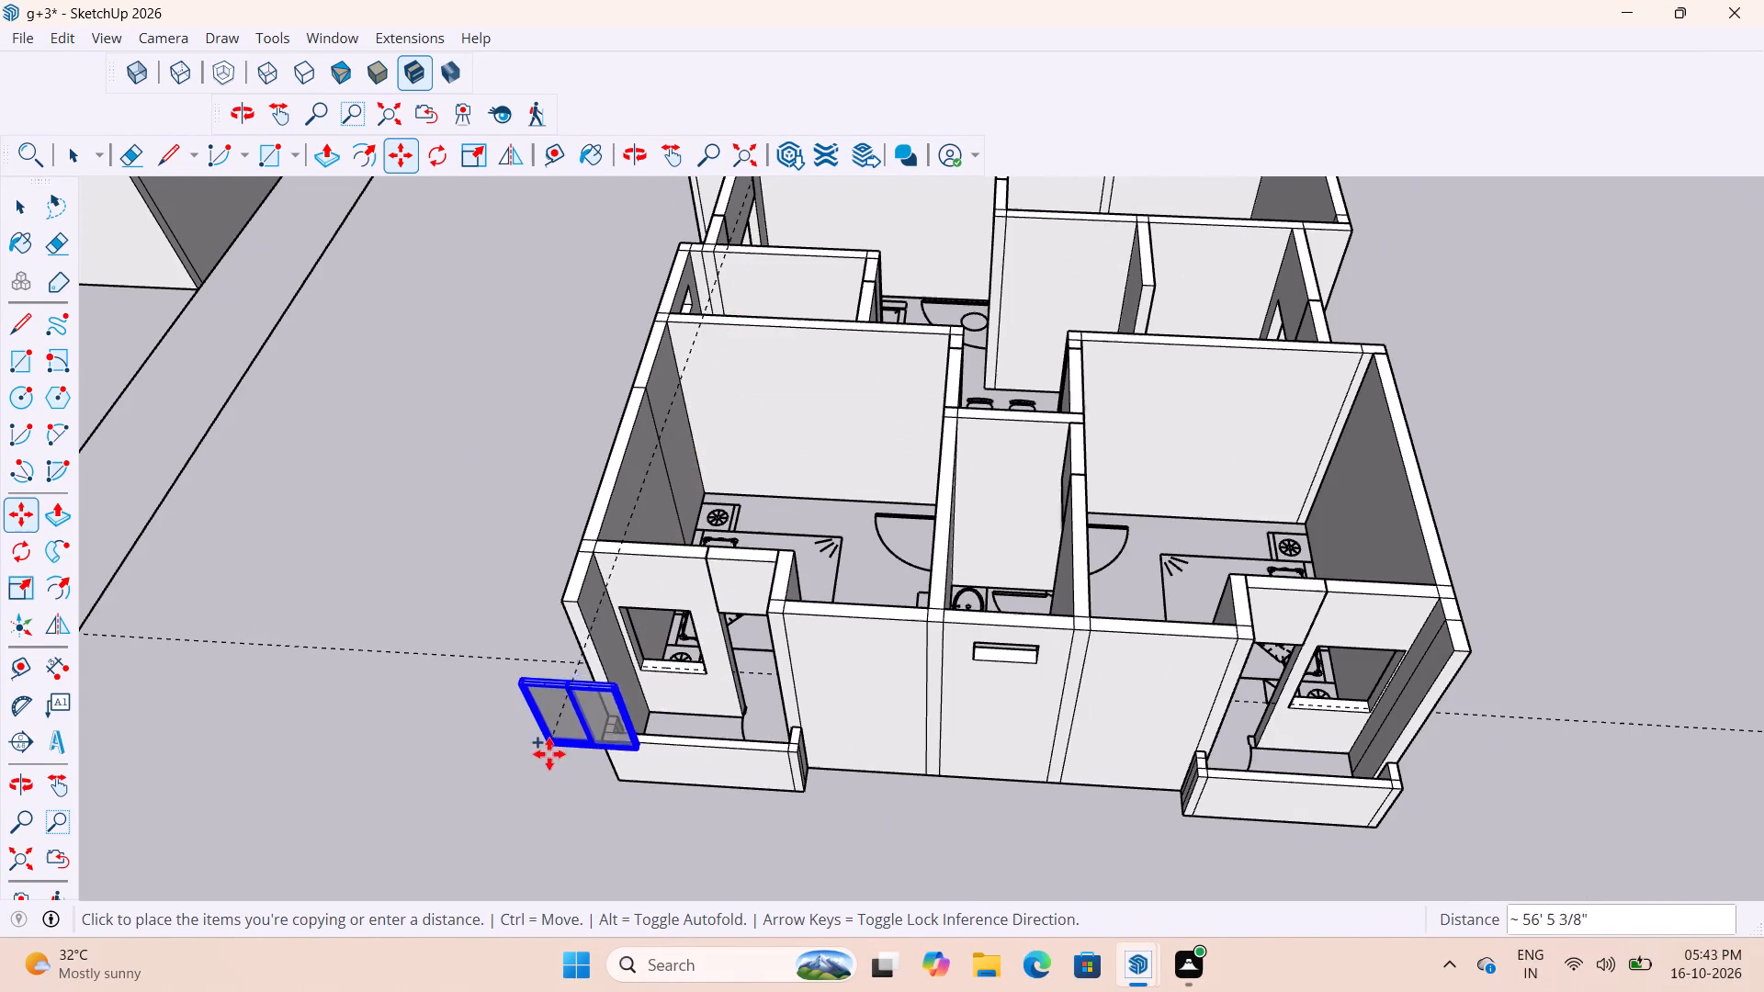
left_click(517, 795)
key("space")
scroll(537, 782, "up", 3)
left_click(548, 829)
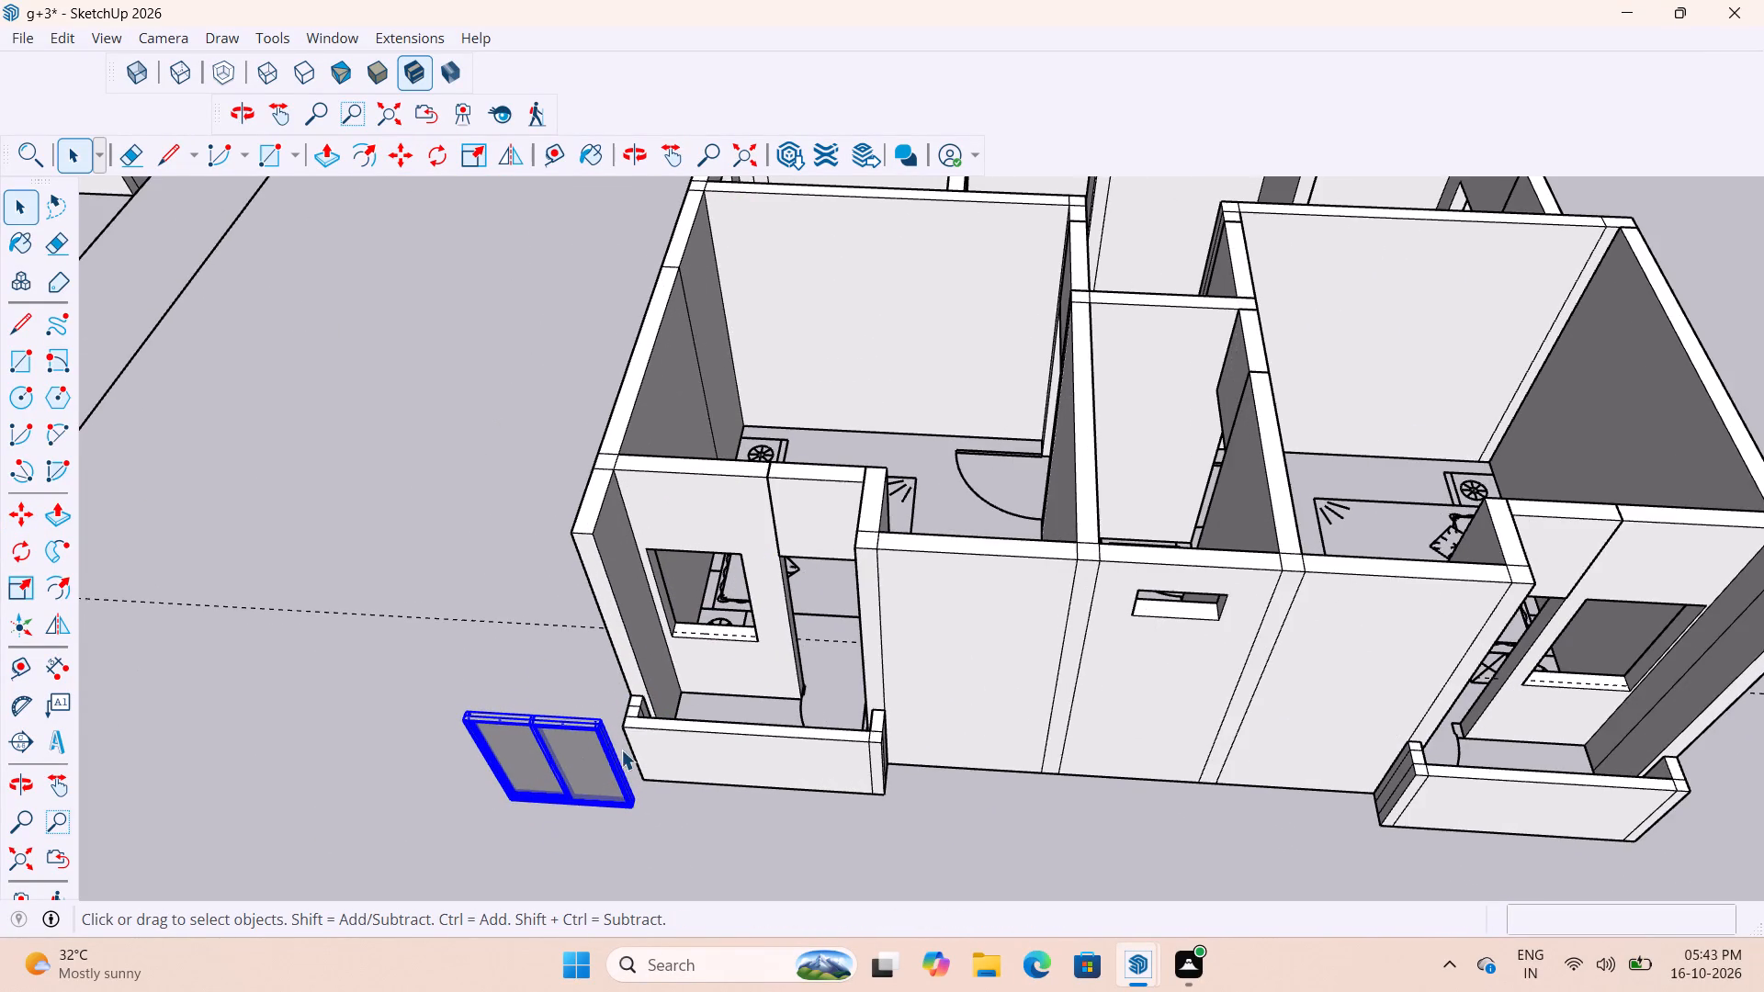
scroll(621, 750, "up", 3)
scroll(1370, 471, "down", 9)
scroll(1070, 620, "up", 13)
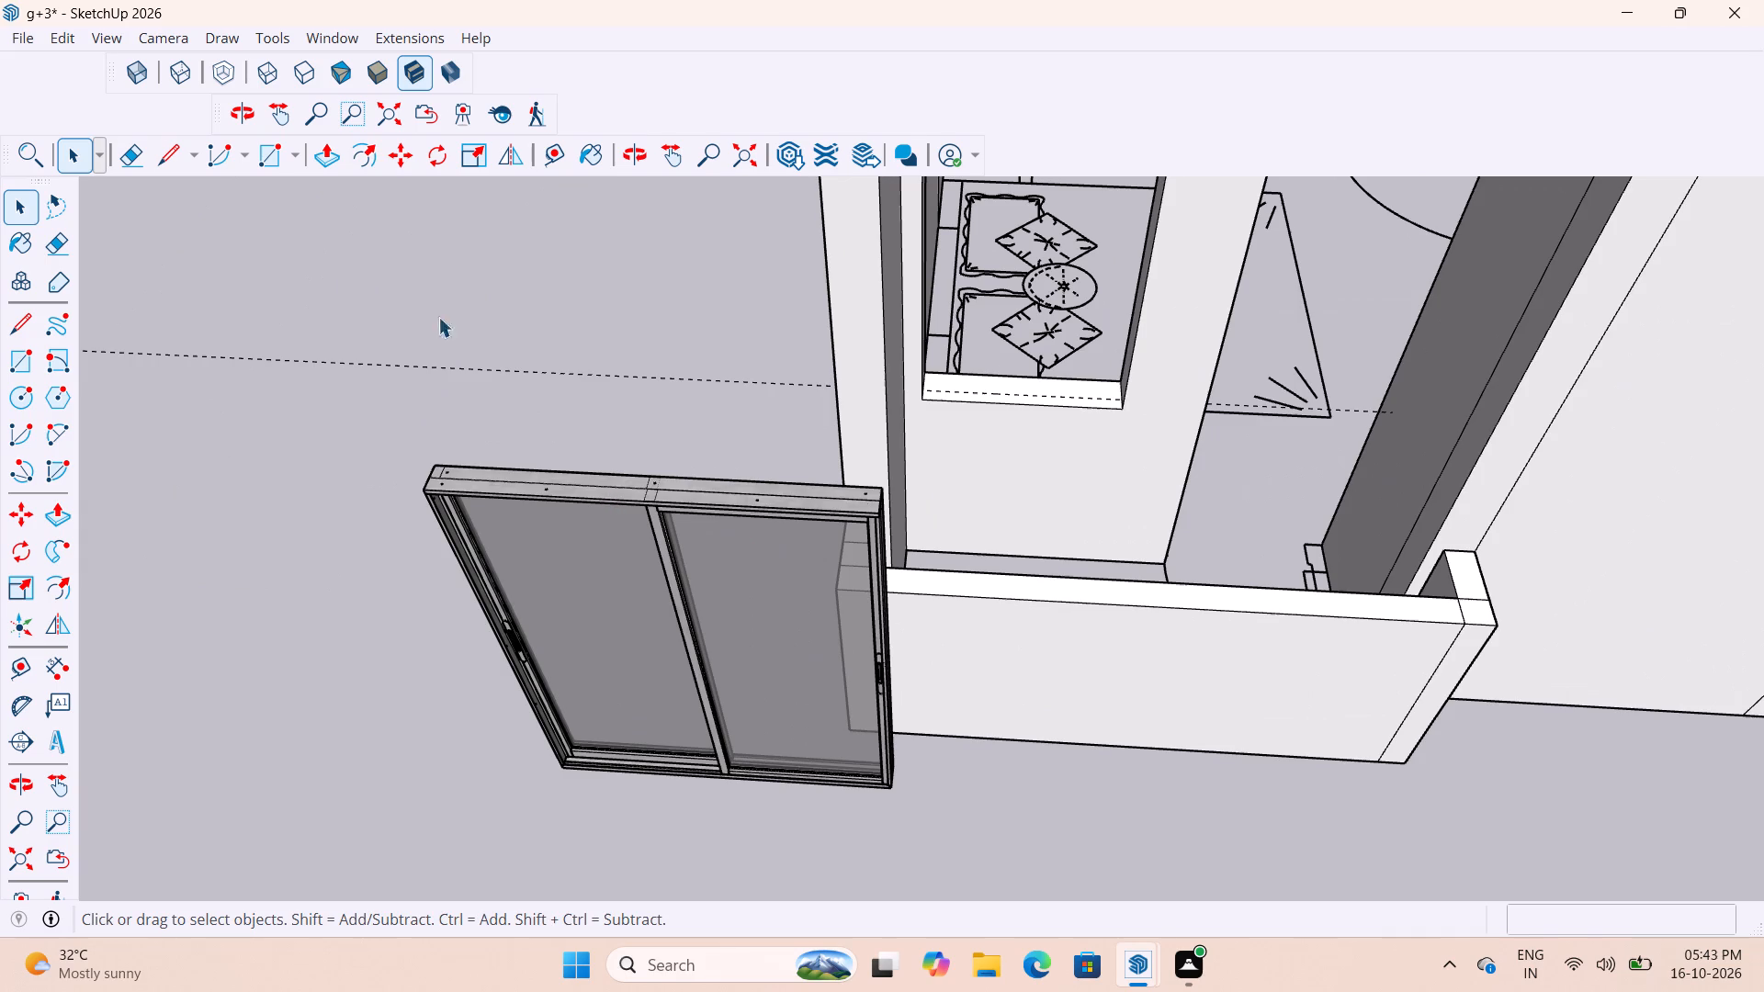
Rotate the sliding window copy beside the balcony 180° about its upper corner.
left_click(15, 552)
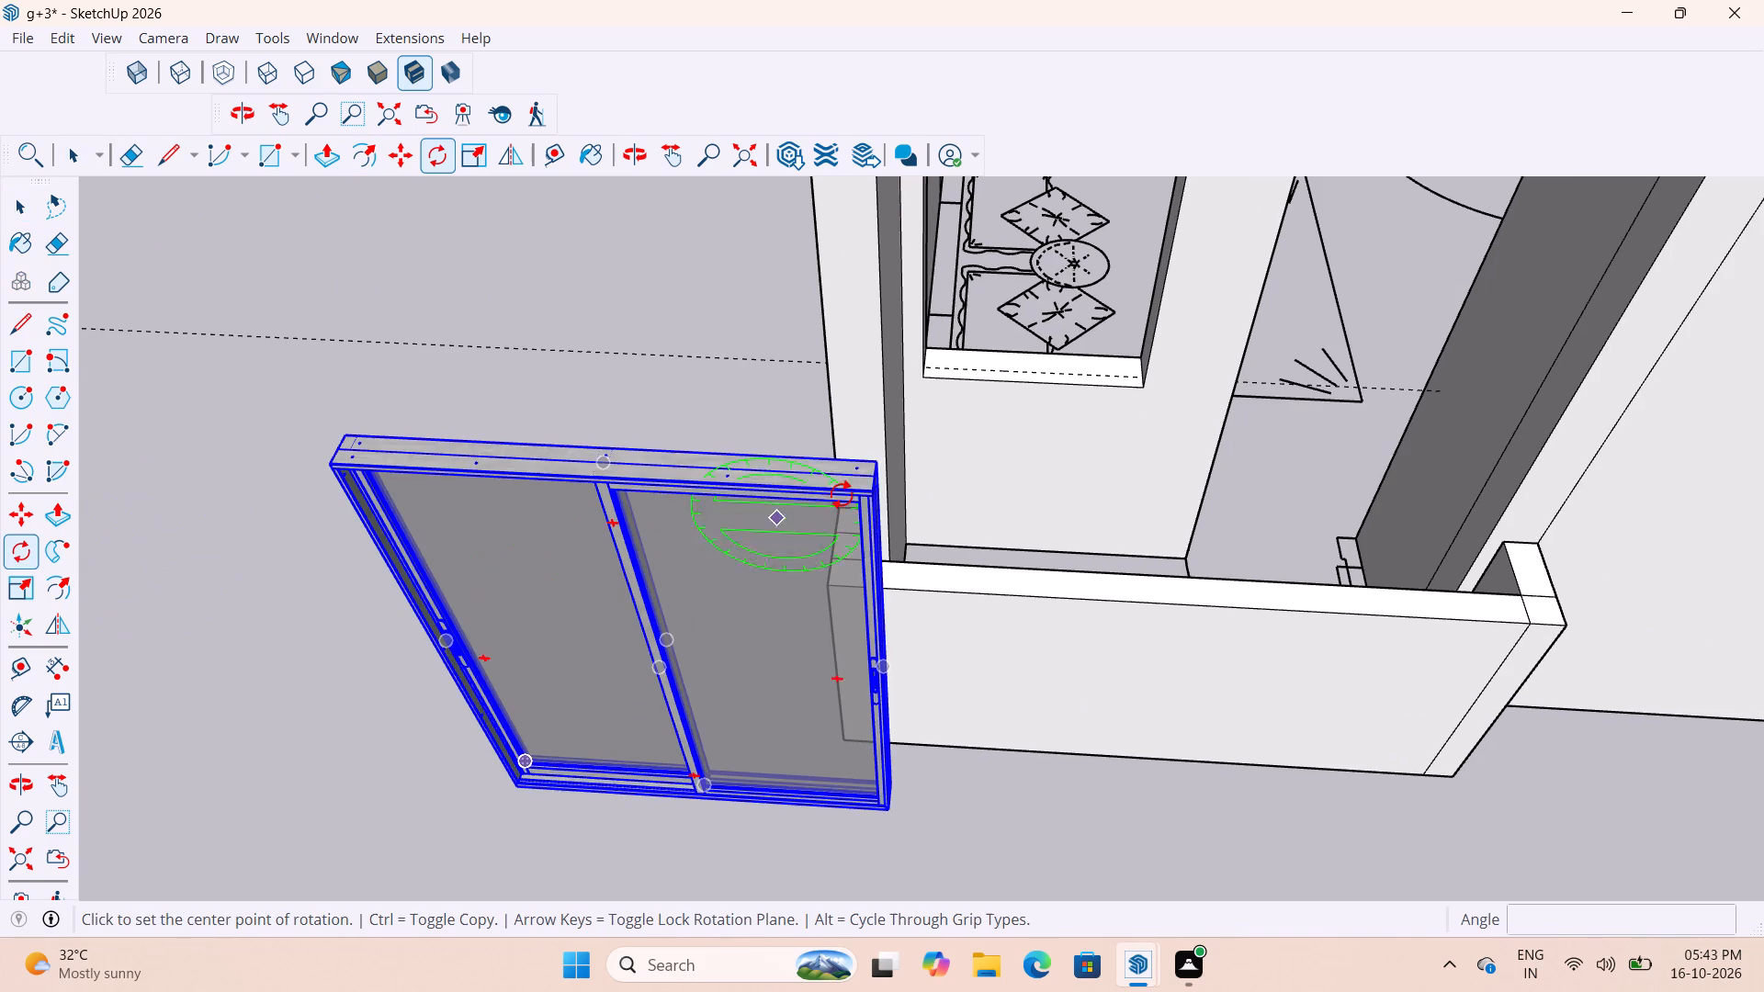
left_click(849, 479)
left_click(1106, 479)
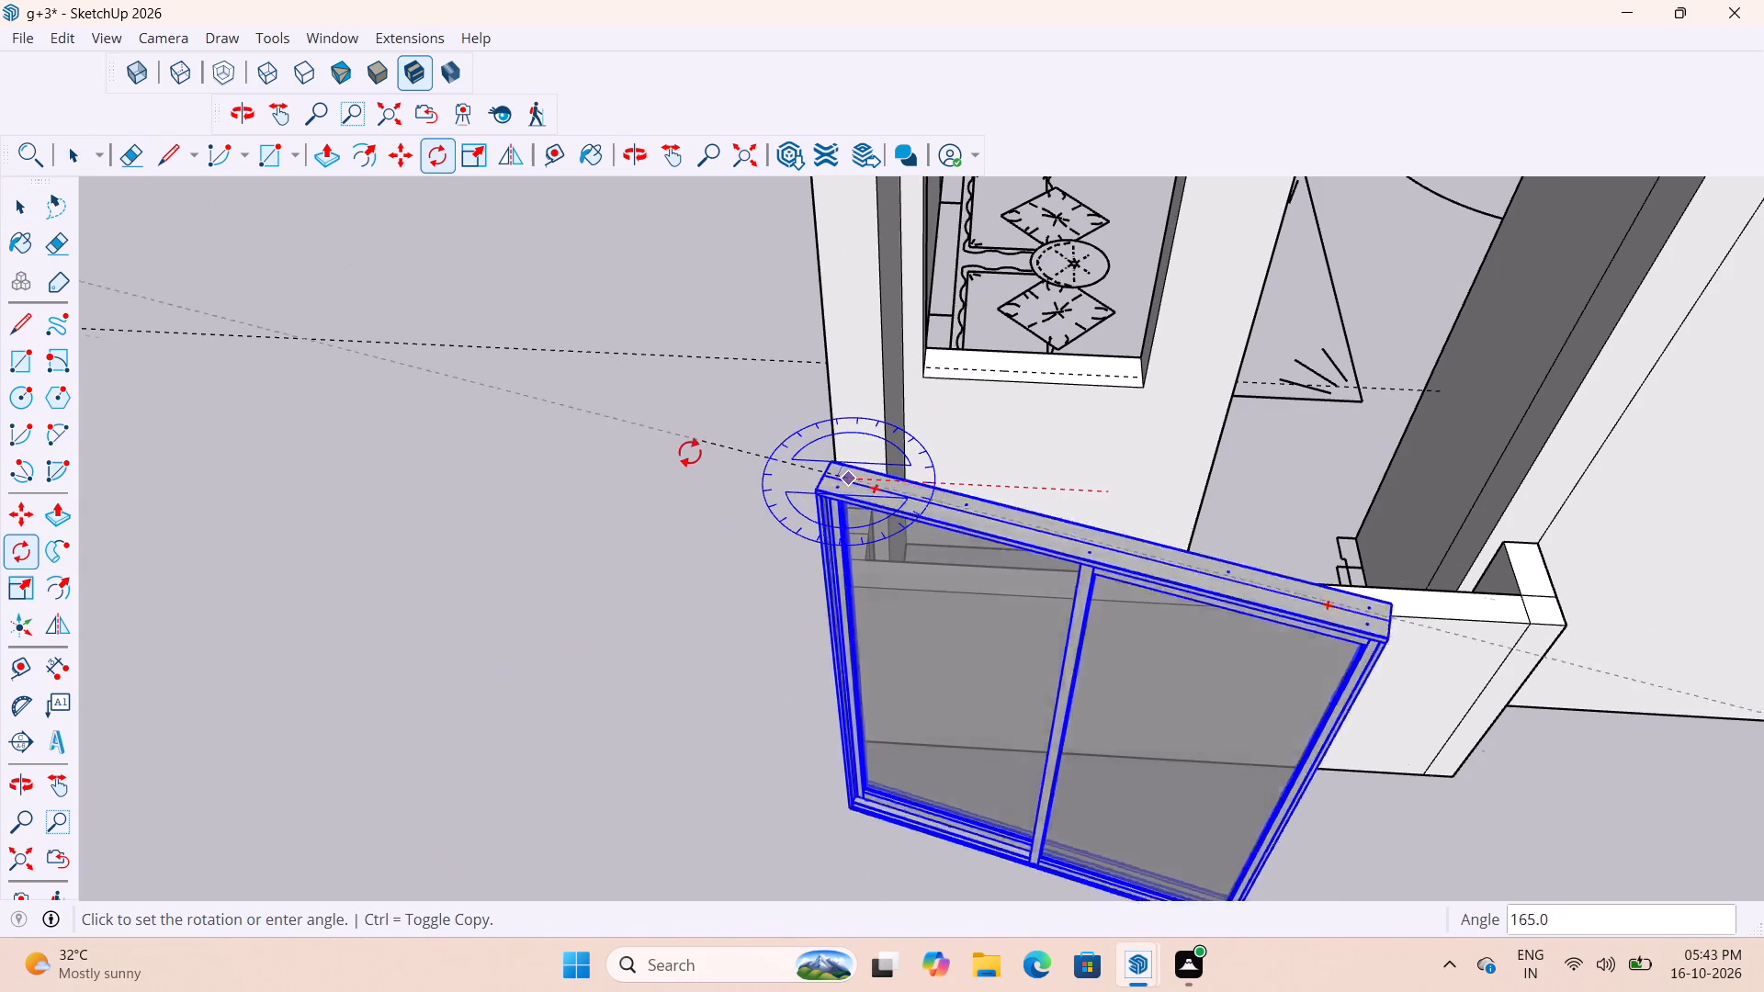
left_click(684, 466)
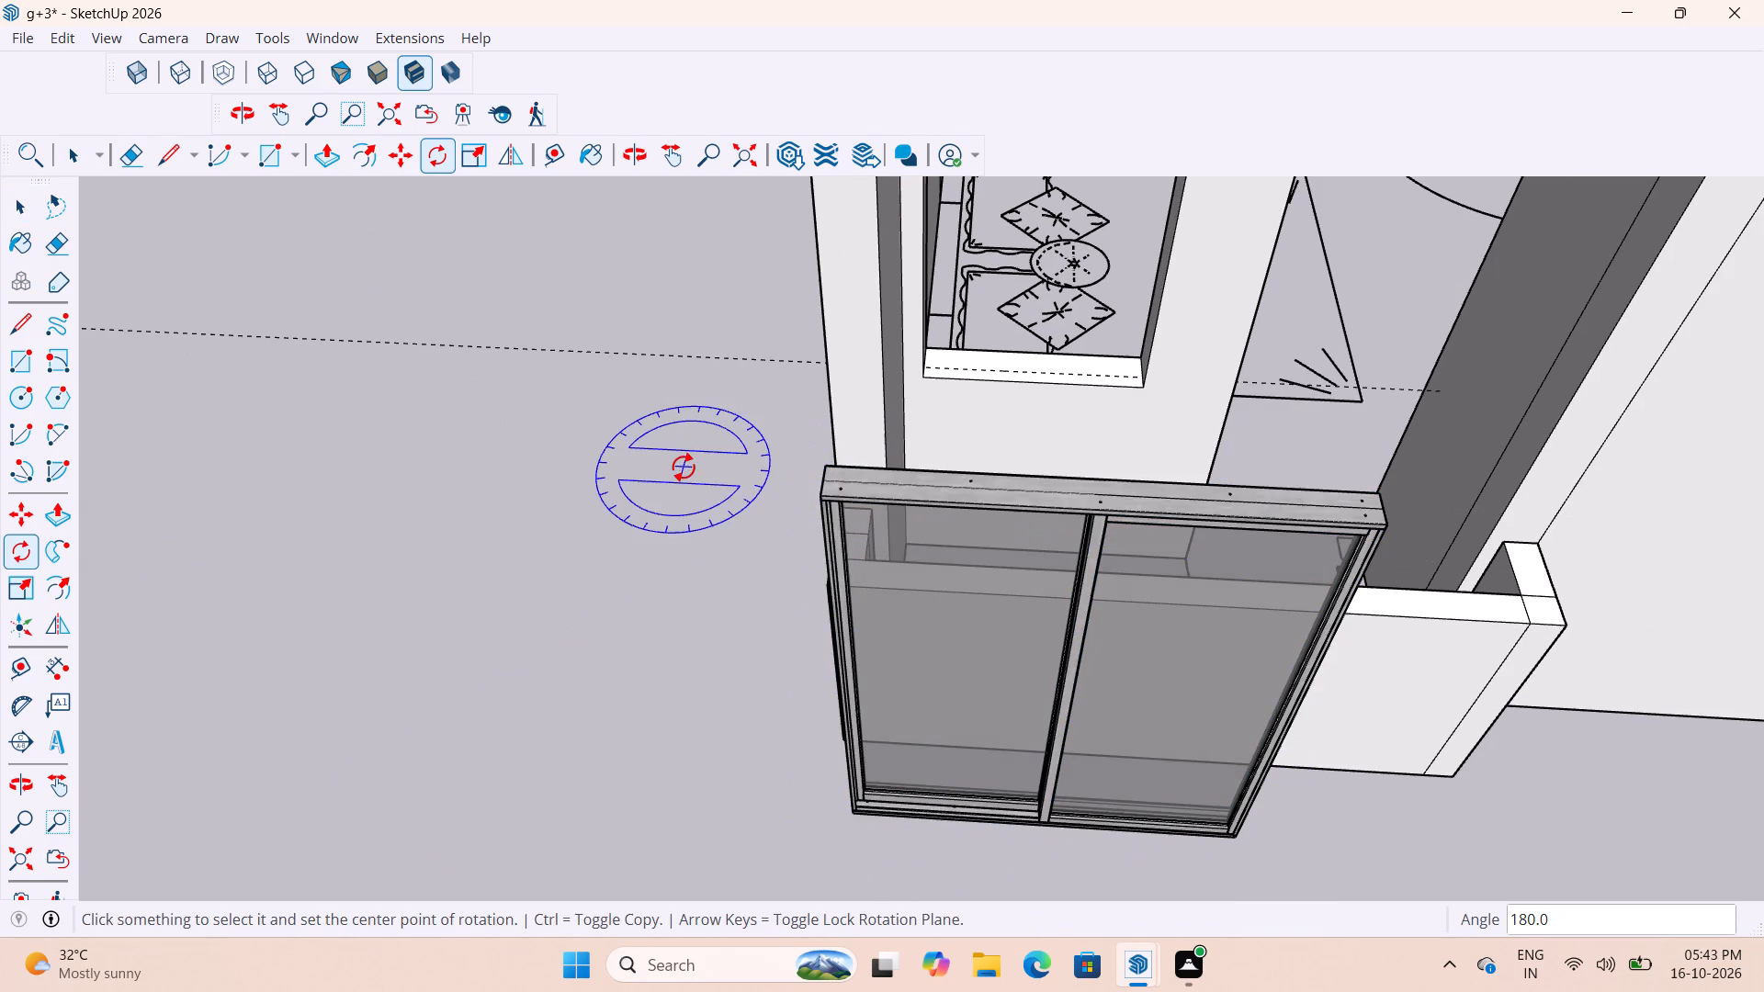
key("space")
left_click(636, 614)
Move the rotated window by its bottom corner into the empty balcony opening, onto the sill's guide line at the opening's side.
scroll(881, 818, "up", 4)
scroll(711, 630, "down", 5)
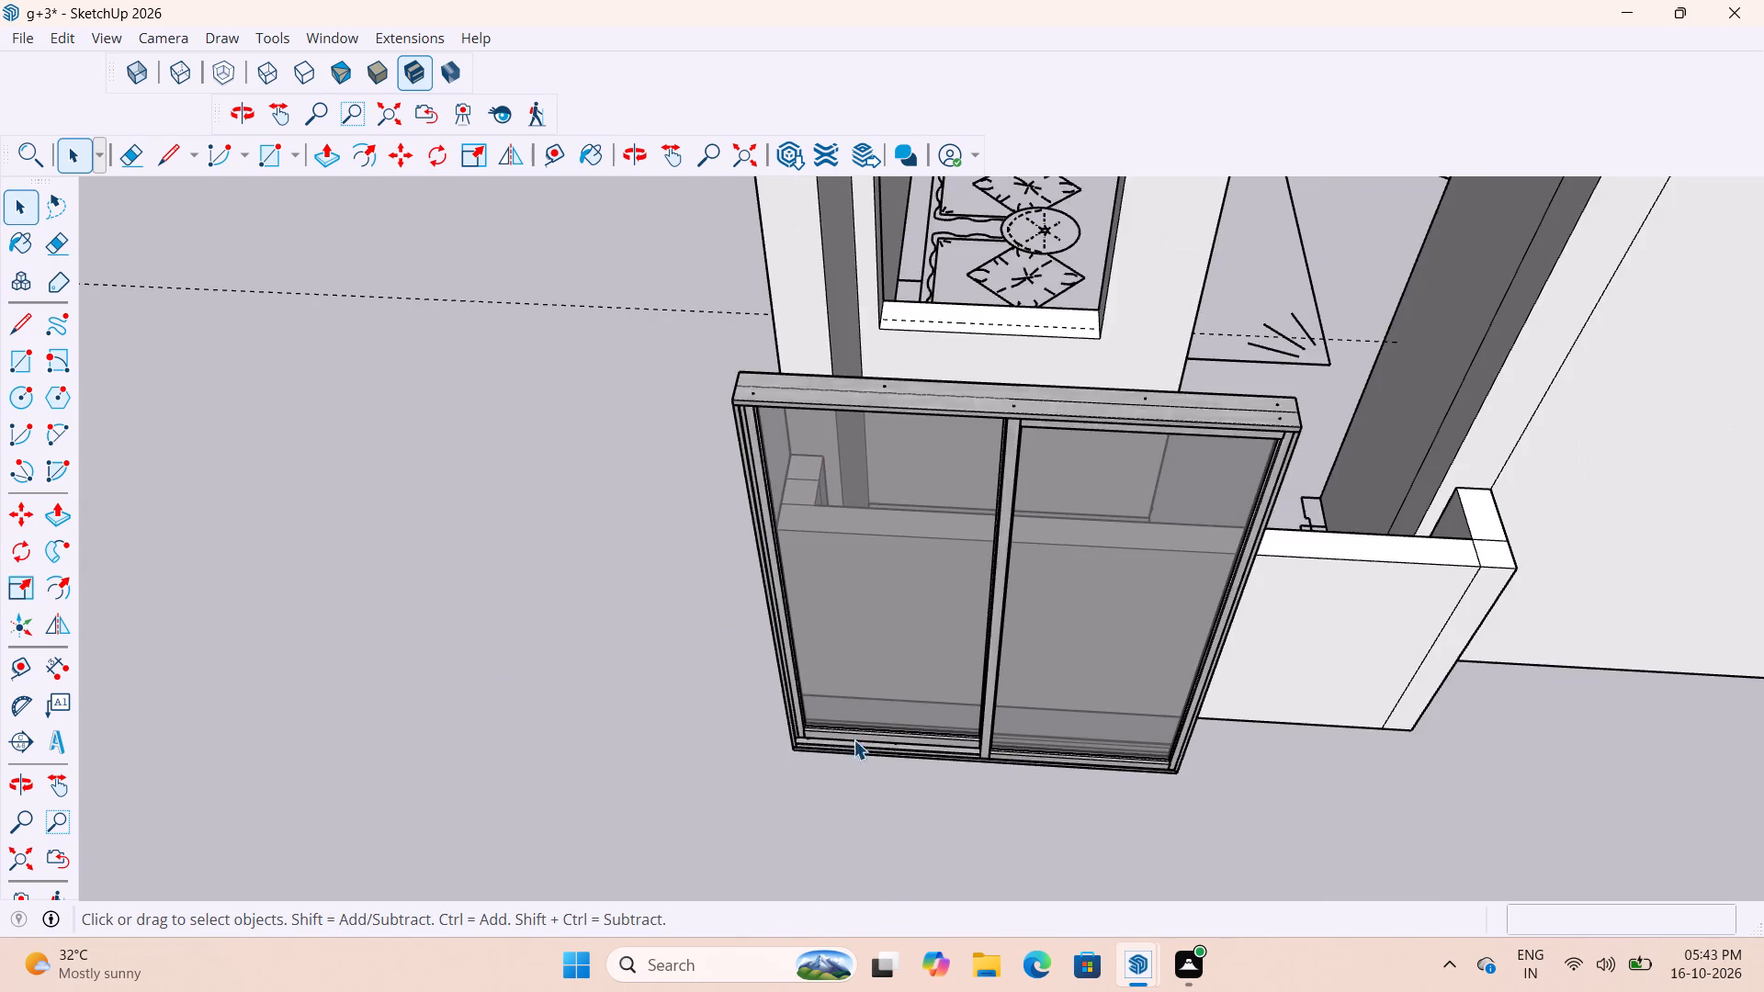
scroll(787, 716, "down", 4)
middle_click_drag(1038, 669, 451, 734)
scroll(532, 655, "down", 5)
middle_click_drag(857, 691, 626, 683)
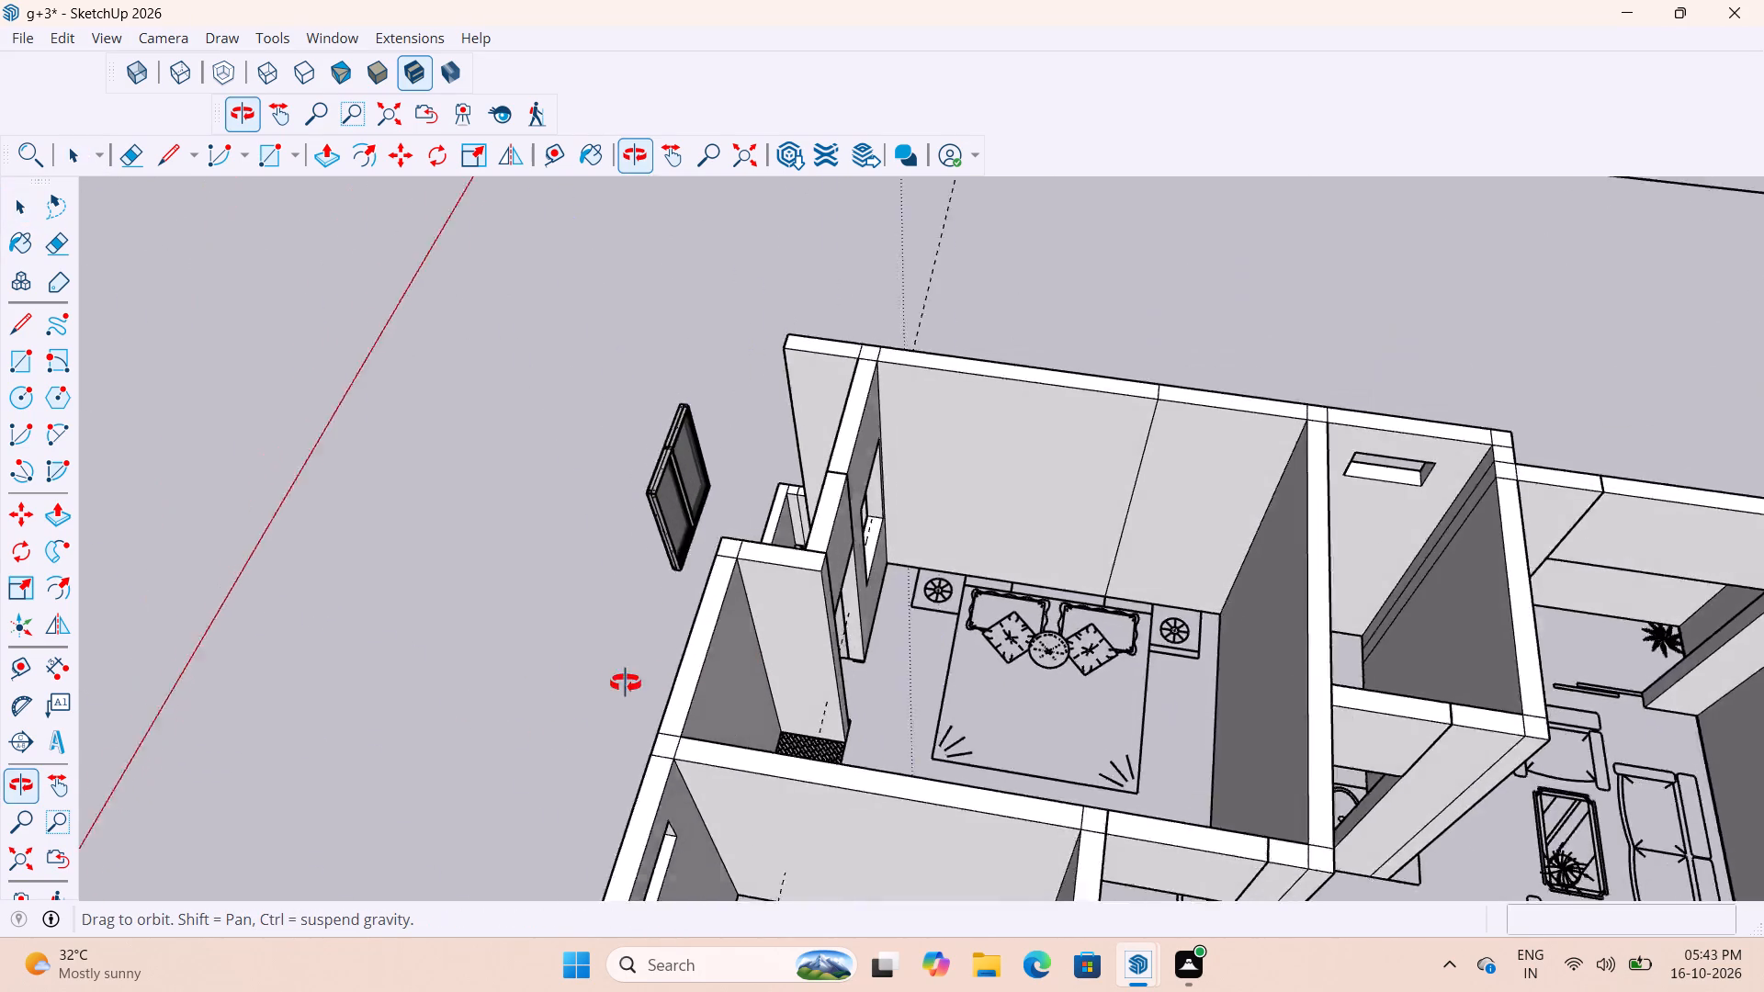
middle_click_drag(626, 683, 387, 656)
scroll(810, 351, "up", 6)
left_click(861, 464)
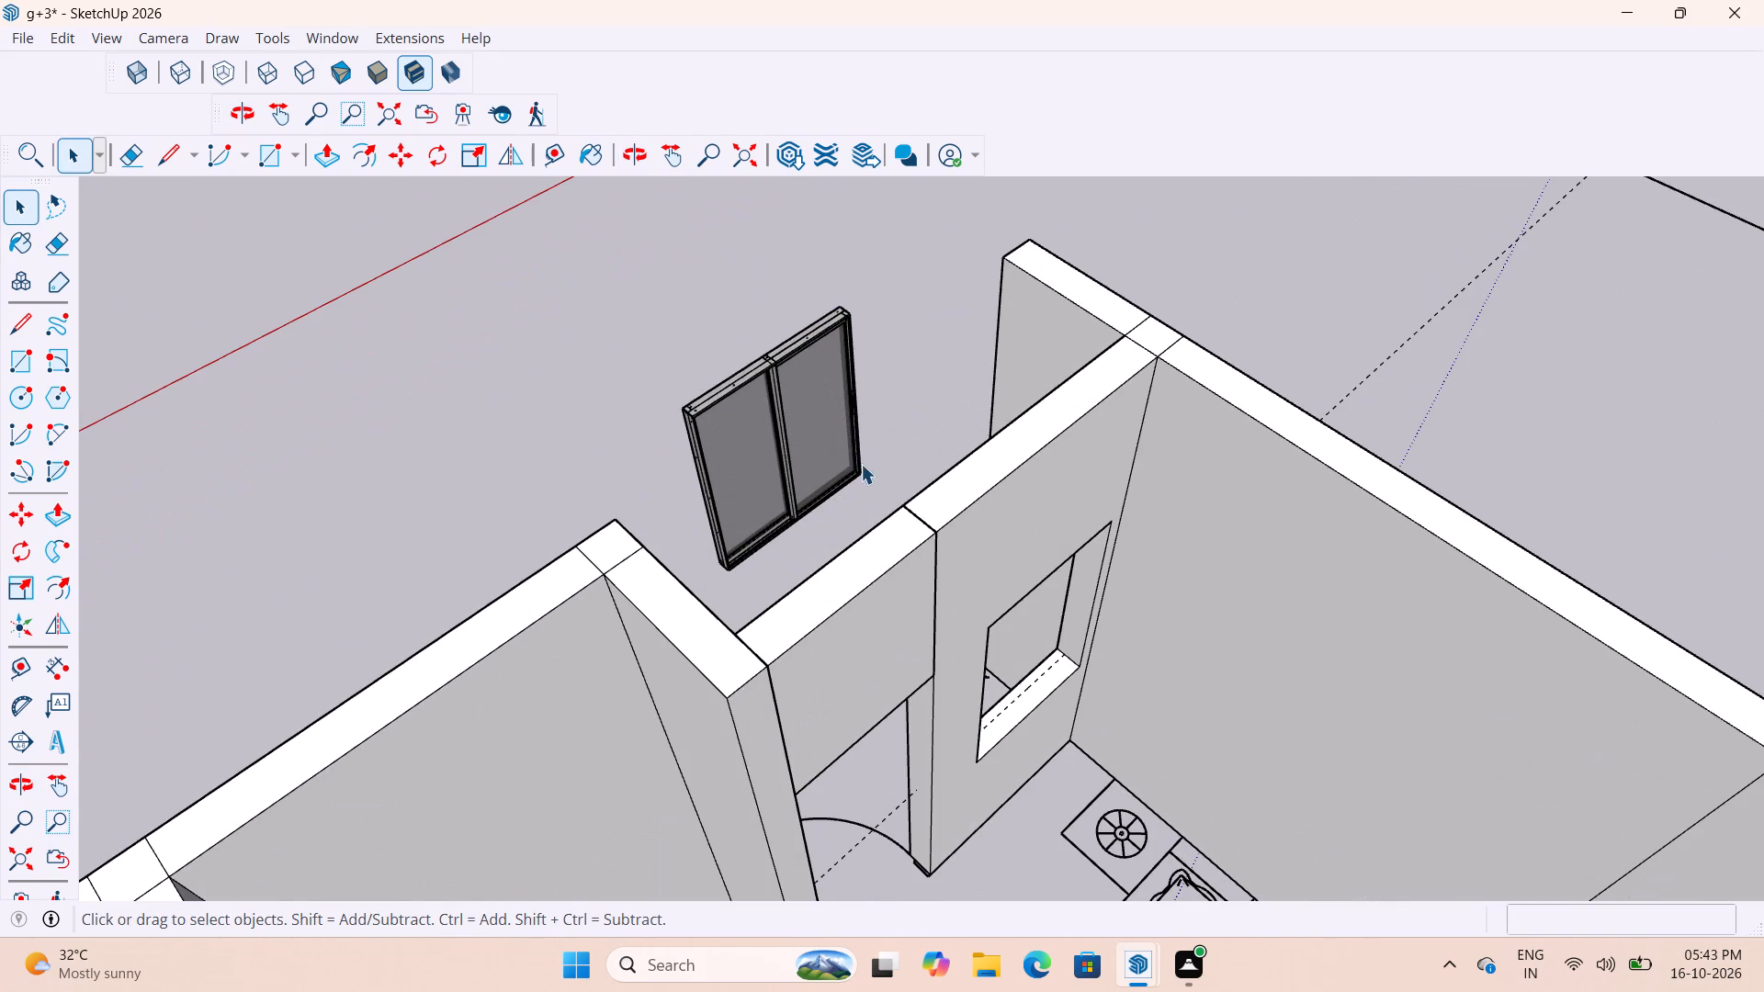
key("m")
scroll(879, 465, "up", 9)
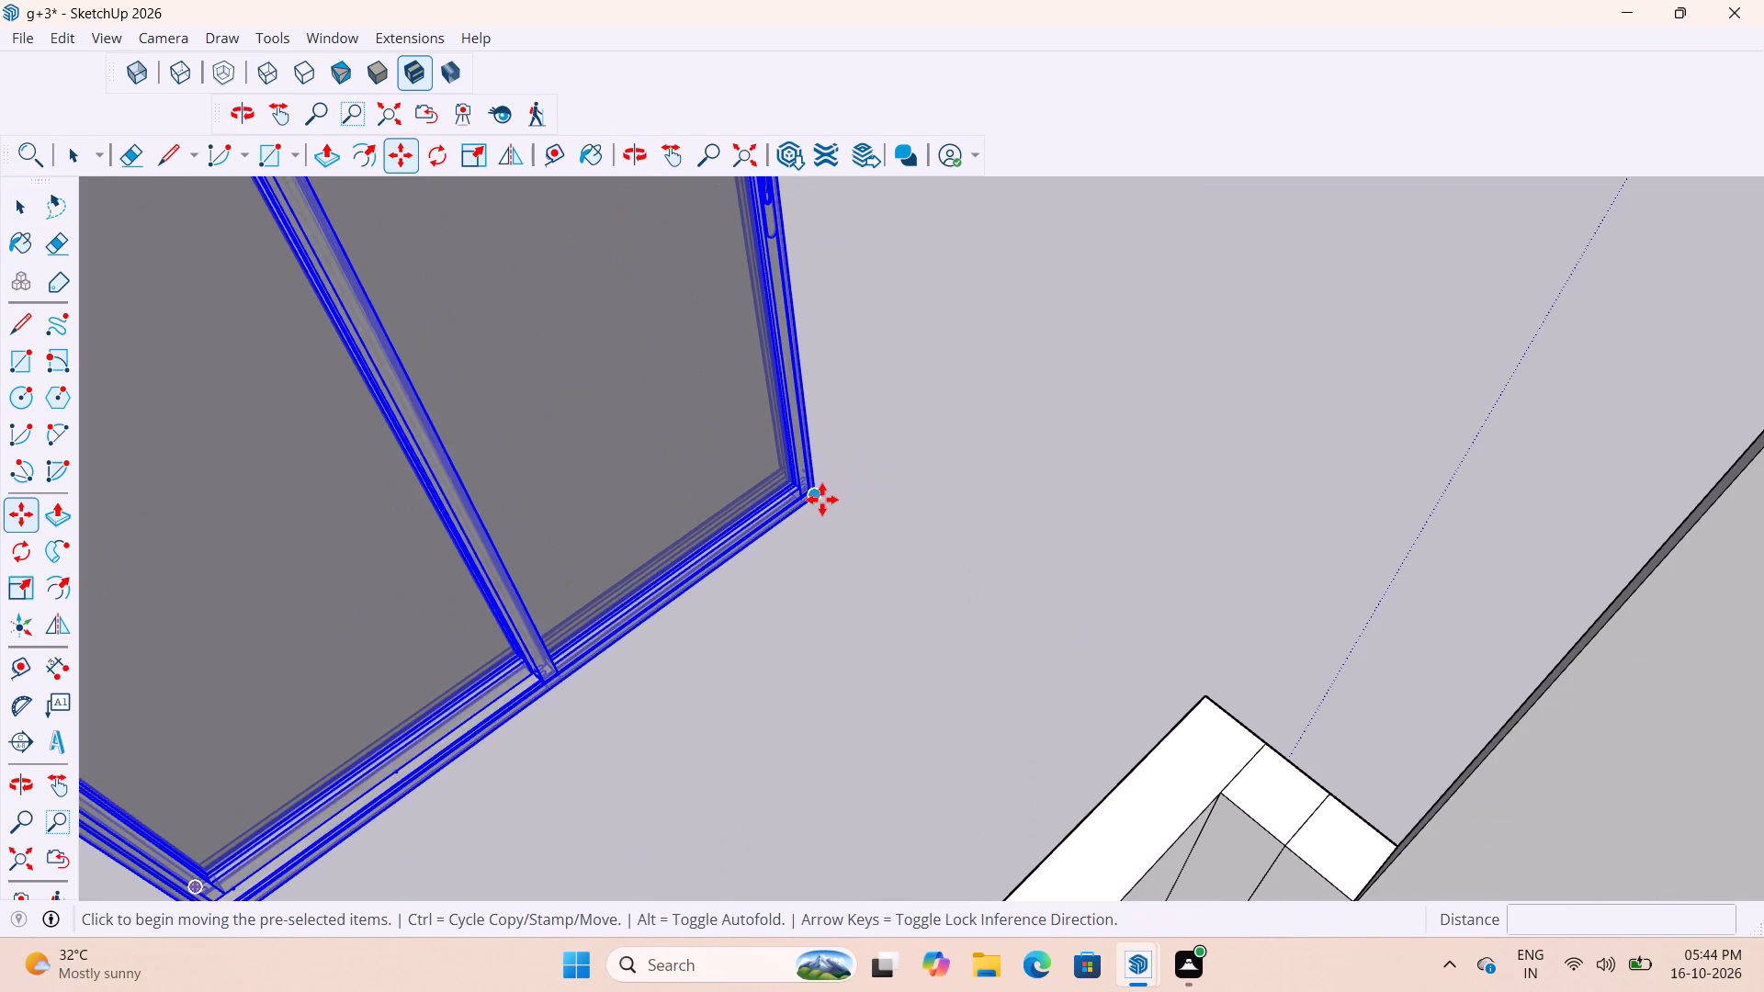
left_click(822, 500)
scroll(855, 434, "down", 17)
scroll(934, 565, "up", 2)
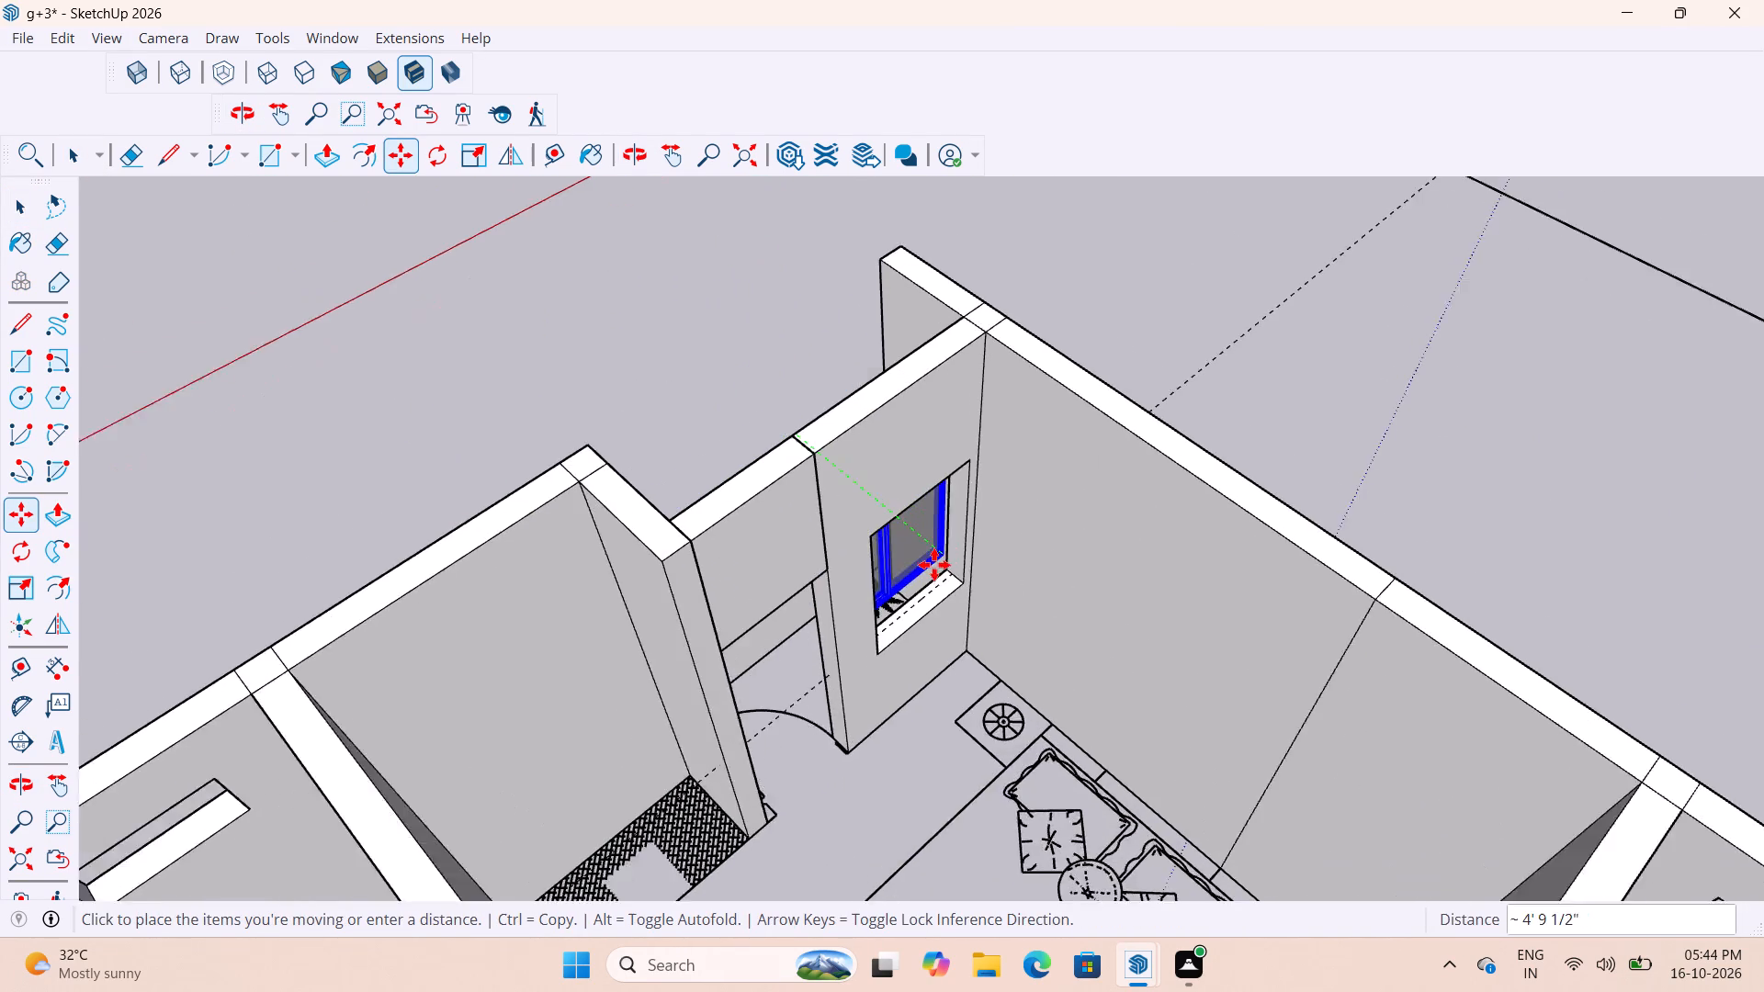
scroll(934, 565, "up", 13)
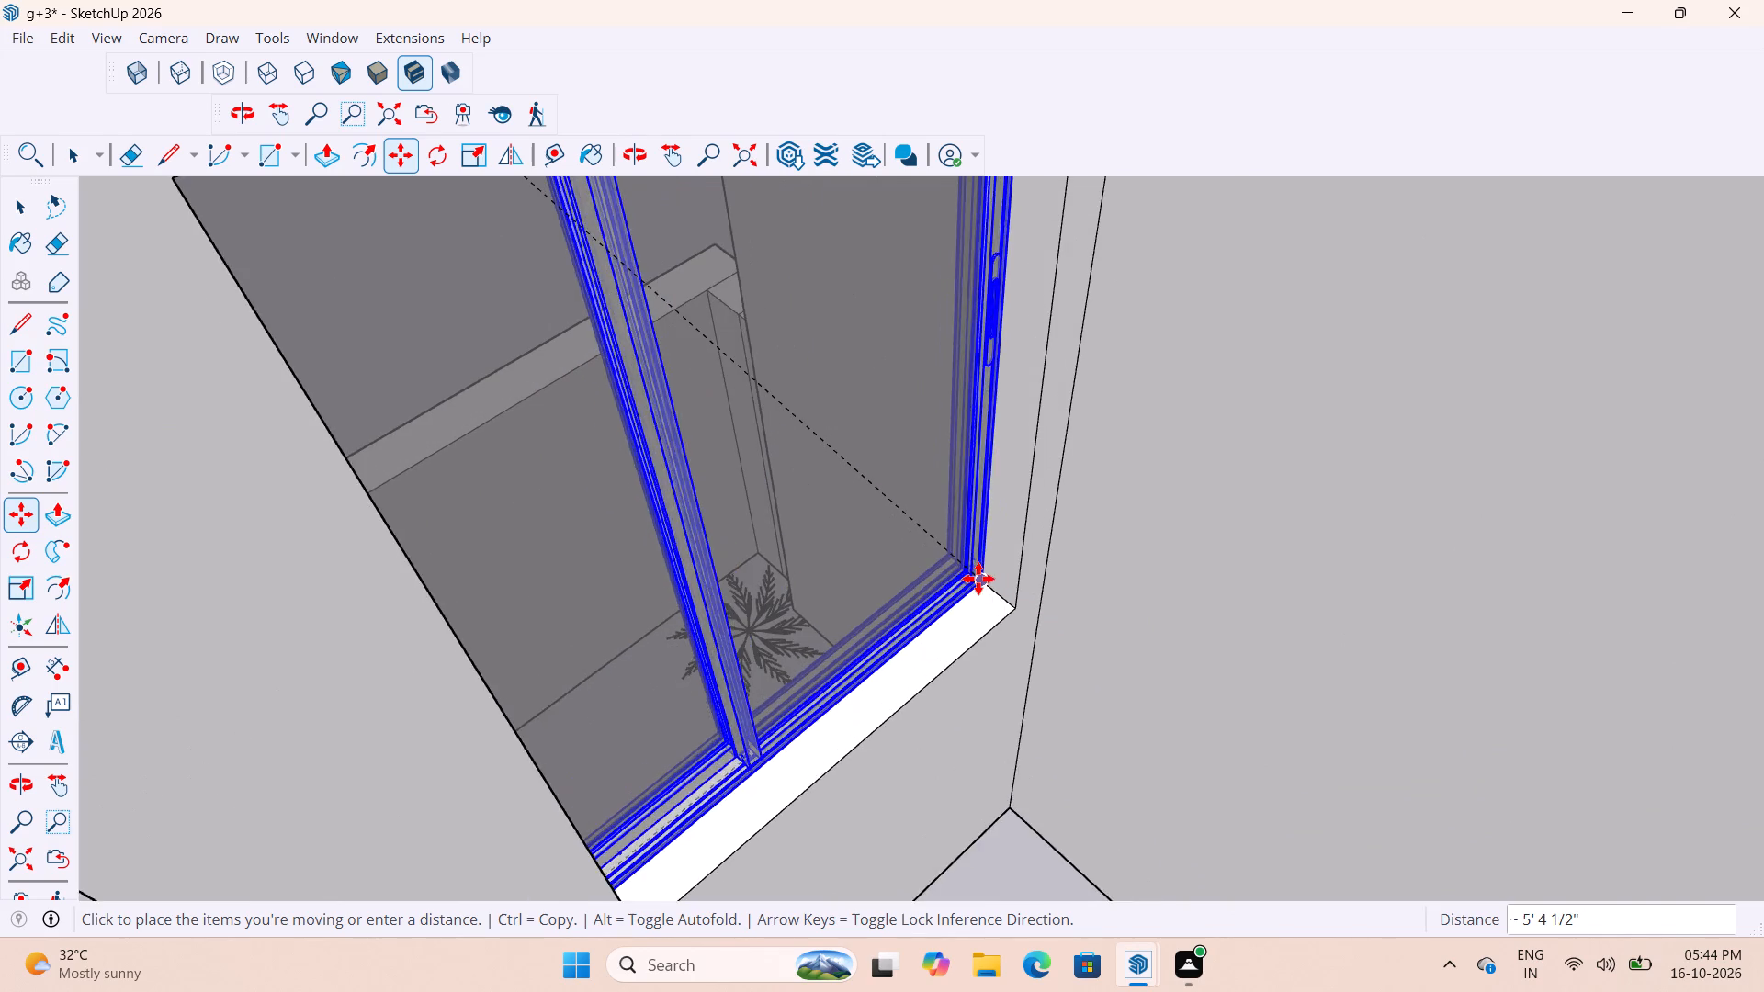
scroll(978, 579, "up", 1)
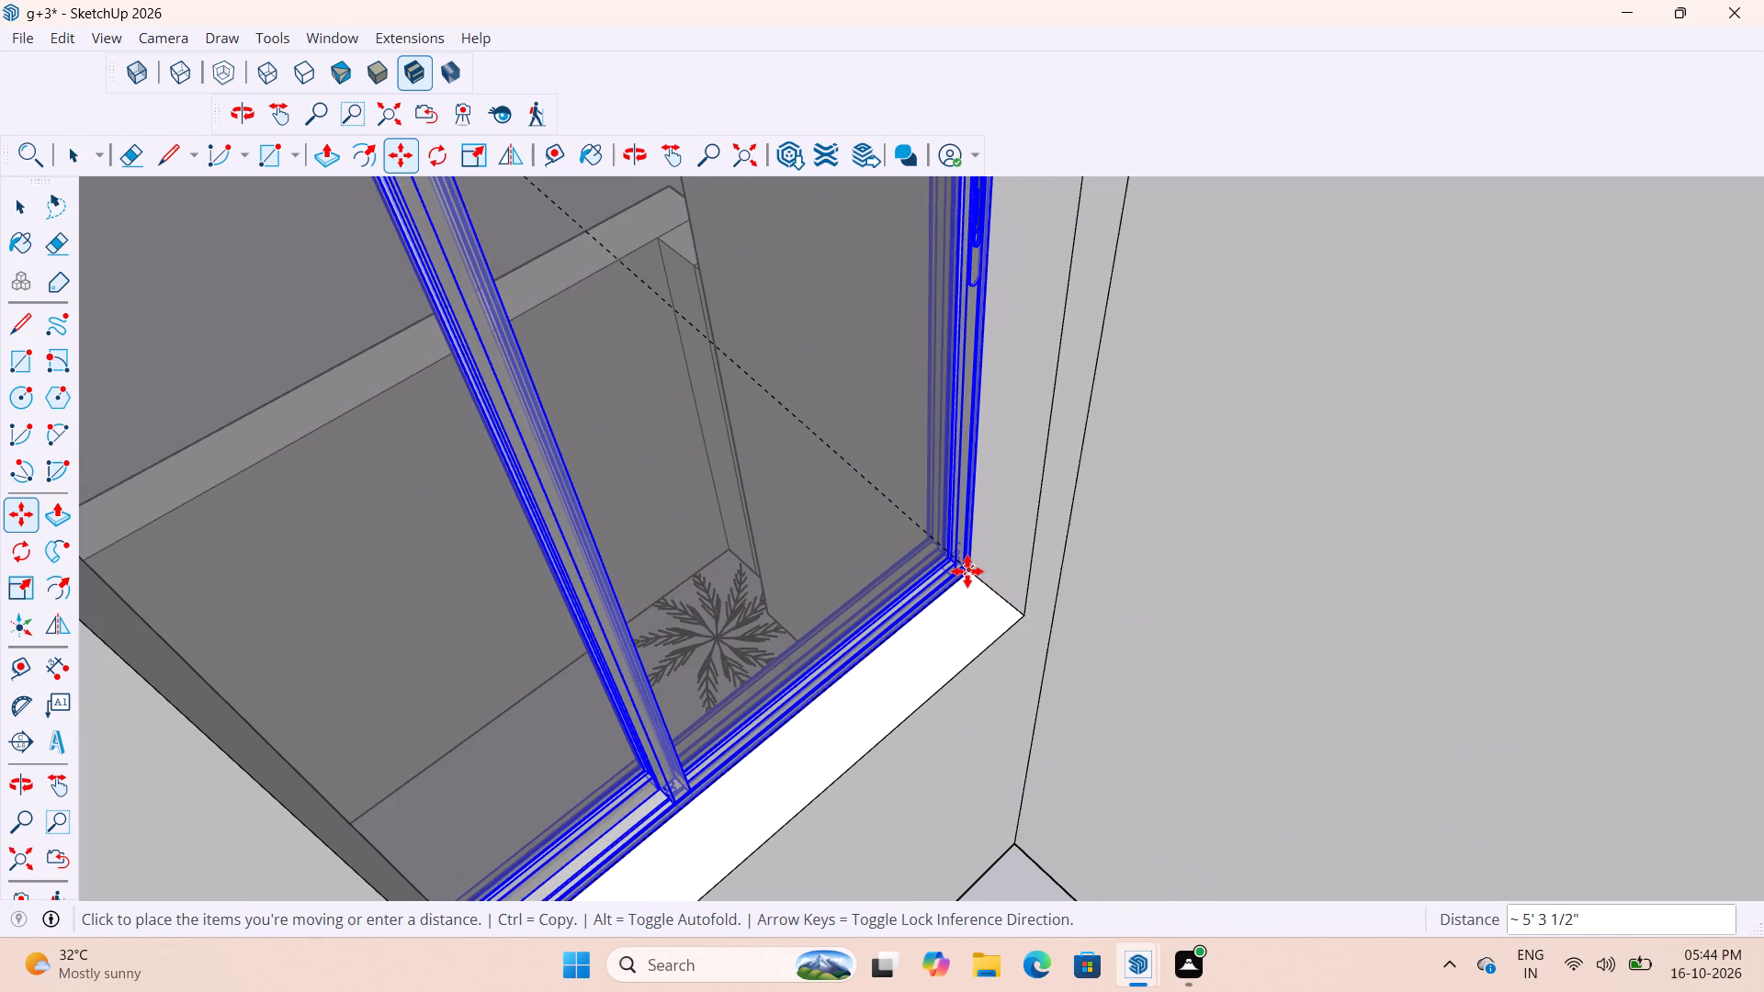
left_click(967, 571)
scroll(1060, 584, "down", 16)
middle_click_drag(883, 631, 1498, 562)
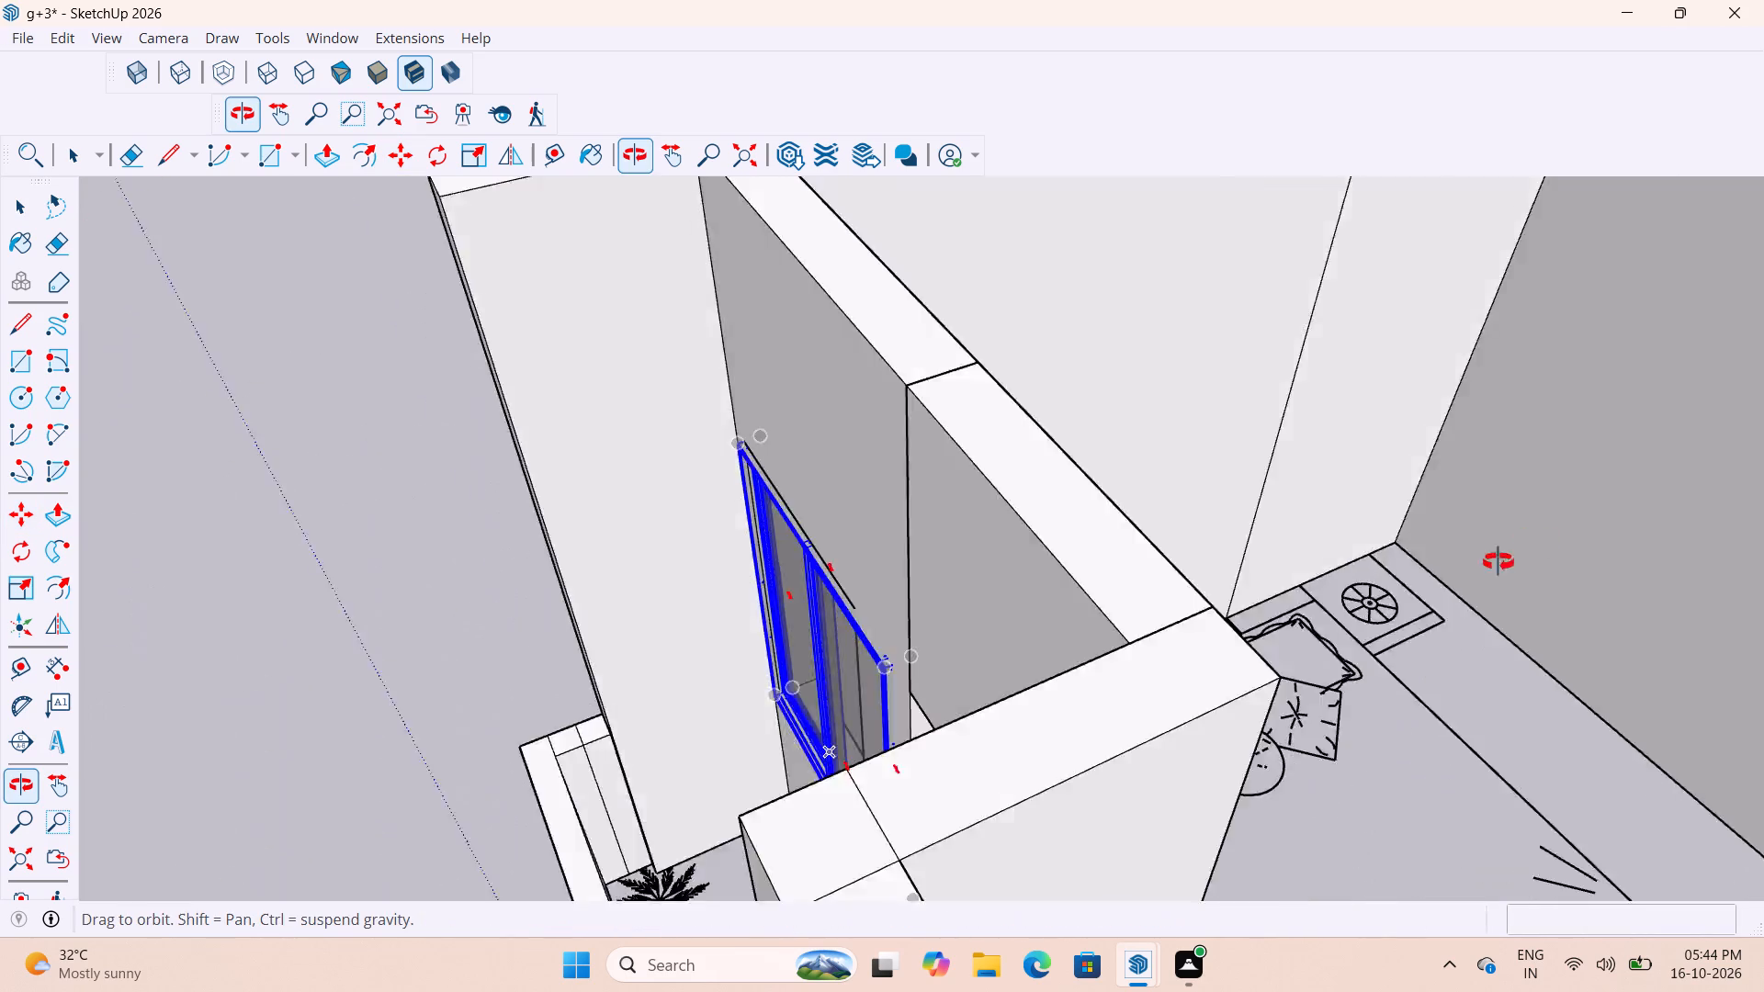
middle_click_drag(1498, 562, 1610, 514)
scroll(1227, 519, "down", 5)
scroll(1174, 596, "up", 4)
middle_click_drag(1365, 547, 492, 567)
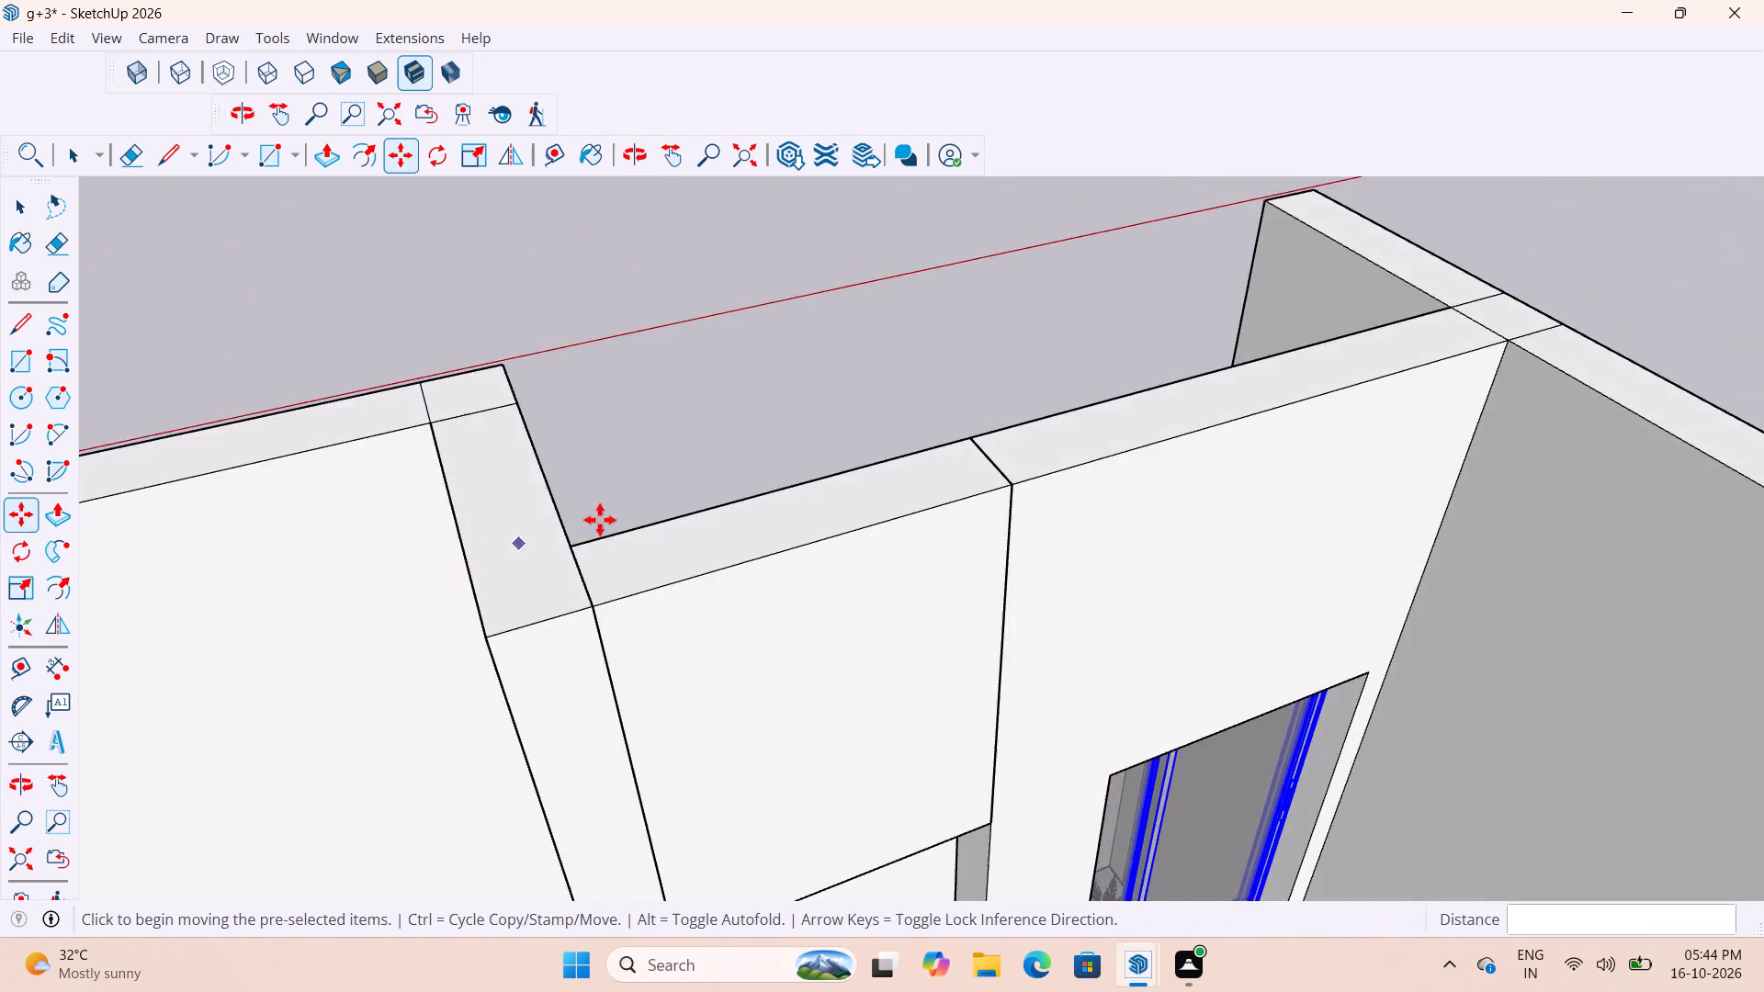
scroll(798, 451, "down", 5)
key("space")
key("space")
left_click(1317, 394)
Shift the window about 2 5/8" across the sill toward the bedroom side of the balcony opening.
scroll(1041, 690, "up", 5)
middle_click_drag(1079, 728, 924, 736)
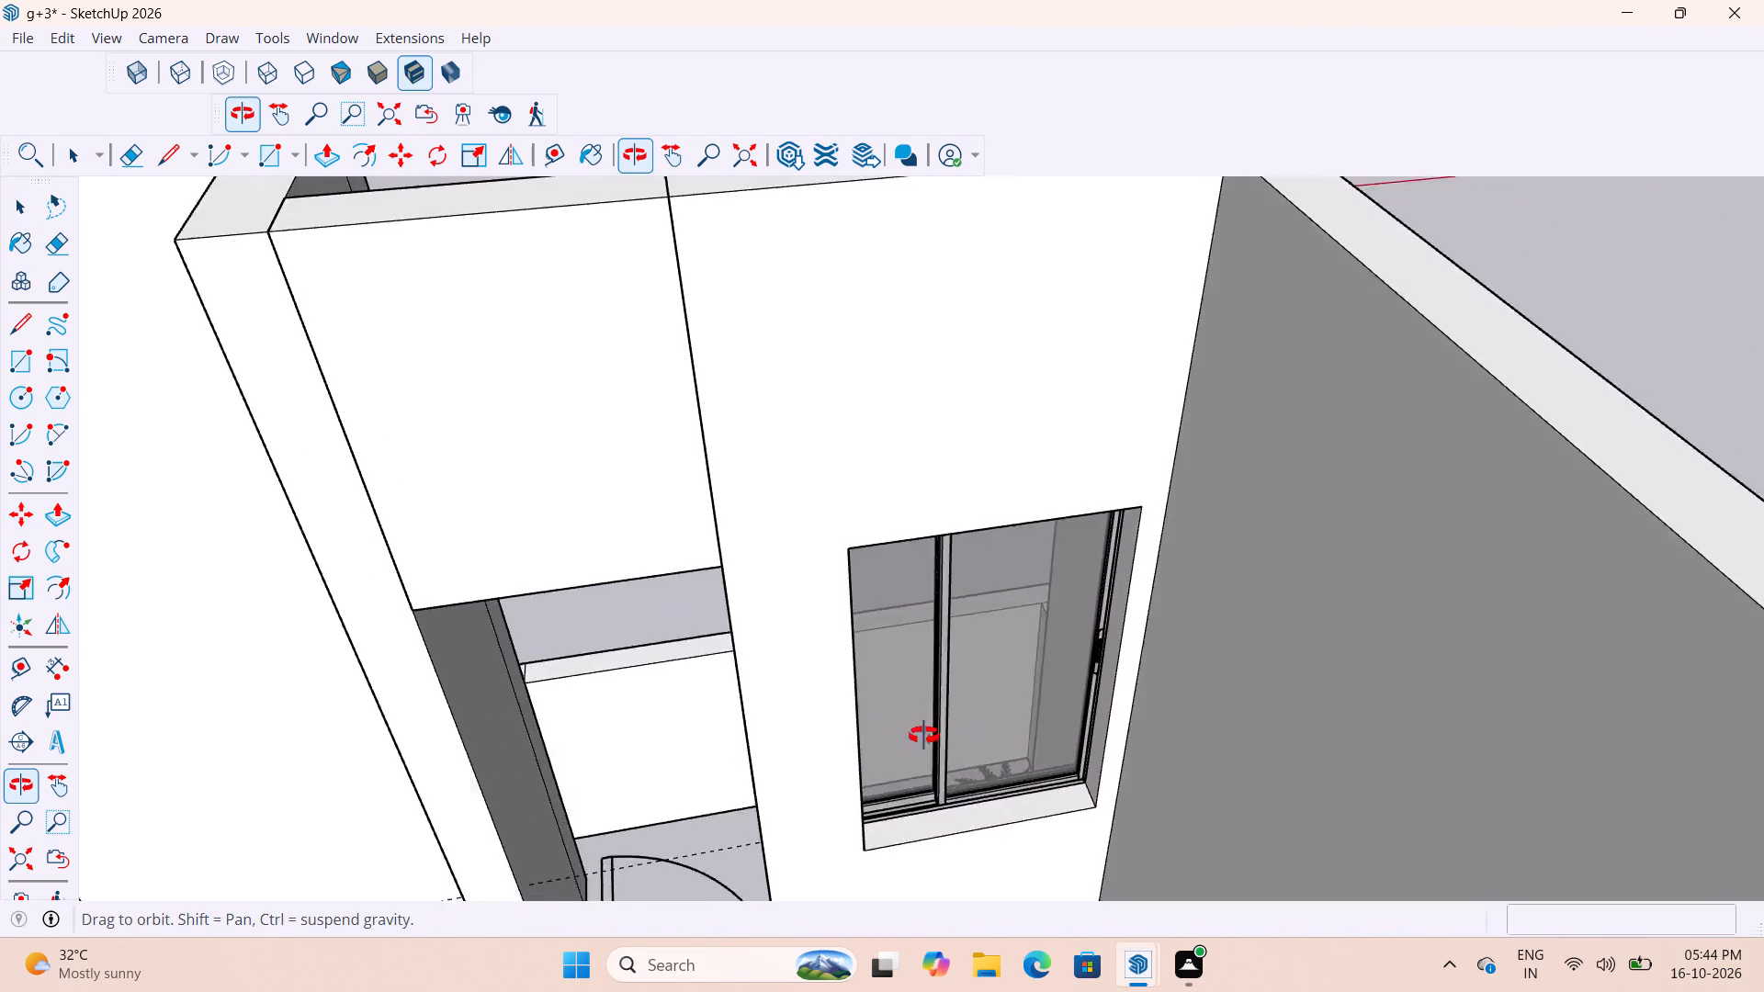
middle_click_drag(924, 736, 880, 737)
scroll(1410, 706, "down", 4)
scroll(1046, 795, "up", 7)
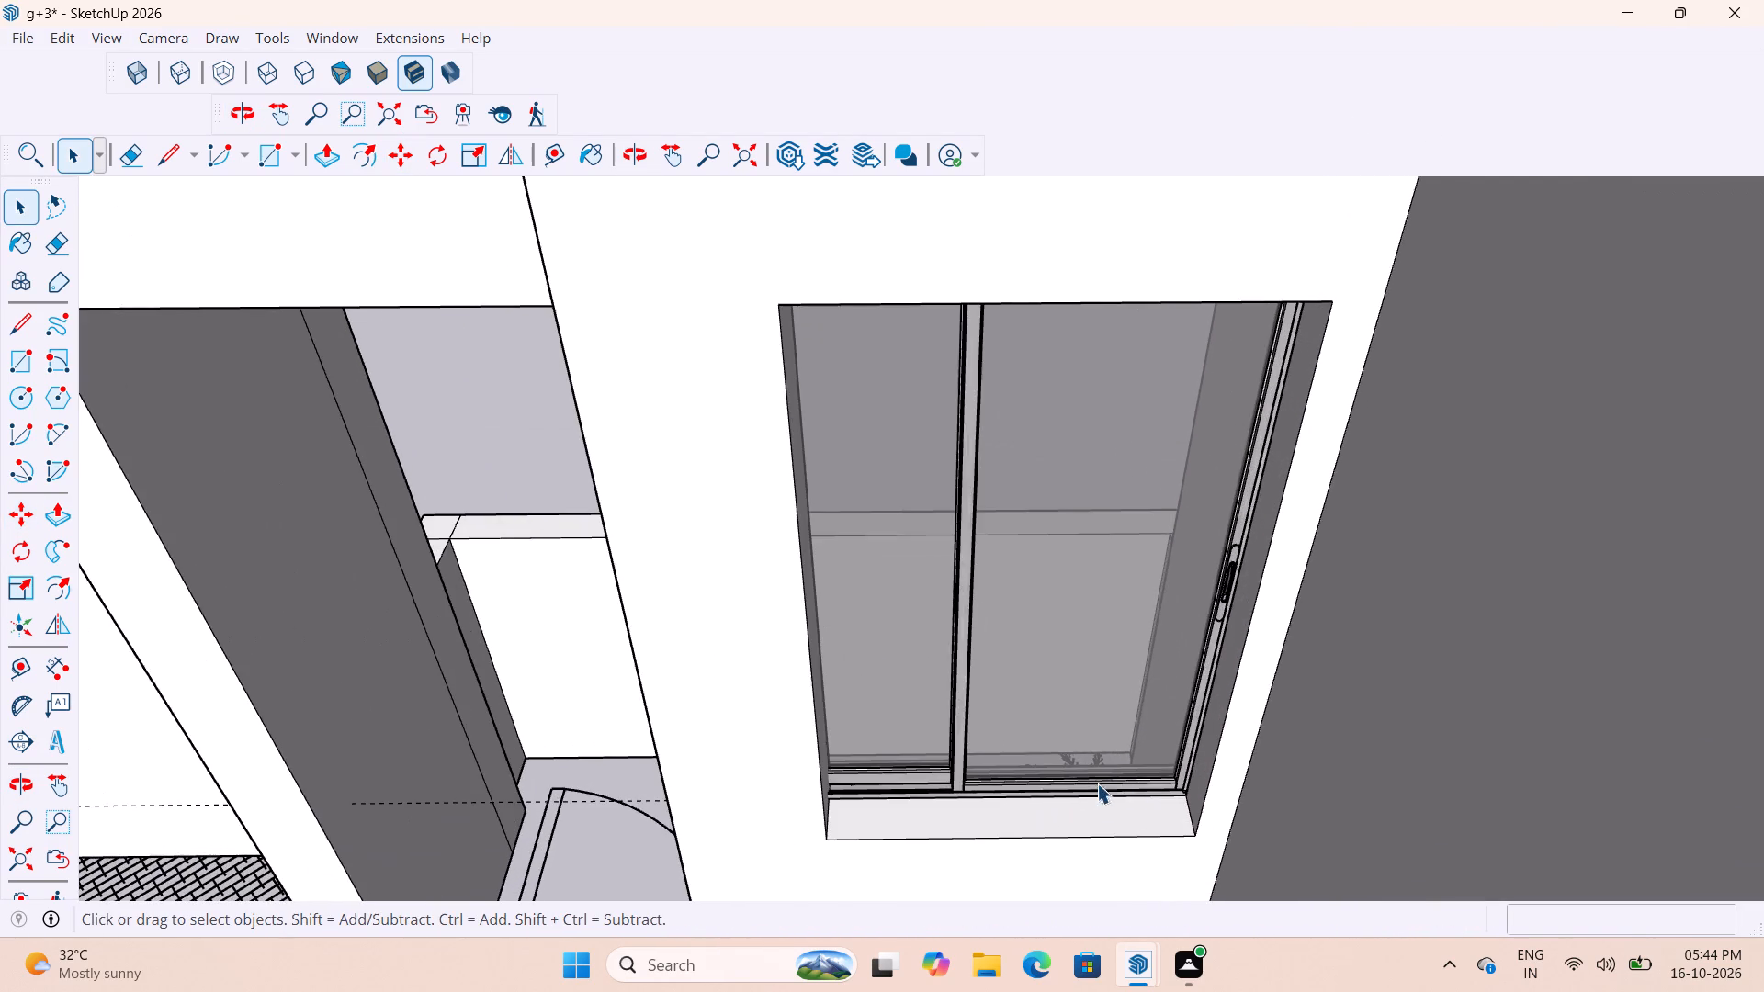
left_click(1151, 775)
scroll(1189, 798, "up", 8)
key("m")
scroll(1212, 838, "up", 3)
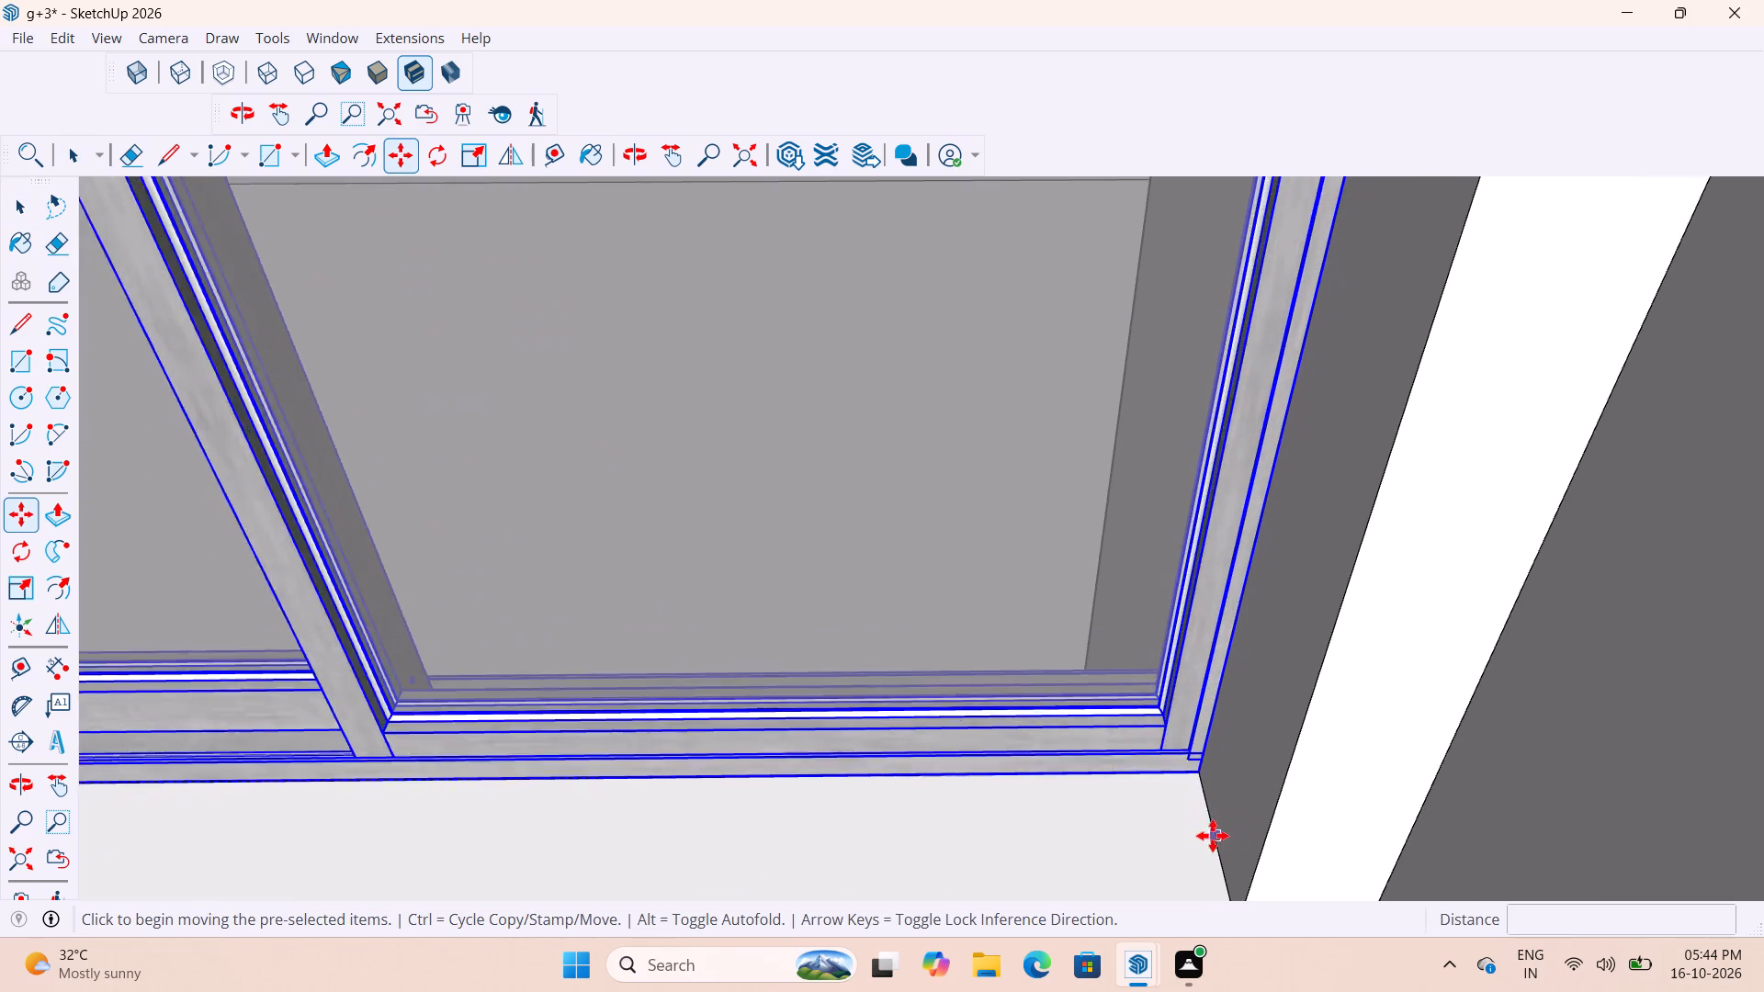
scroll(1213, 836, "up", 4)
left_click(1194, 751)
scroll(1207, 726, "down", 10)
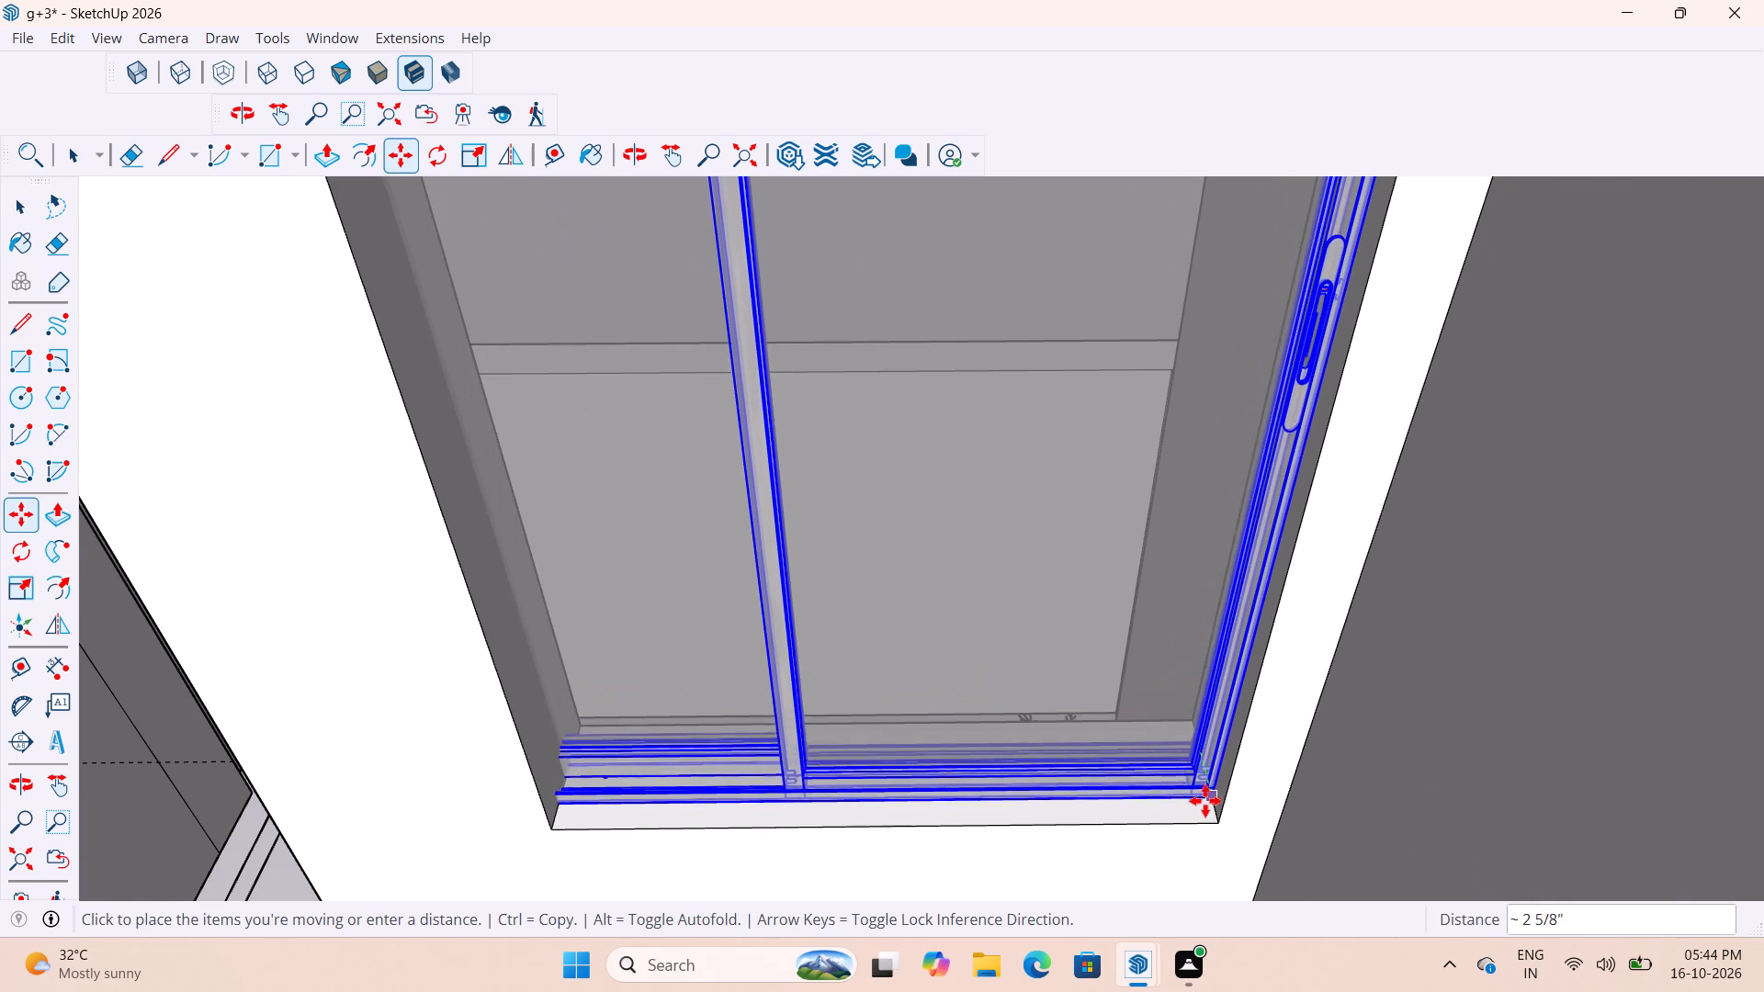
left_click(1204, 799)
scroll(1213, 849, "down", 8)
middle_click_drag(1078, 846, 1763, 847)
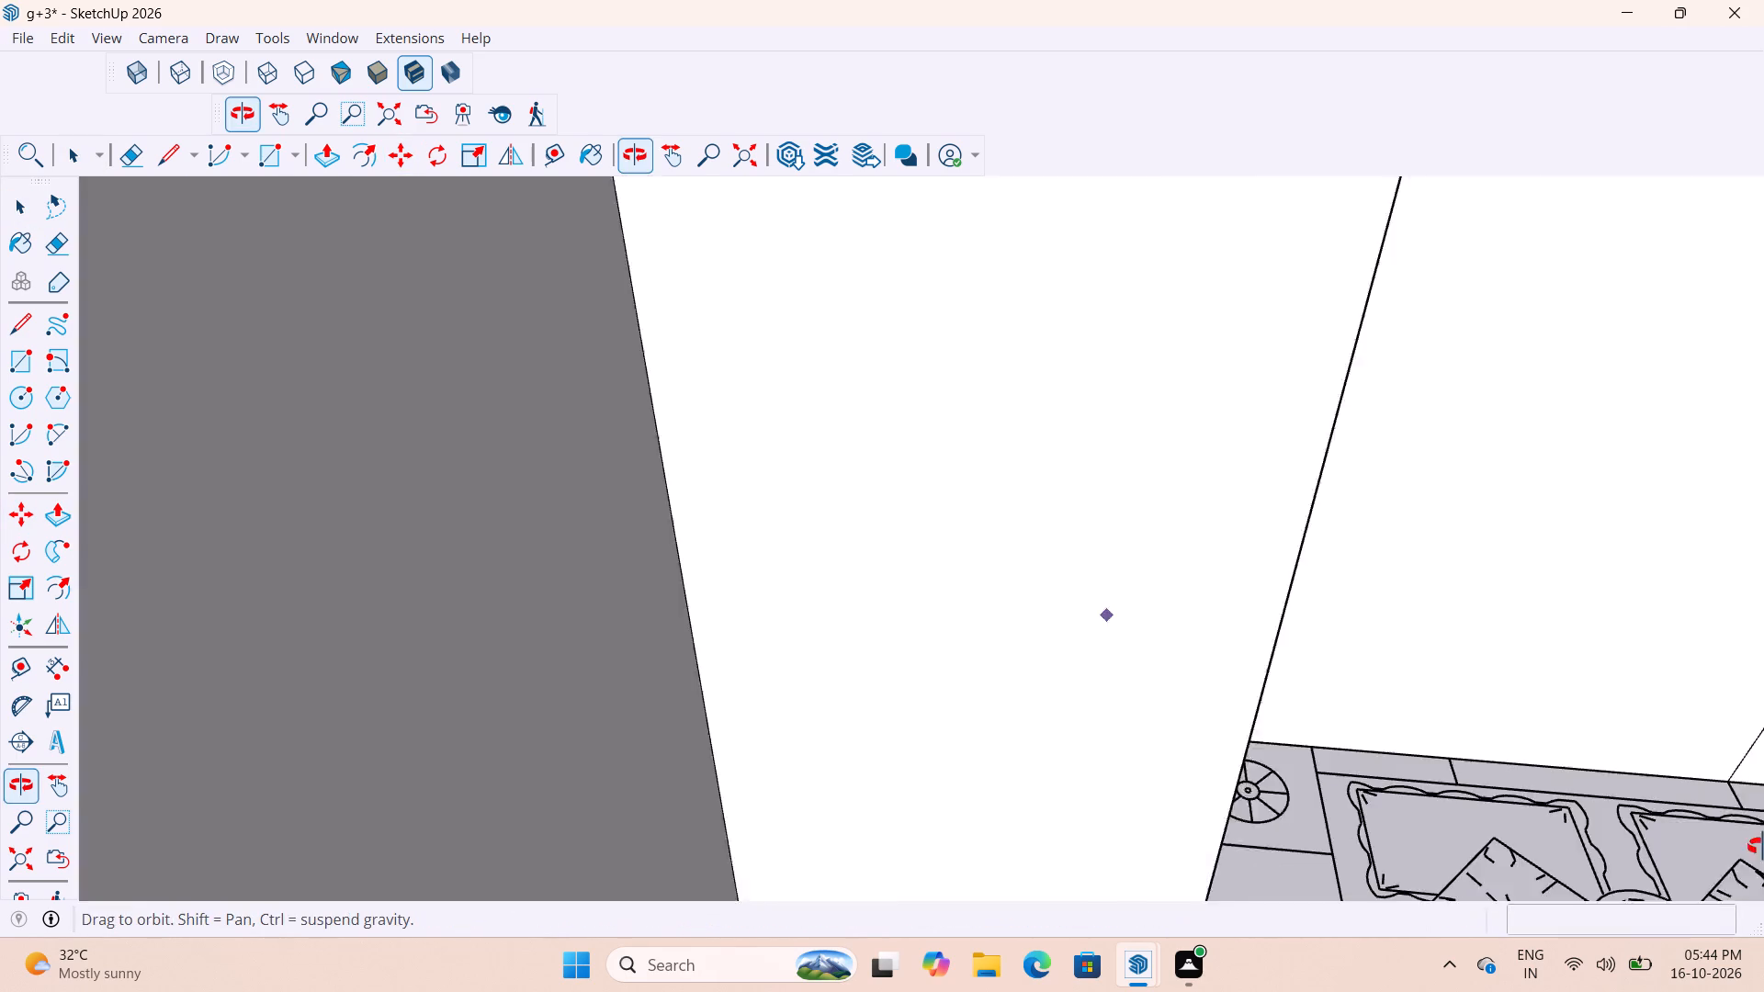
middle_click_drag(1763, 847, 1763, 837)
scroll(1352, 833, "down", 9)
middle_click_drag(1283, 845, 1620, 835)
key("space")
left_click(870, 806)
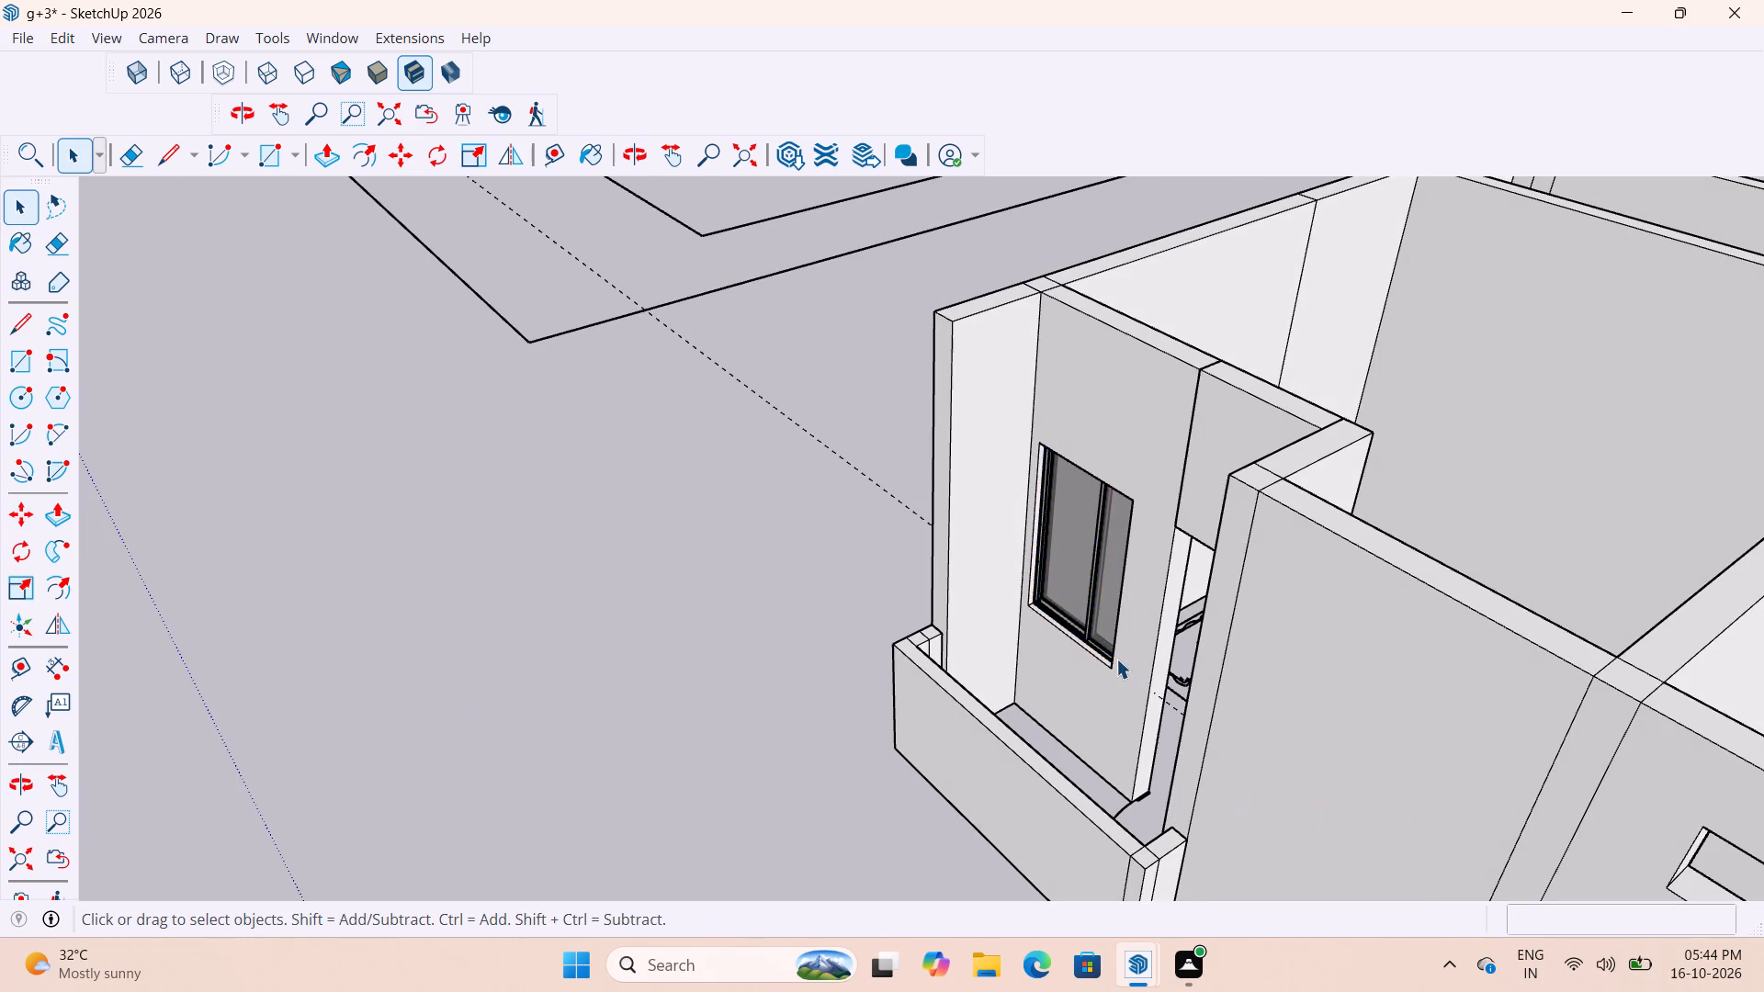
Delete all the dashed guide lines in the model.
scroll(1116, 657, "up", 20)
scroll(1116, 657, "up", 2)
scroll(931, 646, "down", 16)
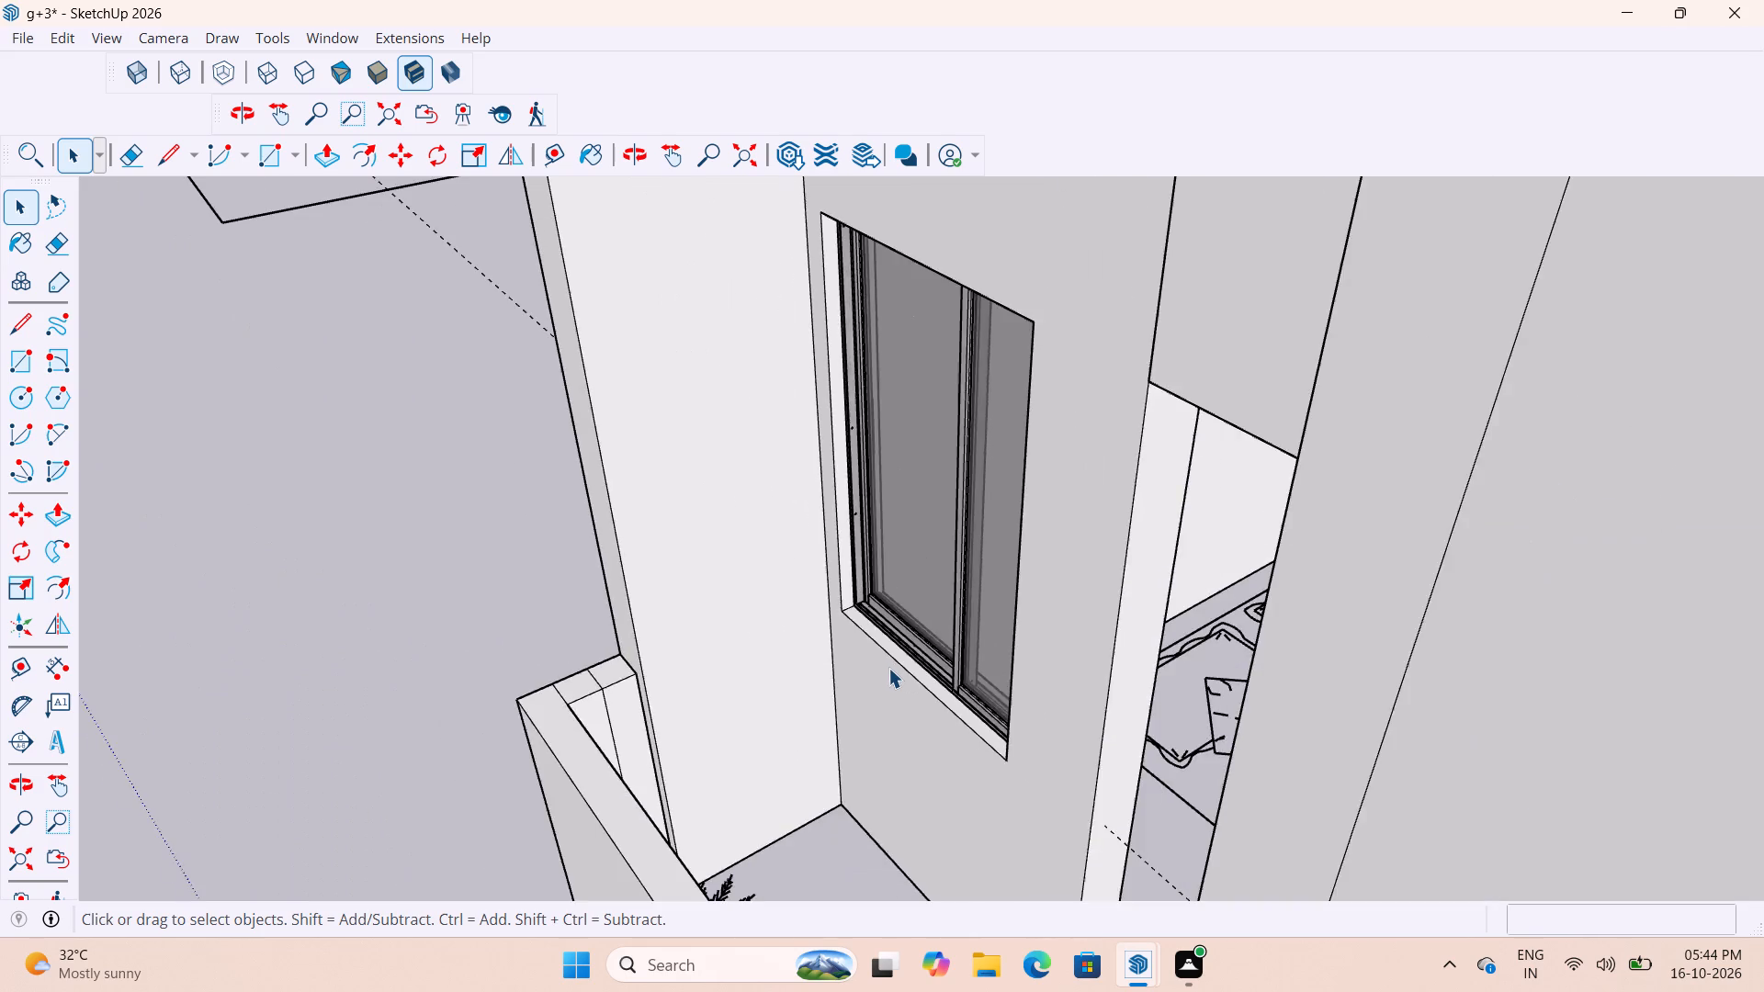
scroll(888, 668, "down", 2)
middle_click_drag(885, 699, 1224, 779)
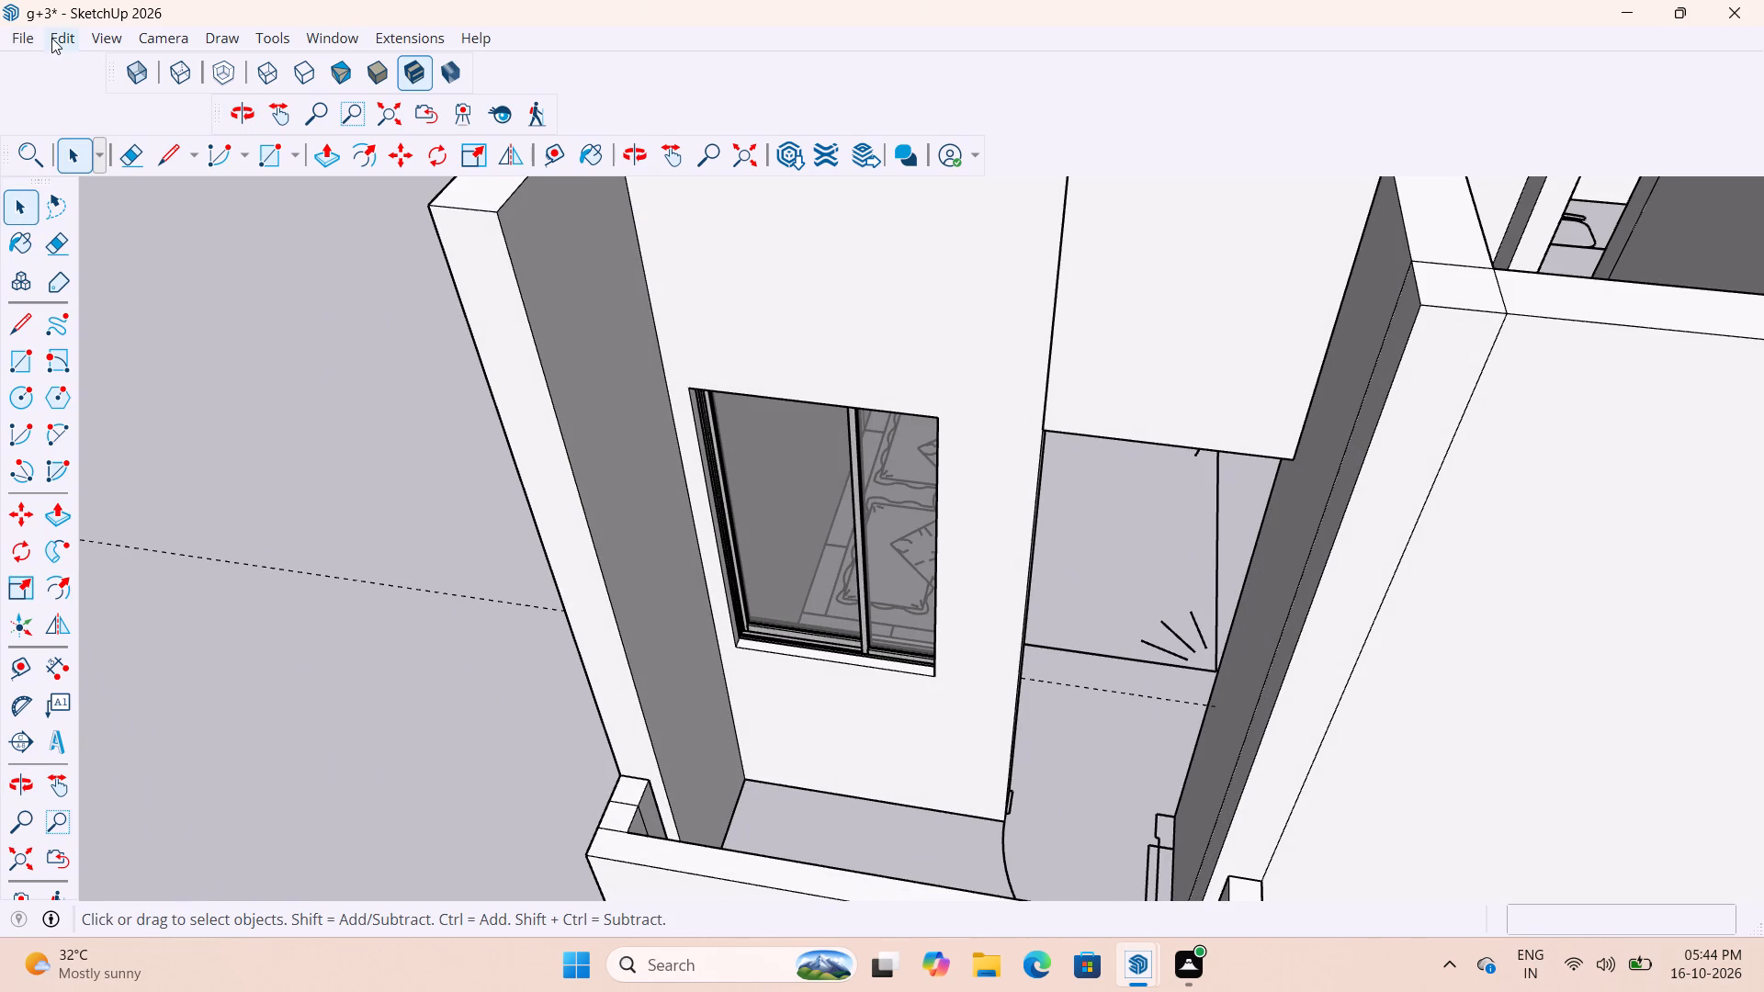
left_click(51, 38)
left_click(127, 271)
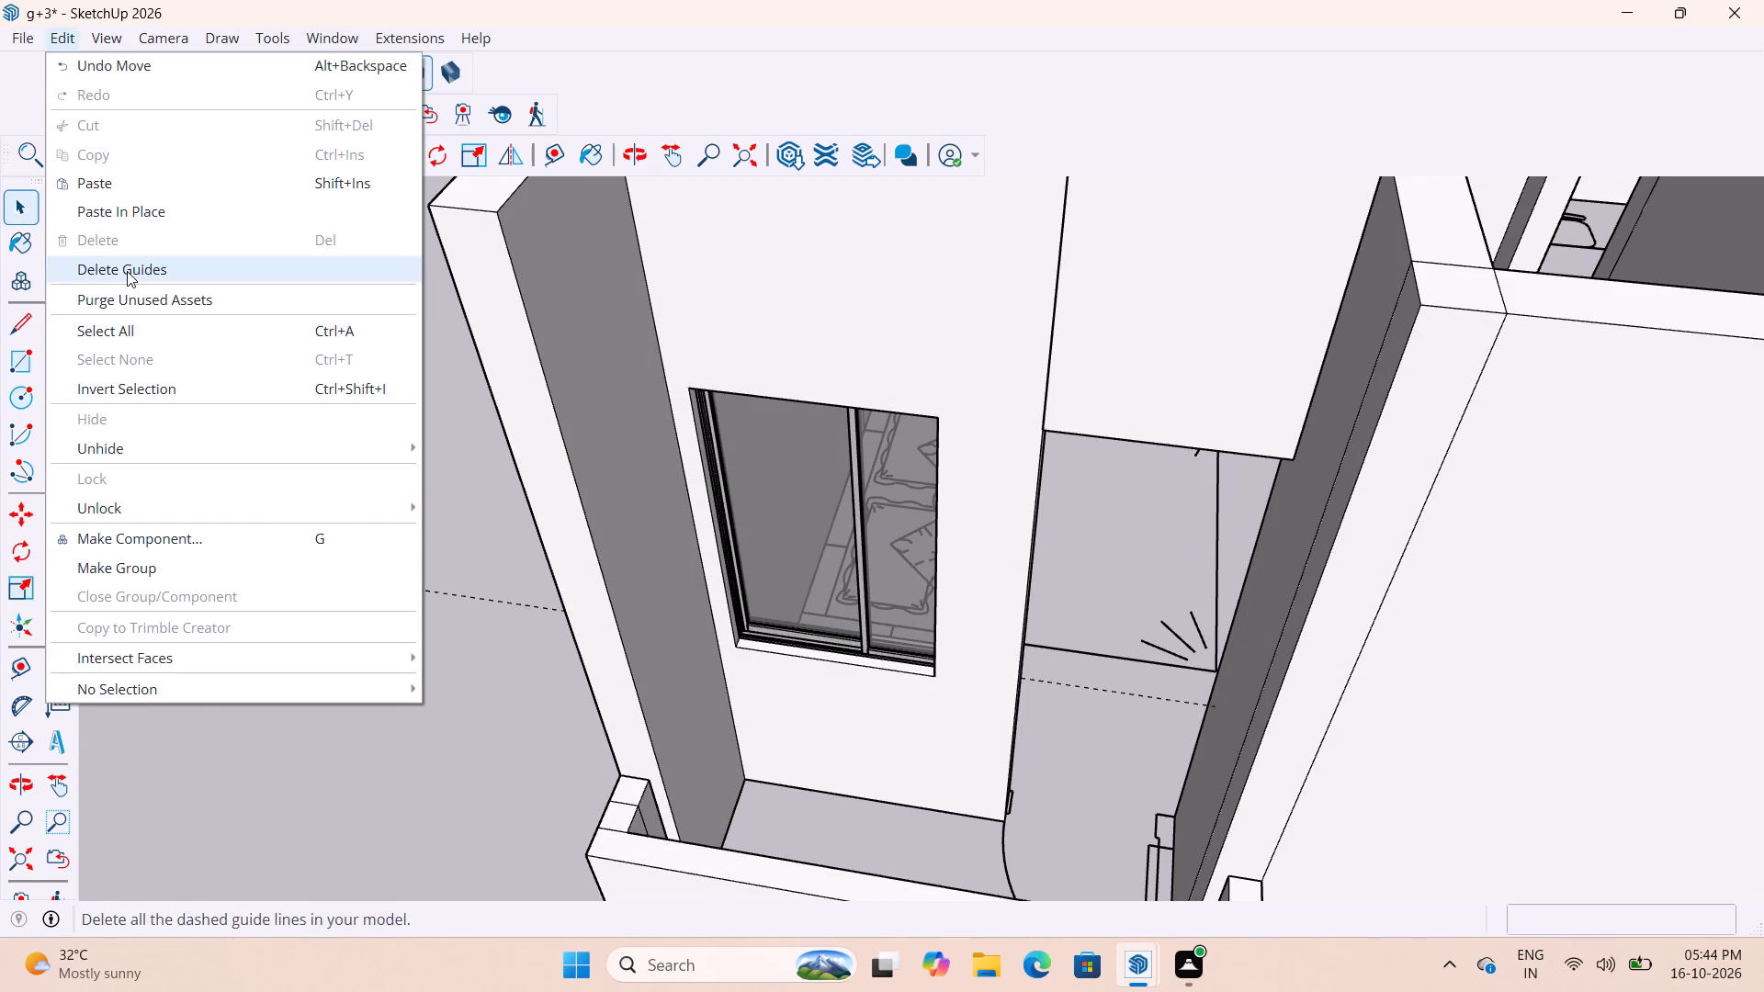
Scale the balcony window's width by about 0.78 so its free side meets the opening's side face.
scroll(844, 647, "up", 18)
scroll(752, 656, "down", 11)
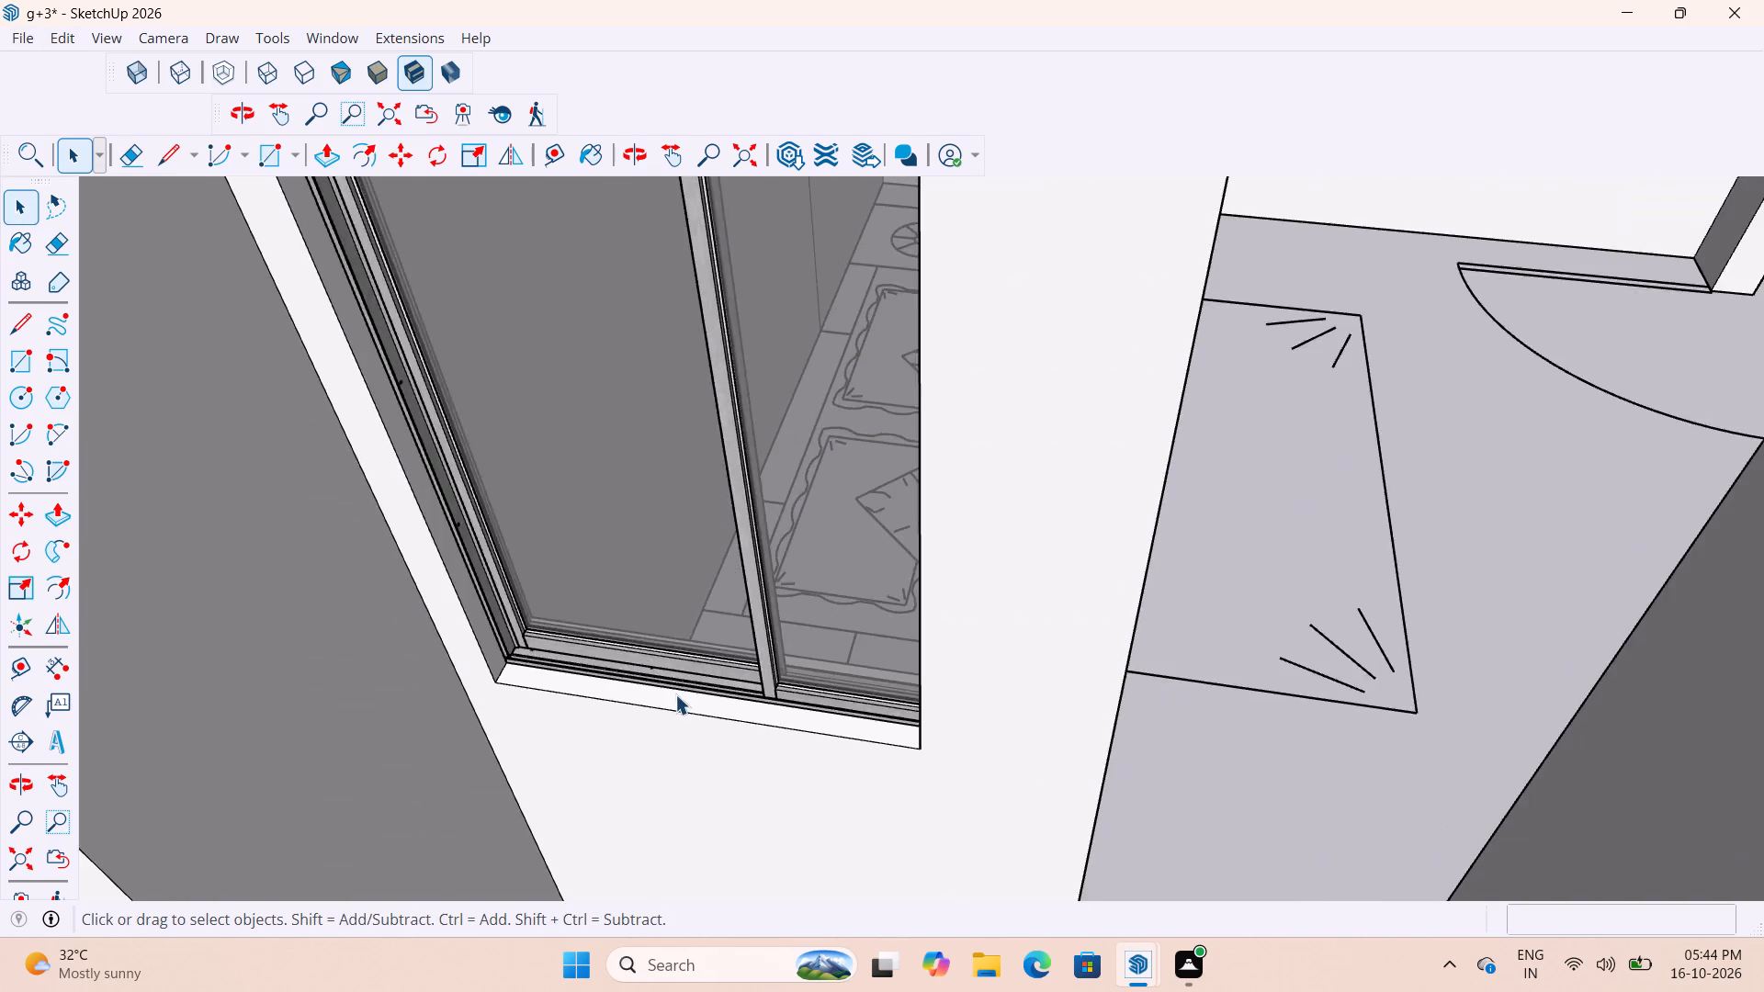
scroll(675, 694, "down", 14)
middle_click_drag(1085, 756, 141, 760)
scroll(149, 763, "up", 1)
scroll(815, 467, "up", 5)
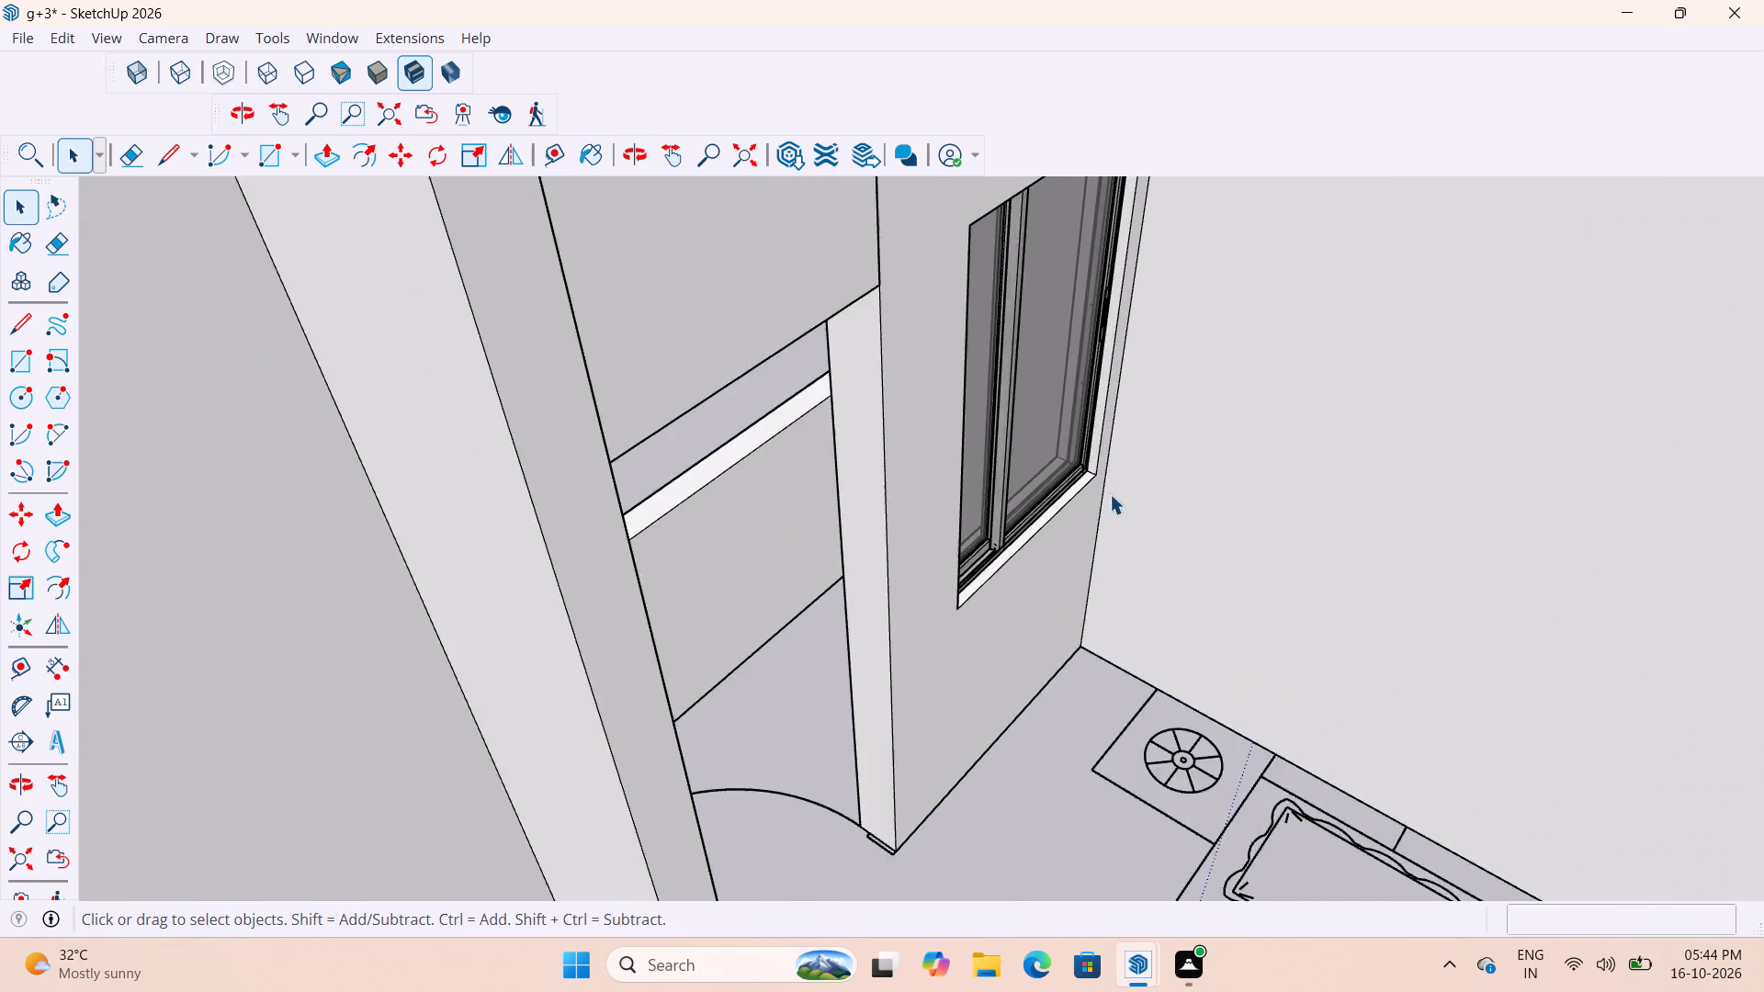
scroll(1110, 494, "up", 3)
middle_click_drag(1147, 513, 440, 523)
scroll(836, 629, "down", 14)
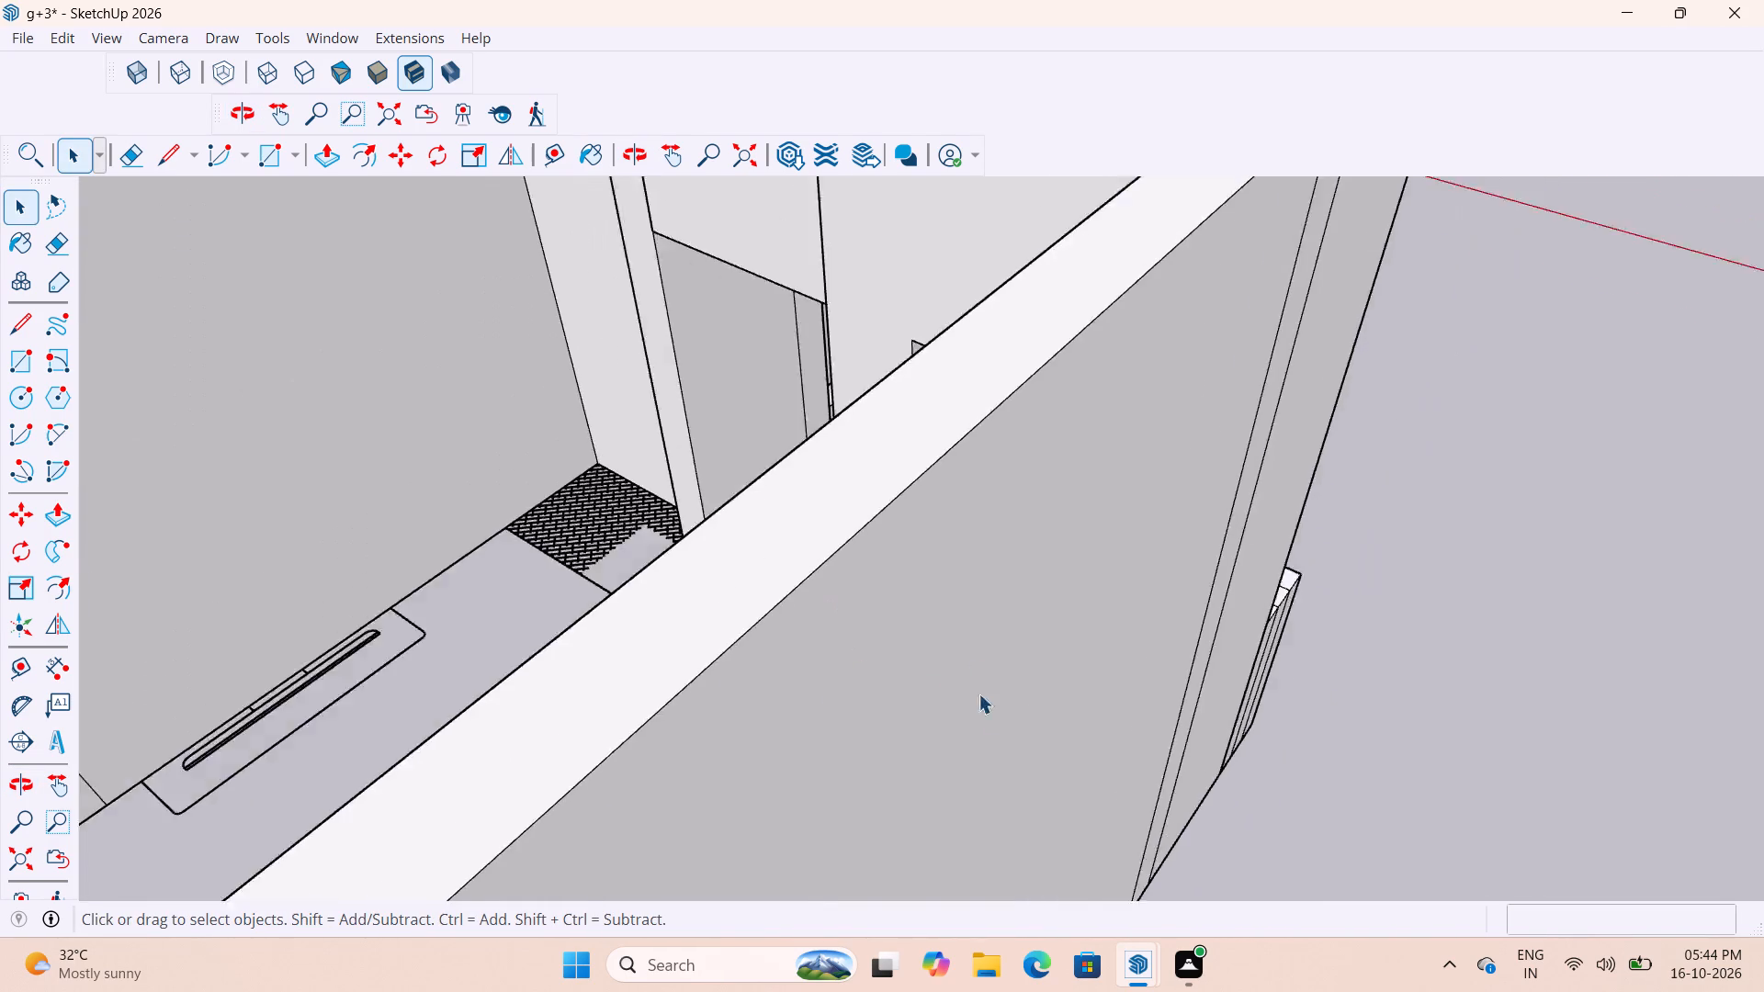
scroll(978, 693, "down", 2)
scroll(1082, 655, "down", 10)
middle_click_drag(1072, 656, 1181, 661)
scroll(1054, 581, "up", 9)
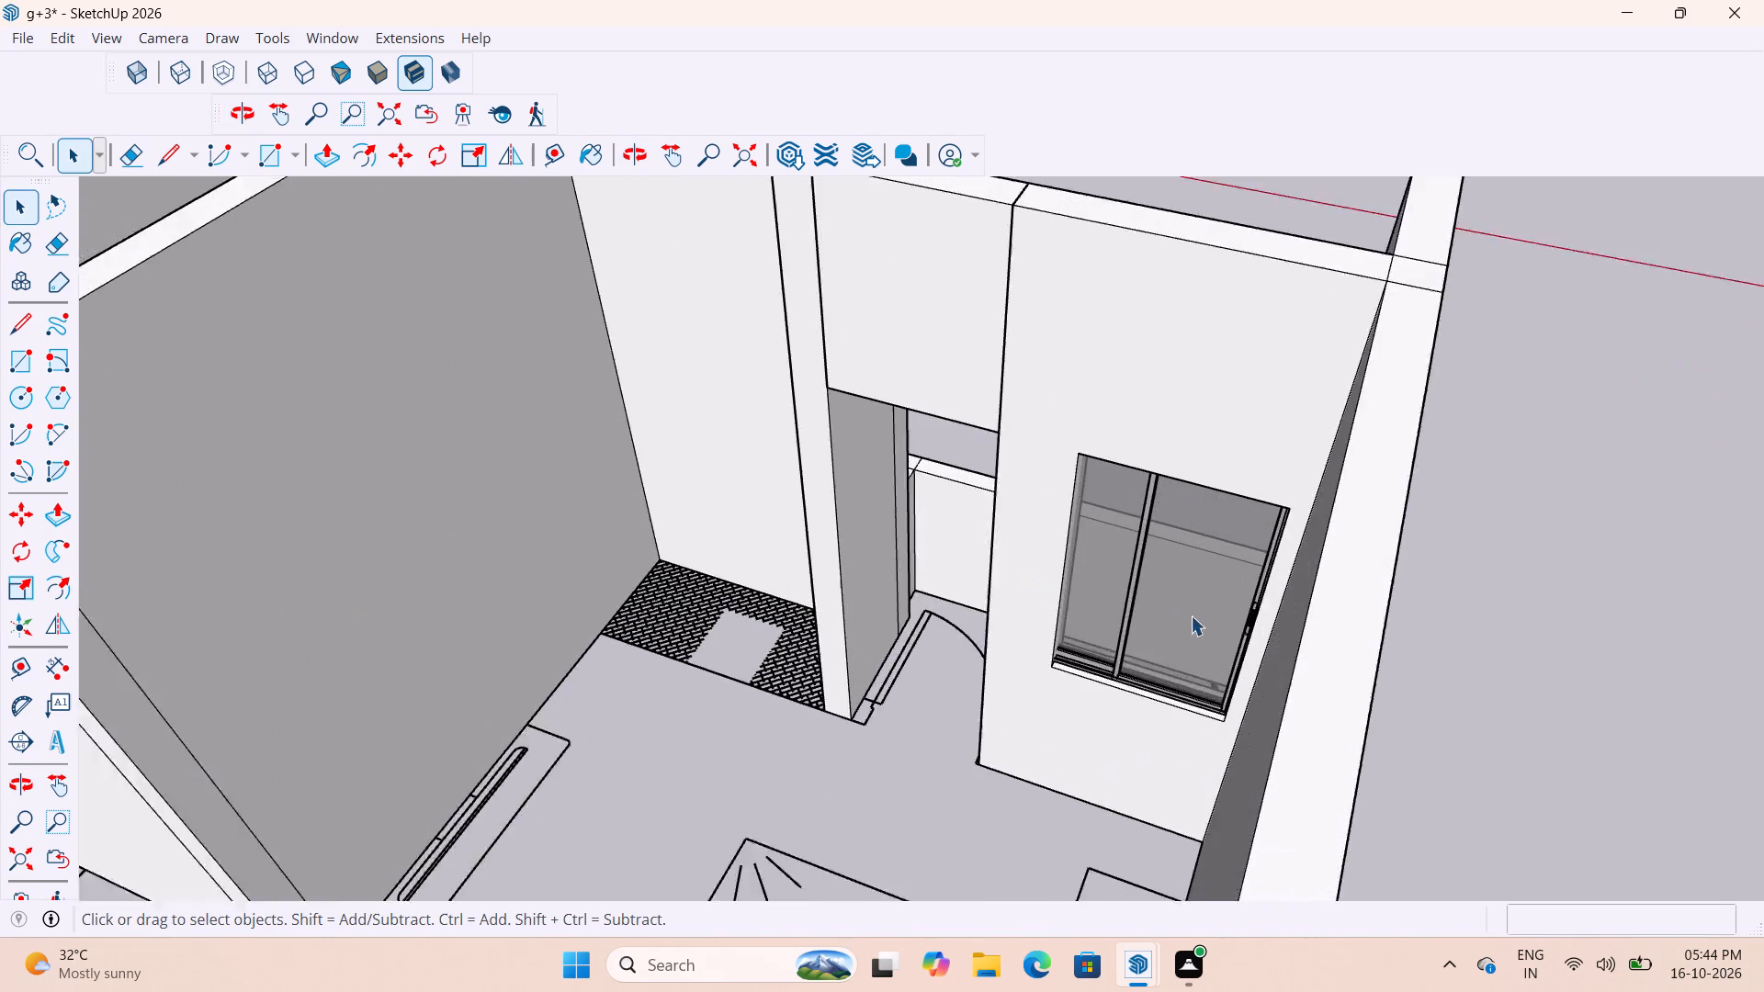
scroll(1191, 615, "up", 8)
left_click(1121, 653)
key("s")
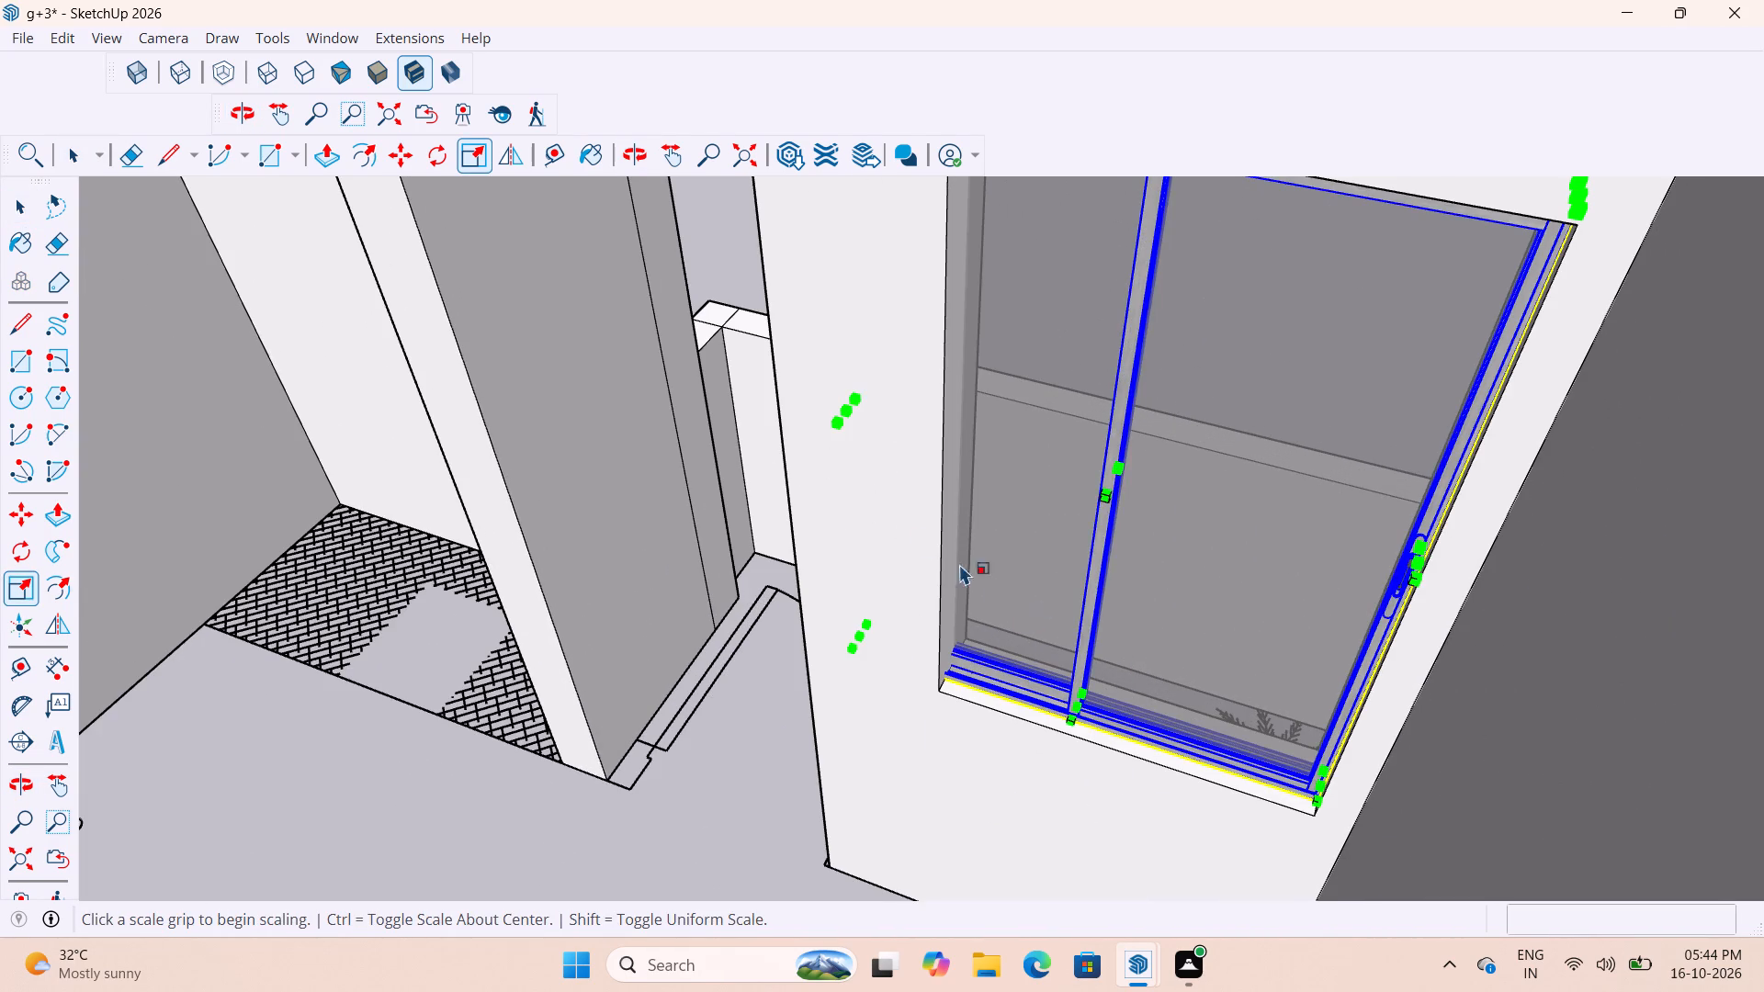
left_click(848, 411)
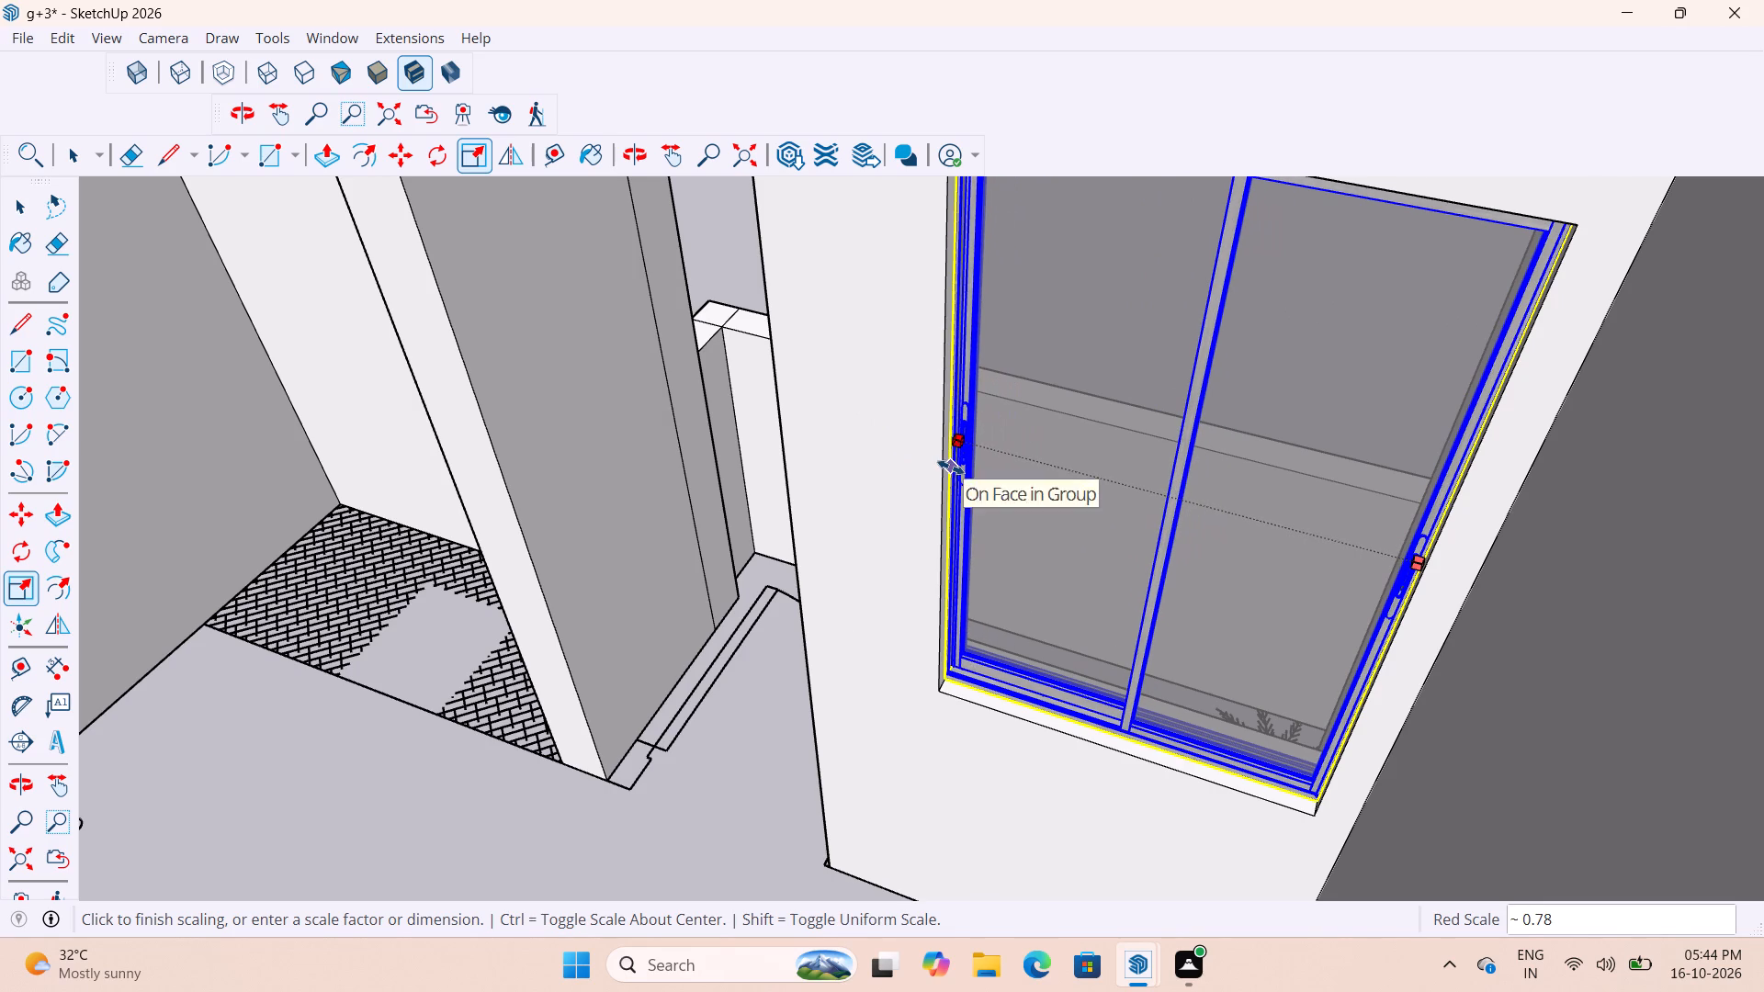
left_click(951, 468)
Scale the balcony window's height by about 1.01 from its top so it meets the opening's upper edge.
scroll(1137, 724, "up", 6)
middle_click_drag(1139, 712, 1152, 538)
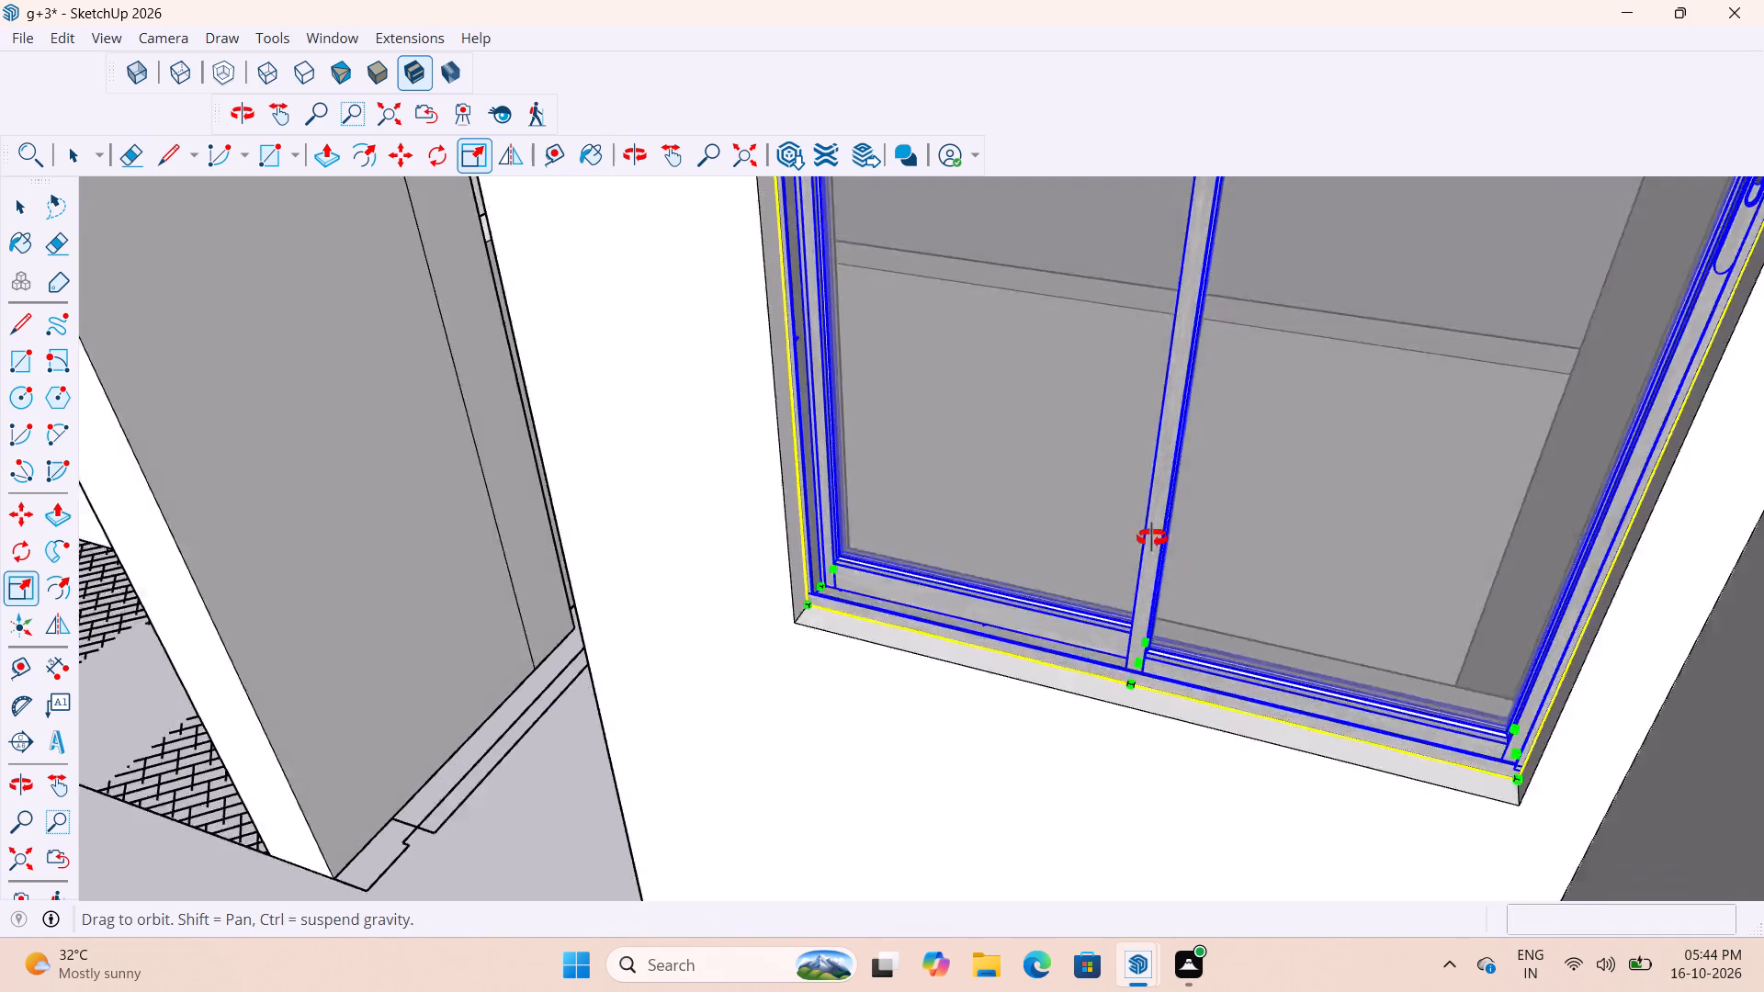
middle_click_drag(1152, 538, 1159, 421)
scroll(1159, 442, "up", 12)
middle_click_drag(1169, 417, 1166, 348)
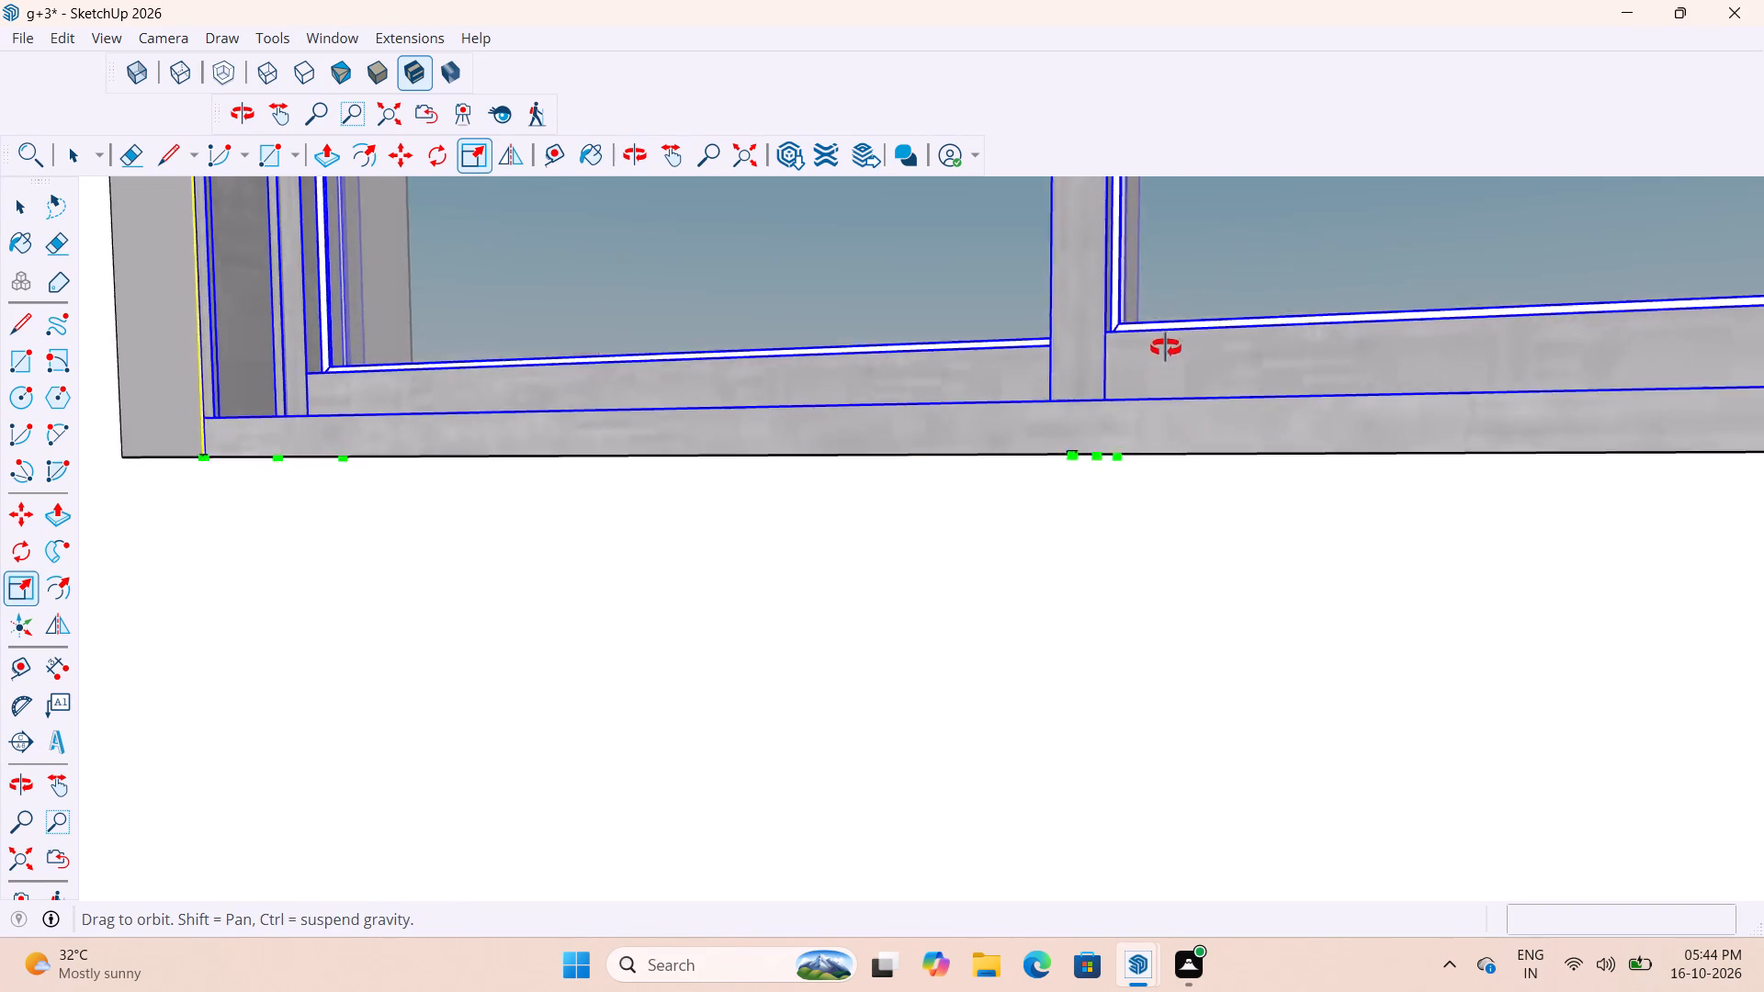
middle_click_drag(1166, 348, 1260, 594)
scroll(1126, 672, "down", 20)
scroll(1126, 672, "down", 3)
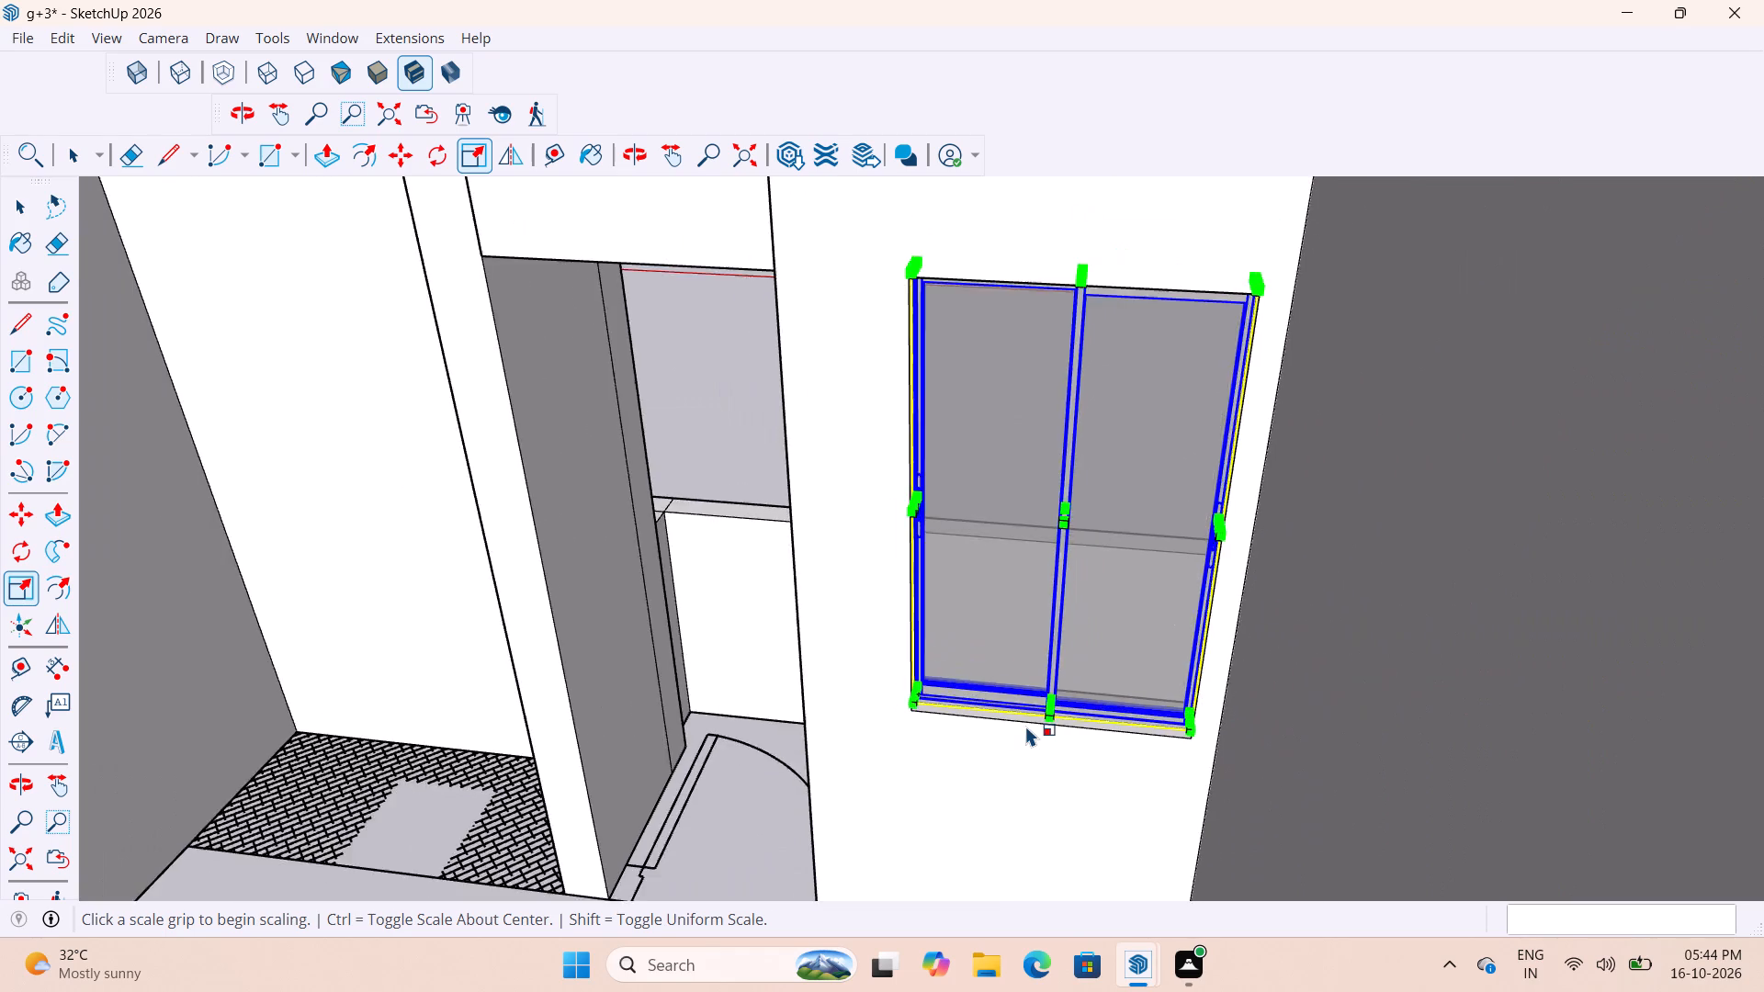
scroll(1025, 726, "down", 5)
scroll(1088, 322, "up", 16)
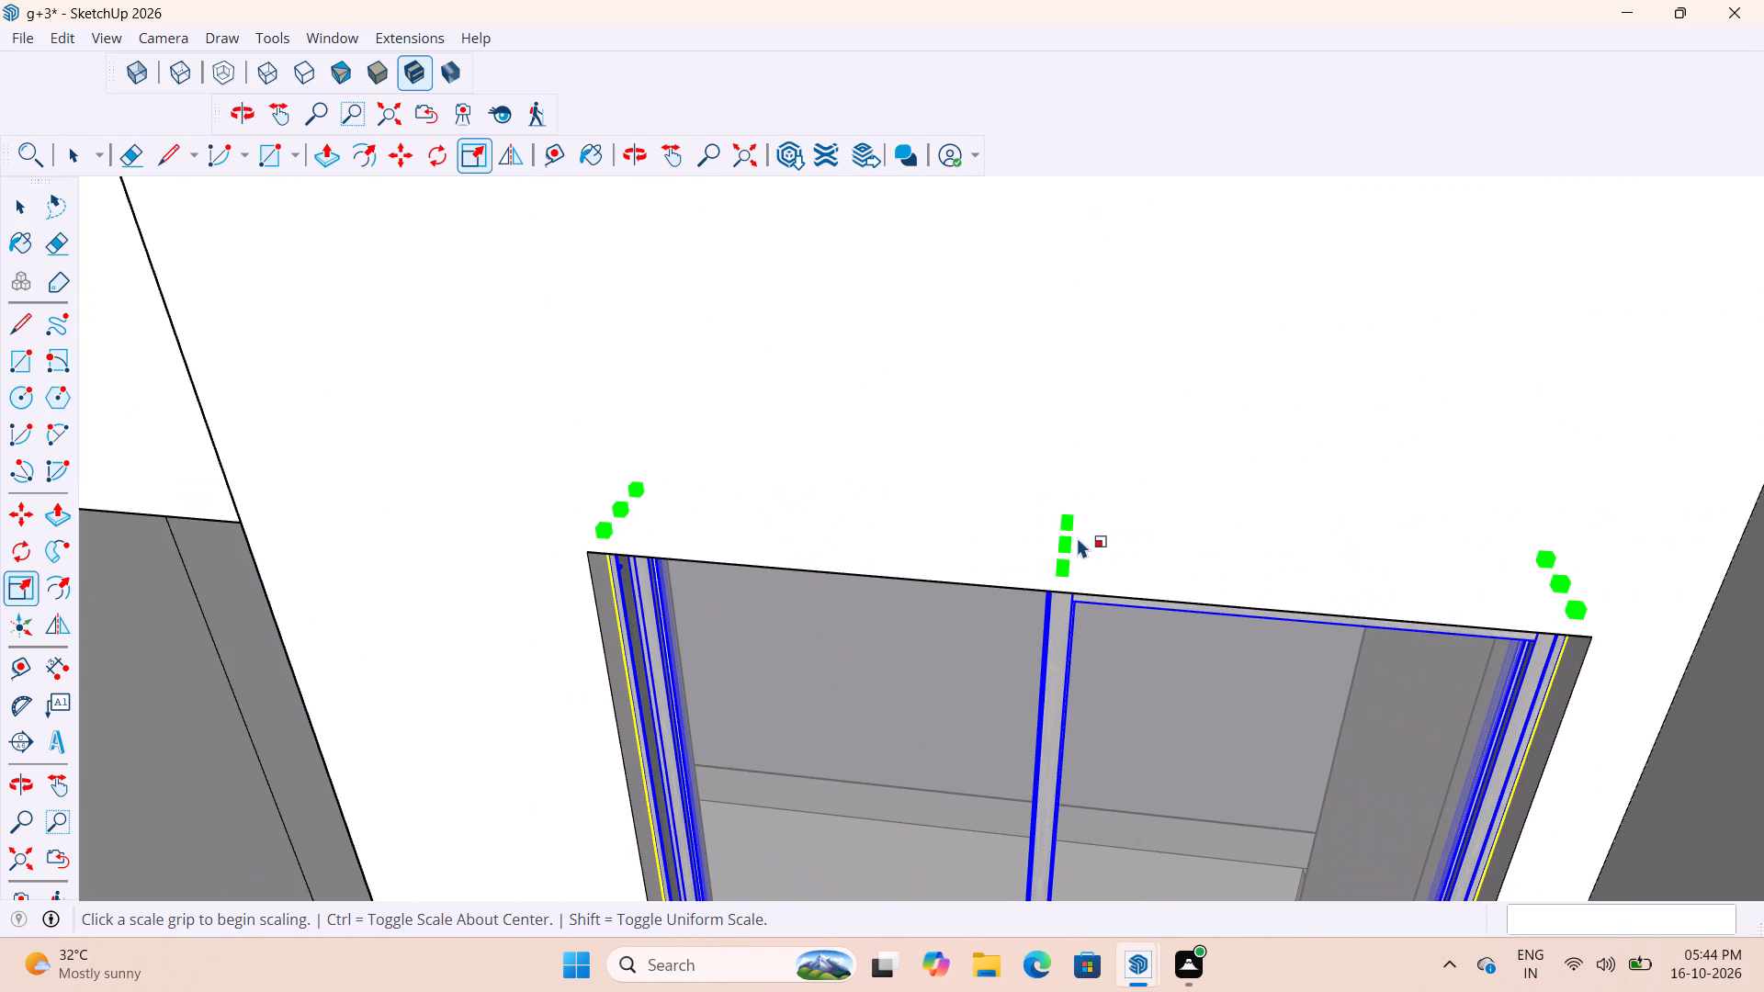
left_click(1062, 537)
middle_click_drag(1051, 592, 1048, 535)
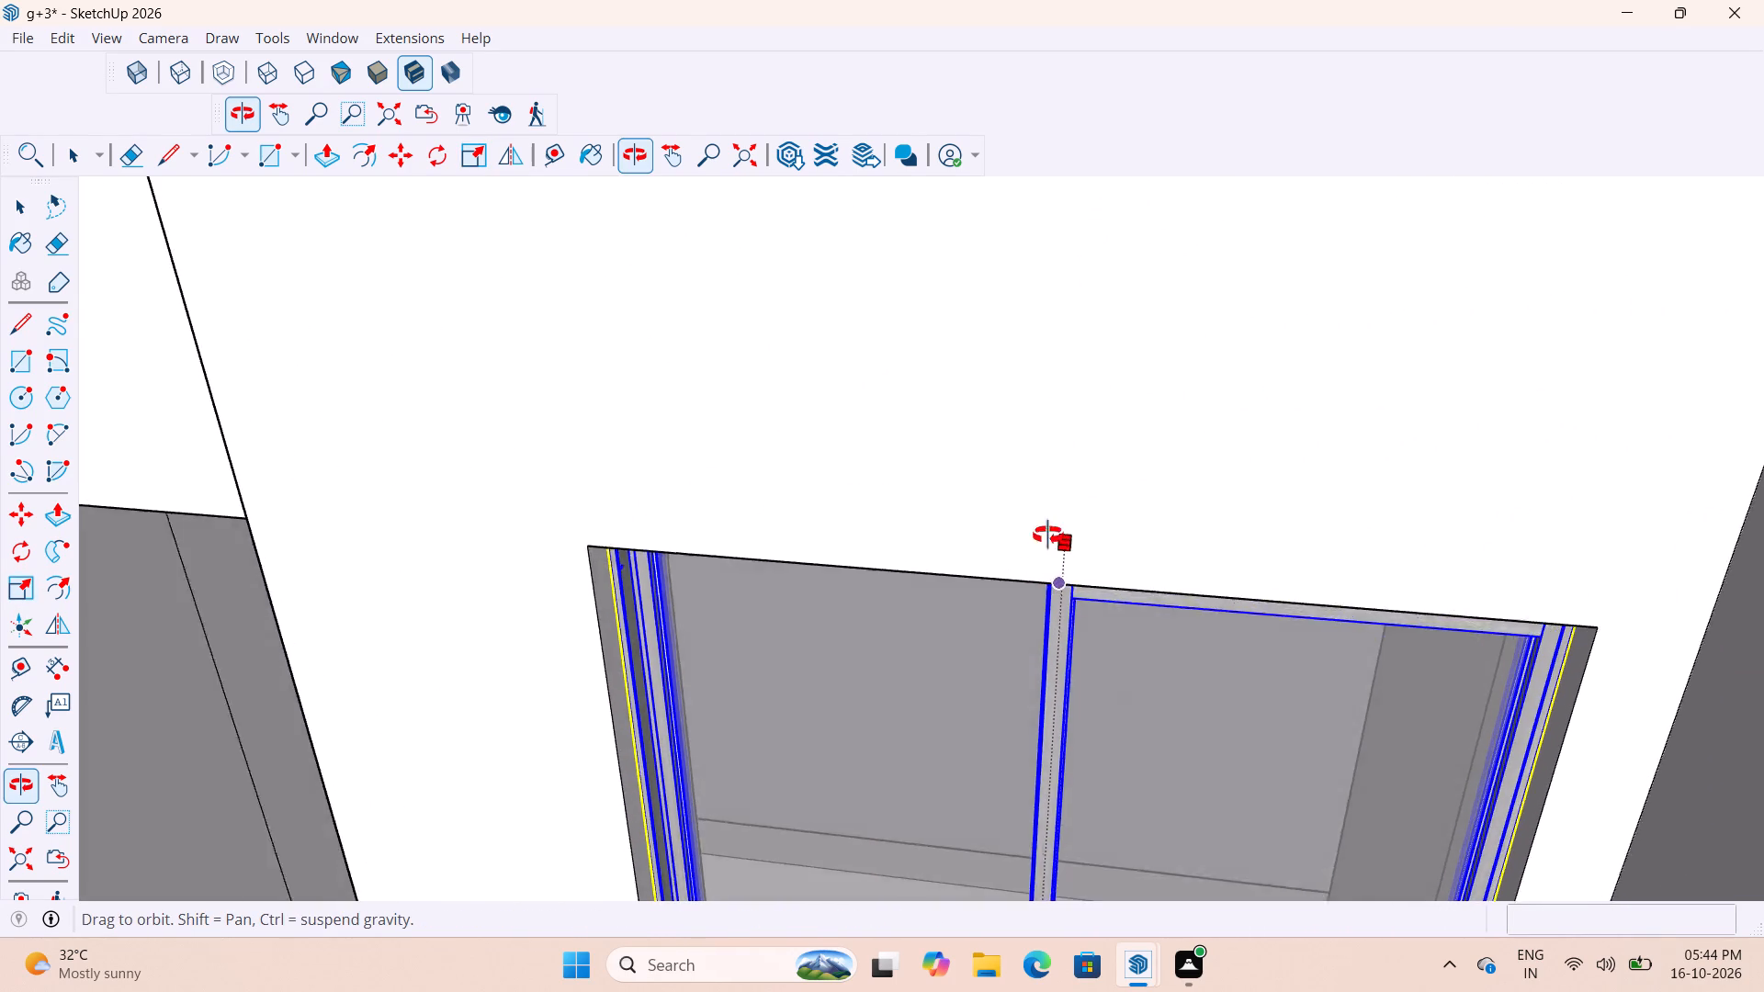
middle_click_drag(1048, 535, 1068, 471)
middle_click_drag(1057, 569, 1074, 434)
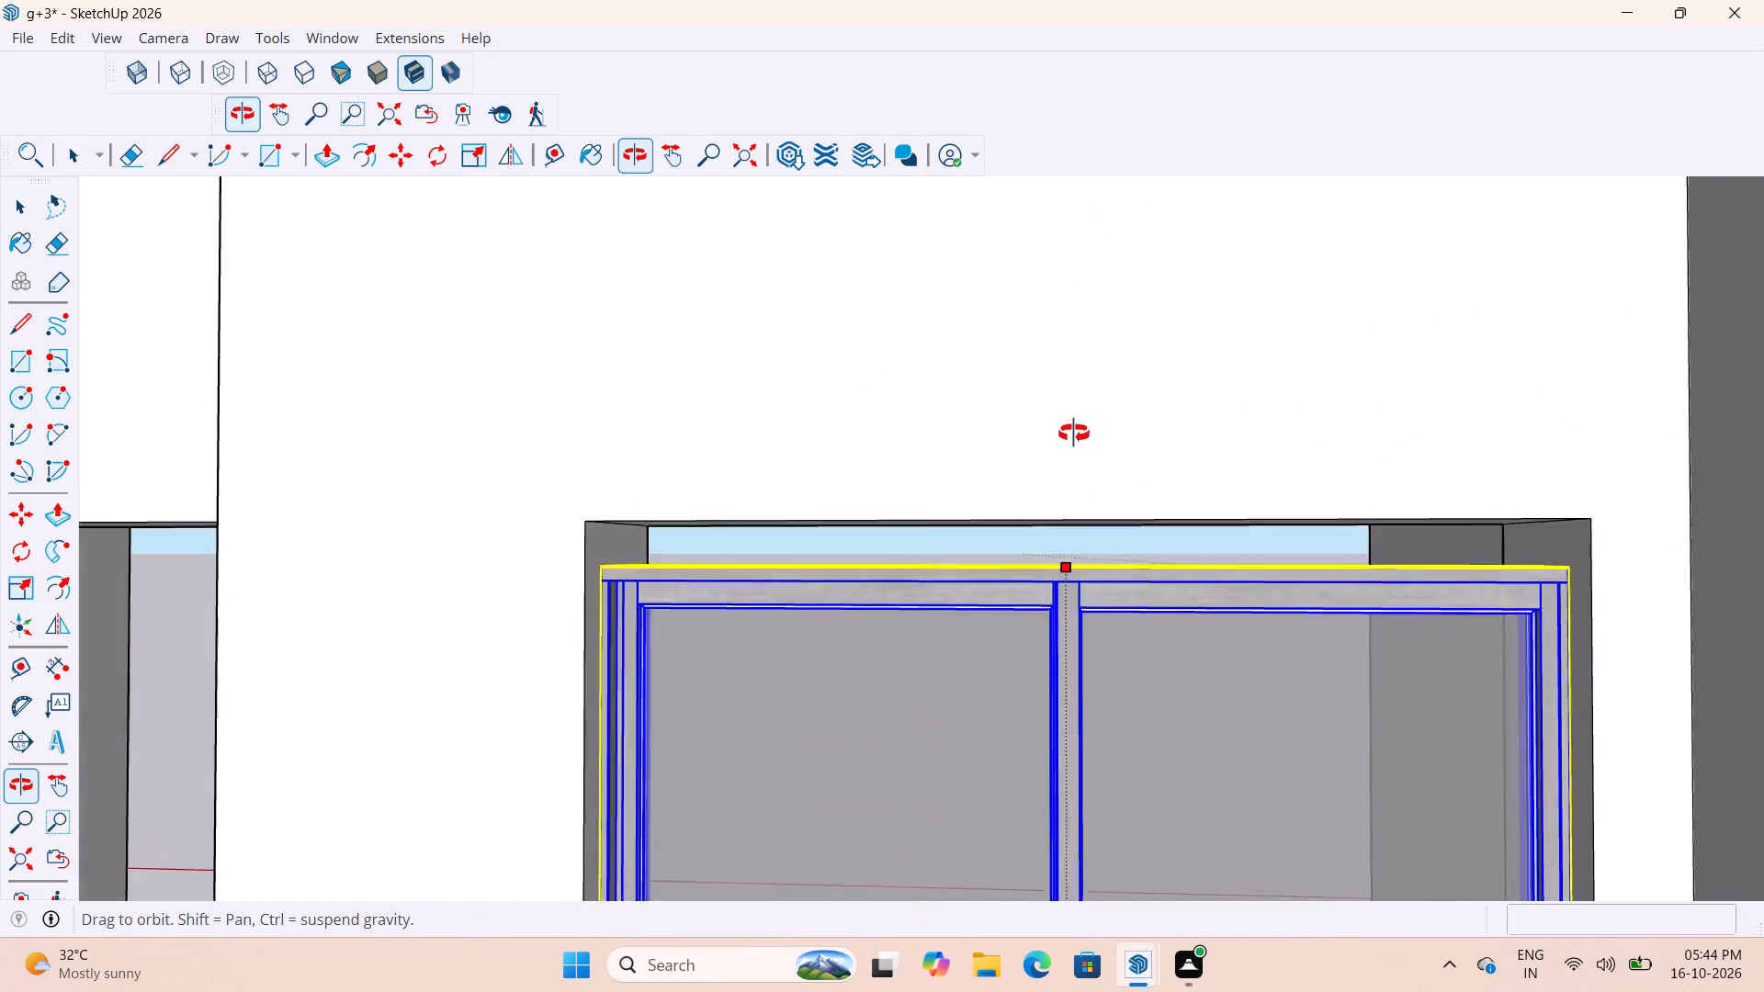
middle_click_drag(1074, 434, 1094, 393)
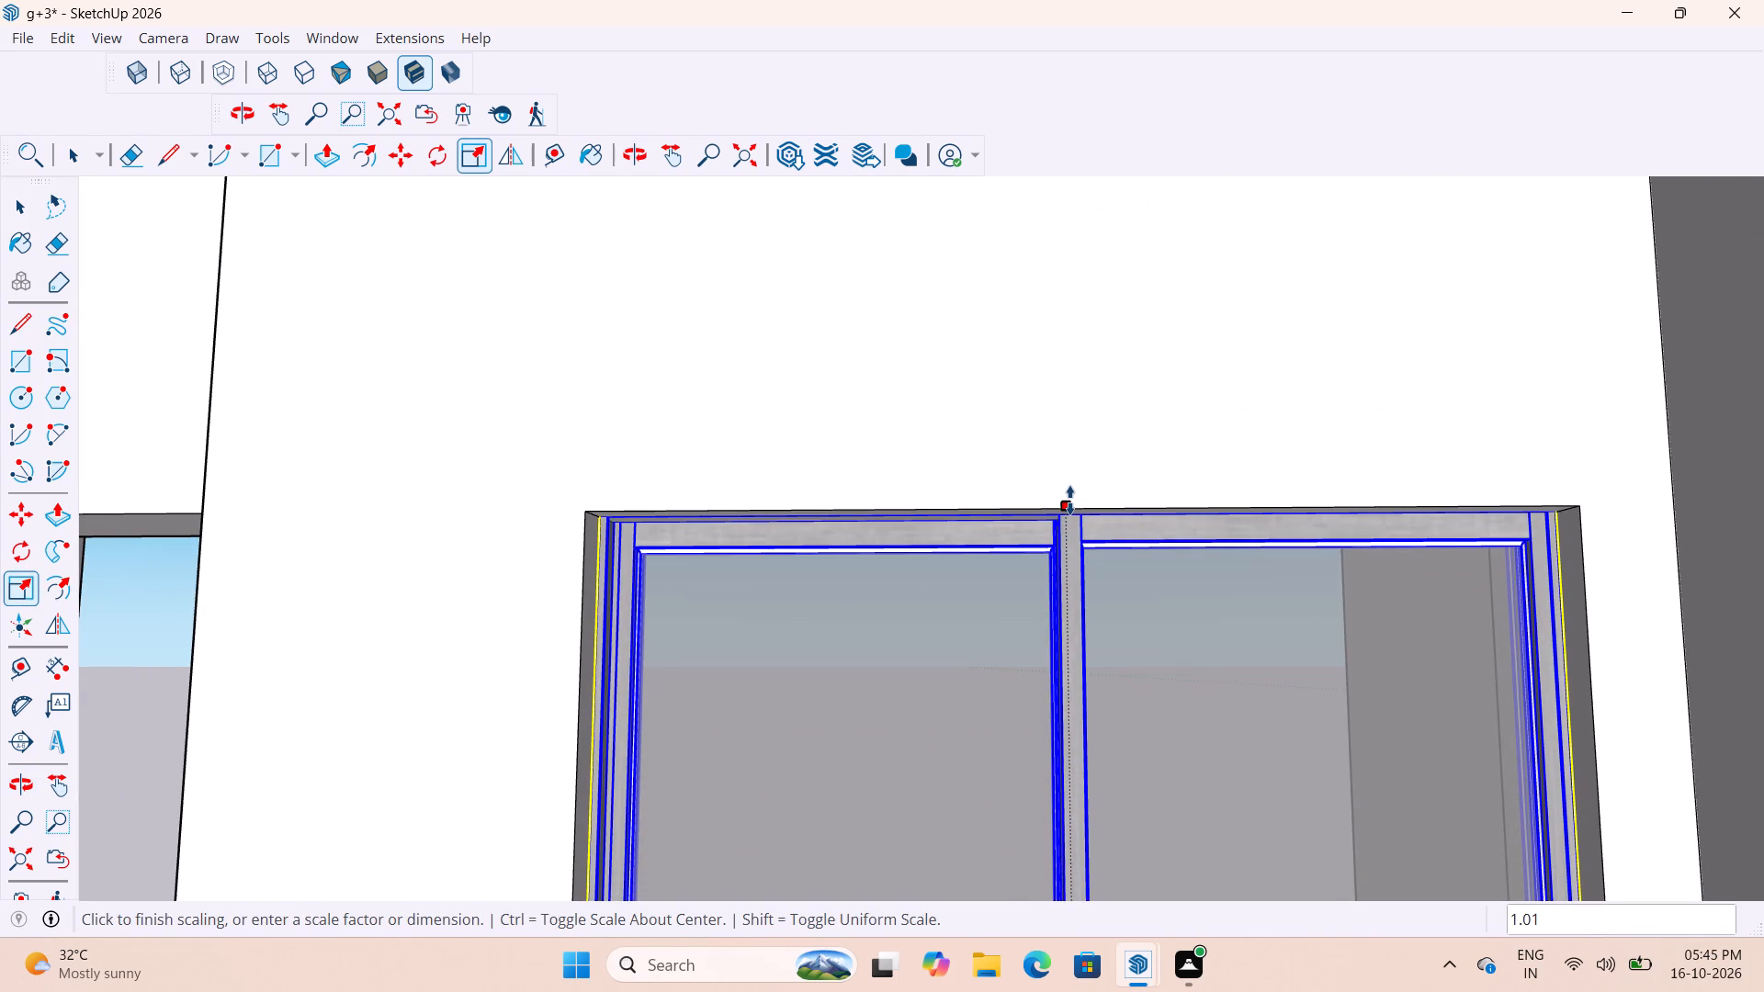
left_click(1070, 501)
scroll(1046, 522, "down", 20)
scroll(1046, 522, "down", 2)
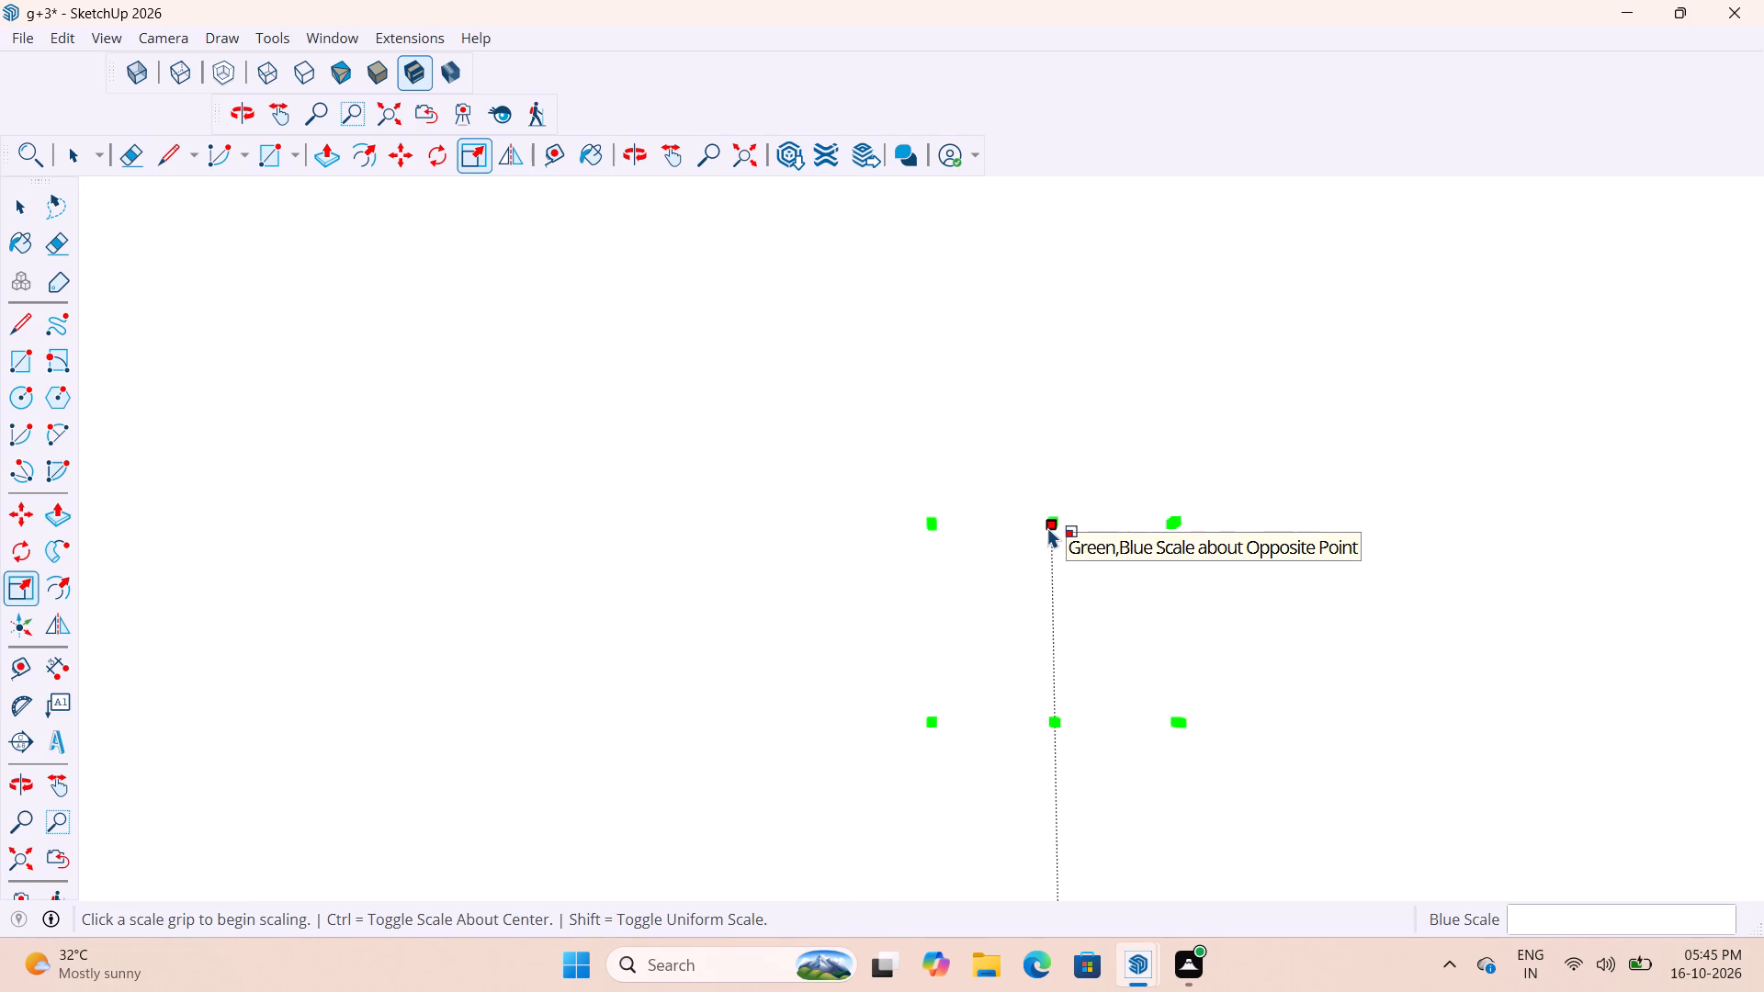
Clear the window selection and review the fitted balcony windows and ventilator along the larger model's finished end facade.
scroll(1047, 527, "down", 2)
key("space")
key("space")
scroll(1028, 537, "down", 6)
left_click(738, 153)
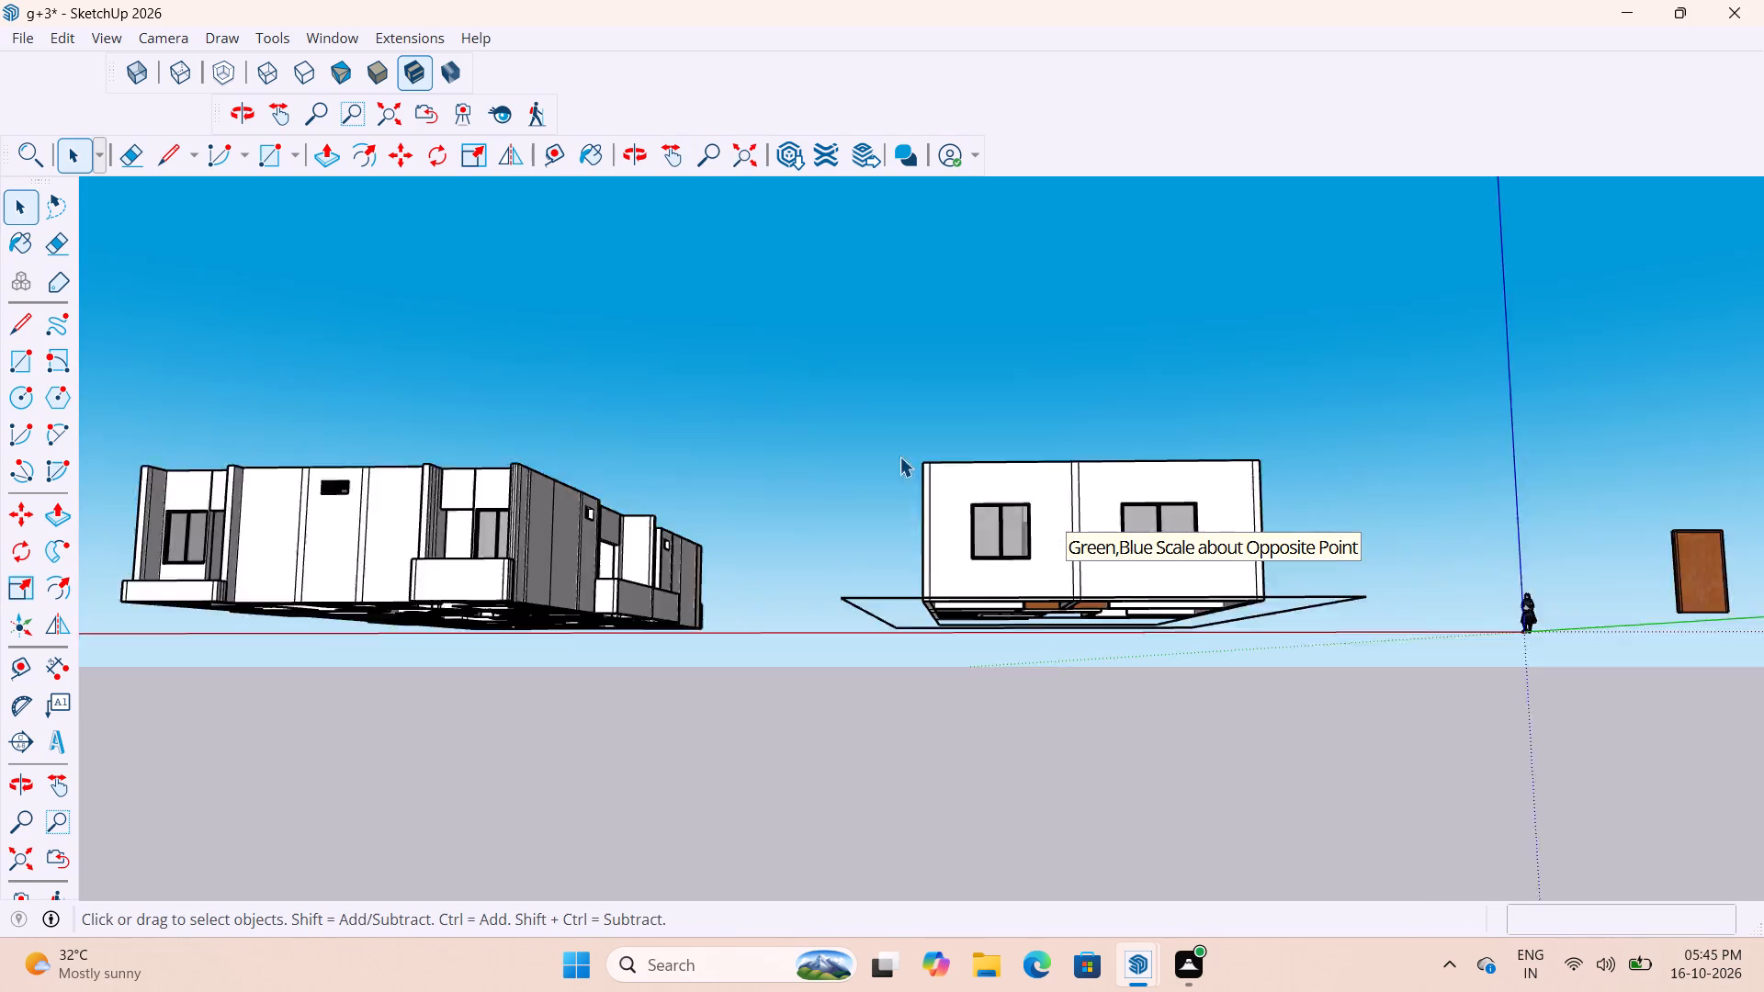
scroll(897, 472, "down", 5)
left_click(1217, 360)
middle_click_drag(1151, 420, 1123, 710)
scroll(1224, 431, "down", 5)
scroll(745, 587, "up", 4)
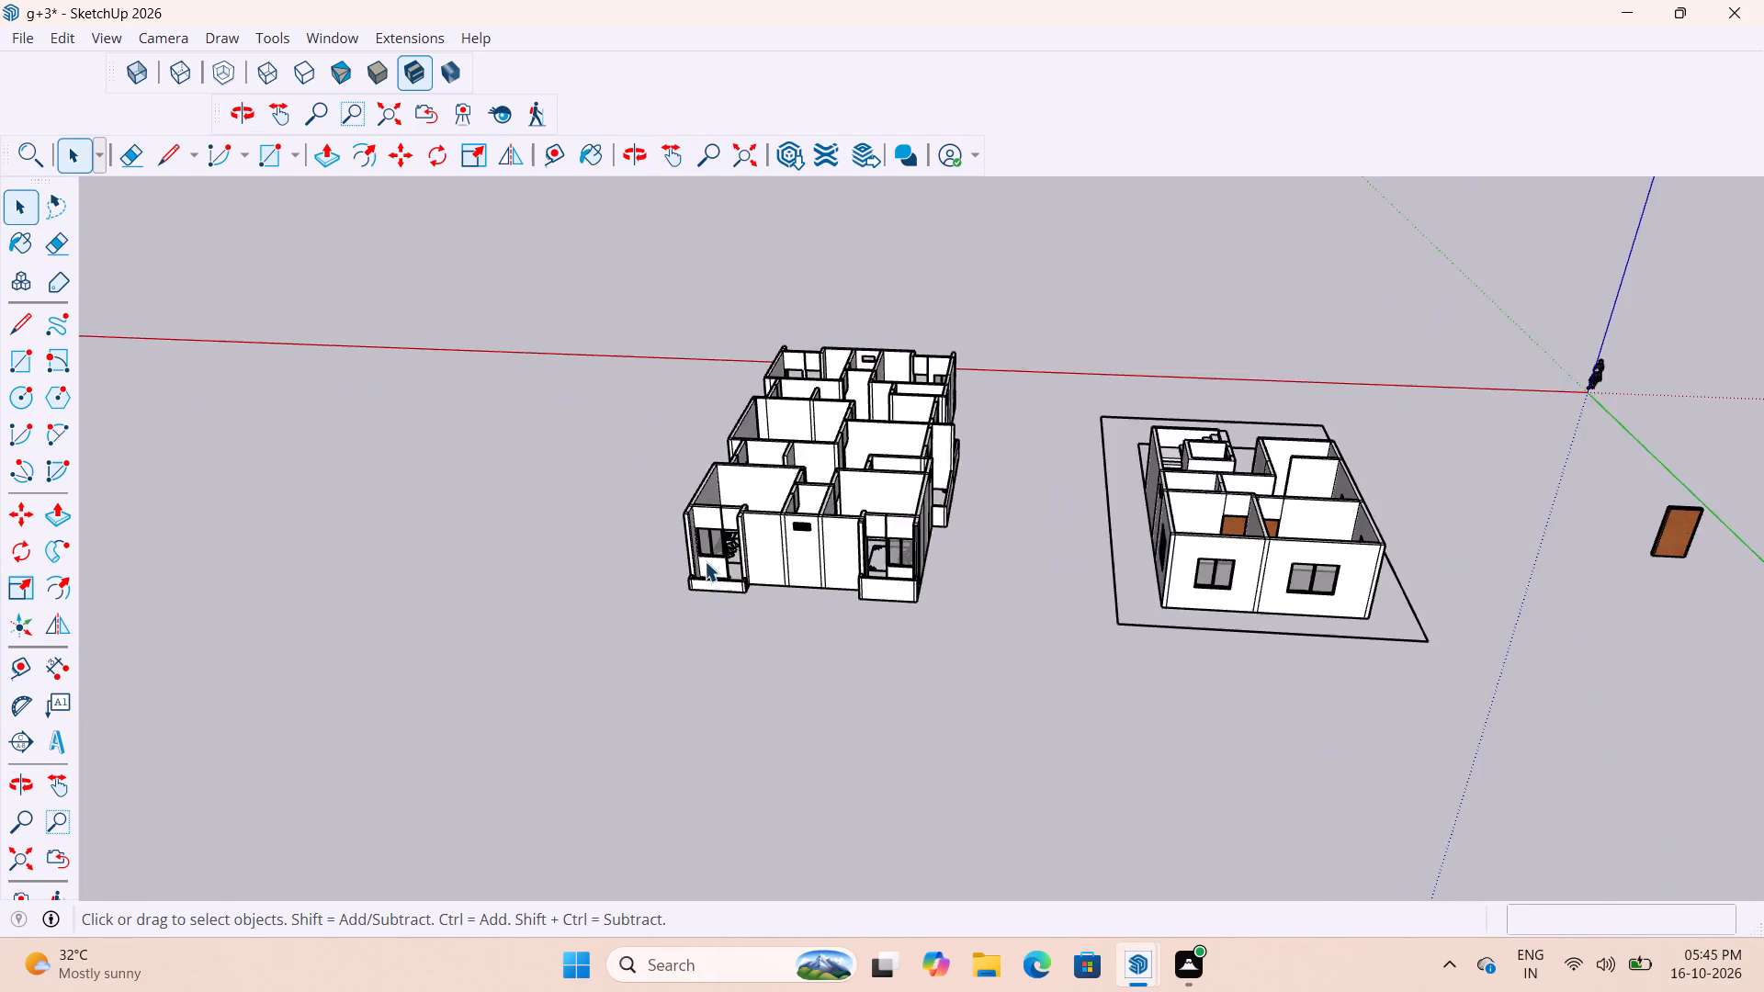
scroll(705, 561, "up", 15)
scroll(1610, 305, "down", 6)
scroll(1363, 429, "up", 10)
scroll(1084, 393, "down", 2)
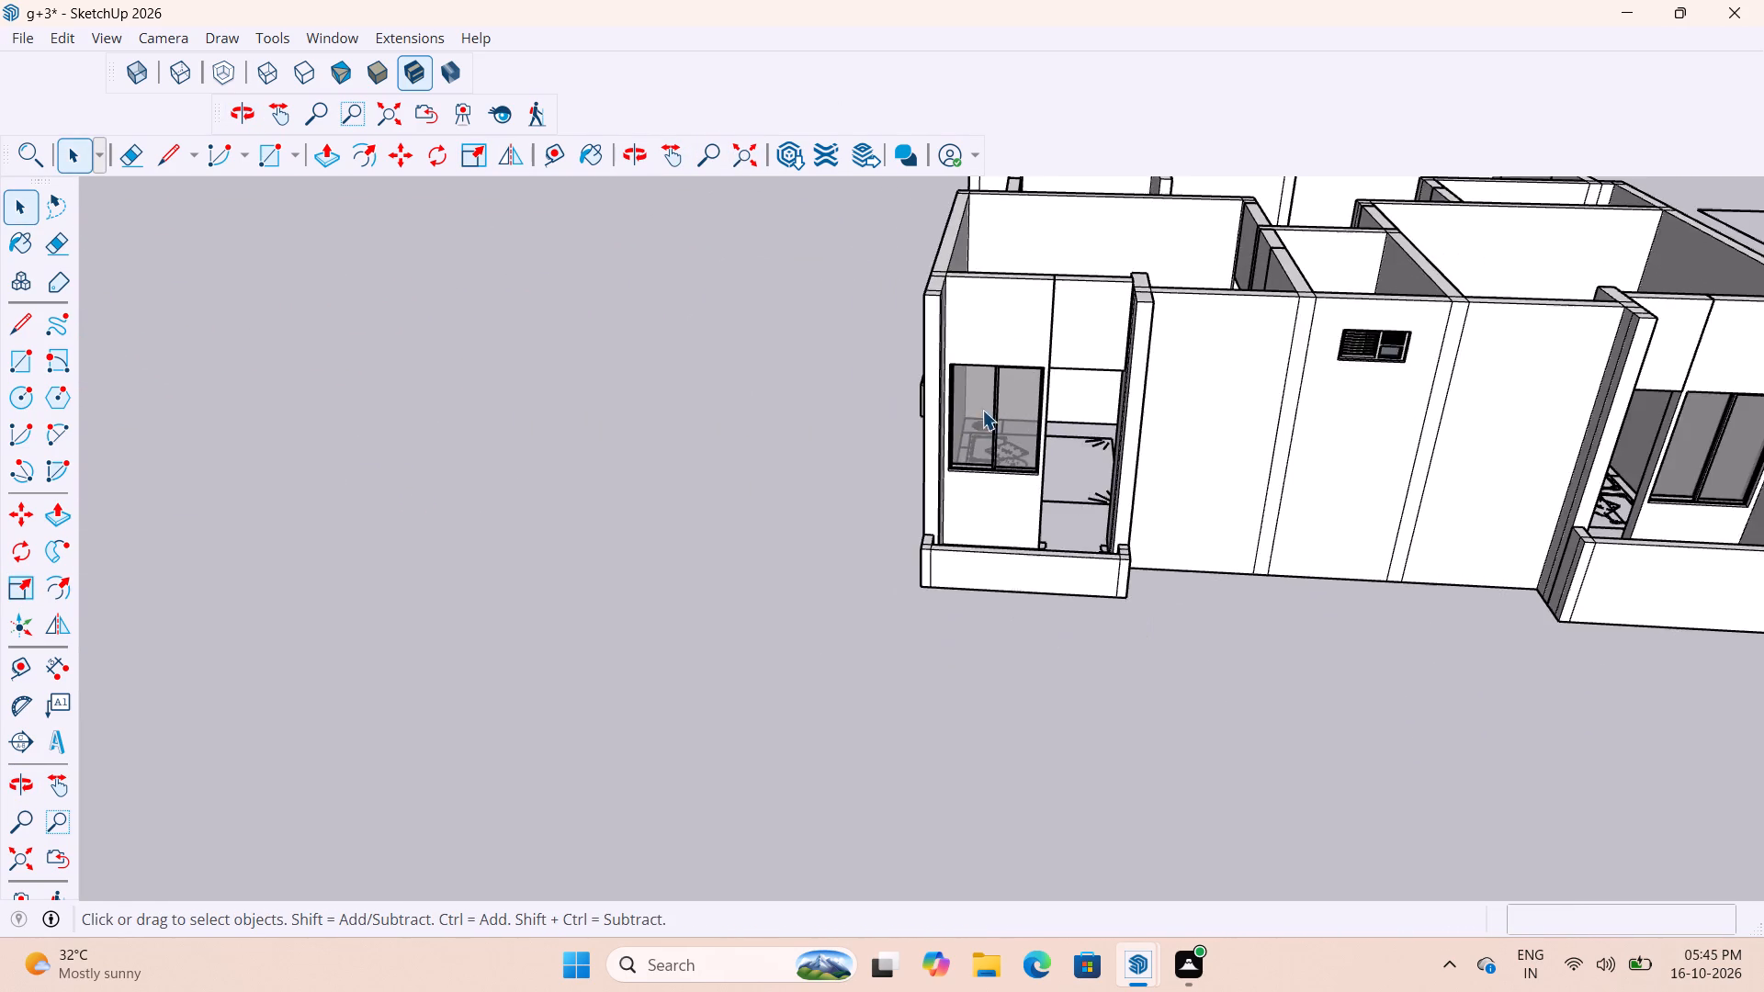
scroll(982, 410, "down", 10)
scroll(1259, 469, "up", 13)
scroll(1153, 458, "down", 11)
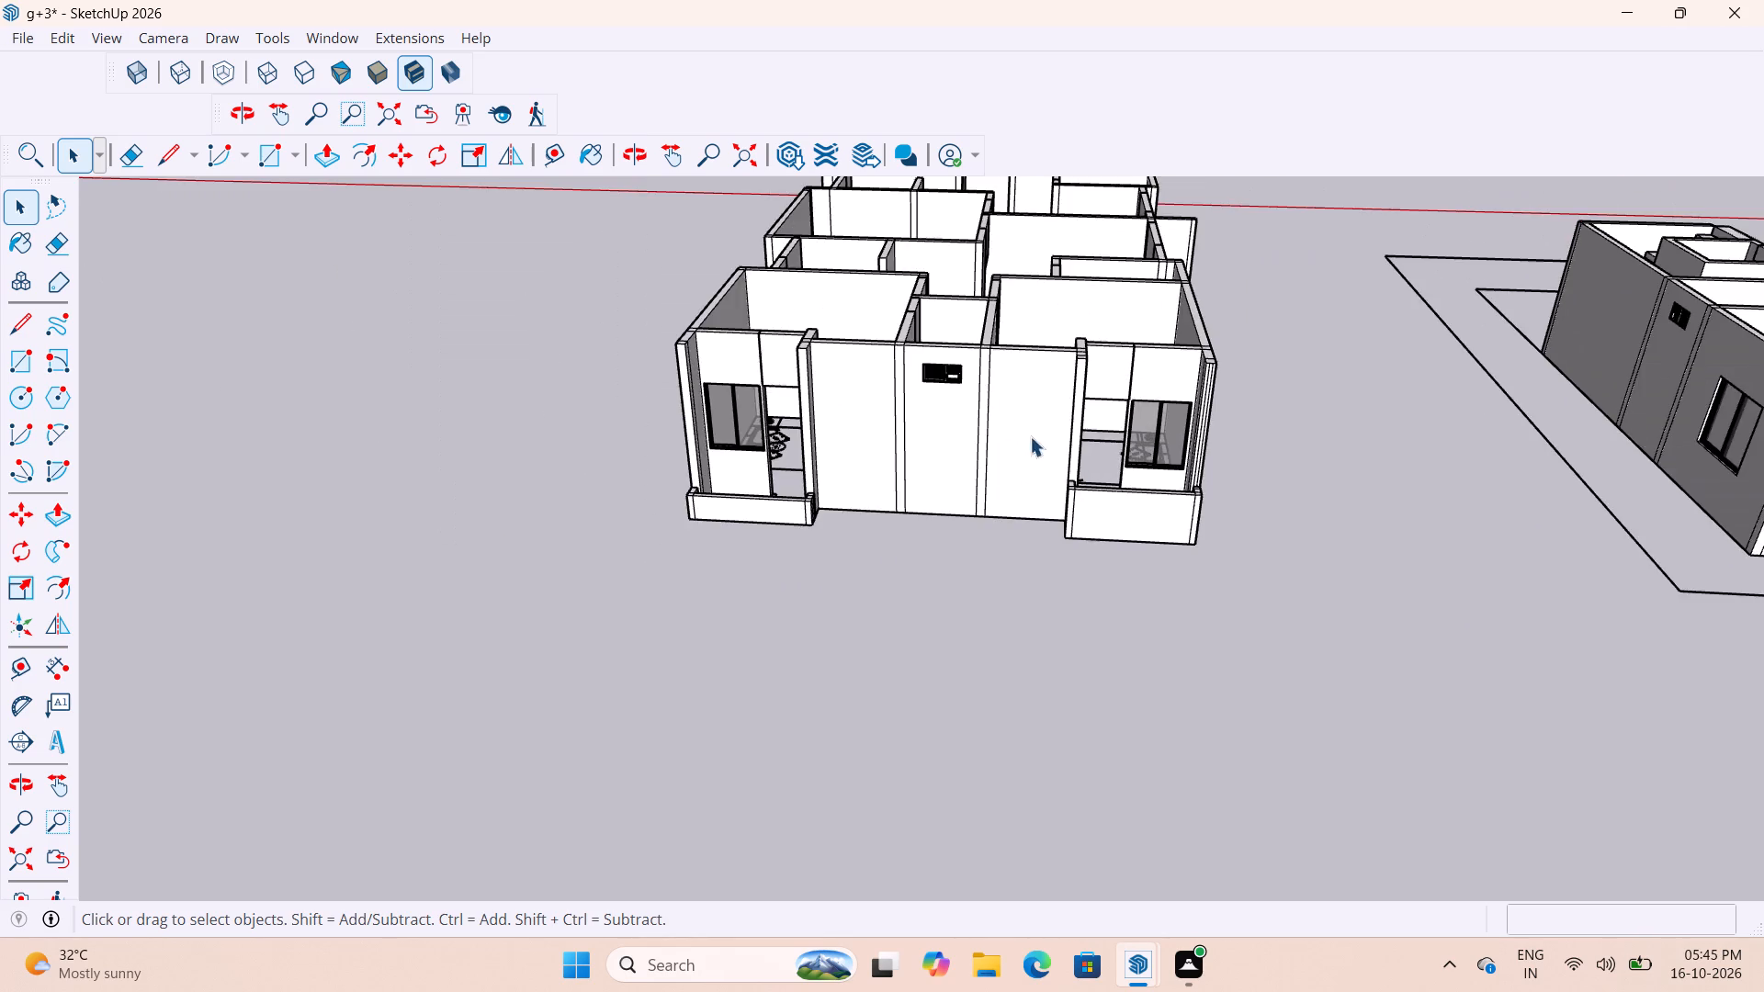
Copy the sliding window about 23' 9 11/16" along the red axis into the other balcony's opening, on the facade with the empty ventilator opening.
middle_click_drag(1023, 426, 1609, 659)
scroll(1410, 592, "down", 5)
middle_click_drag(1272, 499, 1763, 366)
scroll(1261, 468, "down", 5)
middle_click_drag(1128, 496, 1177, 485)
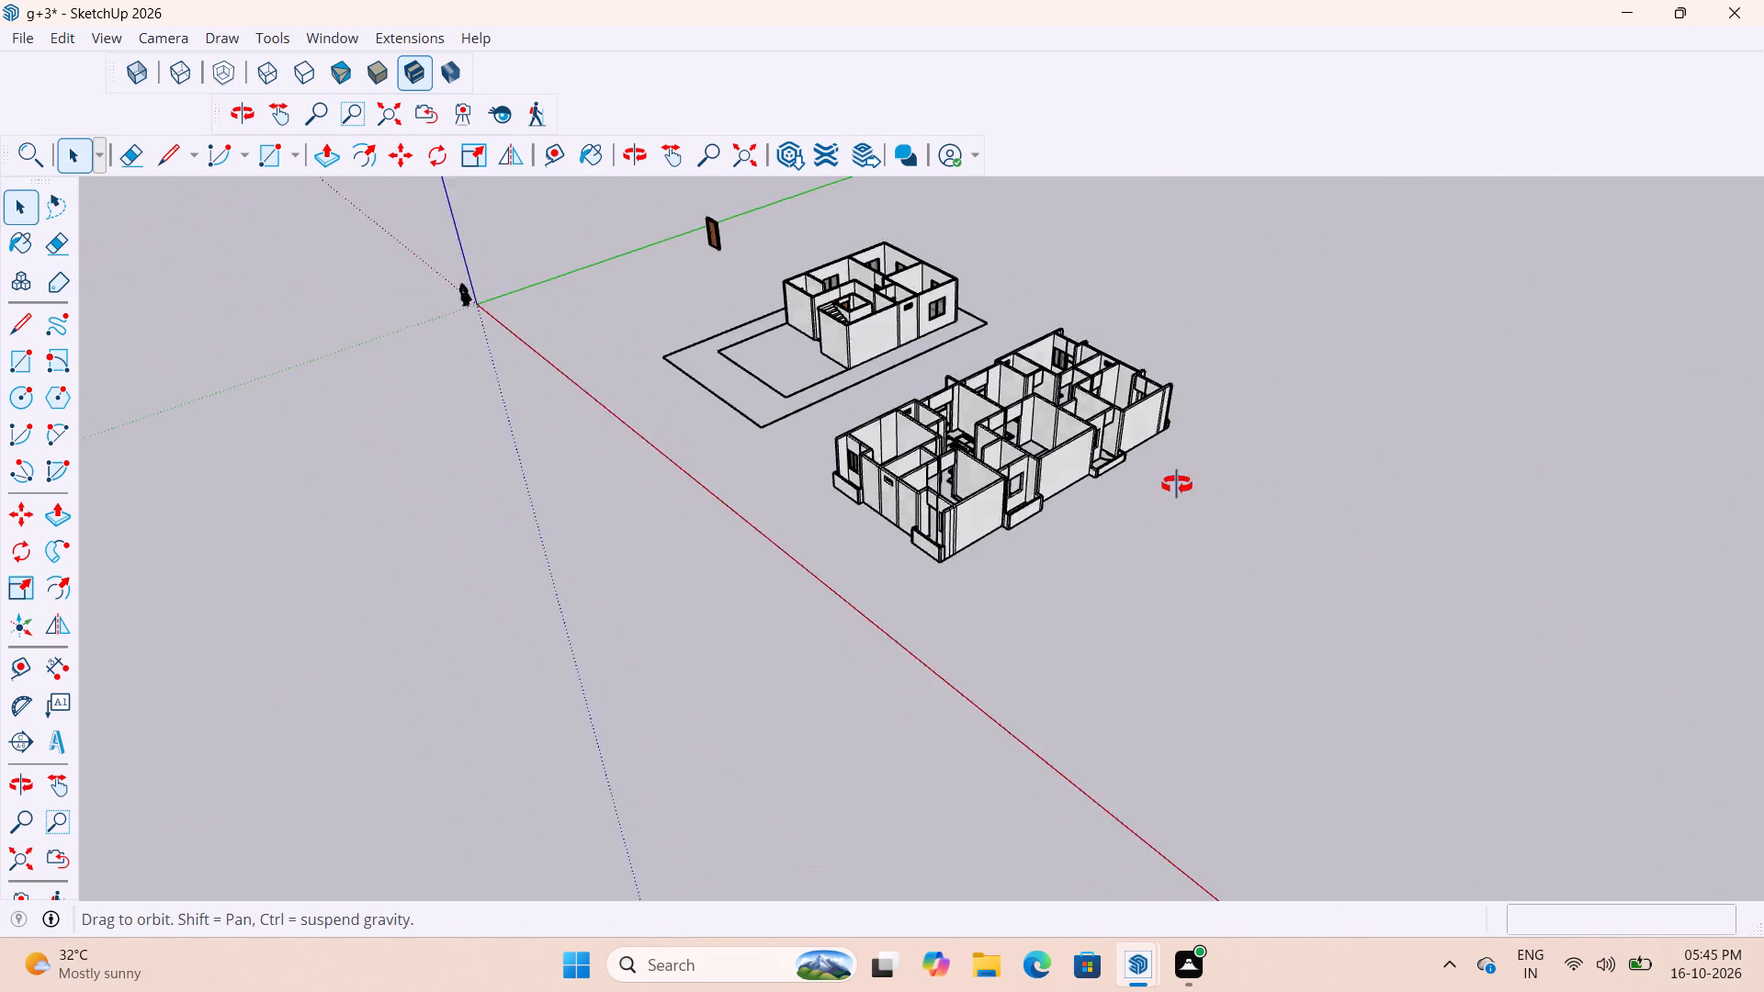
middle_click_drag(1177, 485, 1425, 477)
scroll(943, 515, "up", 20)
scroll(943, 515, "up", 10)
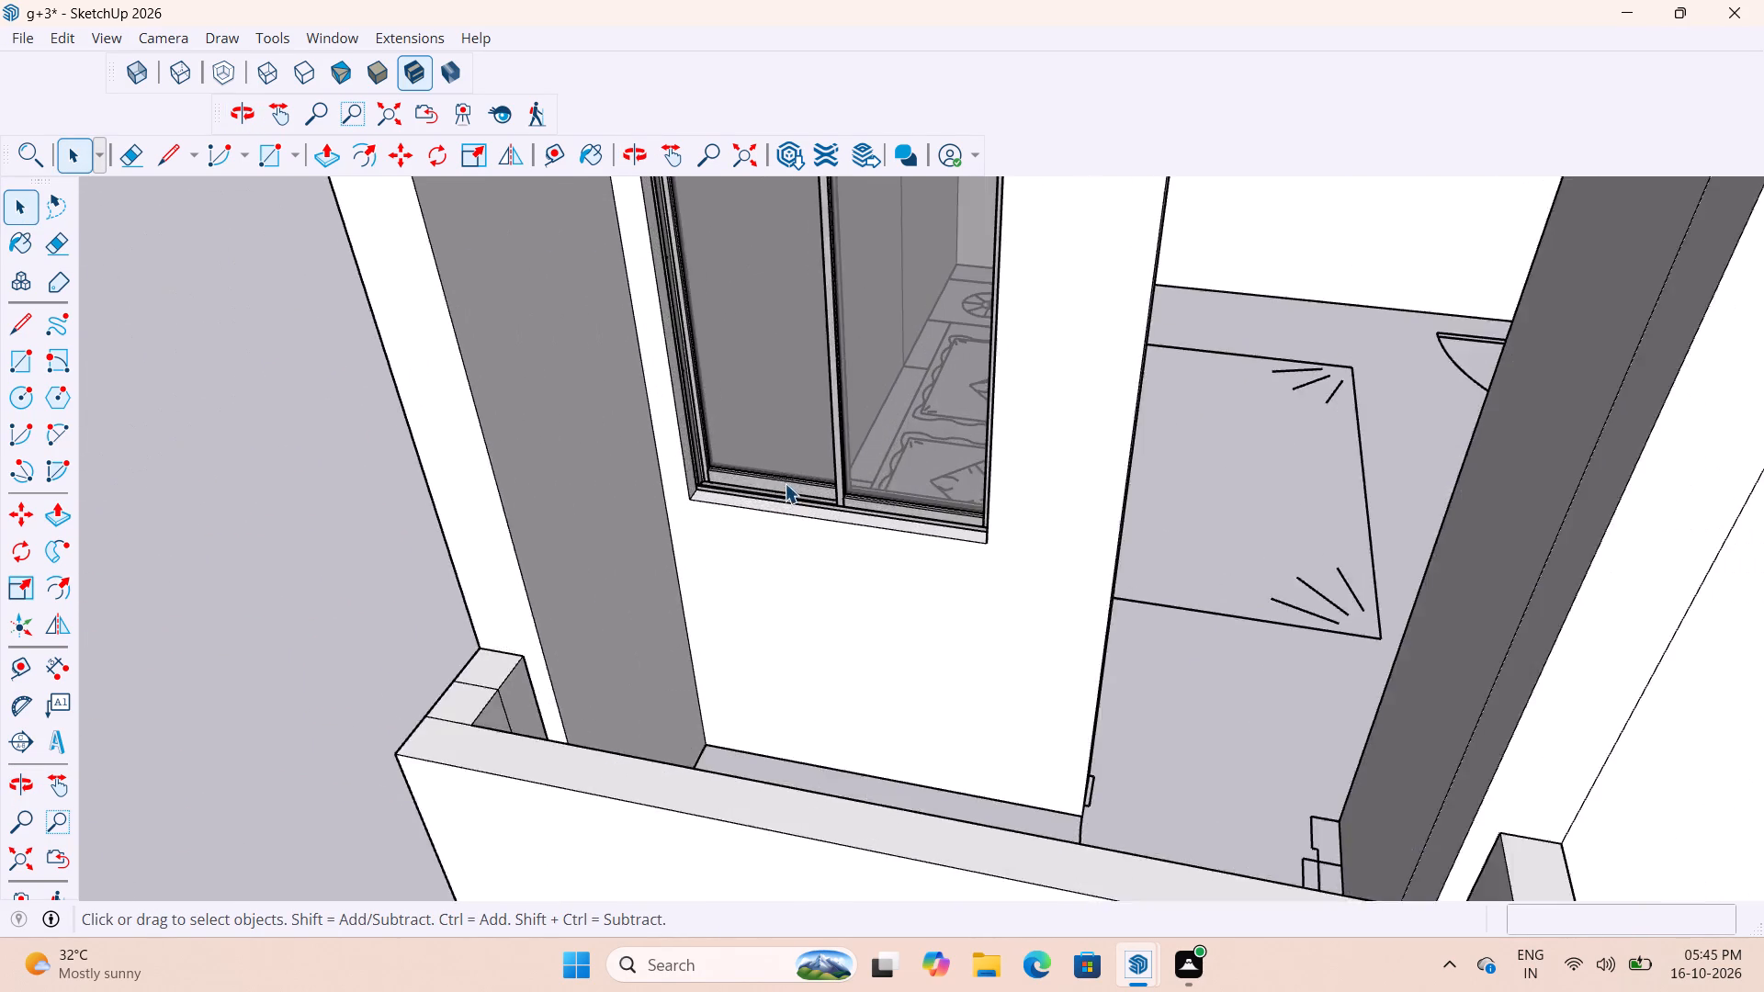
scroll(785, 483, "up", 5)
scroll(809, 500, "down", 4)
left_click(856, 510)
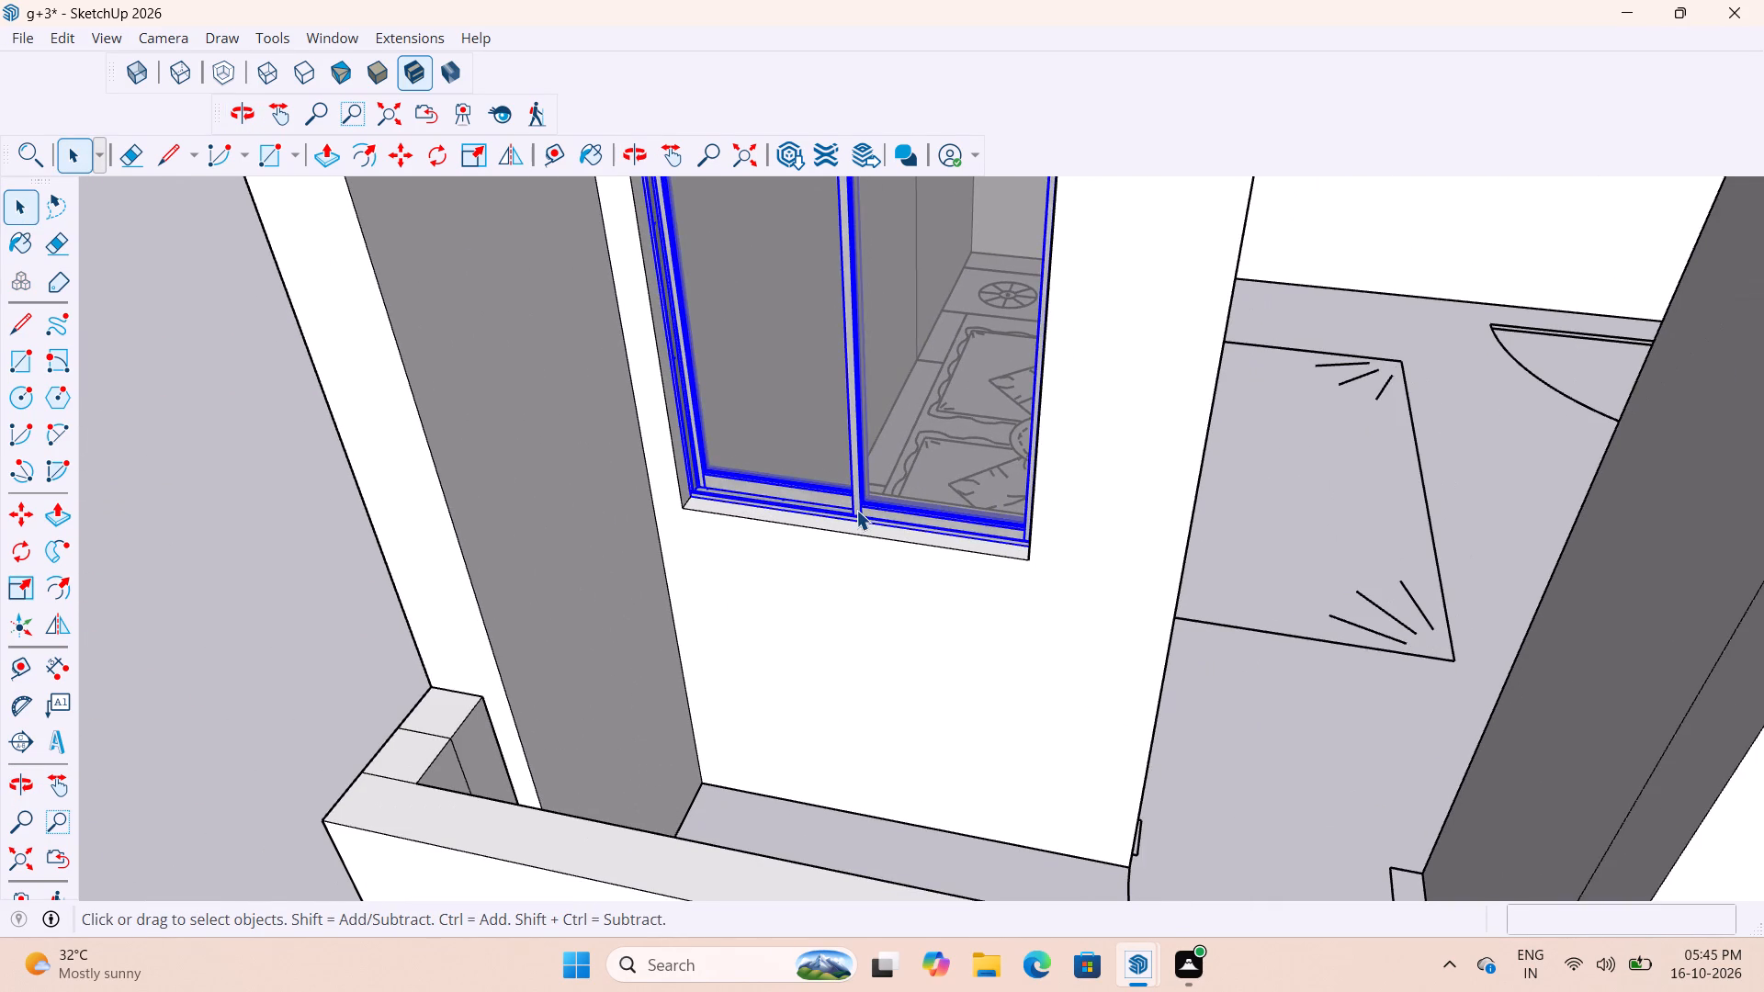
key("m")
scroll(693, 498, "up", 10)
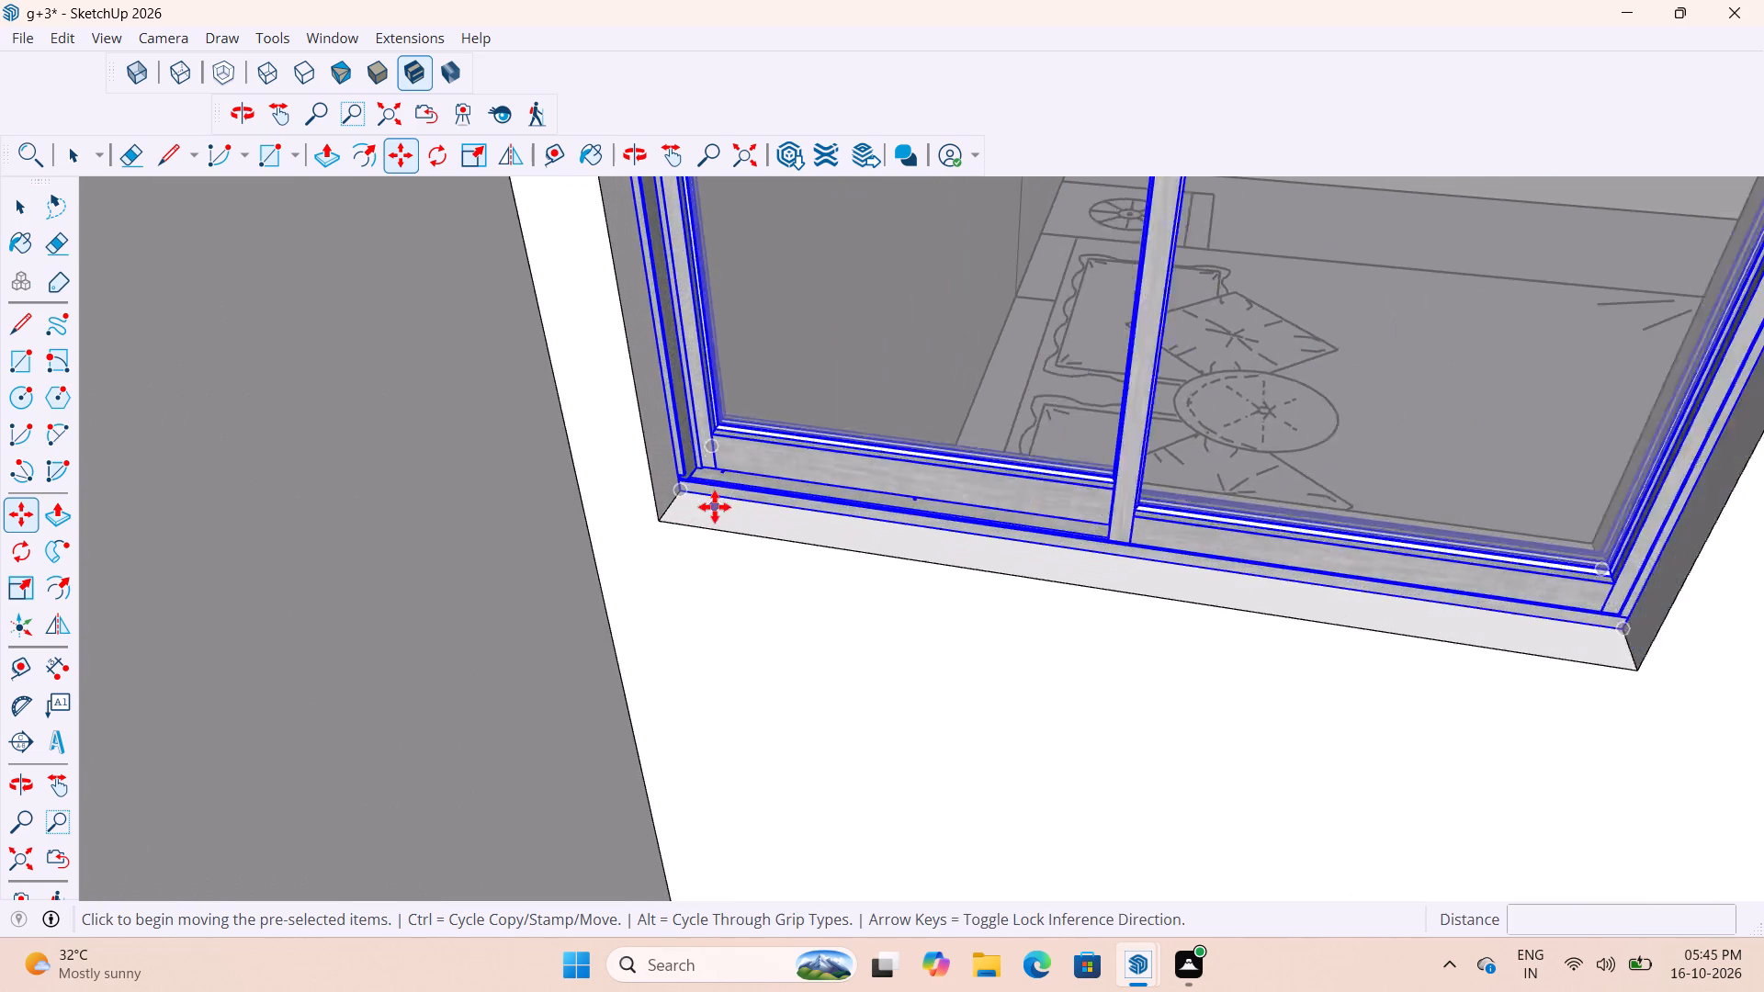
scroll(715, 507, "up", 6)
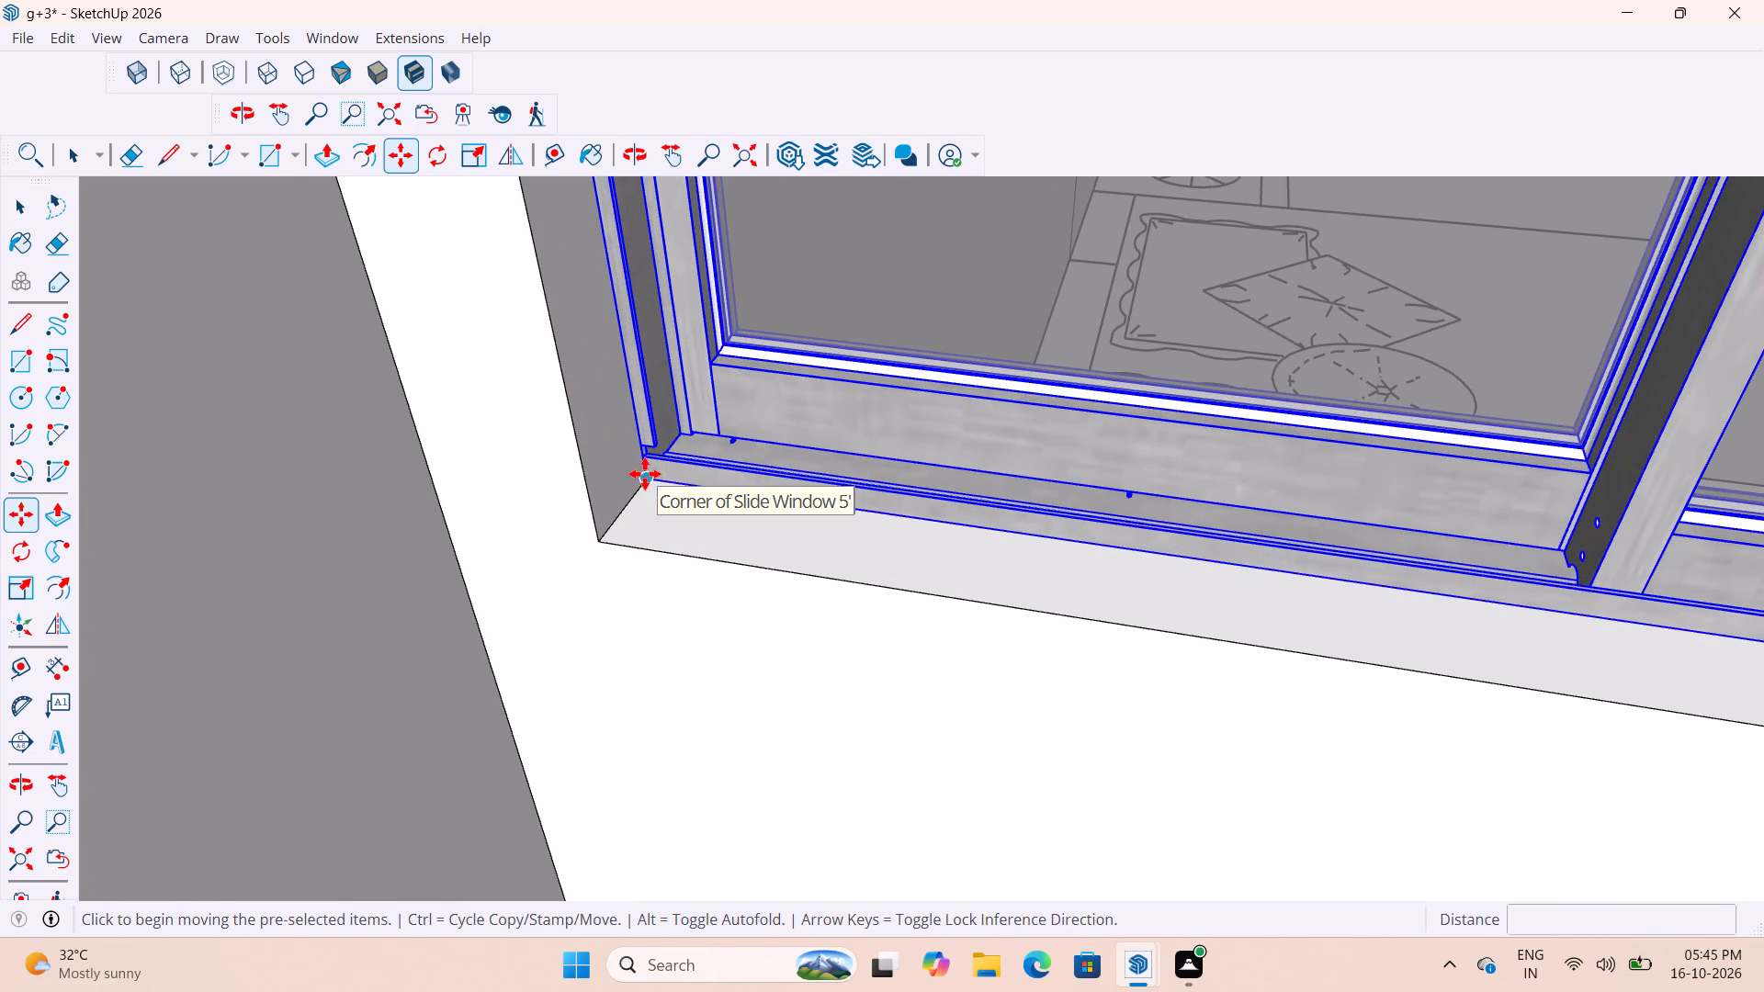
left_click(648, 474)
scroll(944, 513, "down", 20)
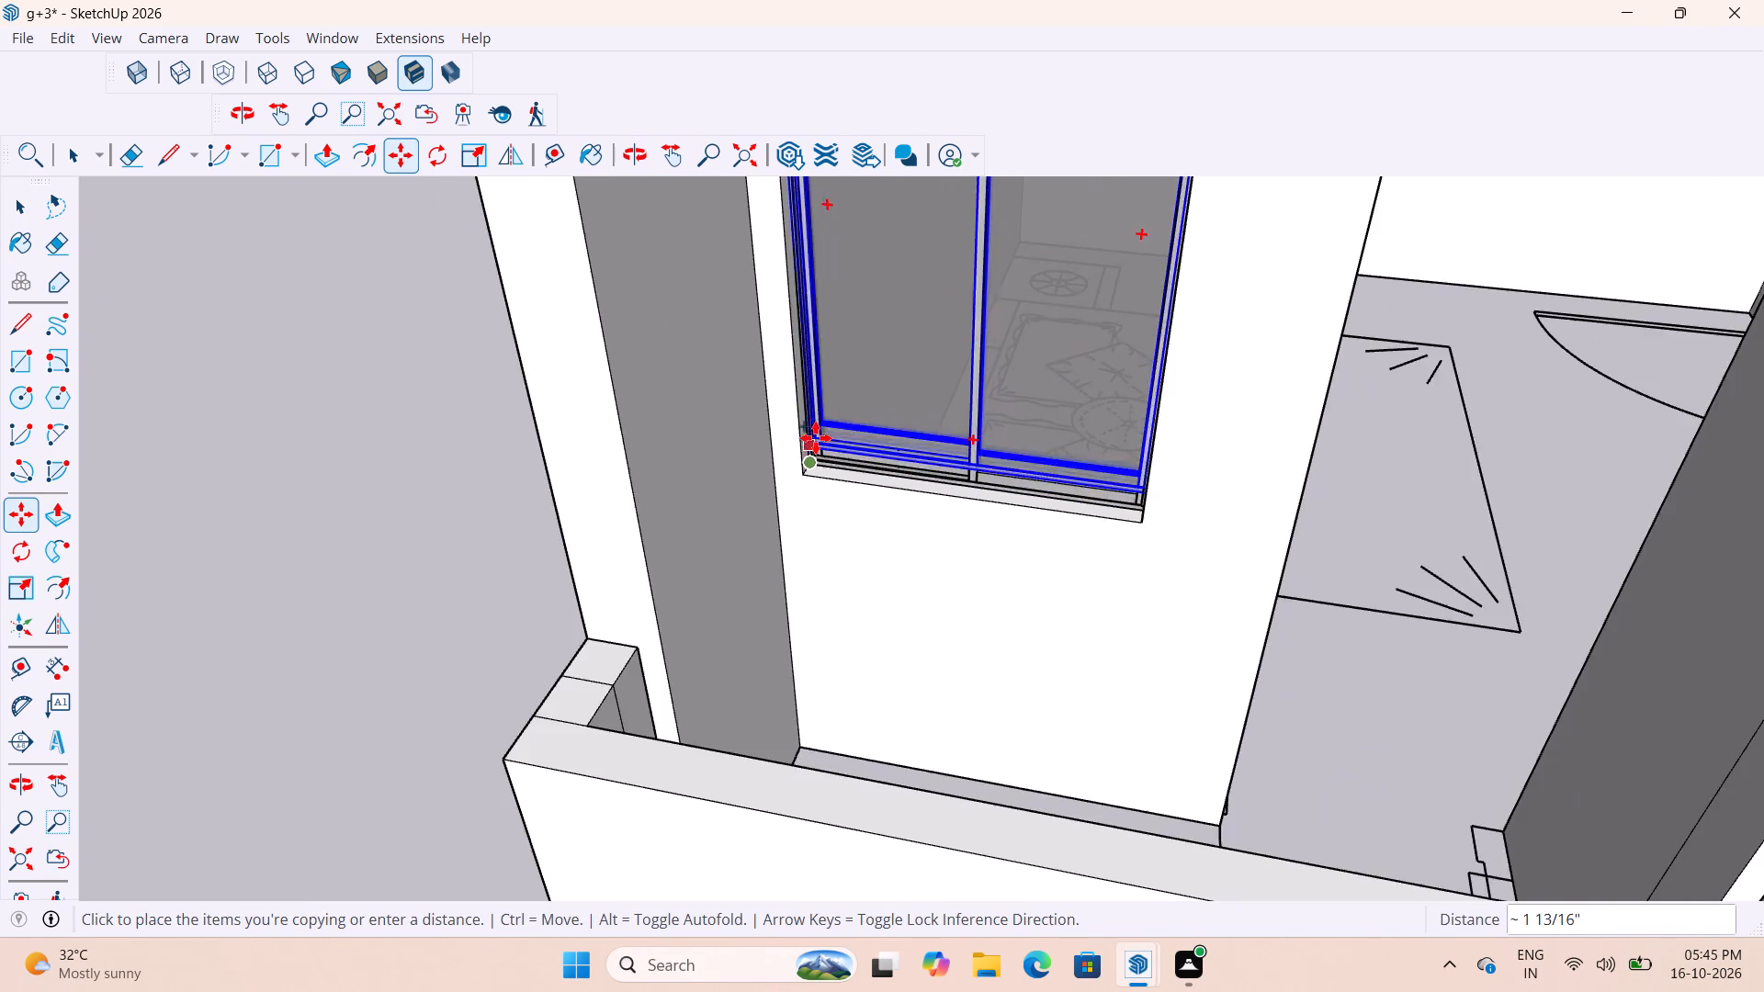
scroll(816, 438, "down", 11)
scroll(816, 444, "down", 12)
scroll(1139, 480, "up", 2)
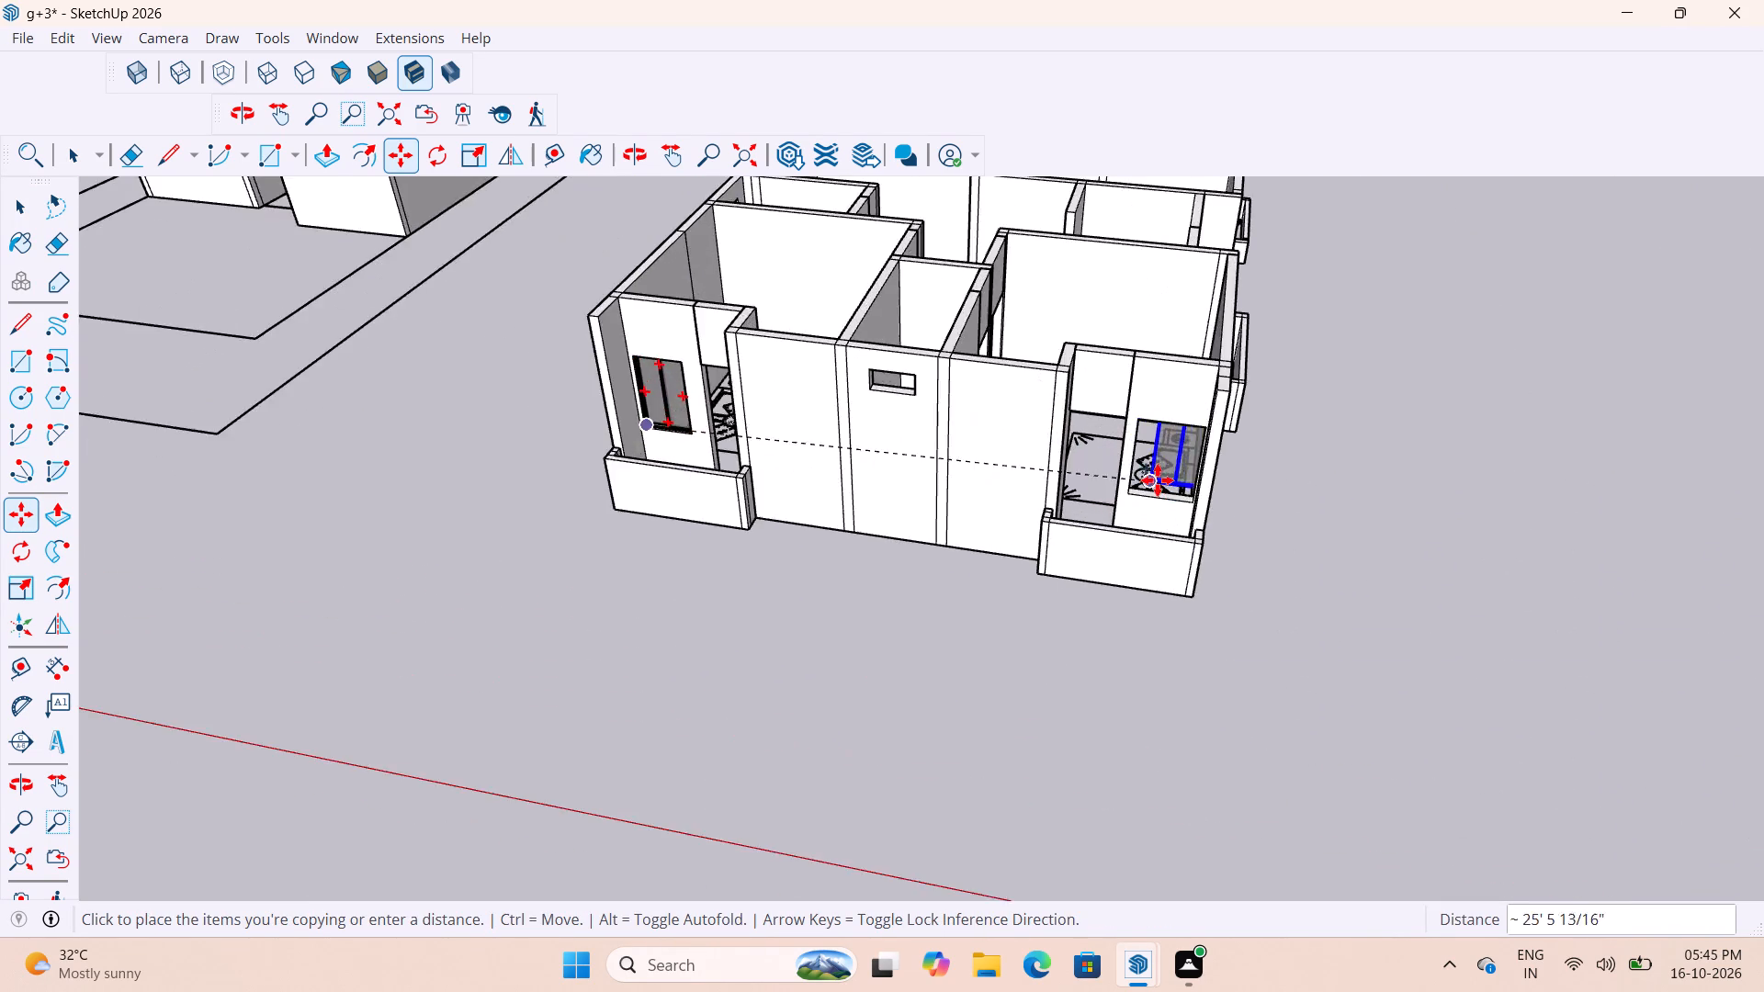
scroll(1158, 480, "up", 9)
scroll(1091, 506, "up", 12)
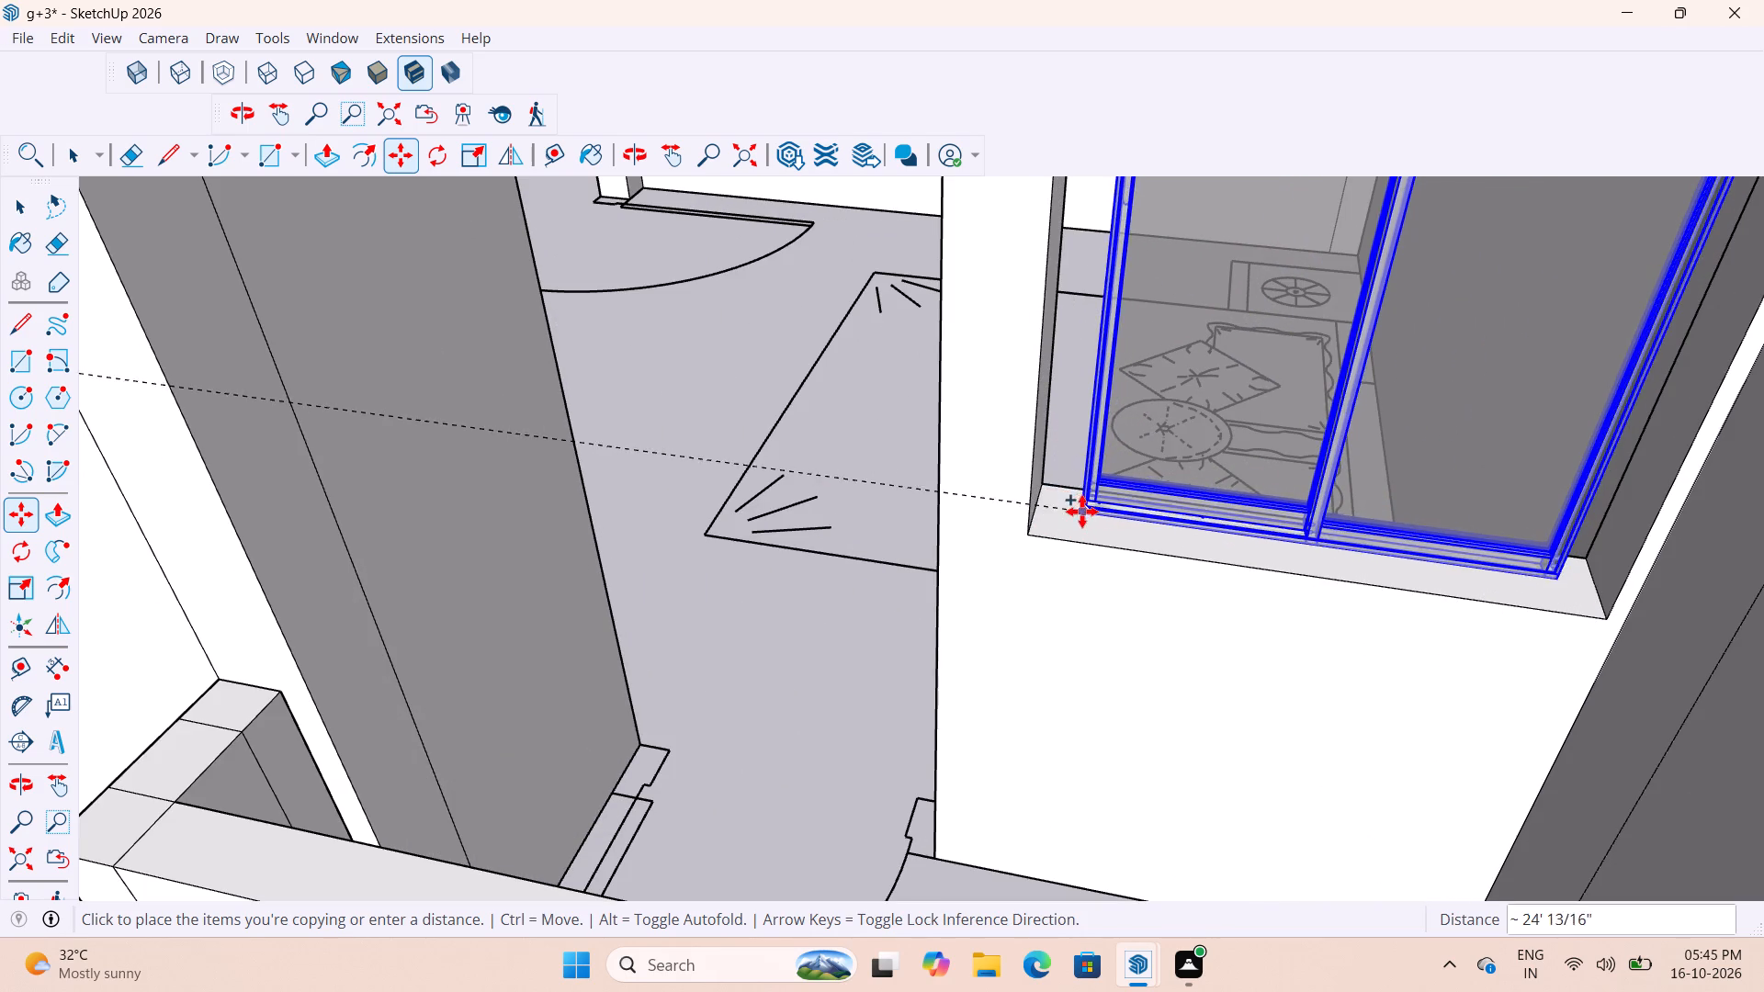
scroll(1046, 512, "up", 10)
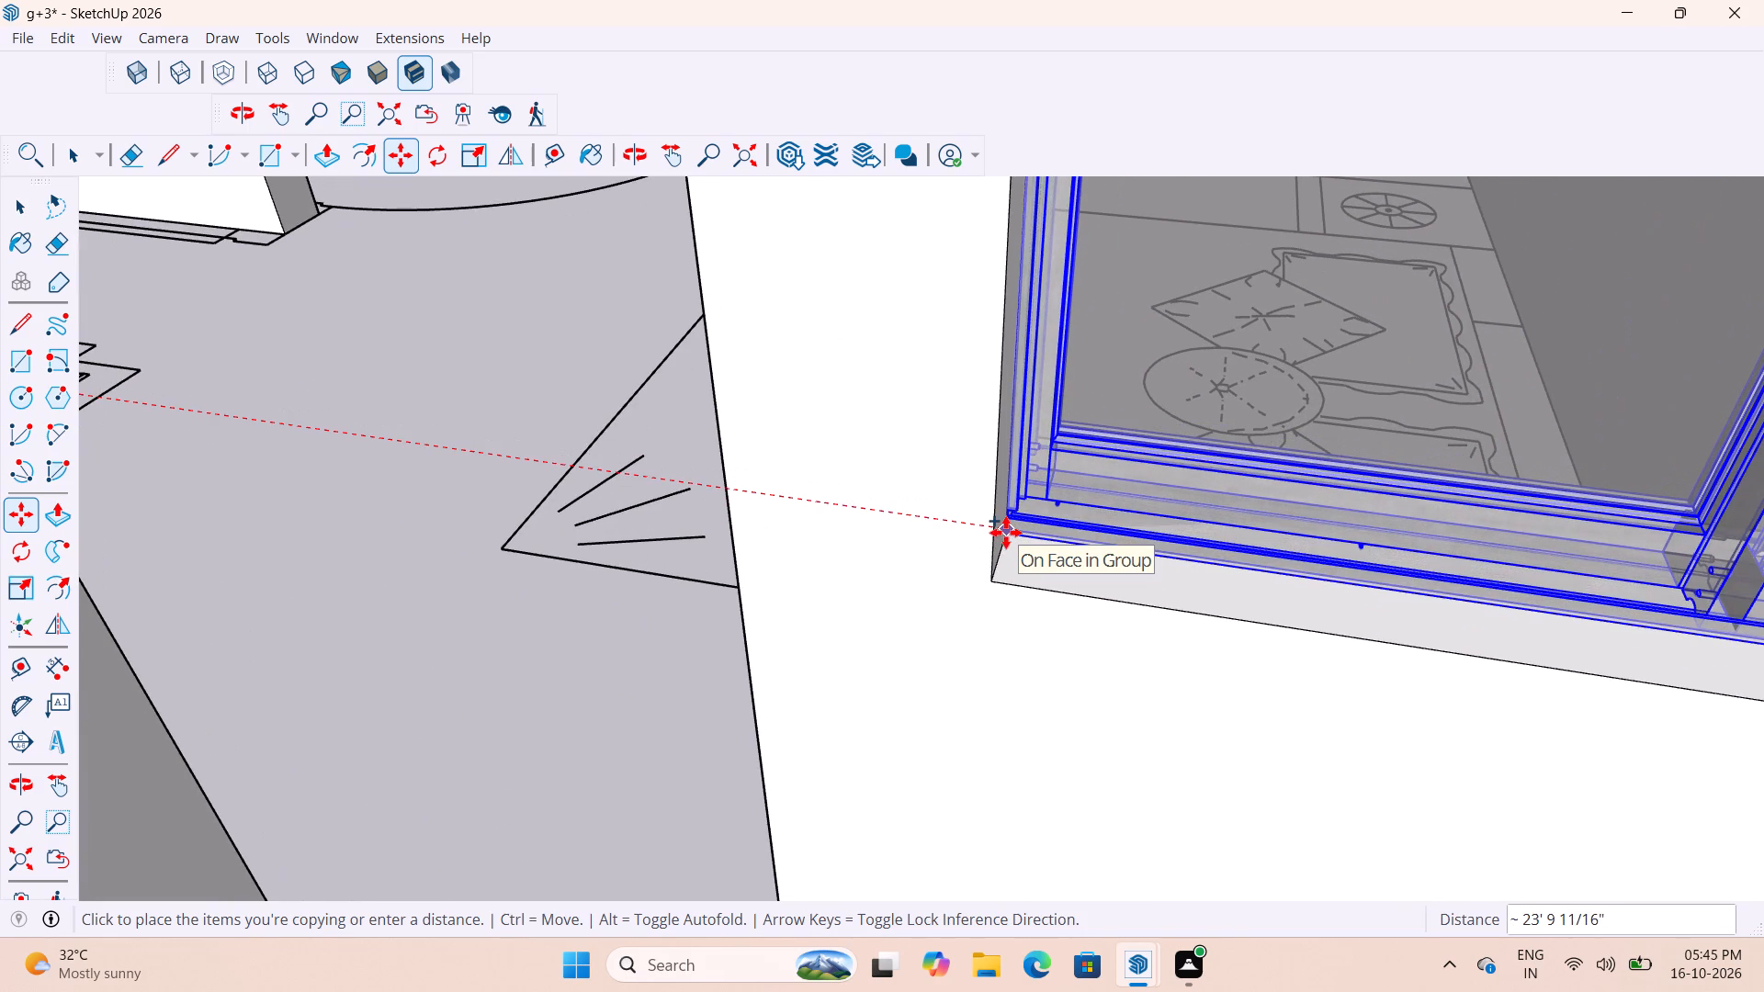
left_click(1006, 533)
scroll(935, 568, "down", 15)
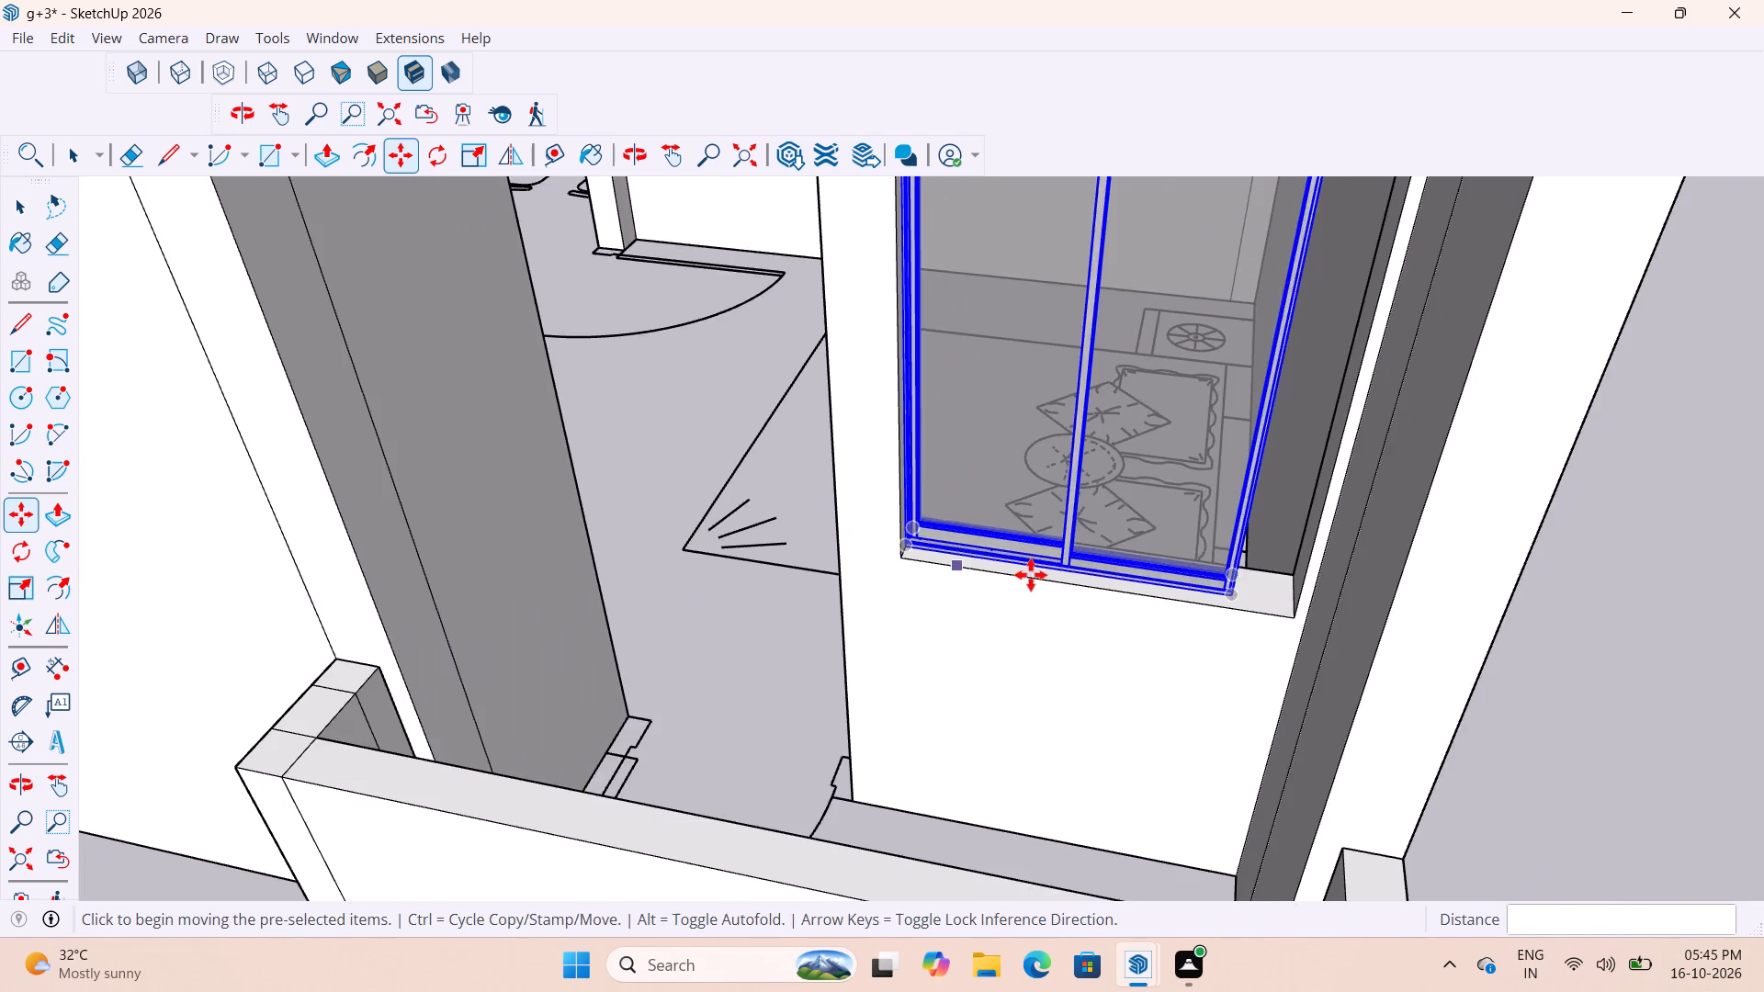
scroll(1021, 576, "down", 10)
key("space")
left_click(1271, 620)
Scale the copied balcony window's width by about 1.18 so its free side meets the opening's side face.
scroll(1107, 547, "up", 8)
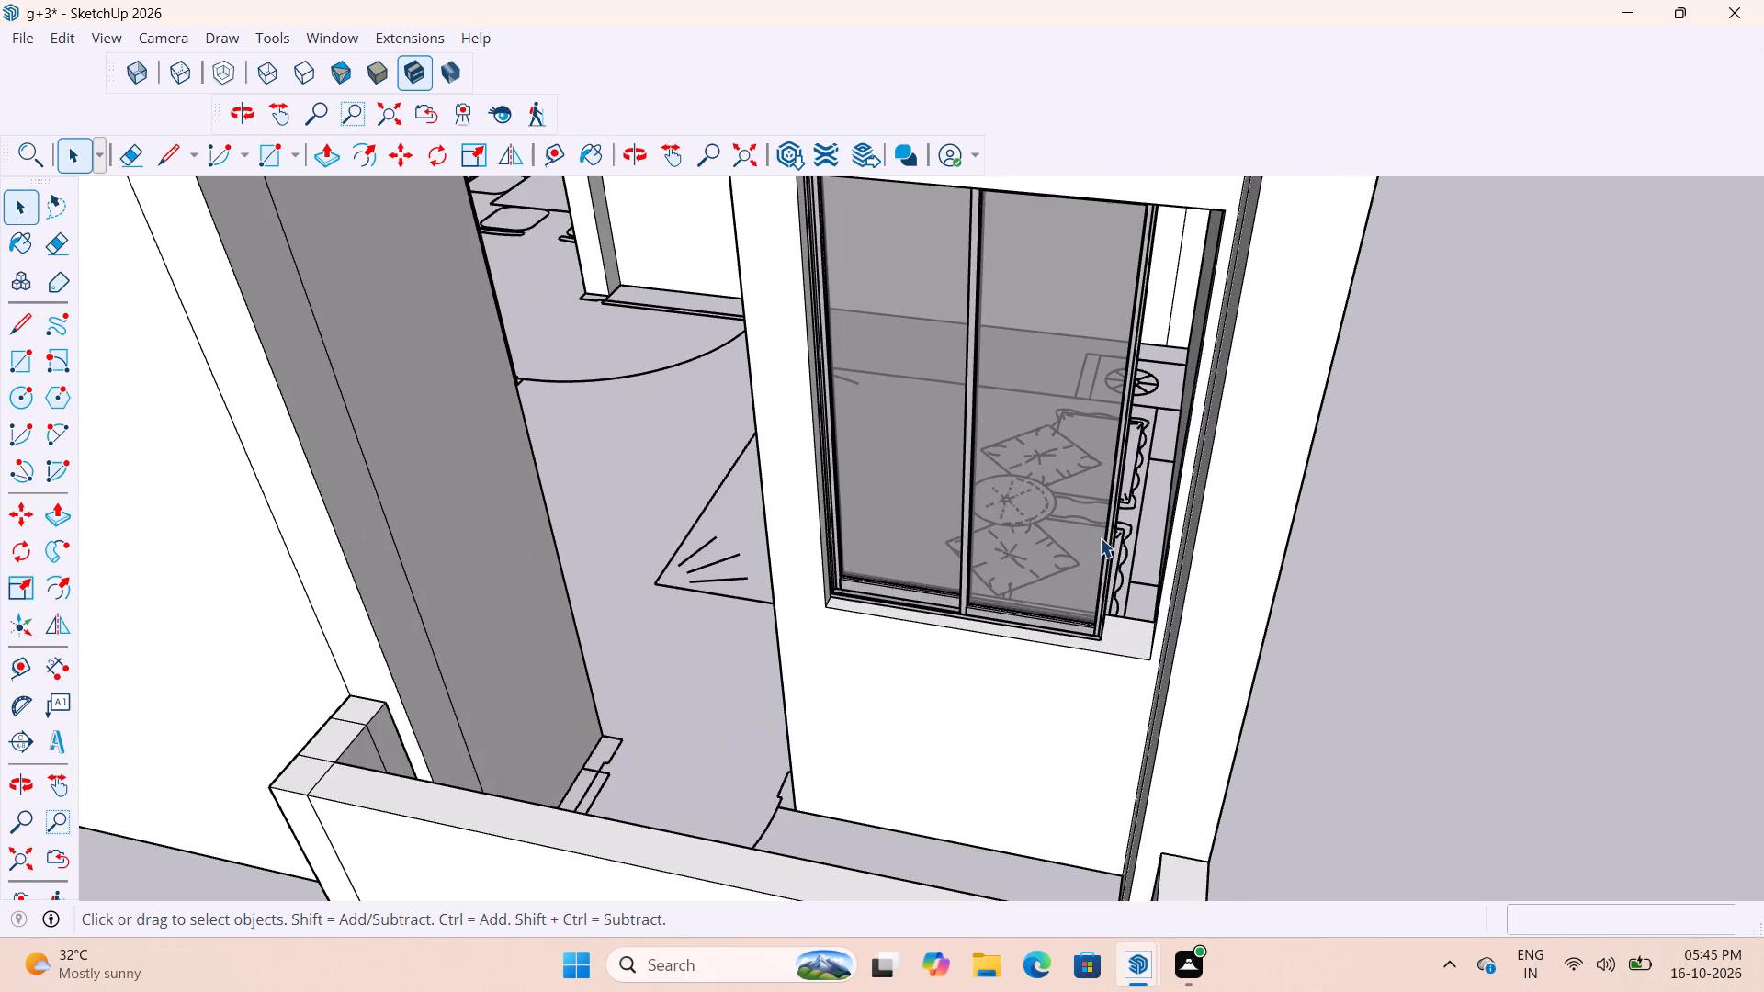
key("s")
scroll(1128, 558, "up", 4)
scroll(1079, 545, "down", 3)
key("space")
left_click(1067, 557)
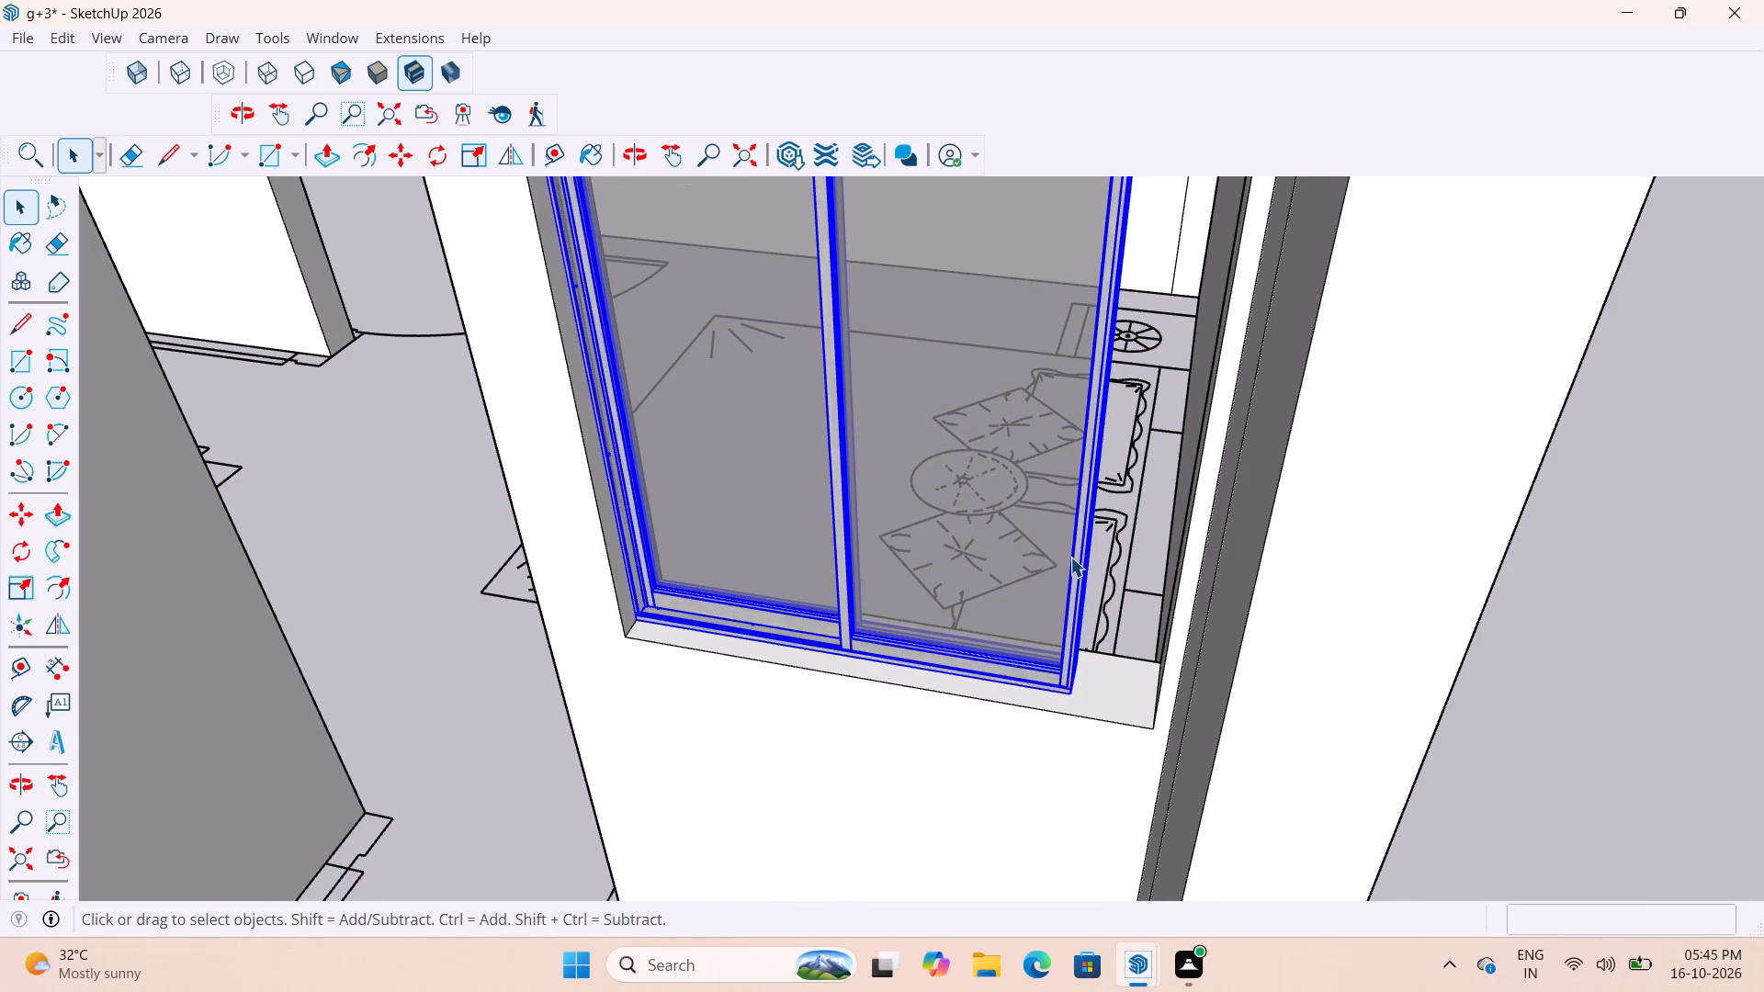
key("s")
scroll(1112, 341, "up", 8)
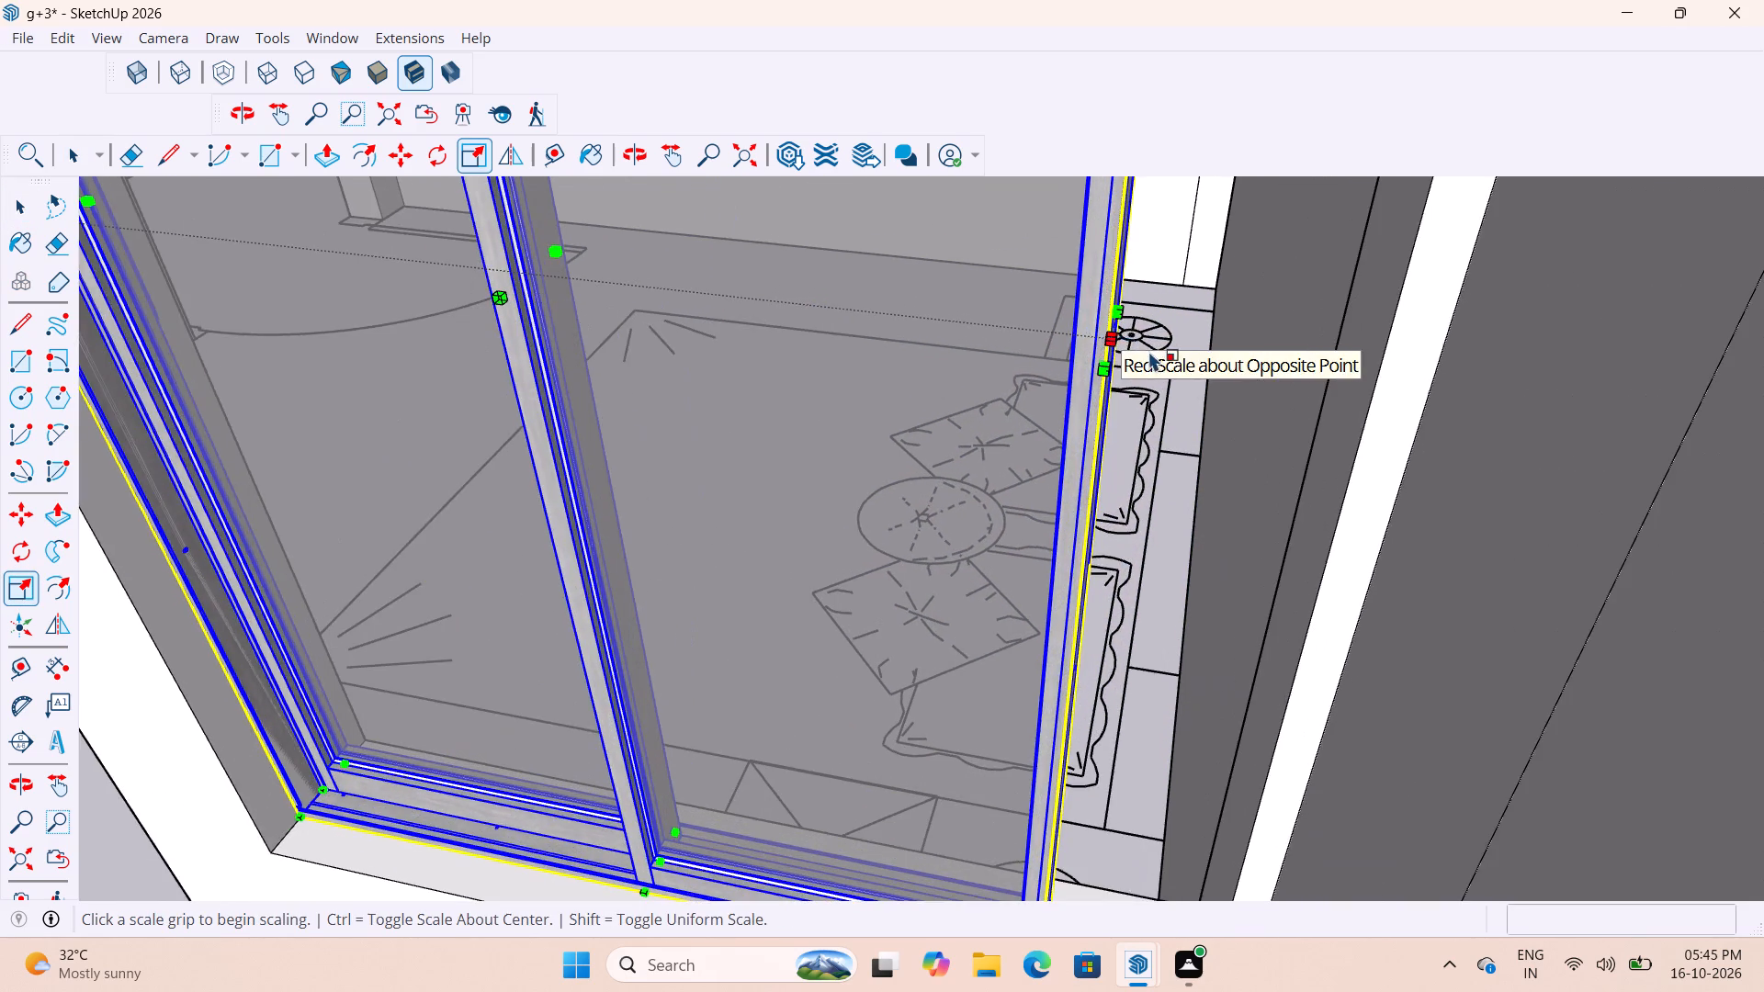
middle_click_drag(1148, 351, 1113, 348)
scroll(1226, 385, "down", 4)
scroll(1258, 468, "down", 18)
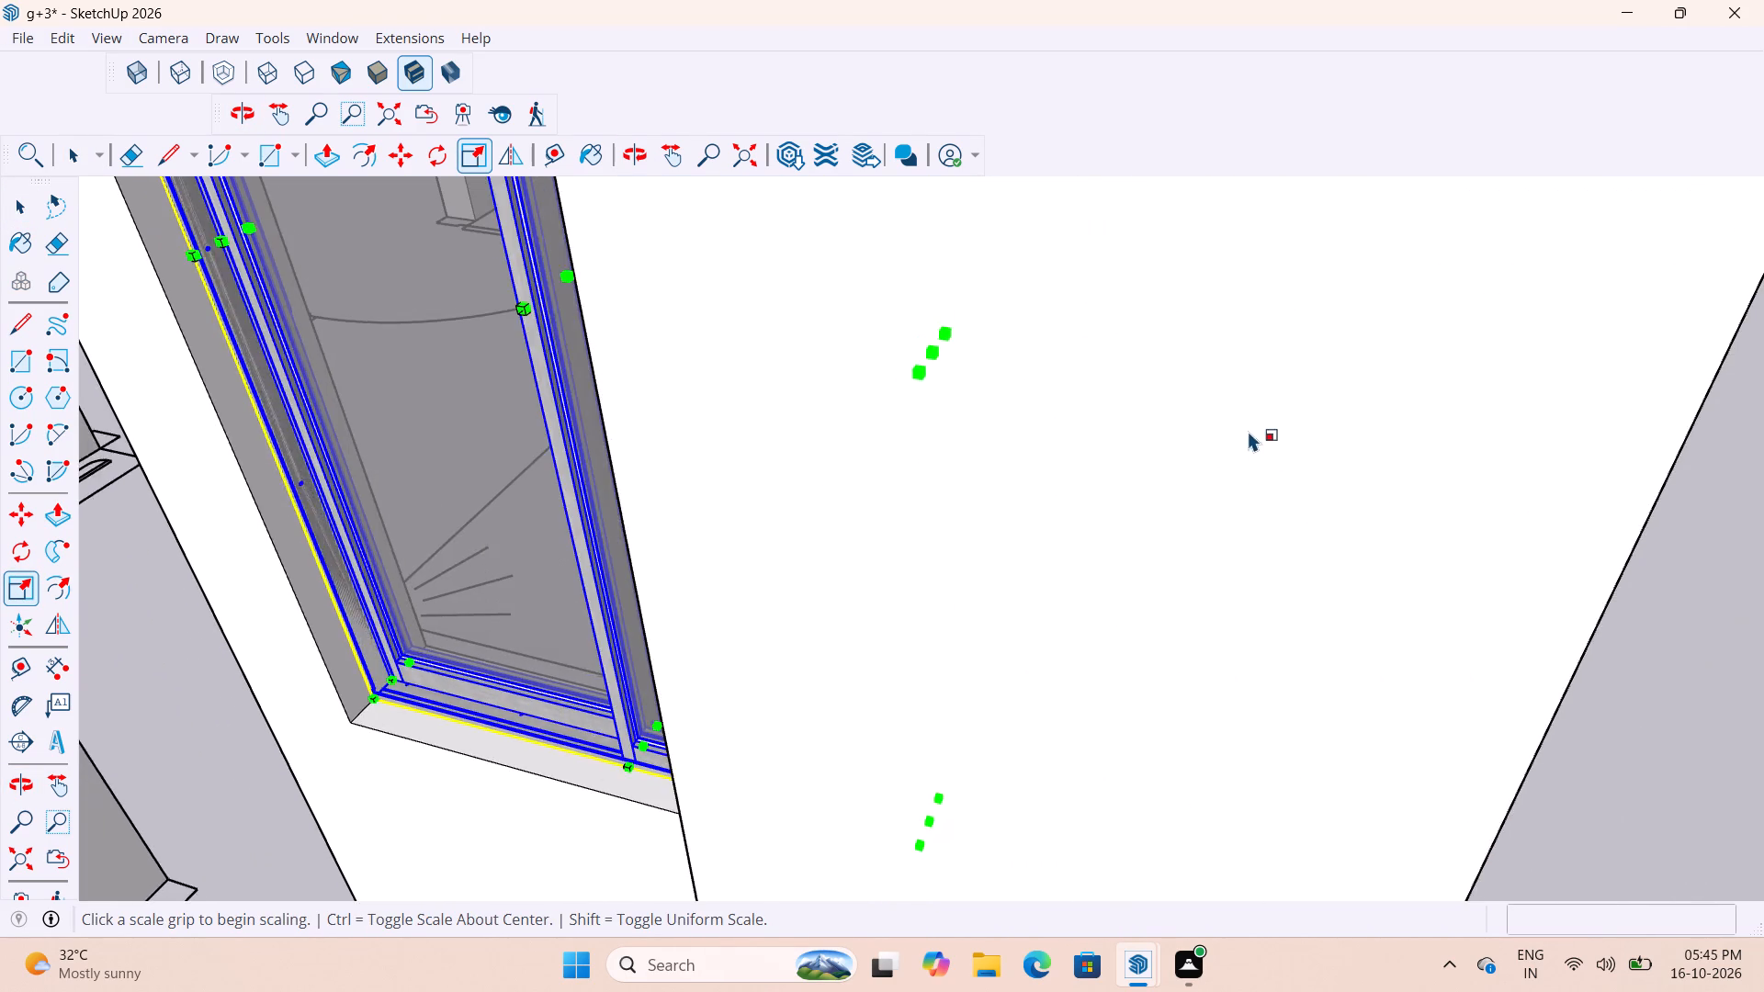
scroll(1248, 431, "down", 18)
scroll(1347, 456, "up", 8)
middle_click_drag(1368, 438, 1362, 438)
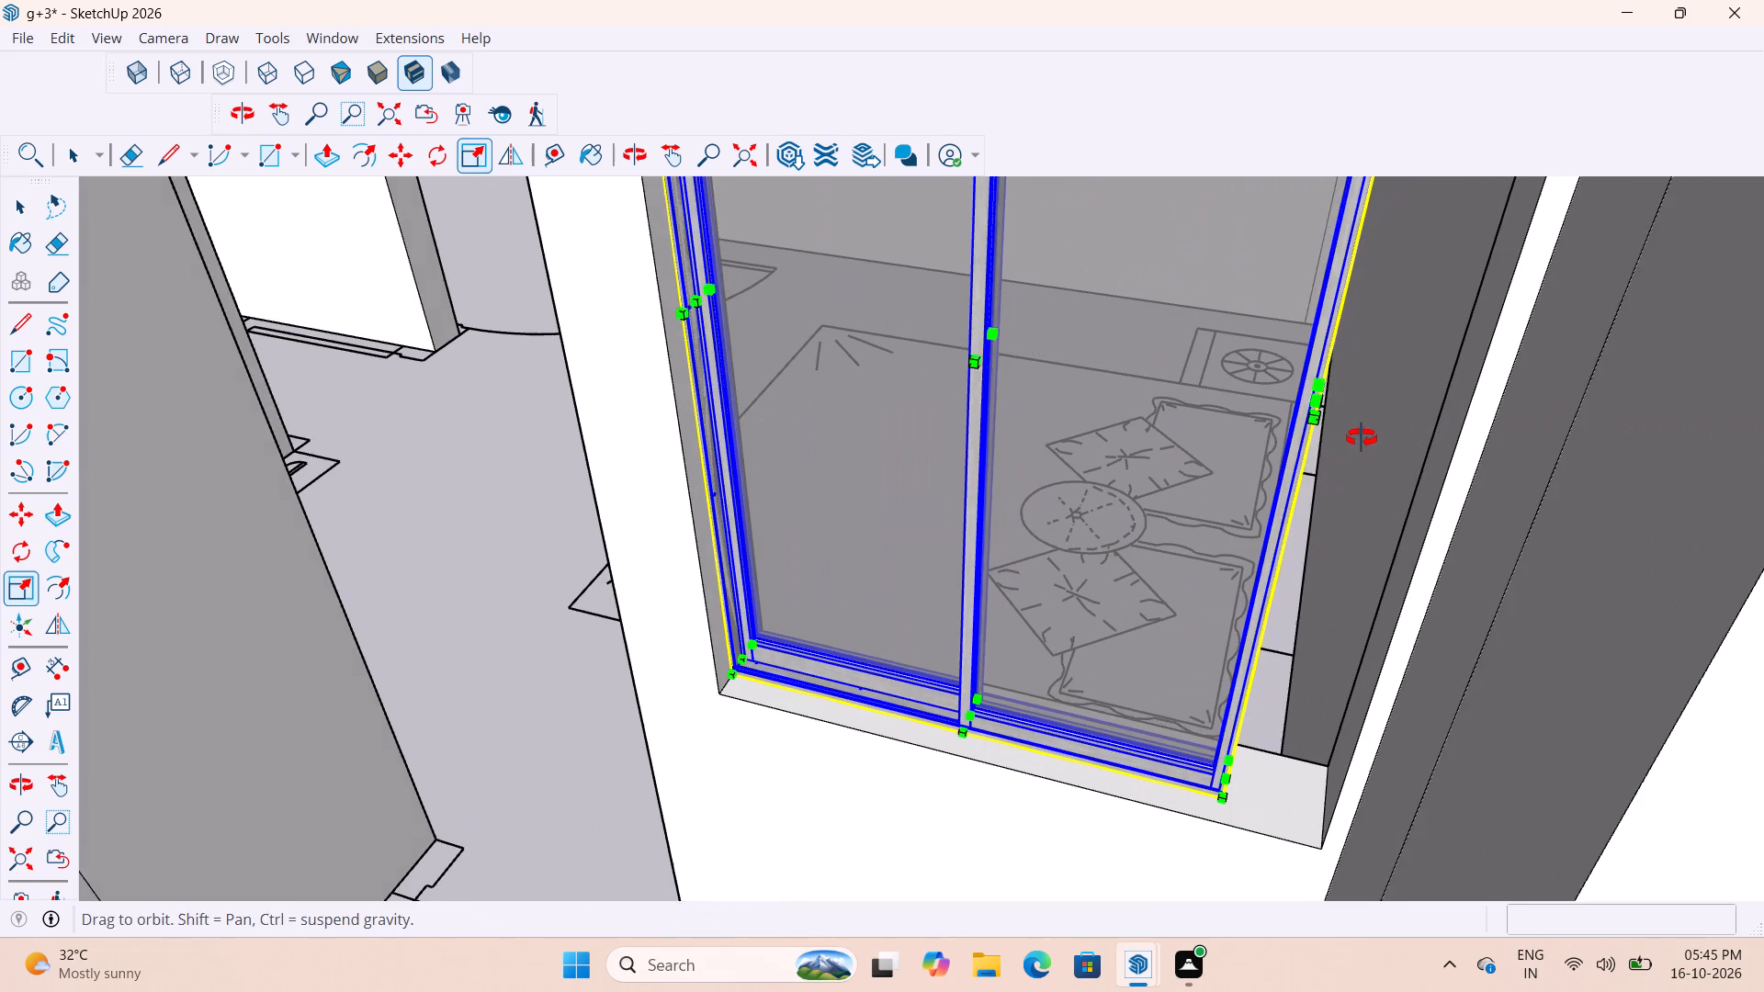
middle_click_drag(1362, 438, 1330, 447)
left_click(1235, 444)
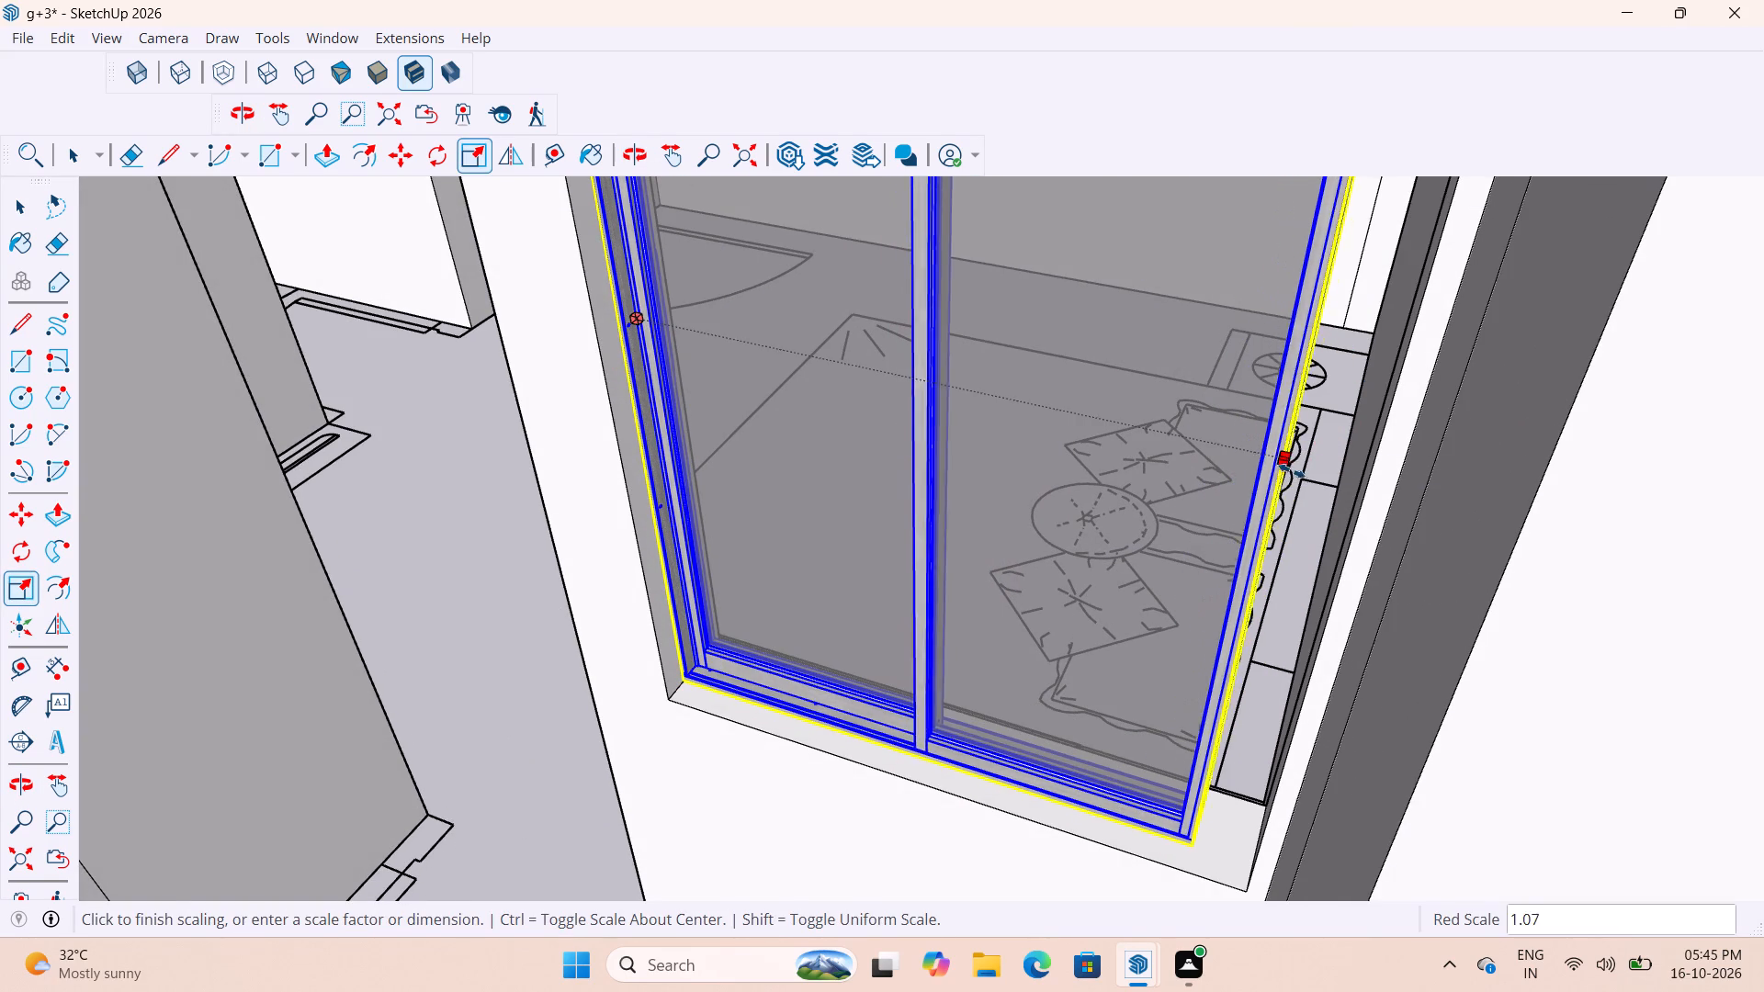
scroll(1328, 506, "up", 6)
middle_click_drag(1346, 514, 1378, 512)
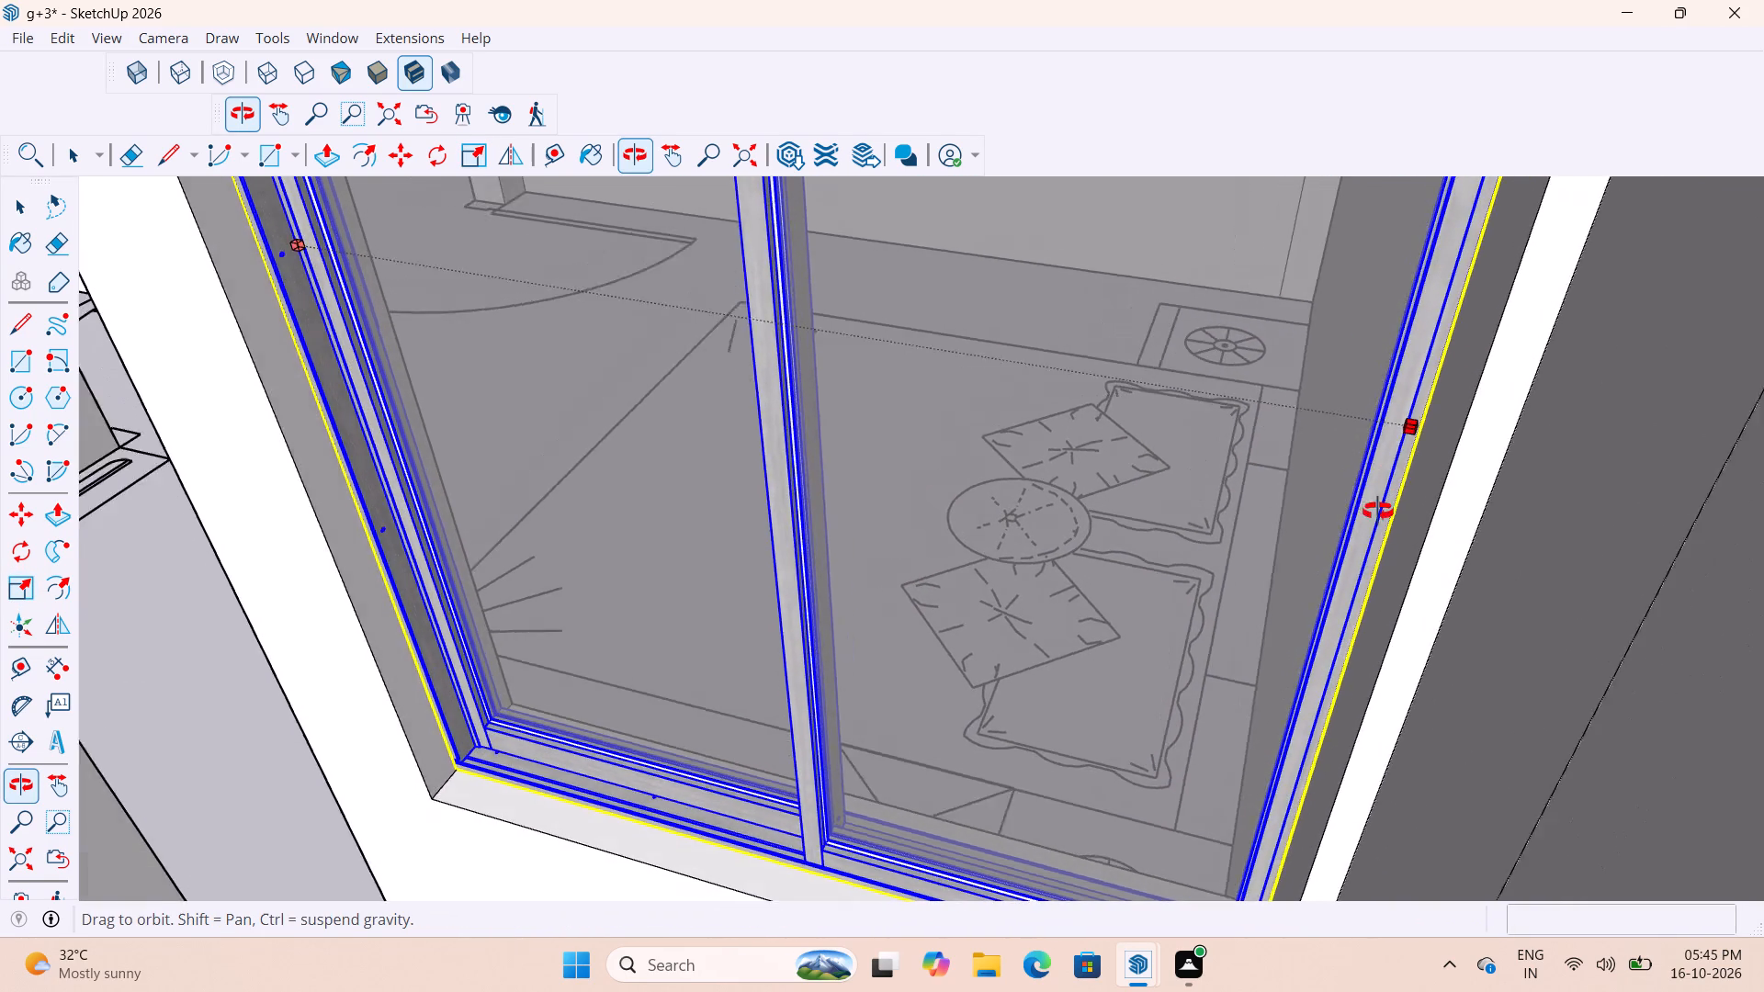
middle_click_drag(1378, 512, 1357, 479)
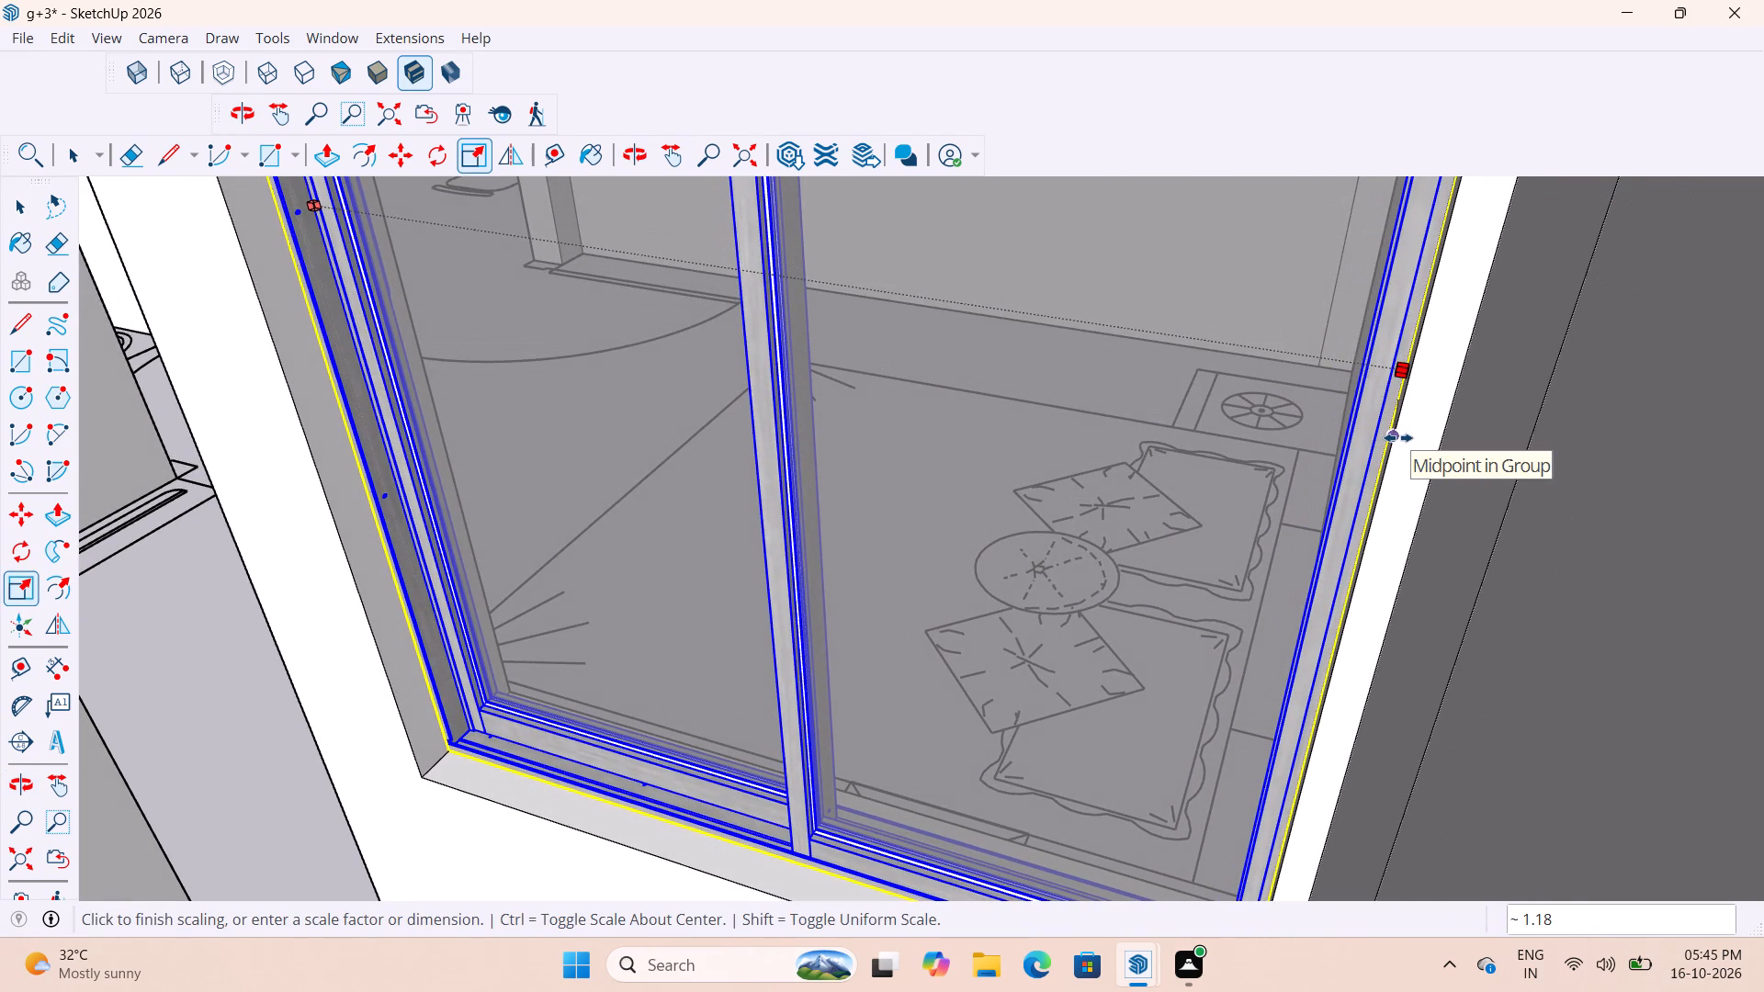
left_click(1398, 438)
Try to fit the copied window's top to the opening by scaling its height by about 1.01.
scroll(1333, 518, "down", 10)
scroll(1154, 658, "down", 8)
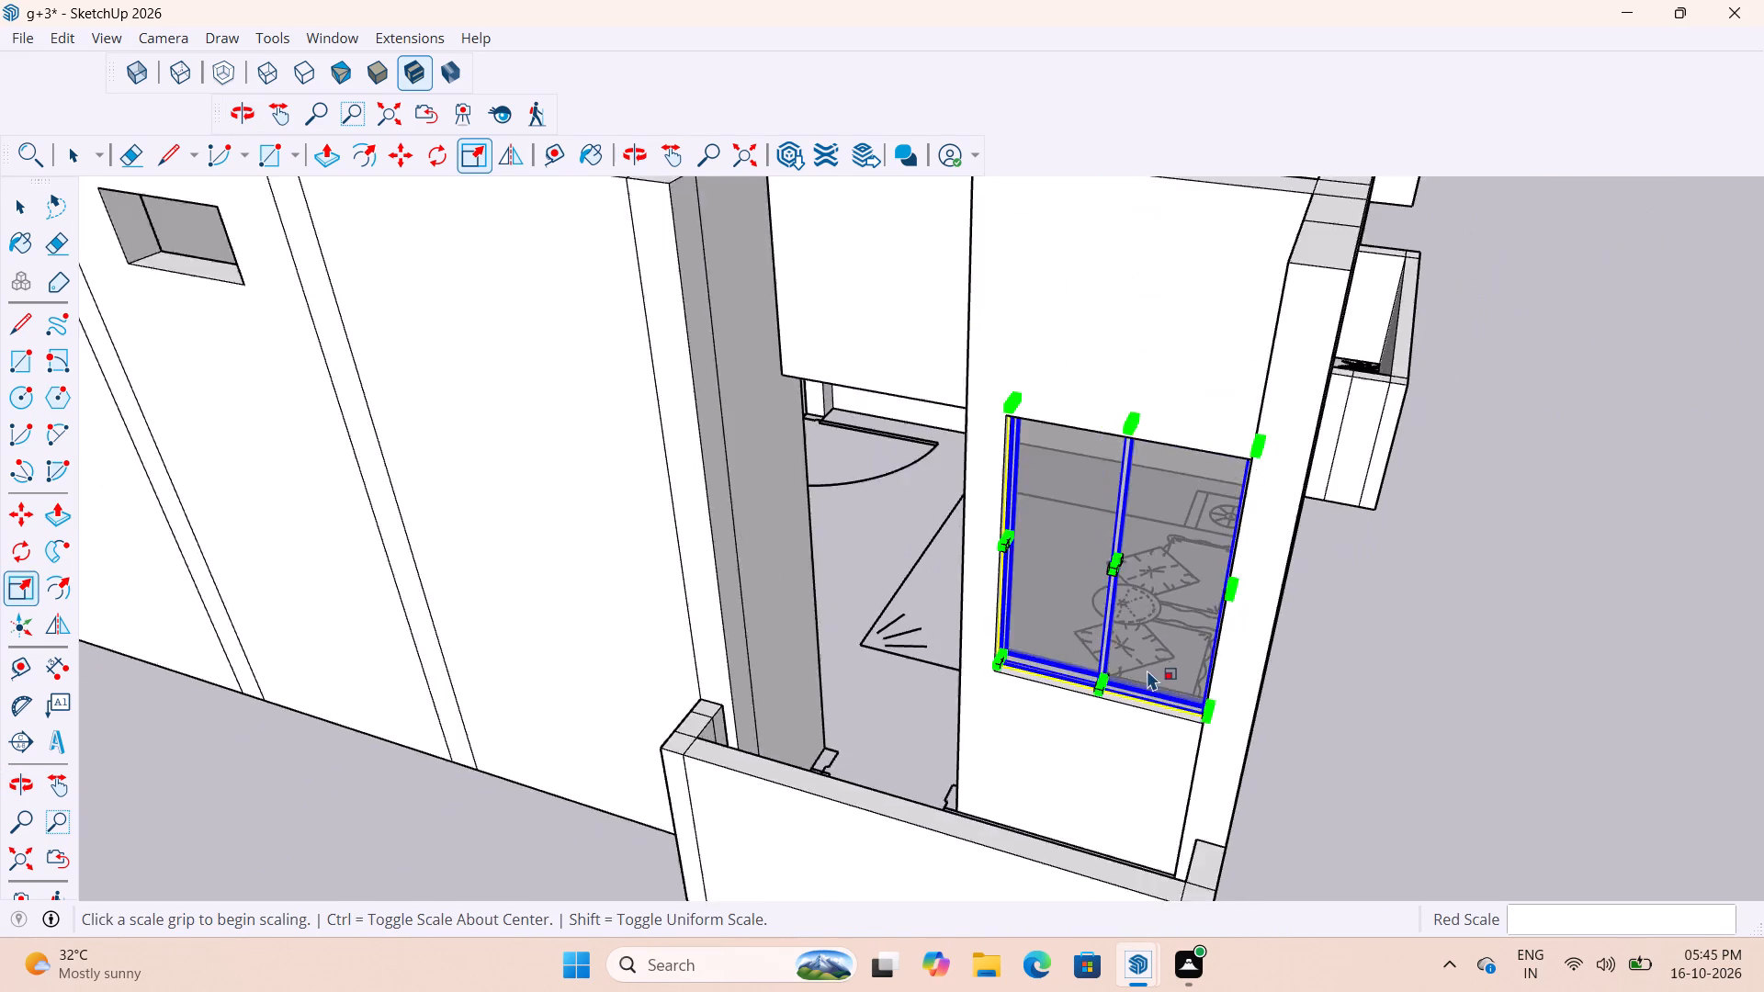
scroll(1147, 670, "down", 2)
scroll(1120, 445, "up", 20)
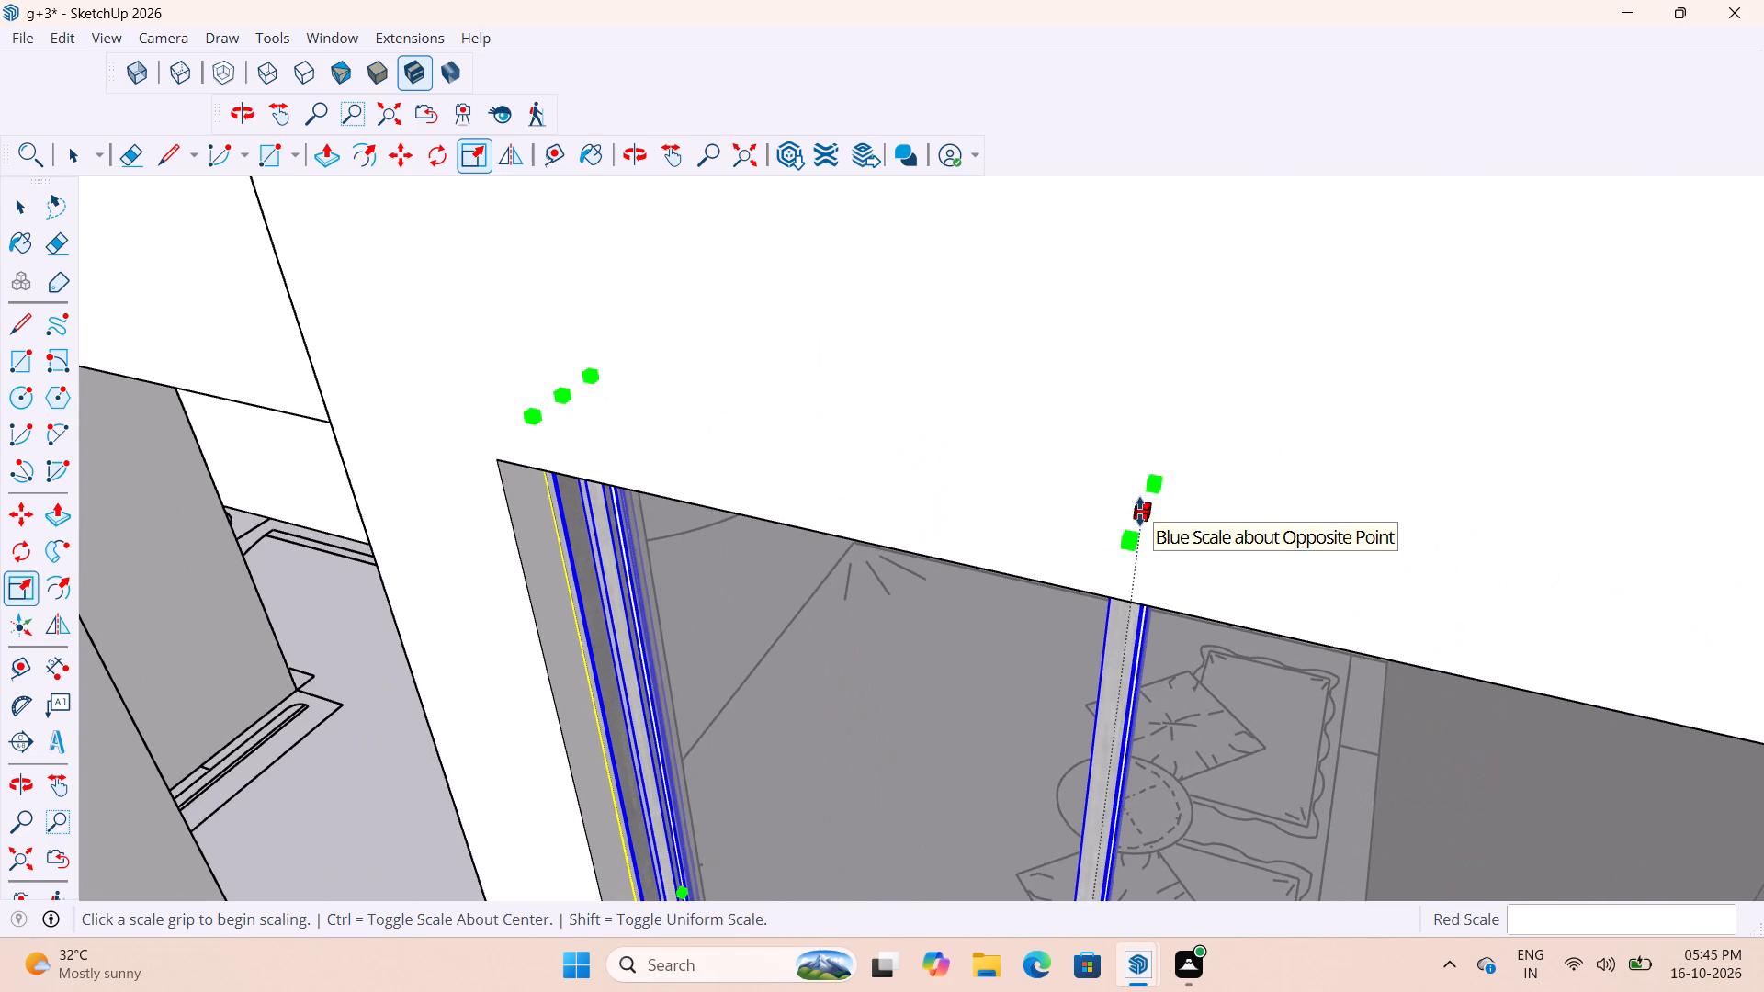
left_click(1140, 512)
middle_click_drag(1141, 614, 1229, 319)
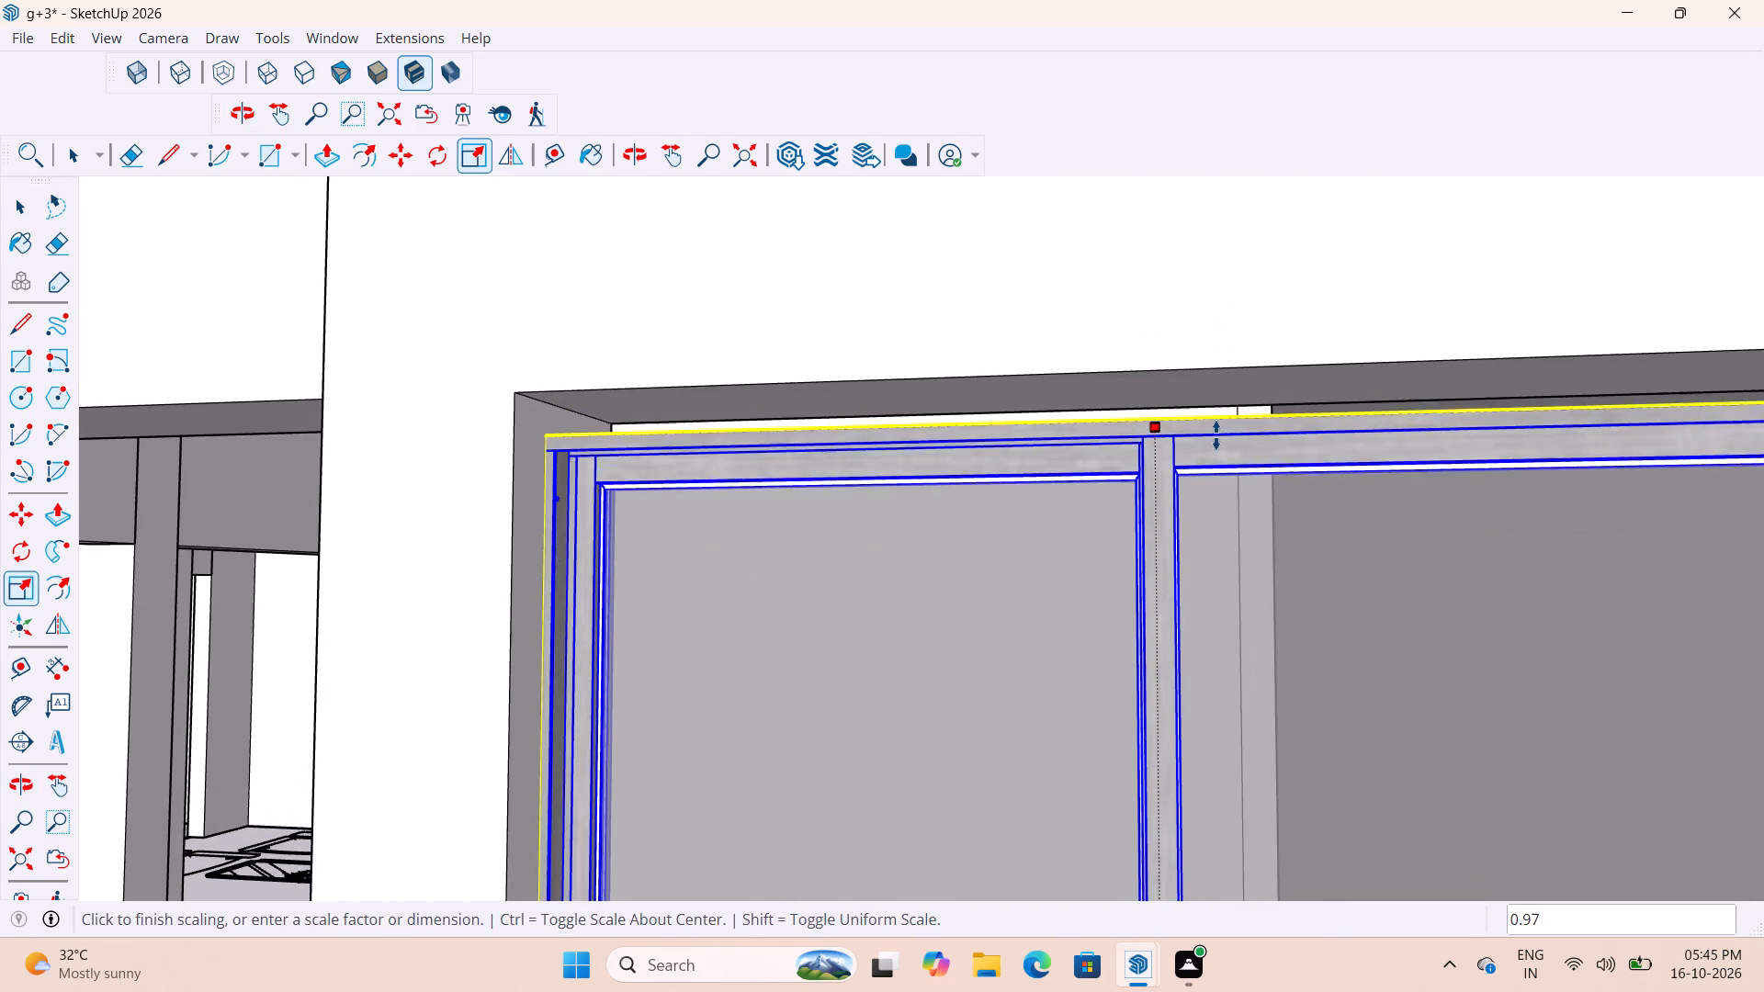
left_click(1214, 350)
Scale the copied window's height by about 0.98 from its top to fit the opening's upper edge.
scroll(1115, 496, "down", 16)
middle_click_drag(1151, 511, 1142, 566)
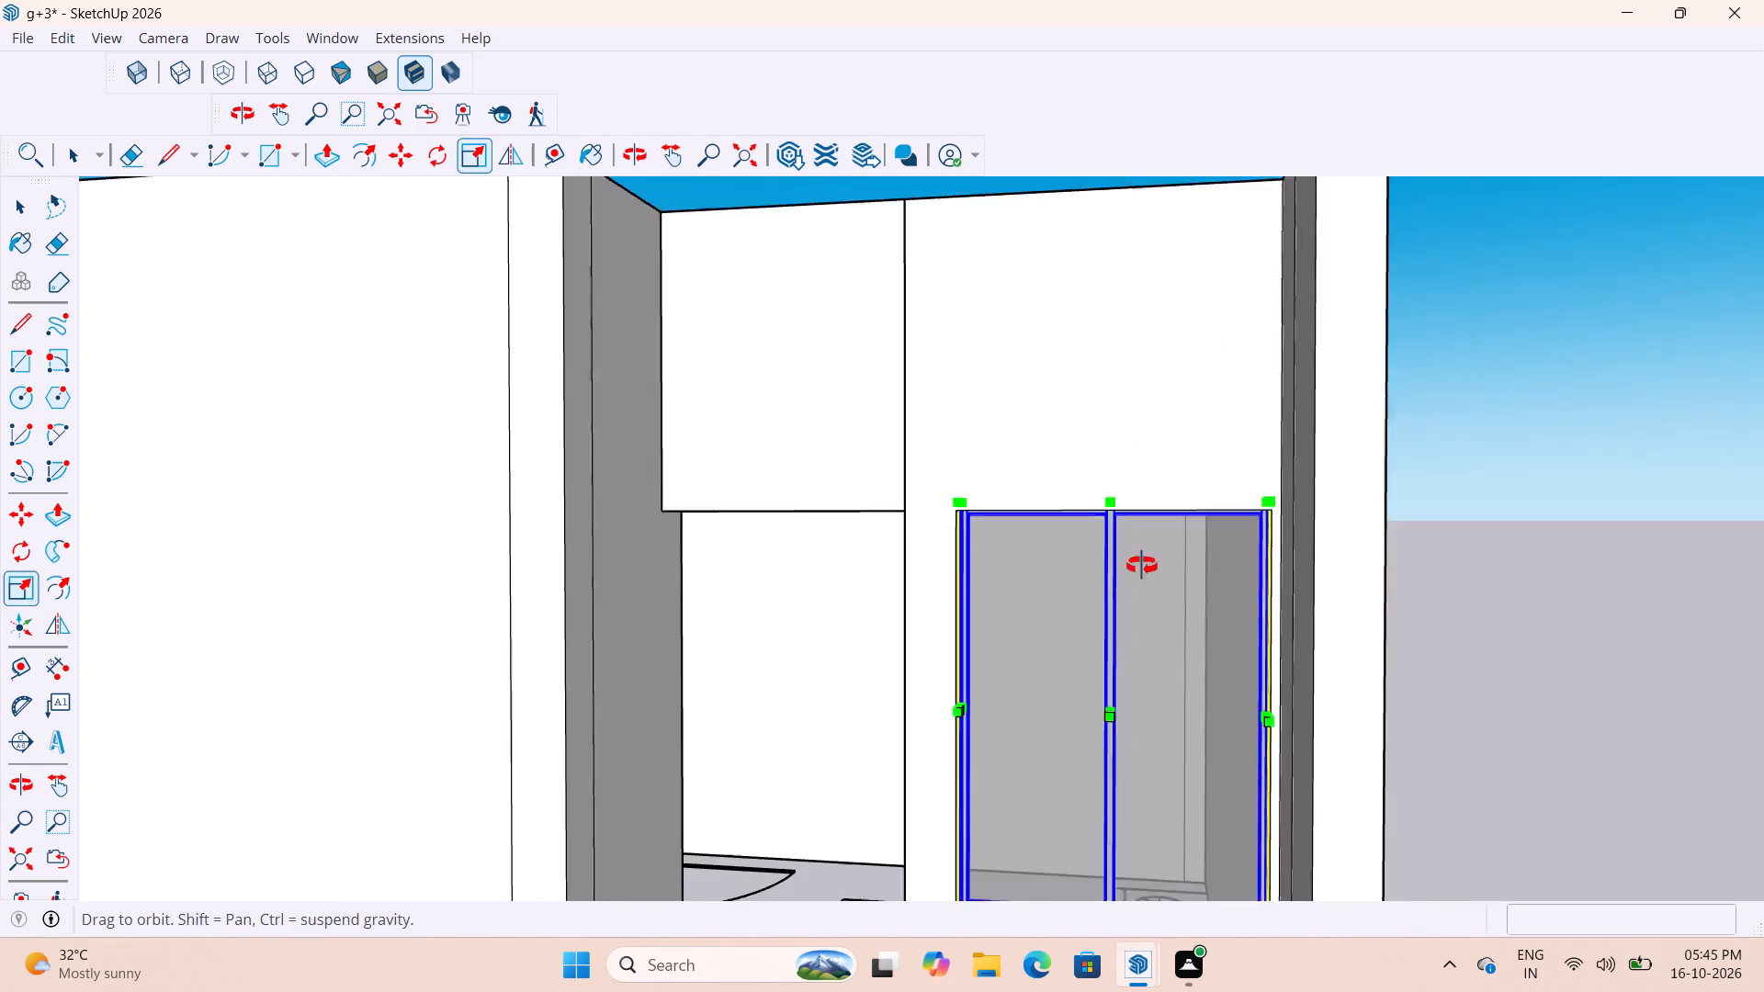
middle_click_drag(1142, 566, 1121, 591)
scroll(1060, 576, "up", 13)
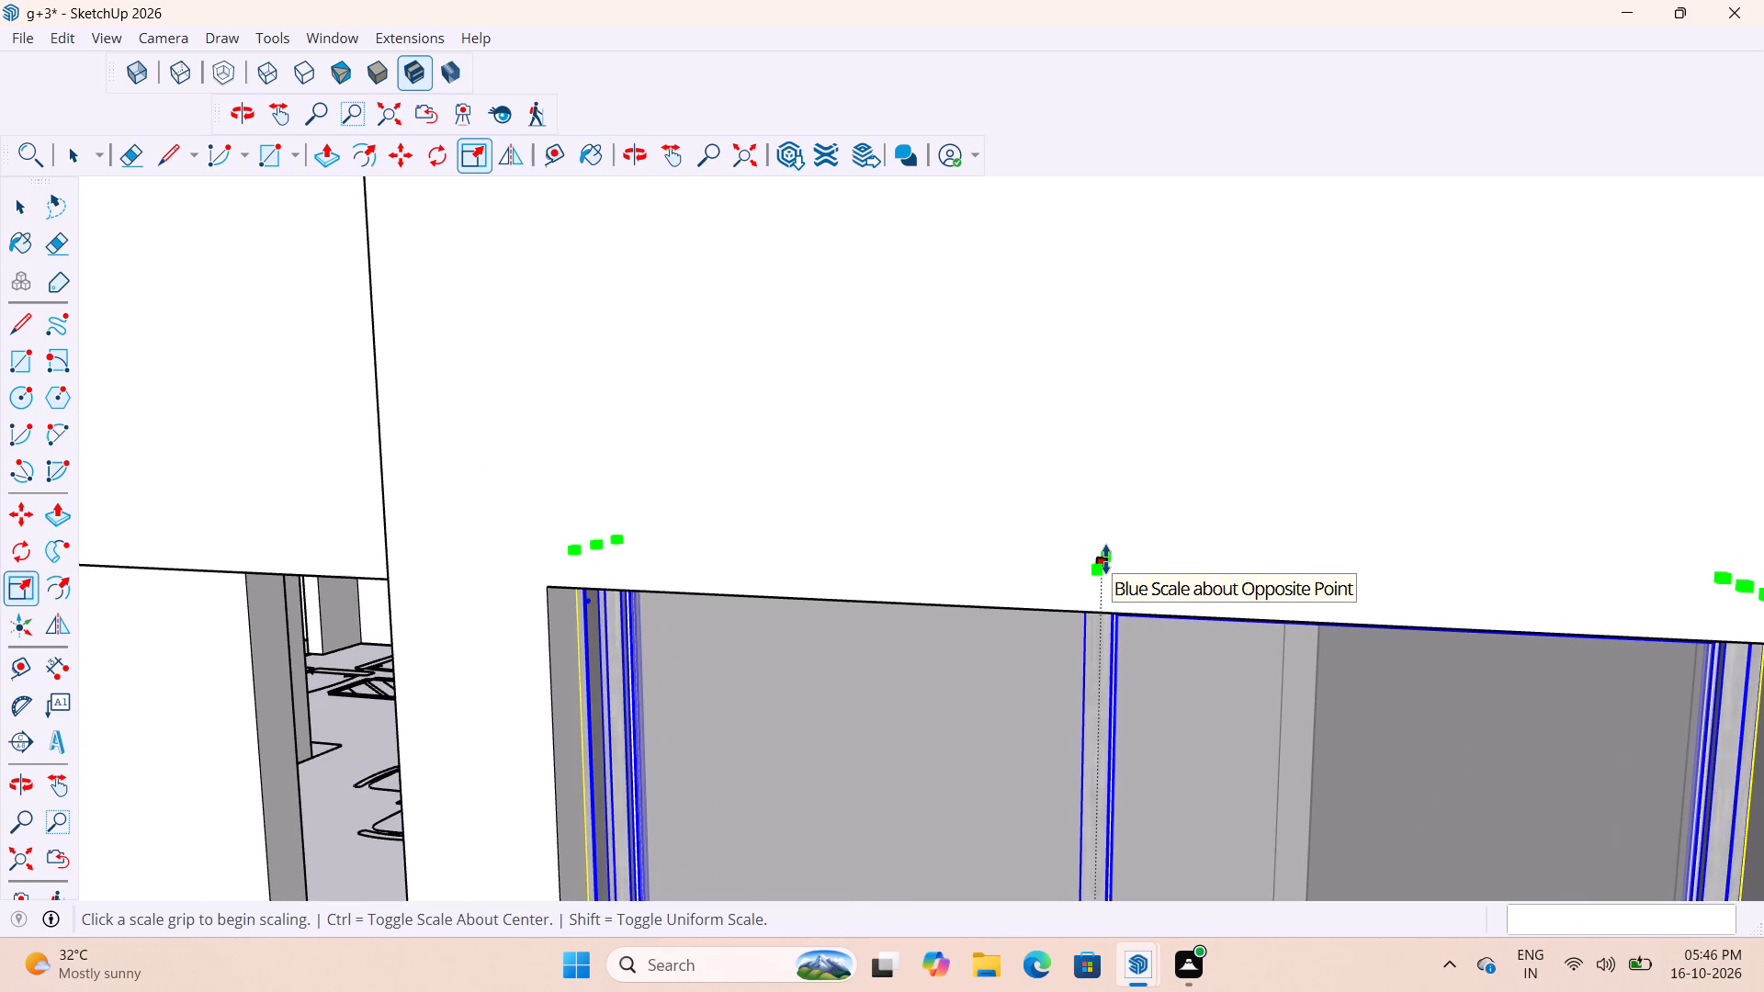
scroll(1107, 567, "up", 7)
left_click(1101, 556)
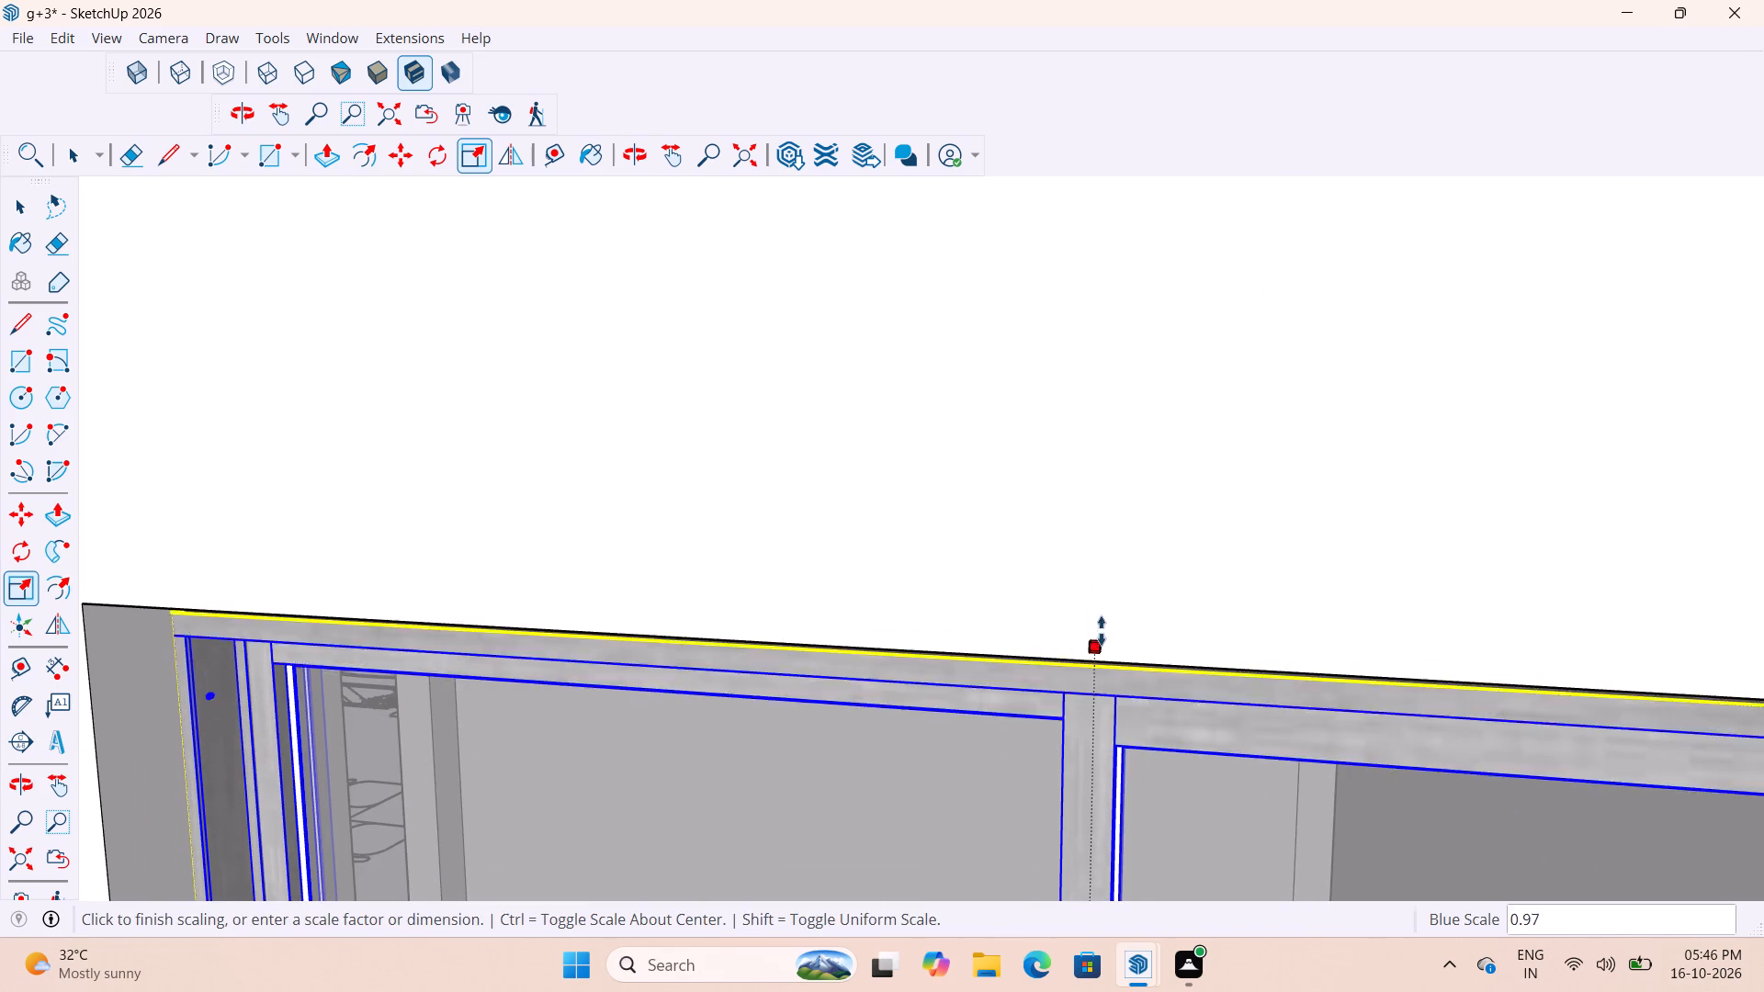
middle_click_drag(1103, 626, 1161, 474)
scroll(1161, 480, "up", 1)
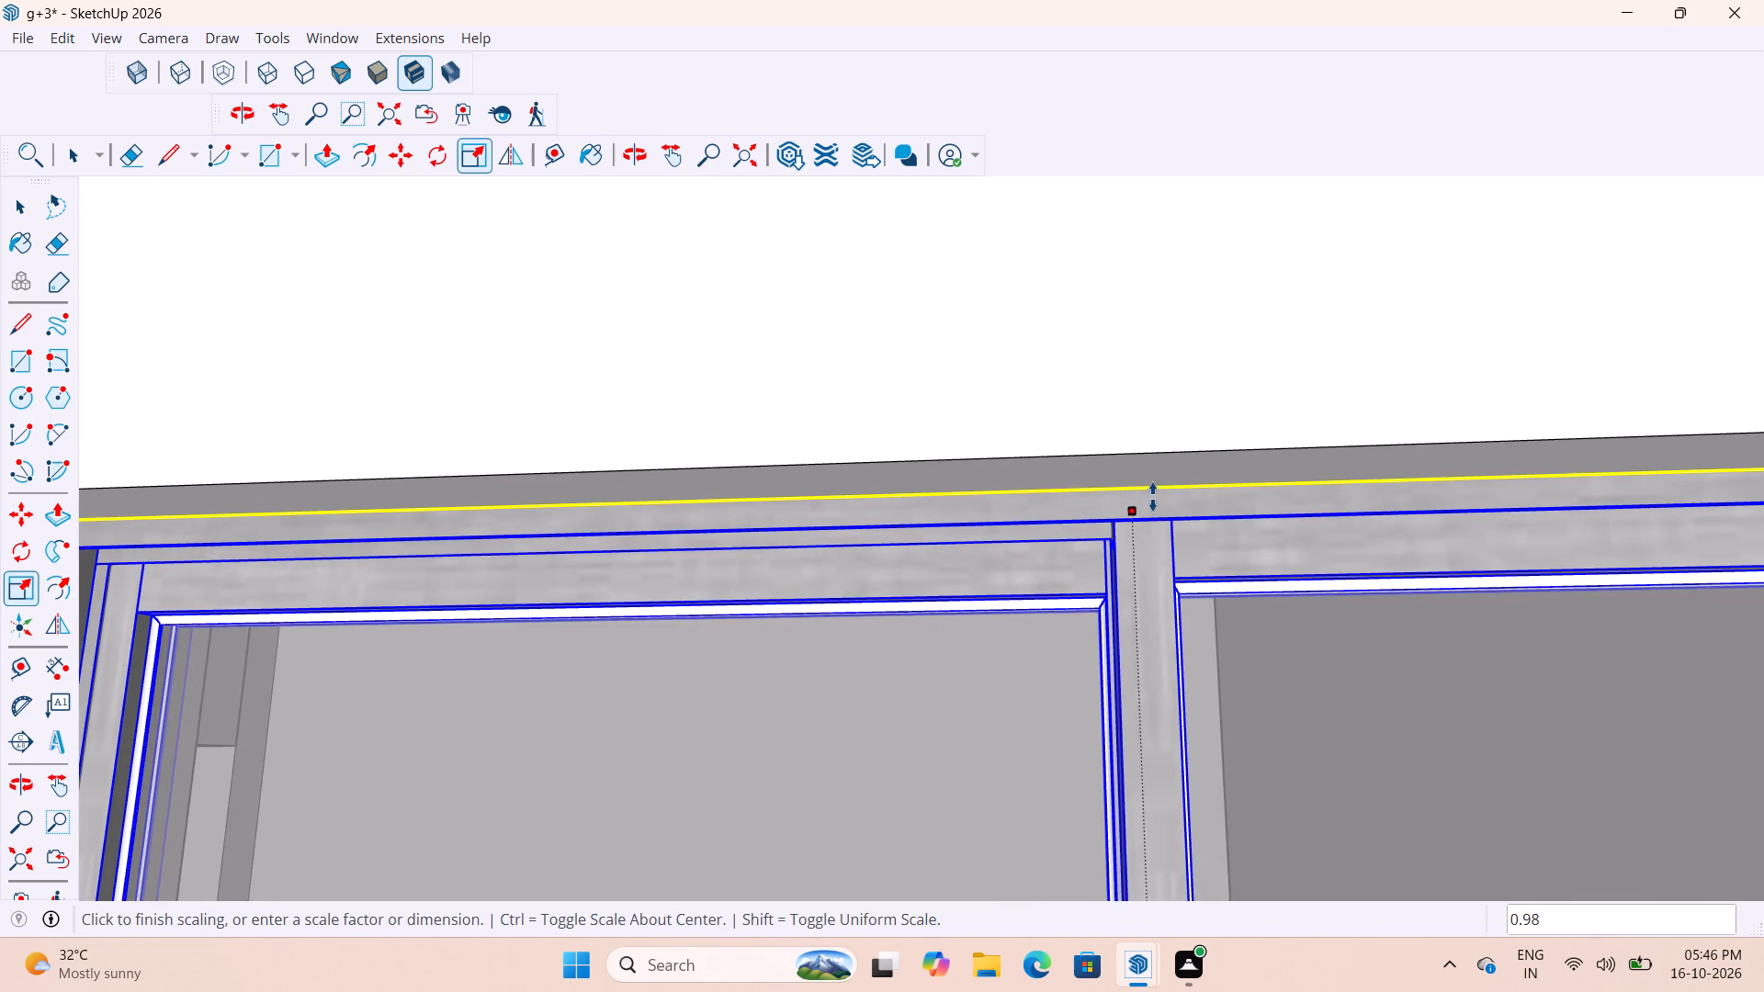
left_click(1155, 491)
Scale the copied window's height from its bottom so its lower frame meets the opening's sill, and clear the selection.
scroll(1166, 487, "down", 20)
scroll(1166, 487, "down", 2)
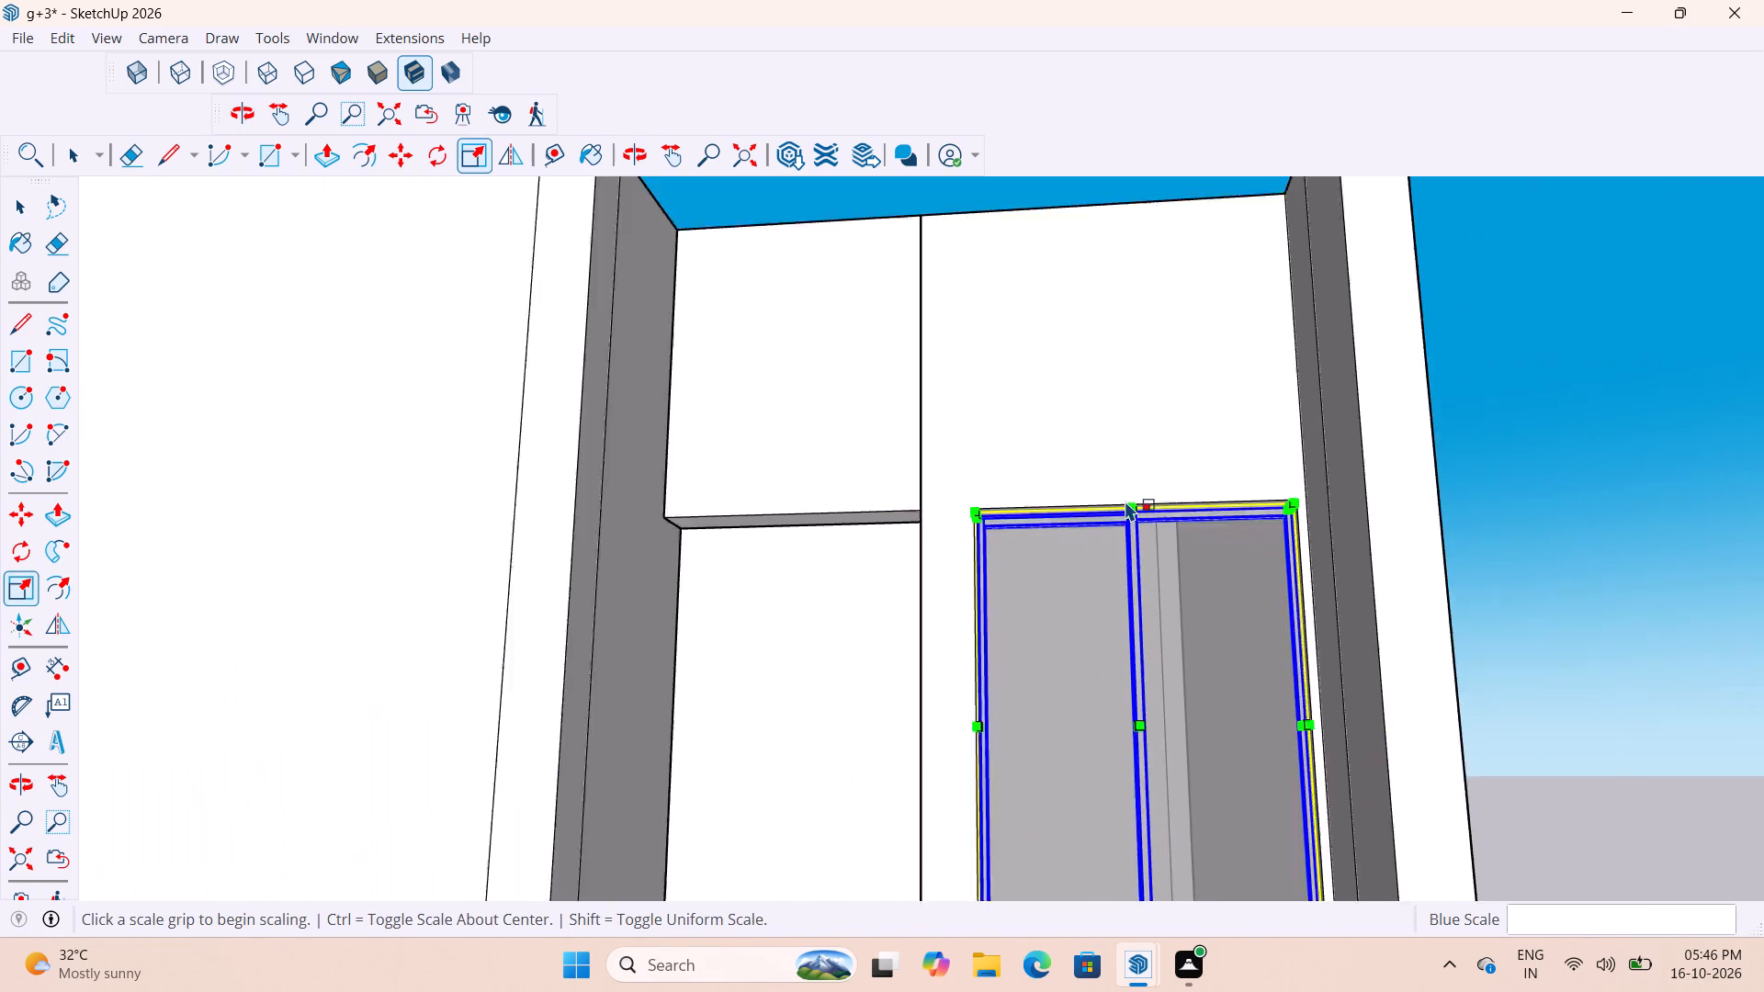
scroll(1125, 501, "down", 7)
scroll(1131, 753, "up", 13)
middle_click_drag(1161, 696, 1210, 614)
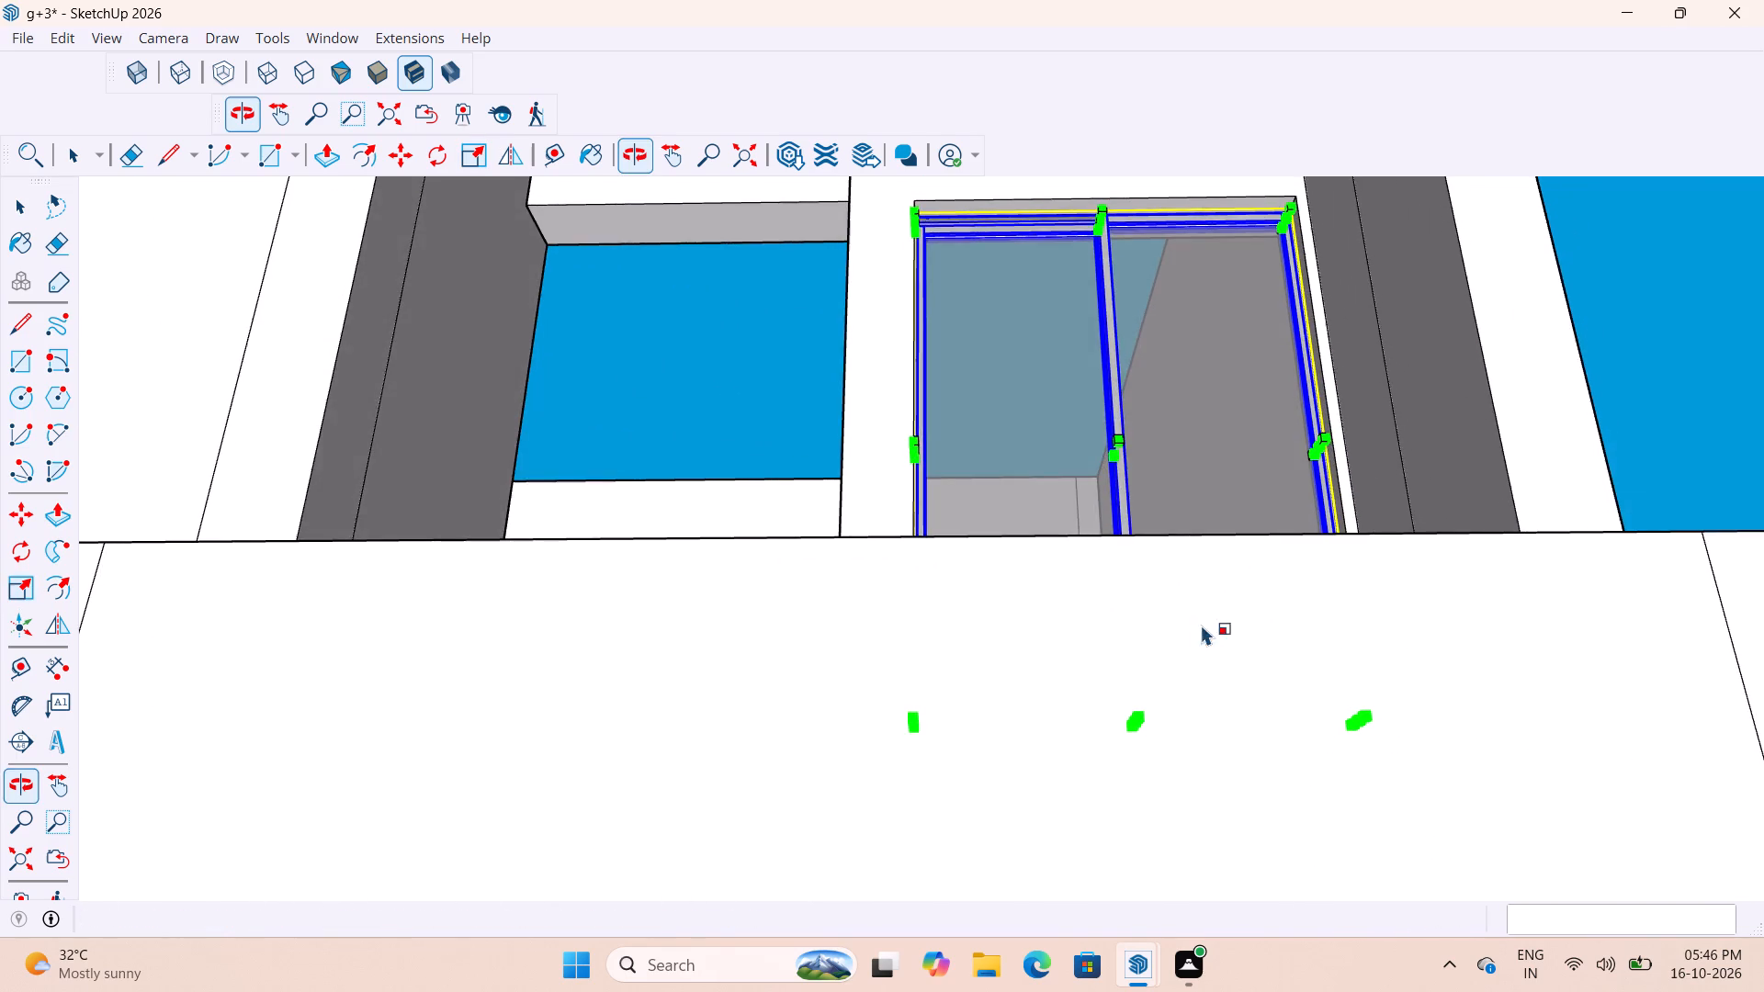
scroll(1195, 659, "down", 2)
middle_click_drag(1195, 668, 1125, 913)
scroll(1154, 758, "up", 9)
middle_click_drag(1120, 695, 1113, 771)
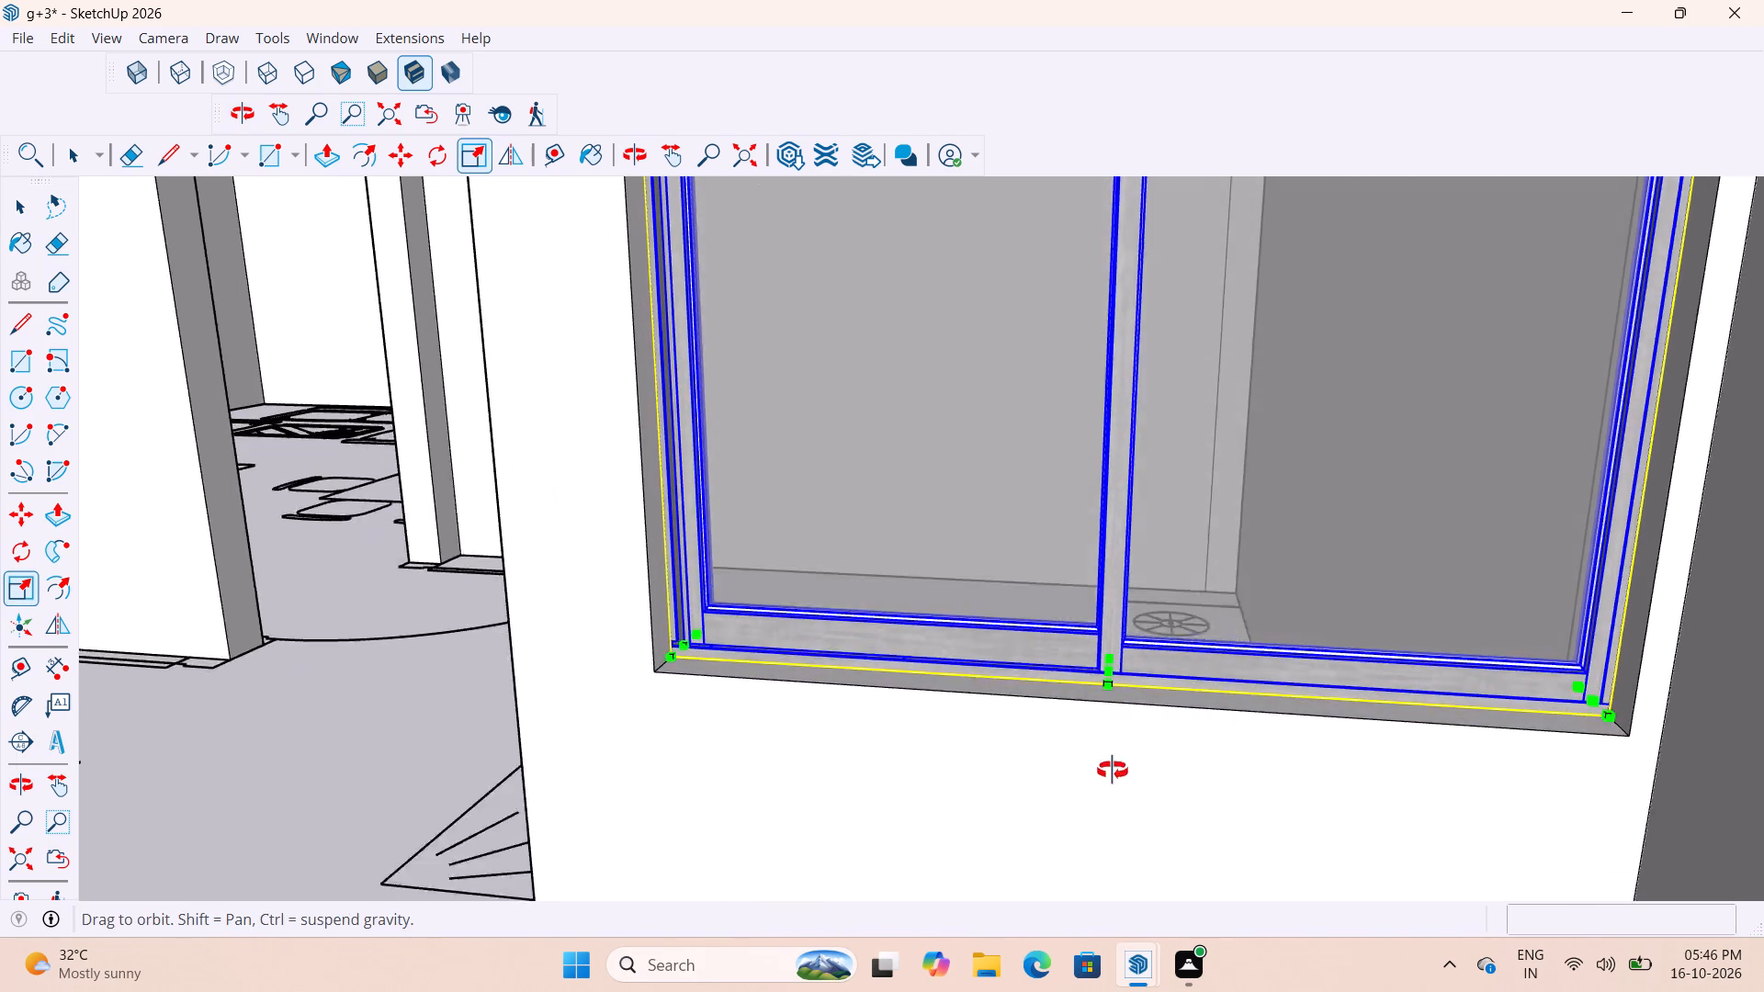
middle_click_drag(1113, 771, 1102, 874)
left_click(1102, 663)
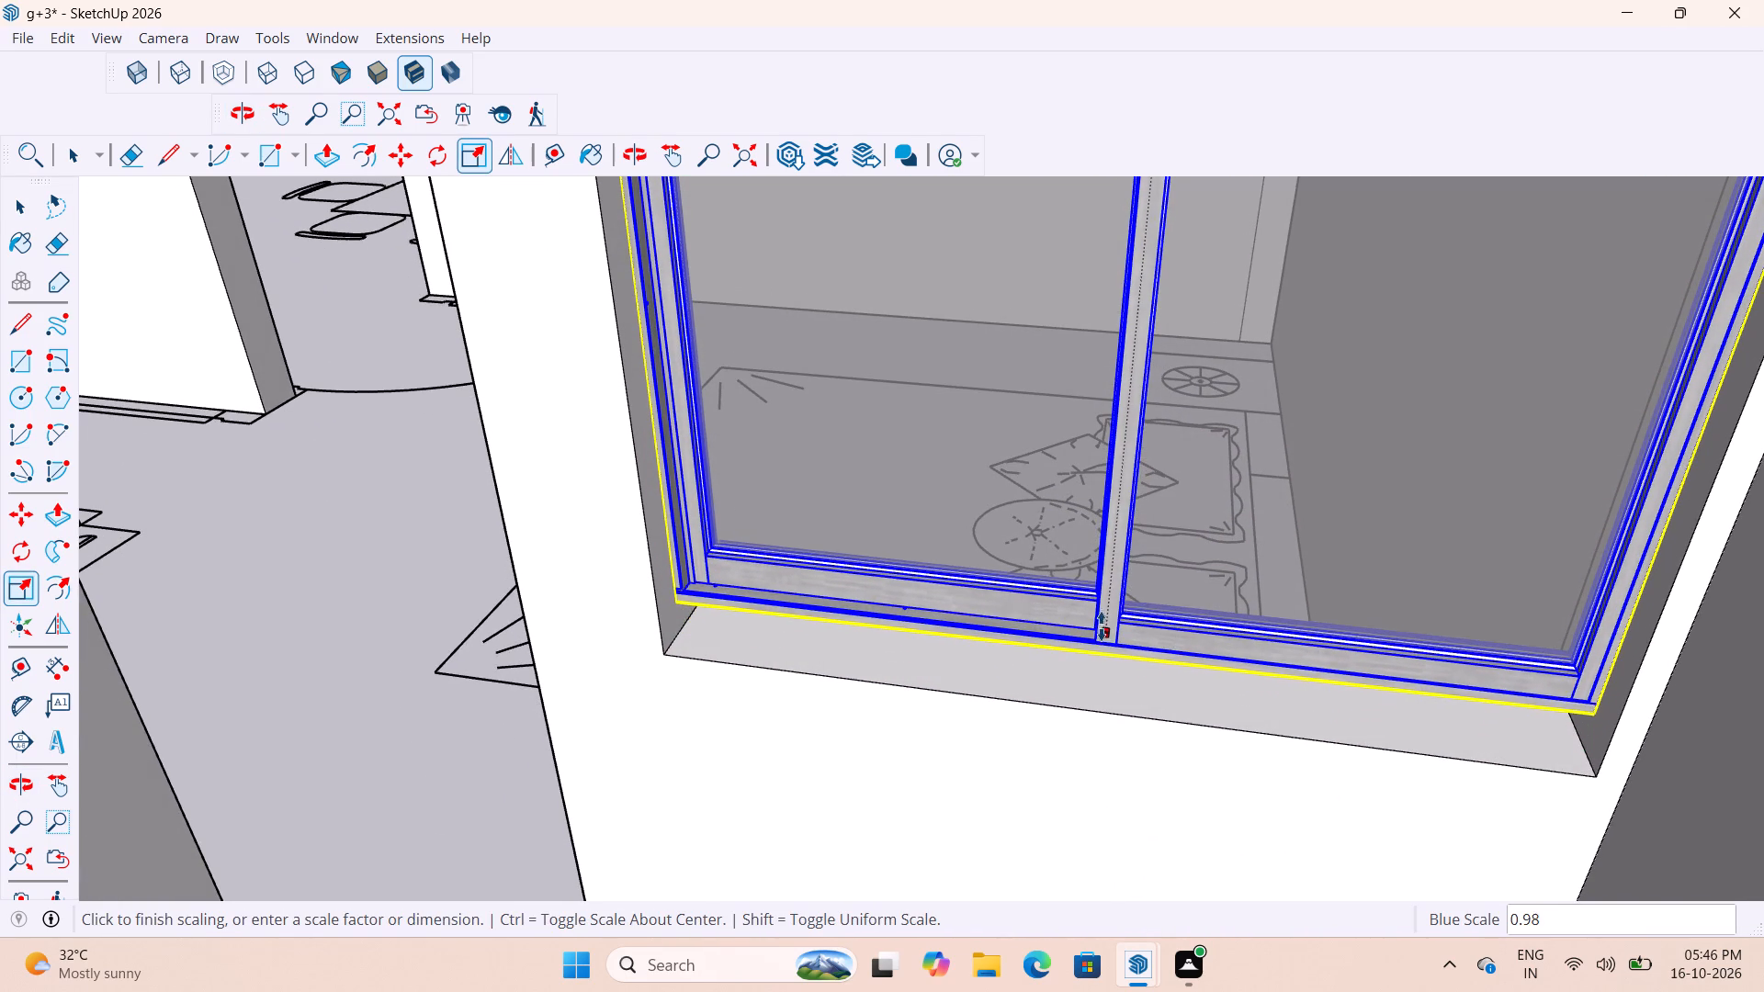
left_click(1099, 695)
scroll(1098, 690, "down", 9)
key("space")
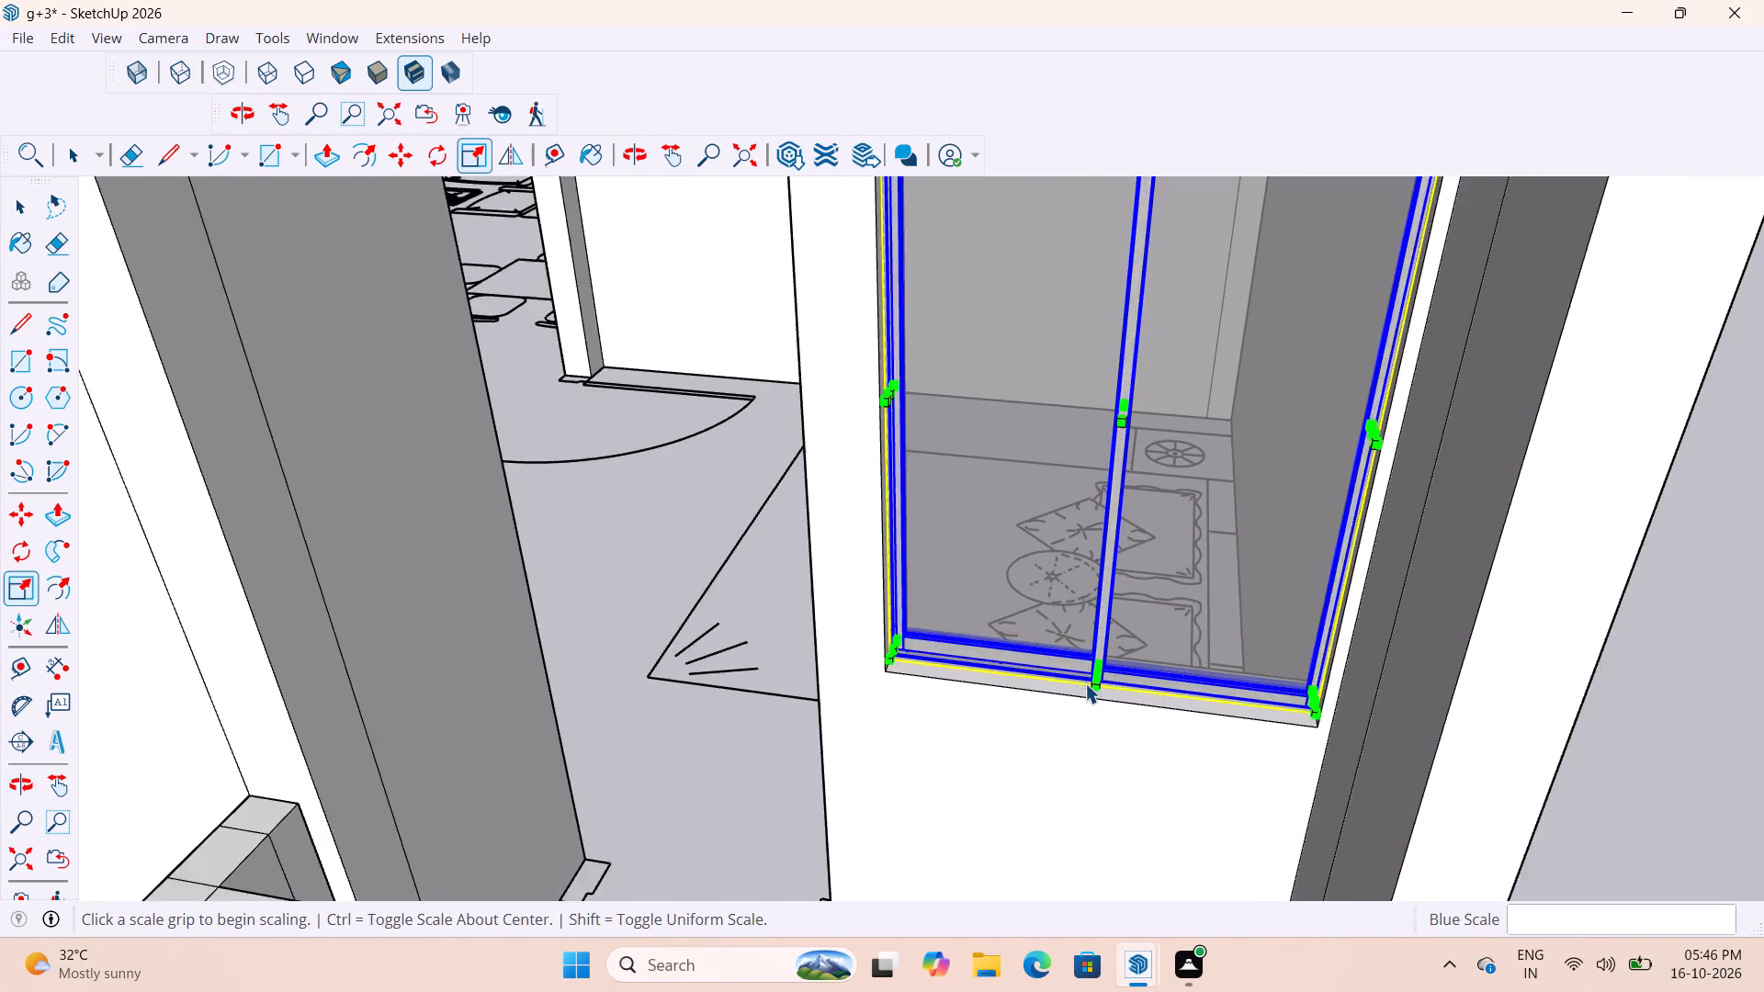
key("space")
scroll(1082, 683, "down", 12)
left_click(1408, 638)
scroll(1472, 573, "down", 13)
middle_click_drag(1271, 508, 1315, 525)
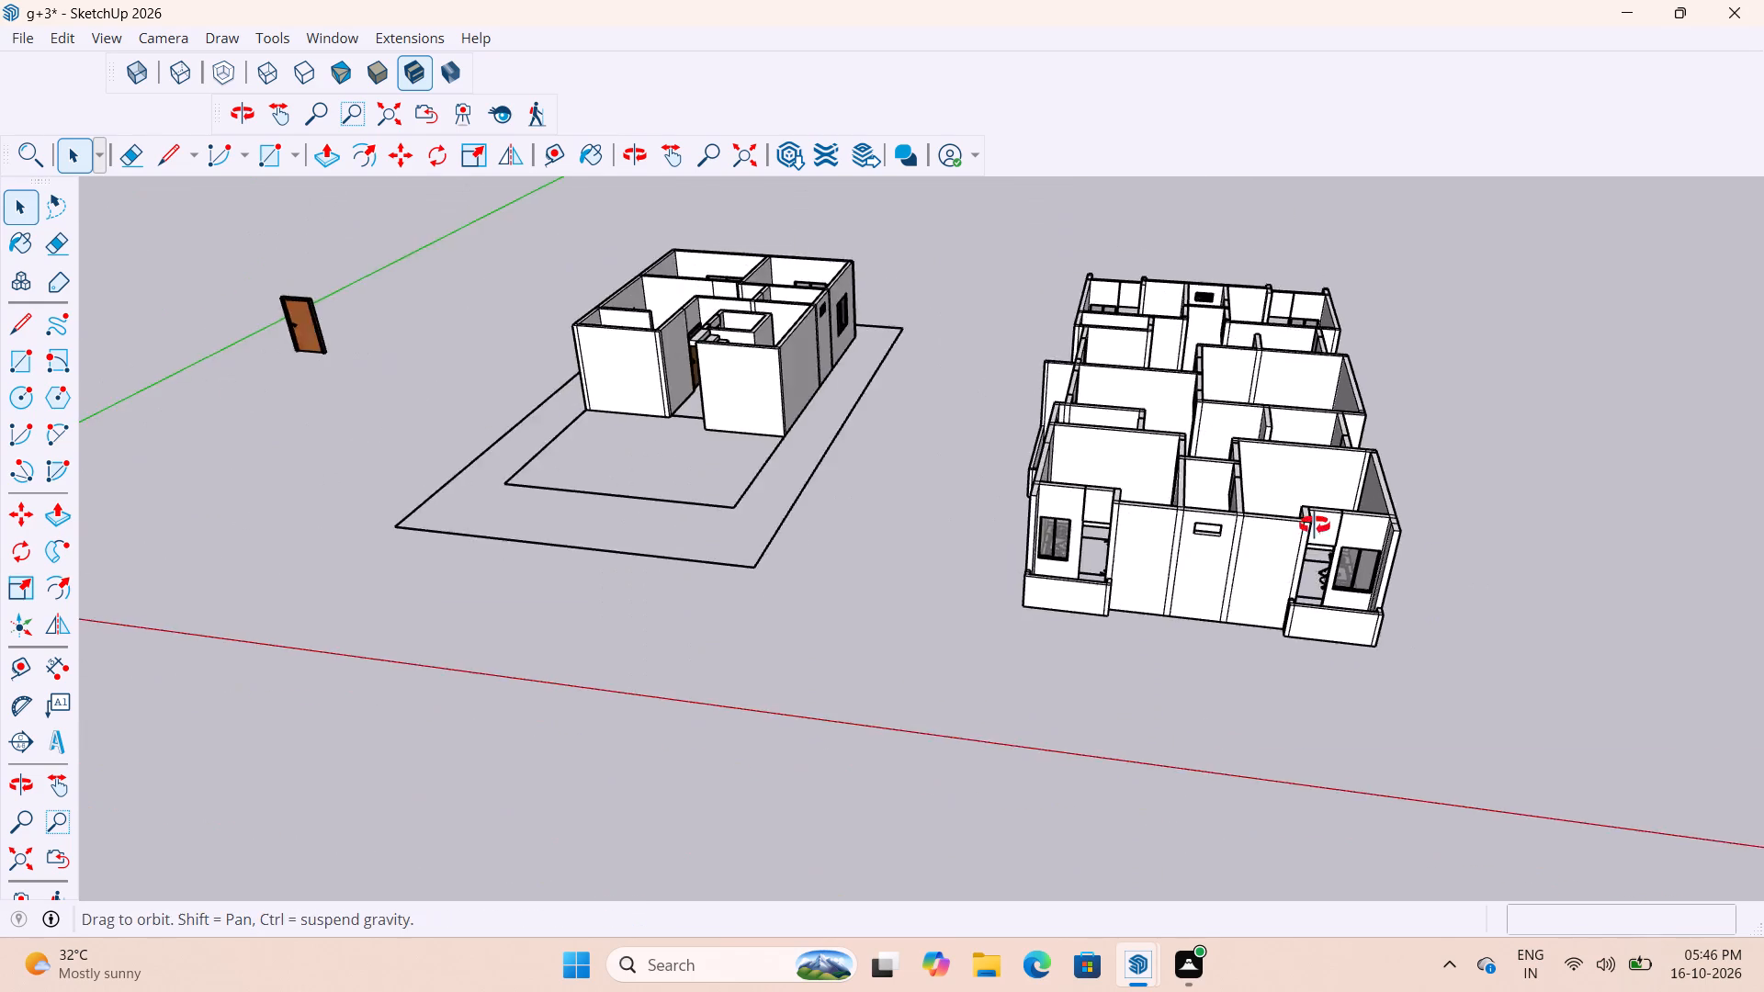
Copy the louvred ventilator by its lower corner about 56' from the far end wall into the empty opening in the opposite end wall.
middle_click_drag(1315, 525, 1386, 535)
scroll(1183, 488, "up", 19)
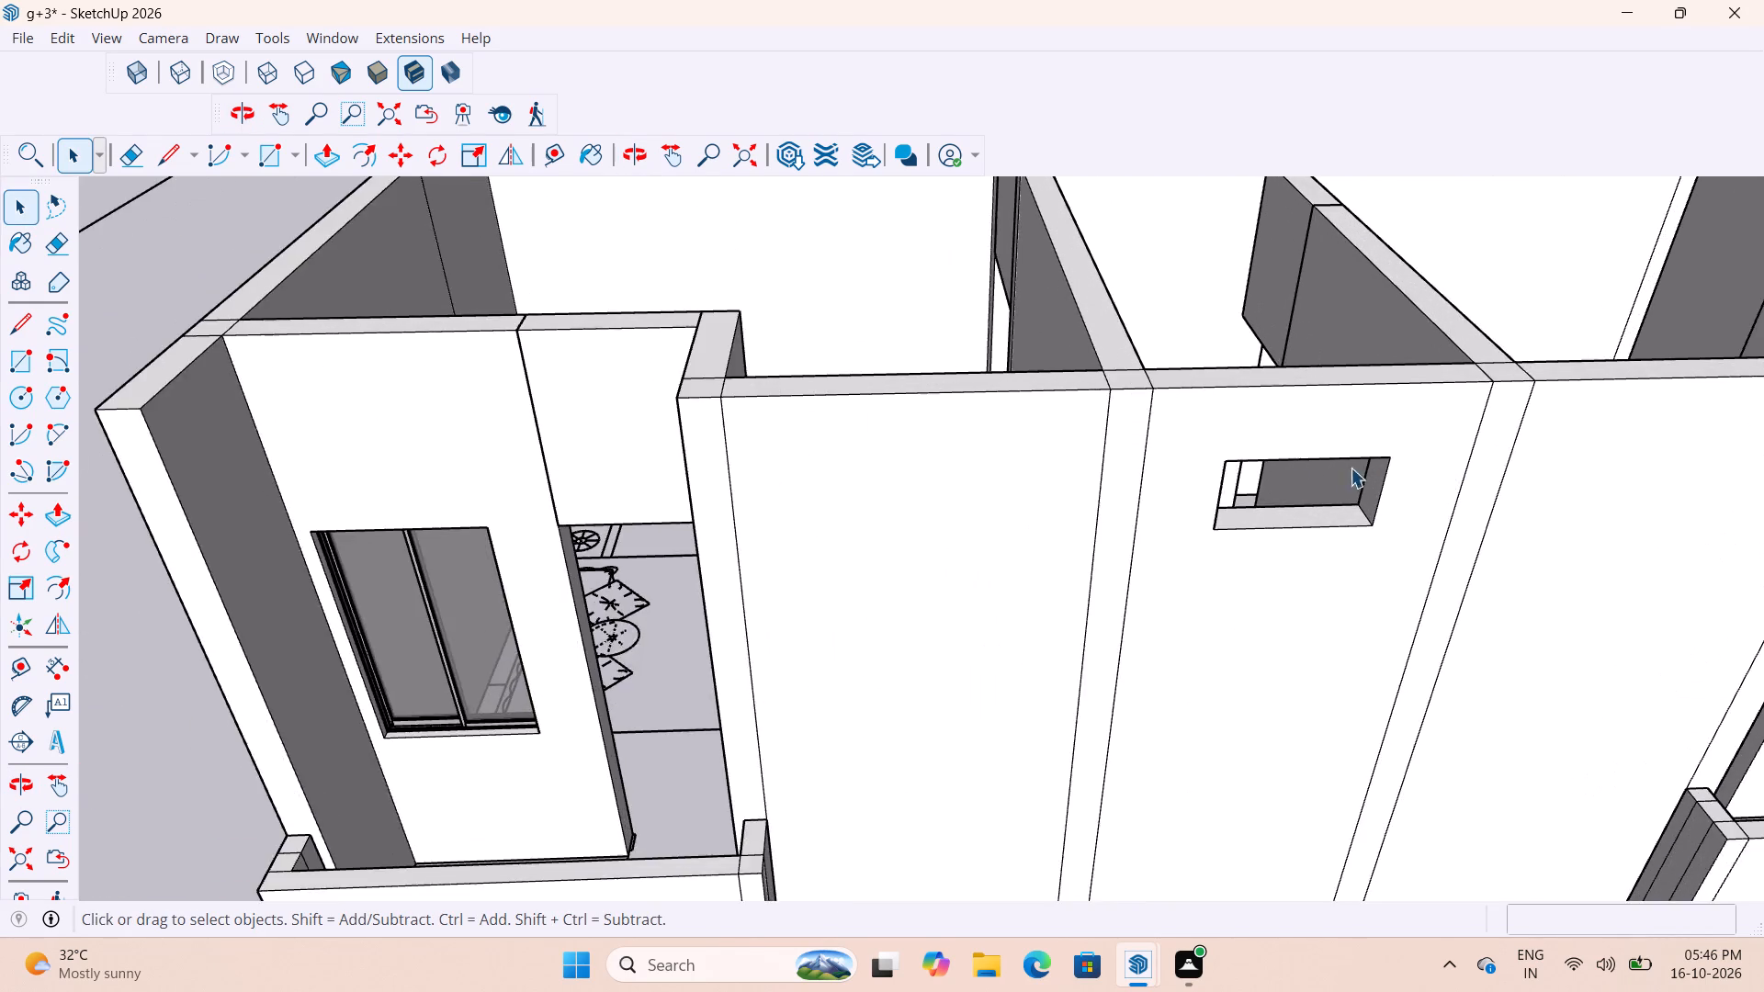
scroll(1099, 481, "down", 11)
scroll(916, 425, "down", 14)
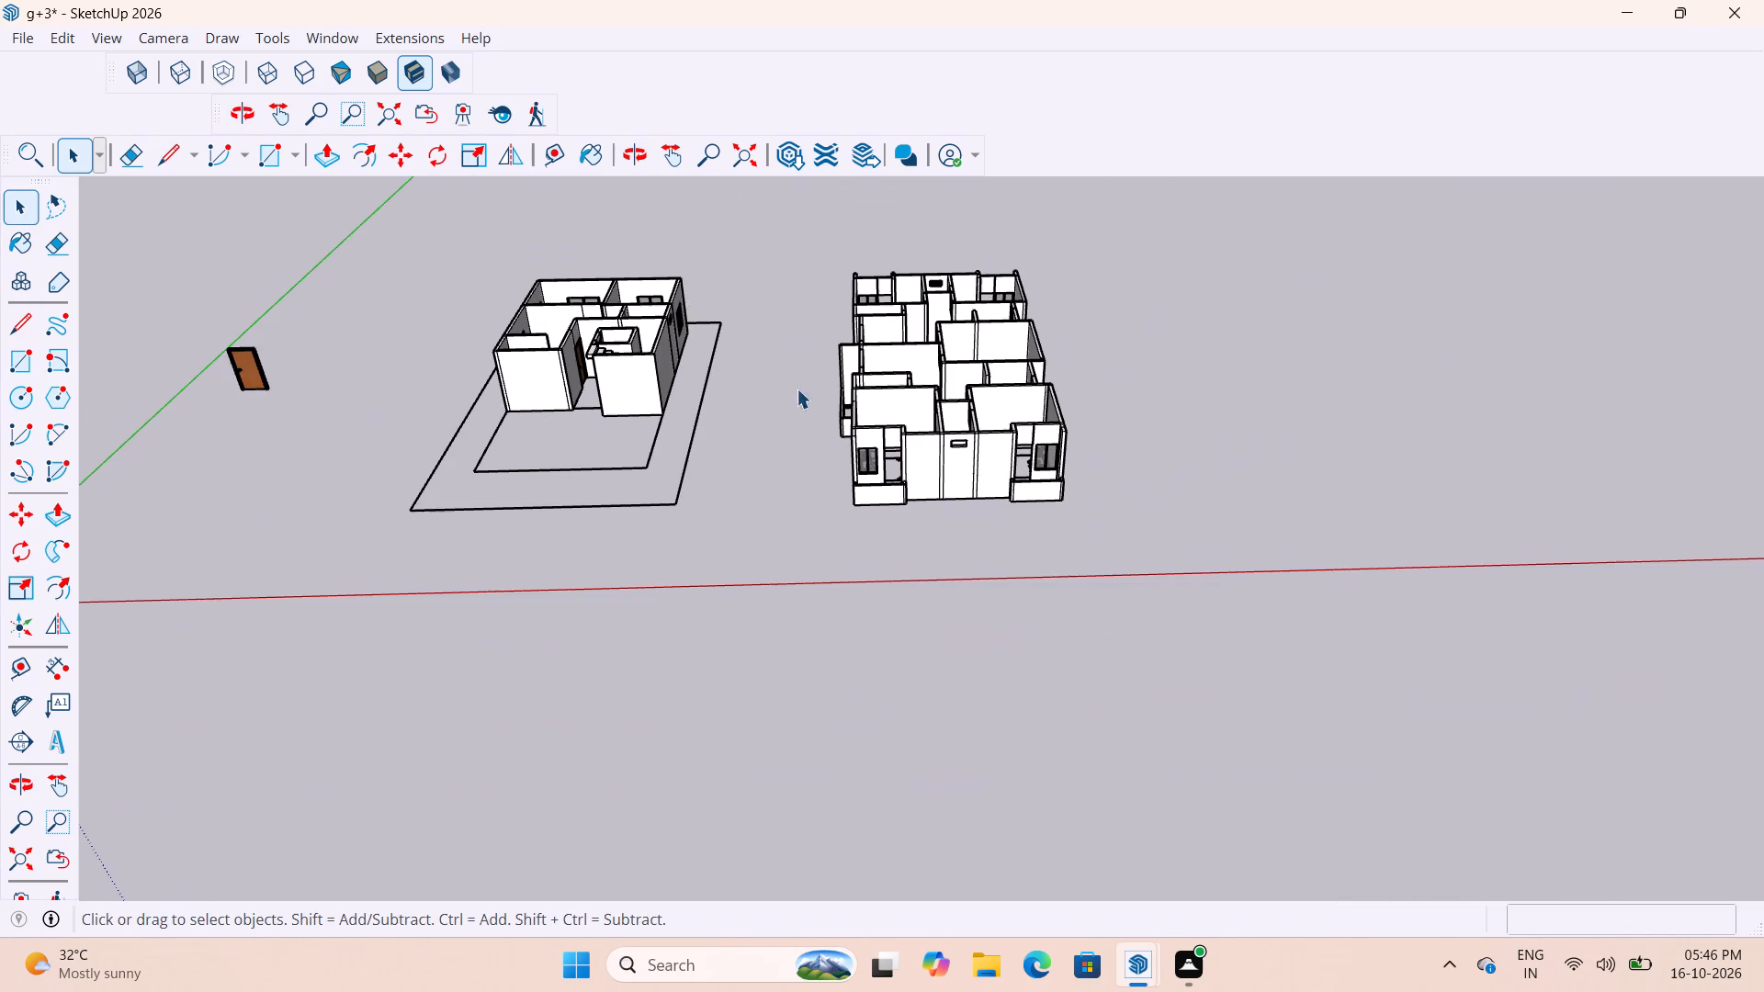
scroll(941, 214, "up", 9)
scroll(916, 289, "up", 5)
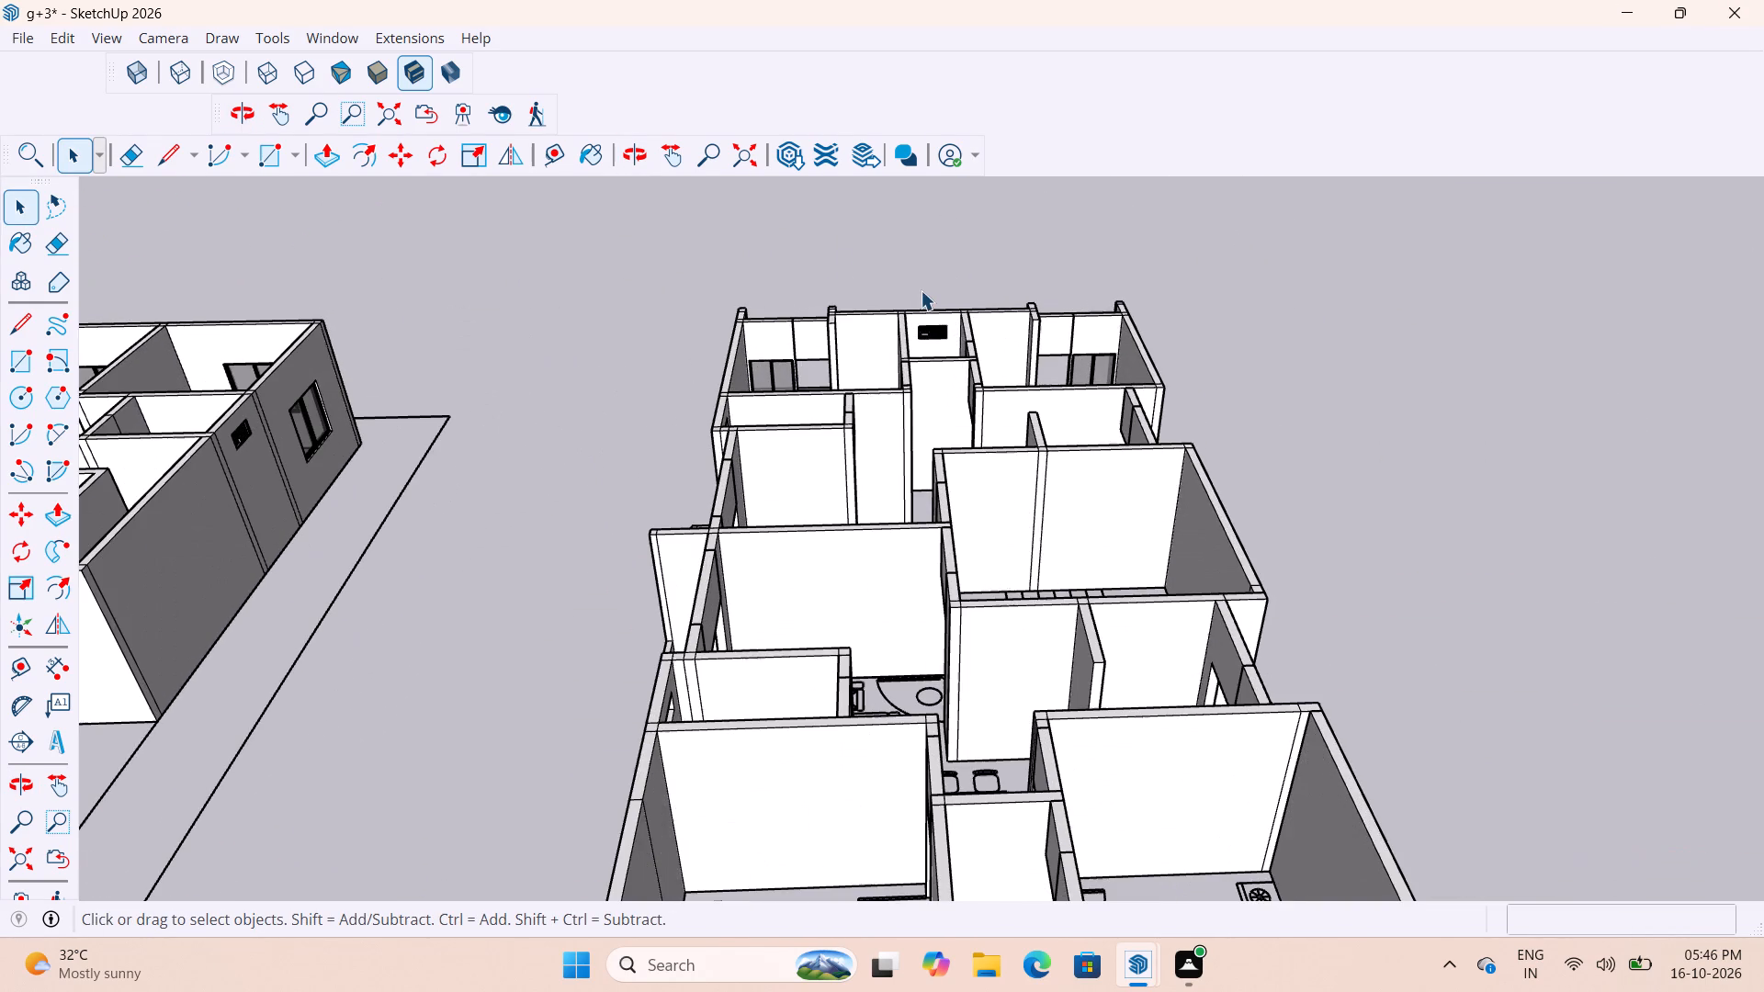
scroll(938, 307, "up", 20)
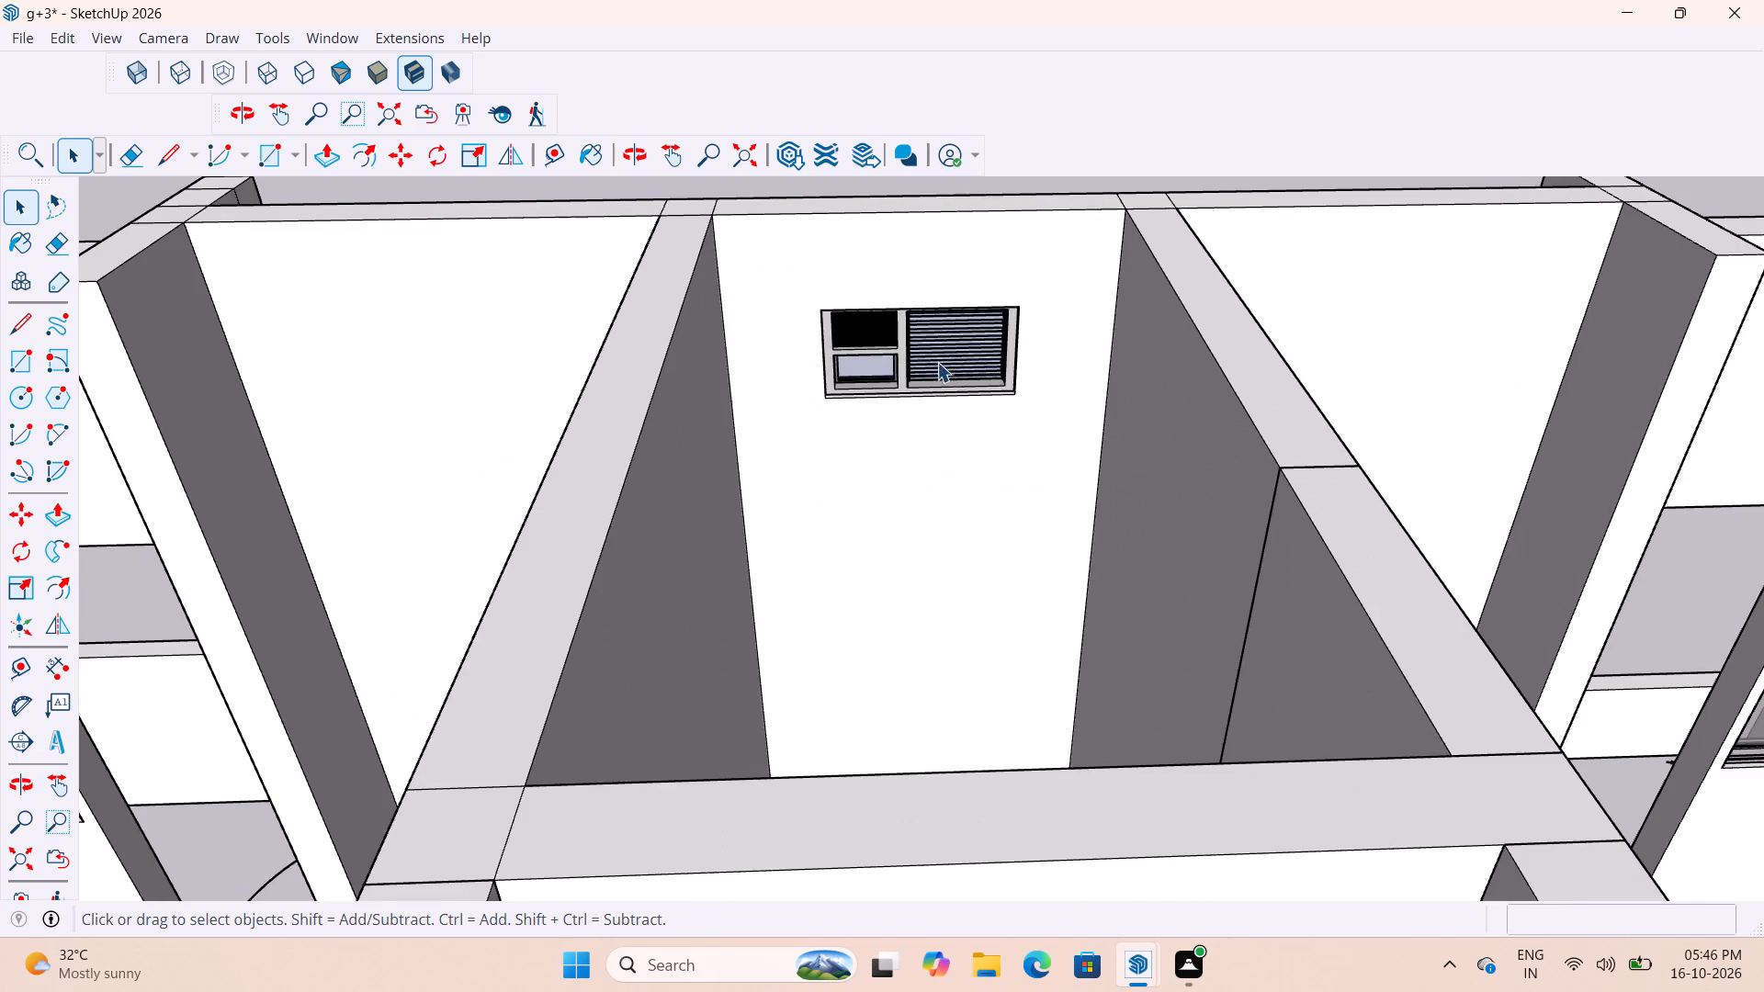
scroll(902, 370, "down", 18)
scroll(898, 331, "down", 6)
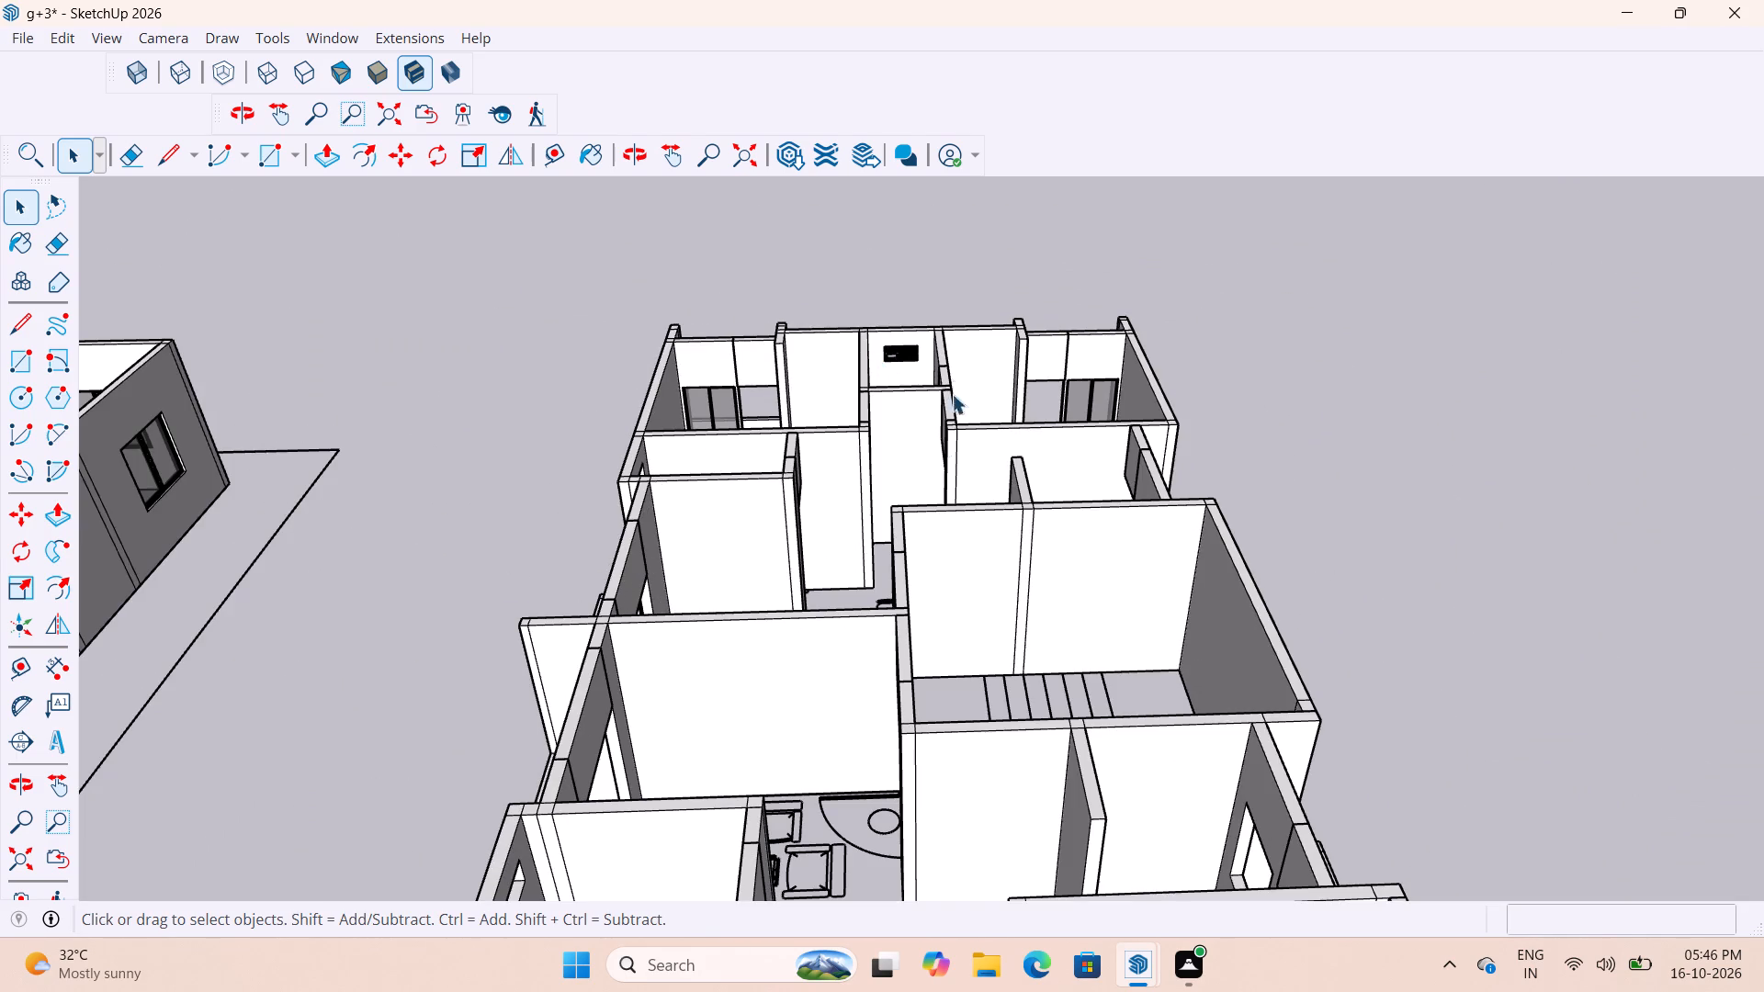
scroll(944, 360, "down", 6)
scroll(941, 349, "up", 10)
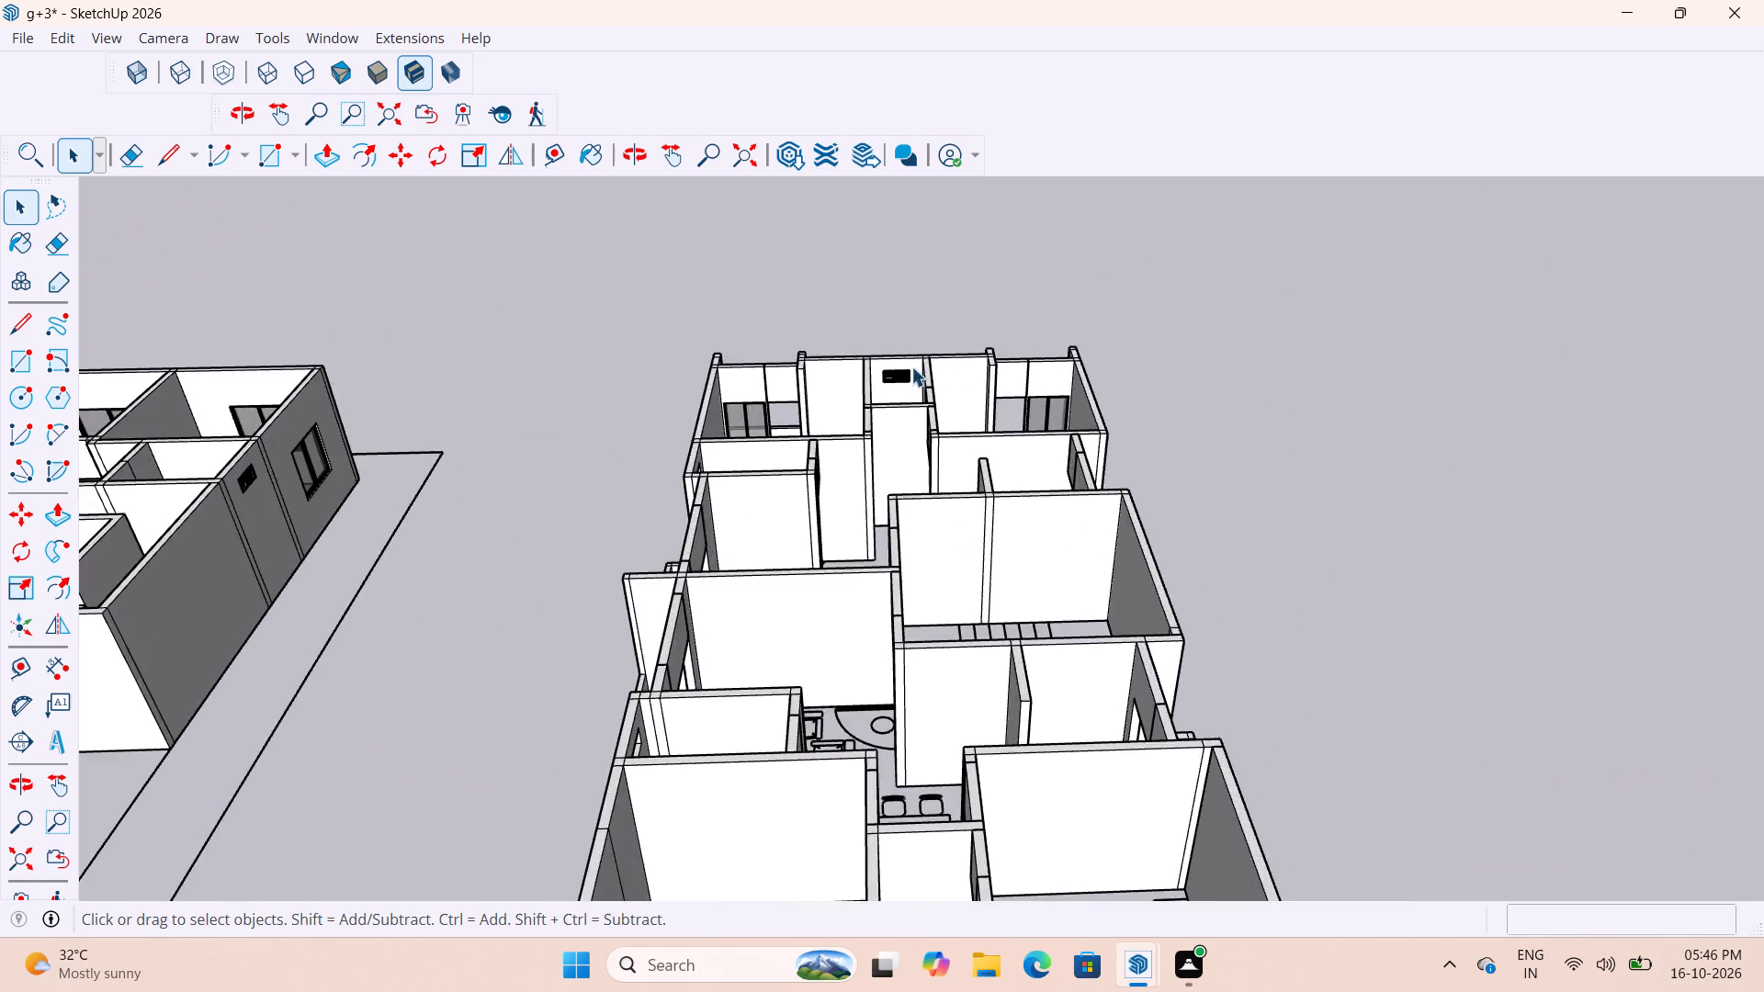
scroll(911, 366, "up", 19)
scroll(905, 399, "up", 3)
left_click(905, 391)
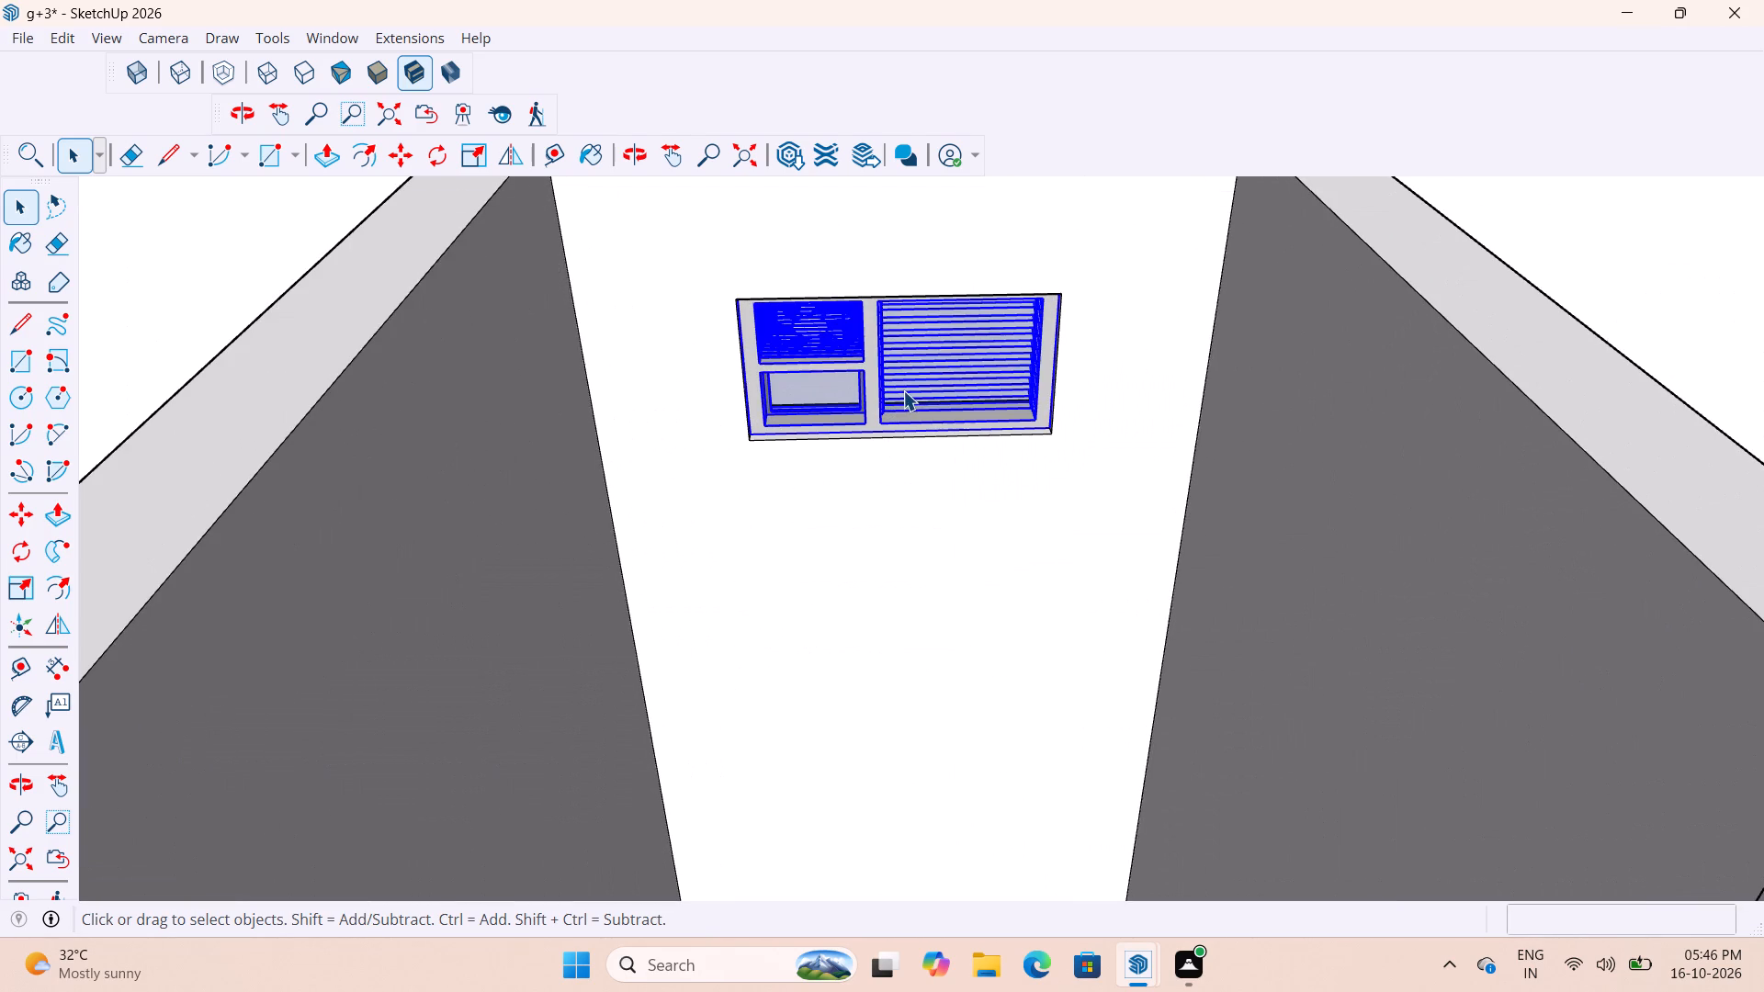
key("m")
scroll(783, 421, "up", 7)
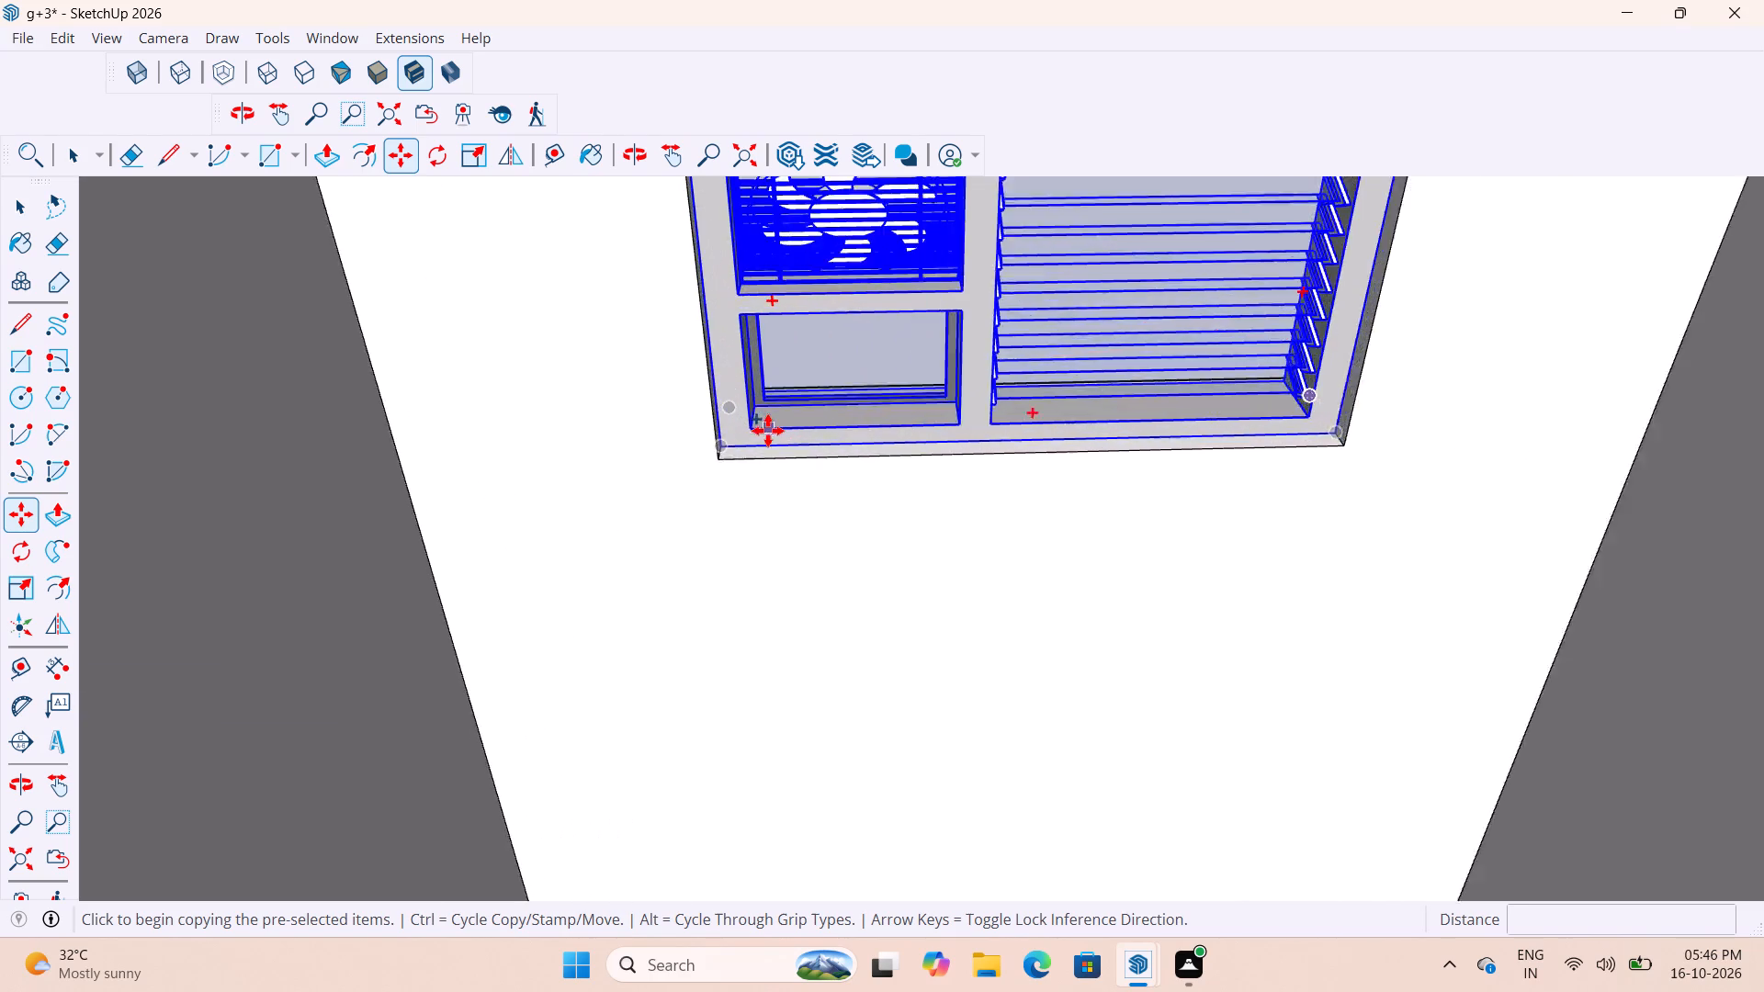
scroll(768, 431, "up", 10)
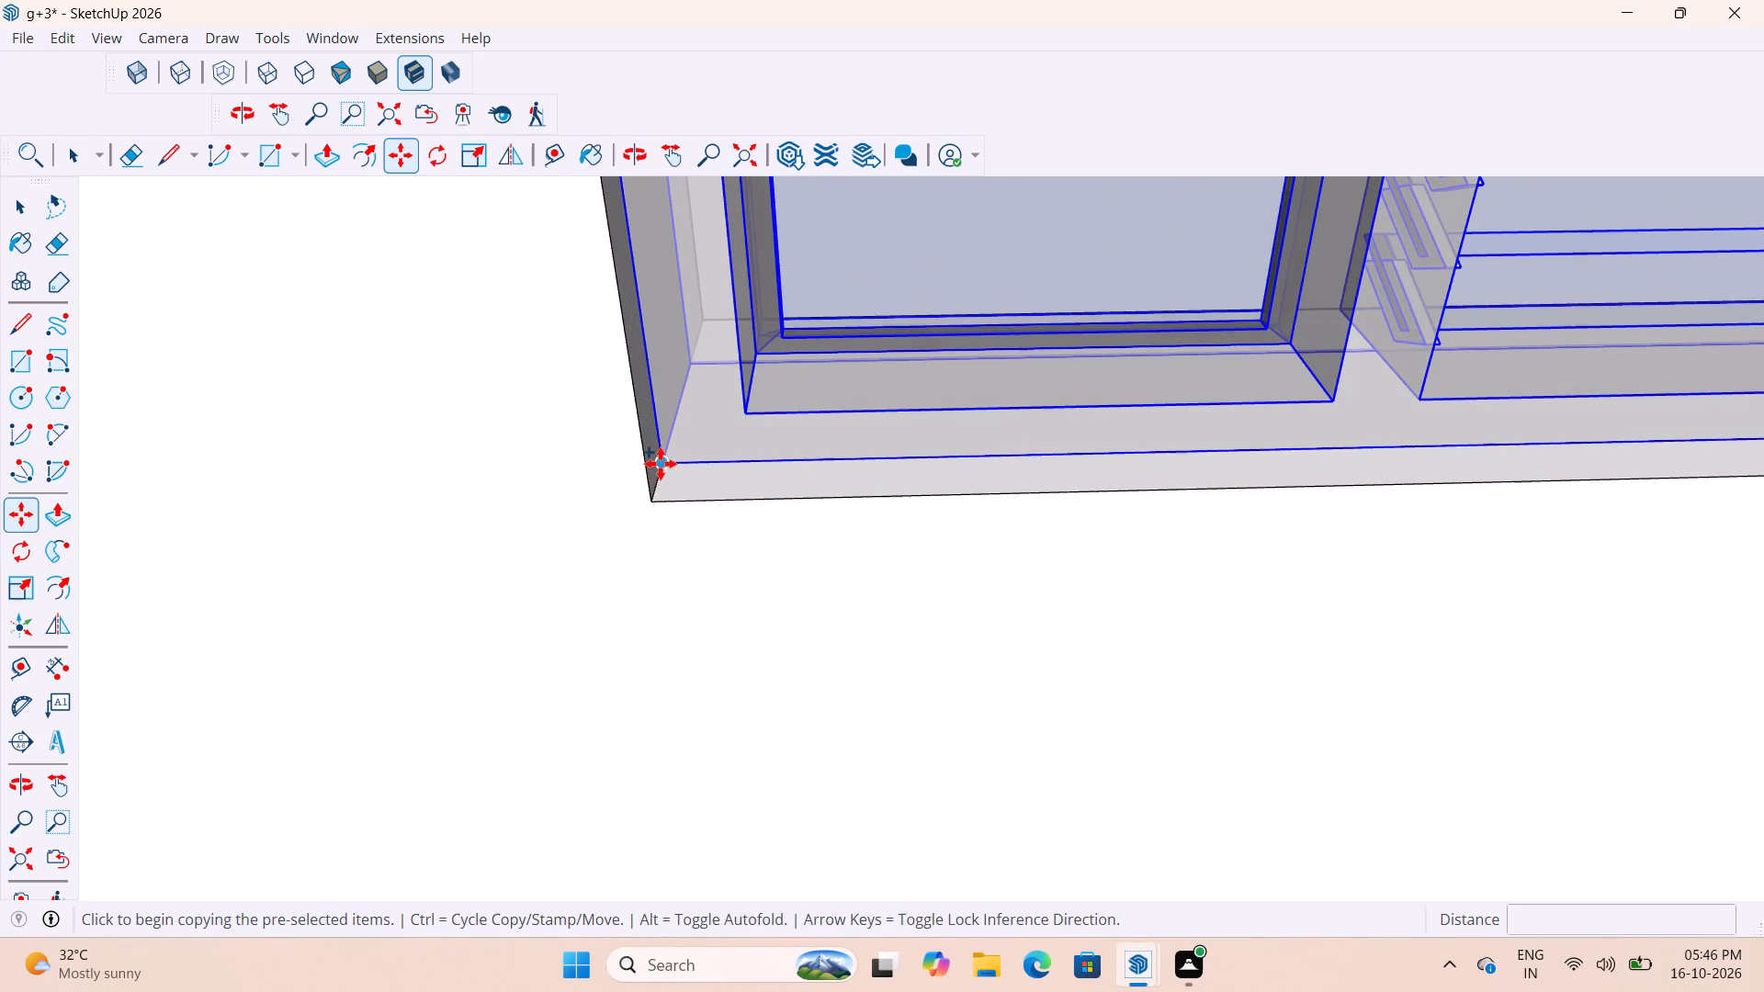
left_click(661, 464)
scroll(1150, 433, "down", 20)
scroll(1150, 433, "down", 15)
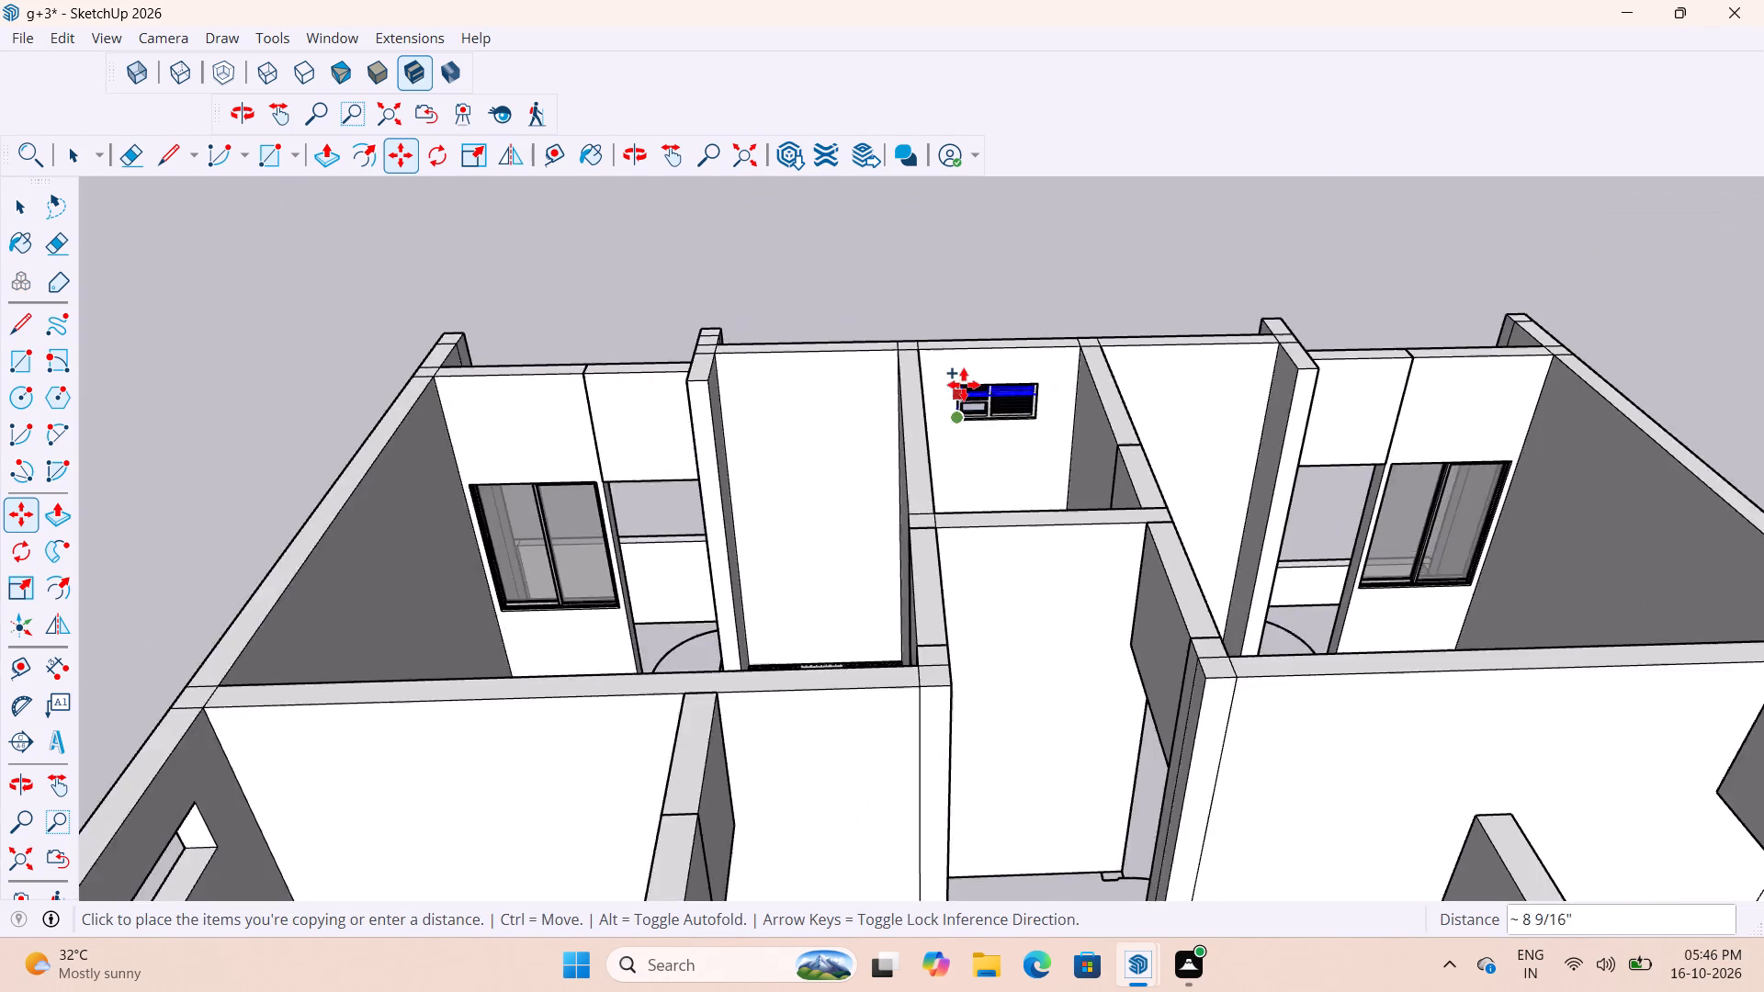
scroll(964, 385, "down", 18)
scroll(976, 376, "down", 6)
scroll(1003, 515, "up", 10)
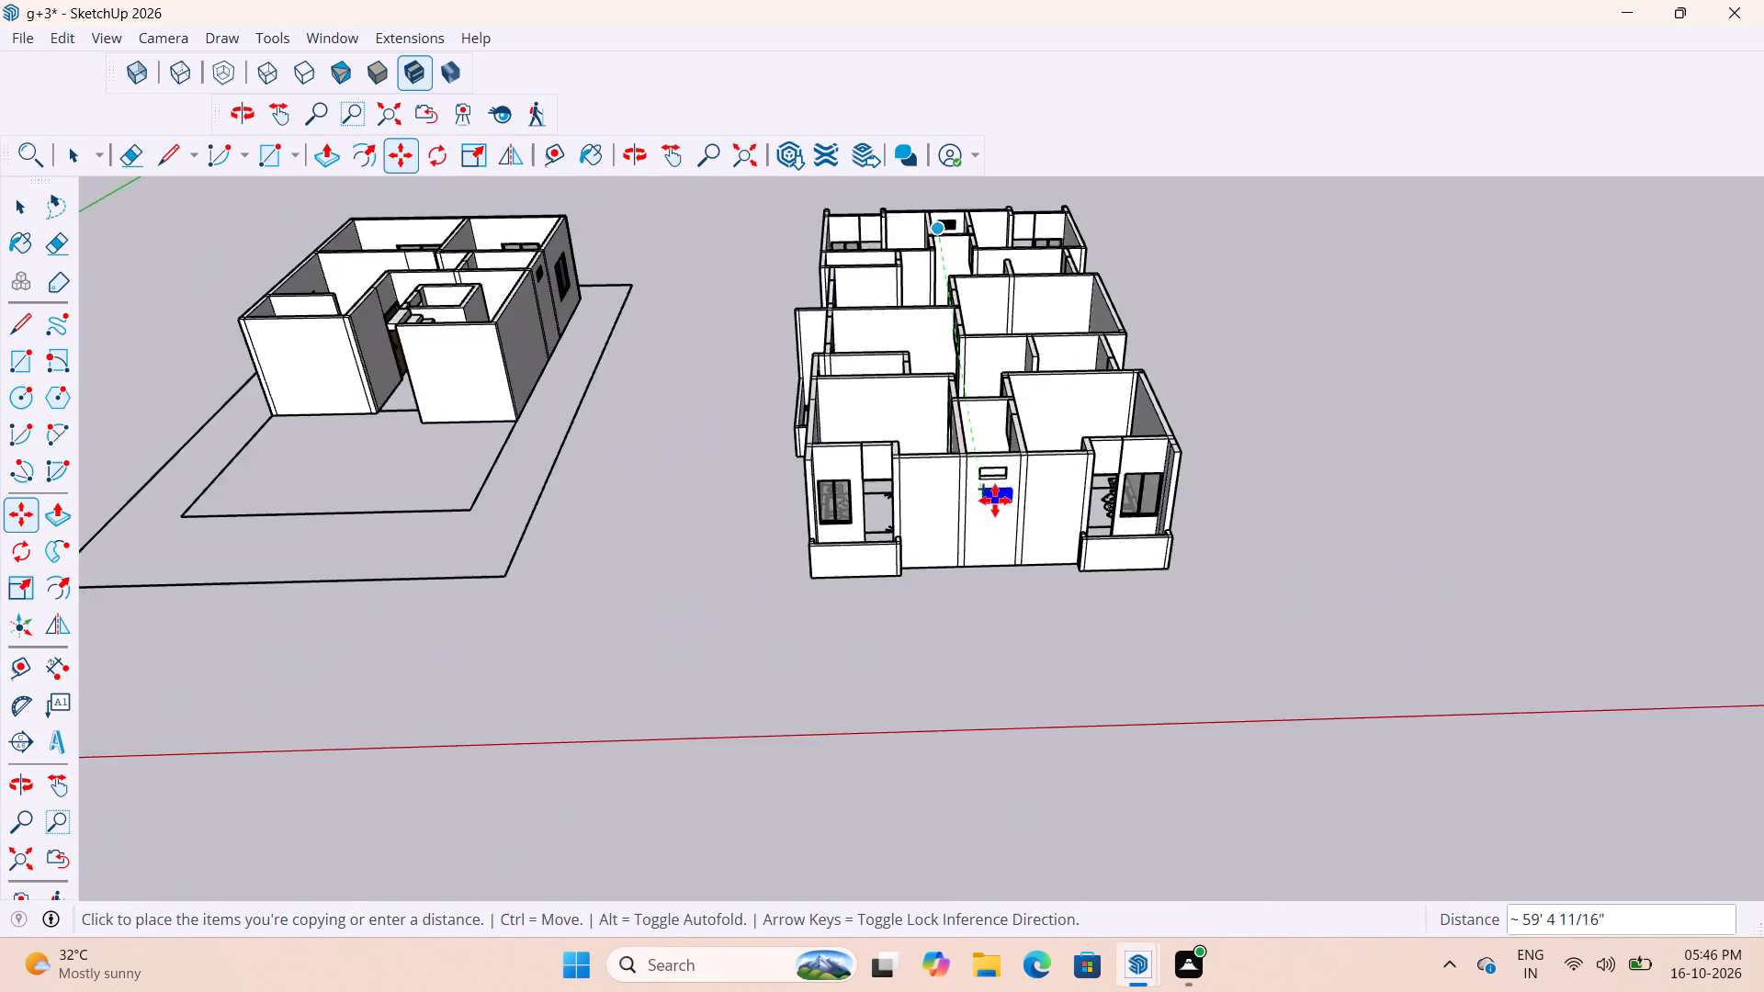
scroll(995, 501, "up", 20)
scroll(995, 501, "up", 3)
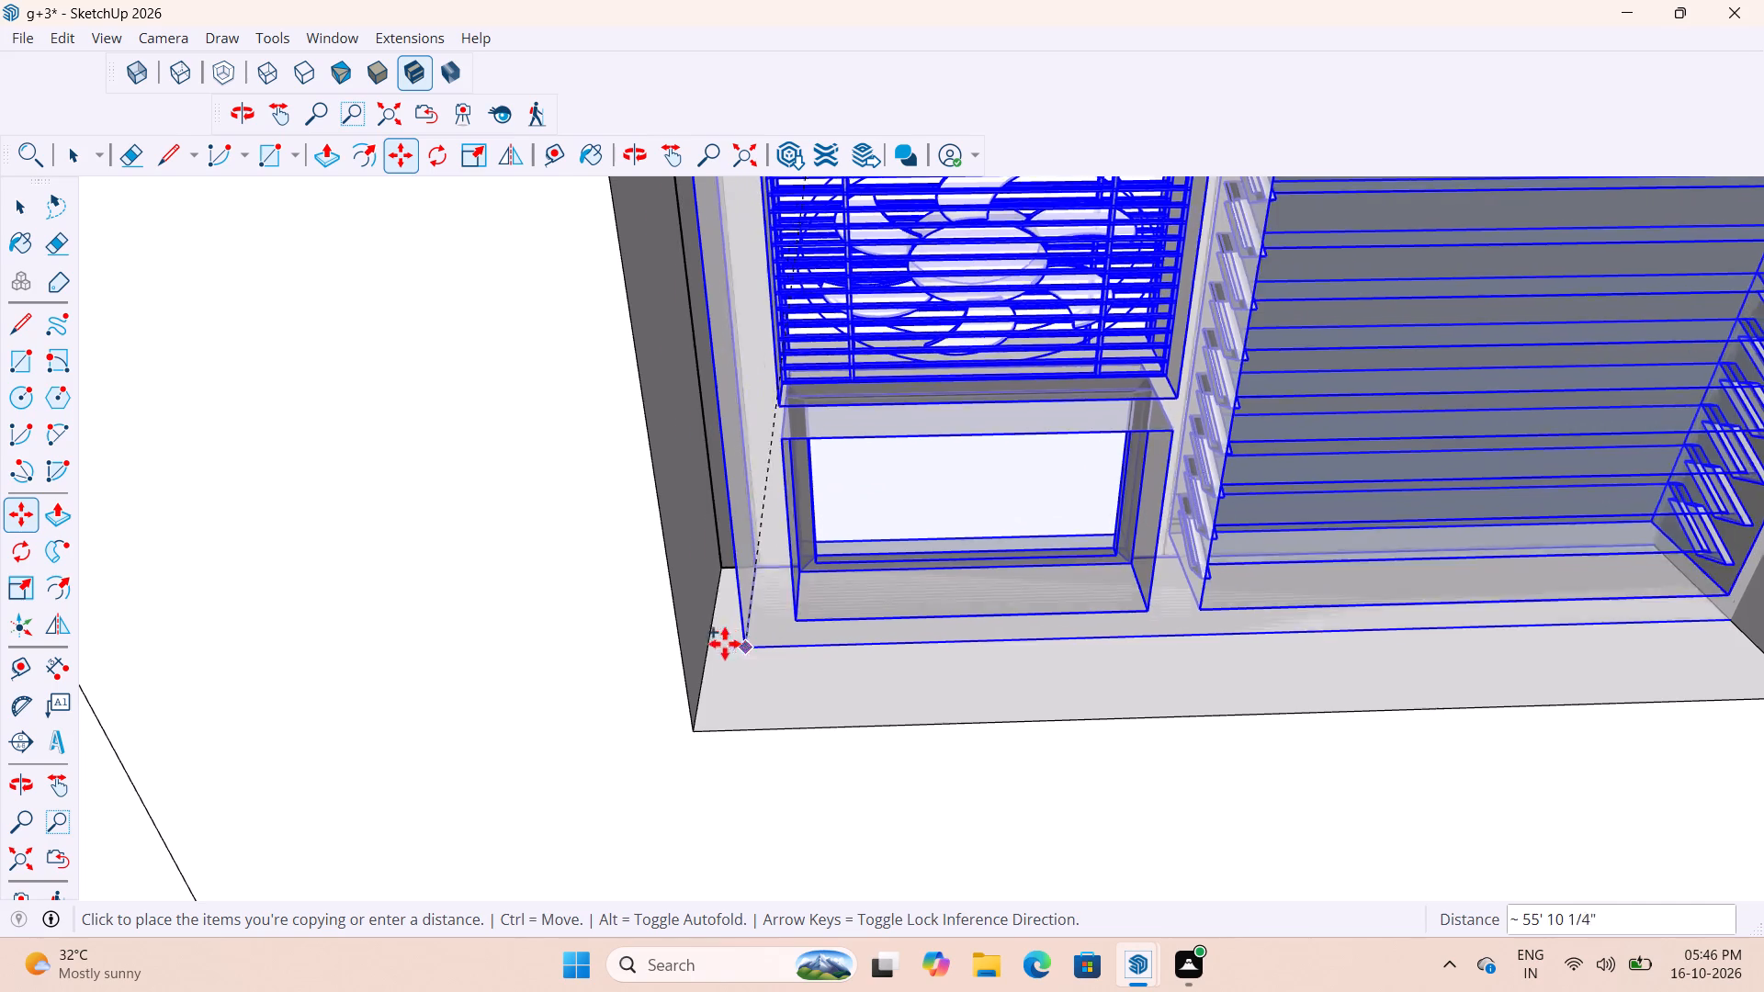
left_click(705, 661)
scroll(819, 647, "down", 4)
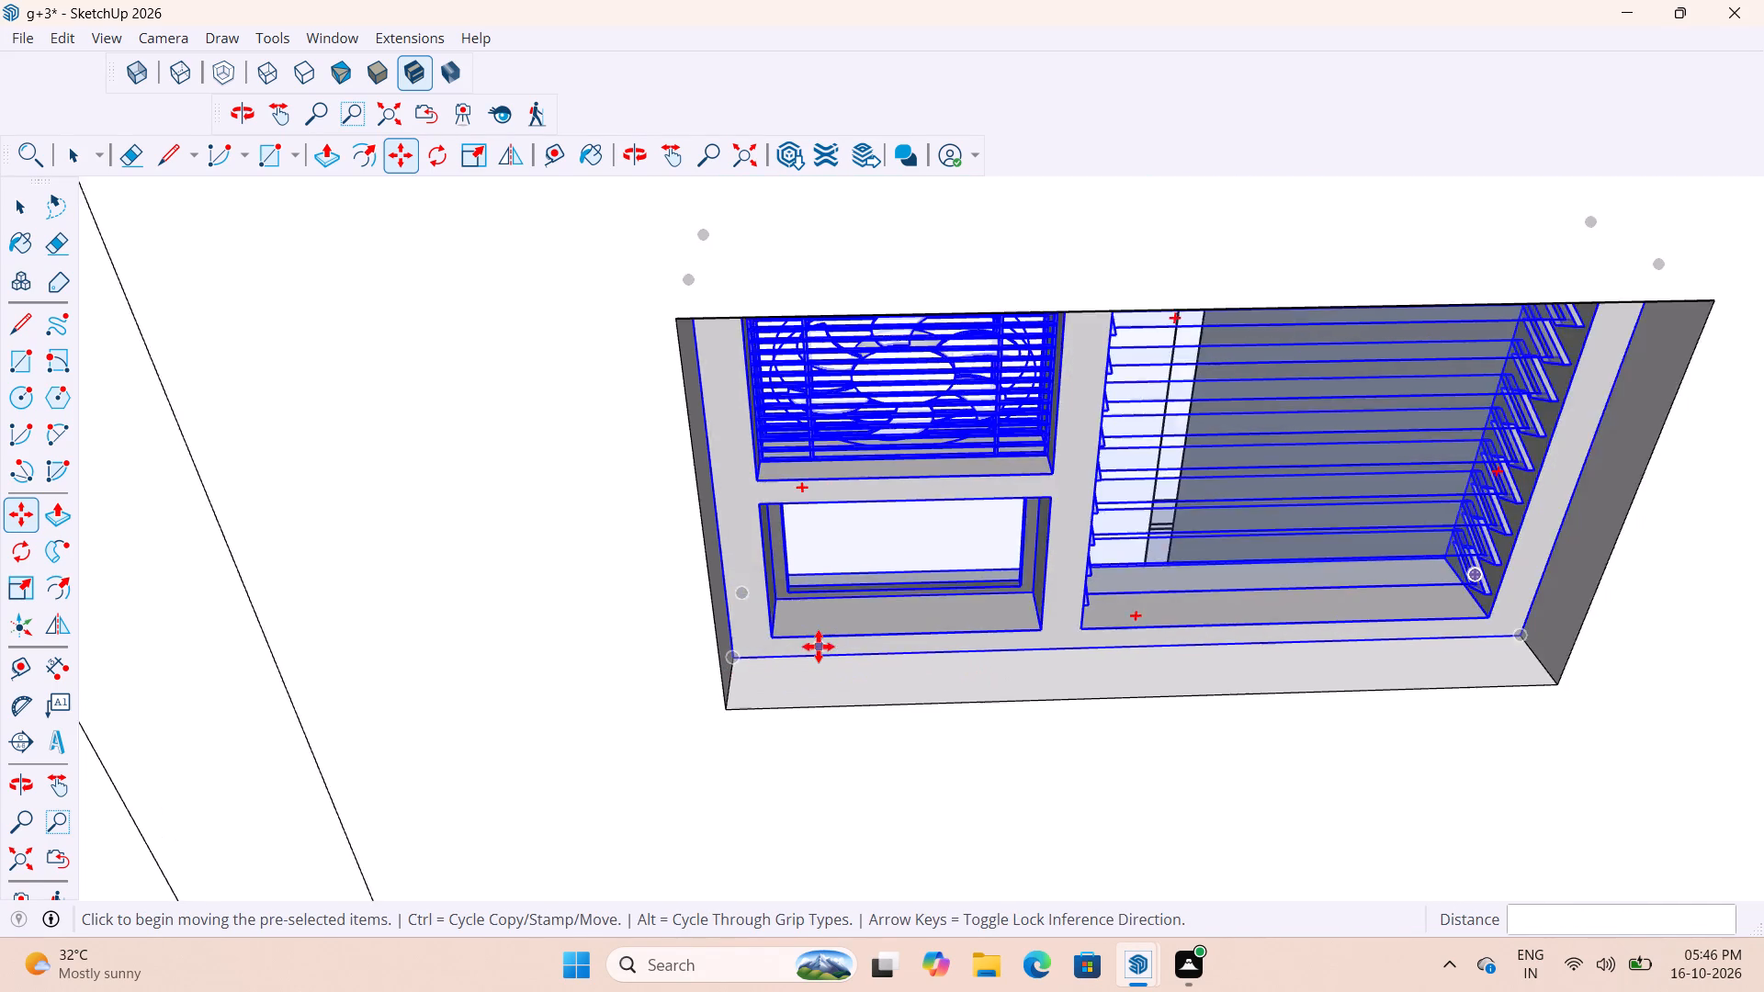
scroll(819, 647, "down", 6)
key("space")
scroll(918, 648, "down", 13)
scroll(804, 484, "down", 6)
left_click(299, 450)
Examine the copied ventilator's fit and facing direction from outside and inside the room.
scroll(916, 559, "up", 17)
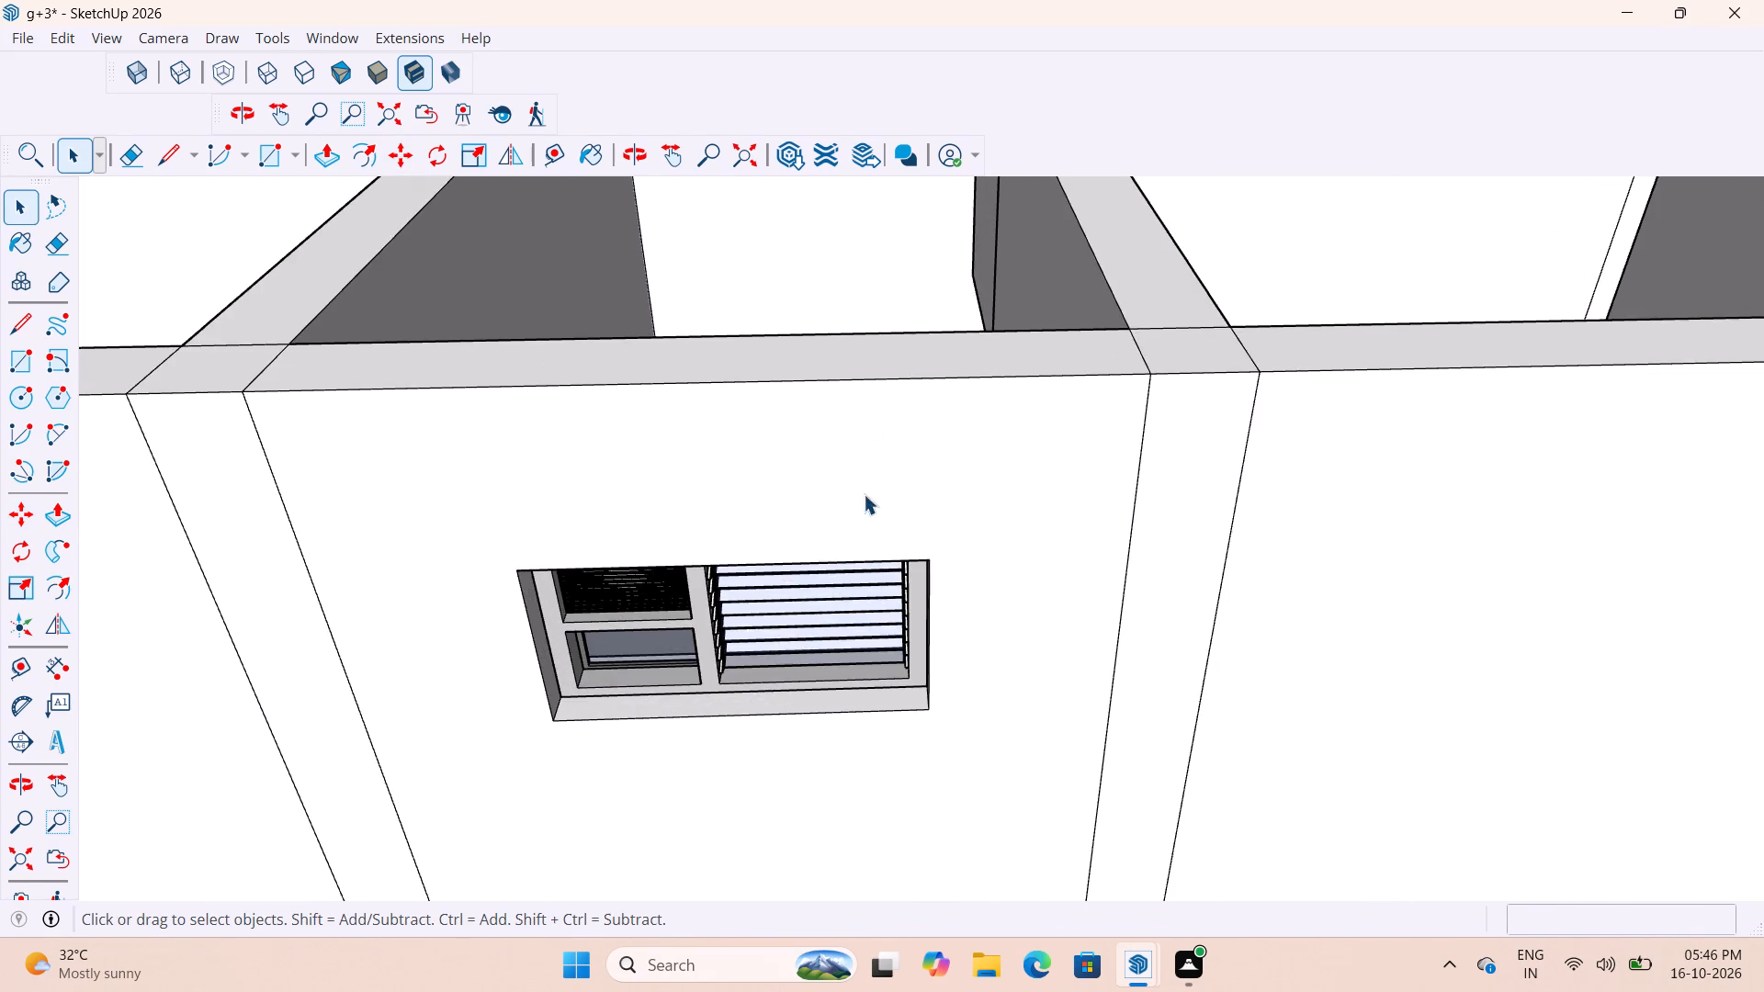
middle_click_drag(861, 473, 852, 266)
scroll(947, 524, "up", 1)
middle_click_drag(947, 524, 896, 750)
scroll(900, 743, "down", 1)
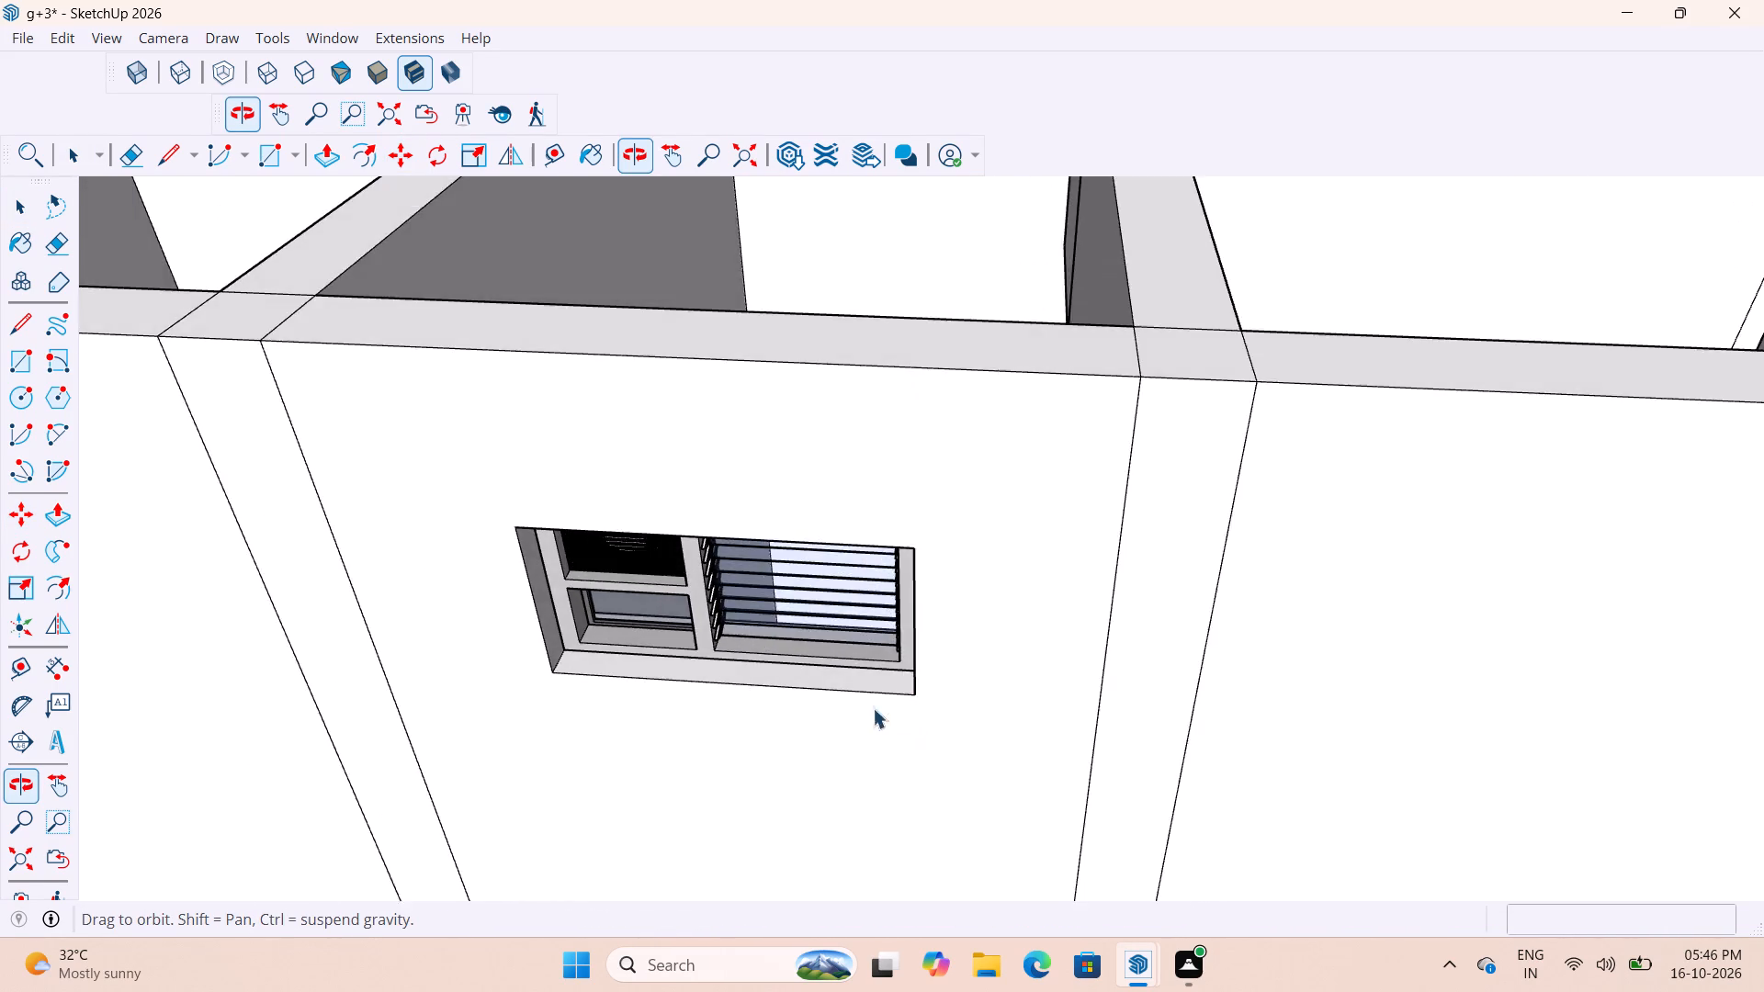
middle_click_drag(1140, 534, 868, 749)
middle_click_drag(1188, 627, 524, 397)
scroll(946, 232, "up", 4)
middle_click_drag(1186, 366, 774, 325)
scroll(602, 420, "up", 9)
scroll(764, 345, "down", 6)
scroll(751, 347, "up", 5)
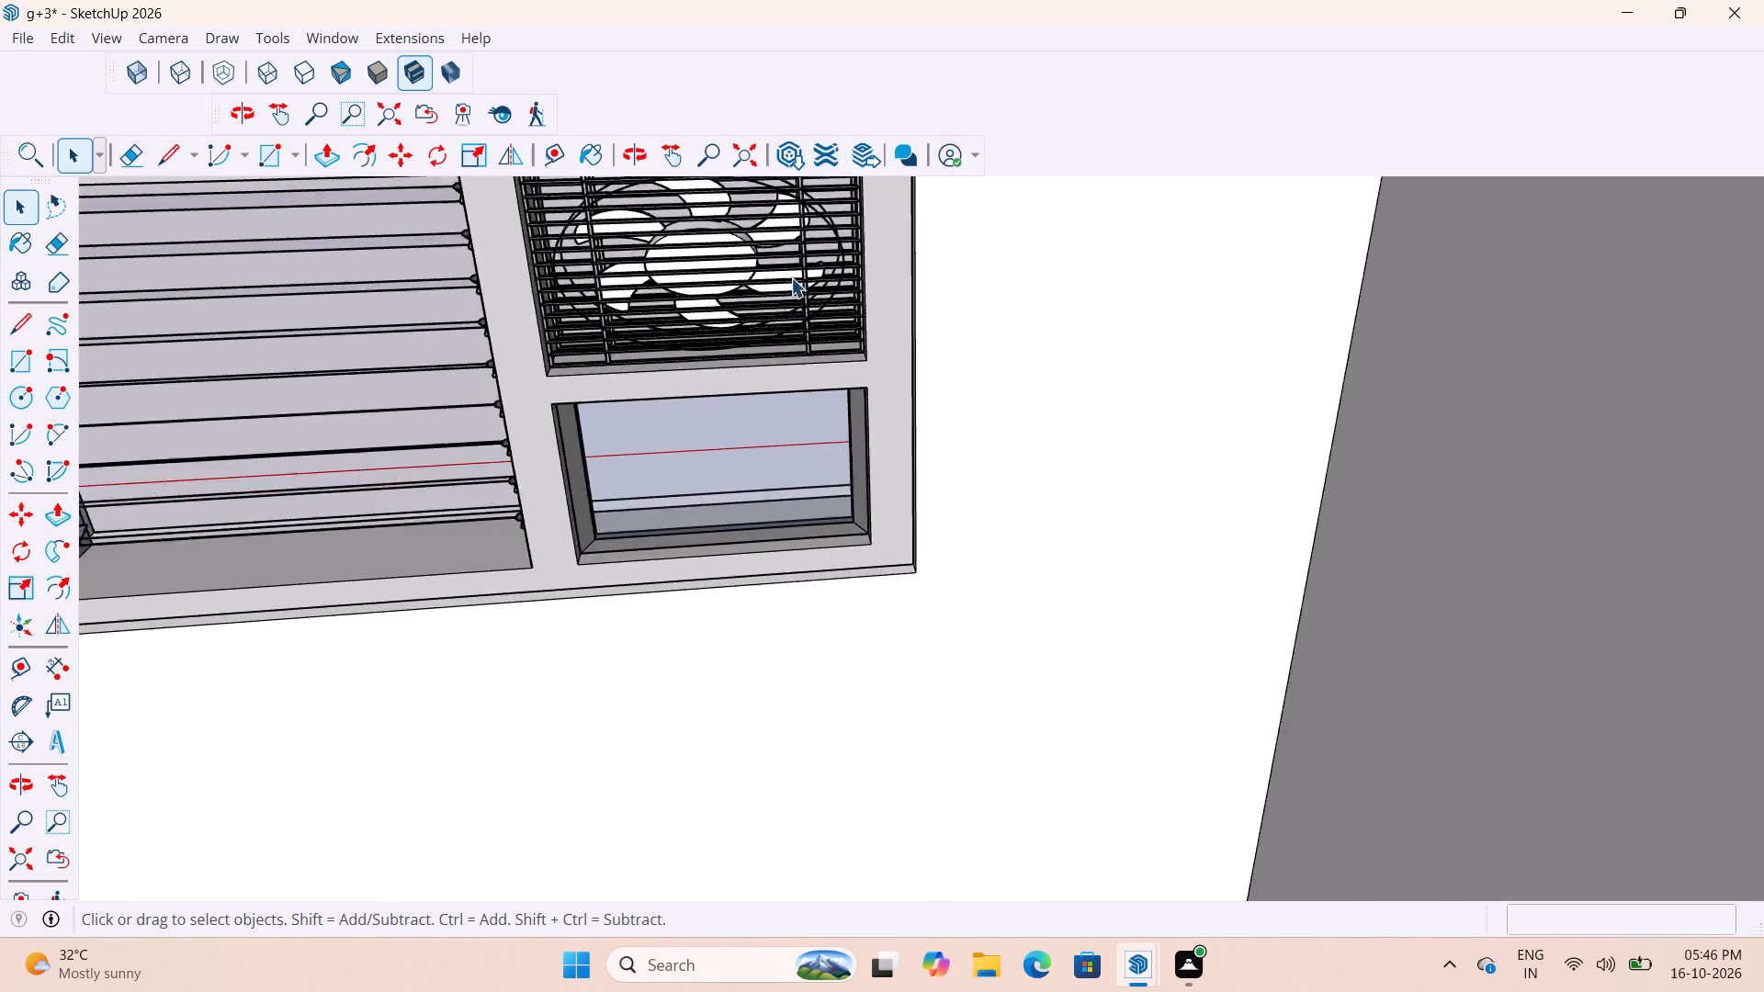
scroll(791, 277, "up", 4)
scroll(836, 279, "down", 6)
scroll(808, 324, "up", 1)
scroll(898, 334, "down", 2)
scroll(989, 385, "down", 3)
scroll(571, 536, "down", 4)
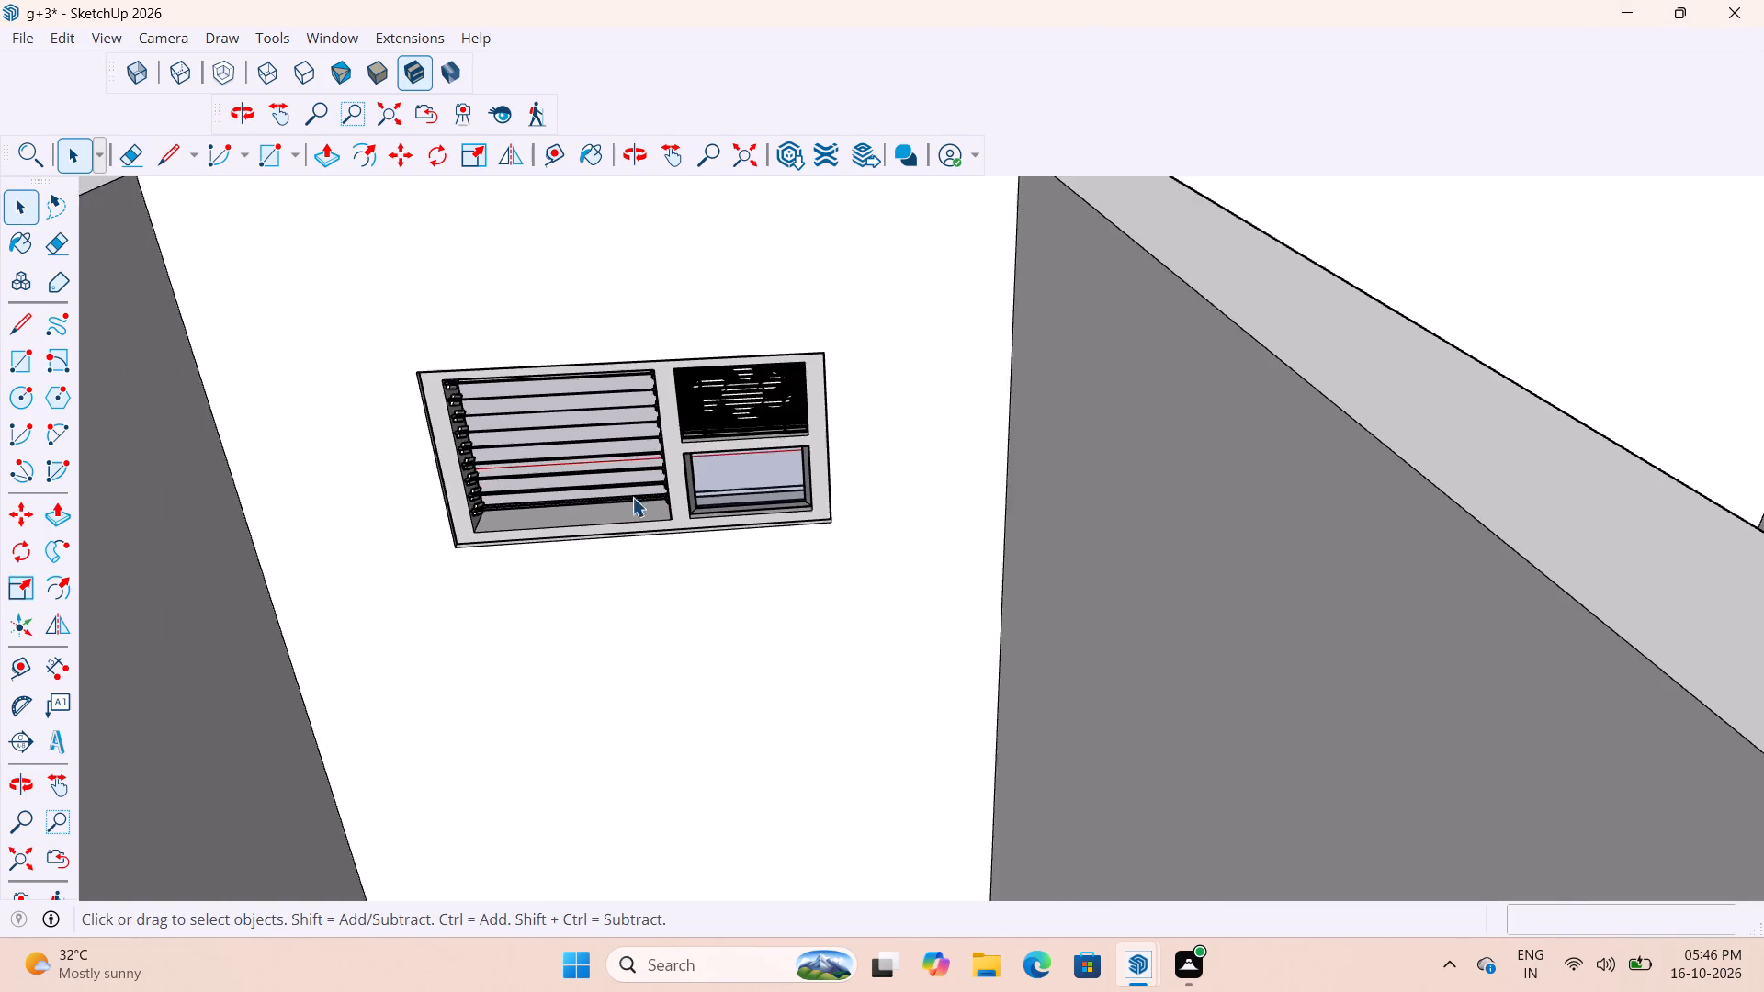
scroll(748, 404, "up", 8)
scroll(875, 394, "down", 4)
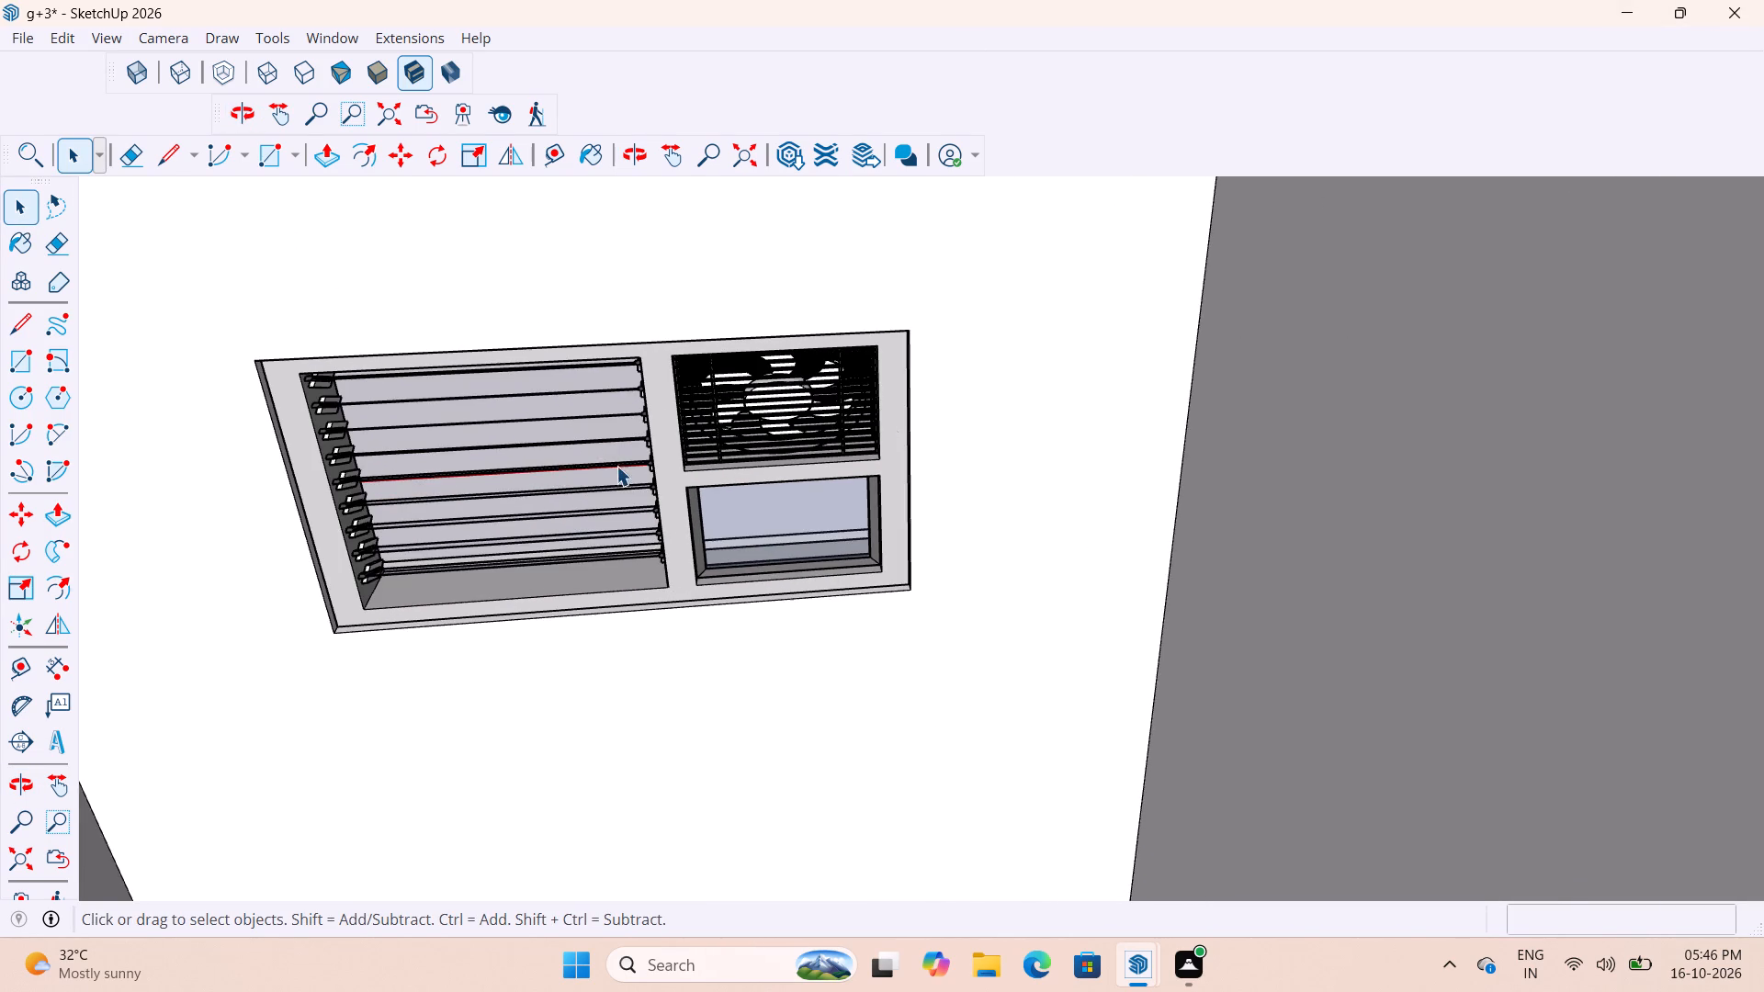
middle_click_drag(600, 435, 732, 475)
middle_click_drag(641, 515, 569, 534)
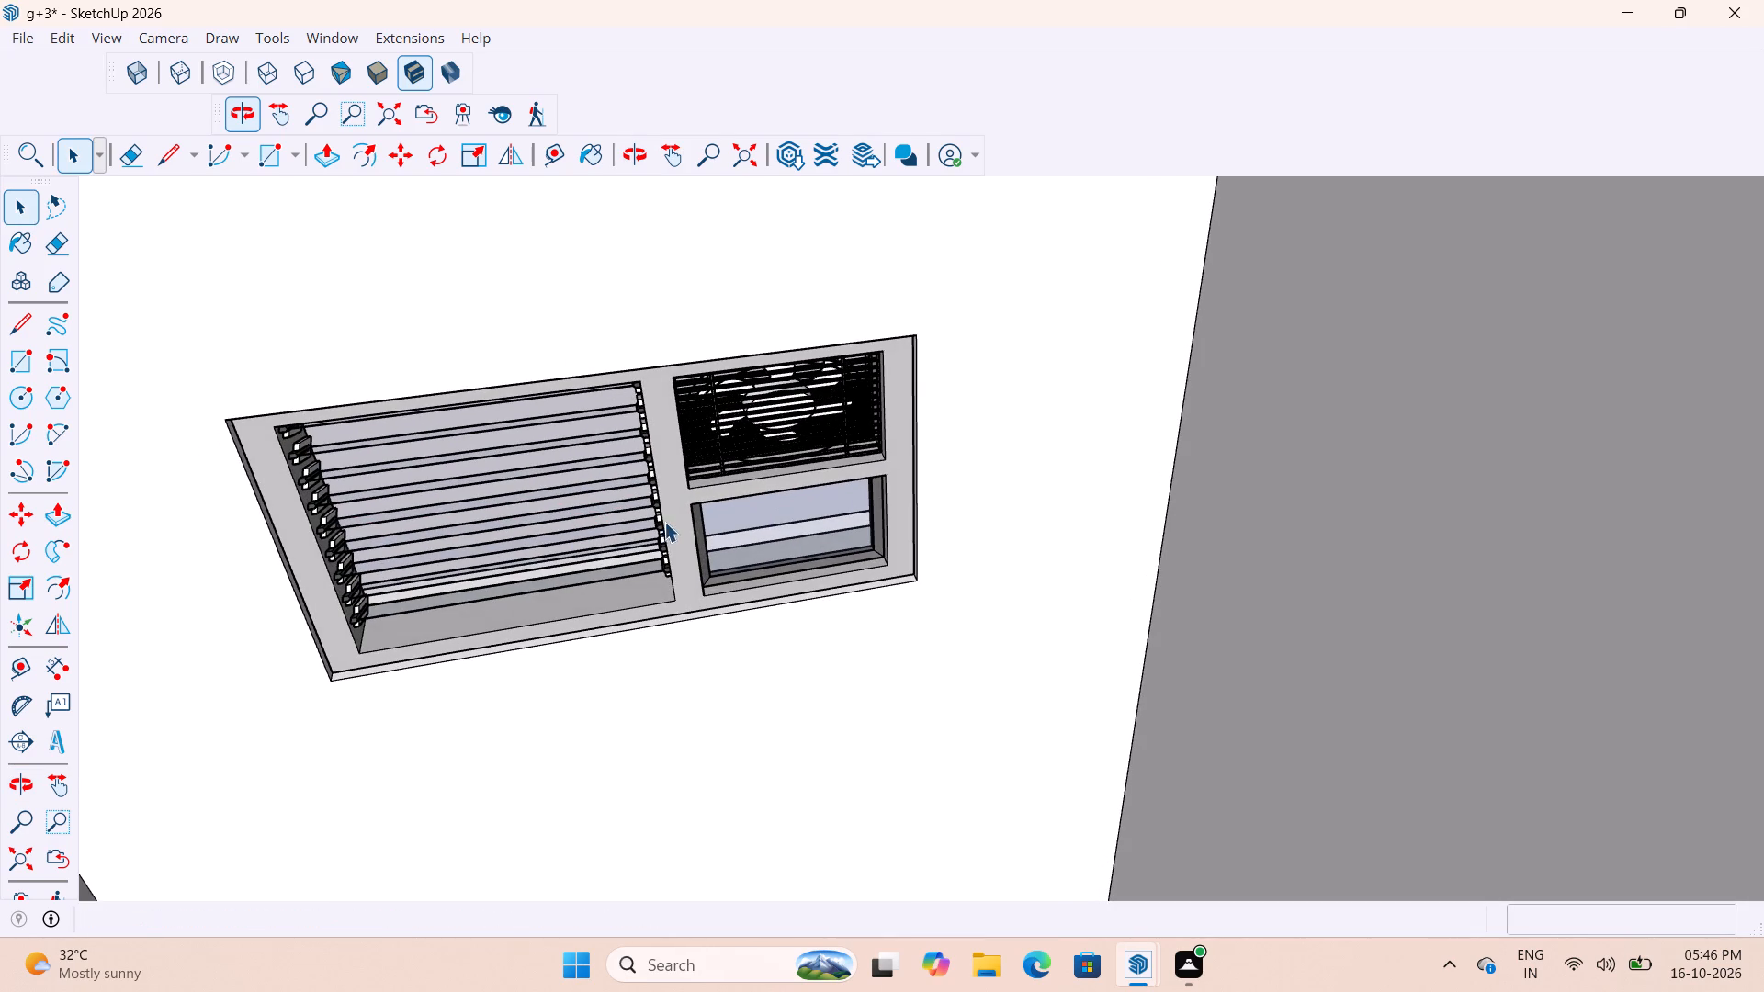
Move the copied ventilator out of its opening, clear of the wall on the room side and below the sill.
left_click(699, 524)
key("m")
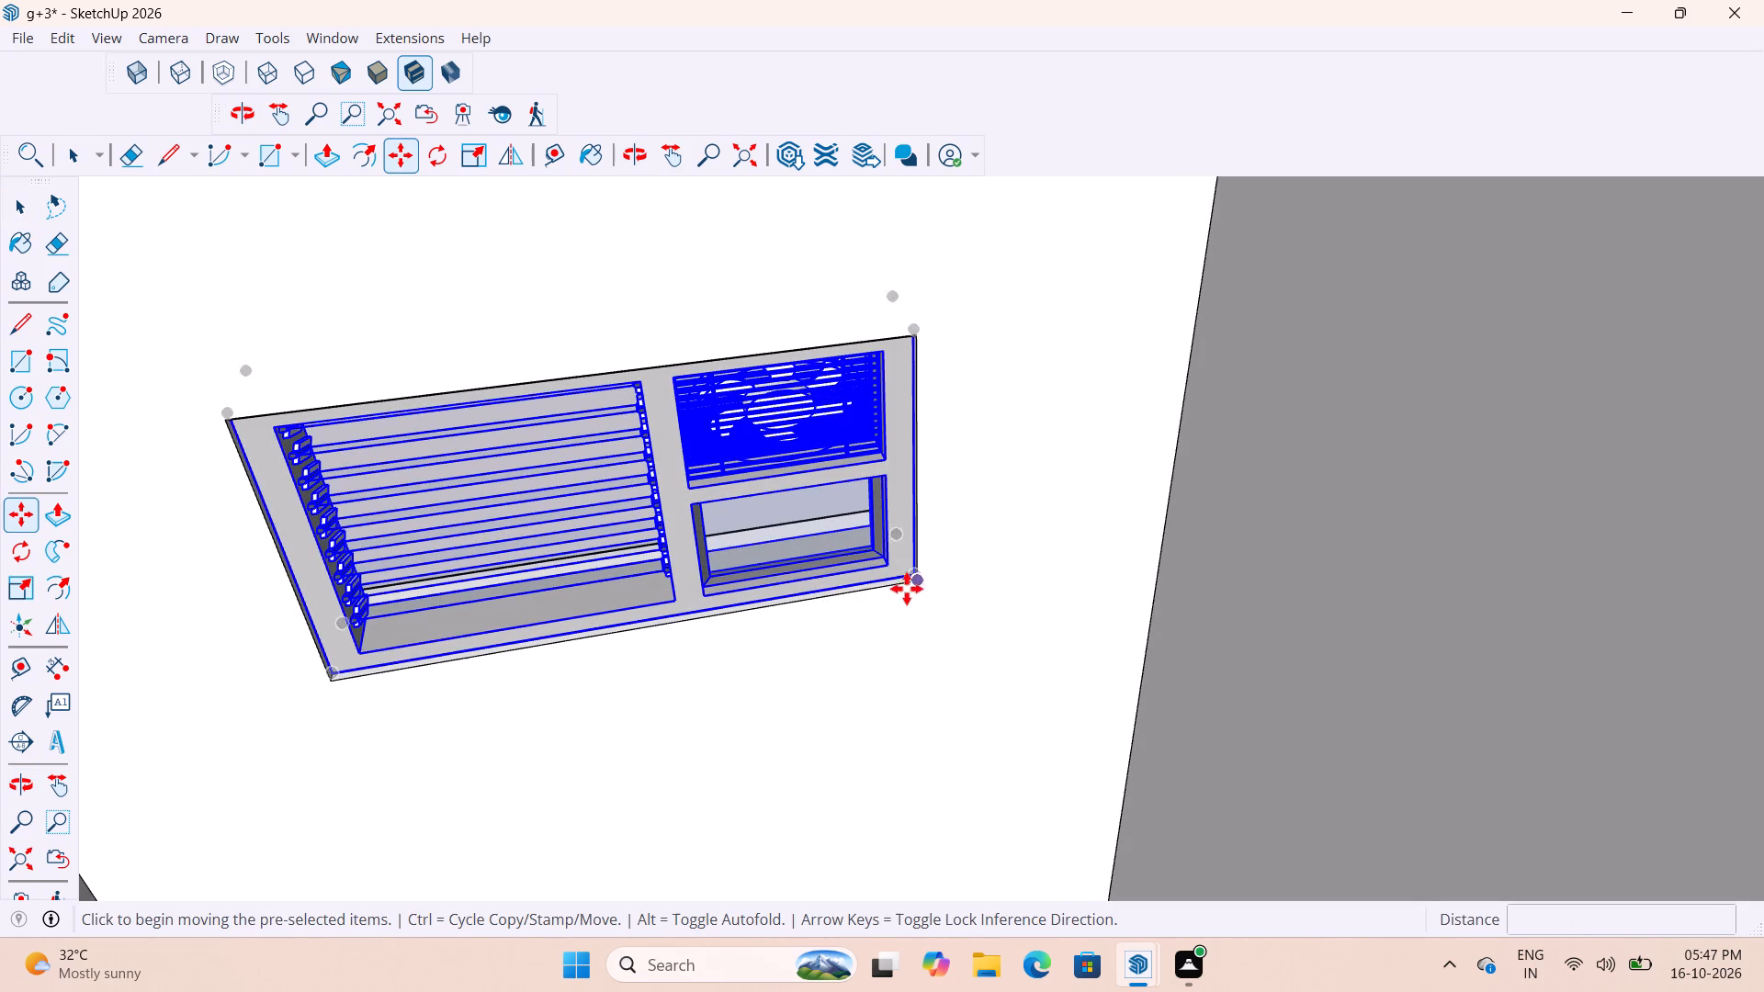
left_click_drag(913, 572, 925, 582)
scroll(931, 607, "down", 18)
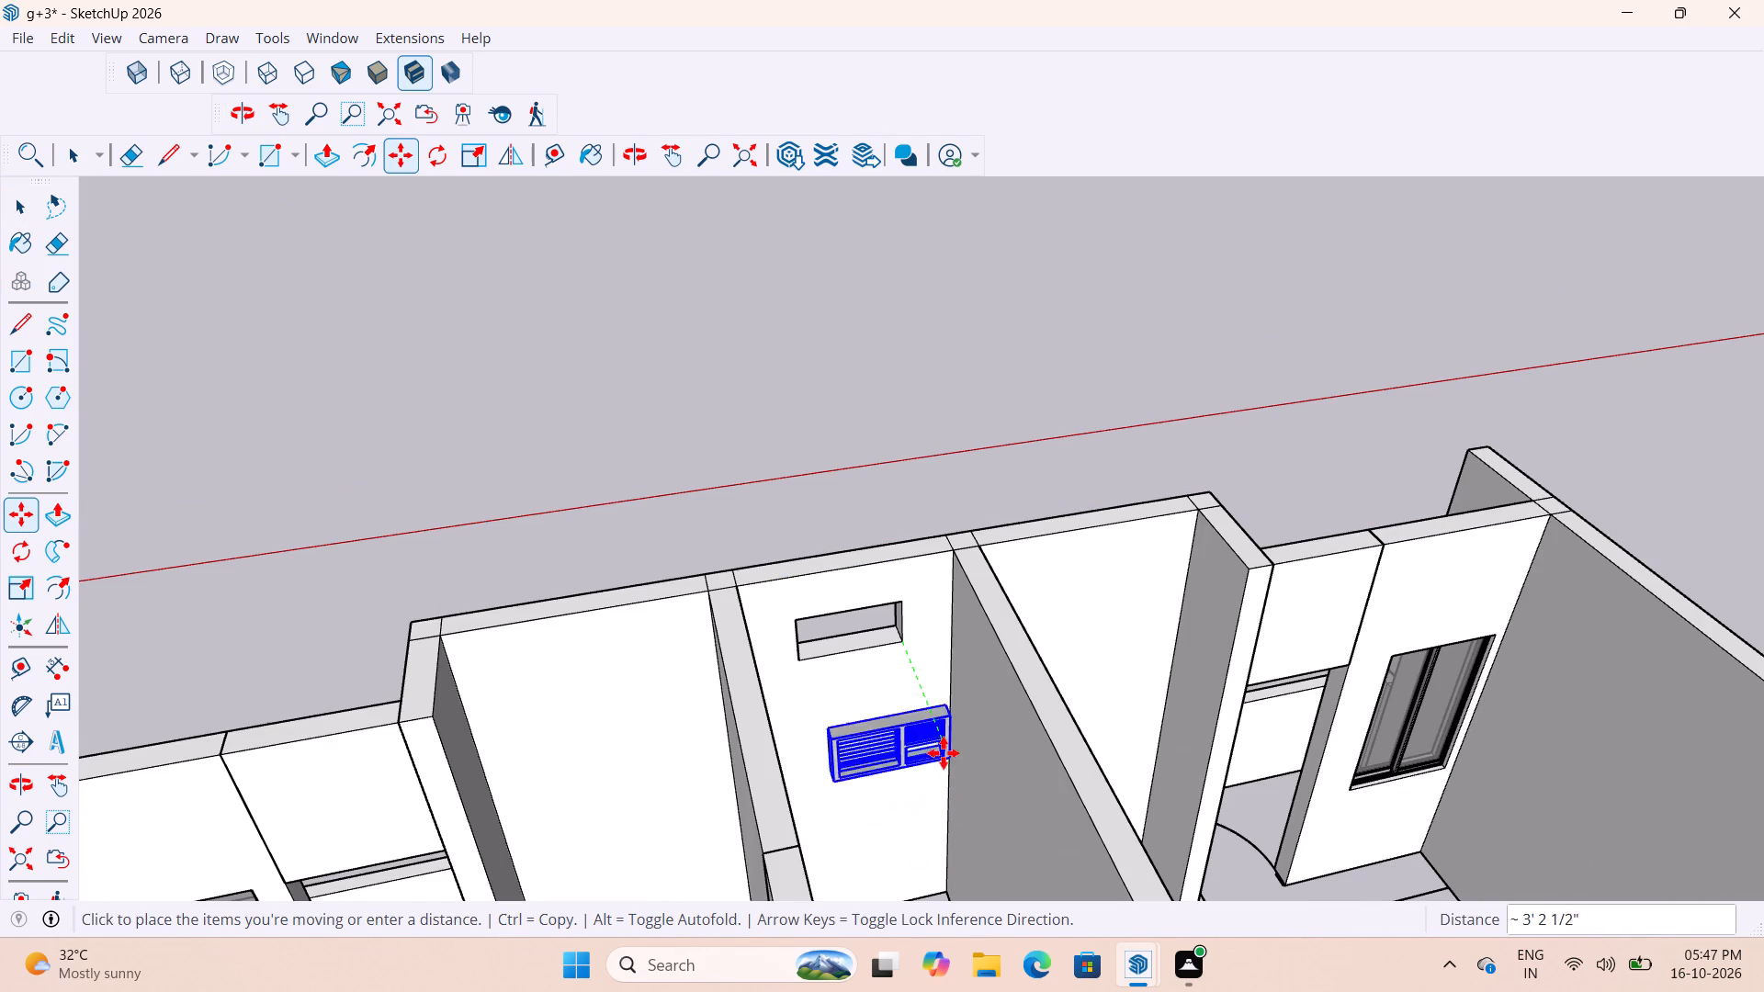
middle_click_drag(1085, 743, 1023, 772)
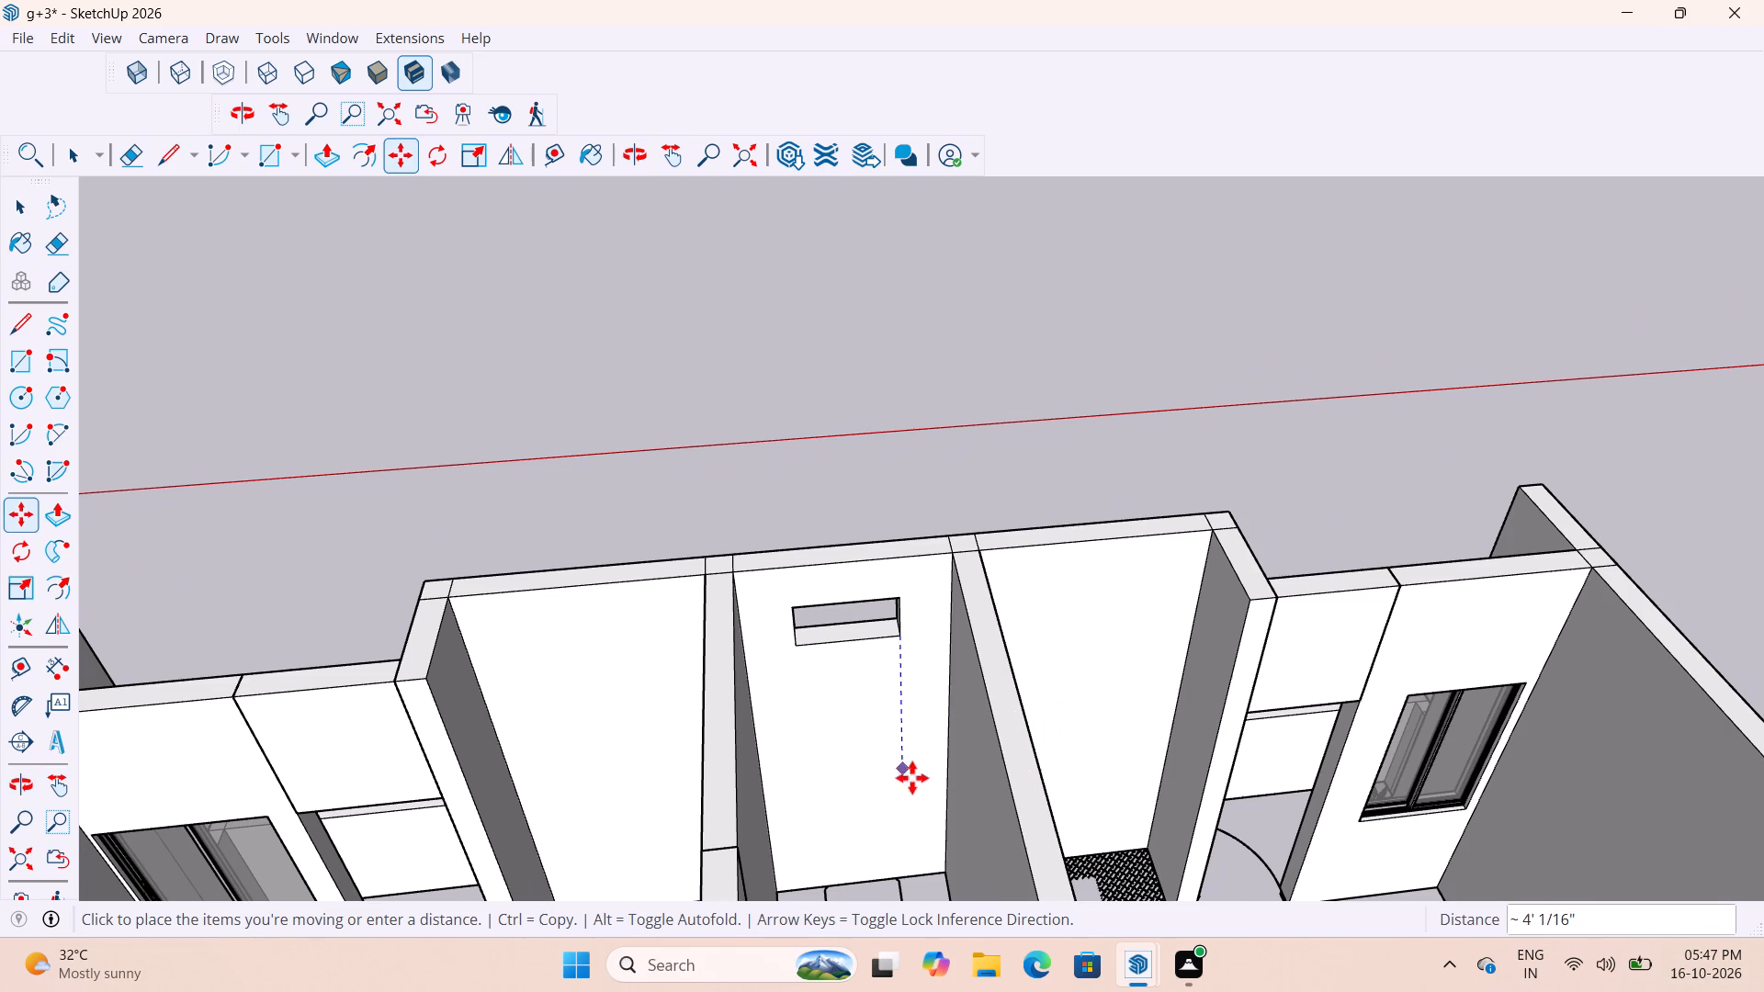
left_click(928, 797)
key("space")
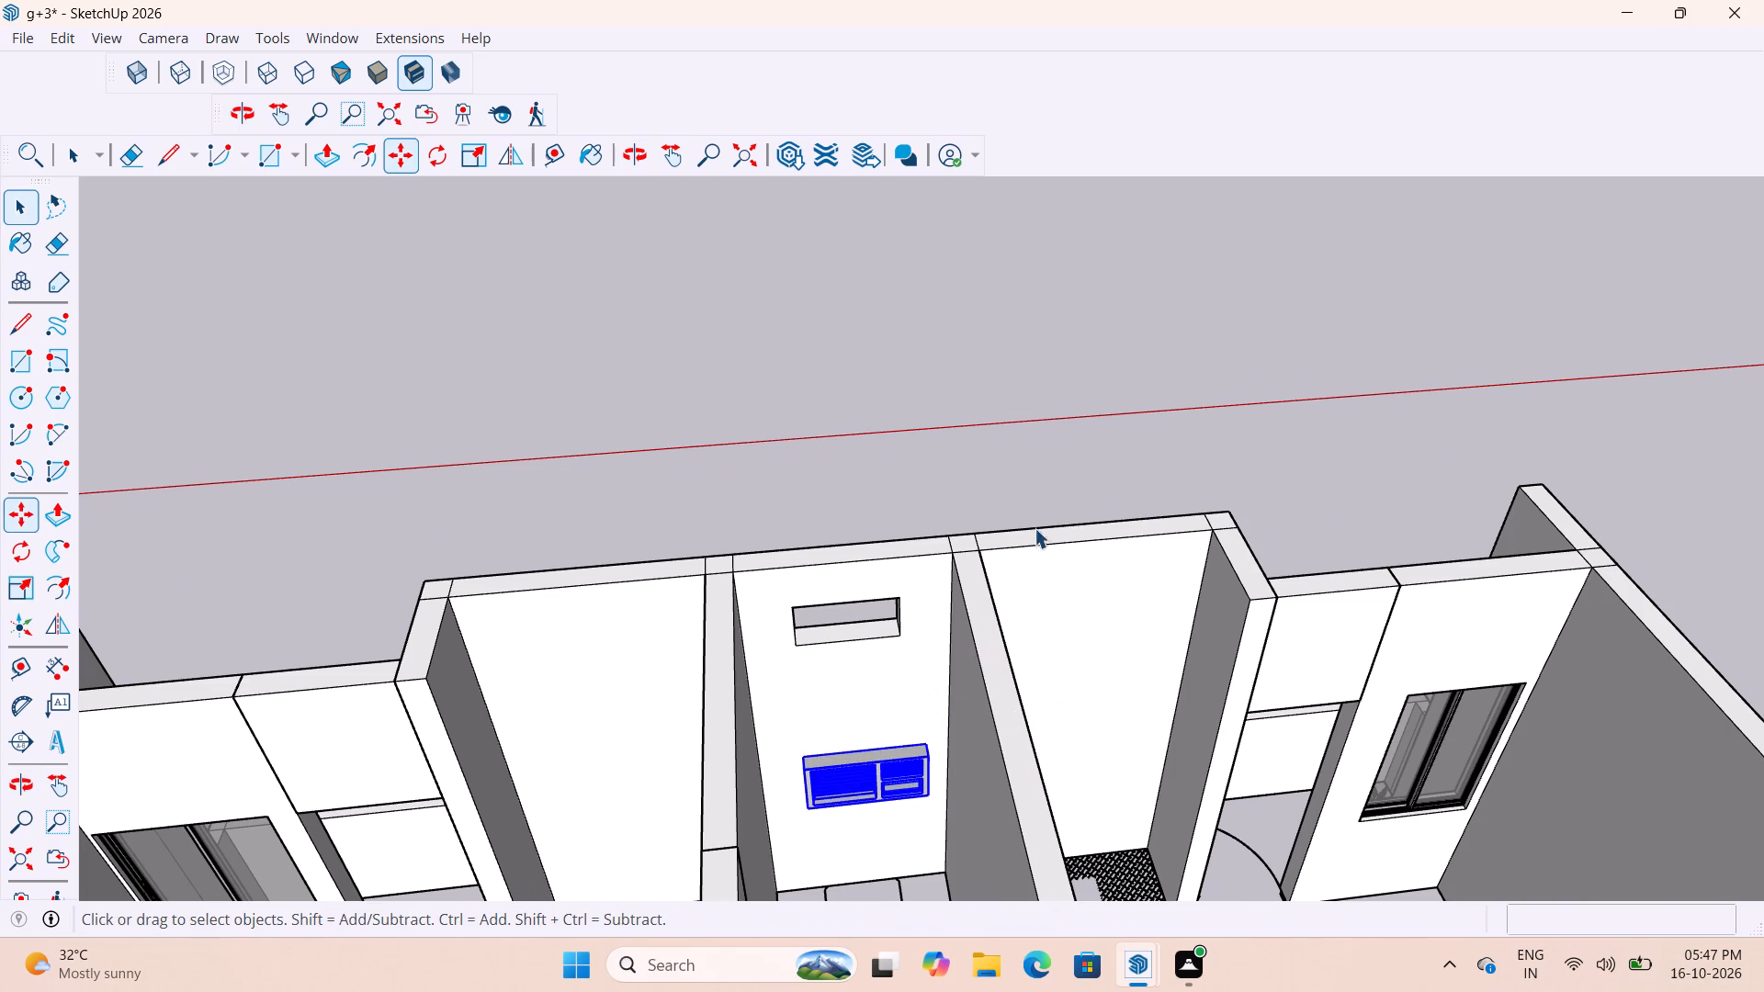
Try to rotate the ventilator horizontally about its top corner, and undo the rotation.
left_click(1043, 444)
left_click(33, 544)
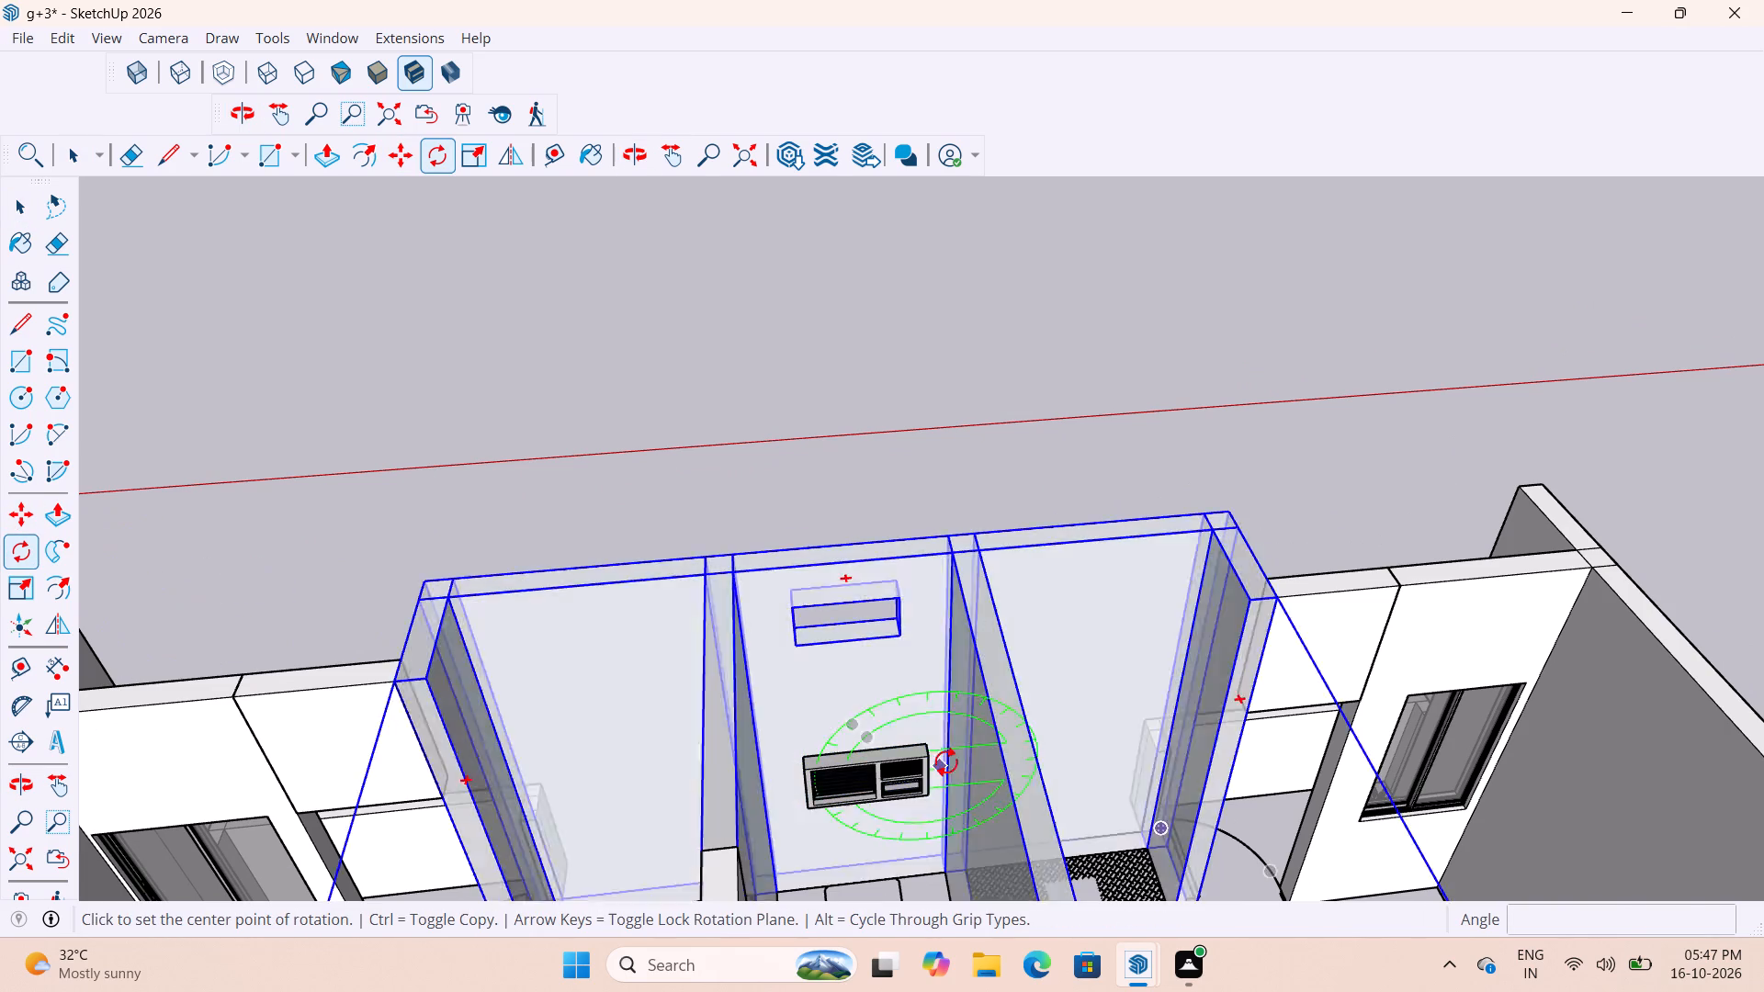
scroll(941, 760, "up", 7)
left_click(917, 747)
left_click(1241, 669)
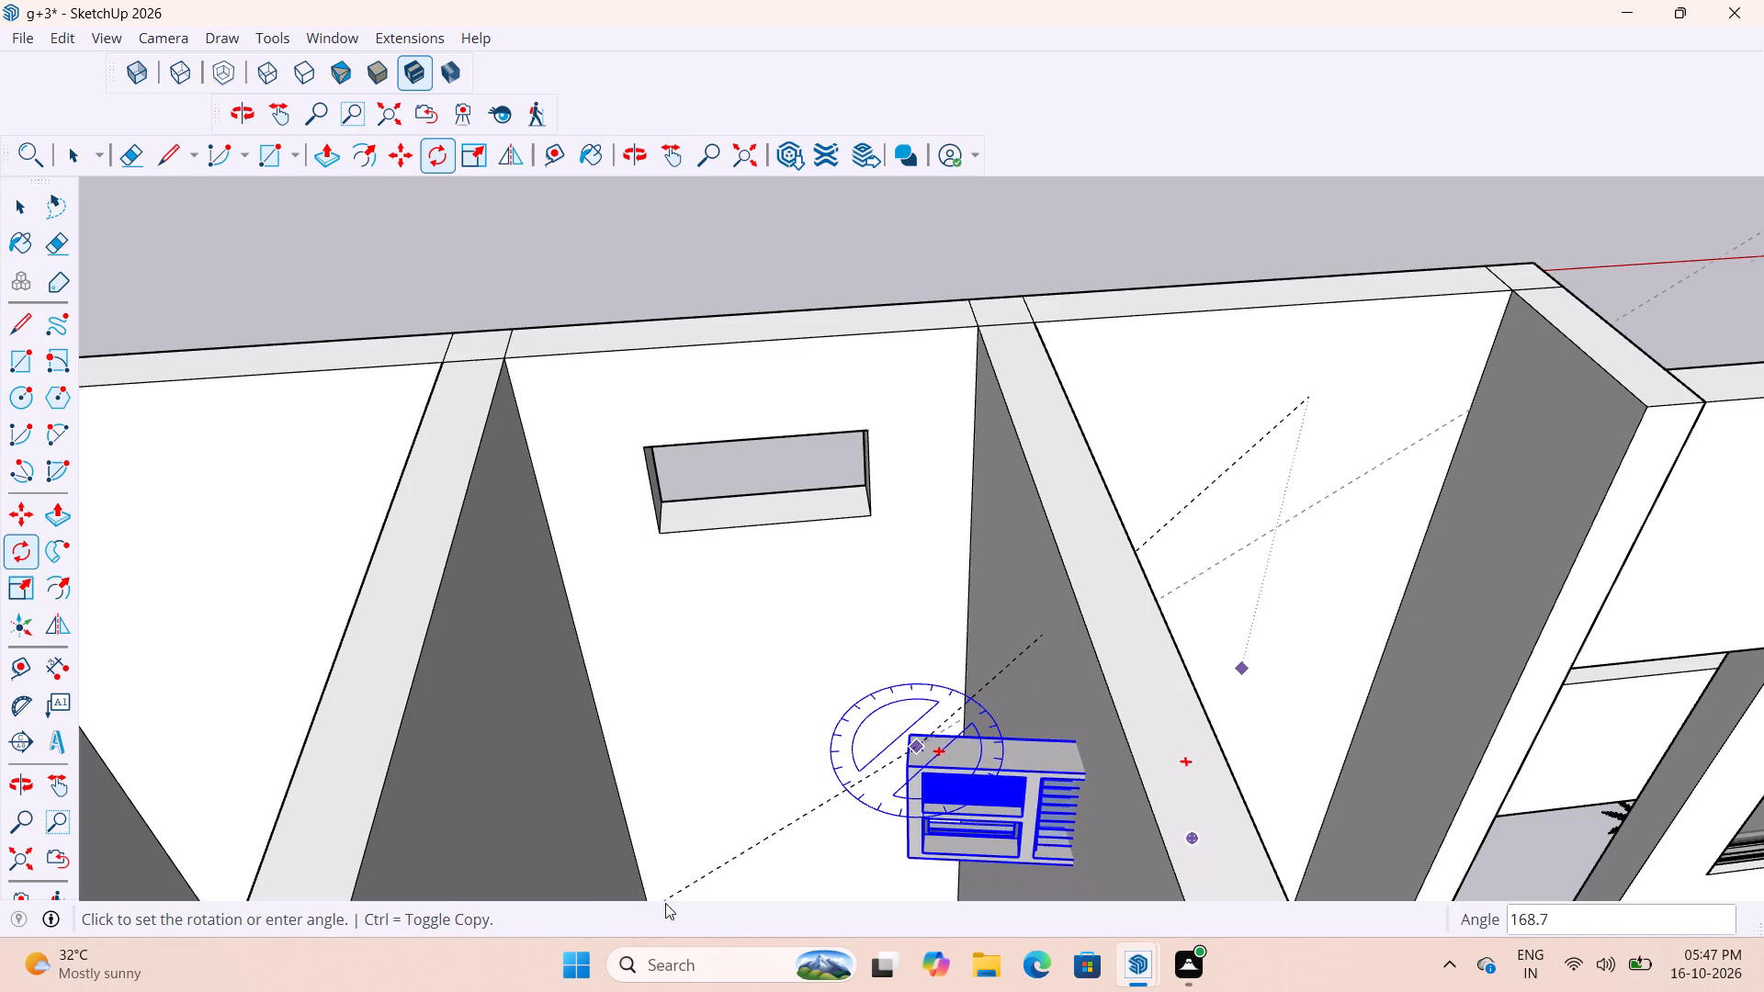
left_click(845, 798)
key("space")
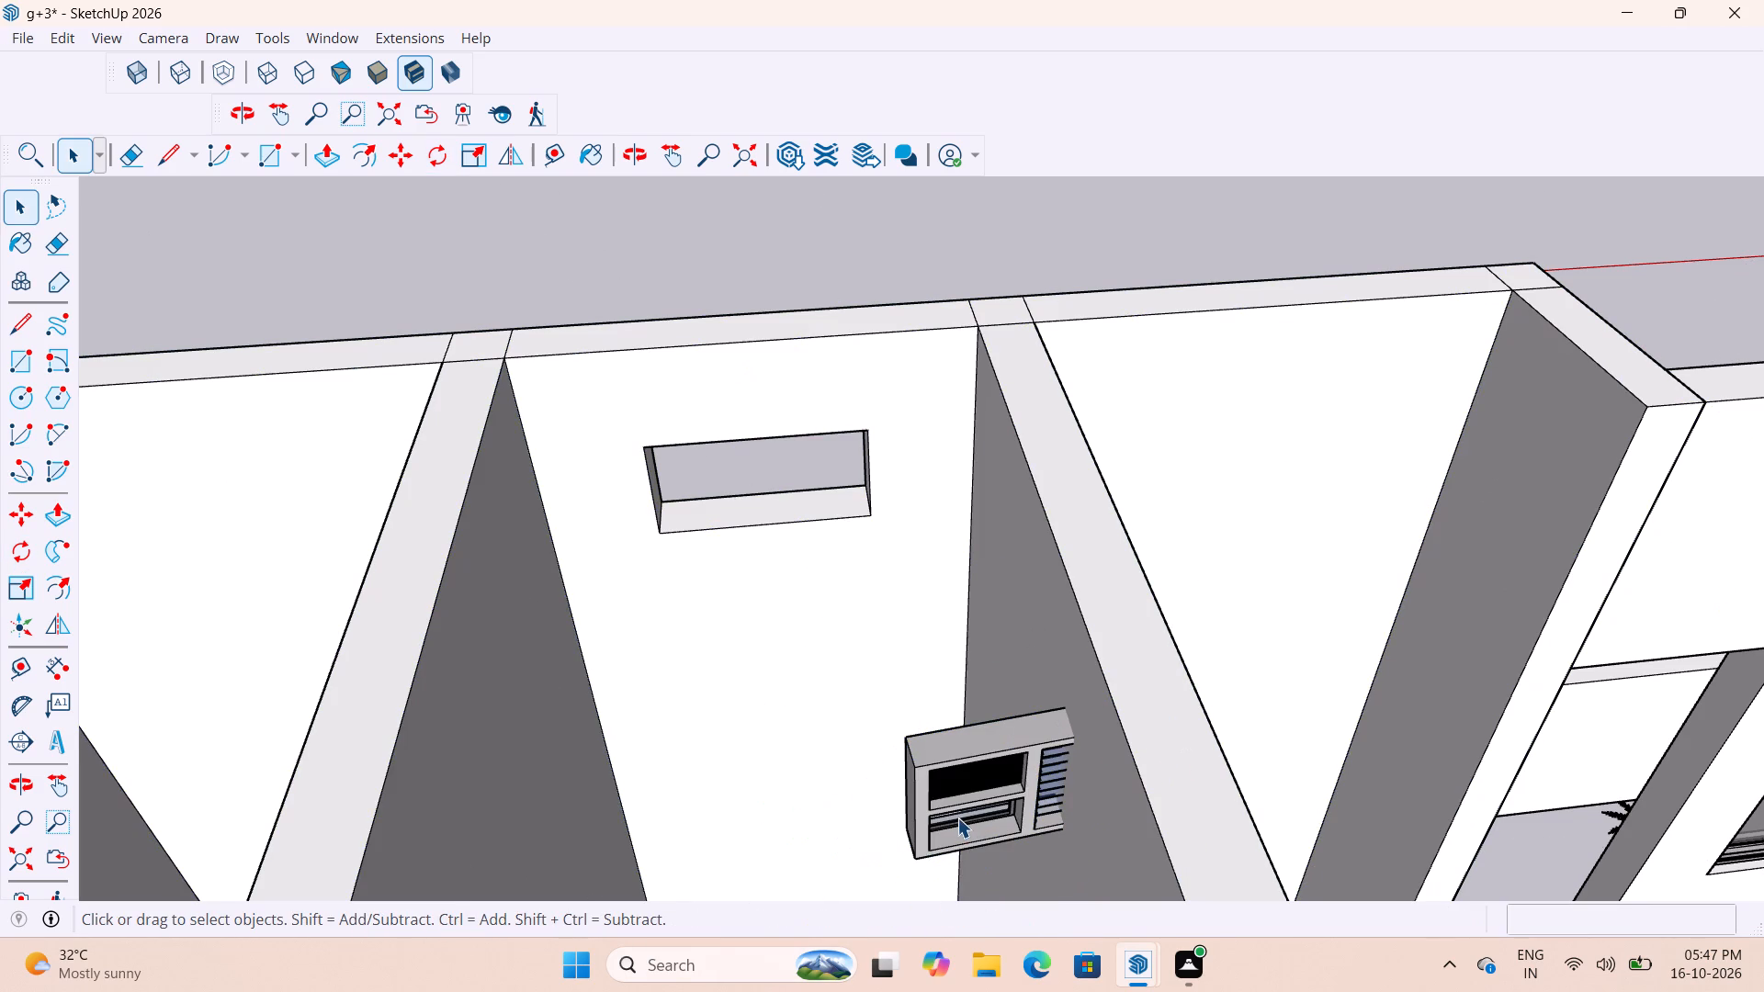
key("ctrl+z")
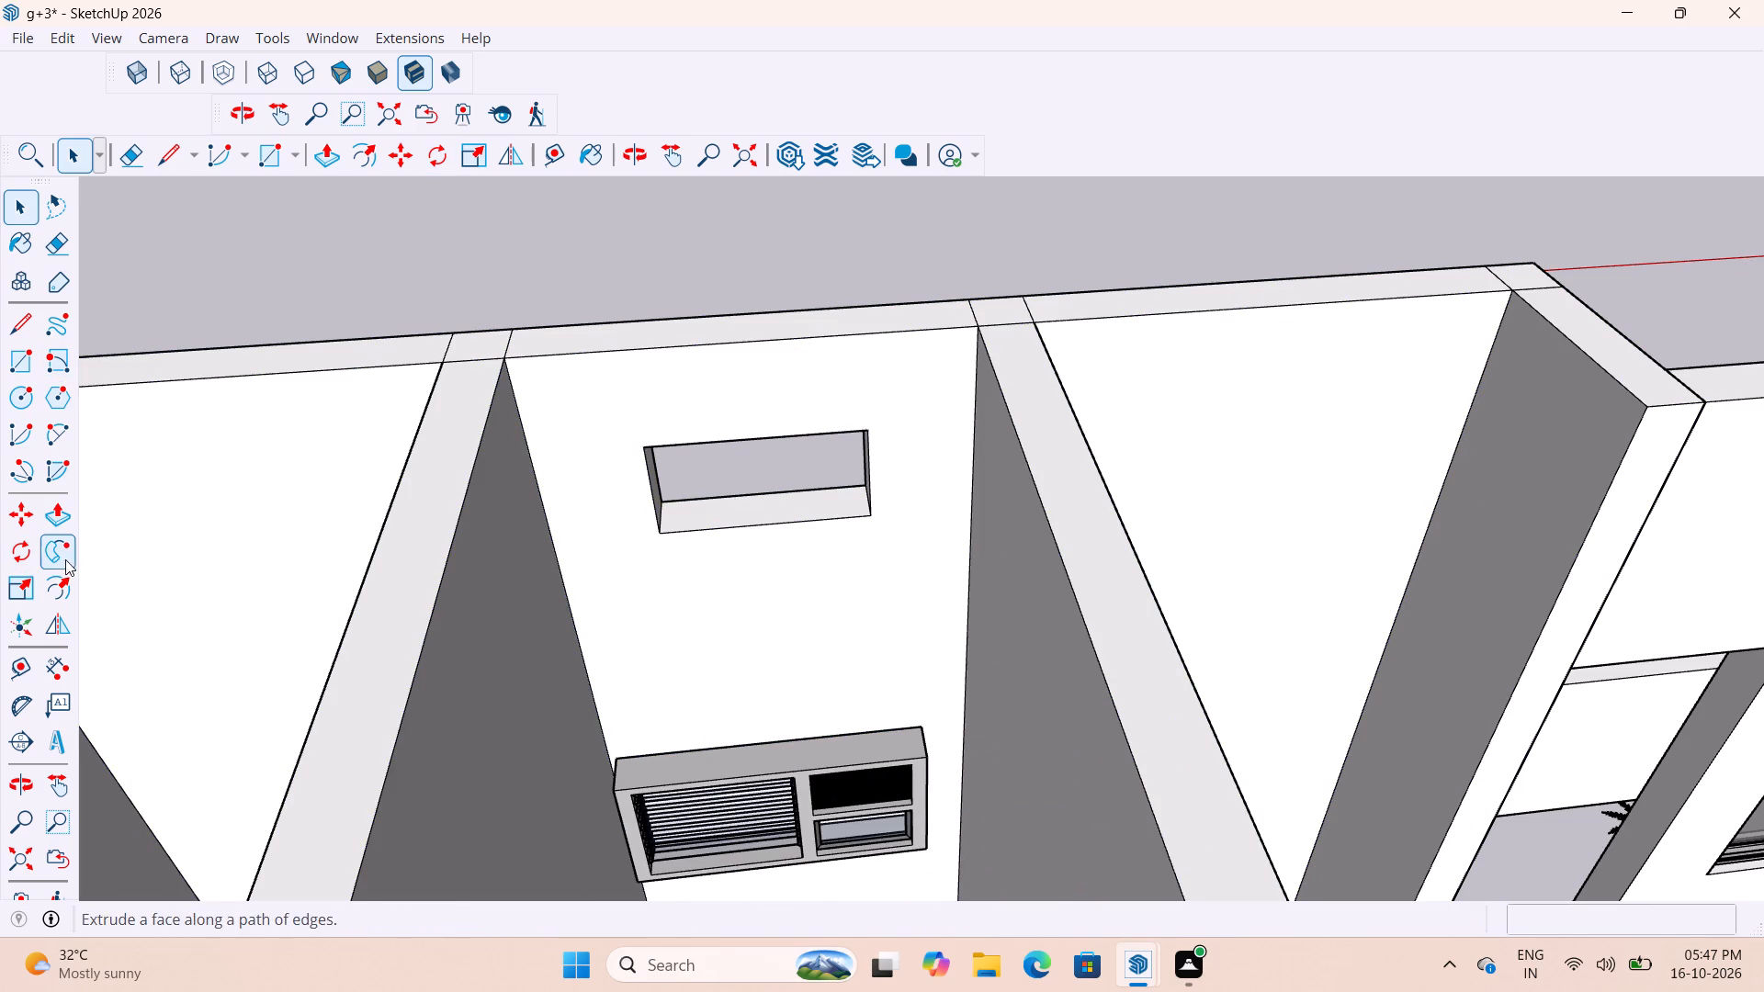
Rotate the ventilator about half a turn horizontally around a point on its top so it faces the opposite way.
left_click(30, 560)
left_click(854, 761)
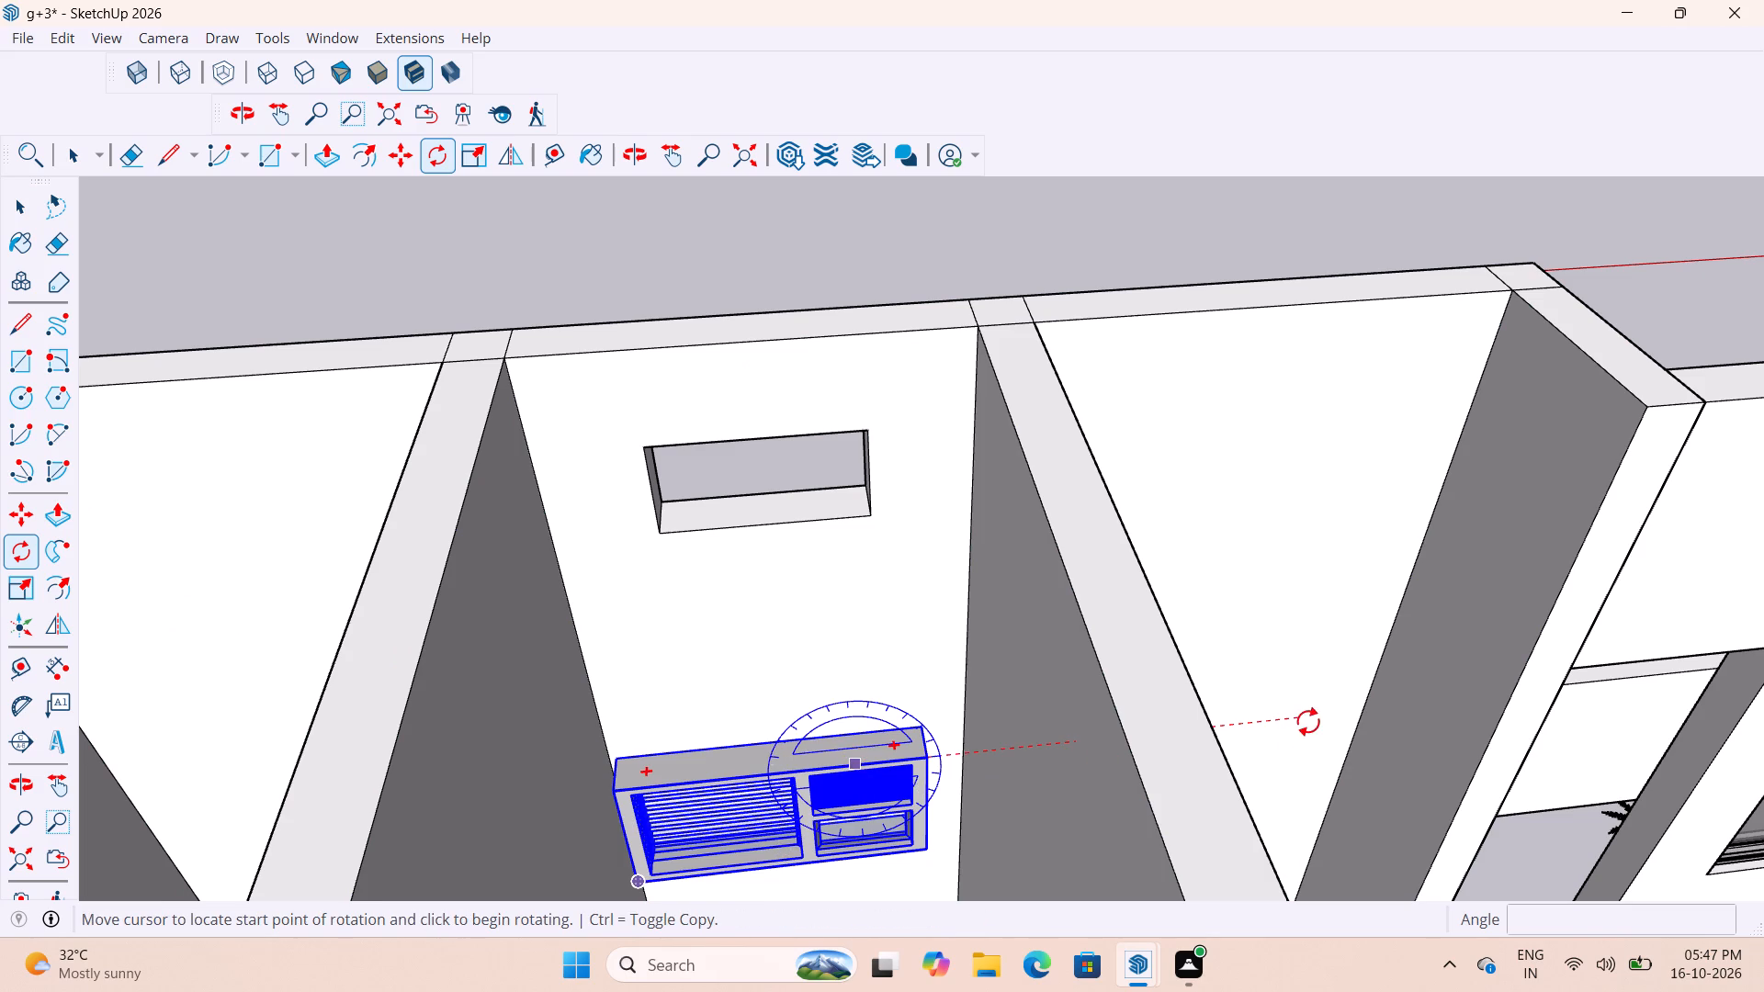
left_click(1314, 717)
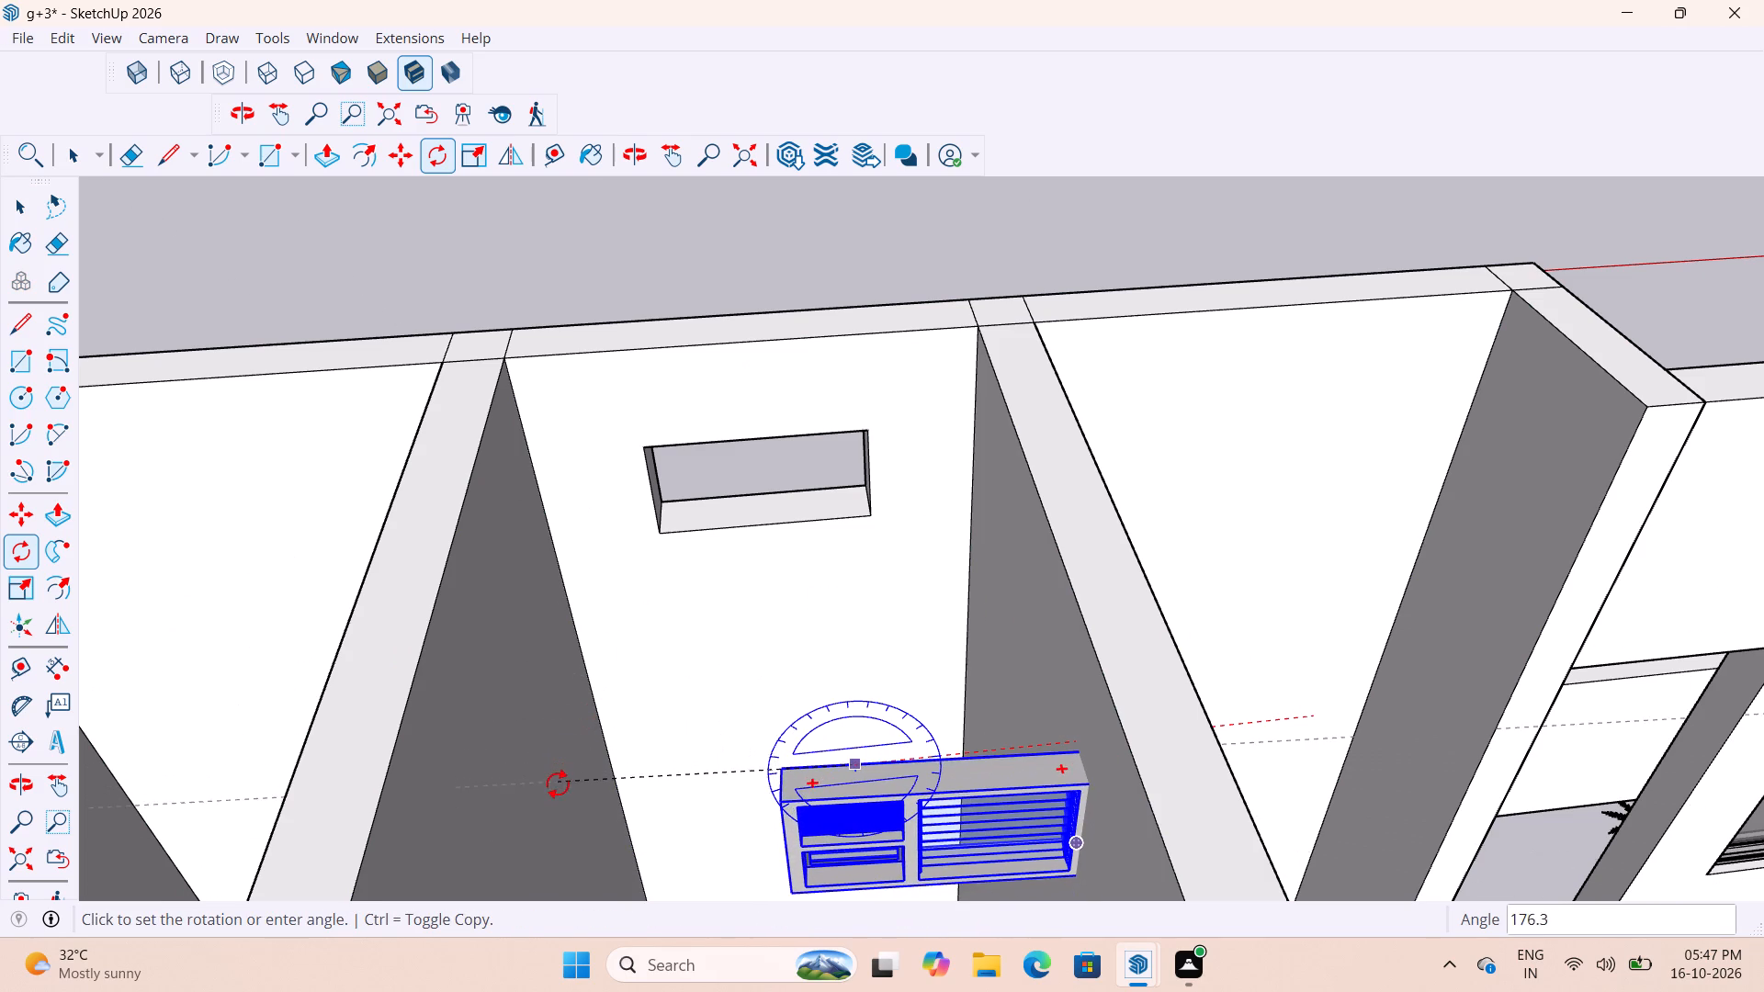
left_click(556, 790)
key("space")
Move the rotated ventilator by its lower corner about 4' 8" back into the end wall opening, onto its sill.
scroll(799, 636, "down", 5)
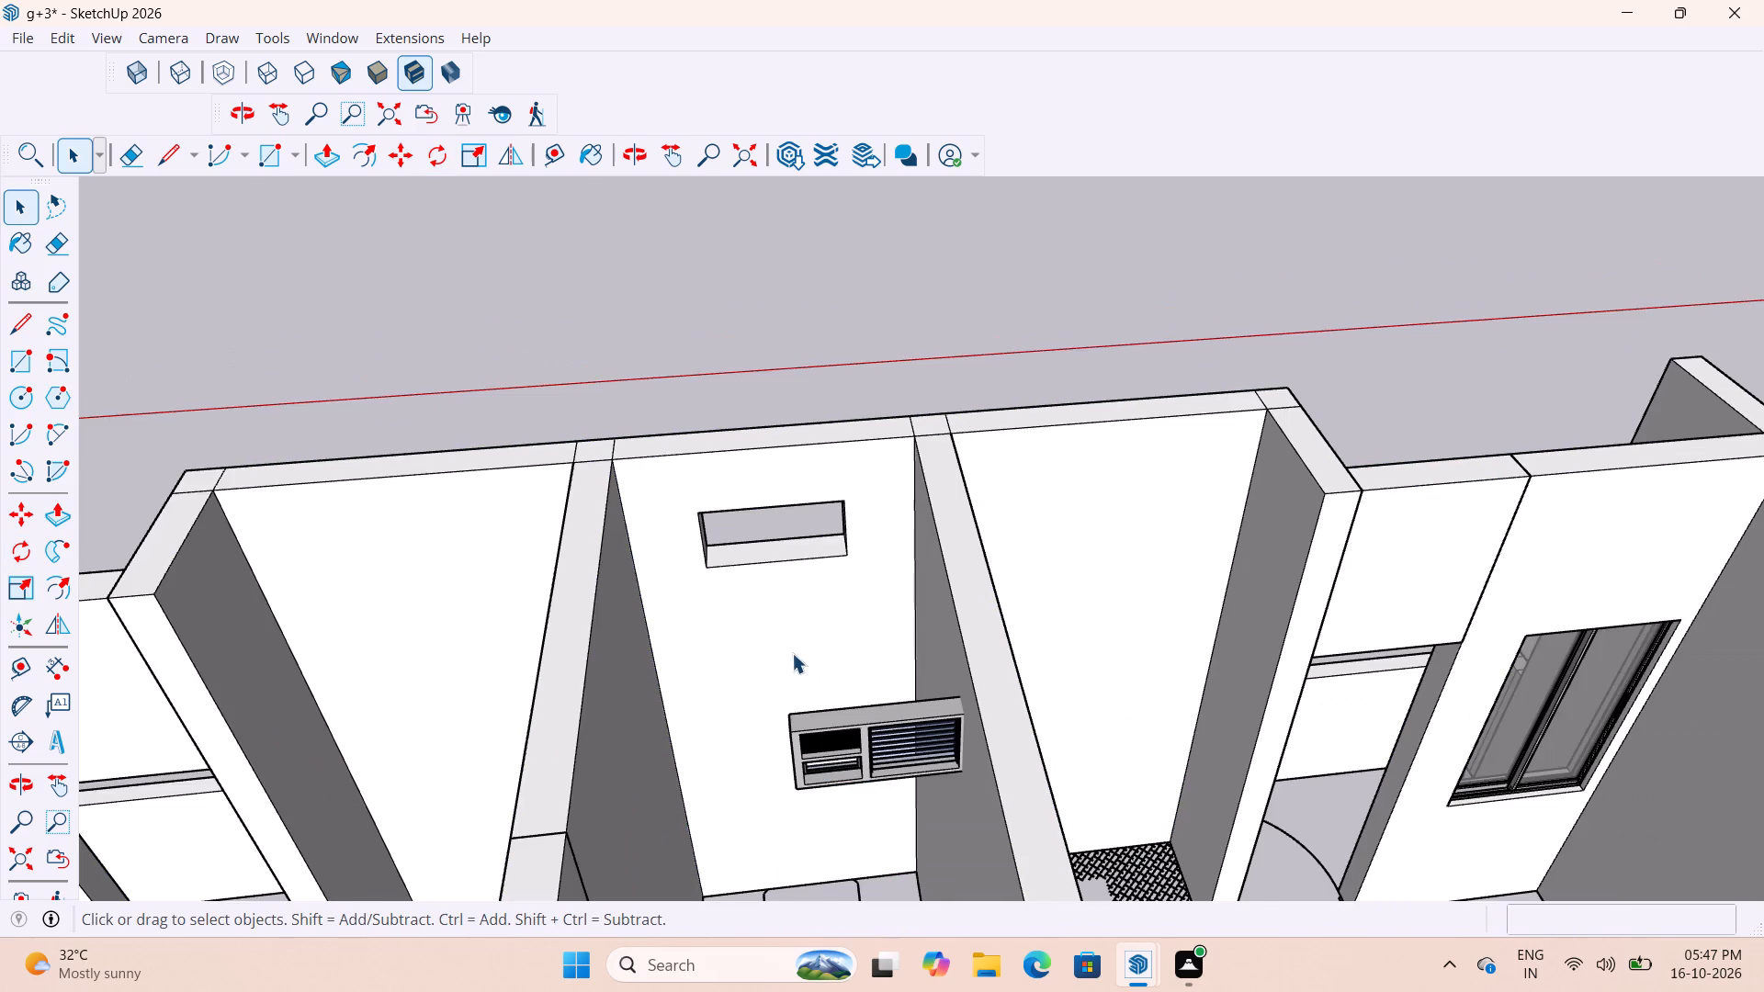
scroll(862, 763, "up", 3)
middle_click_drag(853, 740, 836, 637)
left_click(836, 634)
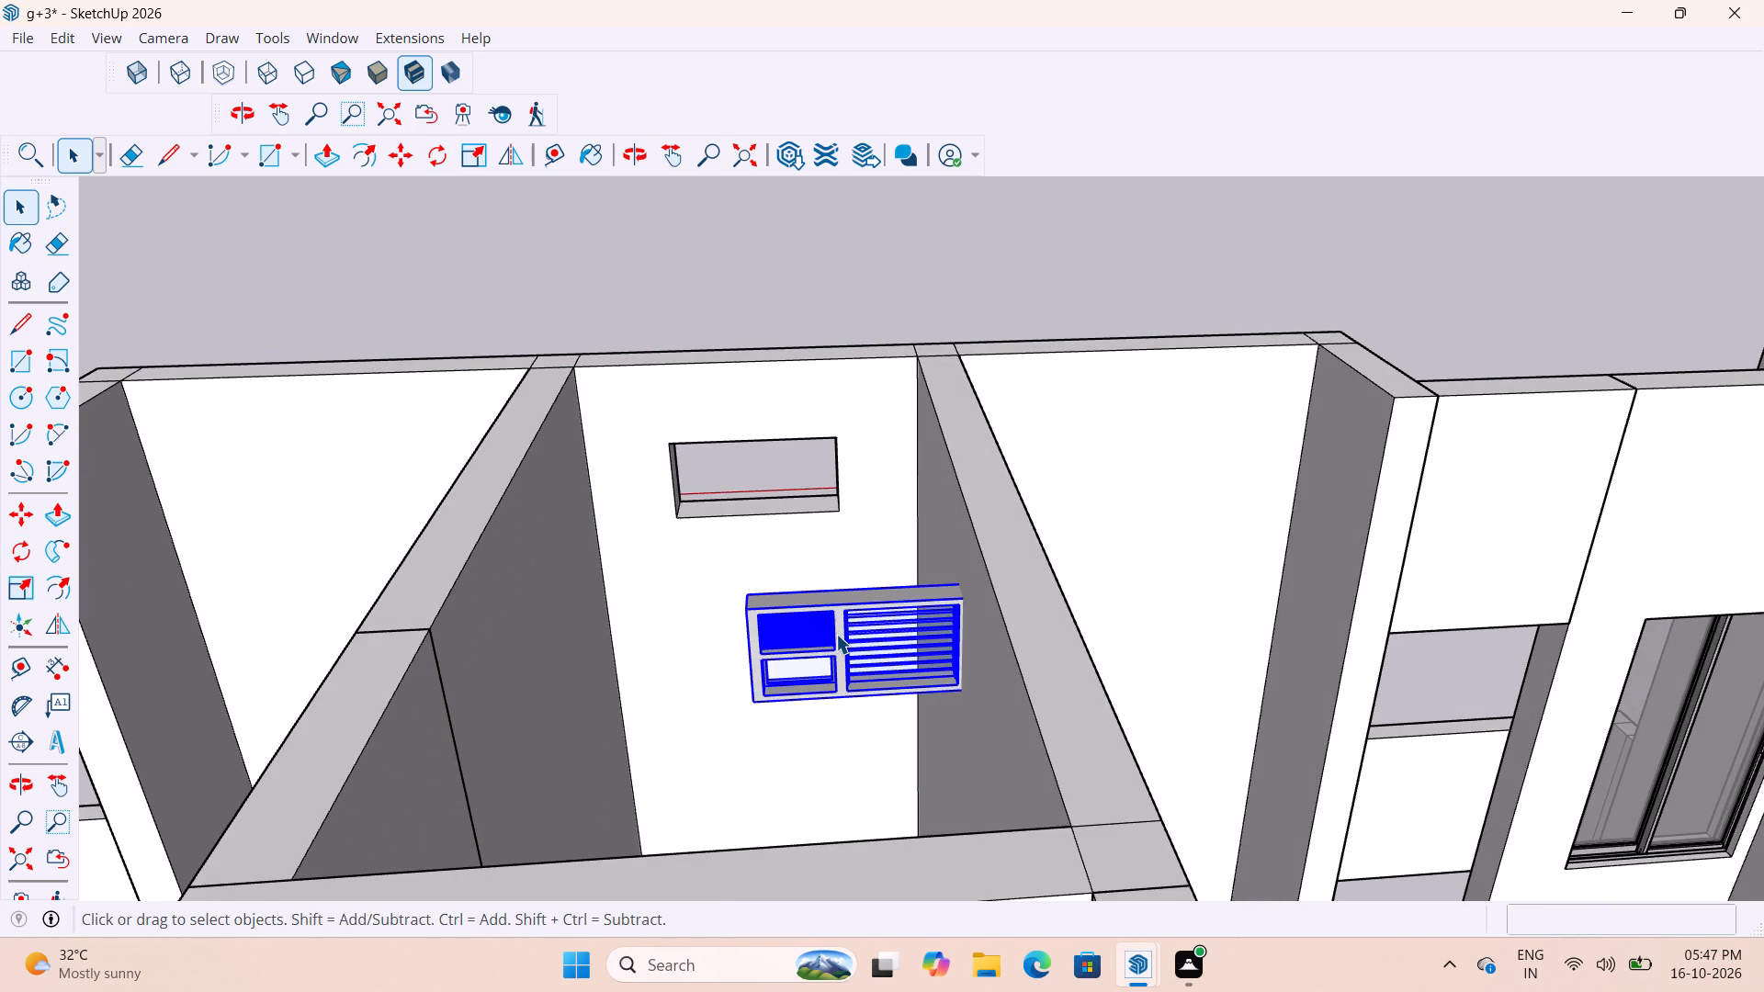
key("m")
scroll(787, 724, "up", 7)
left_click(684, 678)
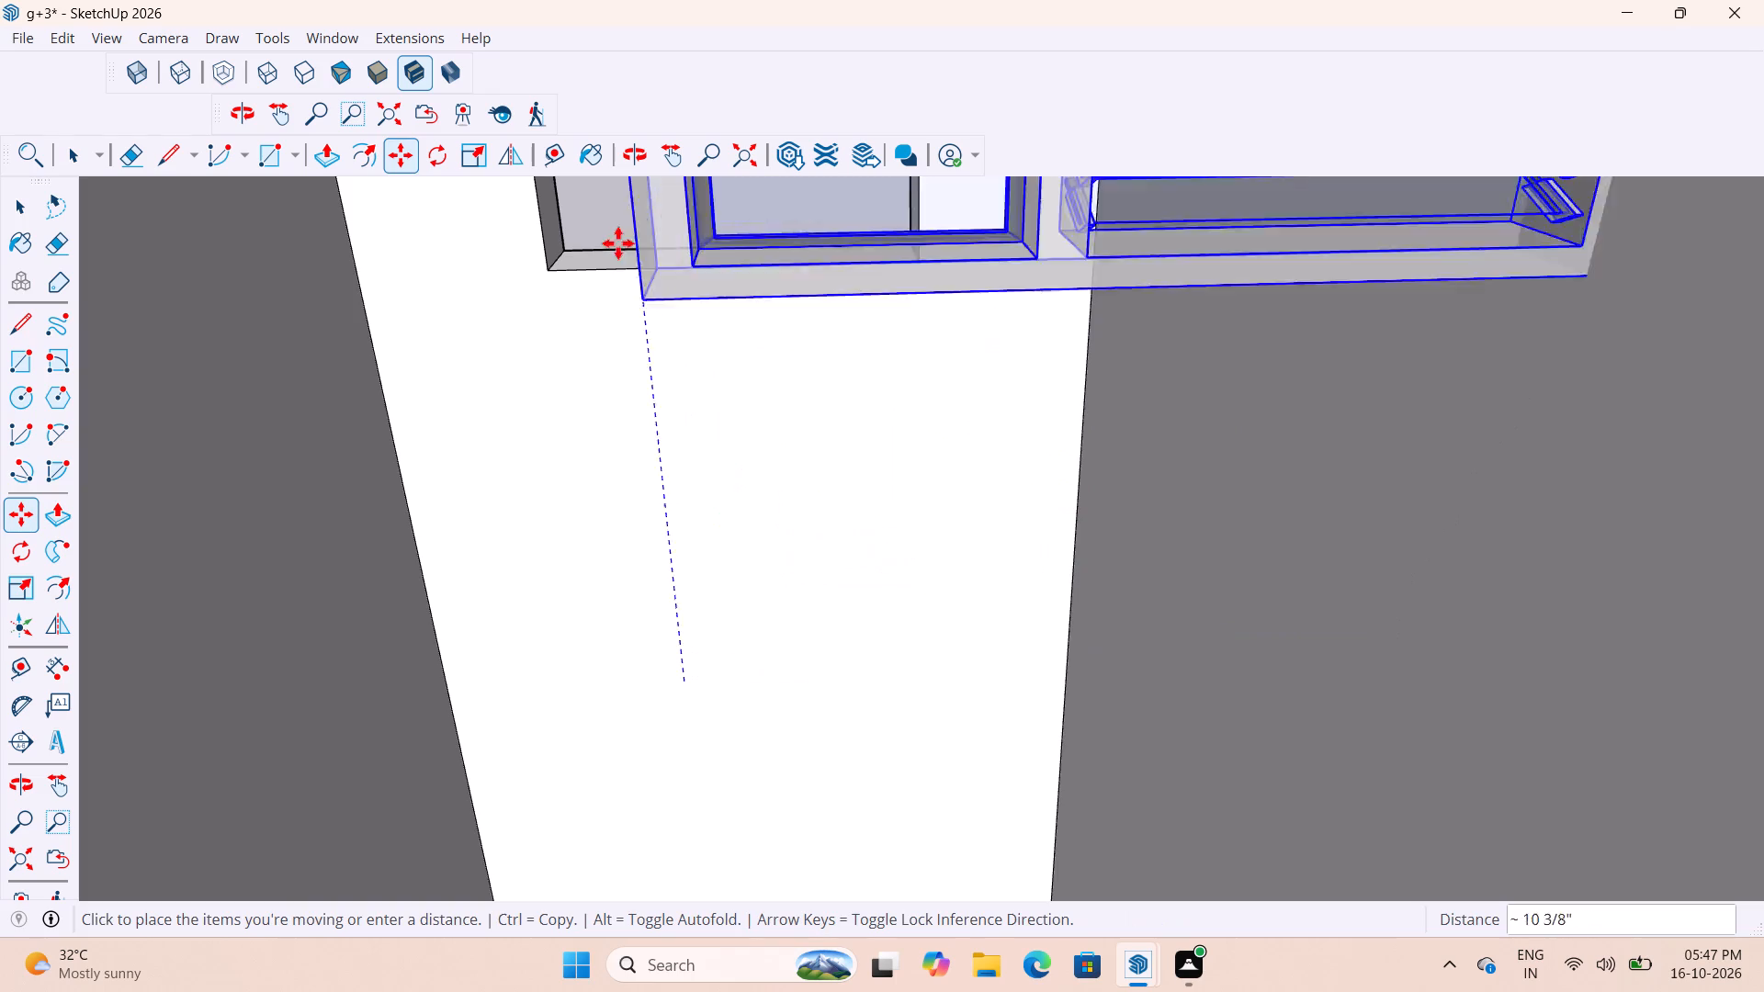
middle_click_drag(565, 245, 620, 494)
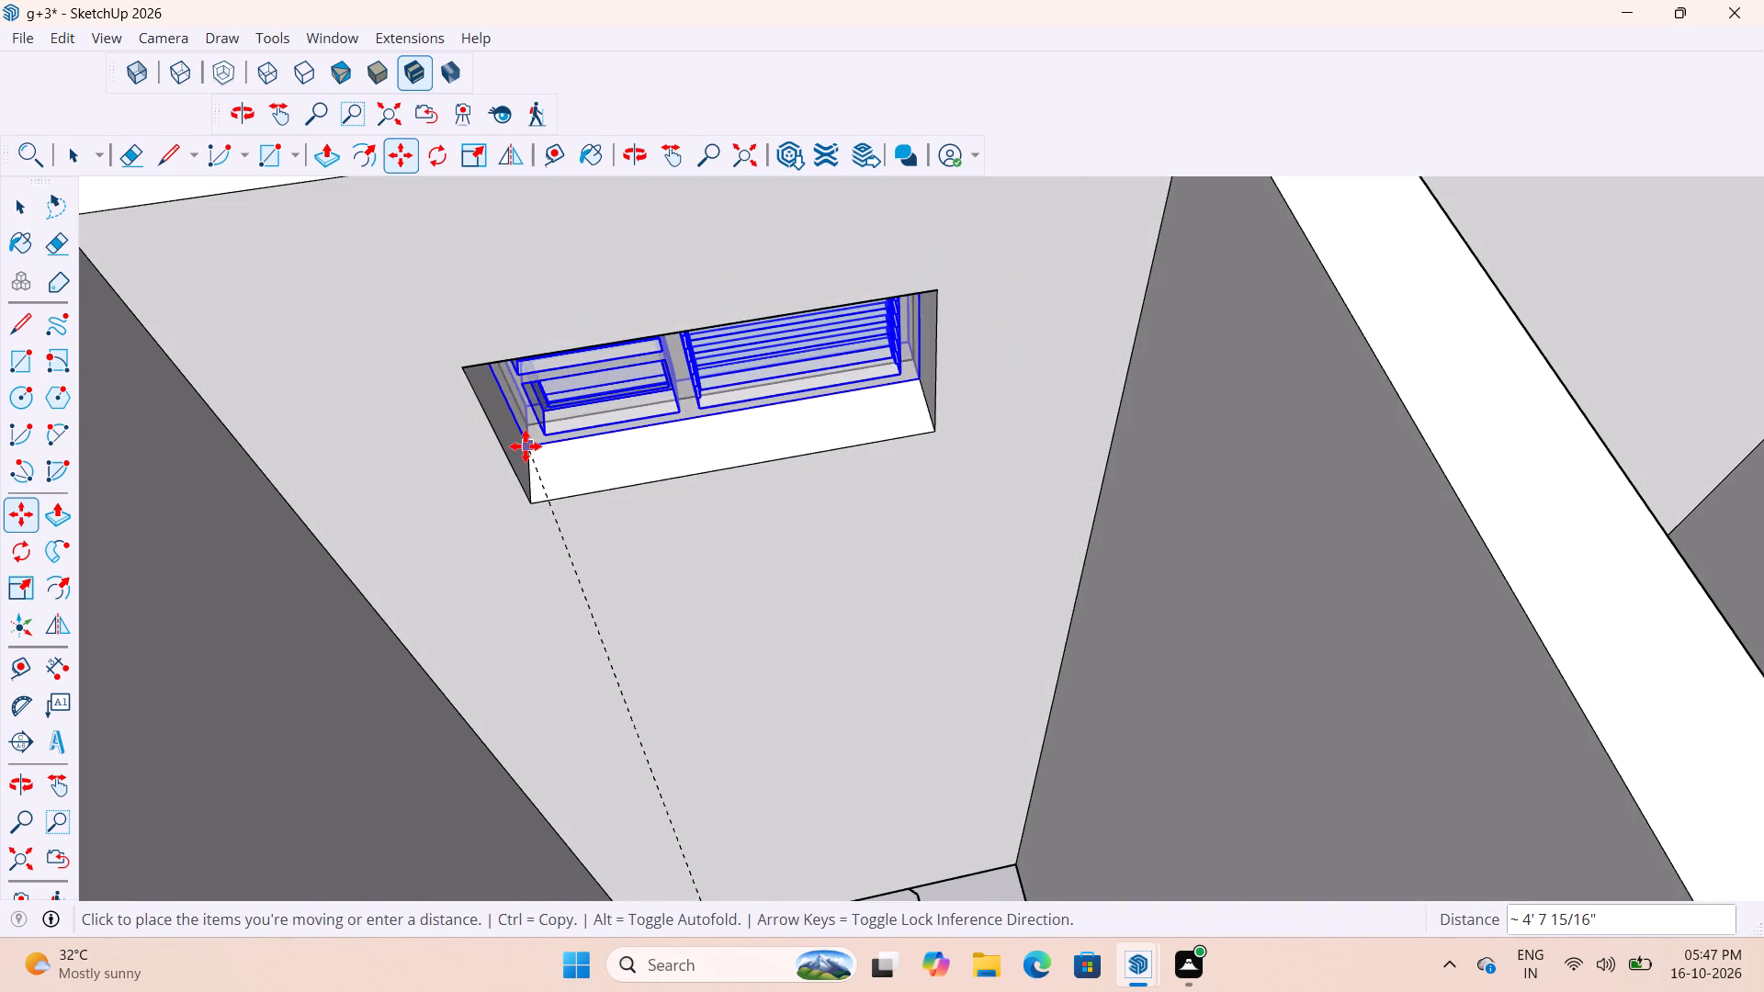
left_click(526, 445)
key("space")
key("space")
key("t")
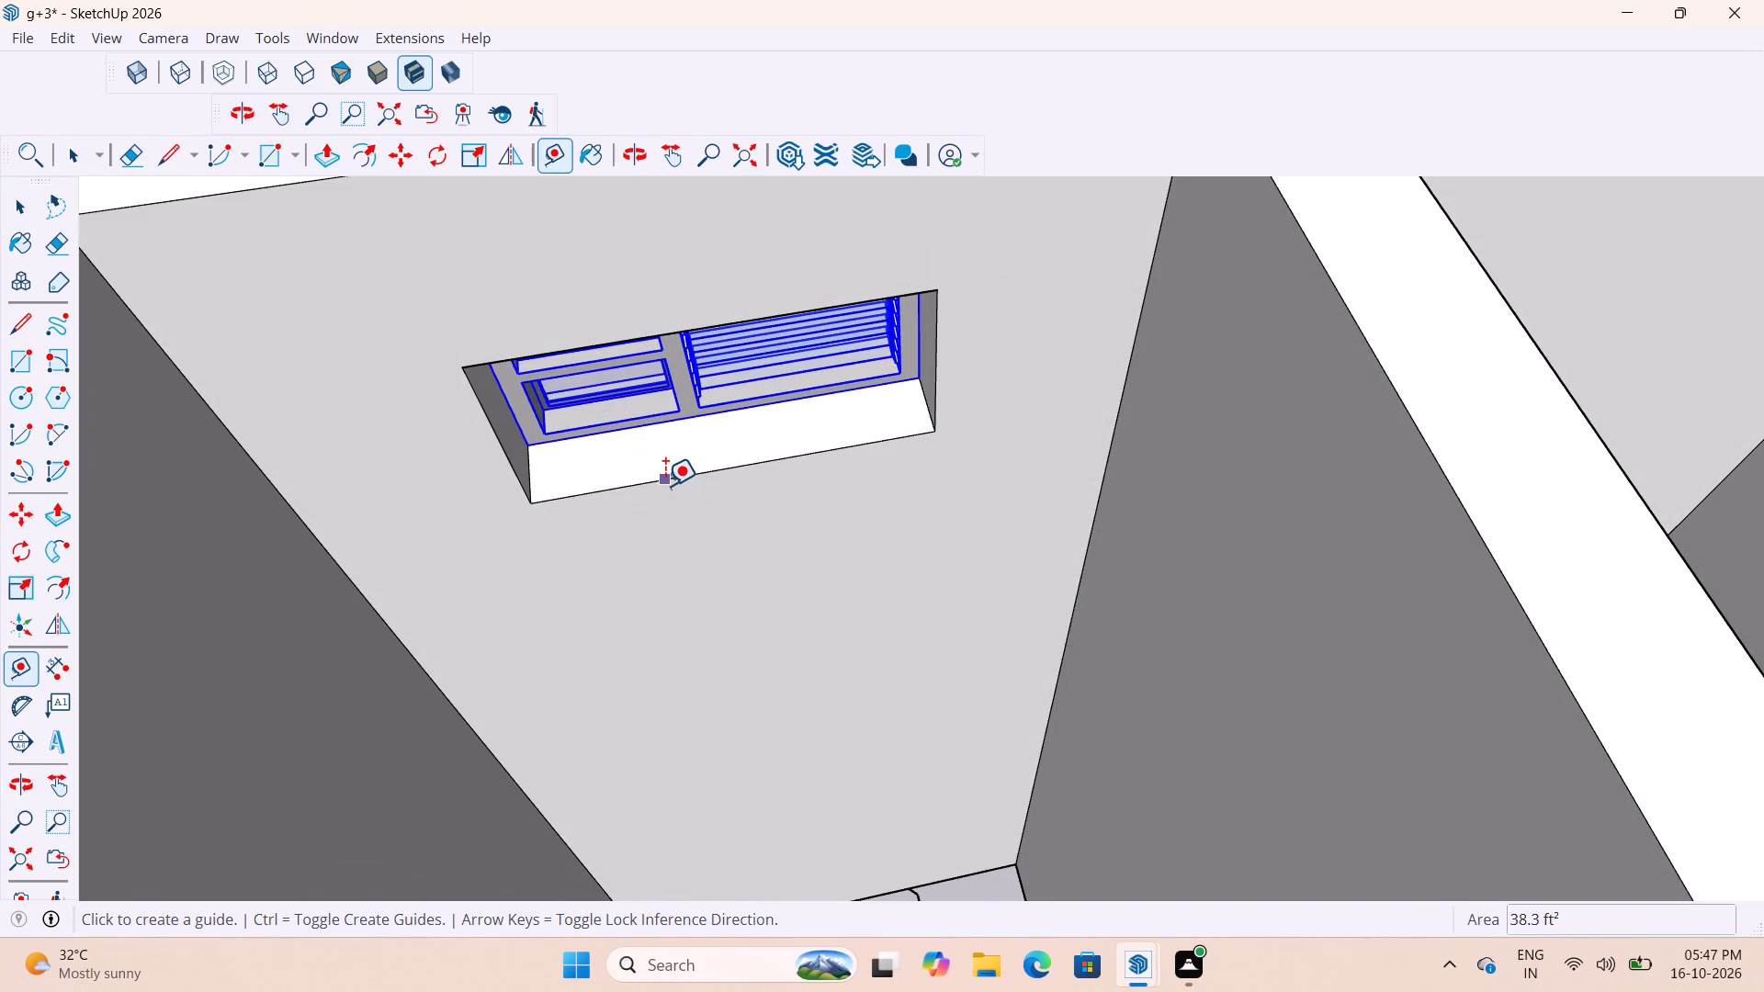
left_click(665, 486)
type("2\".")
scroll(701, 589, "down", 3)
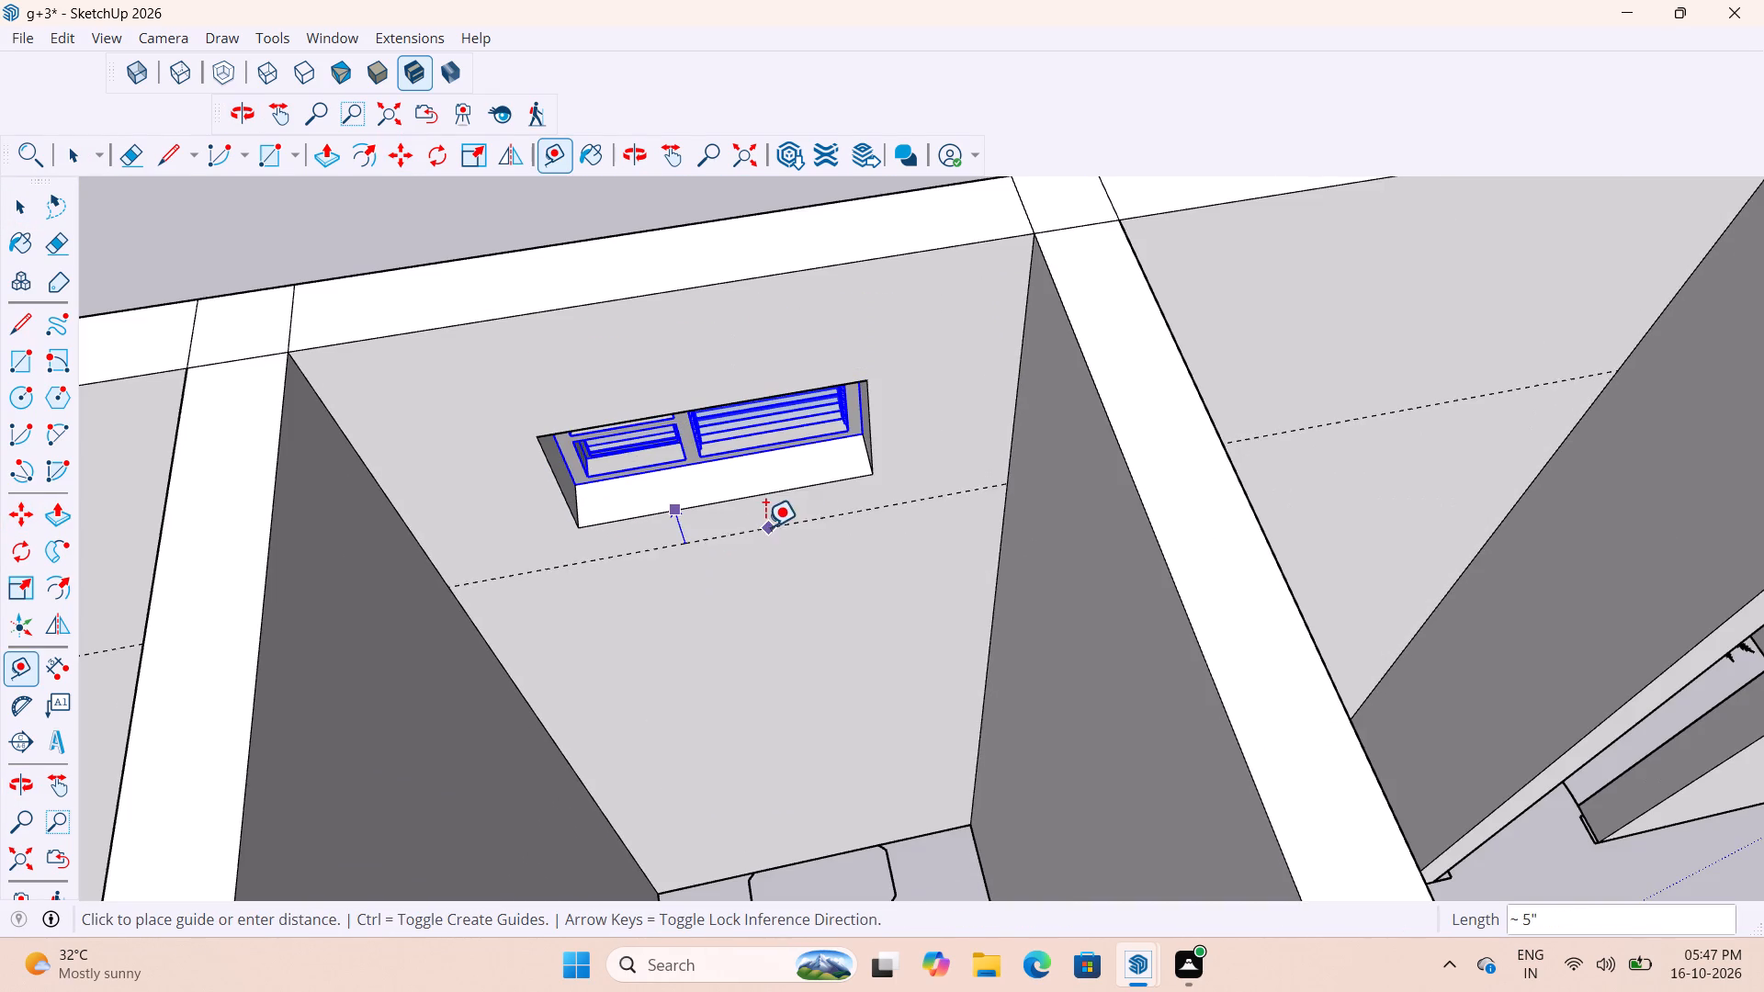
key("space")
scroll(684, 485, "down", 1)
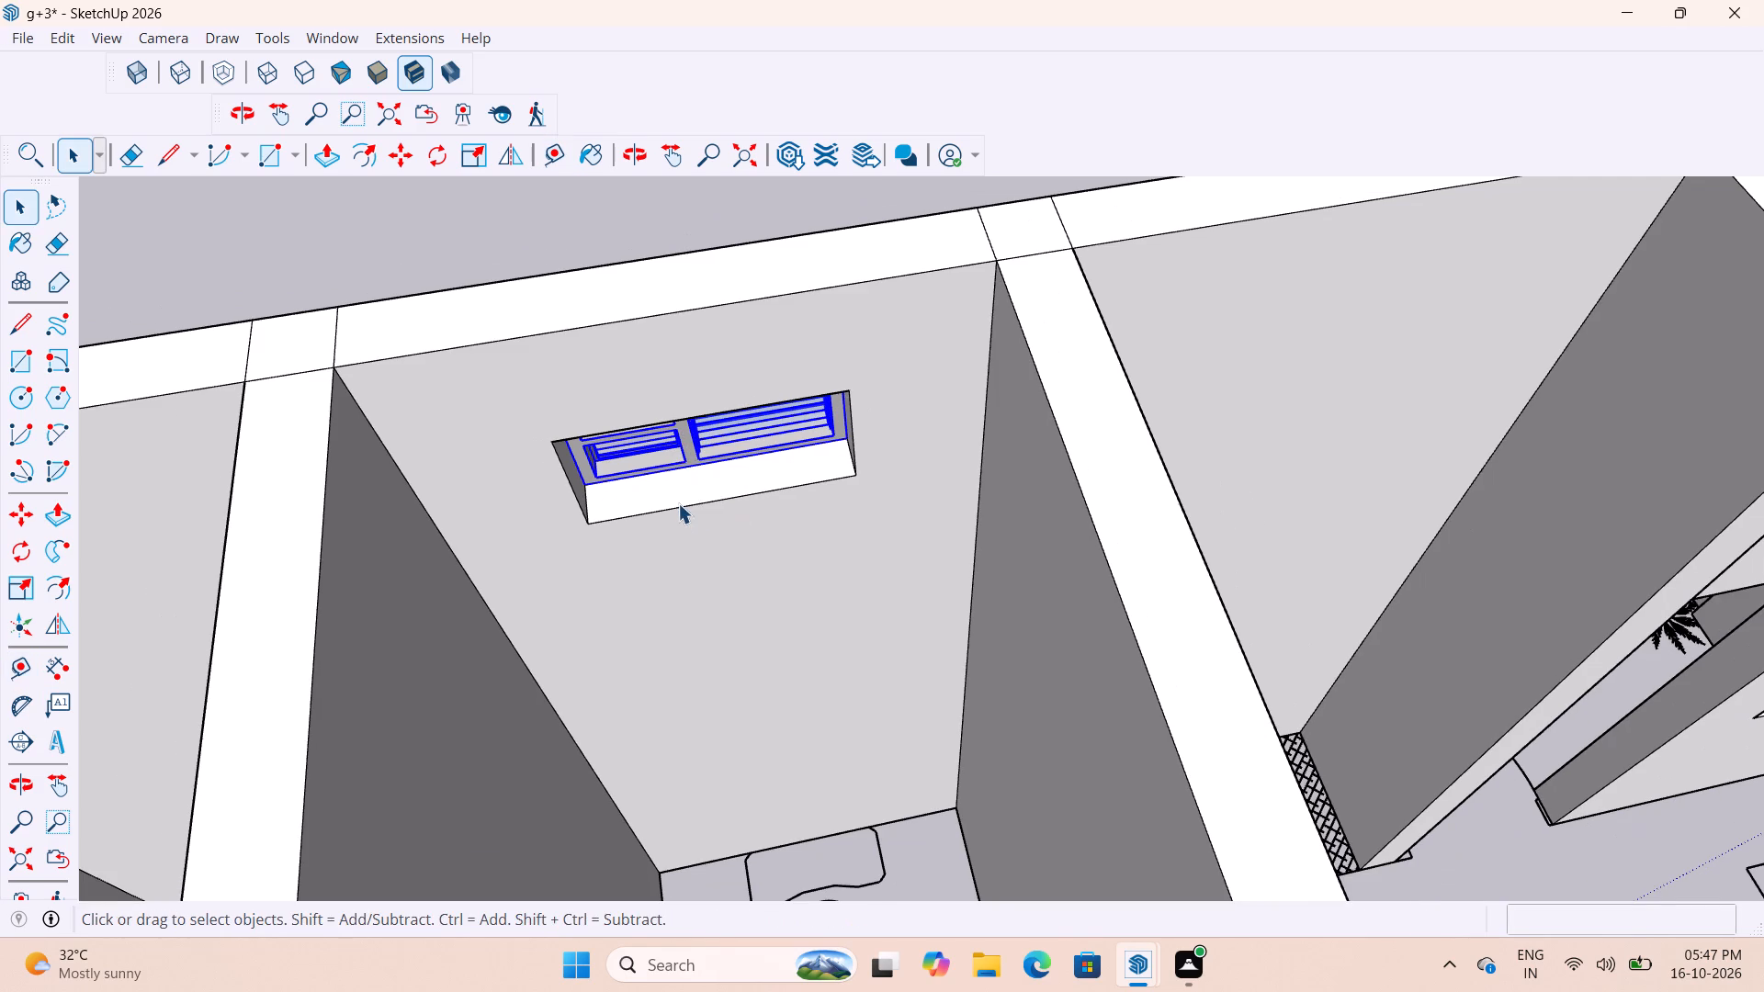
Place a guide line 2" in from the room-side edge of the end wall opening's sill.
key("t")
scroll(742, 490, "up", 3)
left_click(731, 501)
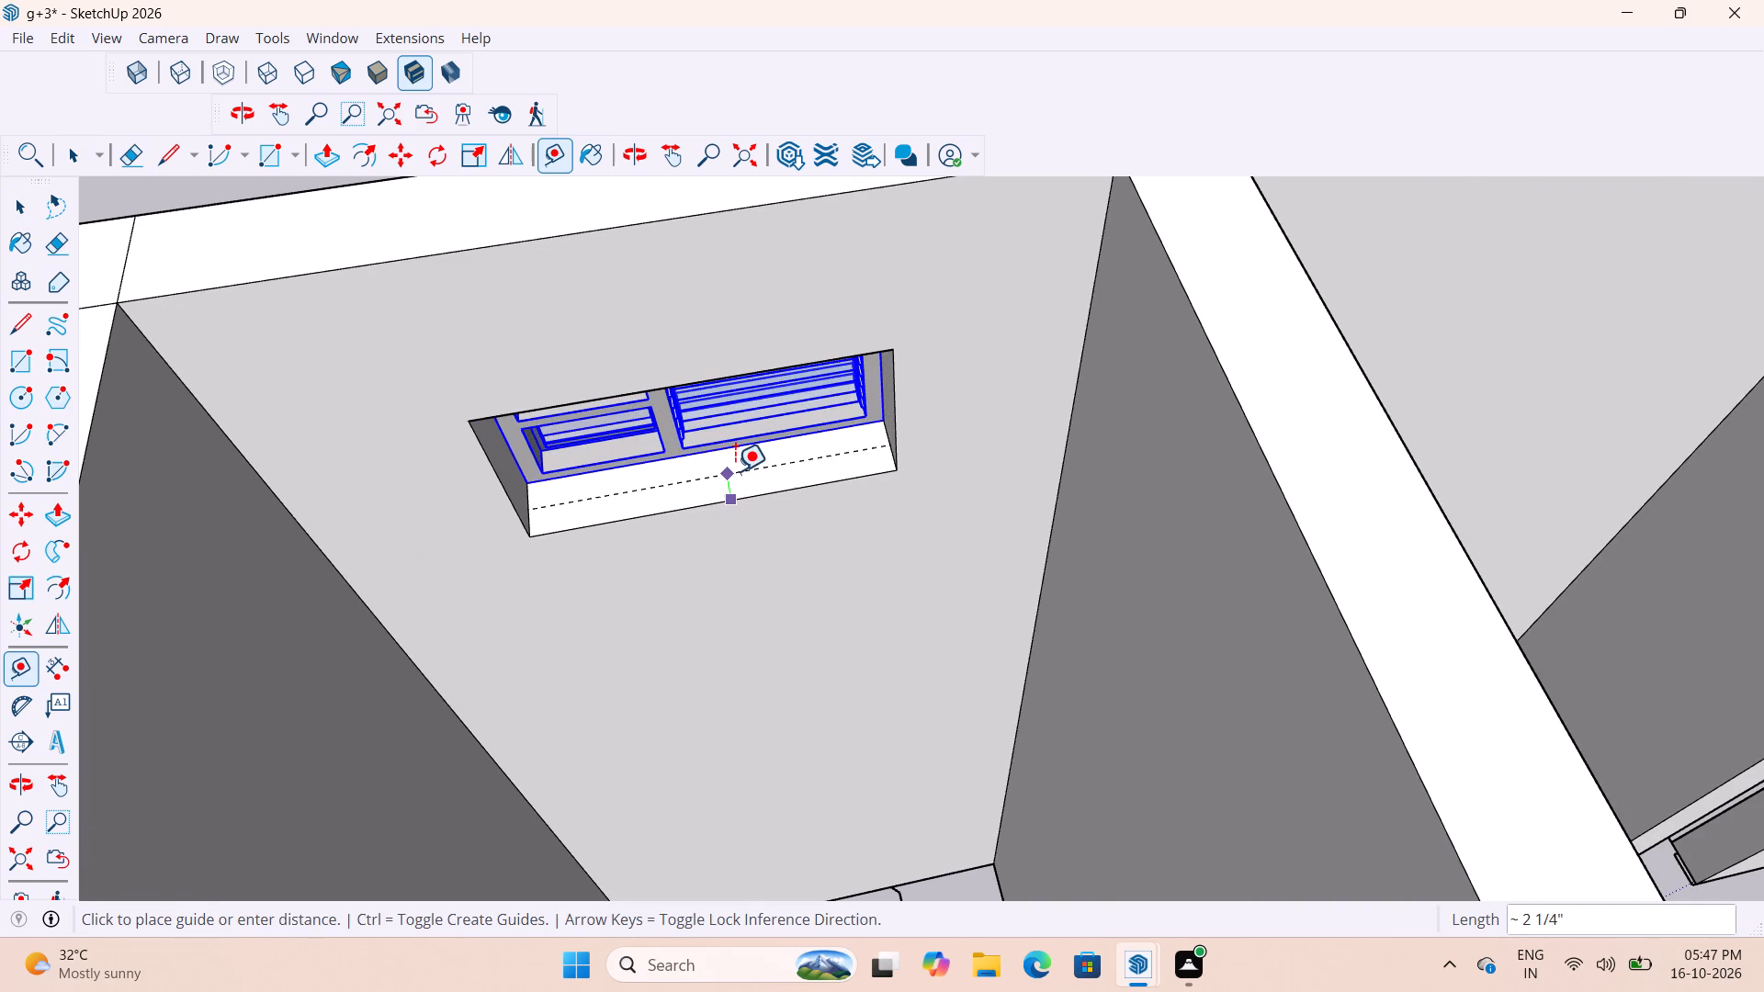
type("2\"")
key("Return")
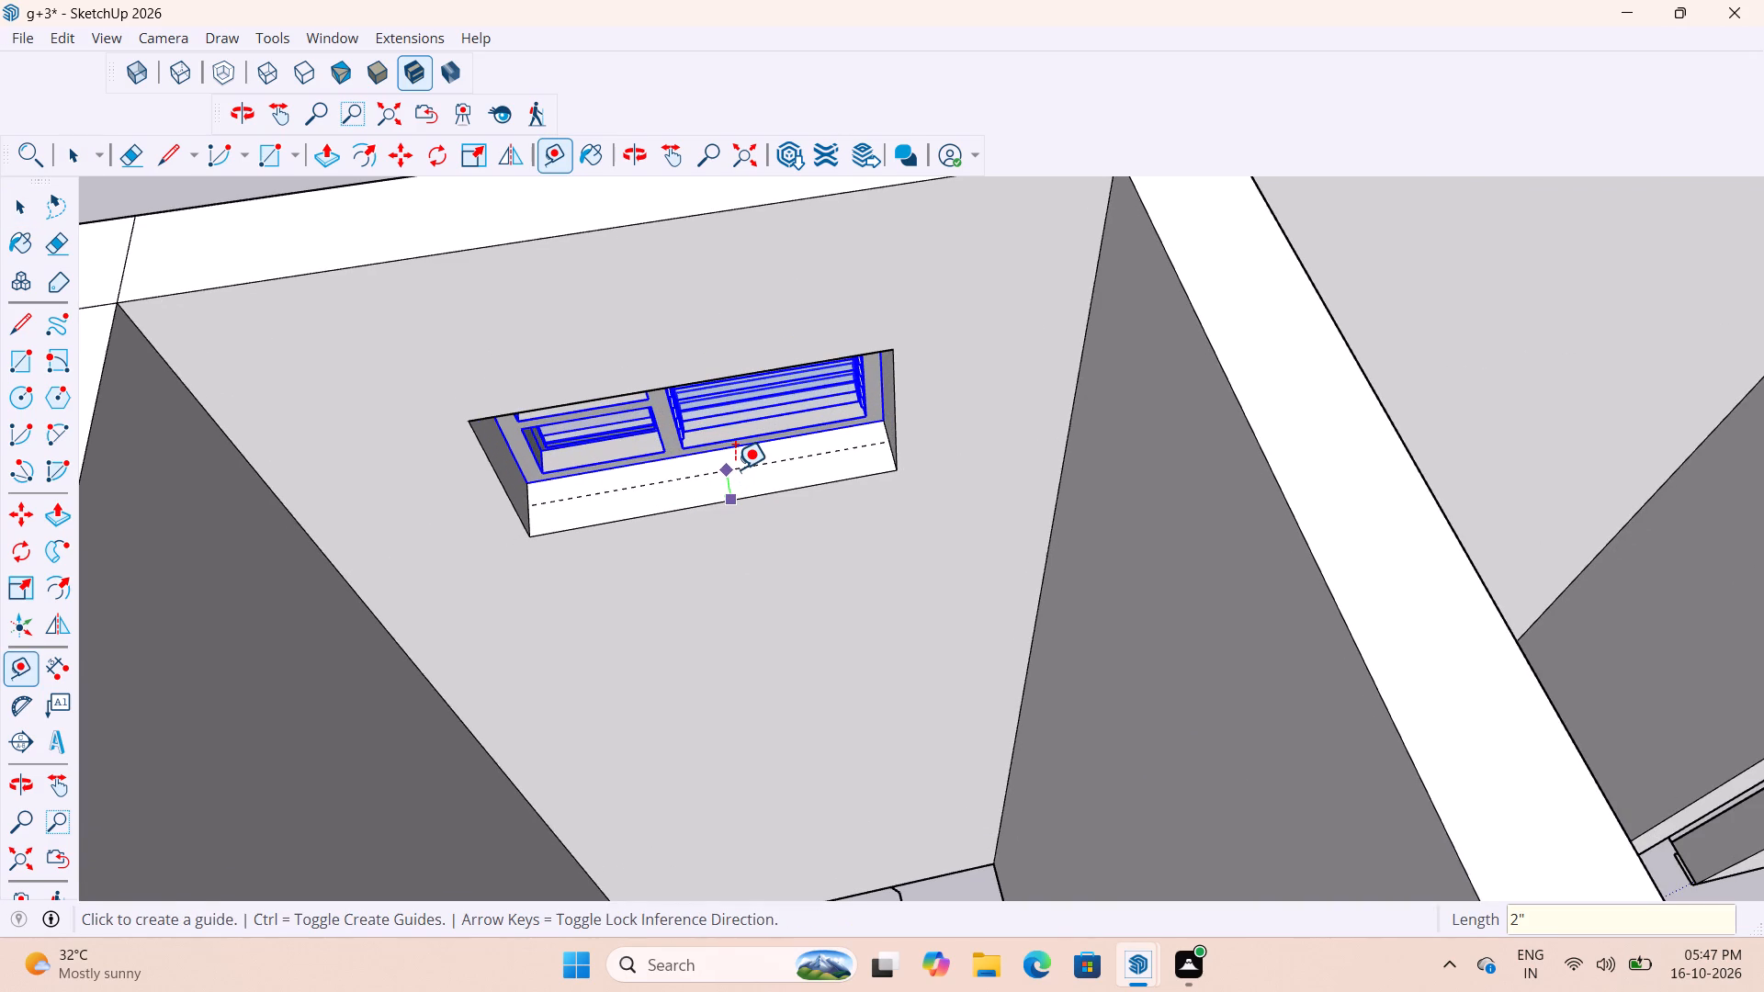
Move the ventilator by its lower corner onto the 2" guide at the end of the opening's sill.
scroll(752, 621, "down", 4)
middle_click_drag(770, 533, 739, 361)
key("space")
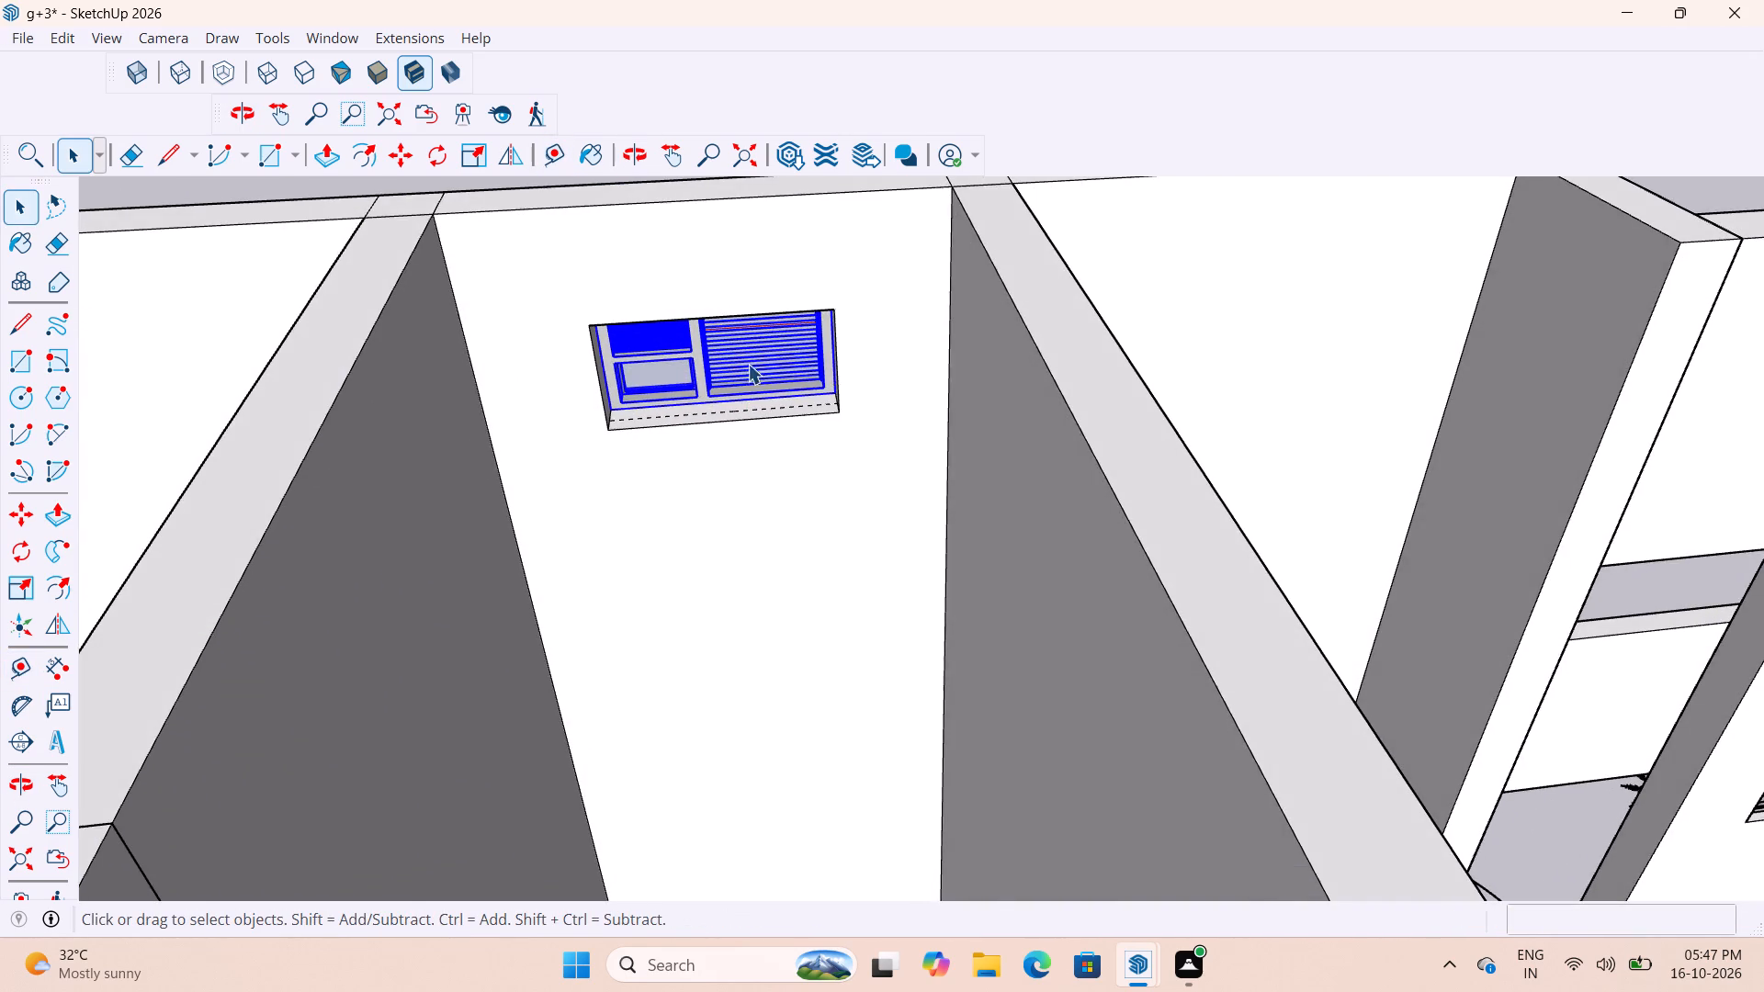
scroll(711, 379, "up", 6)
key("m")
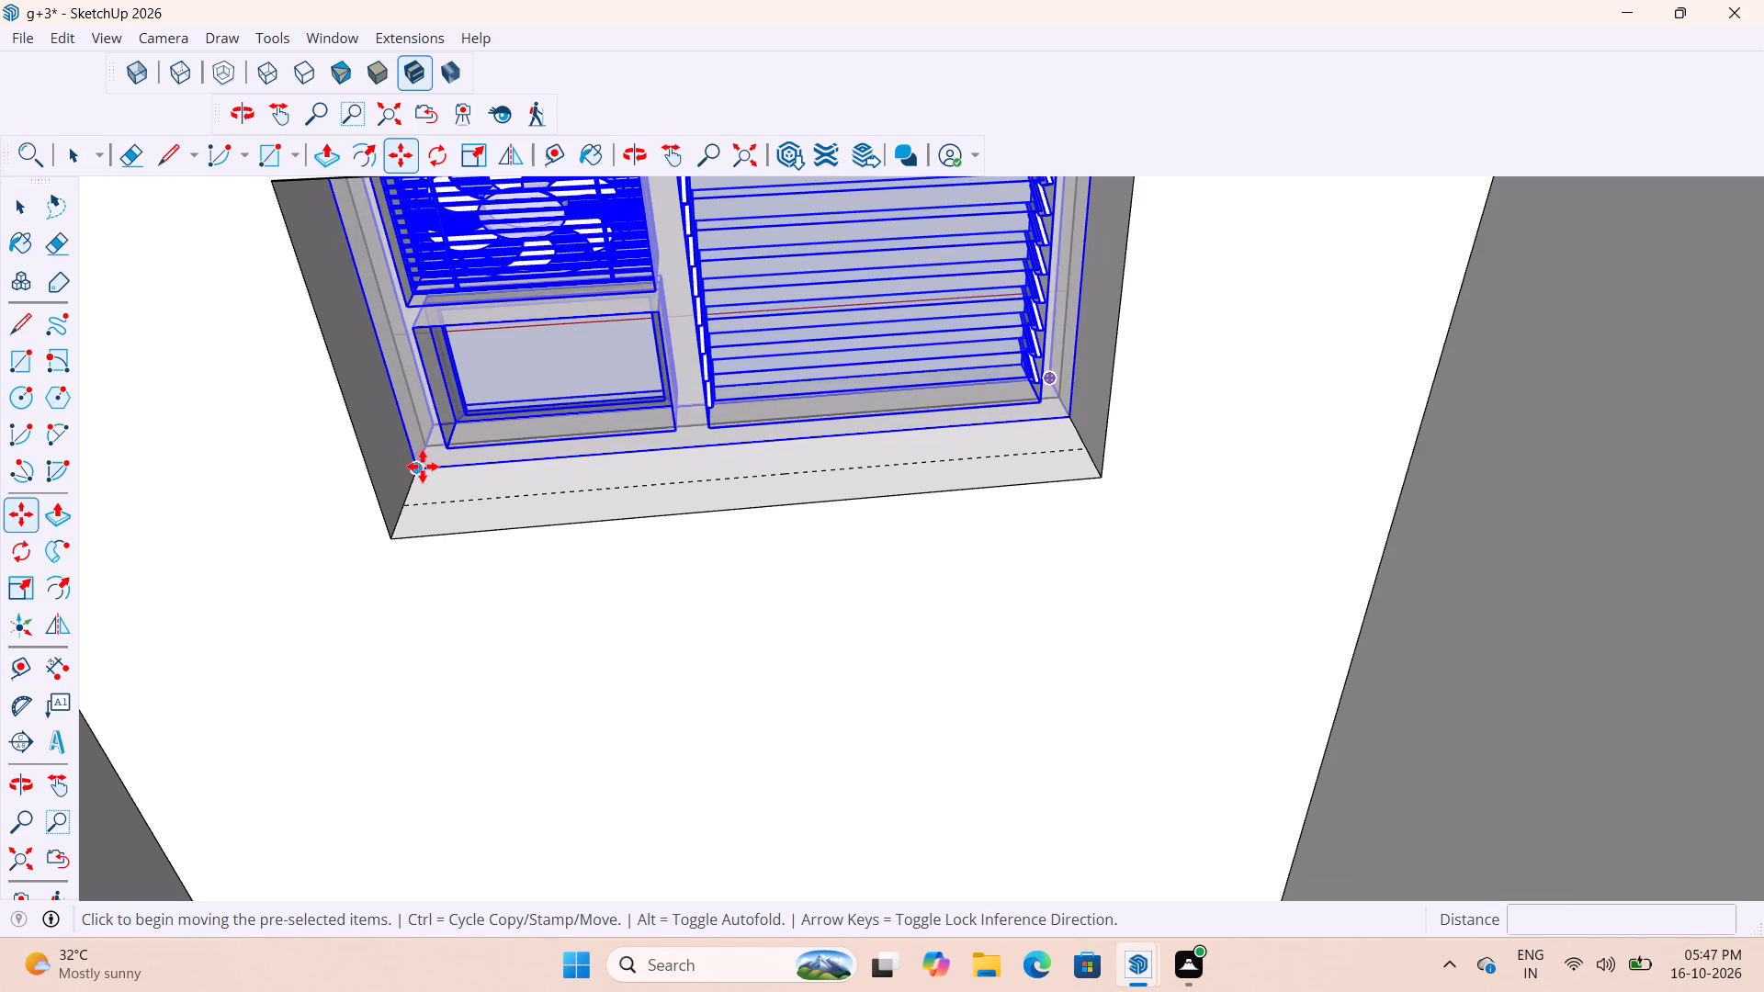
left_click(414, 459)
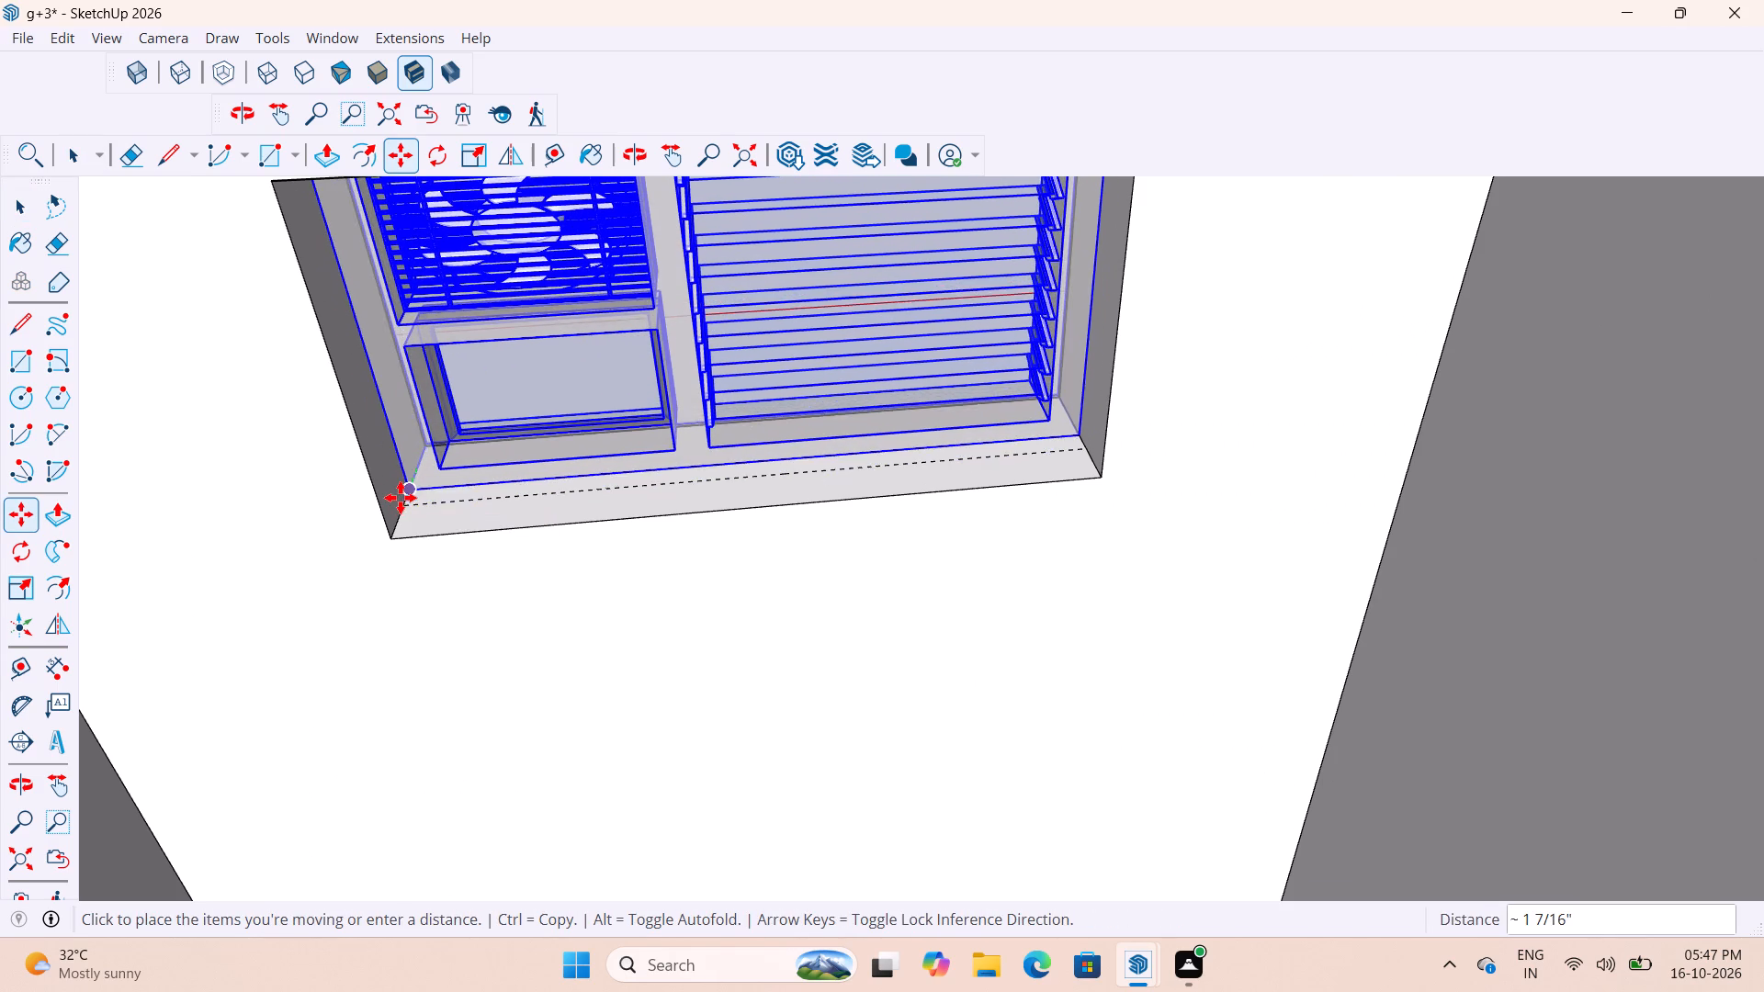
left_click(400, 502)
Scale the ventilator sideways and upward to meet the side and top edges of the end wall opening, and deselect it.
scroll(432, 607, "down", 9)
key("s")
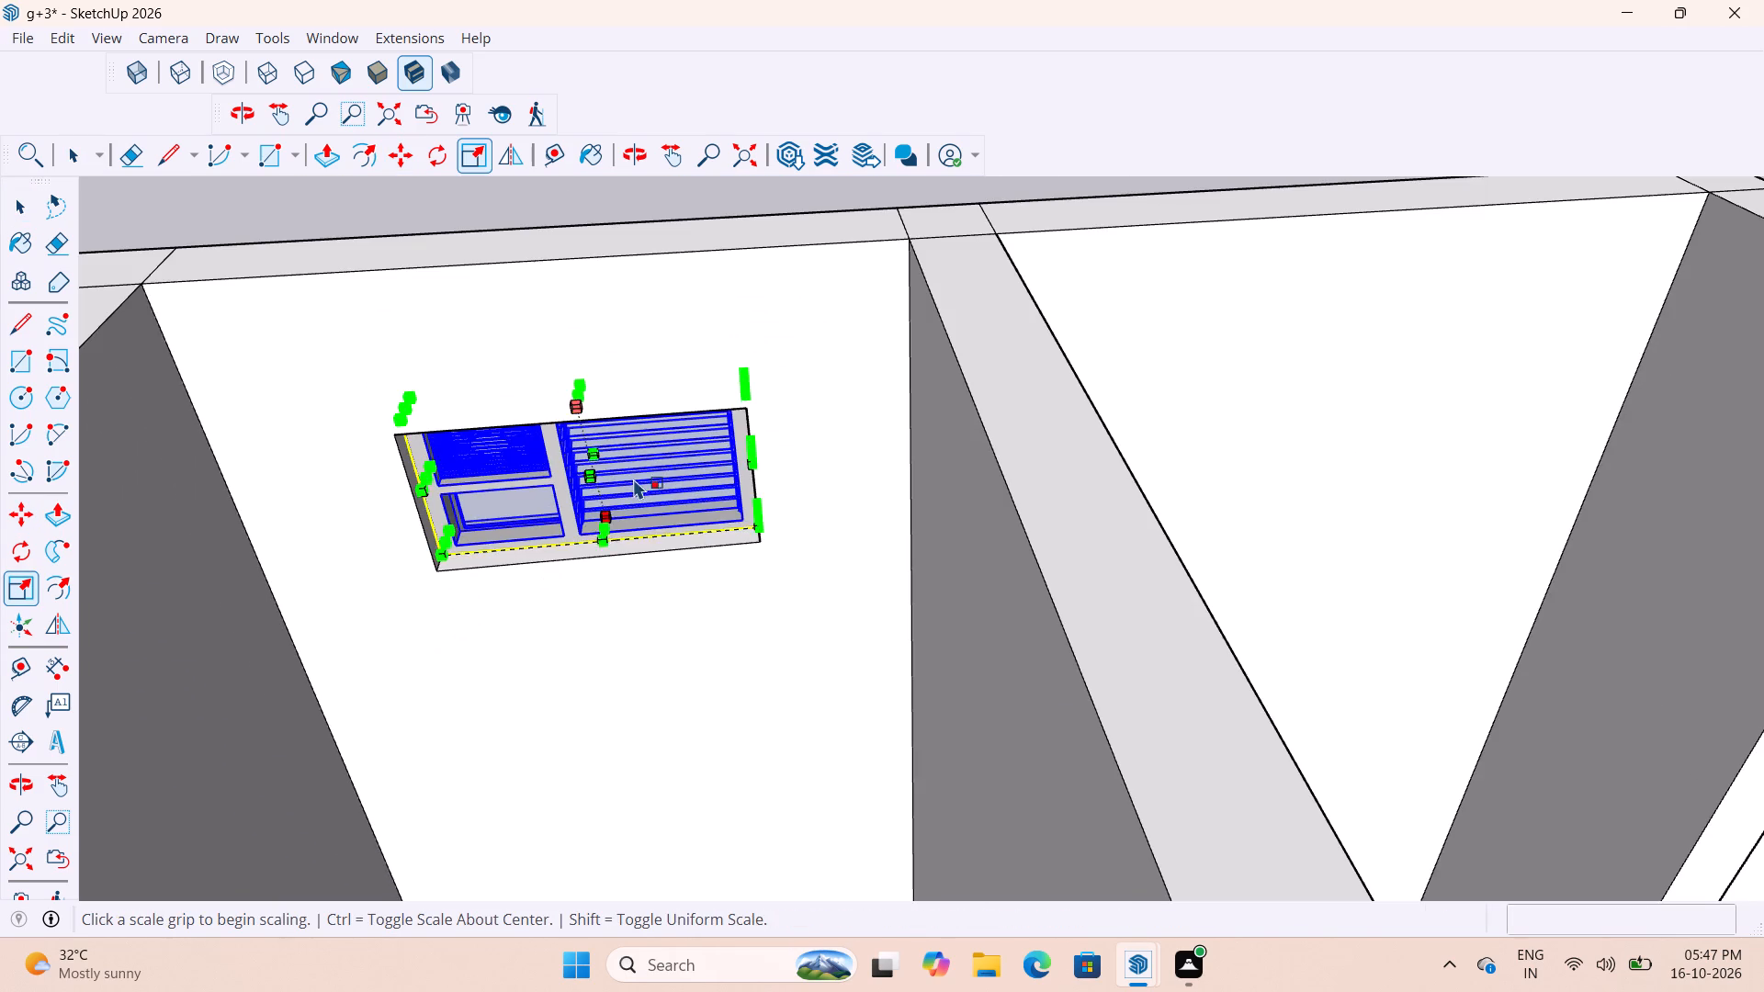
scroll(666, 459, "up", 6)
scroll(795, 435, "up", 4)
left_click(795, 452)
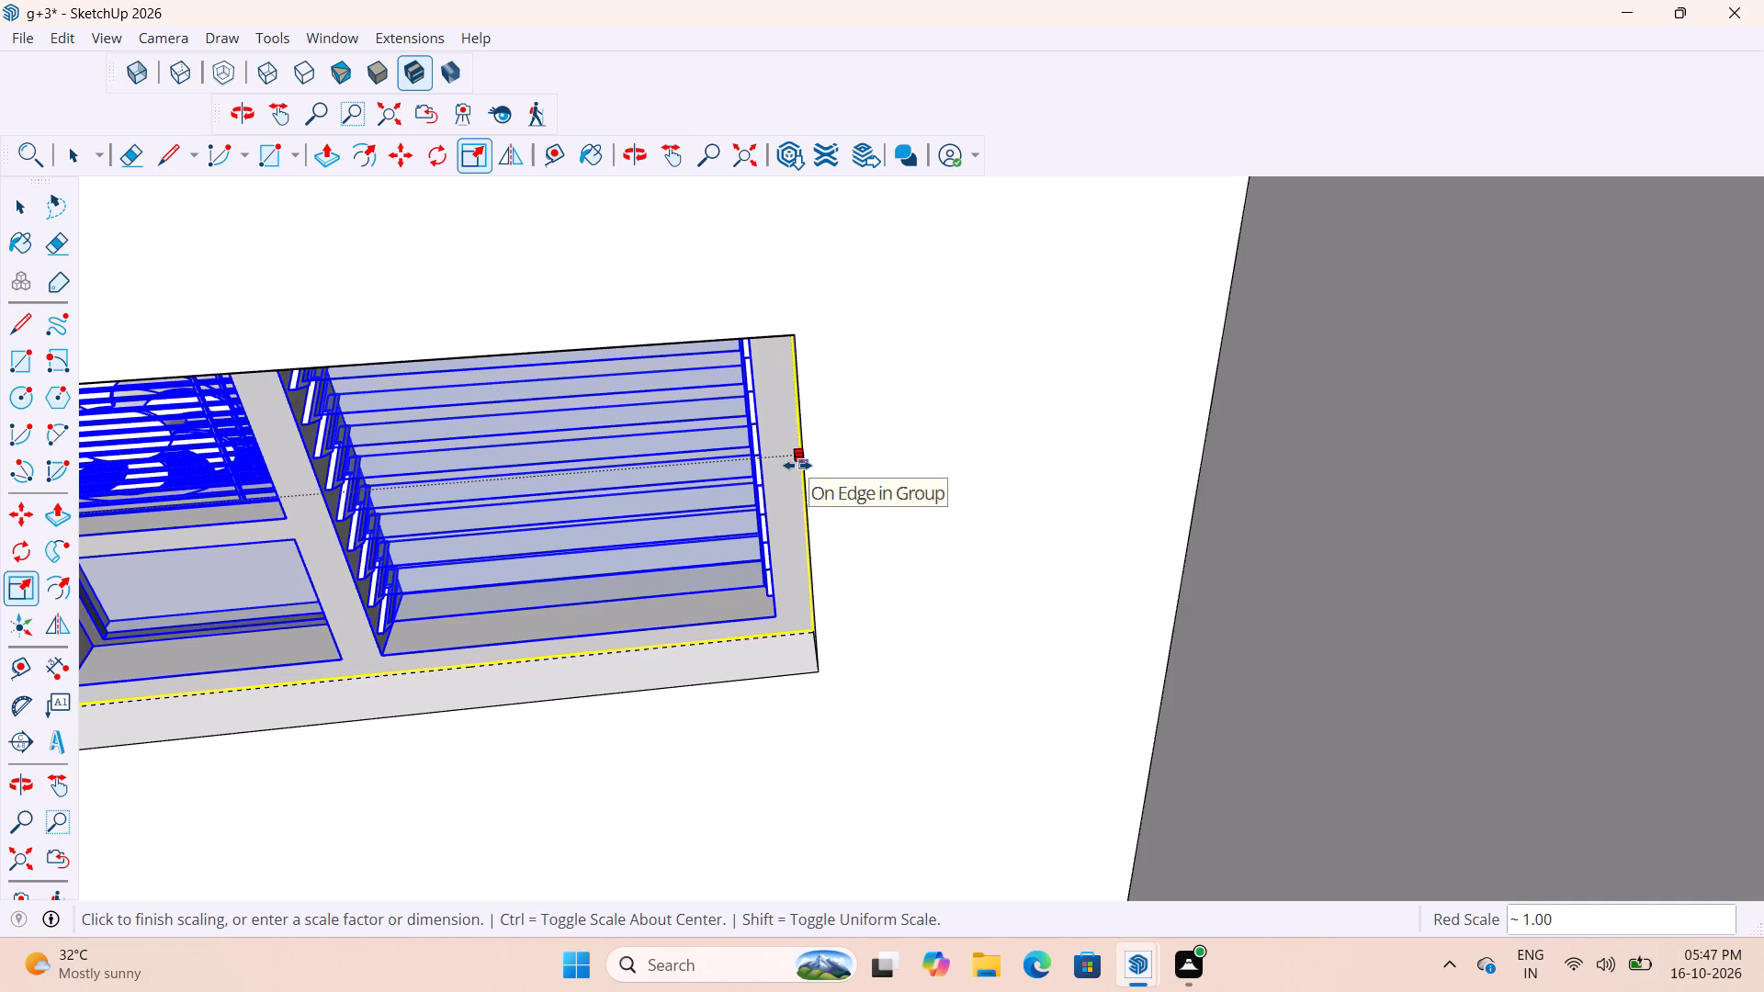
left_click(797, 466)
scroll(836, 528, "down", 4)
left_click(514, 385)
middle_click_drag(524, 427, 522, 329)
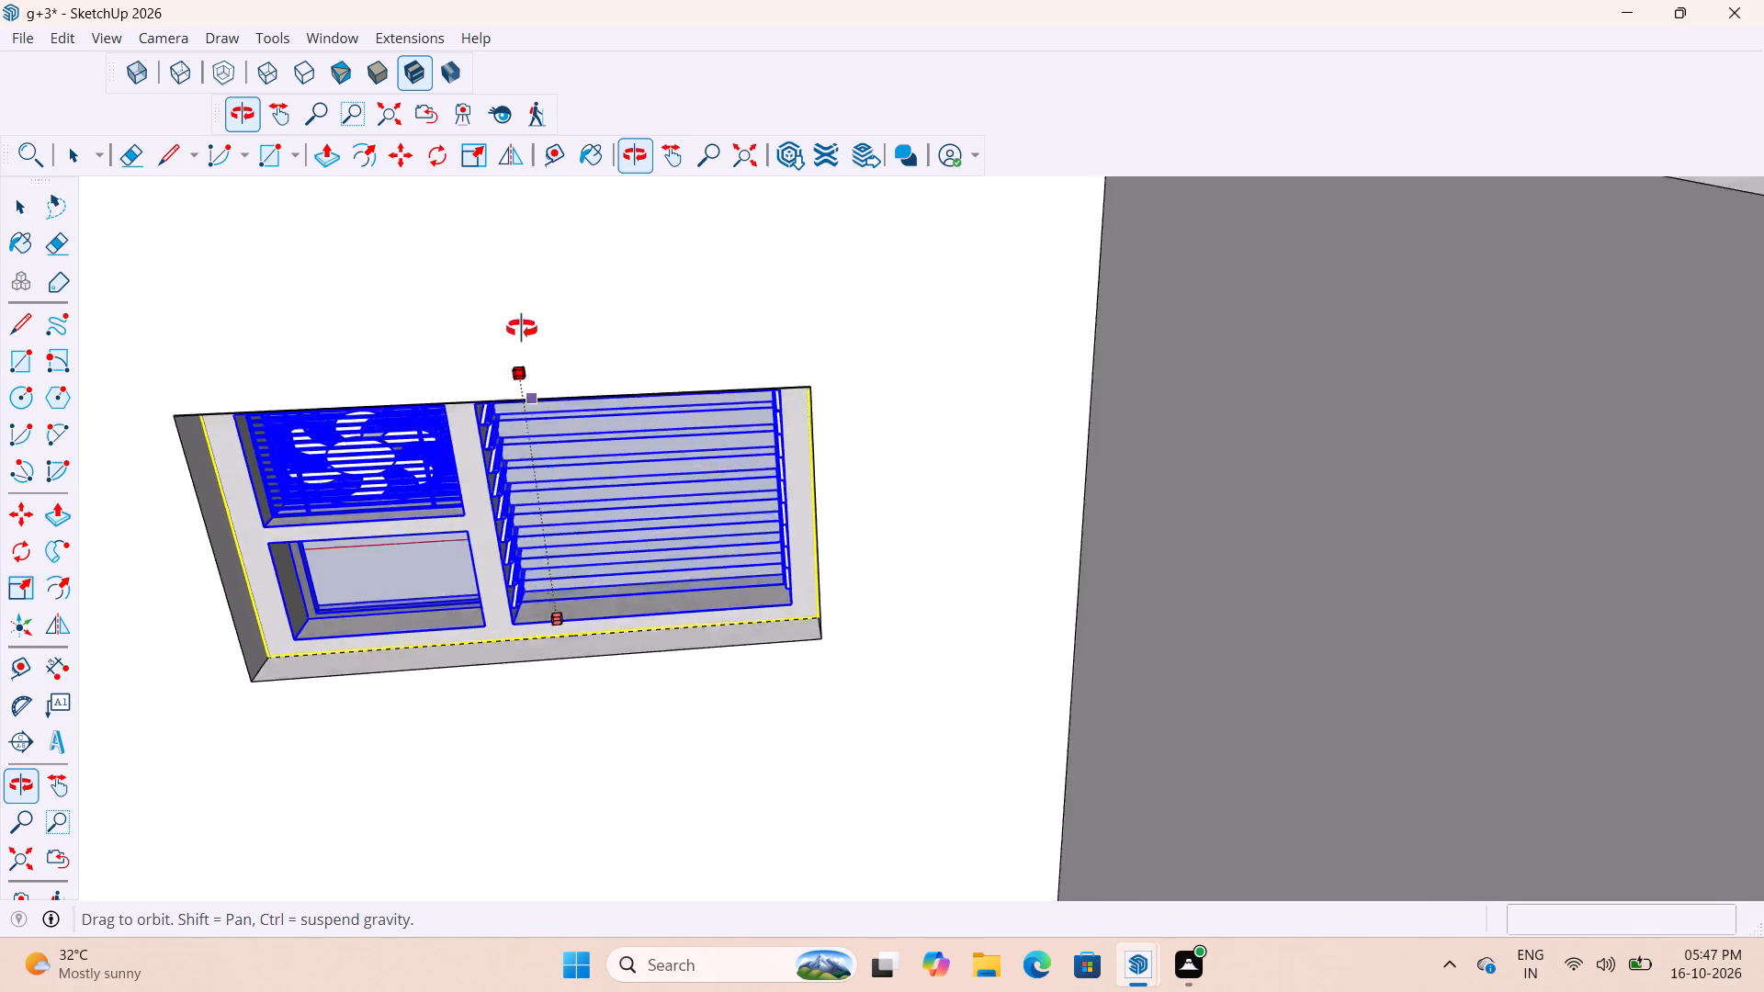
middle_click_drag(522, 329, 568, 226)
scroll(571, 228, "up", 1)
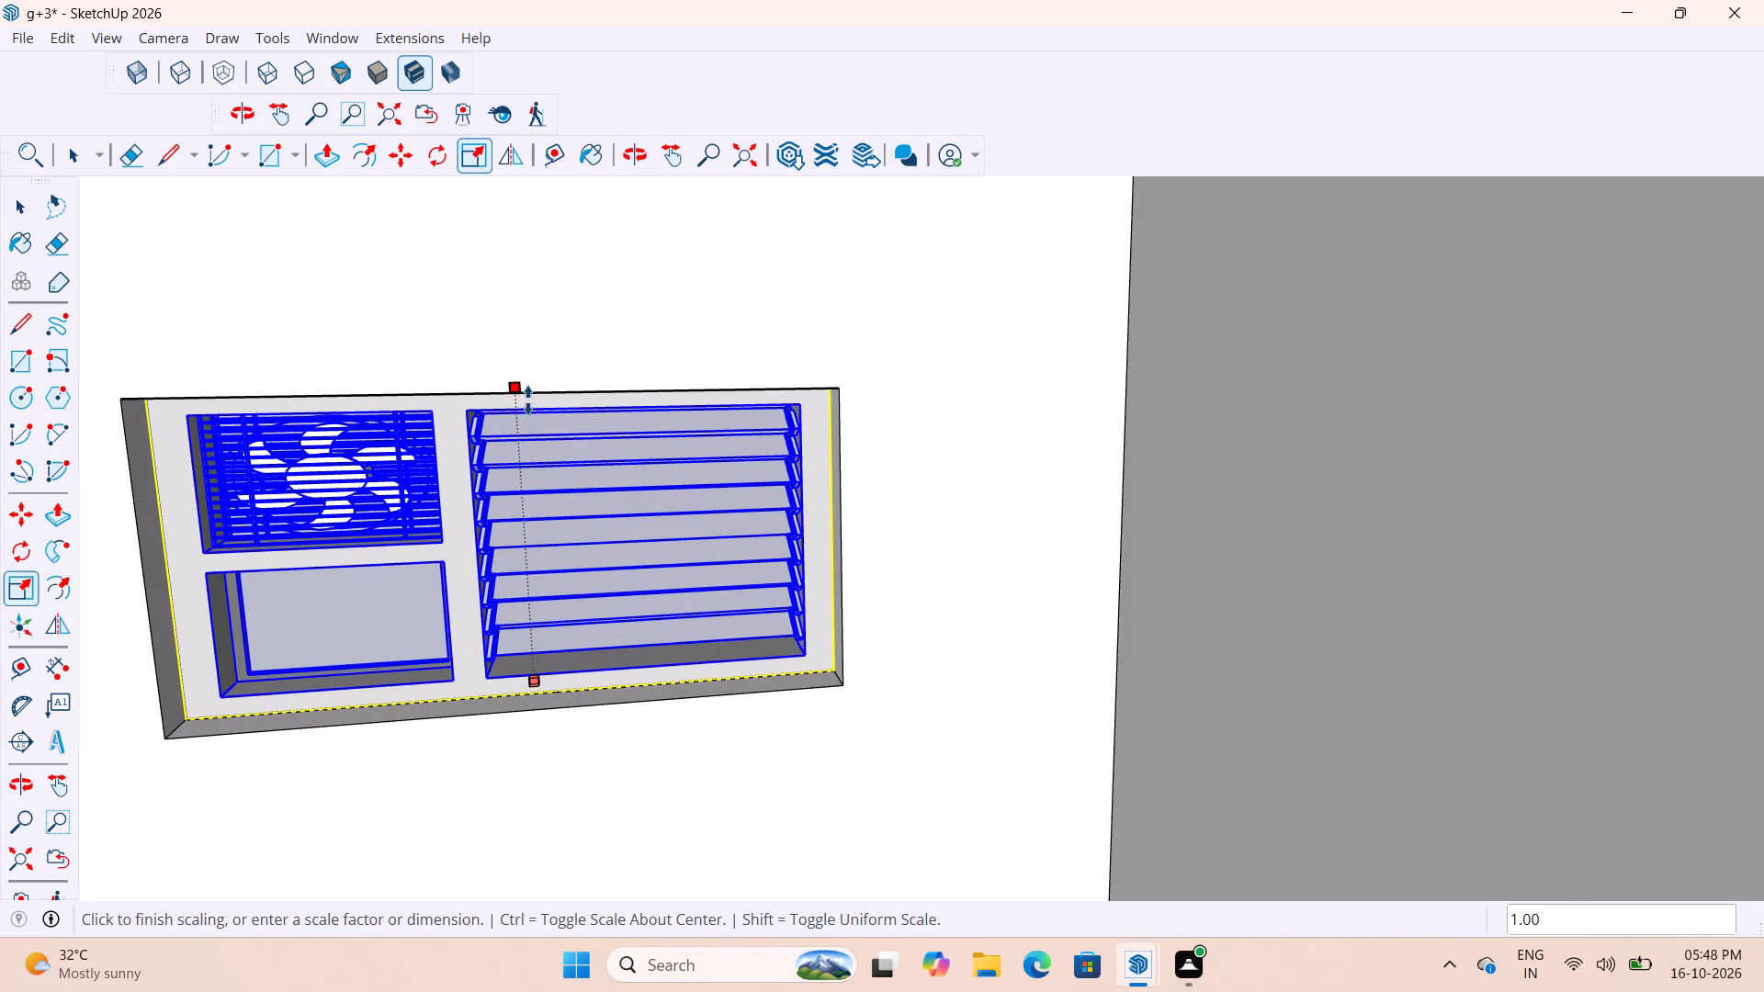
left_click(528, 400)
scroll(591, 546, "down", 15)
key("space")
key("space")
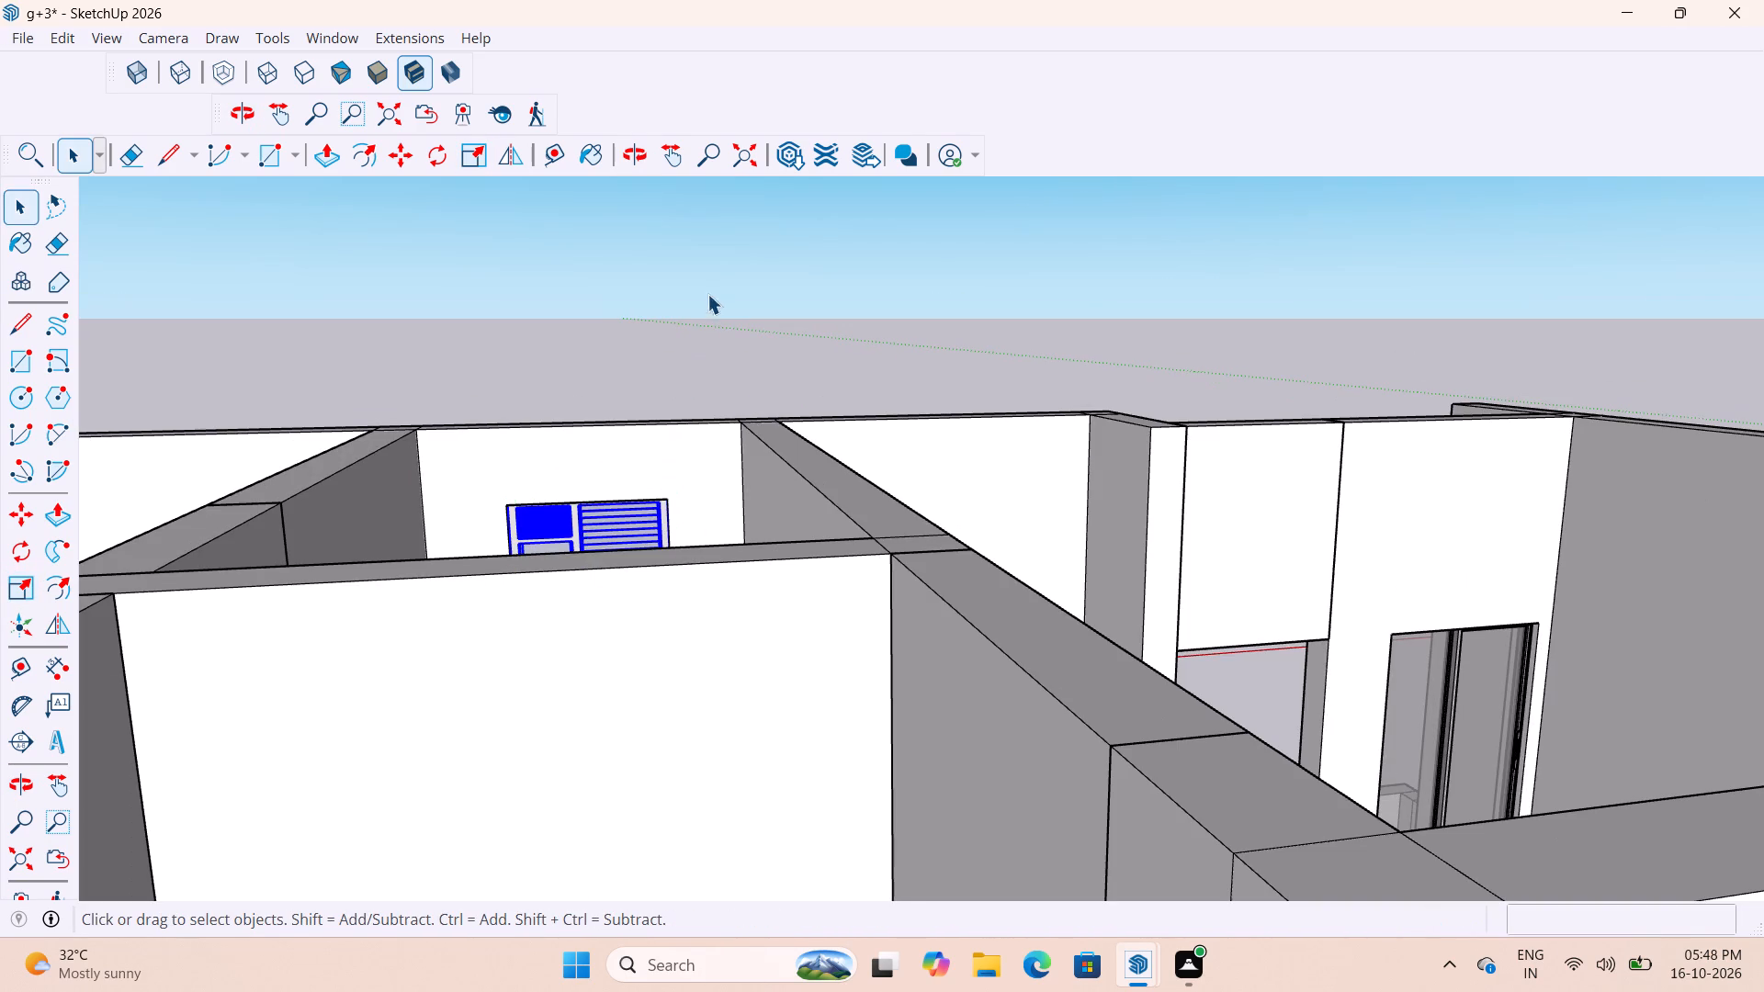
left_click(708, 292)
Delete all the dashed guide lines in the model.
scroll(766, 348, "down", 1)
middle_click_drag(772, 367, 561, 595)
scroll(683, 461, "down", 17)
middle_click_drag(1073, 592, 454, 524)
middle_click_drag(1238, 439, 656, 437)
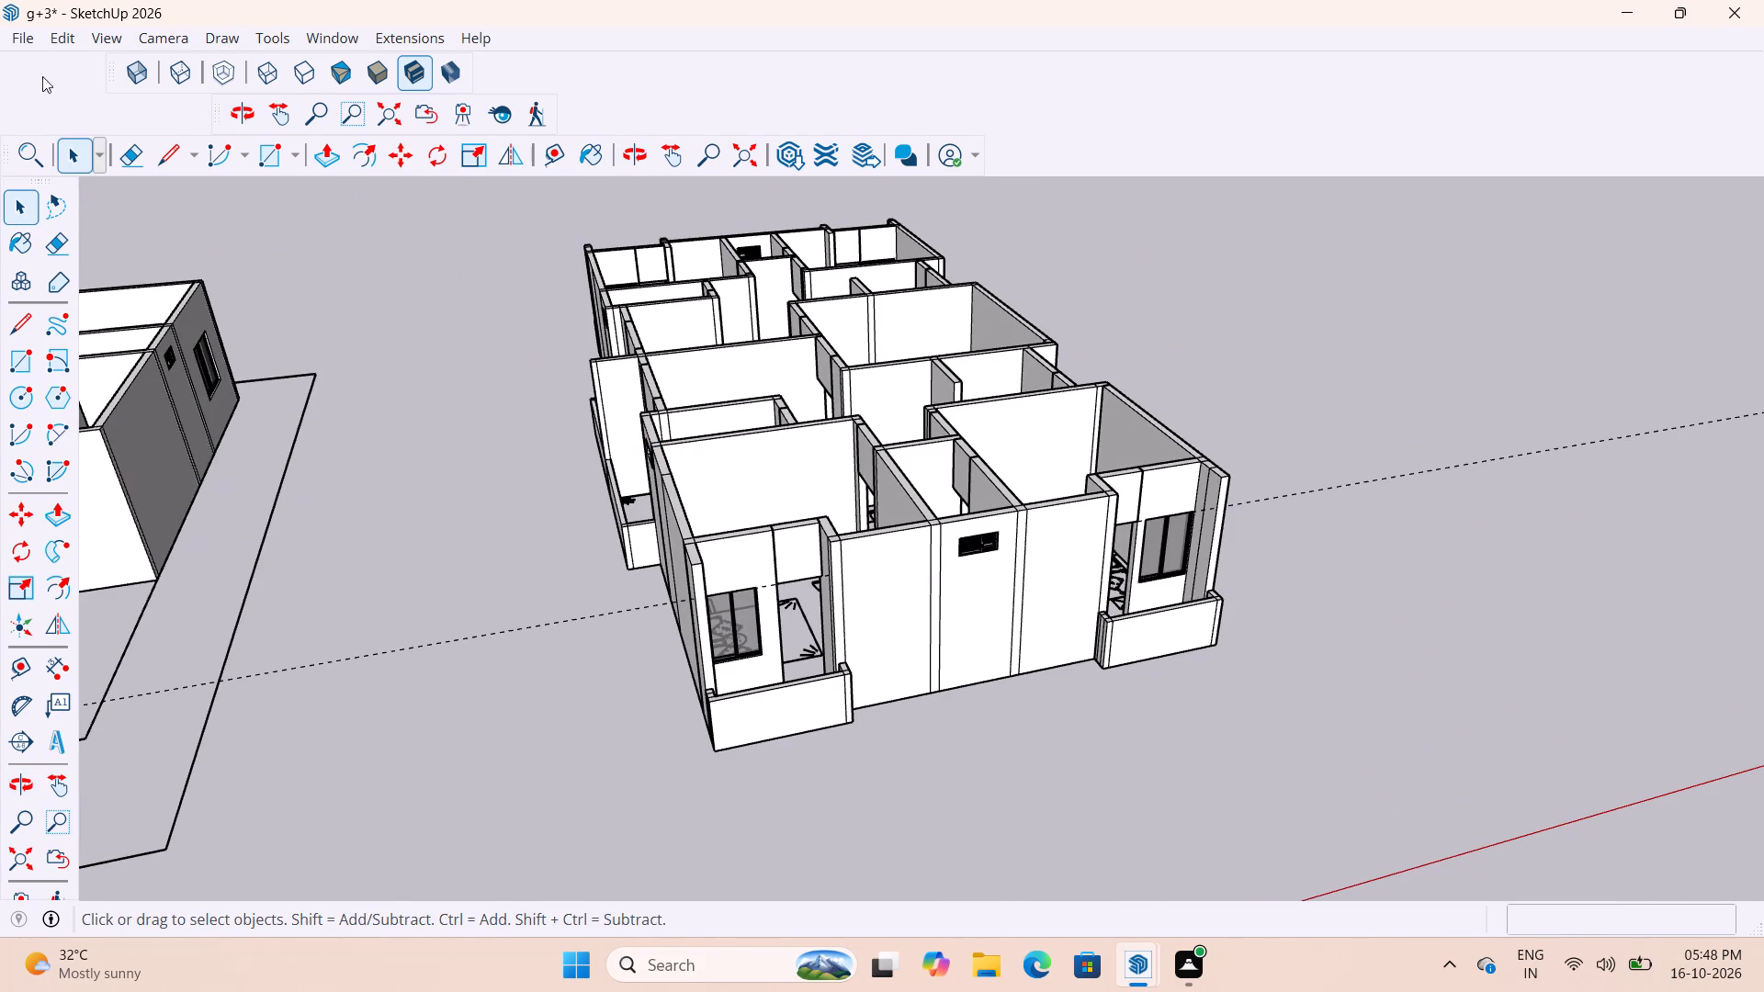
left_click(6, 34)
left_click(11, 33)
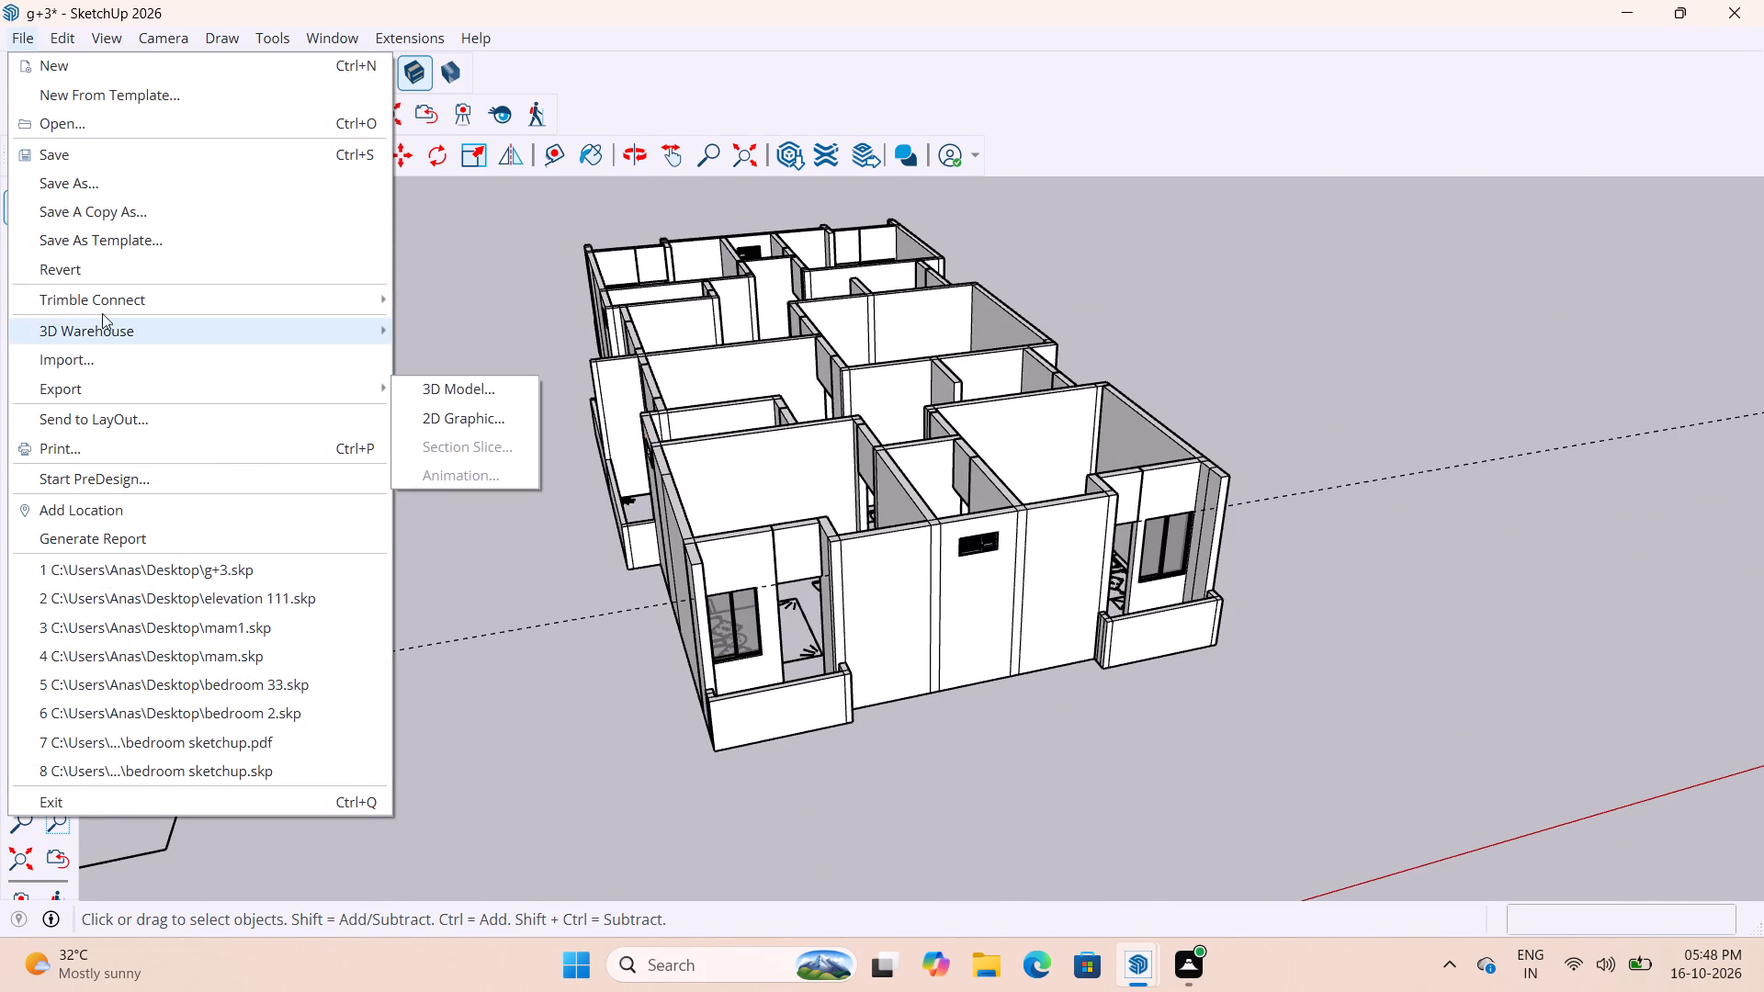
left_click(140, 270)
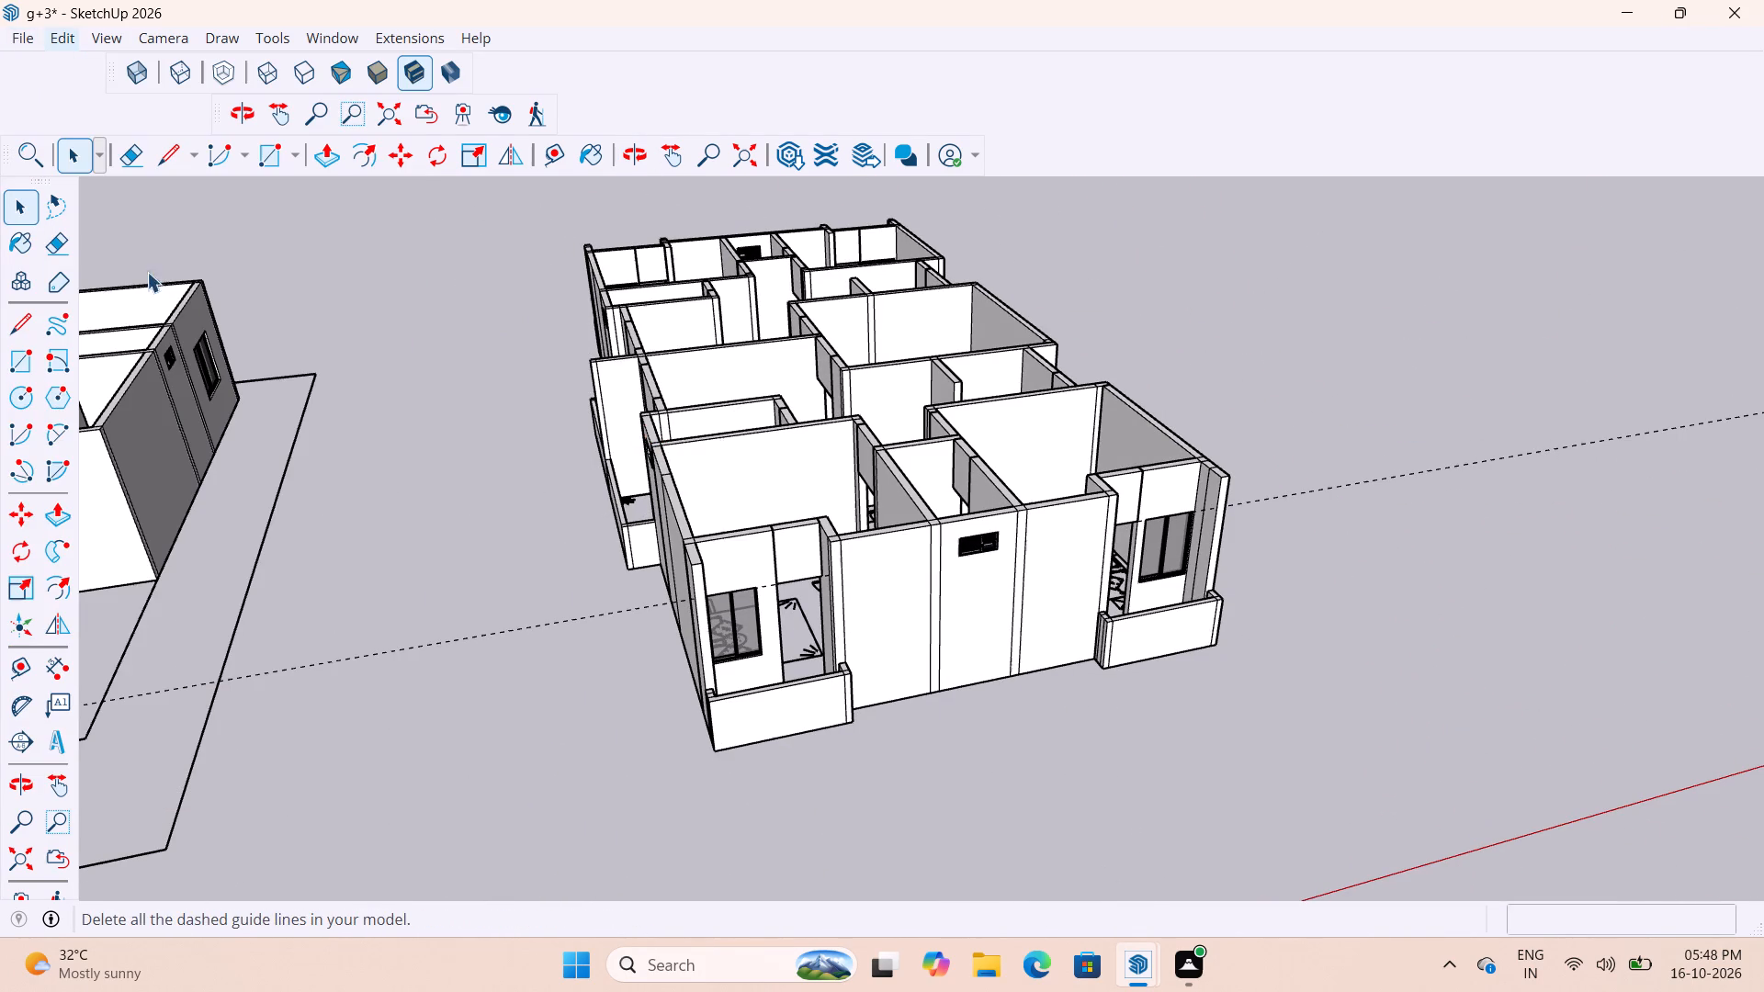
Examine both floor models from all around and close up, checking which openings still need a window or ventilator.
left_click_drag(1389, 401, 1396, 418)
scroll(1285, 619, "down", 5)
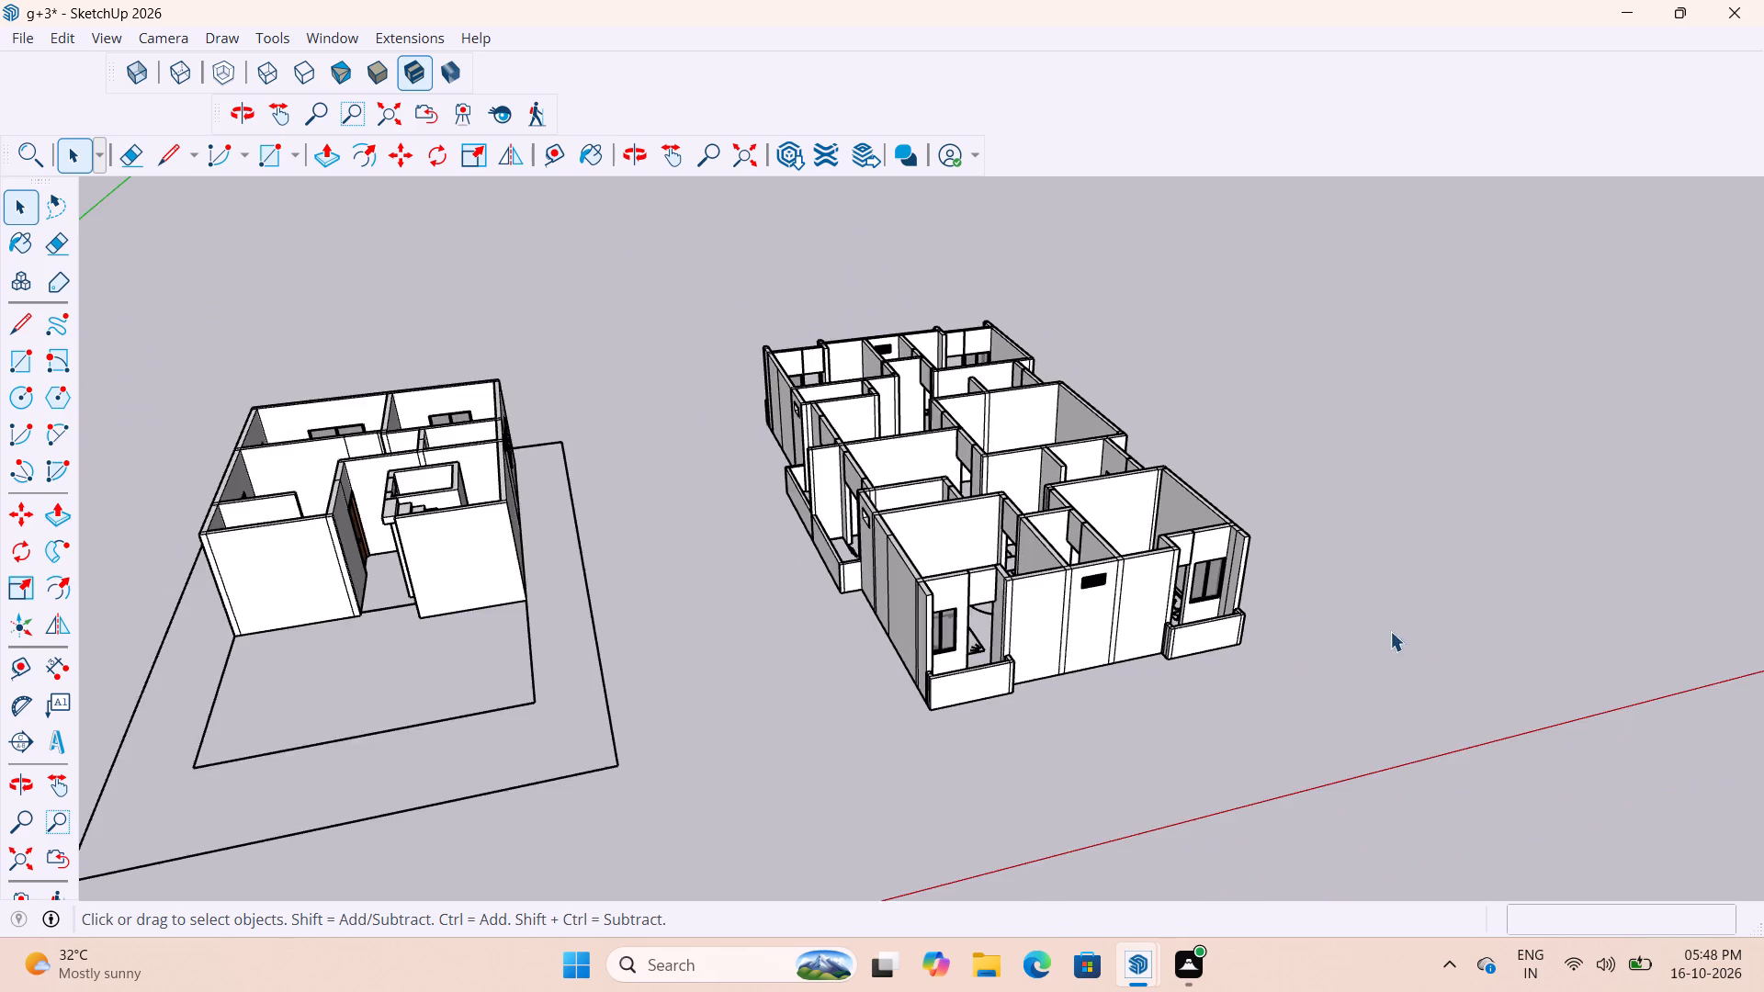
middle_click_drag(1321, 634, 1044, 624)
scroll(797, 659, "up", 19)
scroll(871, 596, "down", 4)
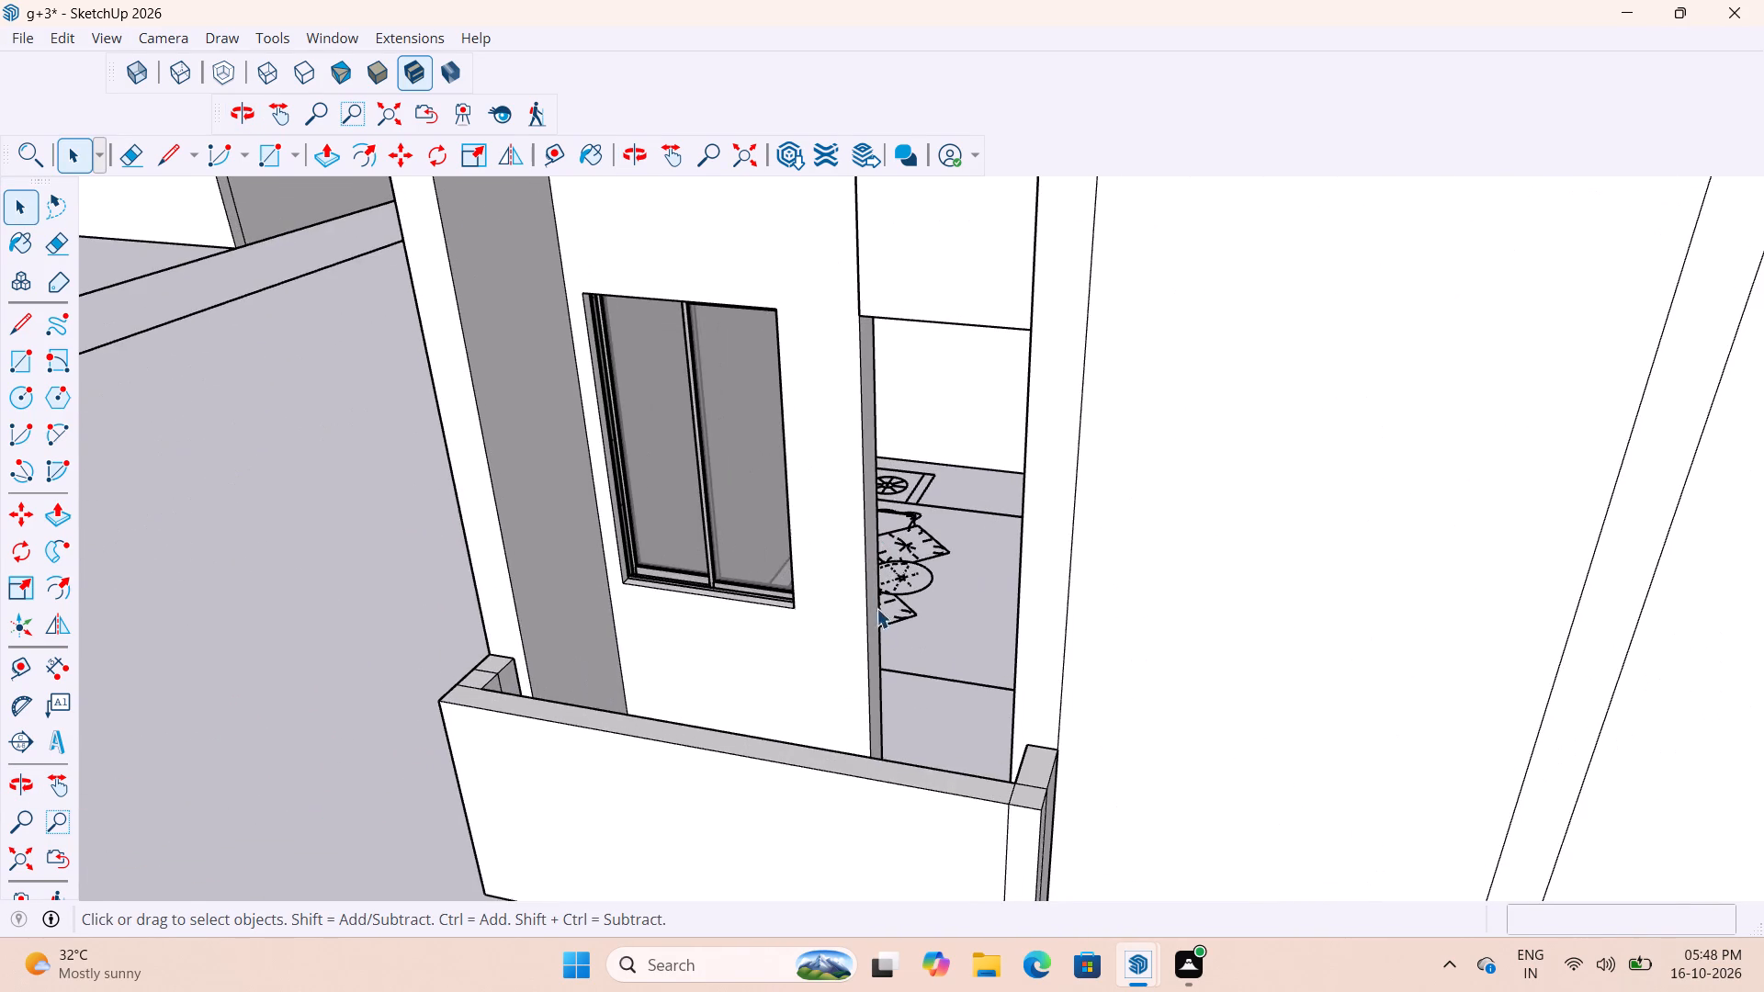
middle_click_drag(893, 476, 983, 549)
scroll(1101, 386, "up", 8)
middle_click_drag(1069, 488, 1102, 442)
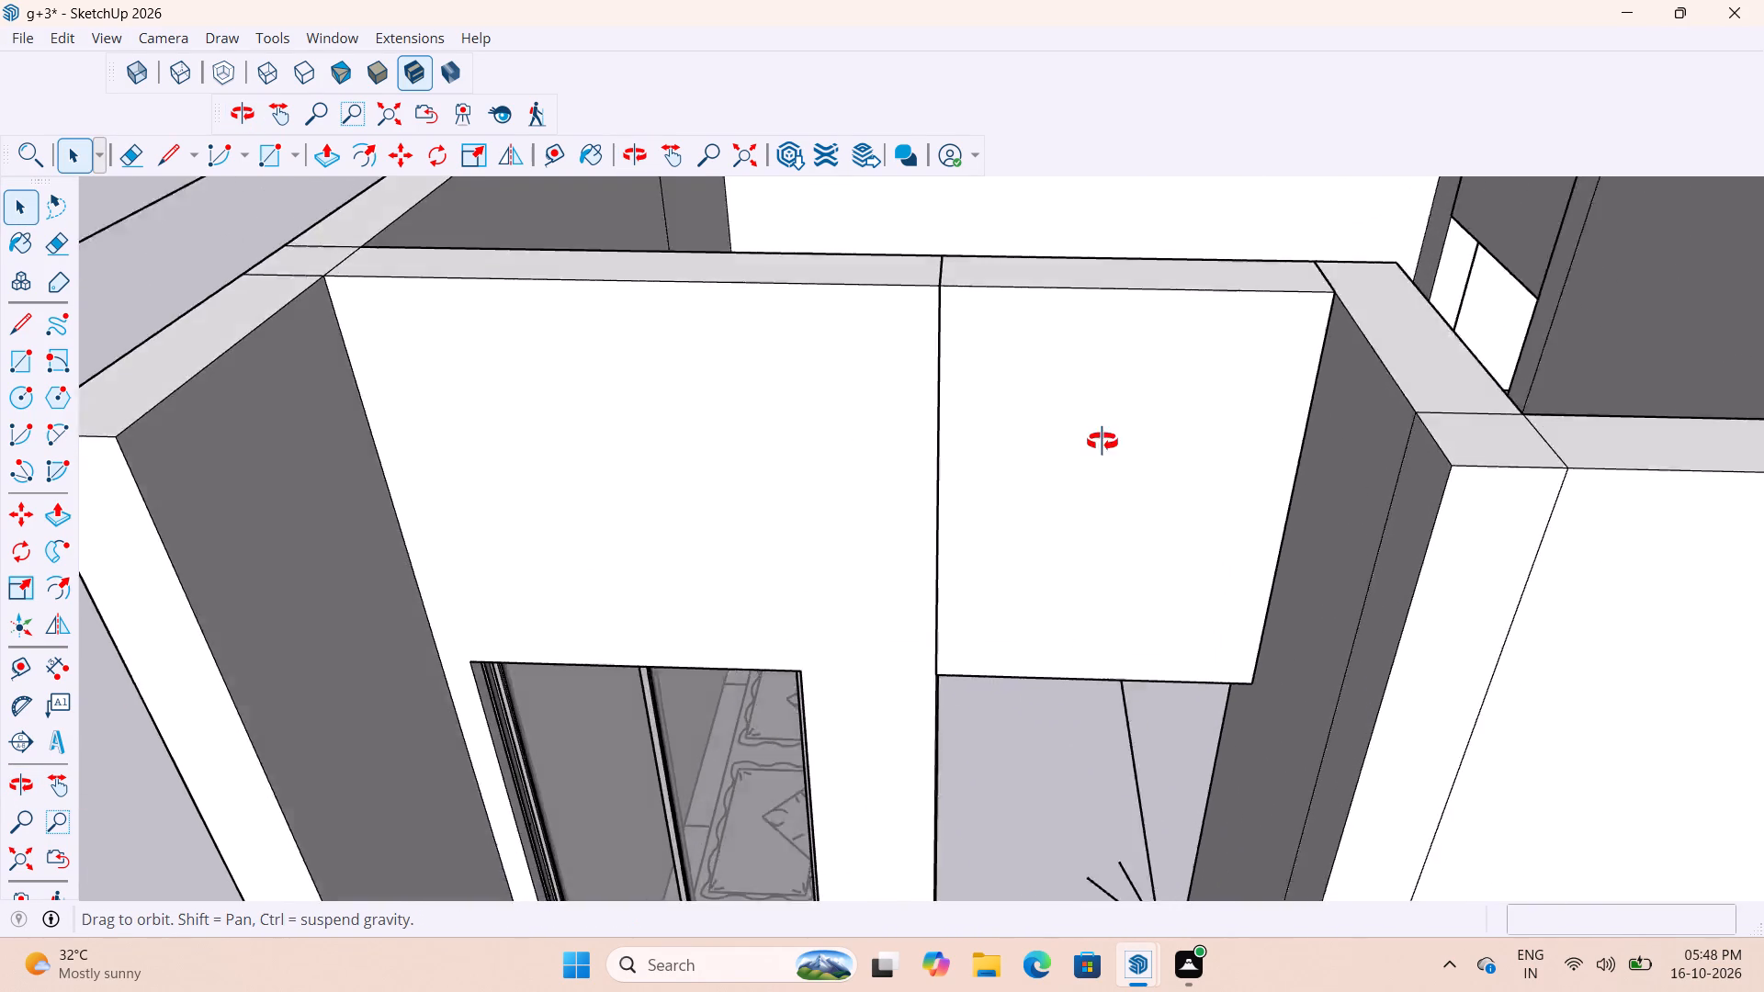
middle_click_drag(1102, 442, 1476, 69)
scroll(1071, 585, "up", 5)
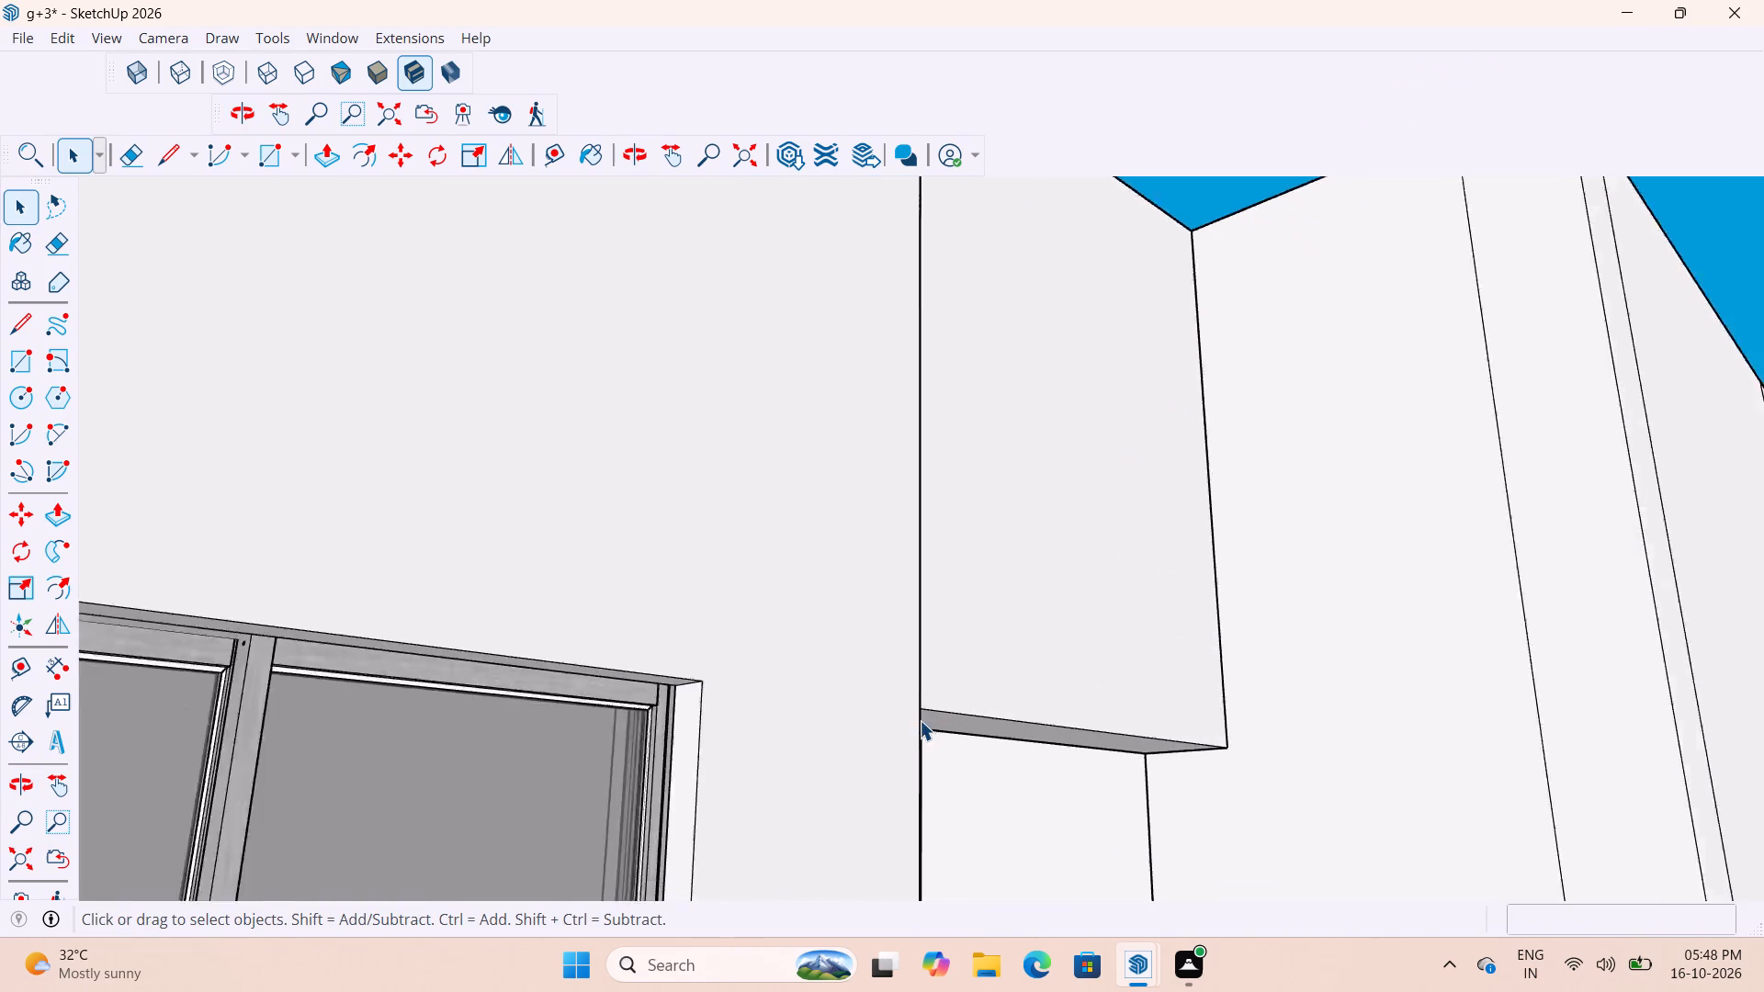
scroll(920, 720, "up", 12)
middle_click_drag(1003, 579, 1197, 496)
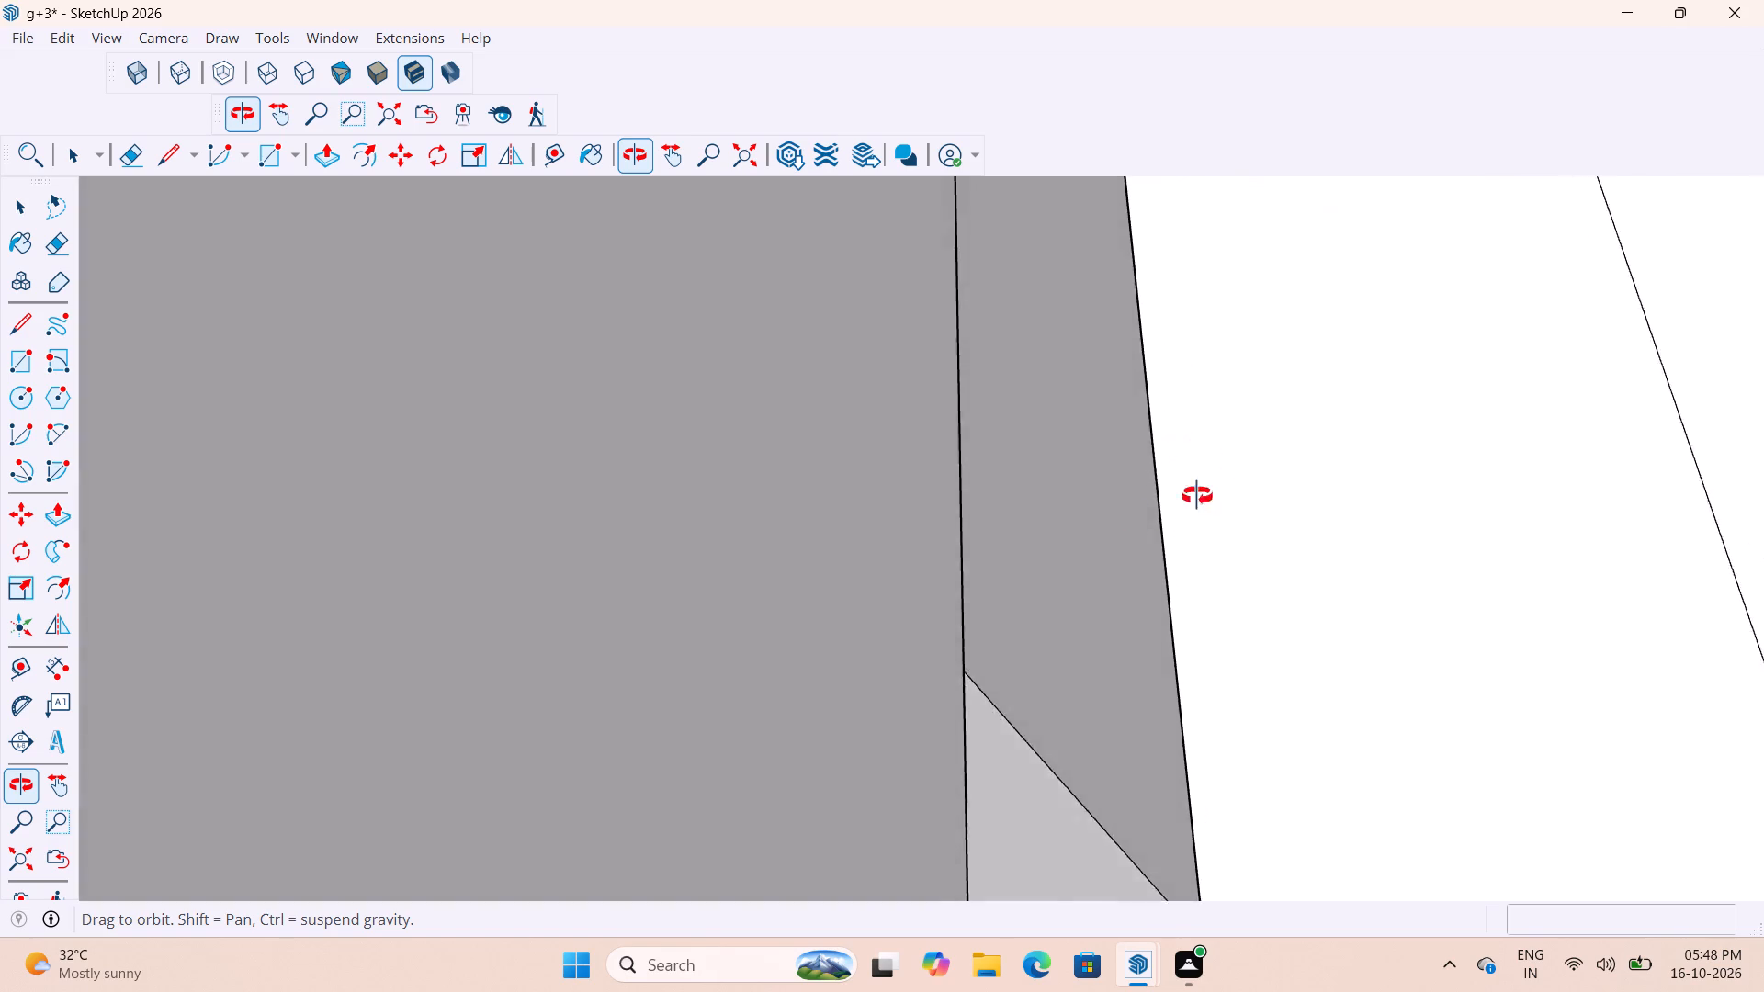
middle_click_drag(1197, 496, 829, 744)
scroll(808, 772, "down", 10)
scroll(855, 665, "down", 17)
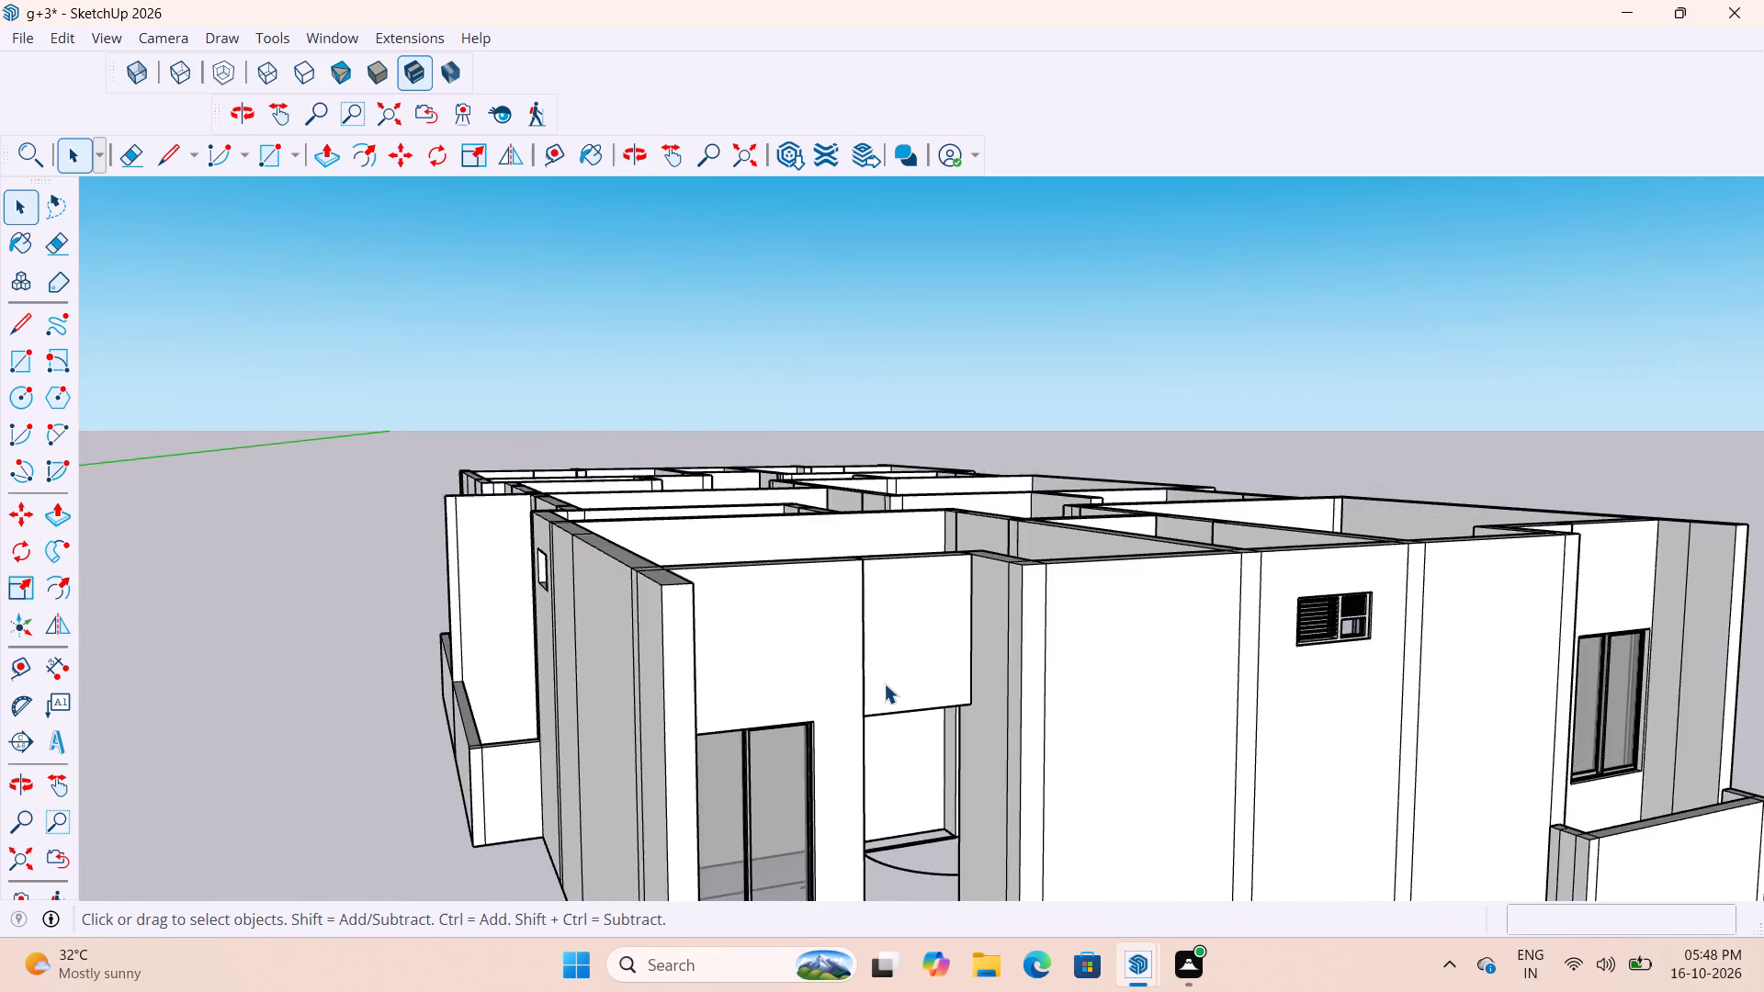
scroll(884, 683, "down", 7)
middle_click_drag(1170, 601, 849, 731)
scroll(1126, 672, "down", 6)
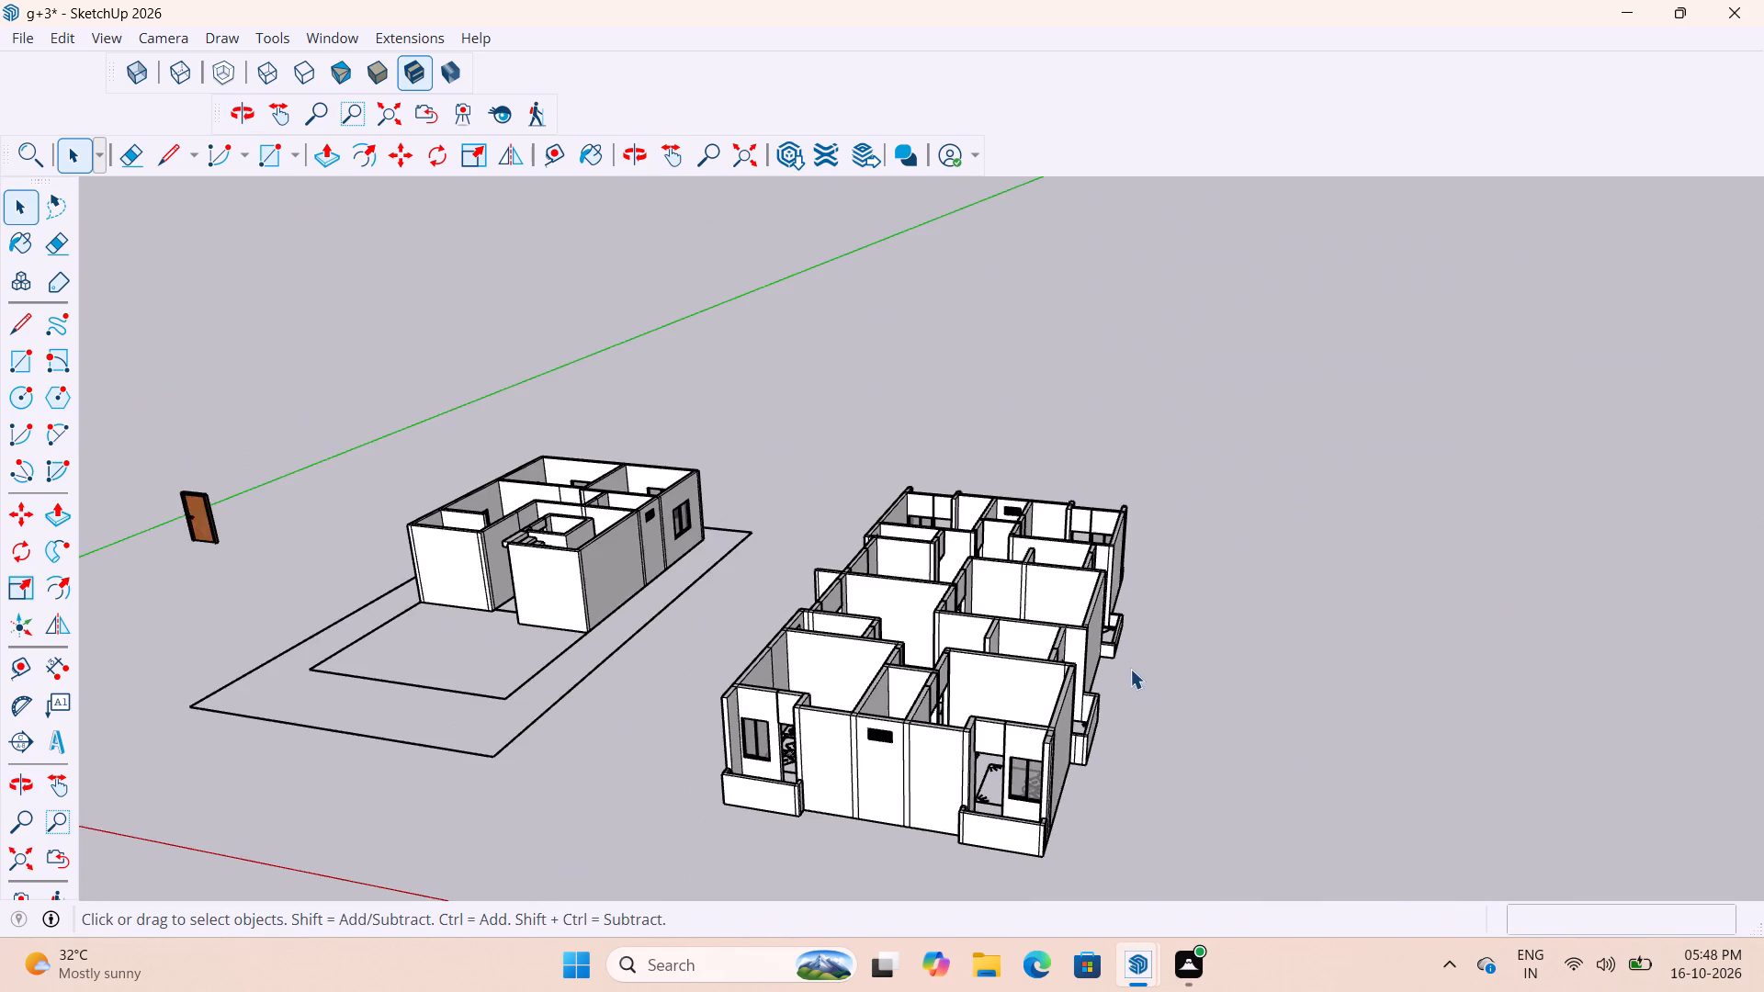
scroll(907, 788, "up", 13)
scroll(918, 775, "down", 10)
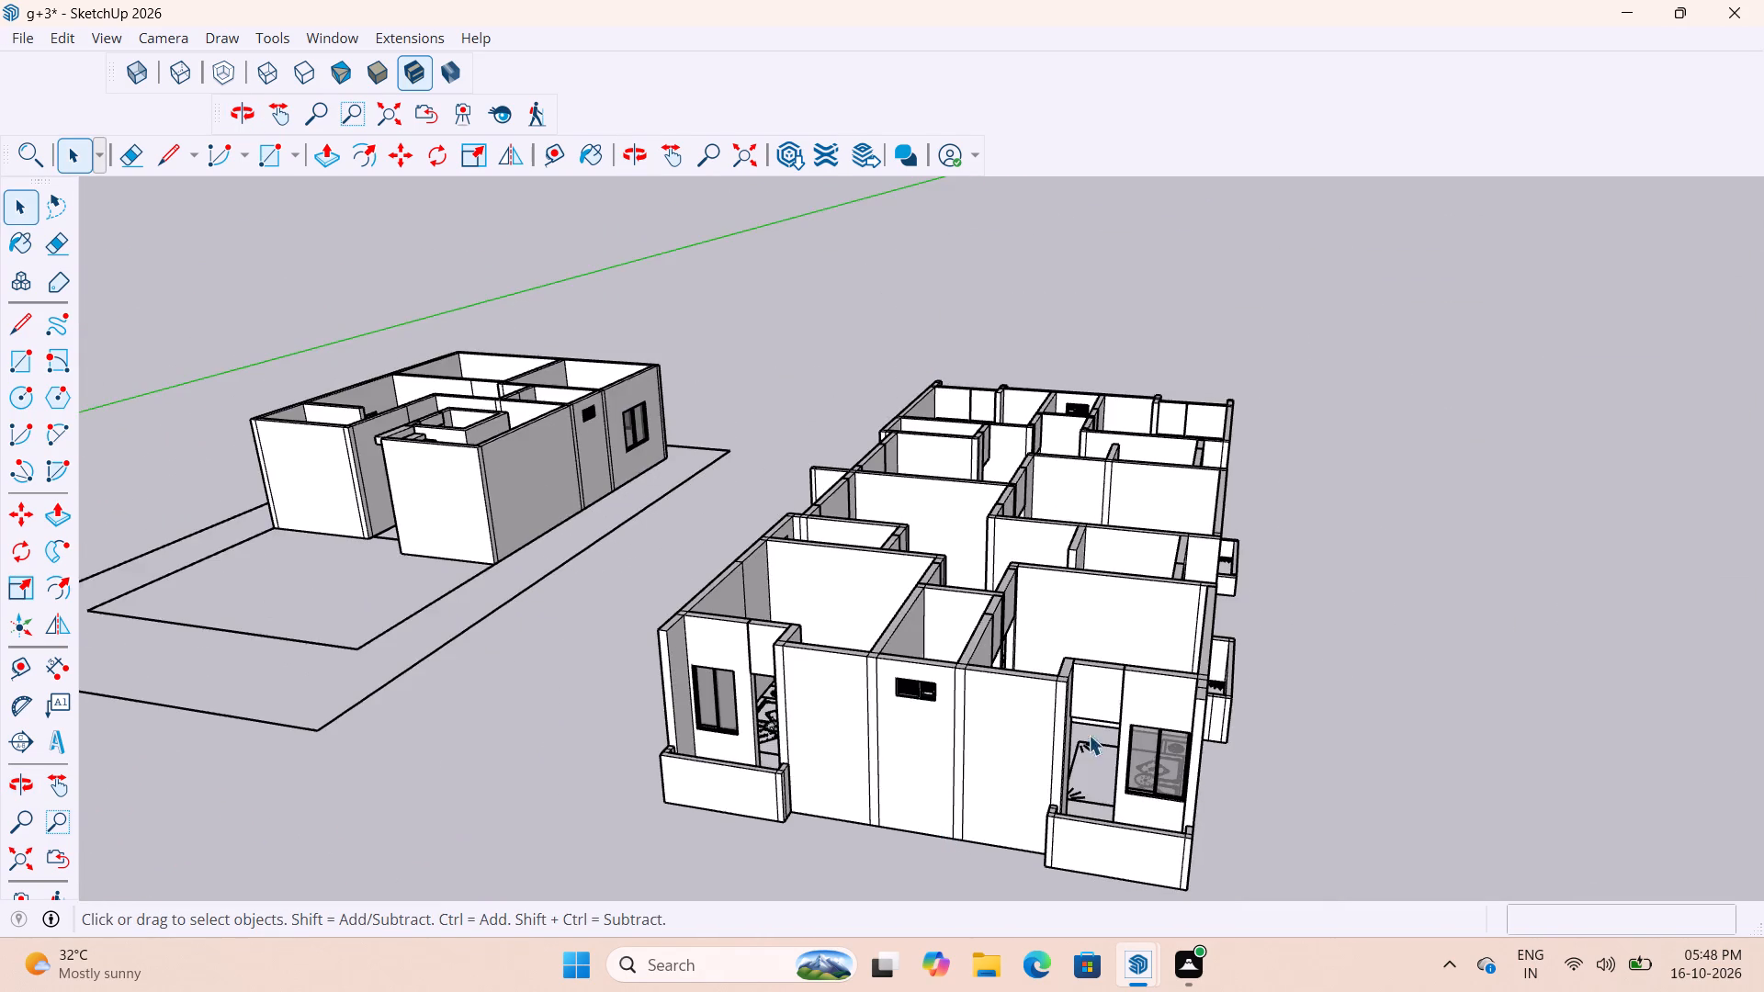
middle_click_drag(838, 719, 361, 683)
scroll(765, 655, "up", 4)
scroll(797, 655, "down", 4)
middle_click_drag(812, 687, 1022, 750)
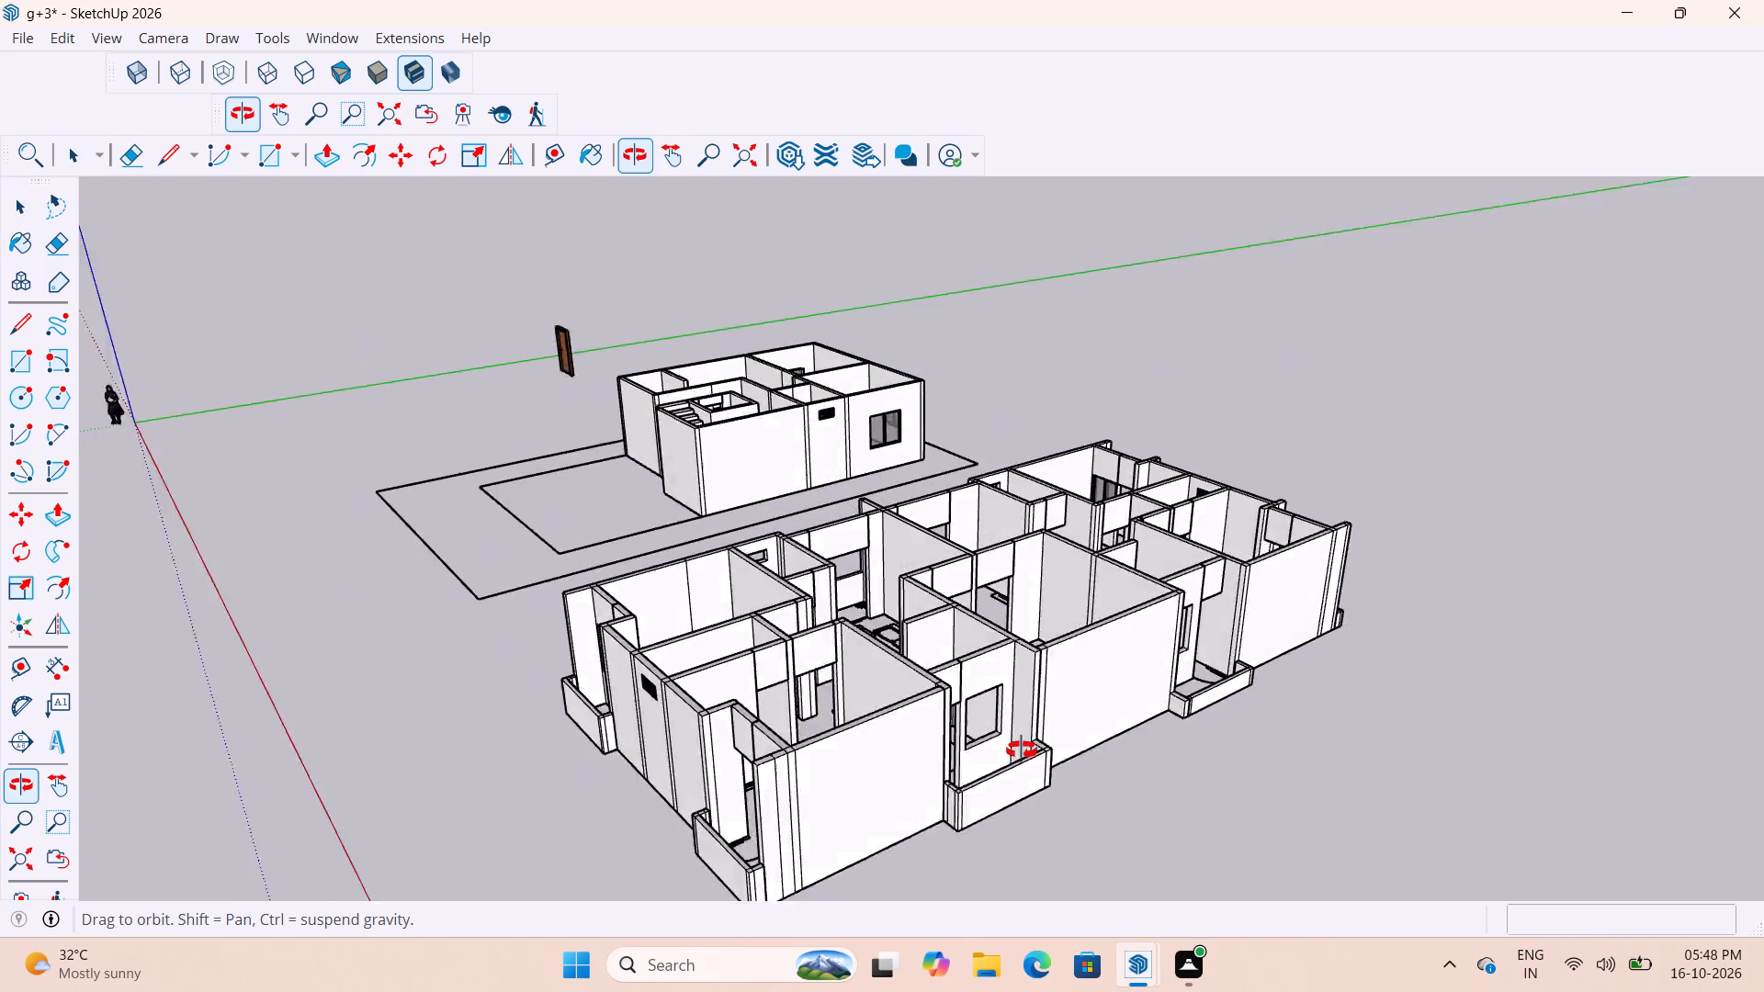
middle_click_drag(1022, 750, 1114, 771)
scroll(647, 713, "down", 4)
middle_click_drag(882, 705, 1306, 754)
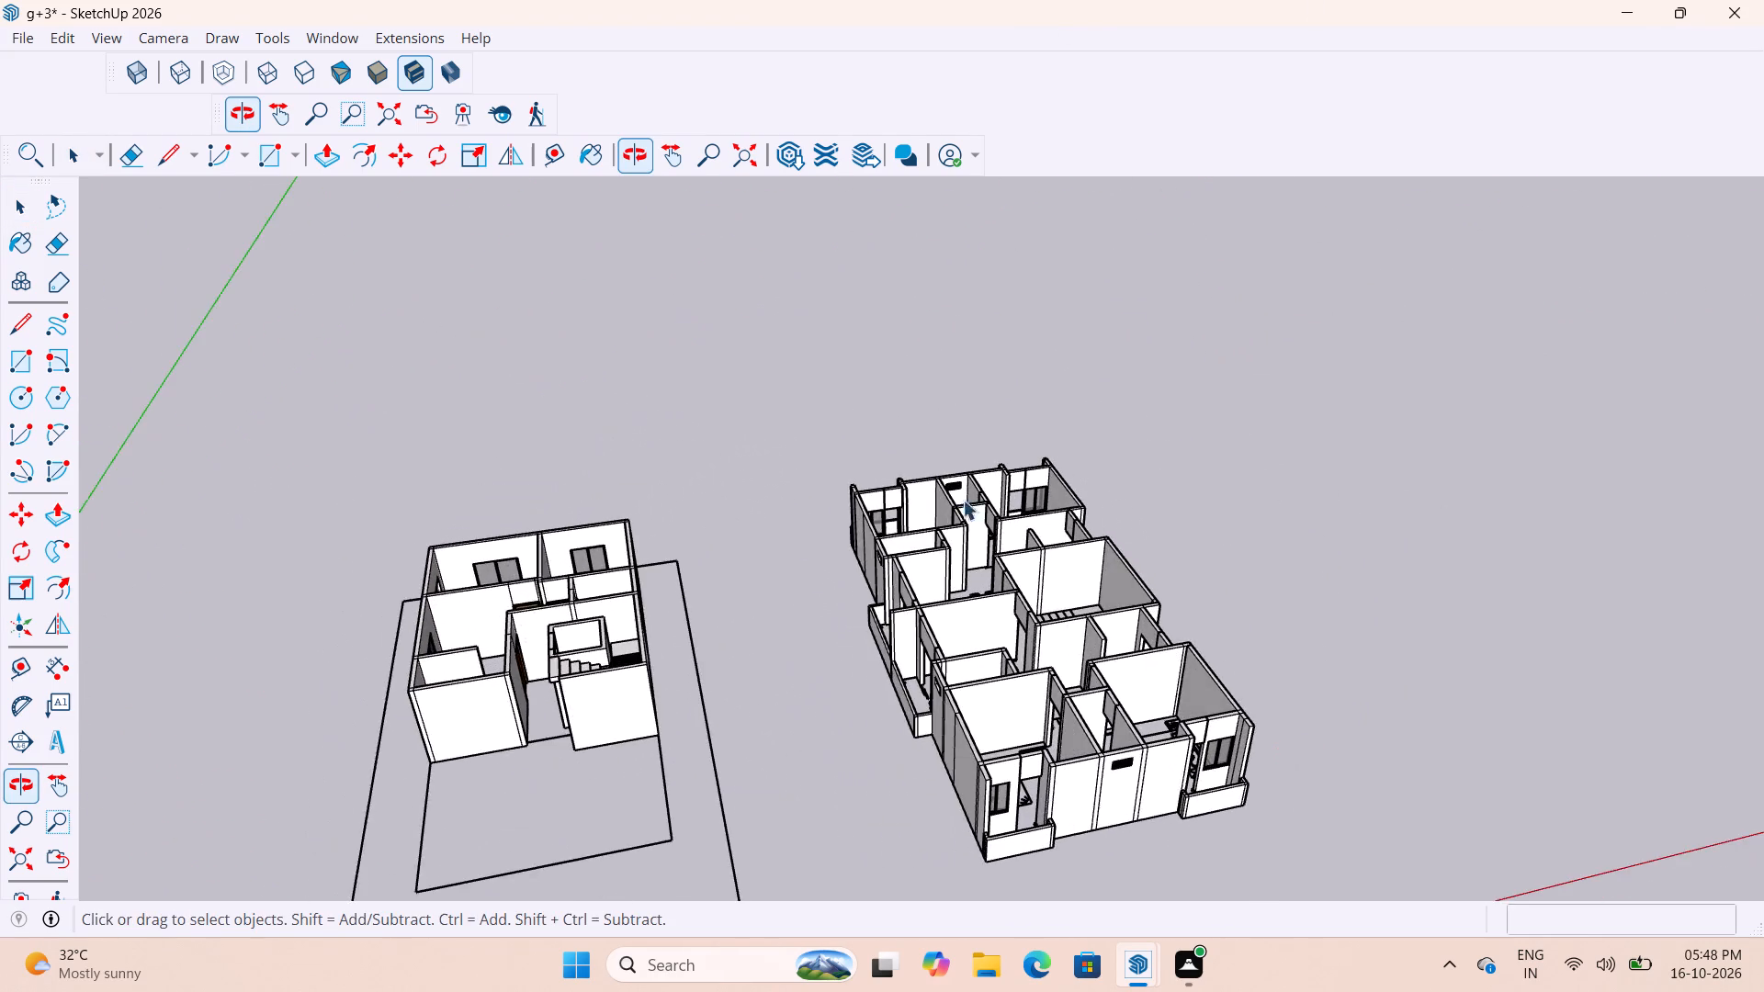
scroll(965, 493, "up", 13)
scroll(726, 467, "down", 12)
scroll(797, 520, "up", 6)
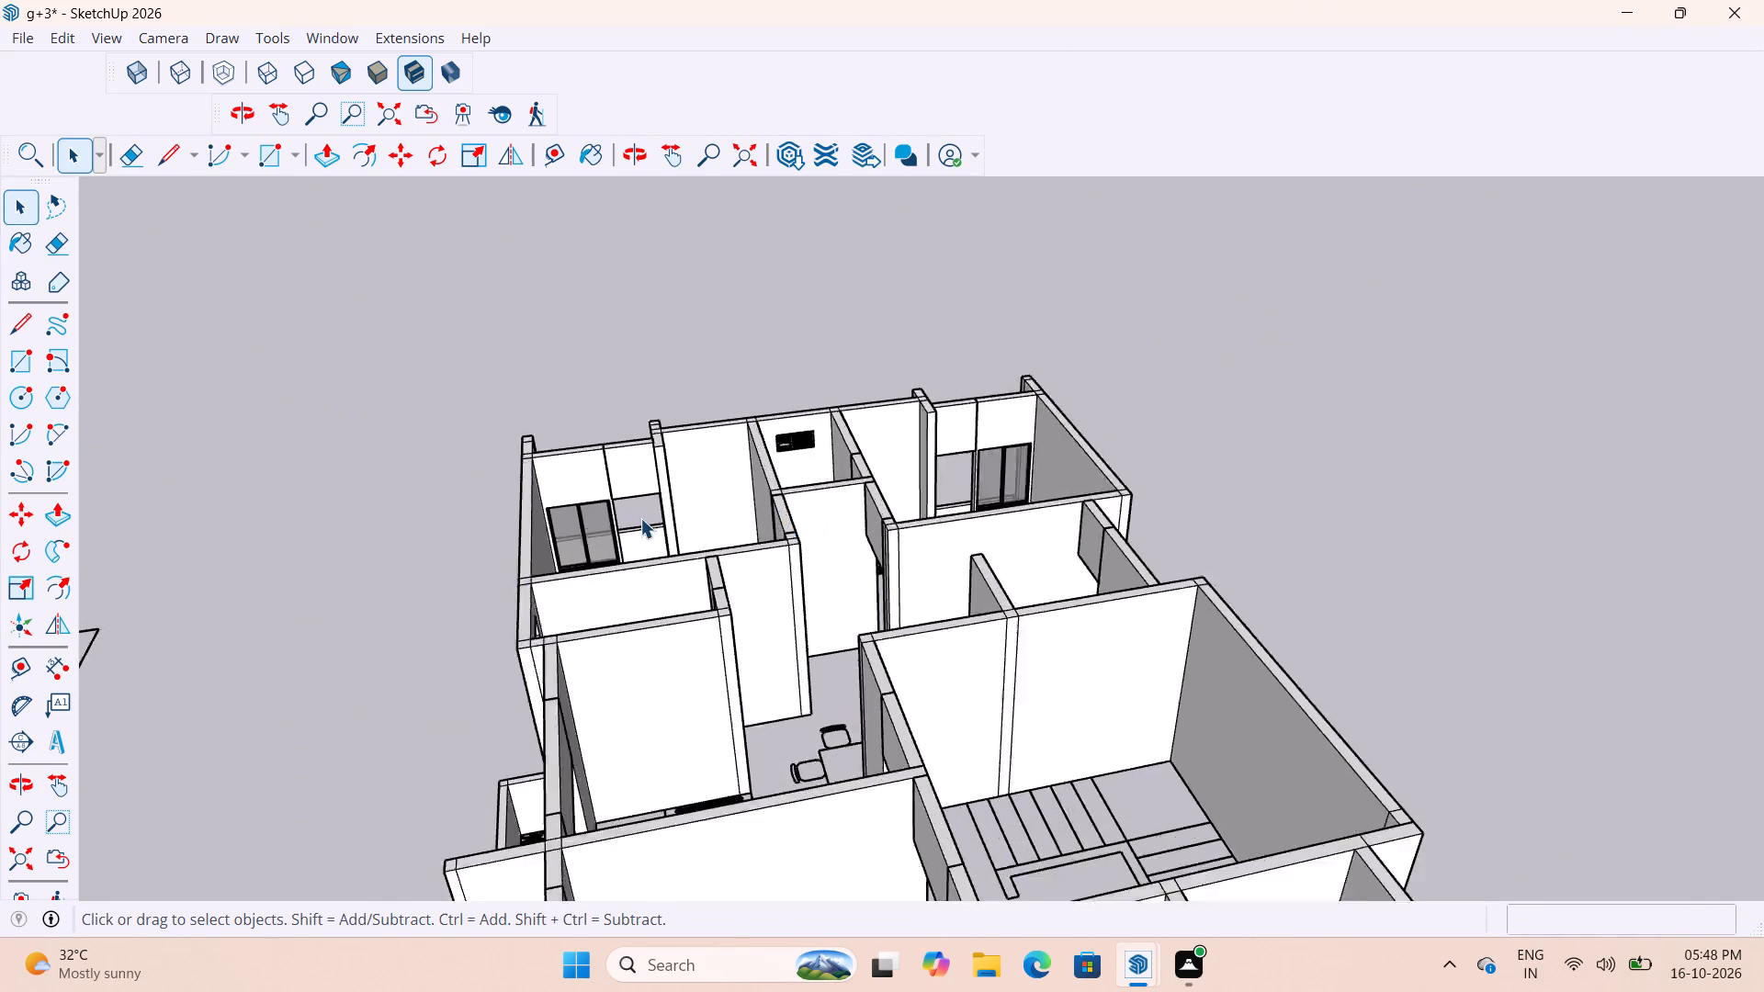
scroll(640, 518, "up", 2)
scroll(629, 518, "down", 12)
scroll(767, 470, "down", 6)
scroll(452, 573, "up", 6)
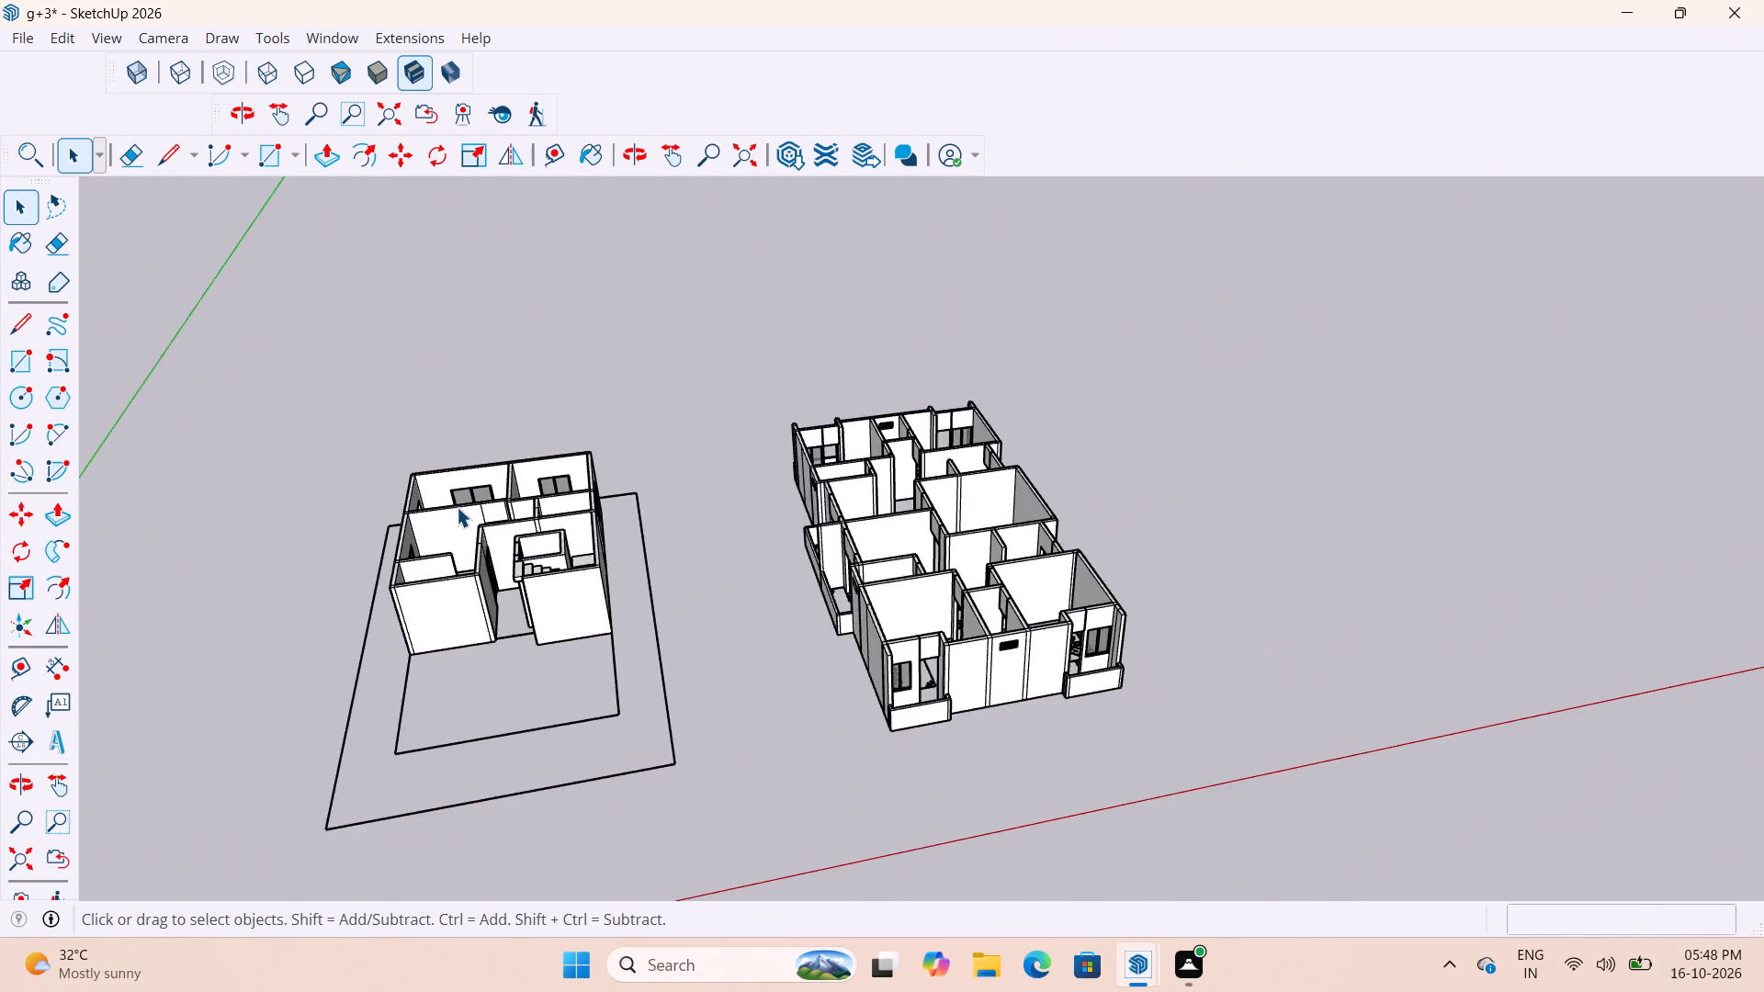
scroll(457, 507, "up", 7)
middle_click_drag(447, 552, 13, 706)
scroll(611, 545, "down", 5)
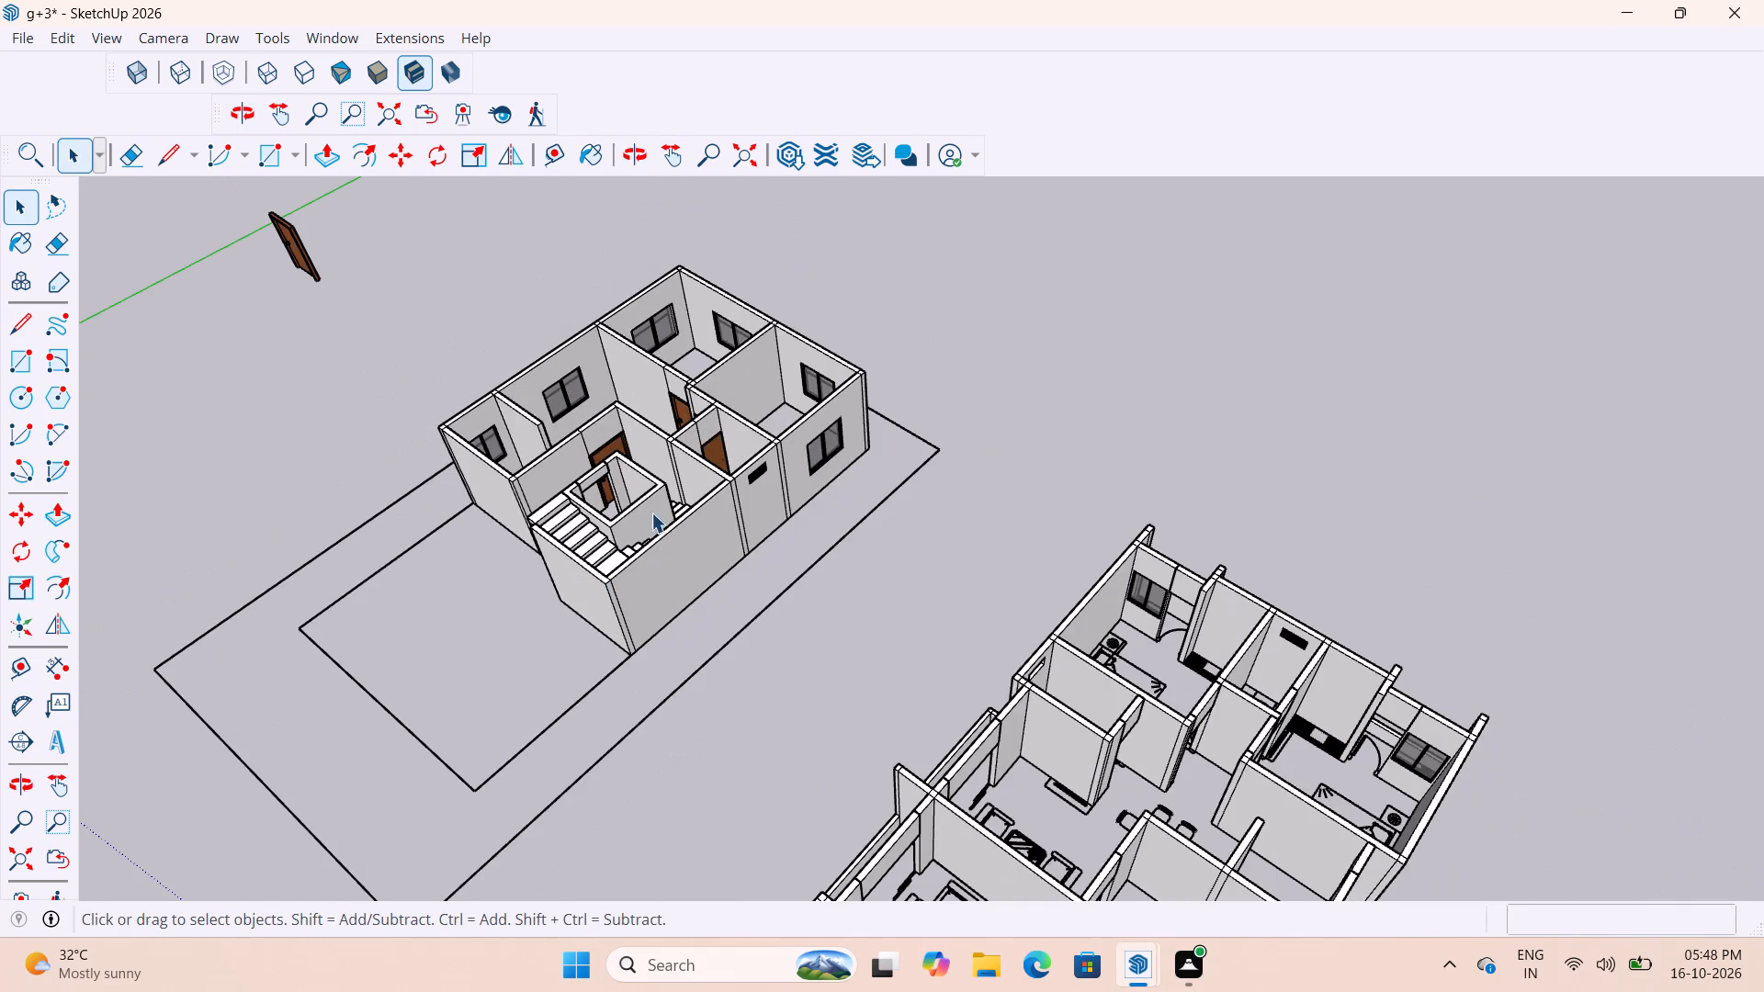
middle_click_drag(955, 626, 642, 543)
scroll(786, 673, "up", 4)
middle_click_drag(755, 636, 689, 467)
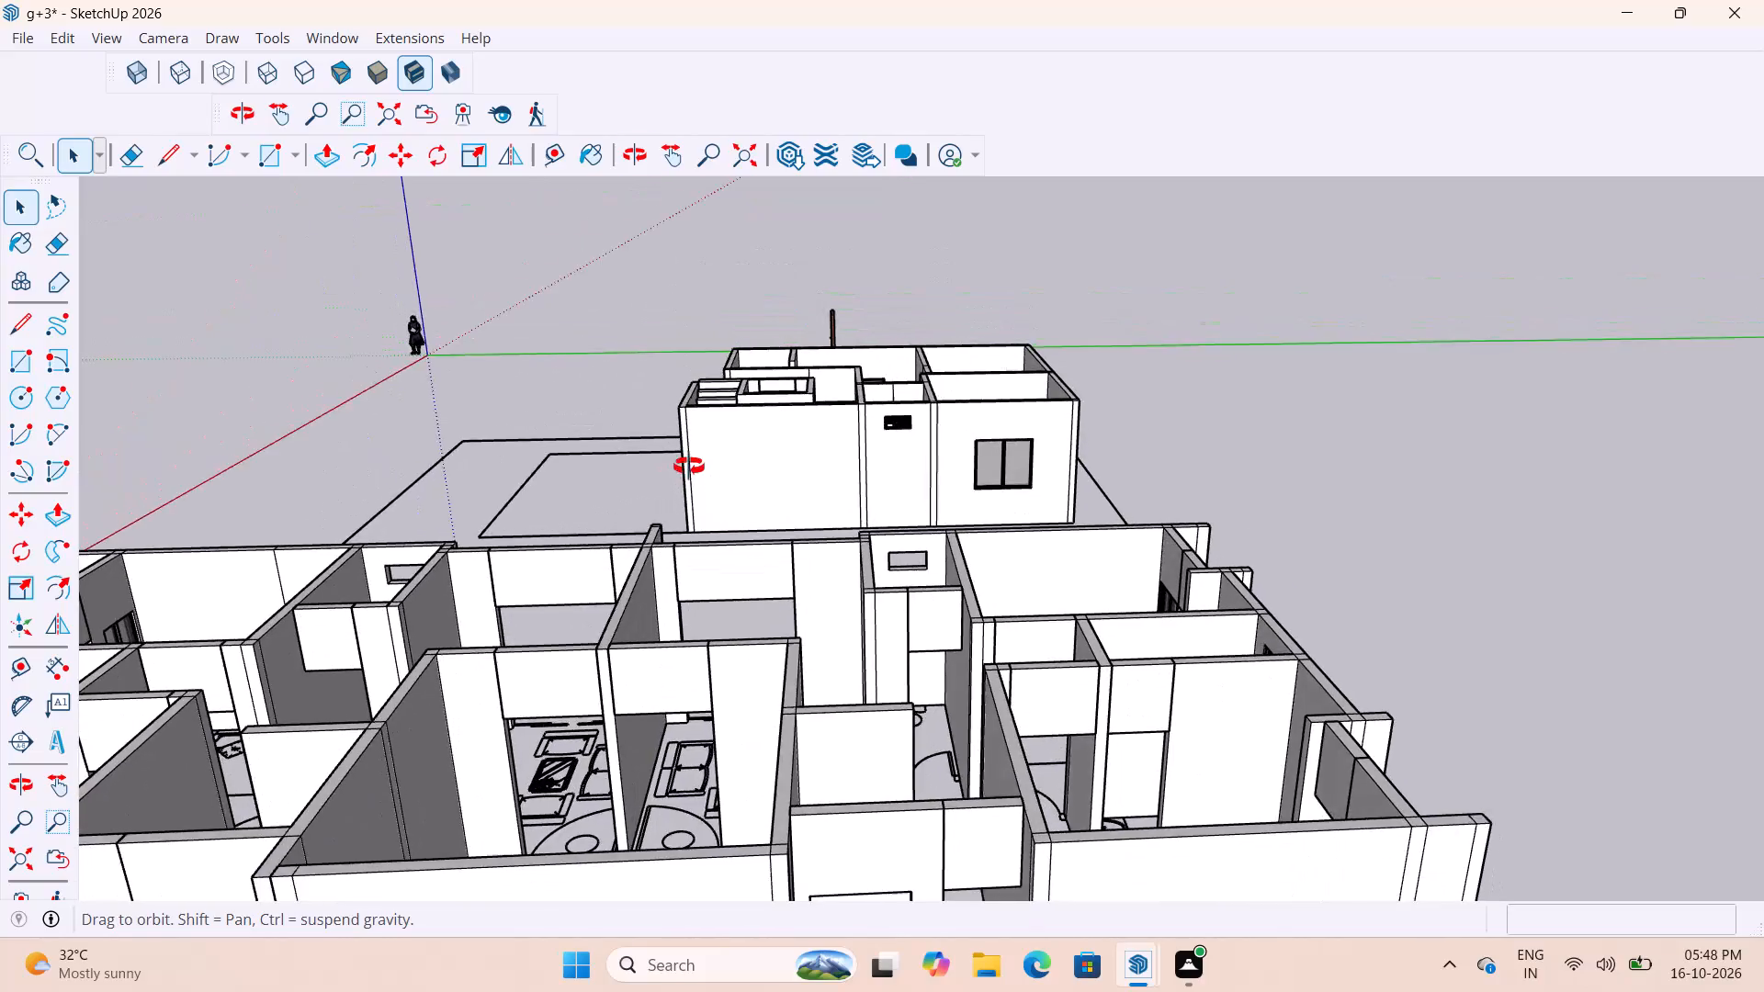
middle_click_drag(689, 467, 1575, 618)
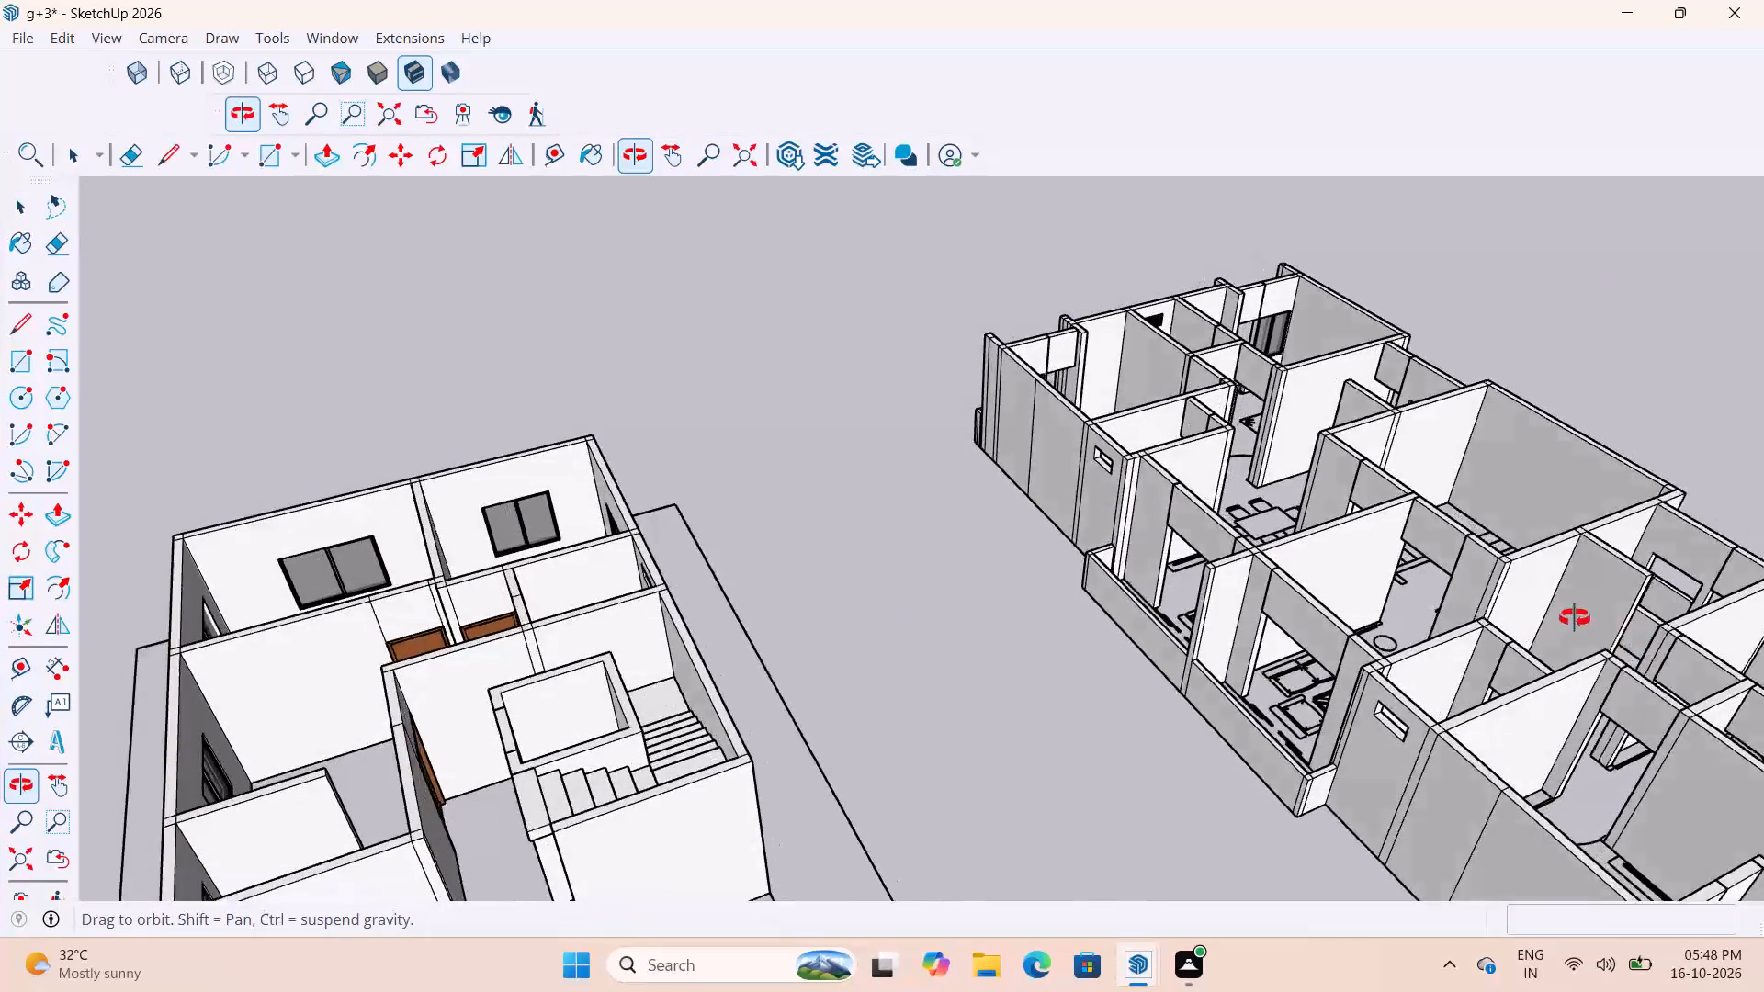
middle_click_drag(1575, 618, 1344, 684)
middle_click_drag(1173, 721, 753, 661)
scroll(728, 610, "down", 11)
middle_click_drag(970, 813, 875, 791)
middle_click_drag(939, 657, 1748, 697)
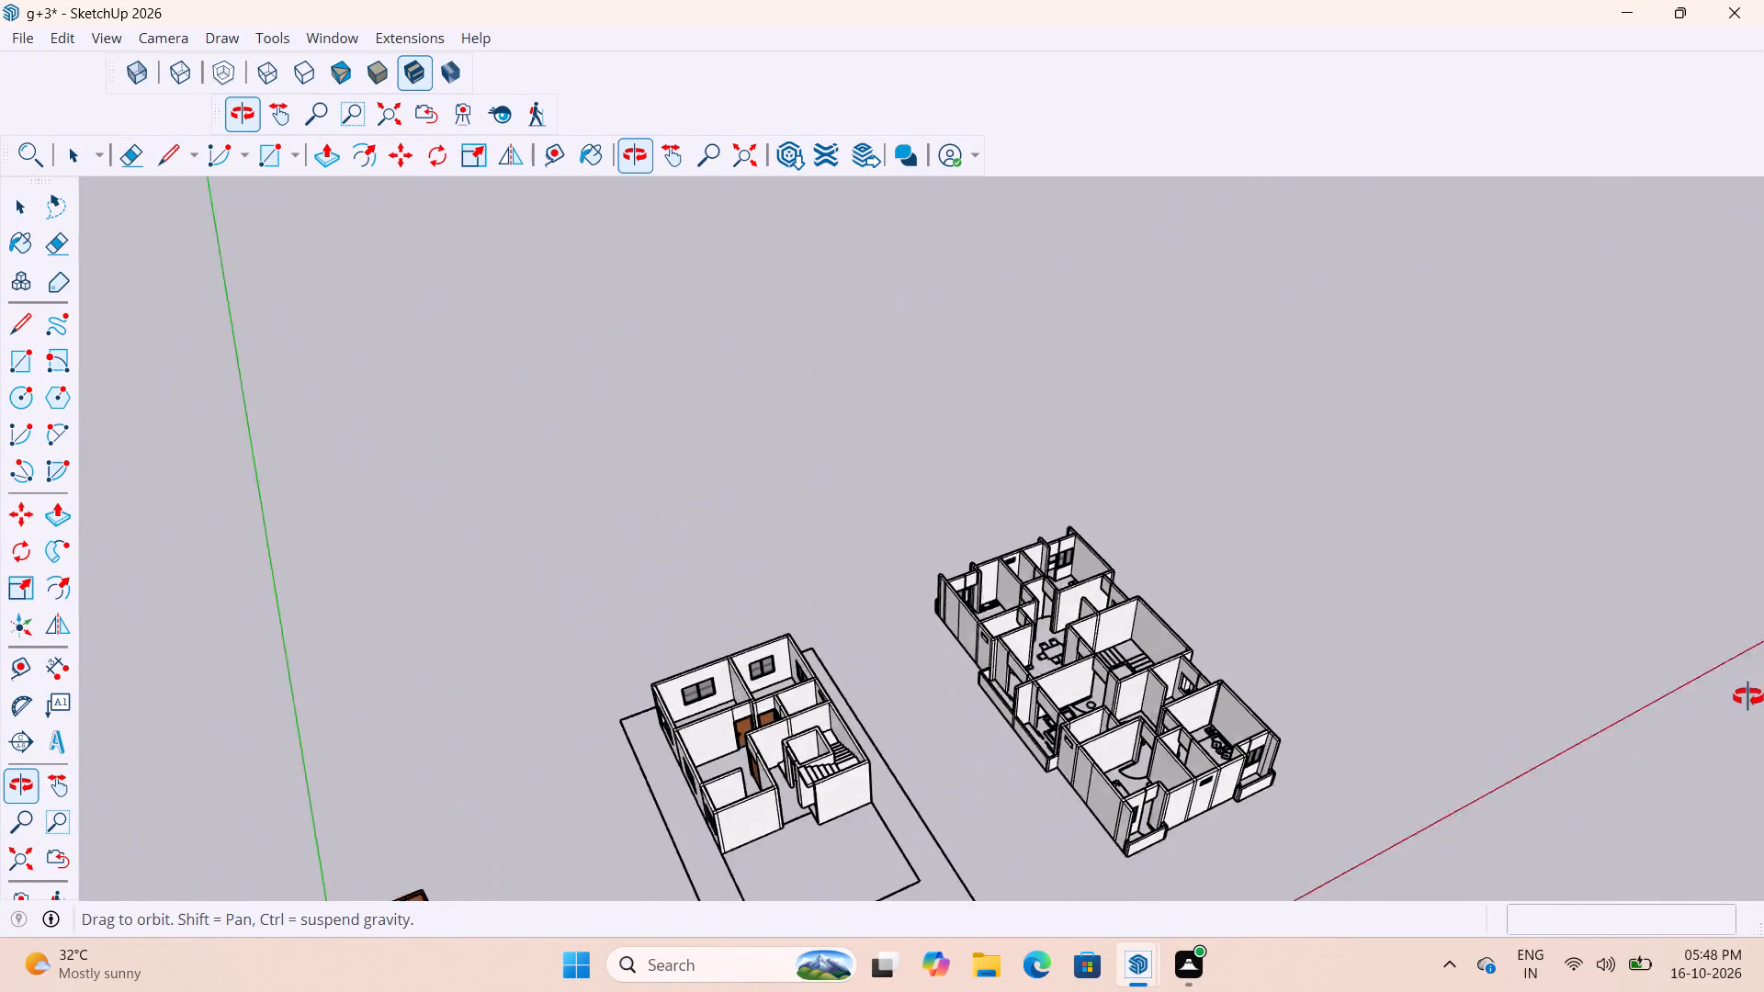
middle_click_drag(1748, 697, 1763, 689)
Copy the smaller model's sliding window by its lower corner into the larger model's opening above the kitchen sink beside the staircase.
scroll(825, 652, "up", 13)
middle_click_drag(838, 693, 1170, 694)
scroll(1029, 702, "up", 4)
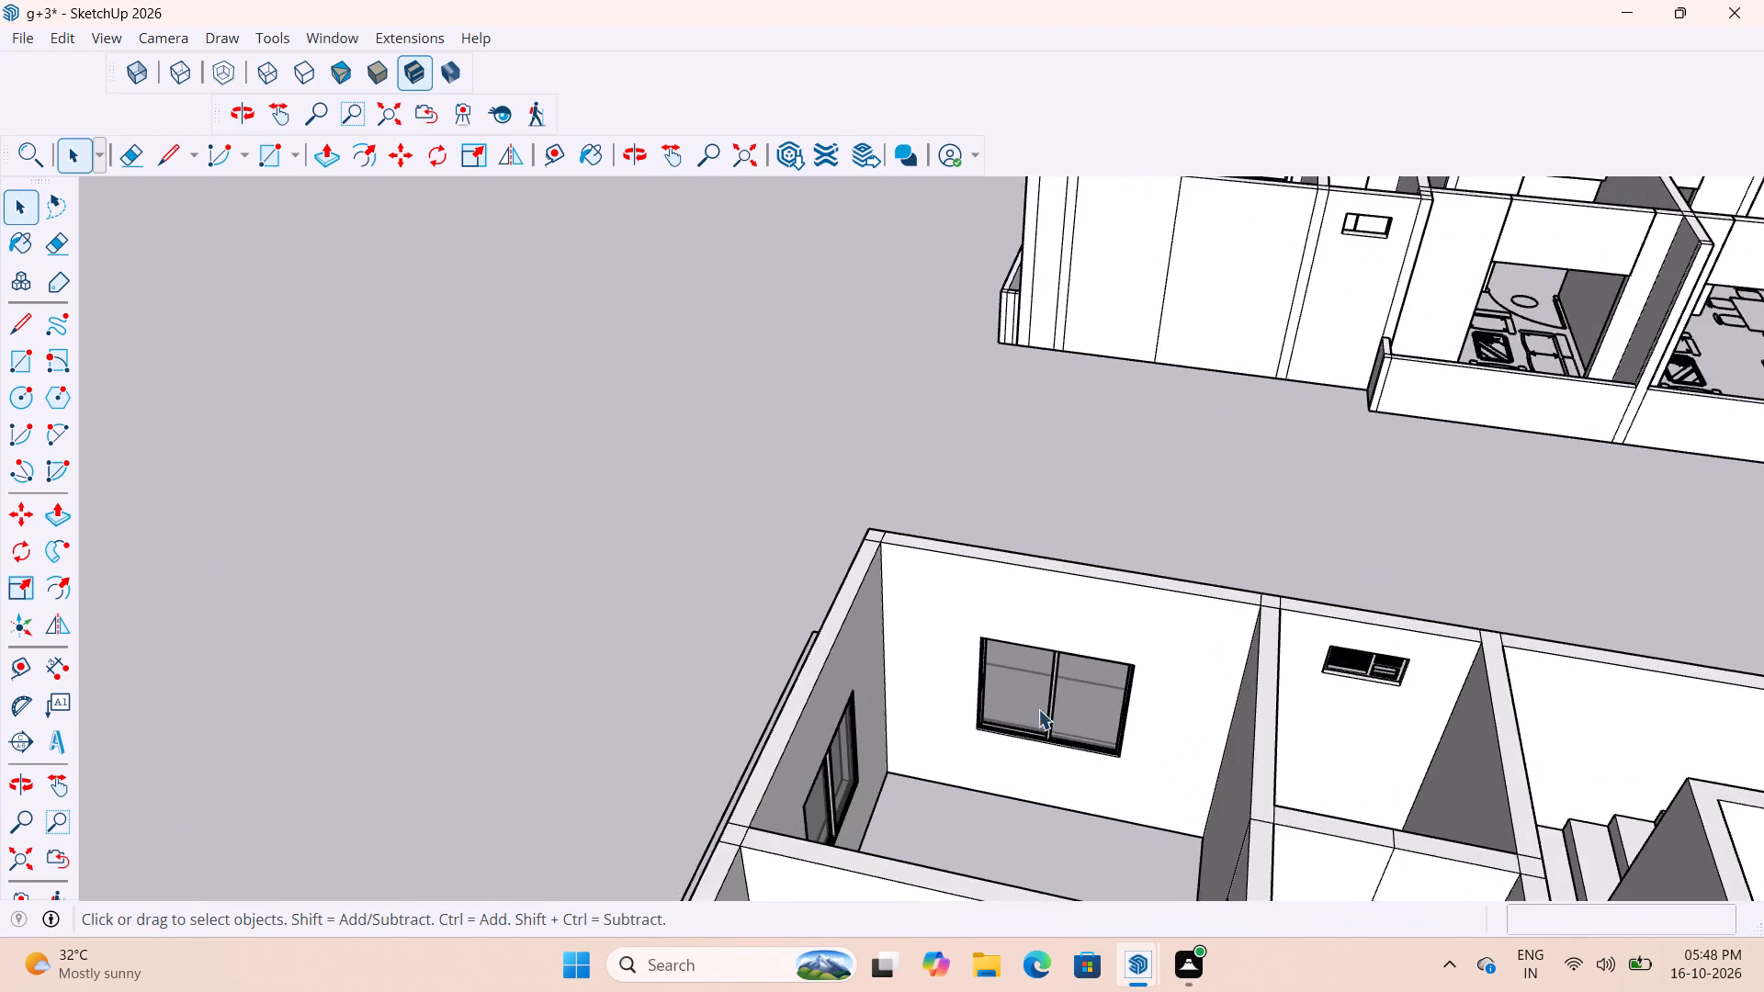
scroll(1038, 709, "up", 4)
left_click(1068, 723)
key("m")
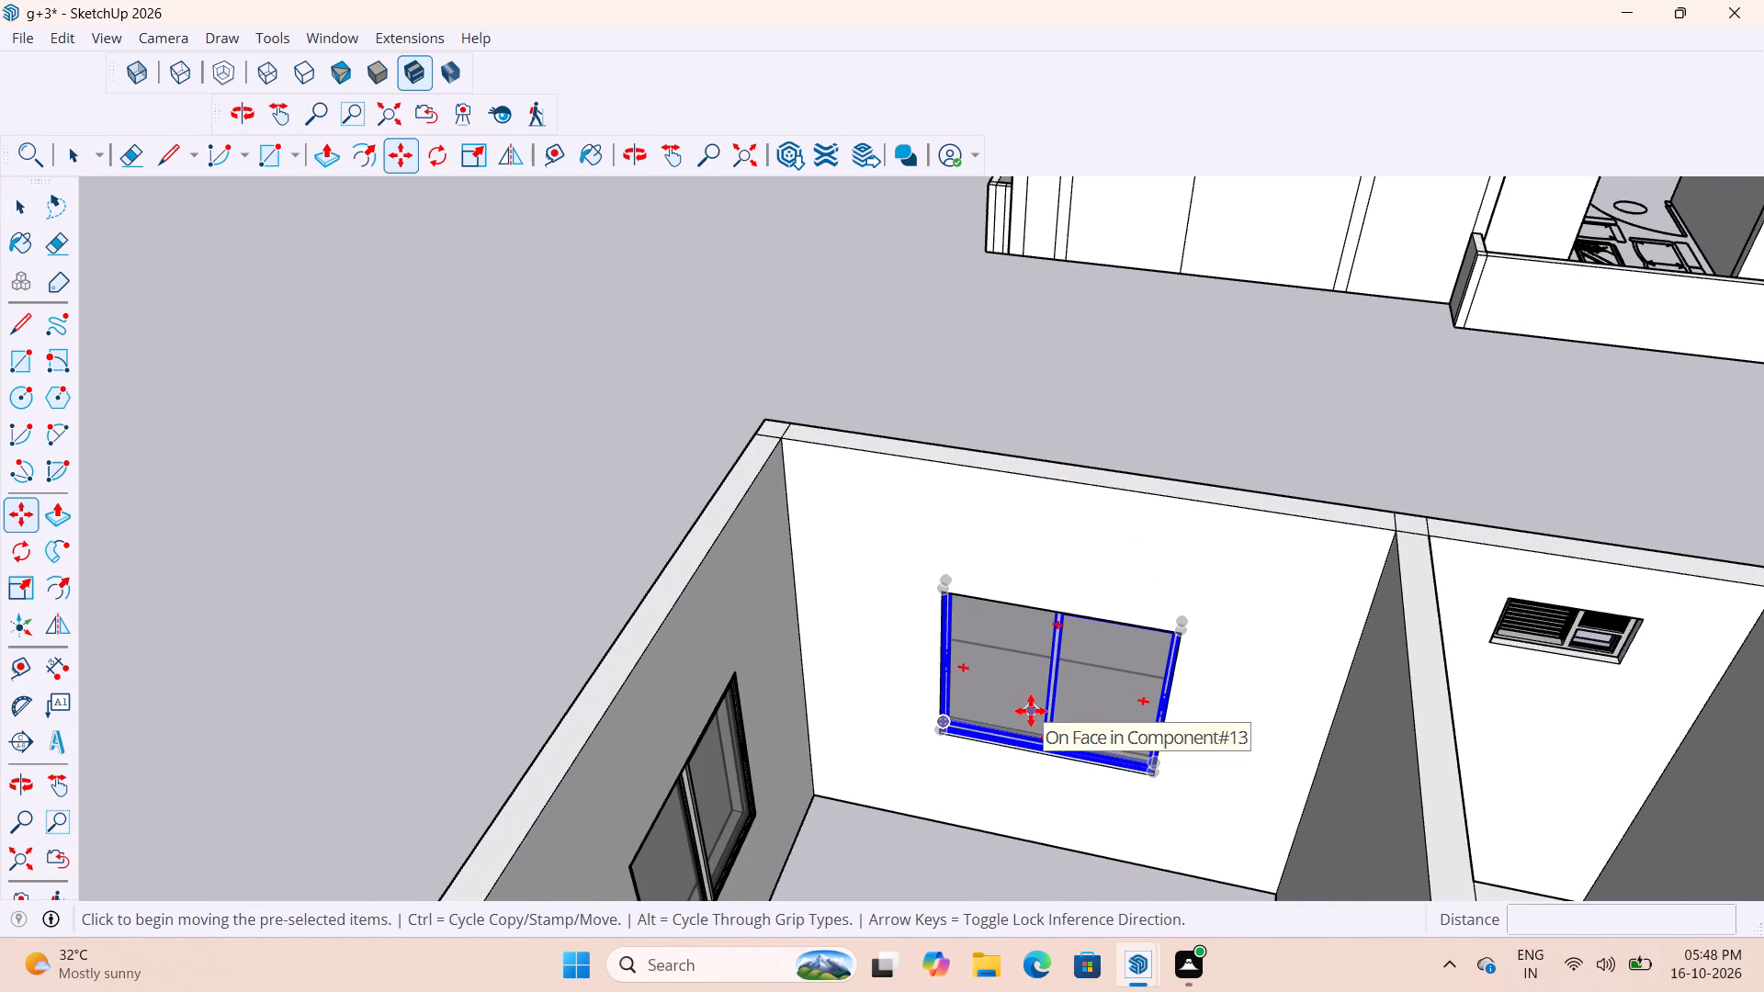
scroll(993, 752, "up", 20)
scroll(993, 752, "up", 6)
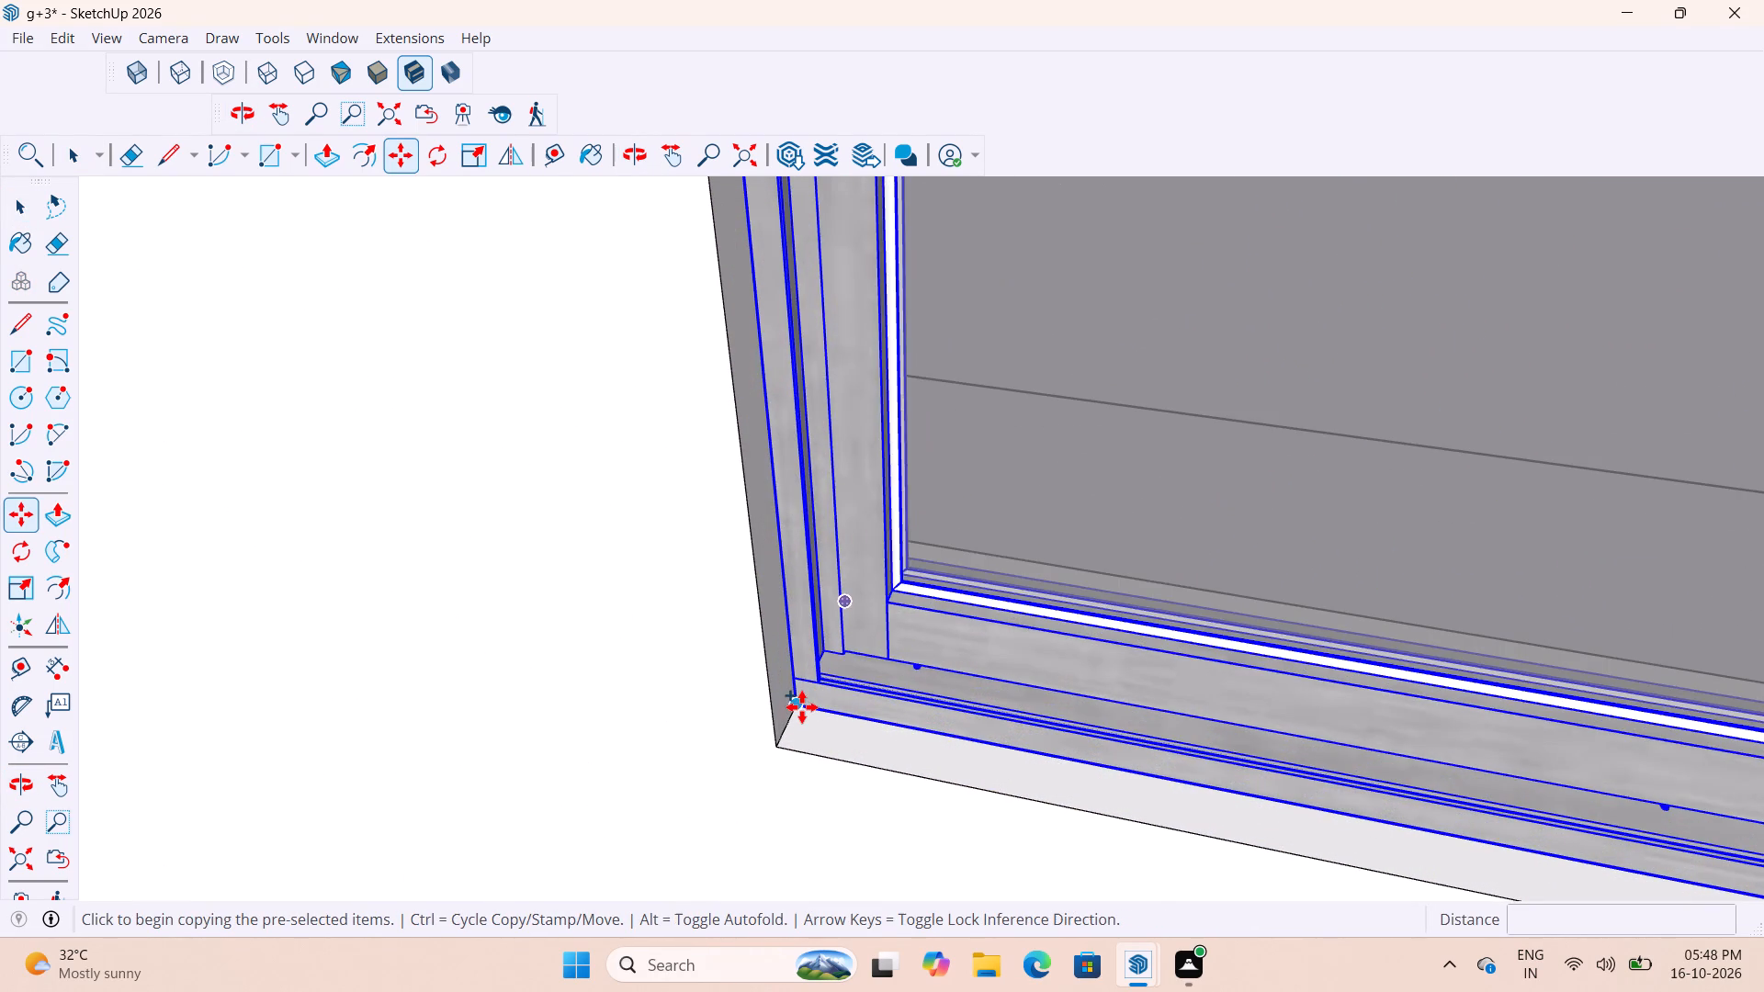
left_click(799, 707)
scroll(884, 590, "down", 9)
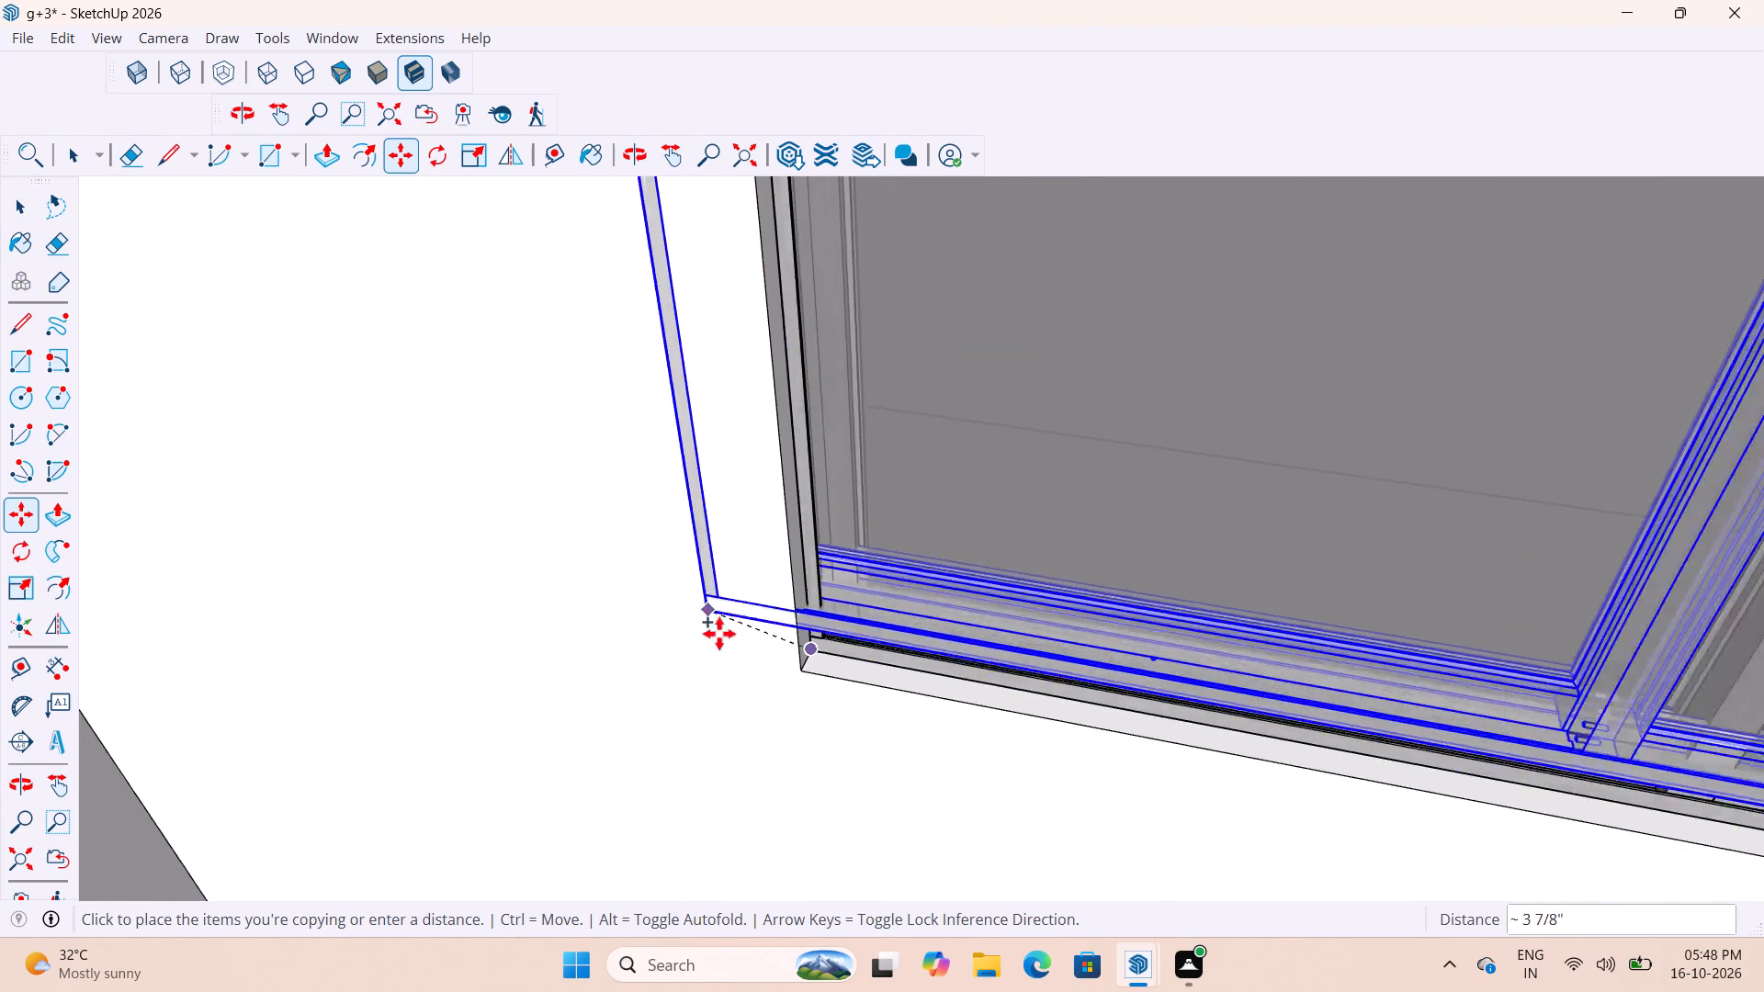
scroll(719, 634, "down", 20)
scroll(719, 634, "down", 17)
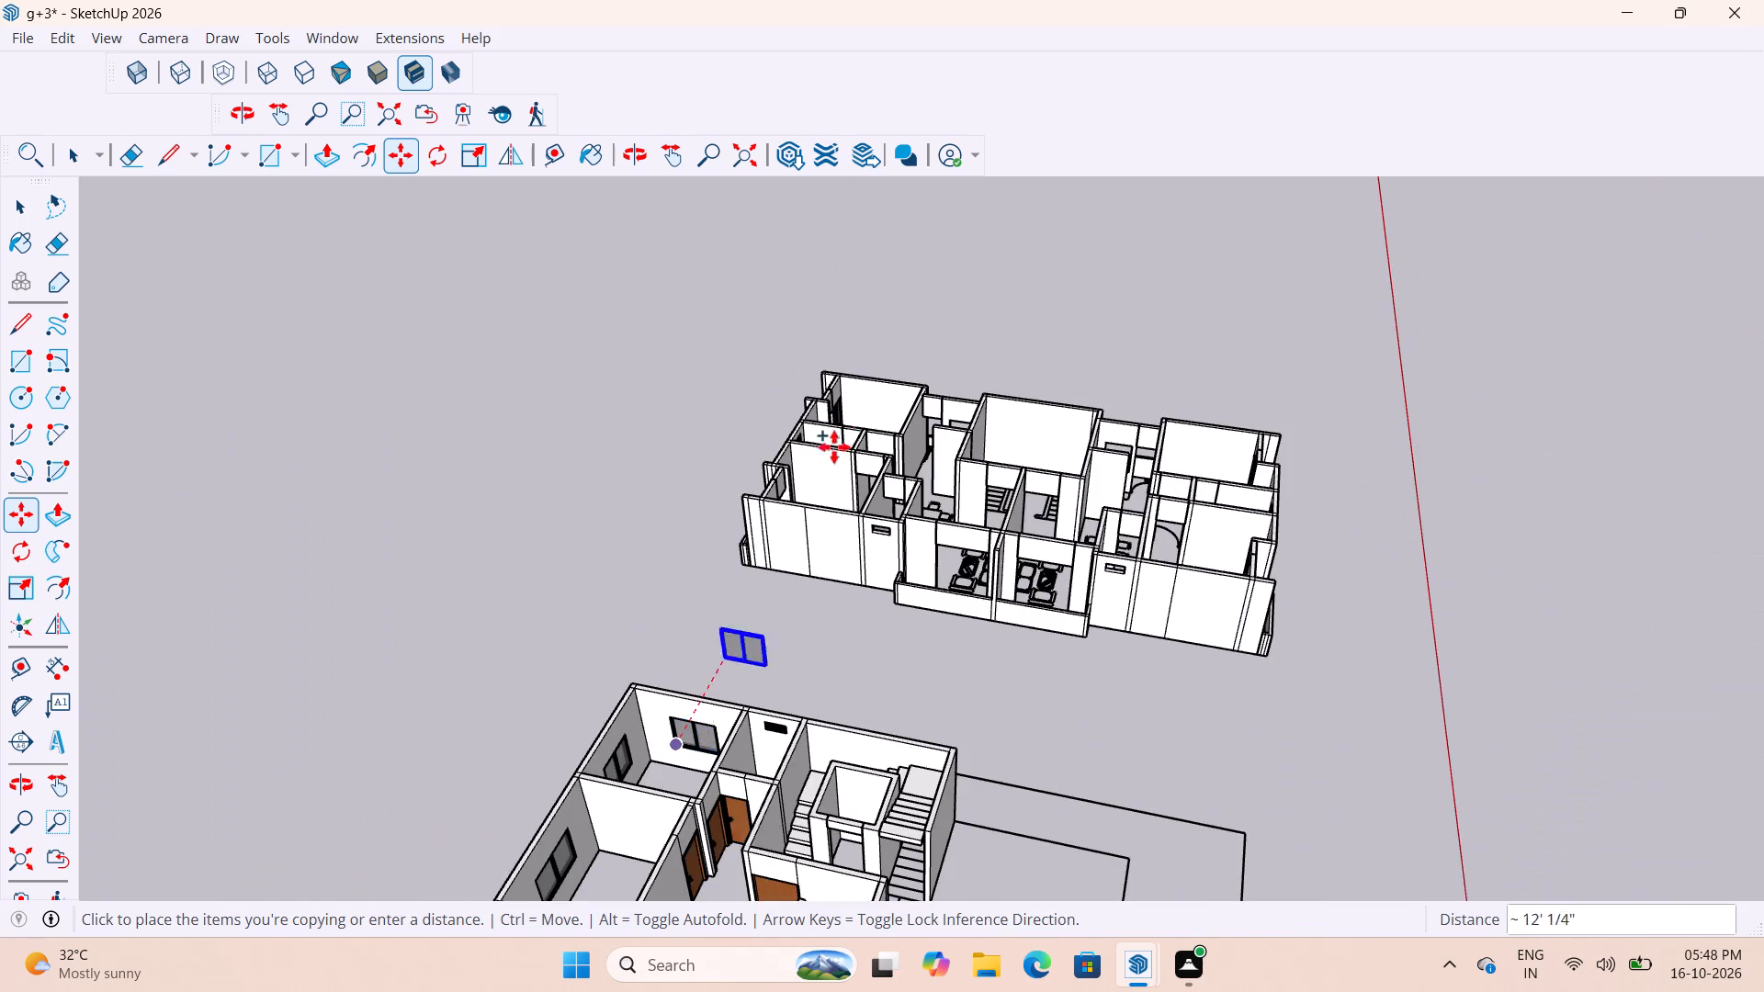
scroll(885, 310, "up", 14)
scroll(775, 457, "down", 12)
scroll(808, 618, "up", 3)
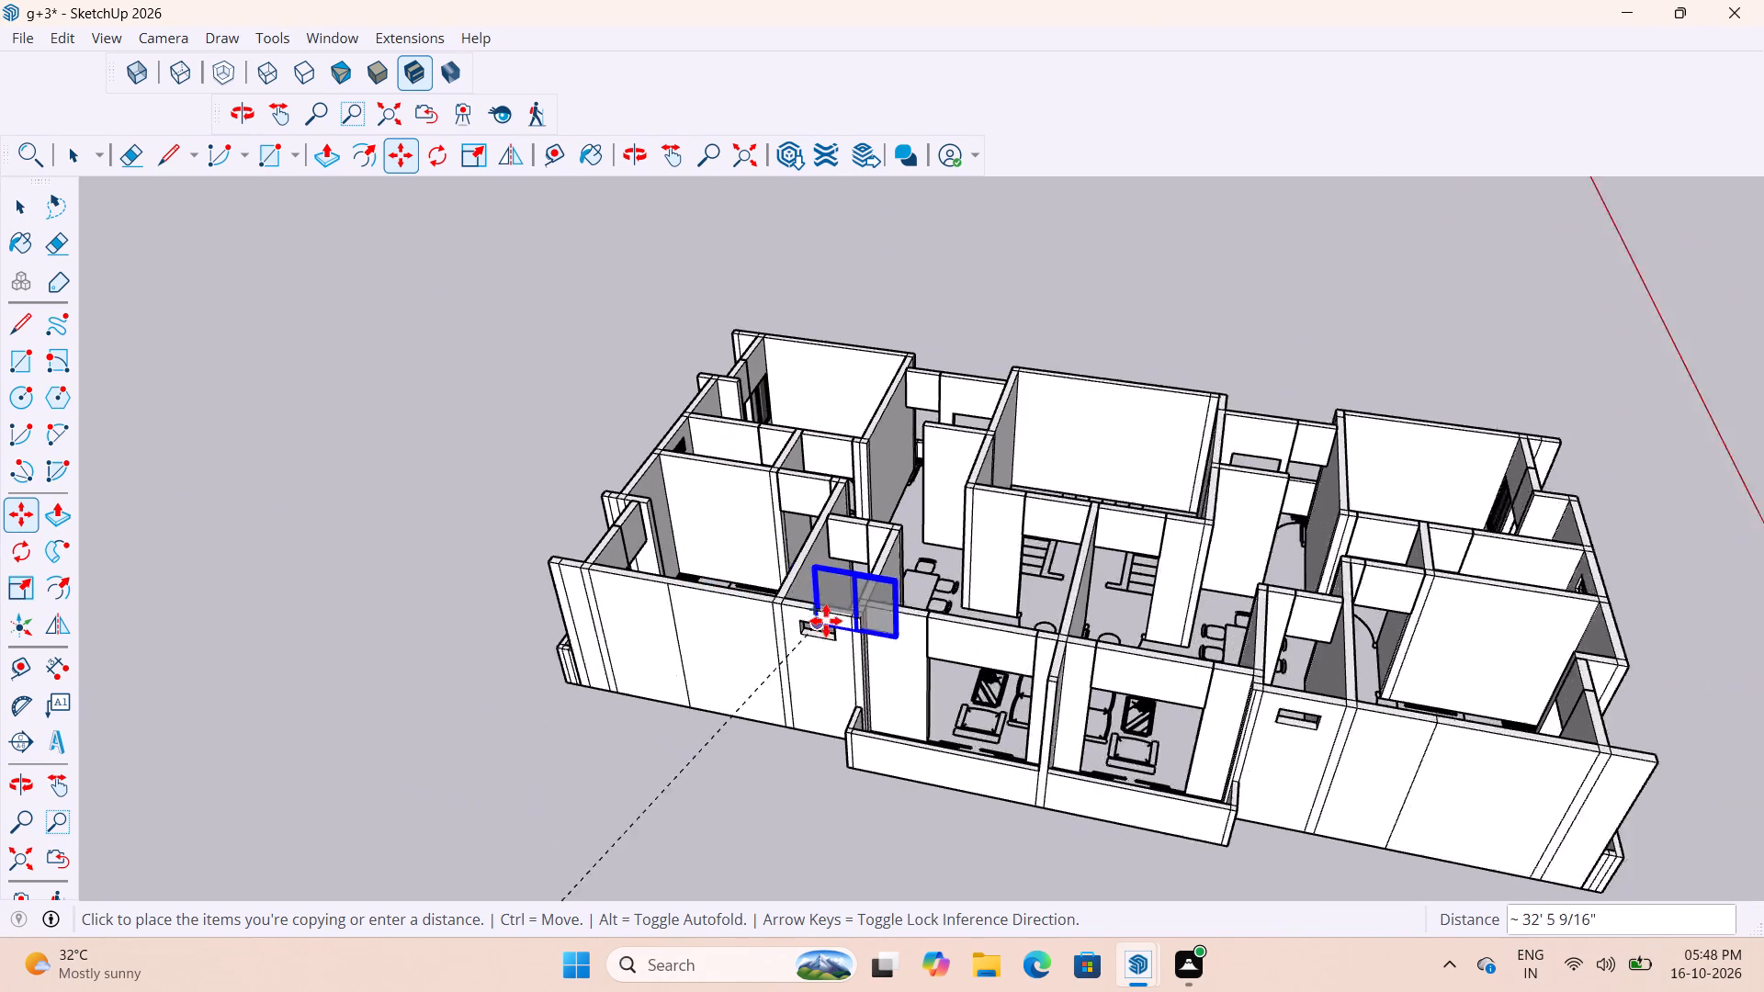
scroll(826, 621, "up", 1)
scroll(989, 366, "up", 7)
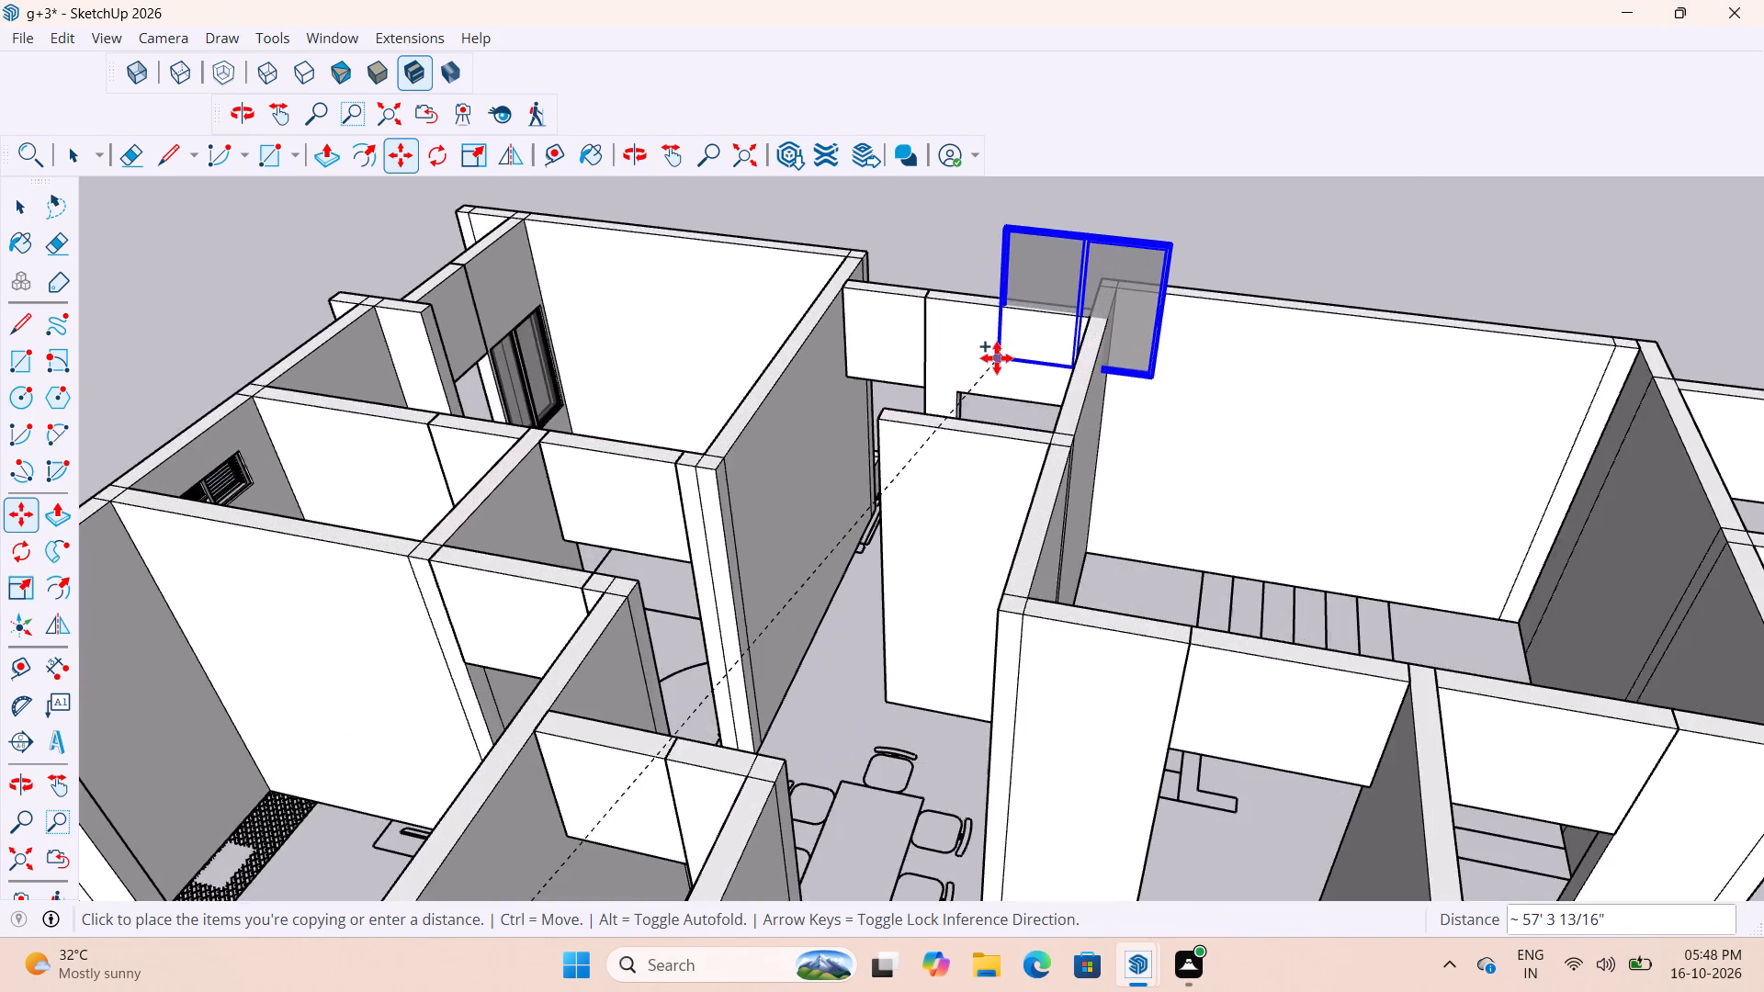
middle_click_drag(1002, 358, 1291, 499)
scroll(893, 433, "up", 16)
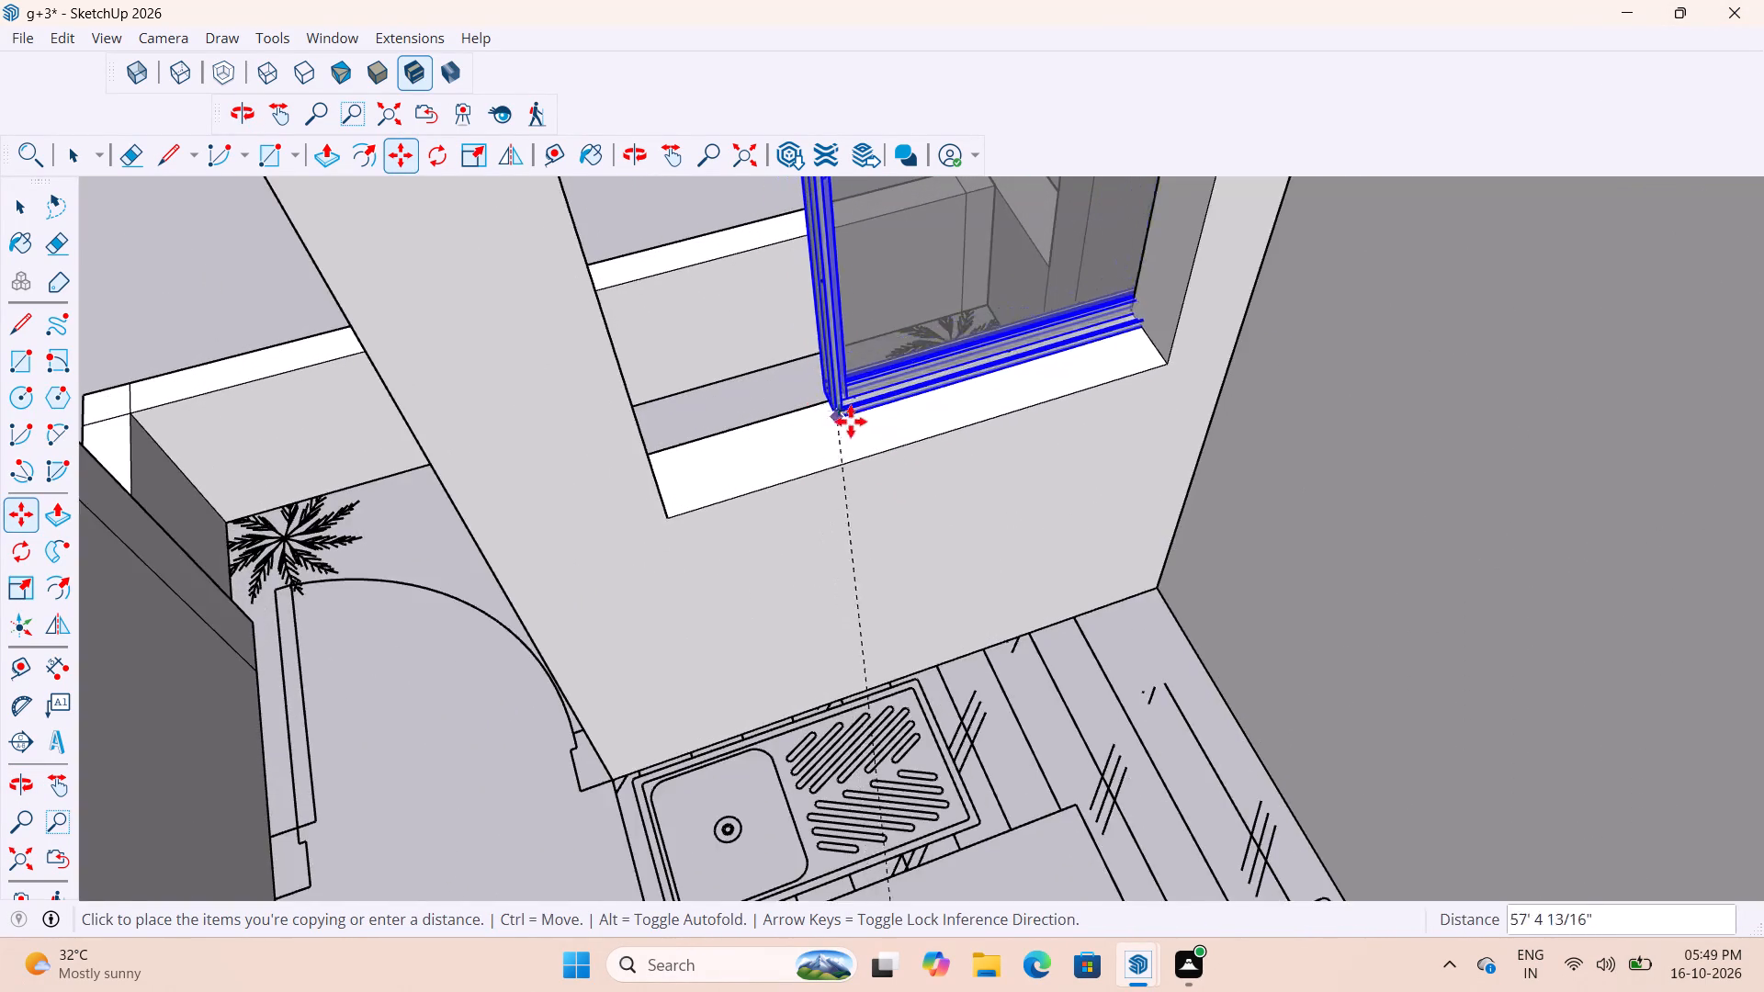
middle_click_drag(839, 416, 664, 480)
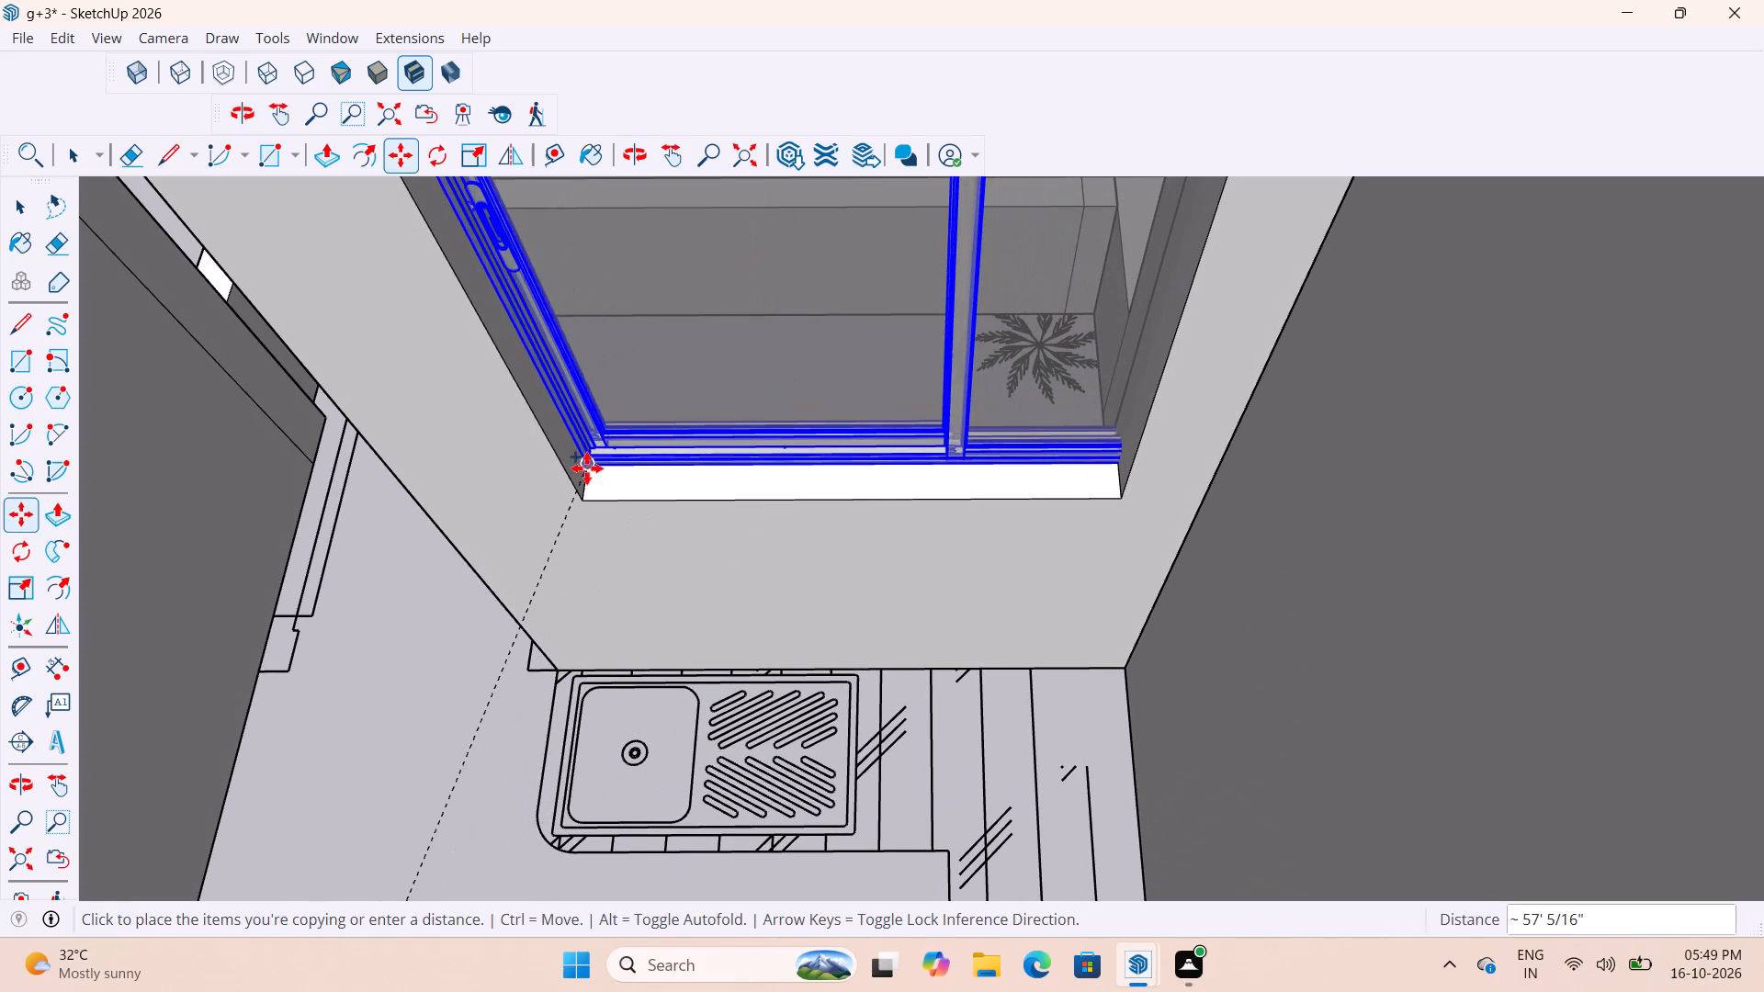
left_click(594, 448)
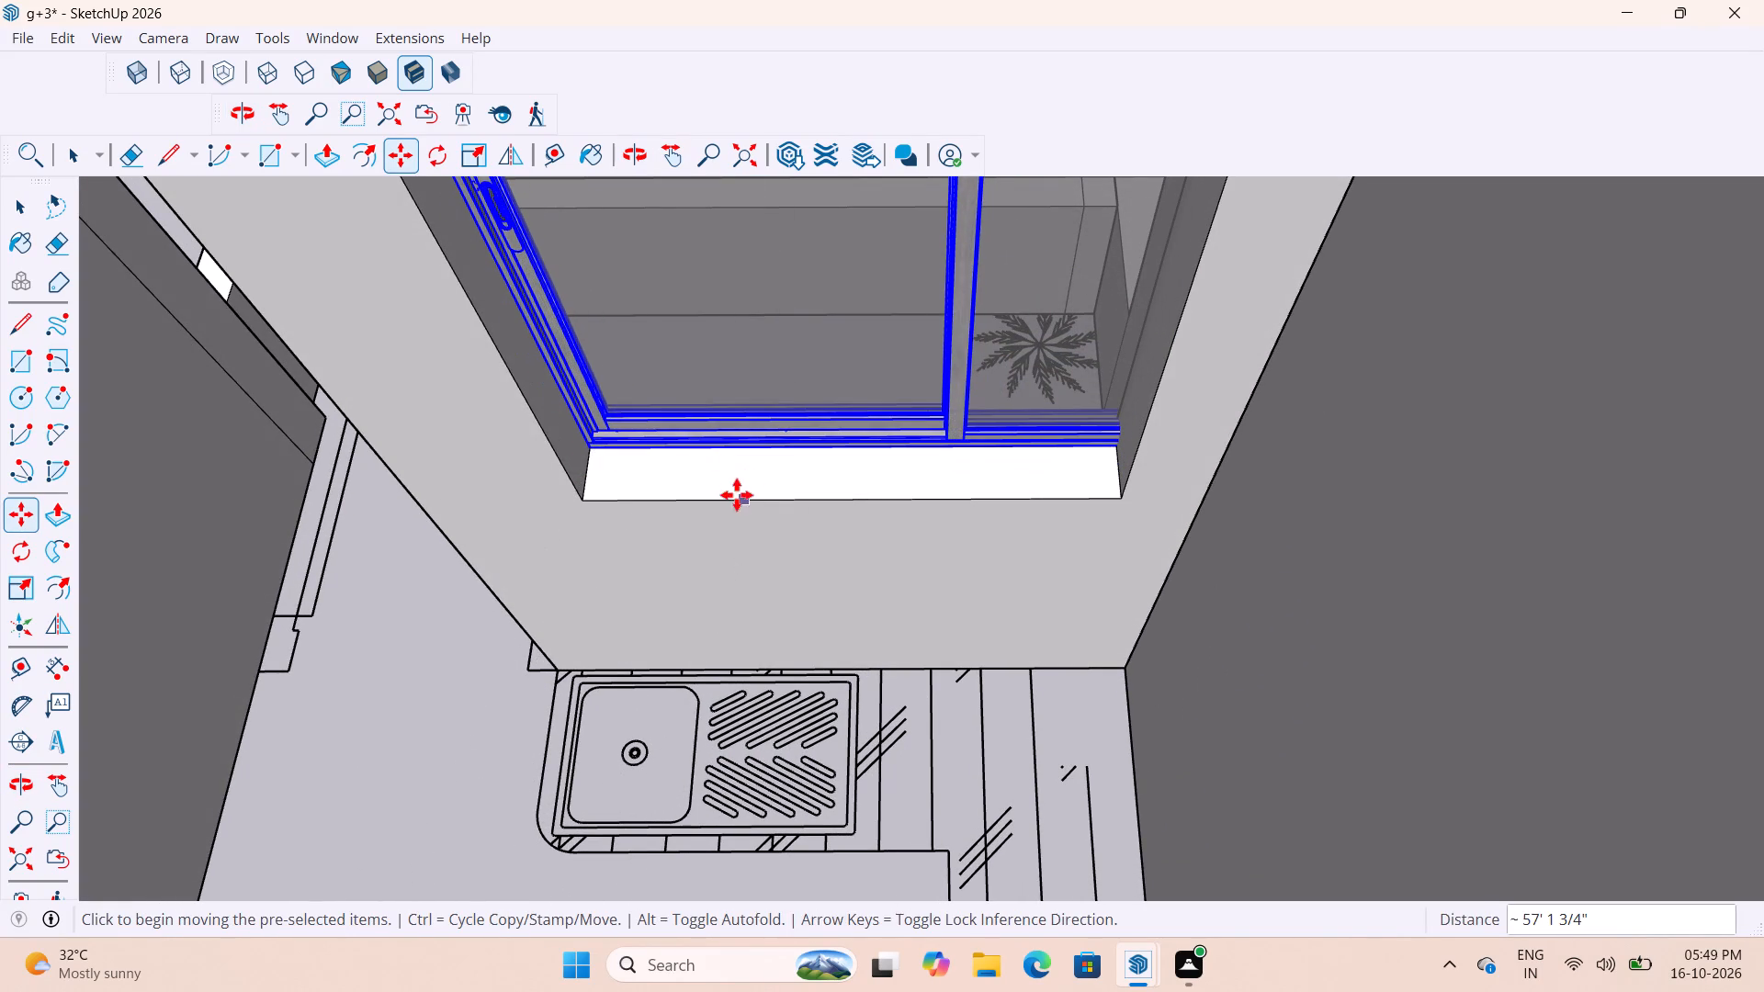
Add a guide line 2" in from the inner sill edge of the kitchen opening.
key("space")
key("space")
key("t")
scroll(665, 469, "up", 4)
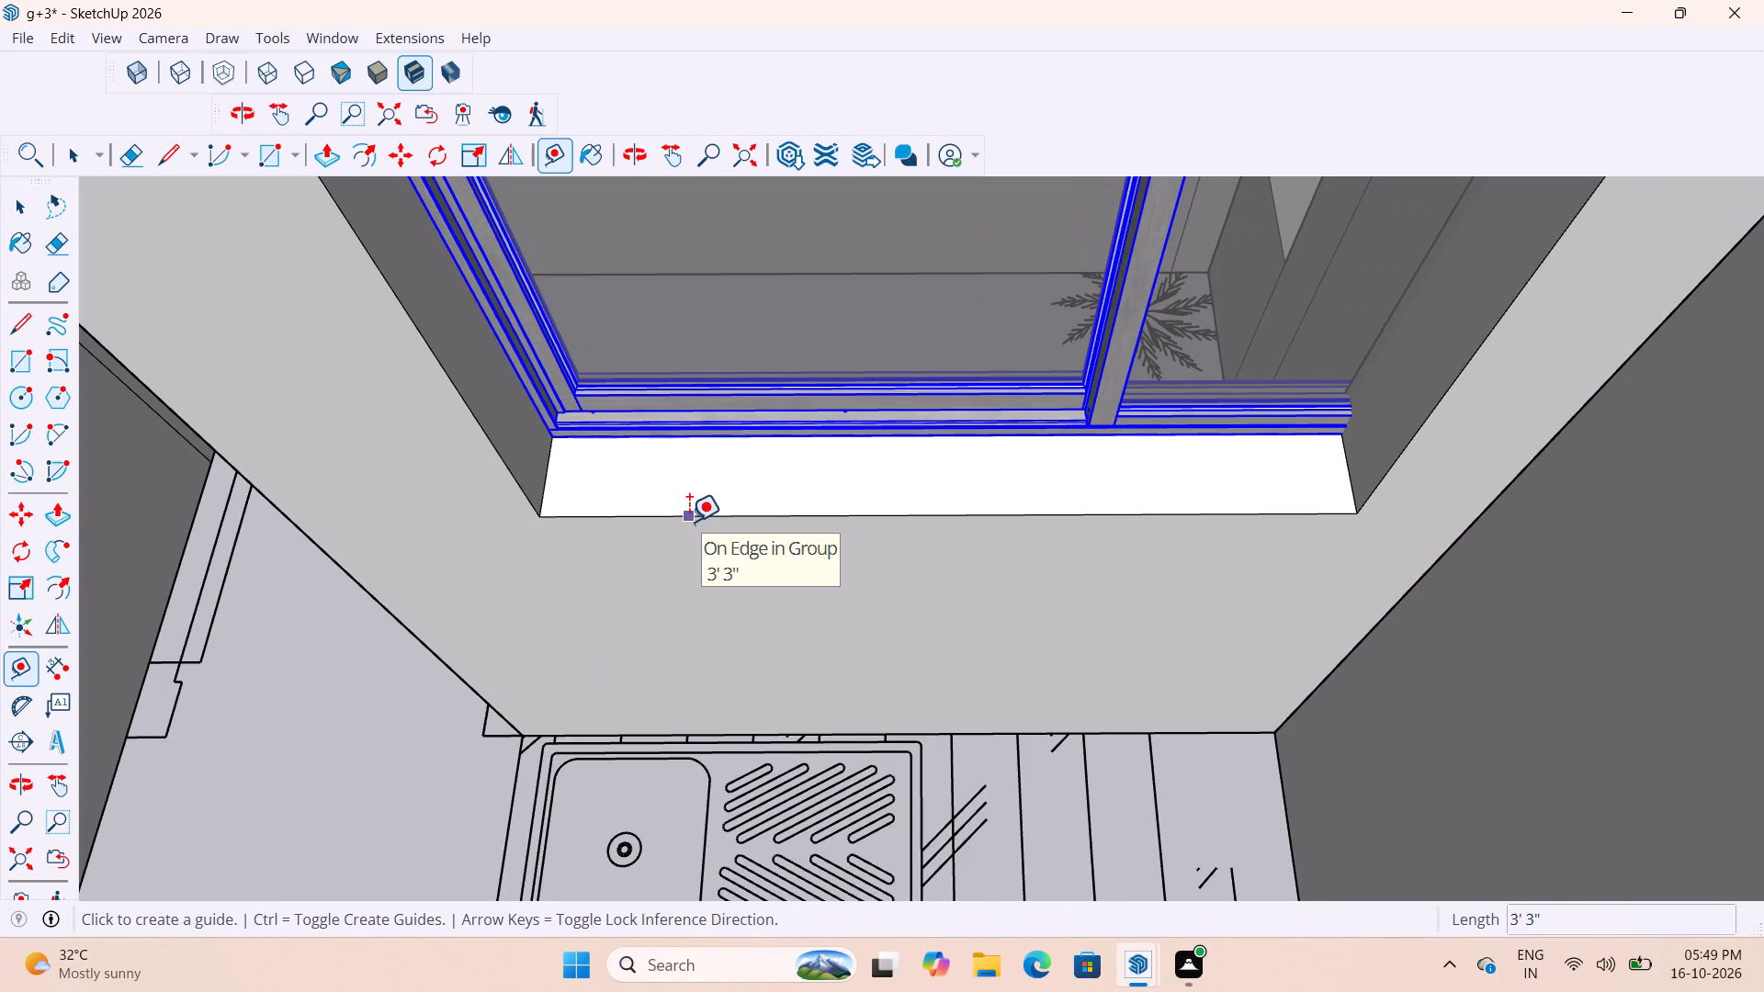
left_click(689, 522)
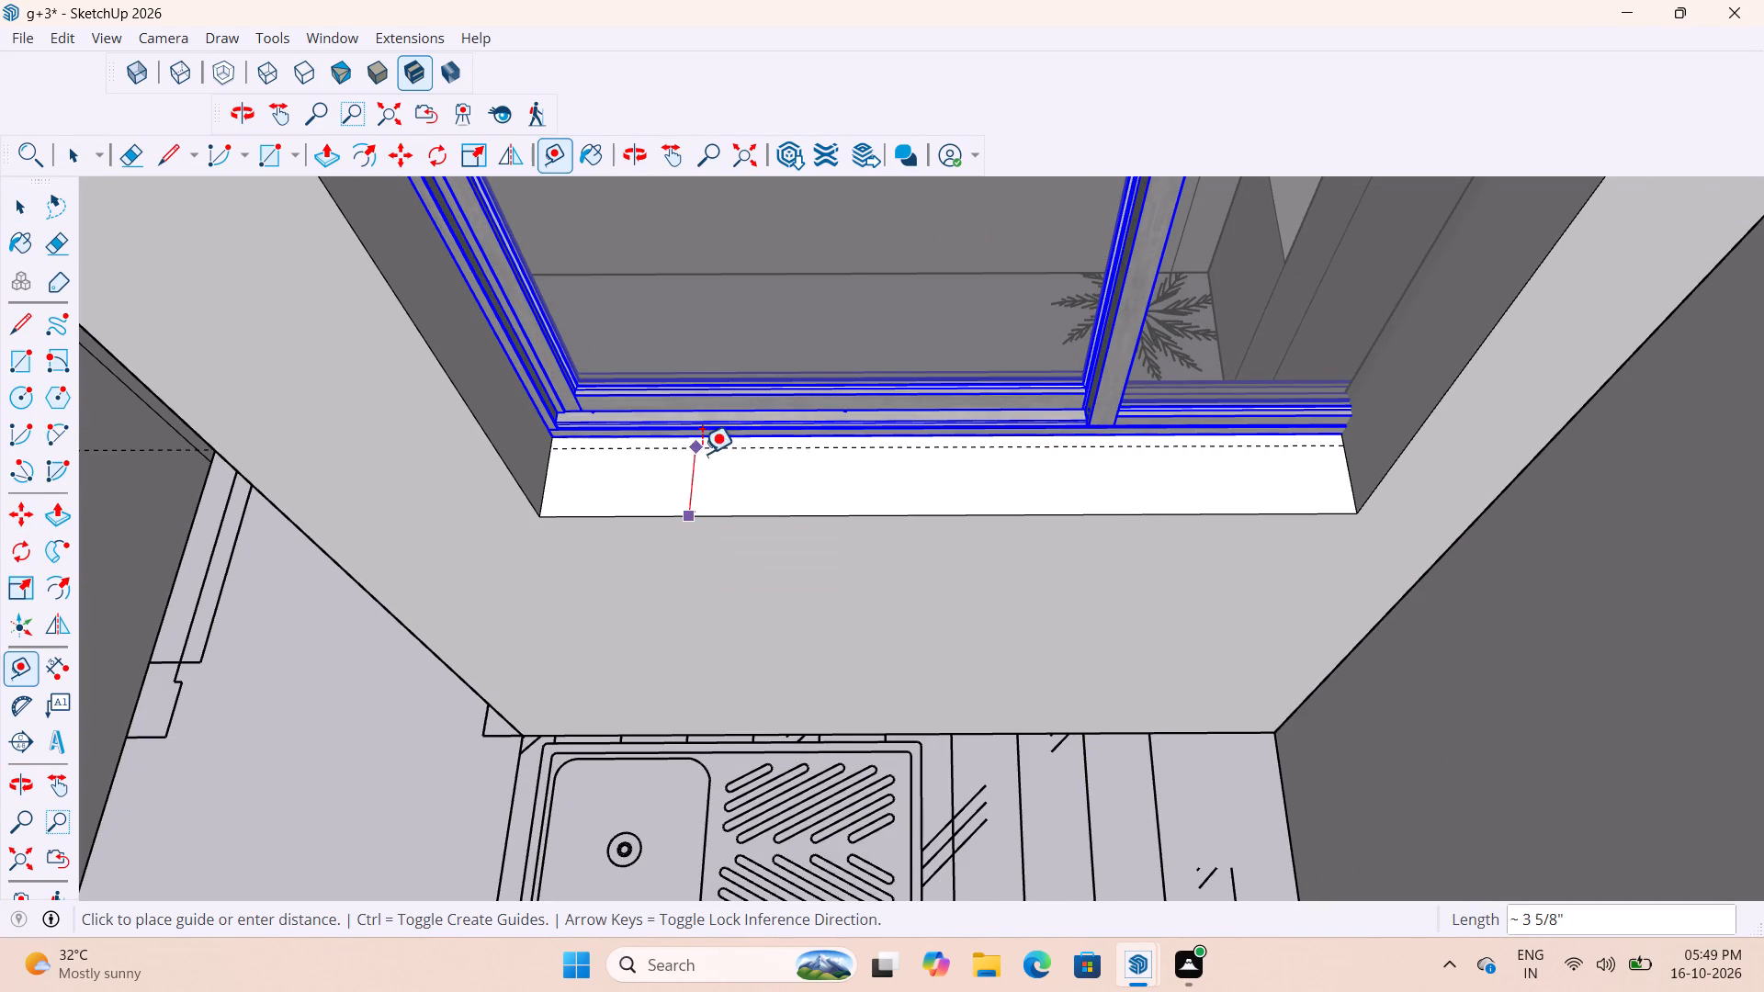
type("2\"")
key("Return")
key("space")
Move the copied window by its lower corner onto the 2" guide at the end of the kitchen sill.
scroll(706, 483, "down", 3)
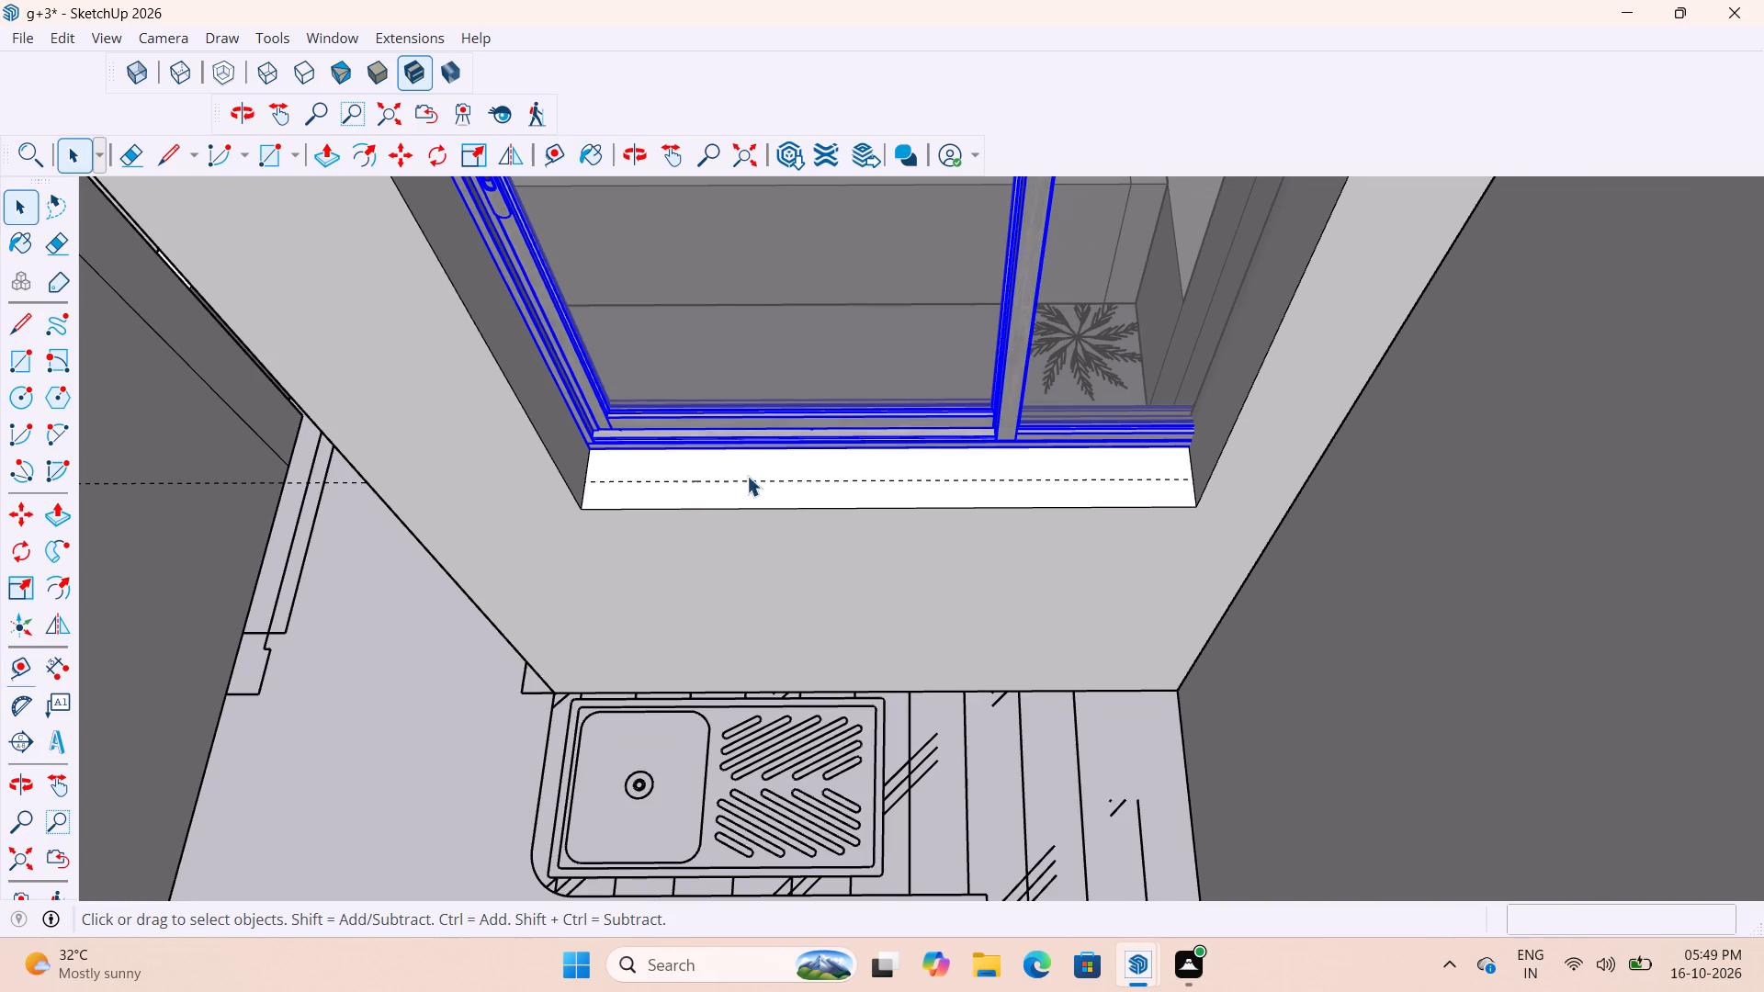
key("m")
scroll(607, 411, "up", 10)
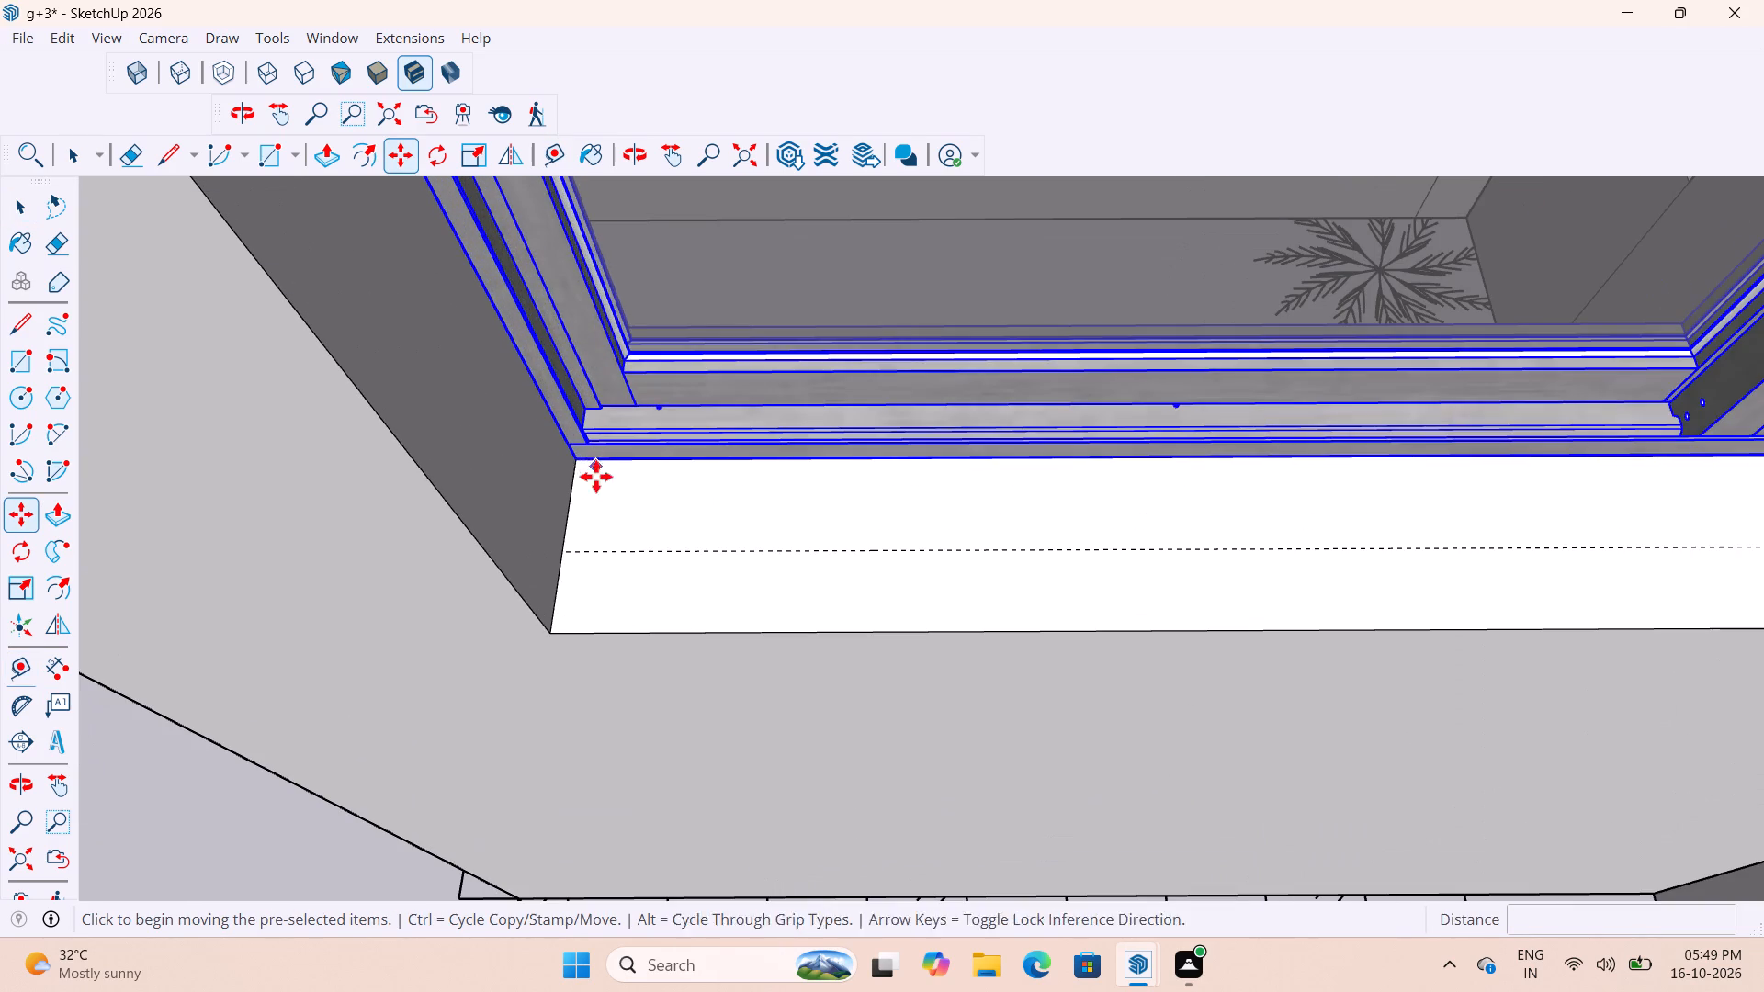
left_click(580, 459)
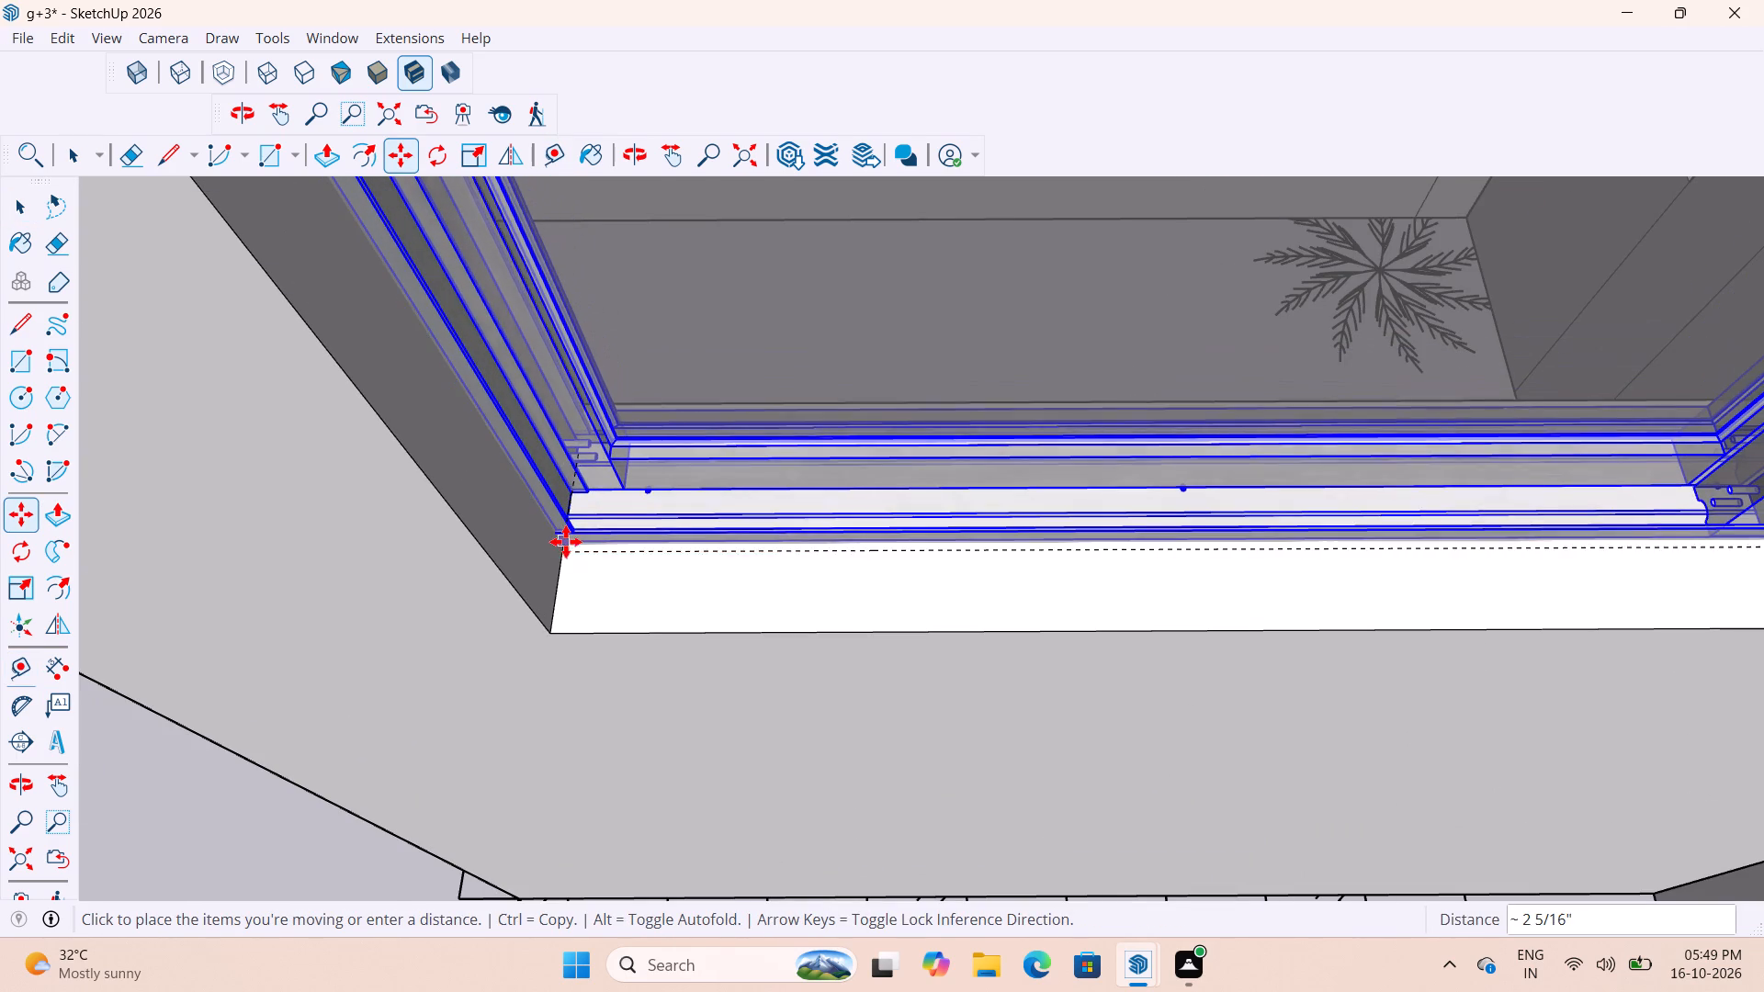
left_click(565, 549)
Scale the kitchen window's width to about 0.72 so it meets the side edge of the opening.
scroll(467, 581, "down", 11)
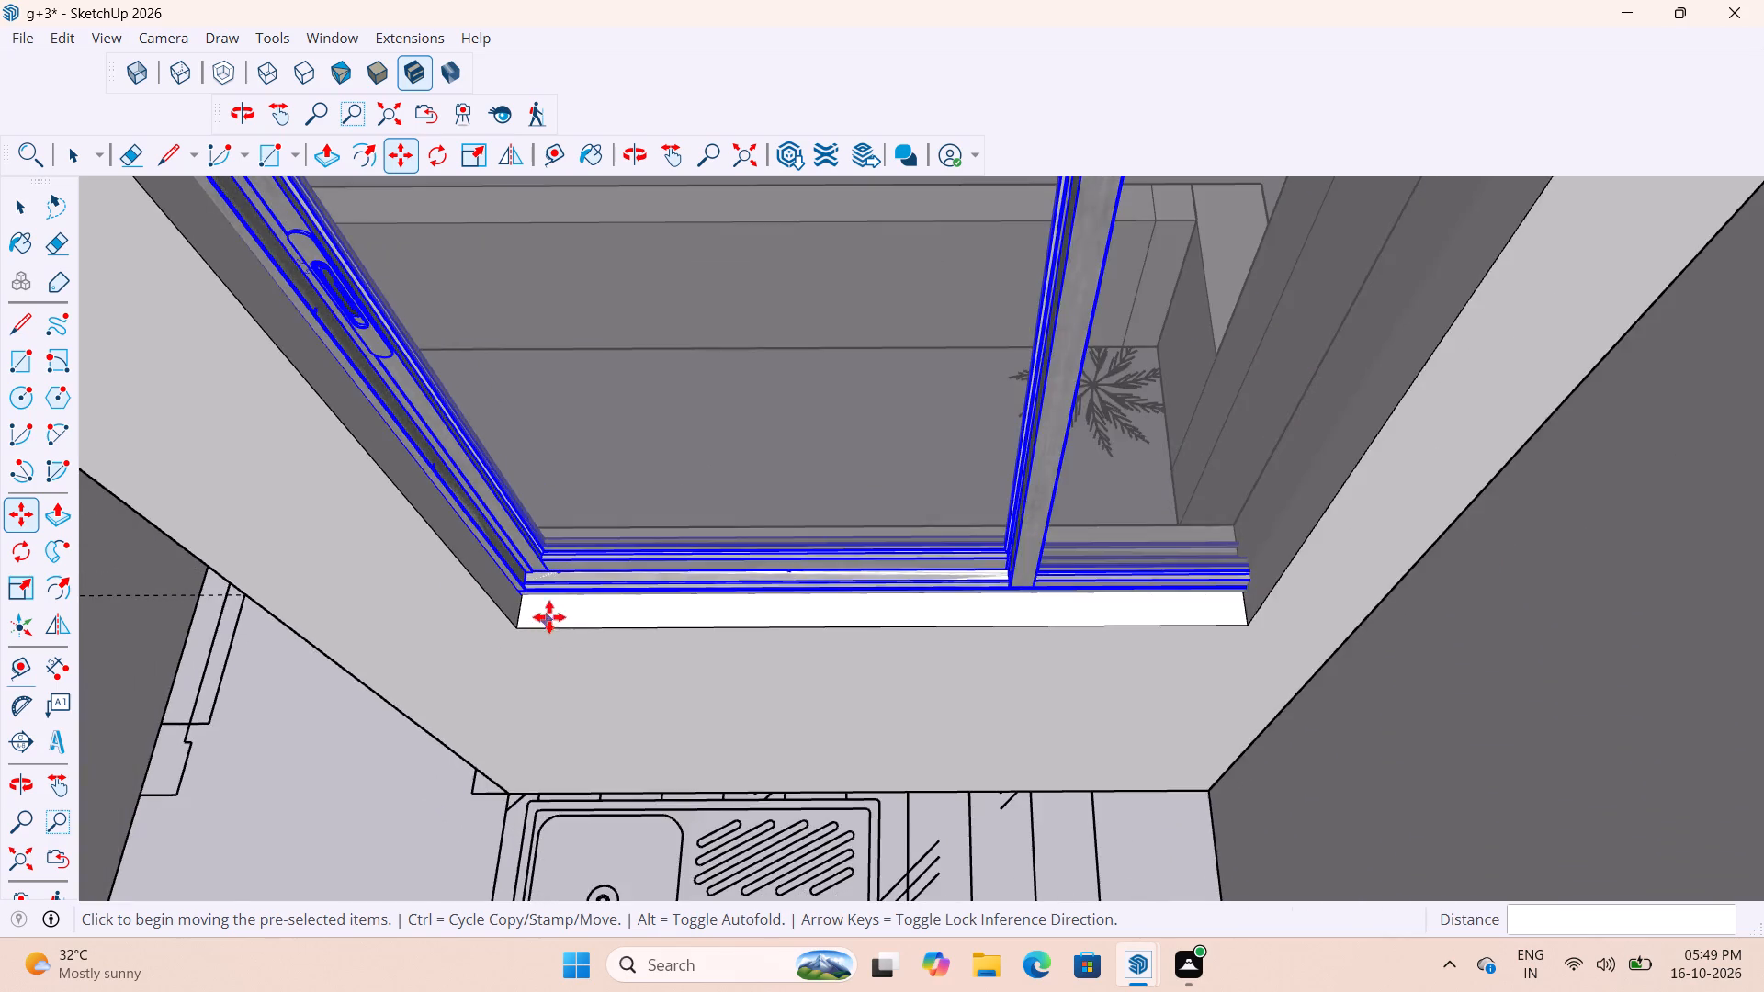
scroll(549, 617, "down", 9)
scroll(645, 684, "down", 5)
middle_click_drag(680, 648, 704, 555)
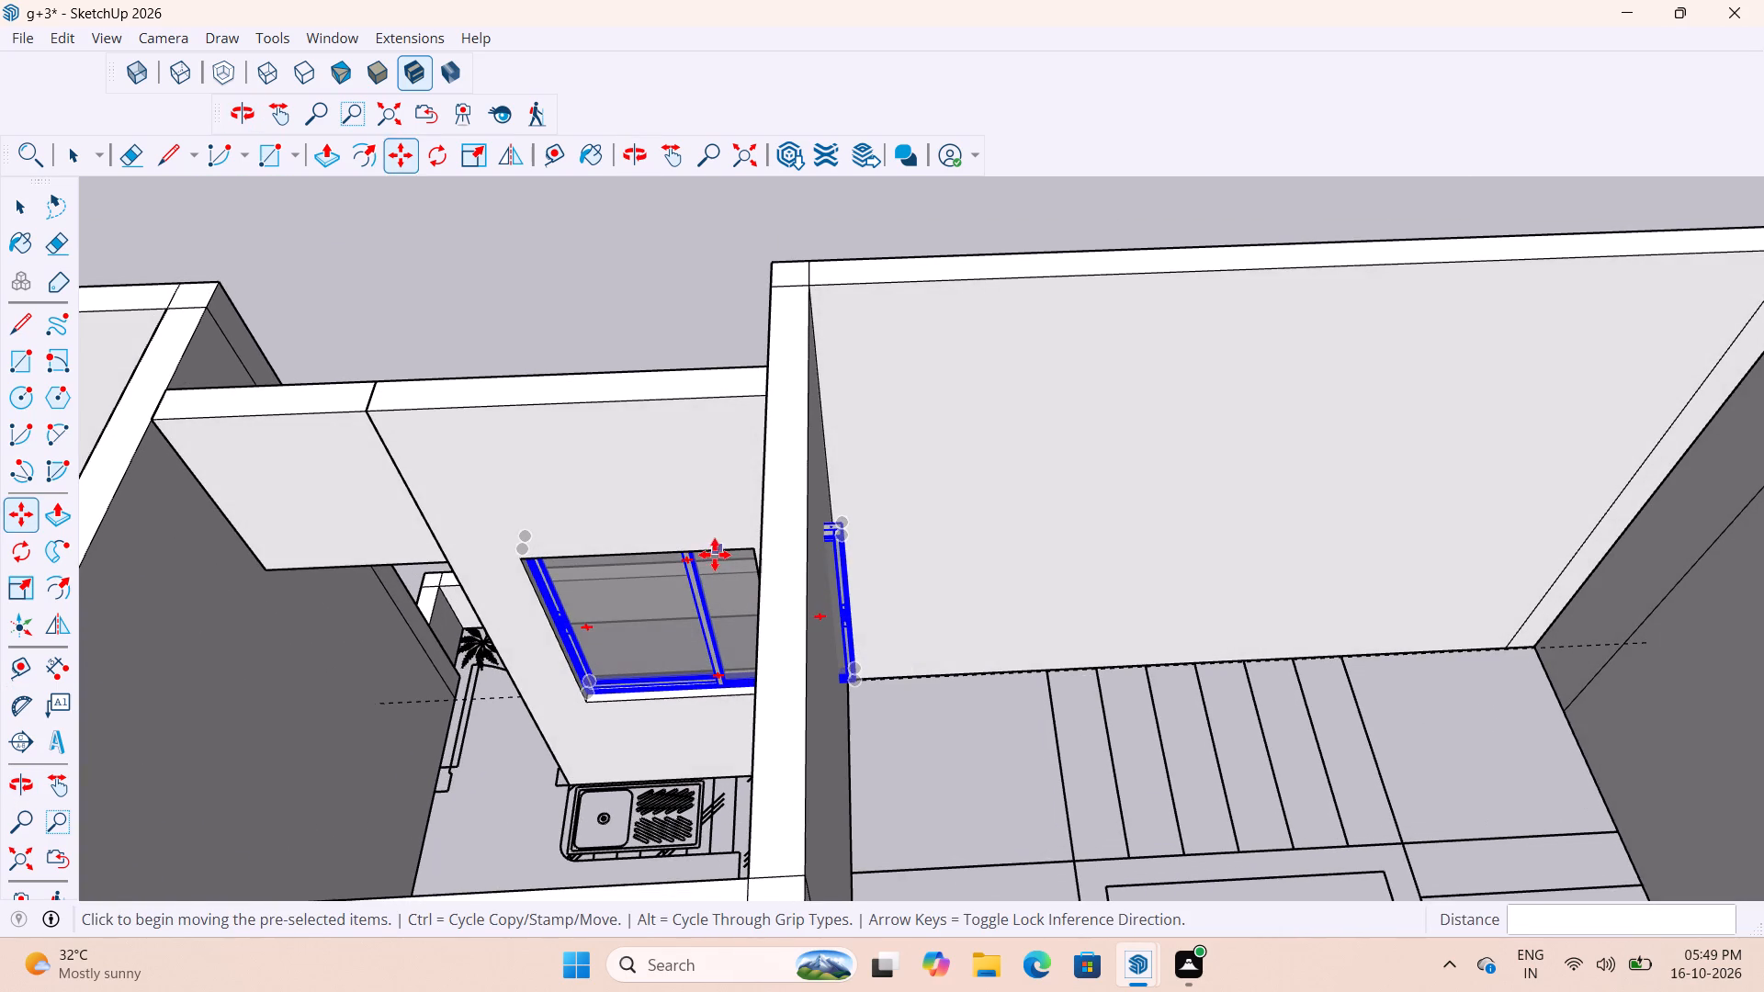
key("s")
scroll(859, 612, "up", 11)
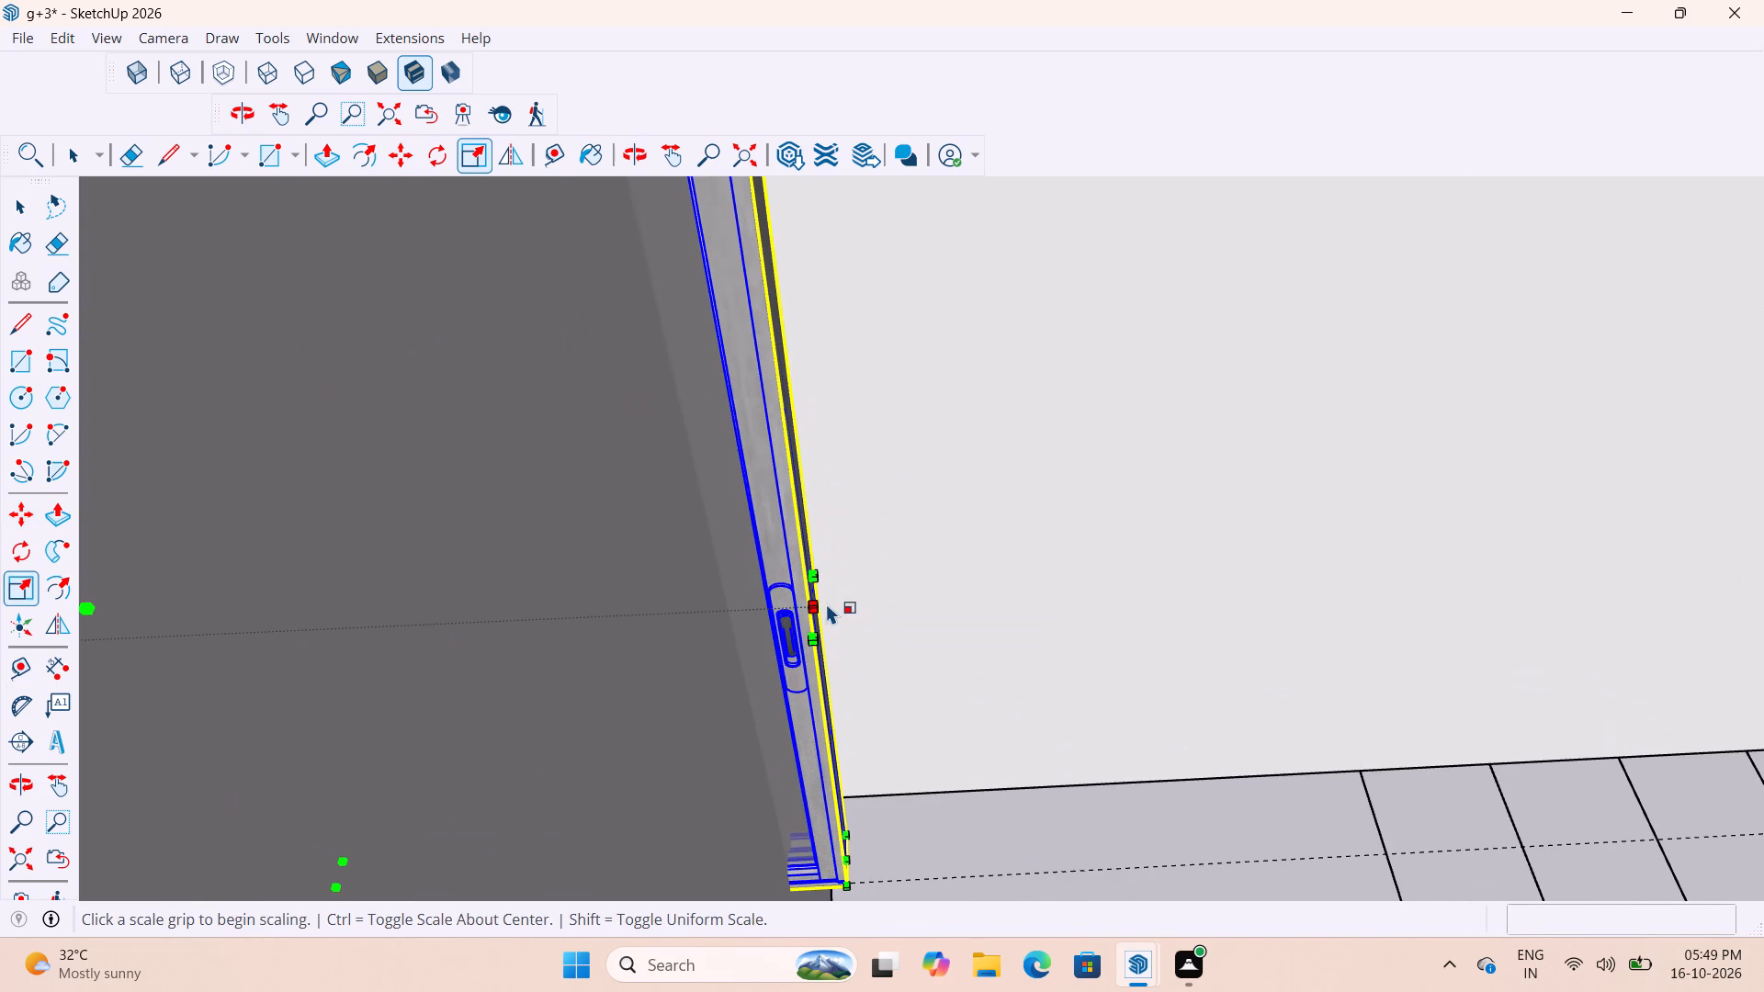
left_click(817, 603)
scroll(796, 597, "down", 16)
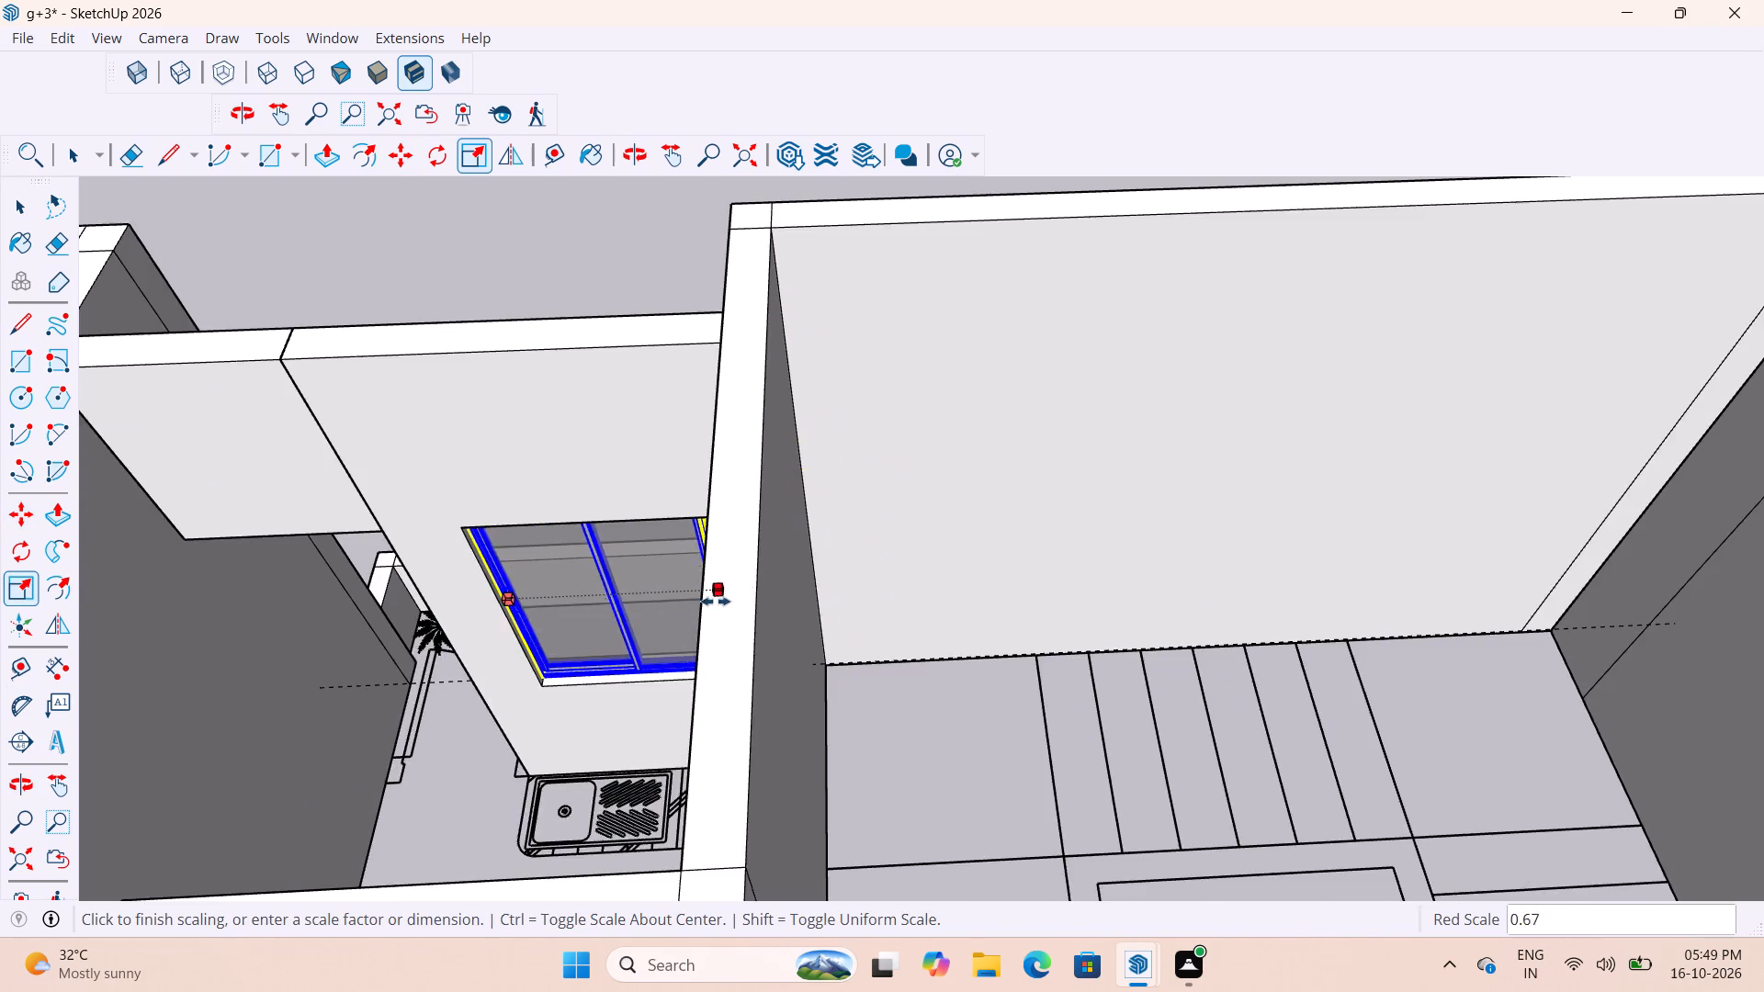
scroll(709, 602, "up", 4)
middle_click_drag(715, 575, 888, 423)
scroll(685, 700, "up", 3)
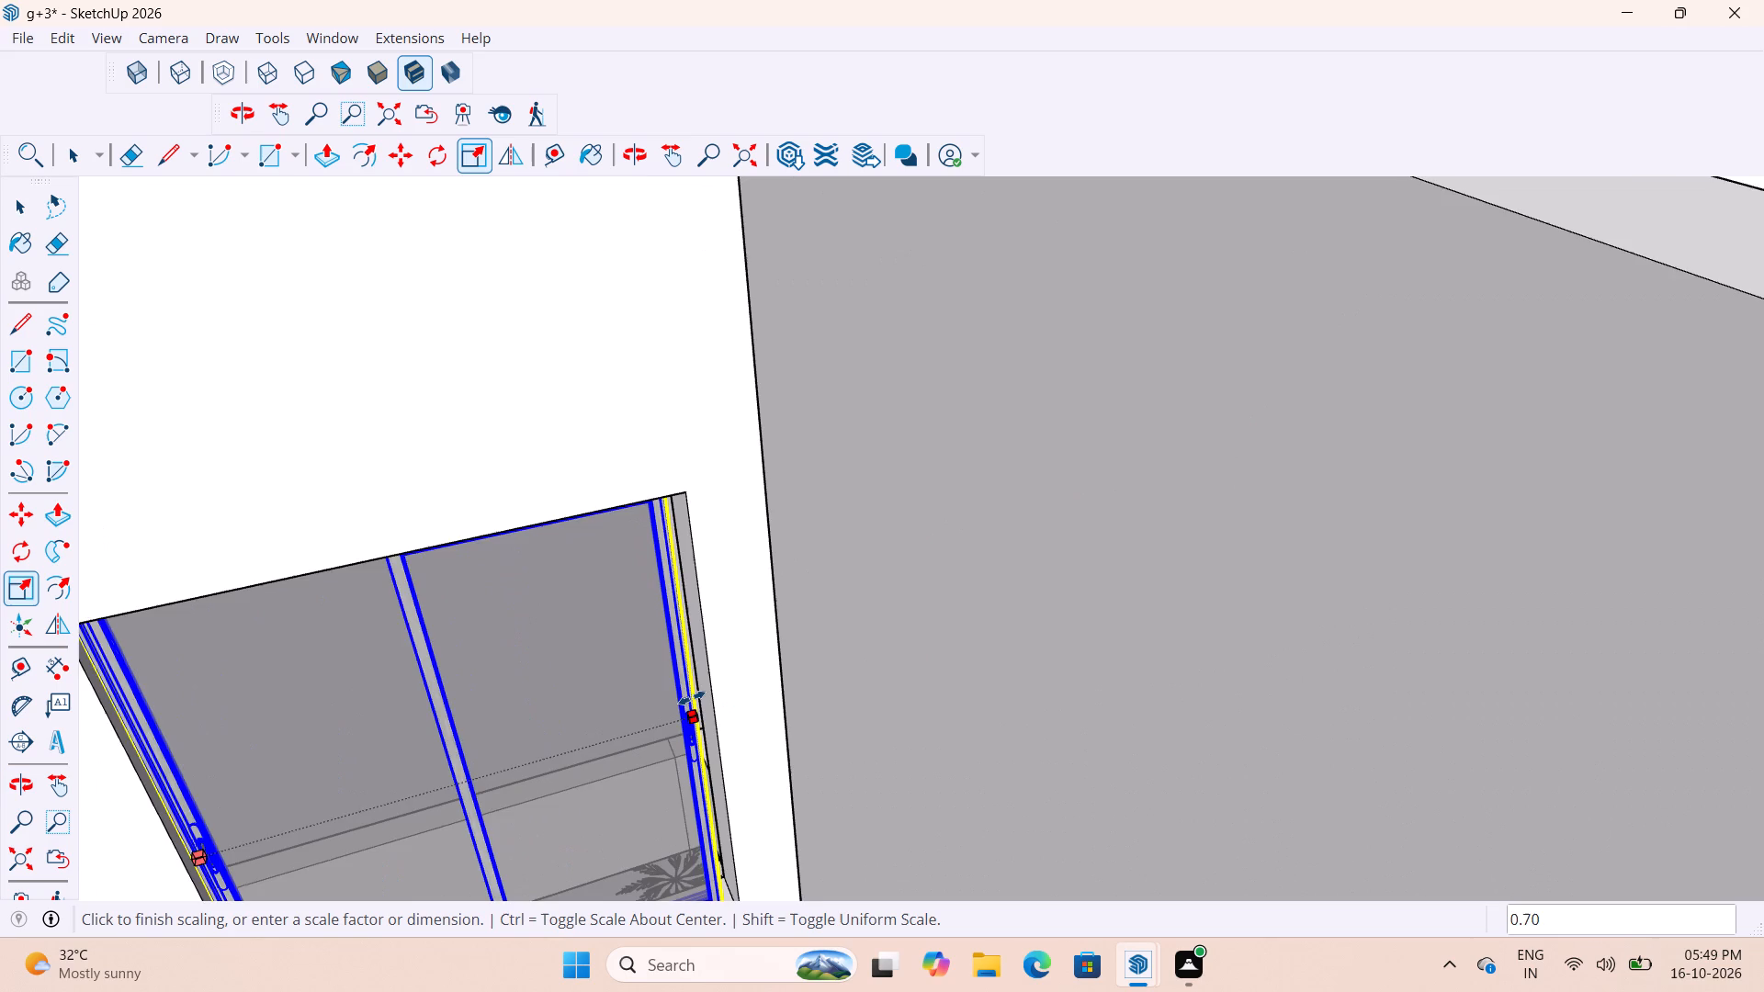
scroll(692, 698, "up", 8)
left_click(719, 680)
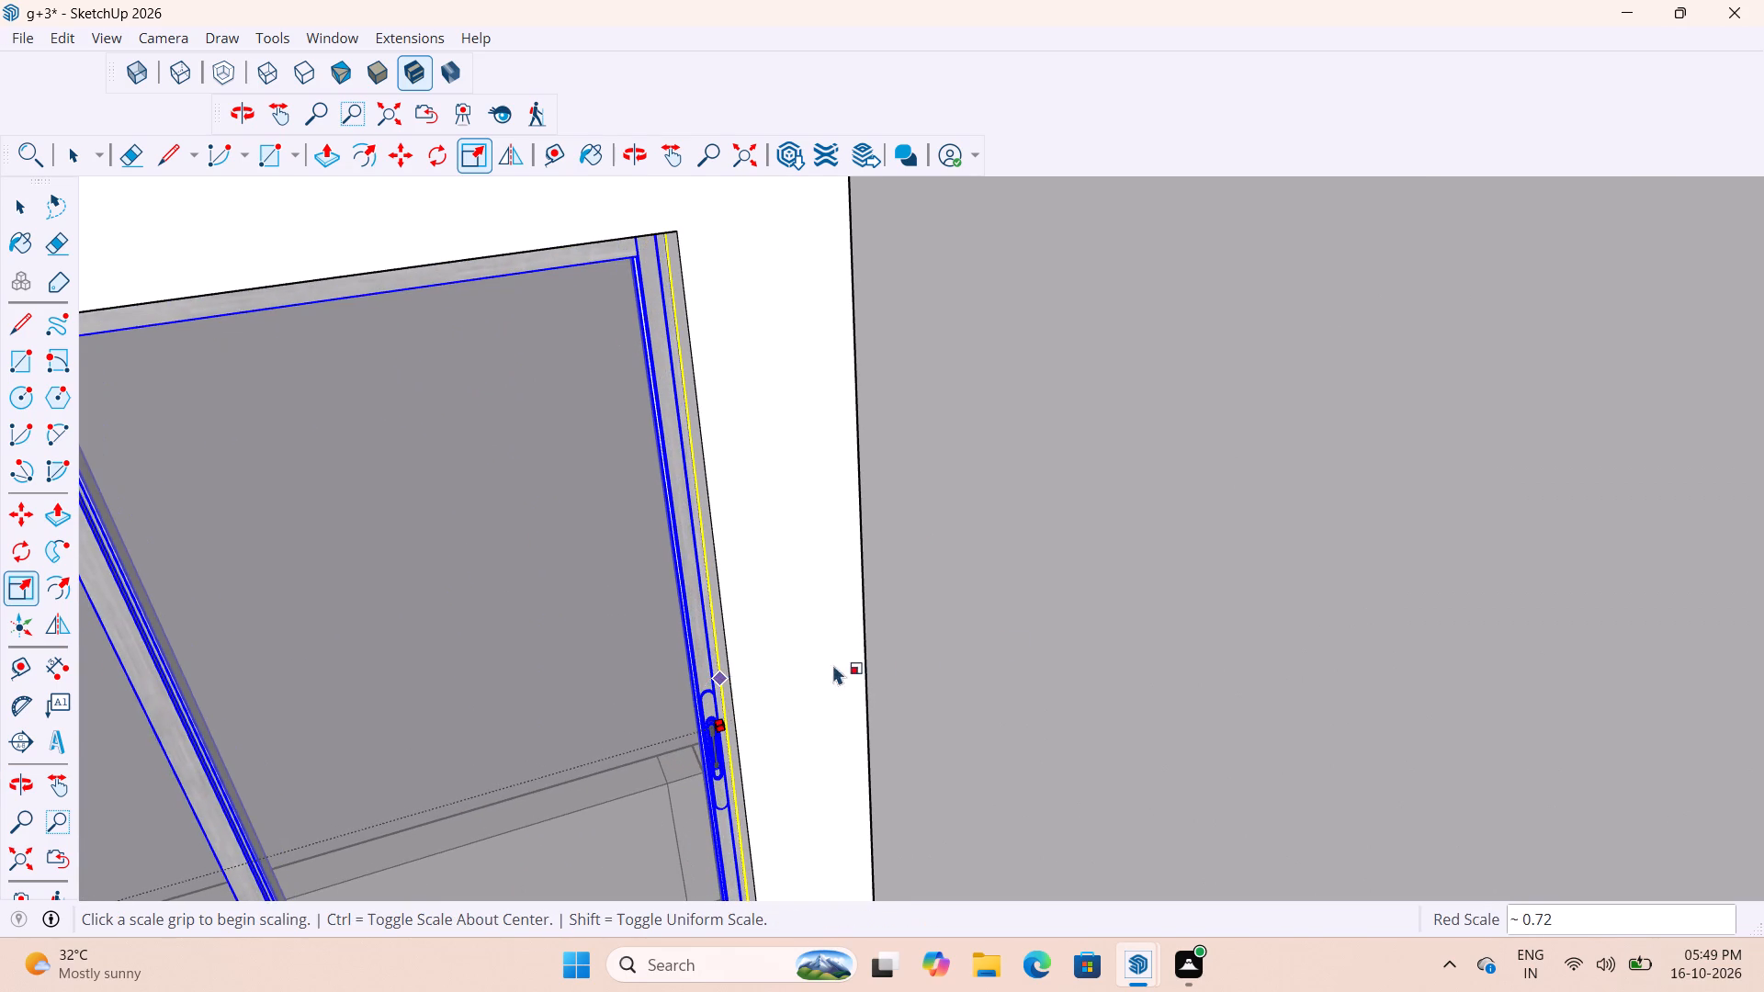
Scale the kitchen window's height to meet the top edge of the opening, and end scaling.
scroll(981, 645, "down", 10)
middle_click_drag(989, 614, 839, 660)
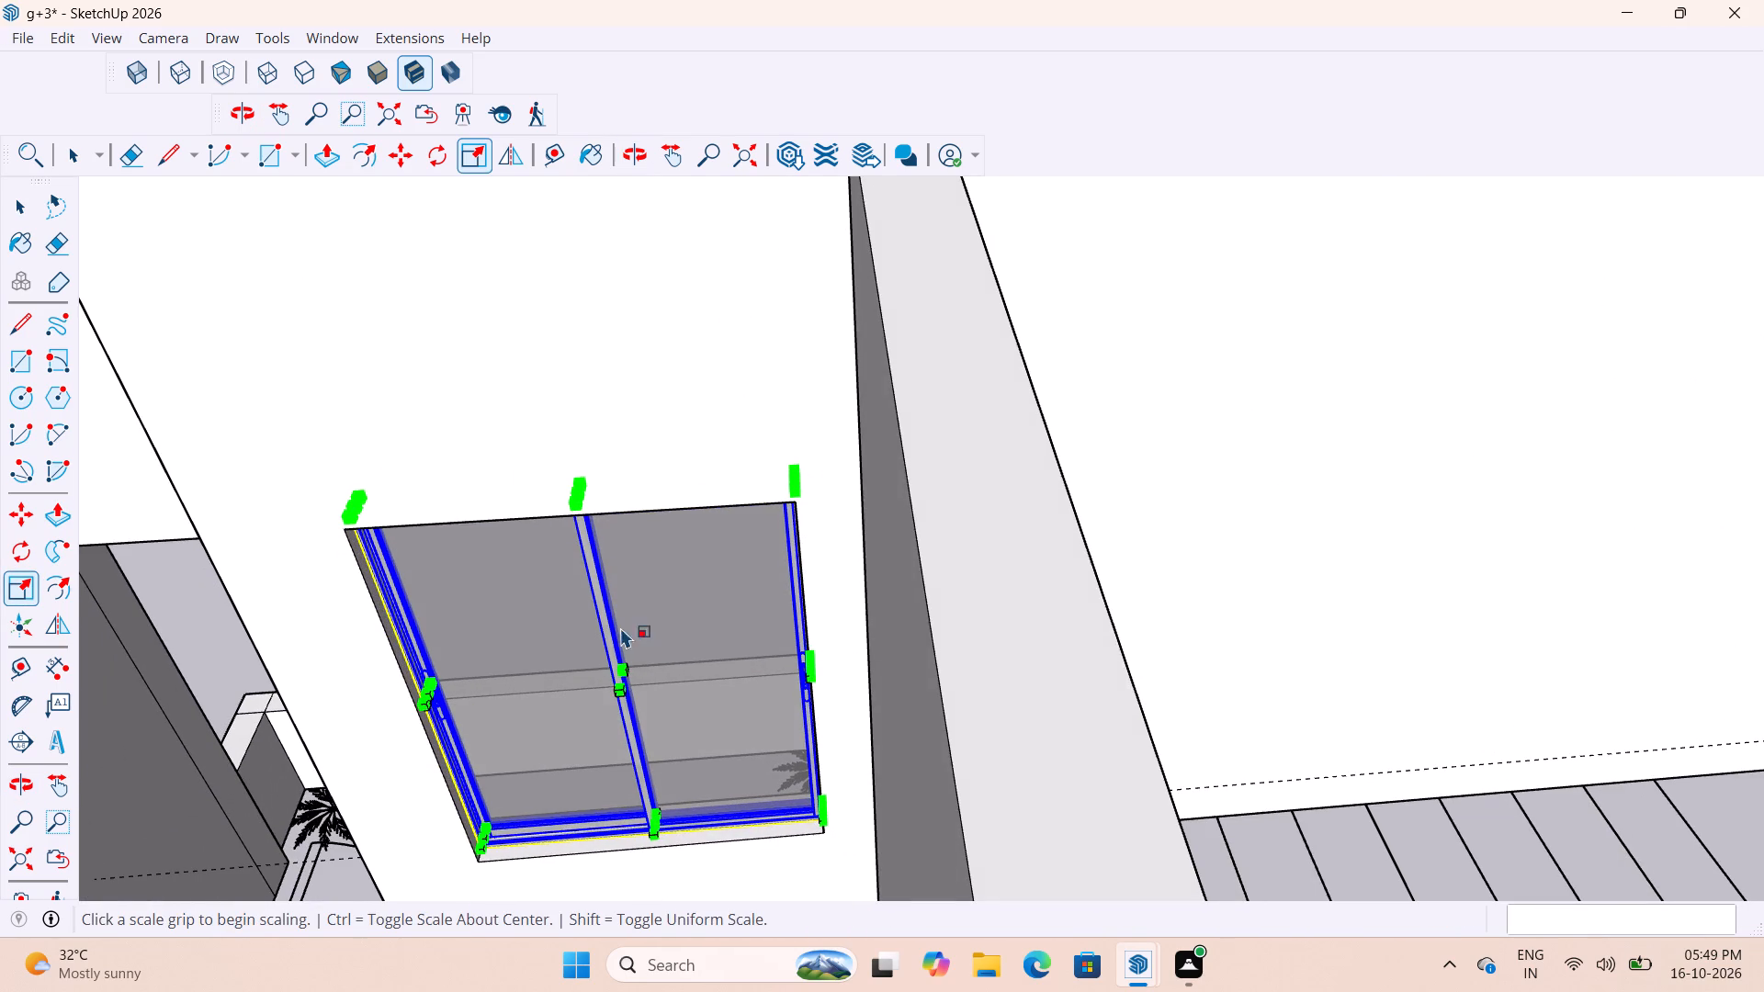
scroll(568, 506, "up", 7)
left_click(584, 490)
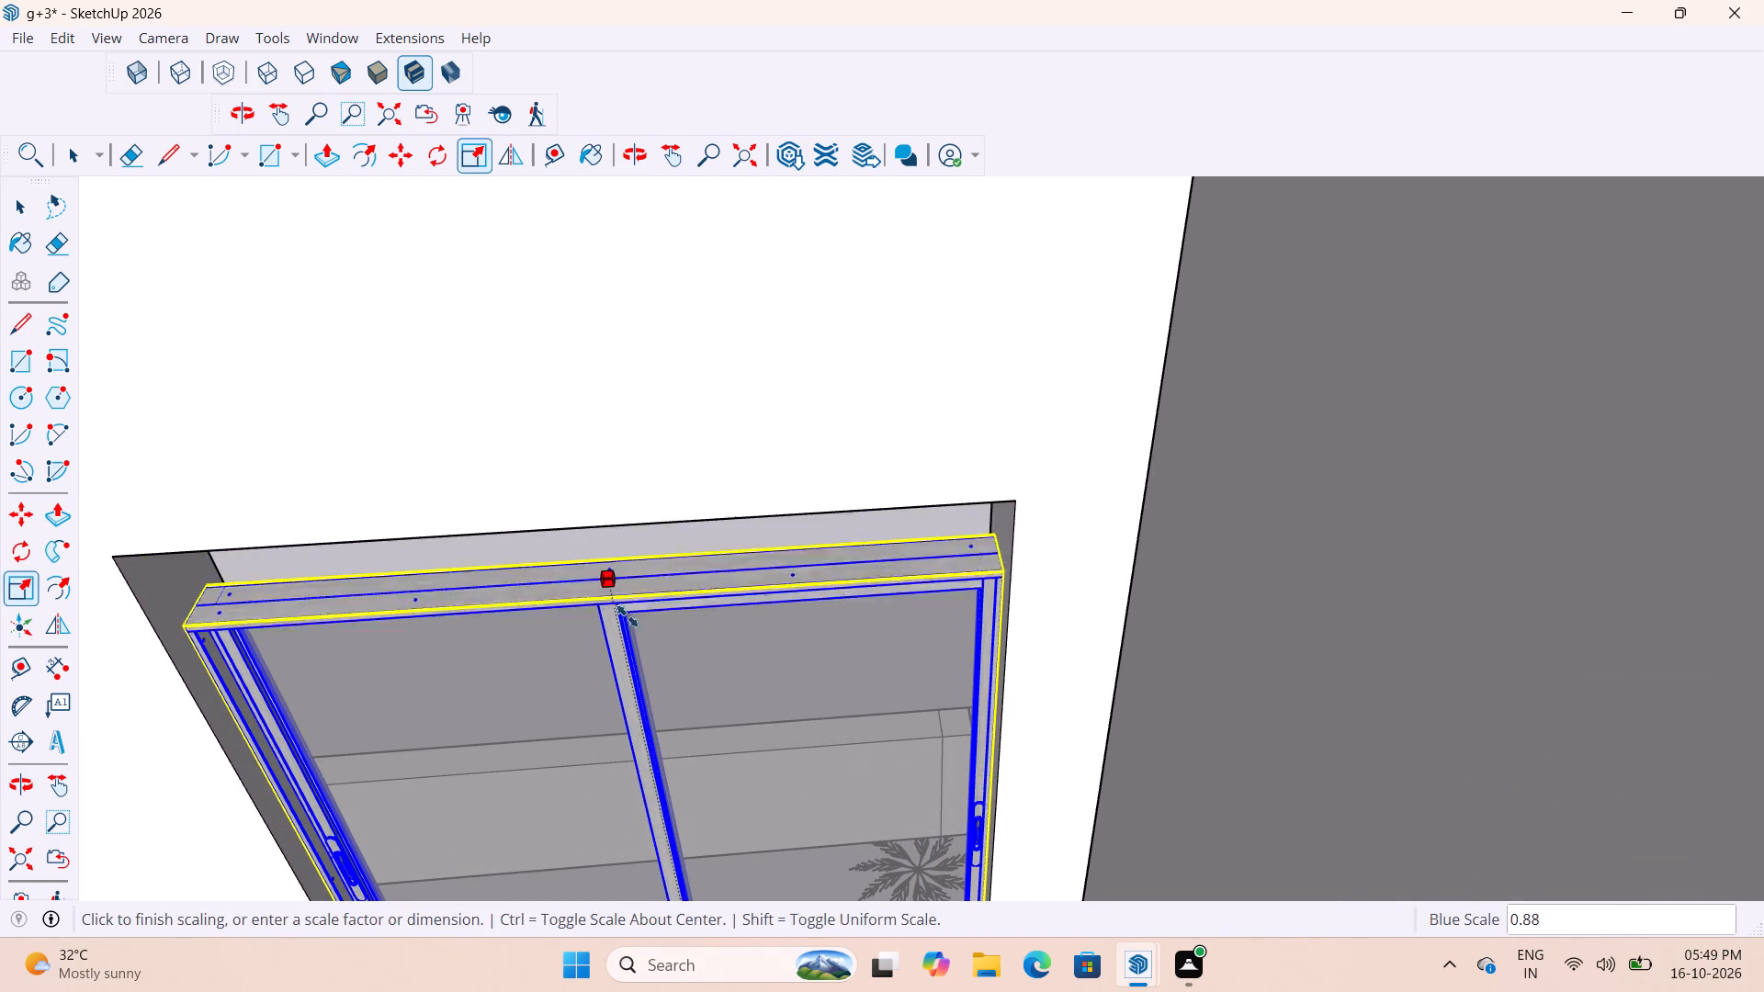
middle_click_drag(600, 613, 695, 316)
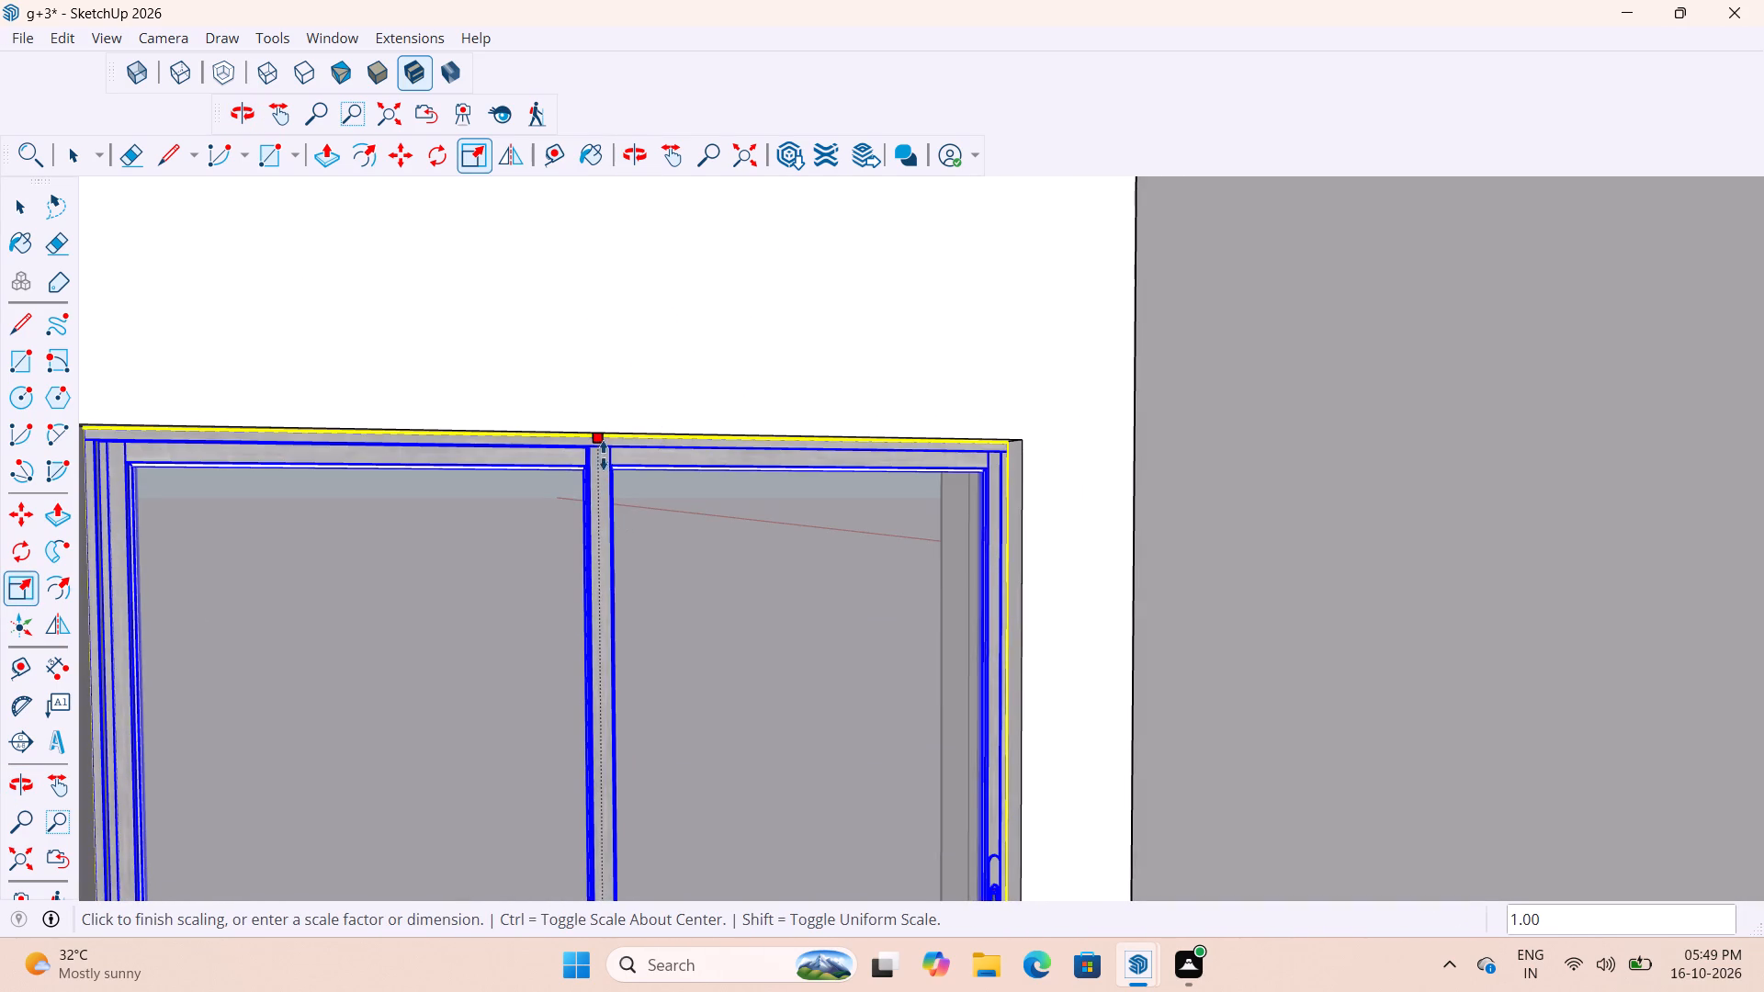
left_click(602, 445)
scroll(733, 509, "down", 10)
key("space")
key("space")
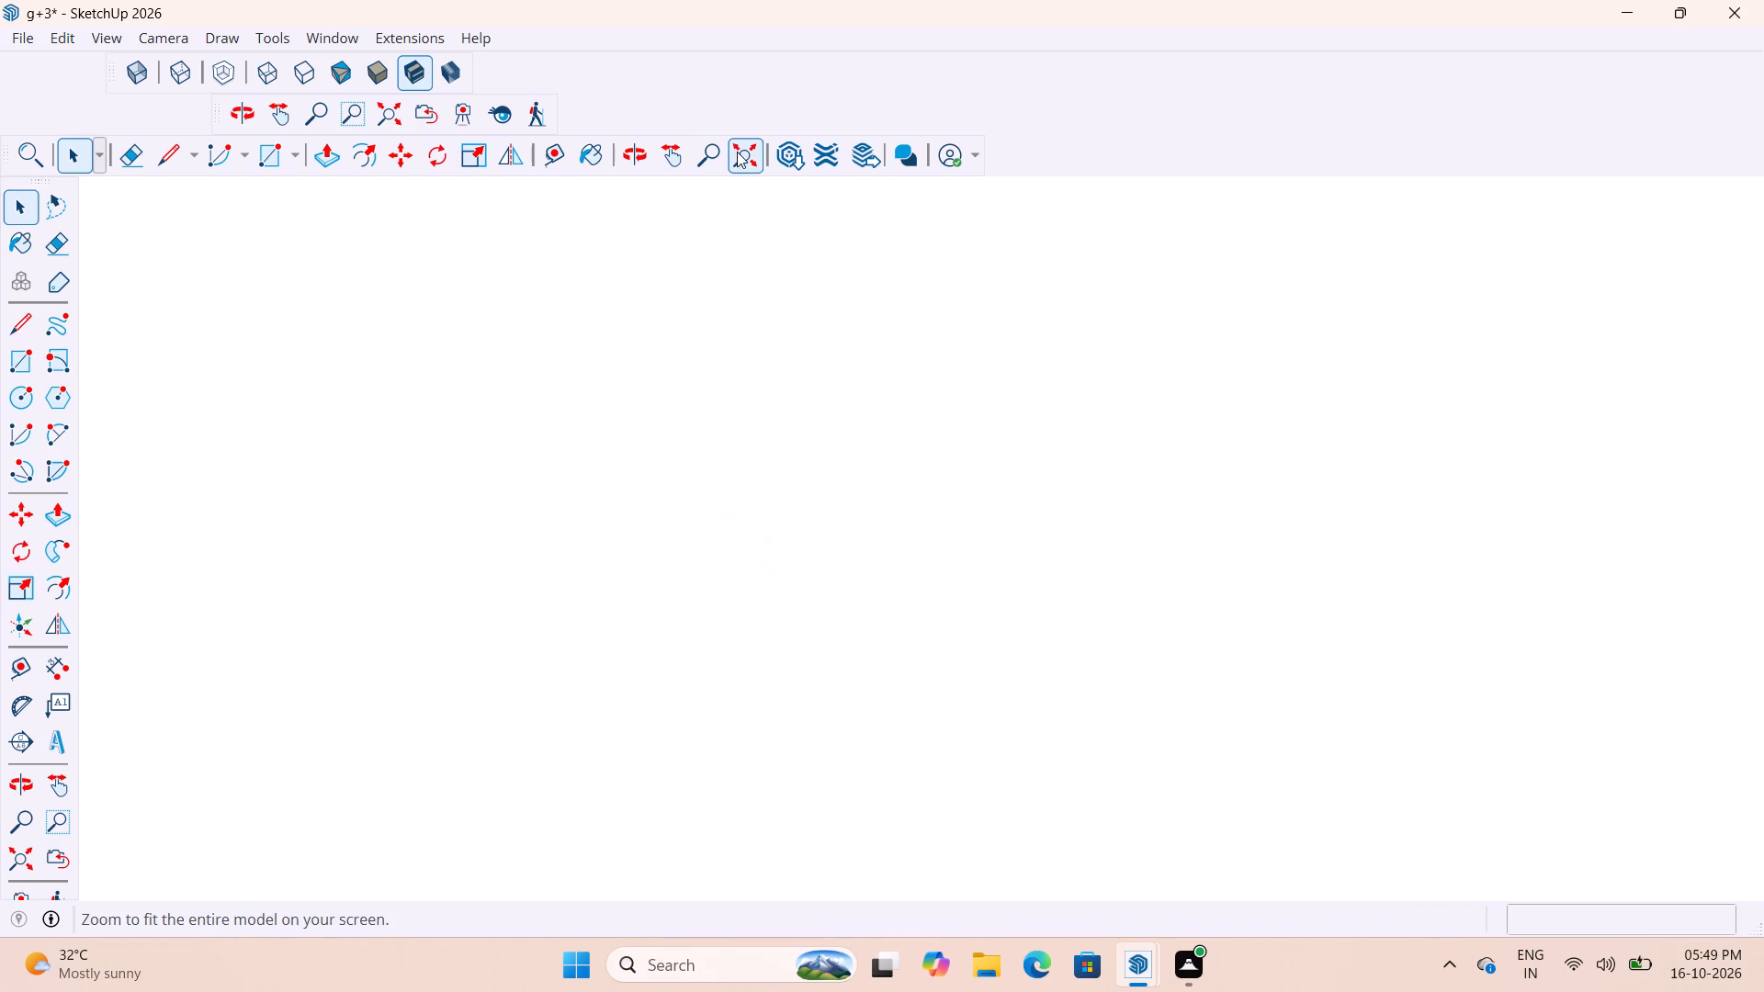
Examine the fitted kitchen window from inside and outside, and look over the larger model for the matching opening.
left_click(737, 152)
scroll(906, 448, "down", 1)
middle_click_drag(898, 494, 816, 778)
left_click(836, 532)
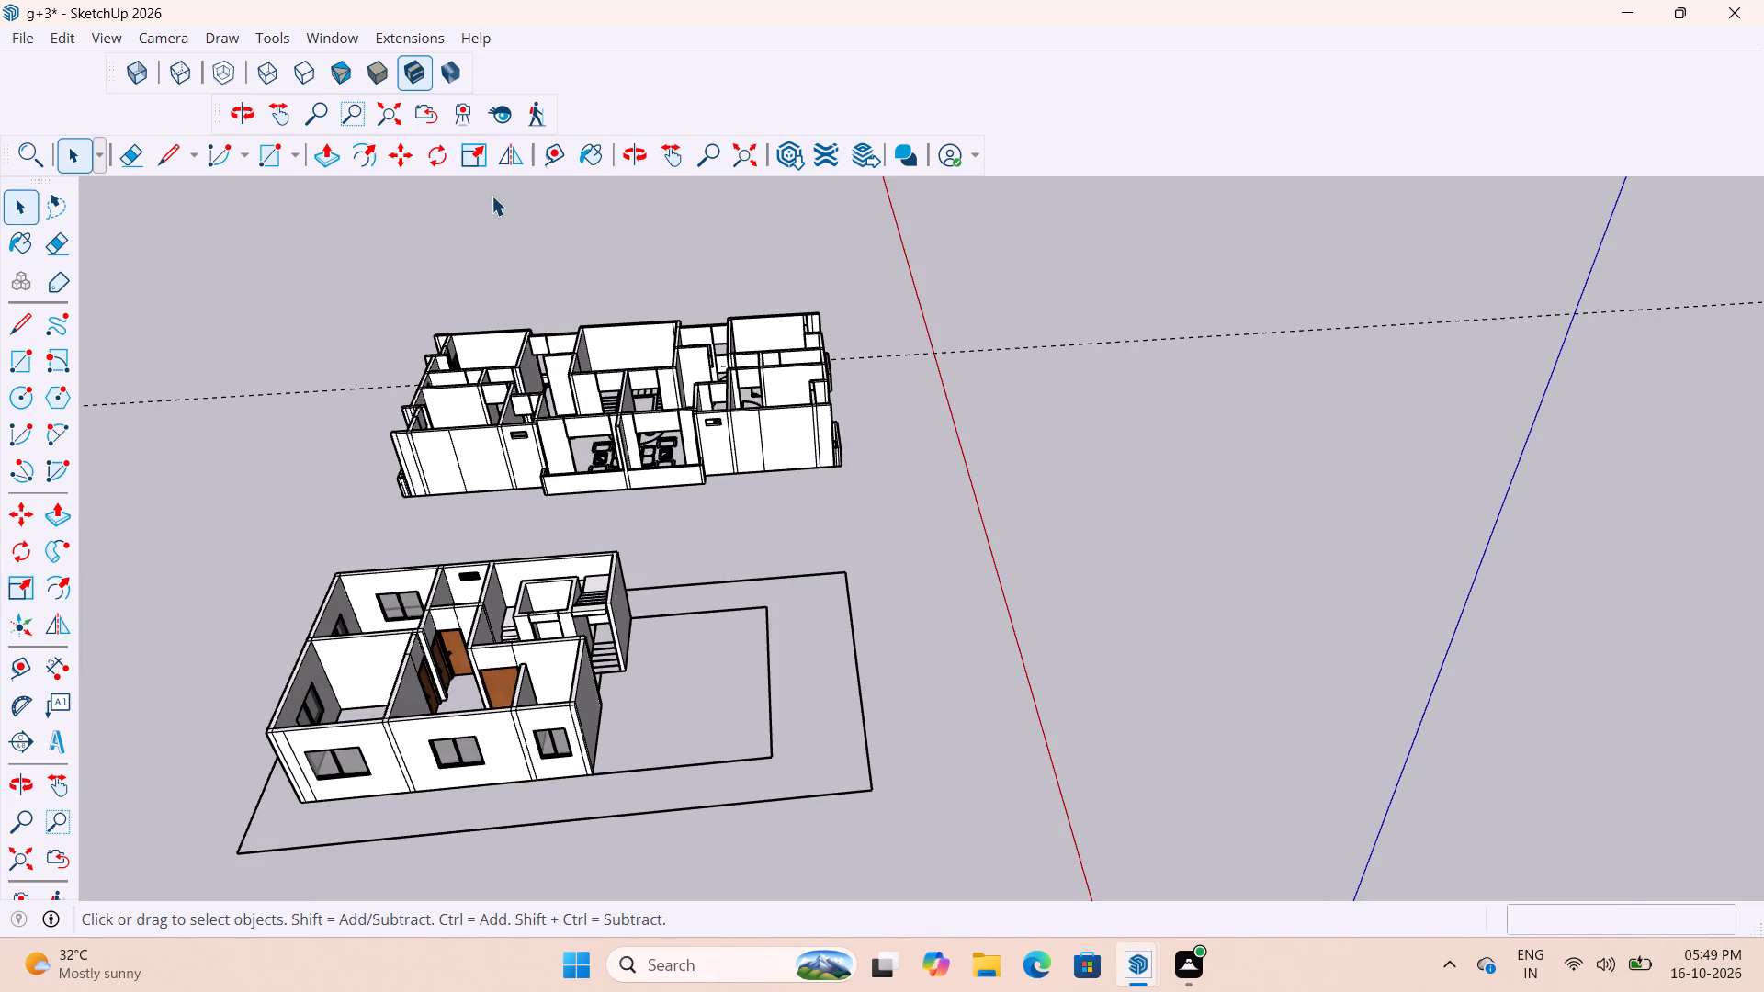
scroll(565, 238, "up", 20)
scroll(565, 238, "up", 2)
middle_click_drag(707, 320, 891, 349)
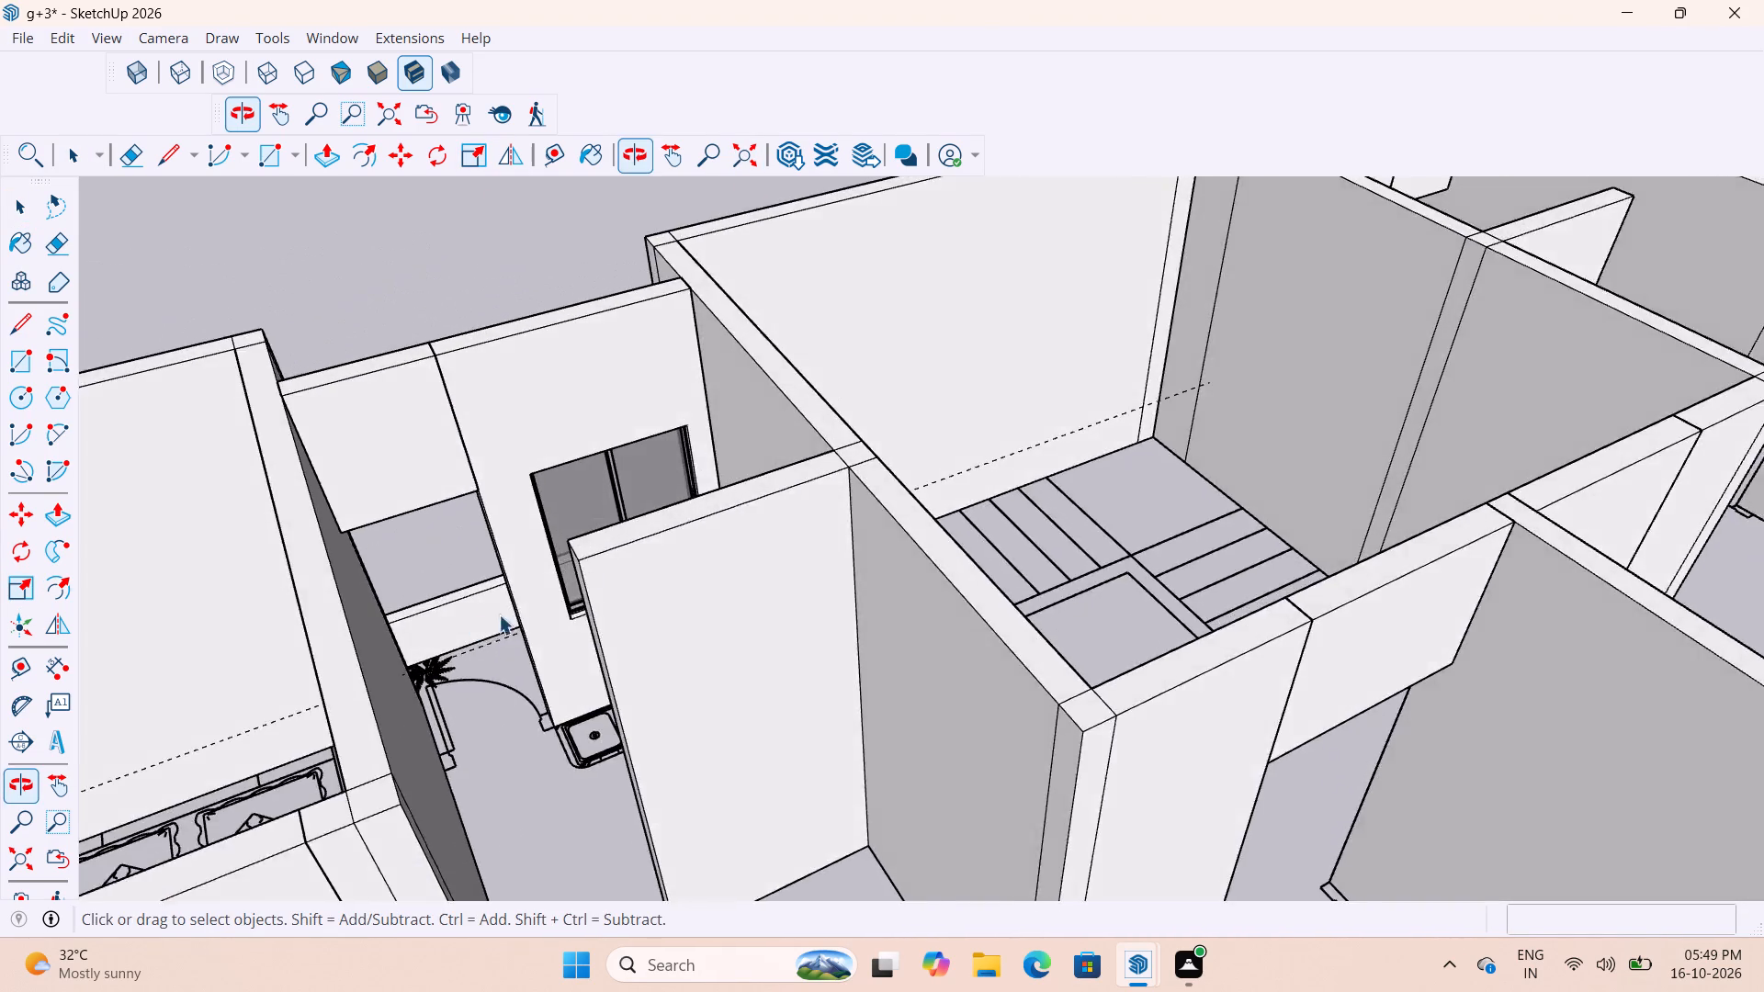
scroll(413, 608, "up", 8)
scroll(726, 705, "down", 7)
middle_click_drag(742, 423, 1491, 430)
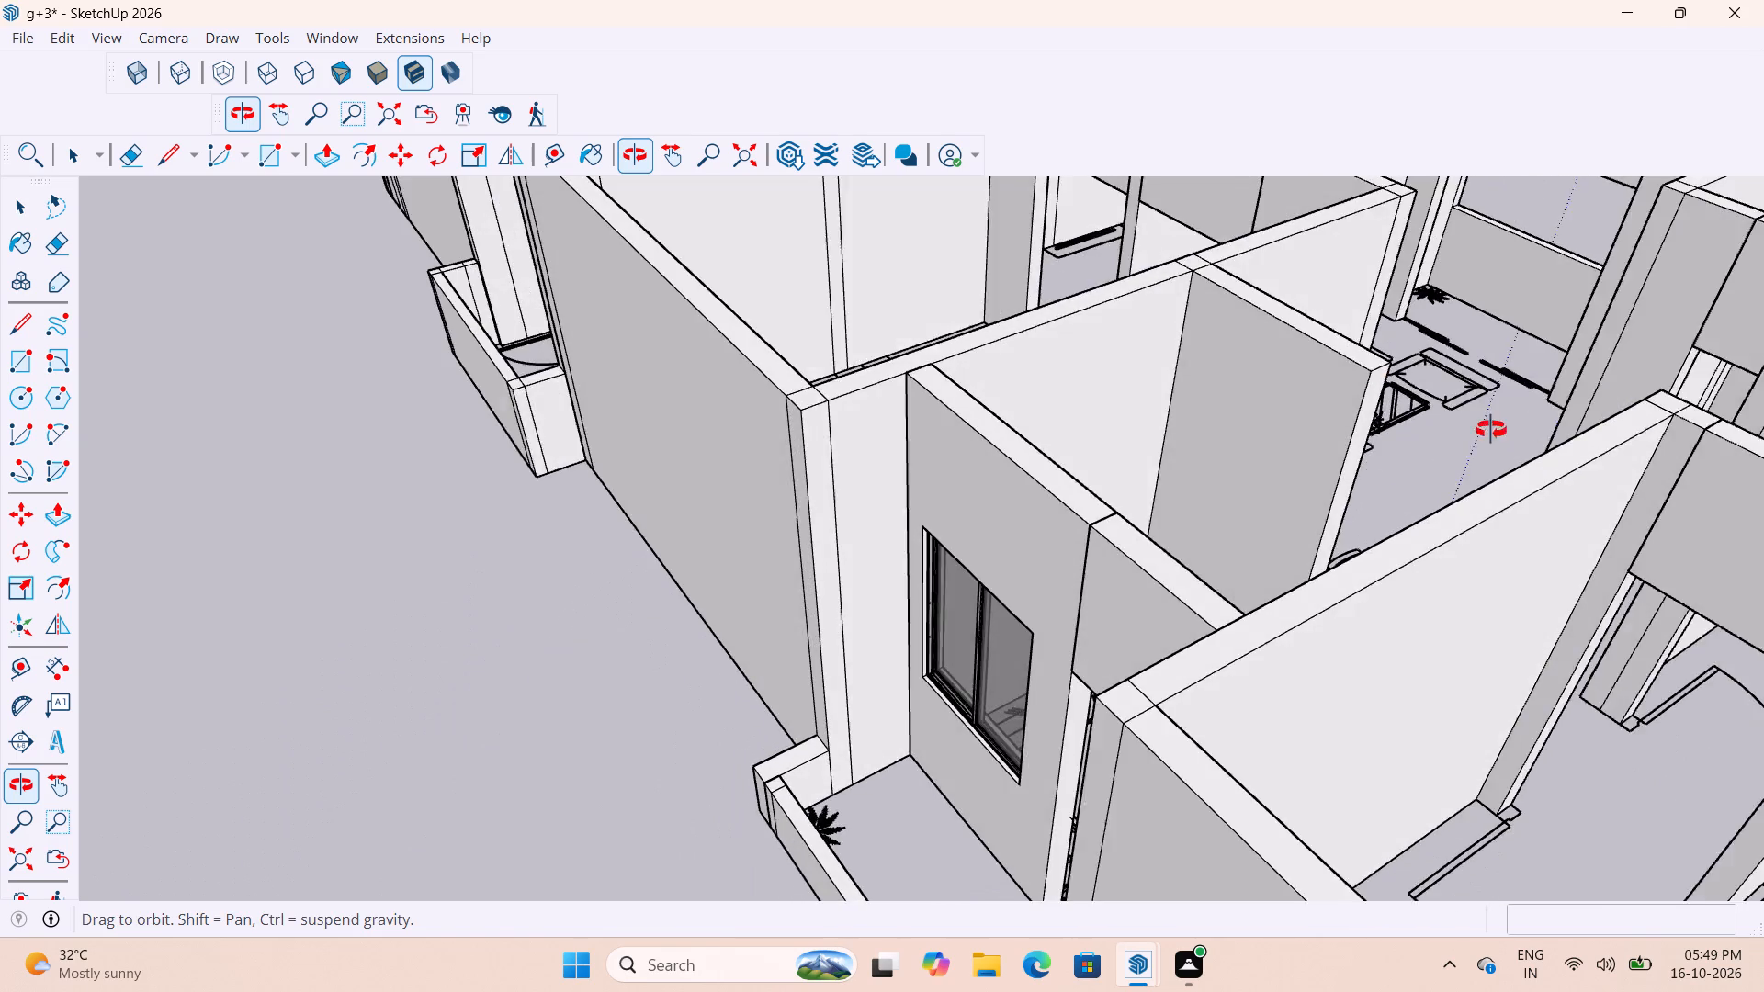
middle_click_drag(1491, 430, 1503, 432)
scroll(1070, 667, "up", 14)
scroll(974, 716, "down", 16)
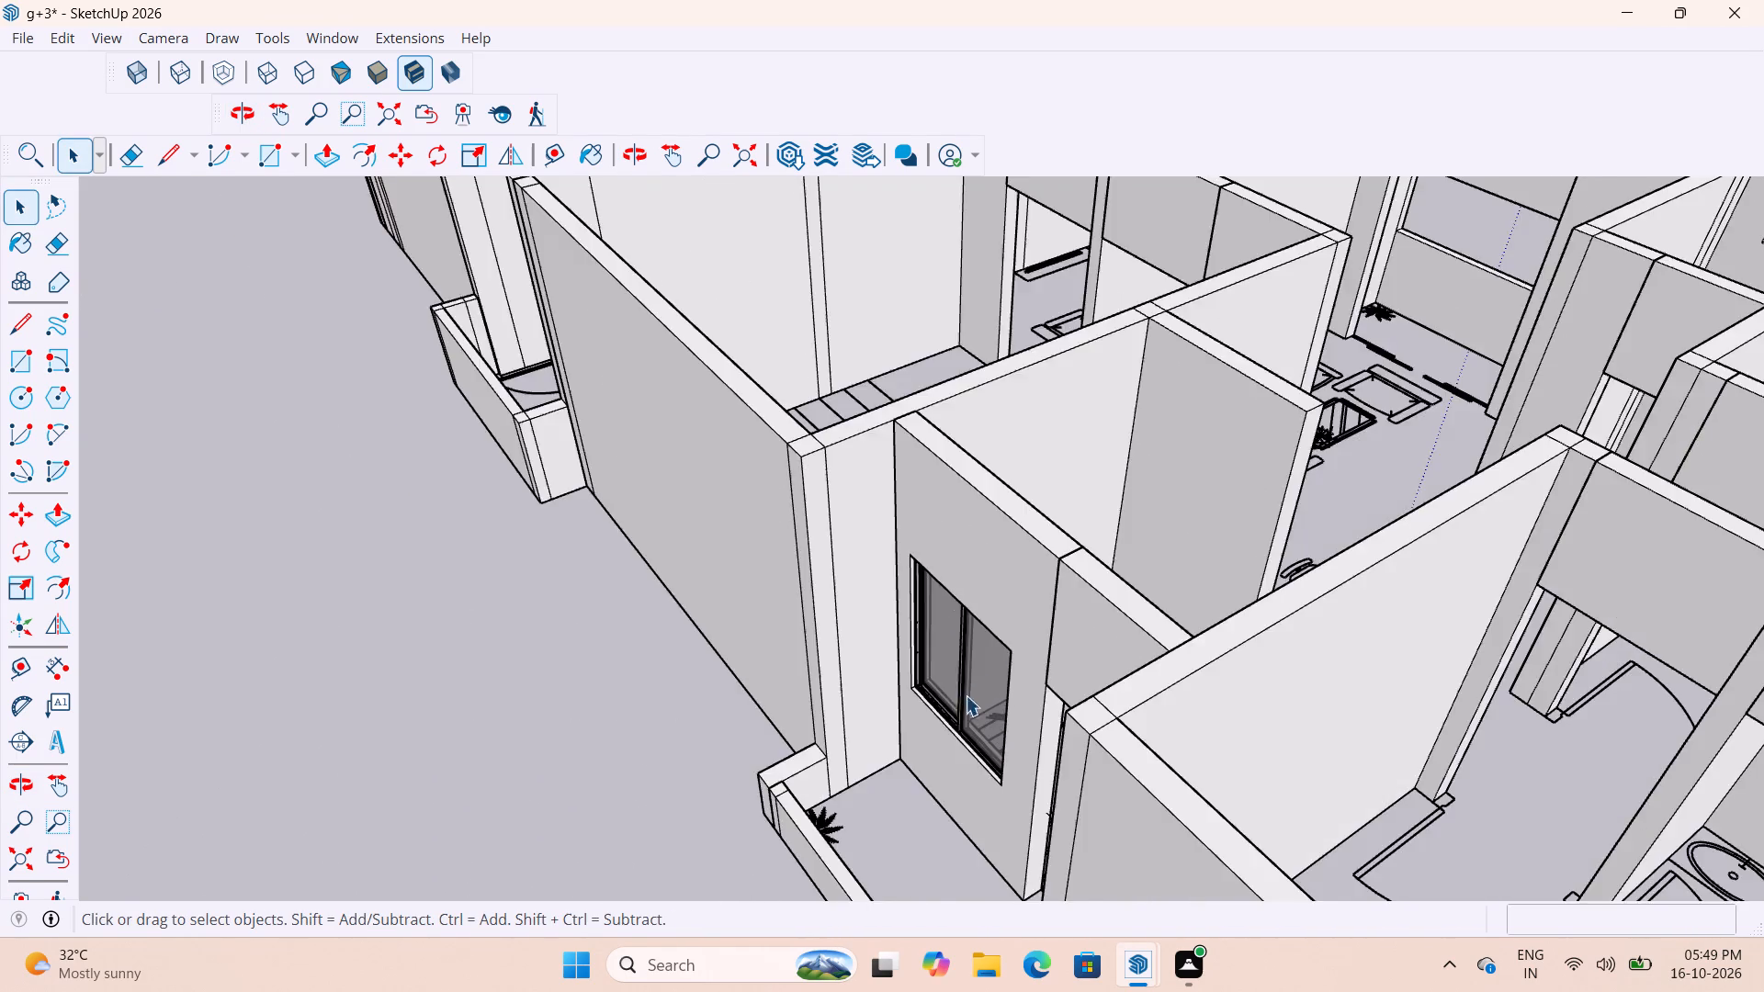
scroll(966, 695, "down", 8)
middle_click_drag(1233, 666, 623, 715)
scroll(563, 614, "down", 9)
middle_click_drag(864, 695, 394, 713)
left_click(985, 346)
Copy the fitted kitchen window by its lower corner about 19' 9" onto the guide at the matching sill beyond the staircase.
scroll(726, 399, "up", 19)
middle_click_drag(847, 500, 889, 479)
scroll(837, 548, "up", 9)
left_click(840, 608)
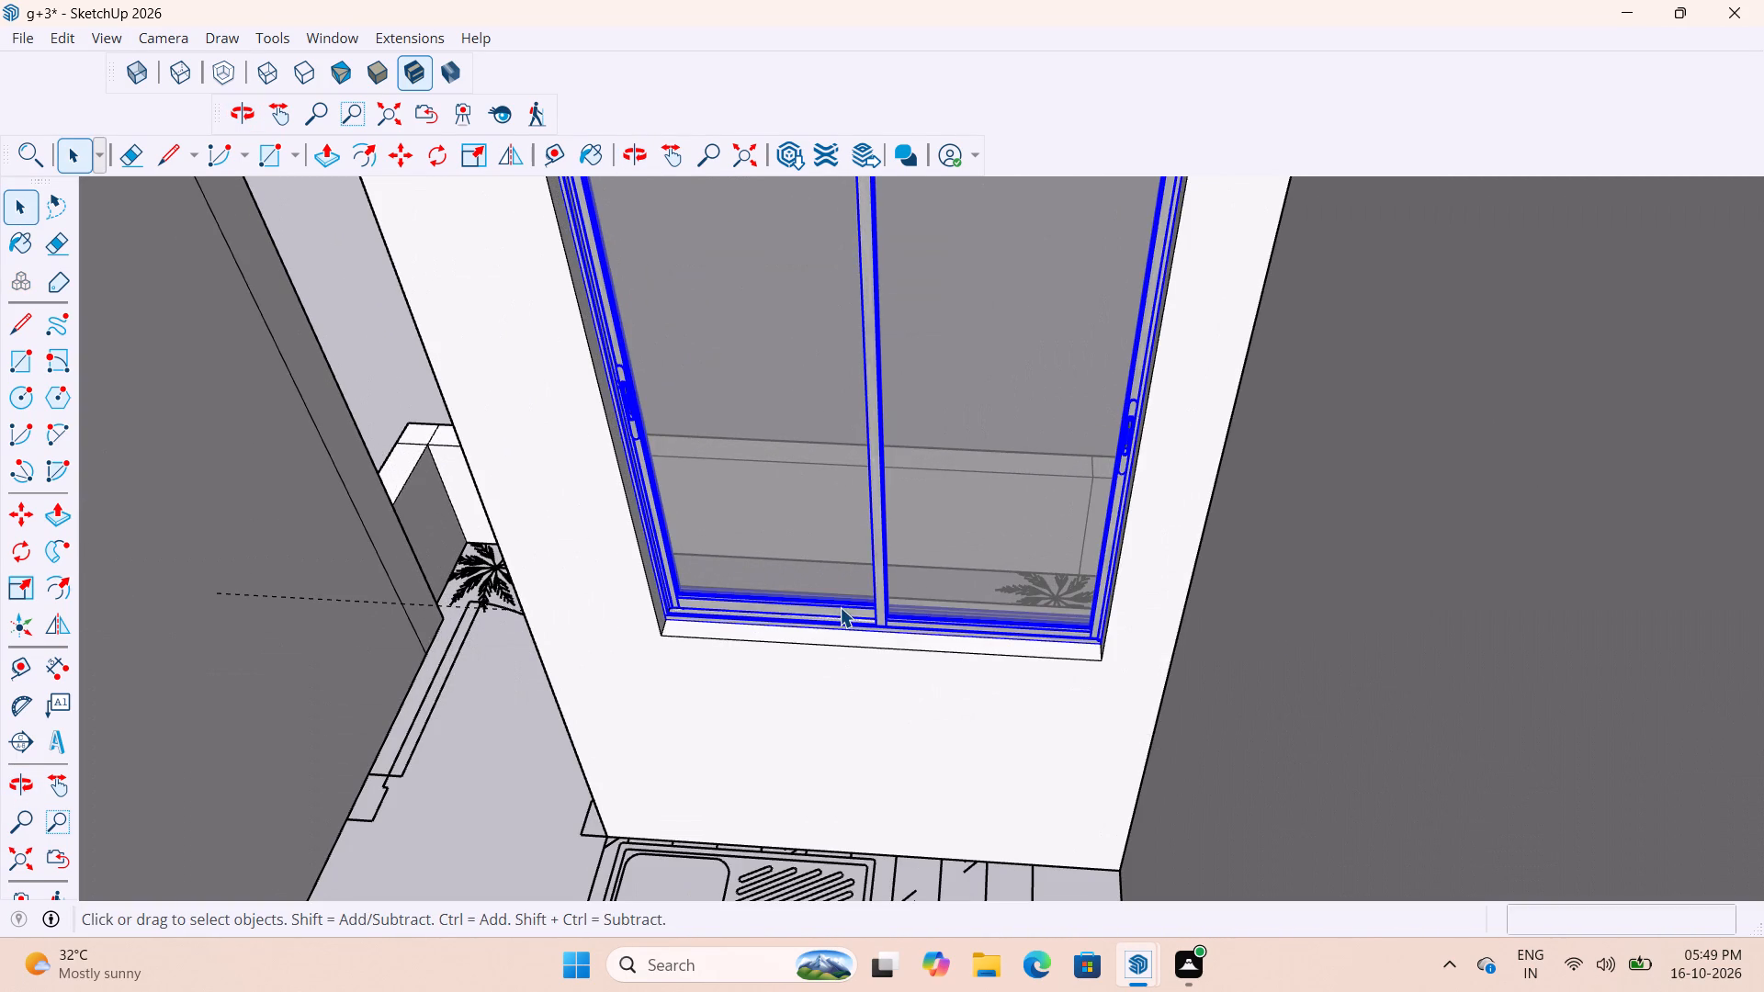
key("m")
scroll(694, 626, "up", 7)
left_click_drag(634, 616, 644, 618)
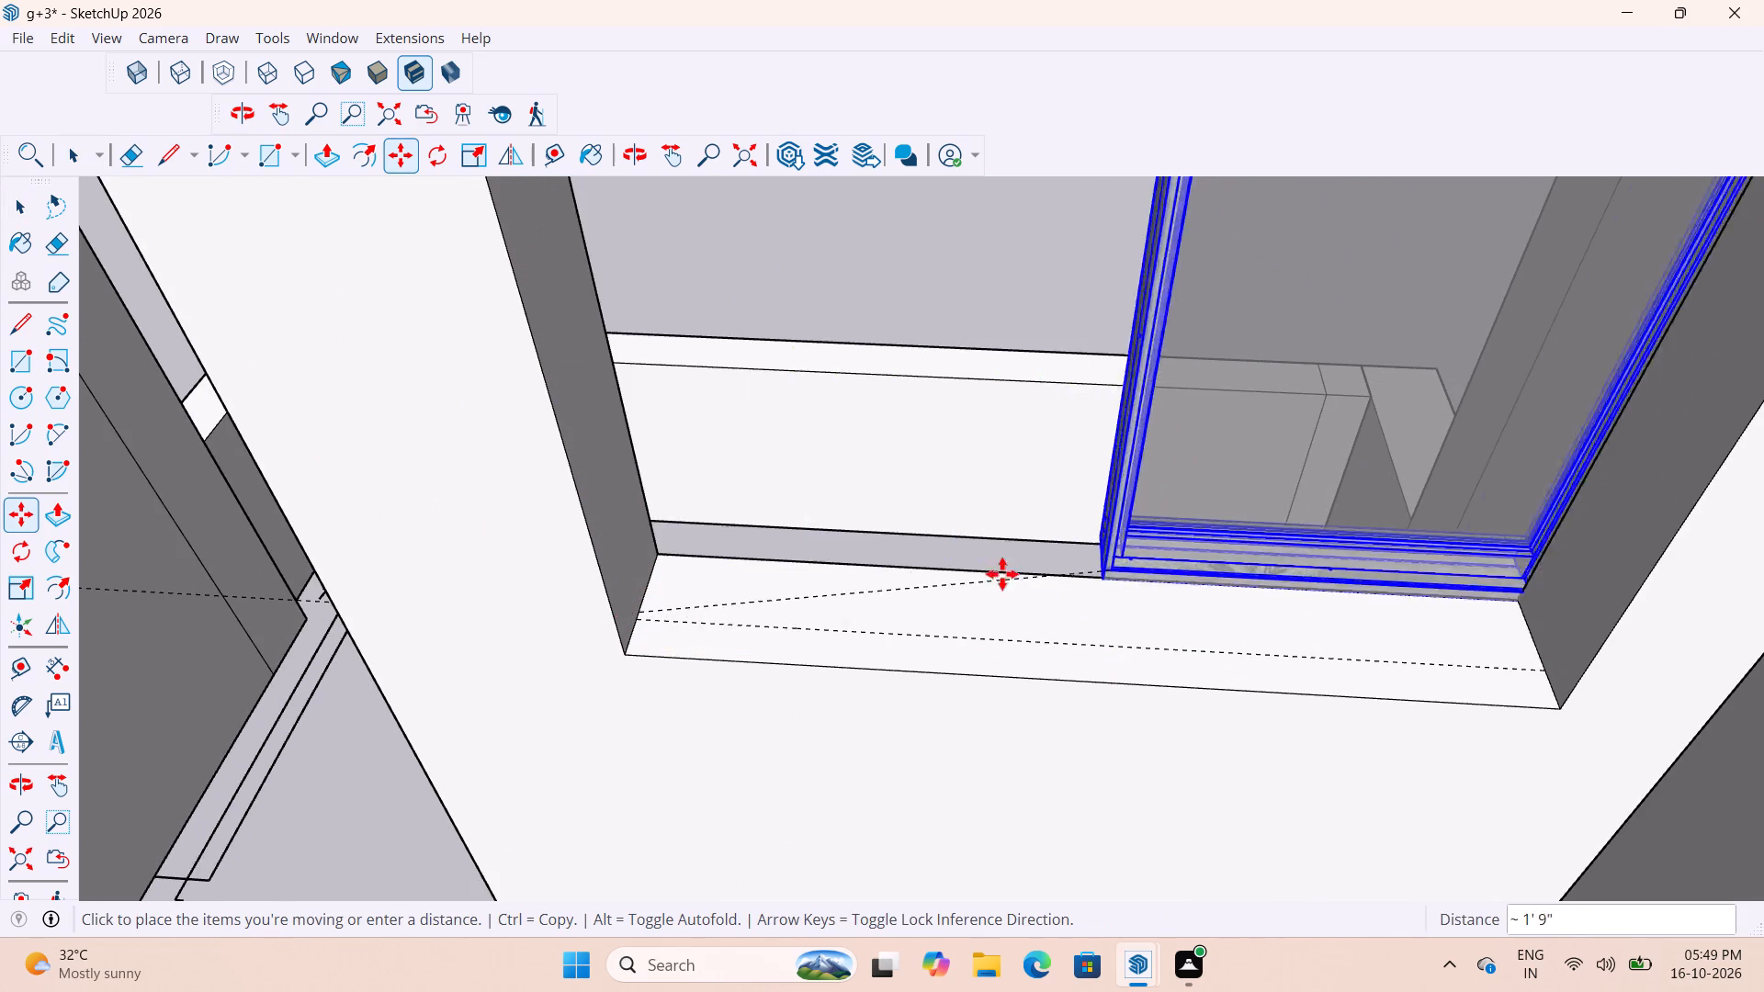
scroll(892, 594, "down", 5)
scroll(783, 625, "down", 5)
scroll(701, 646, "down", 20)
scroll(701, 646, "down", 3)
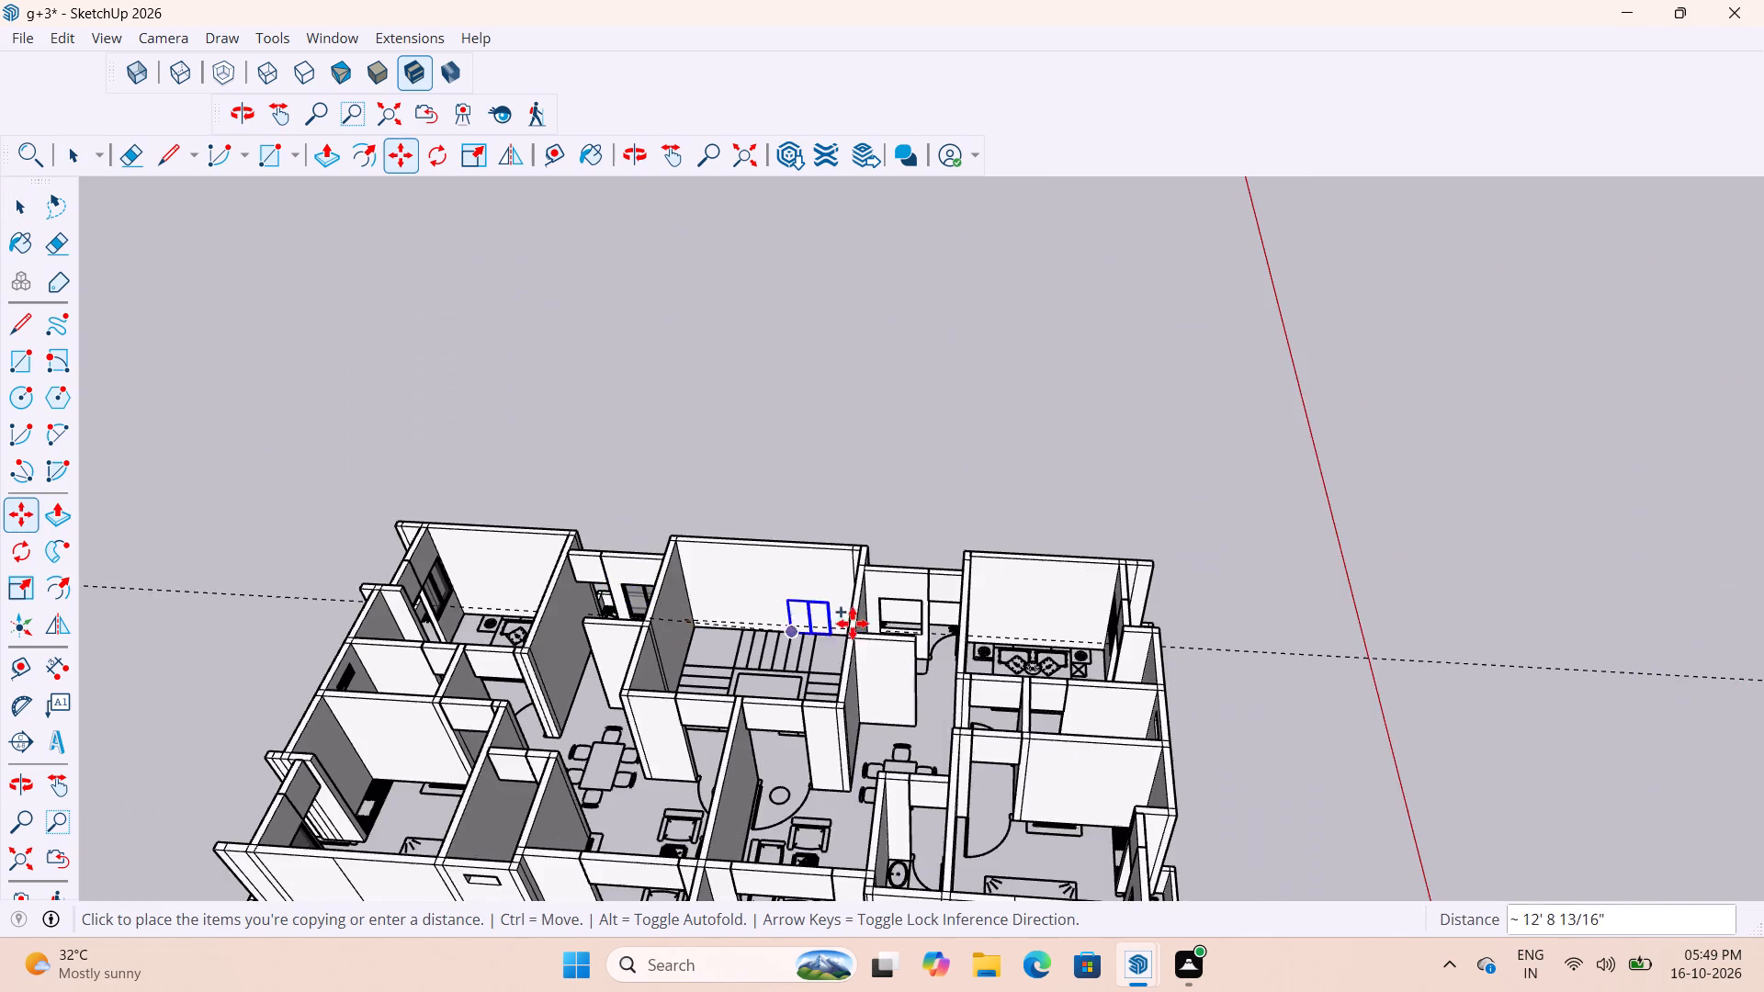
scroll(889, 619, "up", 20)
scroll(889, 619, "up", 10)
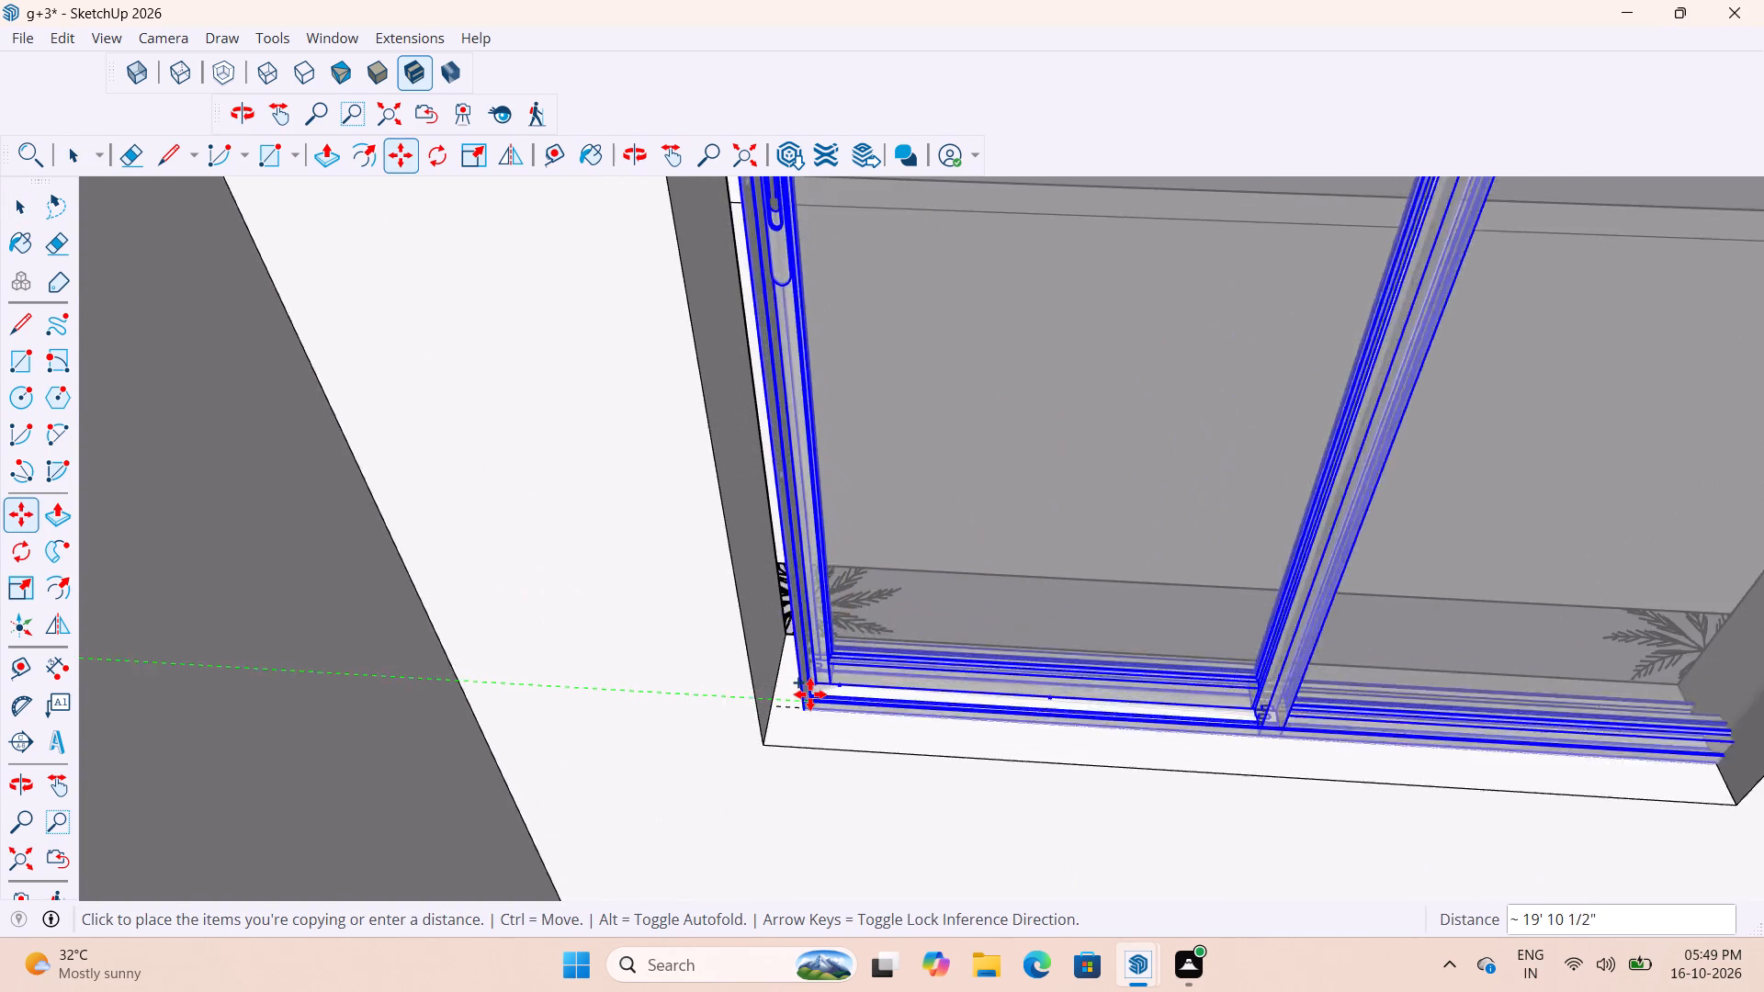
scroll(810, 694, "up", 2)
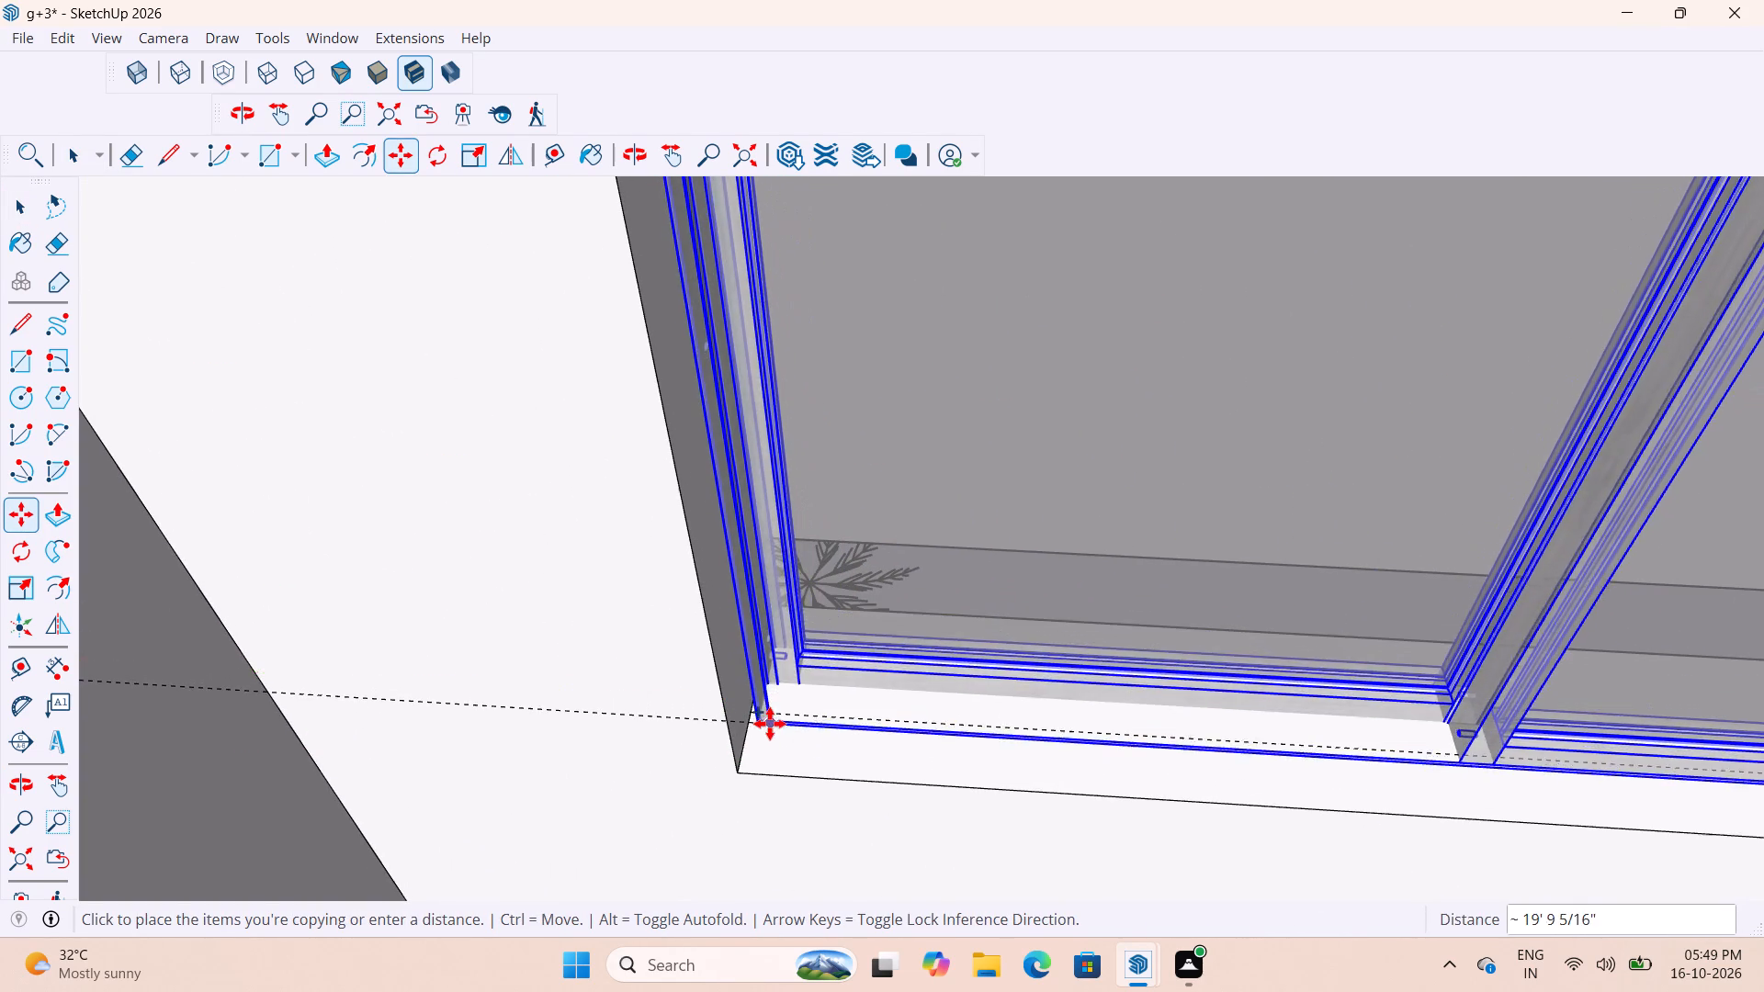
scroll(770, 724, "up", 8)
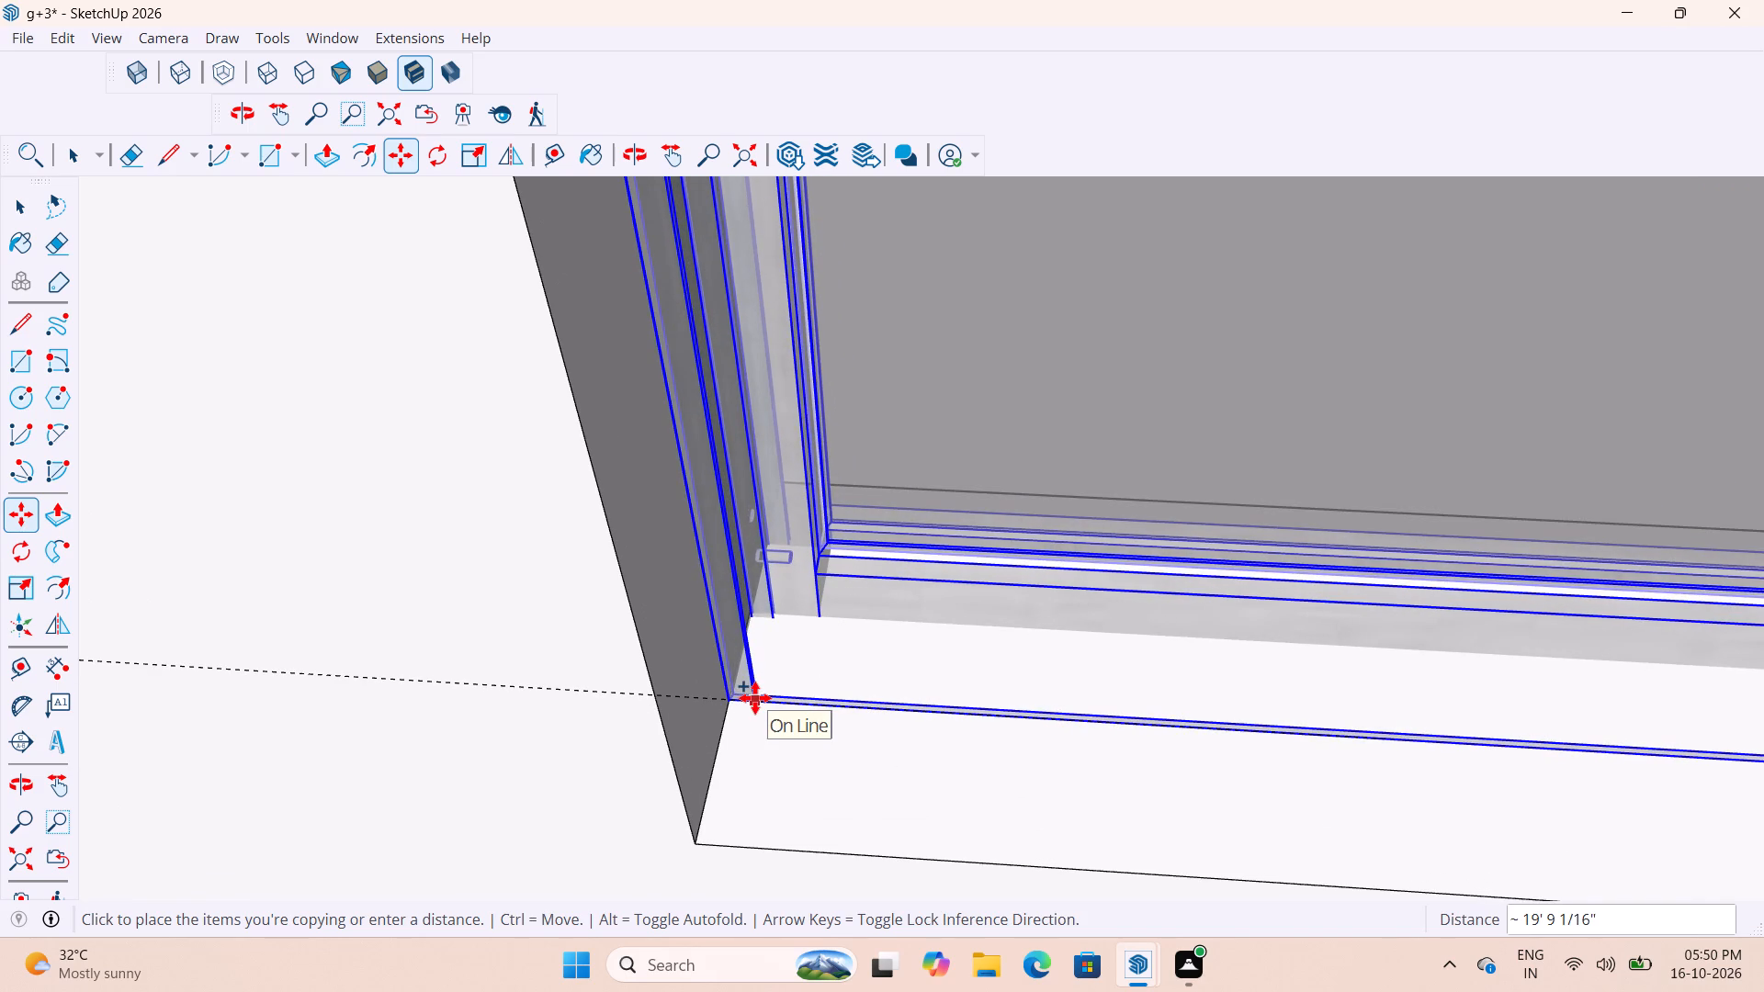
left_click(755, 698)
Scale the copied window's width to meet the side edge of the opening.
scroll(1040, 708, "down", 20)
scroll(716, 743, "down", 2)
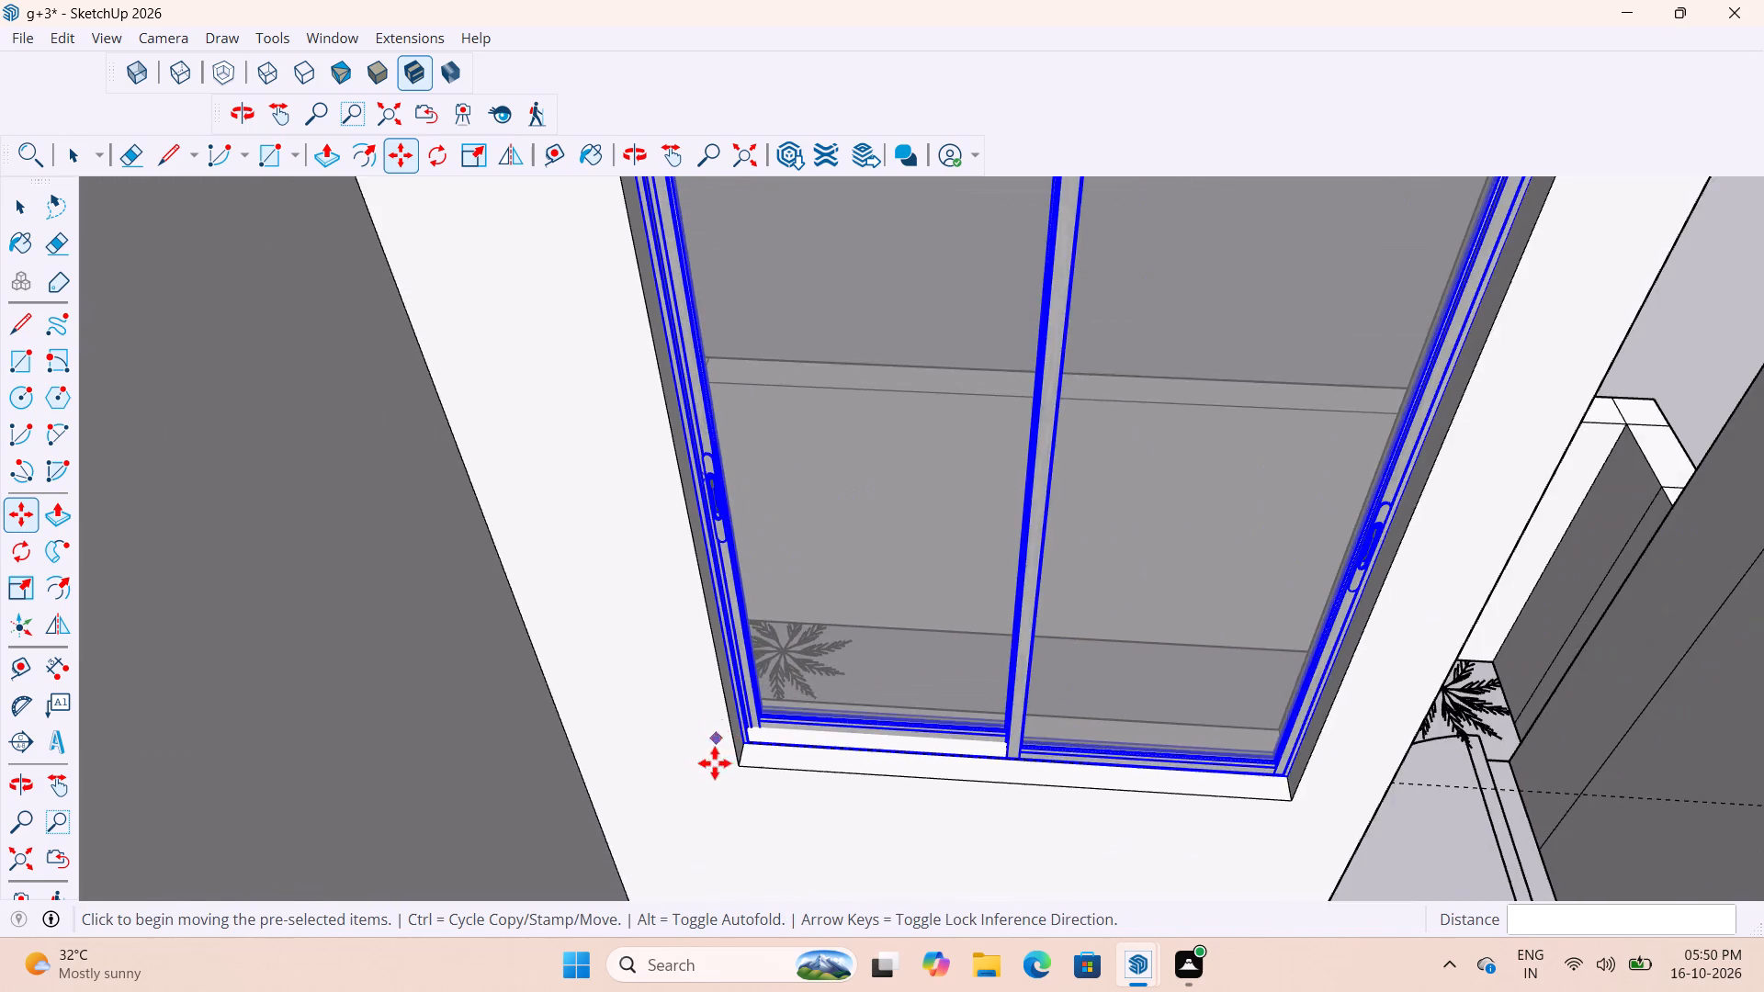
scroll(715, 763, "down", 8)
key("s")
scroll(922, 694, "up", 13)
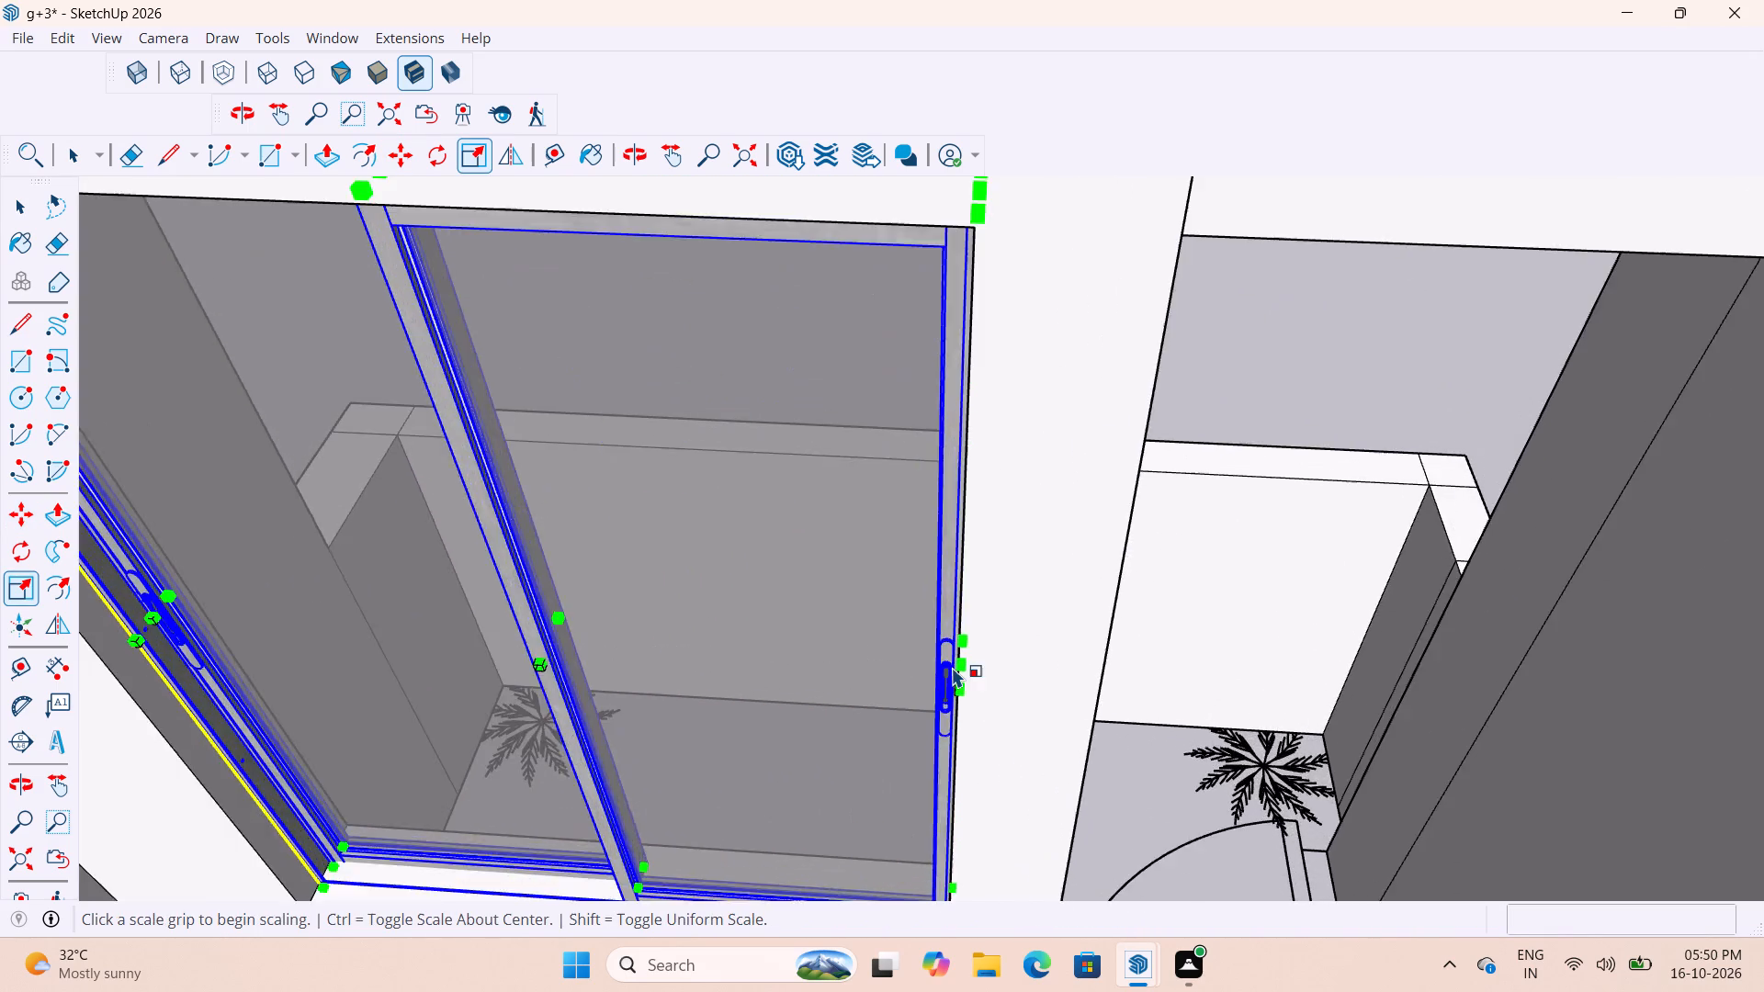
scroll(952, 667, "up", 5)
left_click(966, 665)
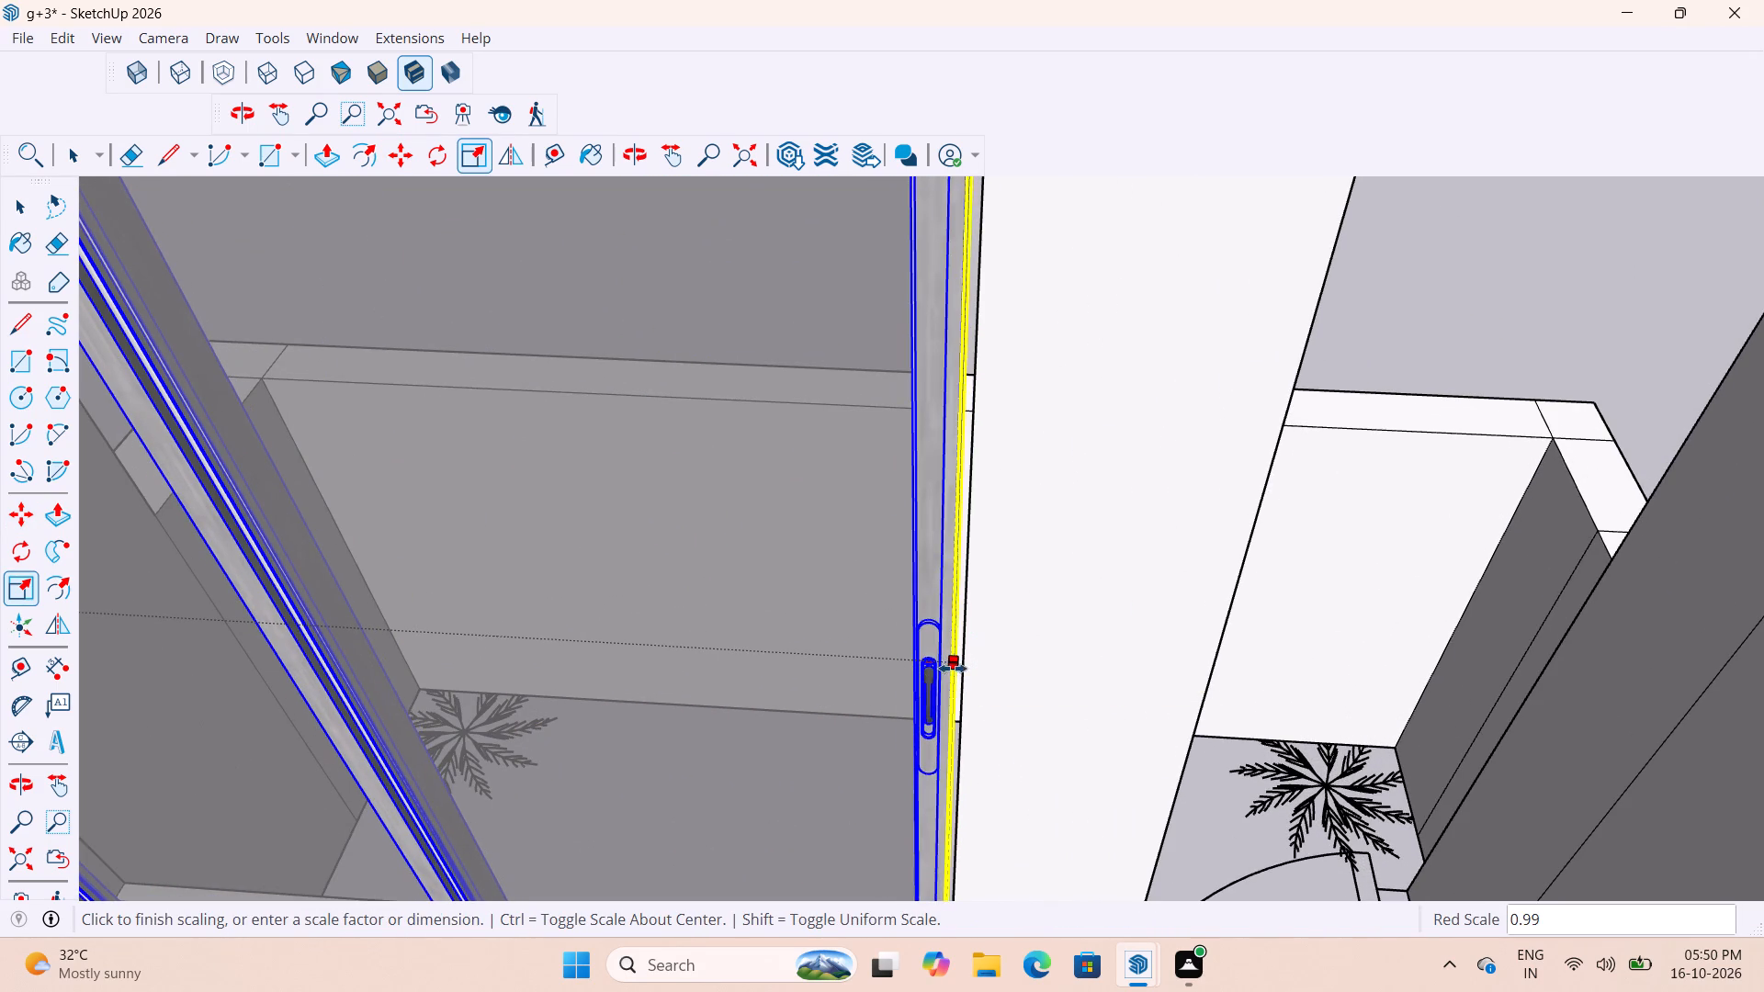
left_click(964, 669)
Scale the copied window's height to meet the top edge of the opening, and end scaling.
scroll(1001, 747, "down", 14)
scroll(744, 536, "up", 1)
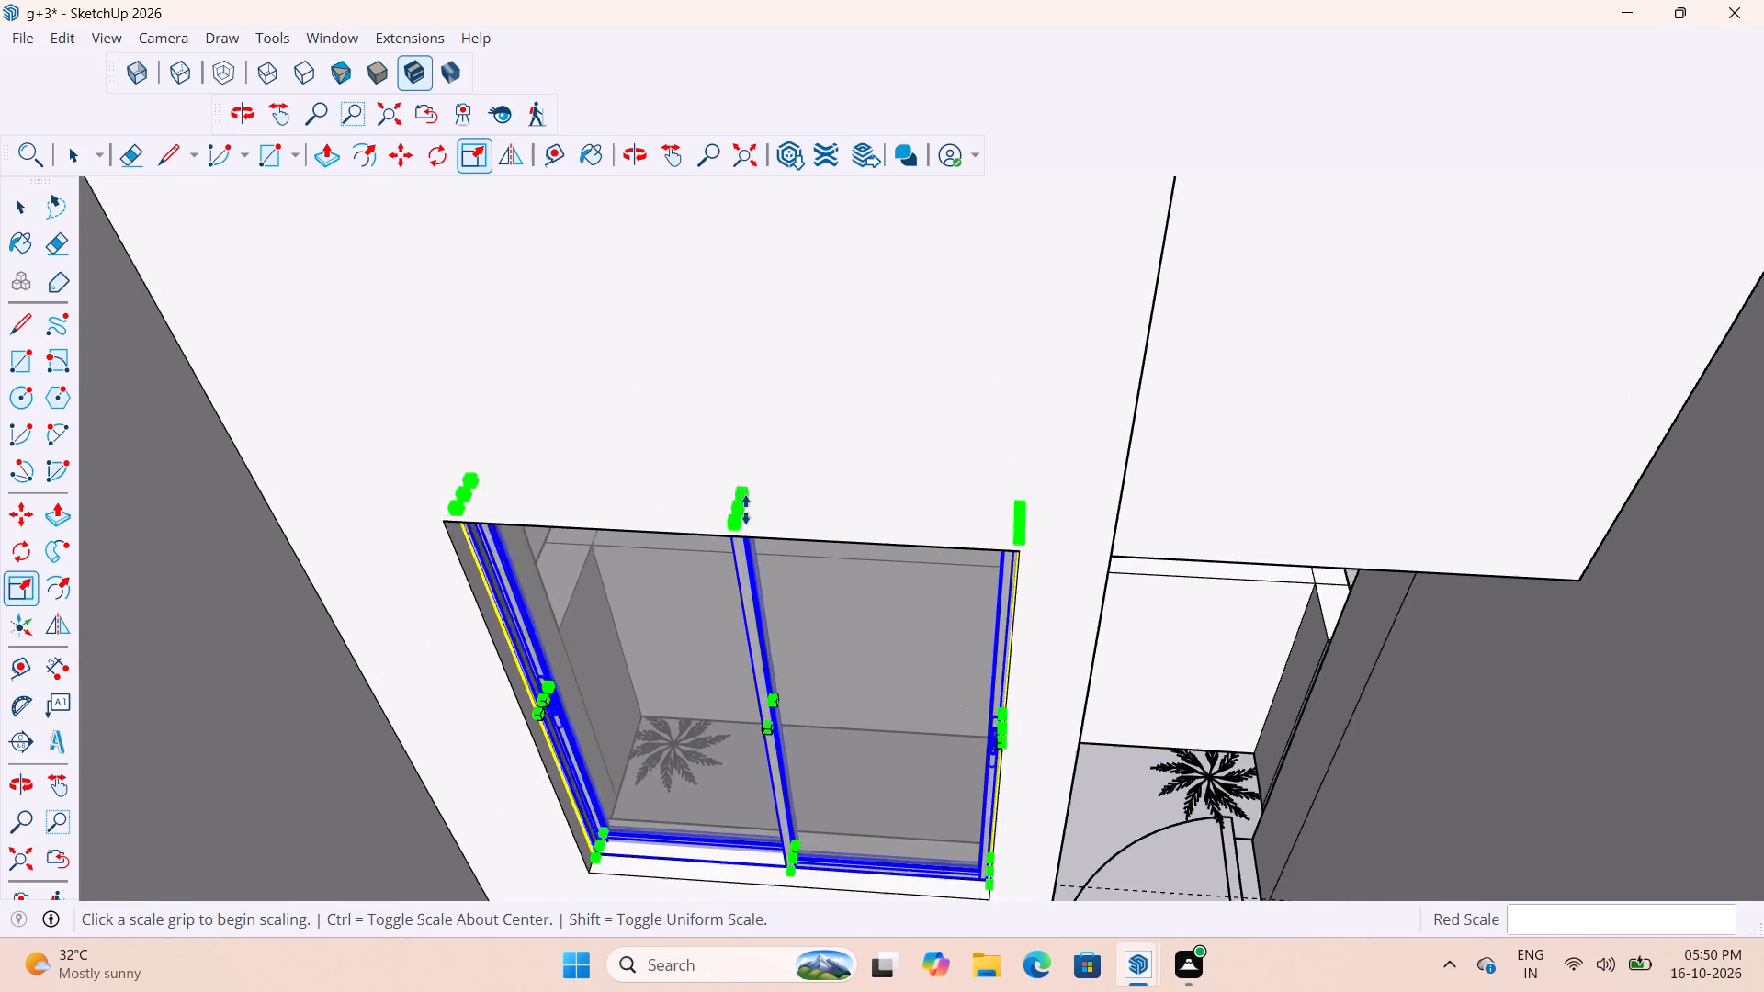
scroll(746, 510, "up", 5)
left_click(729, 514)
middle_click_drag(773, 488, 866, 260)
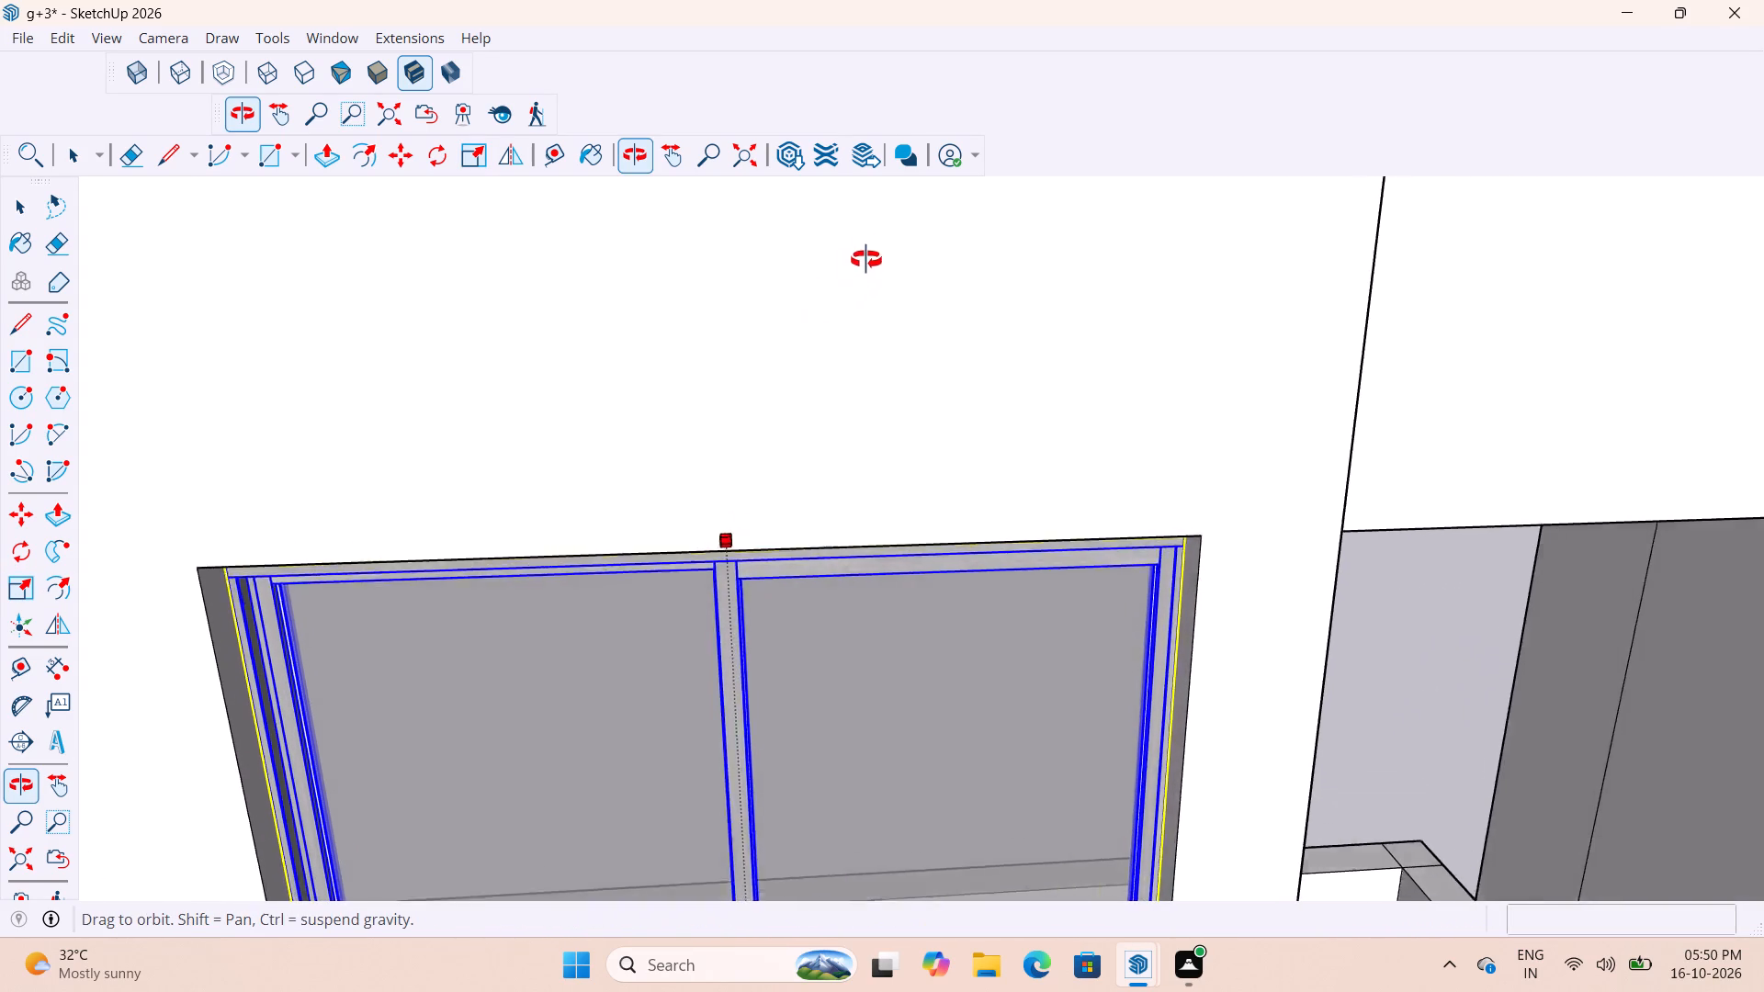
middle_click_drag(866, 260, 877, 252)
left_click(734, 575)
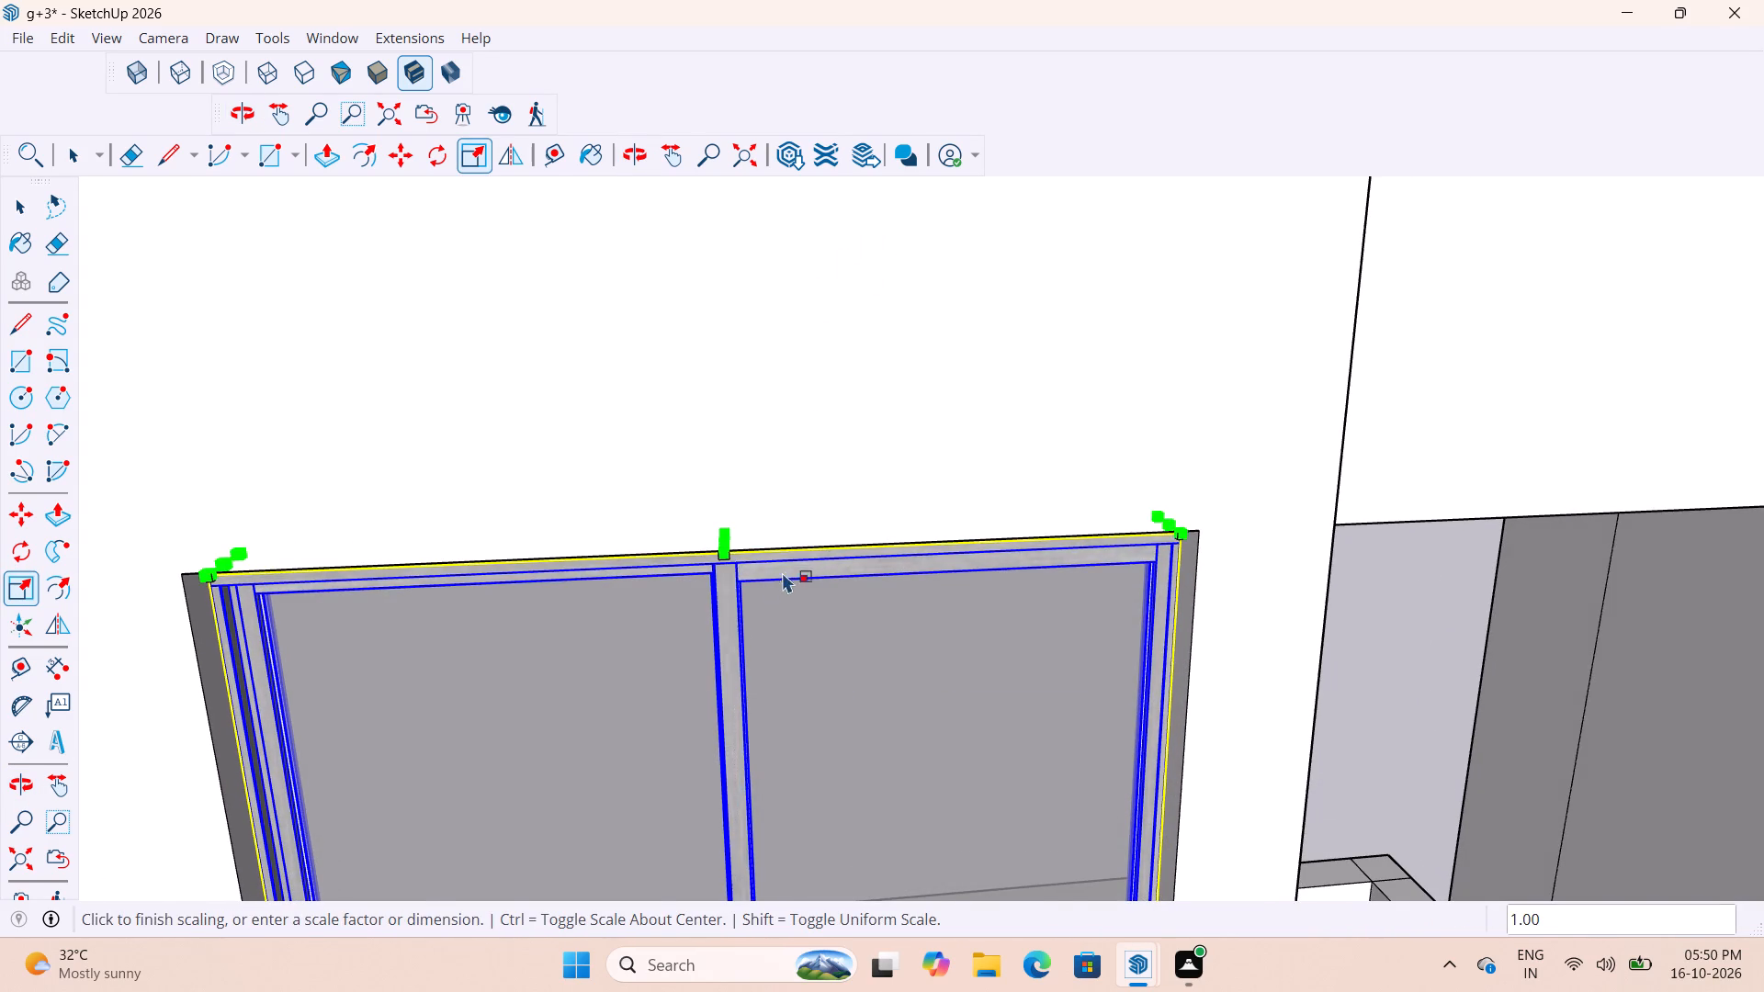
scroll(785, 570, "down", 5)
key("space")
key("space")
Examine the windows beside the staircase and in the surrounding rooms of the larger model, checking for unfilled openings.
scroll(784, 569, "down", 11)
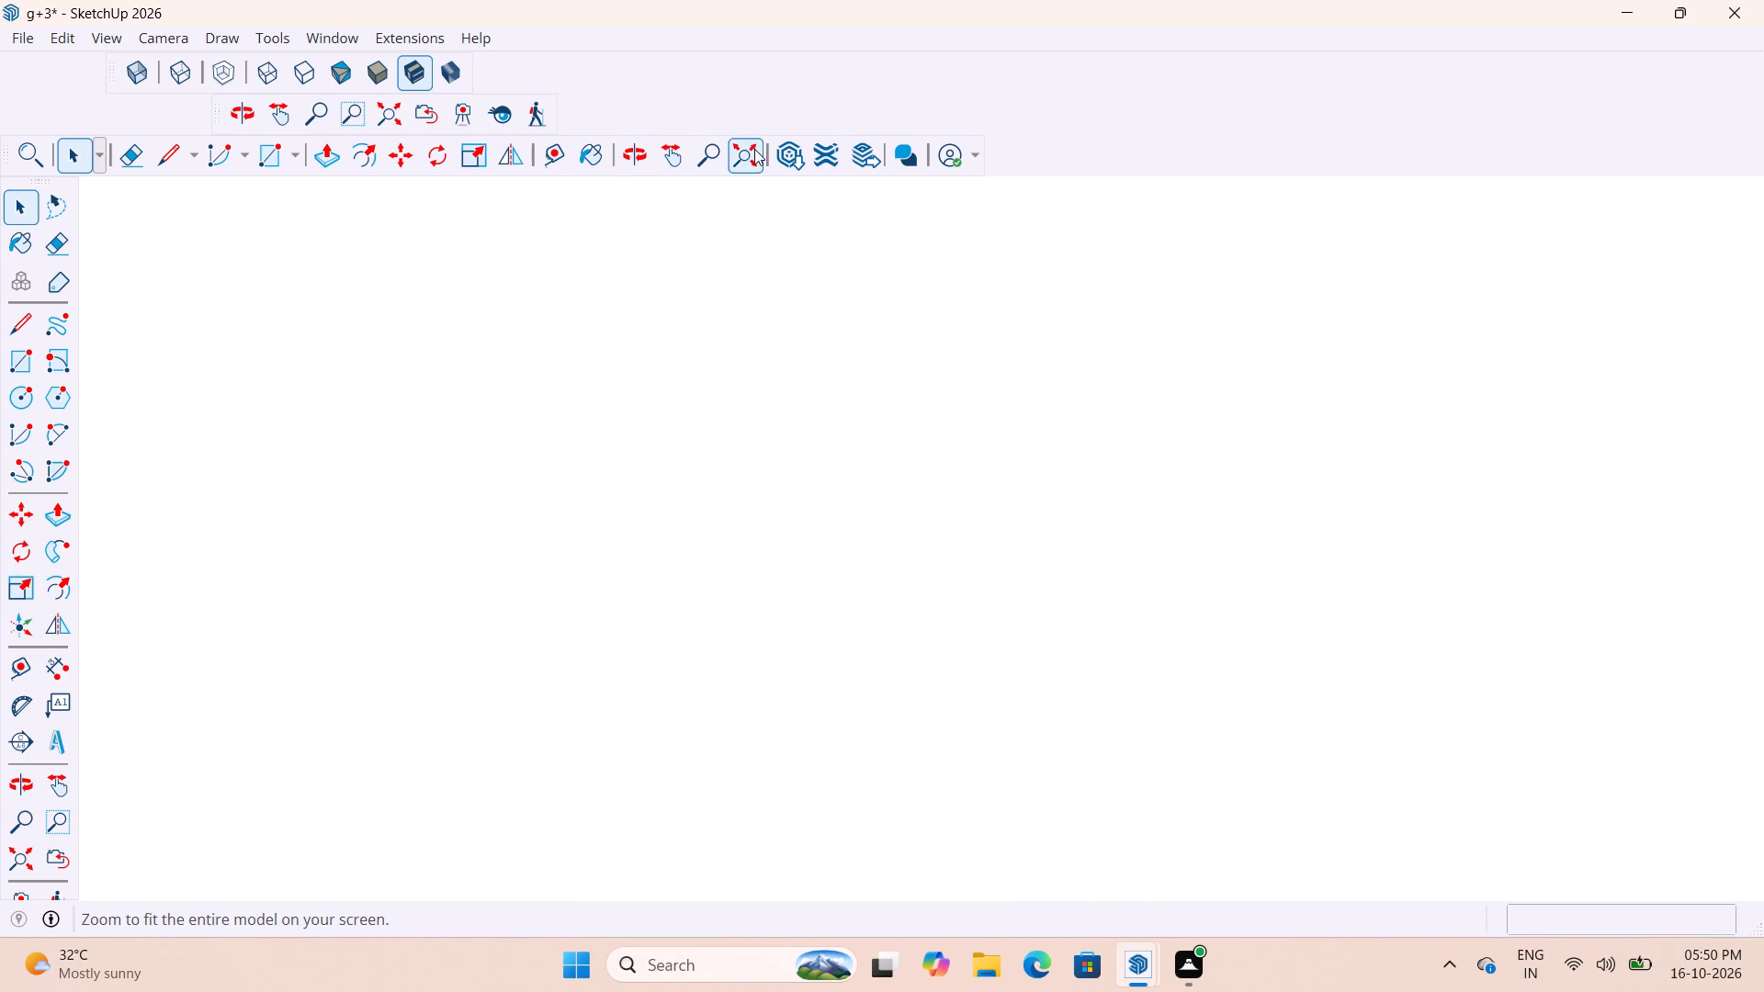
left_click(754, 149)
scroll(967, 473, "down", 4)
left_click(952, 563)
middle_click_drag(750, 228, 710, 536)
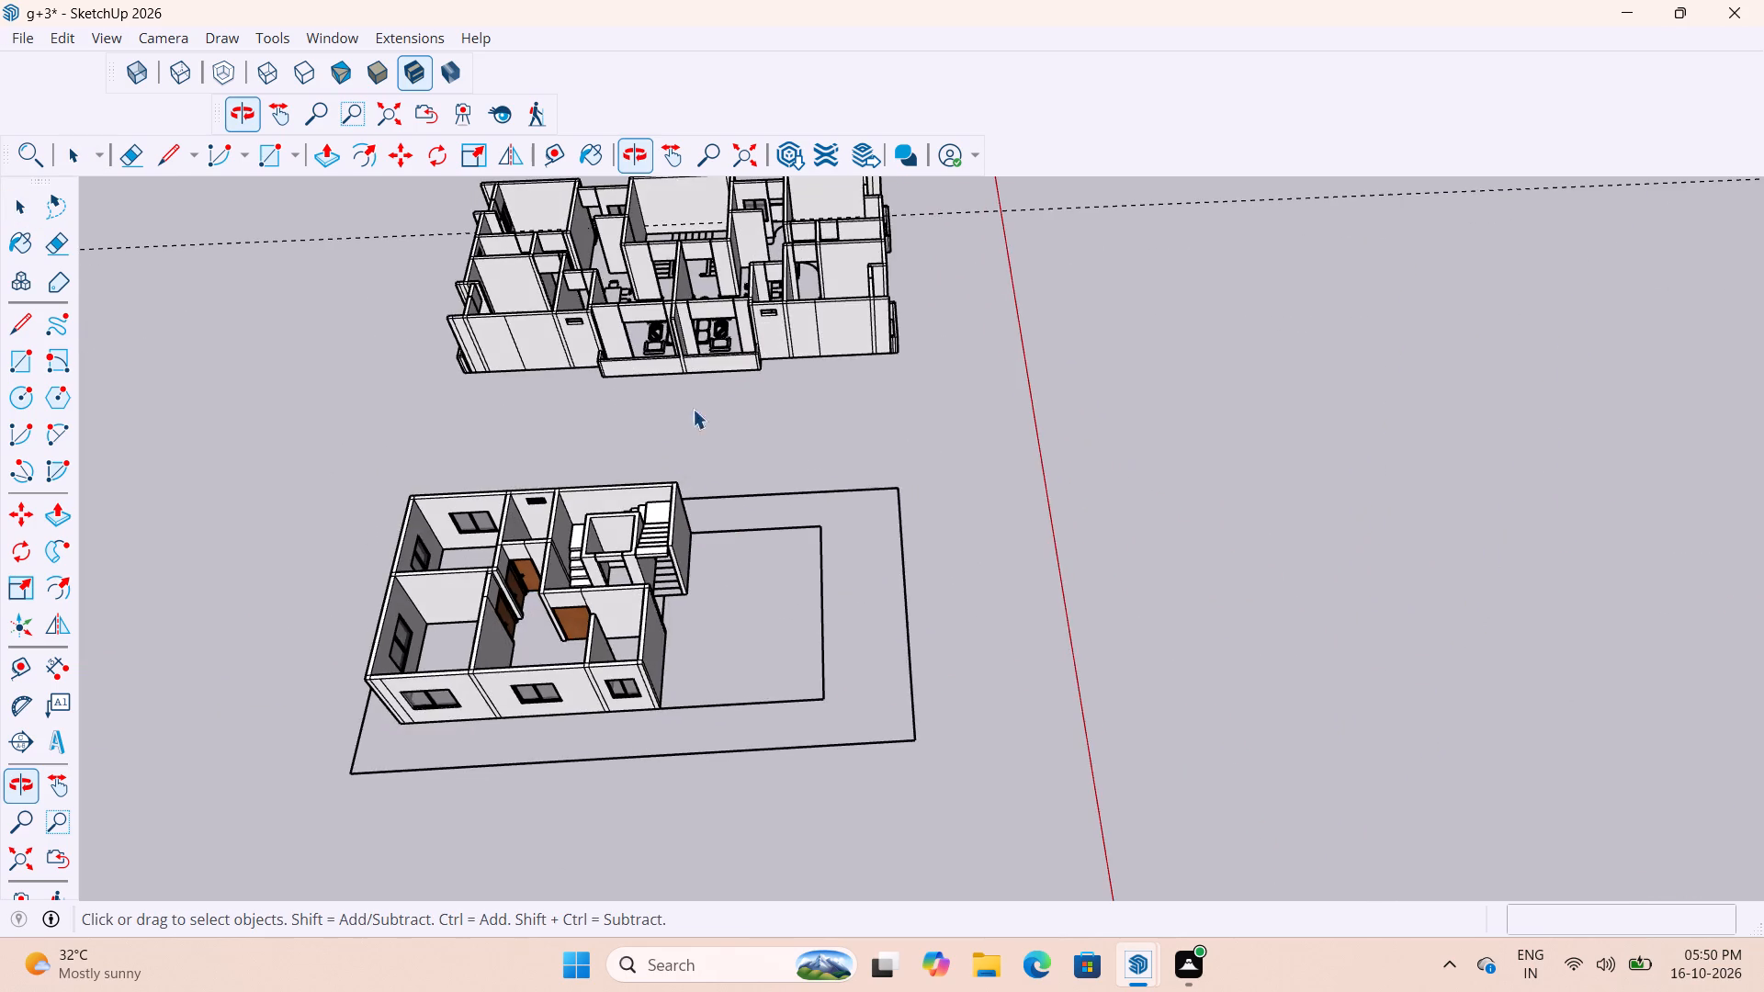
scroll(816, 600, "down", 5)
scroll(682, 336, "up", 20)
scroll(682, 336, "up", 2)
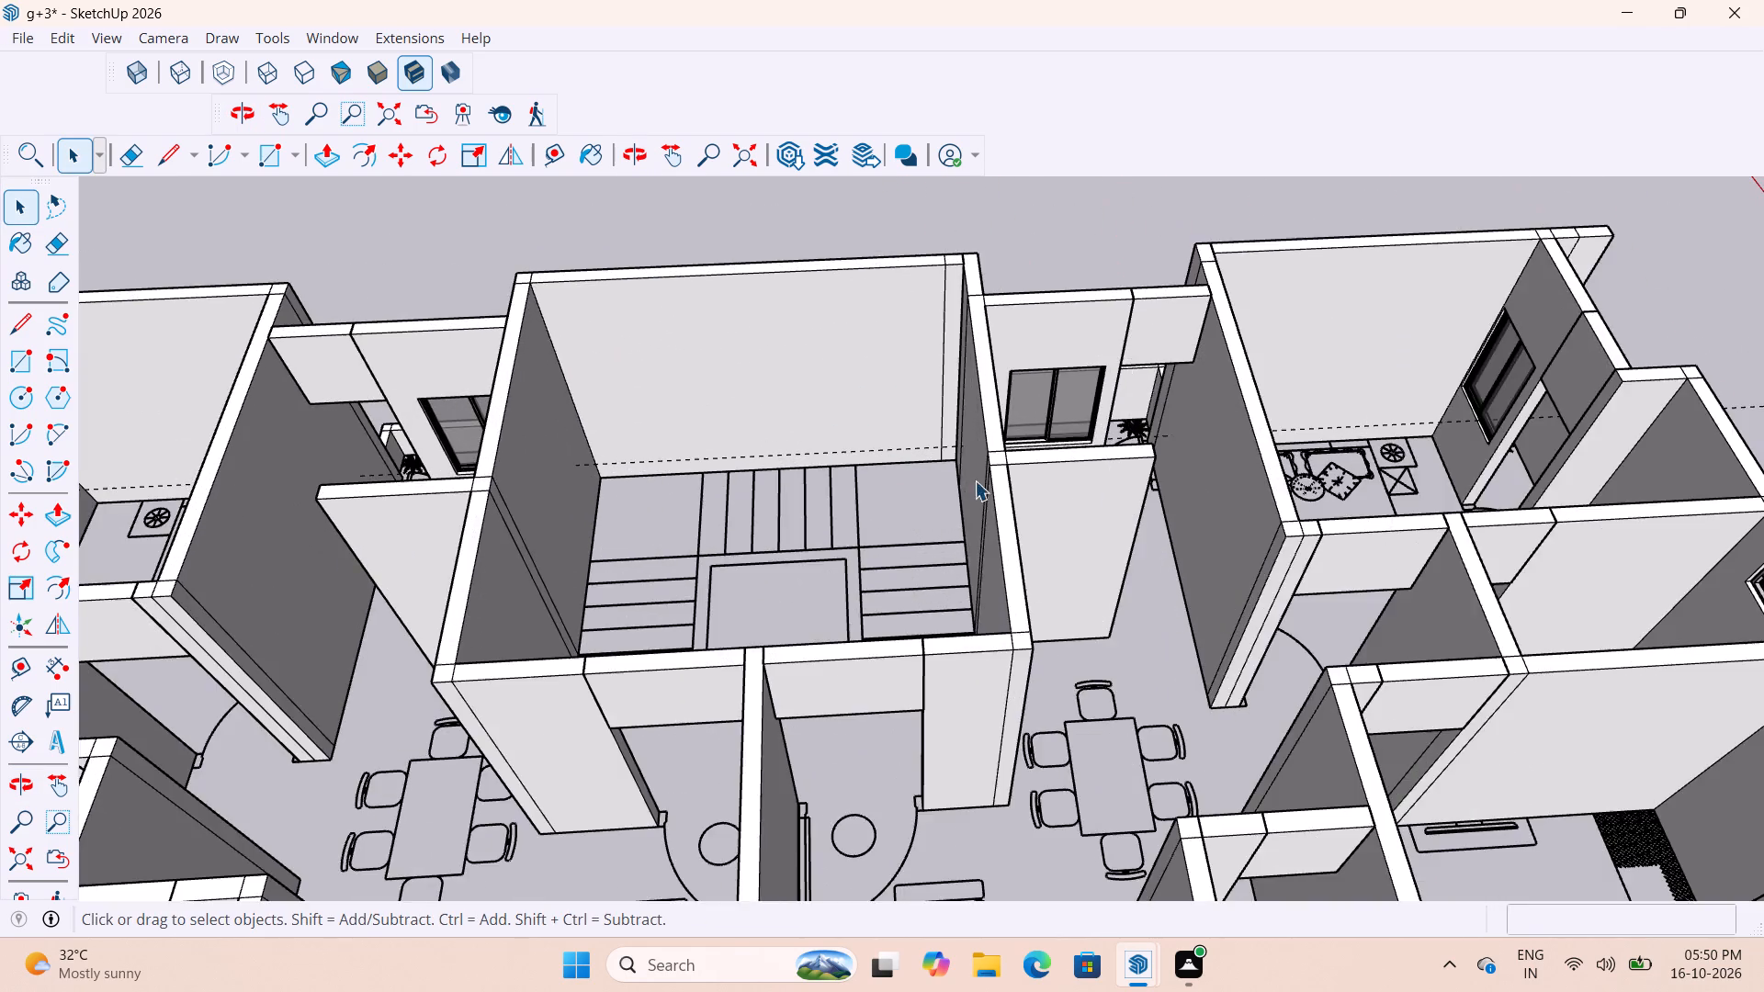
middle_click_drag(1023, 457, 808, 366)
scroll(1041, 488, "down", 10)
scroll(627, 362, "up", 7)
scroll(440, 413, "up", 2)
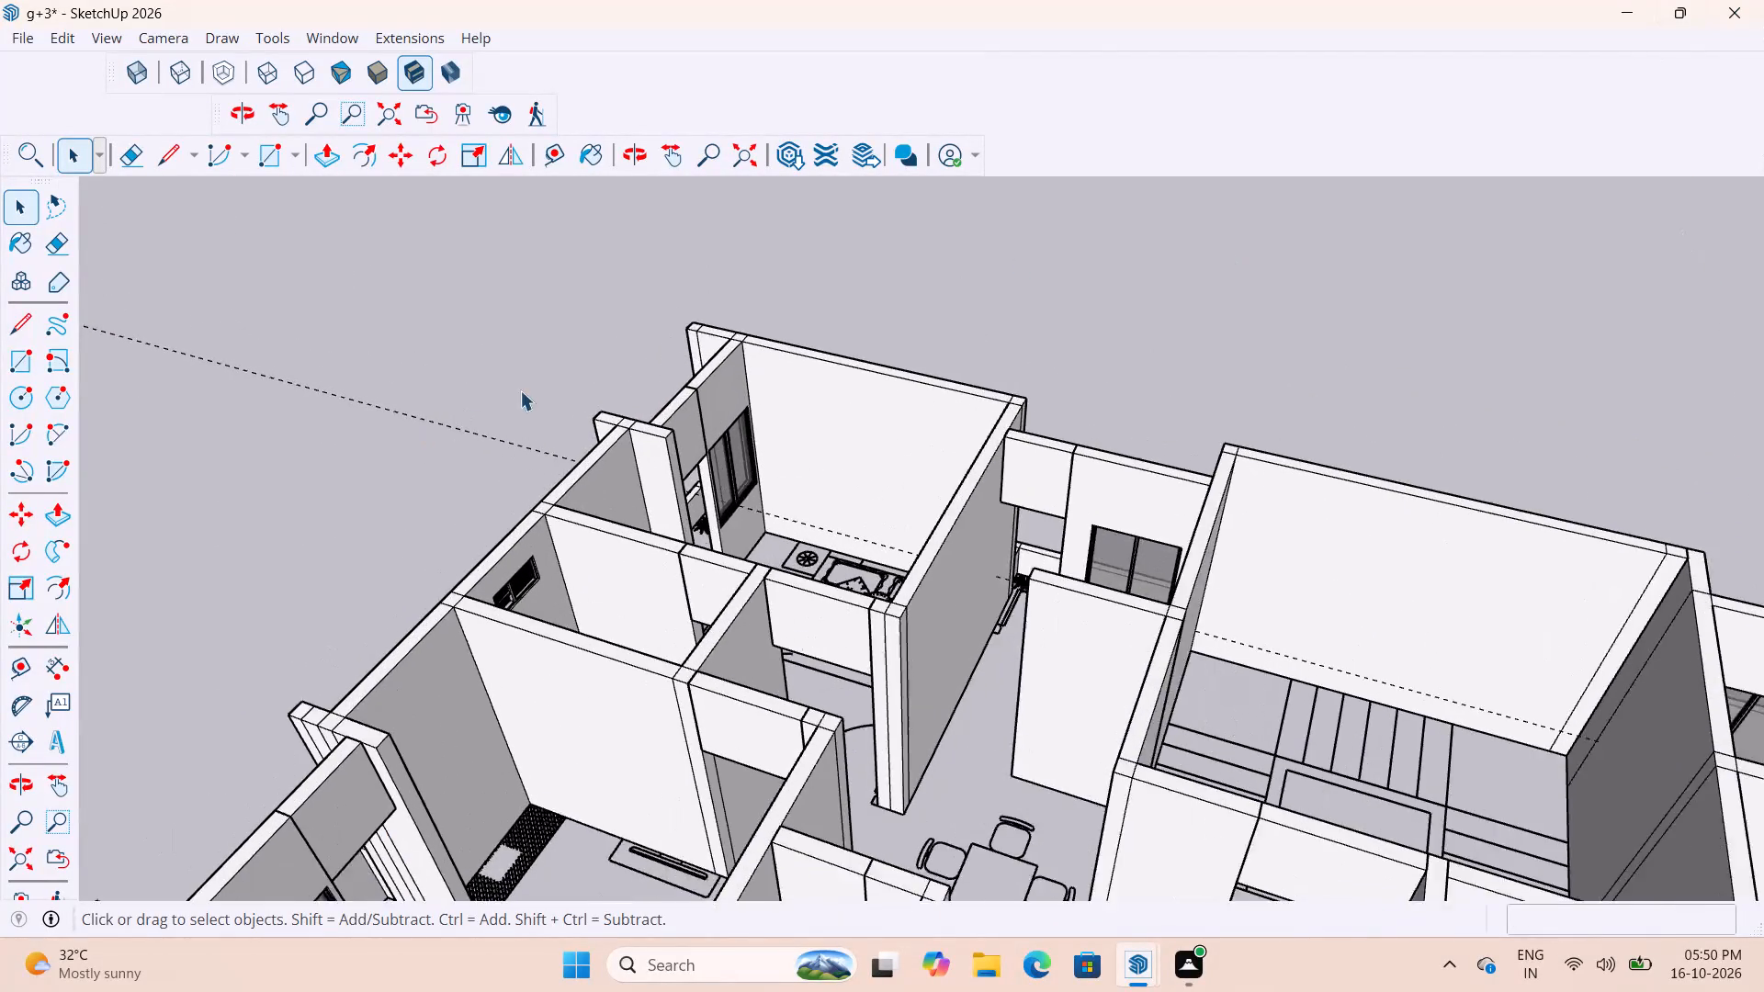
scroll(520, 390, "up", 11)
scroll(709, 496, "down", 20)
scroll(709, 496, "down", 2)
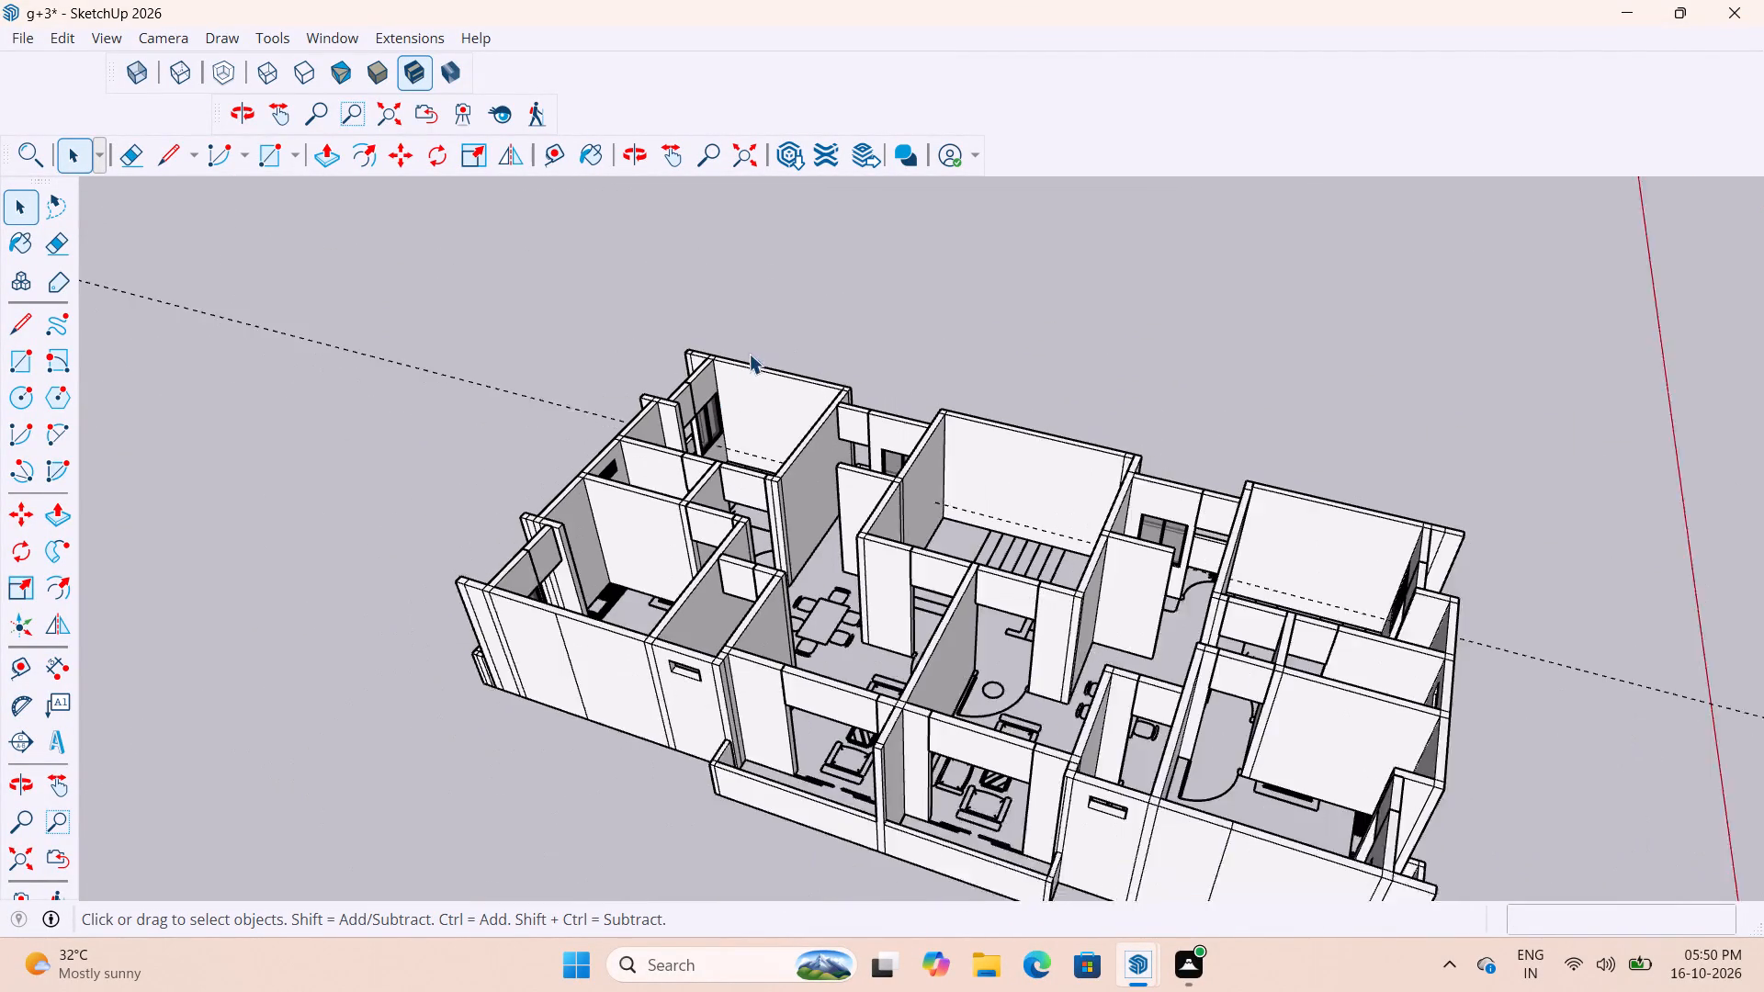
scroll(749, 354, "down", 1)
scroll(1061, 481, "up", 12)
middle_click_drag(1438, 545, 1763, 552)
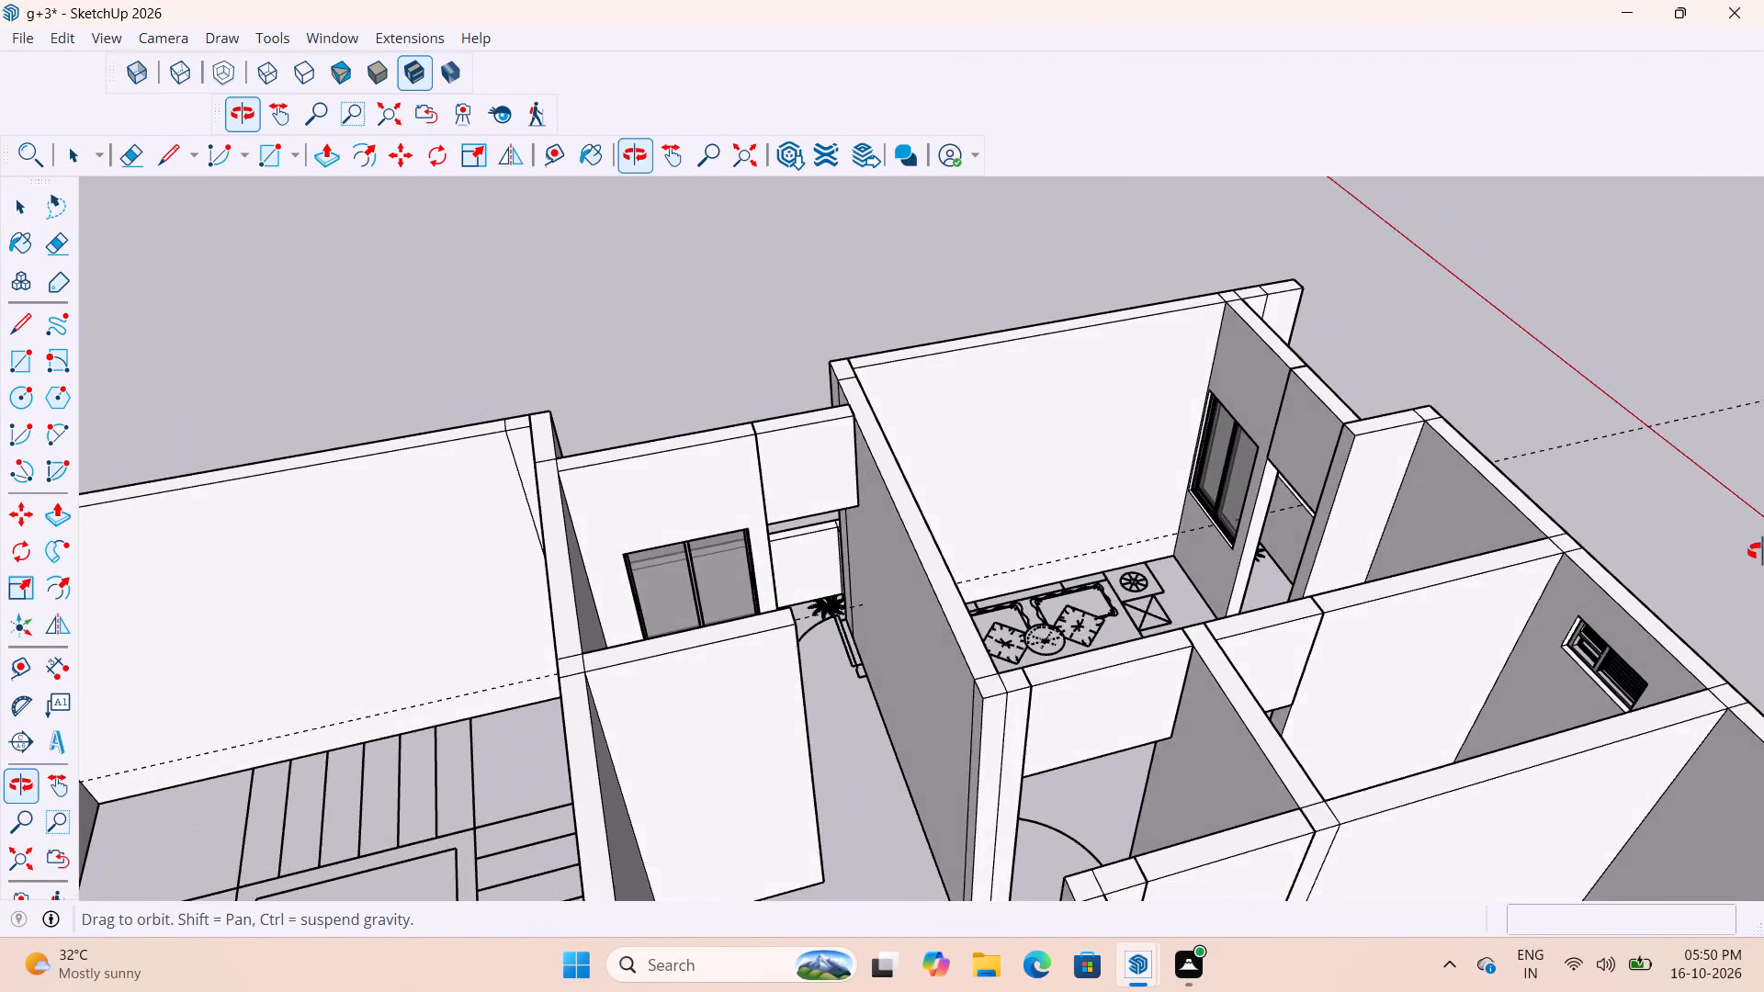
middle_click_drag(1763, 552, 1763, 521)
scroll(1020, 577, "down", 14)
middle_click_drag(1198, 687, 1000, 644)
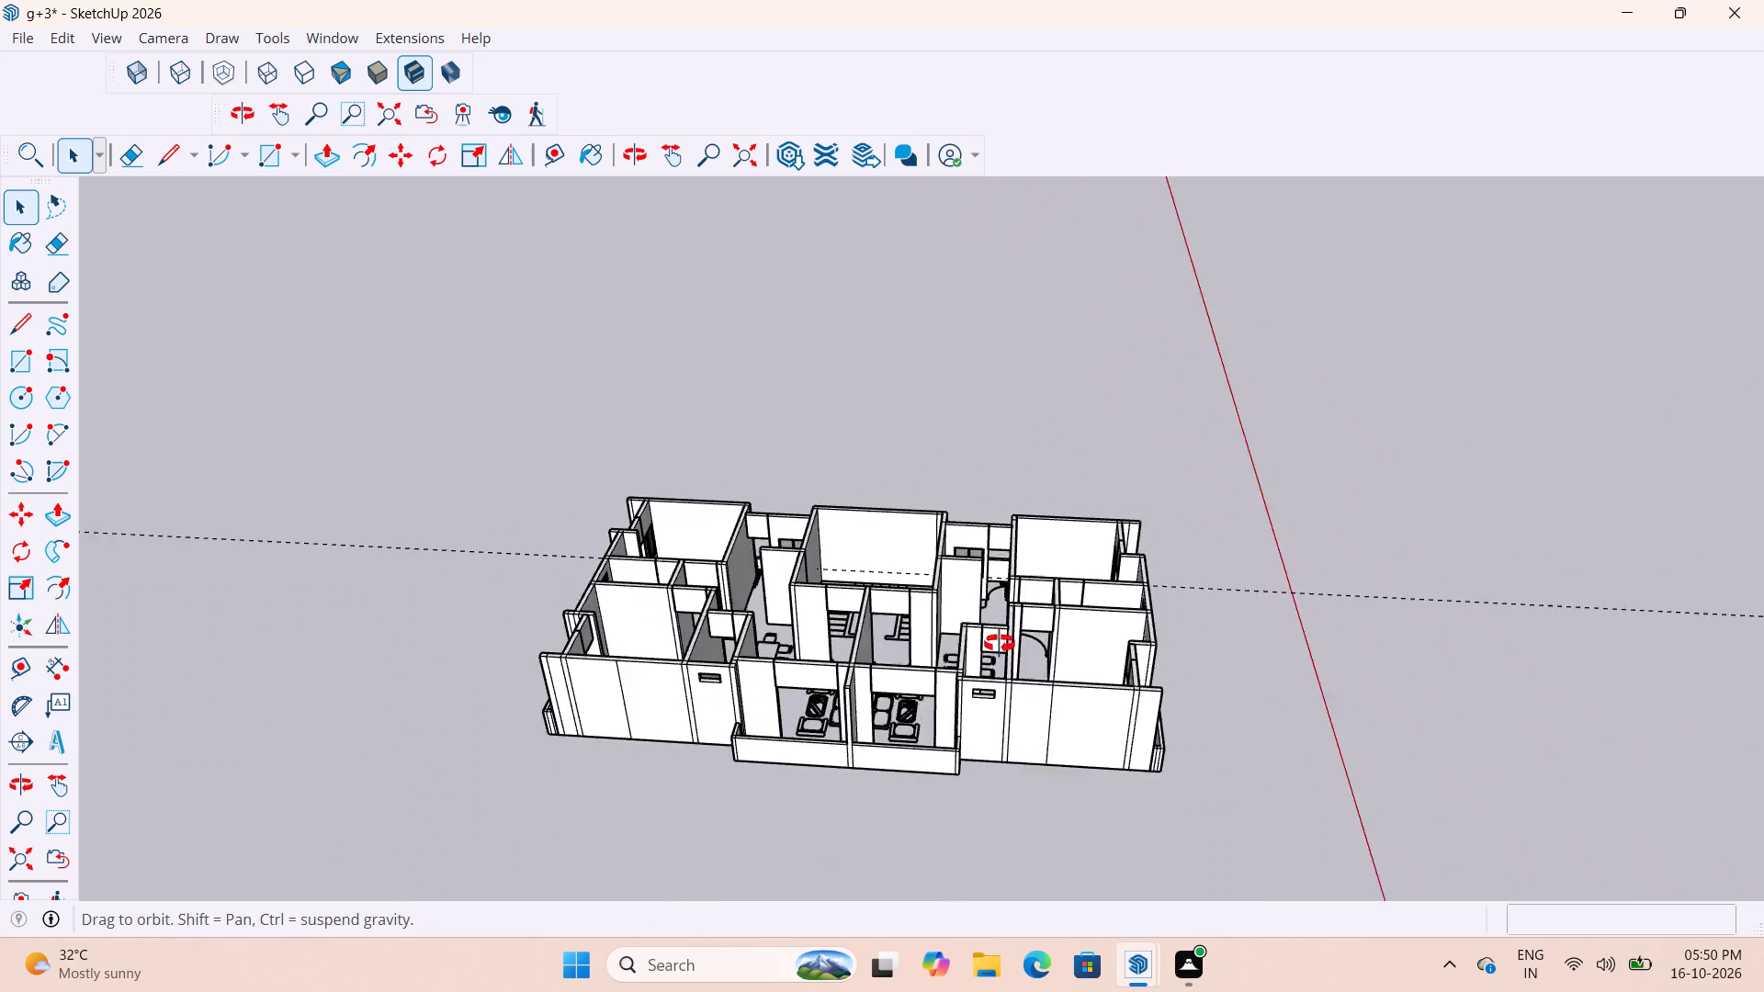
middle_click_drag(1000, 644, 921, 639)
scroll(1011, 693, "up", 7)
scroll(1082, 547, "down", 6)
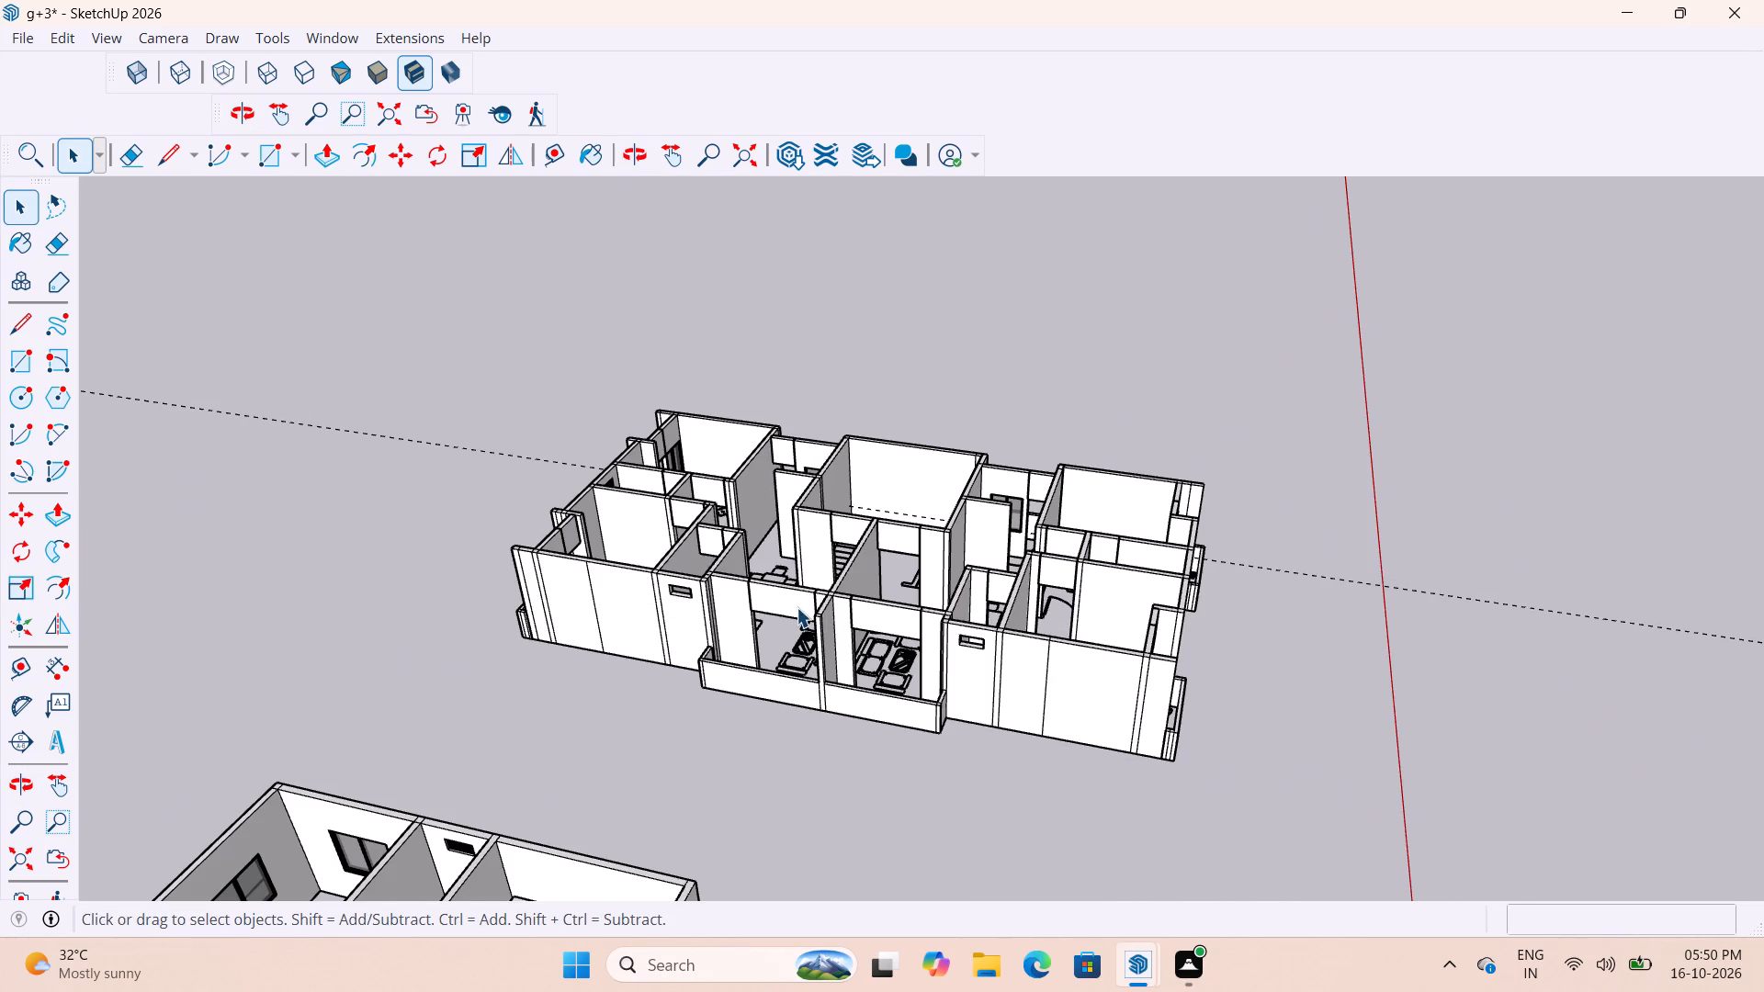
scroll(967, 530, "down", 3)
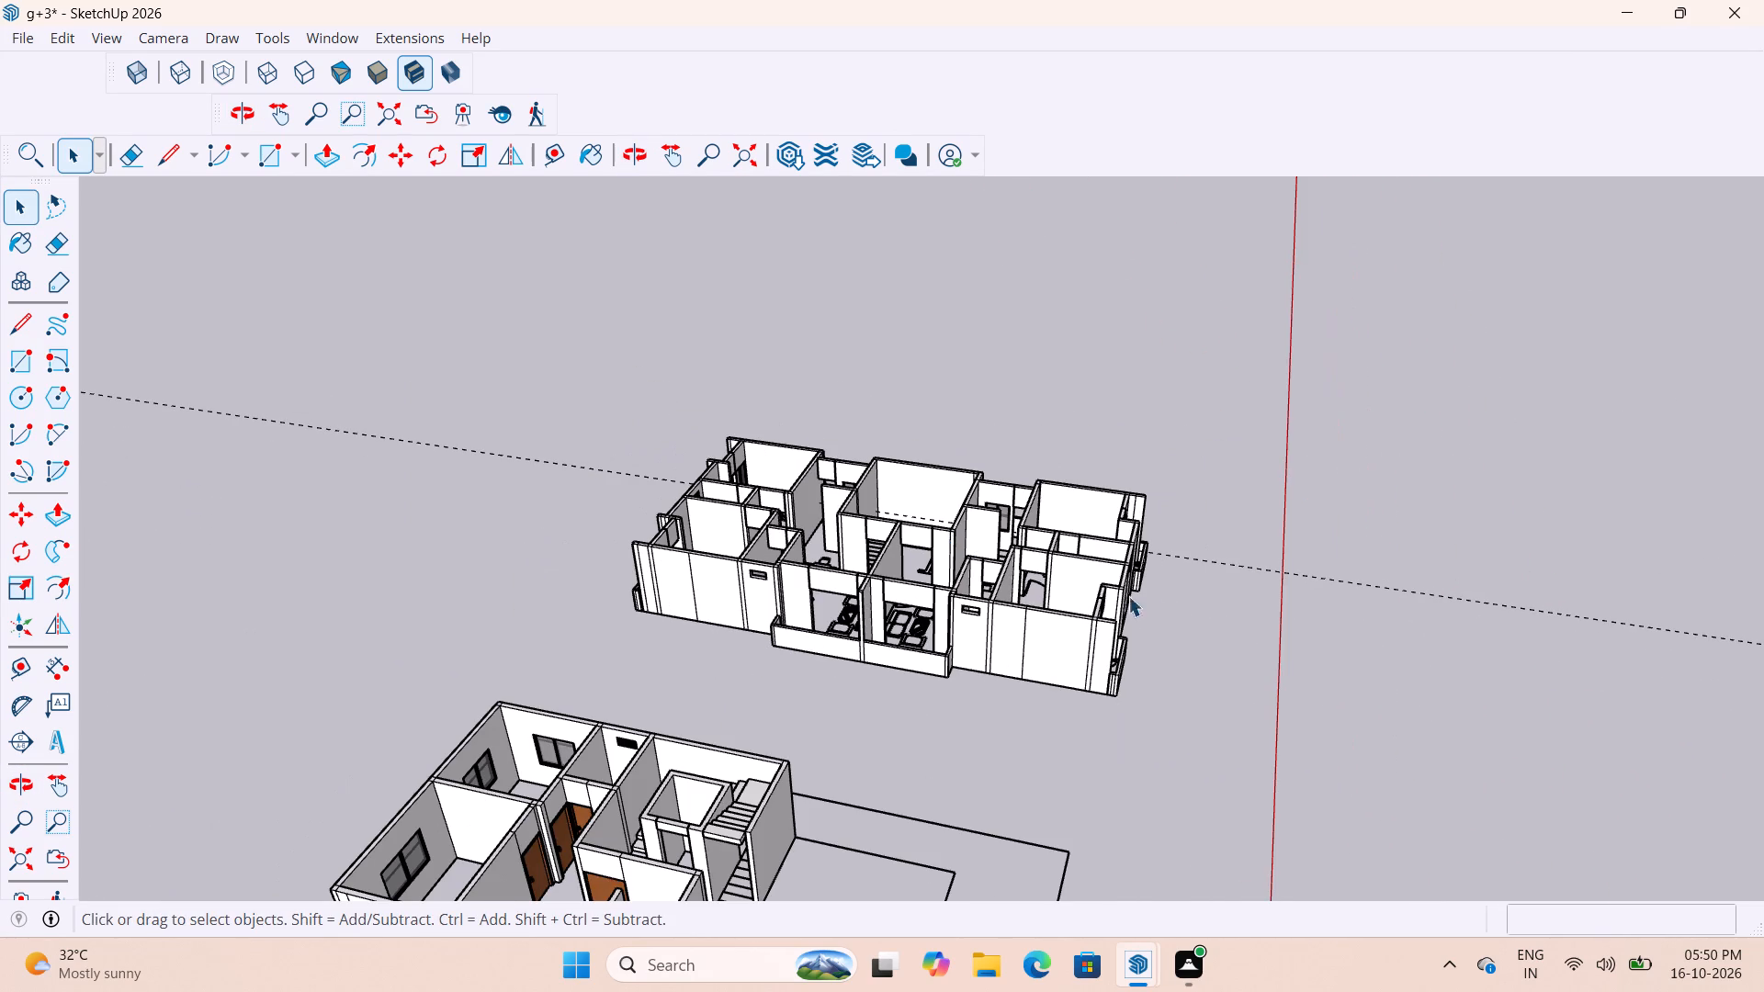
scroll(1152, 567, "up", 4)
scroll(1237, 540, "down", 5)
Inspect the larger model from its other sides, checking the windows and ventilators in the outer walls and rooms.
middle_click_drag(1221, 574, 496, 609)
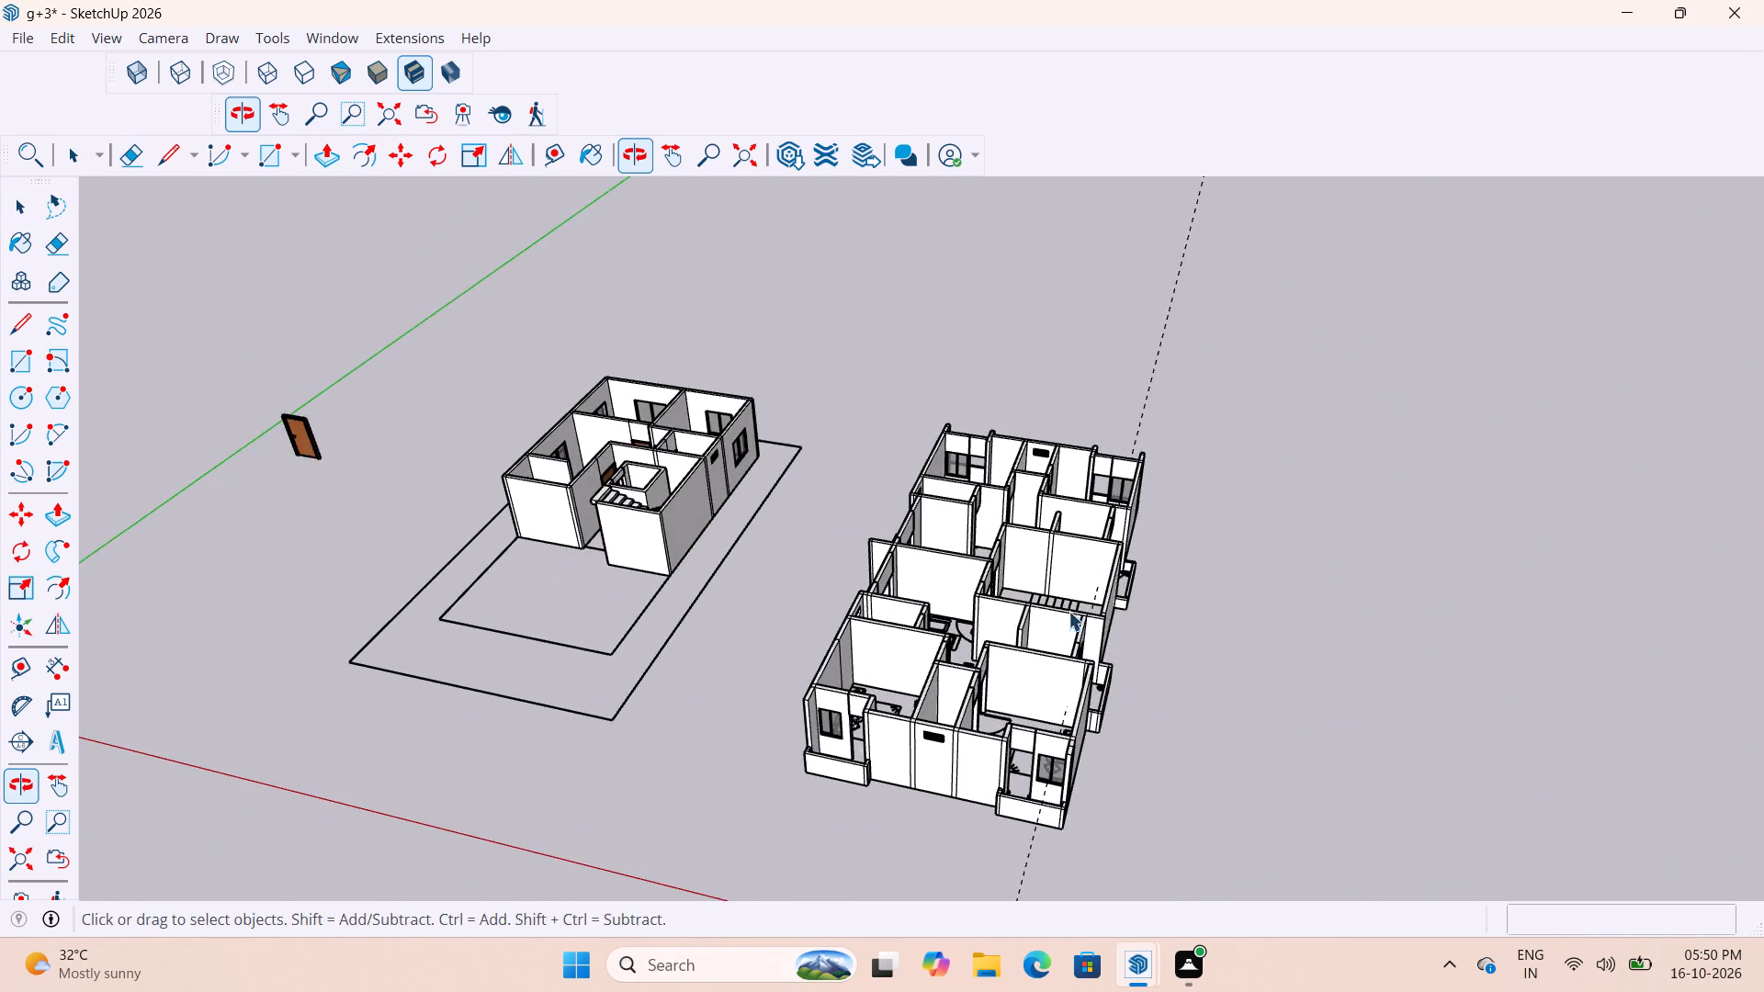
middle_click_drag(989, 584, 565, 516)
scroll(901, 625, "up", 7)
scroll(910, 699, "down", 4)
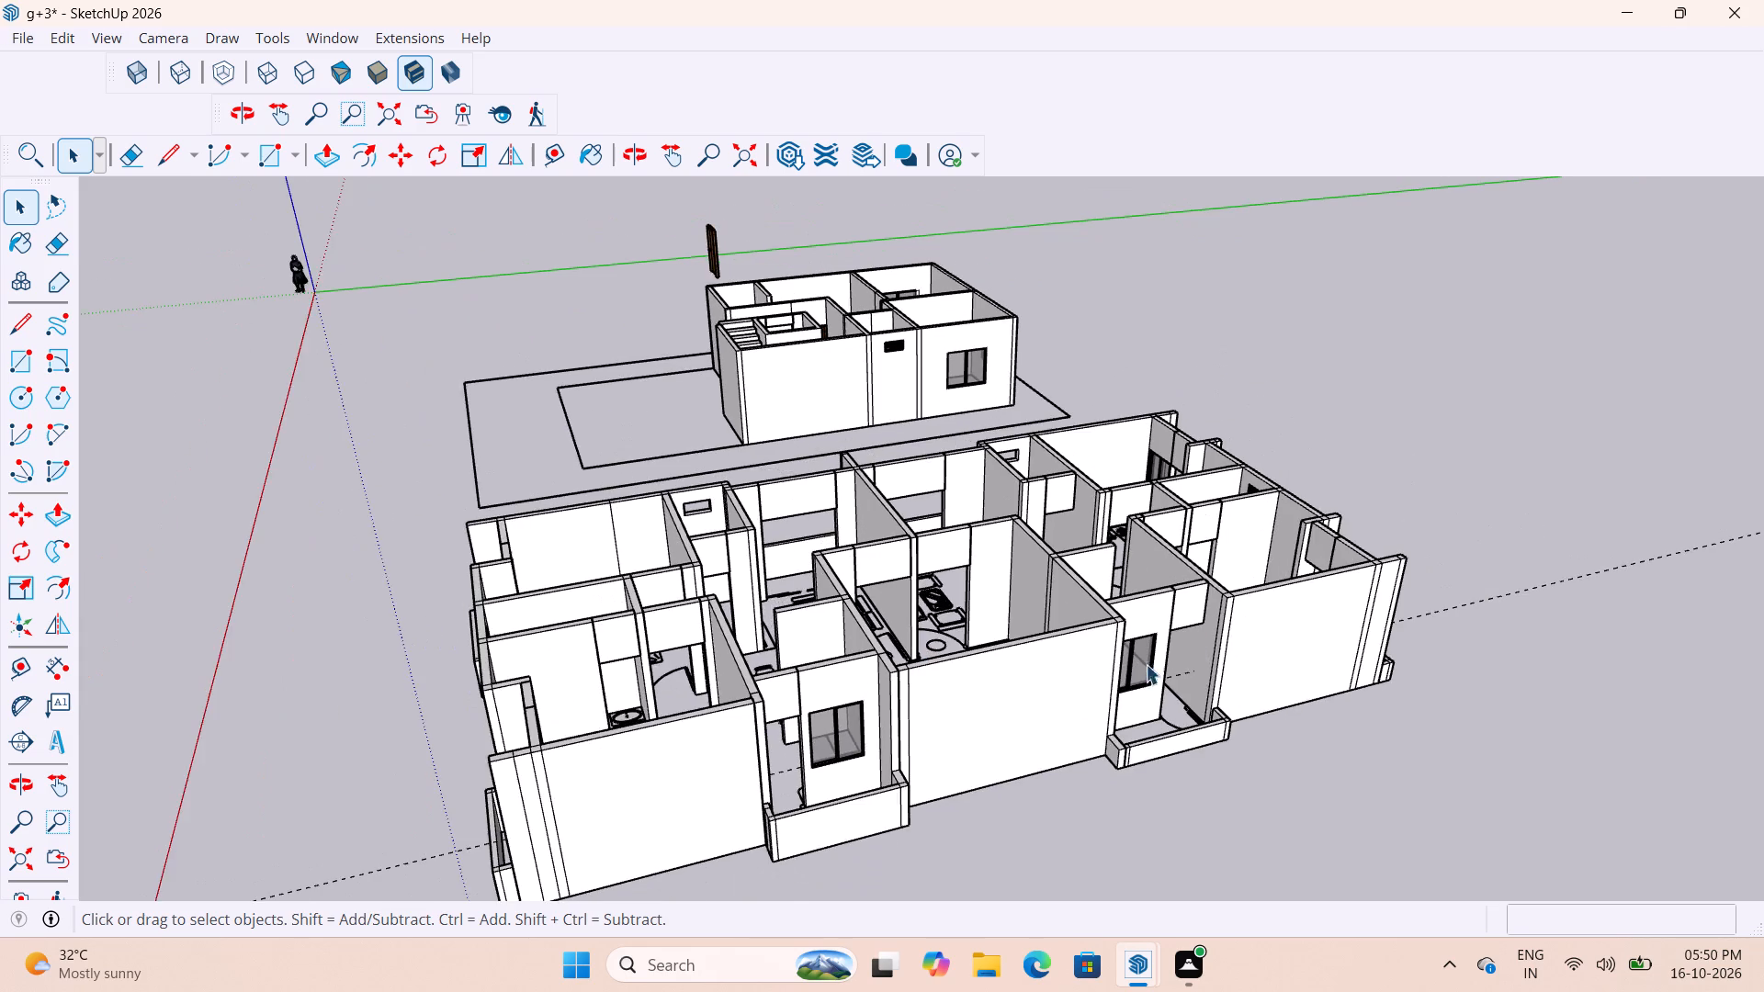
scroll(1189, 633, "up", 3)
middle_click_drag(1367, 569, 1426, 574)
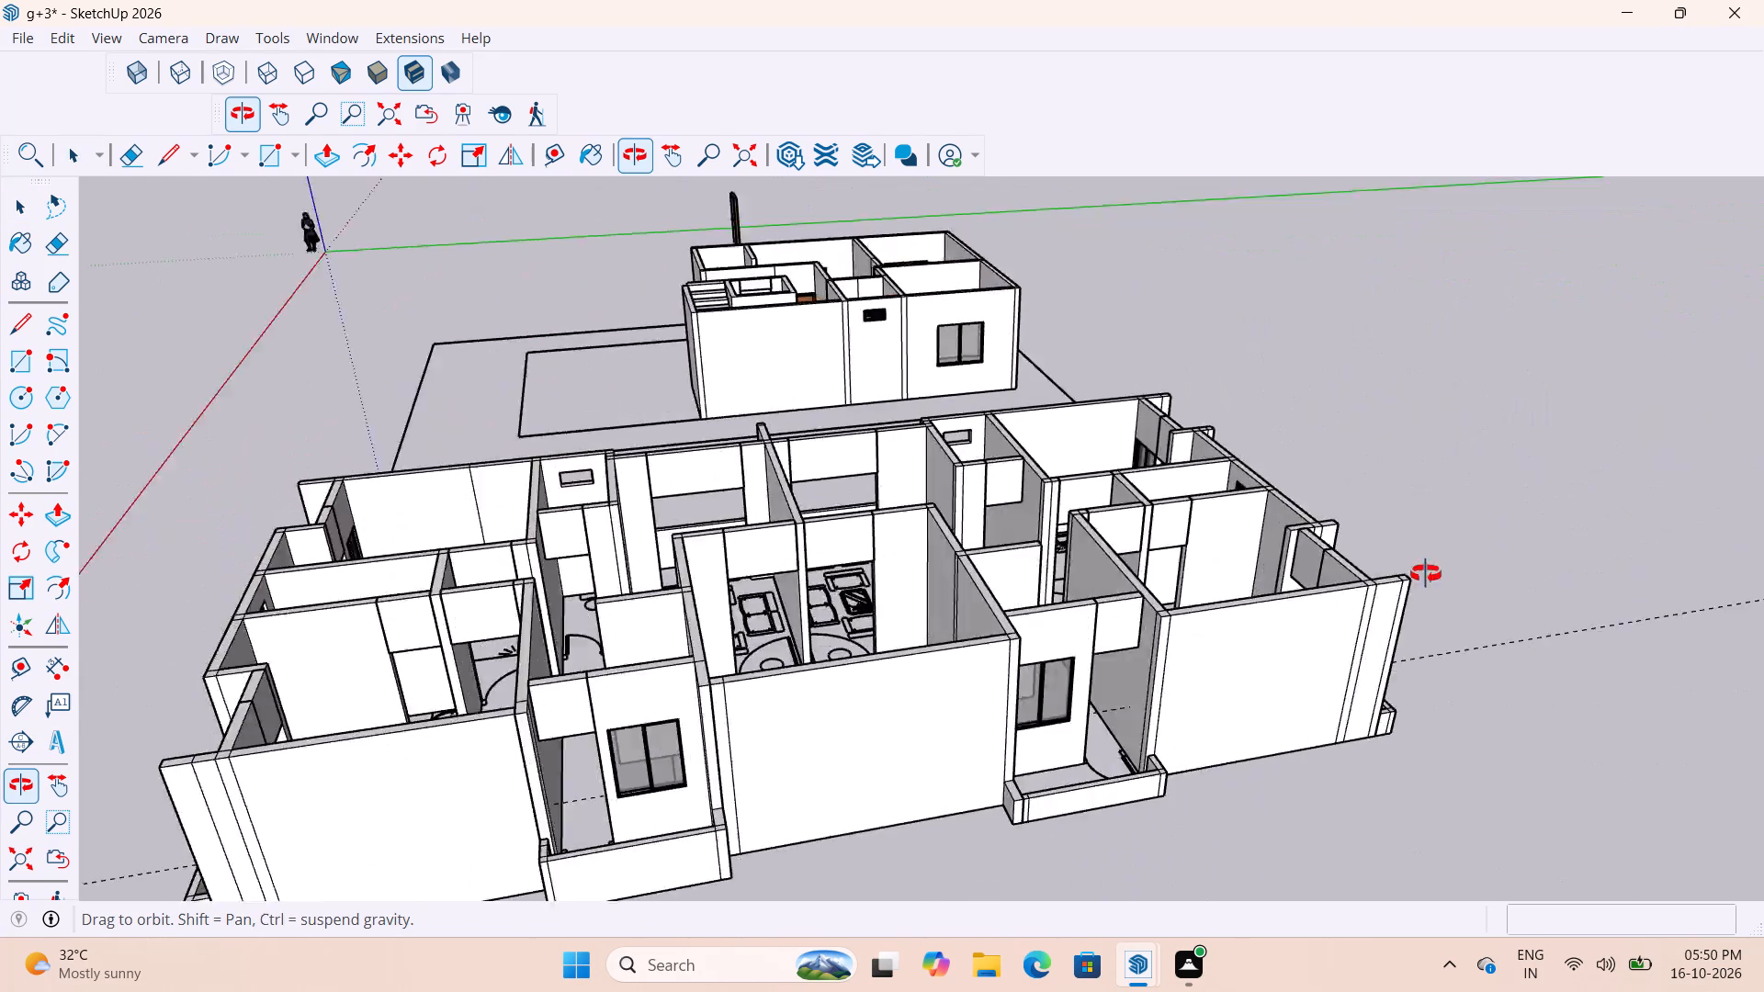
middle_click_drag(1426, 574, 1511, 563)
scroll(1514, 555, "up", 1)
scroll(1109, 533, "down", 5)
middle_click_drag(1091, 603, 1535, 708)
scroll(1141, 705, "up", 14)
middle_click_drag(1086, 603, 923, 583)
scroll(1076, 473, "down", 5)
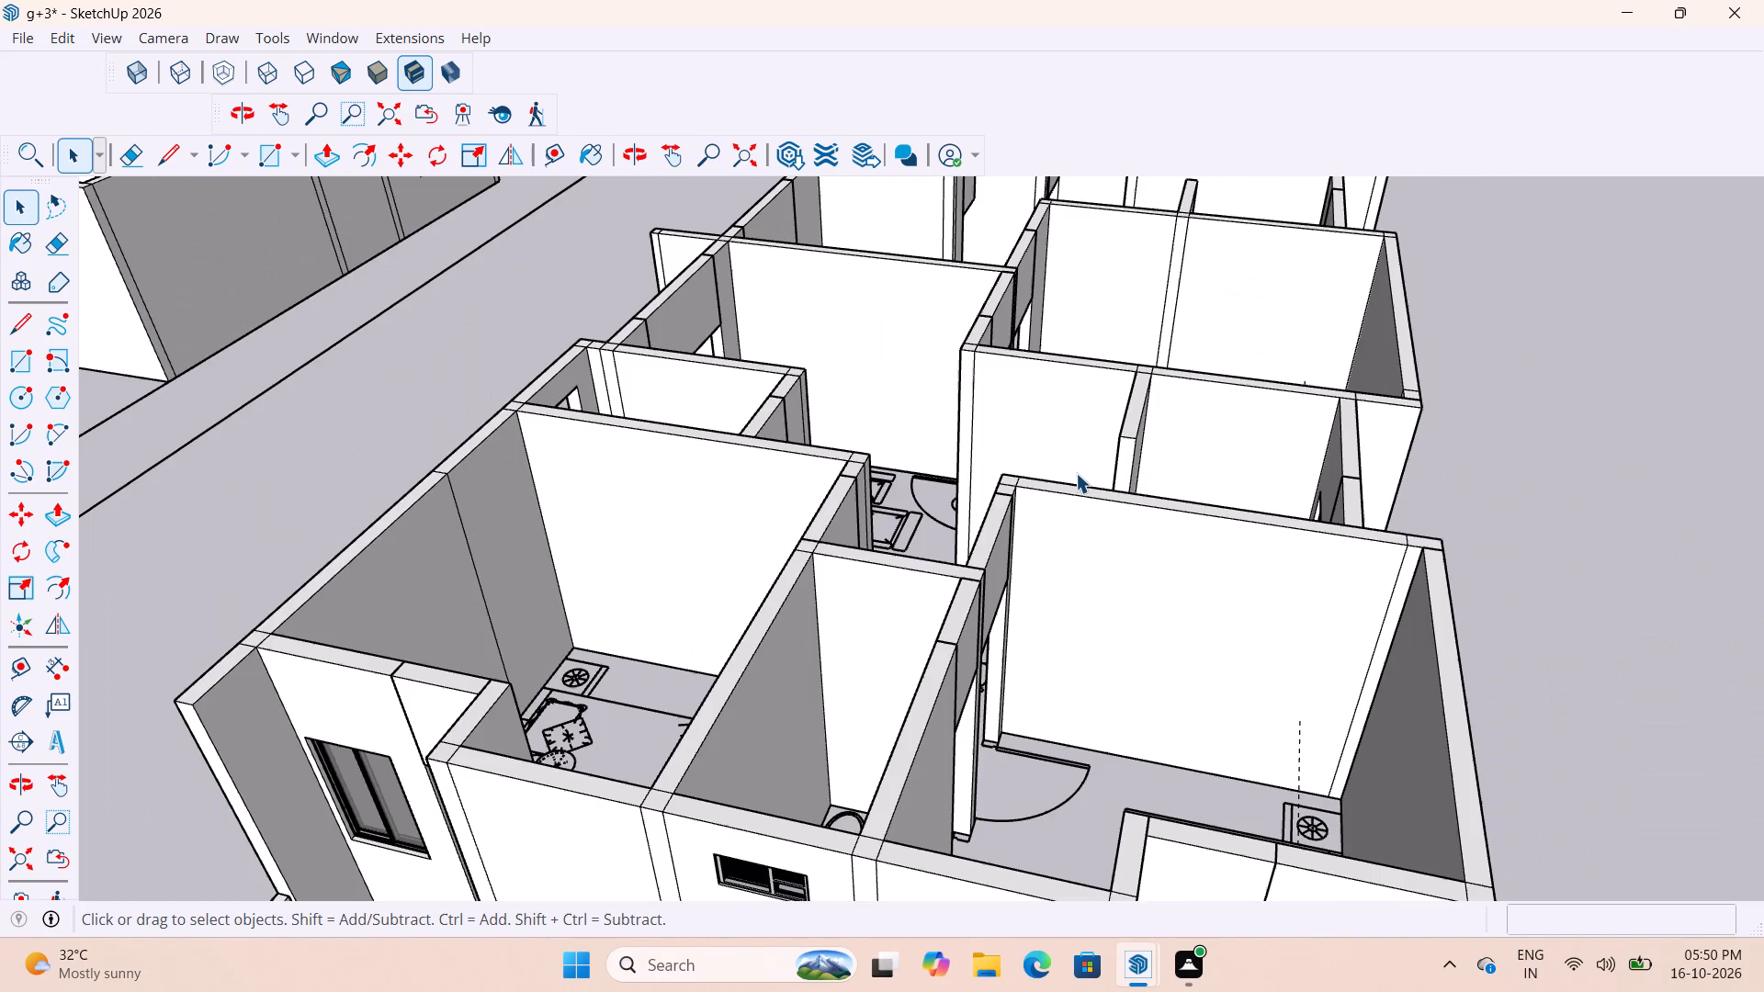
scroll(1076, 473, "down", 6)
scroll(1122, 612, "down", 5)
scroll(969, 355, "up", 12)
middle_click_drag(1128, 427, 1175, 461)
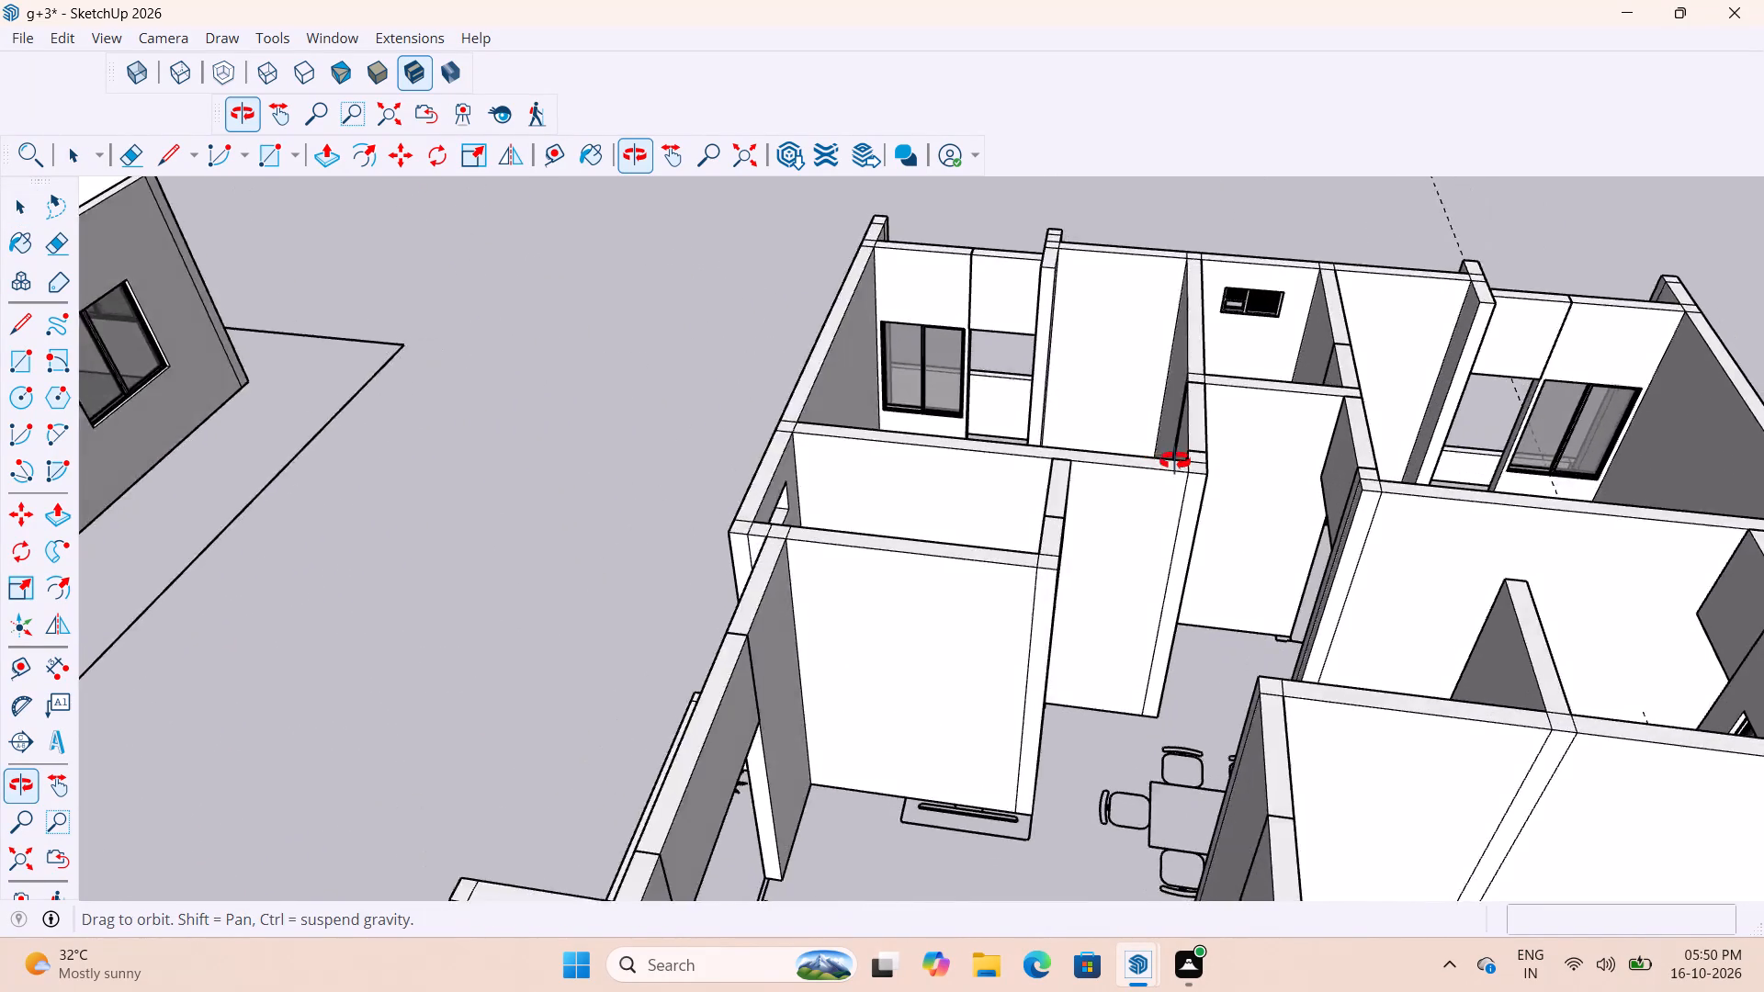
middle_click_drag(1175, 461, 1215, 539)
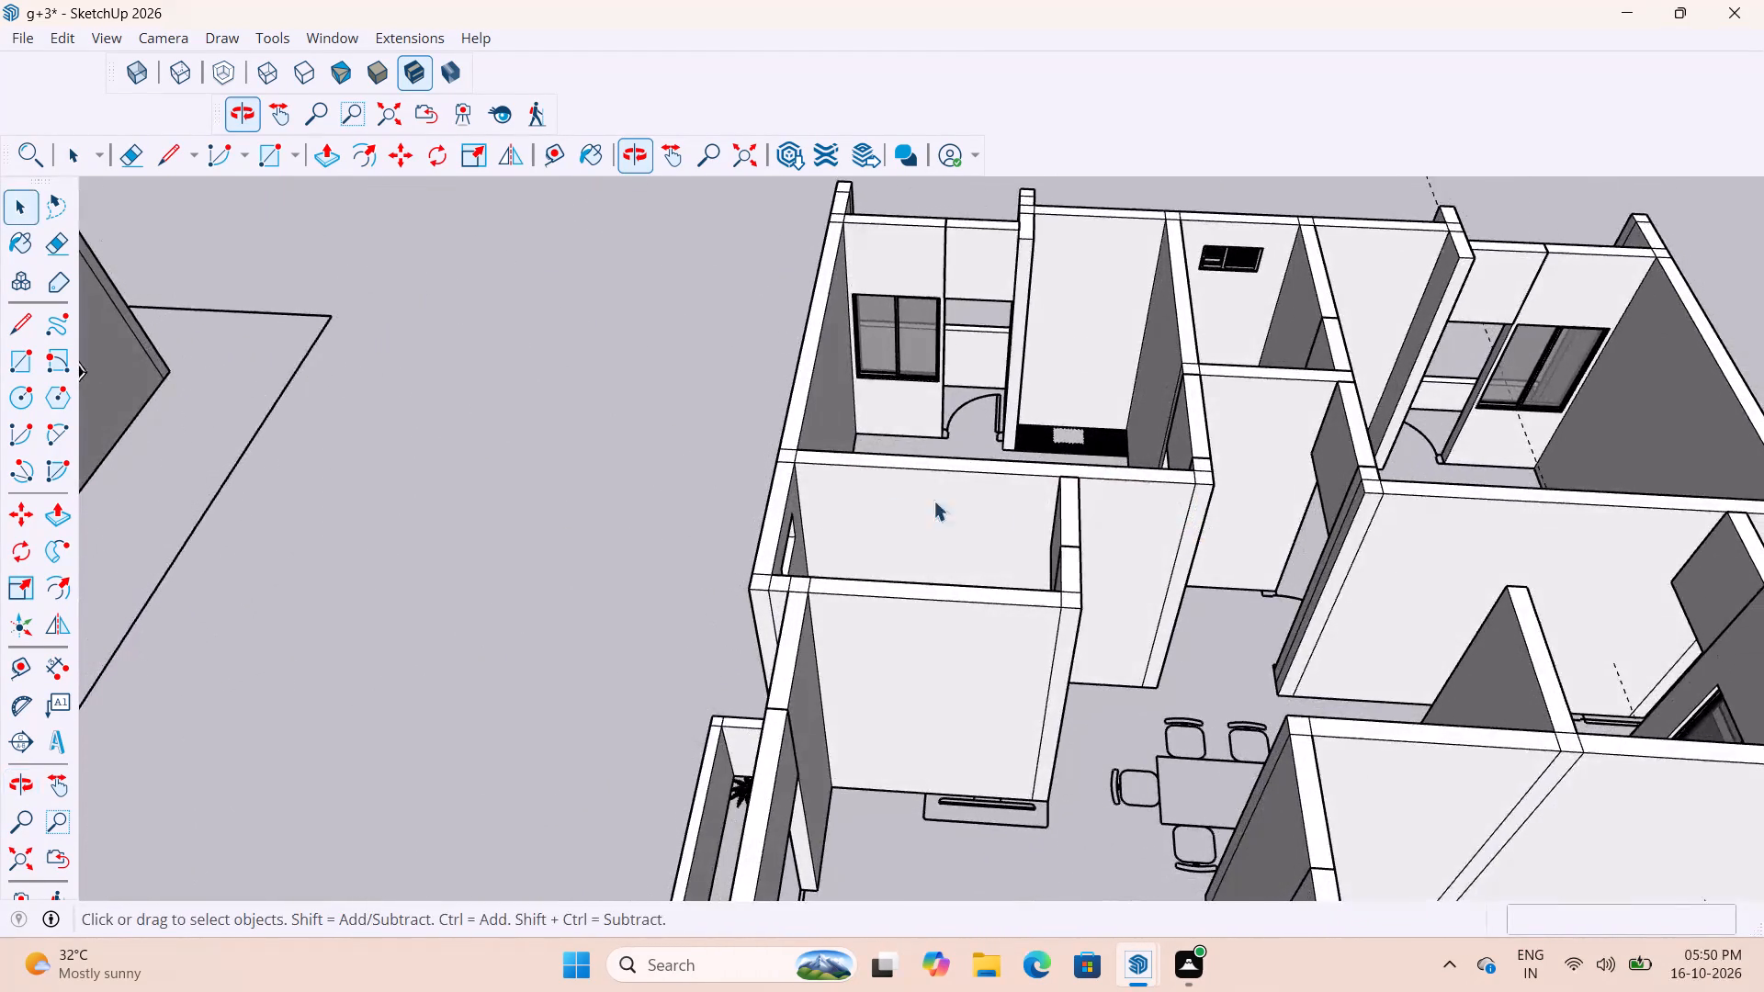
scroll(883, 499, "down", 6)
scroll(929, 422, "down", 6)
scroll(927, 513, "up", 4)
scroll(946, 452, "down", 6)
middle_click_drag(1131, 517, 859, 430)
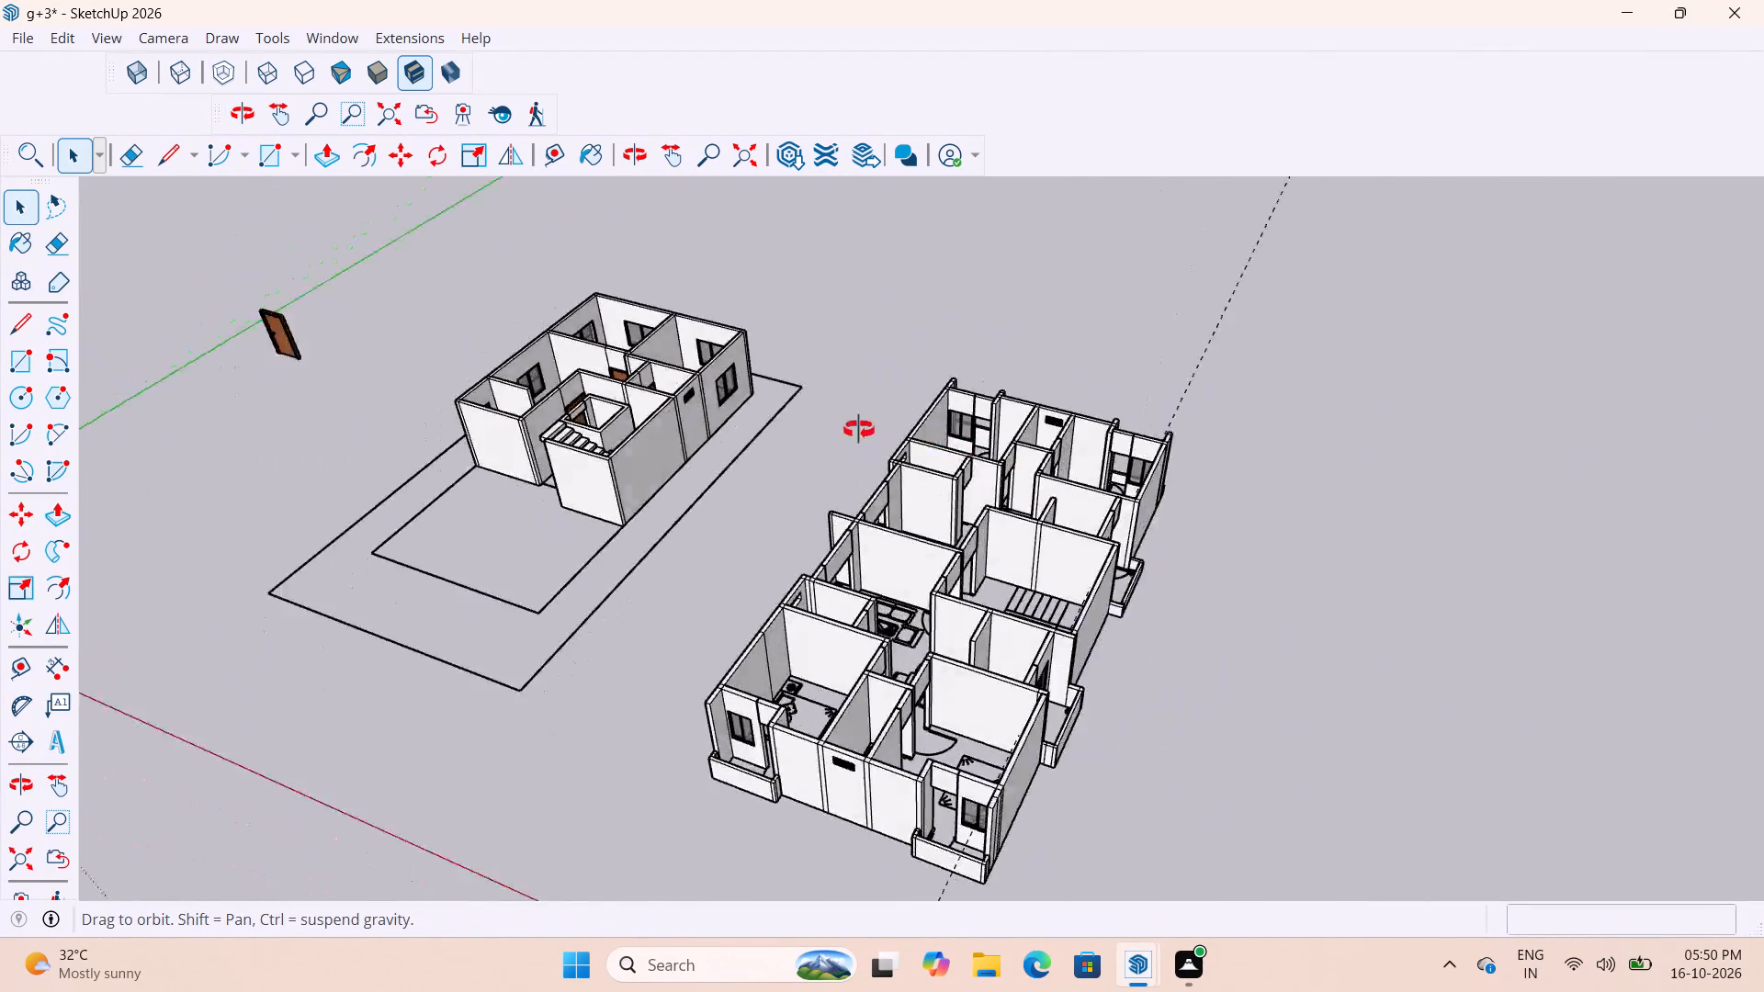
middle_click_drag(859, 430, 616, 387)
scroll(944, 554, "up", 3)
scroll(759, 713, "up", 8)
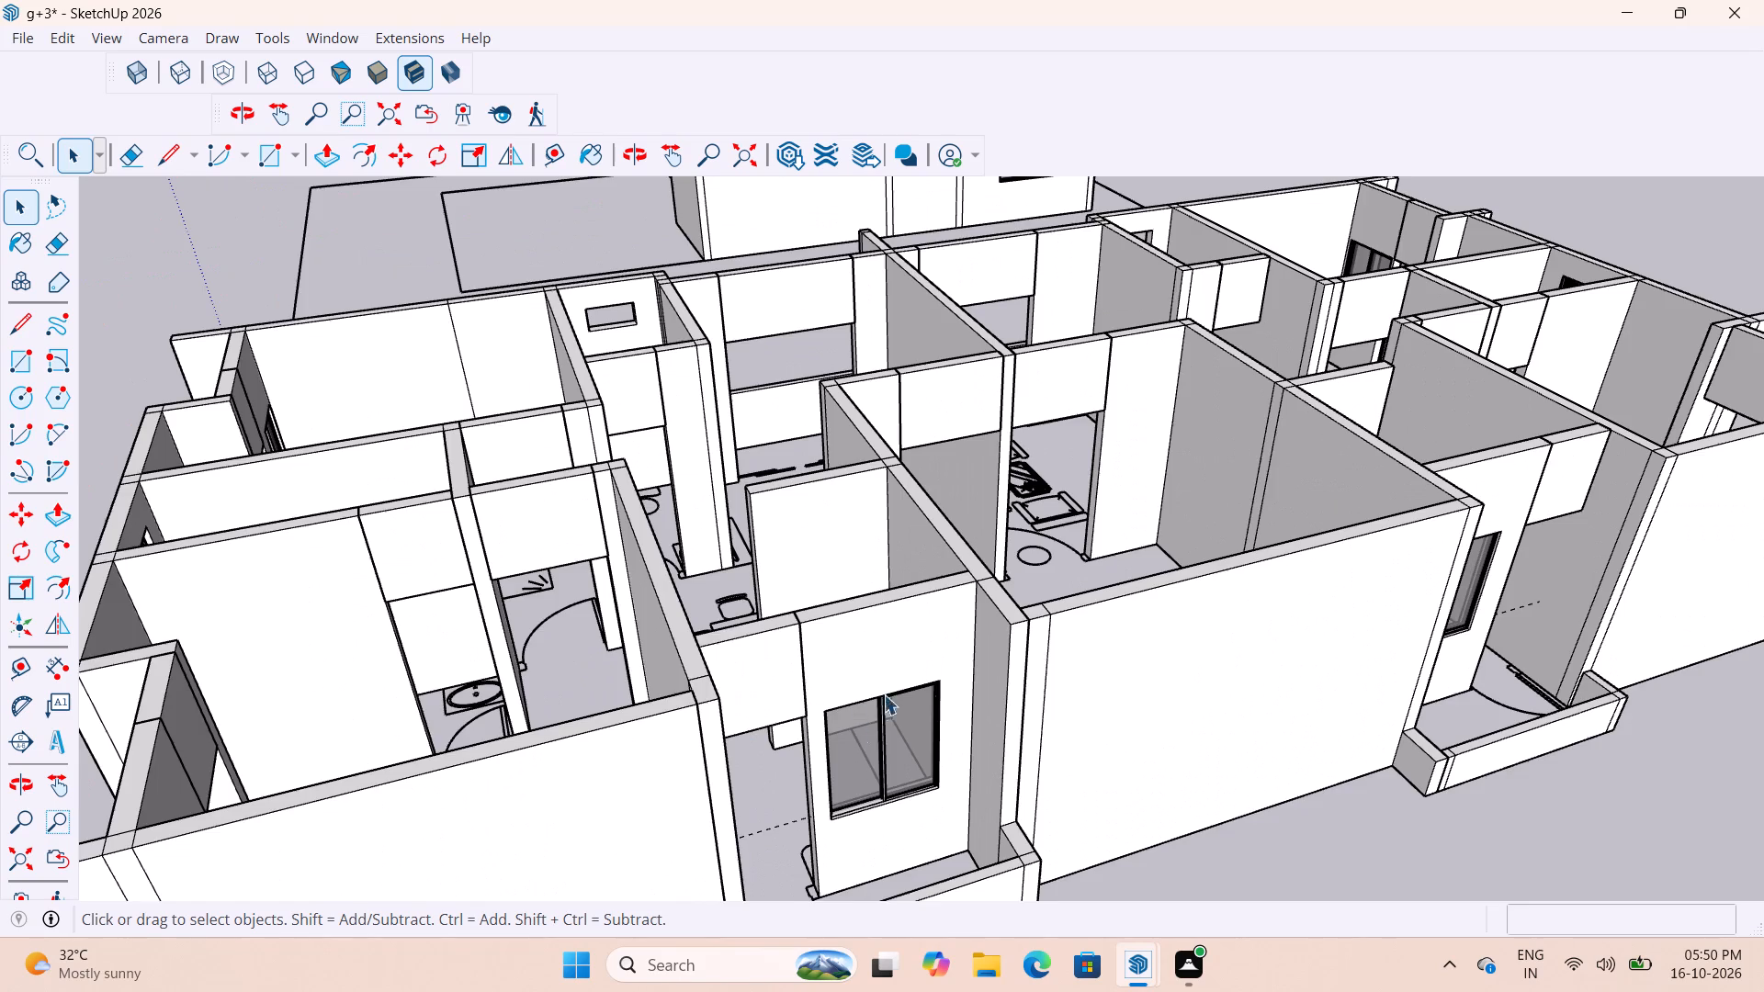
scroll(884, 694, "up", 2)
scroll(857, 719, "down", 5)
middle_click_drag(870, 613, 1331, 556)
scroll(1083, 545, "down", 2)
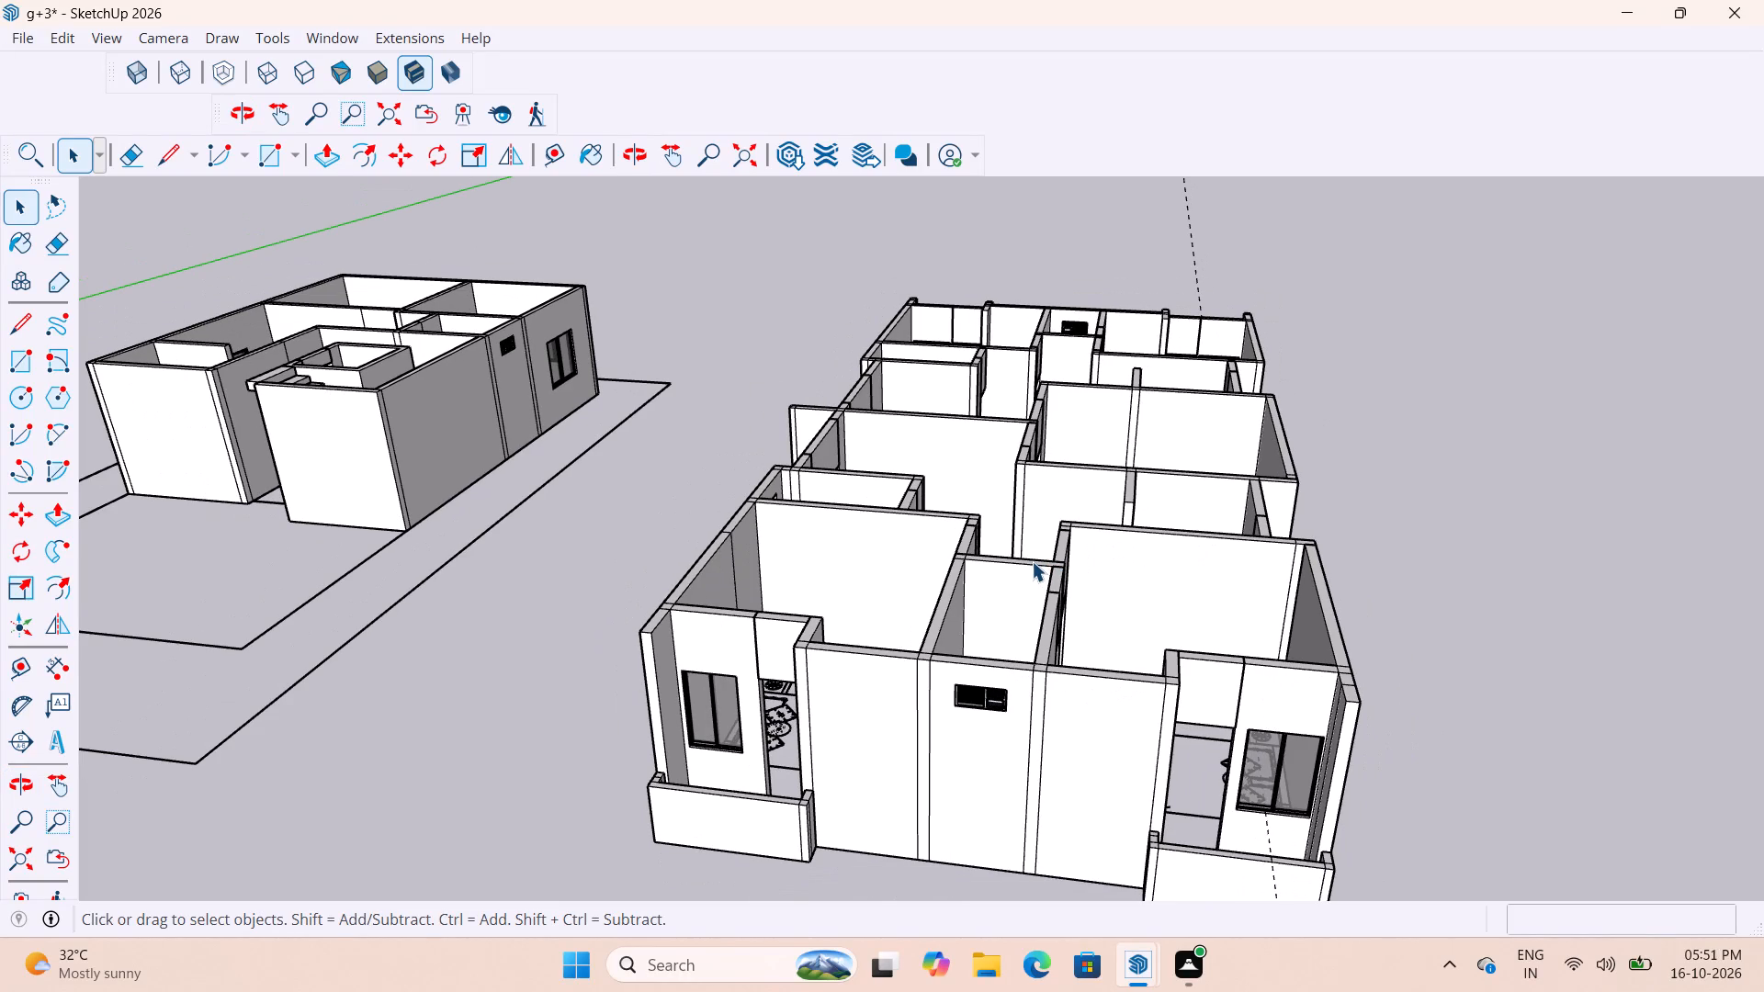
scroll(1093, 507, "down", 4)
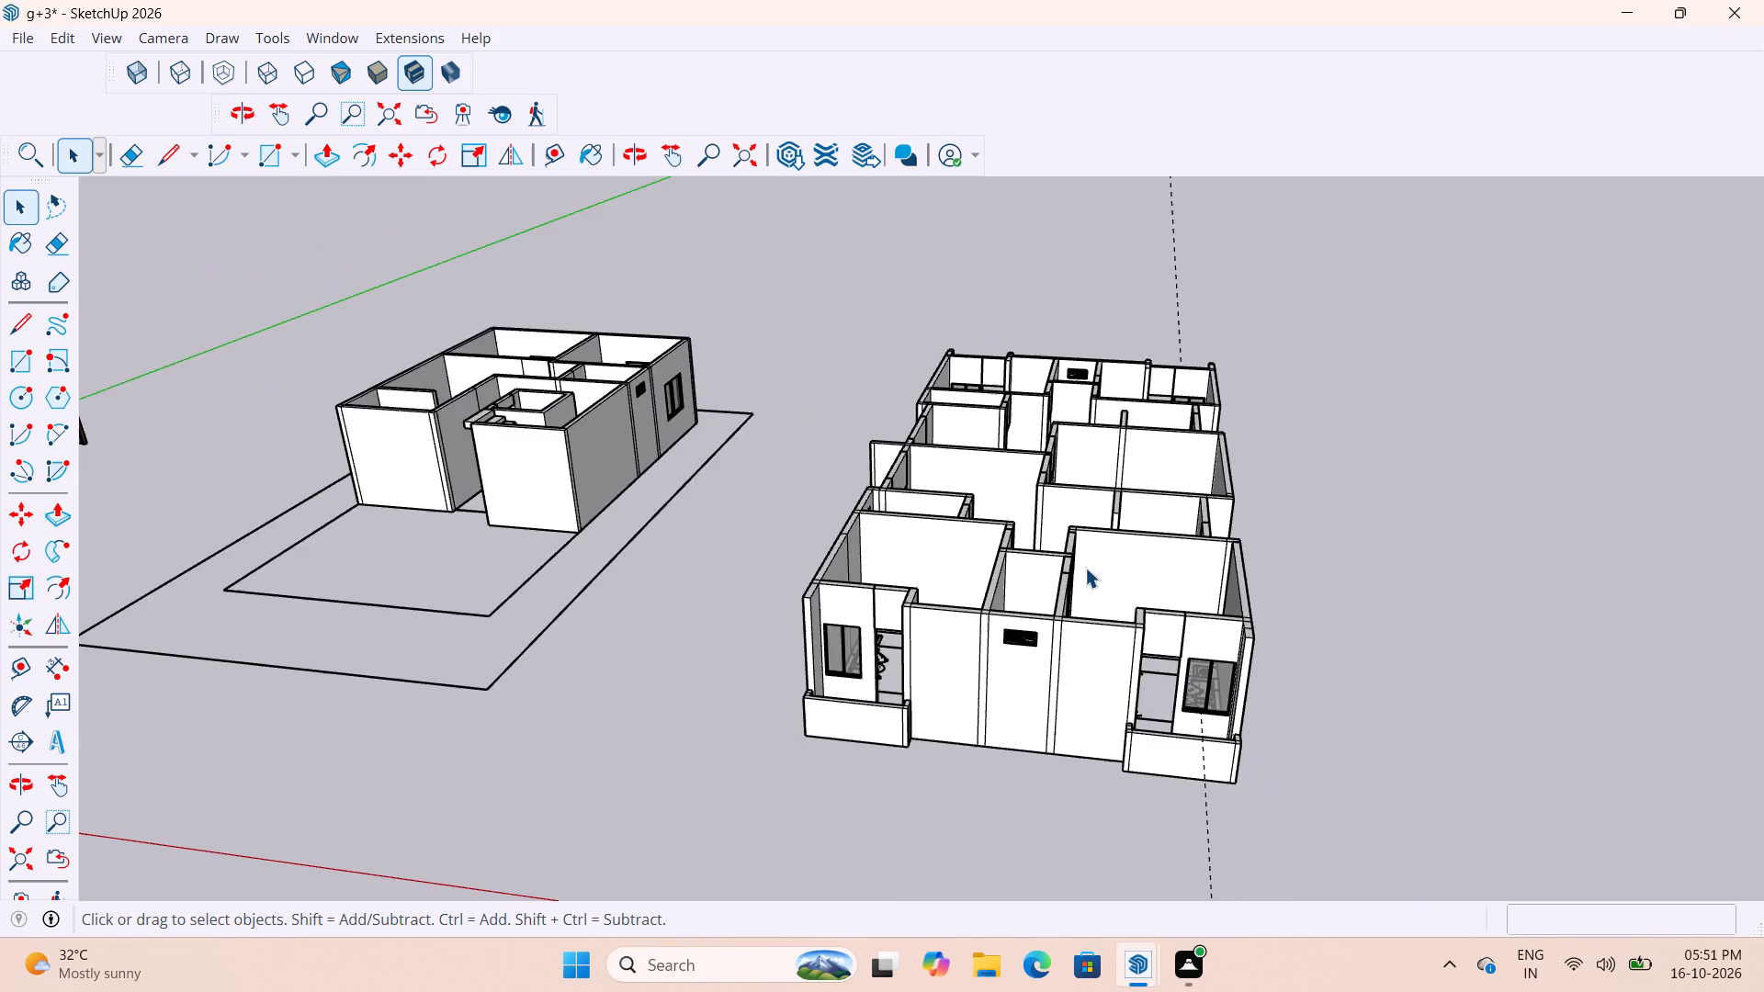
scroll(1066, 581, "down", 6)
middle_click_drag(1145, 530, 1133, 658)
scroll(1180, 624, "up", 4)
scroll(1136, 663, "down", 4)
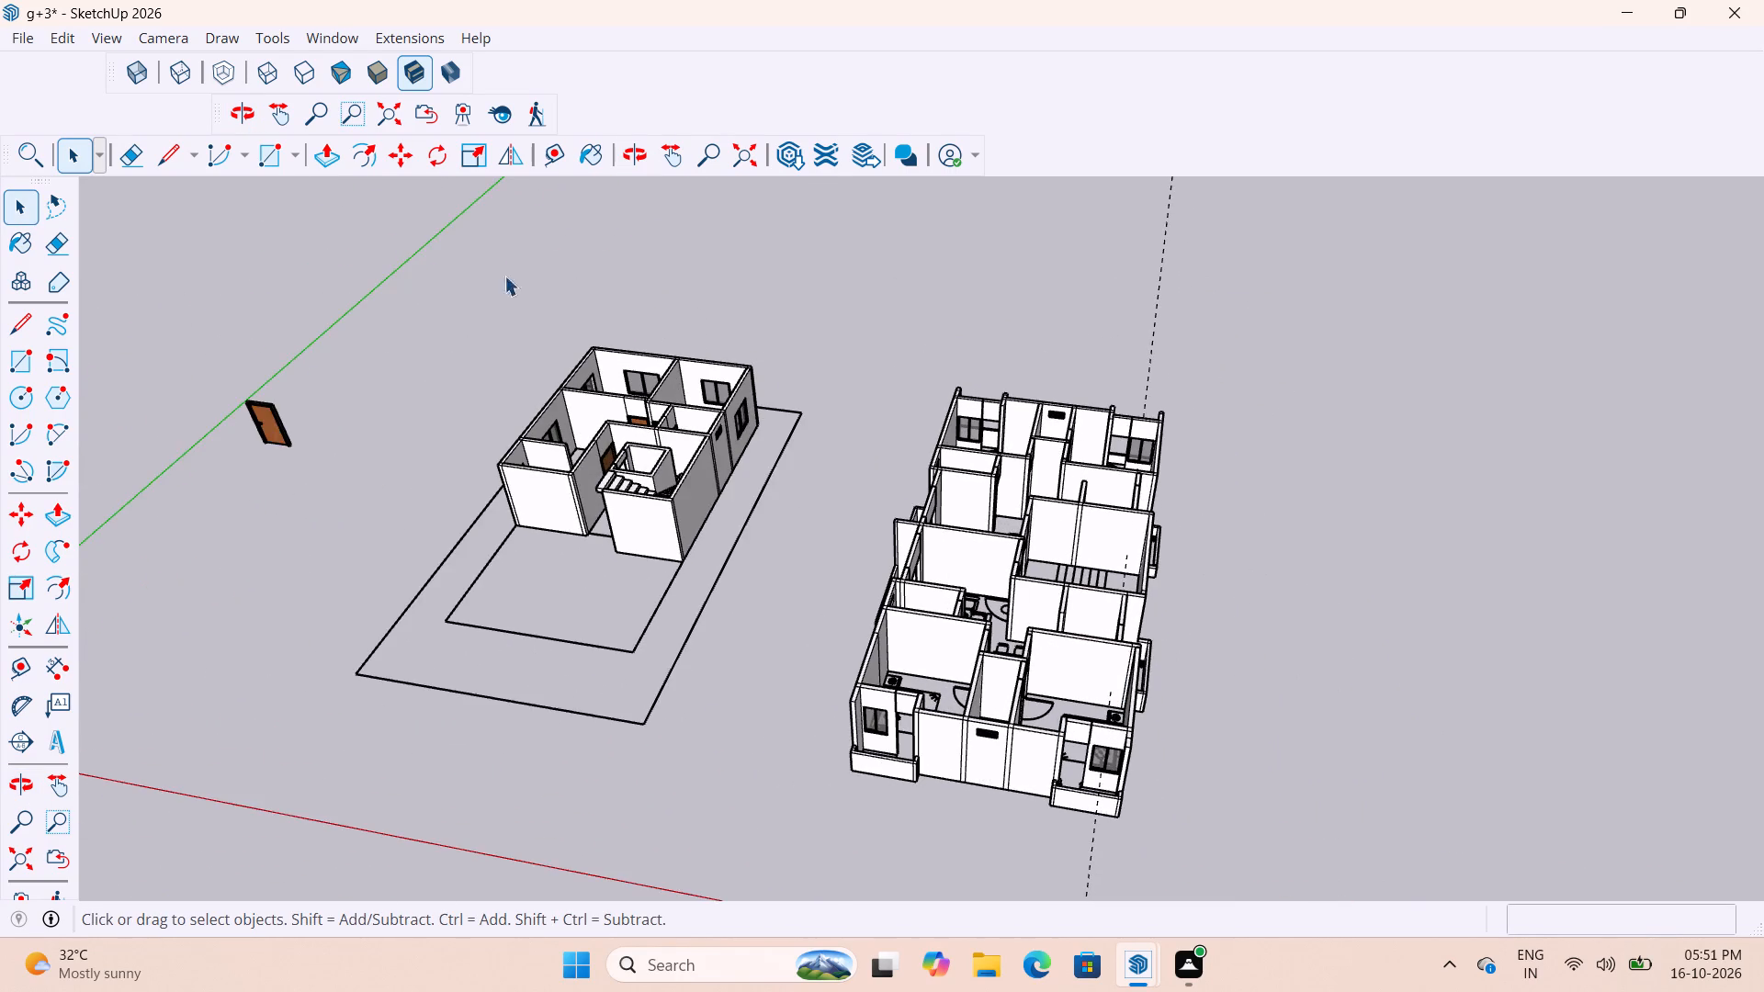
Delete all guides from the model.
left_click(67, 39)
left_click(173, 279)
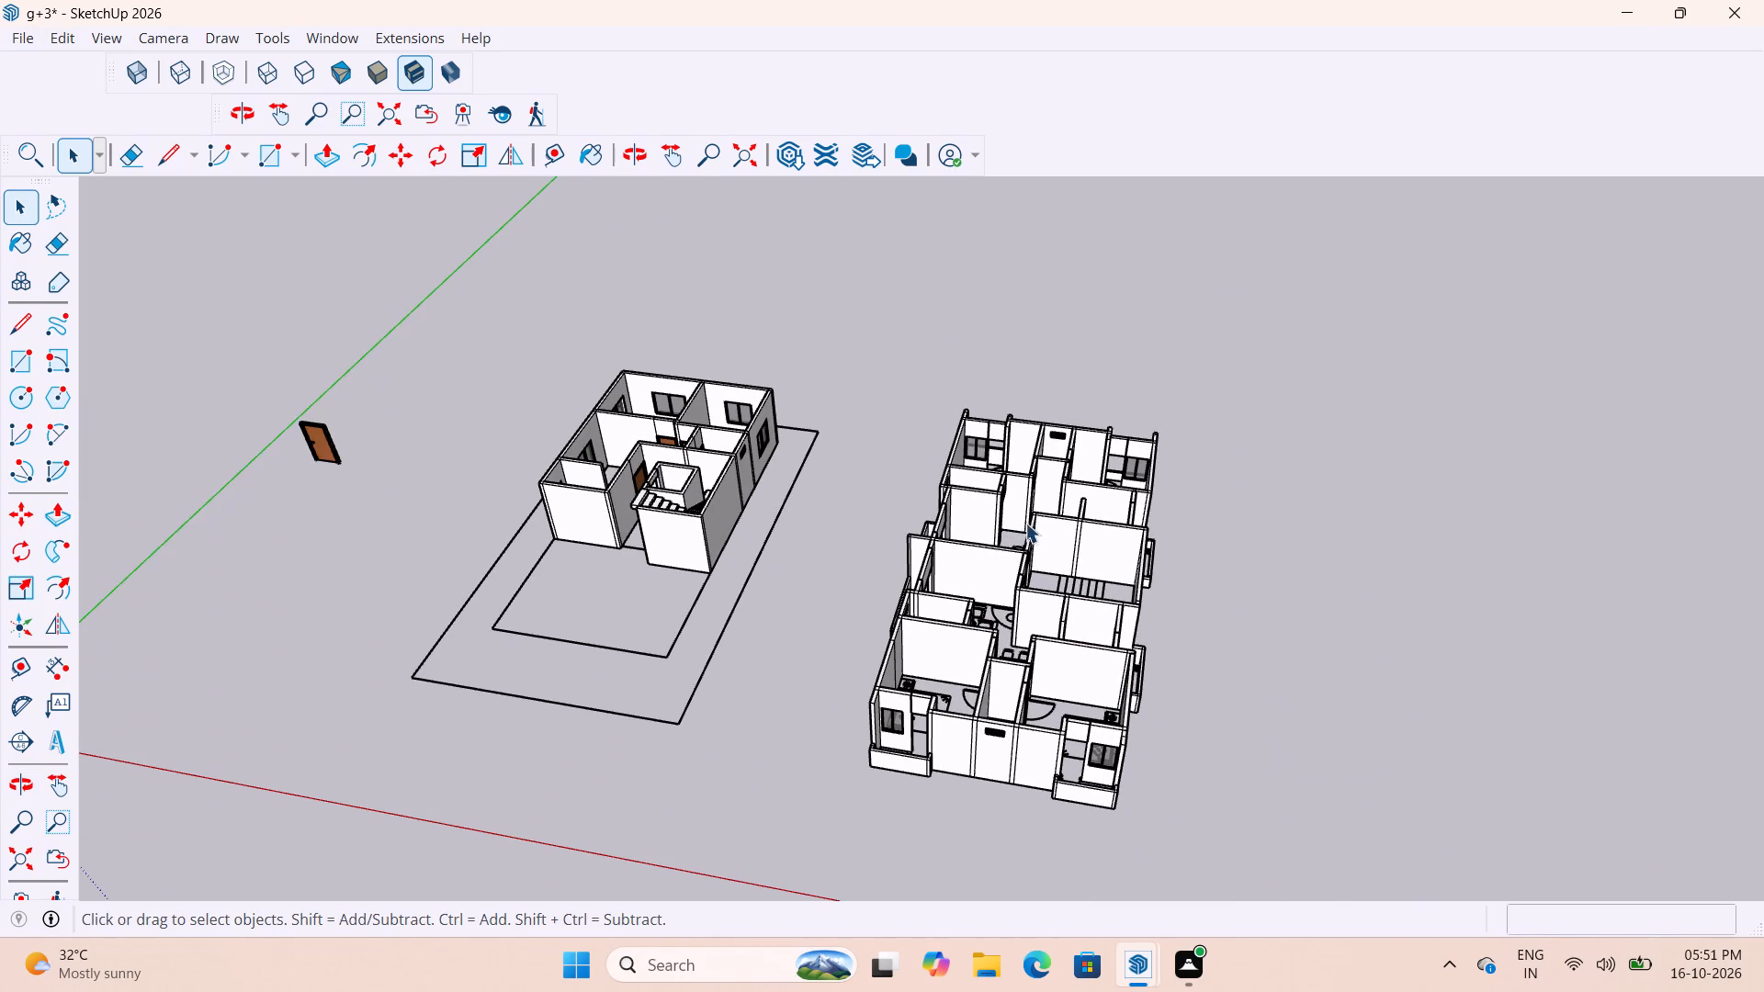
Examine the end rooms and outer walls of the larger model, checking the louvred ventilator and looking for unfilled ventilator openings.
scroll(1101, 546, "up", 15)
middle_click_drag(1024, 492, 1106, 603)
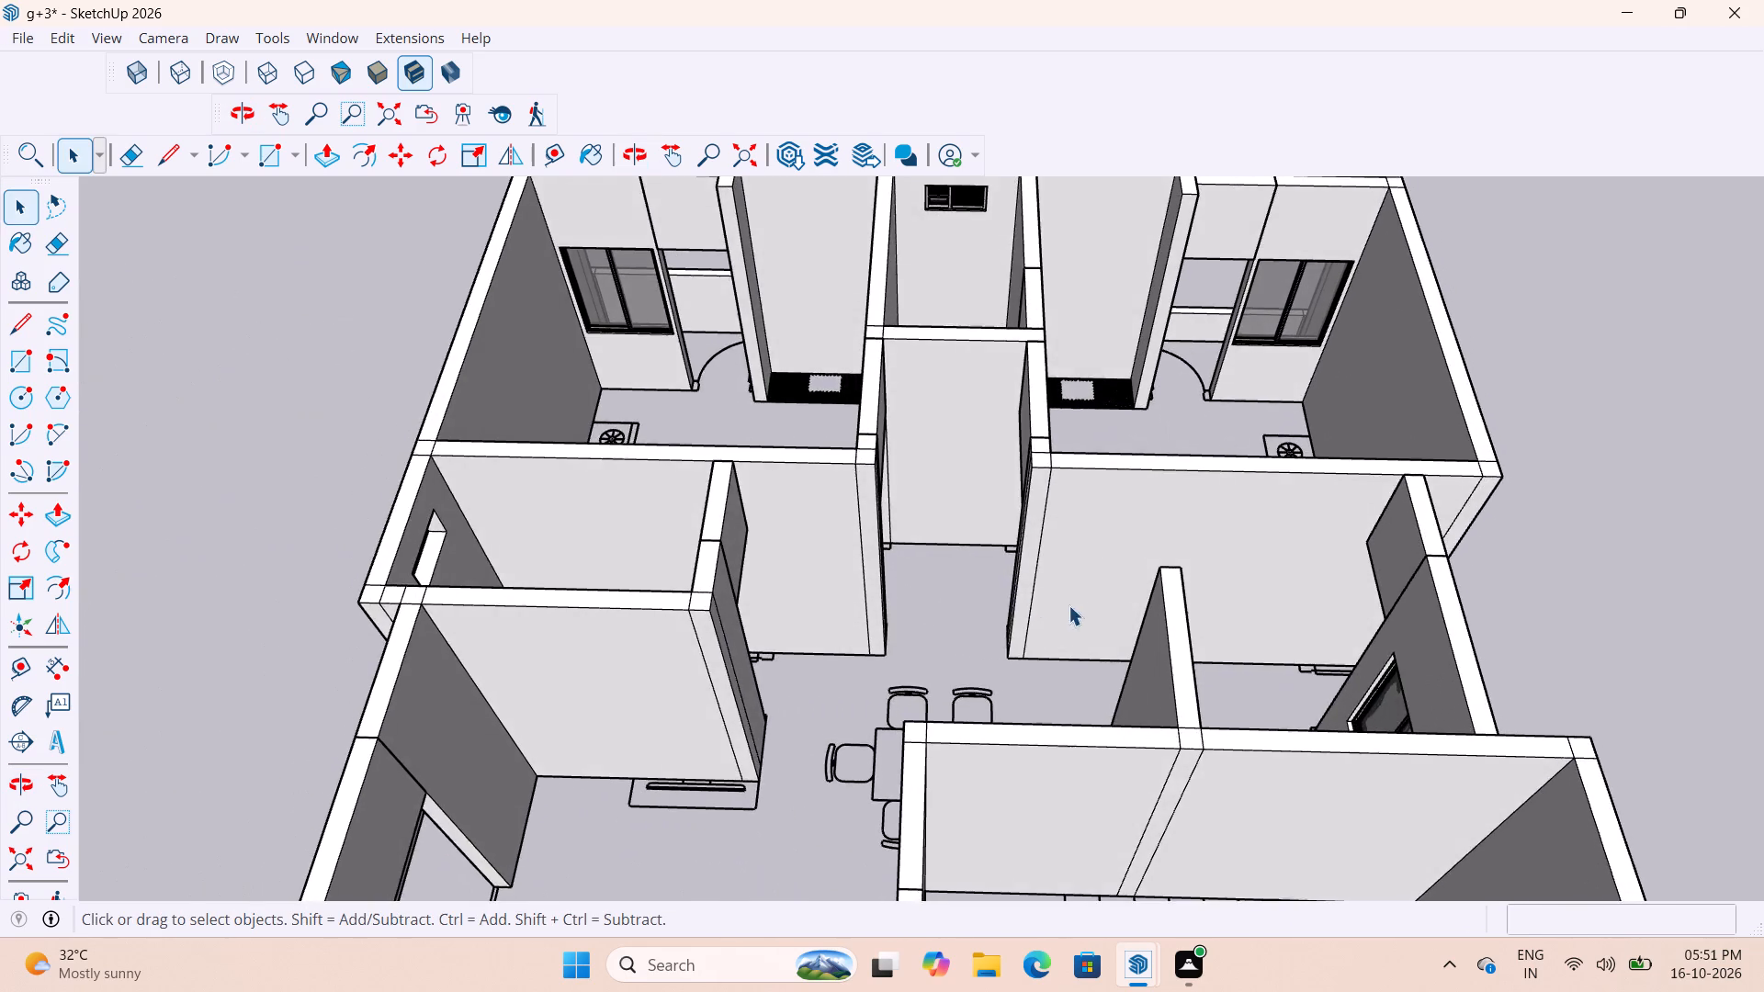
scroll(993, 597, "down", 9)
scroll(1097, 450, "up", 9)
scroll(1068, 457, "down", 6)
scroll(1063, 558, "up", 4)
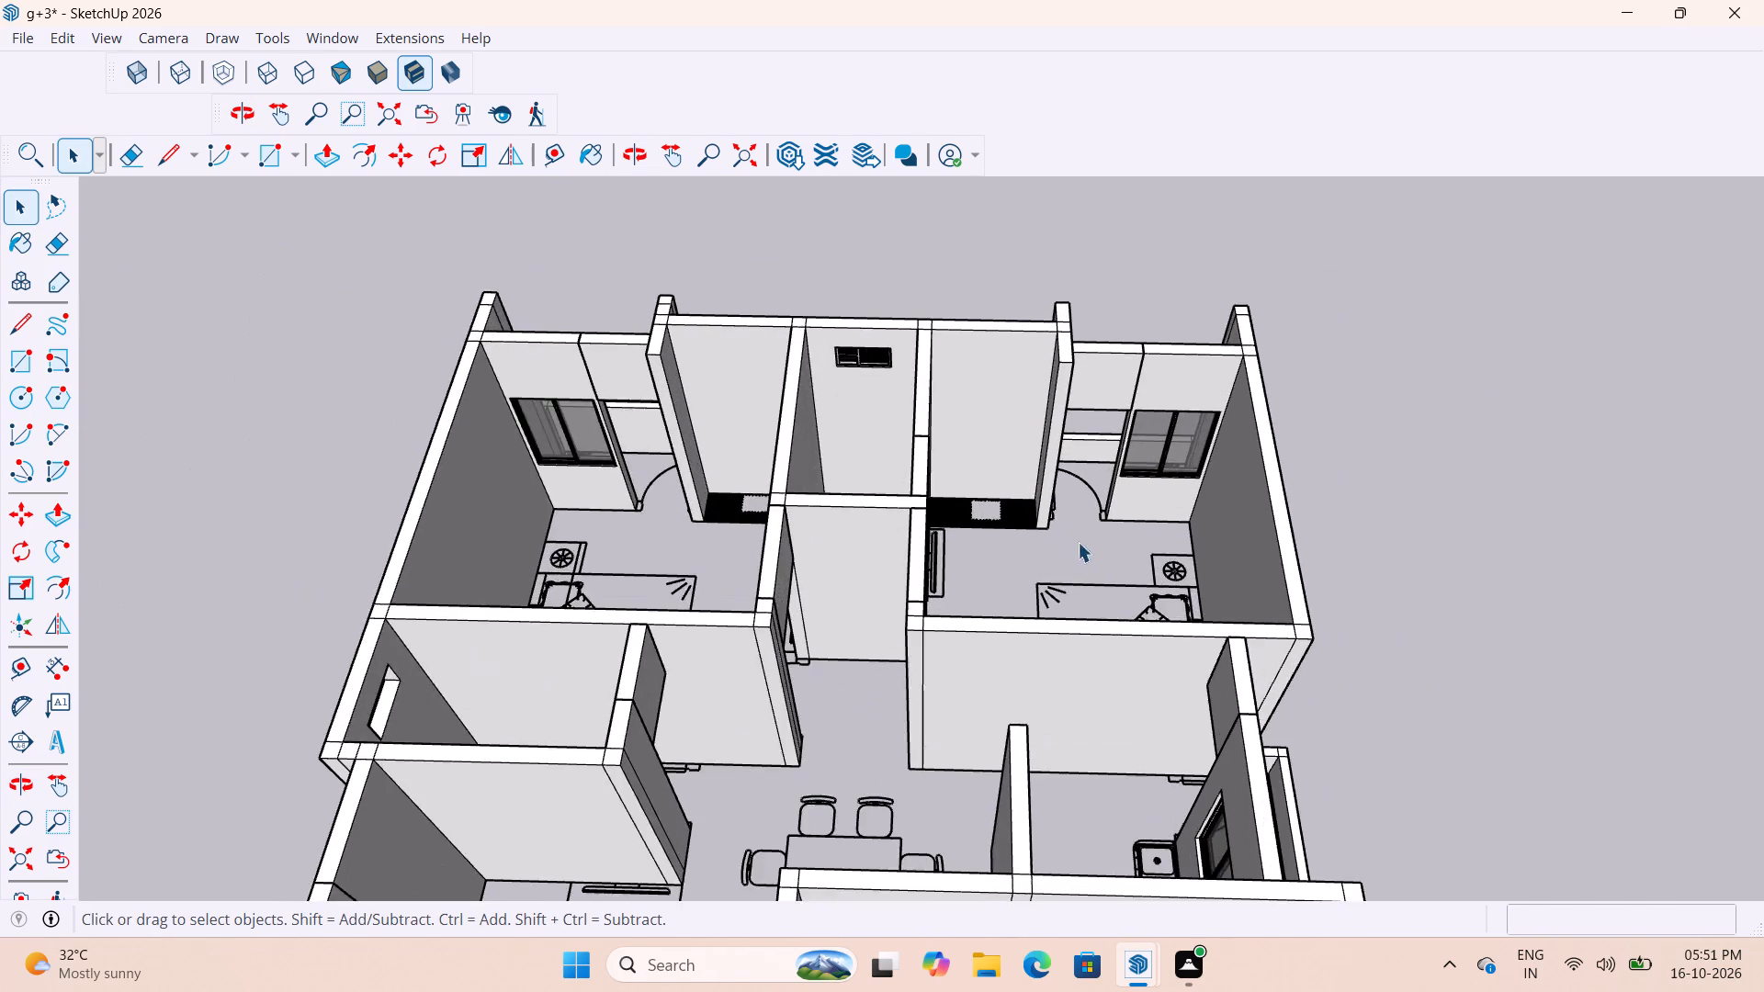
scroll(1032, 531, "down", 12)
scroll(931, 454, "up", 17)
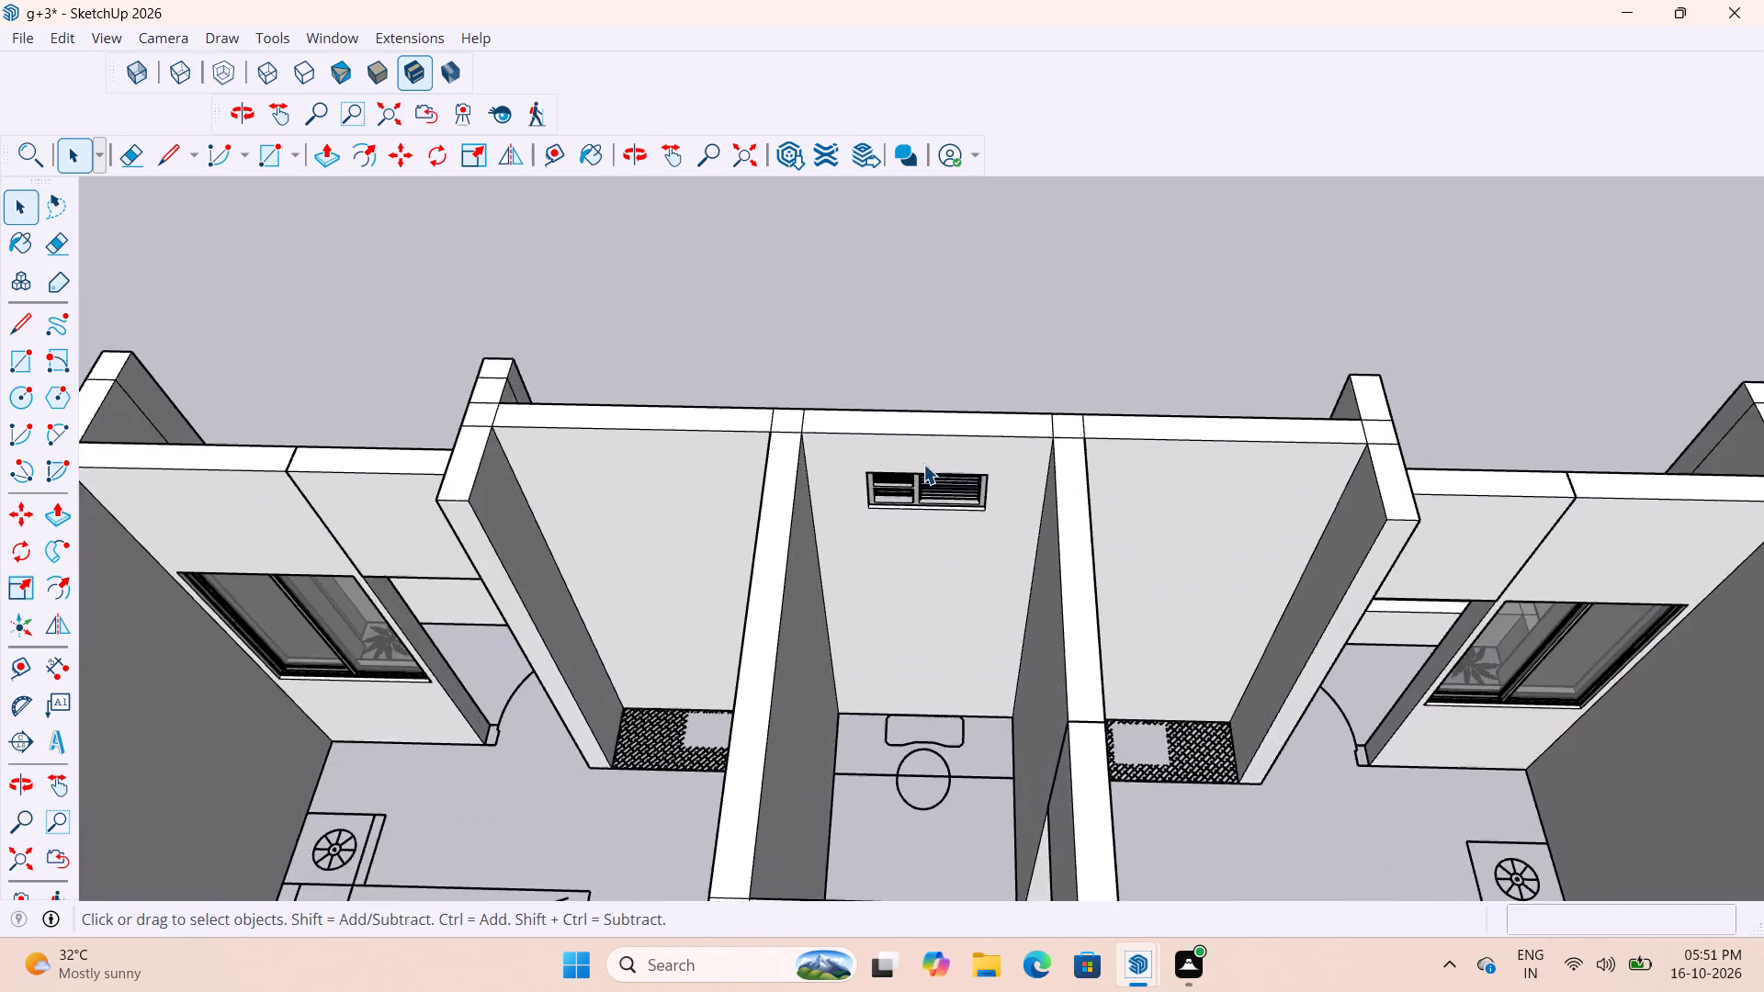
scroll(923, 464, "up", 6)
scroll(933, 451, "down", 5)
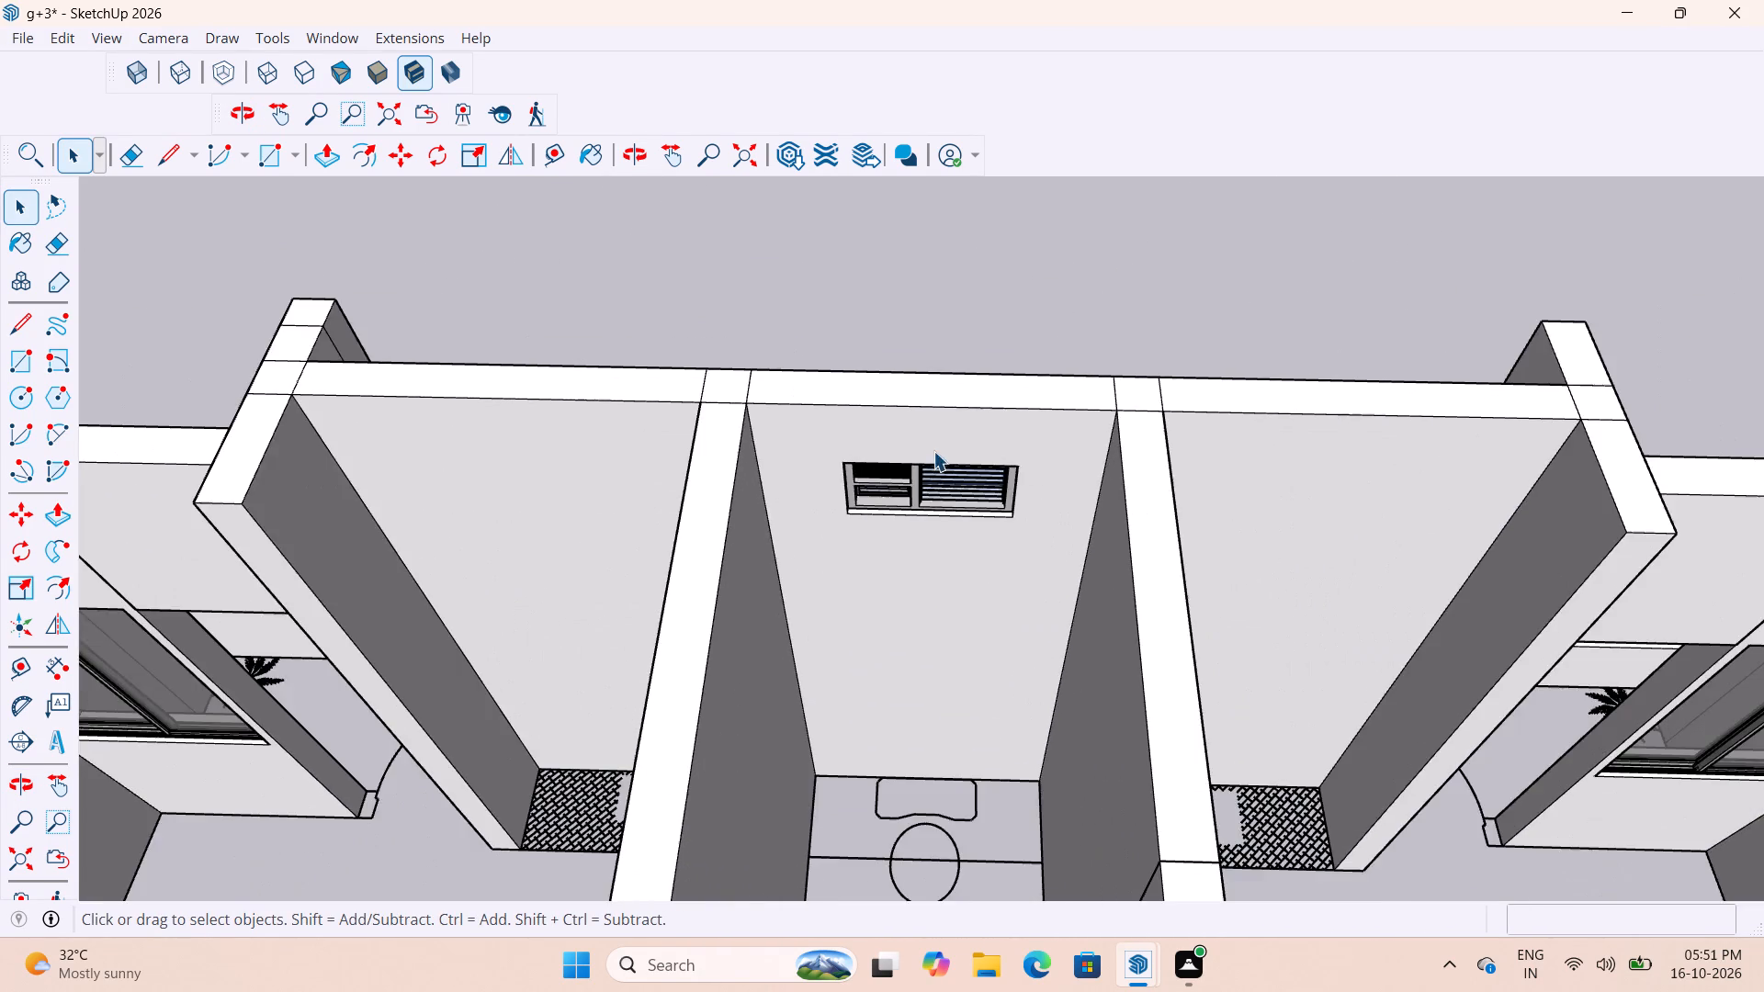
scroll(933, 451, "down", 11)
middle_click_drag(896, 626, 534, 481)
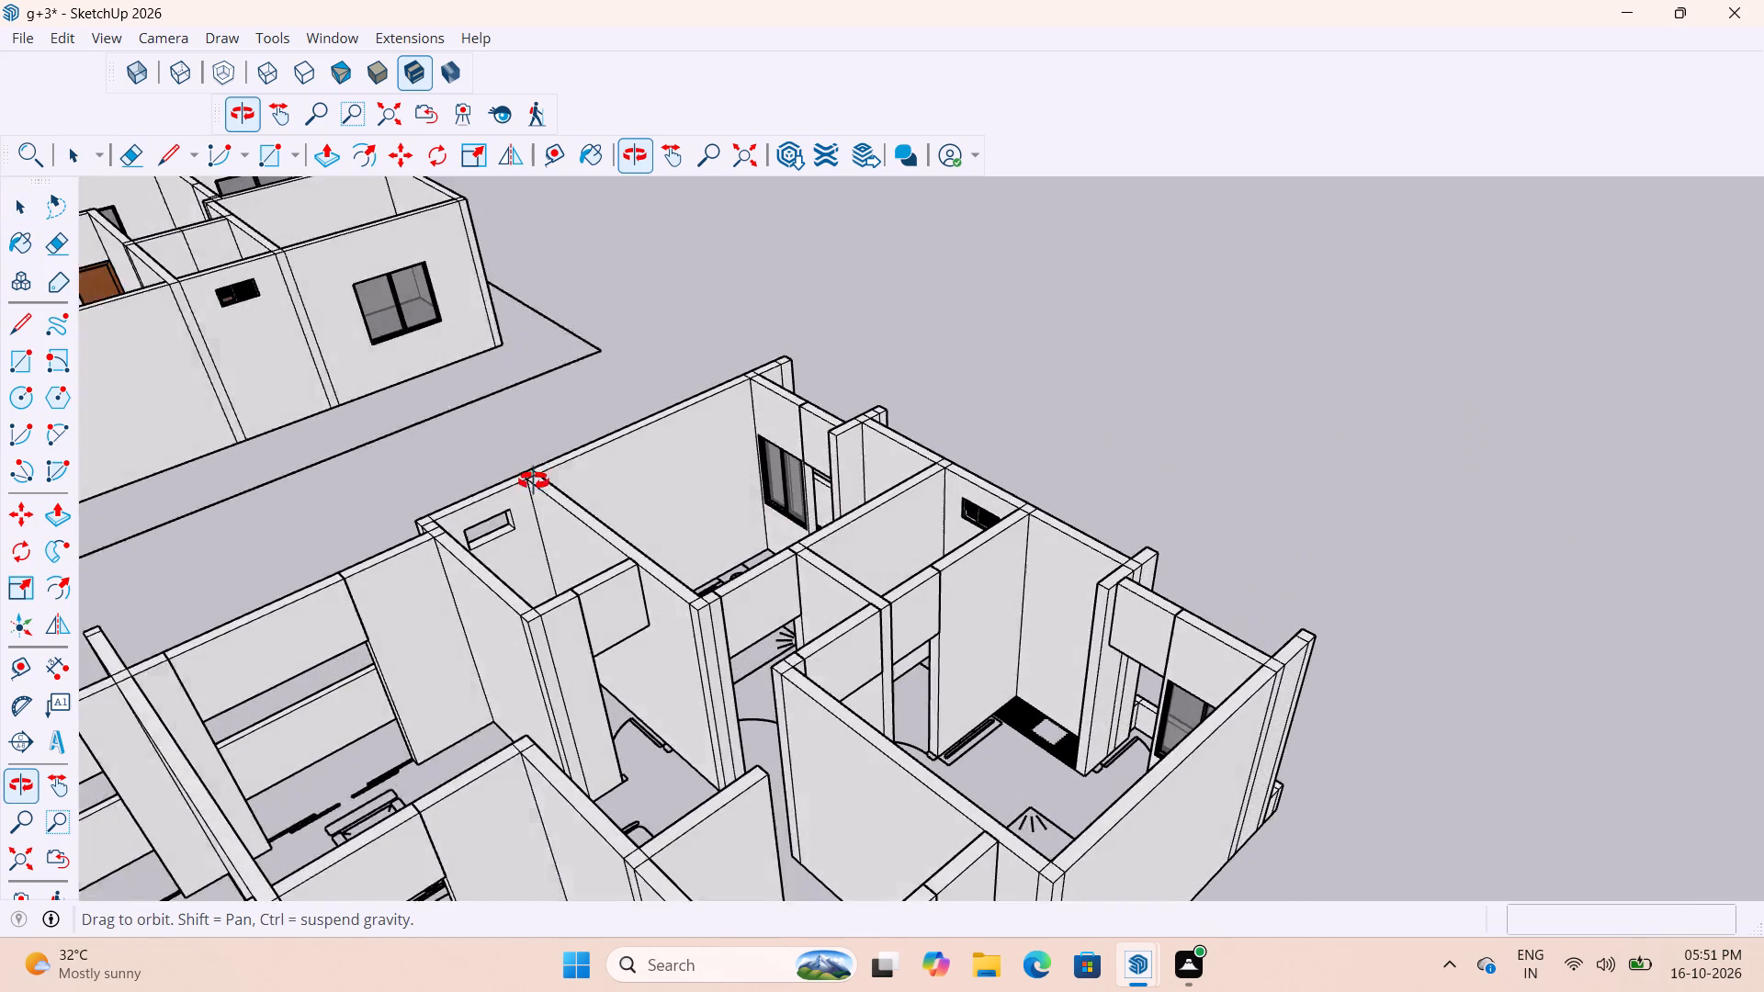
middle_click_drag(534, 481, 526, 475)
scroll(921, 532, "up", 8)
scroll(1194, 487, "down", 17)
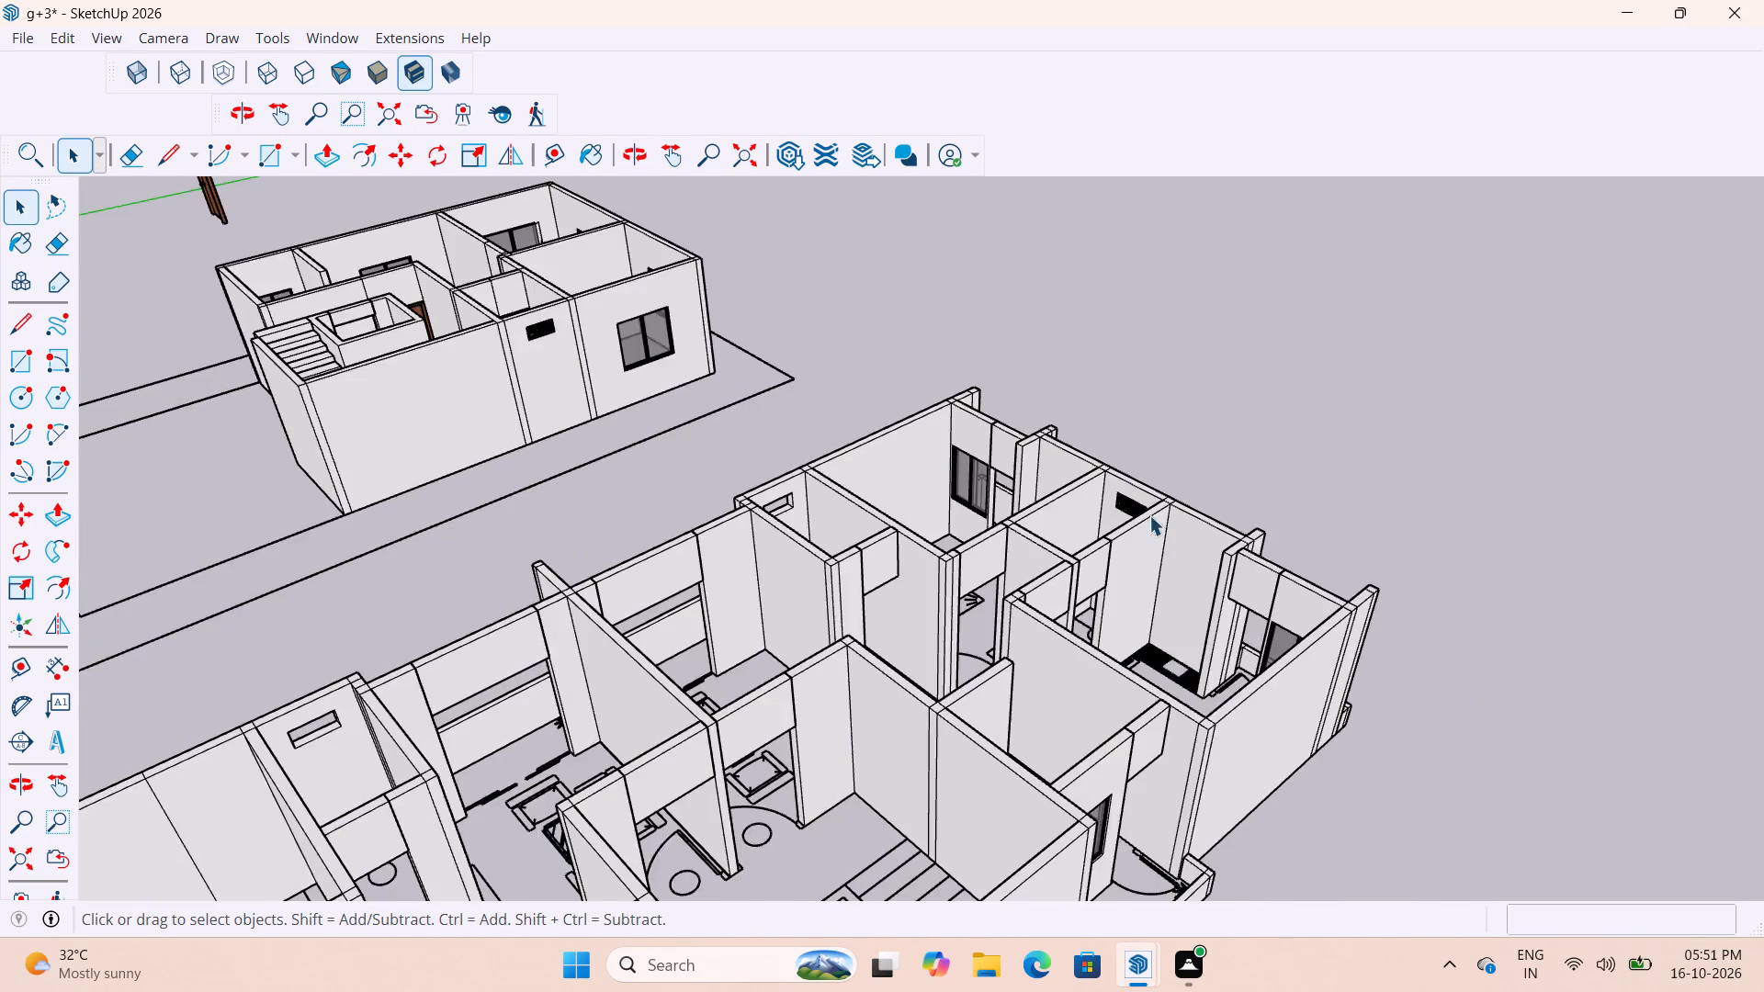
scroll(1149, 515, "down", 3)
middle_click_drag(1129, 372, 1477, 389)
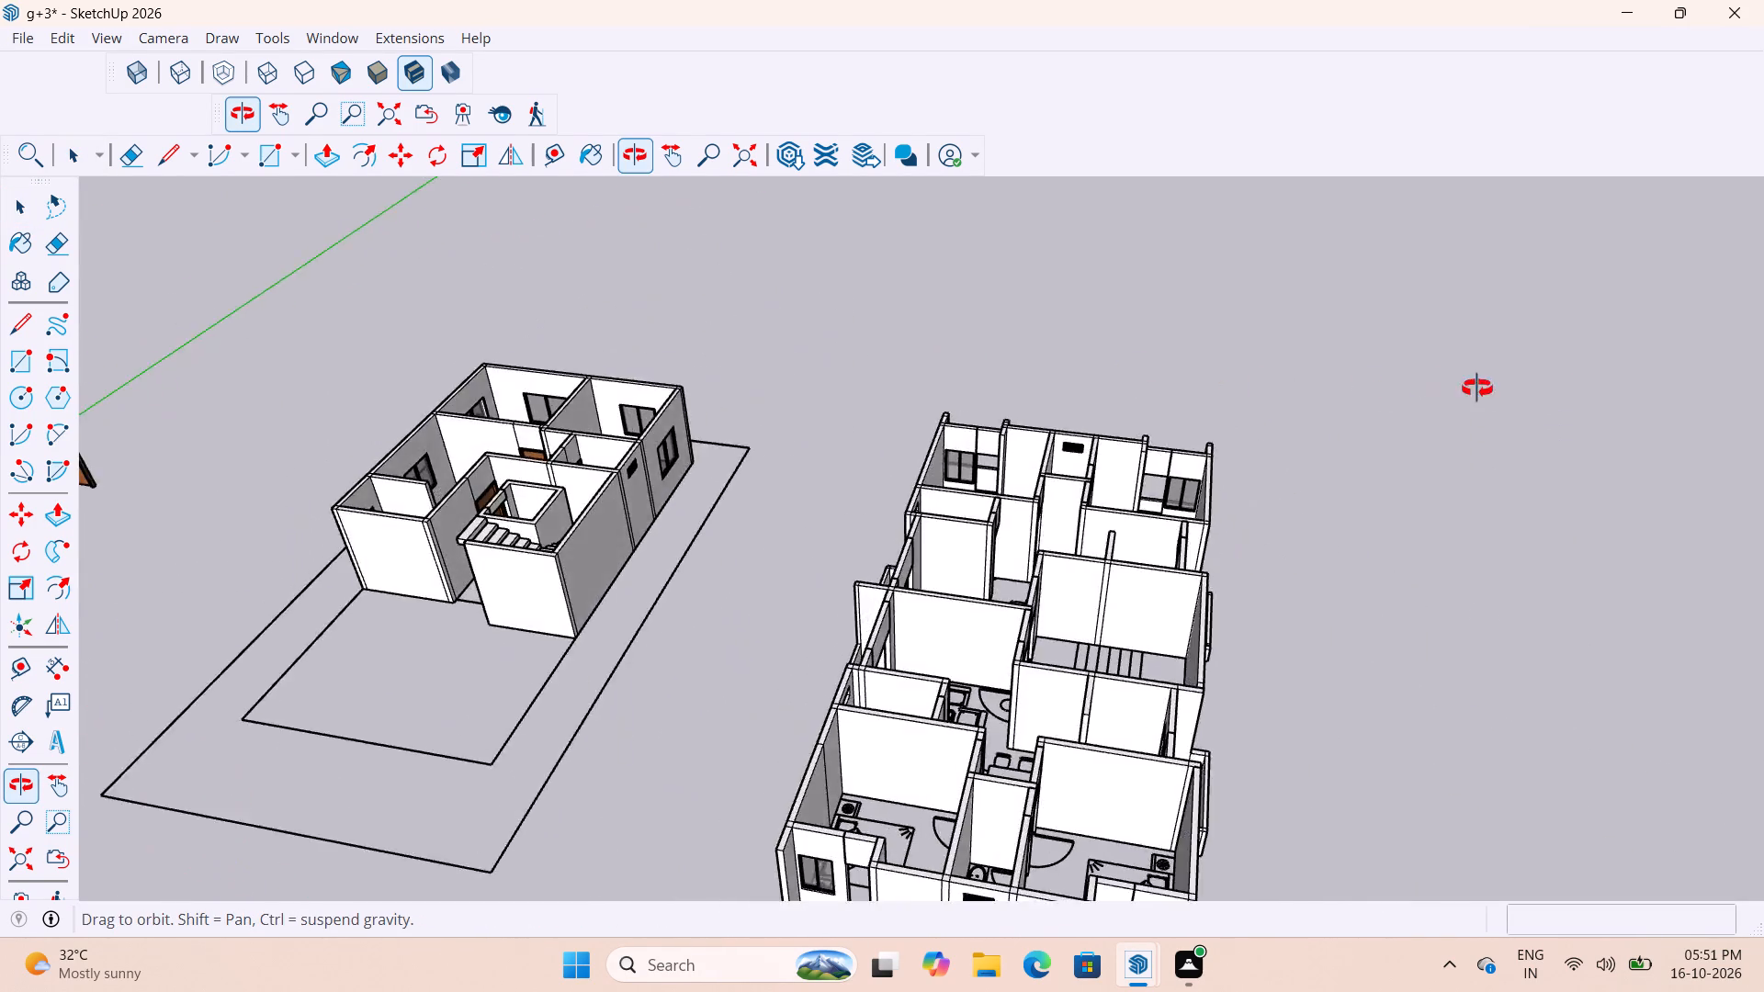
middle_click_drag(1477, 389, 1558, 378)
scroll(1420, 403, "down", 4)
middle_click_drag(922, 547, 1036, 572)
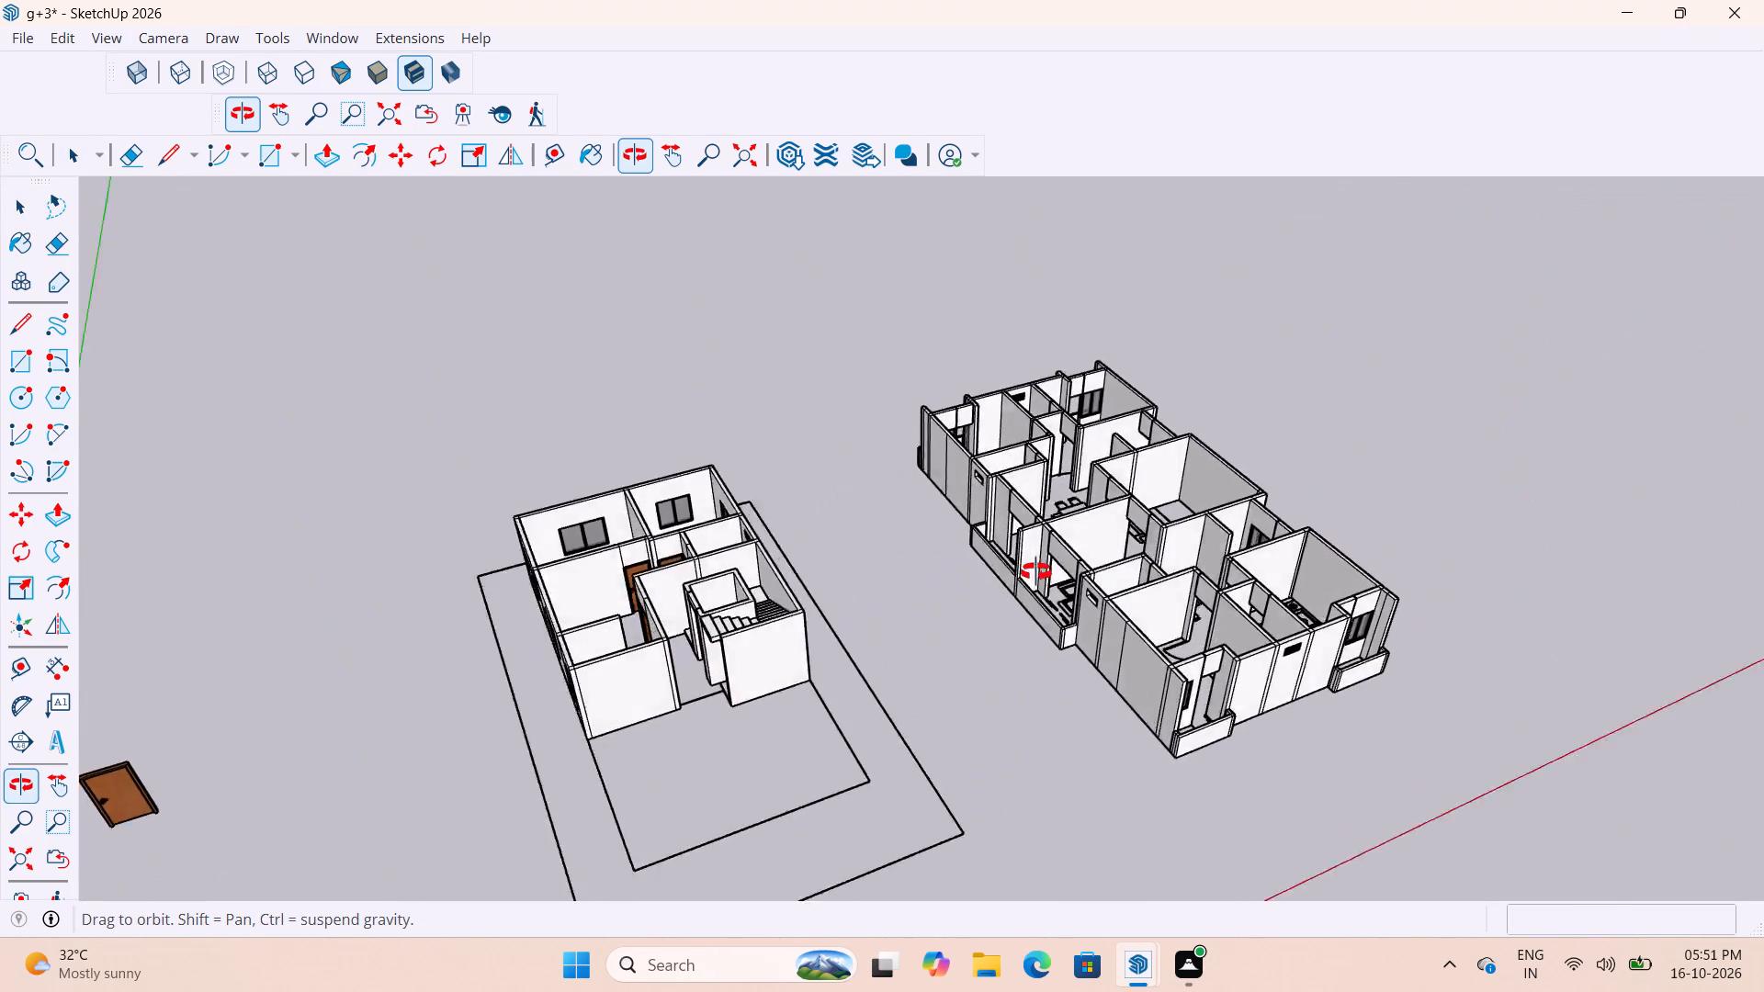
middle_click_drag(1036, 572, 823, 567)
Copy the louvred ventilator from the end-wall toilet into the small side room with the empty ventilator opening.
scroll(1060, 493, "up", 2)
scroll(989, 471, "down", 4)
scroll(1138, 449, "up", 9)
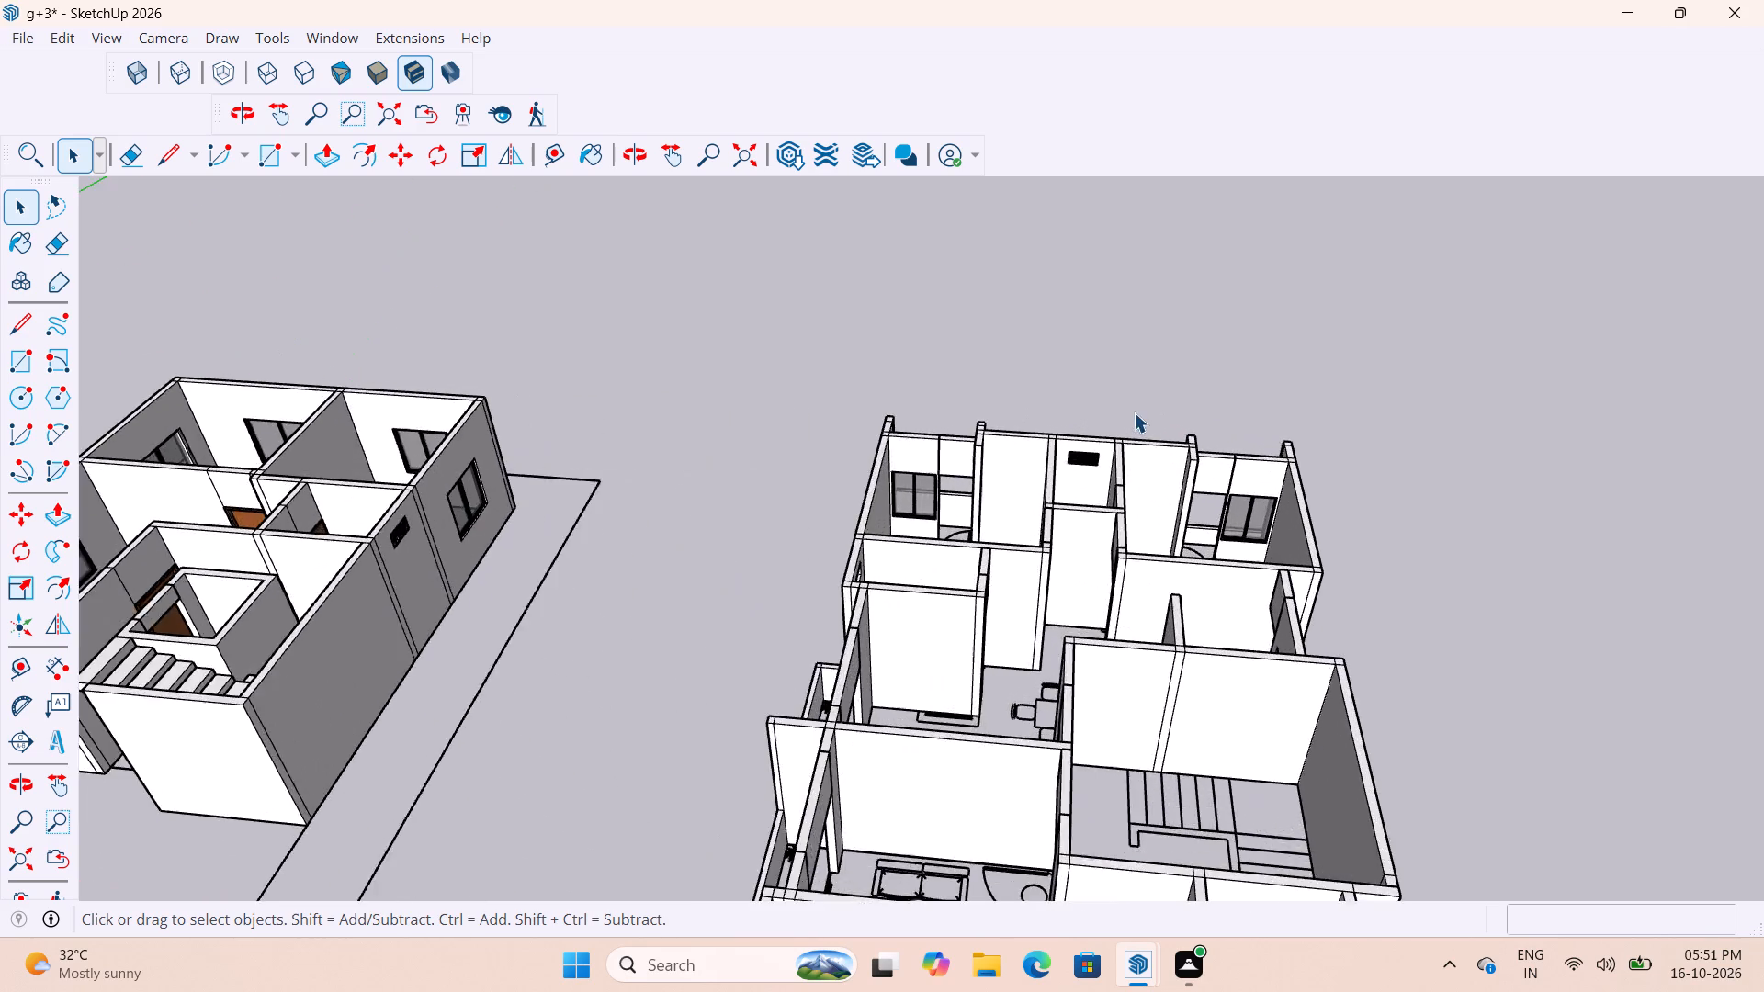
scroll(1134, 412, "up", 18)
scroll(1090, 443, "down", 10)
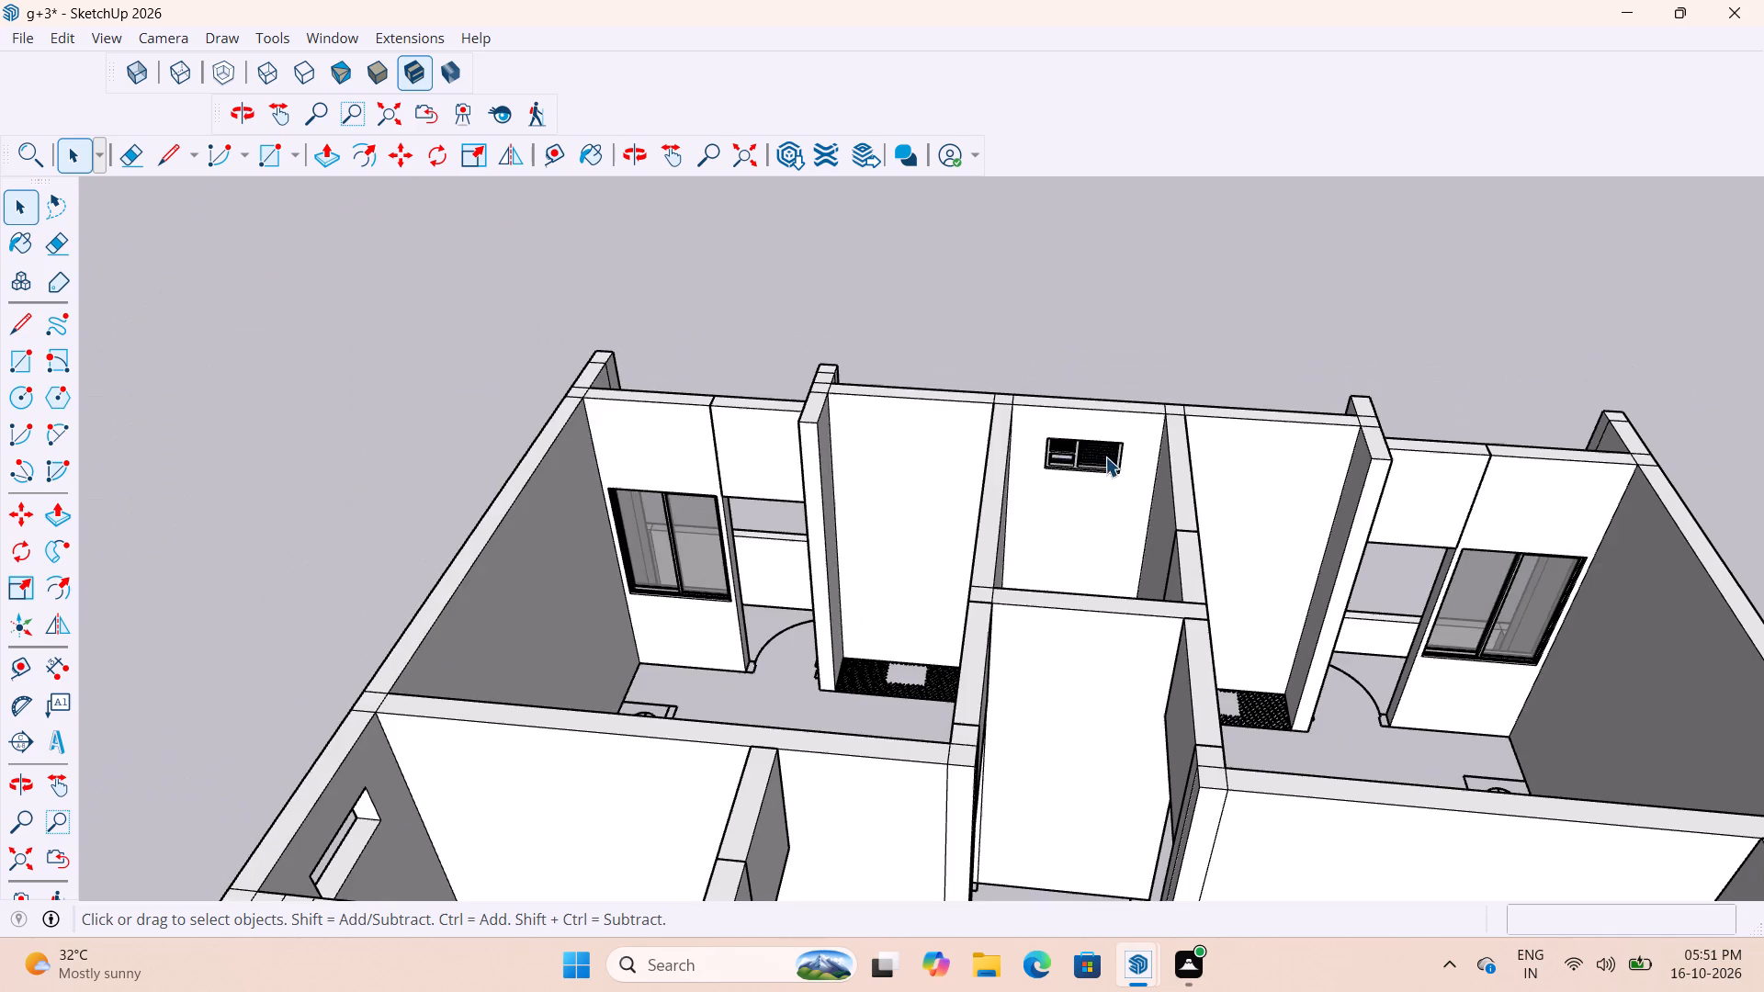
scroll(1081, 427, "down", 5)
scroll(1104, 449, "up", 8)
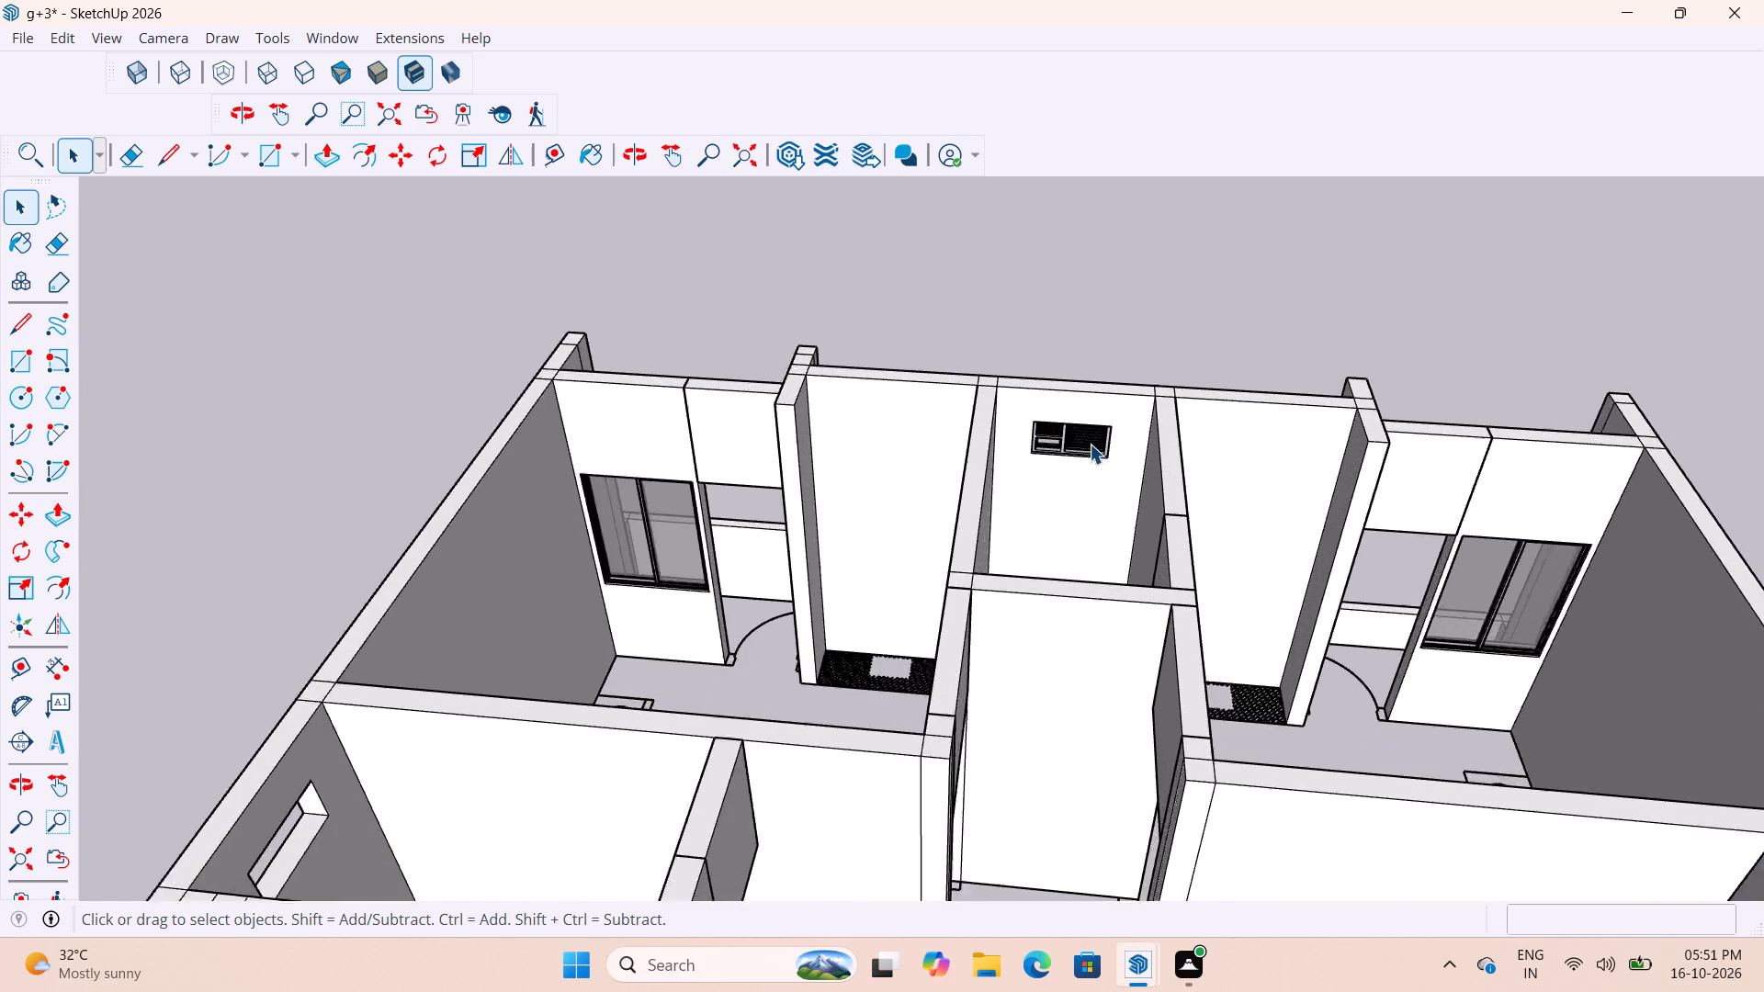
scroll(1090, 444, "up", 5)
left_click(1090, 440)
key("m")
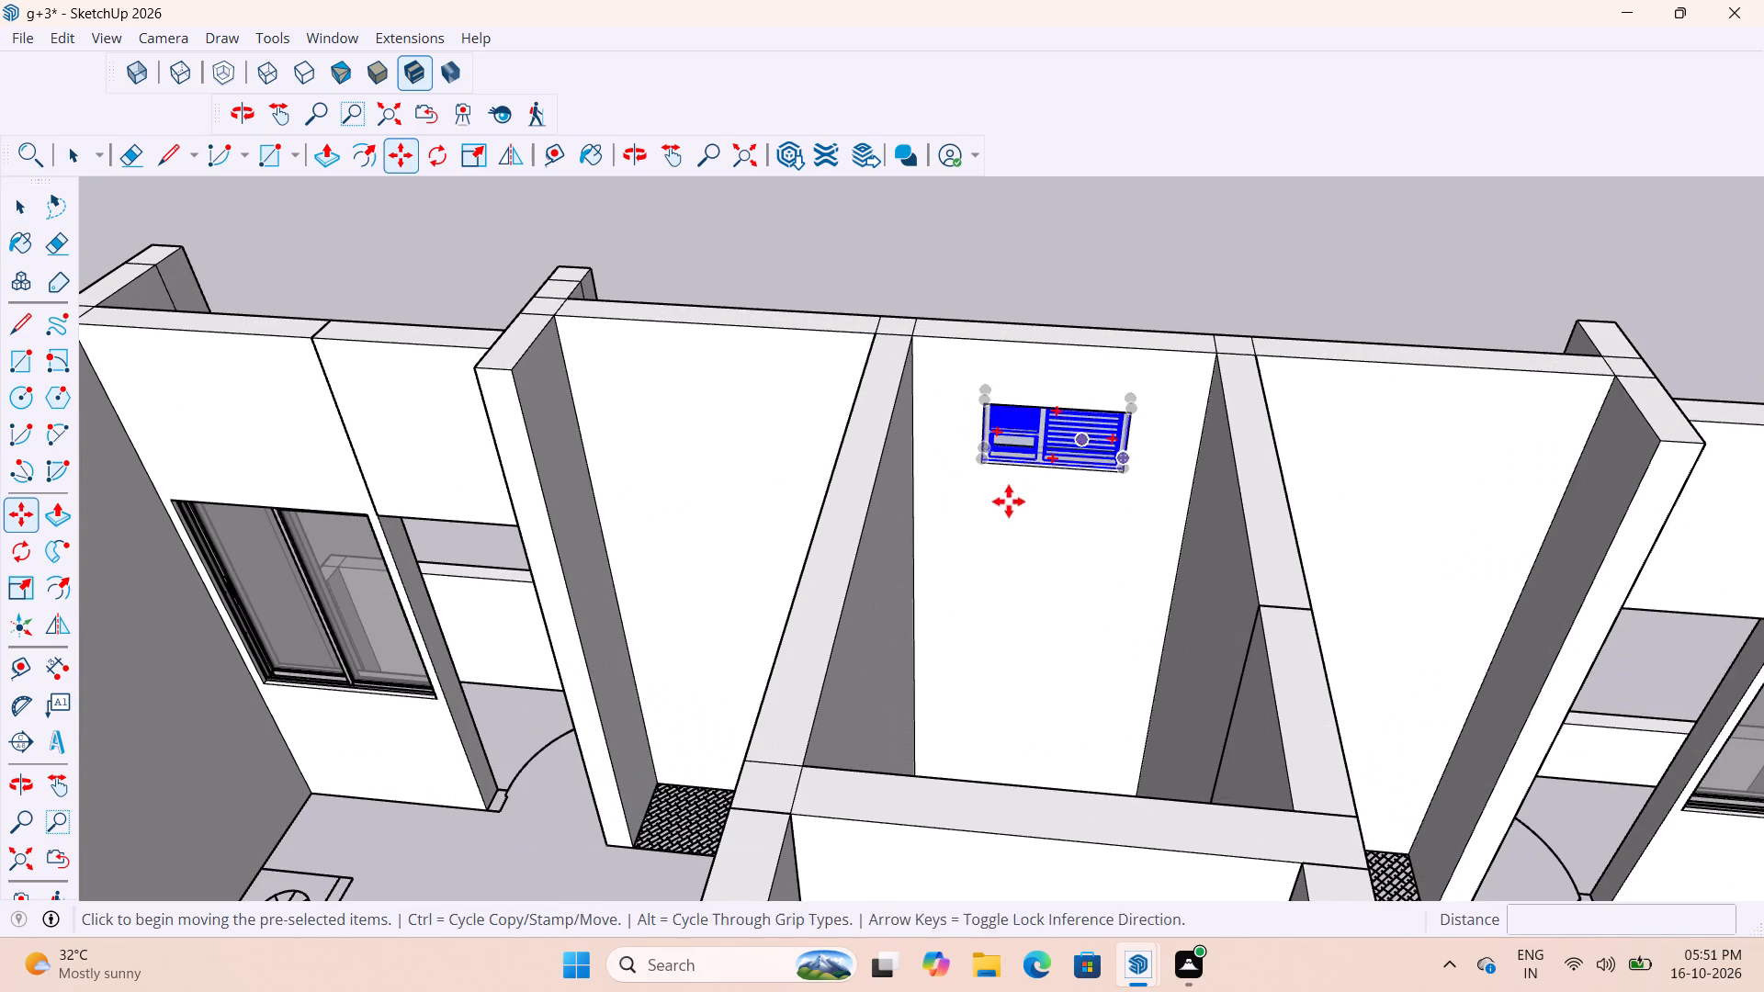
scroll(1002, 494, "up", 15)
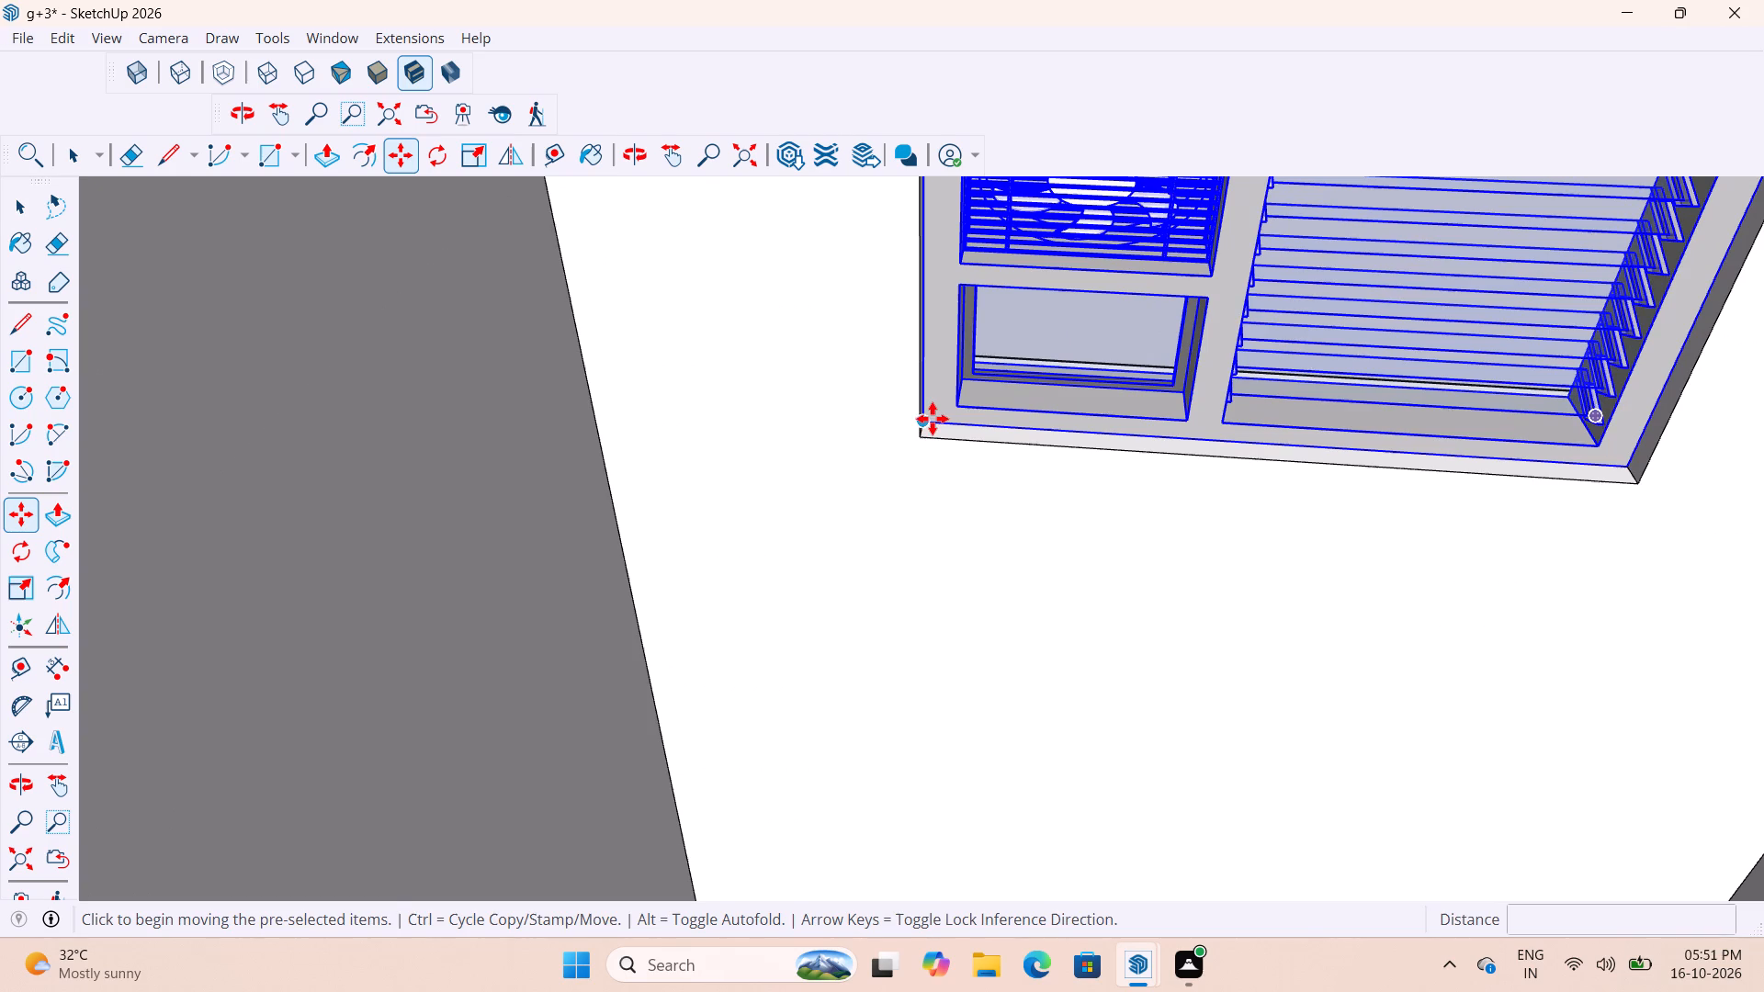
left_click(933, 419)
scroll(940, 490, "down", 11)
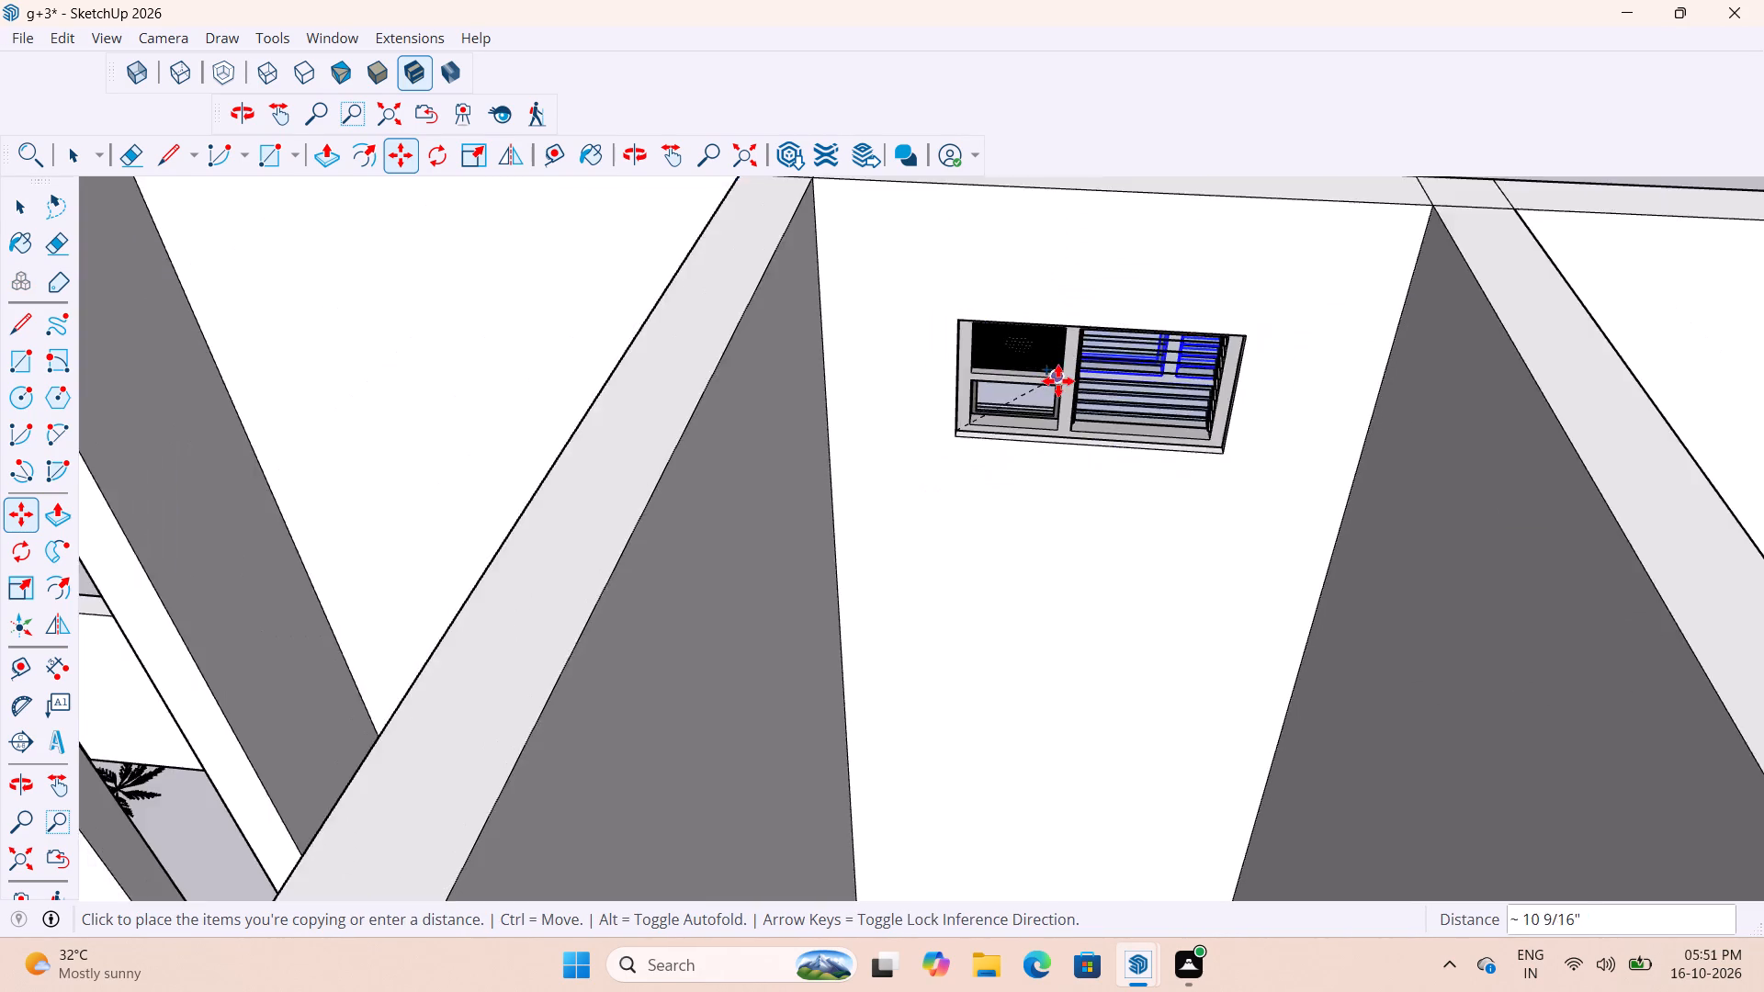
scroll(1069, 385, "down", 19)
middle_click_drag(1001, 493, 1528, 539)
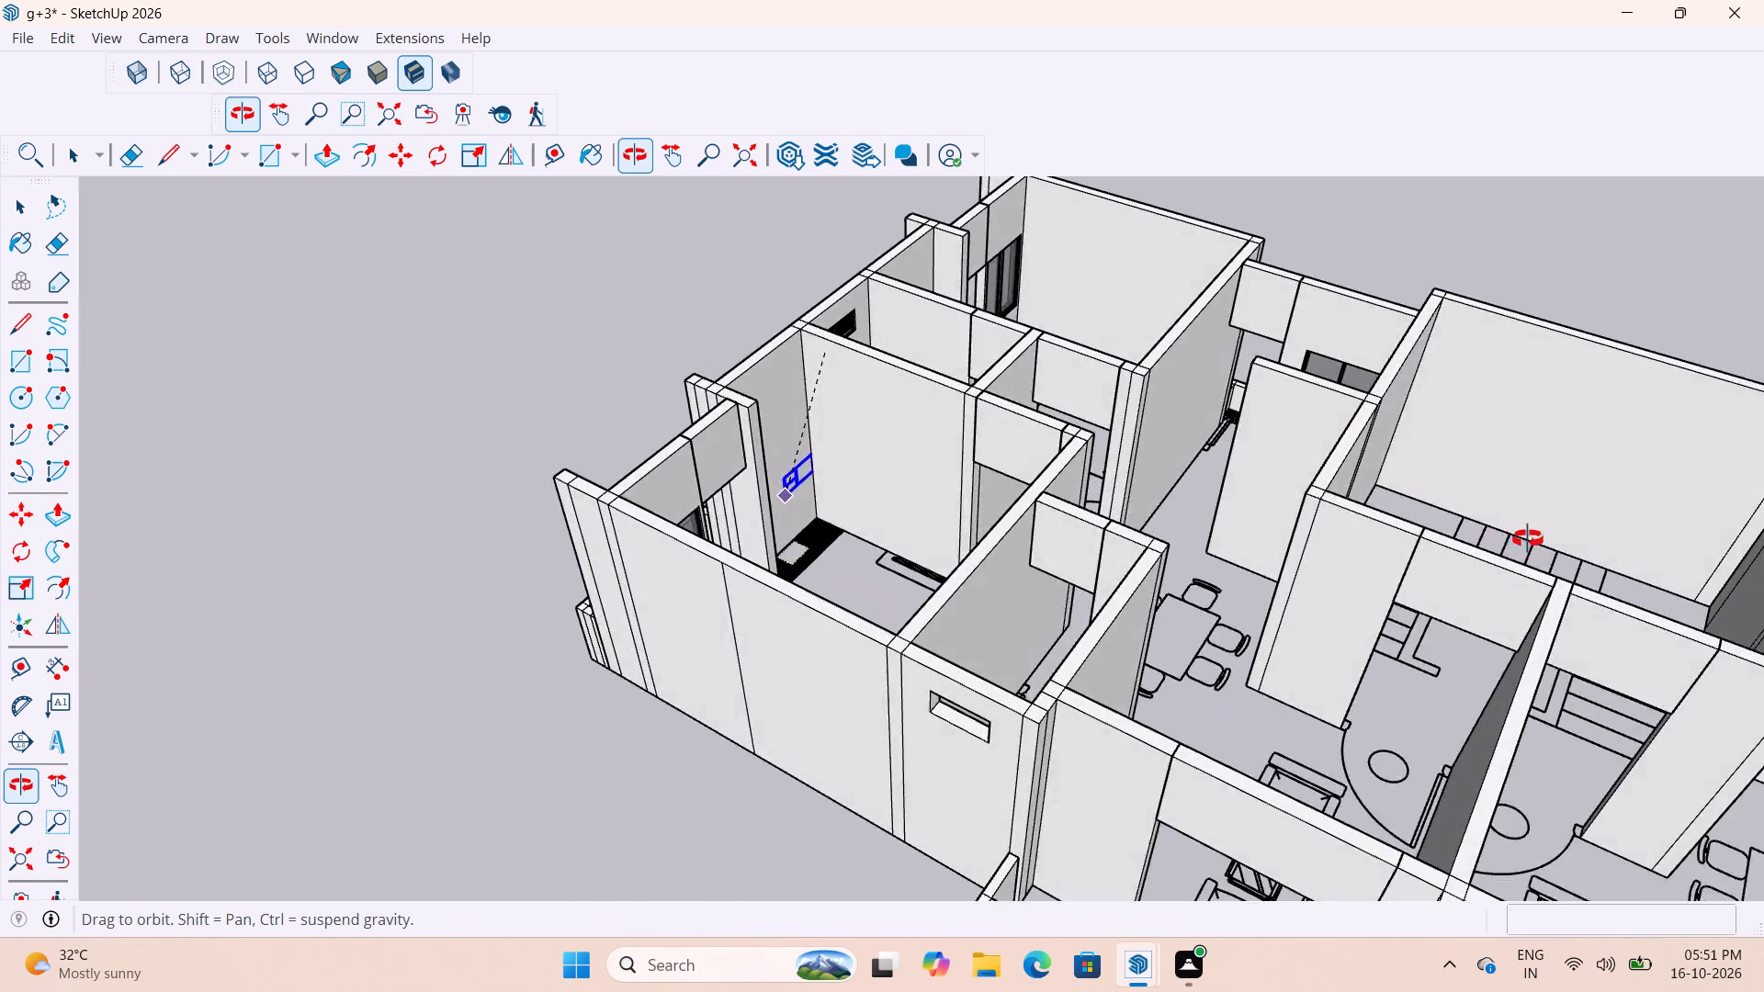
middle_click_drag(1528, 539, 1599, 533)
scroll(1014, 611, "up", 3)
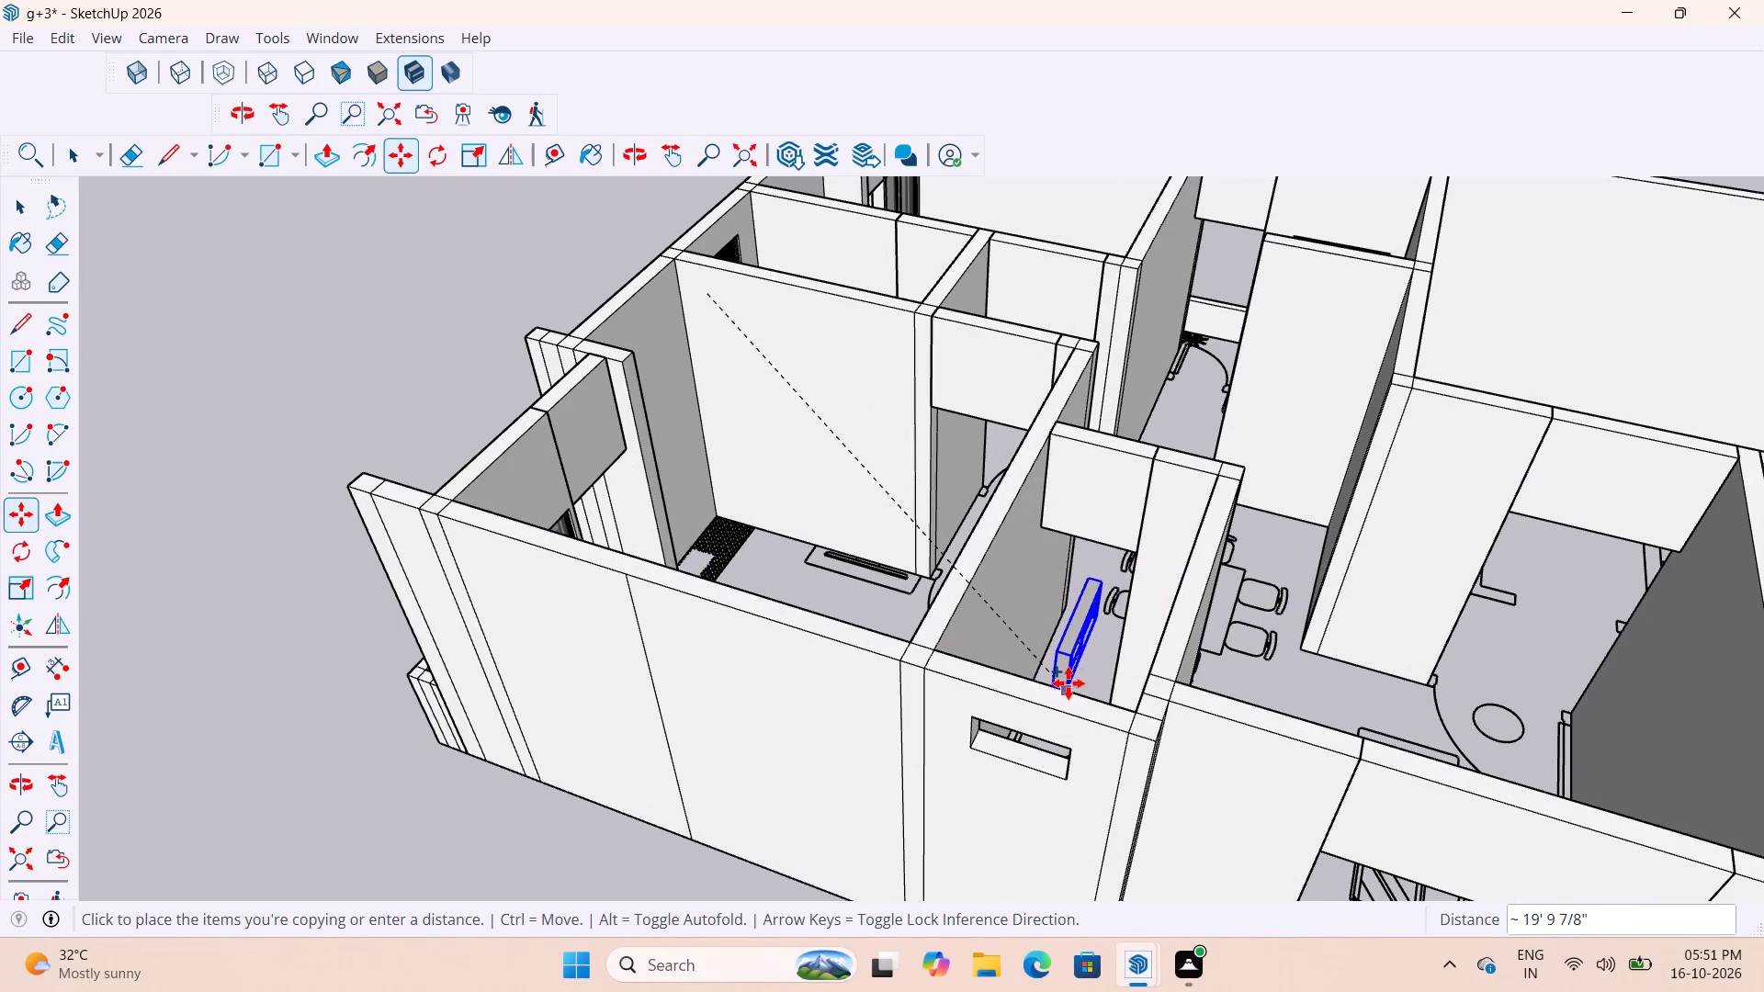
left_click(1069, 677)
key("space")
left_click(1284, 617)
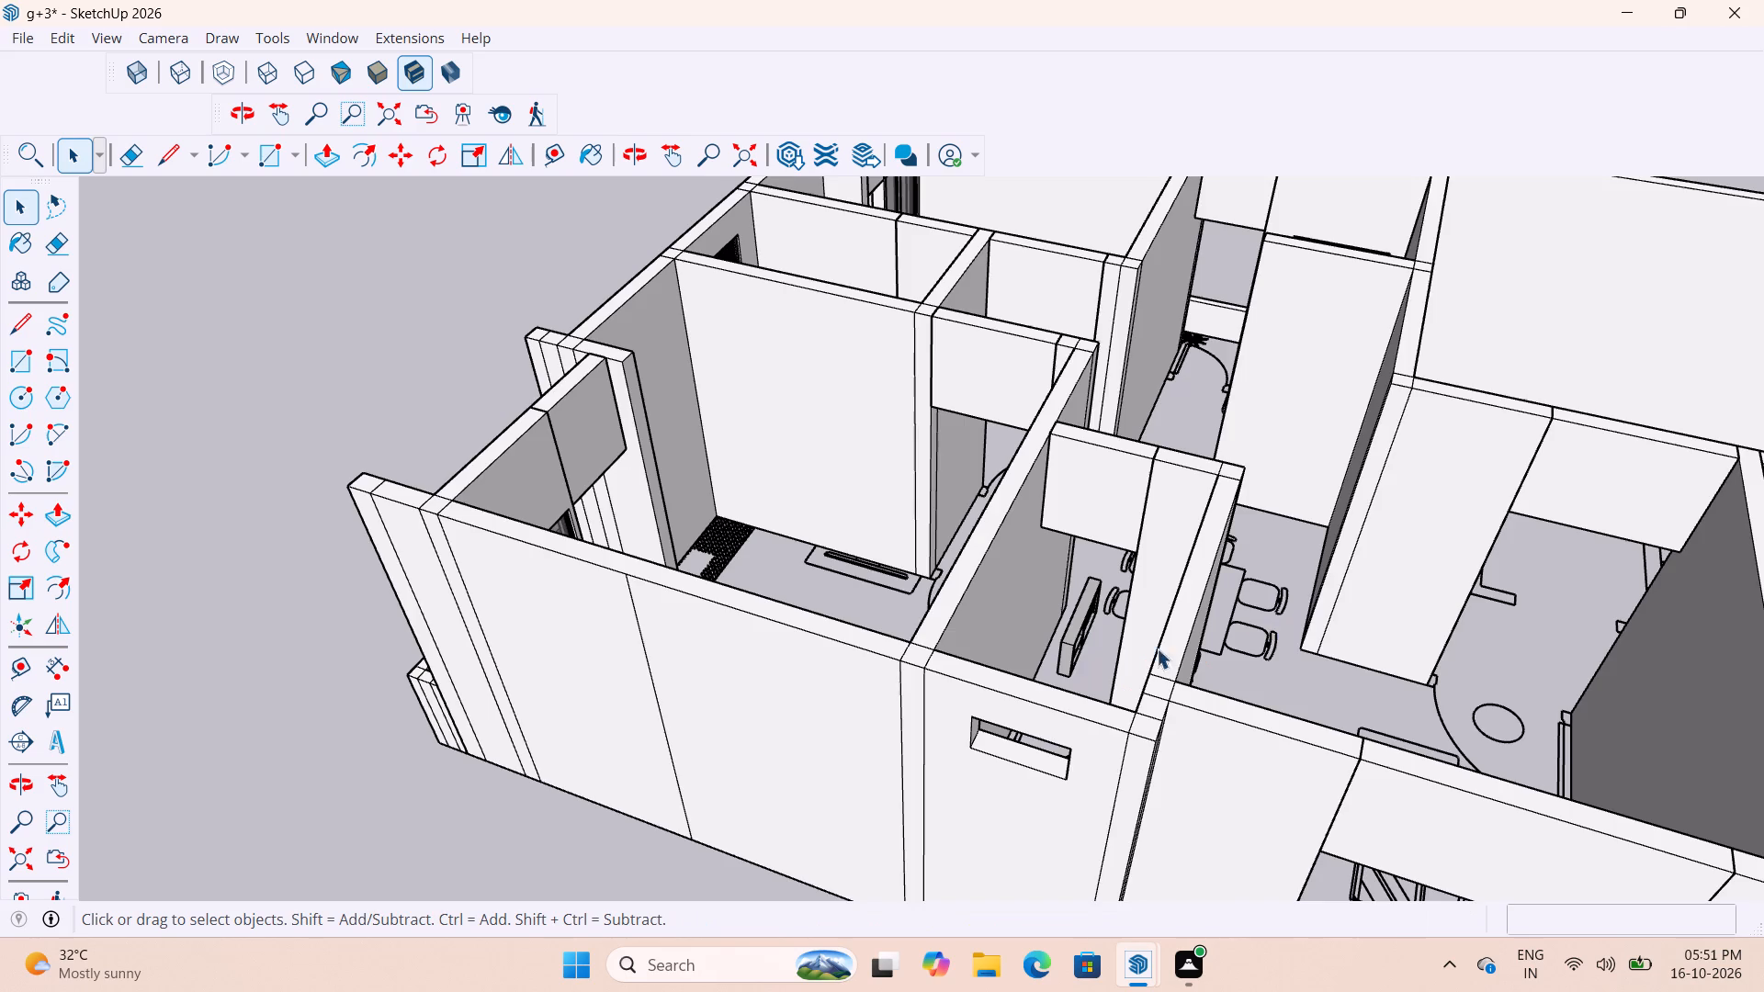
Rotate the copied ventilator 90 degrees horizontally so it runs parallel to the side room's outer wall.
scroll(1064, 654, "up", 6)
left_click(28, 552)
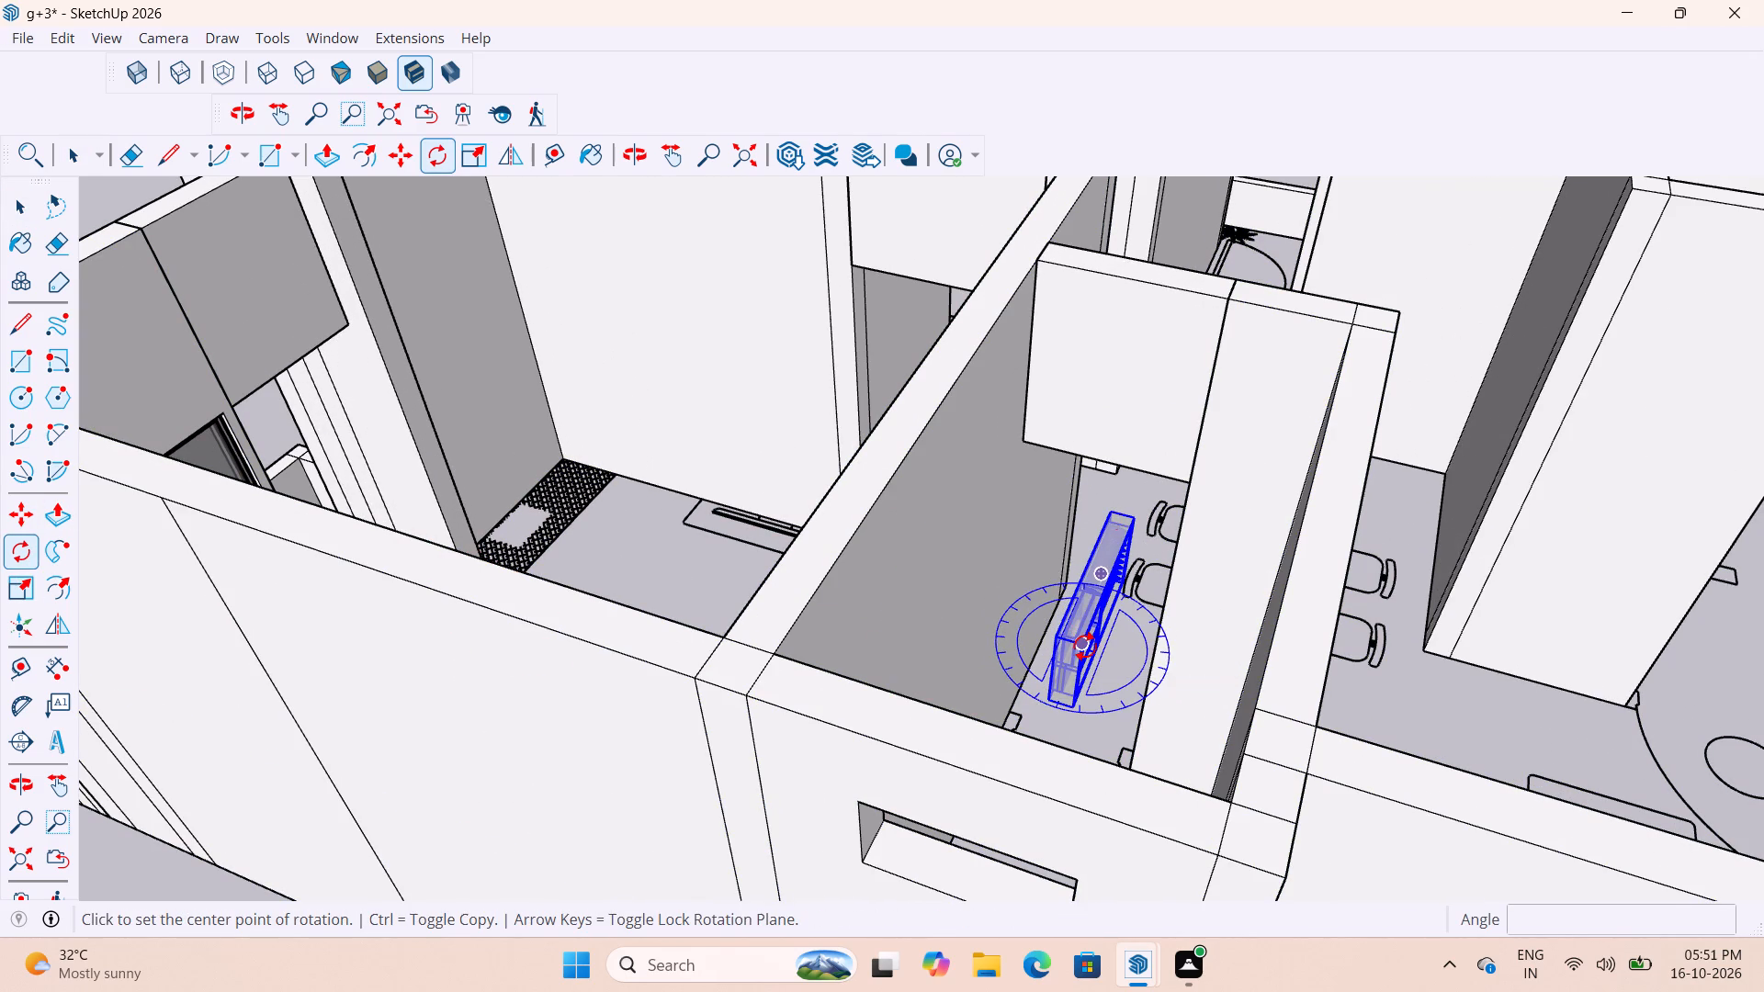
left_click(1085, 646)
left_click(1528, 745)
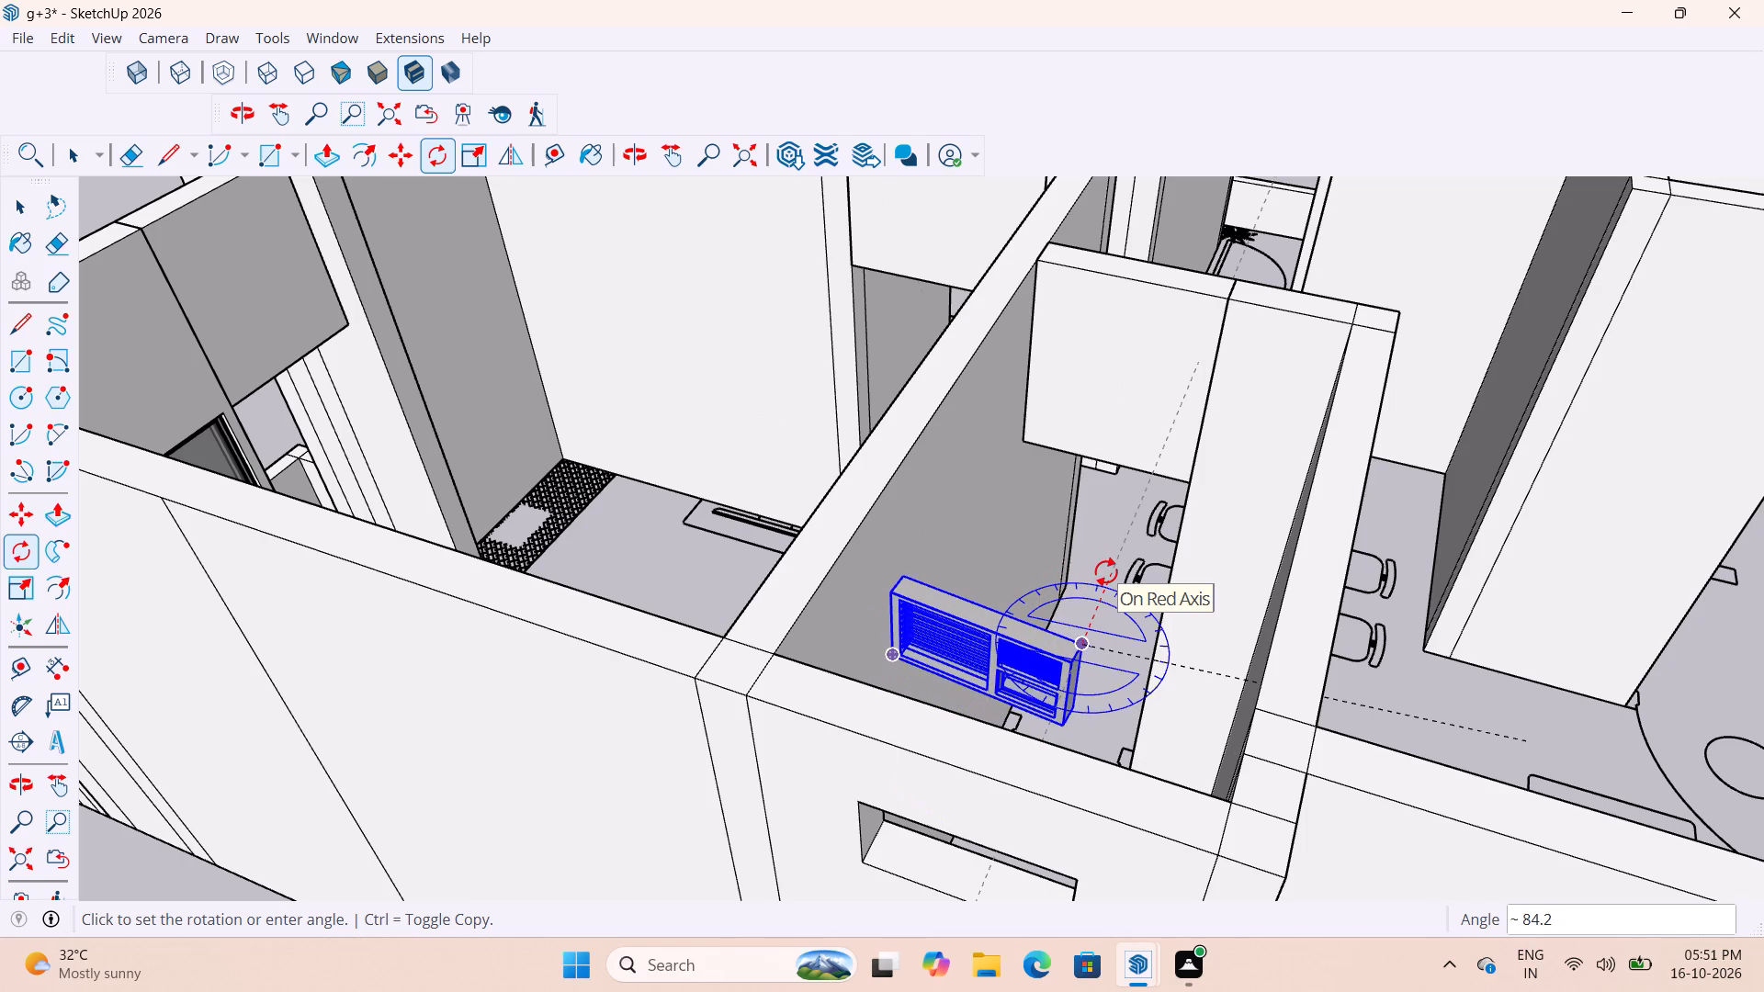
type("90")
key("Return")
key("space")
key("space")
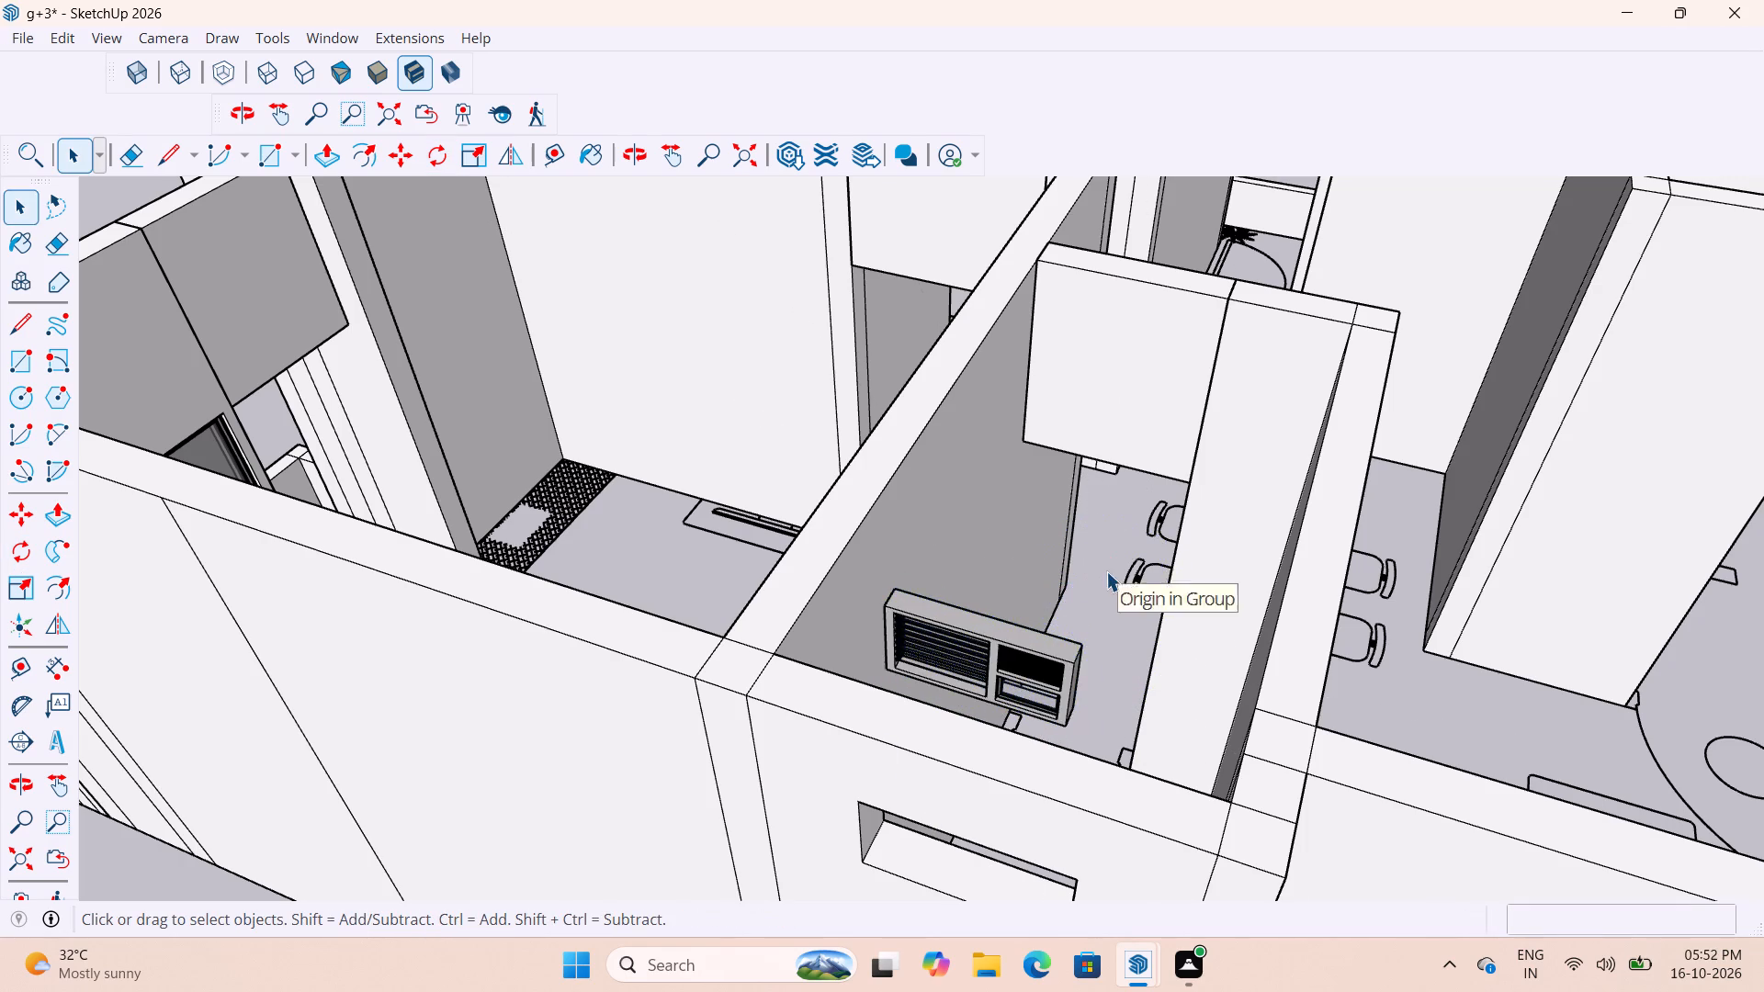
Add a guide on the sill of the side room's empty ventilator opening, 2" in from its inner edge.
scroll(1134, 562, "down", 4)
scroll(1260, 654, "up", 6)
middle_click_drag(1148, 575, 1195, 578)
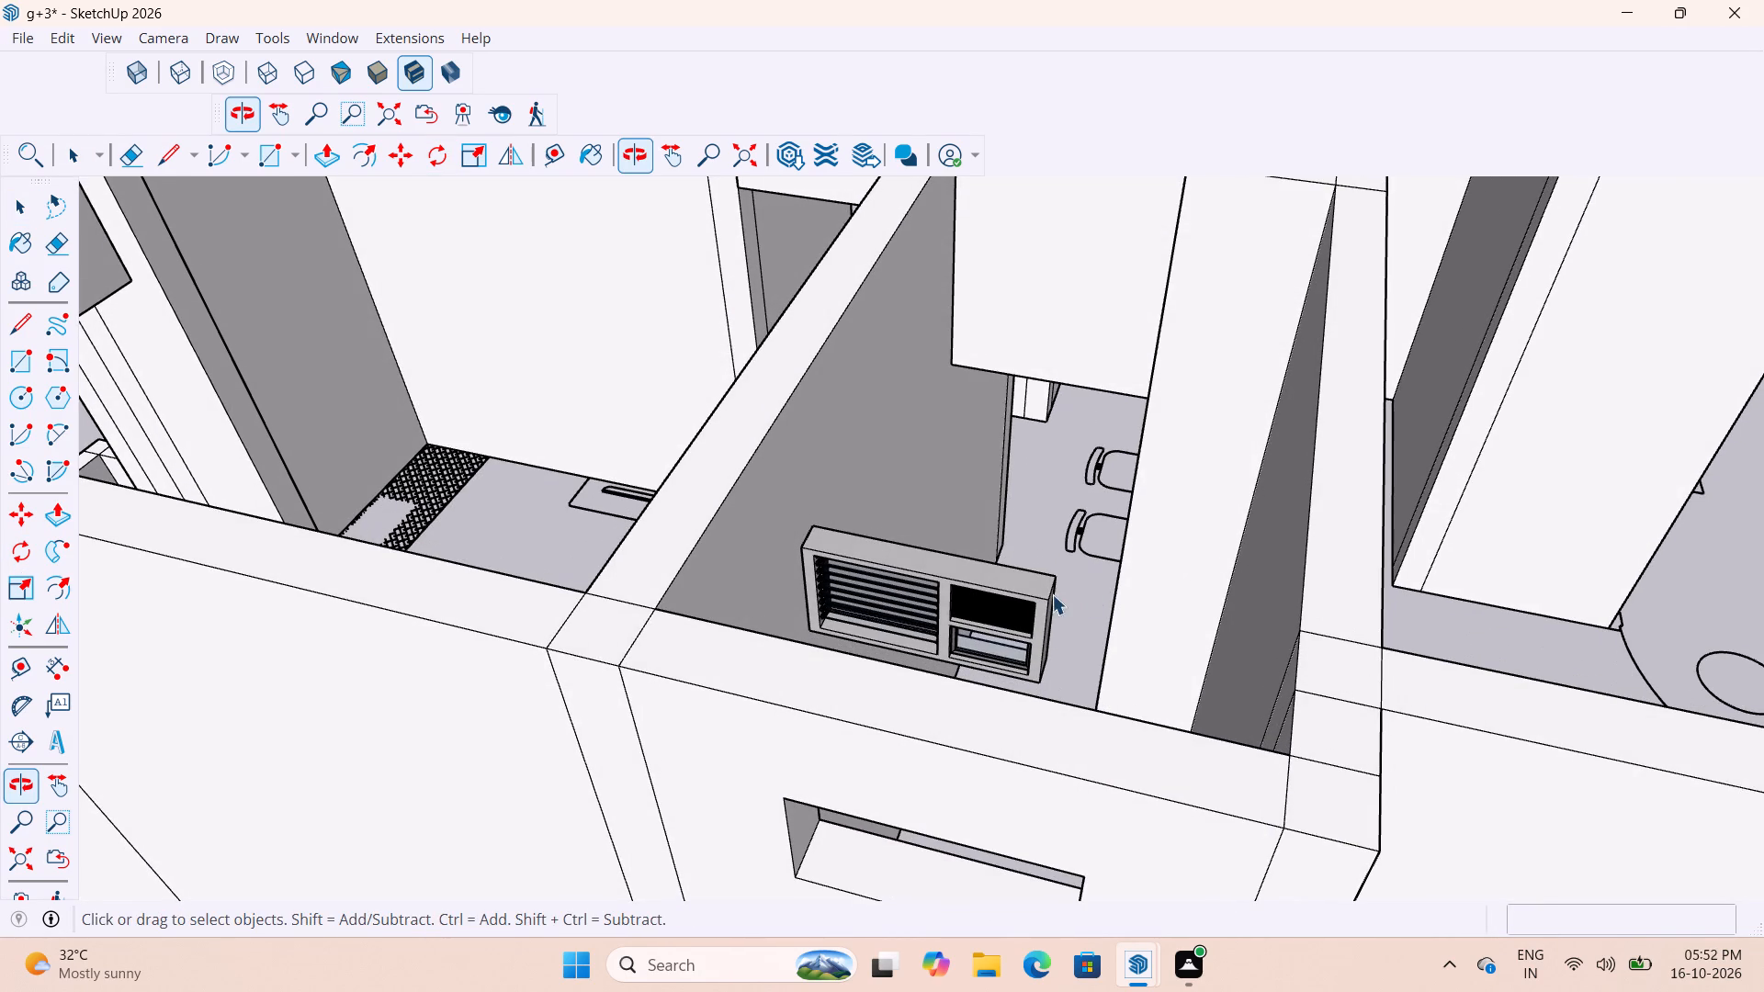
left_click(1034, 601)
middle_click_drag(1093, 639, 603, 775)
scroll(865, 681, "down", 4)
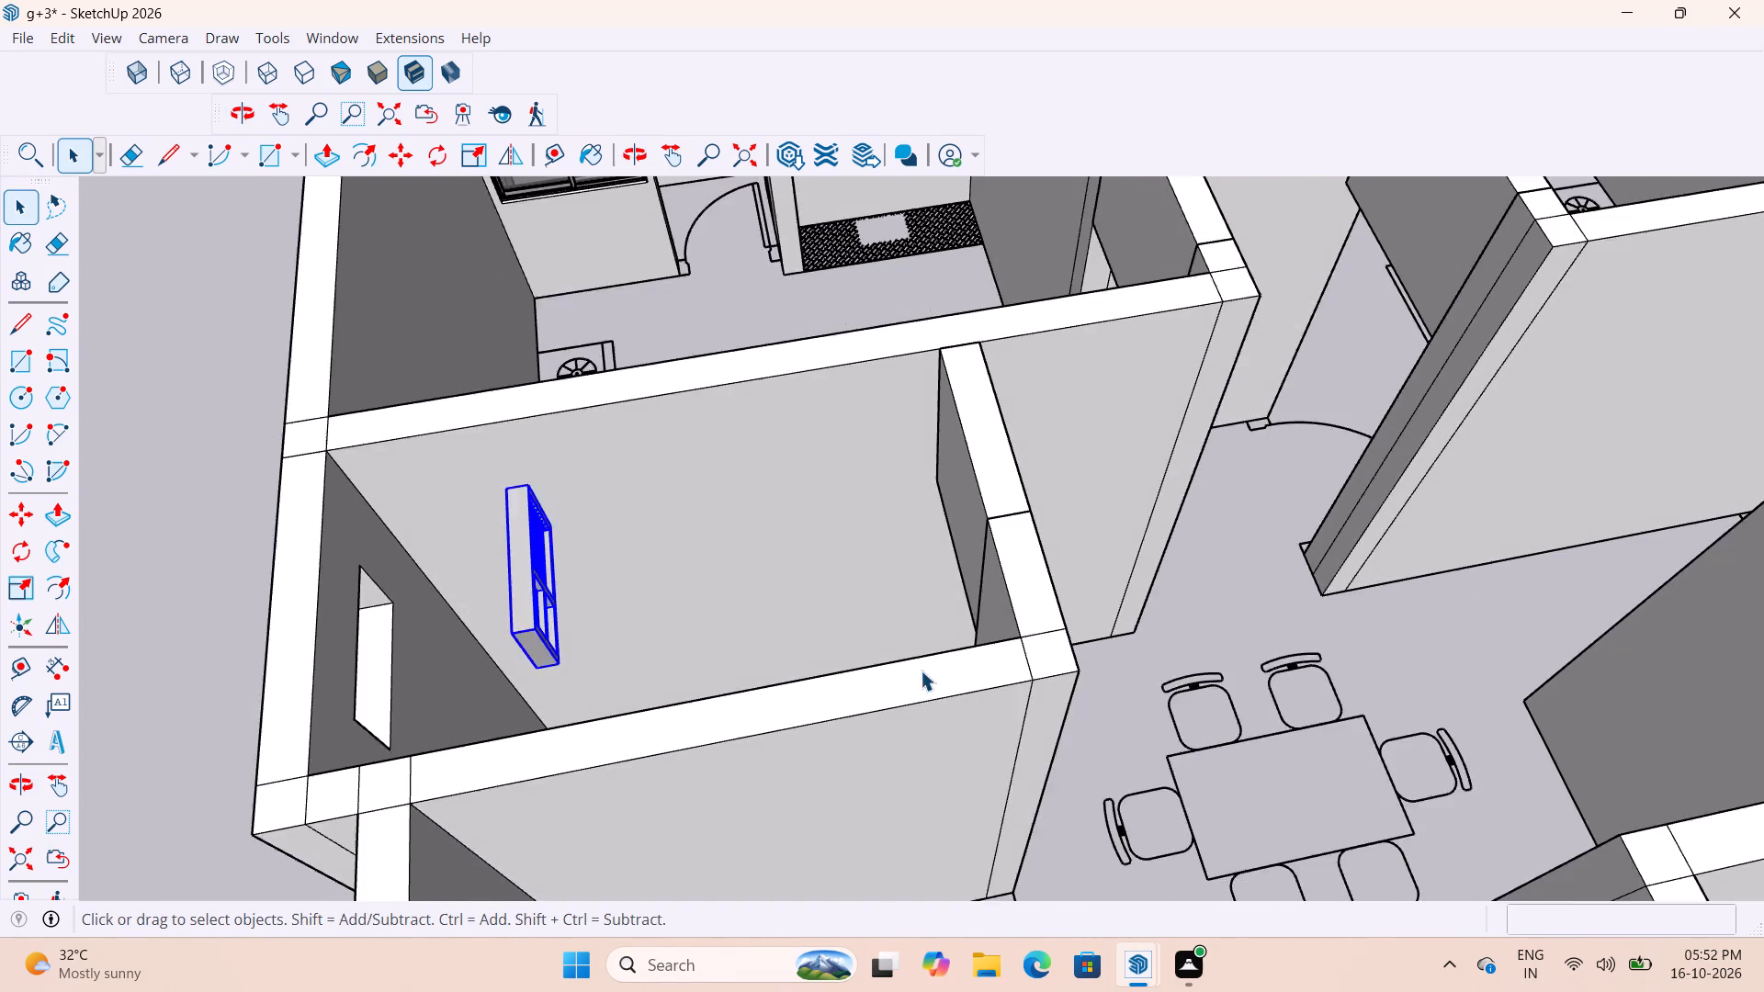
scroll(921, 671, "down", 4)
middle_click_drag(1005, 624, 265, 560)
scroll(685, 438, "down", 8)
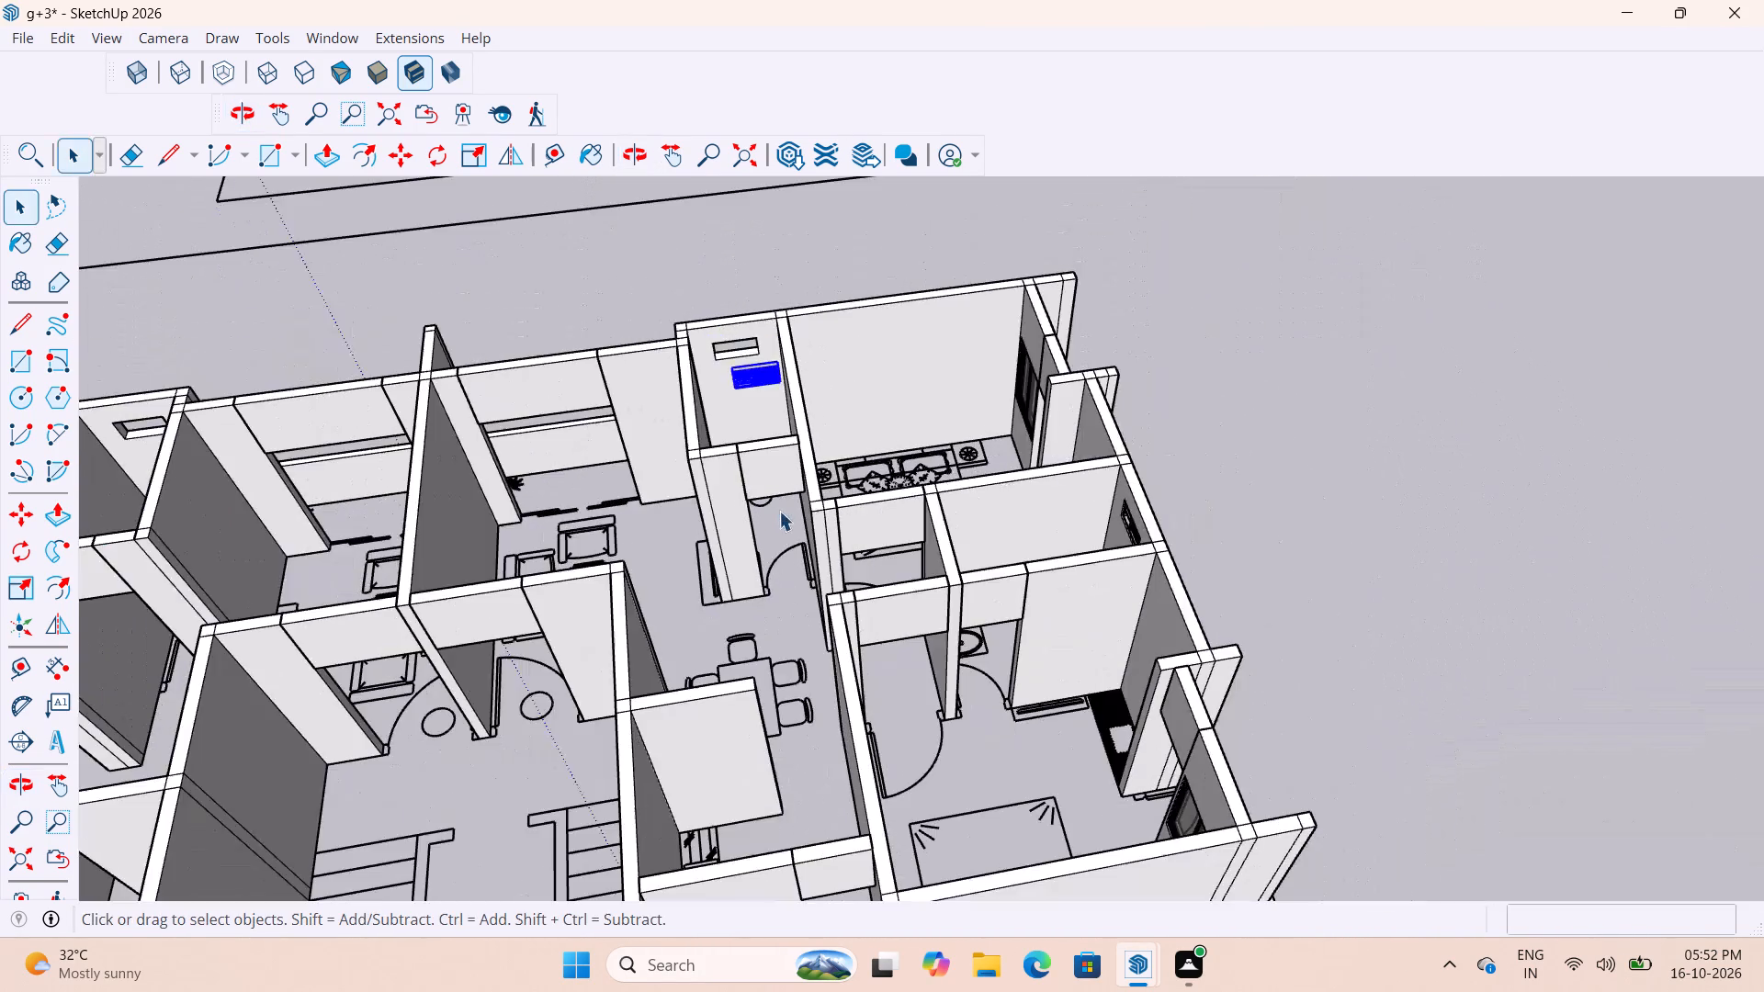
scroll(779, 511, "down", 1)
middle_click_drag(676, 393, 544, 321)
scroll(724, 308, "up", 7)
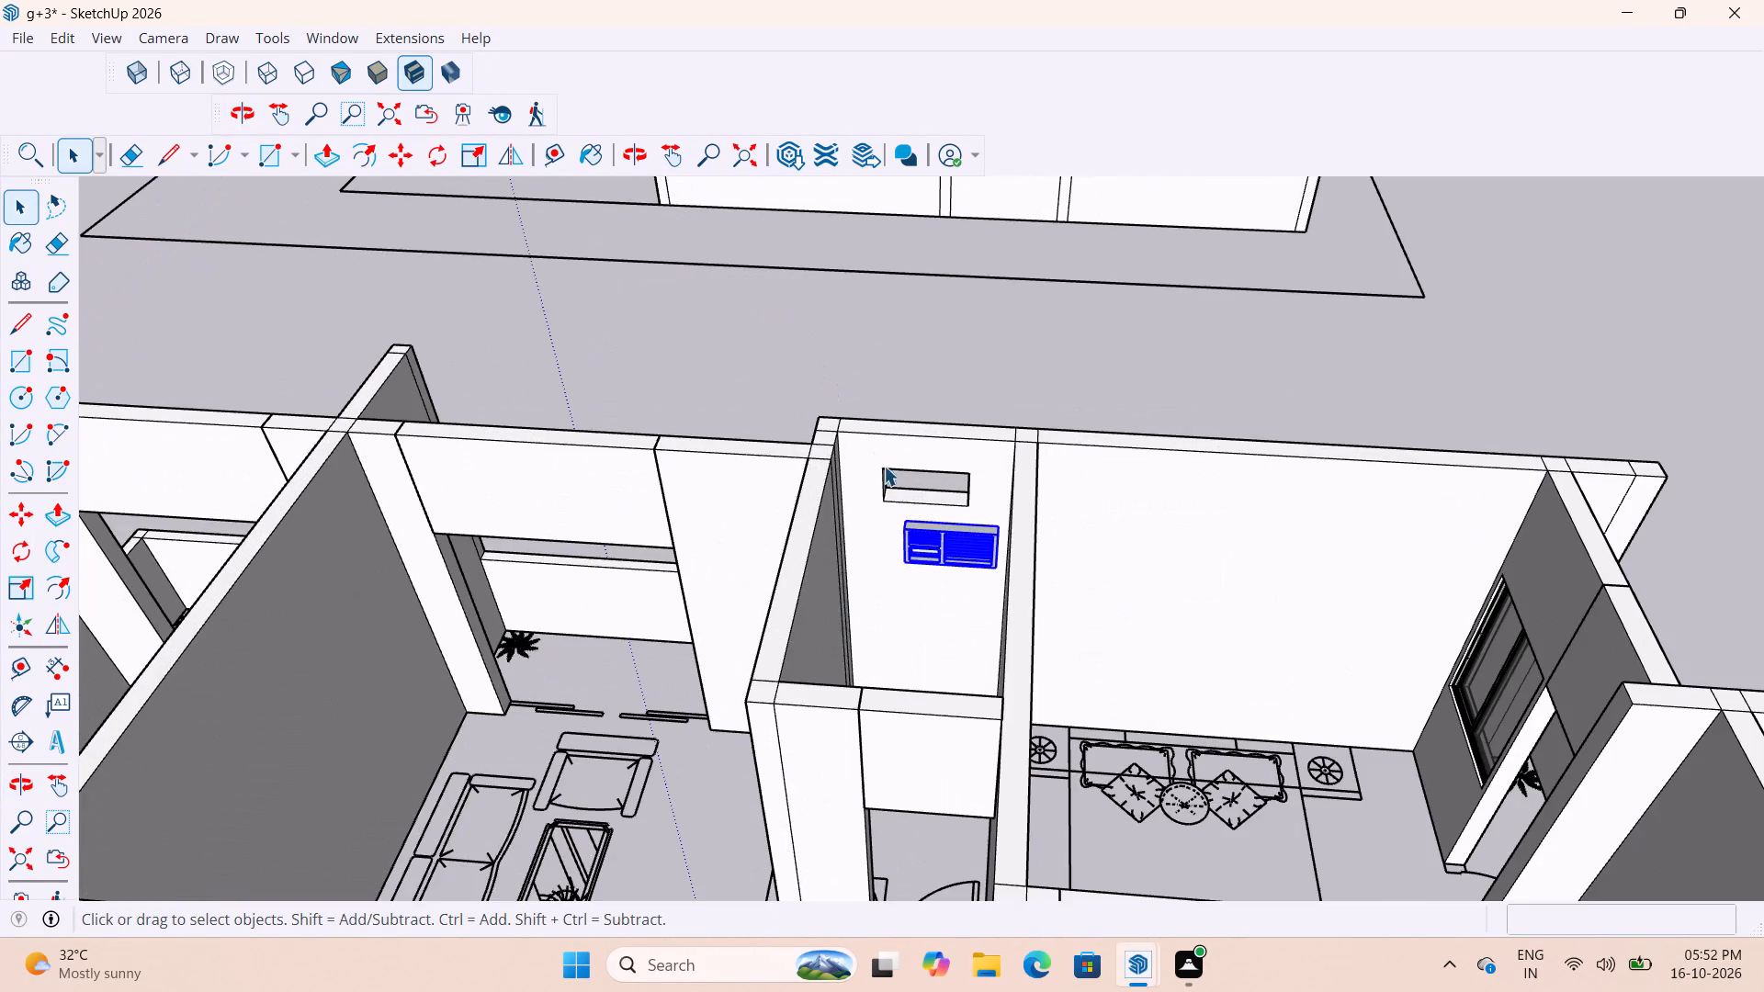
scroll(950, 524, "up", 4)
scroll(1011, 608, "up", 2)
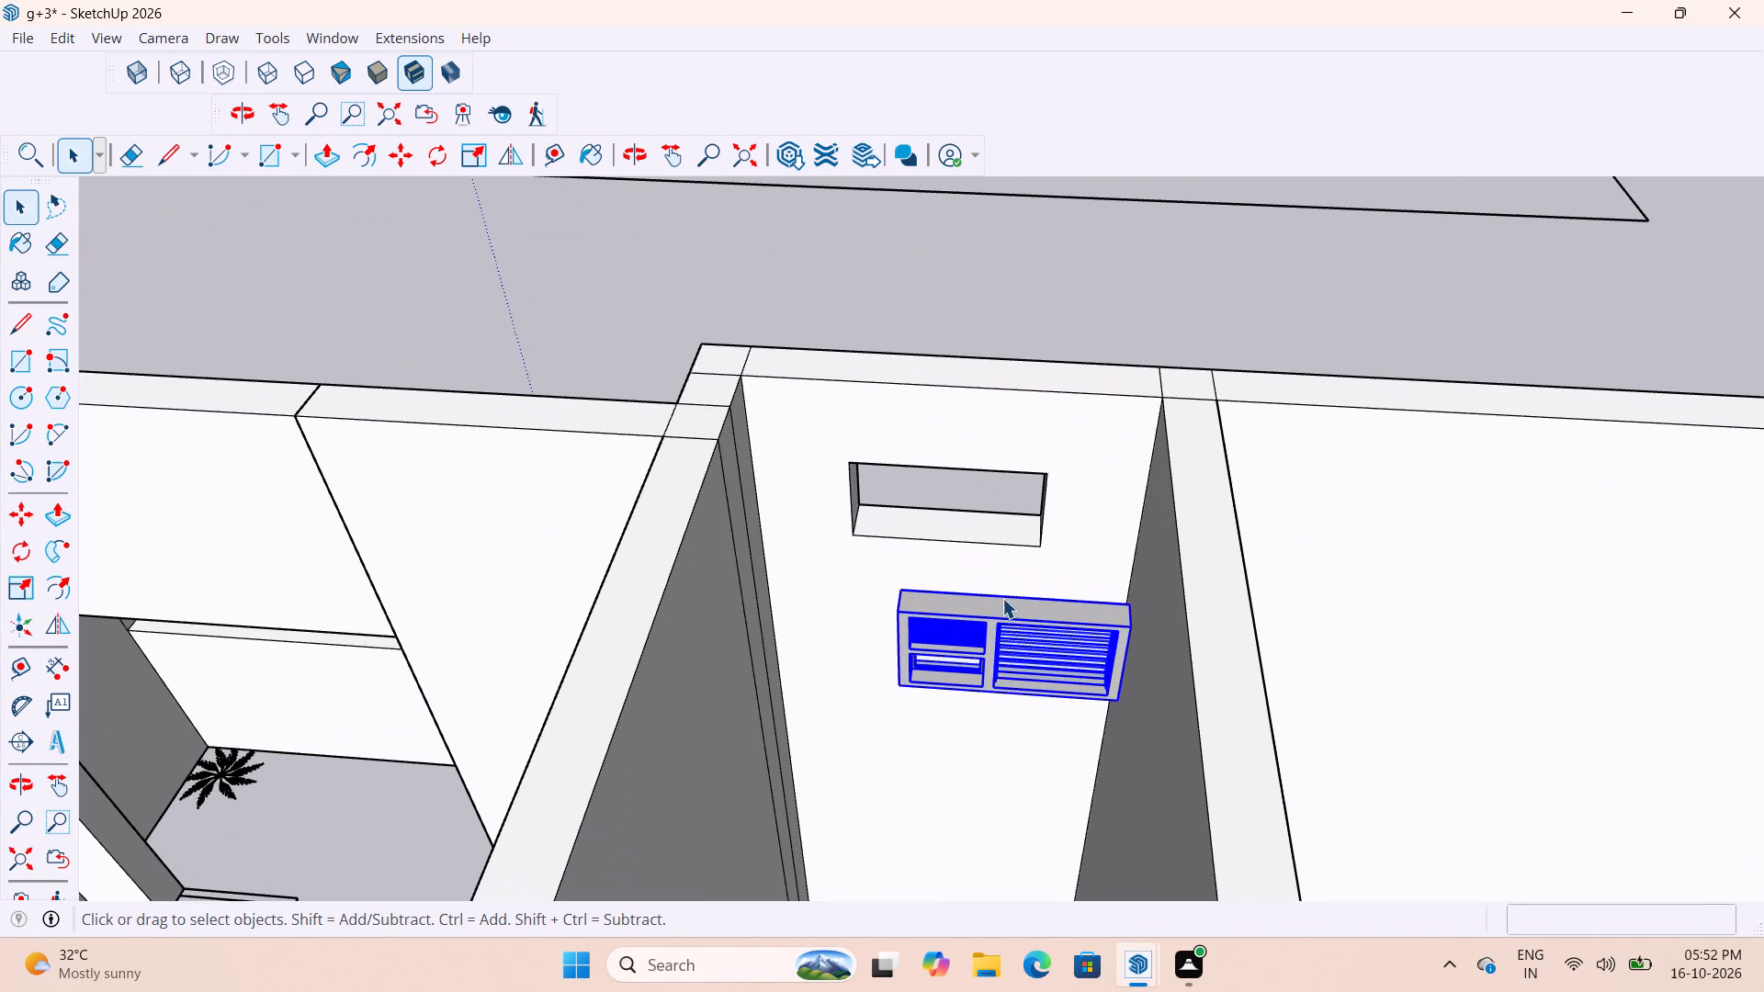
key("t")
scroll(871, 411, "up", 6)
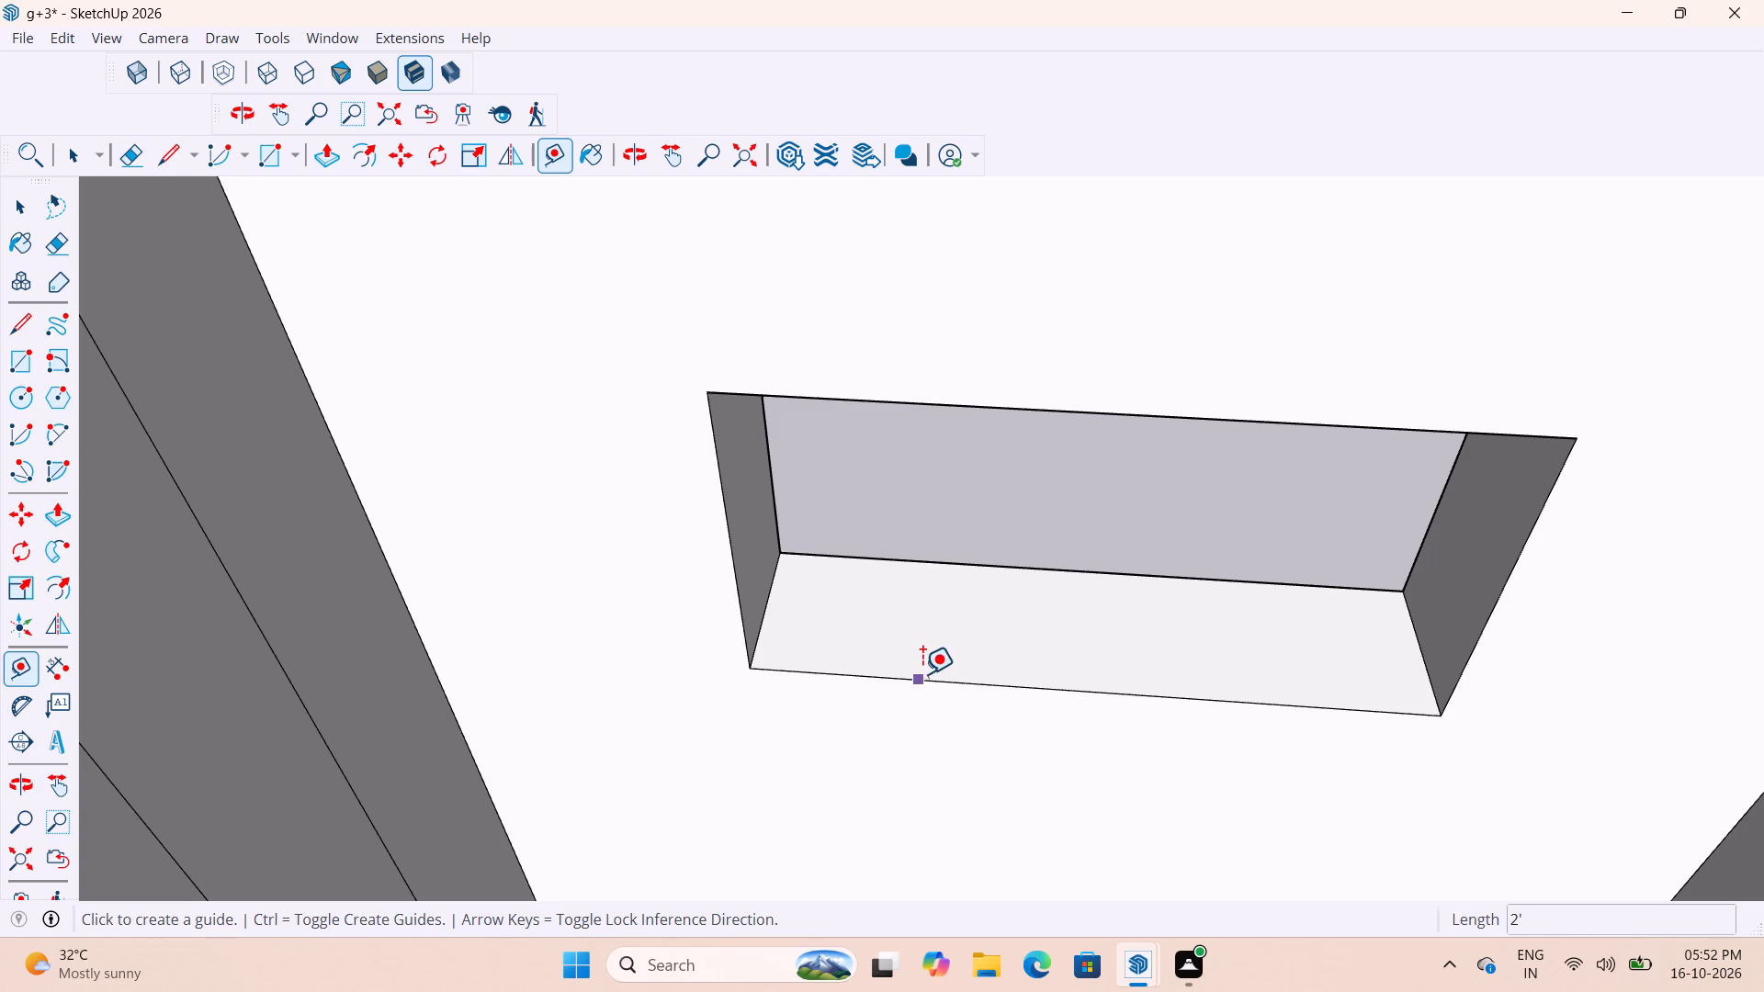
left_click(922, 680)
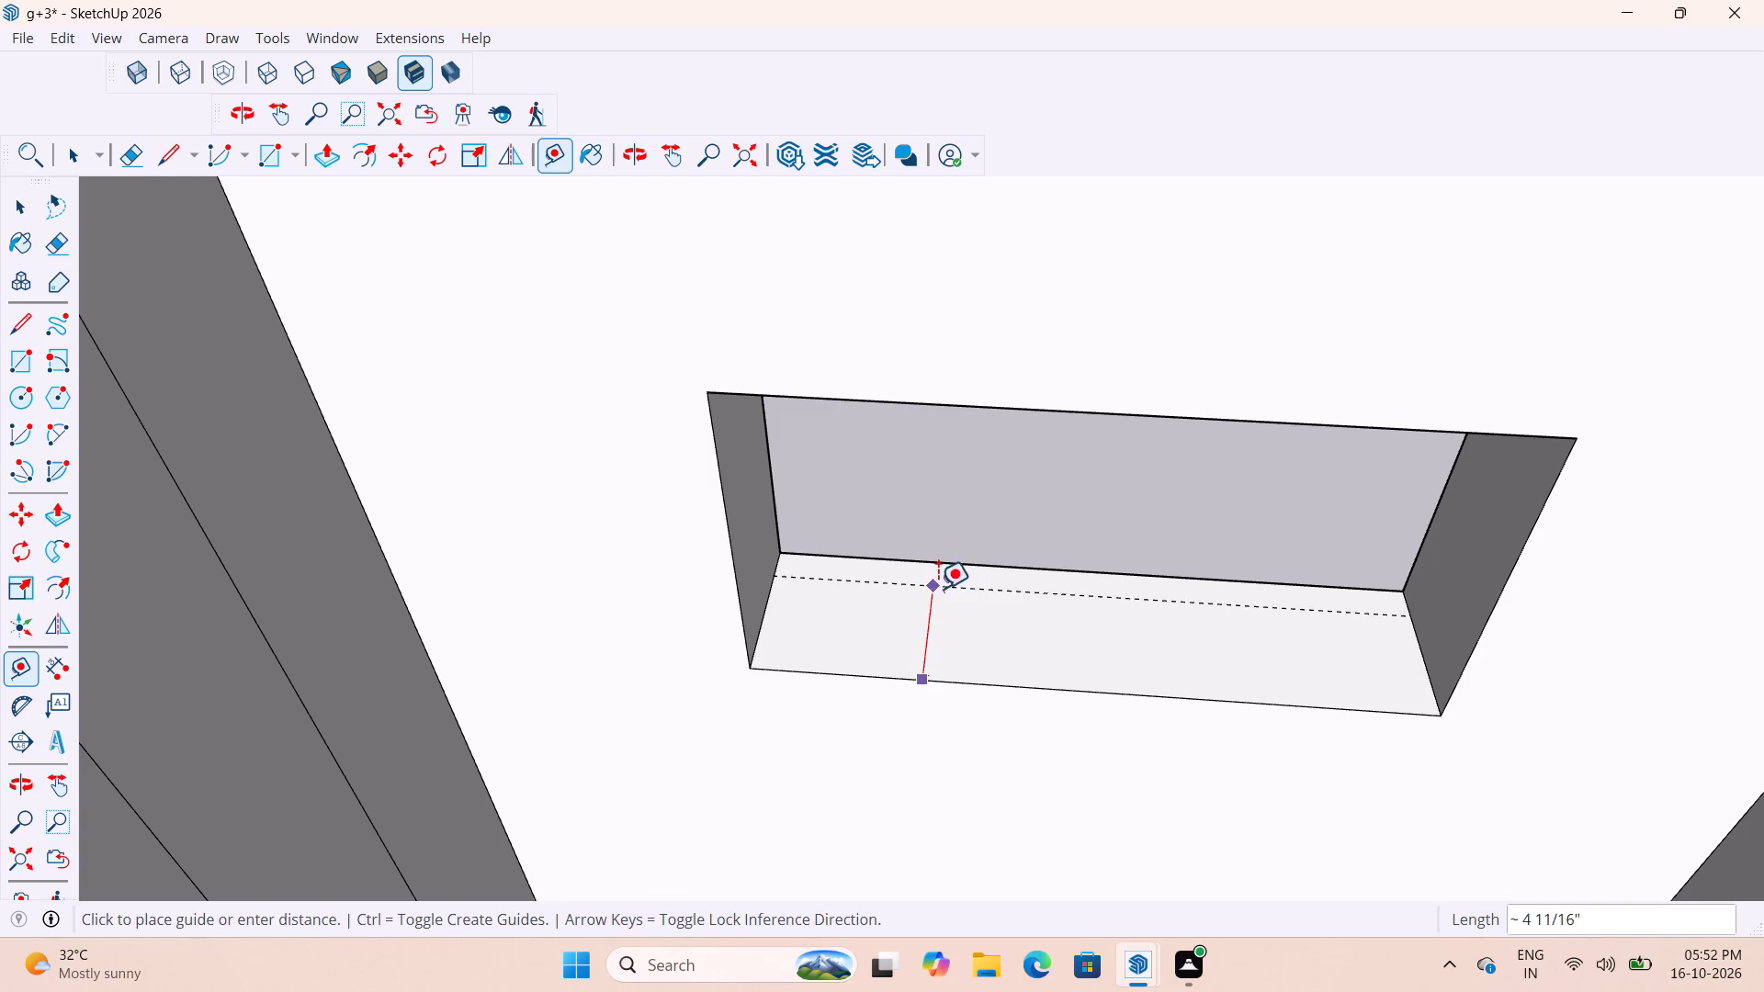
type("2\"")
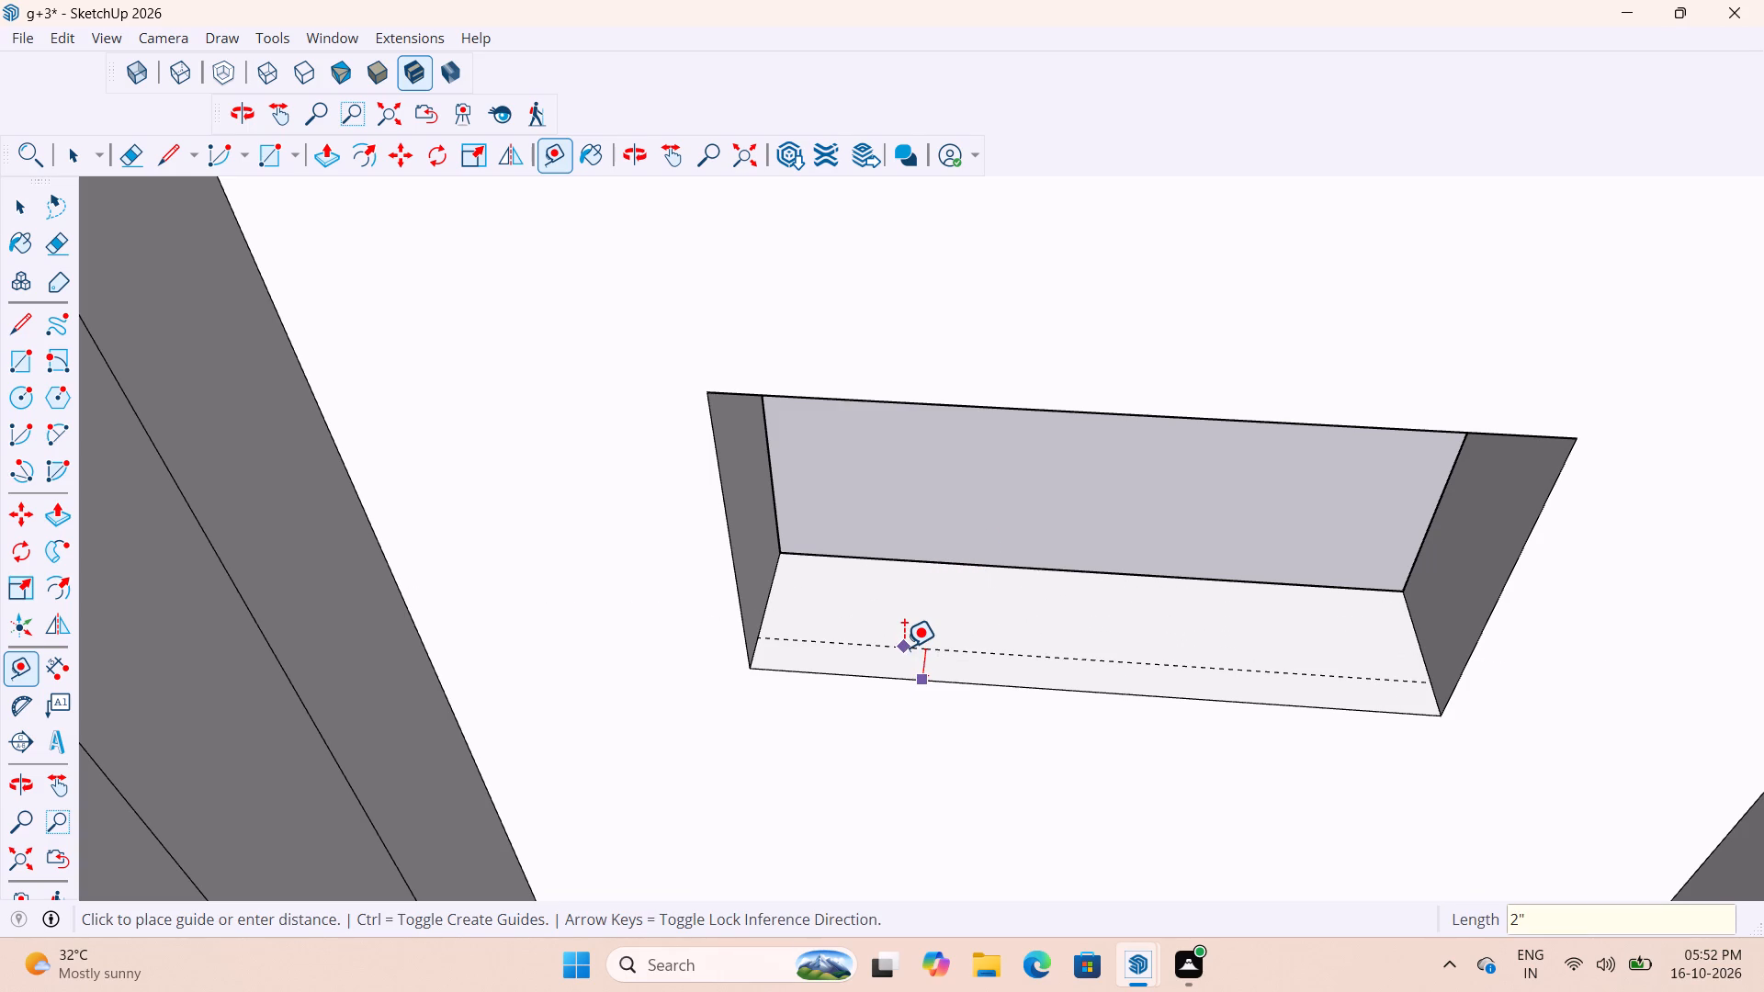
key("Return")
scroll(769, 794, "down", 11)
scroll(929, 650, "down", 6)
key("space")
left_click(1108, 534)
Move the rotated ventilator into the side room's empty opening, seating its bottom corner where the sill guide meets the opening's side.
scroll(976, 739, "up", 7)
left_click(981, 739)
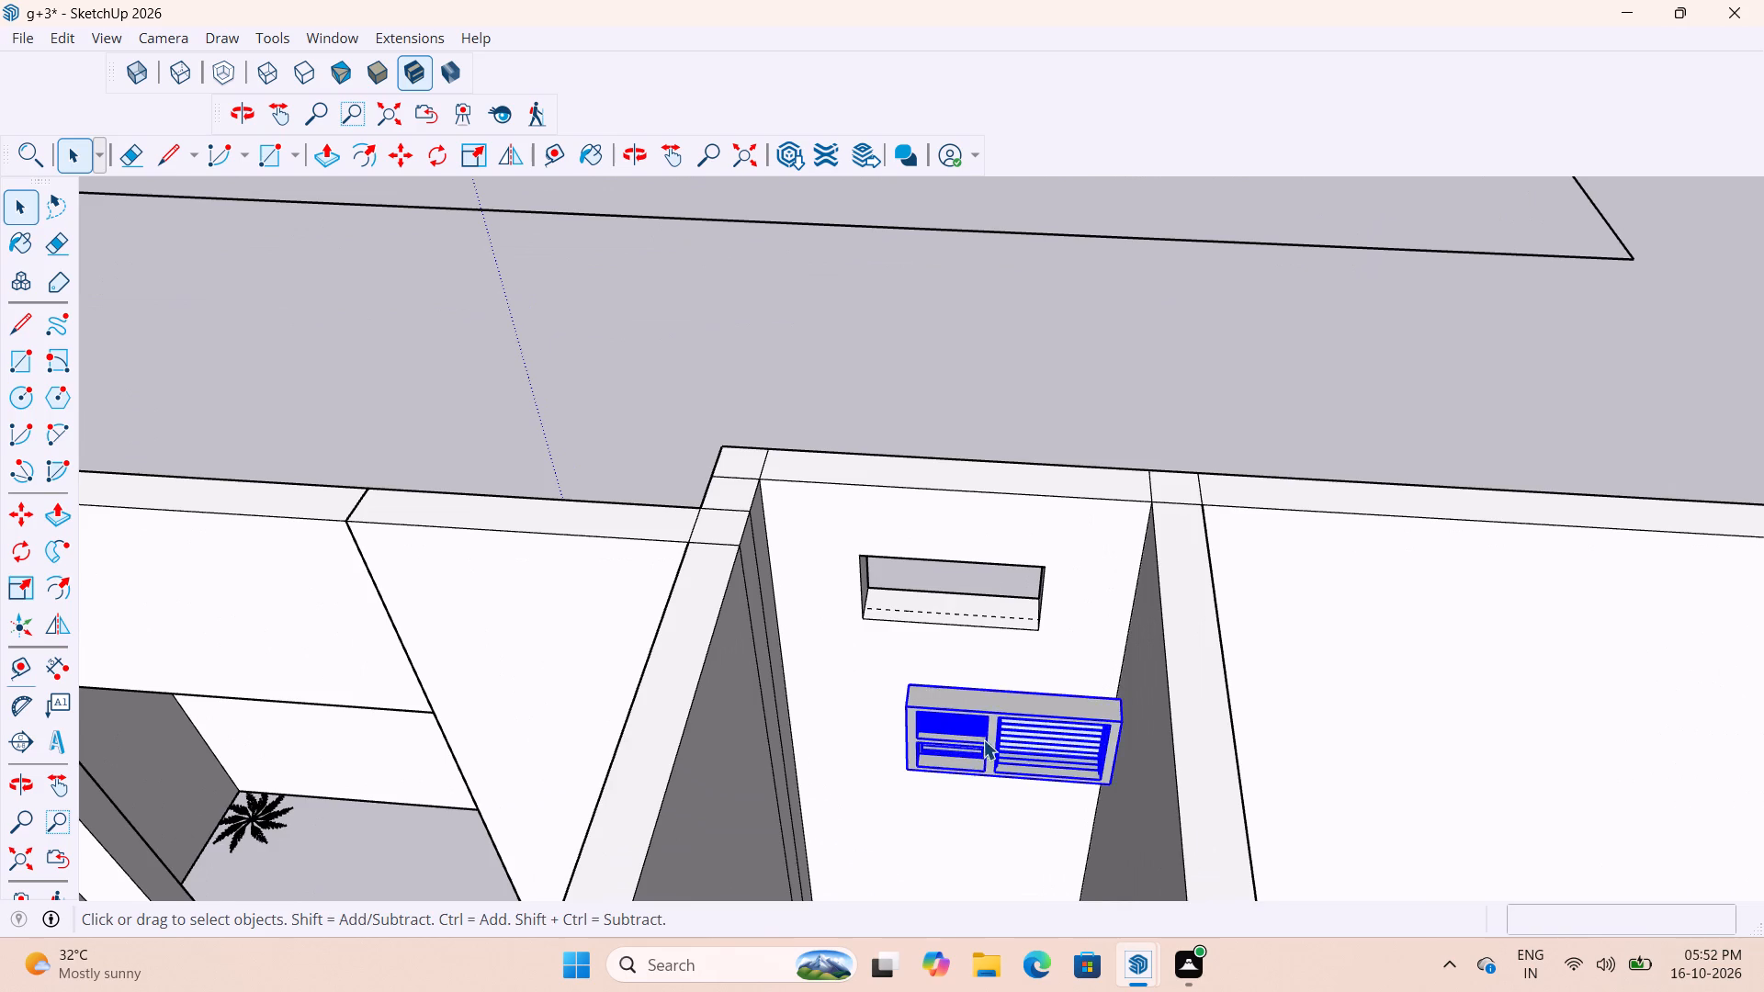
key("m")
scroll(925, 765, "up", 7)
left_click(900, 765)
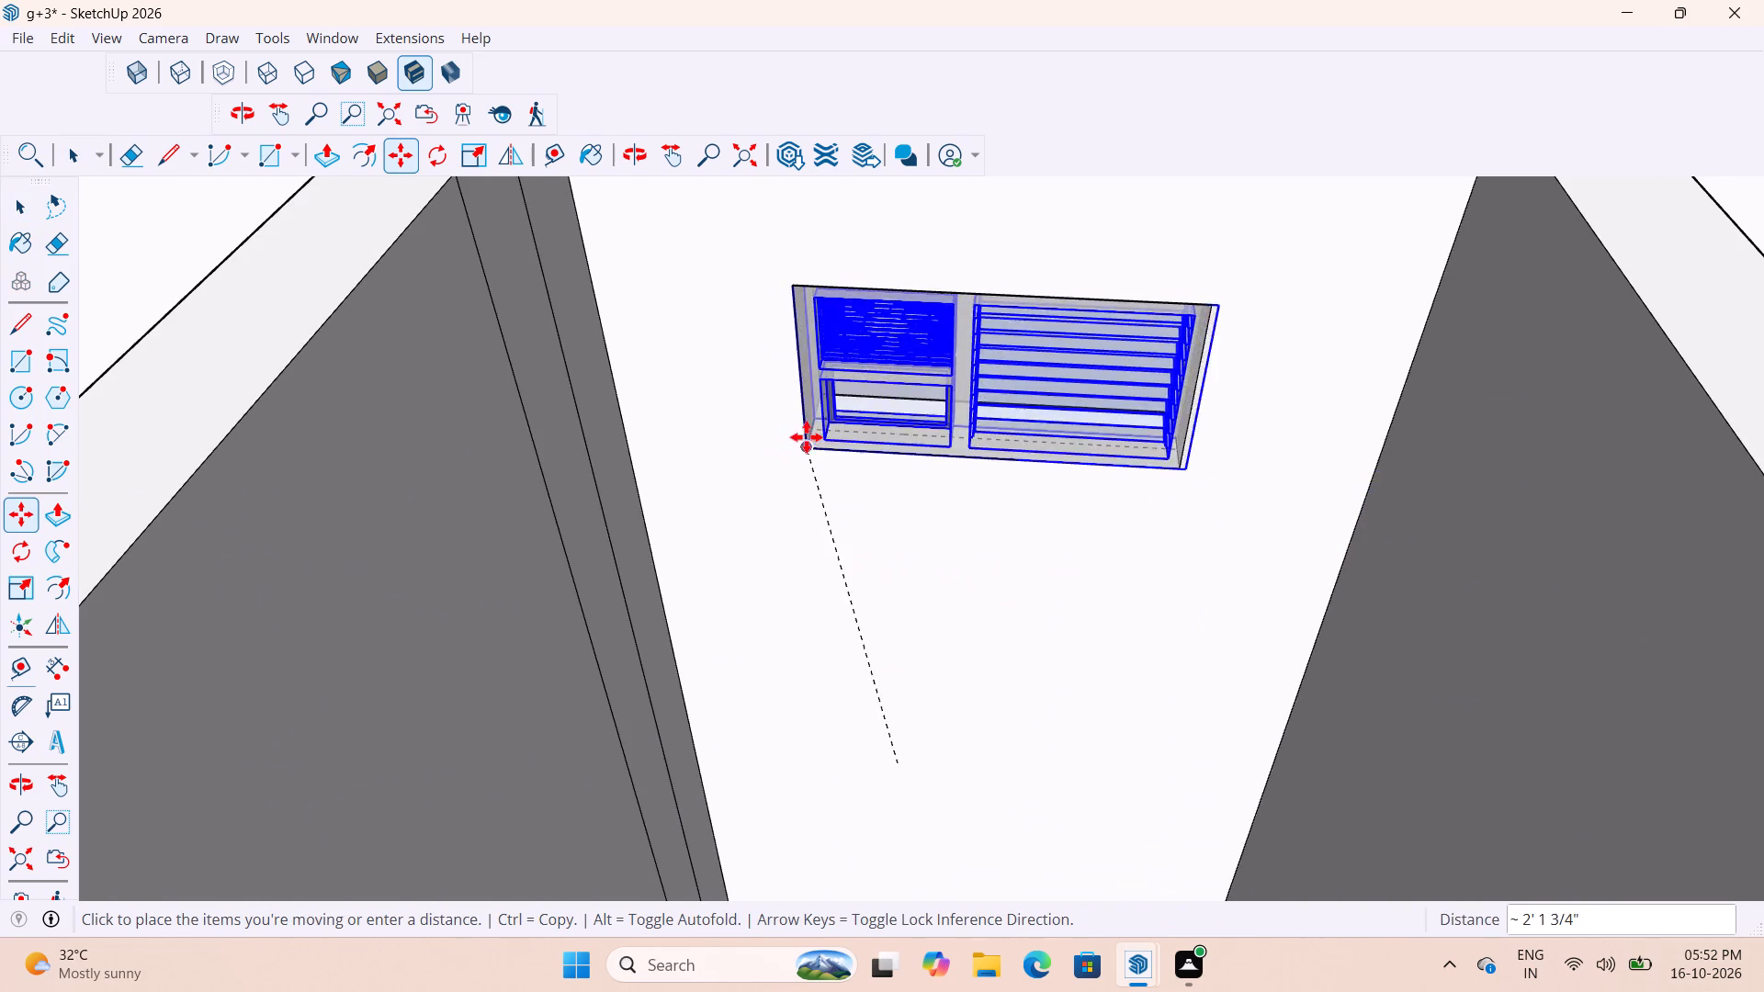
scroll(807, 437, "up", 8)
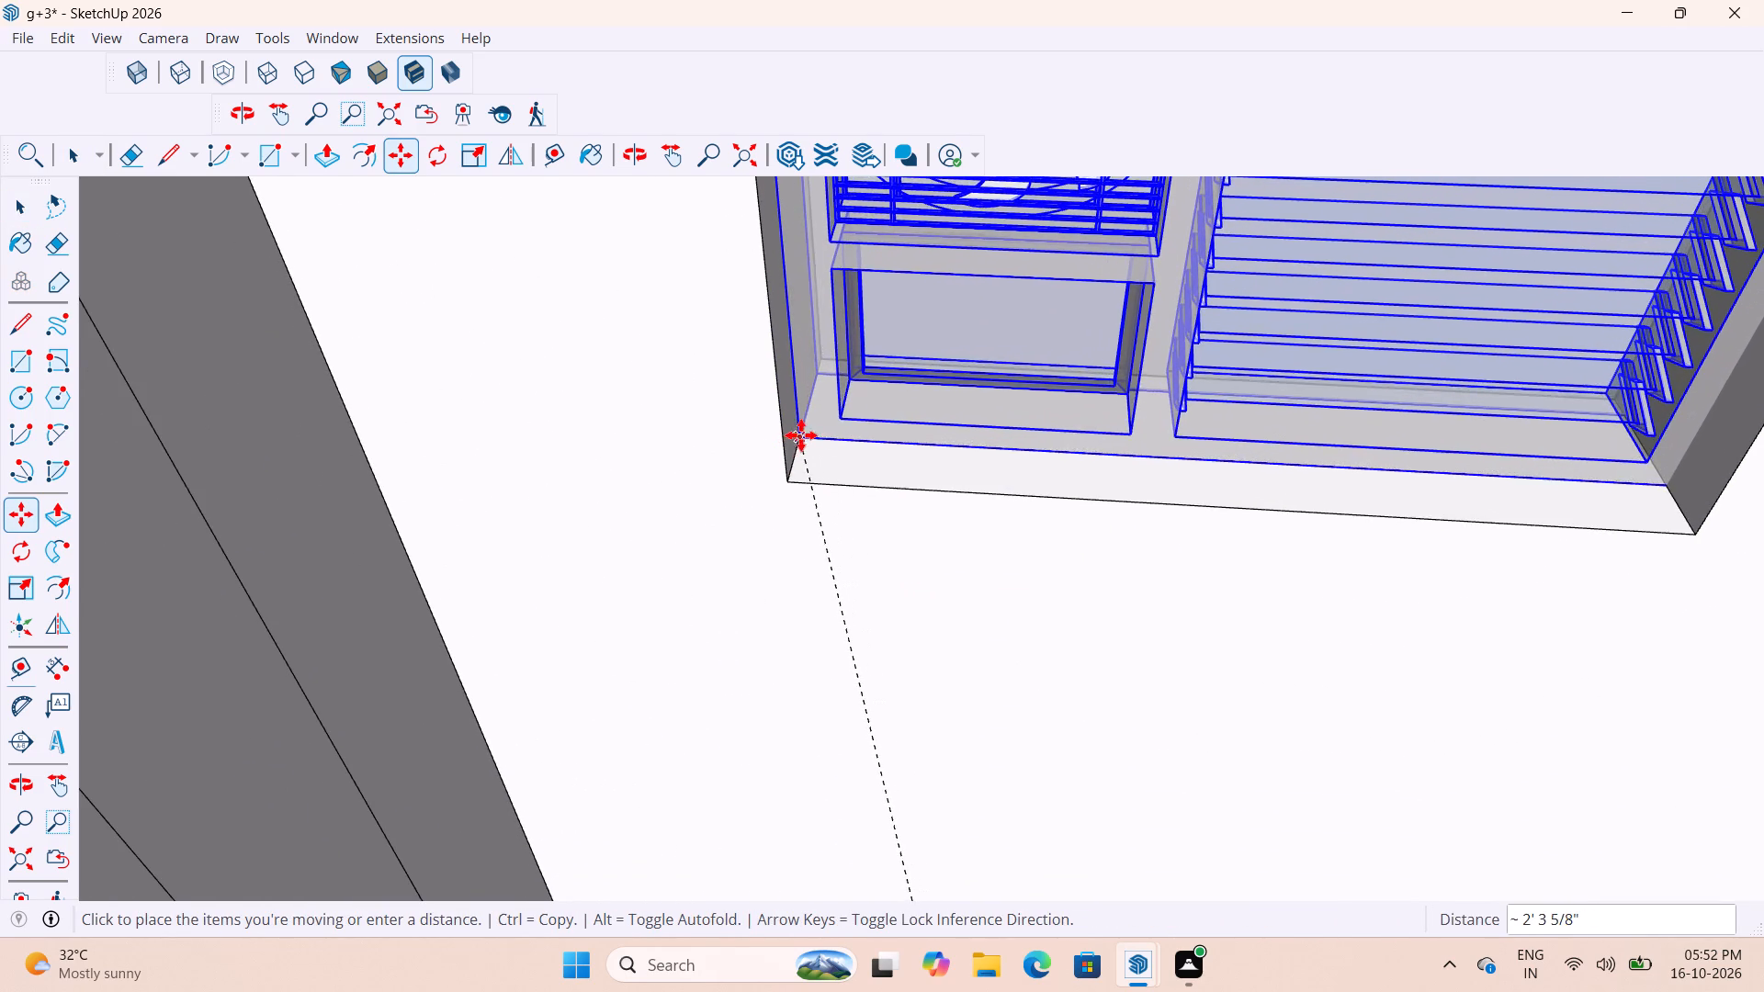
scroll(799, 437, "up", 8)
scroll(818, 438, "down", 10)
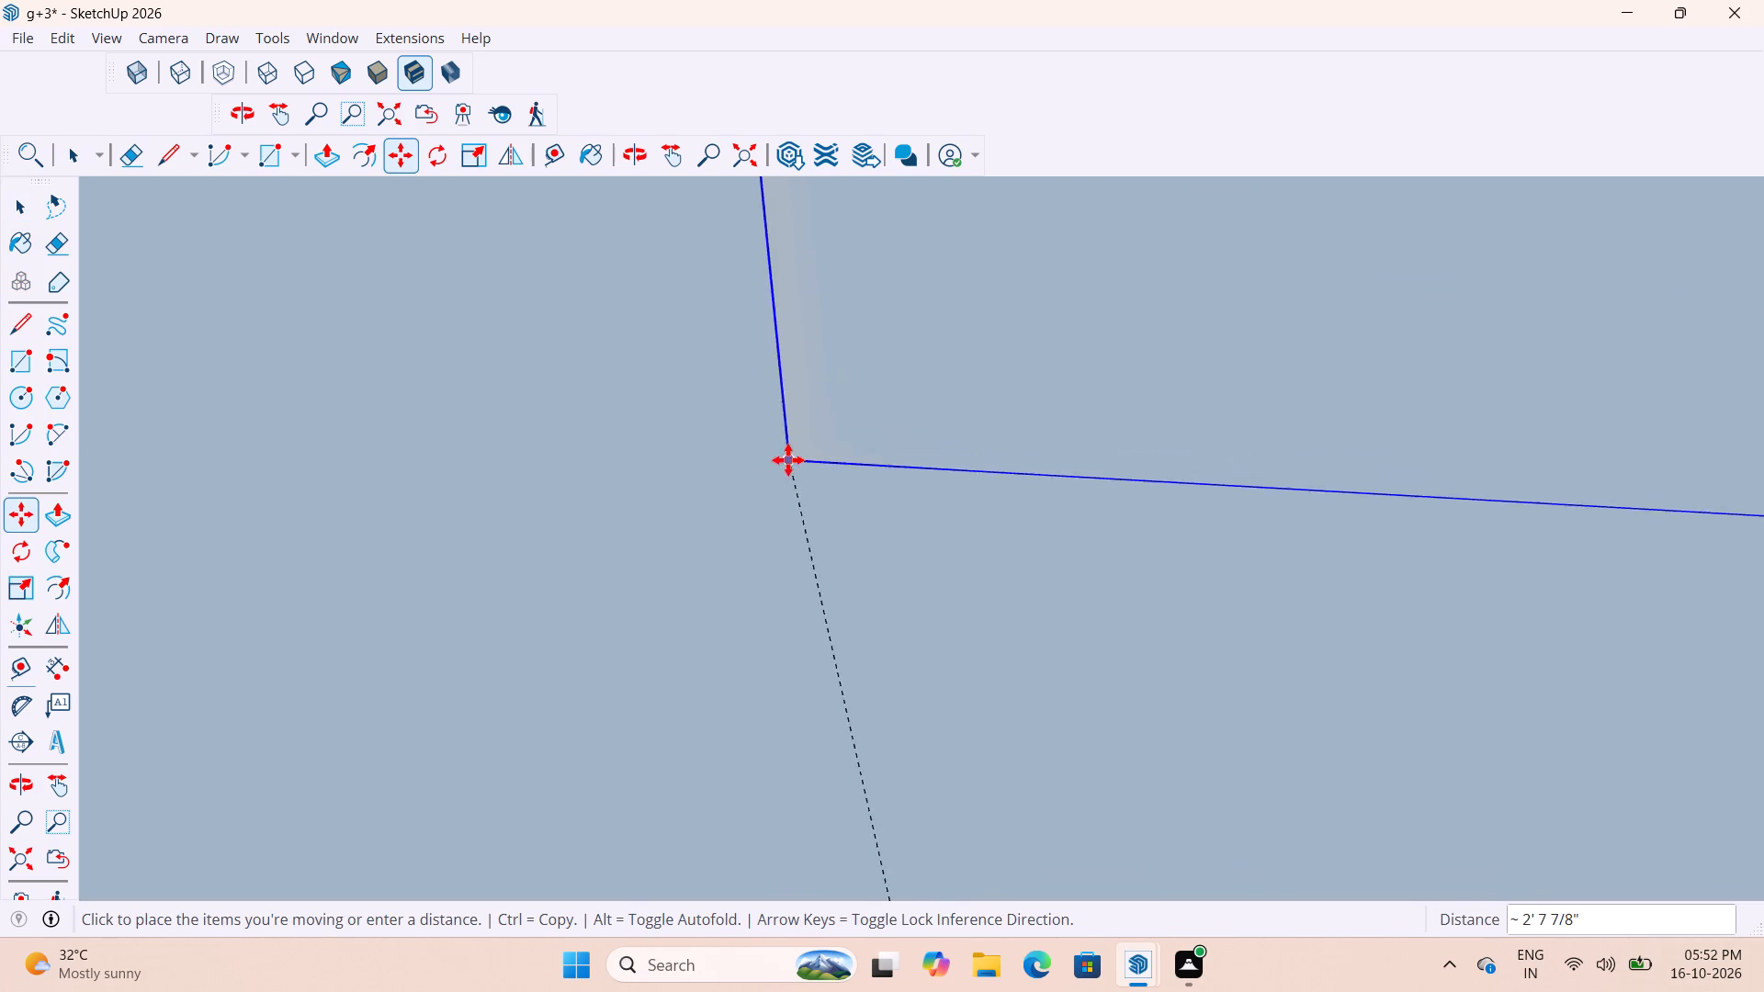
scroll(788, 460, "down", 13)
scroll(866, 507, "down", 14)
scroll(912, 519, "down", 8)
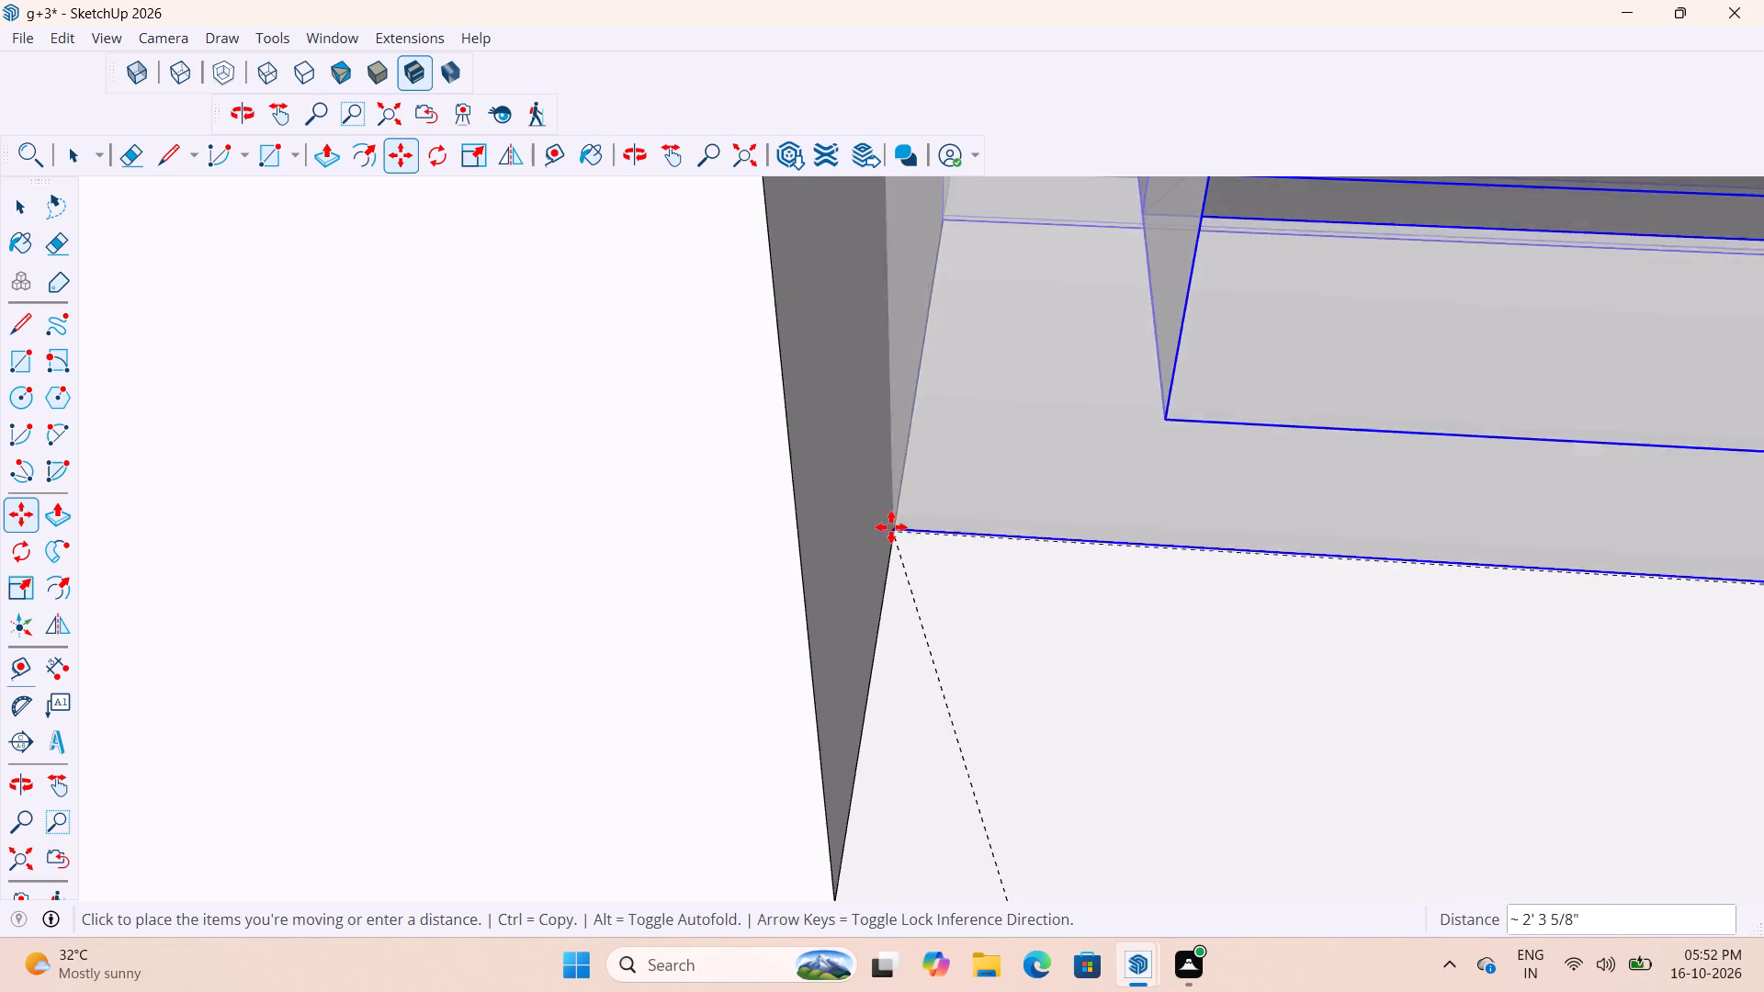
scroll(891, 527, "down", 6)
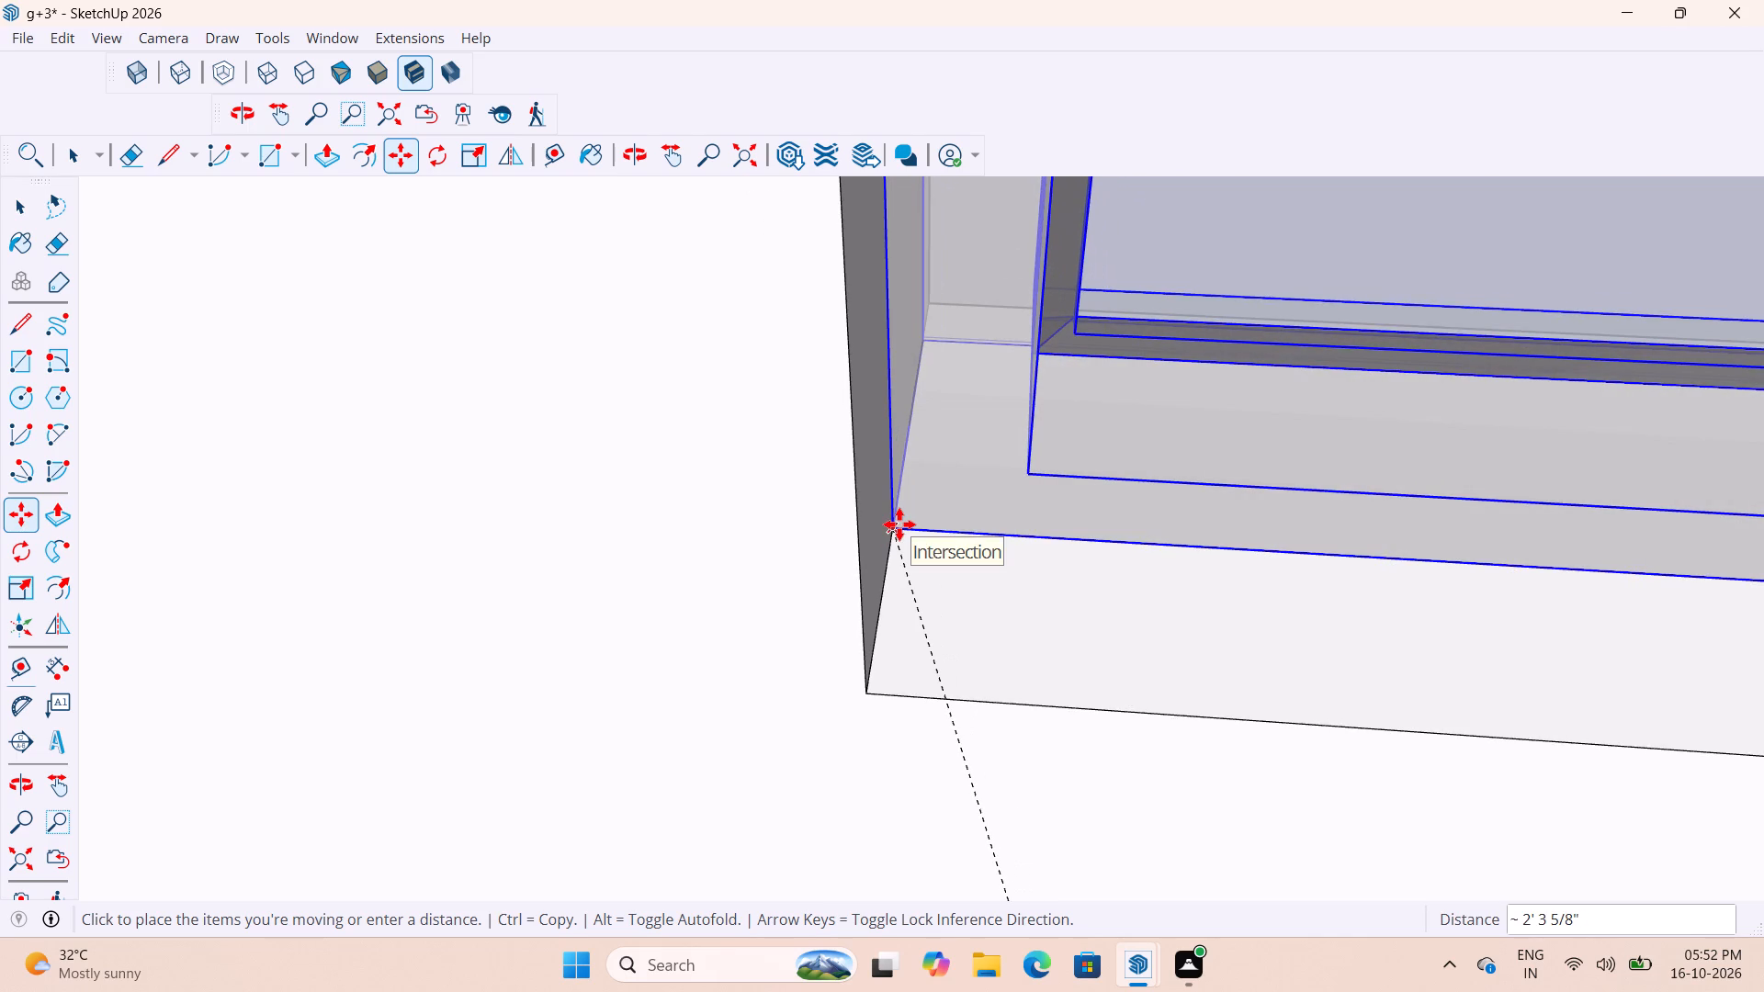
scroll(899, 524, "up", 8)
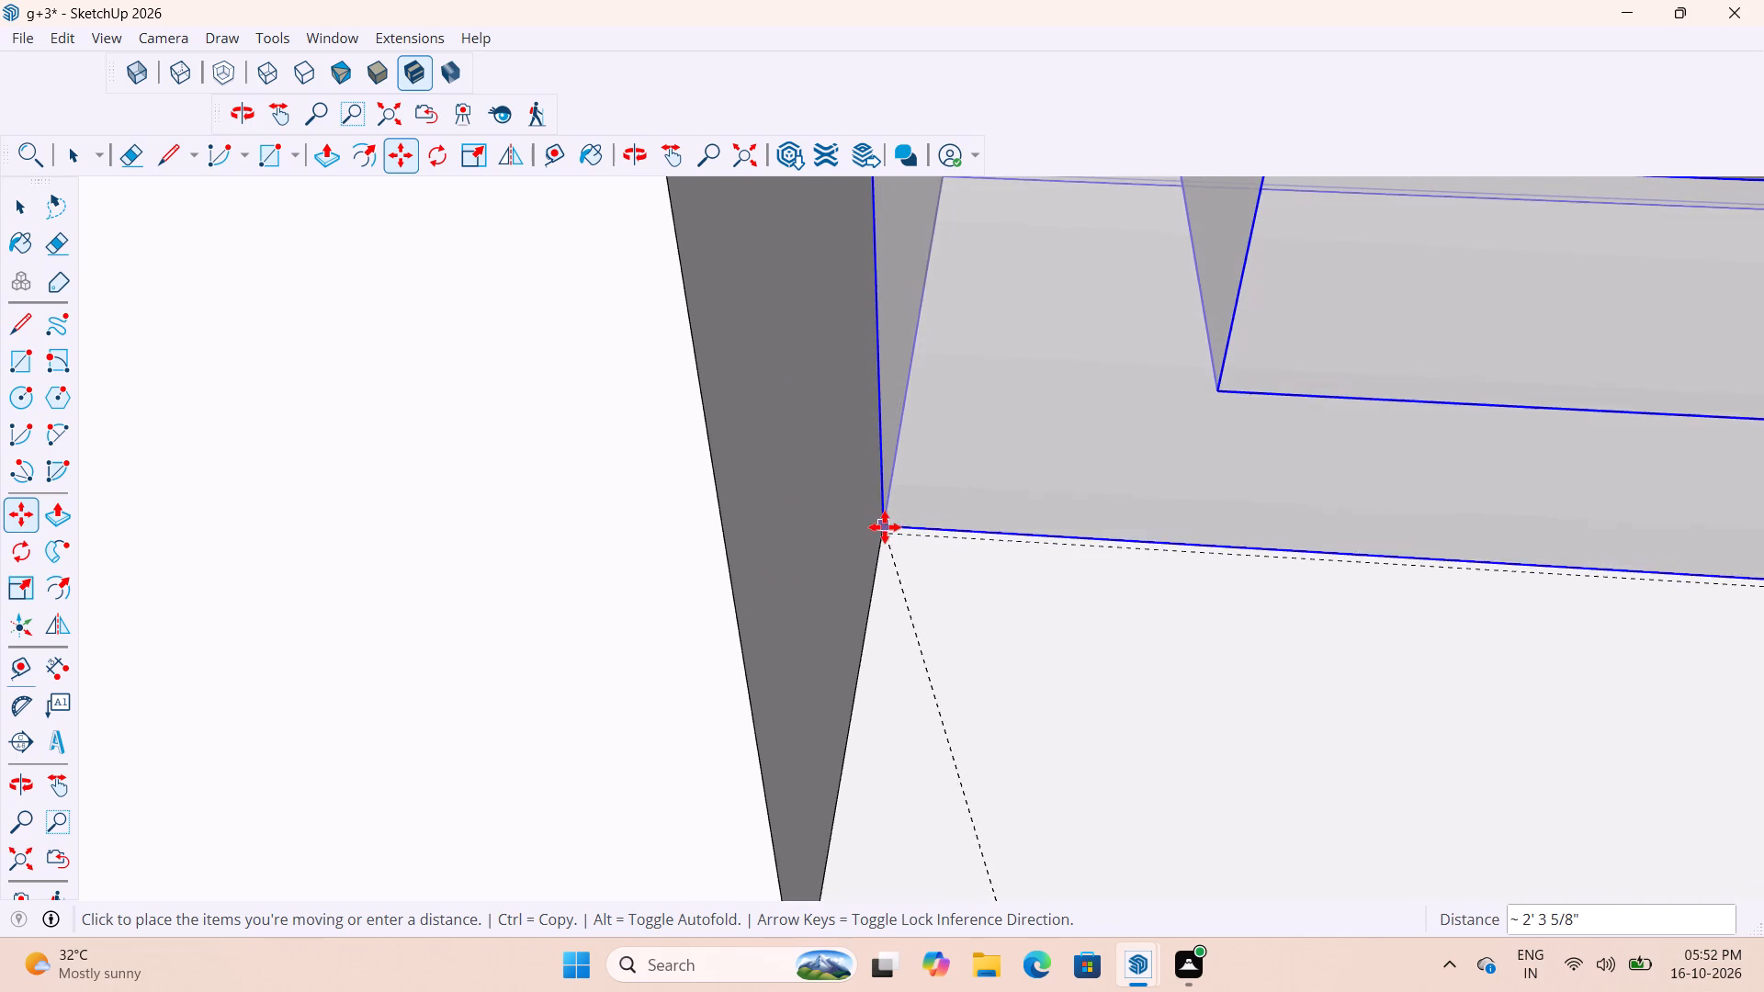
left_click(885, 531)
Scale the side room's ventilator in width and height to fill its wall opening.
scroll(786, 616, "down", 17)
scroll(684, 722, "down", 2)
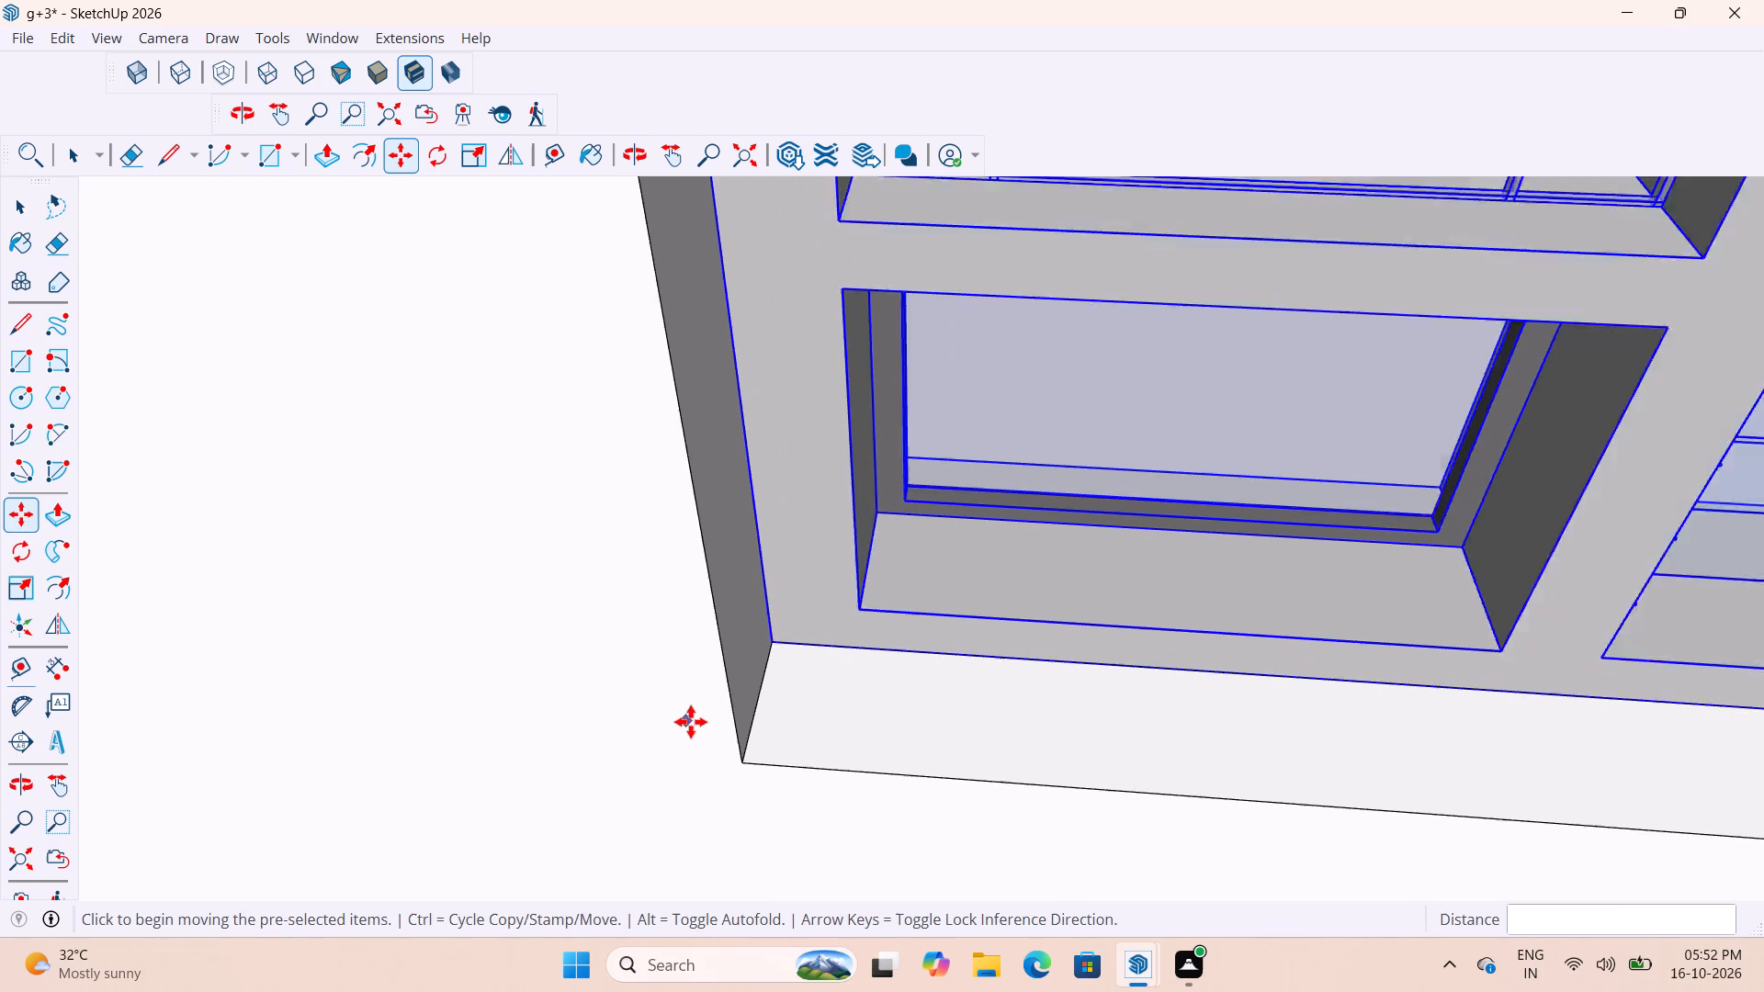
scroll(691, 722, "down", 15)
key("s")
scroll(1235, 651, "up", 2)
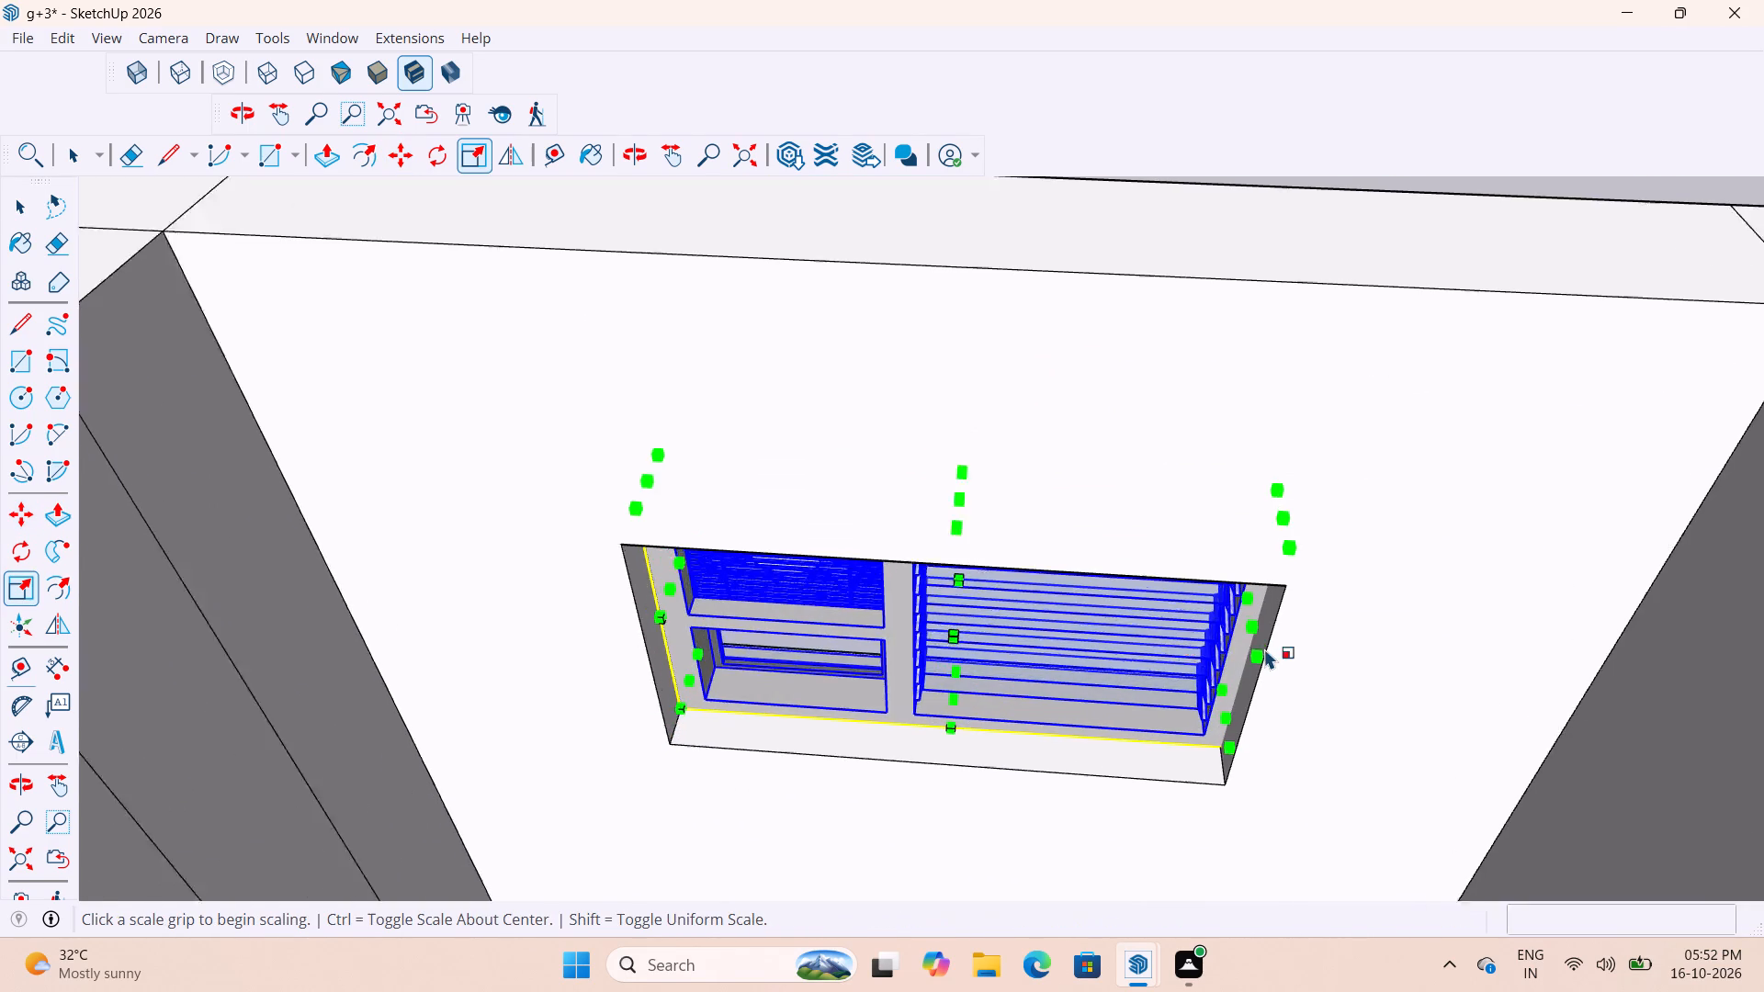
scroll(1264, 648, "up", 6)
middle_click_drag(1241, 631, 1195, 478)
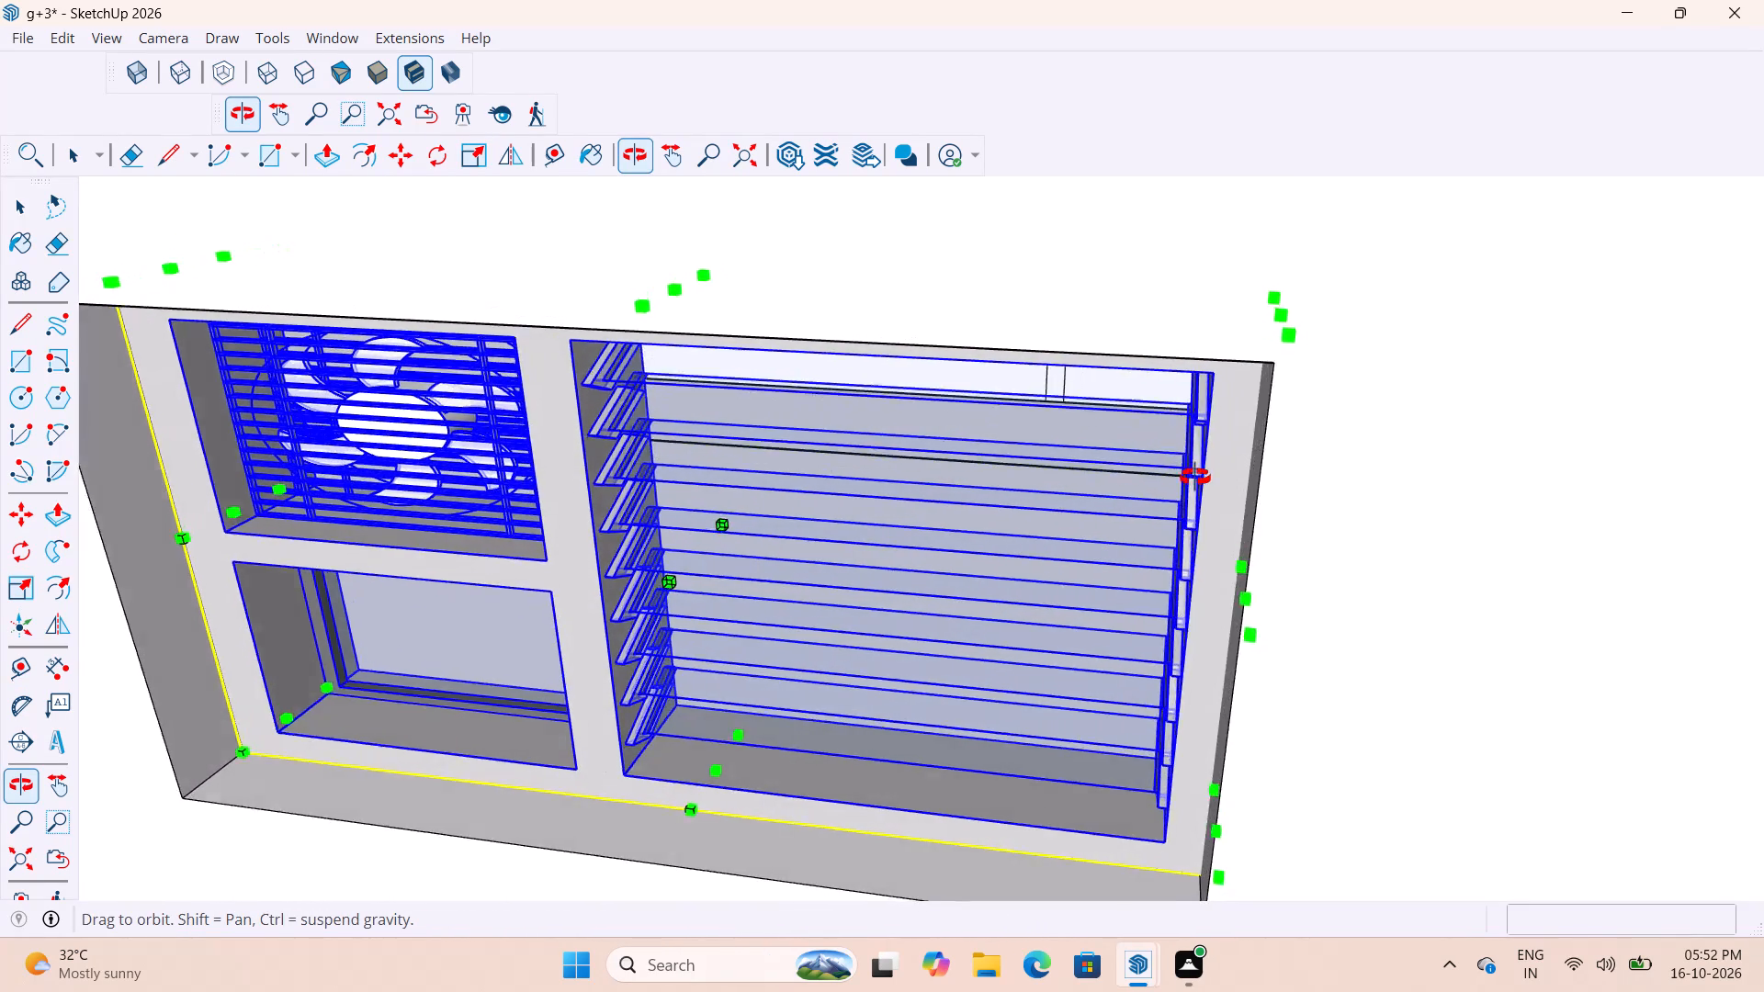
middle_click_drag(1195, 478, 1237, 491)
left_click(1257, 592)
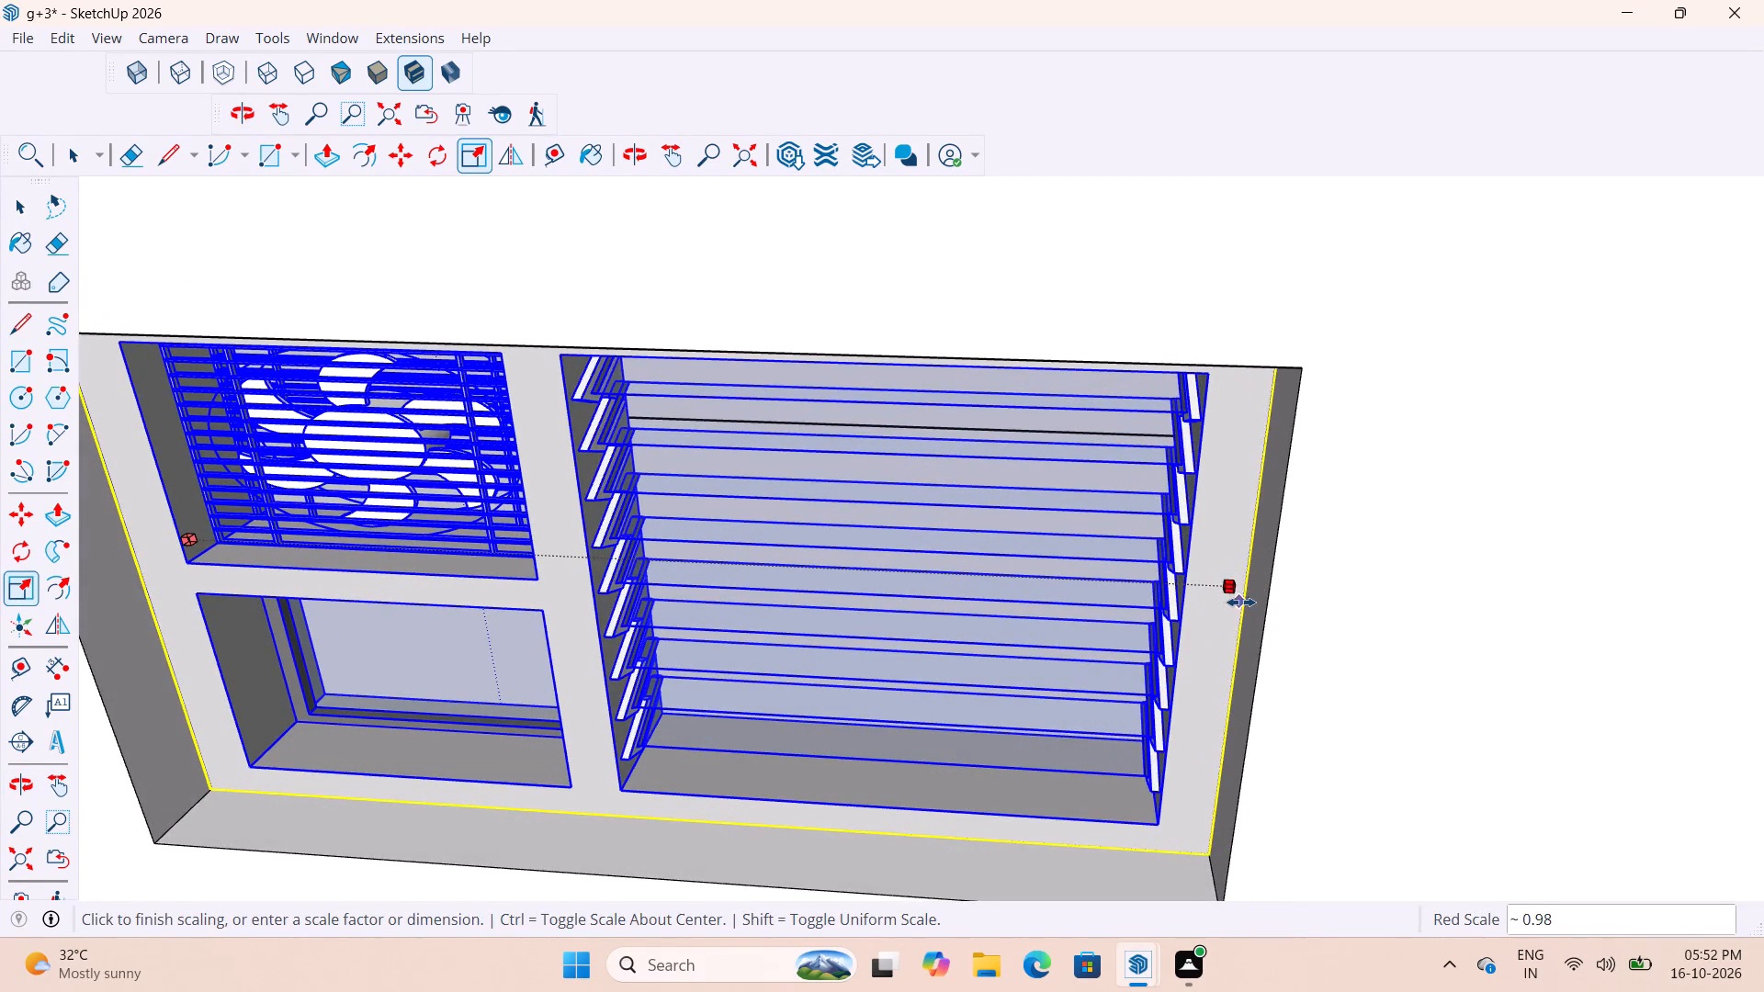
left_click(1252, 602)
scroll(1071, 686, "down", 5)
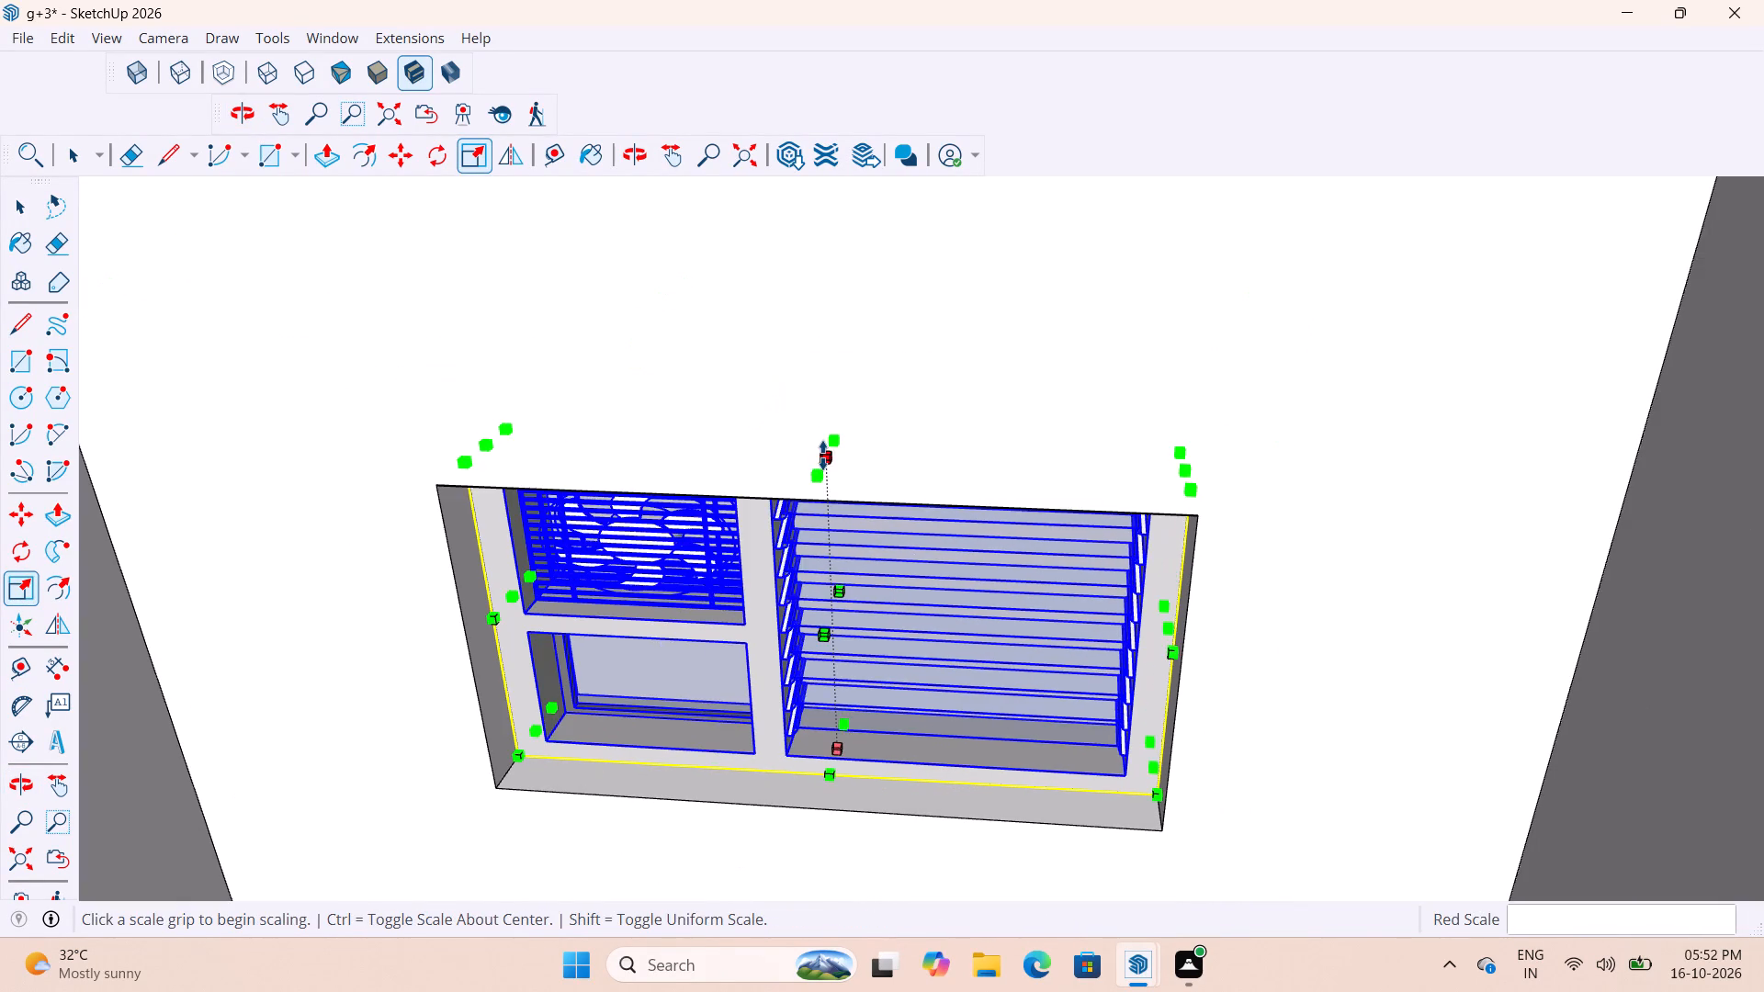
left_click(823, 456)
middle_click_drag(850, 497, 931, 286)
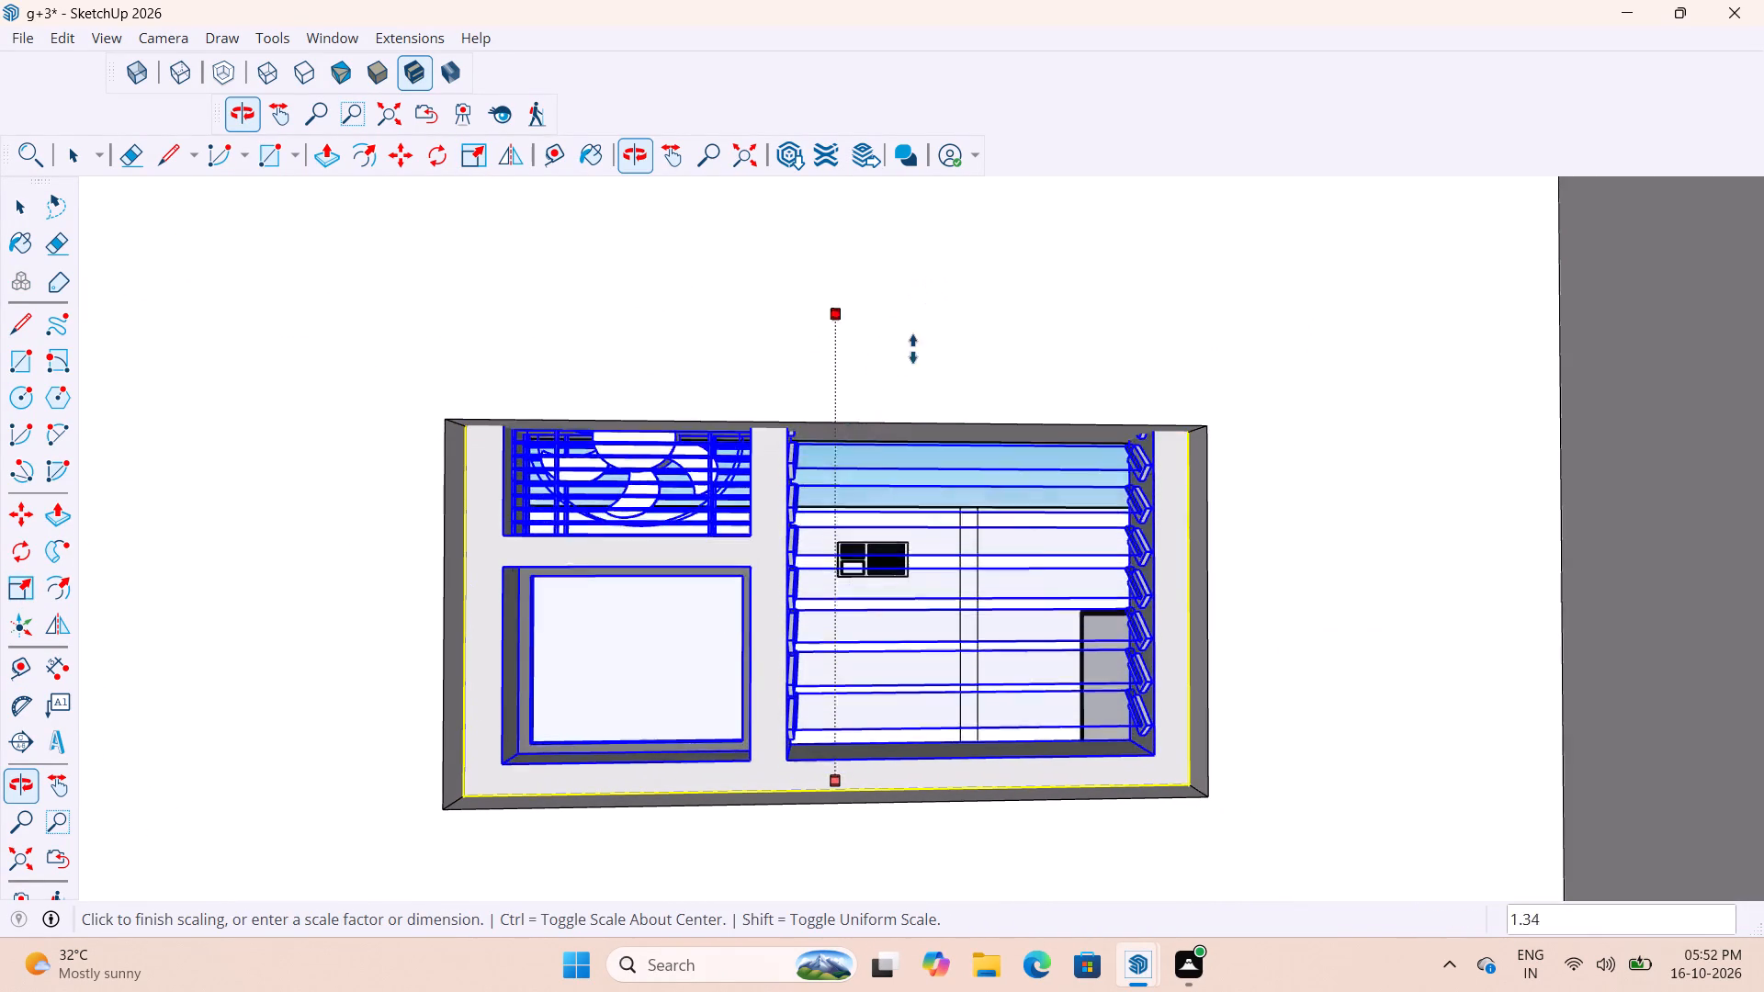
left_click(883, 445)
scroll(894, 622, "down", 10)
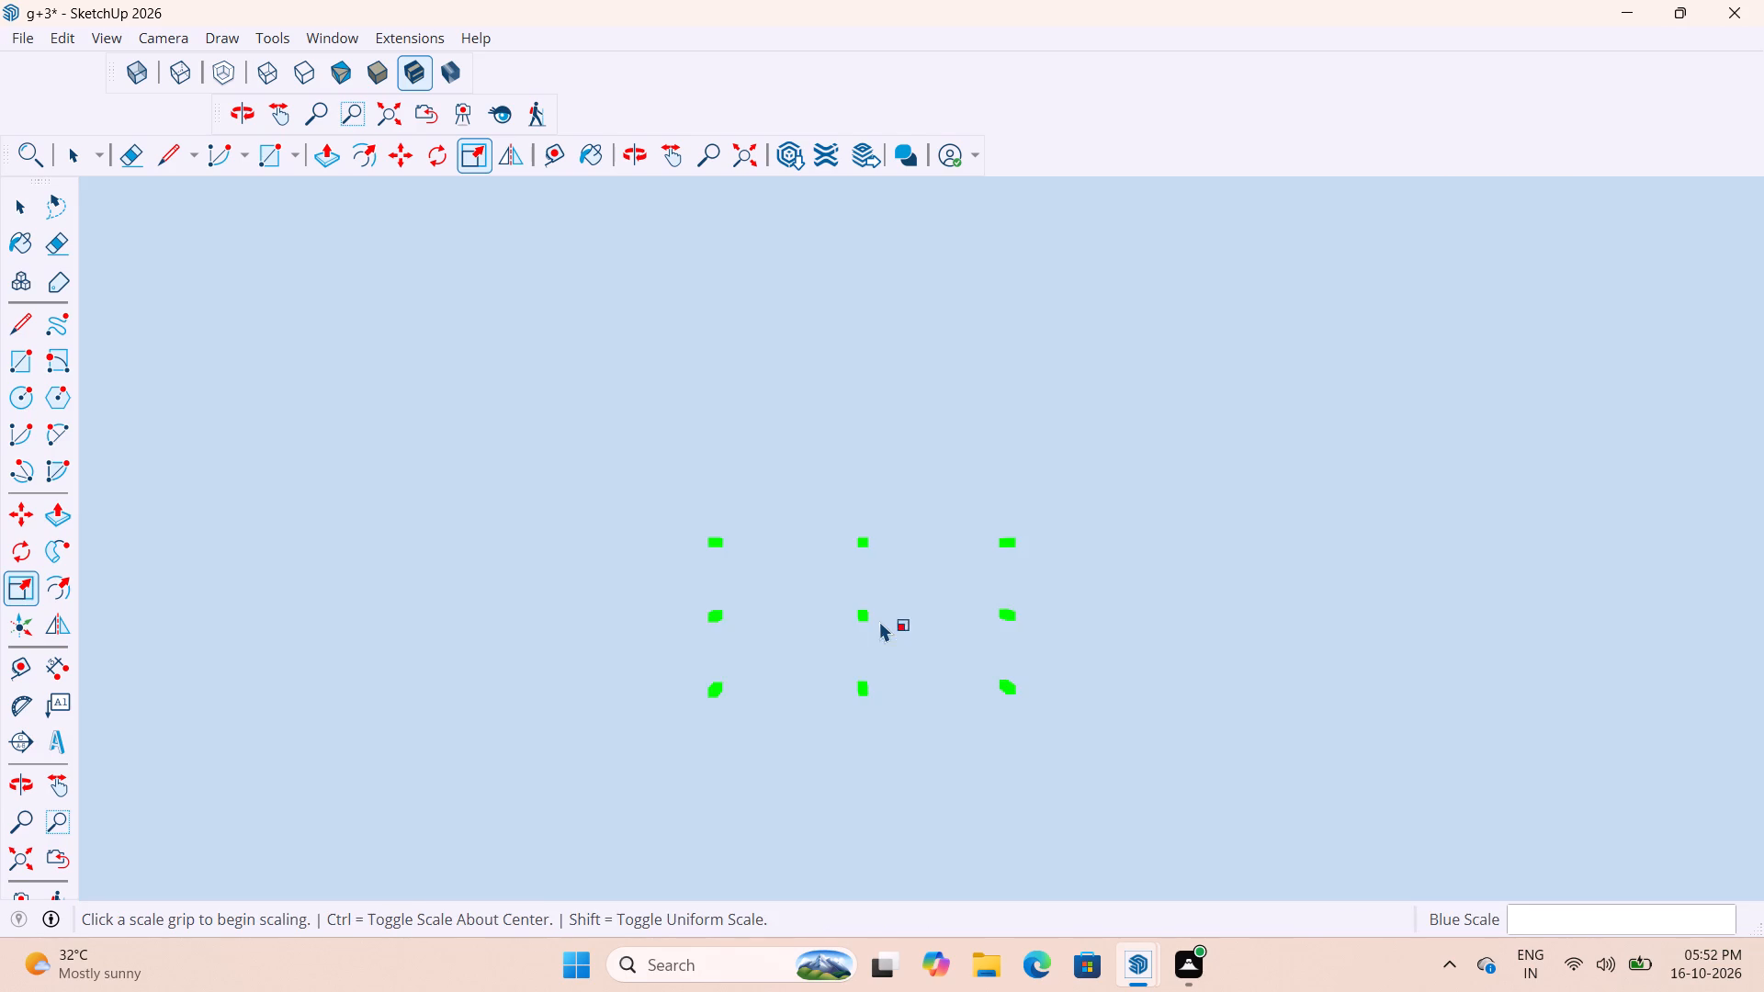
scroll(879, 621, "down", 5)
key("space")
key("space")
Delete all guides from the model.
left_click(741, 160)
scroll(858, 606, "down", 4)
middle_click_drag(1039, 515, 1054, 786)
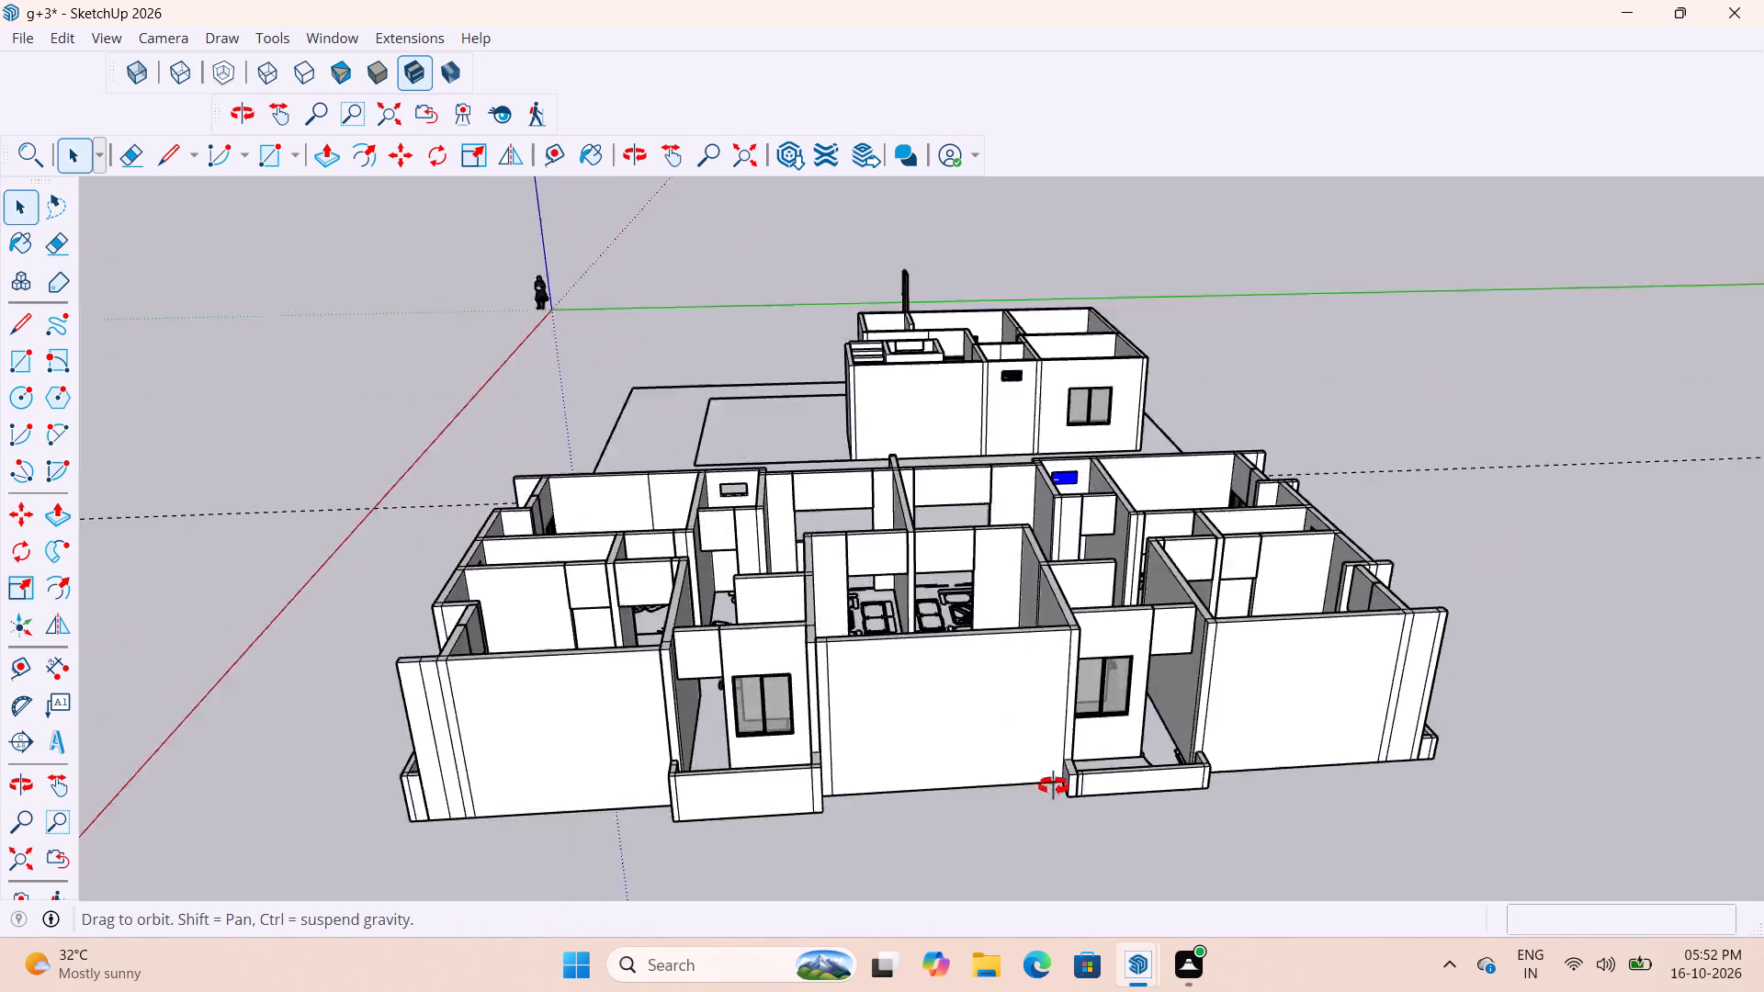
middle_click_drag(1054, 786, 924, 868)
left_click_drag(1373, 416, 1383, 416)
scroll(1096, 516, "up", 4)
middle_click_drag(999, 577, 1493, 452)
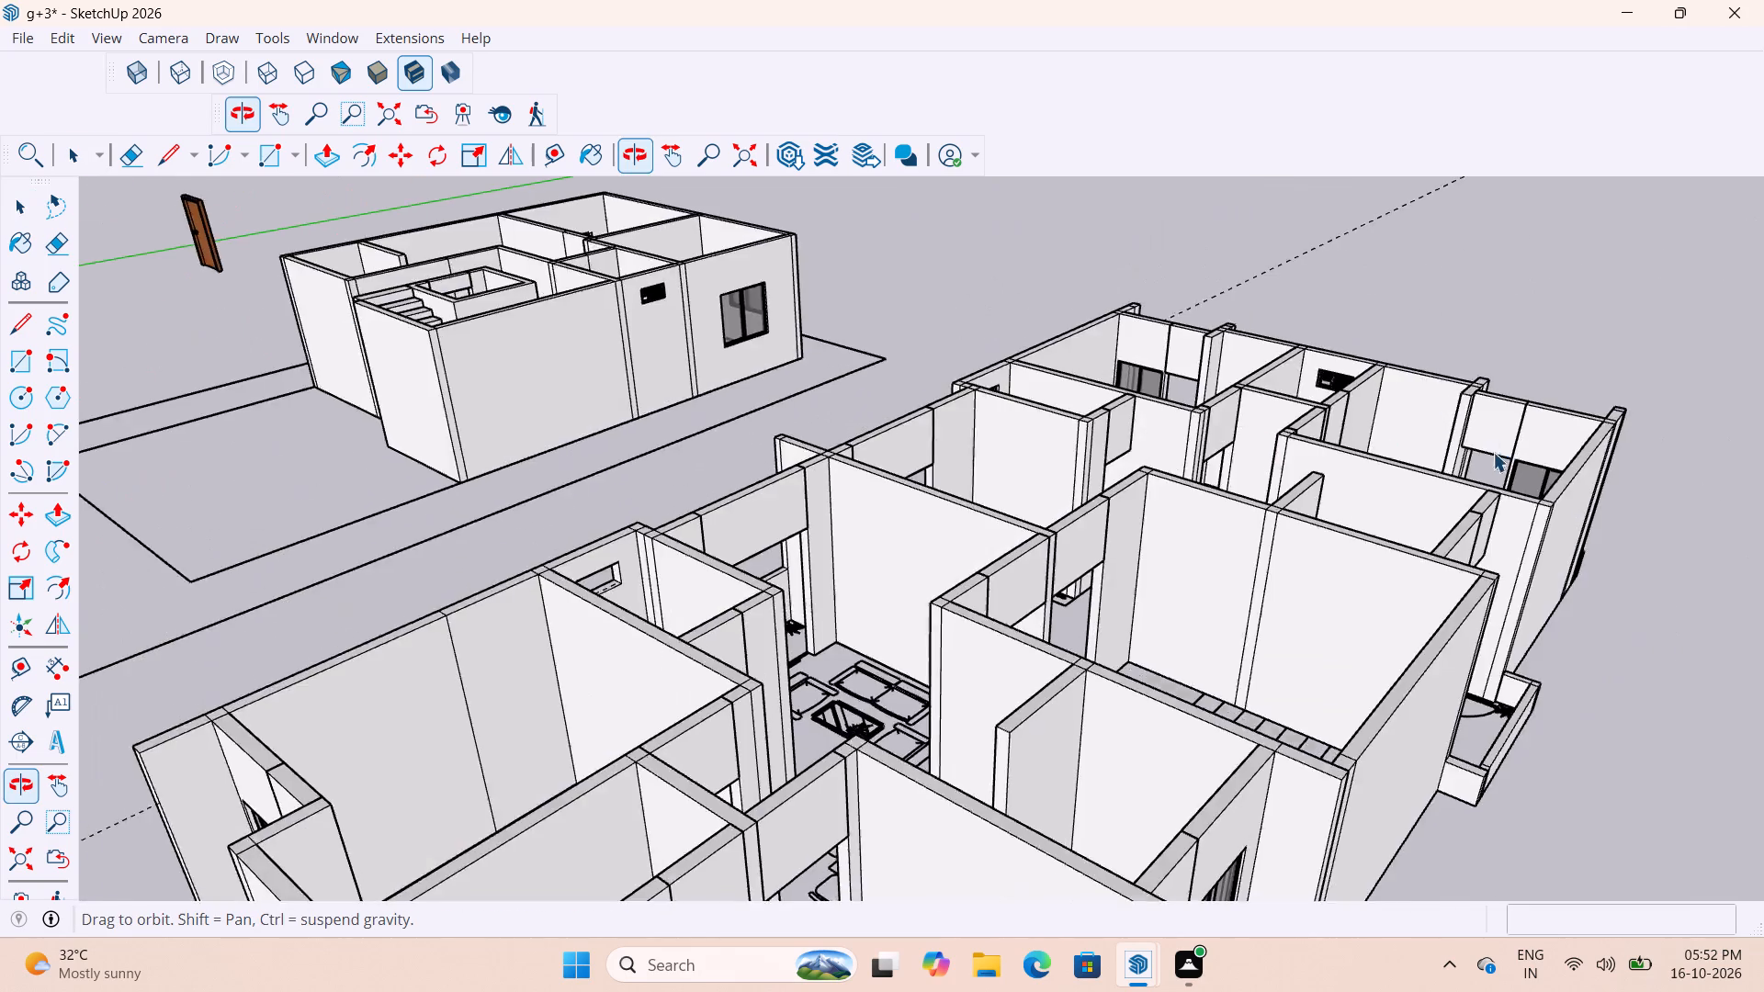
middle_click_drag(1493, 452, 1489, 459)
scroll(1317, 445, "down", 6)
middle_click_drag(1299, 504, 1494, 498)
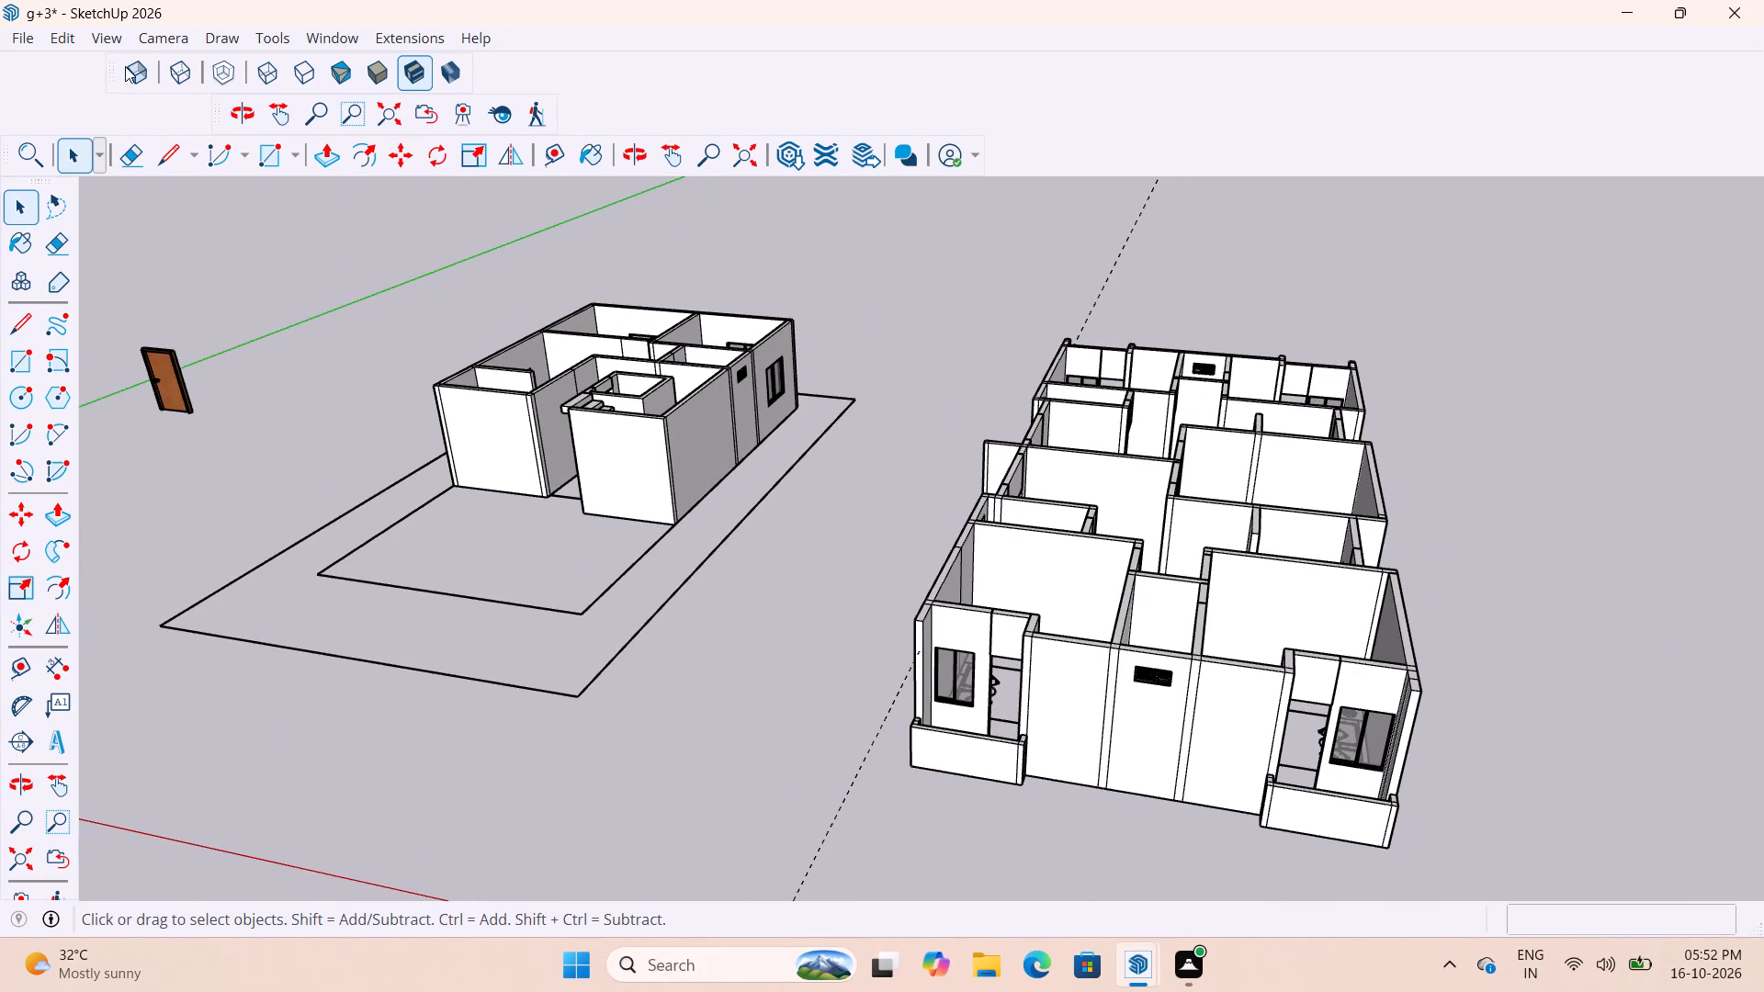
left_click(67, 44)
left_click(126, 266)
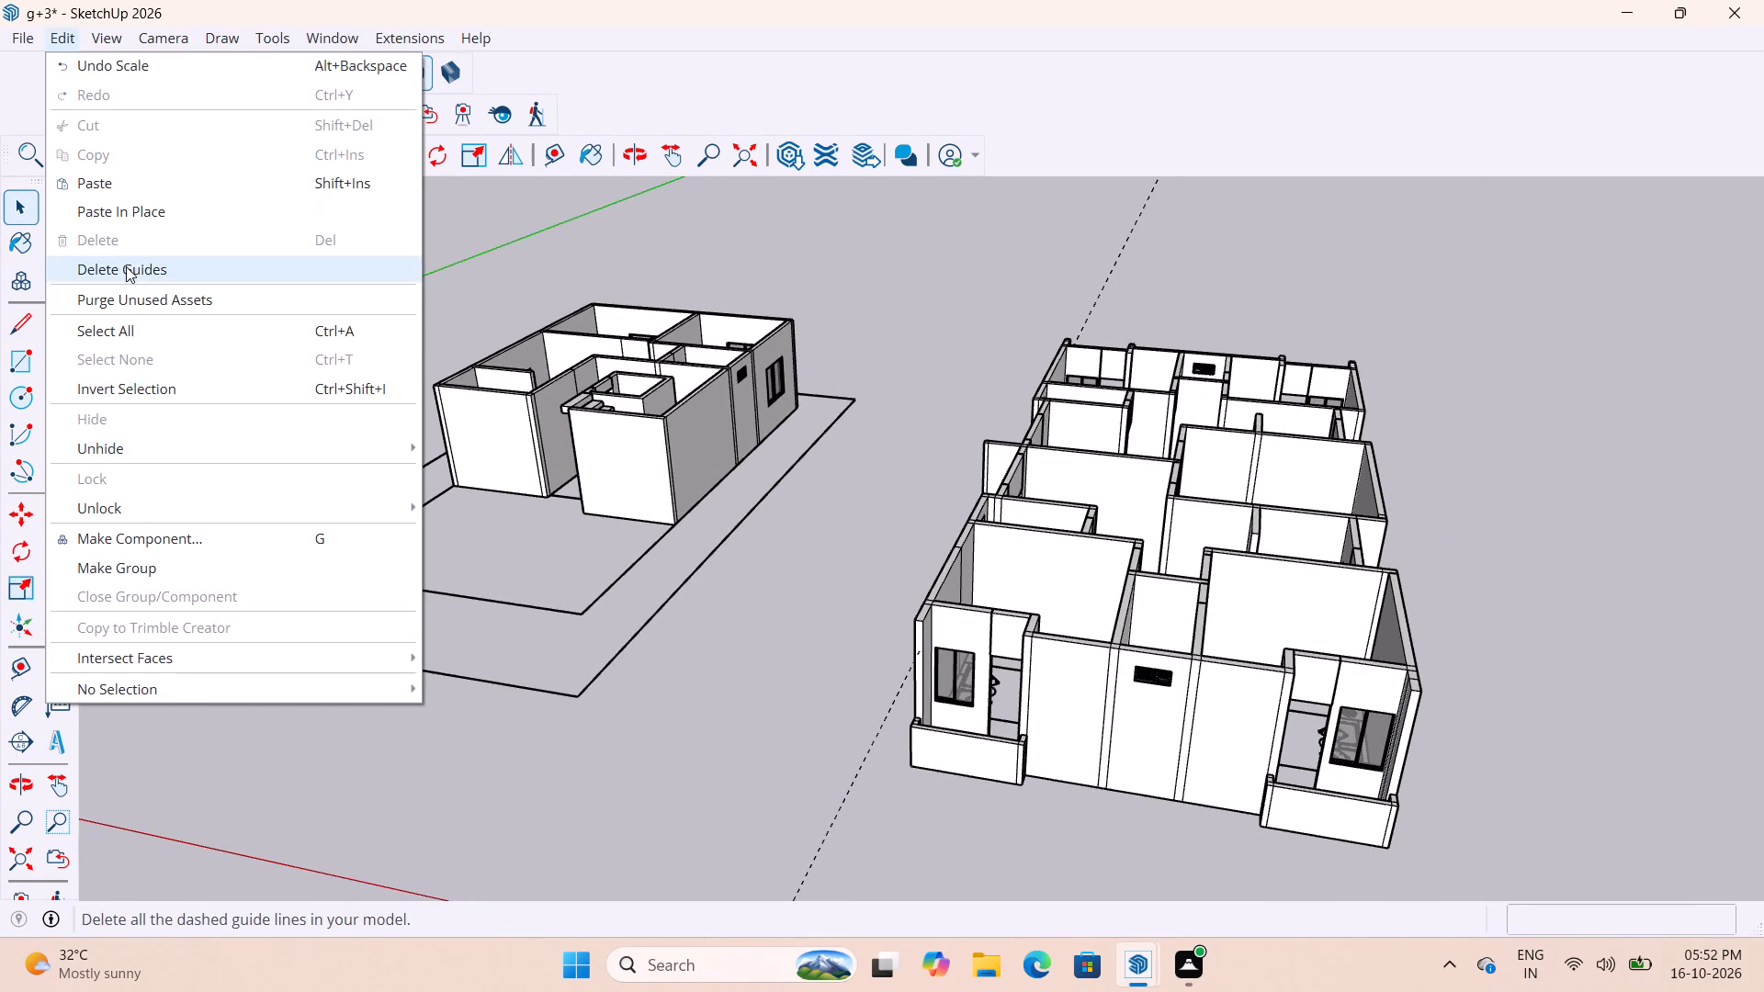
Examine the larger model from its long outer side for the remaining empty ventilator opening.
scroll(1148, 333, "up", 8)
scroll(1190, 267, "down", 5)
scroll(1056, 414, "down", 6)
scroll(1204, 526, "up", 2)
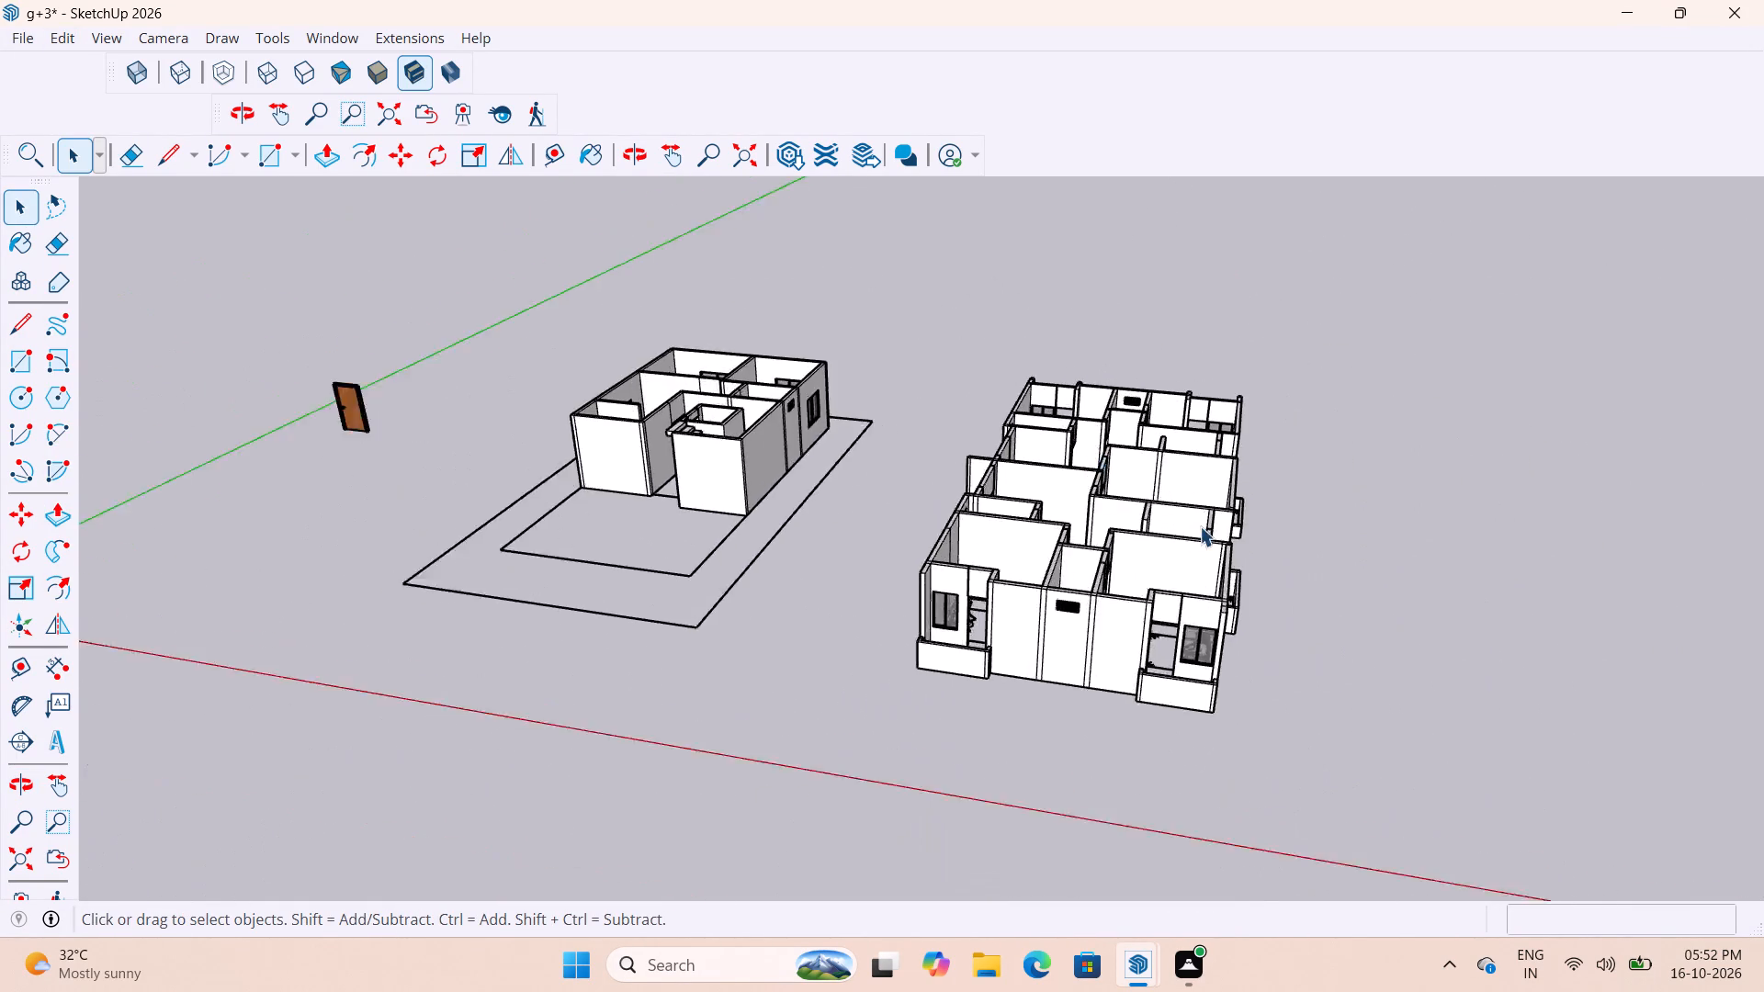
scroll(1200, 526, "up", 6)
scroll(1054, 558, "down", 4)
scroll(922, 650, "up", 5)
scroll(912, 574, "down", 7)
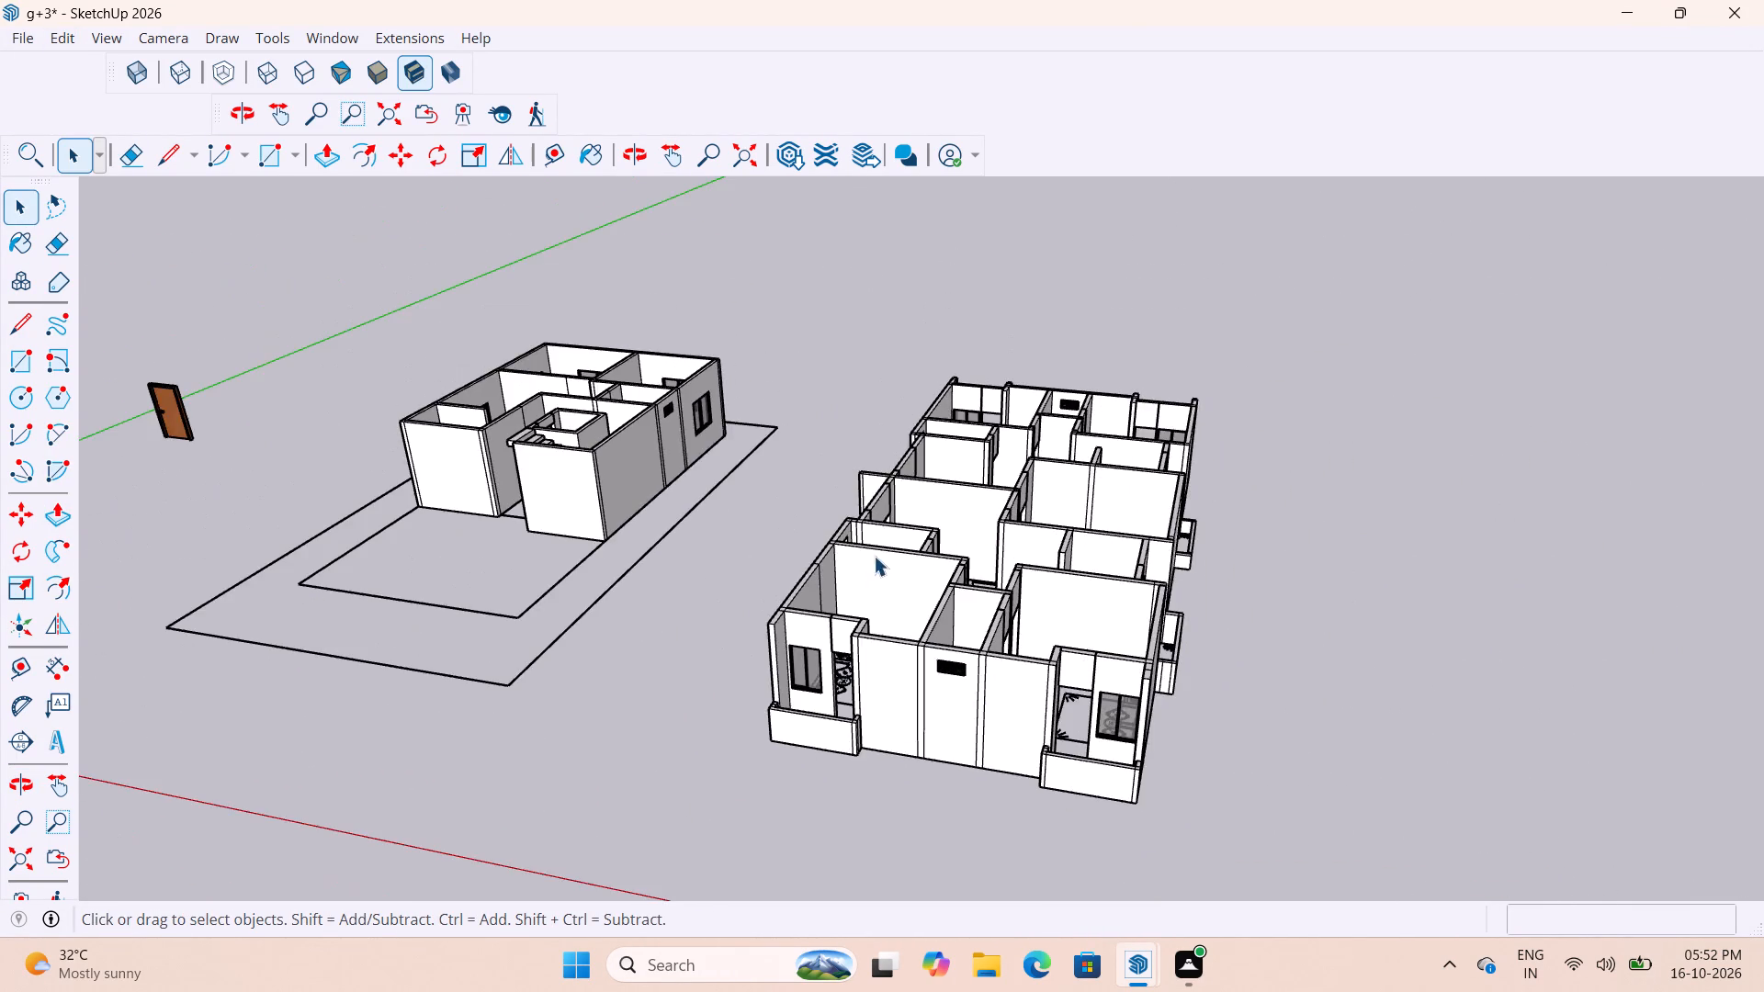
middle_click_drag(922, 547, 1763, 551)
Copy the newly fitted ventilator 25' 6" along the green axis into the matching empty opening on the same outer wall.
scroll(922, 496, "up", 20)
scroll(922, 496, "up", 4)
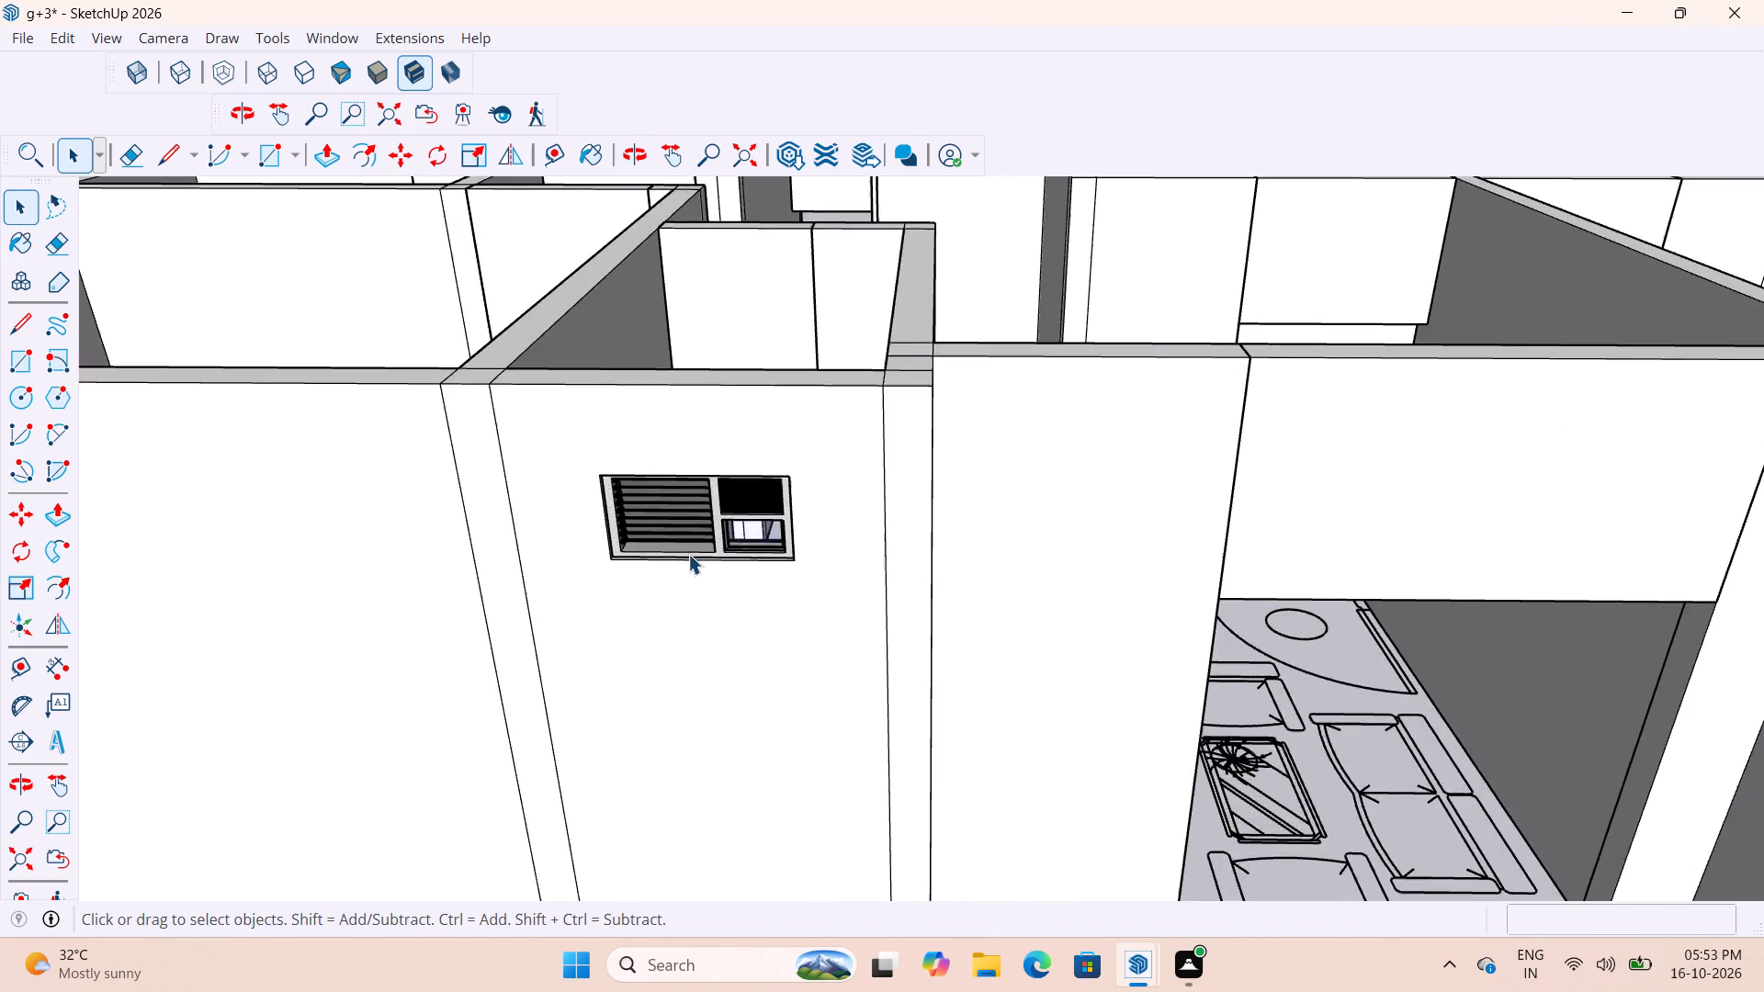
scroll(688, 554, "up", 3)
left_click(717, 535)
left_click(752, 527)
scroll(730, 490, "up", 1)
scroll(729, 508, "down", 5)
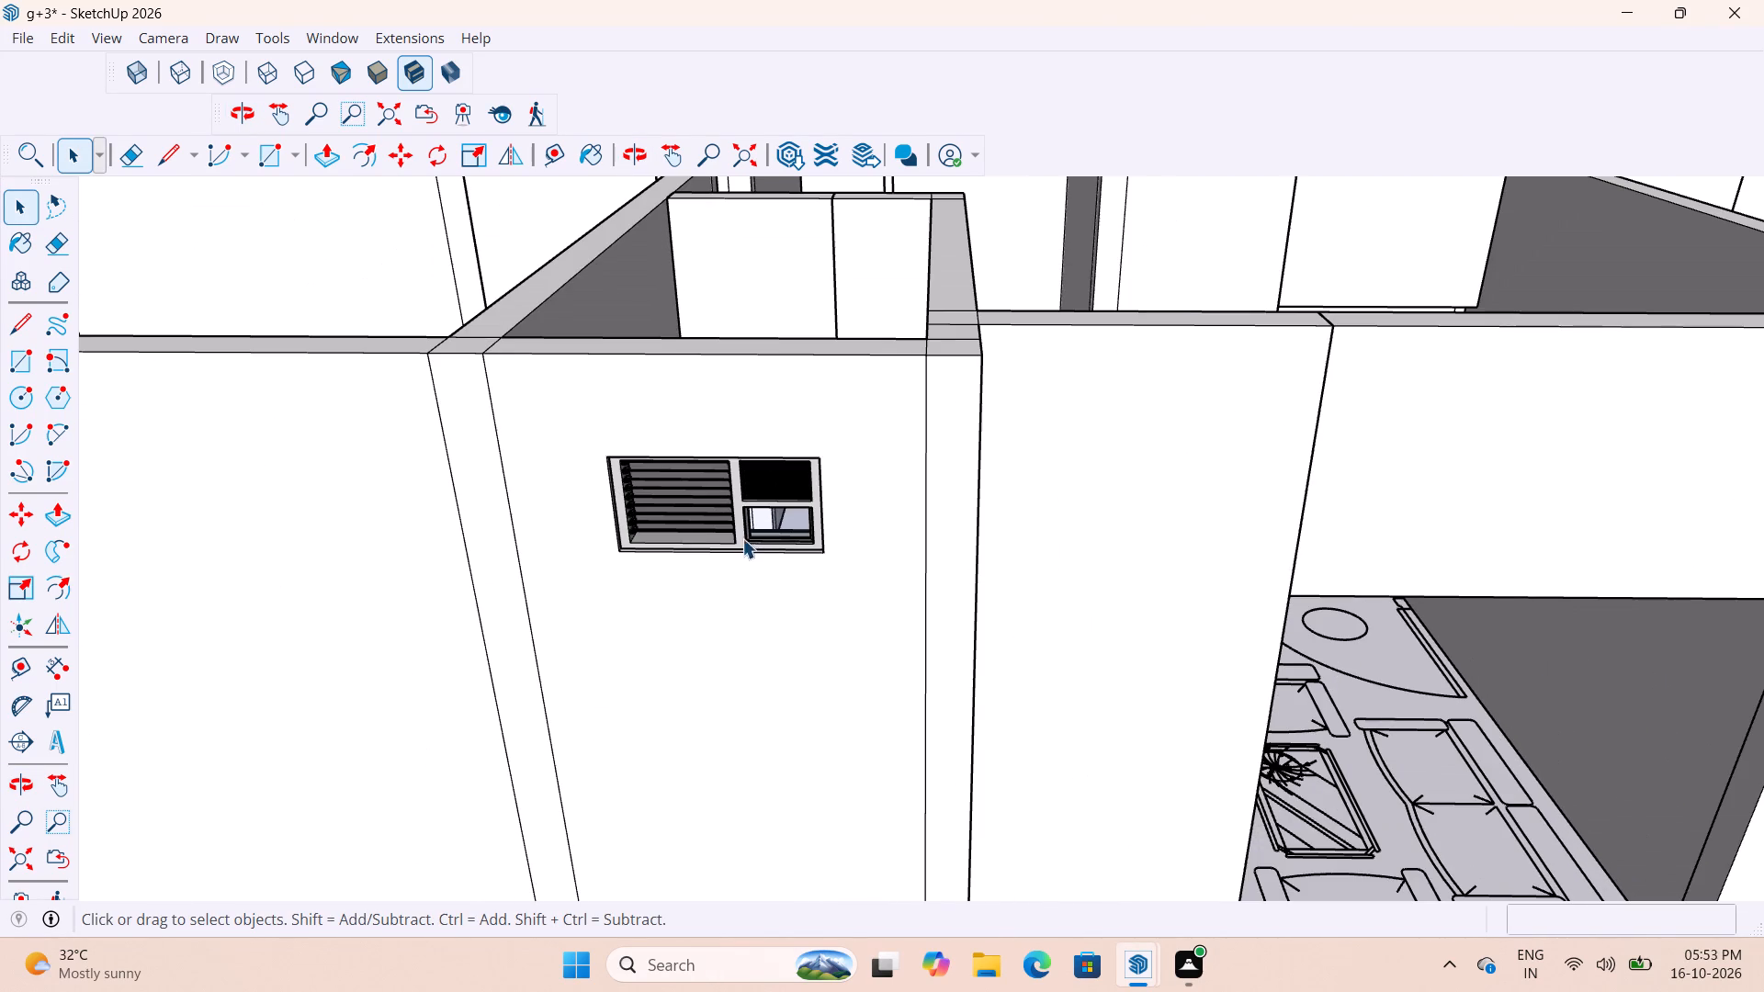
left_click(740, 490)
key("m")
scroll(634, 568, "up", 3)
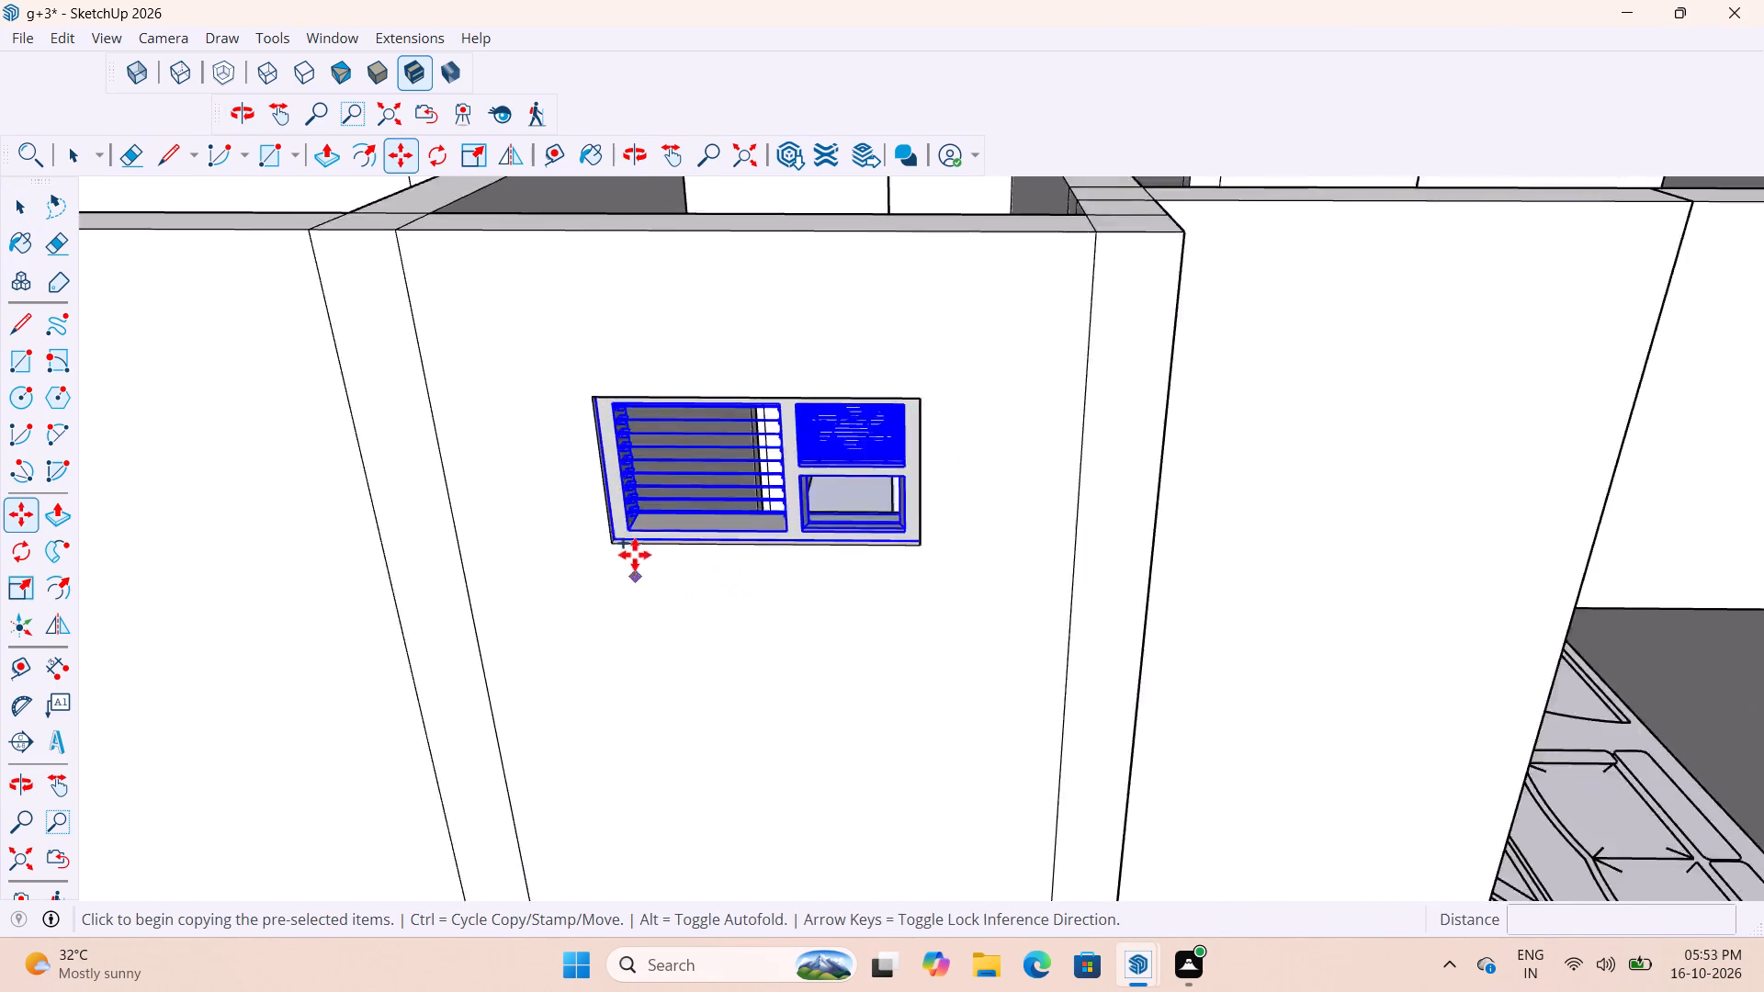
scroll(635, 555, "up", 20)
scroll(635, 555, "up", 1)
left_click(544, 557)
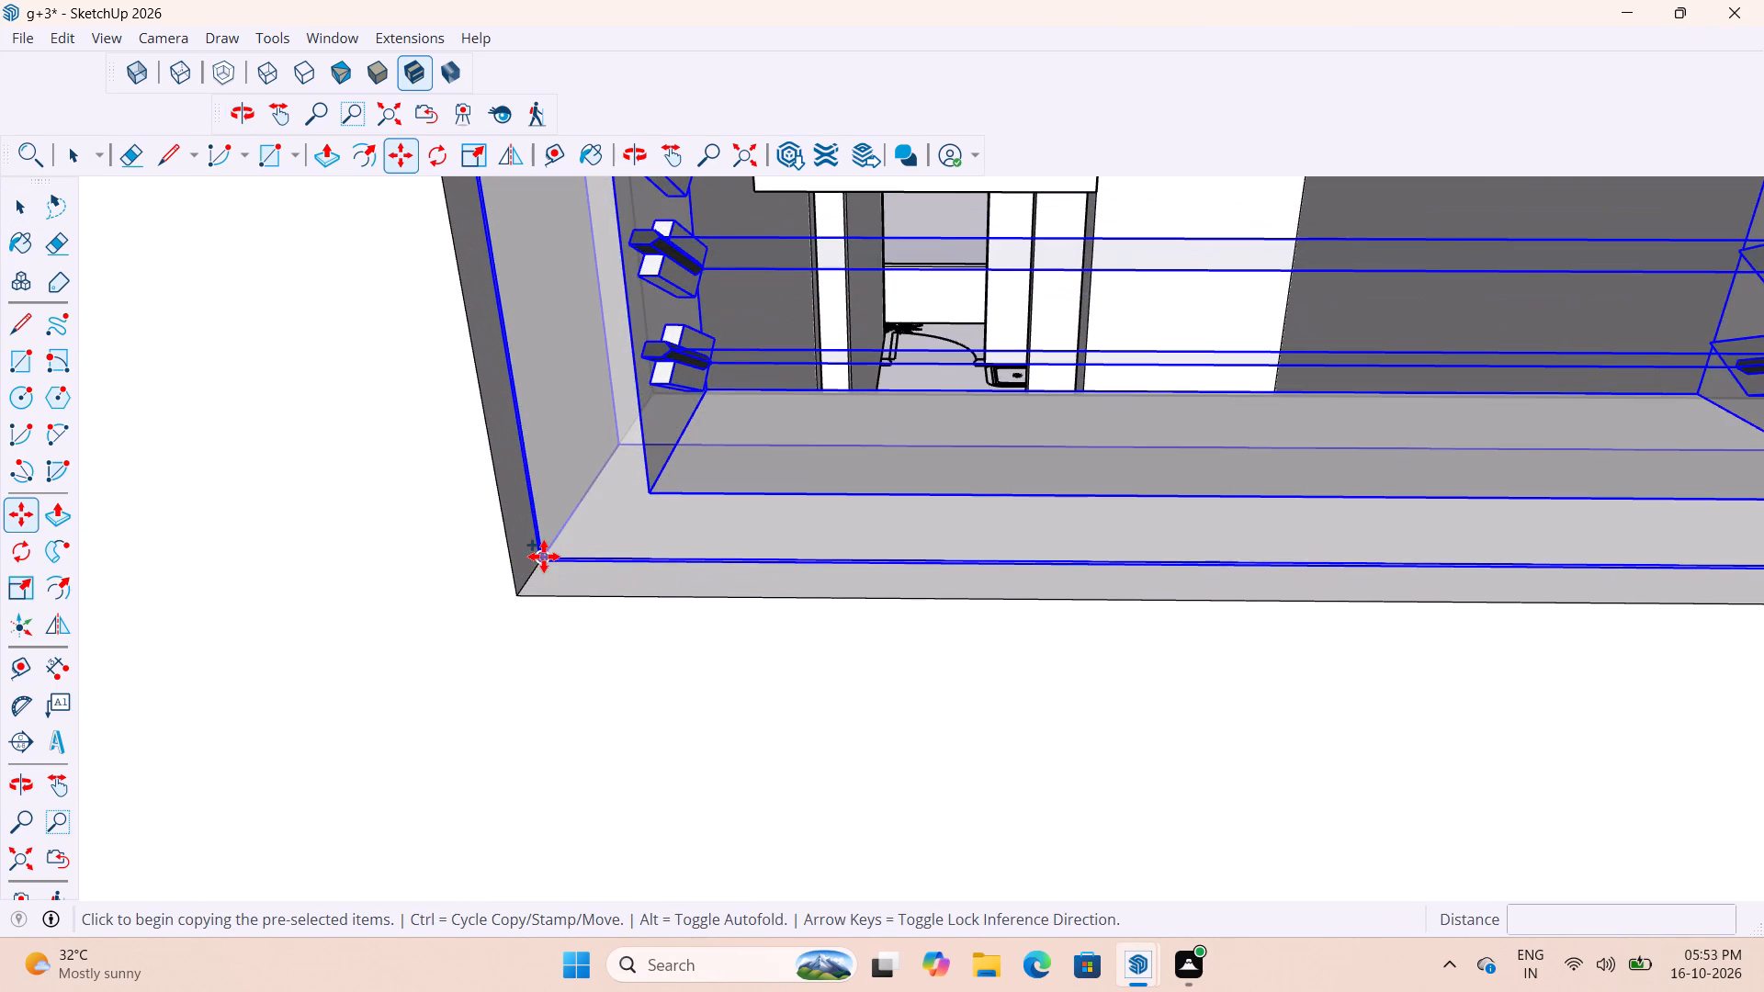
scroll(756, 558, "down", 20)
scroll(756, 558, "down", 10)
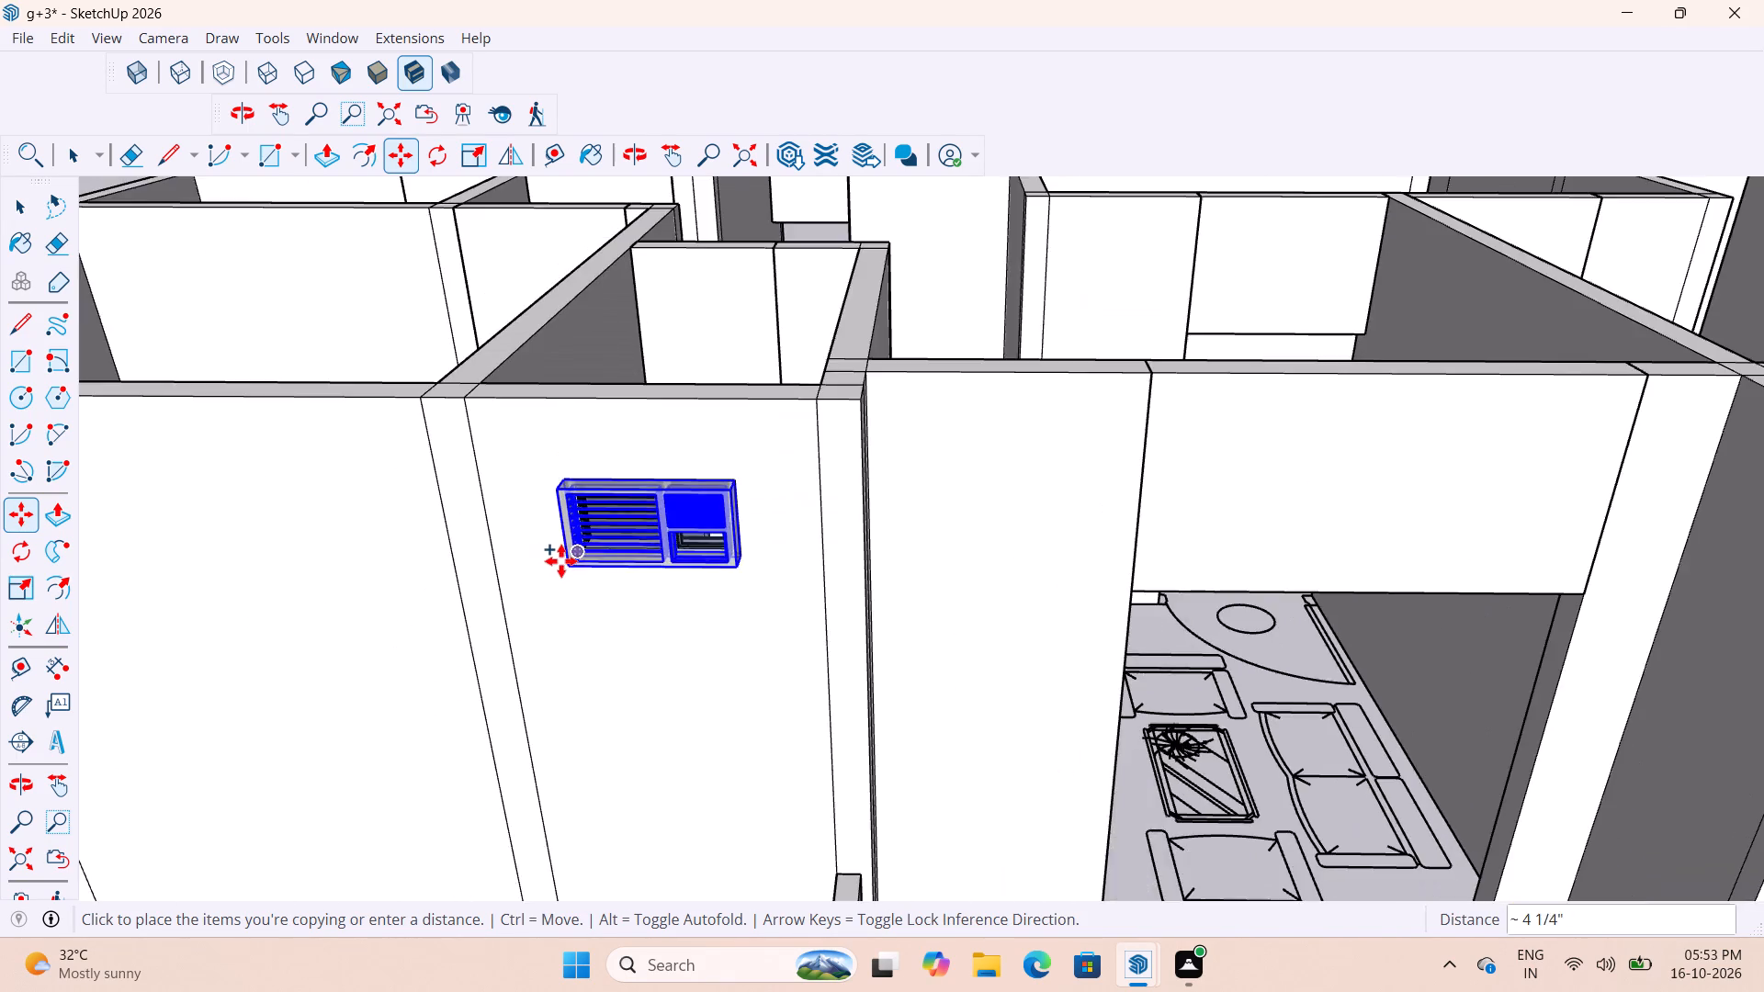
scroll(561, 561, "down", 16)
scroll(1052, 590, "up", 5)
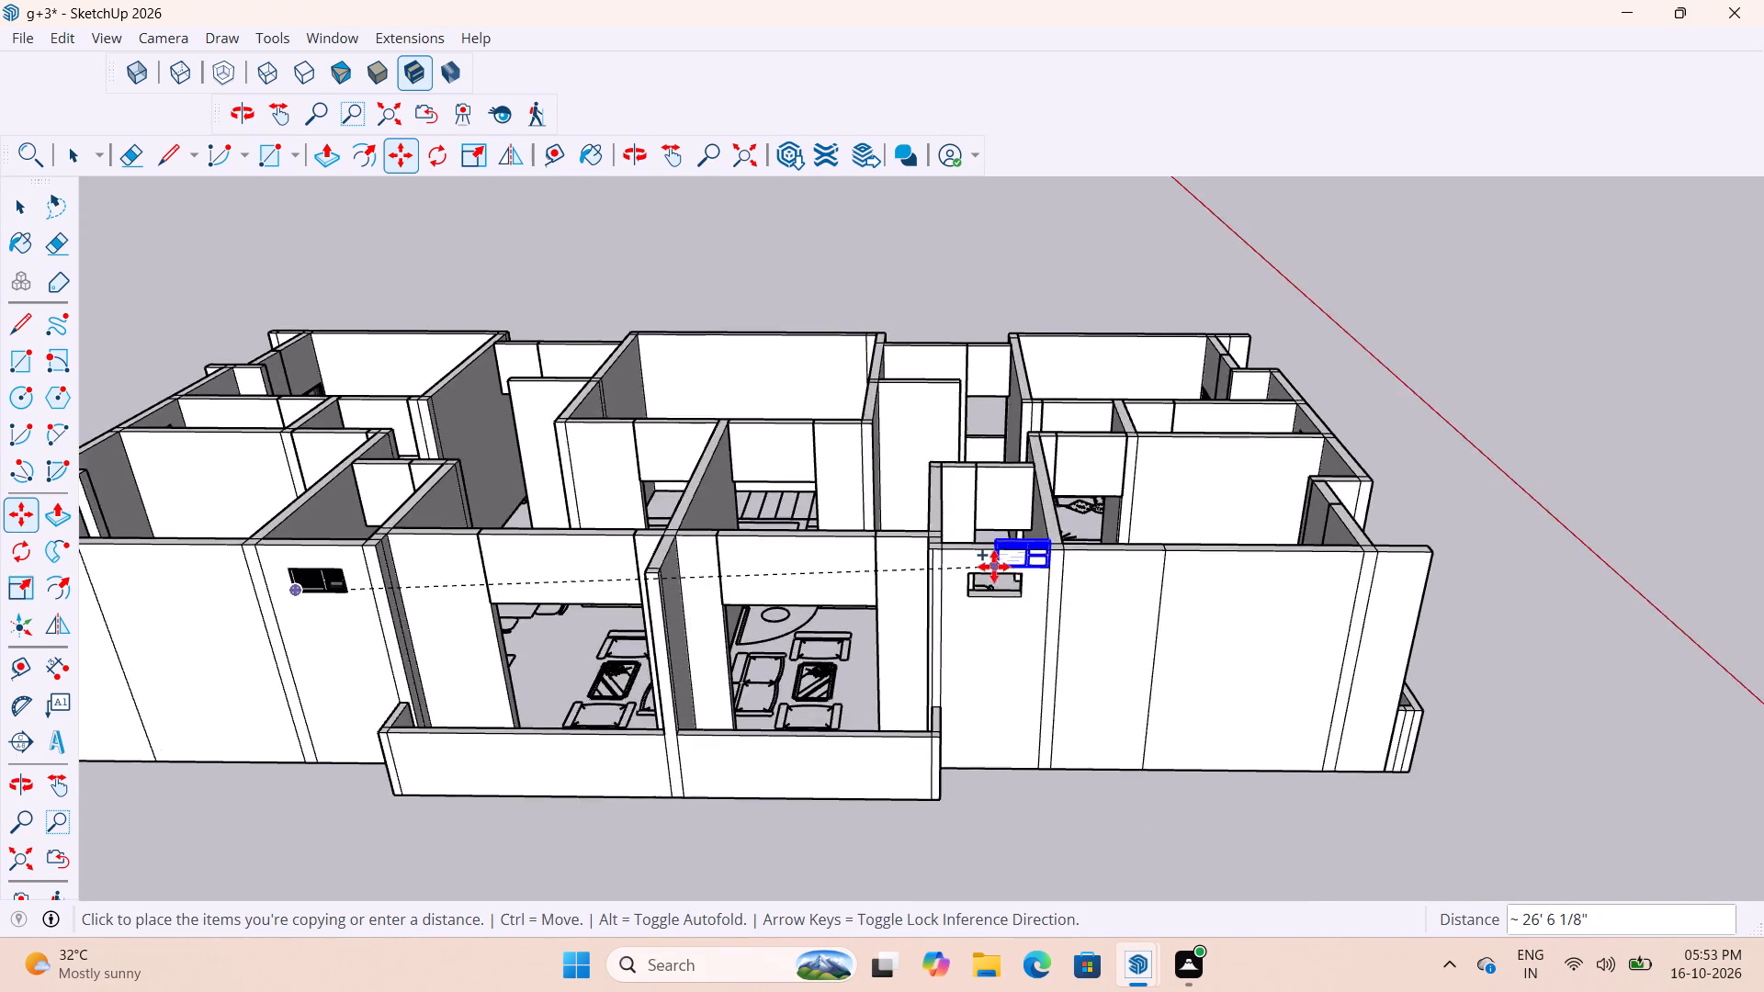
scroll(994, 567, "up", 14)
scroll(900, 630, "down", 5)
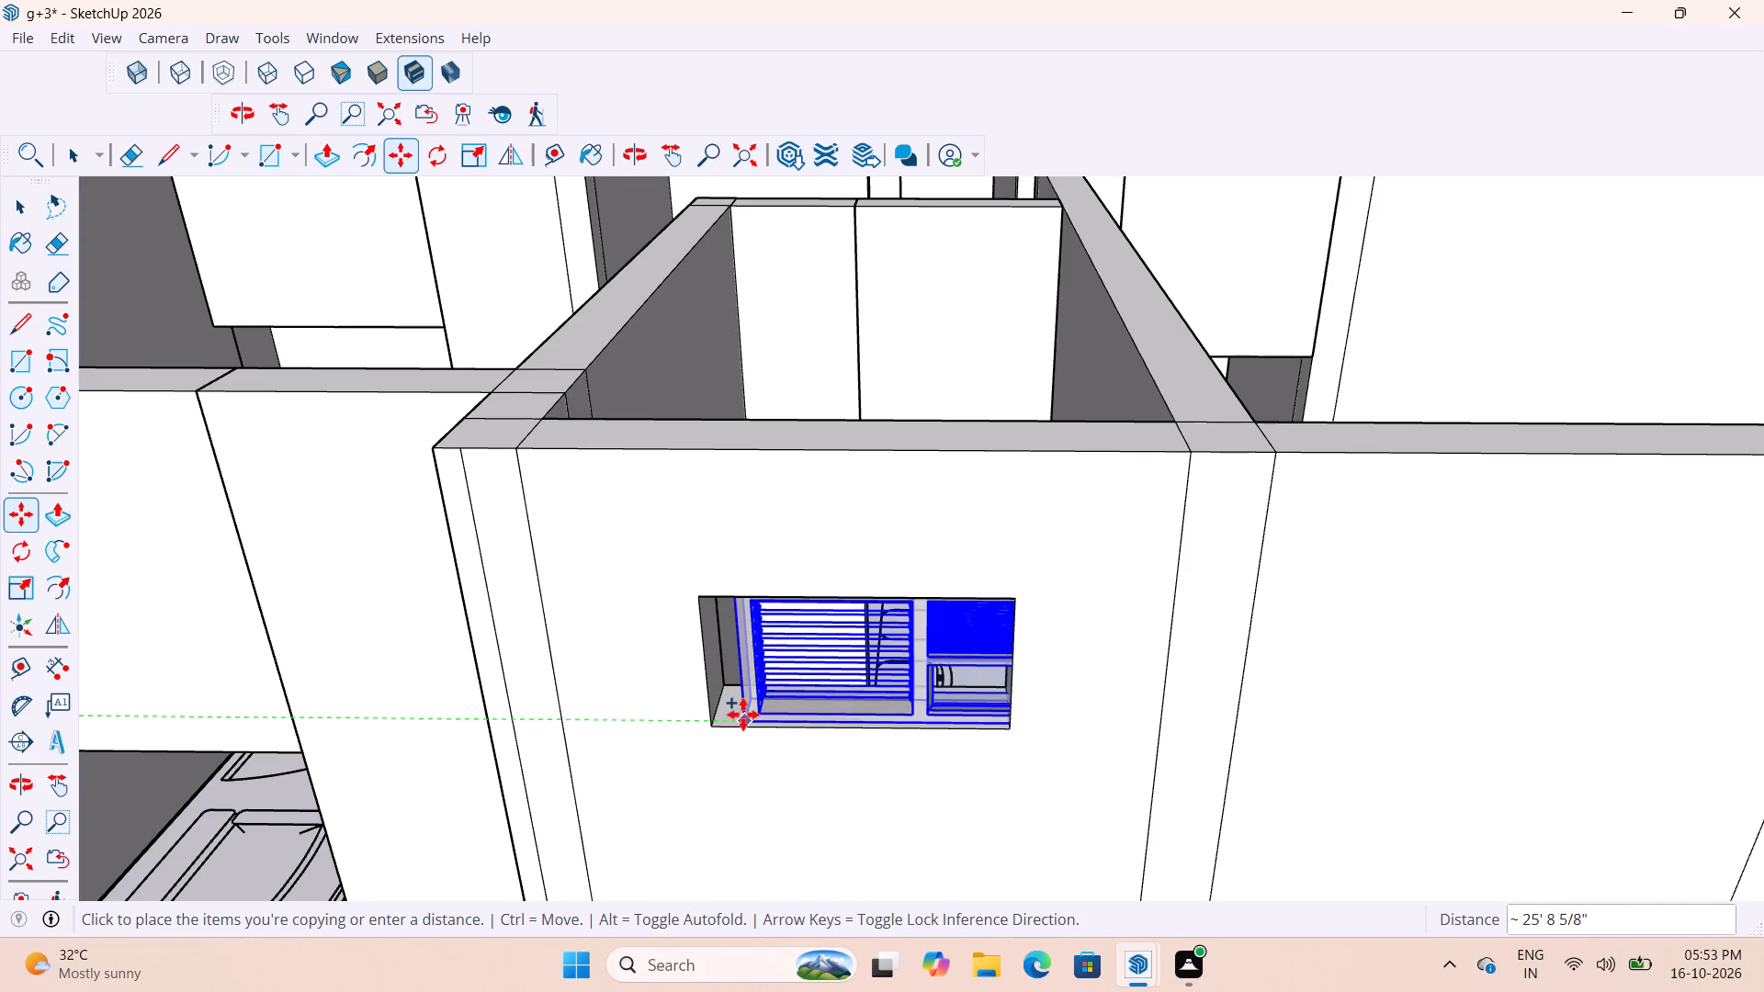
scroll(718, 696, "up", 4)
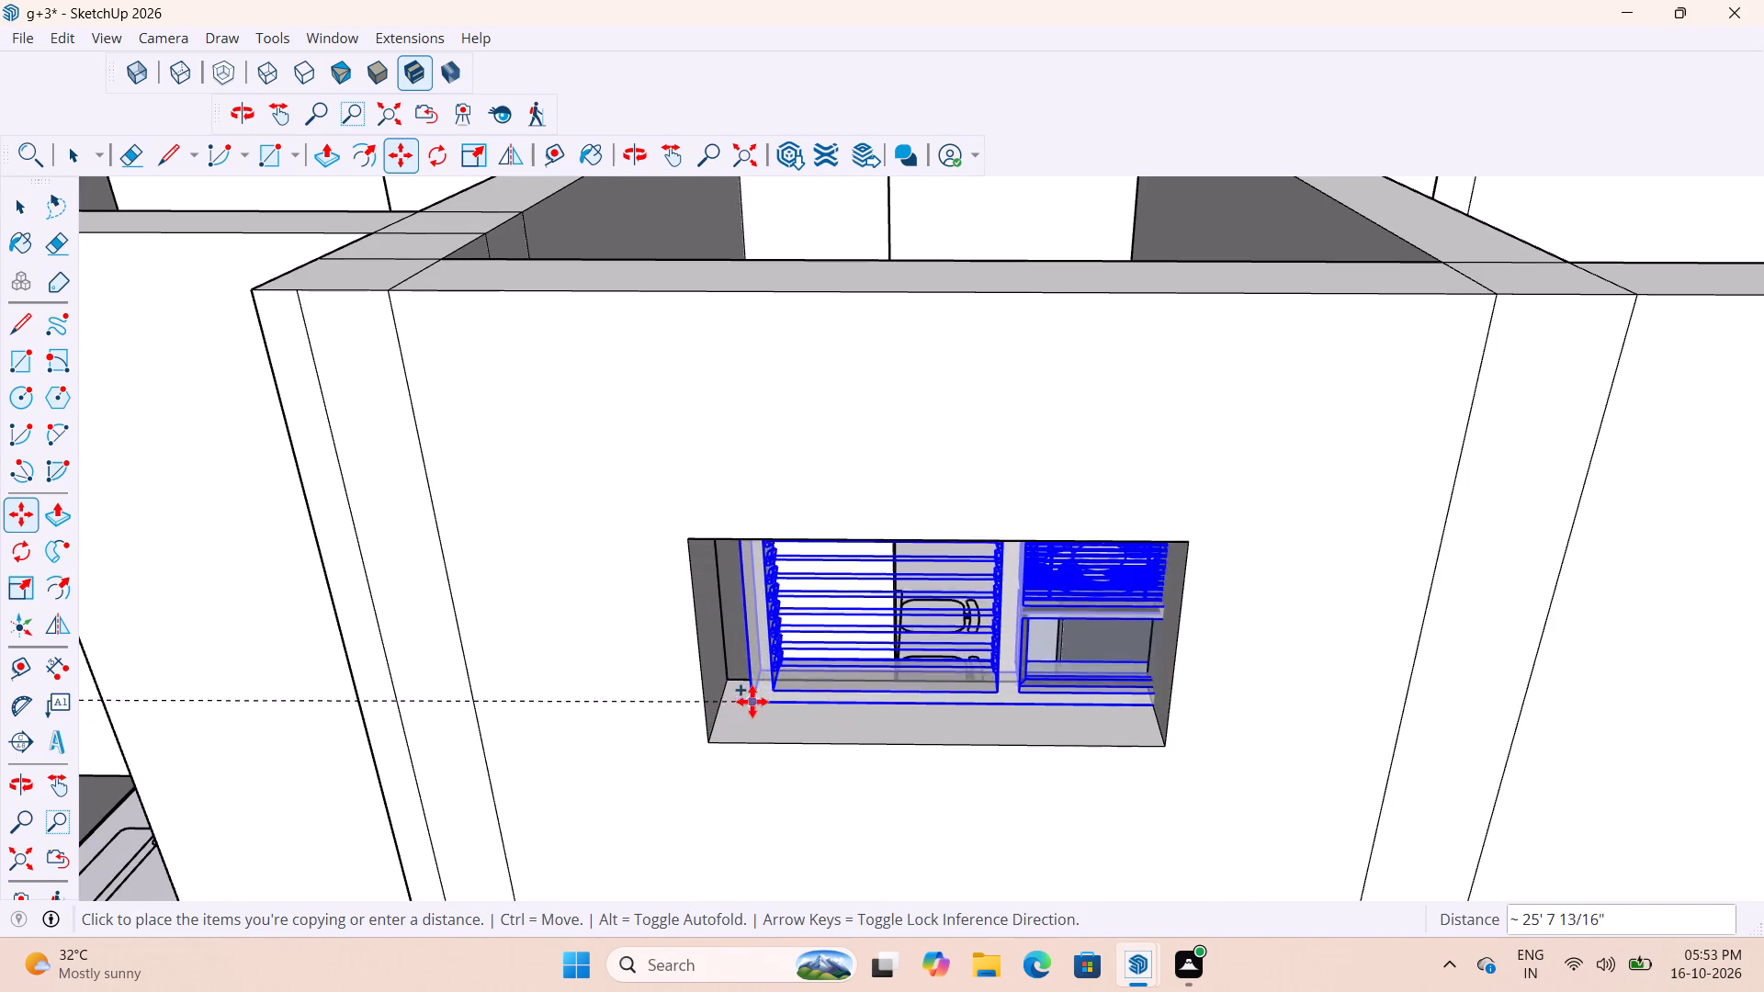
scroll(715, 722, "up", 5)
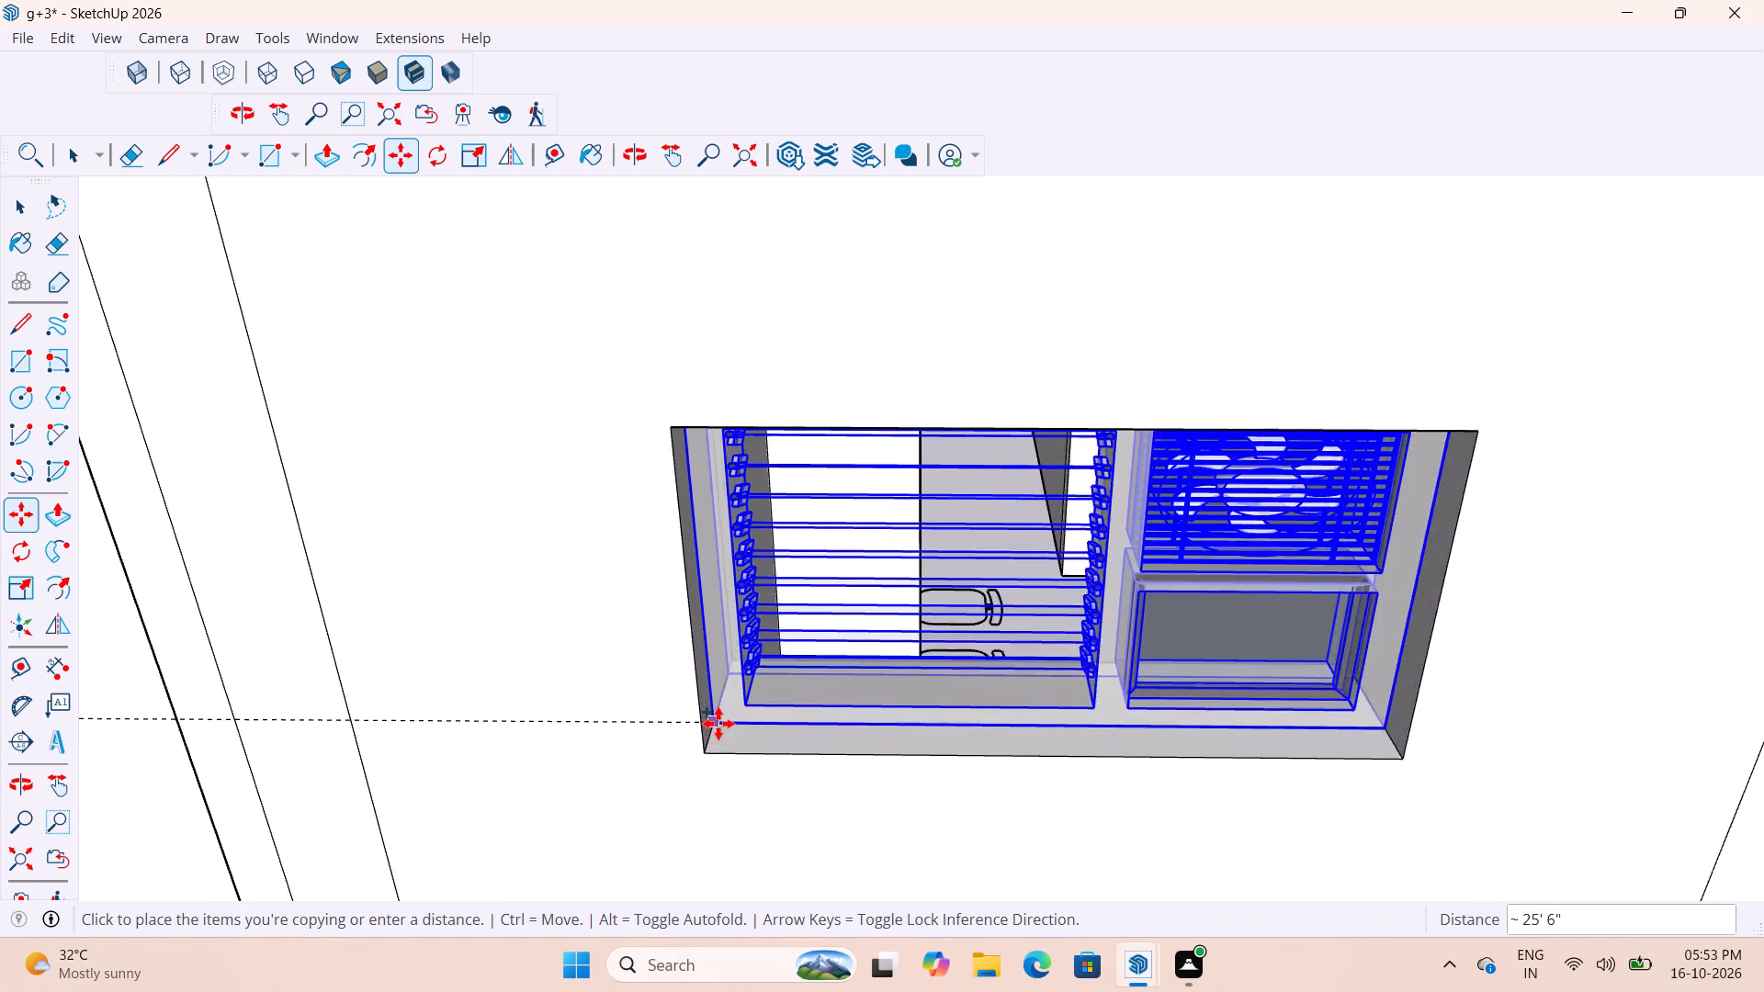
scroll(718, 724, "up", 6)
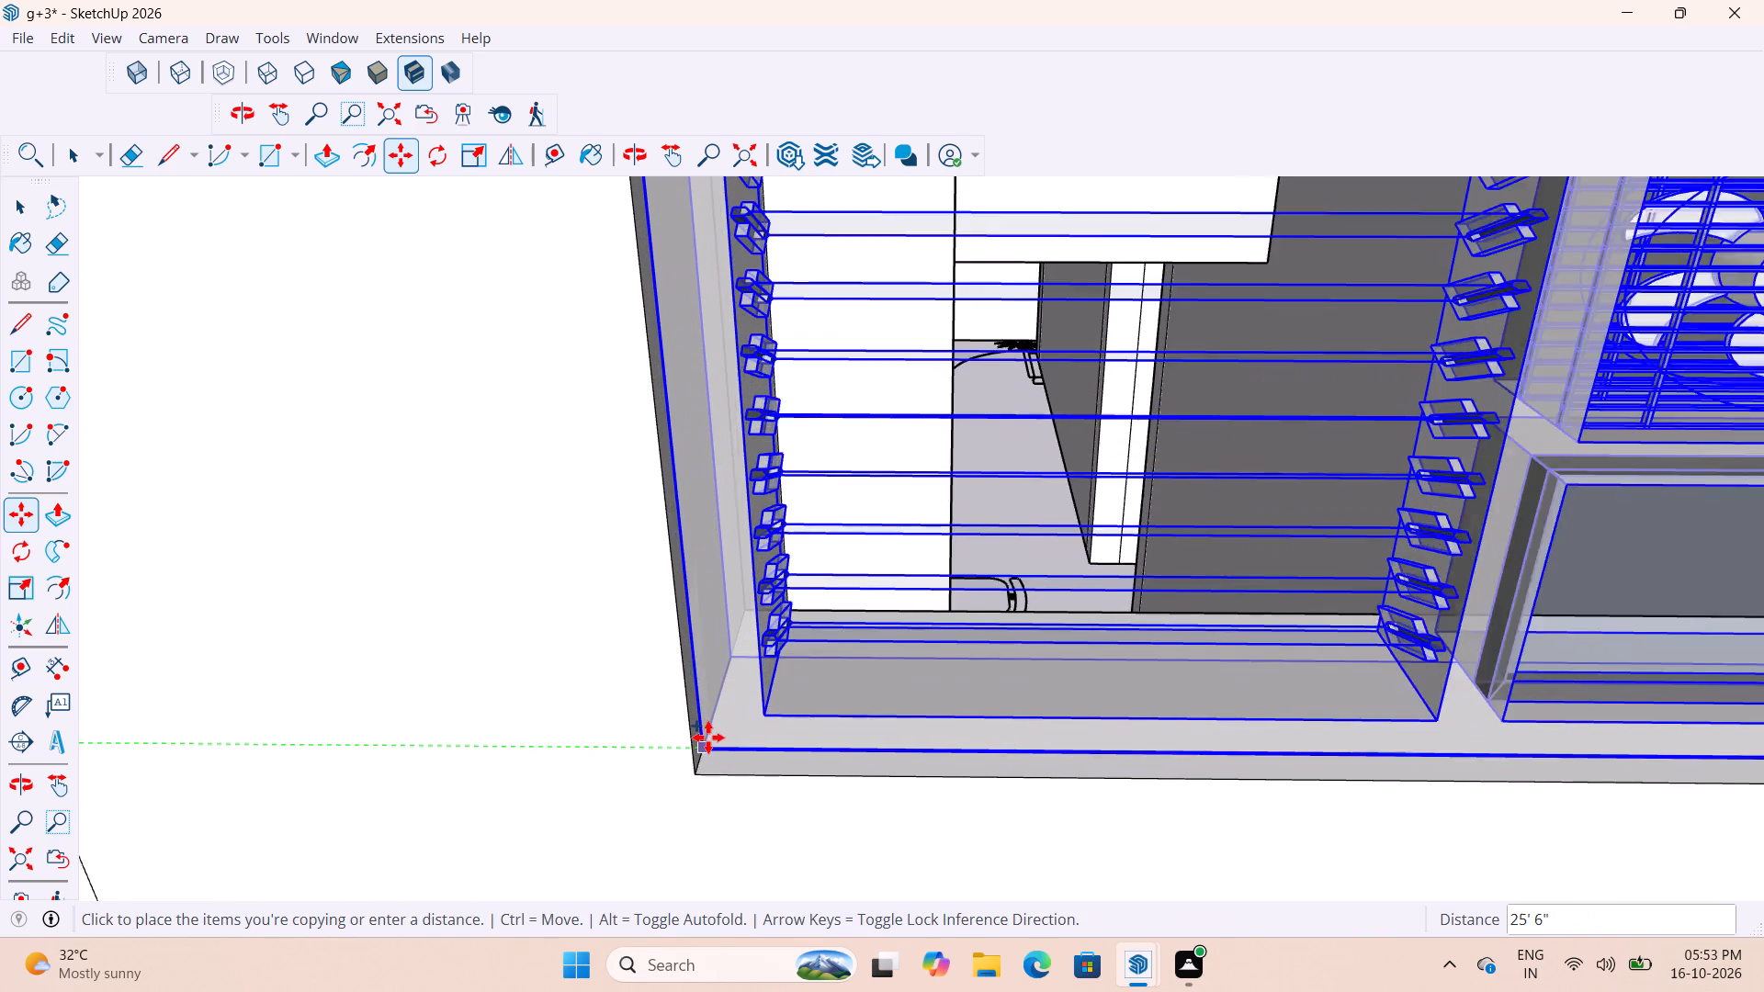
scroll(708, 738, "up", 5)
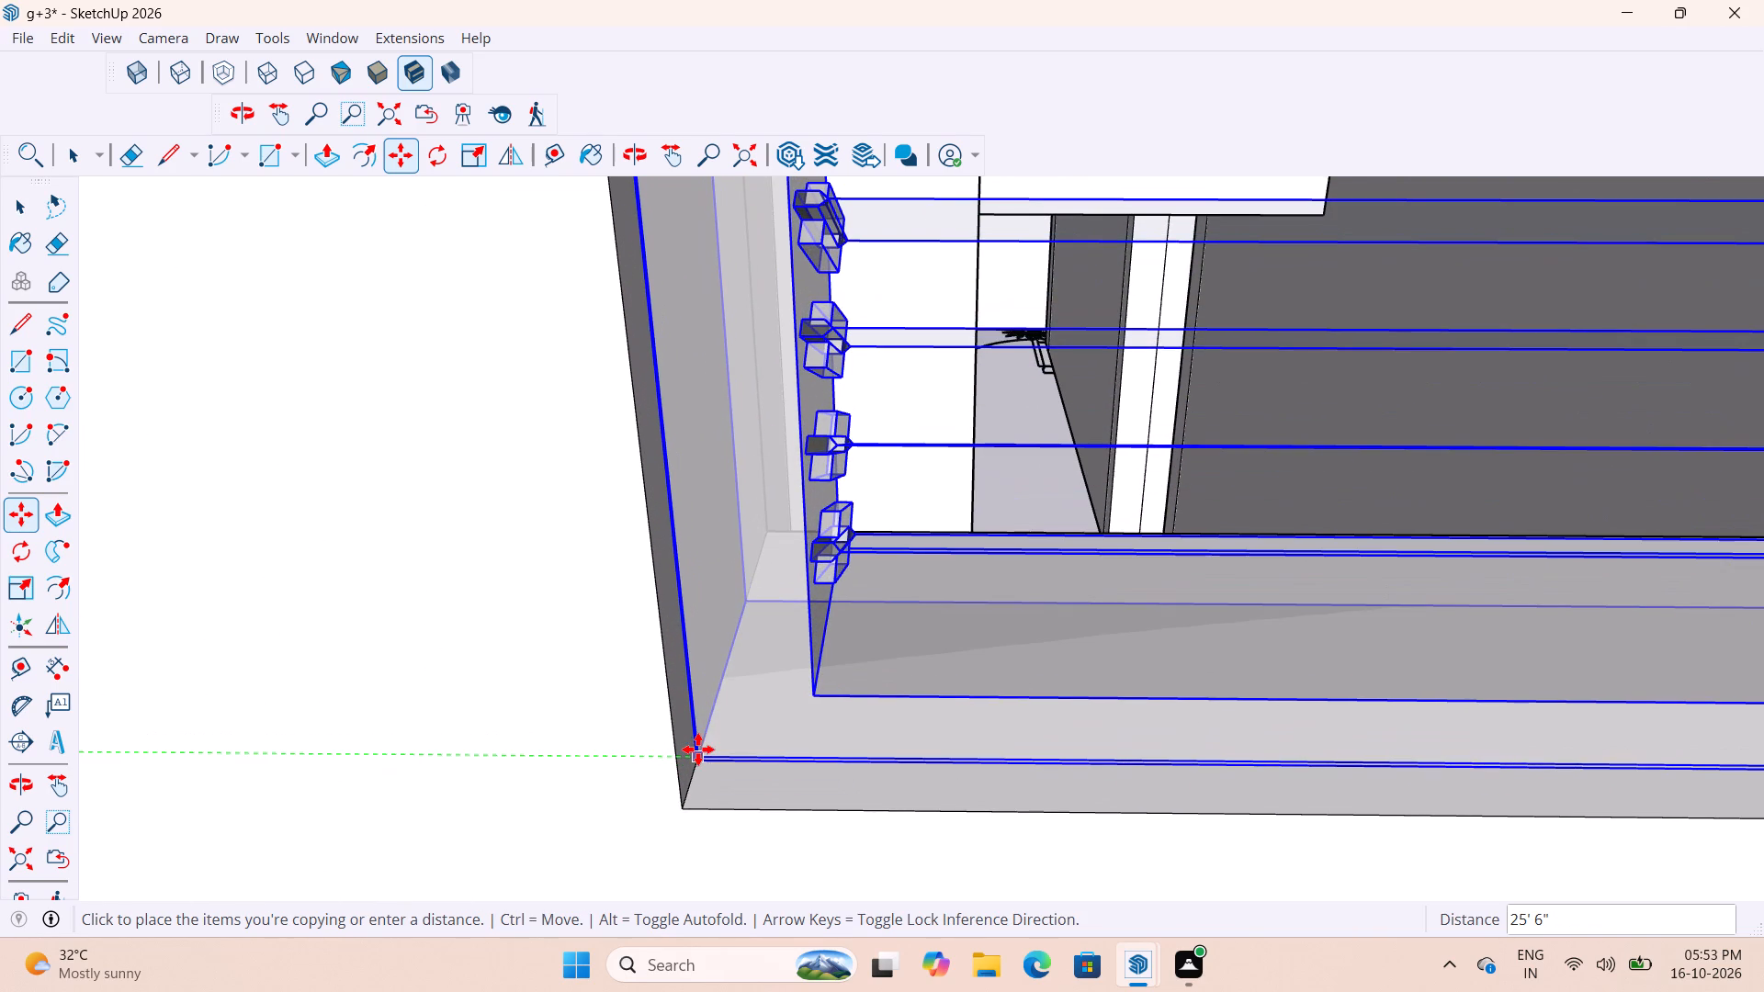
left_click(698, 750)
Scale the copied ventilator in width and height to fit its outer-wall opening, and clear the selection.
scroll(696, 698, "down", 18)
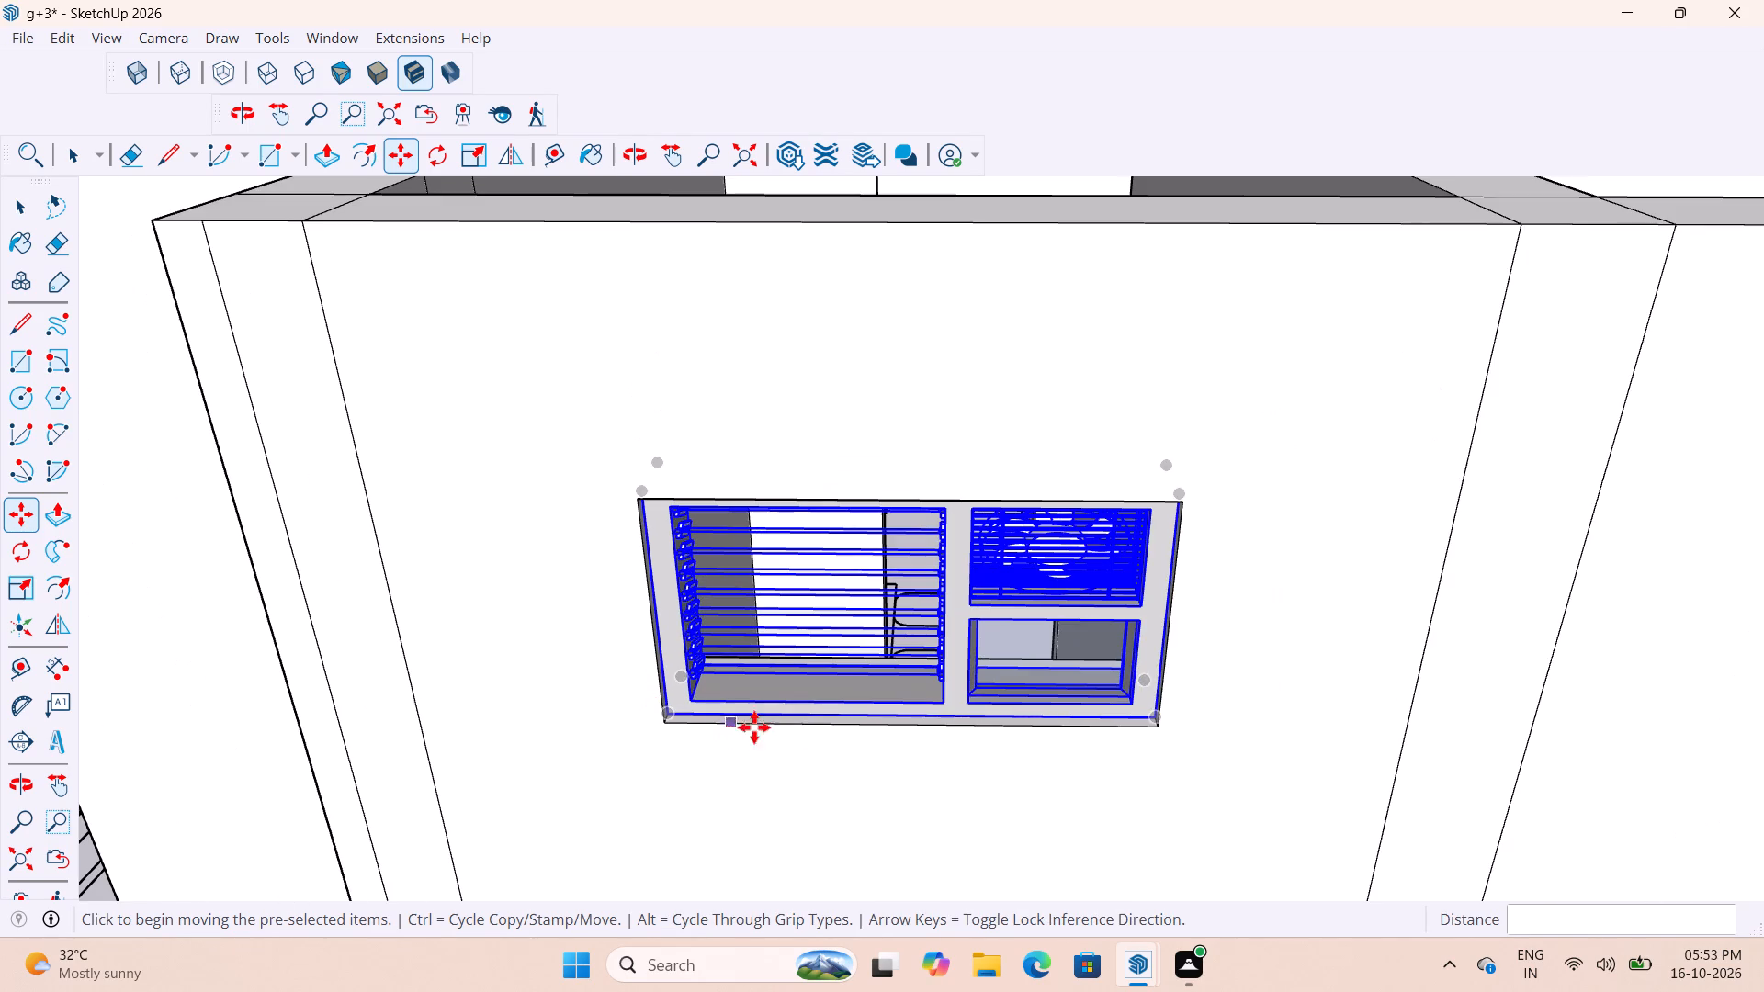
key("s")
scroll(1159, 606, "up", 7)
middle_click_drag(1119, 603, 1082, 599)
left_click(1136, 598)
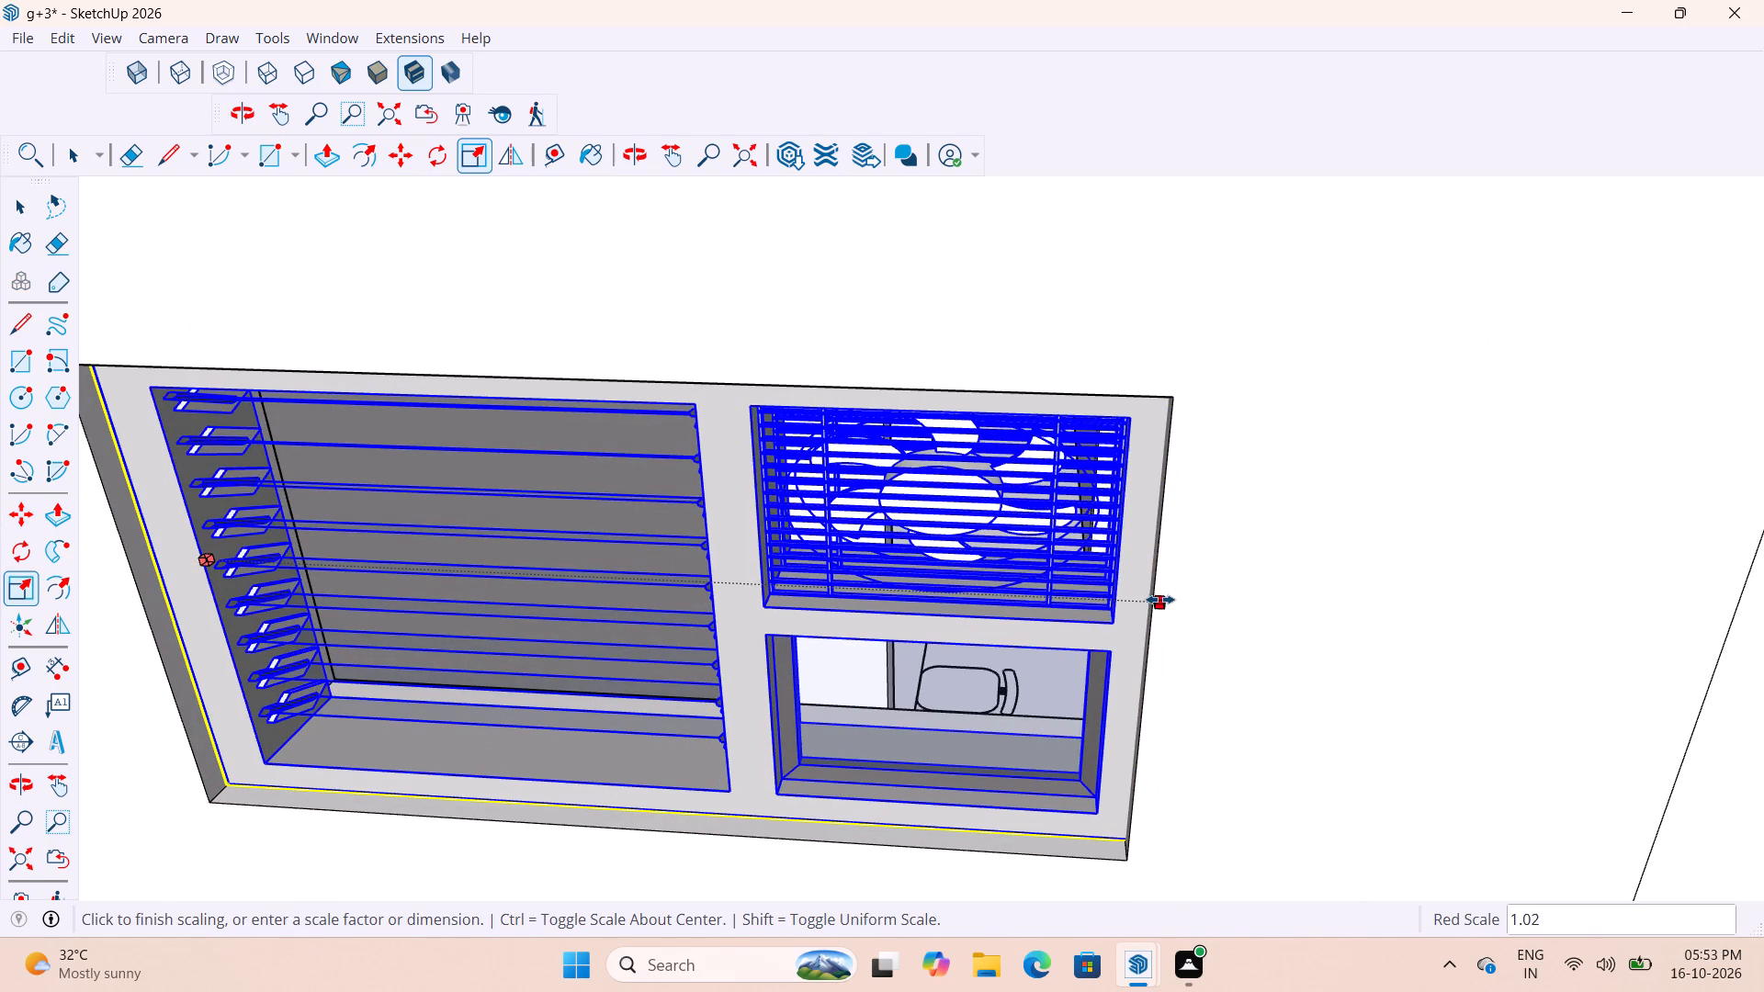
left_click(1148, 603)
scroll(1150, 629, "down", 5)
scroll(800, 467, "up", 2)
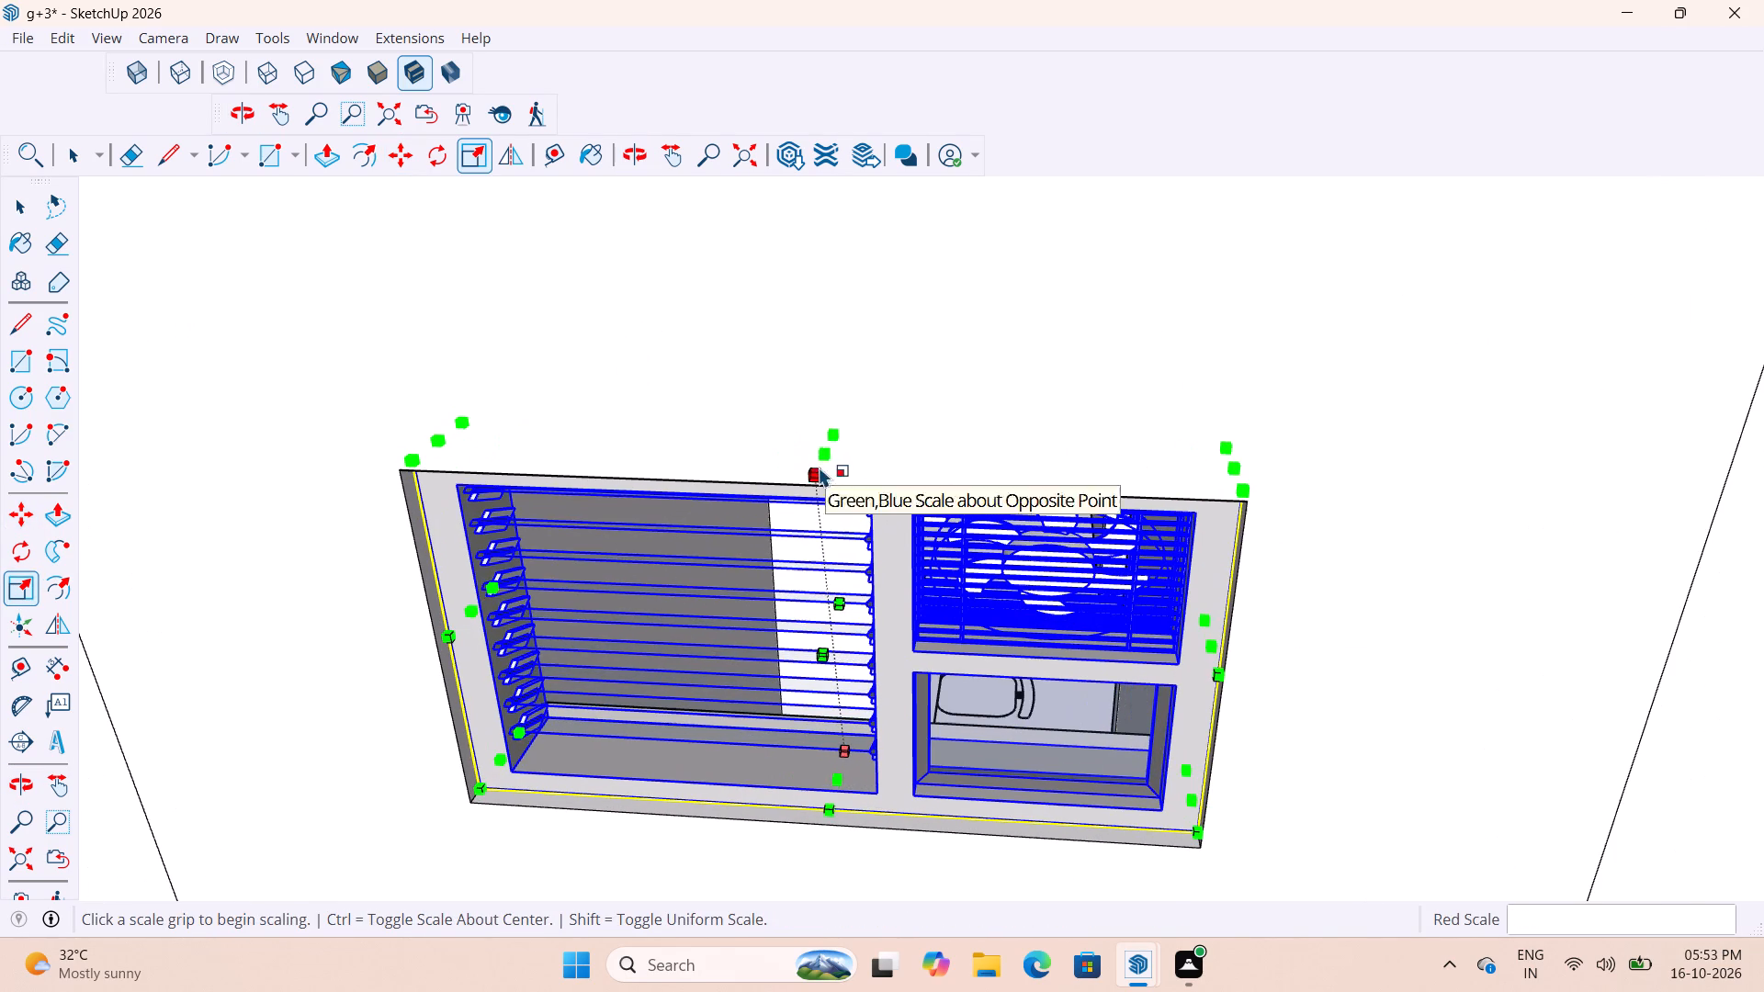
left_click(828, 448)
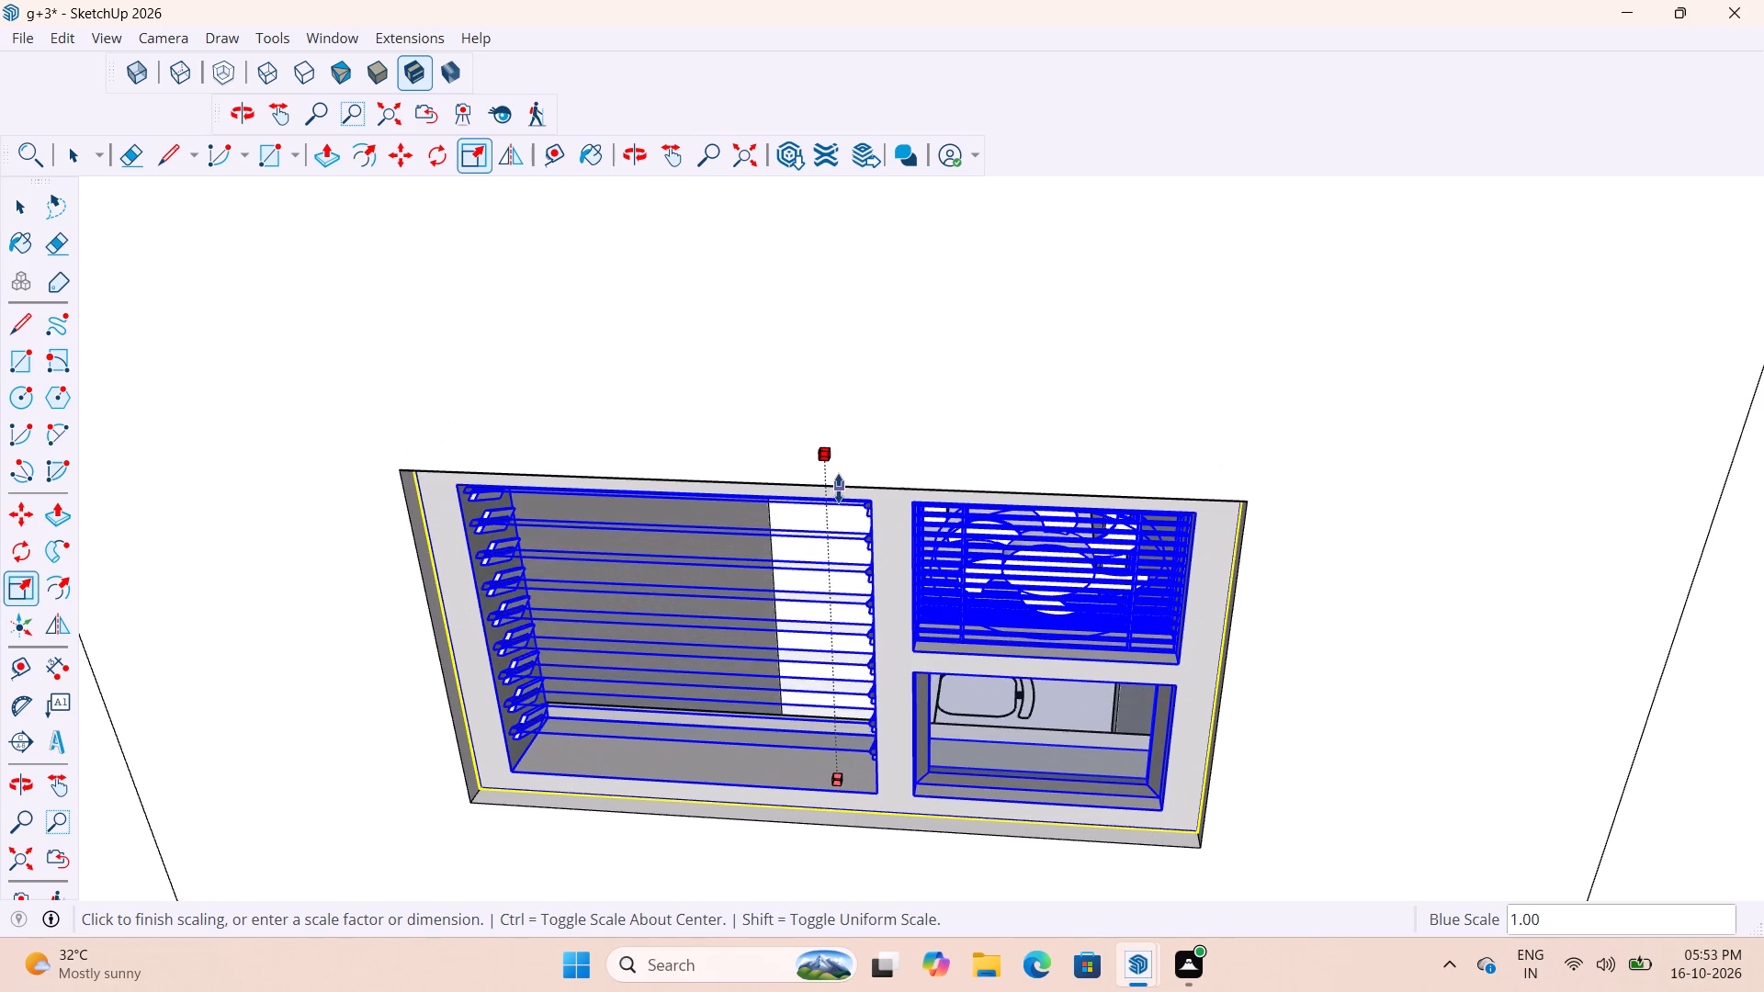
left_click(839, 486)
scroll(830, 566, "down", 9)
key("space")
key("space")
left_click(879, 459)
scroll(945, 406, "down", 2)
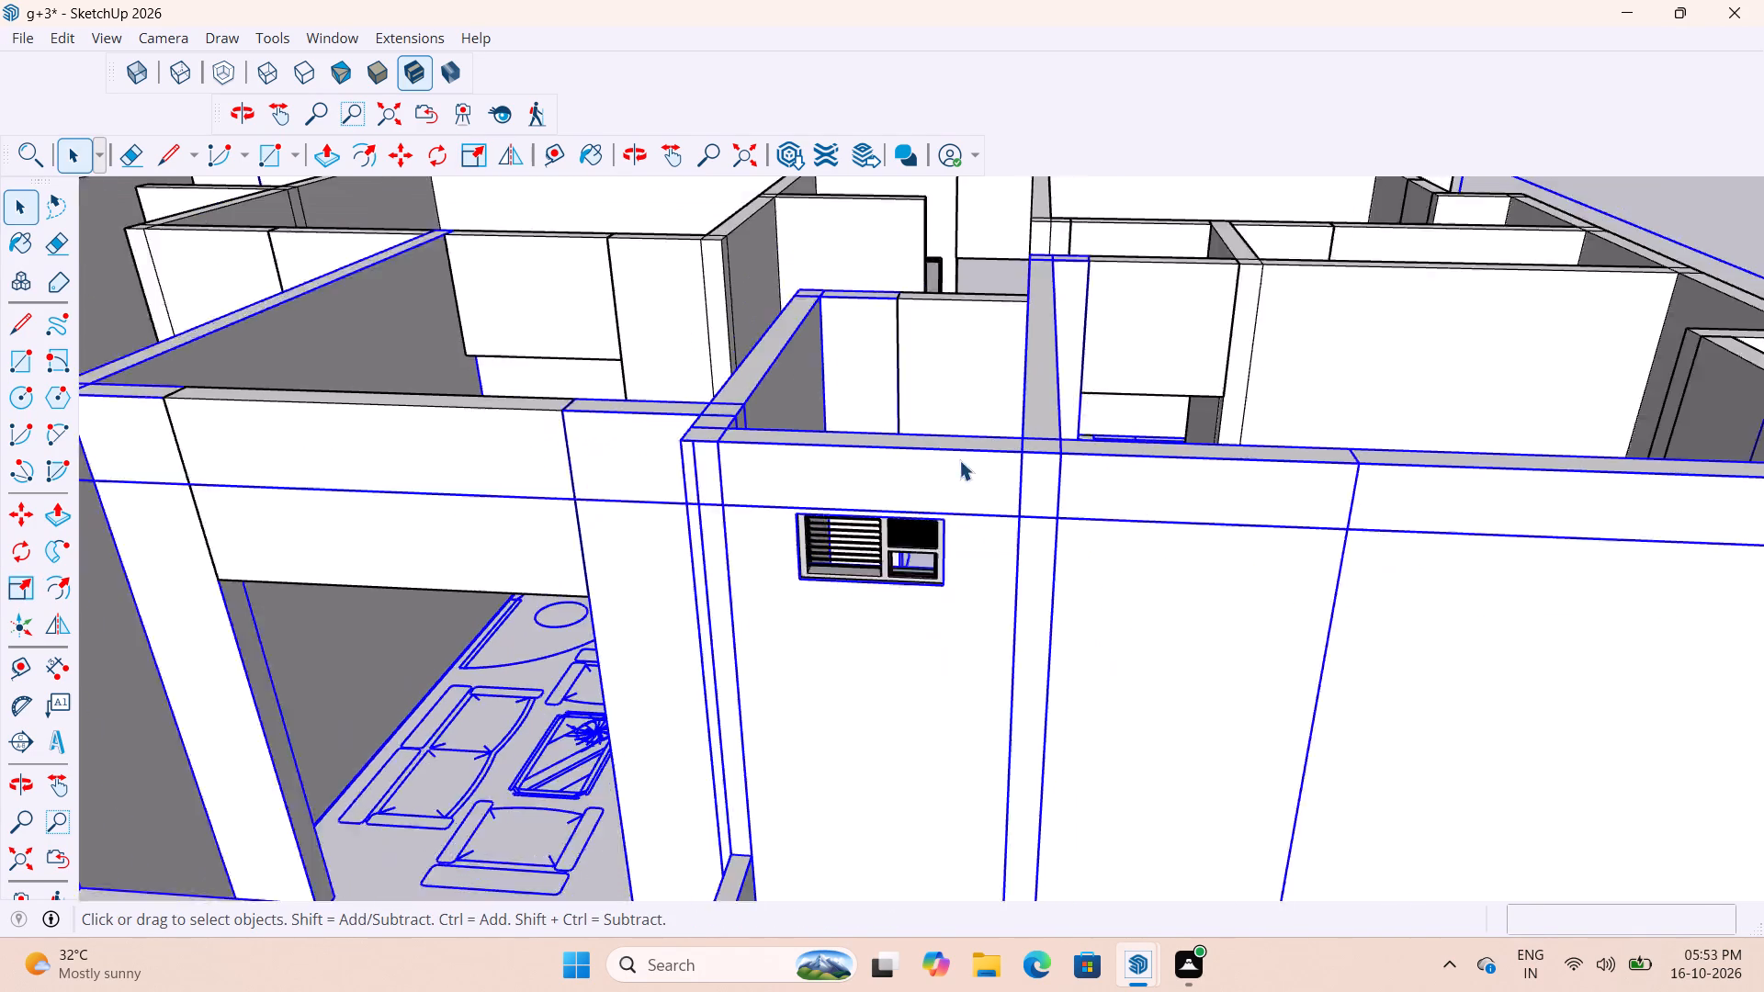
scroll(959, 460, "down", 13)
left_click(1412, 424)
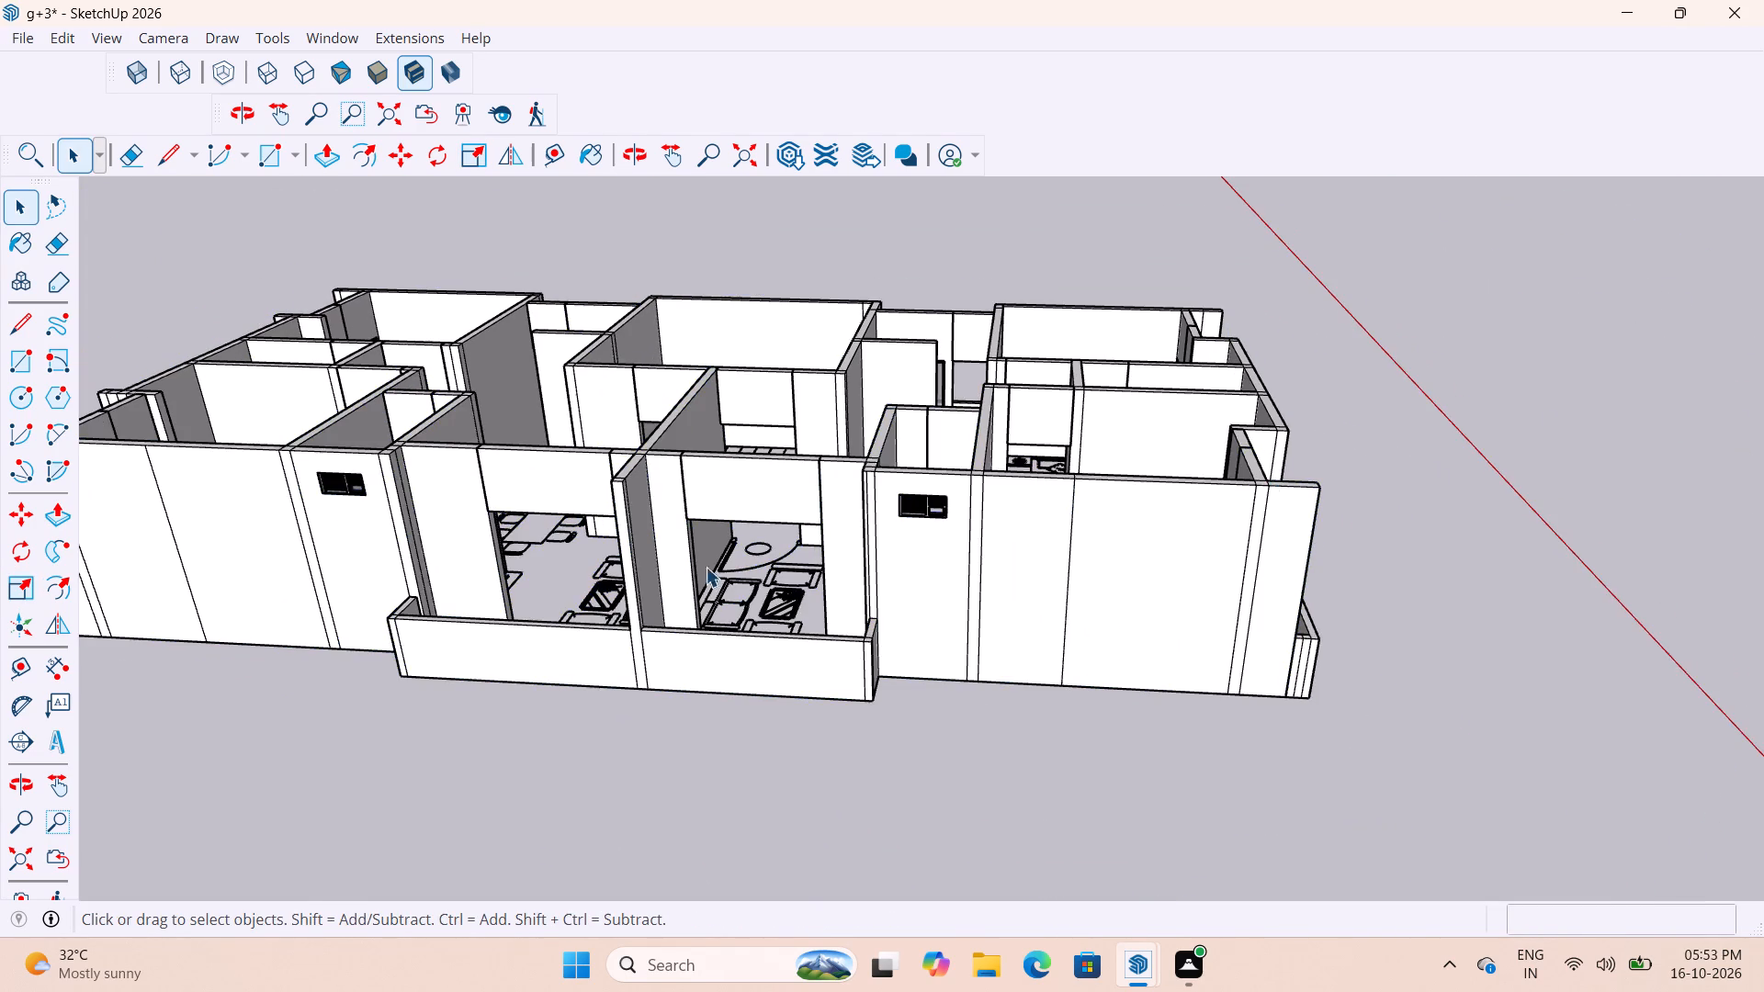
Examine the larger model's outer walls from all sides to check that windows and ventilators fill their openings.
middle_click_drag(709, 543, 922, 513)
scroll(362, 614, "up", 9)
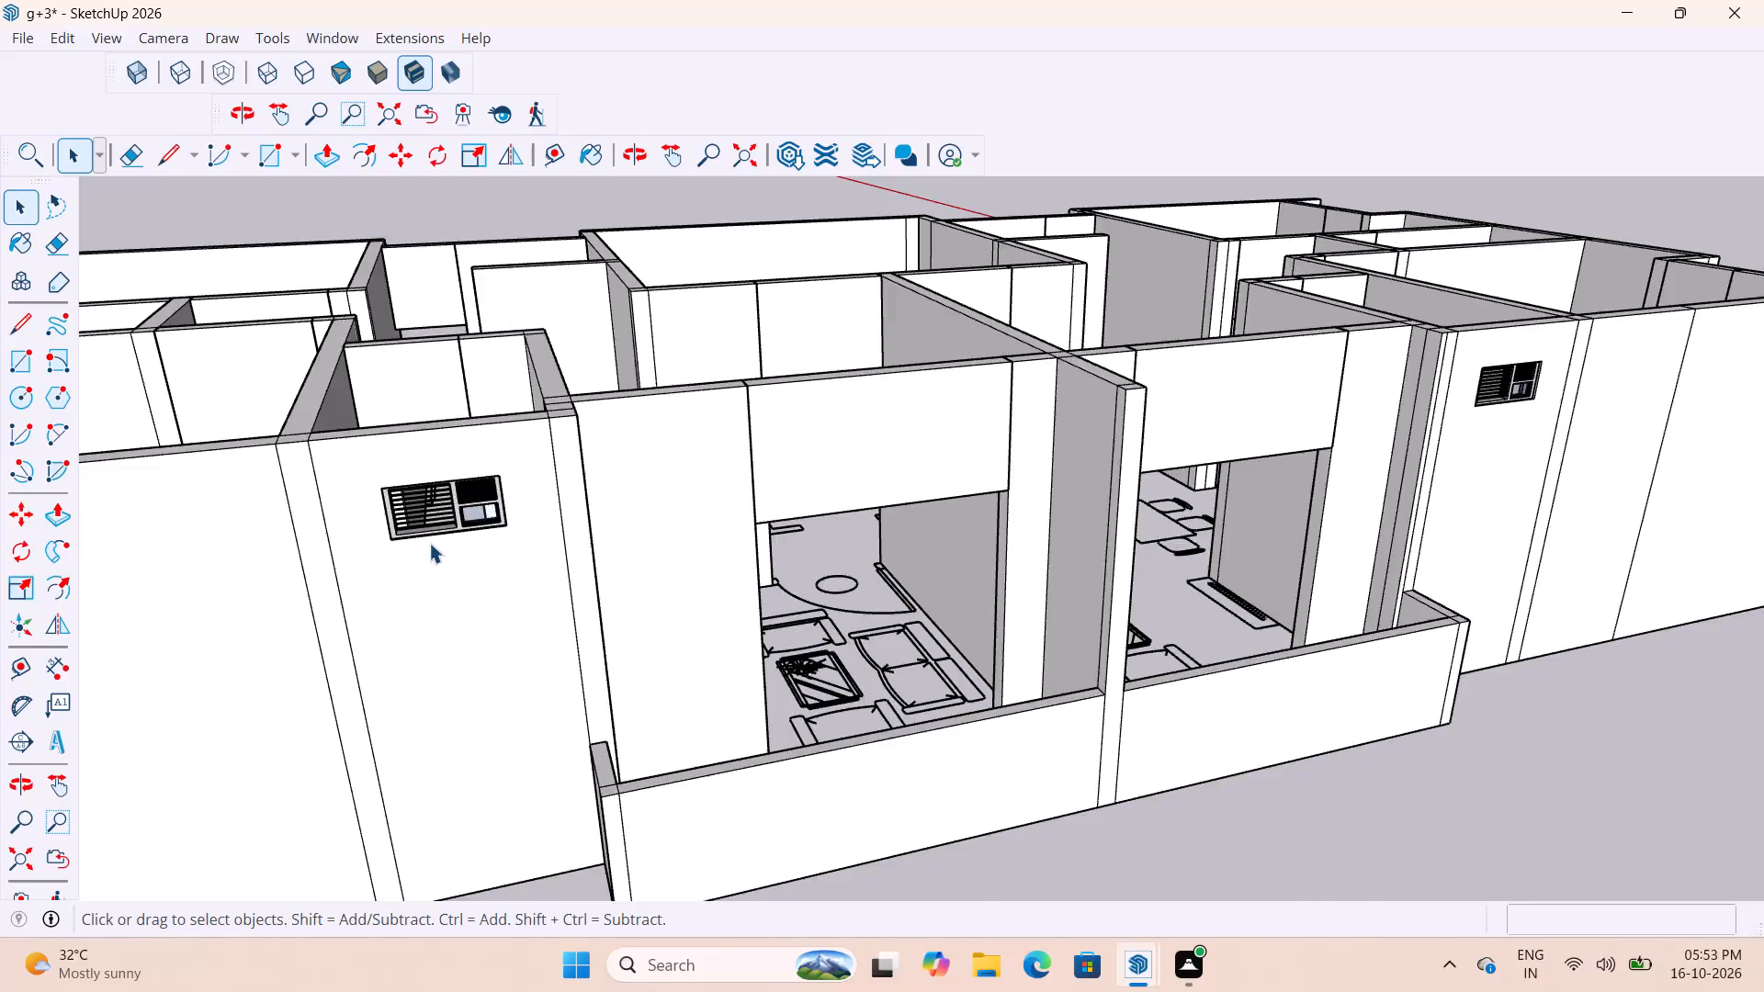
scroll(429, 543, "up", 8)
scroll(686, 547, "down", 12)
middle_click_drag(958, 597, 619, 634)
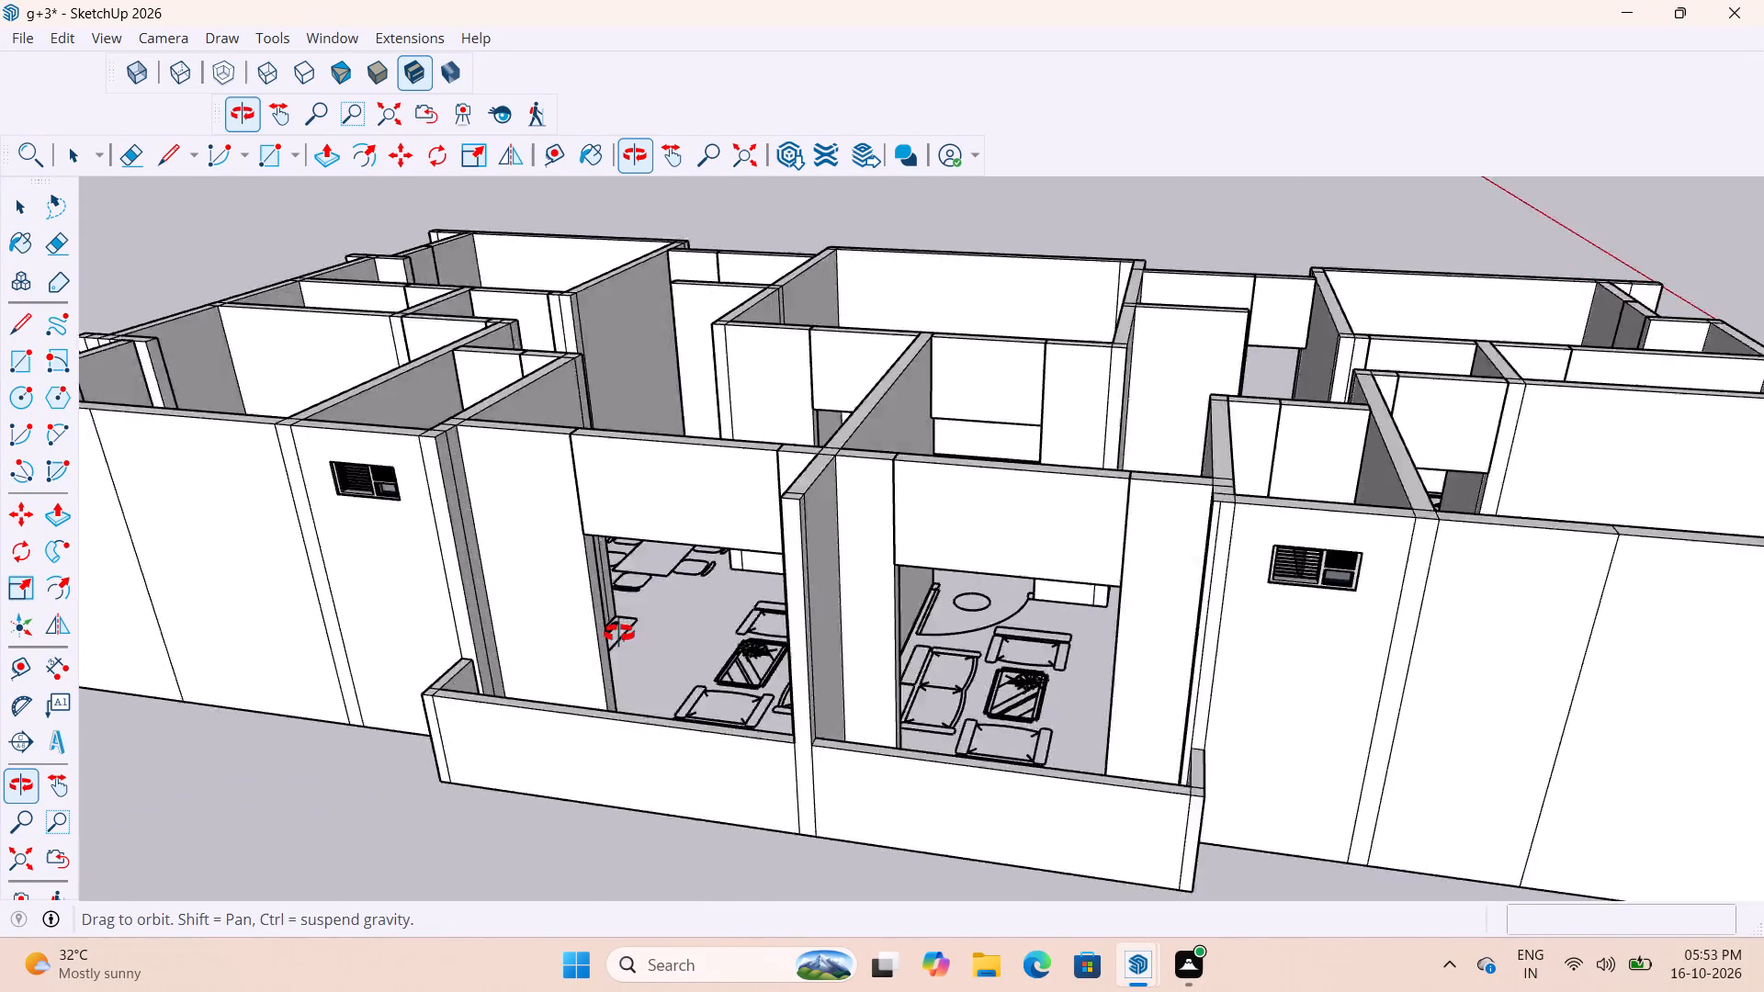
middle_click_drag(619, 634, 308, 716)
scroll(589, 480, "down", 10)
middle_click_drag(856, 606, 703, 633)
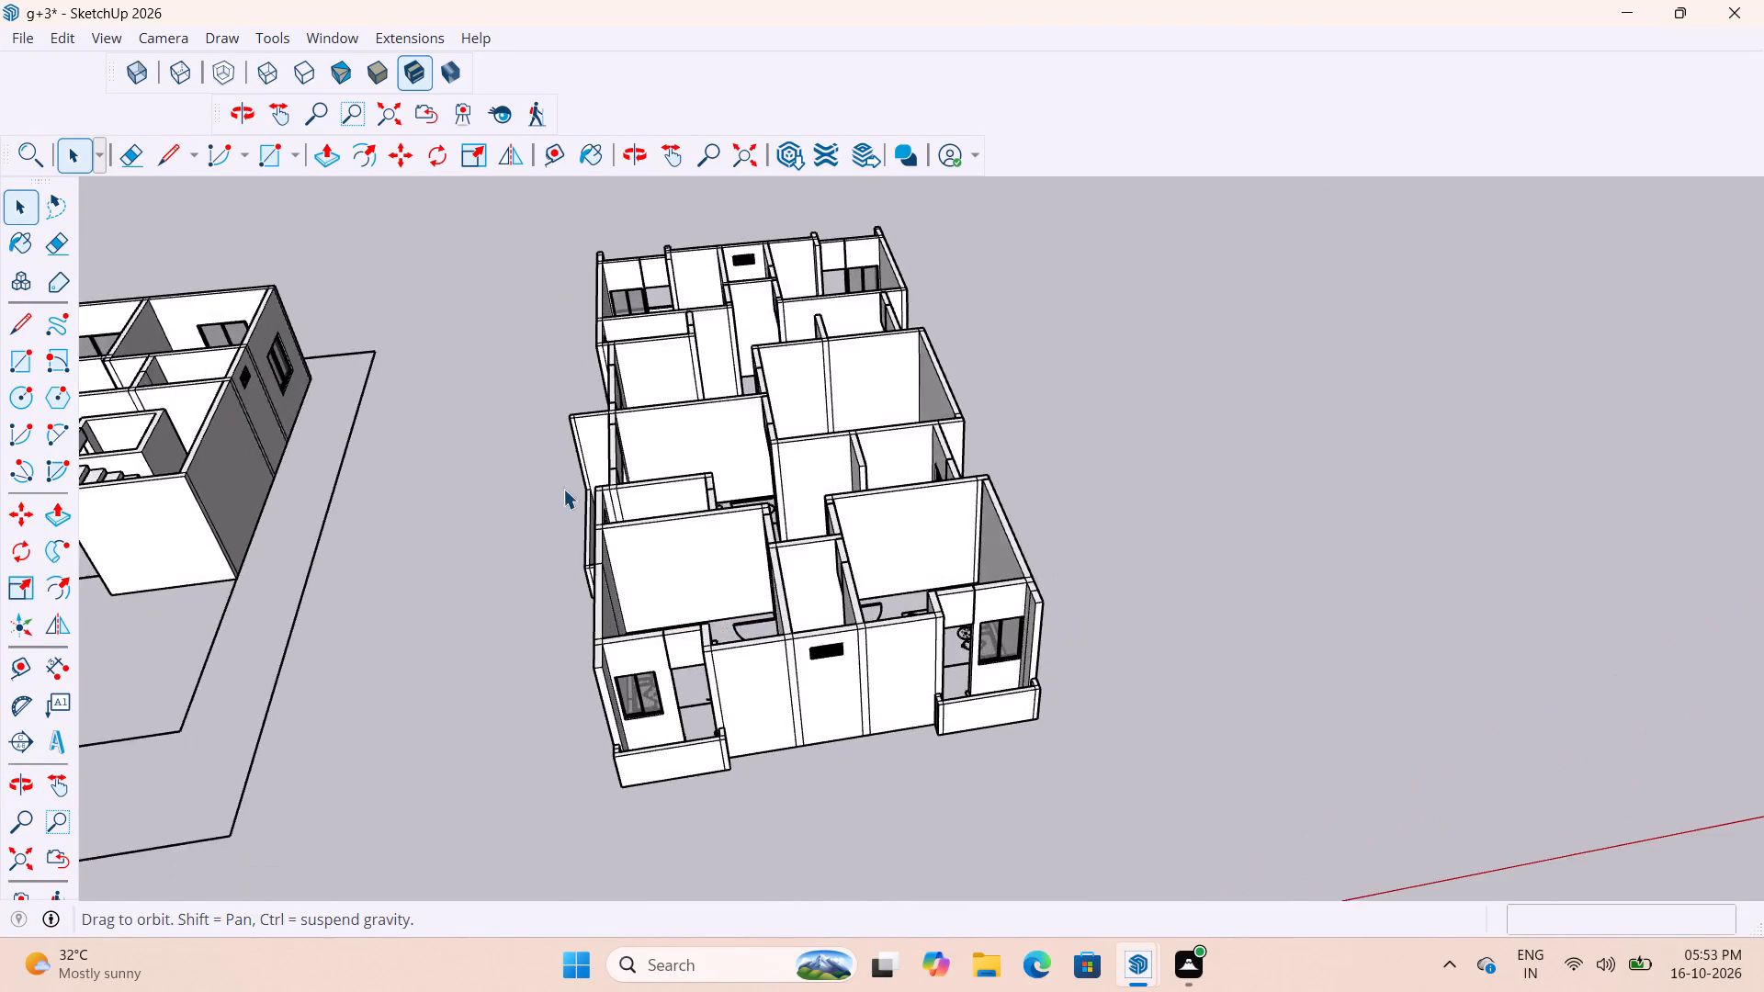
scroll(560, 487, "up", 4)
scroll(766, 579, "down", 5)
scroll(729, 620, "up", 1)
middle_click_drag(729, 620, 805, 512)
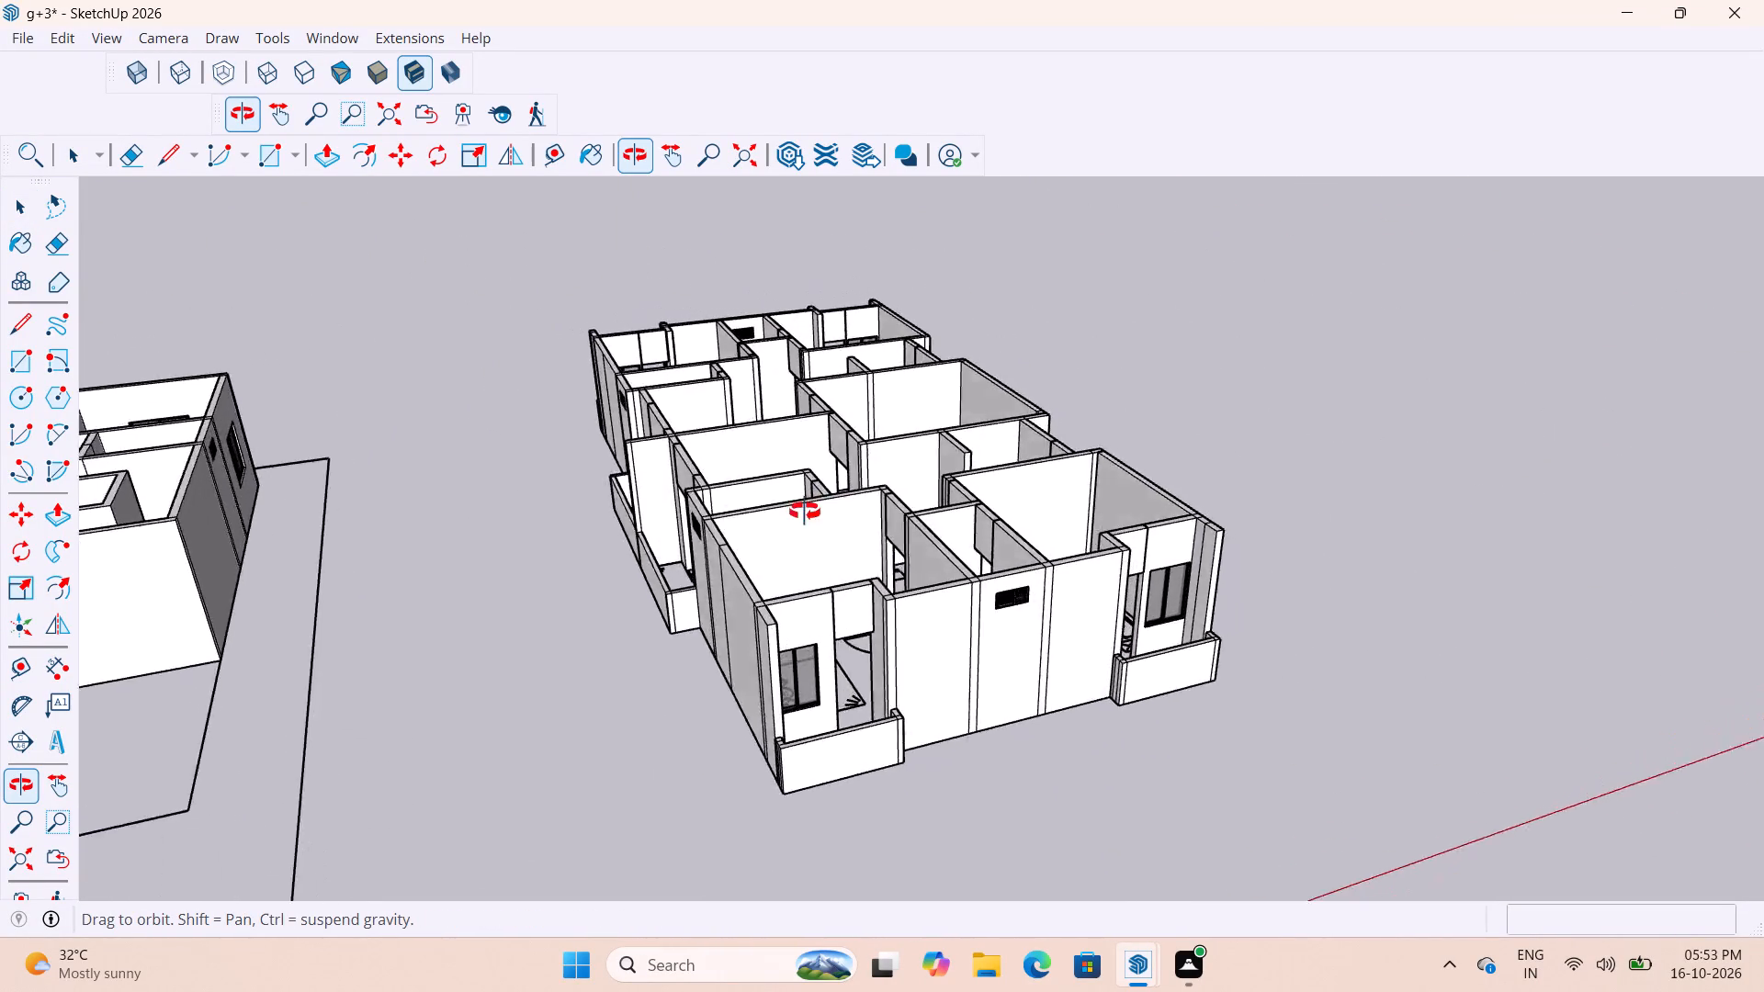
middle_click_drag(805, 512, 87, 568)
scroll(887, 471, "up", 4)
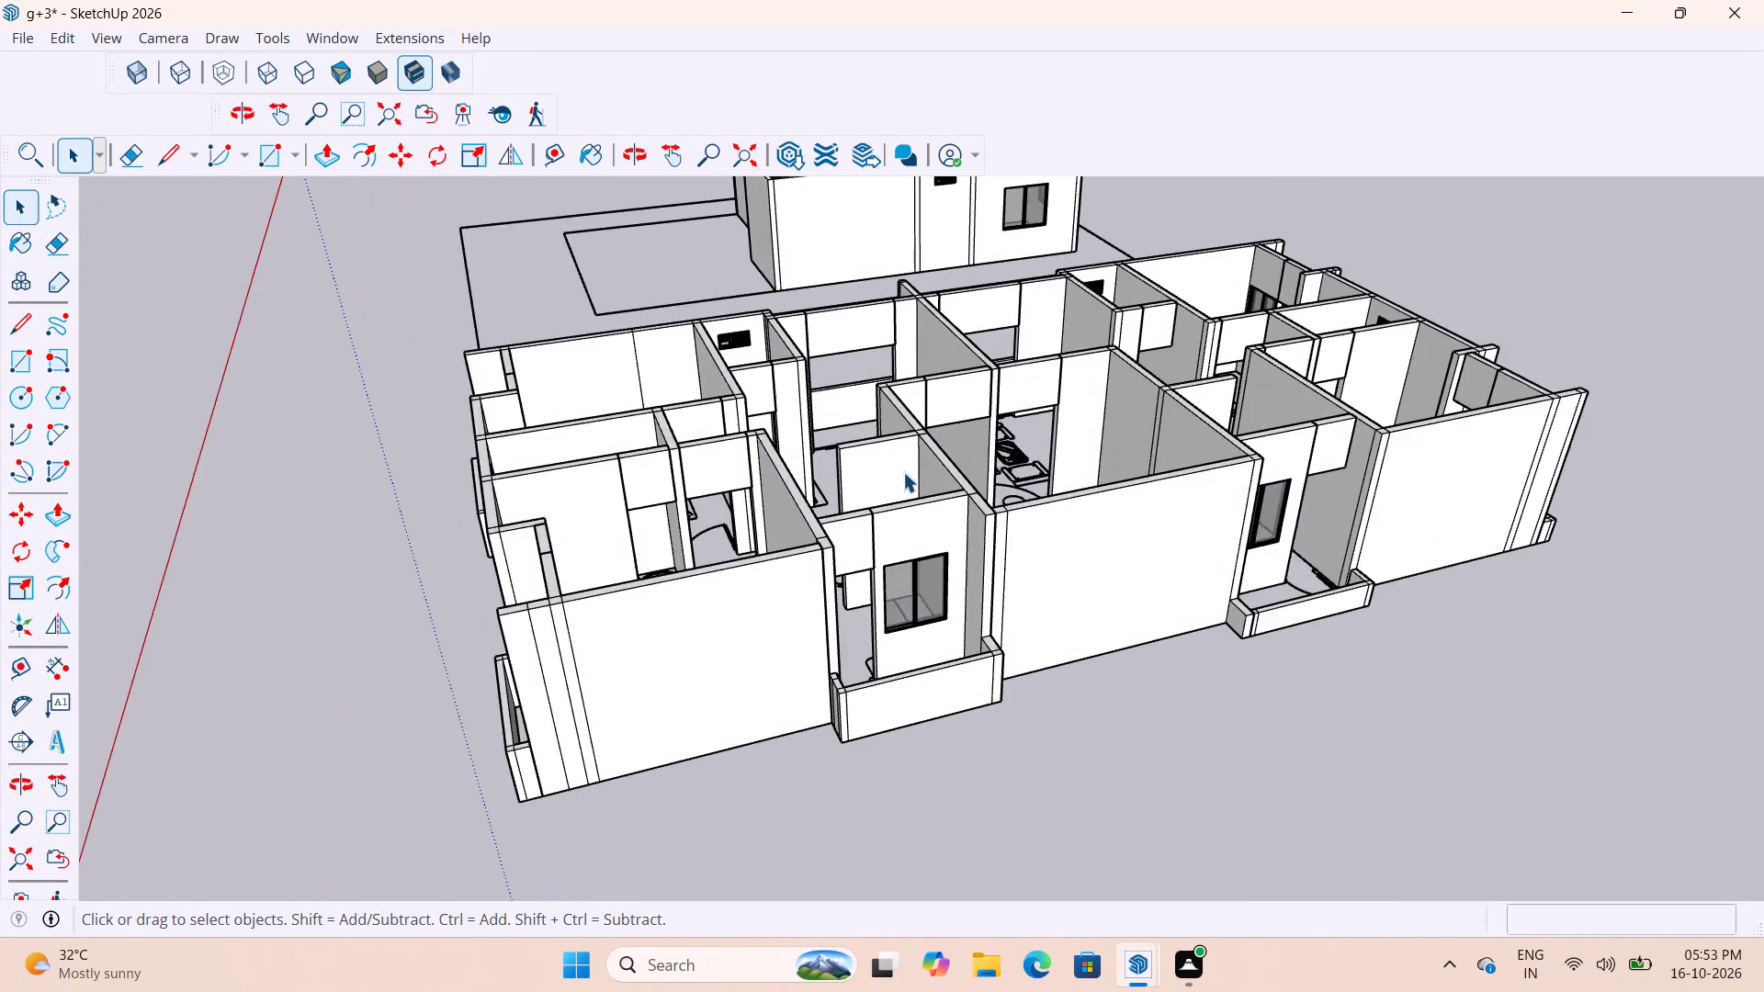
scroll(903, 472, "up", 7)
scroll(637, 536, "down", 5)
scroll(540, 577, "down", 5)
middle_click_drag(912, 556, 686, 487)
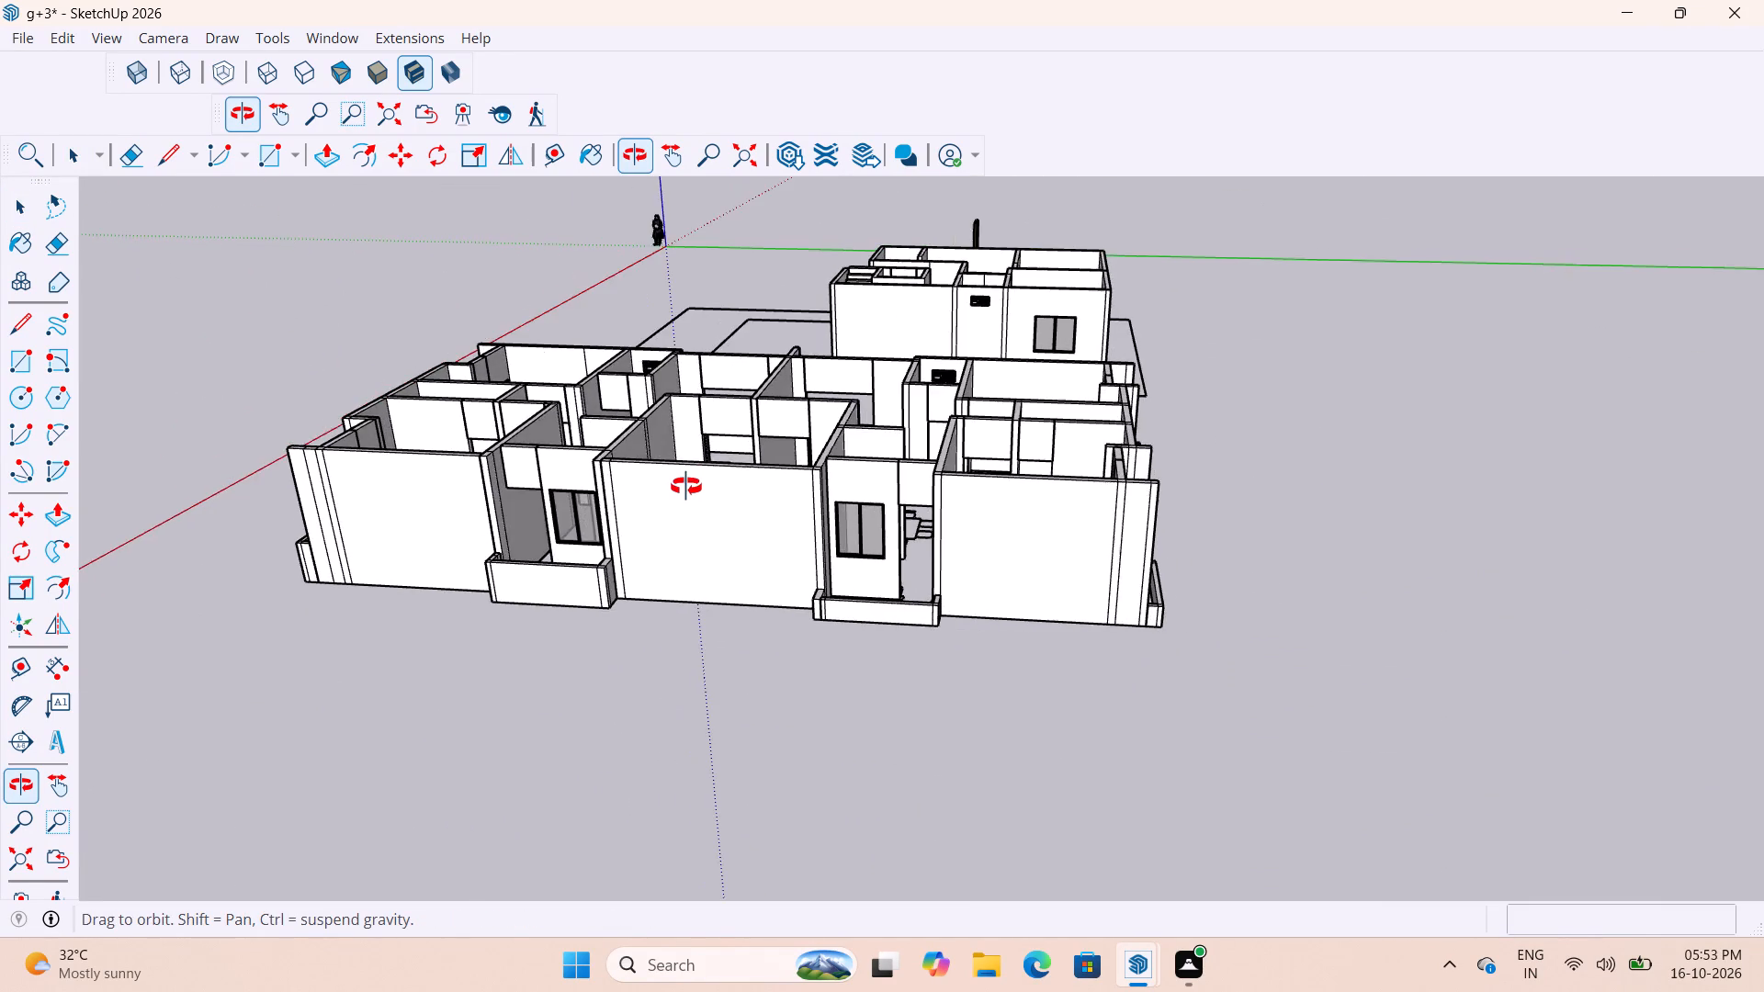
middle_click_drag(686, 487, 714, 532)
scroll(922, 537, "up", 3)
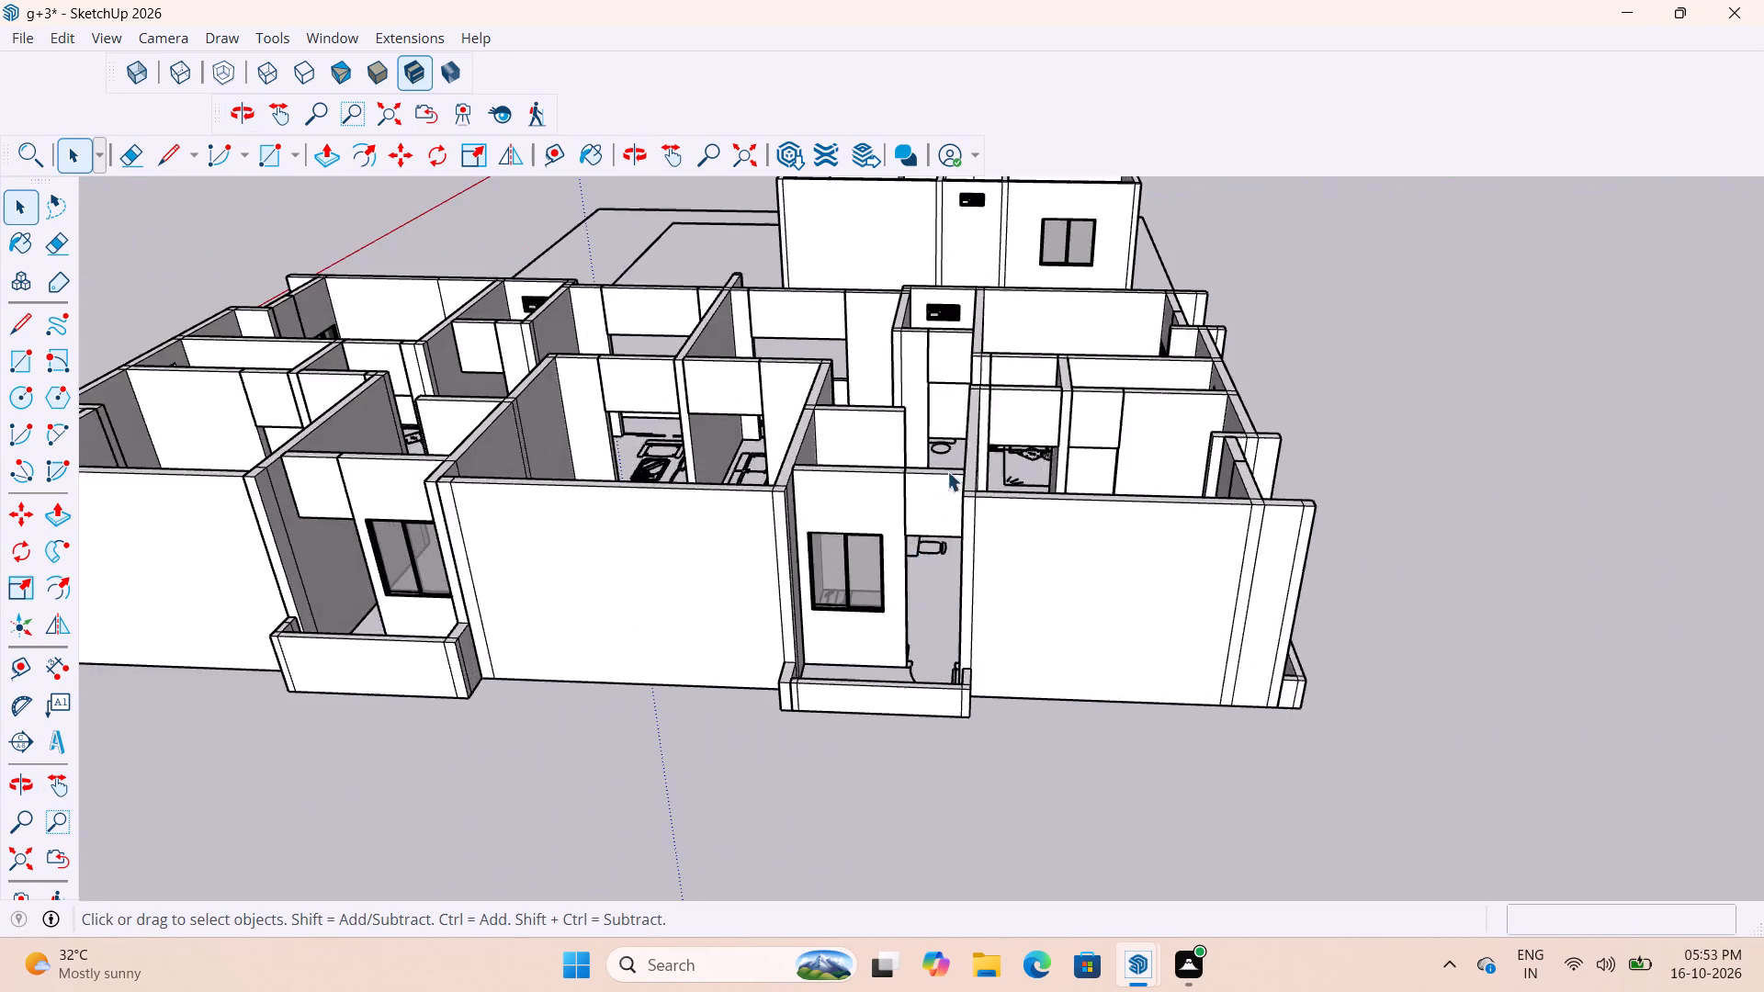
scroll(947, 471, "up", 5)
middle_click_drag(1261, 478, 1676, 534)
scroll(951, 551, "down", 4)
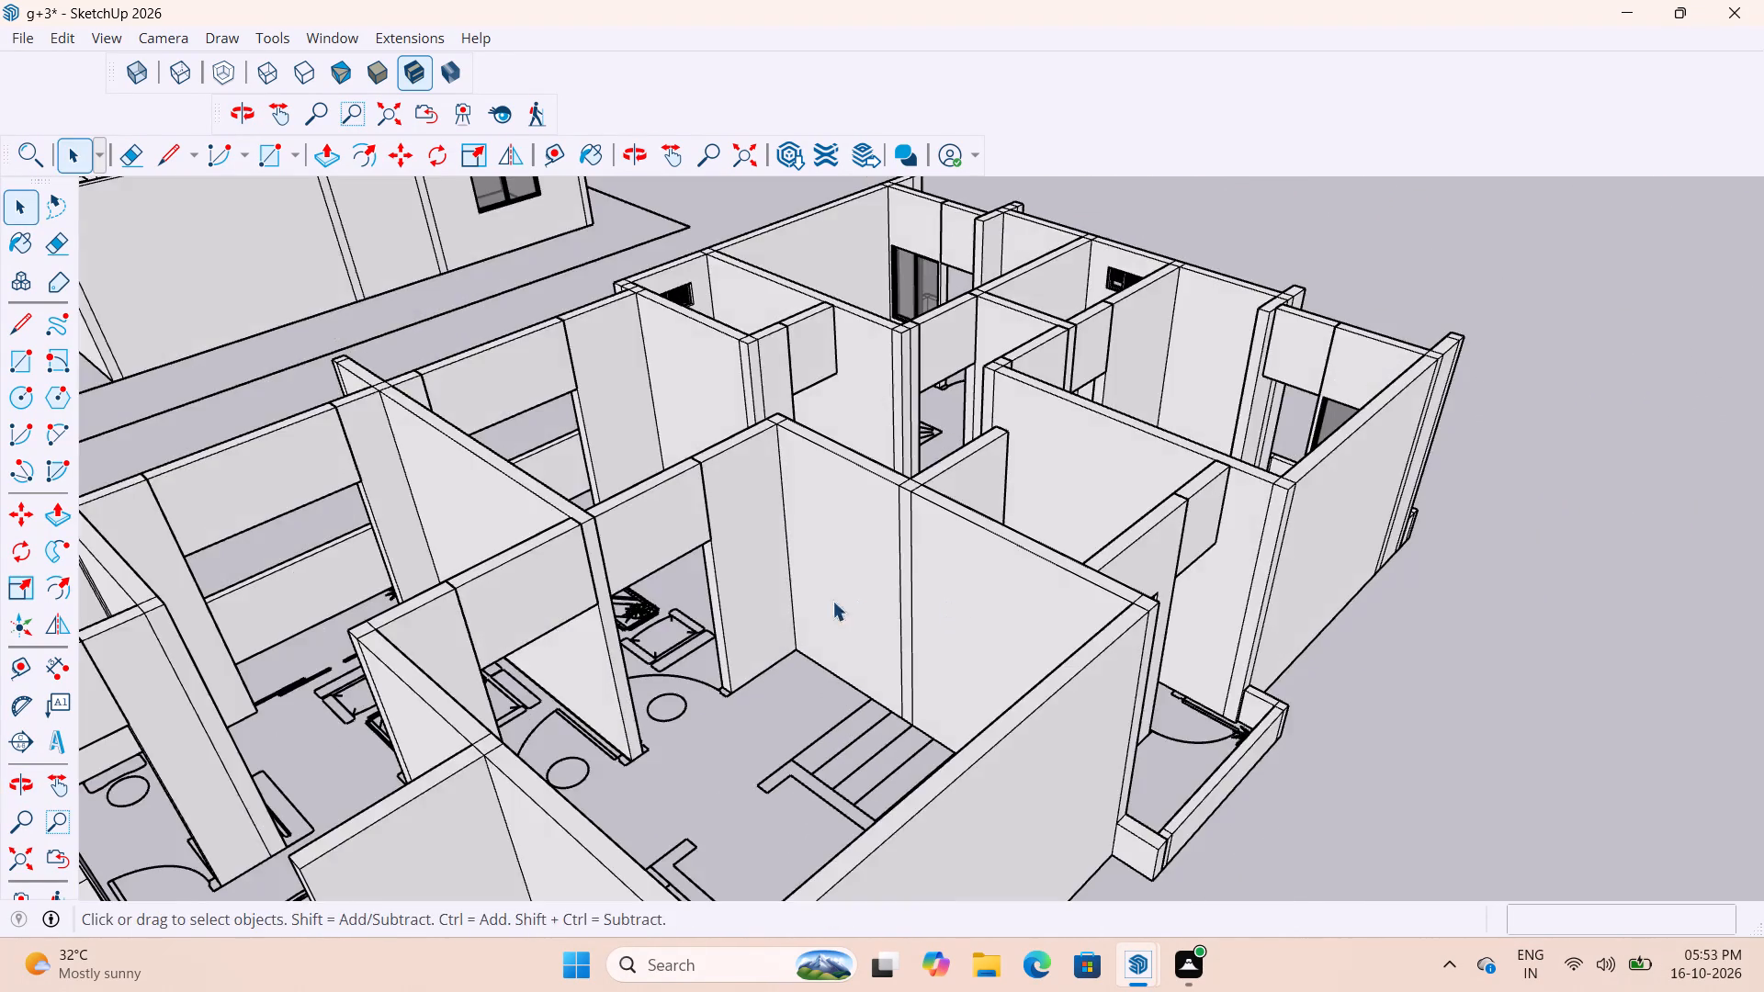
Examine the larger model's interior walls and opposite long side for any openings still without fittings.
middle_click_drag(970, 592, 1763, 633)
scroll(1184, 609, "down", 5)
scroll(1306, 570, "up", 5)
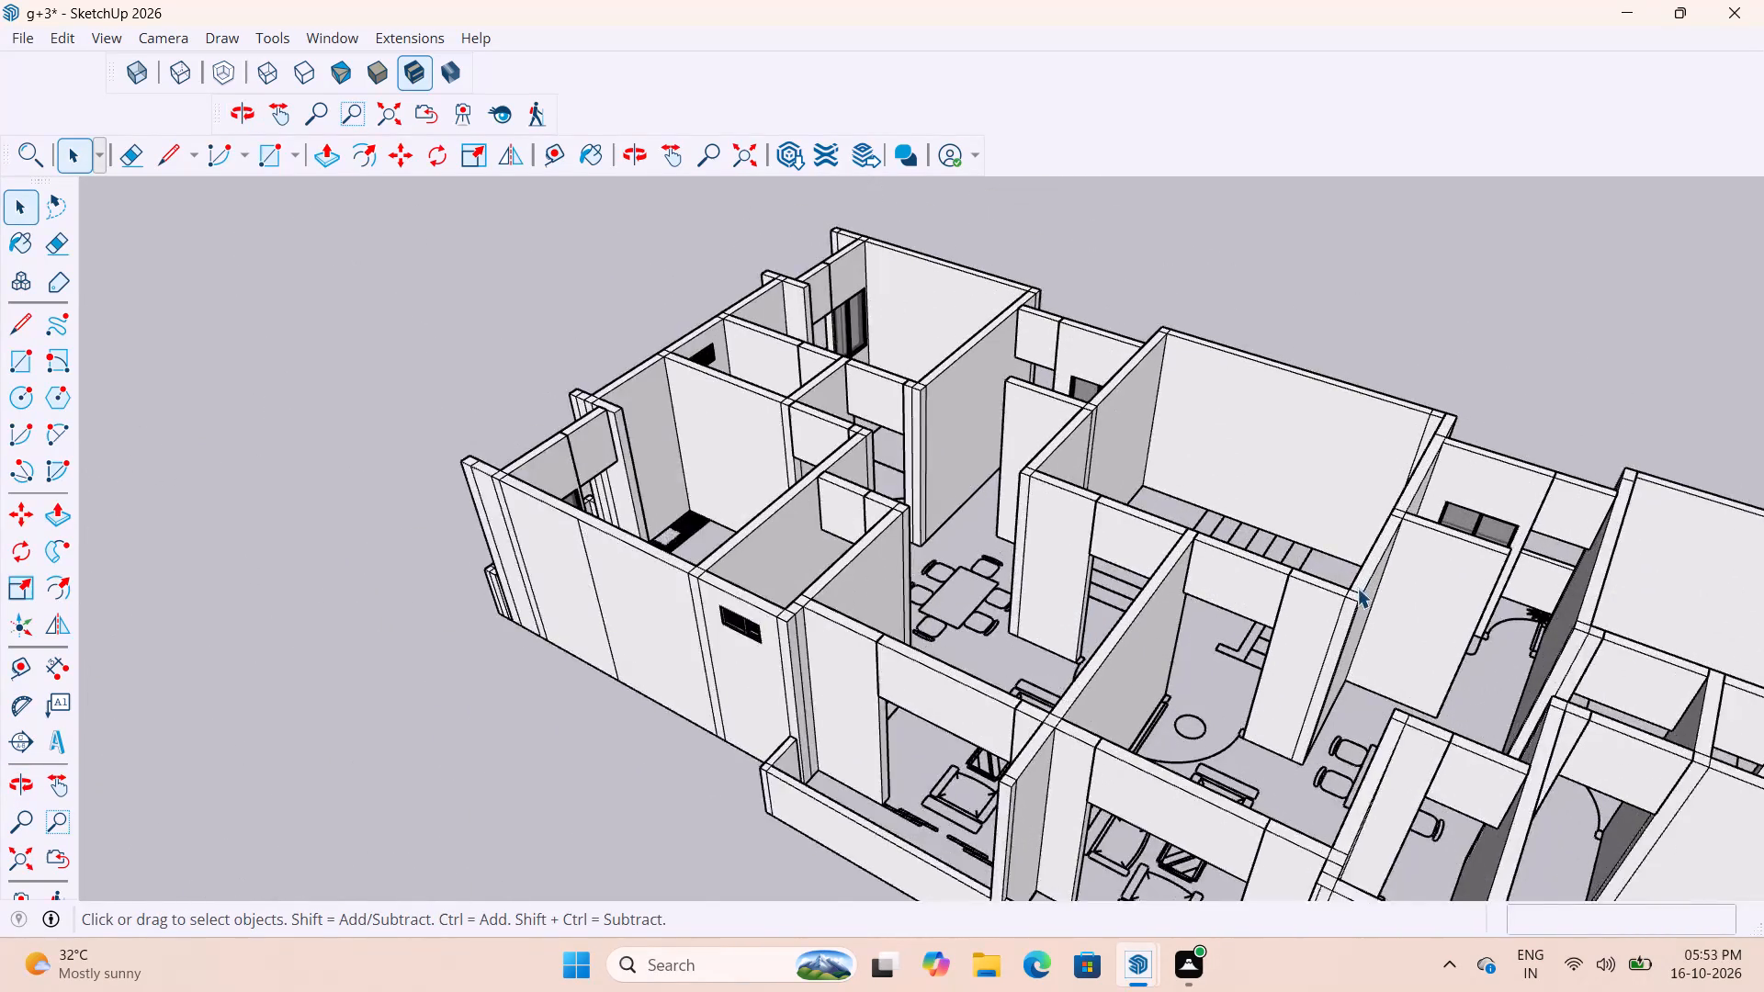
scroll(1357, 588, "up", 2)
scroll(1300, 641, "down", 4)
scroll(1218, 681, "down", 5)
scroll(933, 535, "up", 4)
middle_click_drag(1089, 515, 1000, 515)
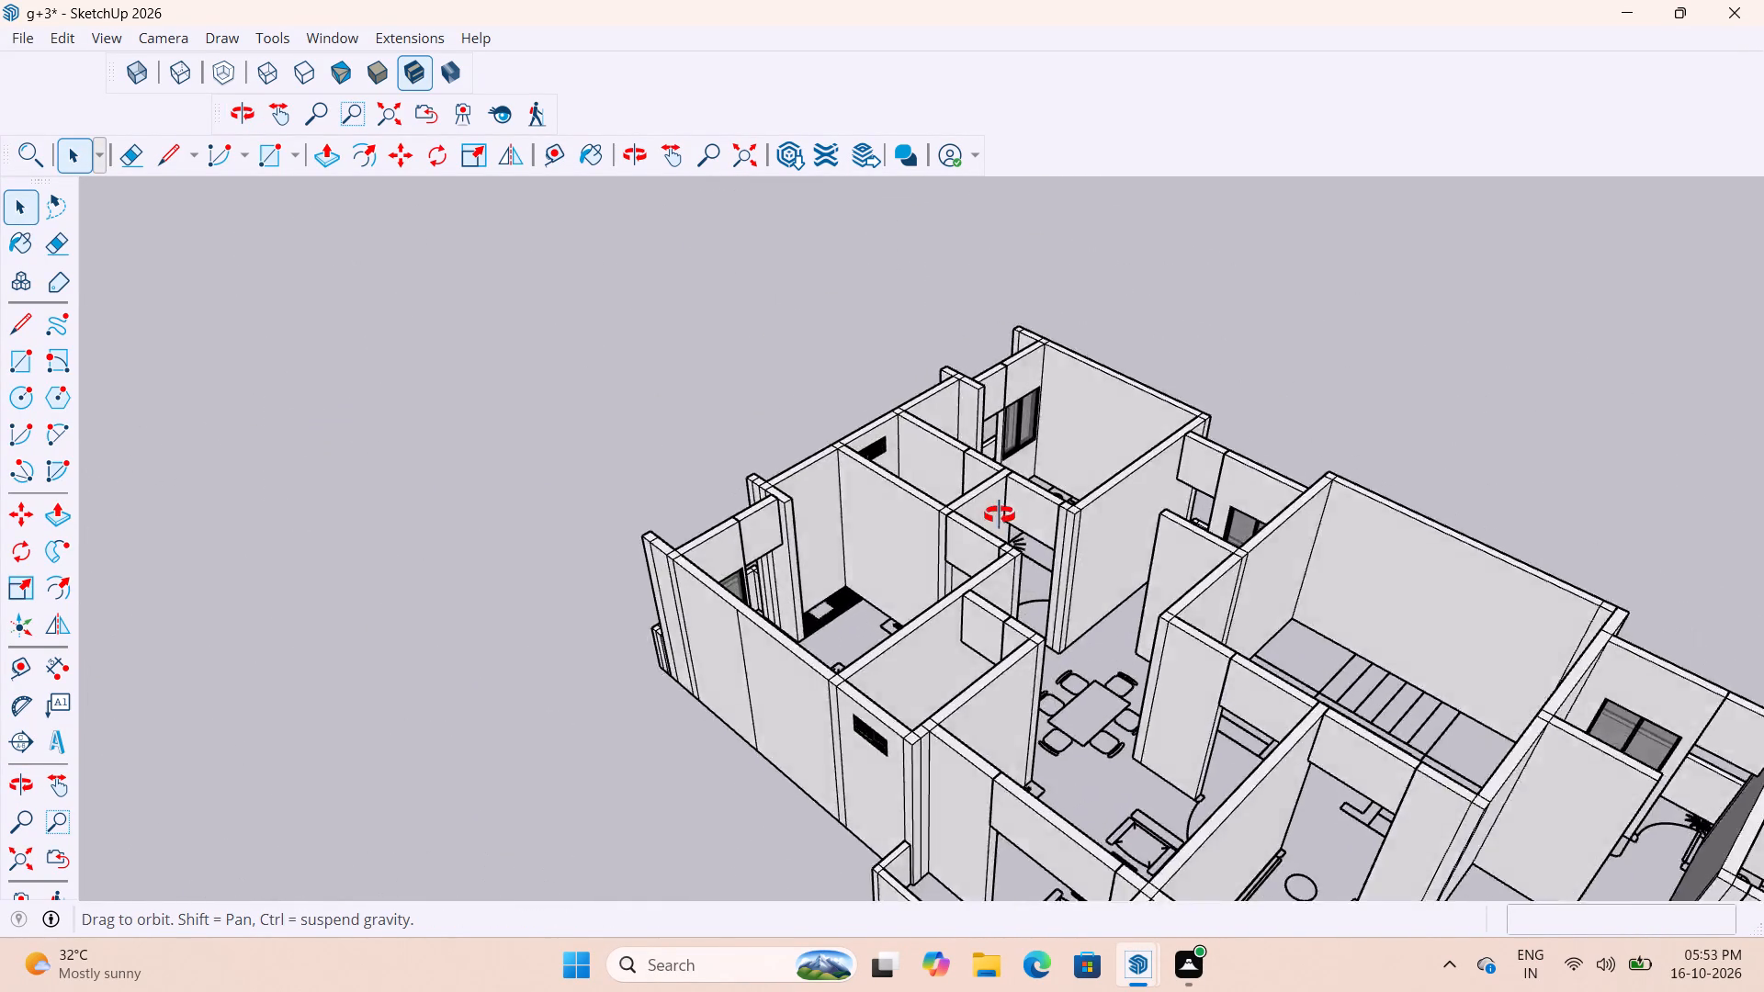
middle_click_drag(1000, 515, 1612, 463)
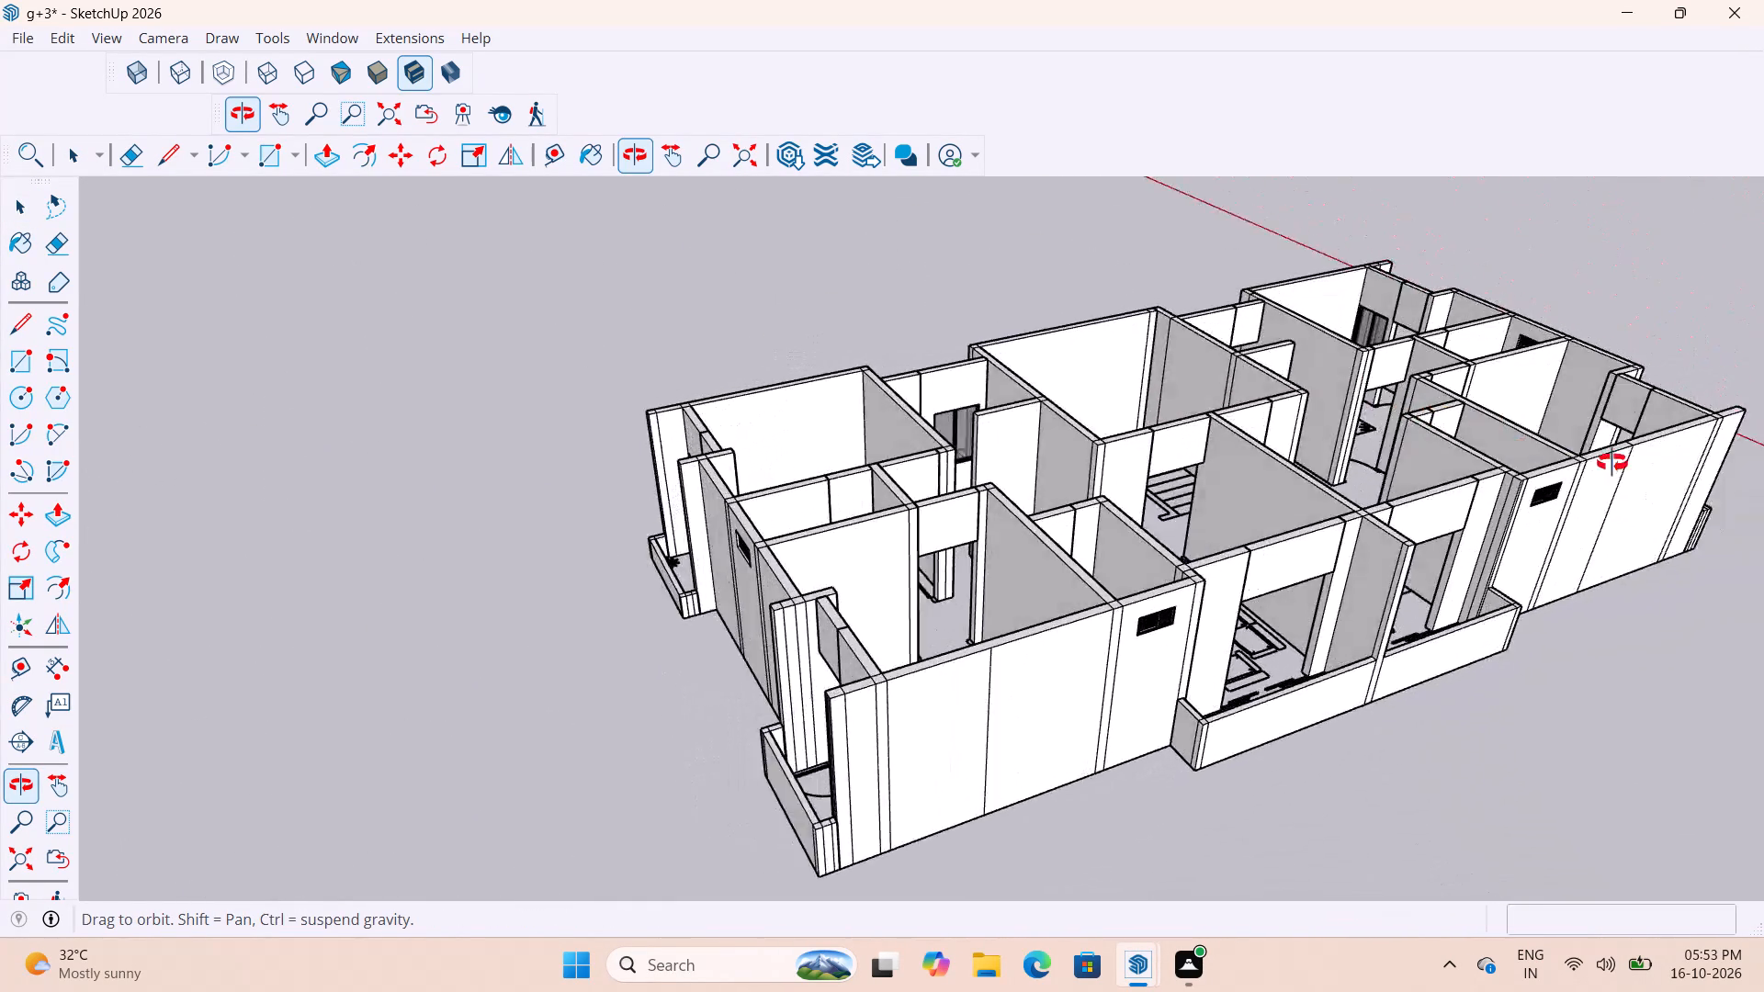
middle_click_drag(1612, 463, 737, 569)
scroll(1083, 491, "down", 7)
scroll(916, 557, "up", 3)
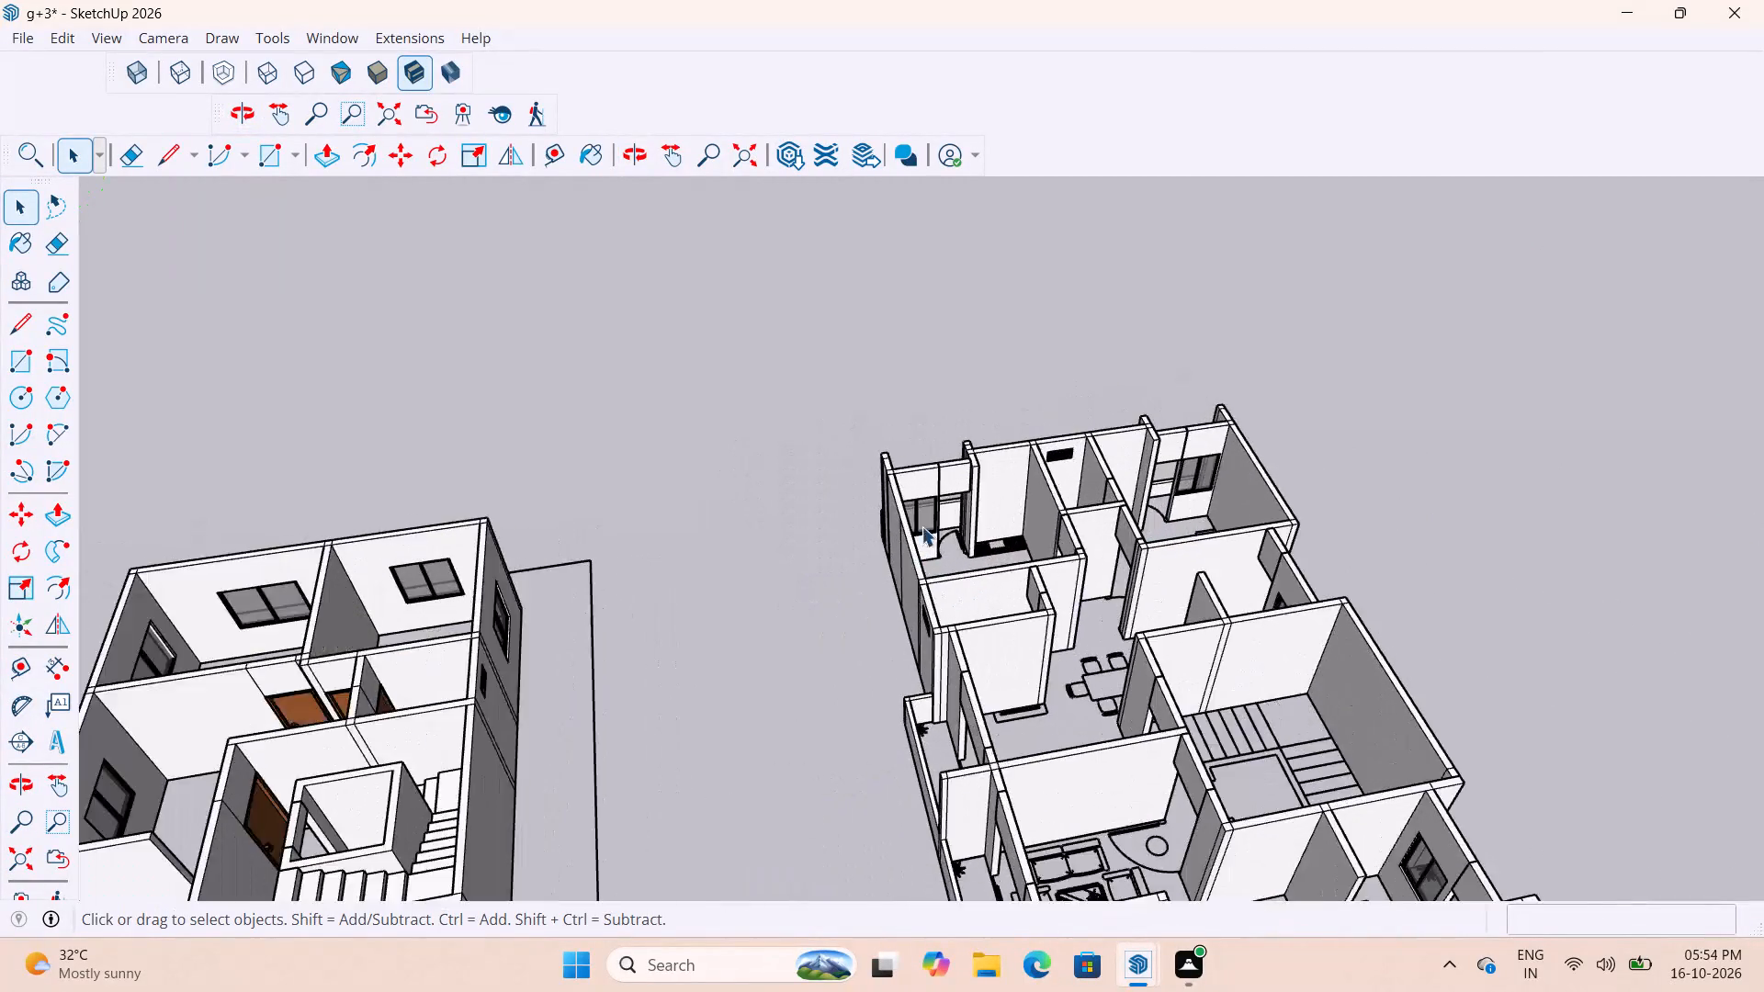
Inspect the larger model's end rooms closely, checking the sliding window, the adjoining door opening and the ventilators.
scroll(922, 526, "up", 14)
scroll(981, 514, "down", 11)
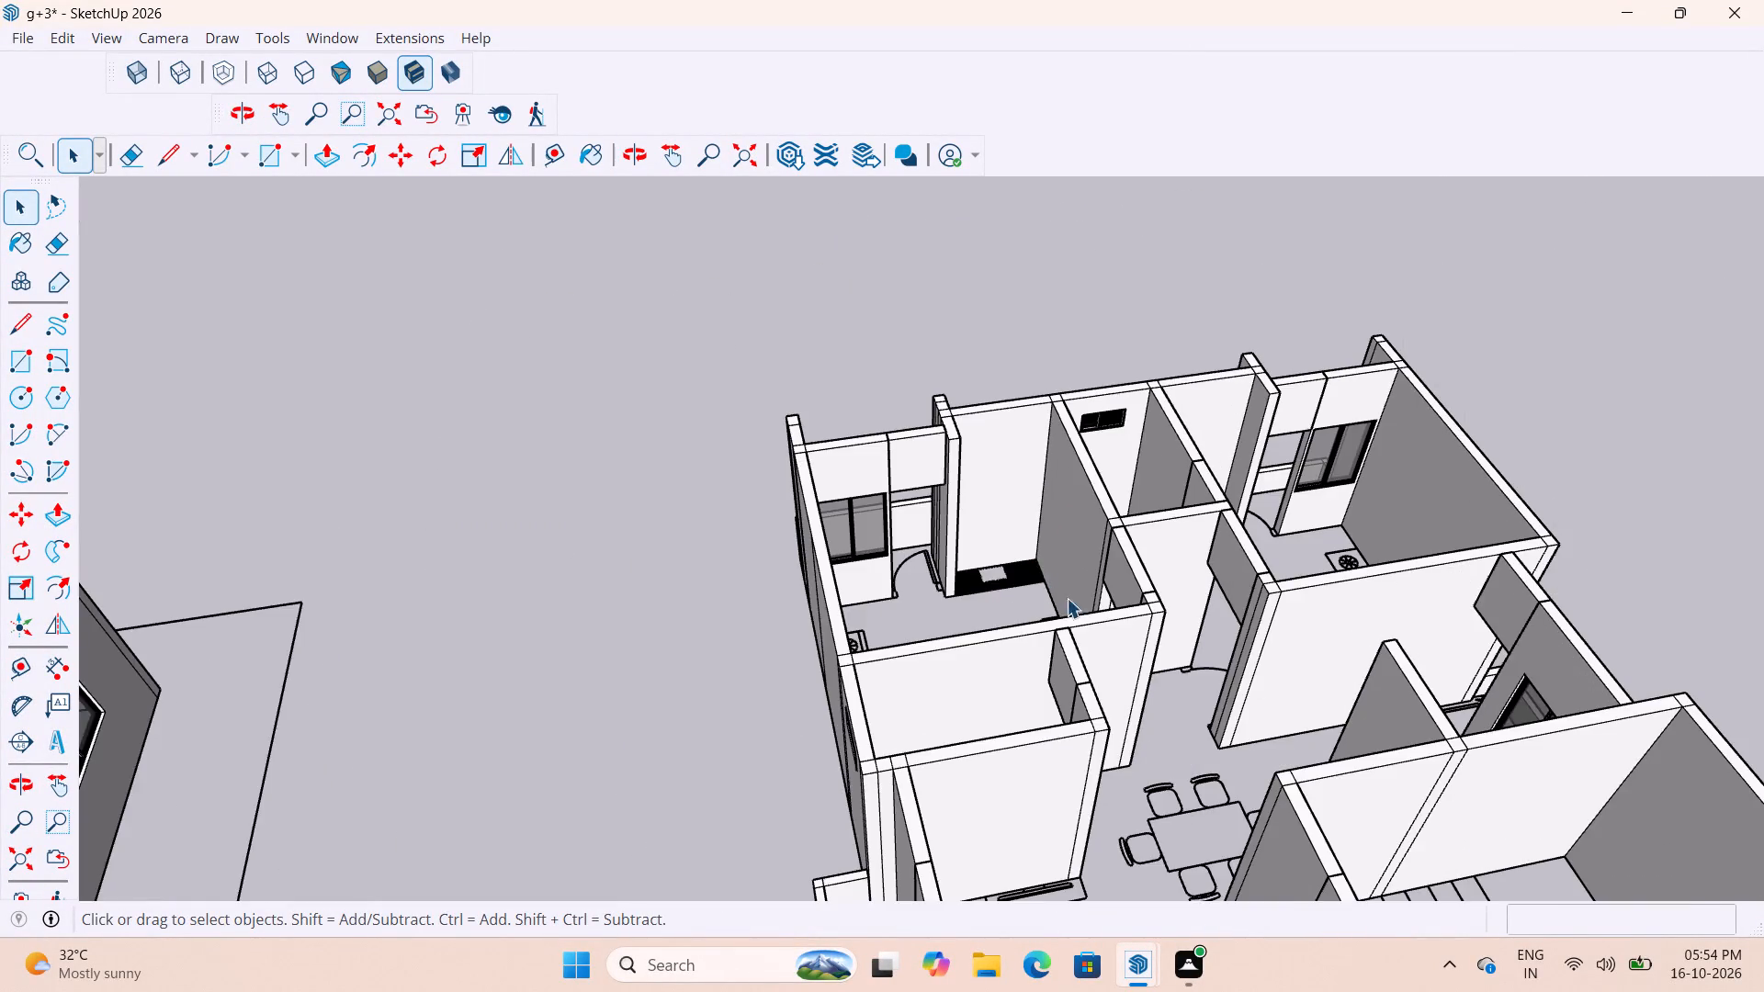
scroll(957, 565, "up", 13)
middle_click_drag(882, 554, 820, 556)
scroll(908, 479, "down", 4)
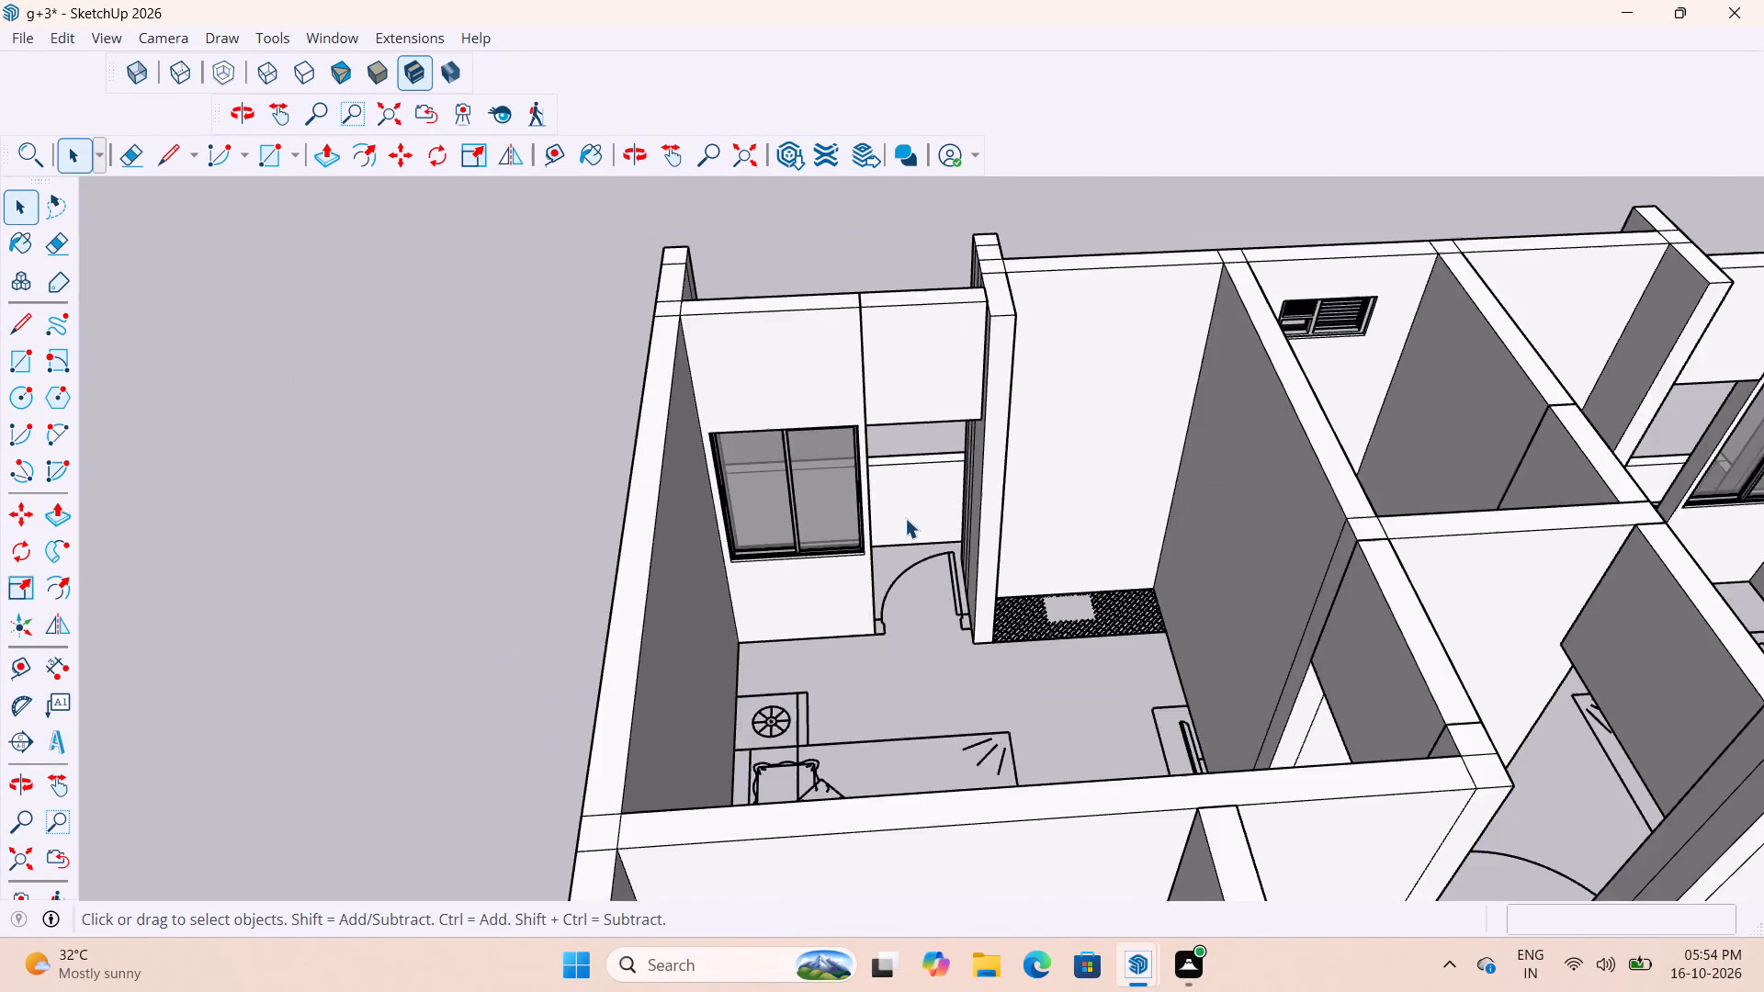
scroll(905, 518, "down", 7)
scroll(1037, 477, "up", 3)
scroll(978, 462, "down", 11)
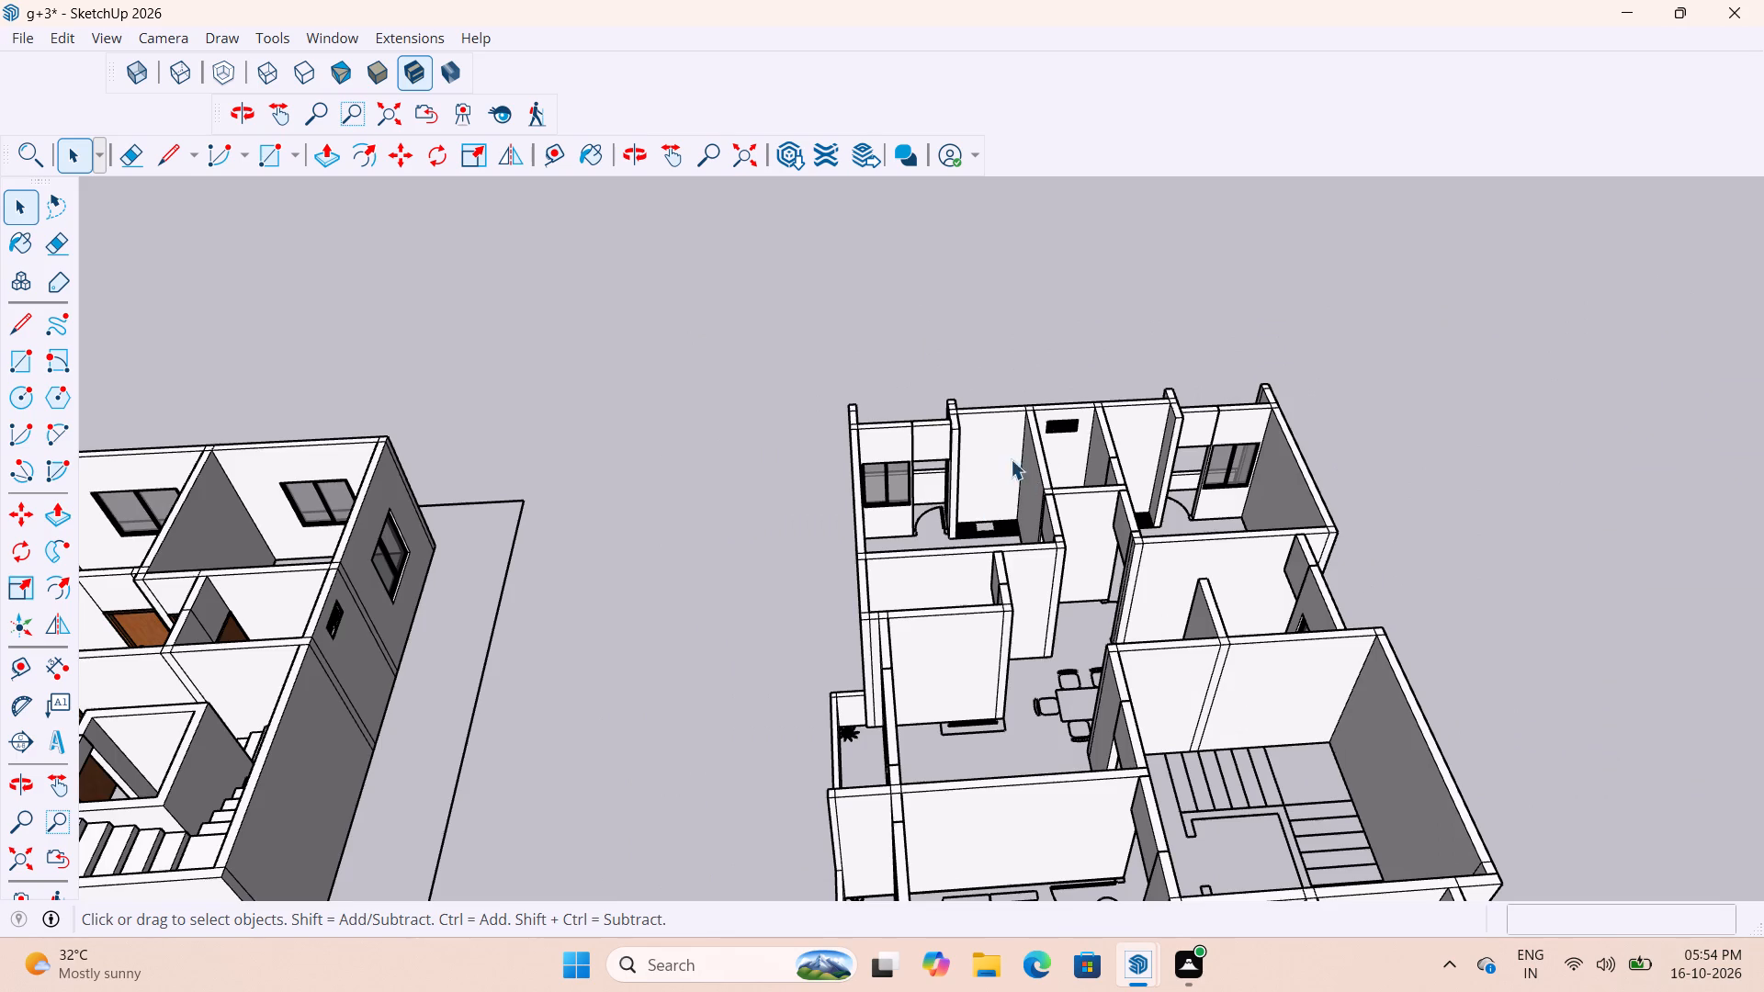
scroll(1011, 459, "down", 6)
scroll(1019, 450, "up", 9)
scroll(1098, 390, "down", 10)
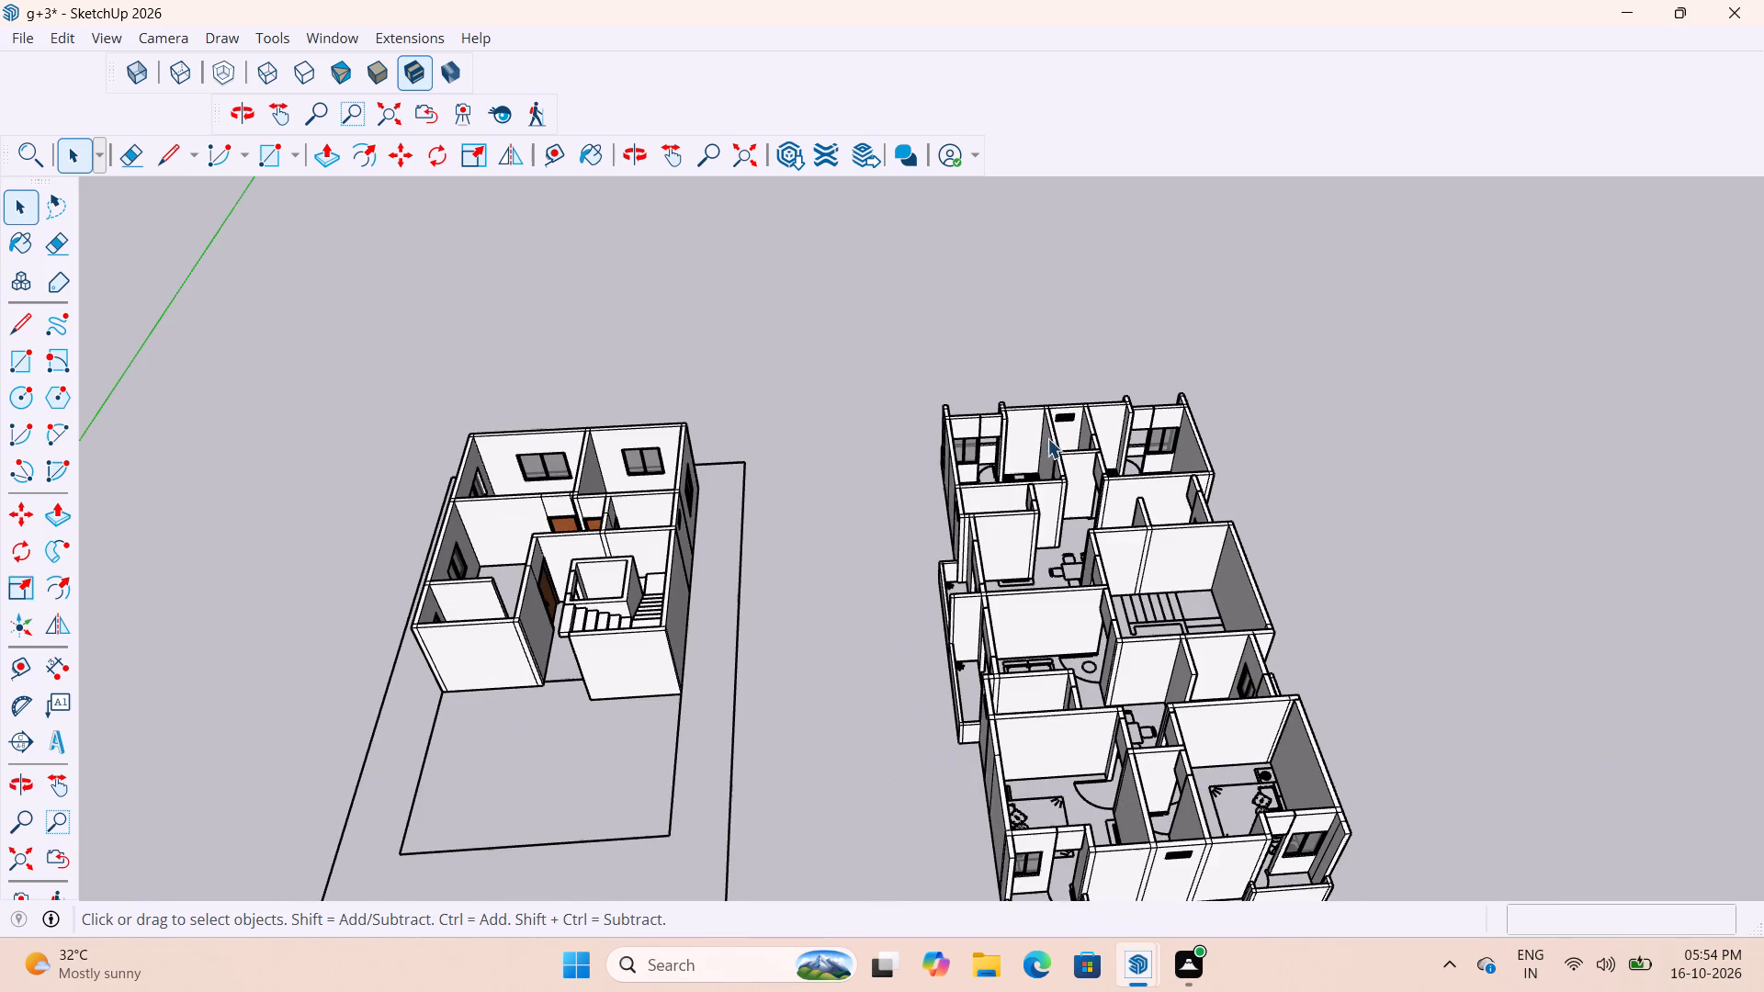
scroll(1029, 468, "up", 7)
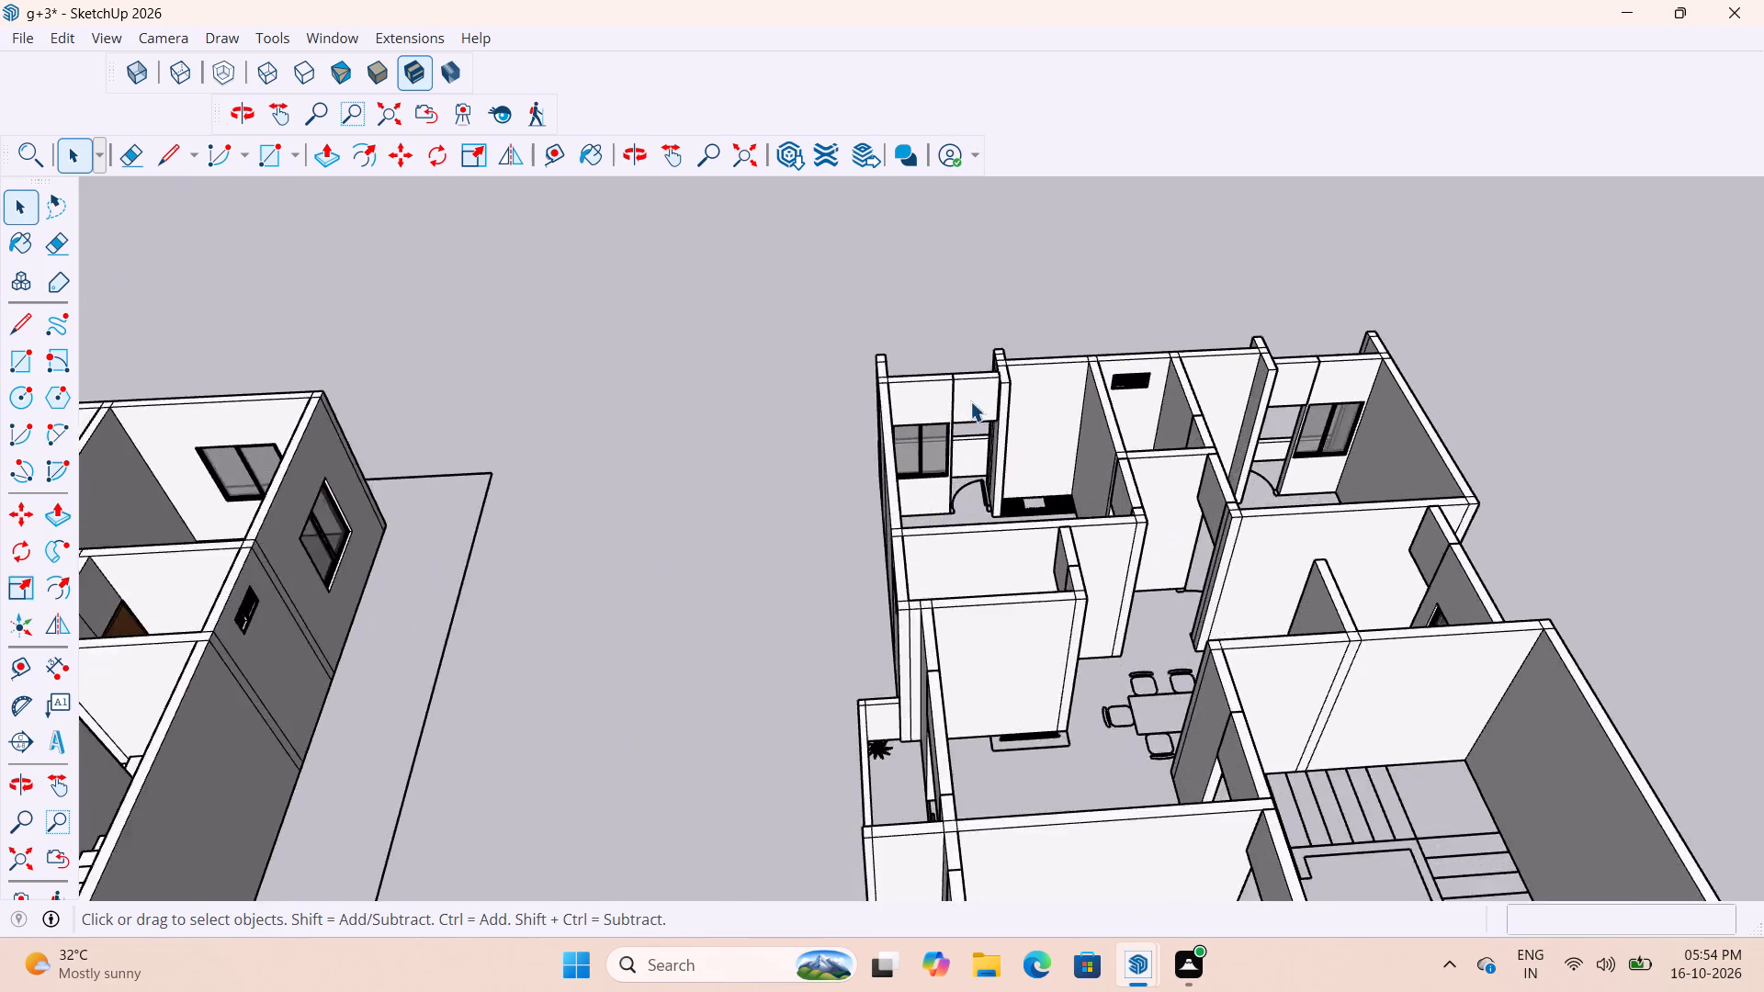
scroll(970, 401, "up", 12)
middle_click_drag(1094, 496, 920, 481)
scroll(961, 515, "down", 4)
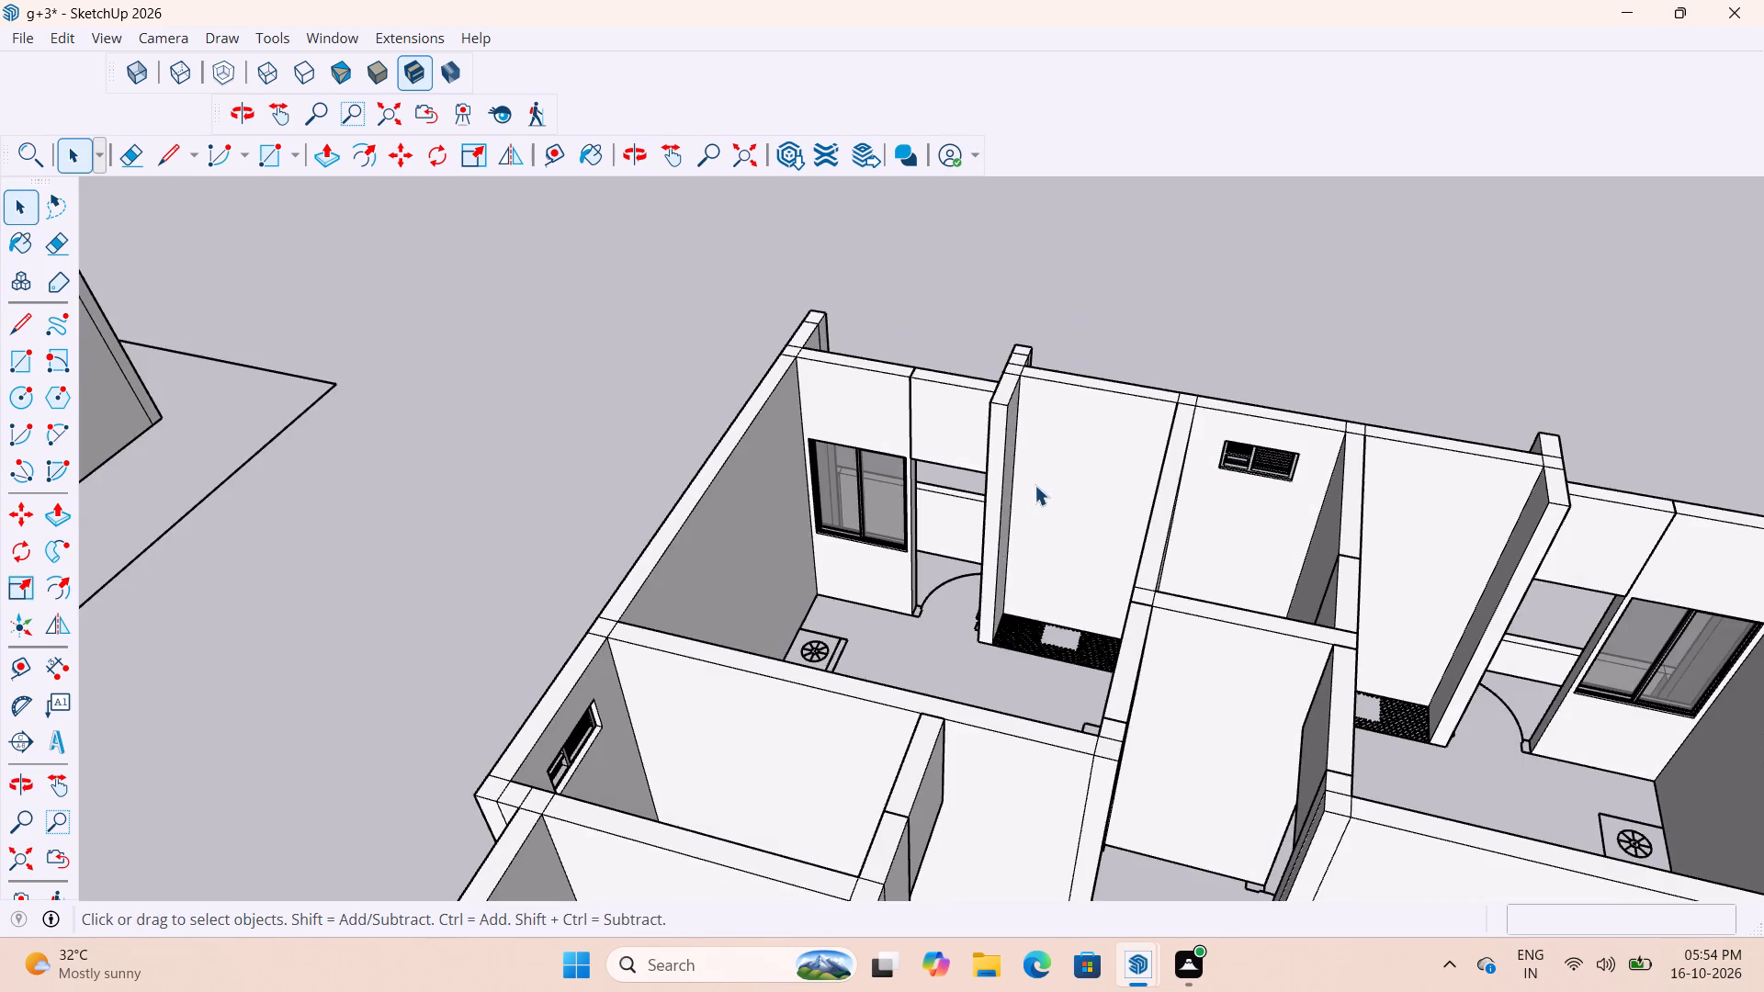
scroll(1038, 450, "up", 6)
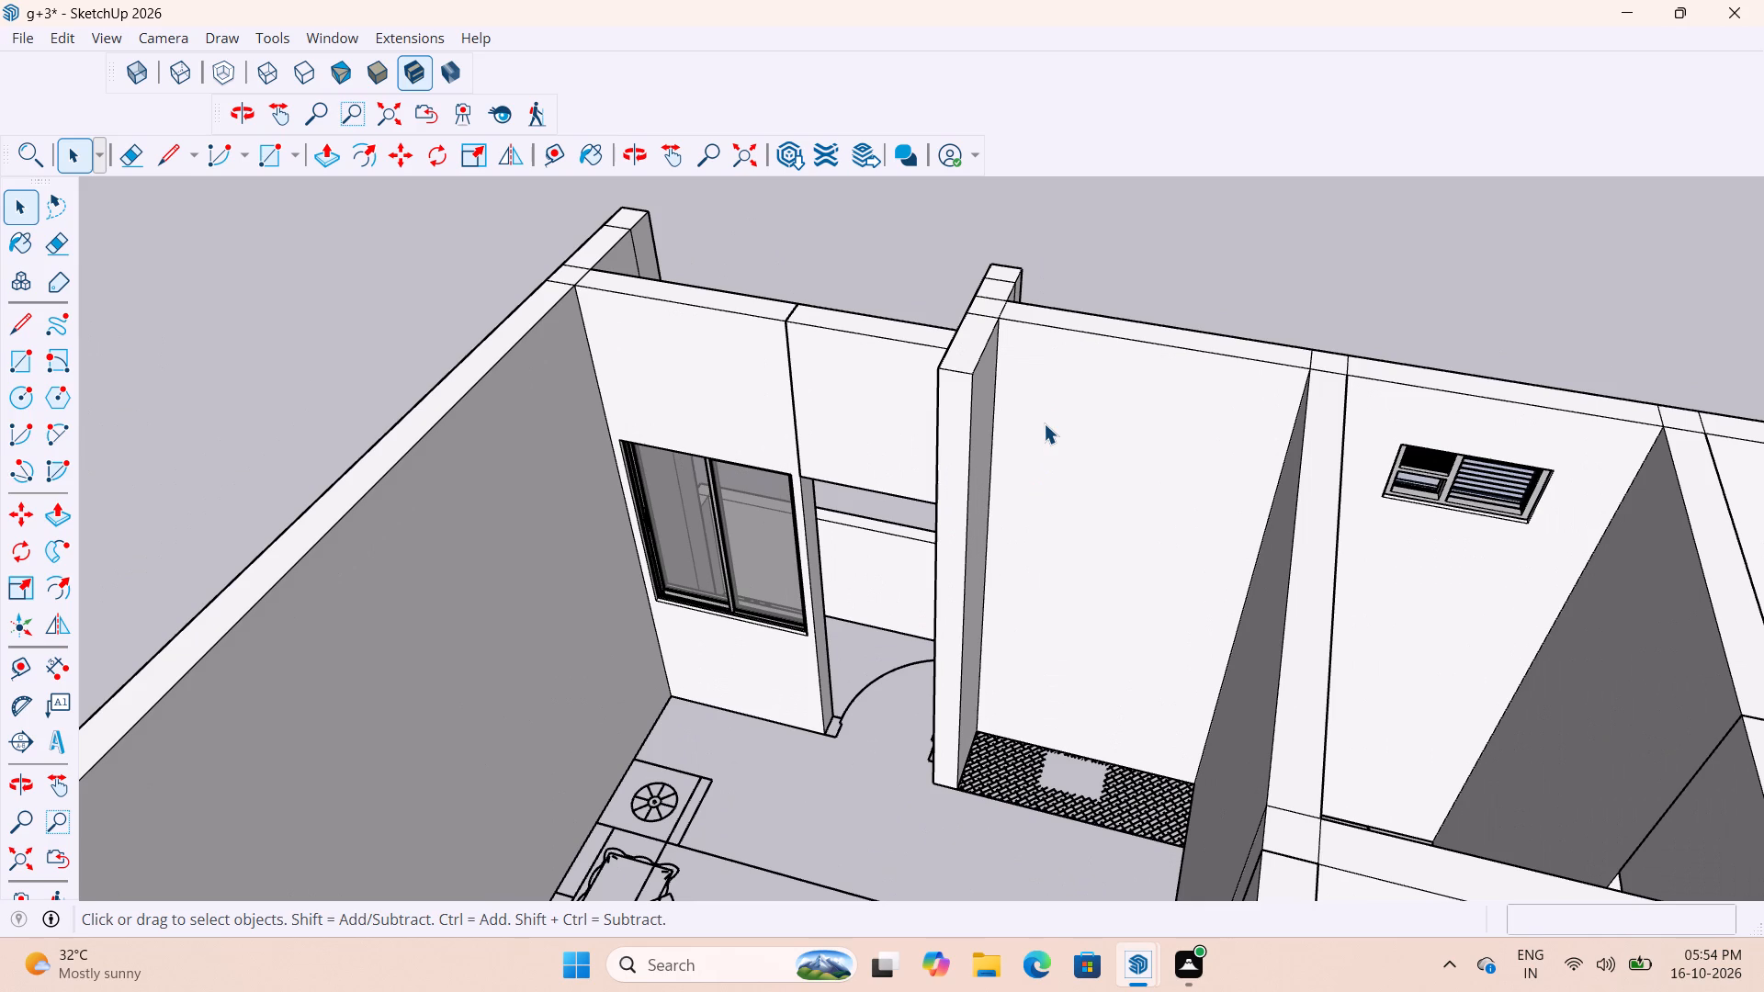
Review the whole larger floor model from above, checking the openings of its rooms and balconies.
scroll(573, 345, "down", 14)
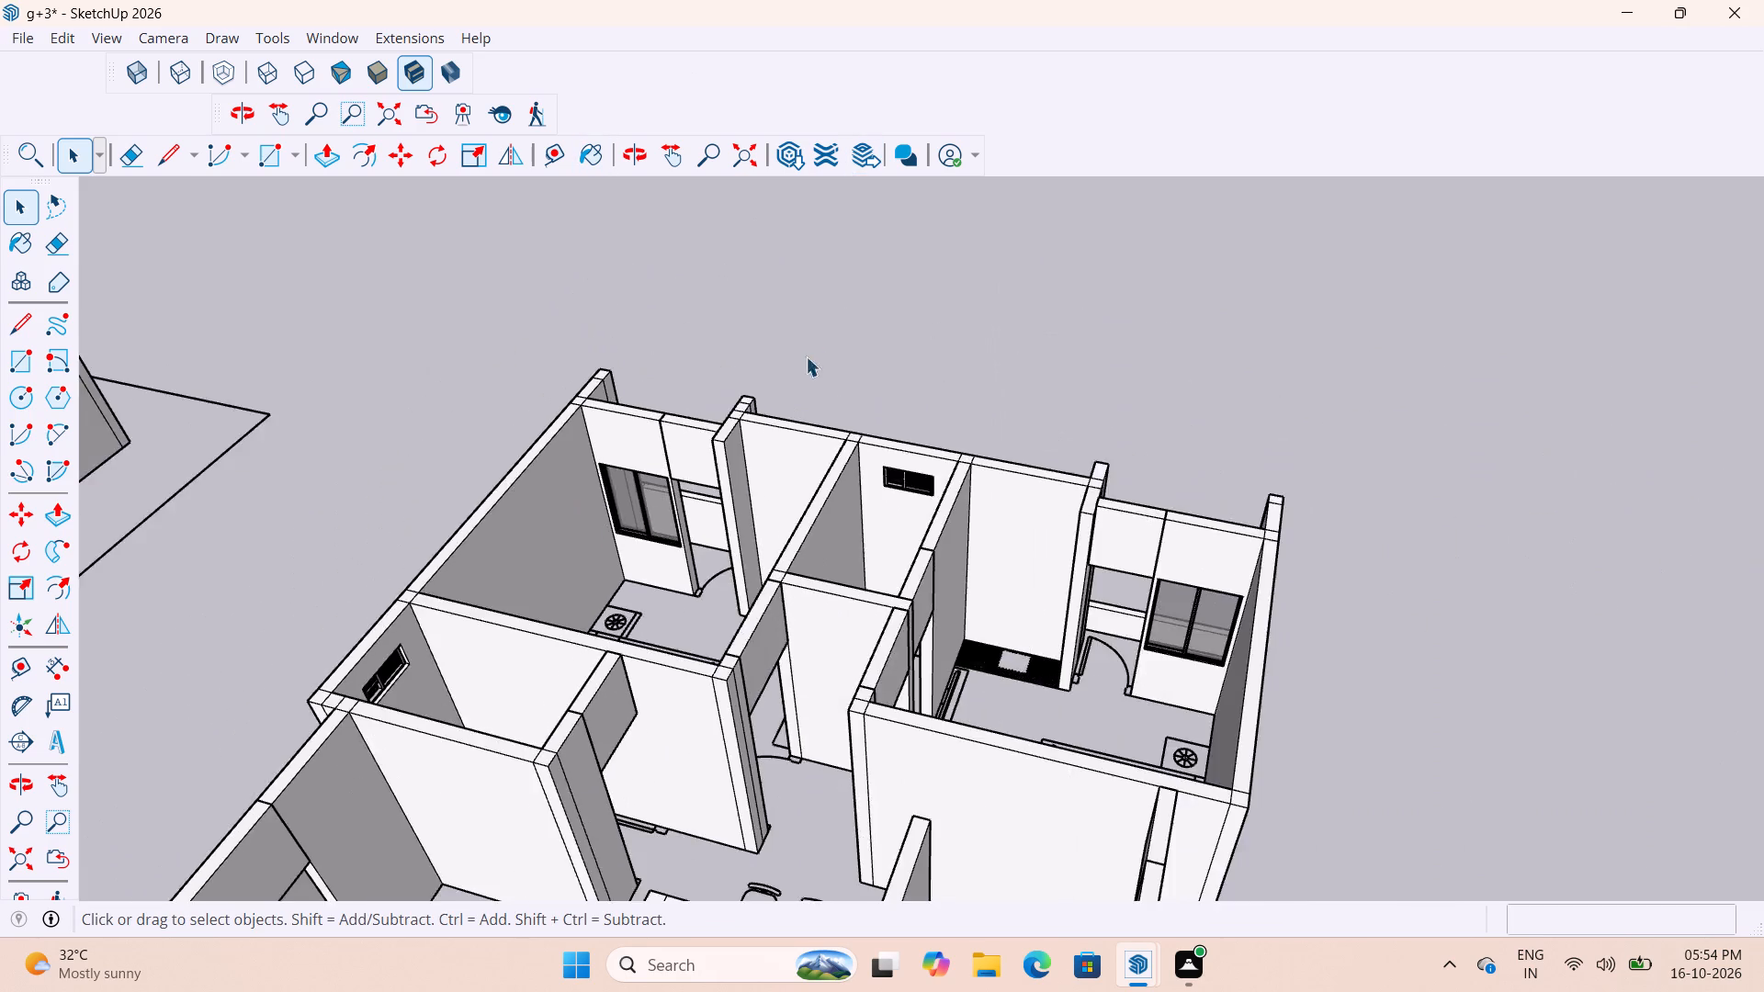
scroll(806, 356, "down", 3)
scroll(833, 726, "up", 4)
scroll(1453, 282, "down", 12)
scroll(1180, 568, "up", 6)
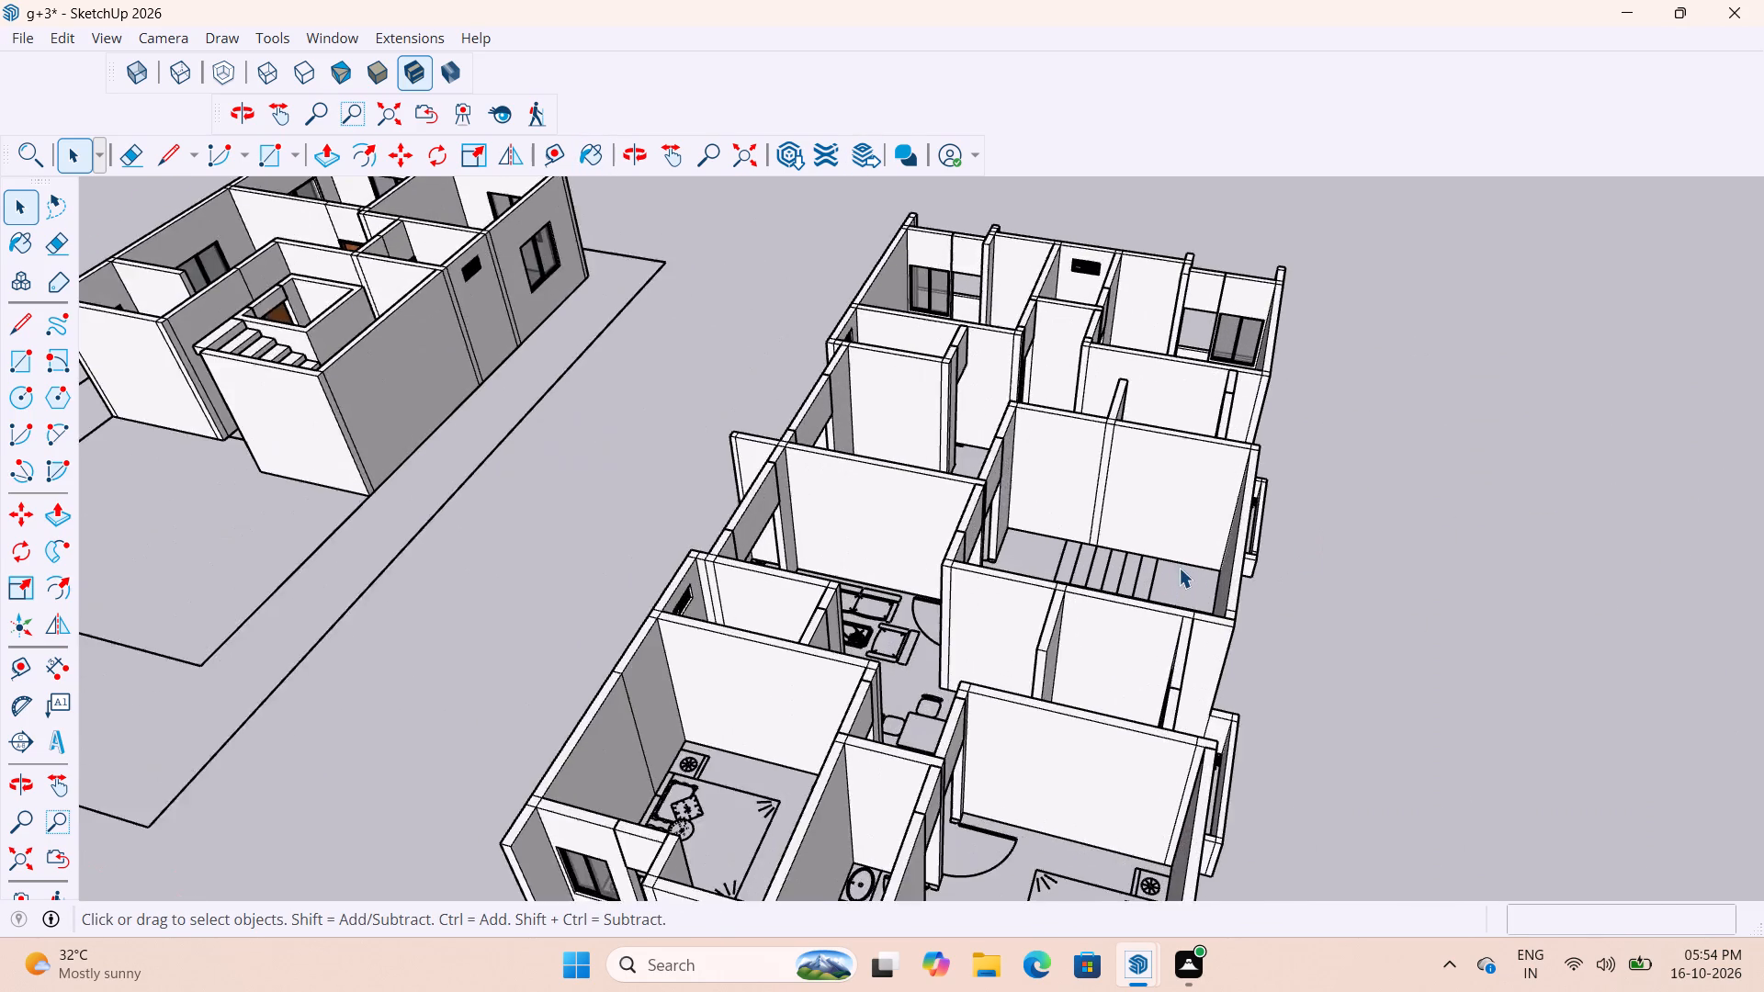
scroll(1179, 568, "up", 2)
scroll(1178, 540, "down", 12)
scroll(1138, 643, "up", 10)
middle_click_drag(1166, 637, 1265, 651)
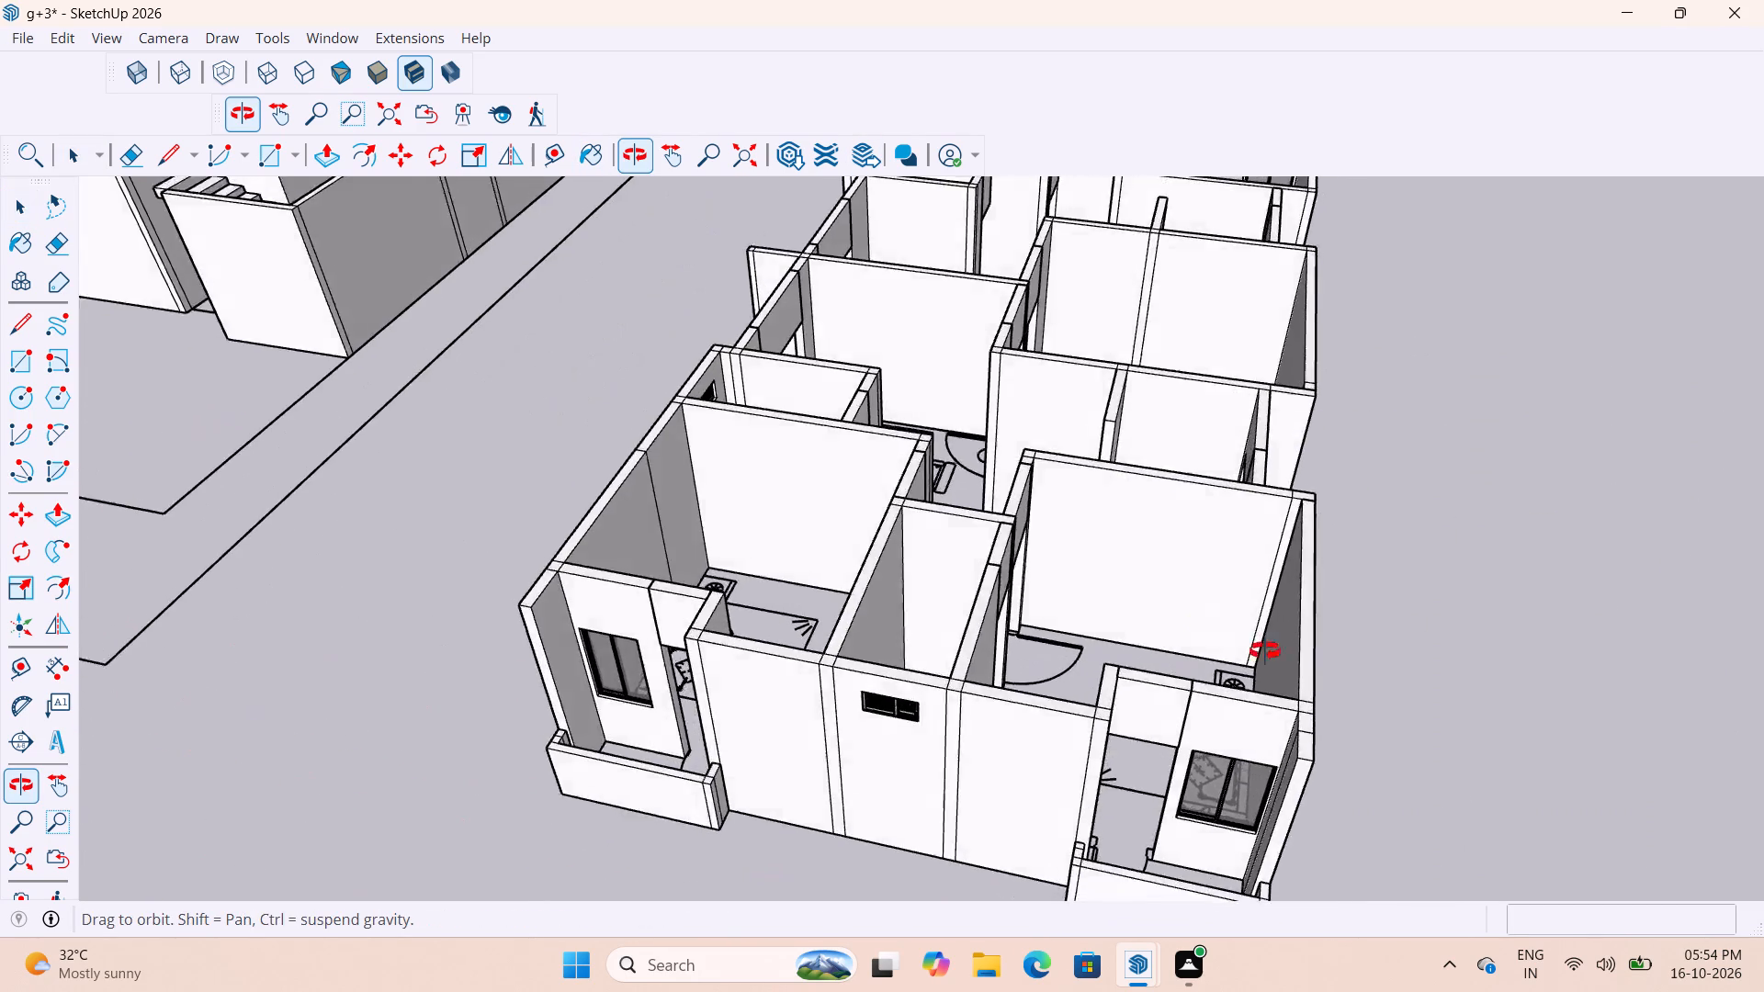
middle_click_drag(1265, 651, 1193, 637)
scroll(1102, 618, "down", 11)
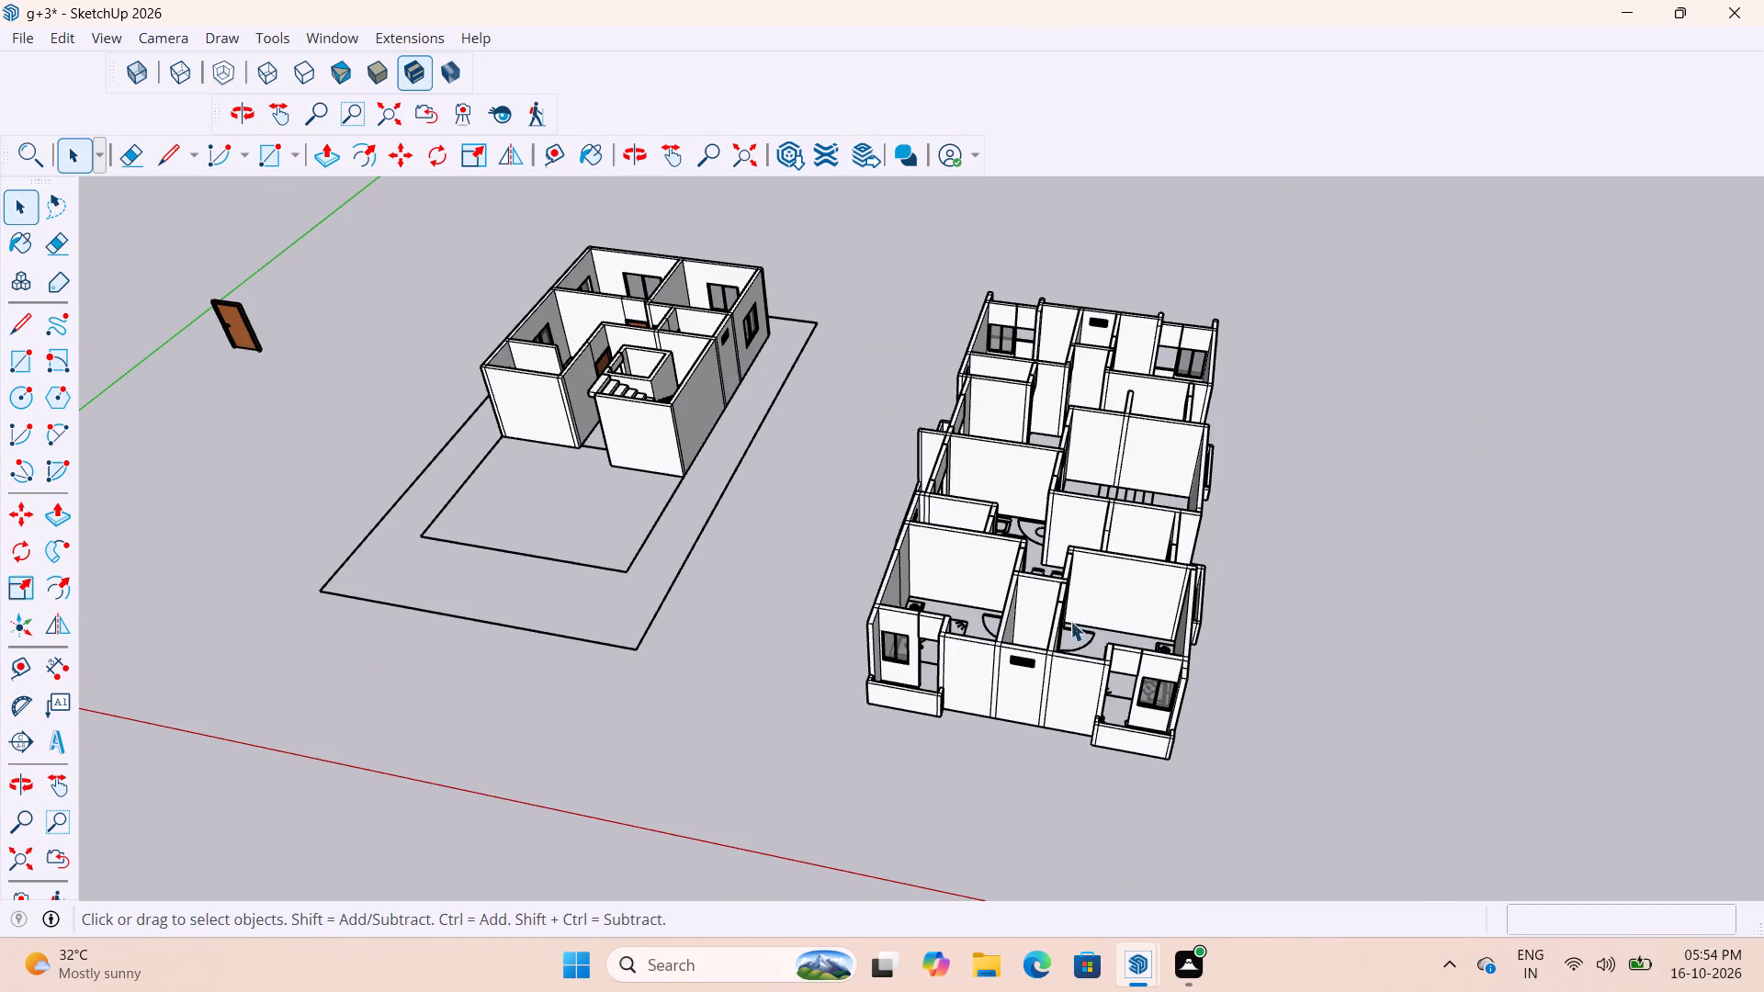
scroll(1129, 608, "down", 6)
scroll(1136, 643, "up", 10)
scroll(1216, 561, "down", 6)
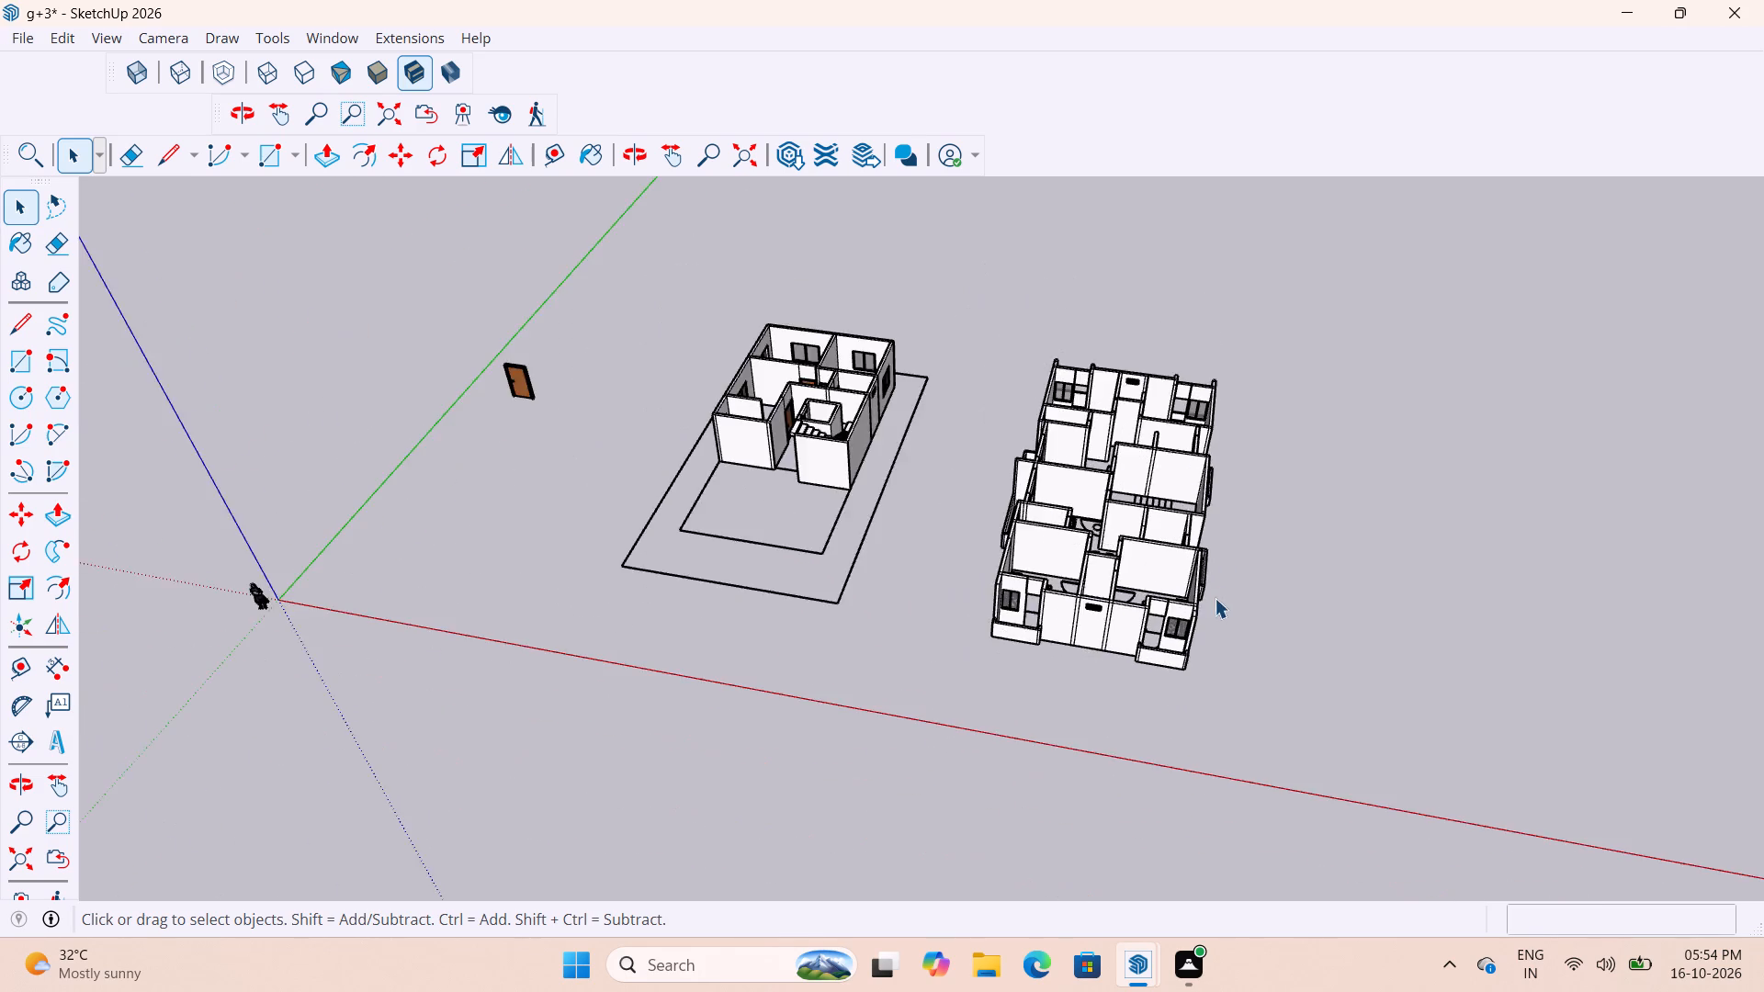
scroll(1190, 591, "up", 5)
scroll(1148, 408, "up", 9)
scroll(1181, 501, "down", 10)
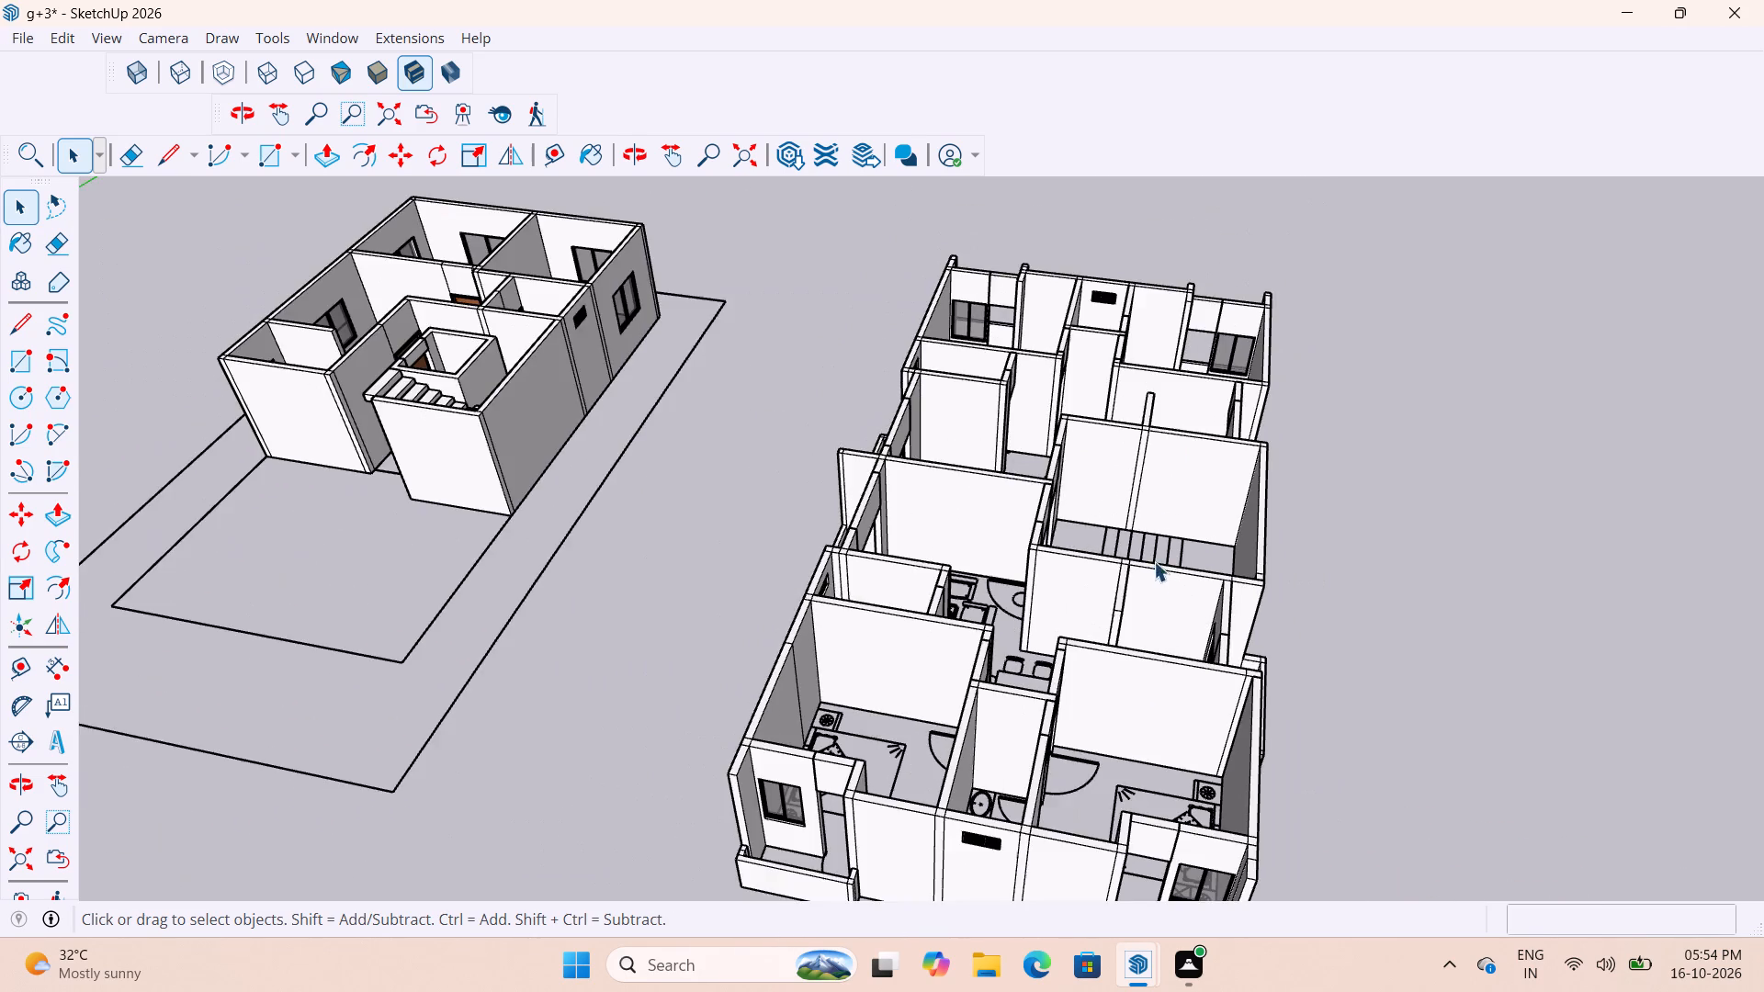
middle_click_drag(1166, 577, 1247, 673)
scroll(1116, 529, "down", 6)
scroll(642, 400, "up", 4)
scroll(998, 435, "down", 5)
scroll(805, 473, "down", 4)
scroll(1090, 539, "up", 4)
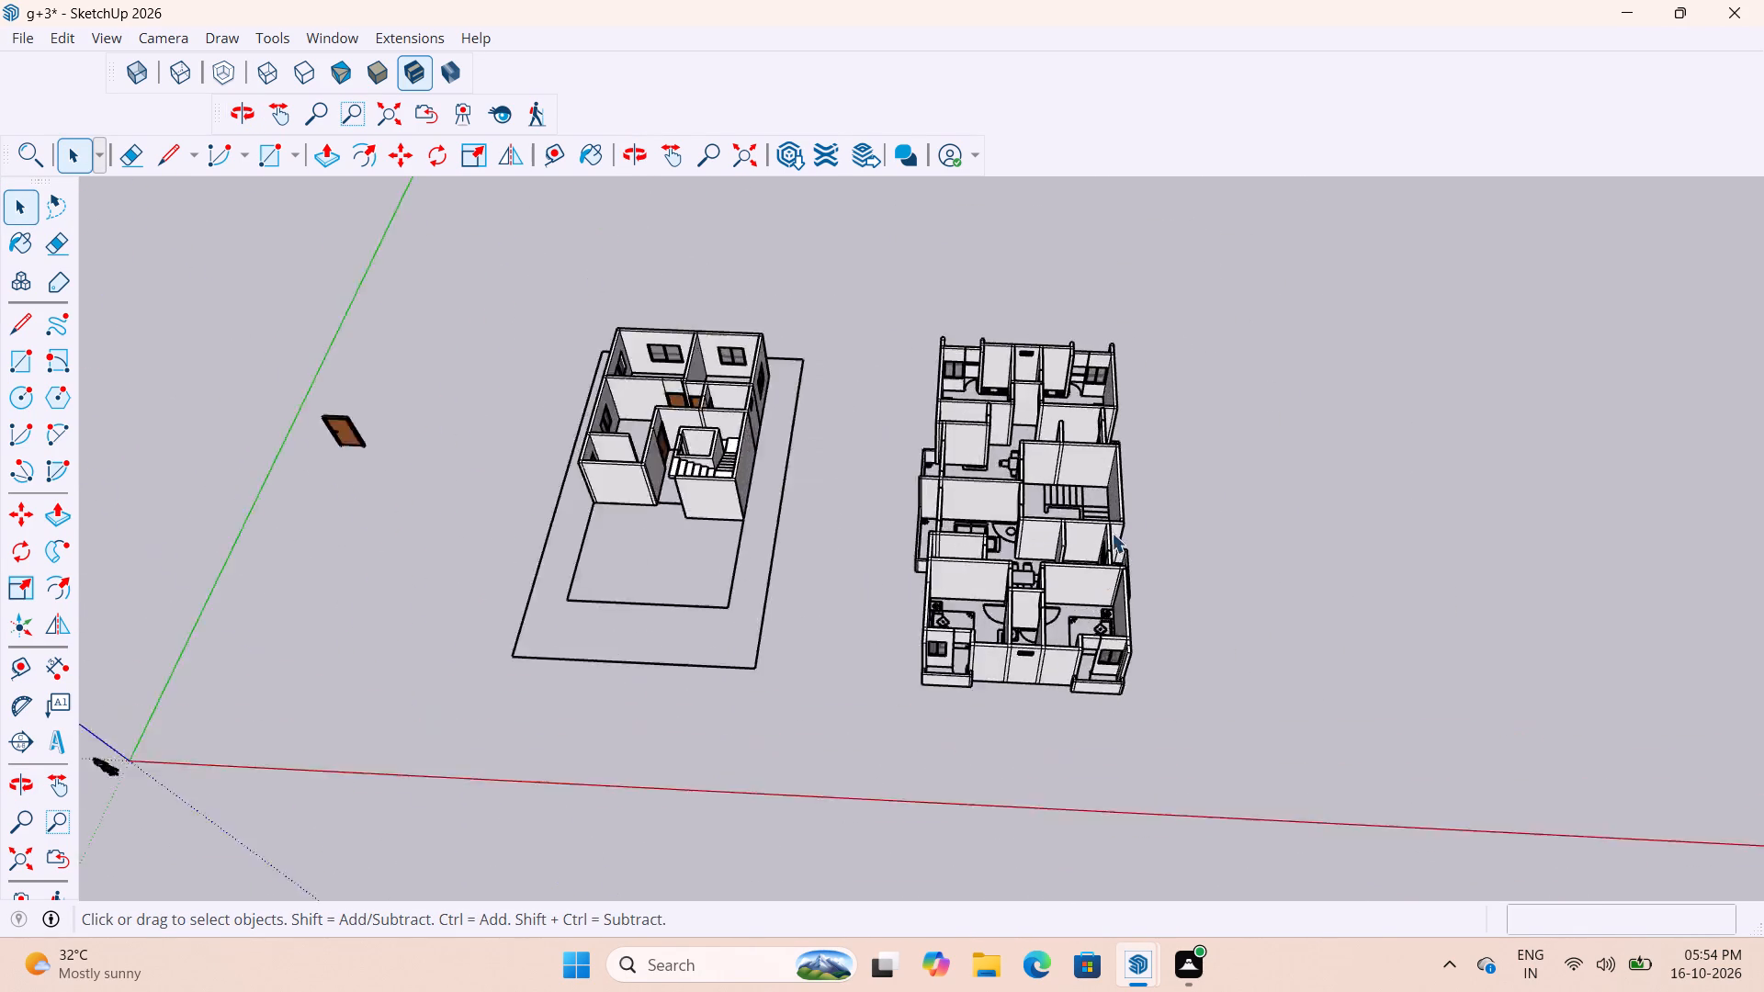
Examine the smaller floor model's windows and wooden doors for comparison with the larger model.
scroll(1112, 533, "up", 10)
scroll(1151, 509, "down", 6)
scroll(423, 310, "up", 9)
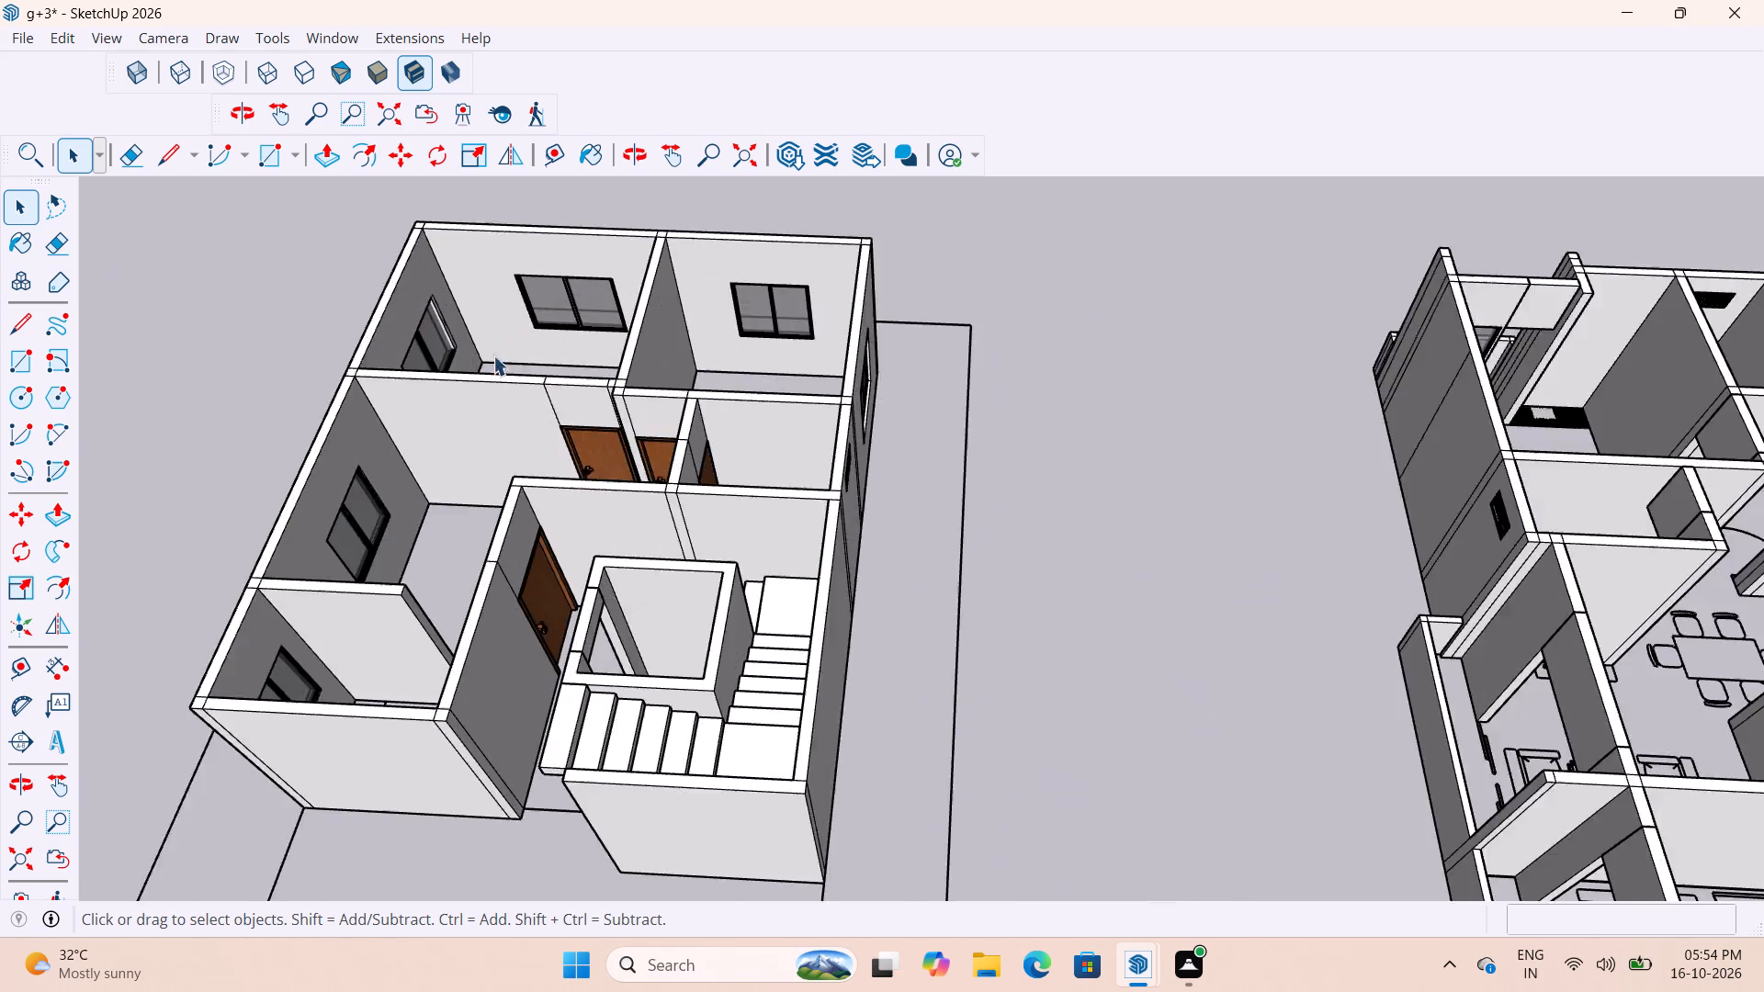
scroll(493, 355, "up", 9)
scroll(801, 412, "down", 10)
scroll(546, 515, "down", 5)
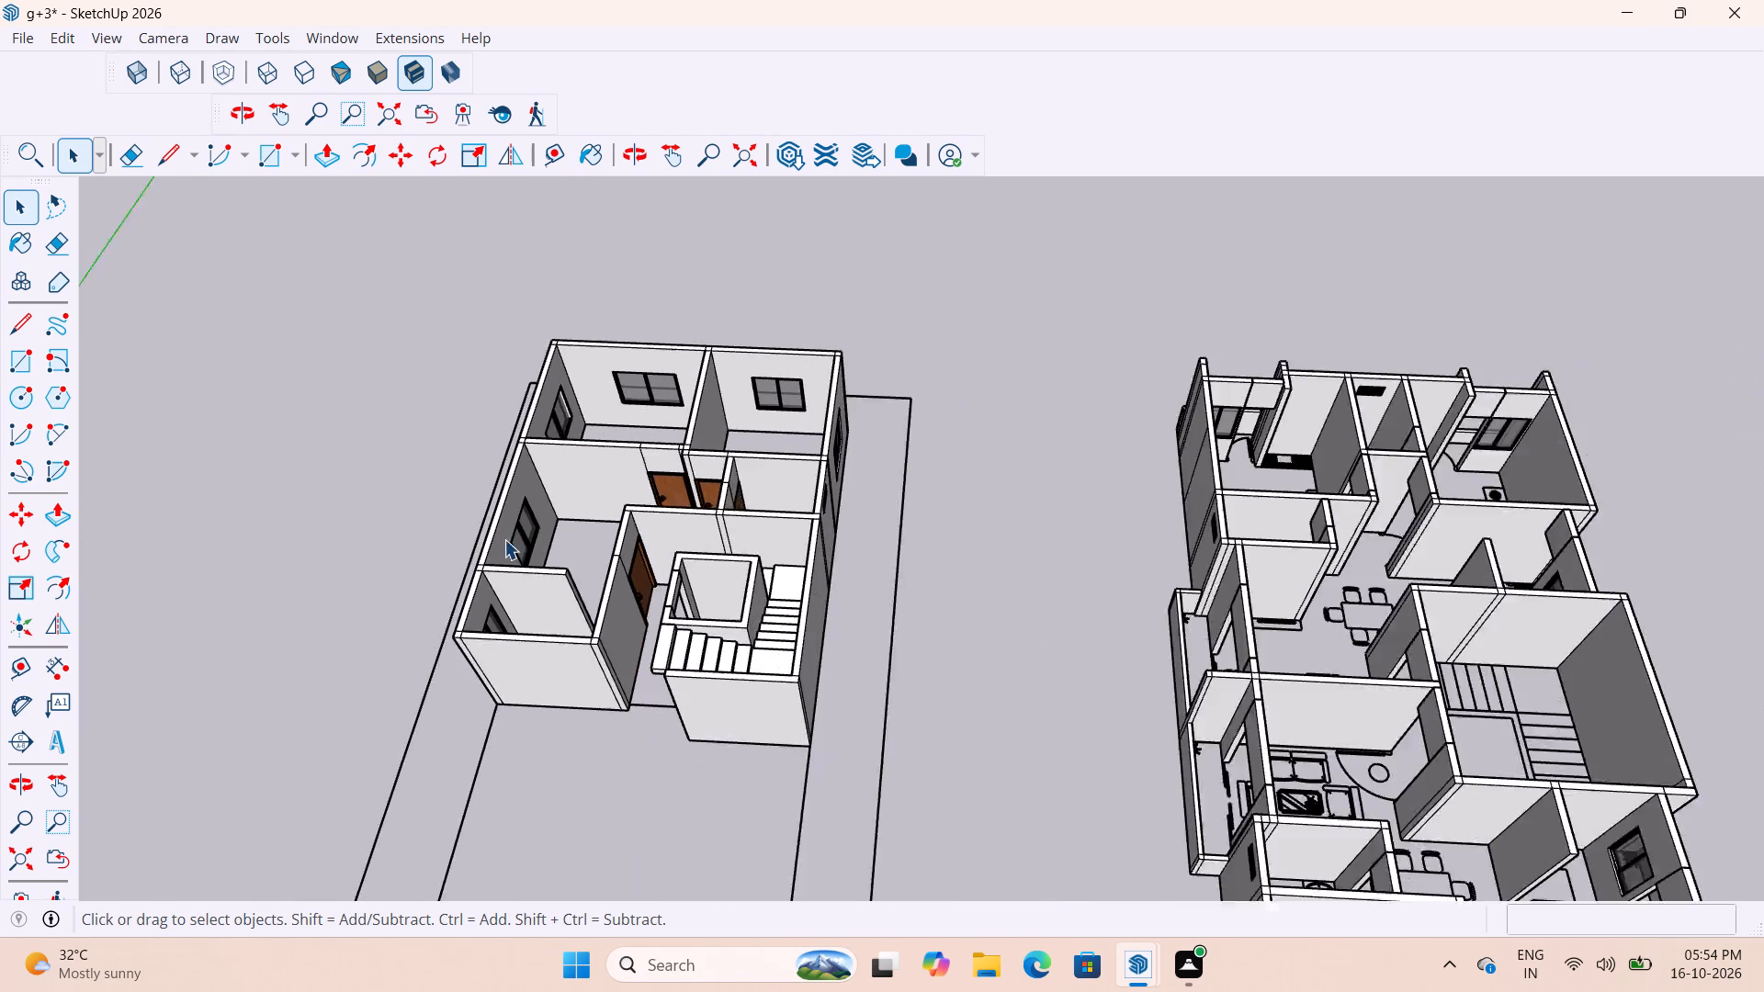
scroll(504, 539, "down", 1)
scroll(540, 539, "up", 6)
scroll(540, 539, "down", 6)
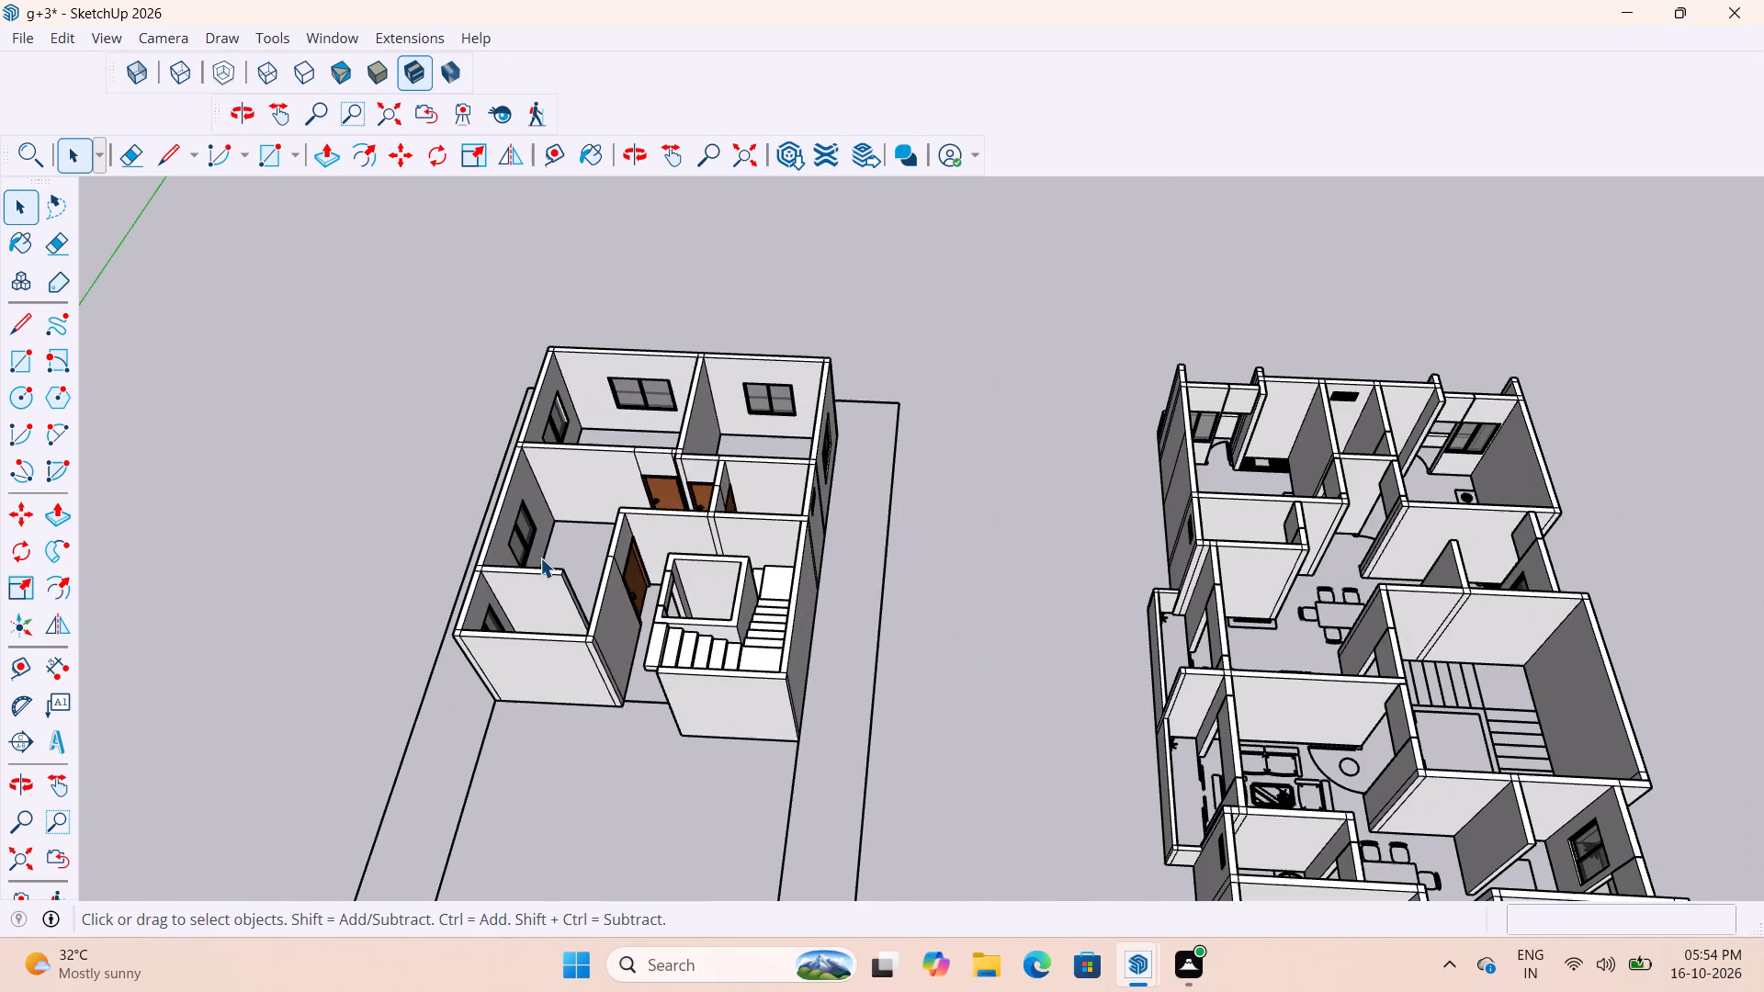
Copy a wooden door from the smaller floor model into the door opening beside the sliding window in the larger model's end room.
scroll(540, 558, "up", 15)
scroll(728, 511, "down", 5)
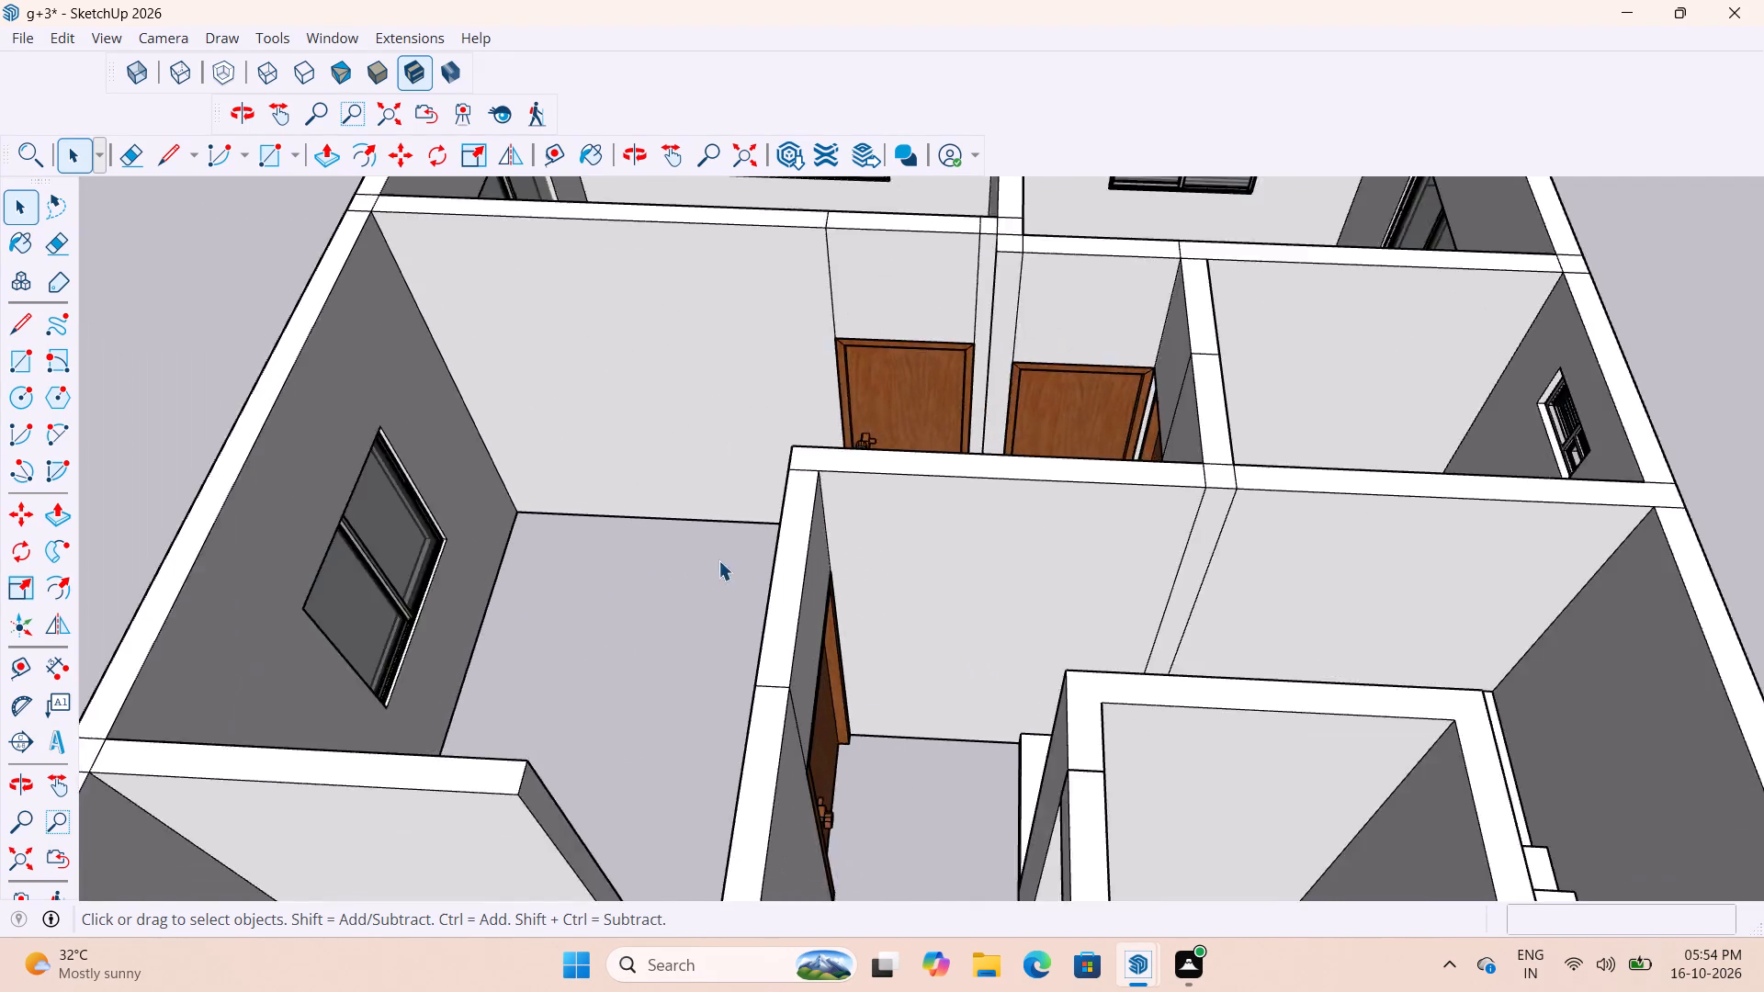
scroll(718, 560, "down", 3)
middle_click_drag(934, 475, 993, 526)
scroll(714, 511, "up", 13)
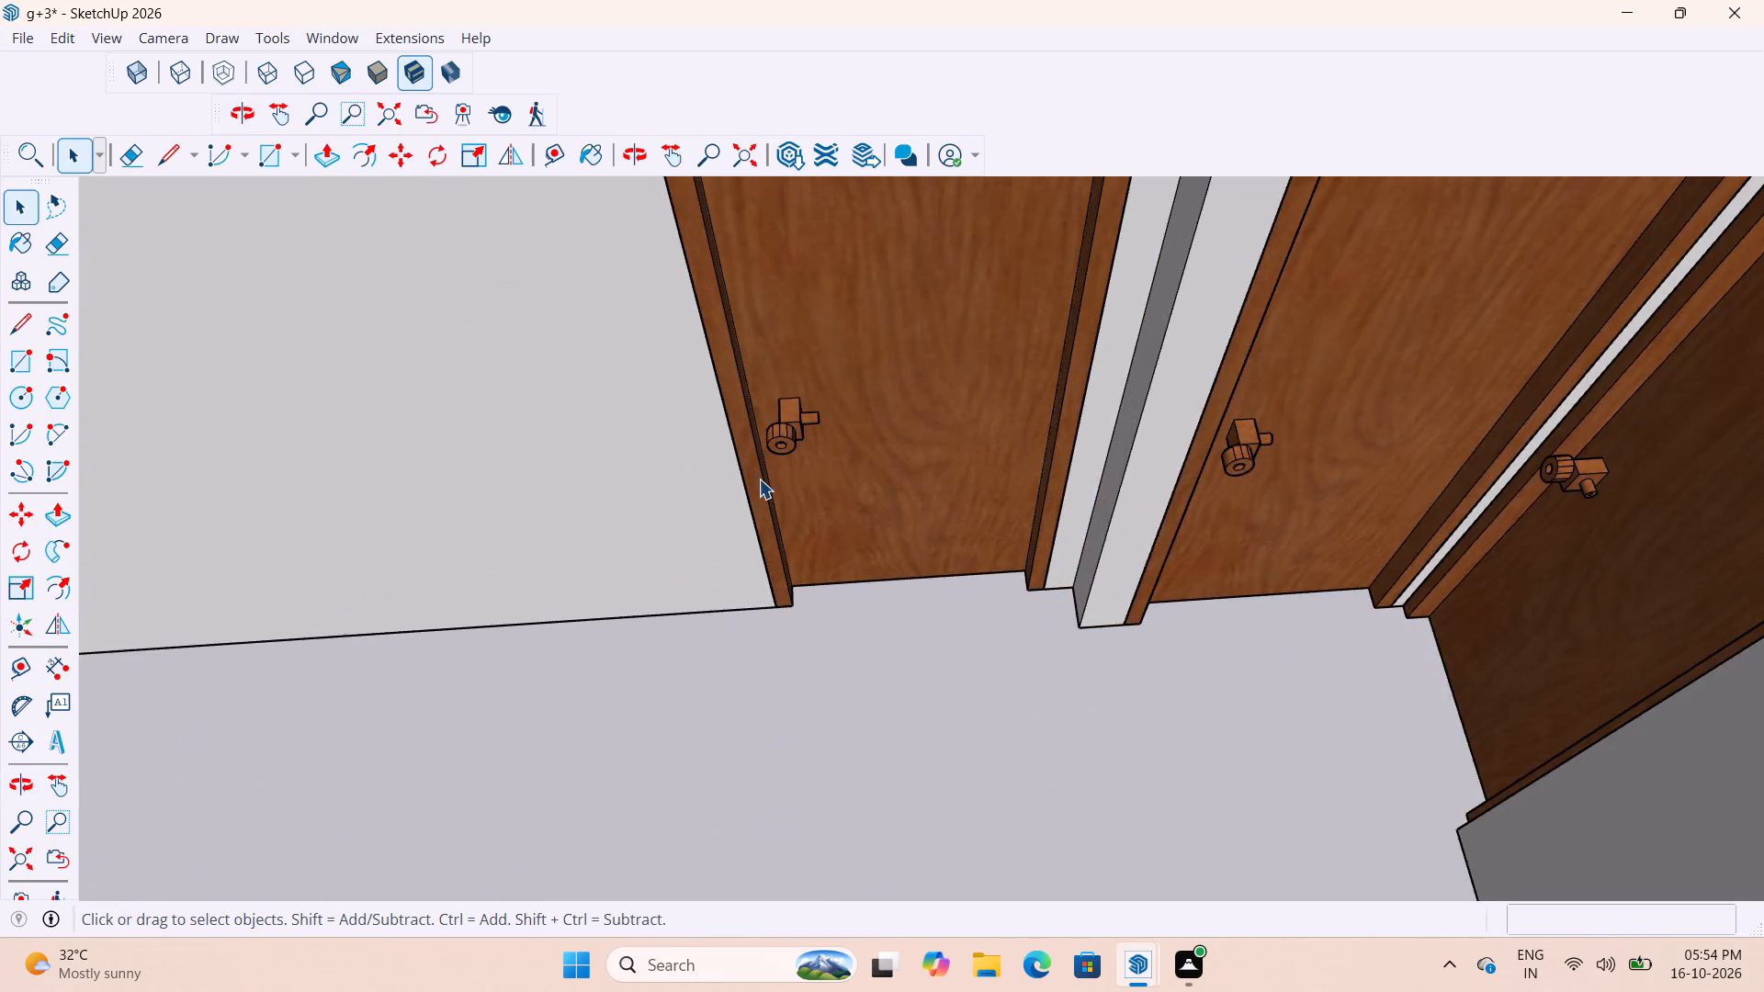
scroll(756, 479, "down", 6)
scroll(808, 500, "up", 8)
left_click(740, 587)
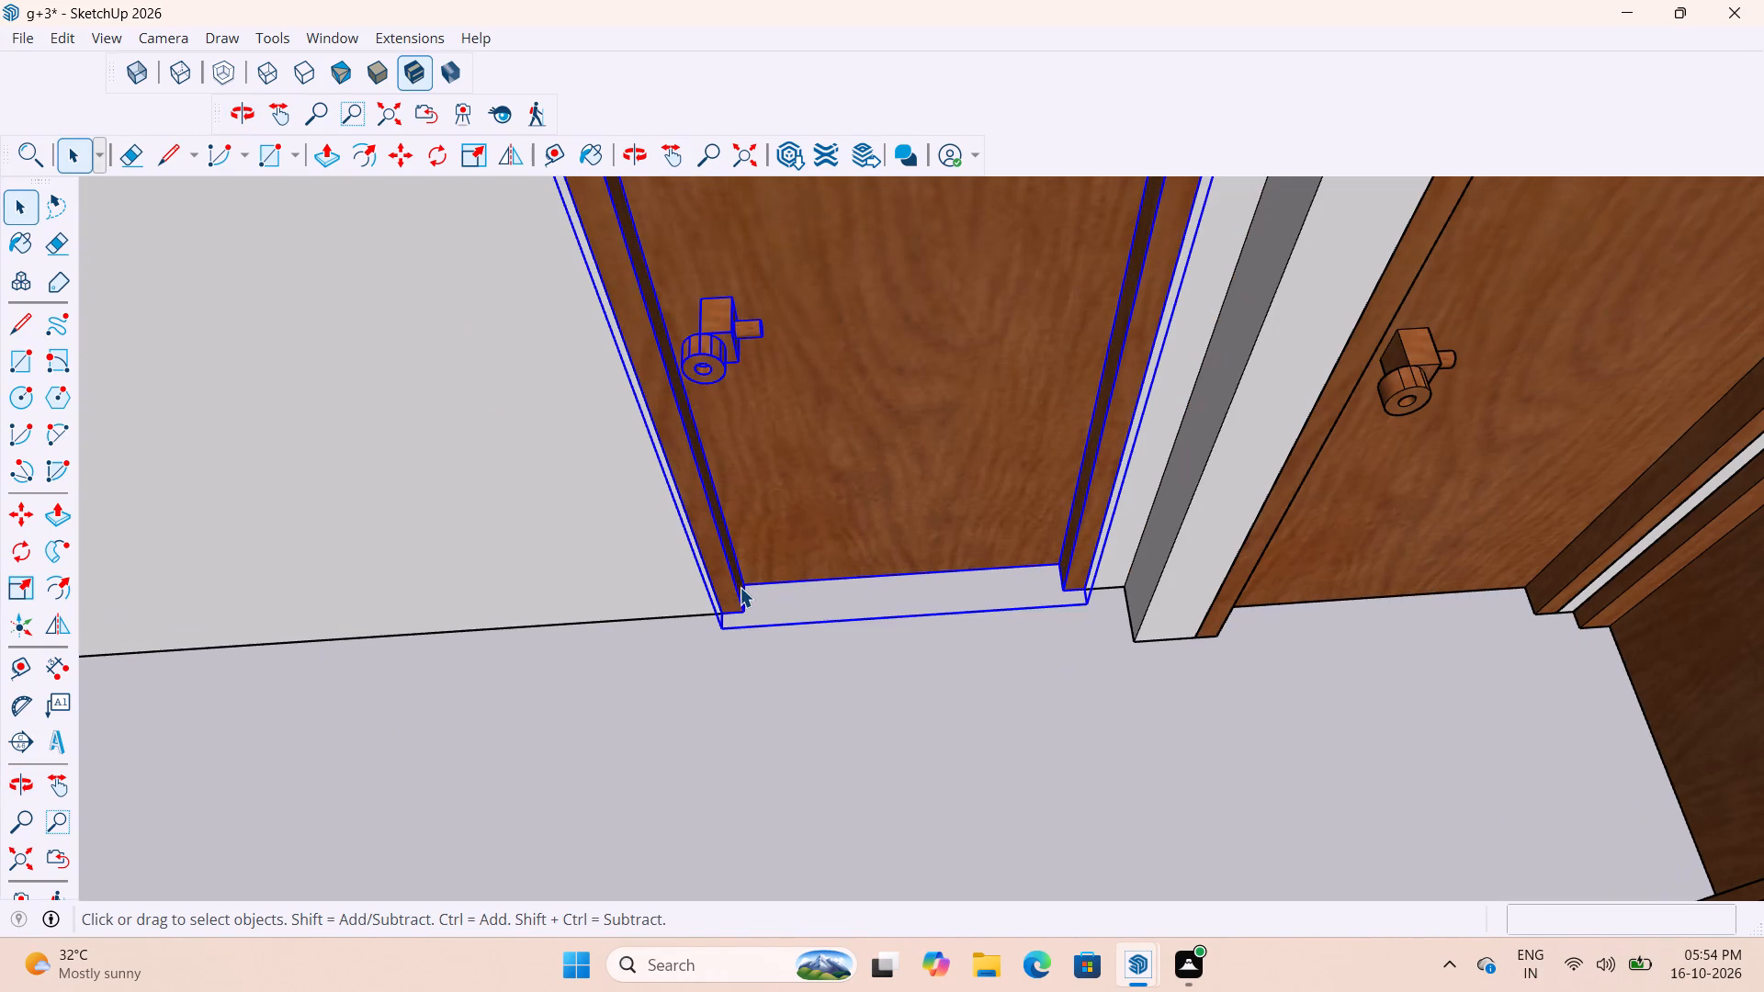
key("m")
scroll(751, 606, "up", 6)
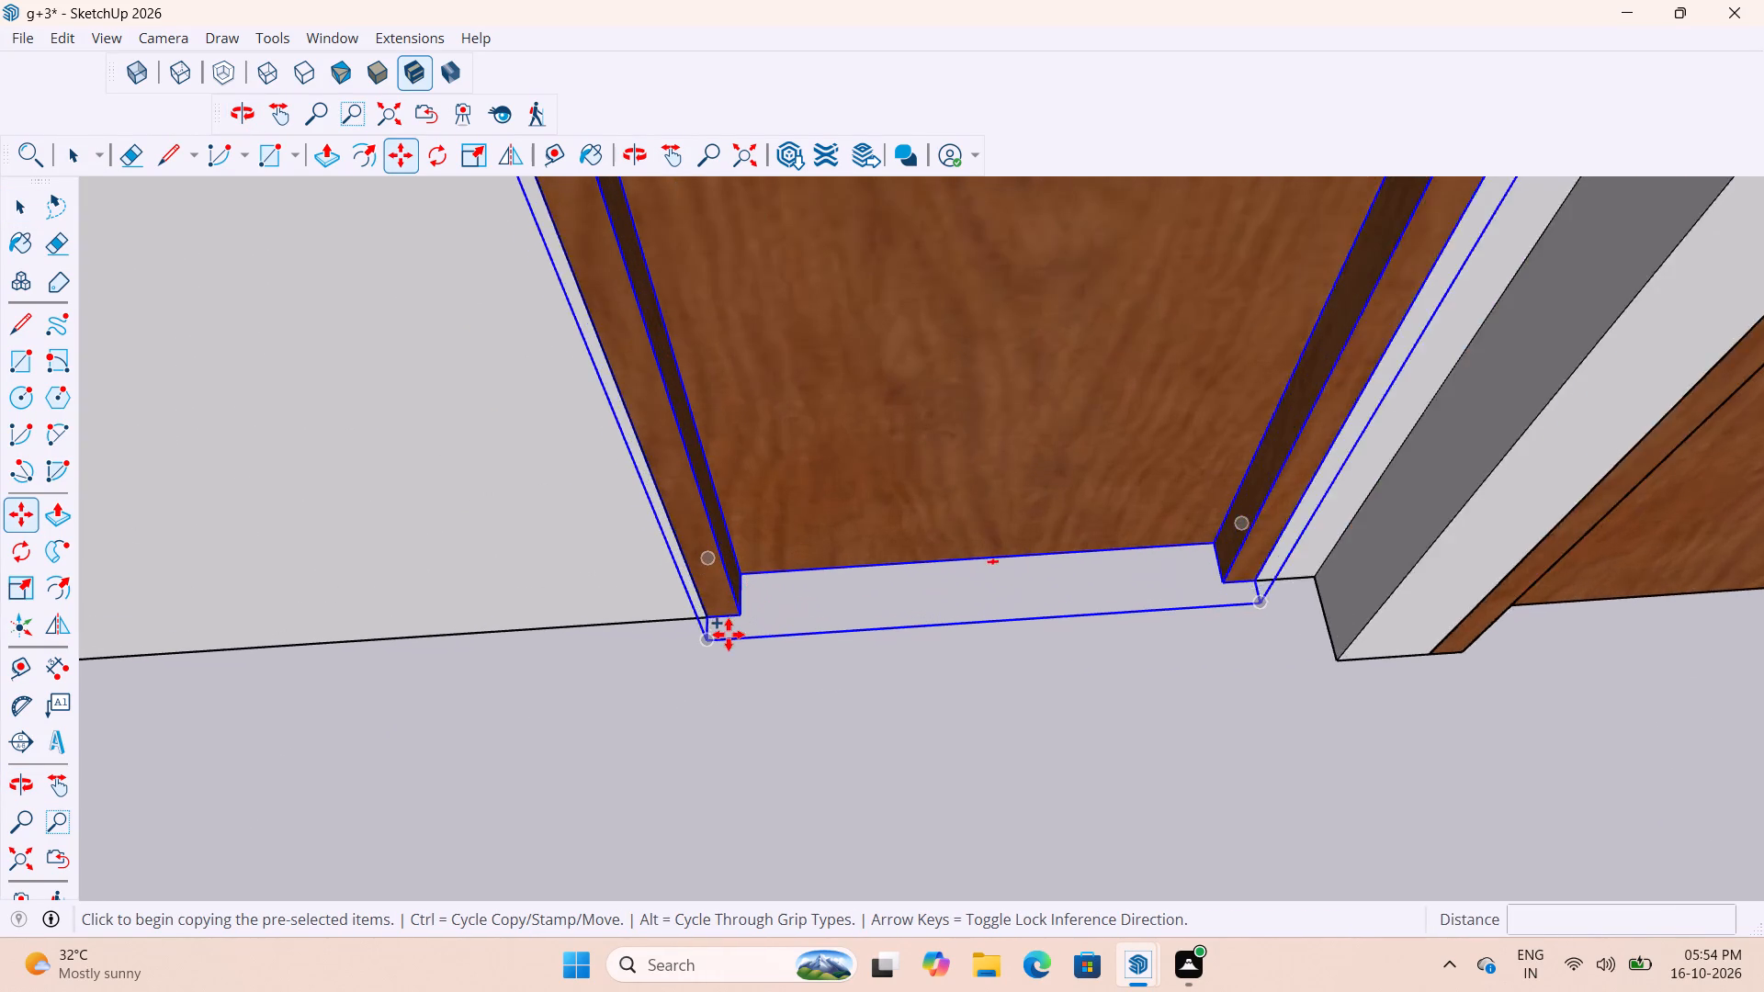
scroll(729, 635, "up", 2)
left_click(699, 611)
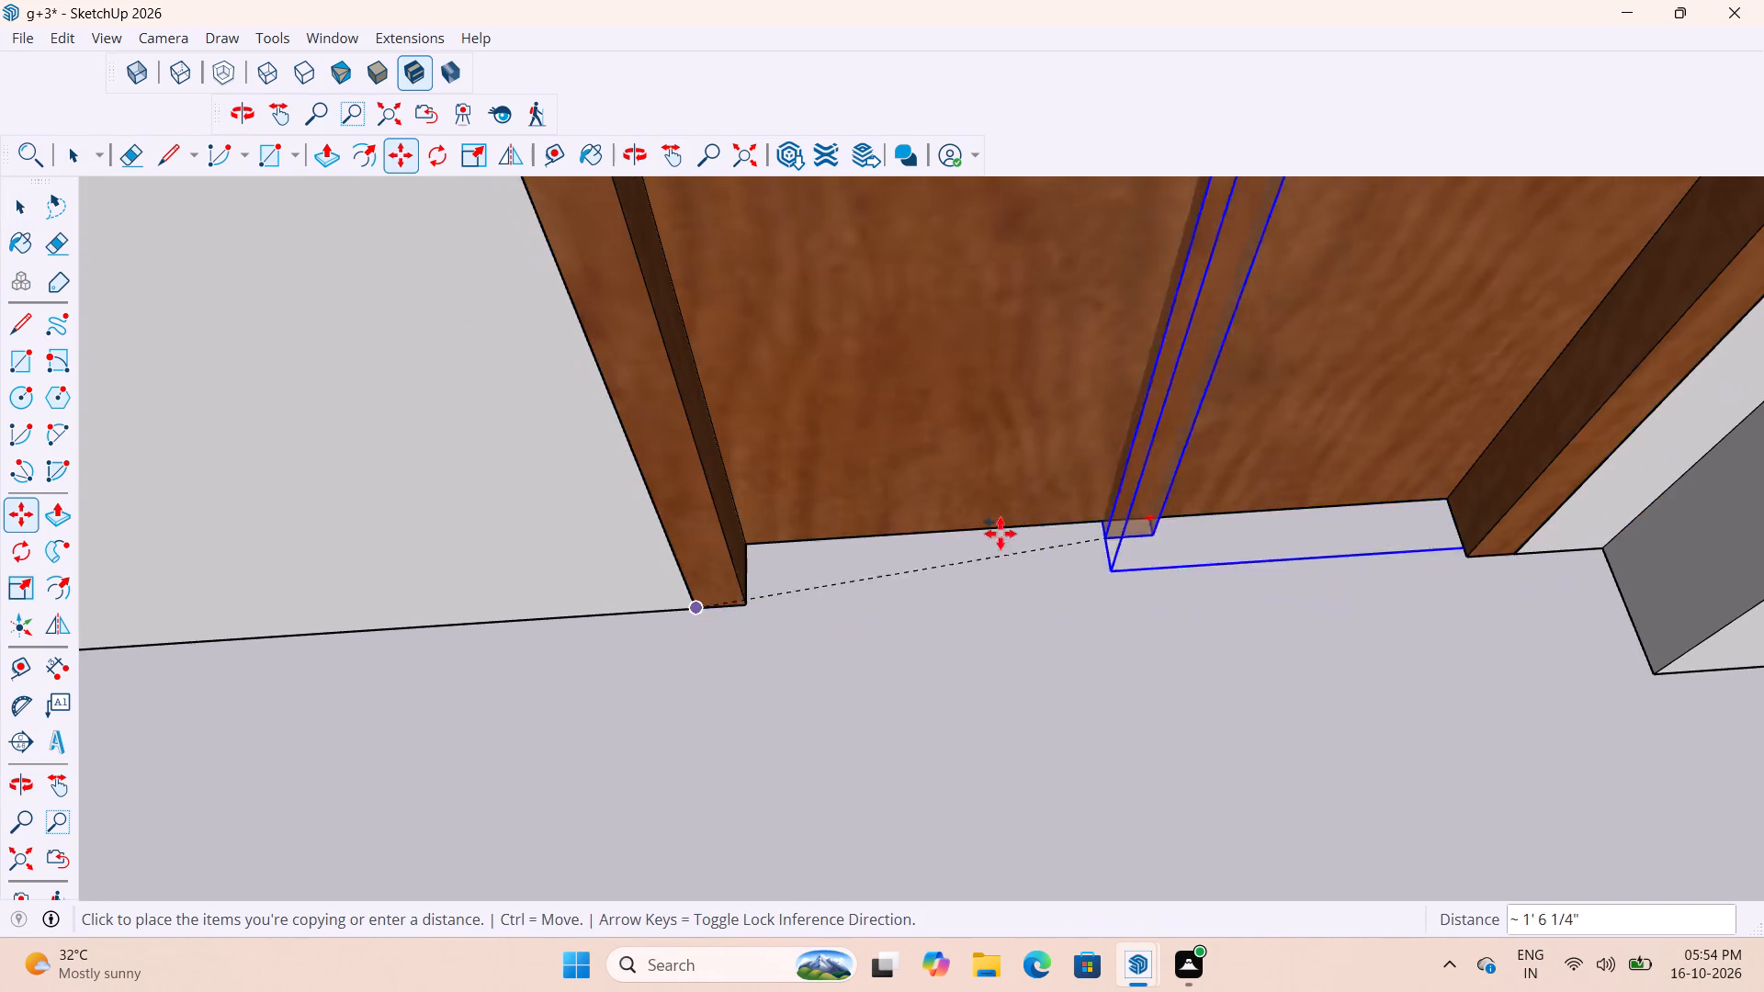
scroll(742, 567, "down", 13)
scroll(586, 620, "down", 20)
scroll(624, 665, "down", 5)
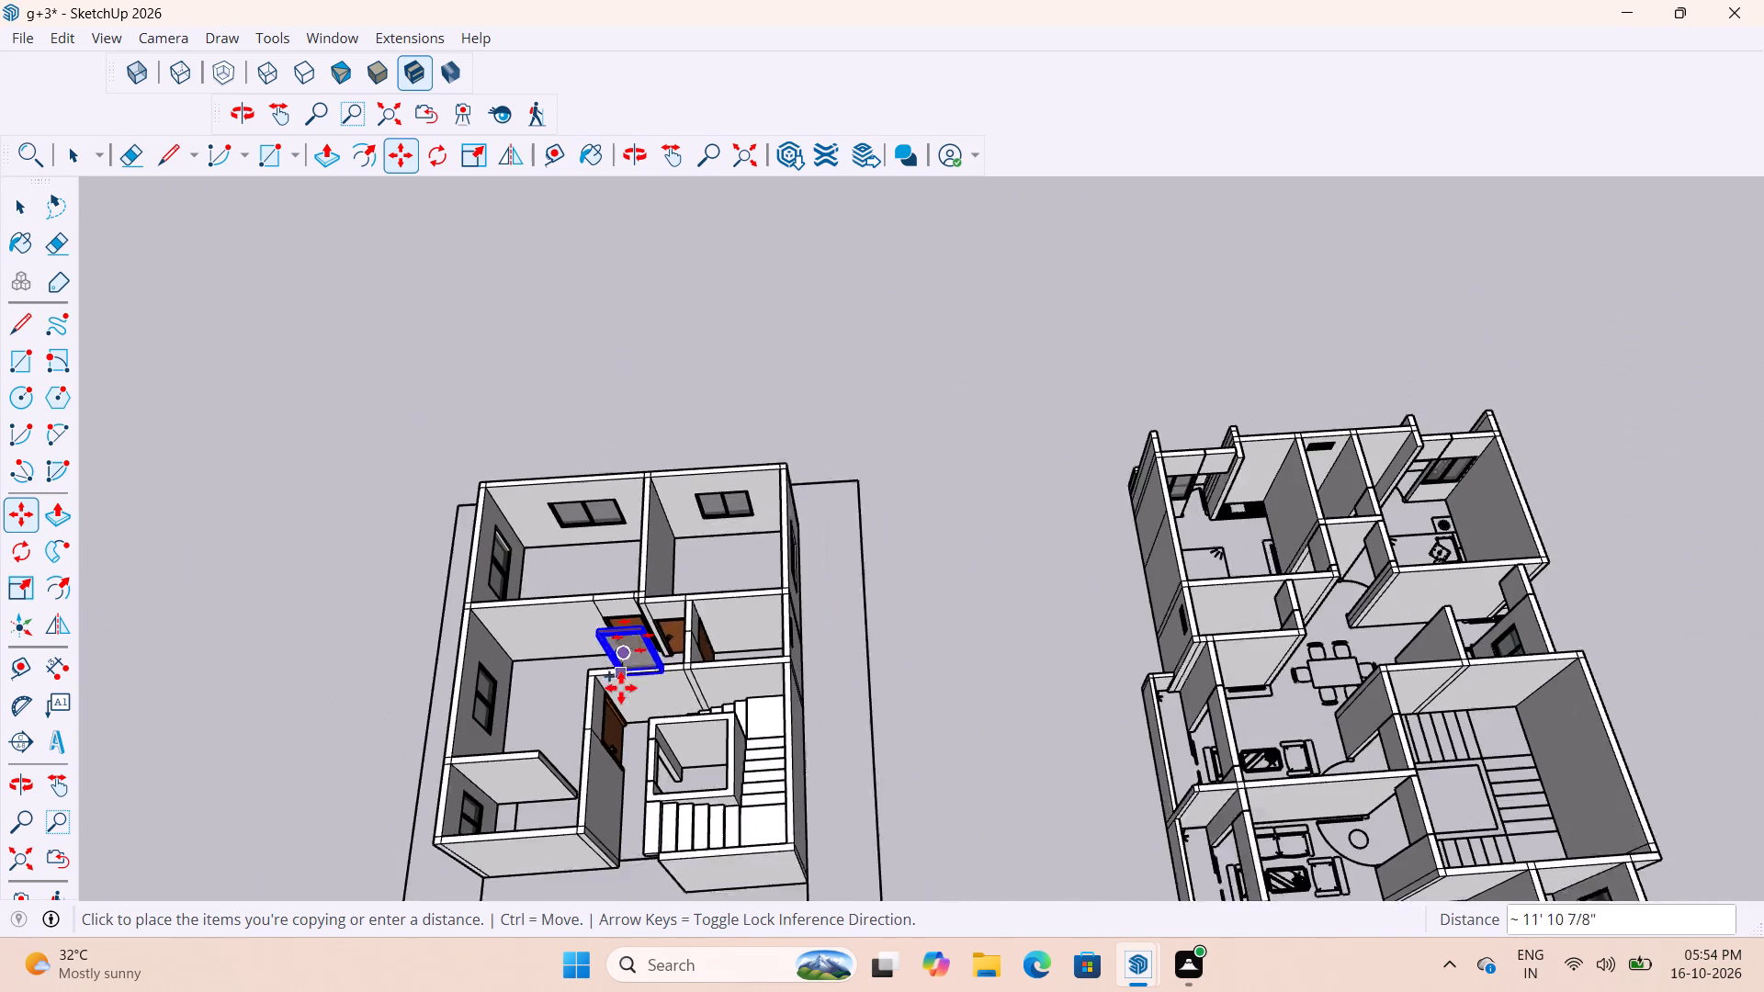
scroll(621, 688, "down", 2)
scroll(1219, 518, "up", 16)
middle_click_drag(1164, 583, 1009, 486)
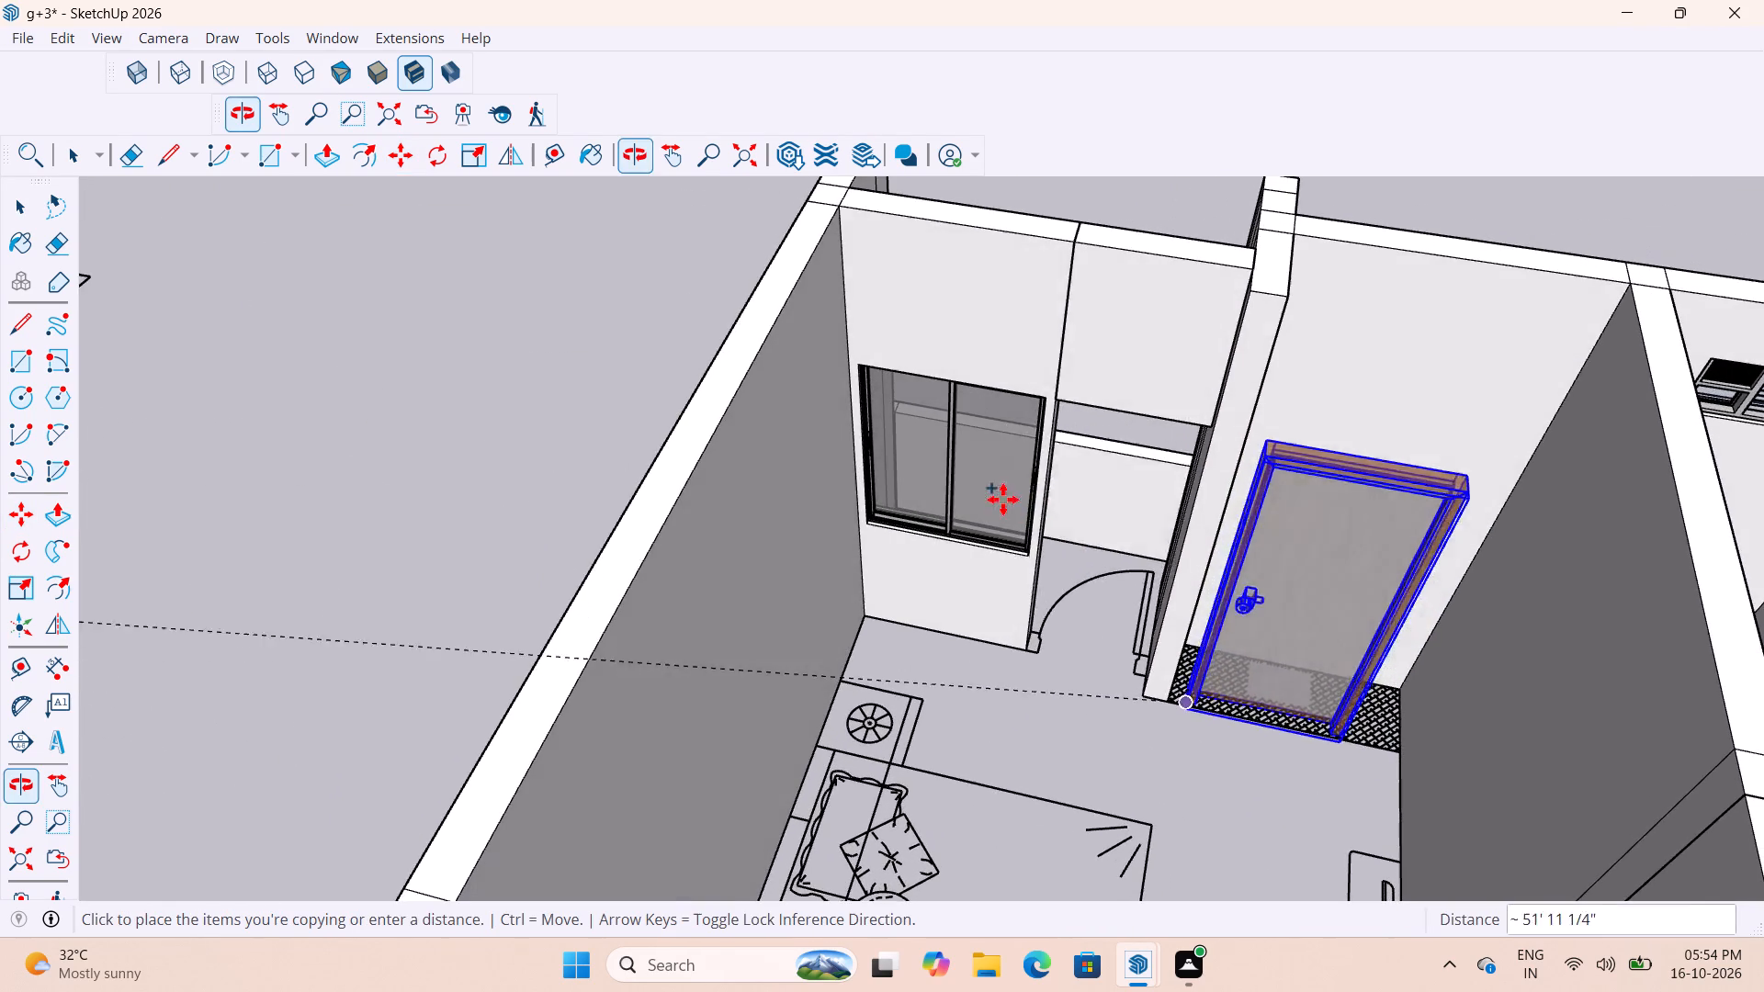
scroll(1046, 597, "up", 16)
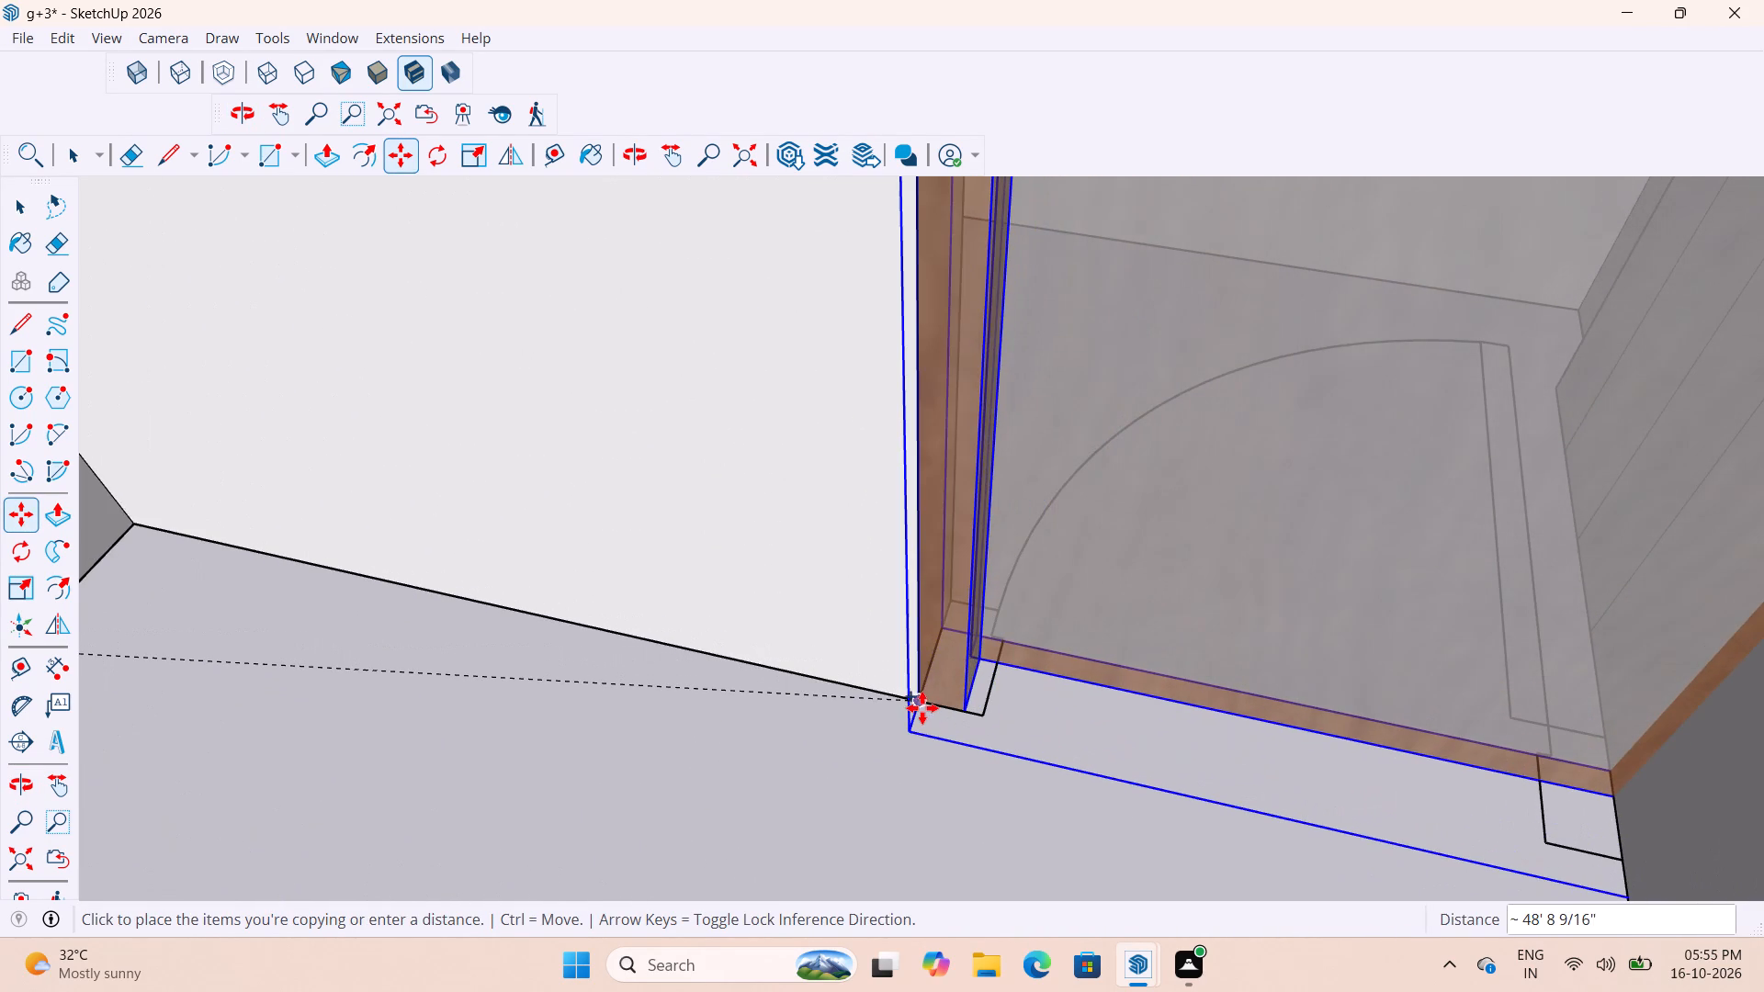
left_click(921, 708)
scroll(849, 703, "down", 8)
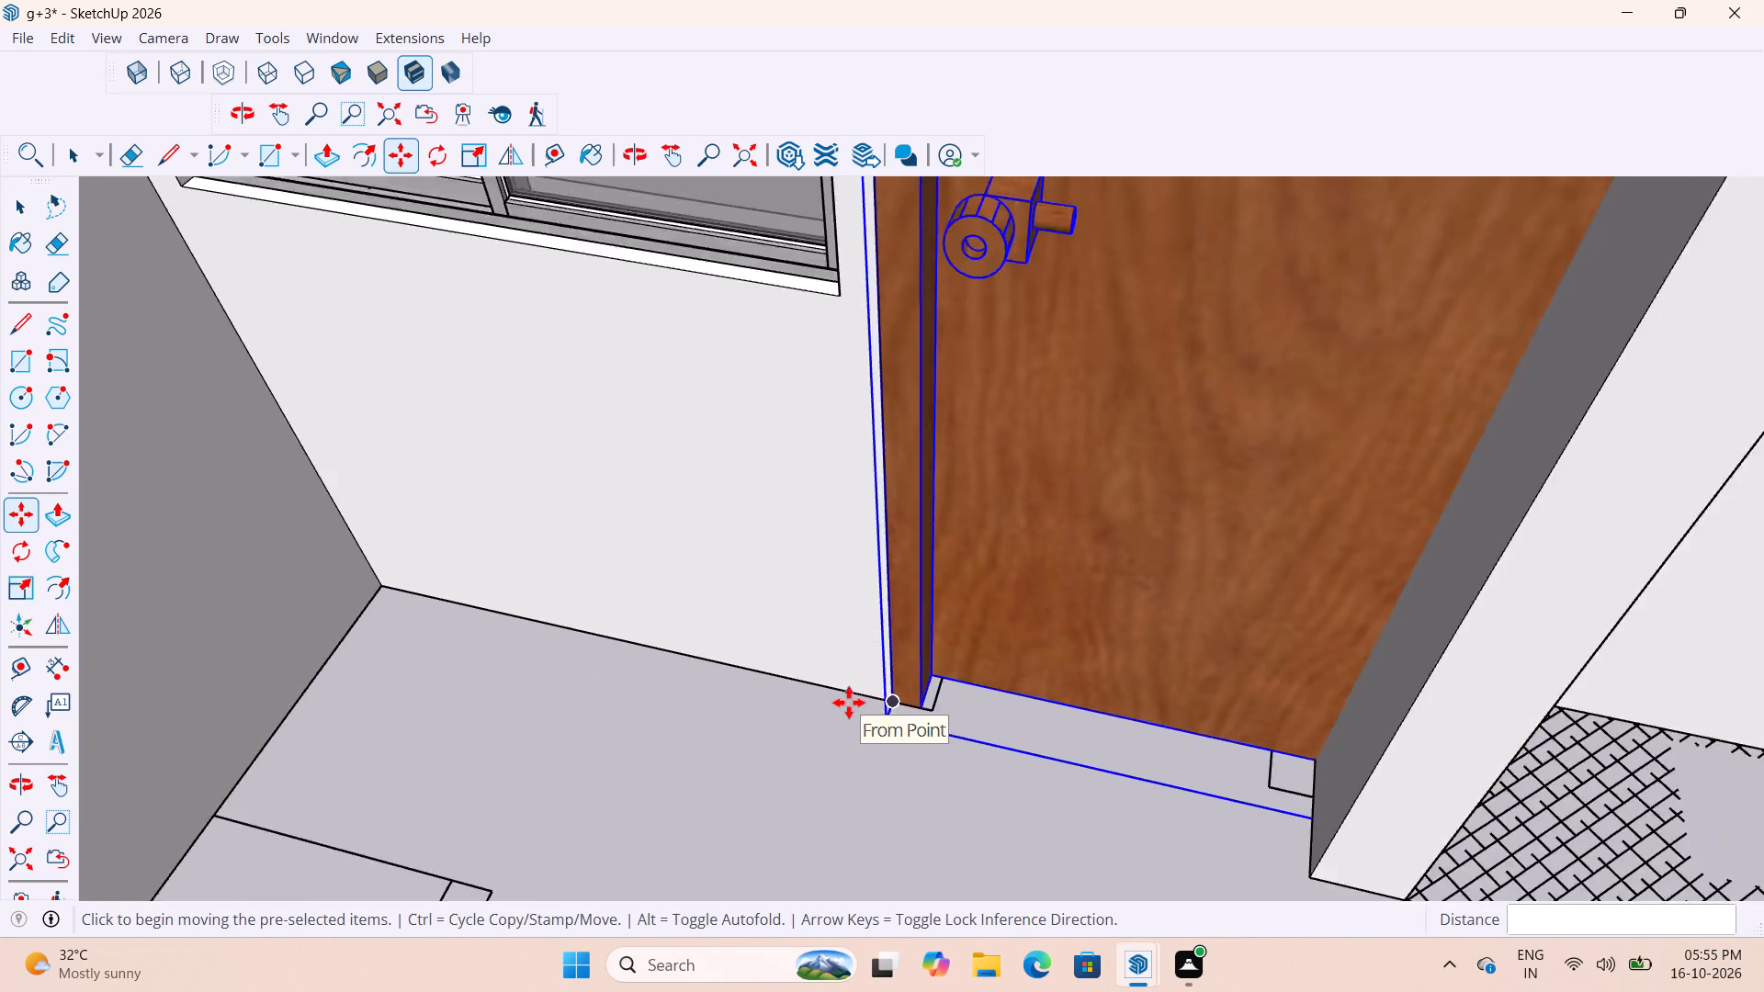
Scale the copied door's width by about 0.83 along the green axis to fit its opening.
scroll(849, 703, "down", 10)
middle_click_drag(990, 733, 1127, 682)
key("s")
scroll(1070, 570, "up", 3)
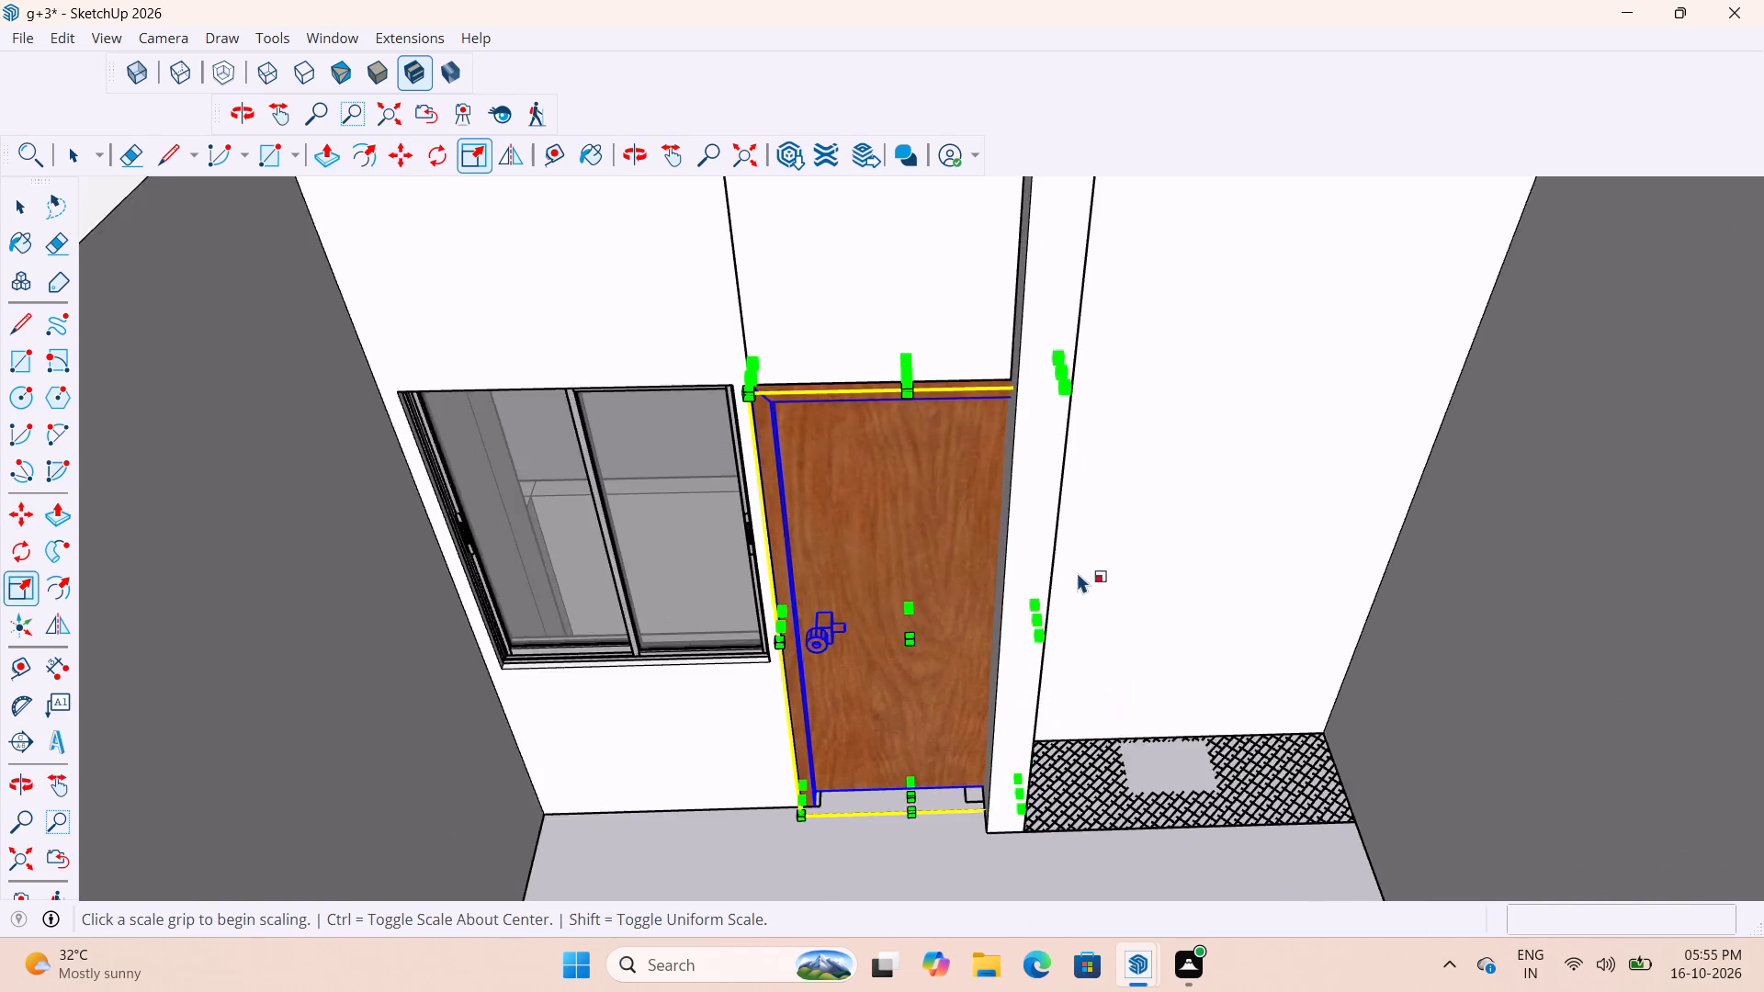
scroll(1077, 572, "up", 3)
left_click(1027, 631)
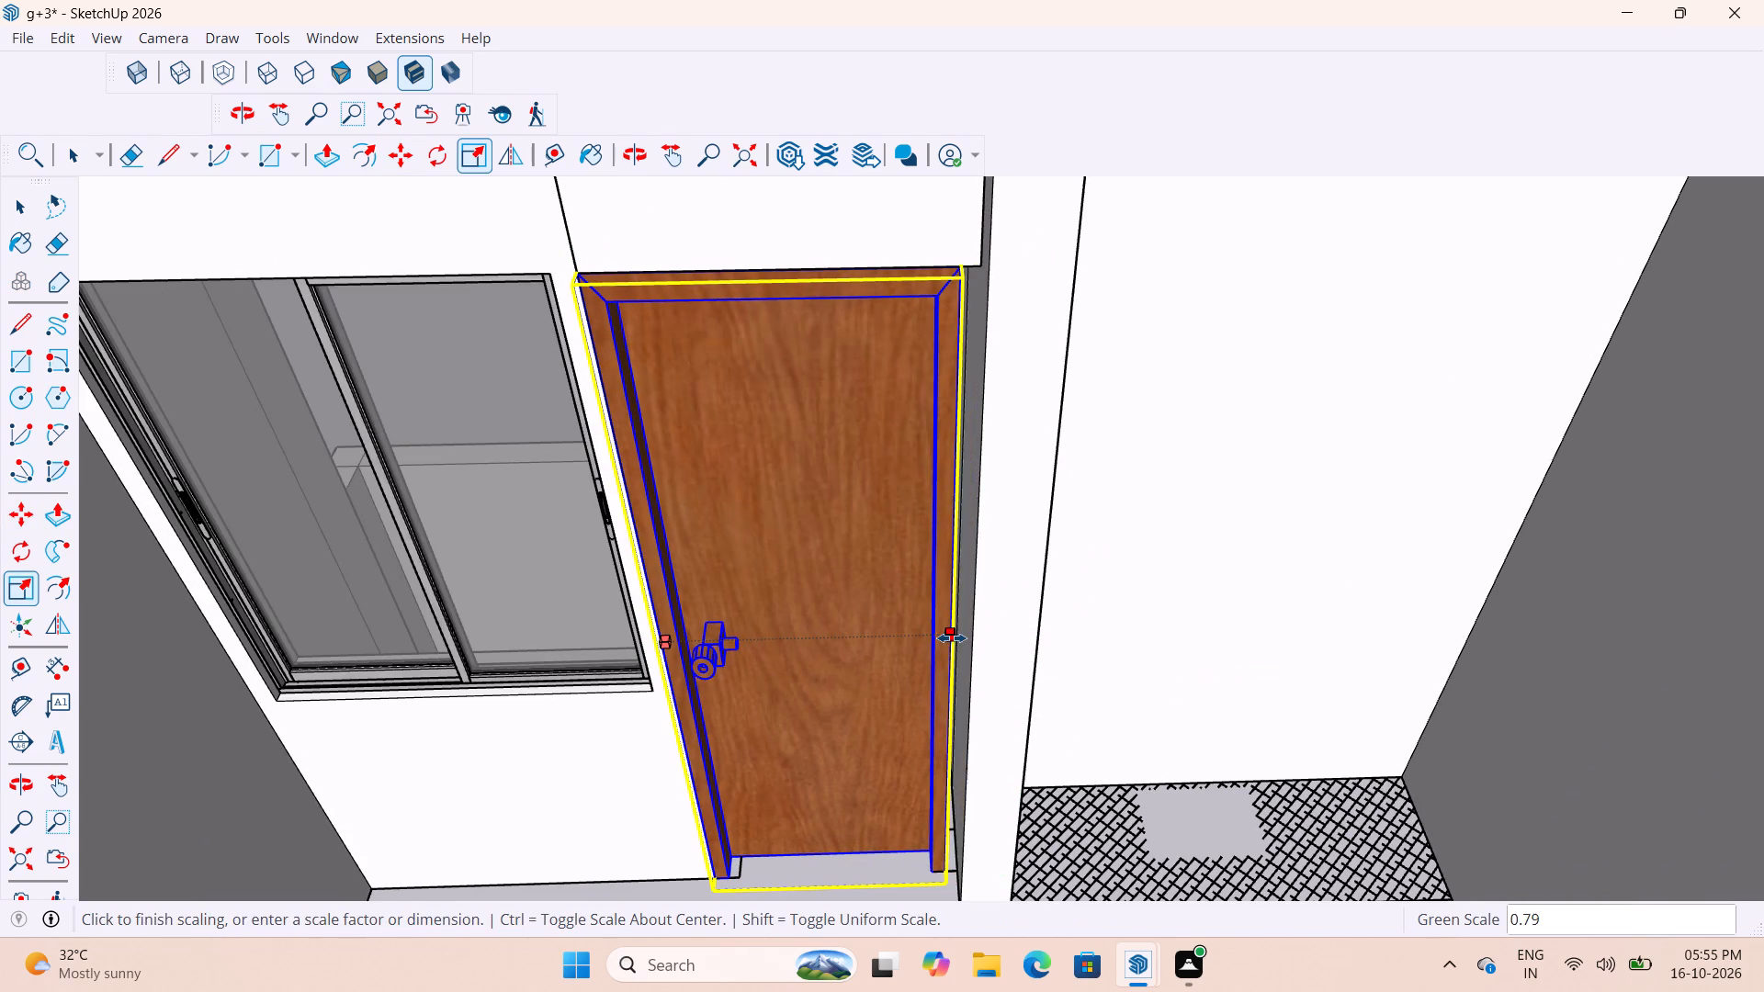
scroll(959, 638, "up", 5)
middle_click_drag(960, 638, 1000, 538)
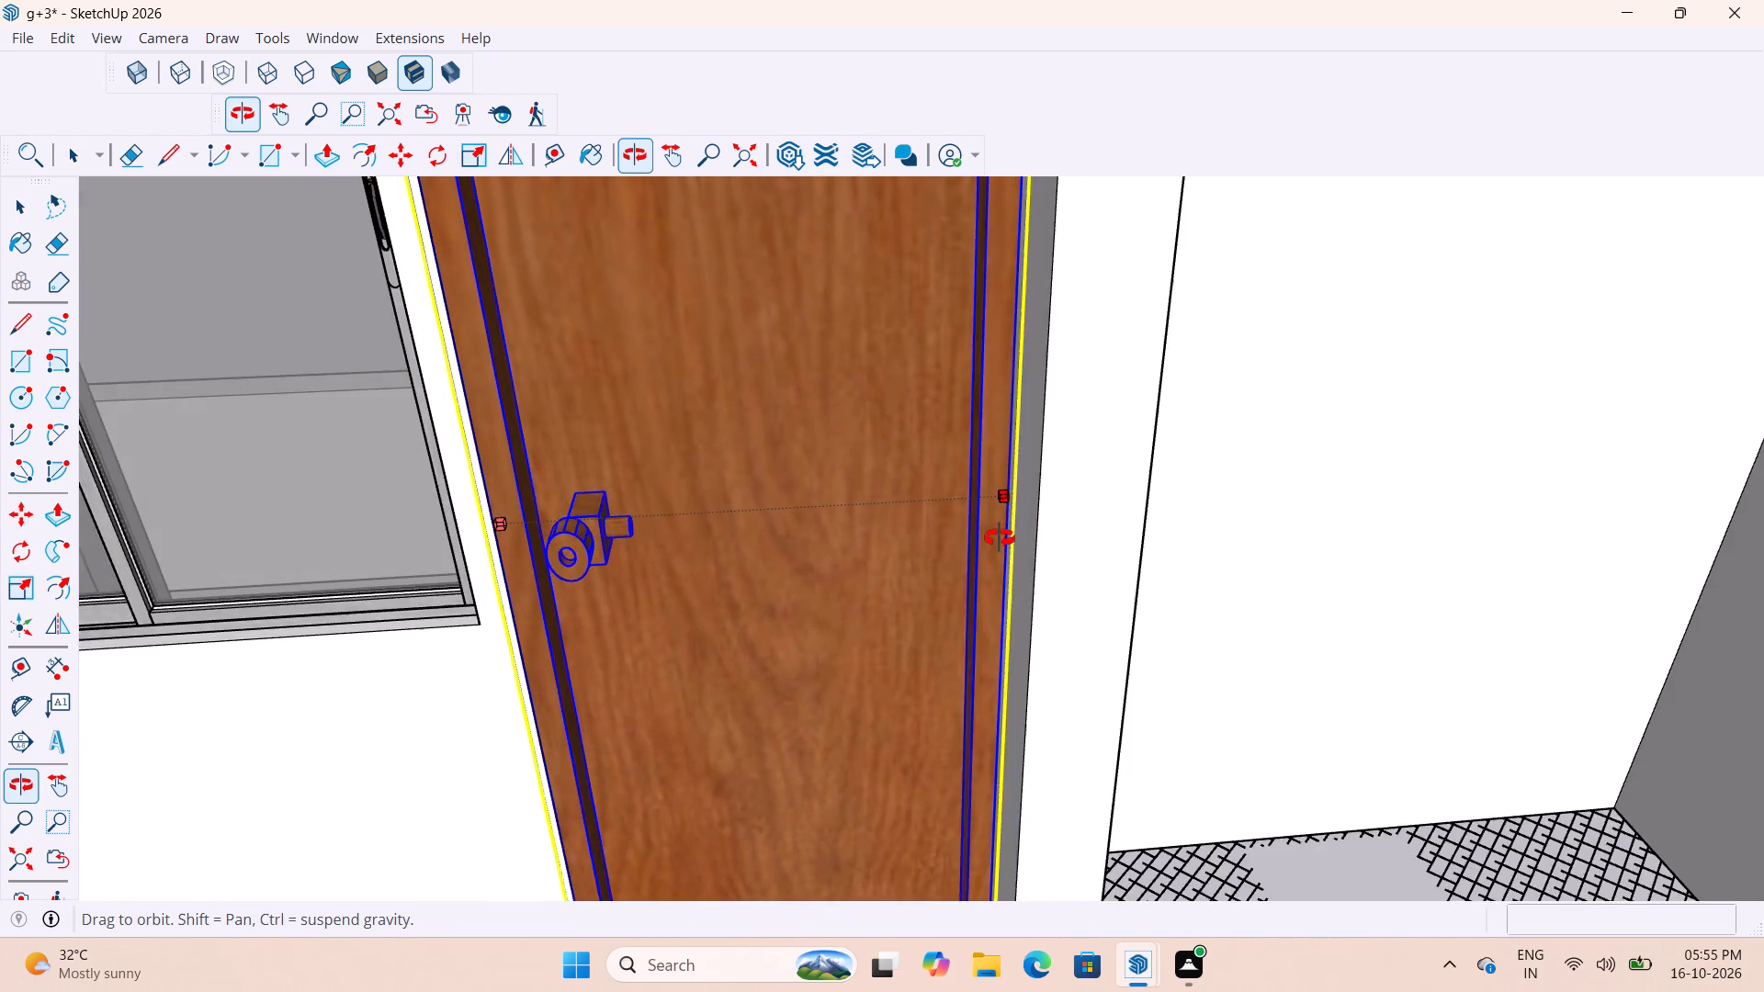
middle_click_drag(1000, 538, 1008, 540)
left_click(1031, 543)
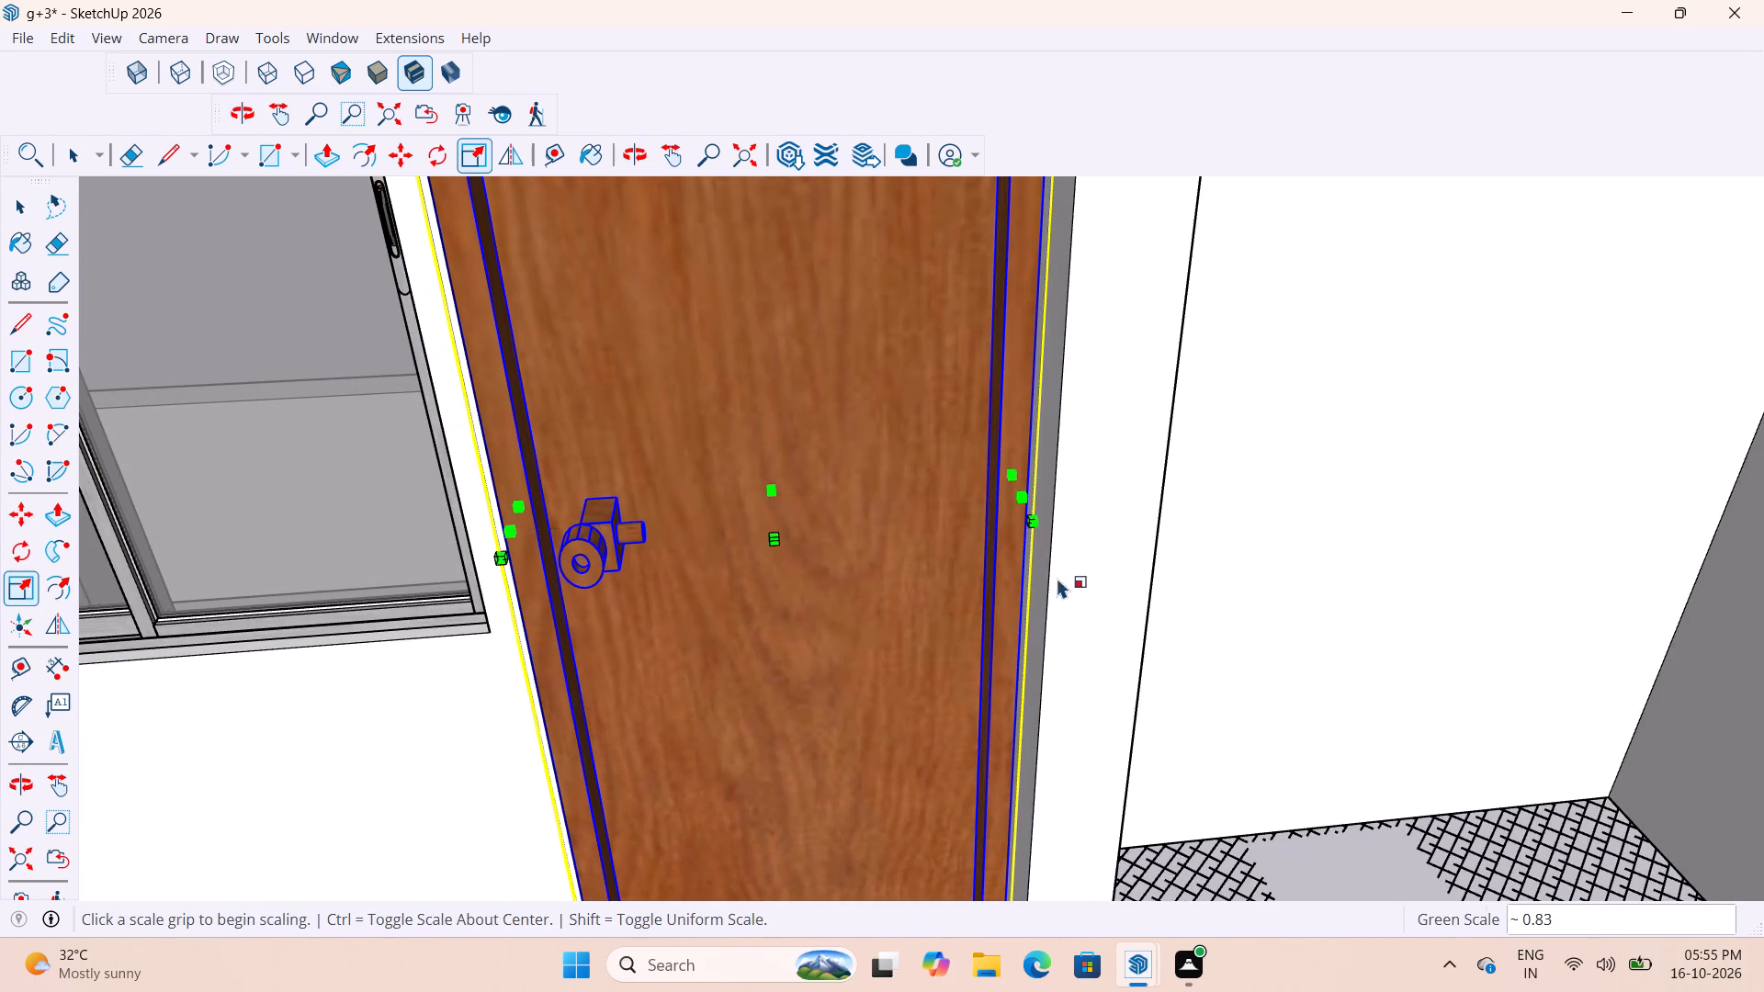
Scale the copied door's height to meet the bottom edge of the wall above the opening.
scroll(1039, 622, "down", 4)
middle_click_drag(1050, 657, 988, 651)
scroll(986, 687, "down", 6)
scroll(883, 327, "up", 5)
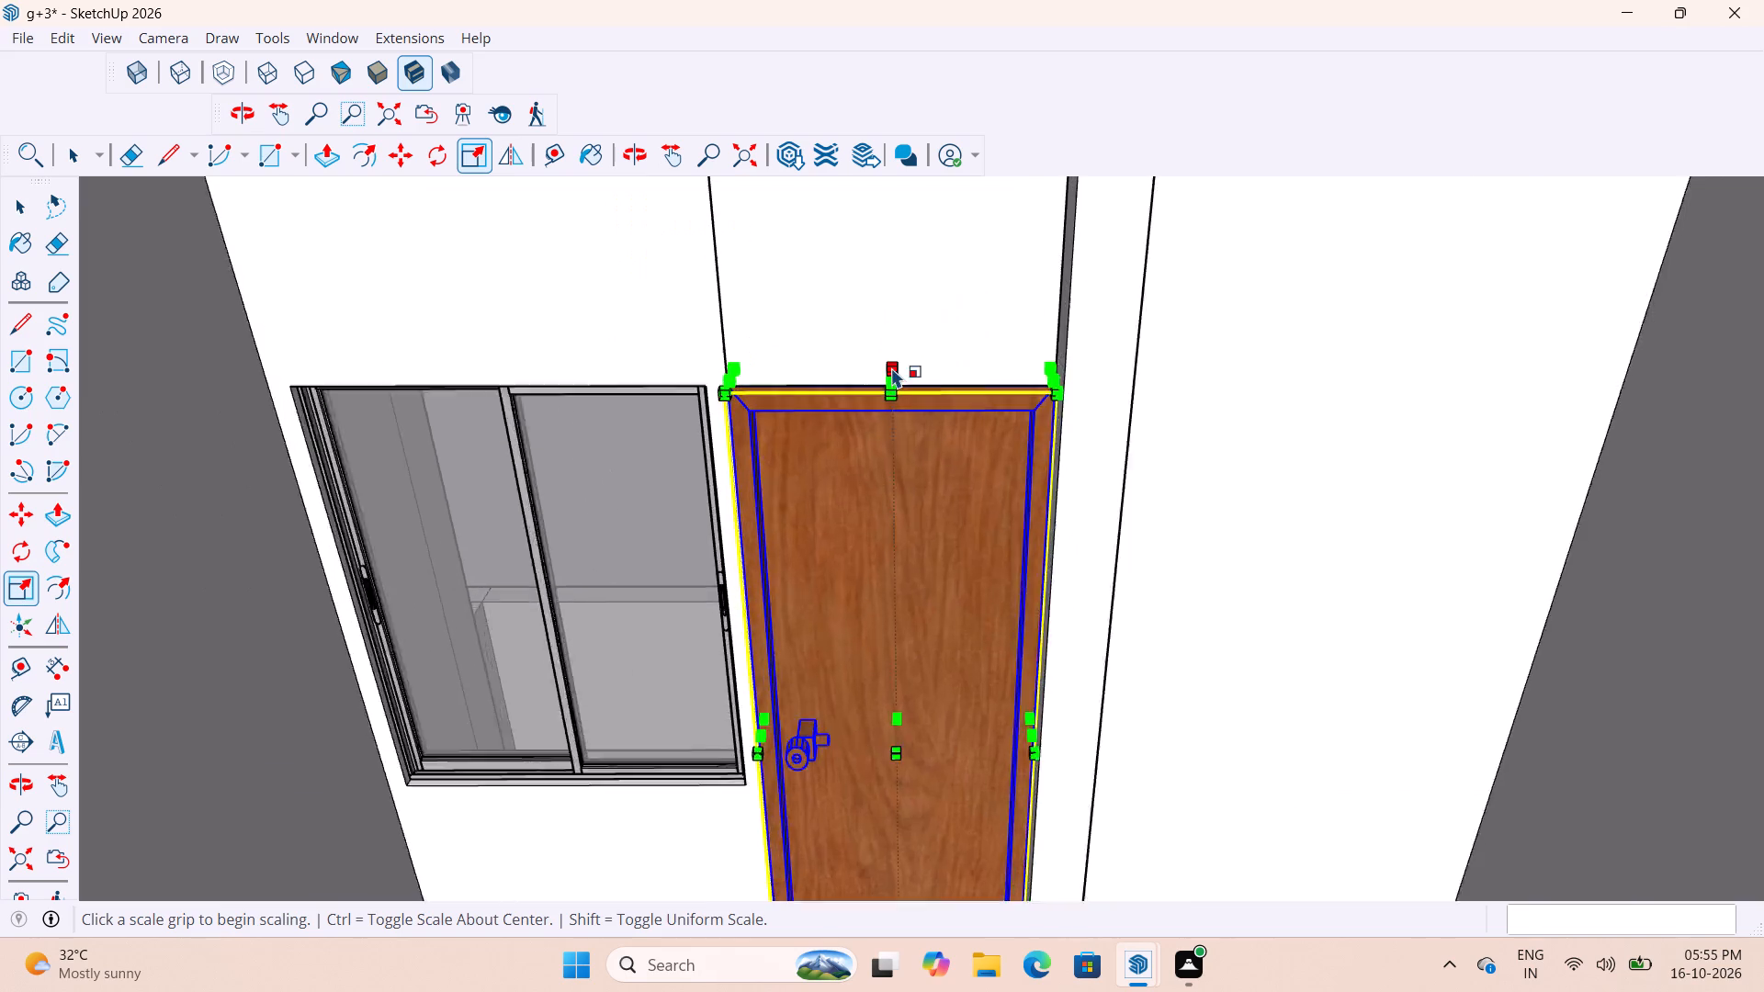
scroll(891, 367, "up", 7)
left_click(887, 390)
middle_click_drag(883, 452, 883, 434)
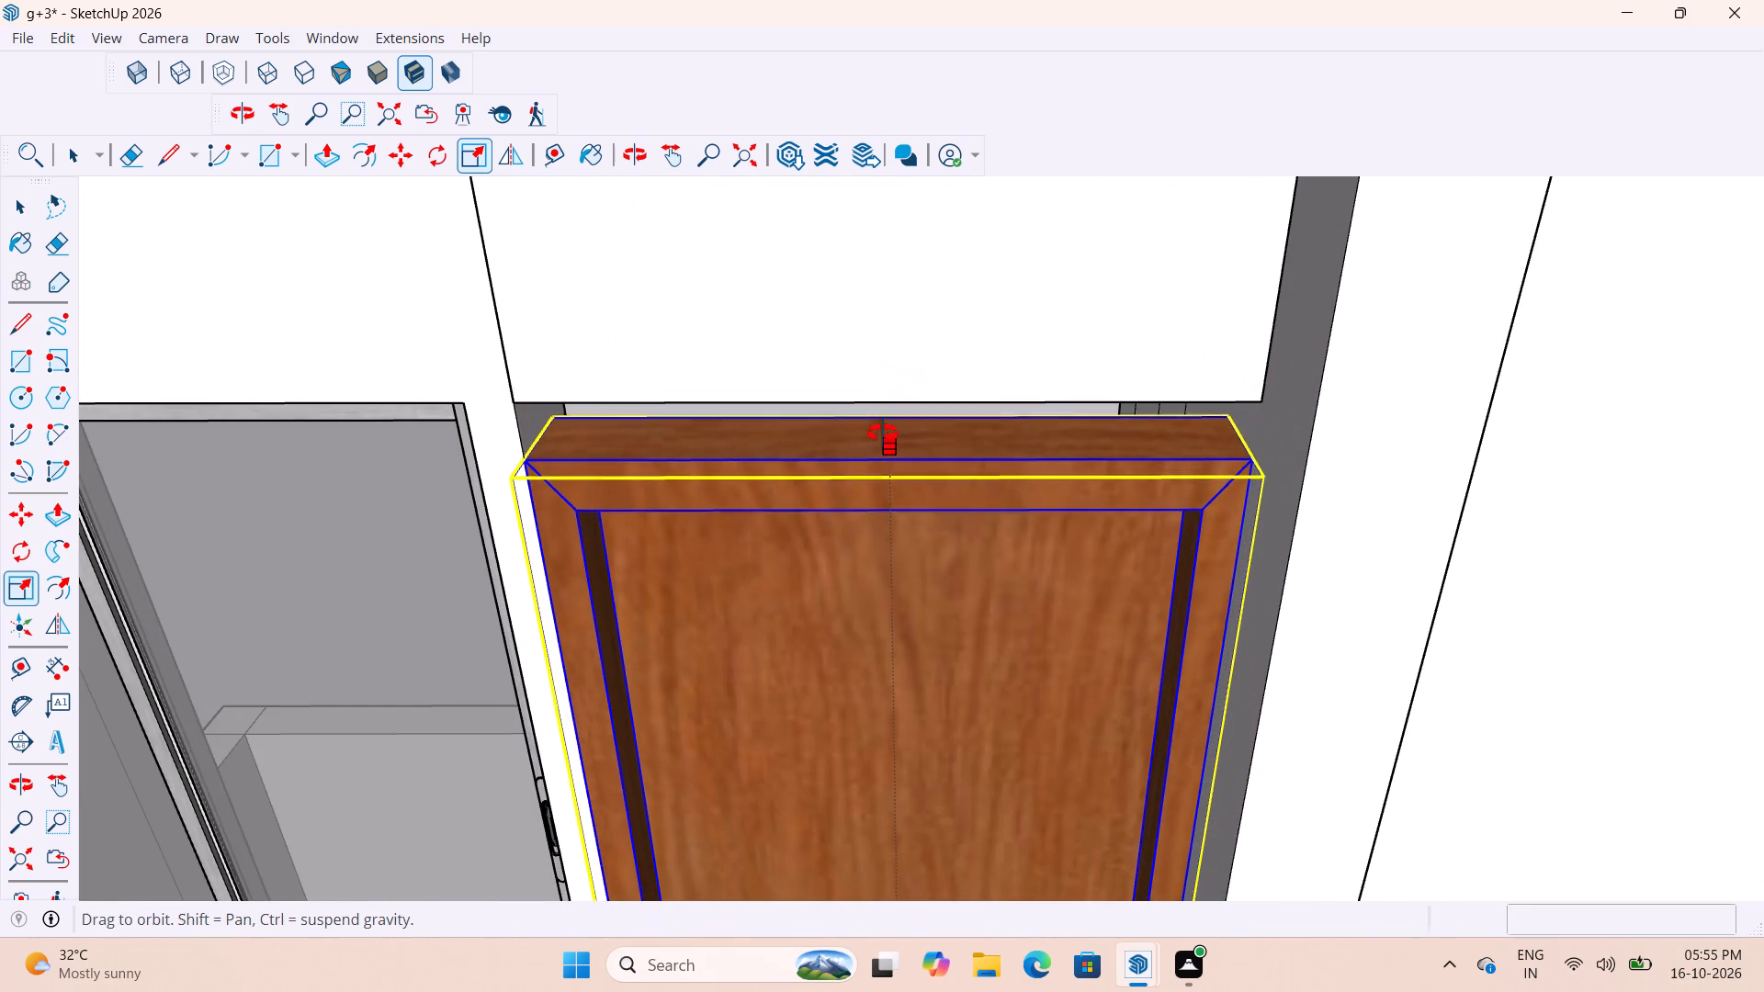
middle_click_drag(883, 434, 893, 287)
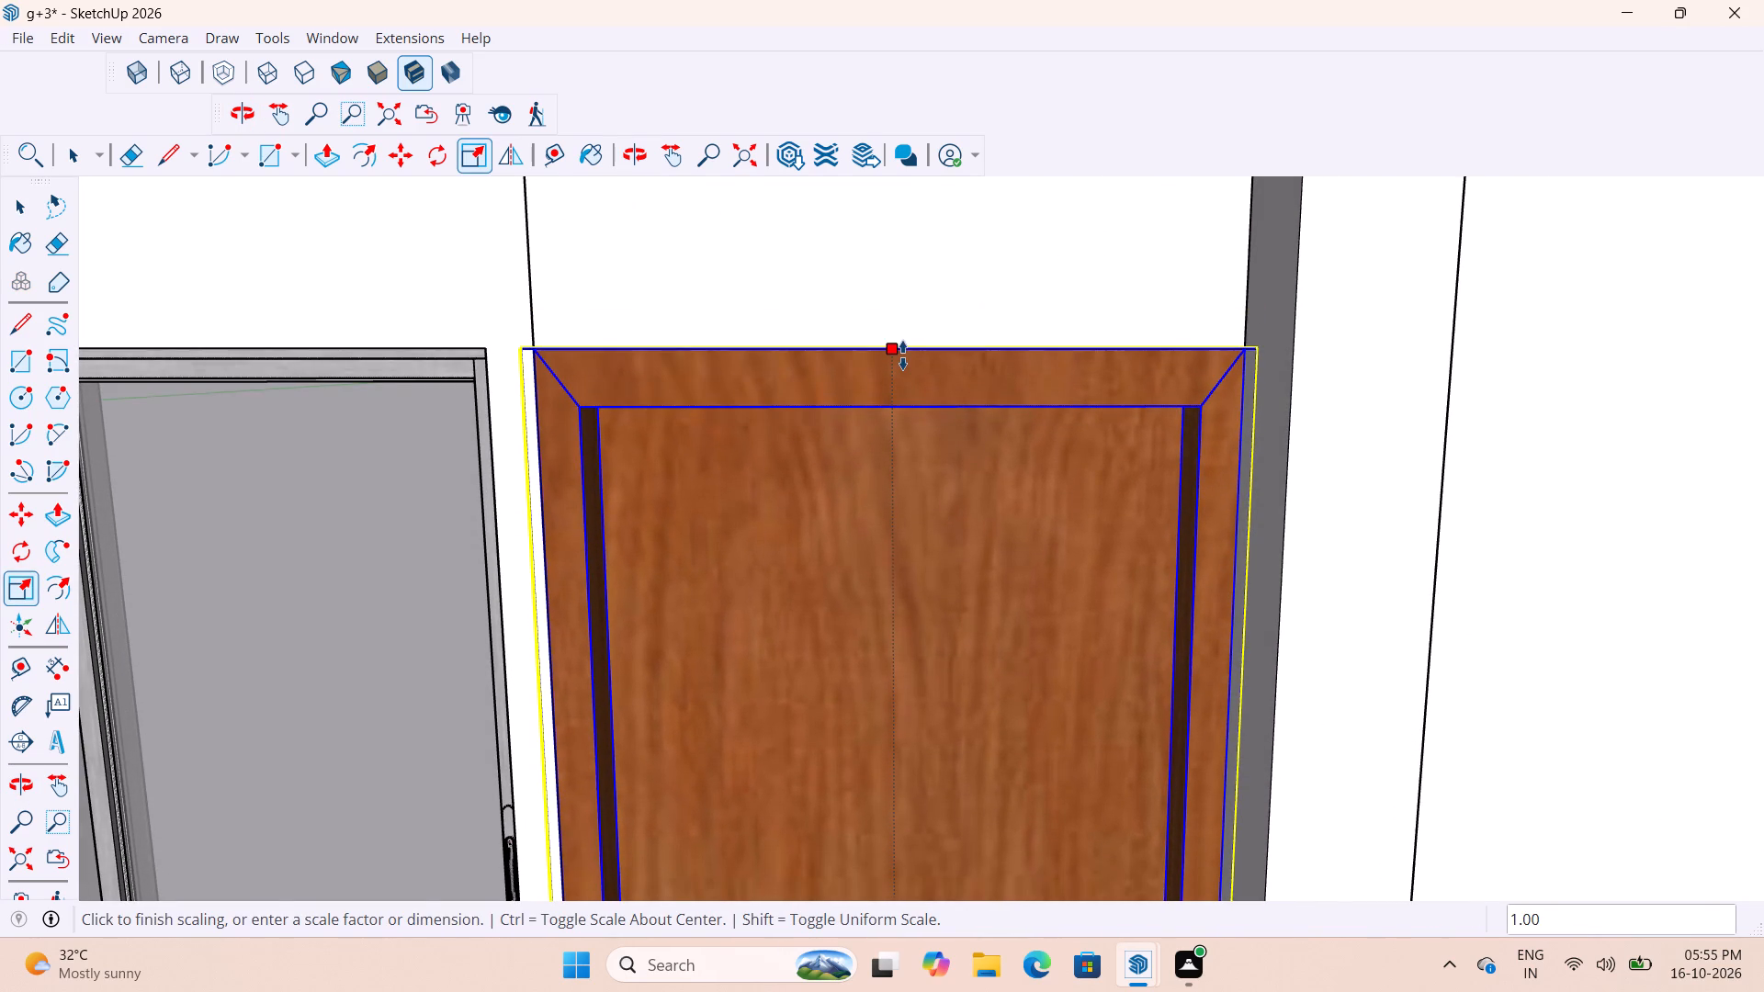
left_click(903, 355)
scroll(978, 371, "down", 17)
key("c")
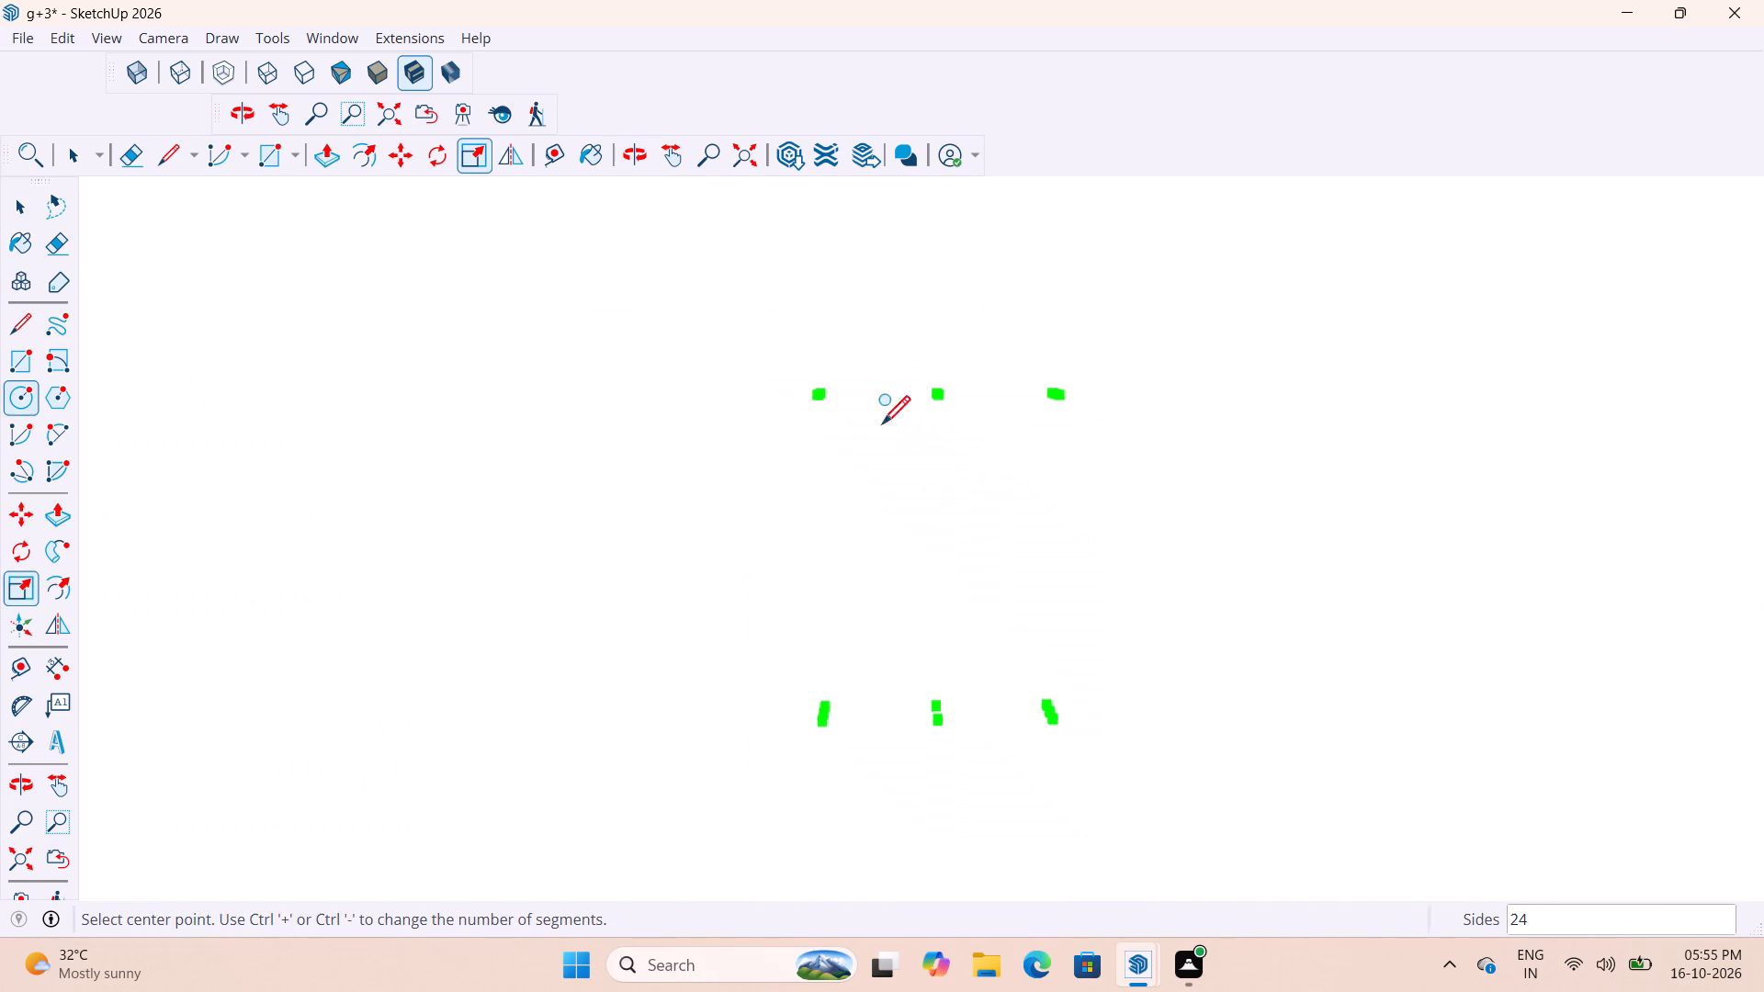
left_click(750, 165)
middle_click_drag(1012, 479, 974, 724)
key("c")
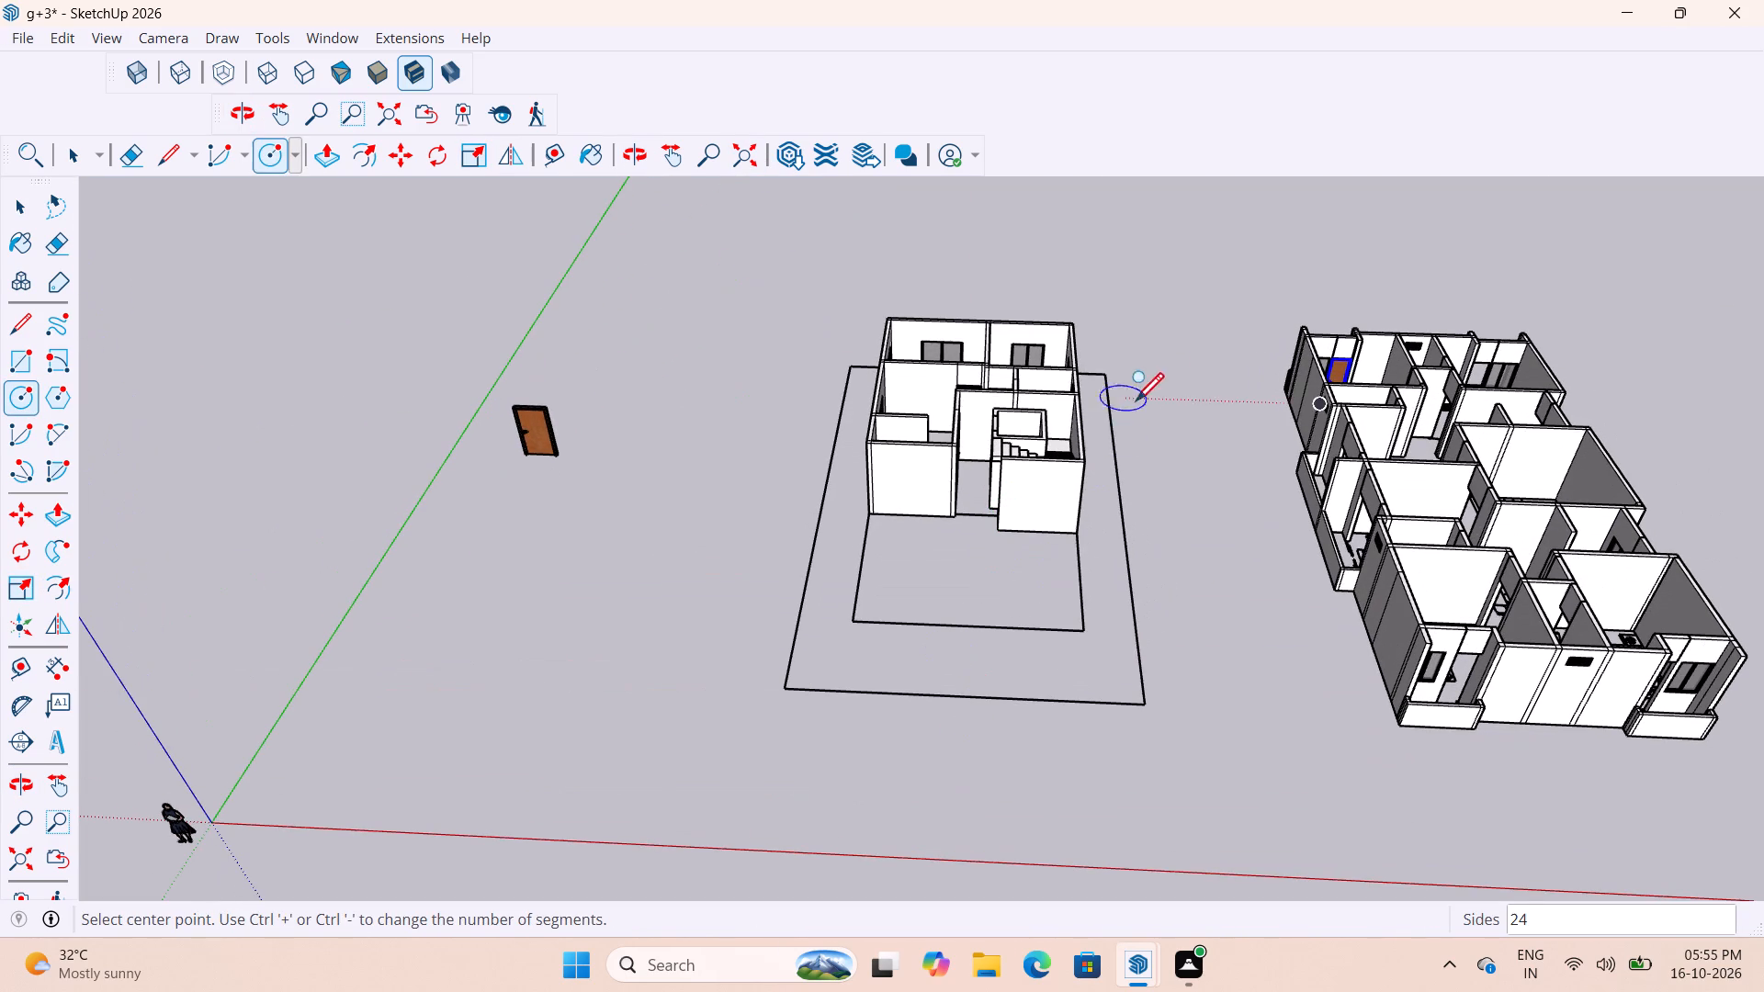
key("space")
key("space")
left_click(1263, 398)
Inspect how the newly placed wooden door sits in its opening beside the sliding window.
scroll(1454, 343, "up", 12)
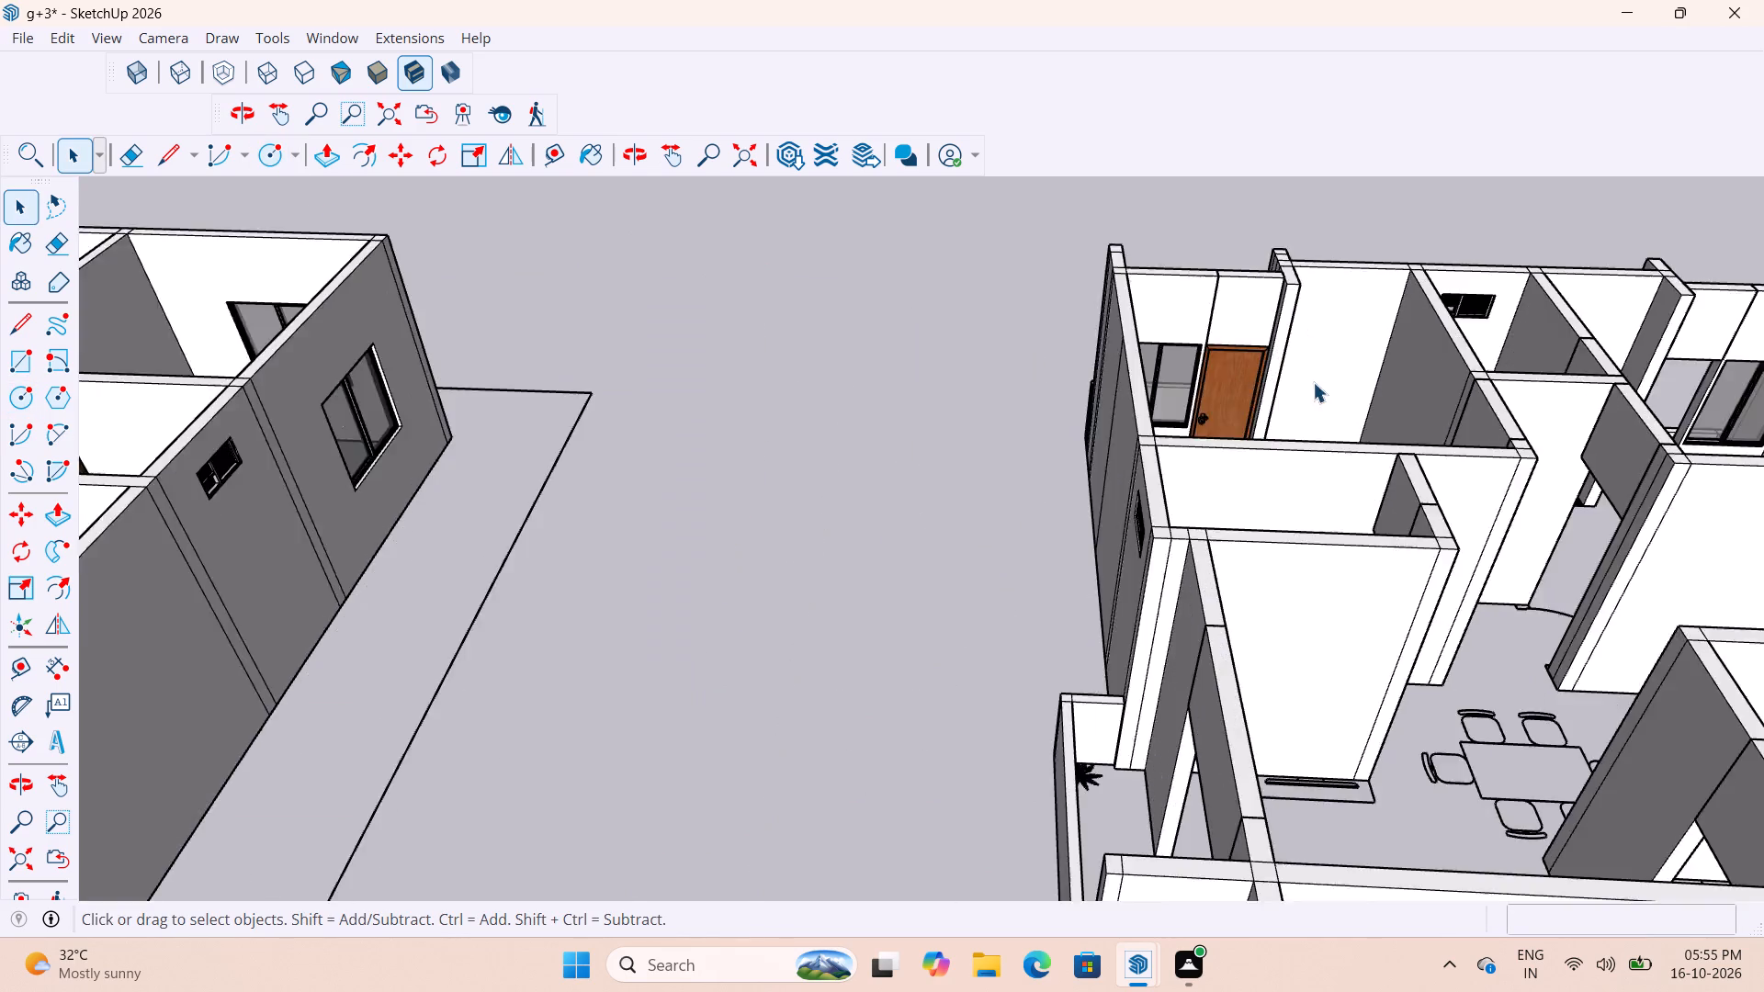
scroll(1313, 382, "up", 10)
middle_click_drag(1273, 385, 1188, 404)
scroll(1169, 509, "up", 11)
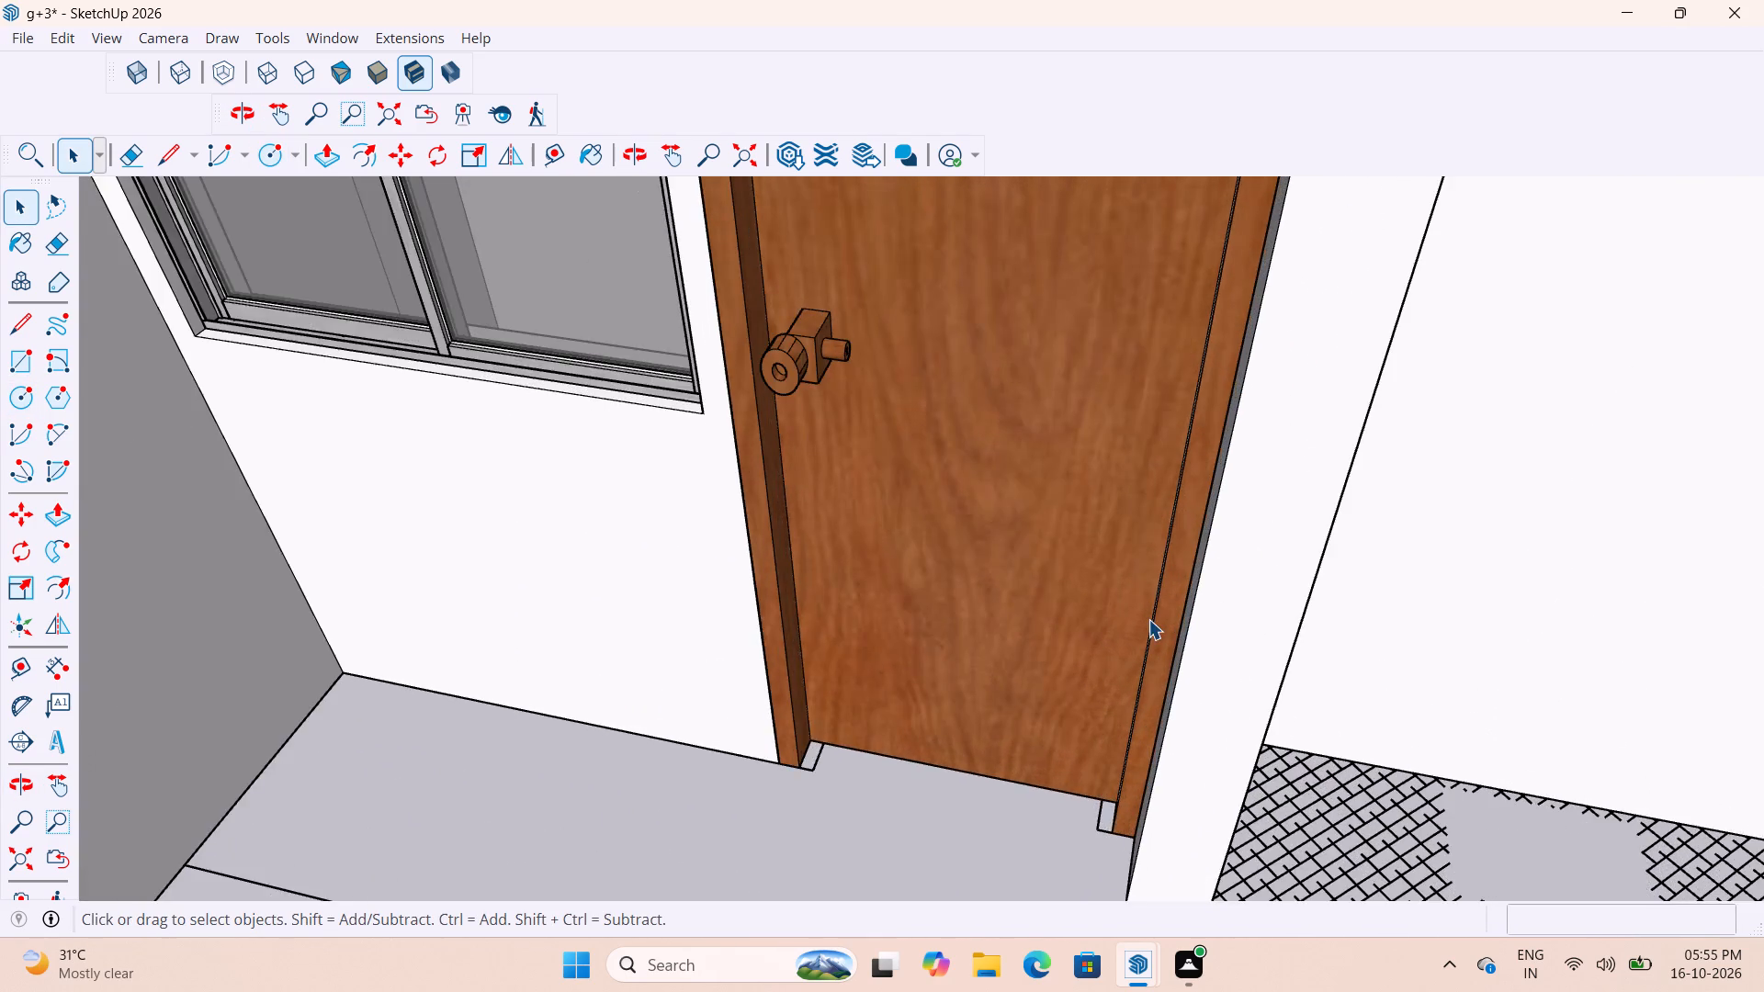
Copy the fitted wooden door into the matching opening beside the sliding window in the larger model's other end room.
middle_click_drag(1193, 618, 1191, 588)
scroll(1162, 604, "up", 1)
scroll(1083, 639, "down", 10)
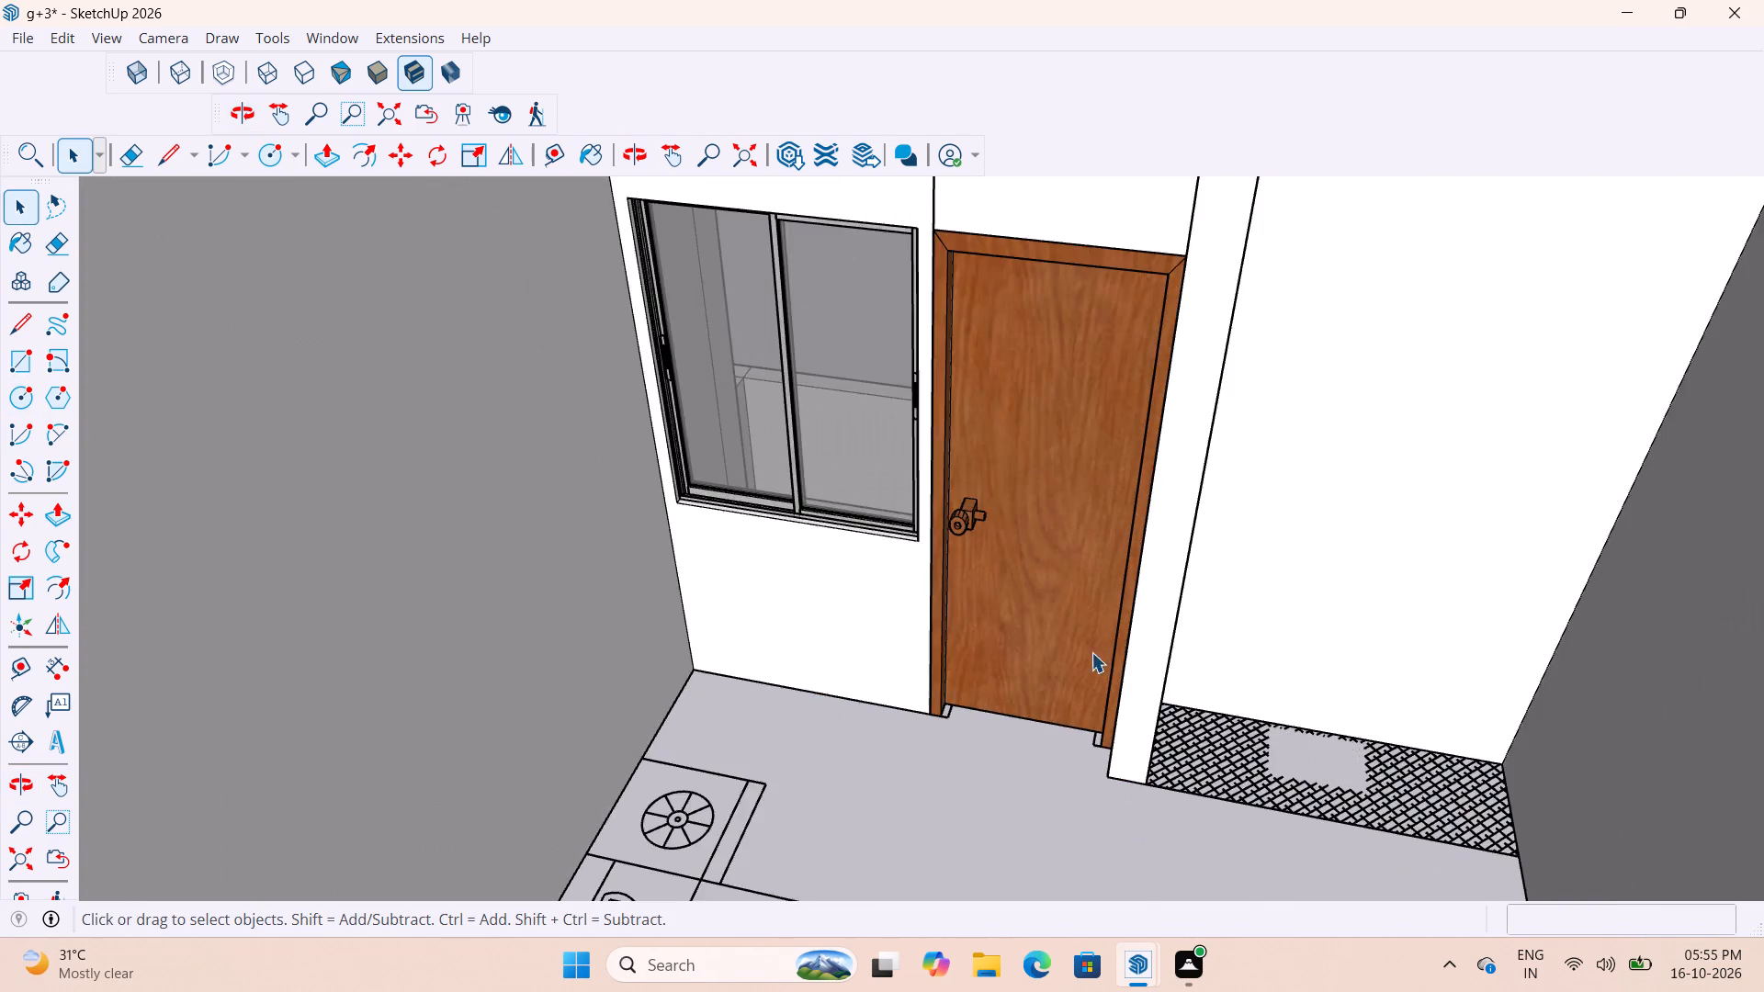
scroll(1078, 652, "down", 16)
scroll(1256, 688, "up", 8)
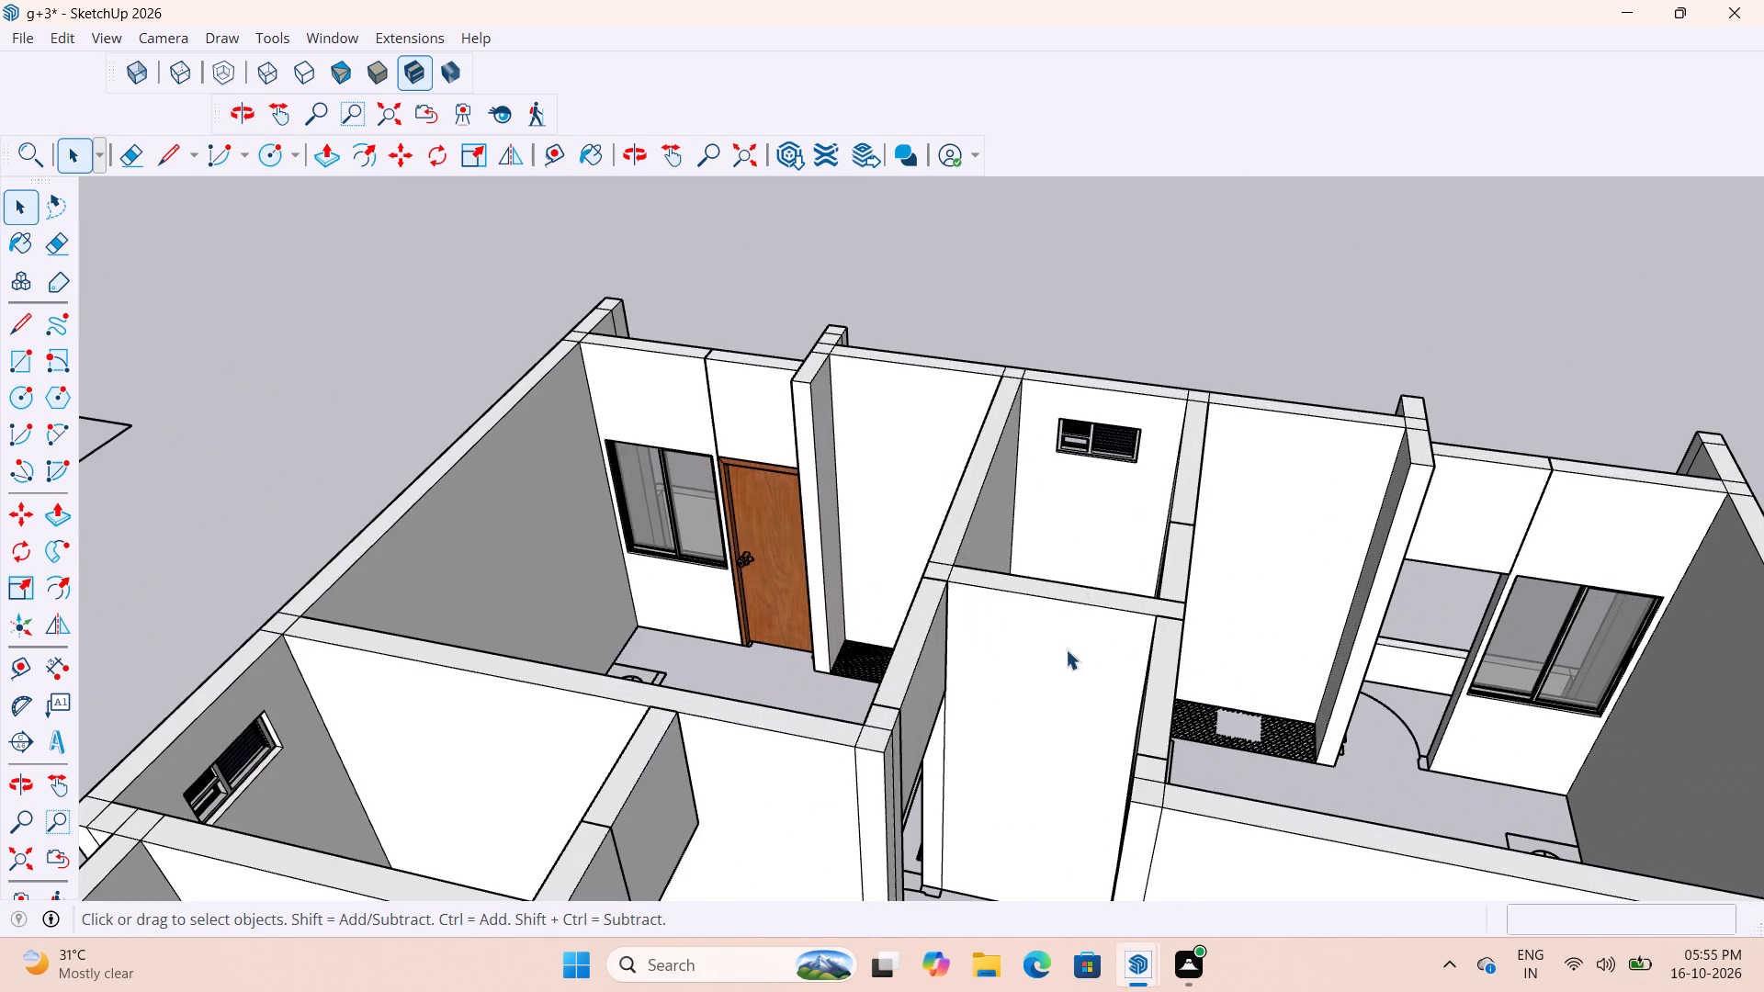
scroll(1043, 651, "down", 5)
scroll(842, 592, "up", 11)
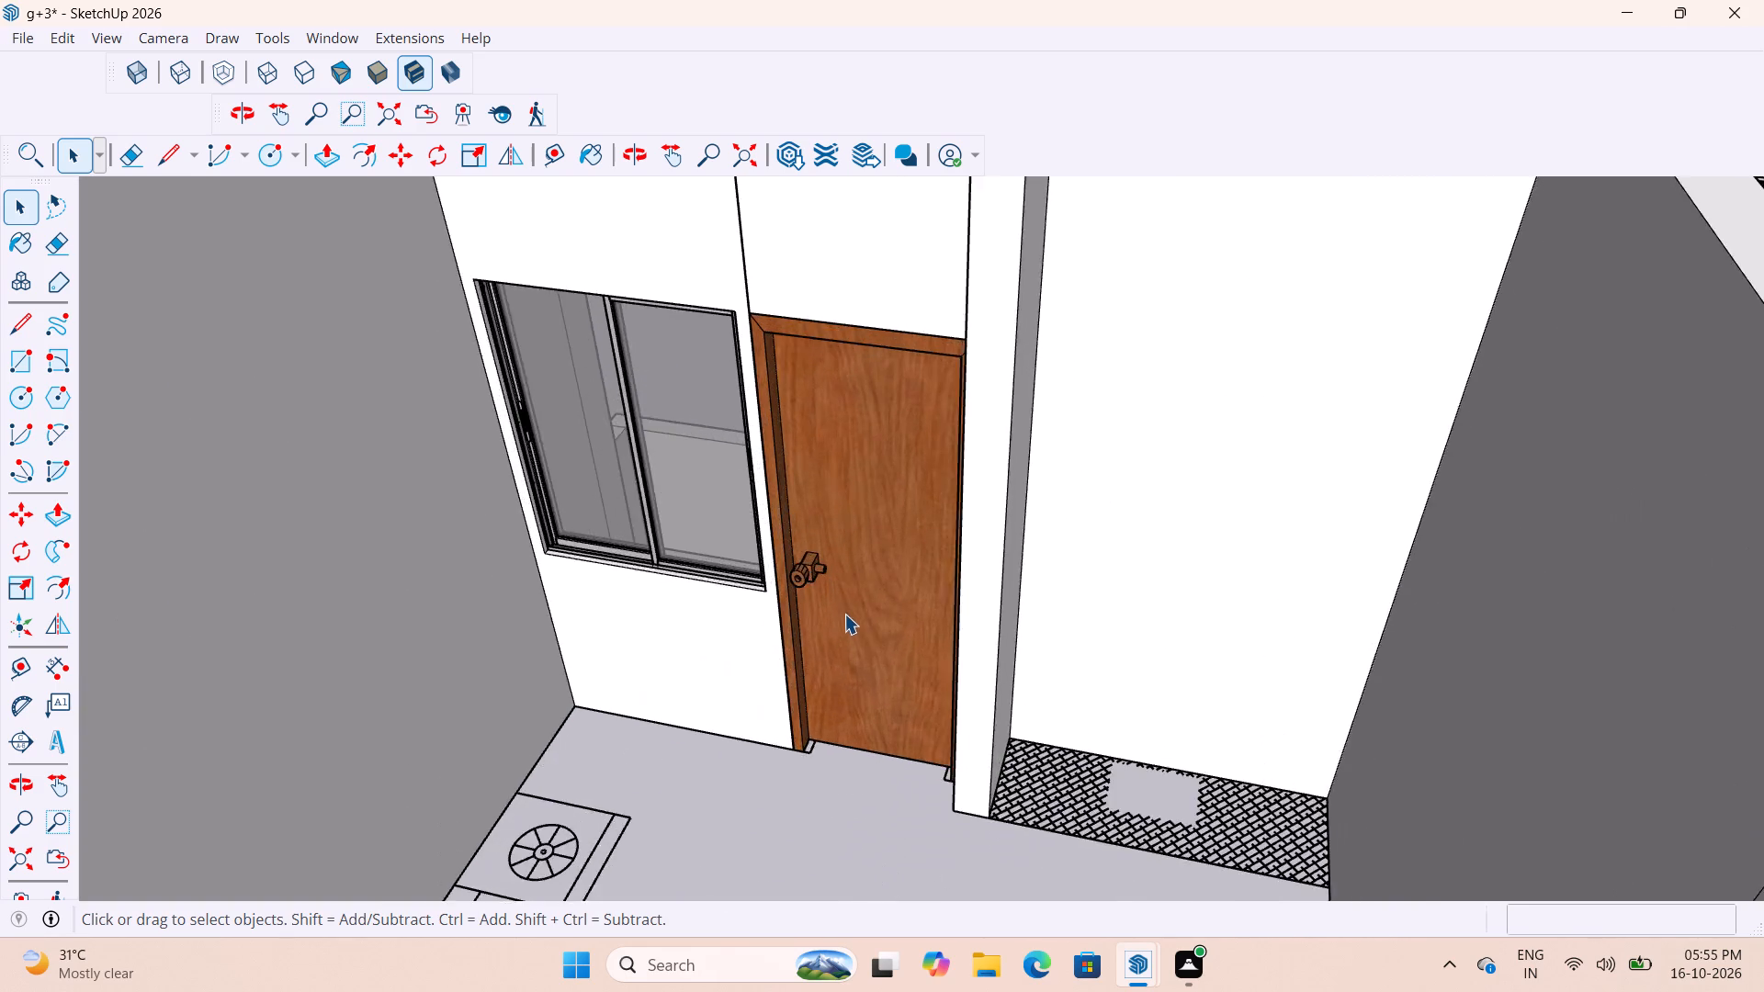
scroll(844, 614, "up", 5)
left_click(796, 749)
key("m")
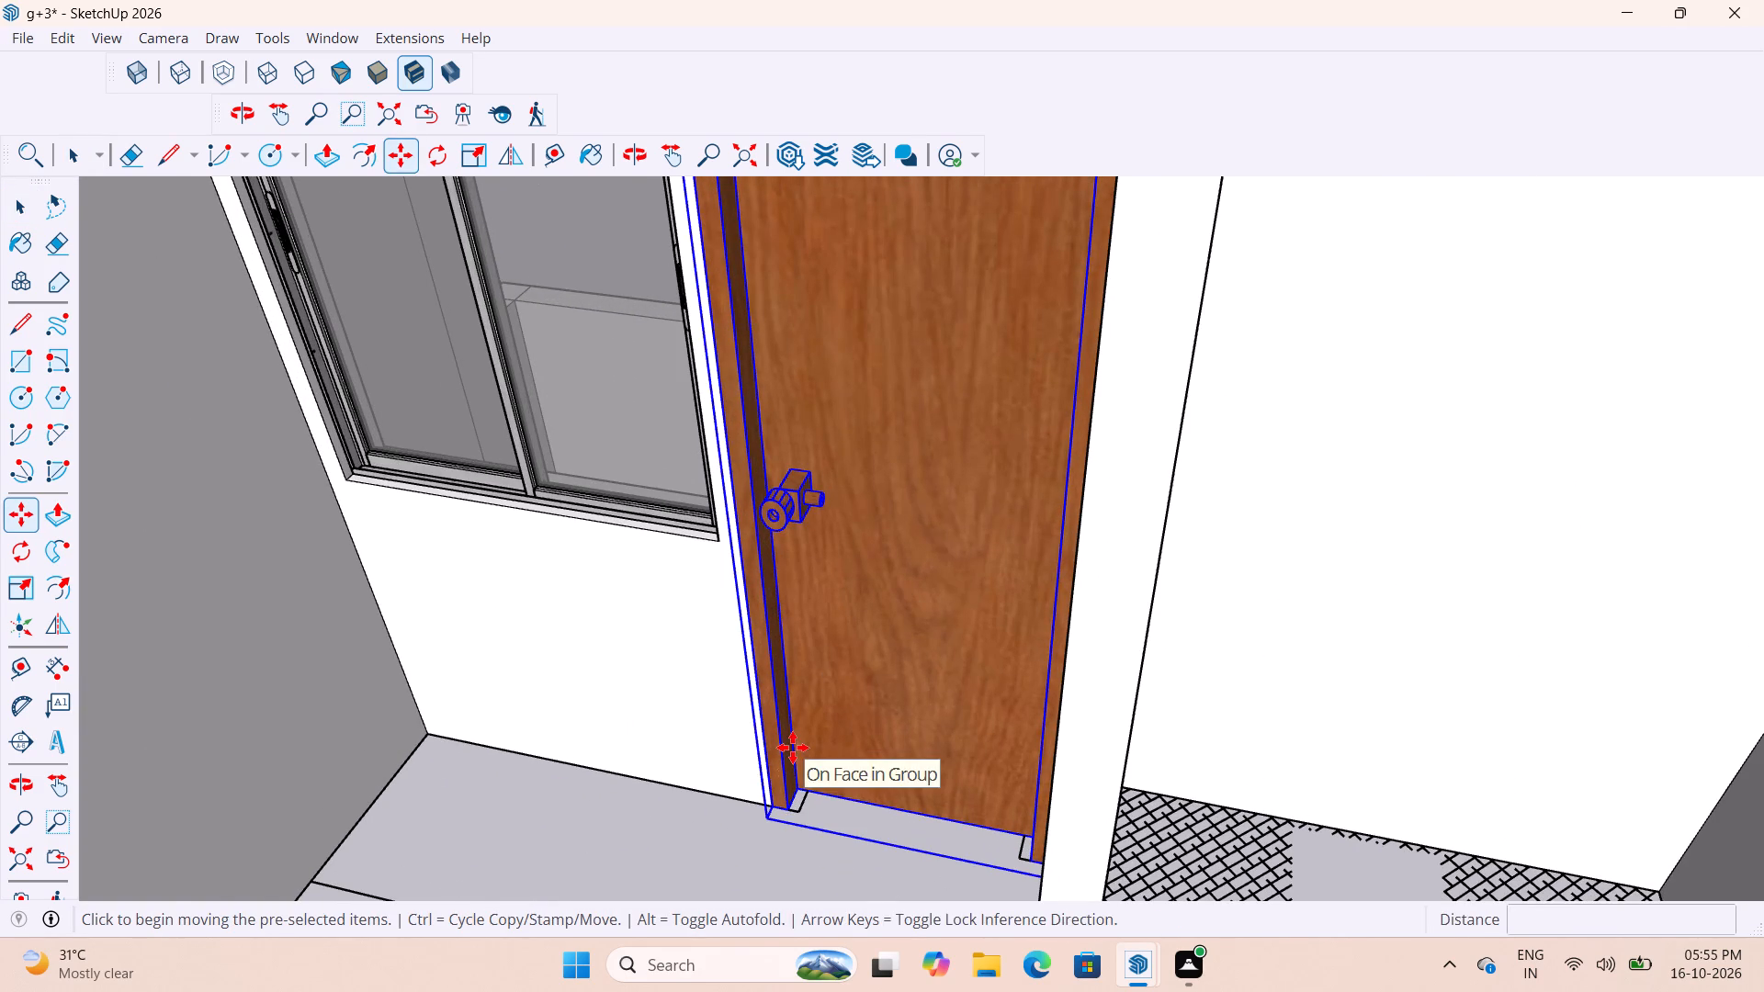
scroll(753, 814, "up", 16)
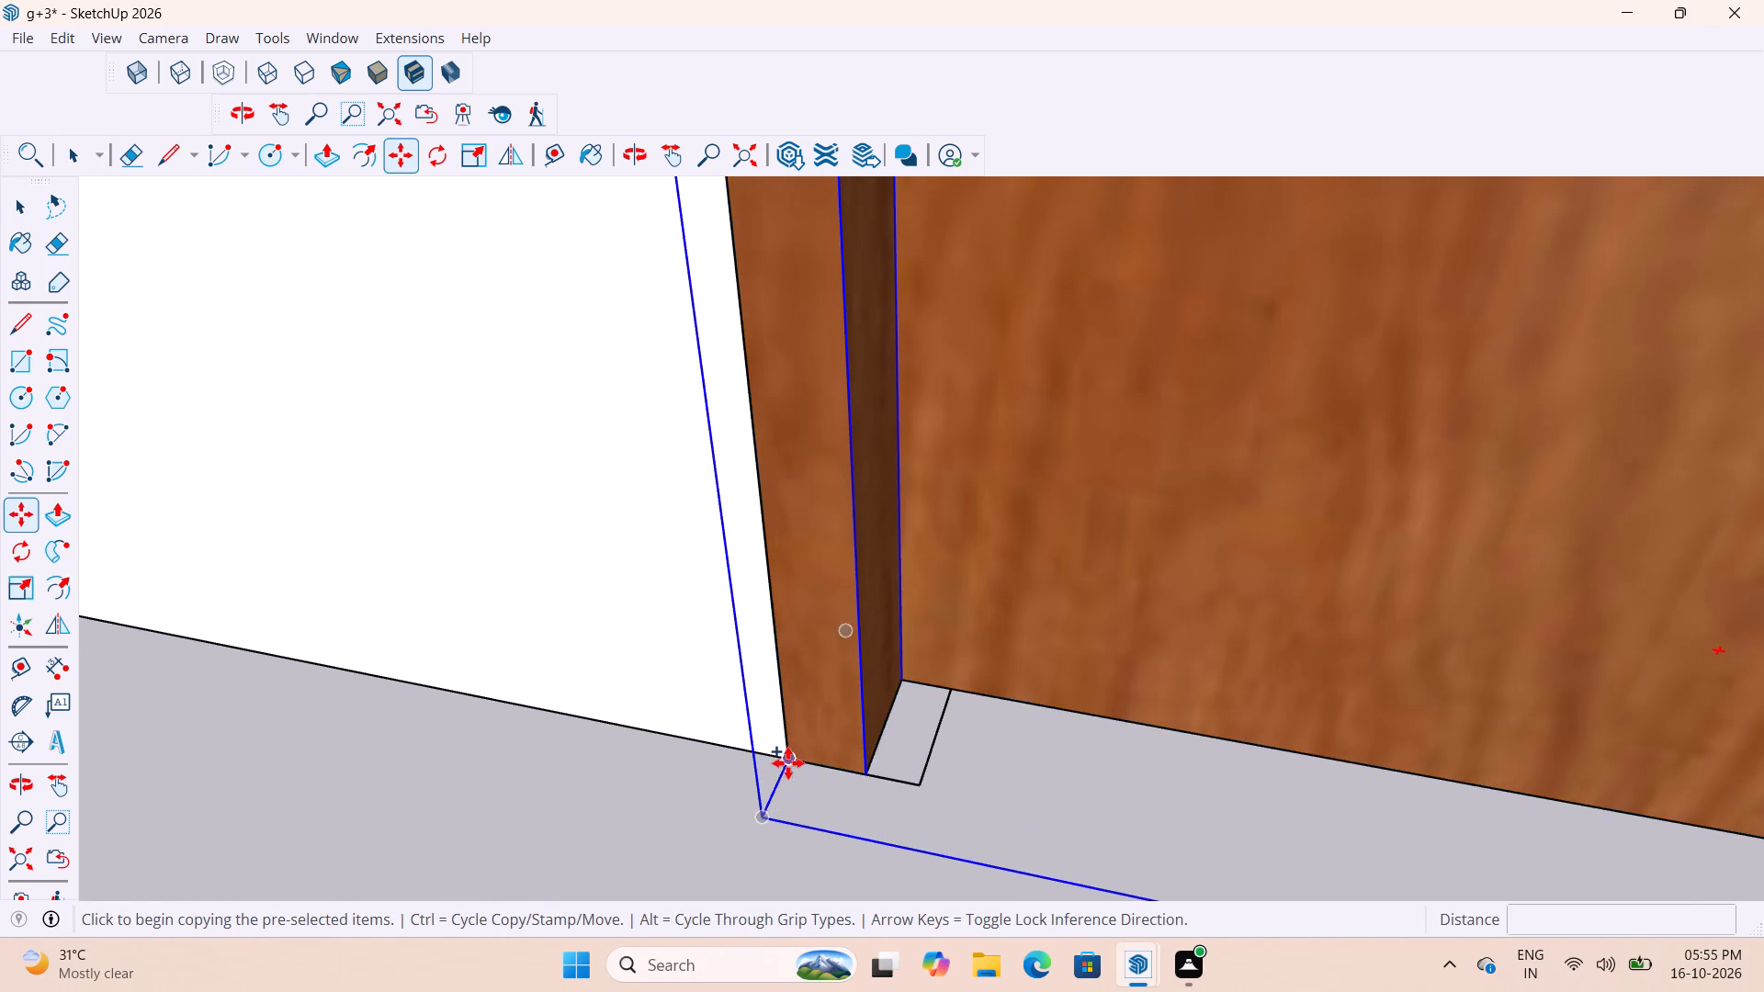
left_click(788, 763)
scroll(1261, 622, "down", 13)
scroll(898, 353, "down", 20)
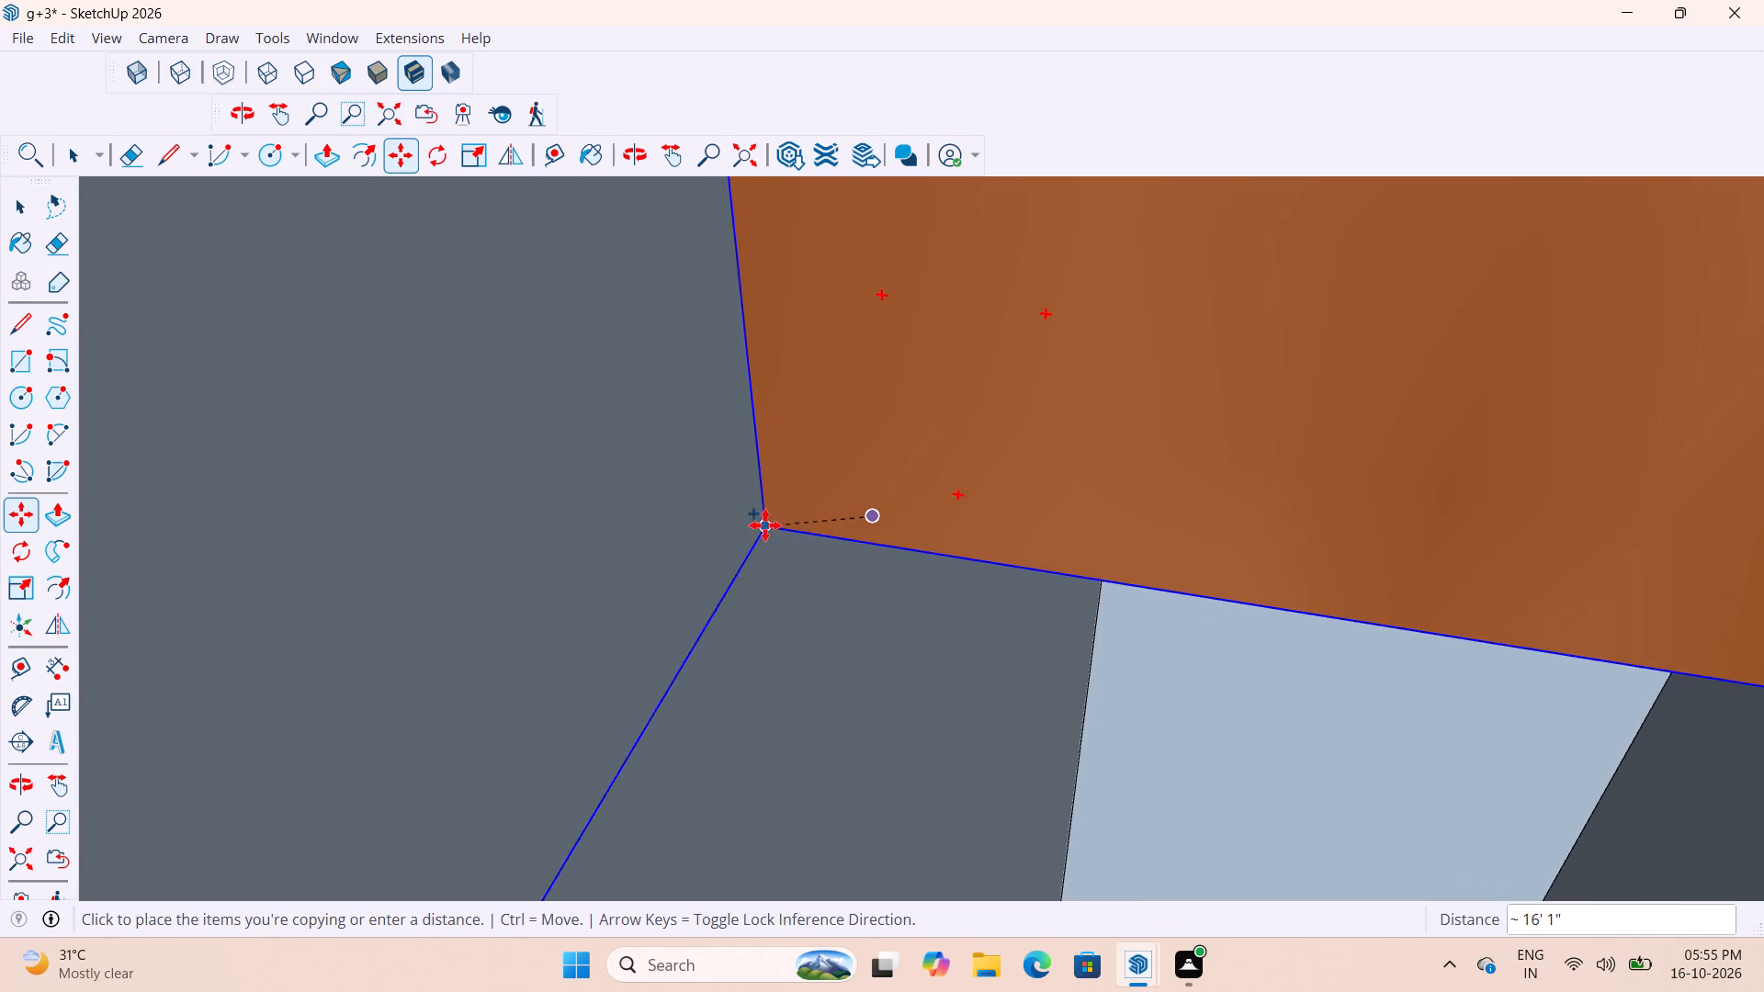
scroll(763, 525, "down", 20)
scroll(763, 525, "down", 20)
scroll(763, 525, "down", 4)
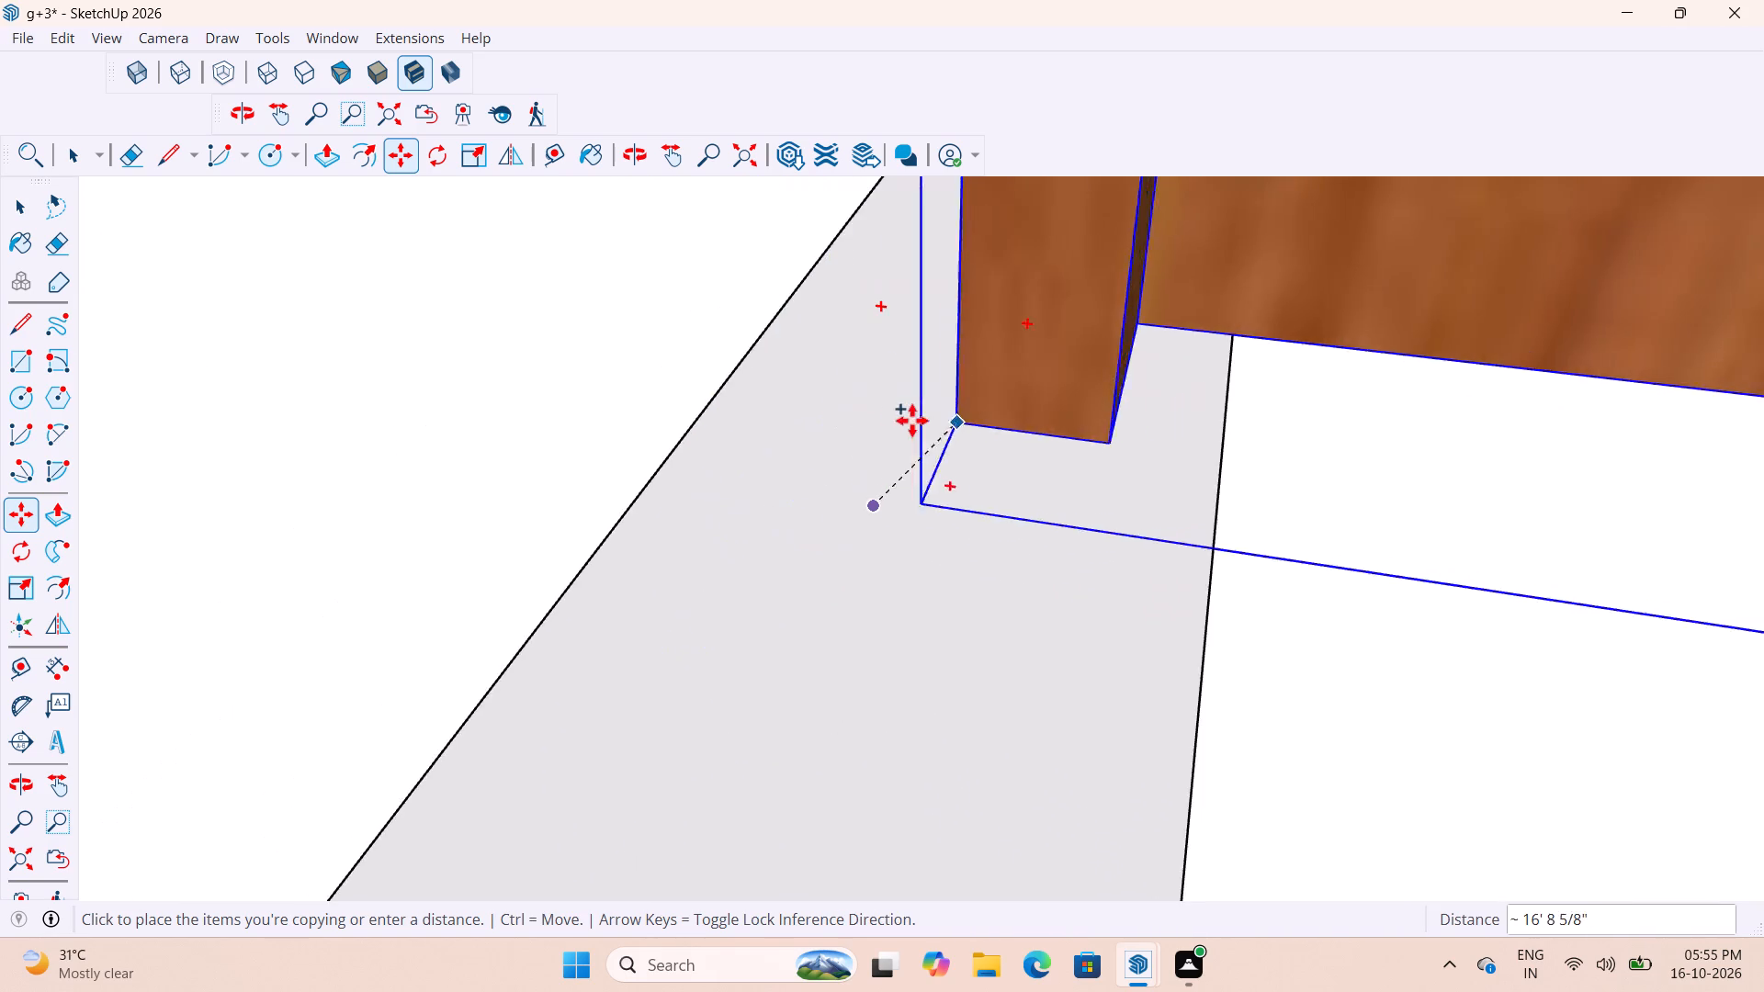
scroll(912, 421, "down", 20)
scroll(912, 421, "down", 20)
scroll(912, 421, "down", 3)
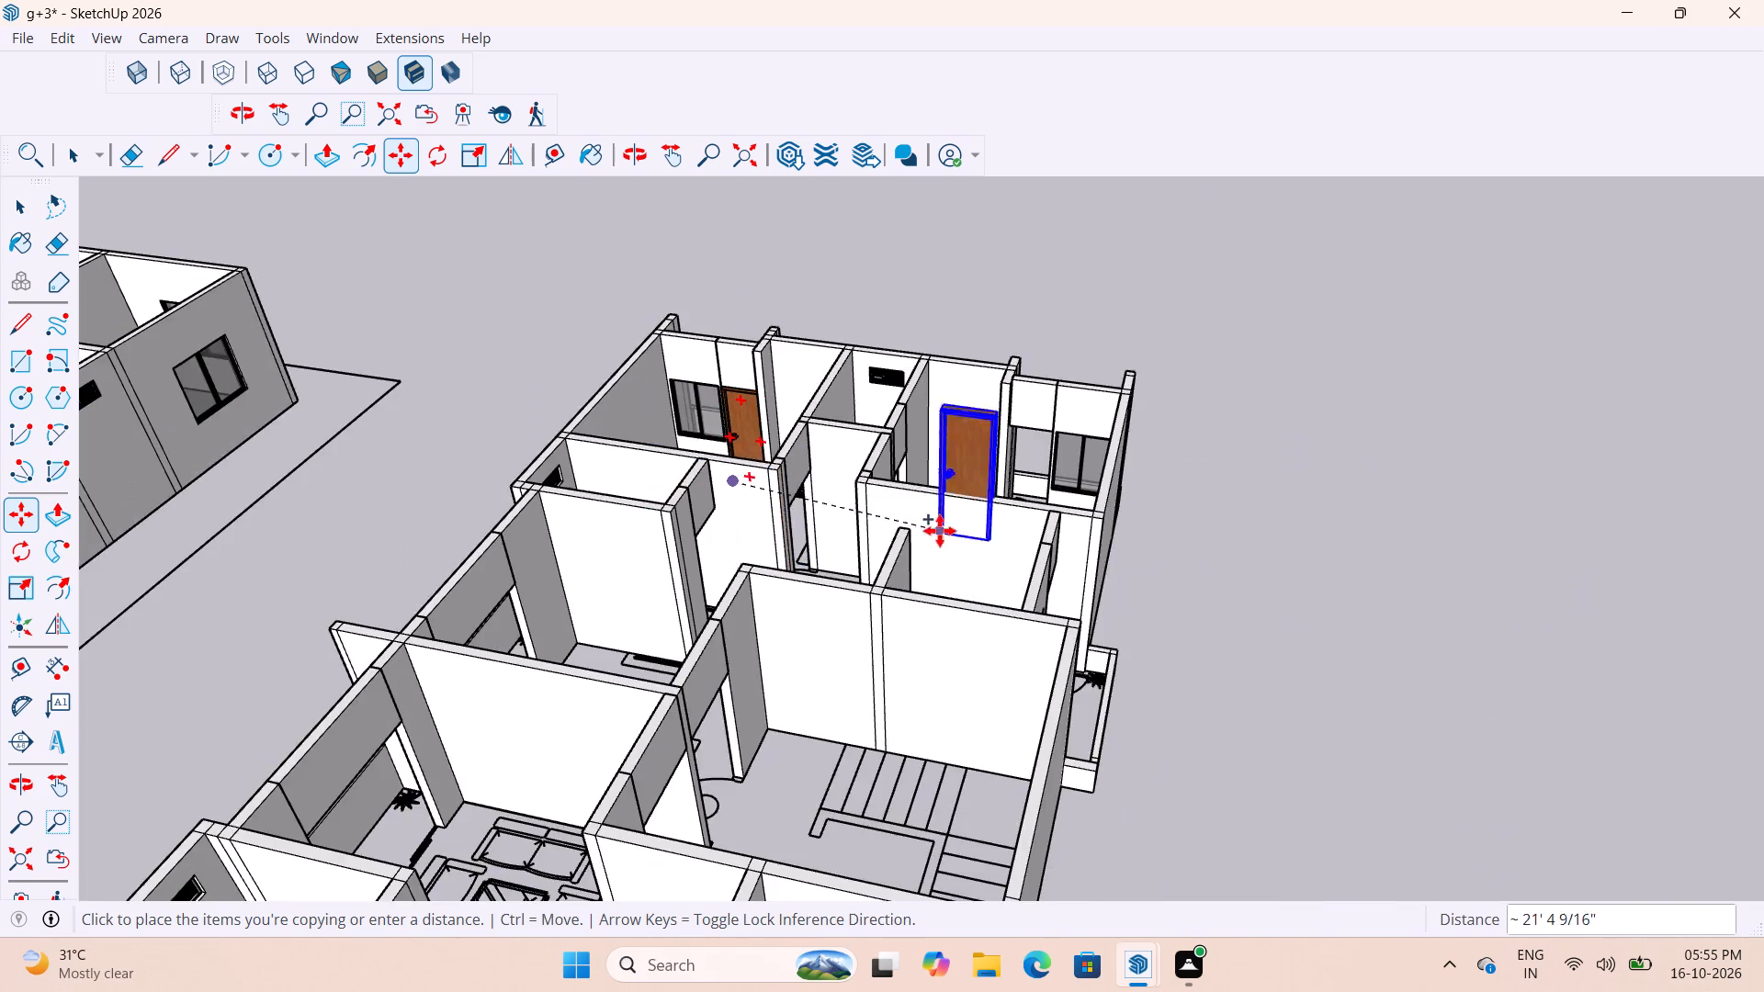
scroll(975, 512, "up", 14)
middle_click_drag(1046, 504, 1077, 598)
scroll(987, 544, "up", 8)
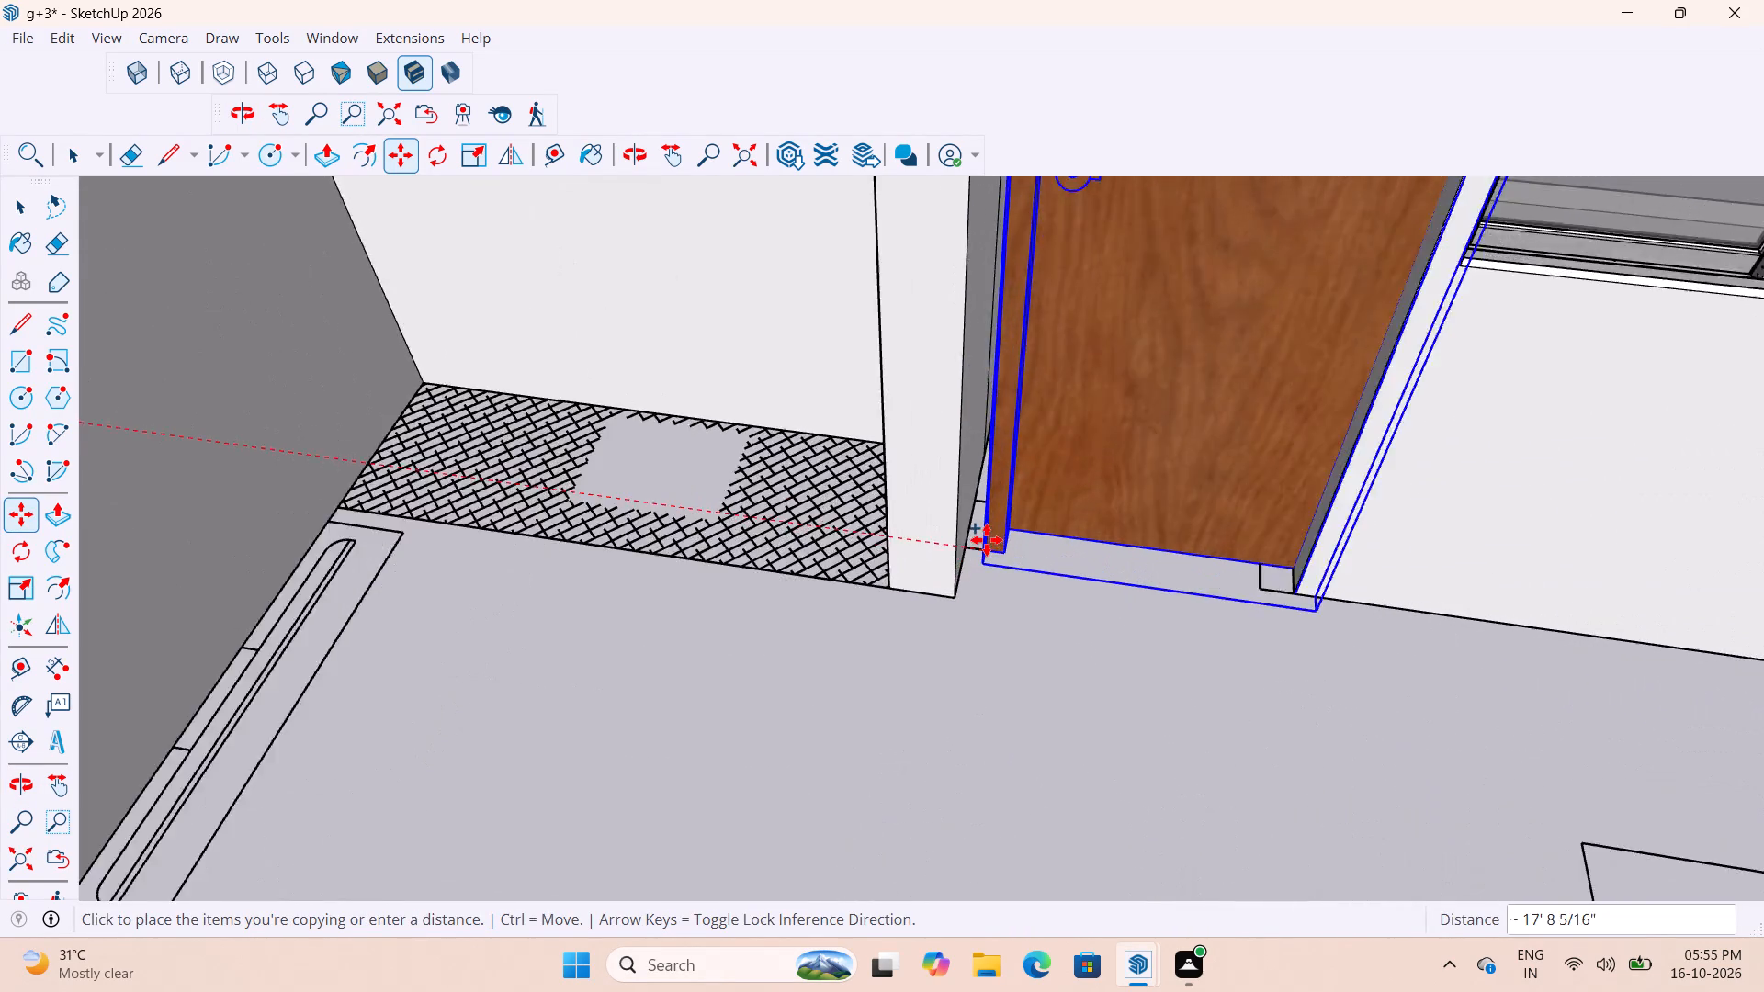
scroll(987, 540, "up", 17)
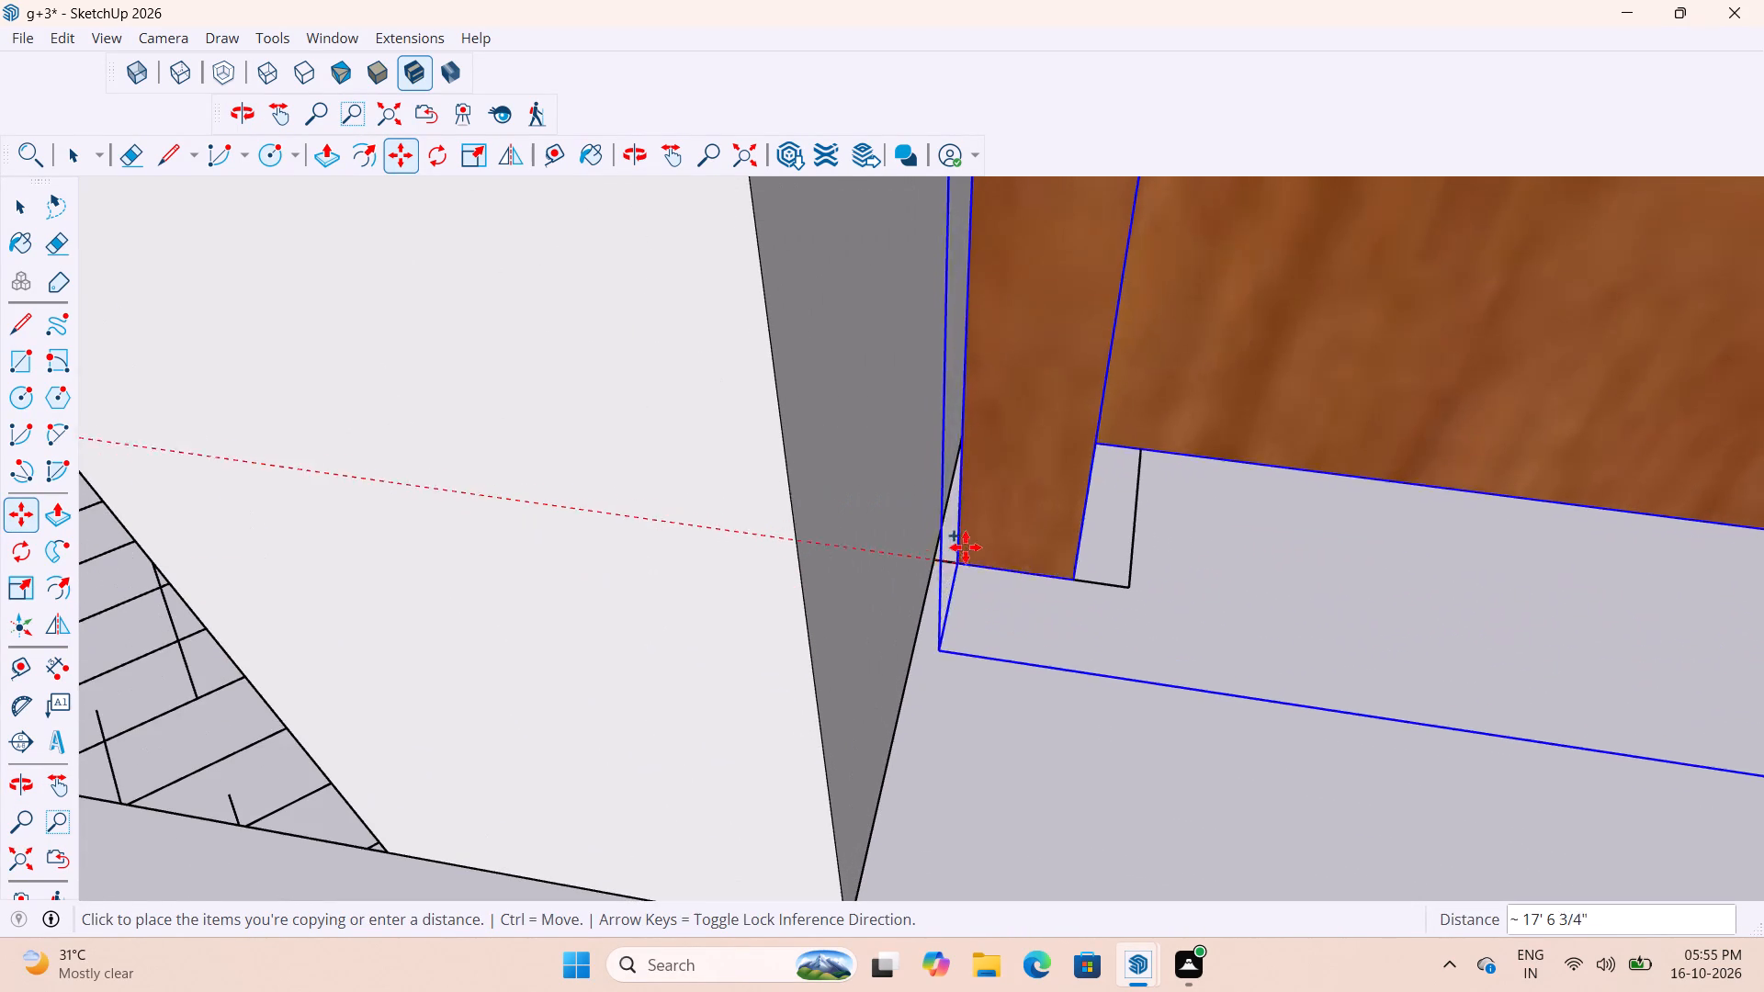
left_click(934, 566)
Scale the copied door's width along the green axis to reach the opening's edge next to the sliding window.
scroll(820, 586, "down", 5)
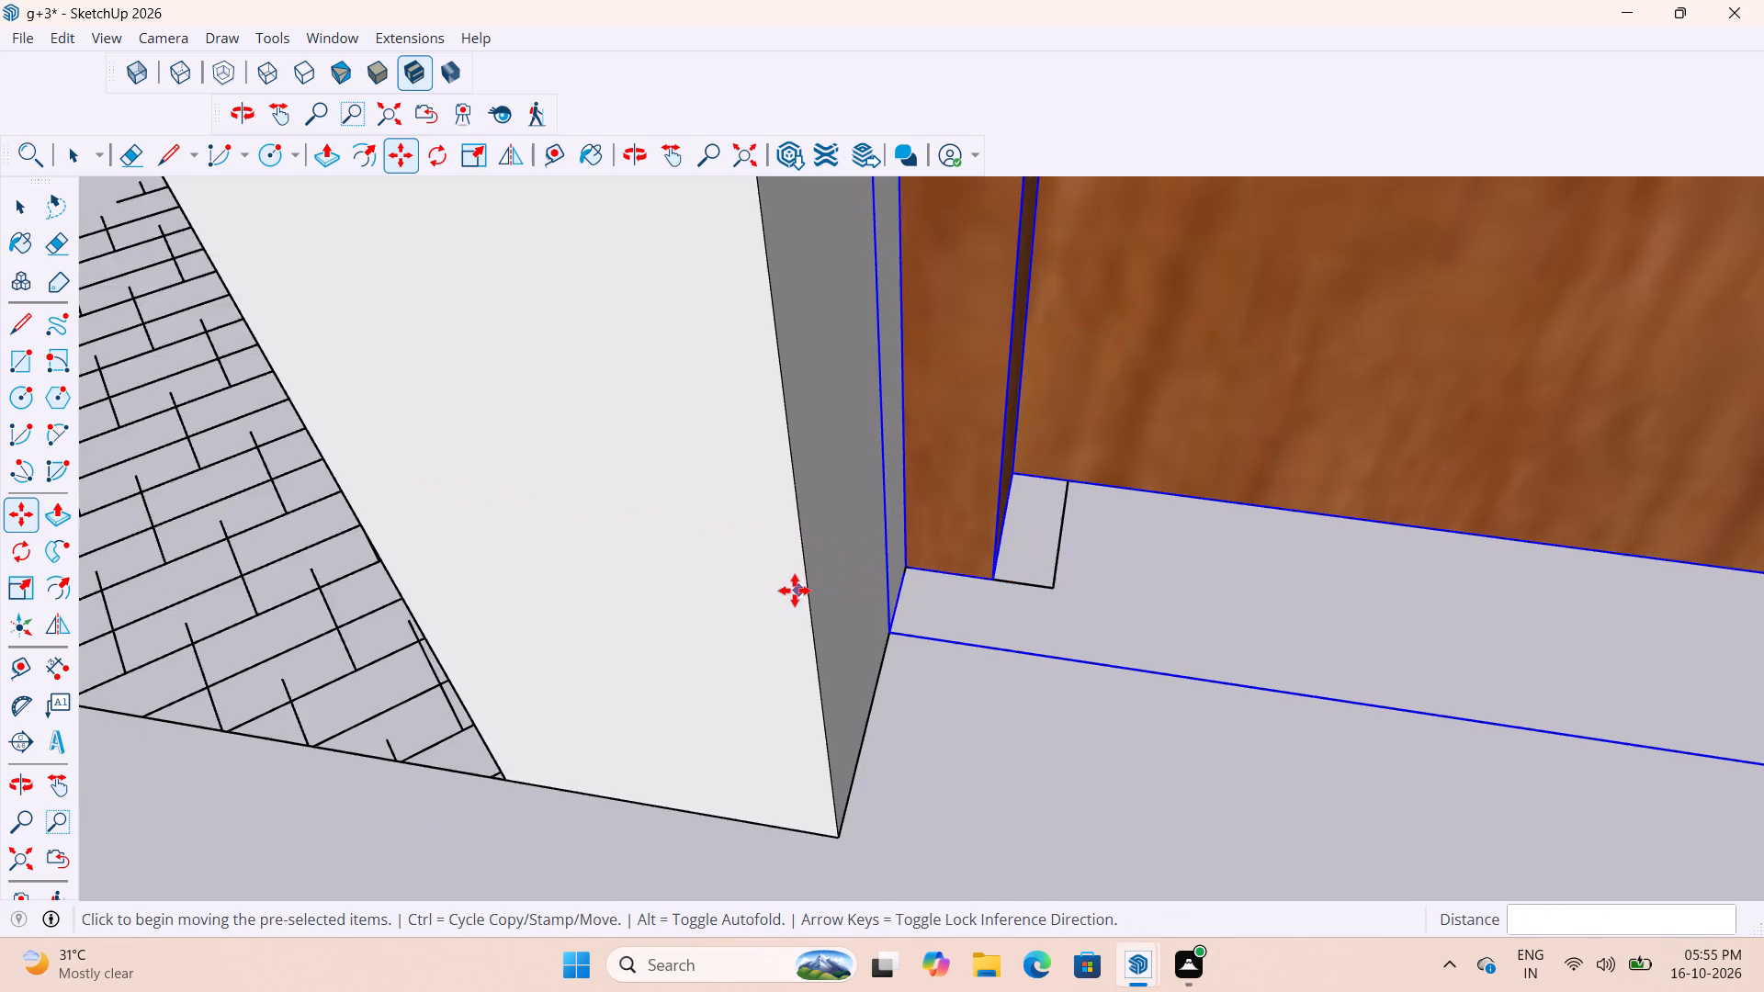
scroll(795, 591, "down", 14)
scroll(631, 601, "down", 12)
key("s")
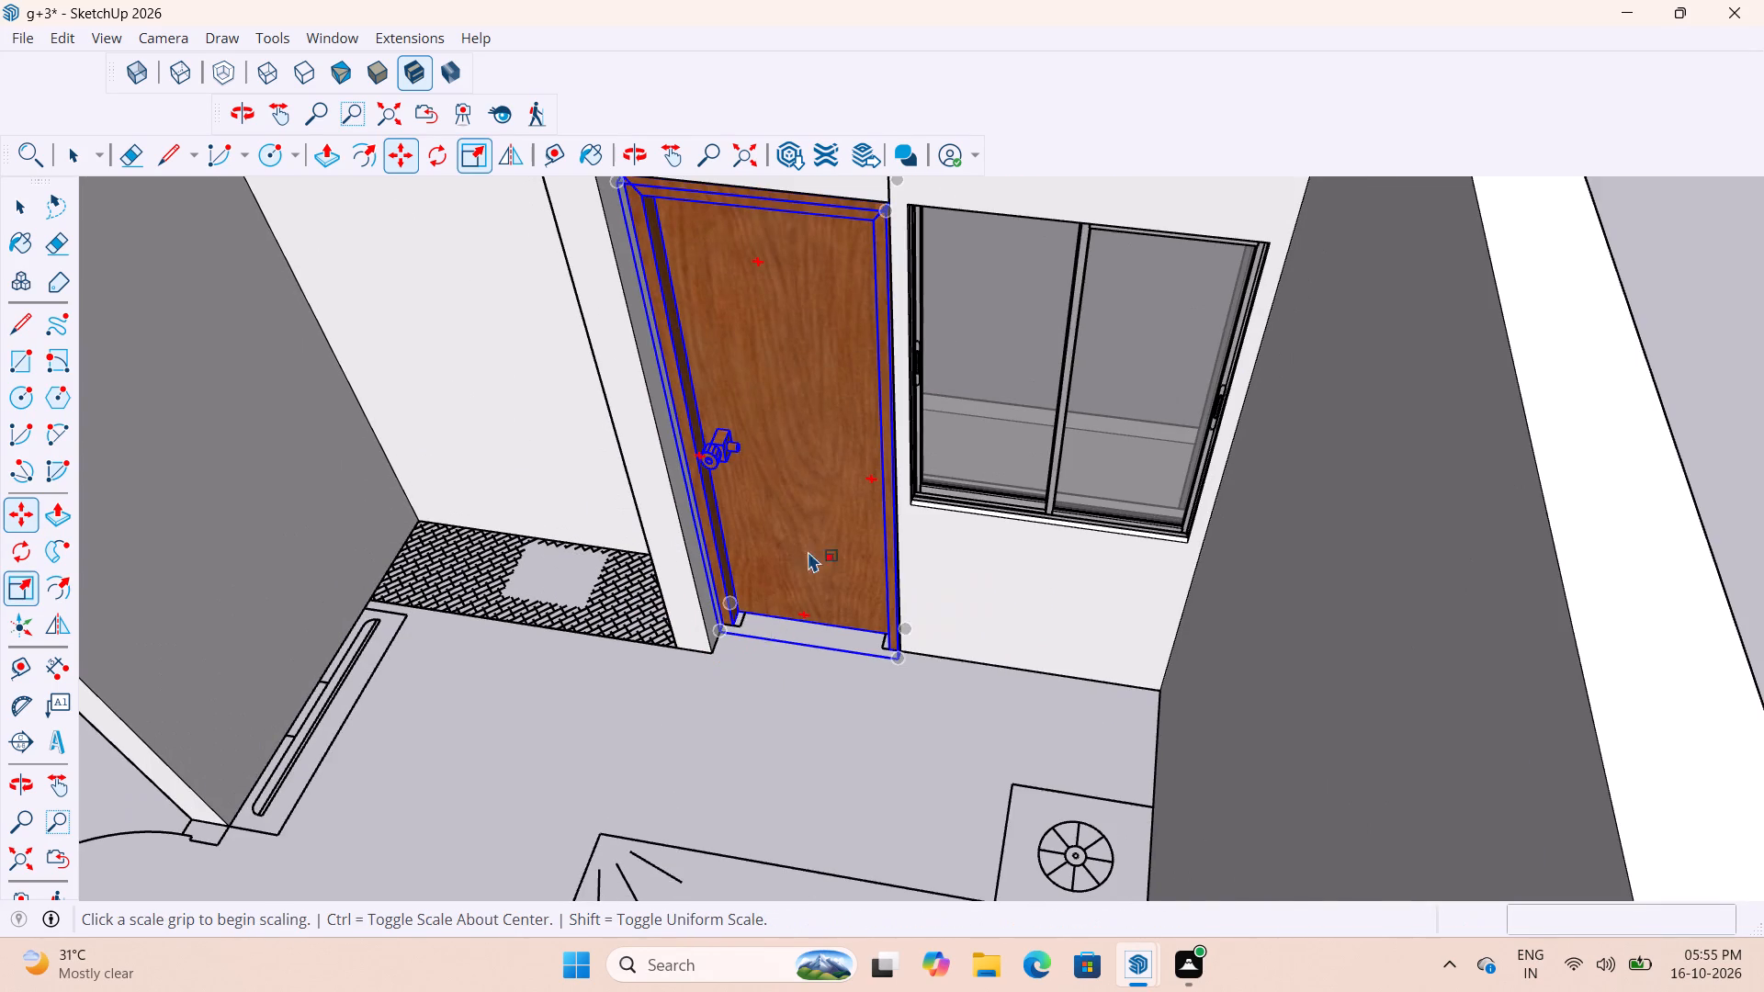
scroll(818, 475, "up", 11)
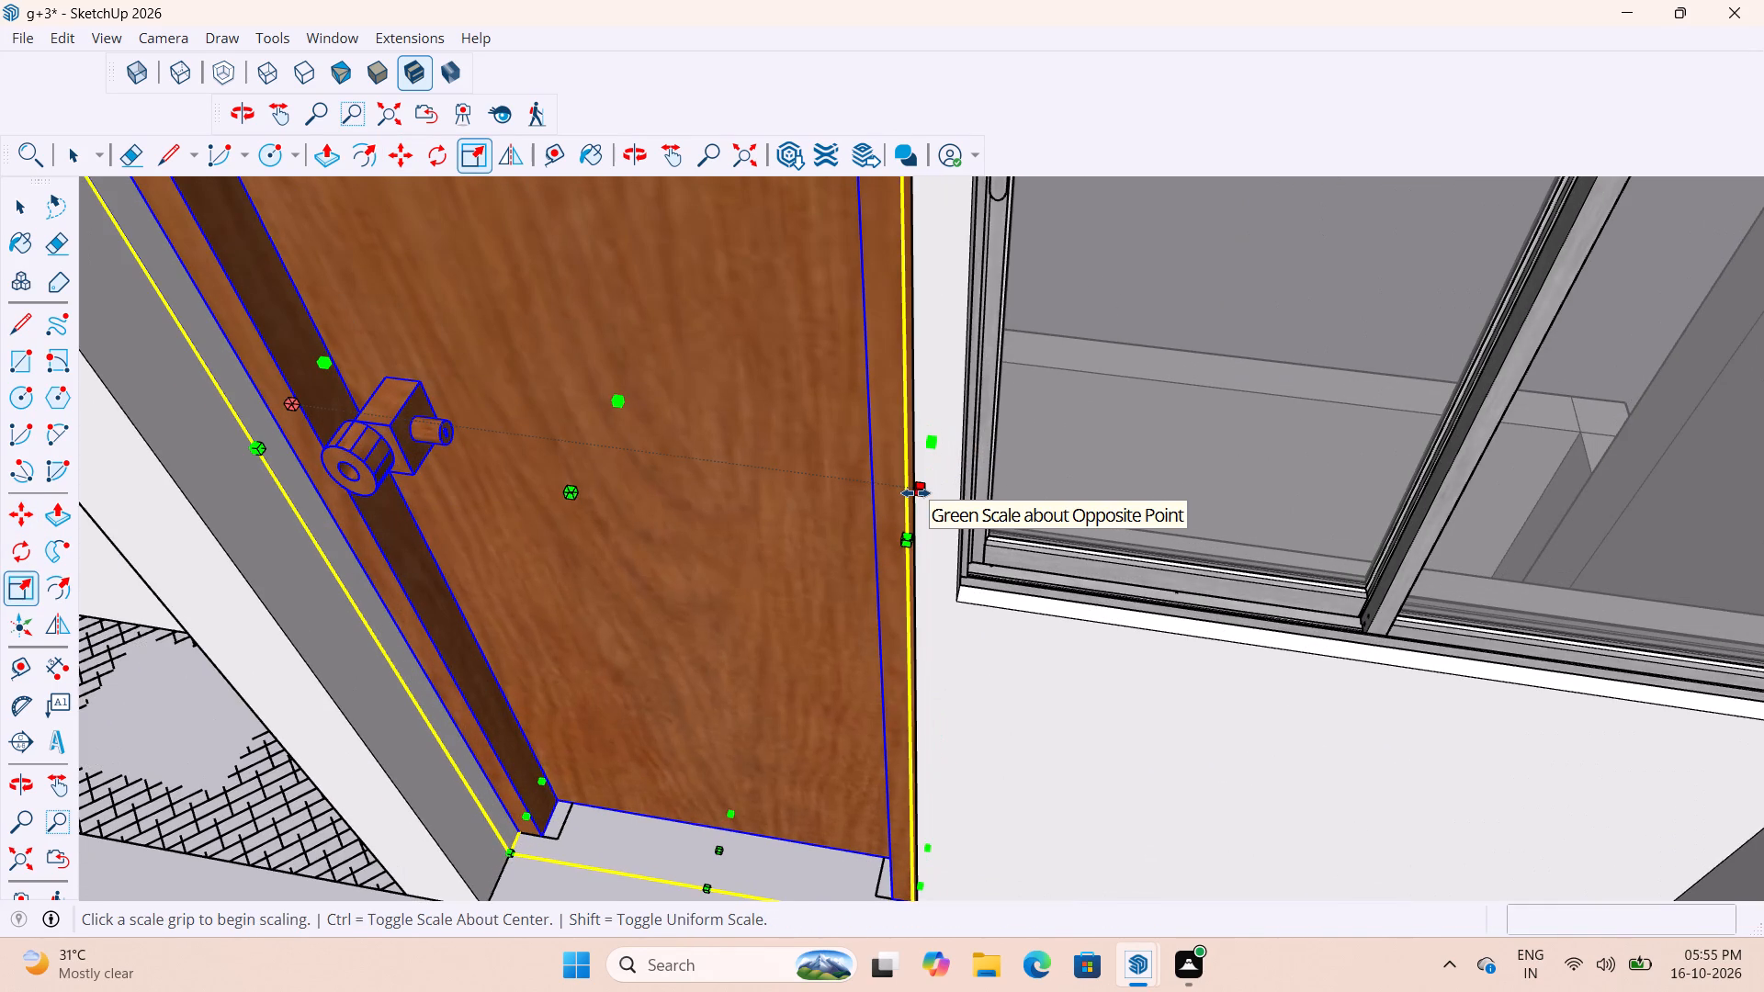
left_click(916, 493)
middle_click_drag(922, 477, 1007, 433)
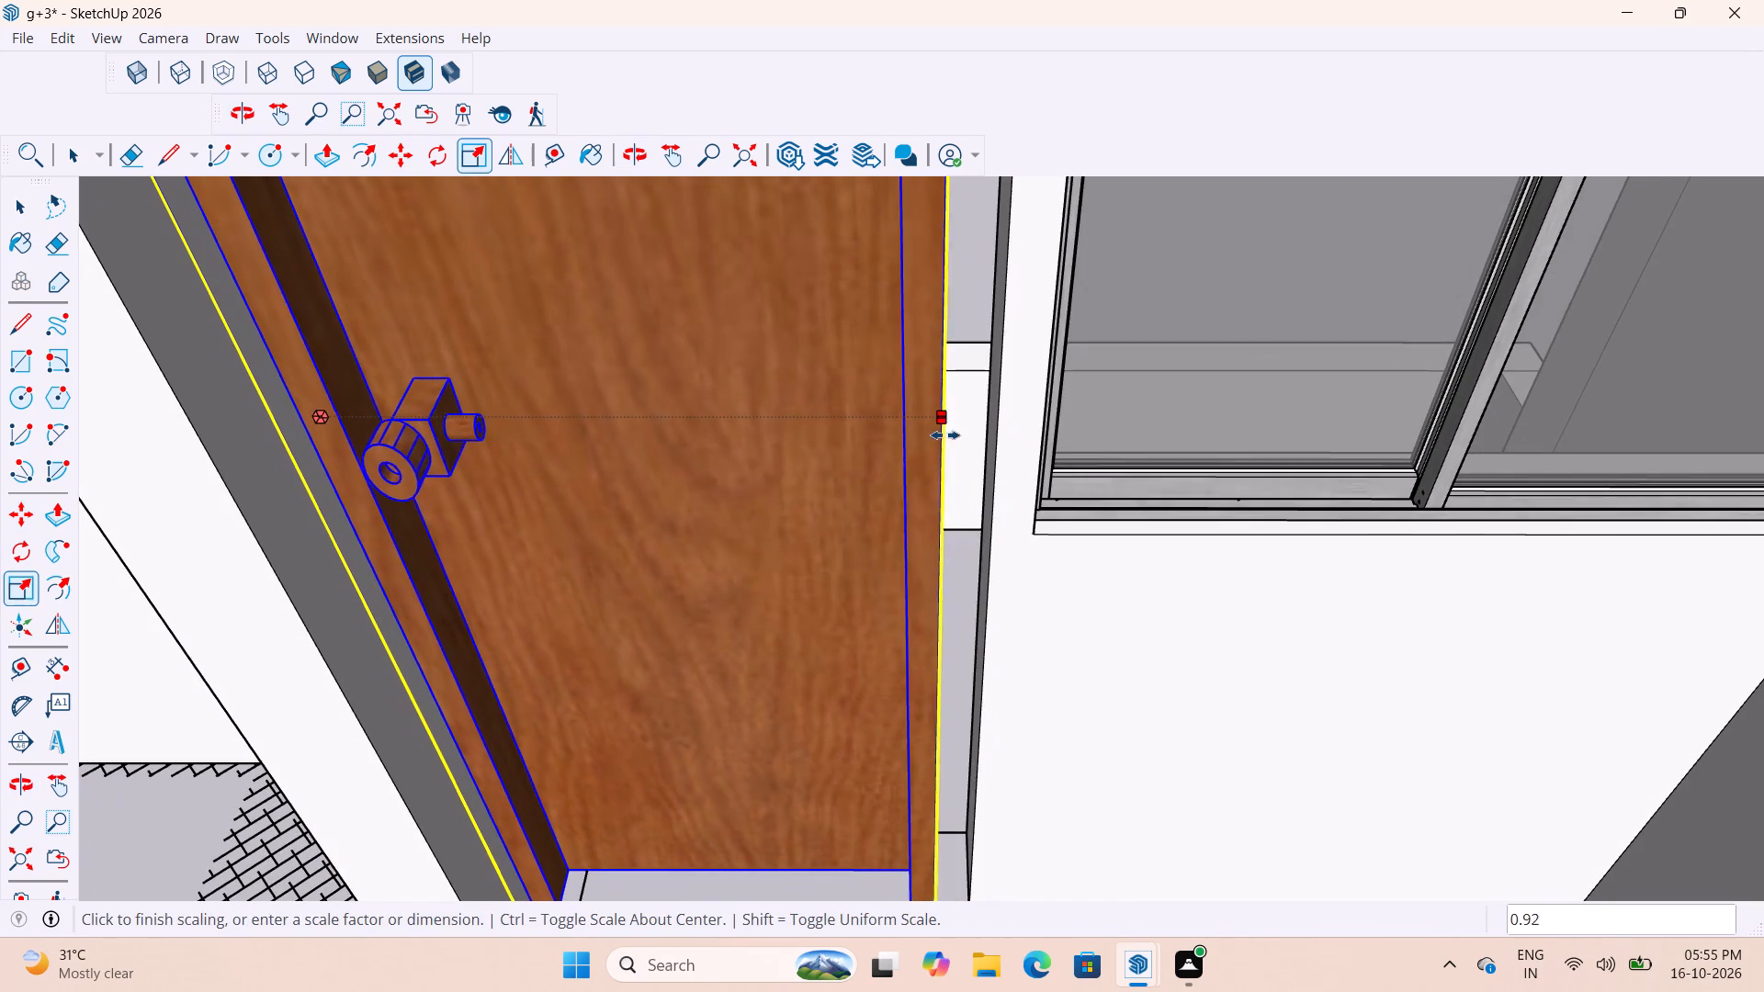
left_click(994, 421)
scroll(933, 623, "down", 11)
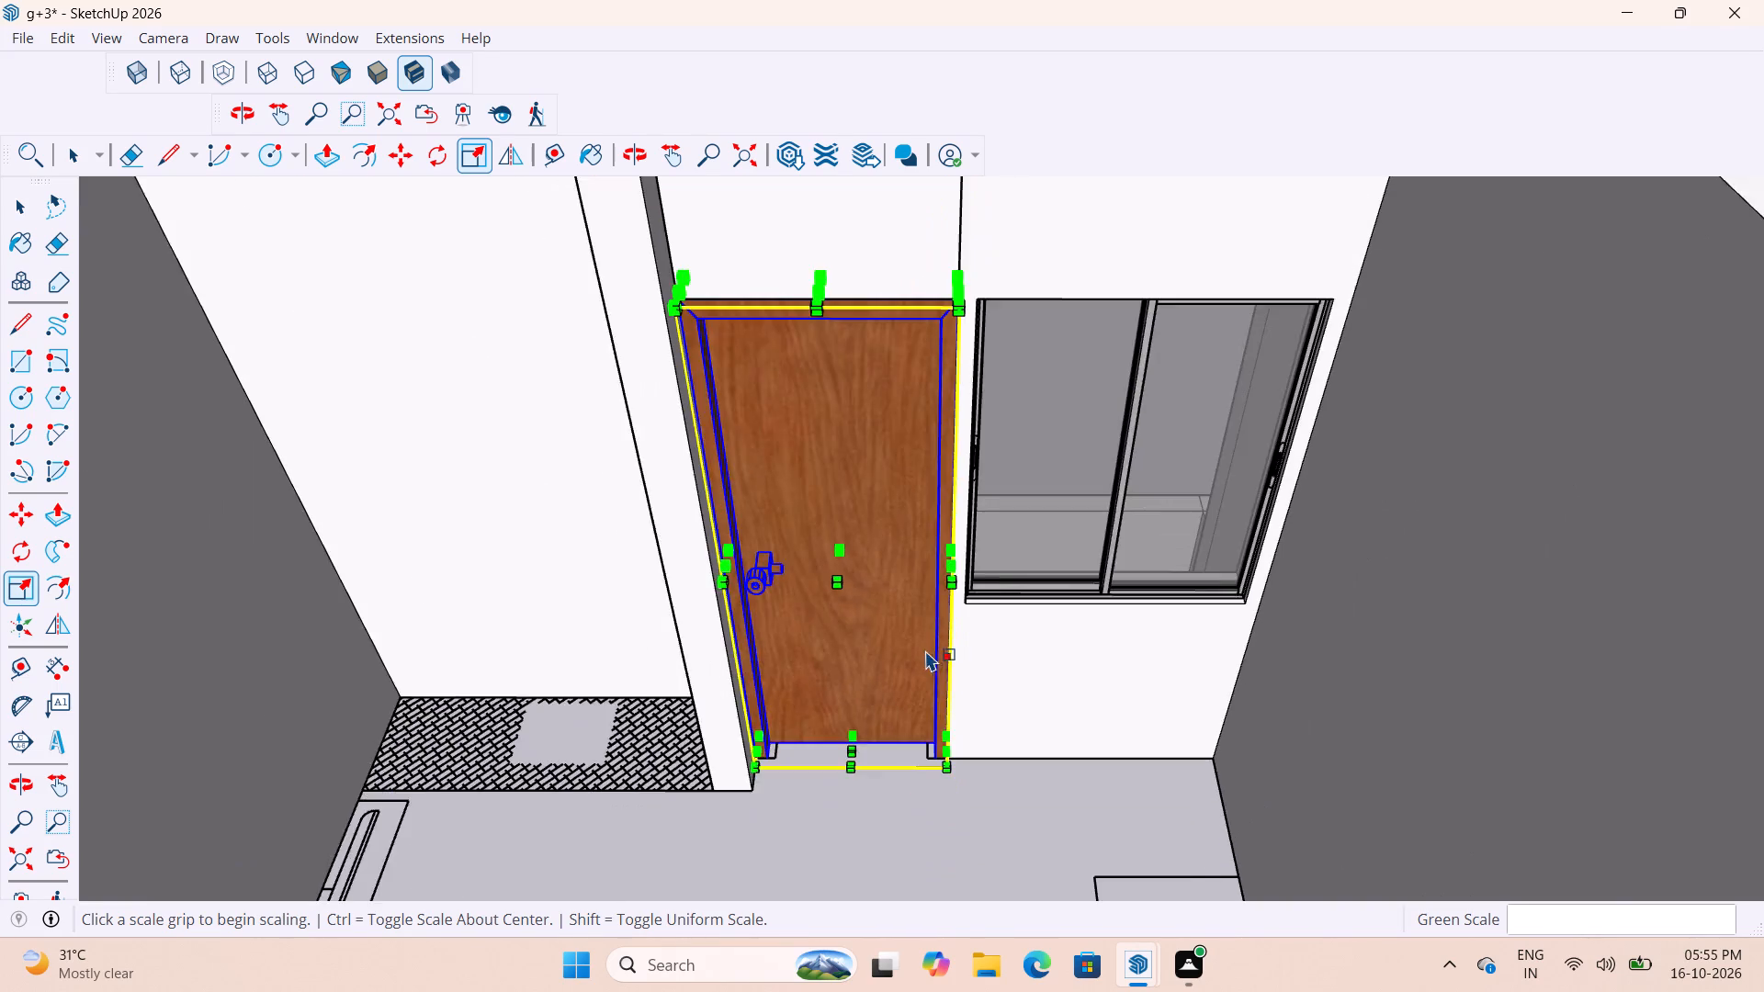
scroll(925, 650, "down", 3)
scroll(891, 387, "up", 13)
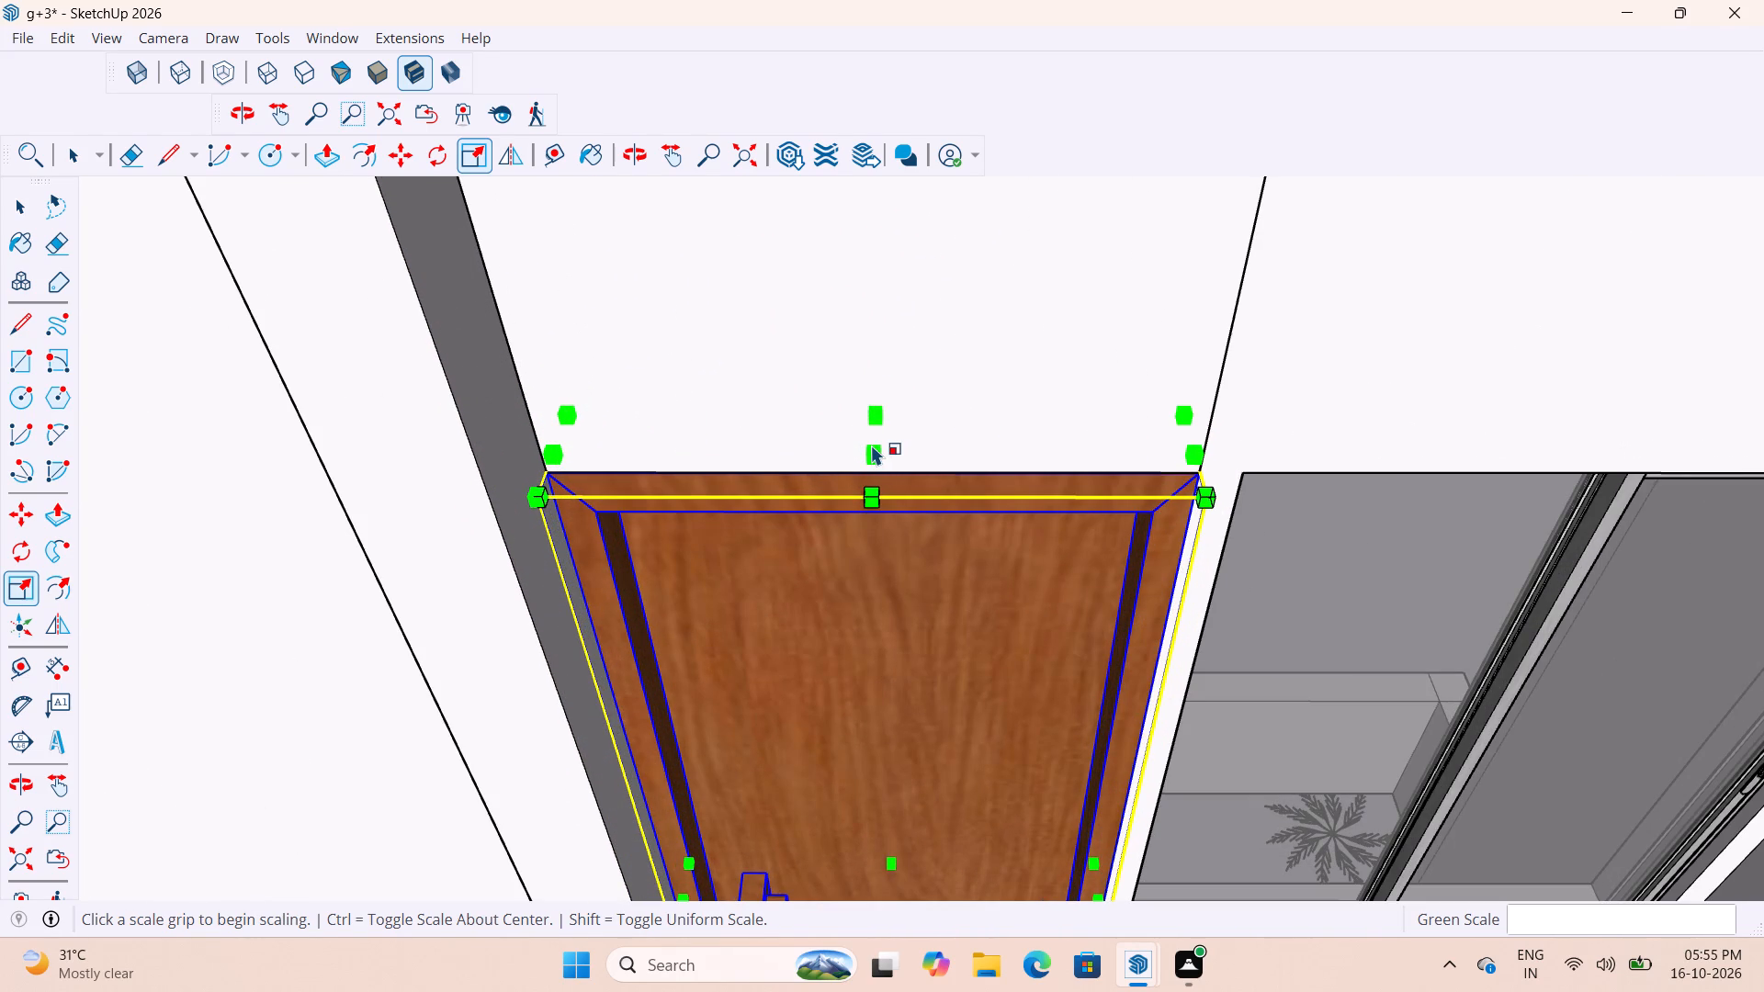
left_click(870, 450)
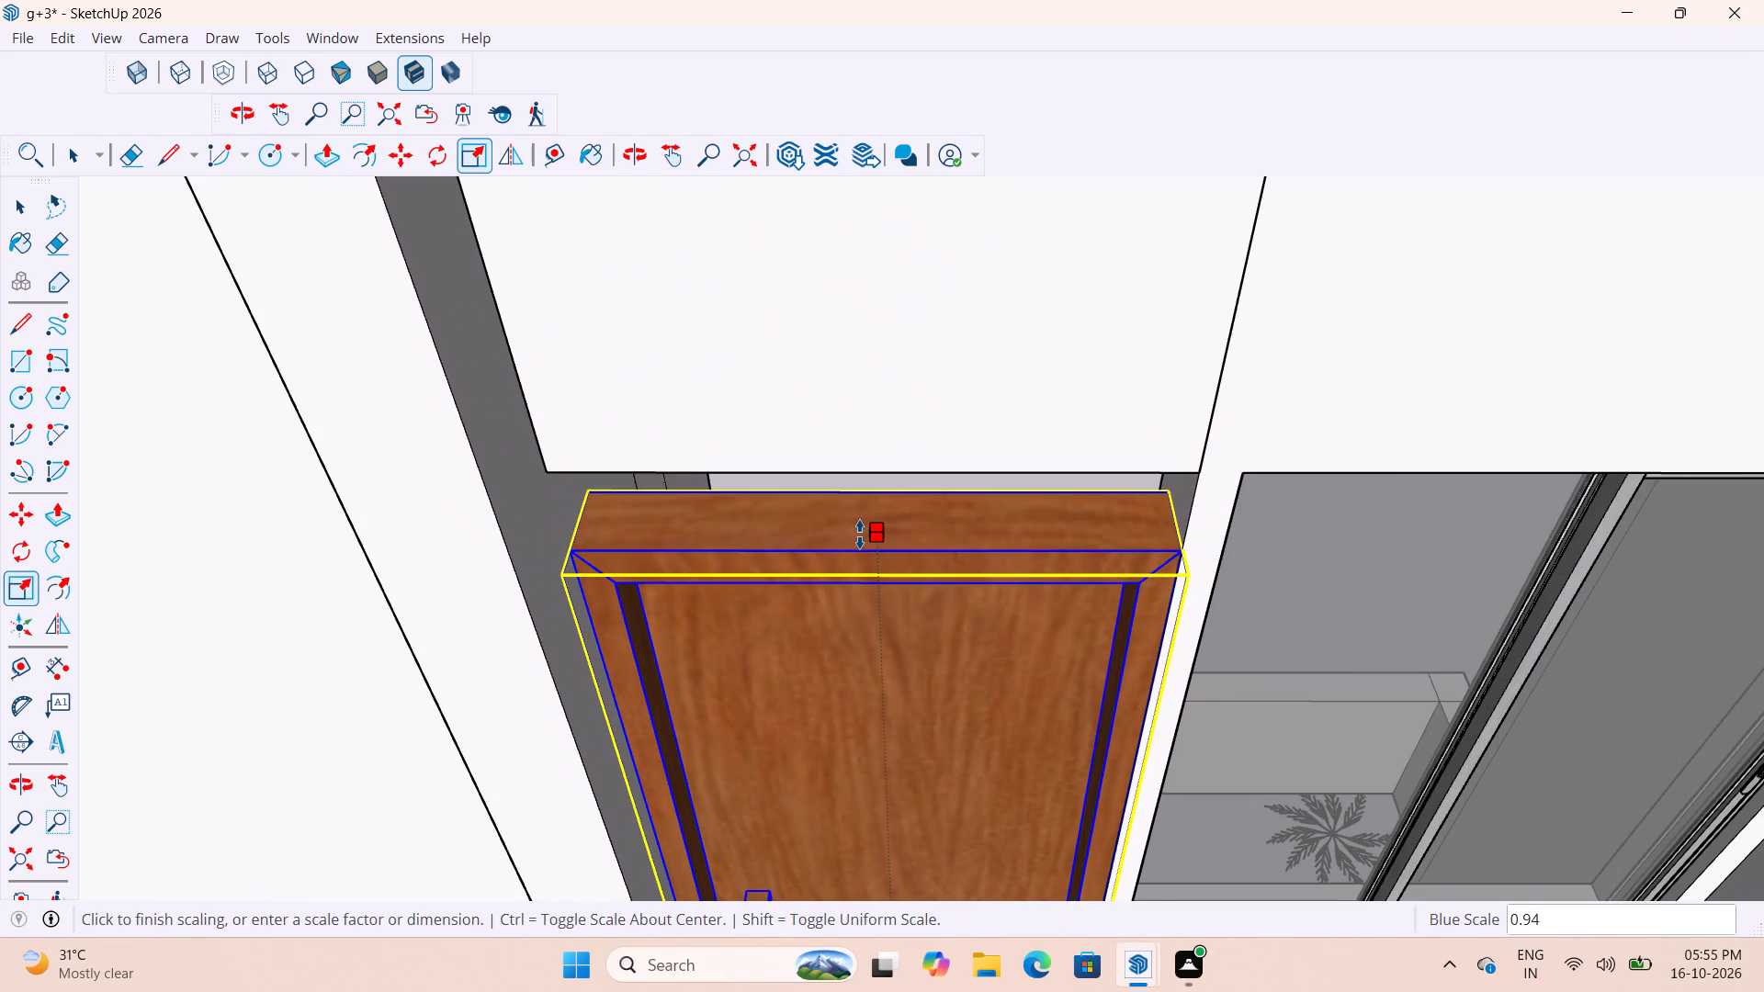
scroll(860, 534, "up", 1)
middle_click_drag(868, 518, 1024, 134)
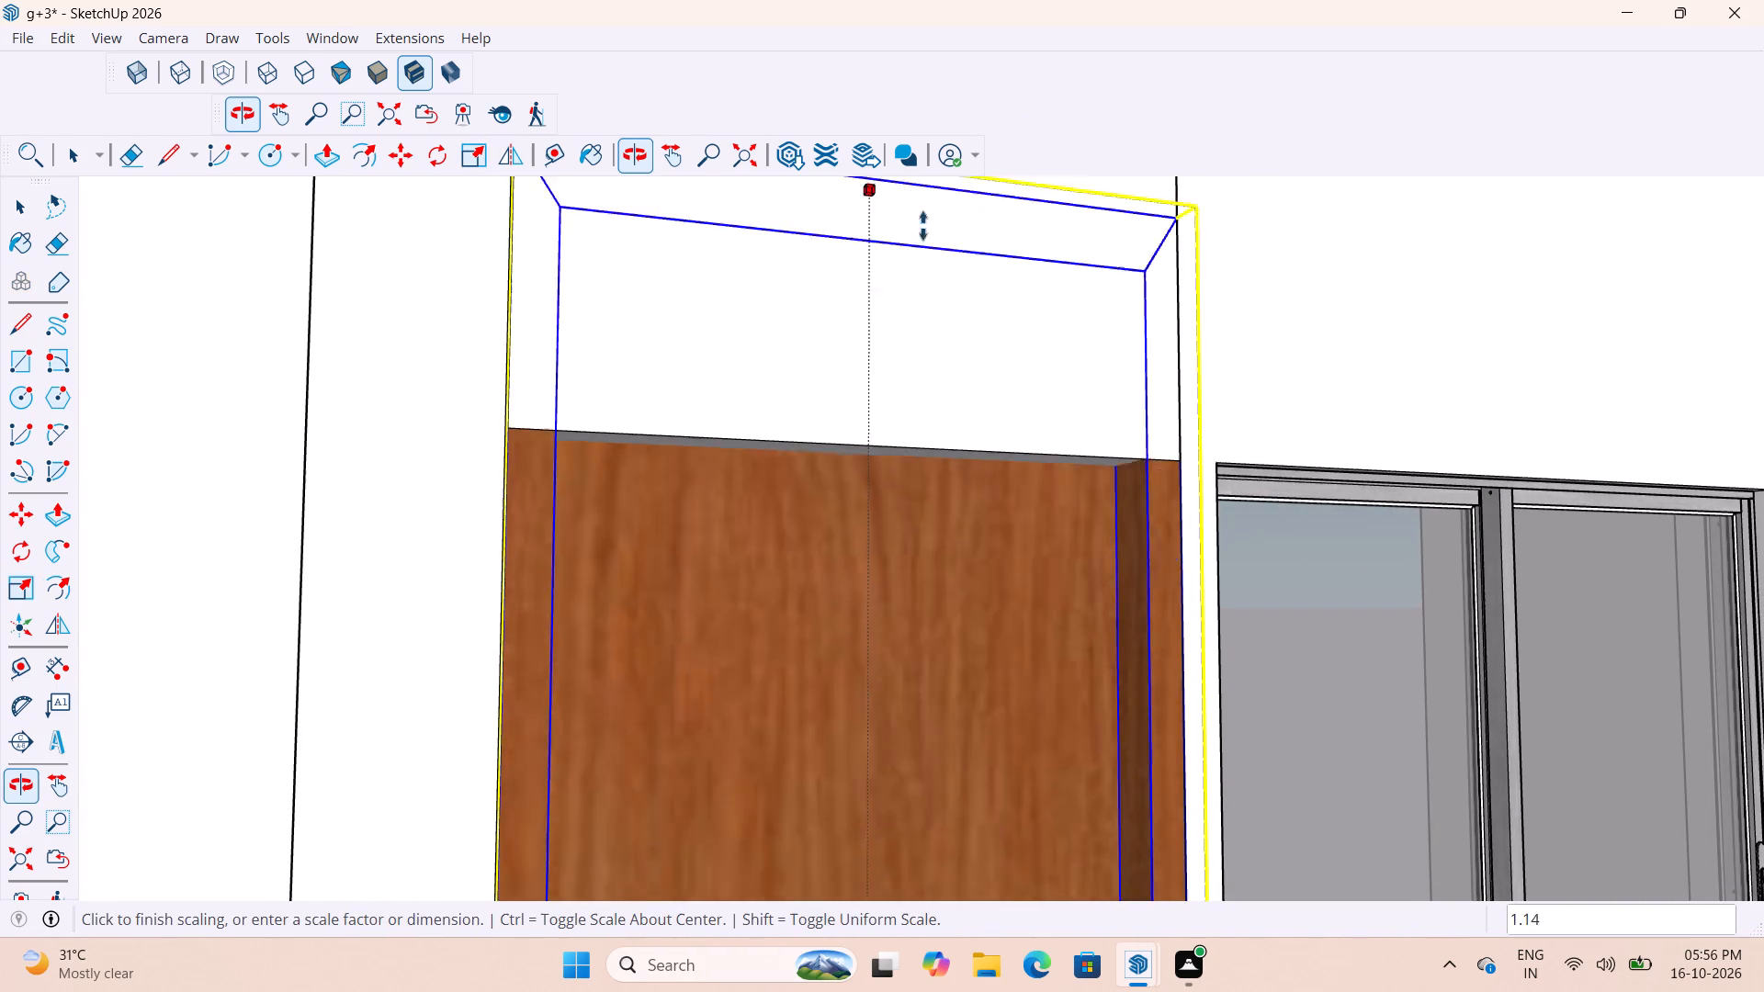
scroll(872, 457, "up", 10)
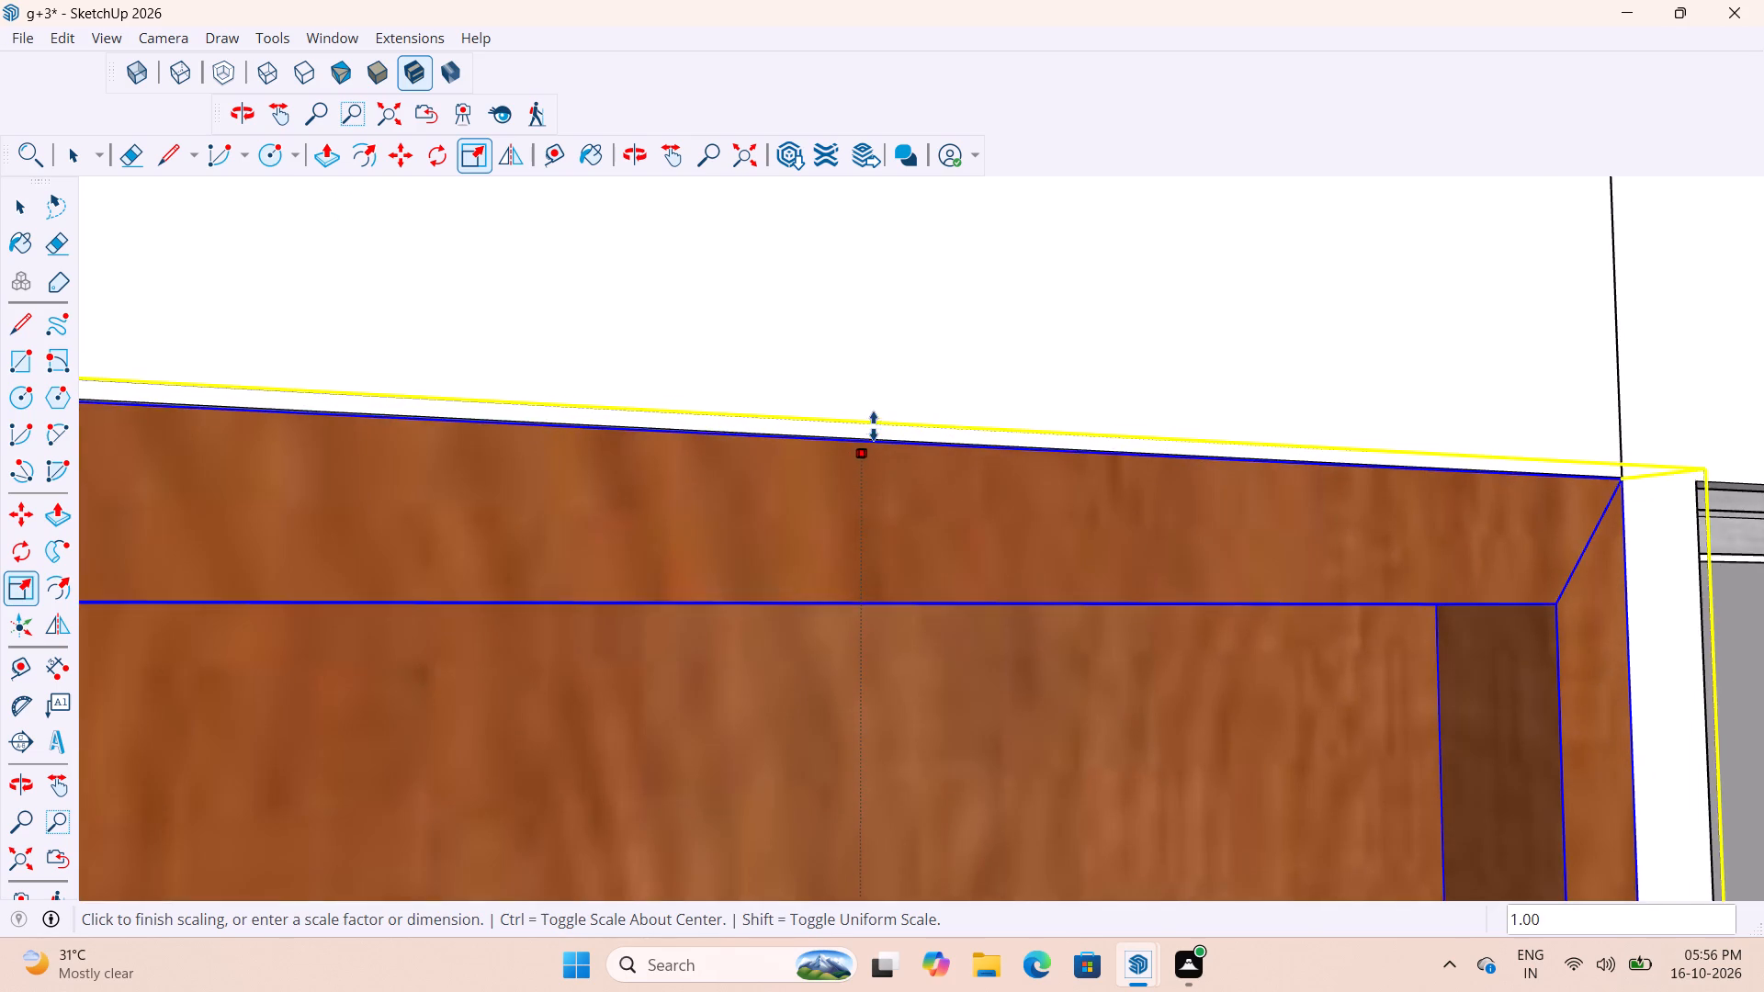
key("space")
Bring the whole project back into view and examine both floor models for door openings that still lack wooden doors.
scroll(800, 474, "down", 18)
scroll(965, 494, "down", 6)
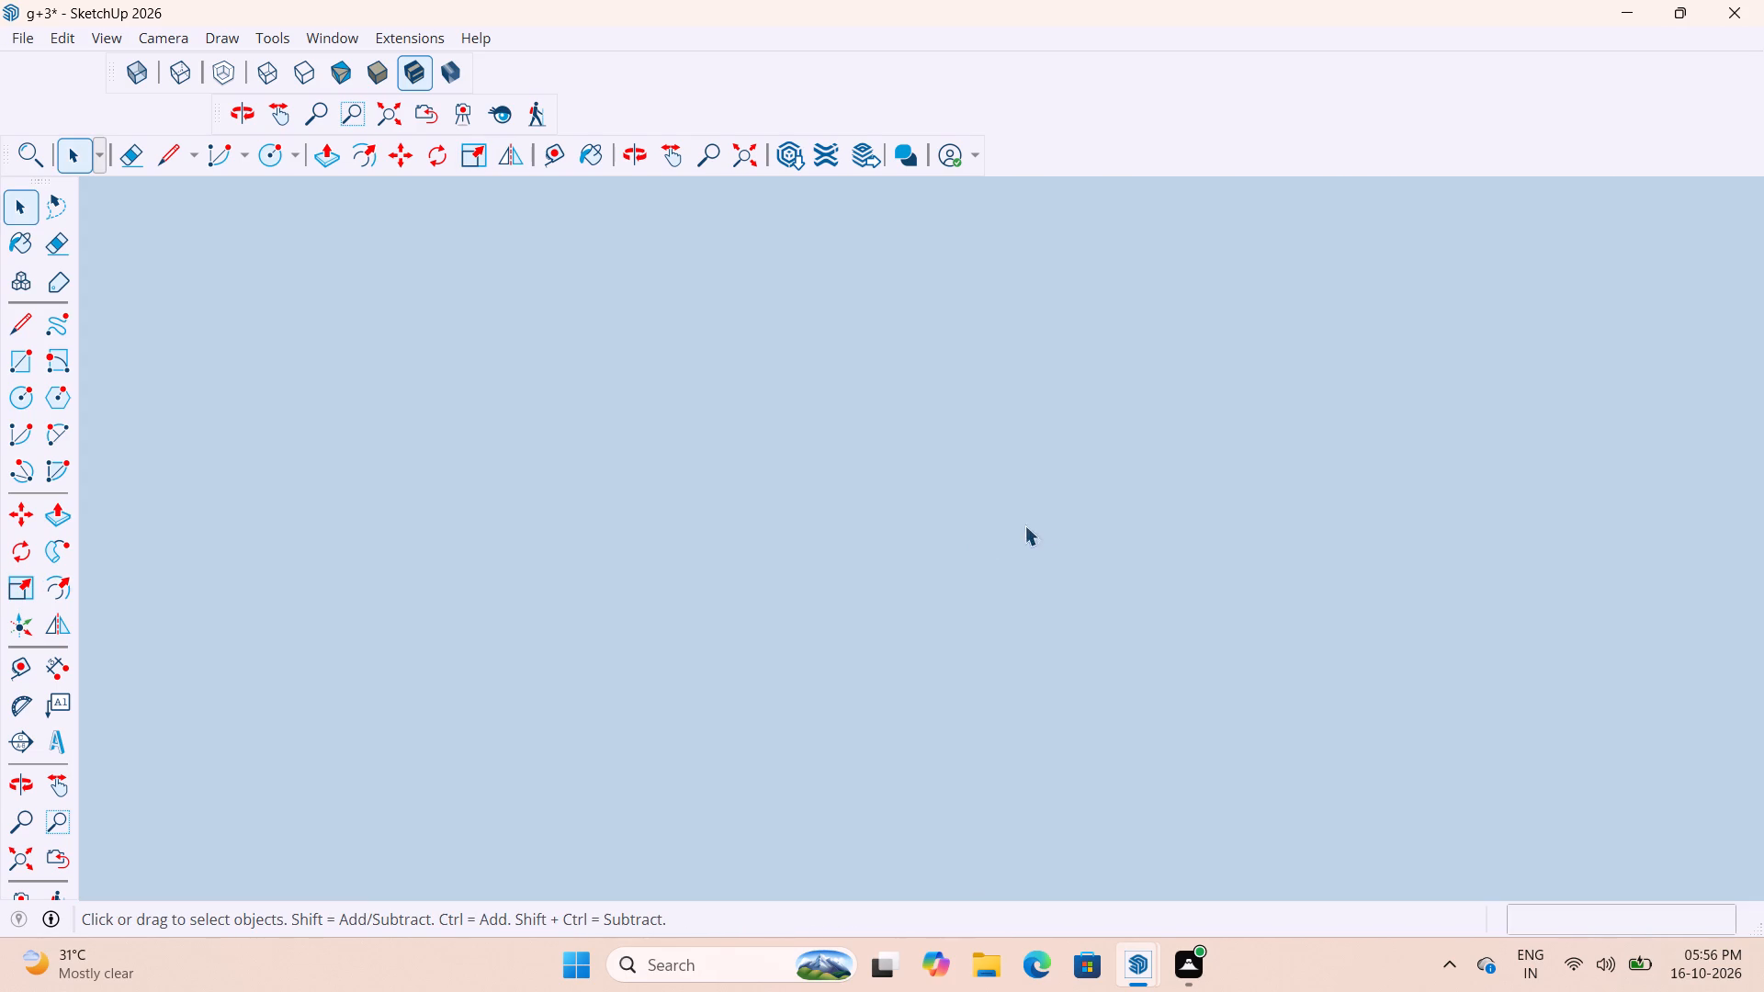
left_click_drag(738, 168, 741, 181)
middle_click_drag(898, 552, 875, 644)
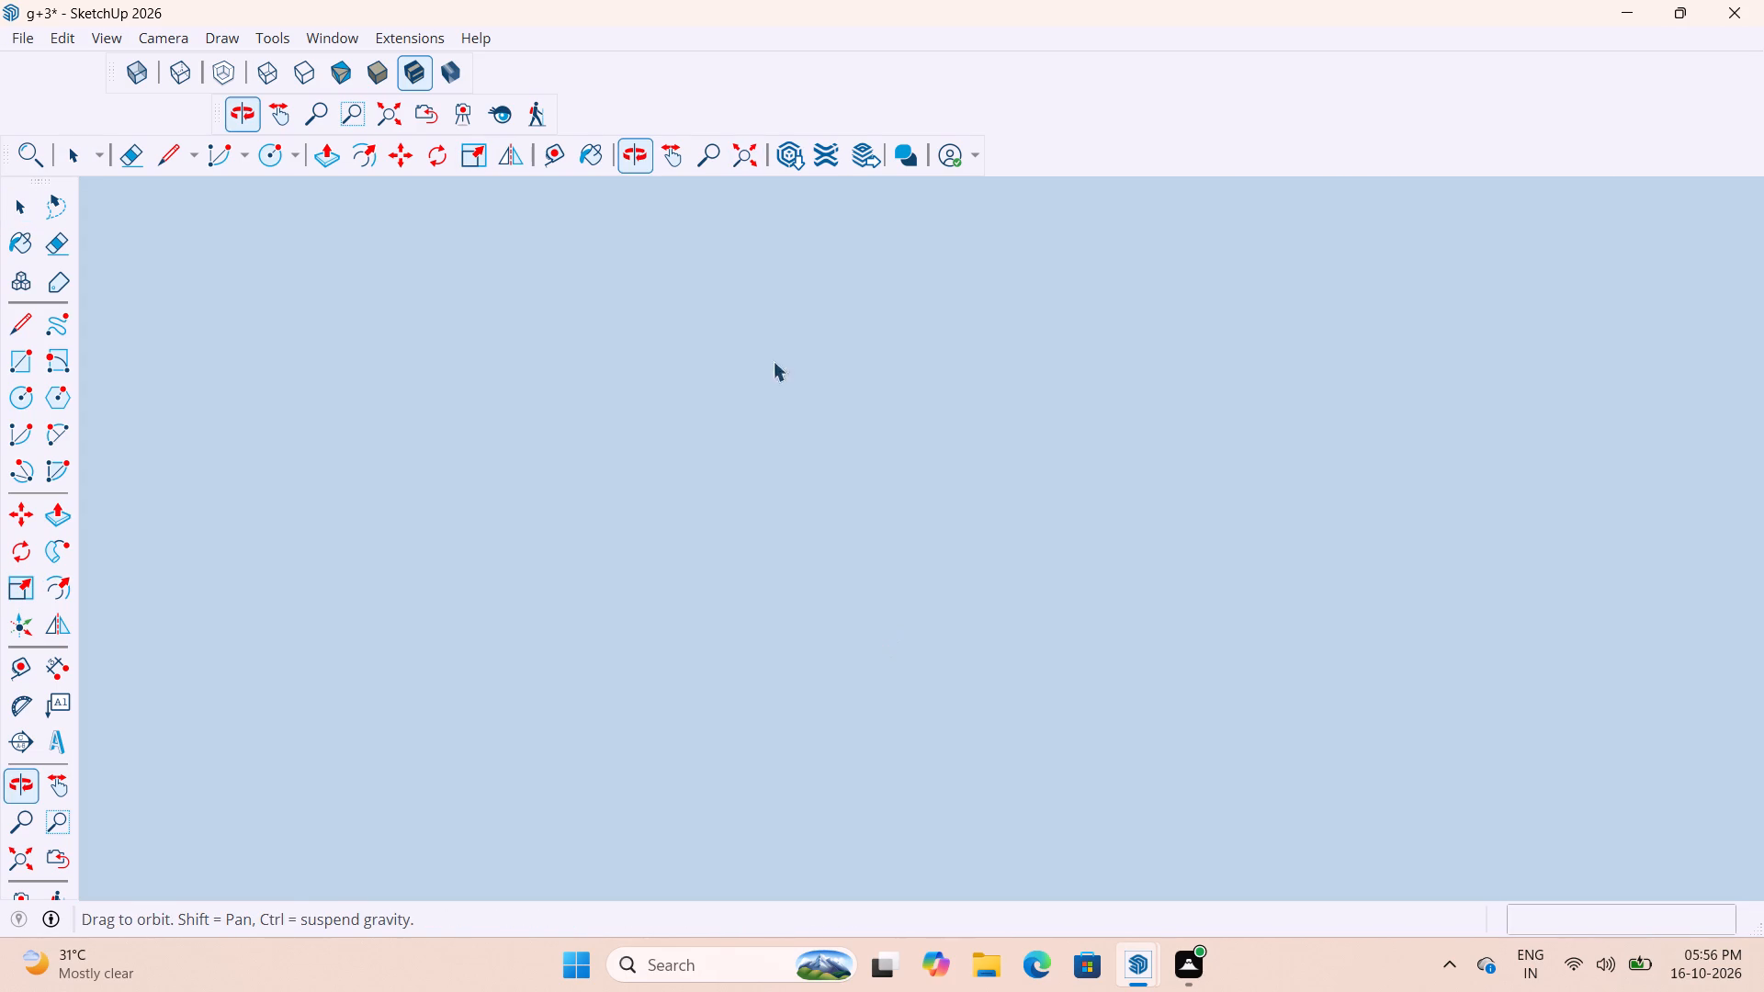
left_click(746, 157)
left_click(1025, 615)
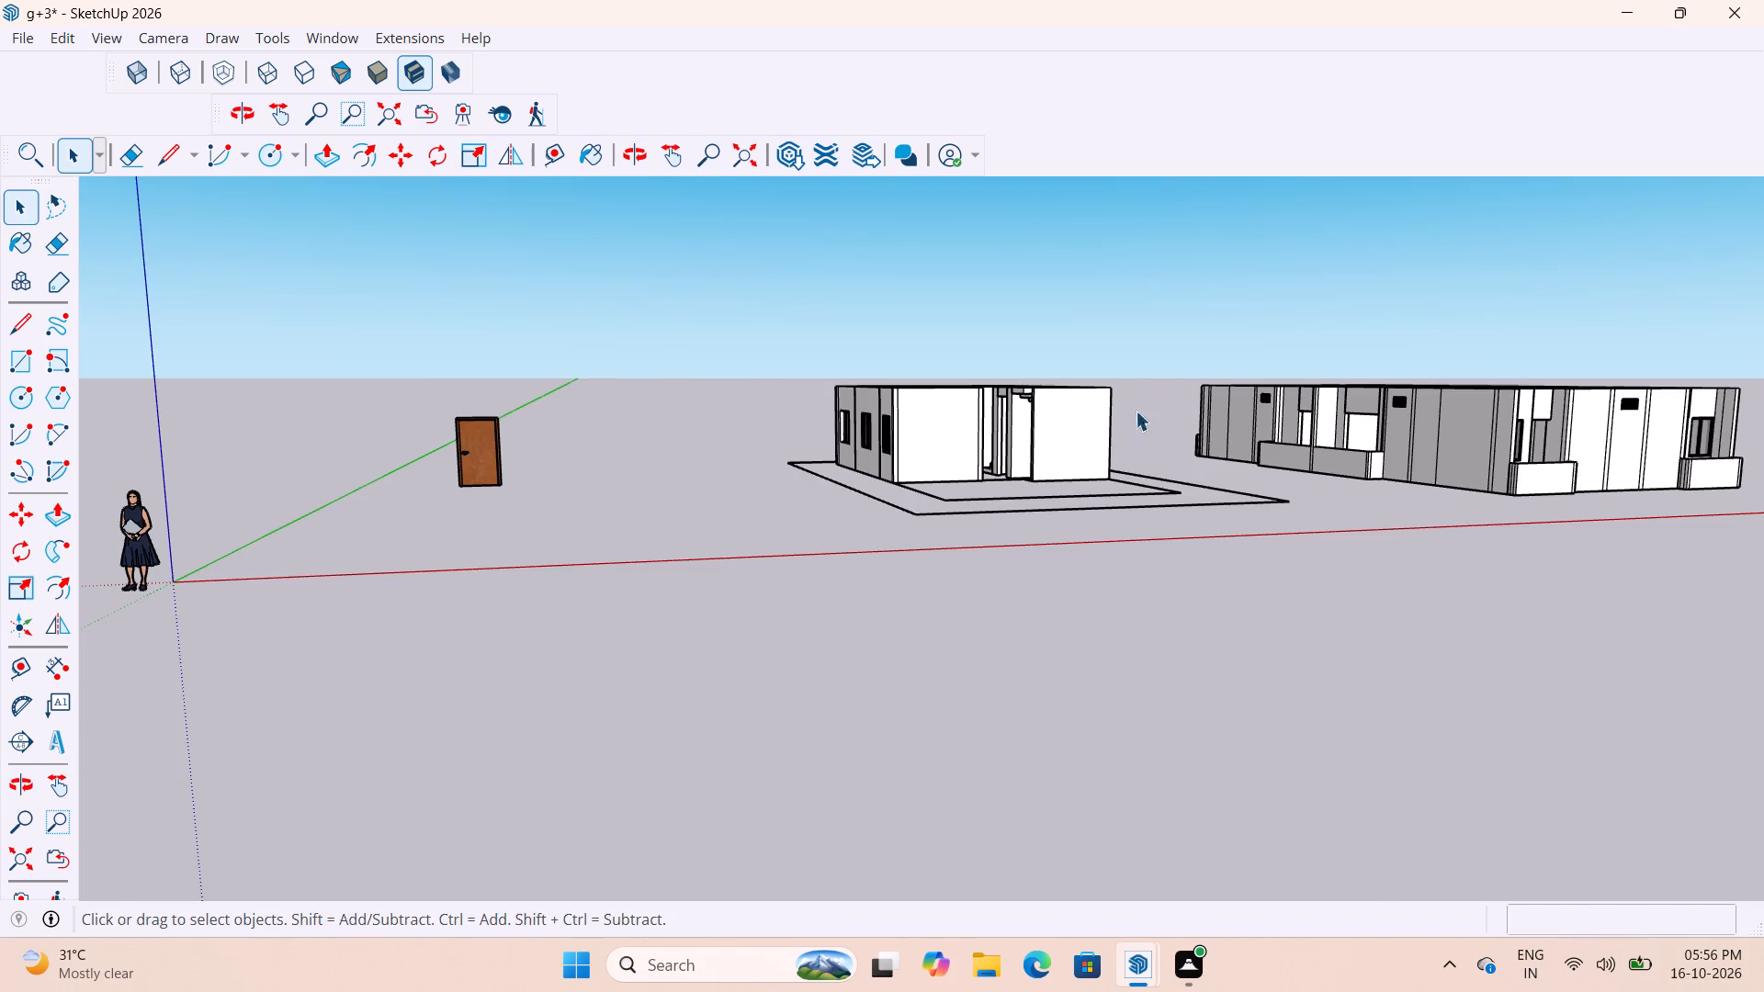
middle_click_drag(1125, 441, 927, 789)
scroll(1736, 437, "up", 17)
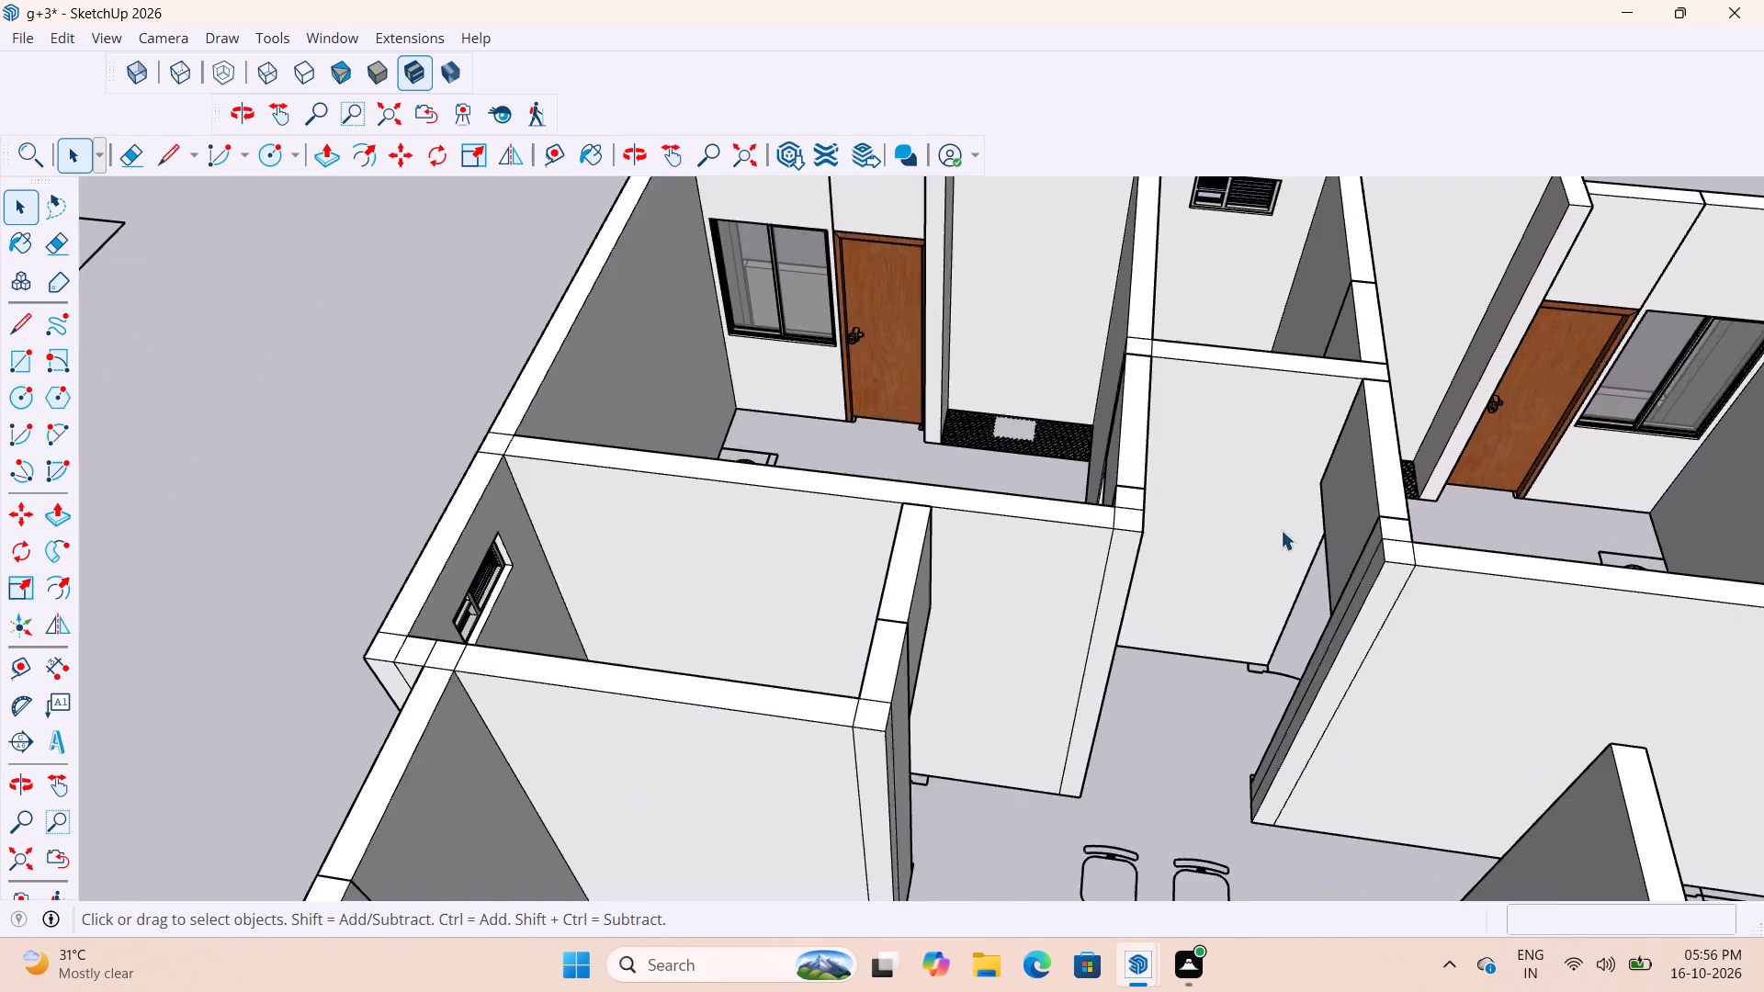
scroll(1221, 521, "down", 11)
scroll(1328, 517, "up", 3)
scroll(1230, 562, "down", 5)
middle_click_drag(1232, 472, 1119, 455)
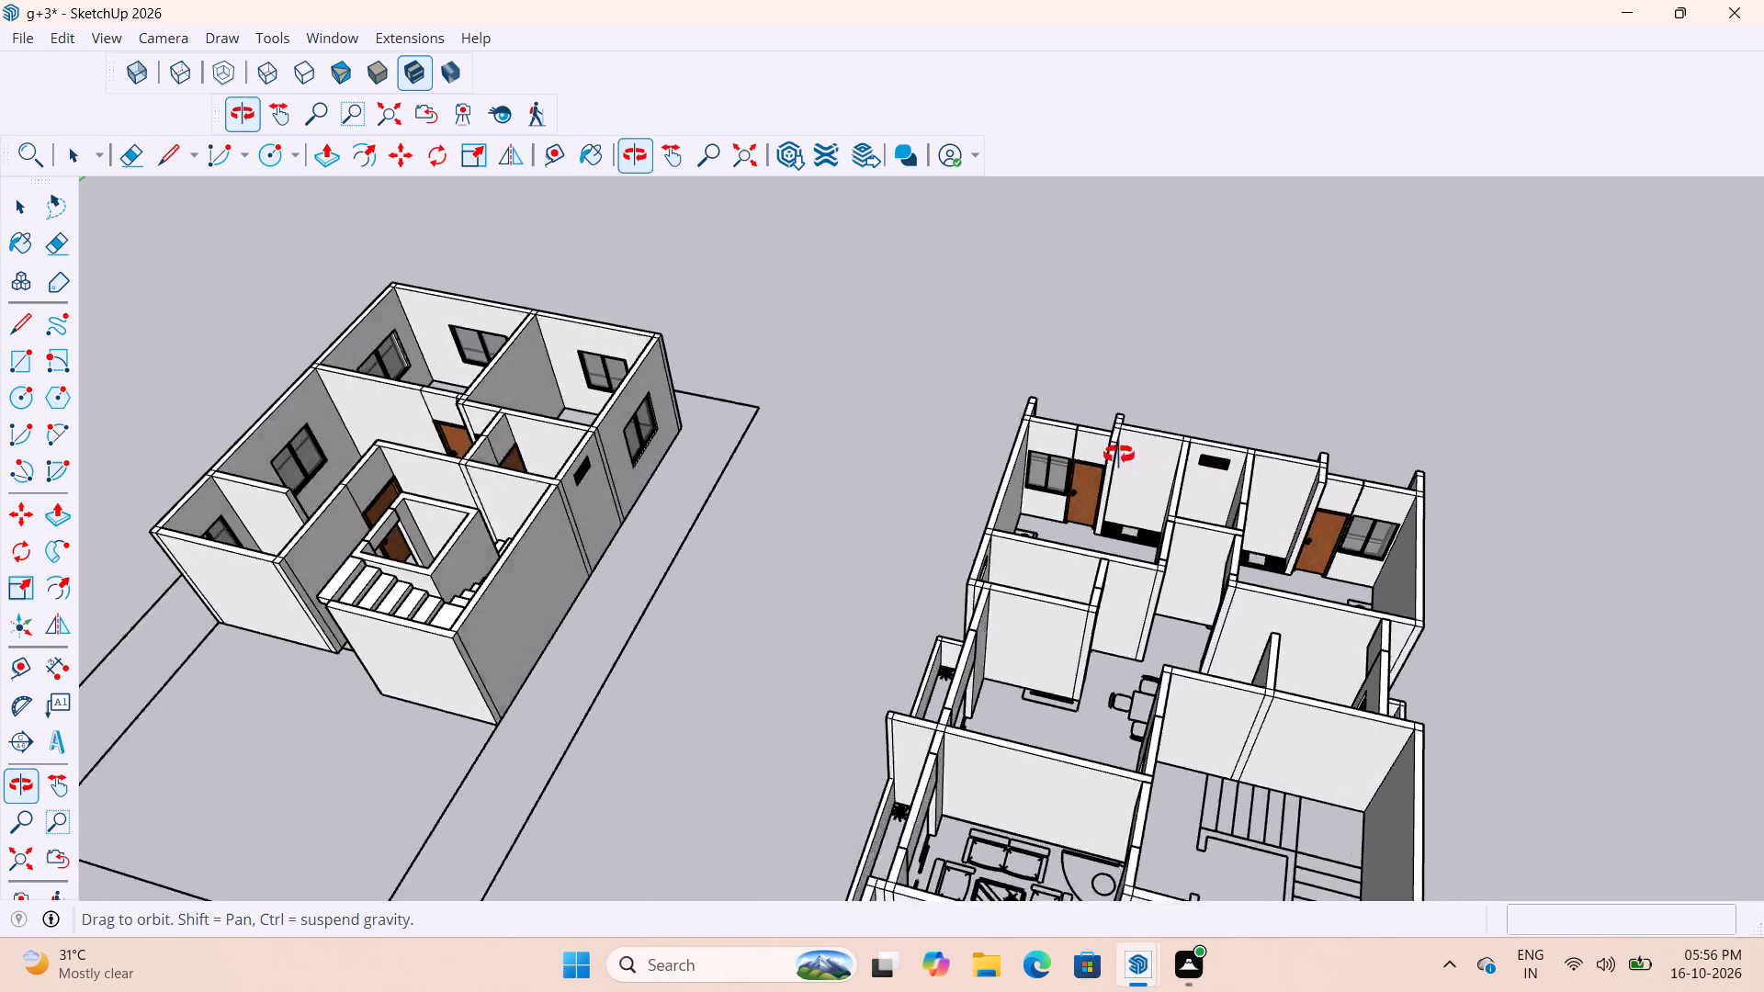
middle_click_drag(1119, 455, 938, 391)
scroll(1122, 675, "up", 5)
scroll(1026, 652, "down", 4)
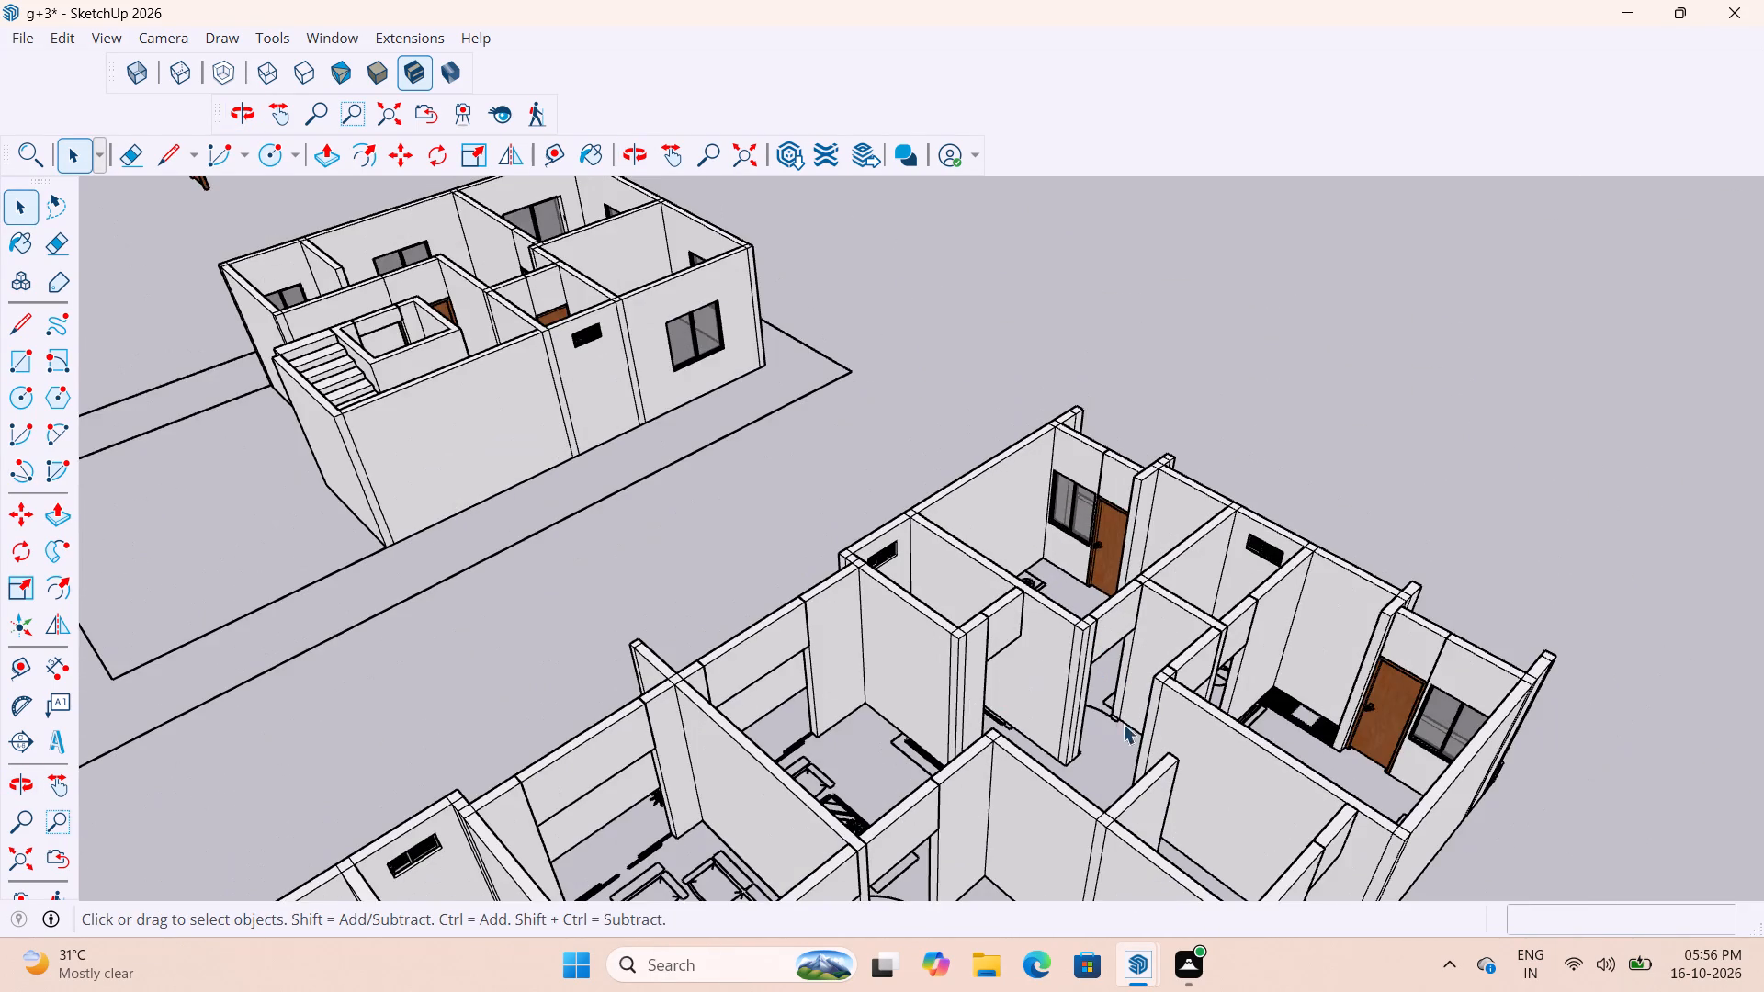
middle_click_drag(1154, 733, 1220, 661)
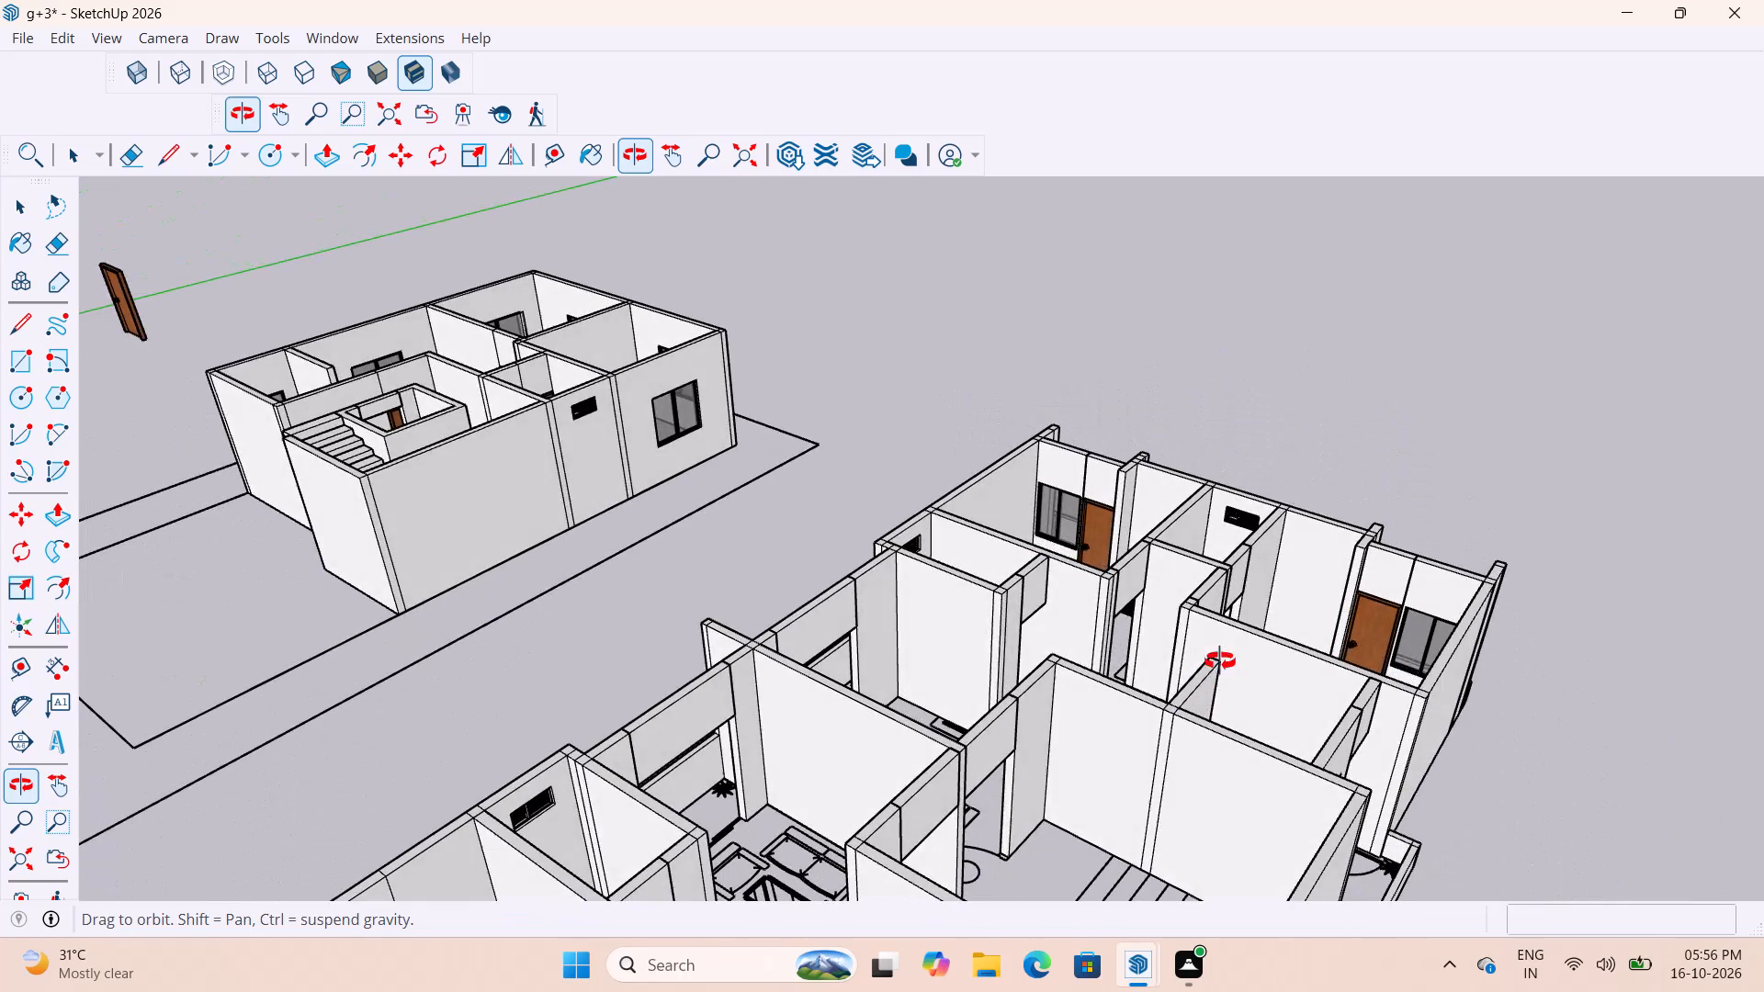
middle_click_drag(1220, 661, 1298, 667)
scroll(1430, 550, "down", 8)
scroll(566, 519, "up", 4)
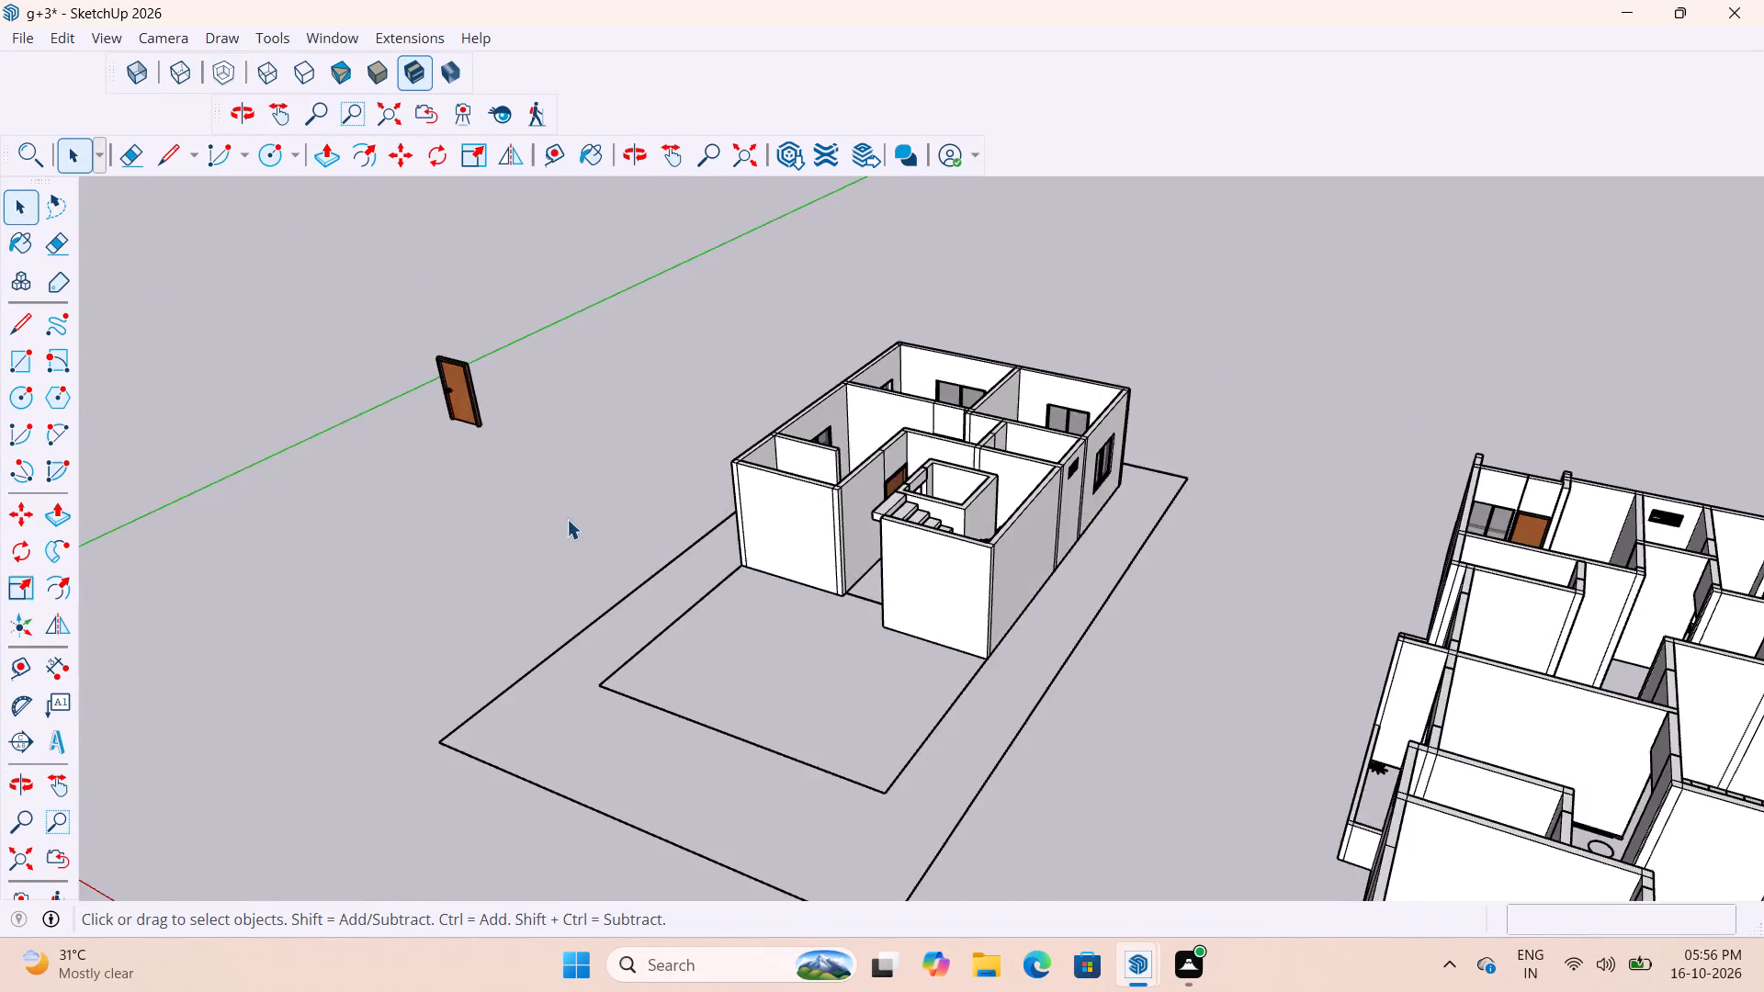
scroll(567, 519, "up", 4)
scroll(1001, 434, "down", 5)
middle_click_drag(1103, 469, 818, 569)
scroll(1091, 454, "up", 9)
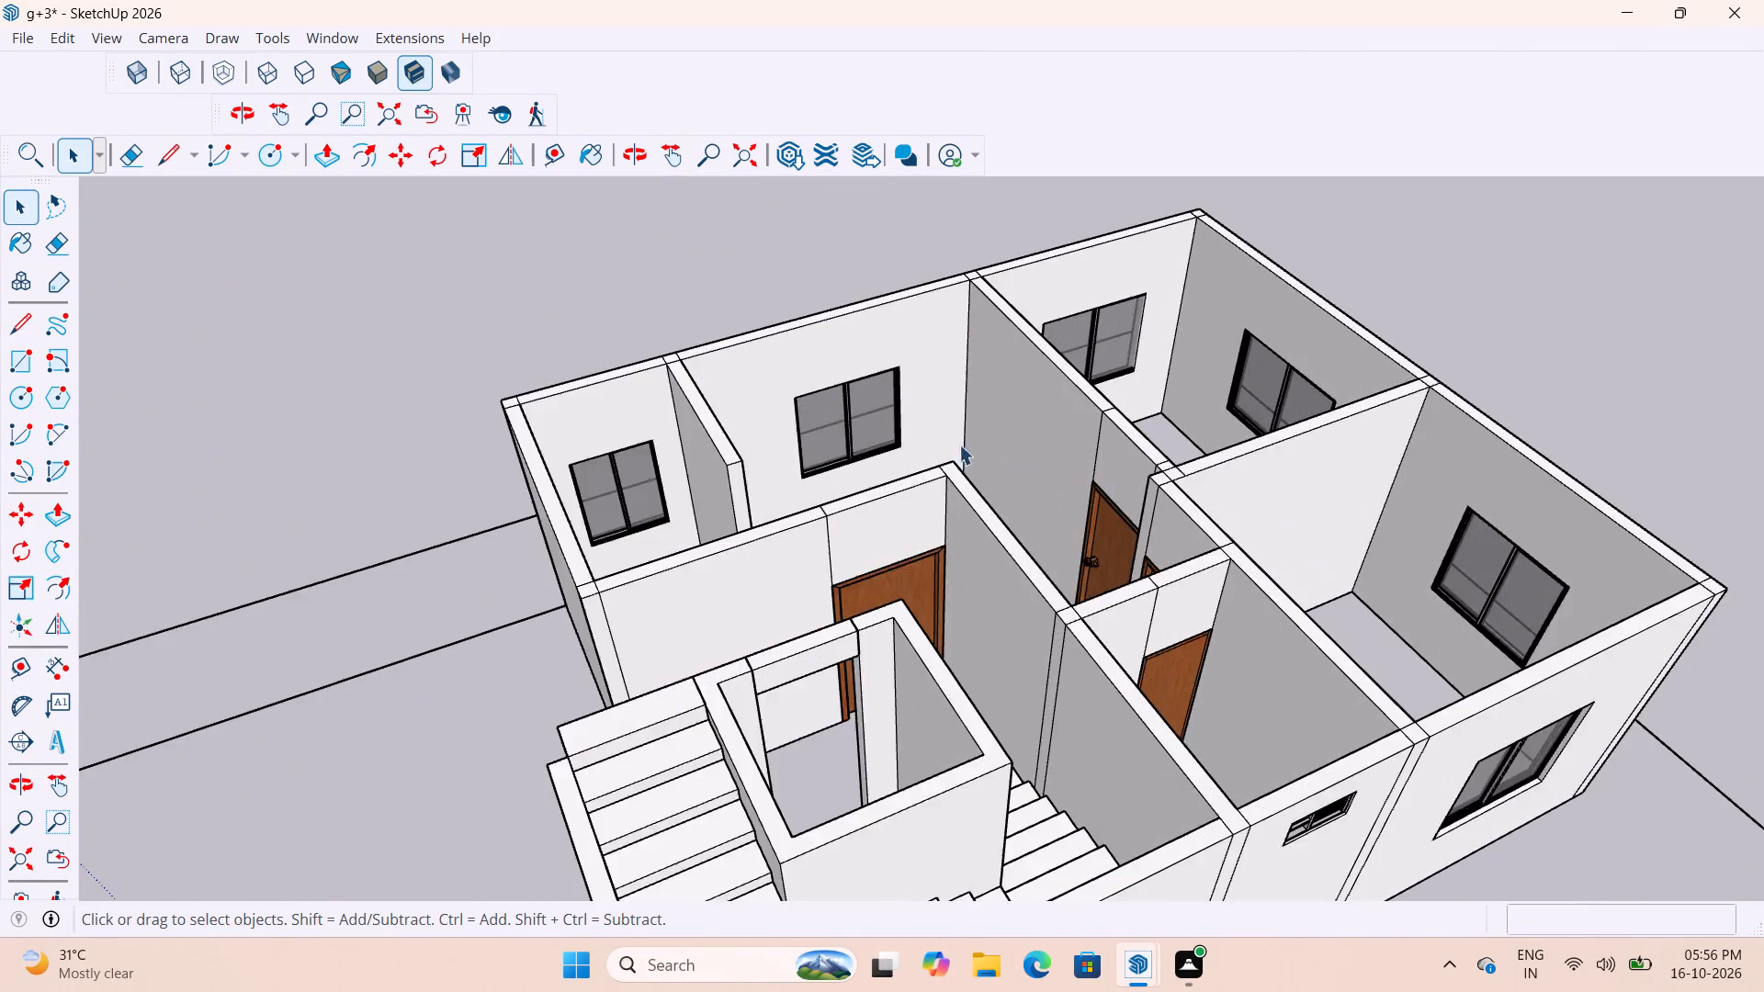
scroll(896, 468, "down", 6)
scroll(808, 524, "down", 13)
scroll(1002, 746, "up", 15)
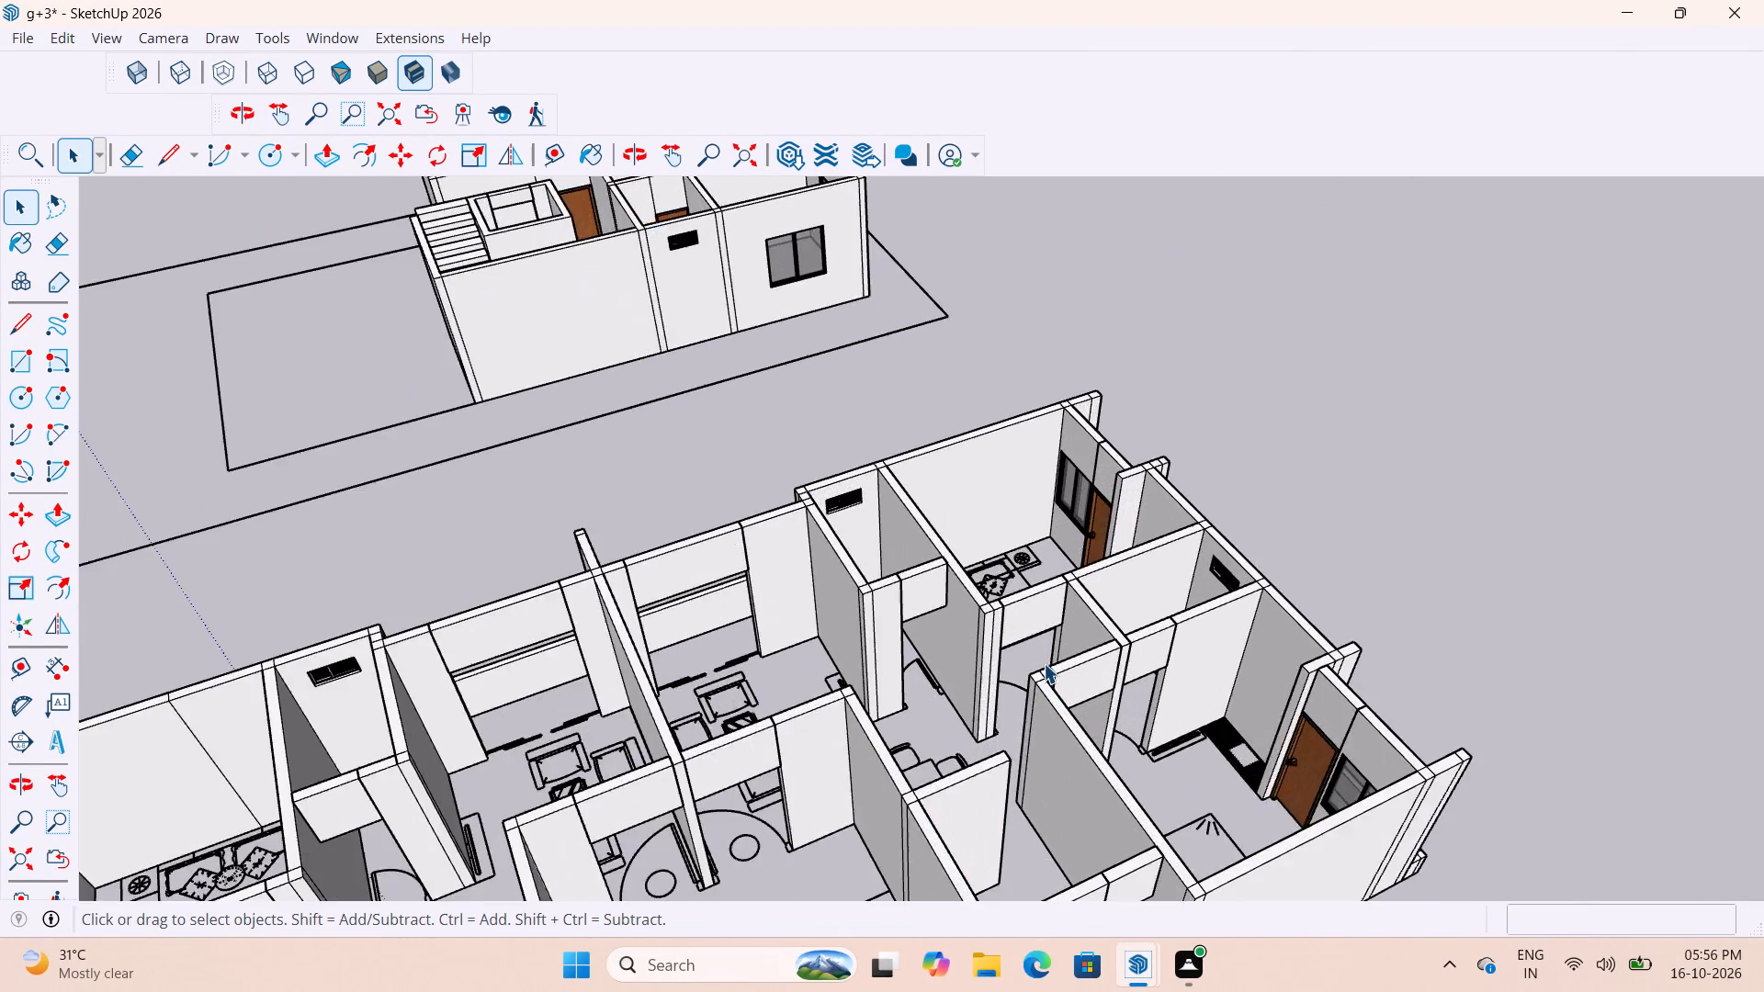
scroll(1044, 663, "up", 3)
scroll(1073, 596, "down", 6)
scroll(1152, 648, "up", 15)
scroll(1055, 603, "down", 6)
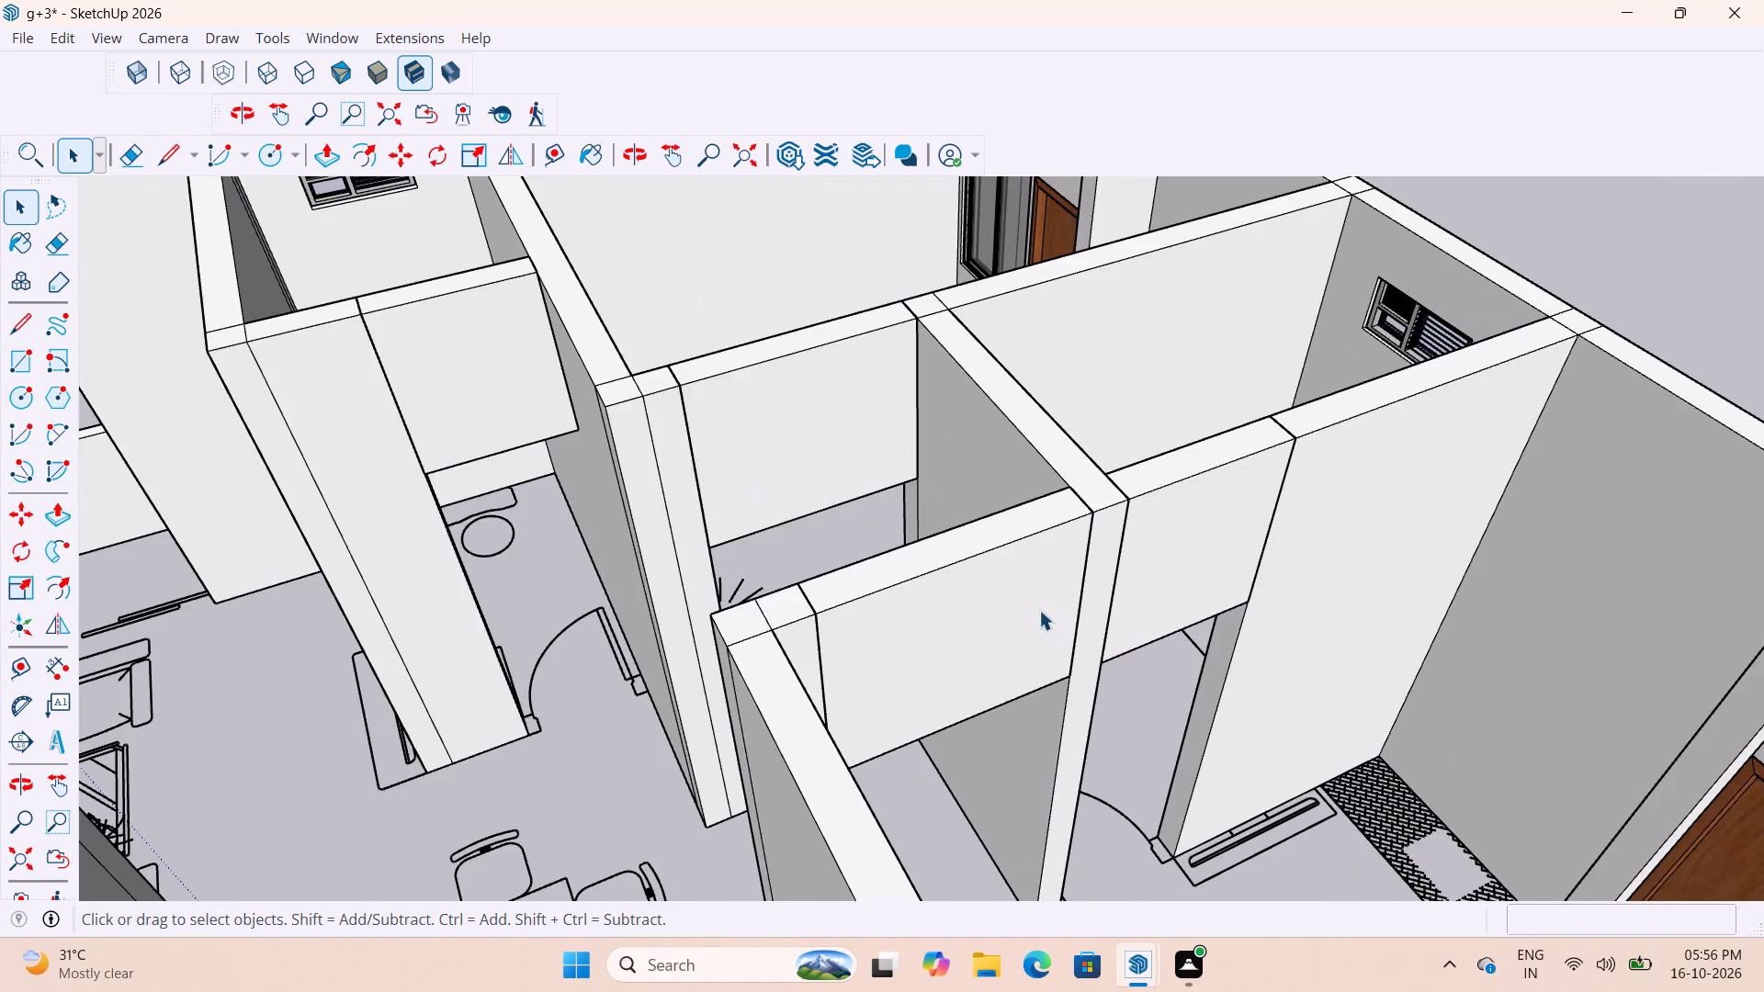
scroll(1038, 610, "down", 5)
scroll(1099, 673, "up", 4)
scroll(1032, 651, "down", 12)
middle_click_drag(997, 605, 1070, 605)
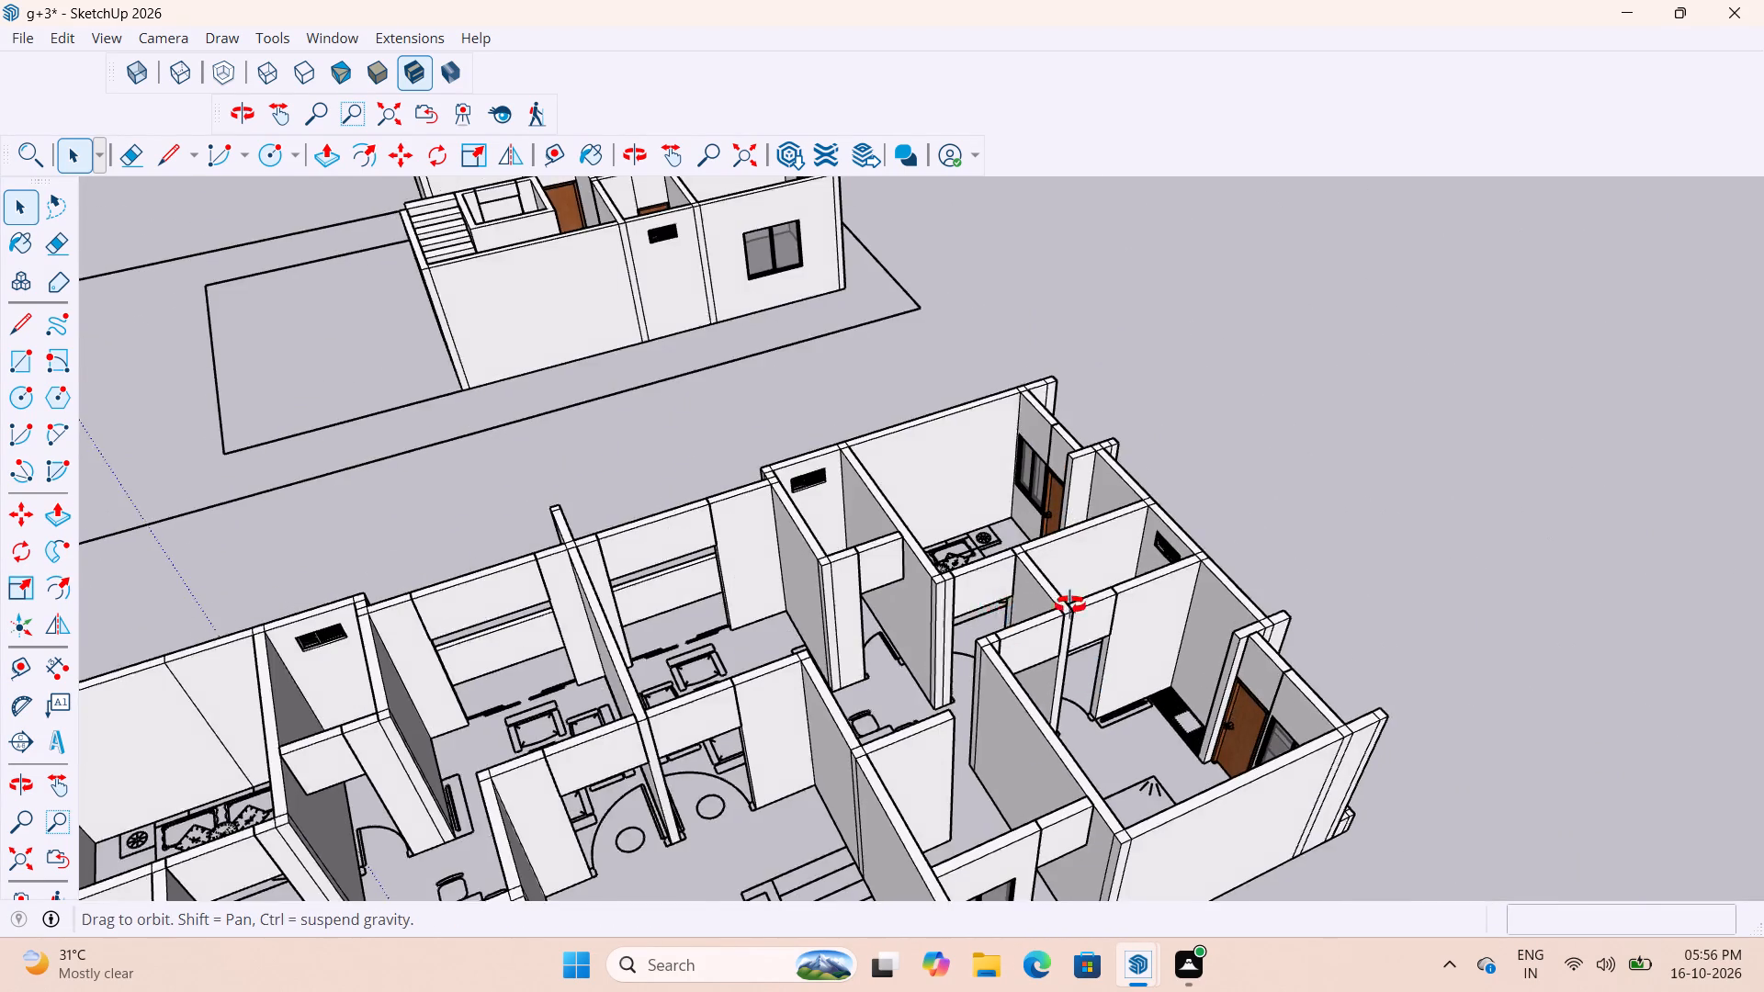
middle_click_drag(1070, 605, 1310, 592)
scroll(392, 401, "down", 5)
scroll(718, 408, "up", 7)
scroll(1042, 451, "down", 4)
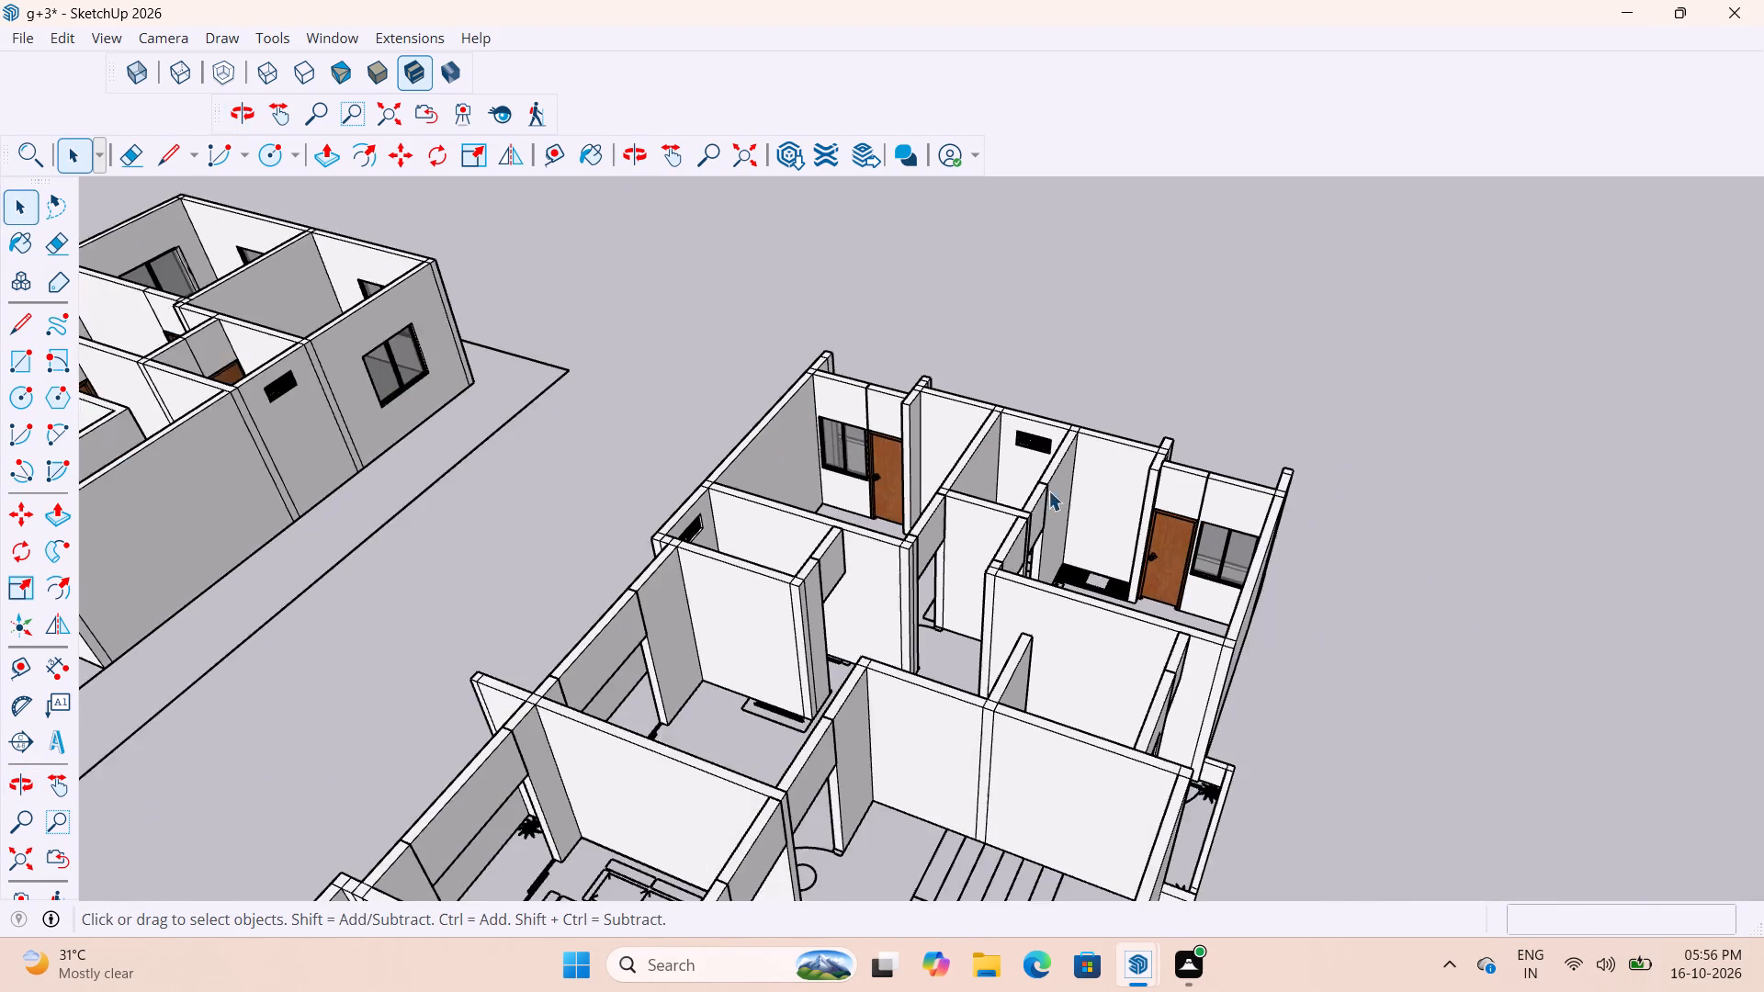
Copy the wooden door beside the smaller model's staircase to the floor corner of the larger model's bathroom opening, beside the bedroom's wall-side unit.
middle_click_drag(1036, 500, 504, 567)
scroll(502, 566, "up", 1)
scroll(984, 329, "down", 11)
scroll(994, 166, "up", 6)
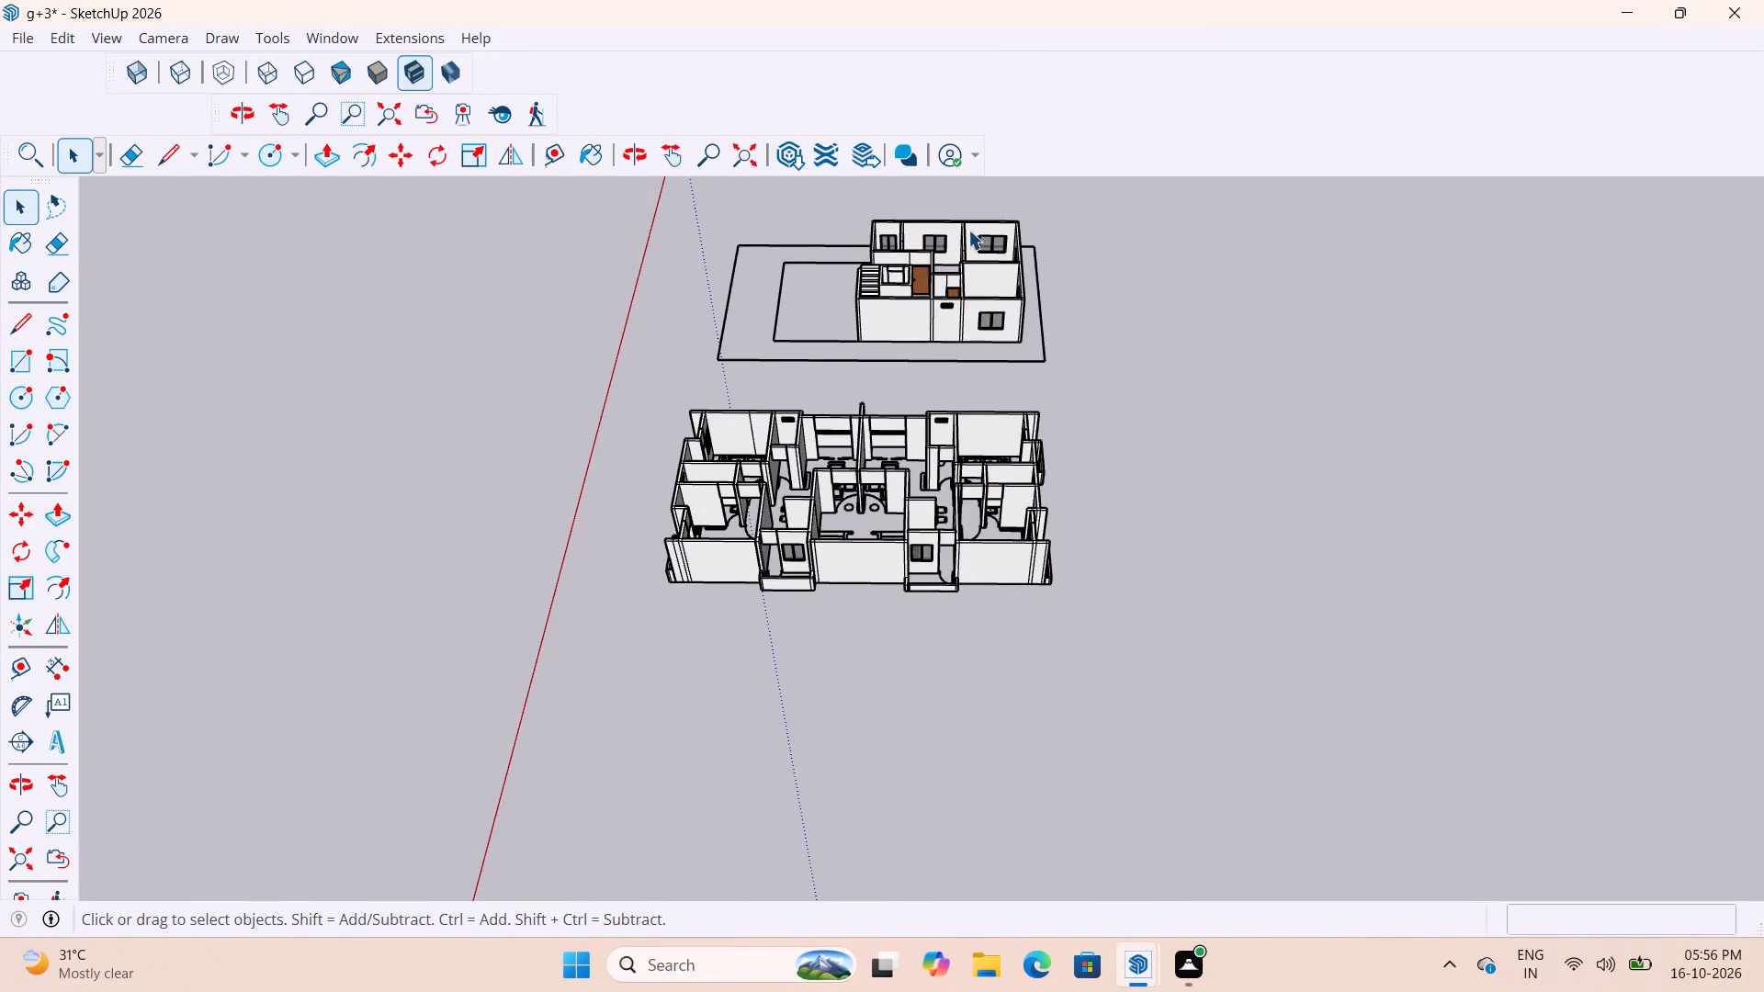
scroll(968, 230, "up", 20)
scroll(968, 230, "up", 2)
scroll(930, 541, "down", 11)
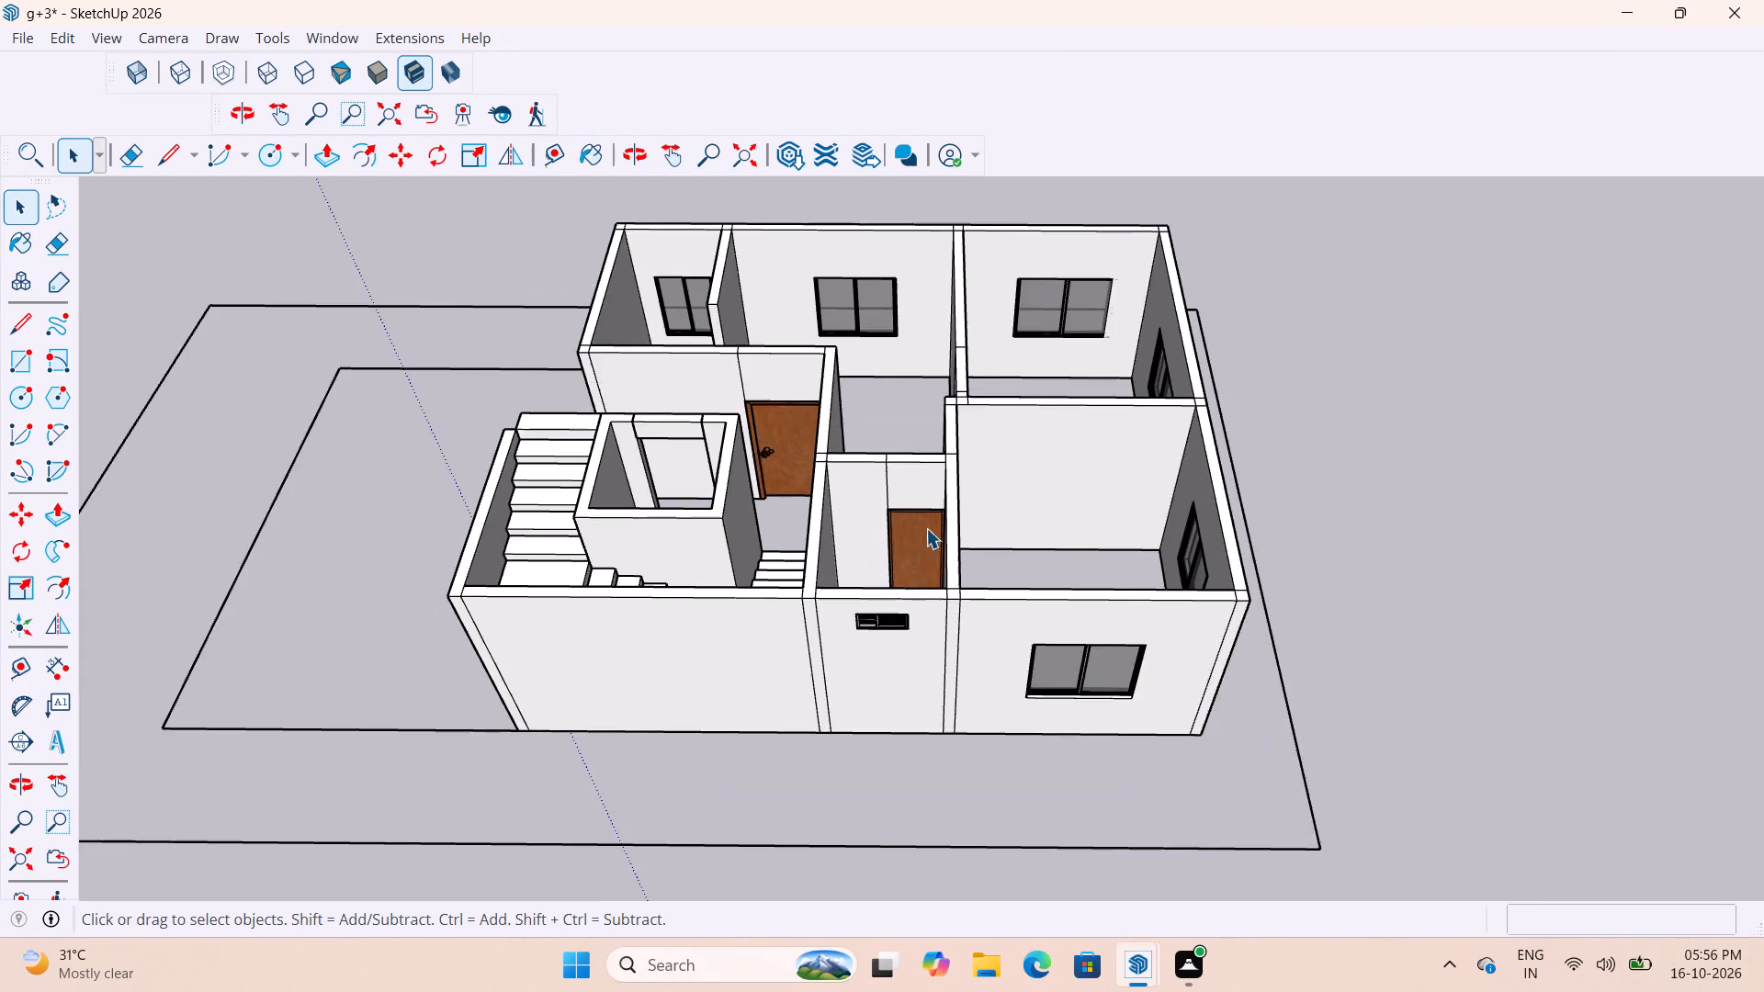
scroll(922, 514, "up", 8)
middle_click_drag(1093, 438, 1159, 426)
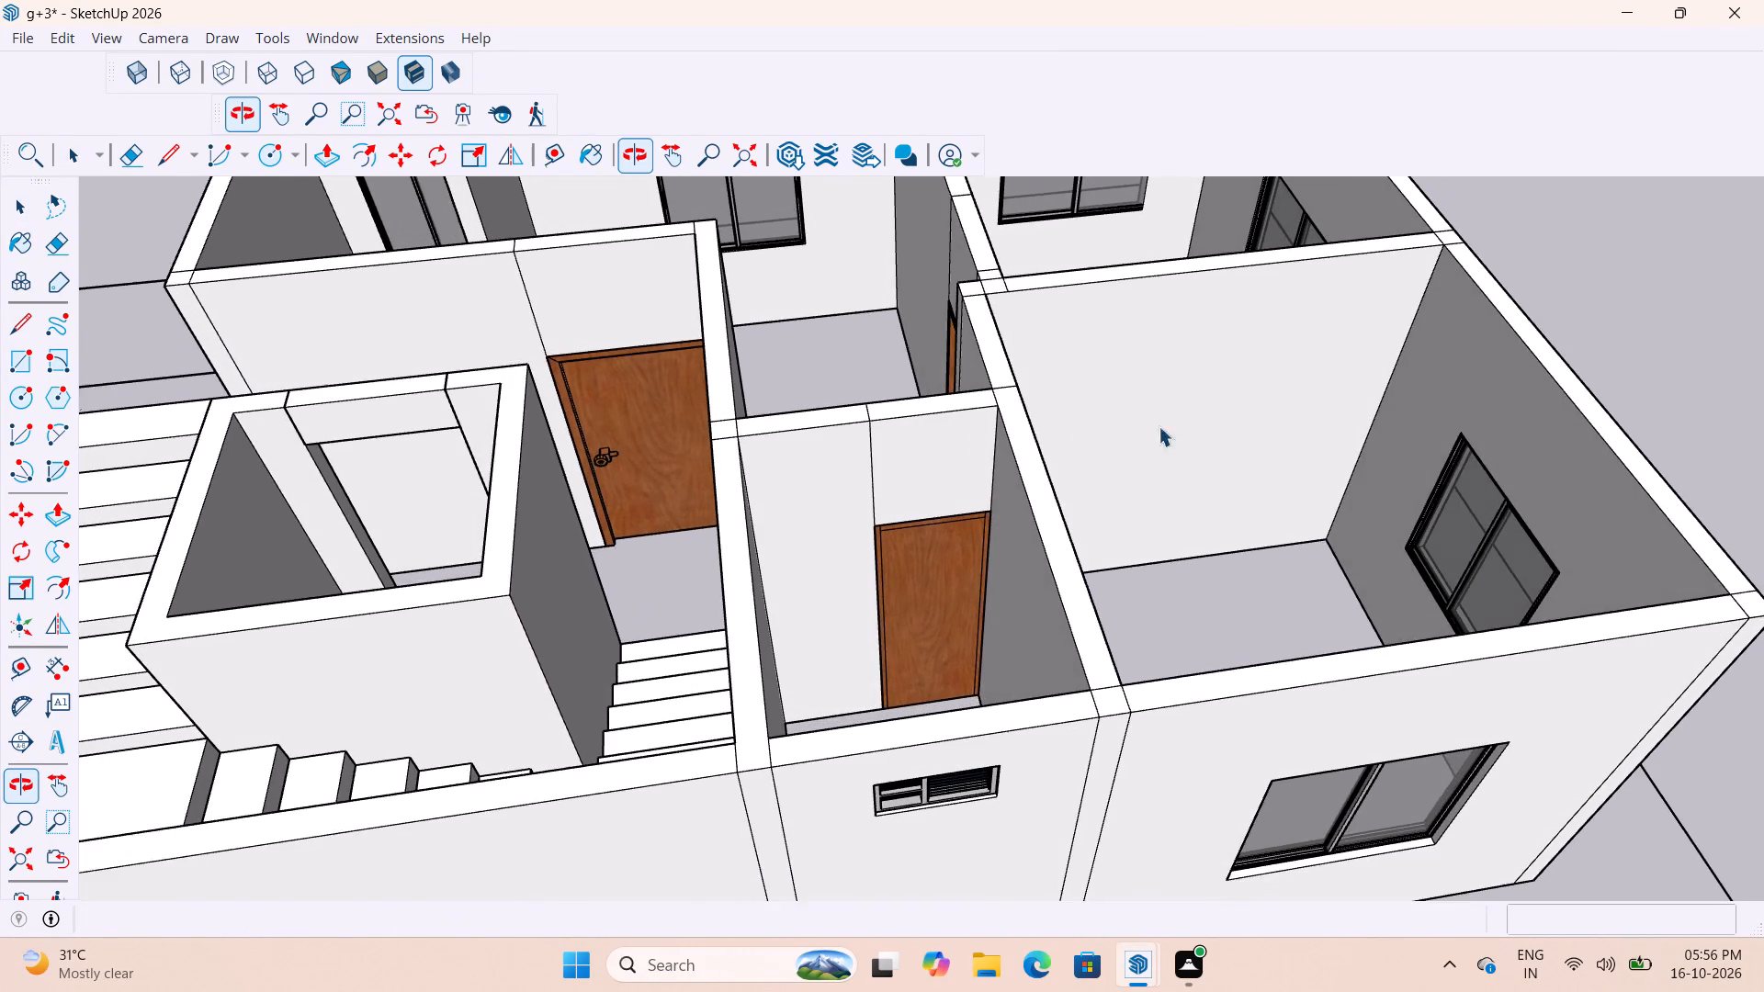
middle_click_drag(1159, 426, 1177, 426)
scroll(711, 469, "up", 4)
scroll(836, 558, "down", 5)
scroll(611, 535, "up", 9)
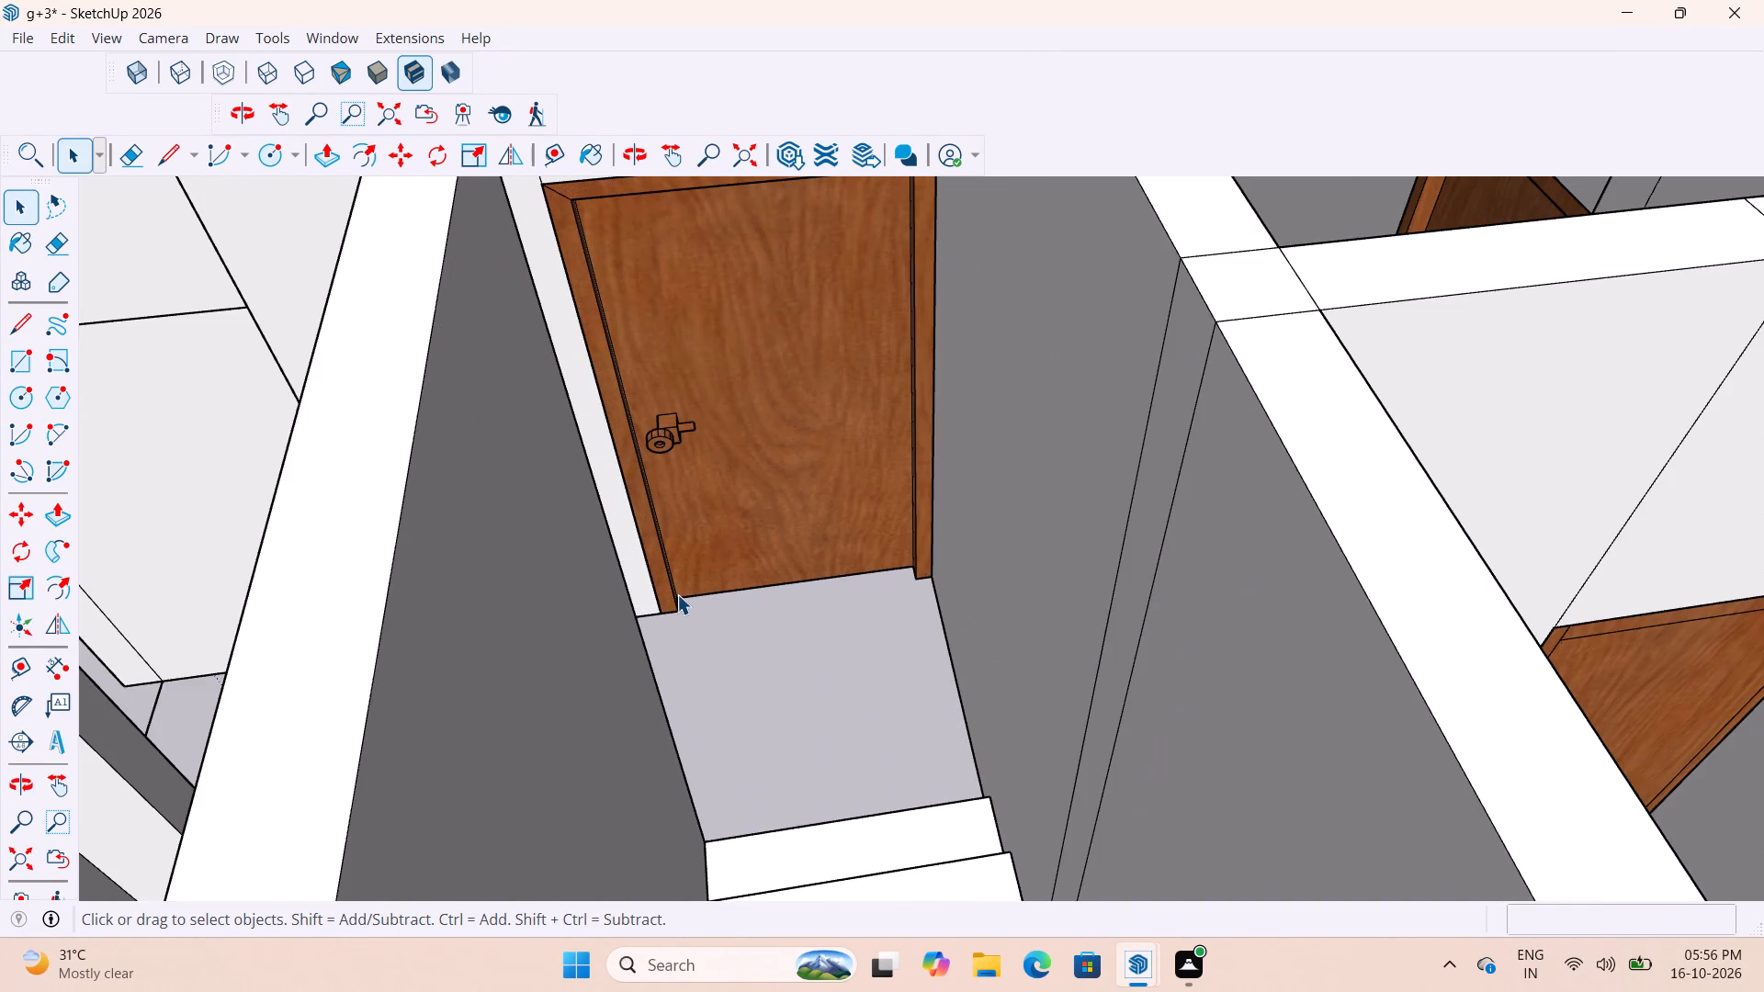
left_click(677, 593)
key("m")
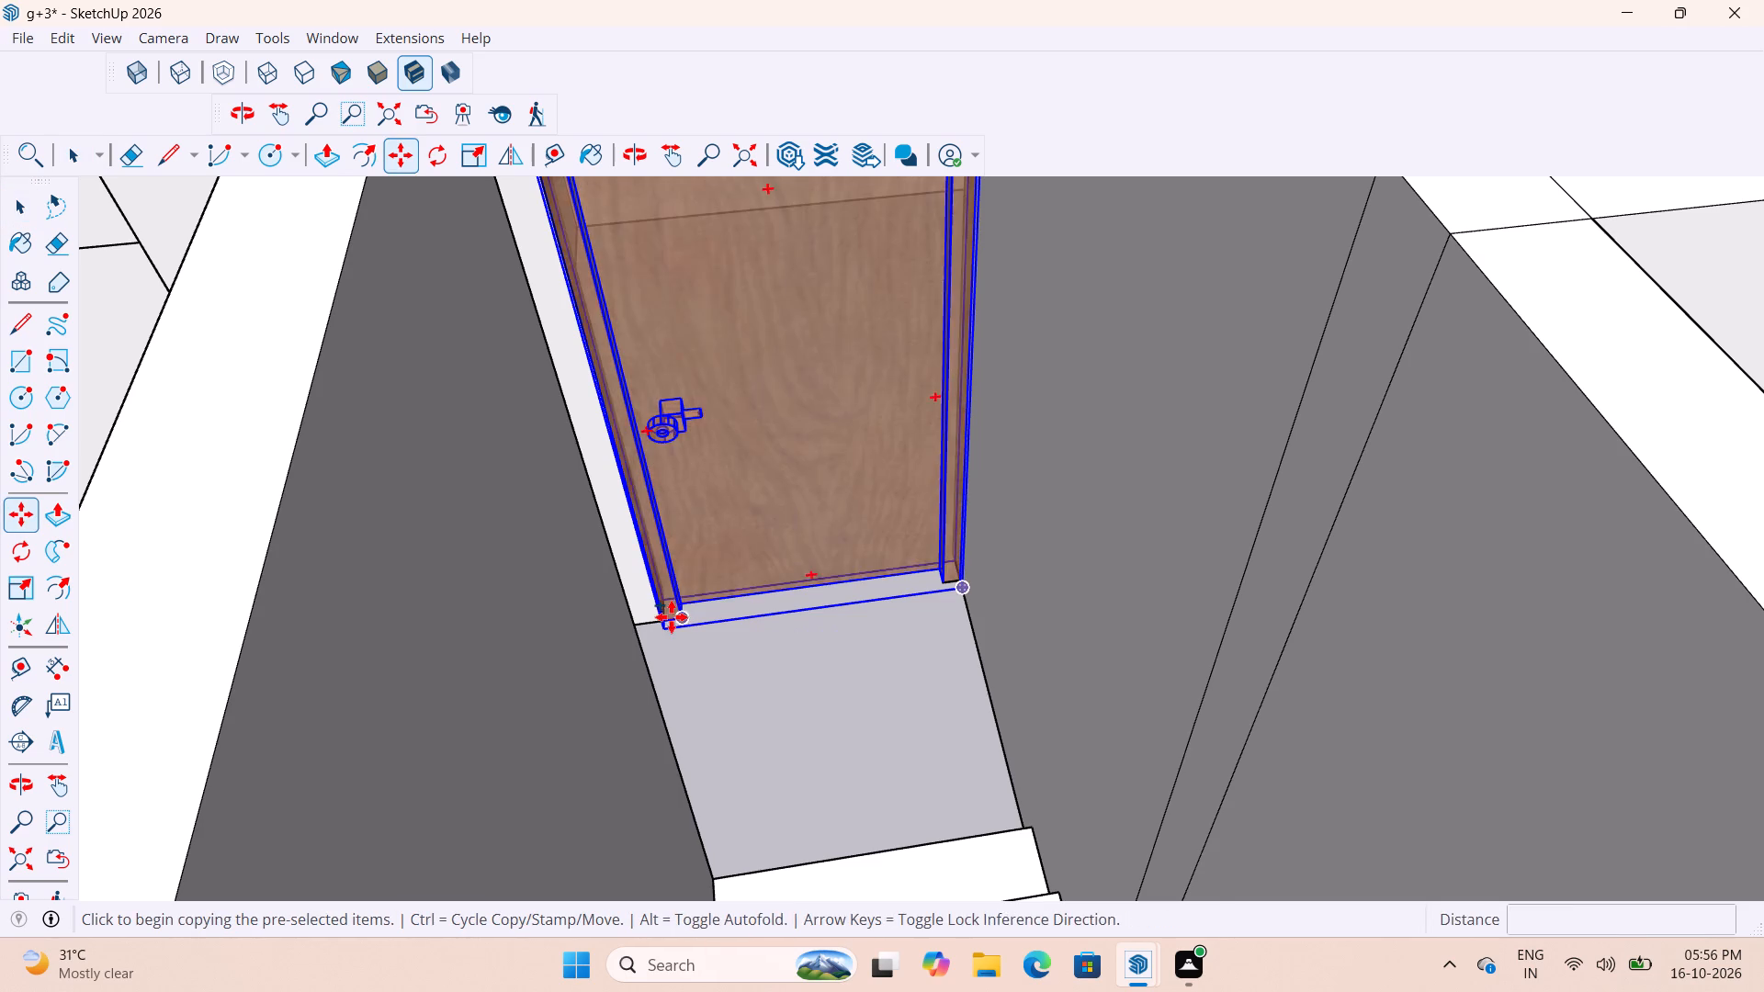
scroll(672, 617, "up", 17)
left_click(622, 626)
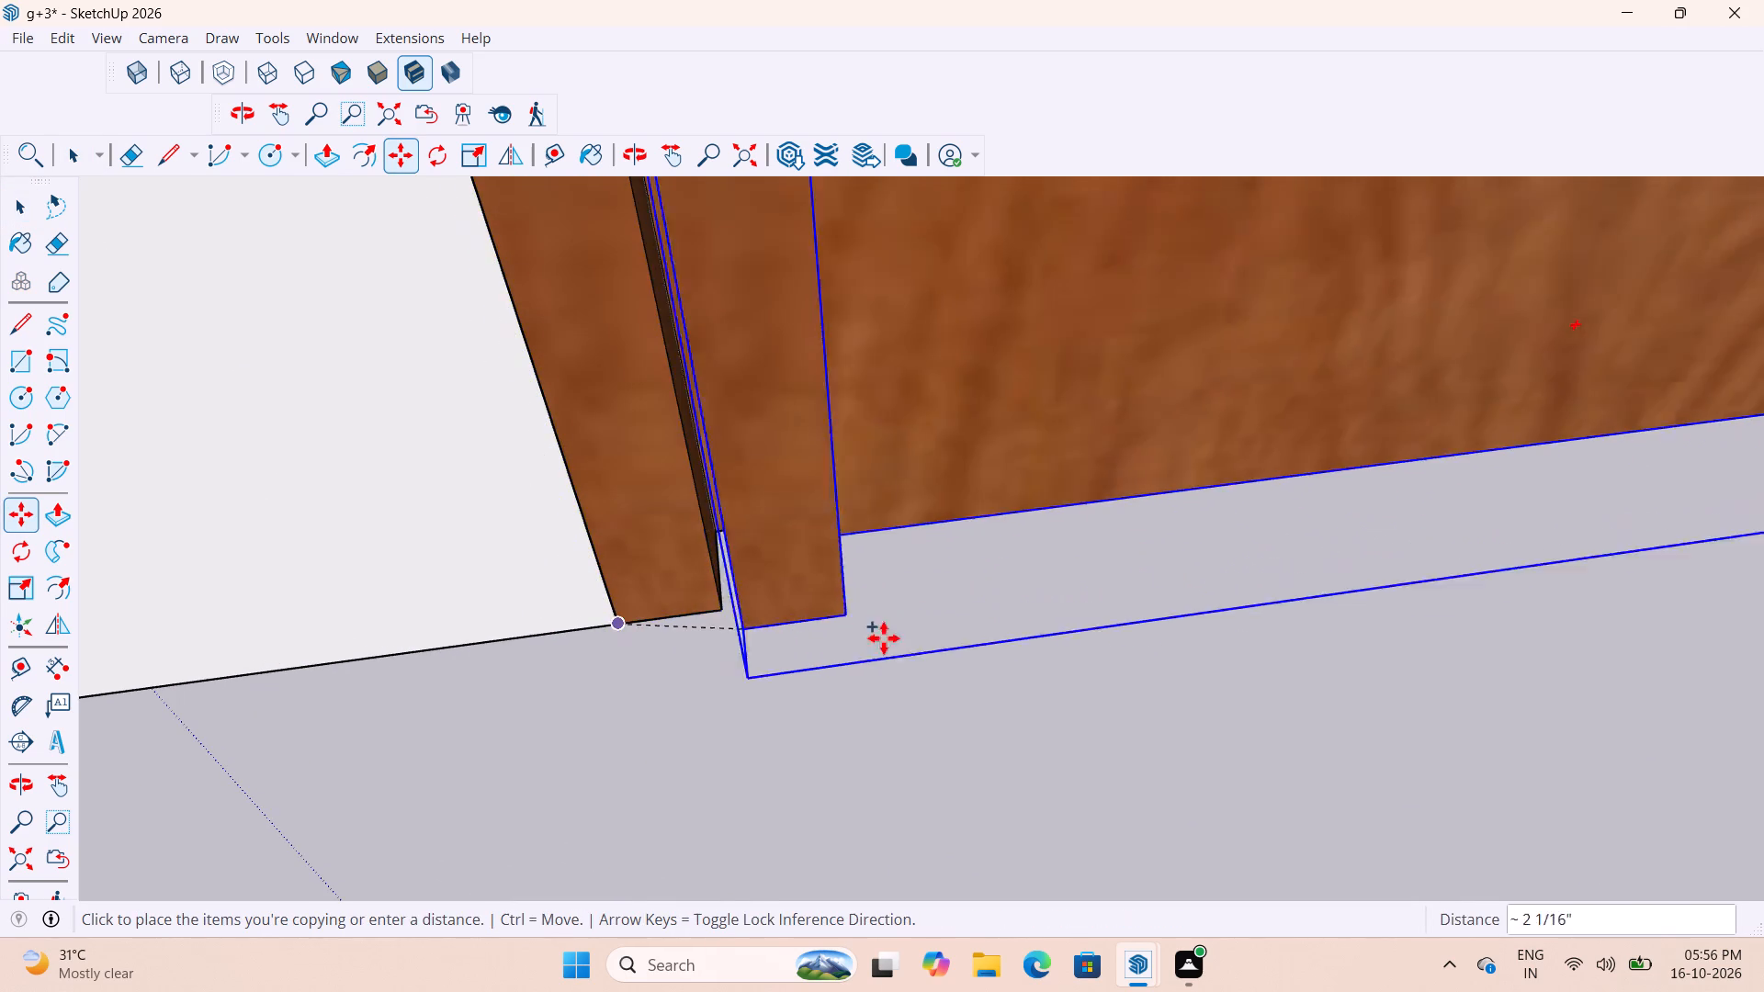
scroll(812, 573, "down", 20)
scroll(812, 573, "down", 19)
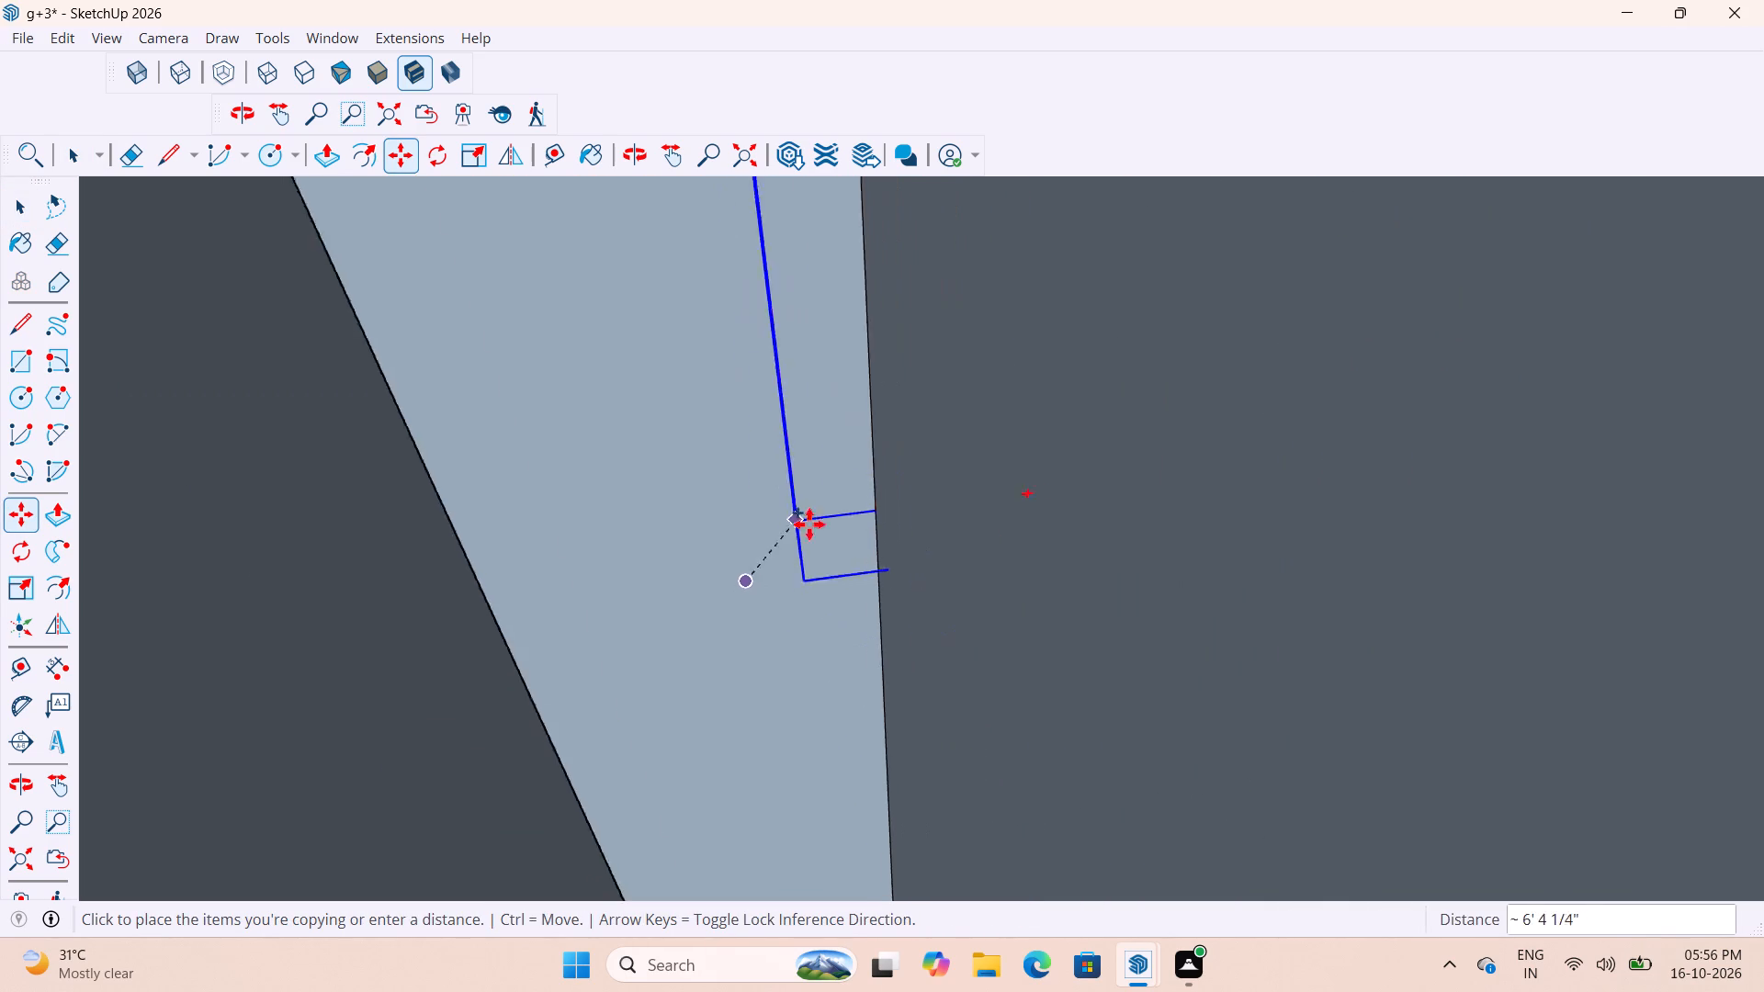
scroll(809, 524, "down", 20)
scroll(809, 524, "down", 20)
scroll(809, 524, "down", 4)
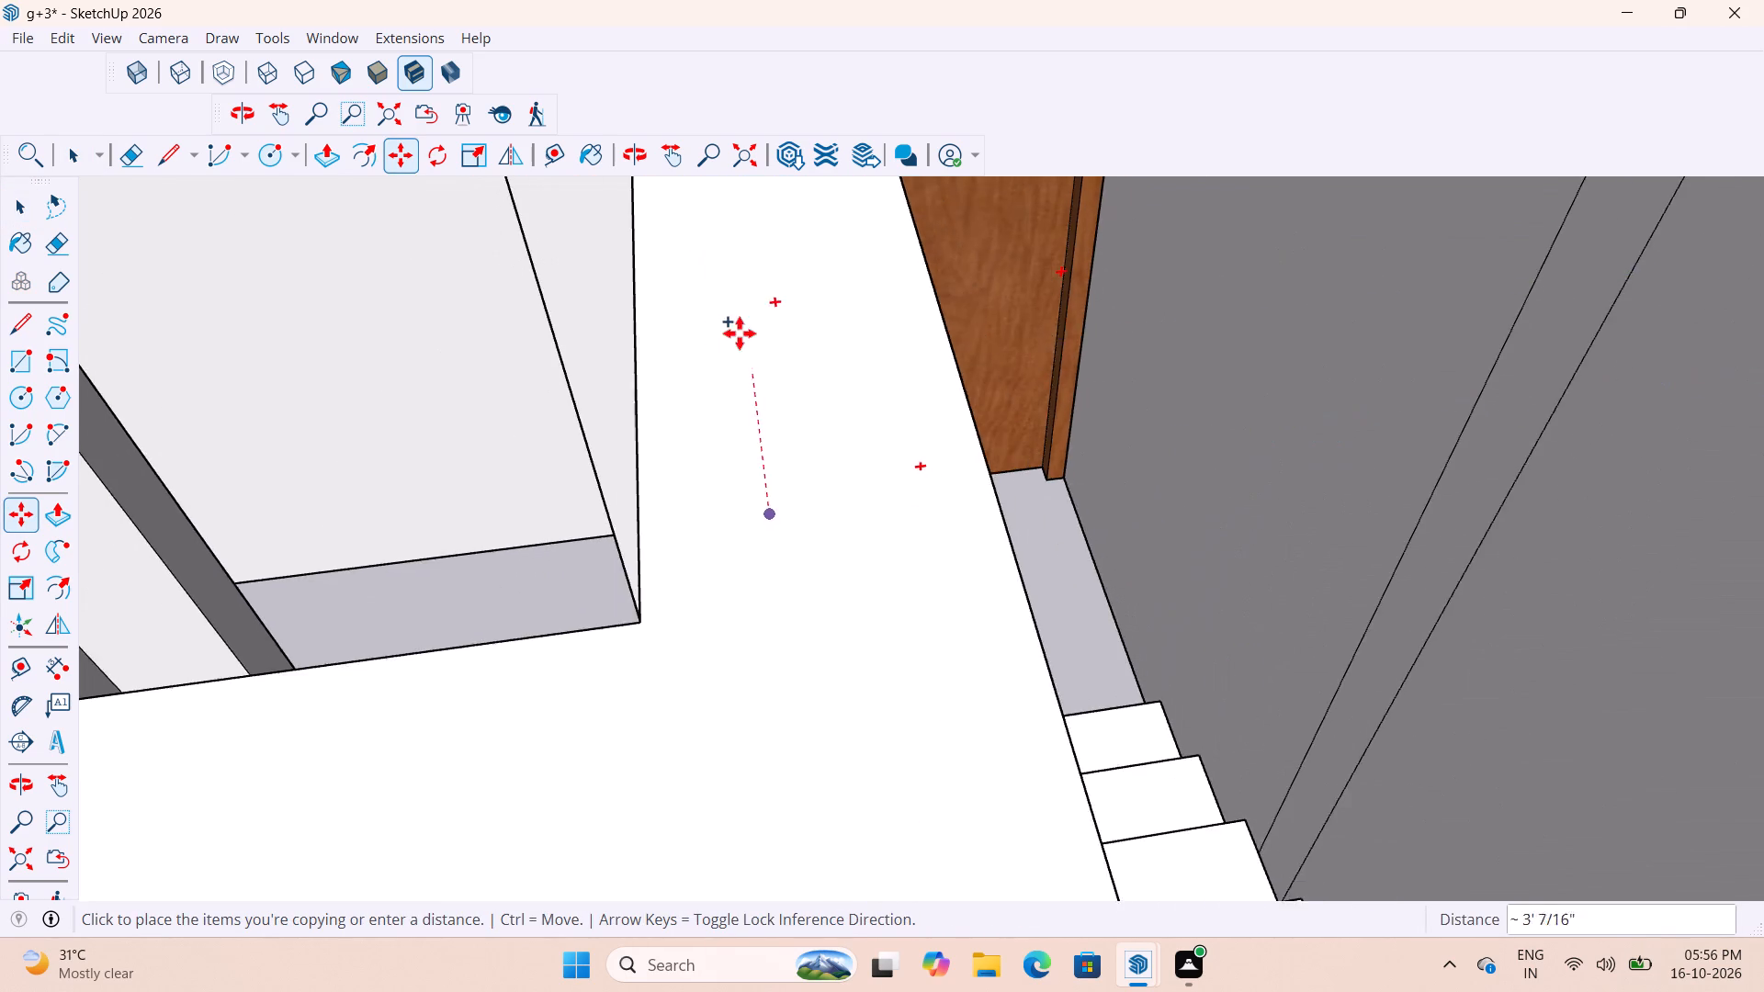
scroll(740, 333, "down", 20)
scroll(740, 333, "down", 20)
scroll(740, 333, "down", 3)
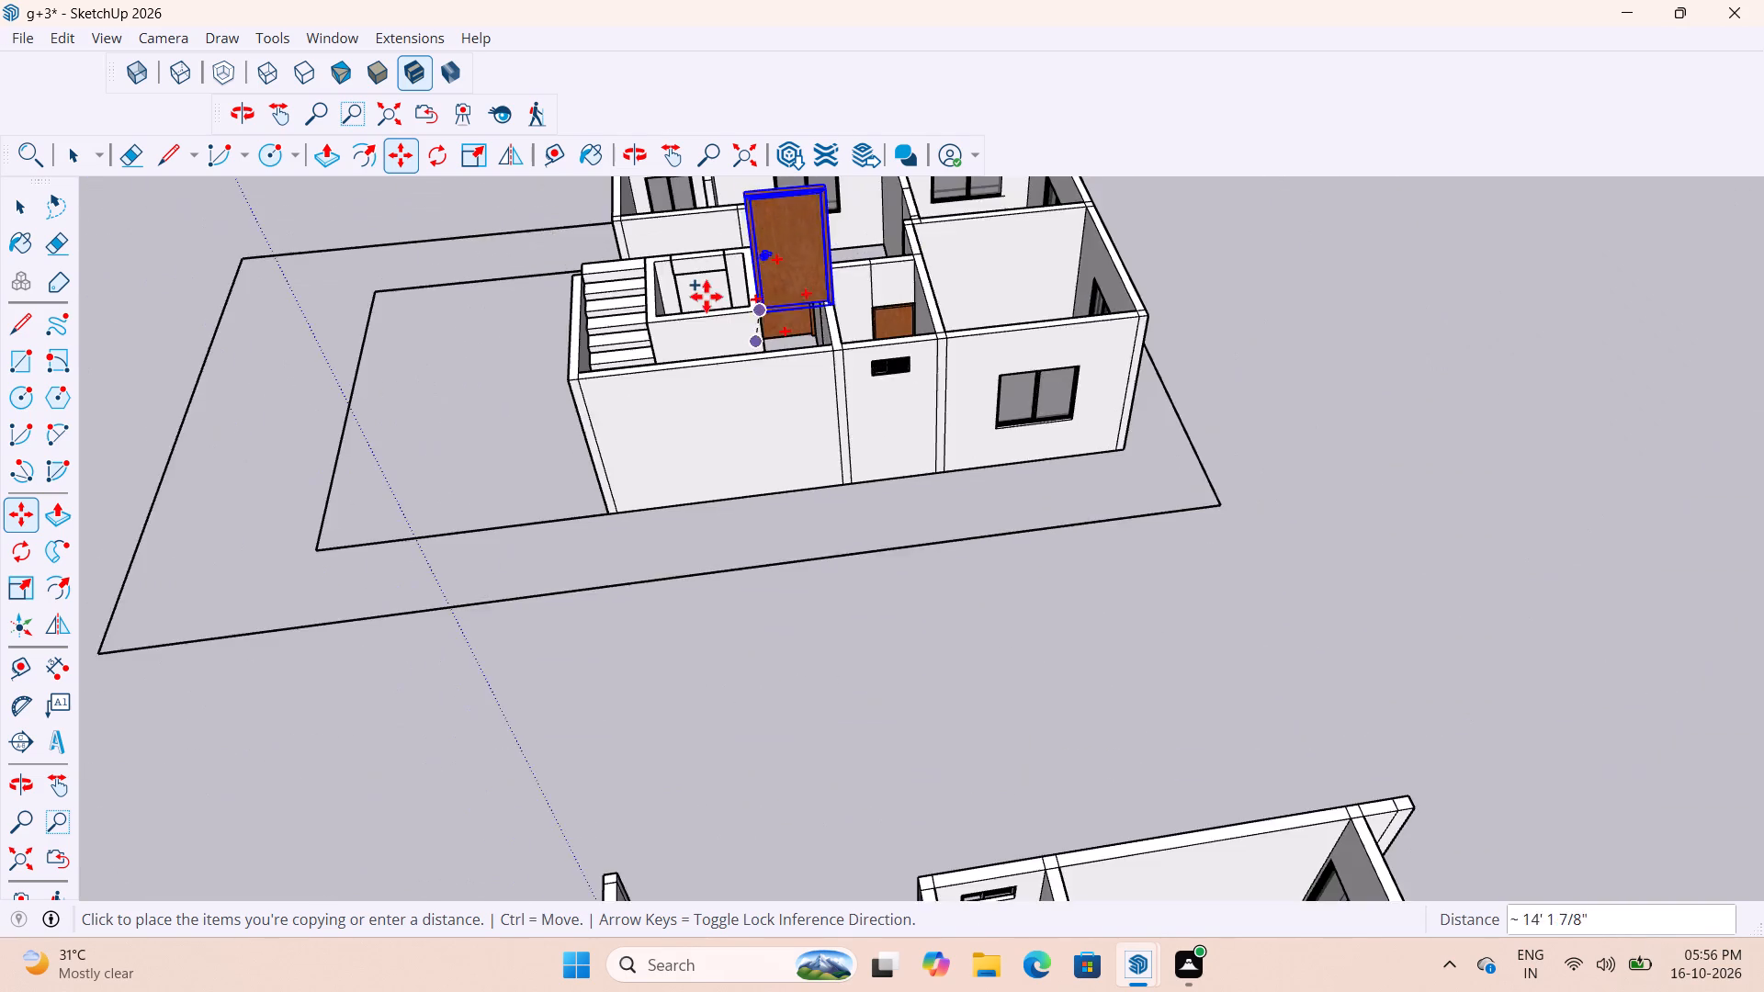
scroll(707, 296, "down", 14)
scroll(799, 454, "up", 19)
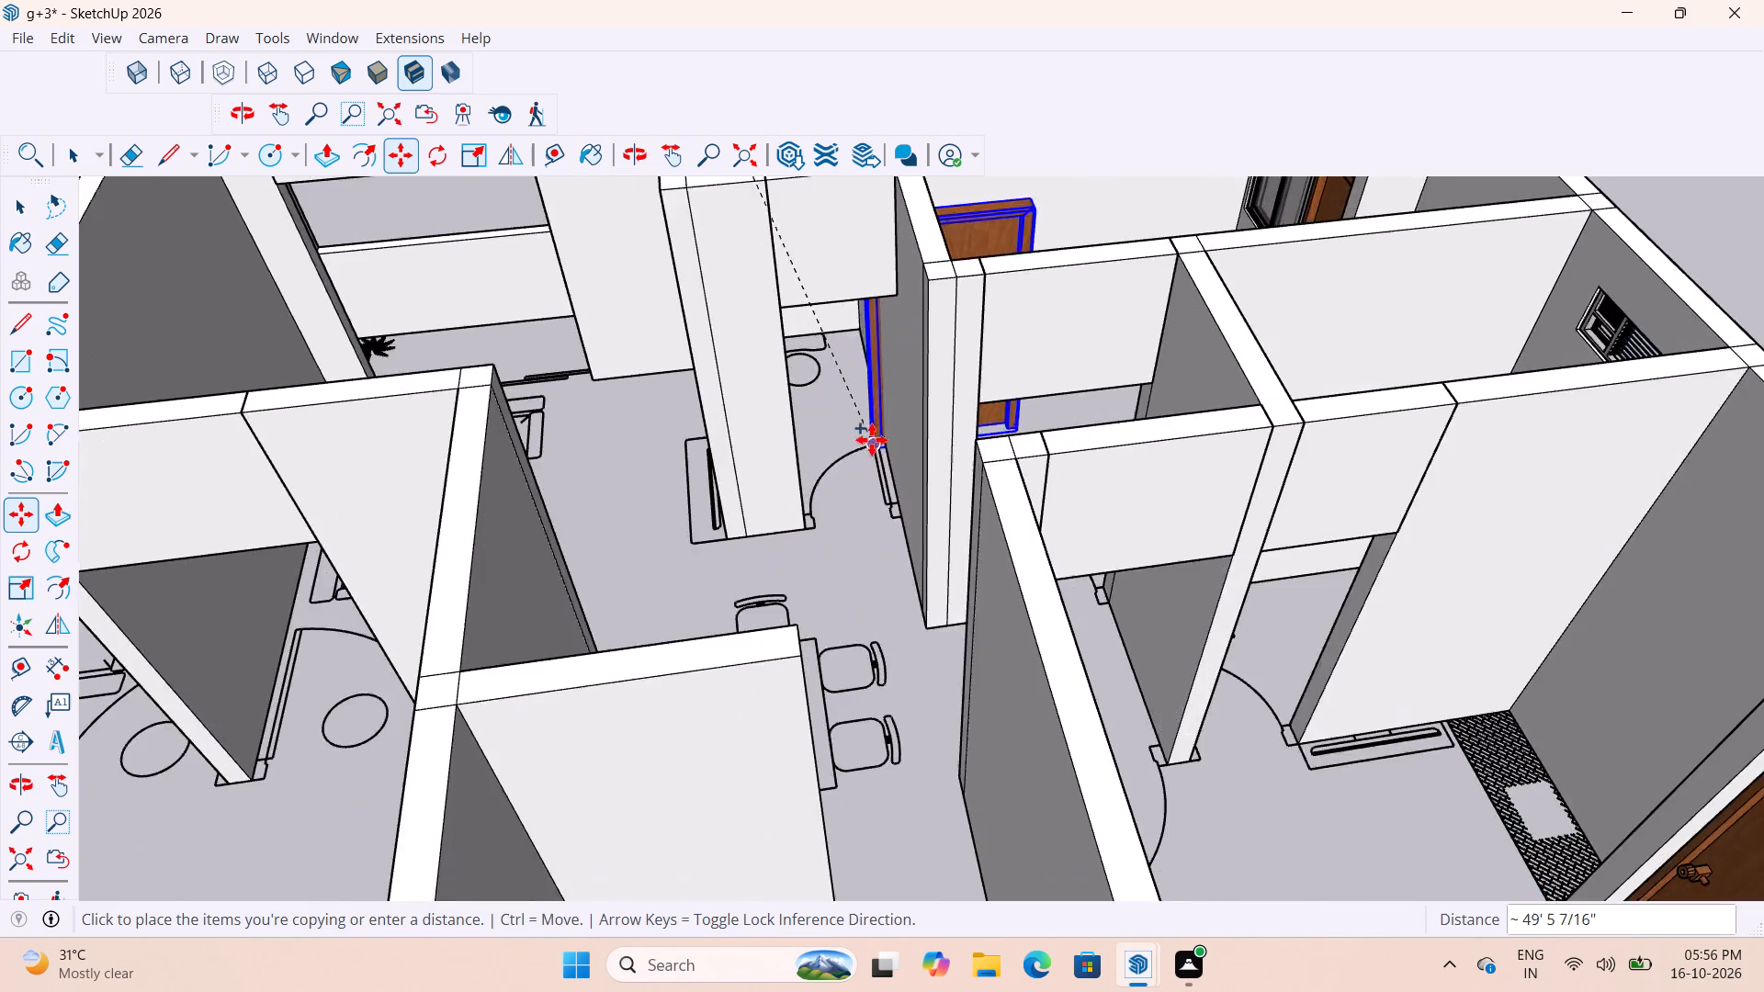
scroll(872, 440, "up", 19)
middle_click_drag(775, 608, 785, 568)
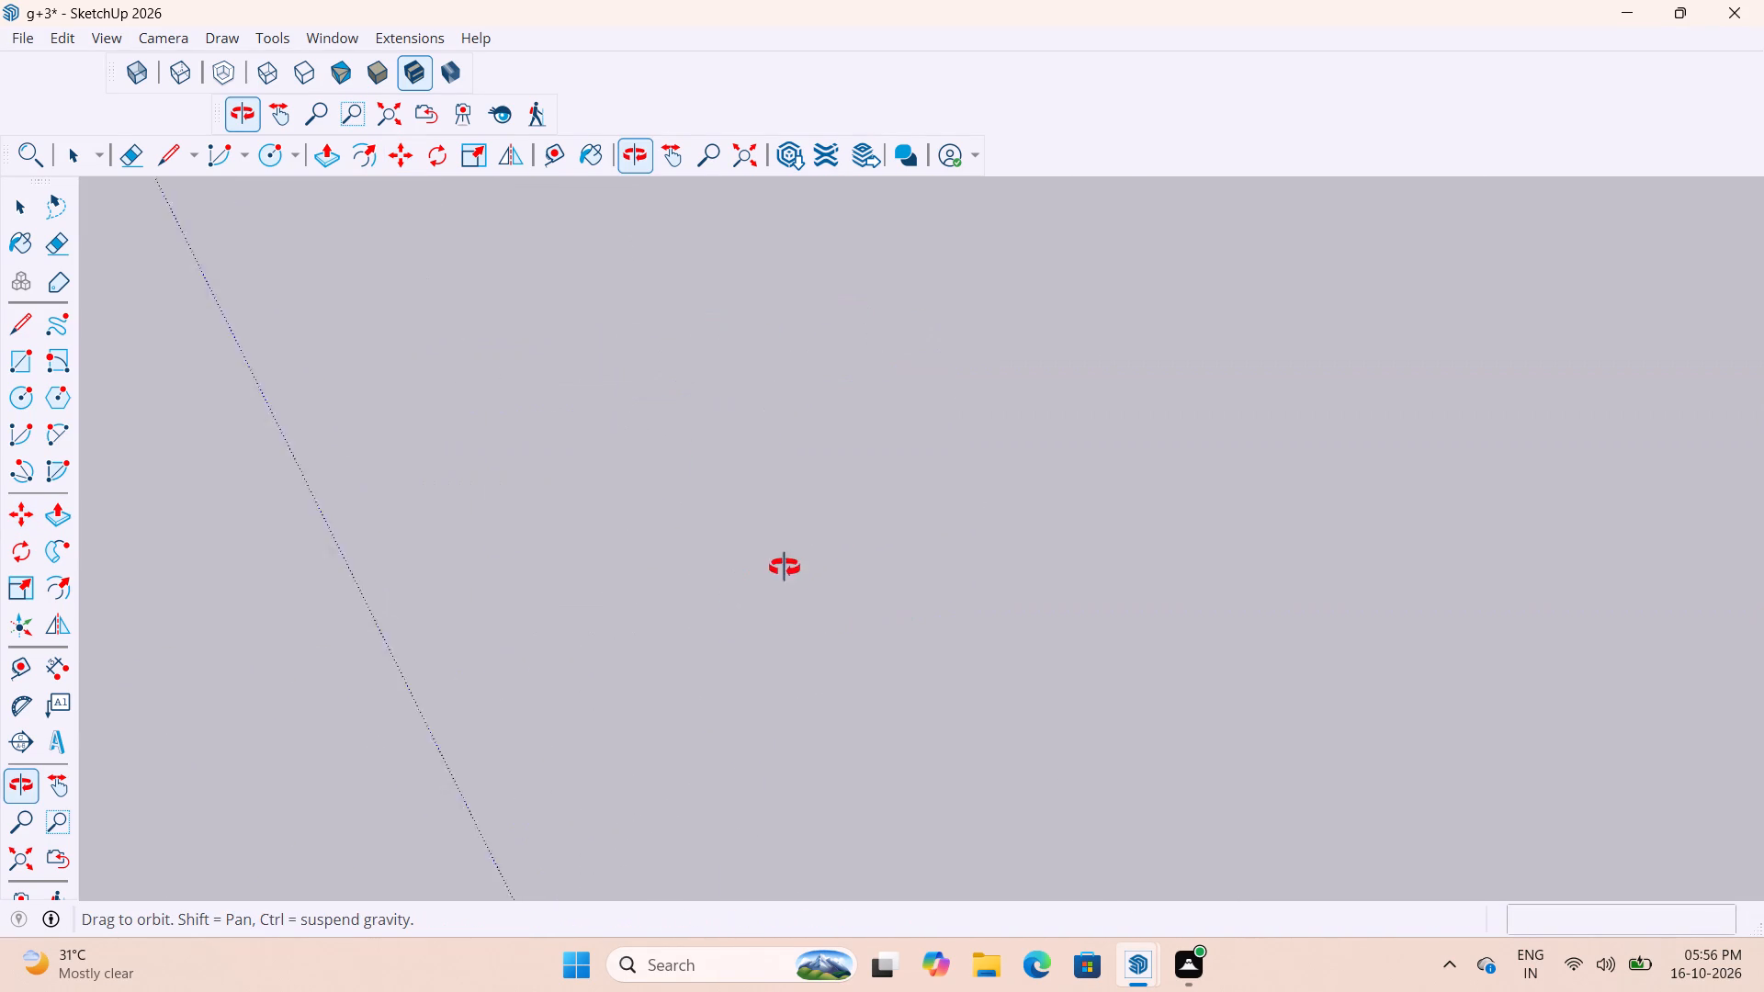
middle_click_drag(785, 568, 810, 561)
scroll(865, 417, "down", 20)
scroll(865, 417, "down", 12)
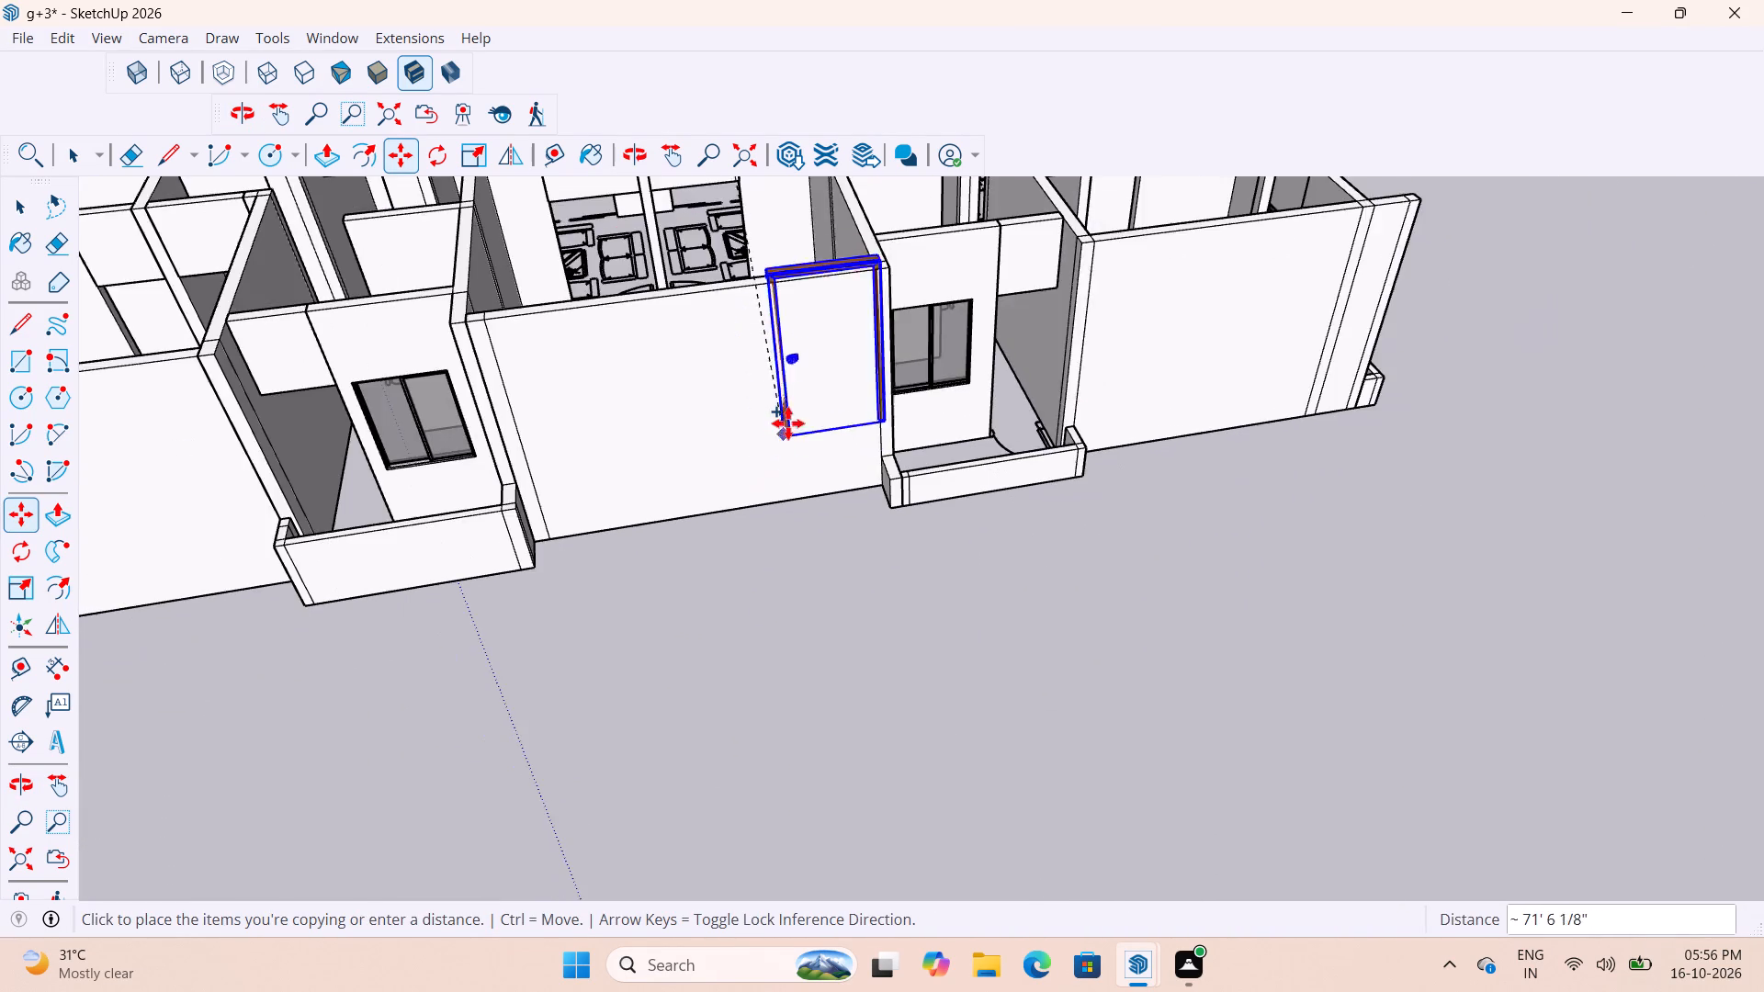
scroll(788, 423, "down", 6)
scroll(811, 558, "down", 3)
middle_click_drag(792, 649, 659, 740)
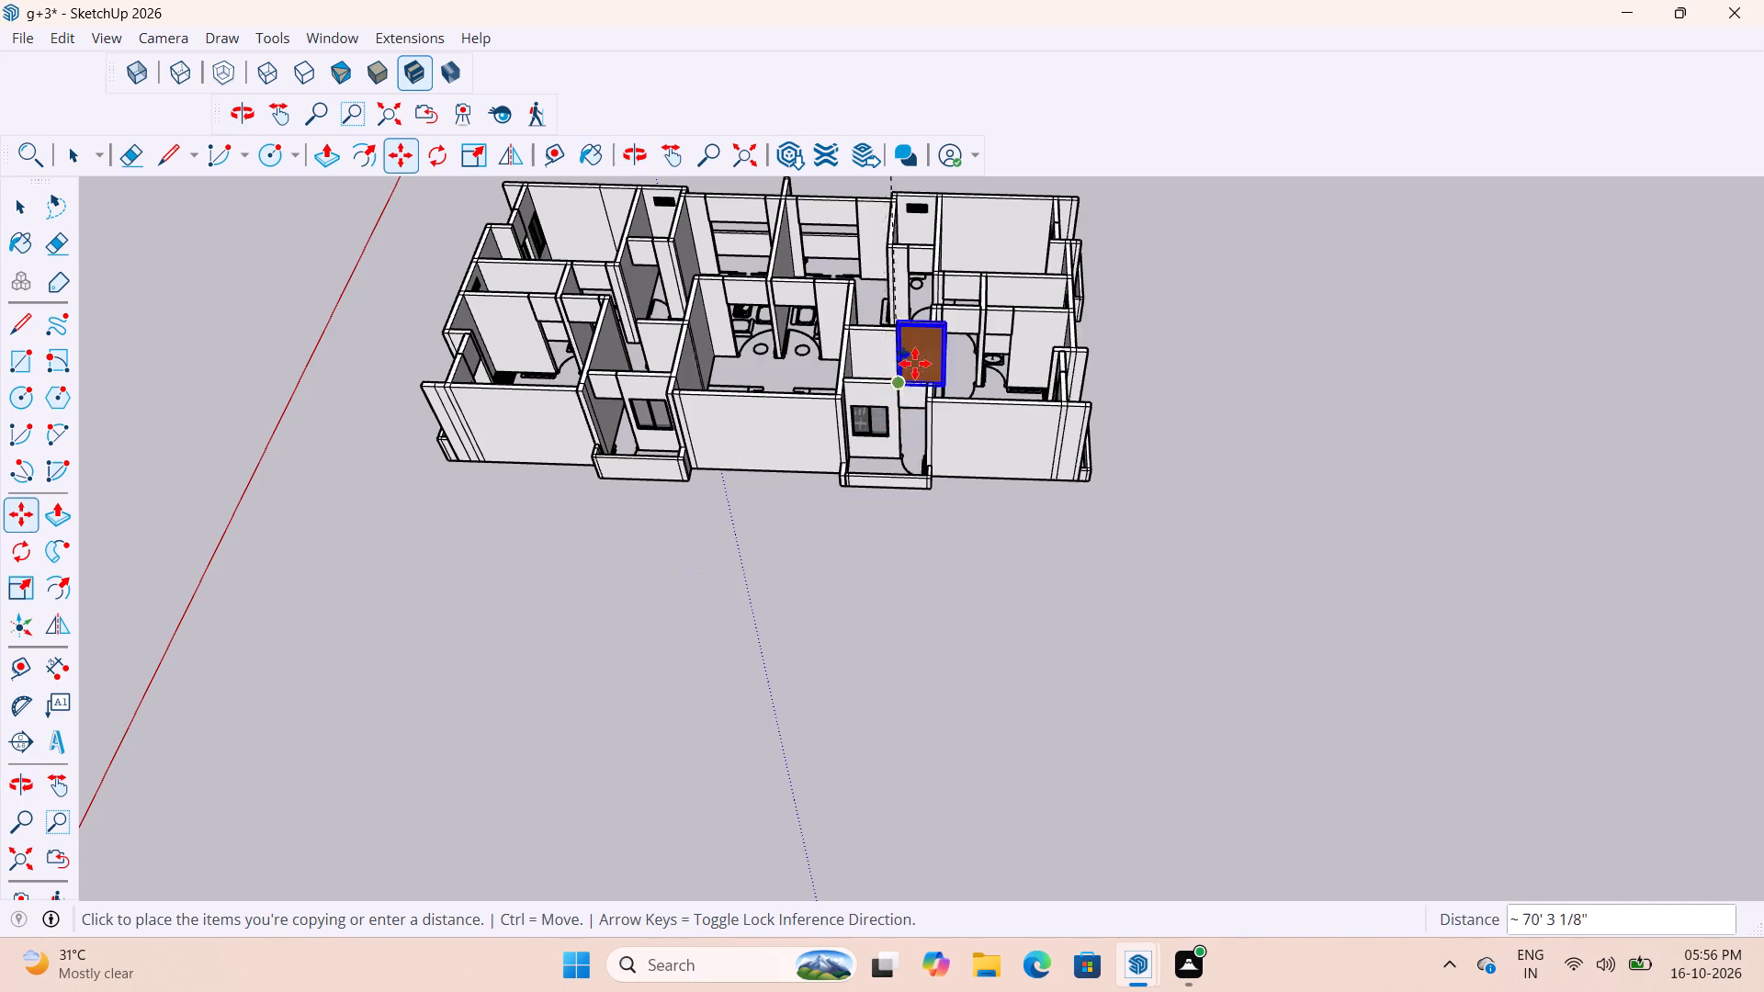
scroll(854, 234, "up", 9)
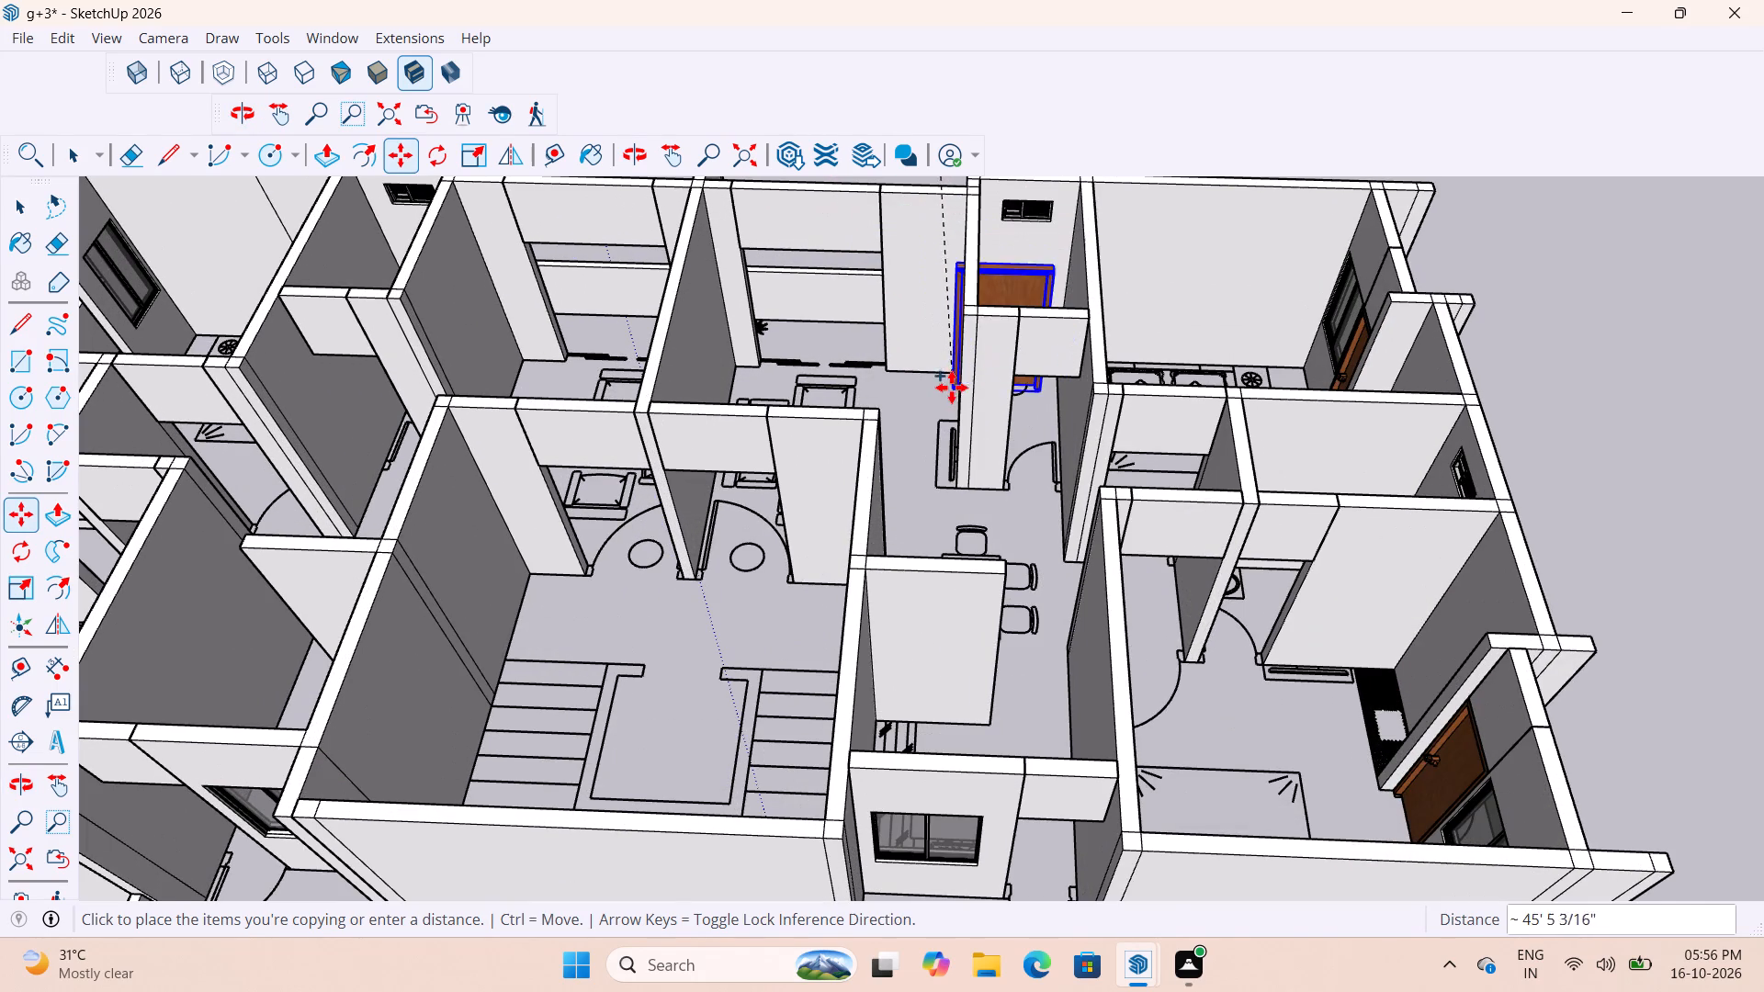
scroll(950, 400, "up", 3)
scroll(848, 427, "down", 6)
middle_click_drag(1155, 411, 1159, 468)
scroll(1066, 482, "up", 3)
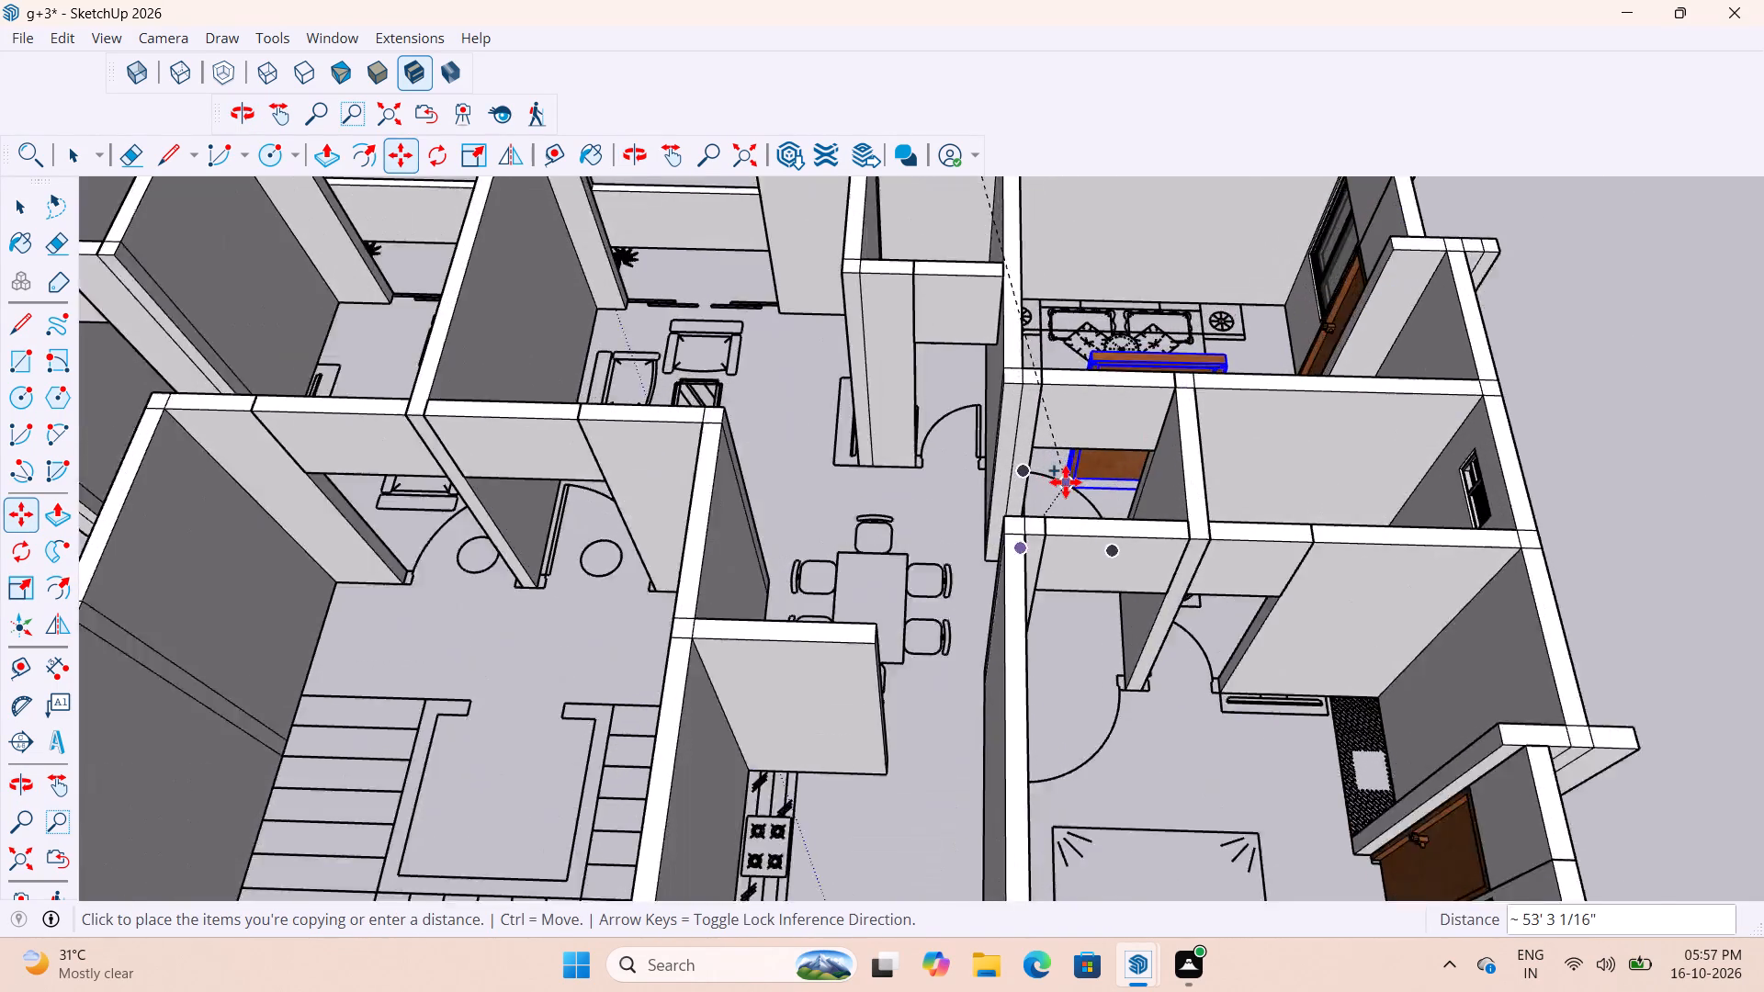
scroll(1066, 482, "up", 9)
middle_click_drag(1038, 524, 1077, 561)
scroll(1003, 604, "up", 8)
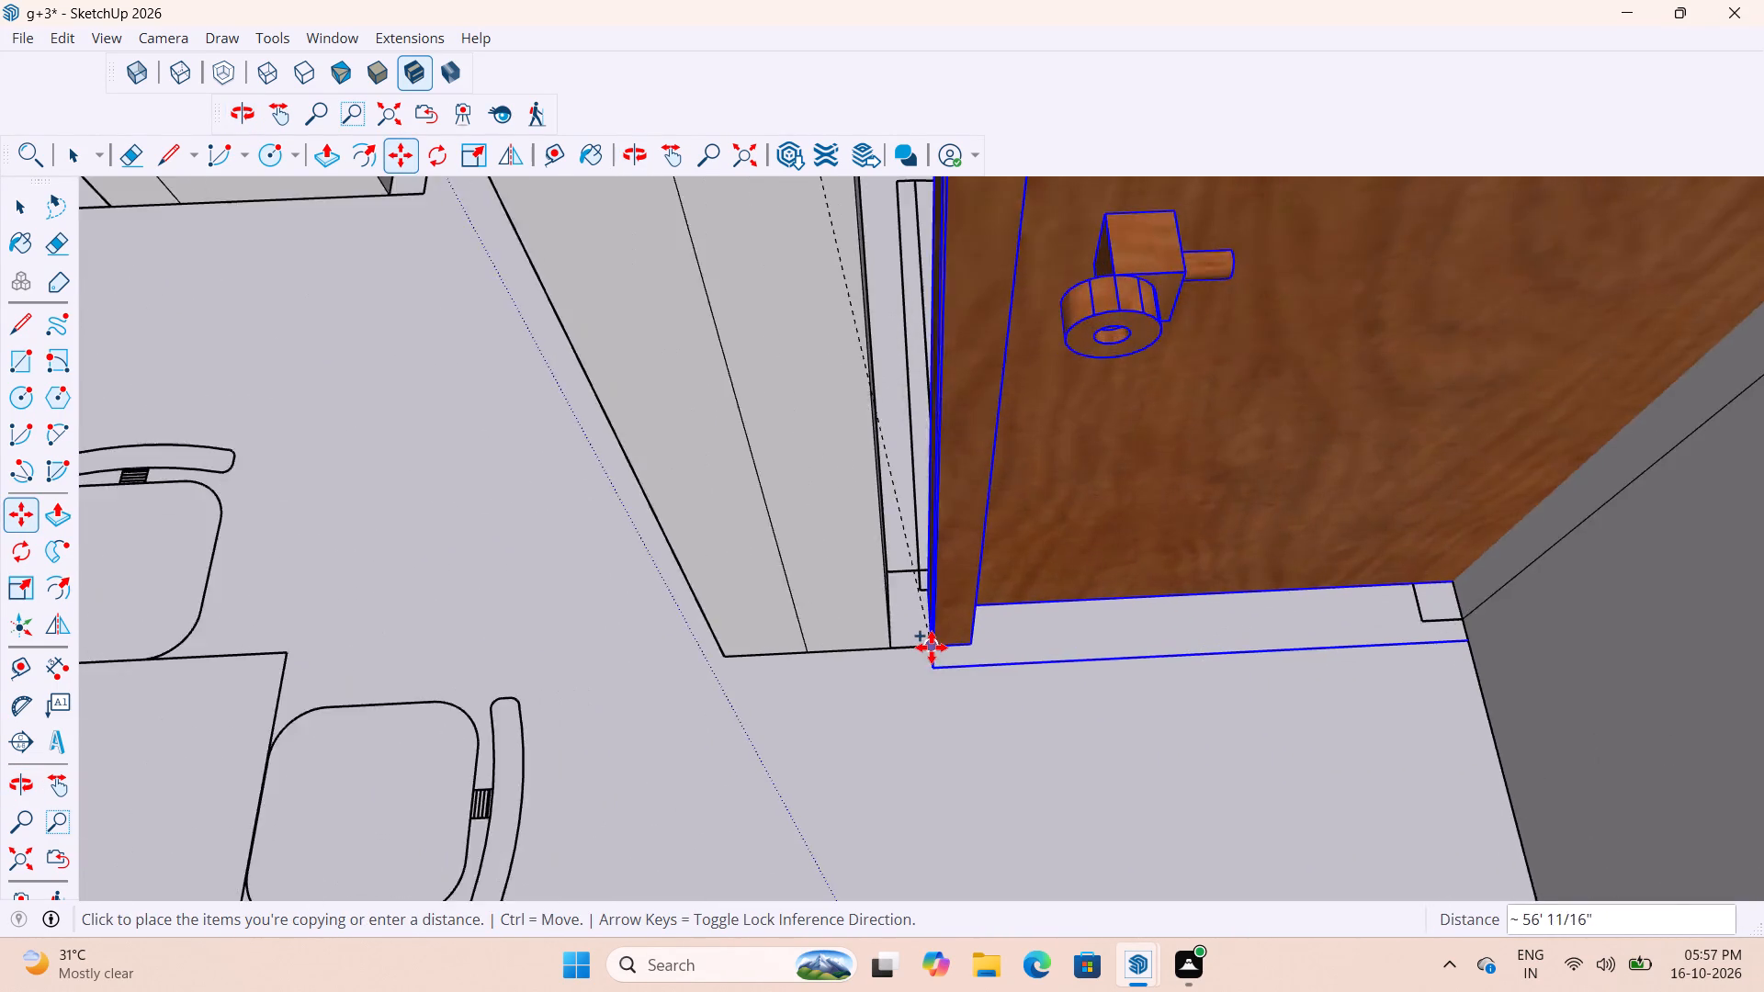
scroll(932, 648, "up", 9)
middle_click_drag(922, 647, 963, 624)
scroll(833, 563, "down", 19)
scroll(829, 577, "down", 14)
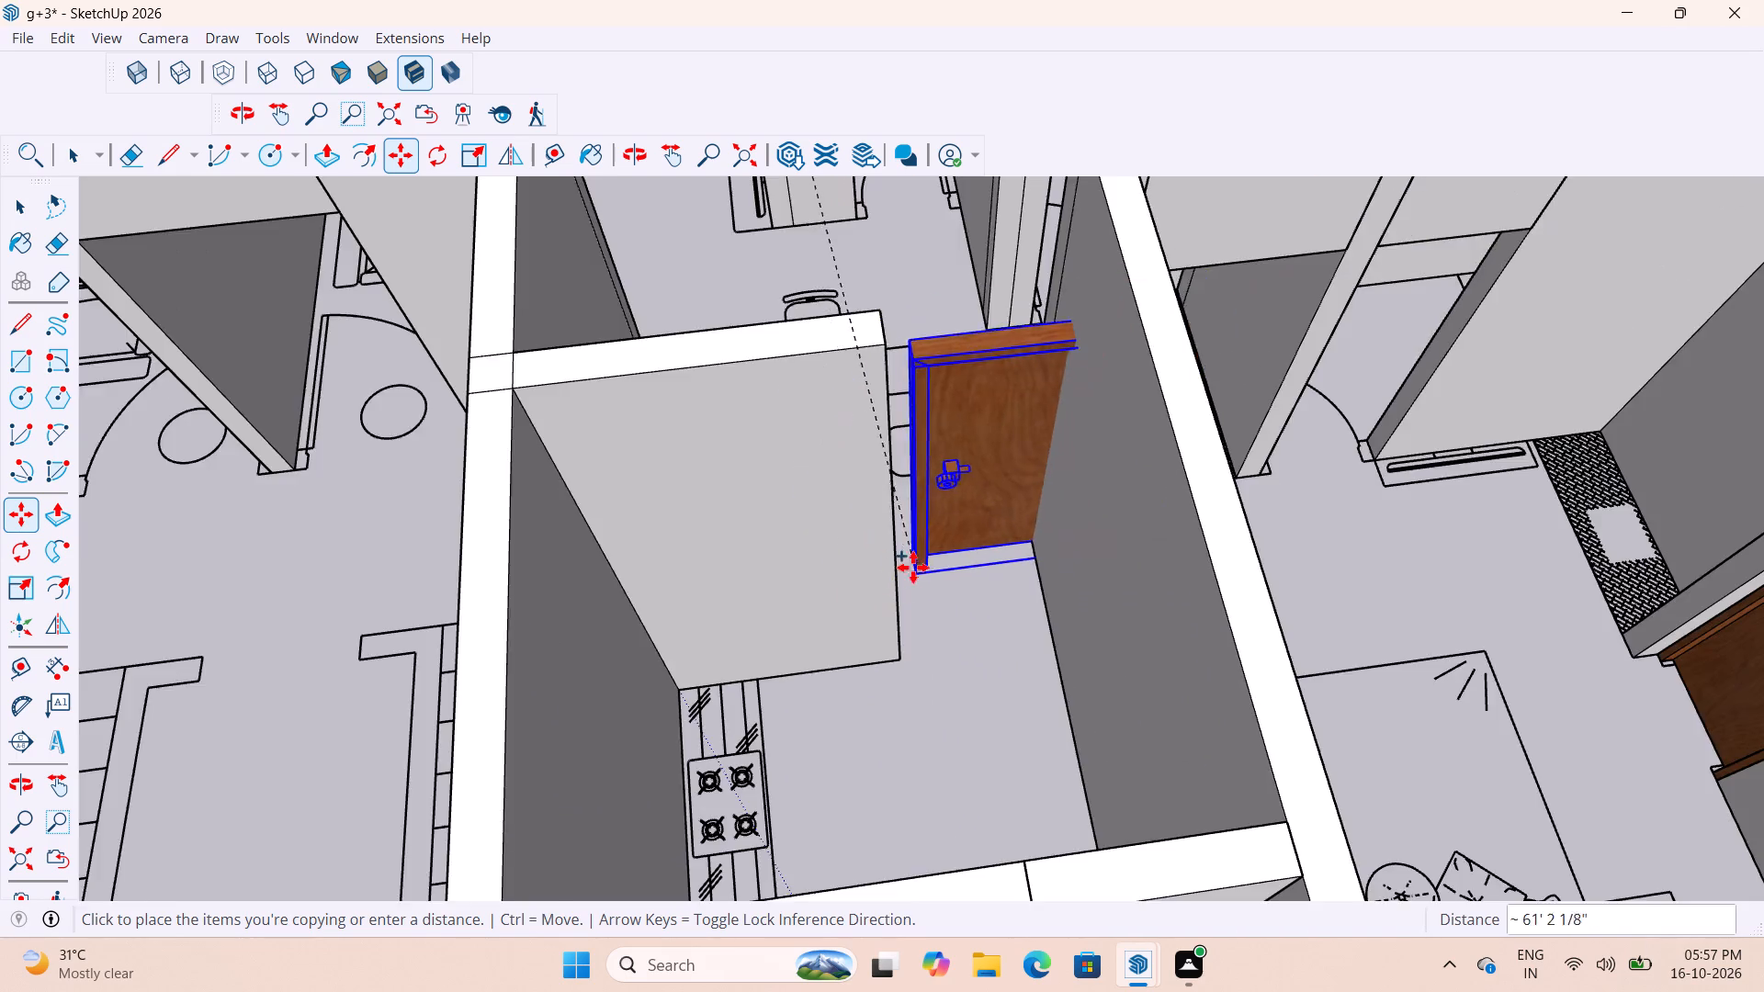
scroll(897, 574, "down", 6)
middle_click_drag(1201, 488, 1076, 305)
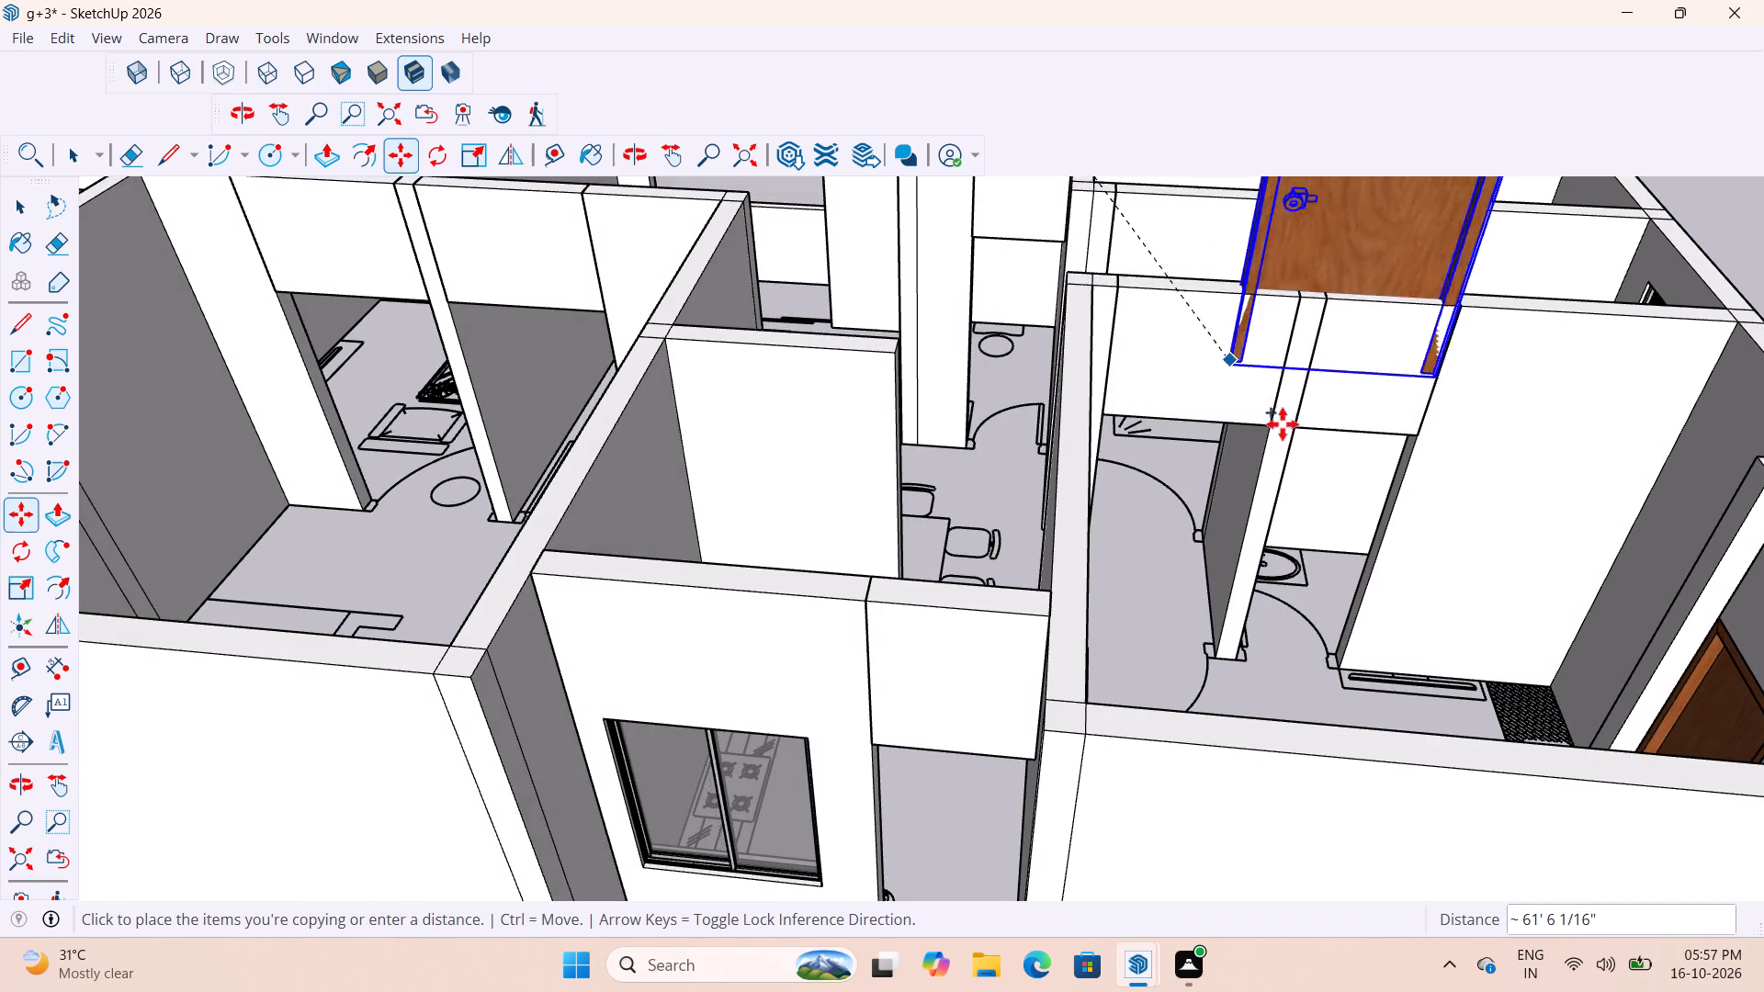
scroll(1299, 528, "up", 8)
middle_click_drag(1268, 723, 1162, 706)
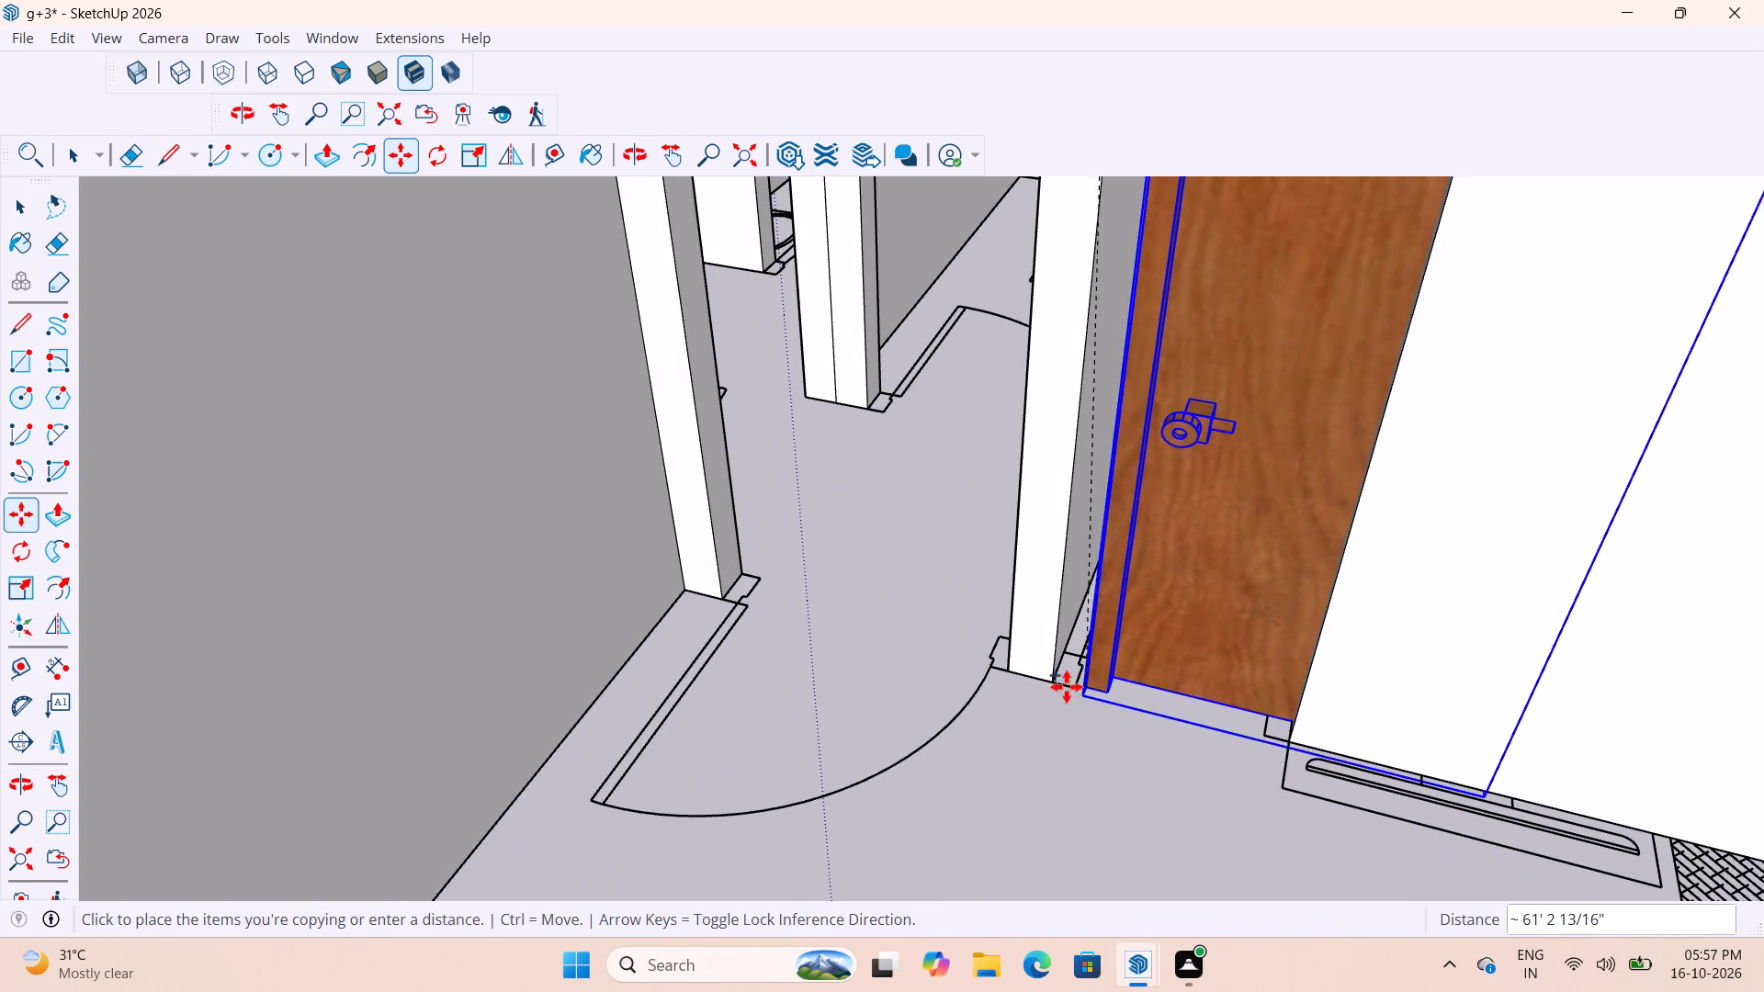
scroll(1048, 688, "up", 16)
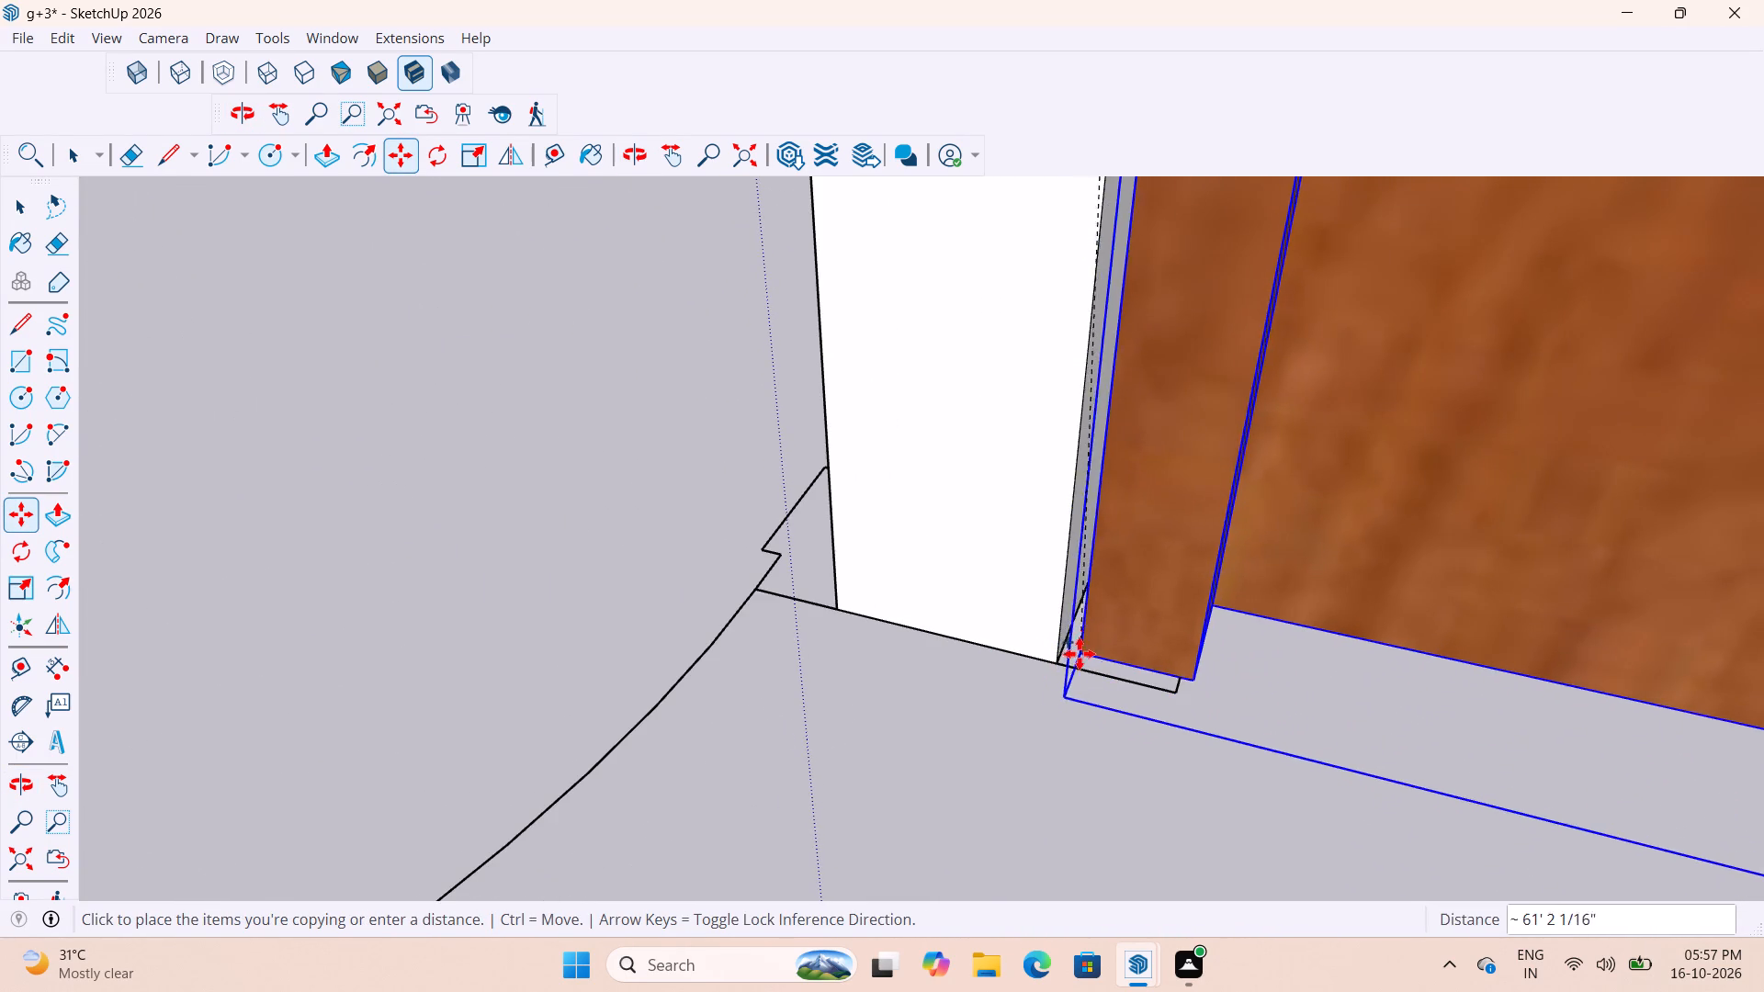
scroll(1116, 650, "up", 7)
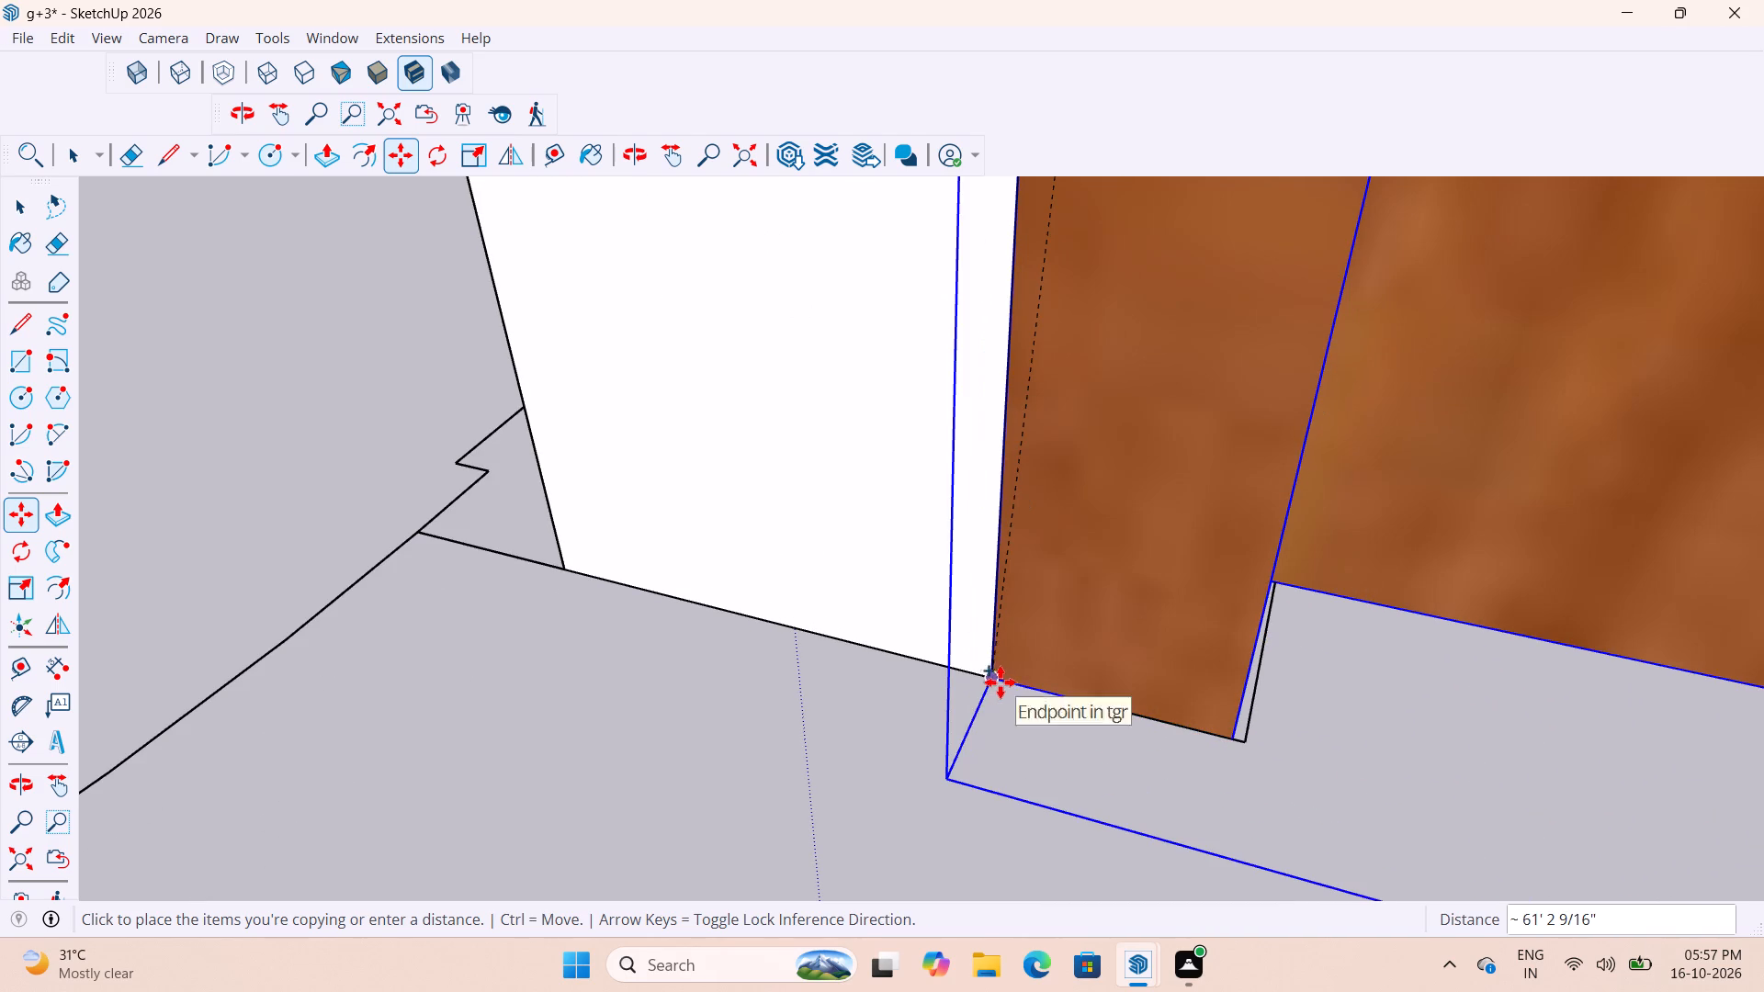
left_click(998, 682)
Scale the copied bathroom door's width along the green axis to about 0.61 so it fits between the opening's side edges.
scroll(881, 636, "down", 20)
scroll(881, 636, "down", 5)
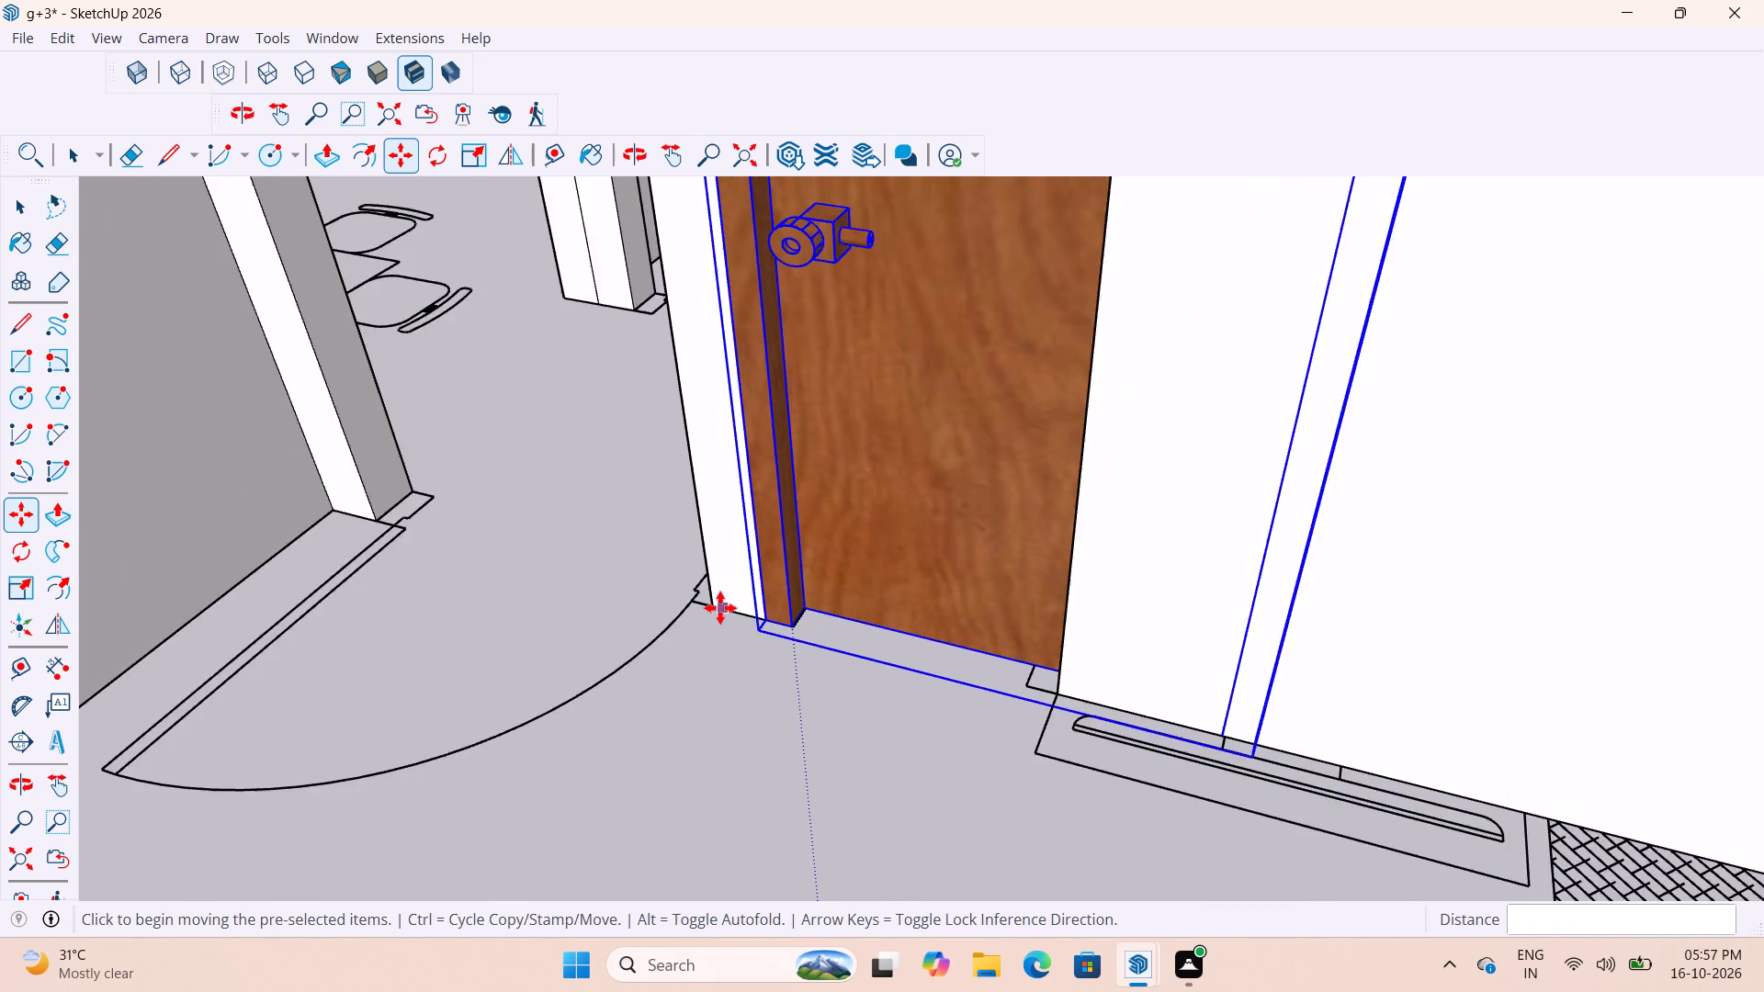
scroll(720, 608, "down", 11)
middle_click_drag(761, 633, 947, 653)
key("s")
scroll(823, 560, "up", 2)
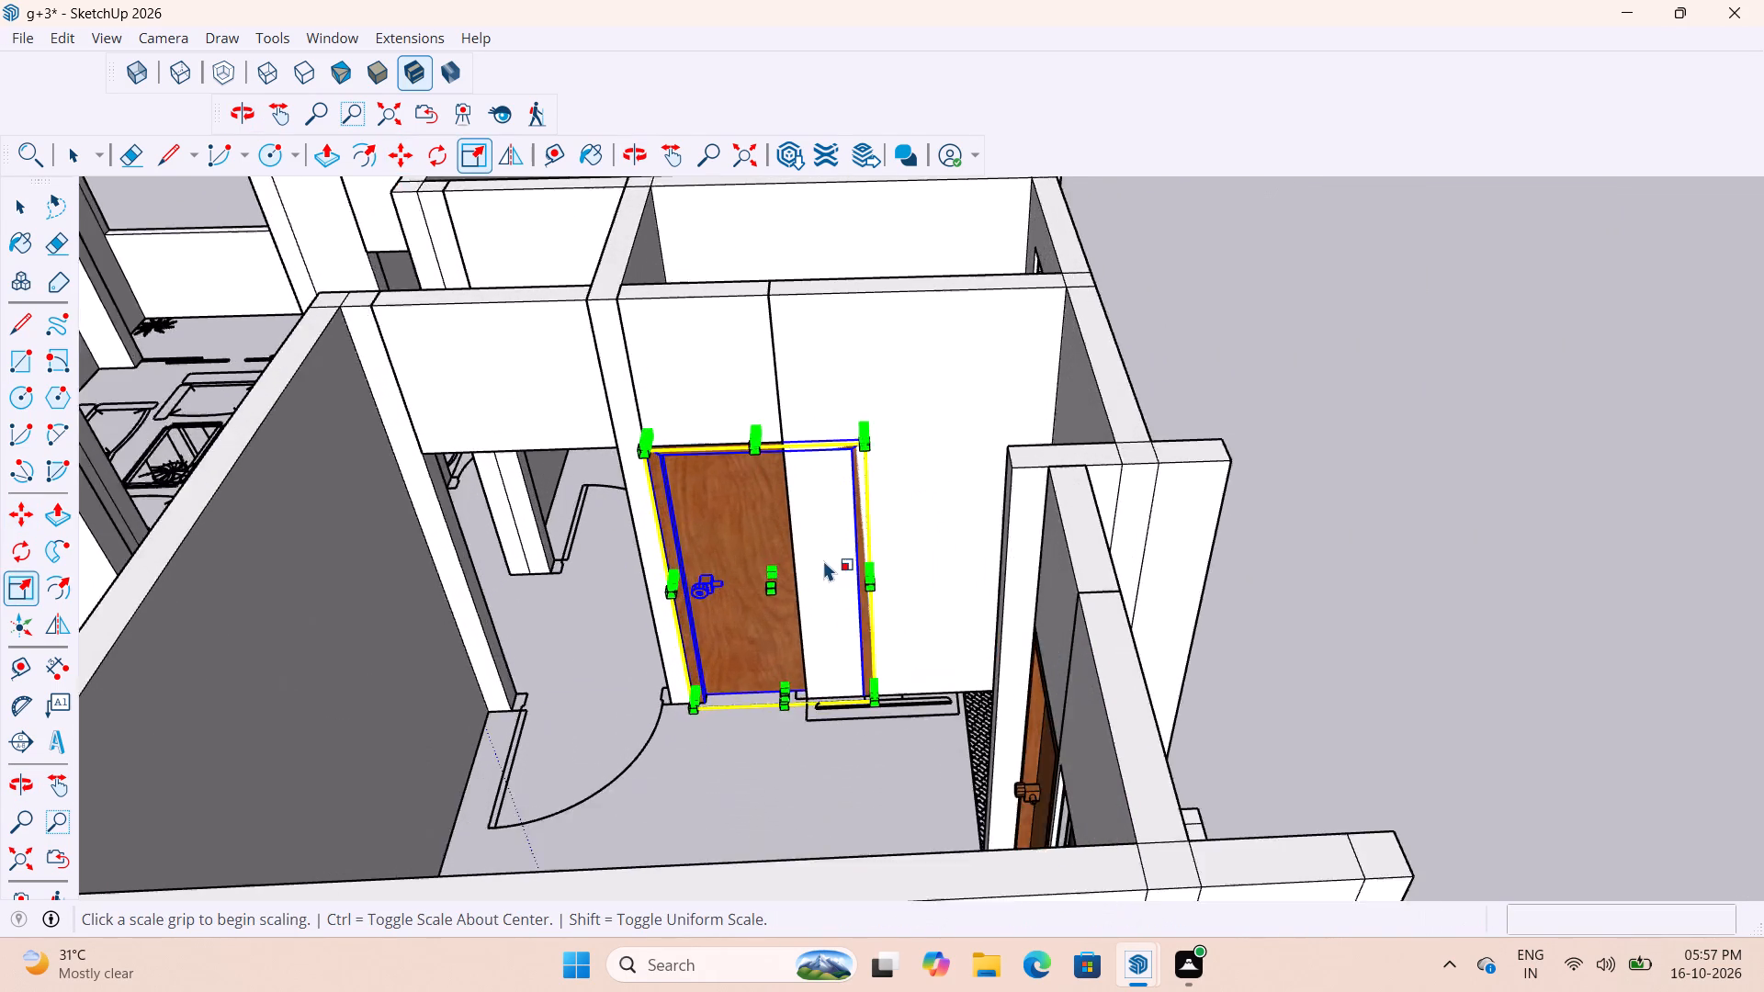
scroll(823, 560, "up", 12)
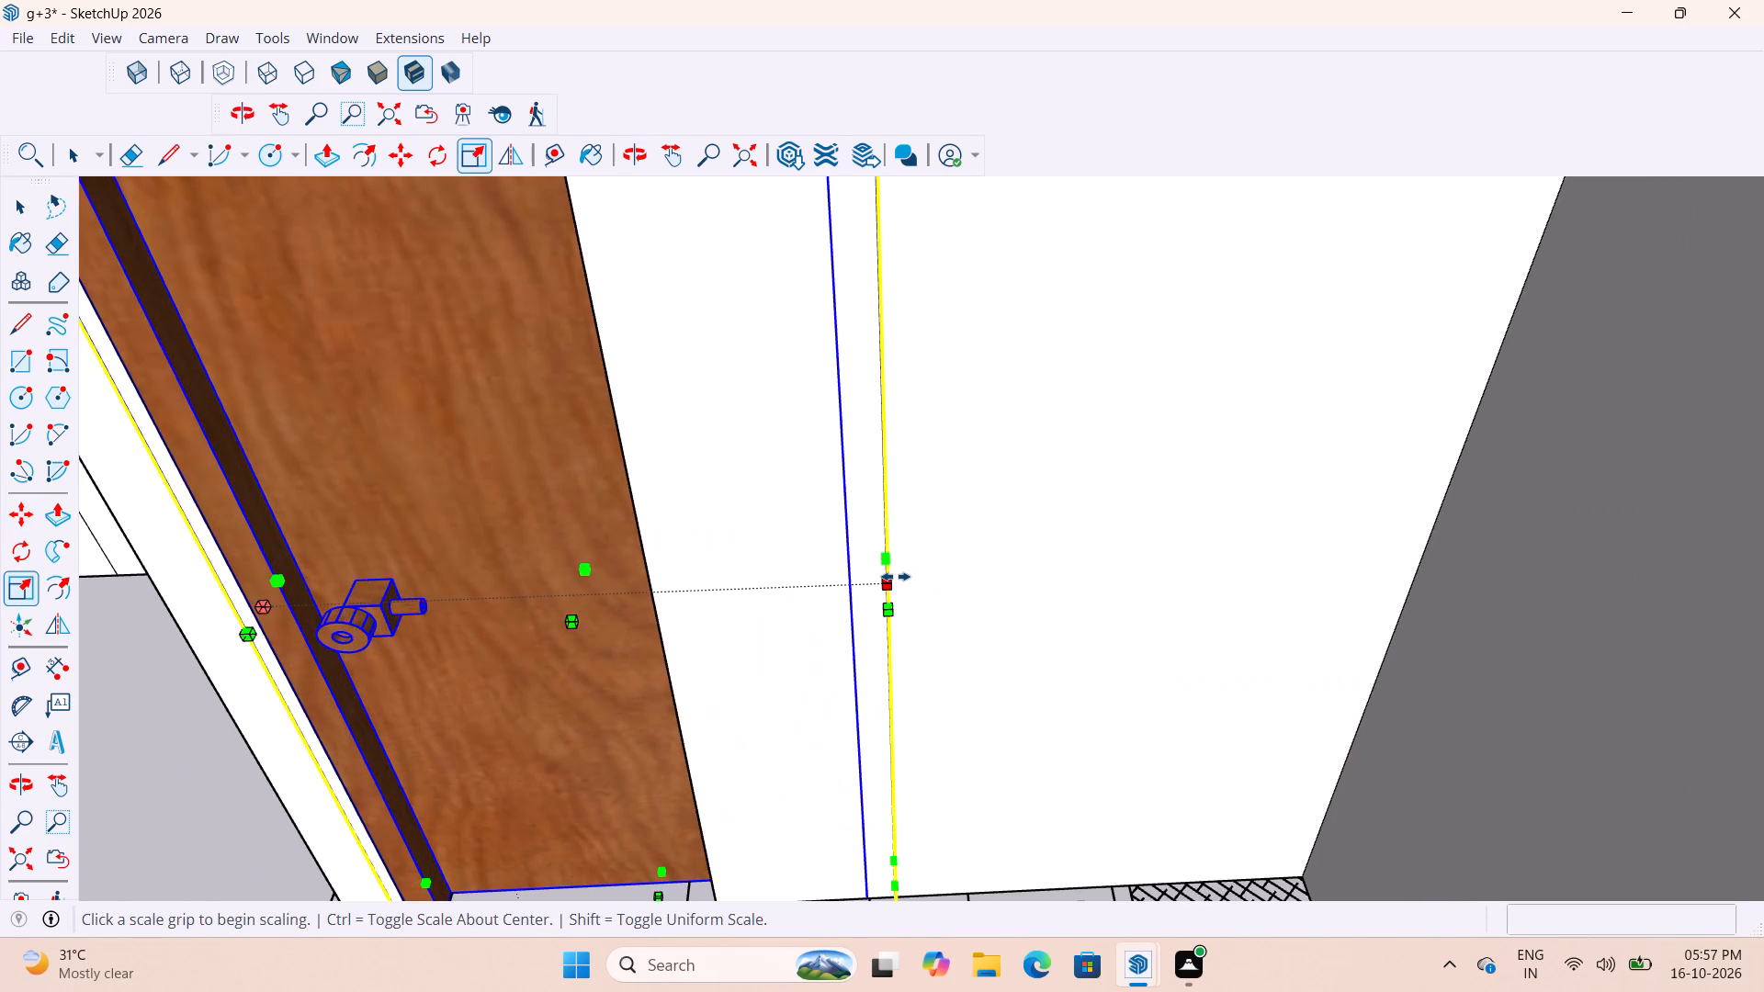
left_click(892, 582)
scroll(604, 600, "up", 3)
middle_click_drag(666, 524, 715, 433)
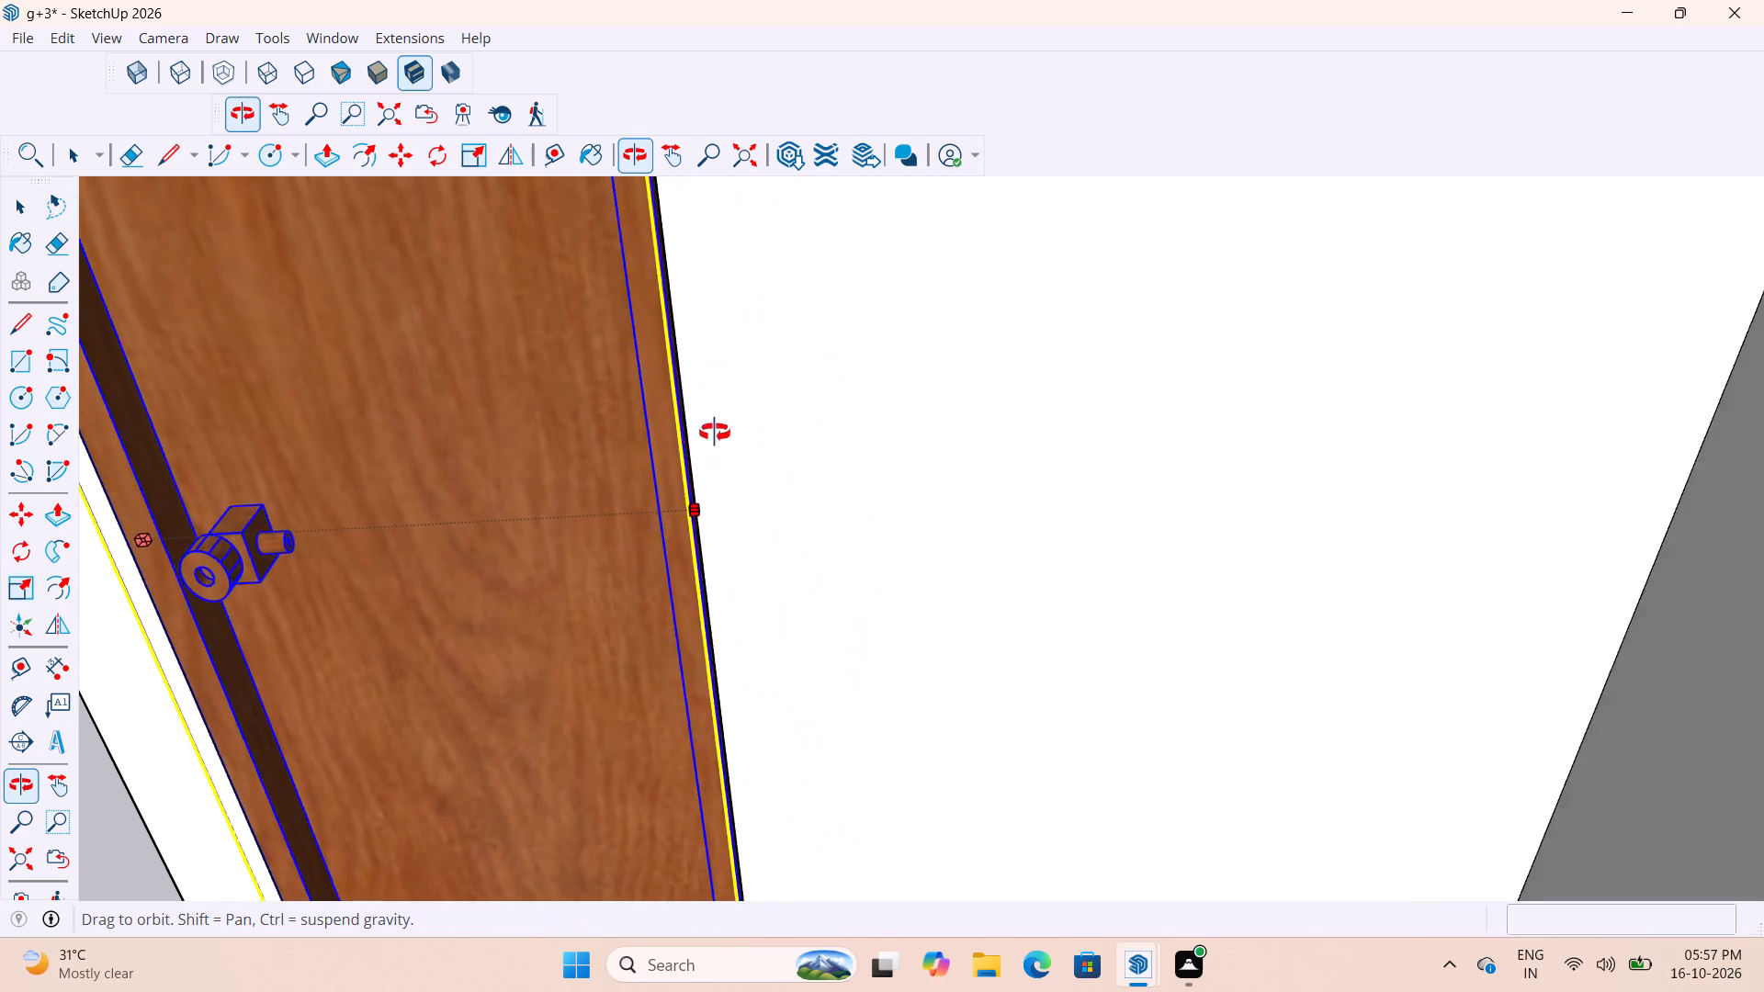
middle_click_drag(715, 433, 735, 421)
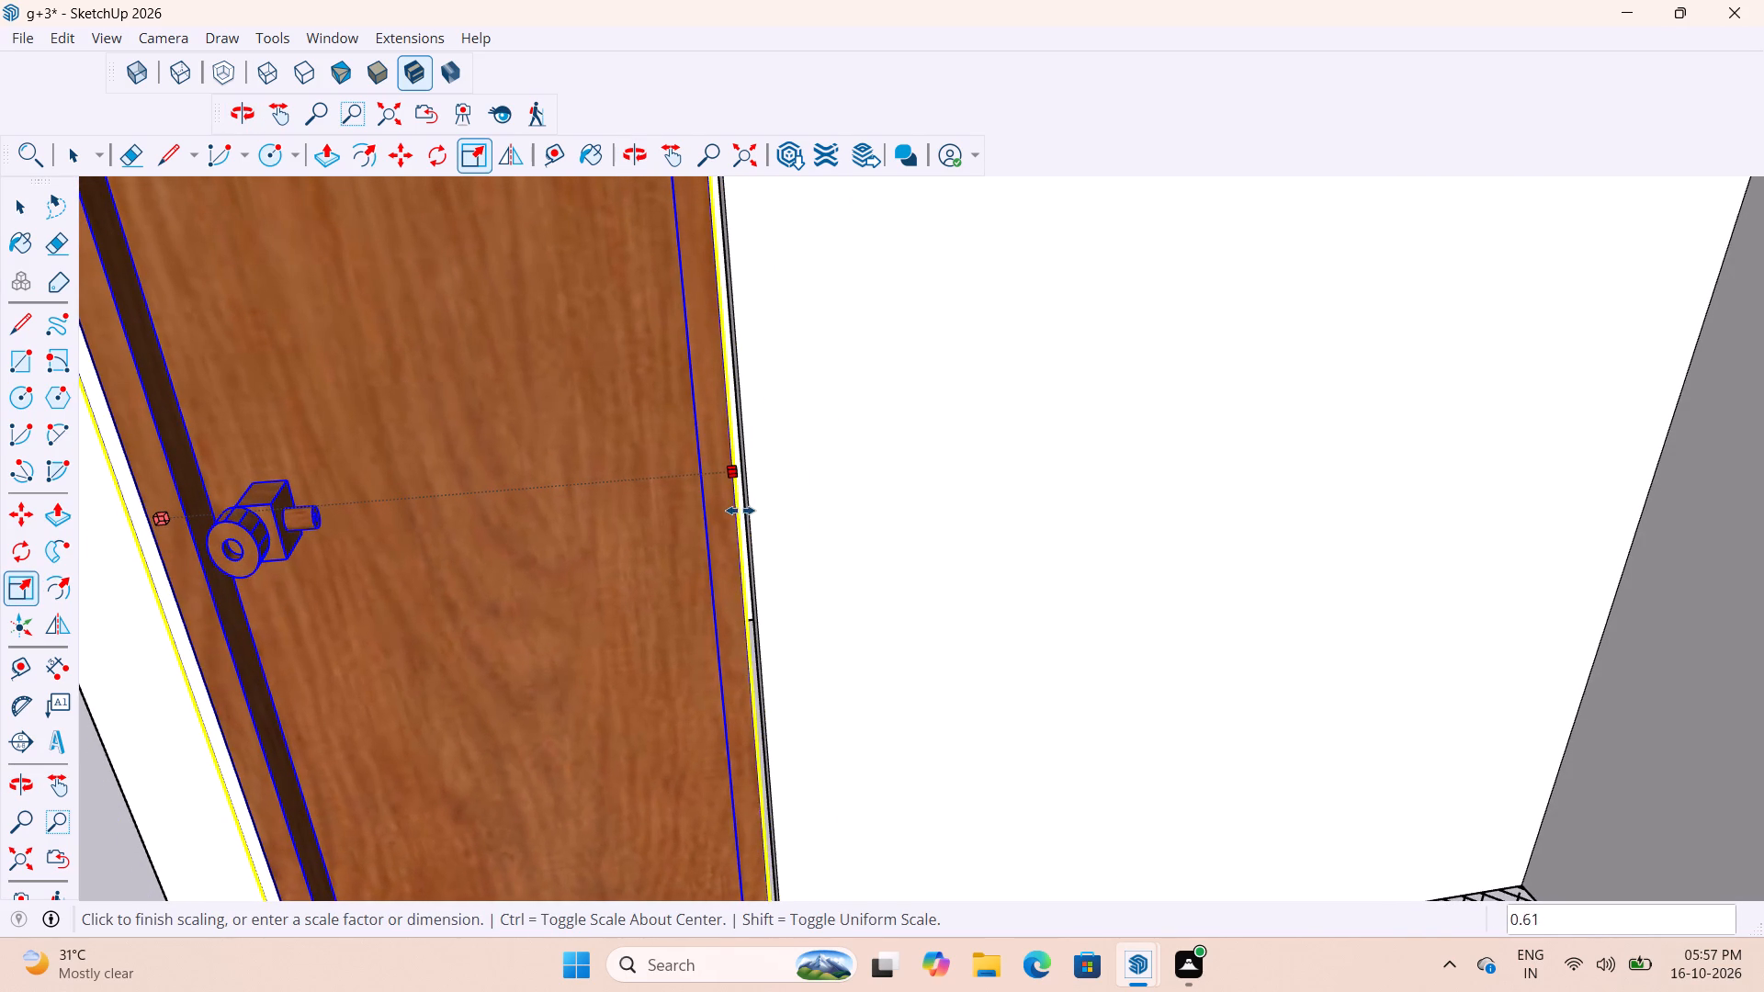
left_click(743, 510)
scroll(811, 545, "down", 10)
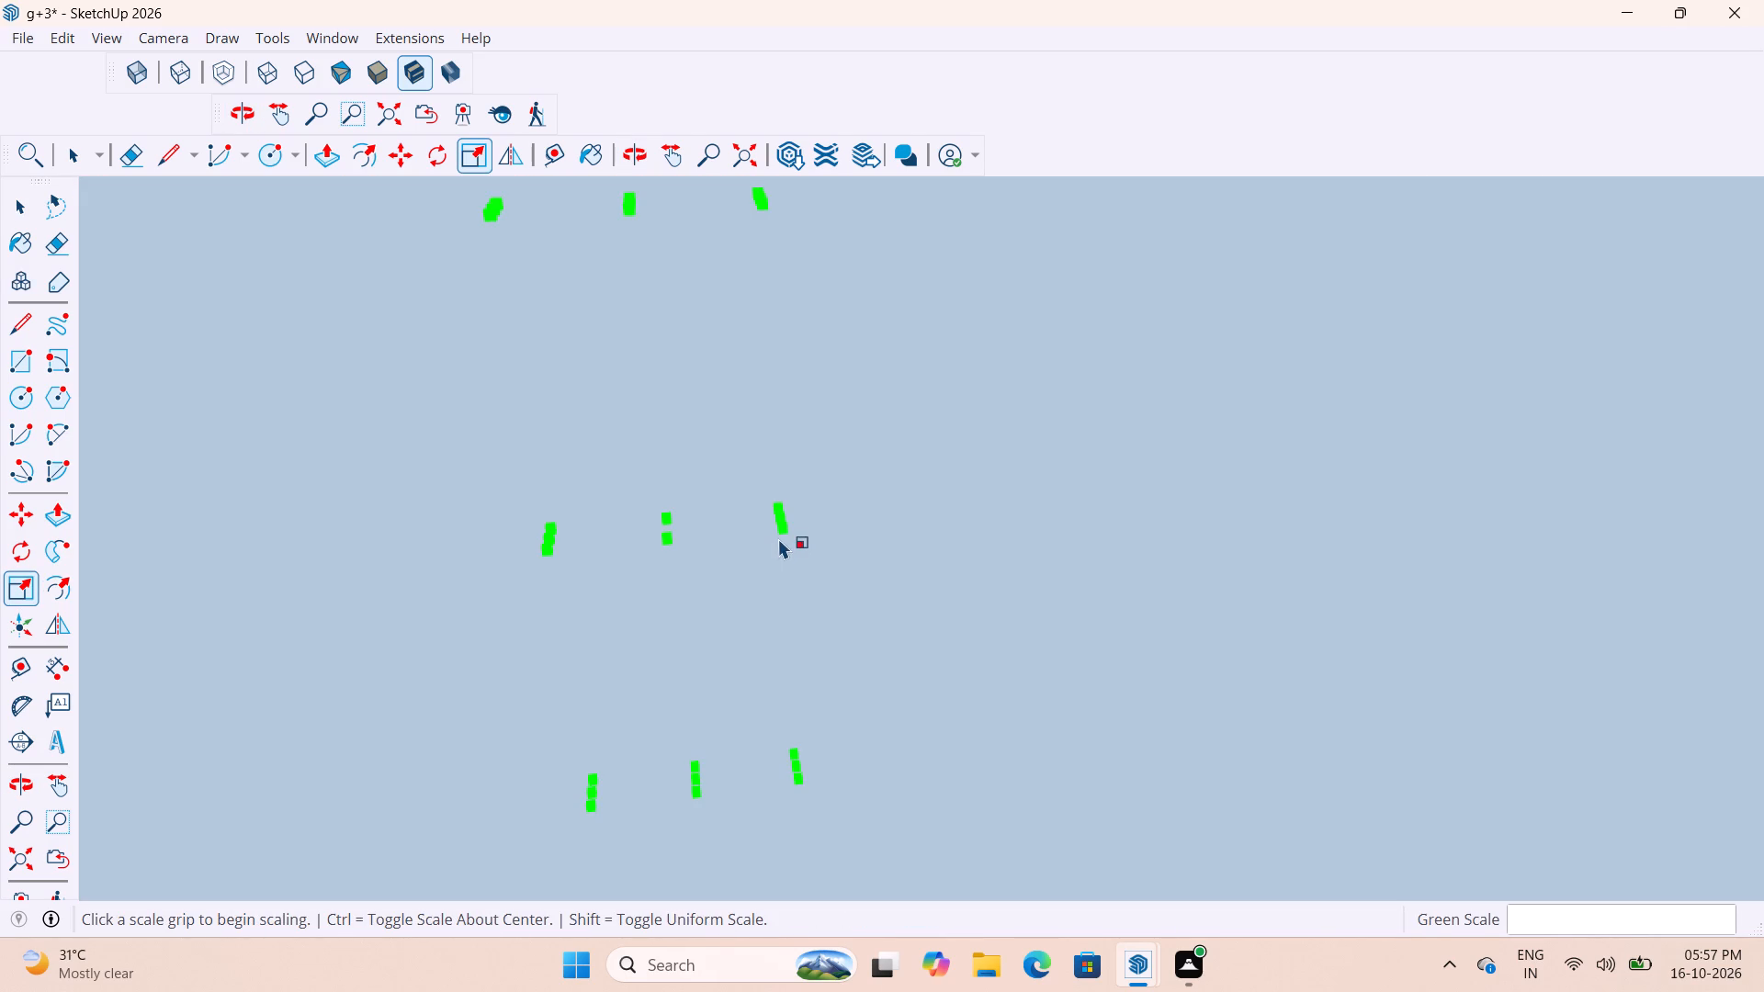
key("space")
Examine how the resized bathroom door sits against the floor and the sides of its opening.
left_click(750, 166)
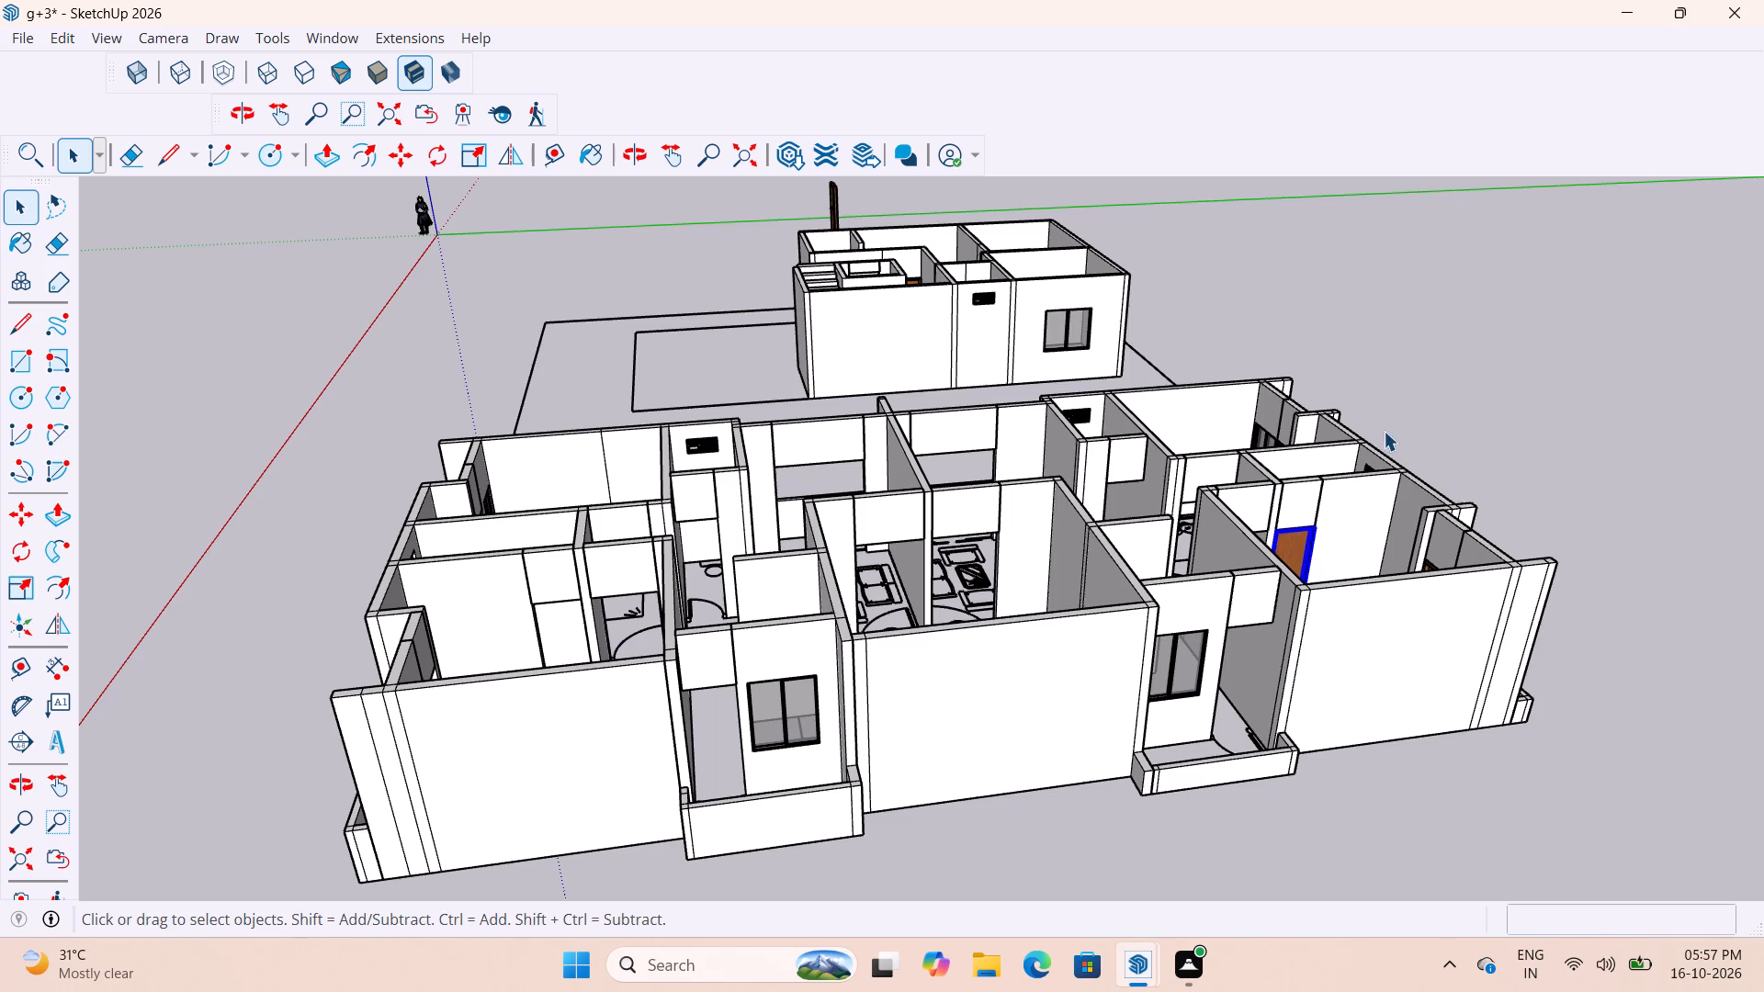
middle_click_drag(1384, 431, 1256, 519)
left_click(1567, 418)
scroll(1261, 714, "up", 14)
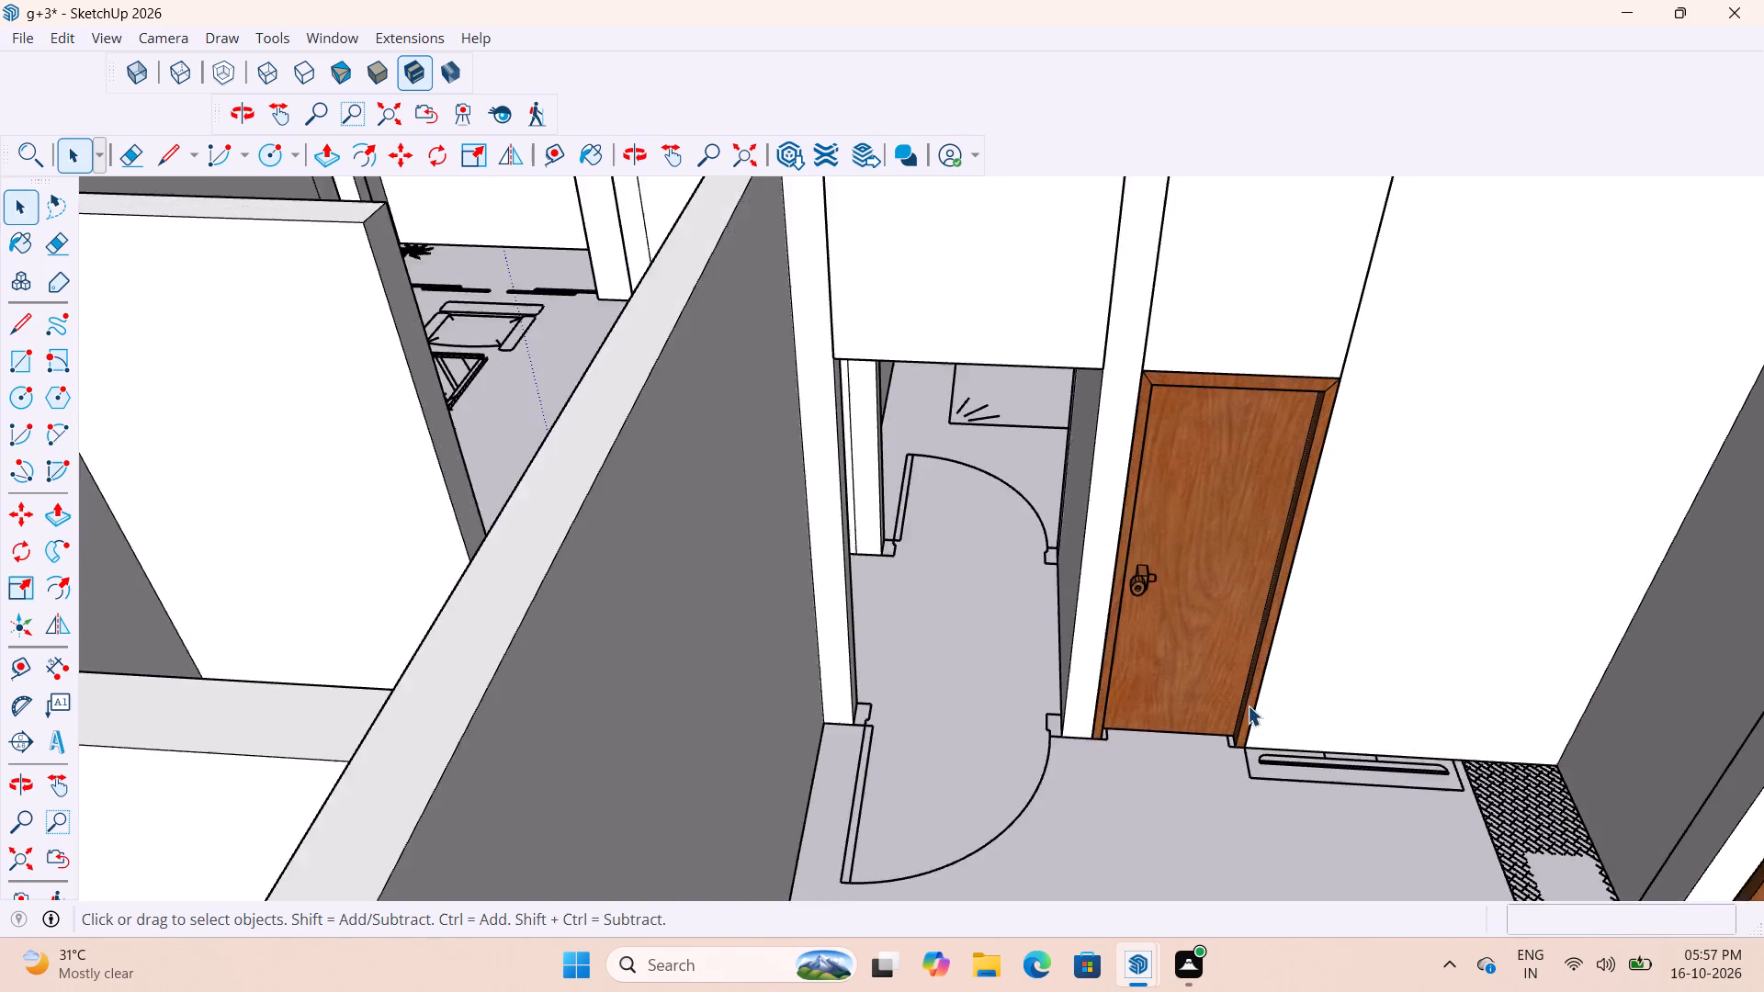
scroll(1248, 705, "up", 5)
middle_click_drag(1239, 701, 1224, 425)
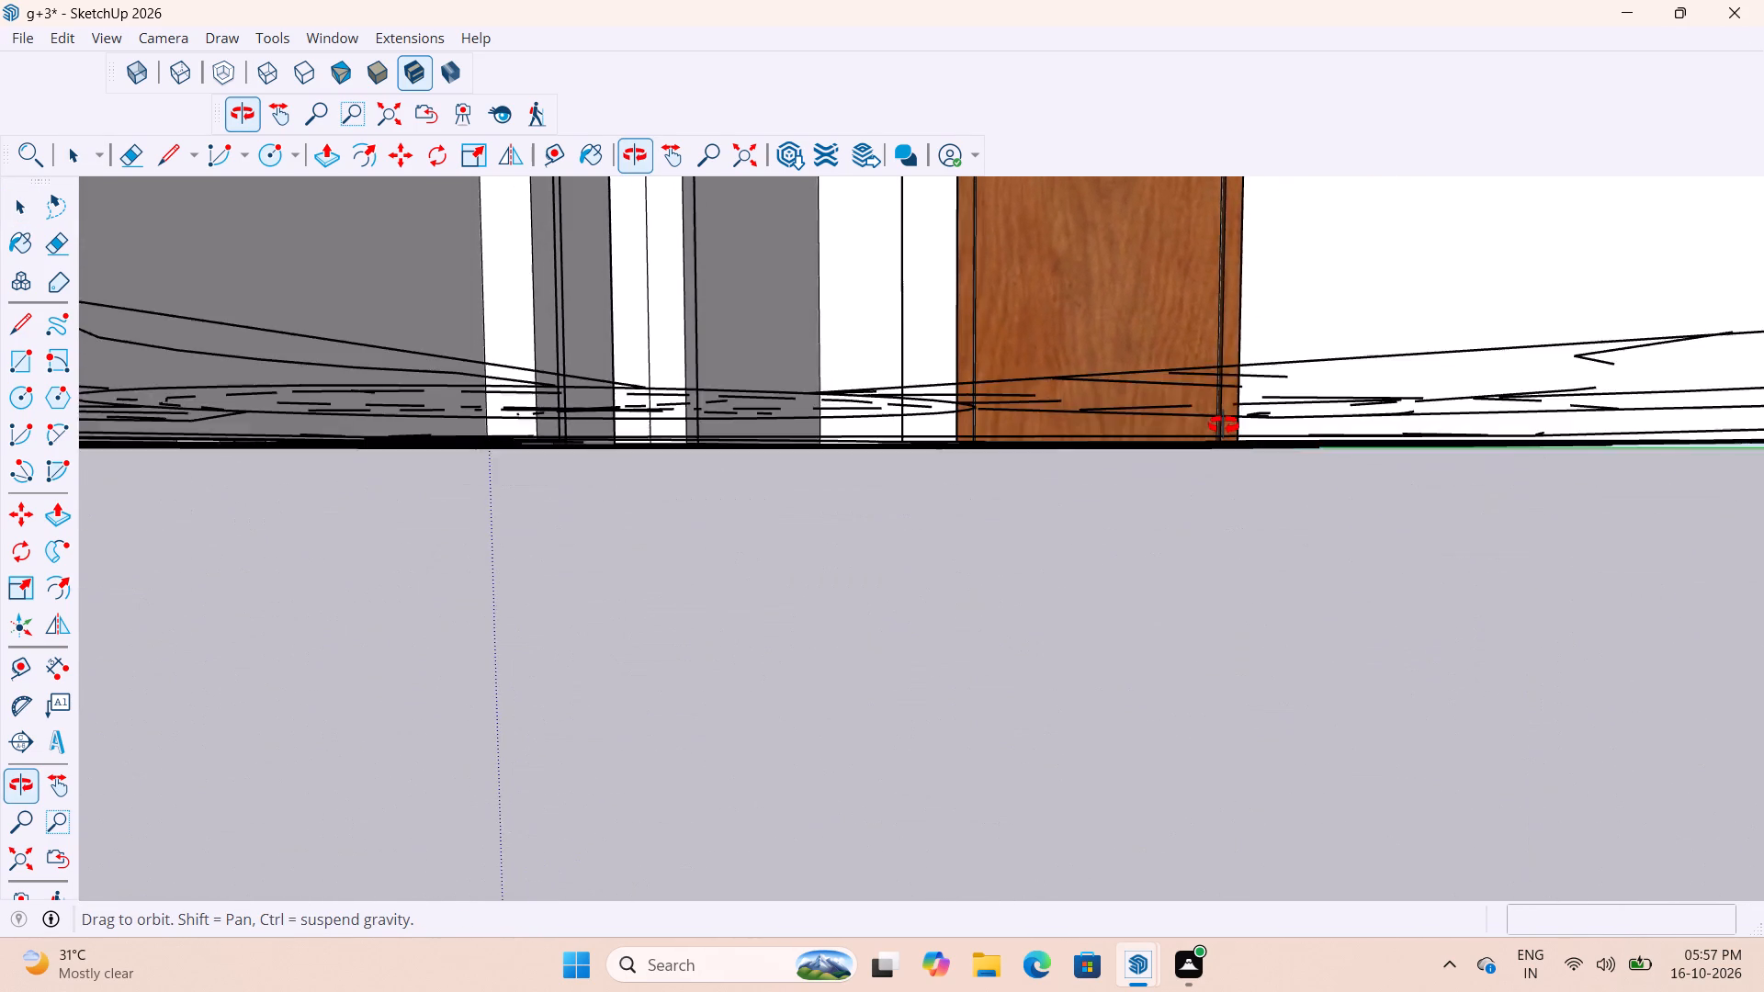
middle_click_drag(1224, 425, 1204, 633)
scroll(1042, 746, "down", 10)
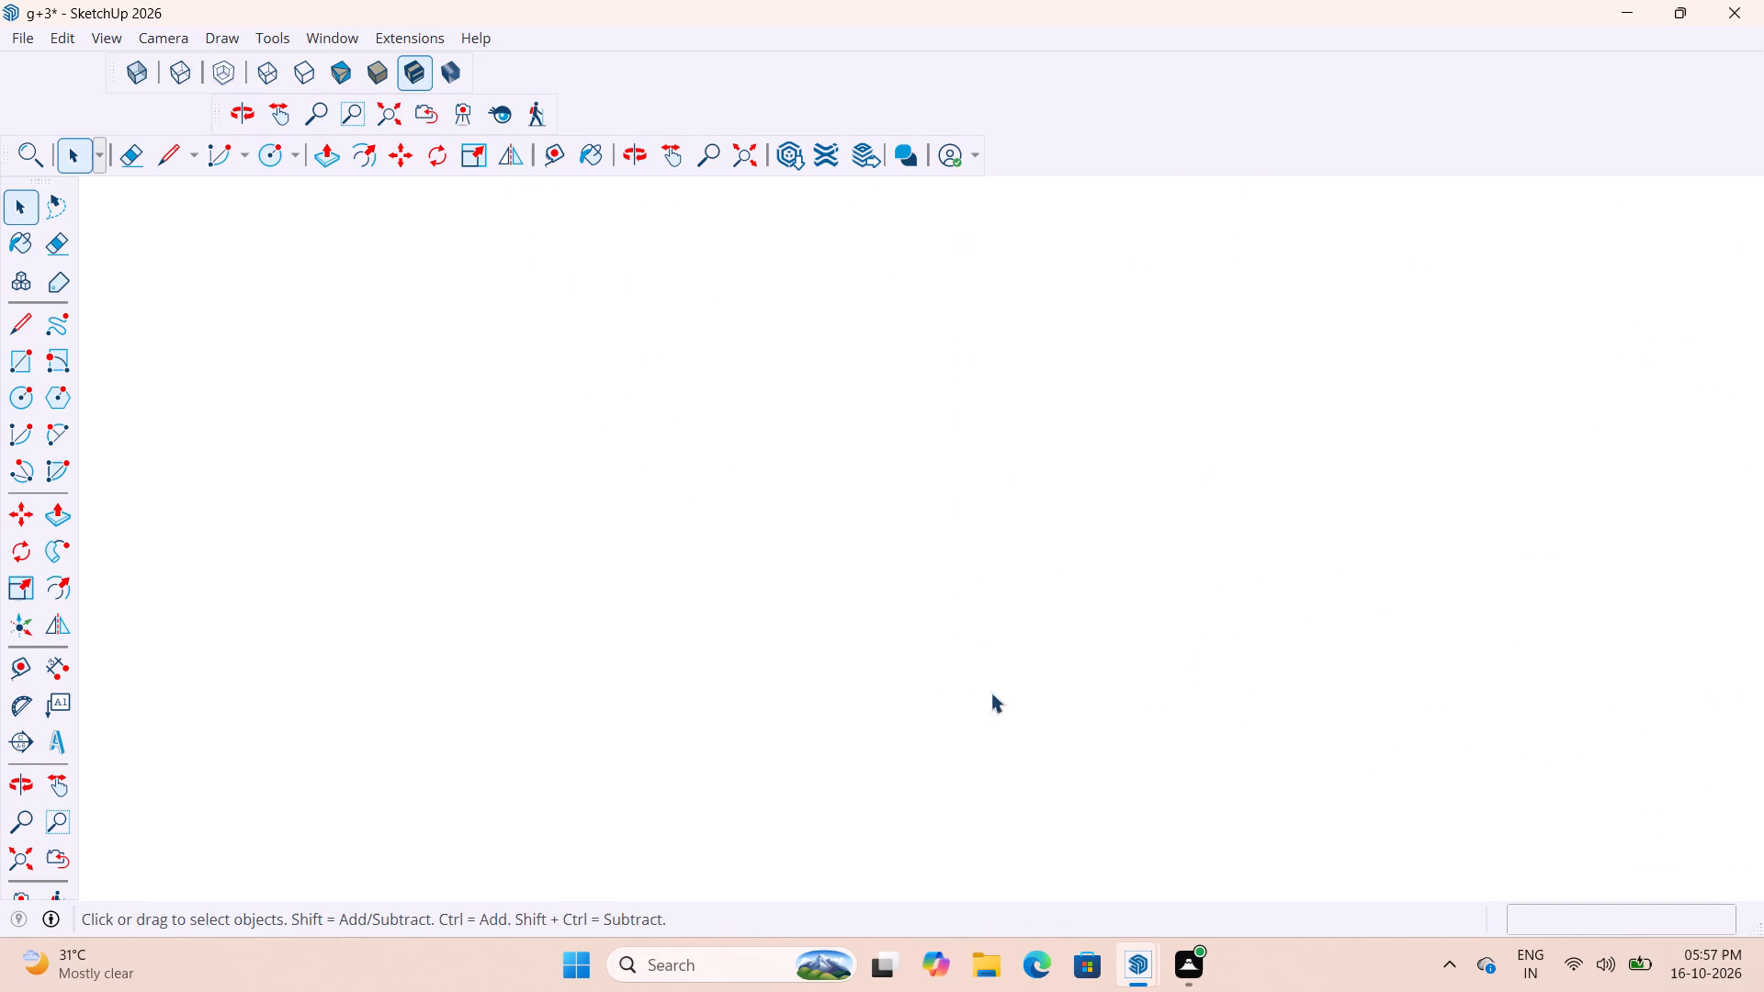
left_click(752, 164)
Scale the copied bathroom door's height along the blue axis so its top meets the underside of the lintel above it.
scroll(1185, 671, "up", 11)
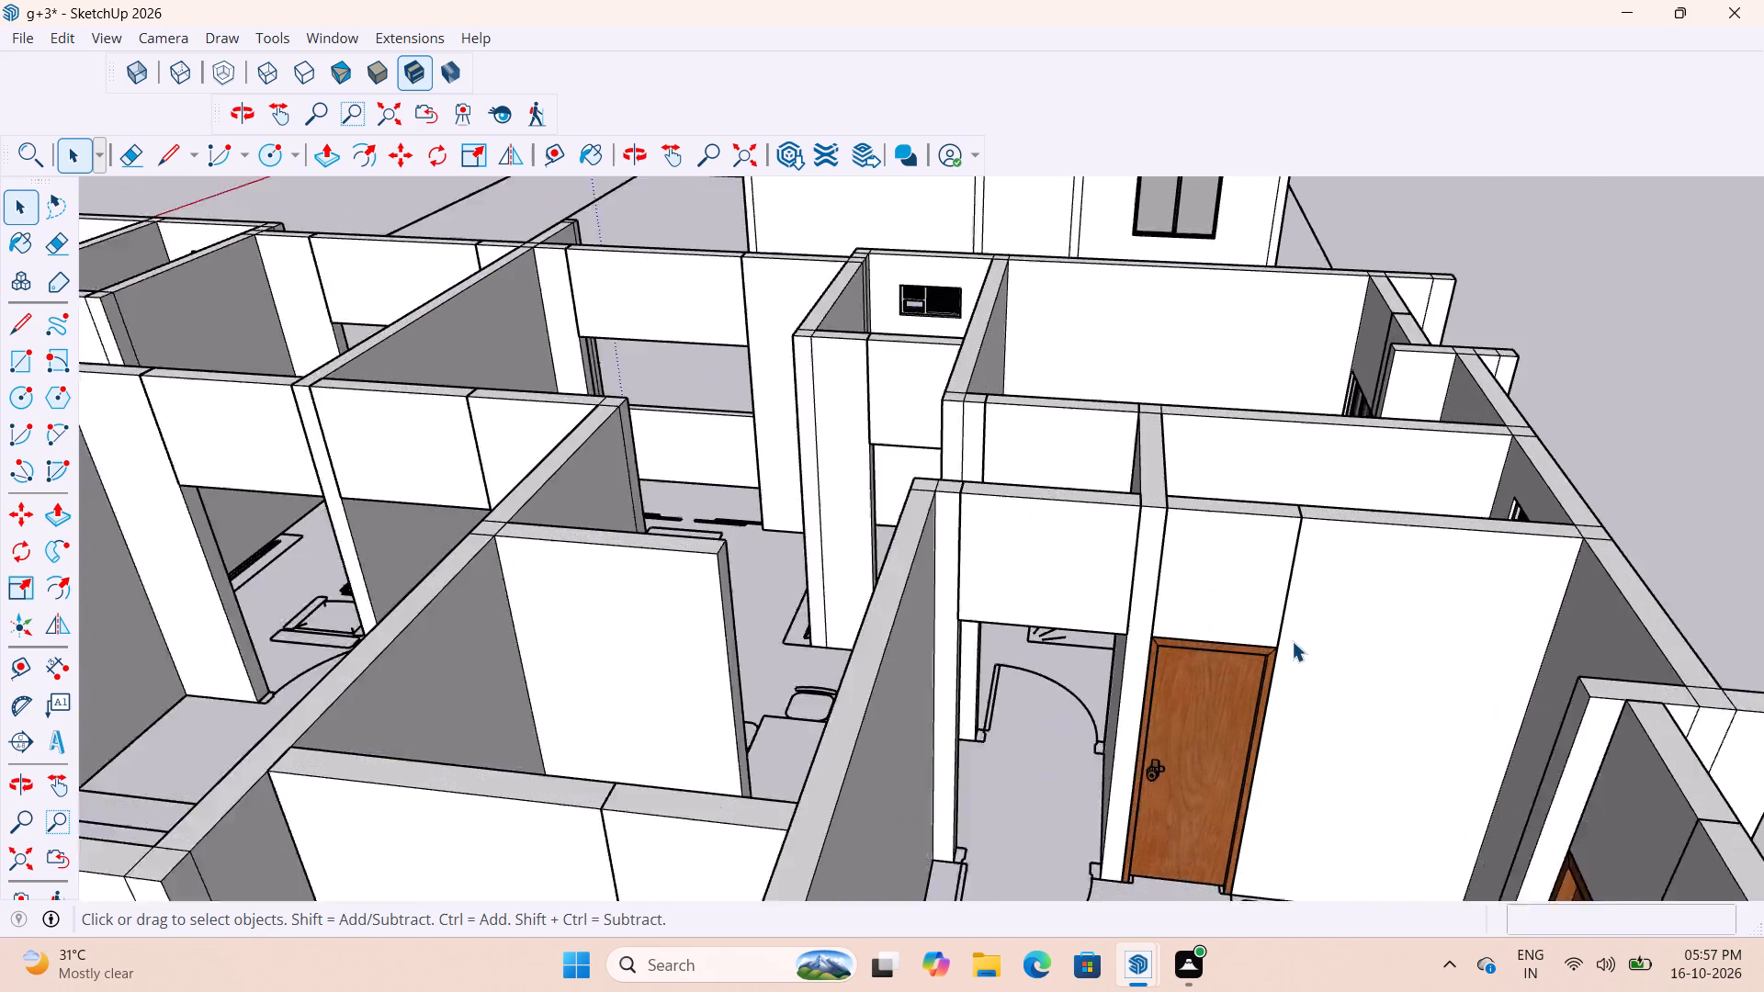
scroll(1292, 641, "up", 9)
left_click(1250, 657)
key("s")
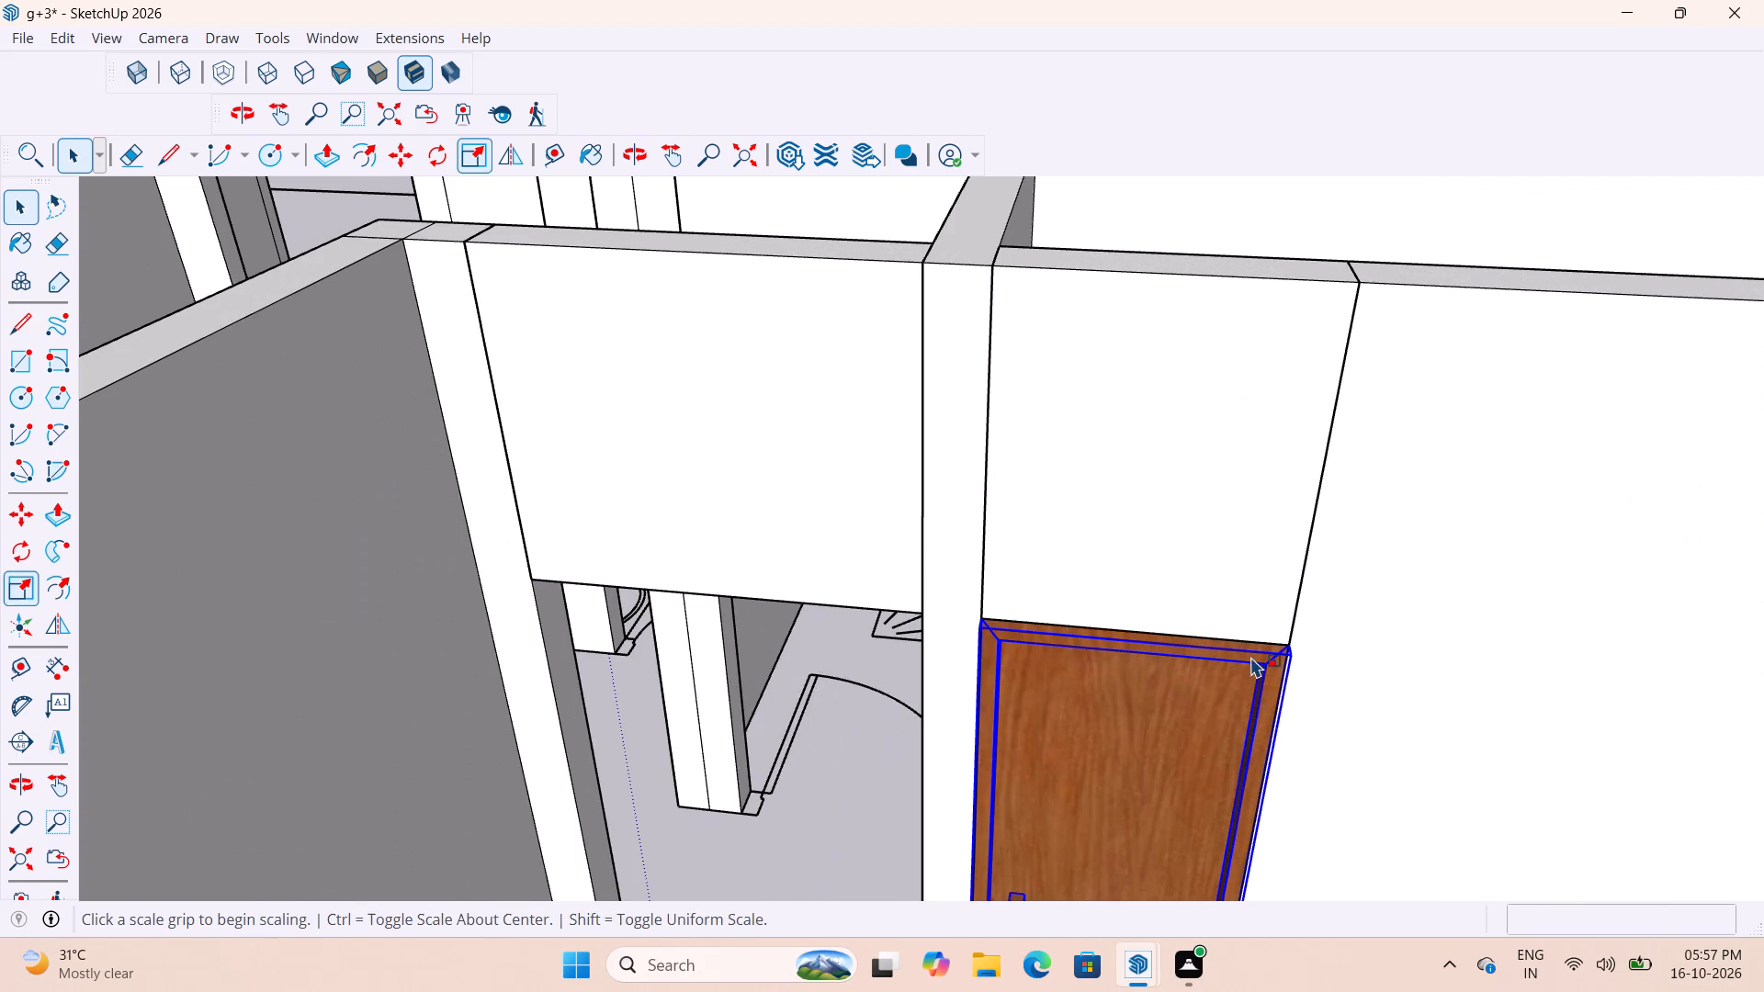
scroll(1174, 640, "up", 7)
middle_click_drag(1147, 630, 1134, 494)
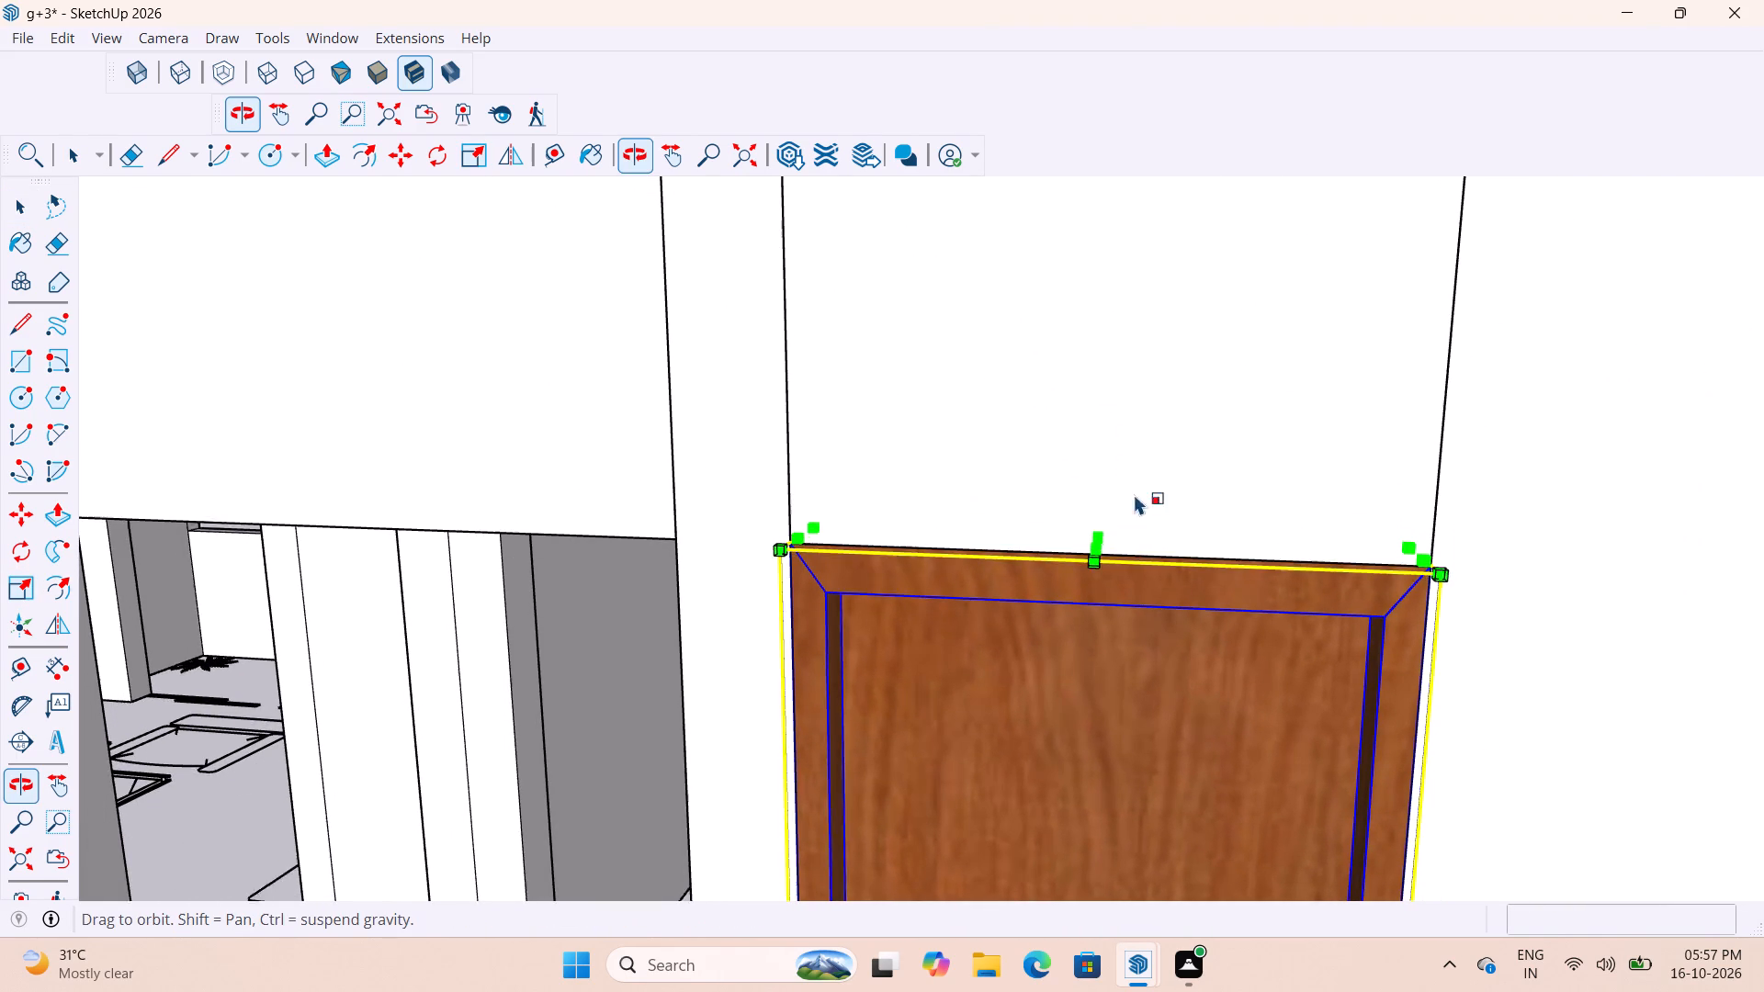
middle_click_drag(1134, 494, 1136, 490)
left_click(1098, 547)
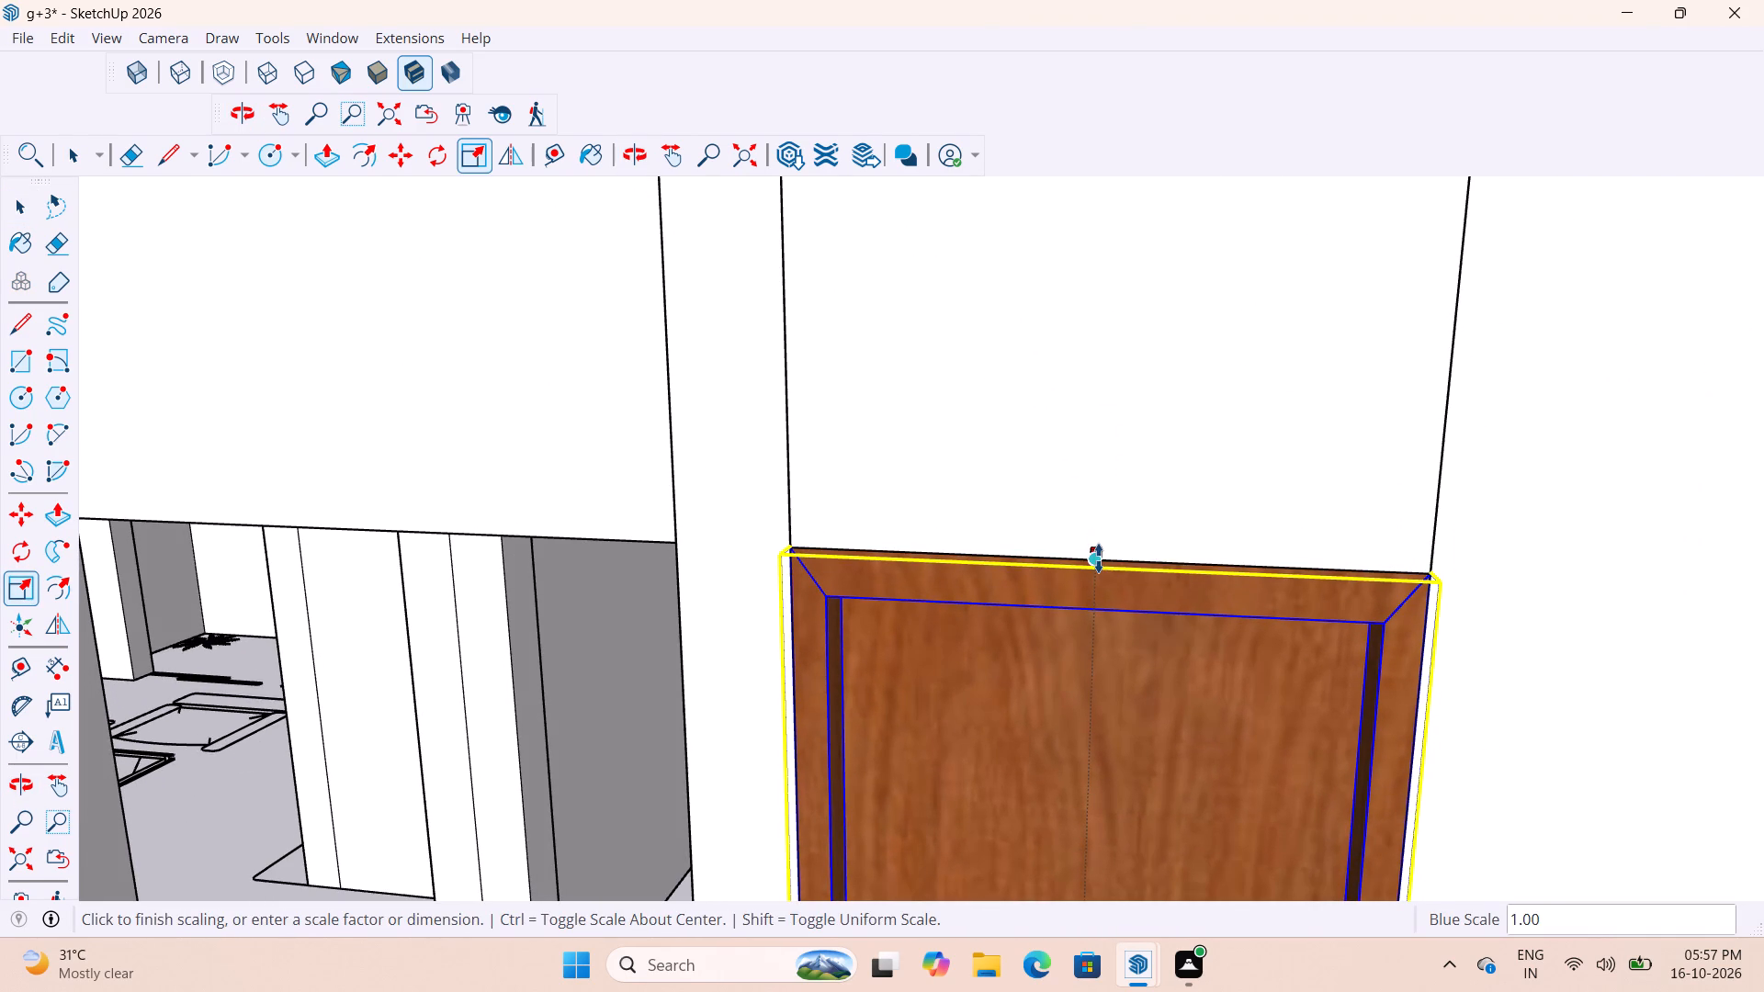
left_click(1099, 558)
scroll(1138, 530, "down", 17)
key("space")
key("space")
scroll(975, 472, "down", 3)
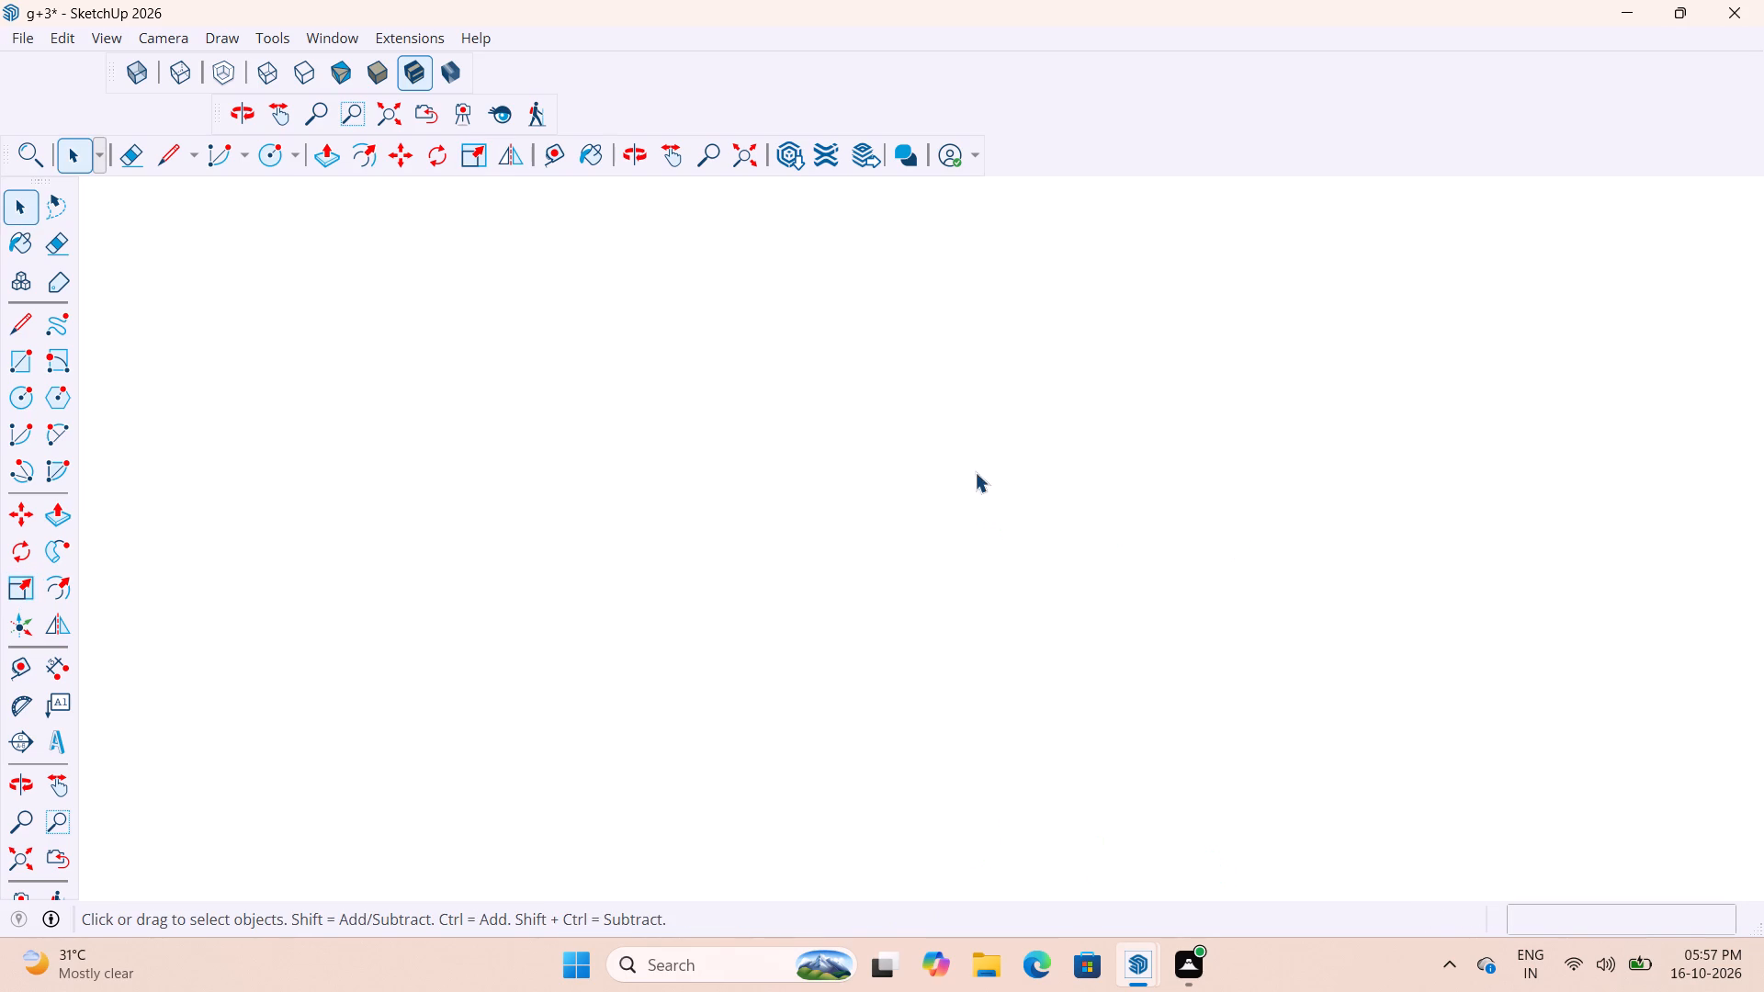
scroll(975, 472, "down", 3)
Examine the larger model's bedrooms, bathrooms and passage for interior openings that still lack wooden doors.
left_click(754, 152)
scroll(905, 524, "down", 1)
middle_click_drag(1195, 445, 1190, 722)
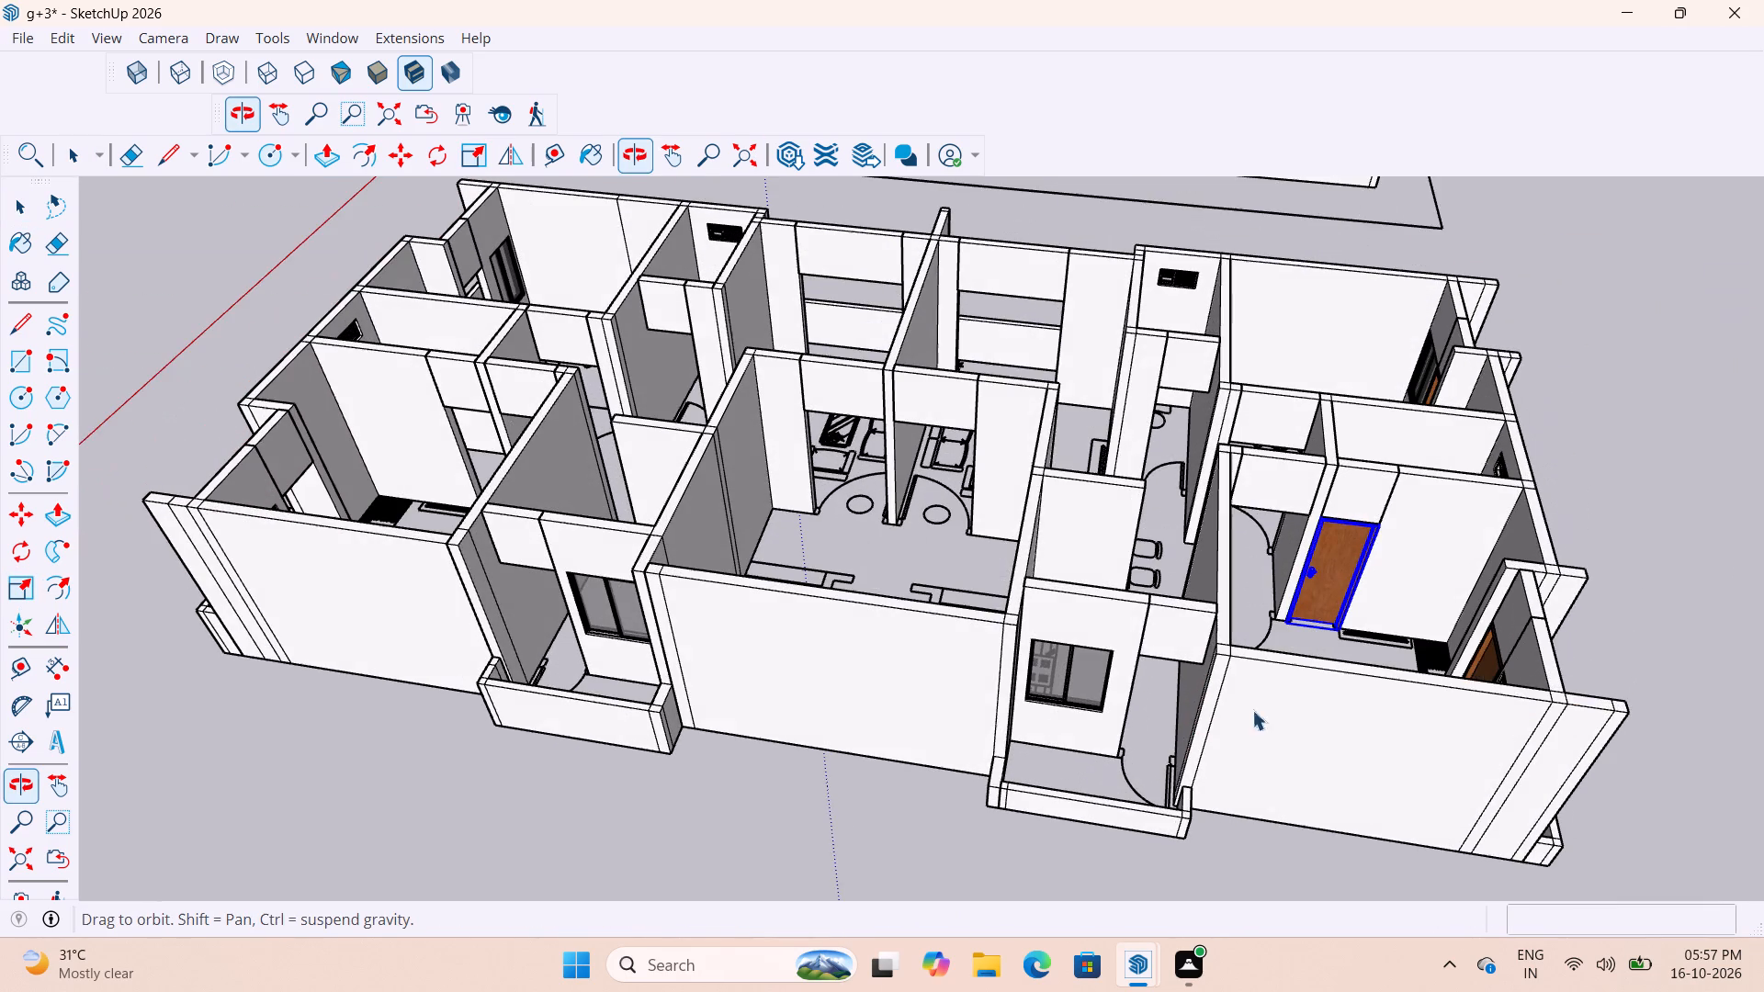
left_click_drag(1654, 558, 1663, 567)
scroll(1429, 586, "up", 8)
scroll(1131, 592, "down", 5)
middle_click_drag(1207, 520, 1252, 638)
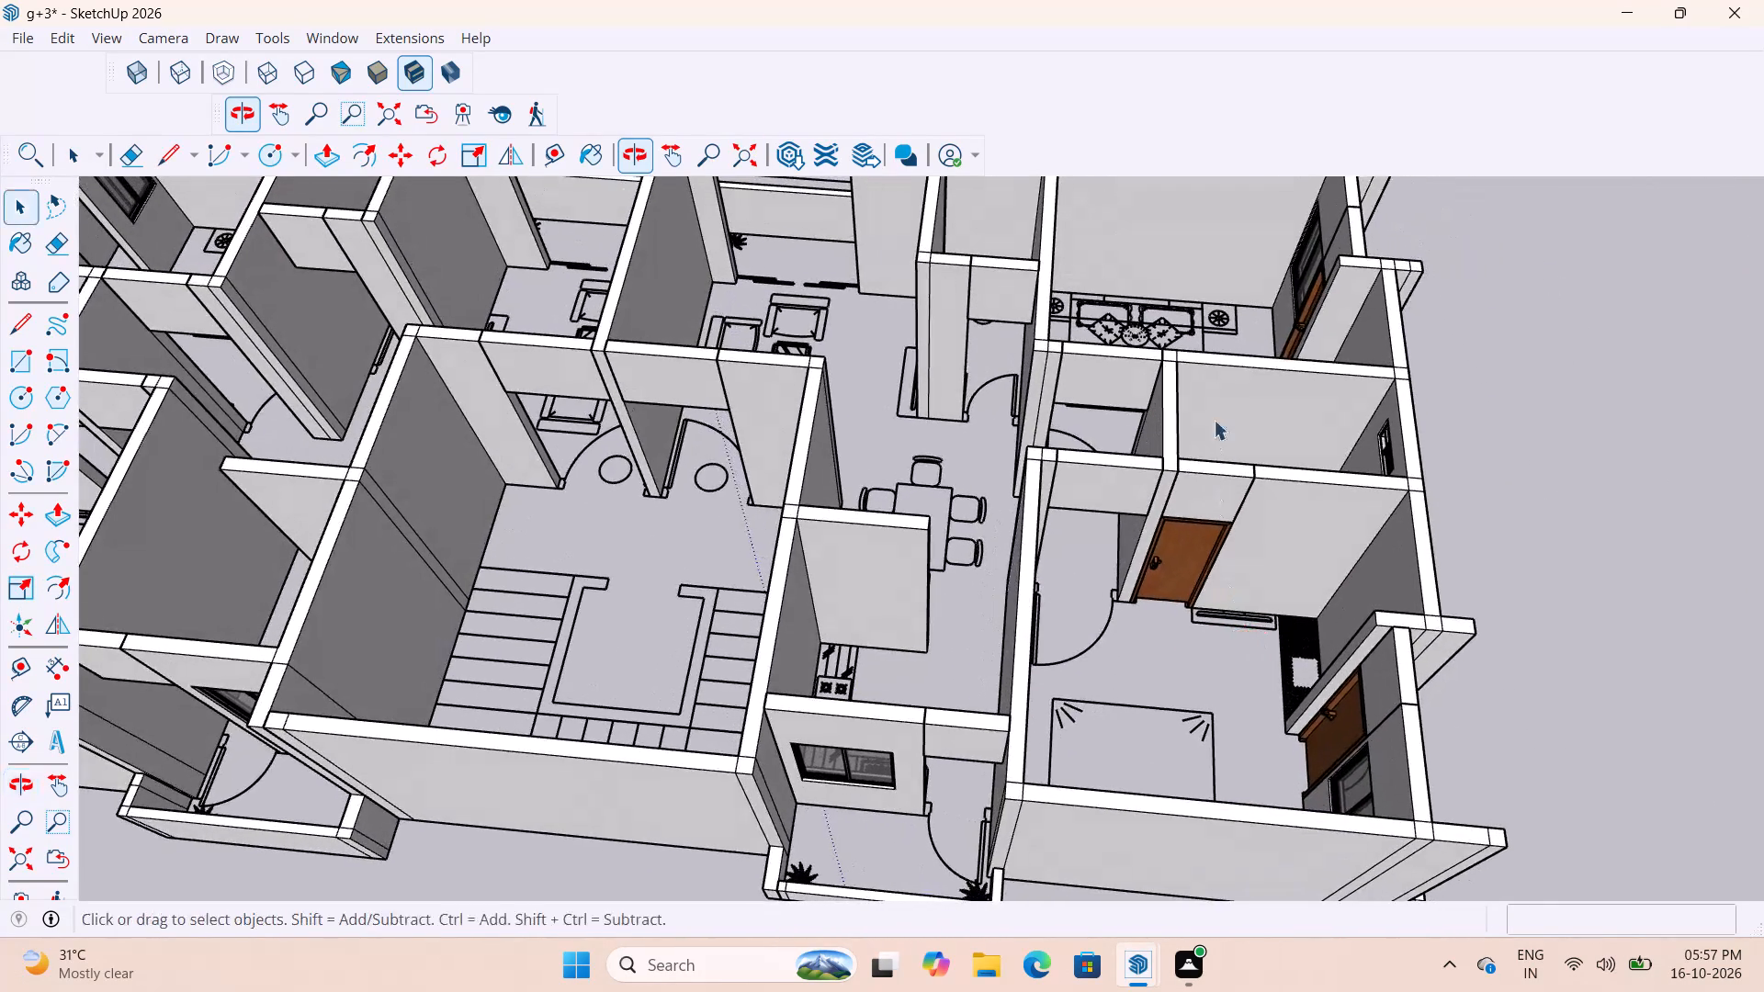
scroll(1203, 381, "up", 11)
middle_click_drag(1163, 504, 1714, 519)
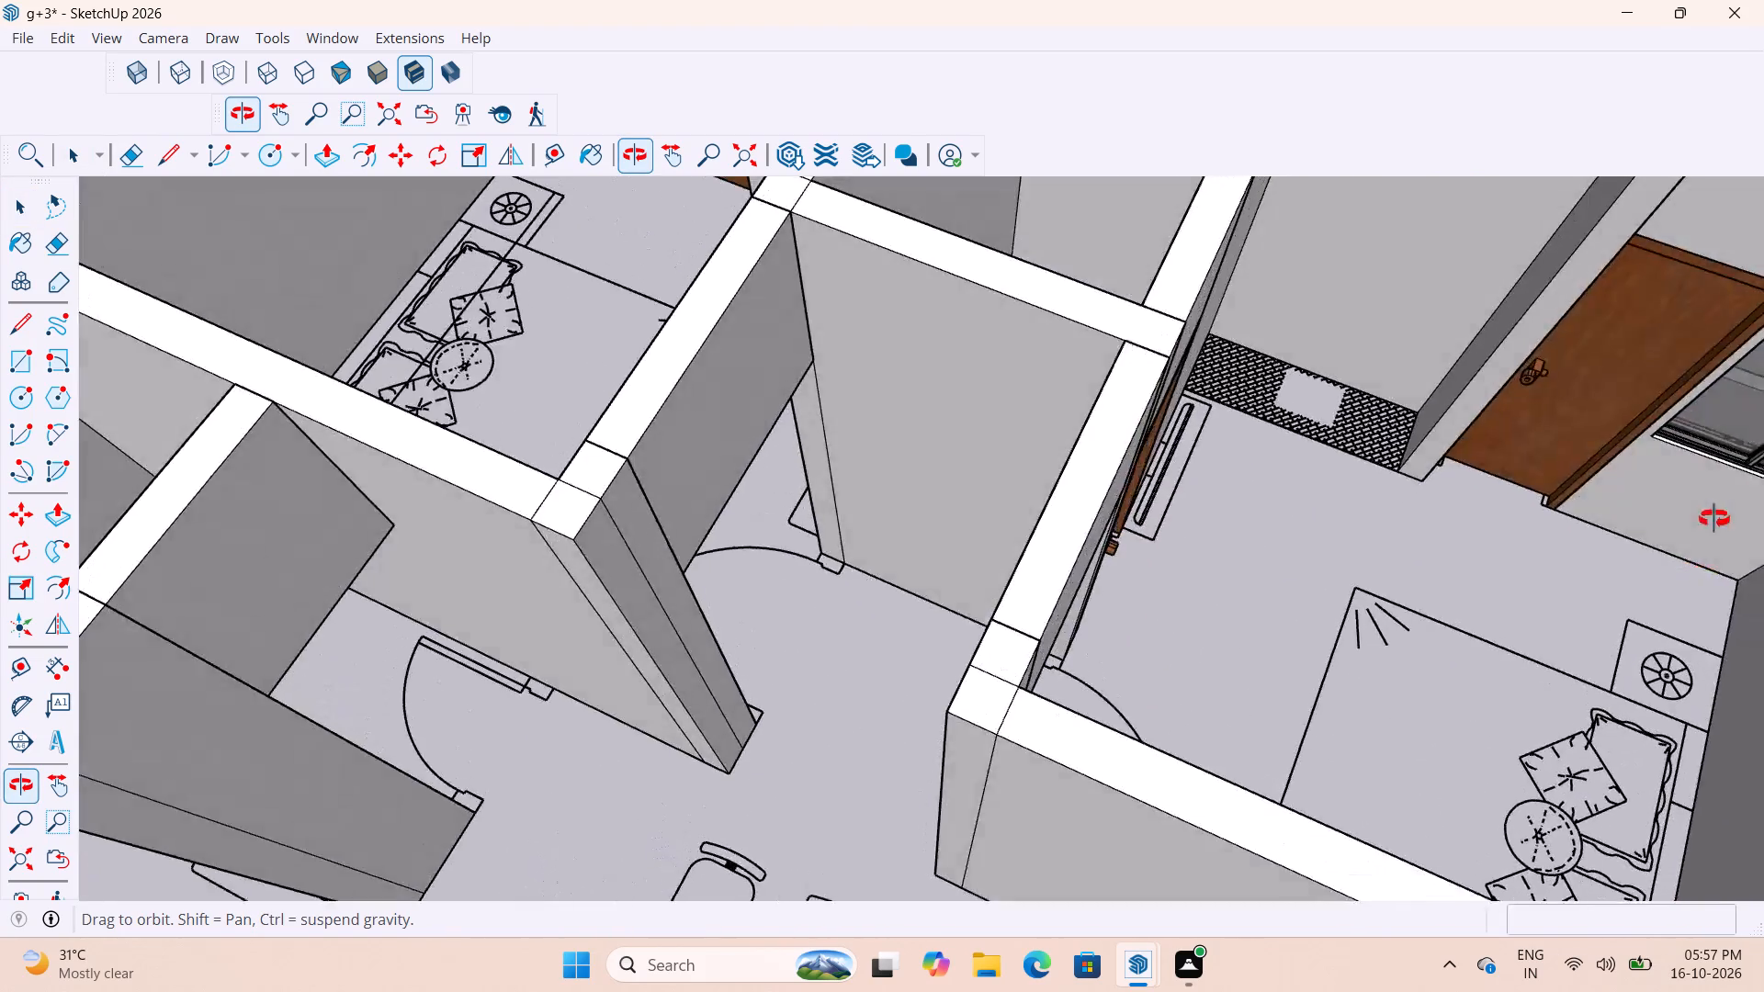
middle_click_drag(1714, 519, 1763, 428)
scroll(967, 630, "down", 3)
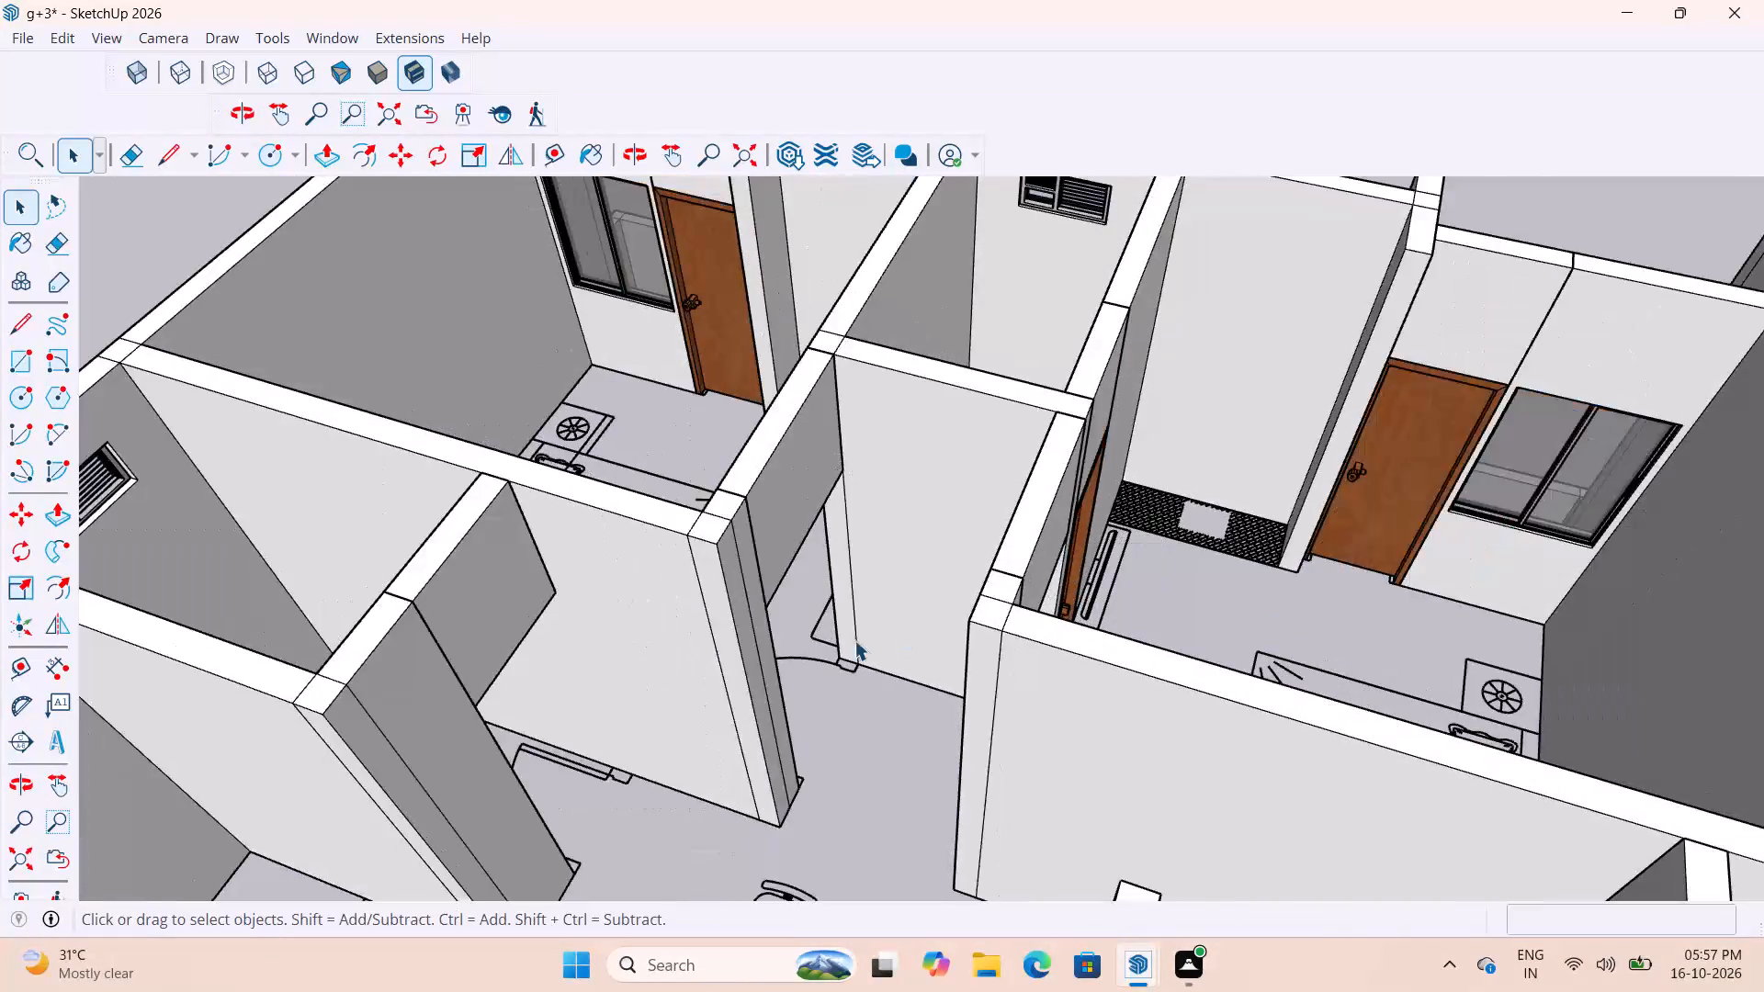
scroll(854, 640, "down", 6)
scroll(1021, 456, "up", 5)
middle_click_drag(1038, 465, 1324, 457)
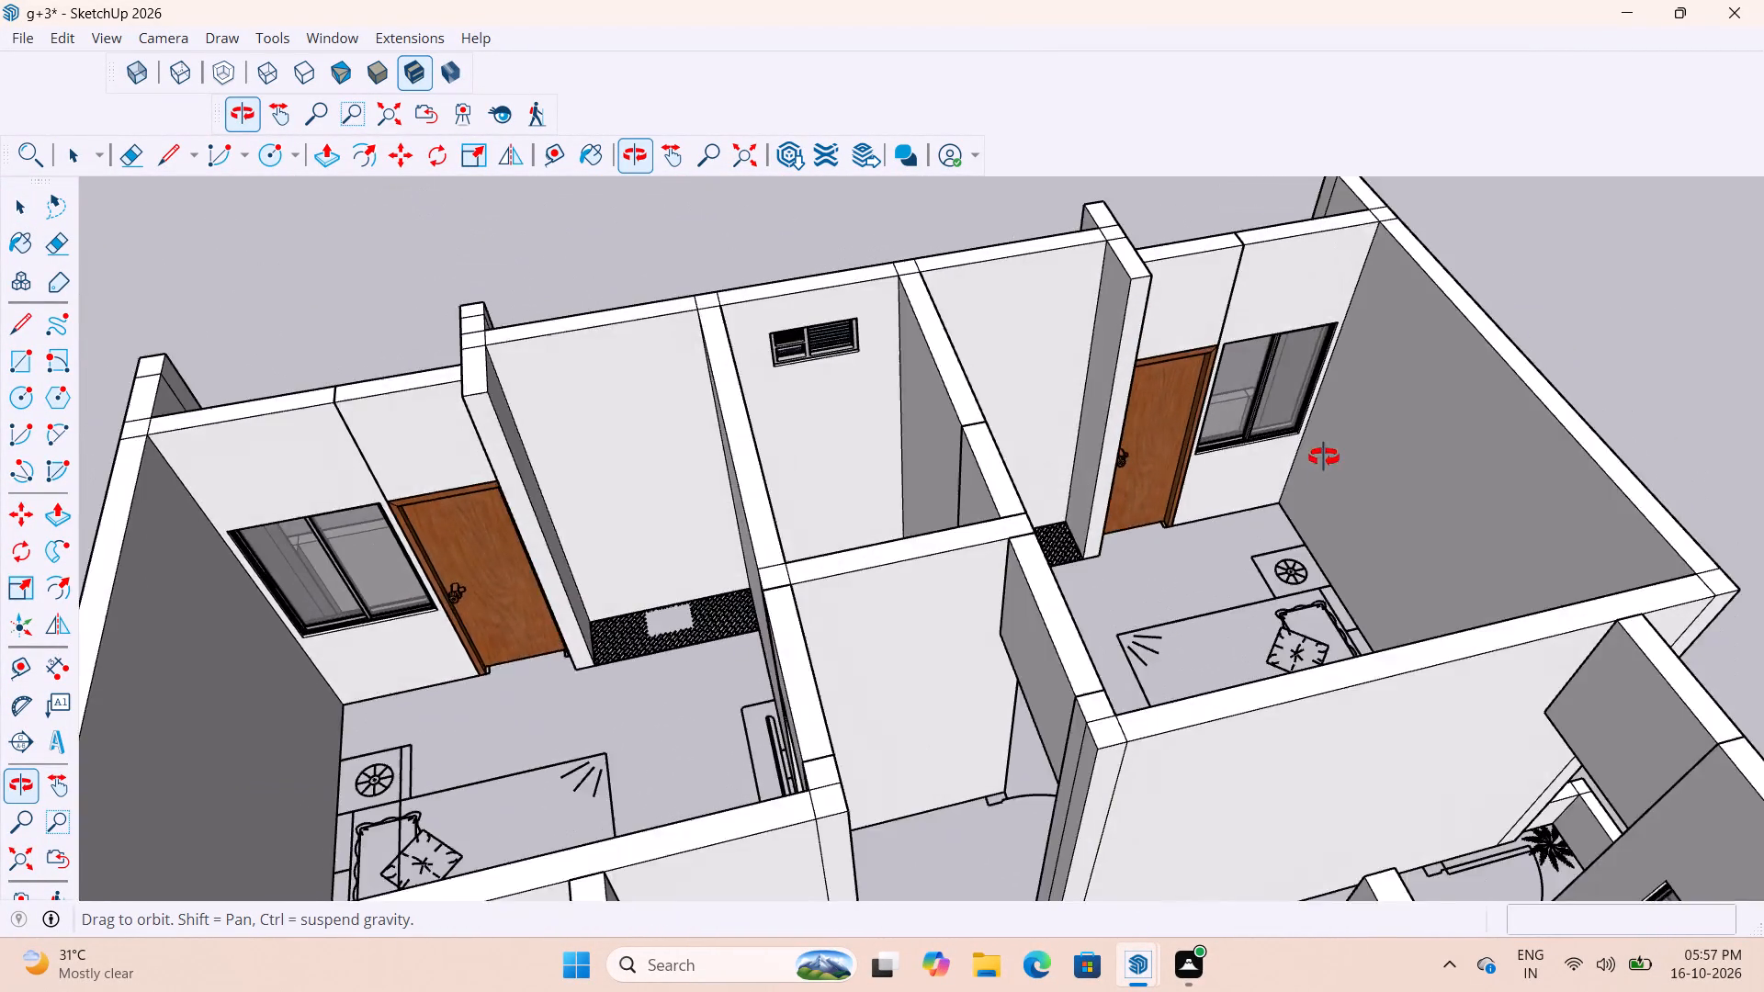
middle_click_drag(1324, 457, 1136, 579)
scroll(1242, 505, "down", 1)
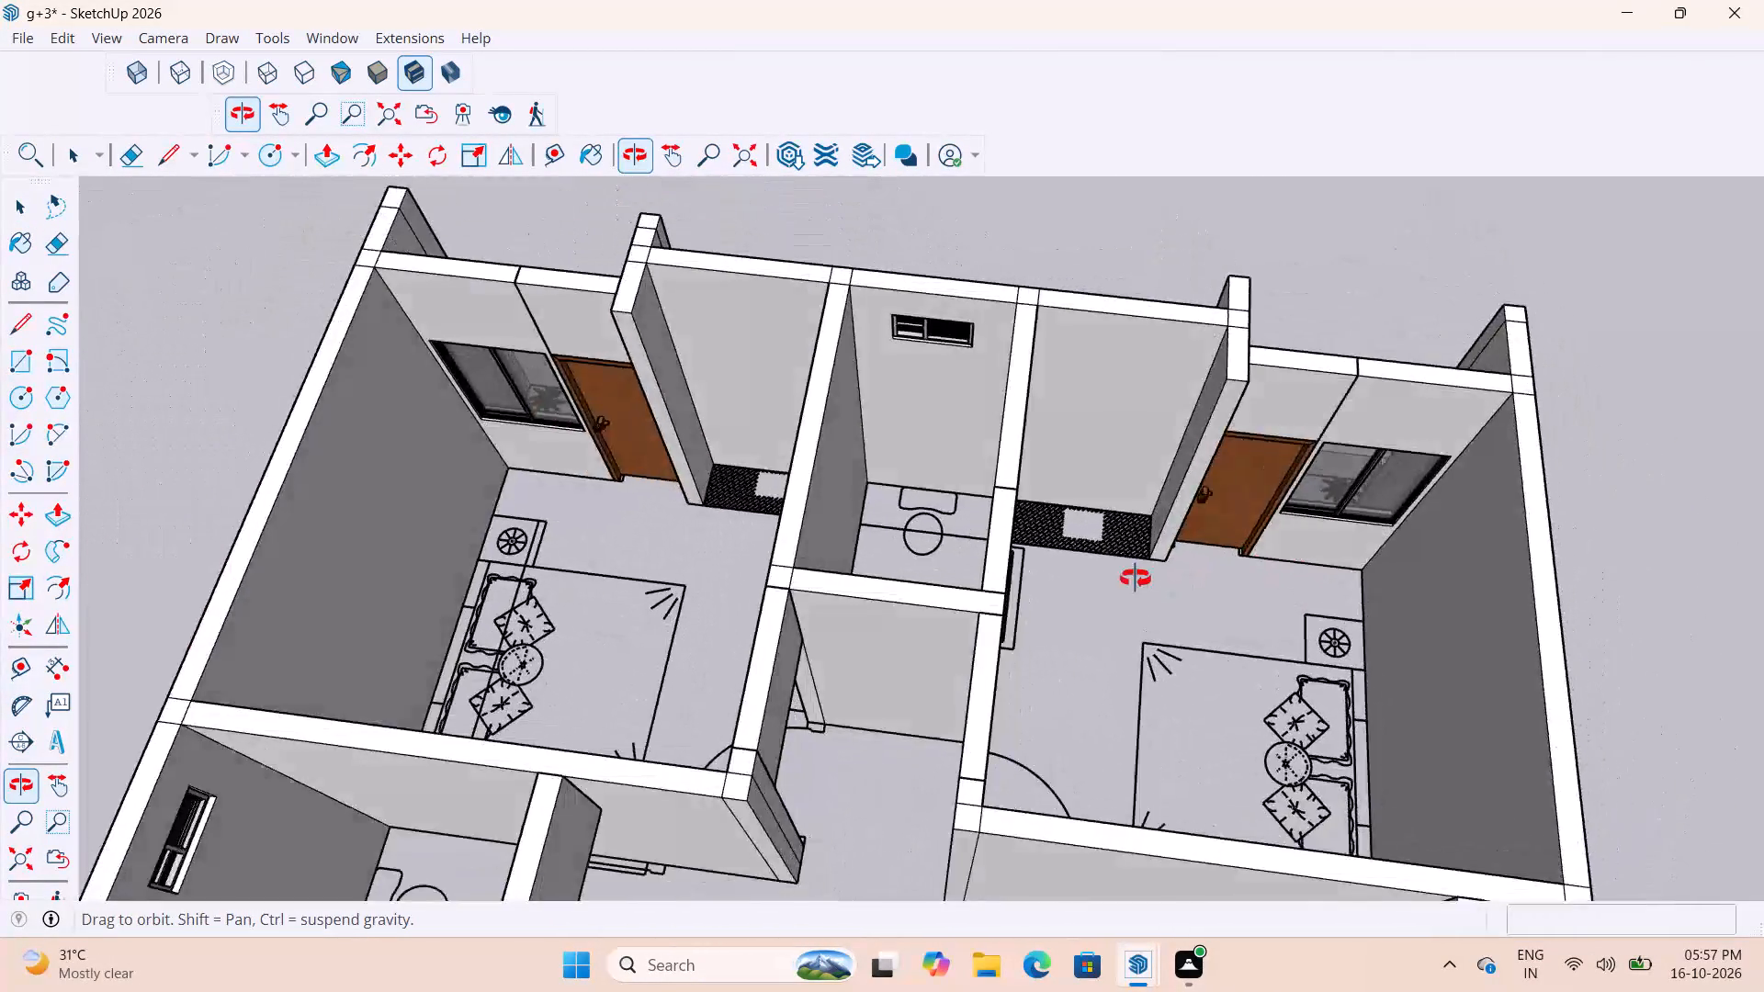
middle_click_drag(1136, 579, 892, 485)
scroll(861, 471, "down", 5)
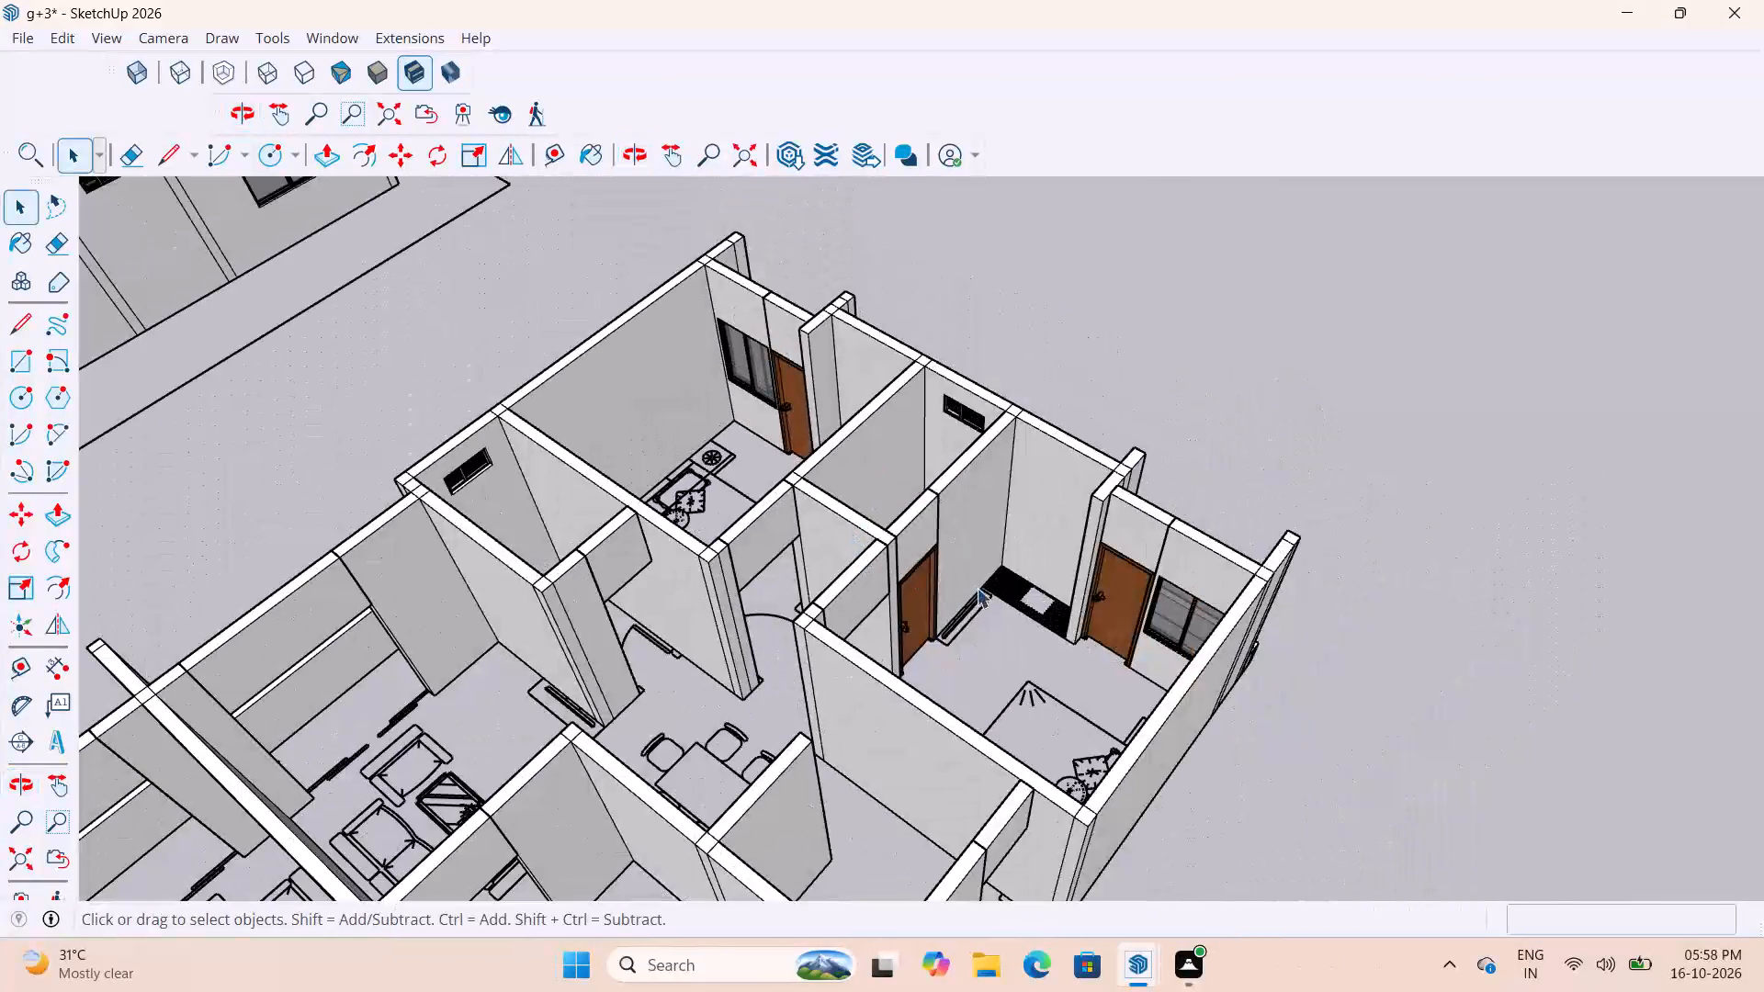
scroll(977, 588, "up", 7)
scroll(1030, 626, "down", 5)
middle_click_drag(1162, 761, 888, 783)
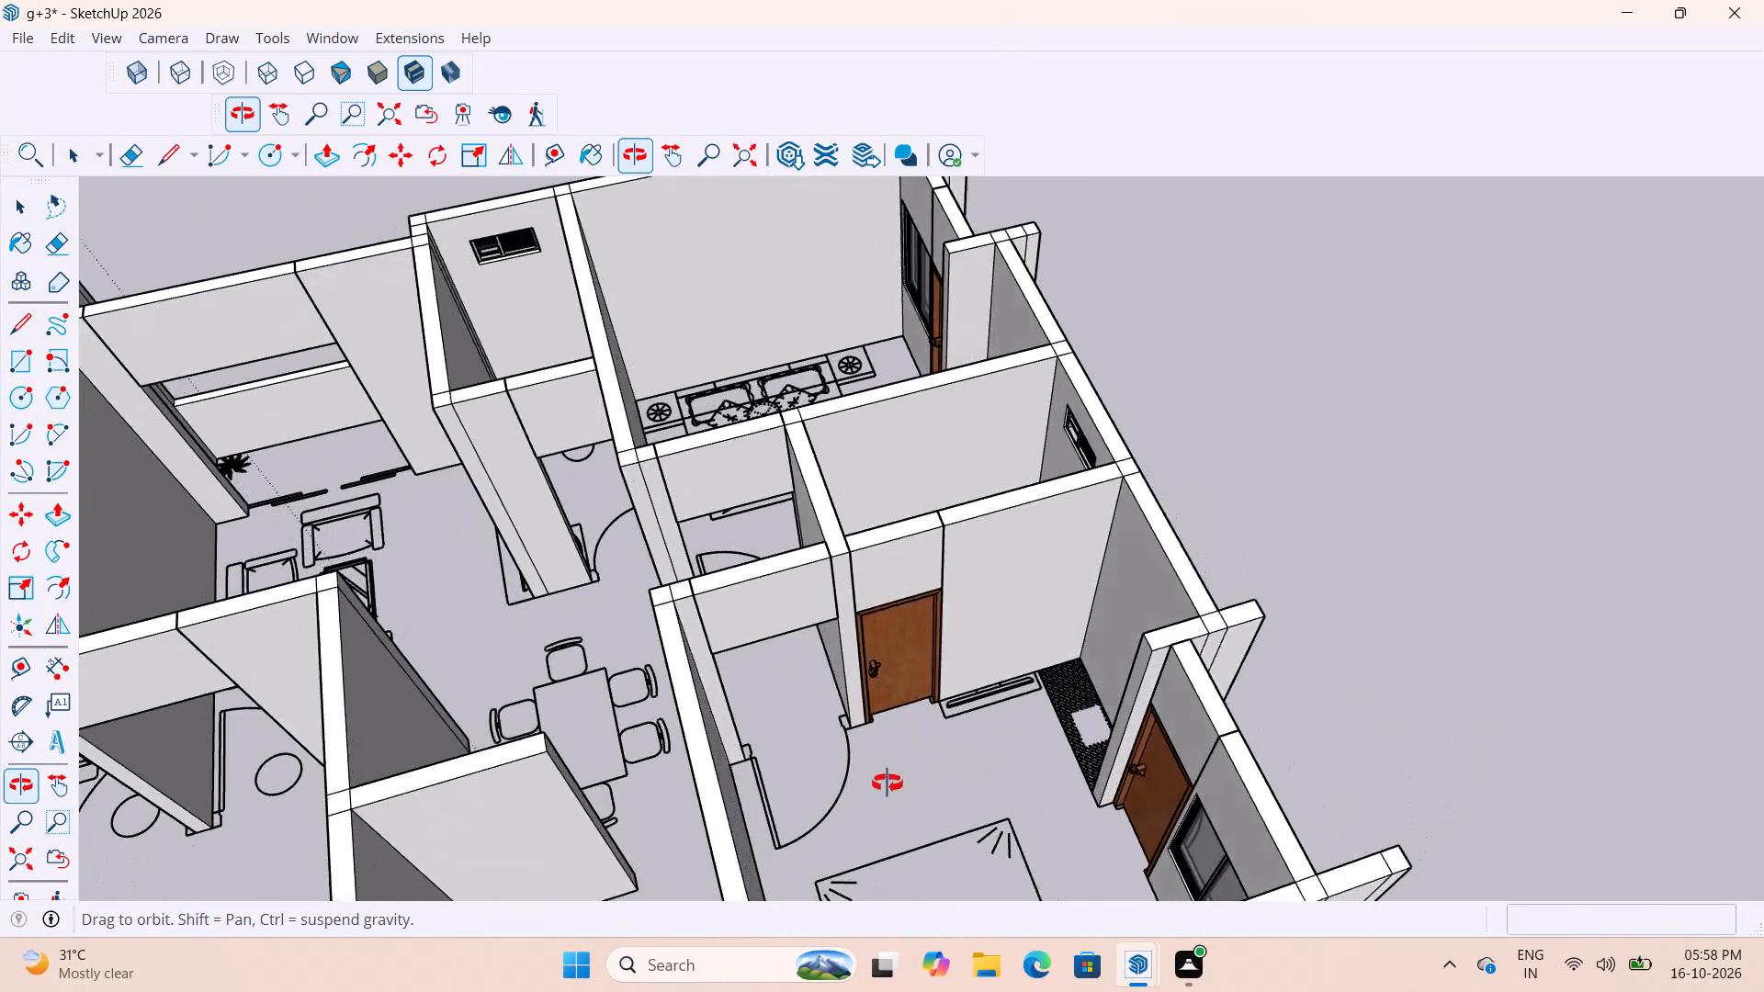
middle_click_drag(888, 783, 808, 687)
Copy the fitted bathroom door from its bottom corner to the floor corner of the far bedroom's opening across the passage, near the dining area.
scroll(816, 750, "up", 7)
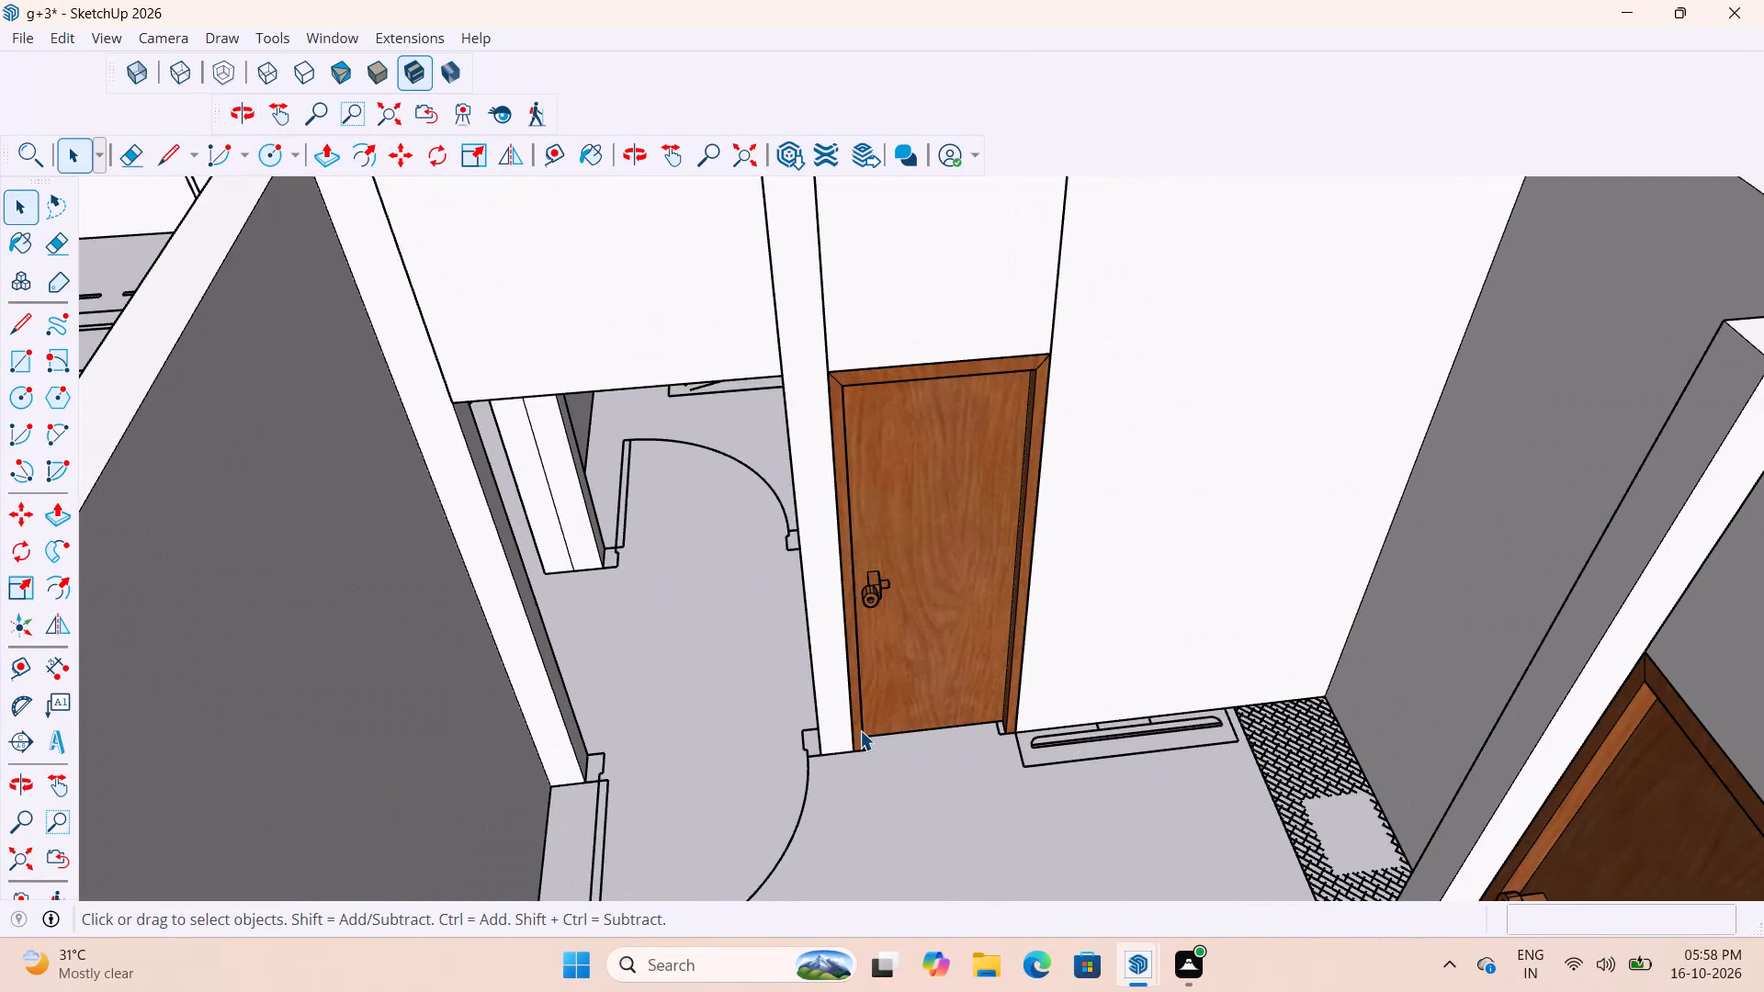
left_click(860, 730)
key("m")
scroll(823, 772, "up", 5)
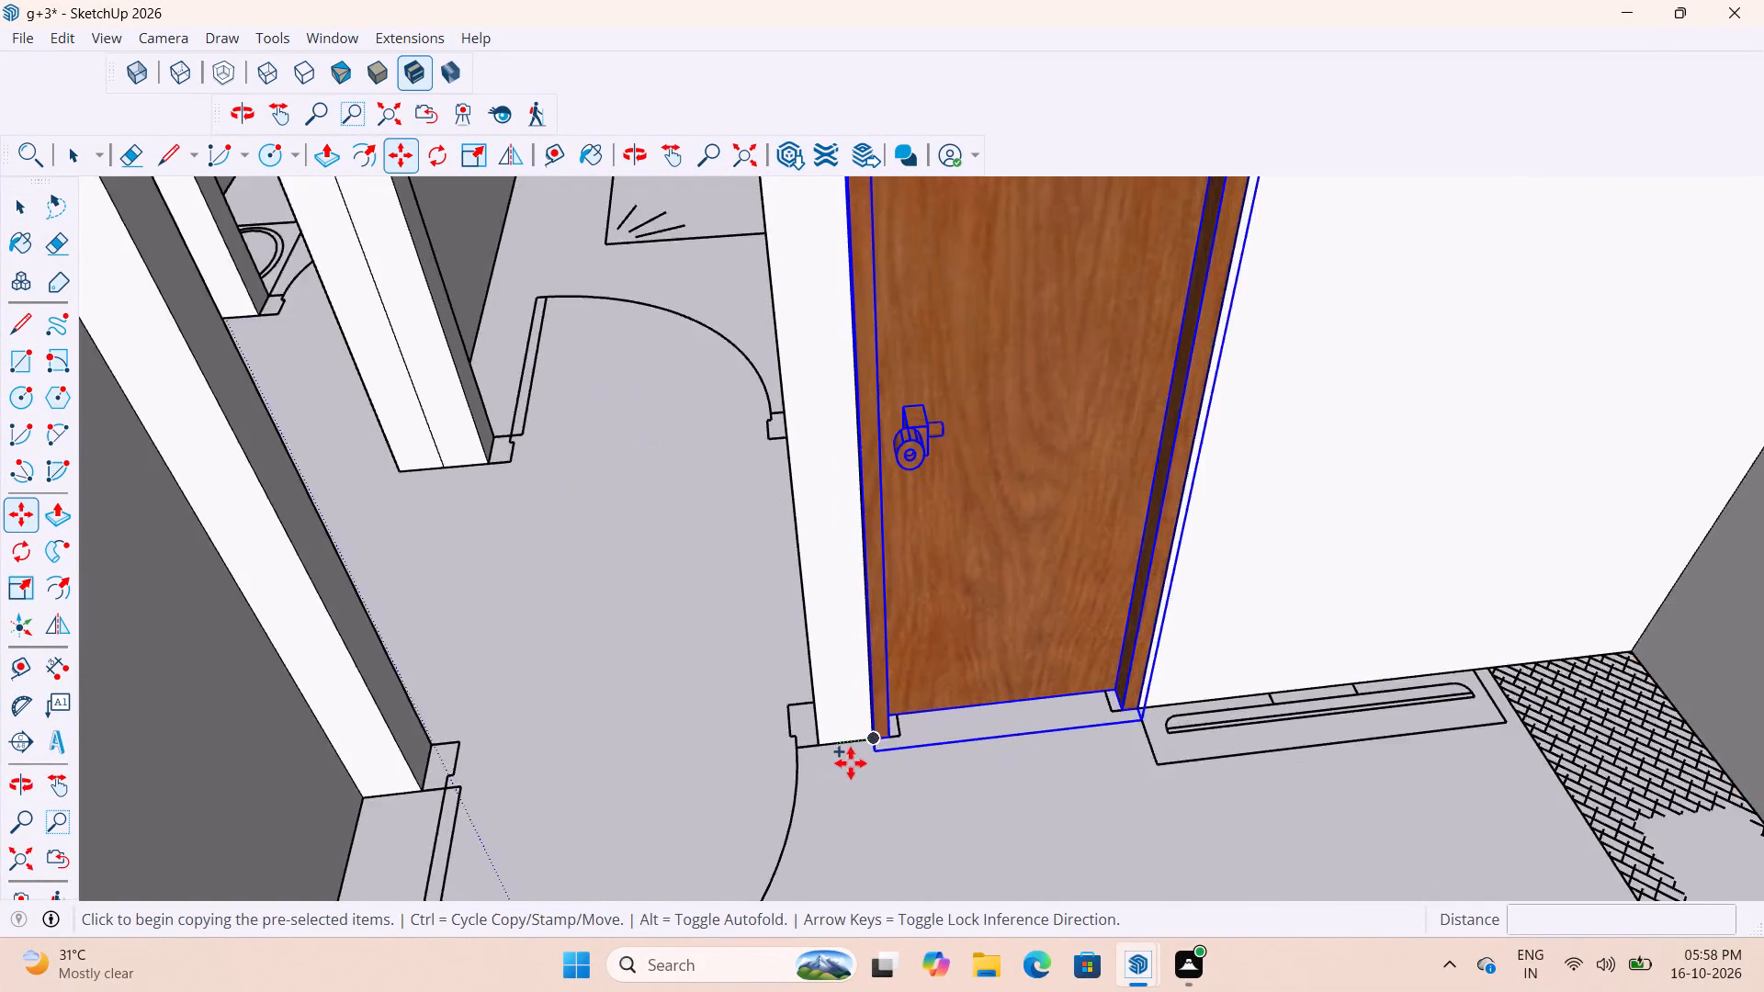
scroll(851, 763, "up", 13)
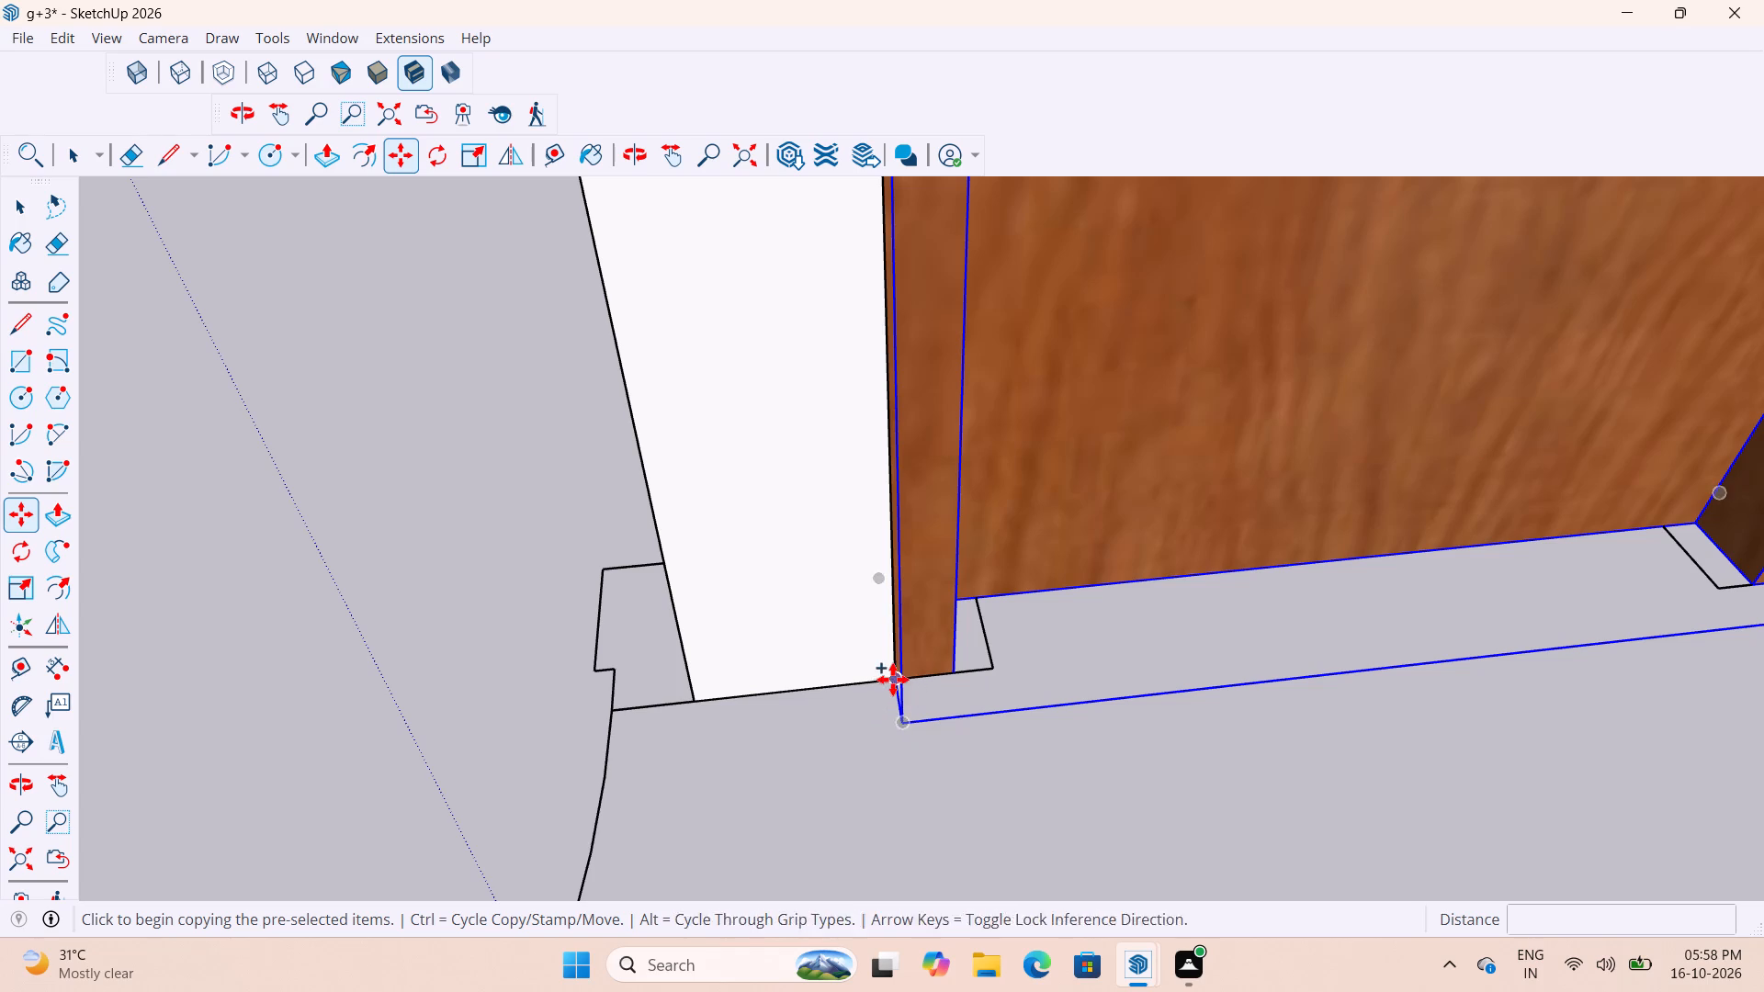
left_click(893, 680)
scroll(1127, 721, "down", 20)
scroll(1127, 749, "down", 11)
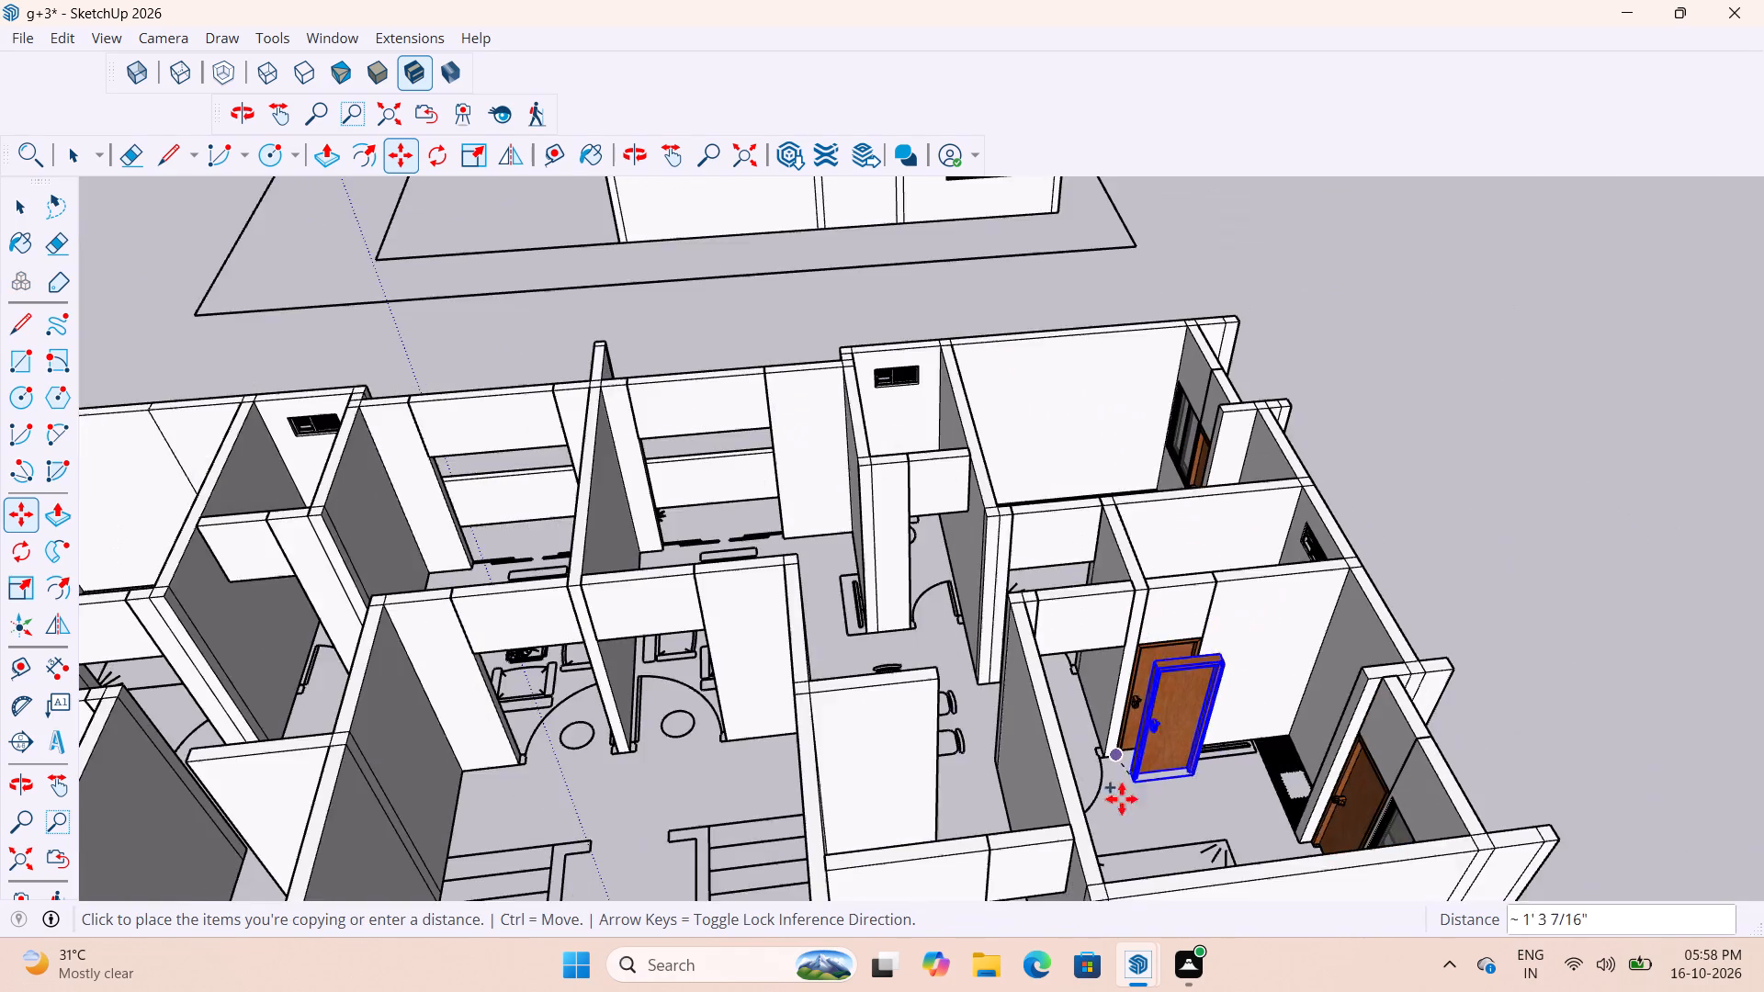
scroll(985, 531, "up", 12)
middle_click_drag(1040, 625, 909, 705)
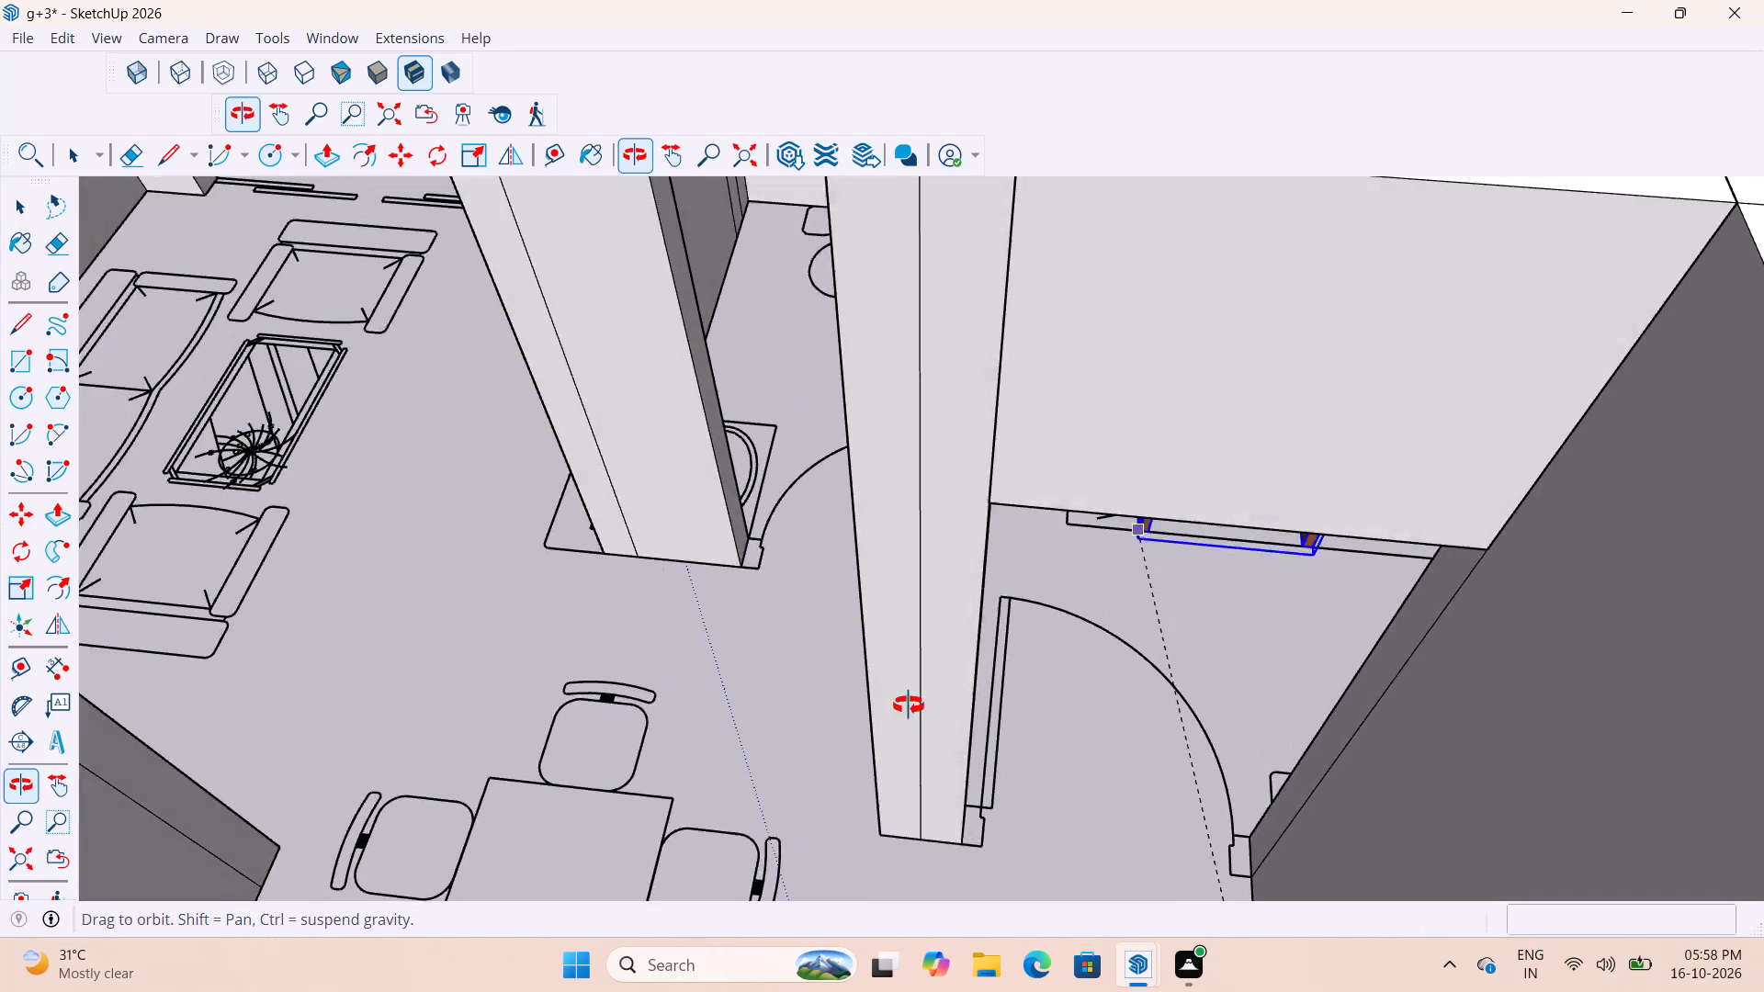
middle_click_drag(909, 705, 904, 698)
scroll(969, 861, "up", 10)
scroll(978, 677, "down", 6)
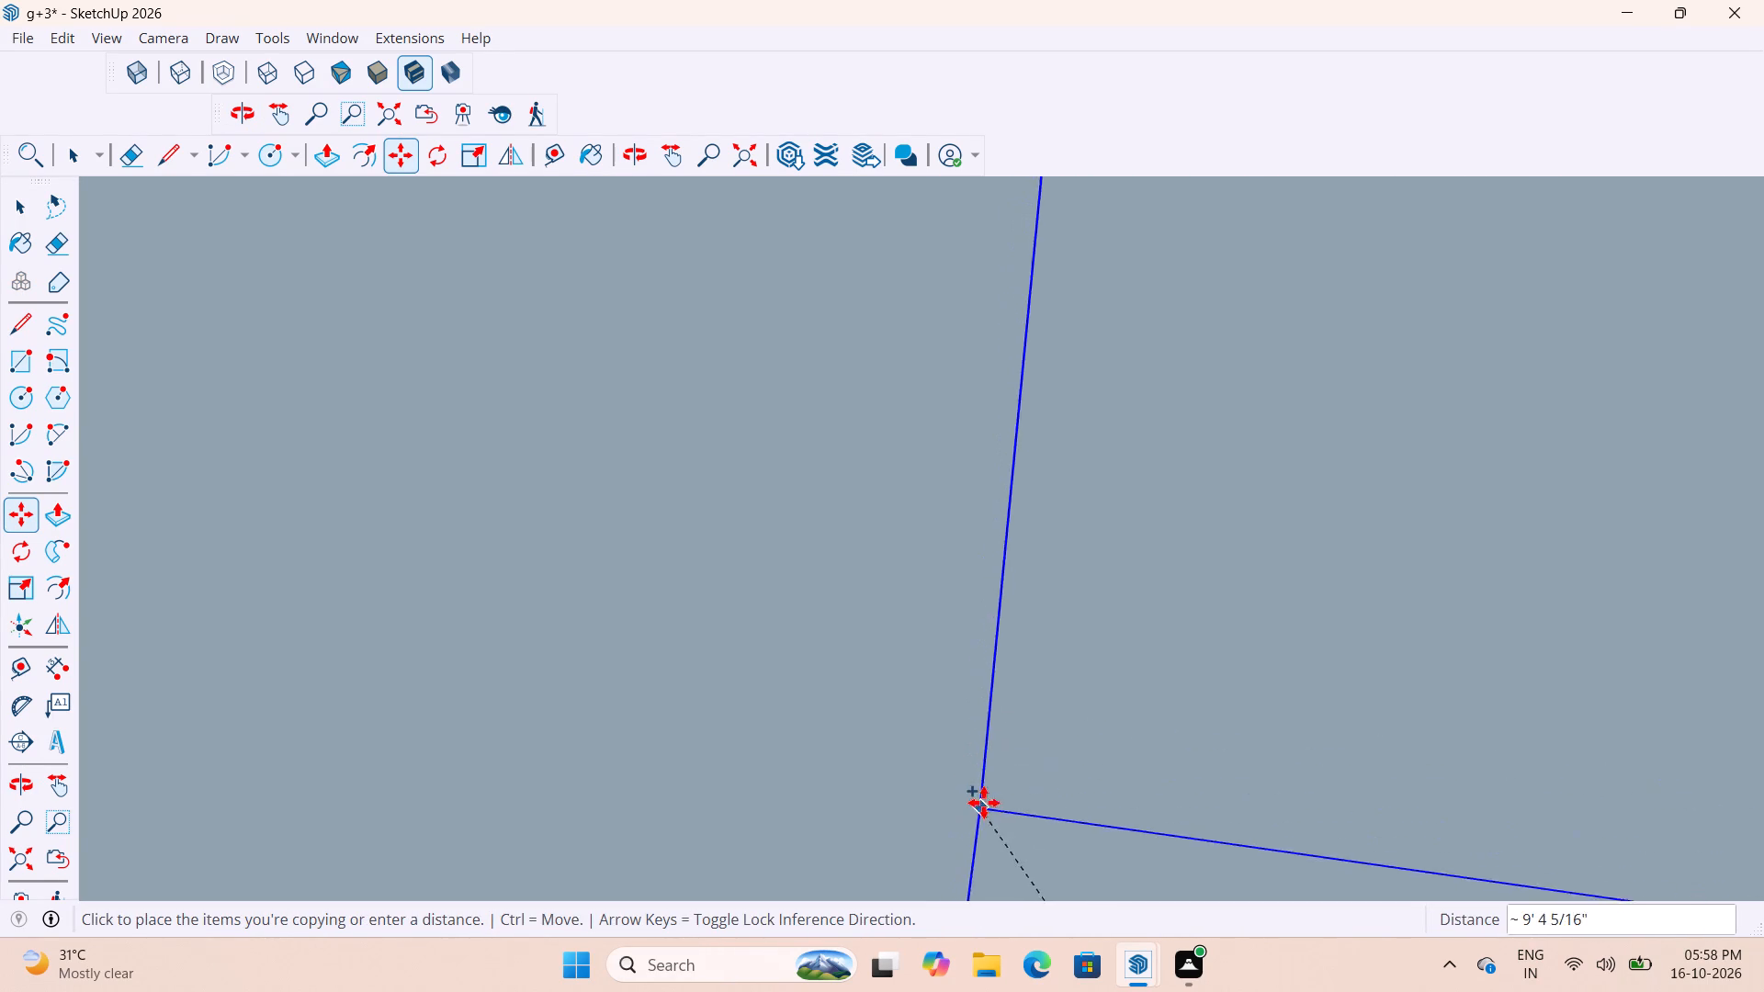
scroll(971, 750, "down", 6)
left_click(752, 159)
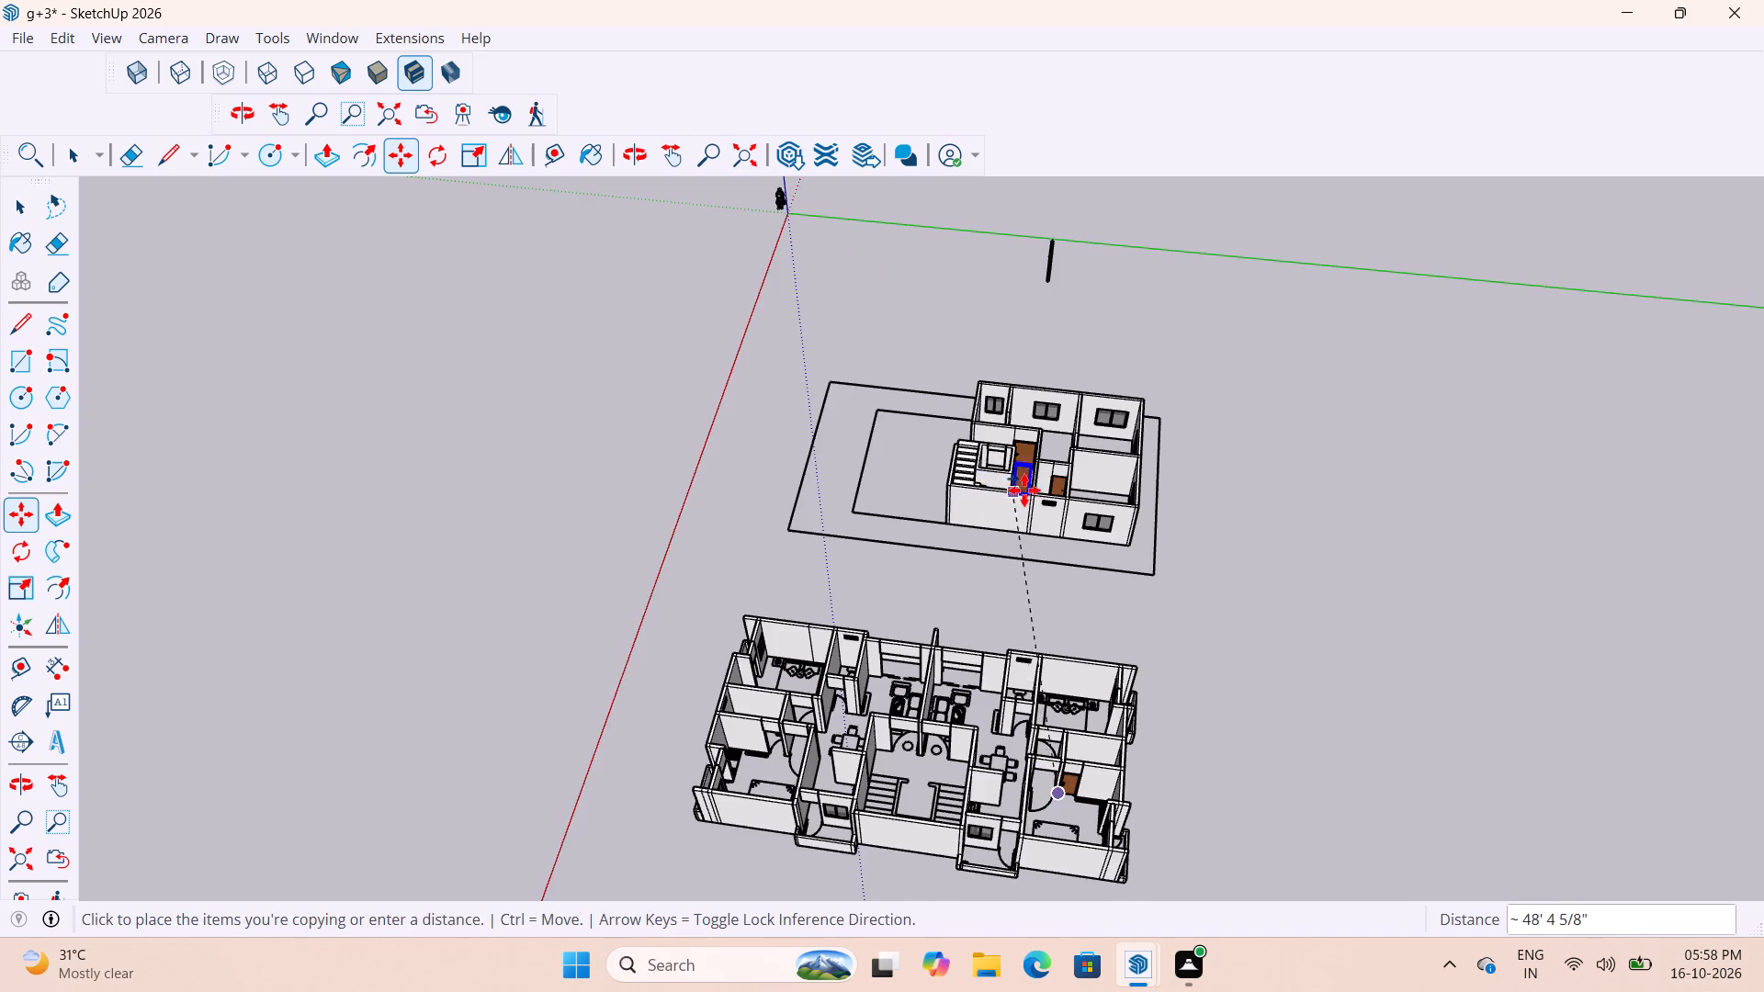
scroll(1107, 447, "up", 2)
scroll(1095, 459, "down", 4)
scroll(1088, 769, "up", 14)
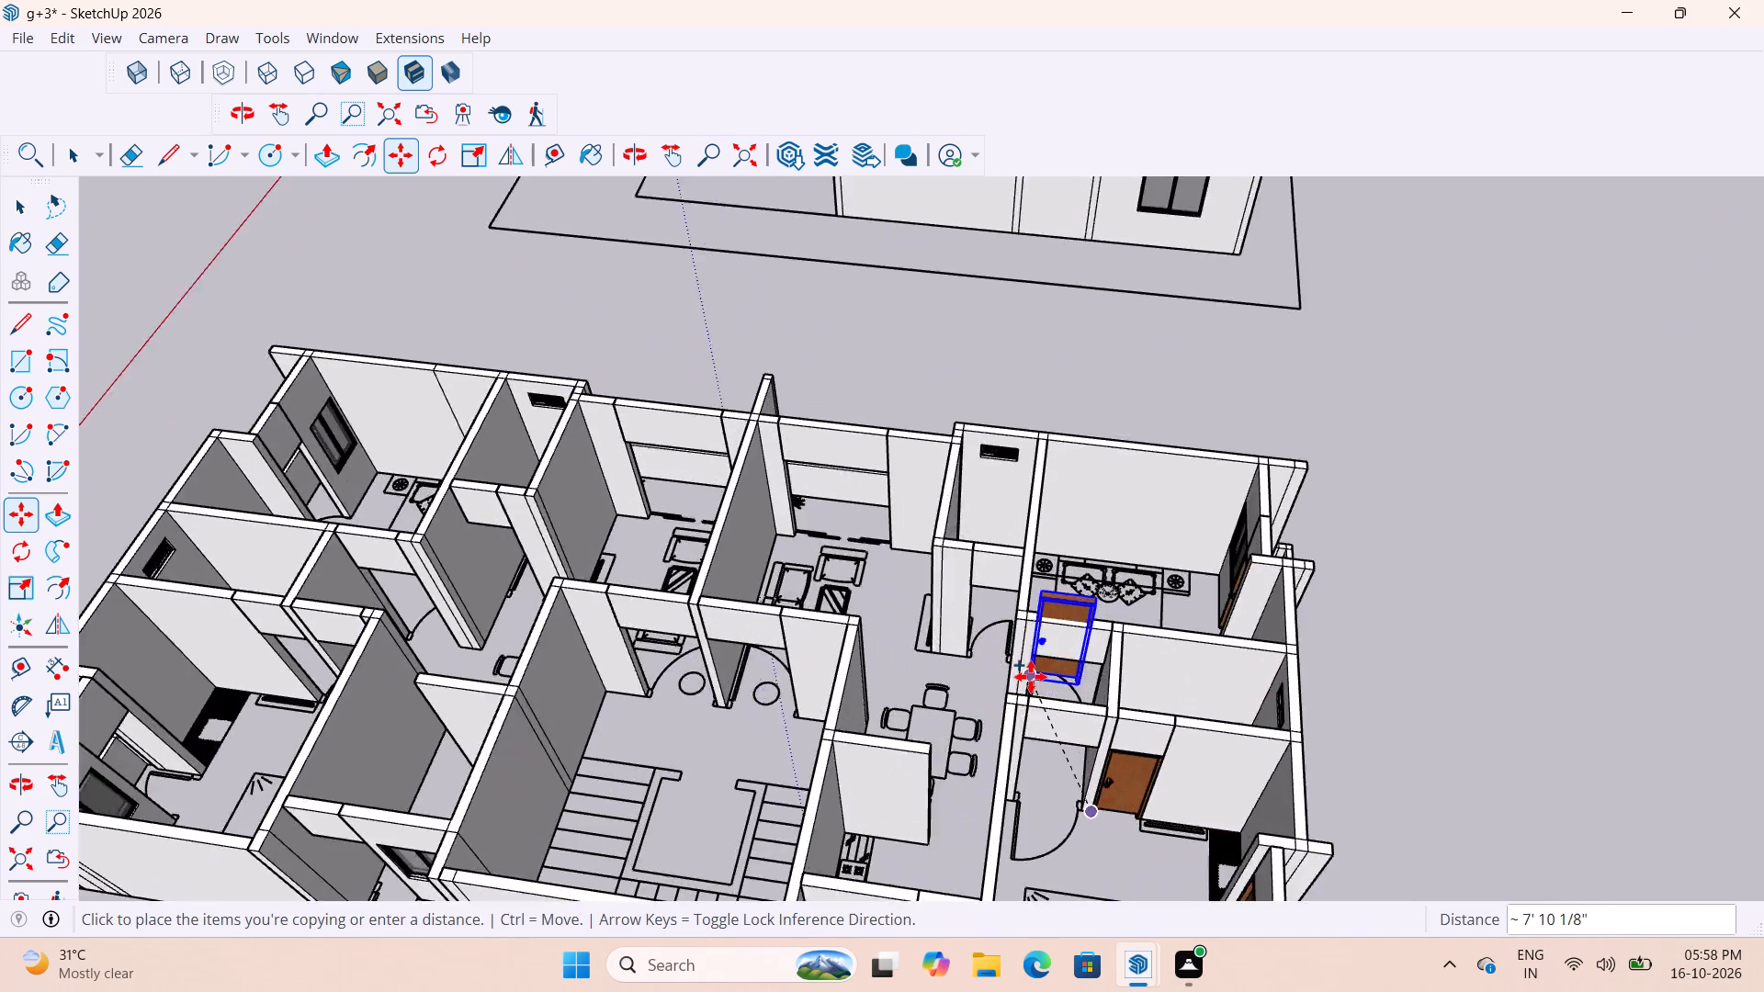
scroll(1031, 677, "up", 8)
scroll(1150, 701, "up", 2)
scroll(1151, 665, "down", 6)
middle_click_drag(1153, 665, 1204, 751)
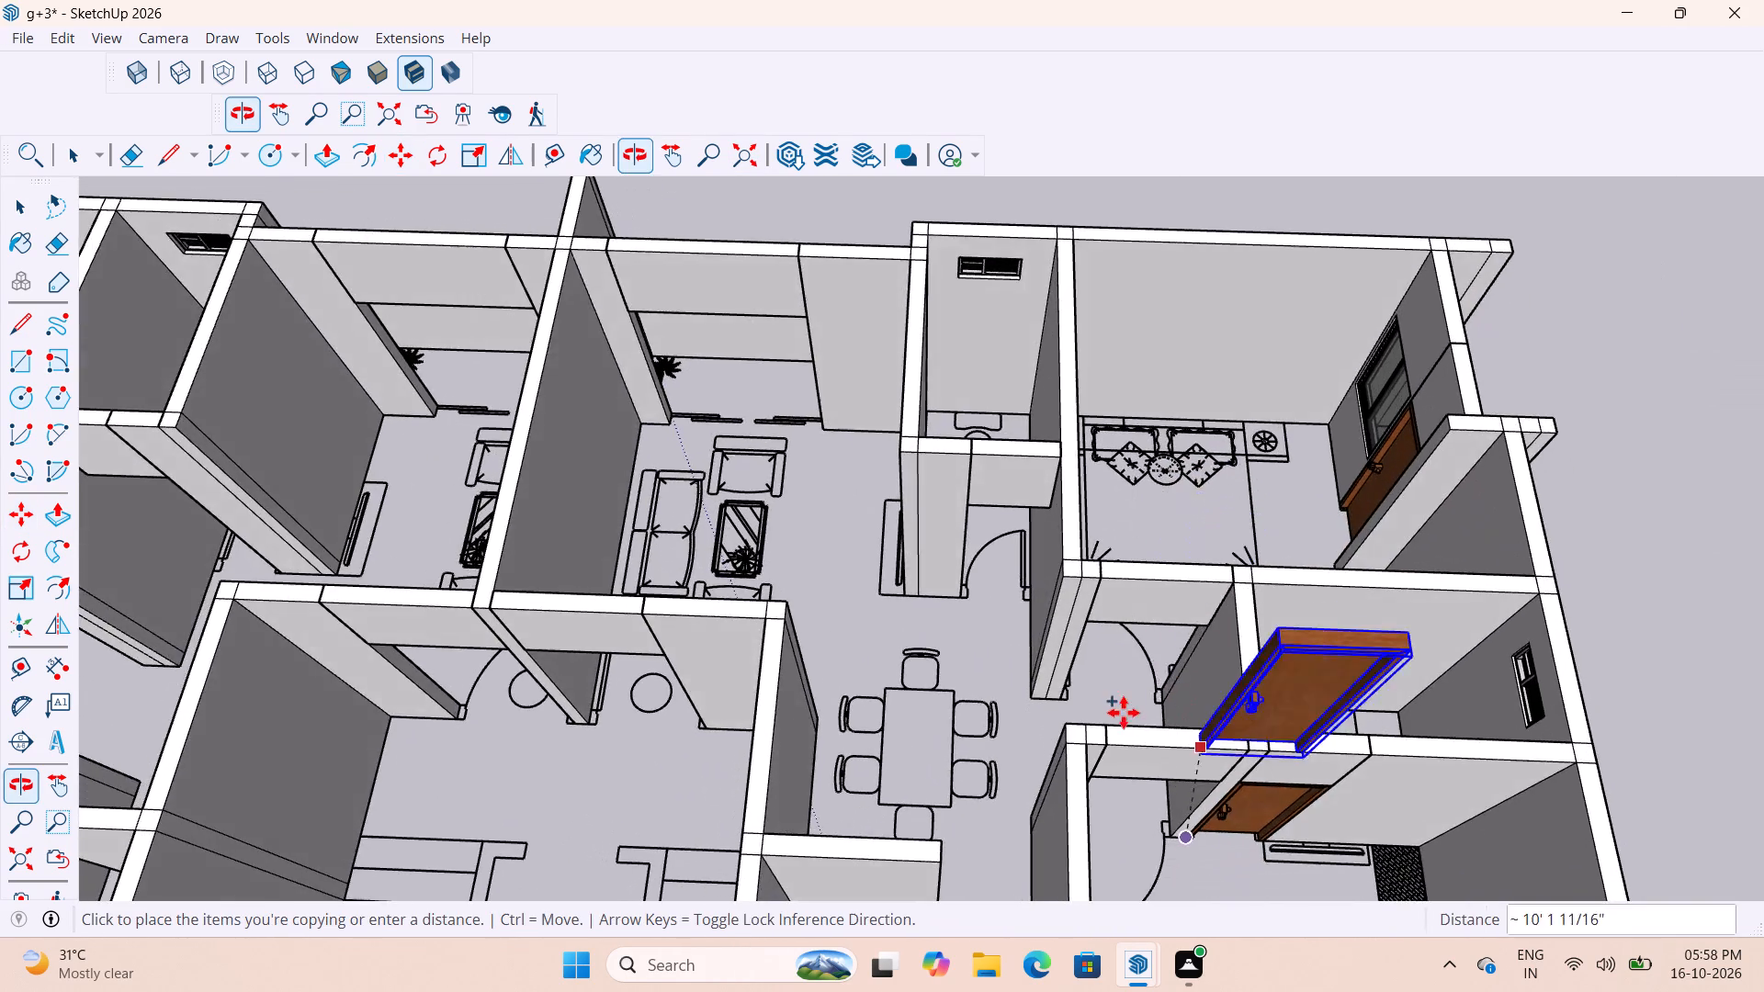
scroll(1104, 706, "up", 14)
middle_click_drag(1103, 707, 1026, 603)
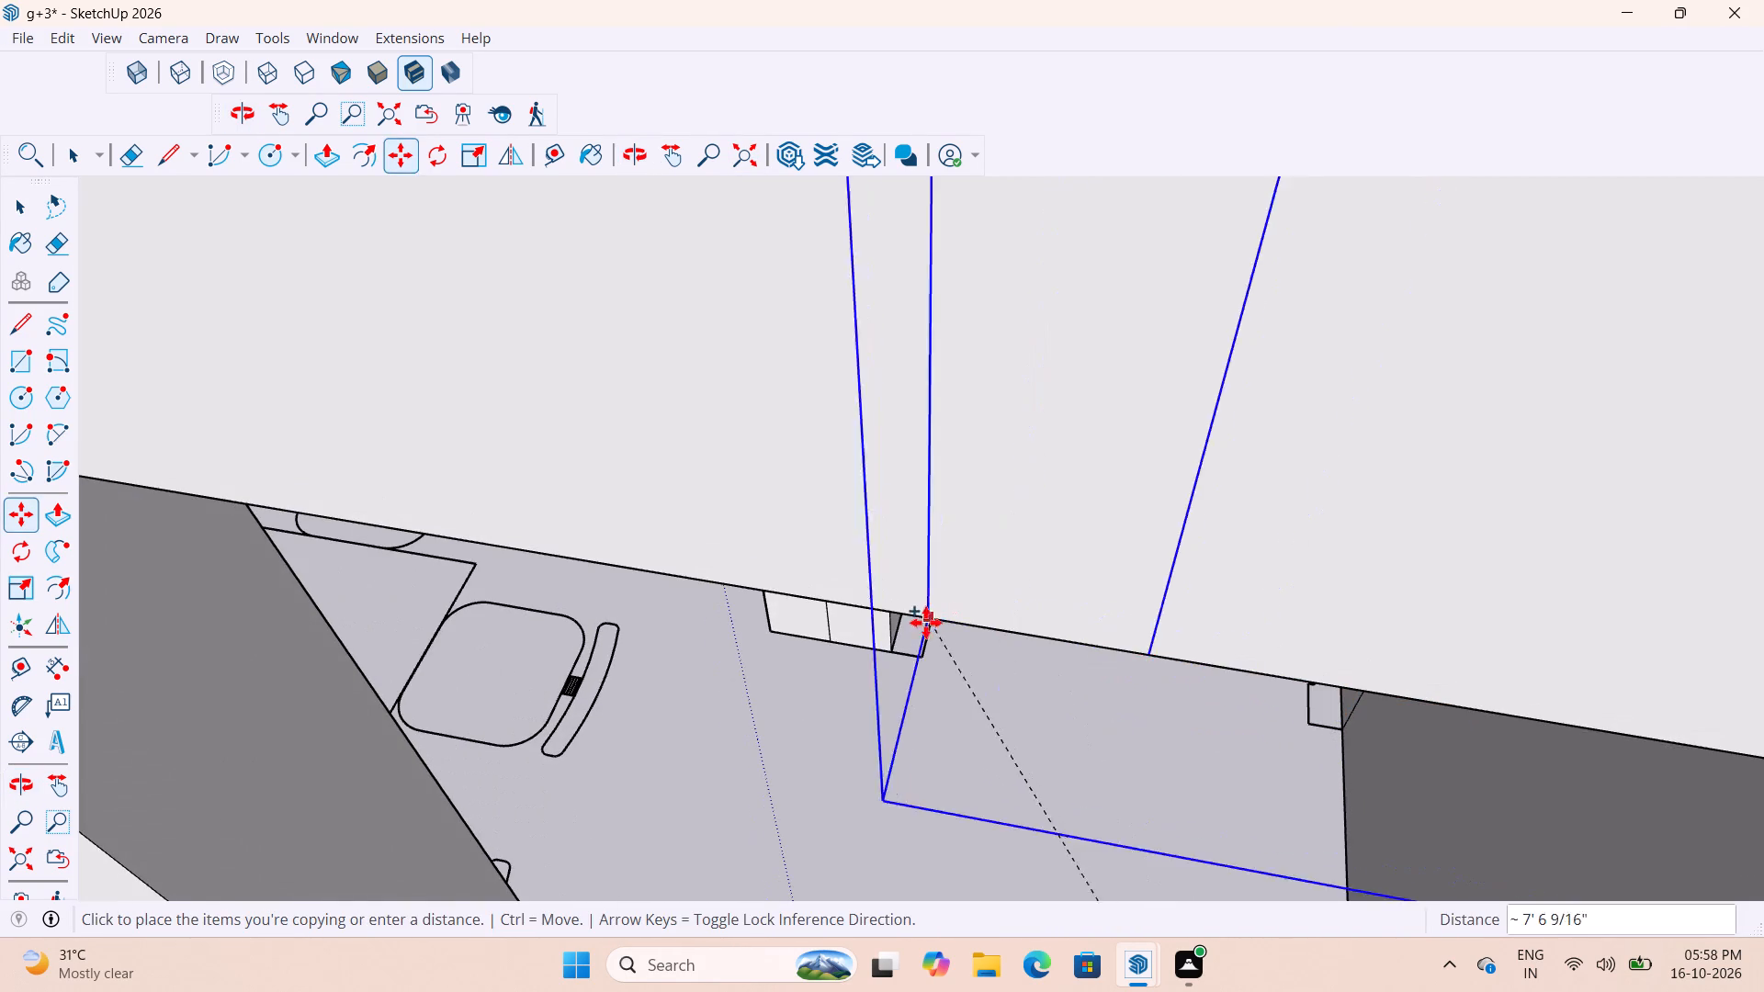
scroll(910, 649, "up", 3)
middle_click_drag(906, 642, 921, 535)
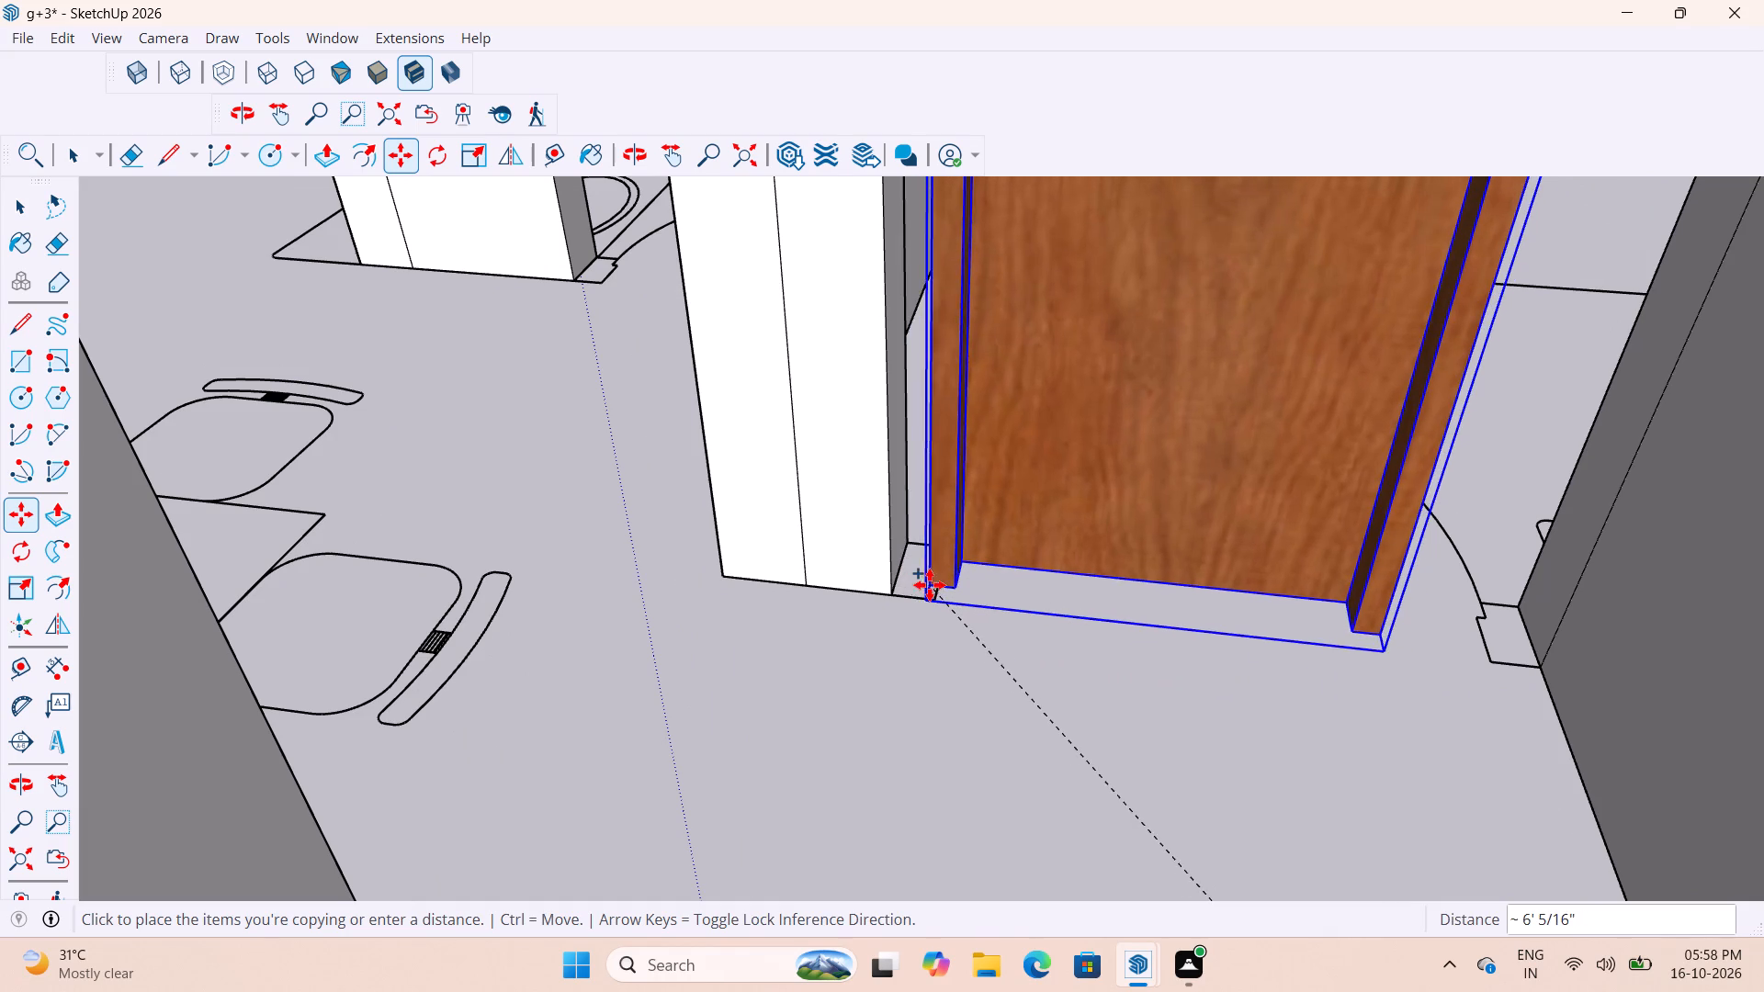
scroll(890, 594, "up", 8)
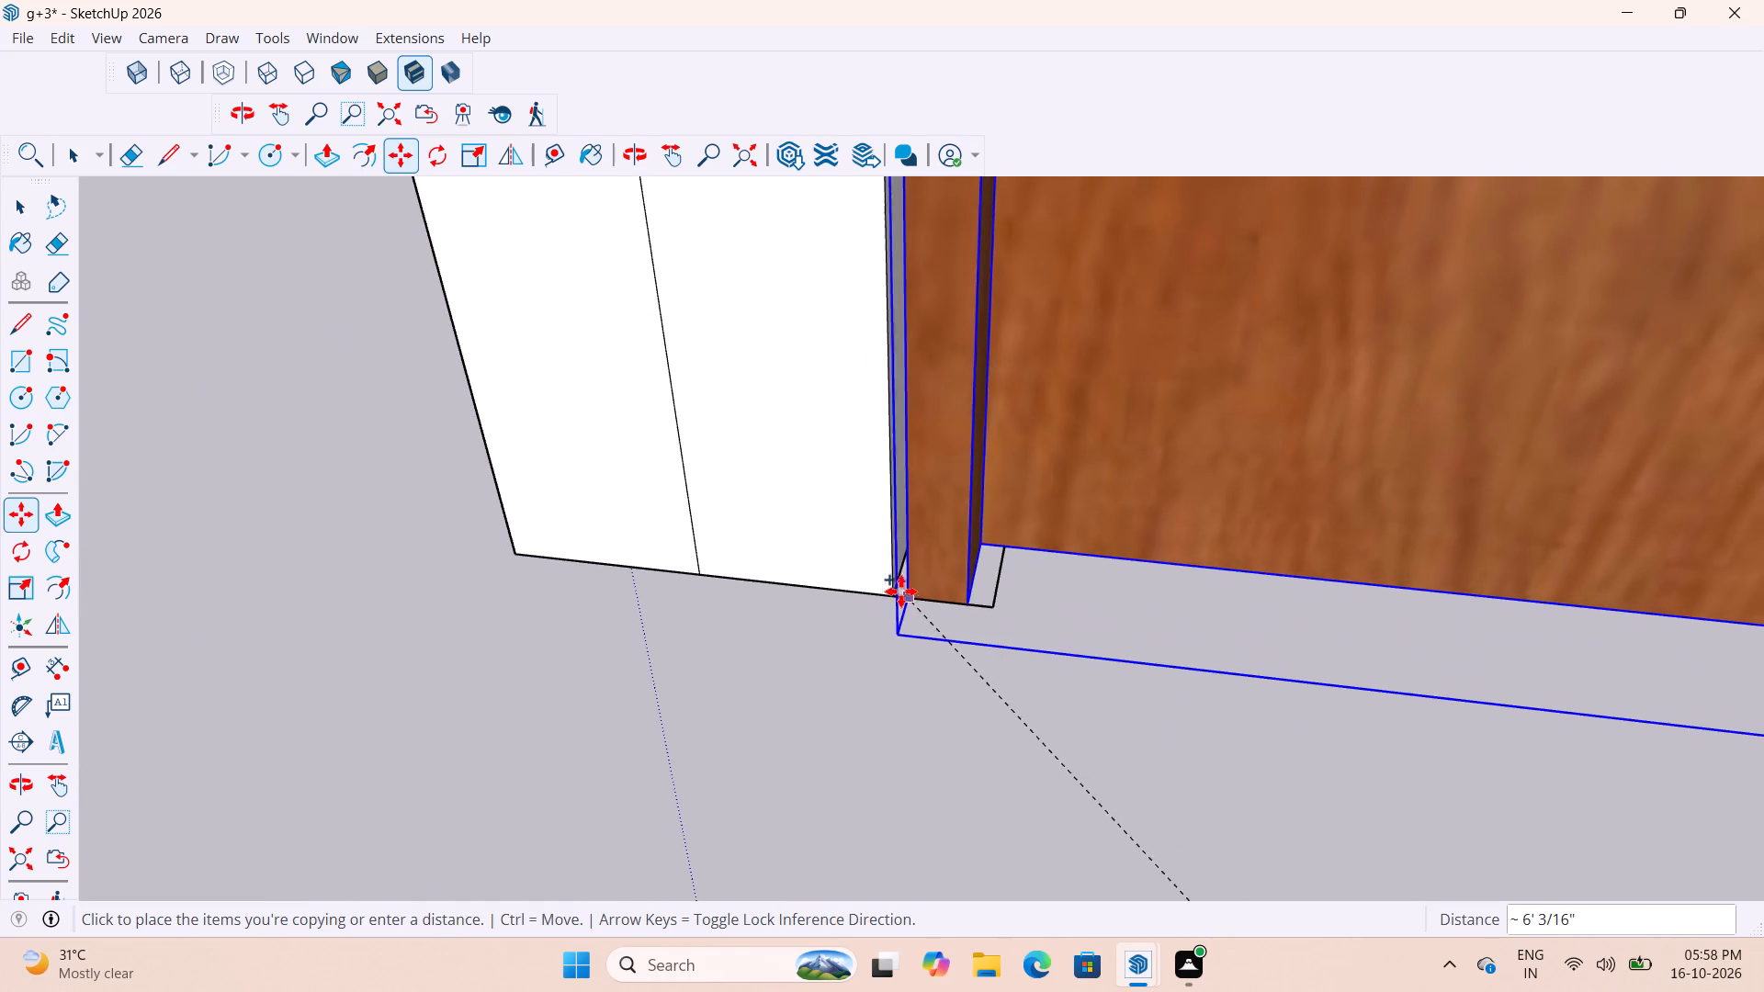
left_click(889, 591)
Scale the copied far-bedroom door's width along the green axis so it reaches the opposite side of its opening.
scroll(887, 614, "down", 19)
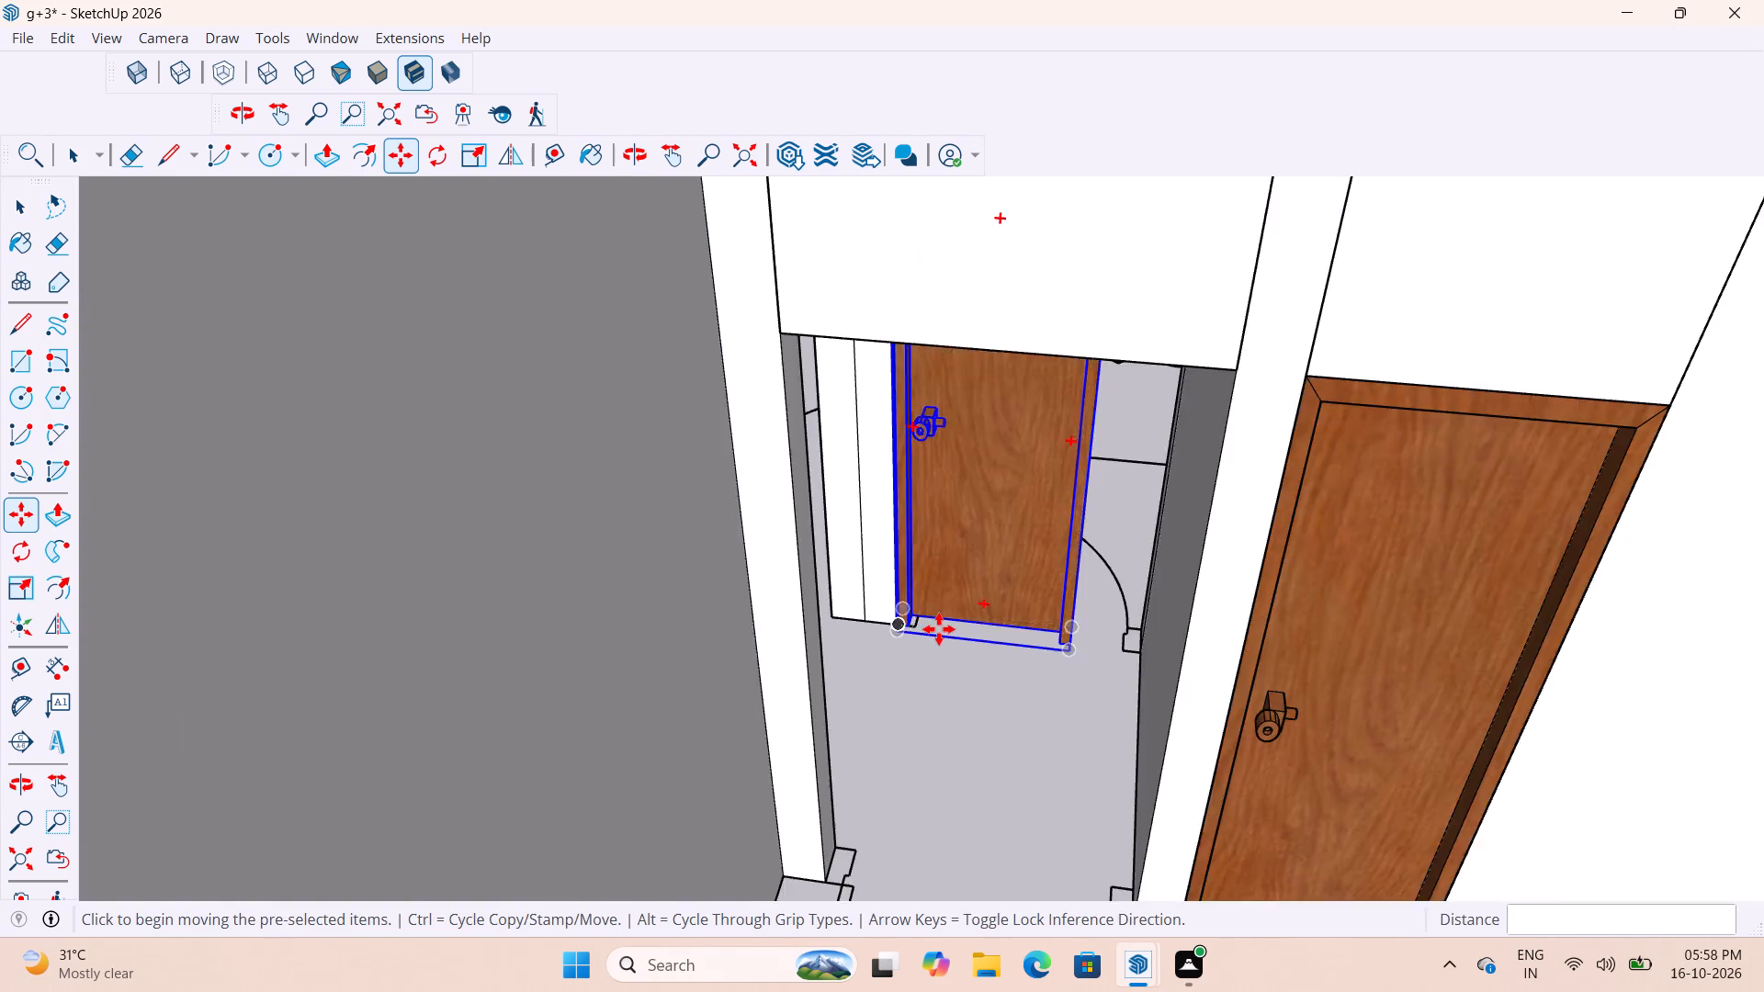
scroll(939, 629, "down", 13)
middle_click_drag(1013, 424, 1132, 553)
scroll(1077, 588, "up", 5)
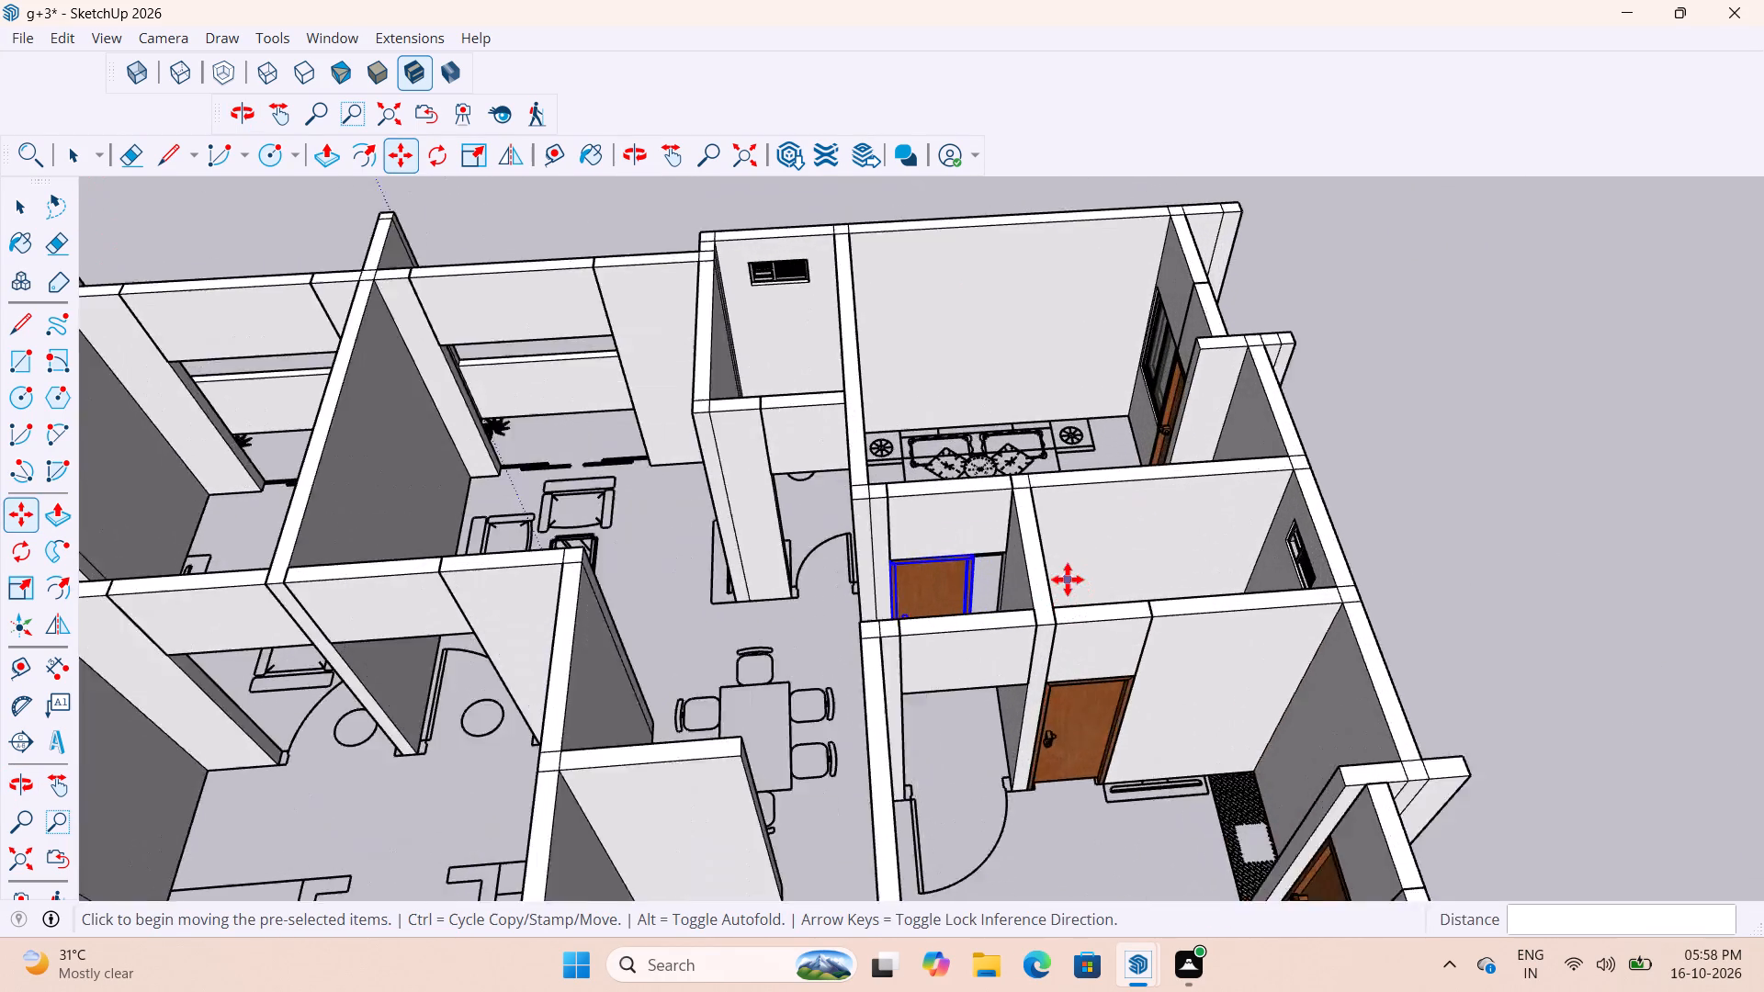
scroll(1068, 580, "up", 8)
key("s")
scroll(797, 701, "up", 3)
middle_click_drag(1012, 653, 910, 713)
scroll(877, 676, "up", 3)
left_click(873, 665)
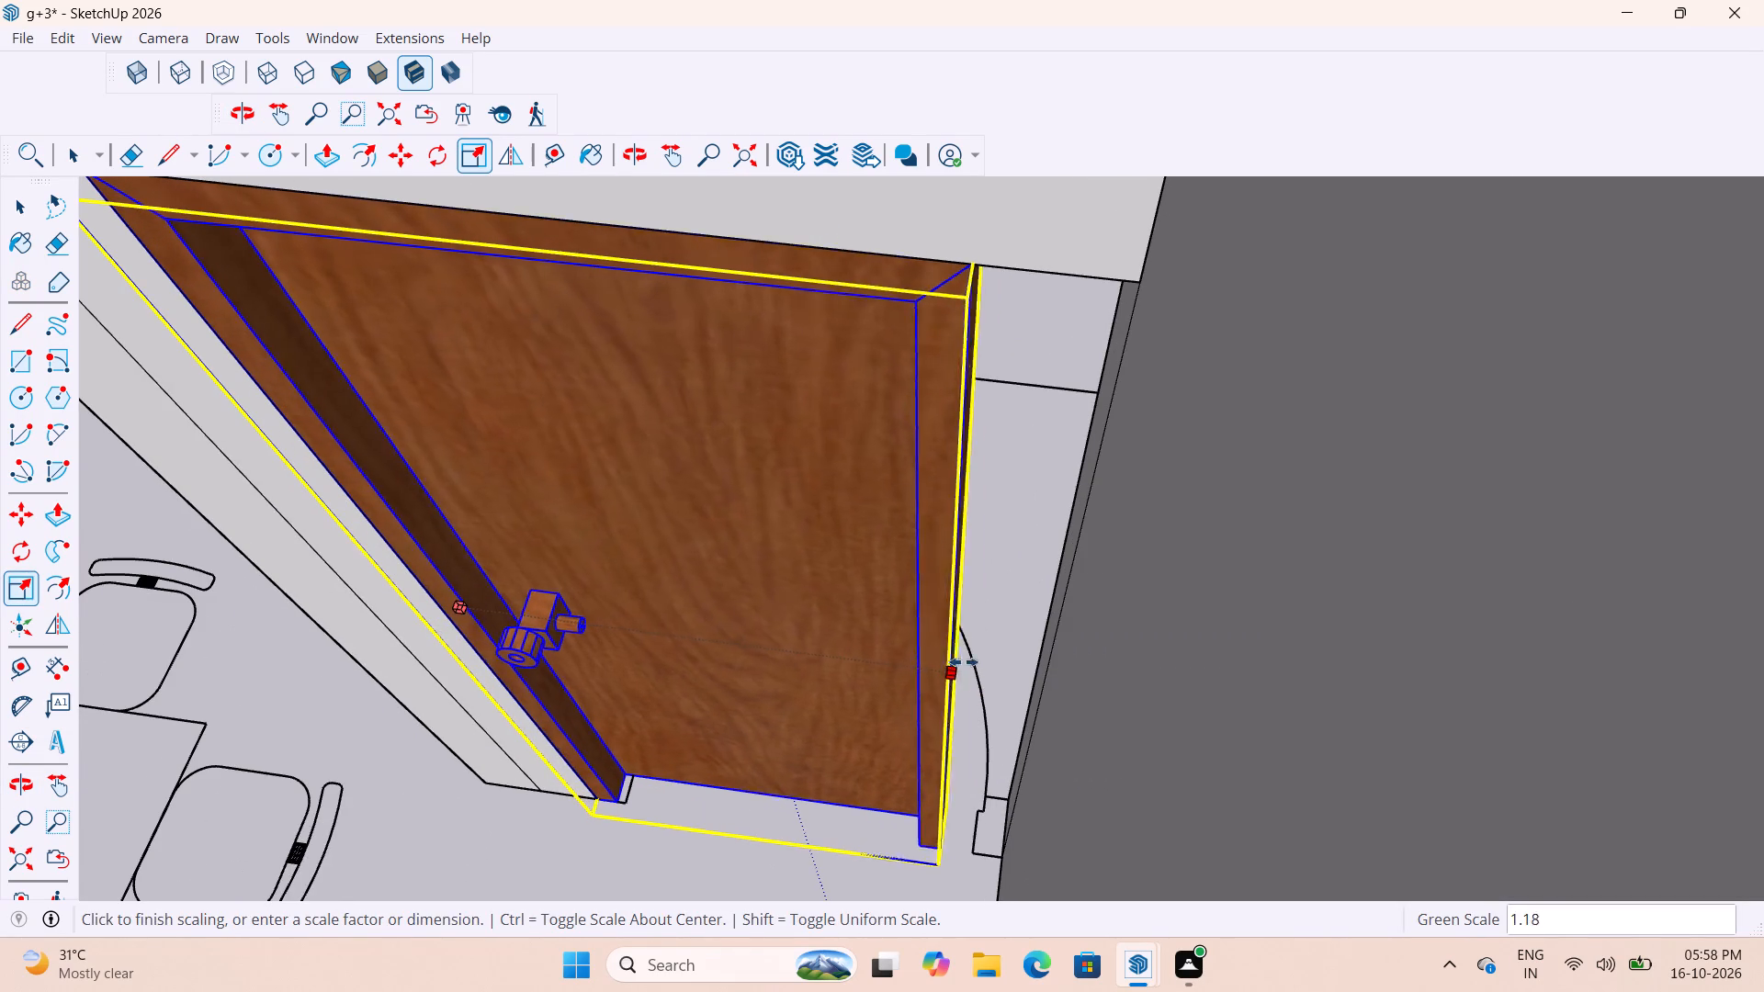
left_click(1048, 677)
Scale the far-bedroom door's height along the blue axis to the lintel's lower edge and clear the selection.
scroll(846, 453, "down", 2)
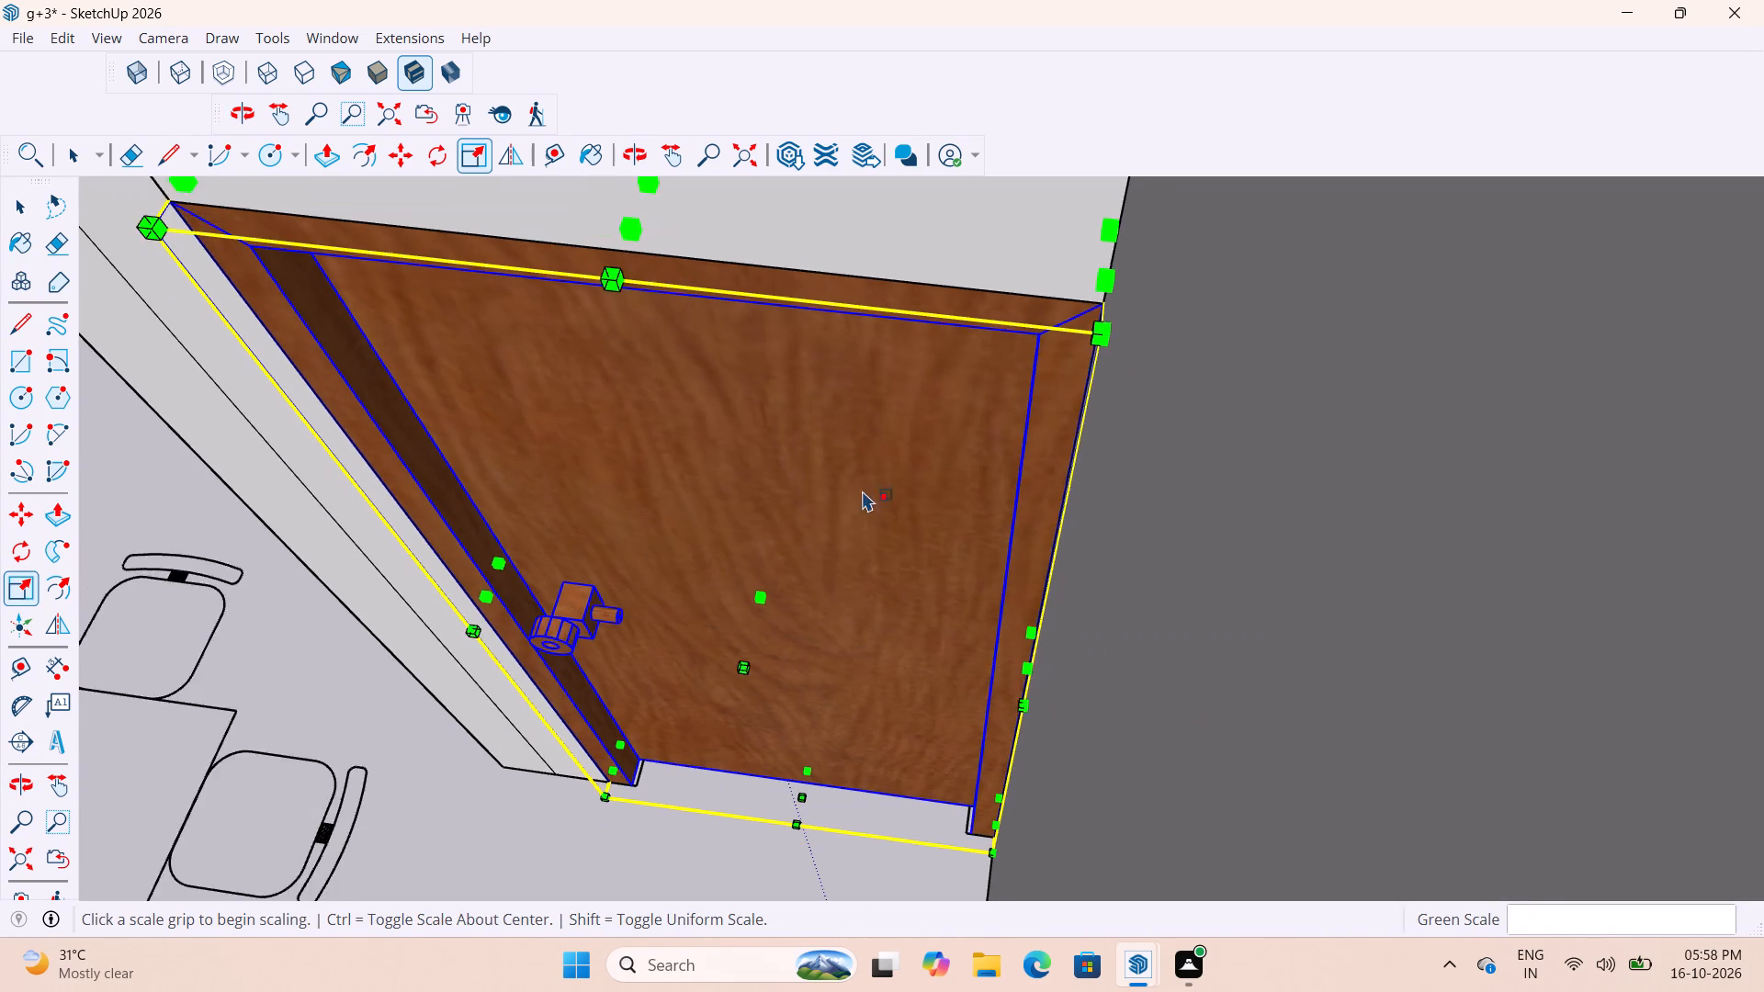
scroll(862, 490, "down", 5)
left_click(763, 406)
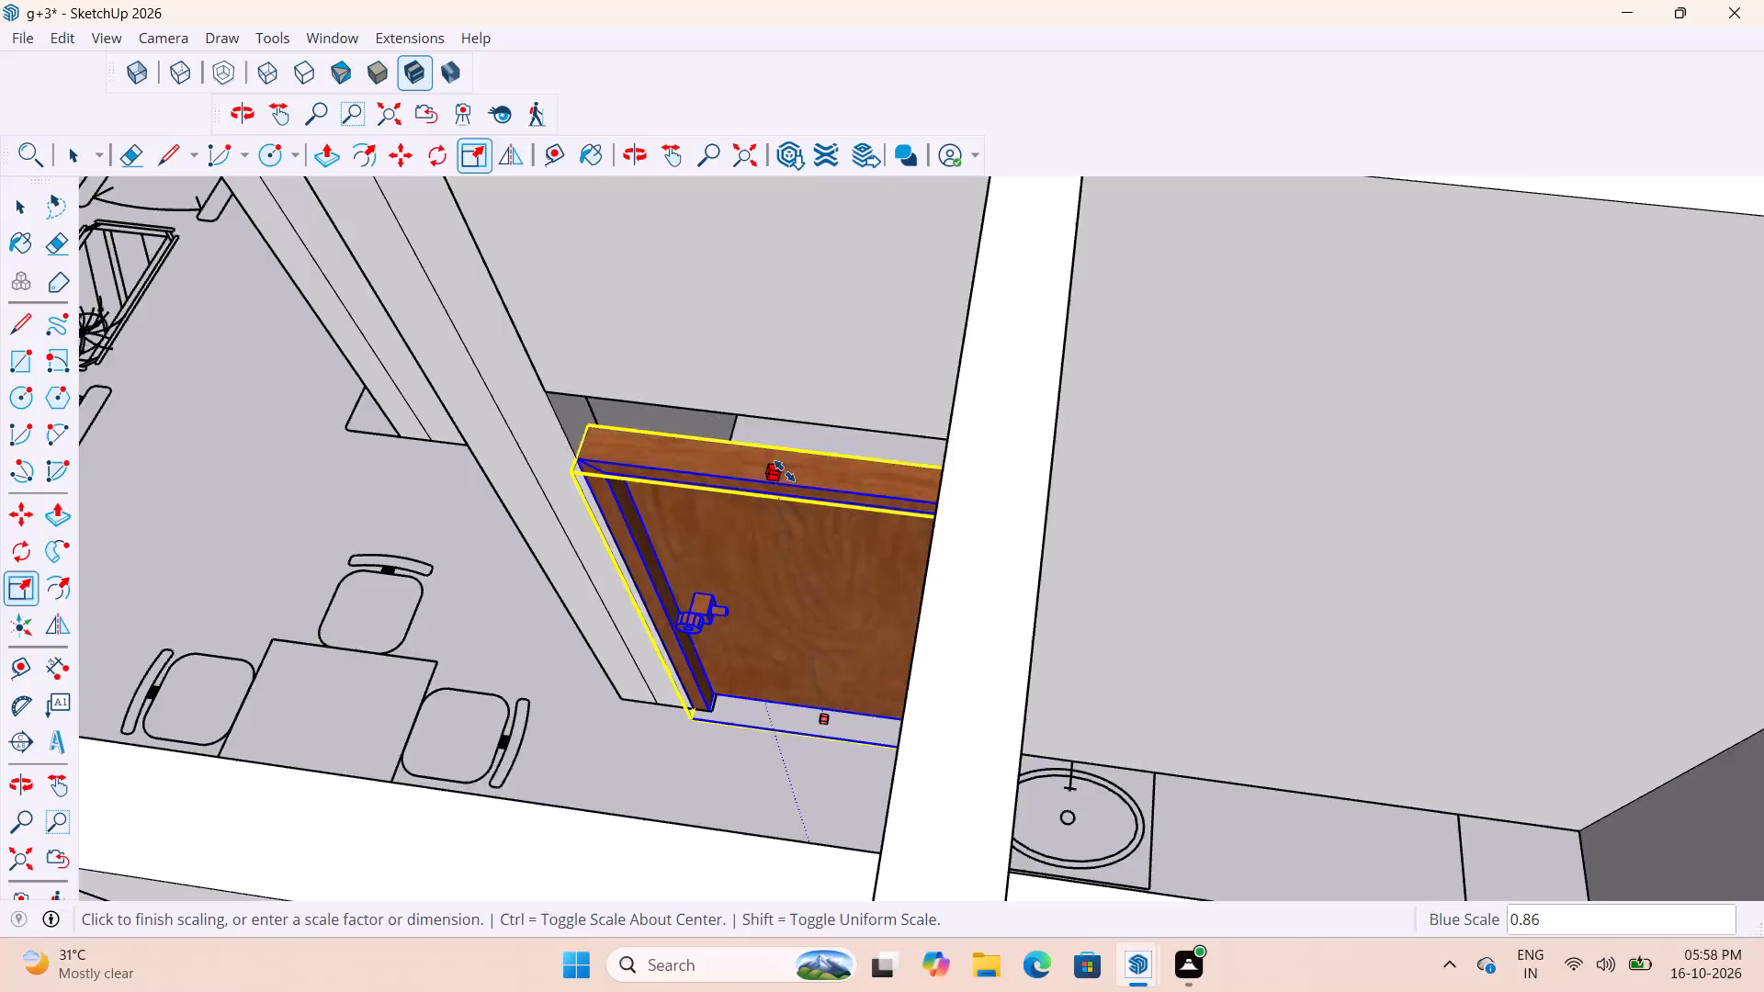
middle_click_drag(775, 436, 910, 402)
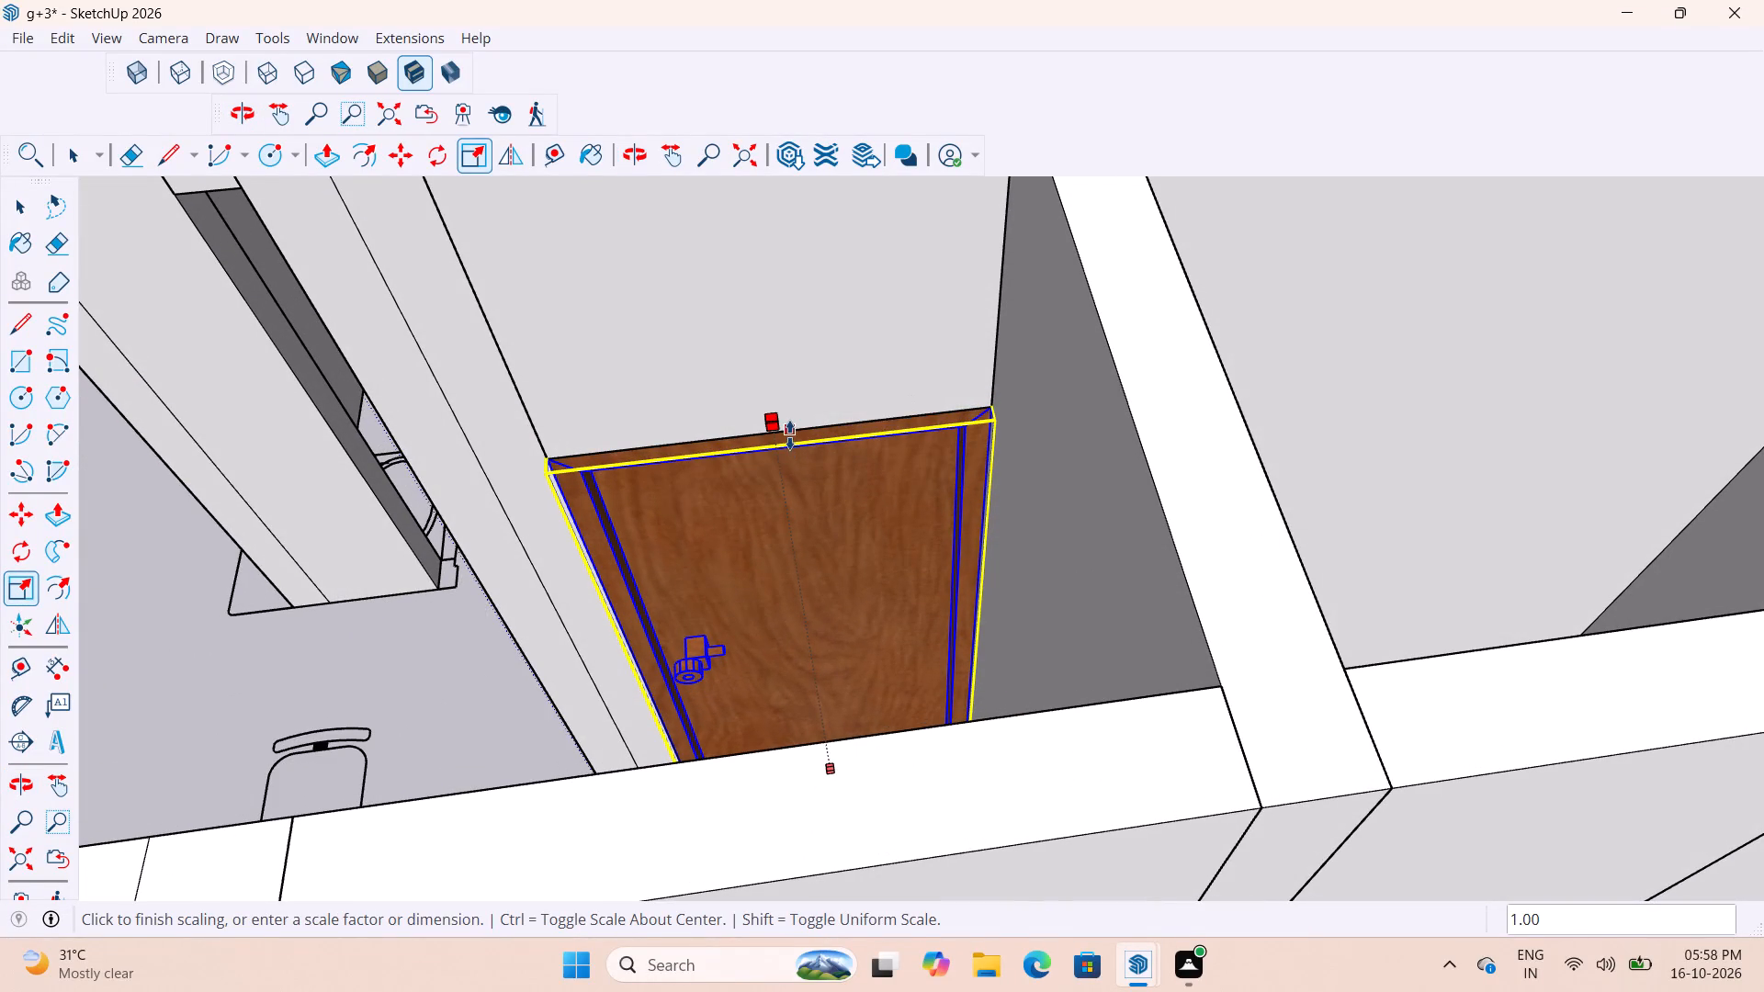
left_click(790, 435)
scroll(882, 526, "down", 4)
key("space")
key("space")
left_click(472, 657)
Examine how the far-bedroom door sits in its opening and which neighbouring openings still need doors.
scroll(692, 607, "up", 4)
middle_click_drag(721, 600, 897, 621)
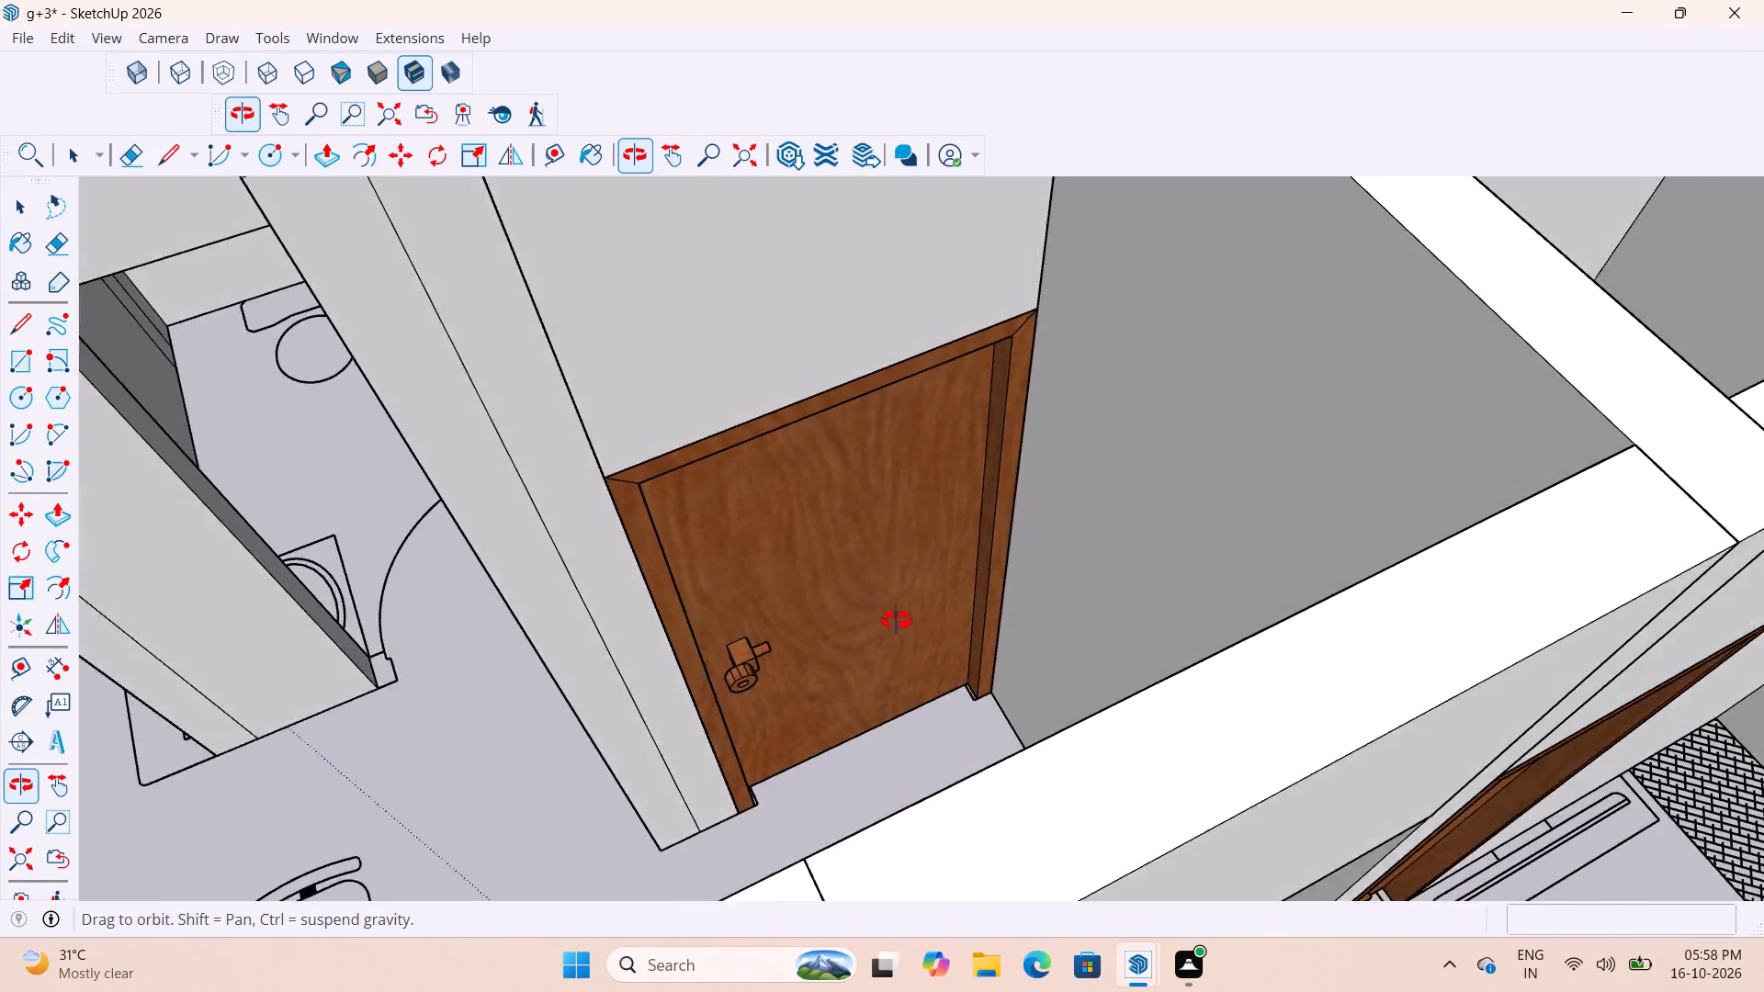
middle_click_drag(897, 621, 948, 627)
scroll(839, 806, "up", 3)
scroll(863, 751, "down", 18)
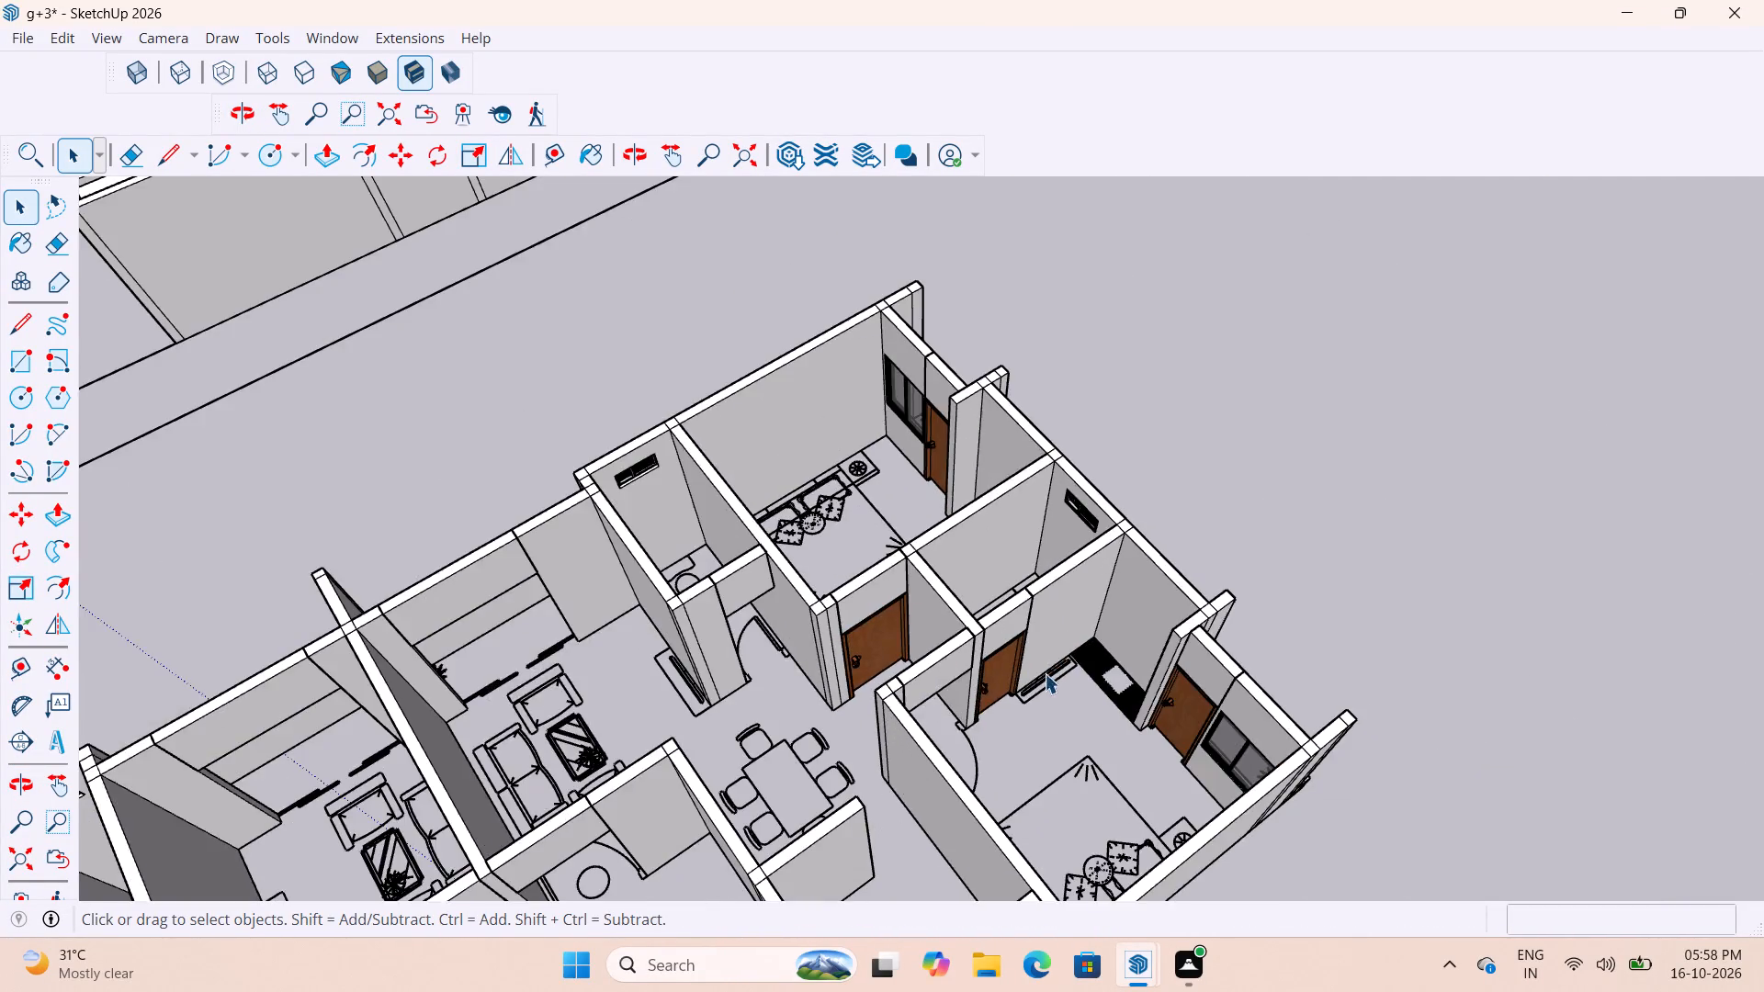
middle_click_drag(985, 669, 694, 569)
scroll(844, 722, "up", 4)
scroll(889, 663, "down", 5)
scroll(906, 734, "up", 3)
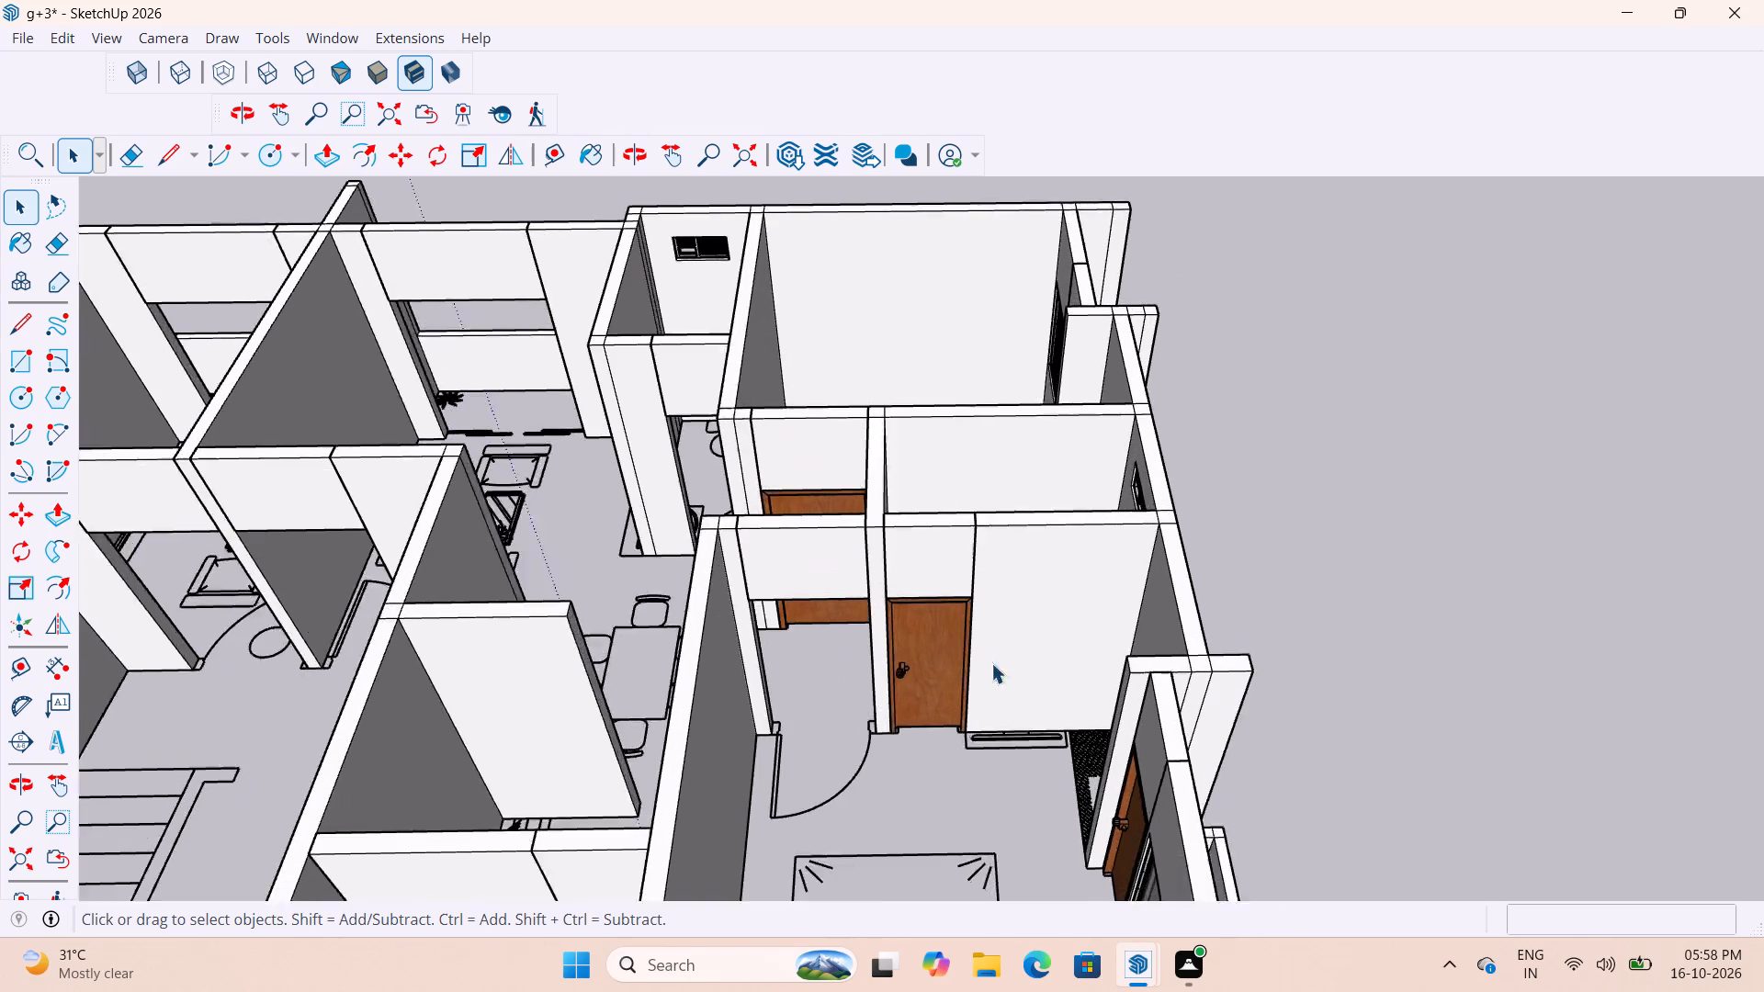
scroll(991, 663, "up", 1)
scroll(989, 657, "down", 5)
scroll(890, 690, "up", 4)
middle_click_drag(891, 690, 1087, 719)
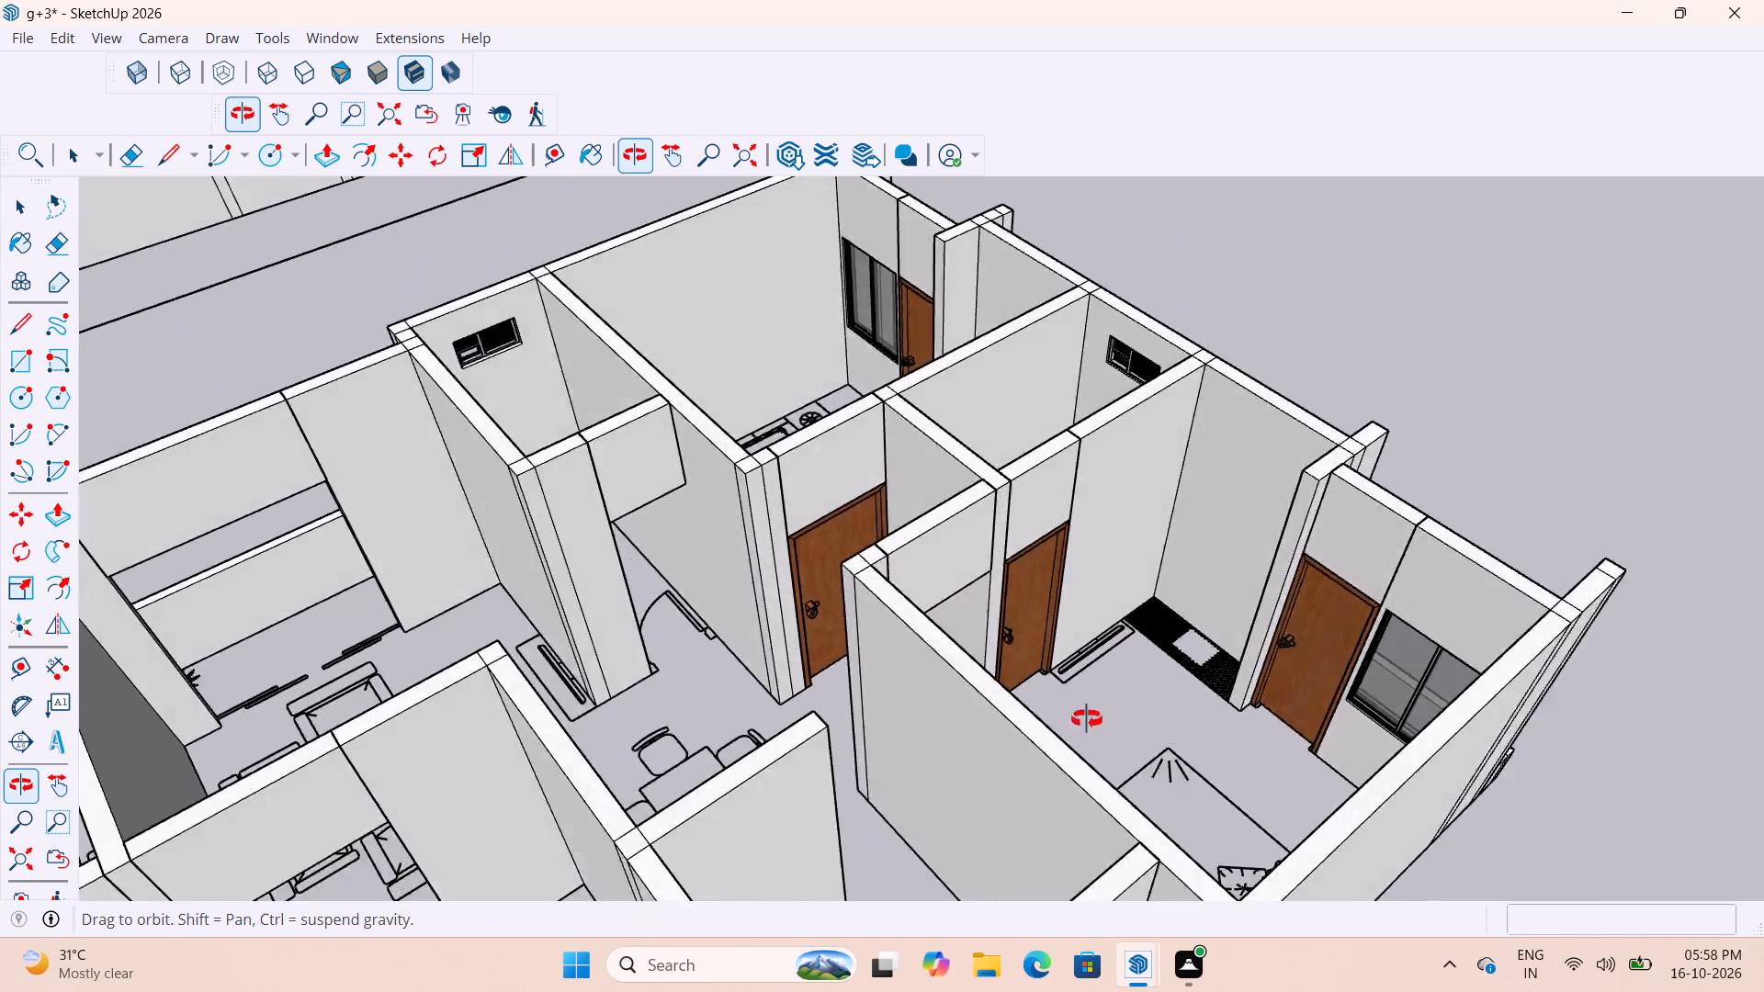
Examine the far-bedroom door's fit at floor level and the neighbouring openings around the dining area.
middle_click_drag(1087, 719, 865, 794)
scroll(895, 526, "up", 7)
scroll(958, 559, "down", 4)
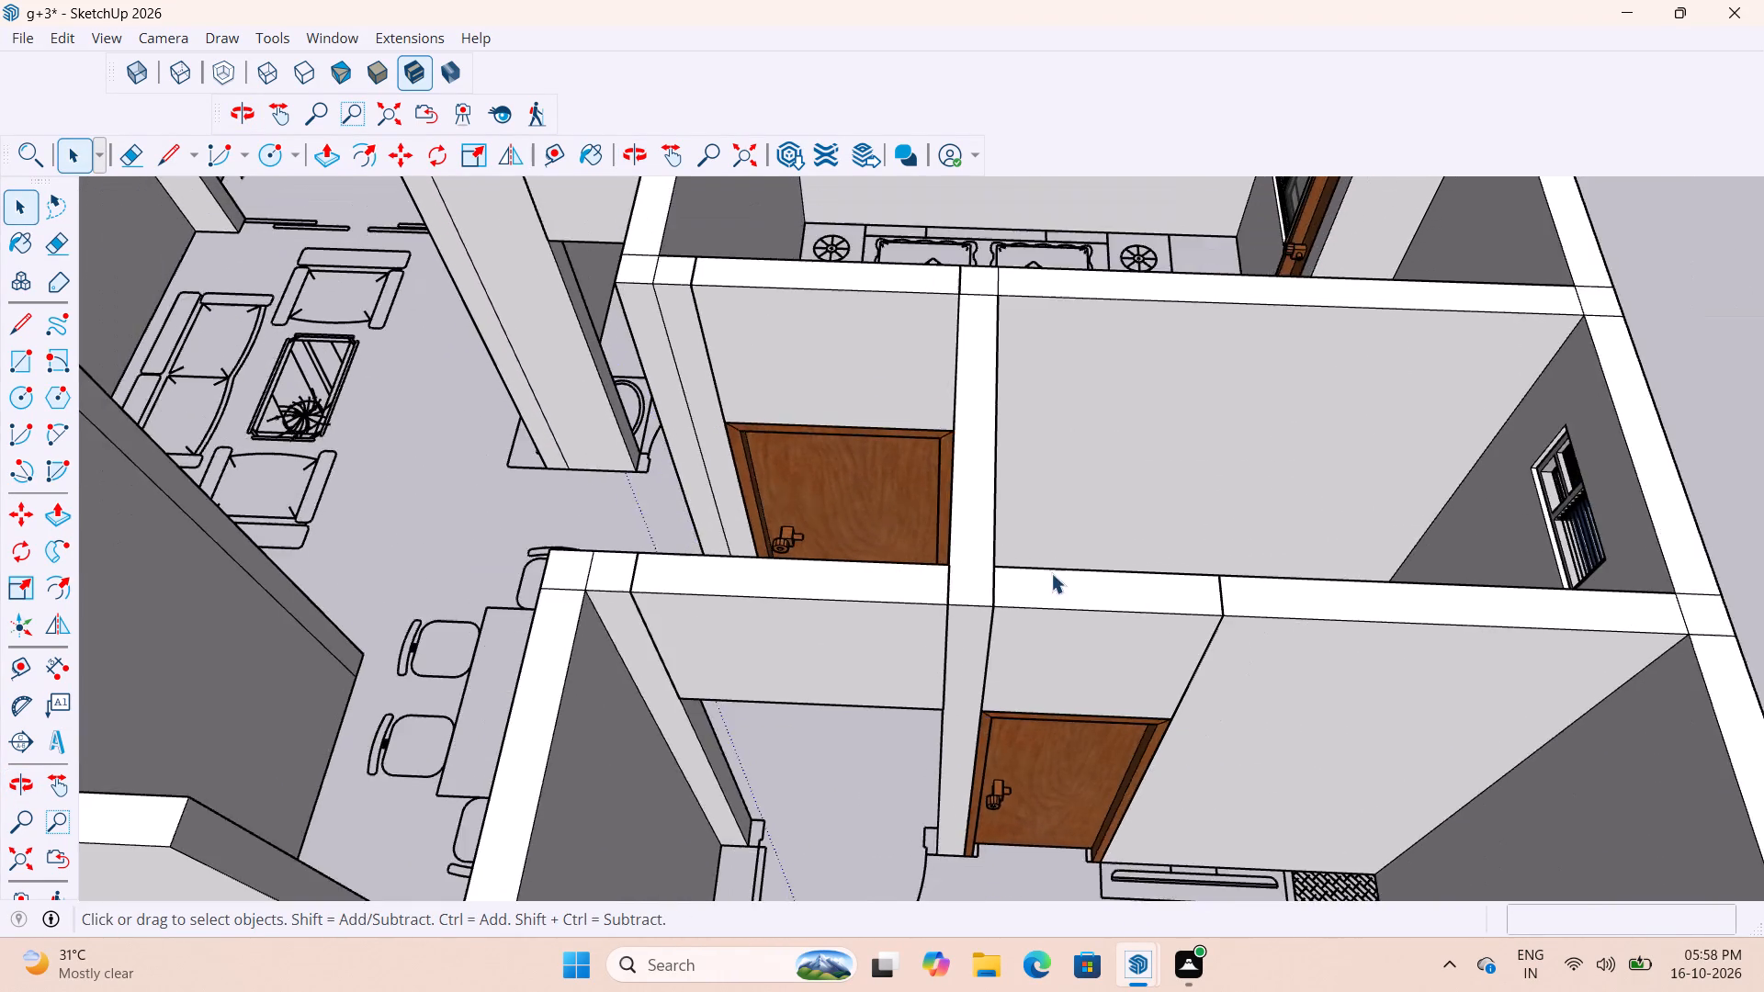
scroll(1051, 573, "down", 4)
scroll(839, 517, "up", 4)
scroll(909, 534, "down", 15)
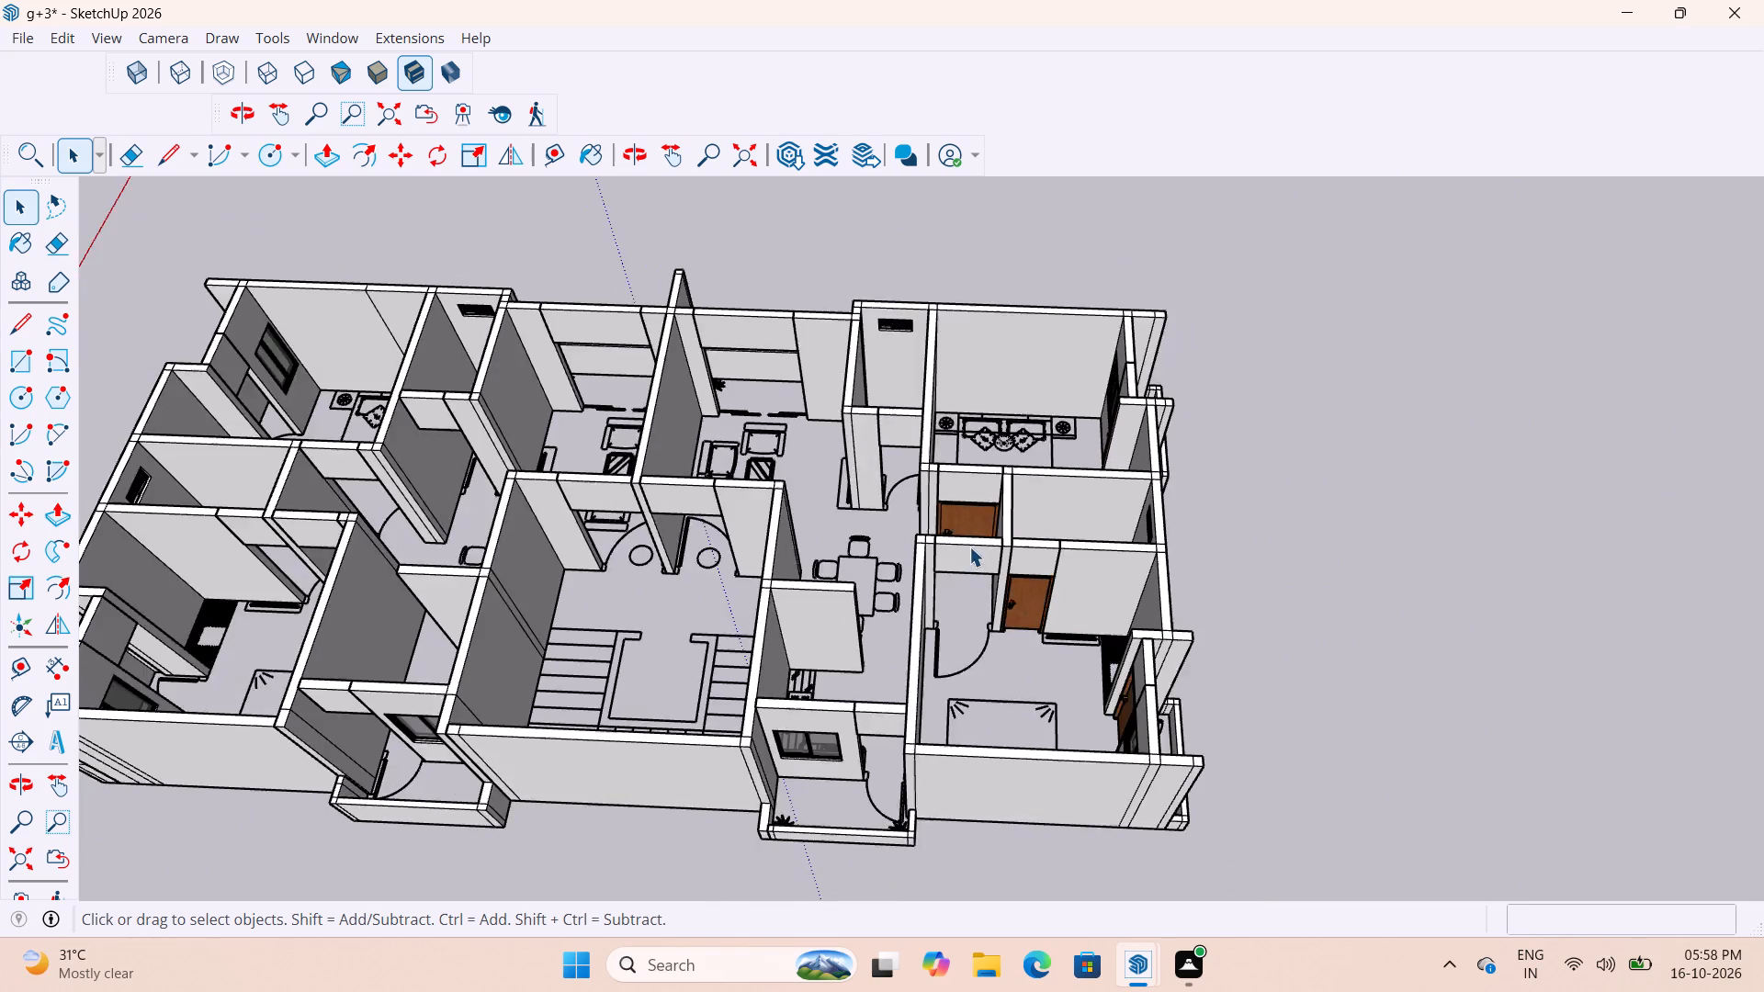
scroll(965, 547, "up", 9)
middle_click_drag(956, 509, 1018, 528)
scroll(925, 547, "up", 15)
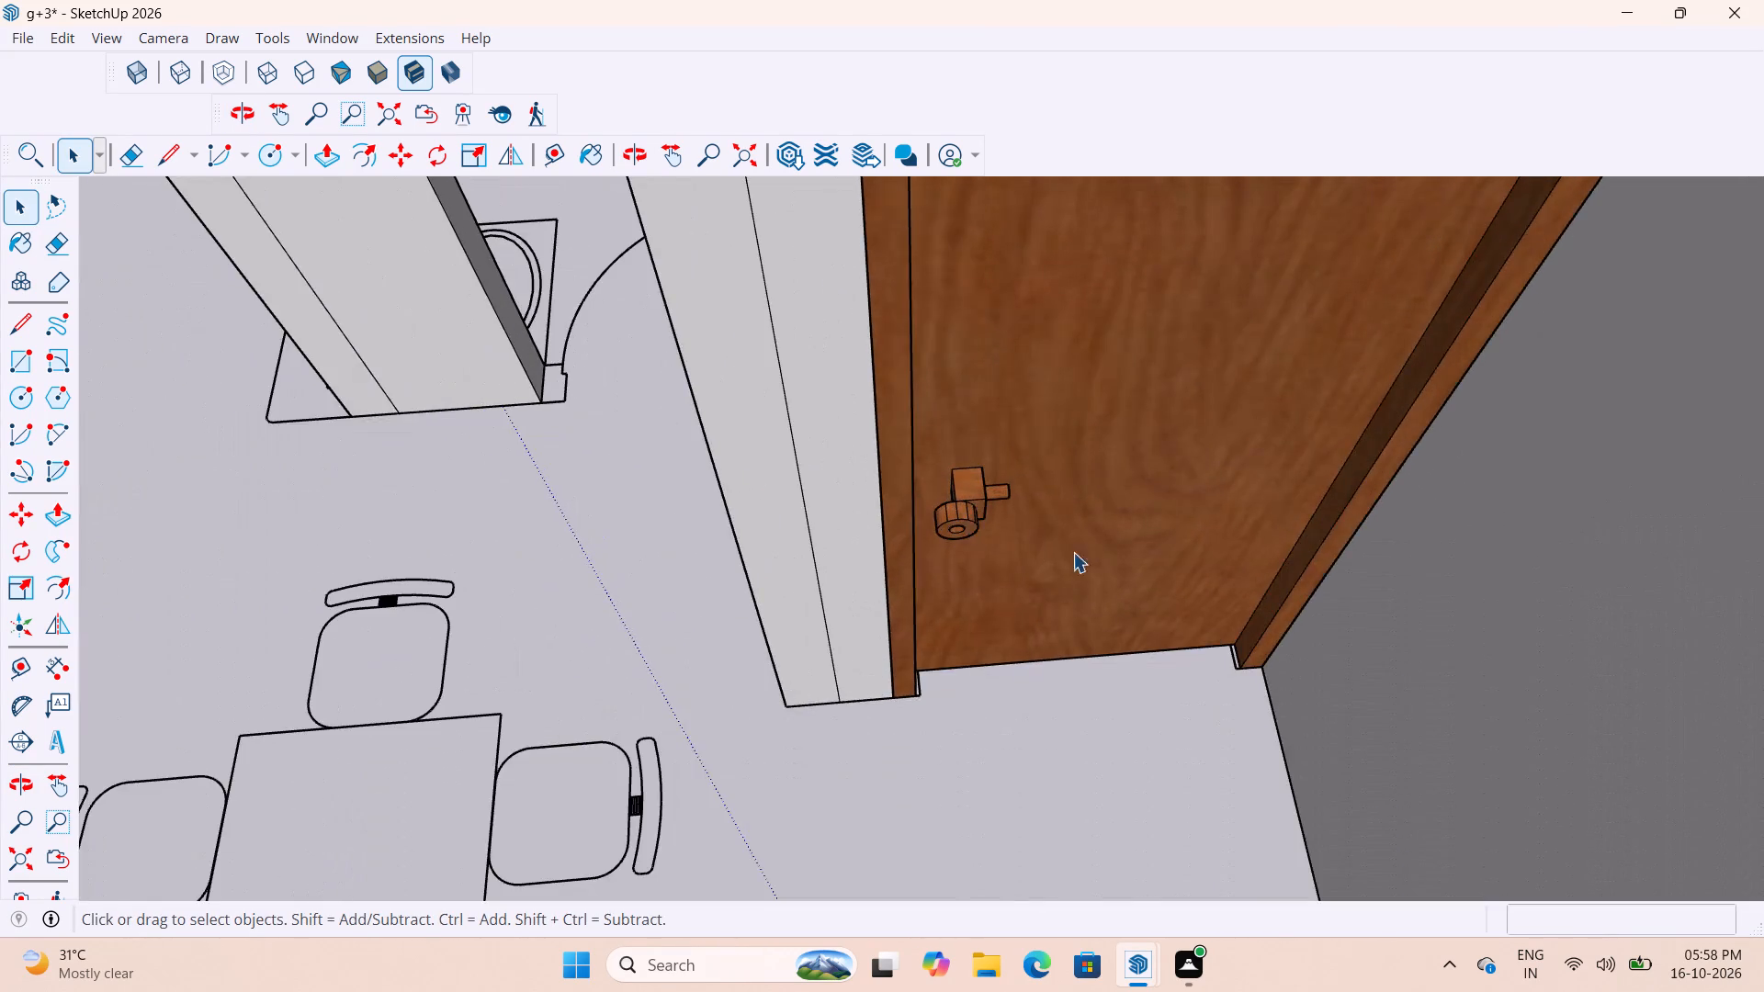
middle_click_drag(1103, 595, 1262, 569)
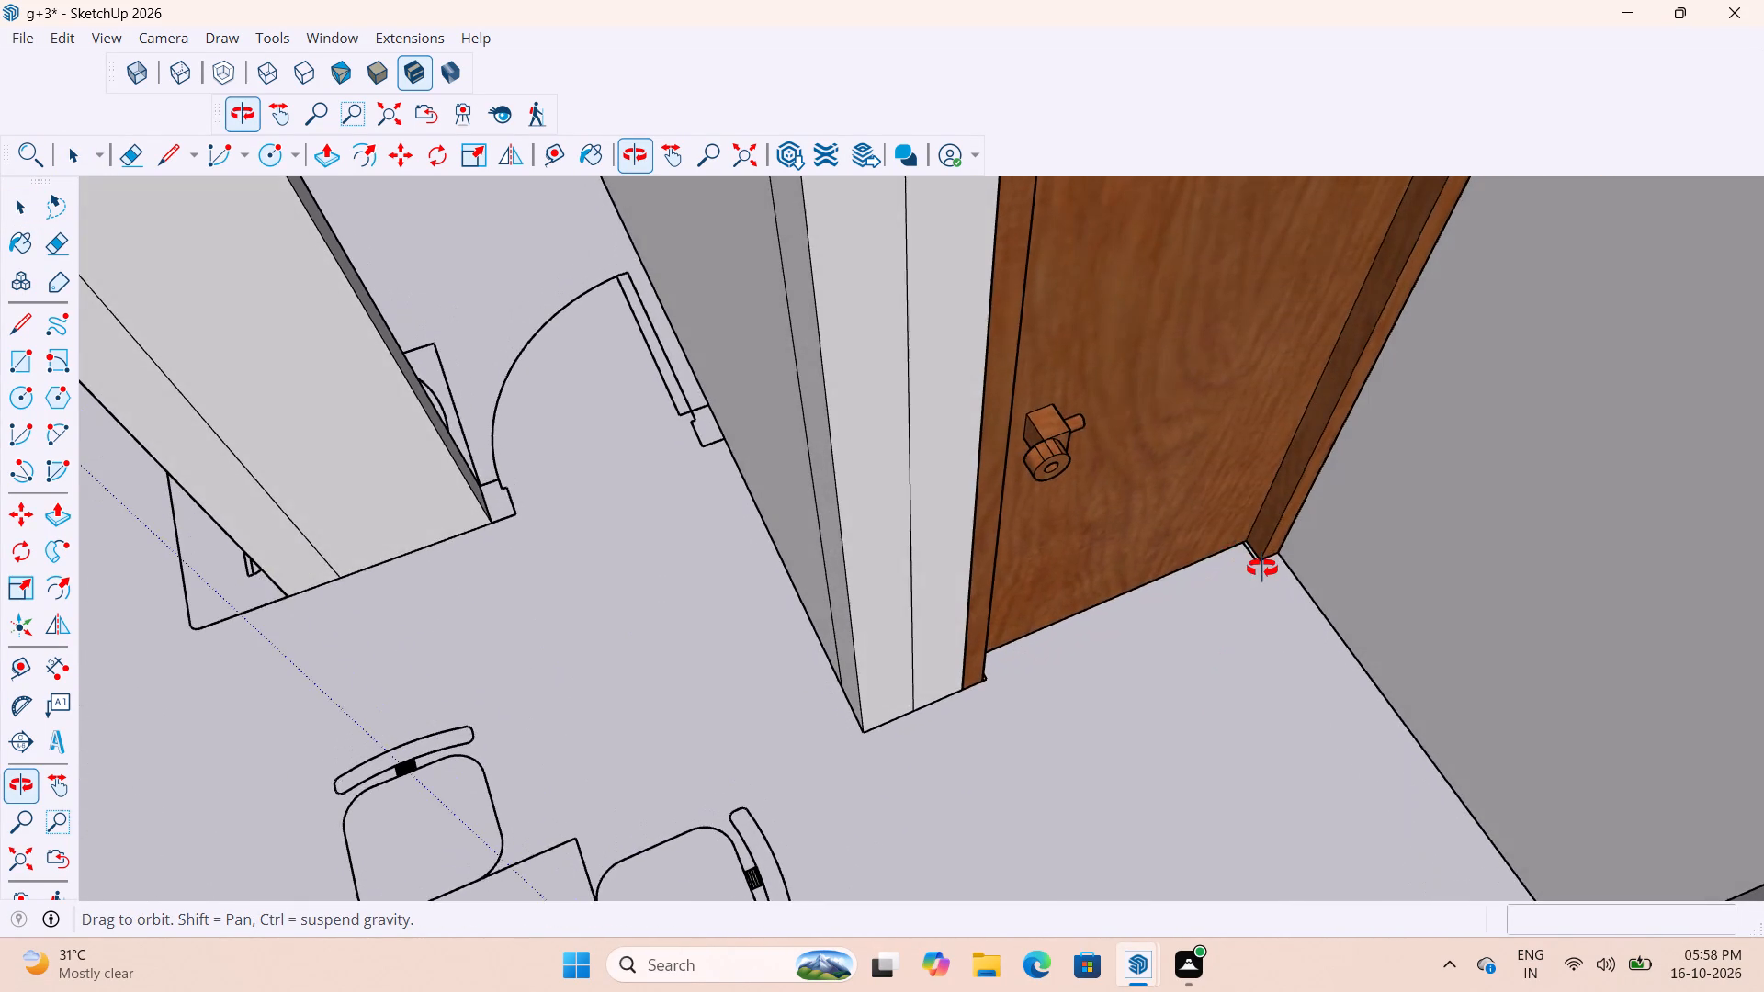
middle_click_drag(1262, 569, 1206, 556)
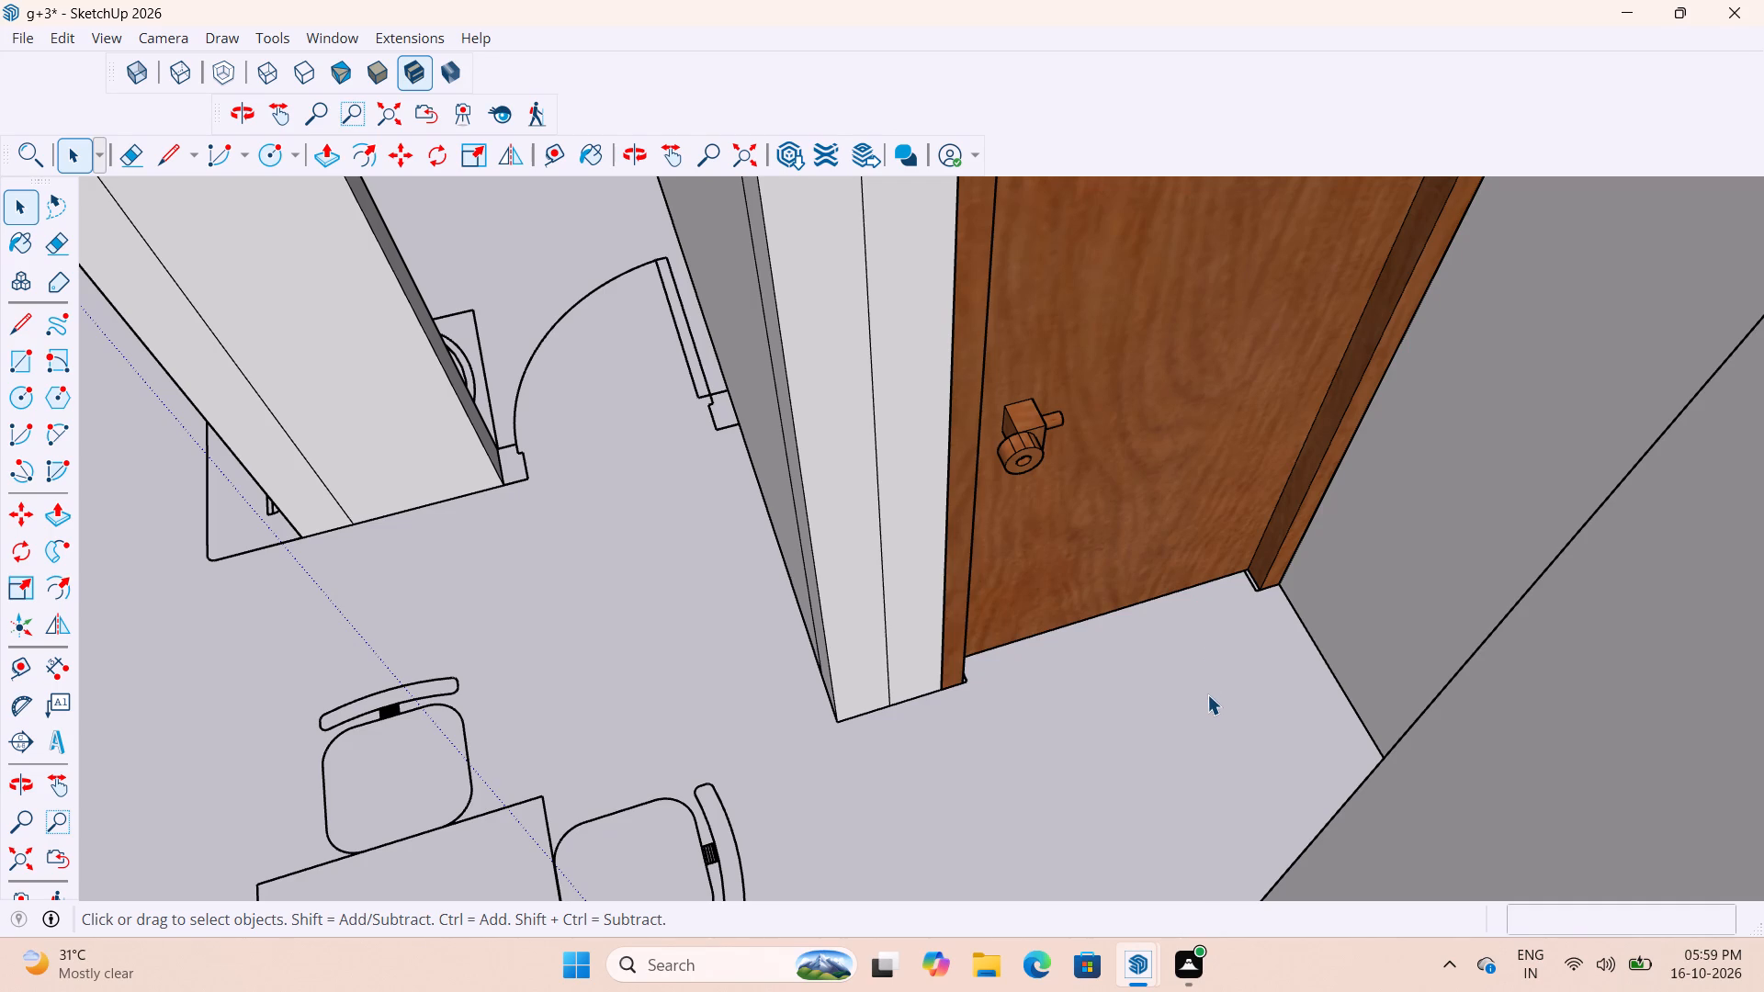
scroll(1207, 700, "down", 6)
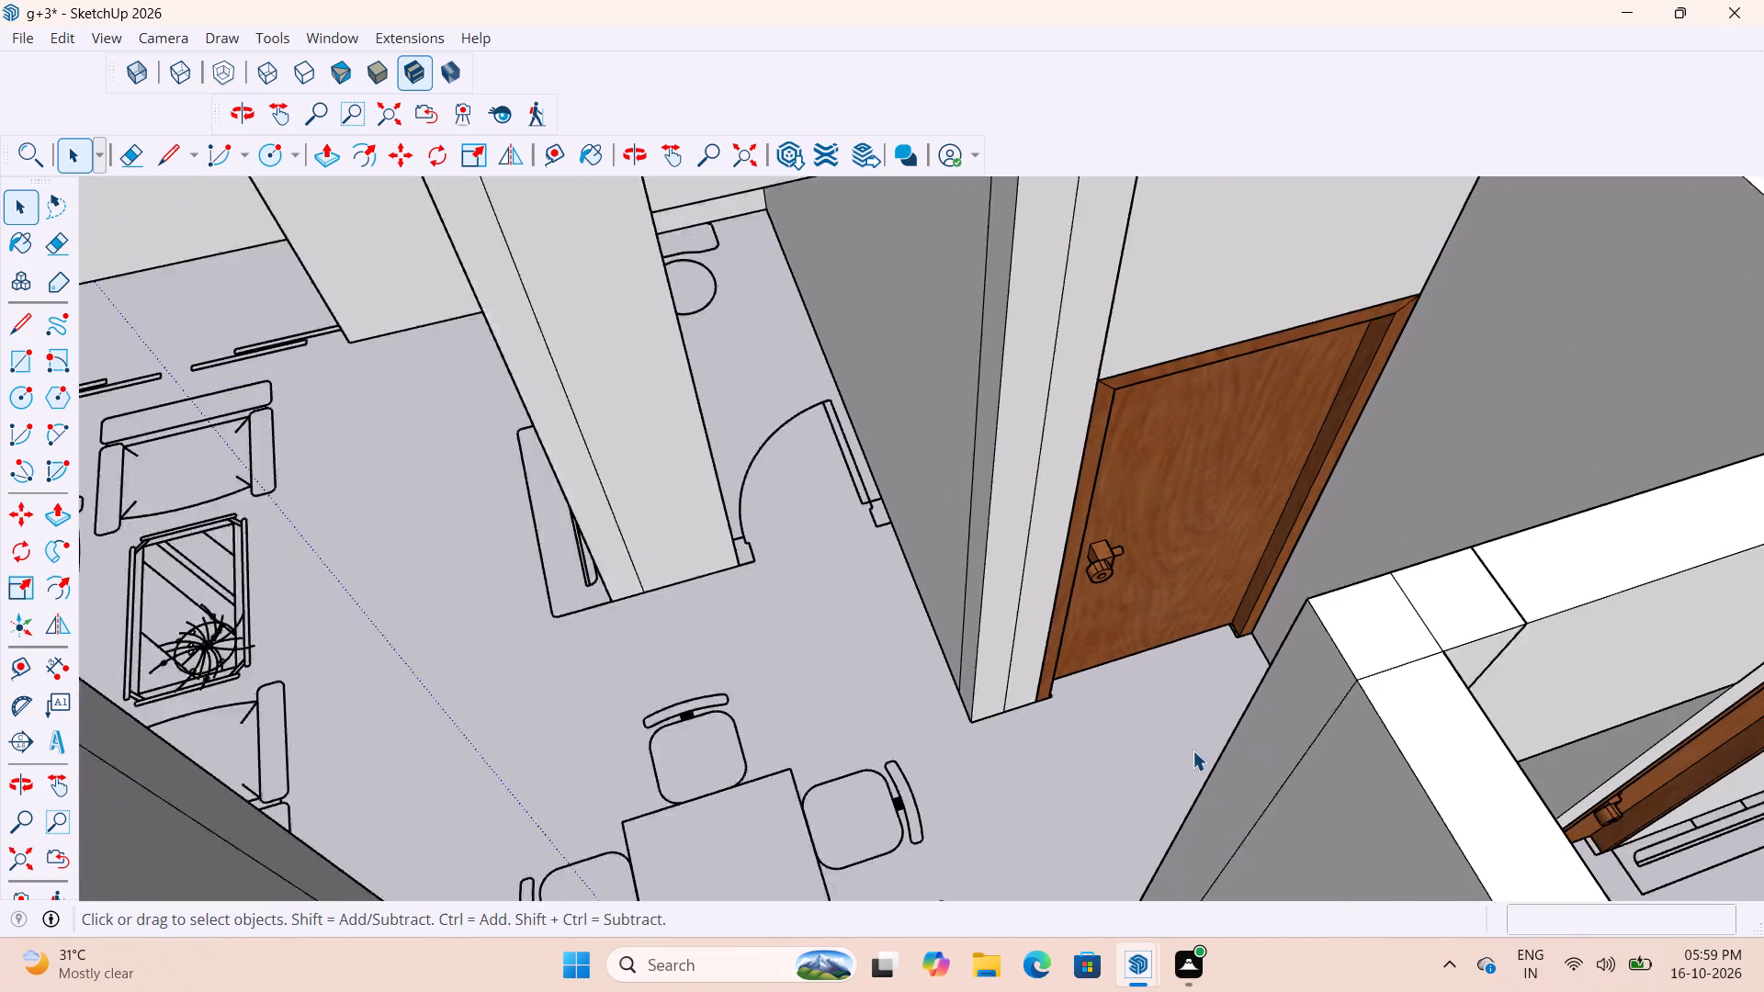
scroll(1193, 750, "down", 1)
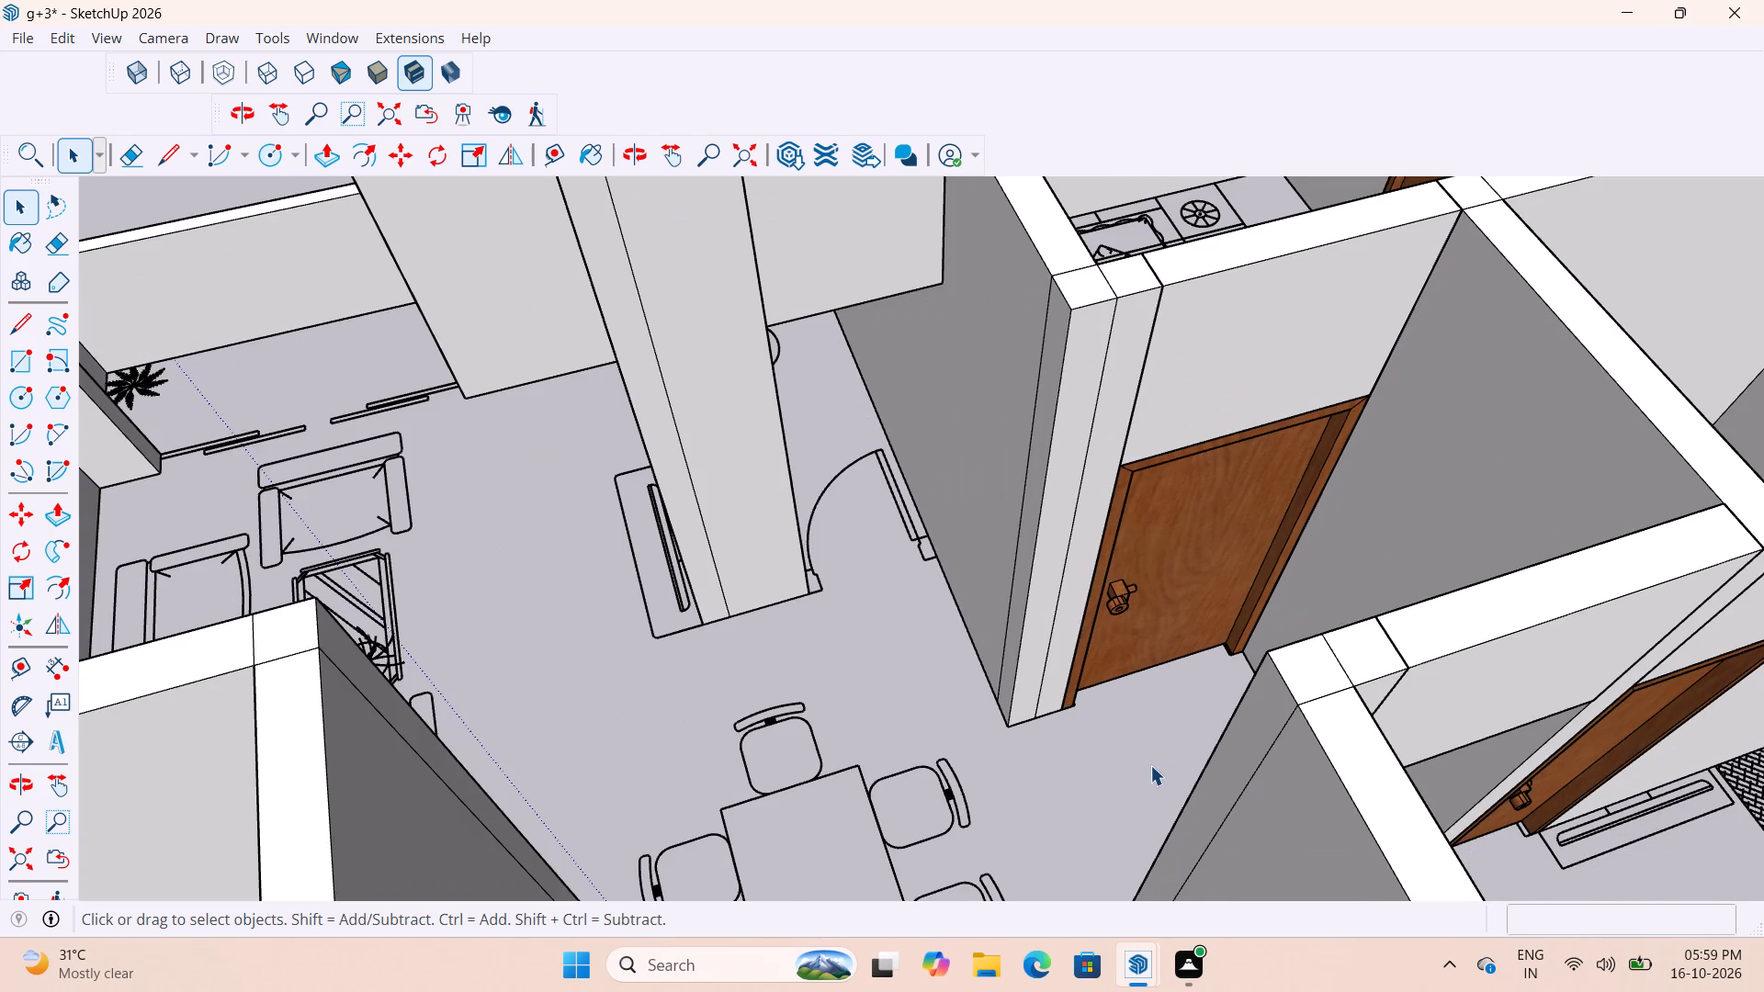
Copy the far-bedroom door from its bottom corner to the open floor beside the dining table, near the common toilet's opening.
scroll(1099, 710, "up", 6)
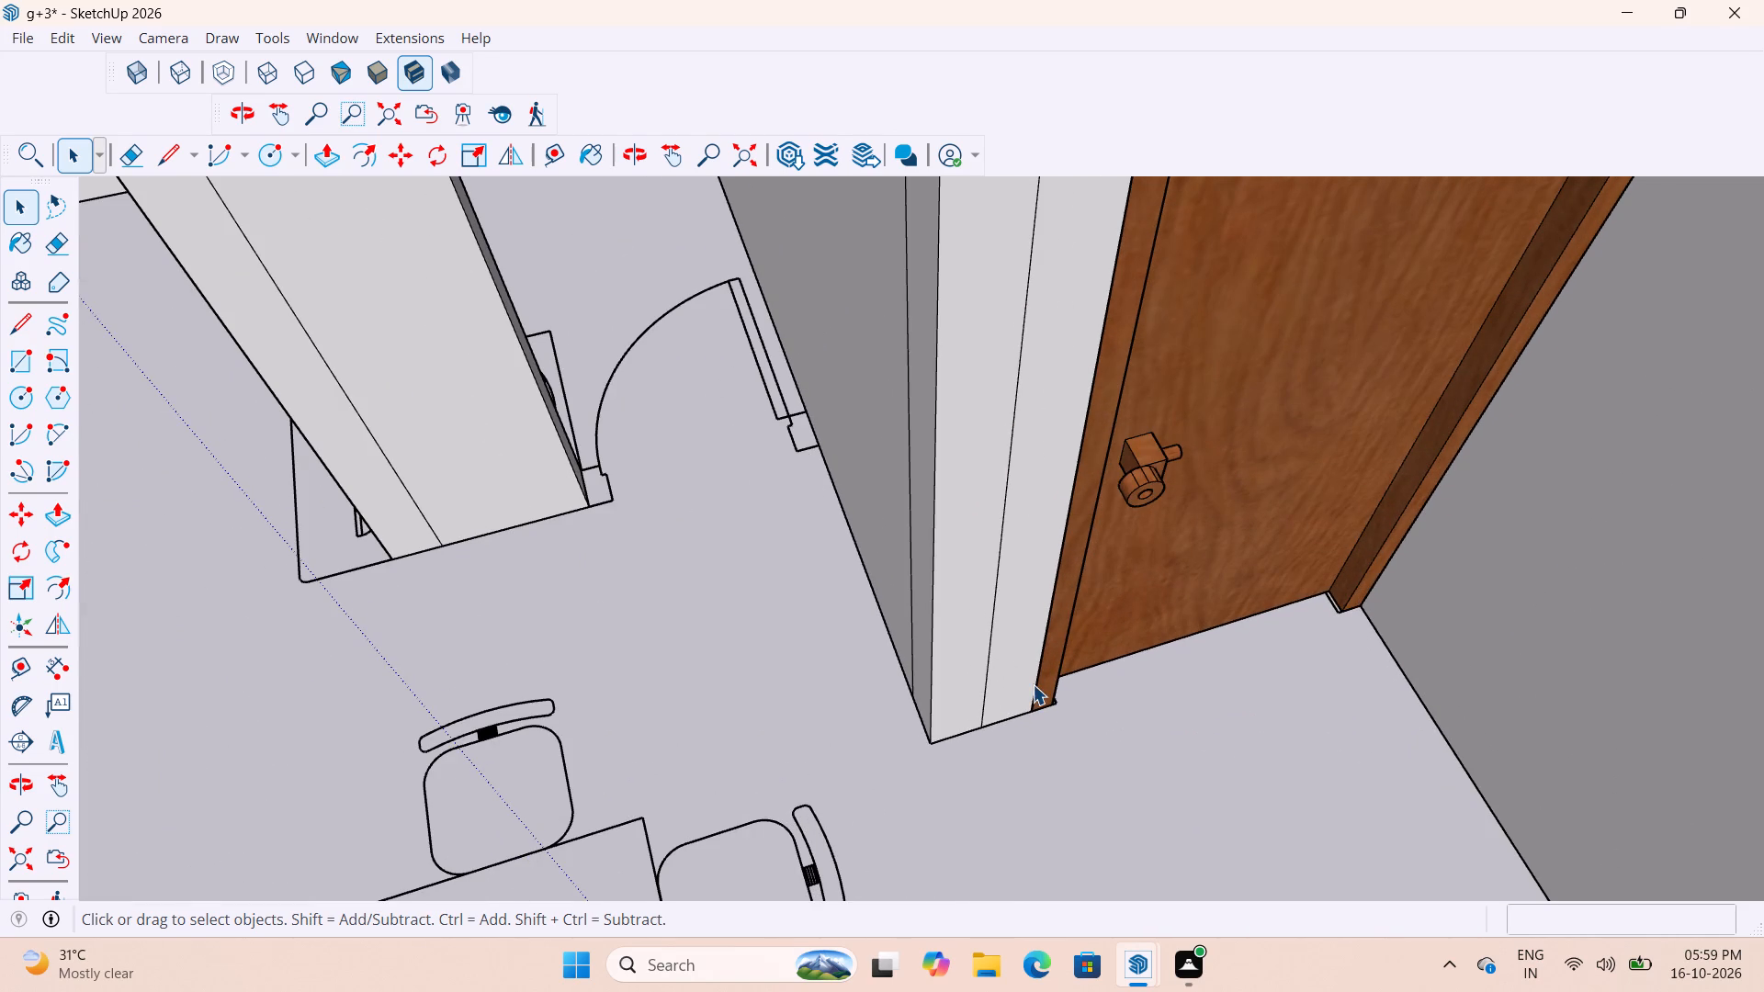
left_click(1046, 684)
key("m")
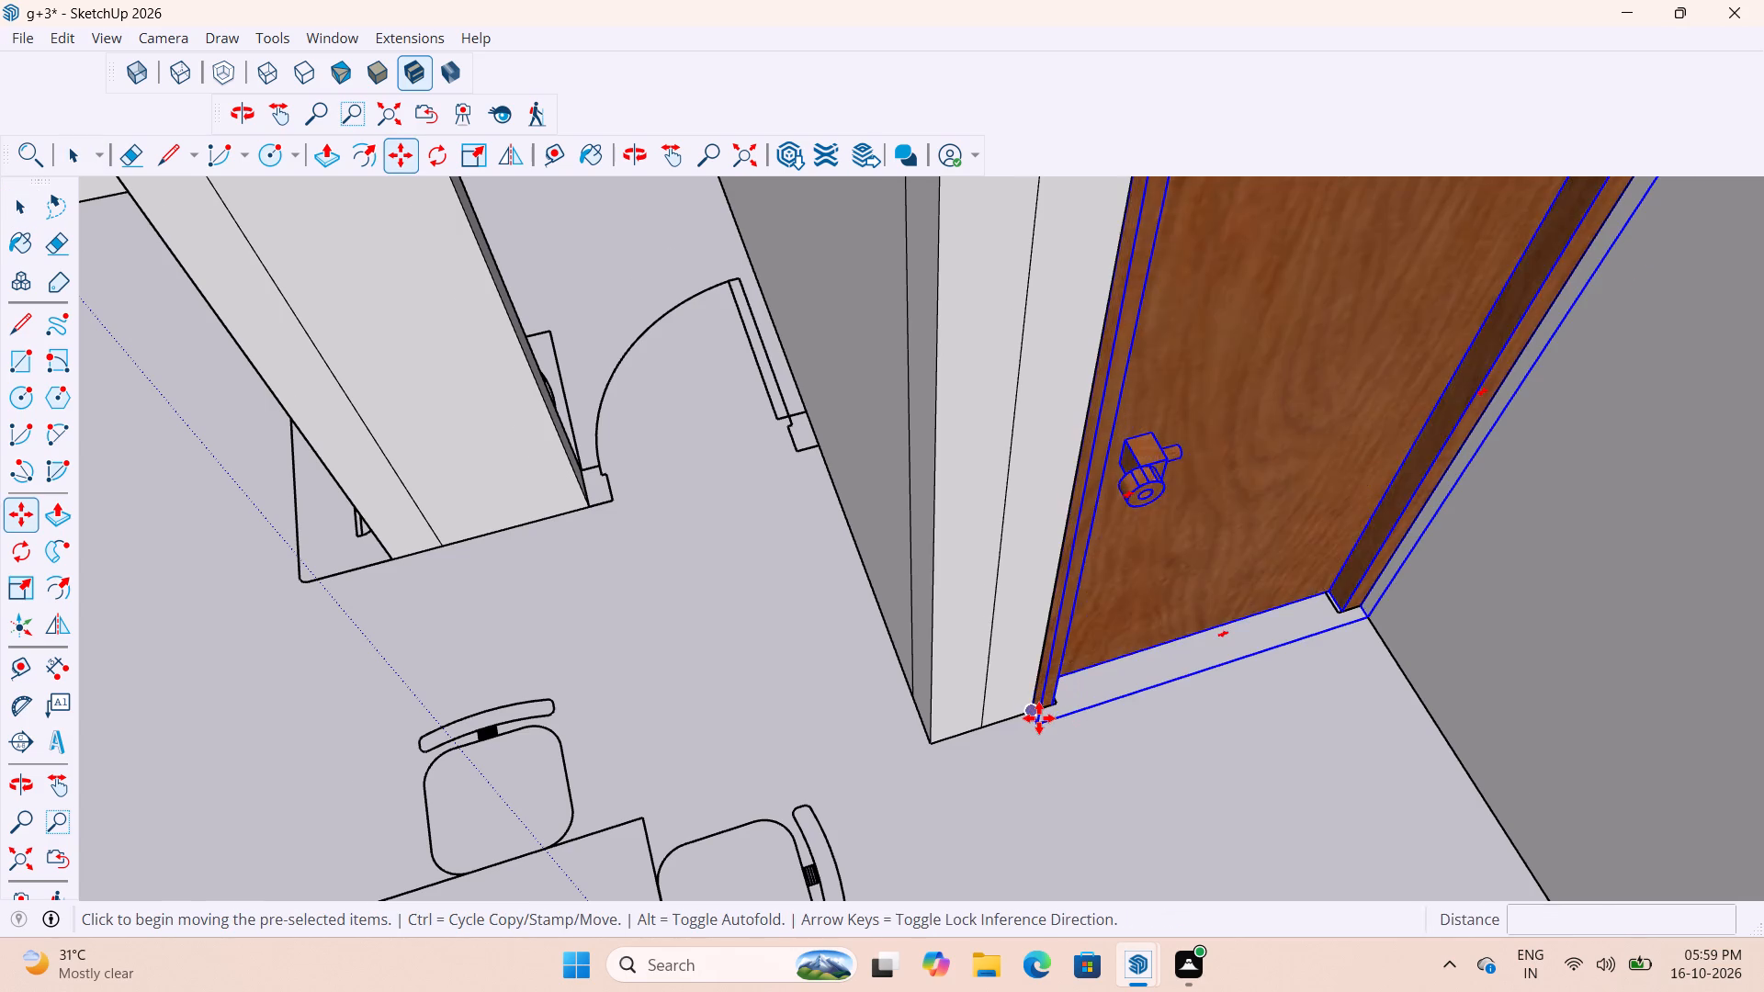
scroll(1039, 718, "up", 7)
left_click(1027, 711)
scroll(694, 659, "down", 5)
scroll(918, 569, "down", 4)
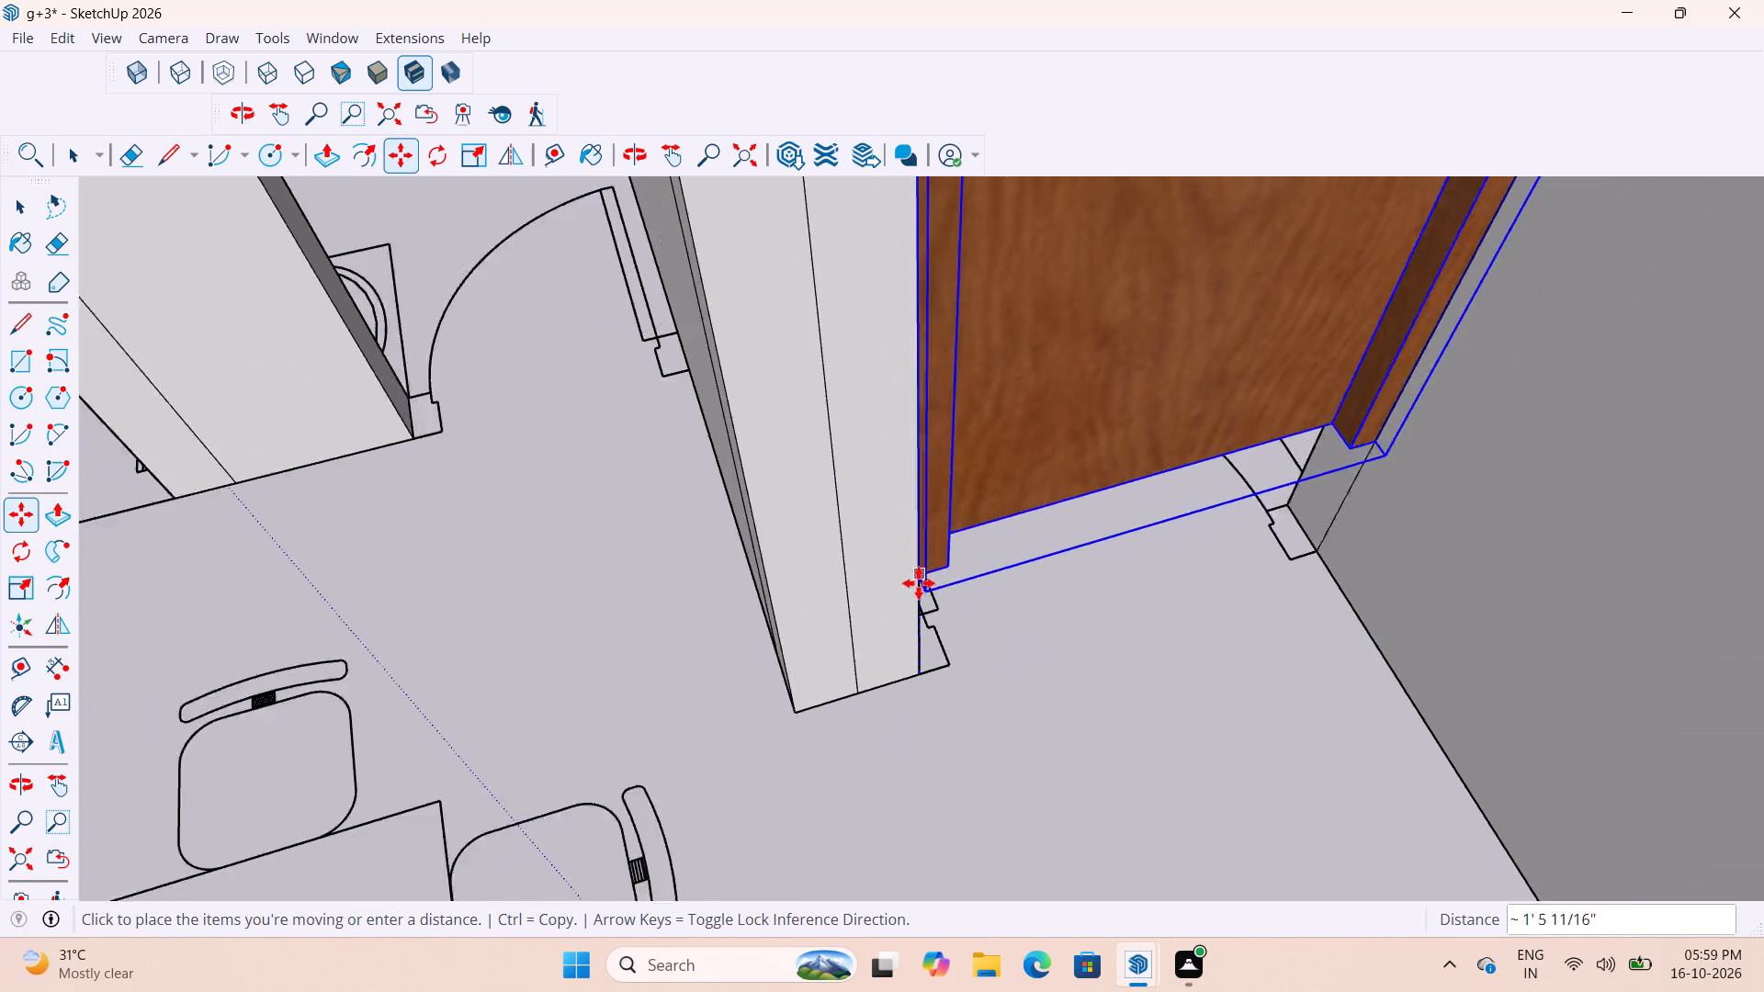
scroll(919, 583, "down", 2)
scroll(560, 549, "down", 8)
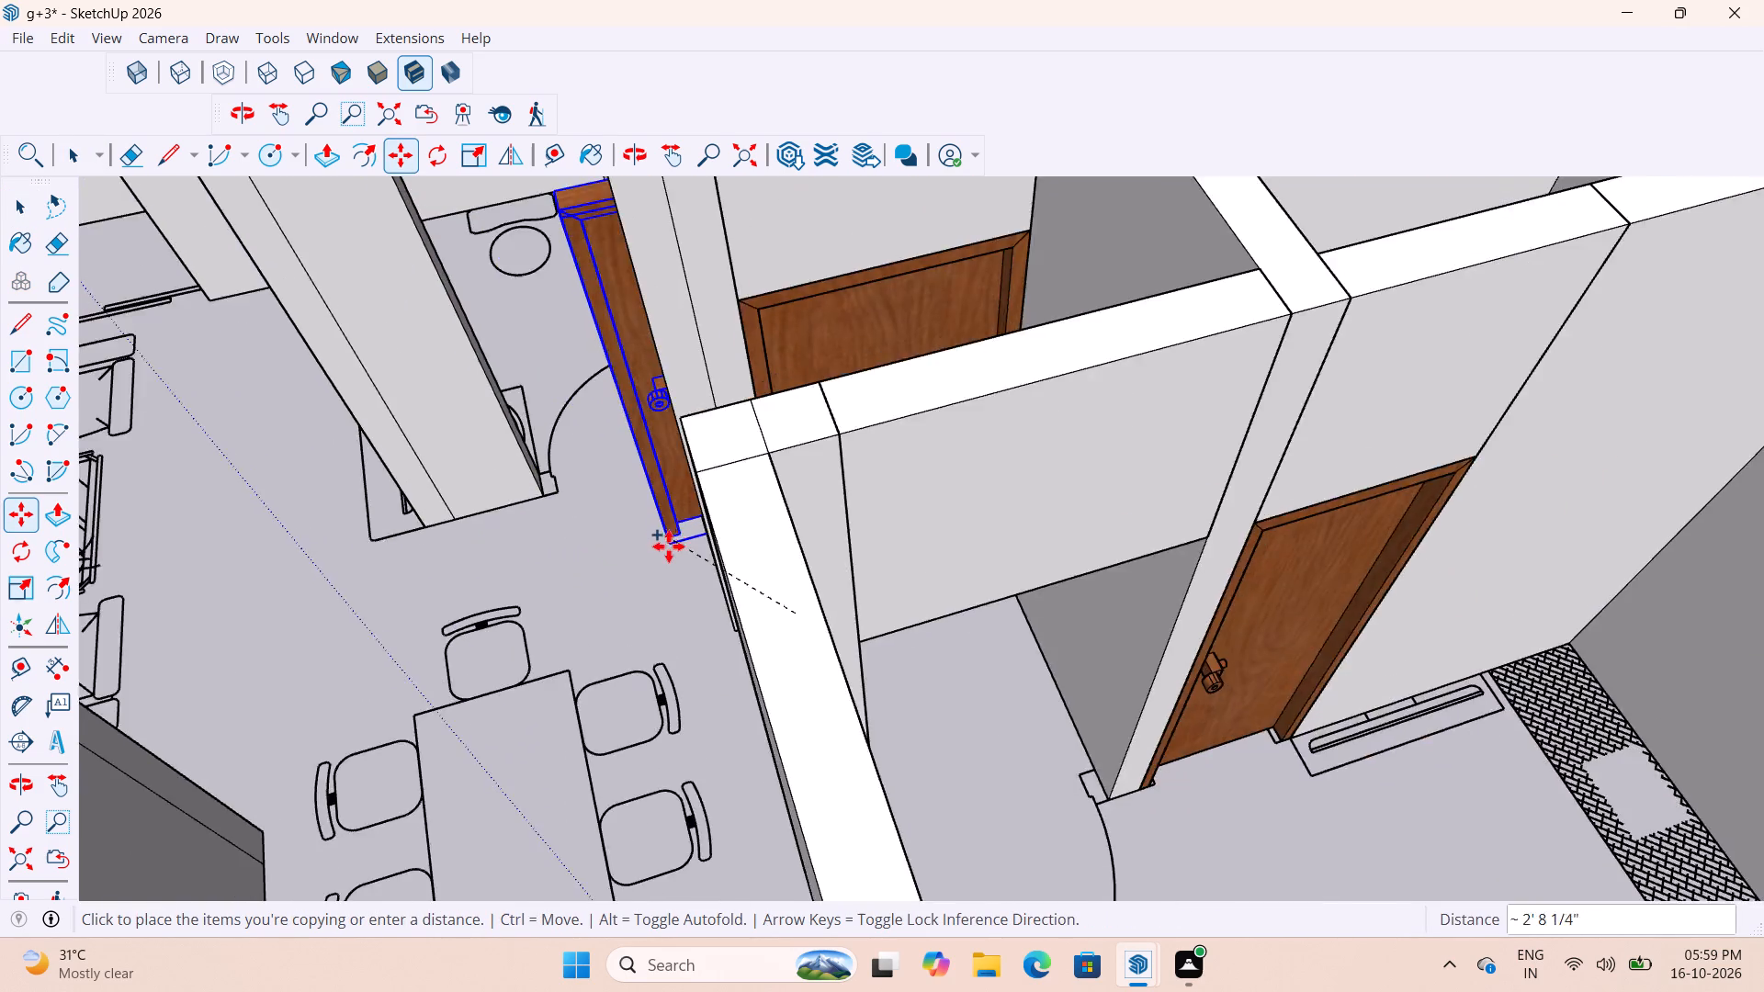
scroll(669, 547, "down", 2)
left_click(531, 590)
key("space")
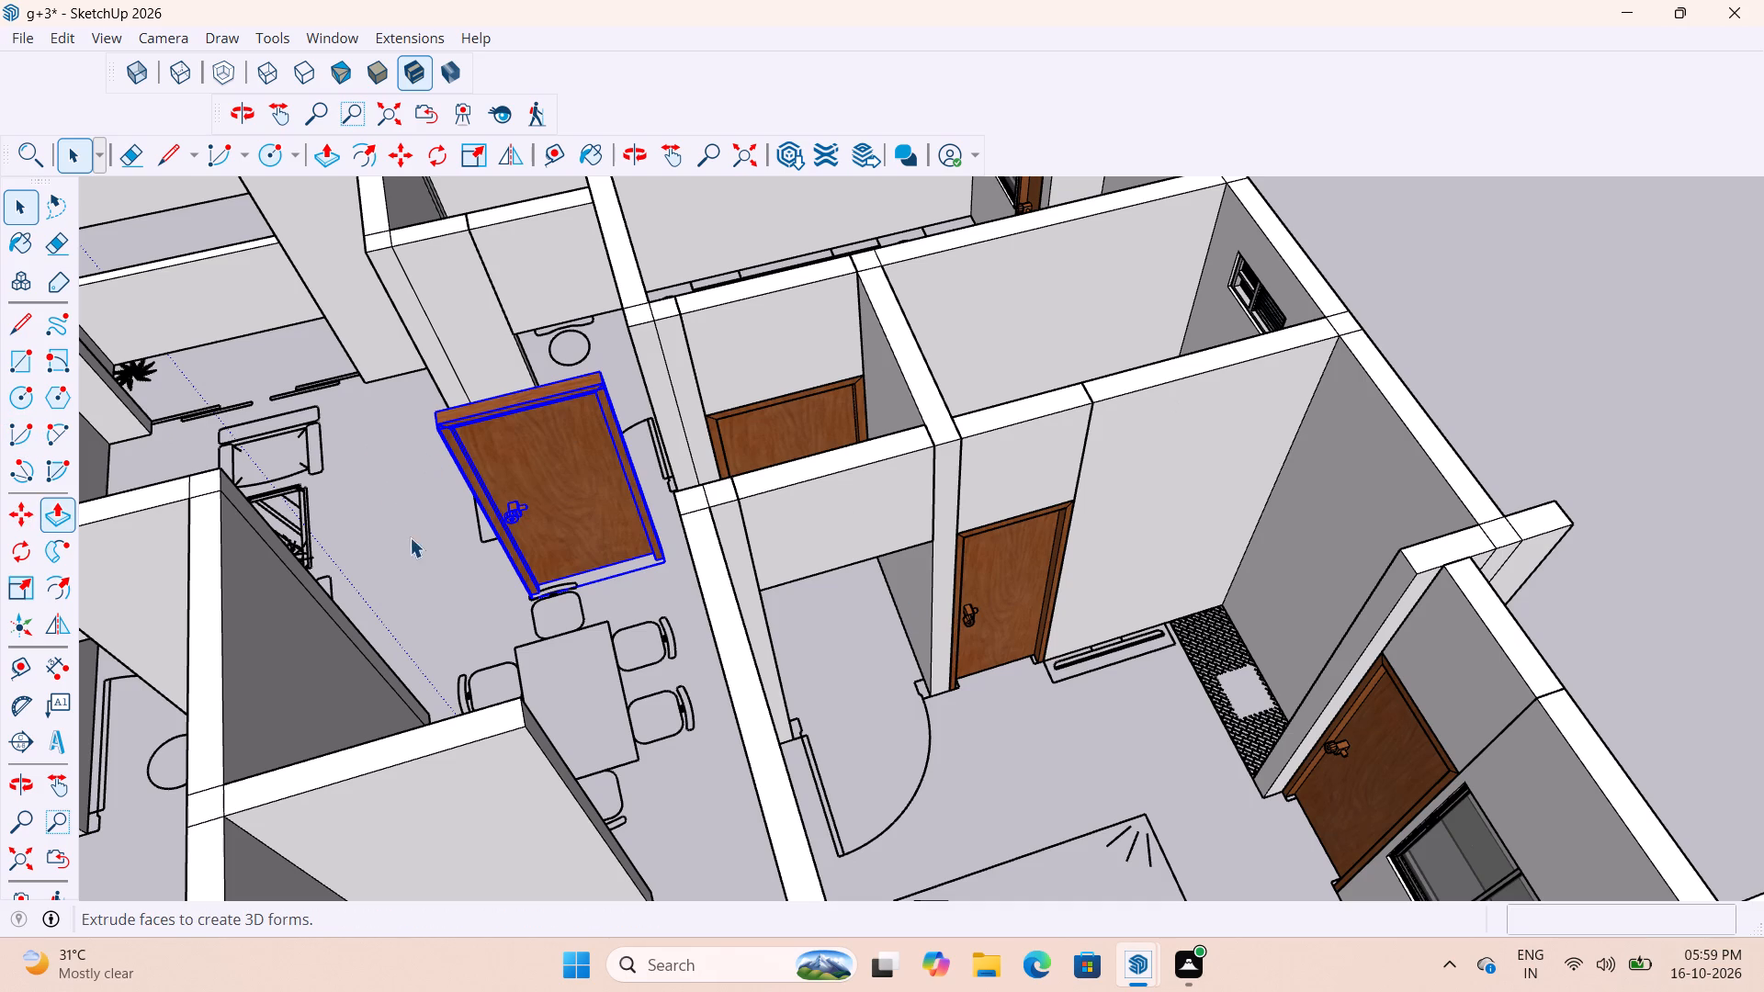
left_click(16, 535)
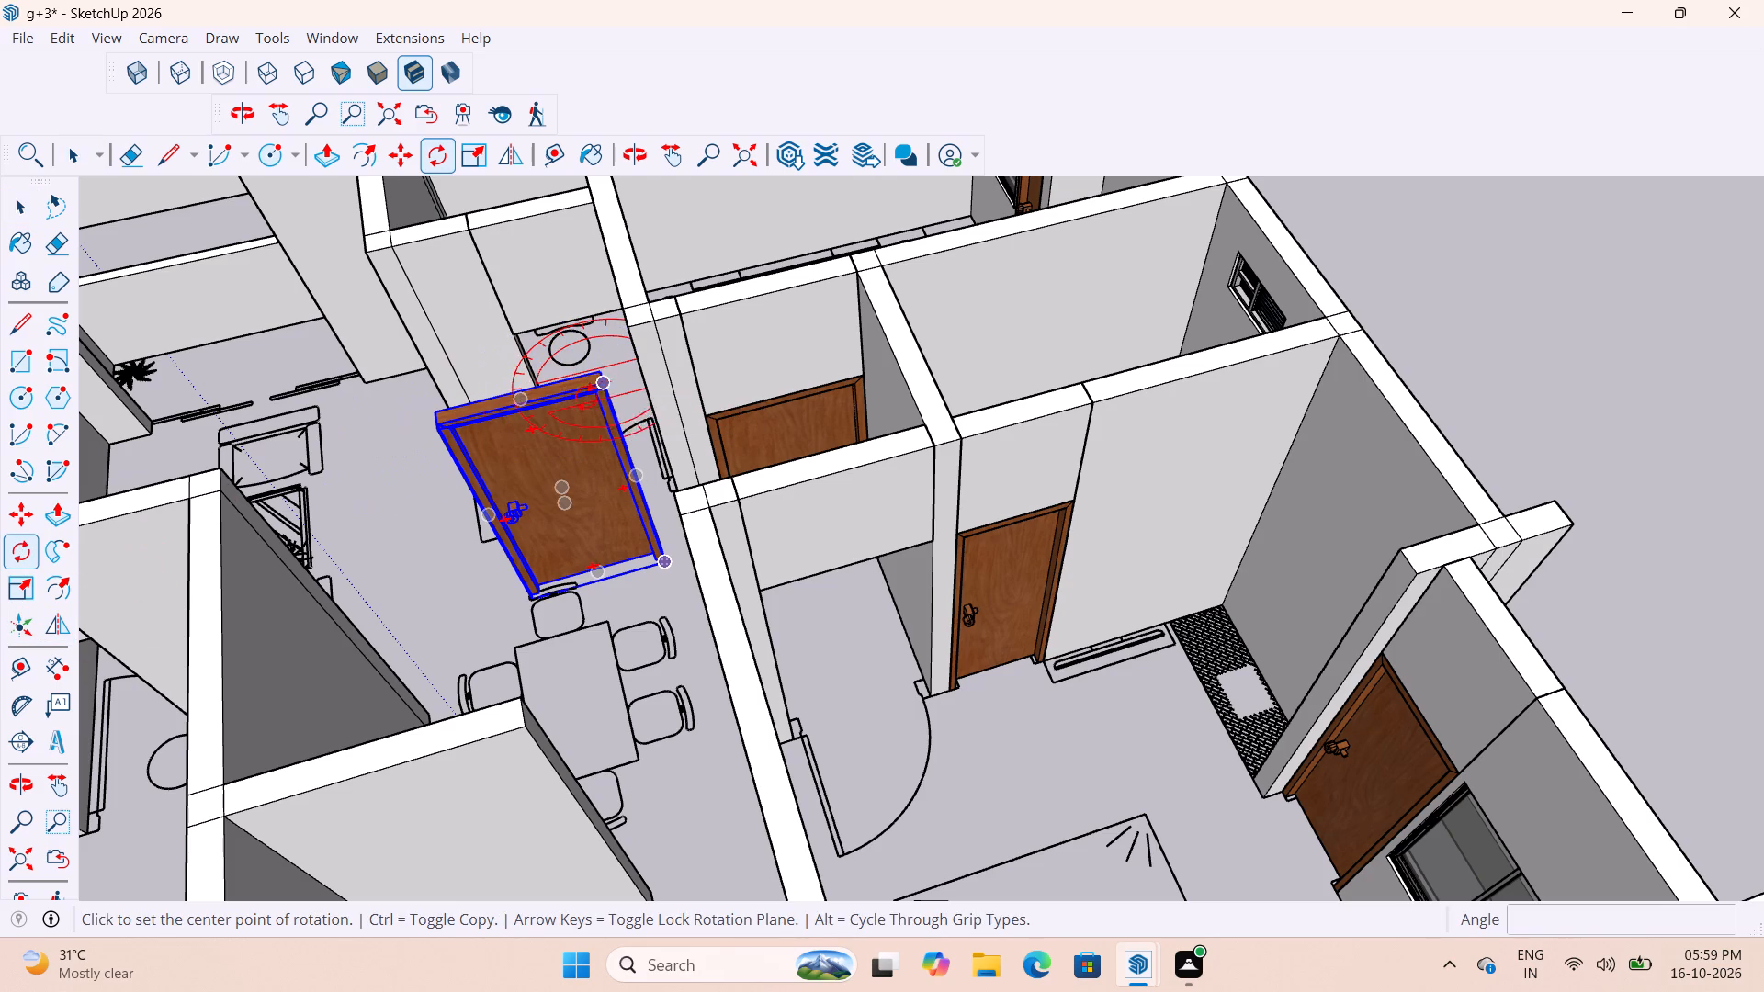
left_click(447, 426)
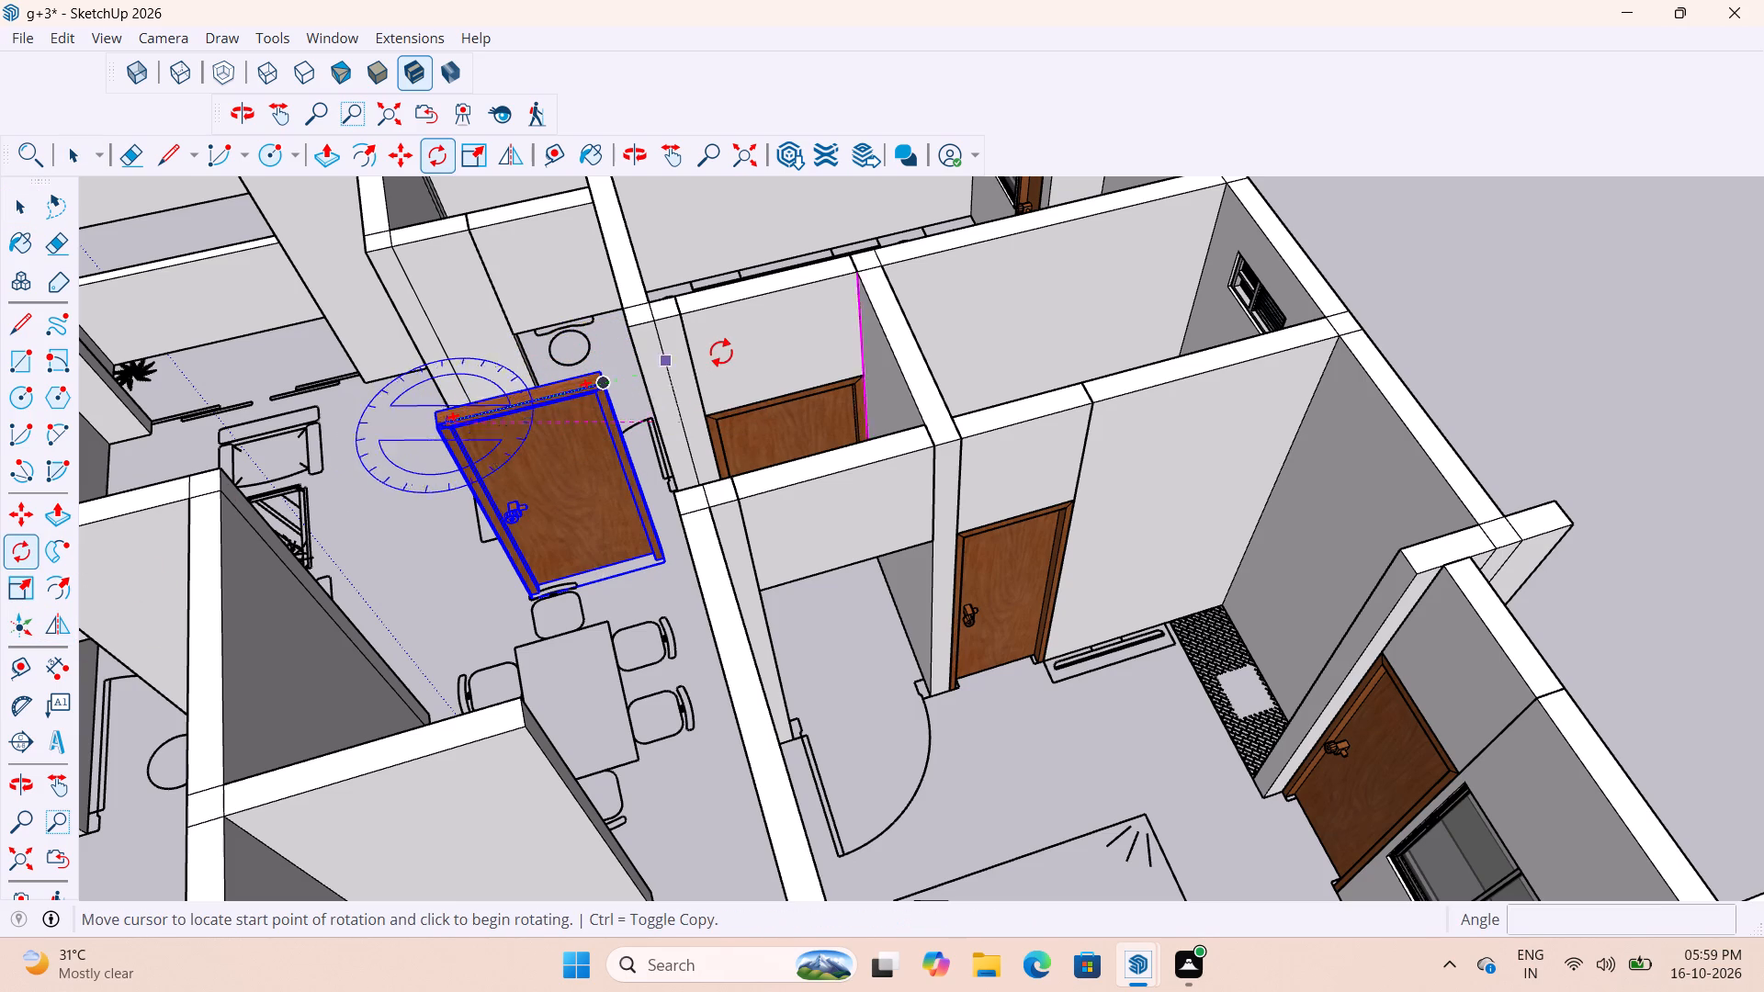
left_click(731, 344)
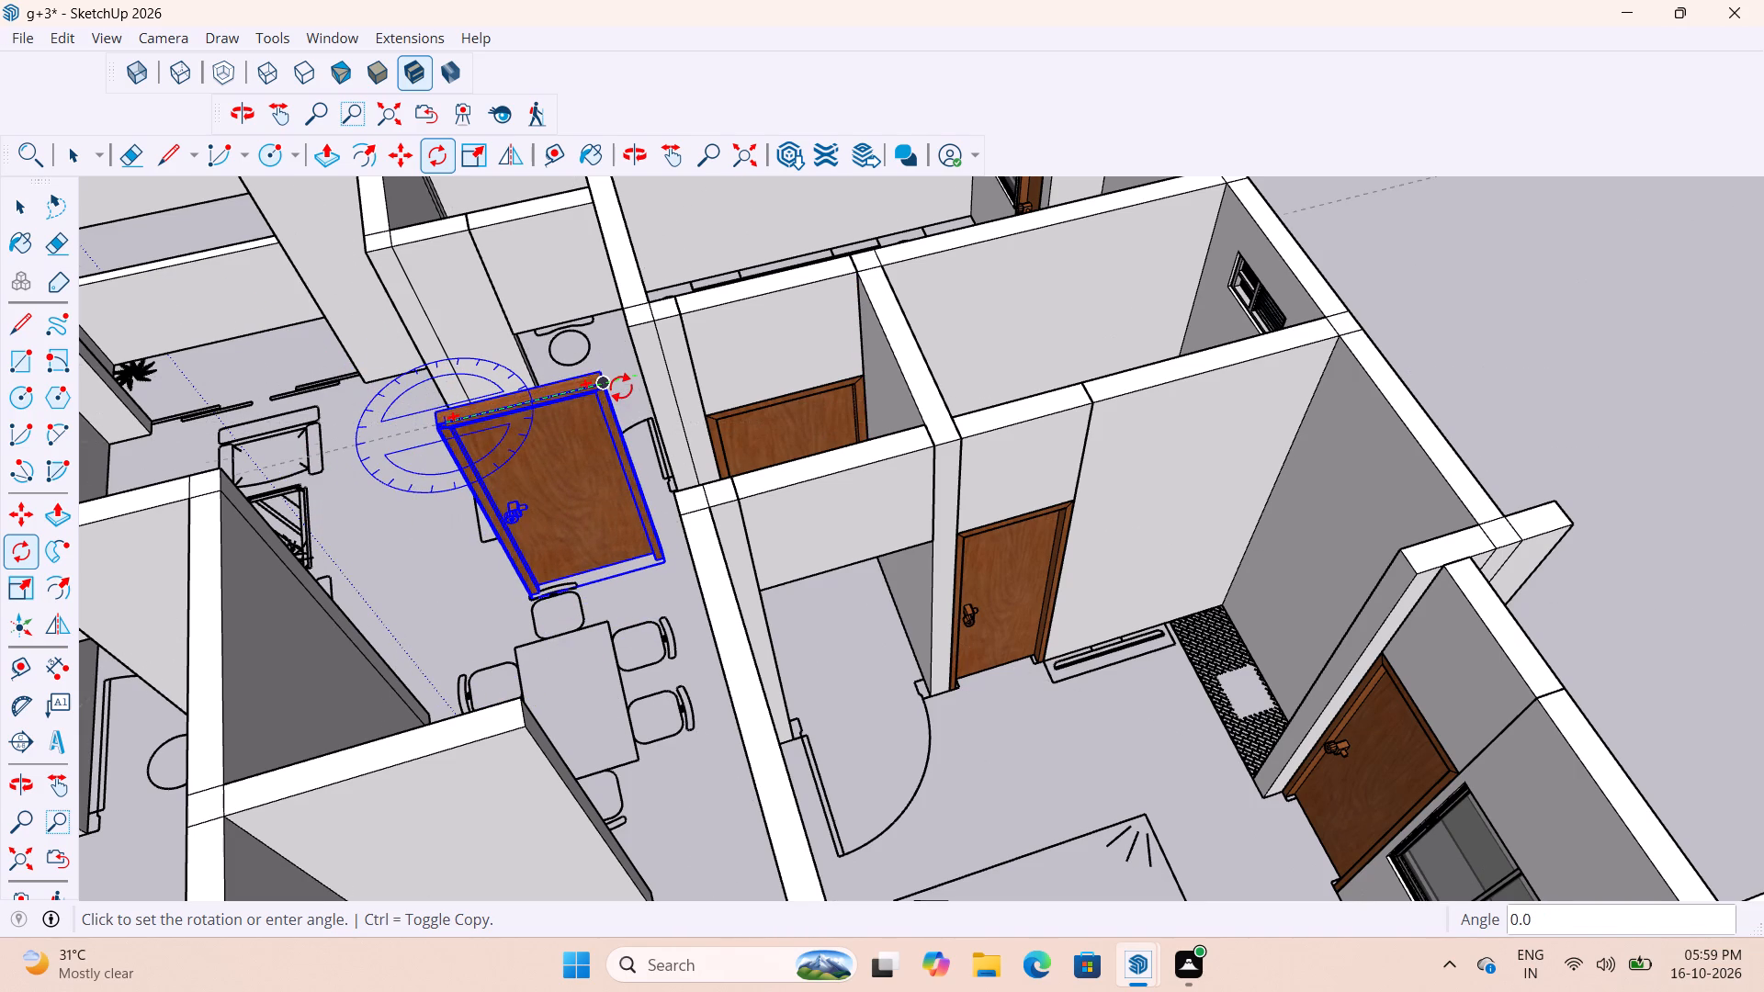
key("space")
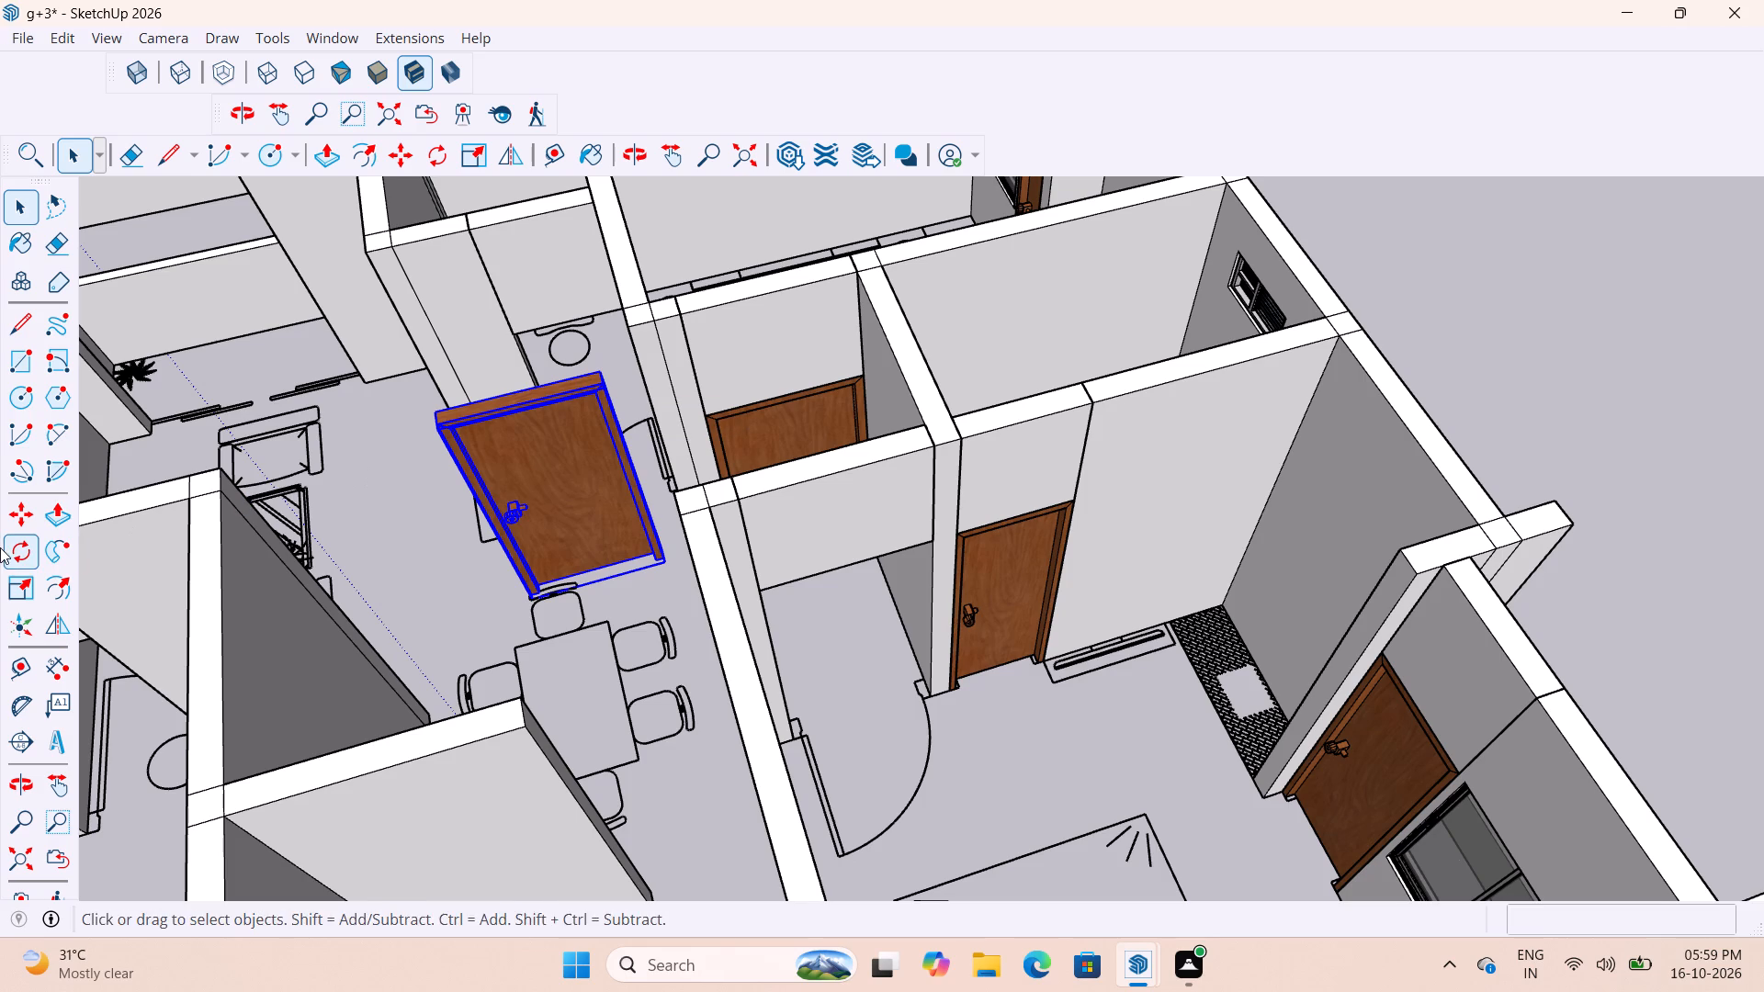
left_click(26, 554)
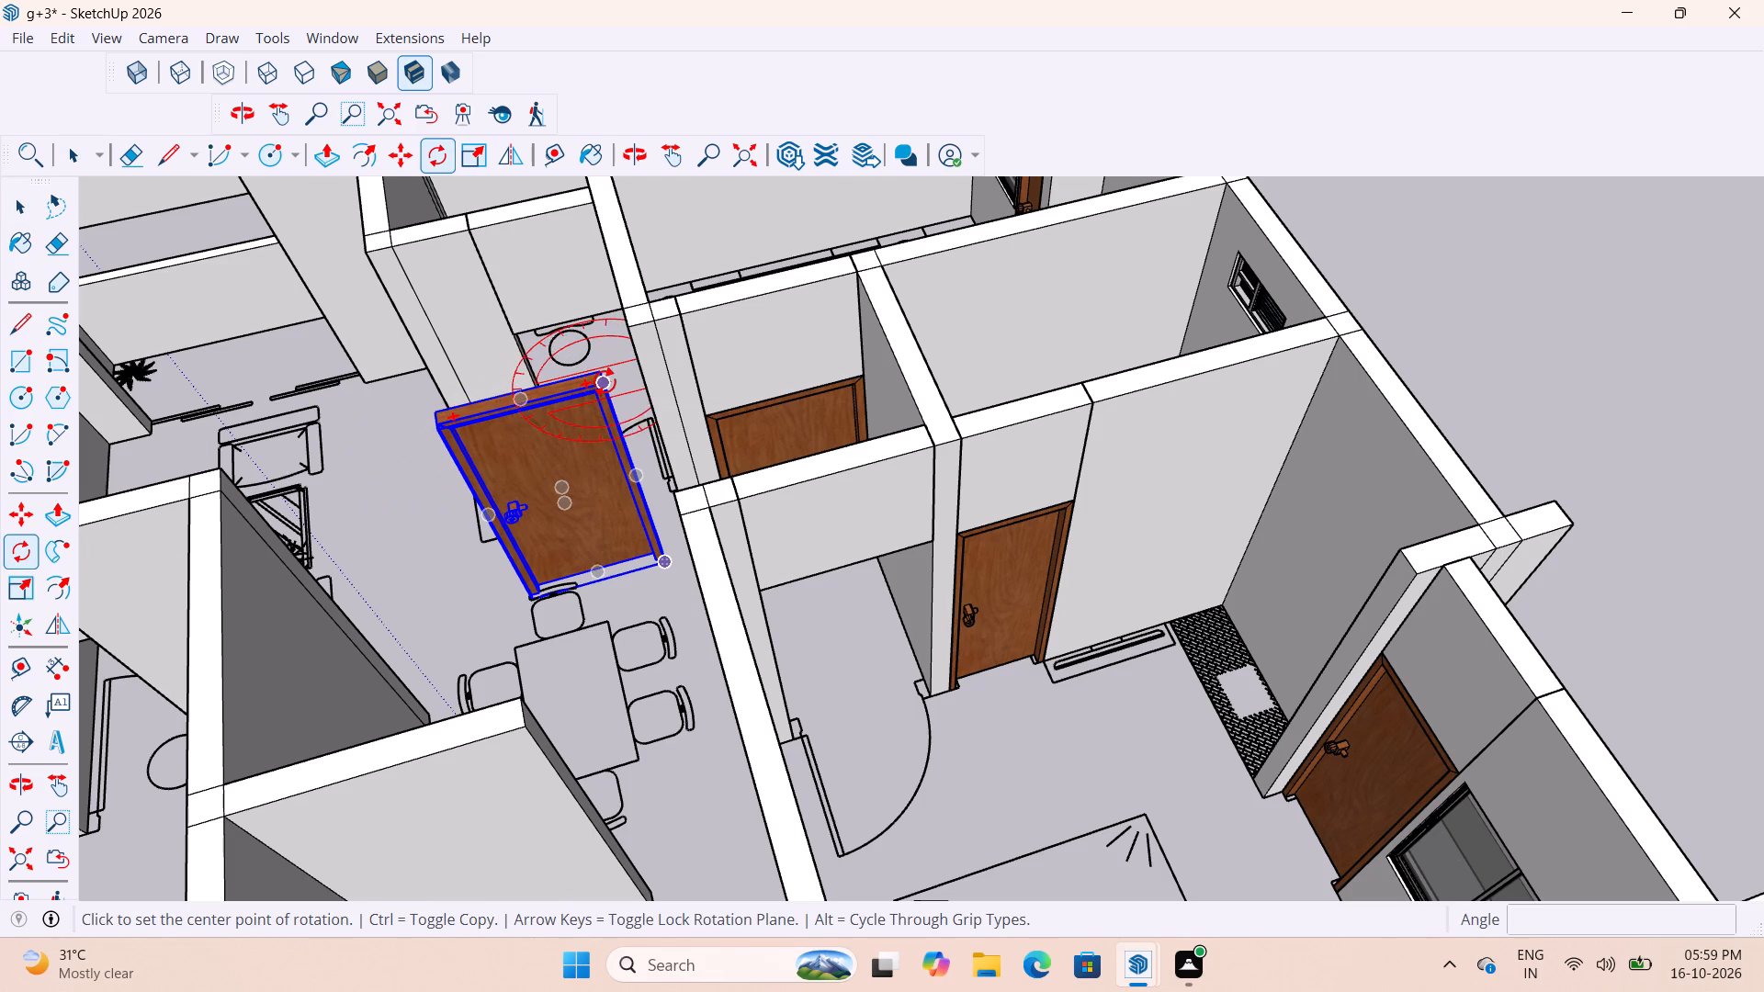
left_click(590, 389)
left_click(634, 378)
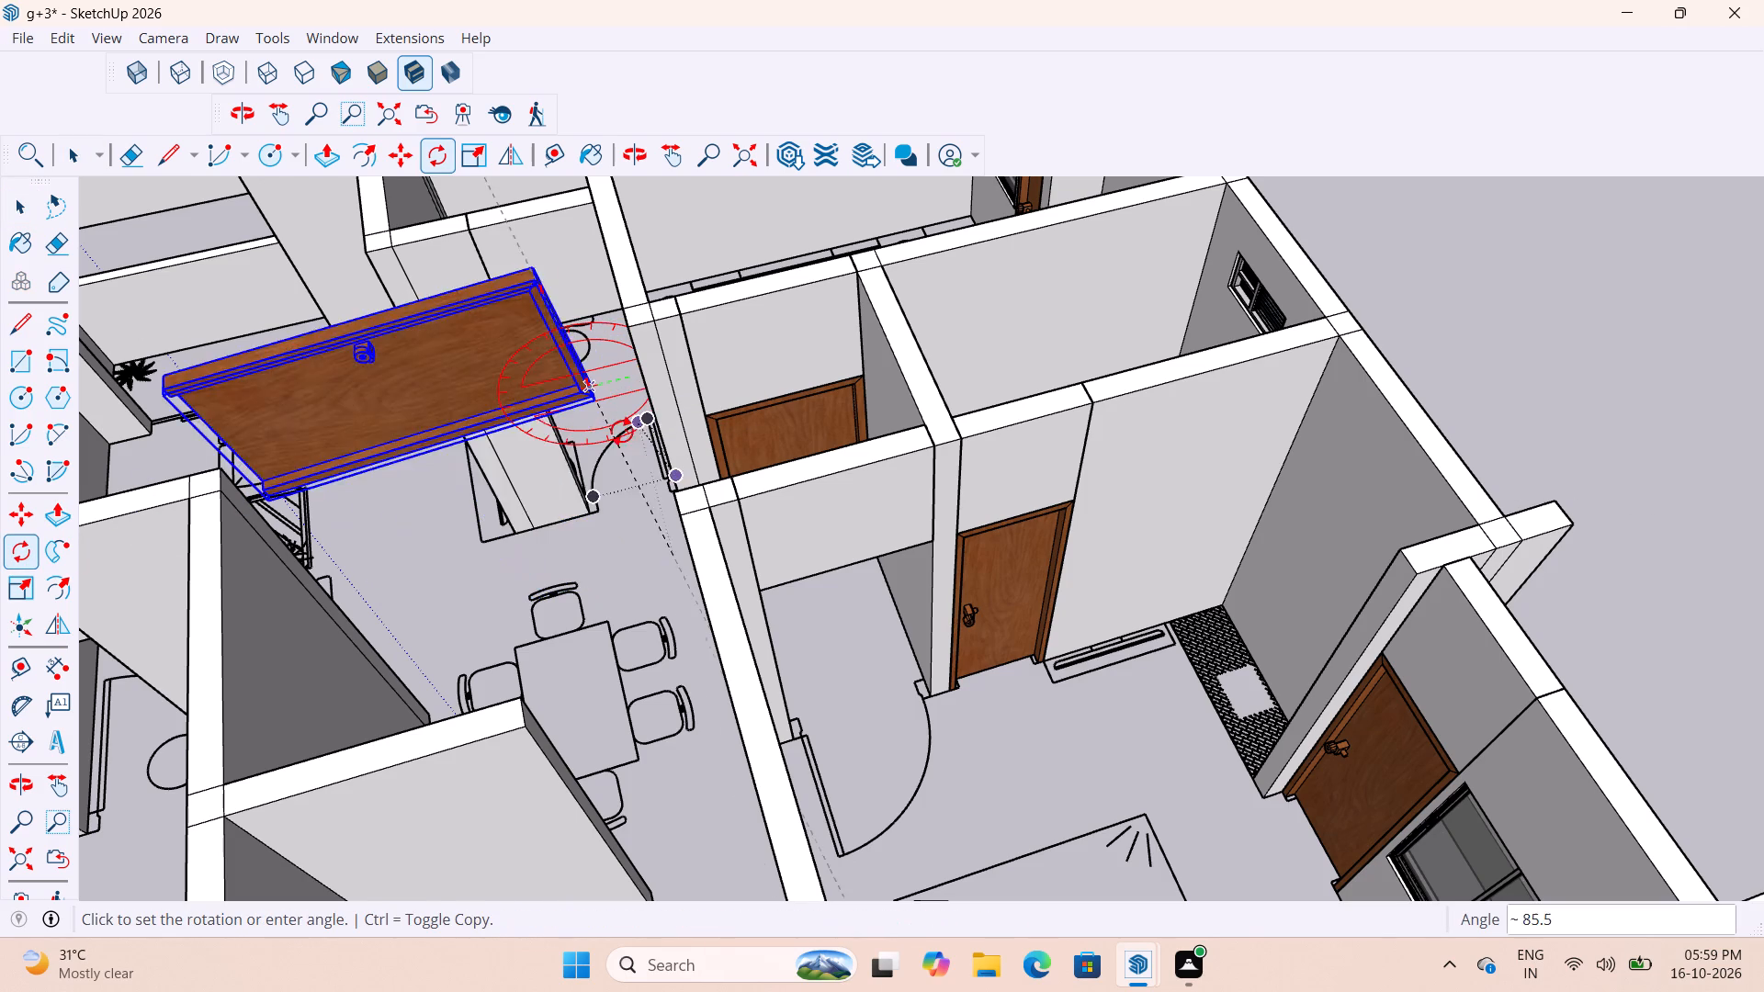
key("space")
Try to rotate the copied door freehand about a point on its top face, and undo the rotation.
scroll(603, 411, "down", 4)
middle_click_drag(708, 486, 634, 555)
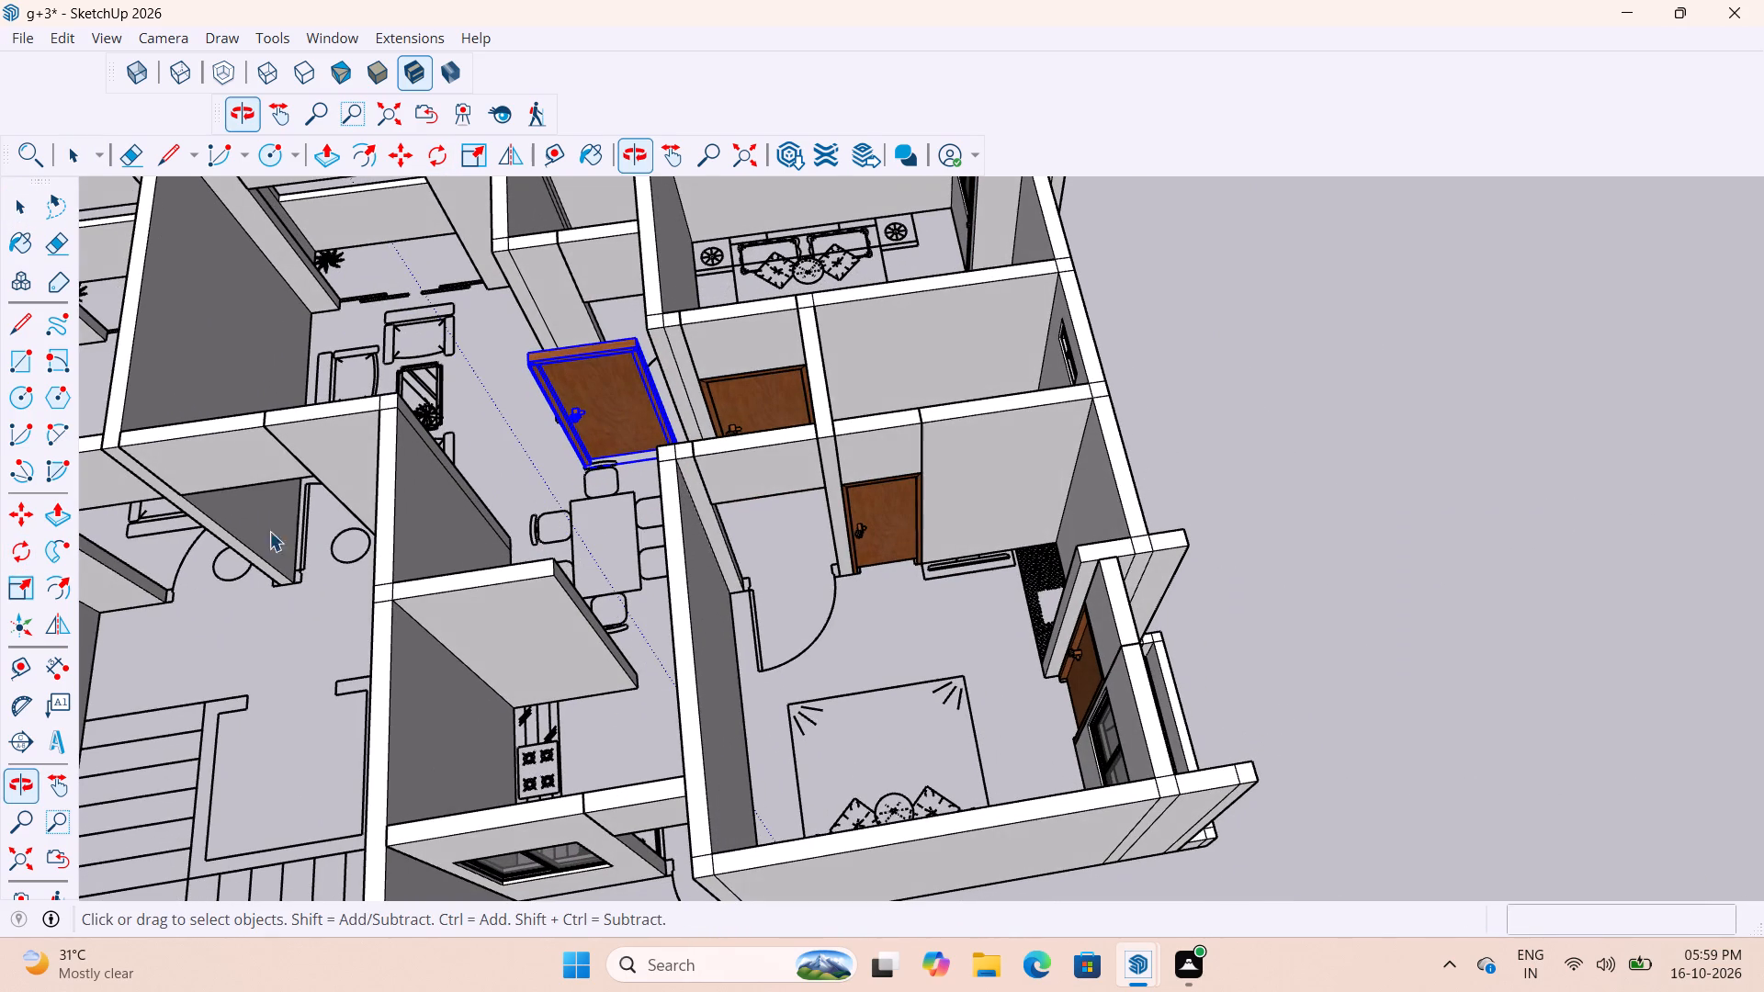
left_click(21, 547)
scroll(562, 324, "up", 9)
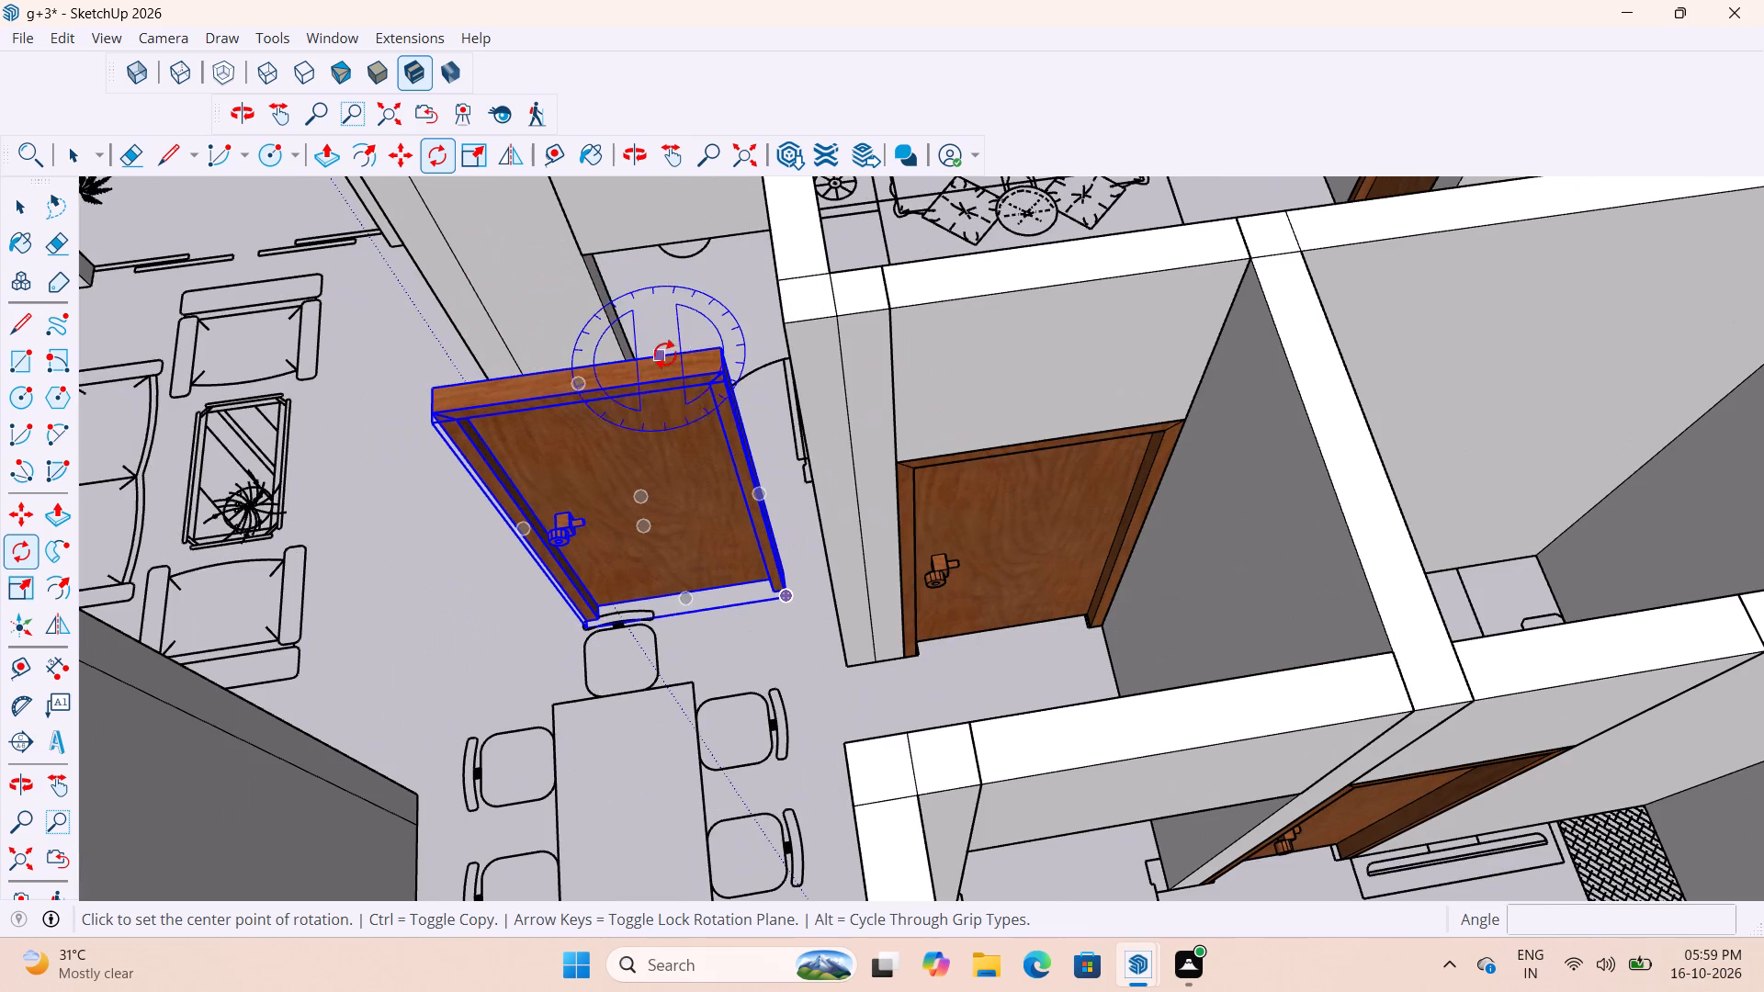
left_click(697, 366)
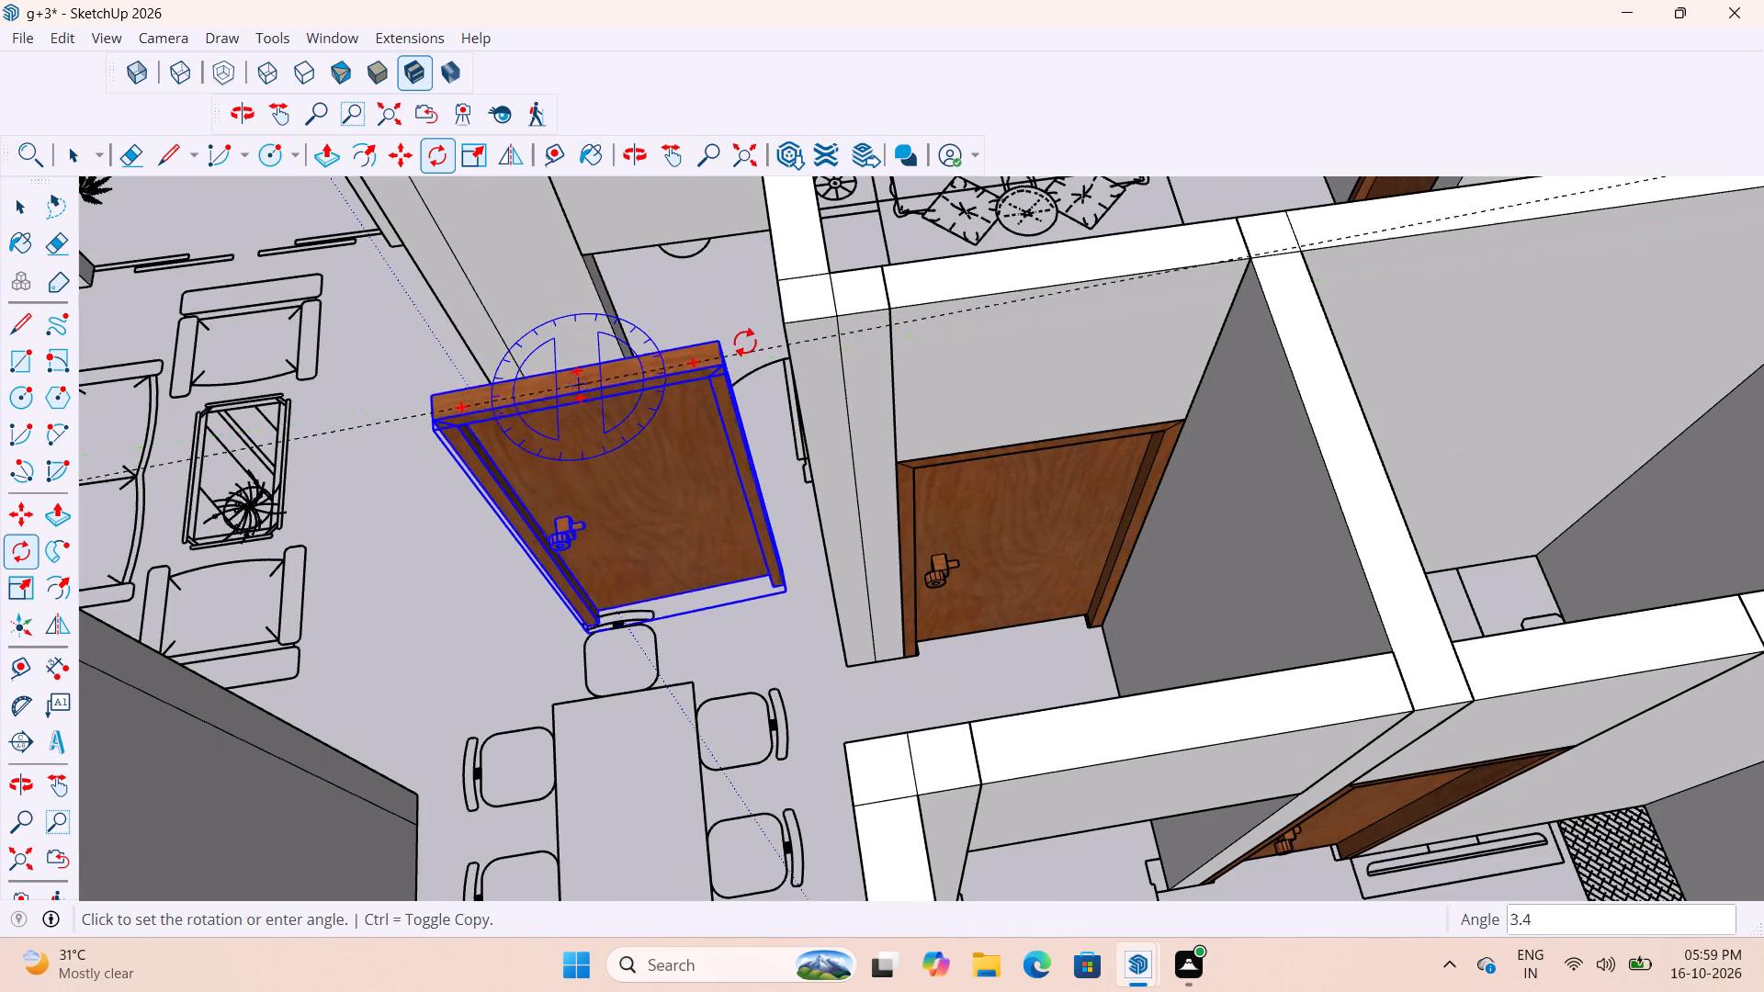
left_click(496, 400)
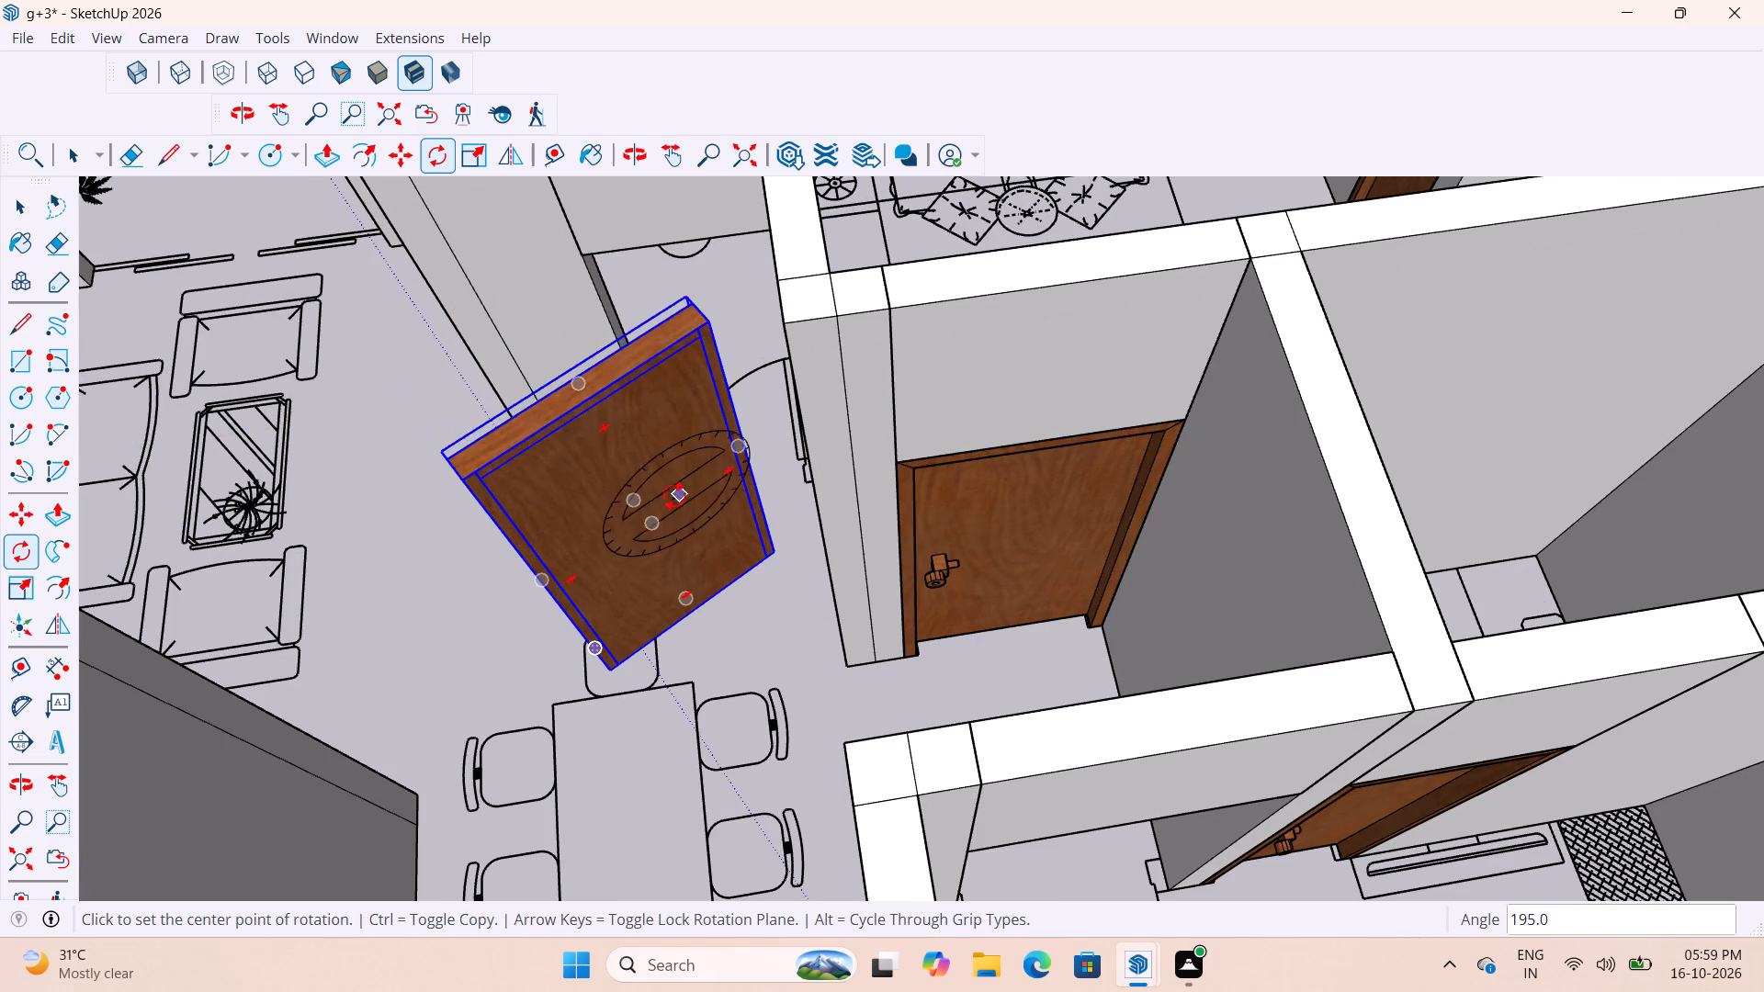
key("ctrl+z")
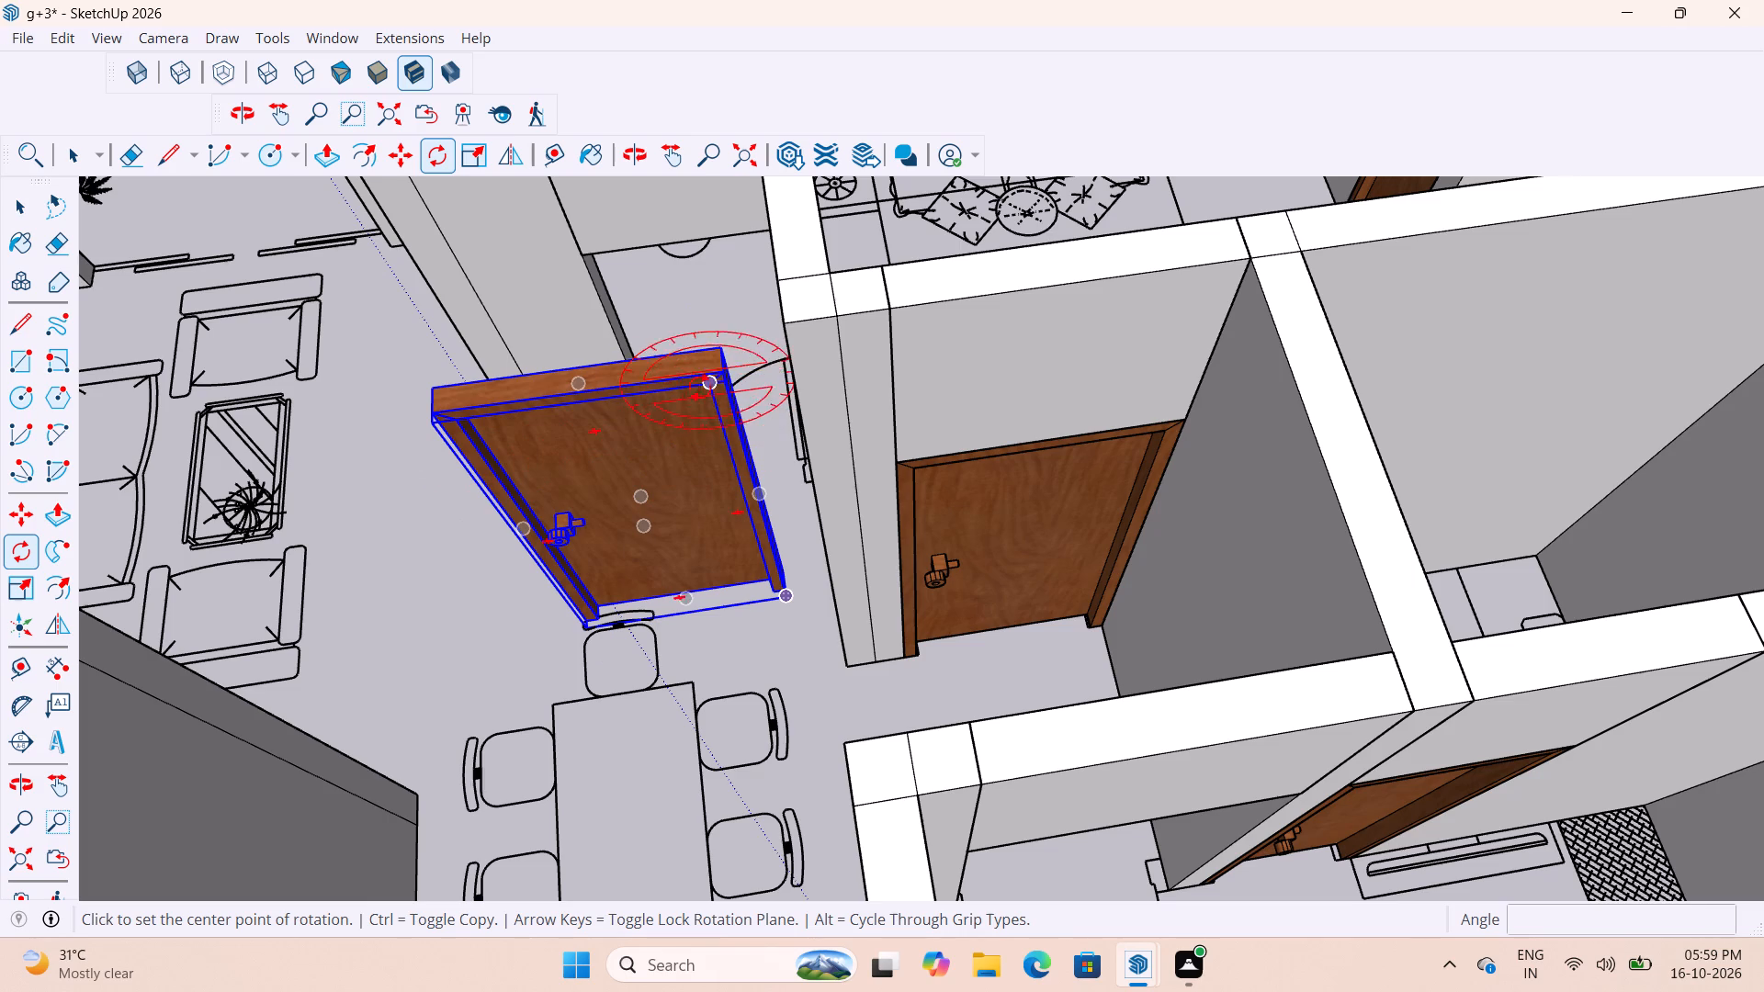
Rotate the copied door 180 degrees in the horizontal plane about a point on its top face and clear the selection.
middle_click_drag(696, 486, 598, 493)
scroll(630, 290, "up", 5)
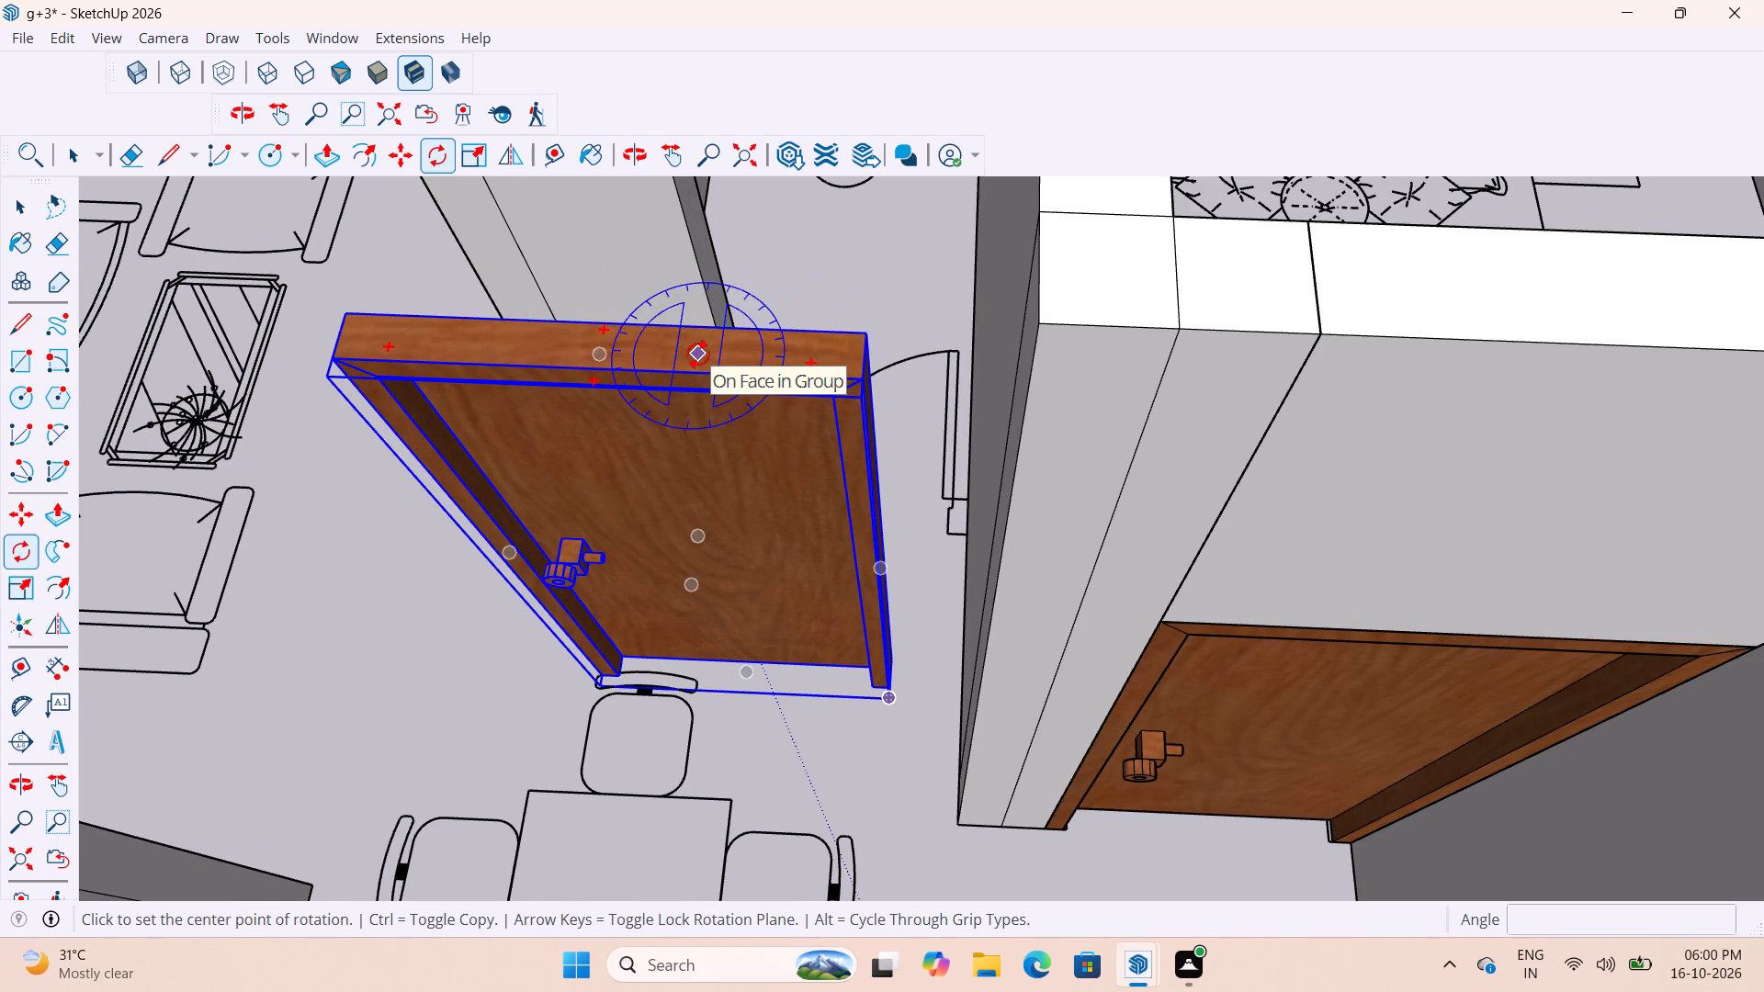
left_click(7, 553)
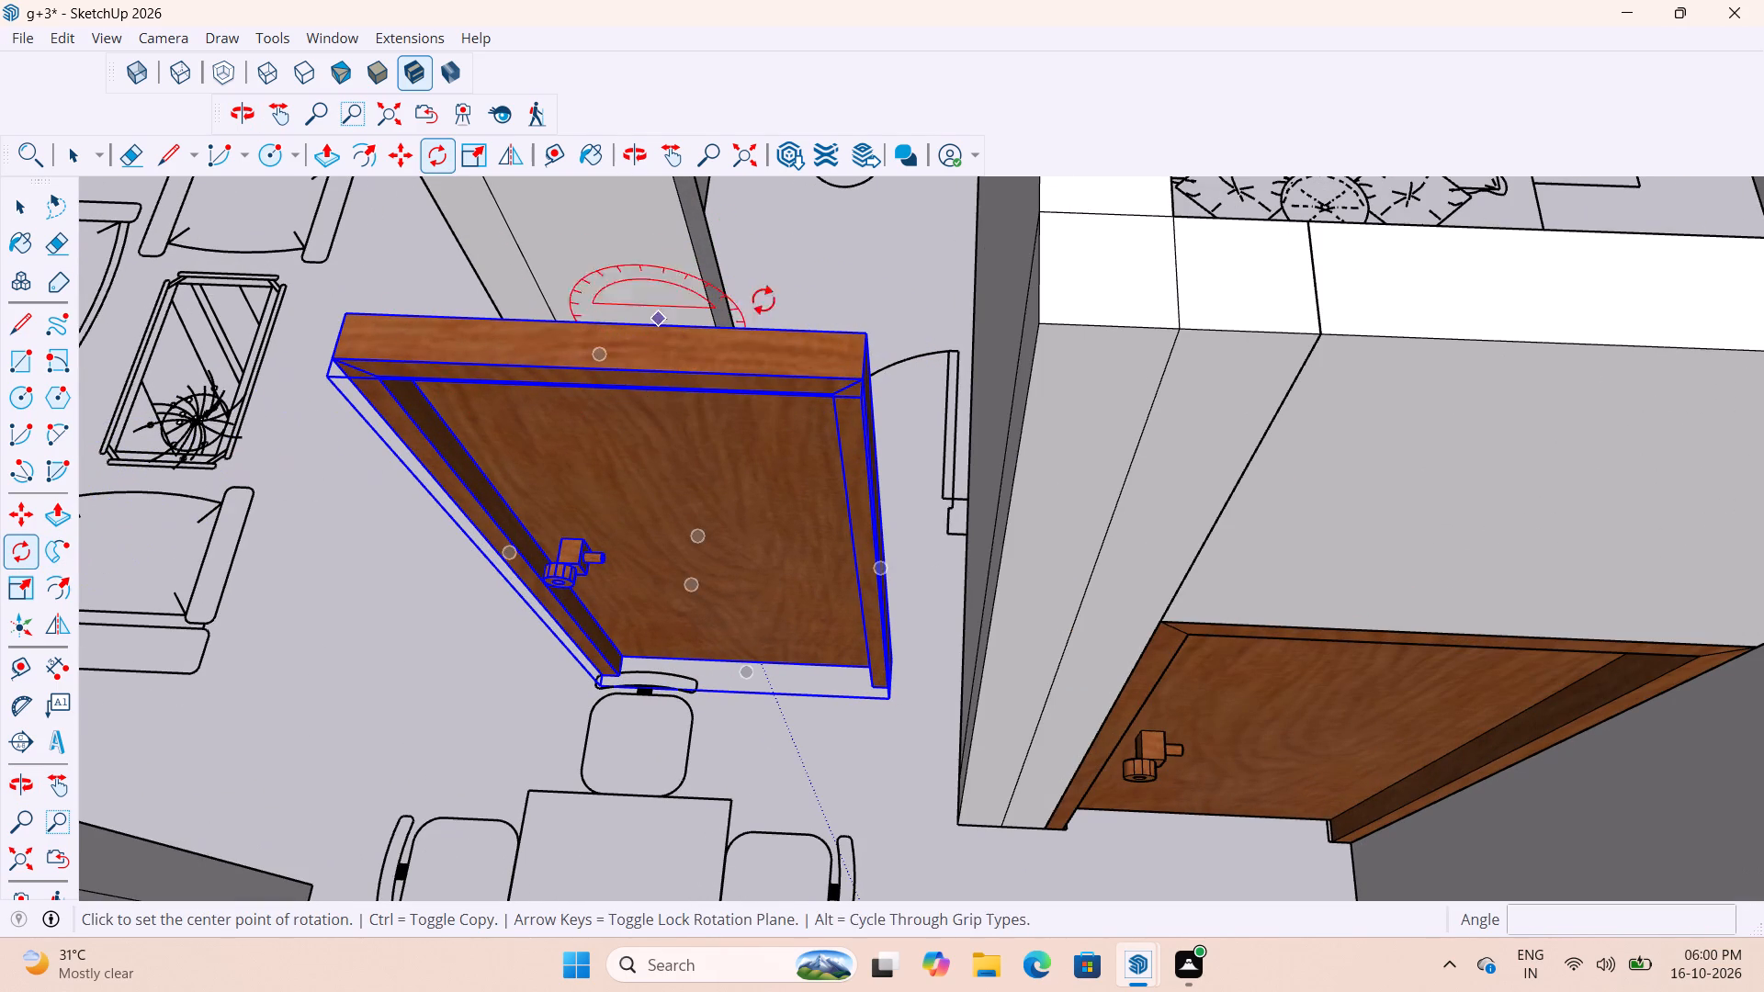
left_click(826, 353)
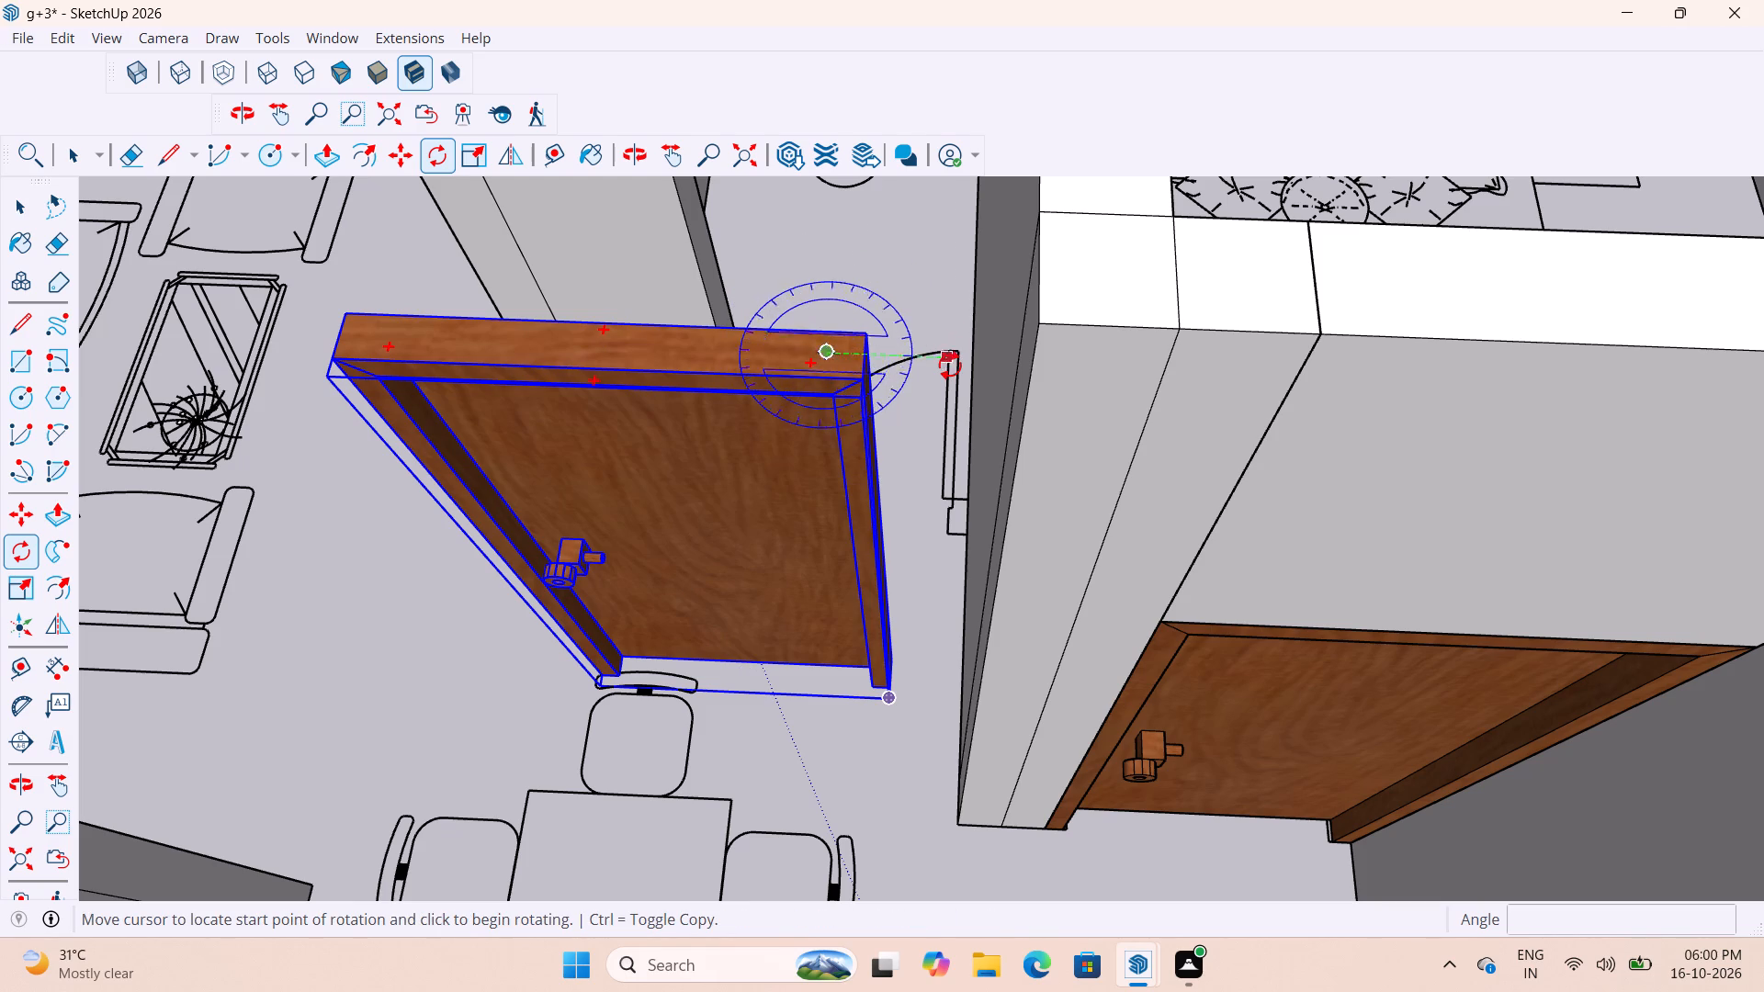
left_click(950, 366)
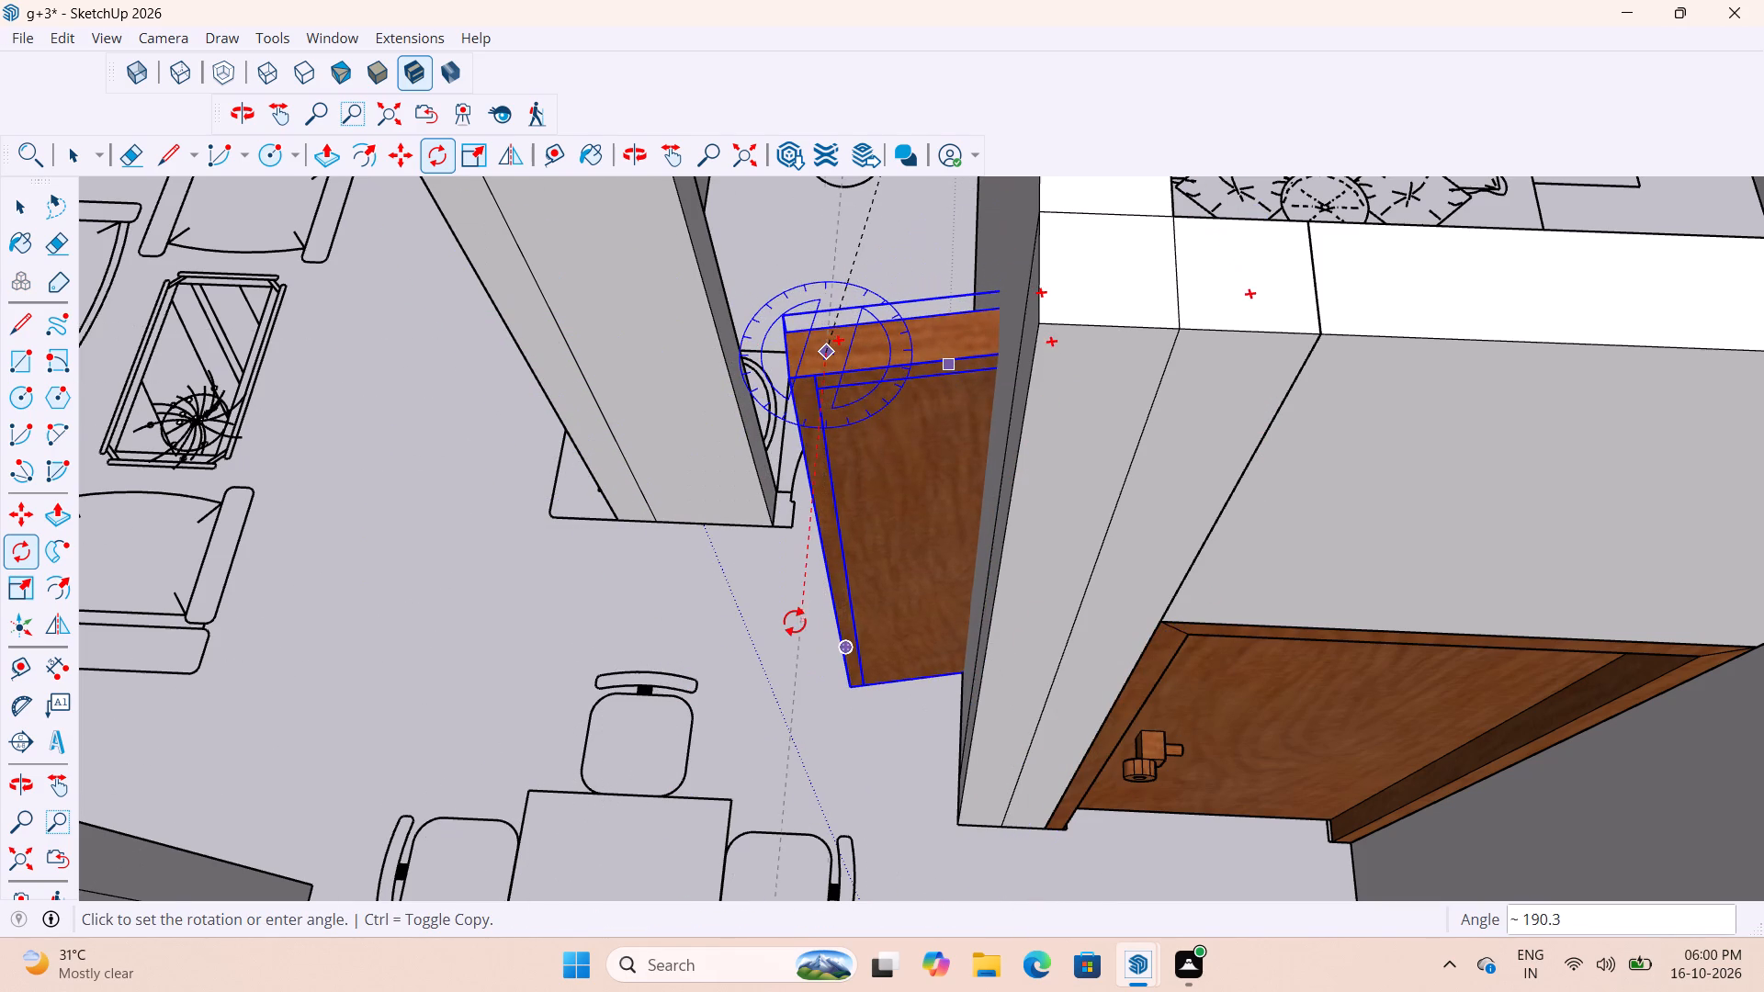
type("180")
key("Return")
scroll(745, 619, "down", 7)
middle_click_drag(981, 682, 1261, 687)
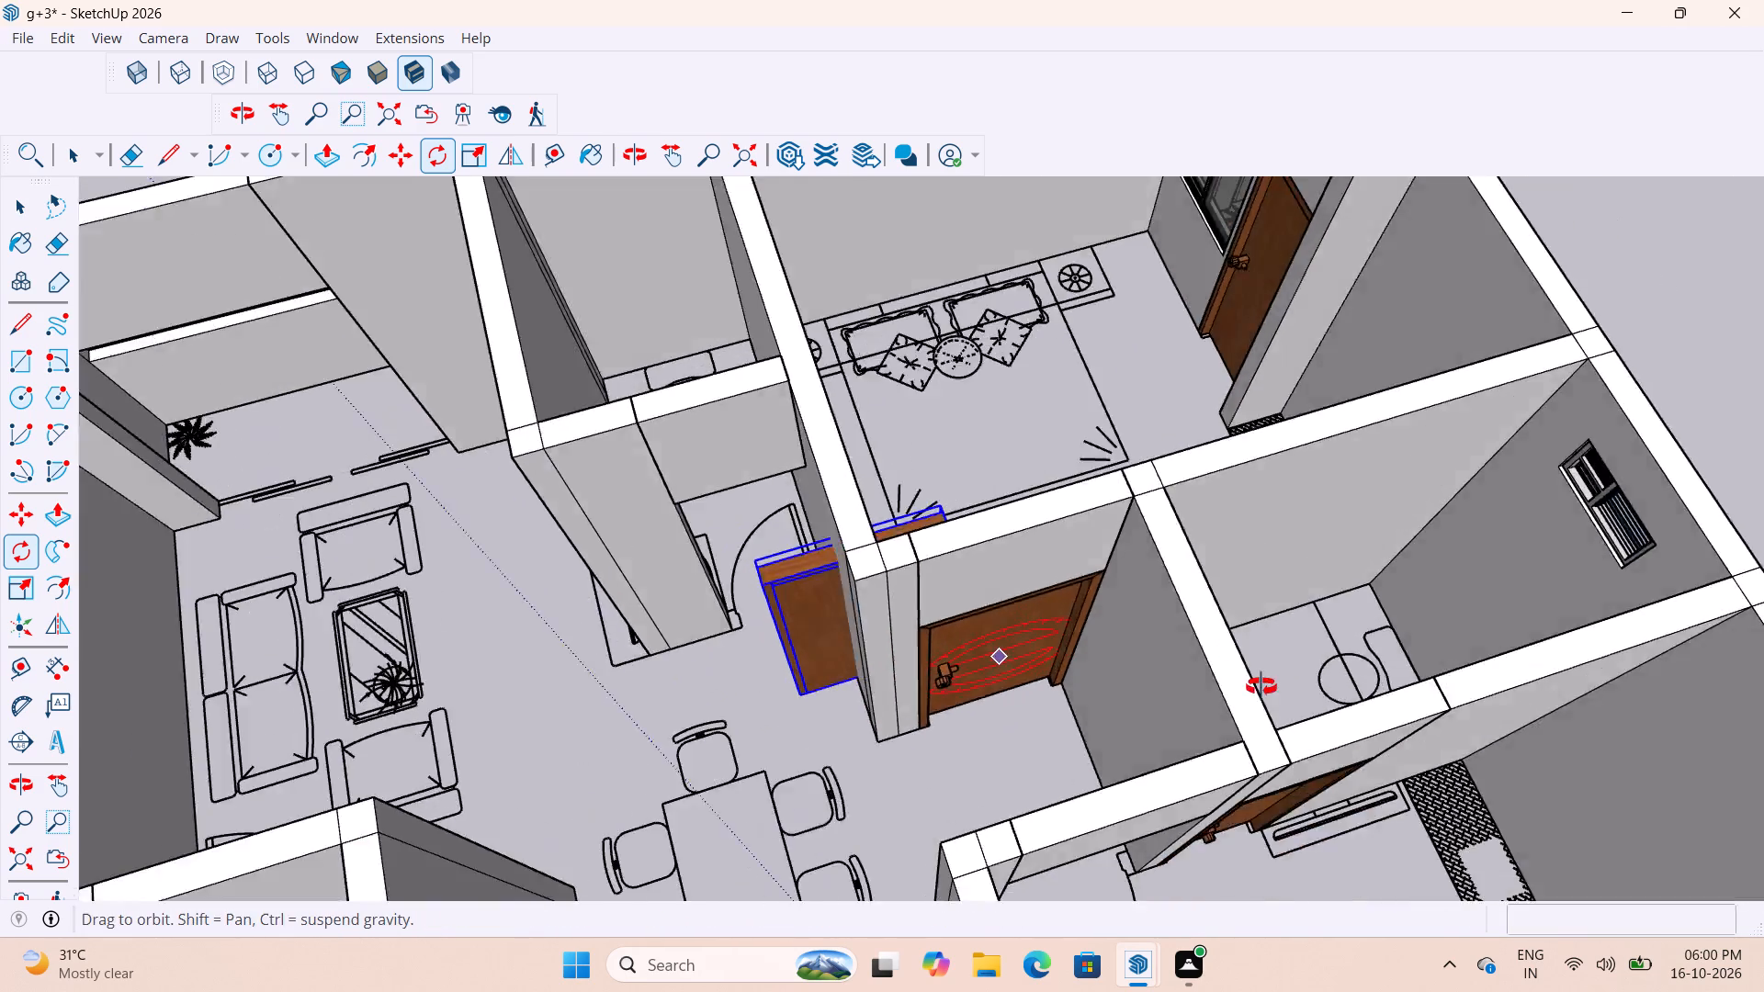
middle_click_drag(1261, 687, 1576, 643)
scroll(1580, 640, "up", 1)
scroll(1095, 529, "down", 5)
key("space")
key("space")
left_click_drag(865, 725, 865, 738)
Move the rotated door by its bottom corner about 2' 6" to the floor in front of the common toilet's opening.
scroll(896, 751, "up", 3)
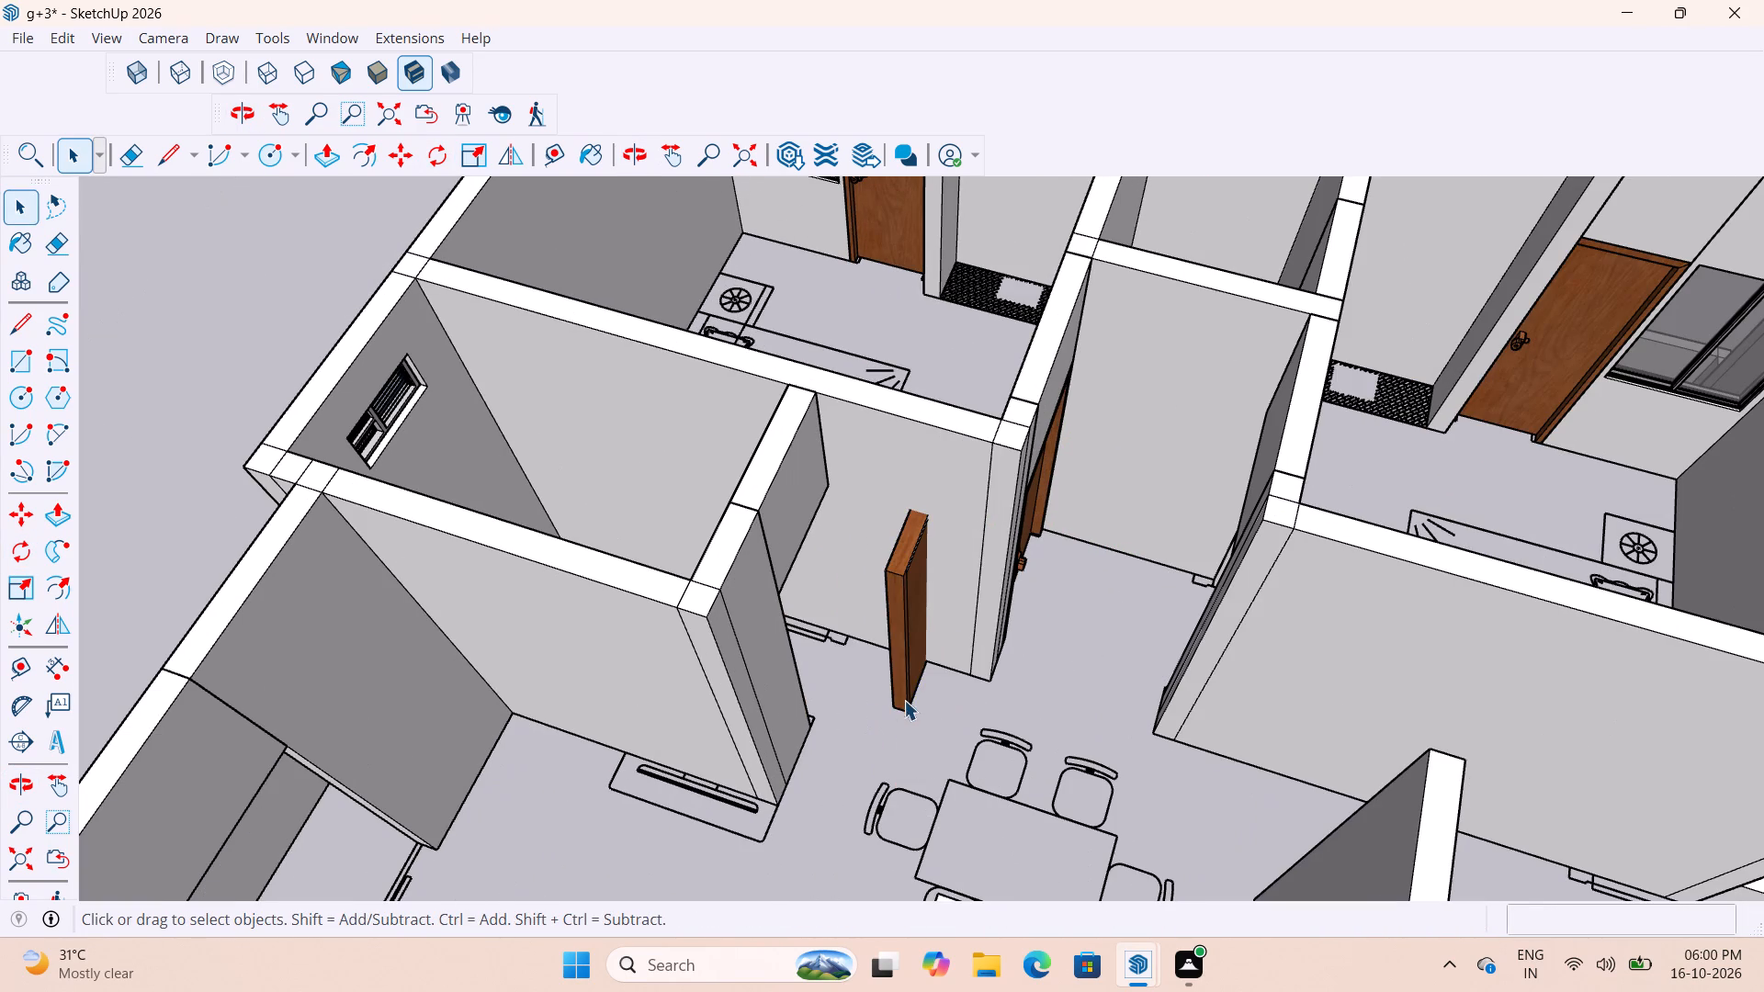
left_click(906, 688)
key("m")
scroll(921, 732, "up", 6)
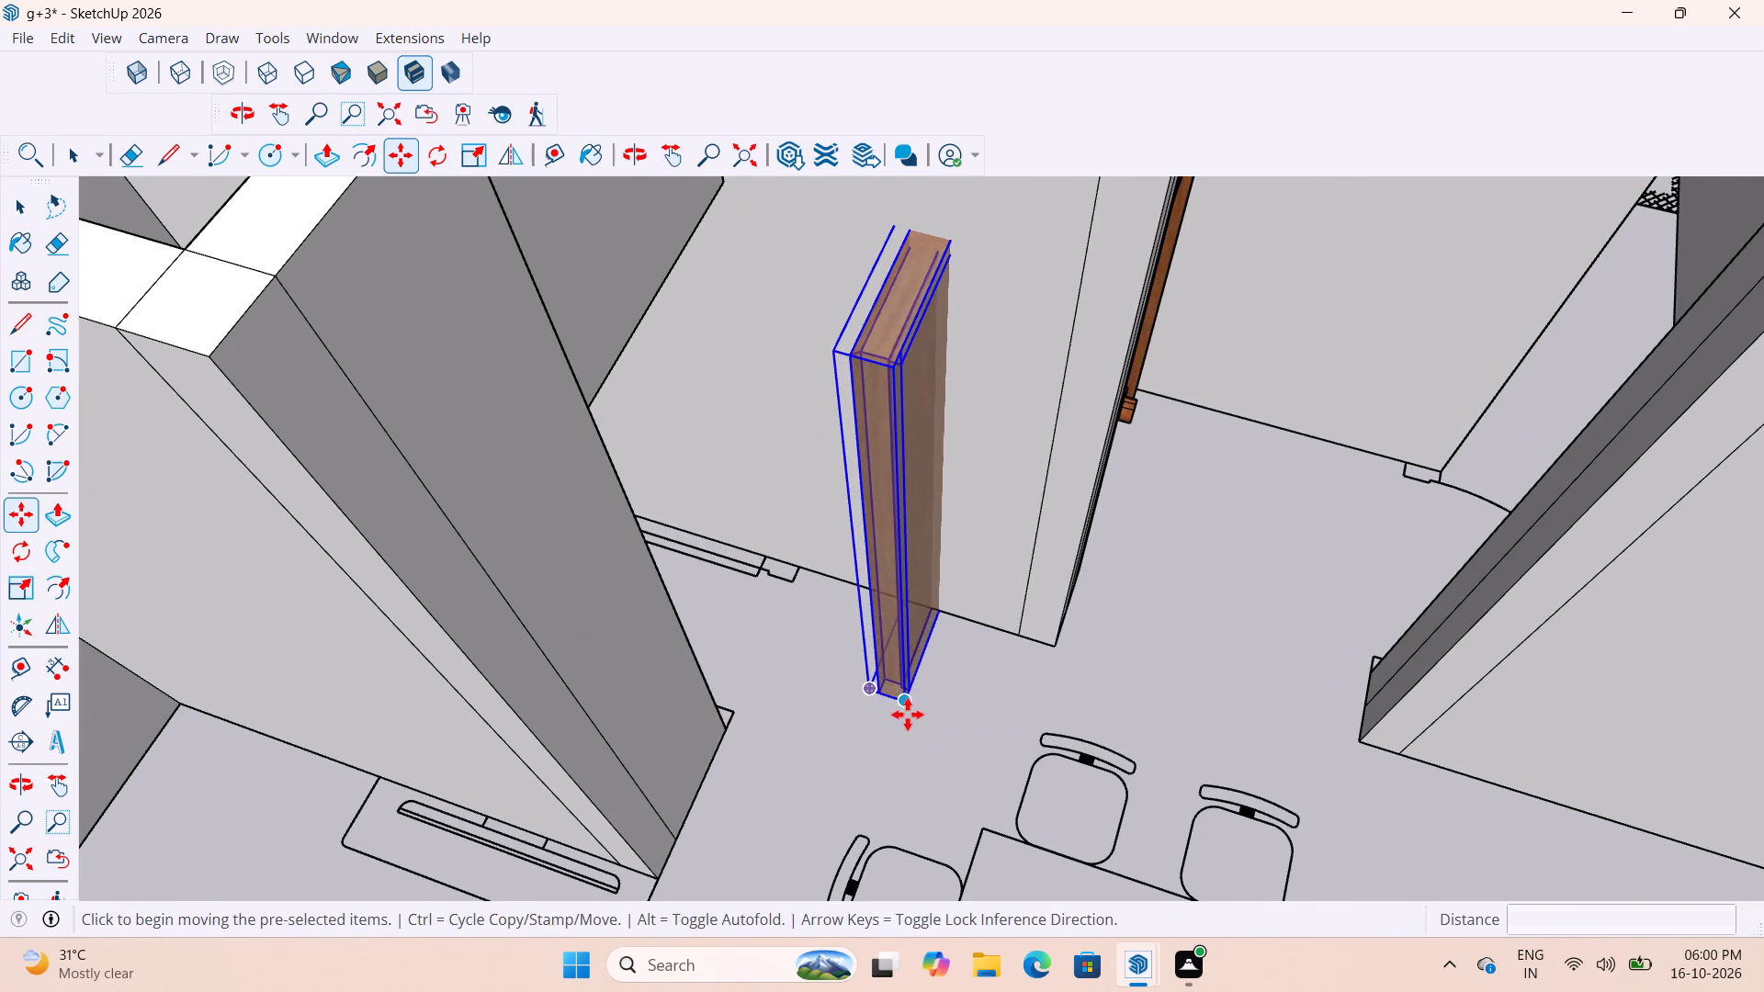
left_click(908, 716)
scroll(828, 804, "down", 8)
left_click(808, 835)
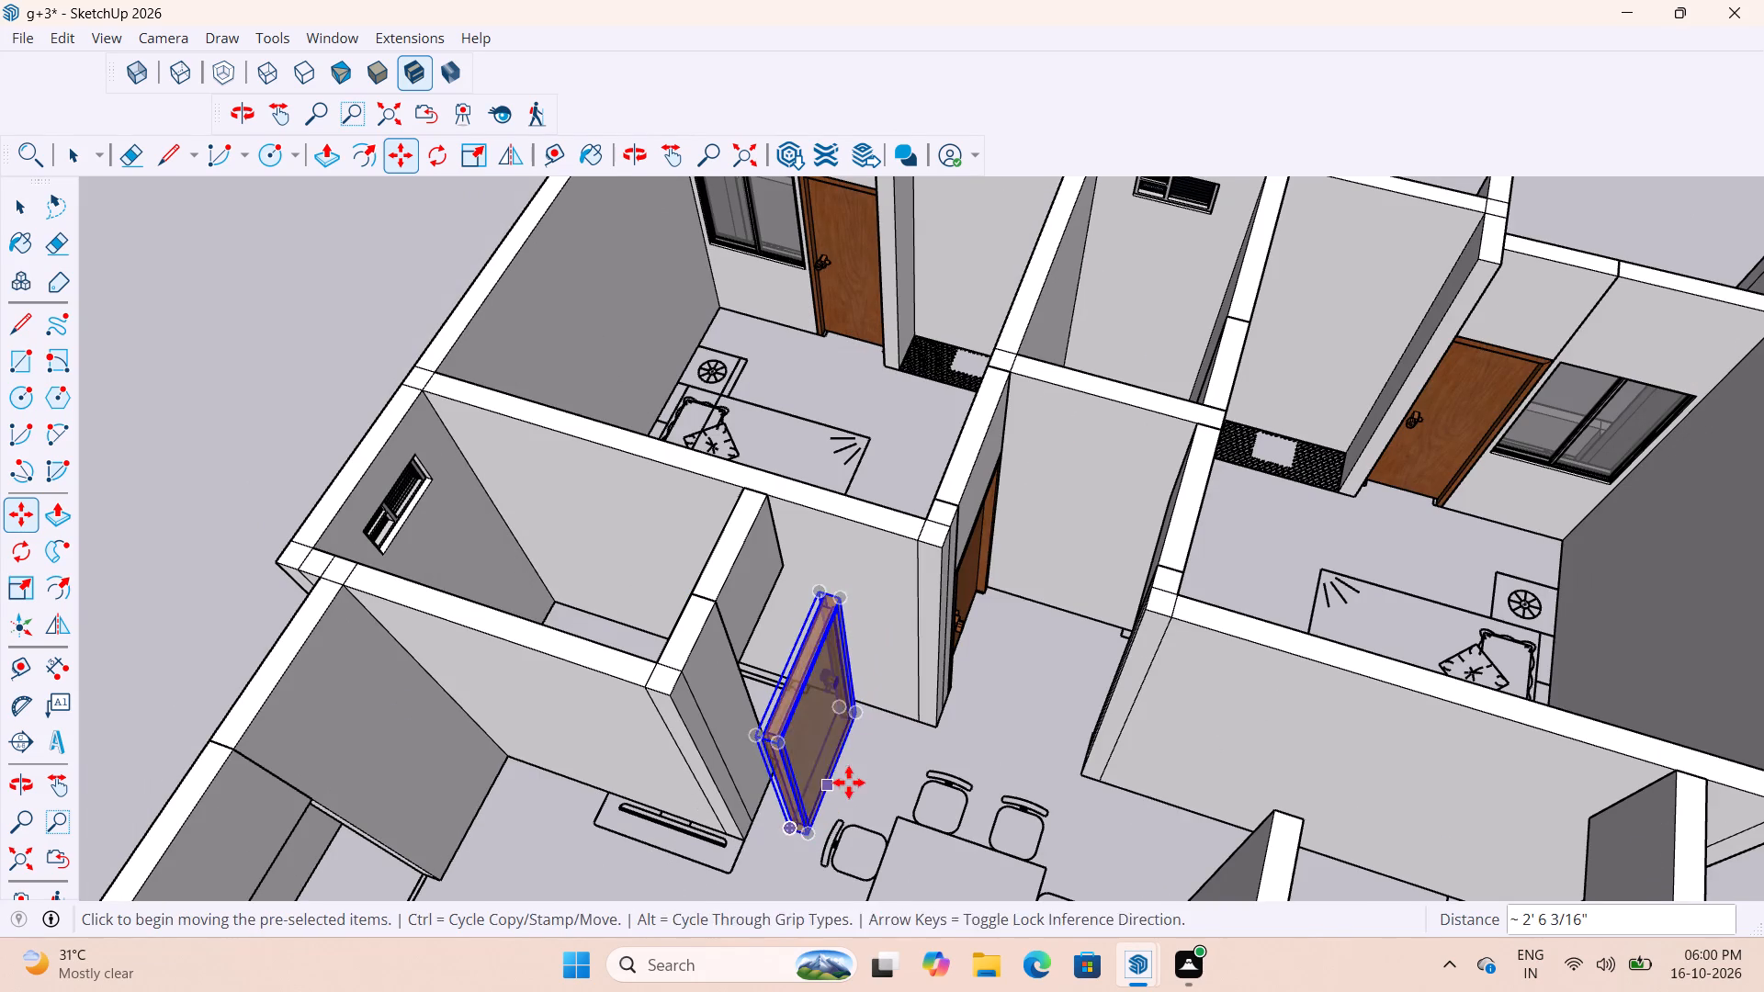
key("space")
key("space")
left_click(876, 759)
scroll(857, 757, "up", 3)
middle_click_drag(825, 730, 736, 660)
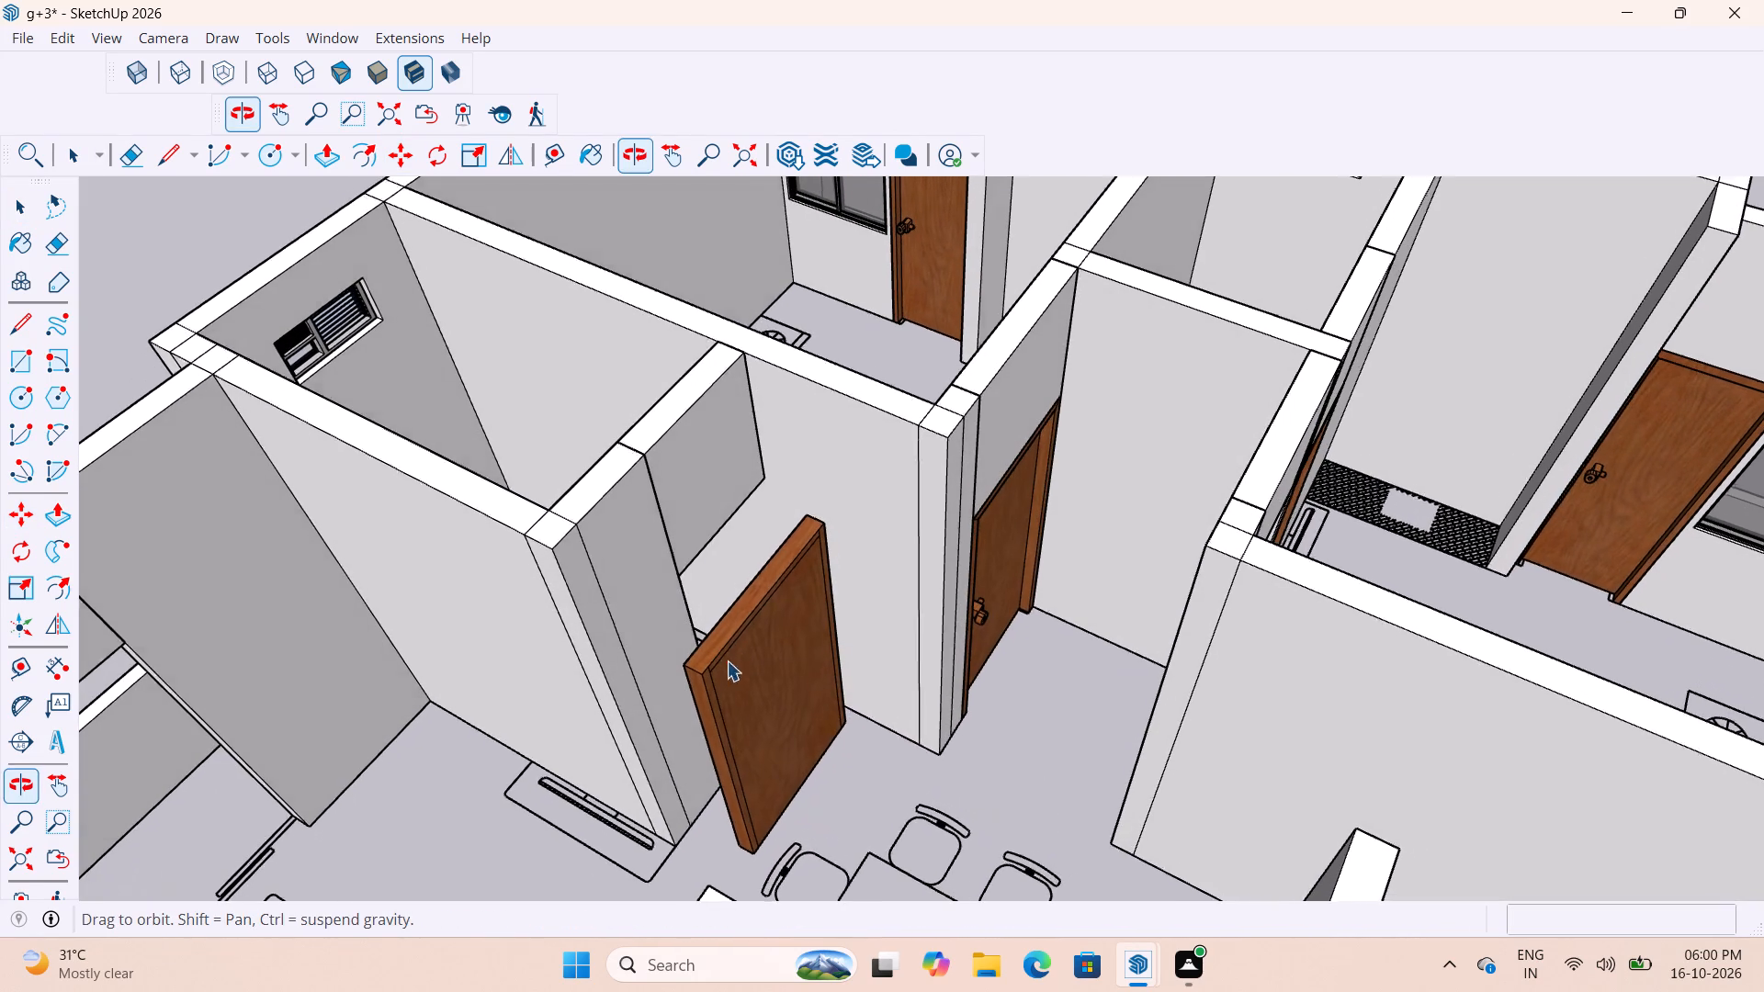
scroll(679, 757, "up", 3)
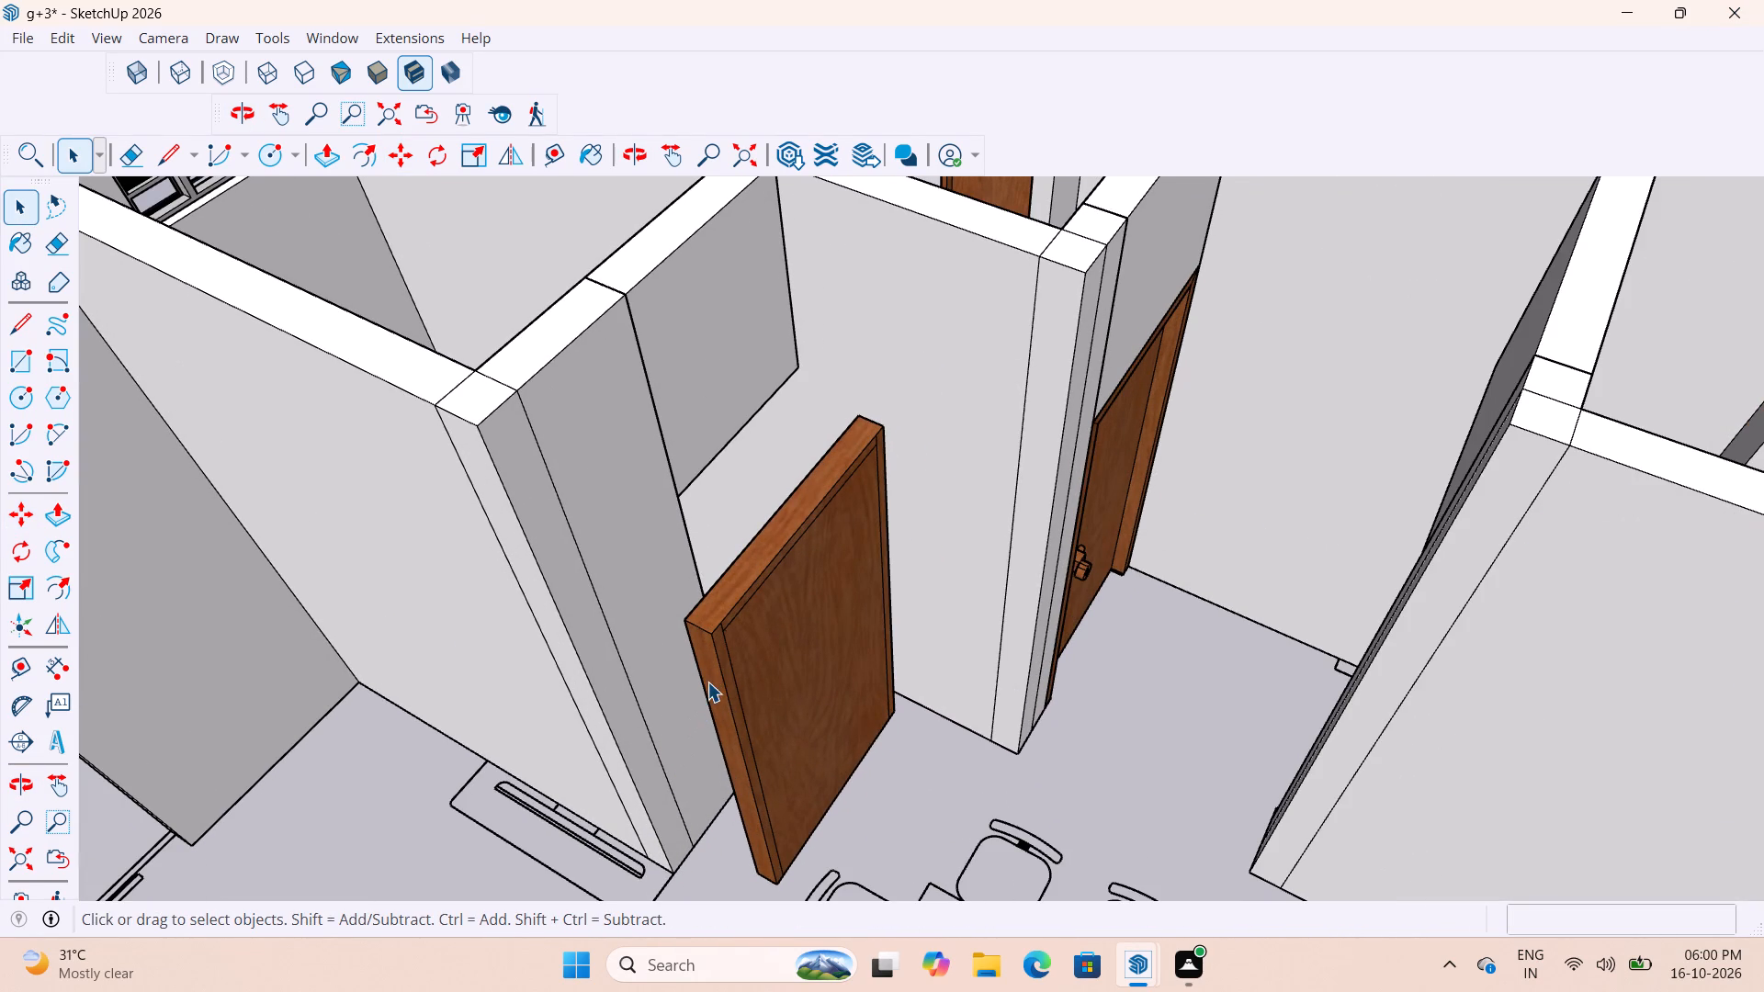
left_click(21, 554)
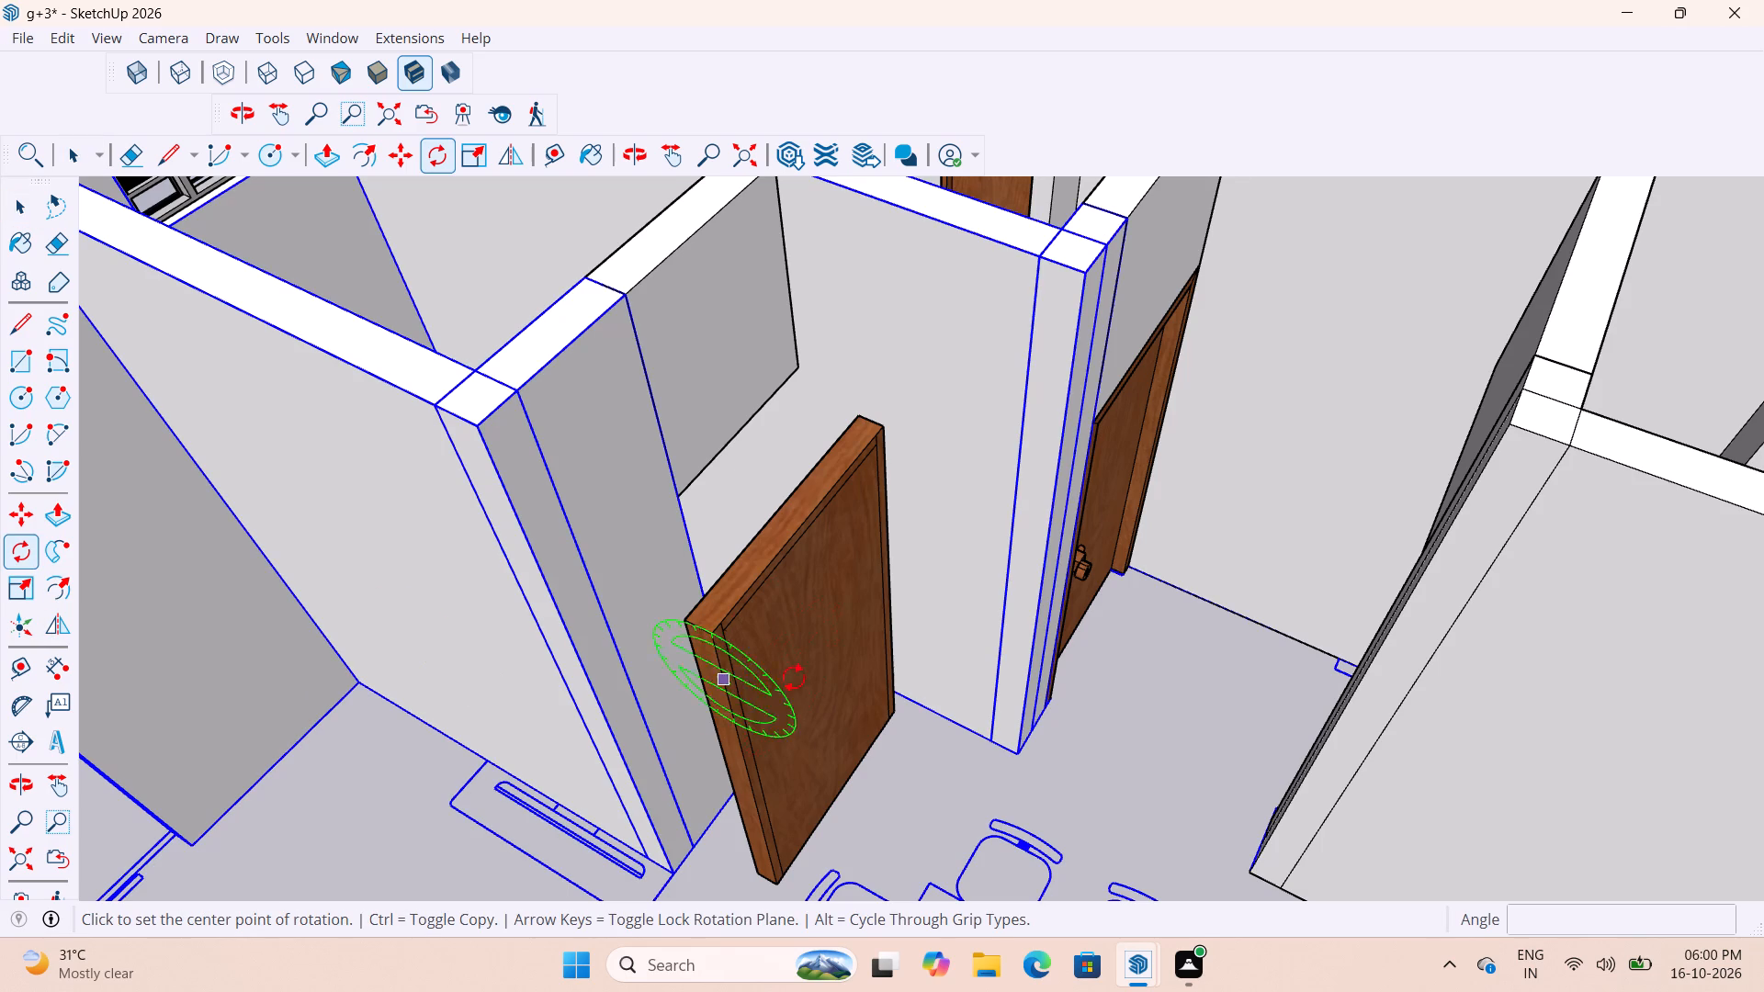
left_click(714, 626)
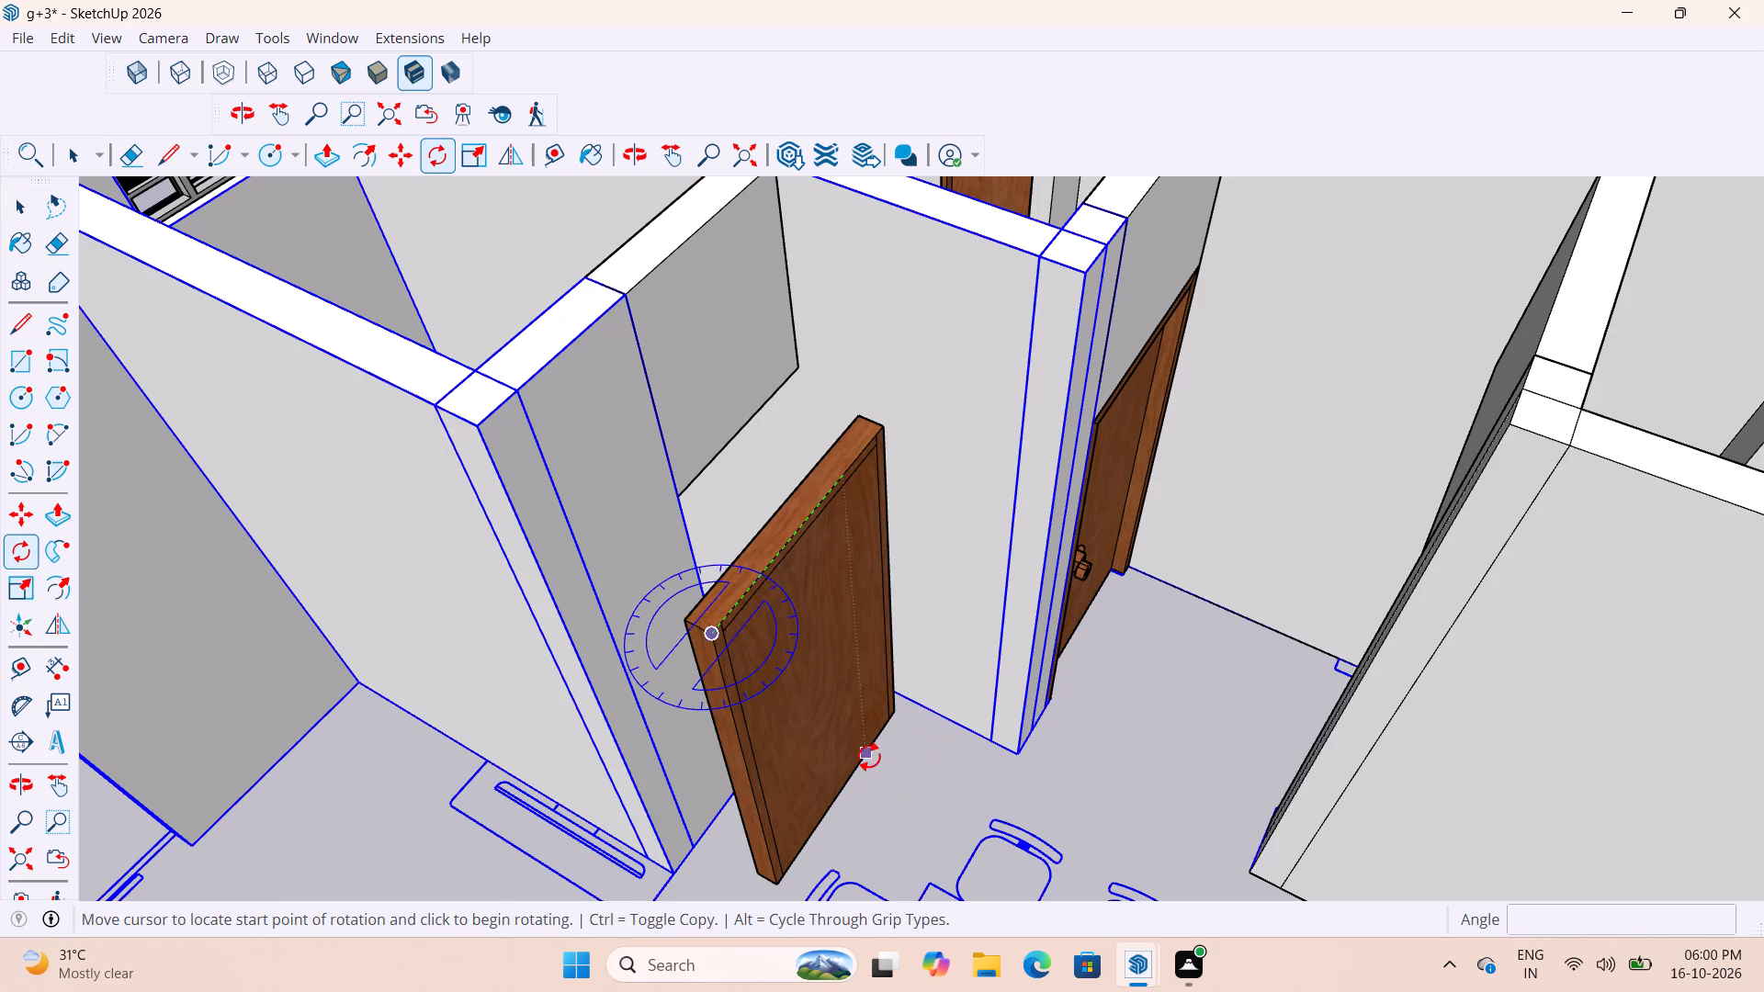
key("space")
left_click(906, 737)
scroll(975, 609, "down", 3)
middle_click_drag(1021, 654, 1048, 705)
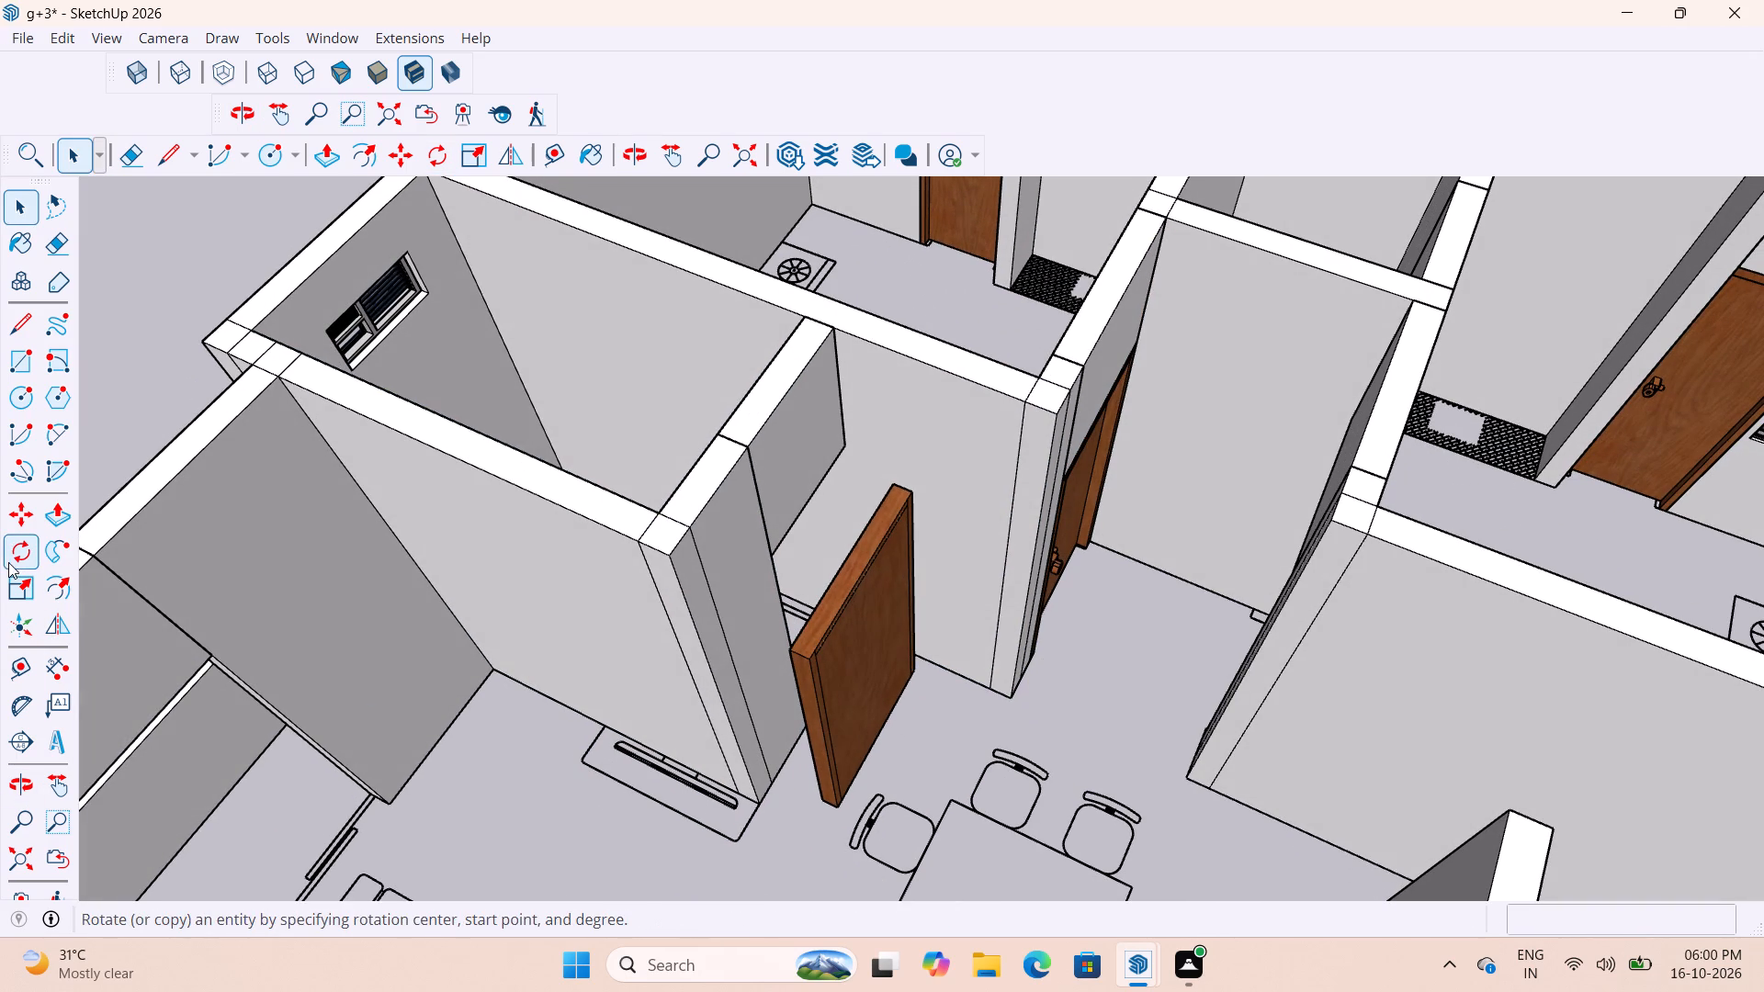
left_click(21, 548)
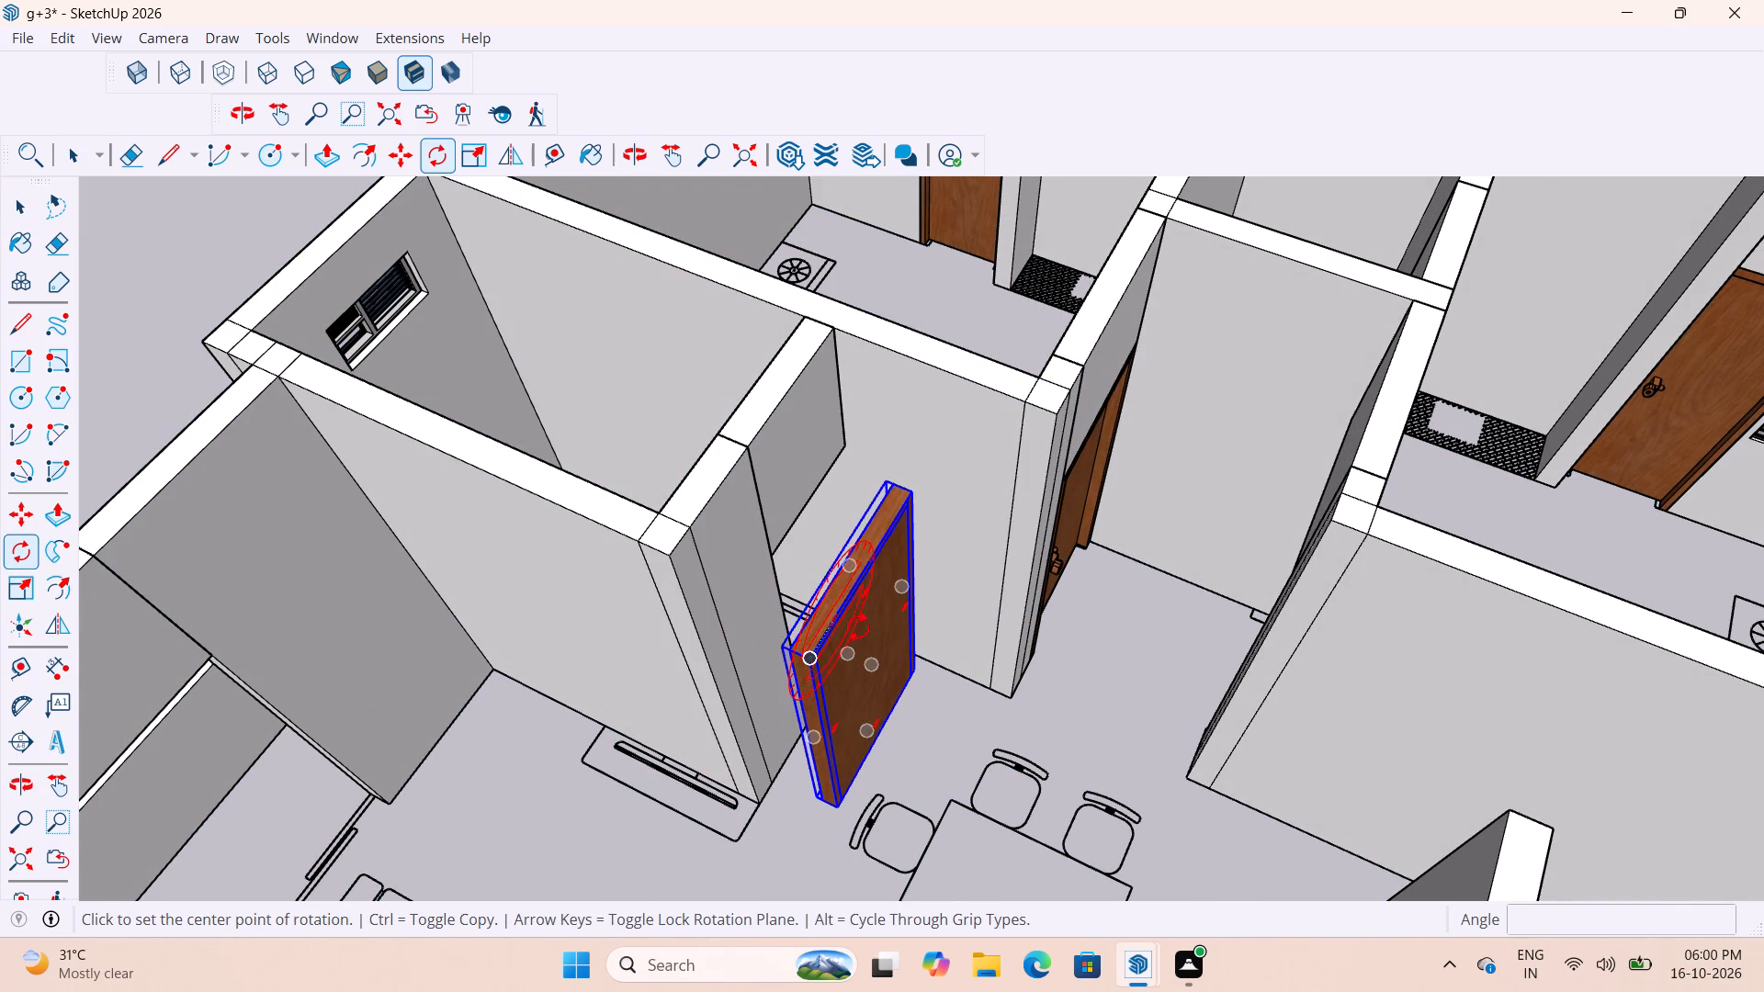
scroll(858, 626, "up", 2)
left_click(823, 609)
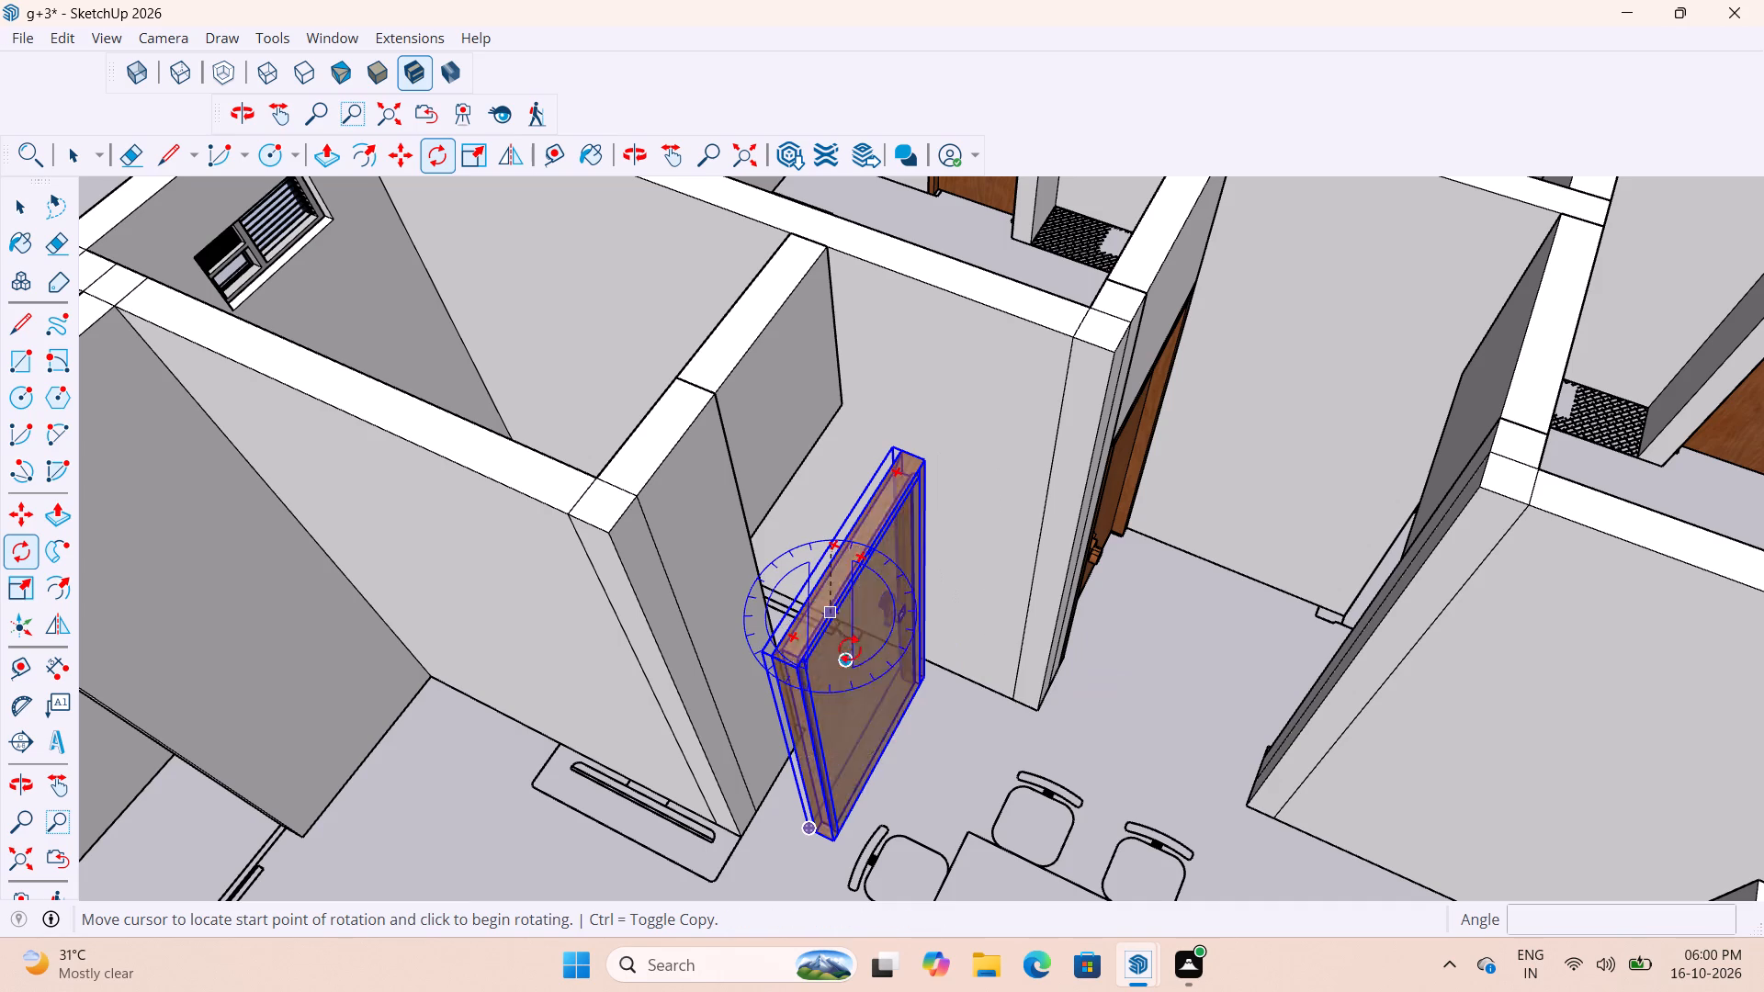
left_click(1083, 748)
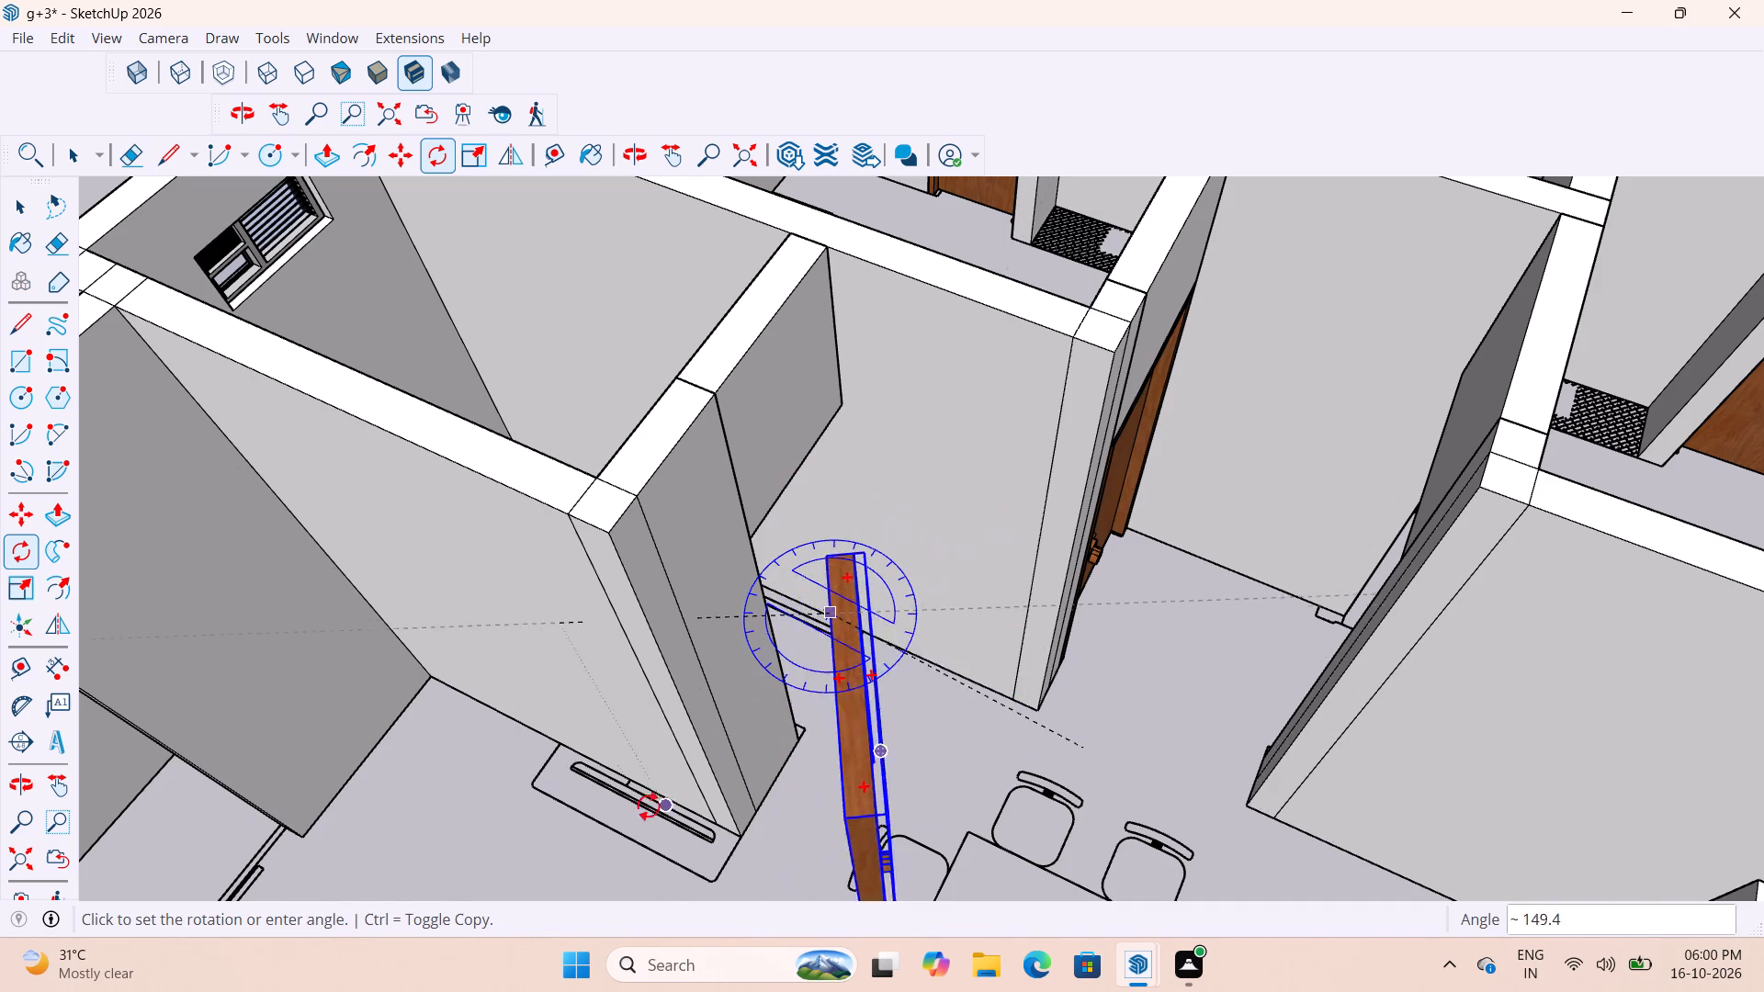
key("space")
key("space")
Delete the copied wooden door standing in front of the common toilet's opening.
scroll(614, 786, "down", 2)
middle_click_drag(848, 787, 529, 757)
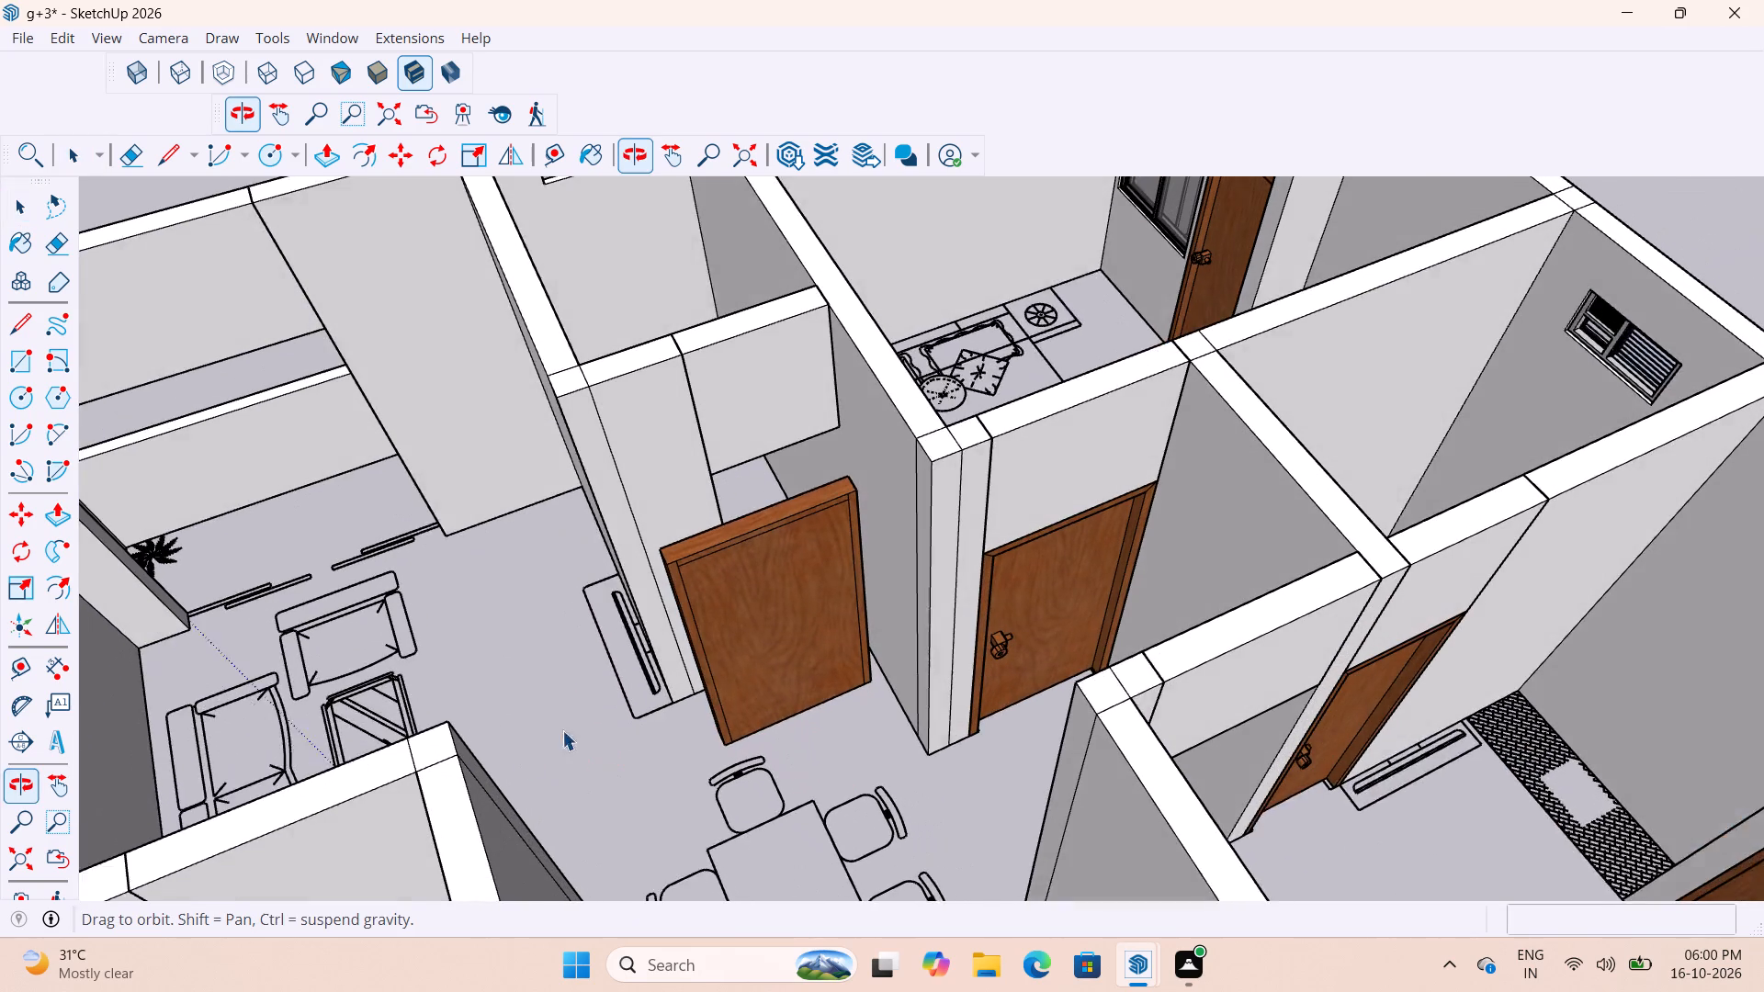
left_click(771, 548)
key("Delete")
Look over the floor models and their fitted doors for a wooden door suited to the common toilet's opening.
scroll(873, 581, "down", 5)
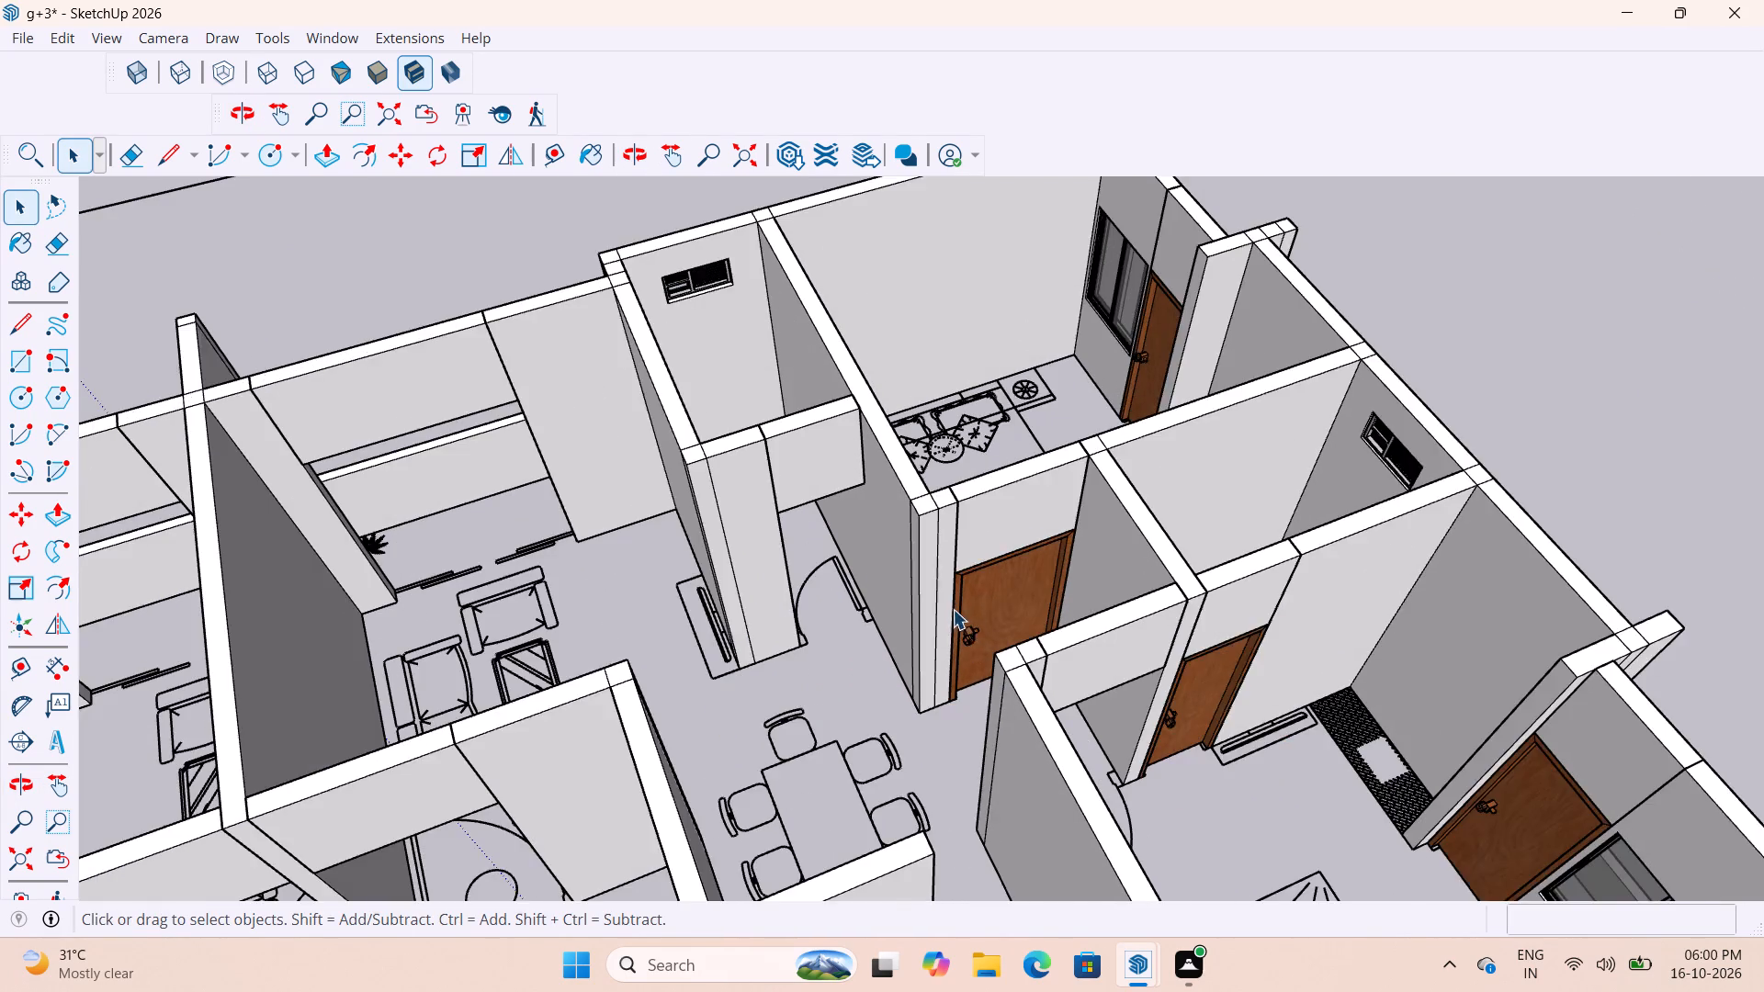
scroll(952, 607, "down", 3)
middle_click_drag(1109, 670, 922, 571)
scroll(1069, 421, "down", 5)
scroll(1145, 592, "up", 3)
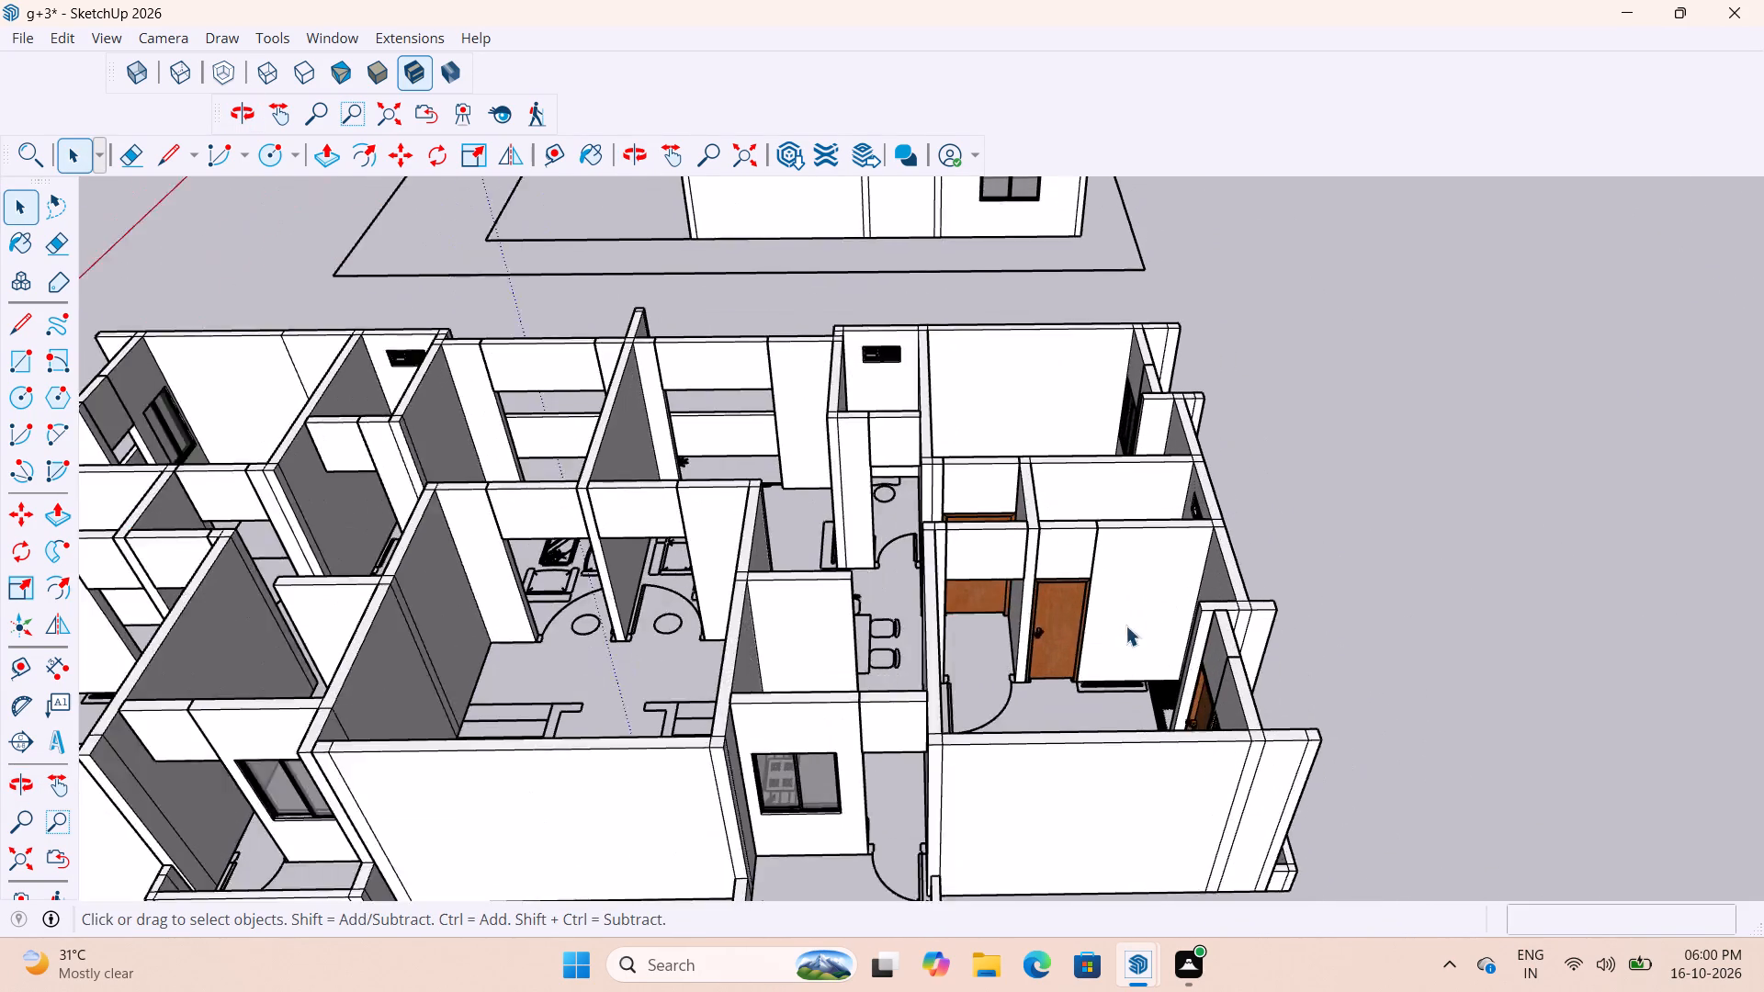
scroll(1125, 626, "up", 1)
middle_click_drag(1129, 622, 1335, 671)
scroll(878, 549, "up", 7)
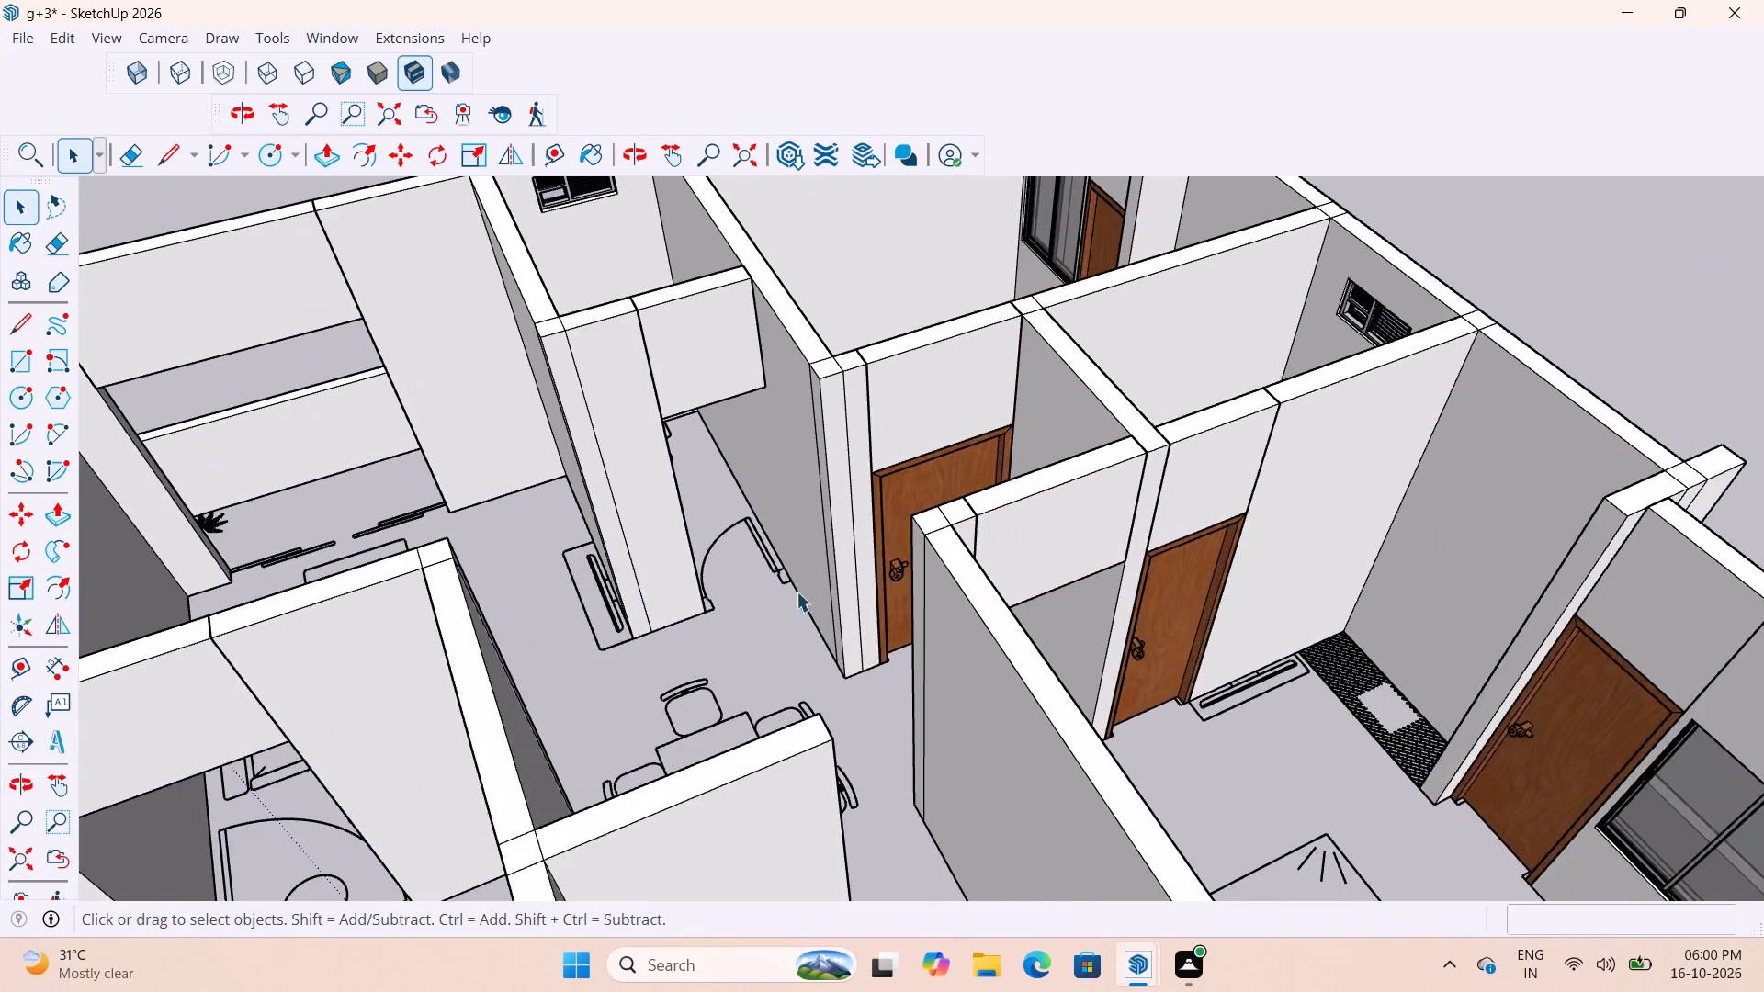
scroll(613, 583, "up", 7)
scroll(1010, 670, "down", 20)
scroll(1010, 670, "down", 2)
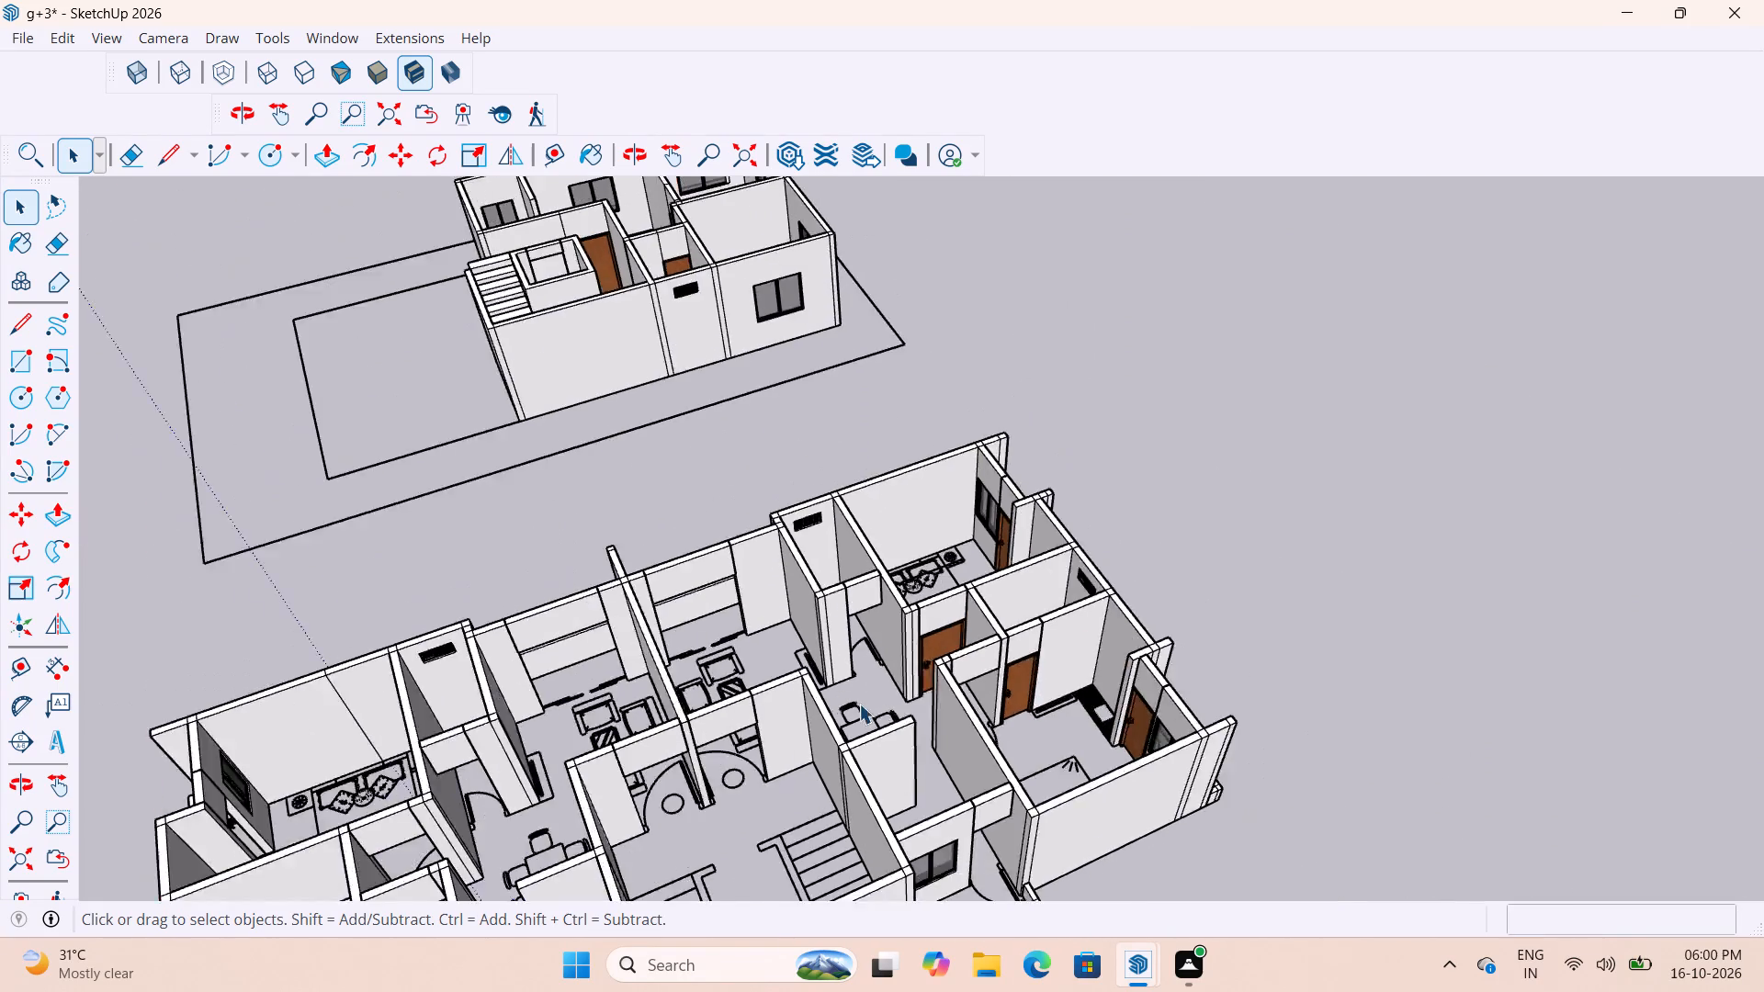
scroll(661, 259, "up", 14)
middle_click_drag(775, 439, 647, 506)
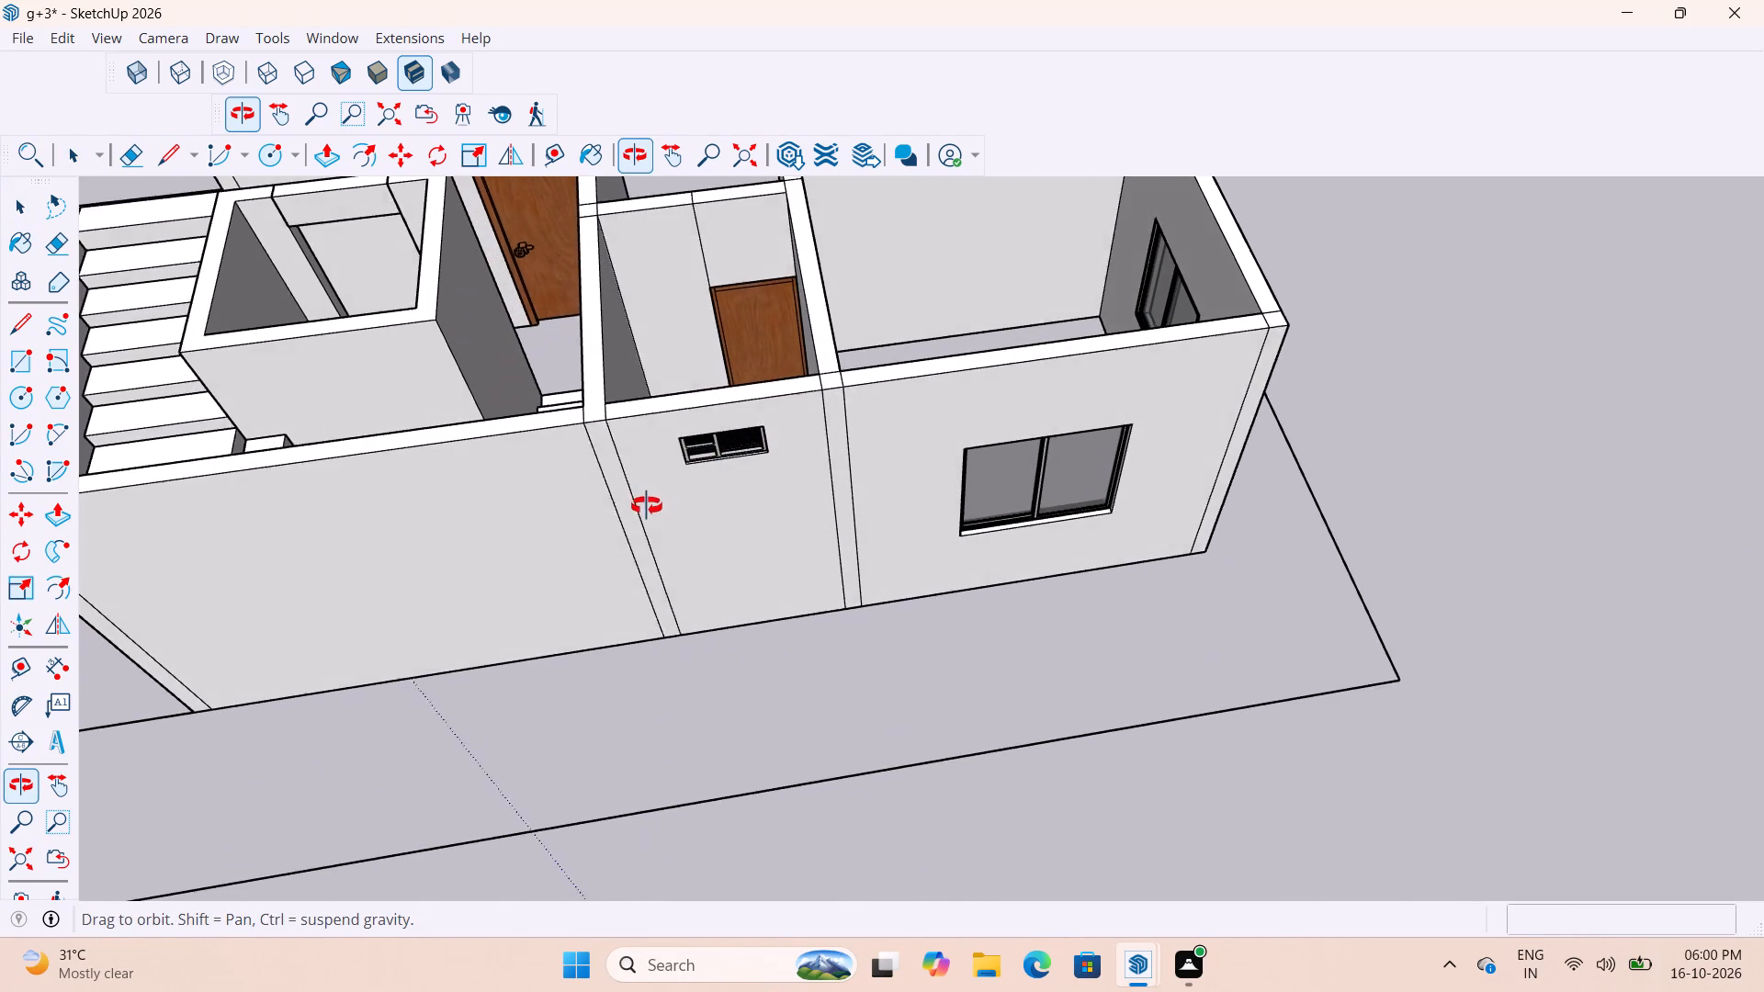
middle_click_drag(647, 506, 647, 512)
scroll(725, 383, "down", 19)
scroll(865, 730, "up", 5)
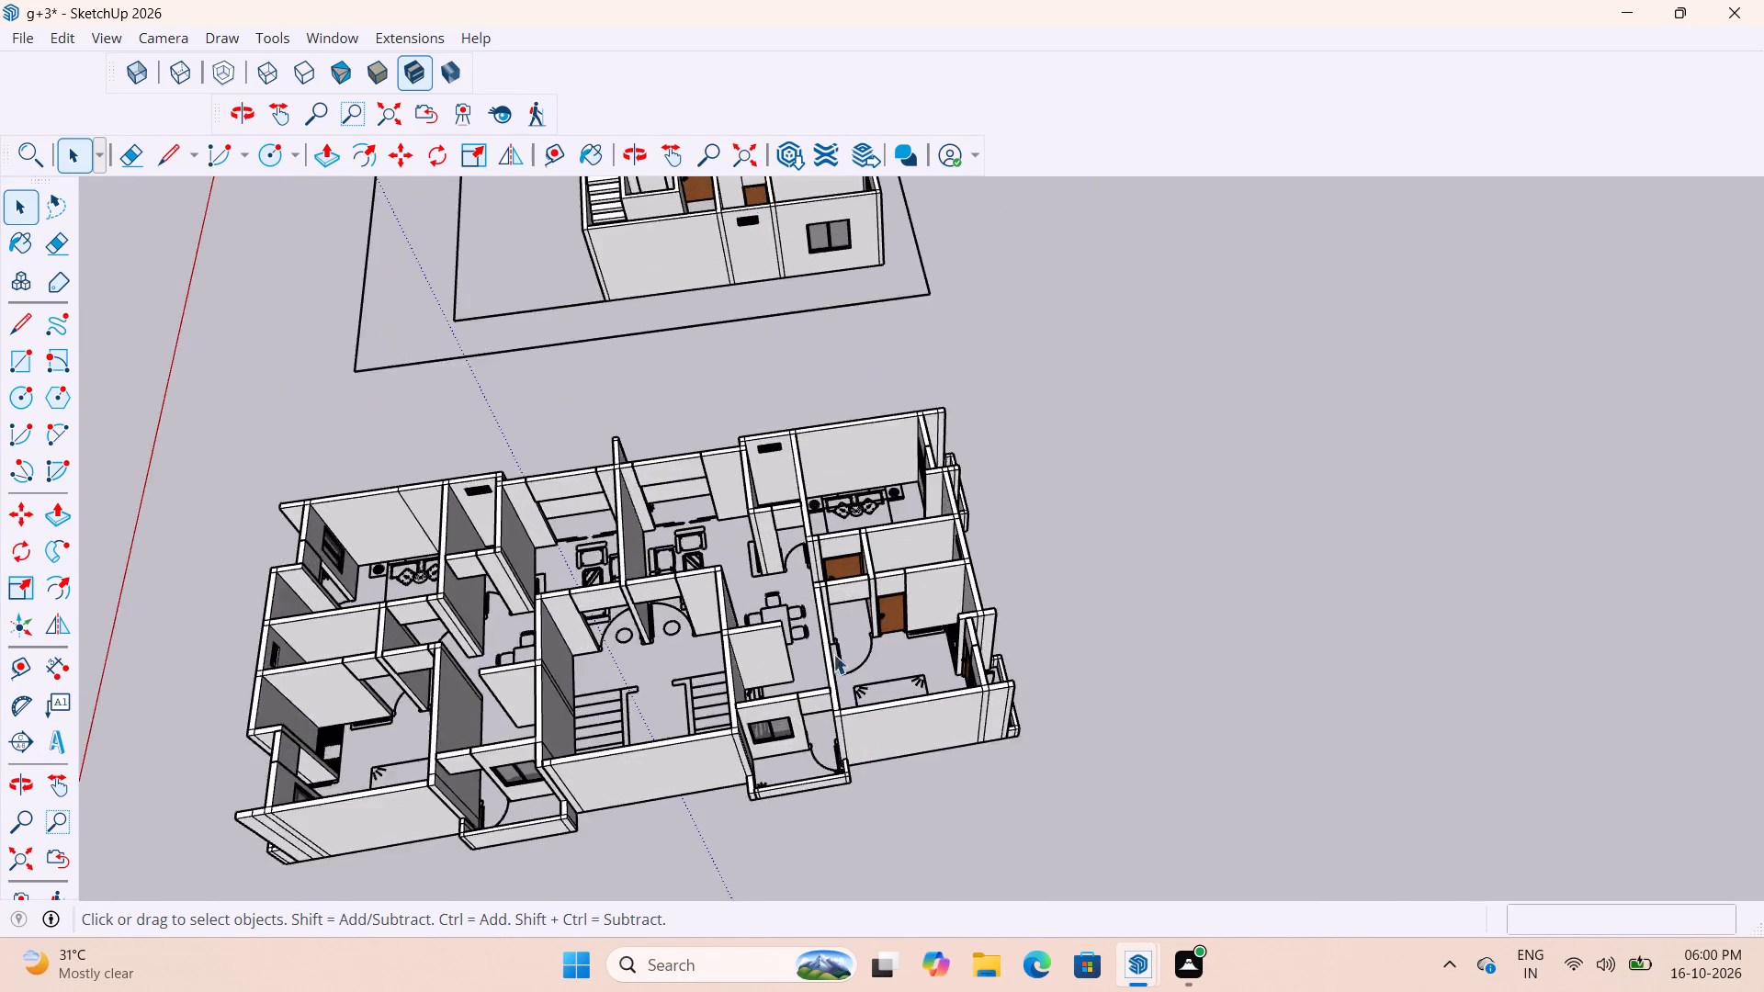
scroll(833, 654, "up", 20)
scroll(833, 654, "up", 1)
scroll(875, 518, "down", 5)
scroll(869, 588, "up", 2)
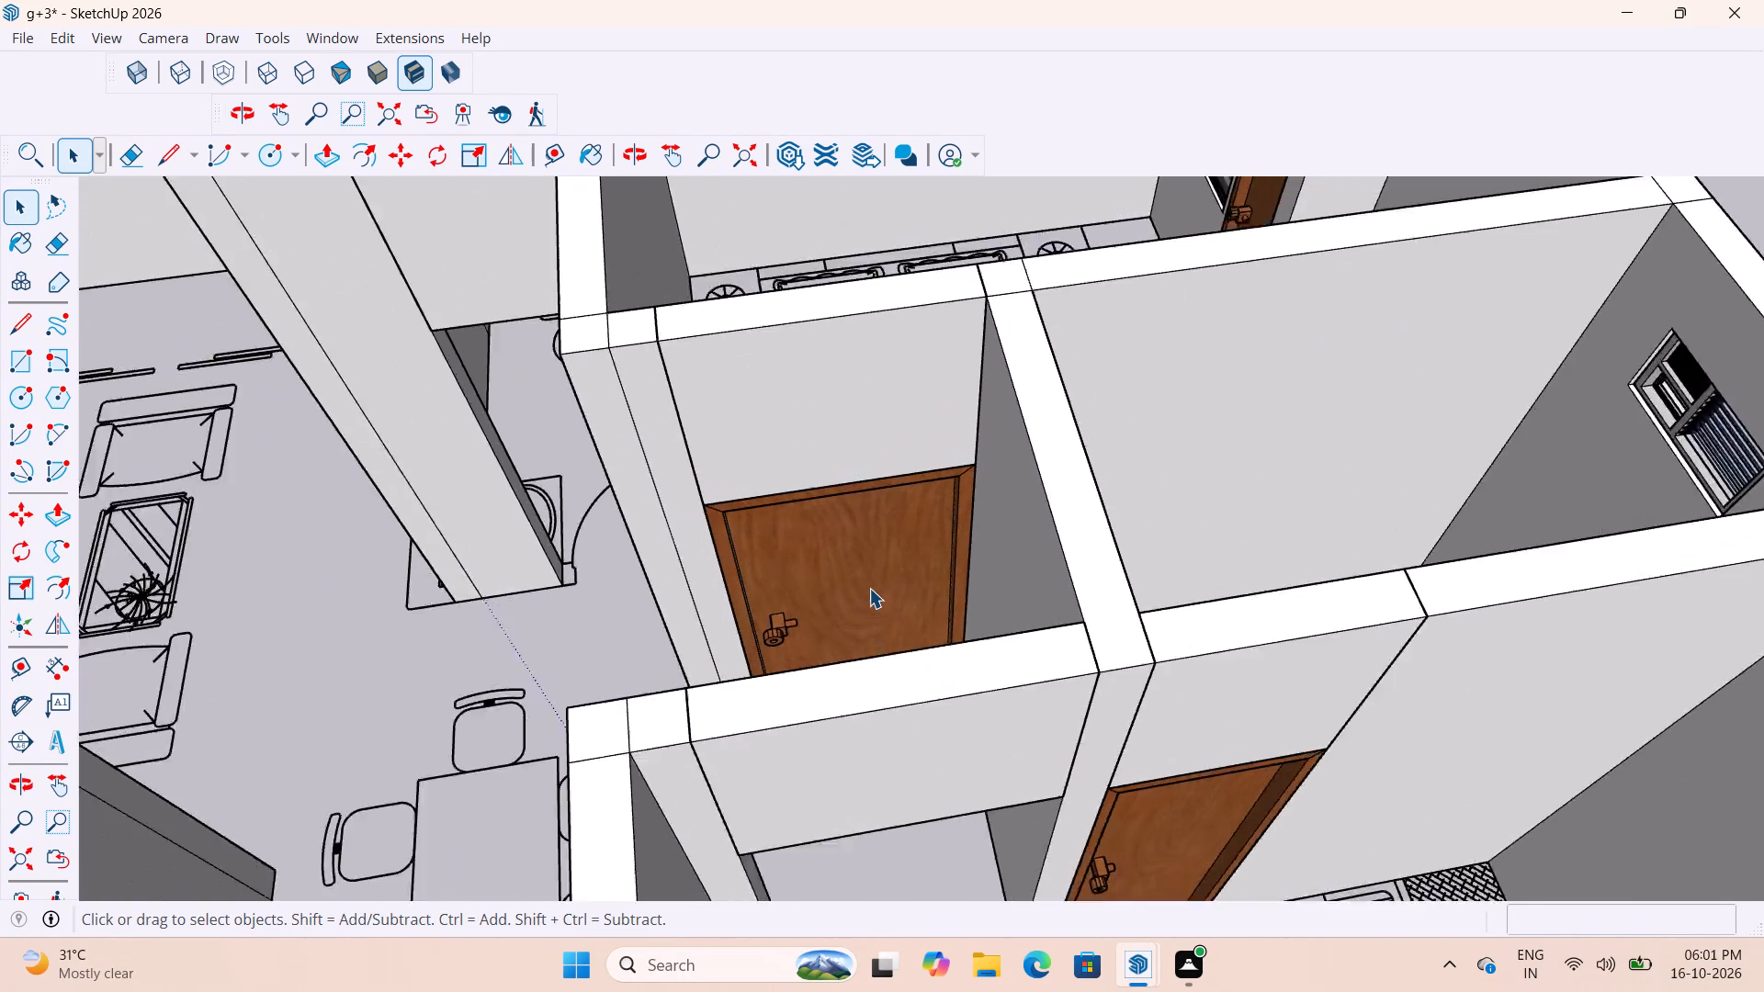
scroll(869, 588, "up", 6)
scroll(933, 581, "down", 12)
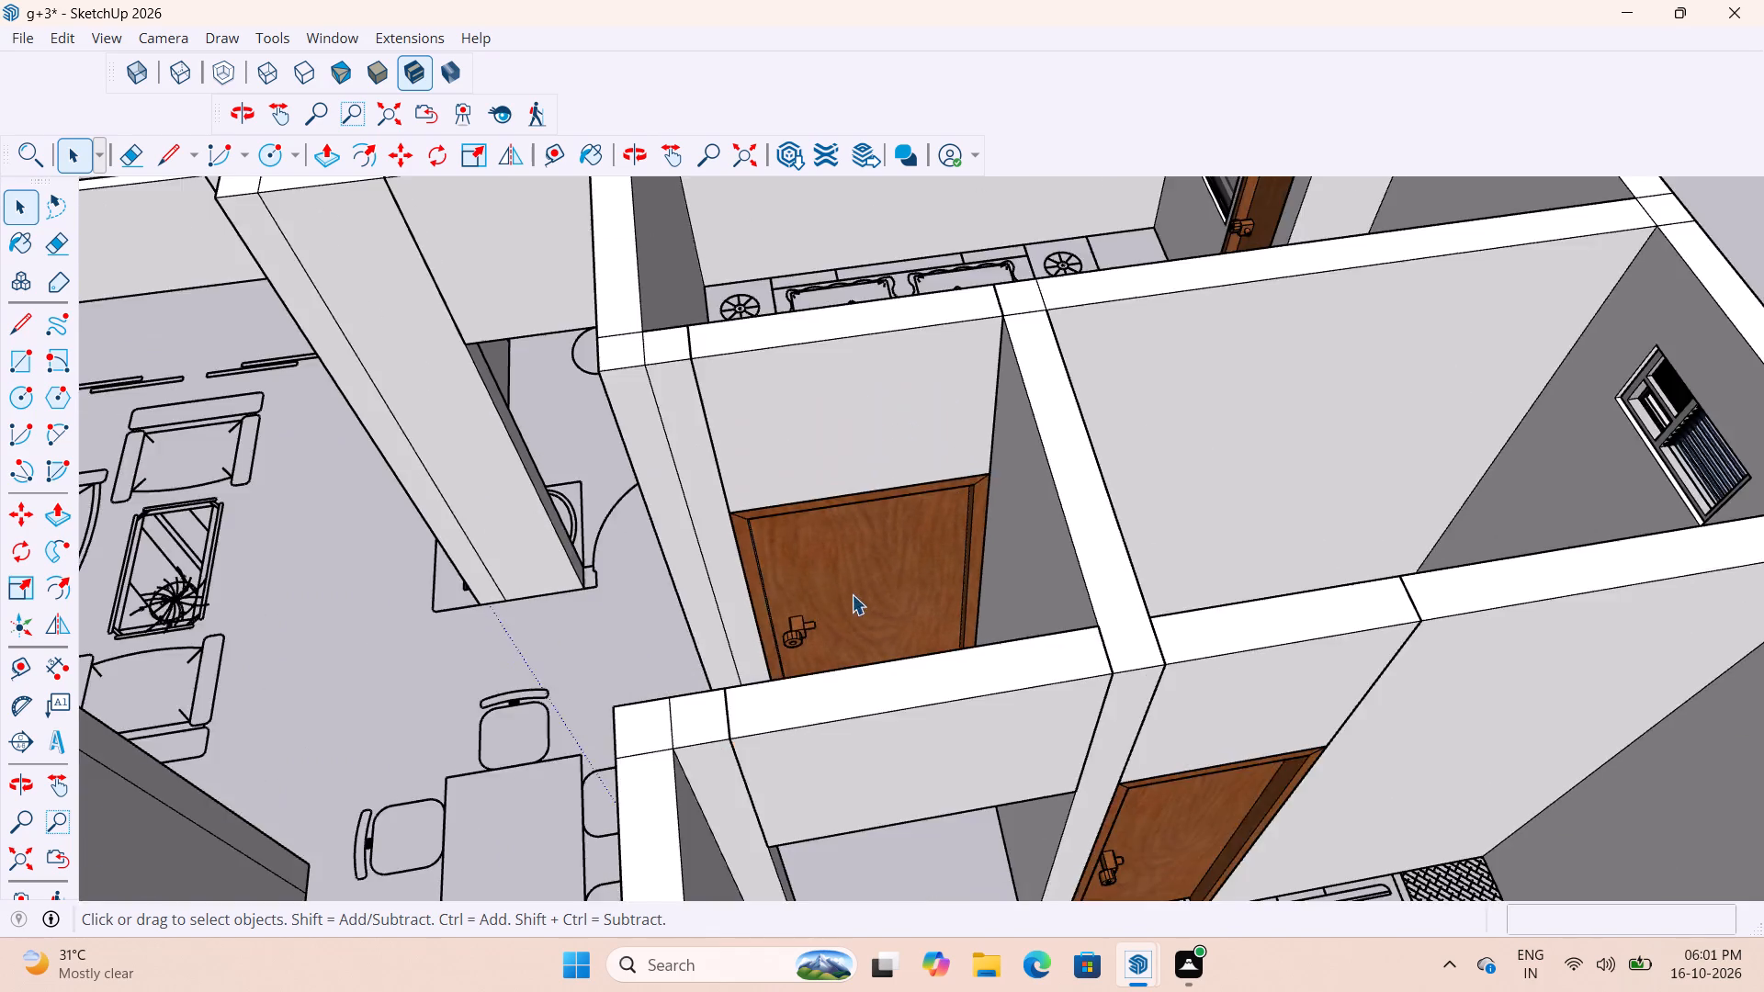
scroll(852, 594, "down", 20)
scroll(991, 690, "down", 4)
scroll(918, 295, "up", 4)
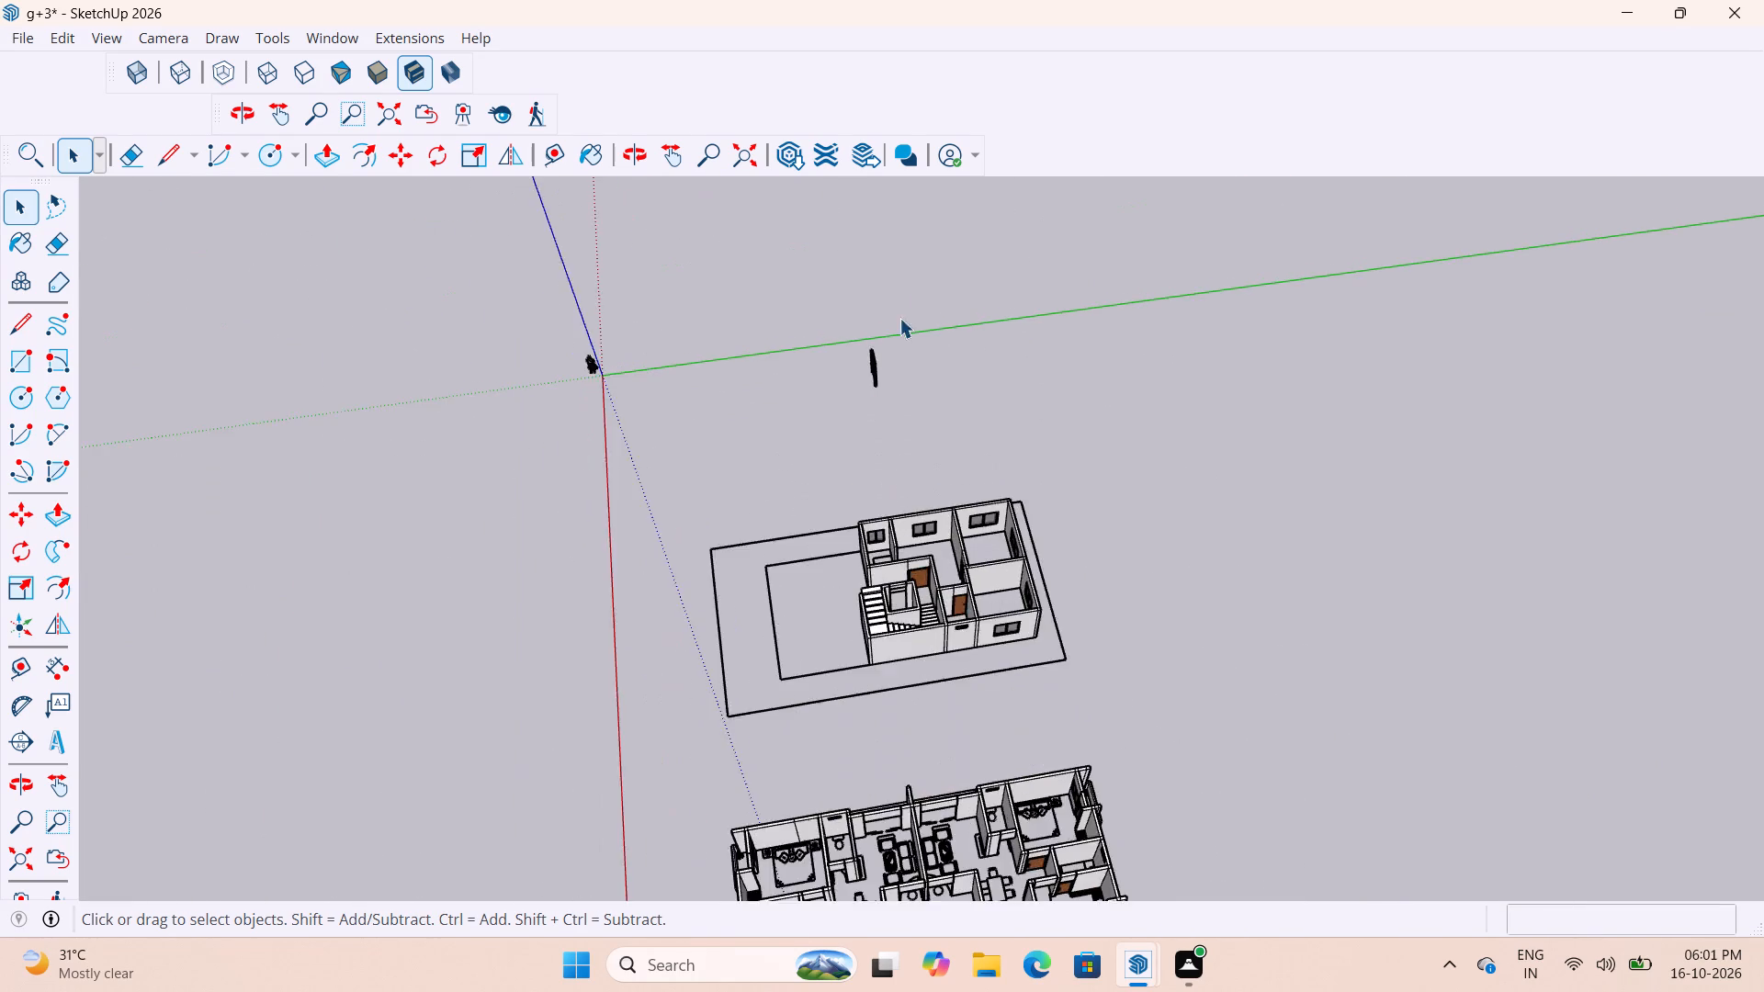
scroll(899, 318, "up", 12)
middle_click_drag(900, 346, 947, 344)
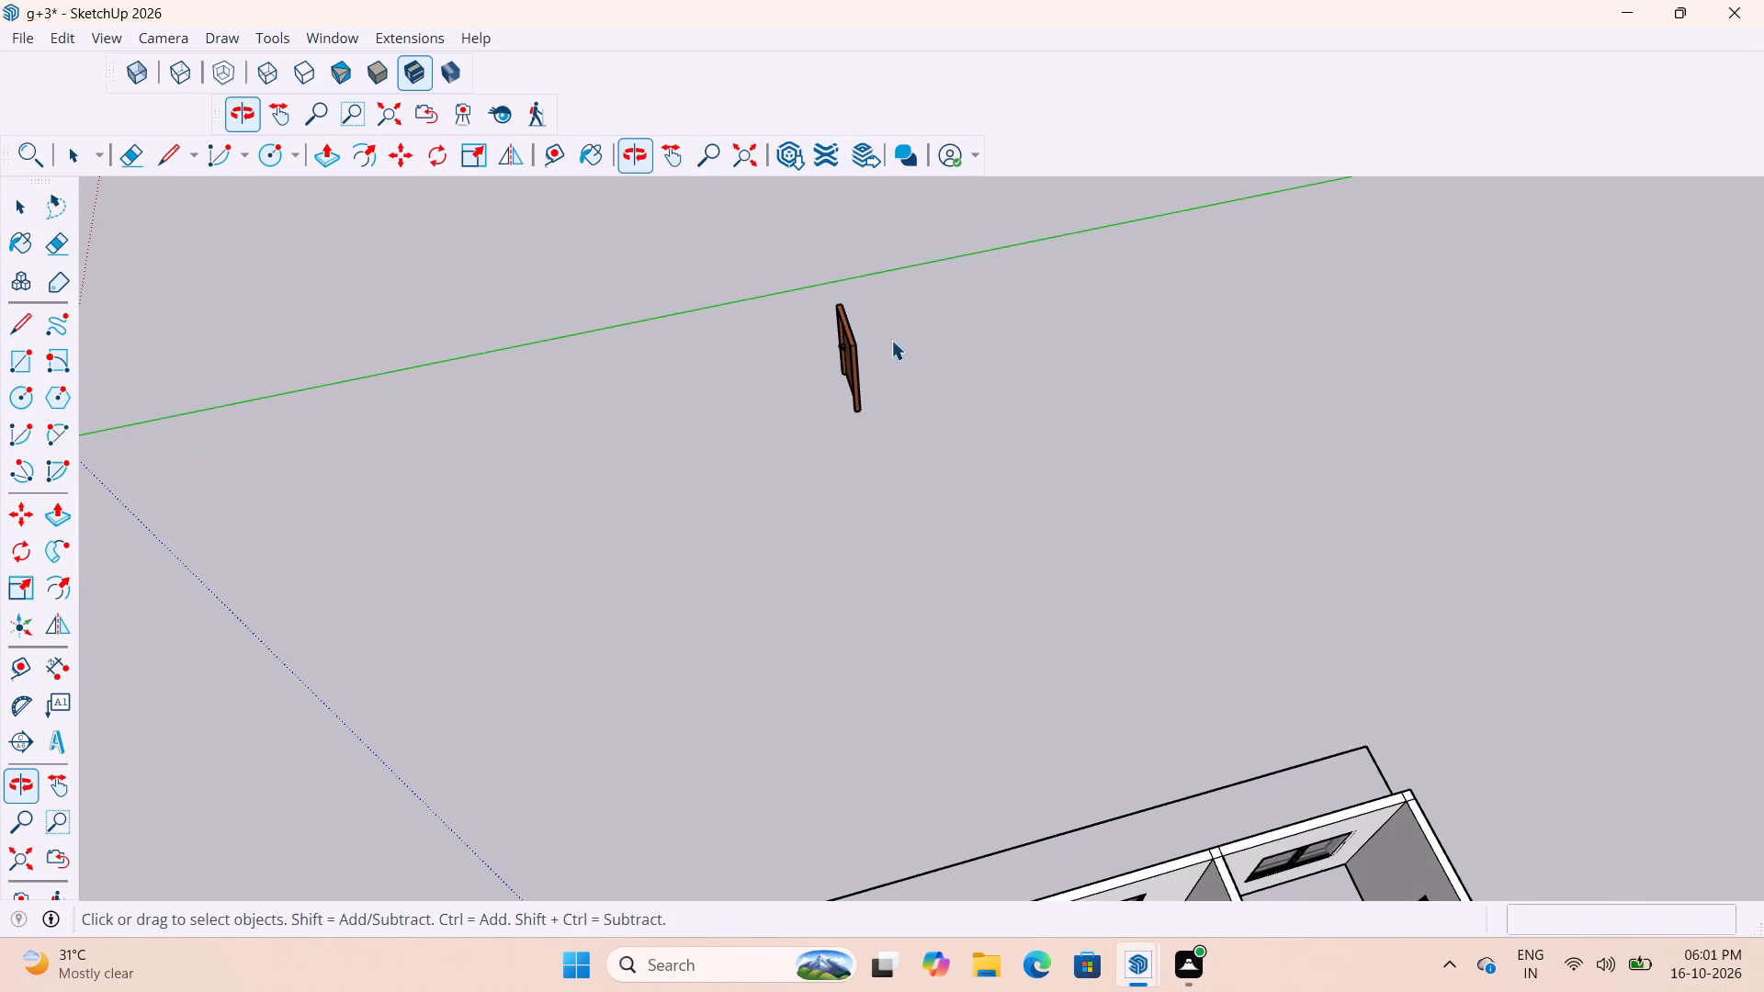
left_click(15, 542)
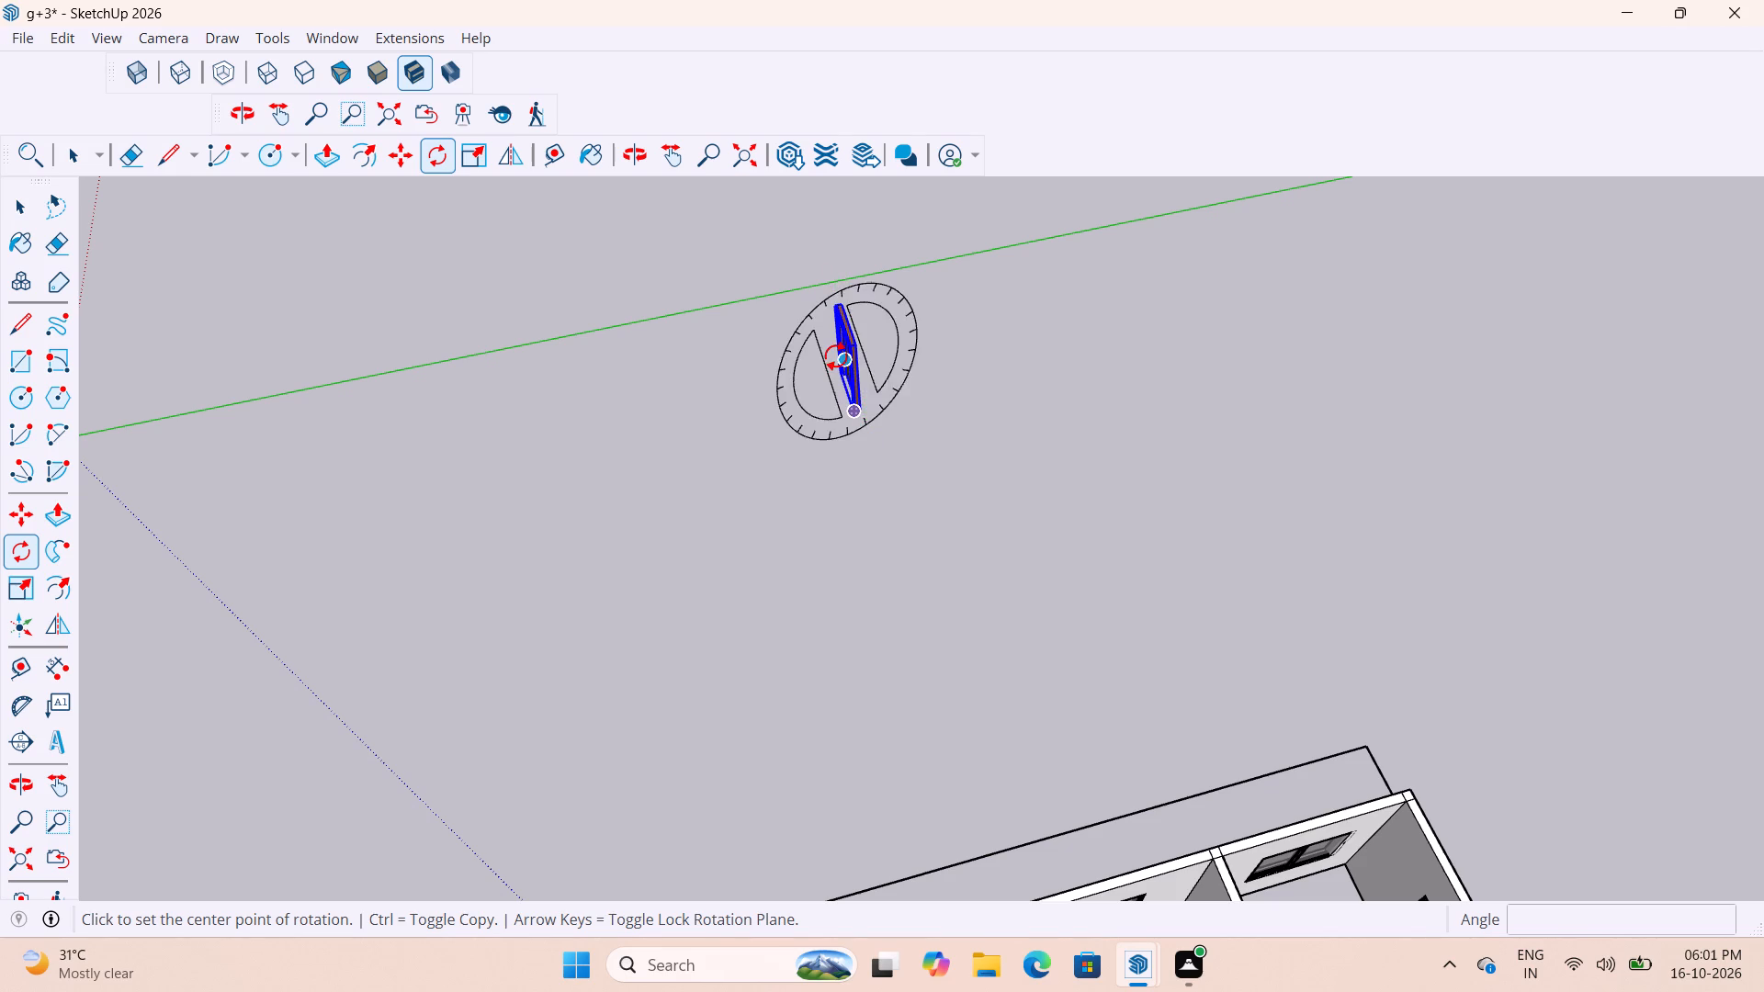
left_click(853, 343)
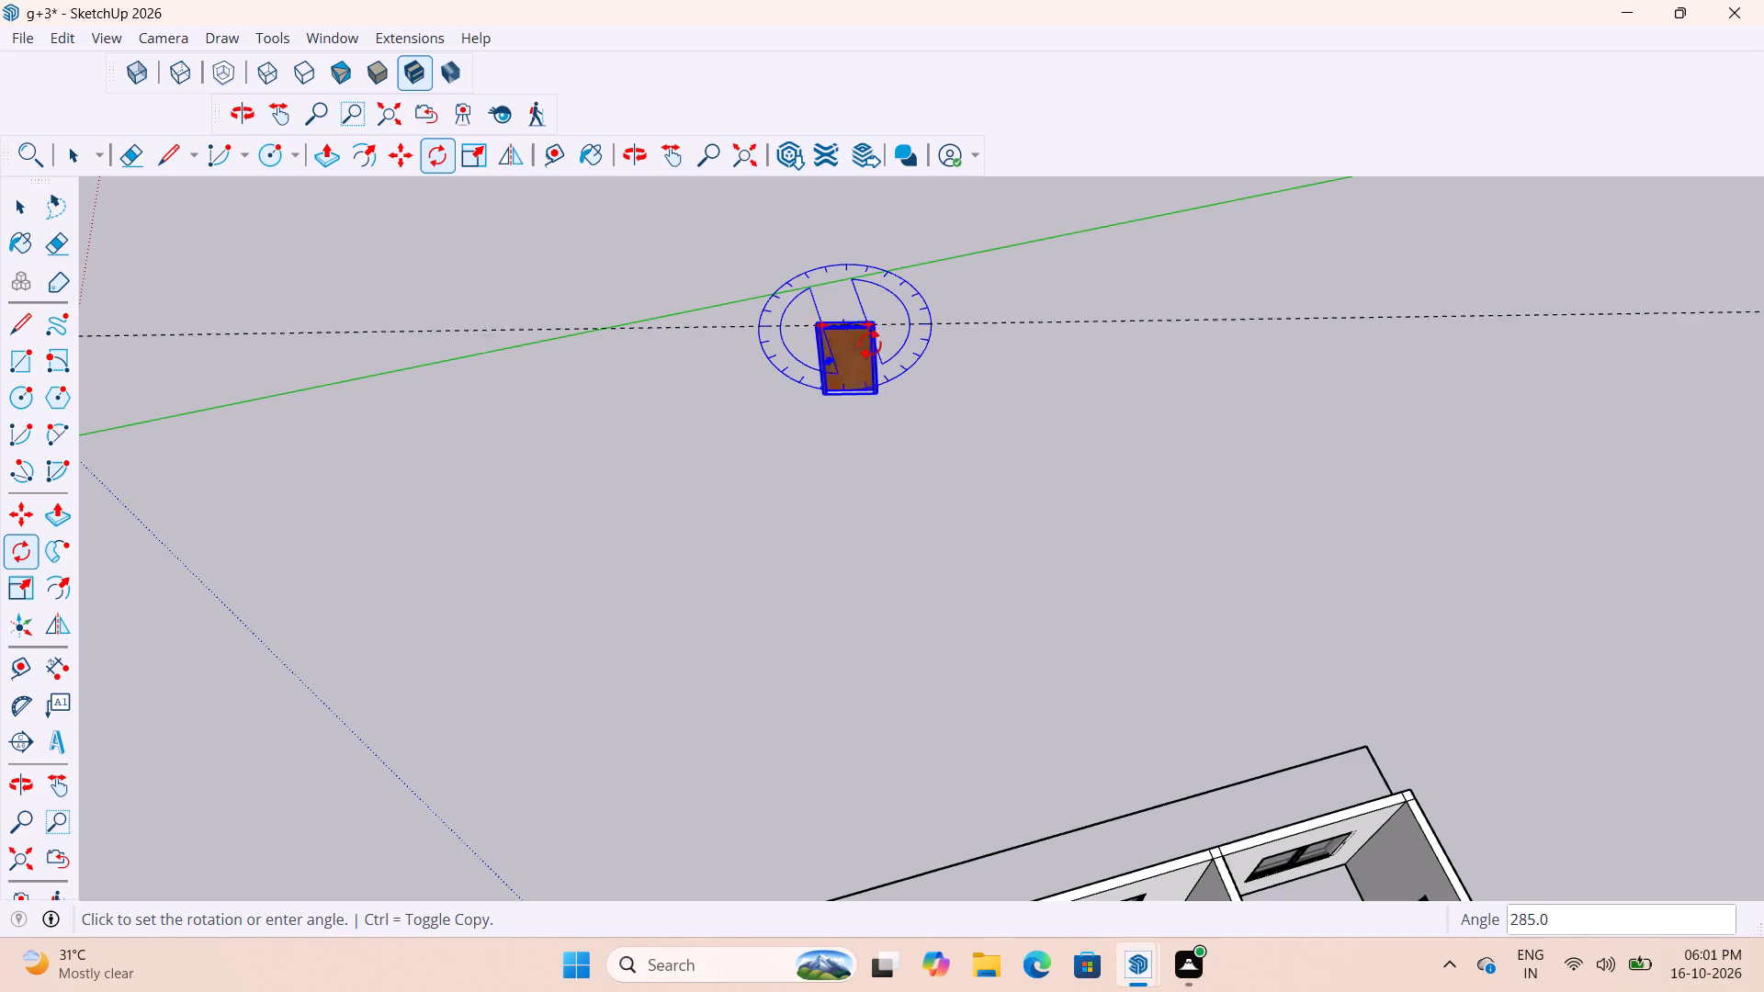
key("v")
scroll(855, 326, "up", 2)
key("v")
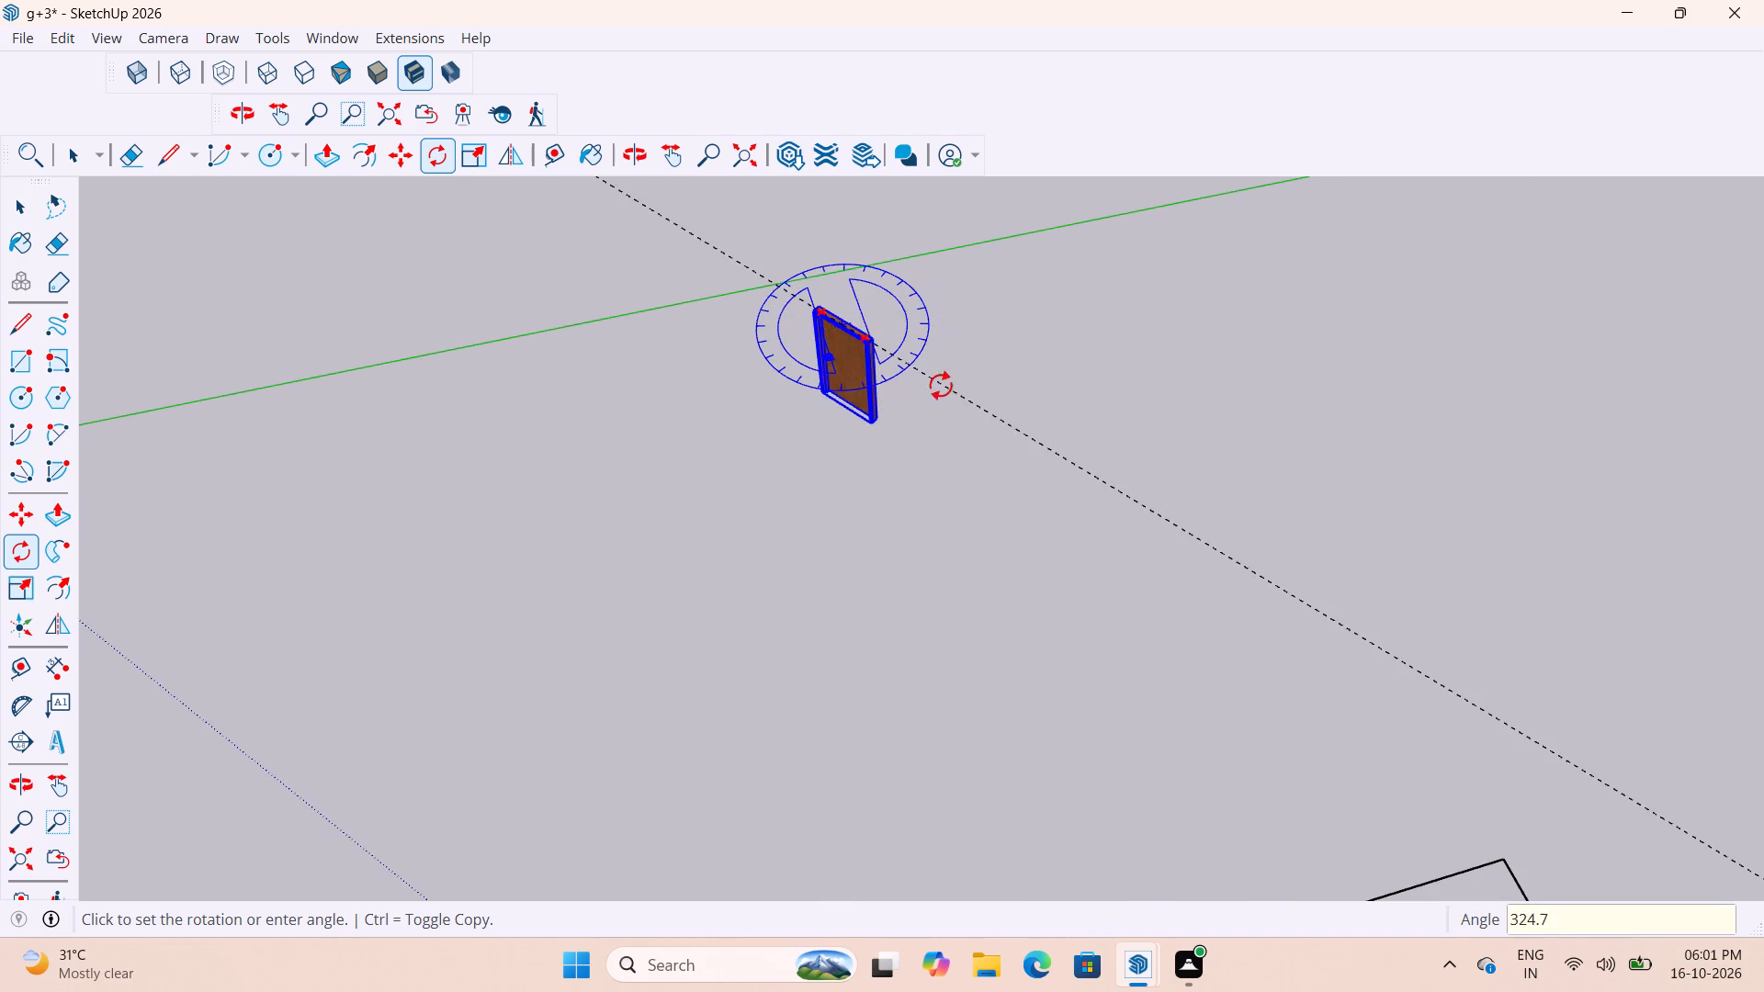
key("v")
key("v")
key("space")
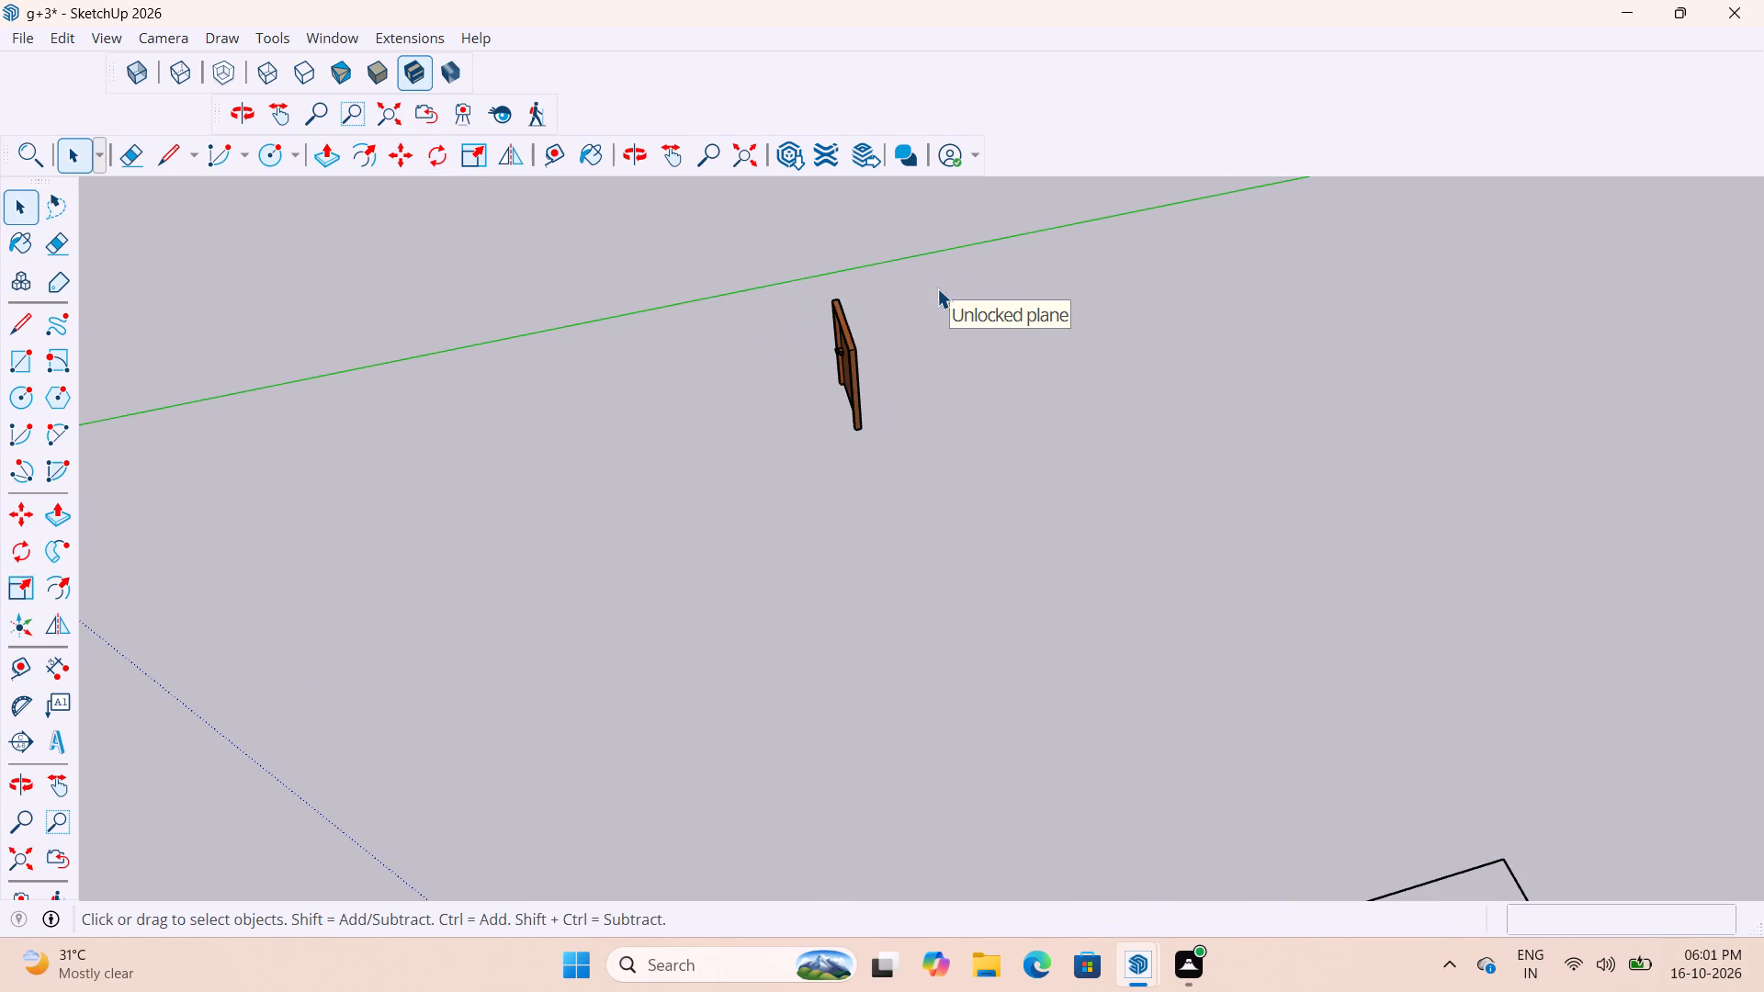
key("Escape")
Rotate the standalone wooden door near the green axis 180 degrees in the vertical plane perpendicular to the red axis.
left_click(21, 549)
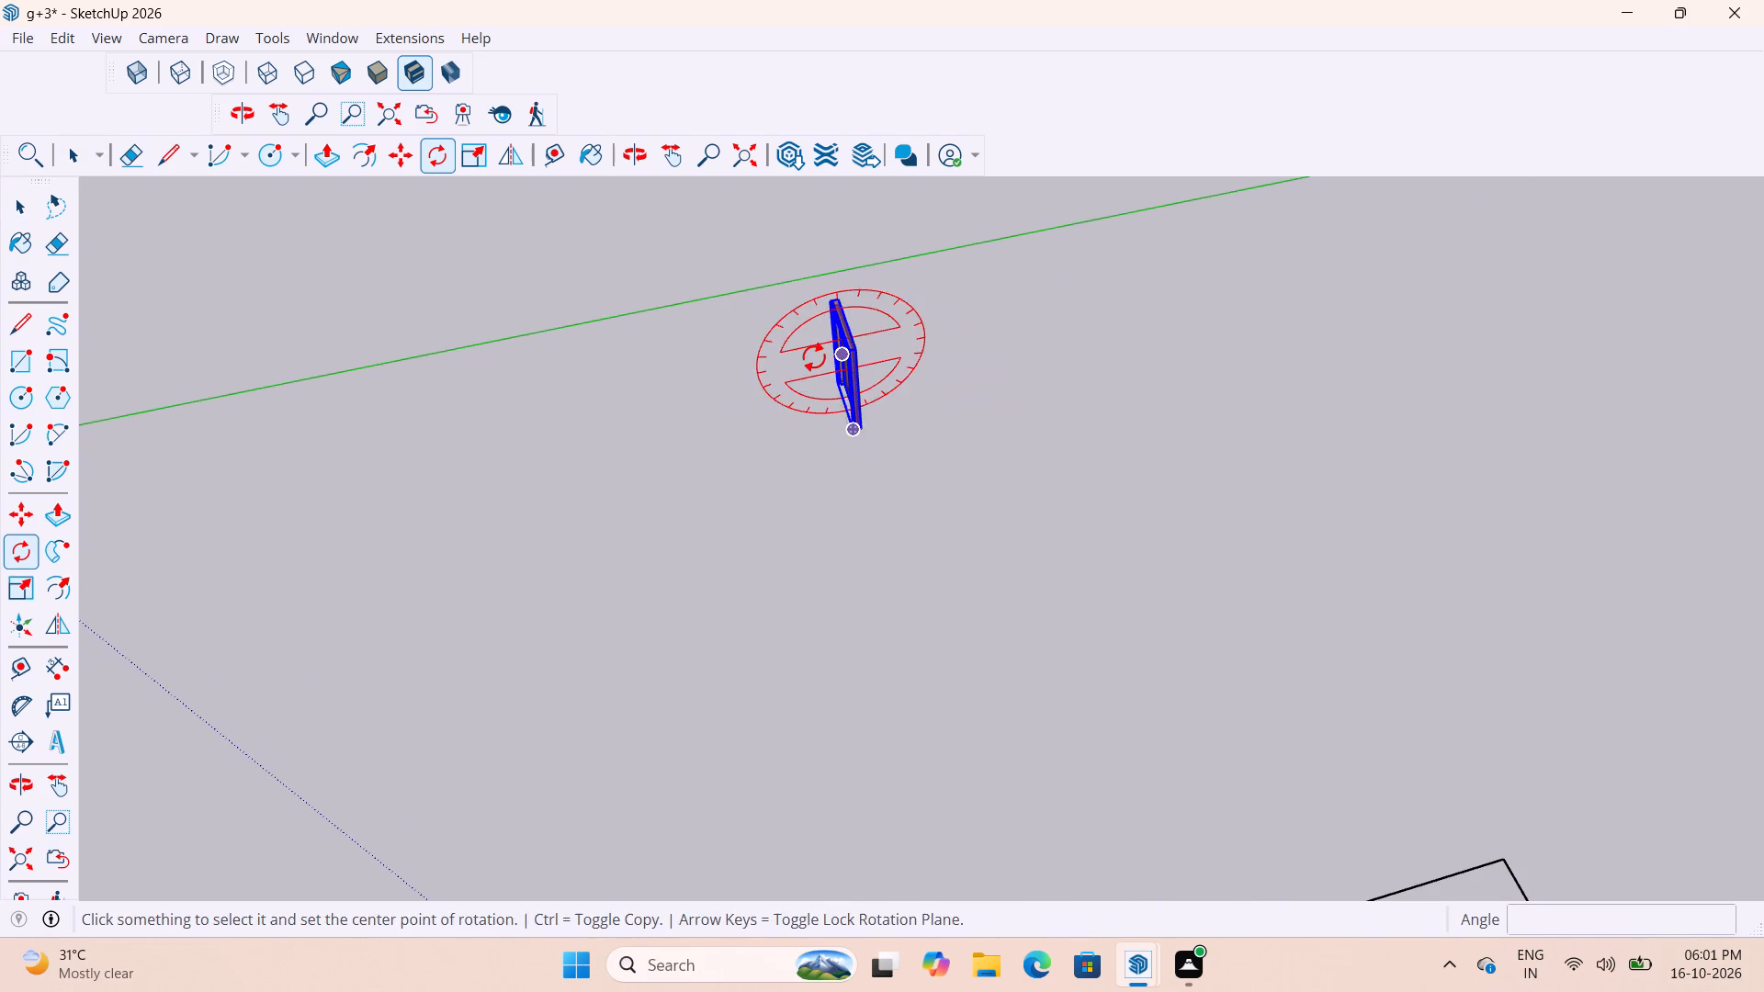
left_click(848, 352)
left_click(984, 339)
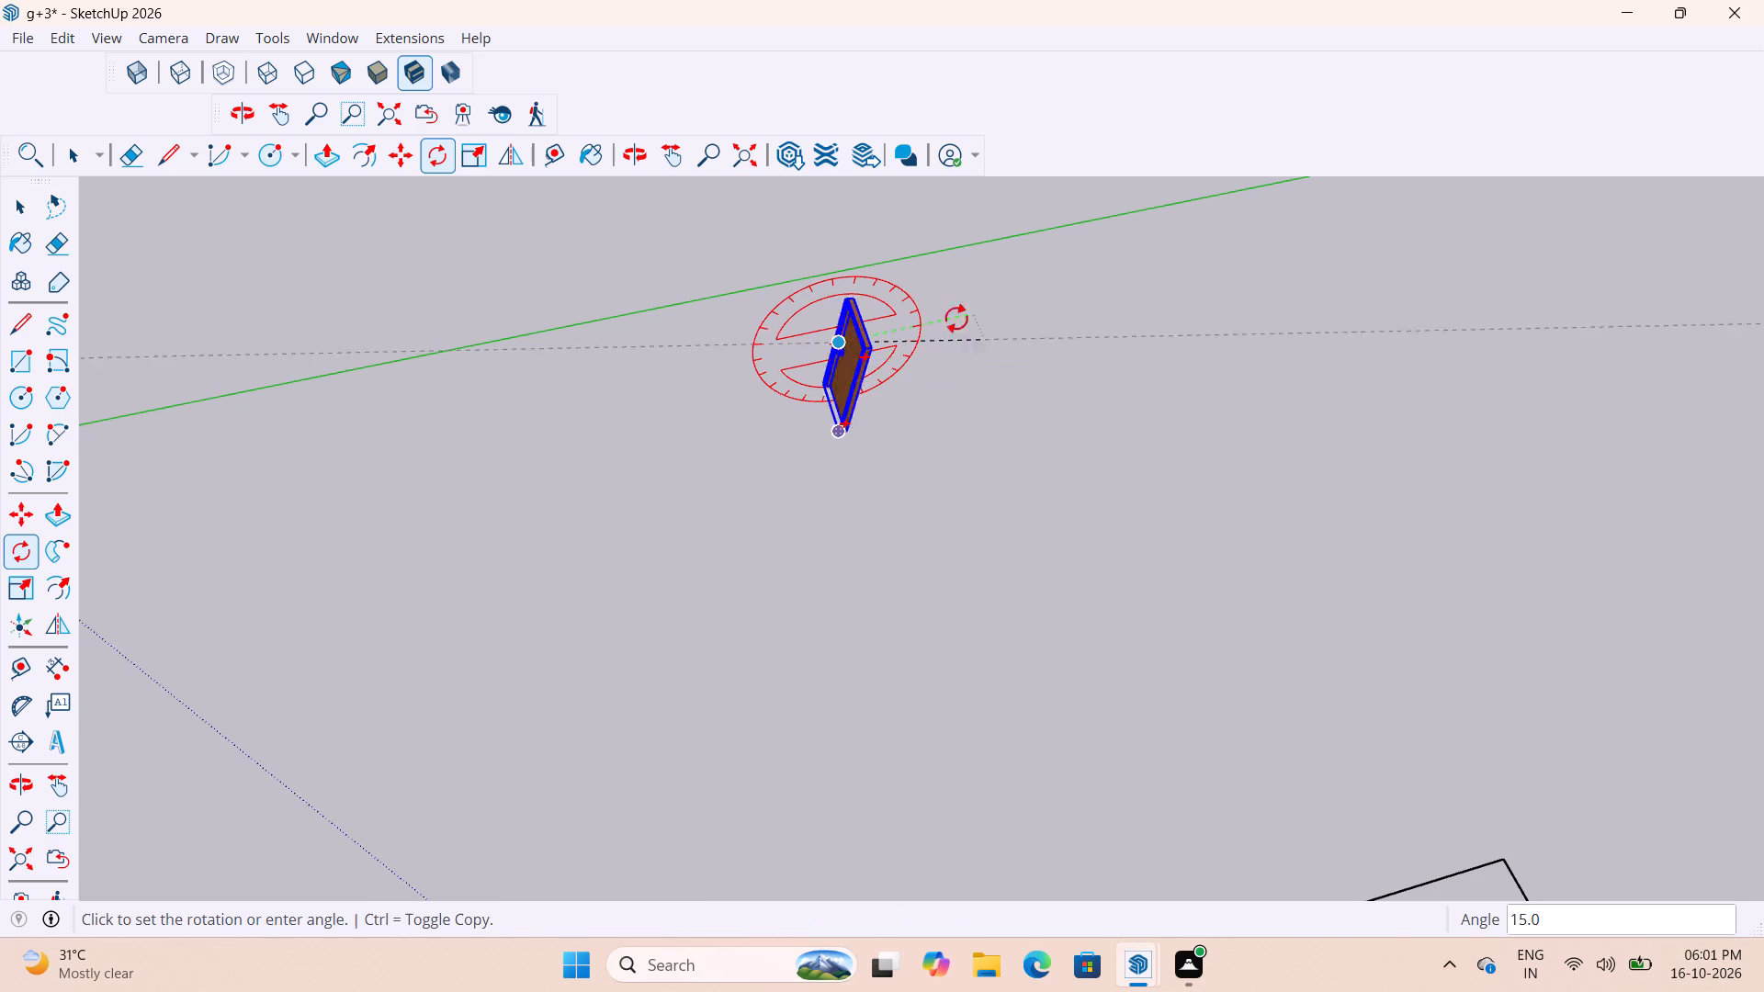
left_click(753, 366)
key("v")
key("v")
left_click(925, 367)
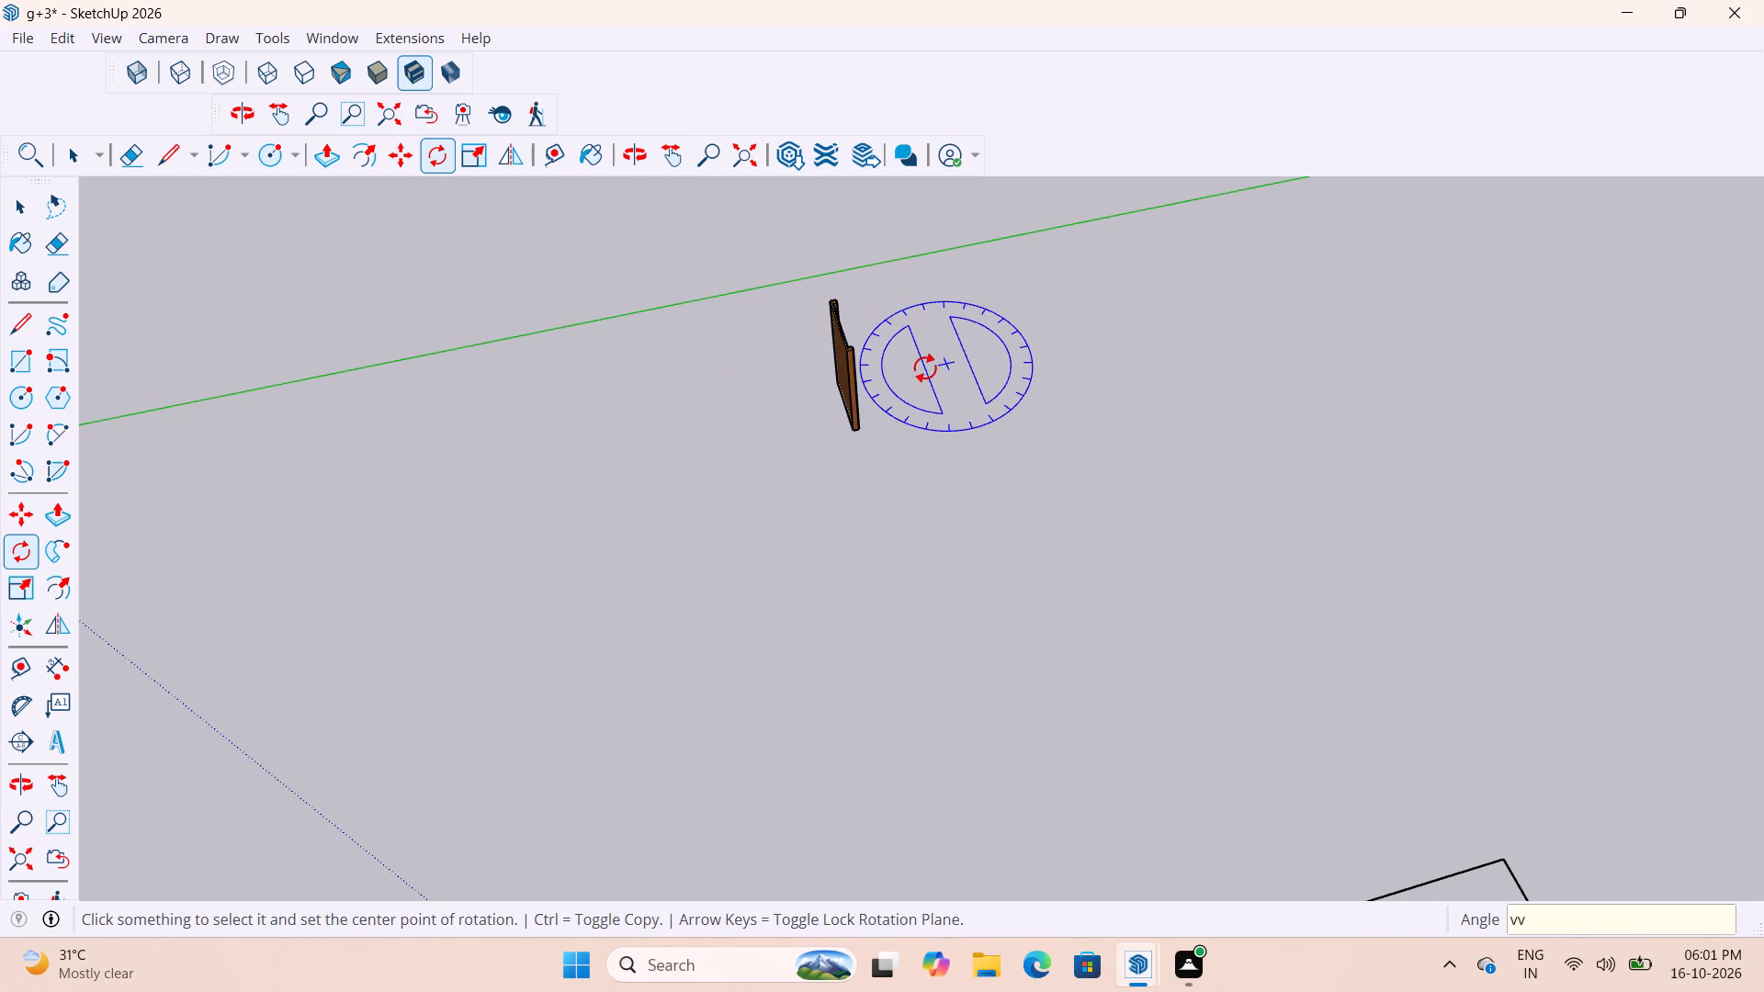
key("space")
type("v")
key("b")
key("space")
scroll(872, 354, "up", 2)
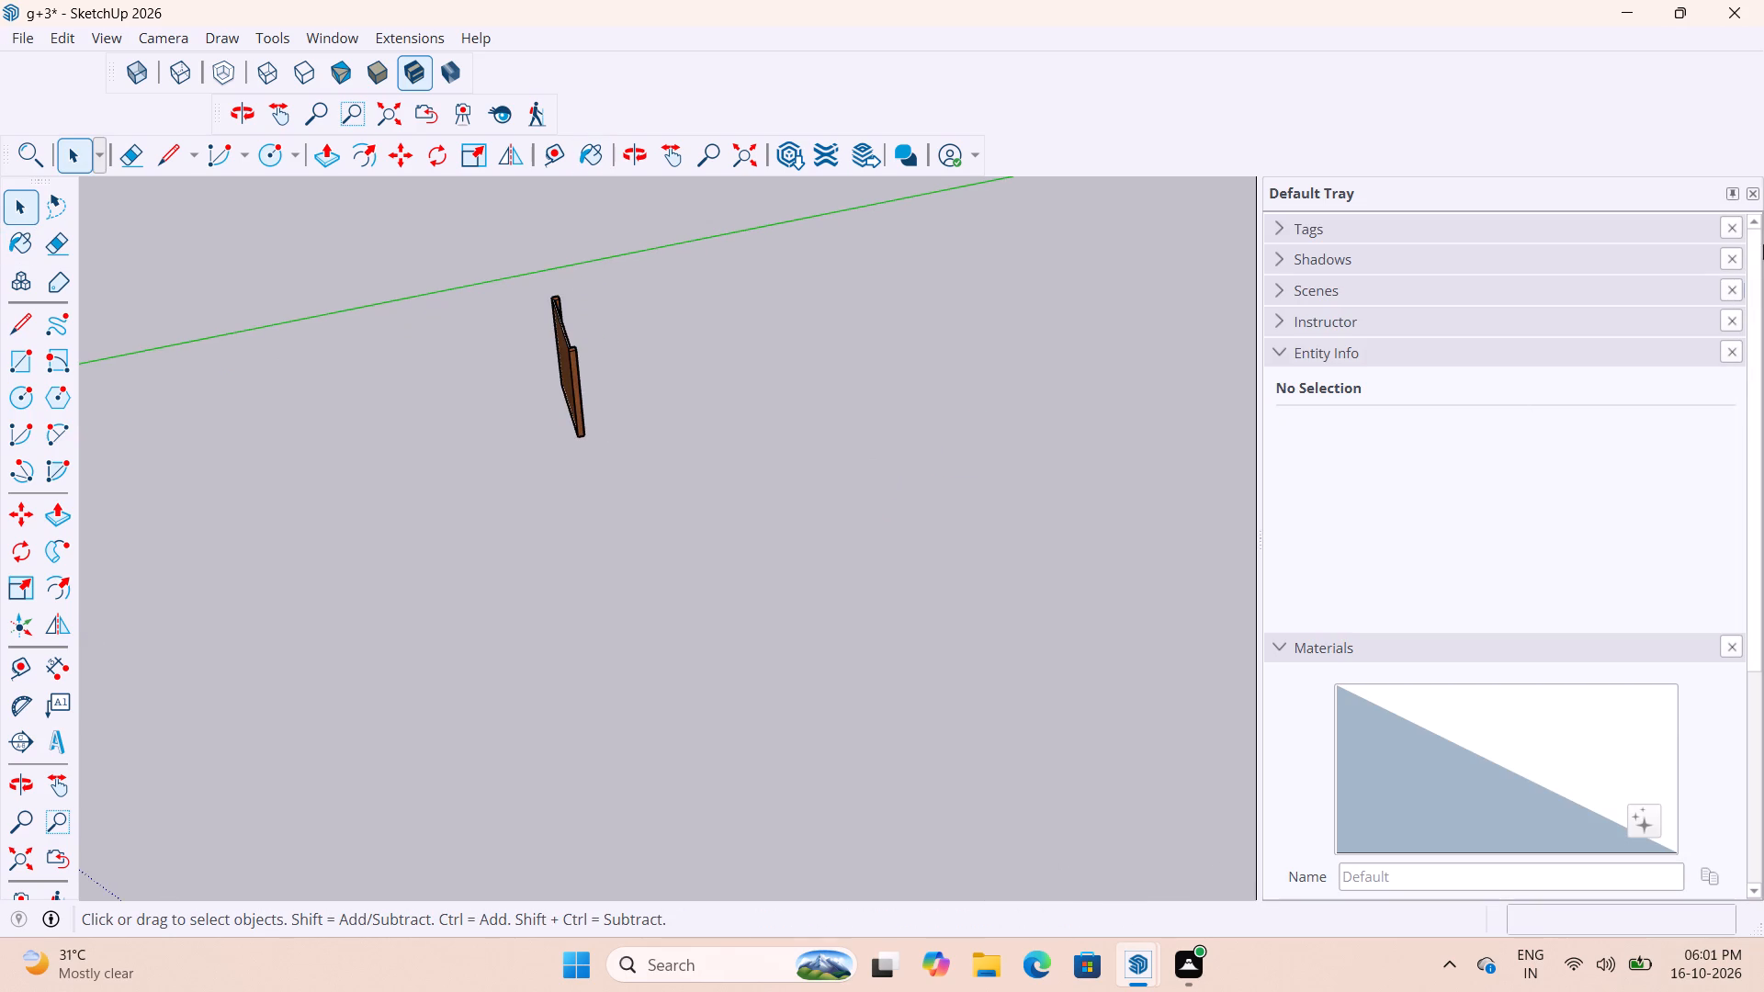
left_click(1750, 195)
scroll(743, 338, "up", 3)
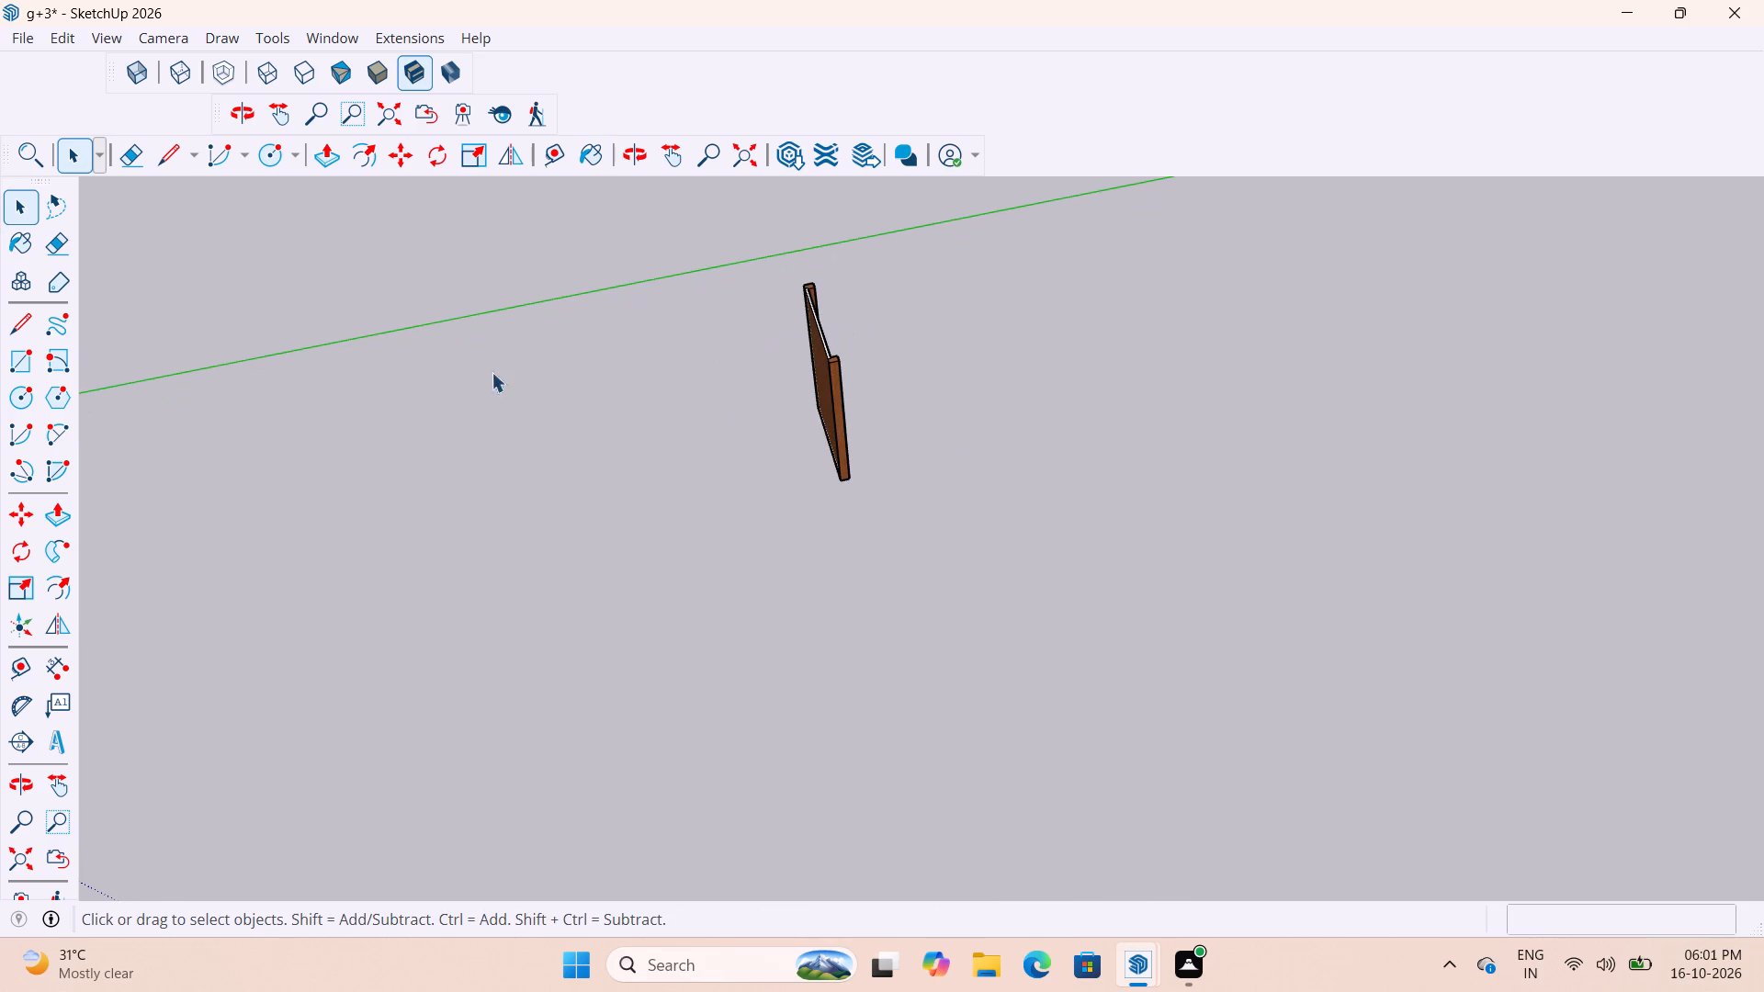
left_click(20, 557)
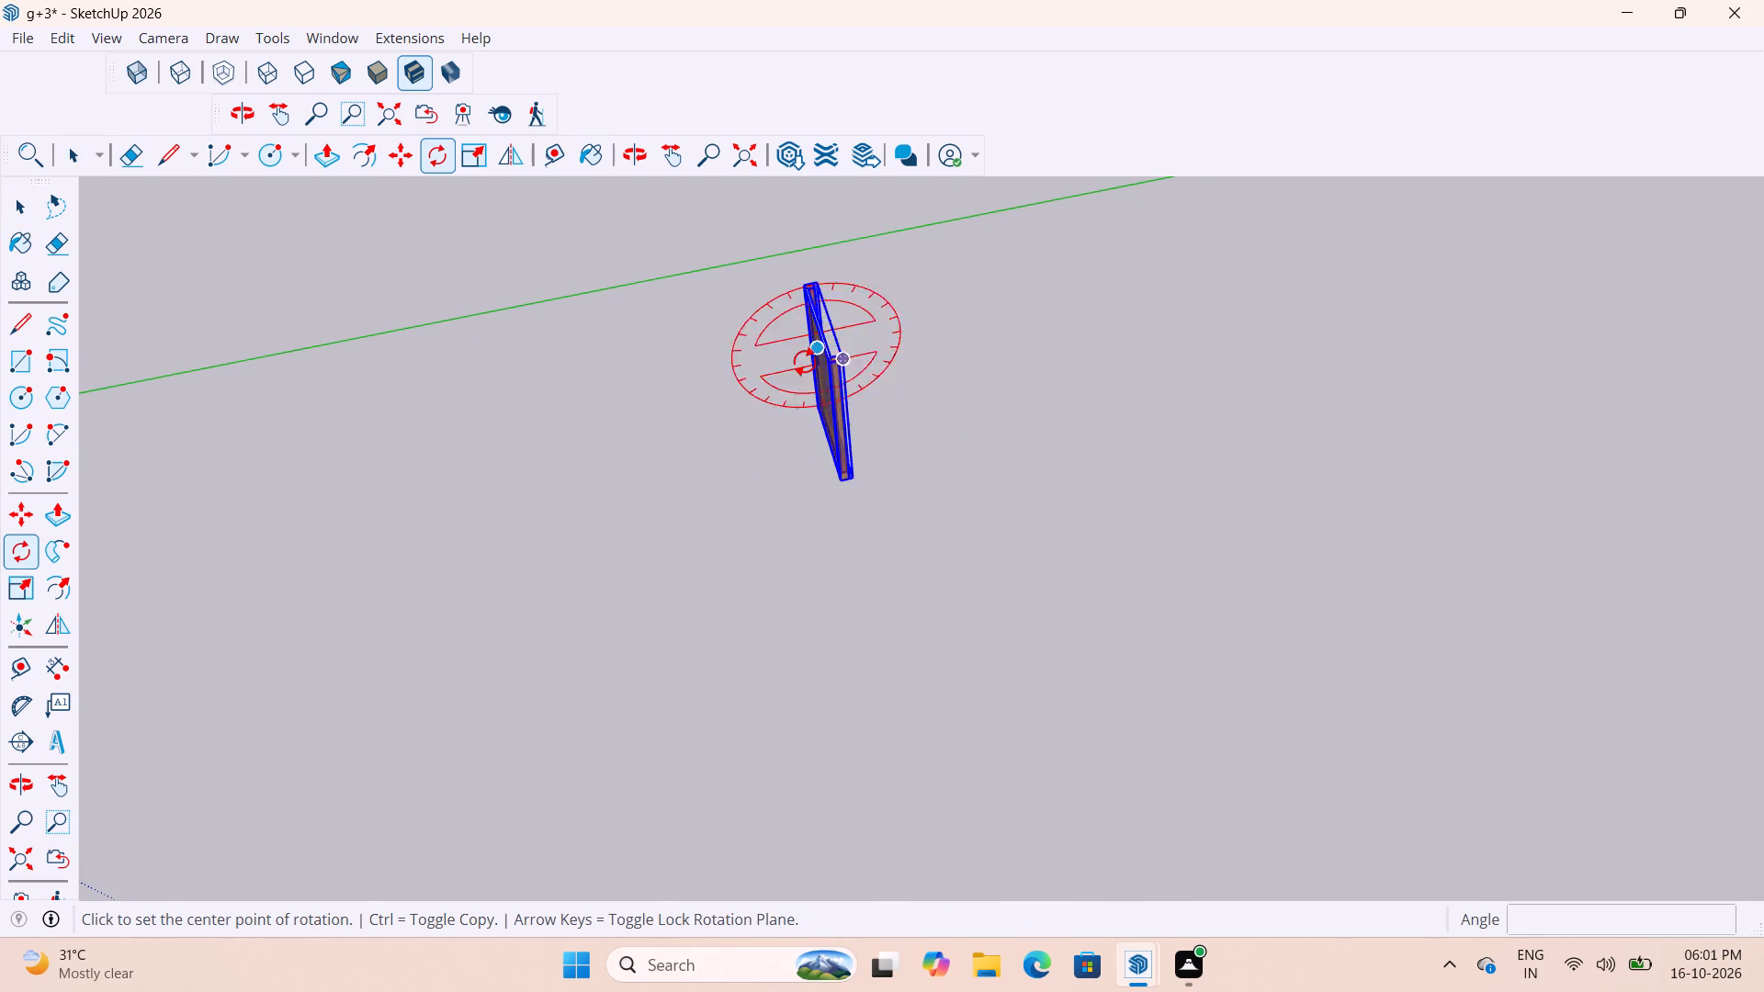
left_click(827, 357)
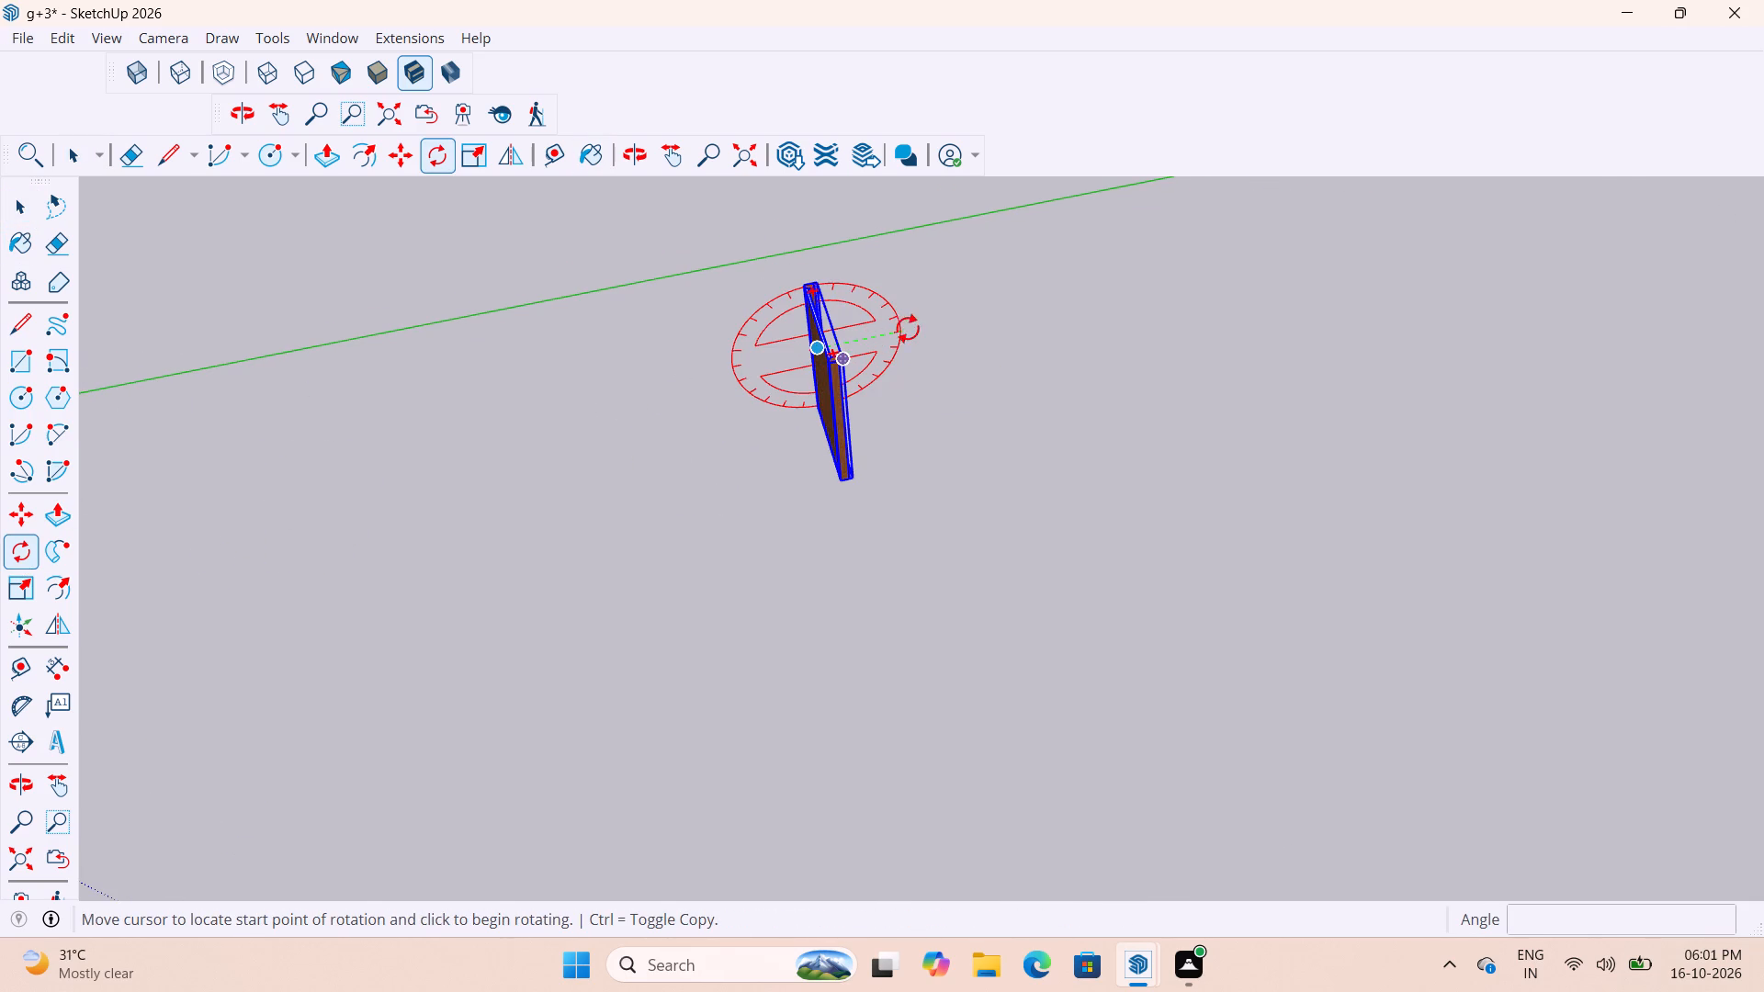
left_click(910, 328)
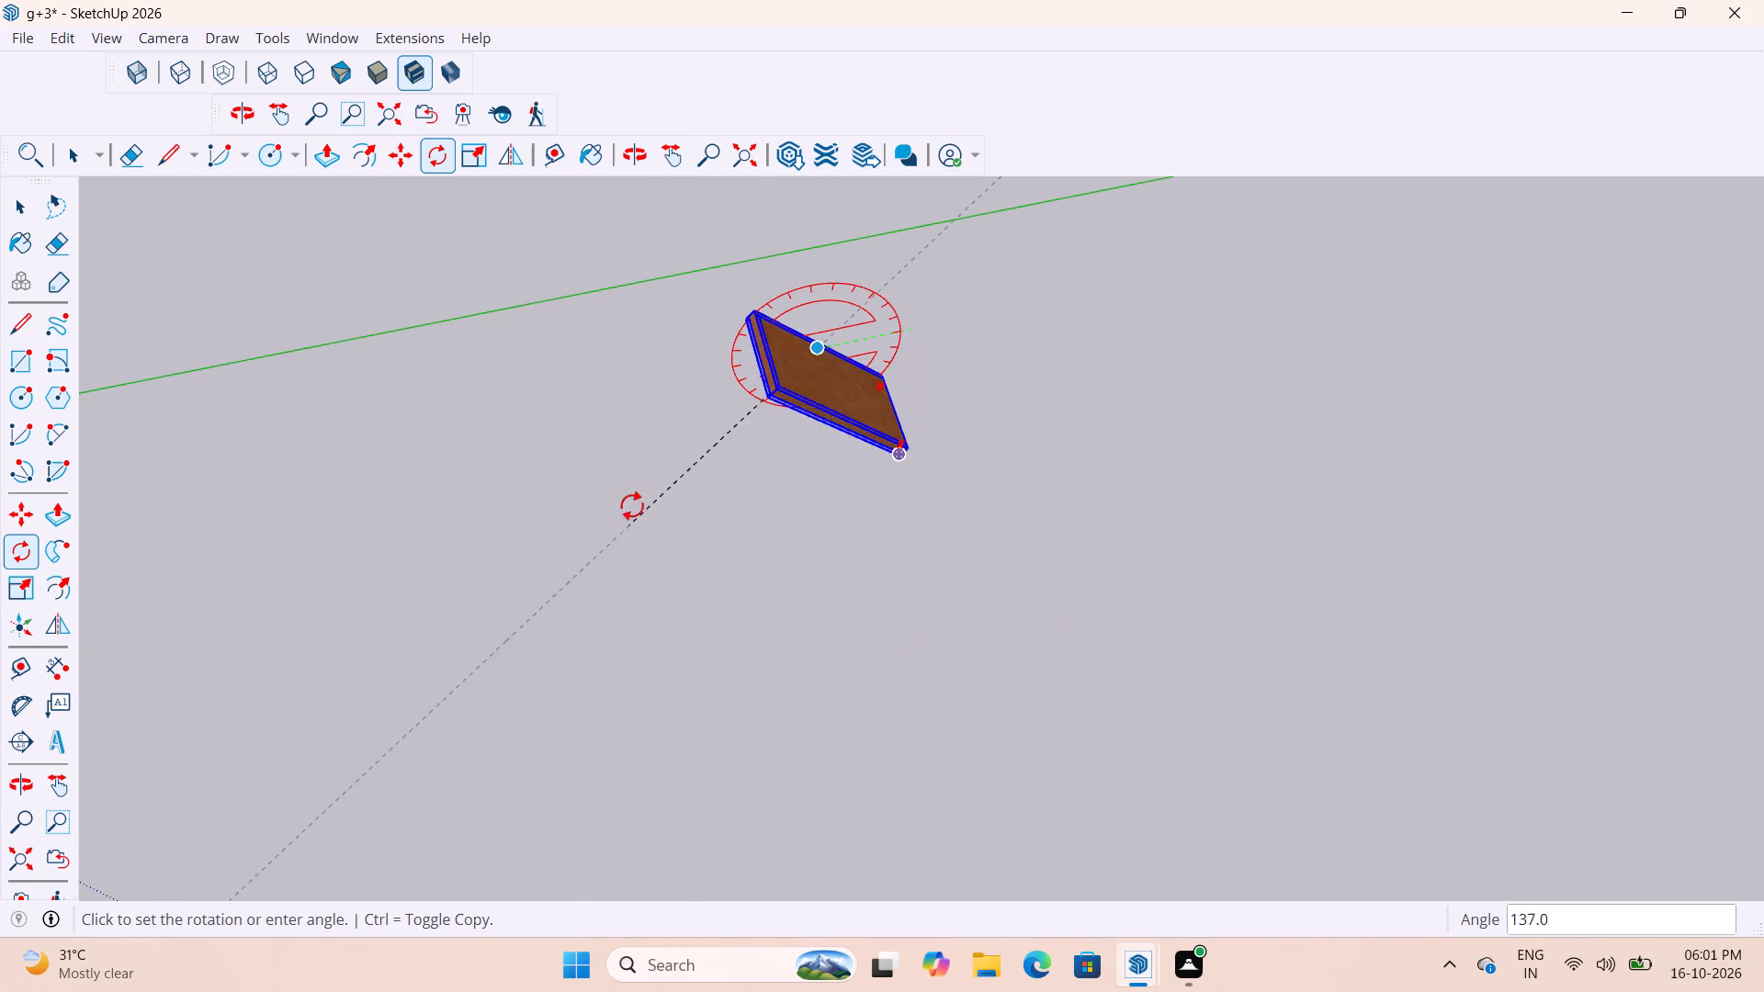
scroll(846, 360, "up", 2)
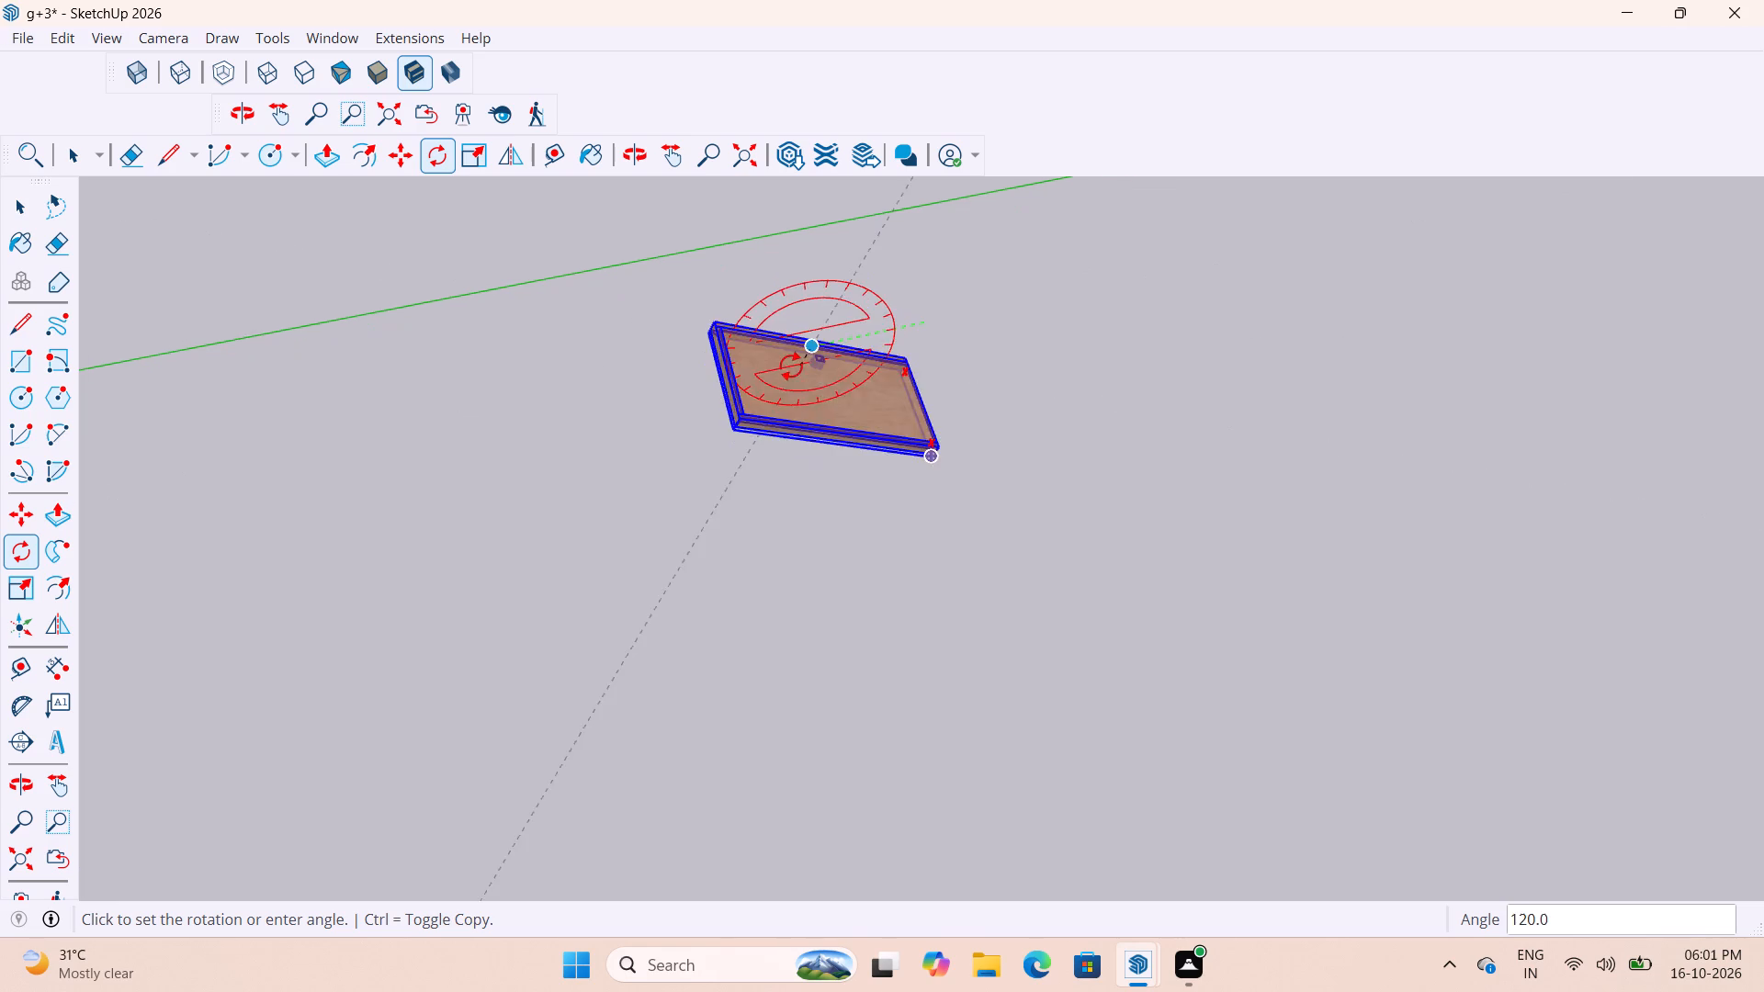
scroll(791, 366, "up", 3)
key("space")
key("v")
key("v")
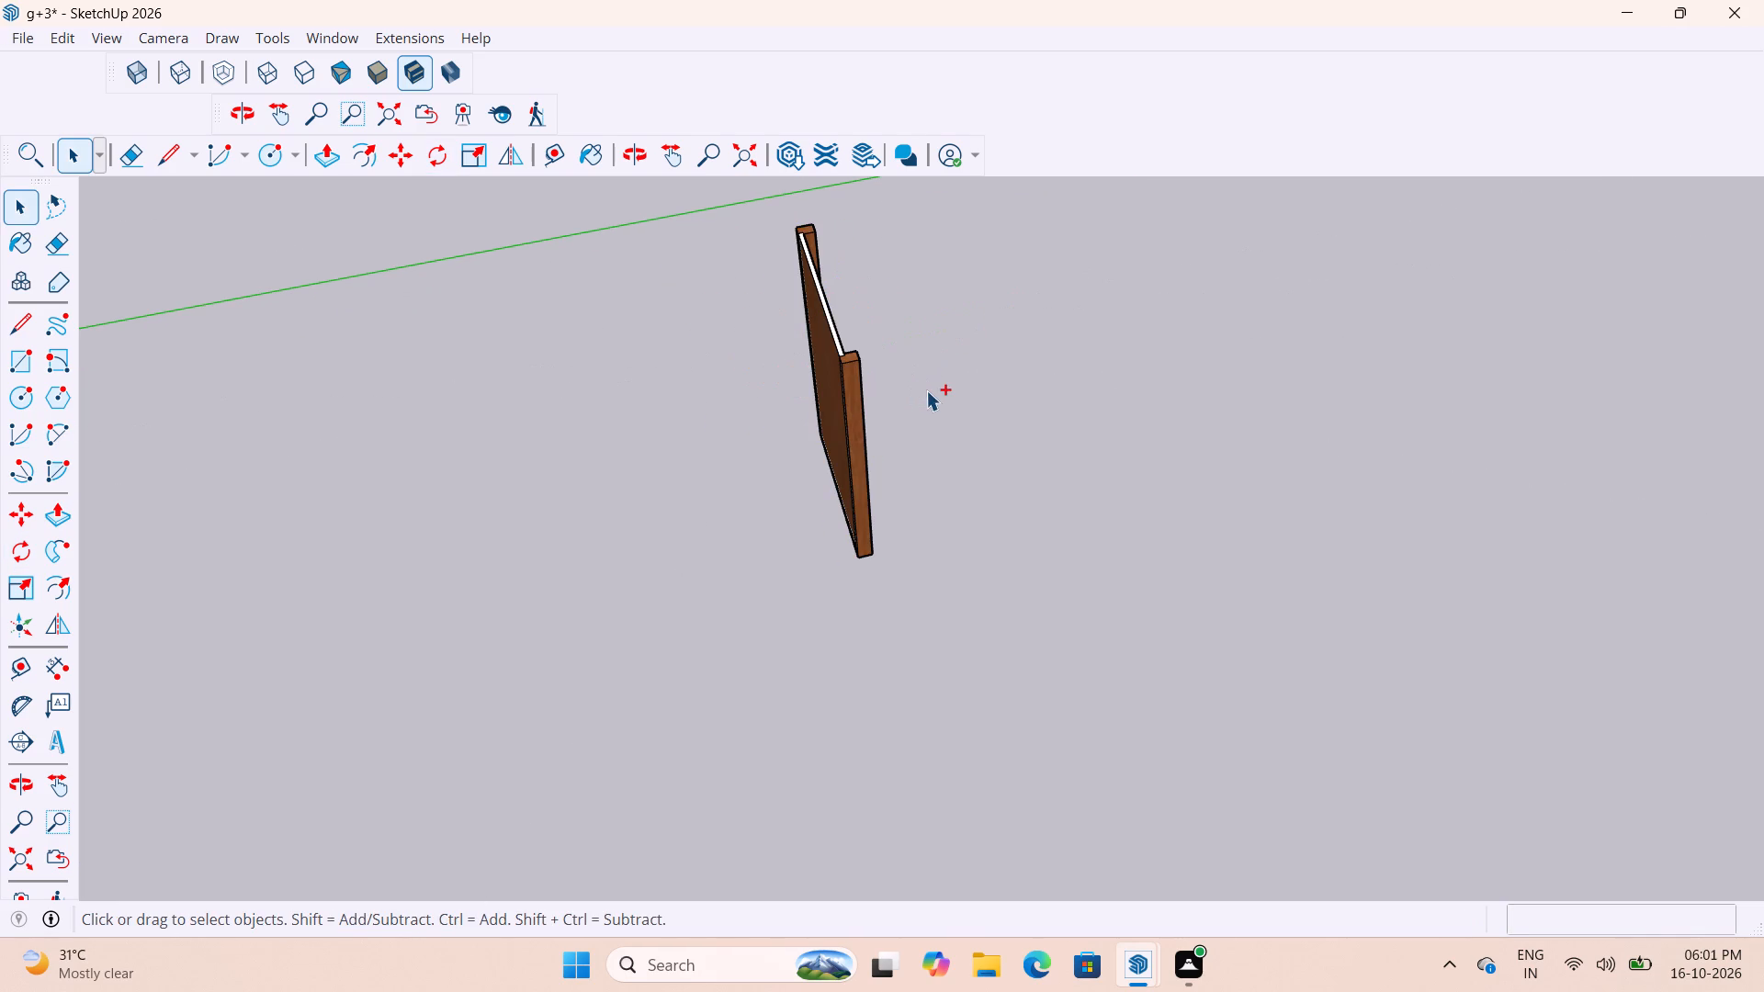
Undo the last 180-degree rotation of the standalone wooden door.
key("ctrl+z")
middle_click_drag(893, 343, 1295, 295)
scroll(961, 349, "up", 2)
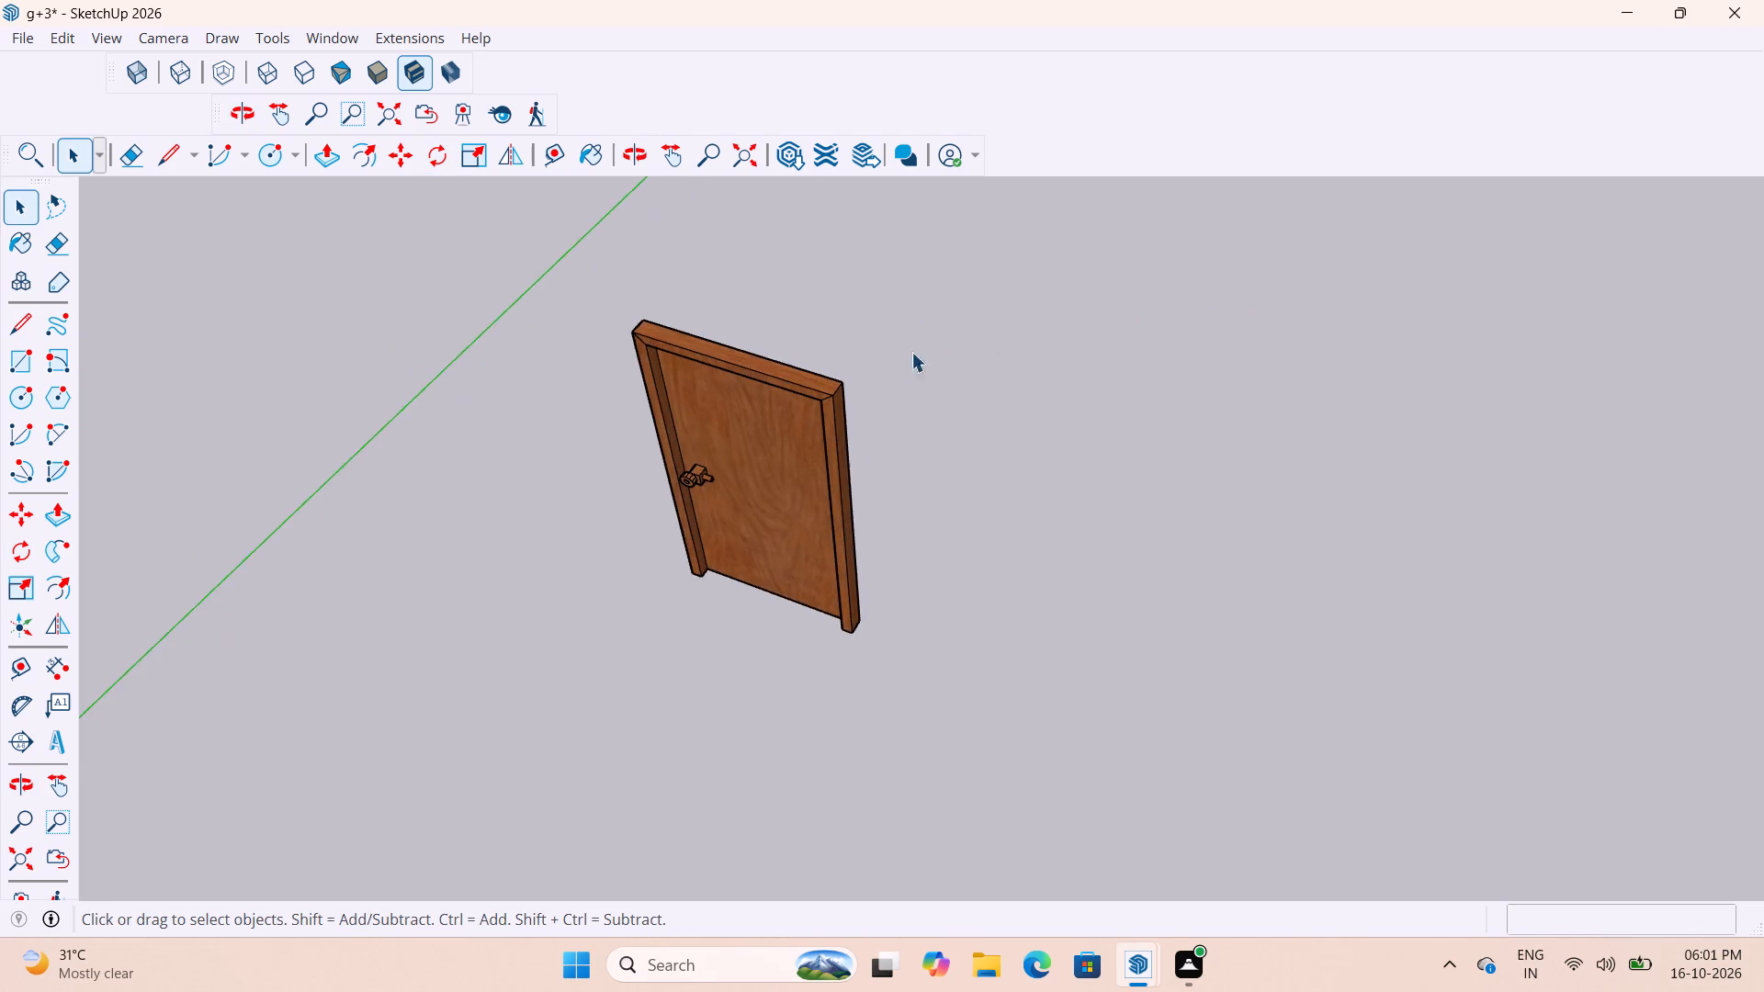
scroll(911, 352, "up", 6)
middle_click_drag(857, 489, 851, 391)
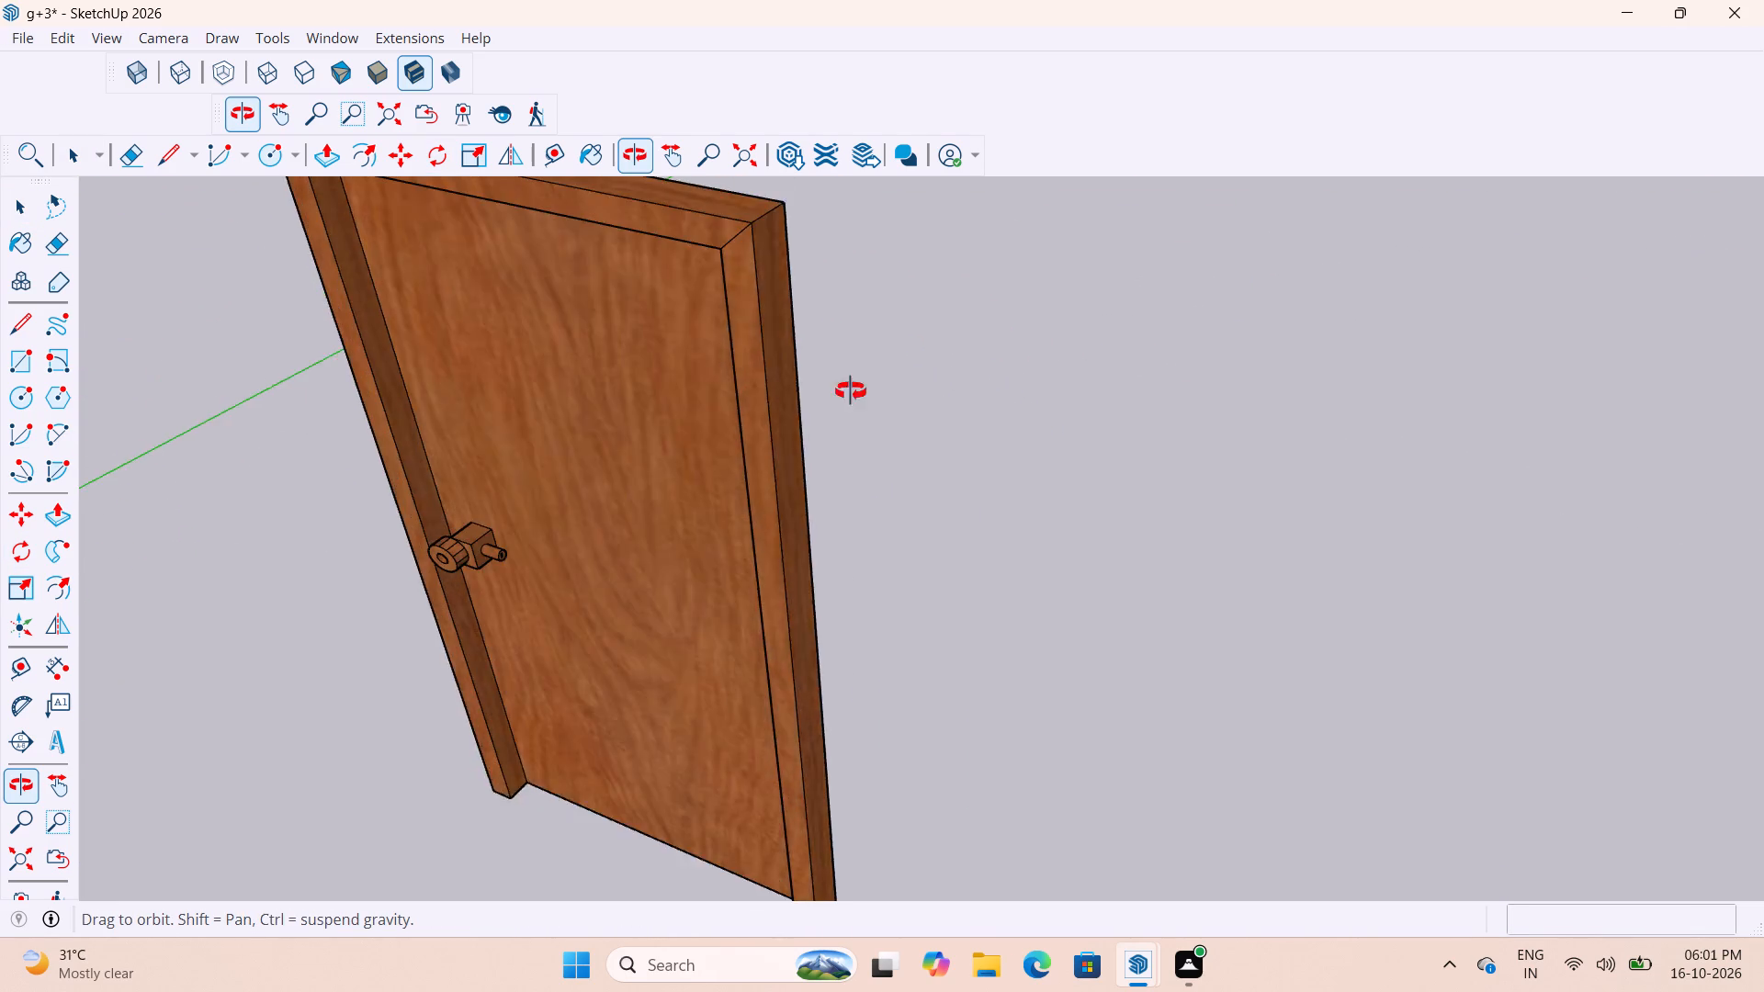
Explode the standalone wooden door group near the green axis to separate its geometry.
middle_click_drag(851, 391, 899, 389)
scroll(402, 535, "up", 6)
left_click(484, 612)
scroll(908, 520, "down", 4)
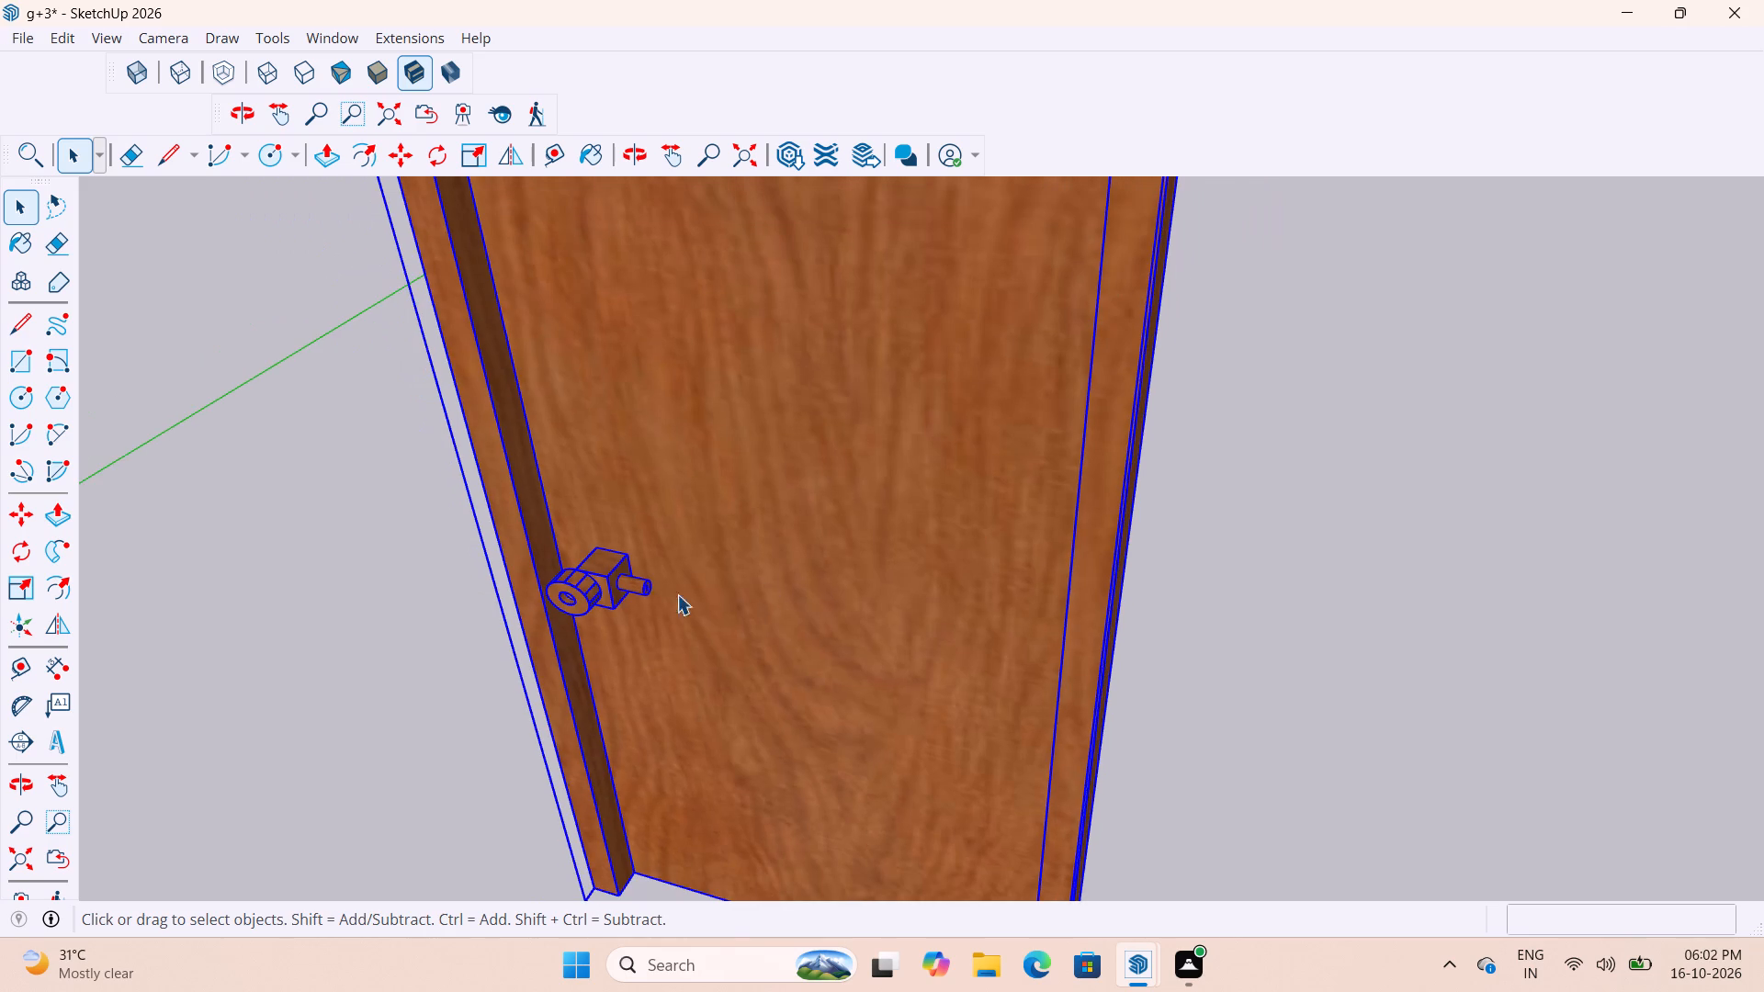
double_click(614, 595)
left_click(612, 589)
scroll(776, 532, "up", 2)
scroll(1557, 397, "down", 6)
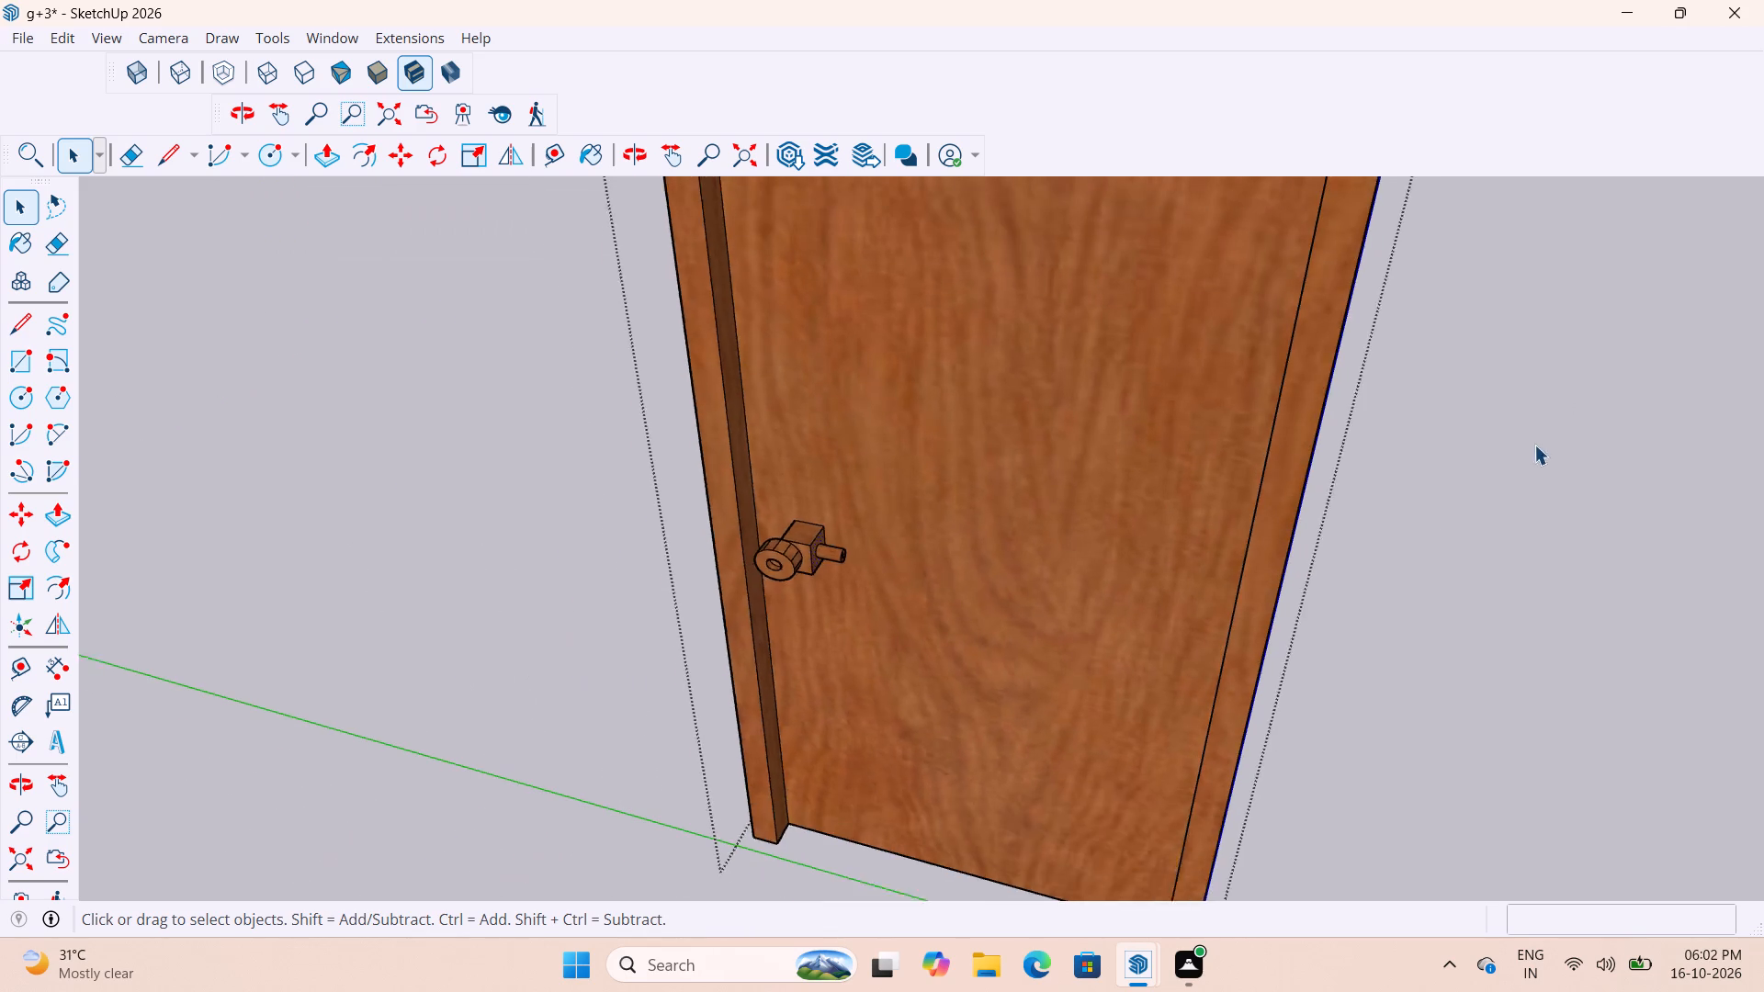
scroll(1534, 445, "down", 2)
left_click(916, 539)
left_click(668, 556)
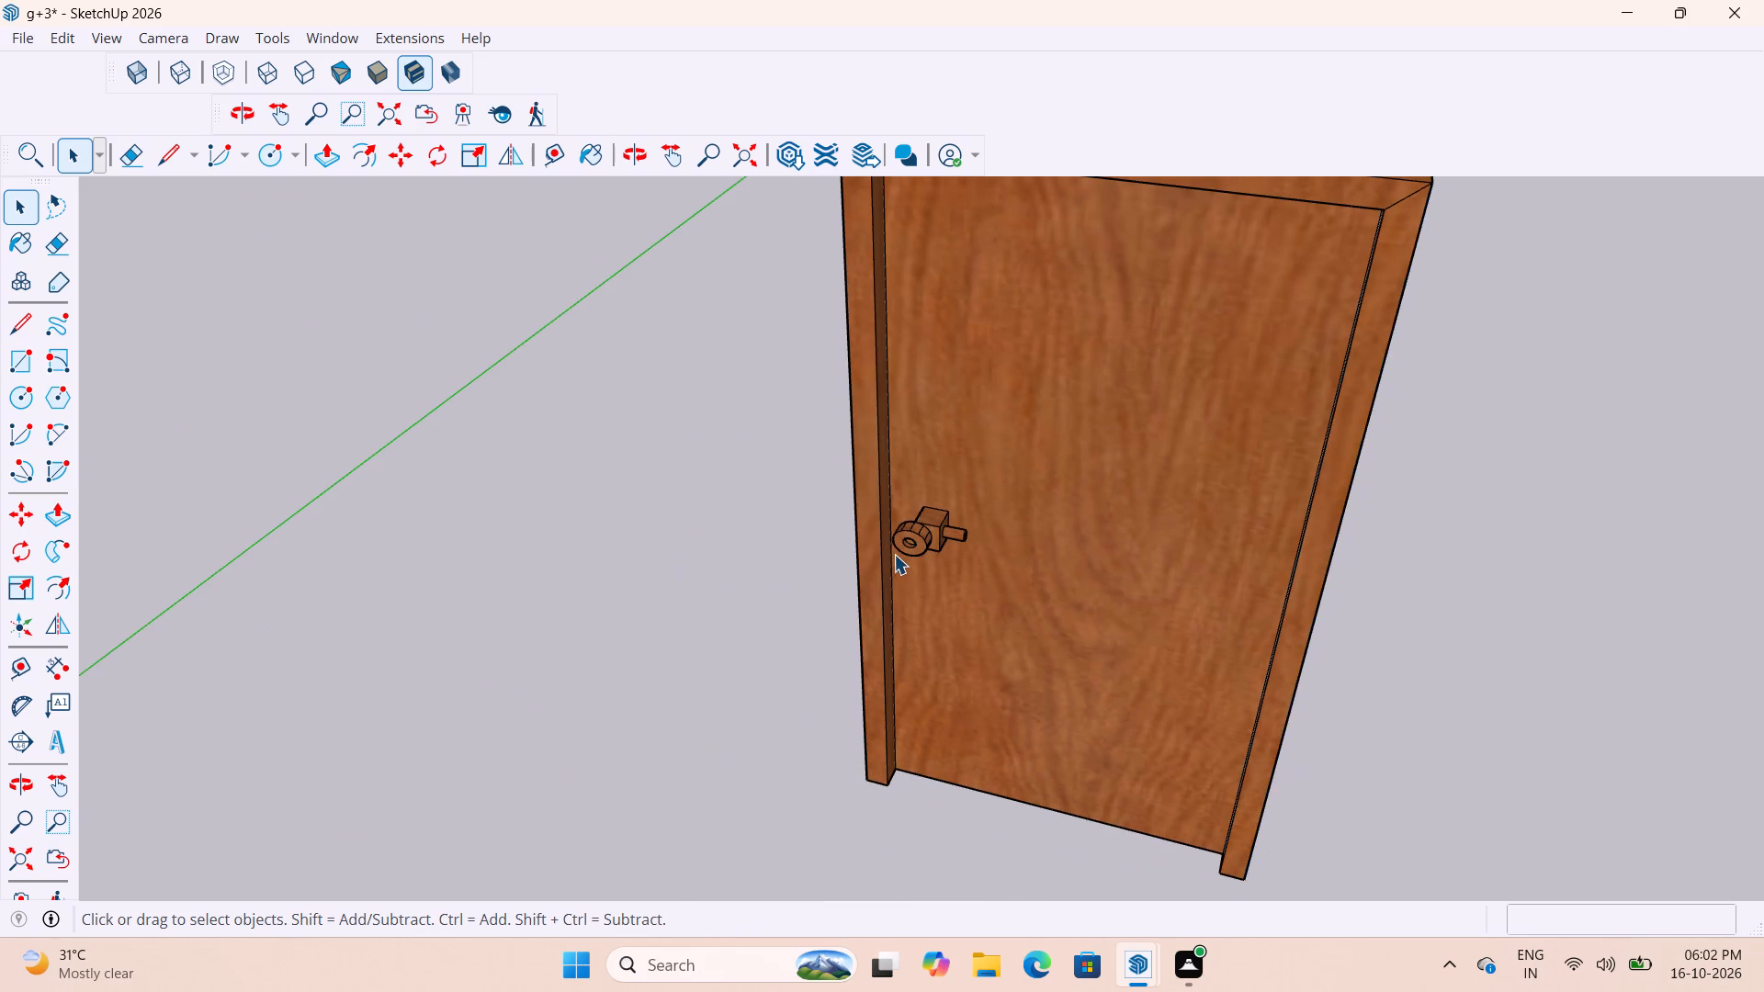
left_click(894, 554)
scroll(900, 565, "up", 3)
right_click(880, 530)
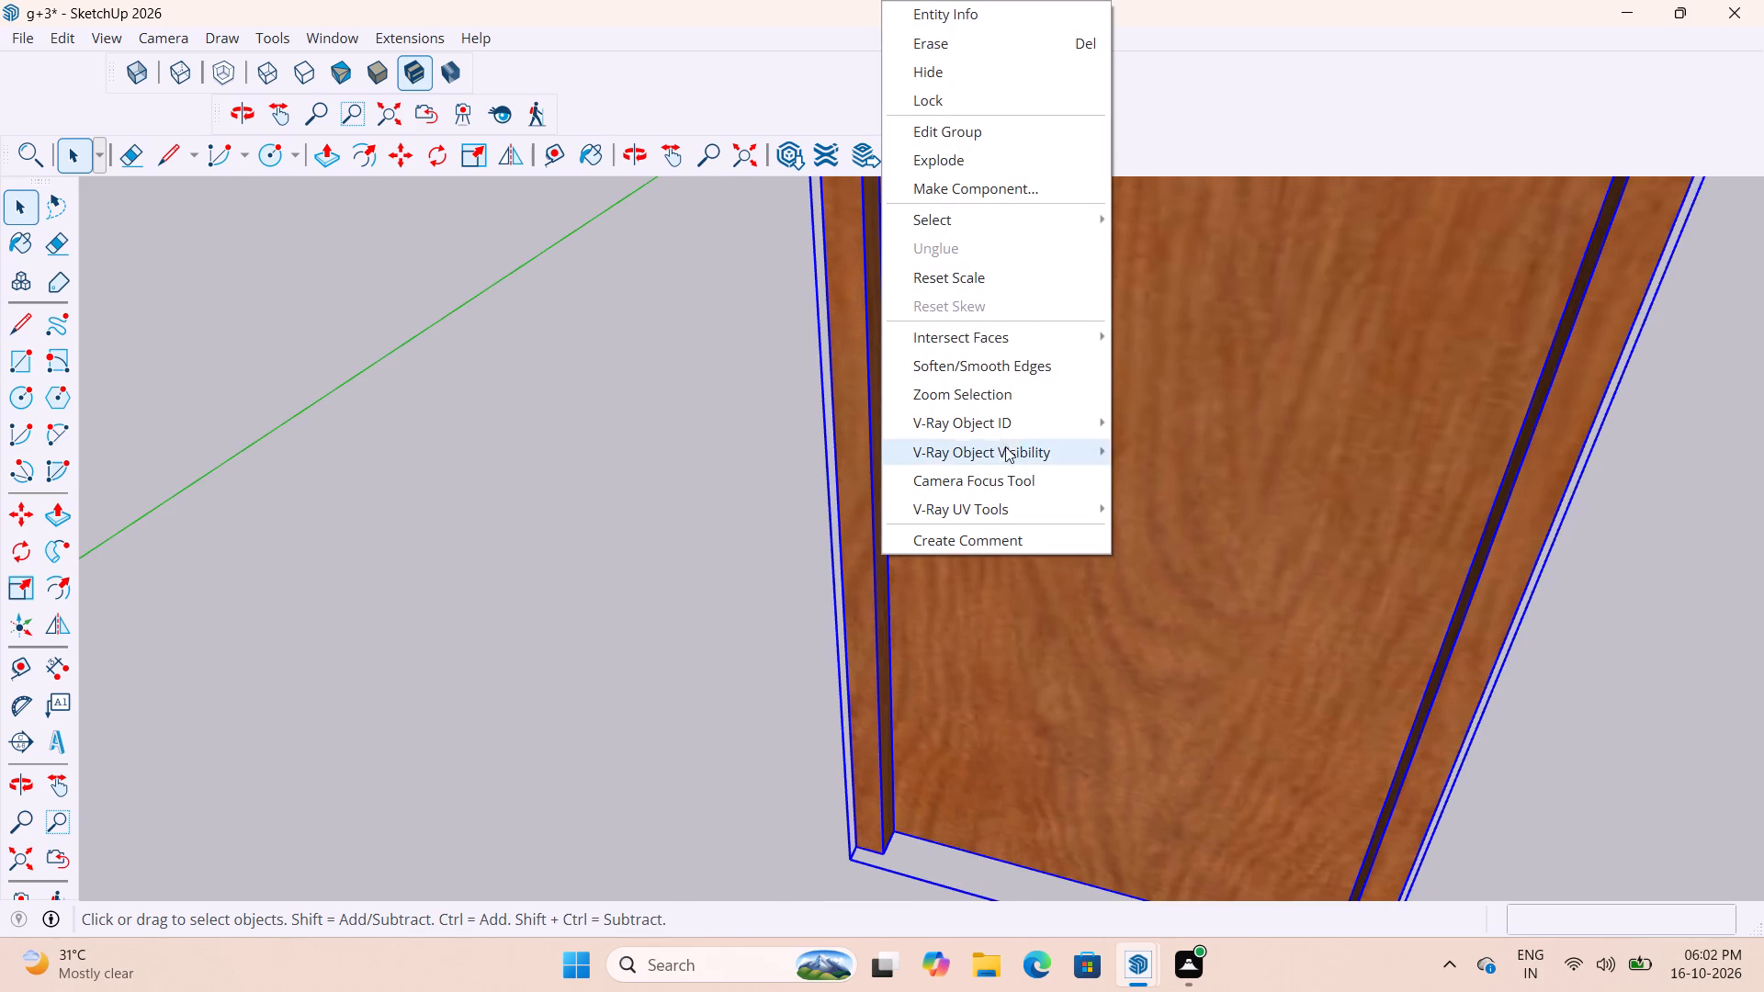
left_click(973, 164)
left_click(672, 504)
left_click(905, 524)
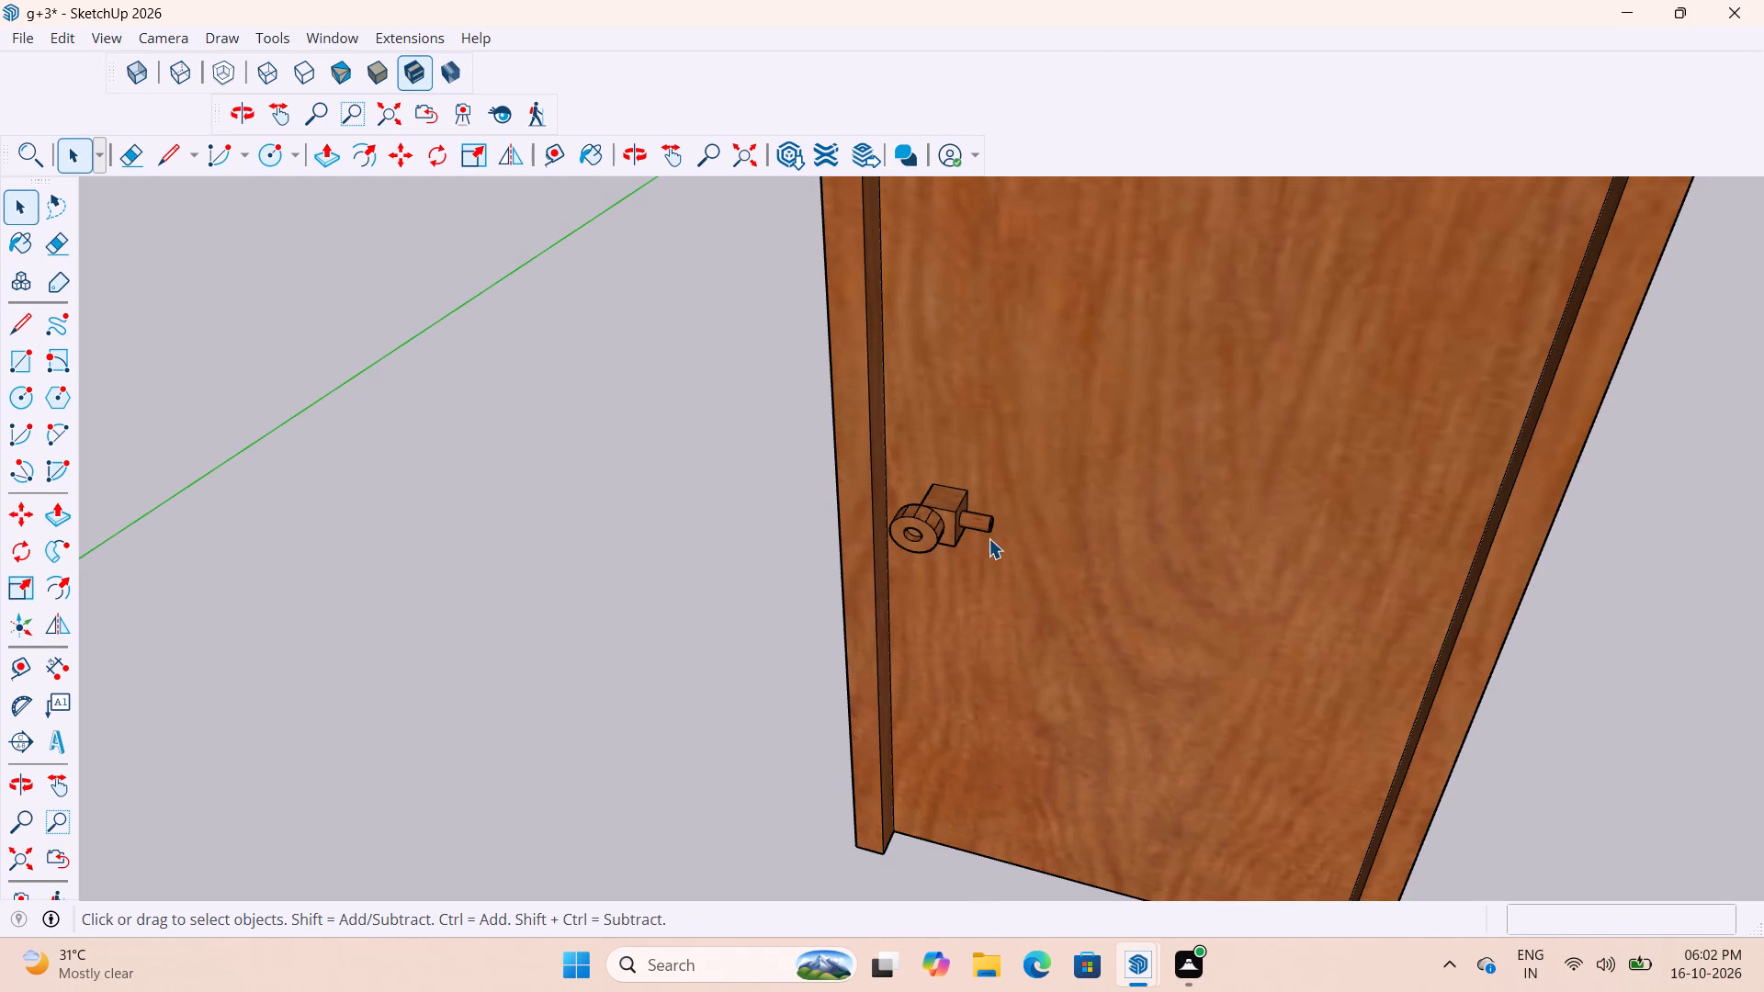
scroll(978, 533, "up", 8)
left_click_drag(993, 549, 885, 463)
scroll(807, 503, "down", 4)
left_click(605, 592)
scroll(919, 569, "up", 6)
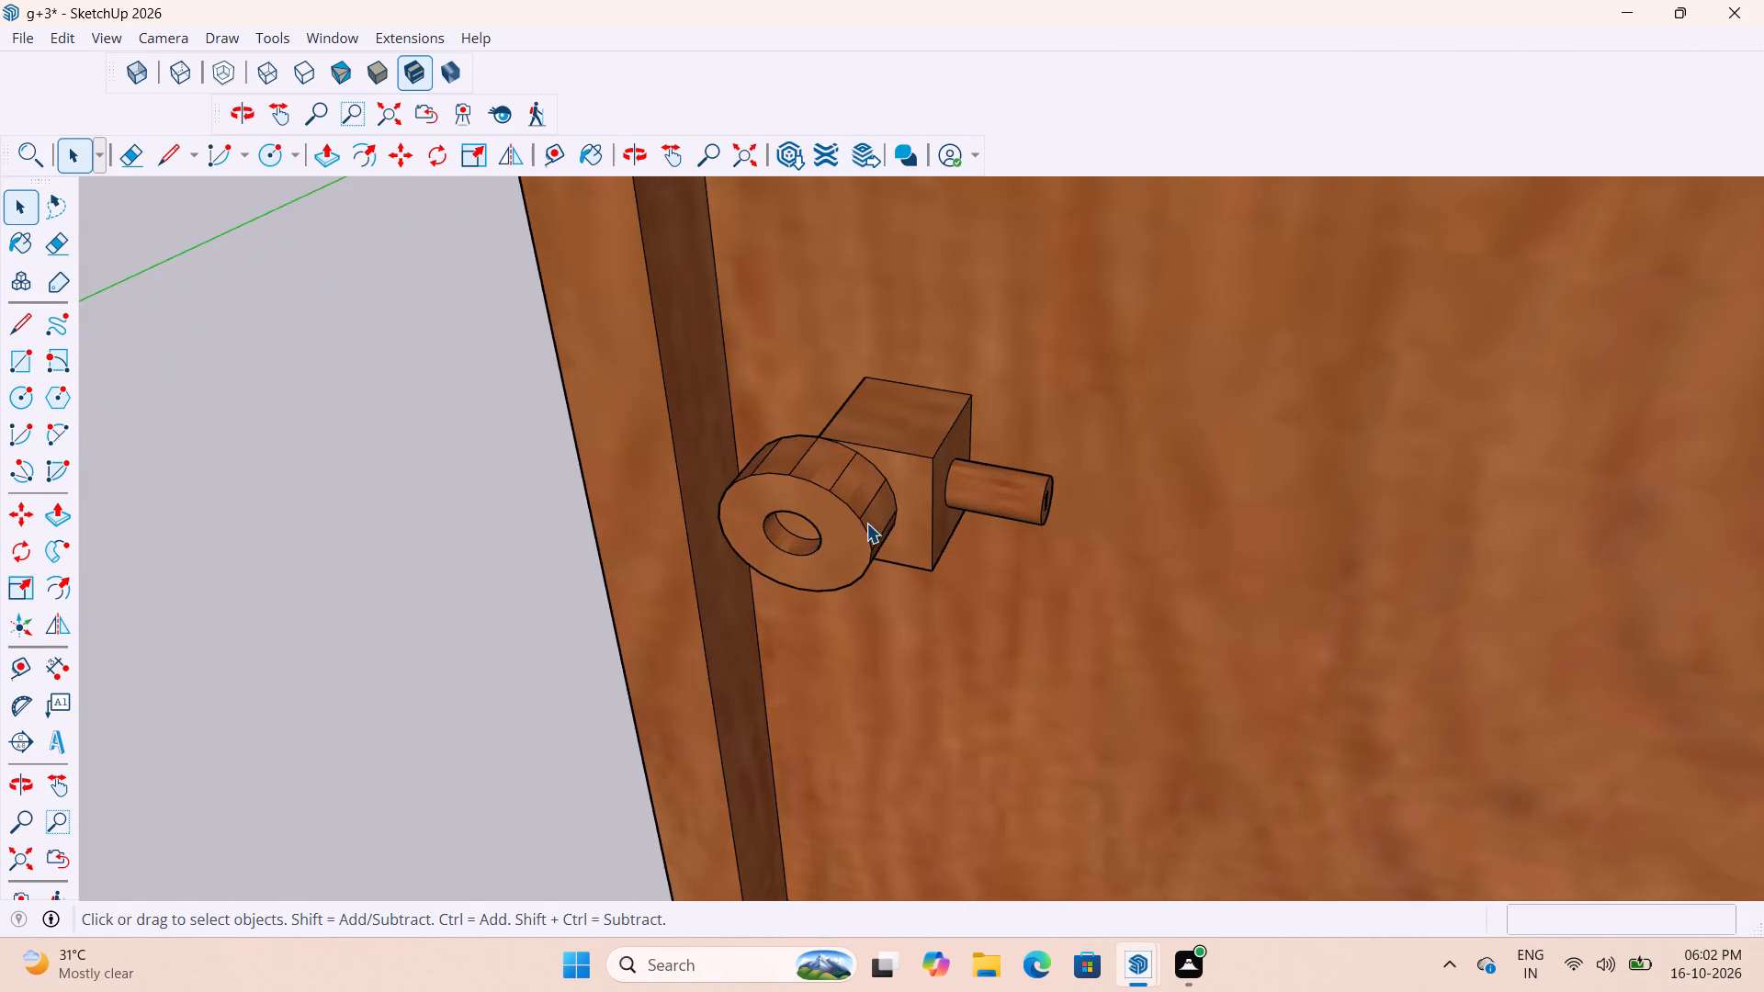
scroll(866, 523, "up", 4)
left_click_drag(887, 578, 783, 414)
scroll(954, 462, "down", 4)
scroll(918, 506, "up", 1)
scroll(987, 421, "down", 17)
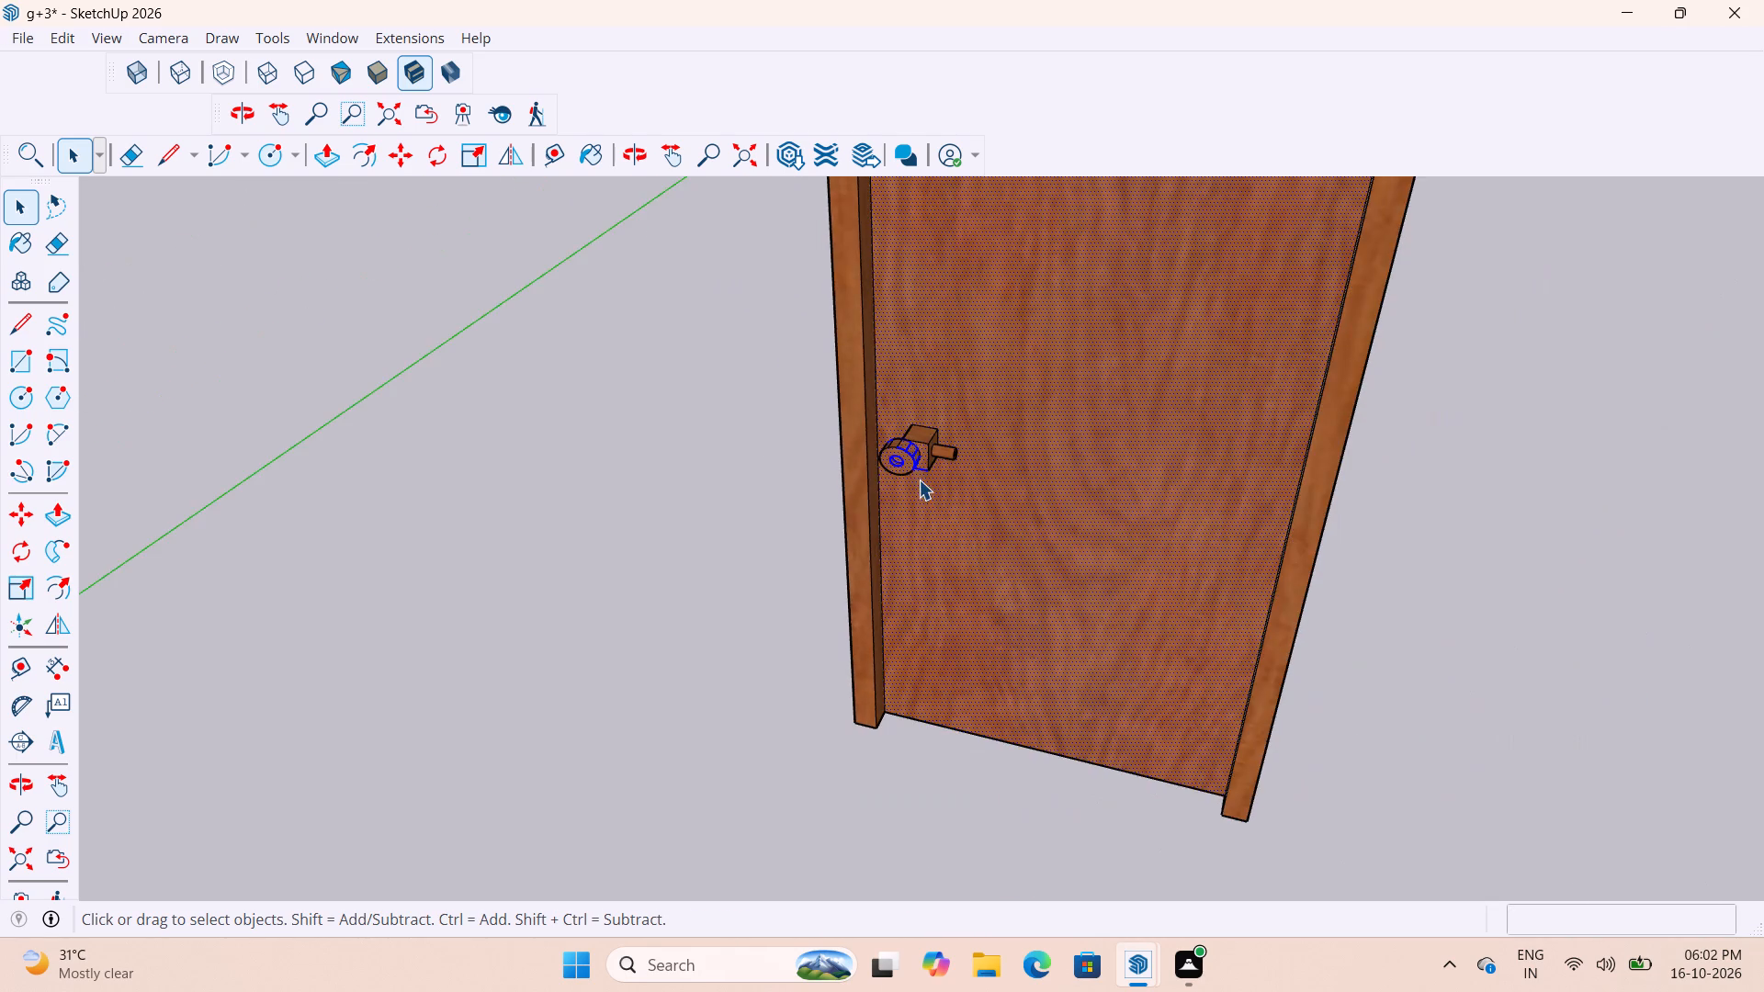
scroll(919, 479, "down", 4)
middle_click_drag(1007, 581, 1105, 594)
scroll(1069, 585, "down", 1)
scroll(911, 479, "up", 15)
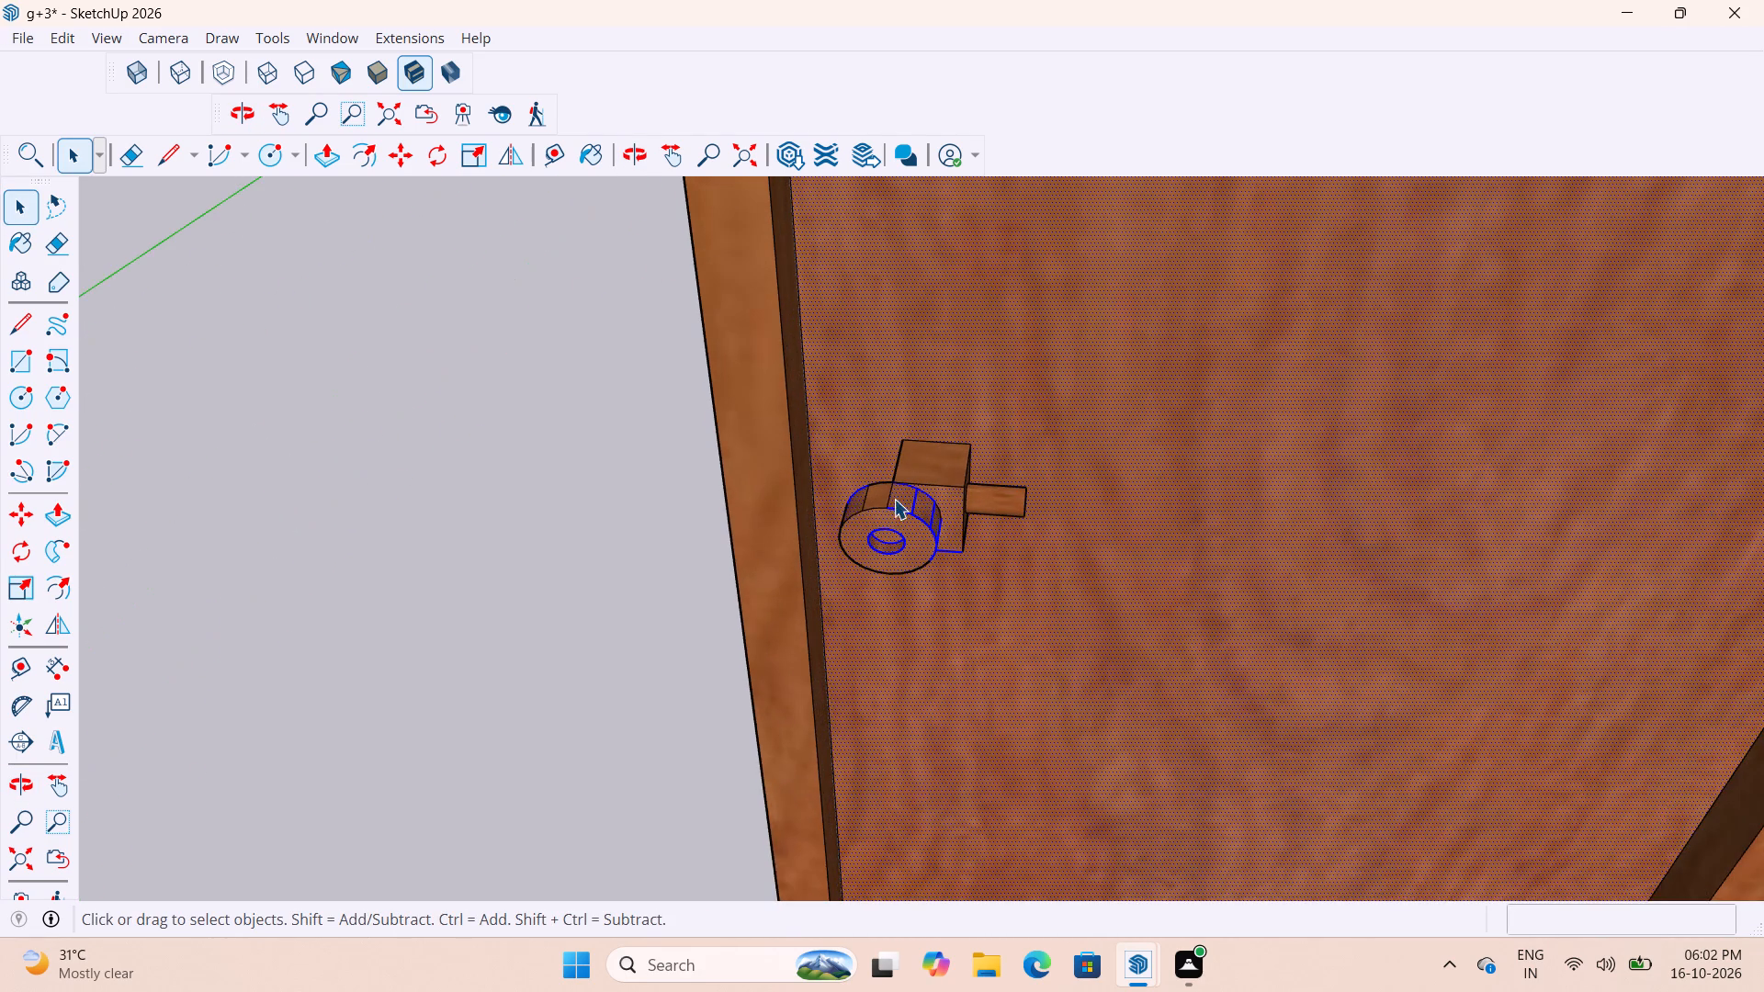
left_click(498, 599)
Copy the exploded door's leaf face together with its handle into the open space beside the door.
scroll(994, 508, "up", 1)
middle_click_drag(994, 508, 750, 254)
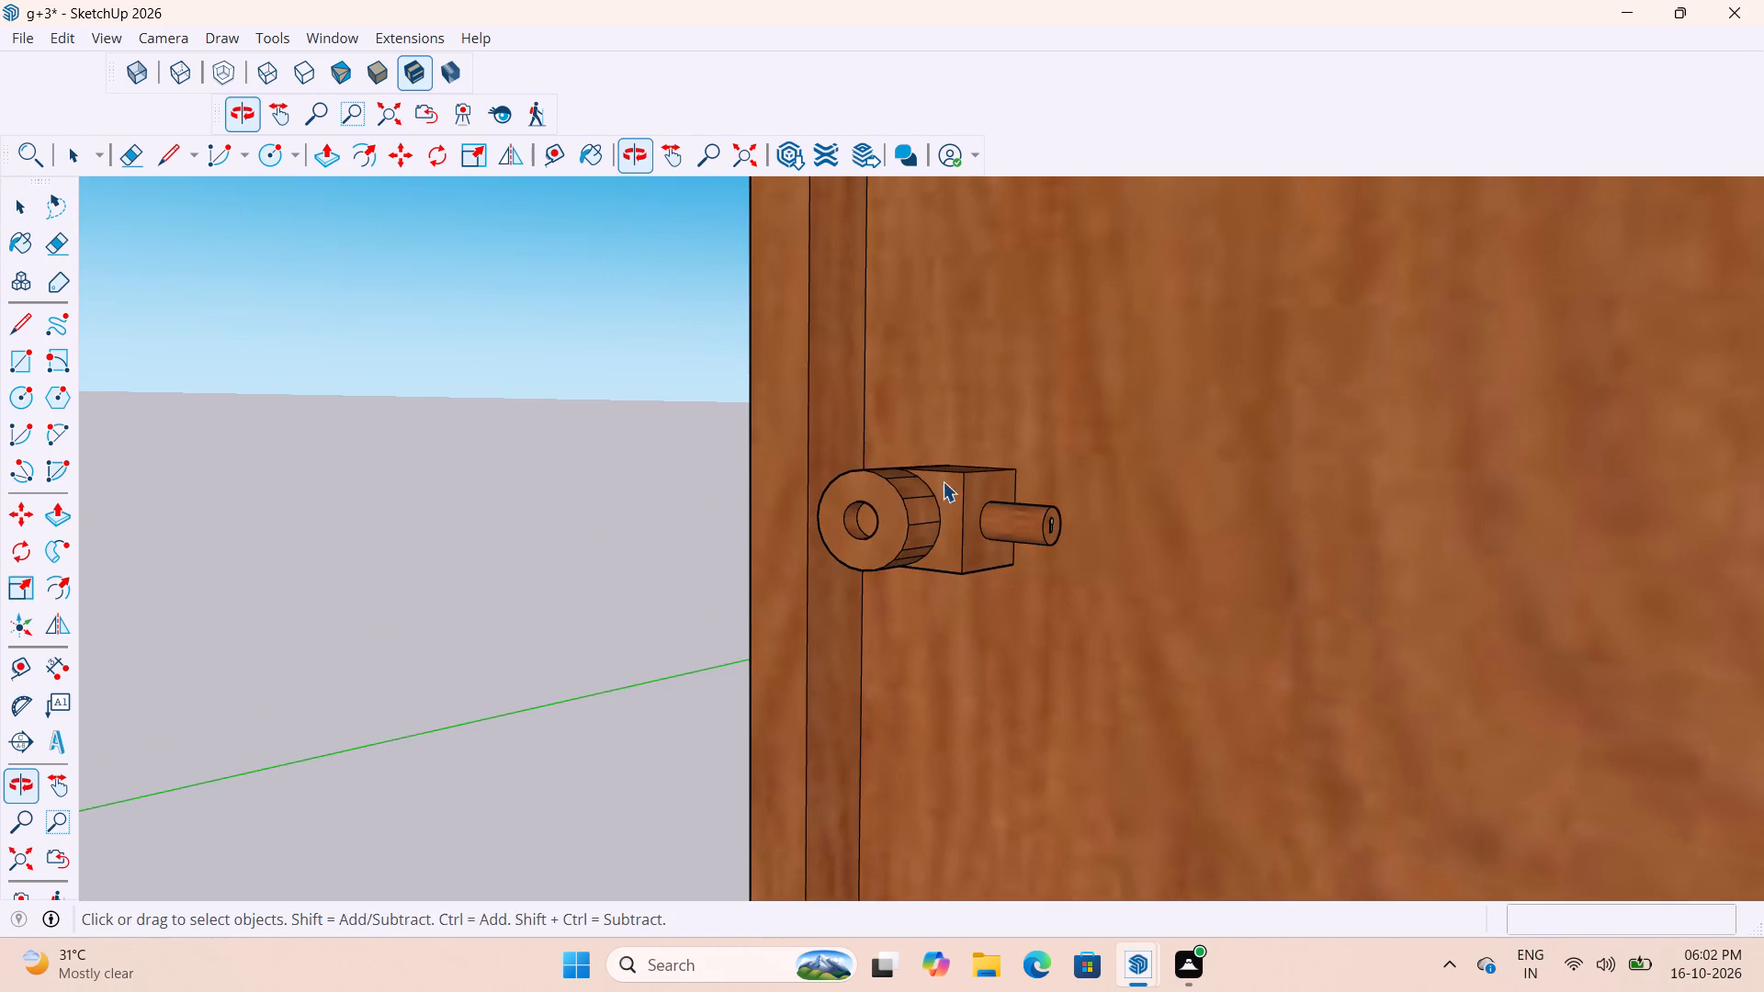
middle_click_drag(964, 467, 1443, 195)
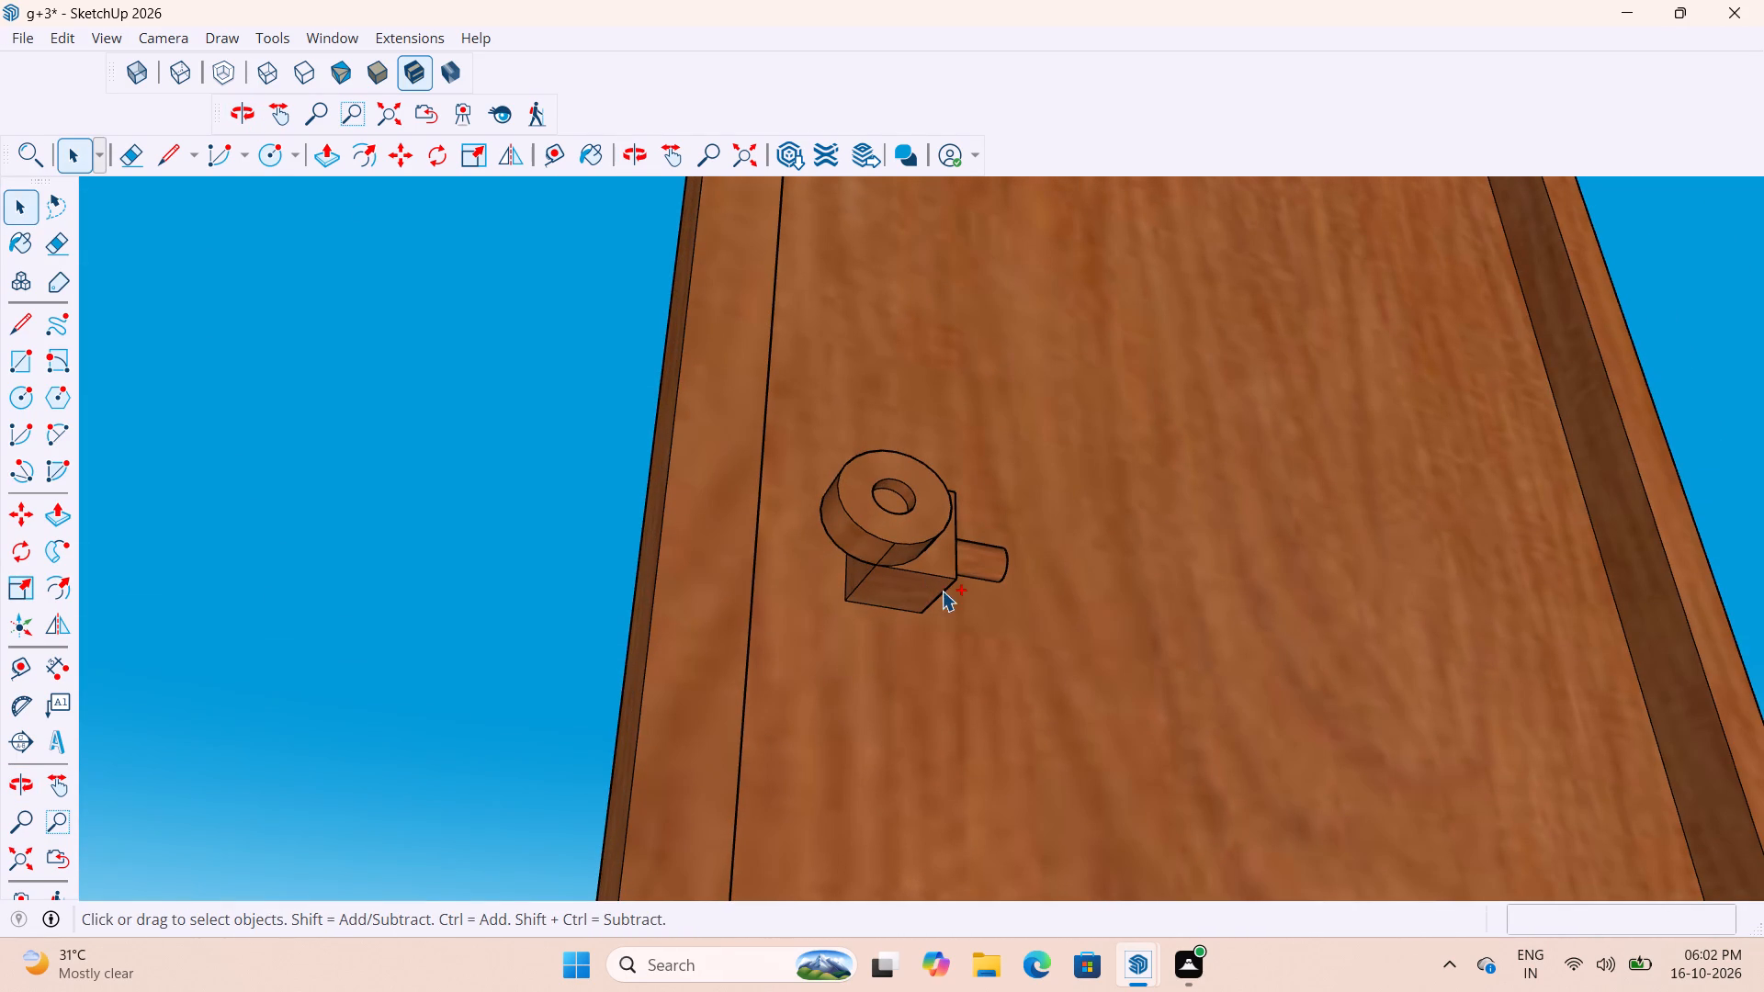
left_click_drag(942, 591, 878, 477, "ctrl")
scroll(901, 527, "up", 2, "ctrl")
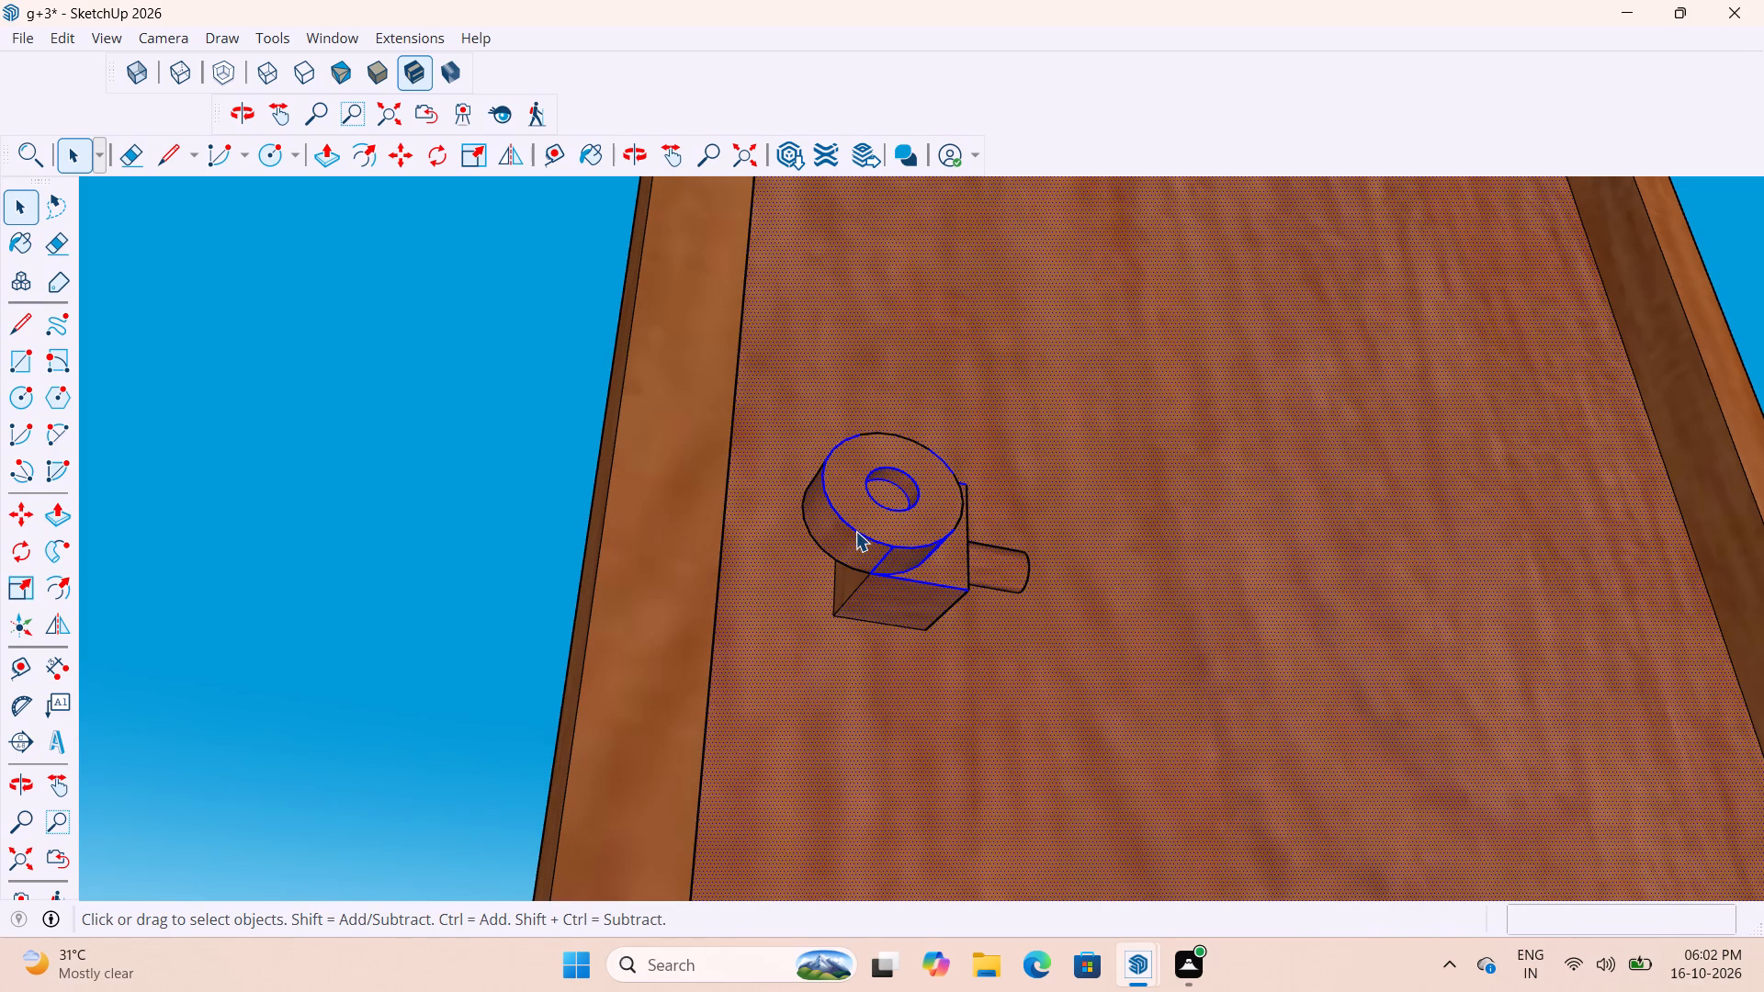
key("m")
left_click(883, 565)
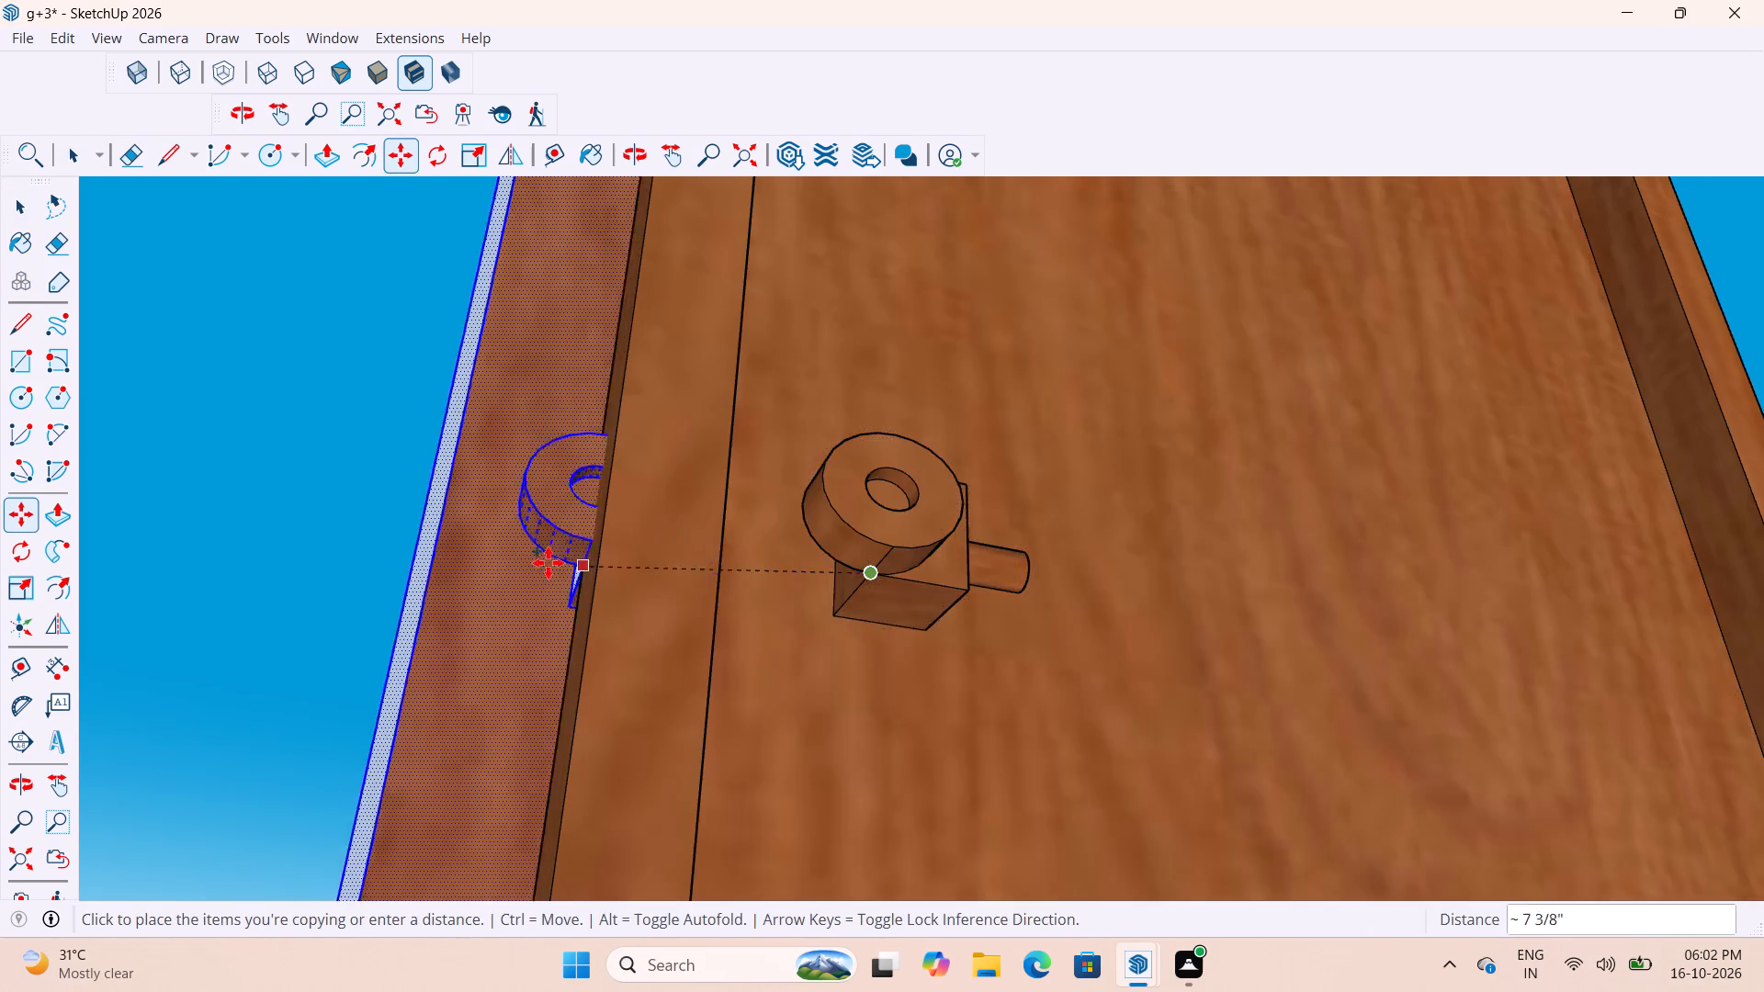
scroll(550, 556, "down", 8)
left_click(1127, 493)
key("space")
key("space")
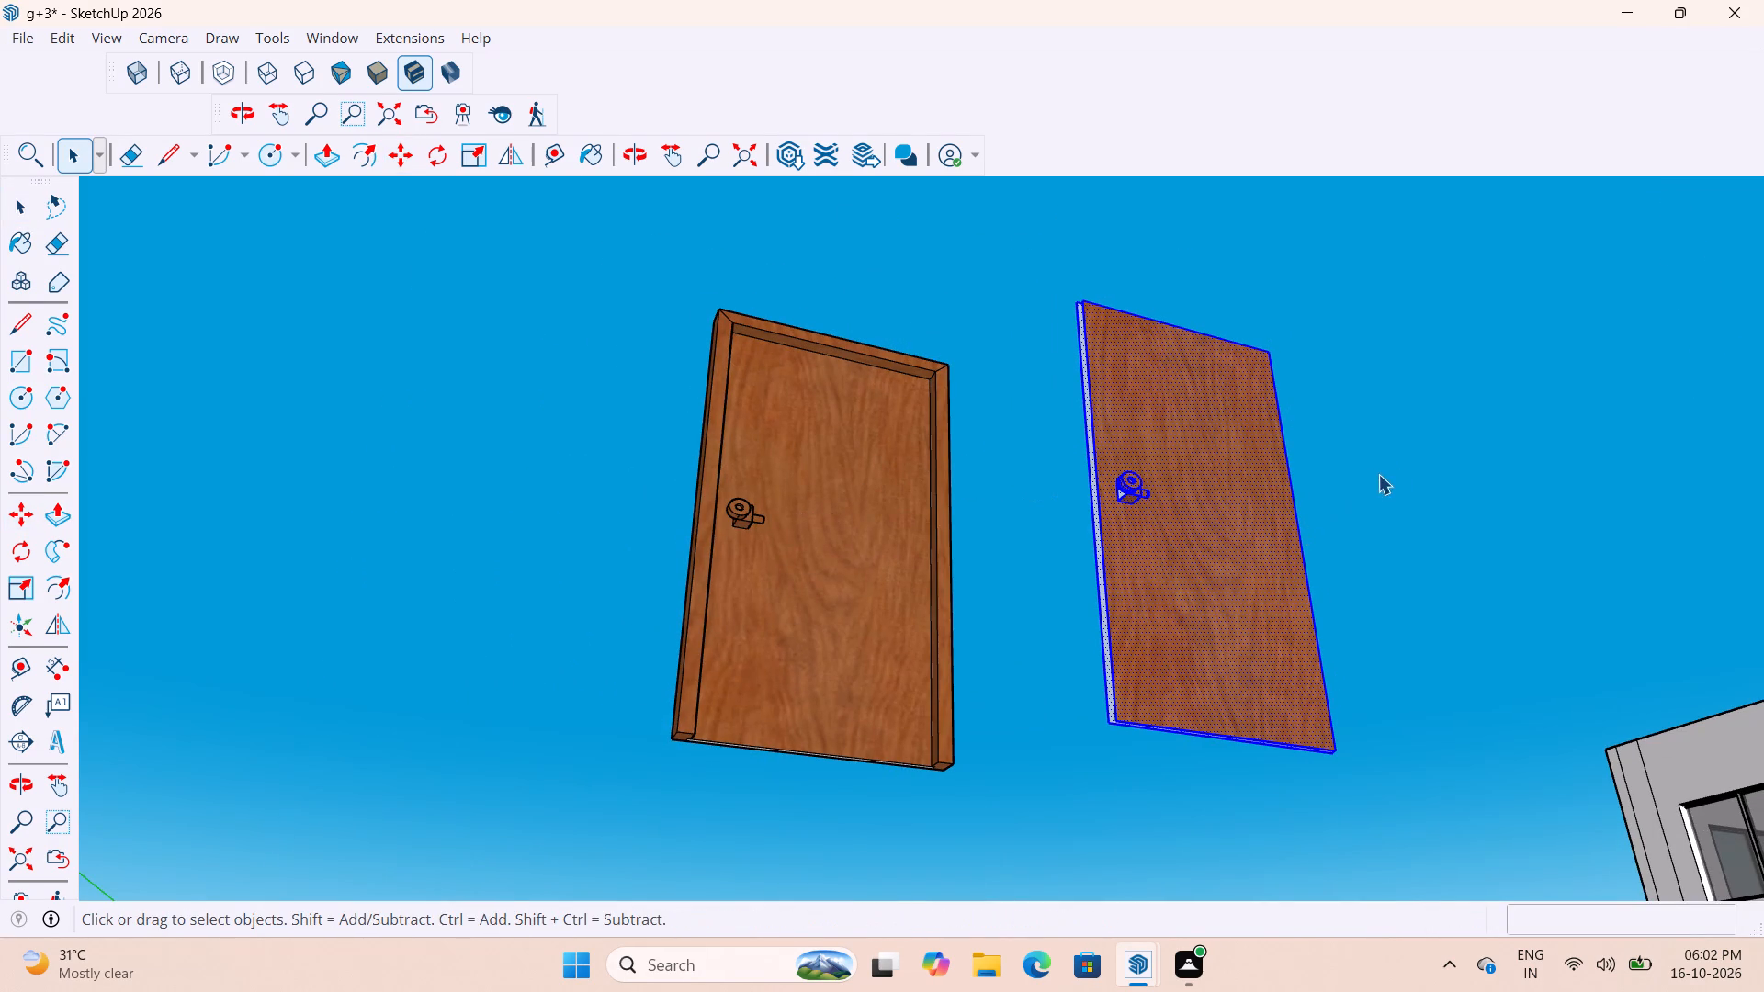
key("space")
Delete the leaf faces and border edges of the copy, keeping only the loose handle.
left_click(1404, 450)
left_click(1202, 610)
key("Delete")
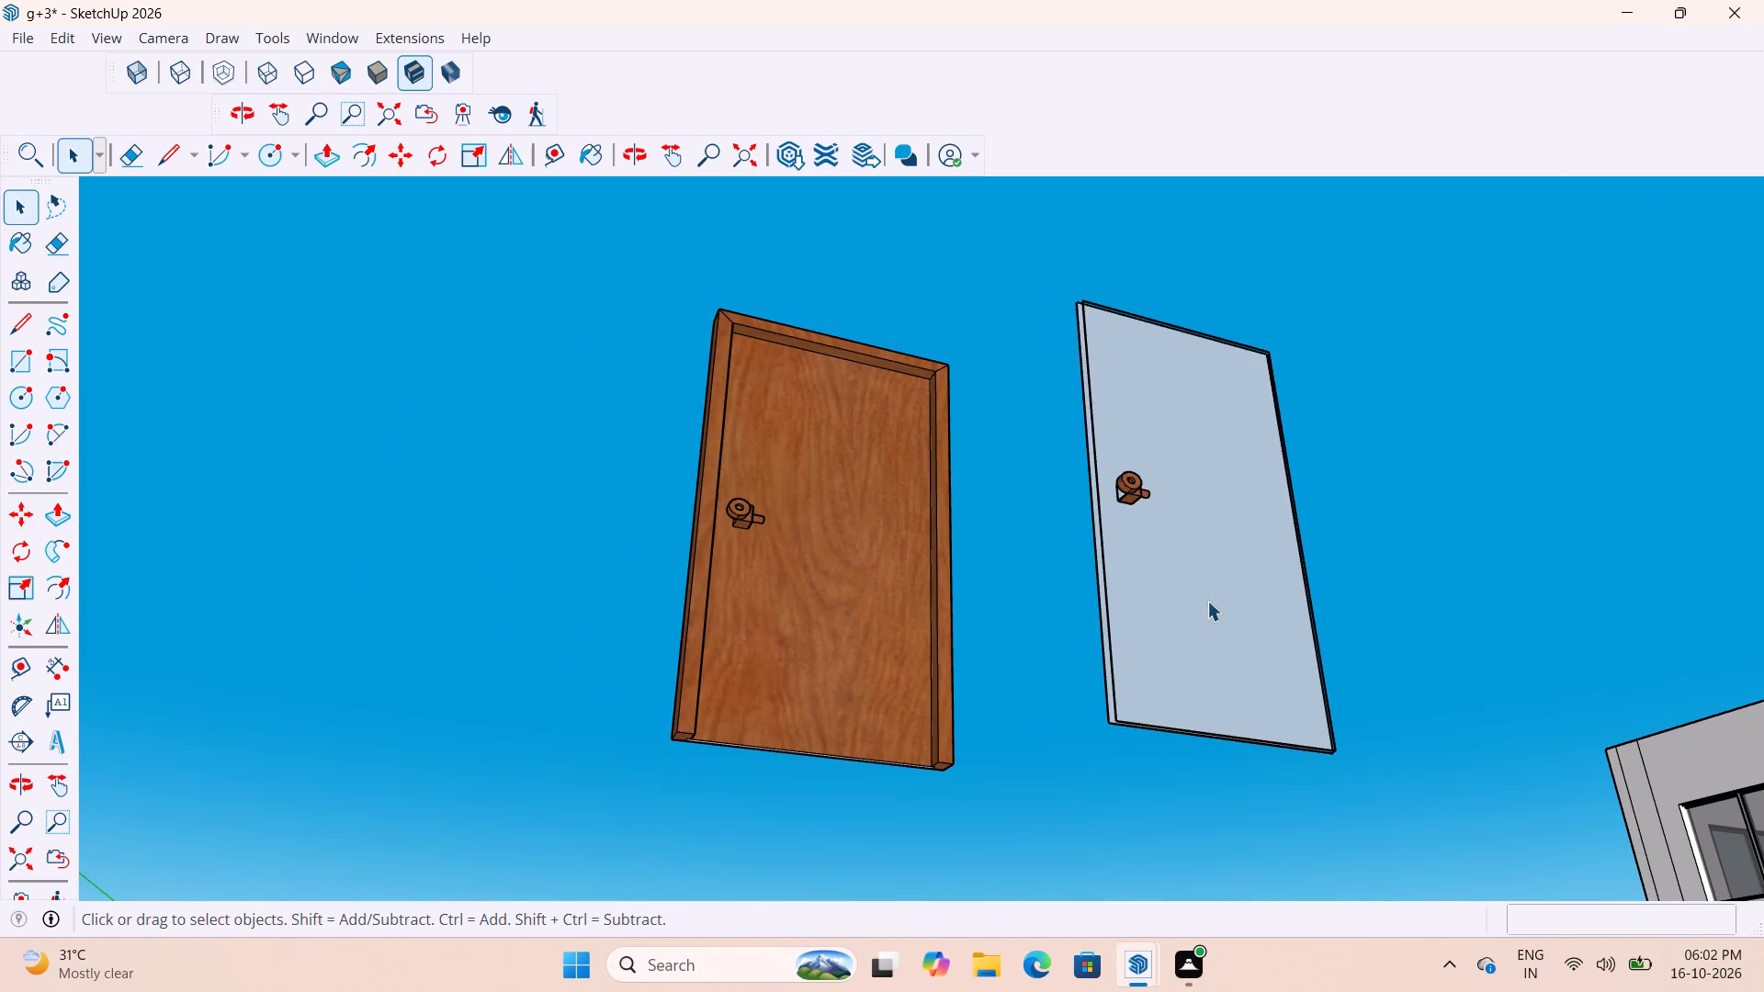
left_click(1193, 584)
key("Delete")
scroll(1111, 547, "up", 2)
left_click_drag(1124, 599, 1068, 532)
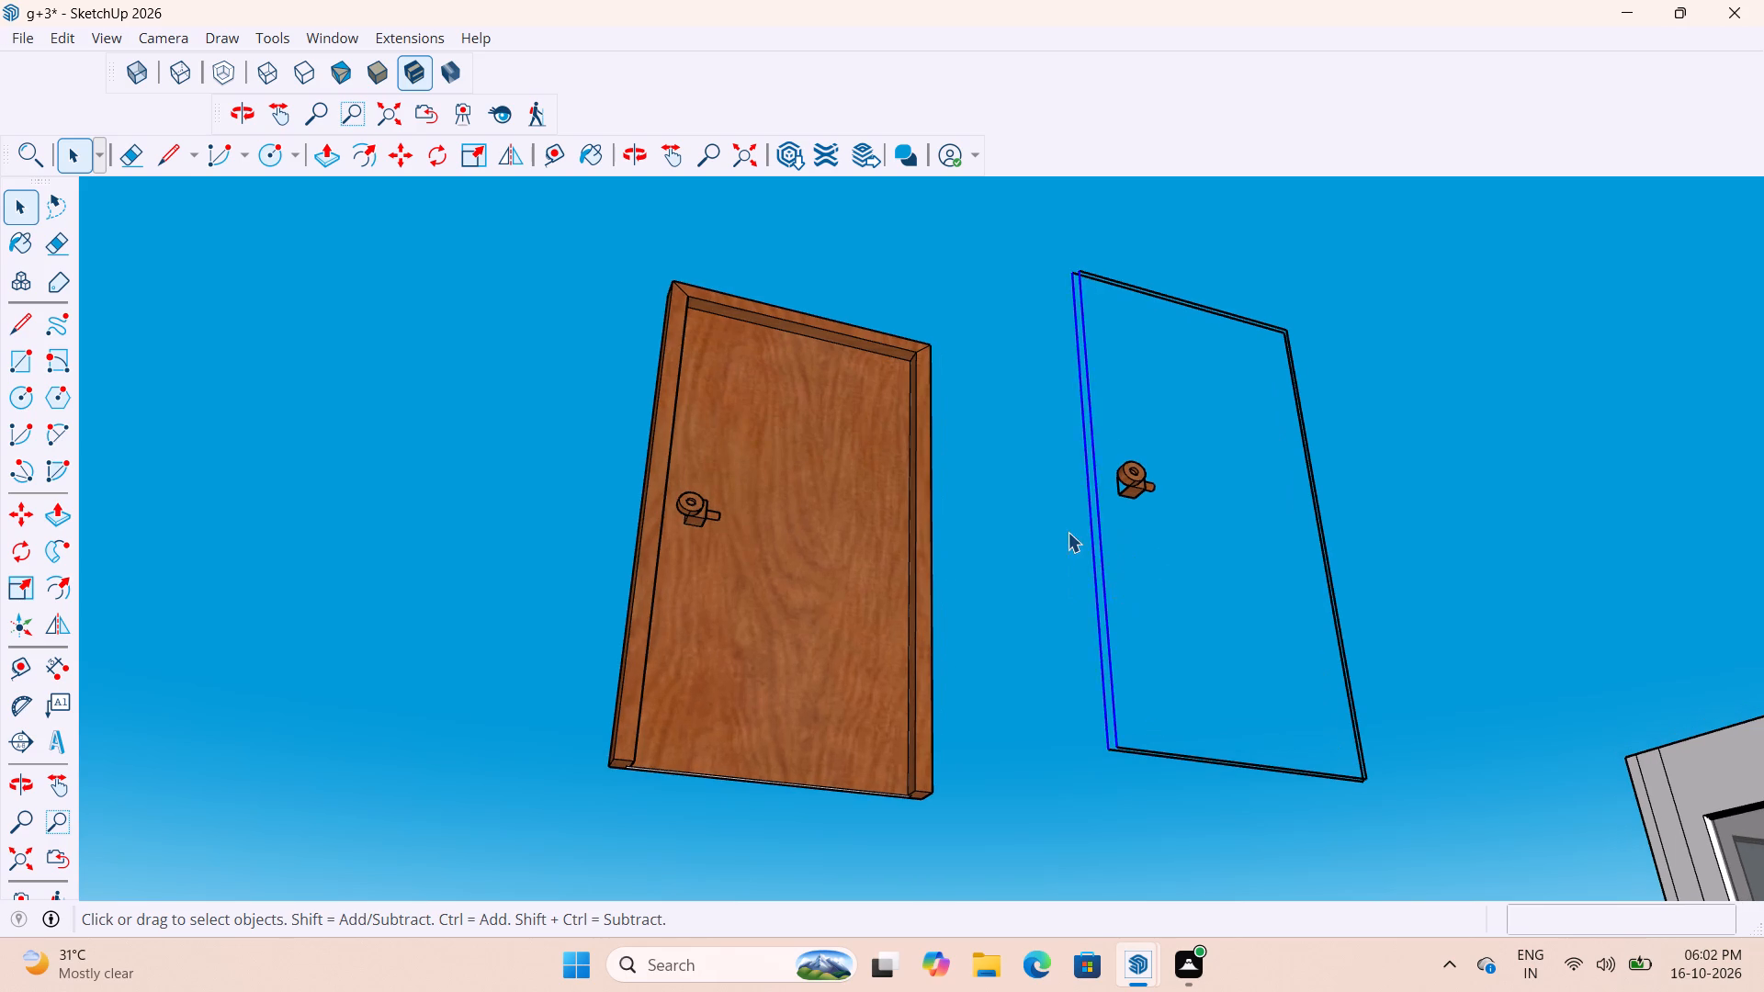
key("Delete")
left_click_drag(1415, 784, 1293, 510)
key("Delete")
left_click_drag(1349, 423, 1148, 233)
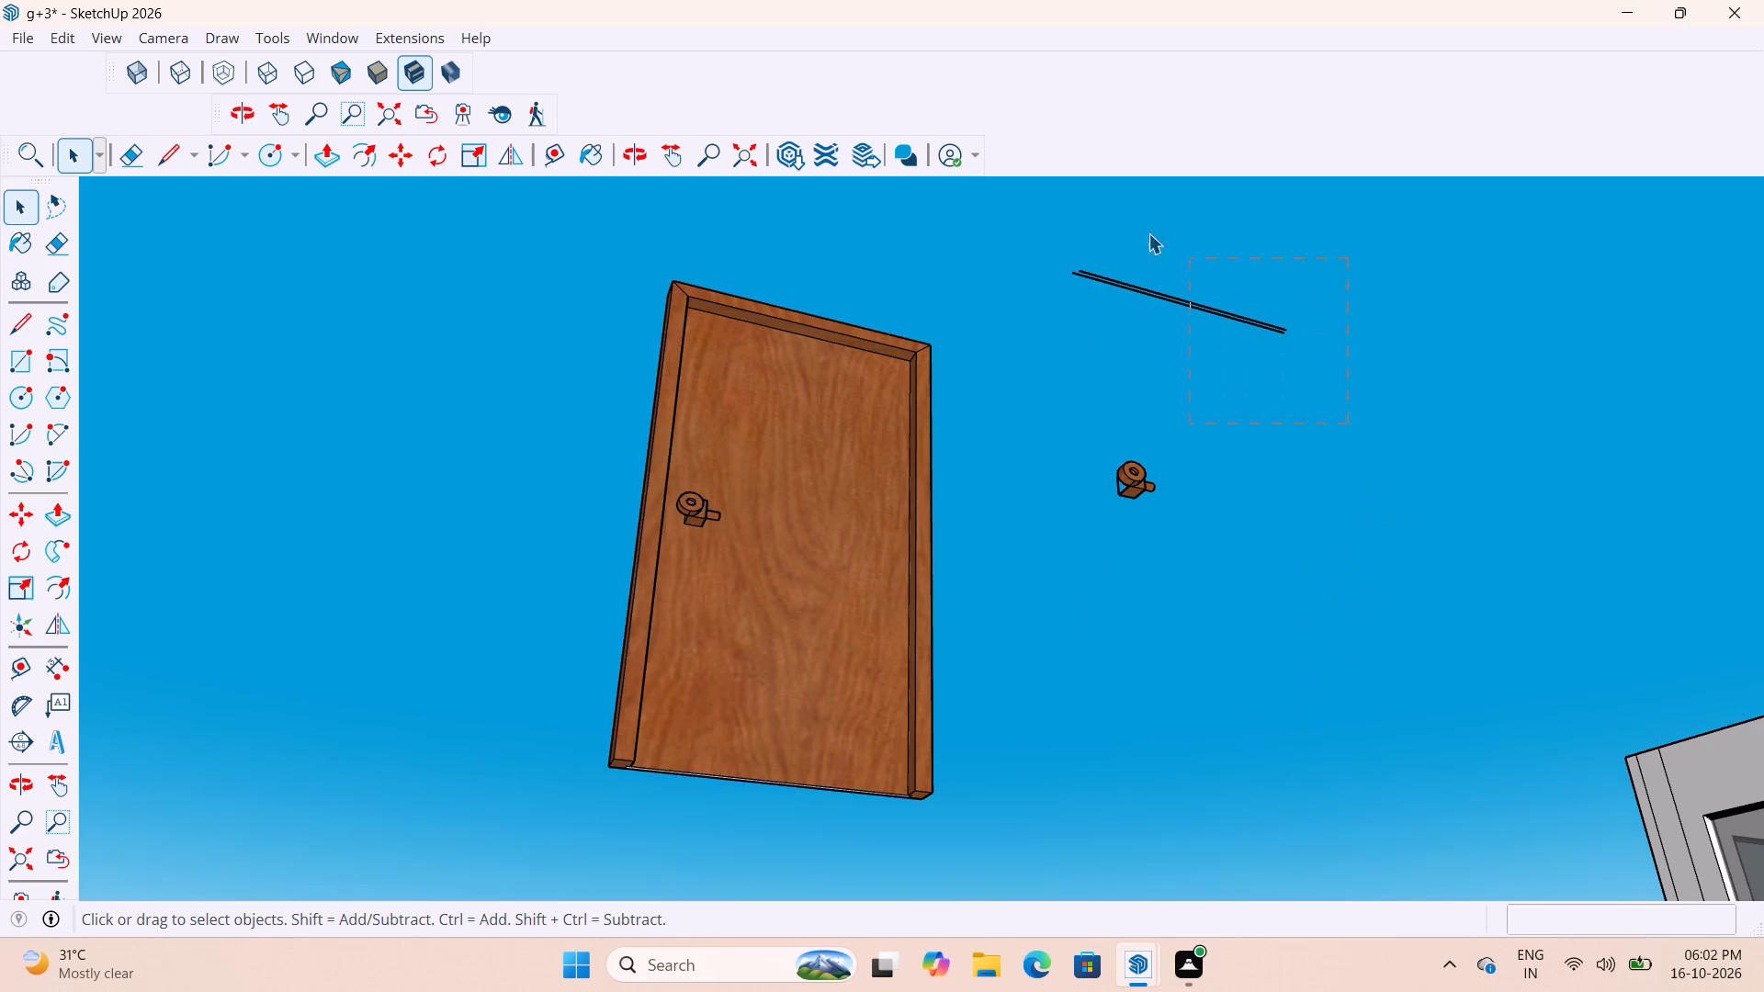
left_click_drag(1148, 233, 1132, 222)
key("Delete")
Examine the loose handle copy beside the wooden door.
scroll(1146, 486, "down", 3)
middle_click_drag(1174, 531, 1109, 747)
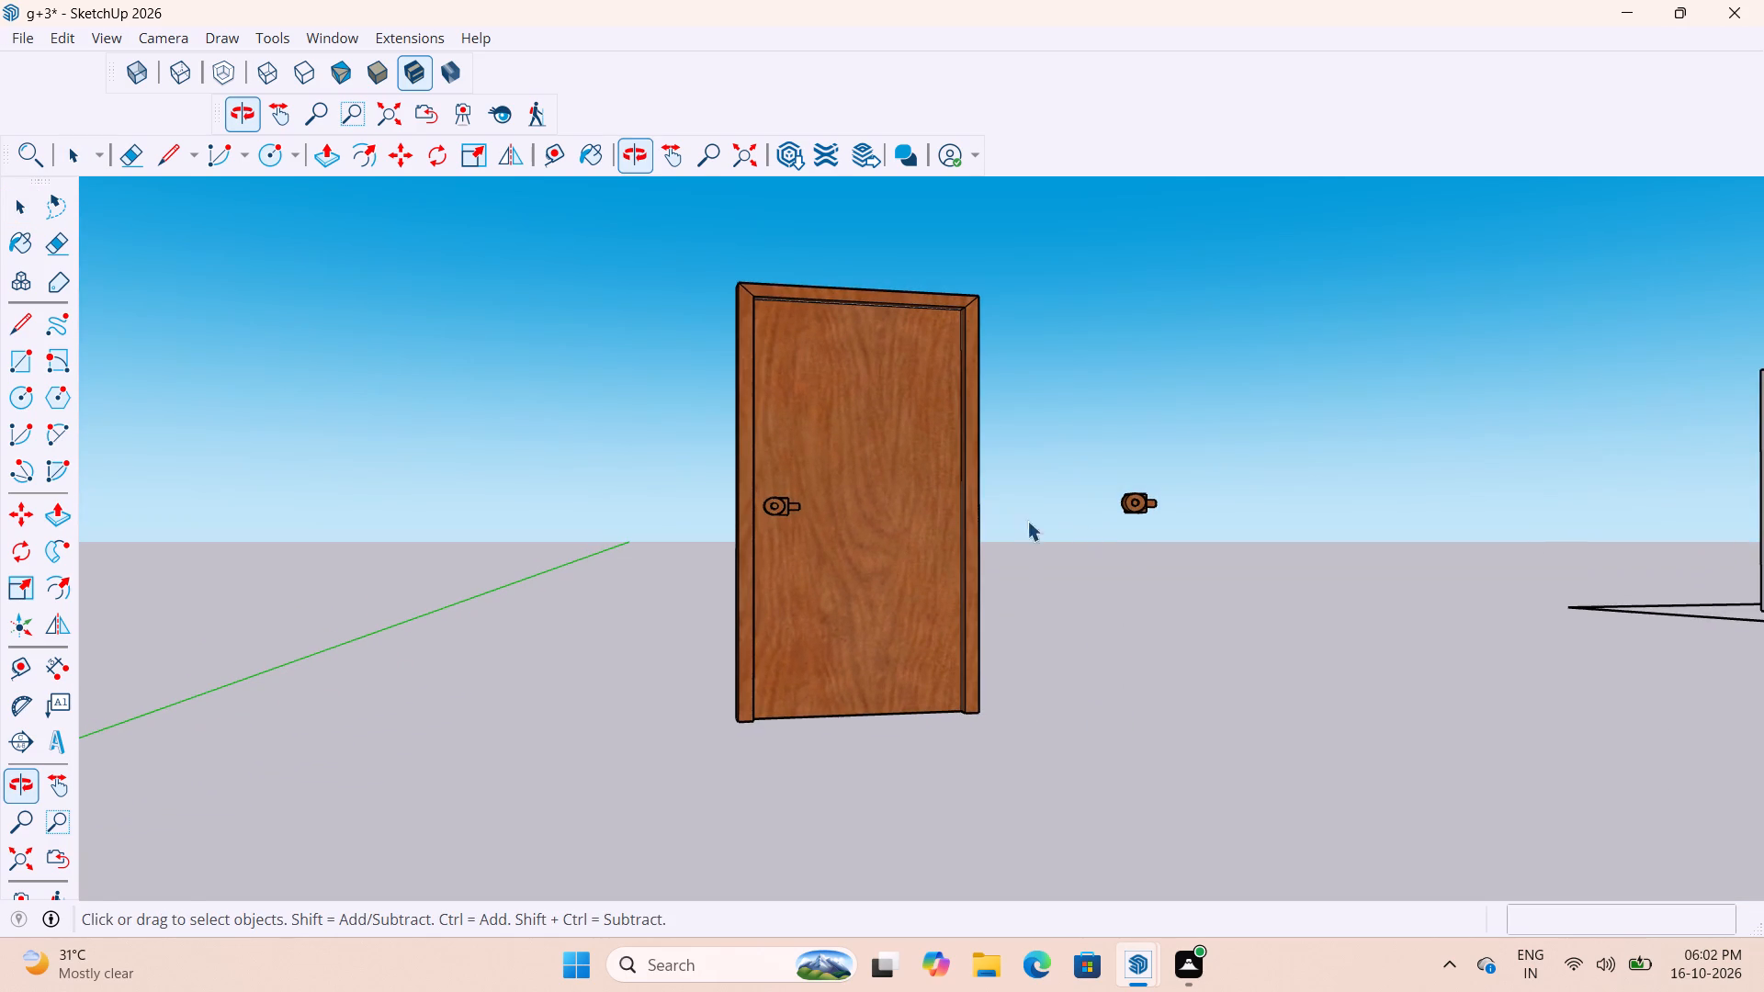
scroll(799, 515, "up", 5)
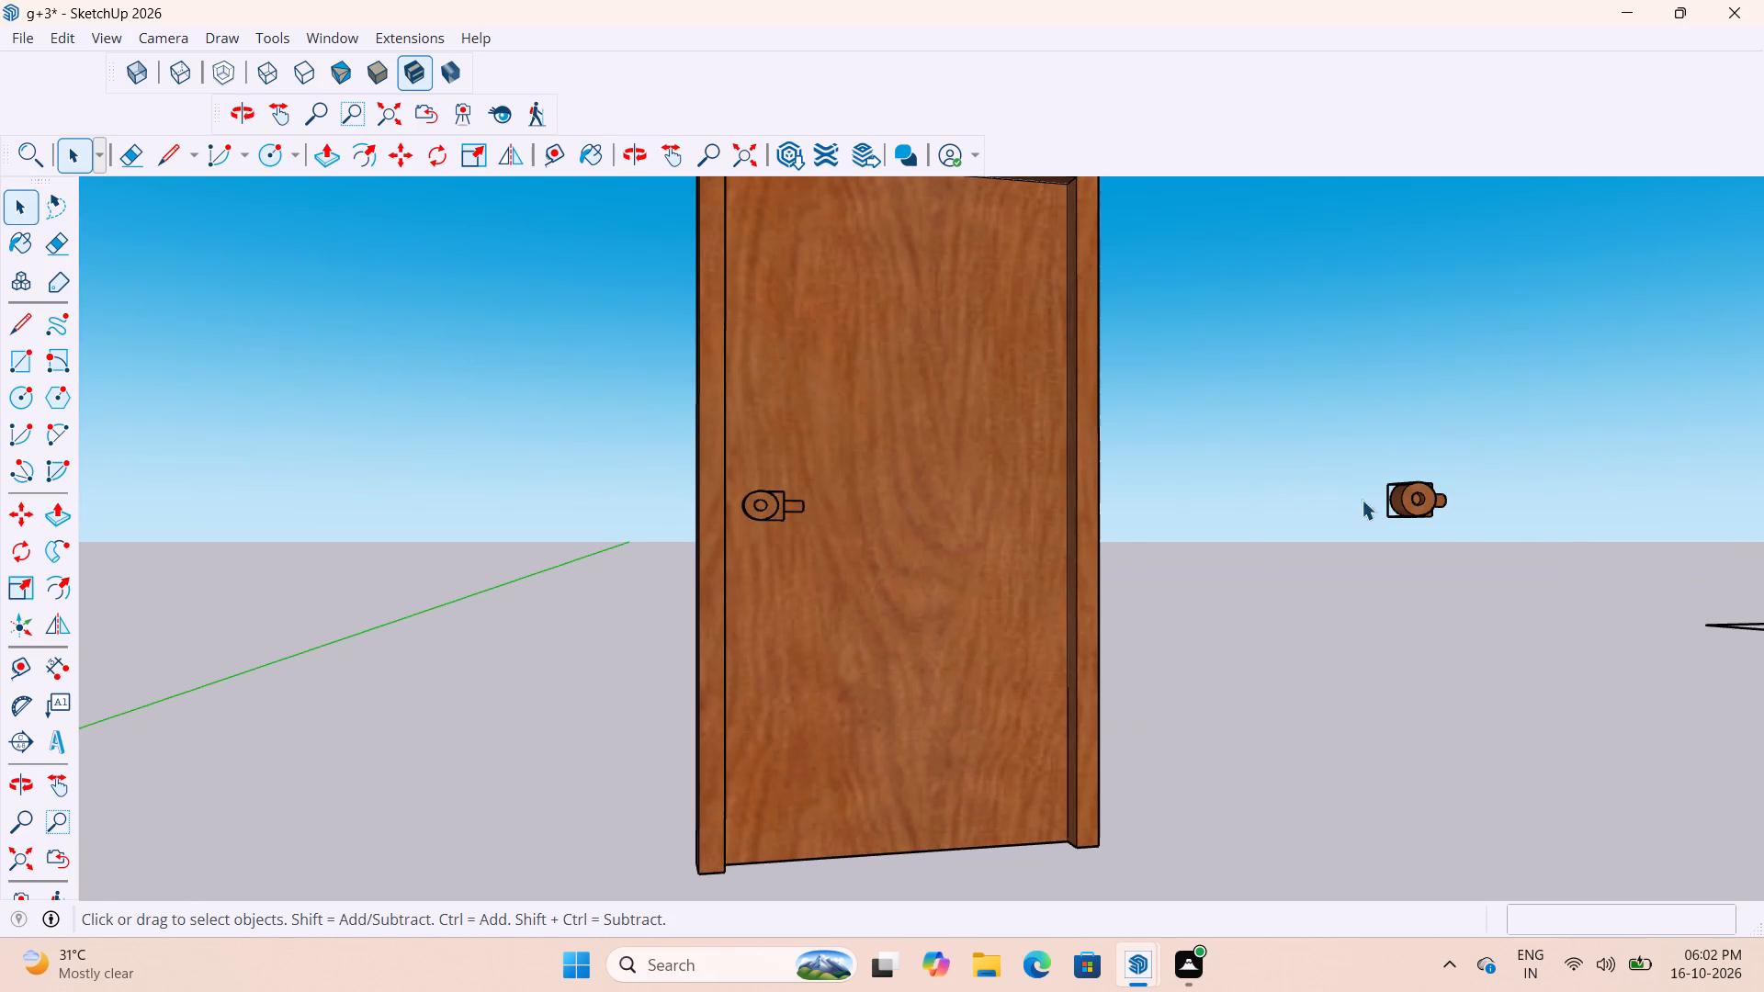
left_click(1484, 591)
left_click_drag(1512, 567, 1345, 426)
left_click_drag(1345, 426, 1338, 423)
scroll(1494, 486, "up", 3)
scroll(1266, 566, "down", 5)
left_click(1202, 675)
scroll(1196, 593, "up", 3)
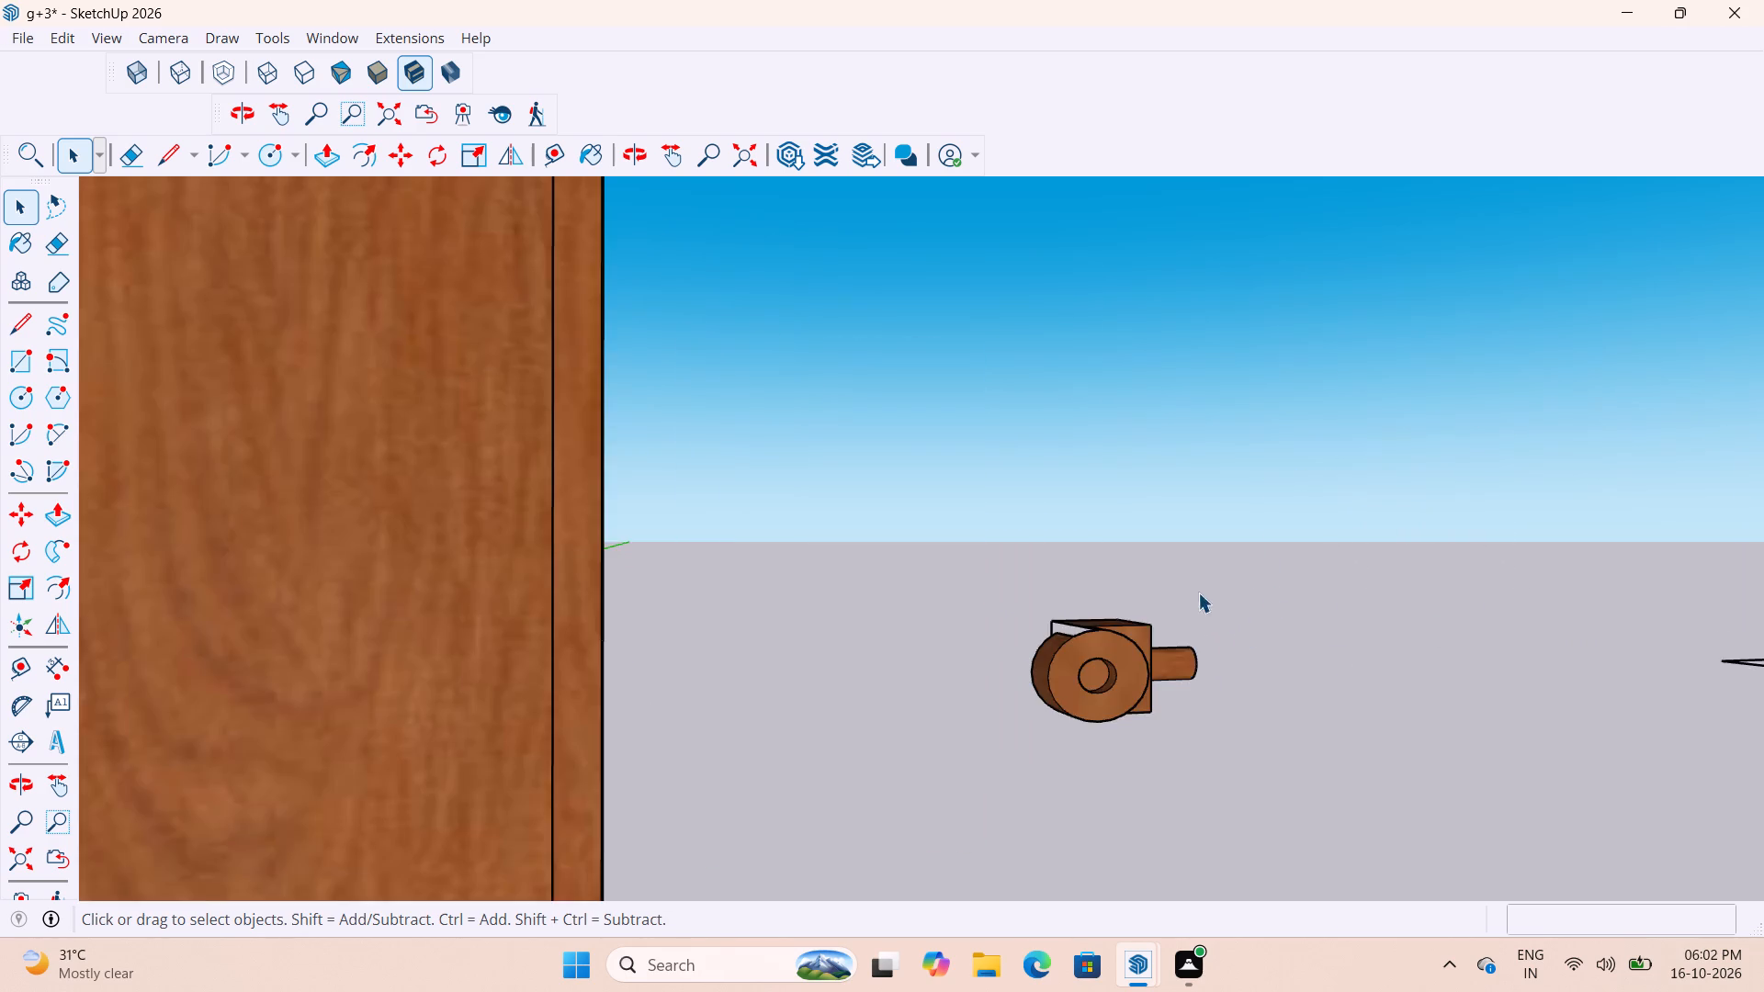
Push/Pull the recessed white face of the handle copy's box out to its open edge, closing the box.
middle_click_drag(1236, 614, 1634, 672)
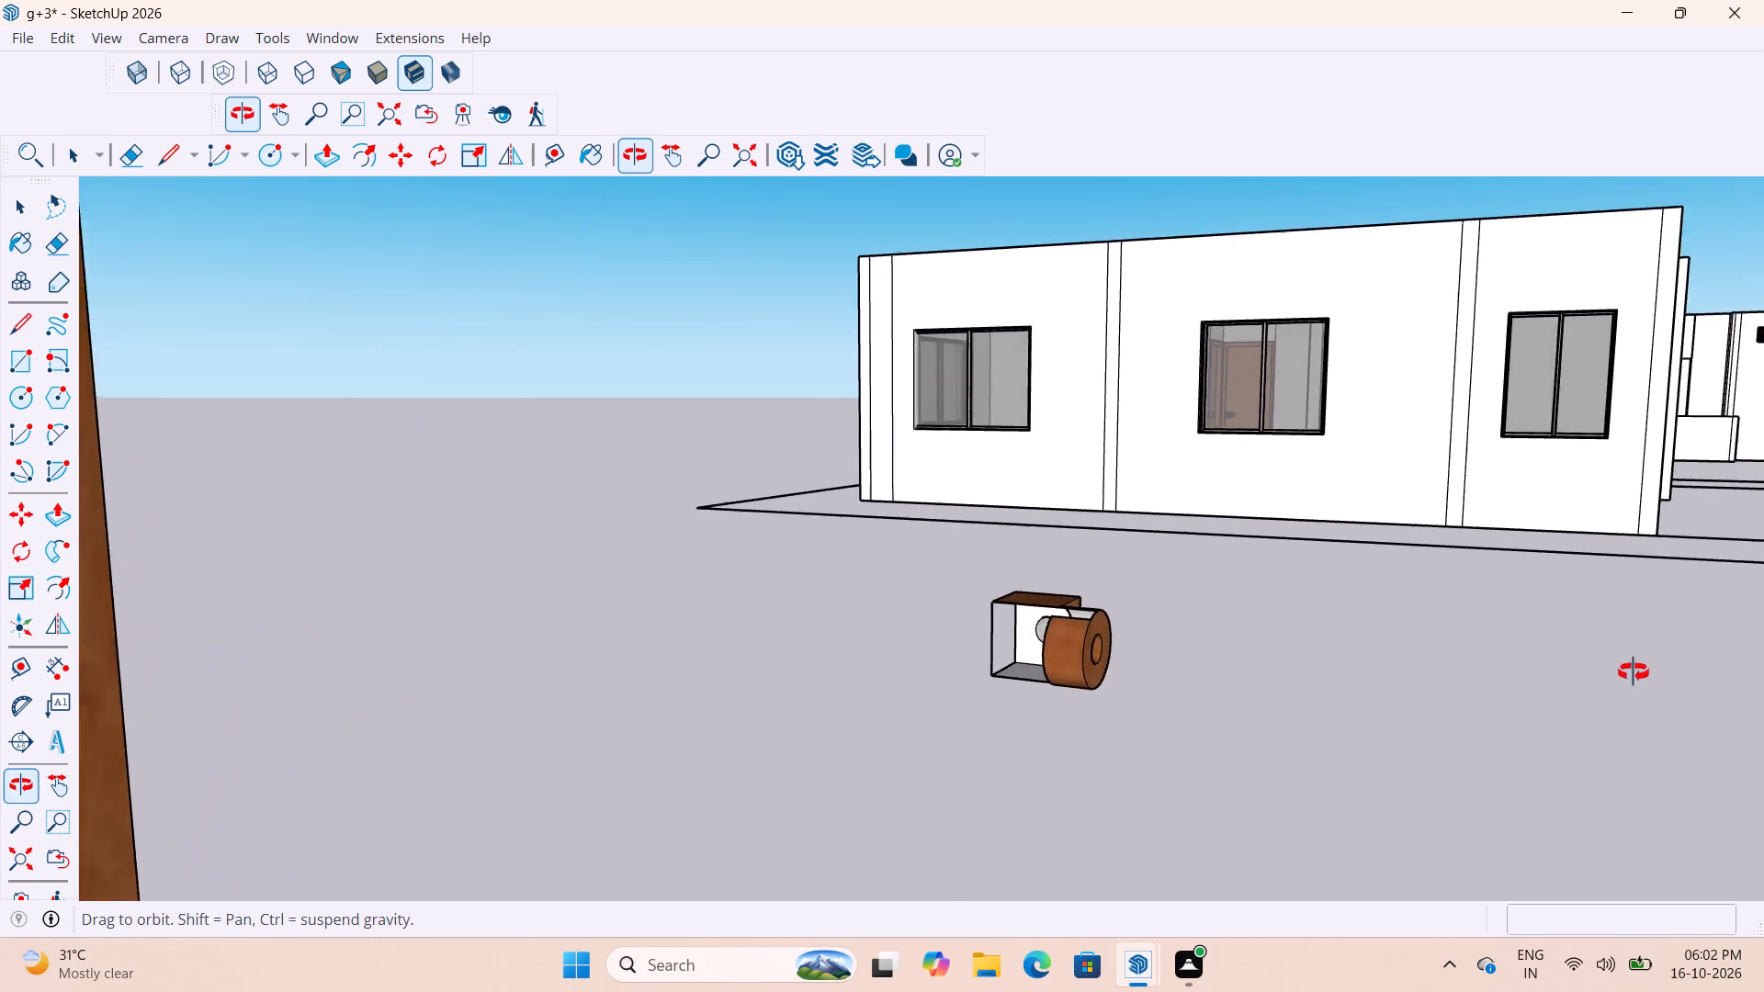
middle_click_drag(1634, 672, 1433, 716)
scroll(1030, 708, "up", 5)
scroll(1034, 654, "down", 5)
scroll(1082, 620, "up", 3)
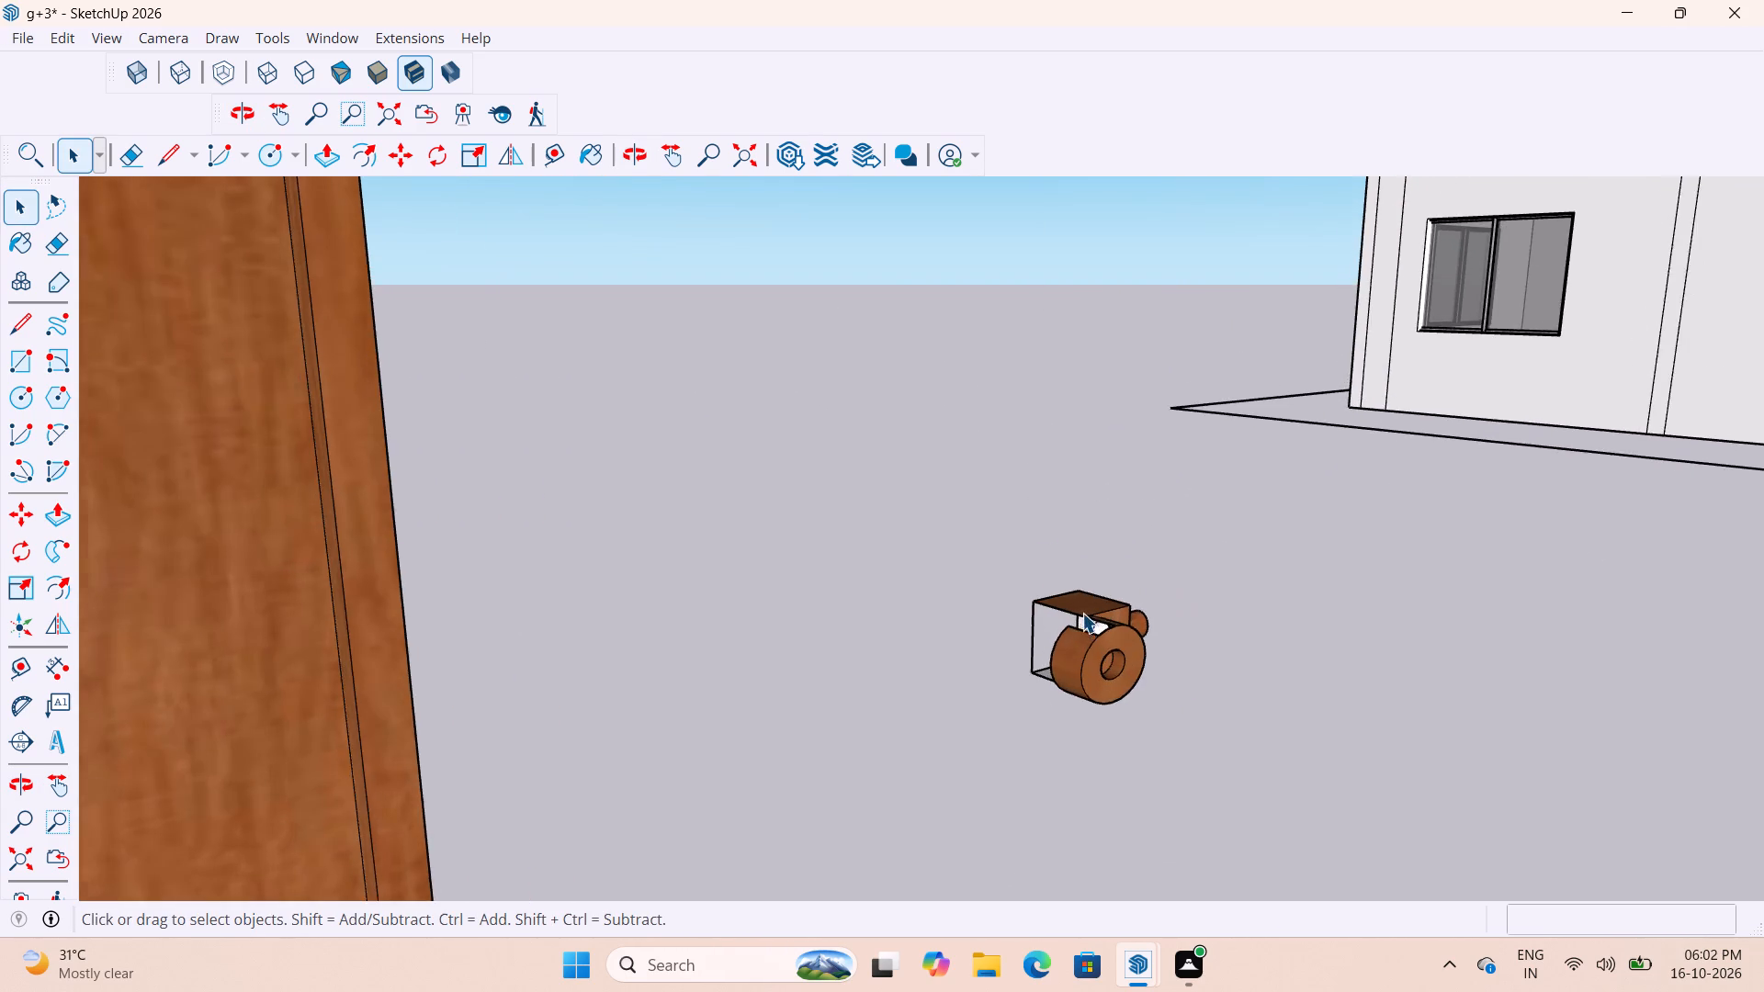
middle_click_drag(1124, 607, 1272, 573)
scroll(1097, 615, "up", 7)
scroll(1088, 632, "down", 4)
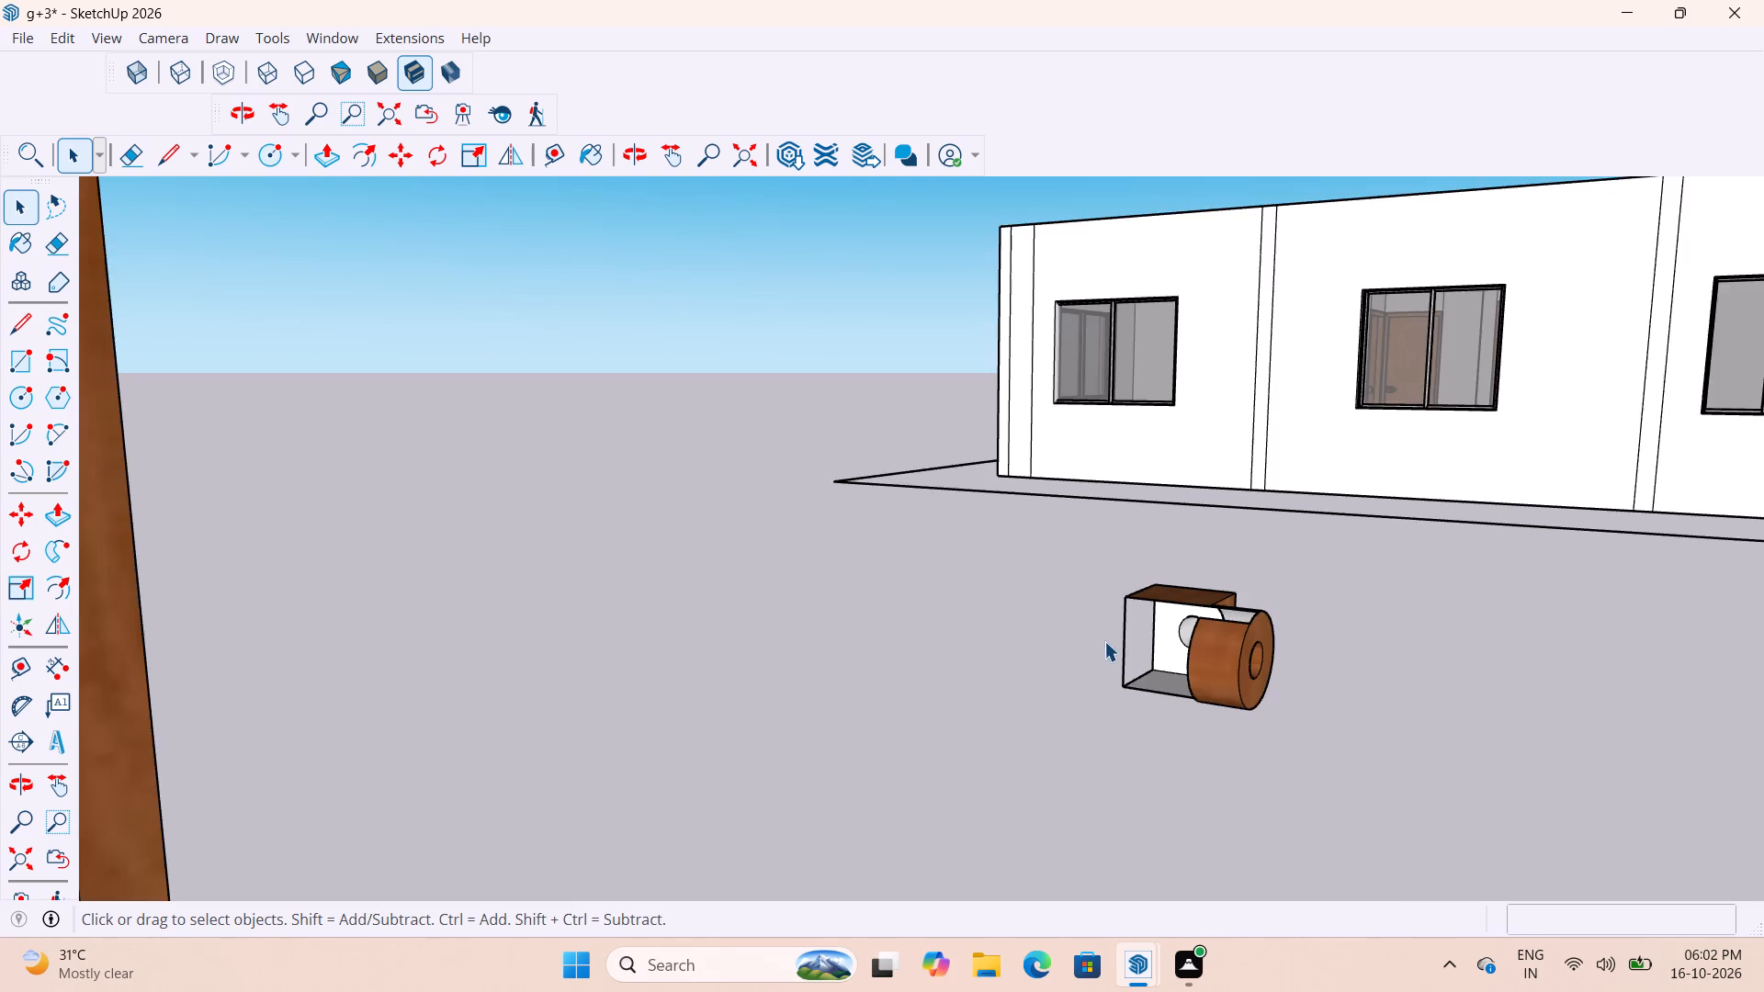
scroll(1126, 636, "up", 4)
scroll(1142, 639, "down", 4)
middle_click_drag(1159, 652, 1186, 664)
scroll(1152, 638, "up", 4)
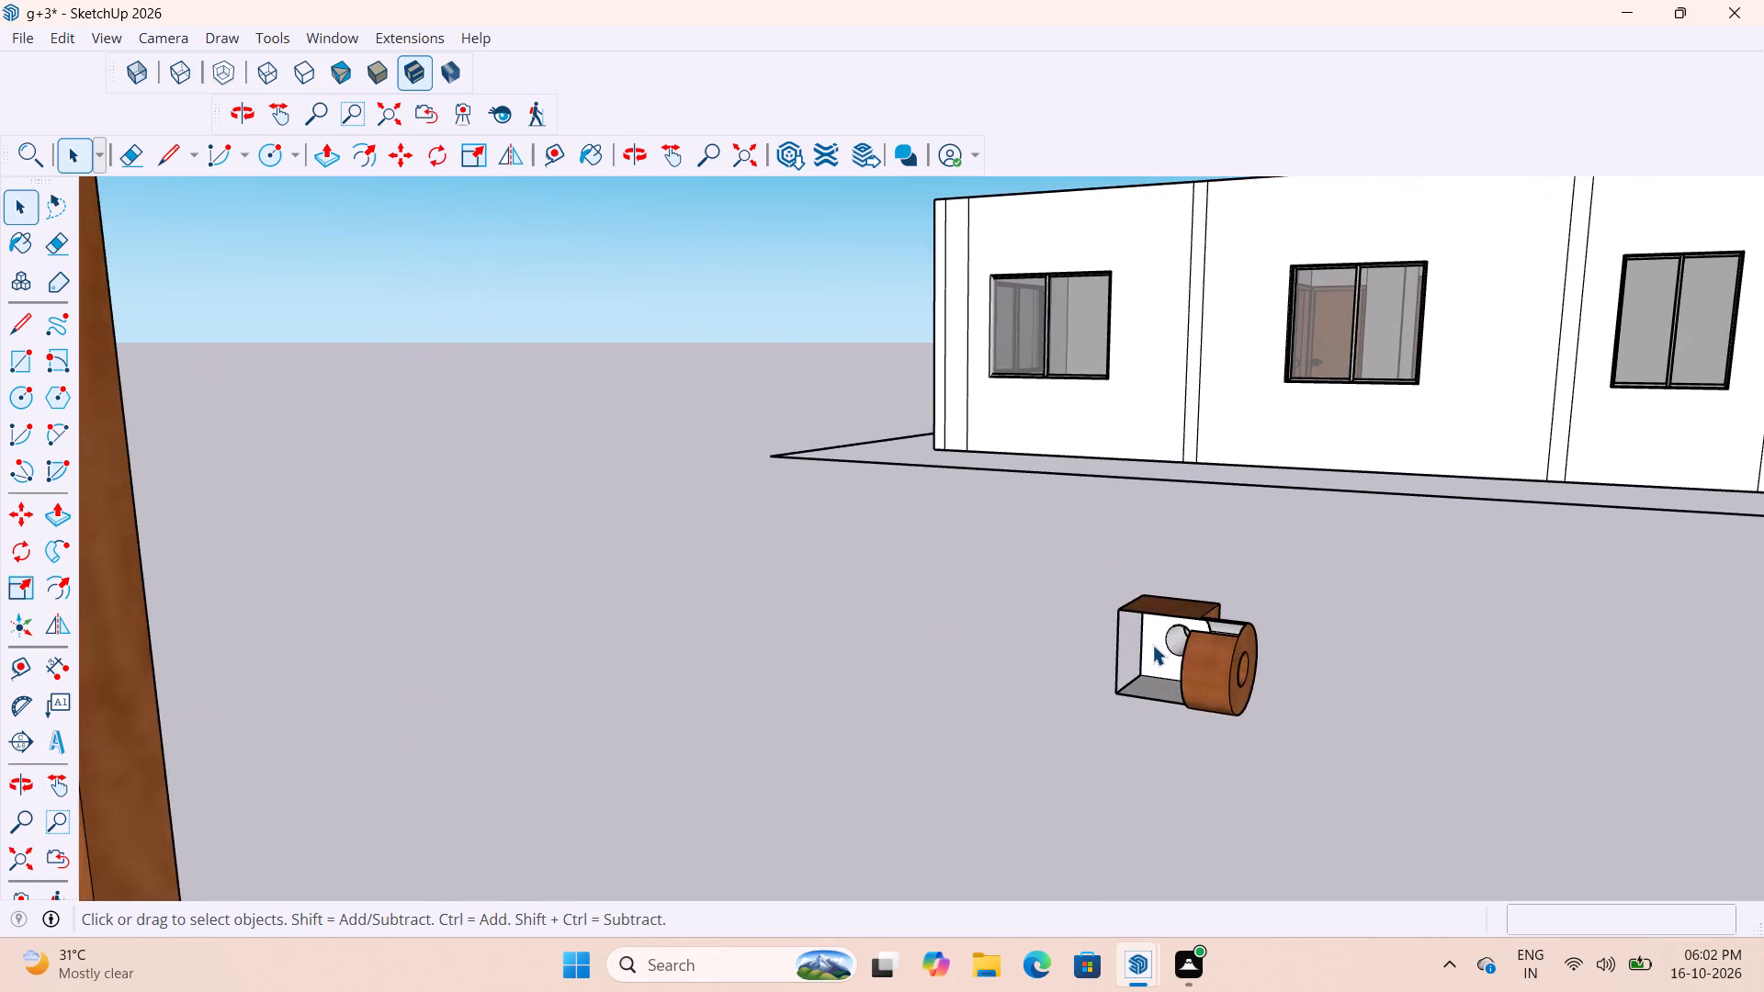
scroll(1152, 645, "up", 6)
double_click(1150, 643)
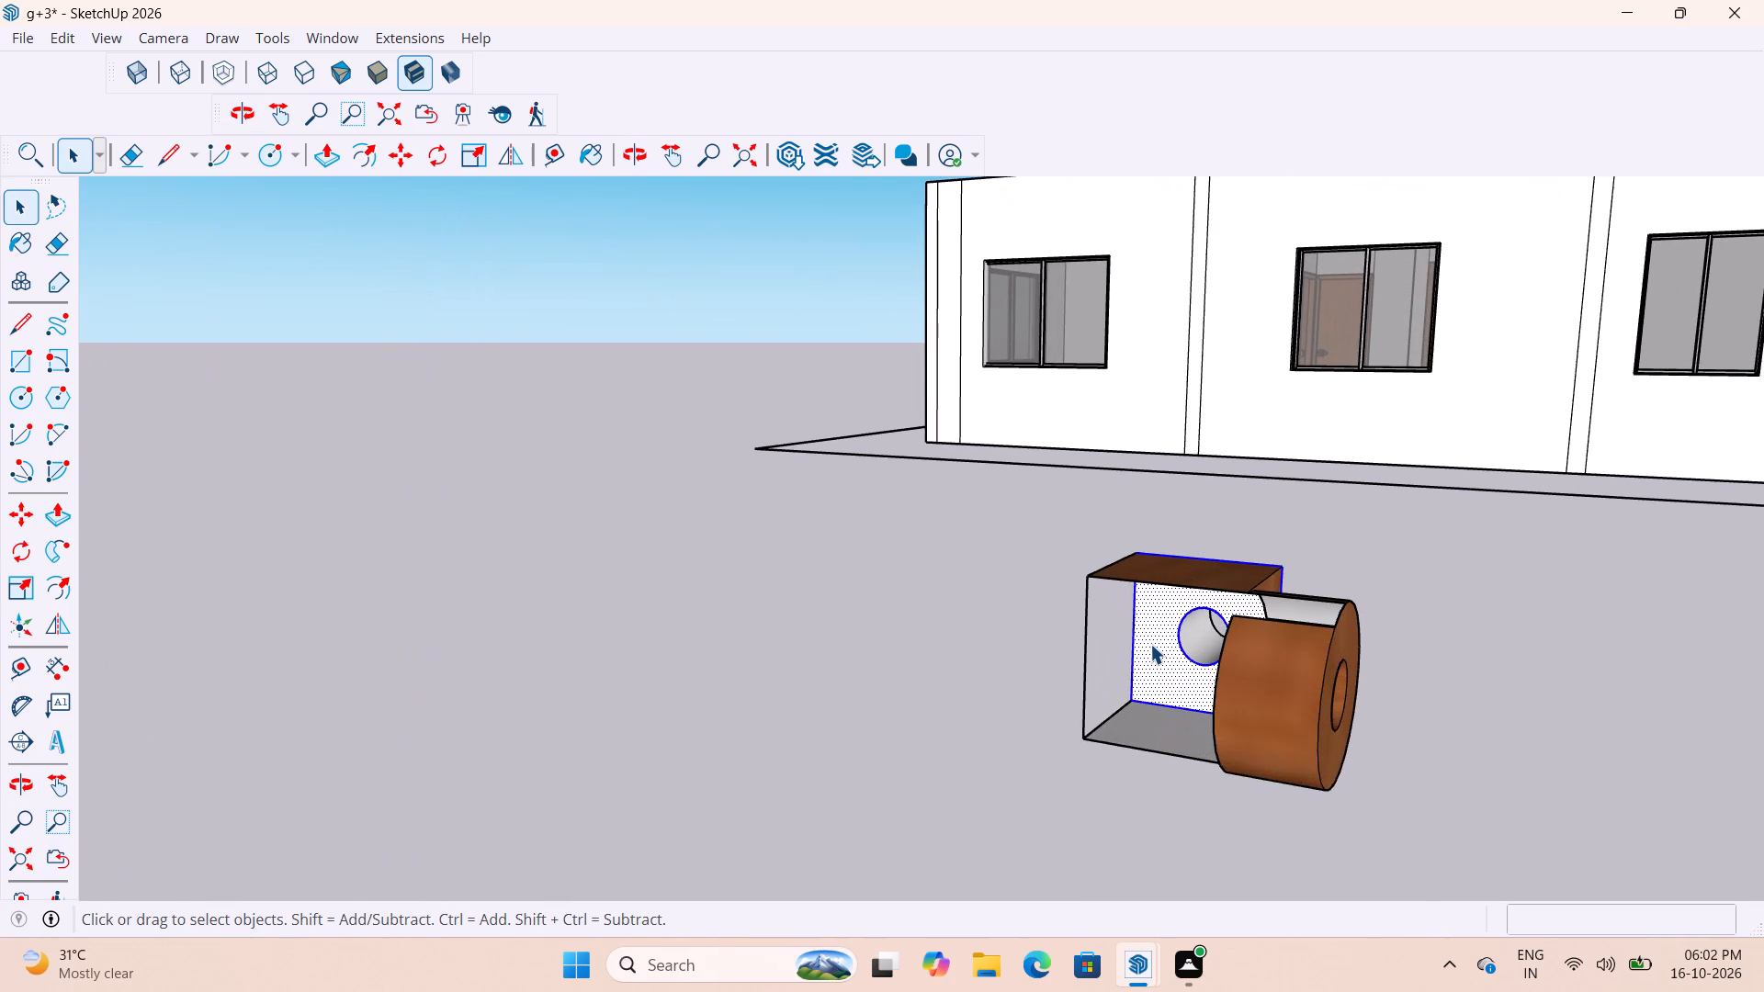
key("p")
left_click(1155, 643)
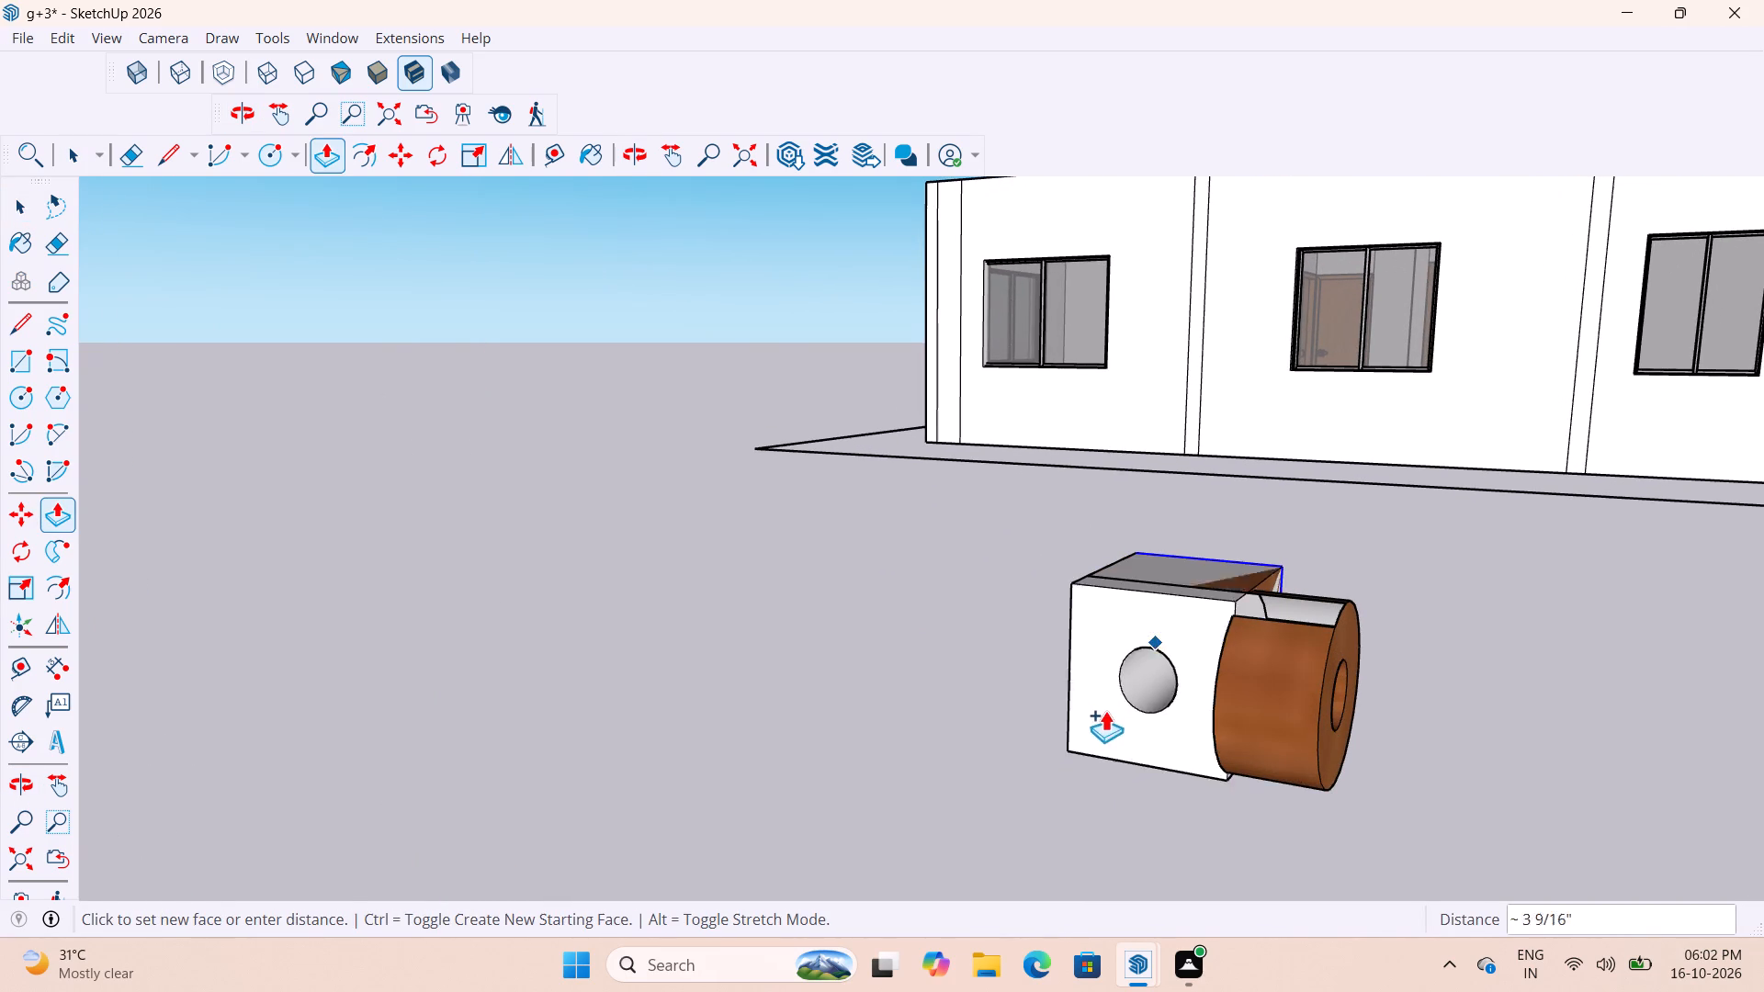
left_click(1091, 581)
key("space")
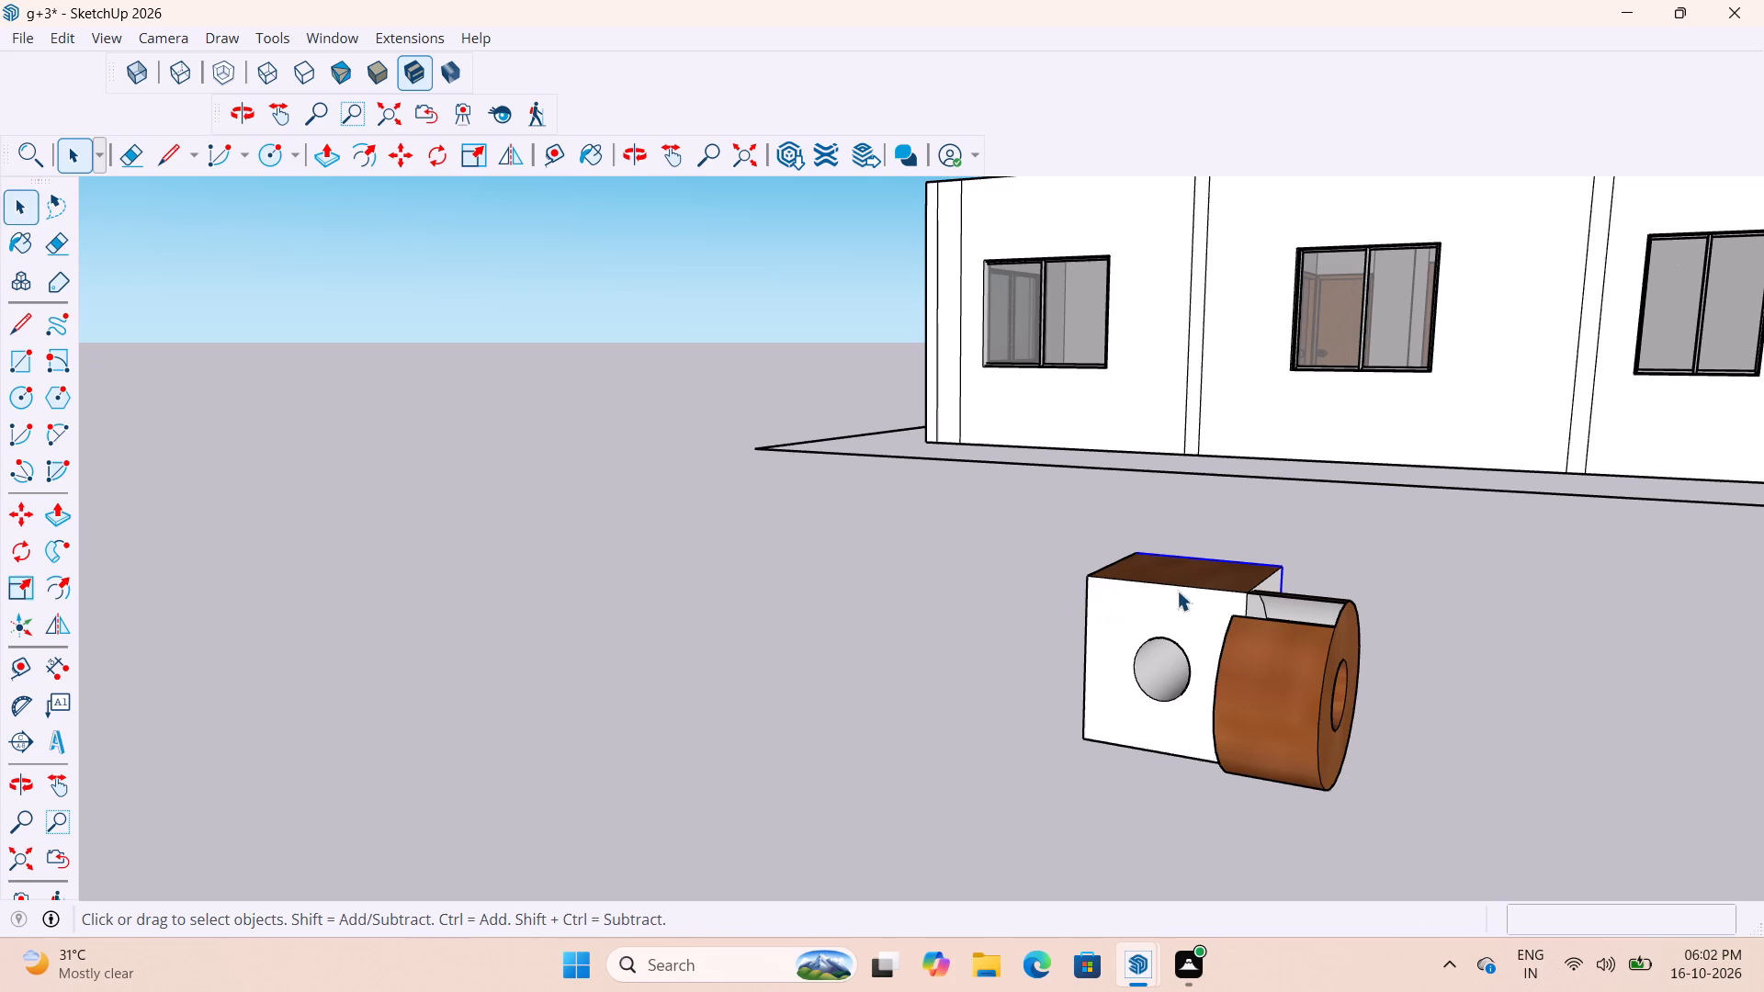
key("space")
Examine the handle copy beside the wooden door for remaining open faces.
middle_click_drag(1410, 698, 1387, 680)
scroll(1307, 652, "down", 5)
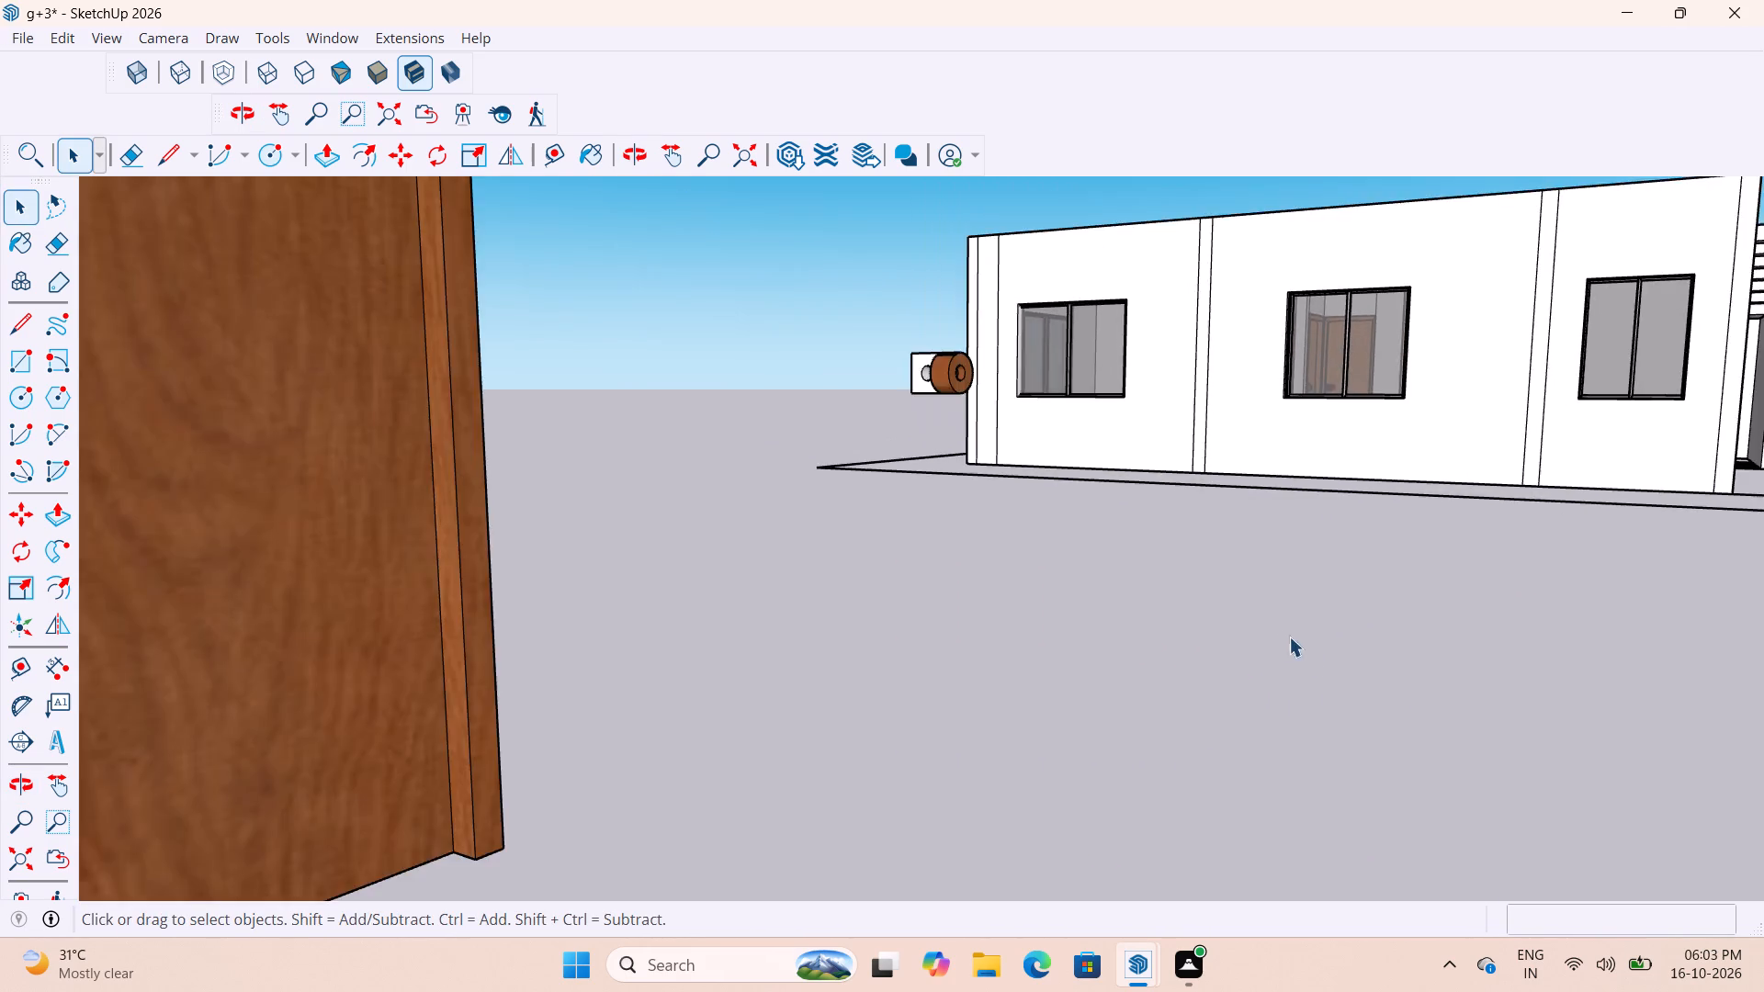
scroll(1280, 636, "down", 5)
middle_click_drag(1310, 684, 1334, 721)
left_click_drag(1212, 557, 1211, 570)
scroll(1127, 471, "up", 5)
scroll(1163, 568, "down", 3)
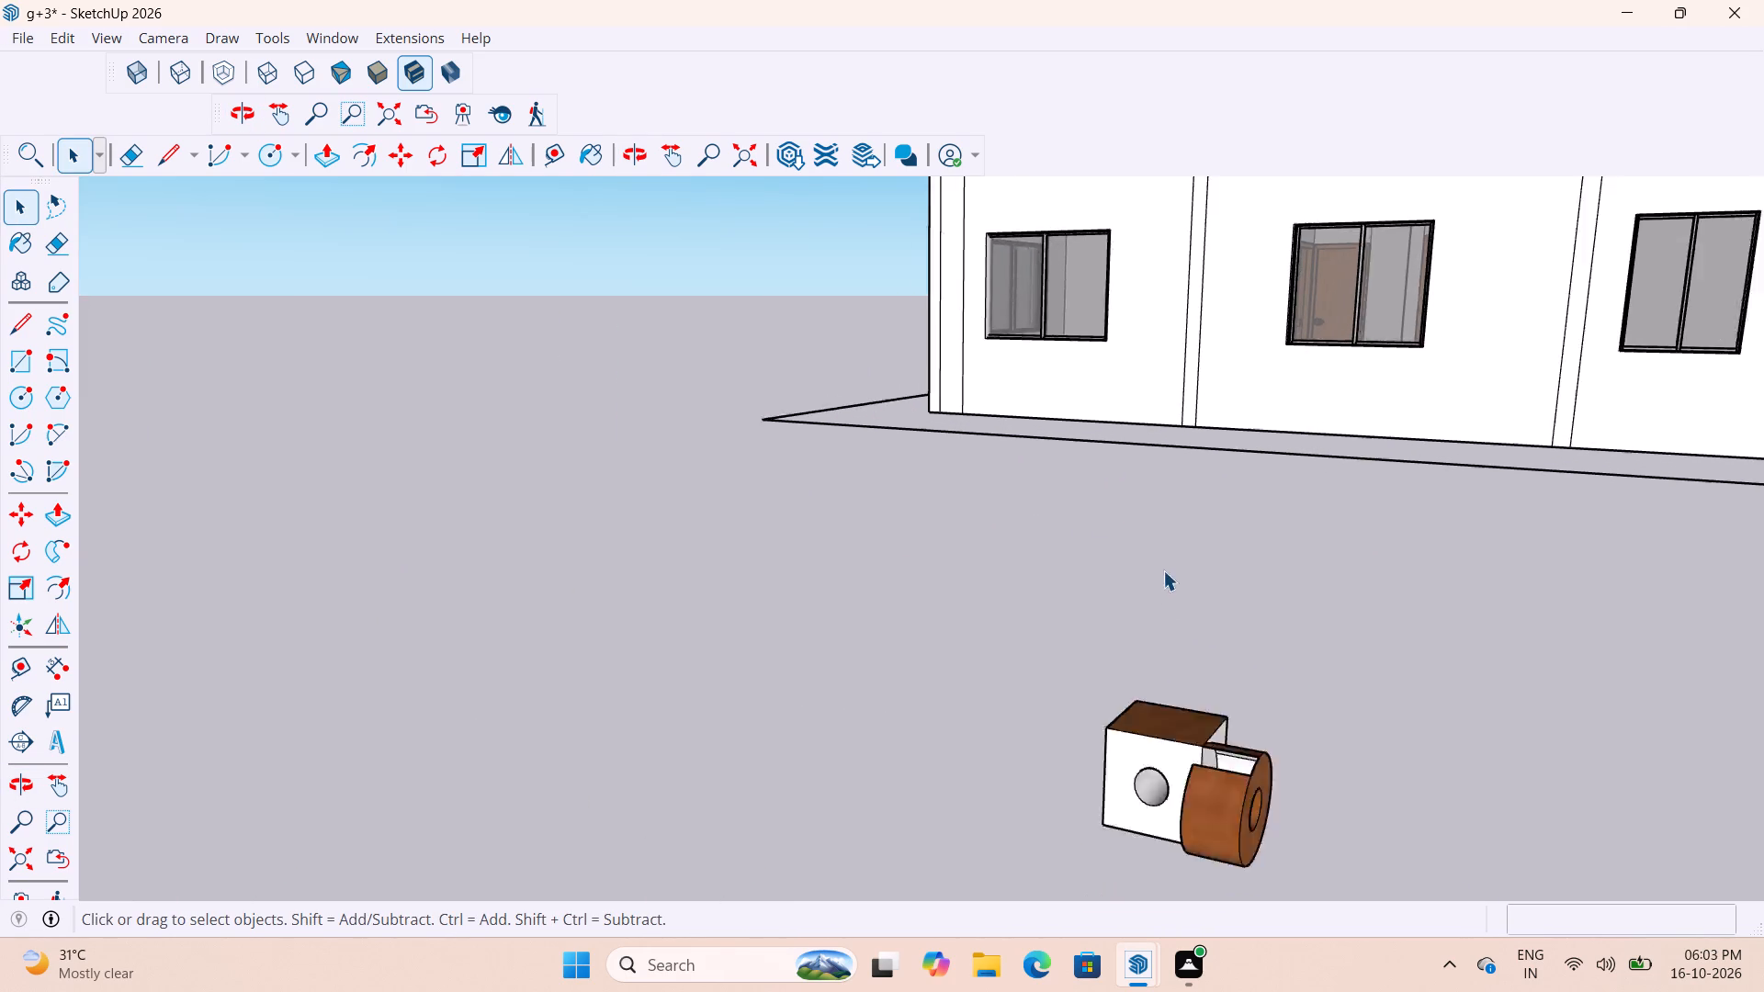
scroll(1163, 570, "down", 1)
middle_click_drag(1213, 688, 1220, 725)
scroll(1174, 628, "down", 3)
scroll(1210, 786, "up", 8)
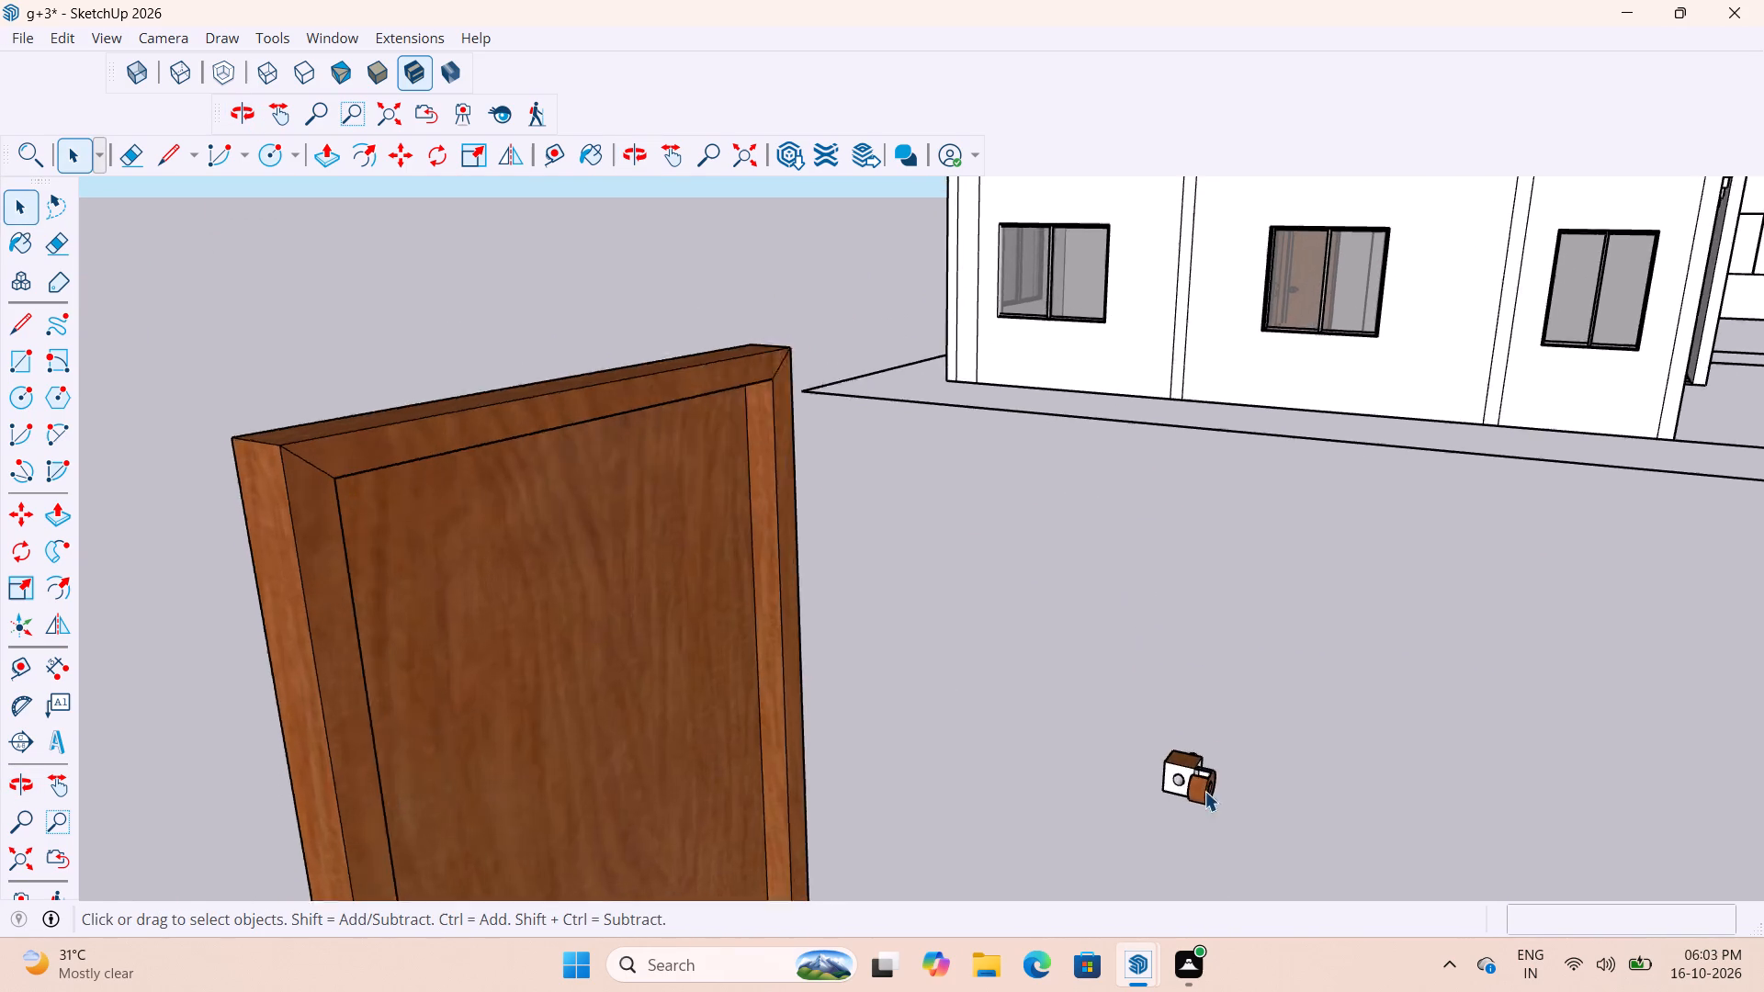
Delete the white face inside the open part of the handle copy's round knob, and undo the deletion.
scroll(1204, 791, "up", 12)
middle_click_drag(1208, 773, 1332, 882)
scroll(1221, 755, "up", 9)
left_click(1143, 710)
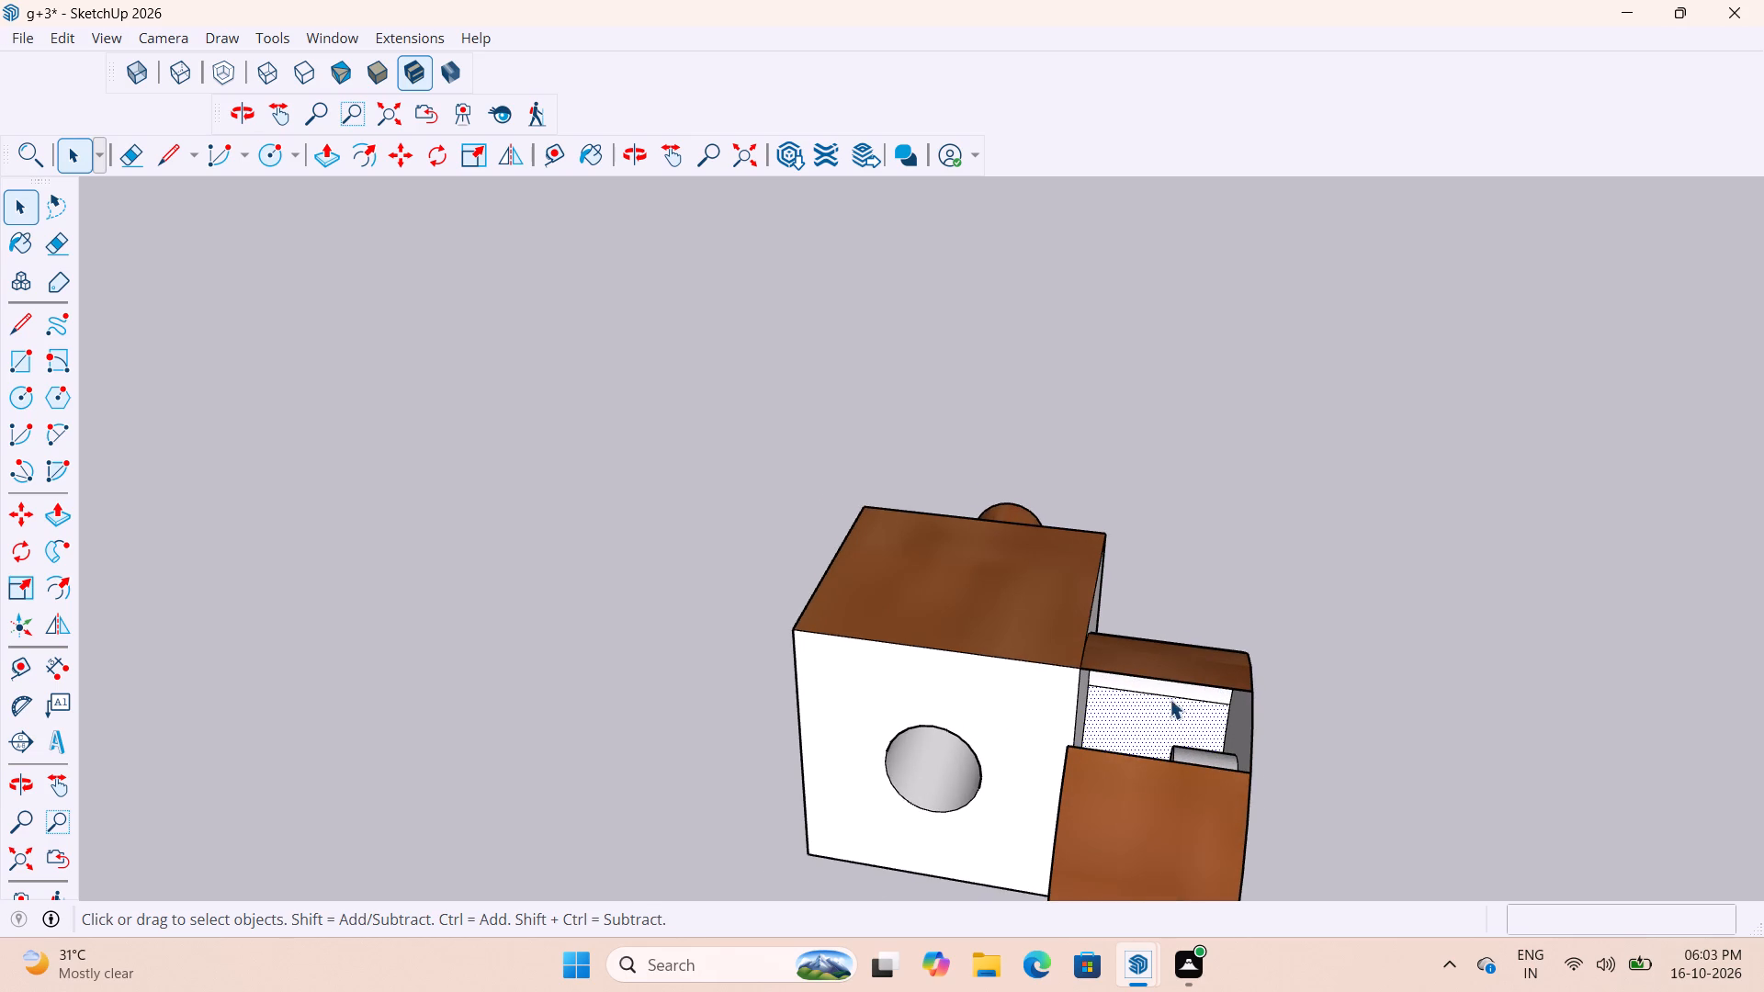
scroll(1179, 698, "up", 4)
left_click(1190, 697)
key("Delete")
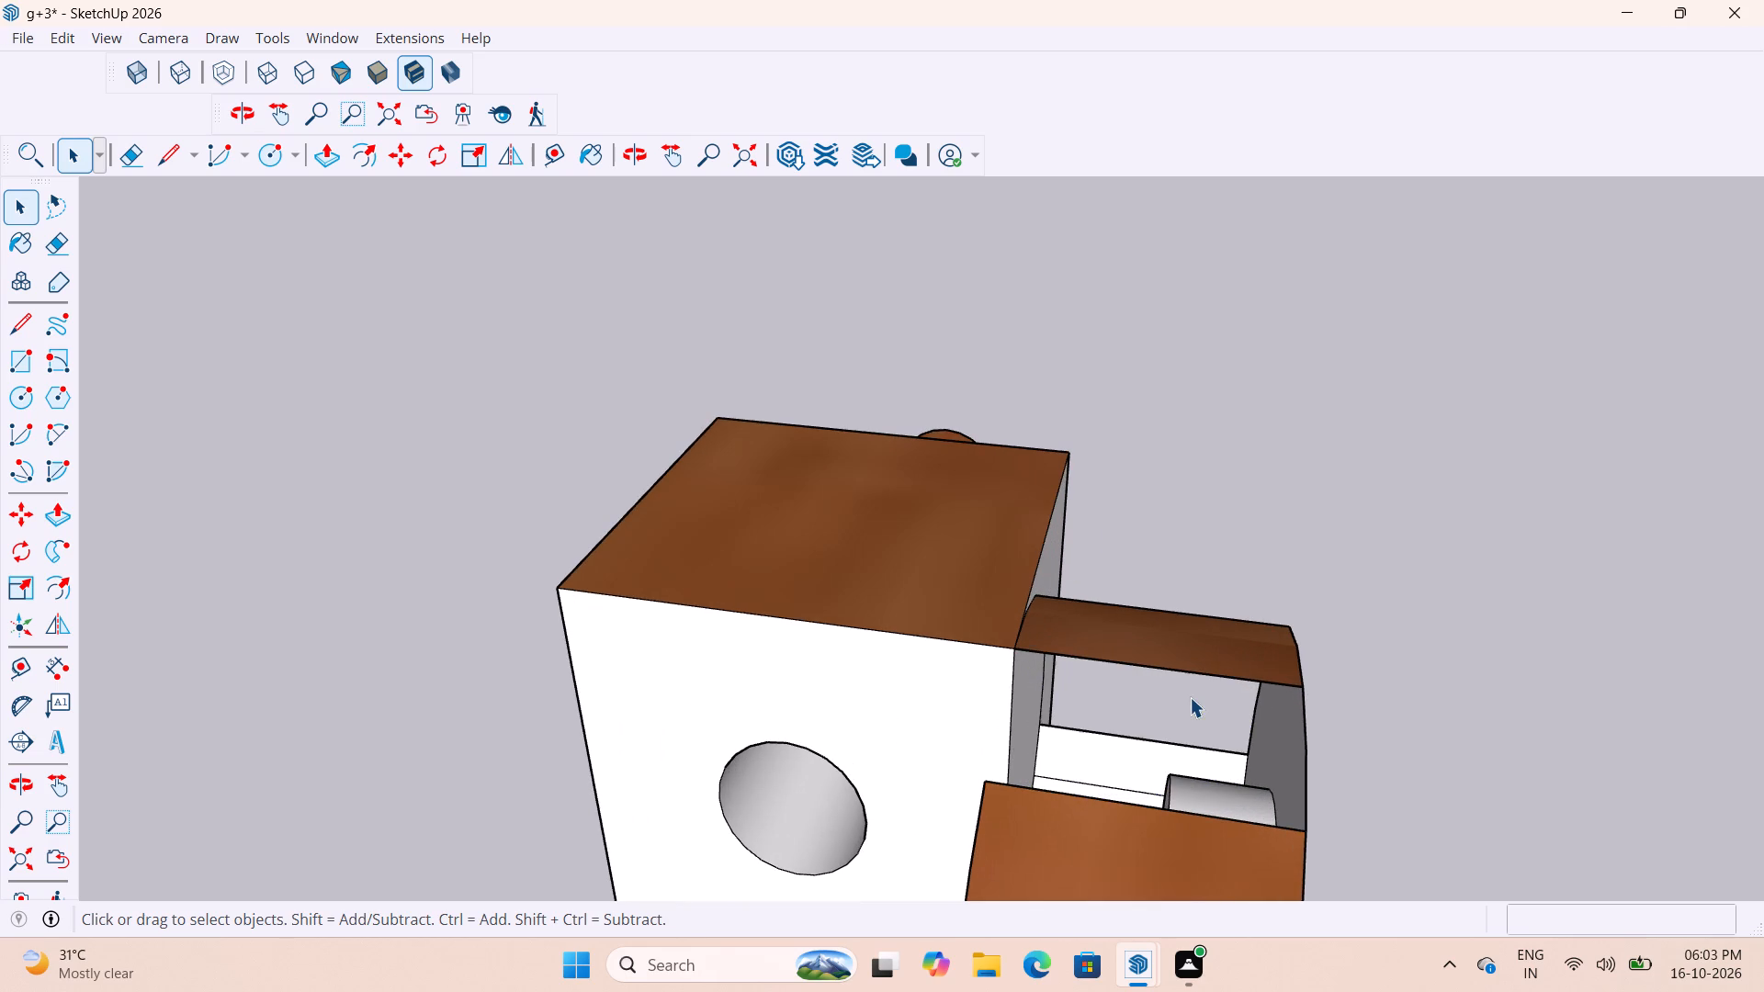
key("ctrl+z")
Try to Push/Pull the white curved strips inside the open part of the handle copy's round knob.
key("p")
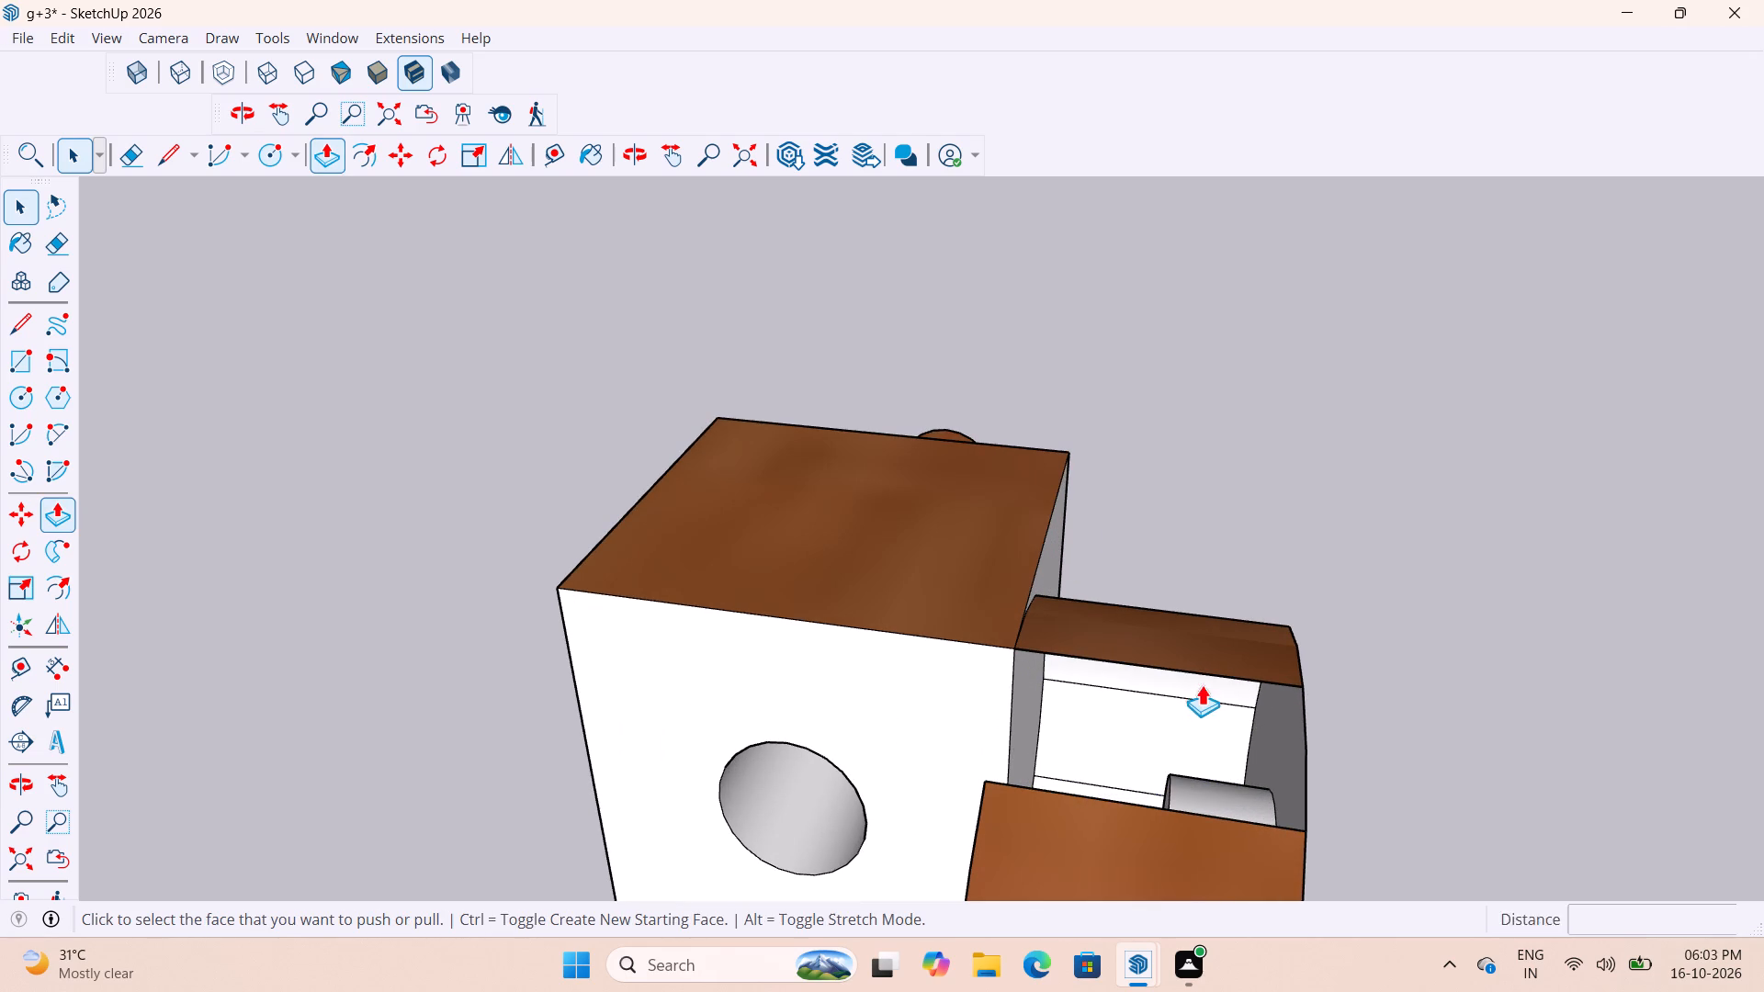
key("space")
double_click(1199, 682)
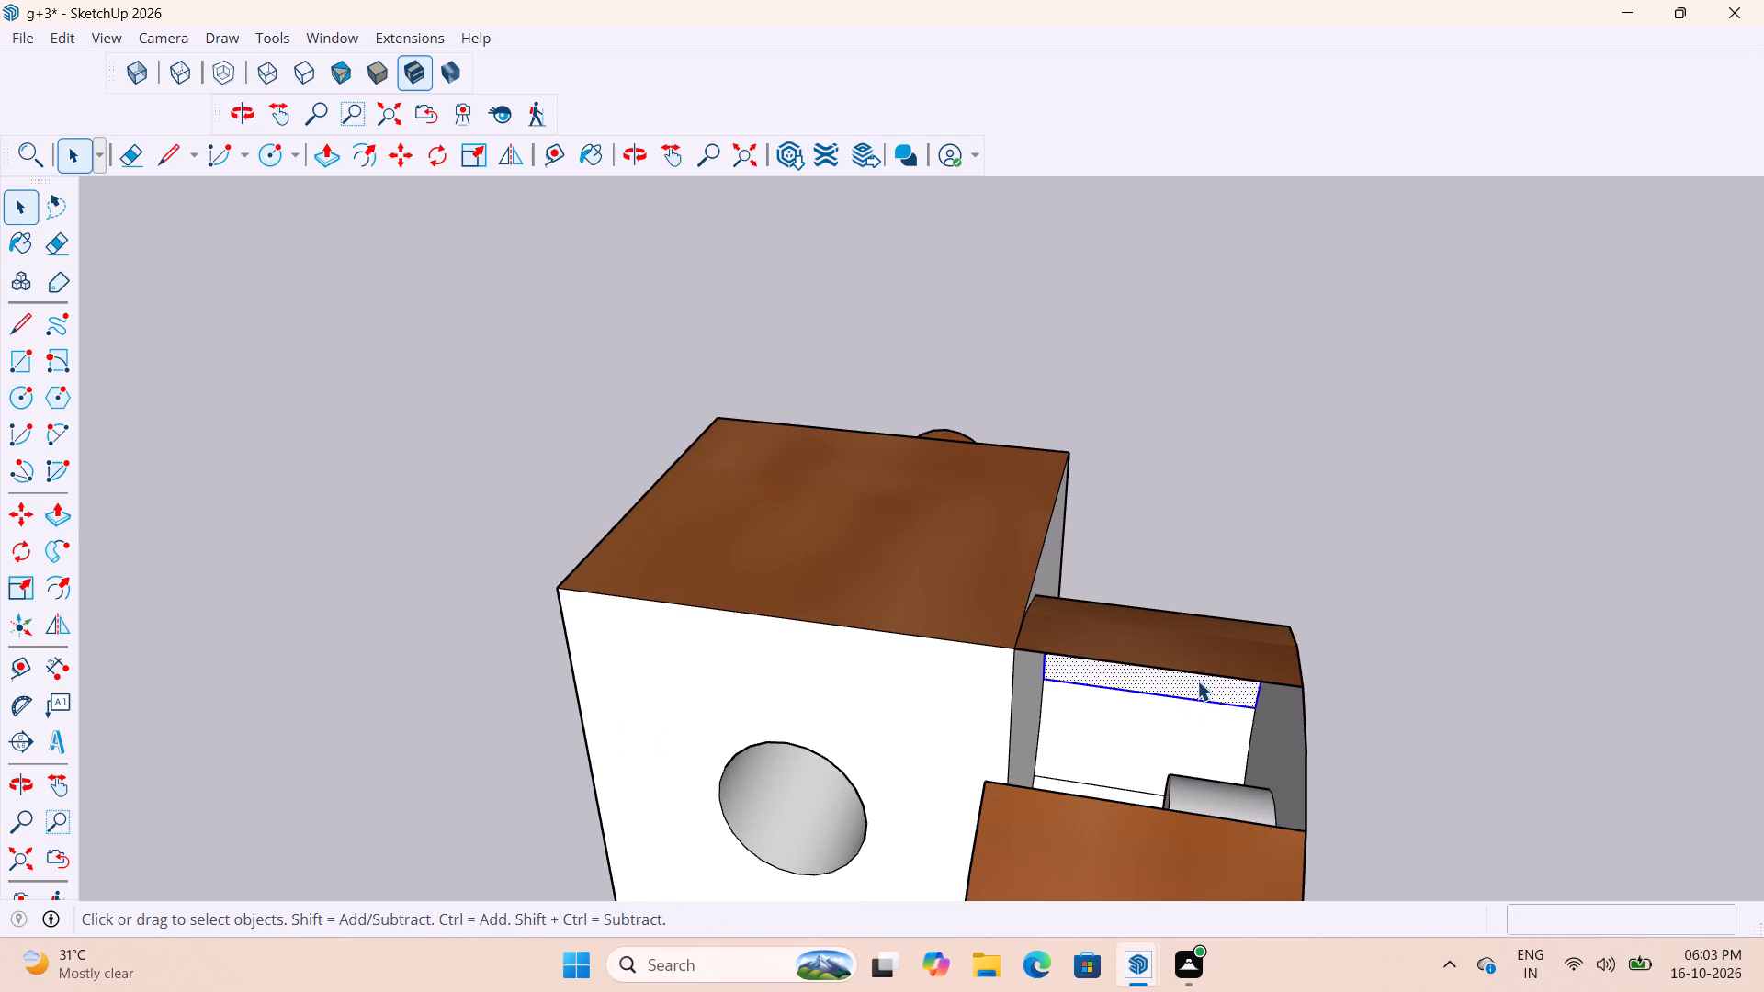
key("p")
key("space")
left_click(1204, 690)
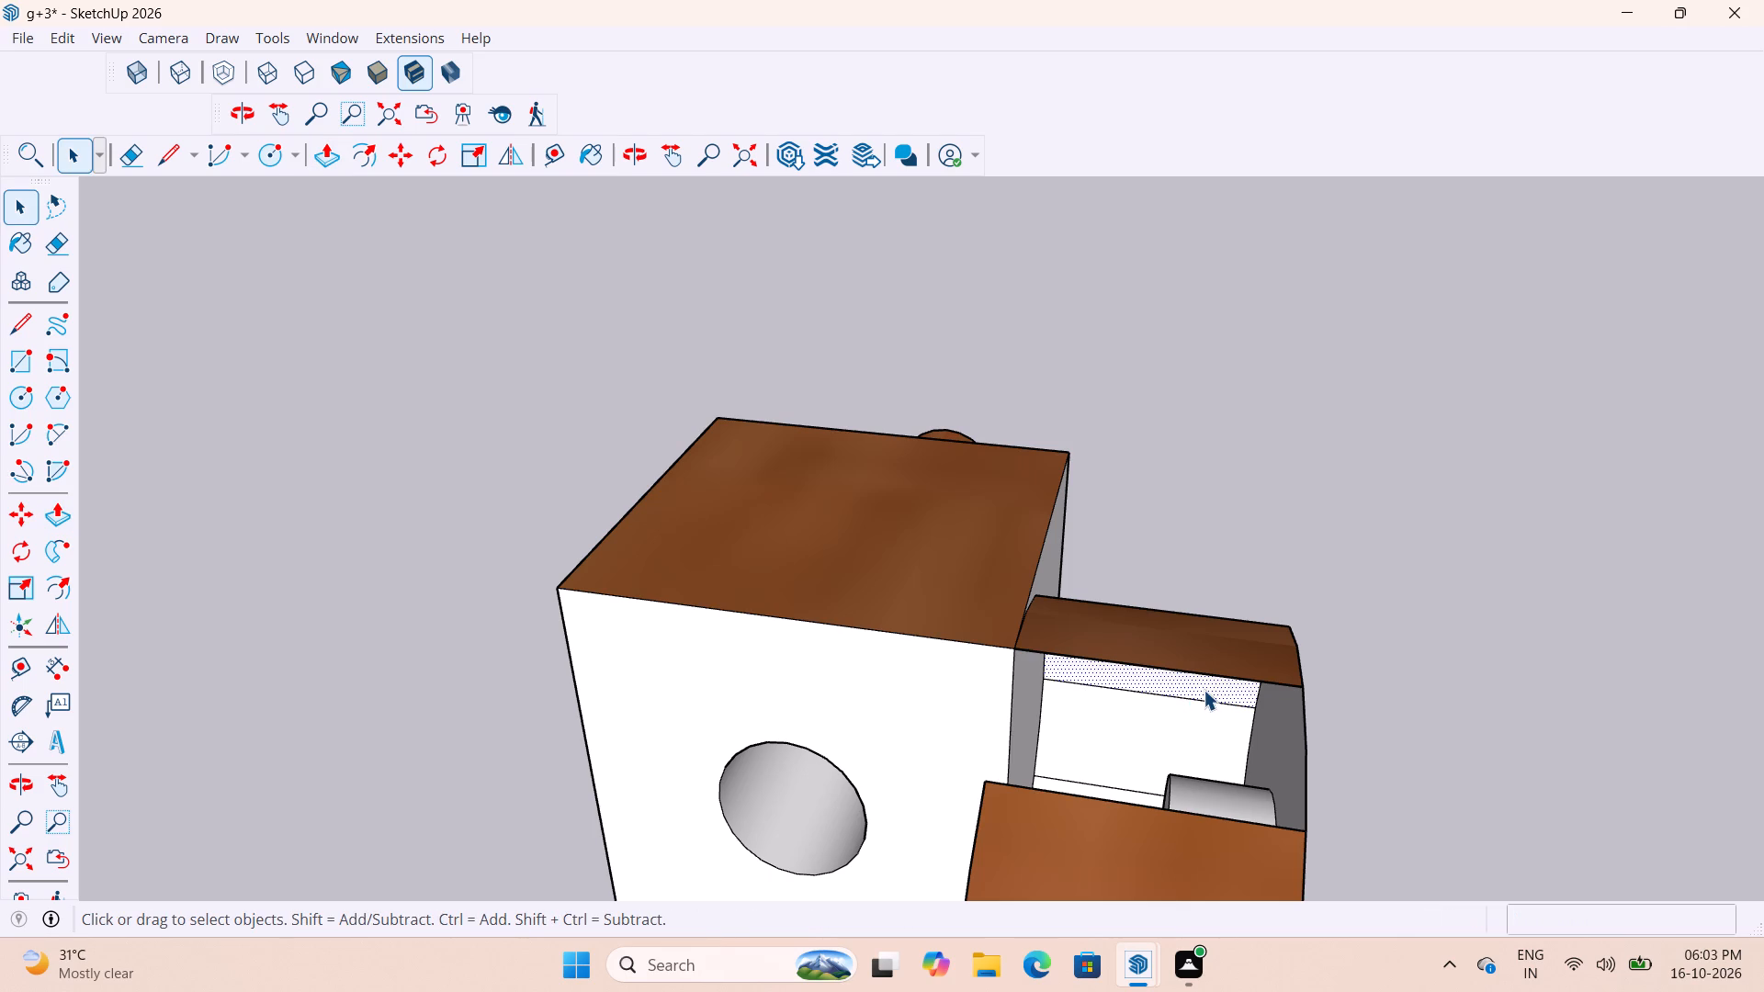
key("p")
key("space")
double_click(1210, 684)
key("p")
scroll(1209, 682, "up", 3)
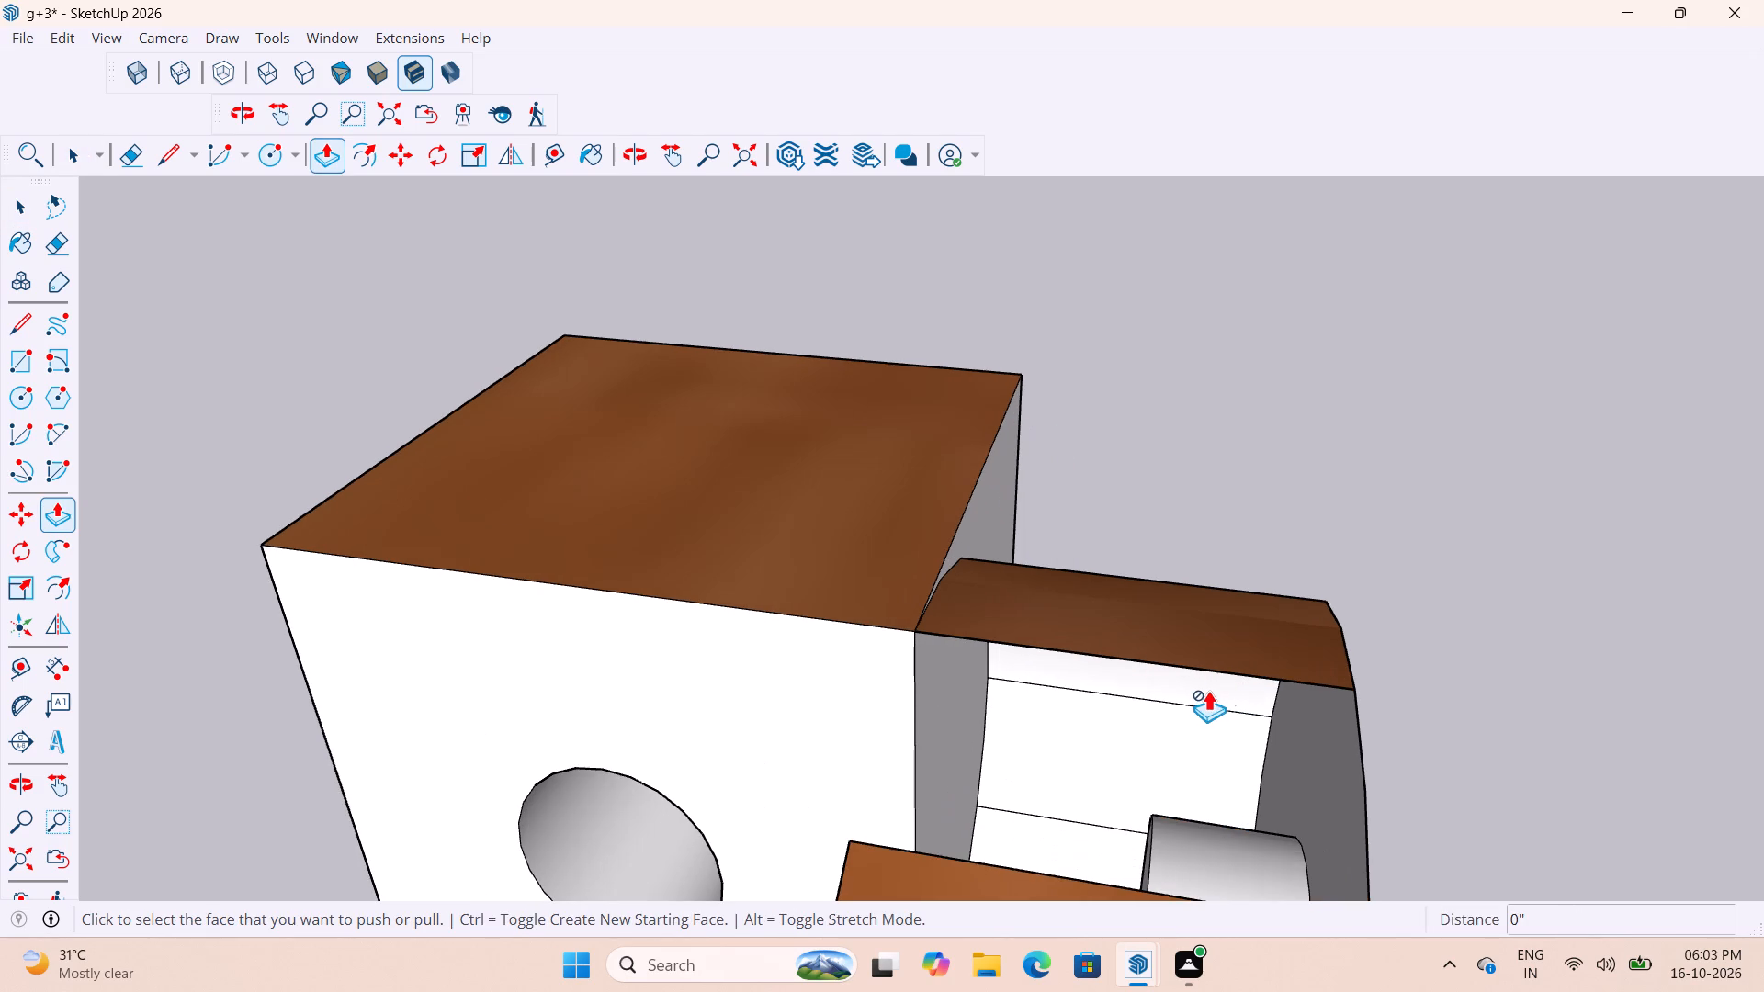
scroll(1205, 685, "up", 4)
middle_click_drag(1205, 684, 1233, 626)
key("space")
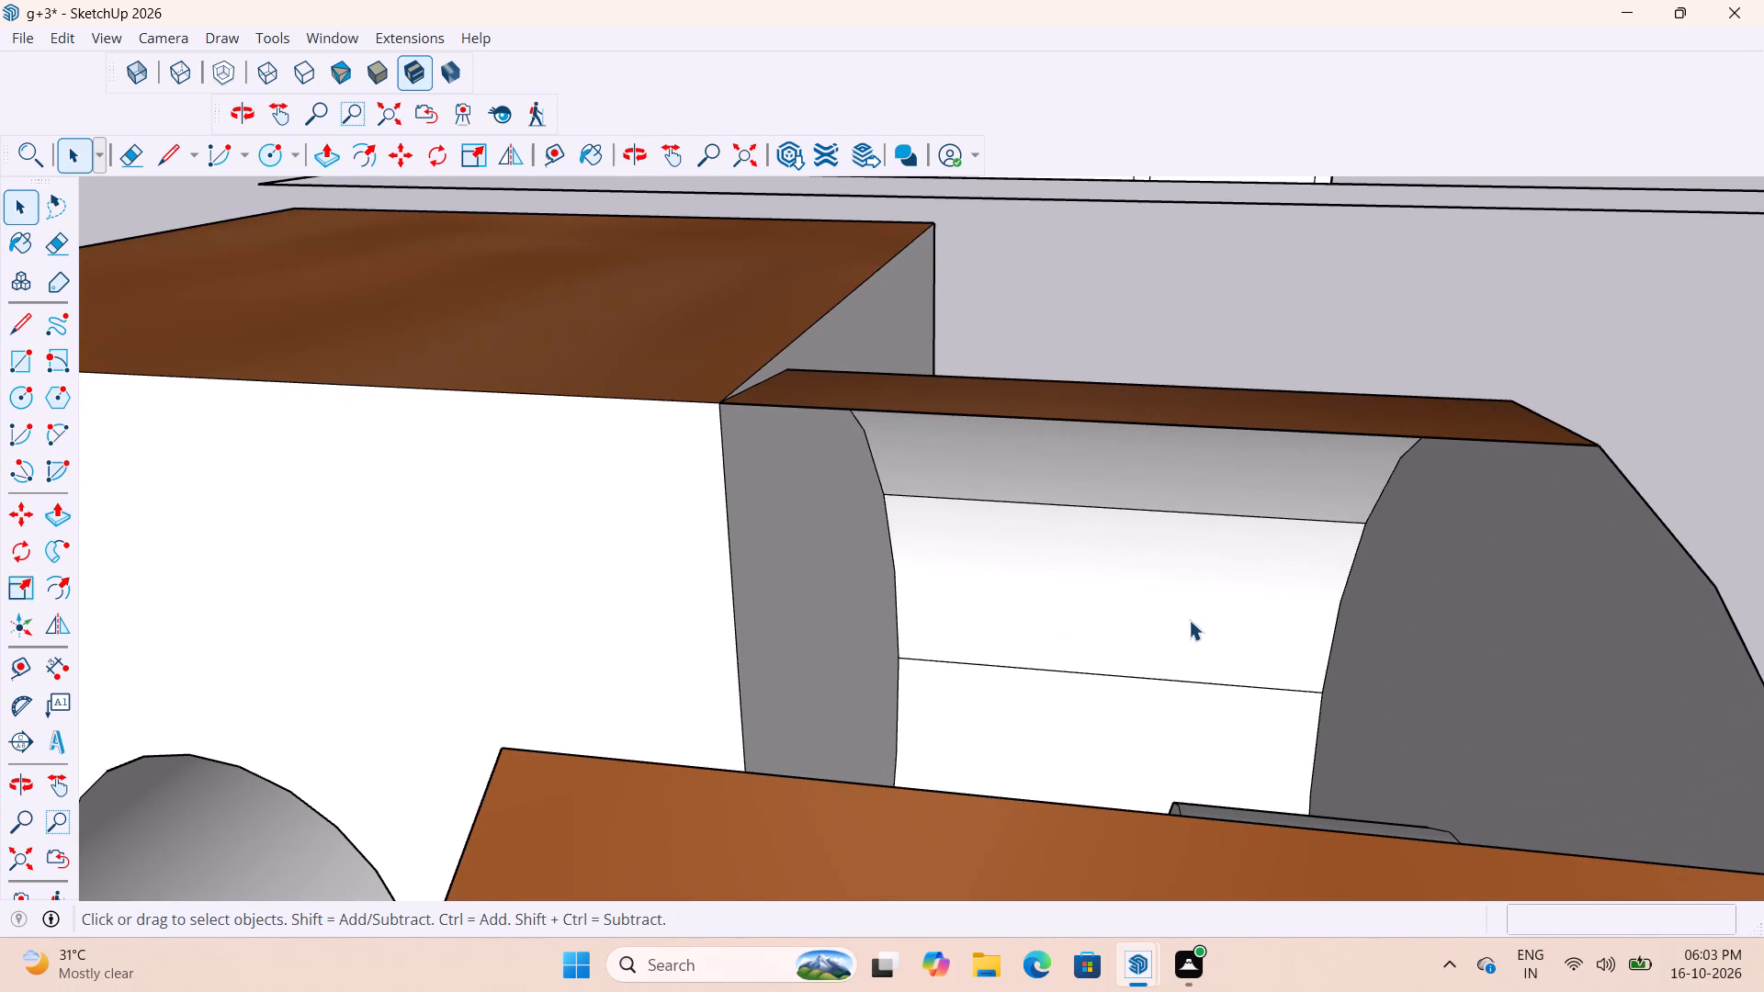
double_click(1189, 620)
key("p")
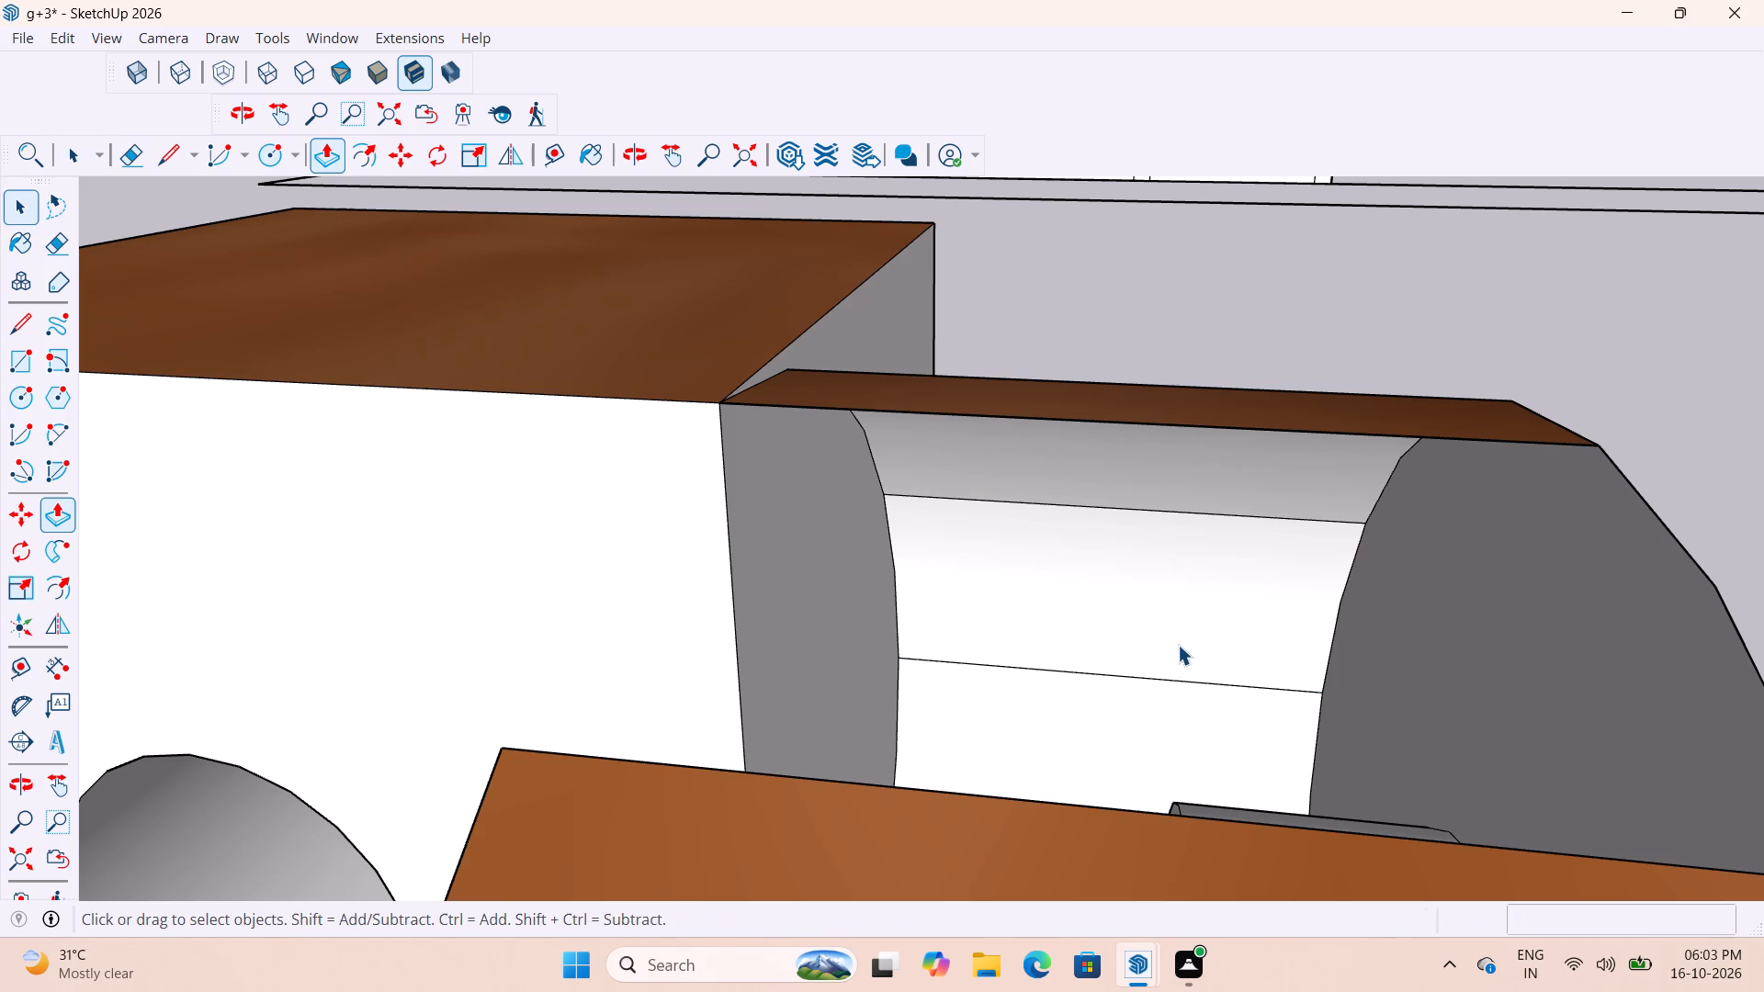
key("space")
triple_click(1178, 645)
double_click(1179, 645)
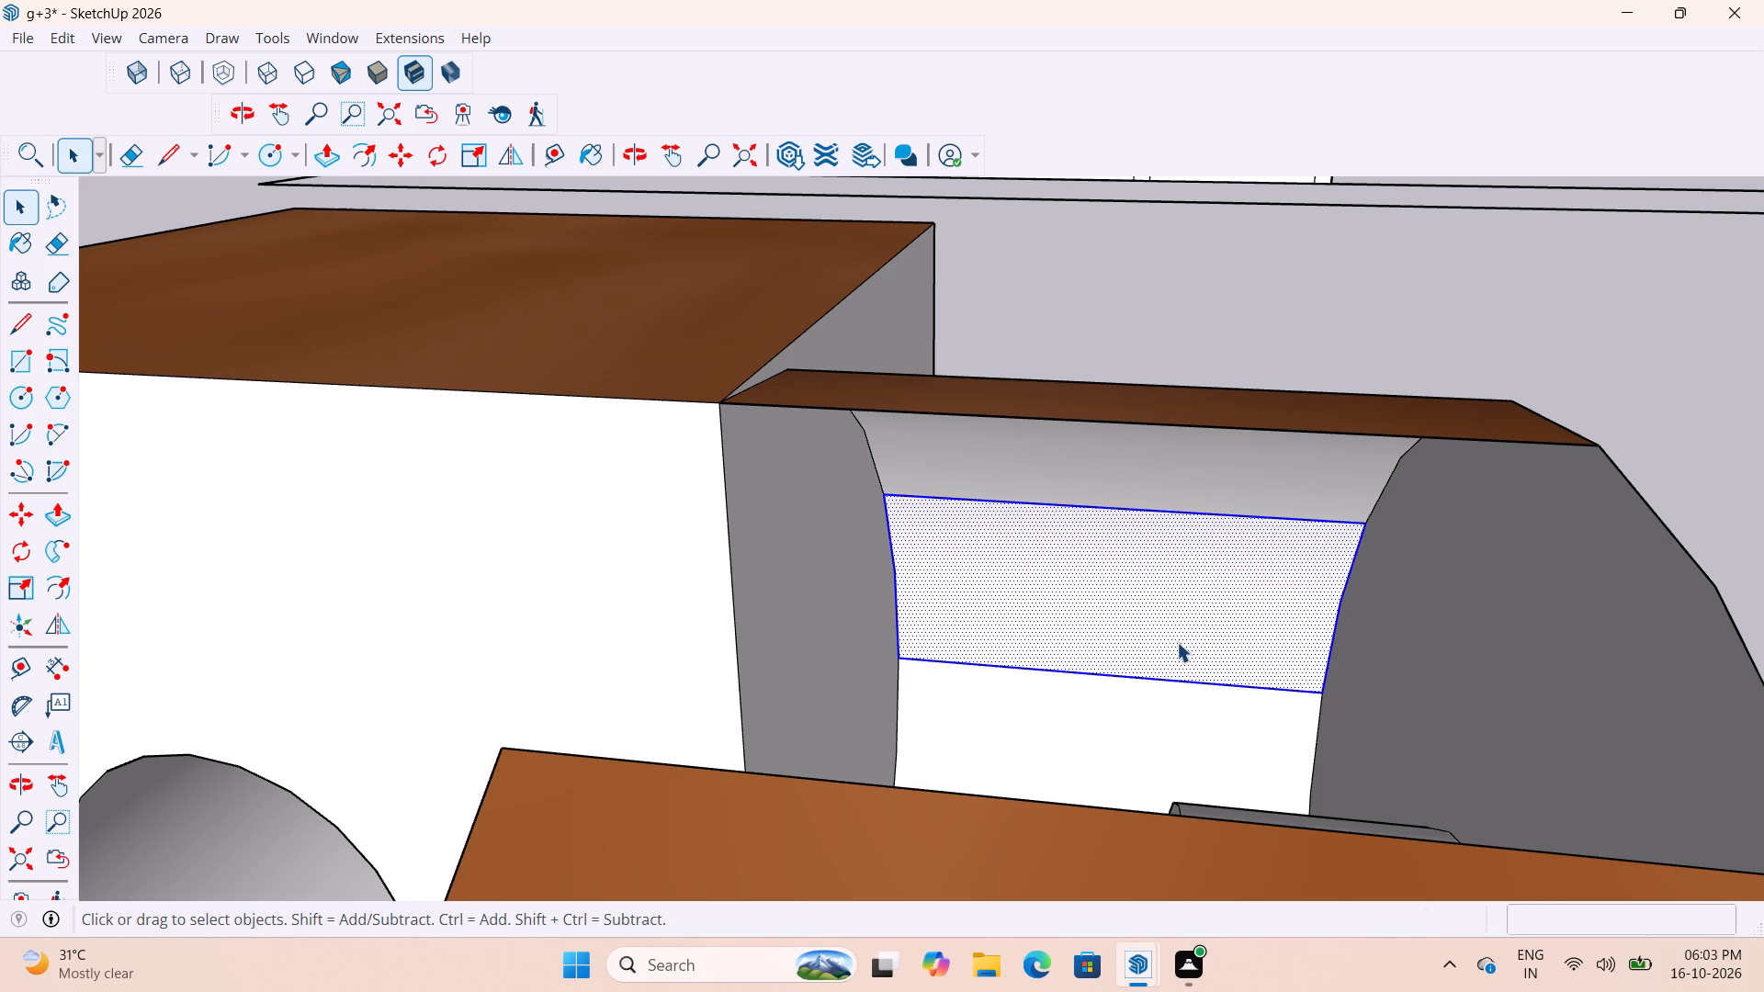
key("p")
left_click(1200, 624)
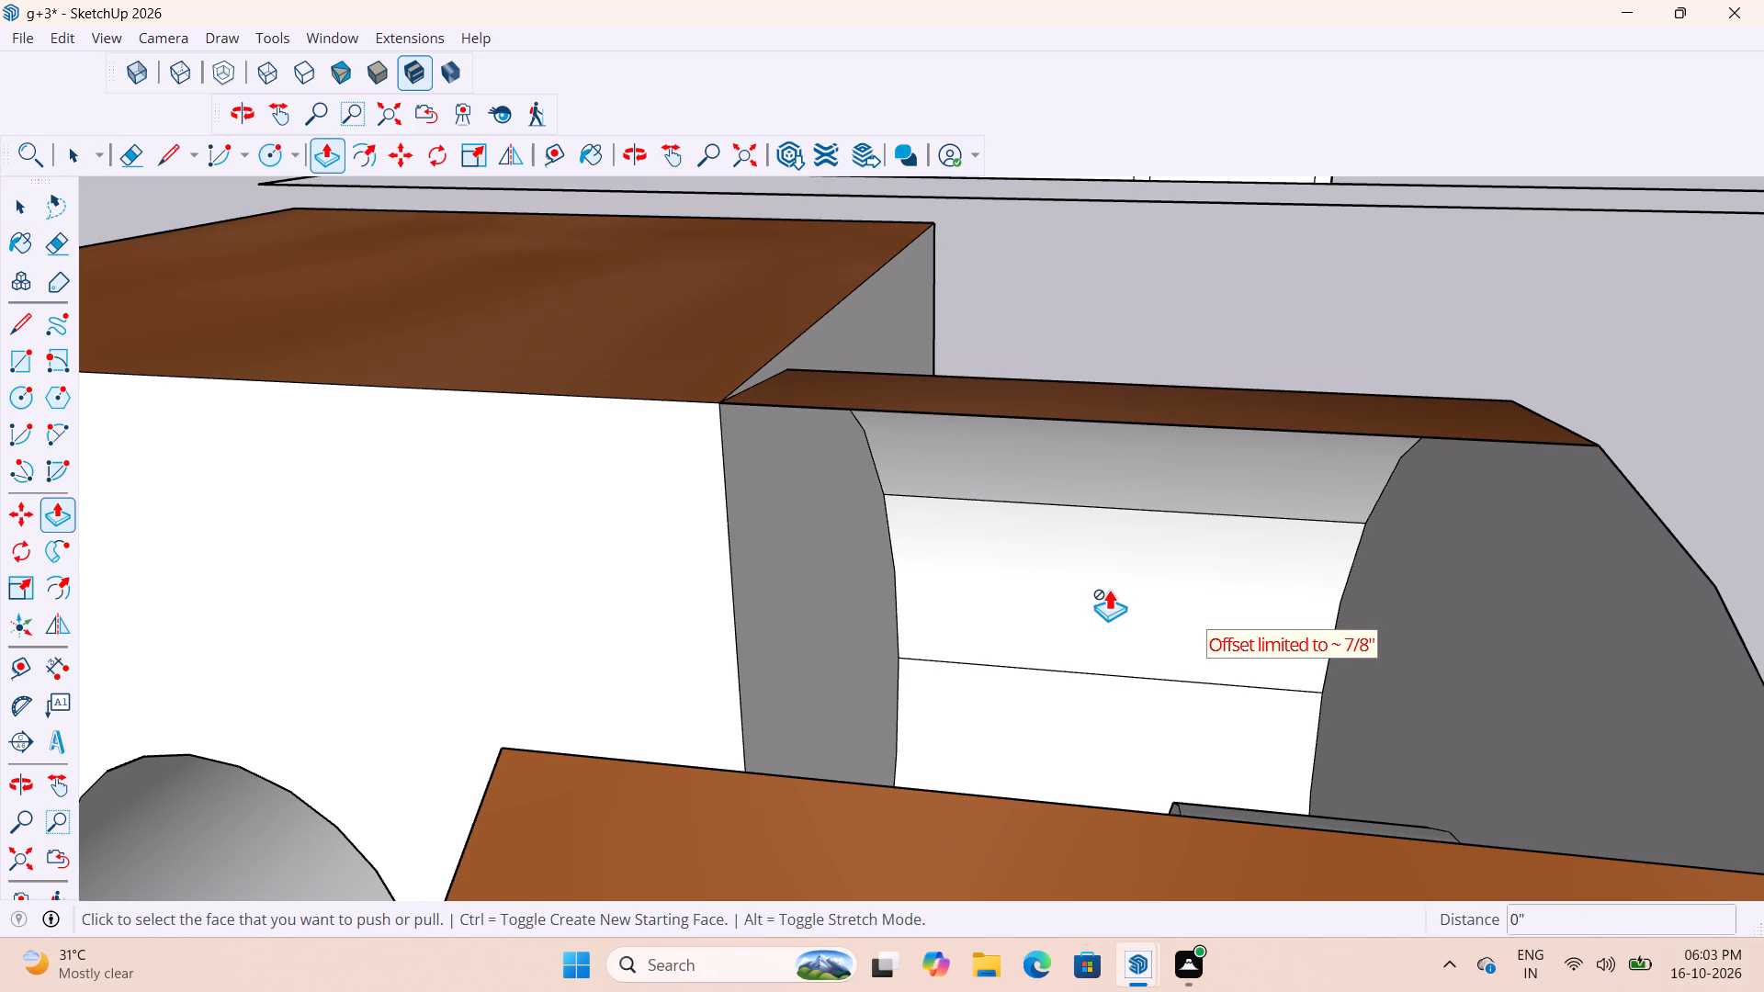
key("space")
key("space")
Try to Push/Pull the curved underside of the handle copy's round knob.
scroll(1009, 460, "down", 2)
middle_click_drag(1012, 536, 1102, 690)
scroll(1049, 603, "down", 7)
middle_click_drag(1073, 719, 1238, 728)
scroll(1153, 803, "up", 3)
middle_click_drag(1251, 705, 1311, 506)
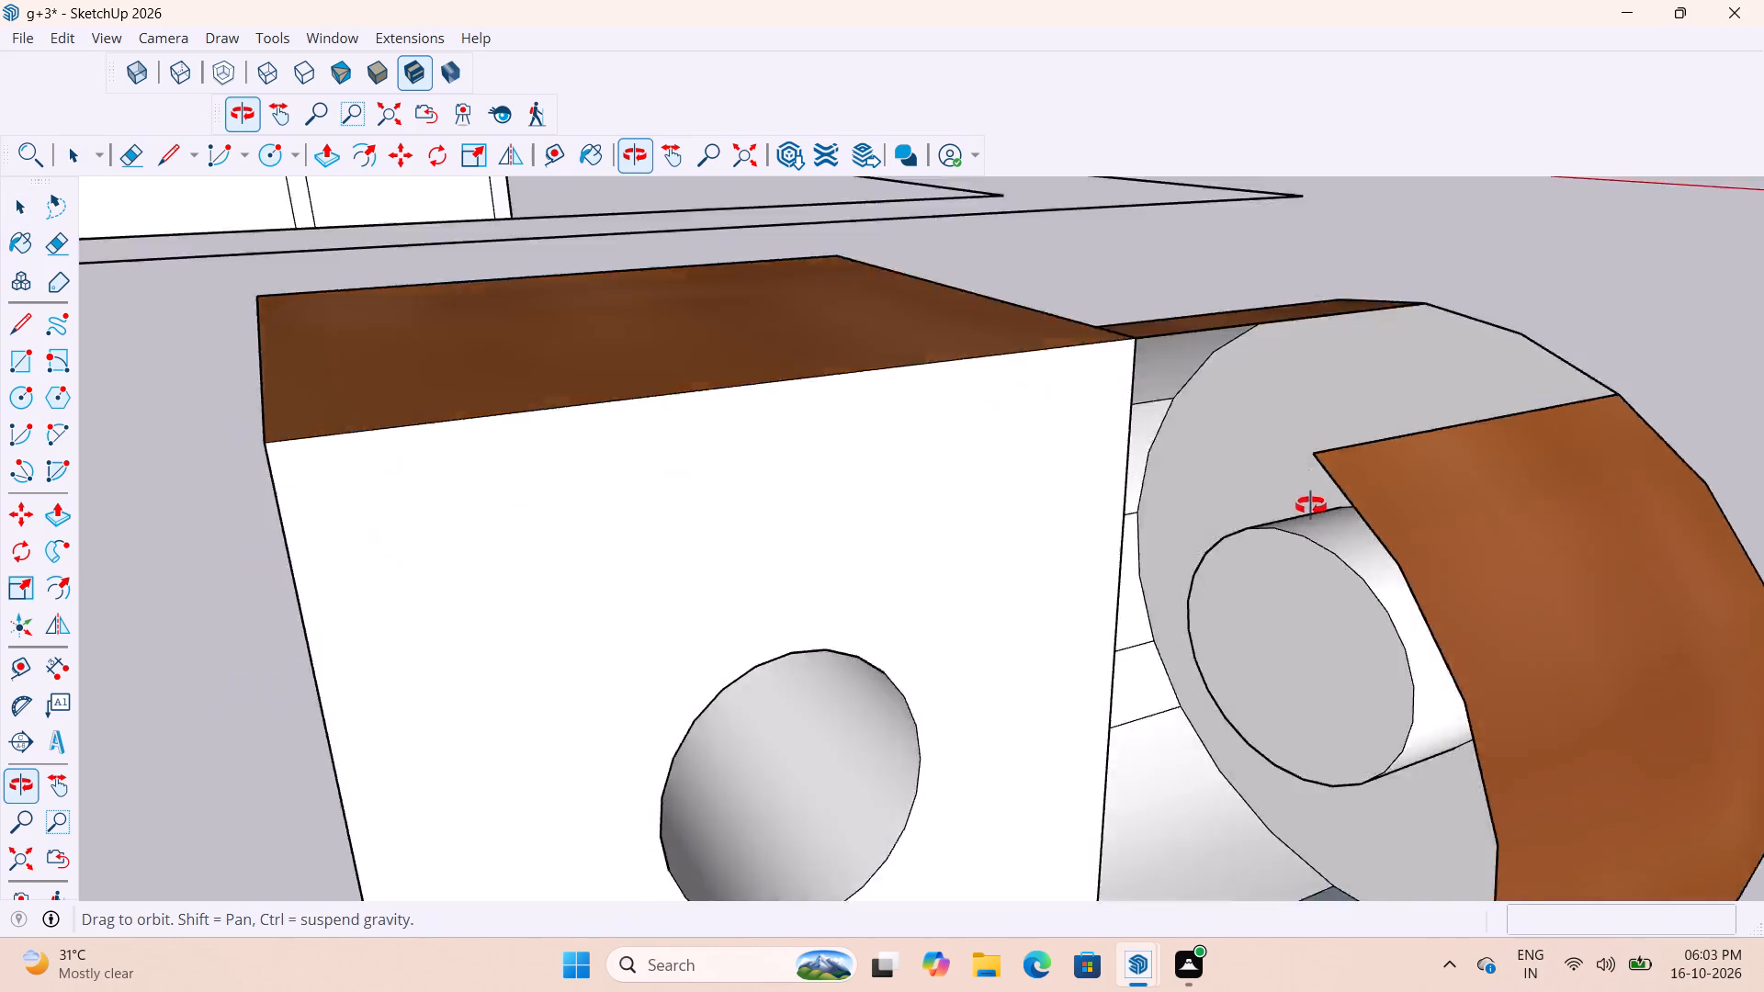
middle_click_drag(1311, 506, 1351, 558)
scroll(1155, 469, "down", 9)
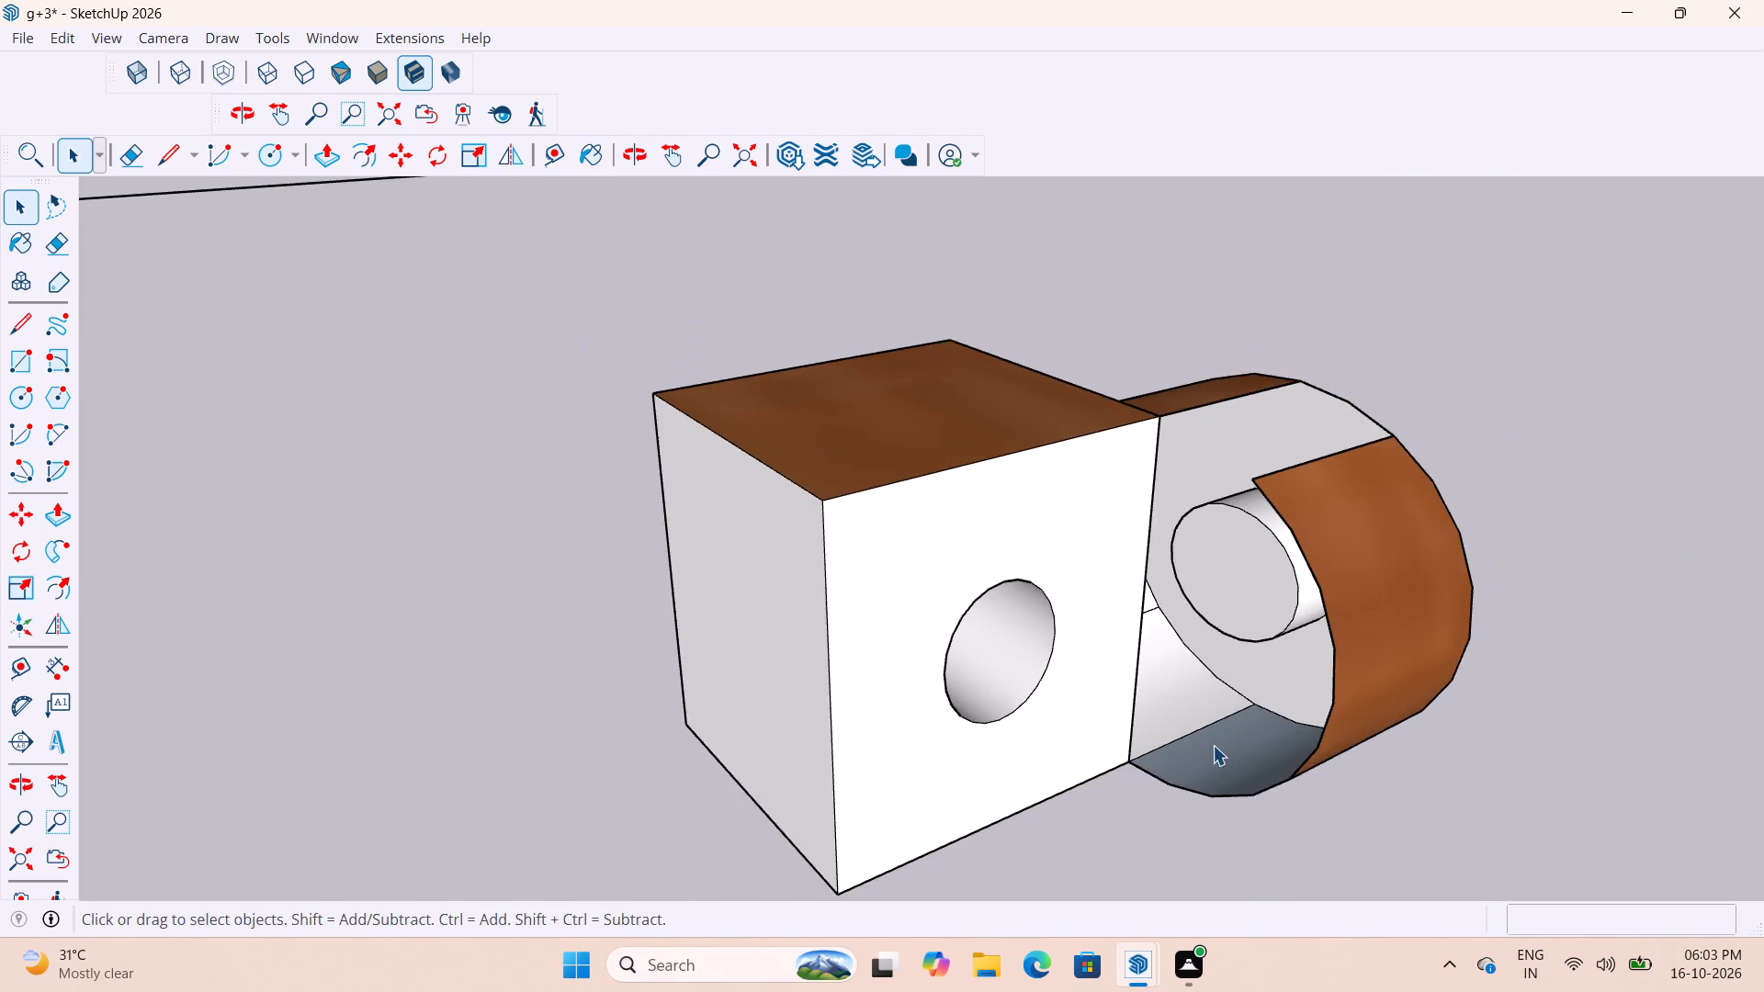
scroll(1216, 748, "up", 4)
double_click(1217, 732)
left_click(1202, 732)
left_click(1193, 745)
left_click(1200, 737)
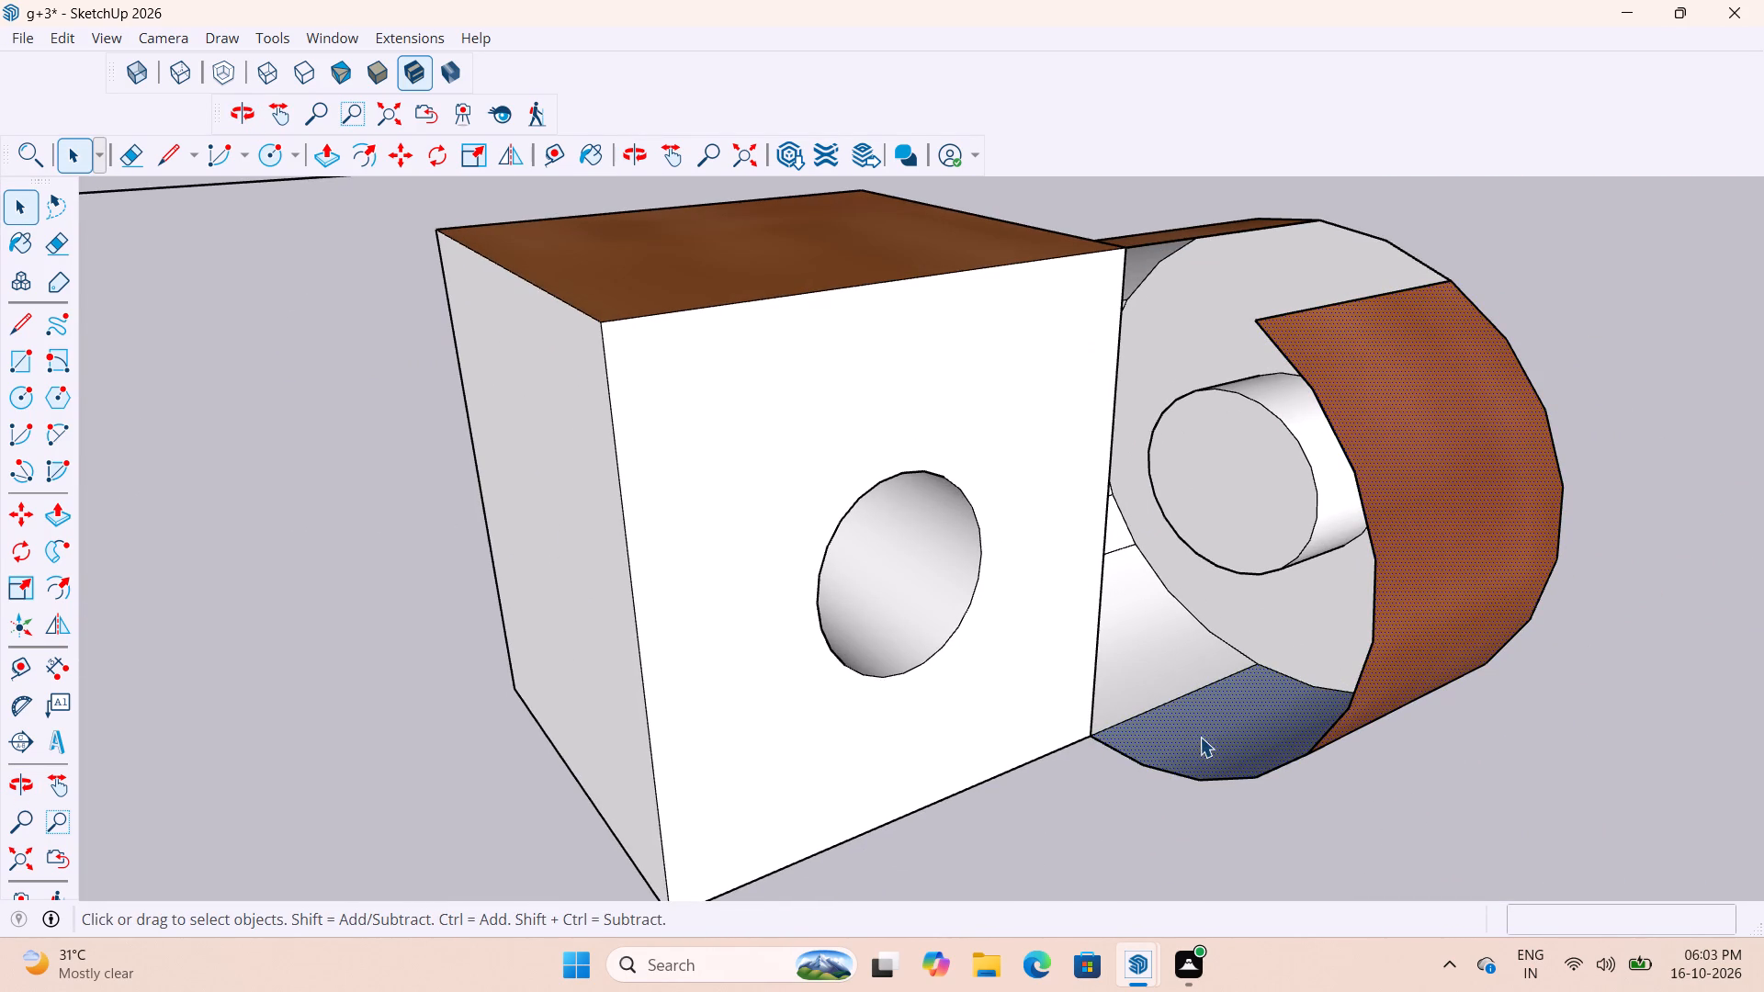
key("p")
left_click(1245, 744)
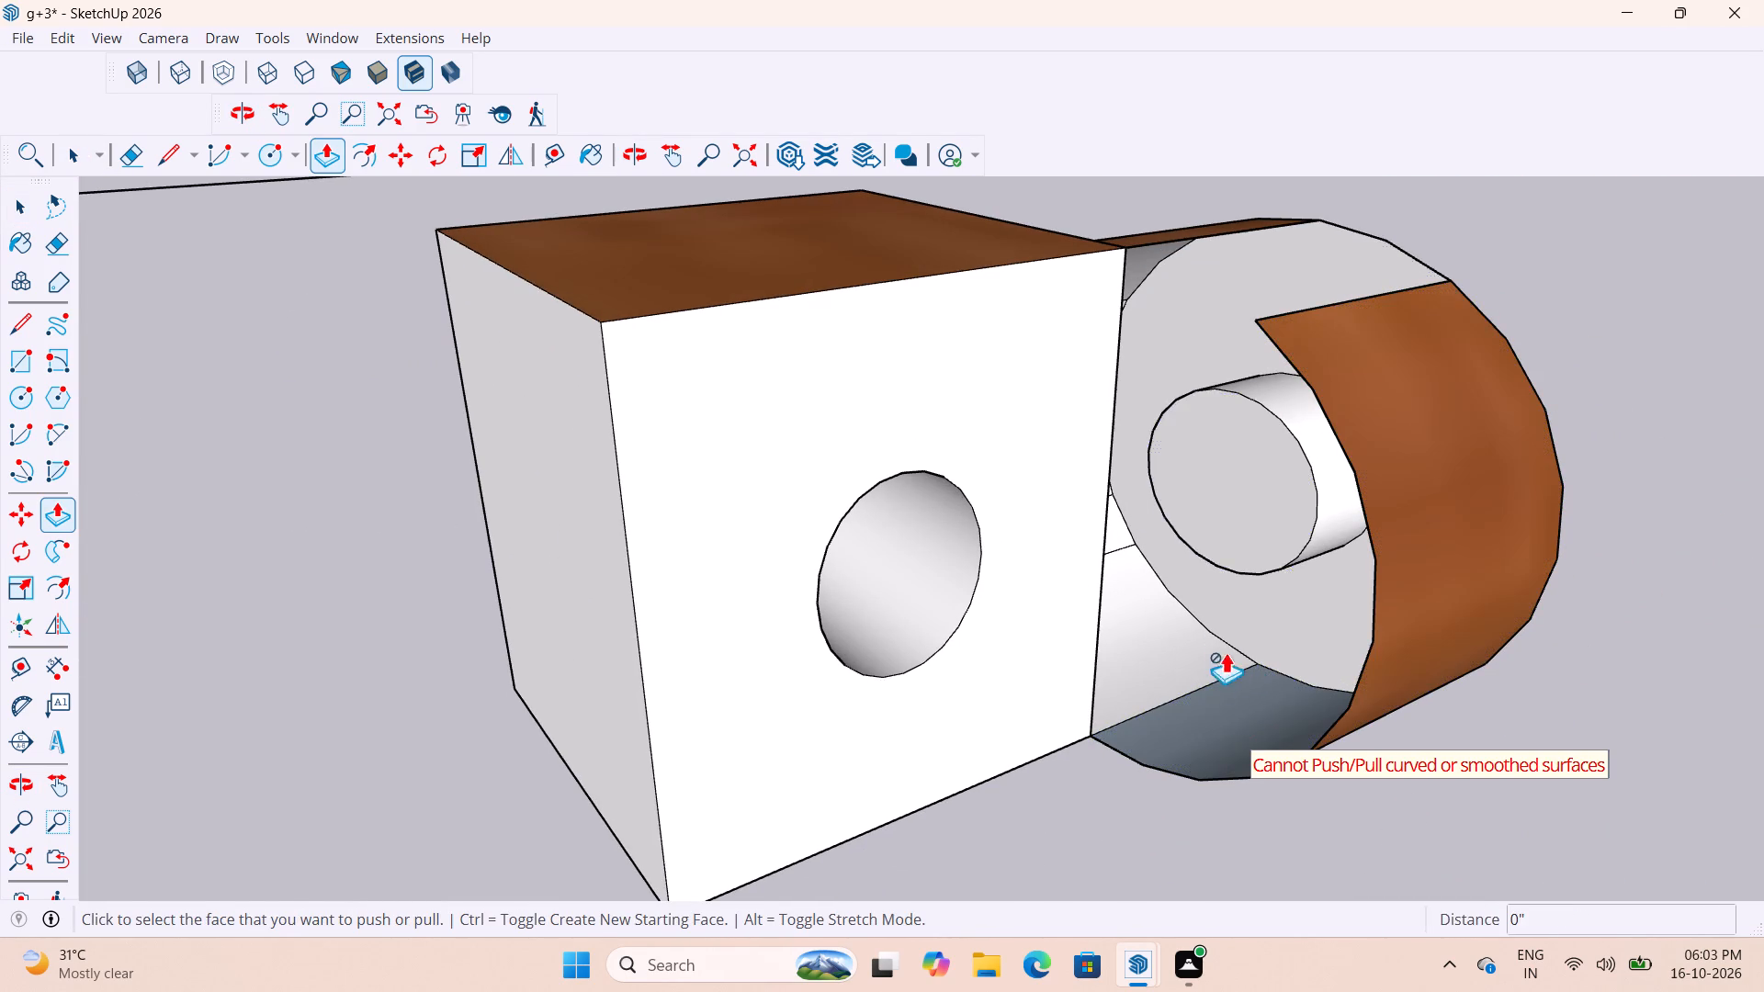
Push/Pull the recessed round face inside the handle copy's knob out to its open edge beside the box, closing the knob.
left_click(1326, 628)
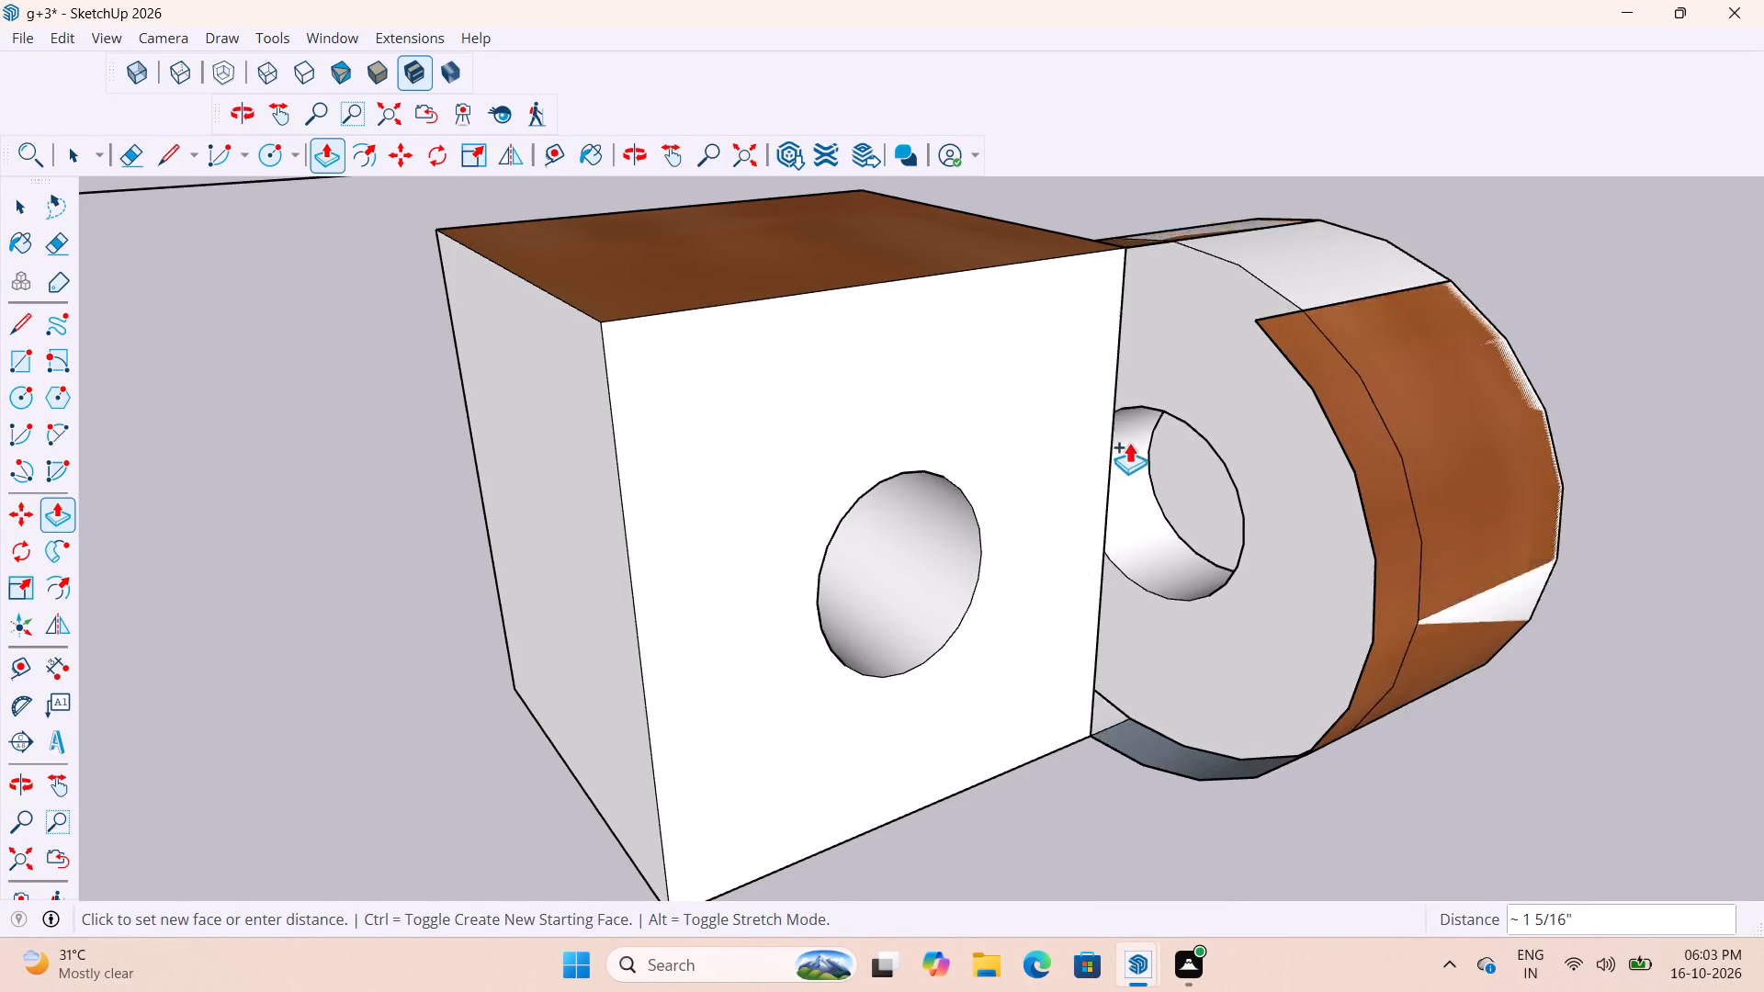
left_click(1114, 408)
key("space")
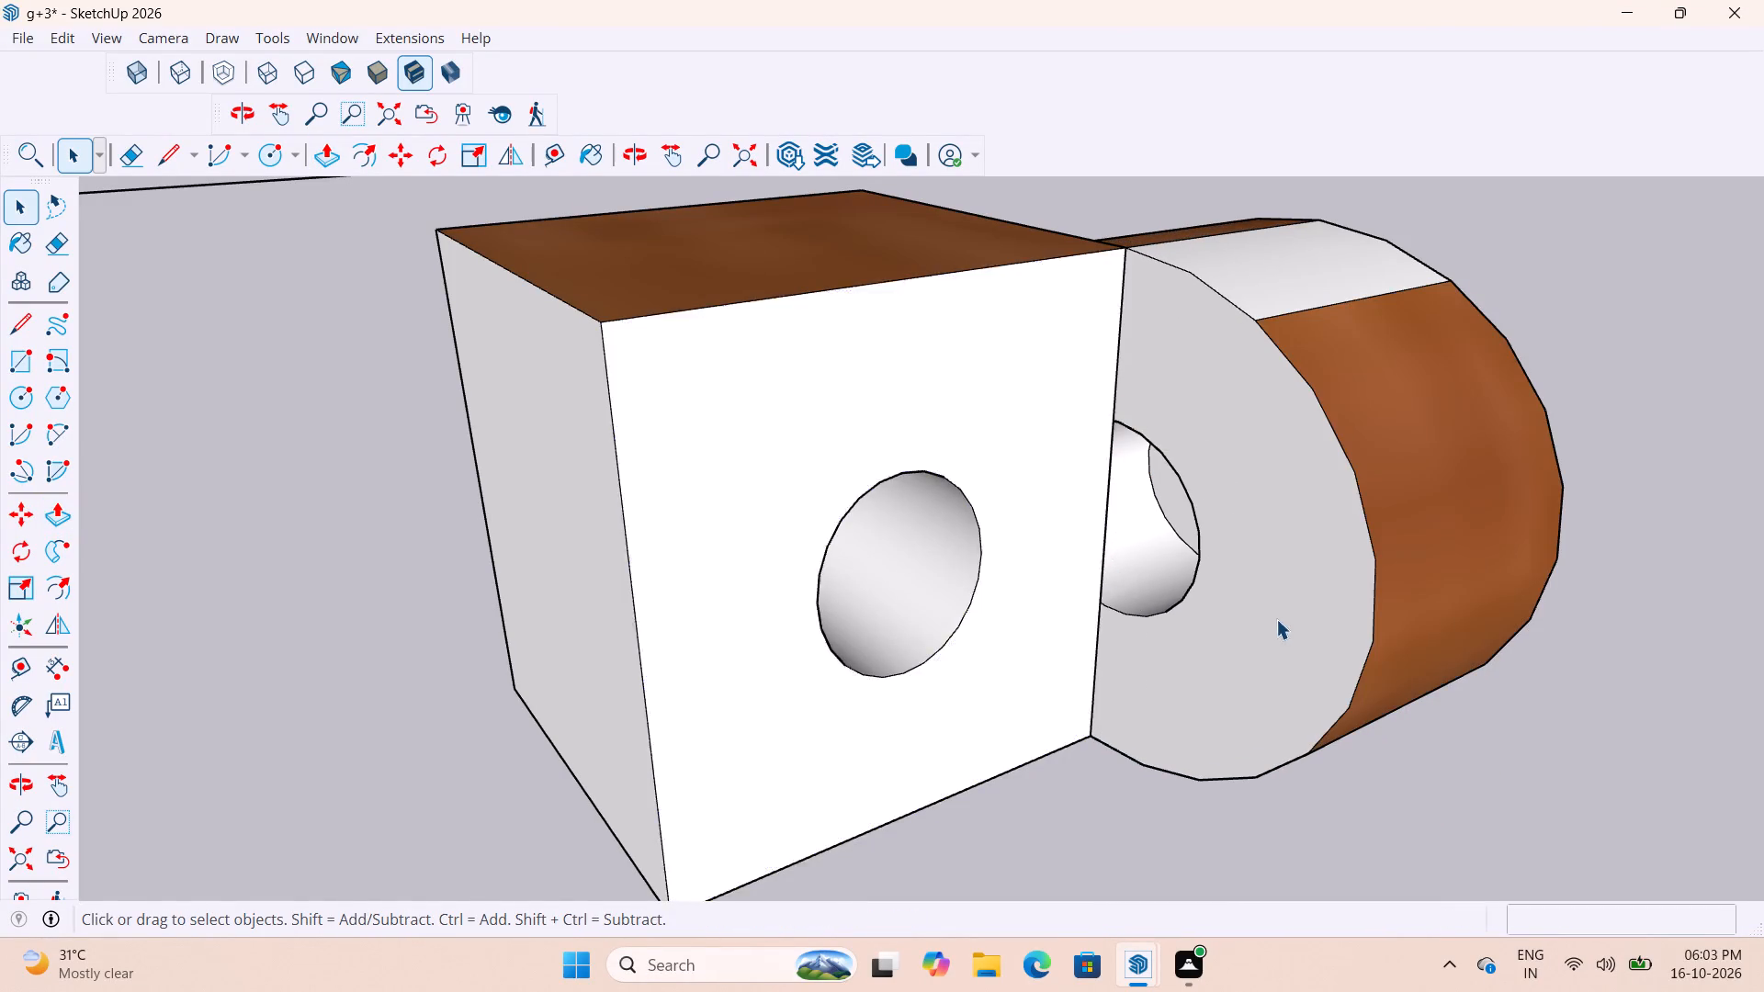
scroll(1265, 621, "down", 8)
middle_click_drag(1291, 693, 707, 673)
key("space")
left_click(1318, 559)
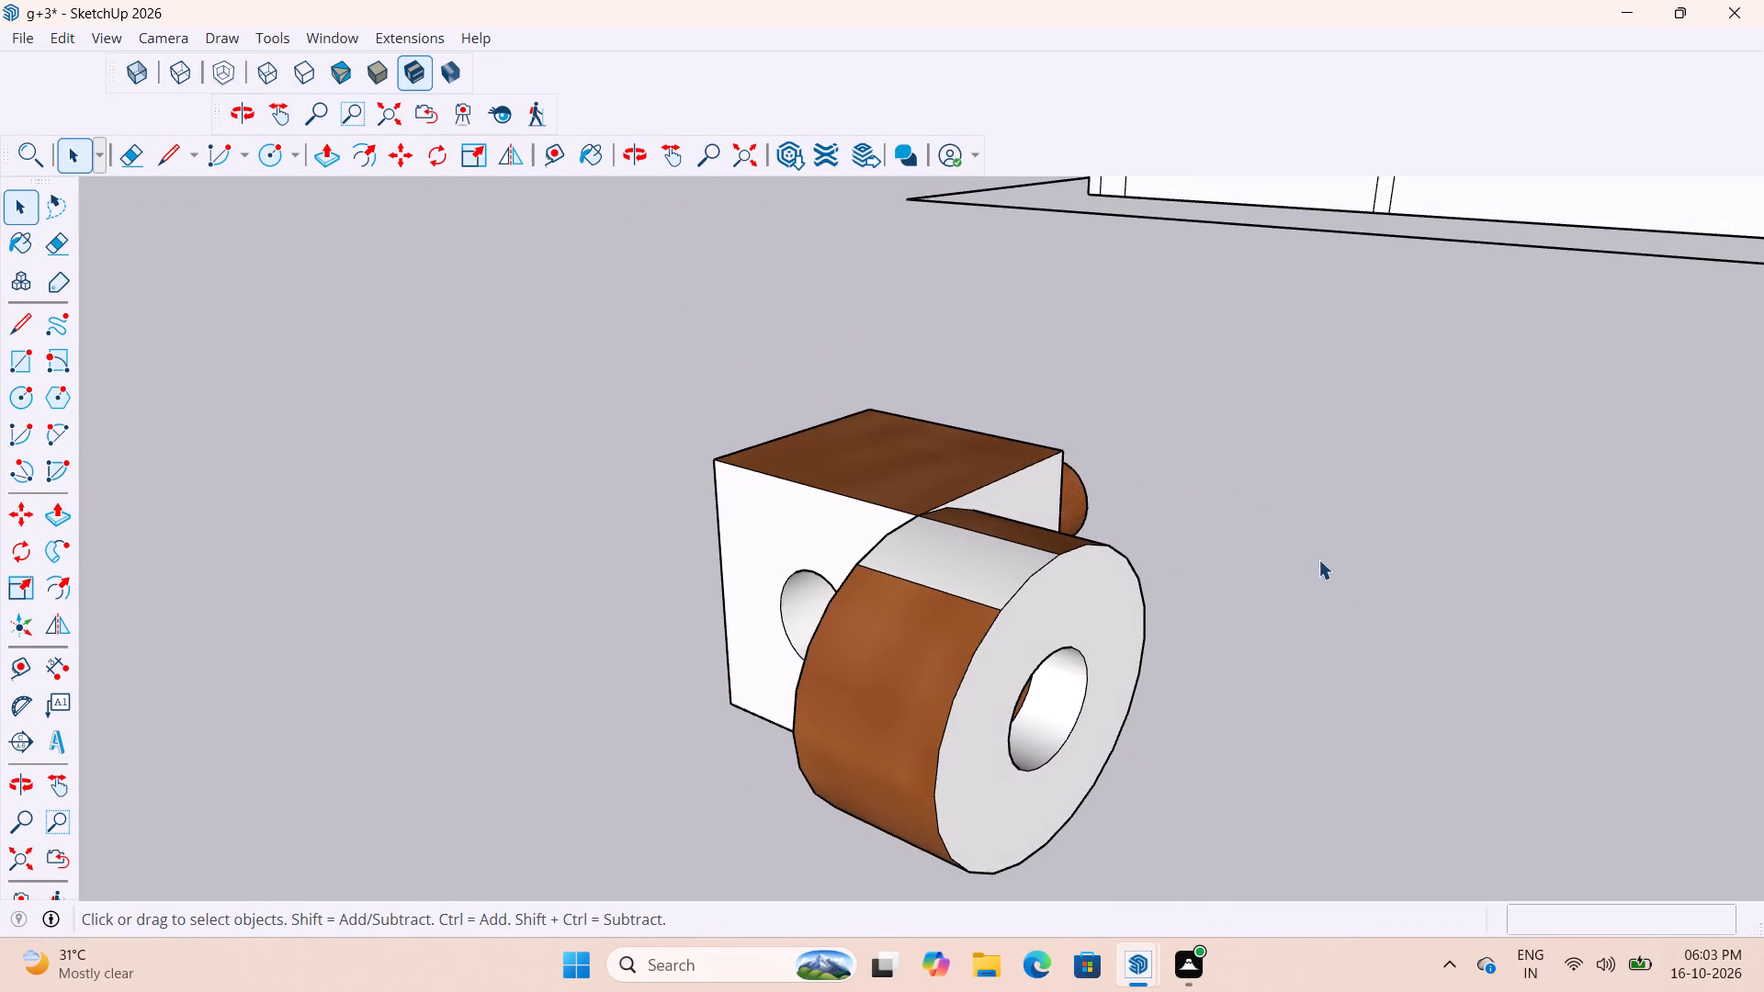
Sample Wood_Cherry_Original from the handle copy's box and paint the knob's unpainted rim strip, round end face and bore with it.
scroll(1329, 561, "down", 7)
middle_click_drag(1329, 581, 969, 585)
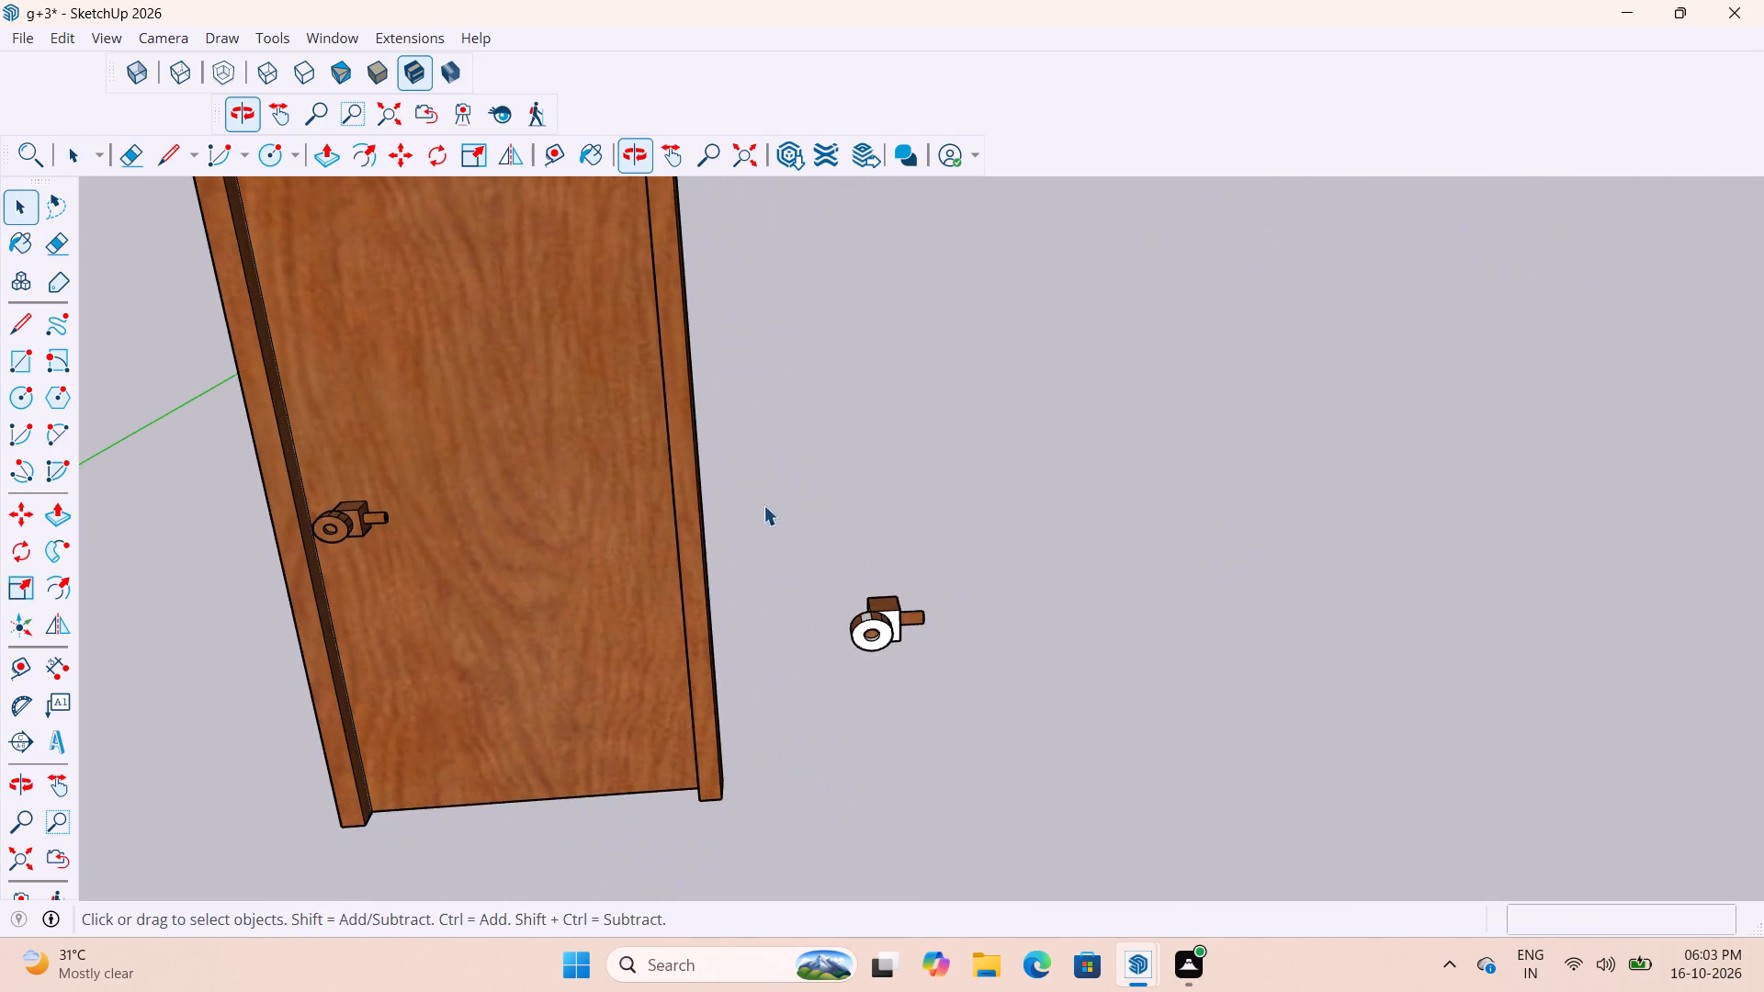
scroll(871, 613, "up", 5)
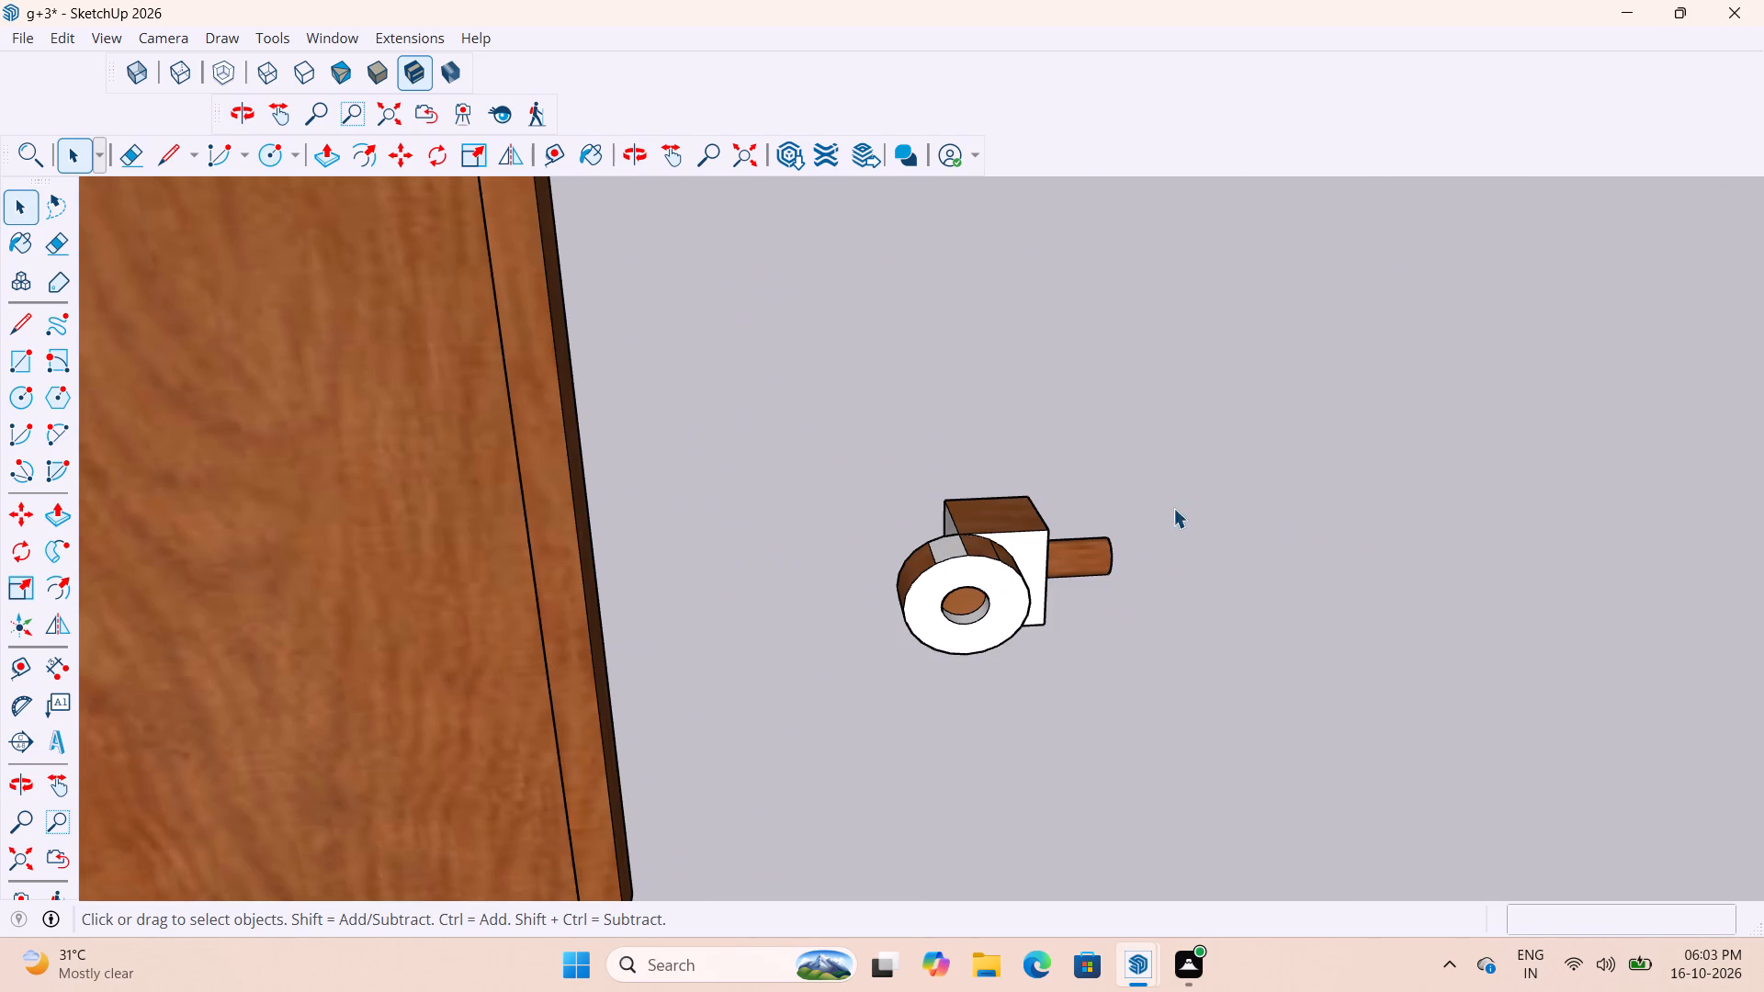
key("b")
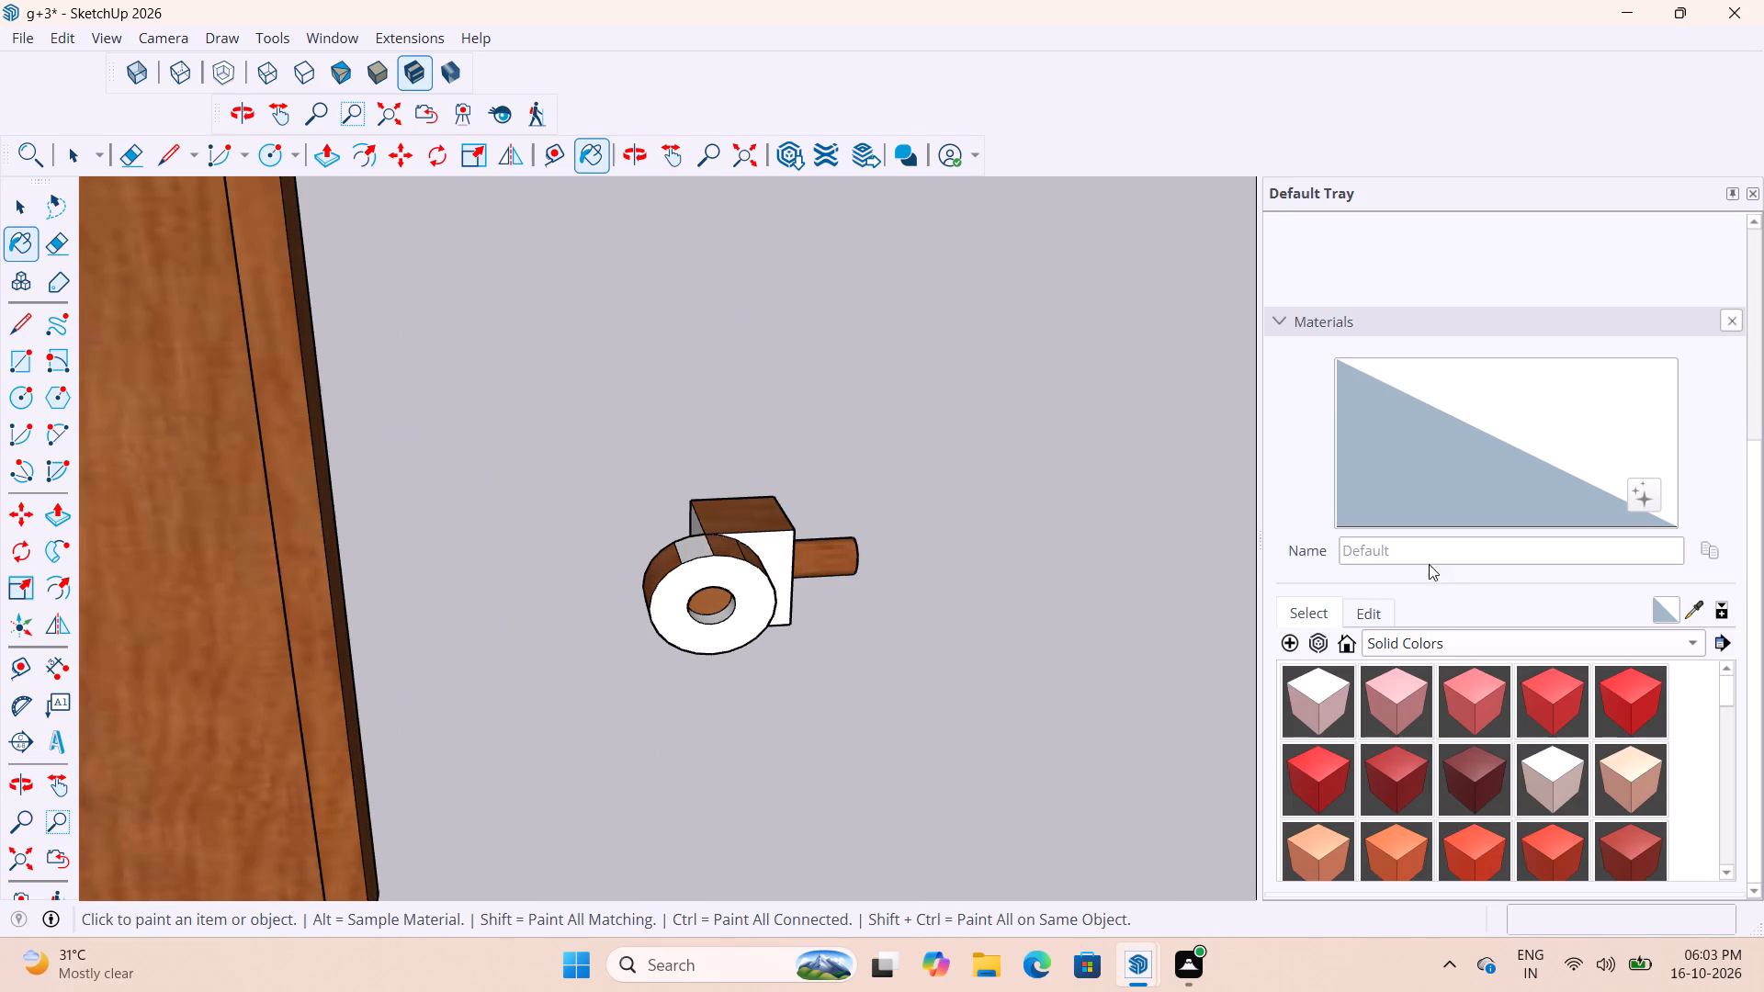
left_click(1696, 606)
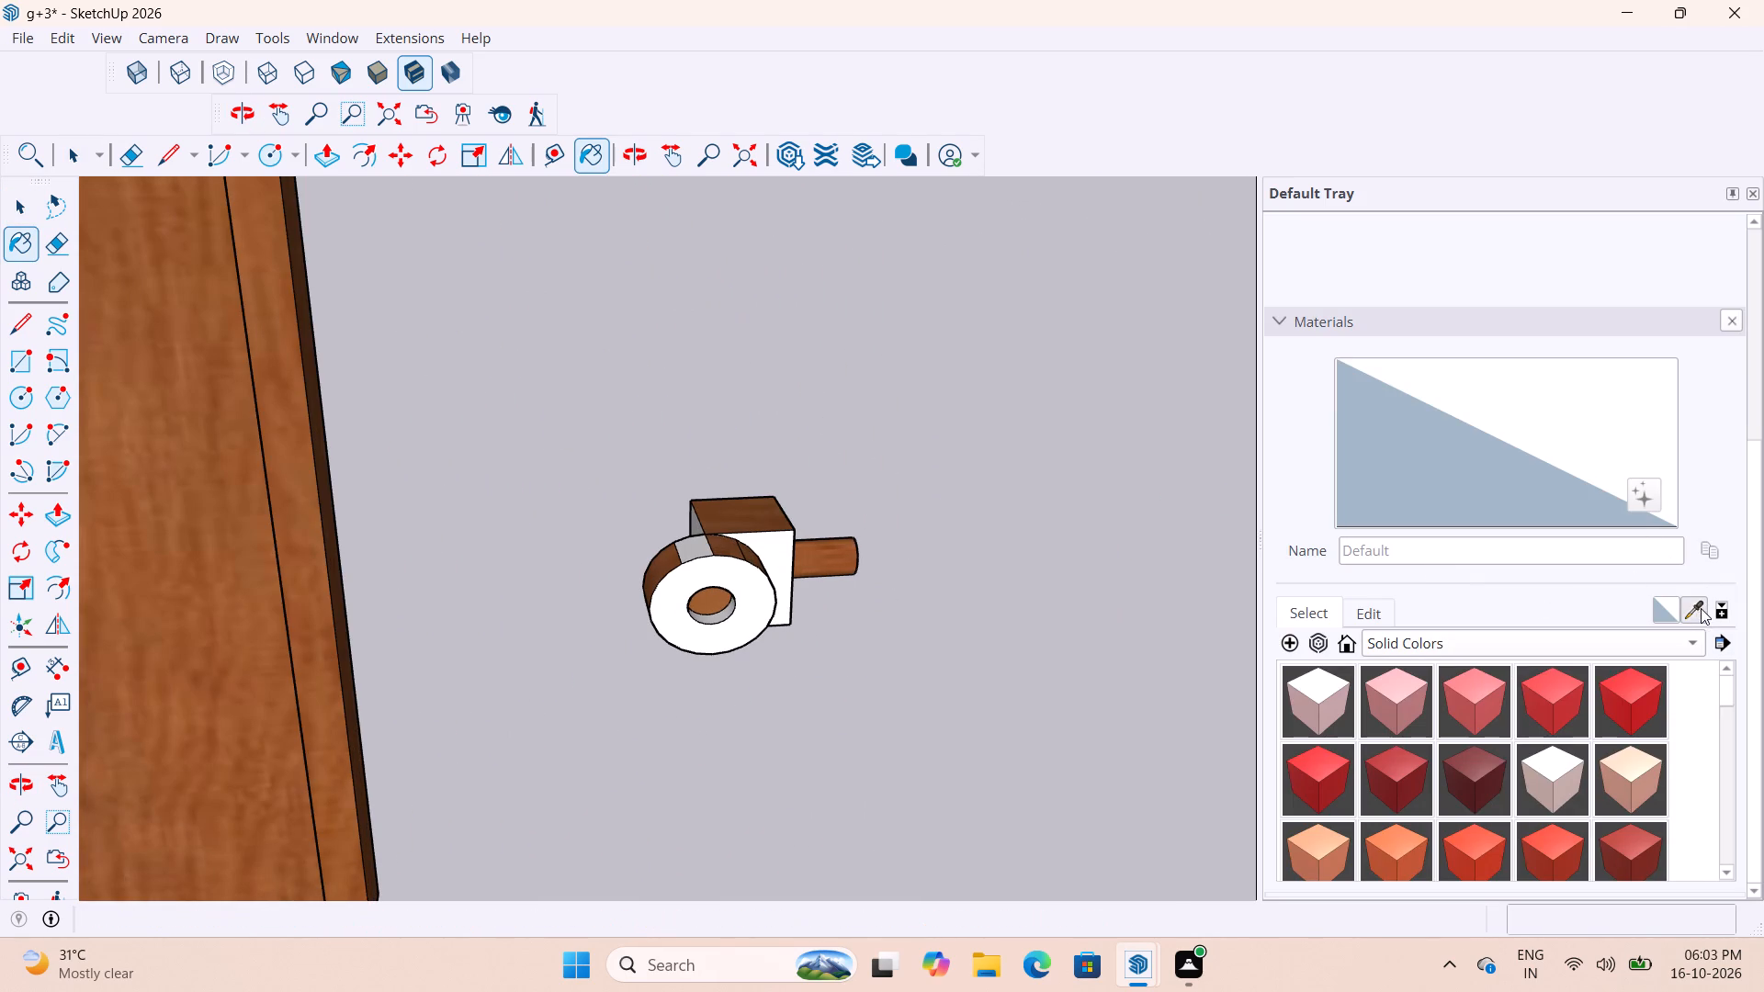
scroll(694, 590, "up", 10)
left_click(775, 482)
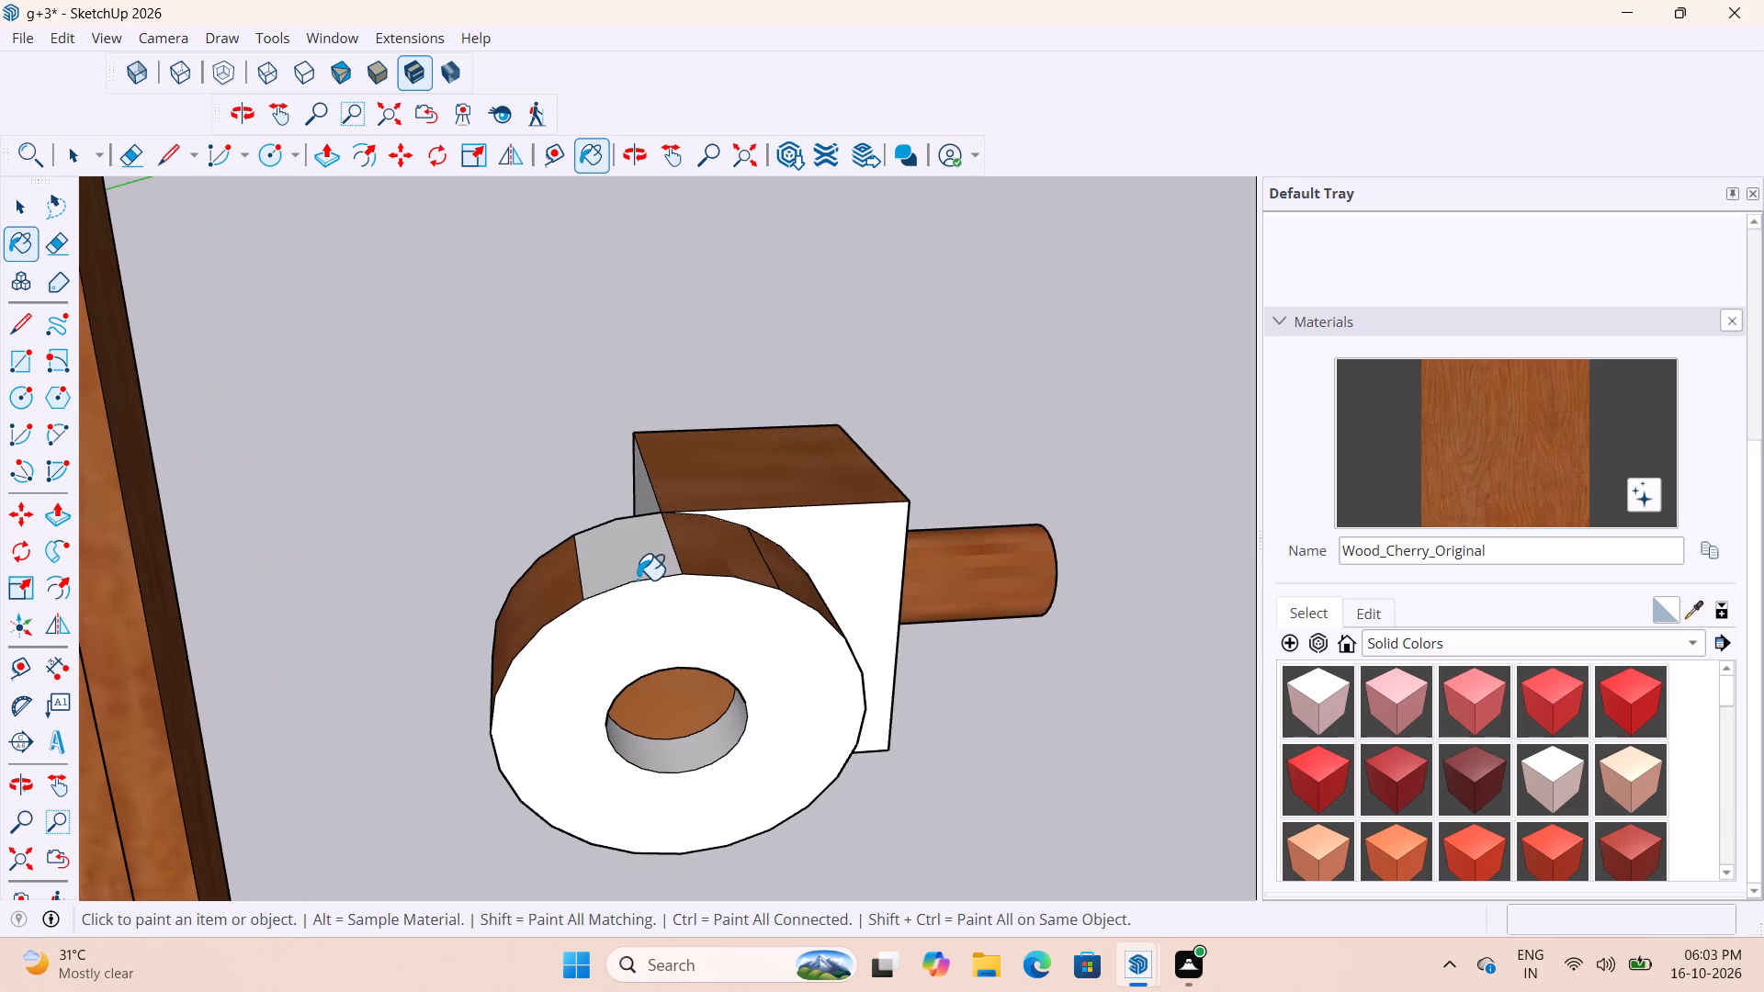
left_click(636, 571)
left_click(710, 637)
middle_click_drag(805, 676, 1045, 639)
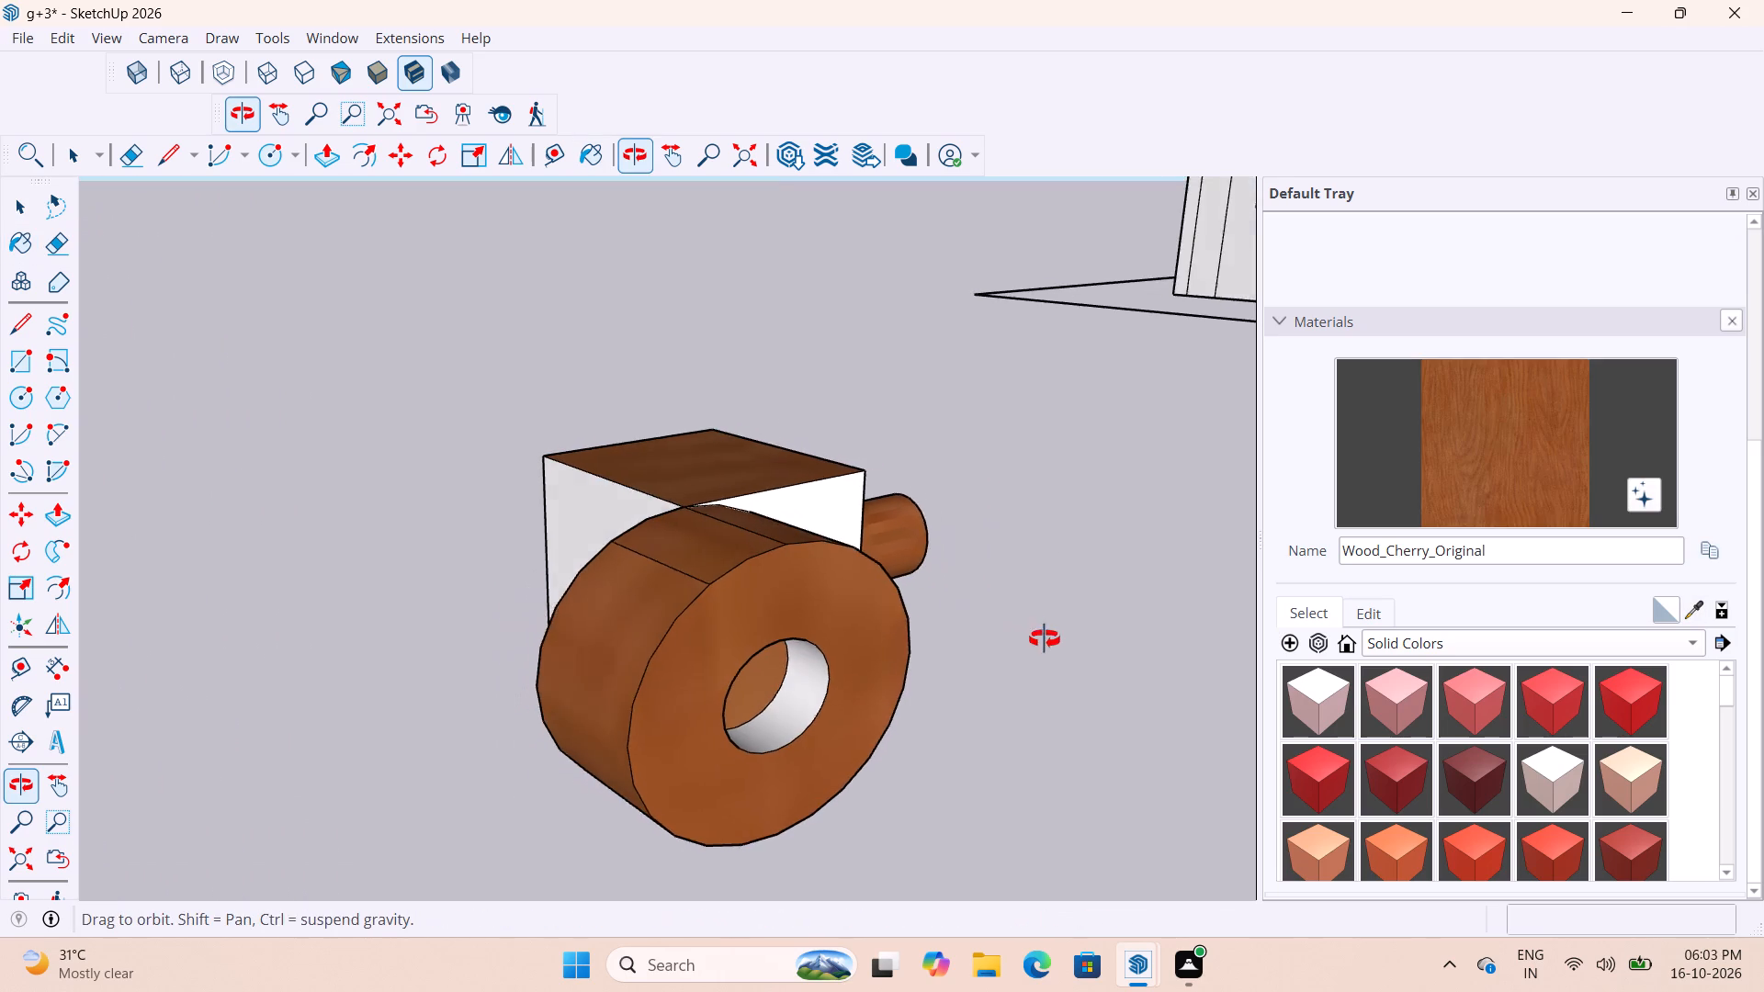
middle_click_drag(1045, 639, 1046, 641)
scroll(828, 708, "up", 3)
left_click(788, 709)
Paint the remaining white faces of the handle copy's box with Wood_Cherry_Original.
scroll(1091, 639, "down", 9)
scroll(989, 637, "up", 2)
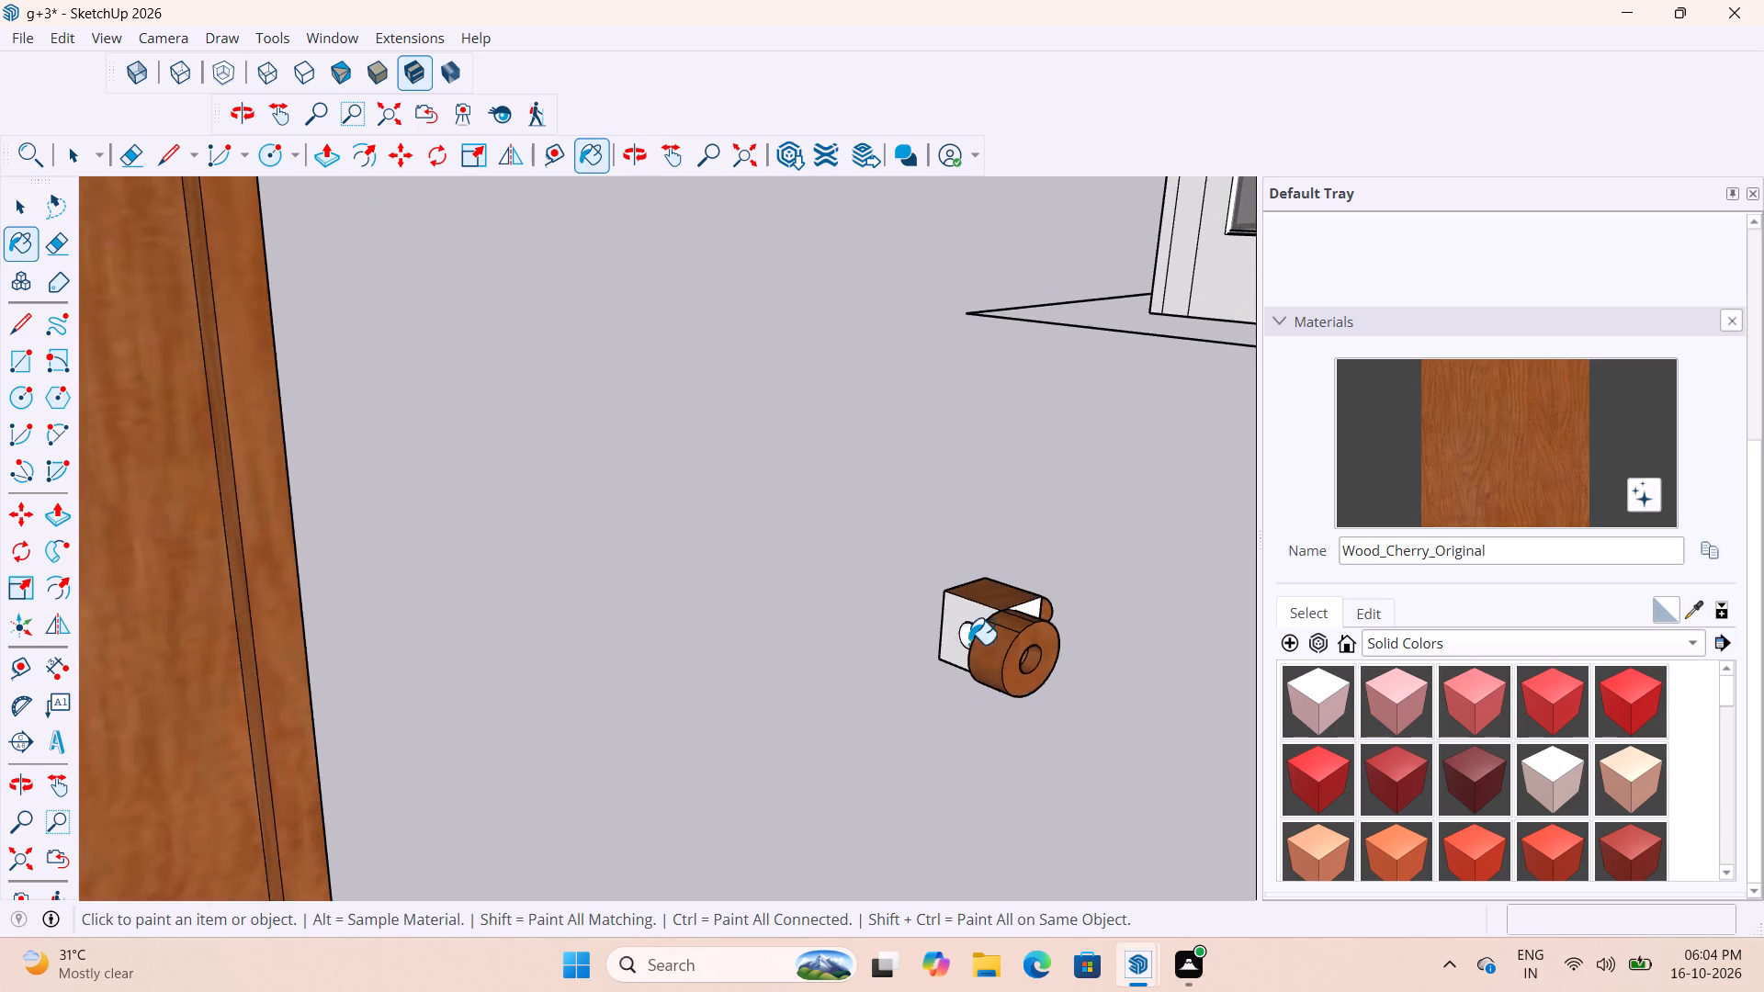
scroll(968, 644, "up", 9)
left_click(961, 600)
scroll(985, 626, "up", 9)
left_click(989, 631)
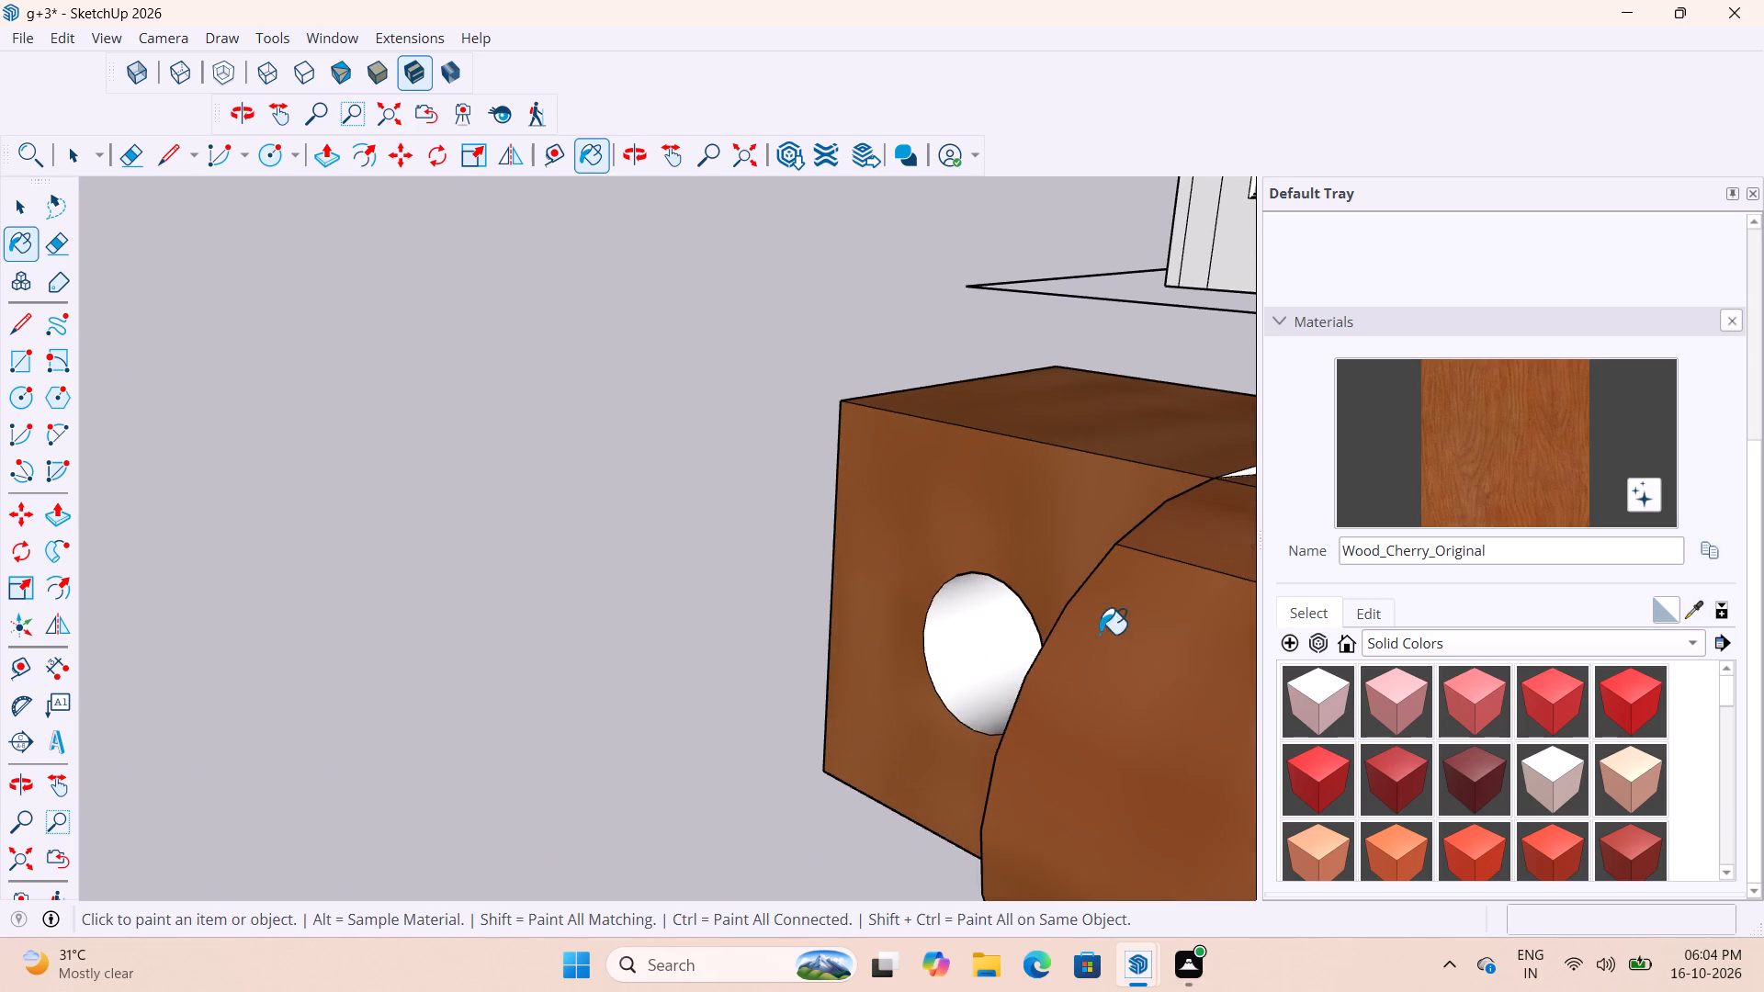
scroll(1073, 648, "down", 4)
middle_click_drag(1196, 629, 792, 701)
scroll(812, 656, "down", 4)
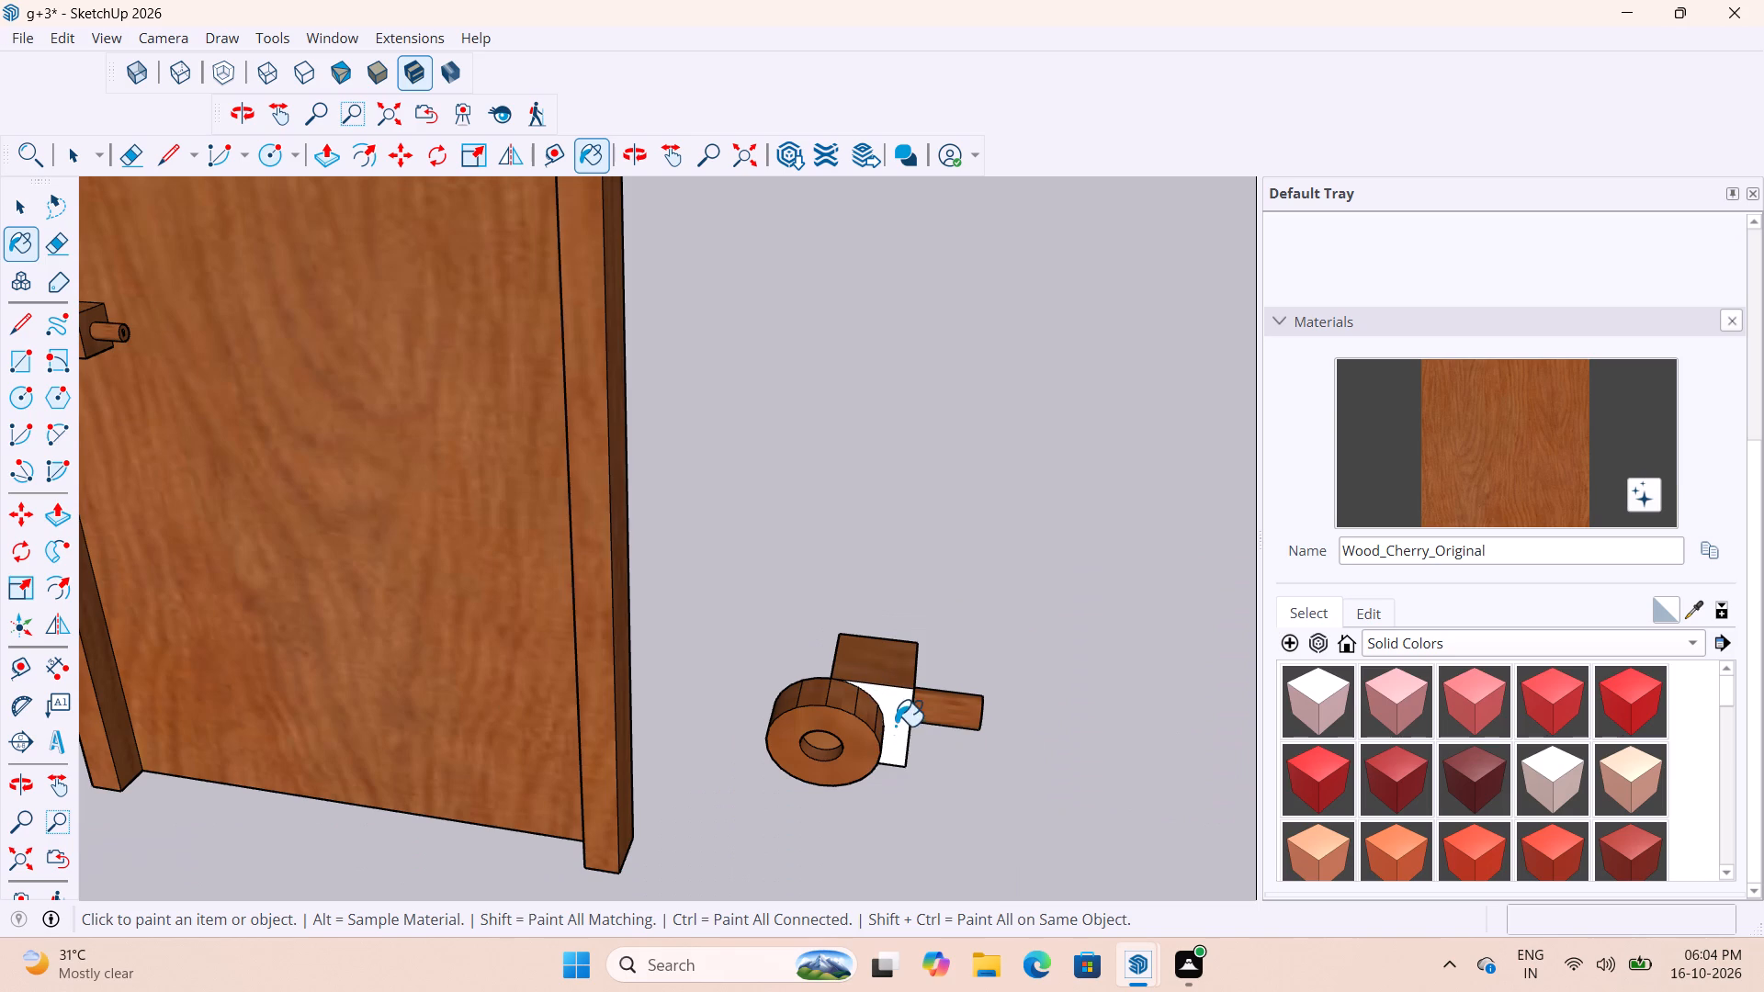
left_click(895, 726)
scroll(993, 683, "down", 9)
key("space")
left_click(989, 734)
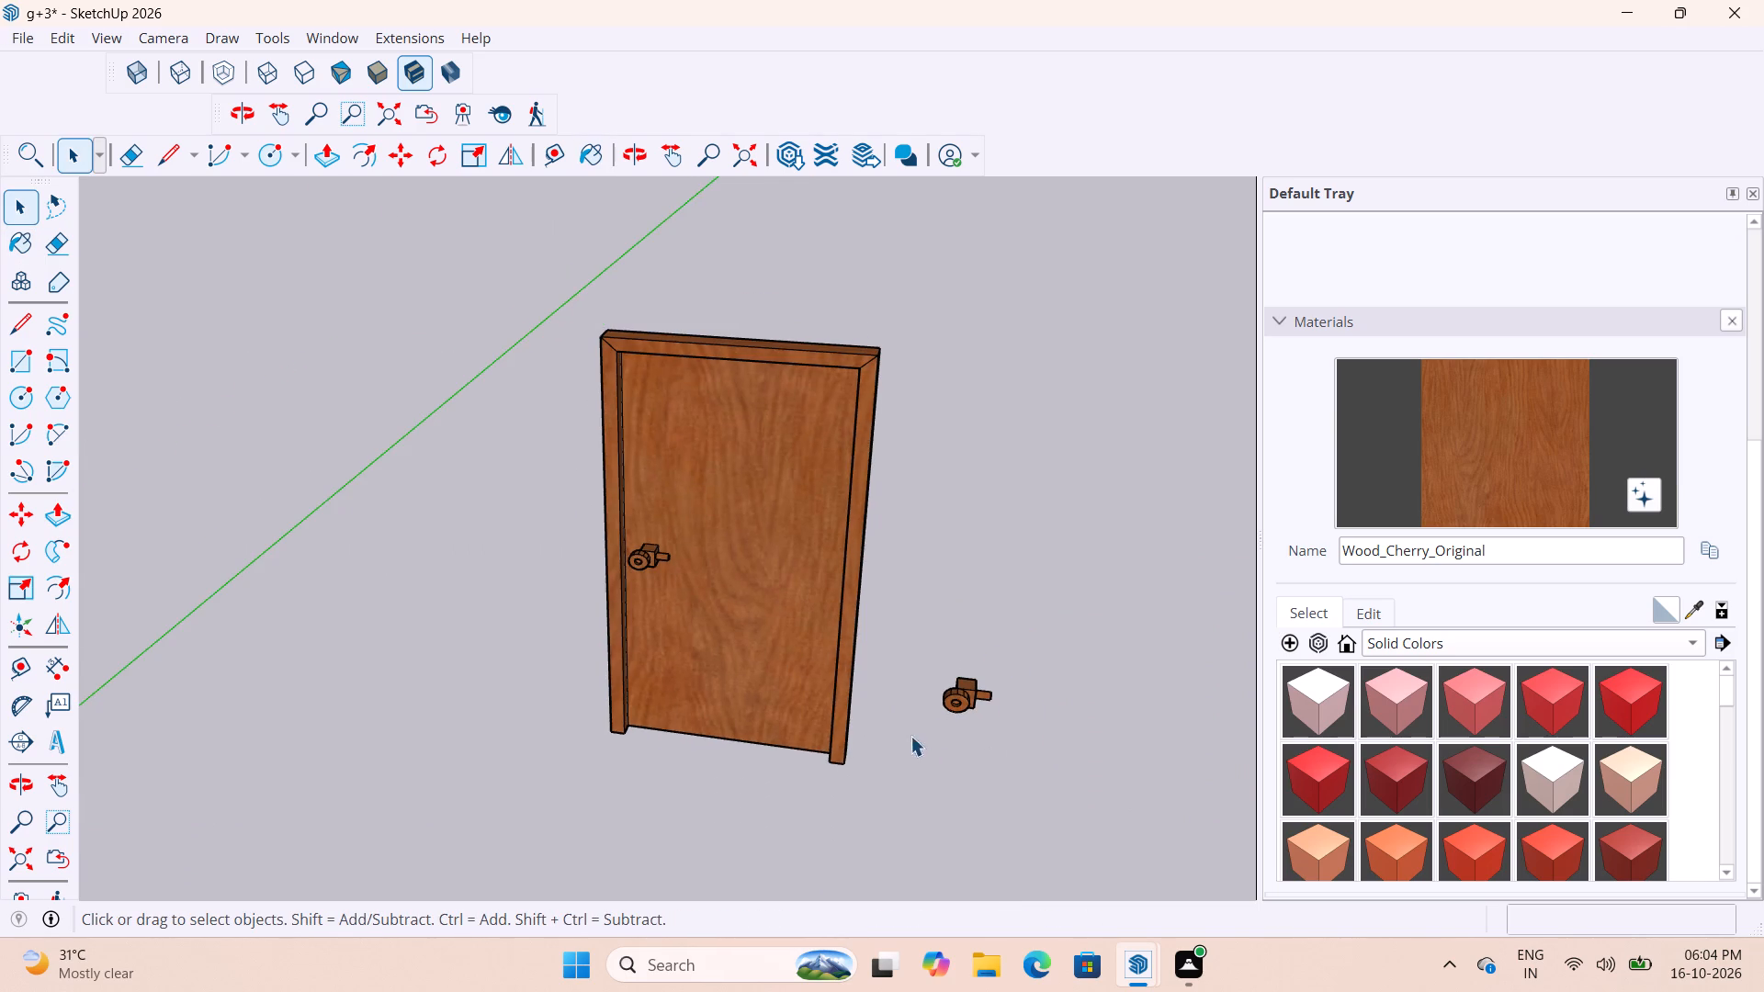
Select all of the loose handle copy's geometry beside the door and make it a group.
scroll(936, 721, "up", 8)
middle_click_drag(1019, 619, 1022, 475)
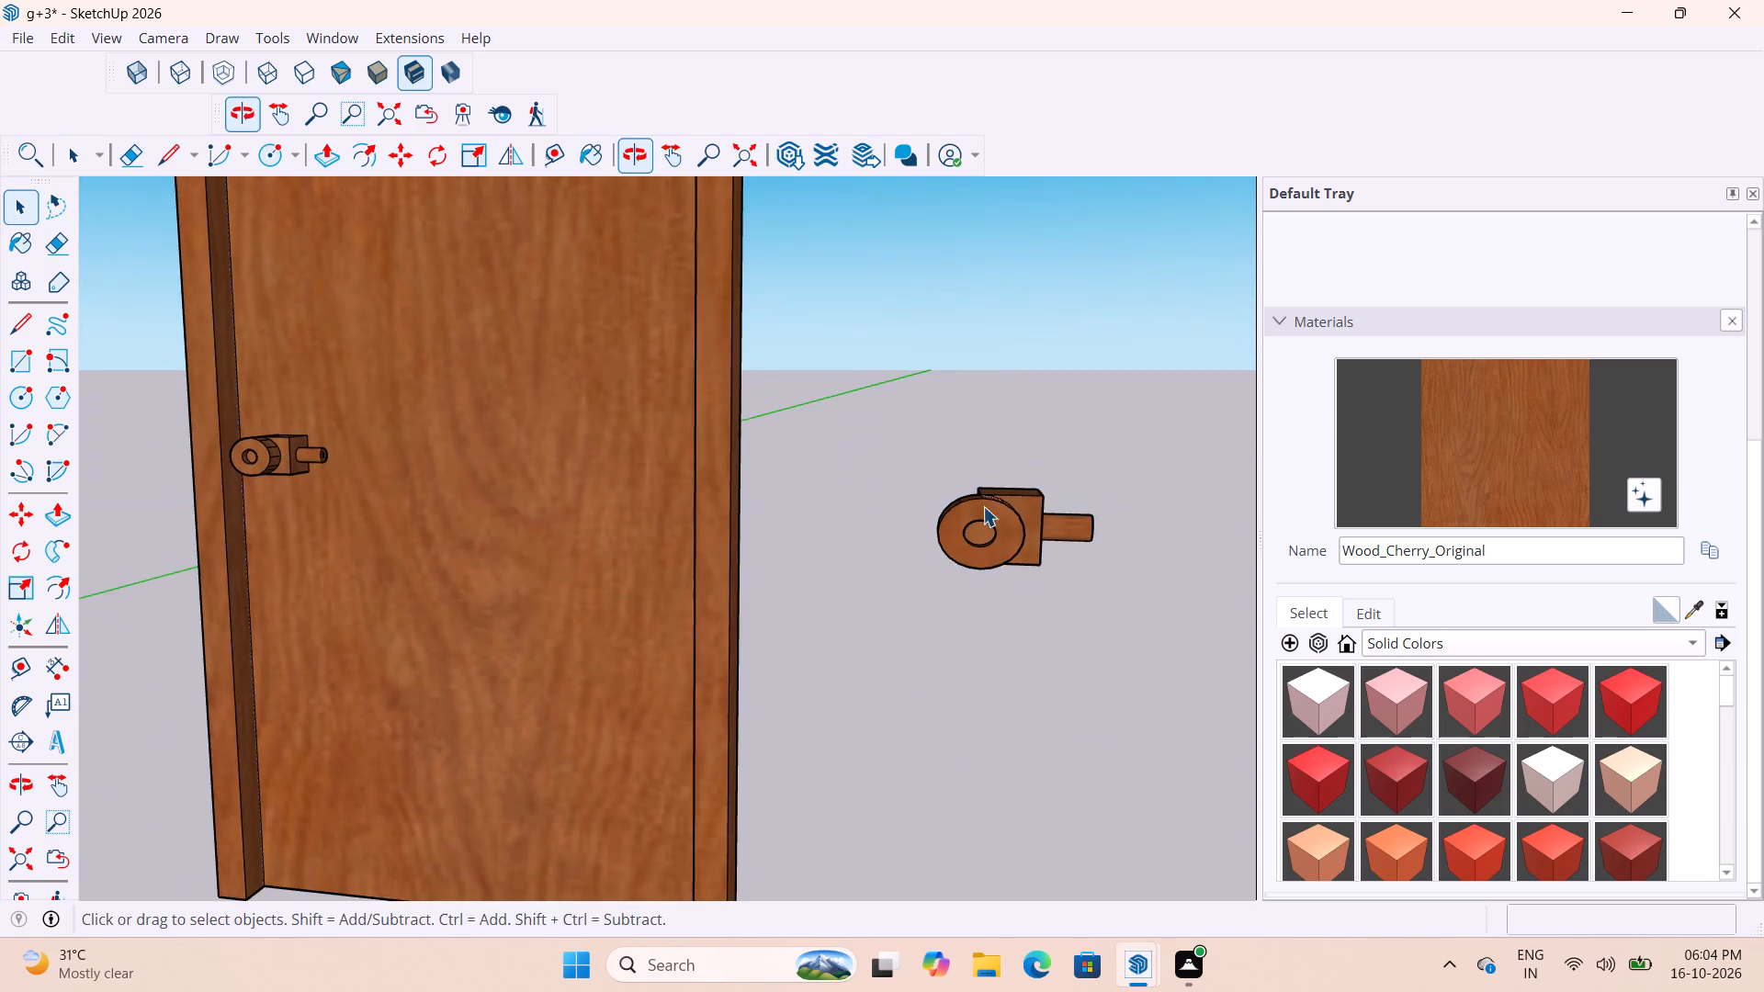
scroll(977, 530, "down", 3)
middle_click_drag(974, 561, 1005, 607)
left_click_drag(1110, 643, 988, 515)
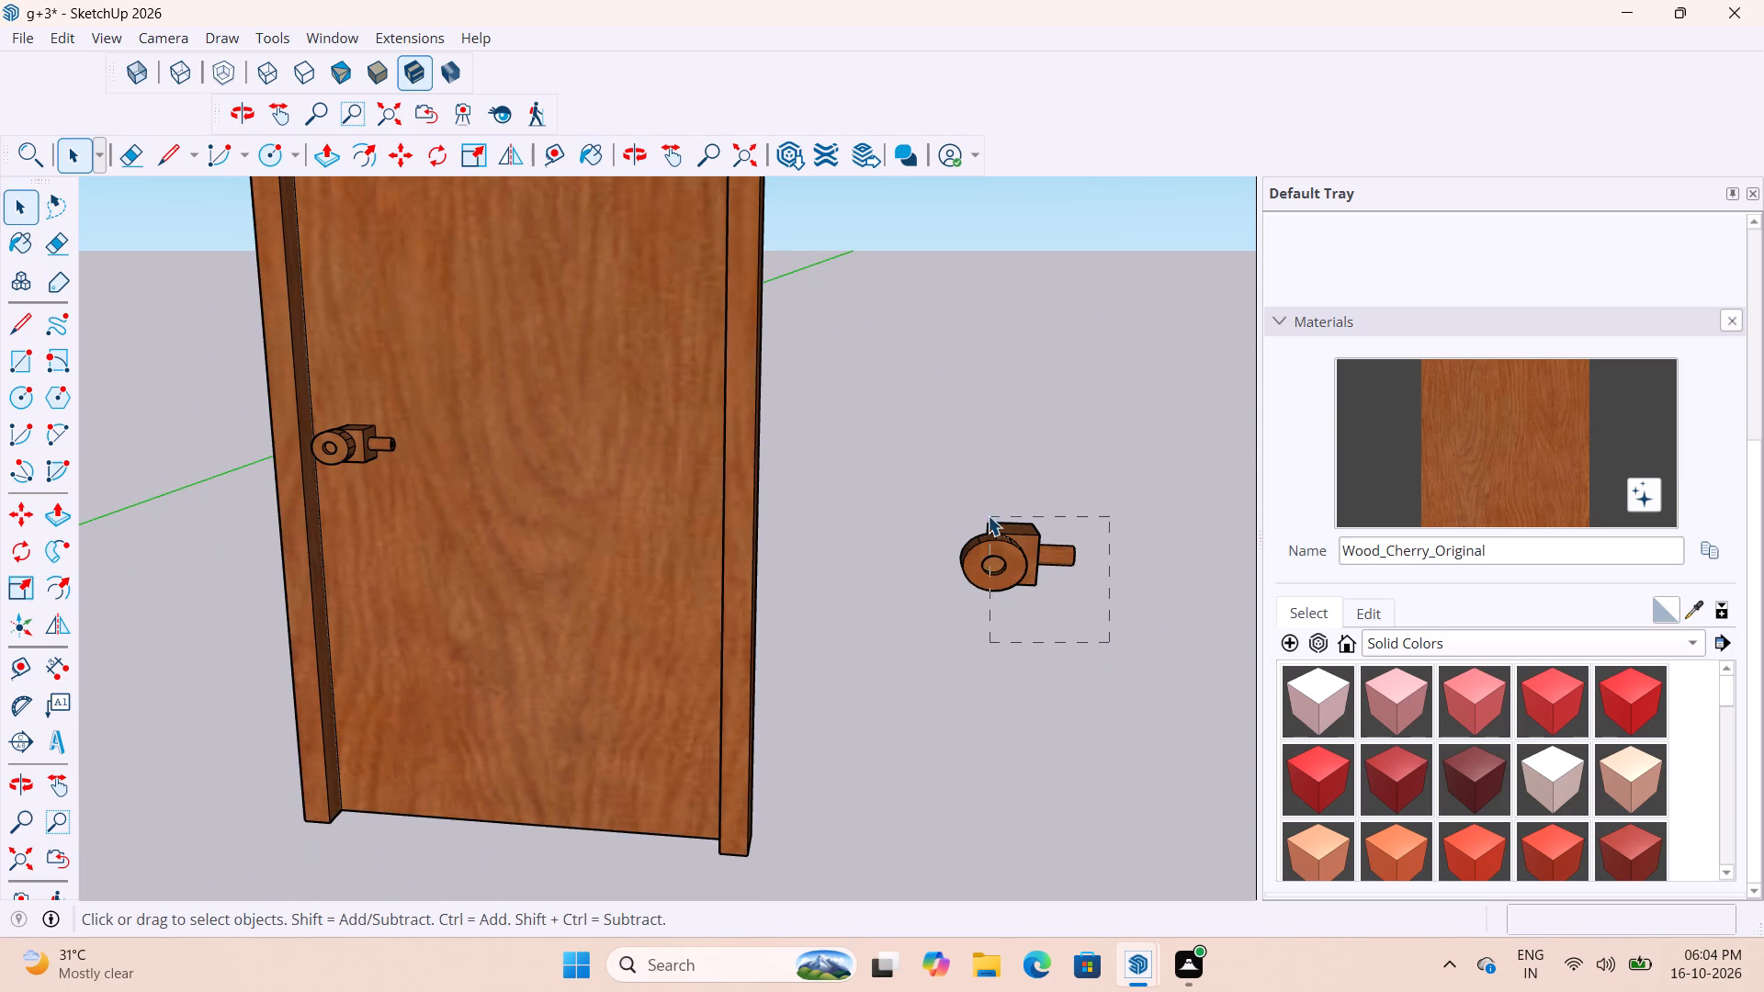
left_click_drag(988, 515, 939, 486)
scroll(985, 517, "up", 7)
right_click(1018, 540)
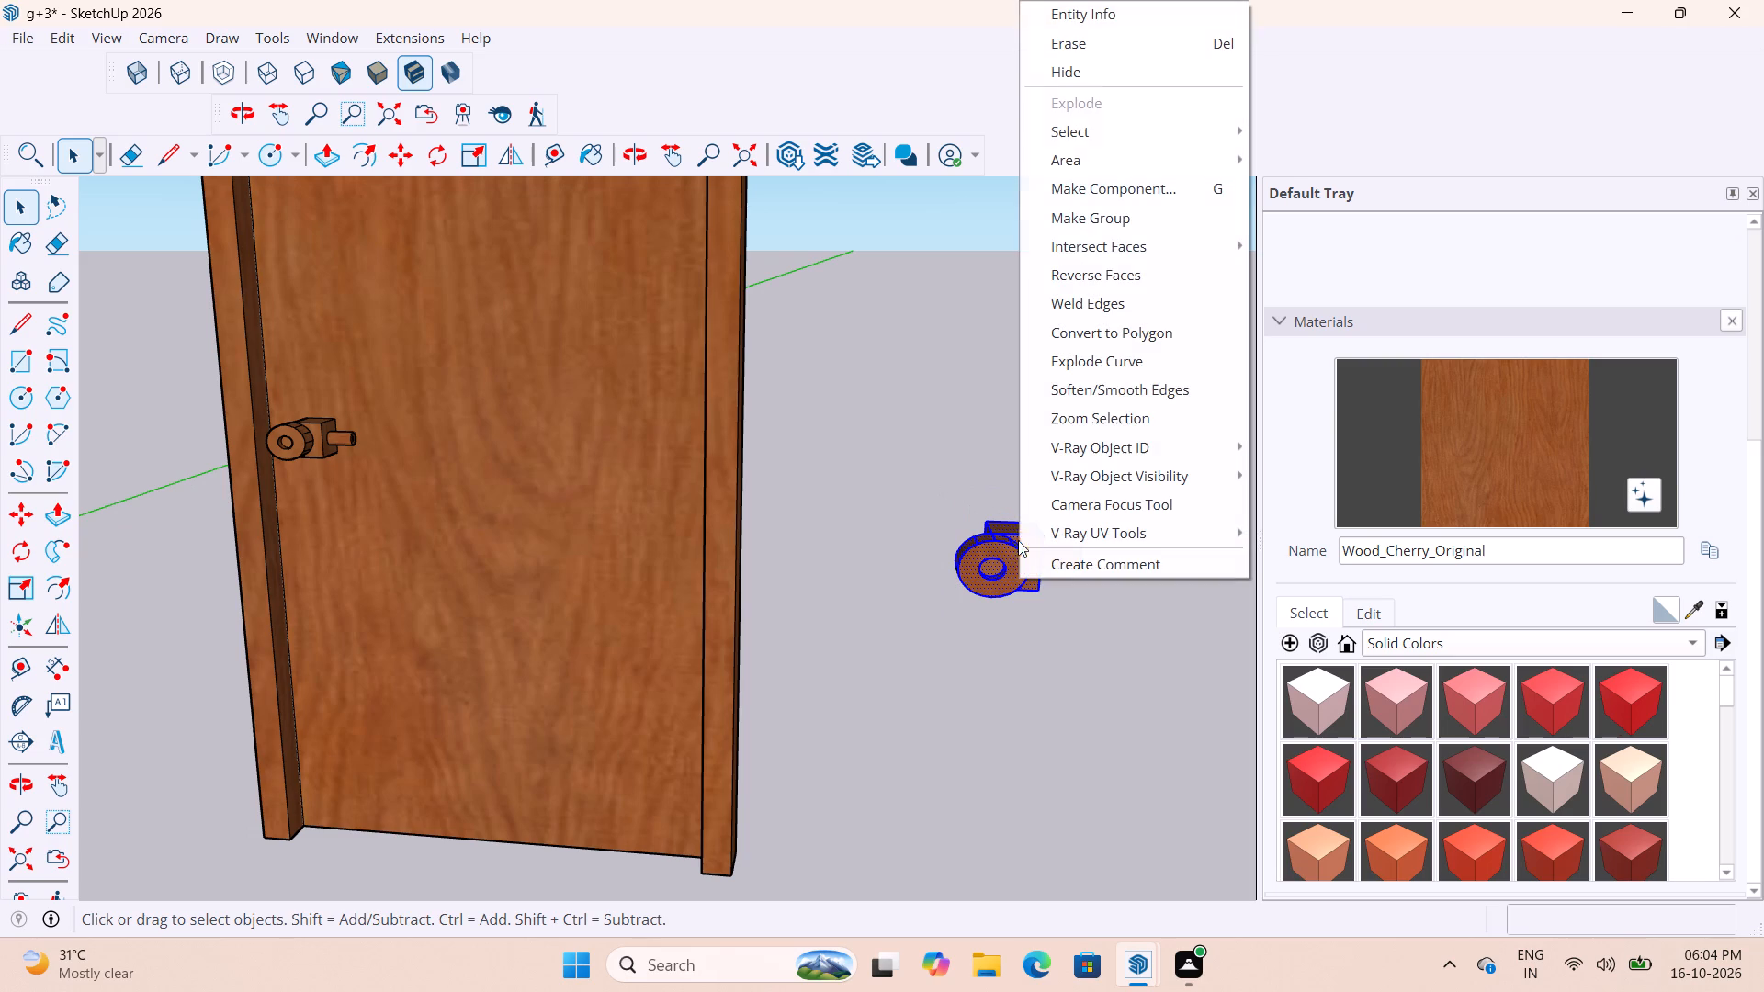
left_click(1076, 222)
left_click(1065, 663)
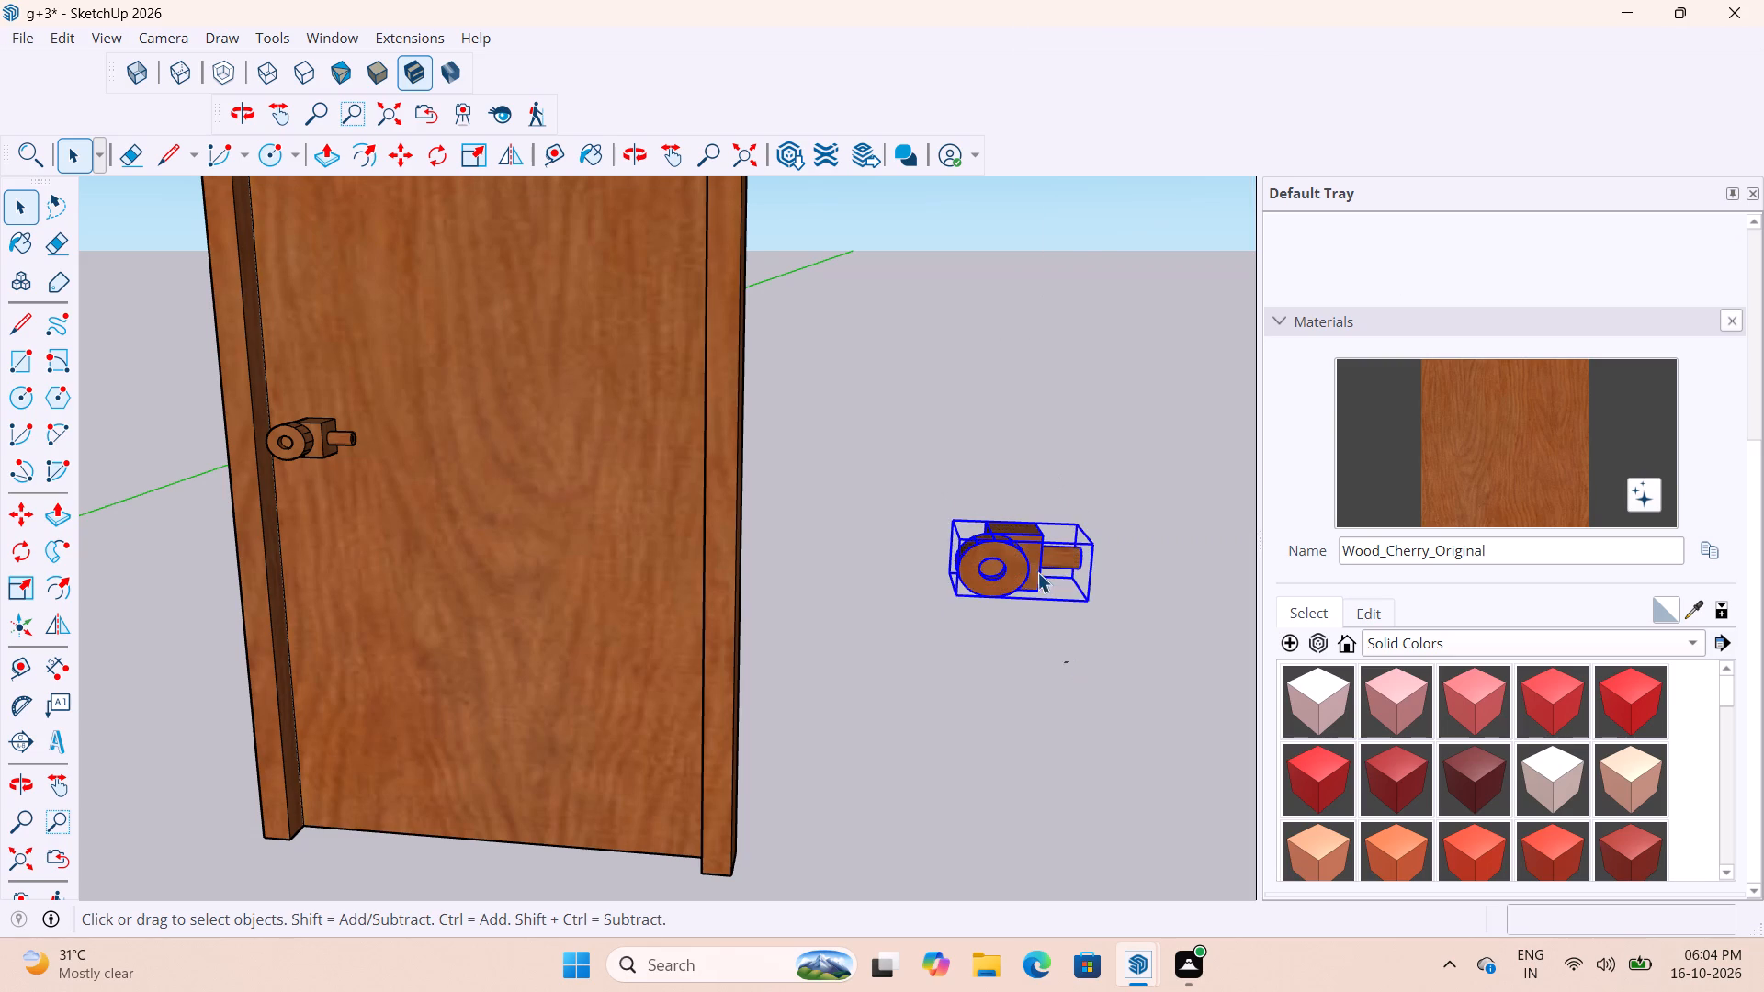
Move the grouped handle copy about 8 5/16" closer to the wooden door.
left_click(1030, 565)
key("m")
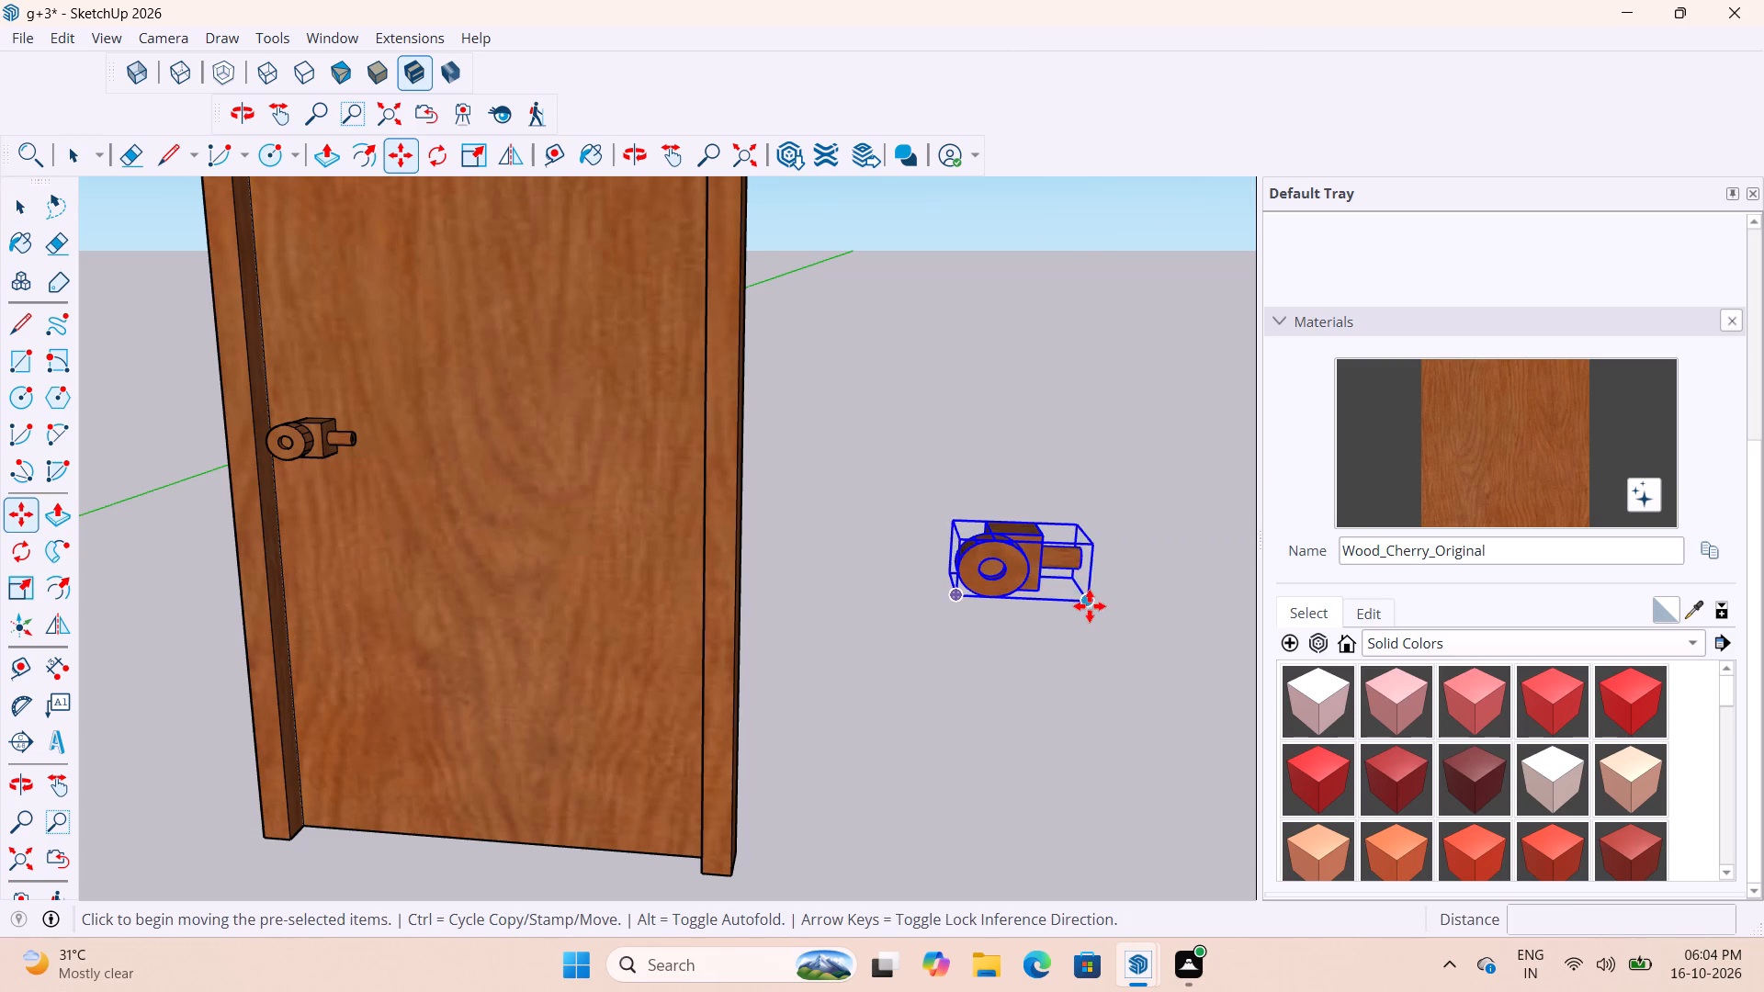
left_click(1091, 606)
left_click(933, 583)
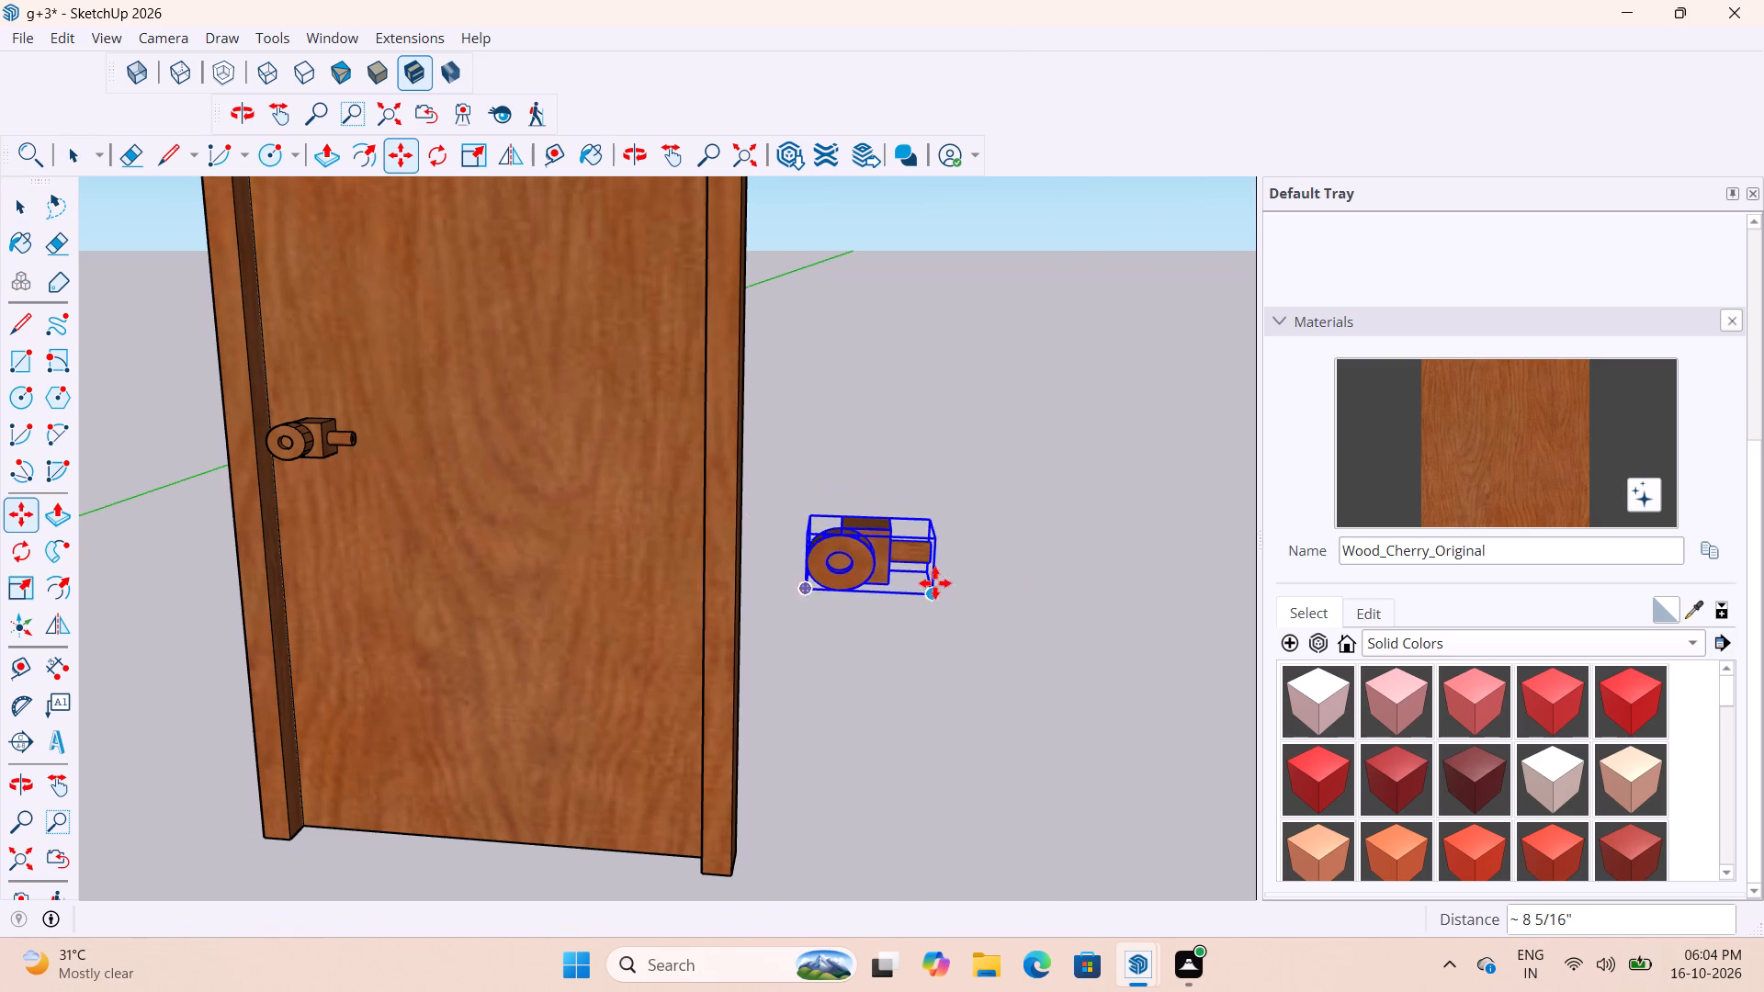
Place a horizontal guide about 3' 3 3/4" above the door's bottom edge, along the underside of the fitted handle.
scroll(1160, 580, "down", 4)
middle_click_drag(680, 493, 724, 506)
key("t")
scroll(718, 552, "up", 3)
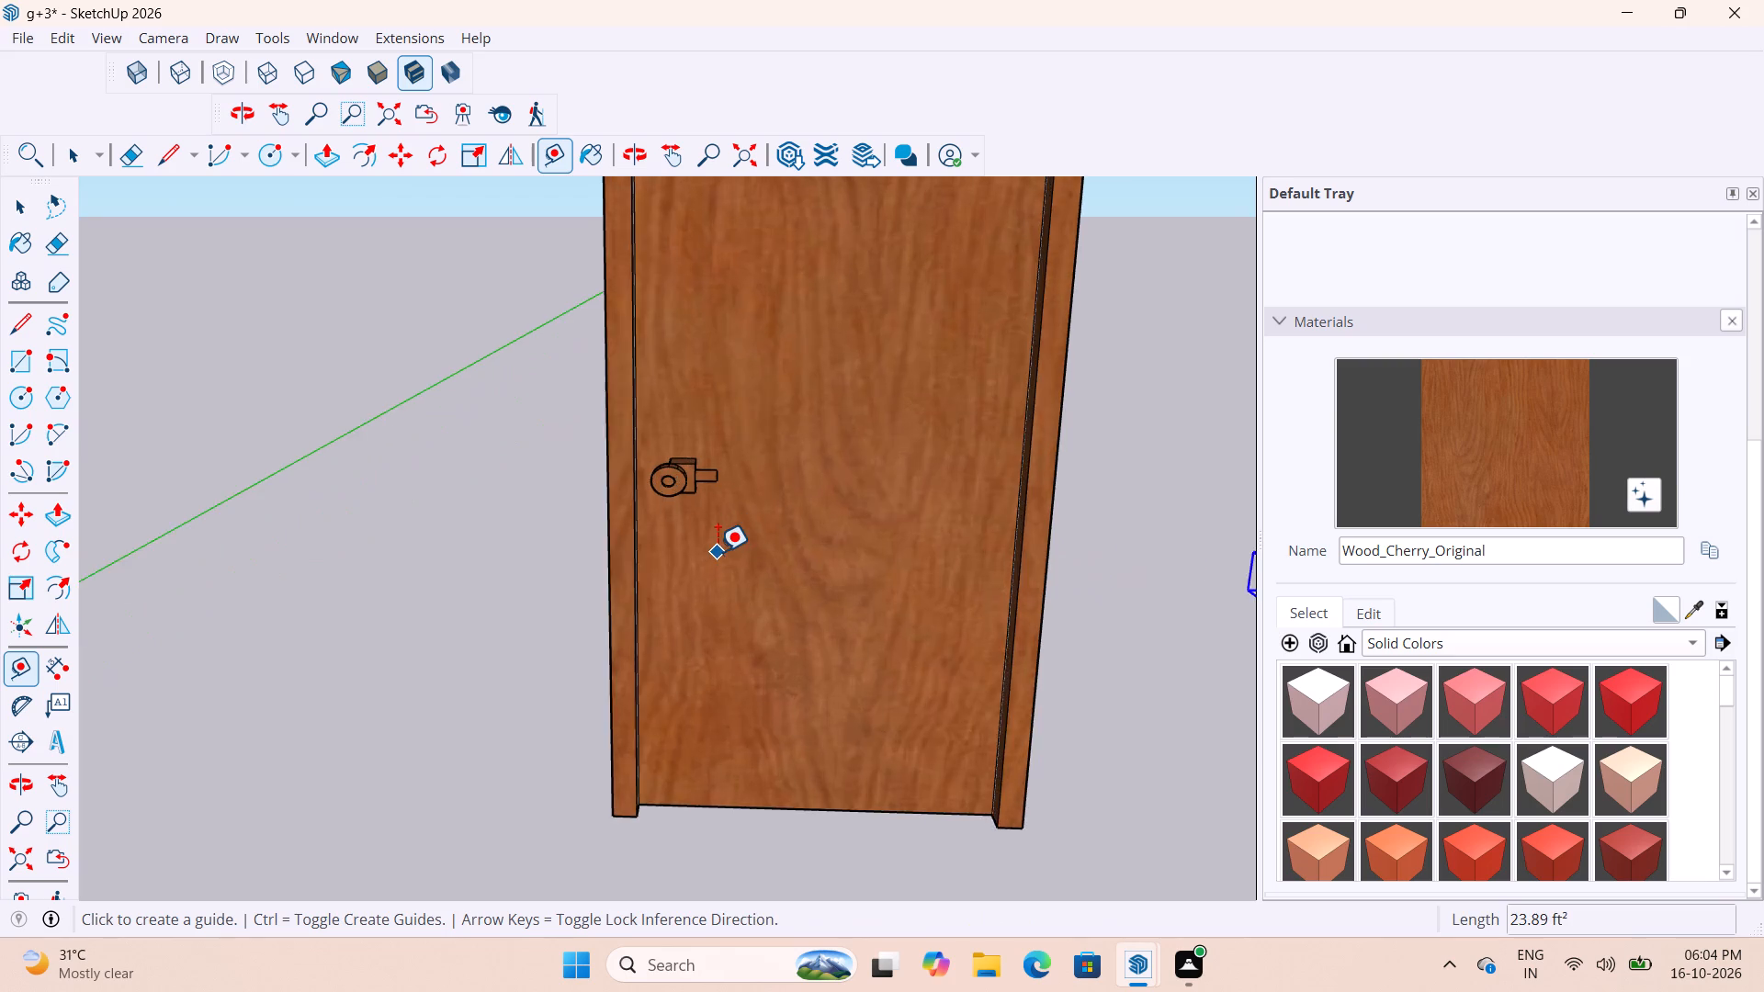
scroll(718, 552, "up", 4)
scroll(656, 508, "up", 4)
scroll(711, 451, "down", 5)
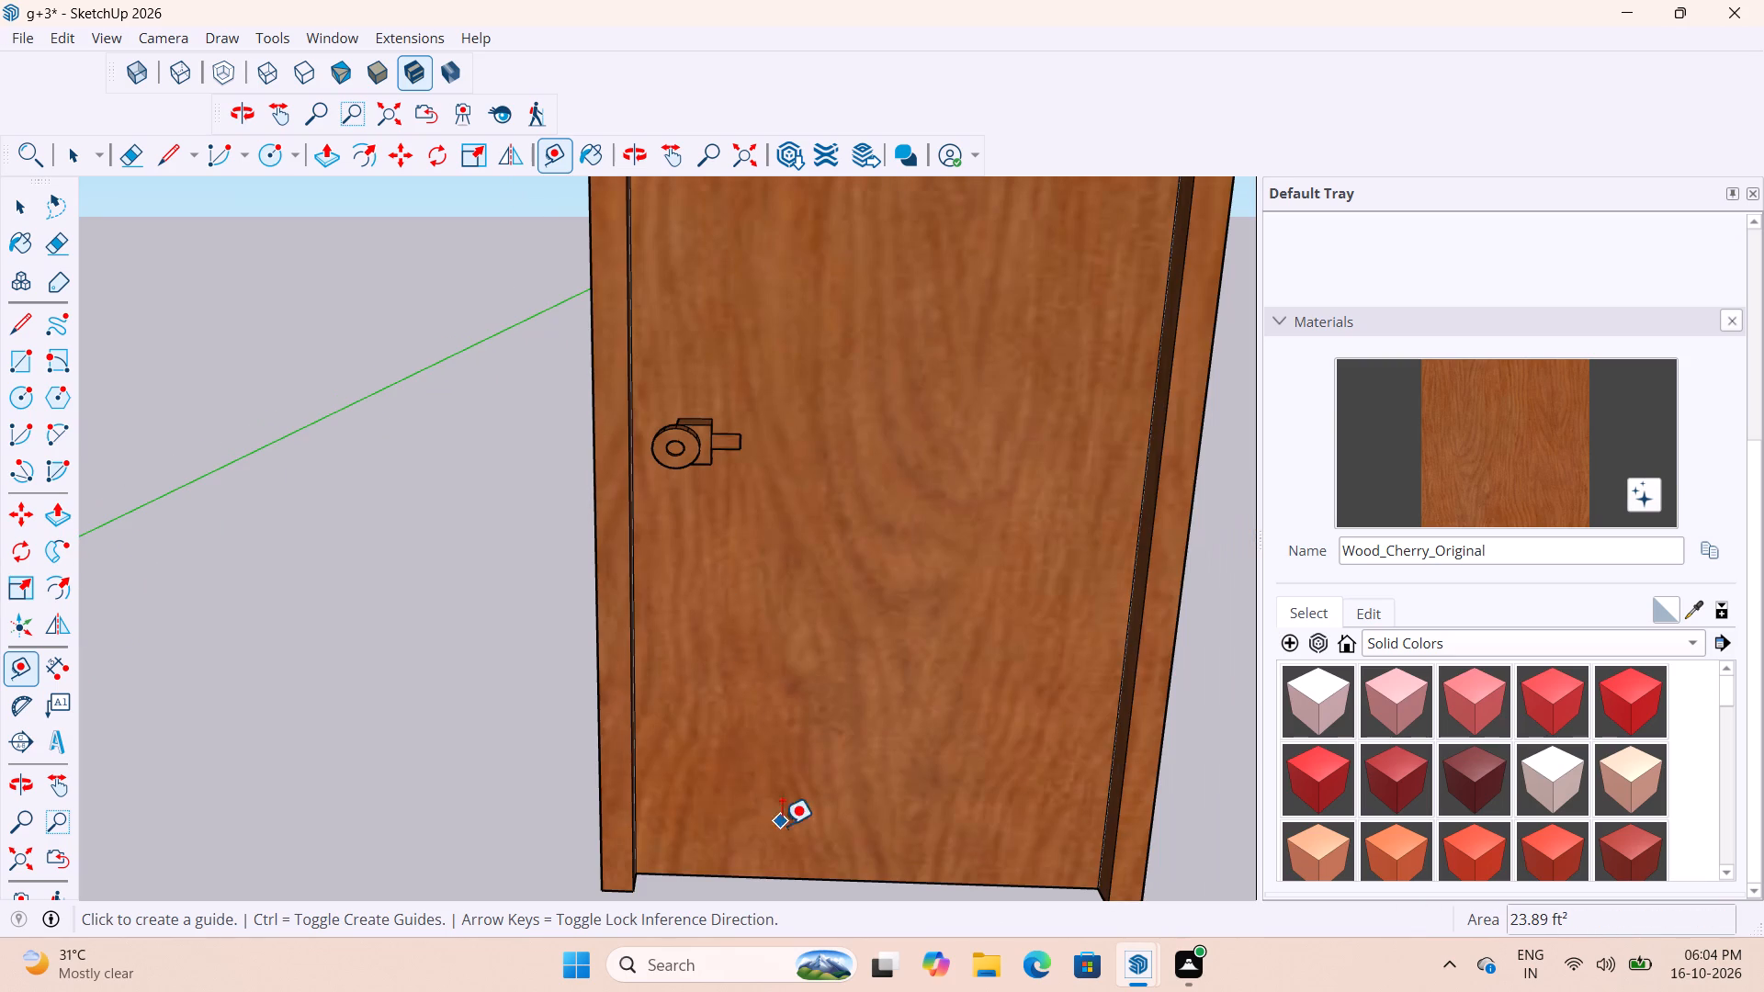
left_click(775, 873)
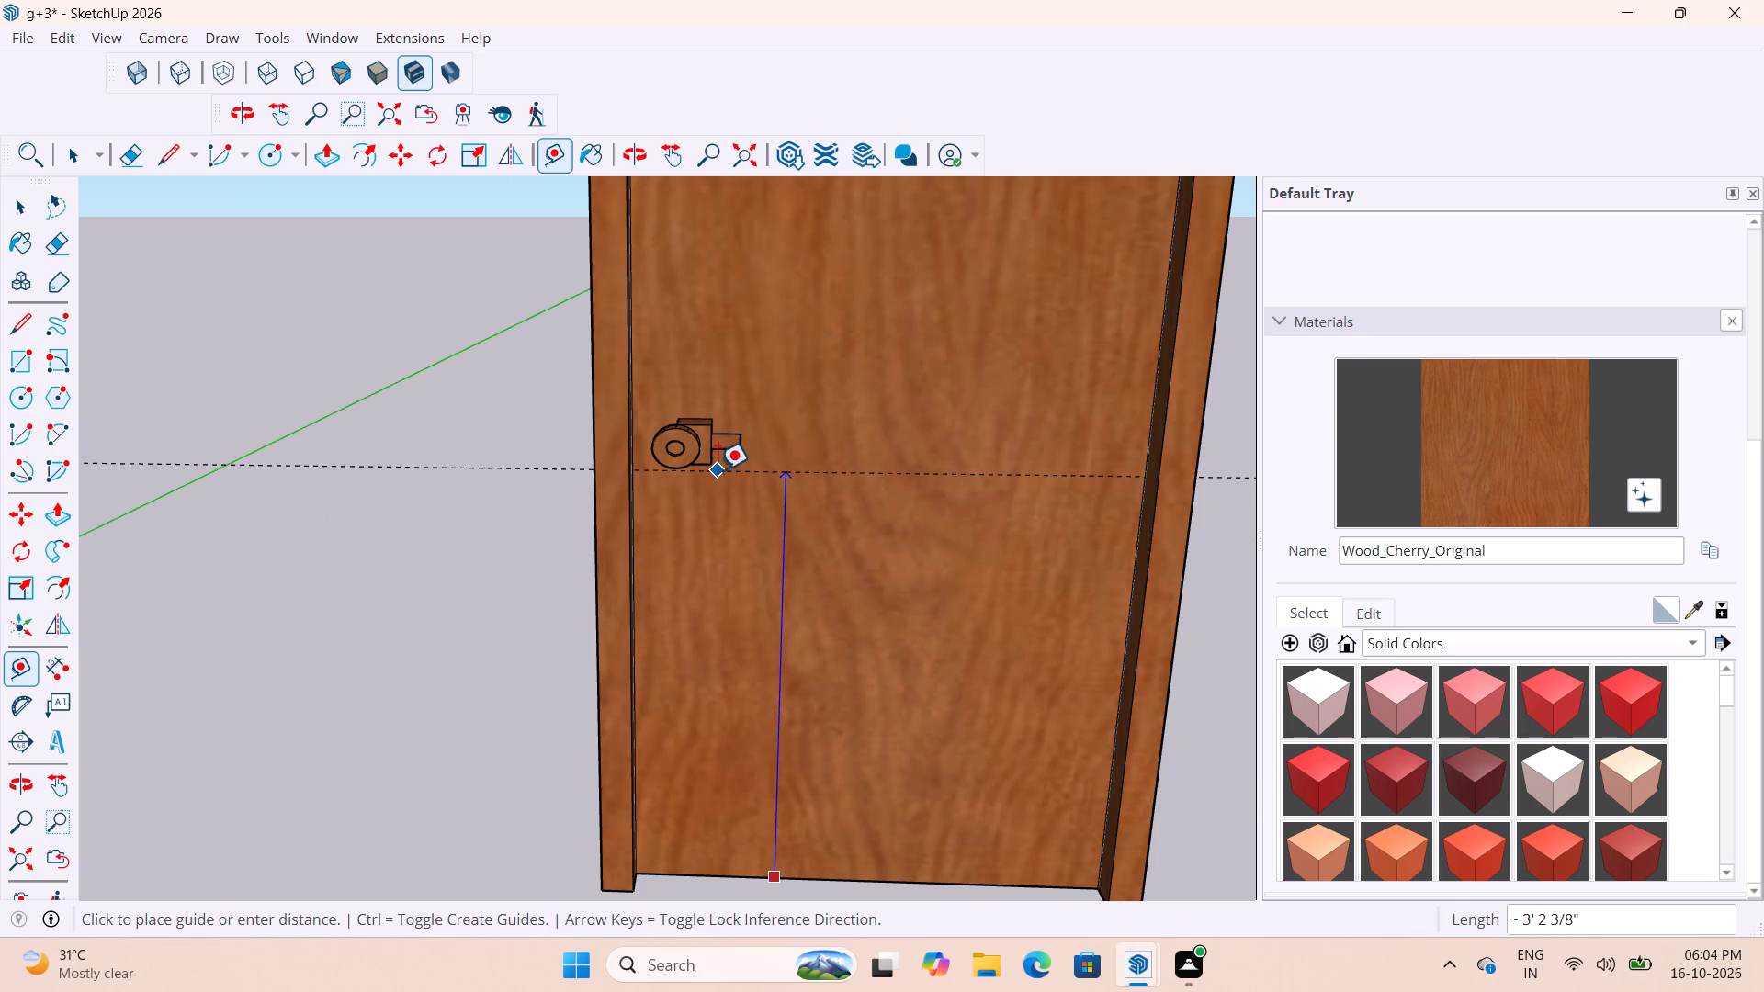
left_click(718, 465)
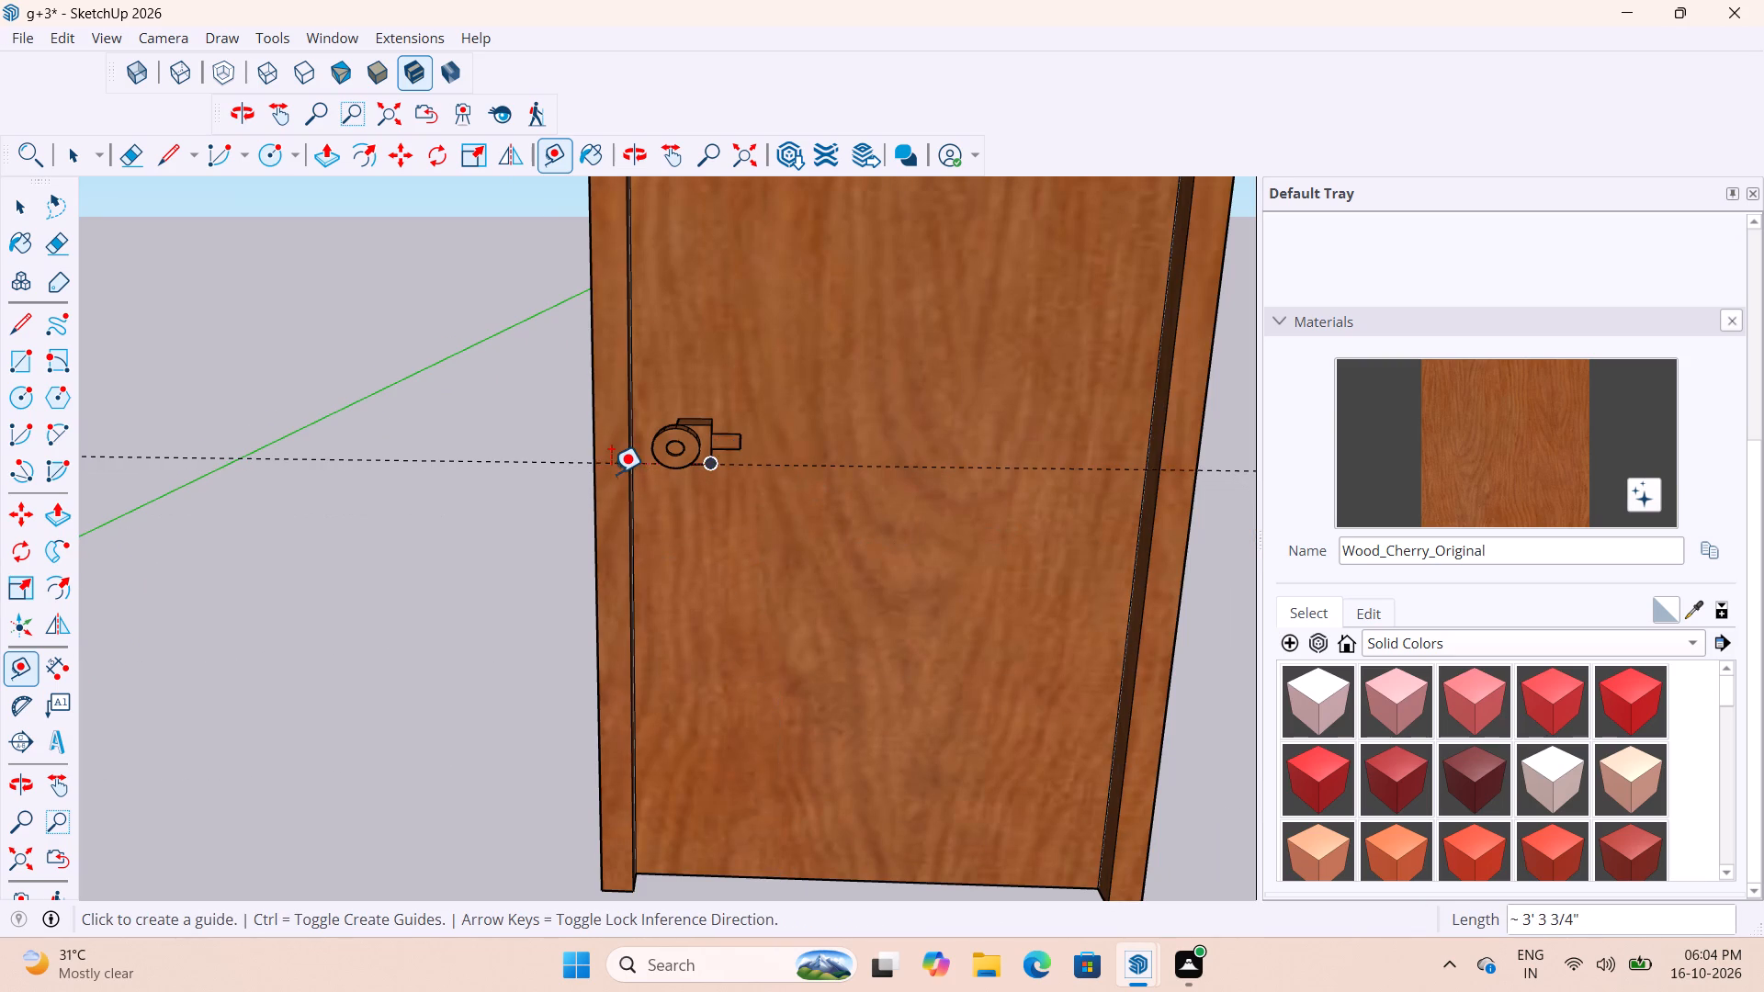
Place a vertical guide about 5 1/16" from the frame's inner edge, touching the outer side of the fitted handle's knob.
scroll(621, 468, "up", 8)
left_click(641, 423)
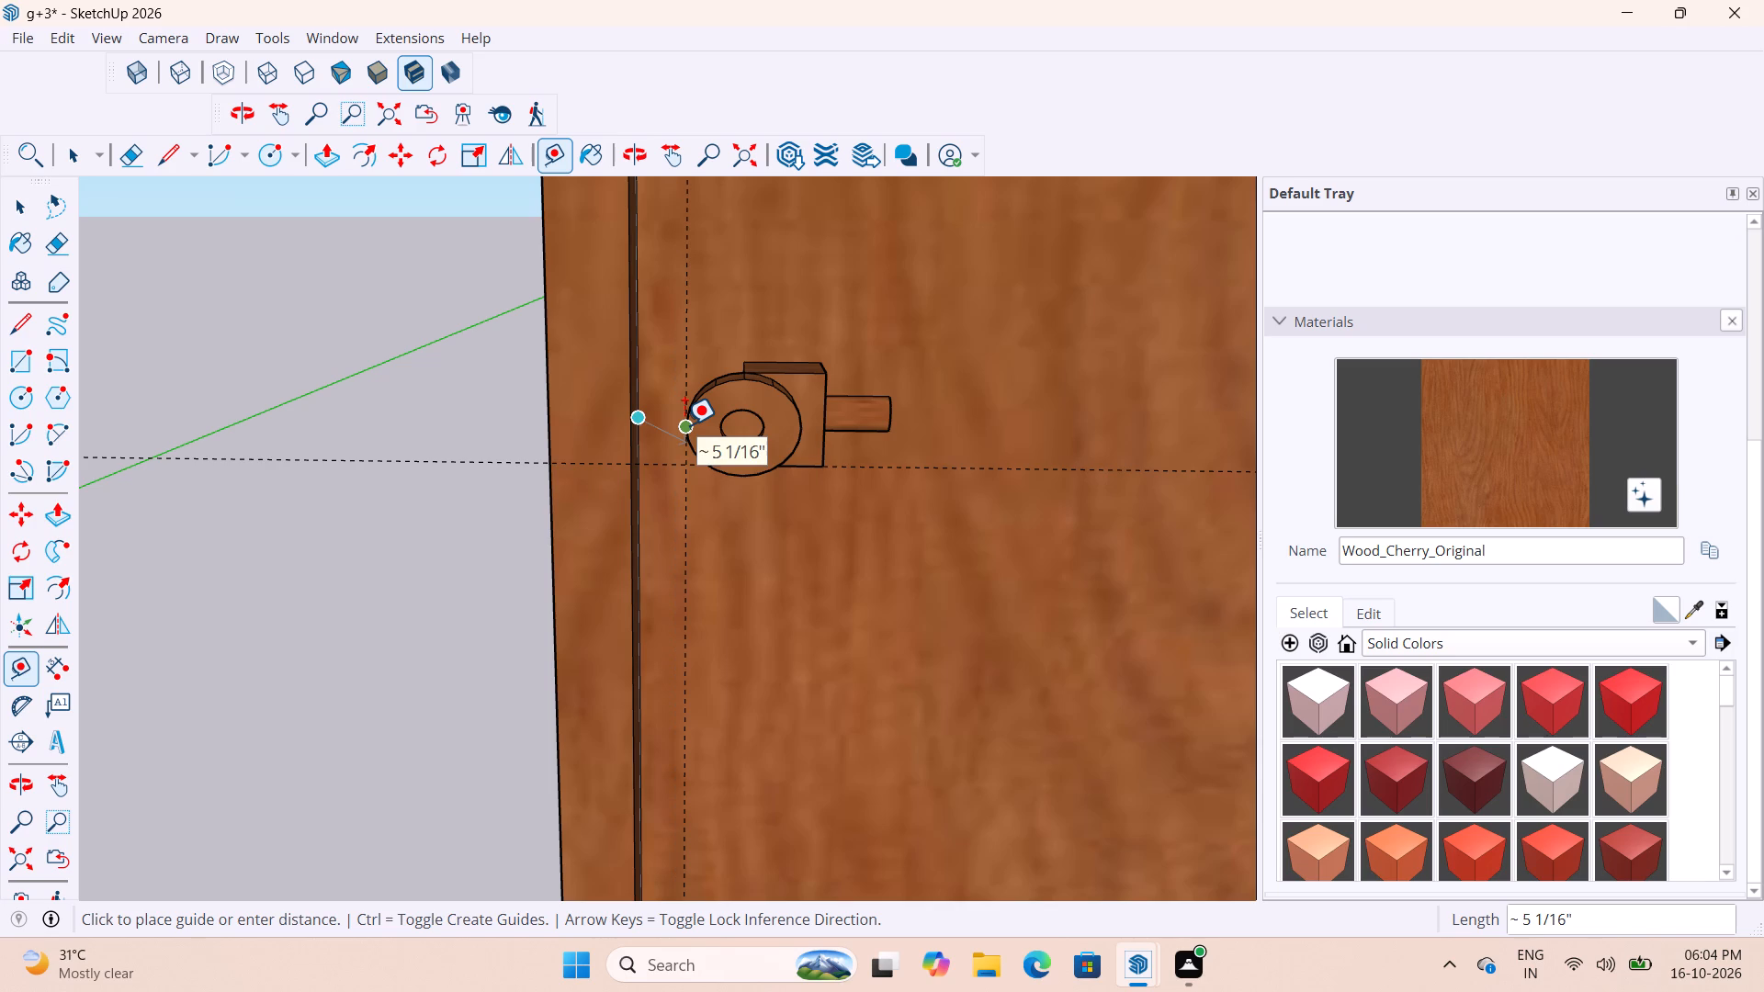
left_click(684, 425)
Place a vertical guide 51/16" inward from the frame's inner edge on the opposite side of the door.
scroll(646, 418, "down", 11)
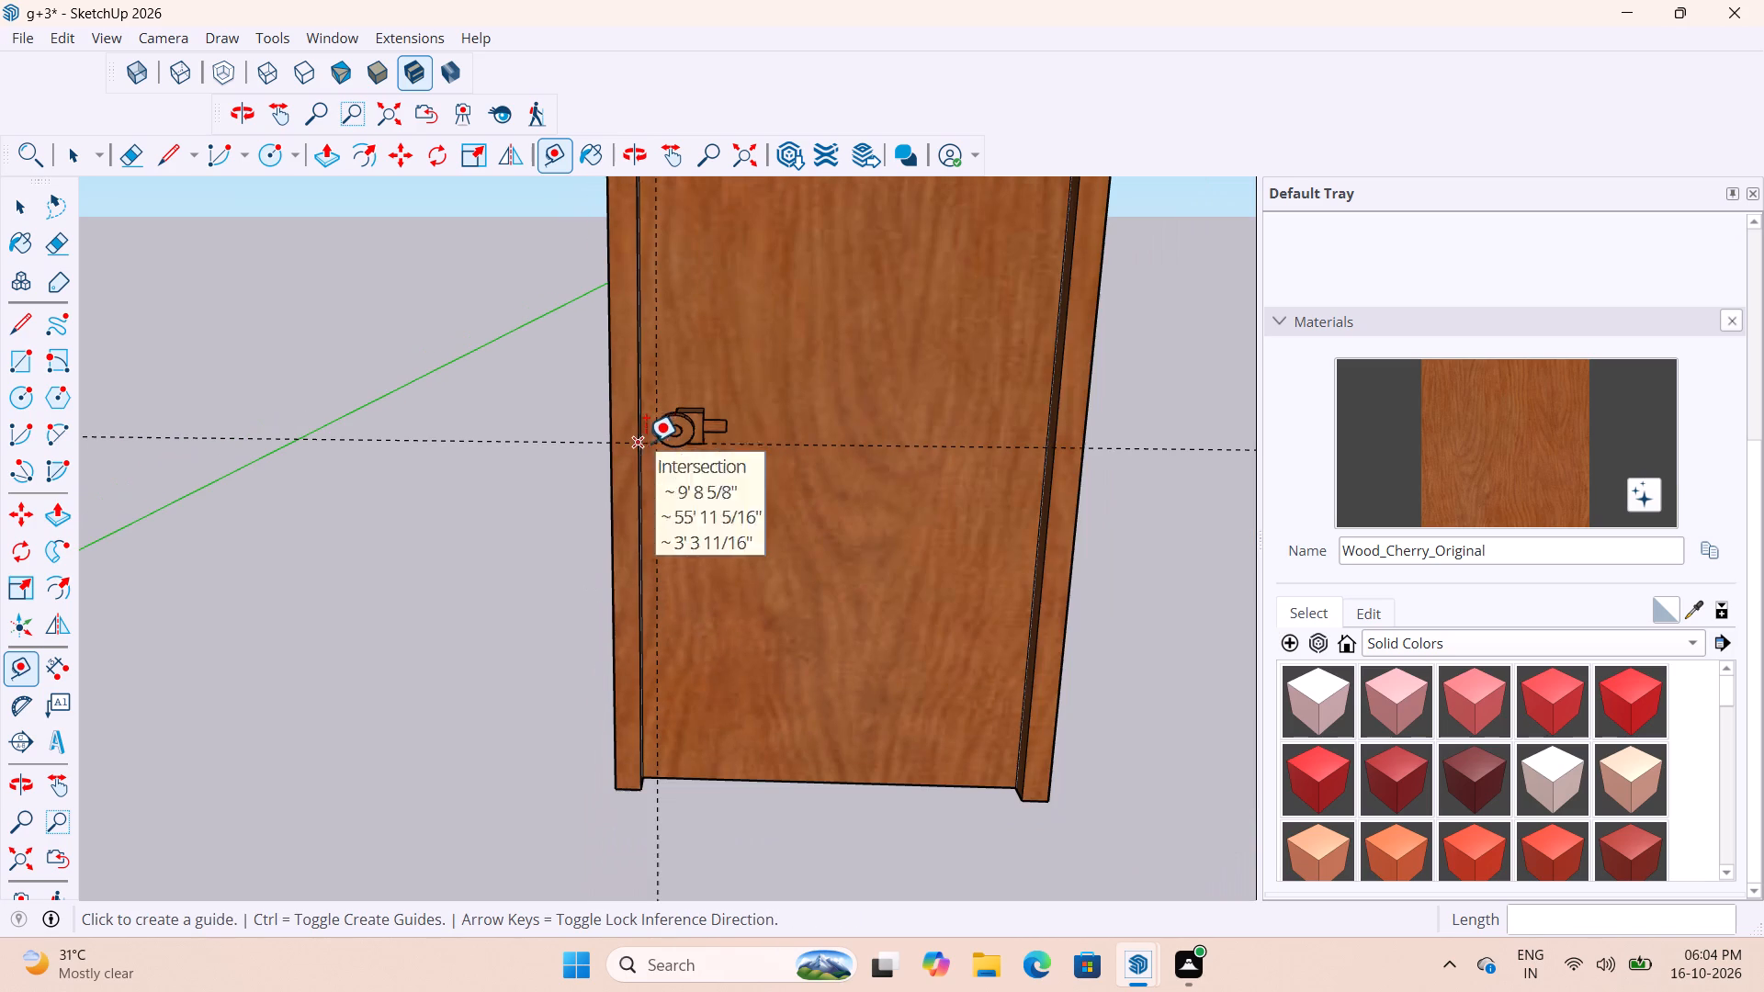
left_click(1036, 528)
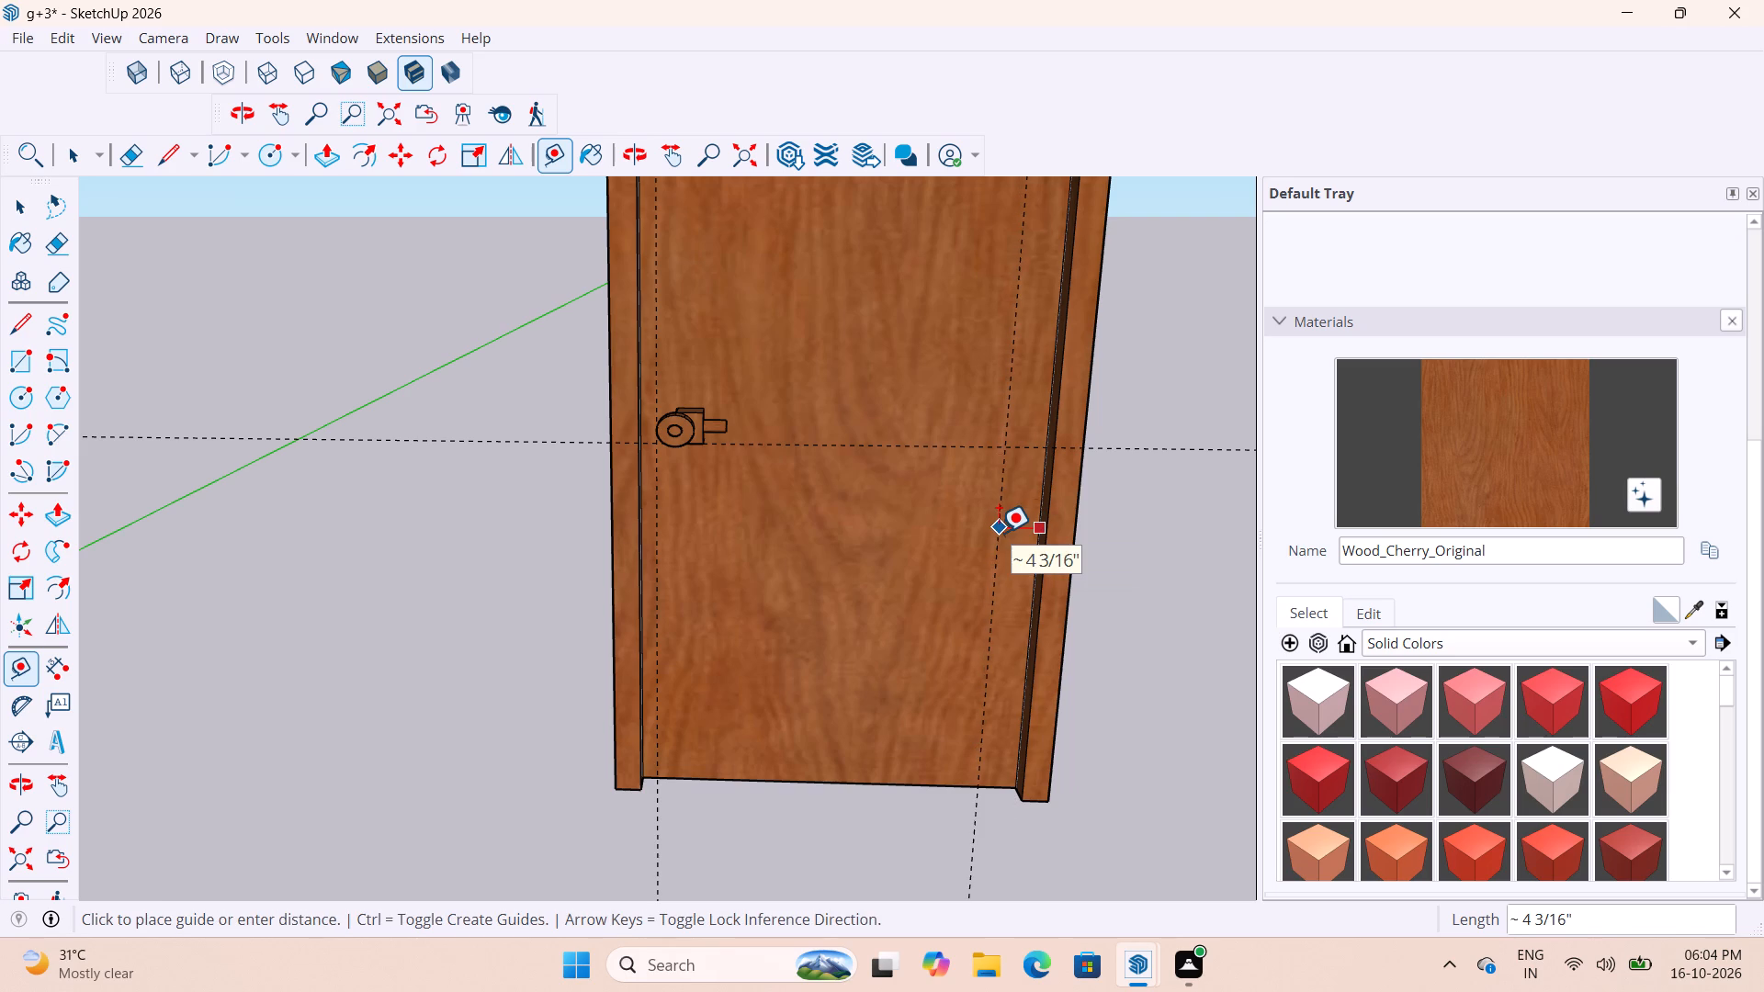
type("51")
type("/16\"")
key("Return")
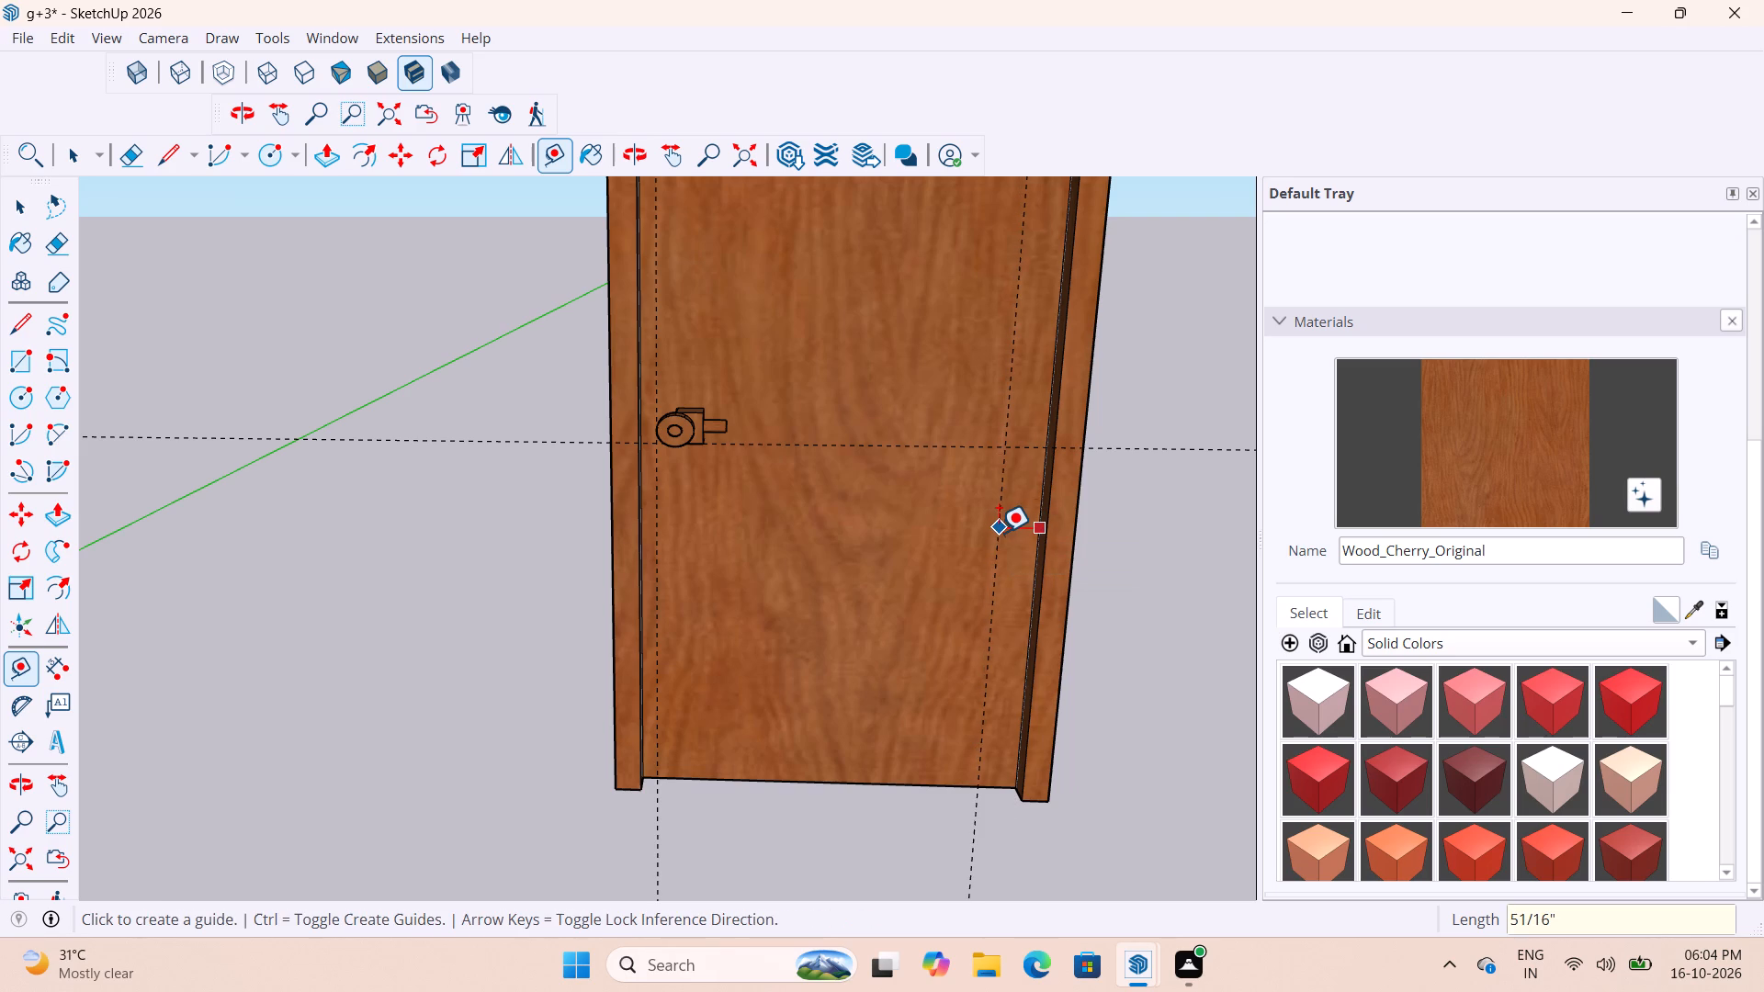
Move the grouped handle copy onto the door, against the vertical guide on the side opposite the fitted handle.
scroll(878, 604, "down", 10)
key("space")
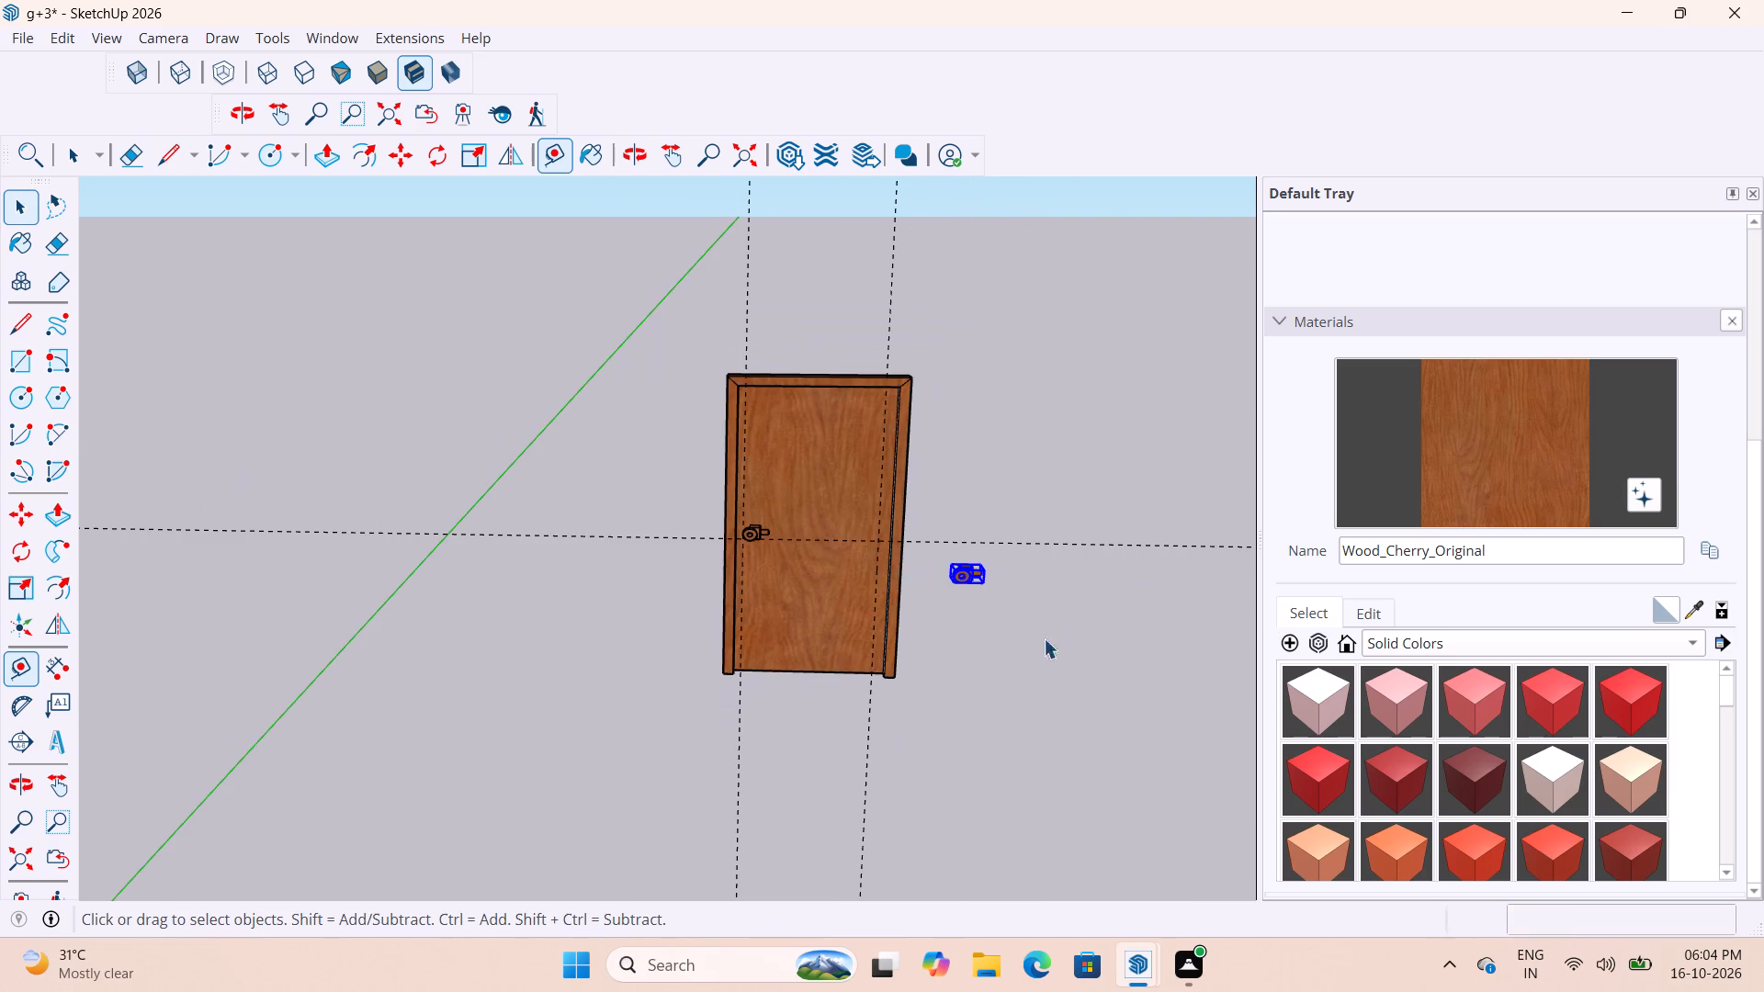
left_click(935, 635)
scroll(954, 595, "up", 4)
left_click(983, 558)
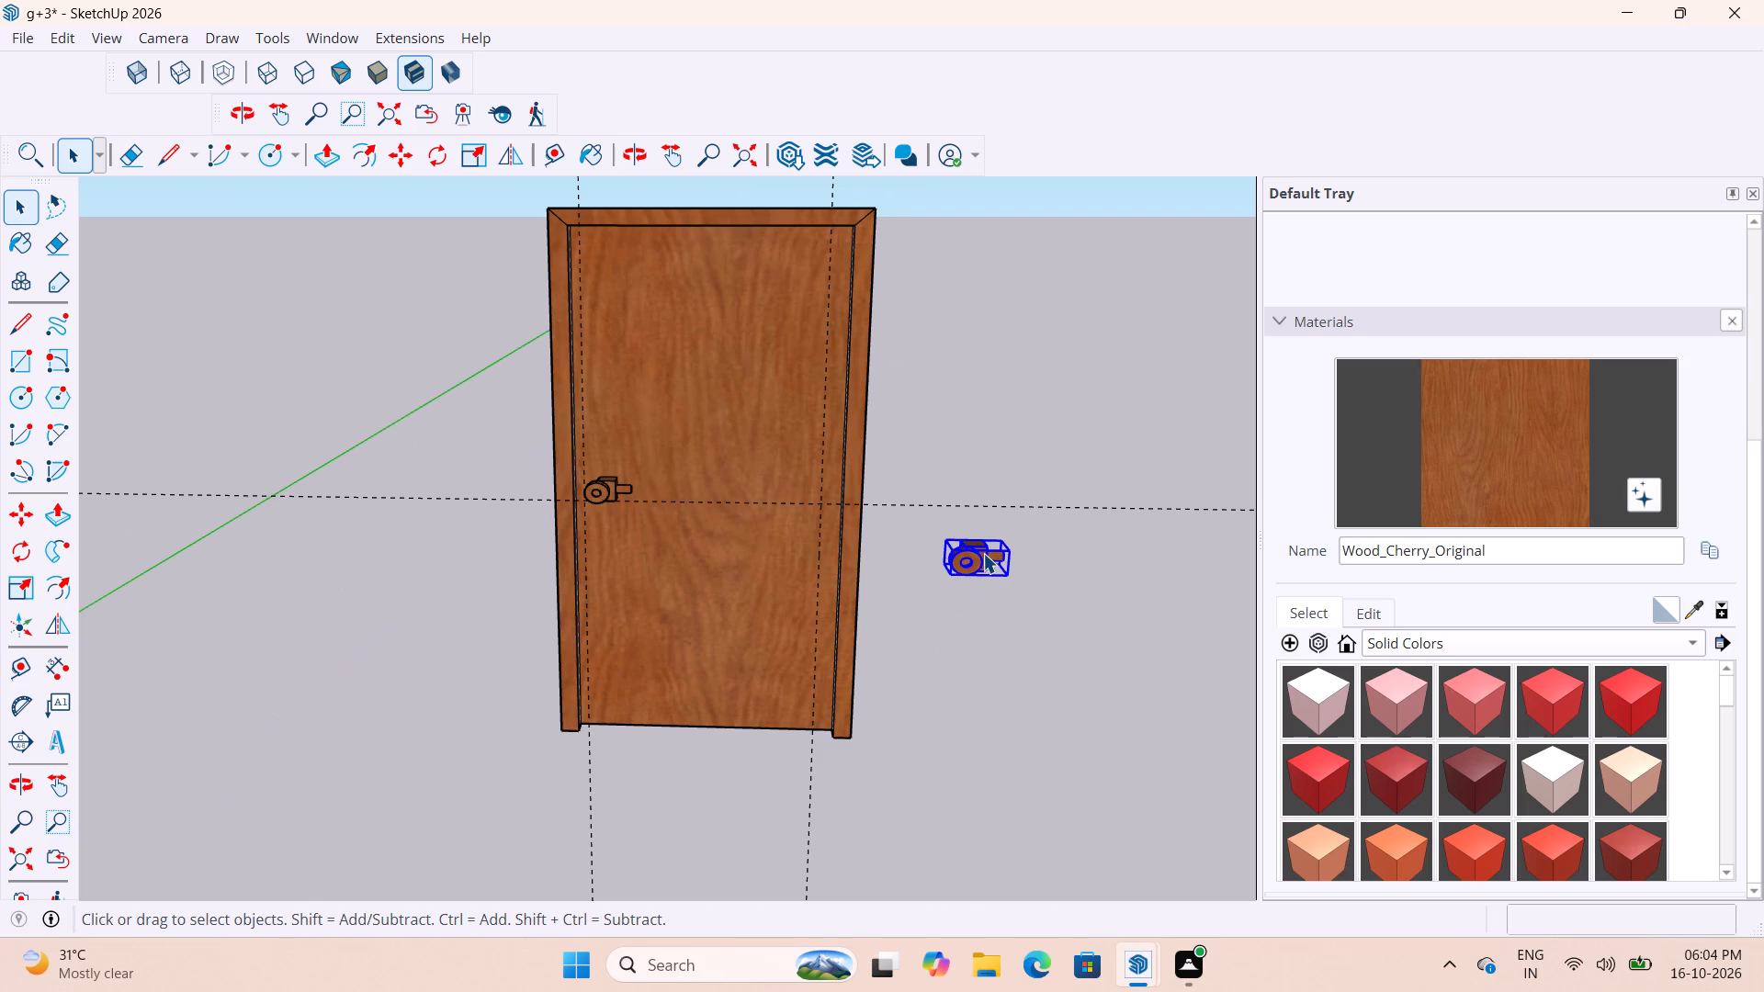
key("m")
scroll(1026, 550, "up", 3)
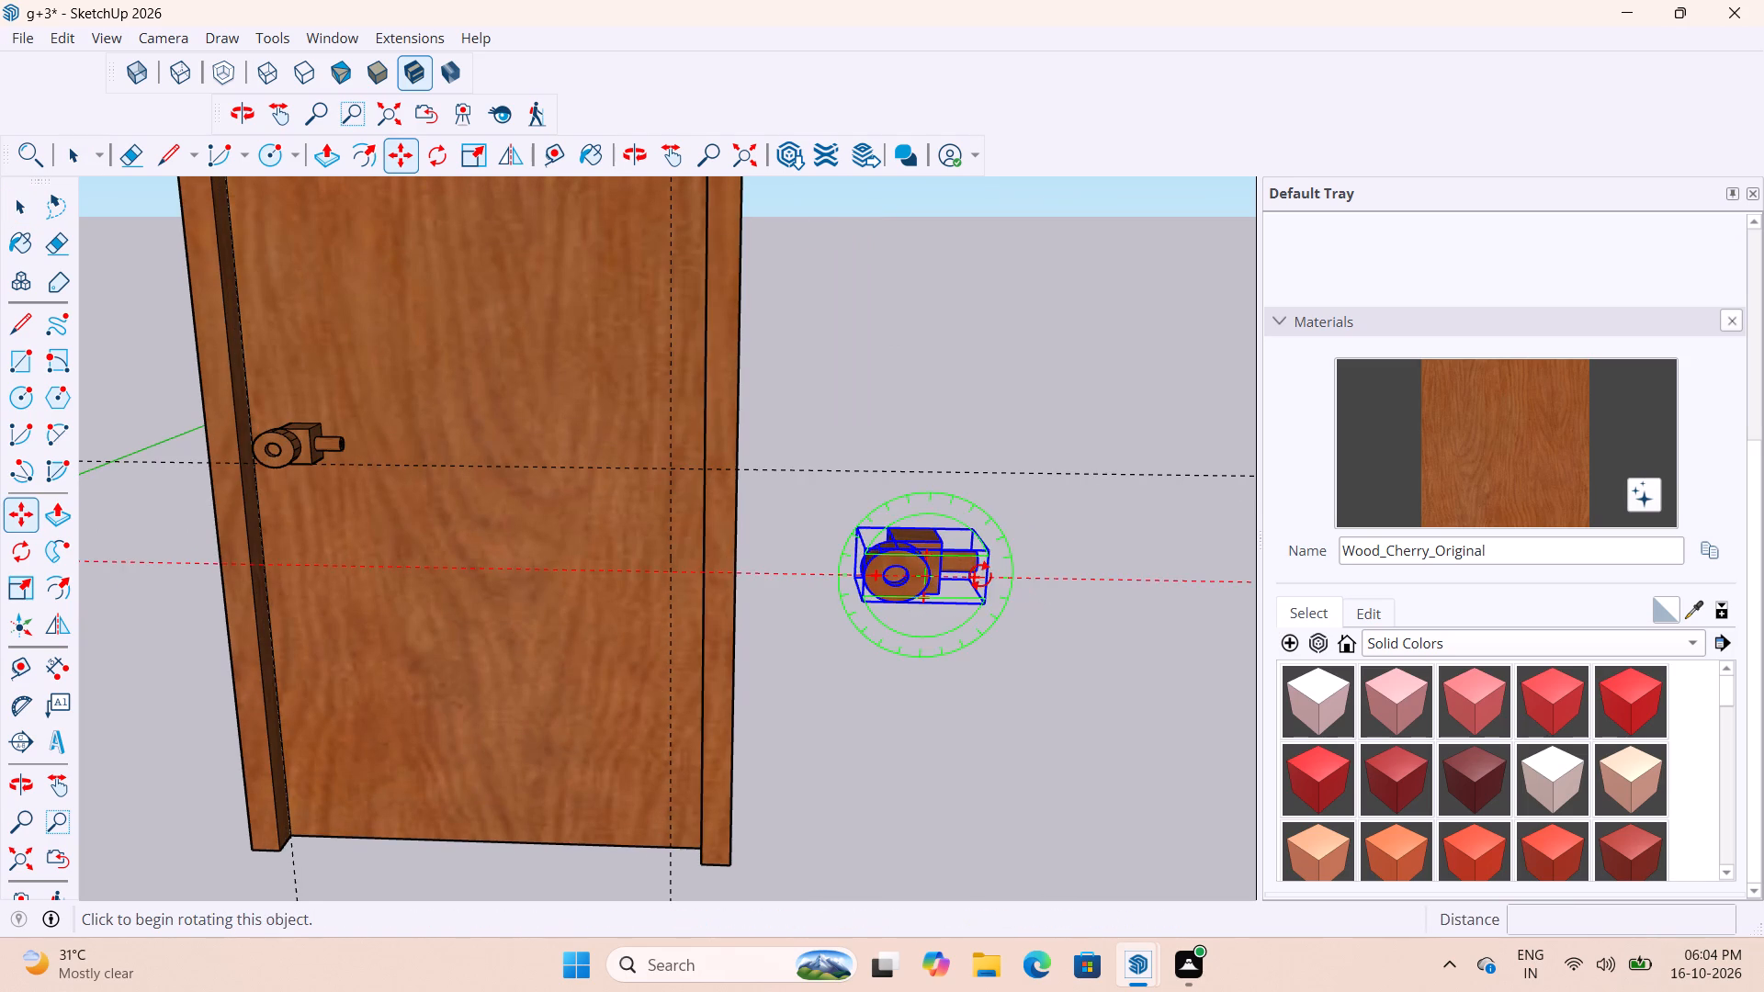
scroll(982, 562, "up", 4)
scroll(984, 559, "down", 4)
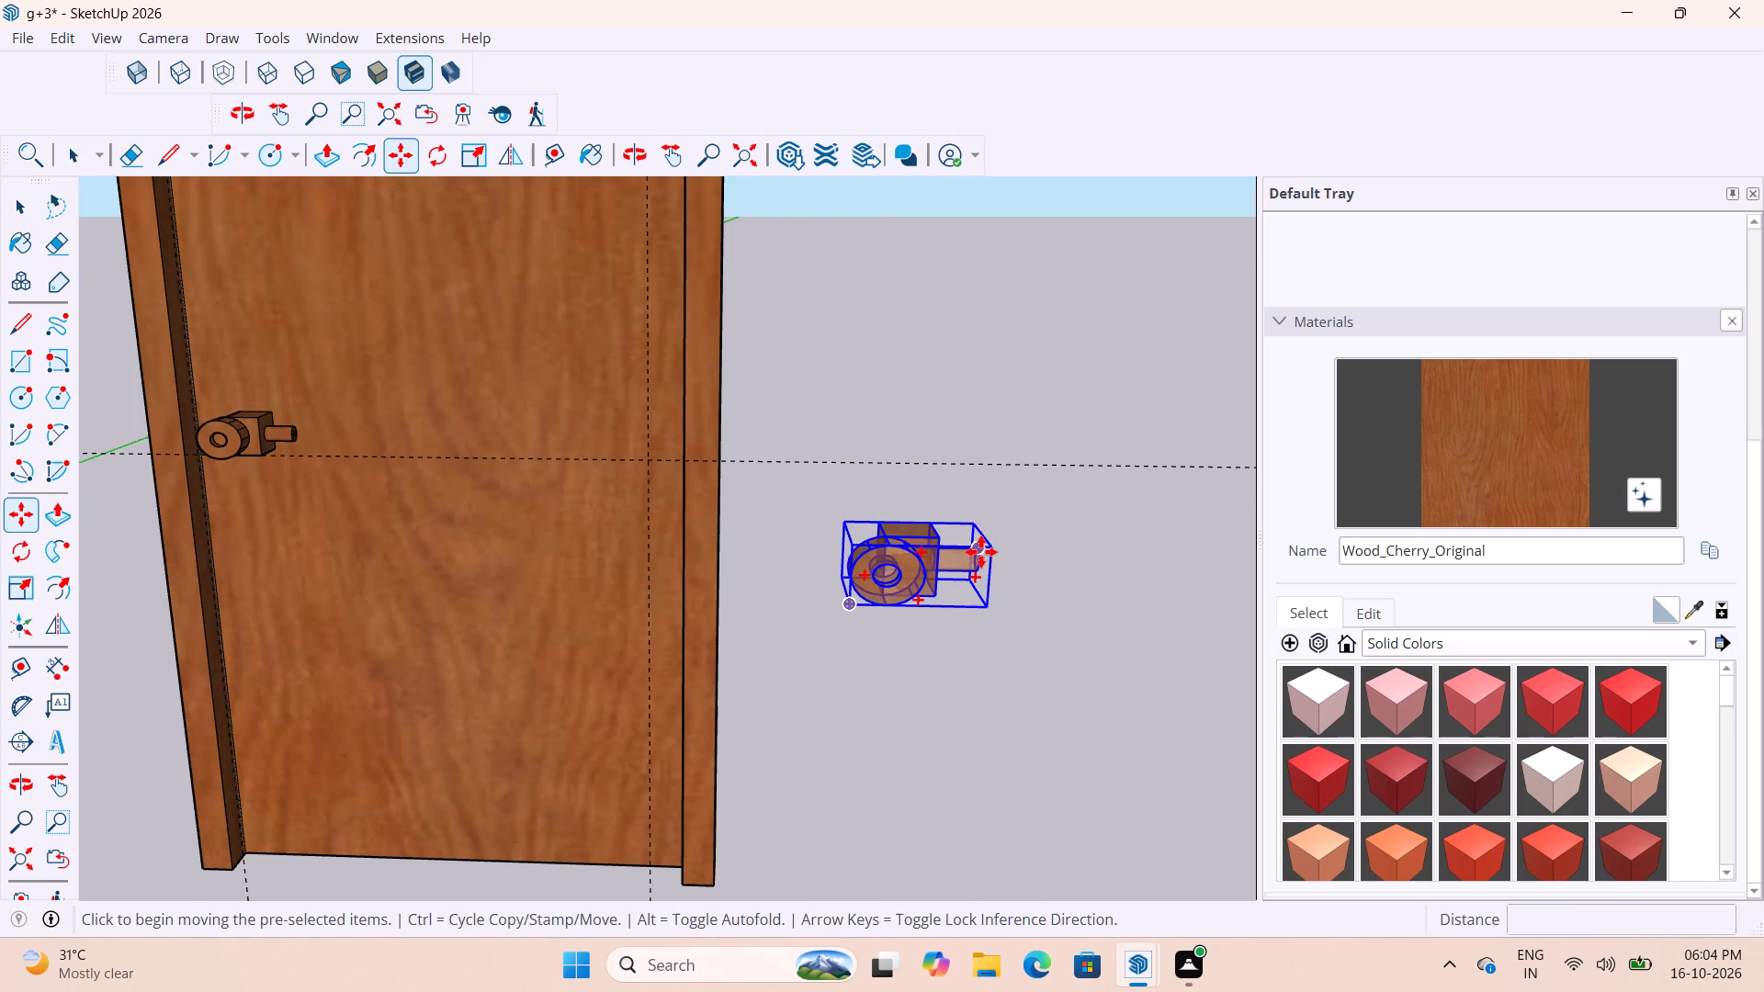
left_click(985, 546)
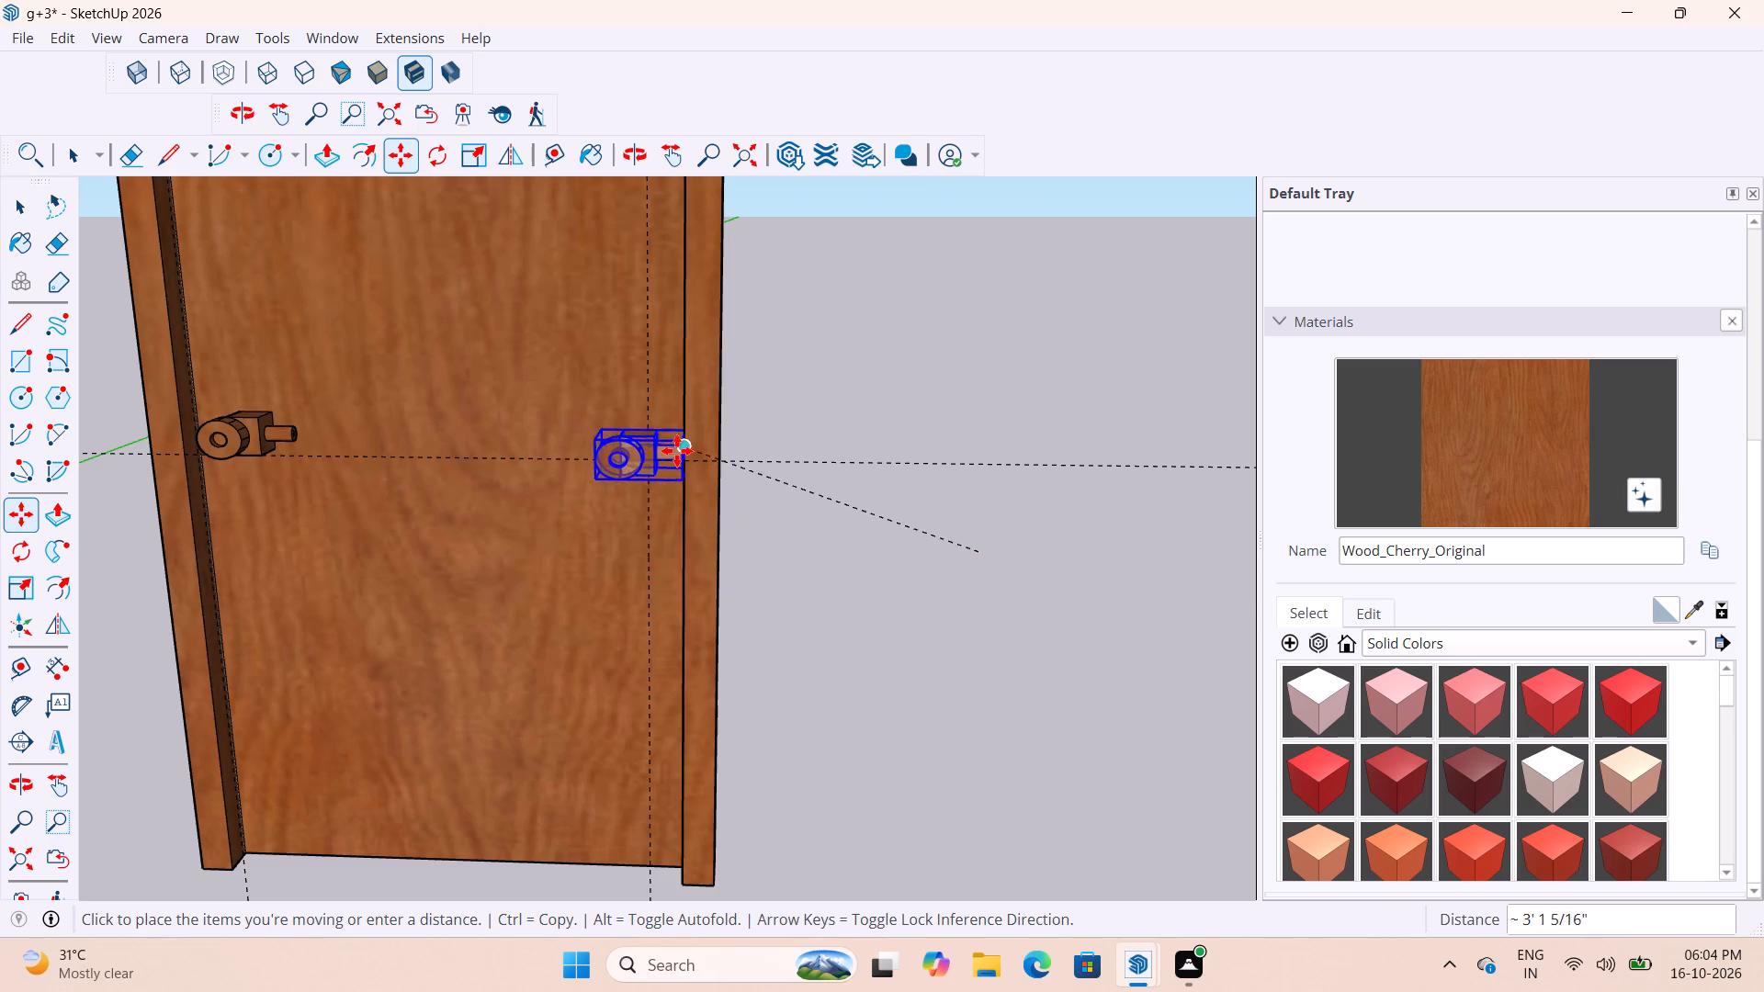
scroll(644, 427, "up", 2)
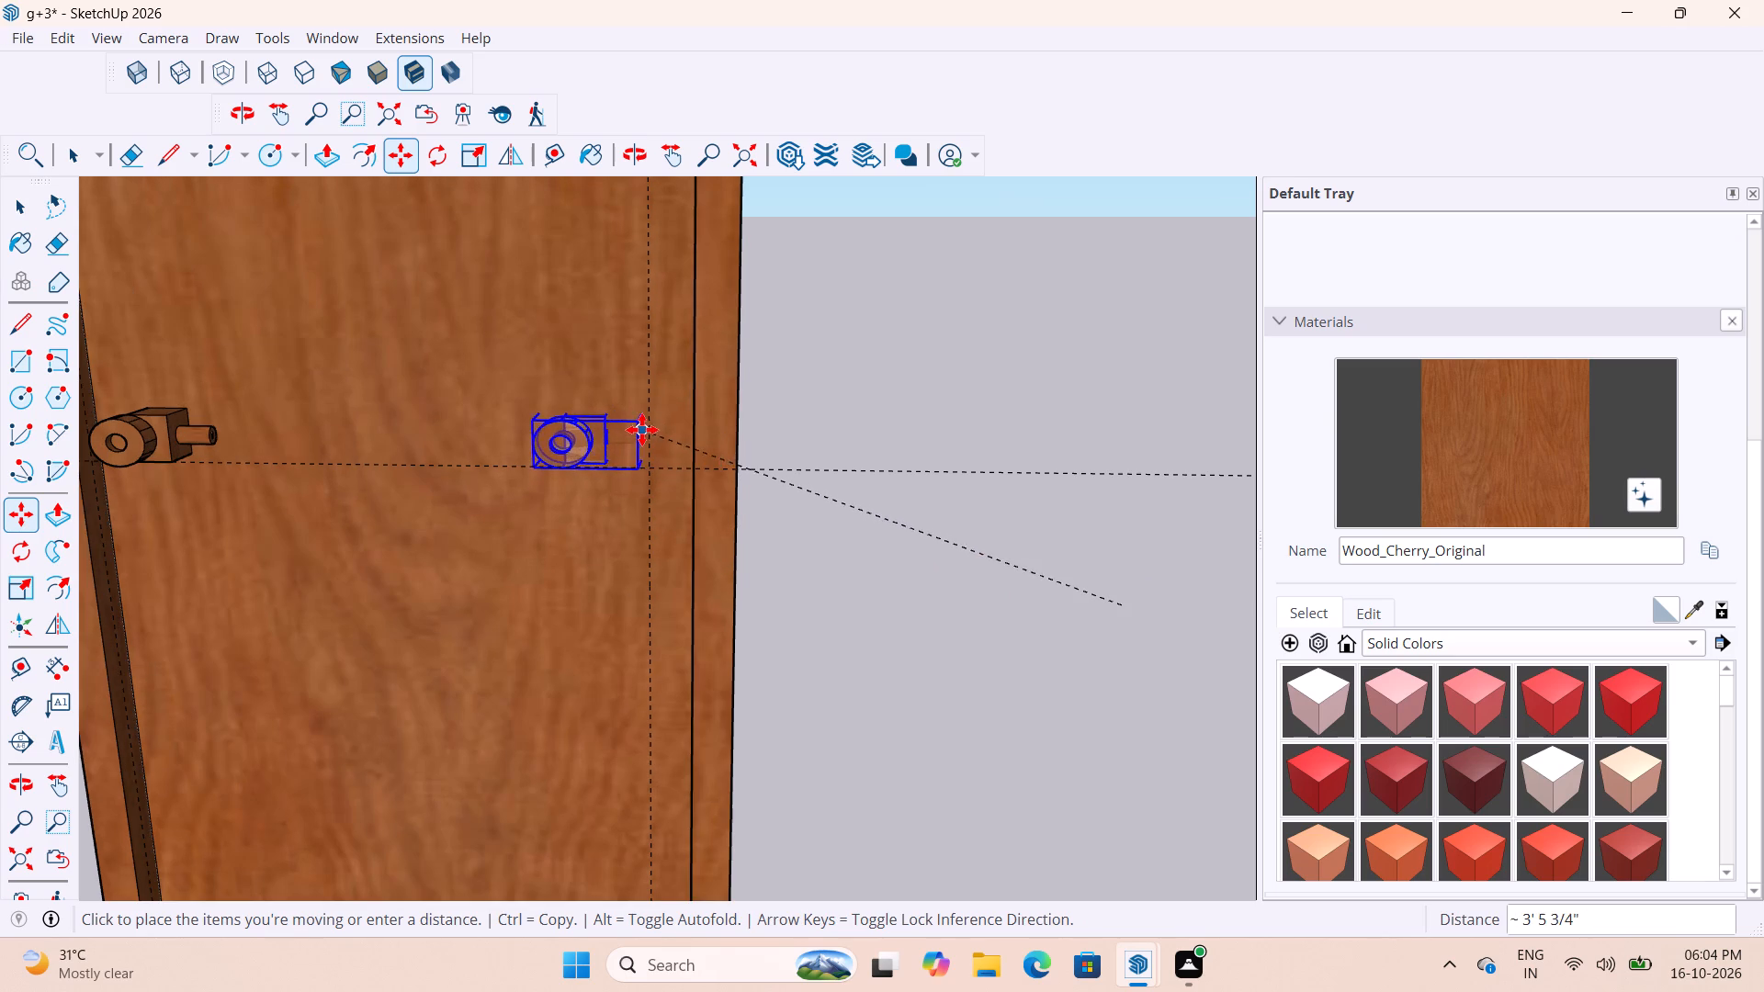
left_click(650, 429)
Move the handle copy about 1 3/4" outward so it projects from the door face, and deselect it.
scroll(650, 432, "up", 7)
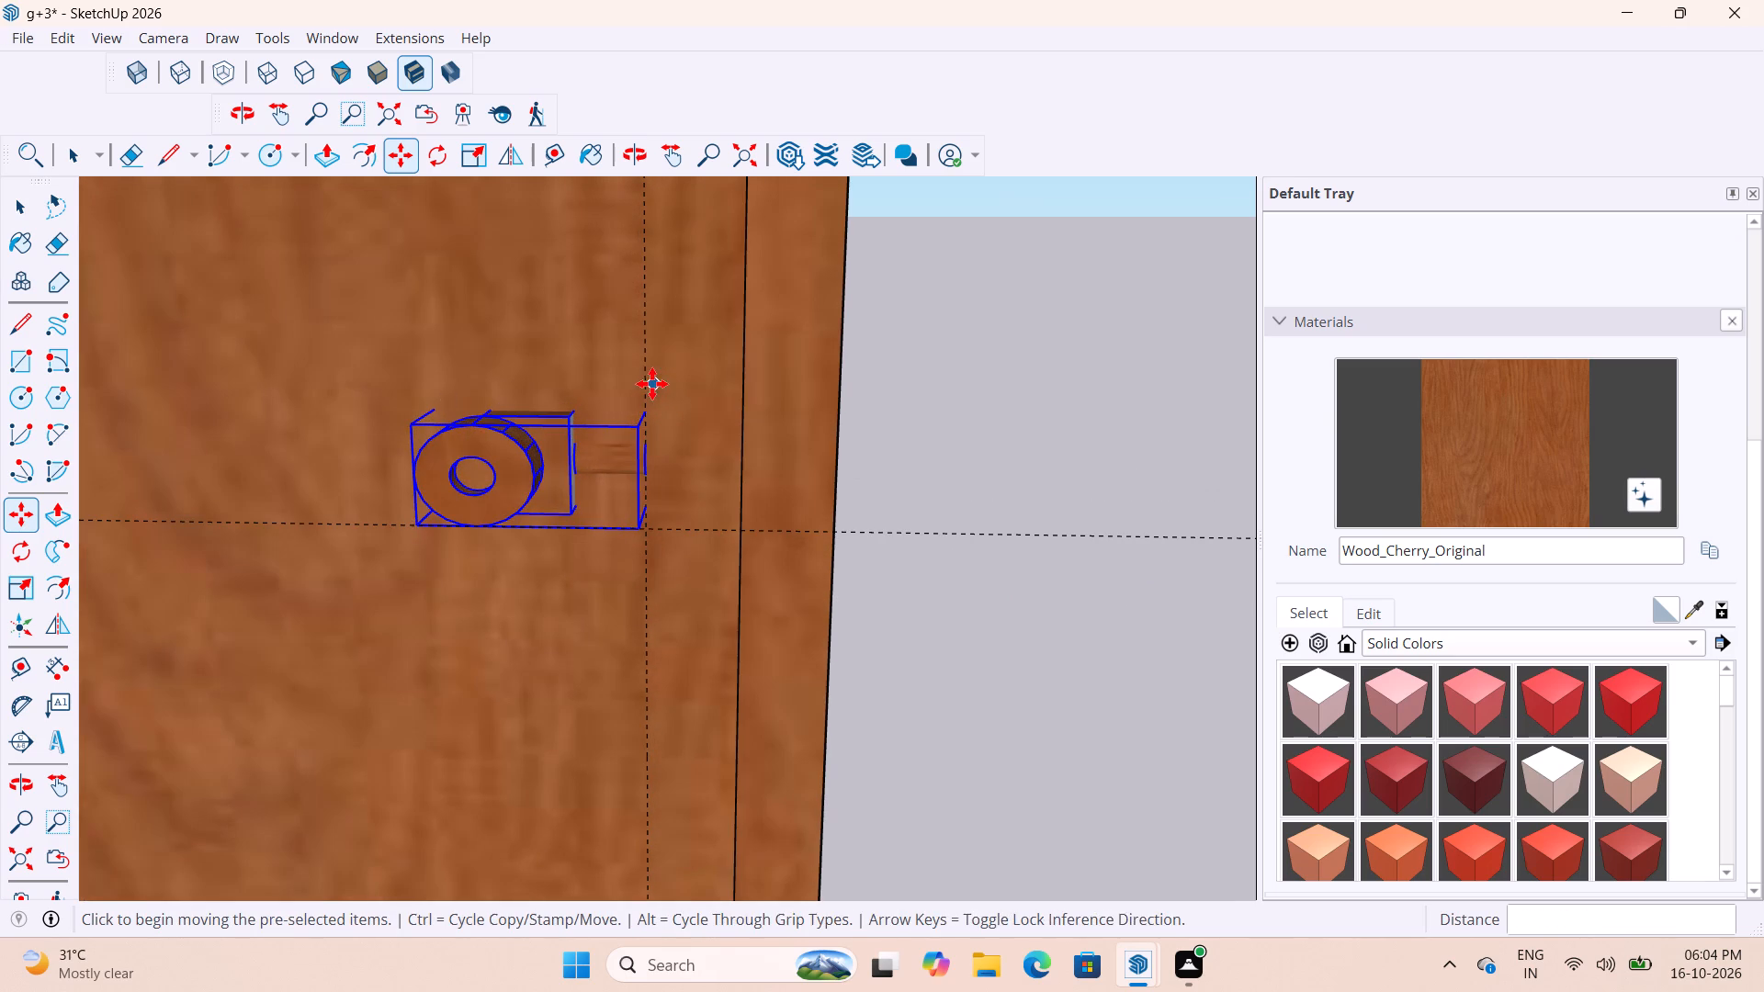
left_click(652, 392)
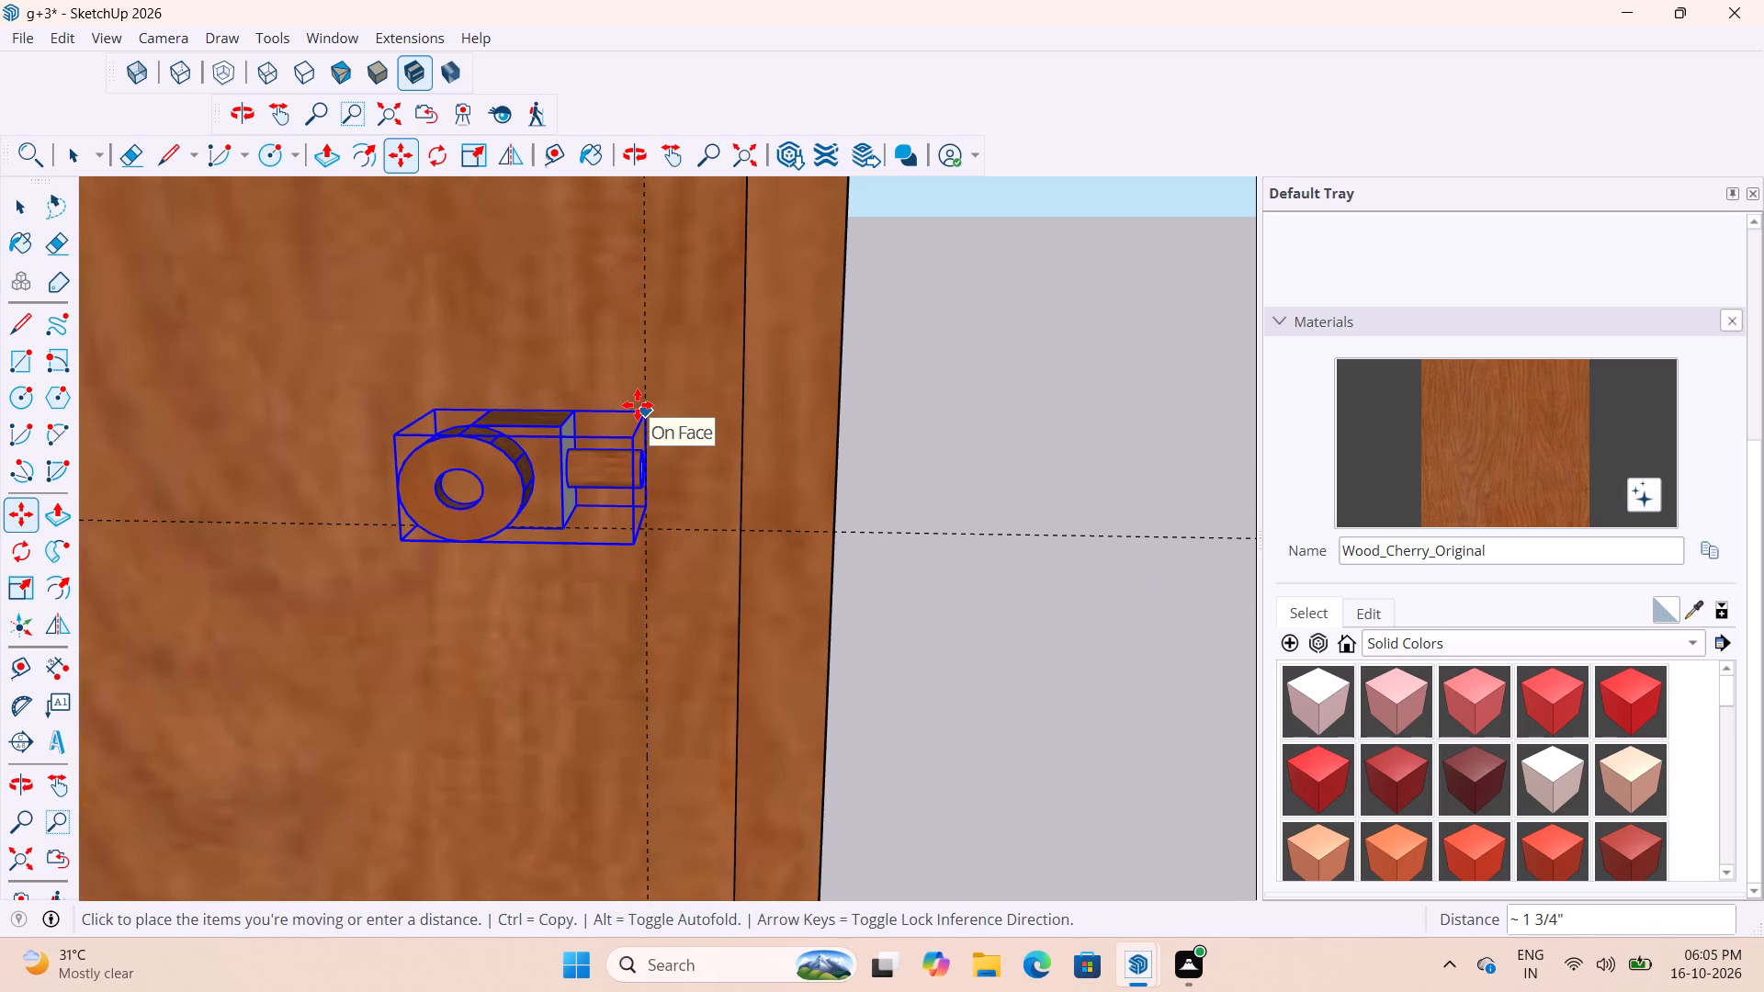
left_click(638, 405)
middle_click_drag(632, 513, 643, 544)
scroll(626, 558, "up", 1)
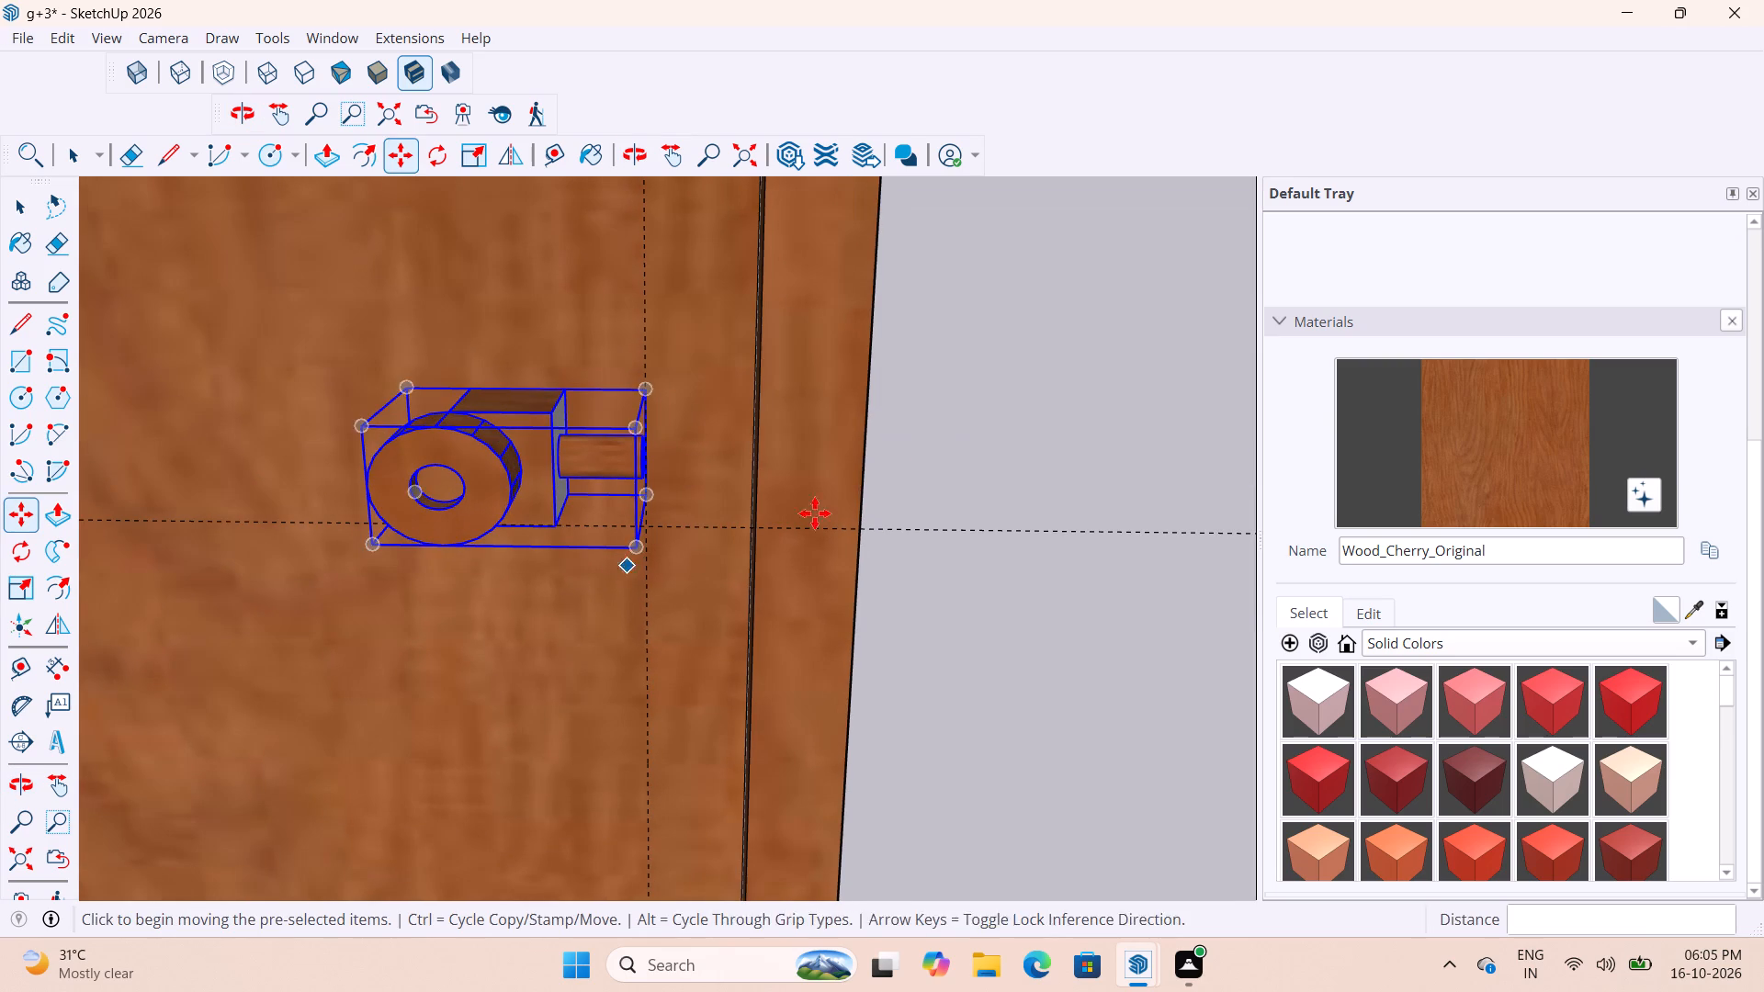
key("space")
left_click(1010, 418)
Open the handle copy's group, sample Wood_Cherry_Original from its box, and paint the box's white side face with it.
middle_click_drag(598, 571, 630, 460)
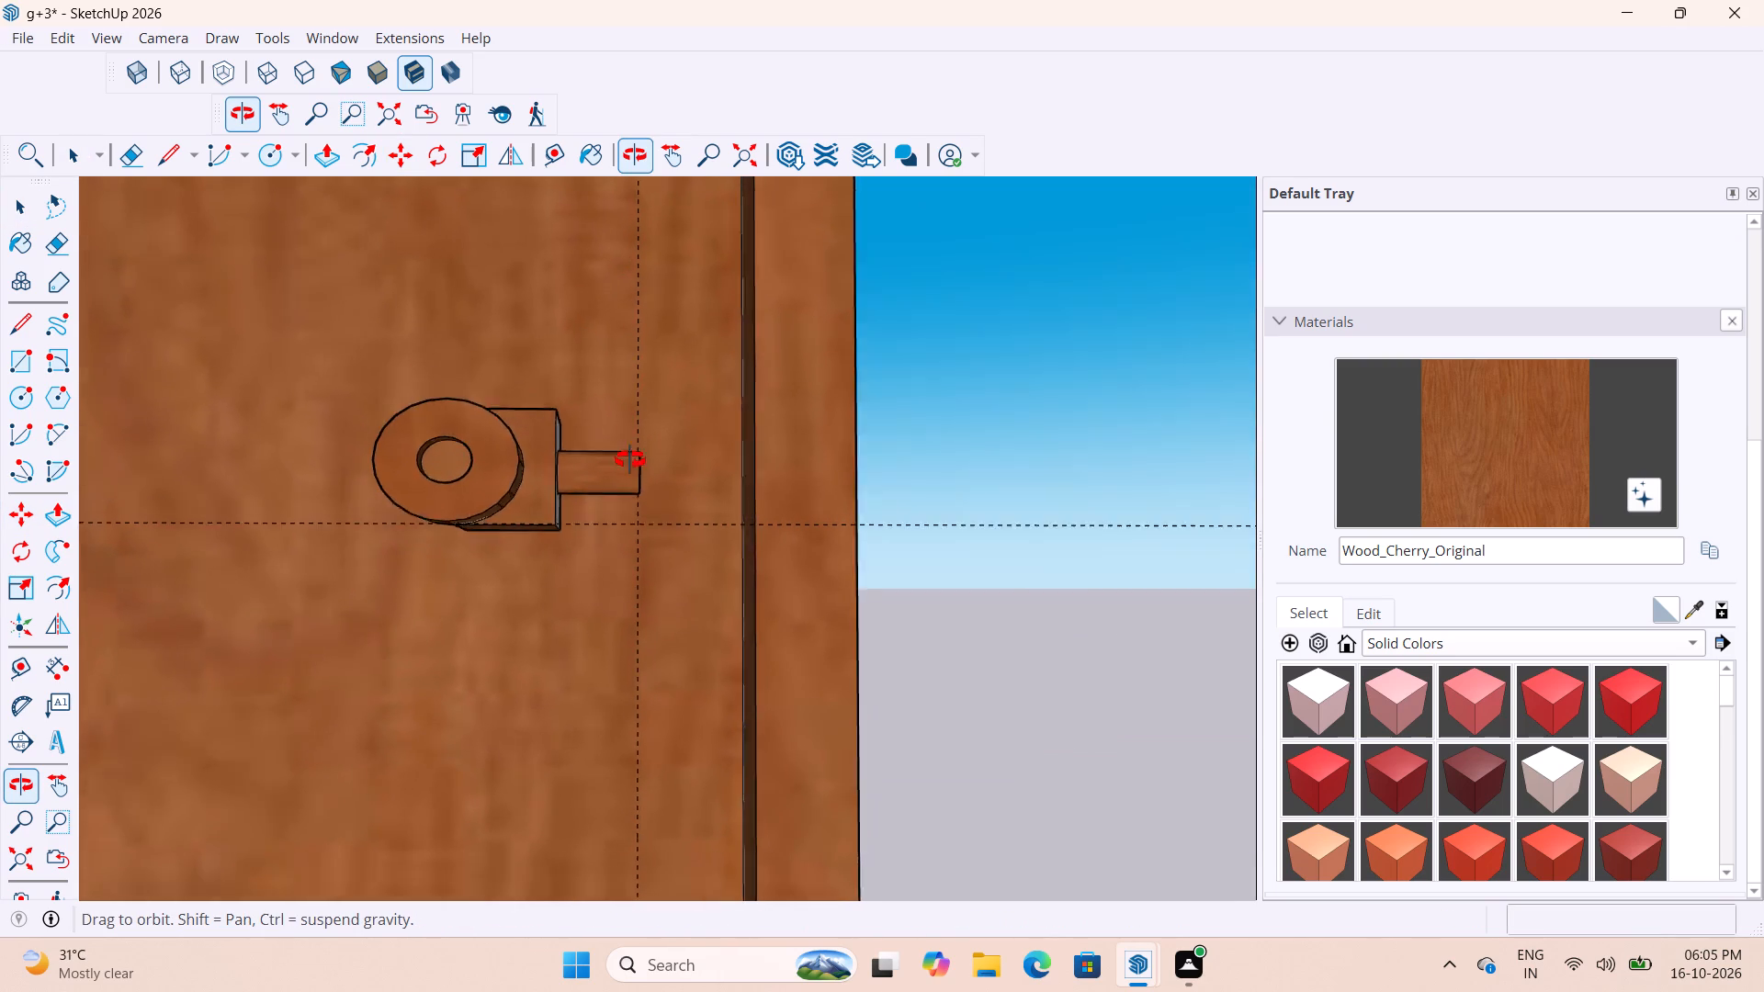
middle_click_drag(630, 460, 456, 616)
scroll(630, 431, "up", 3)
scroll(744, 416, "down", 5)
middle_click_drag(726, 413, 835, 406)
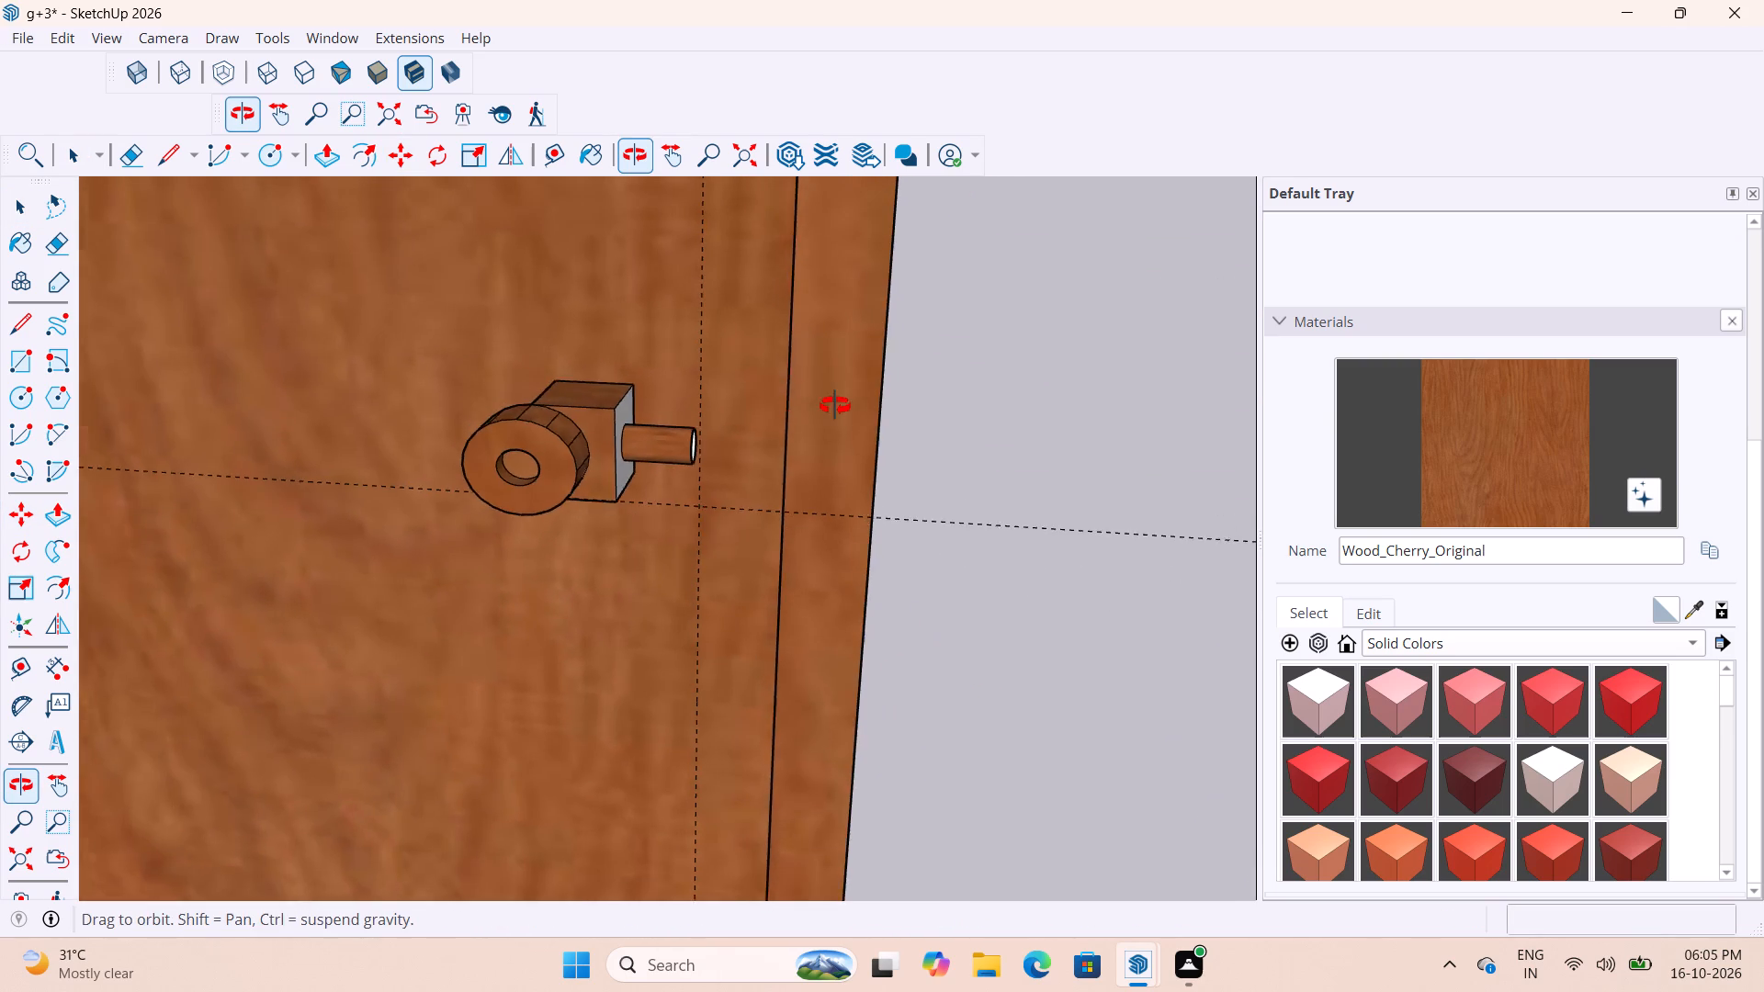
middle_click_drag(835, 406, 939, 457)
scroll(857, 468, "down", 14)
scroll(744, 511, "up", 7)
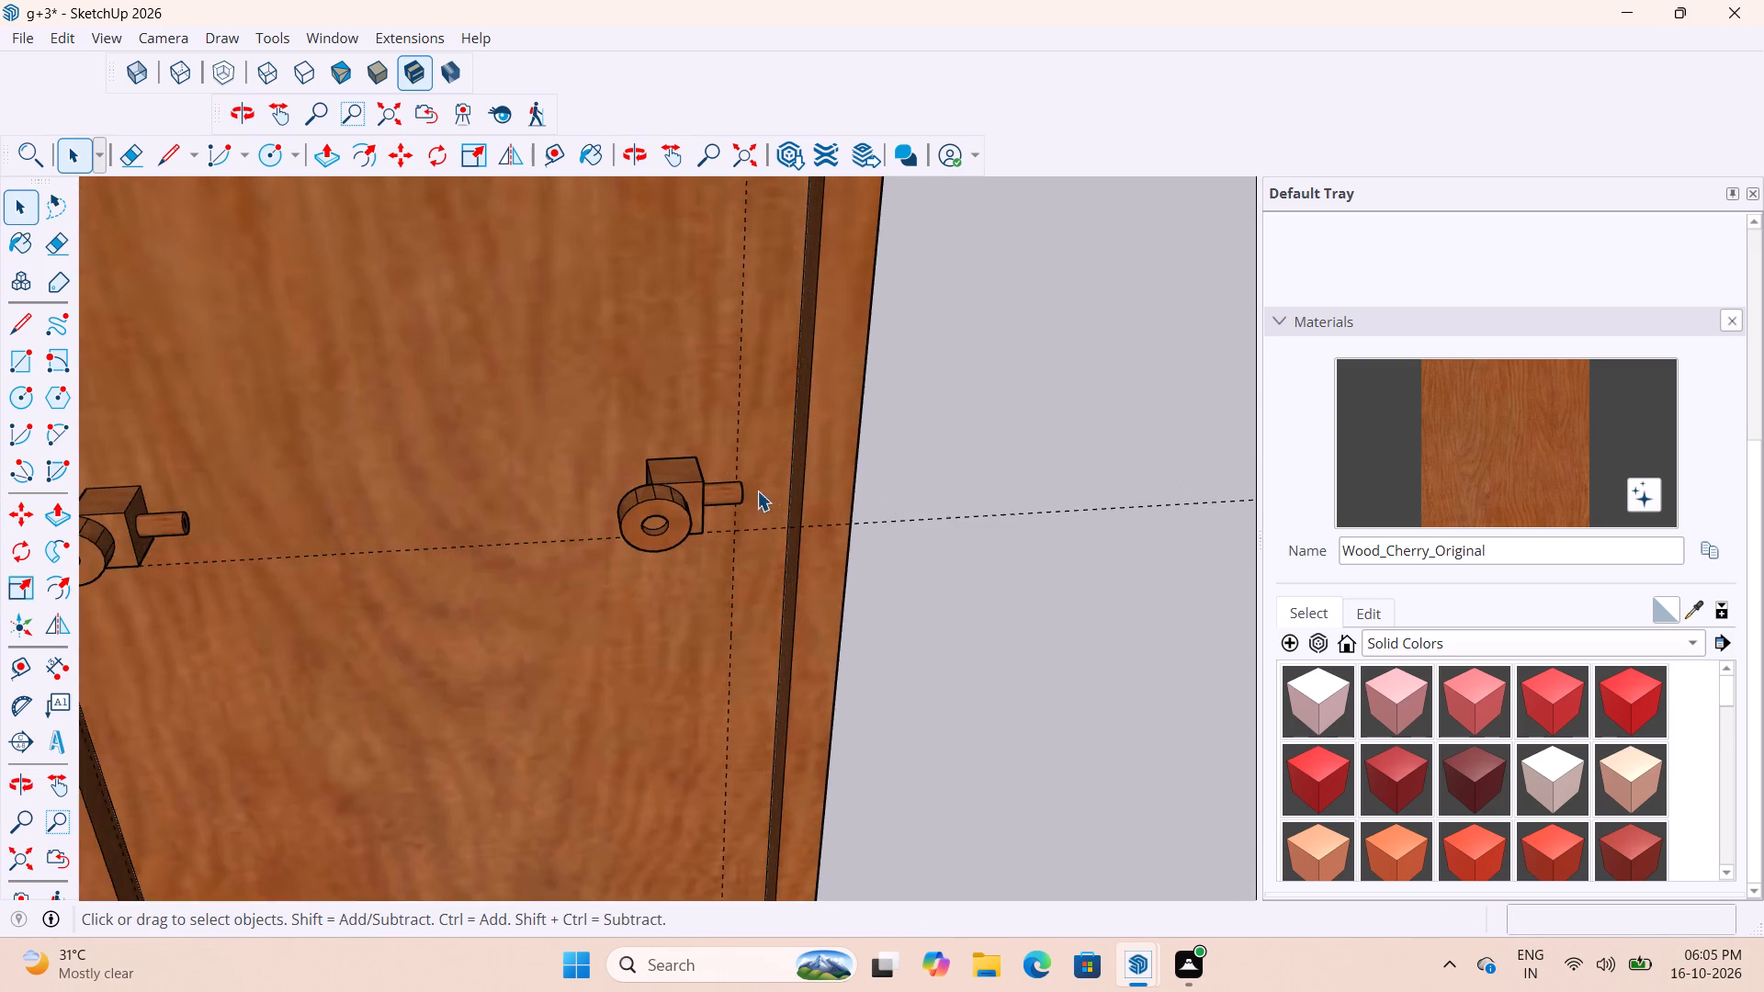
scroll(757, 490, "up", 2)
middle_click_drag(762, 488, 521, 393)
scroll(664, 499, "up", 4)
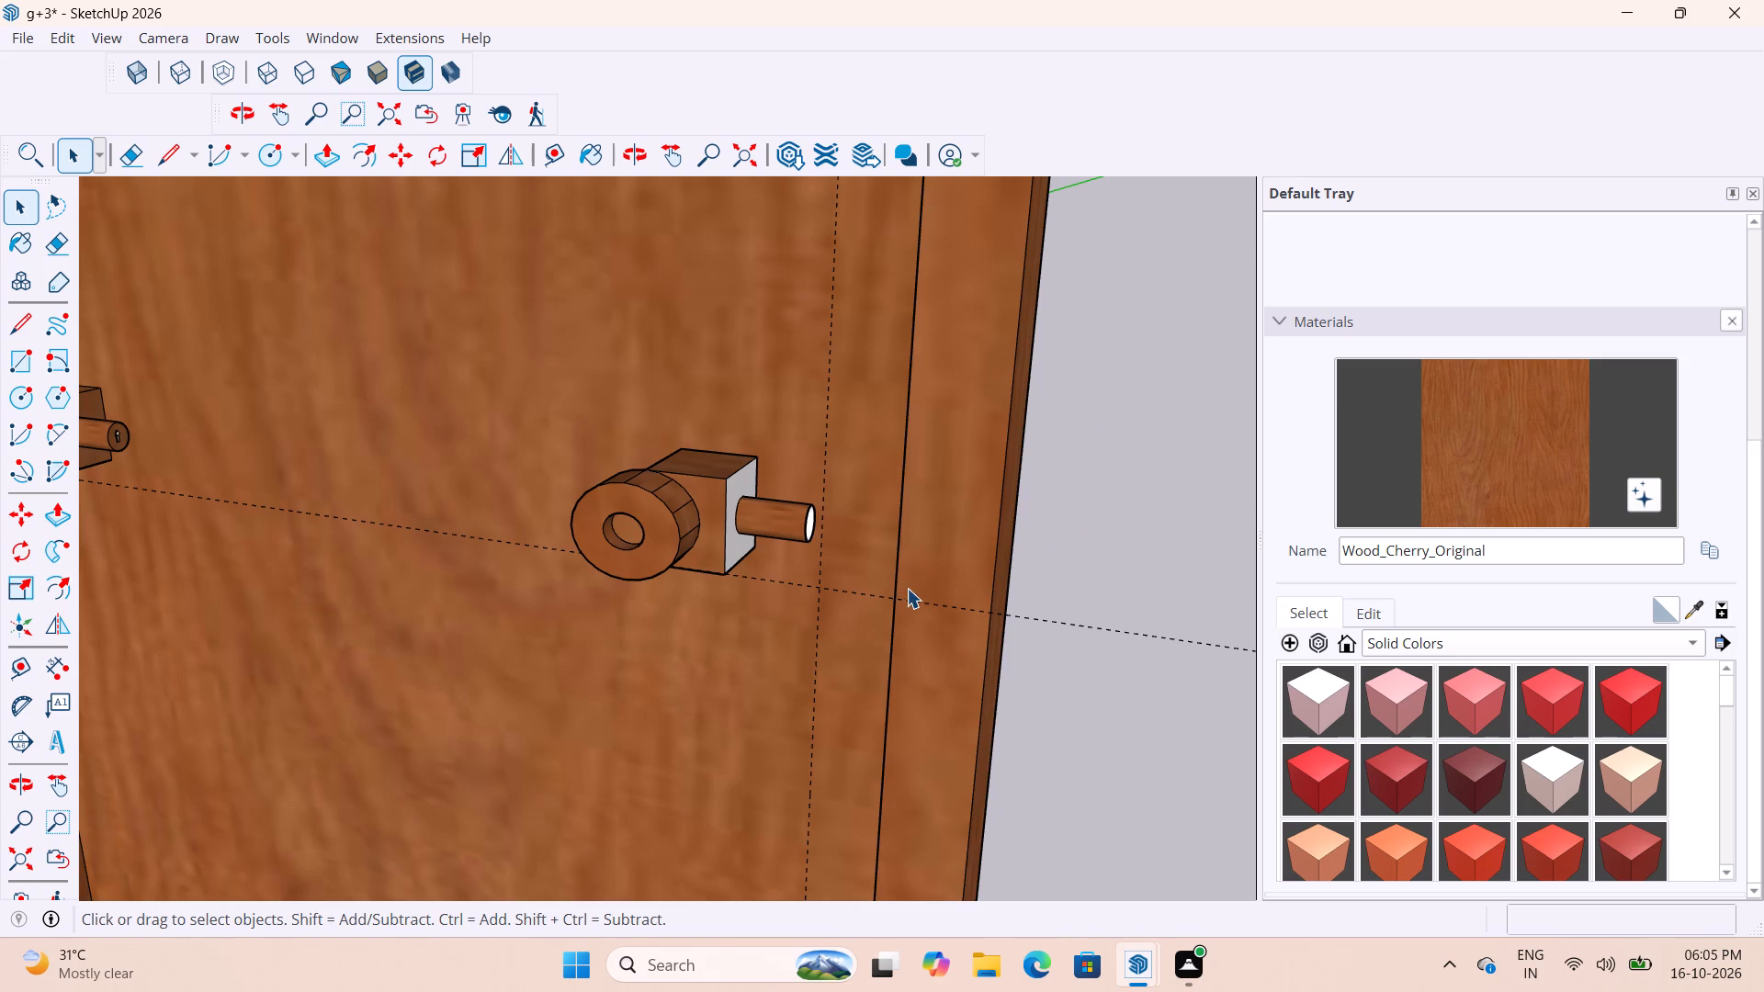
double_click(755, 531)
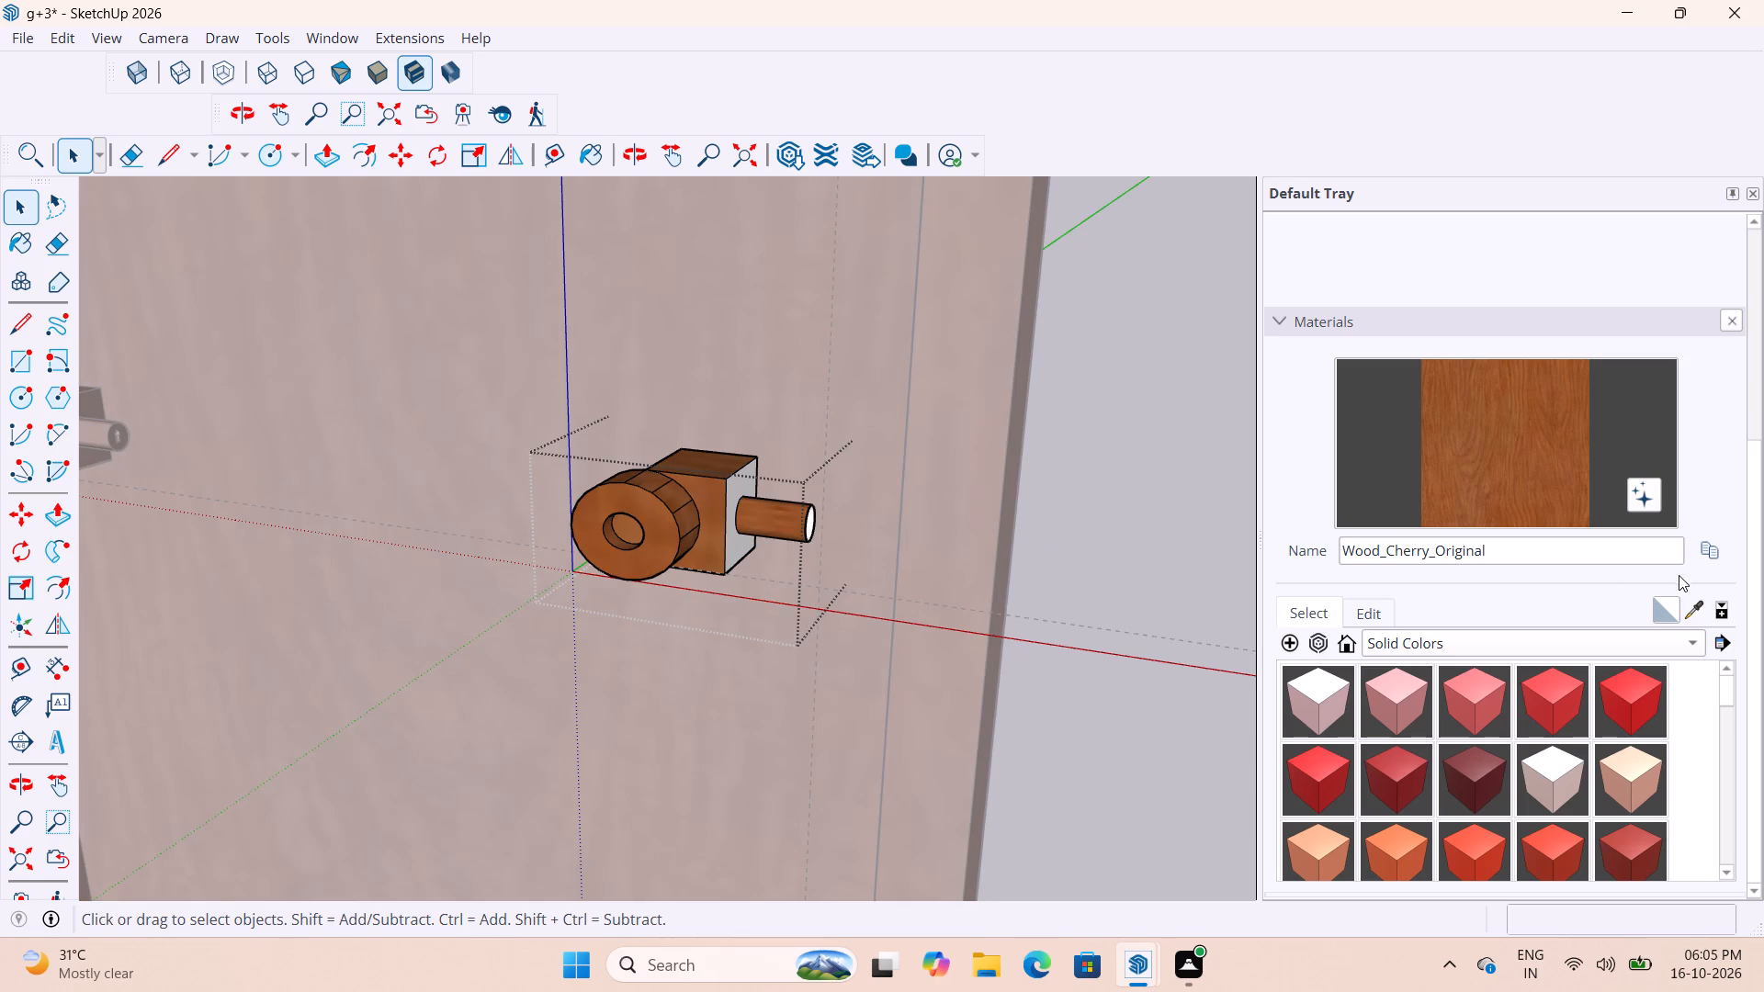
left_click(1695, 605)
scroll(867, 592, "up", 7)
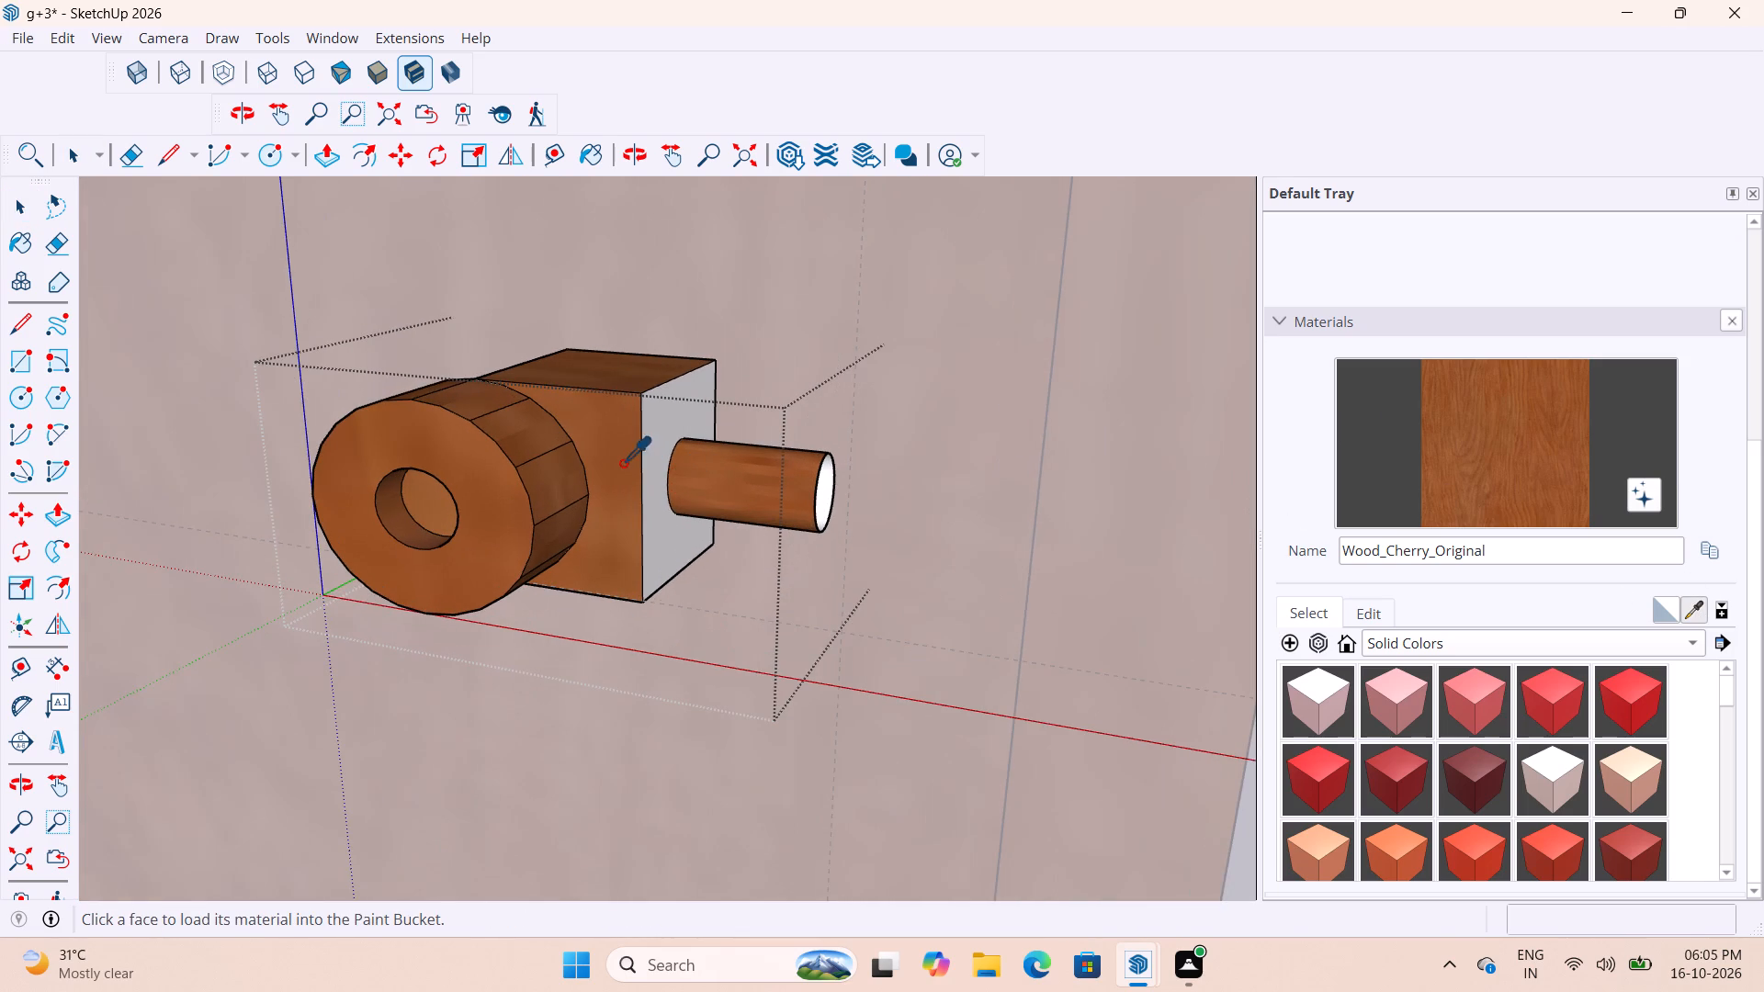
left_click(622, 463)
left_click(665, 445)
Paint the white end face of the handle copy's pin with Wood_Cherry_Original and leave the group.
scroll(821, 509, "up", 4)
middle_click_drag(831, 507, 715, 482)
left_click(808, 492)
scroll(966, 542, "down", 11)
middle_click_drag(919, 534, 984, 513)
scroll(982, 518, "up", 1)
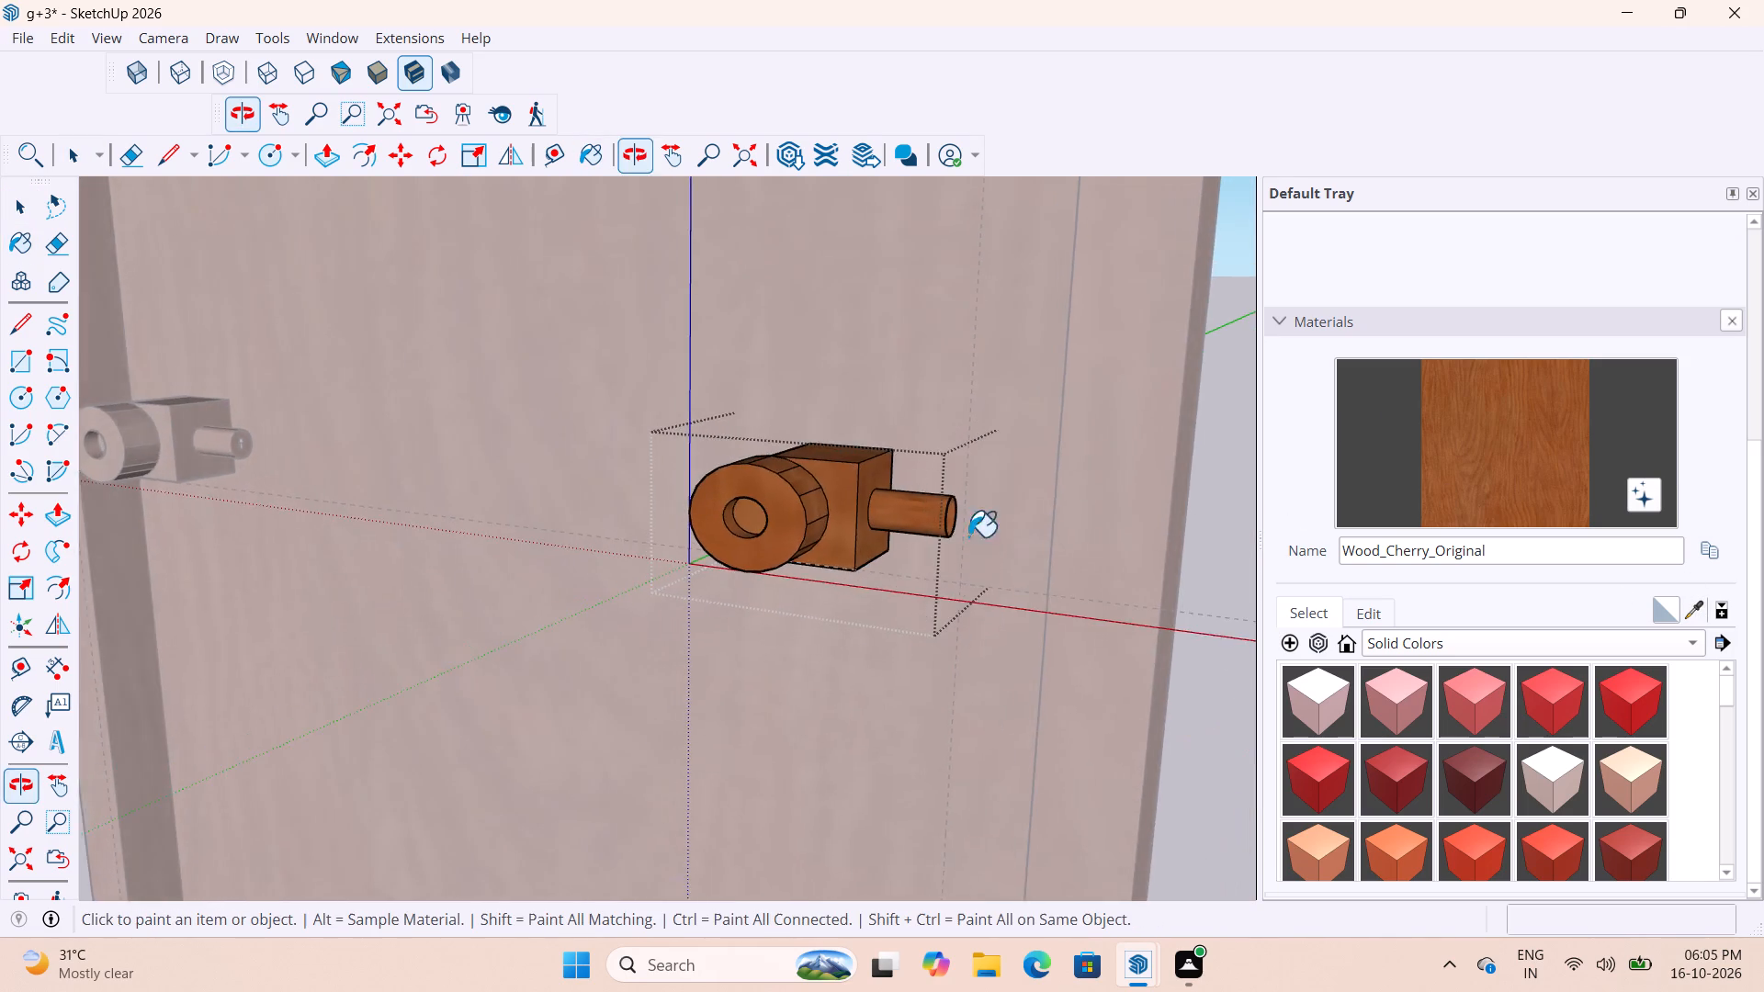
scroll(849, 615, "down", 16)
key("space")
key("space")
left_click(1097, 519)
Examine how the two handles sit on the door, from the front and from the side.
scroll(918, 562, "down", 5)
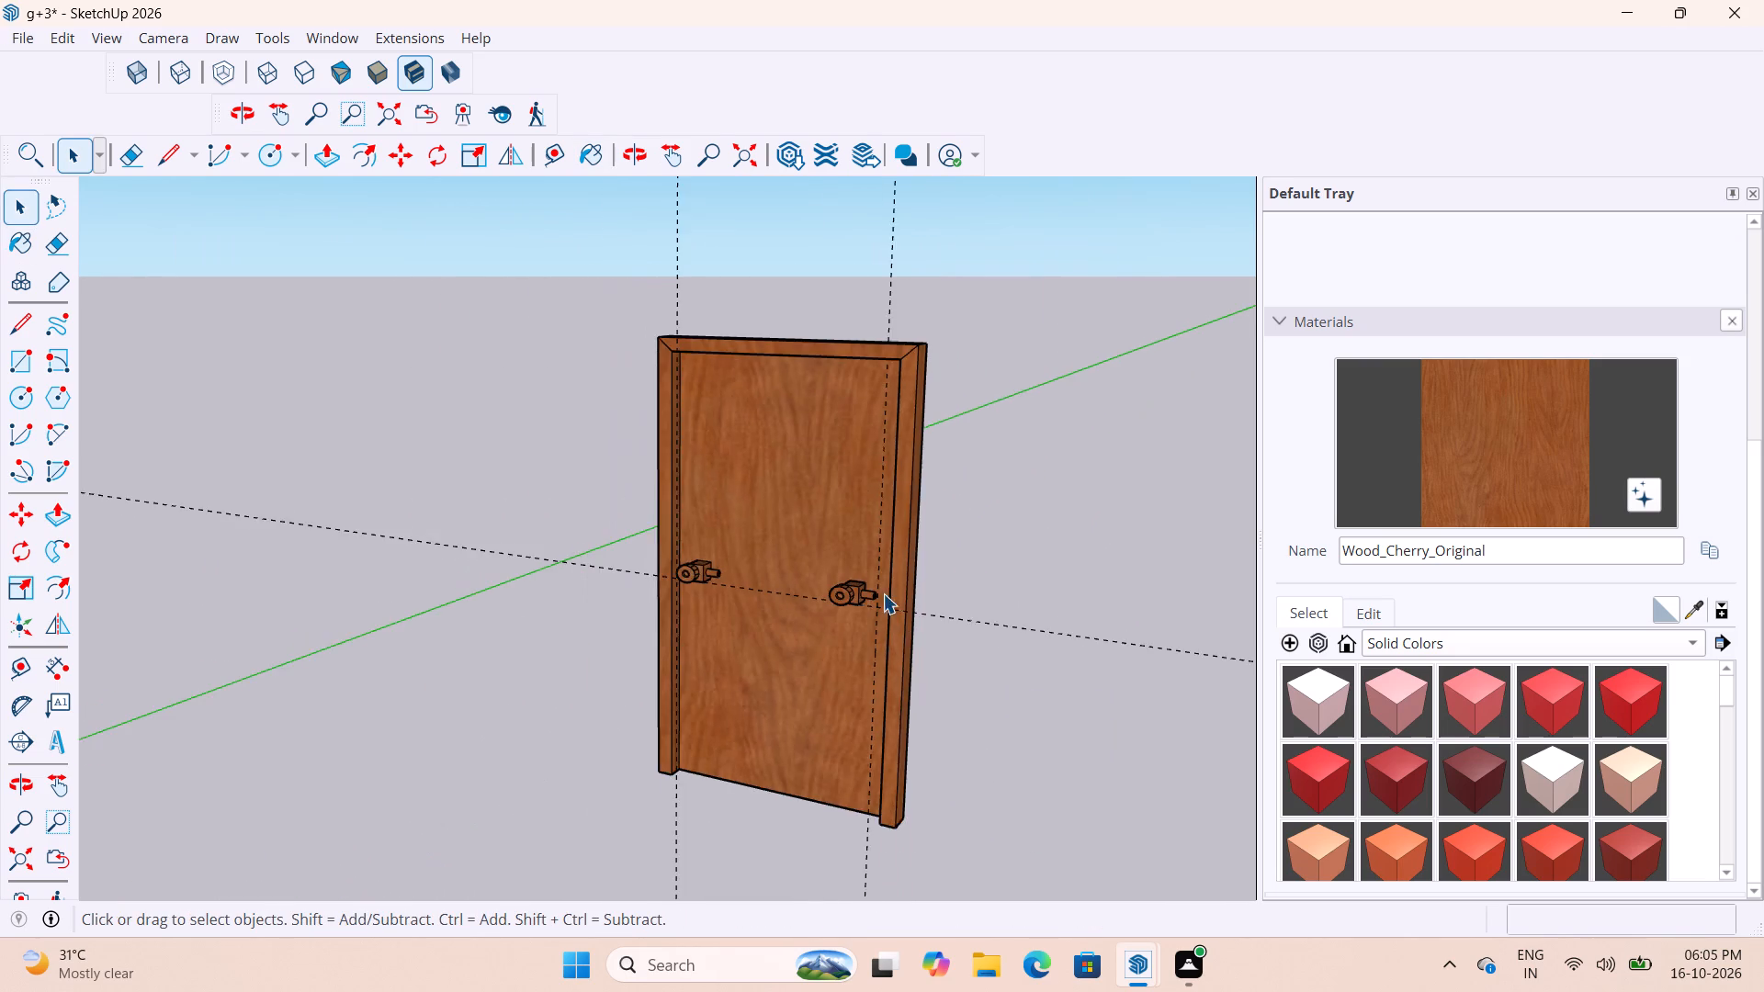
middle_click_drag(887, 593, 1110, 647)
scroll(896, 571, "up", 15)
middle_click_drag(920, 480, 926, 423)
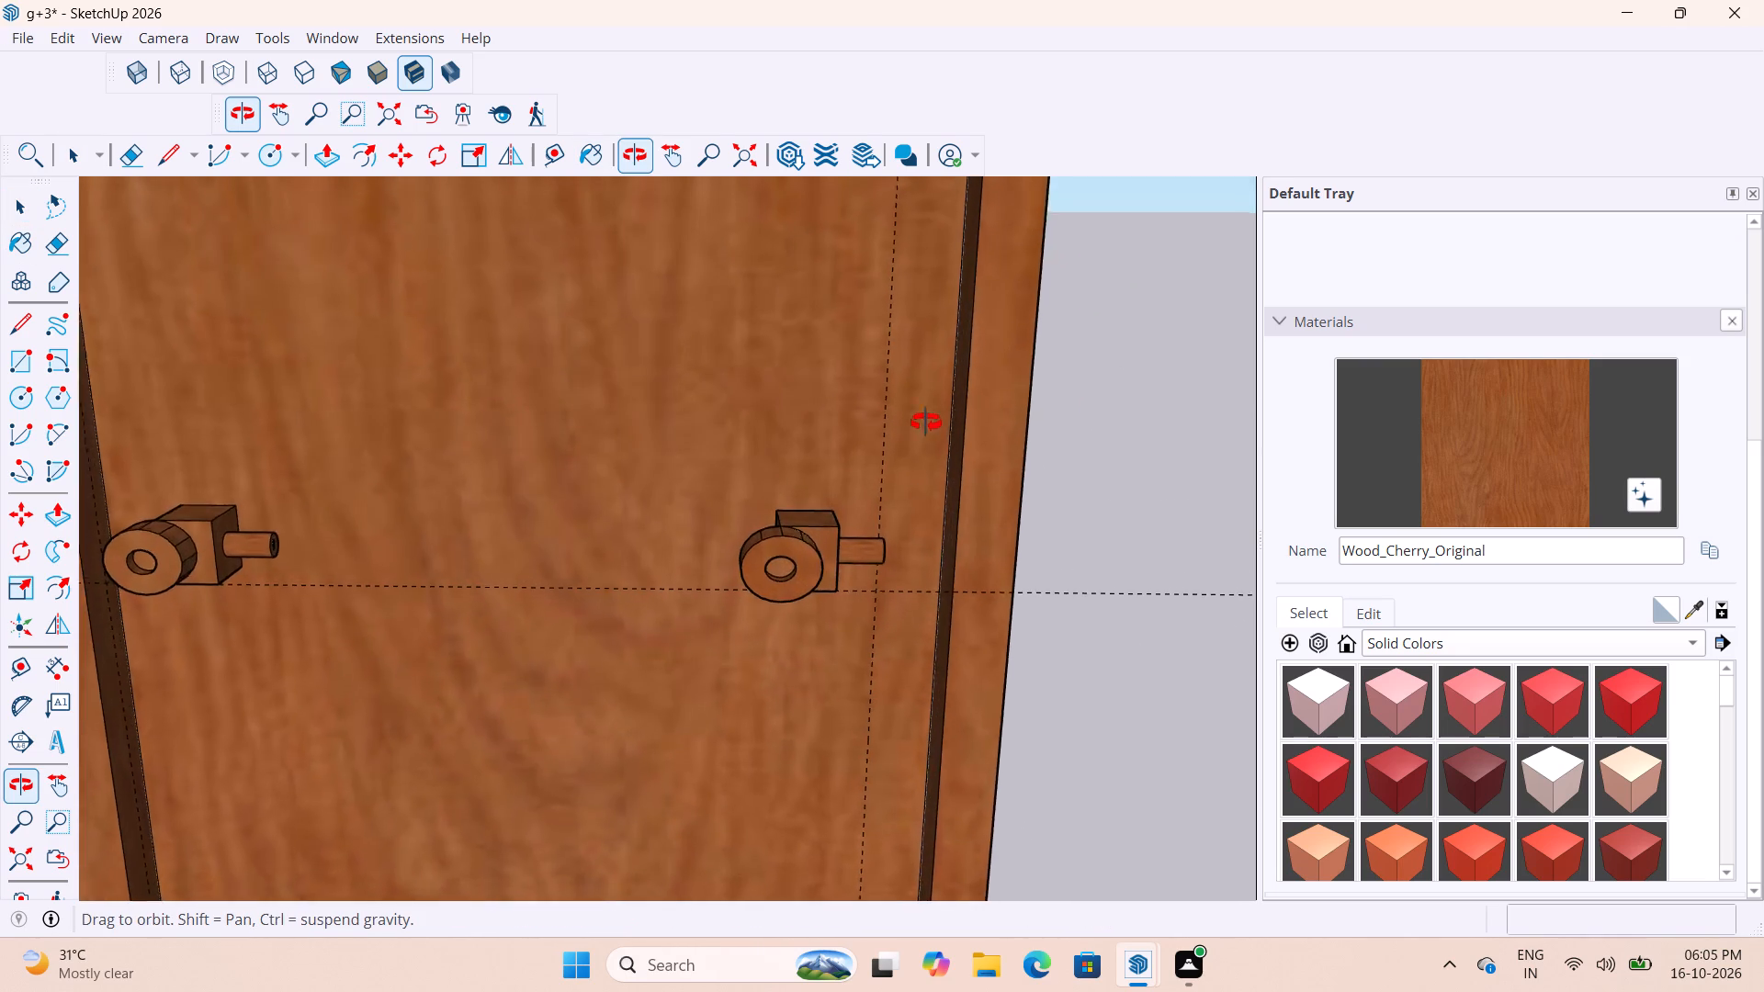
middle_click_drag(926, 423, 1466, 345)
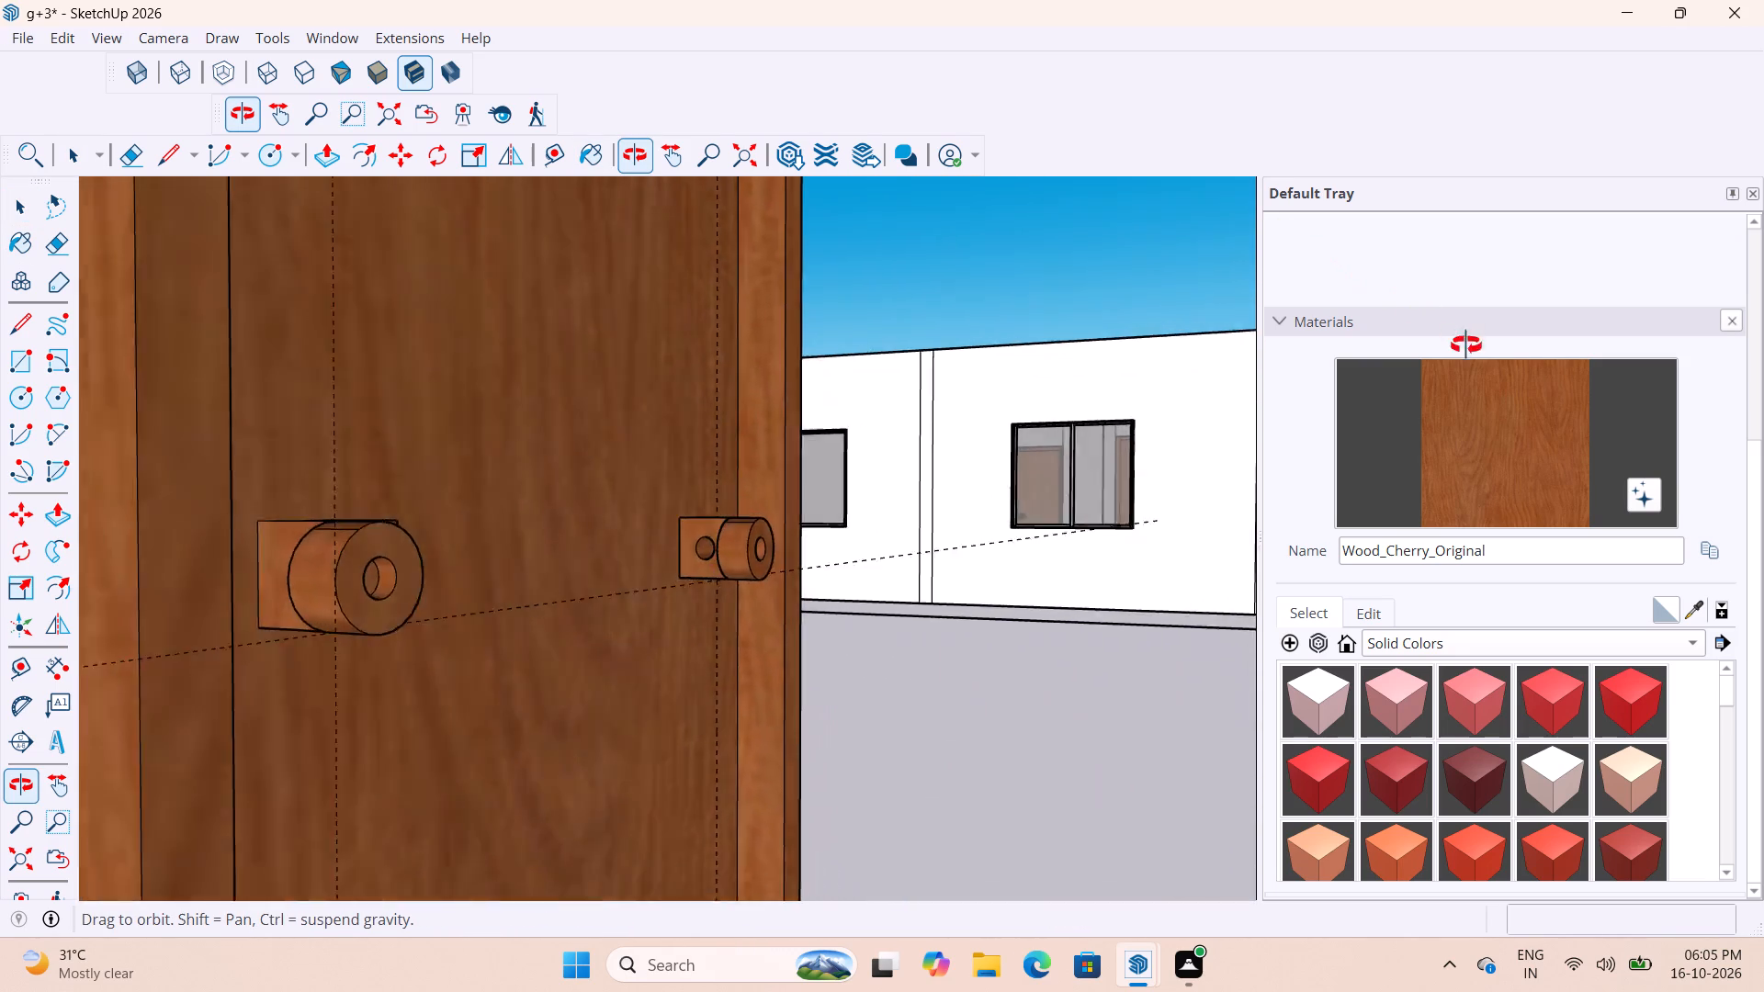
middle_click_drag(1466, 345, 956, 565)
scroll(607, 642, "down", 9)
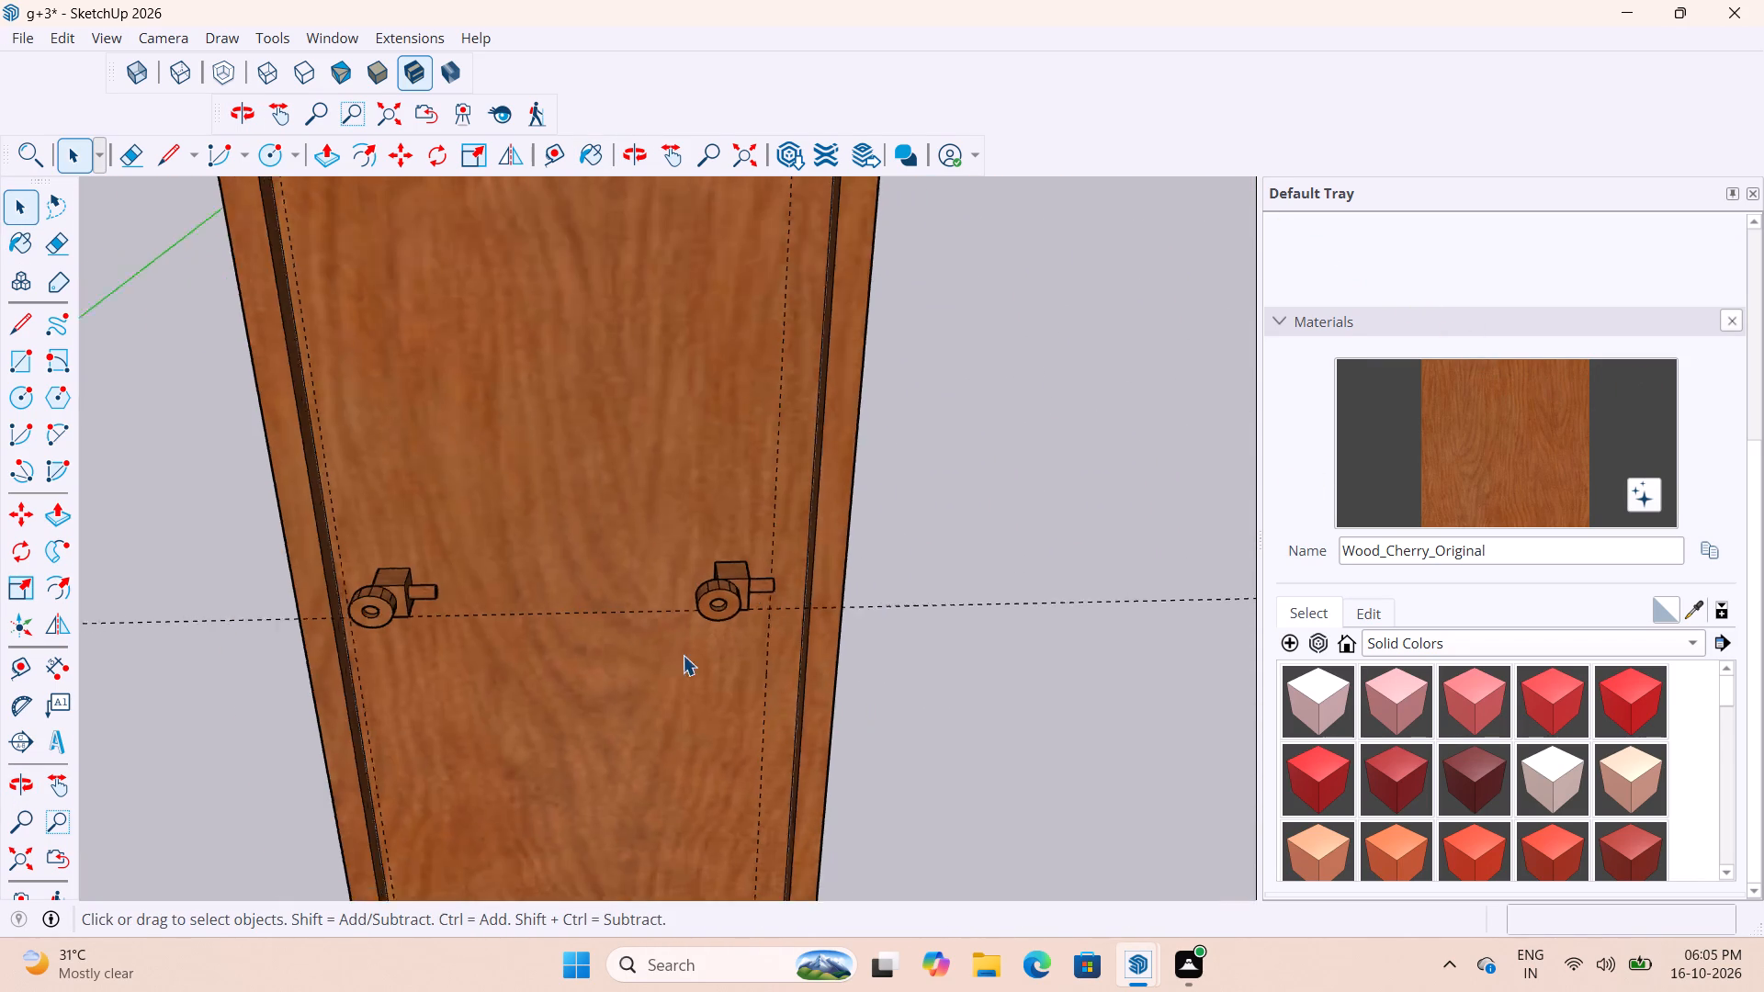
scroll(683, 655, "down", 2)
Examine both handles on the door, close up and from farther back.
left_click(497, 617)
scroll(508, 628, "up", 13)
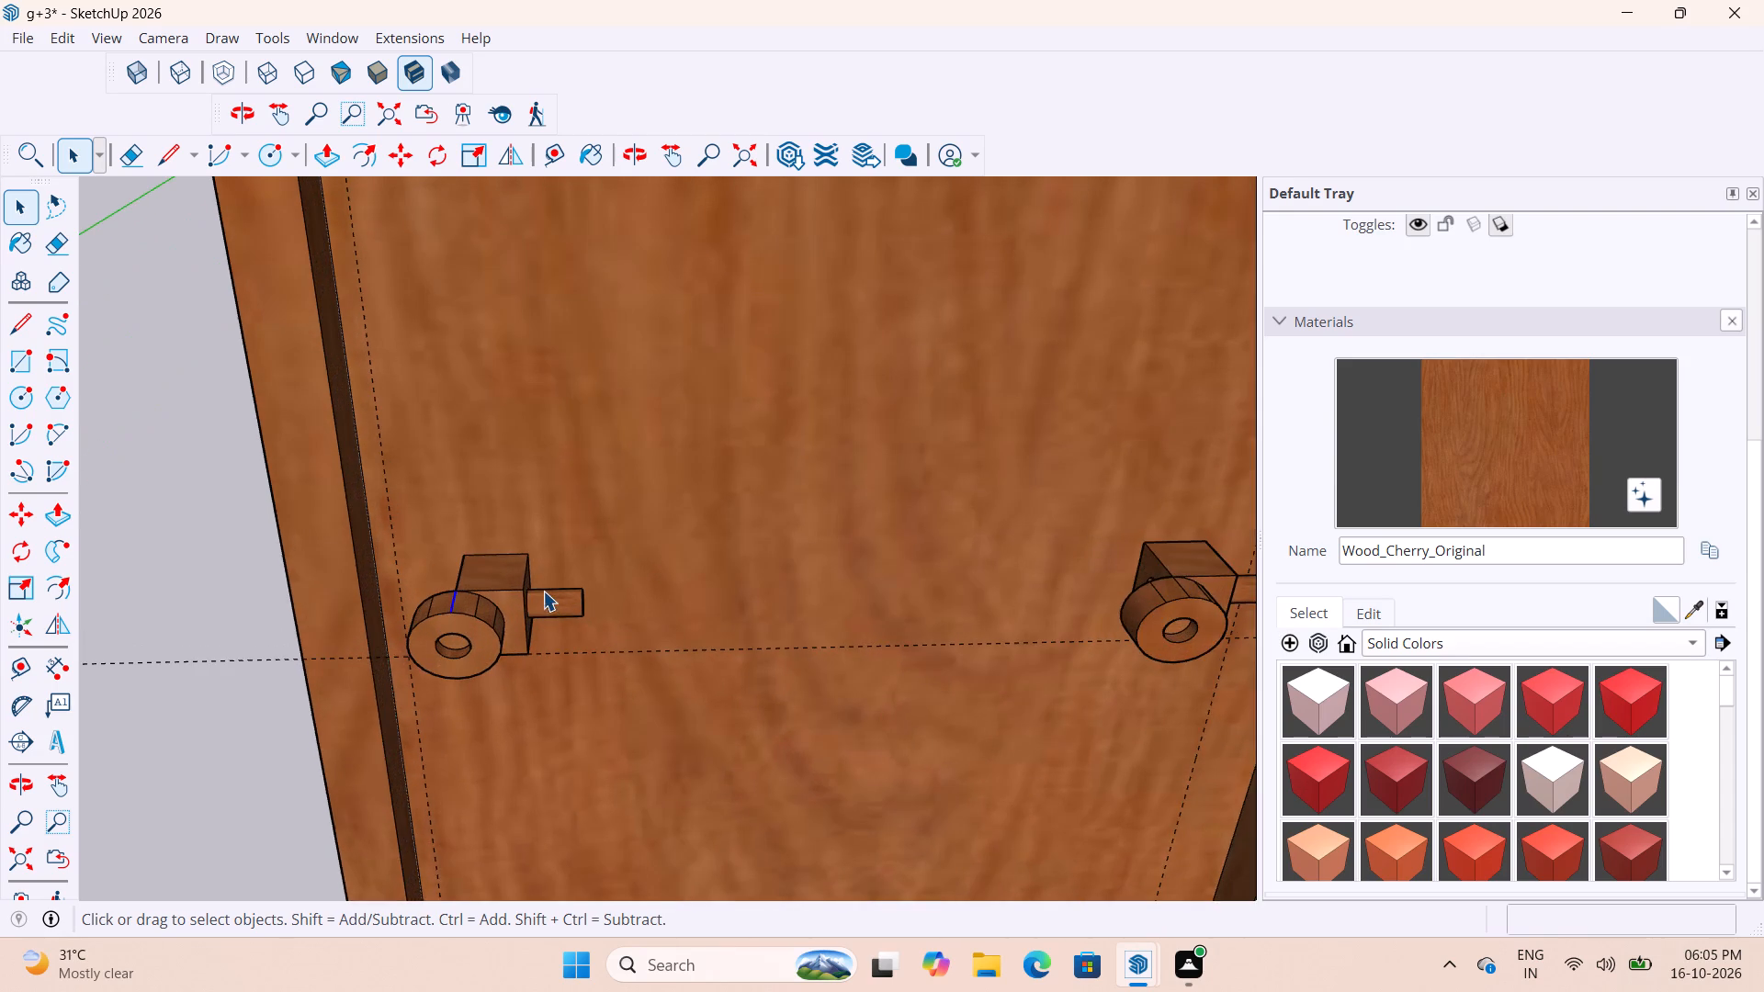
scroll(518, 585, "down", 5)
scroll(596, 555, "down", 11)
scroll(563, 588, "up", 14)
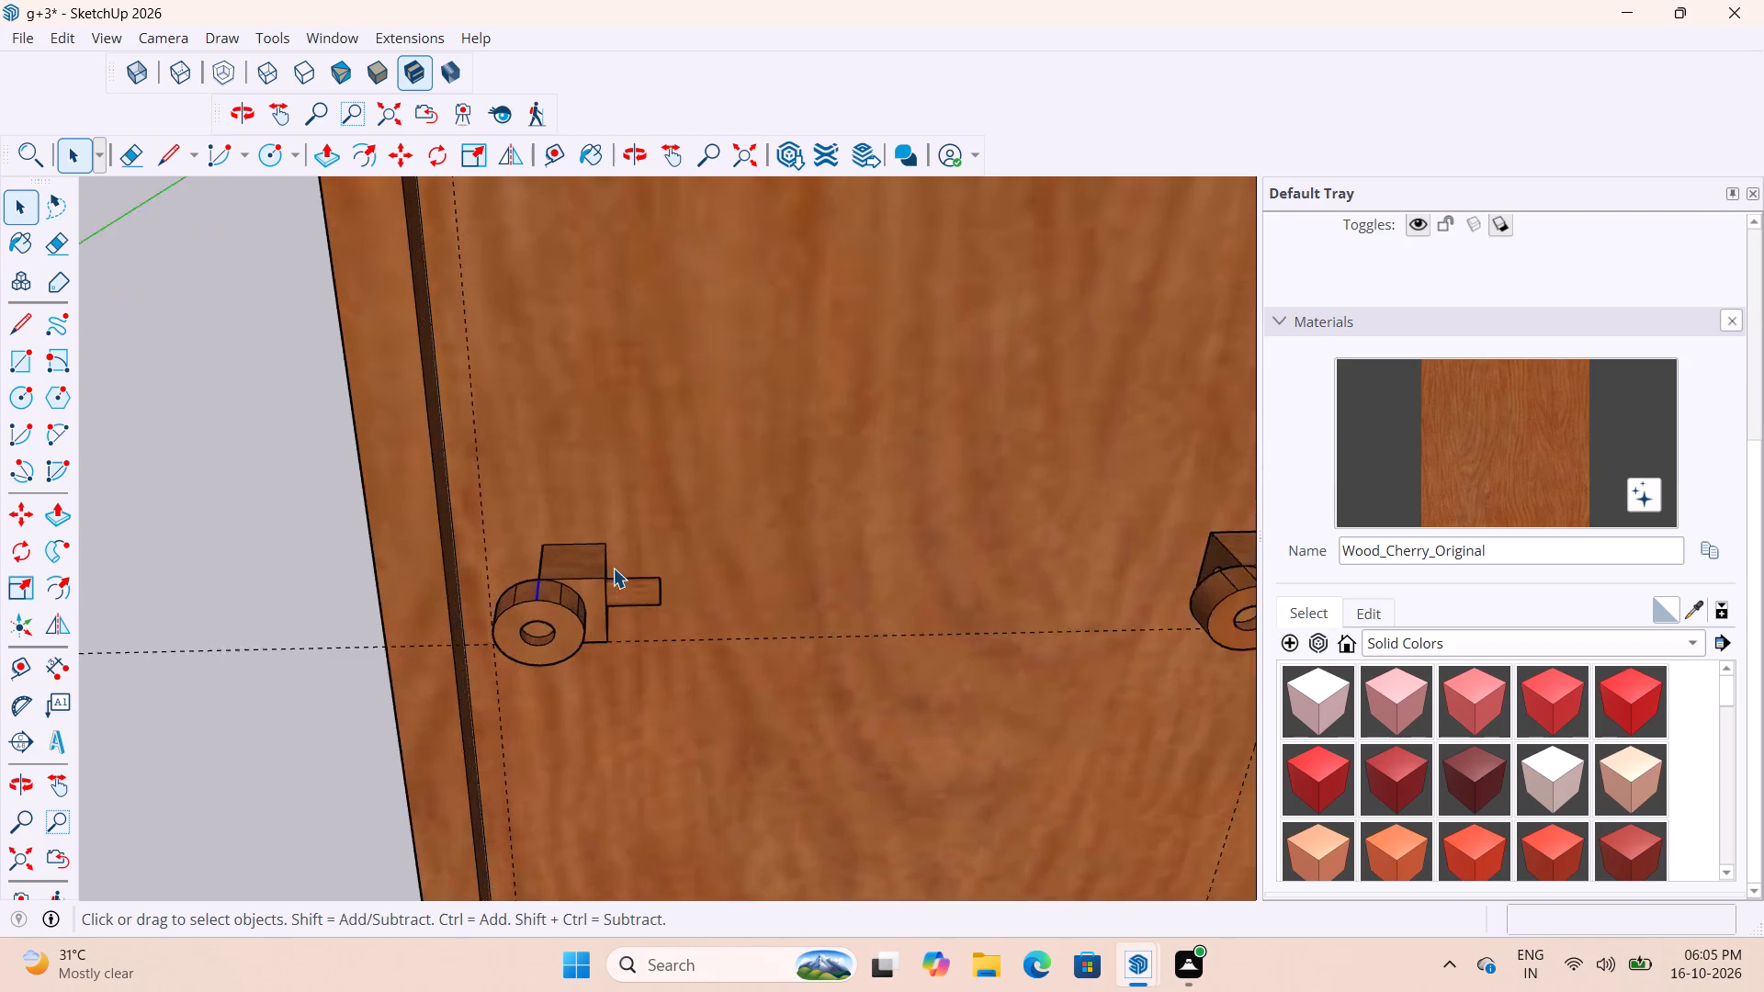
scroll(613, 568, "up", 3)
scroll(616, 495, "down", 20)
scroll(616, 495, "down", 16)
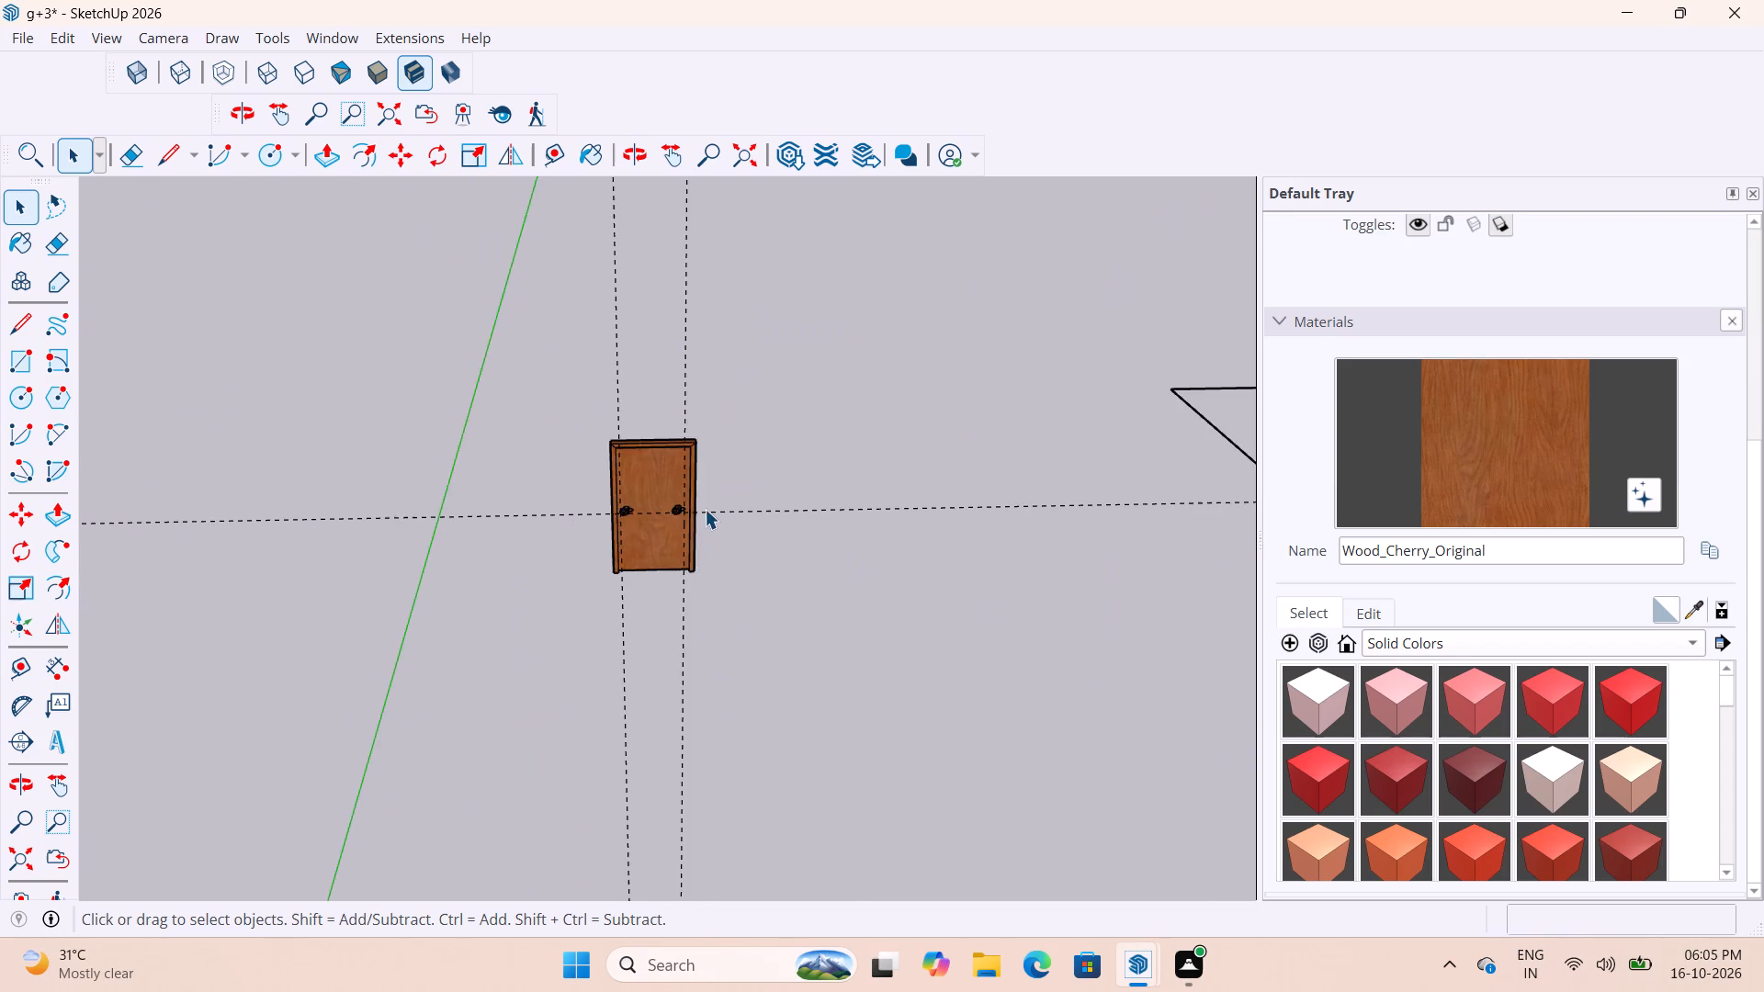
scroll(705, 509, "down", 15)
scroll(718, 558, "up", 20)
scroll(718, 558, "up", 3)
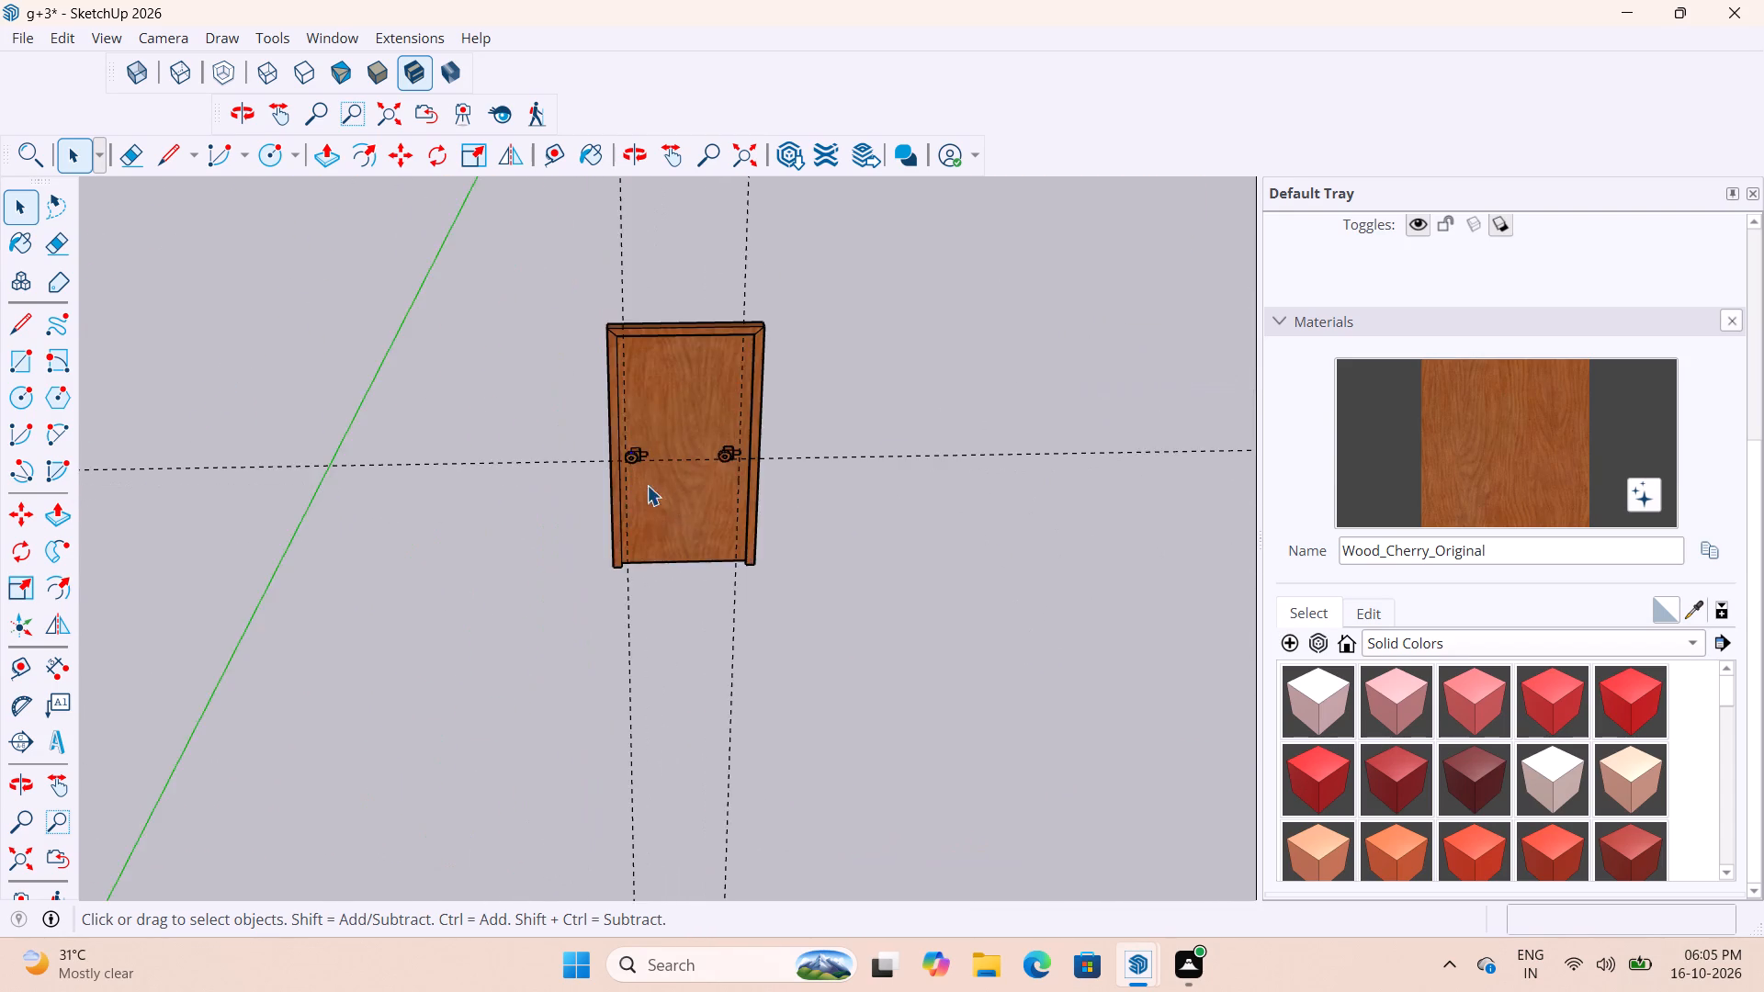
Delete the wood-painted faces of the loose original handle's box and ring at the door's hinge-side guide line.
scroll(647, 485, "up", 20)
scroll(647, 485, "up", 7)
scroll(616, 461, "down", 7)
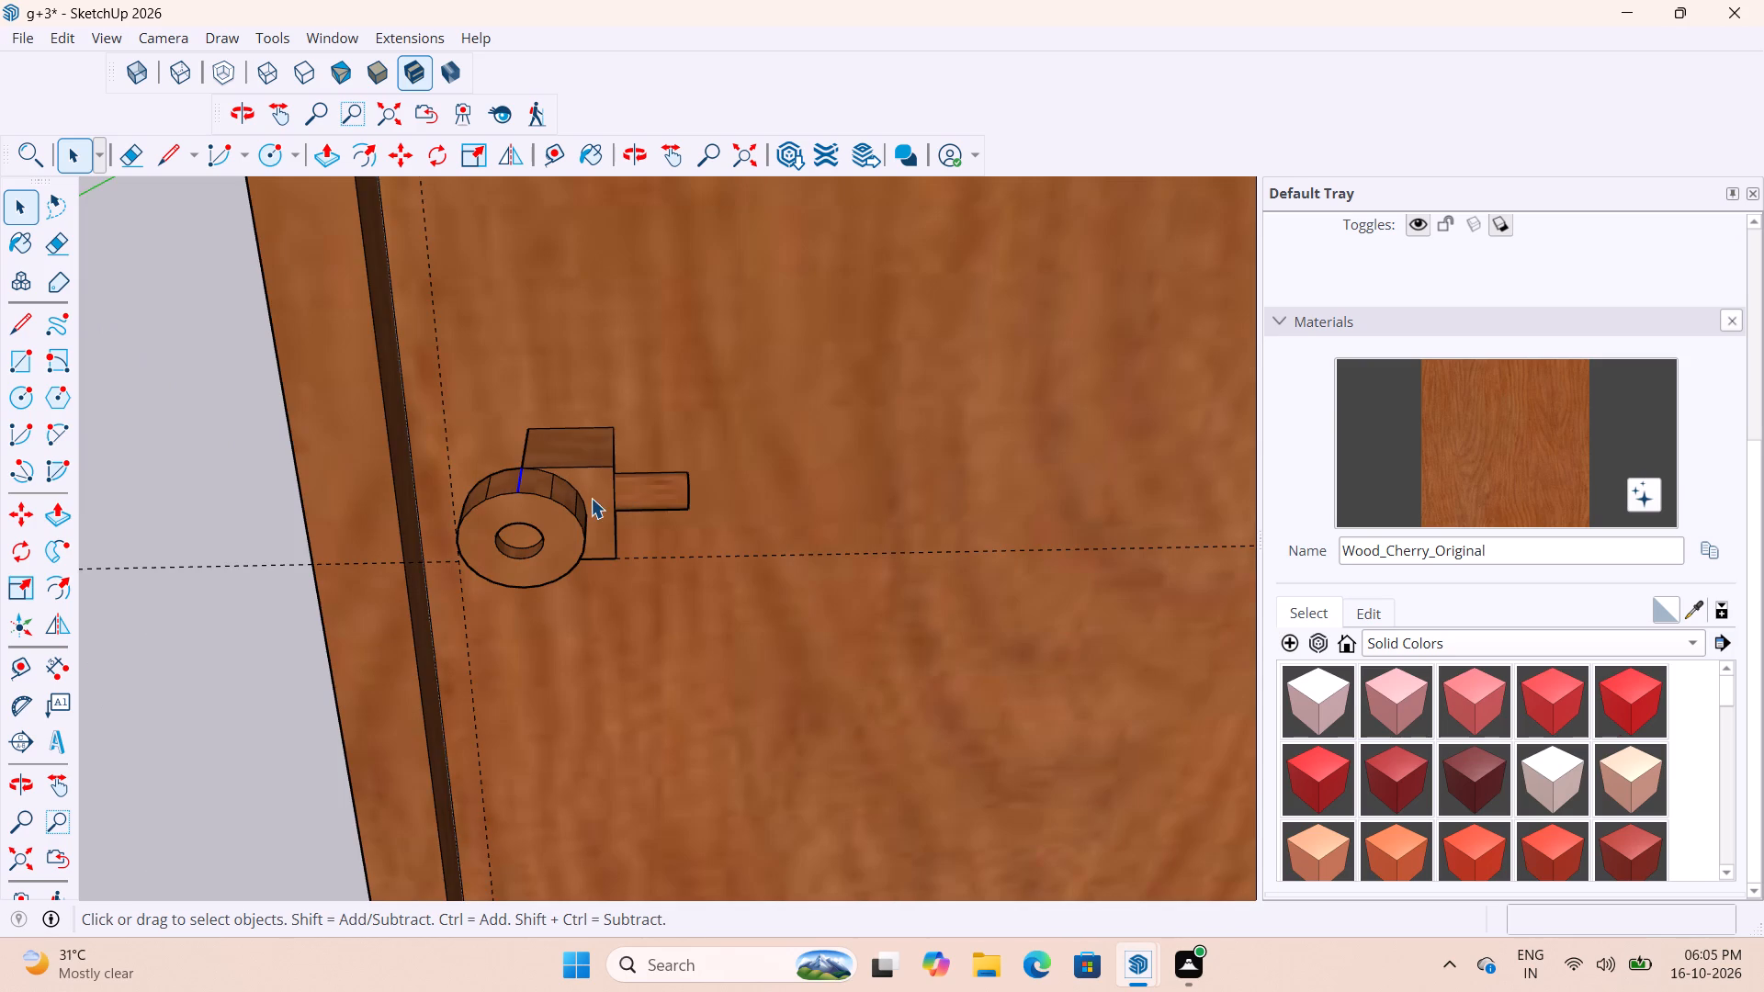
left_click(593, 498)
key("BackSpace")
key("Delete")
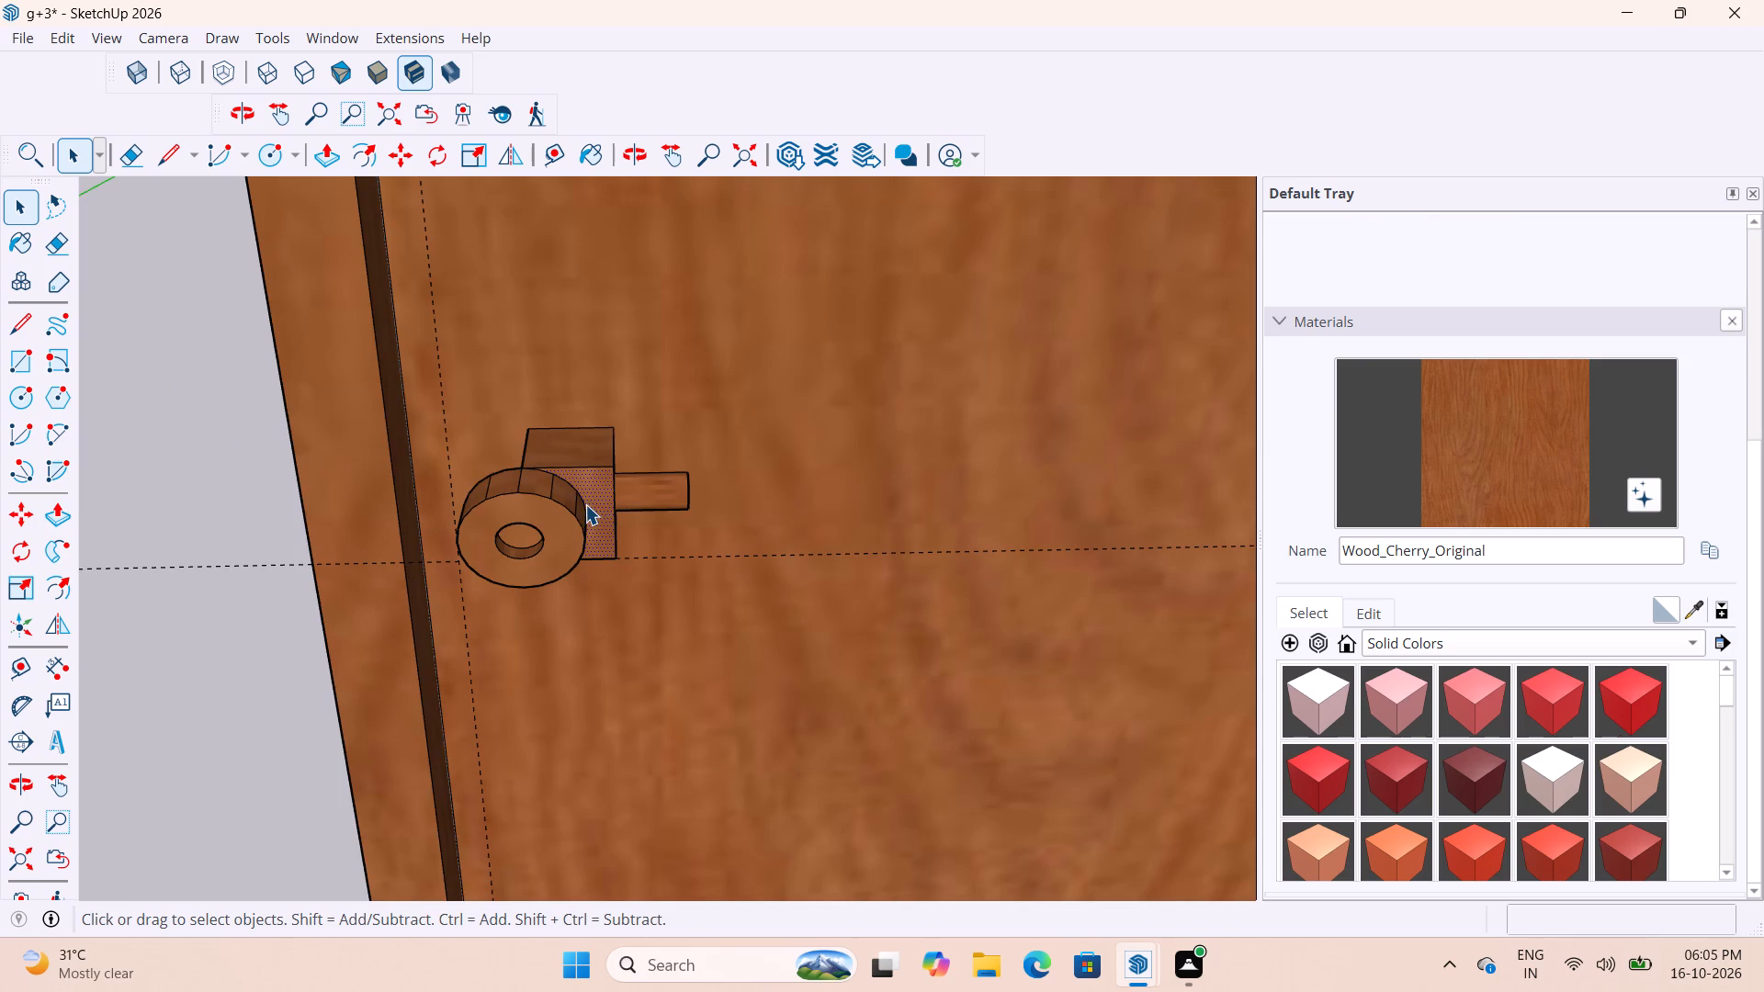
left_click(605, 463)
key("Delete")
left_click(560, 518)
key("Delete")
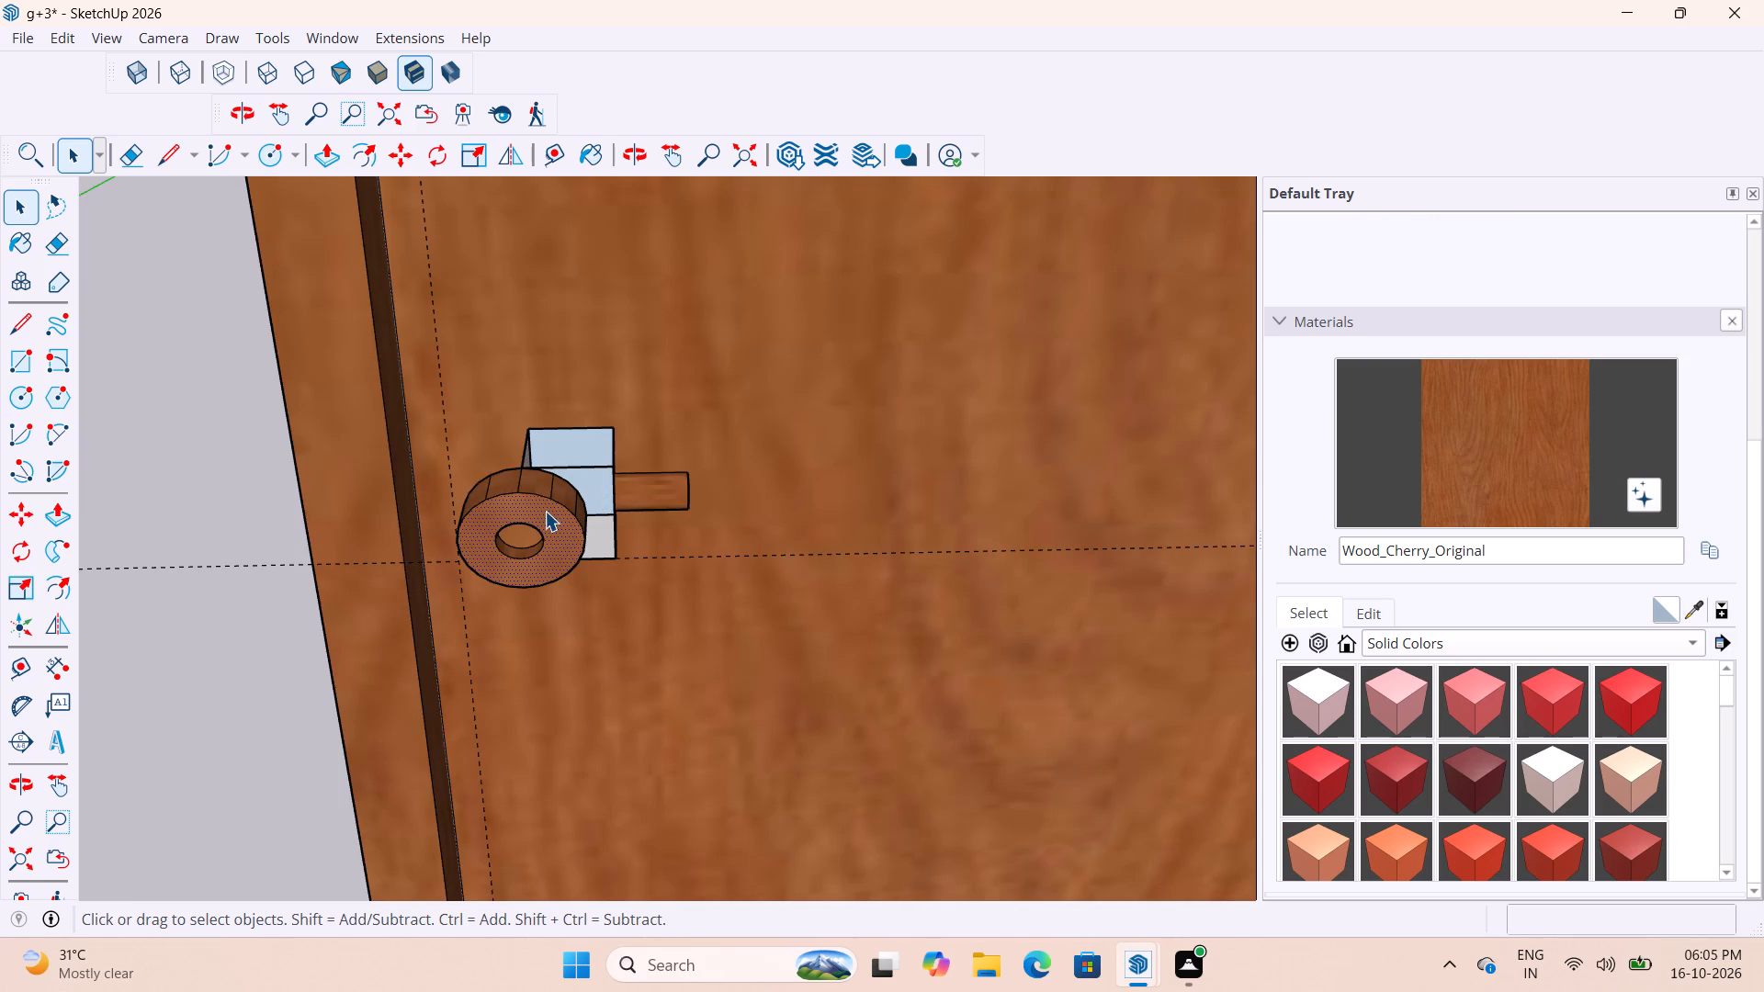
left_click(545, 511)
key("Delete")
left_click(559, 502)
key("Delete")
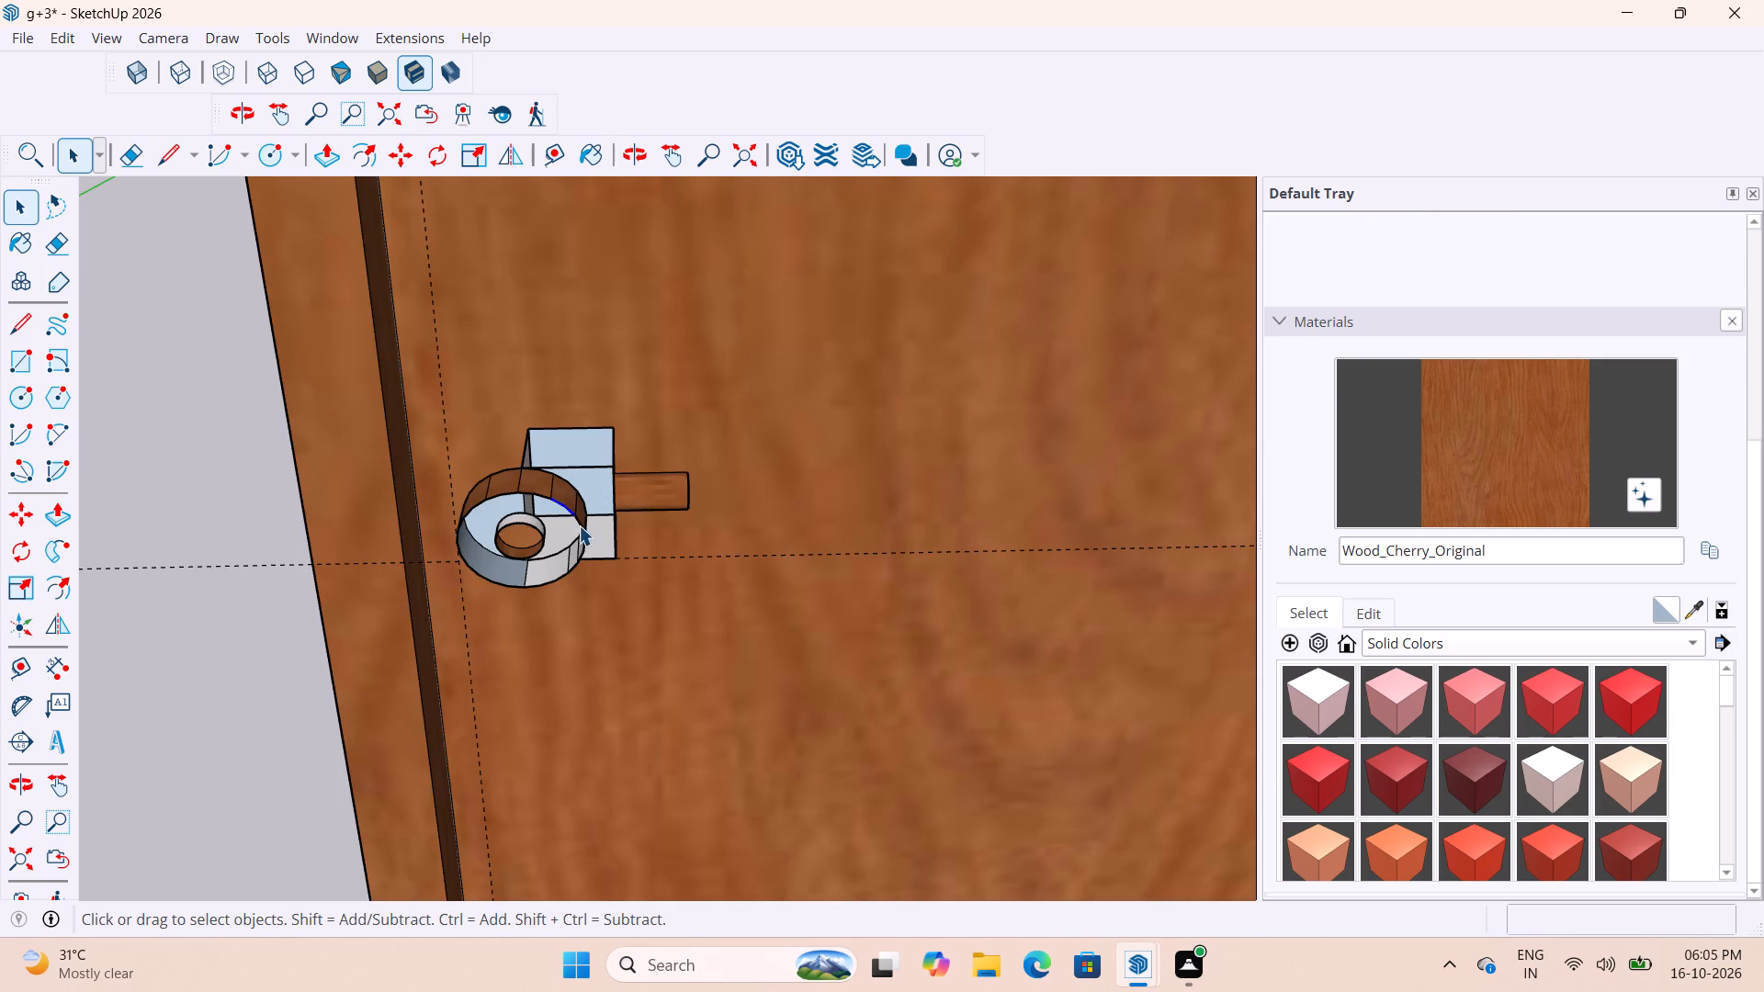
left_click(579, 525)
key("Delete")
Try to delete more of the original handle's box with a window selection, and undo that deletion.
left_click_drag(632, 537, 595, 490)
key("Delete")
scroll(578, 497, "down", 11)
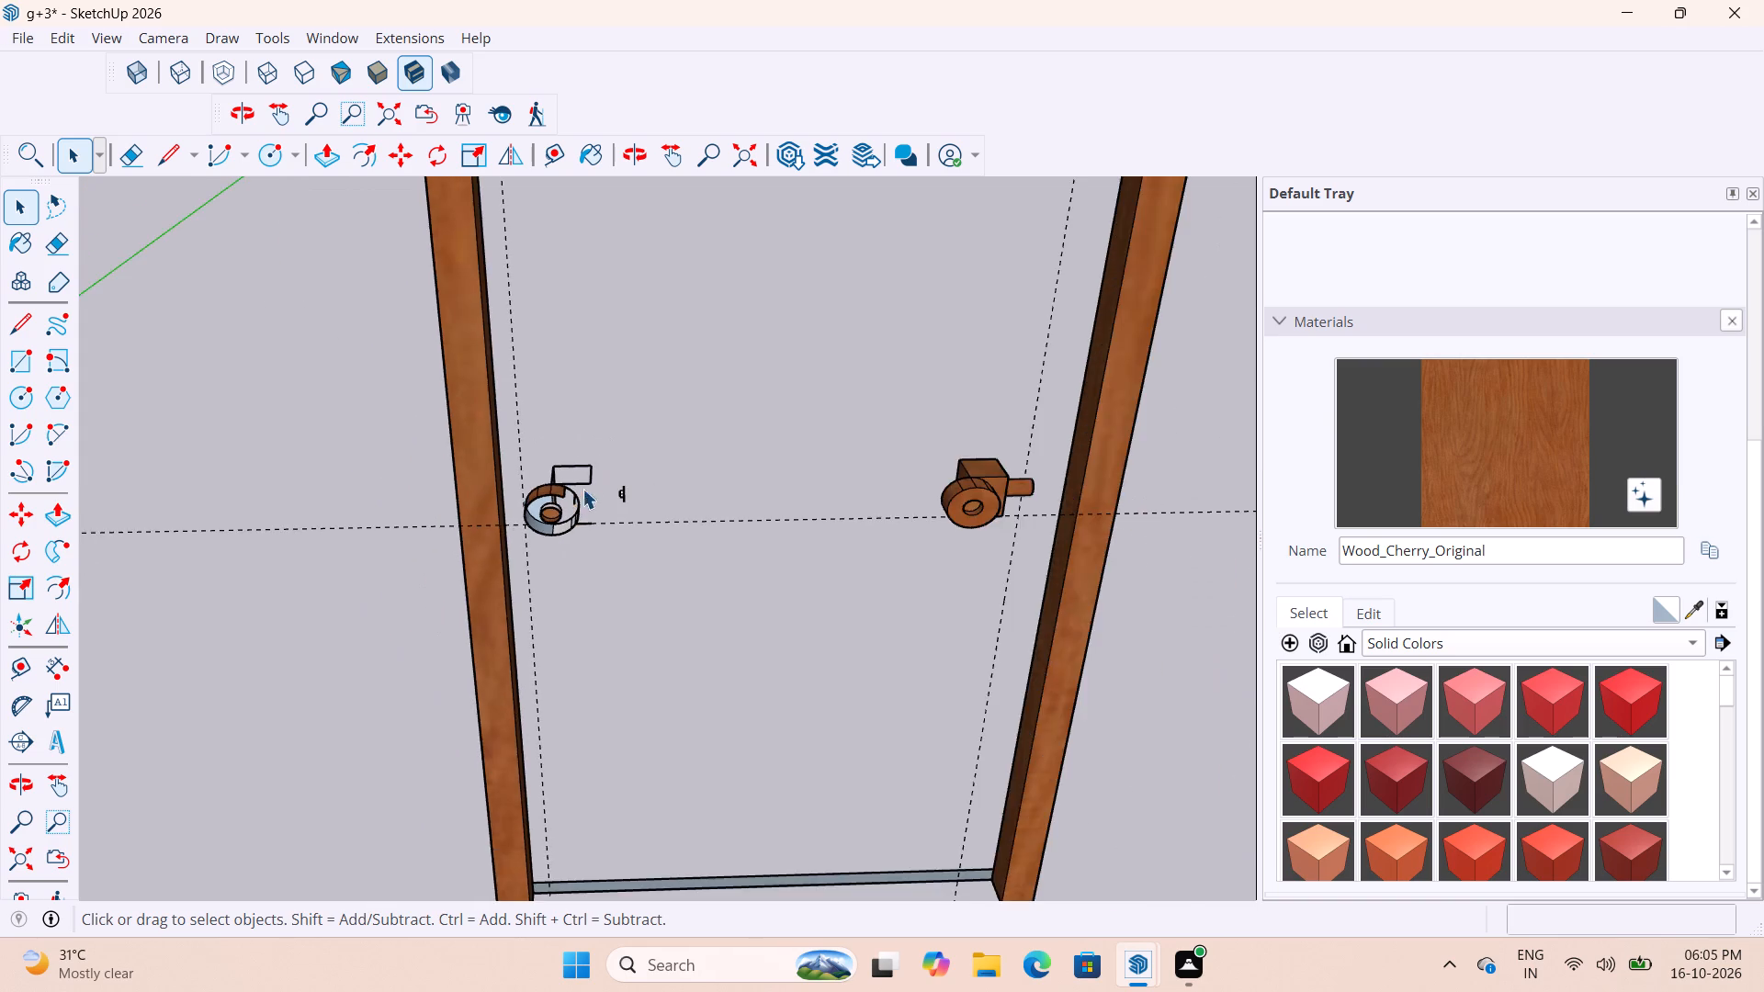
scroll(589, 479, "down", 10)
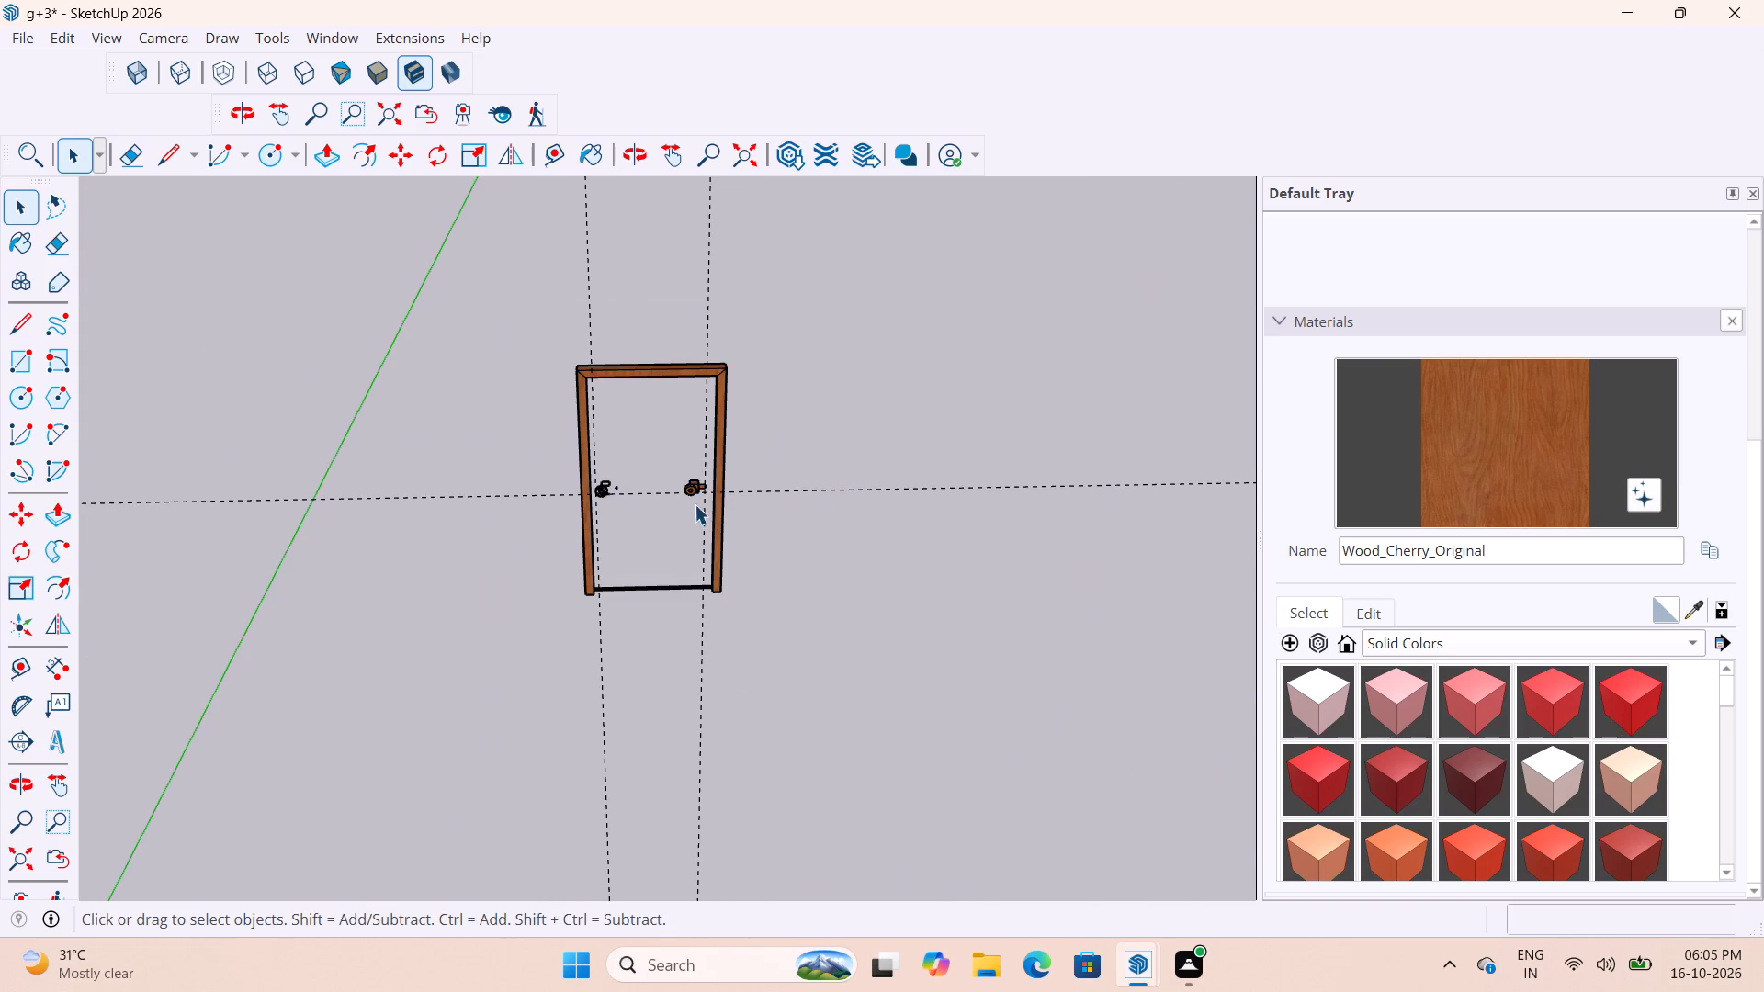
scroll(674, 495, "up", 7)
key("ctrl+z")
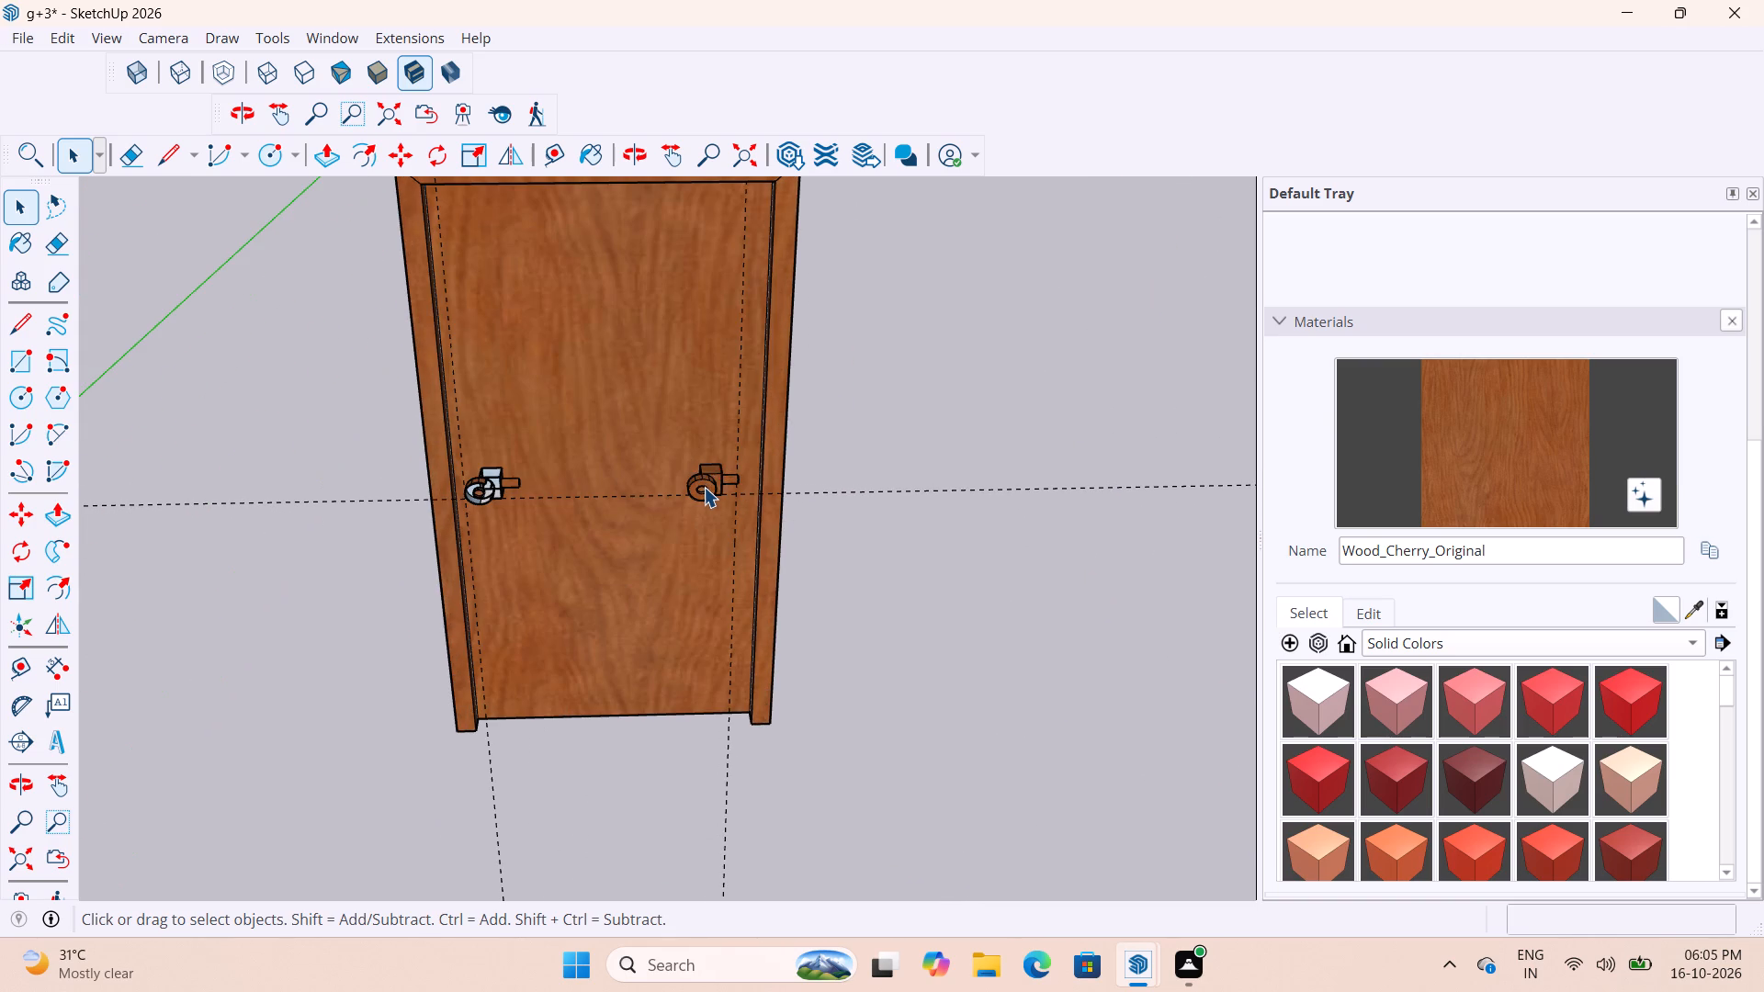
Move the grouped handle copy about 3' 5" off the door to the empty space beside it, and deselect it.
left_click(704, 487)
key("m")
scroll(729, 497, "up", 3)
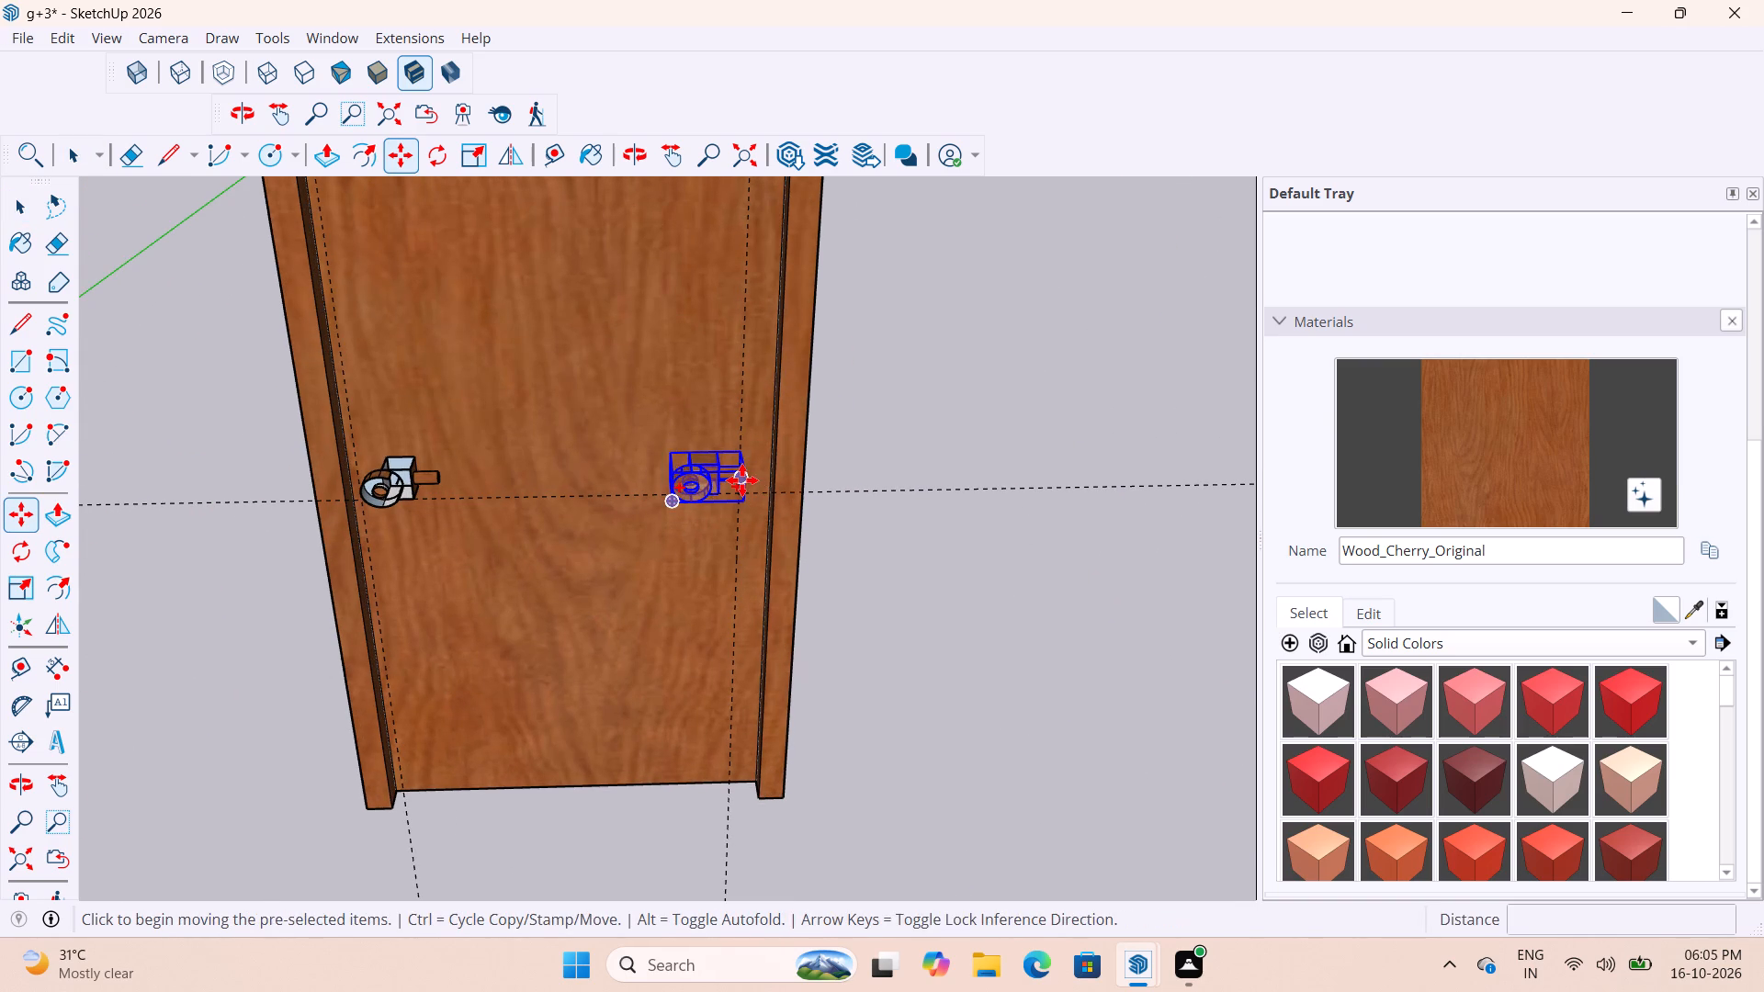
left_click(742, 480)
left_click(1110, 440)
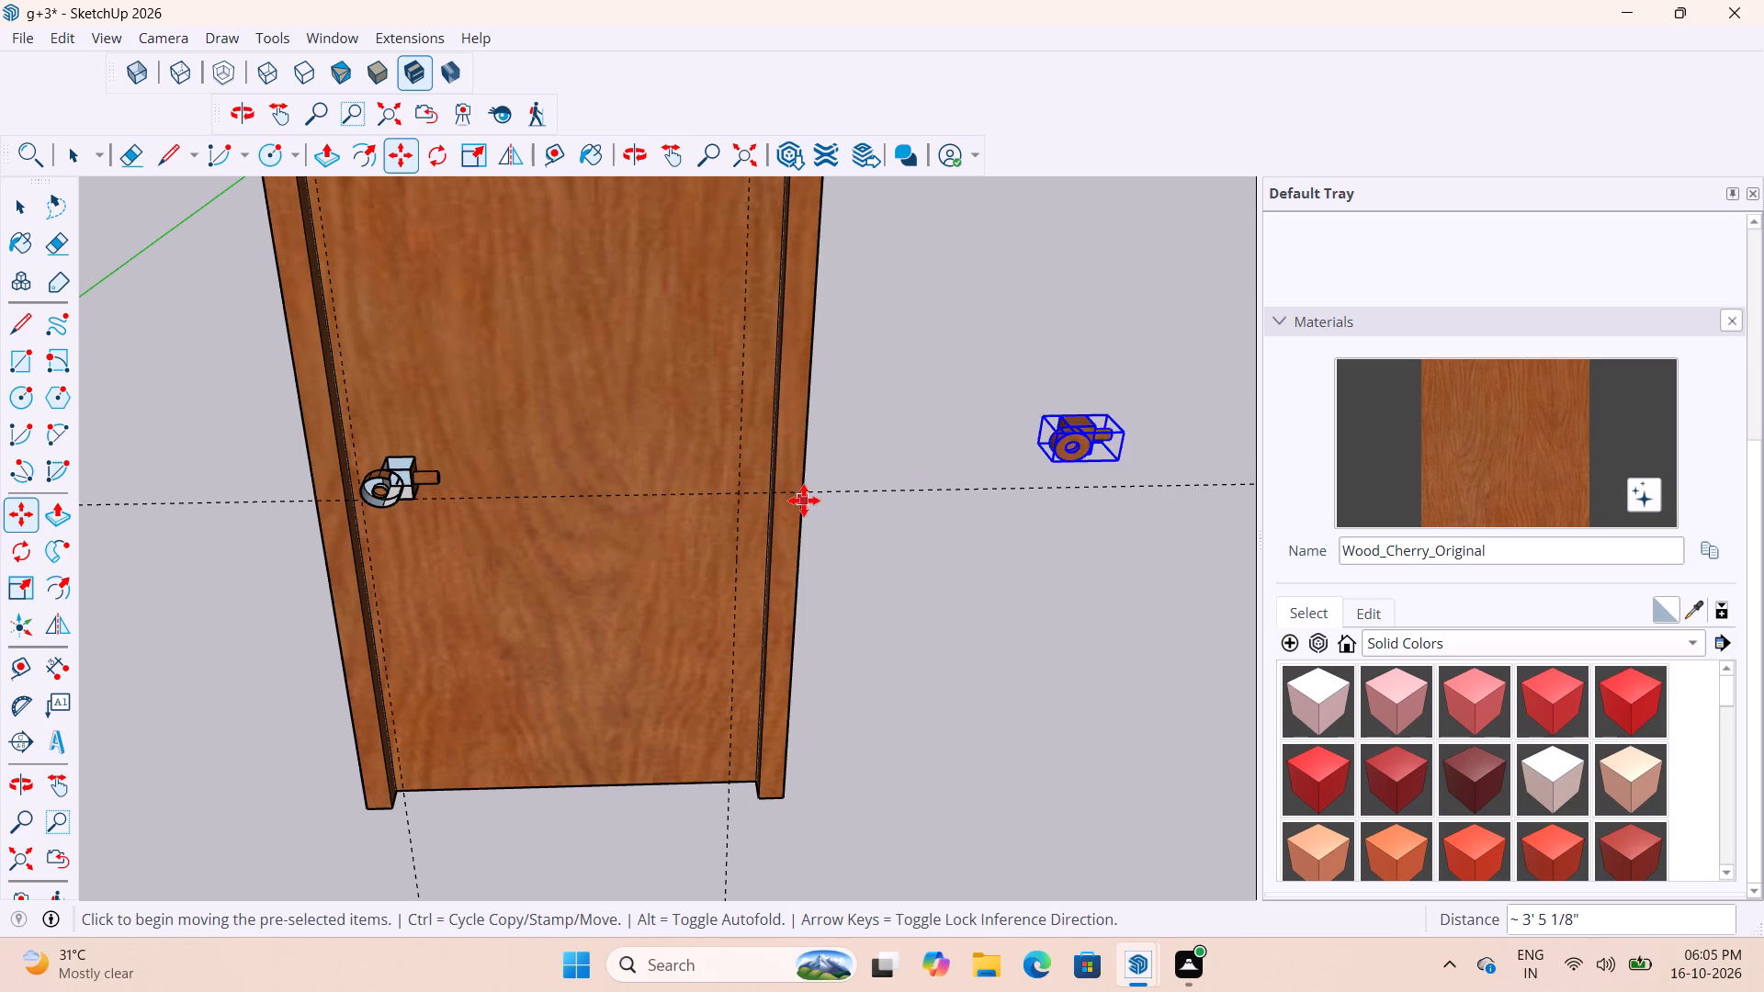
key("space")
key("space")
scroll(478, 510, "up", 3)
left_click(1051, 411)
scroll(549, 492, "down", 4)
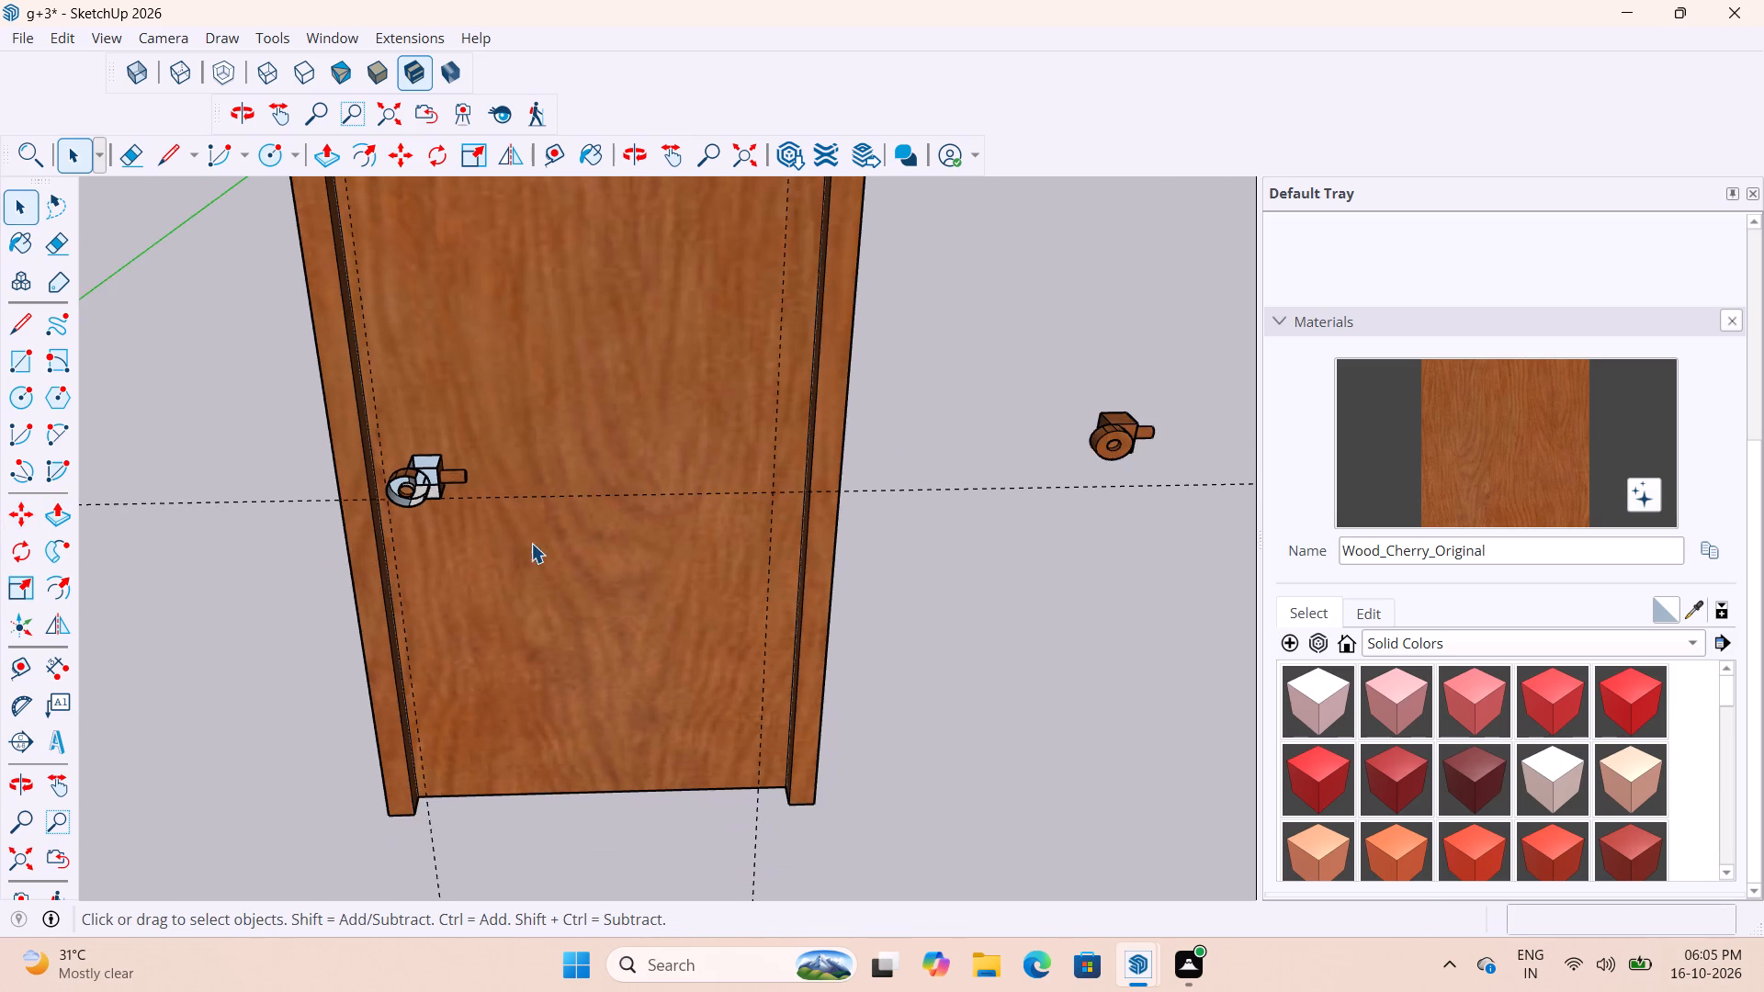
Delete the original handle's remaining geometry along with the door leaf and the guides crossing it, keeping the frame.
middle_click_drag(657, 519, 951, 453)
scroll(465, 556, "up", 12)
left_click_drag(462, 578, 459, 519)
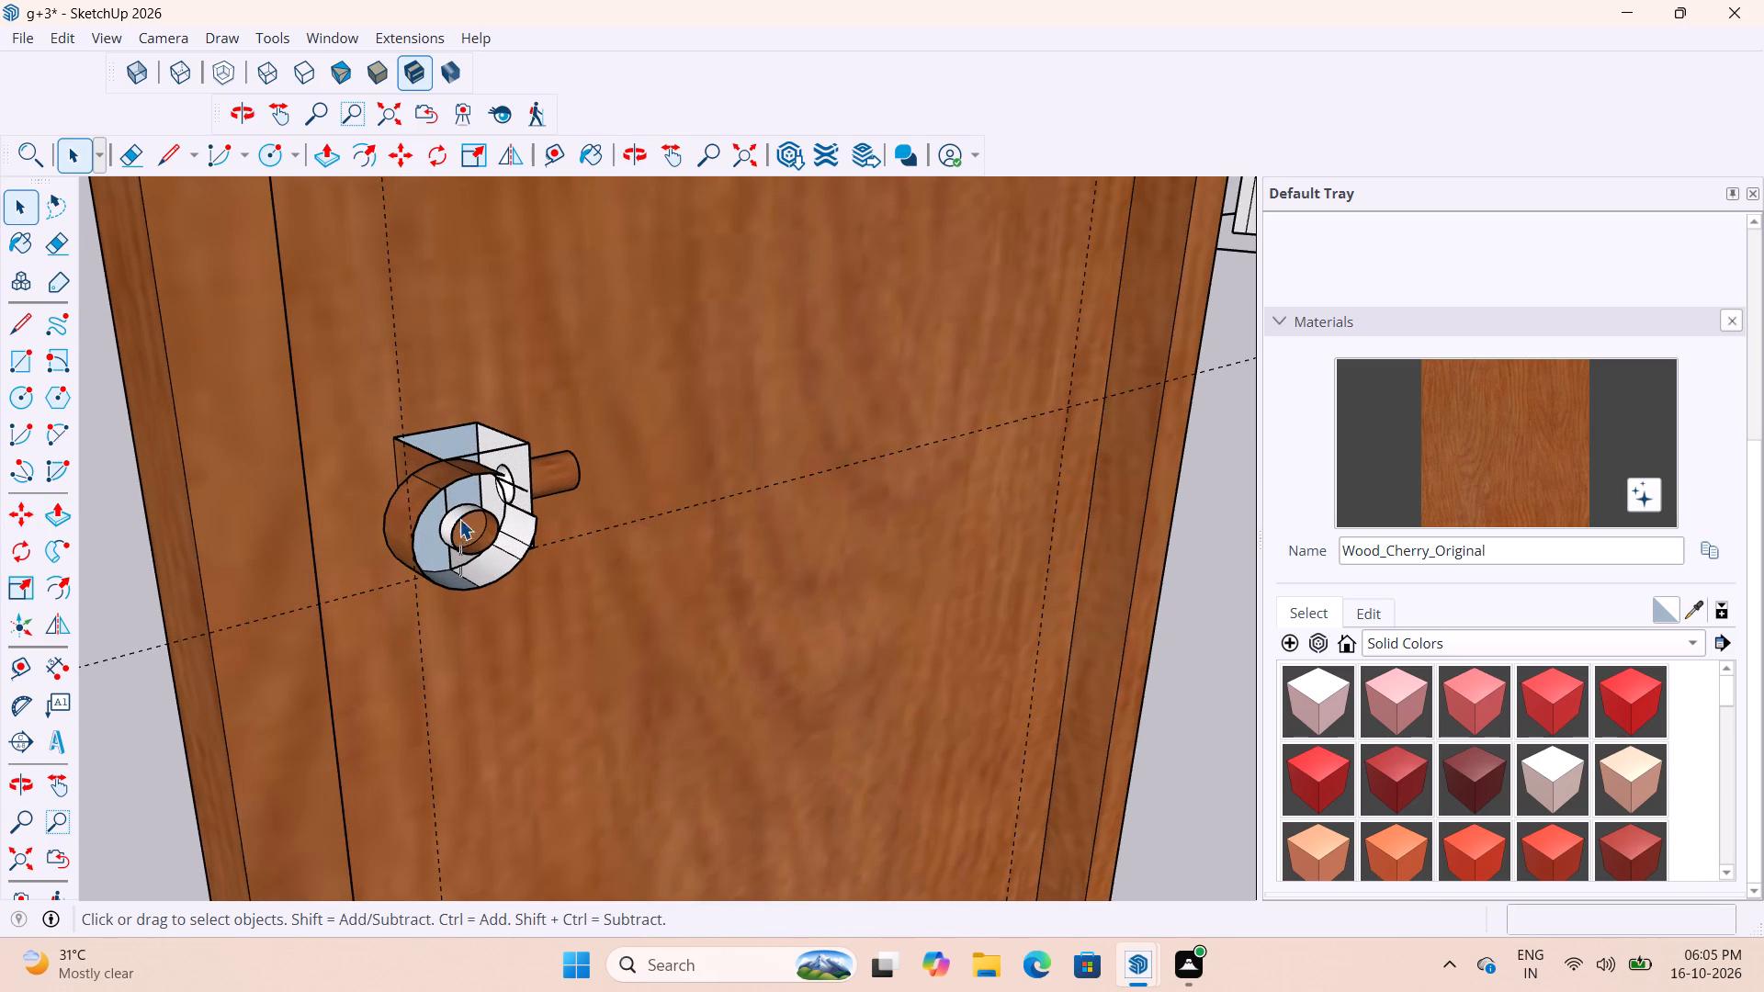
left_click_drag(459, 519, 438, 476)
key("Delete")
scroll(467, 507, "down", 3)
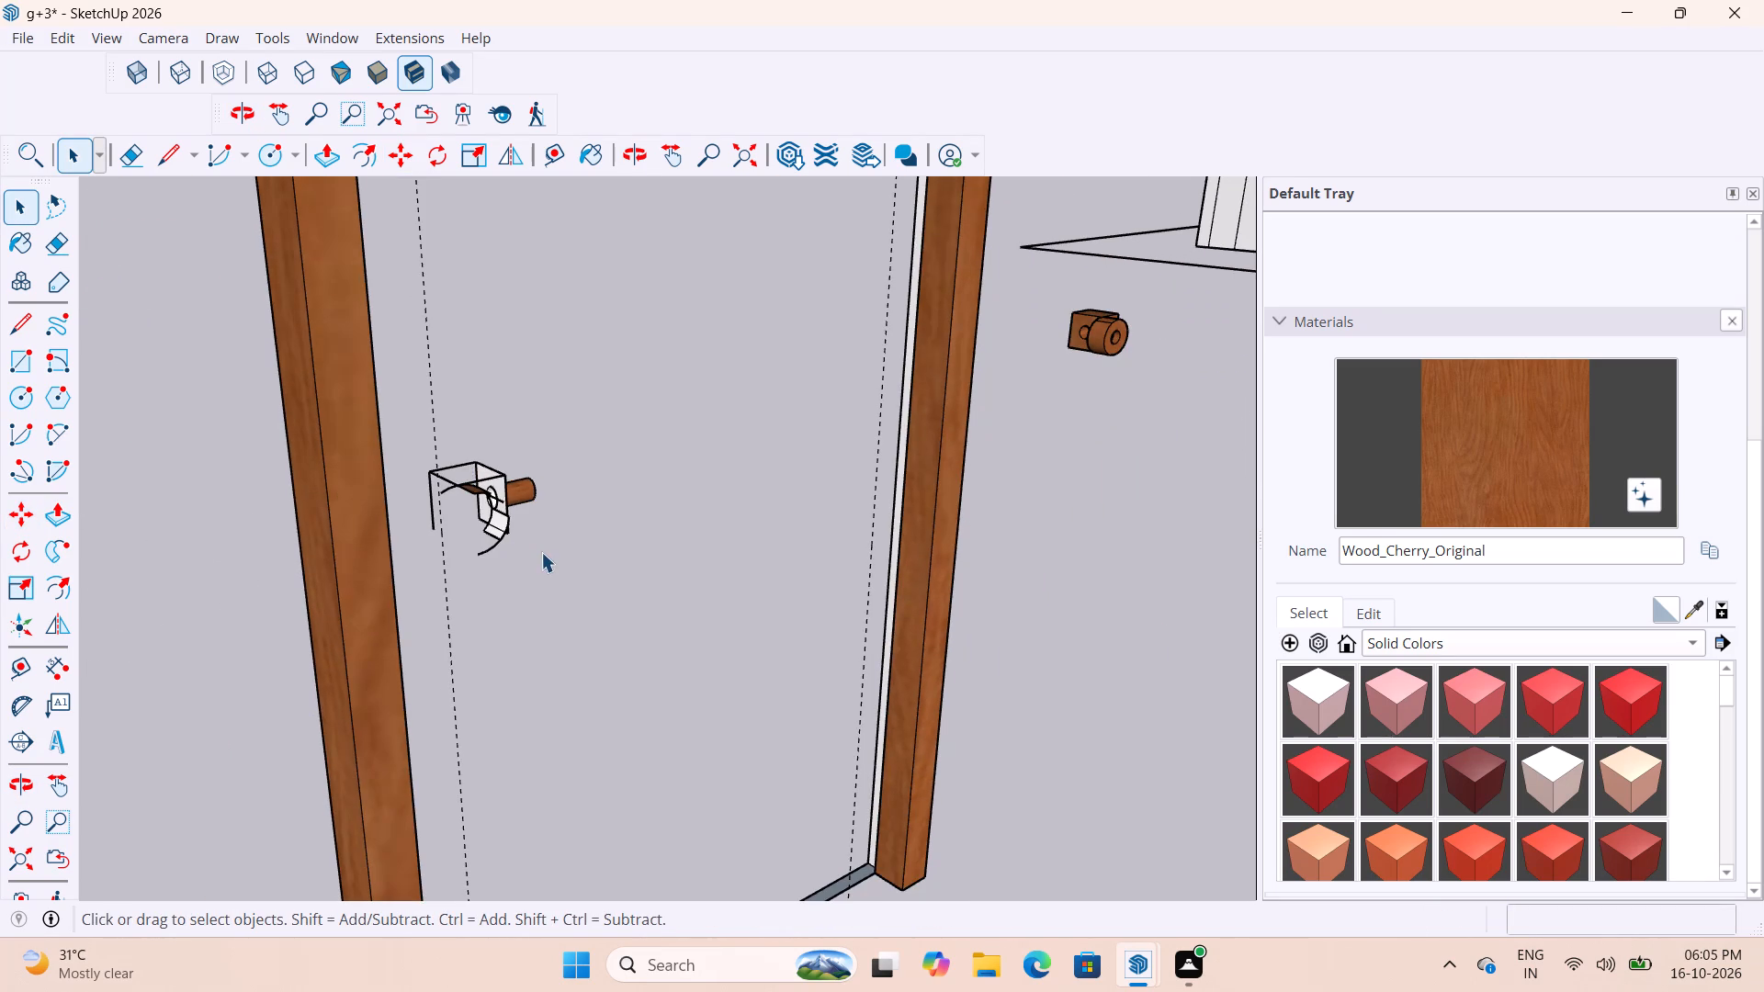
left_click_drag(548, 547, 434, 446)
key("Delete")
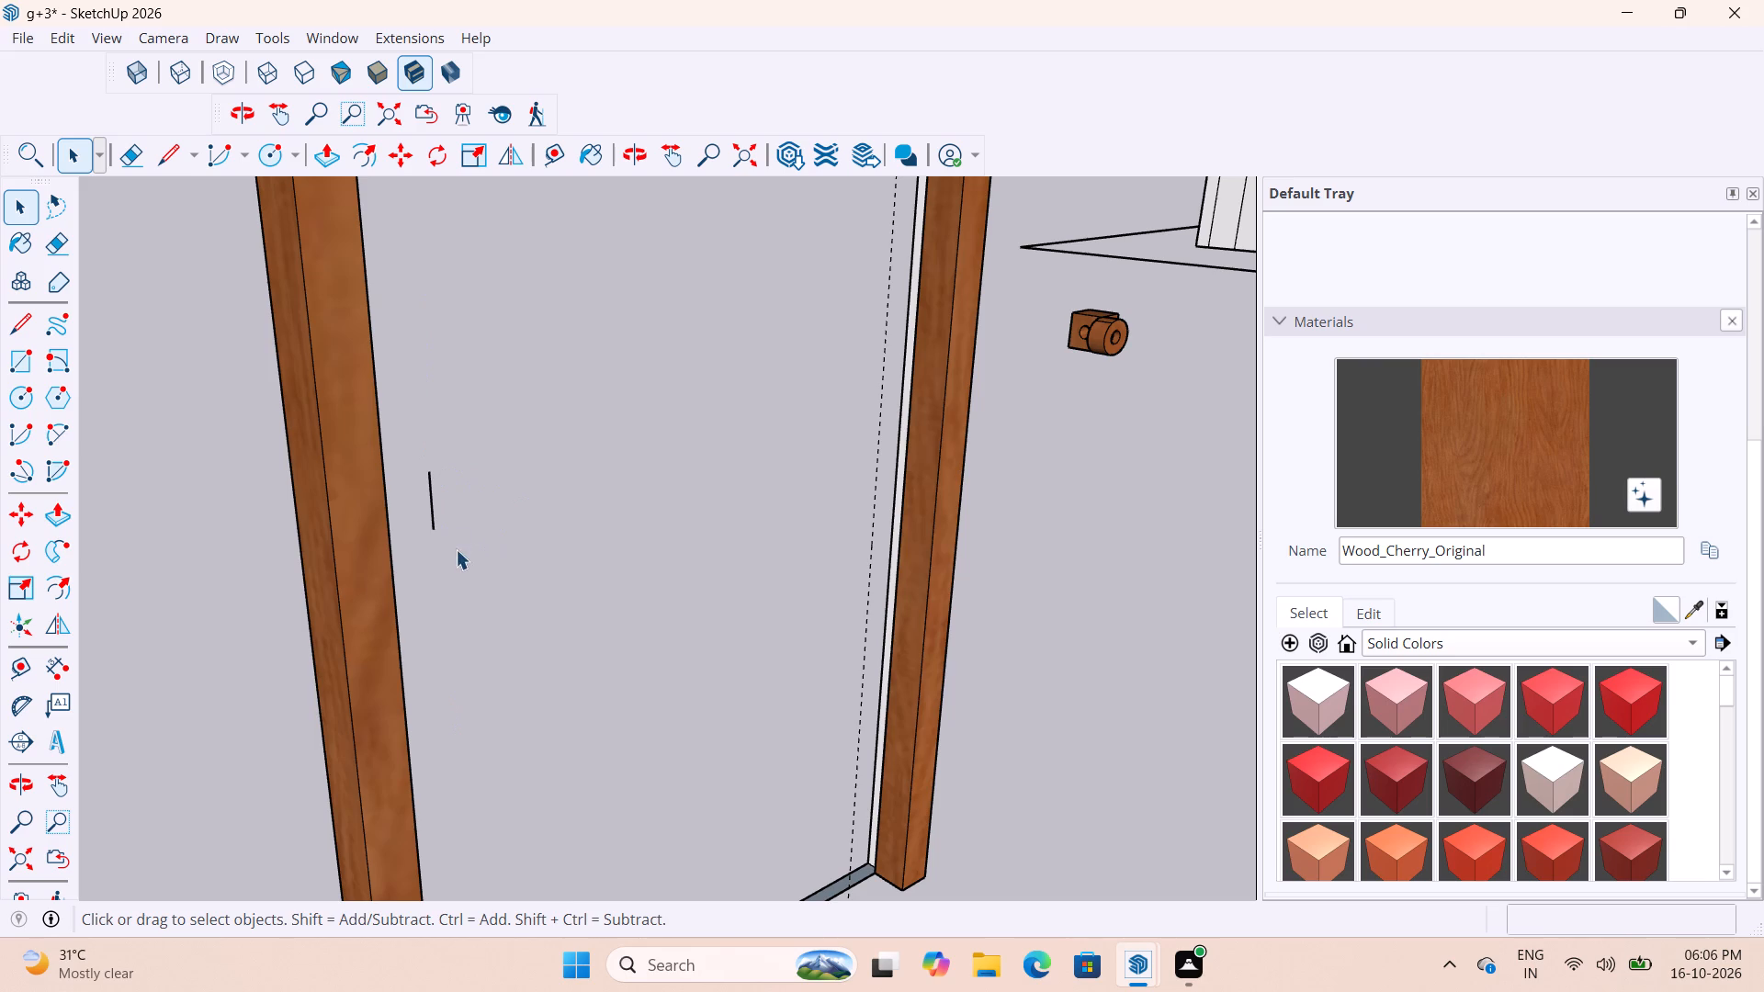
left_click_drag(461, 562, 412, 461)
key("Delete")
scroll(555, 551, "down", 9)
left_click(745, 643)
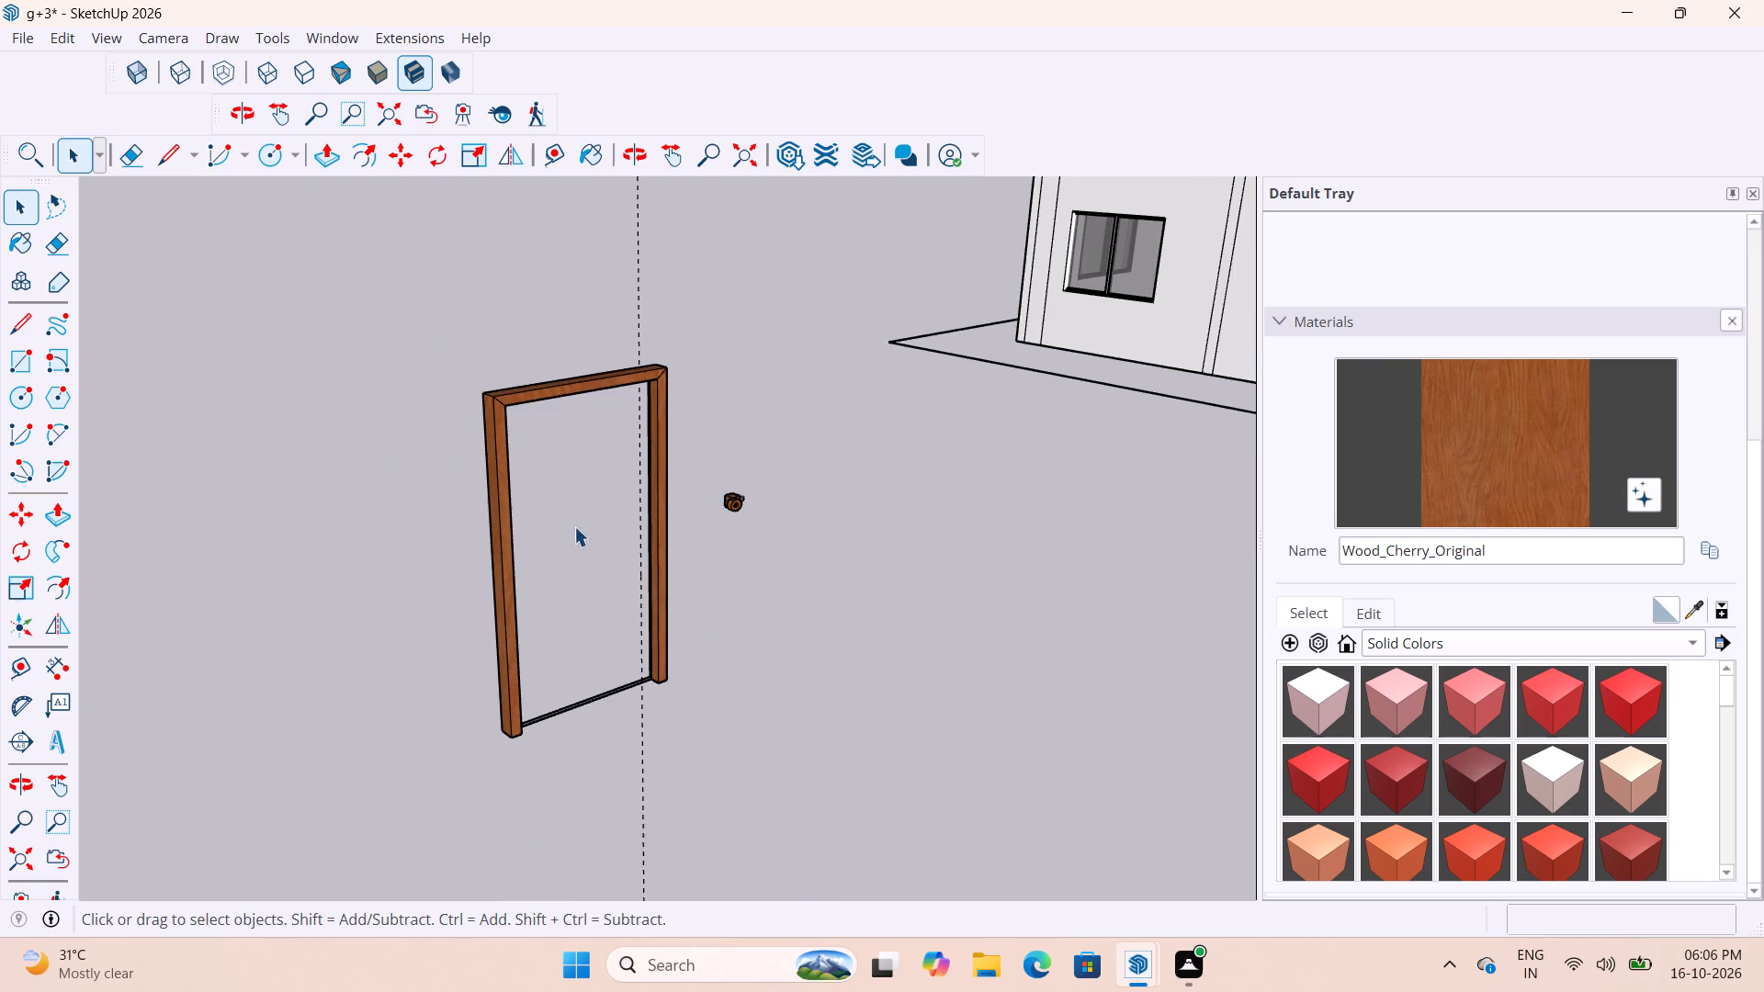
Move the detached handle from beside the empty door frame to the open ground next to the larger floor model.
middle_click_drag(578, 463, 837, 510)
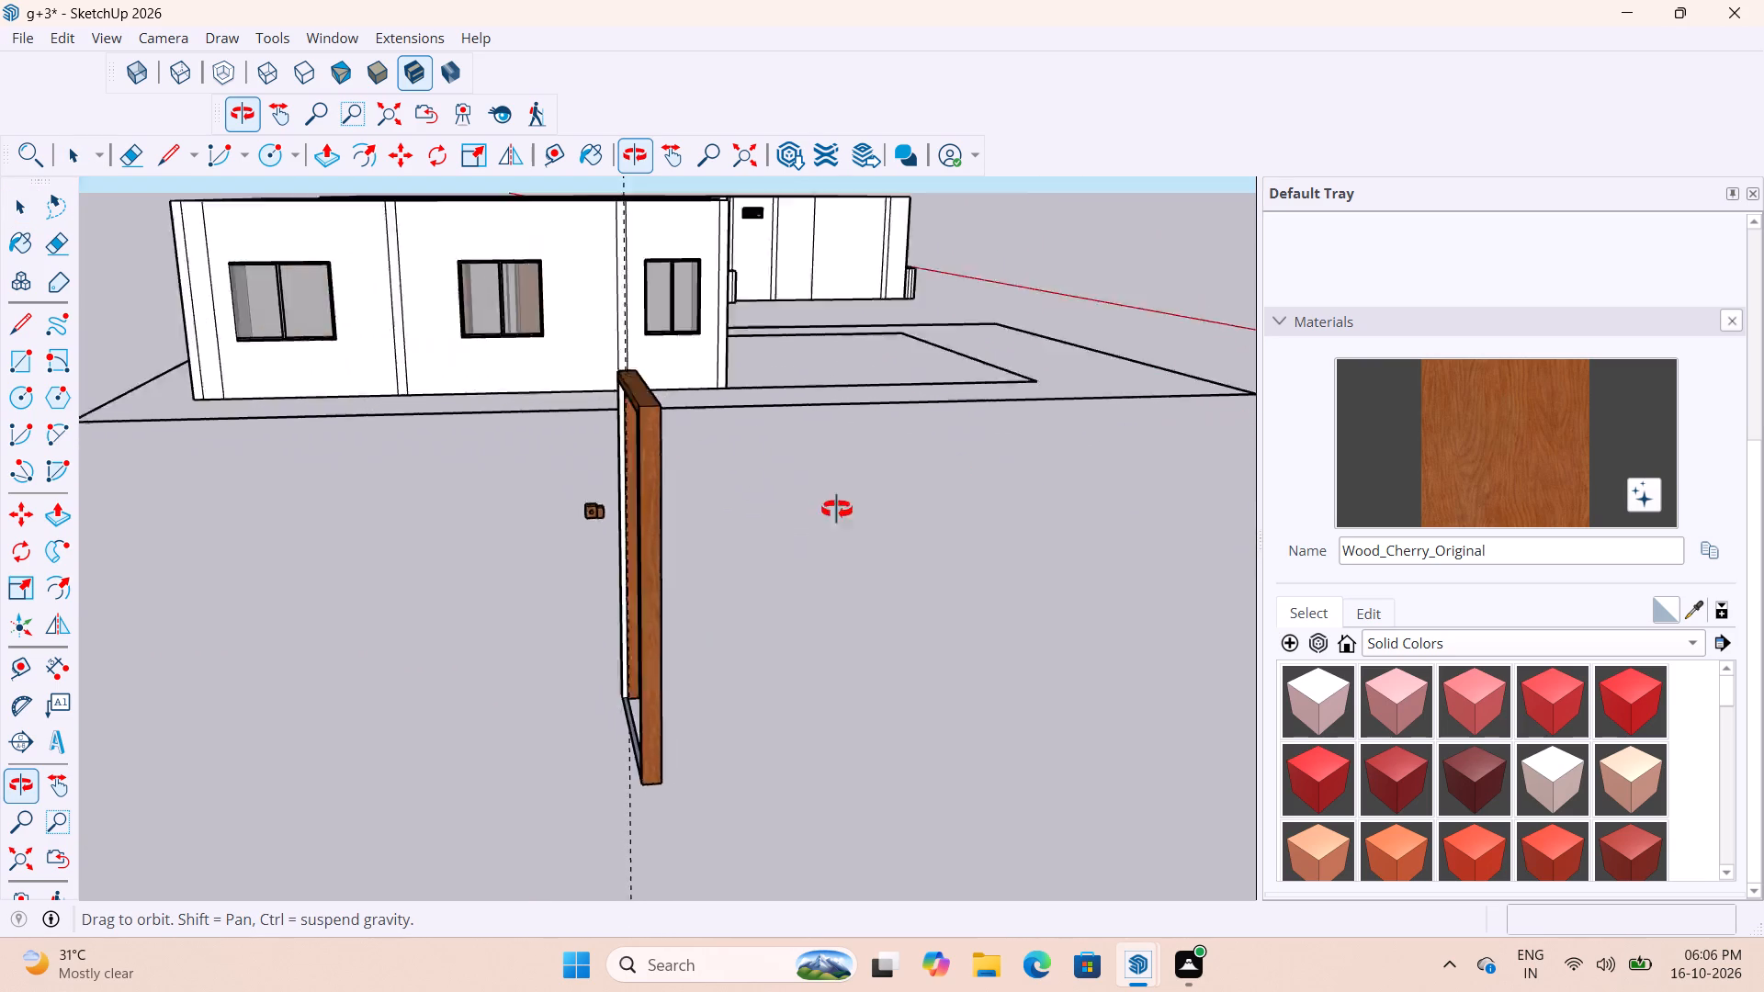
middle_click_drag(837, 510, 519, 591)
scroll(638, 620, "down", 4)
scroll(533, 618, "down", 16)
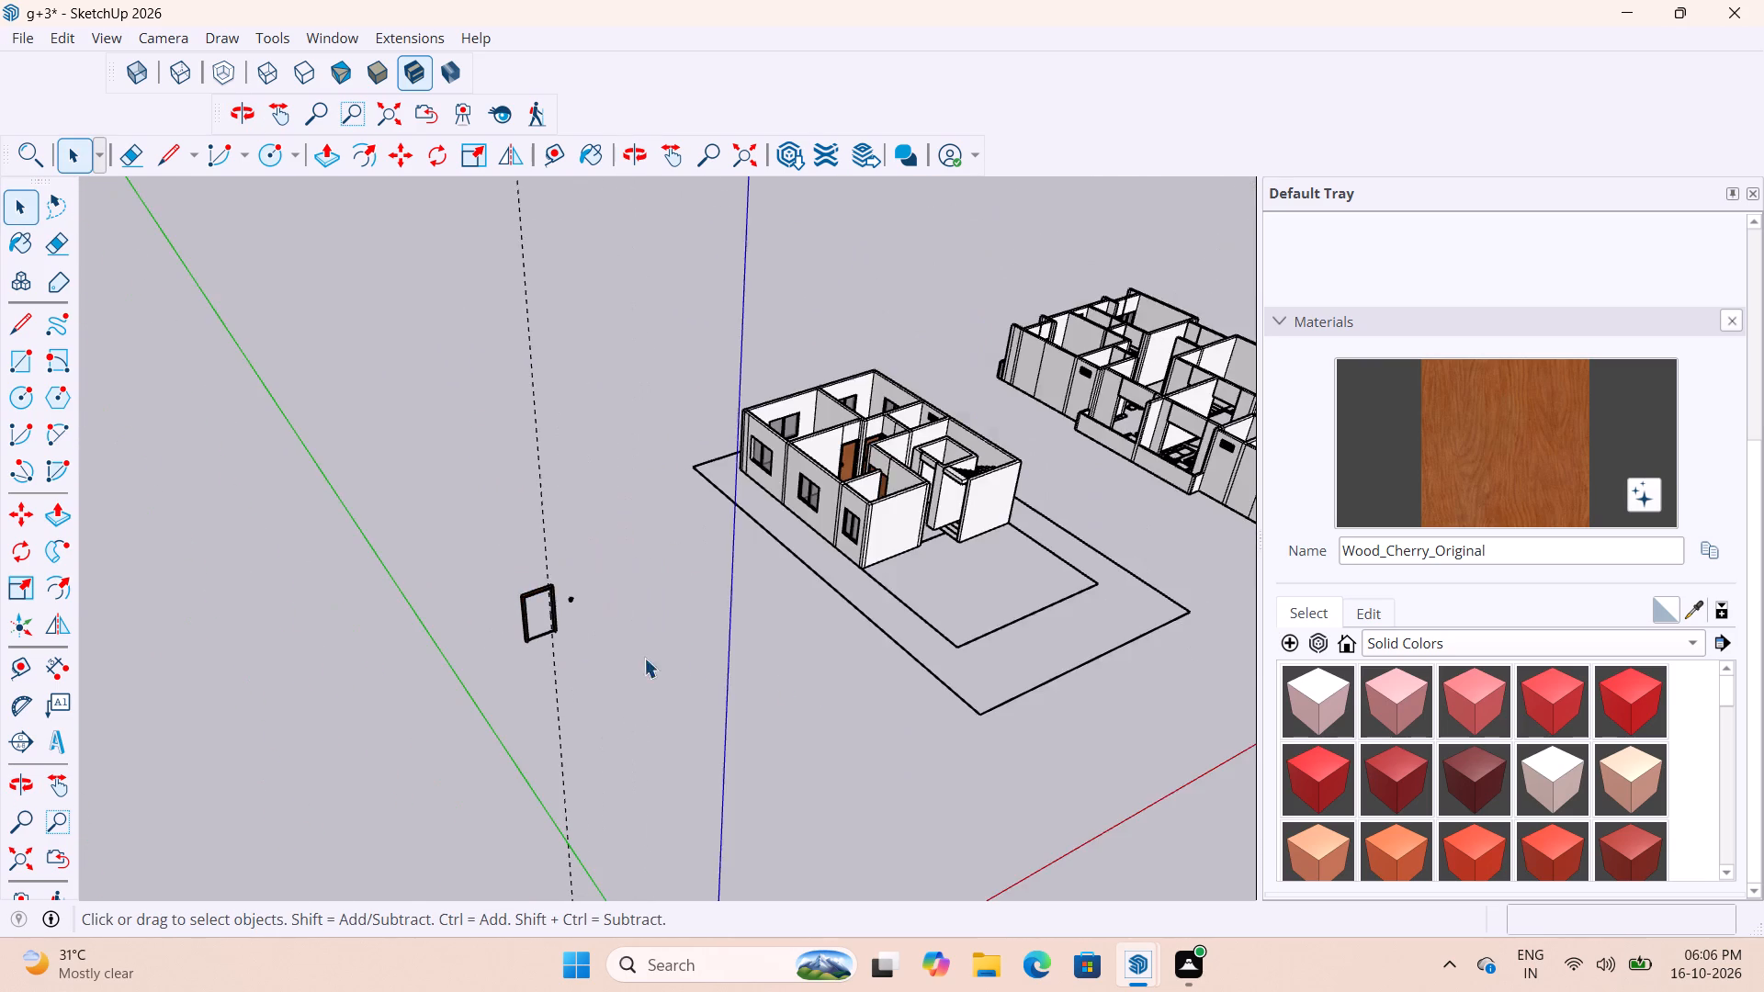
middle_click_drag(794, 615, 592, 630)
scroll(559, 611, "up", 19)
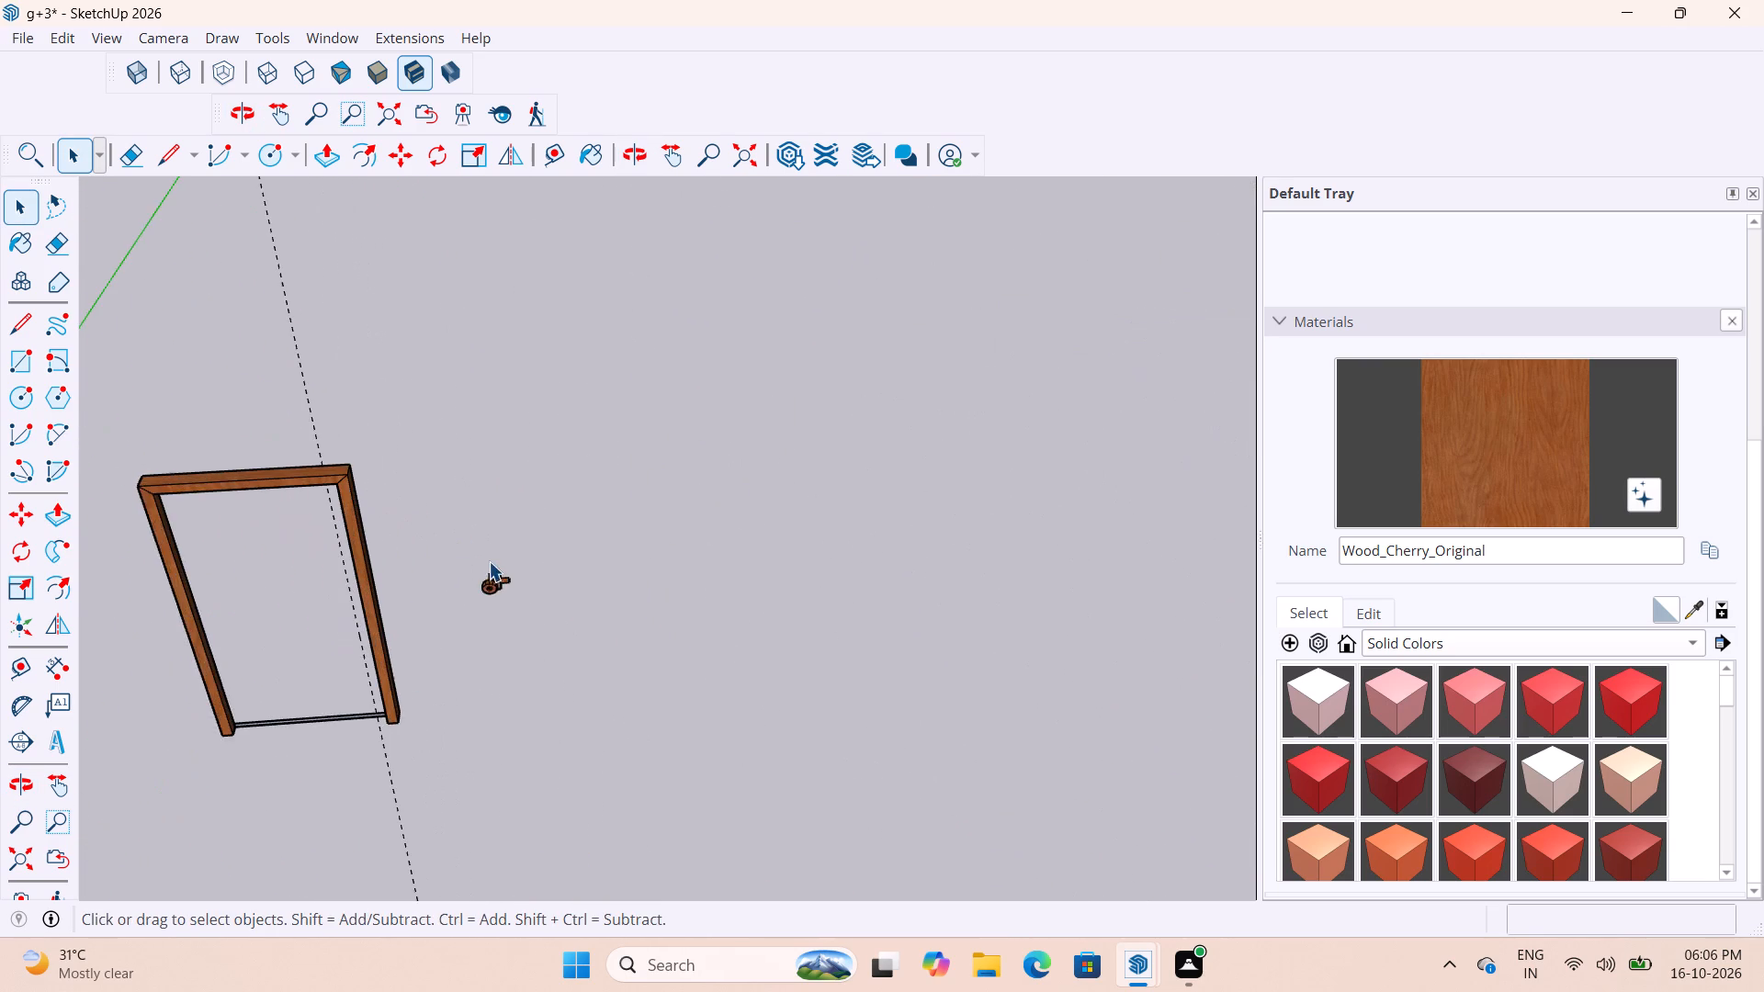
scroll(489, 561, "up", 2)
left_click(495, 588)
key("m")
scroll(551, 587, "up", 8)
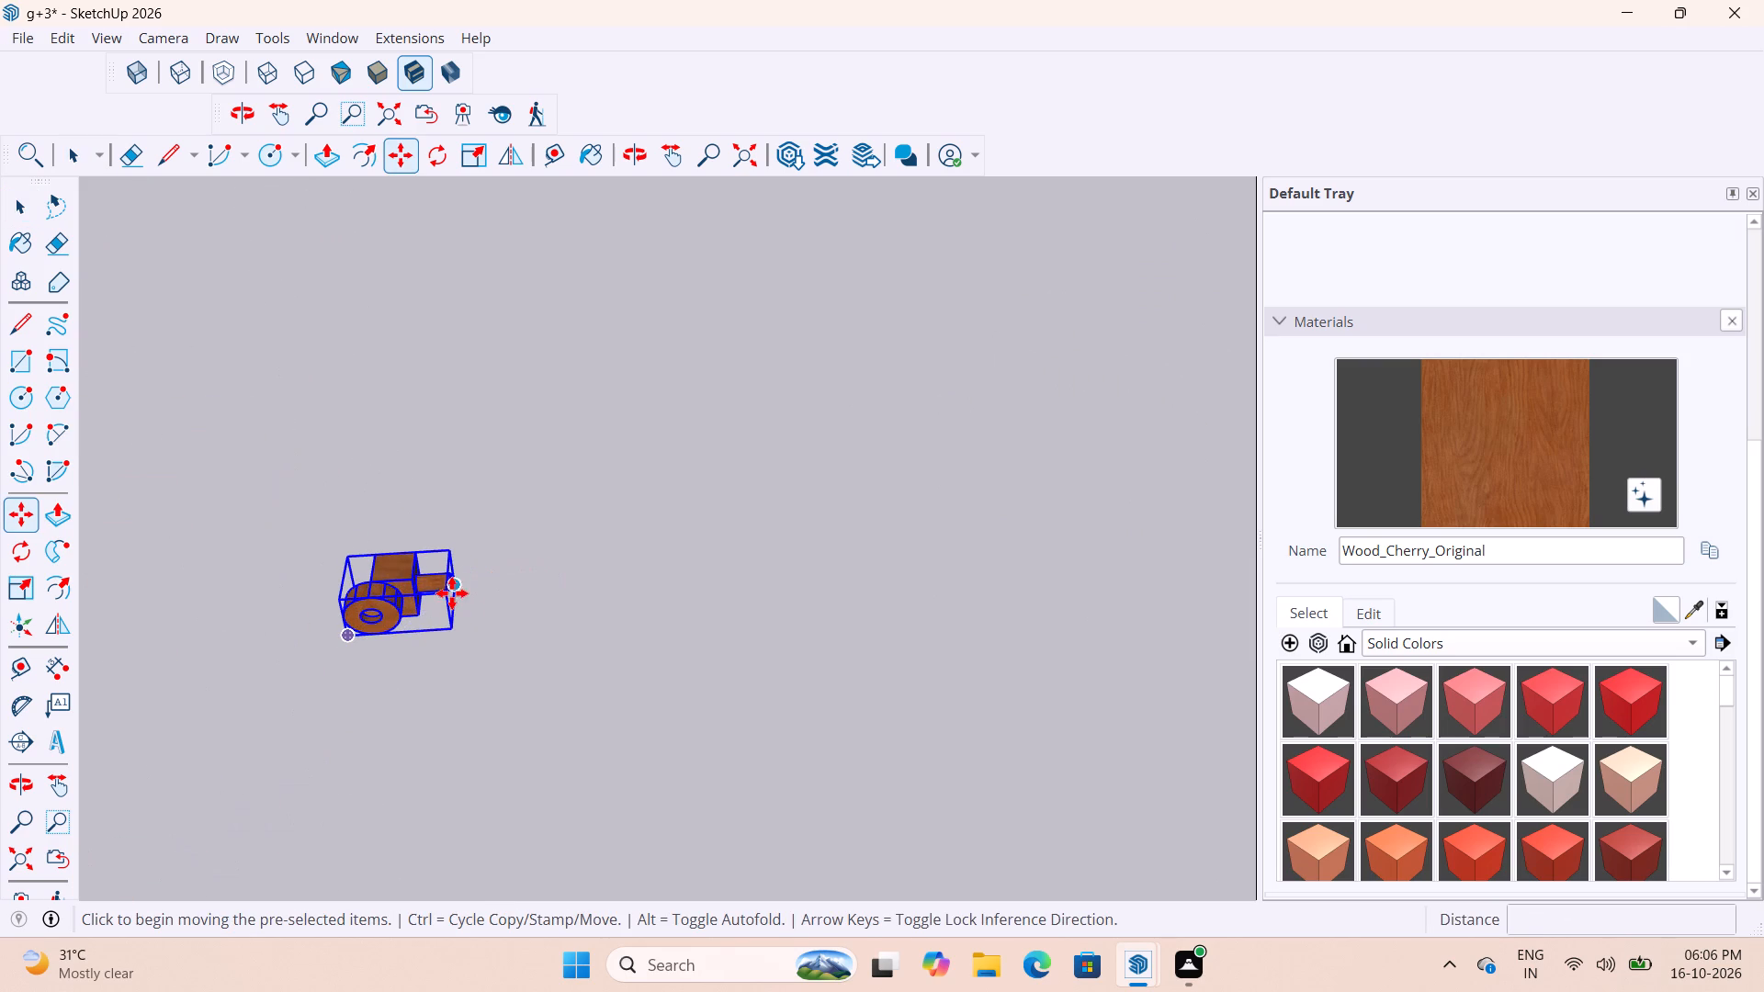
left_click(451, 575)
scroll(429, 512, "down", 13)
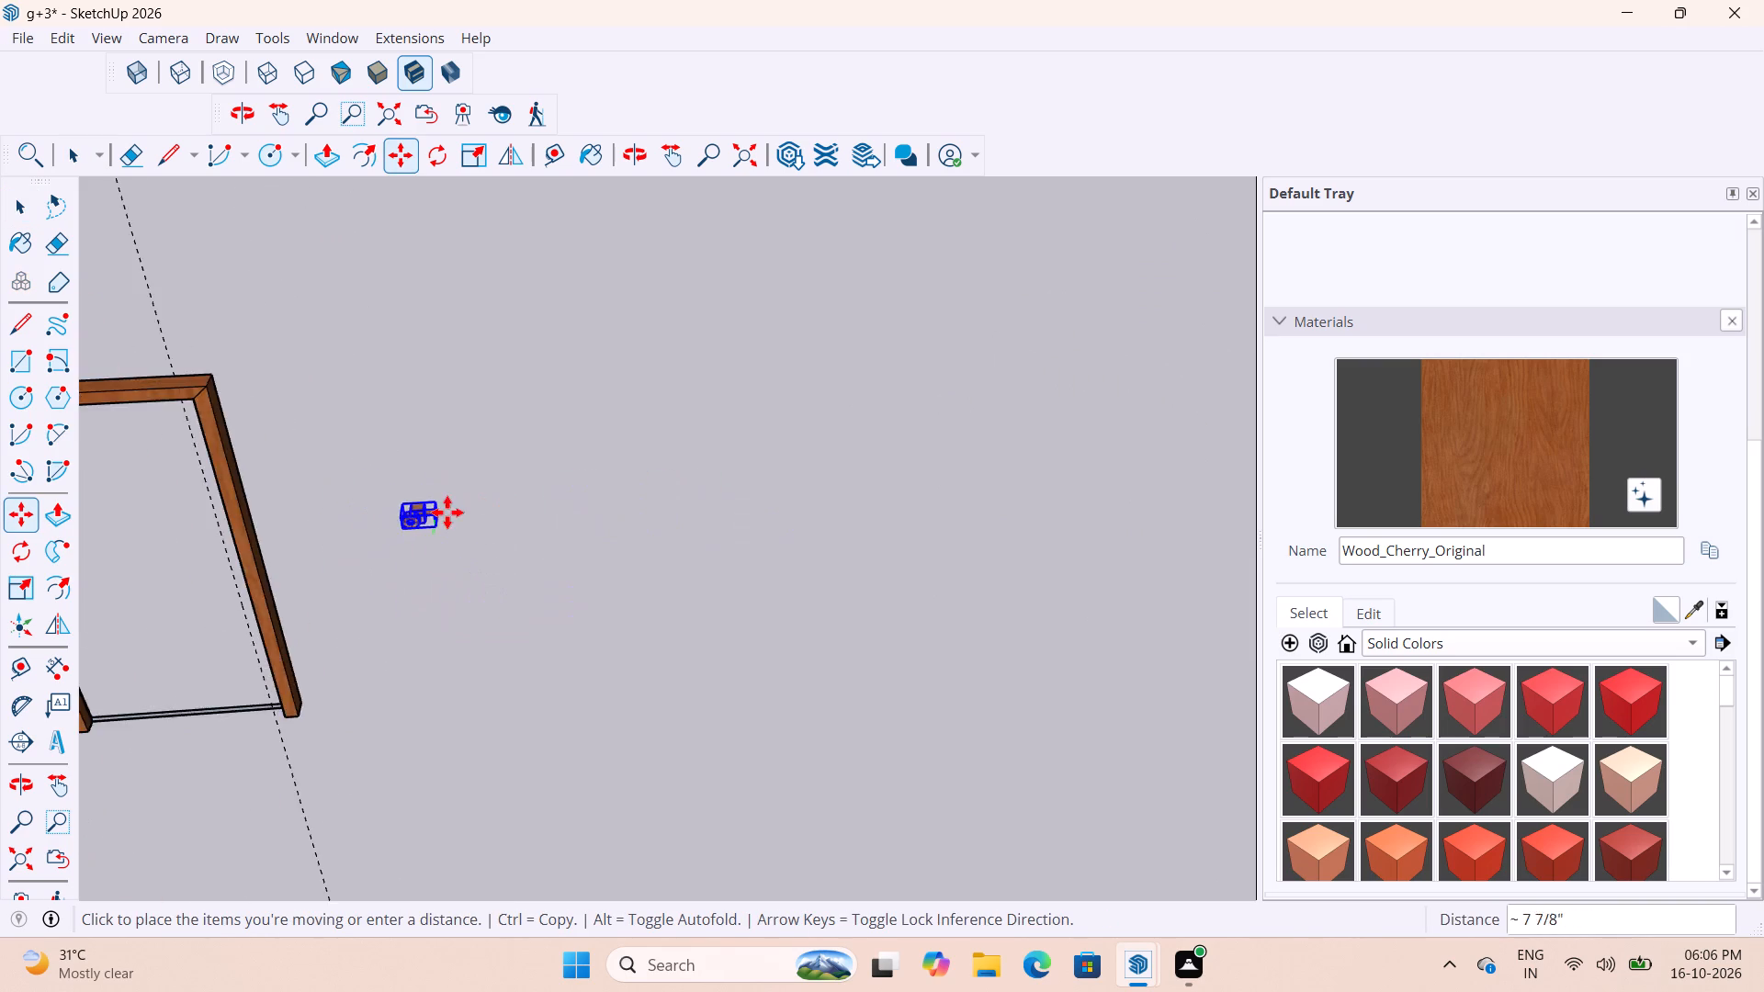
scroll(447, 513, "down", 20)
scroll(447, 513, "down", 4)
scroll(600, 493, "down", 6)
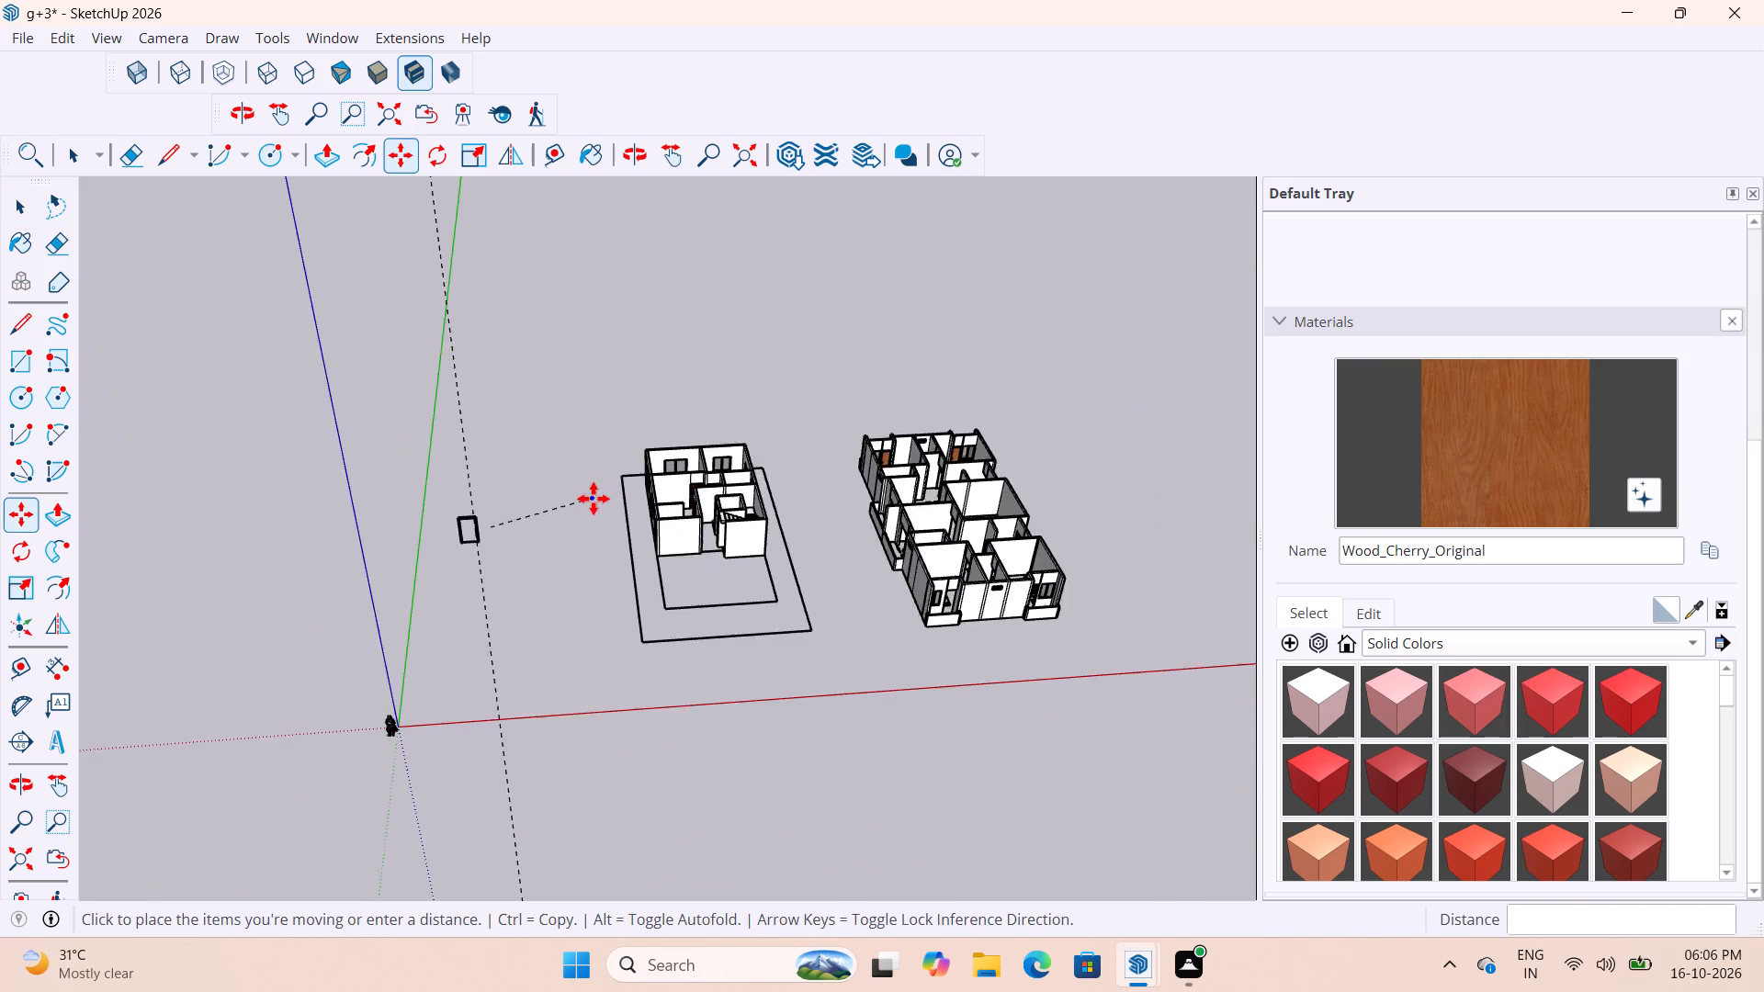
scroll(608, 489, "down", 5)
scroll(851, 506, "up", 16)
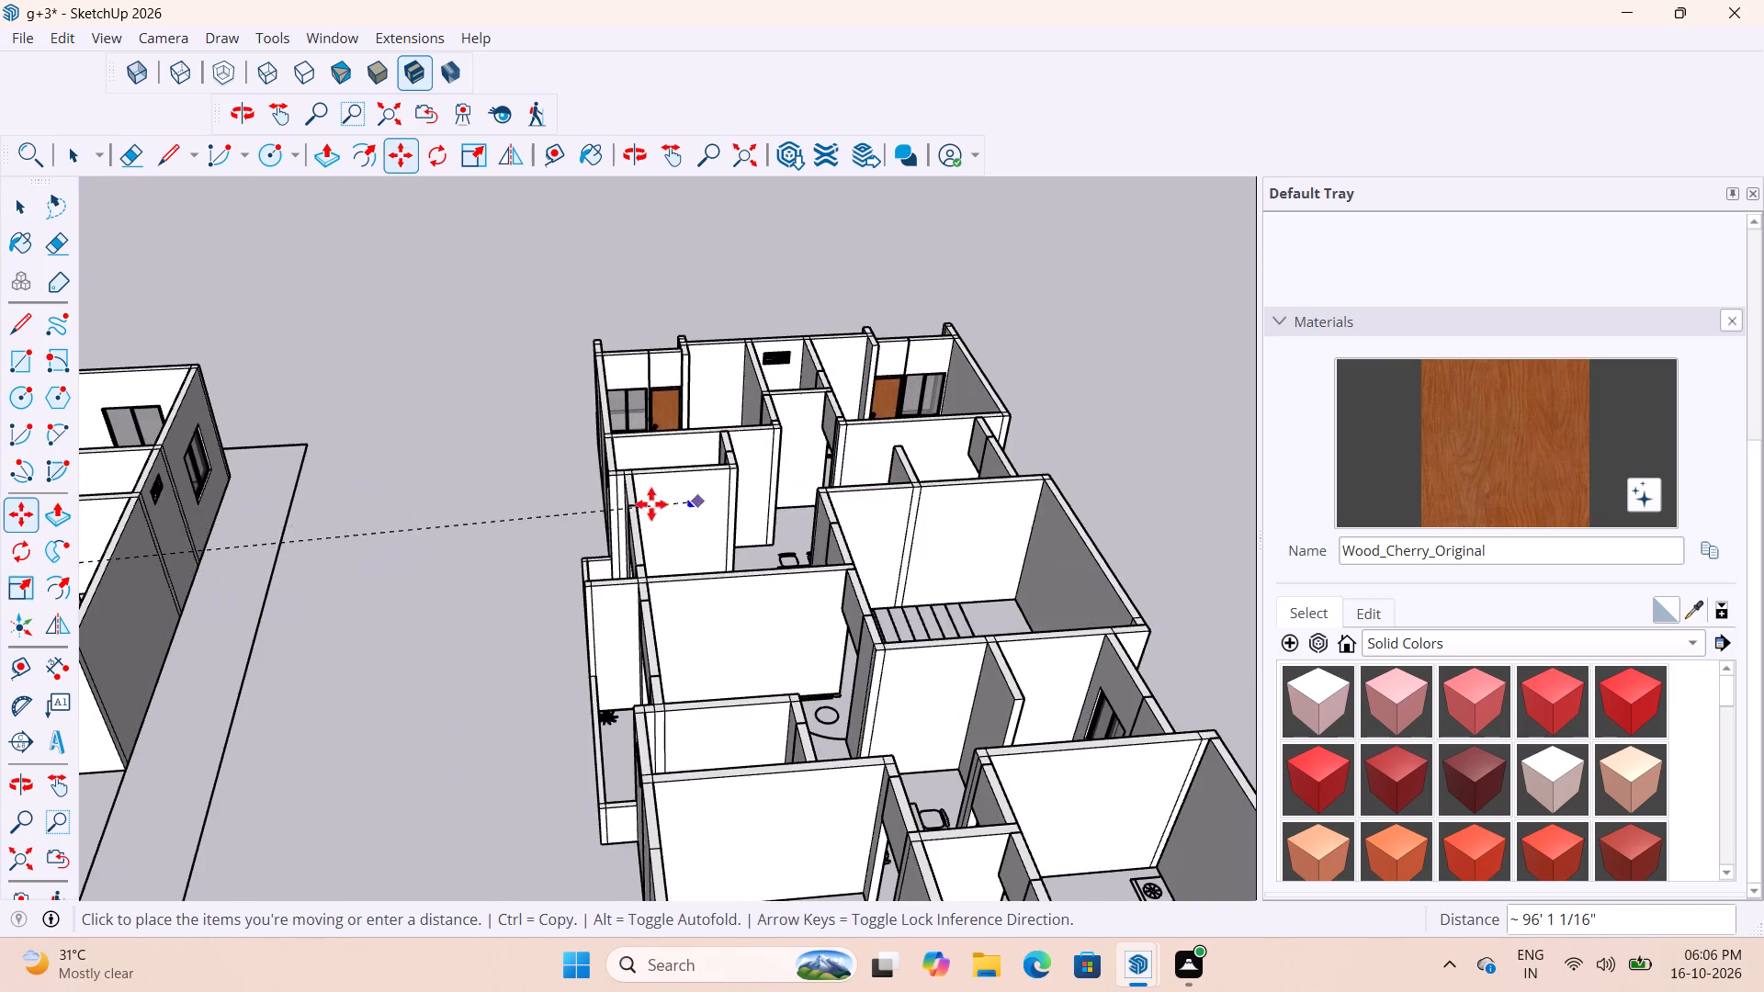
scroll(599, 541, "down", 5)
scroll(718, 499, "down", 6)
scroll(747, 489, "up", 7)
scroll(750, 473, "down", 3)
middle_click_drag(754, 532, 0, 563)
scroll(810, 620, "up", 7)
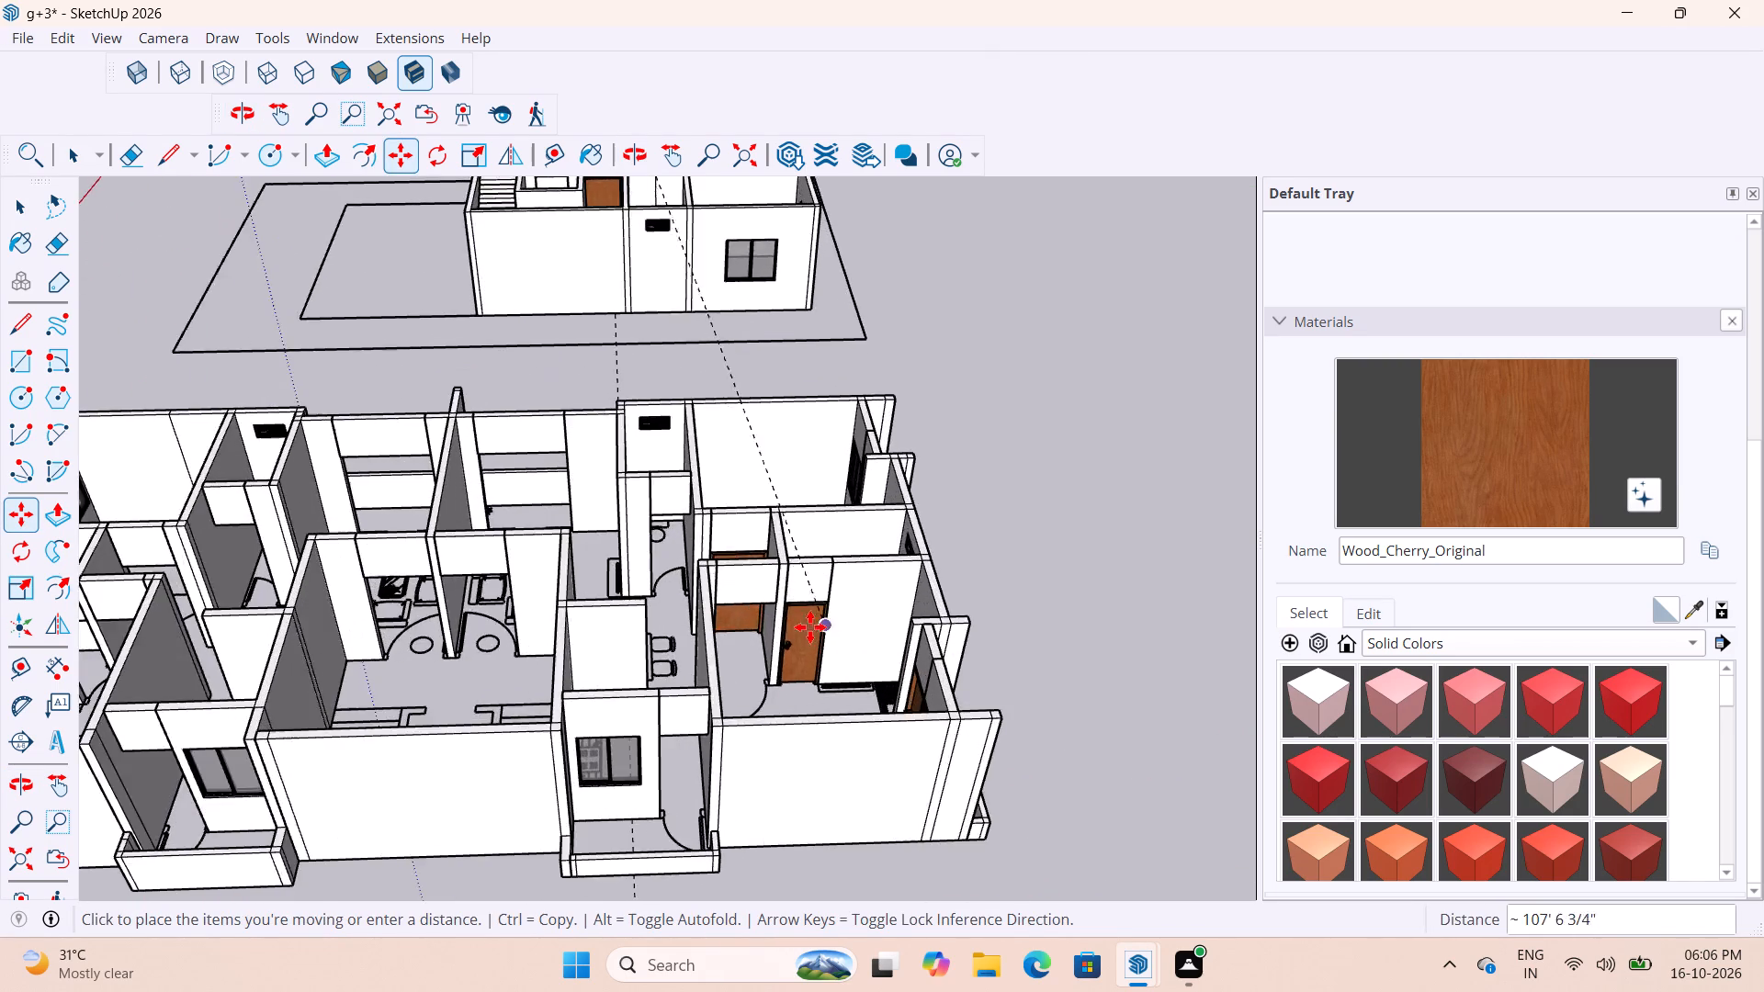
scroll(745, 642, "down", 10)
left_click_drag(903, 552, 910, 562)
key("space")
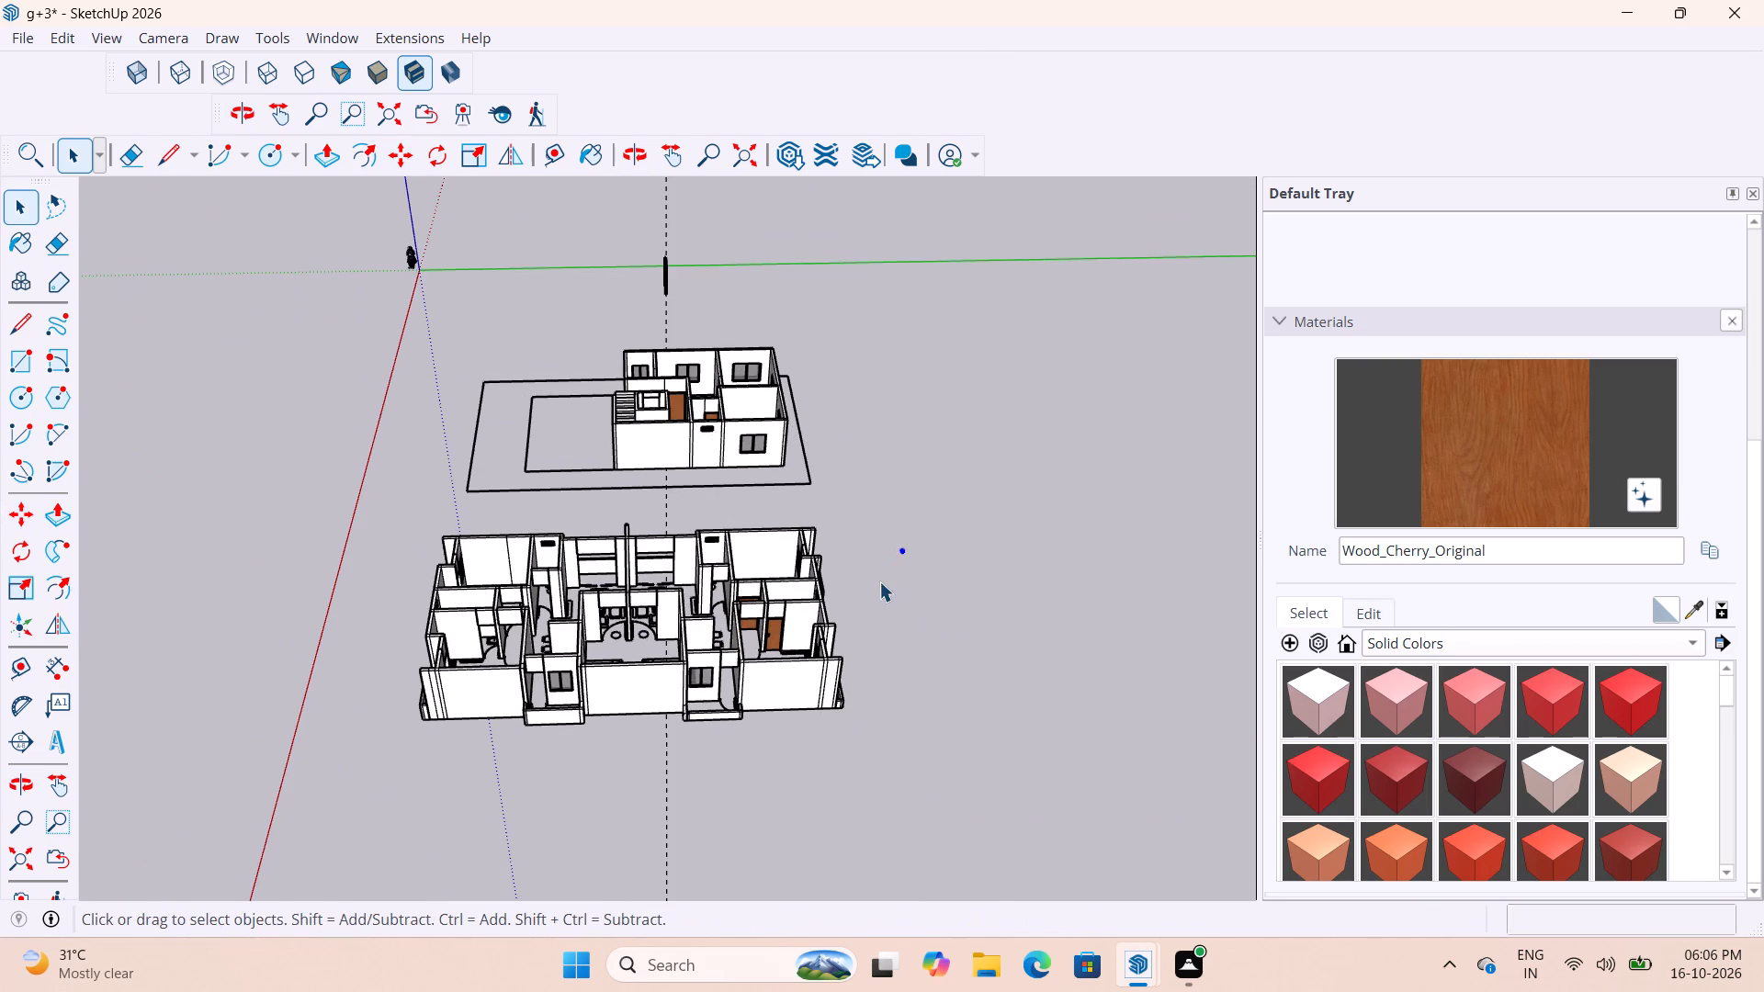
left_click(879, 579)
Copy the wooden door with its handle from the larger floor model's interior about 30' out, beside the detached handle.
scroll(780, 579, "up", 11)
scroll(647, 490, "down", 6)
scroll(752, 641, "up", 6)
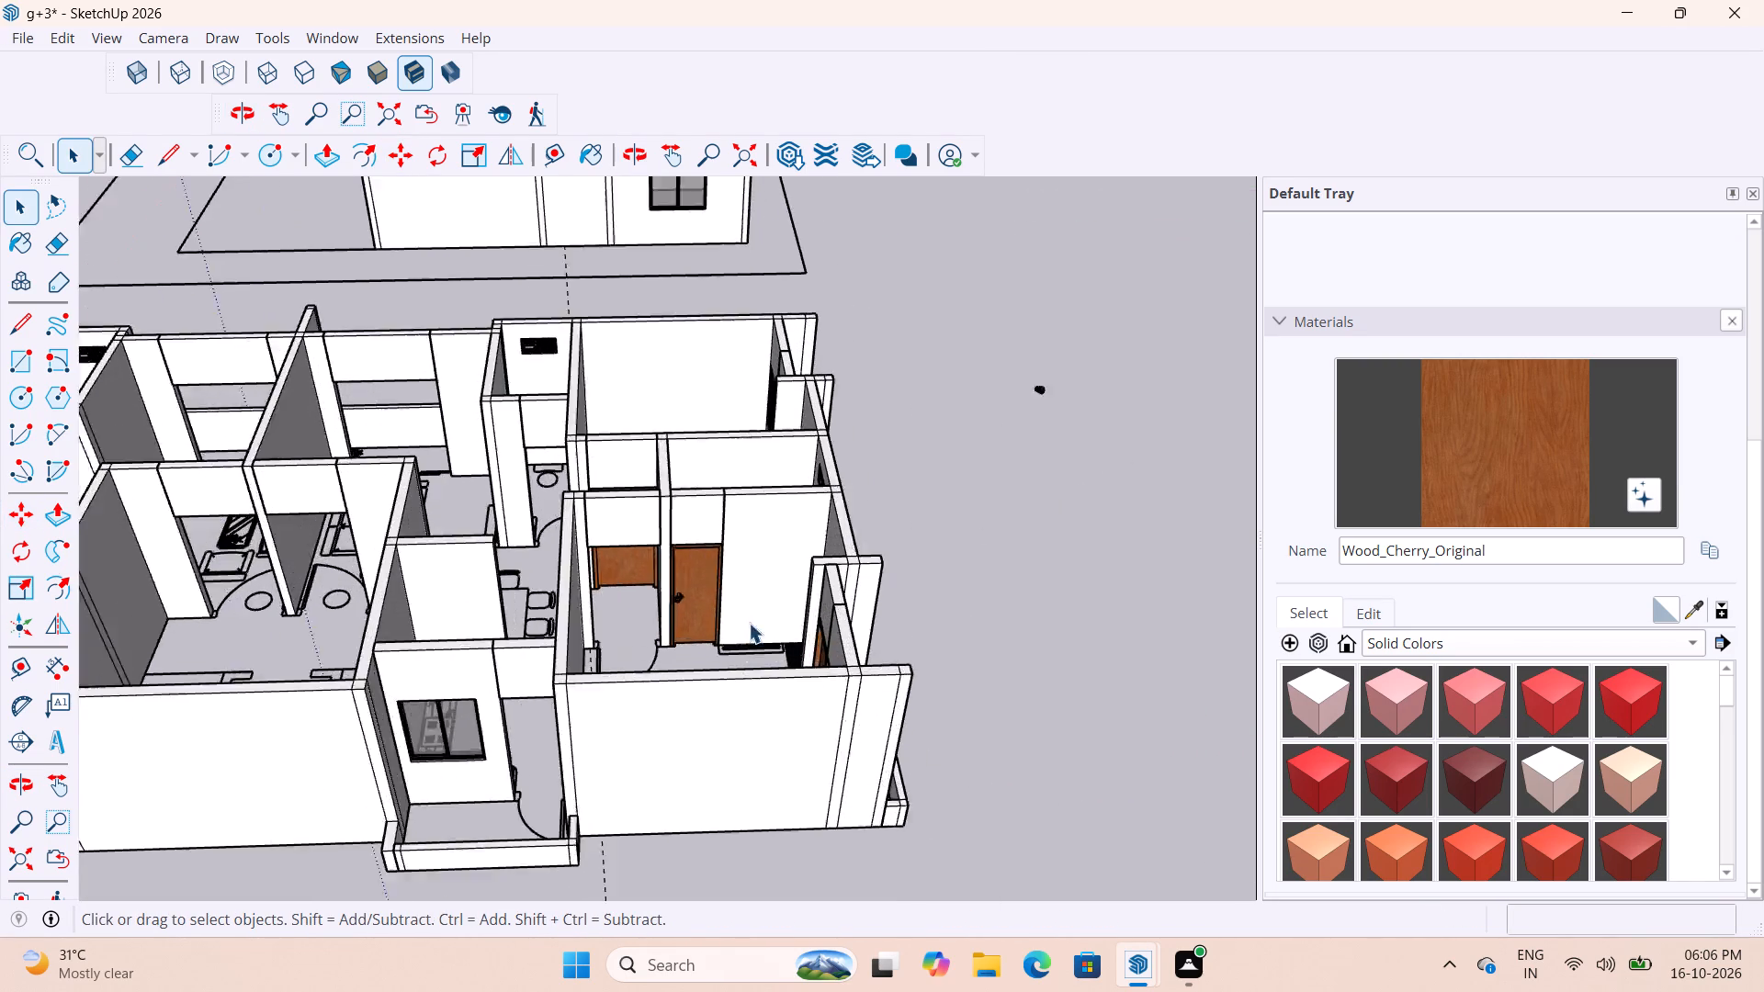
scroll(749, 623, "up", 2)
scroll(668, 660, "down", 17)
scroll(717, 664, "up", 3)
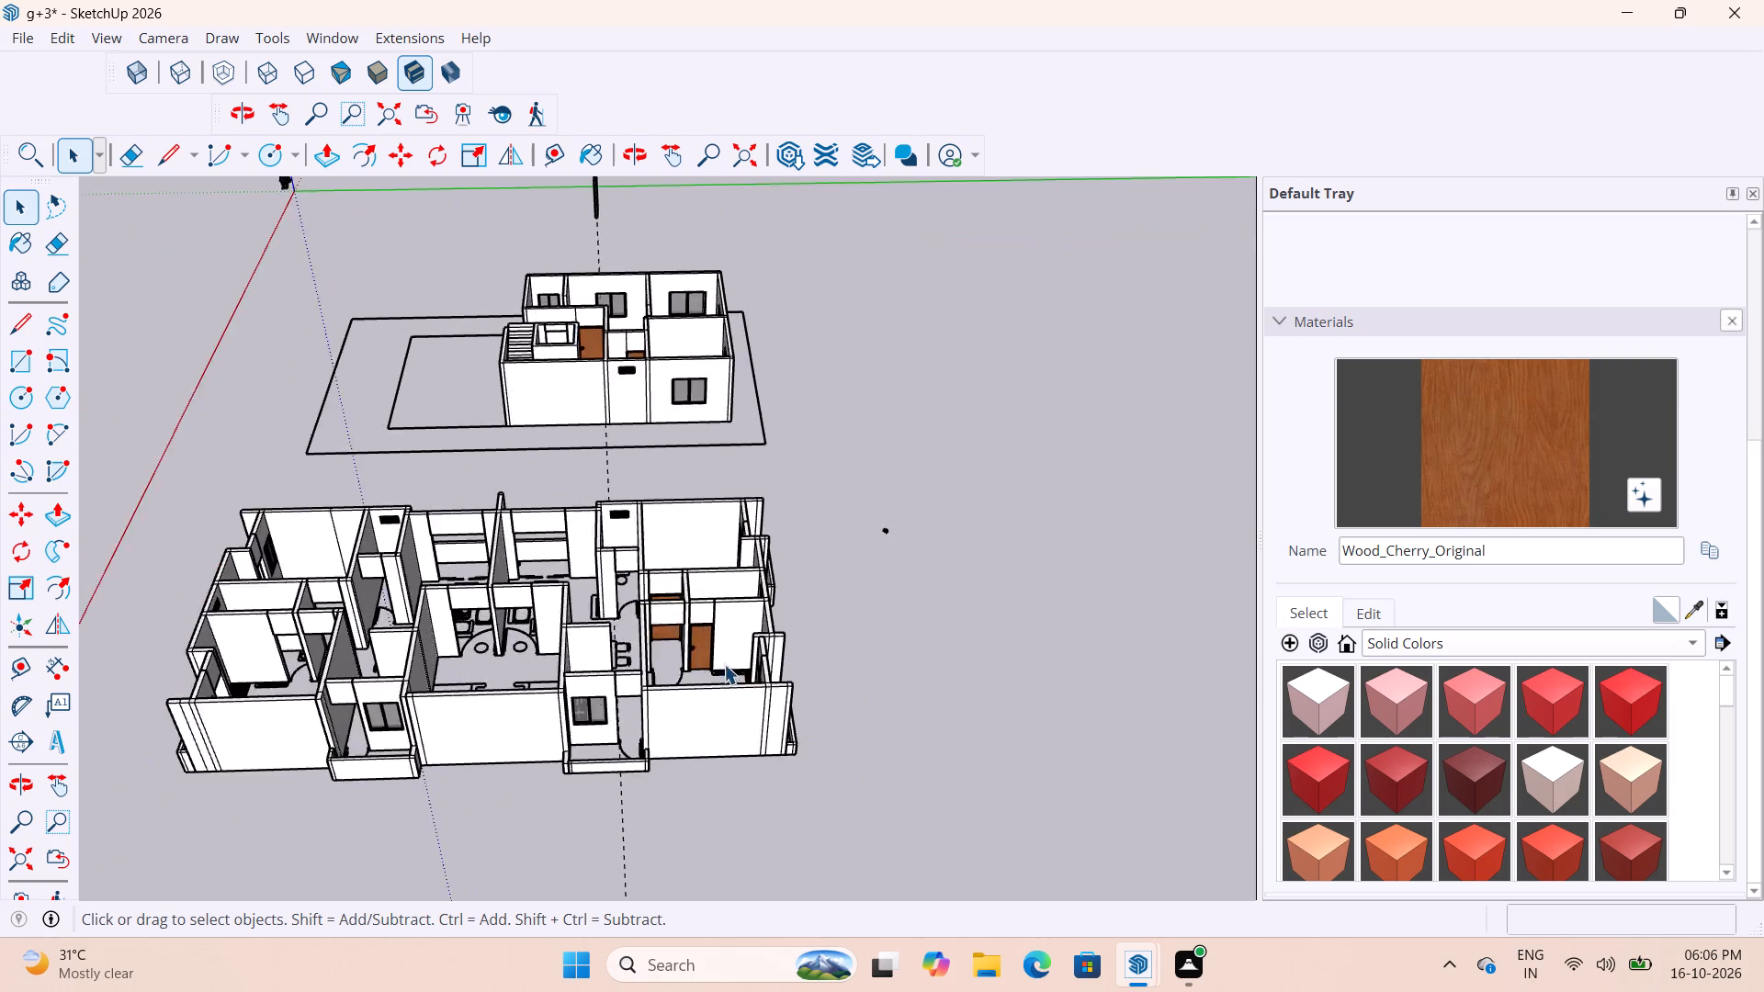
scroll(724, 664, "up", 17)
scroll(799, 623, "down", 10)
middle_click_drag(624, 556, 713, 616)
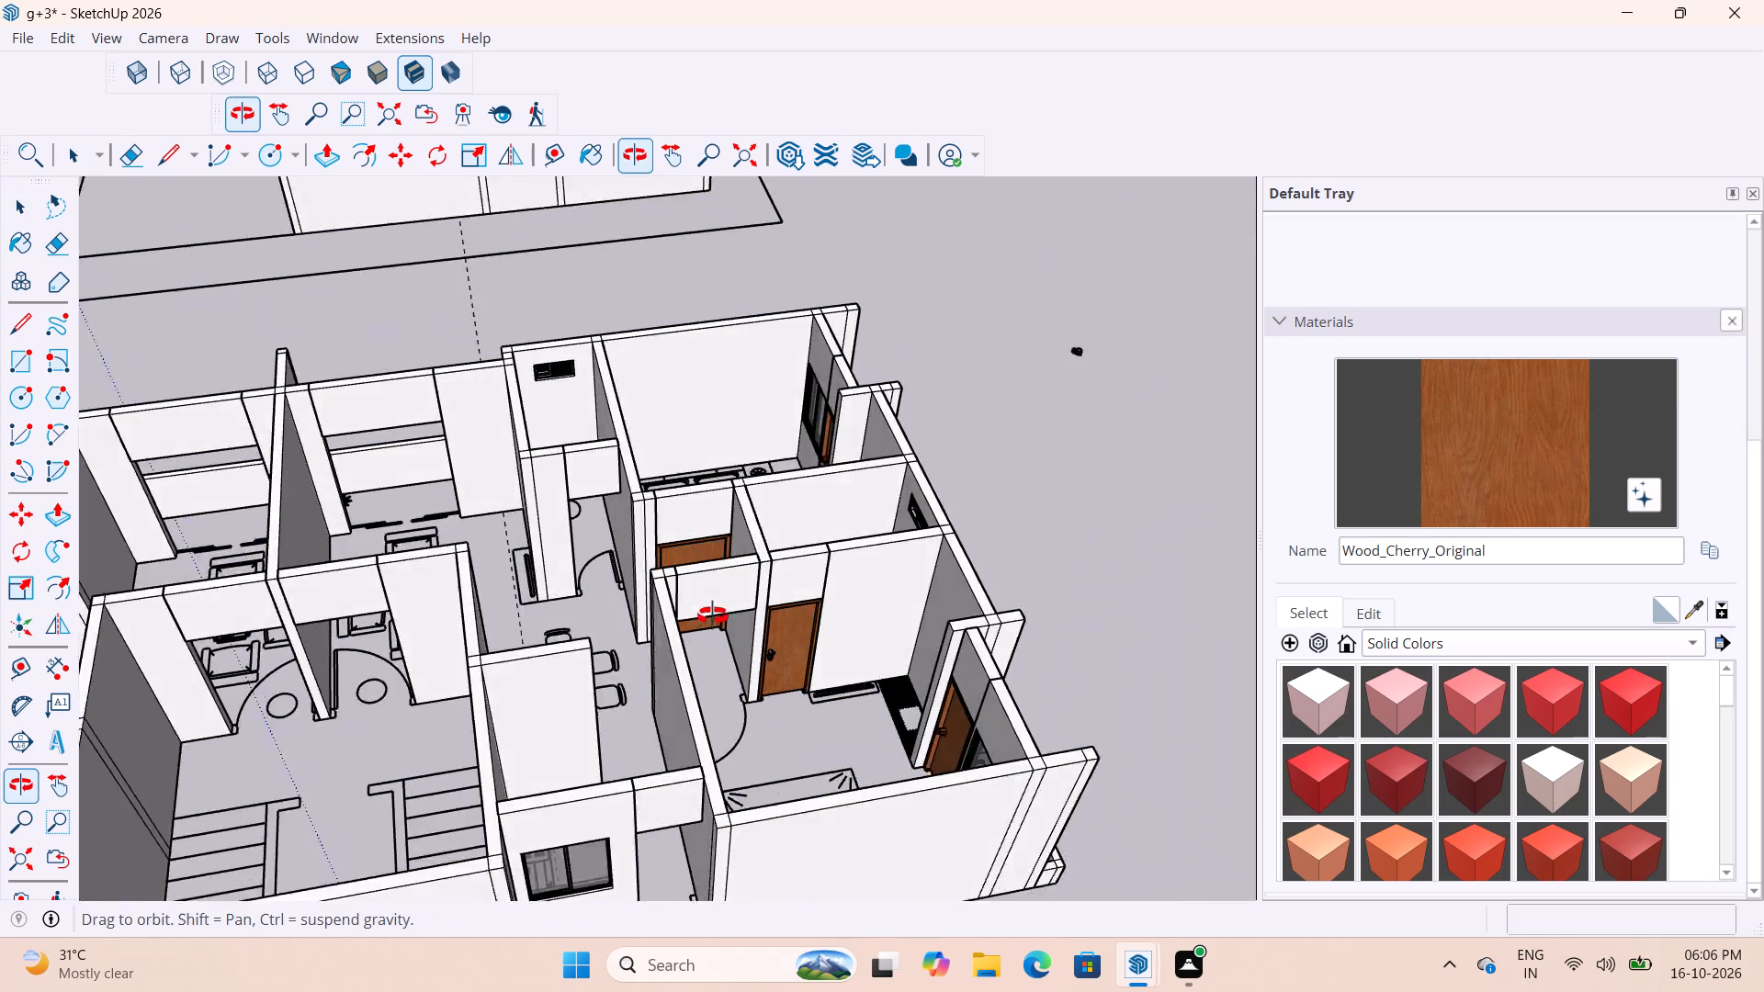
middle_click_drag(713, 616, 563, 605)
scroll(735, 671, "up", 7)
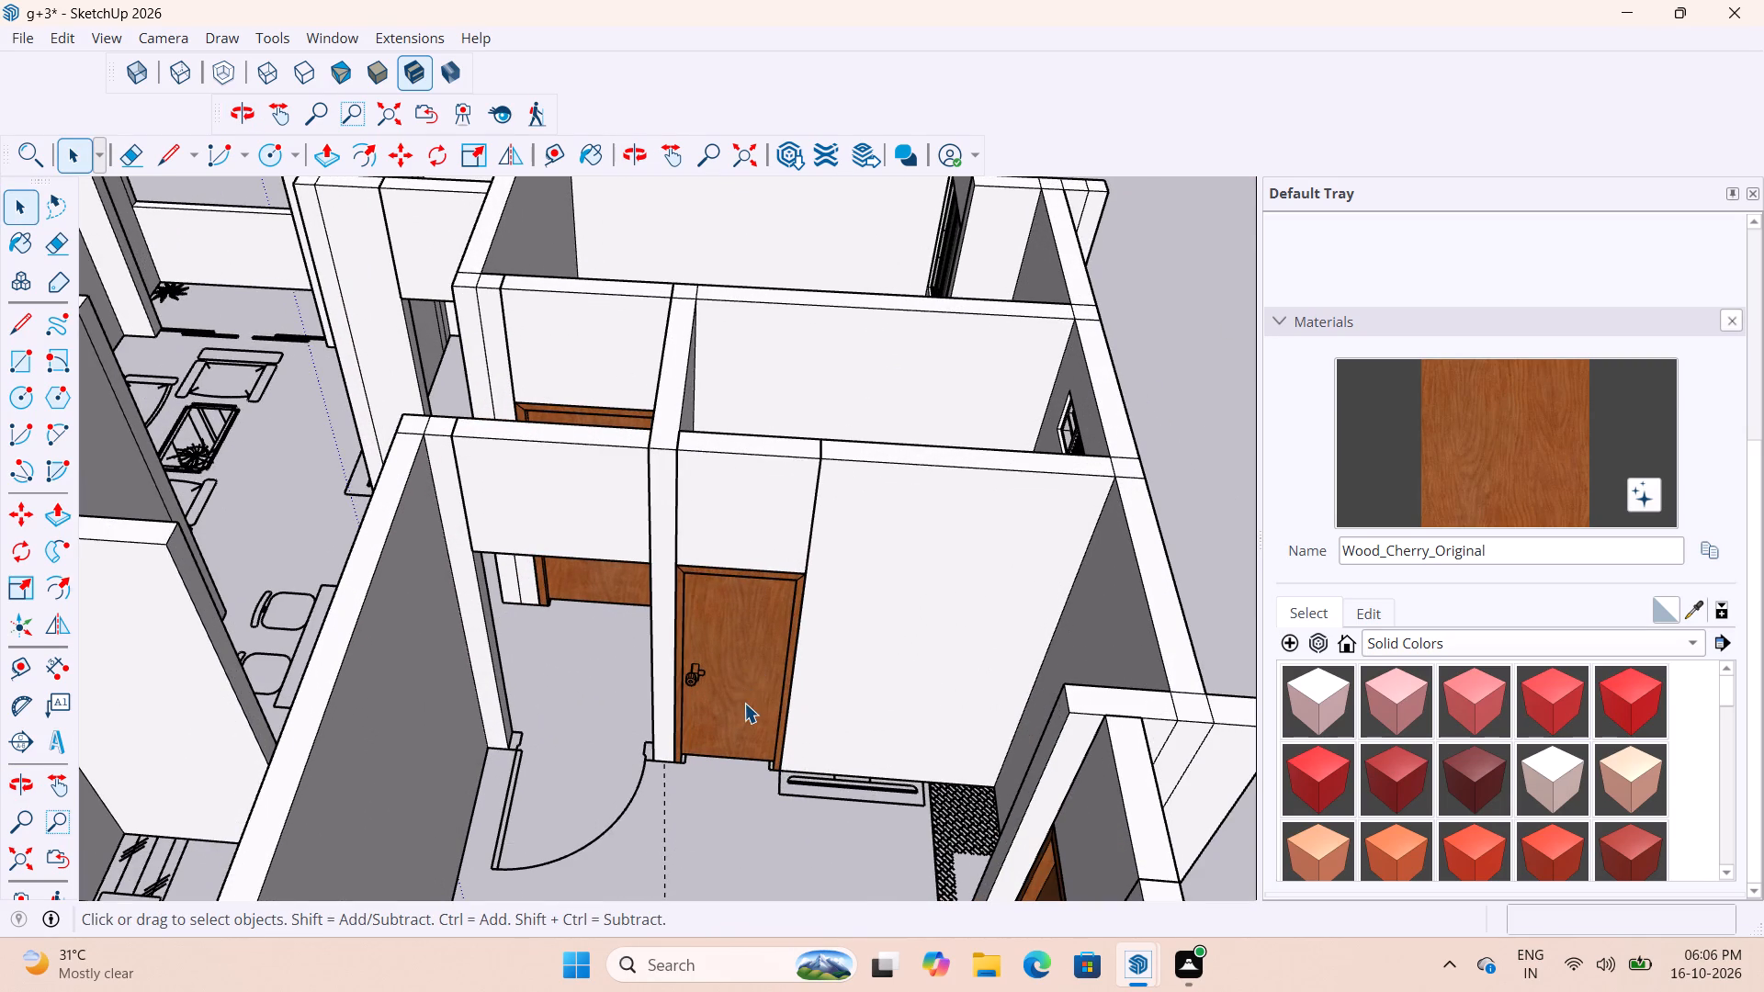
left_click(744, 705)
key("m")
scroll(678, 770, "up", 10)
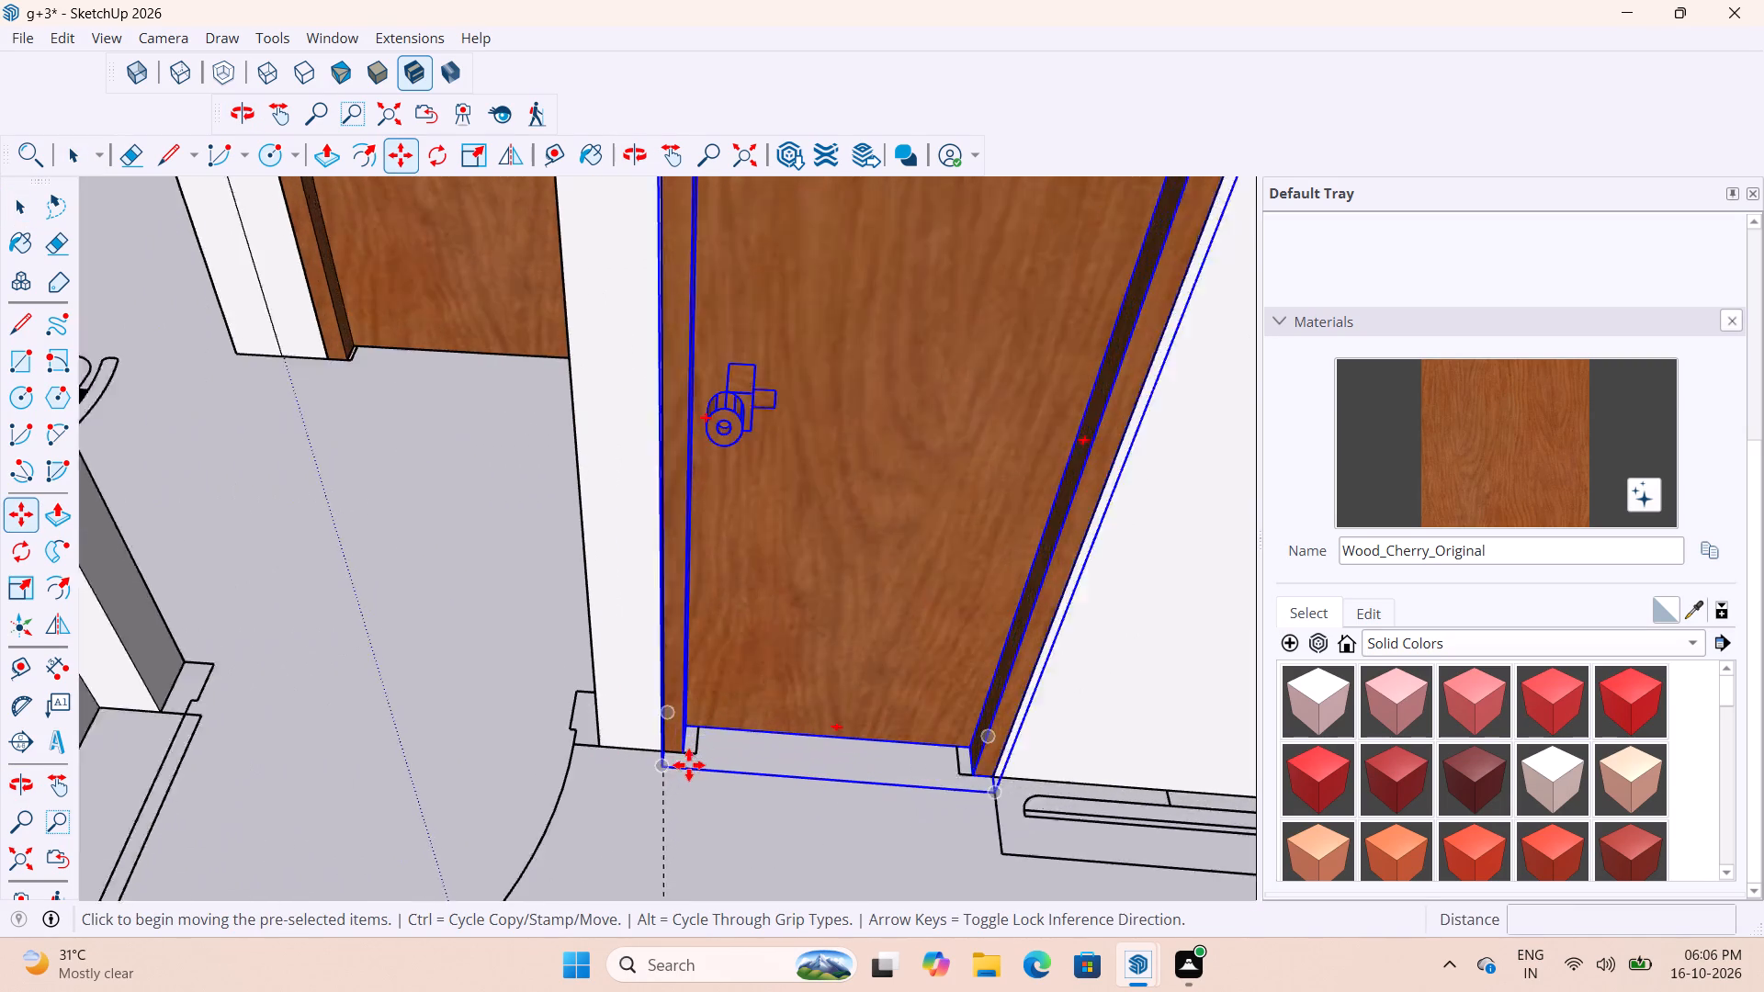
scroll(689, 765, "up", 6)
left_click(648, 745)
scroll(645, 598, "down", 12)
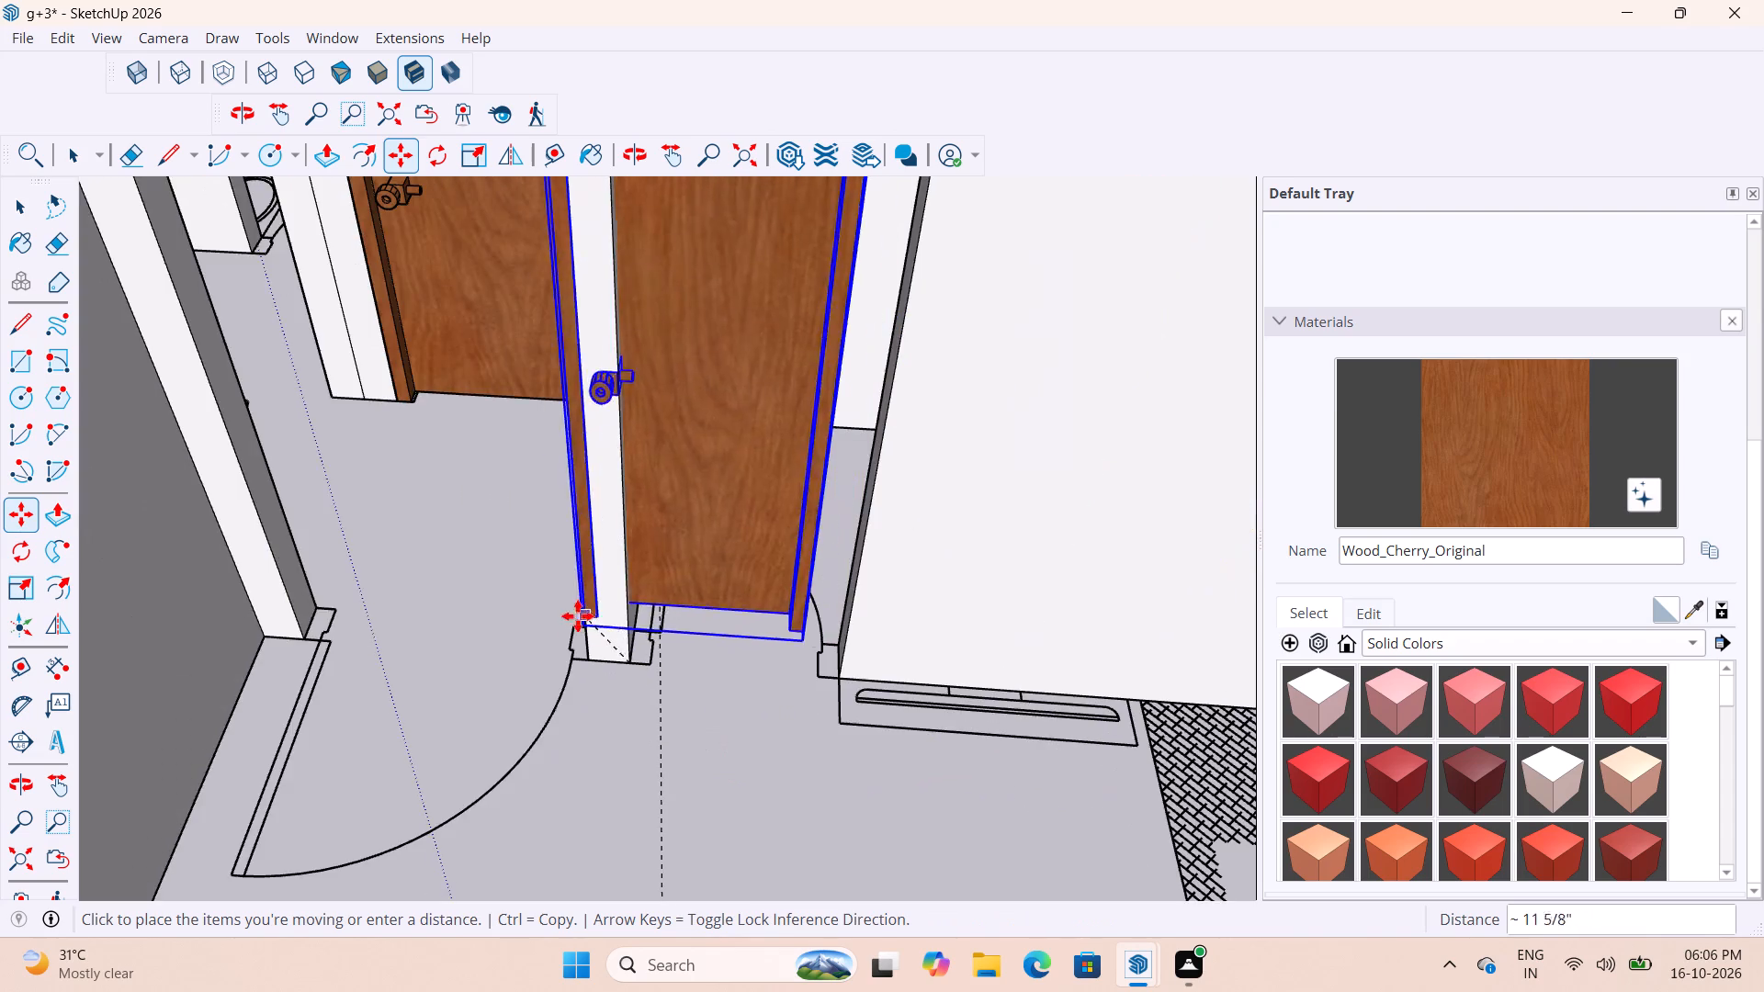
scroll(550, 616, "down", 18, "ctrl")
scroll(864, 502, "up", 11)
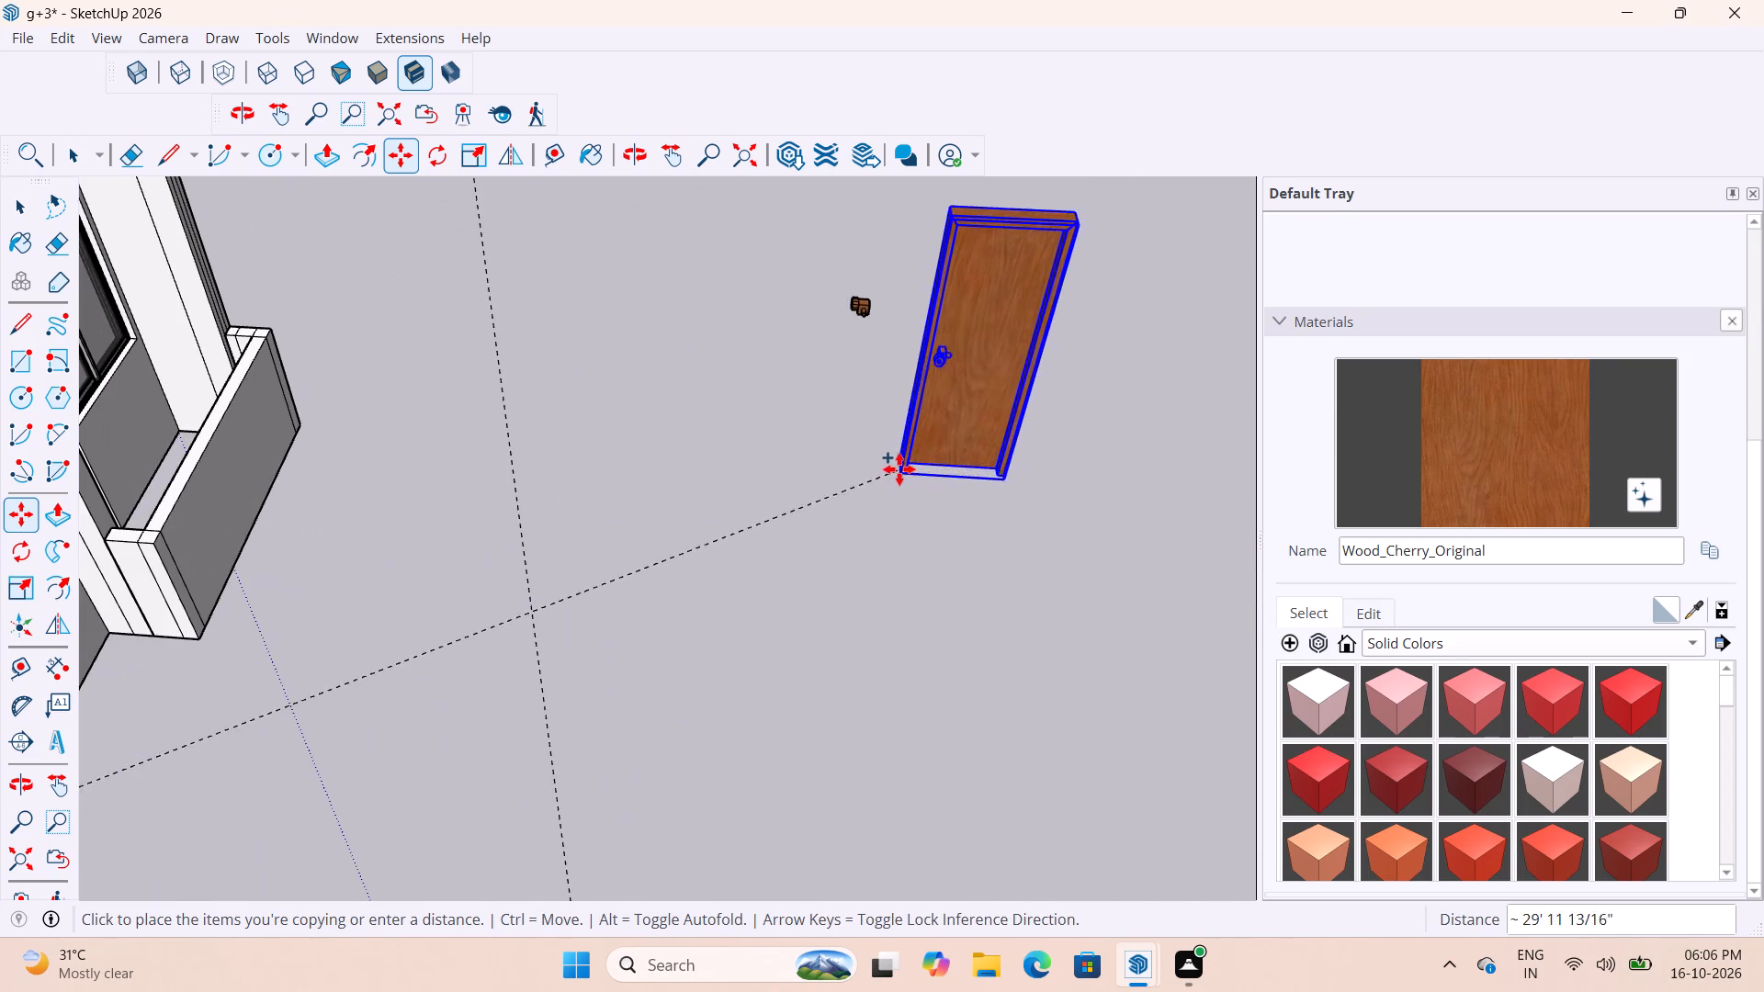
left_click(893, 475)
key("space")
left_click(1040, 544)
scroll(949, 380, "up", 12)
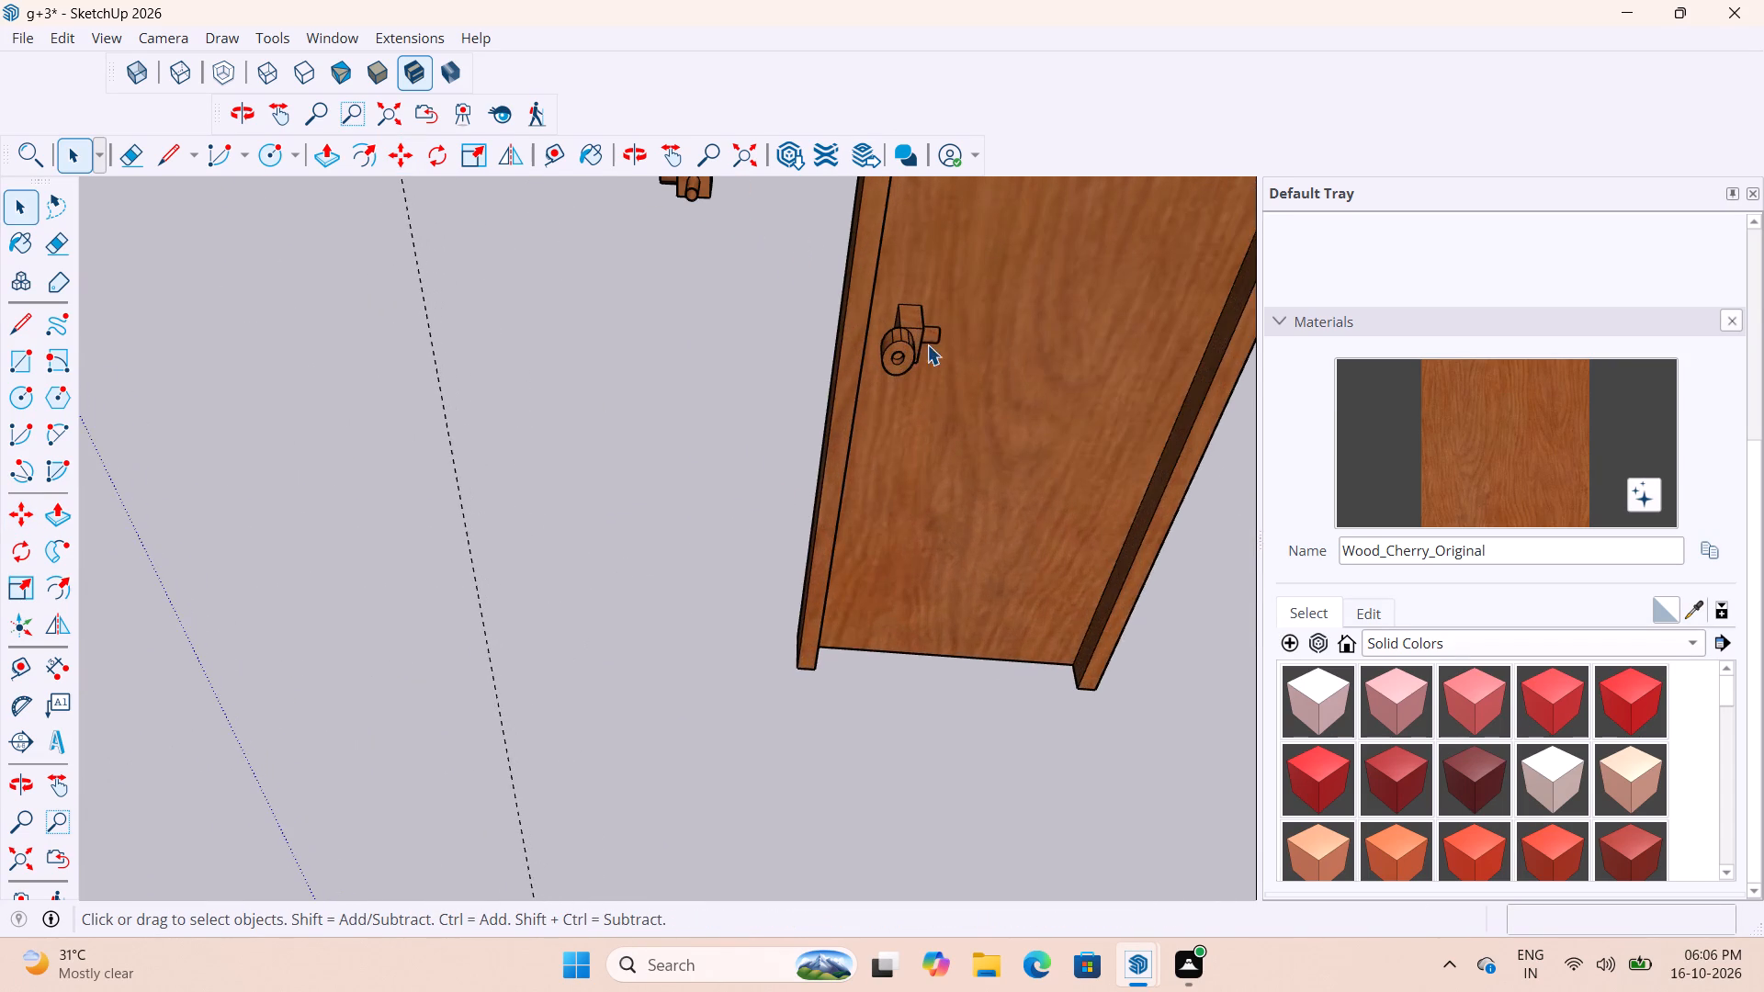
Open the copied door for editing and delete the handle block's upper edge and the barrel's ring-shaped end face.
left_click(922, 333)
scroll(930, 332, "up", 10)
double_click(916, 332)
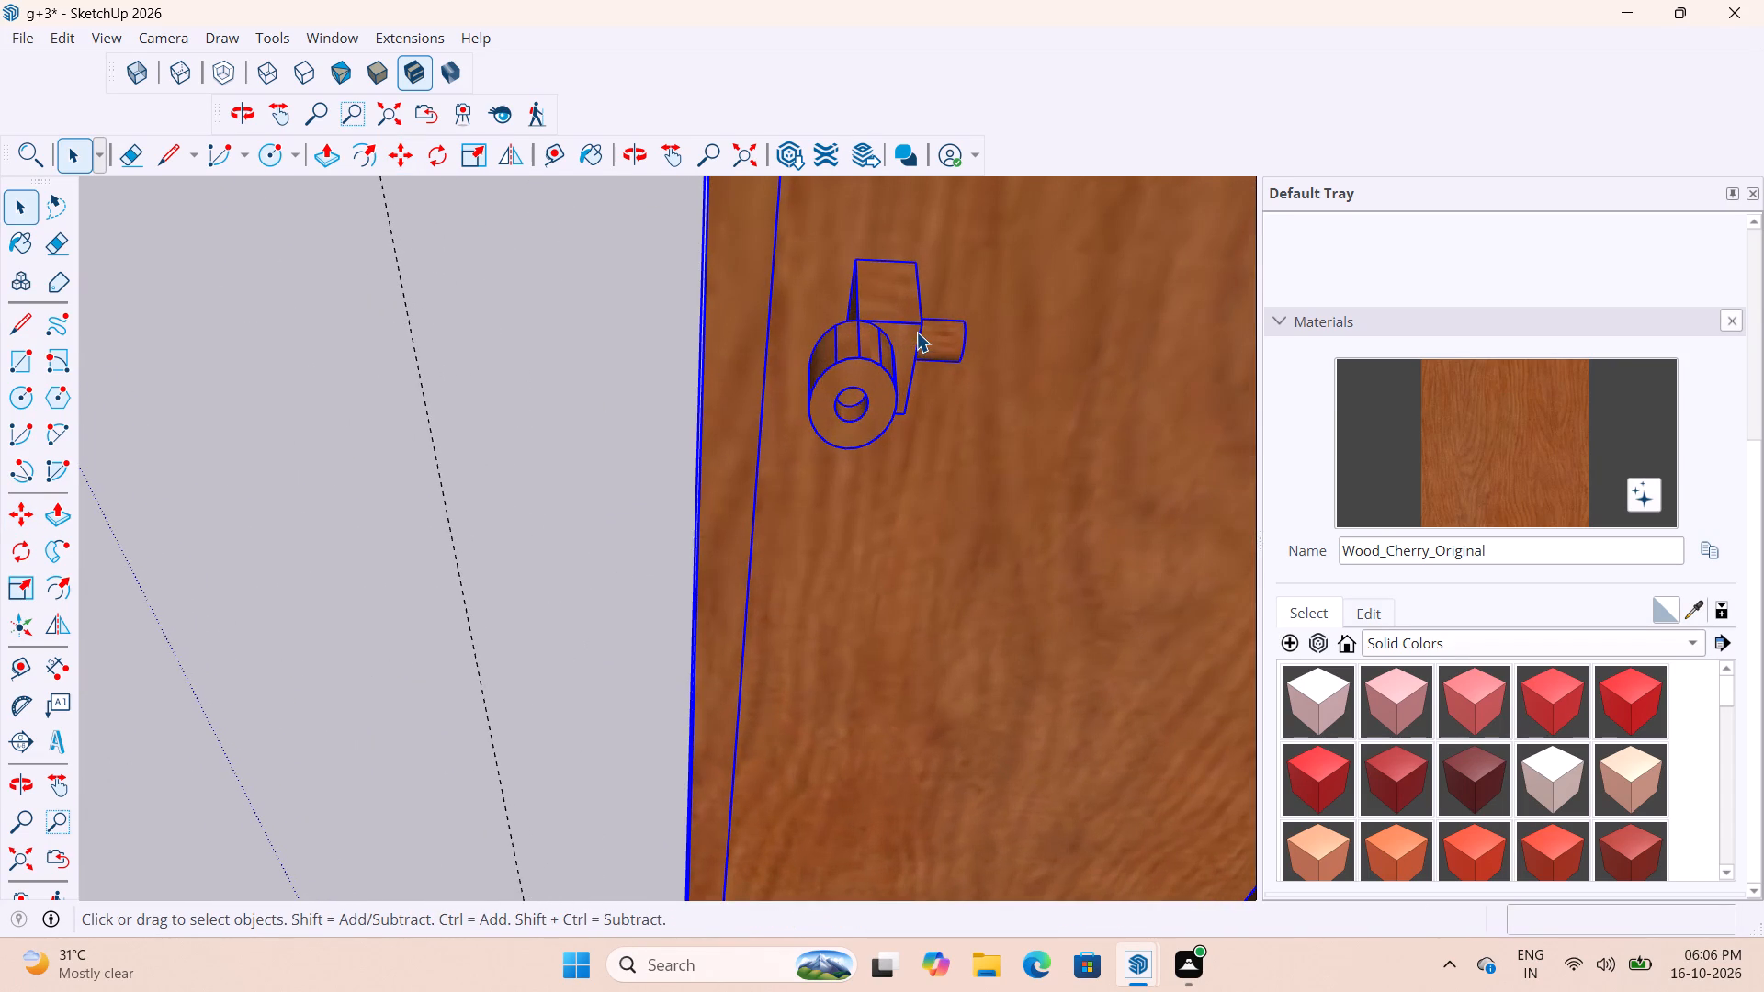
left_click(901, 326)
scroll(903, 326, "up", 4)
key("Delete")
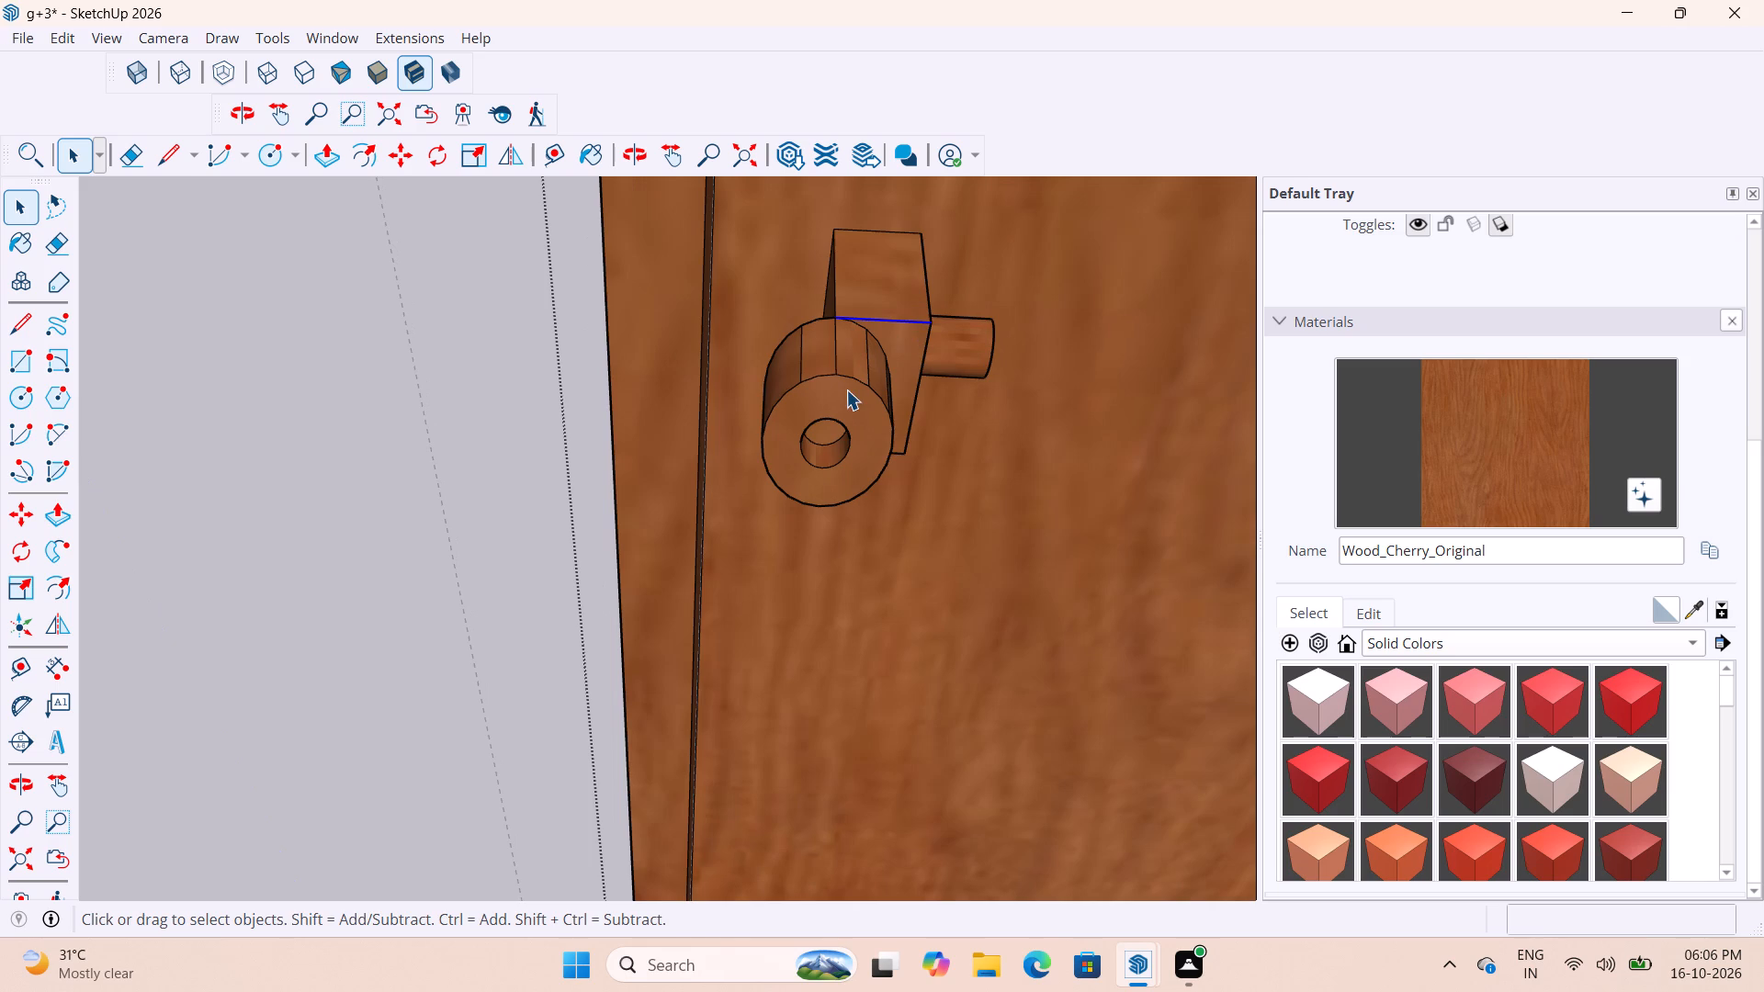
left_click(842, 415)
key("Delete")
Delete several of the exposed faces and edges along the upper side of the handle's barrel.
scroll(810, 379, "down", 6)
left_click(854, 372)
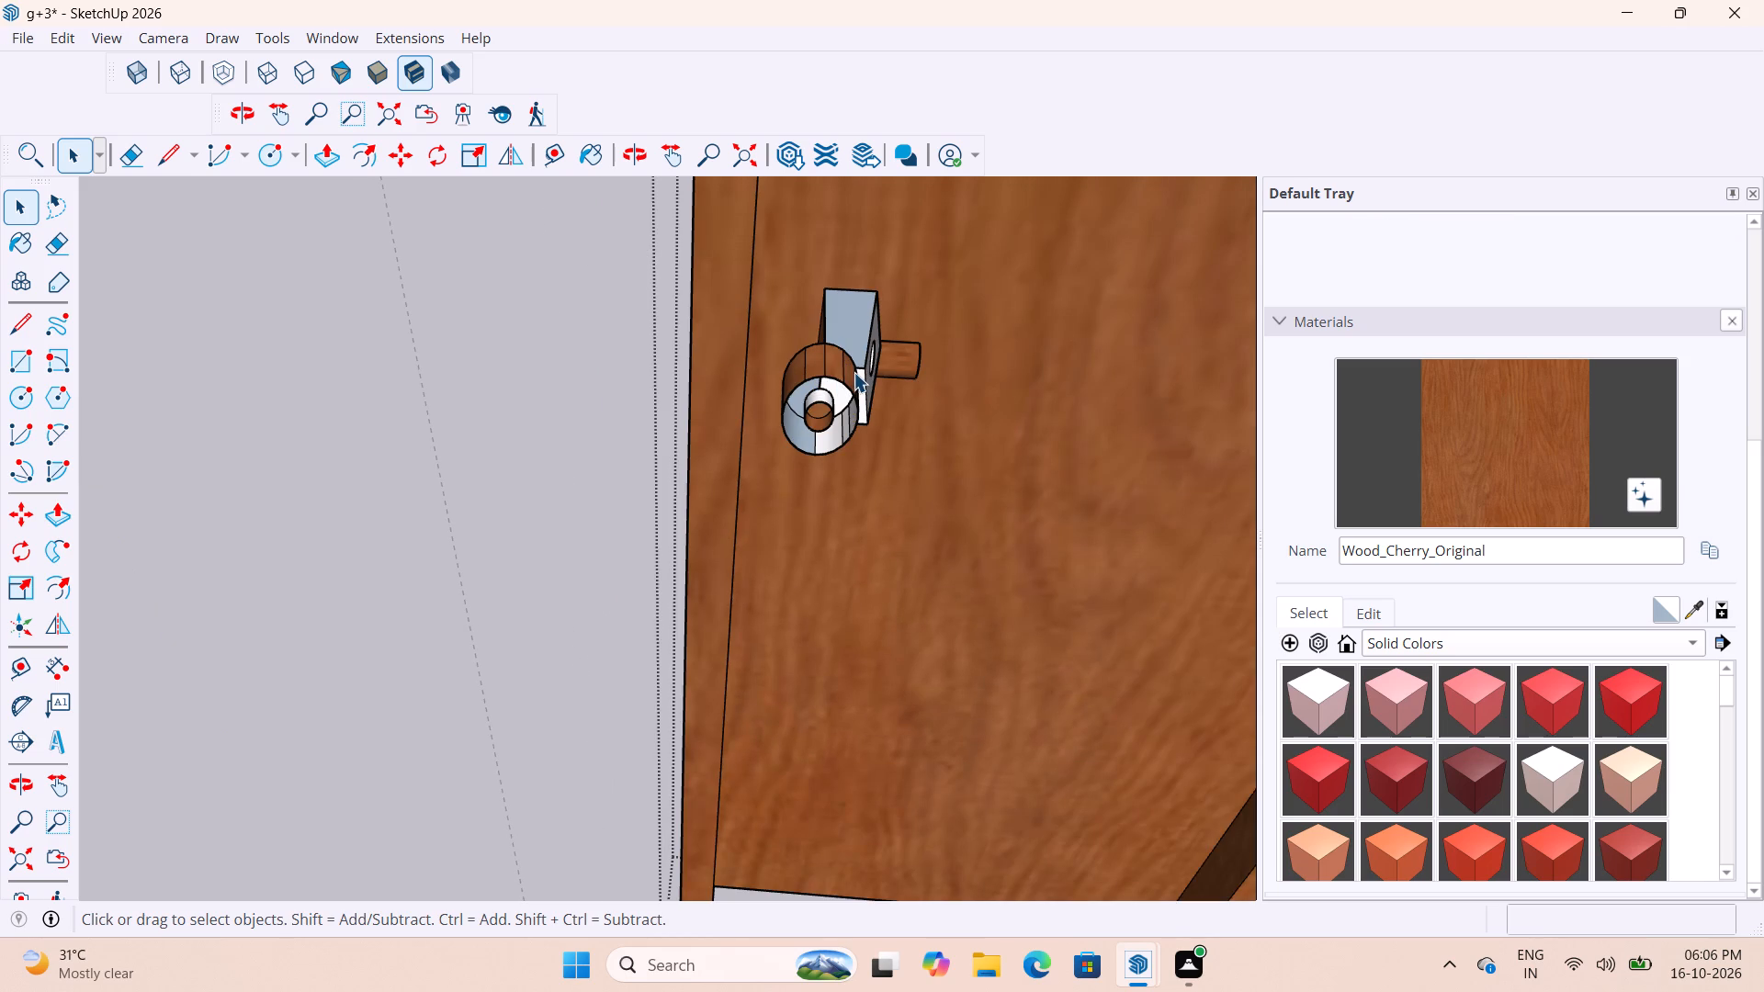
scroll(842, 377, "up", 3)
key("Delete")
left_click(838, 372)
key("Delete")
left_click(803, 367)
key("Delete")
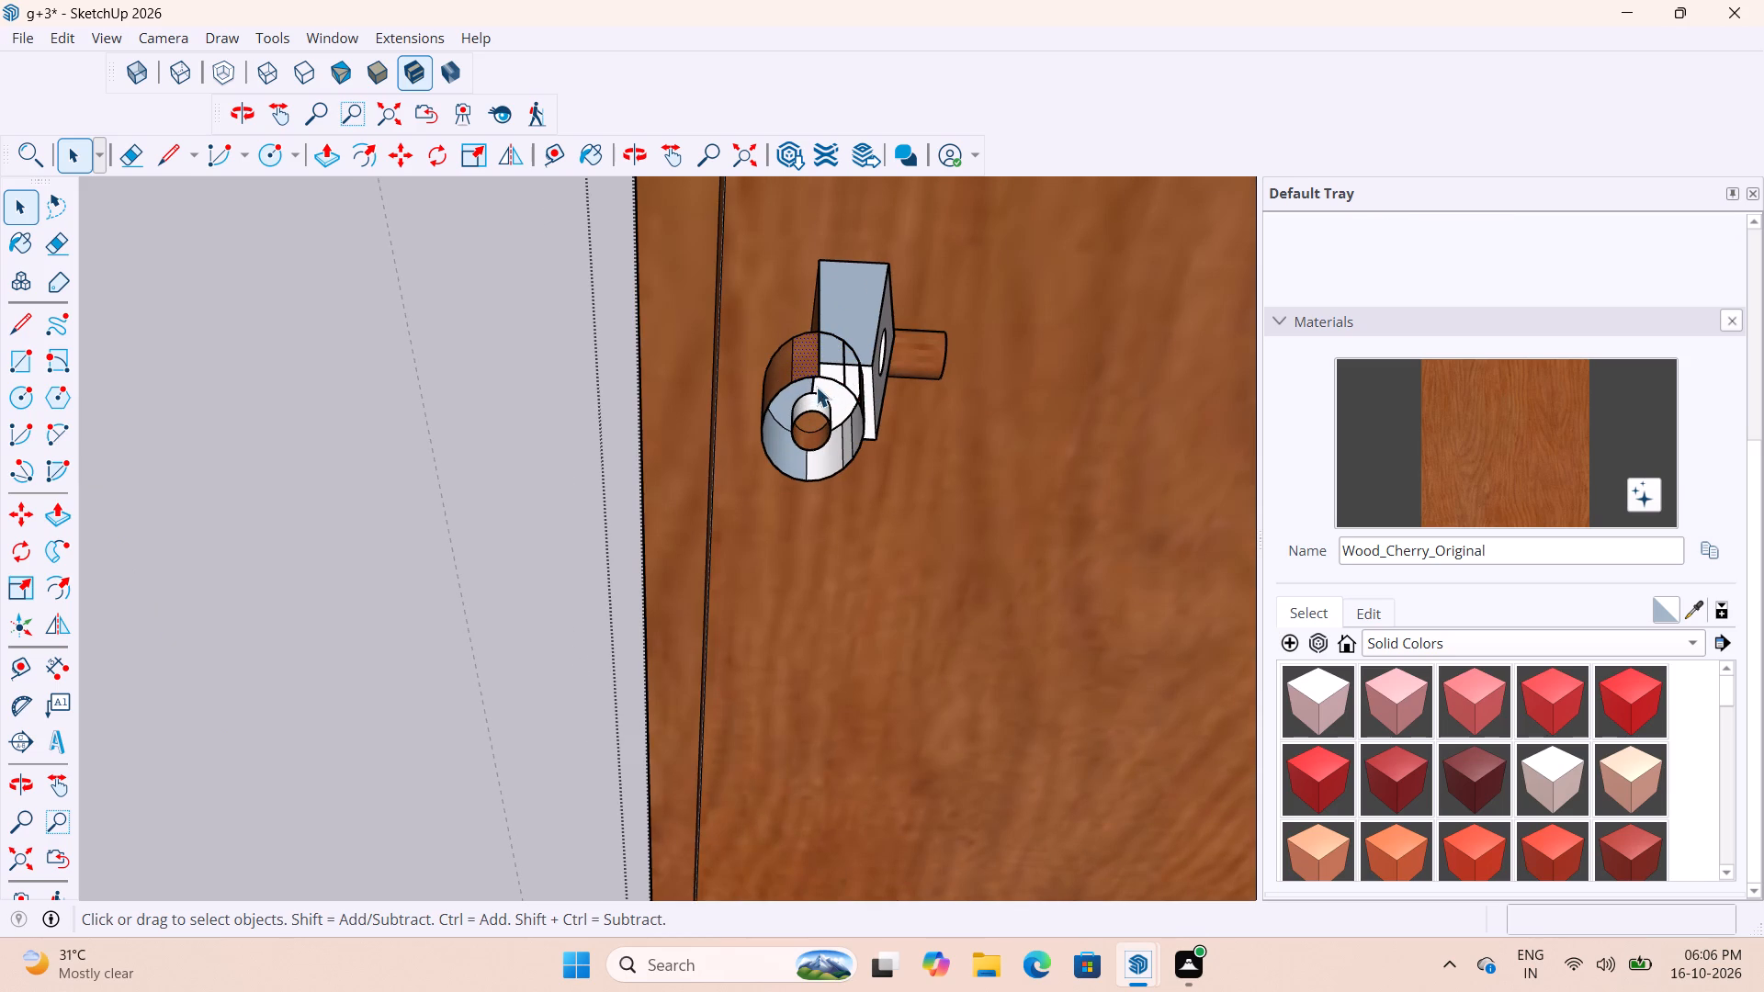
left_click(855, 410)
key("Delete")
Reopen the door copy for editing and delete another face from the side of the handle's barrel.
middle_click_drag(888, 393, 743, 9)
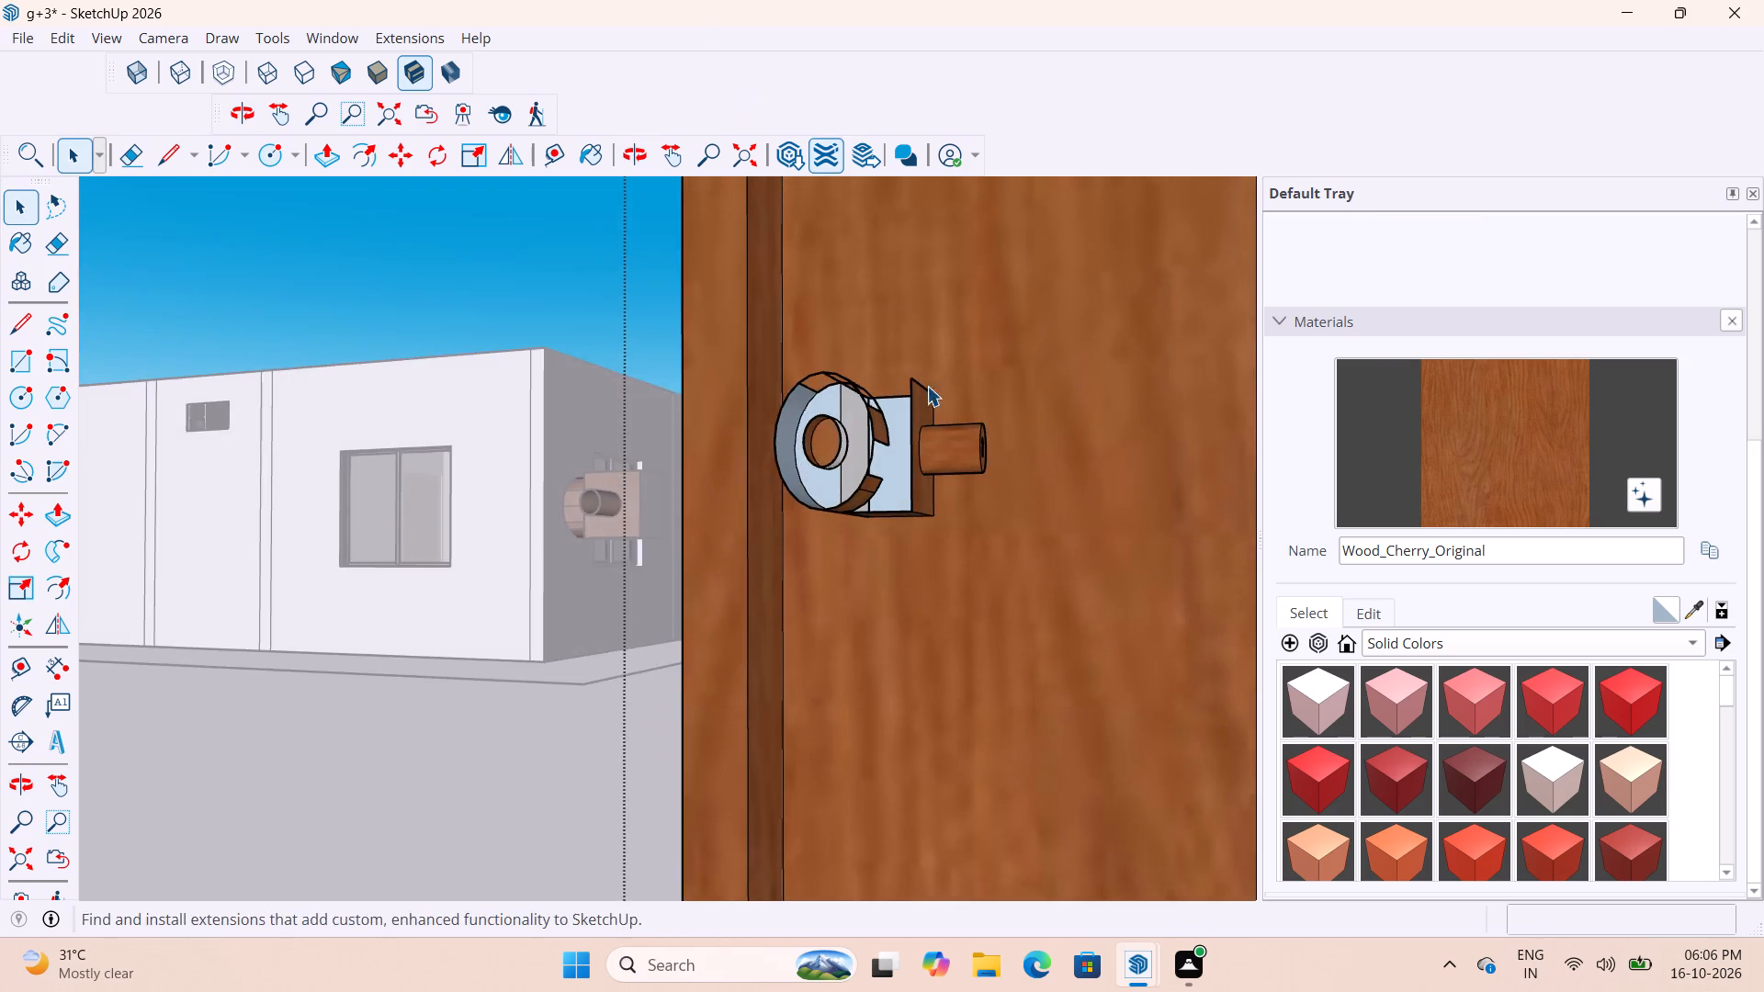
middle_click_drag(905, 385, 797, 333)
left_click_drag(592, 272, 583, 287)
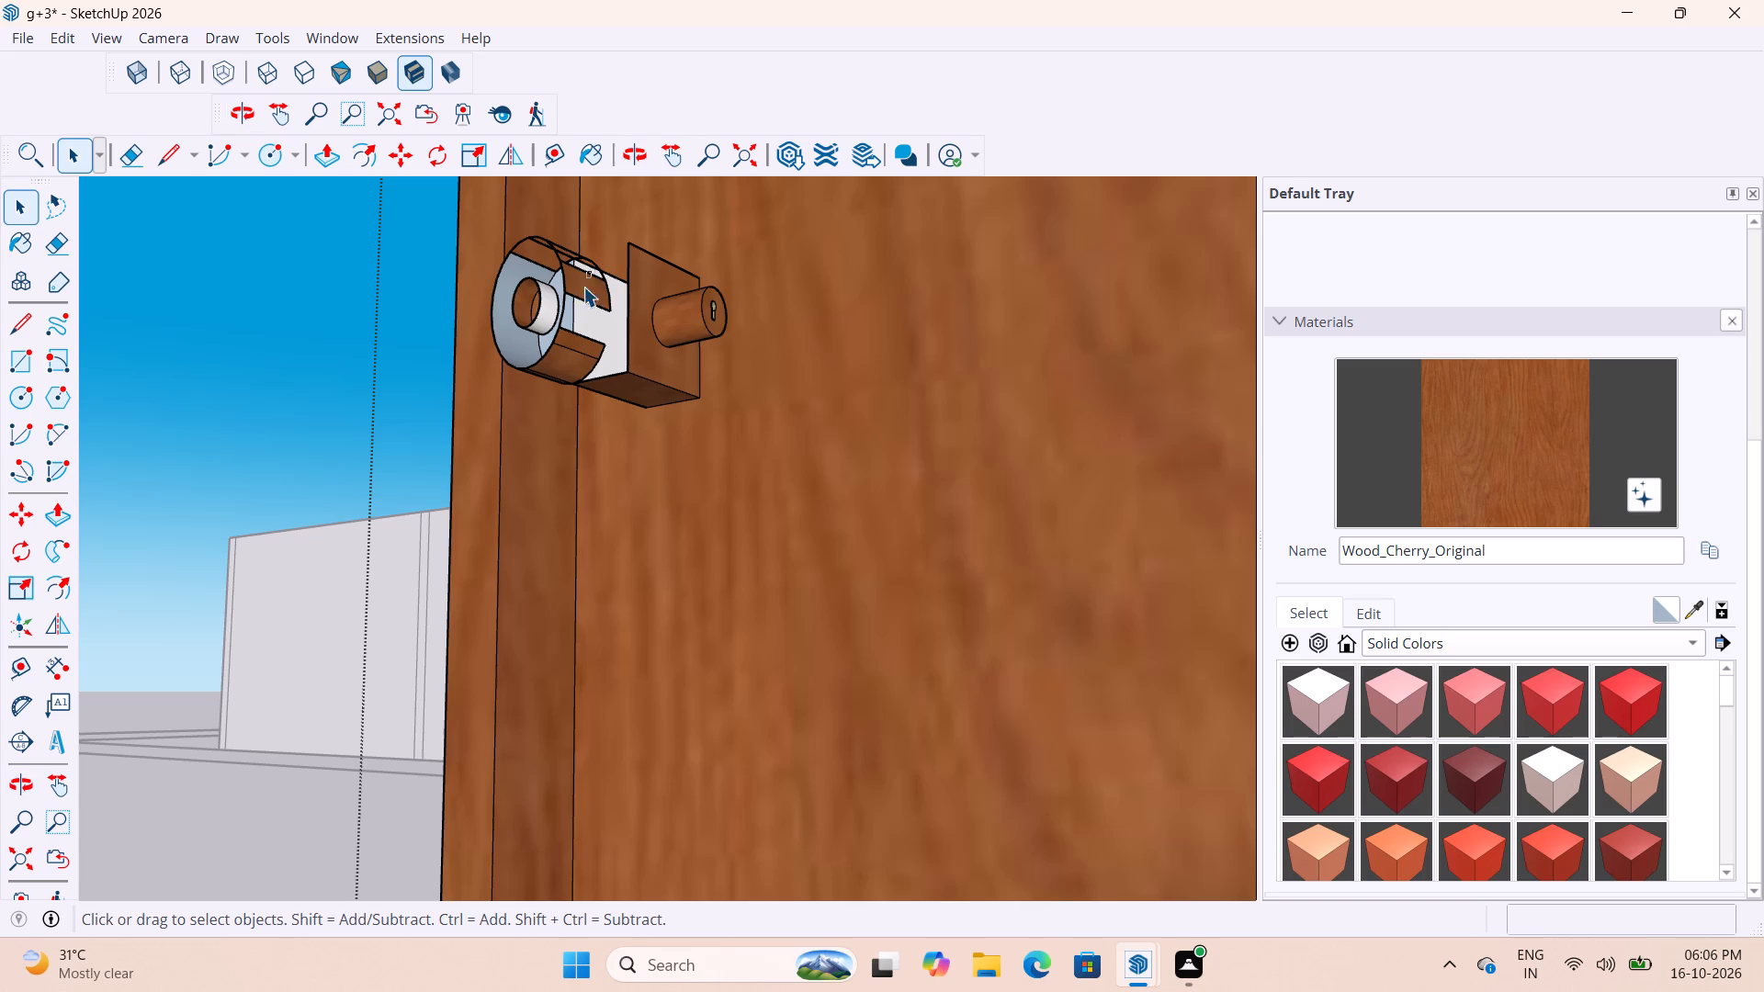
left_click_drag(583, 287, 577, 333)
left_click(309, 392)
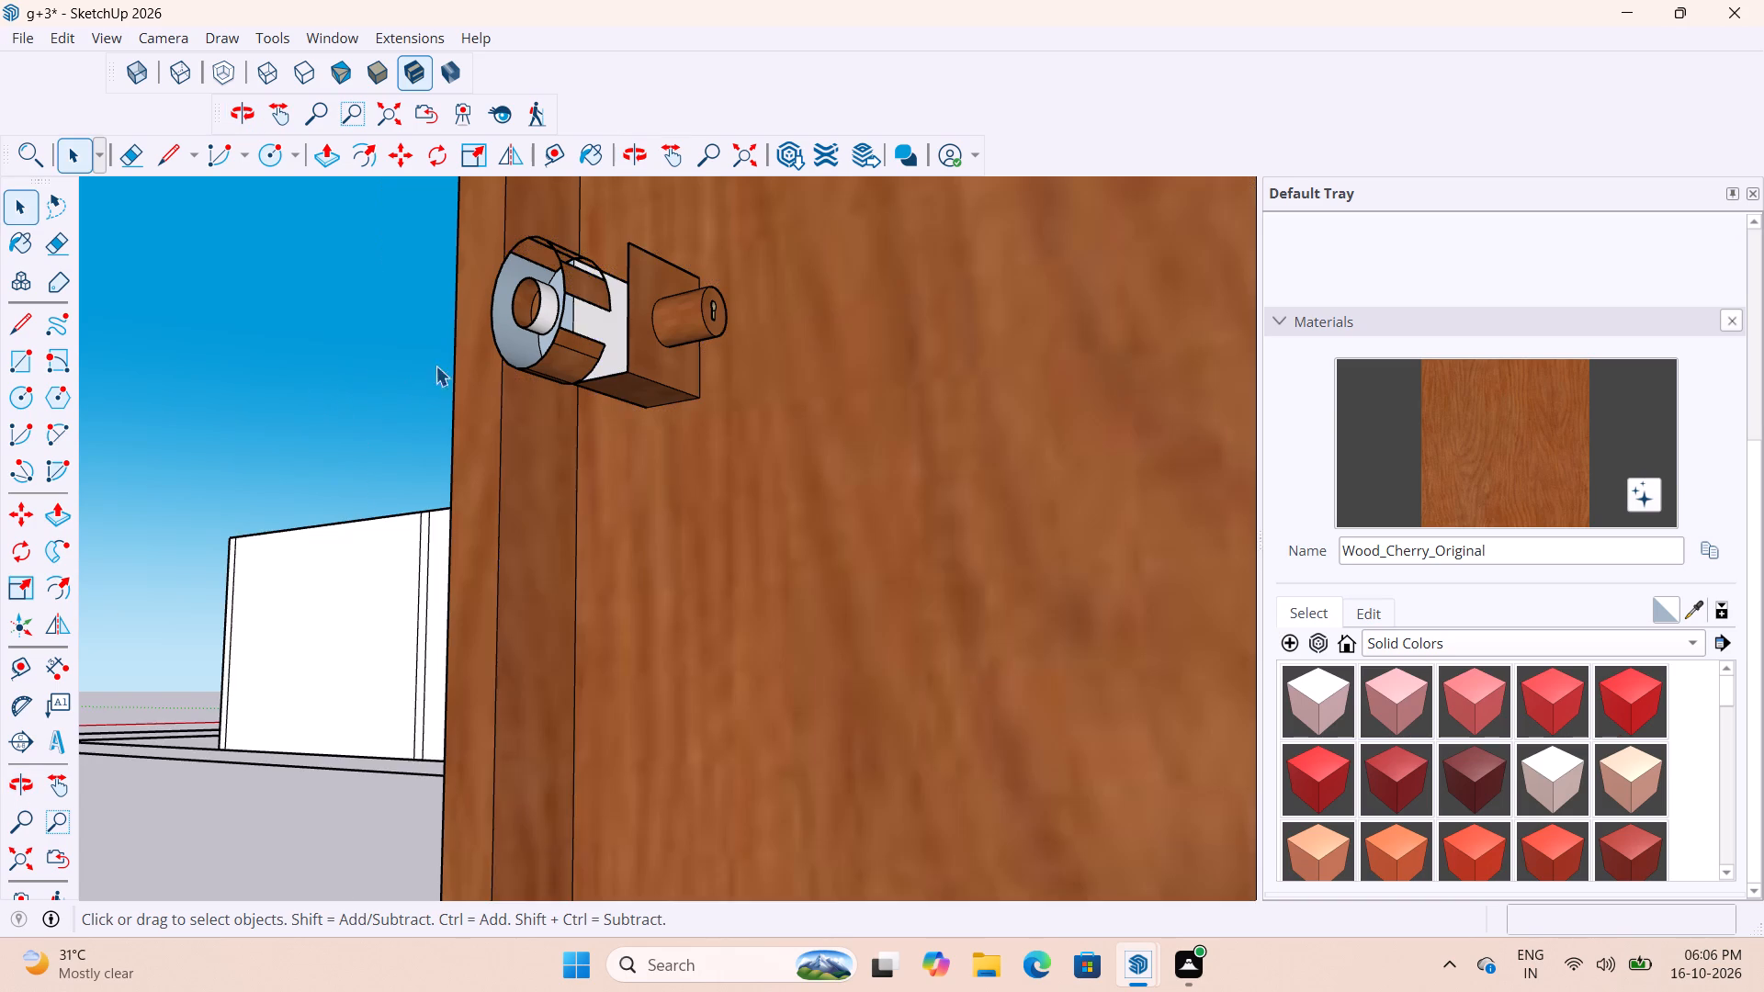
scroll(575, 321, "up", 4)
middle_click_drag(584, 322, 577, 153)
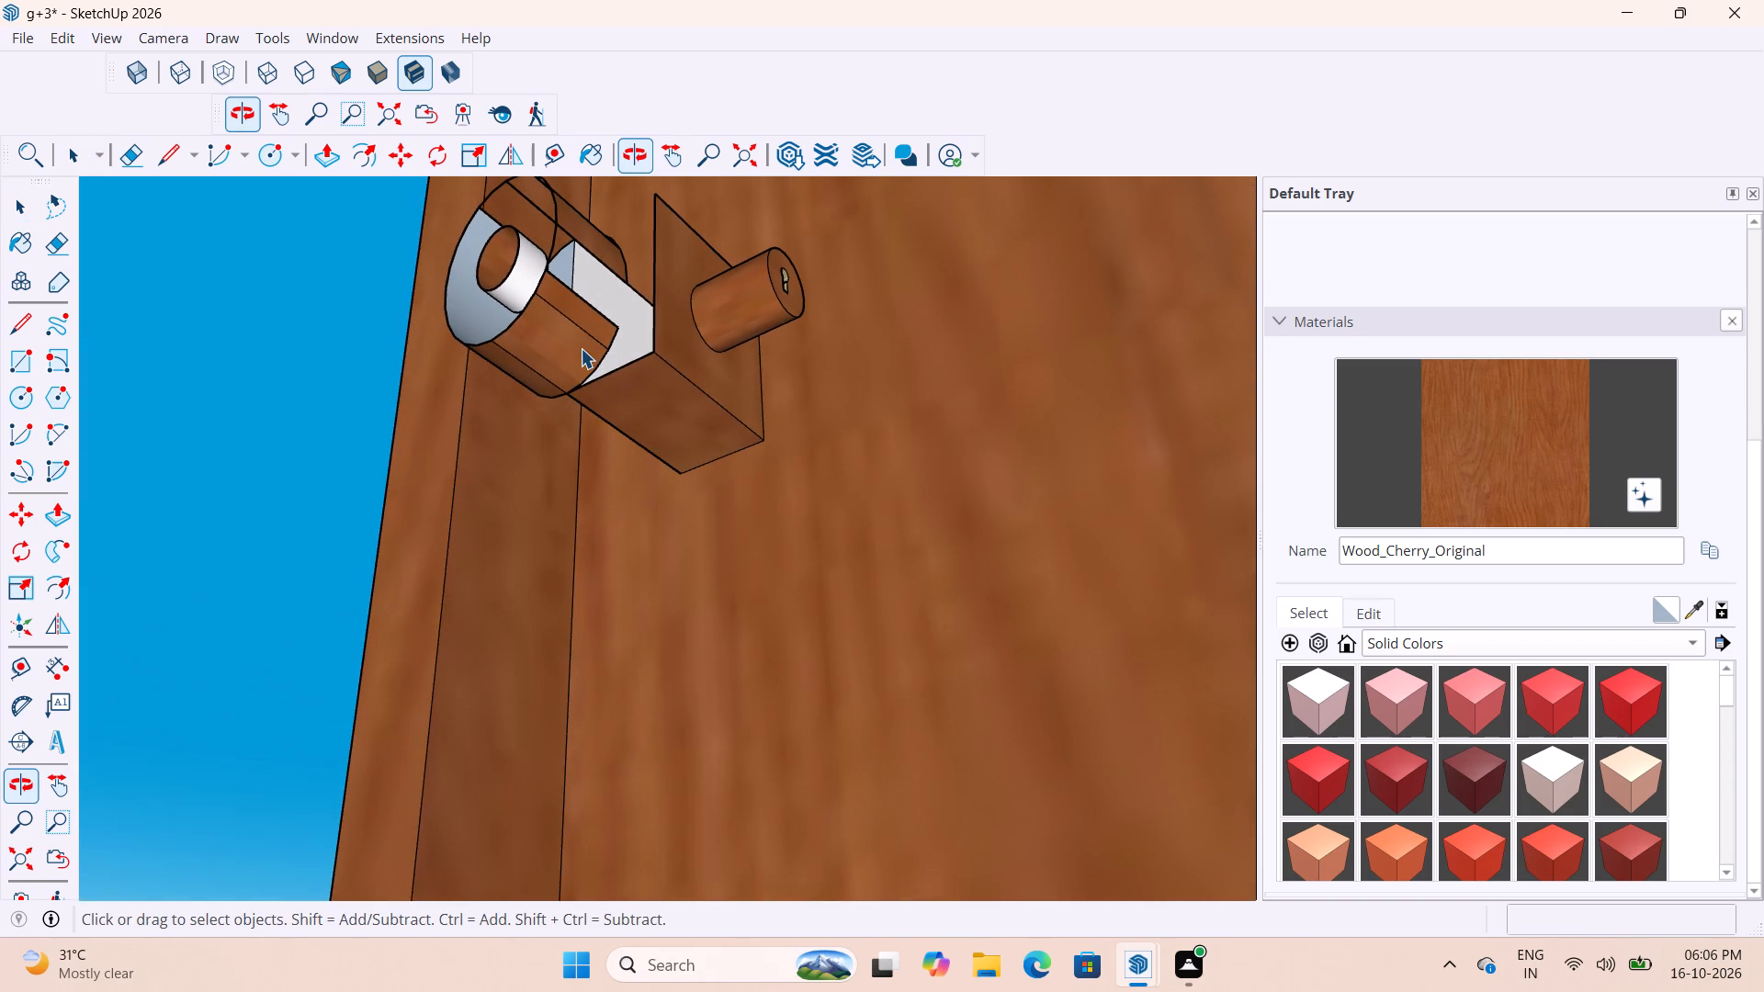
left_click_drag(581, 348, 541, 290)
scroll(570, 357, "down", 4)
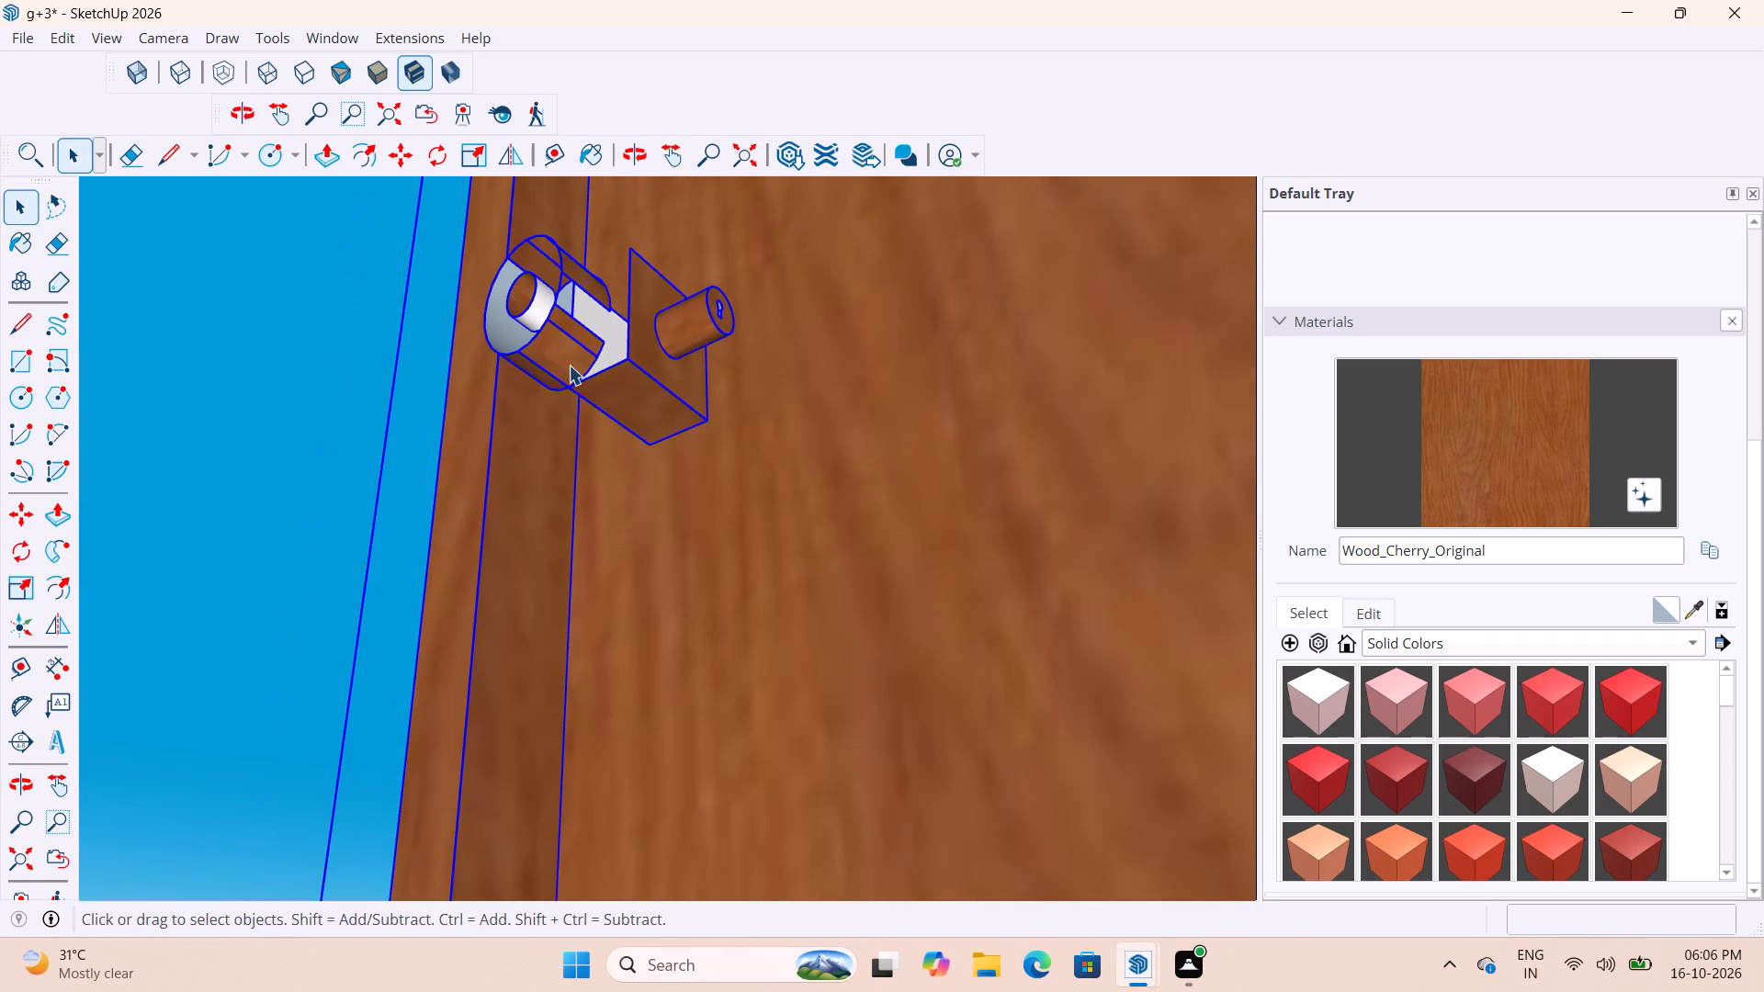
double_click(578, 351)
left_click(568, 335)
key("Delete")
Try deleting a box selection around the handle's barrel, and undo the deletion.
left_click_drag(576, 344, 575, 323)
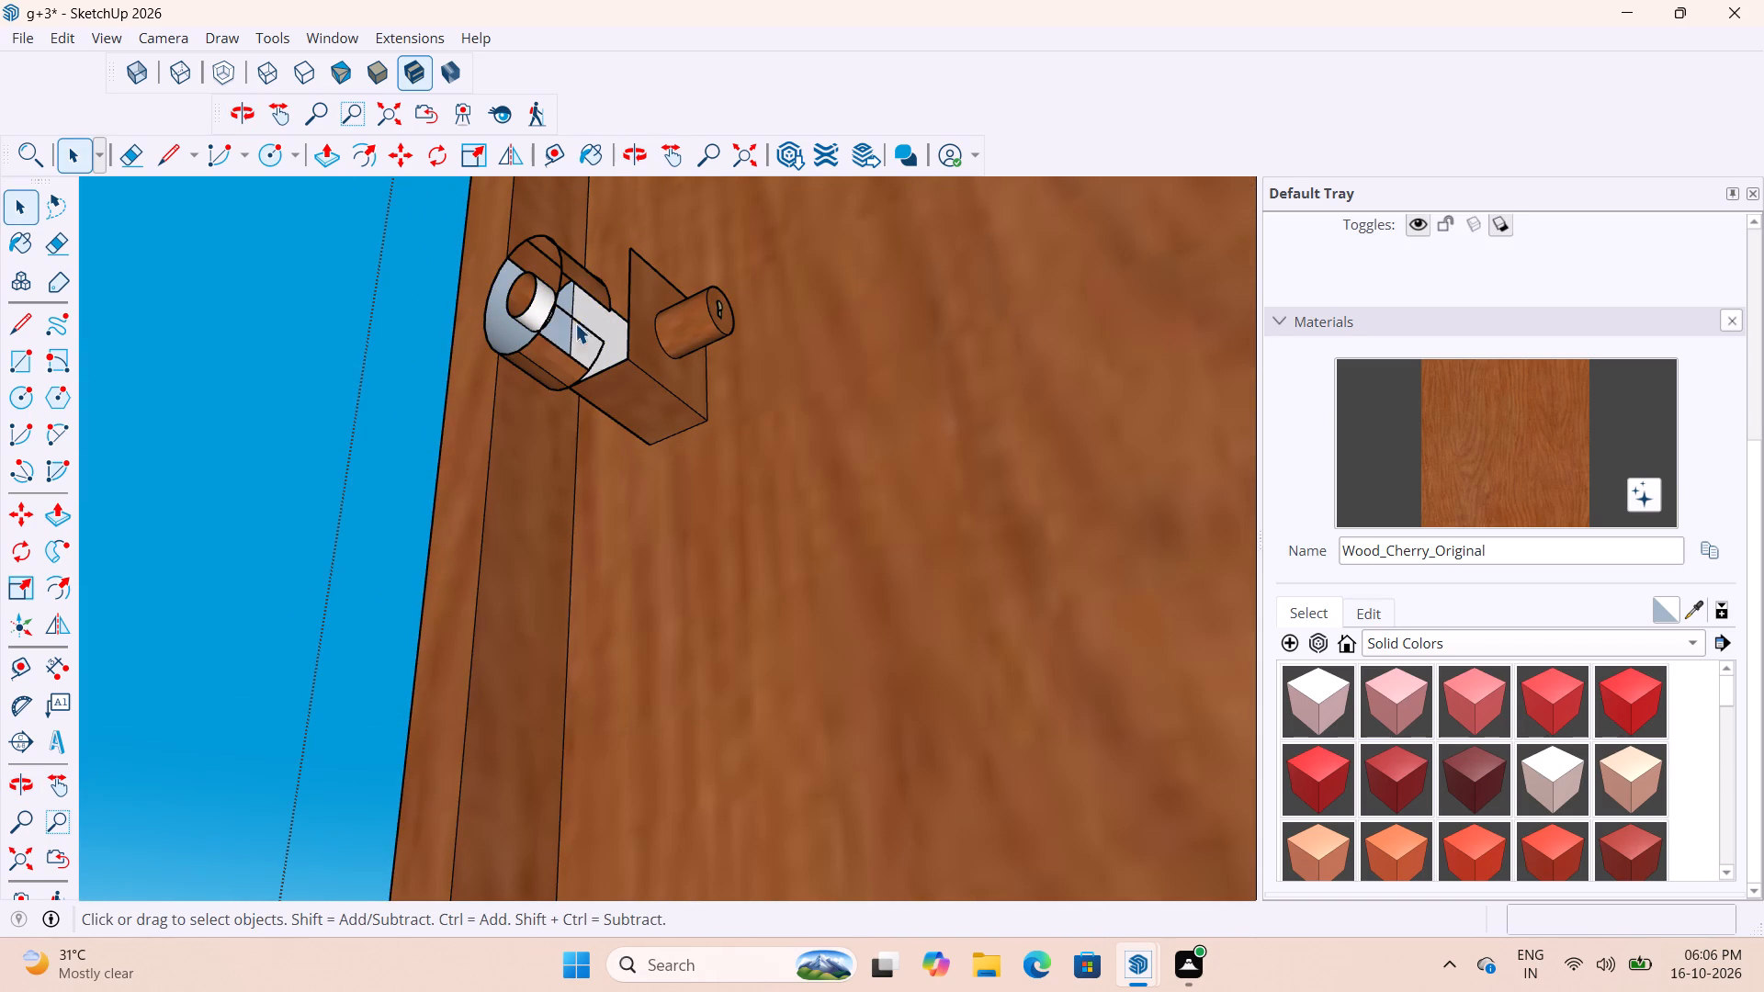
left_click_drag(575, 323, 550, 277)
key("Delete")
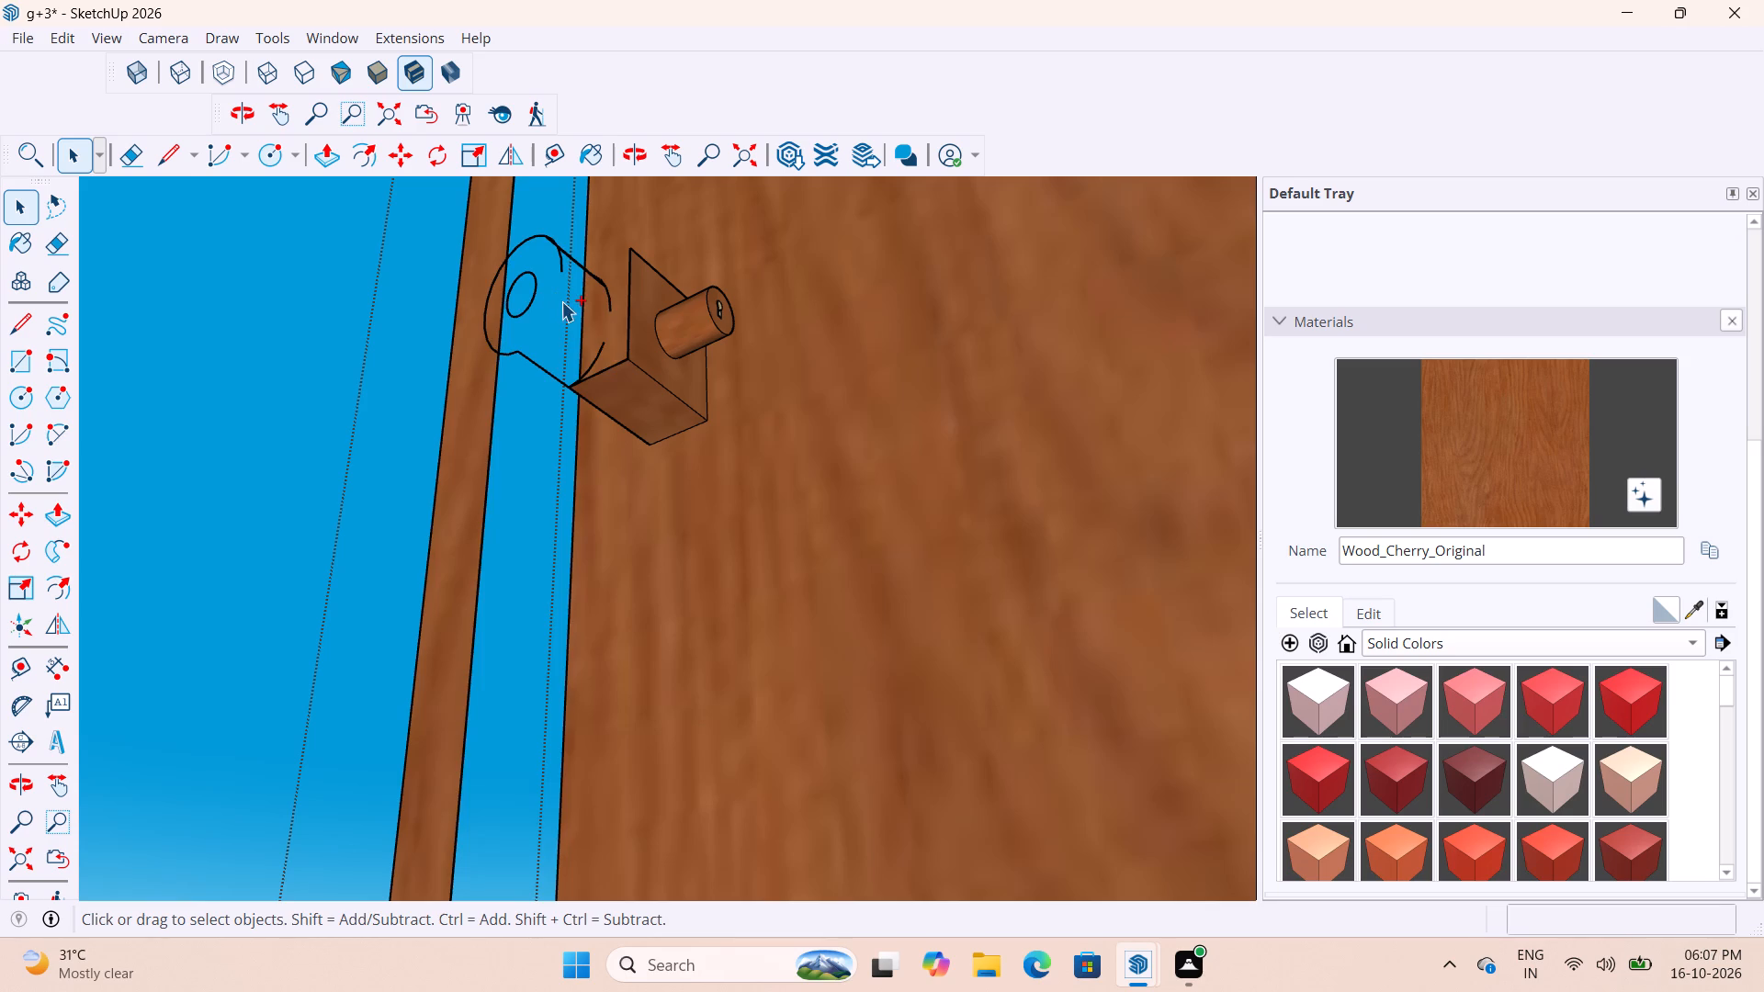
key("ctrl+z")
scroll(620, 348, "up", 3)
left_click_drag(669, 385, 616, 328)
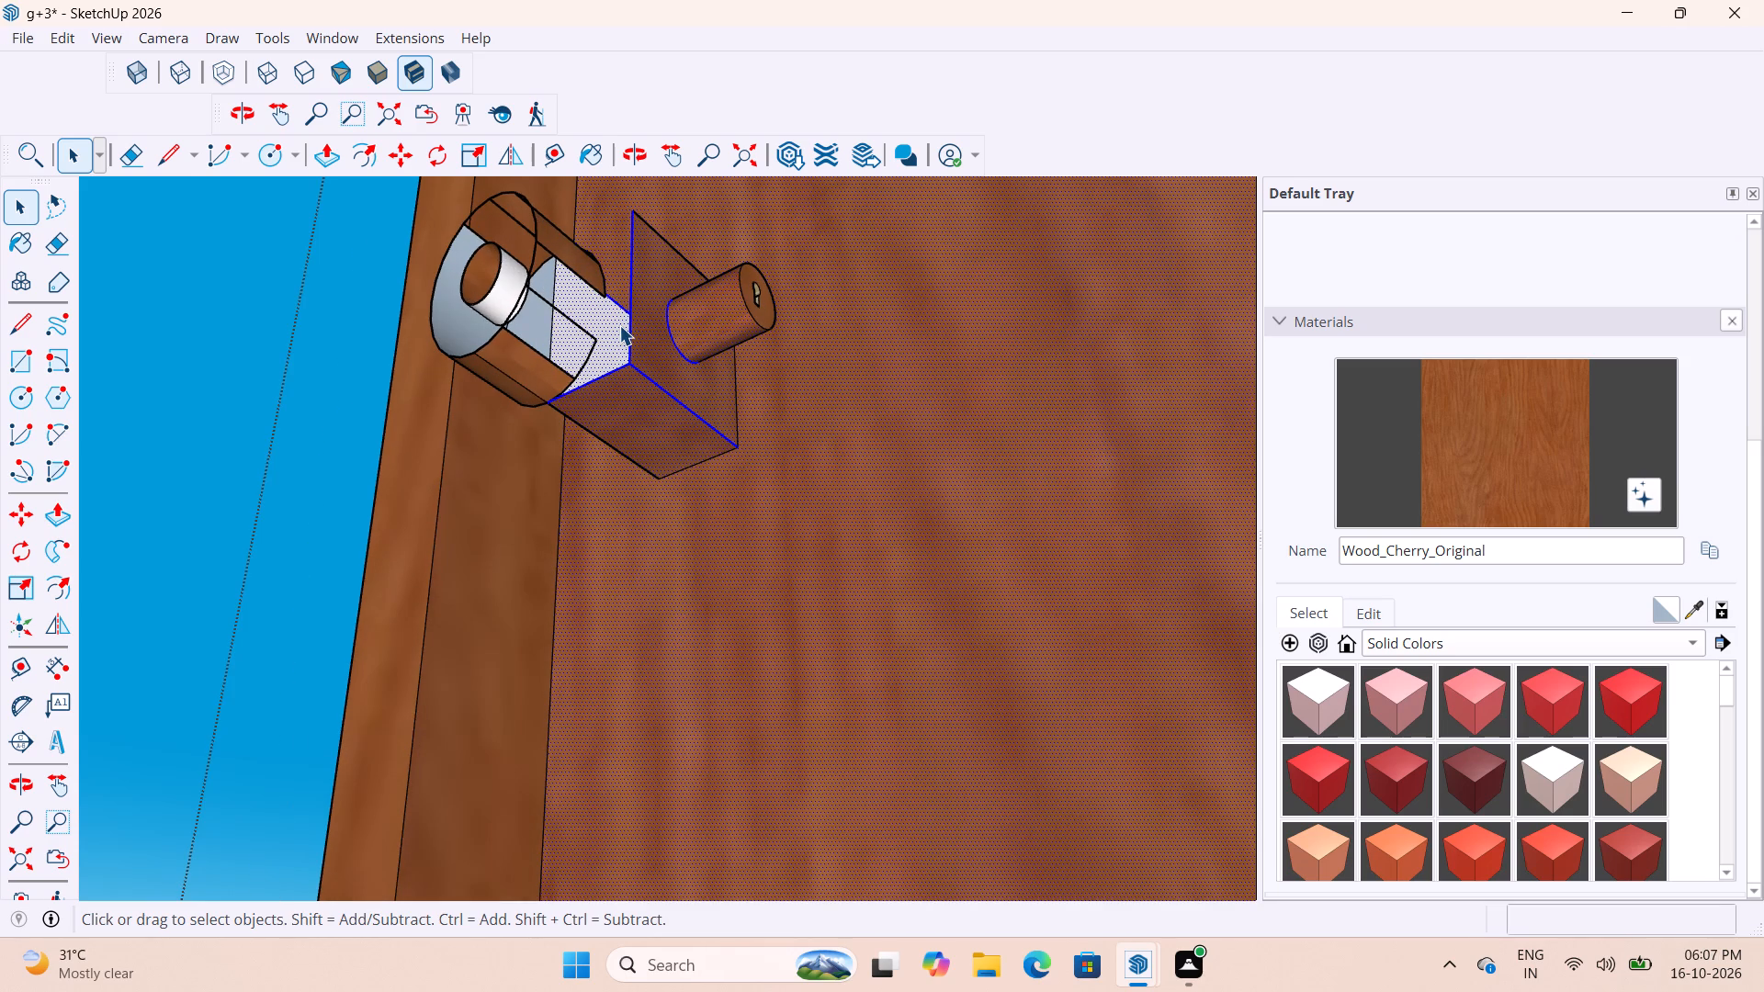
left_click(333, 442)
Delete the small cylinder projecting from the handle block, including its side surface and round end face.
scroll(670, 379, "up", 4)
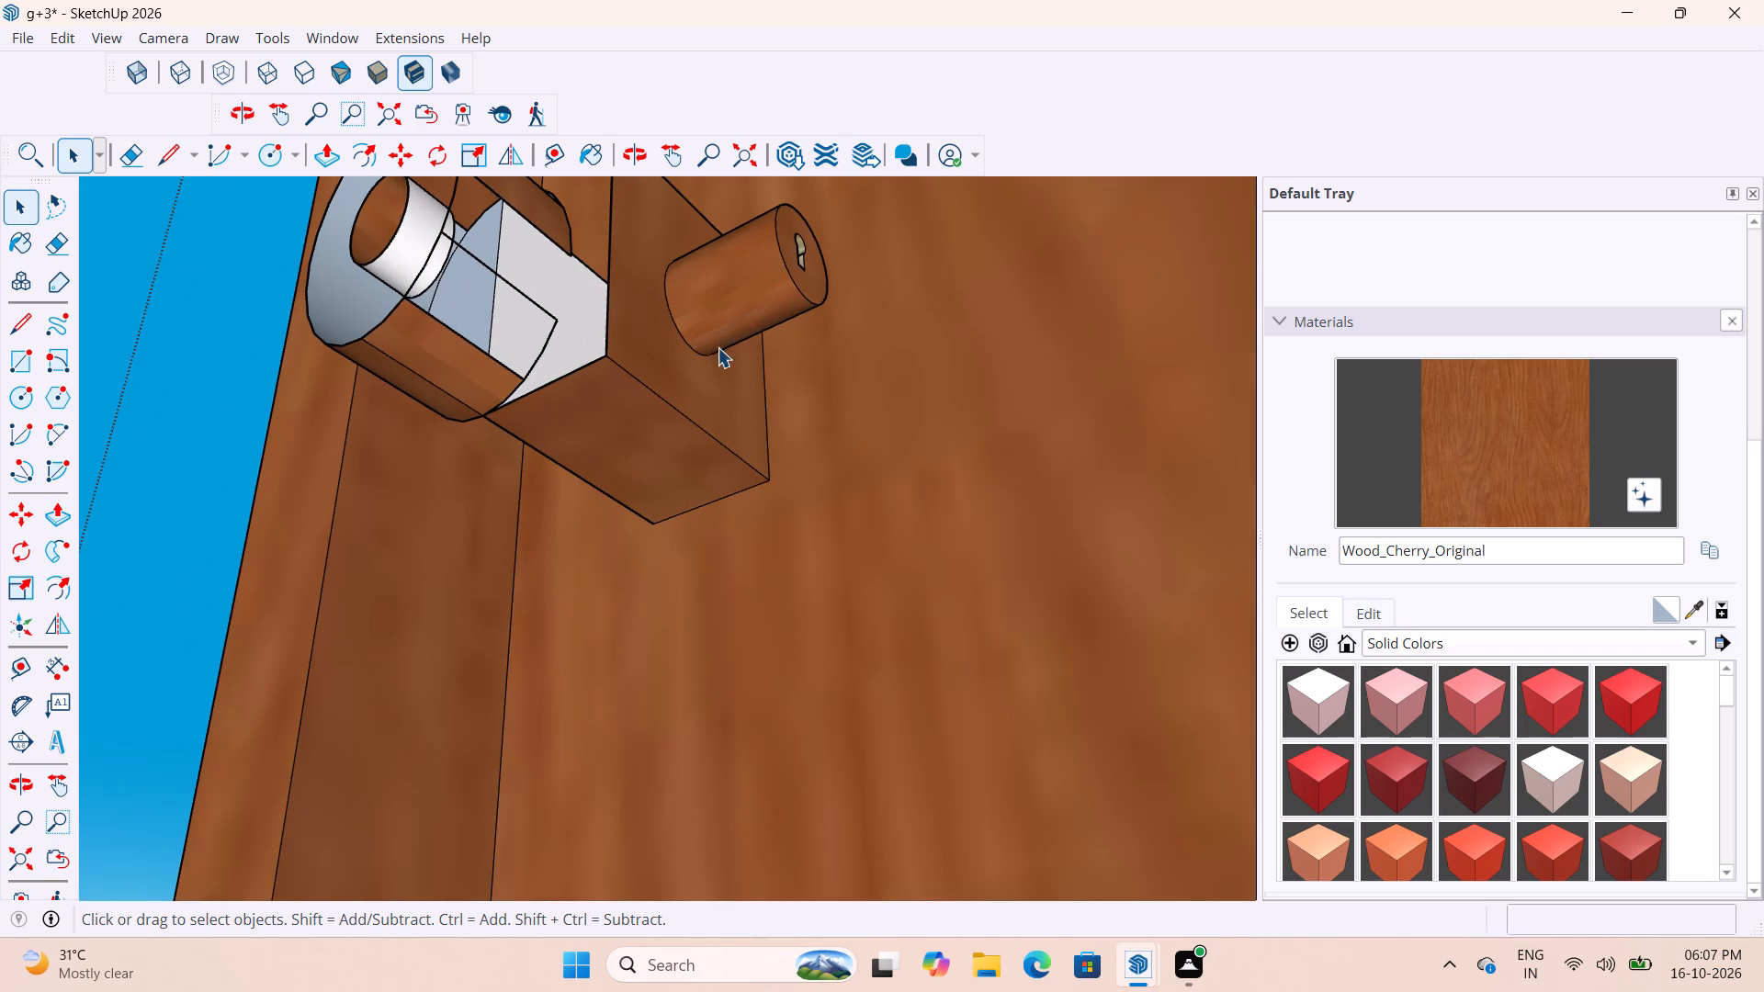
left_click(773, 279)
key("Delete")
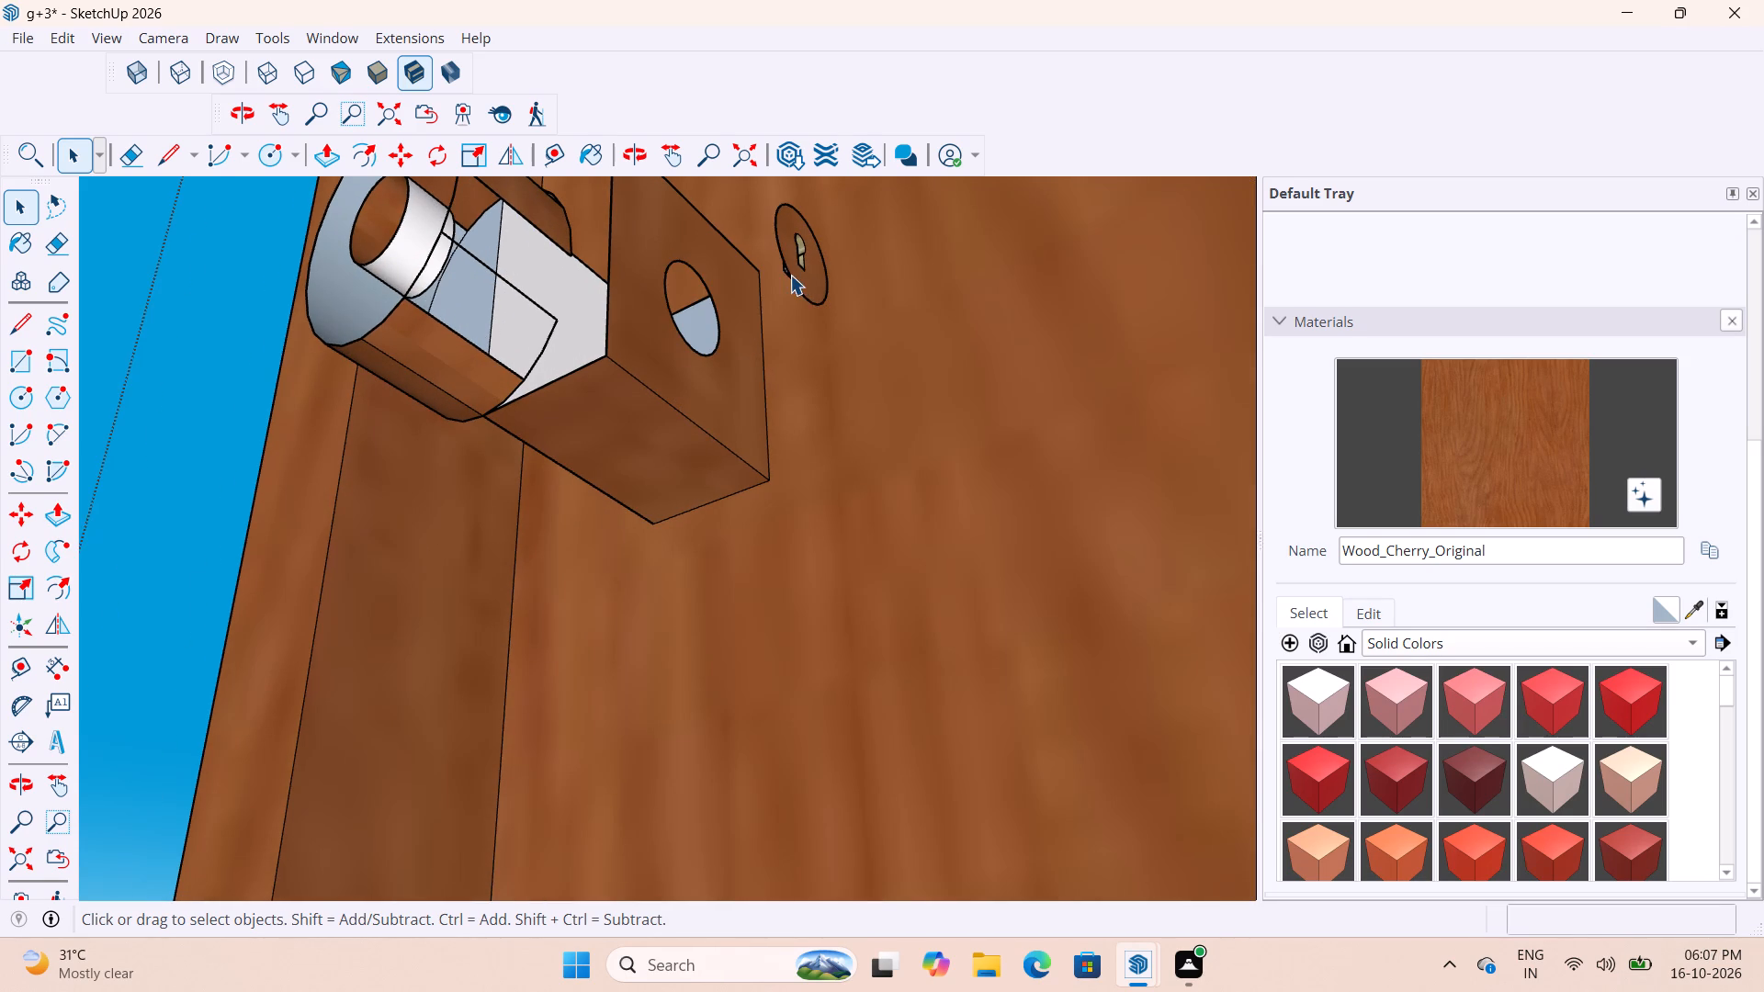
left_click(790, 275)
key("Delete")
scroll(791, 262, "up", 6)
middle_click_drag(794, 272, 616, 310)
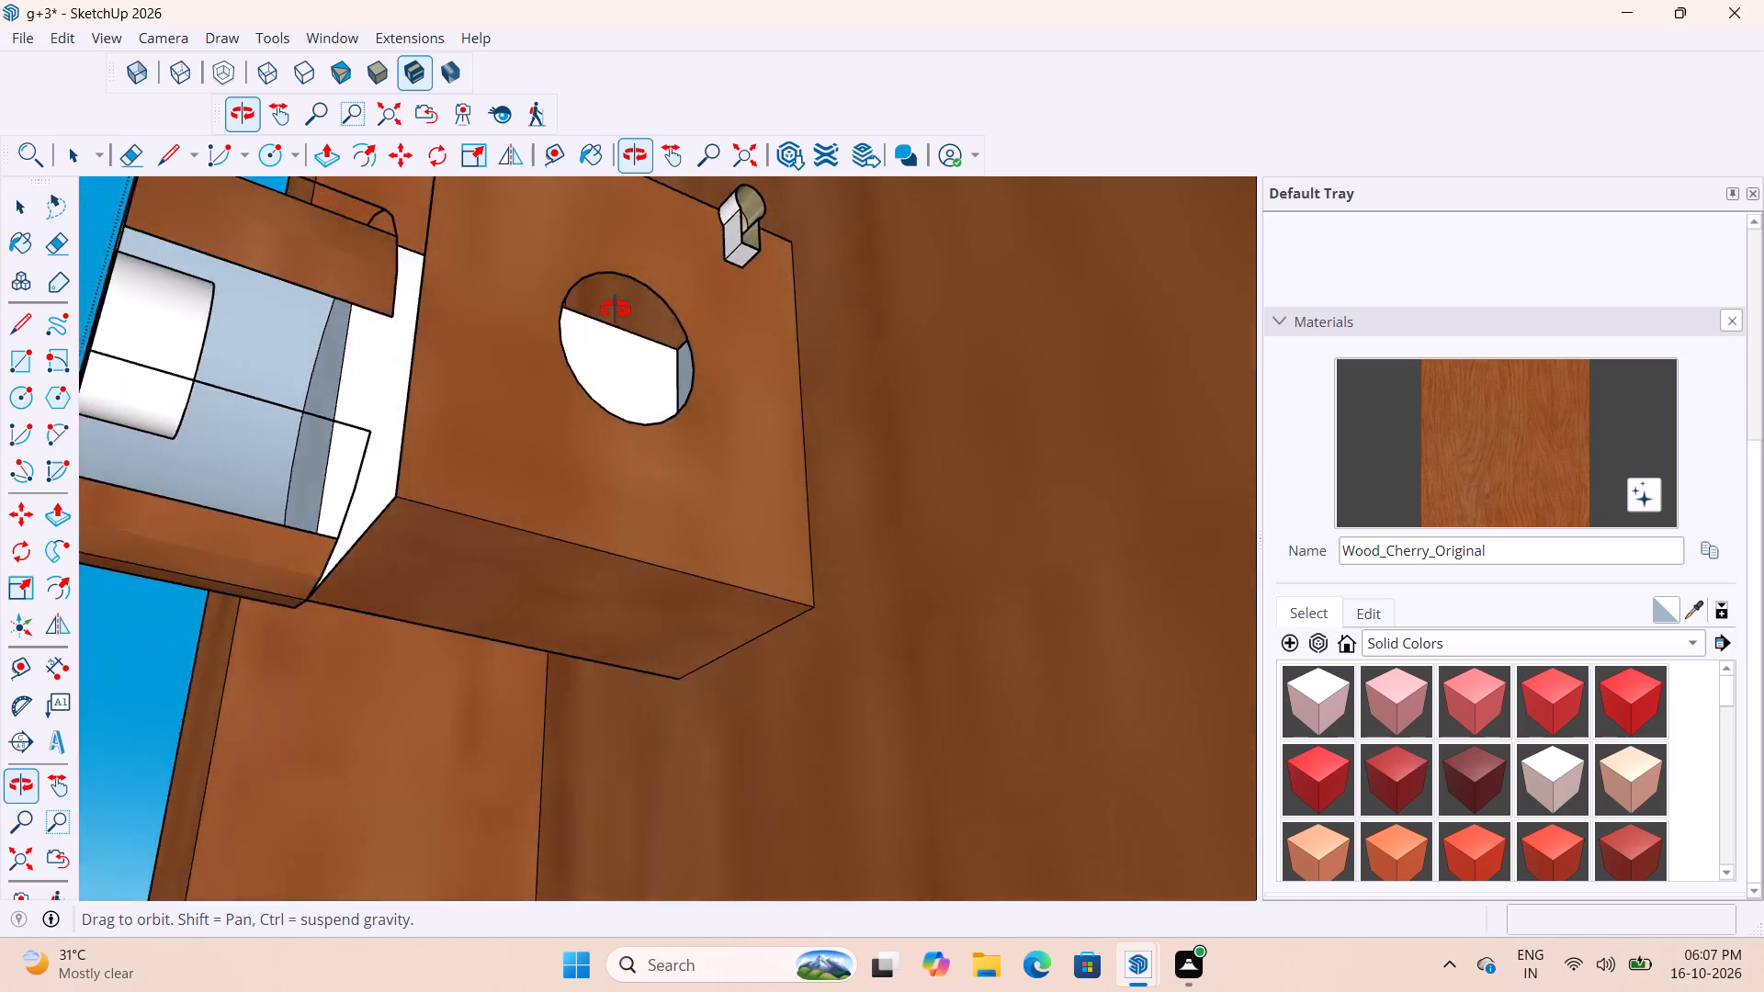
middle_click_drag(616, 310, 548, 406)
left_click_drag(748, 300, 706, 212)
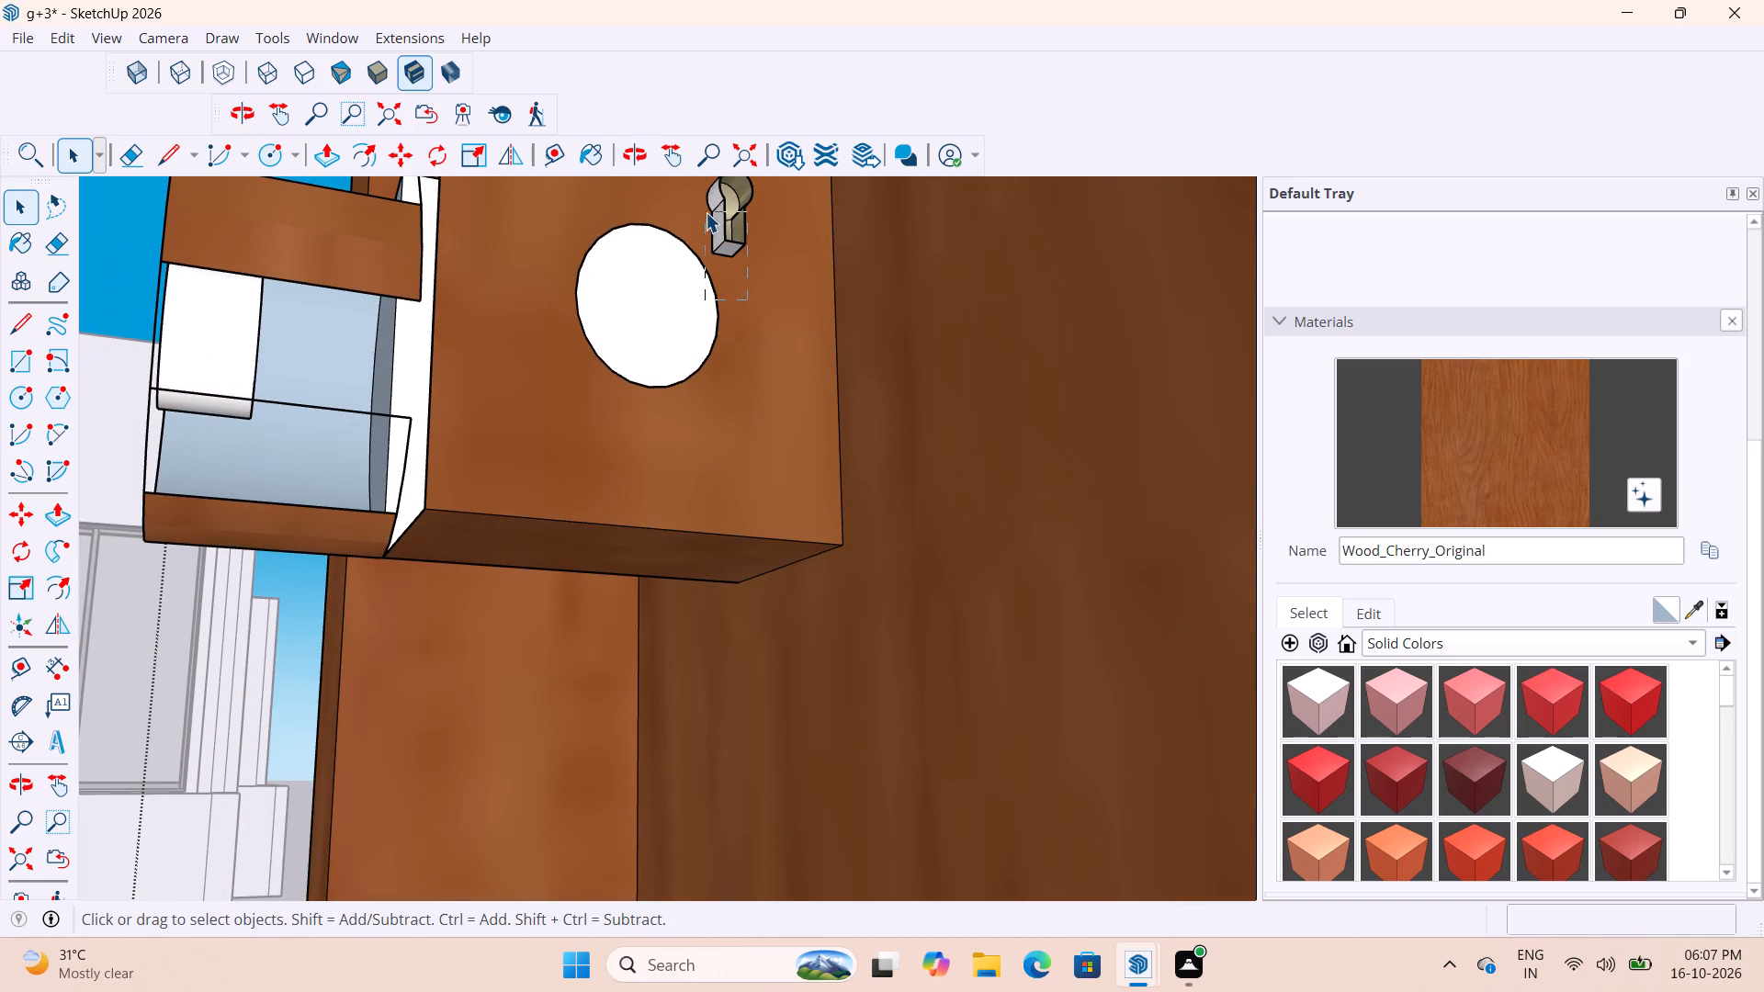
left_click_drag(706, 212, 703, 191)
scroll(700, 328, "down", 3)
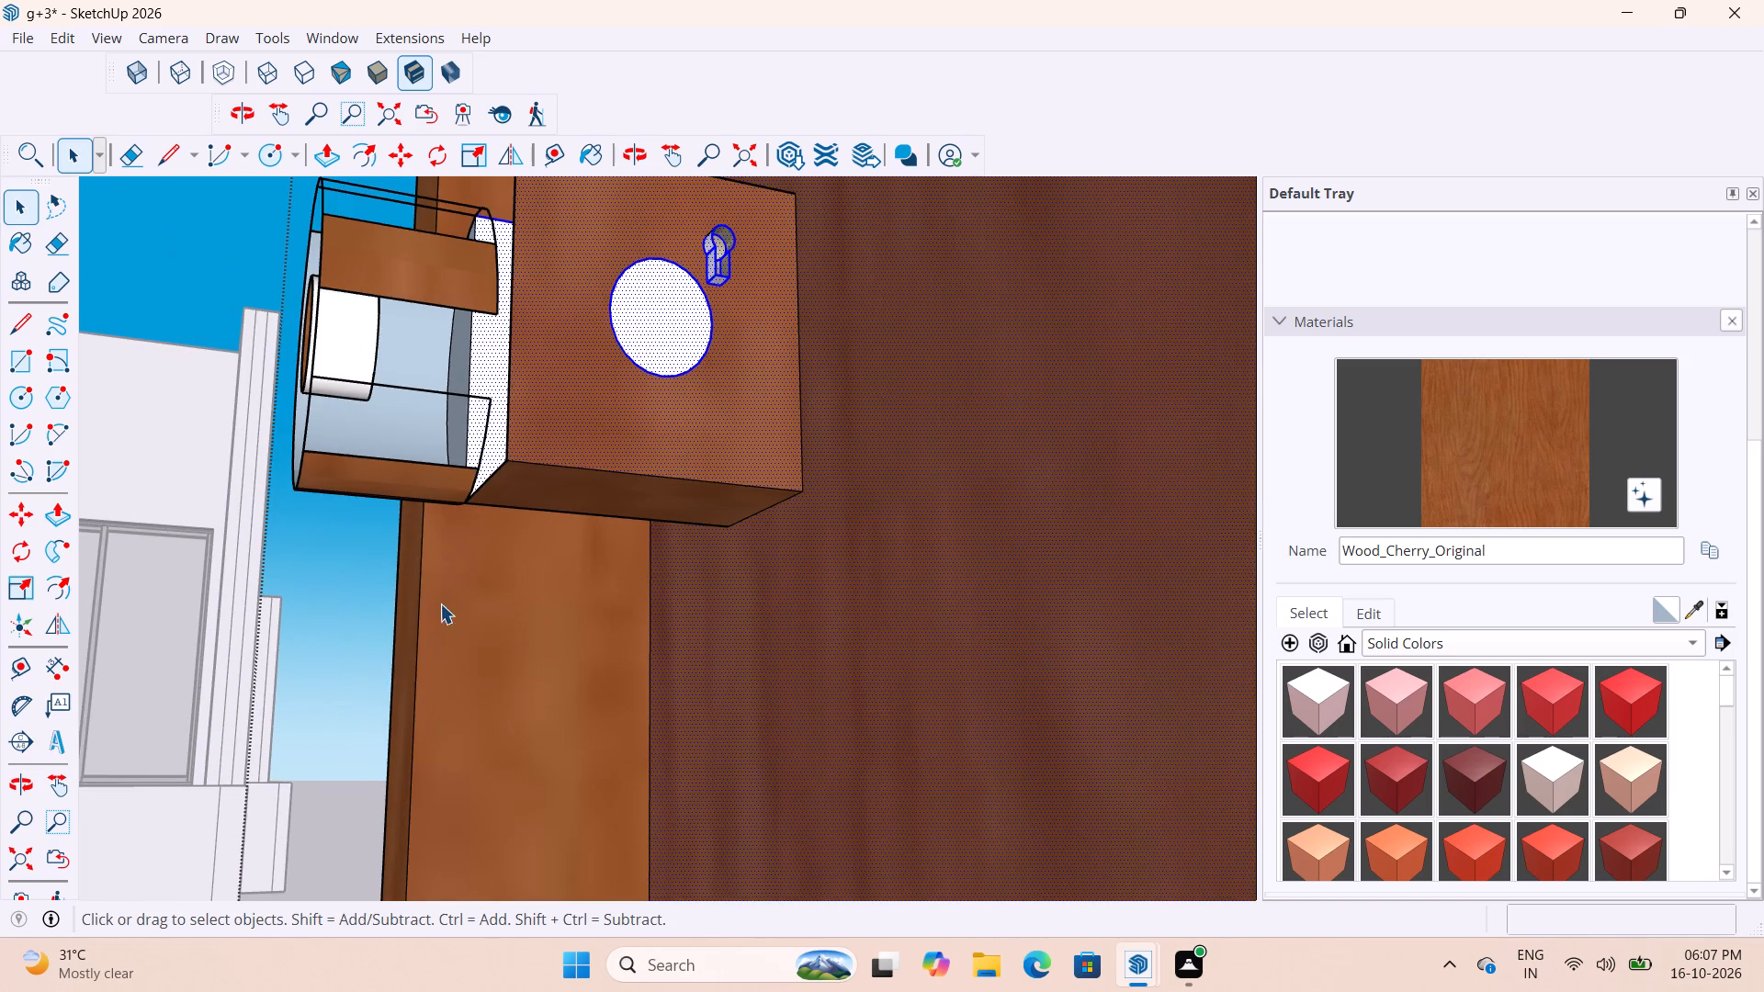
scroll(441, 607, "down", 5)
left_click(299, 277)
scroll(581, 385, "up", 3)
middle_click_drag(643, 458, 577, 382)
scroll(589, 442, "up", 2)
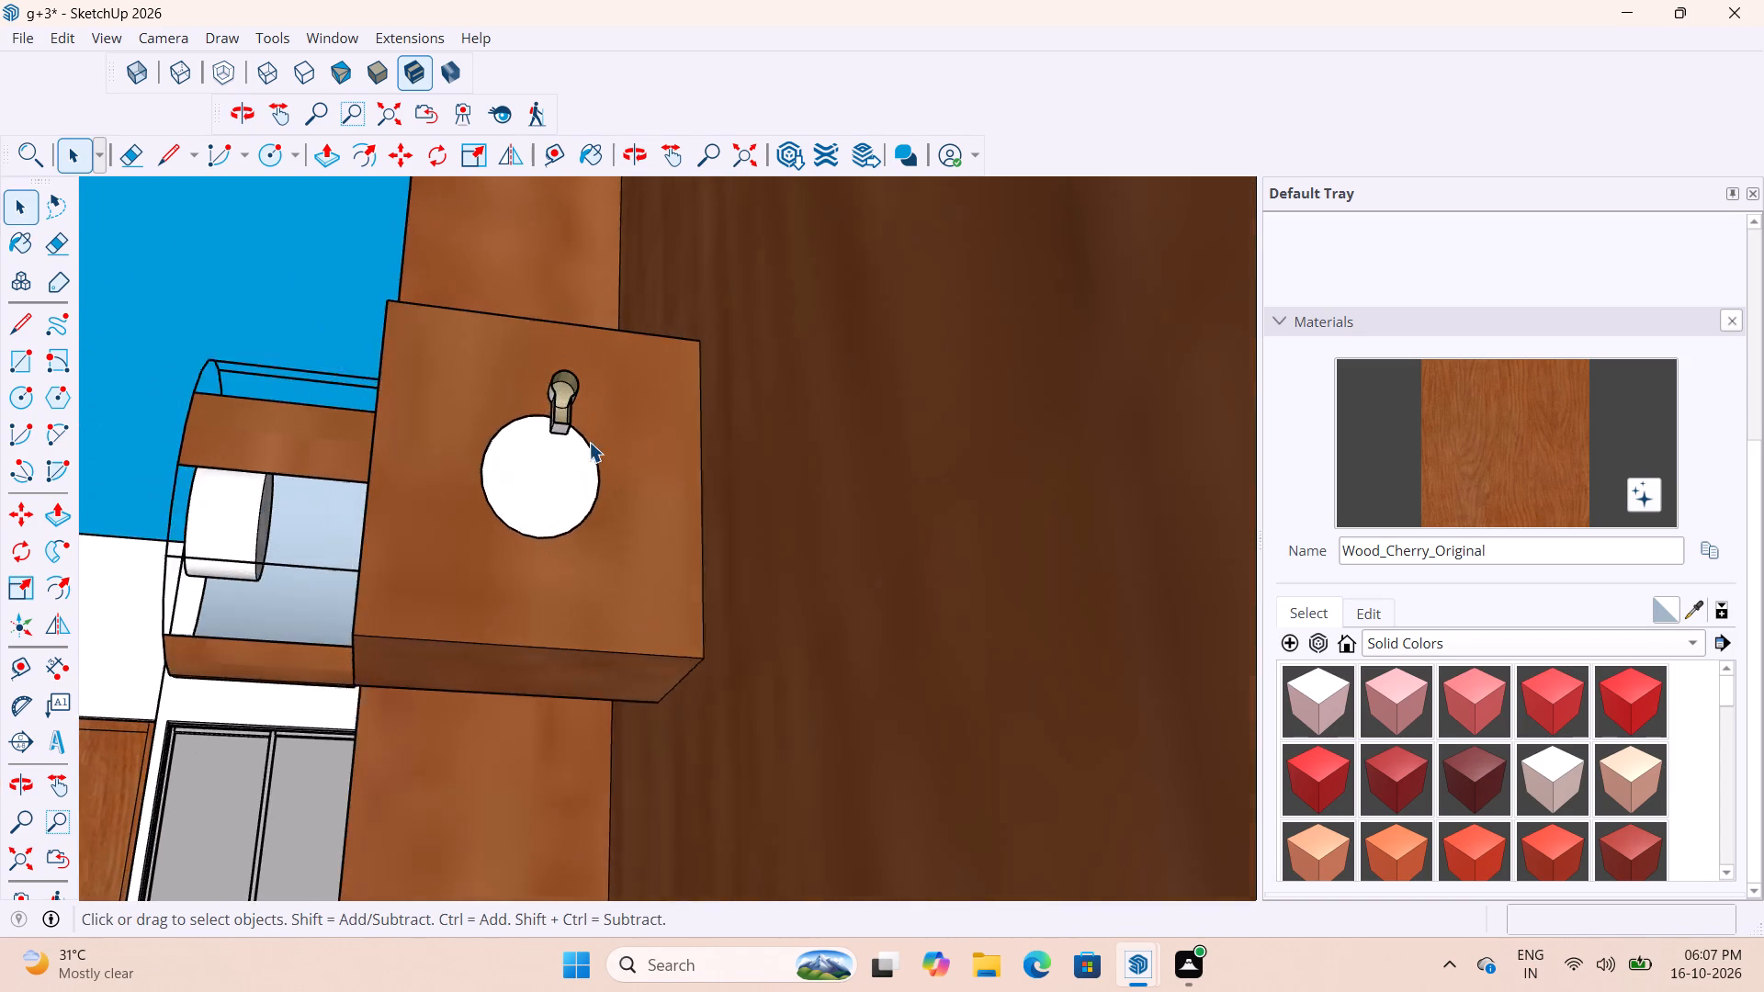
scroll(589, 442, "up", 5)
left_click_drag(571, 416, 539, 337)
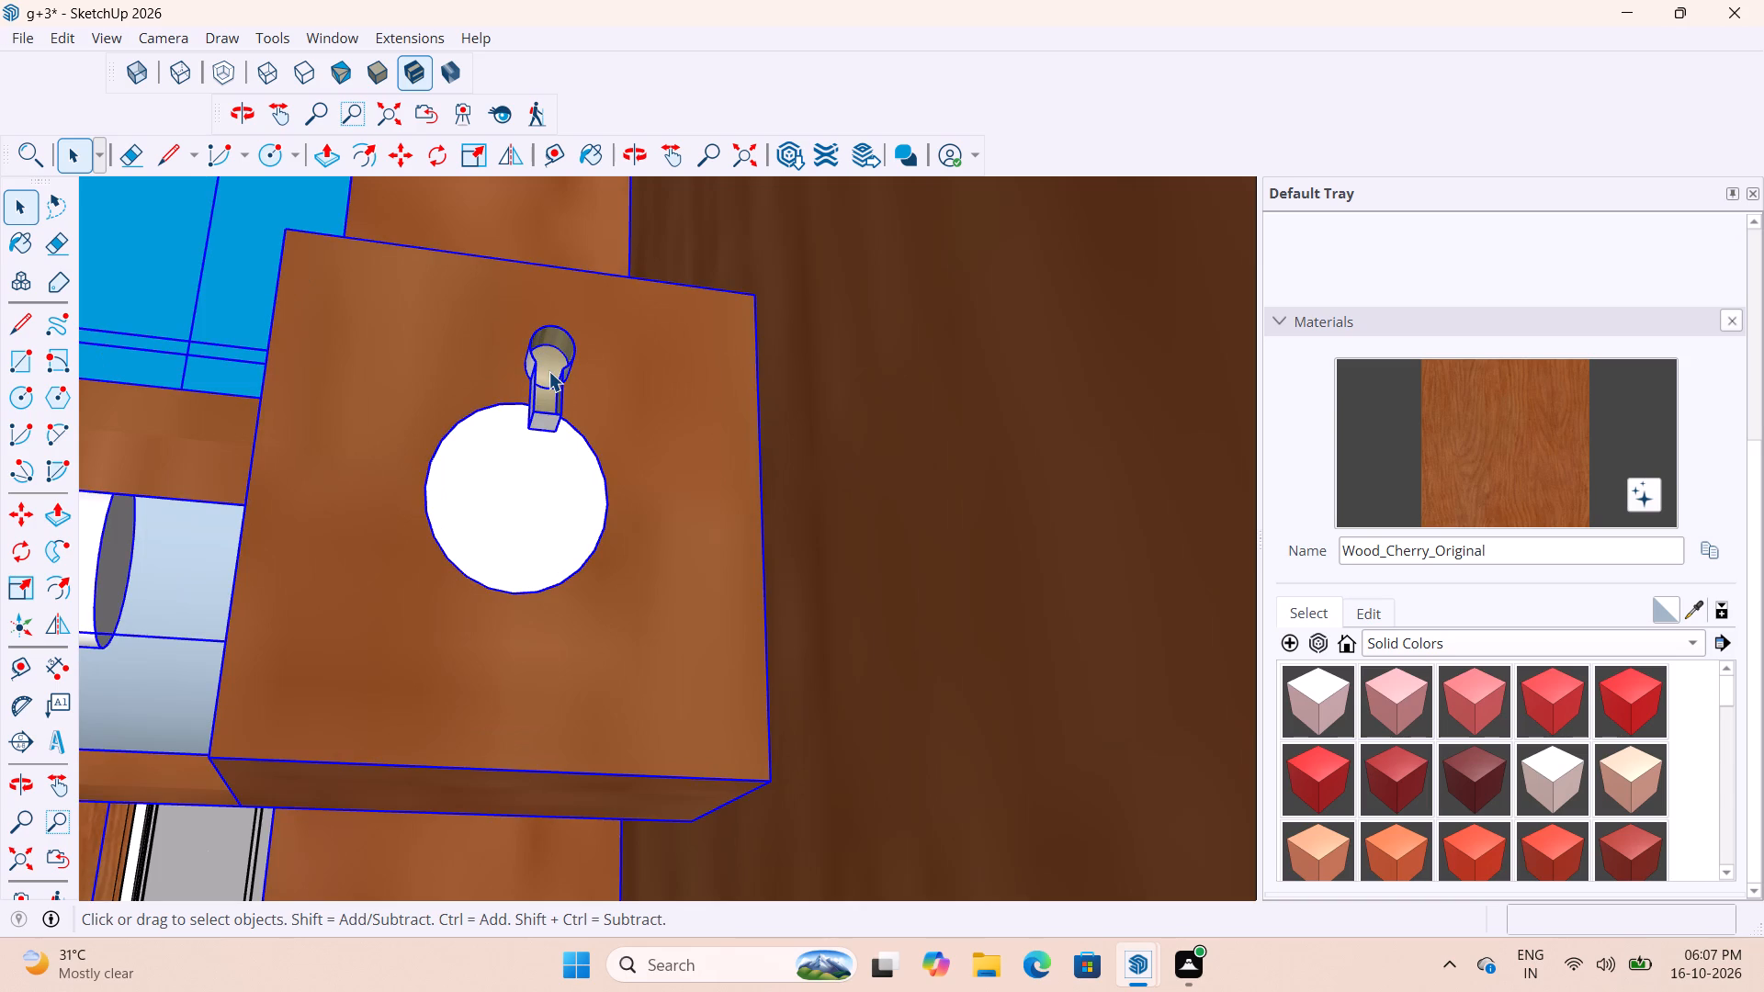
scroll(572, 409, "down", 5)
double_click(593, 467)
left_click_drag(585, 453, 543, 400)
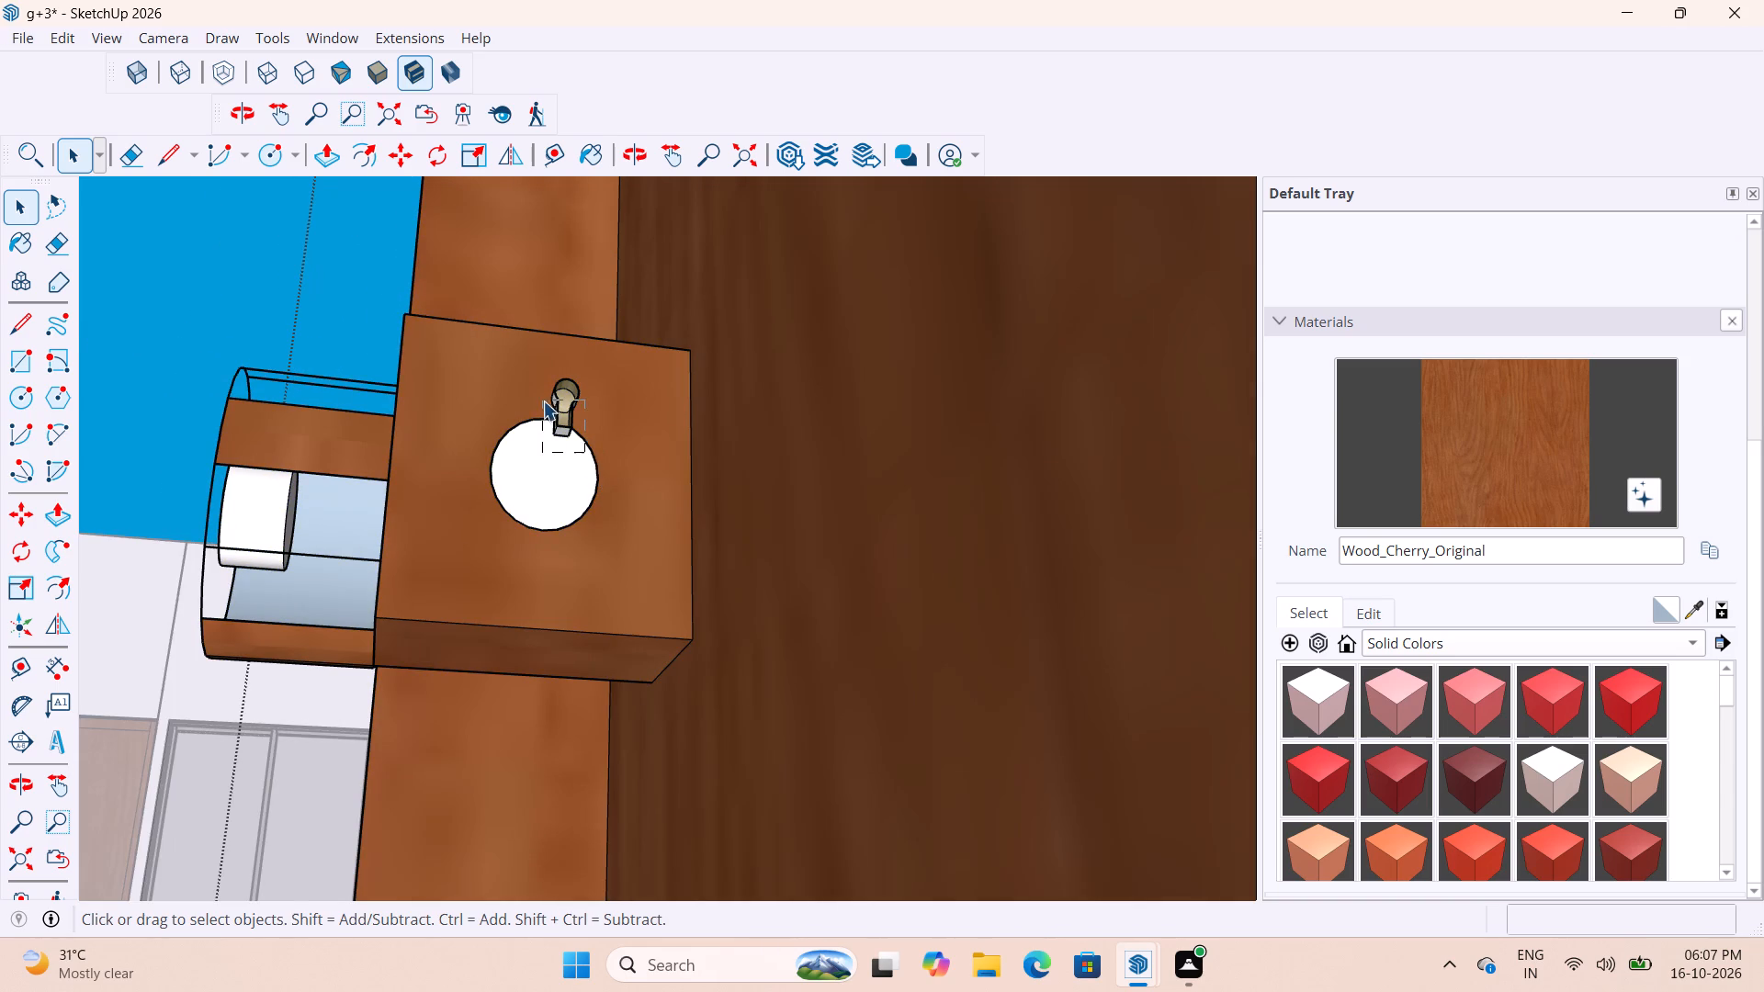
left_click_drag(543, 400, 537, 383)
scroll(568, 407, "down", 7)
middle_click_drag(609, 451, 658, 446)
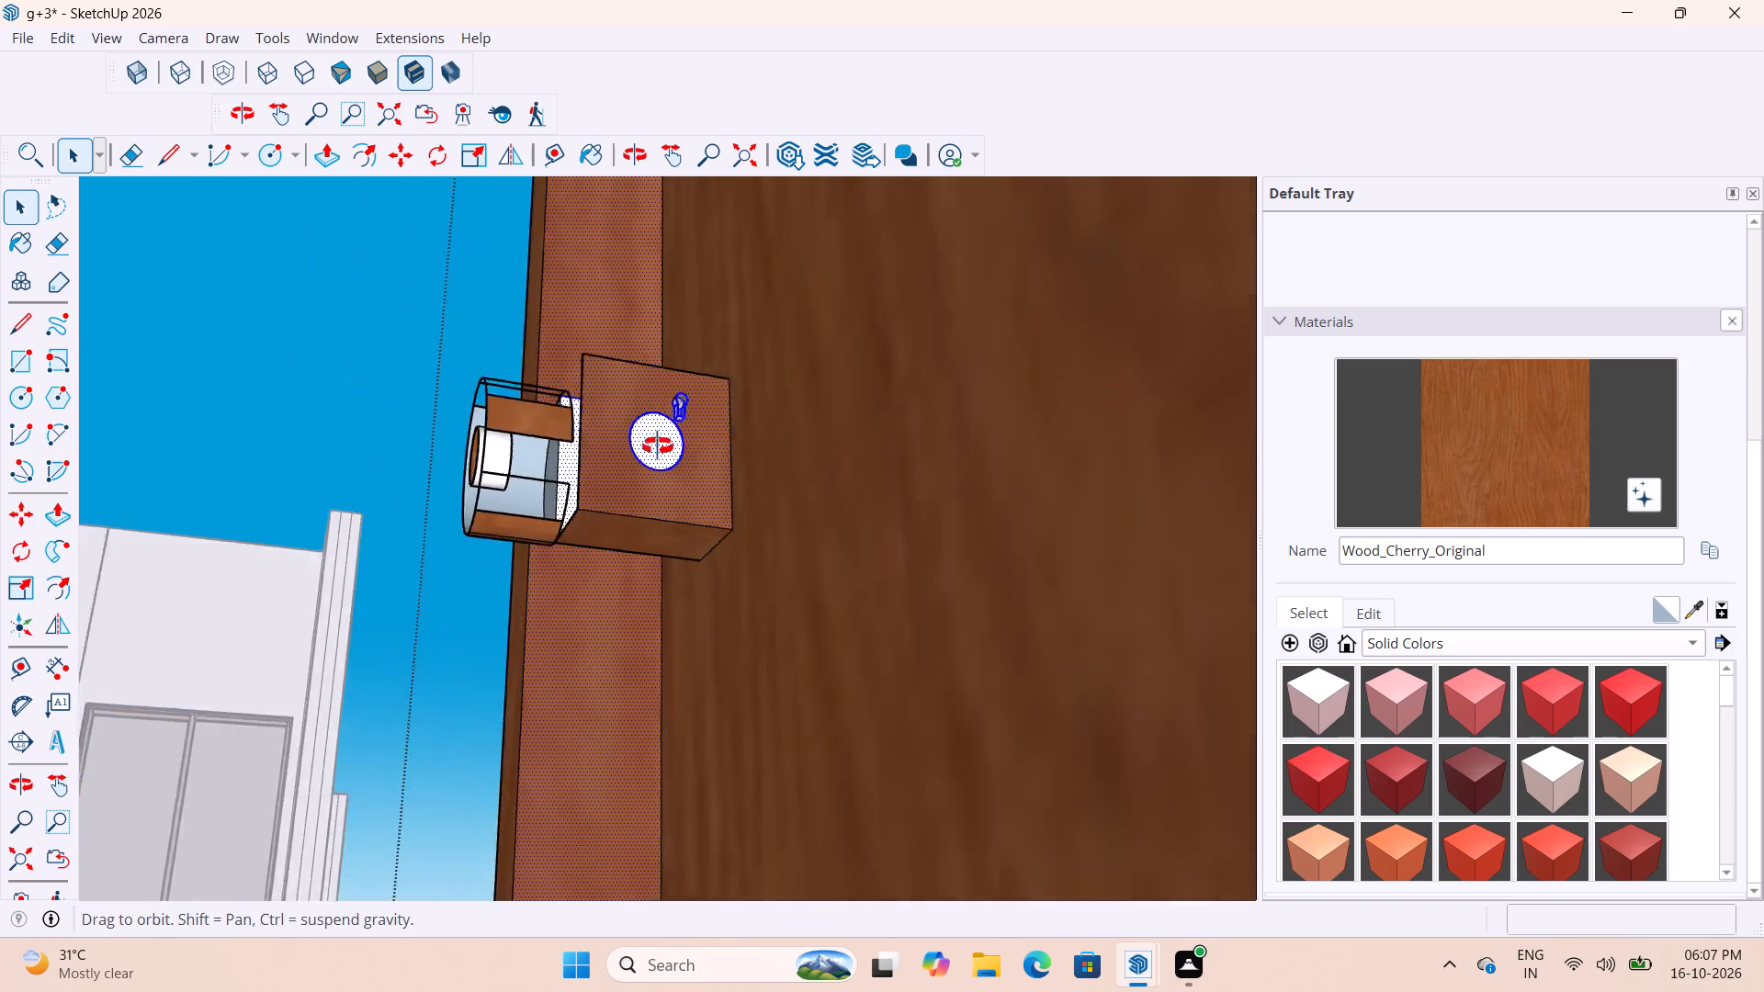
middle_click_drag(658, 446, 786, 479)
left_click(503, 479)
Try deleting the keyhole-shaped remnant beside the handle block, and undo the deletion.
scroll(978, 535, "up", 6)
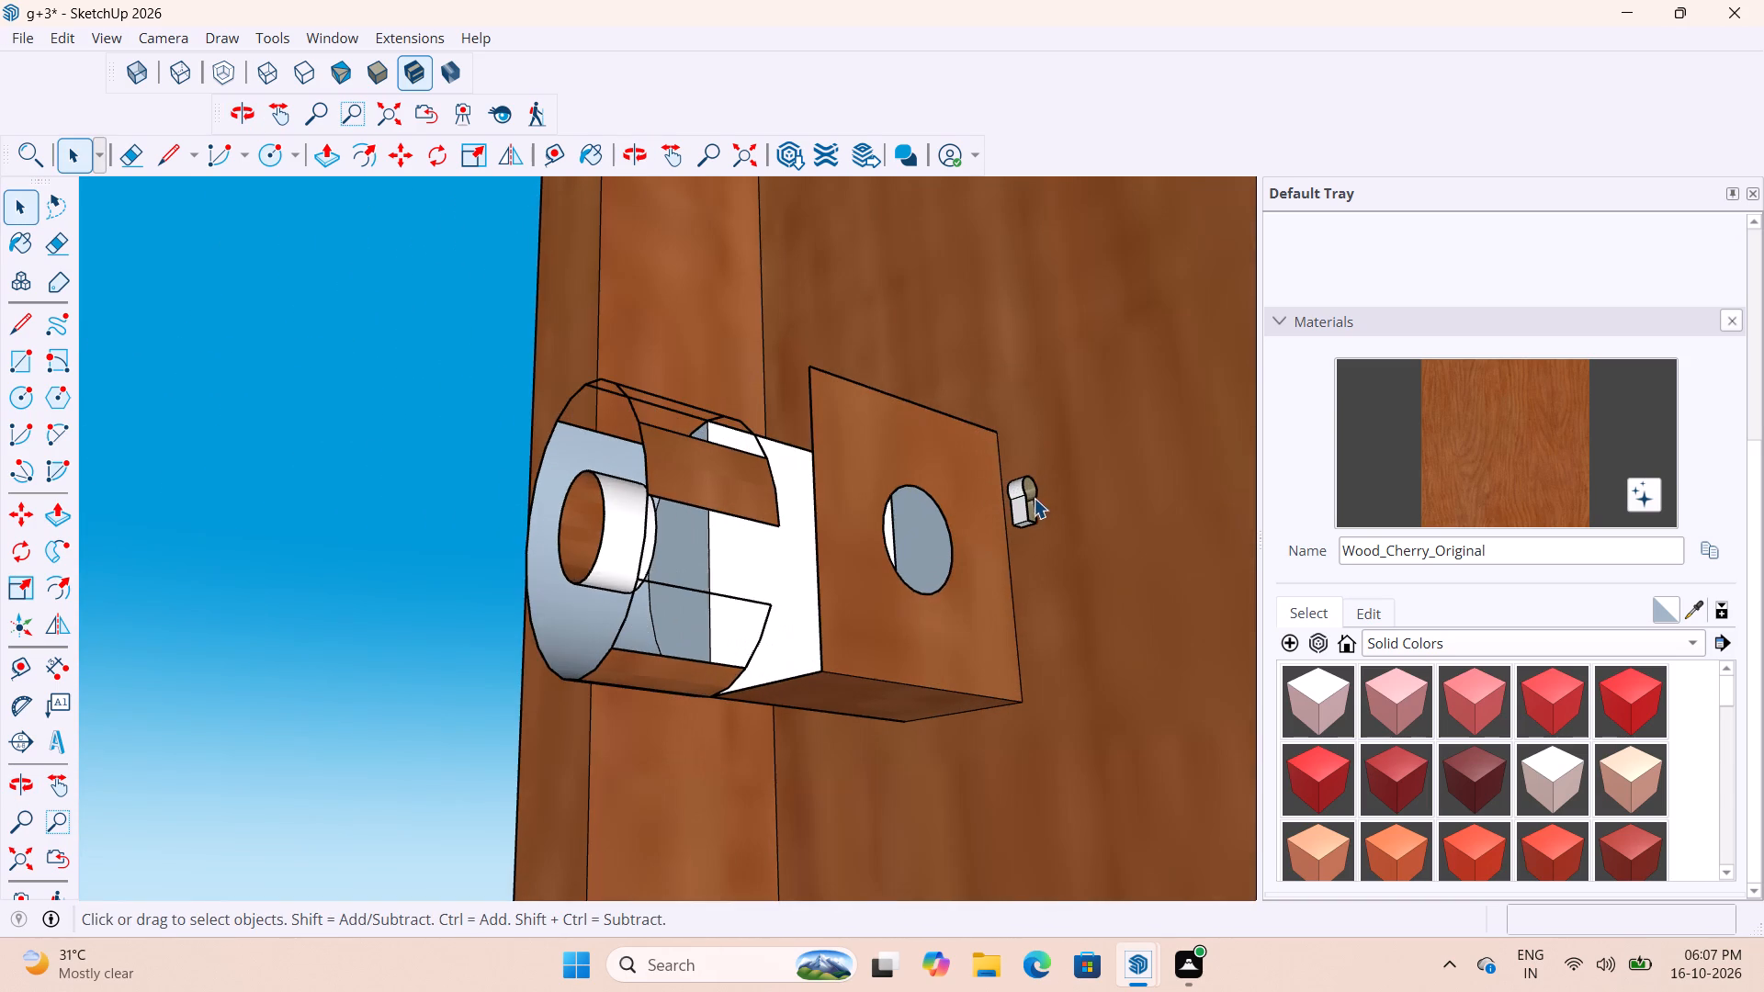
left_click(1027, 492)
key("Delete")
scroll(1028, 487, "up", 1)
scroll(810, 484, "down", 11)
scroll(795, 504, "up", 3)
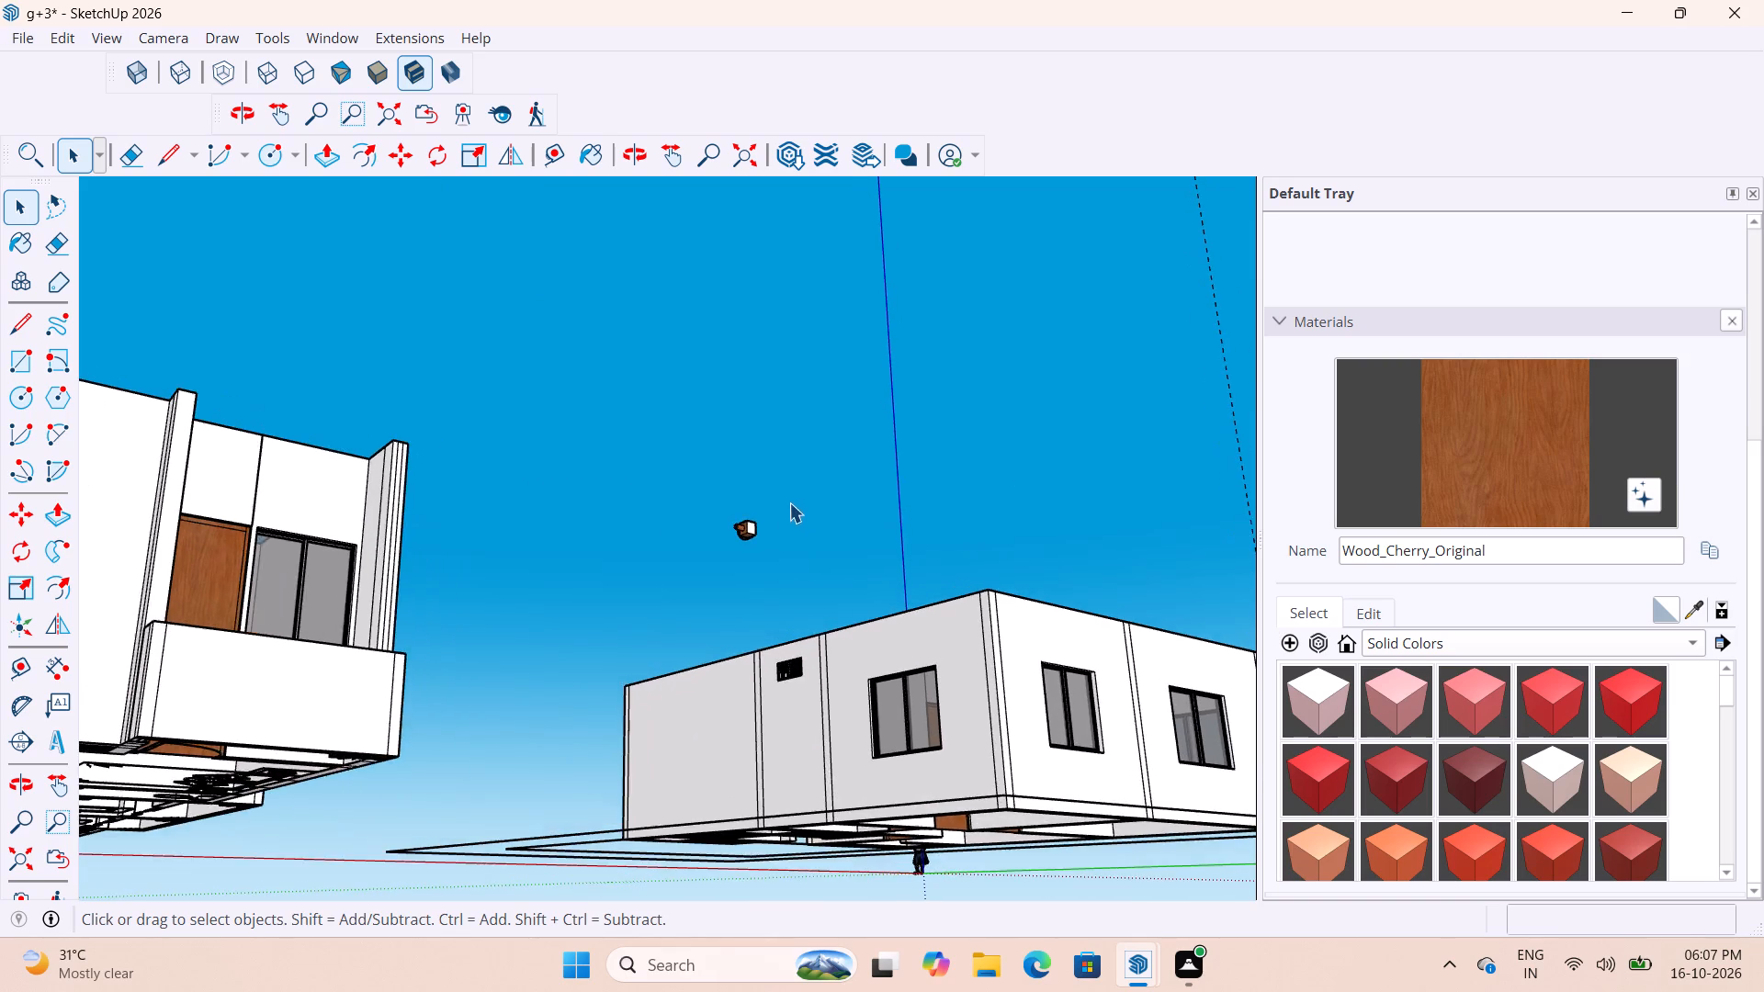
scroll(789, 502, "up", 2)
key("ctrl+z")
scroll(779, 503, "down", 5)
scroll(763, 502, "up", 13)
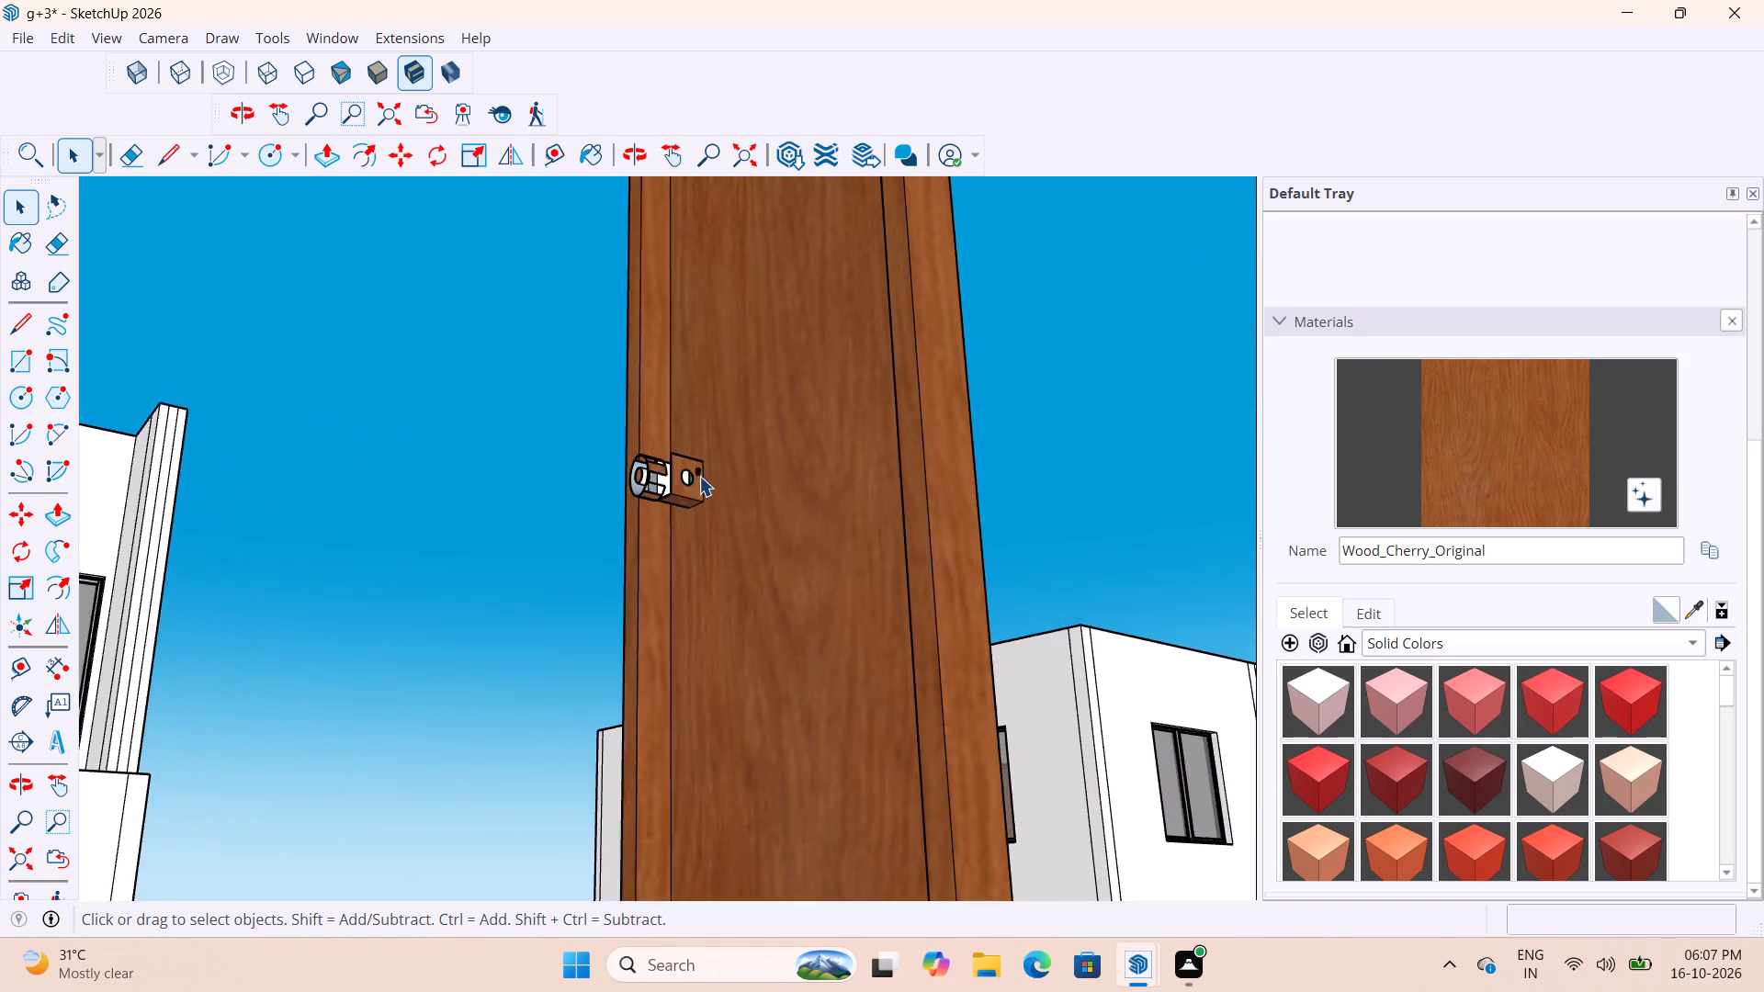
Reopen the door copy for editing and erase the handle block's lower and front edges and the barrel's inner cylinder.
scroll(699, 476, "up", 12)
left_click_drag(616, 494, 582, 445)
double_click(582, 445)
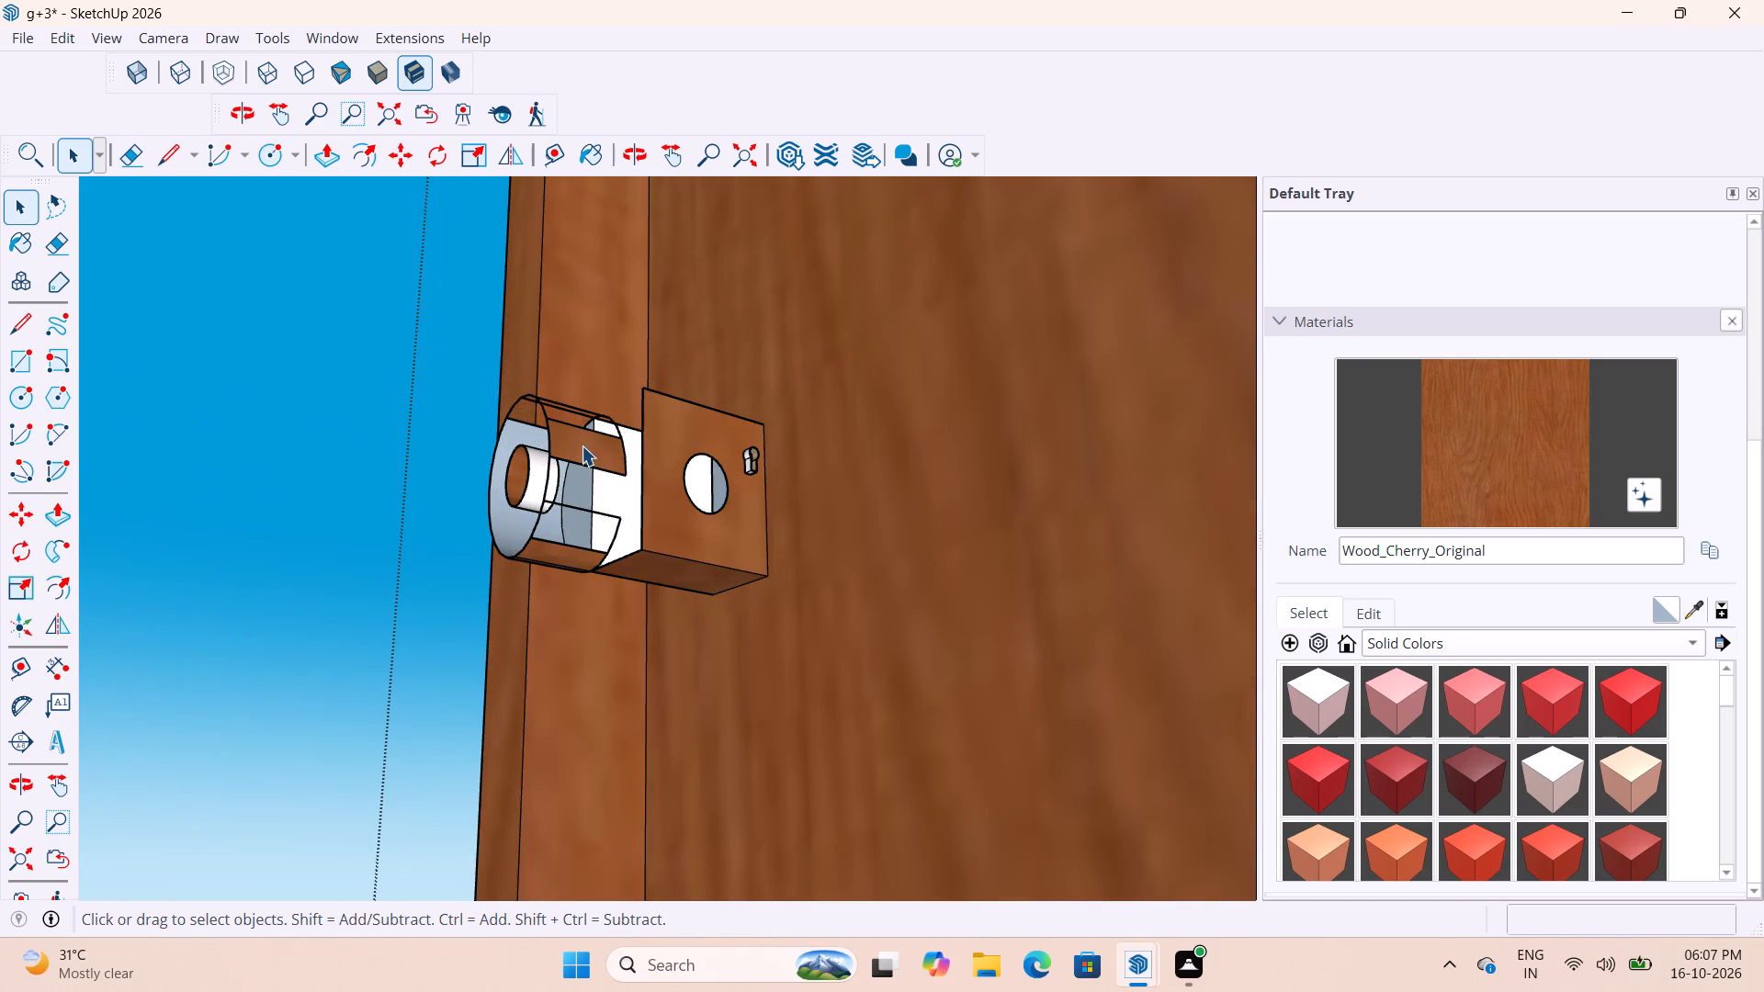
left_click(587, 455)
key("e")
scroll(591, 455, "up", 5)
middle_click_drag(572, 510, 592, 305)
left_click_drag(626, 537, 590, 389)
left_click_drag(592, 591, 508, 423)
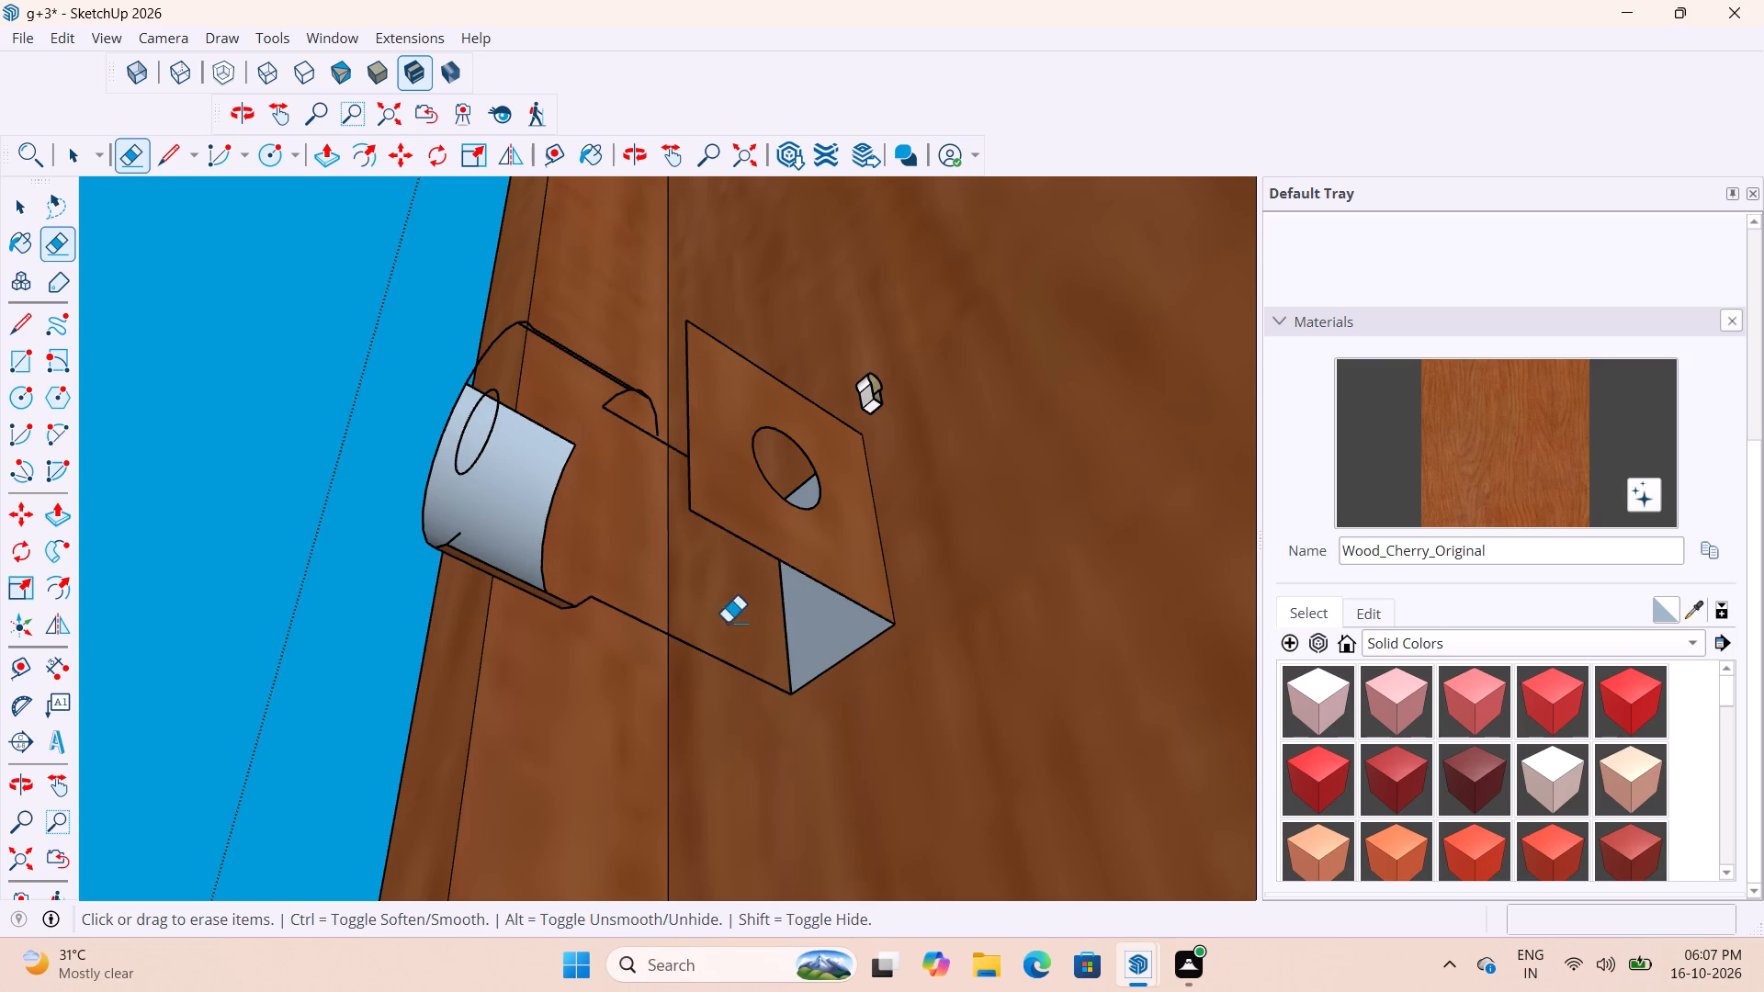
left_click_drag(823, 597, 768, 449)
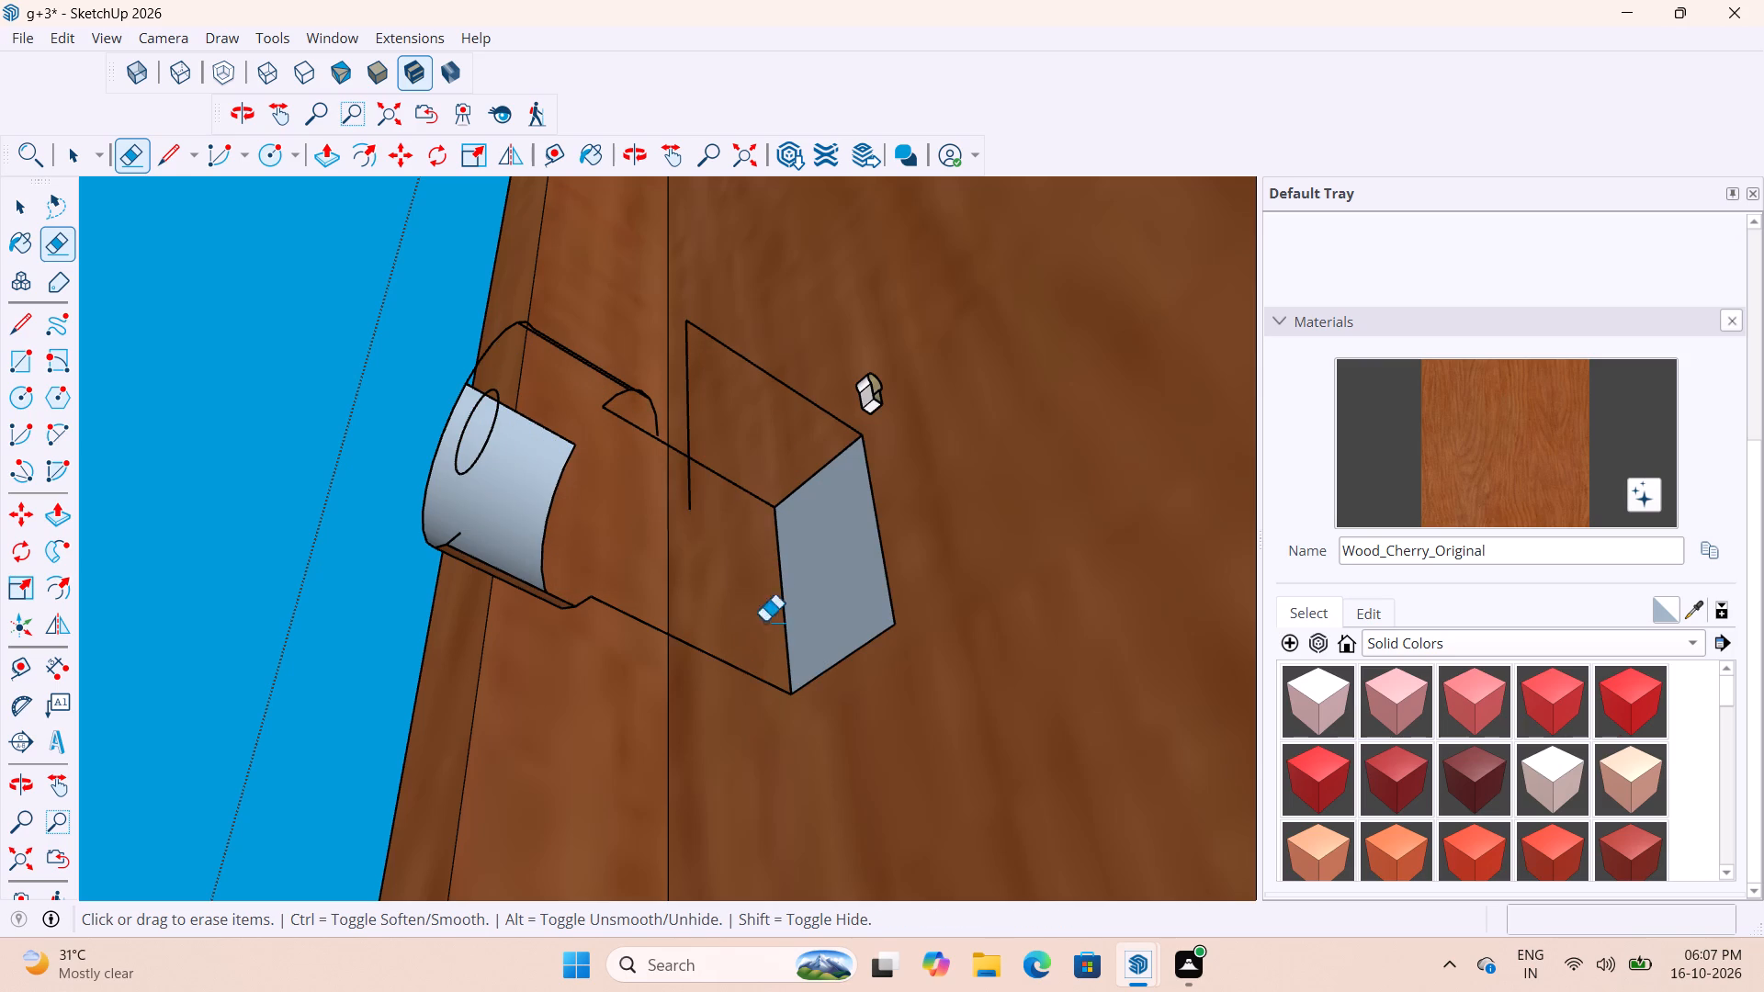
left_click_drag(731, 687, 710, 647)
Erase the barrel's curved faces, circle and leftover arcs from the handle.
middle_click_drag(531, 536, 743, 495)
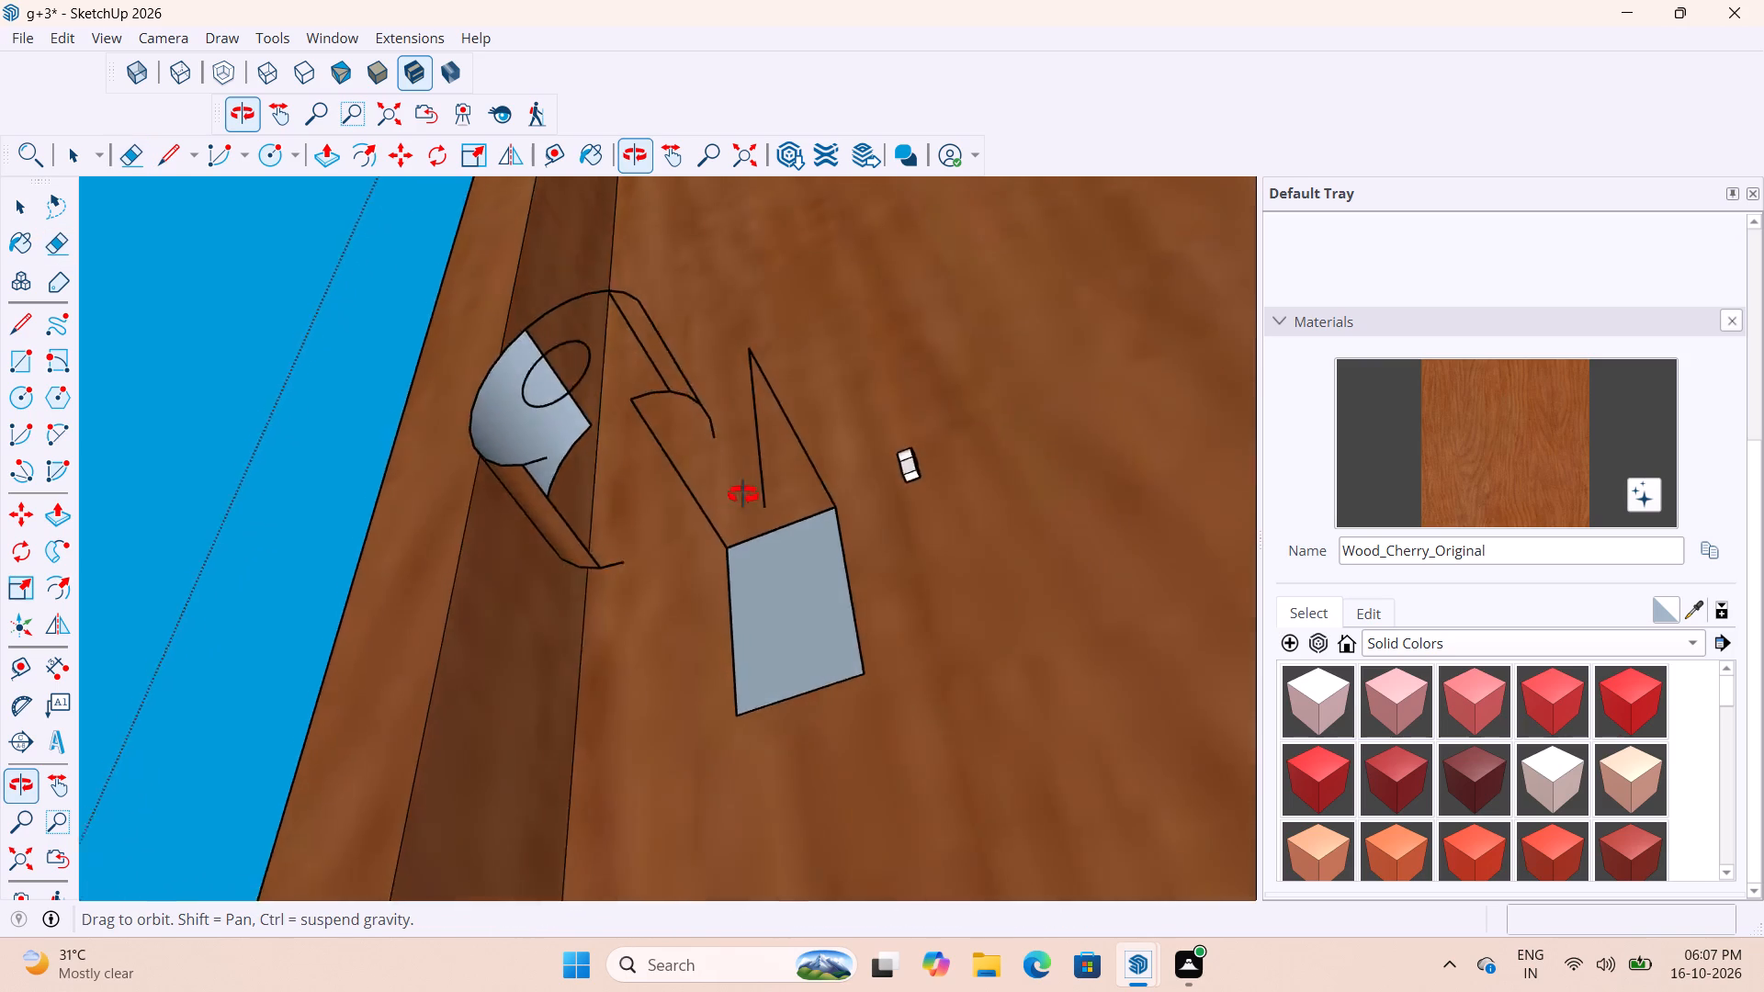
middle_click_drag(743, 495, 1072, 595)
left_click_drag(630, 570, 666, 463)
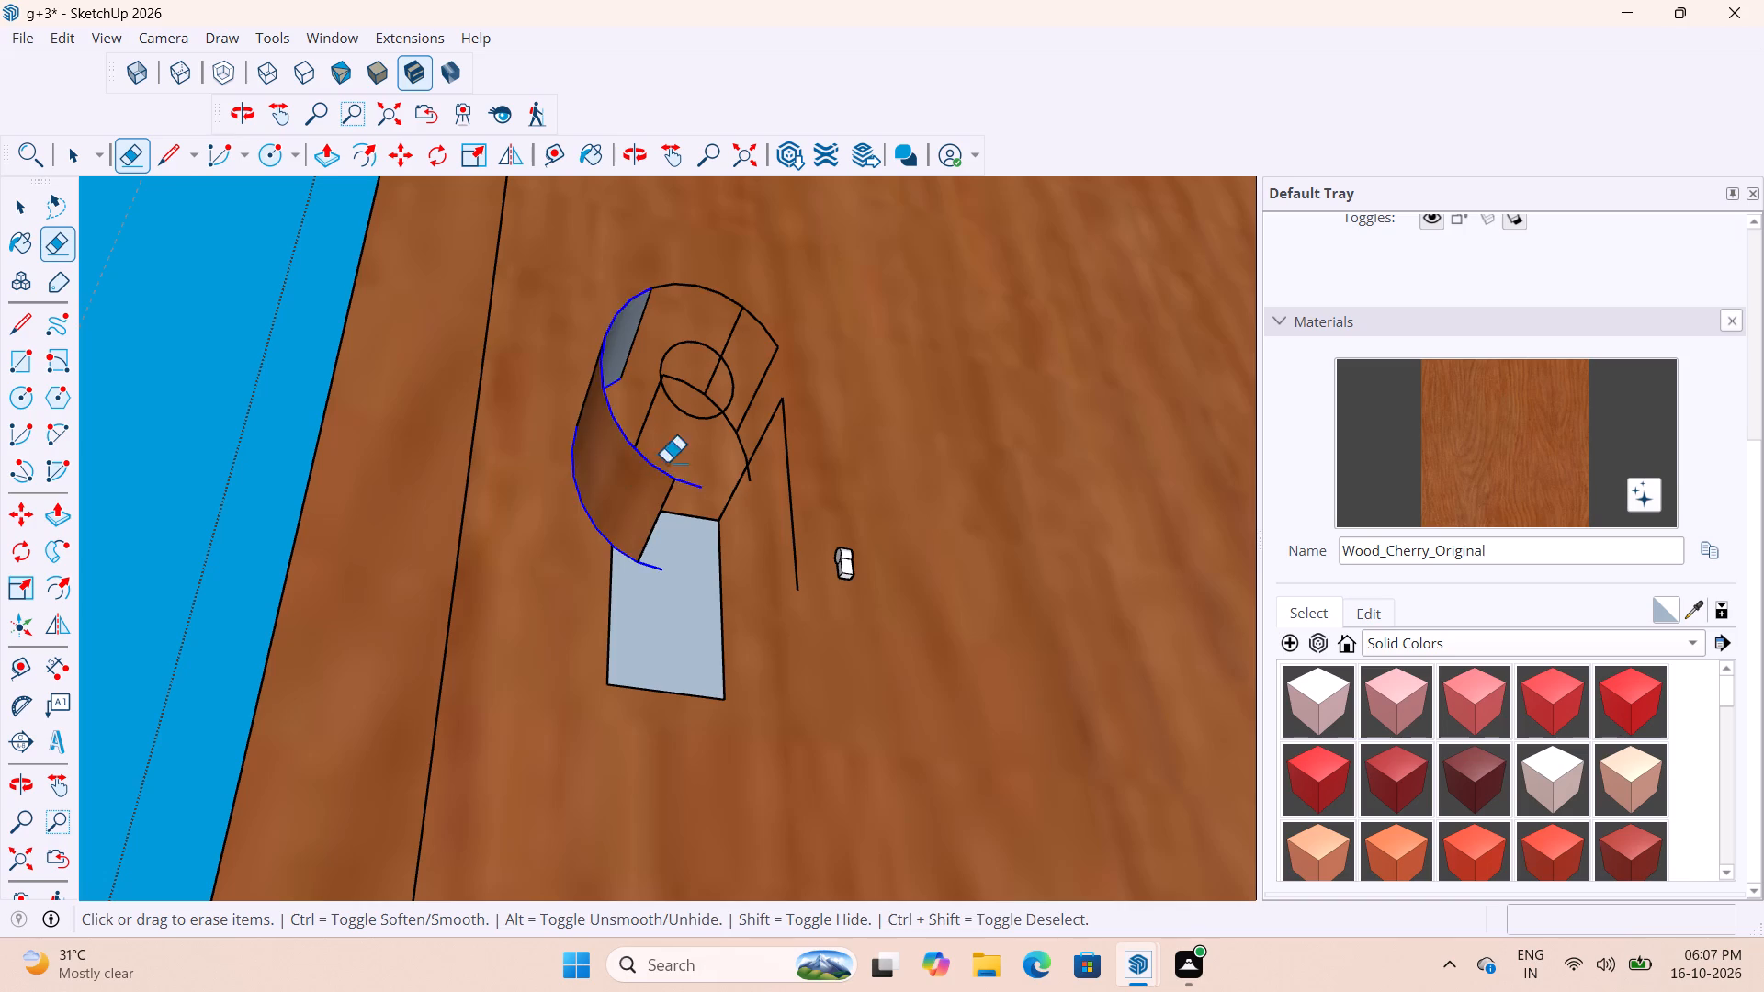
left_click_drag(666, 463, 668, 463)
middle_click_drag(718, 458, 464, 846)
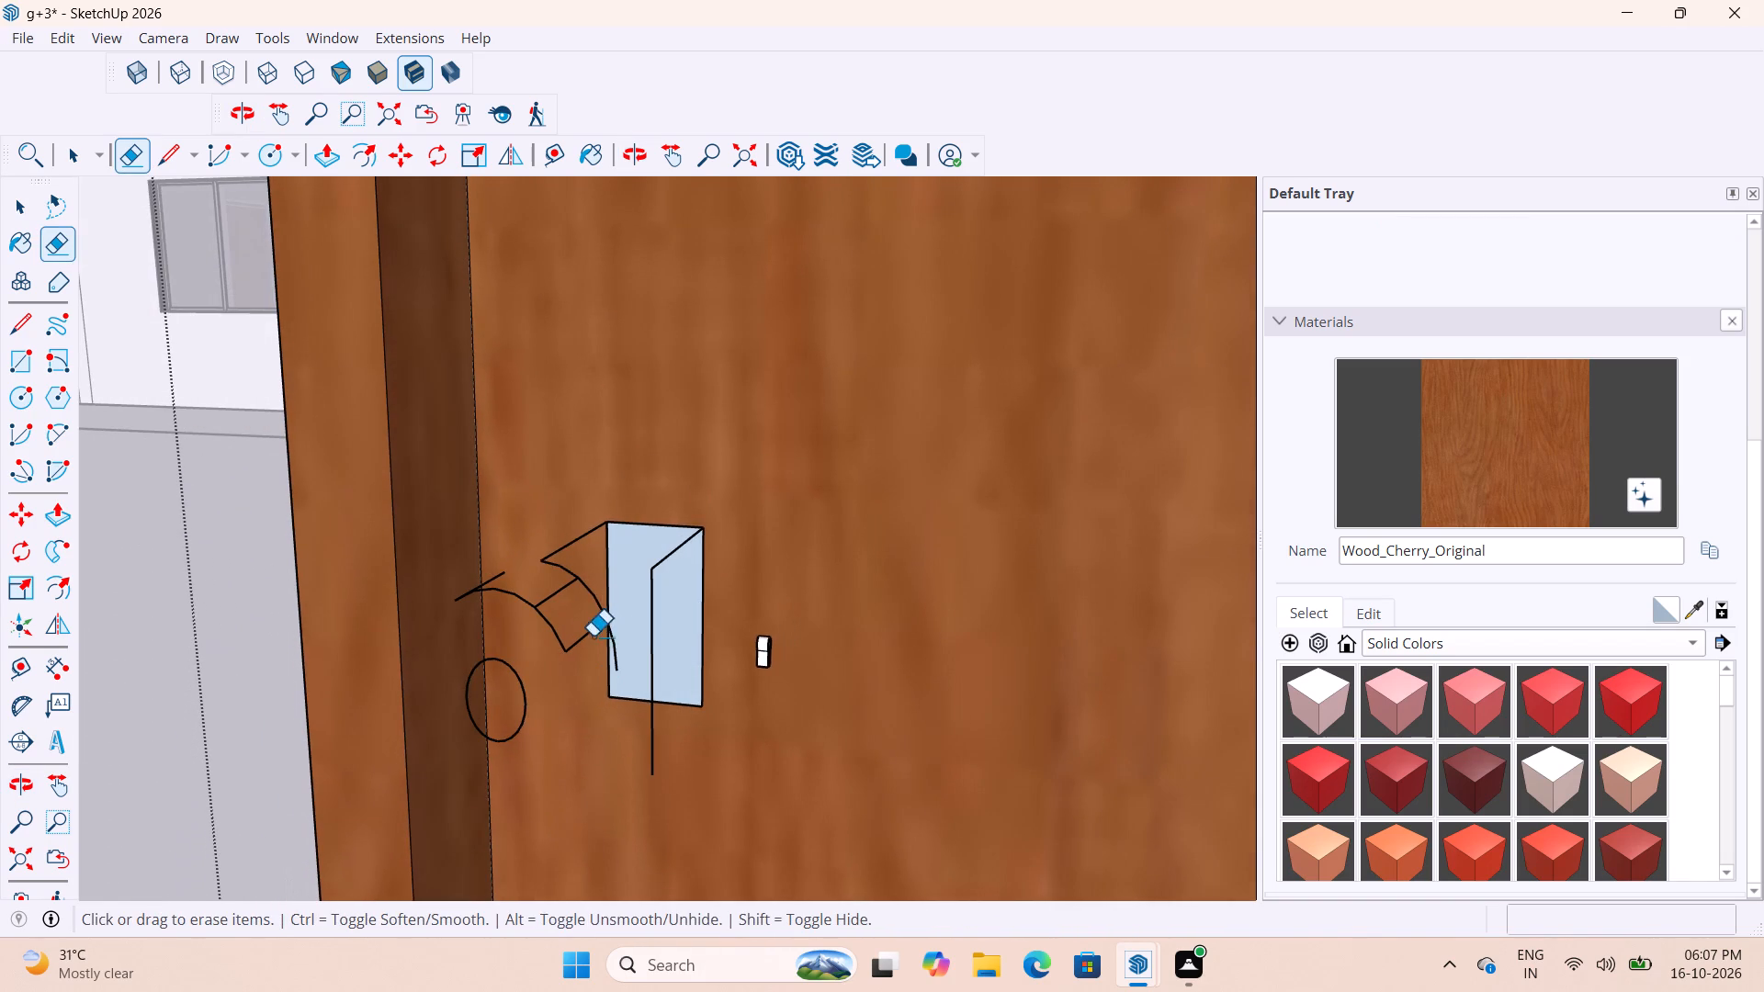
left_click_drag(584, 614, 513, 731)
left_click_drag(541, 592, 540, 648)
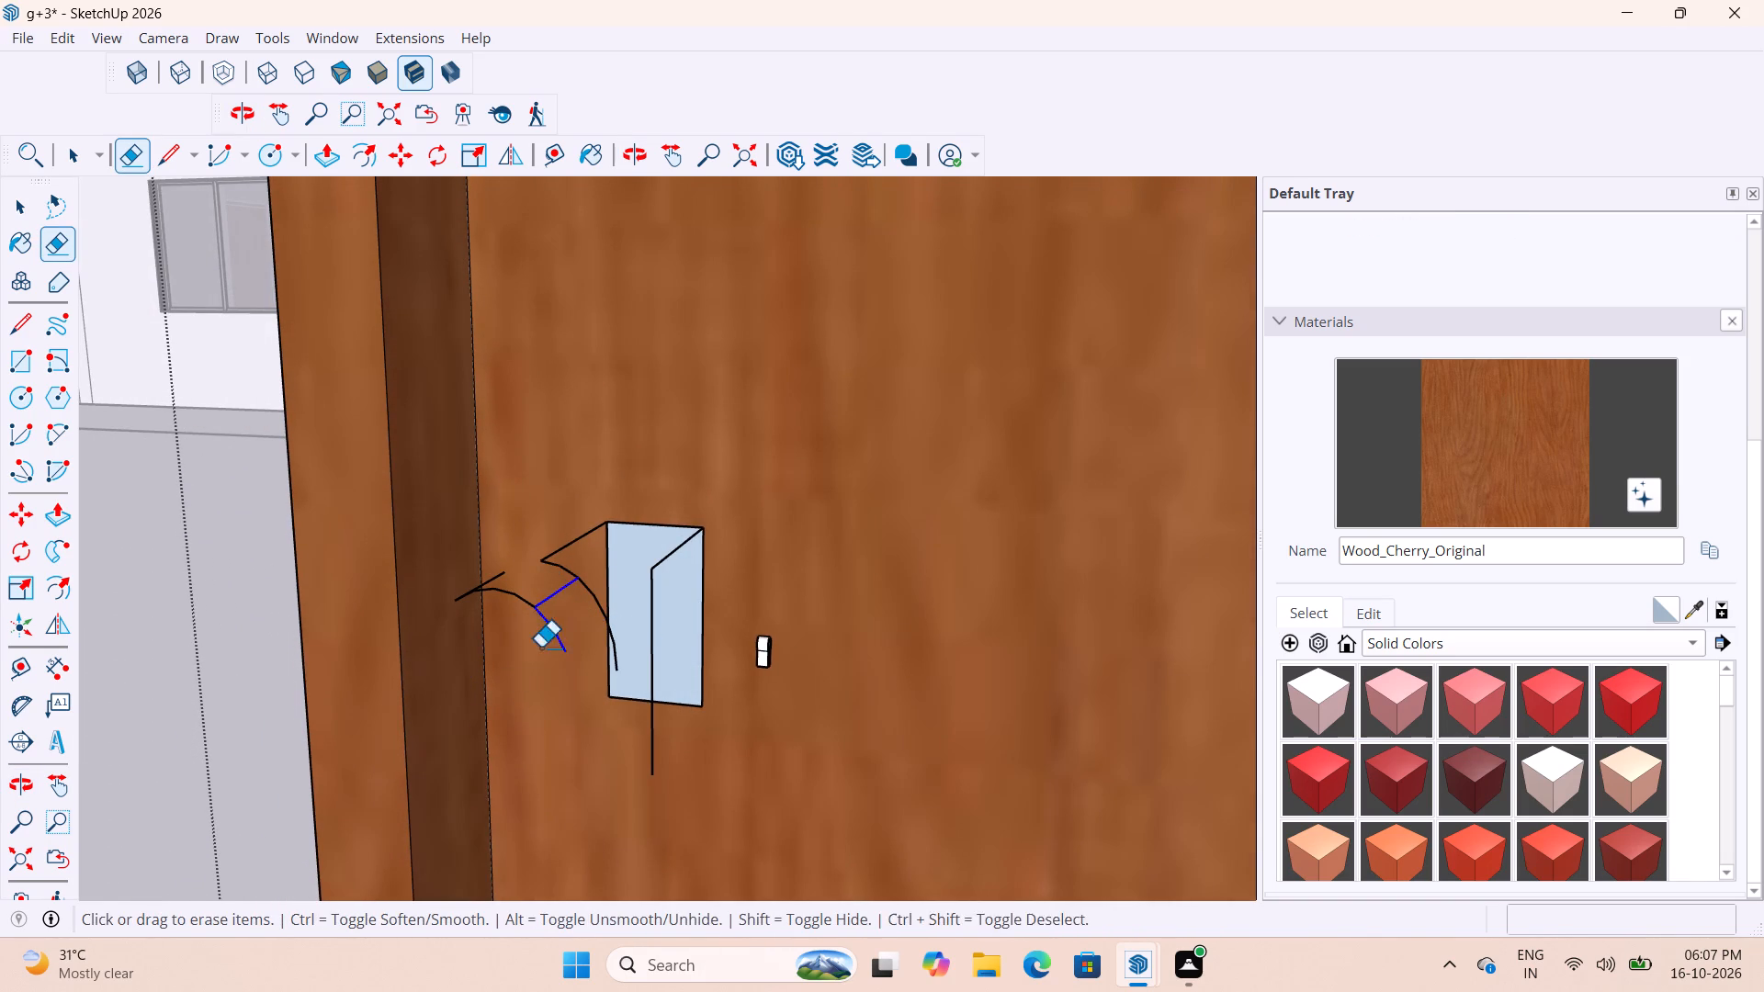
left_click_drag(540, 648, 546, 664)
left_click_drag(498, 570, 516, 634)
left_click_drag(605, 593, 595, 622)
Erase the handle block's remaining edges and the keyhole-shaped piece, leaving the door leaf and frame intact.
scroll(574, 558, "up", 3)
middle_click_drag(656, 591, 336, 606)
left_click_drag(549, 558, 549, 588)
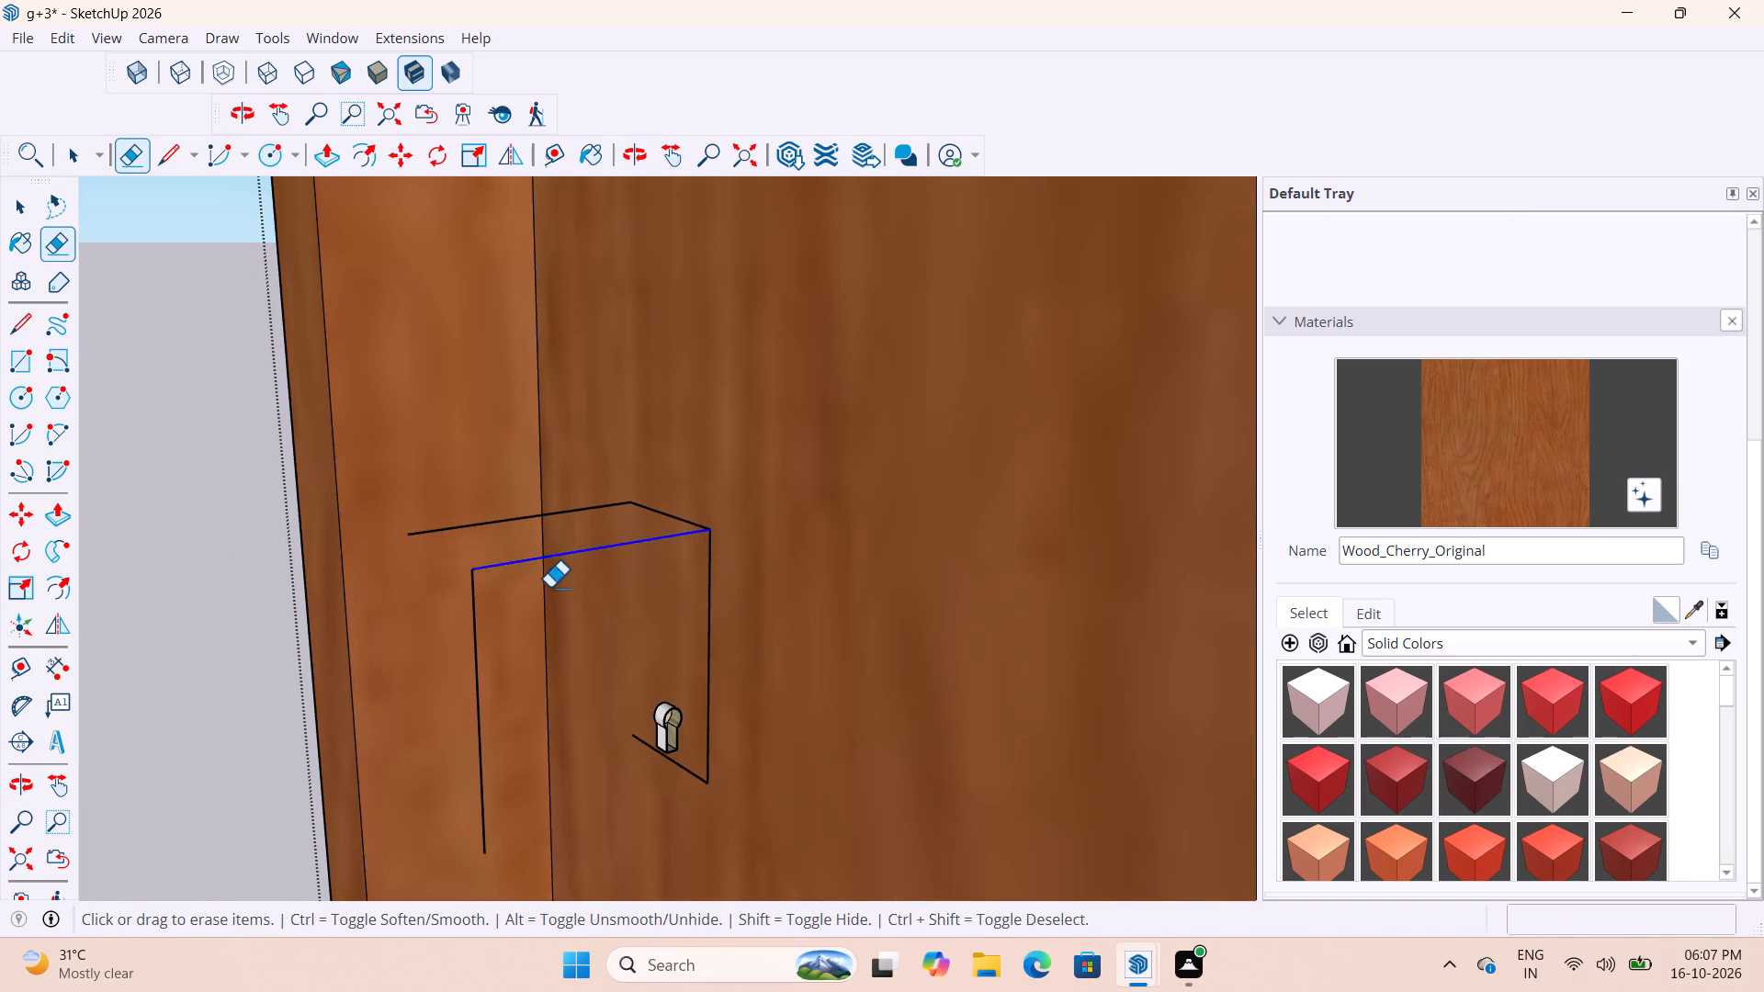
left_click_drag(549, 588, 550, 594)
left_click_drag(507, 644, 482, 690)
left_click_drag(502, 651, 474, 682)
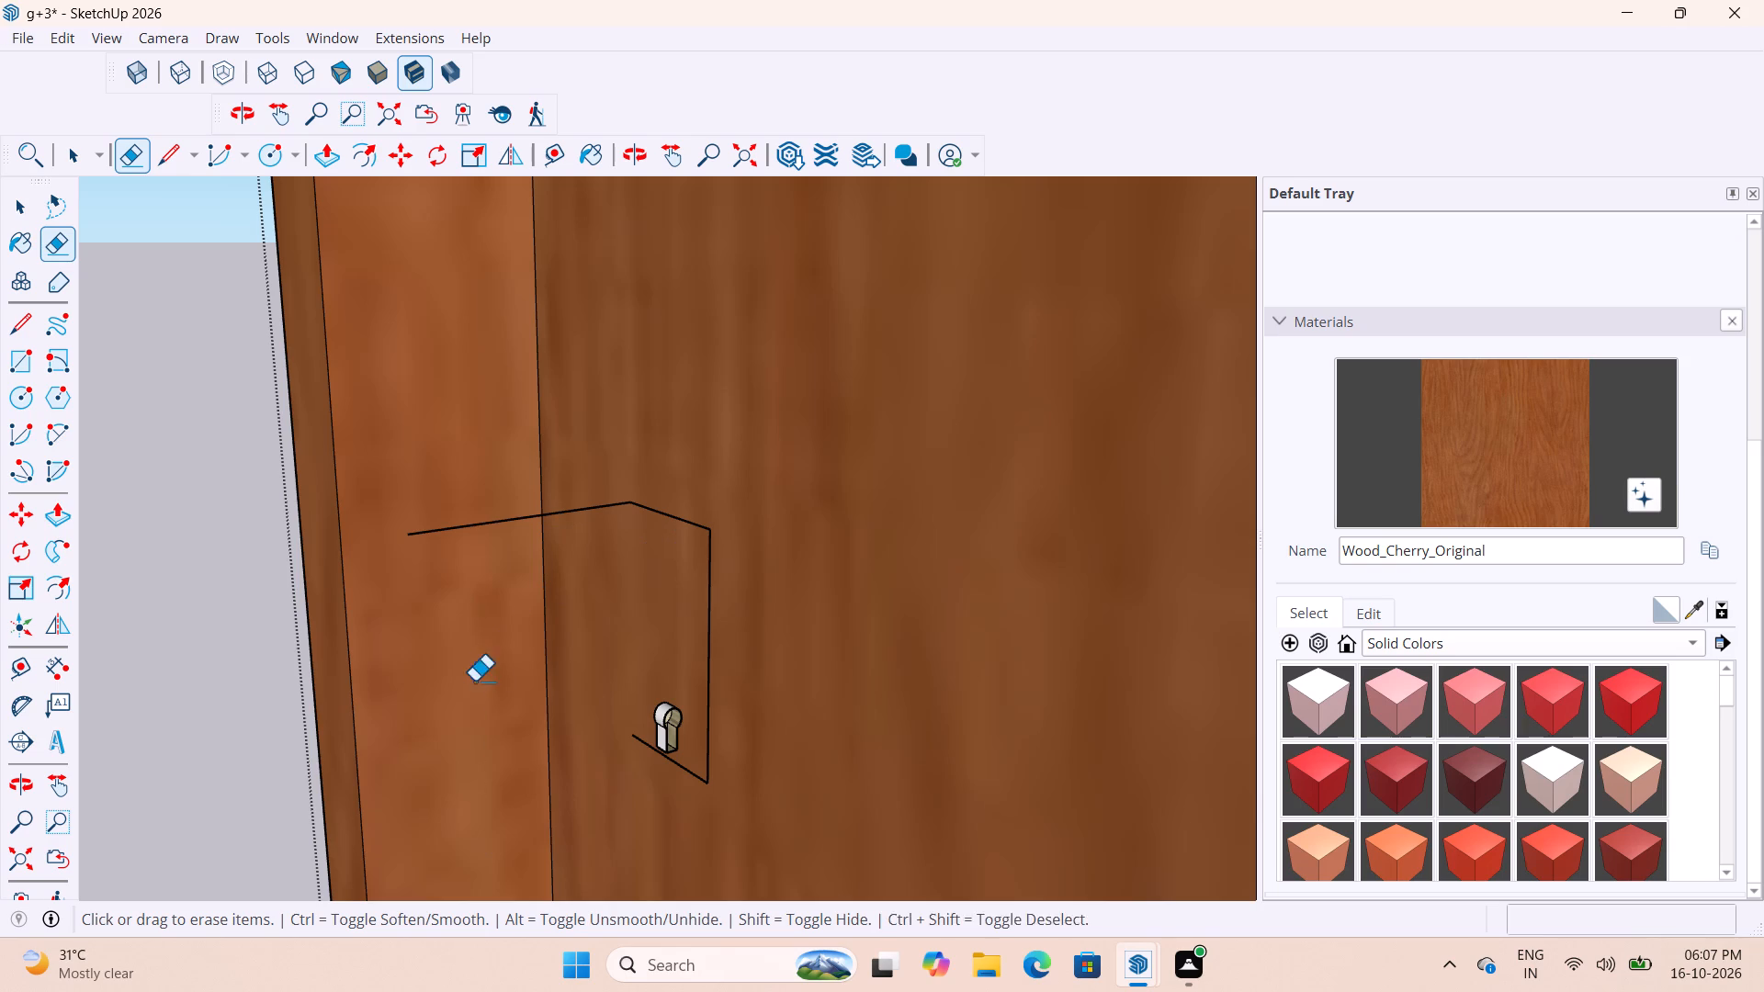
left_click_drag(481, 521, 501, 554)
left_click_drag(723, 647, 692, 638)
left_click_drag(687, 725, 673, 748)
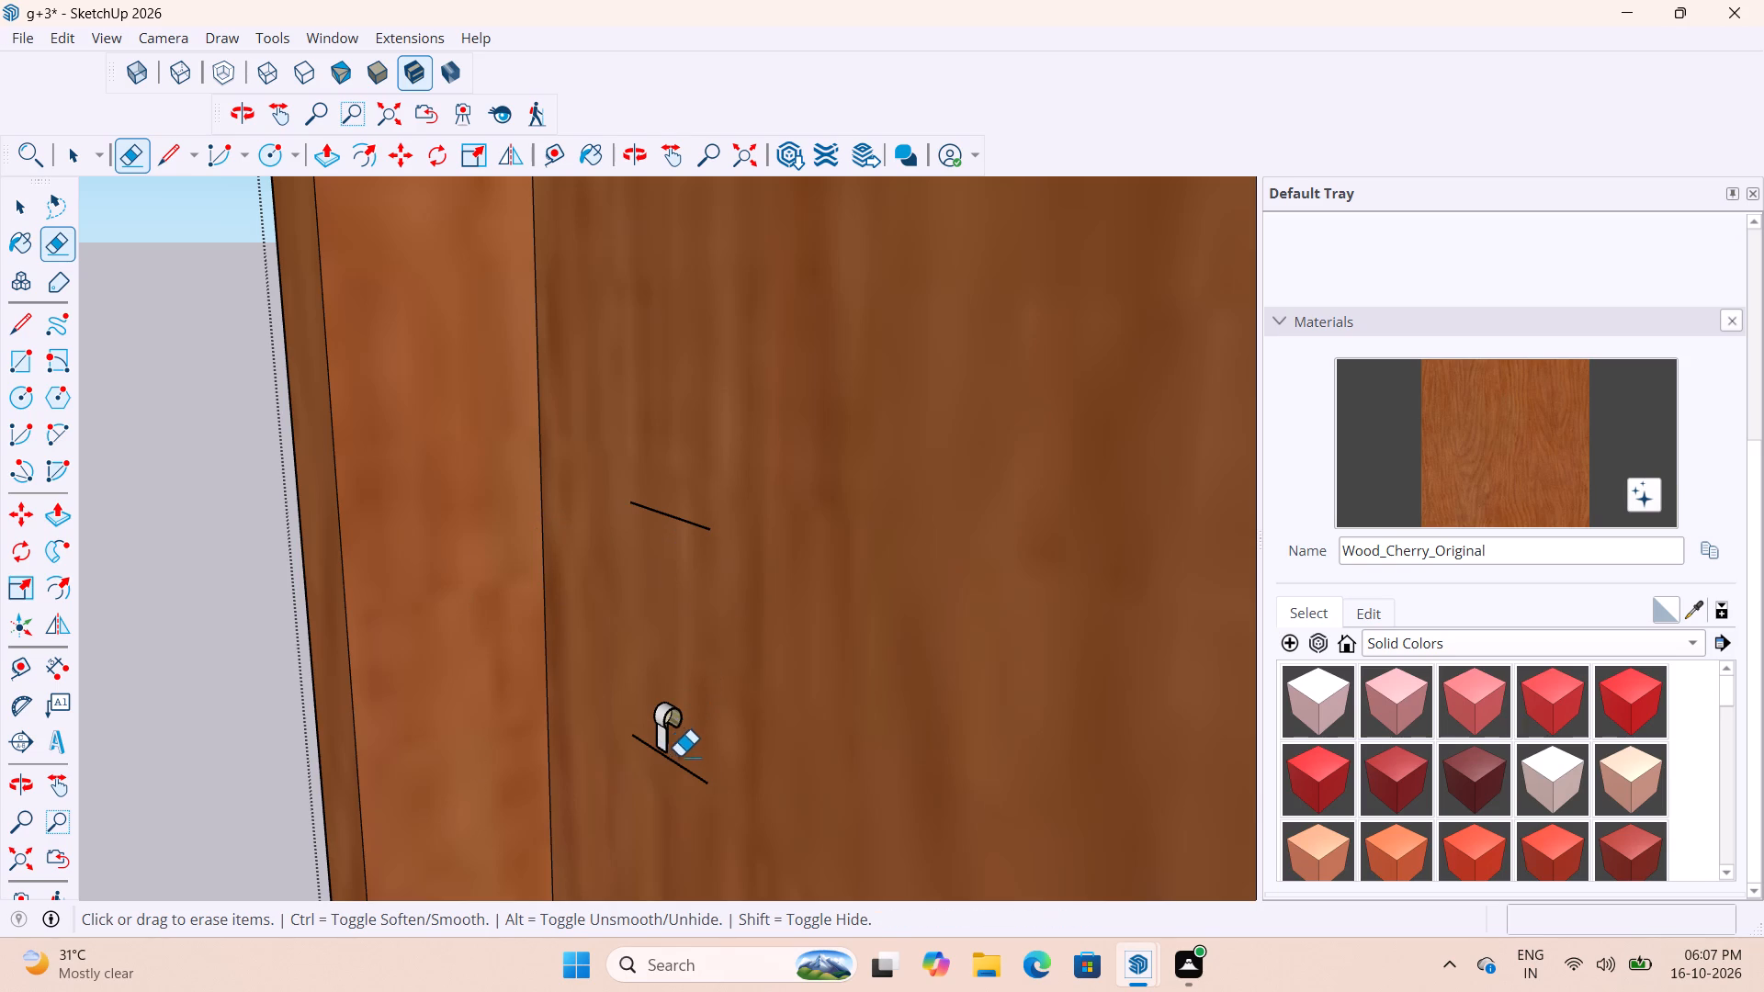
left_click_drag(684, 765, 662, 713)
left_click_drag(688, 738, 671, 717)
left_click_drag(680, 756, 665, 734)
left_click_drag(686, 730, 674, 727)
left_click_drag(697, 513, 694, 535)
scroll(630, 503, "down", 2)
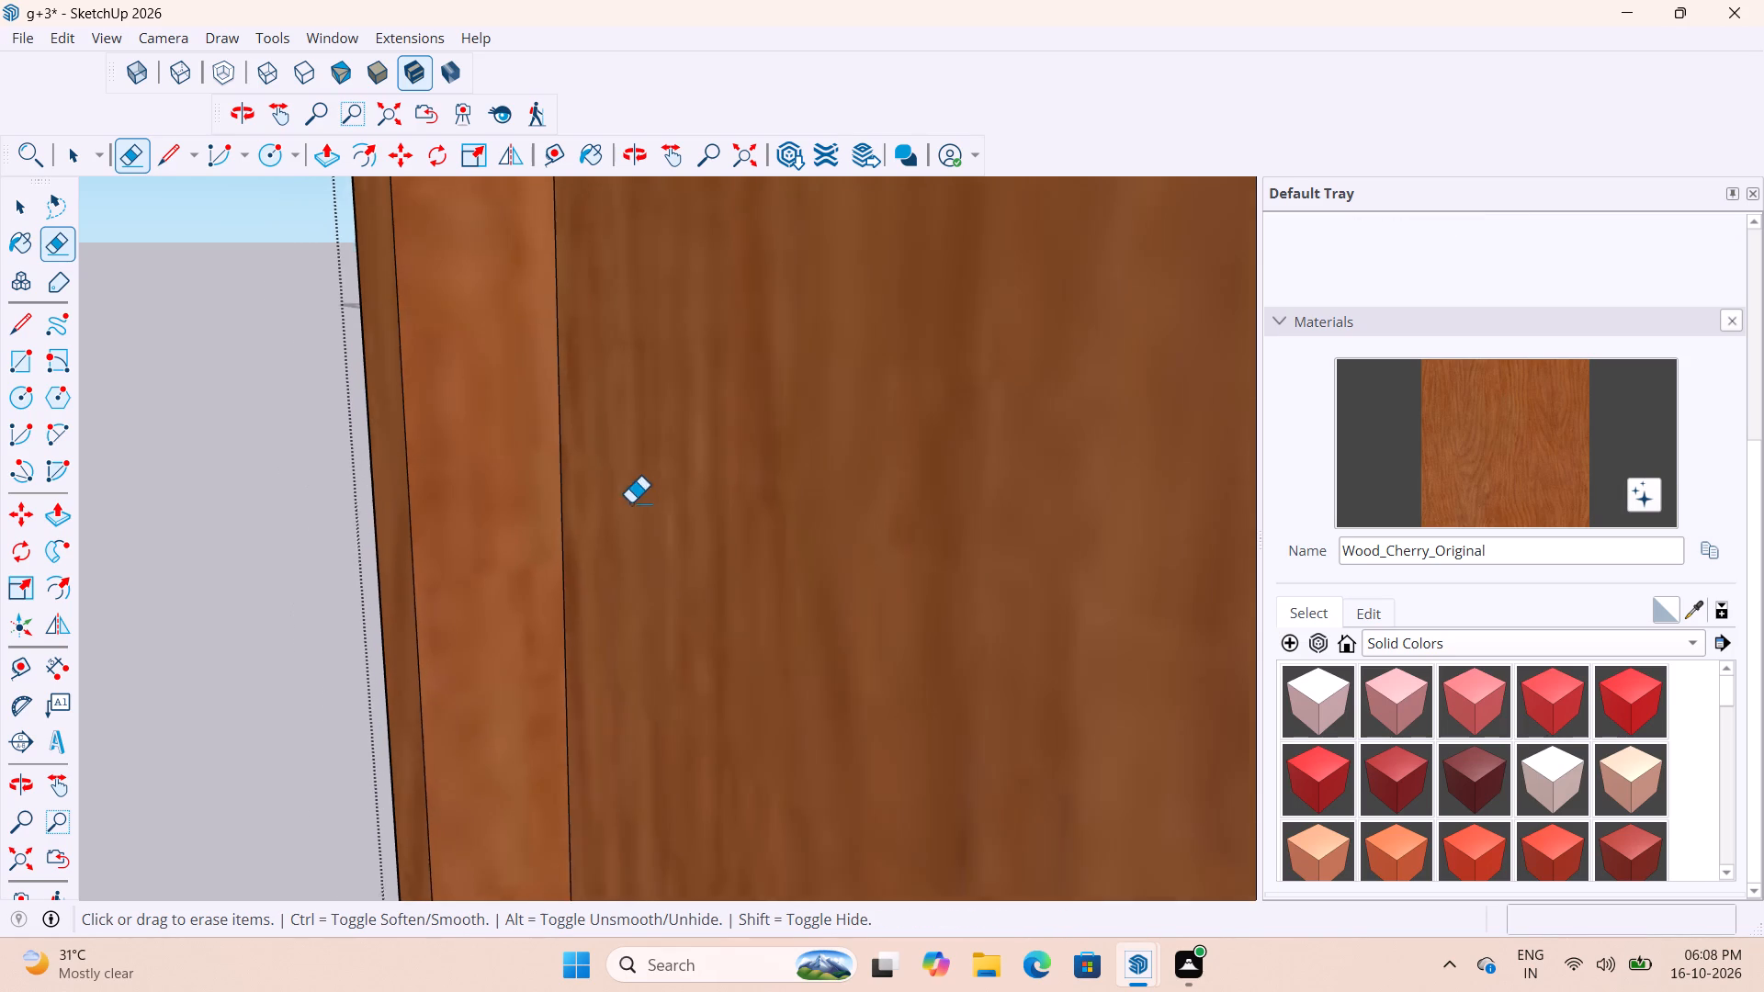
Finish editing the door copy and close its group.
scroll(630, 503, "down", 20)
scroll(630, 503, "down", 13)
middle_click_drag(741, 542, 818, 565)
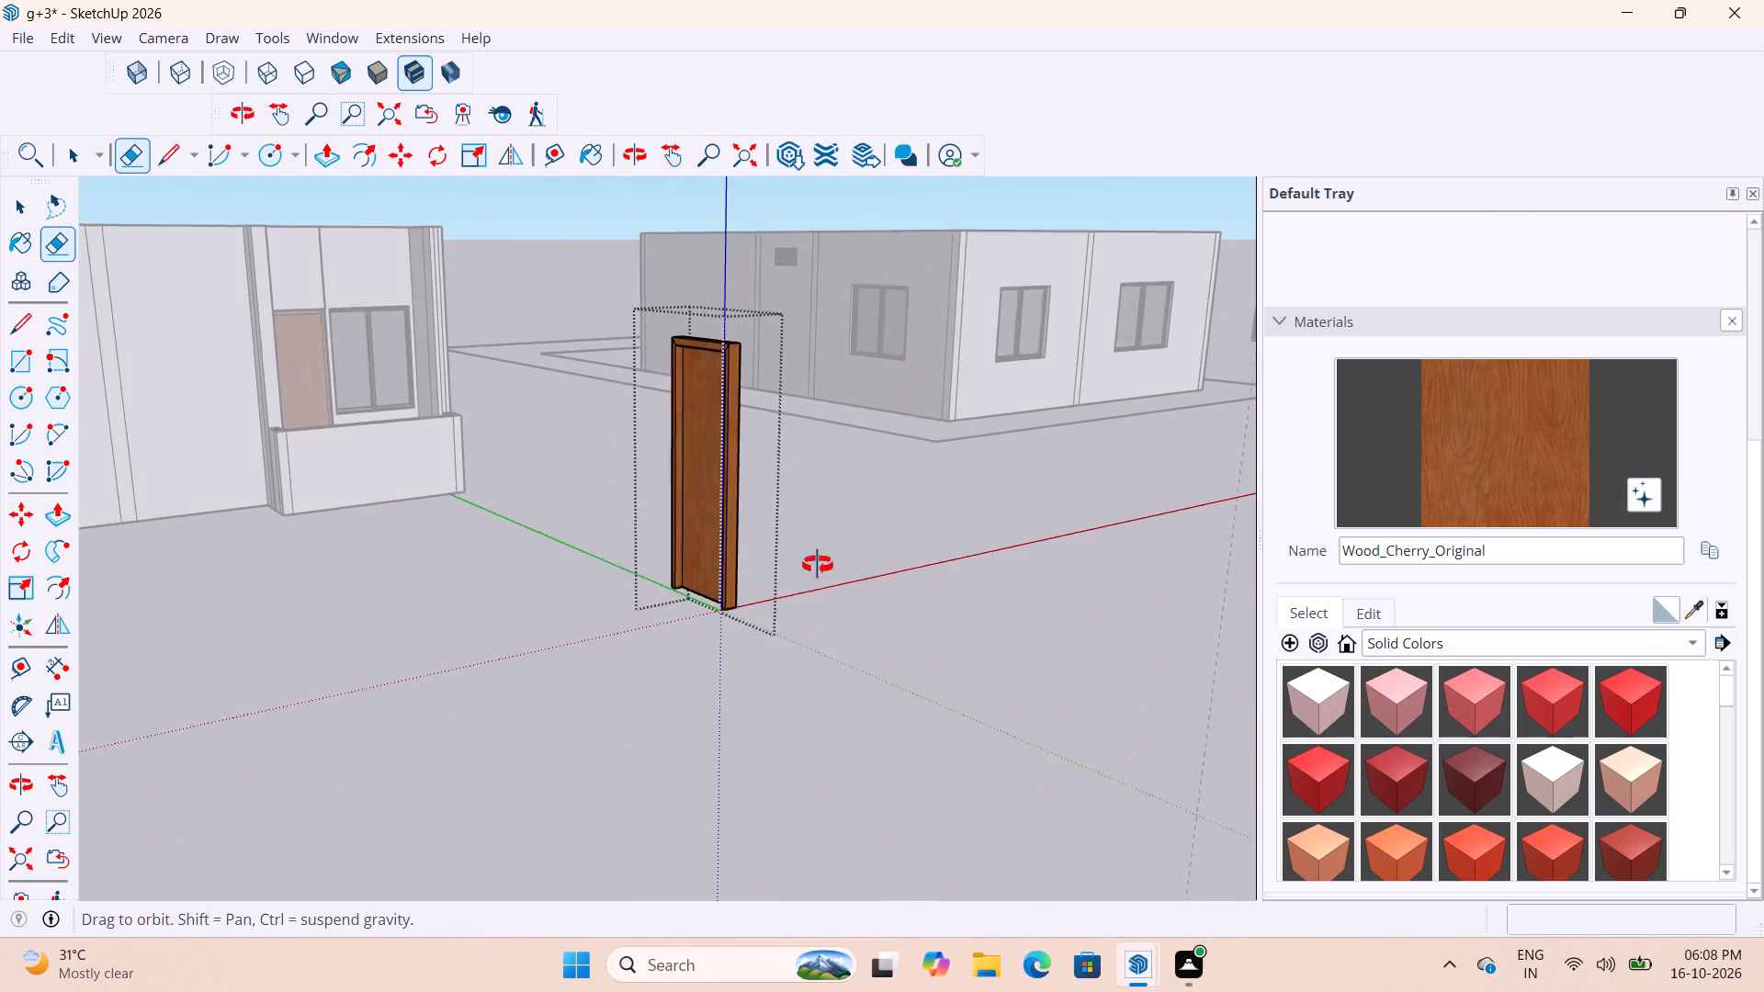
middle_click_drag(818, 565, 845, 570)
key("space")
left_click(783, 712)
Sample the wood from the detached handle block's top face and paint the block's unpainted side face with it.
scroll(903, 506, "down", 17)
scroll(926, 566, "up", 4)
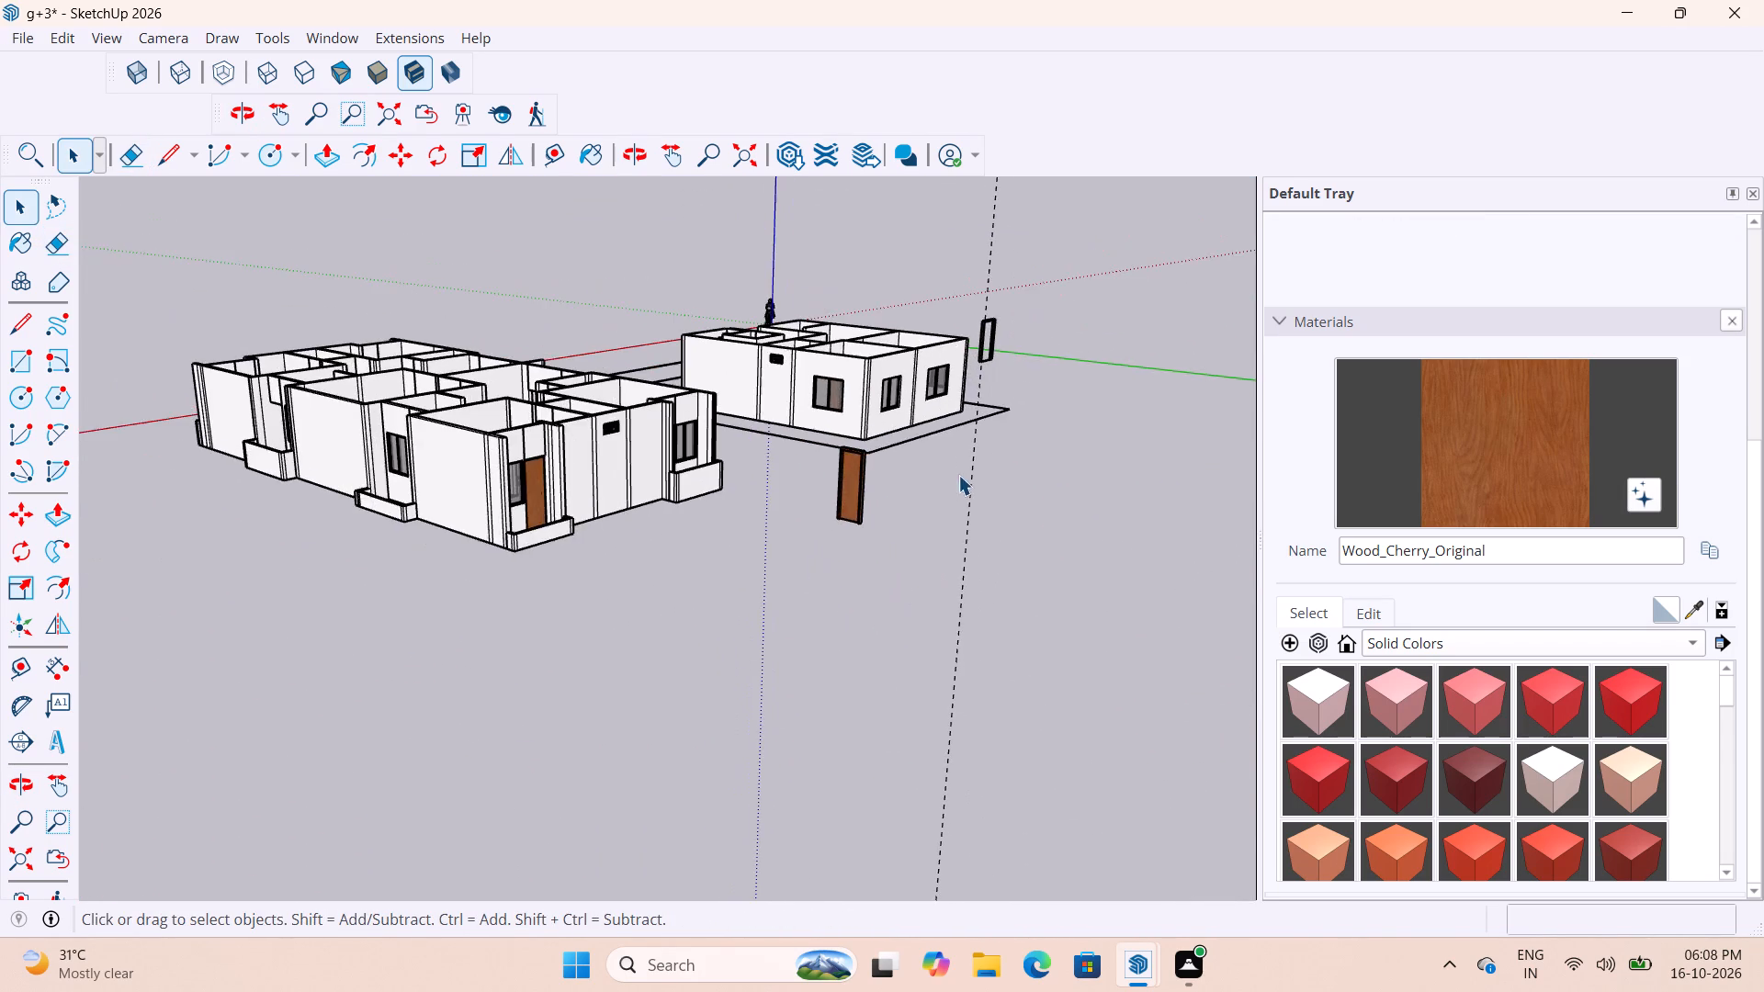
middle_click_drag(918, 478, 1093, 561)
scroll(912, 525, "up", 19)
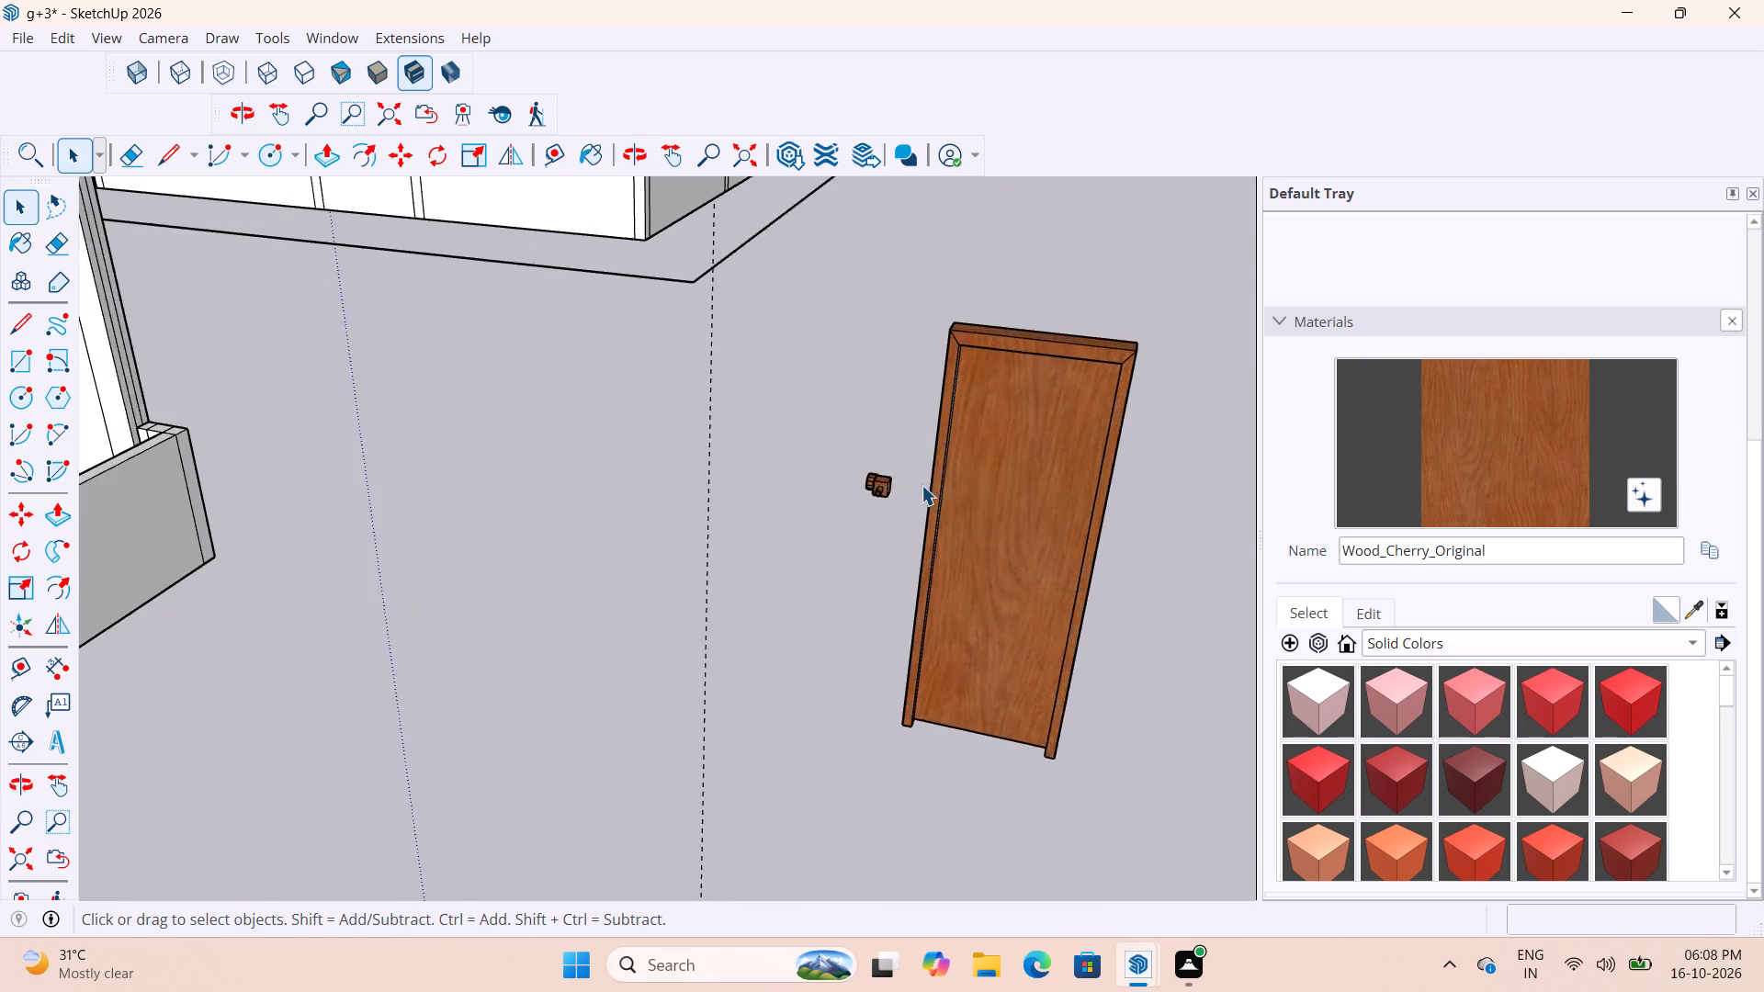
scroll(922, 485, "up", 3)
left_click(831, 482)
scroll(855, 491, "up", 4)
left_click_drag(853, 535, 853, 545)
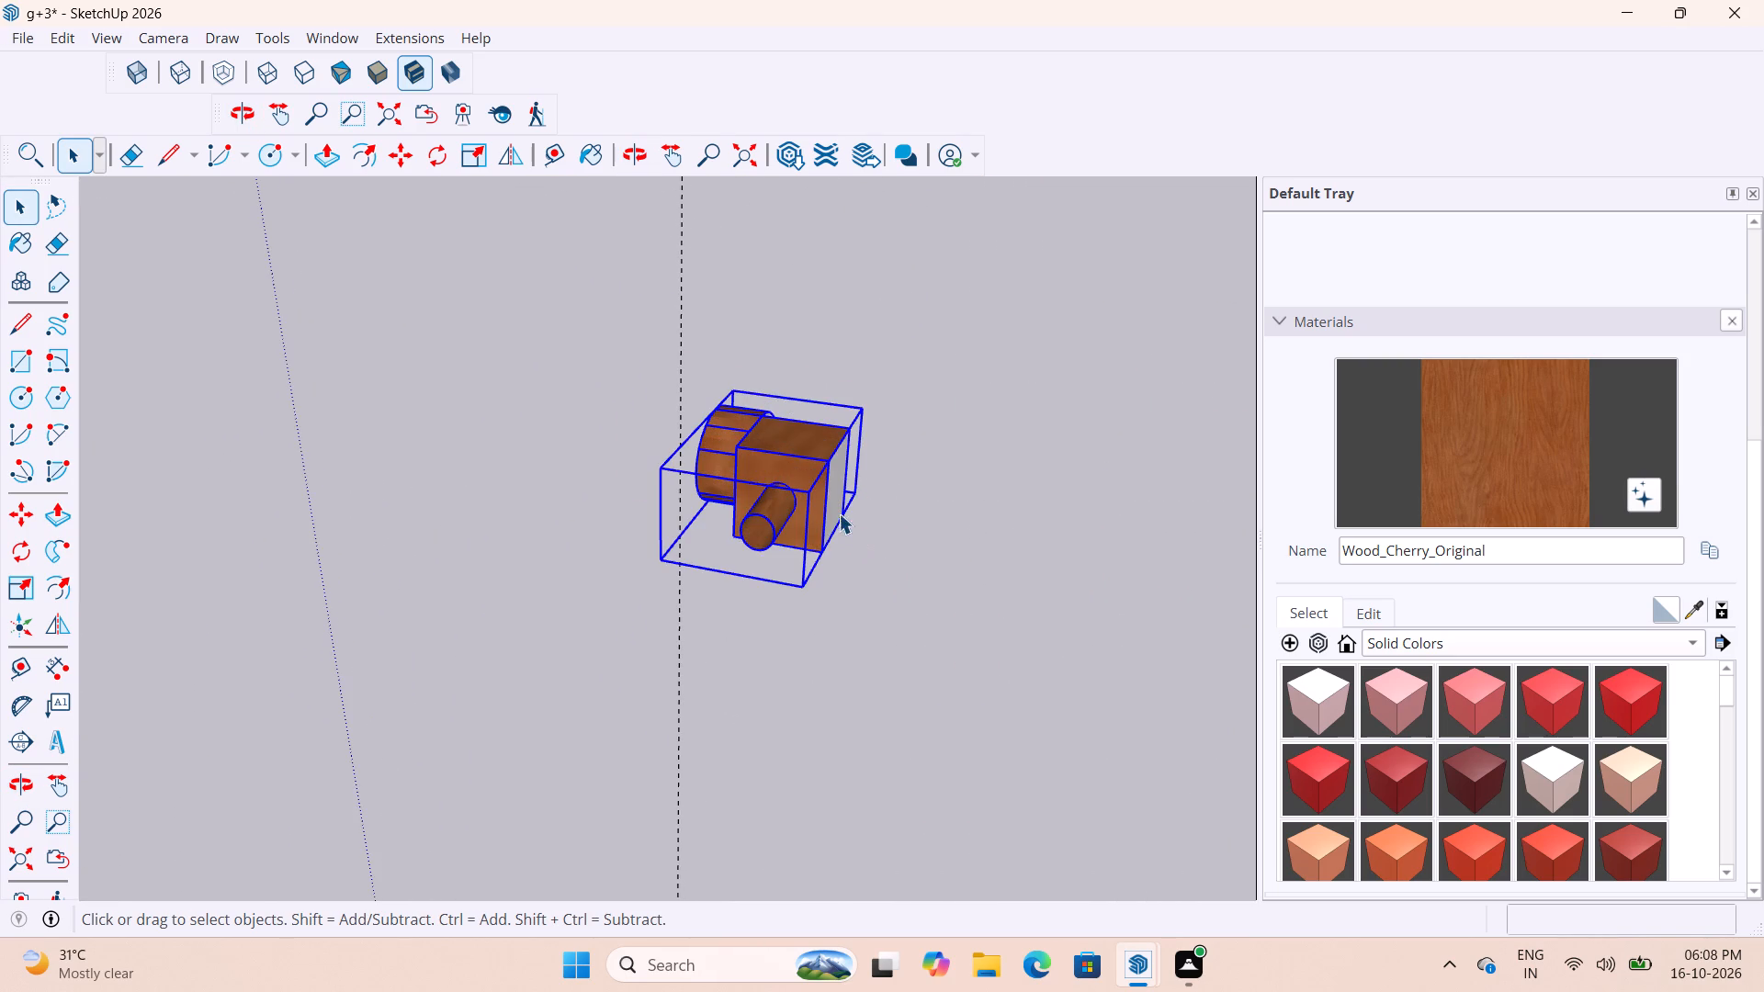
scroll(848, 510, "up", 4)
scroll(867, 465, "down", 6)
middle_click_drag(872, 545, 757, 686)
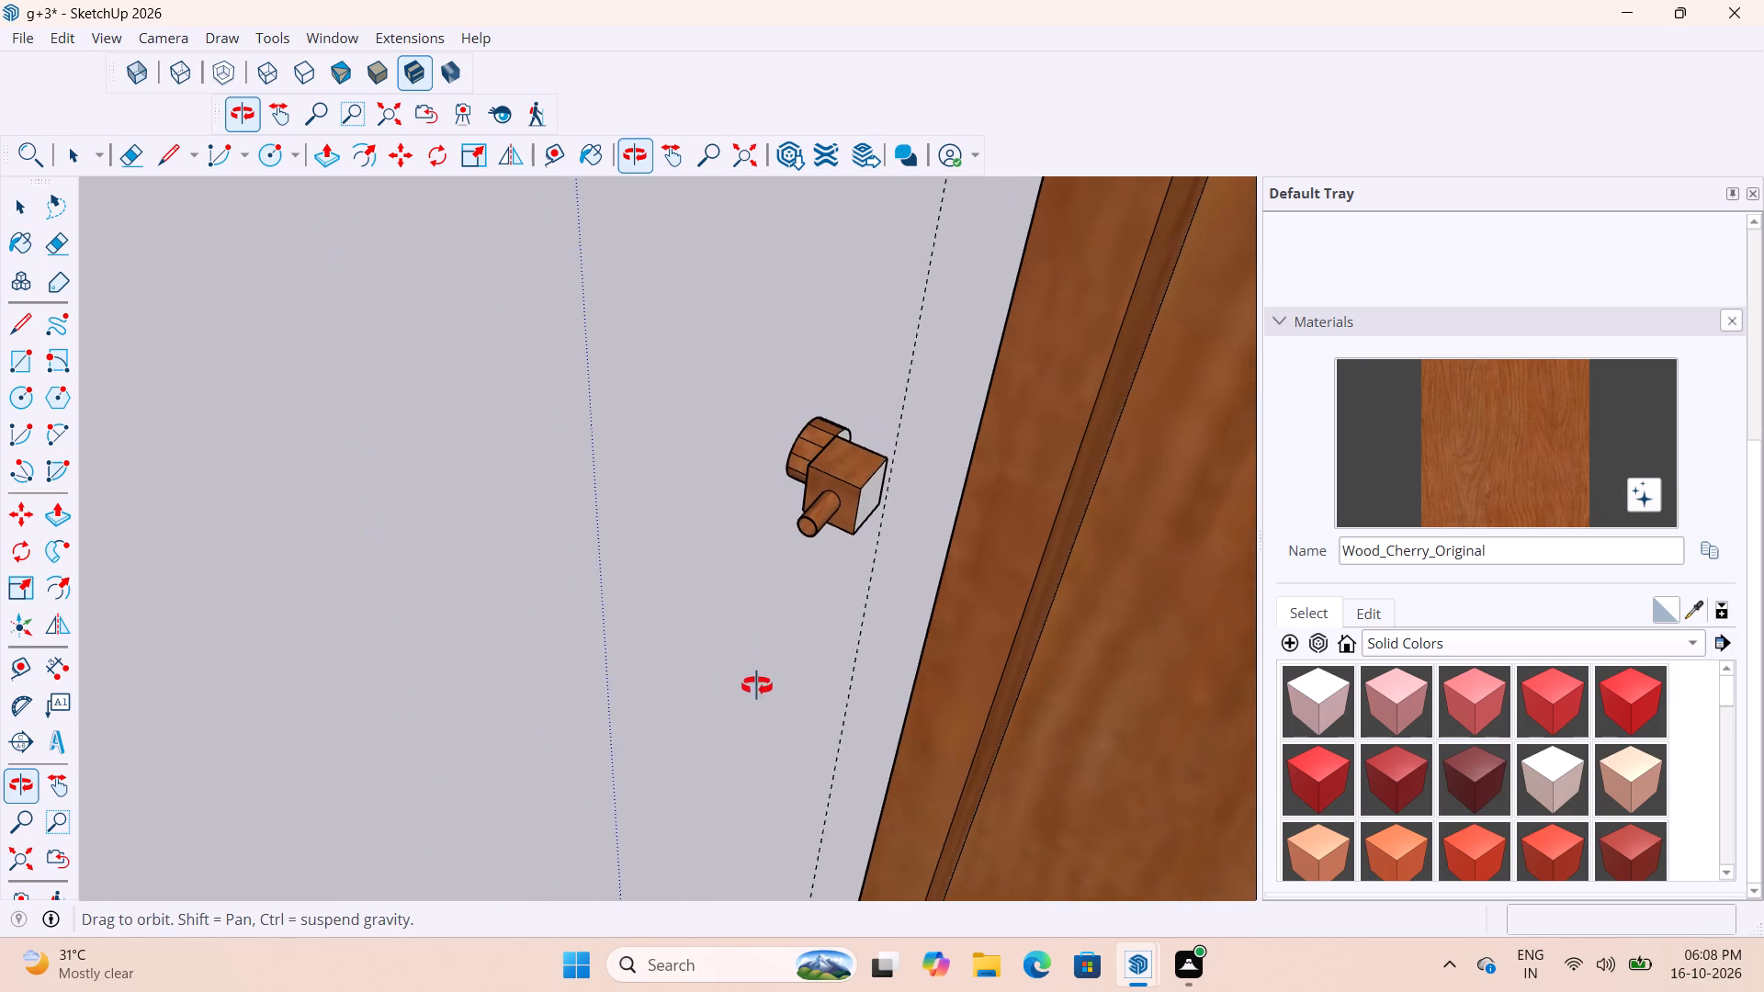
middle_click_drag(757, 686, 760, 684)
left_click_drag(1466, 454, 1490, 466)
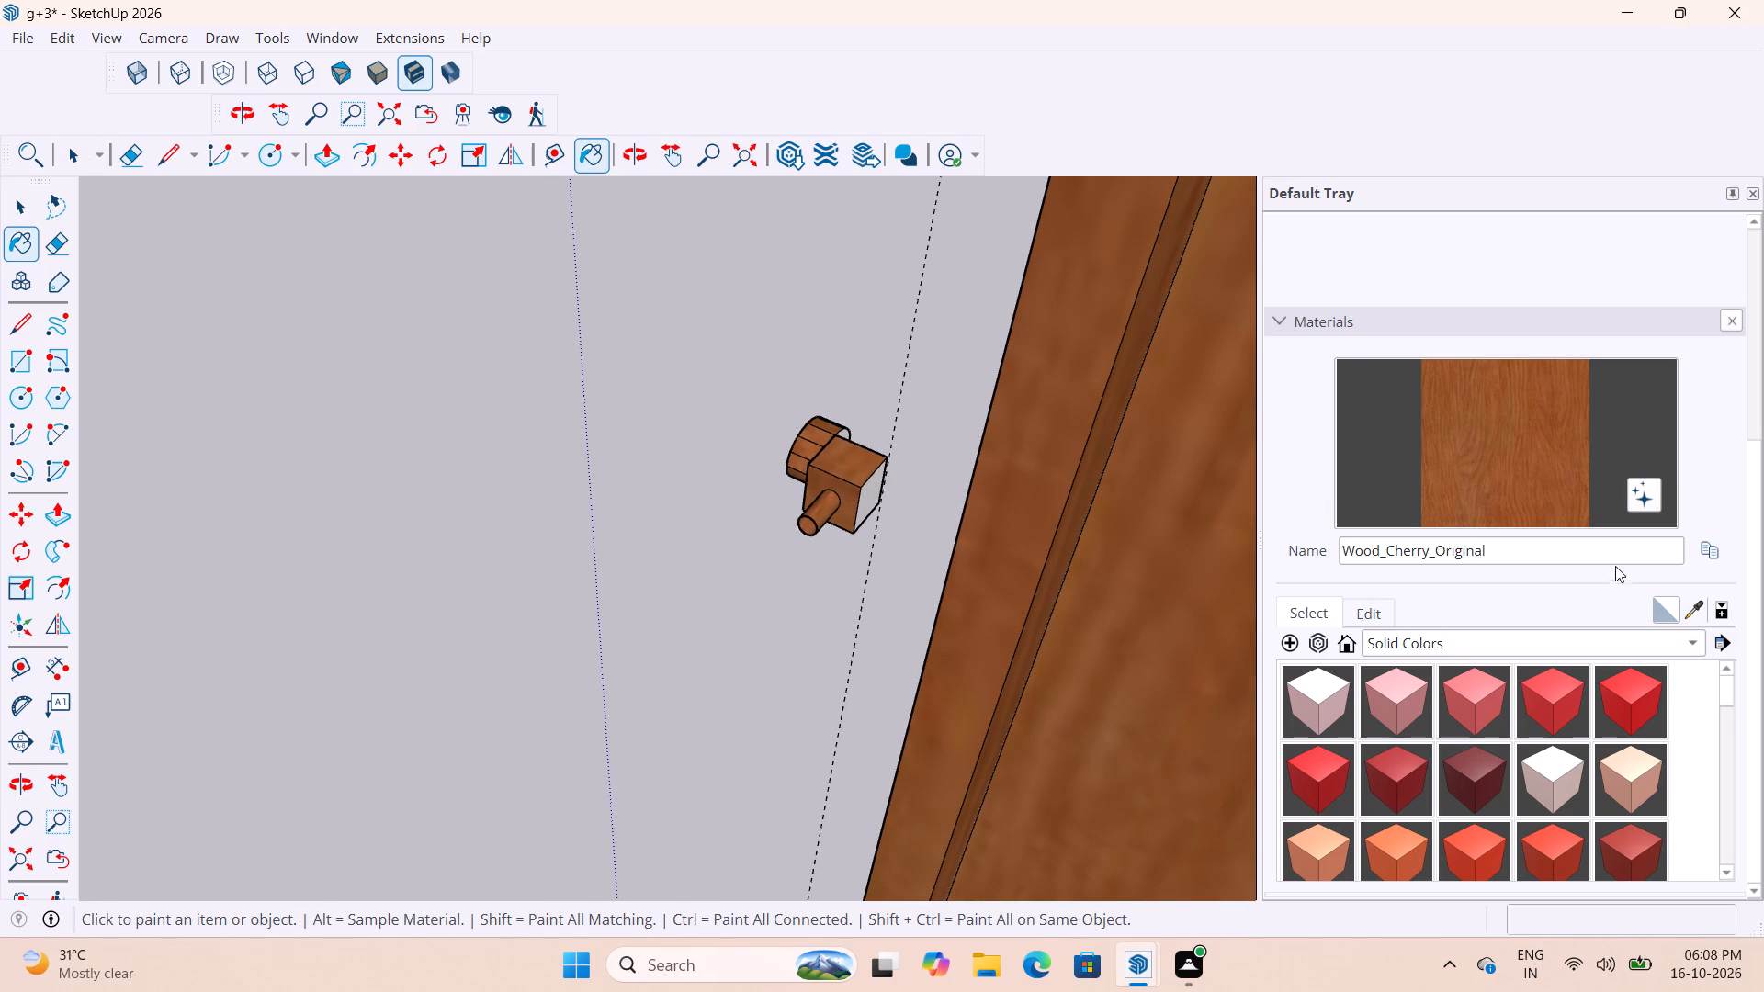
left_click(1692, 608)
scroll(1215, 524, "up", 3)
scroll(763, 506, "up", 8)
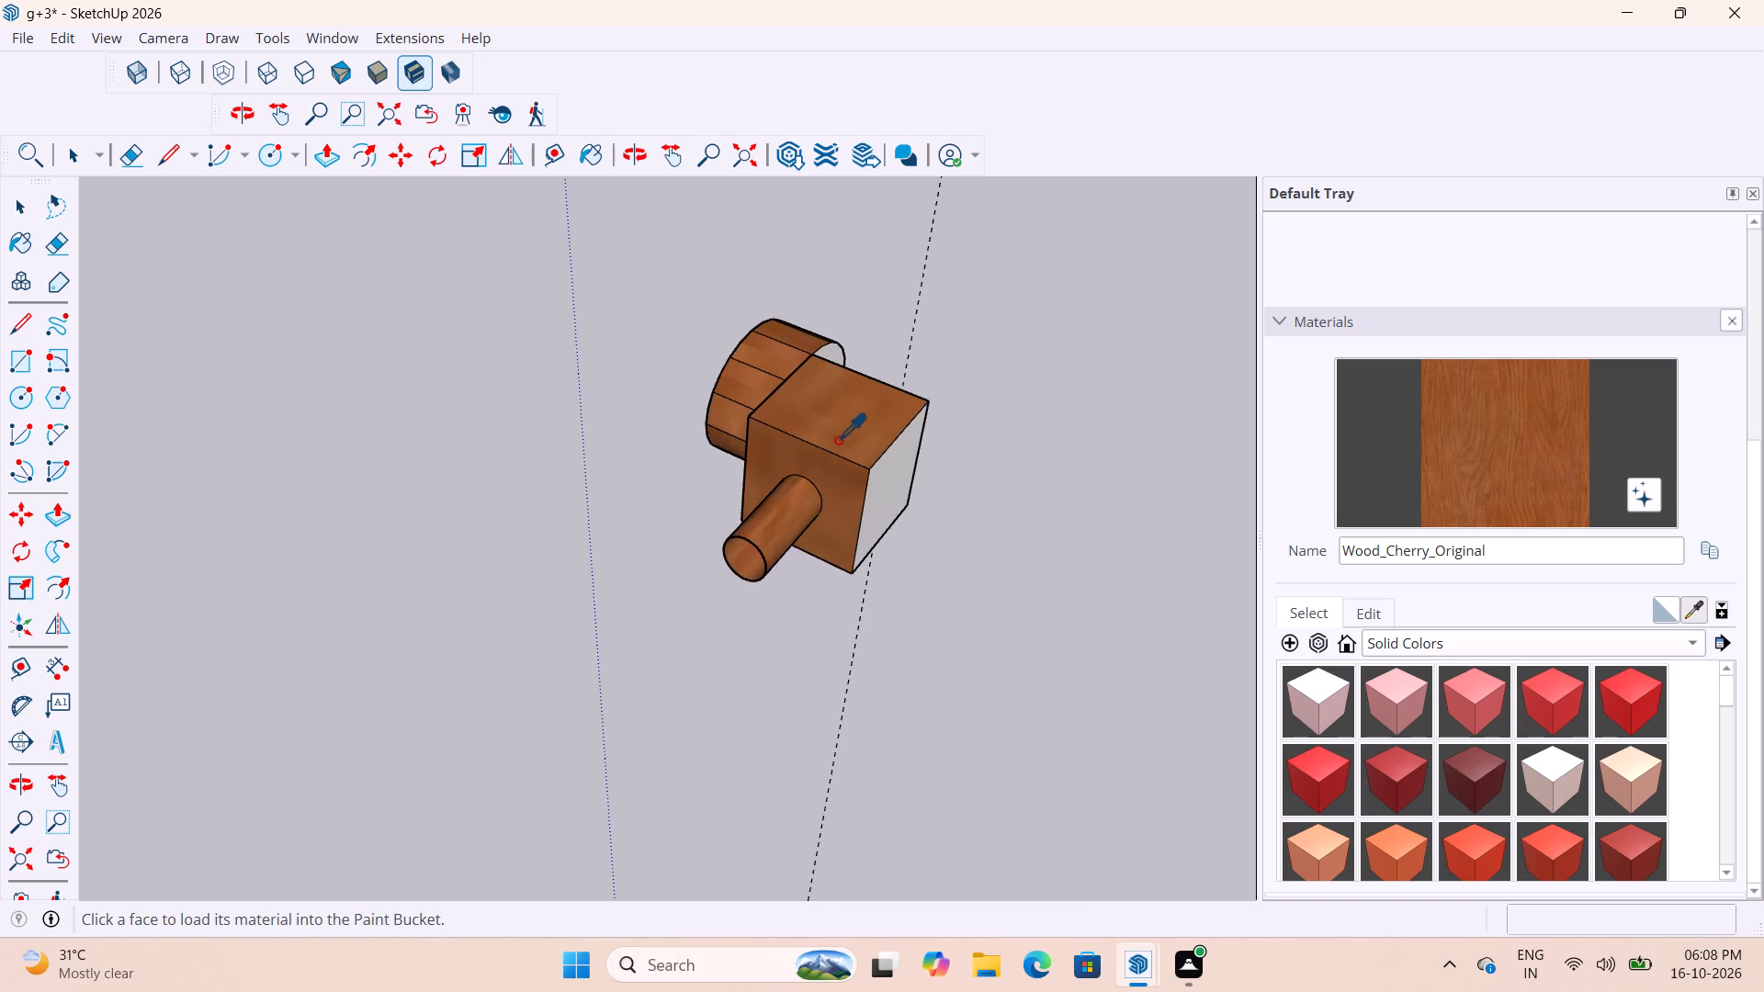
left_click(839, 434)
left_click(909, 489)
scroll(787, 457, "down", 4)
key("space")
left_click(761, 560)
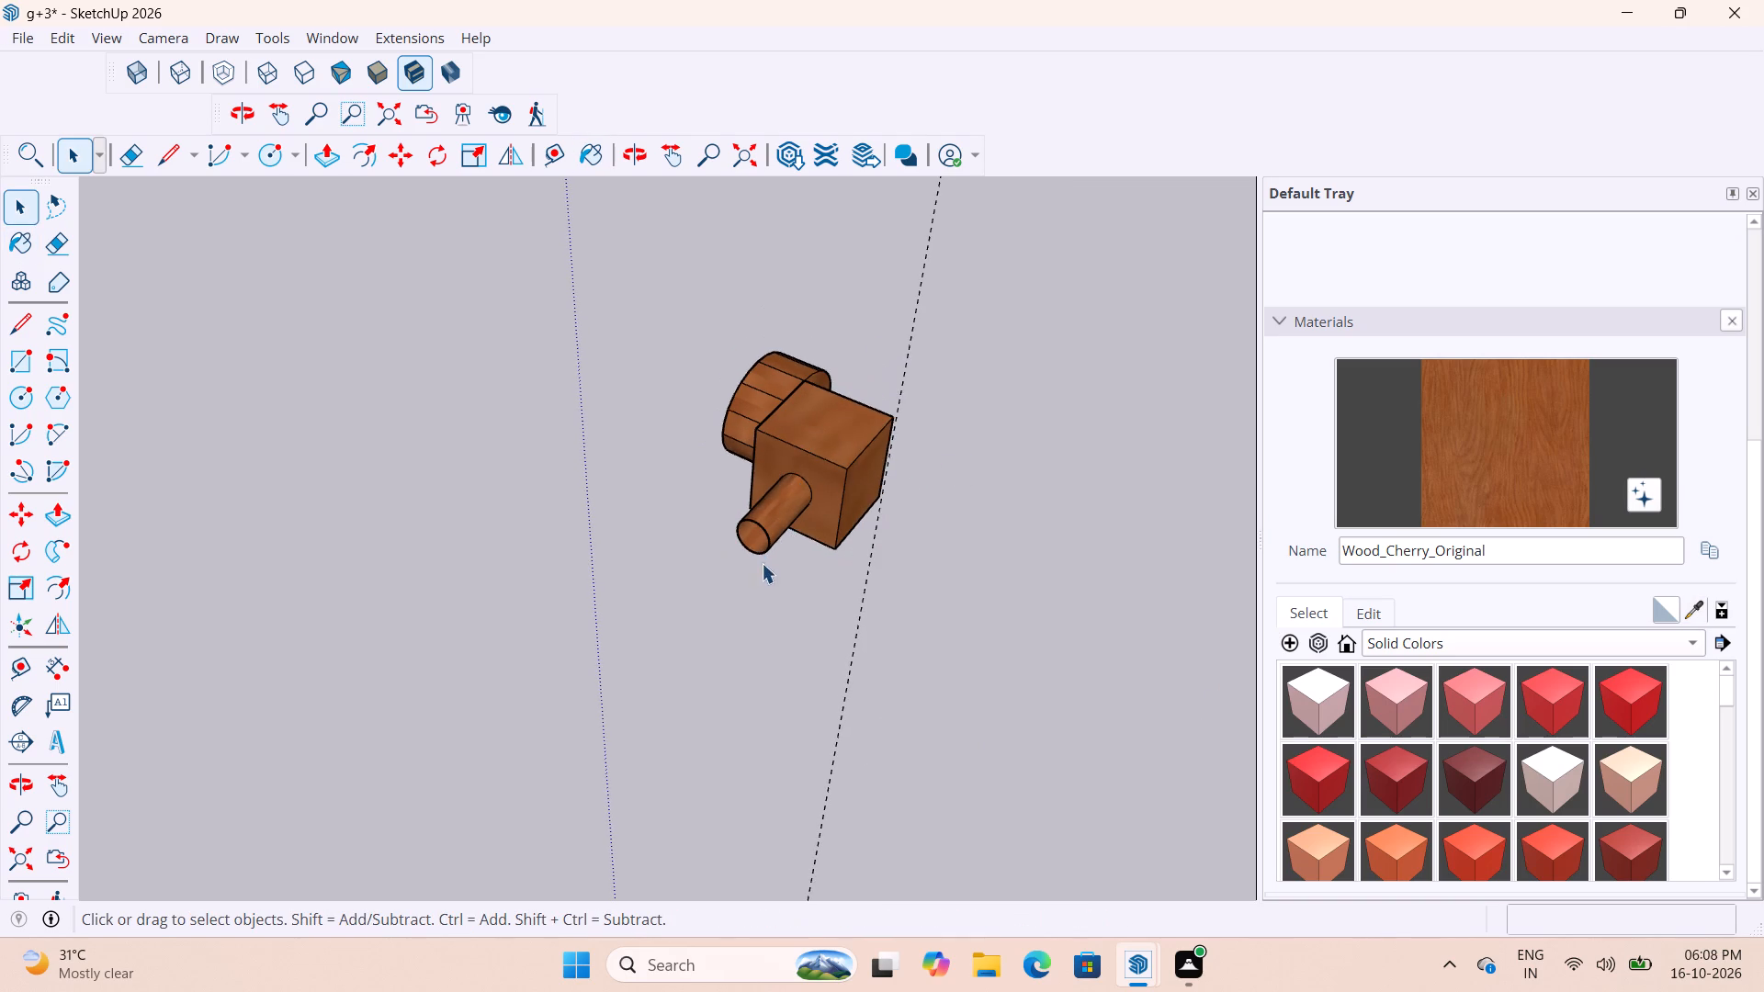
Measure the handle's height above the bottom edge of an installed door inside the floor model.
scroll(765, 451, "down", 12)
middle_click_drag(776, 516, 948, 493)
left_click_drag(661, 538, 676, 555)
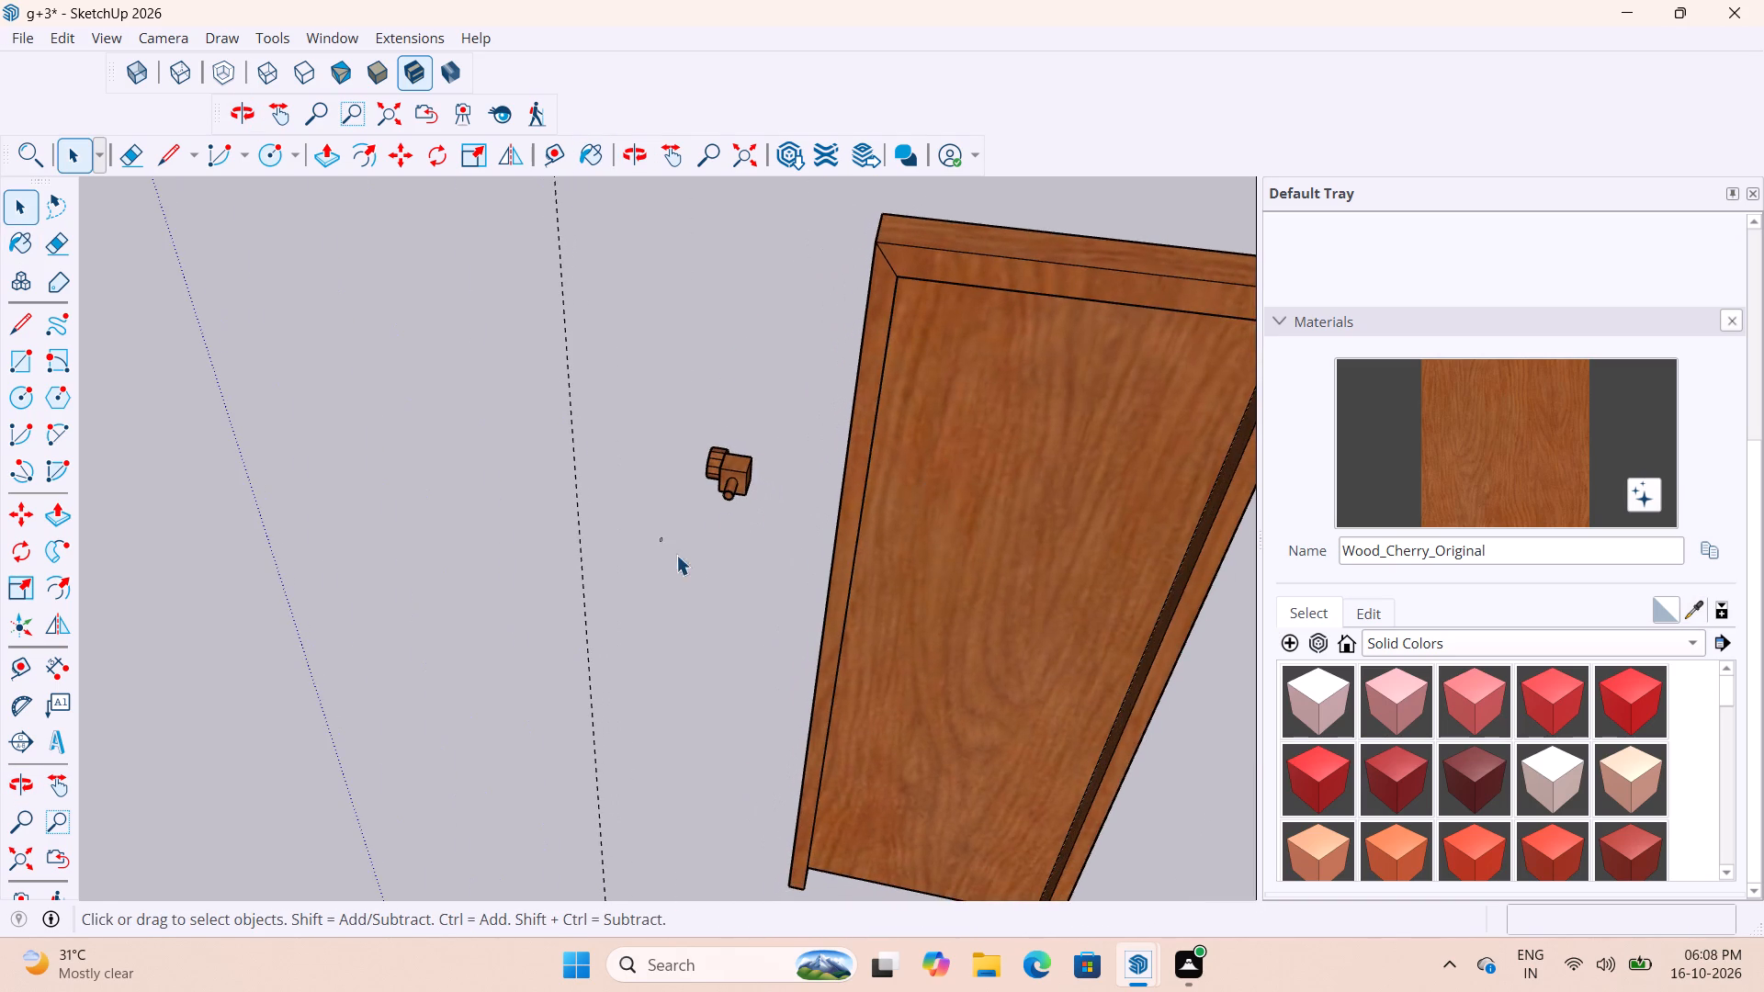
left_click_drag(676, 555, 678, 555)
scroll(737, 495, "up", 4)
scroll(734, 454, "down", 16)
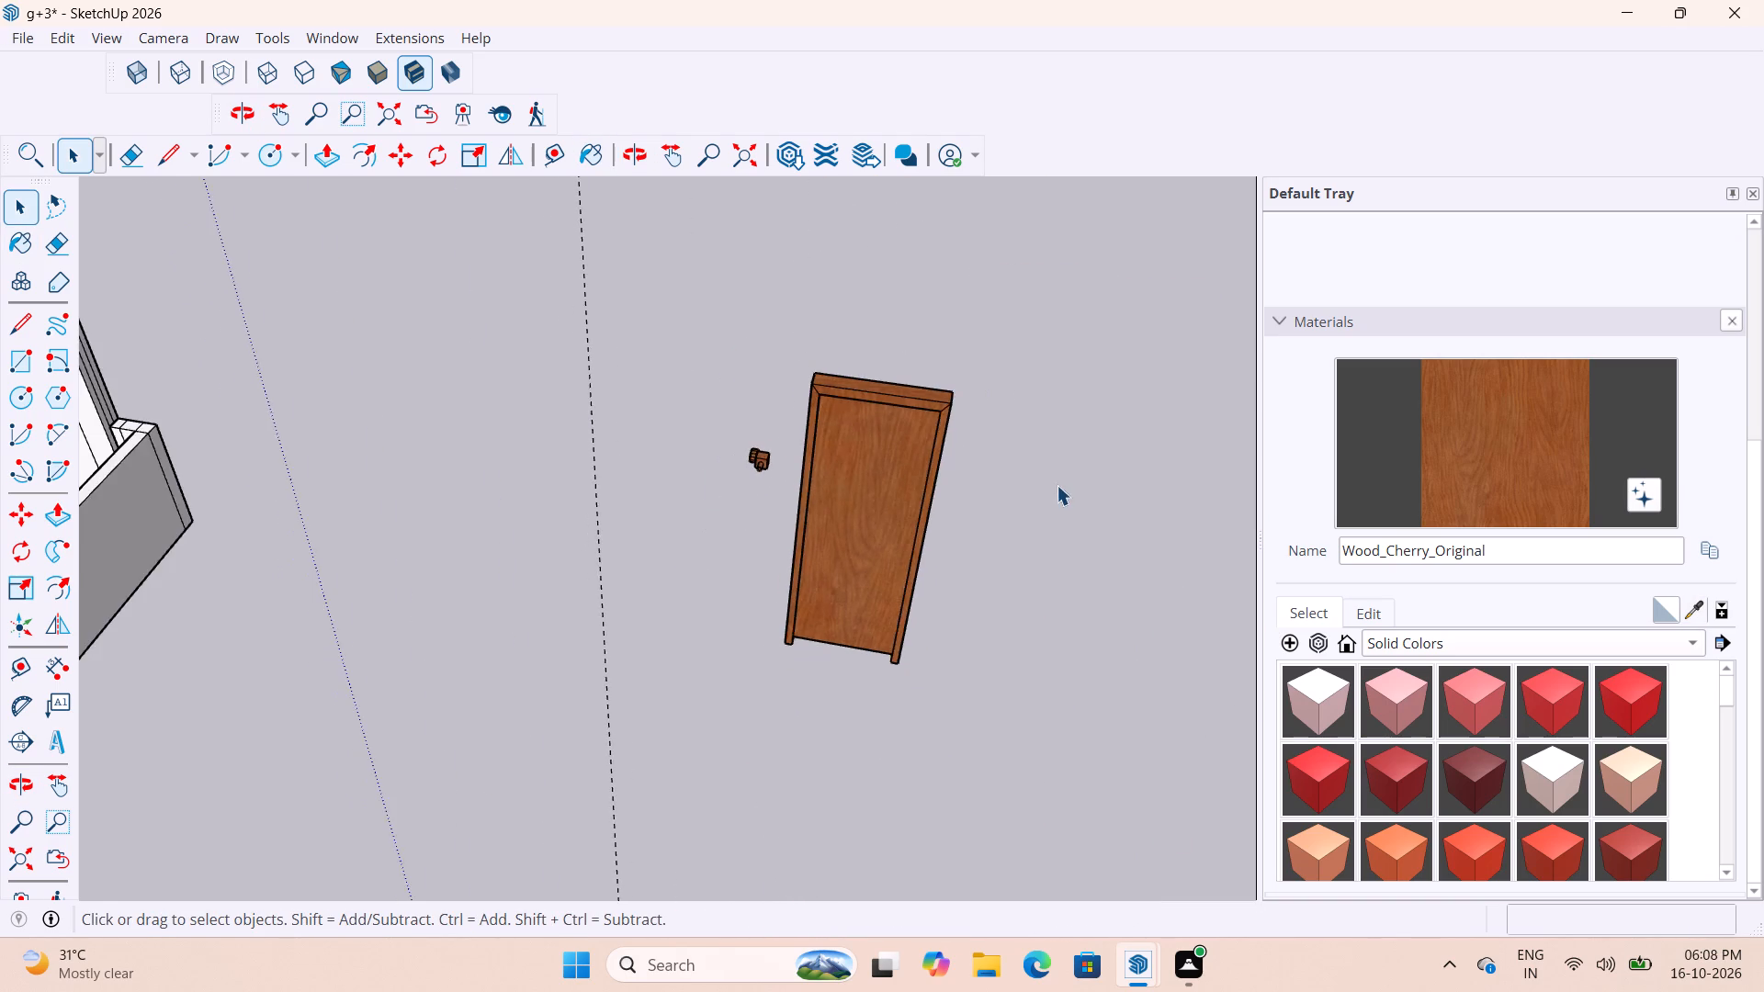
left_click(1057, 483)
scroll(817, 432, "down", 12)
scroll(429, 581, "up", 8)
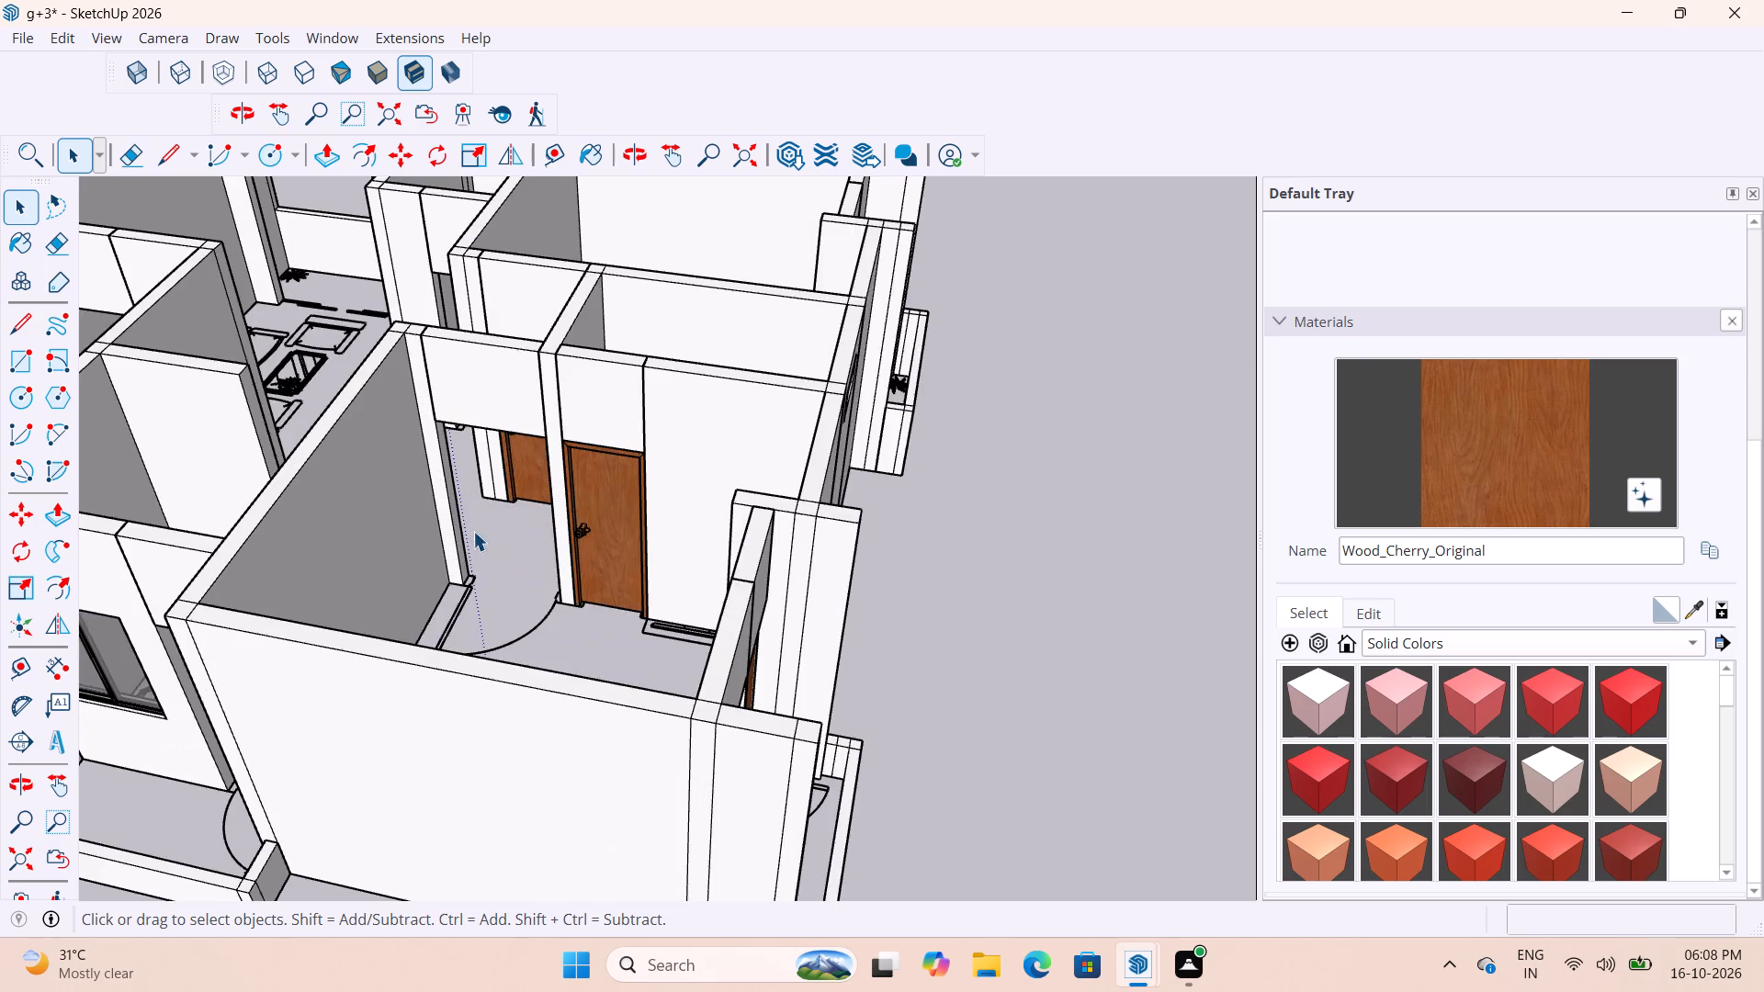
scroll(470, 531, "down", 6)
scroll(497, 514, "up", 4)
middle_click_drag(582, 520, 728, 557)
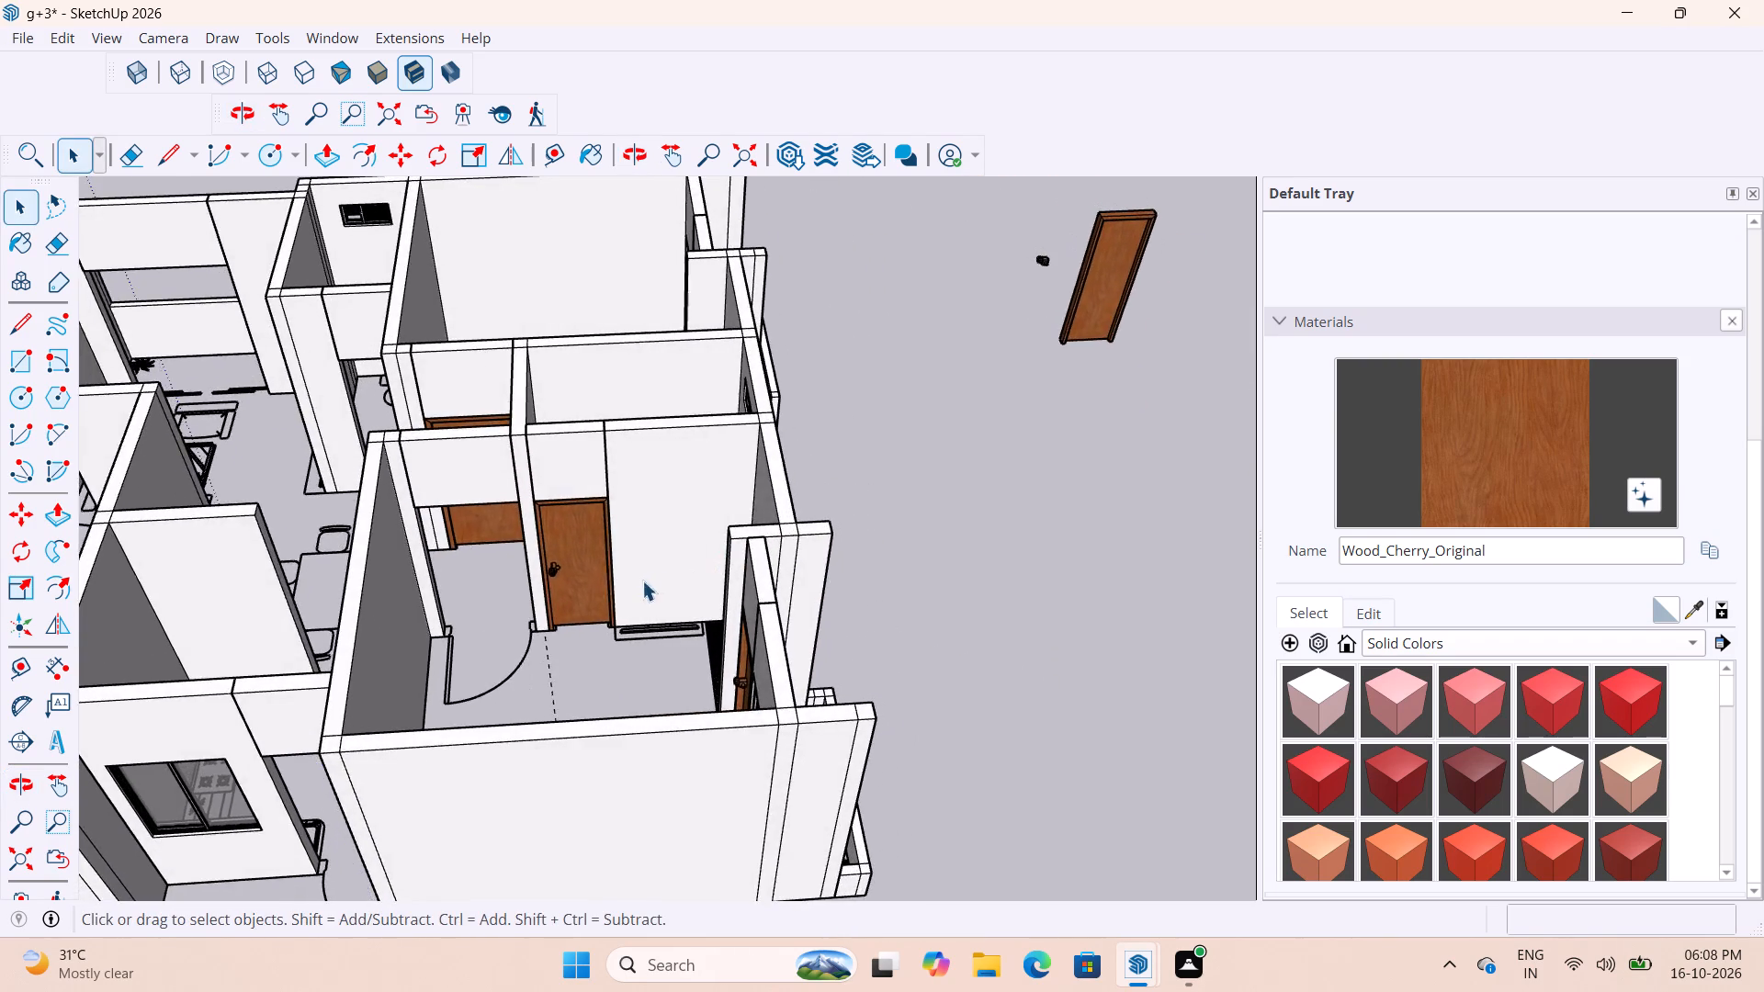
scroll(603, 588, "up", 11)
key("t")
scroll(548, 636, "up", 3)
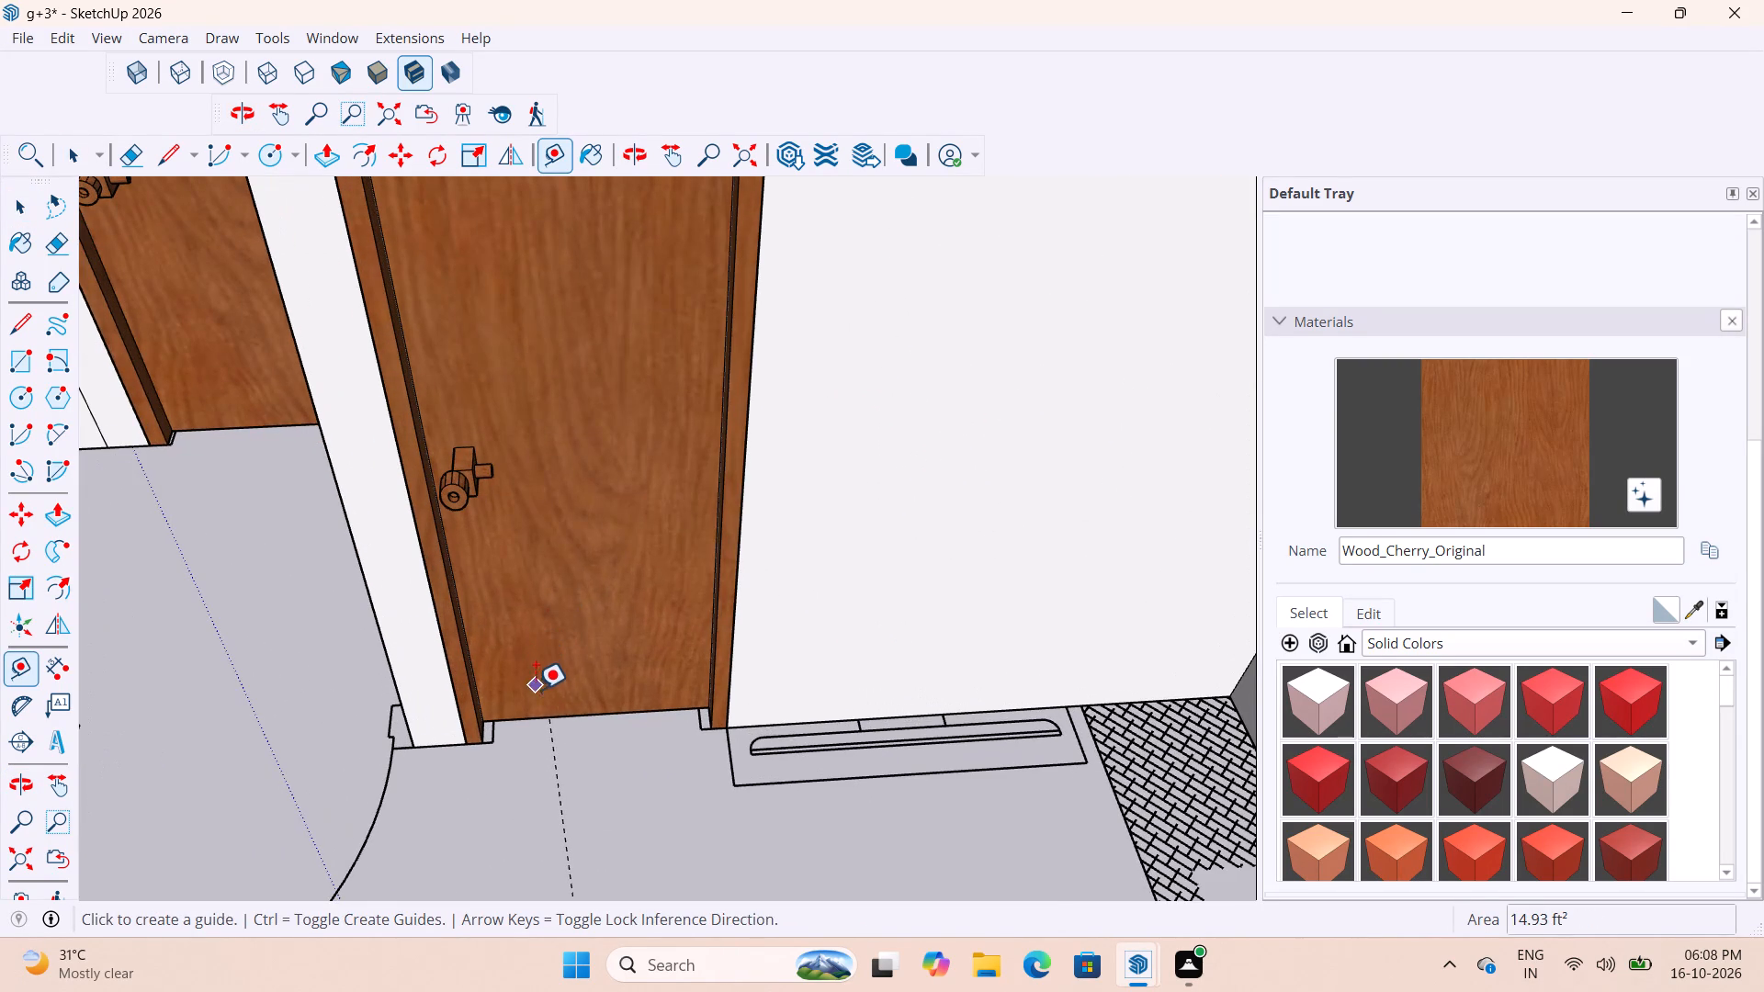
left_click(545, 715)
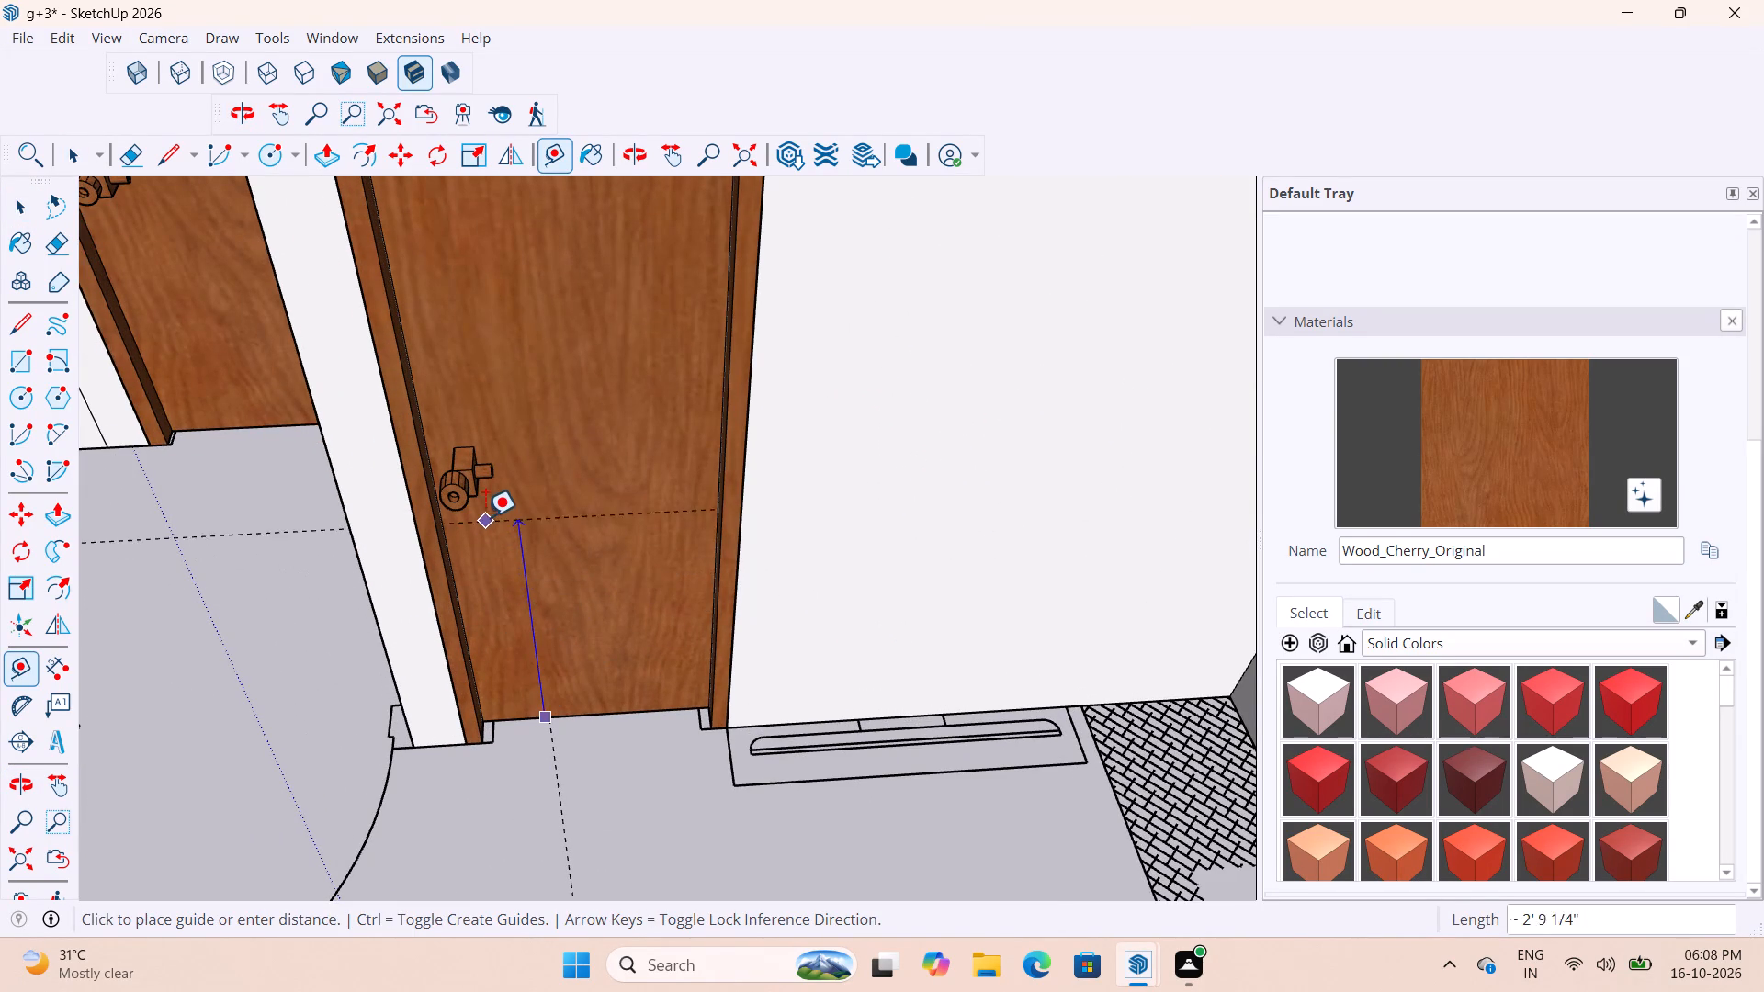
scroll(481, 494, "up", 4)
middle_click_drag(493, 488, 470, 277)
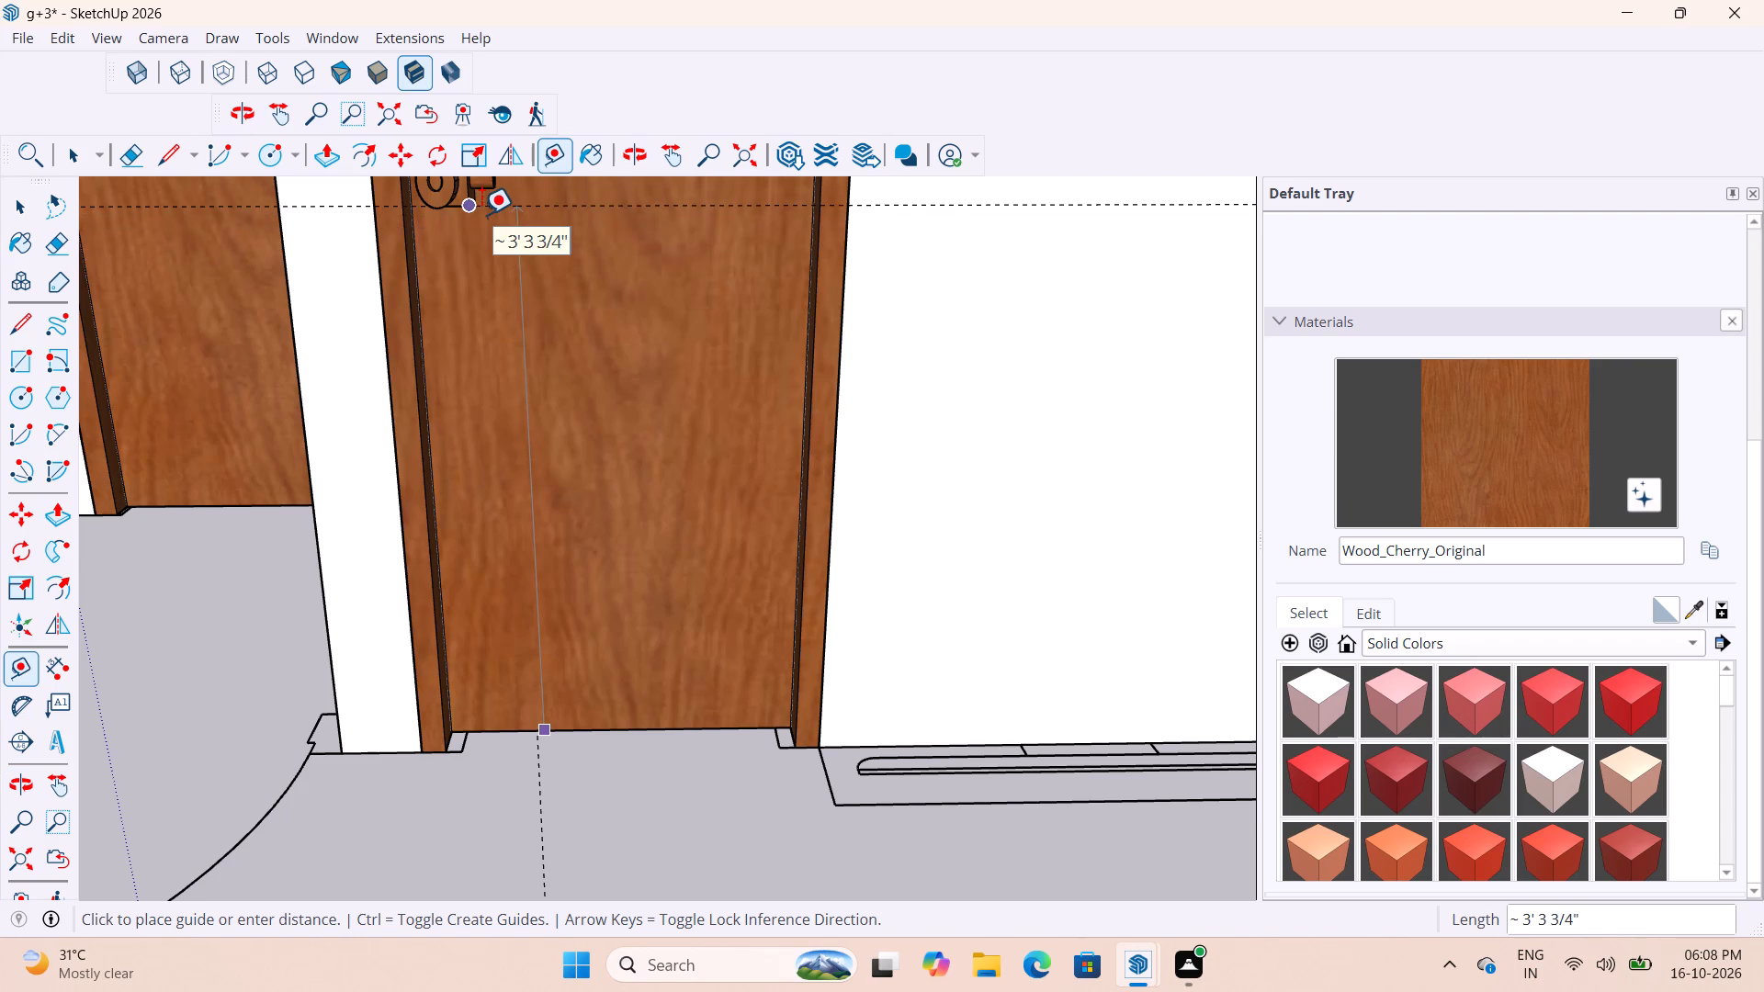
key("space")
Place a horizontal guide 3' above the bottom edge of the handleless door copy's leaf.
scroll(507, 492, "down", 9)
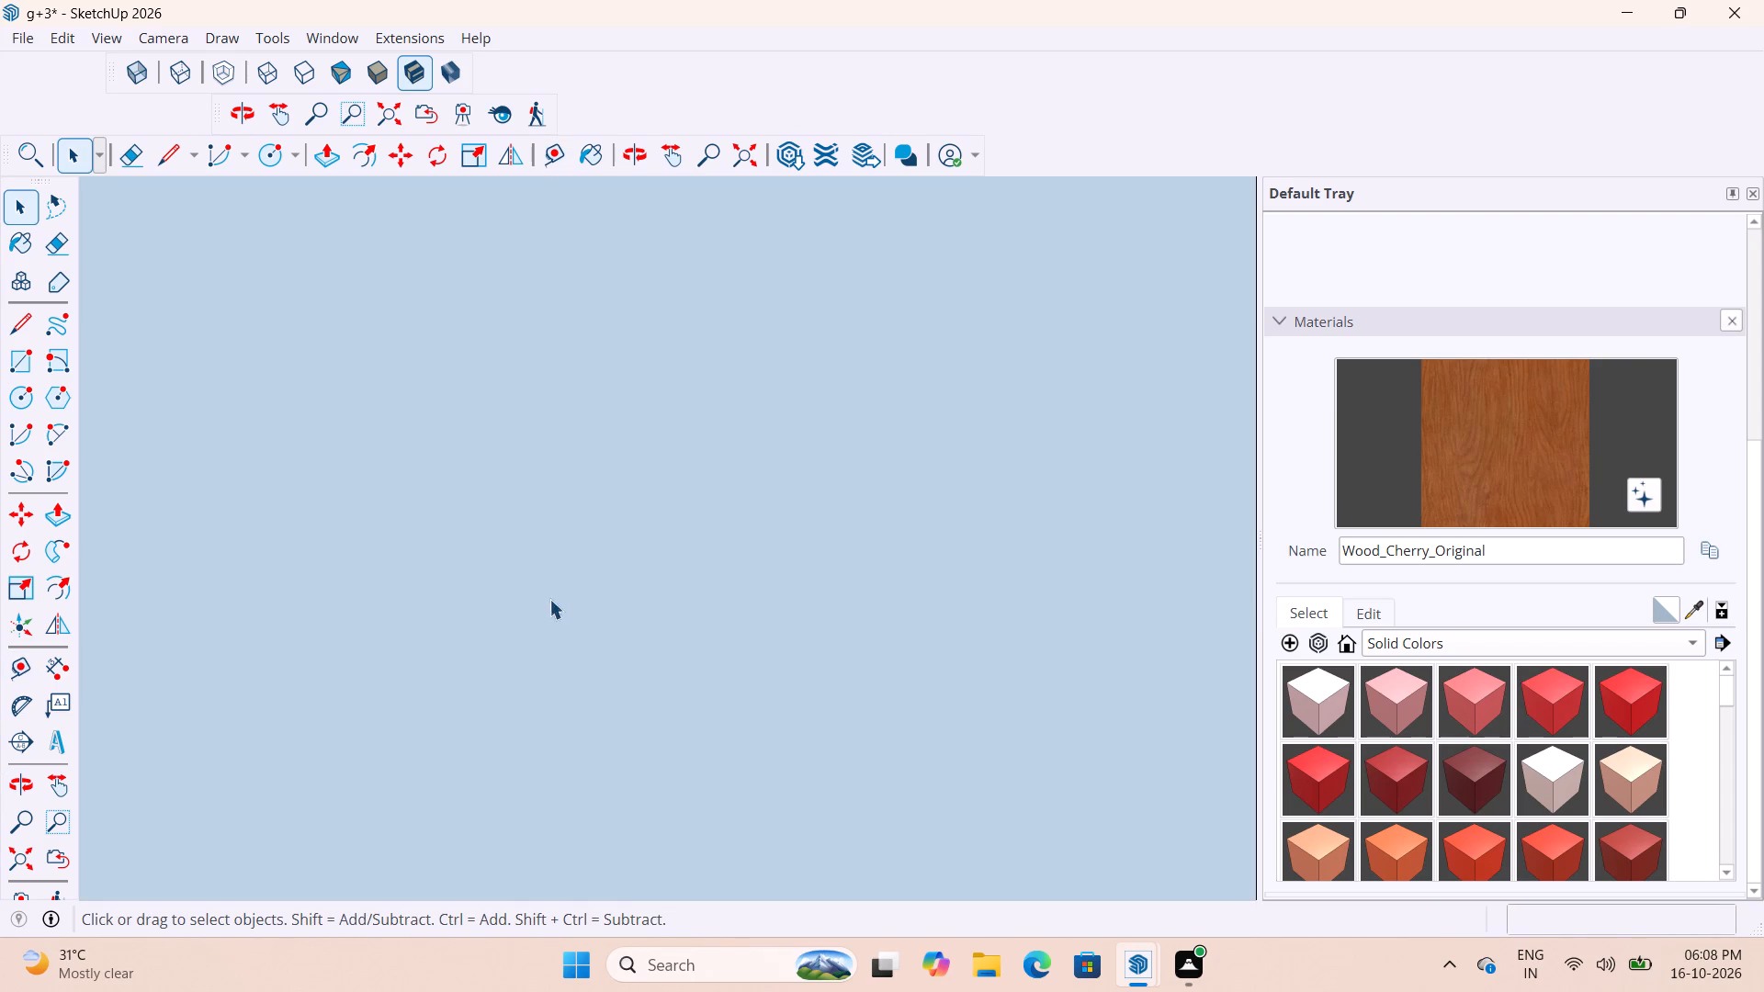
scroll(549, 599, "down", 20)
scroll(549, 599, "down", 20)
scroll(549, 599, "down", 3)
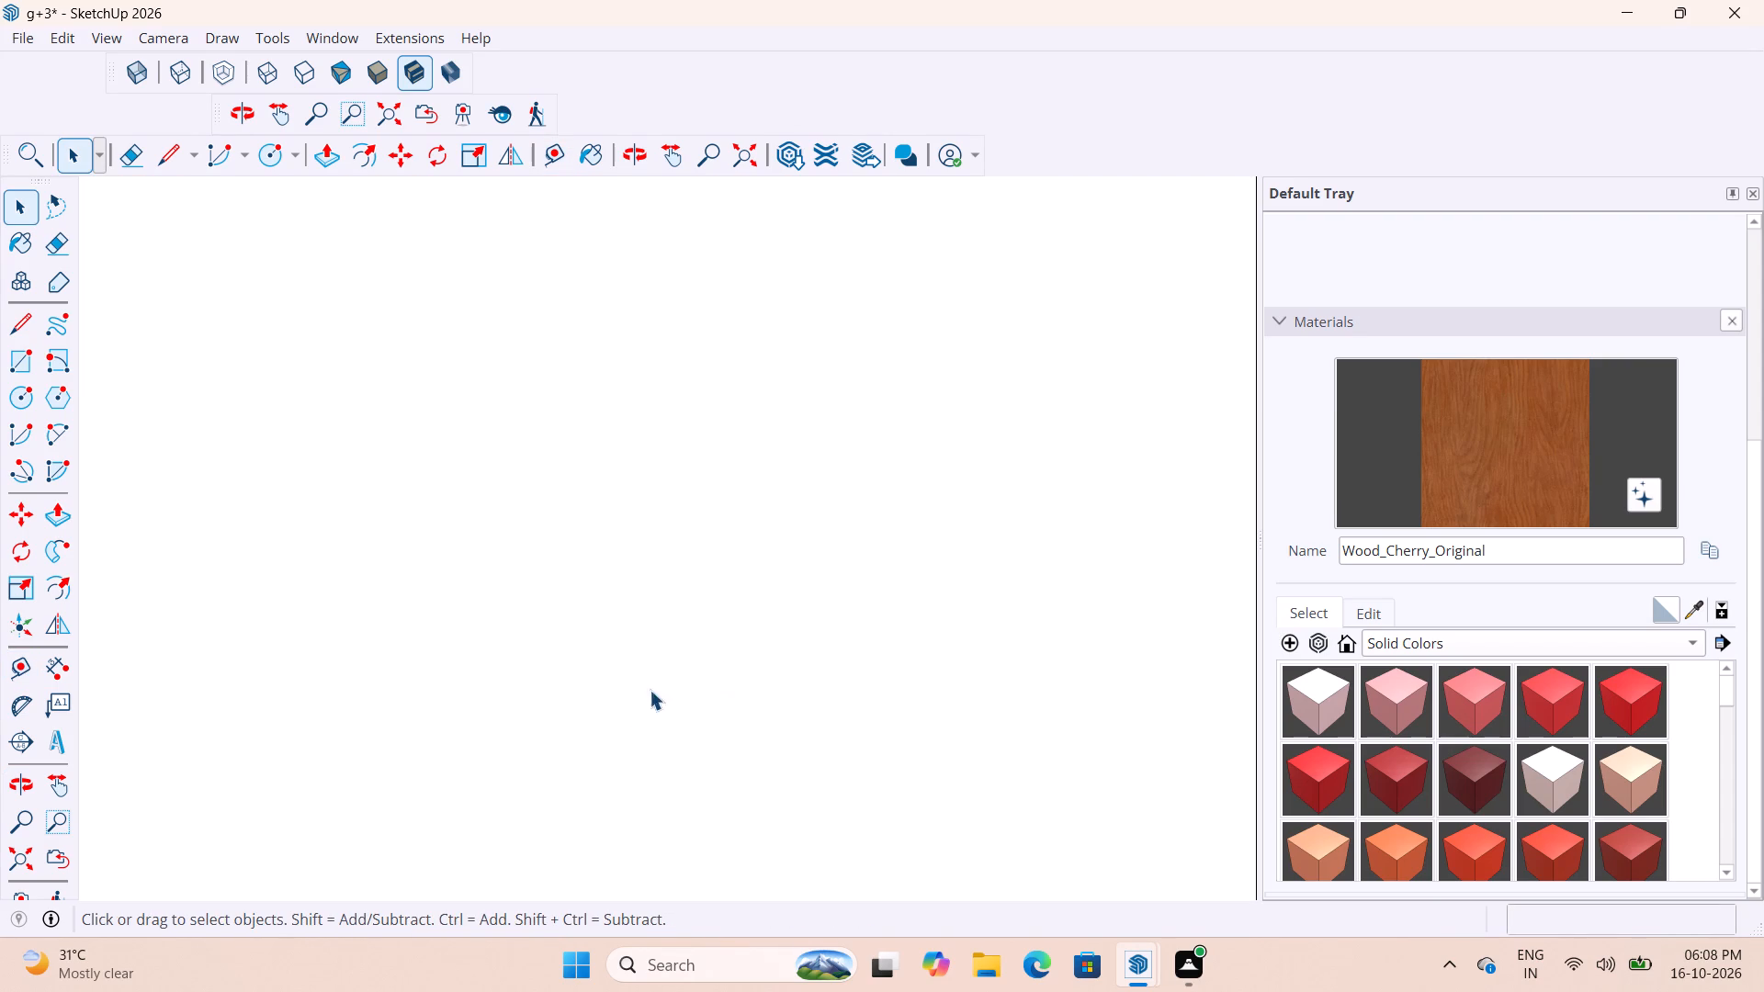
scroll(650, 690, "down", 20)
scroll(650, 690, "down", 1)
scroll(797, 450, "down", 11)
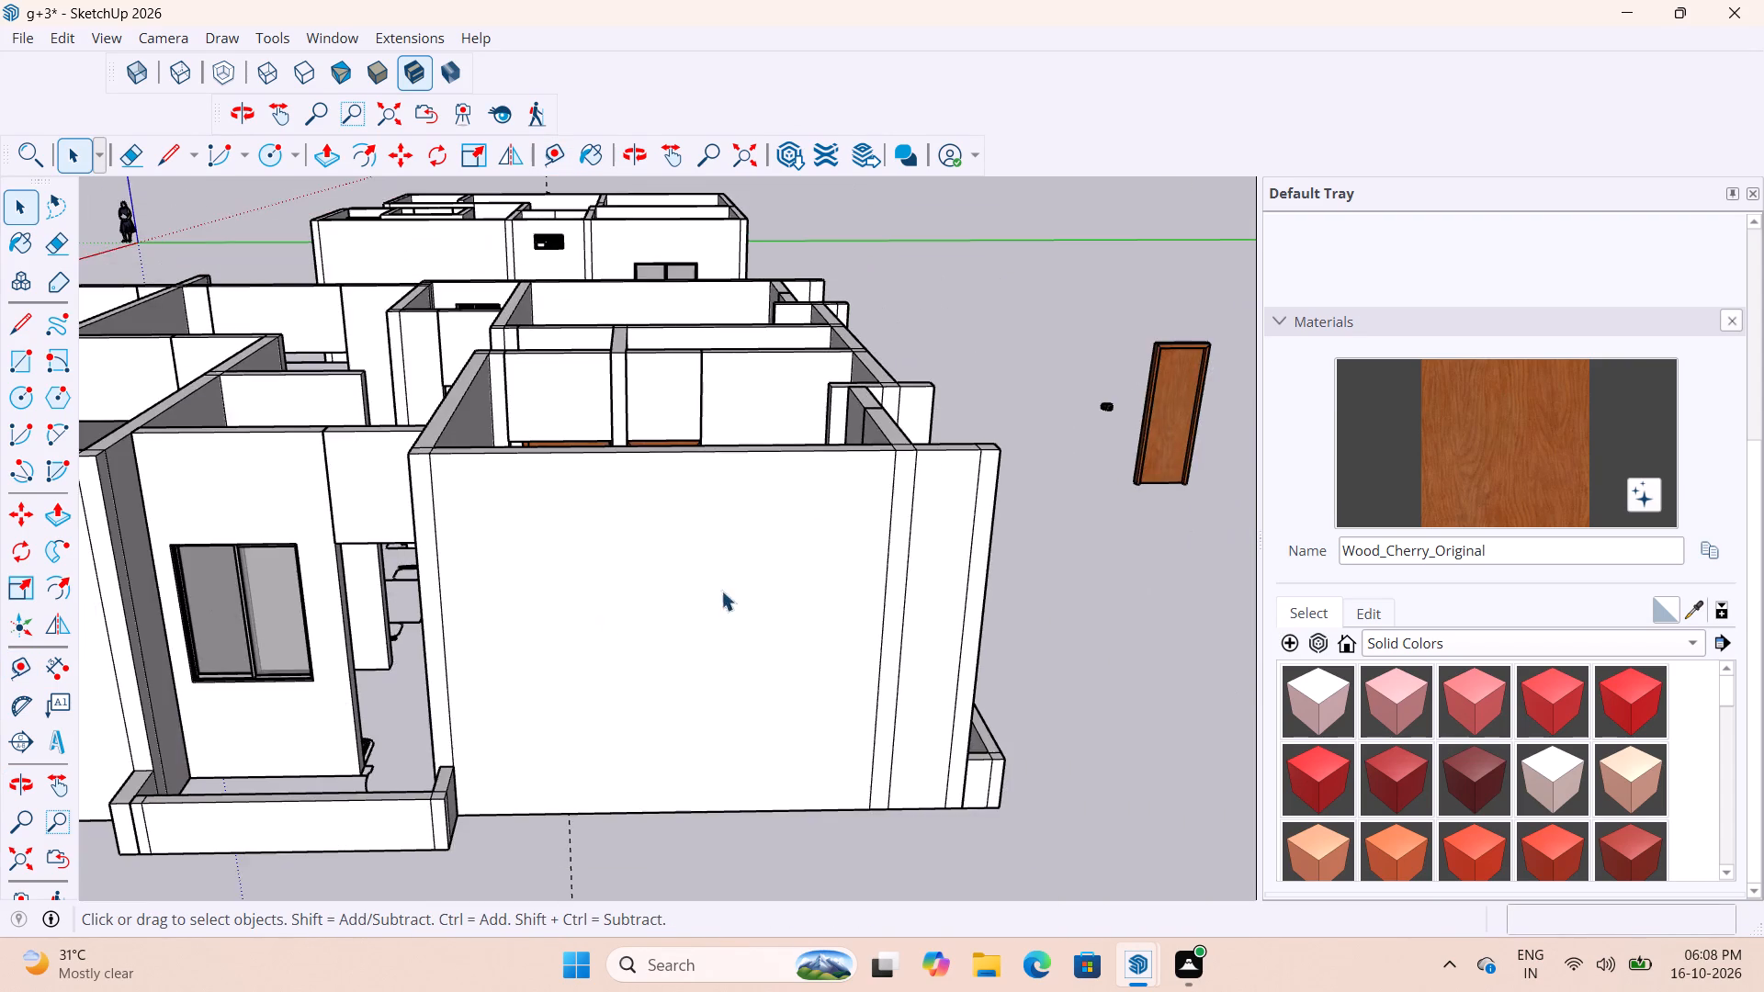
scroll(1122, 391, "up", 8)
left_click(991, 448)
scroll(1134, 582, "up", 2)
left_click(1087, 673)
scroll(1085, 554, "up", 4)
key("t")
scroll(1072, 619, "up", 3)
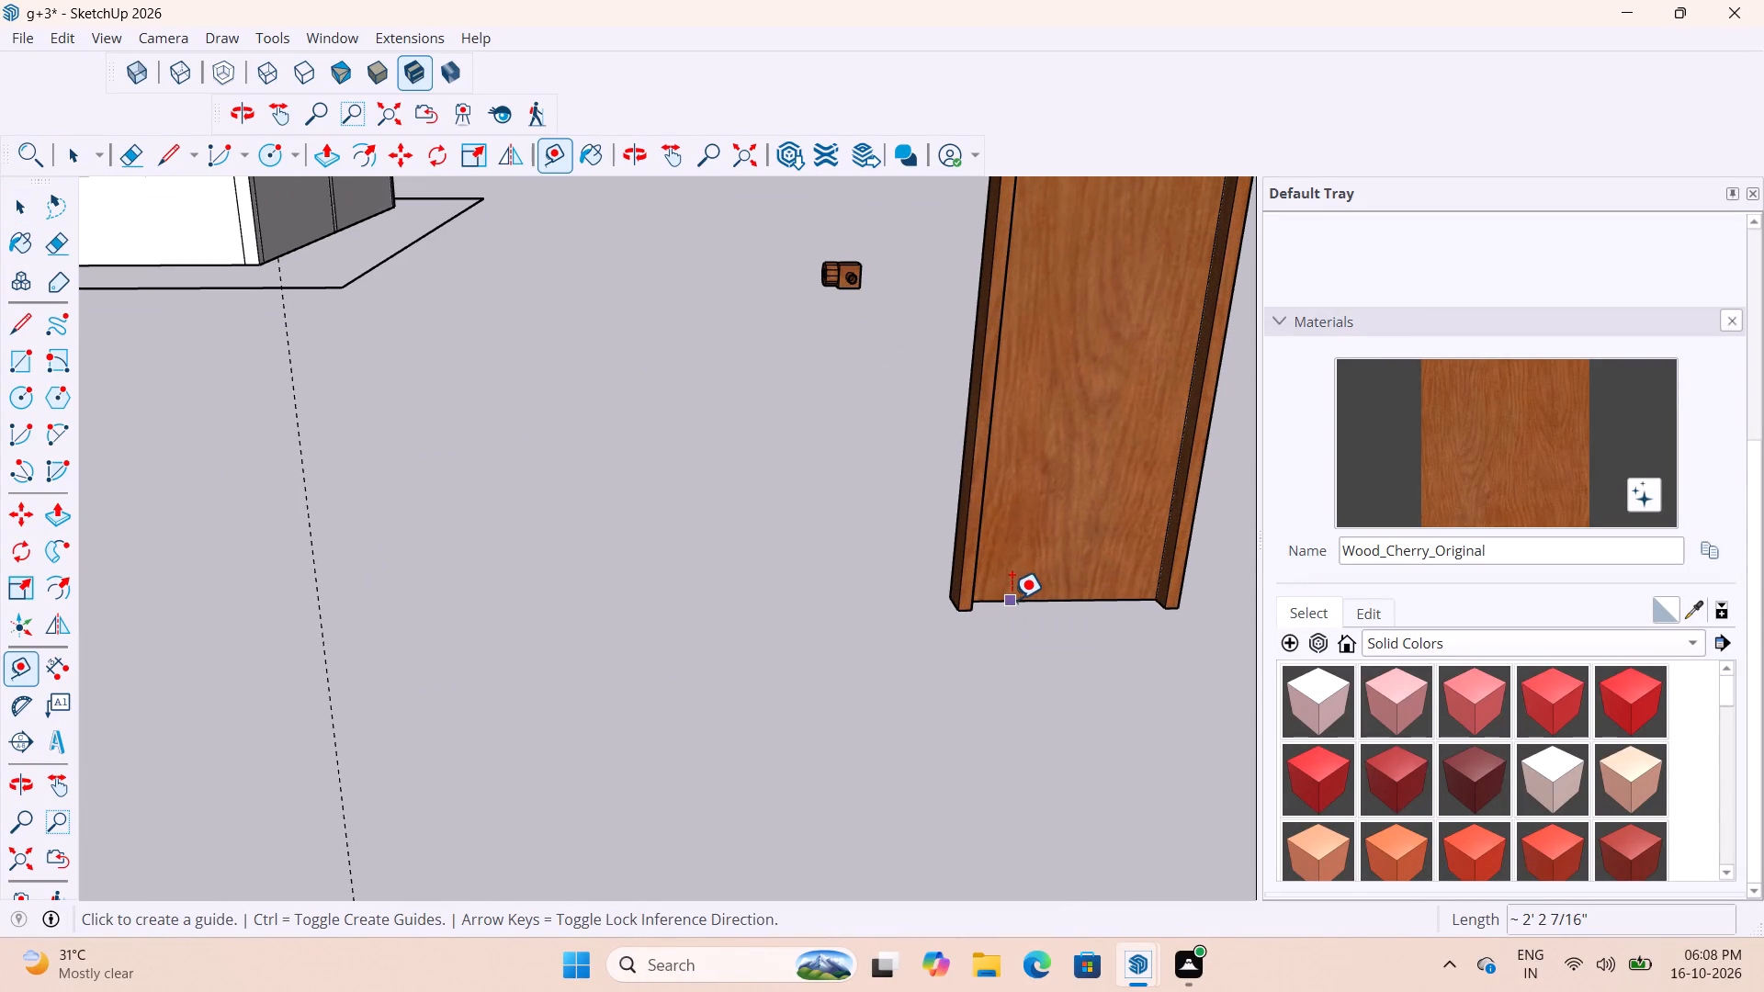
left_click(1012, 600)
type("3'")
key("Return")
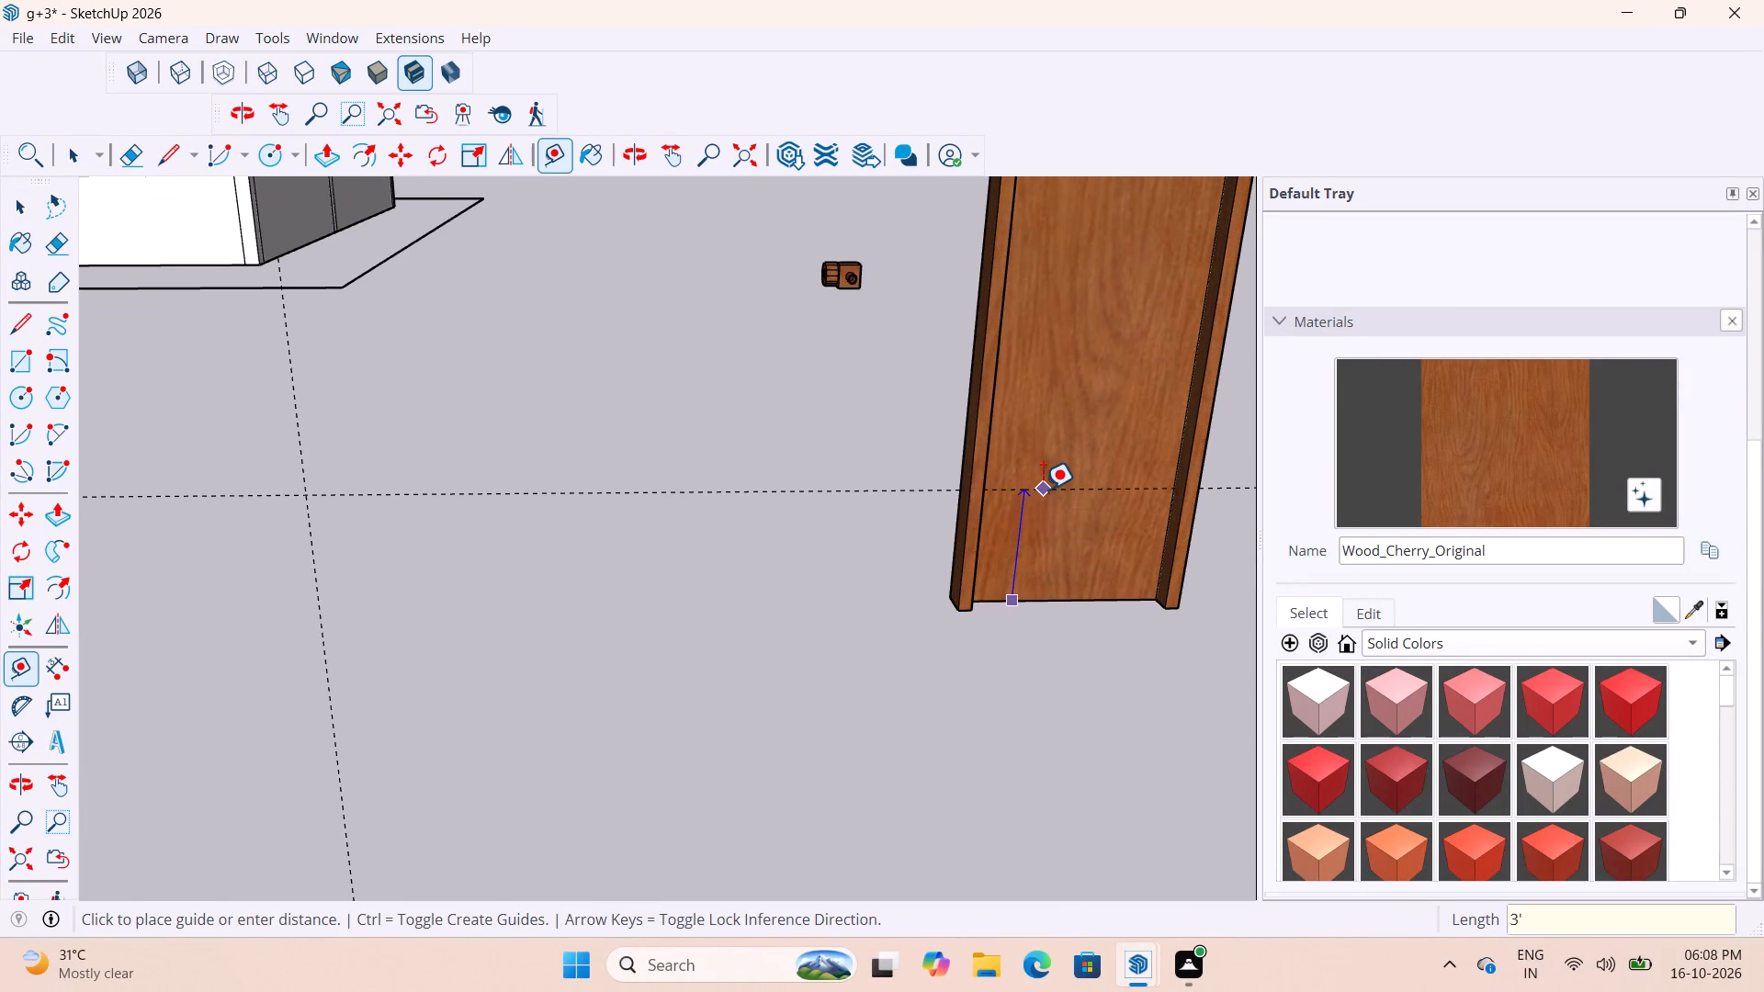
Set the horizontal guide's offset from the leaf's bottom edge to 3/4".
type("3/4\"")
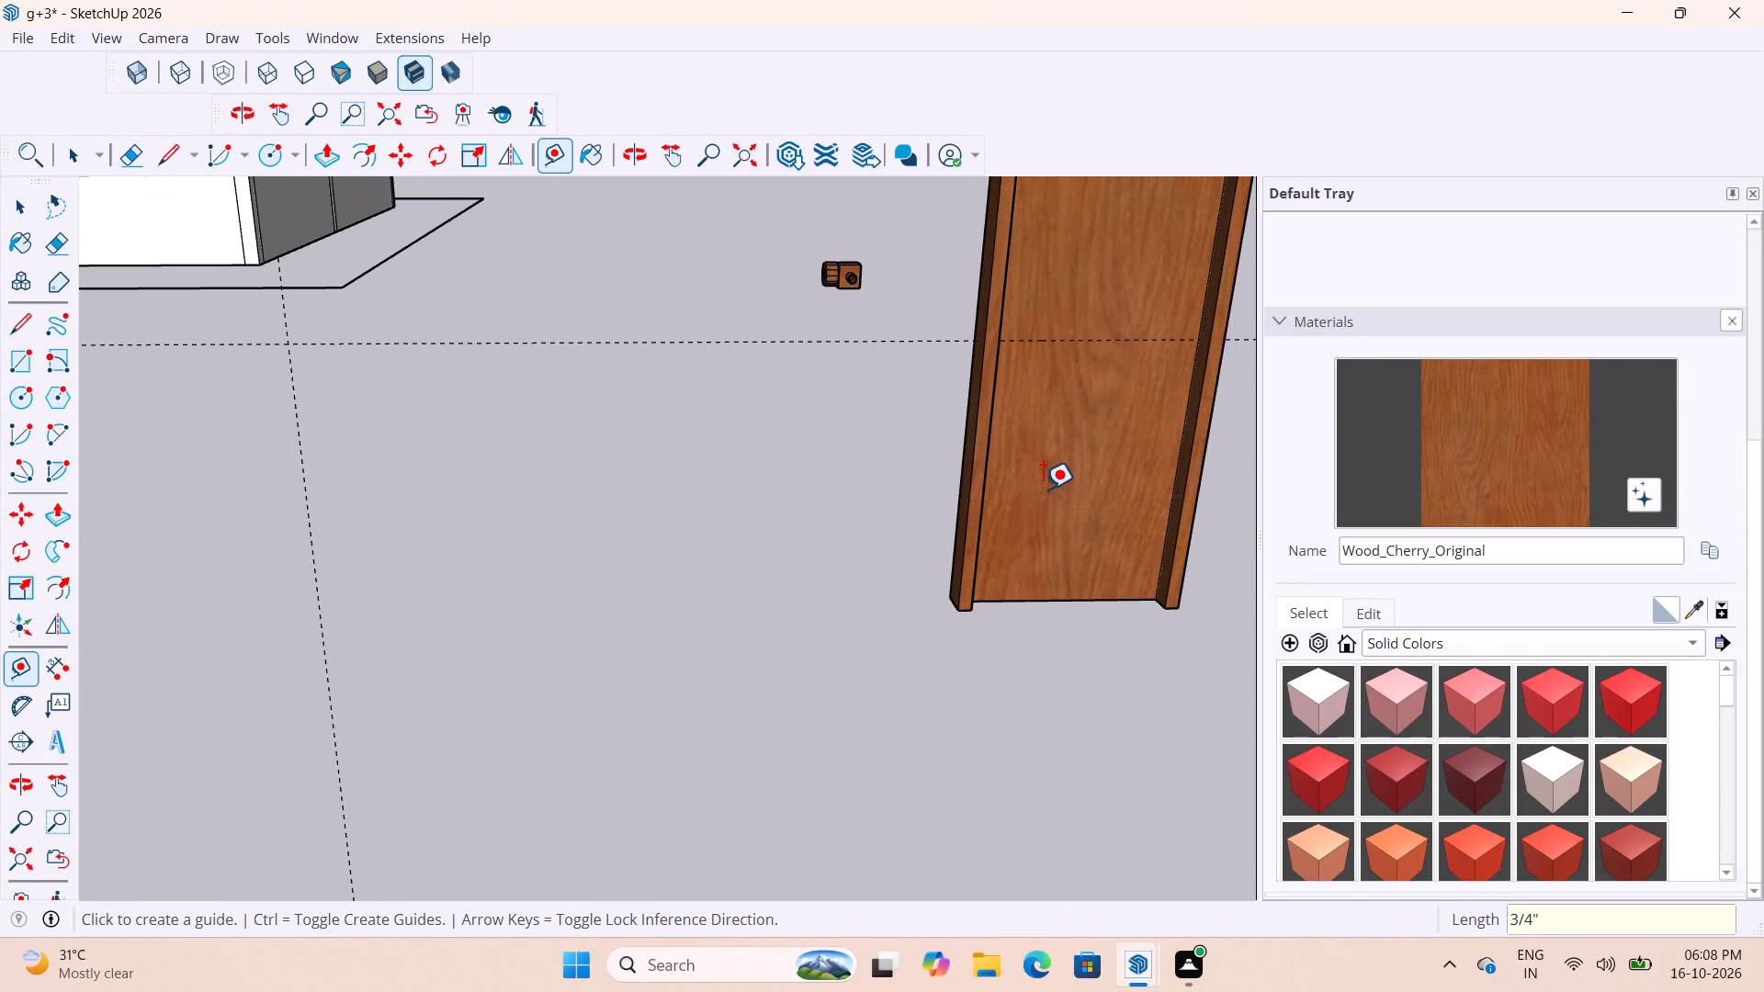
key("Return")
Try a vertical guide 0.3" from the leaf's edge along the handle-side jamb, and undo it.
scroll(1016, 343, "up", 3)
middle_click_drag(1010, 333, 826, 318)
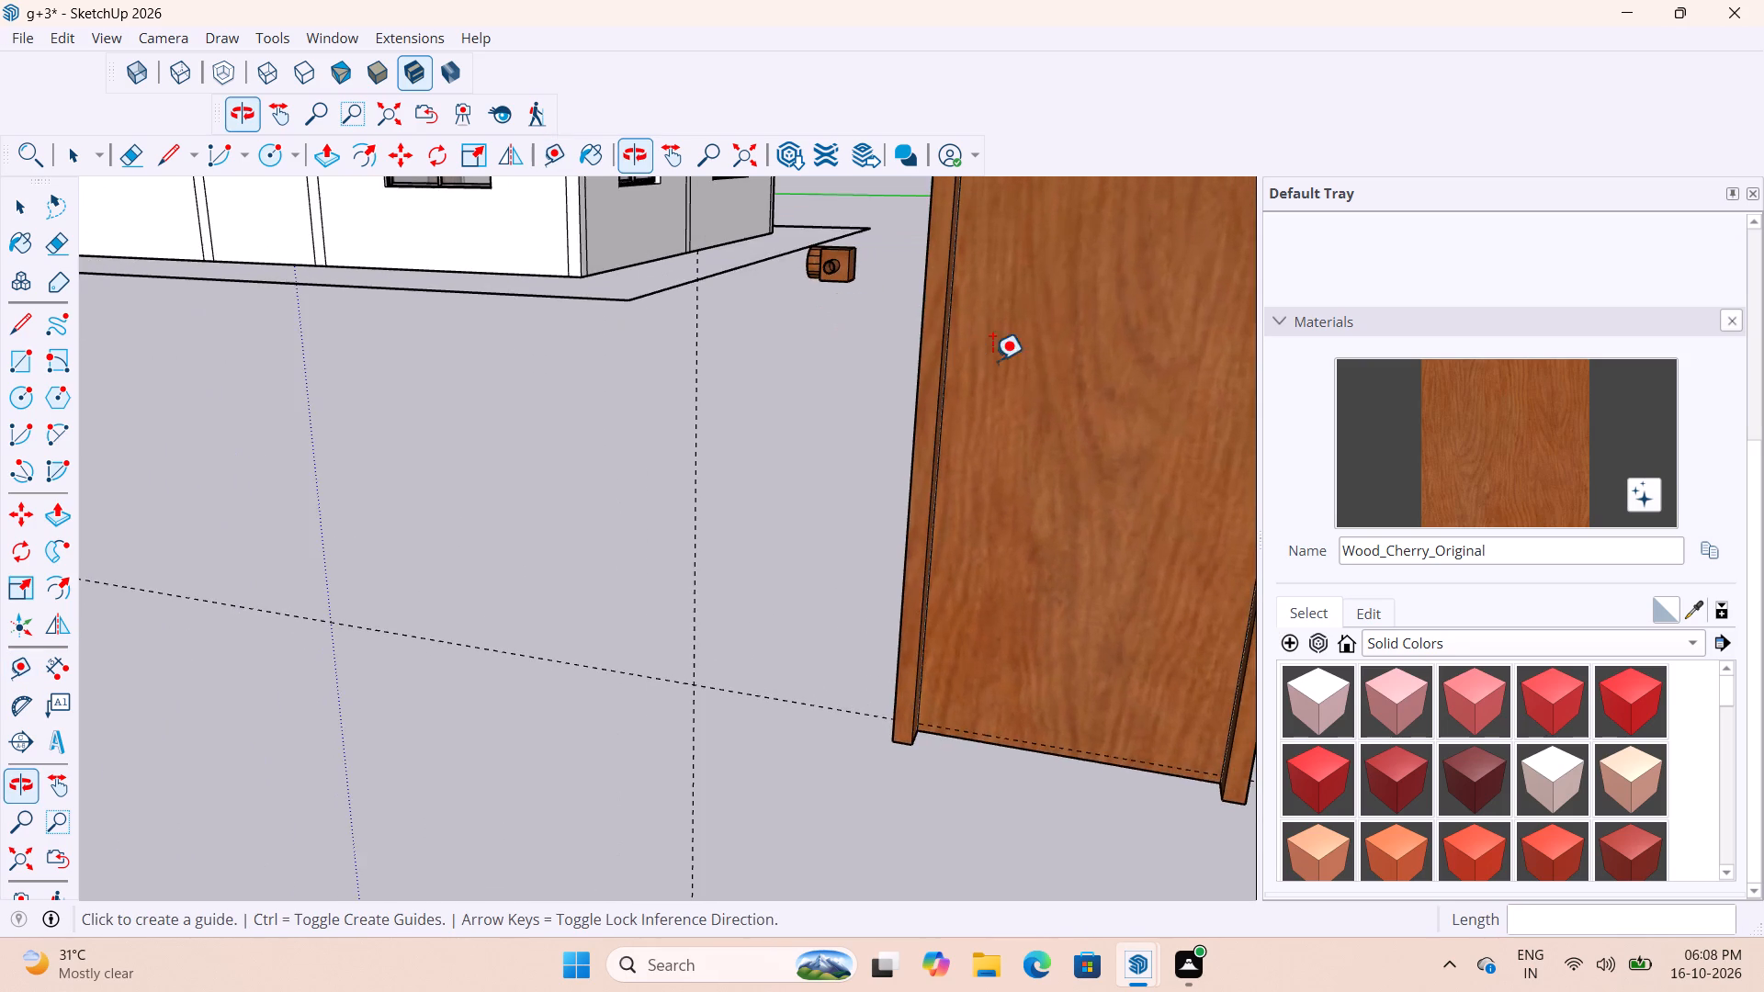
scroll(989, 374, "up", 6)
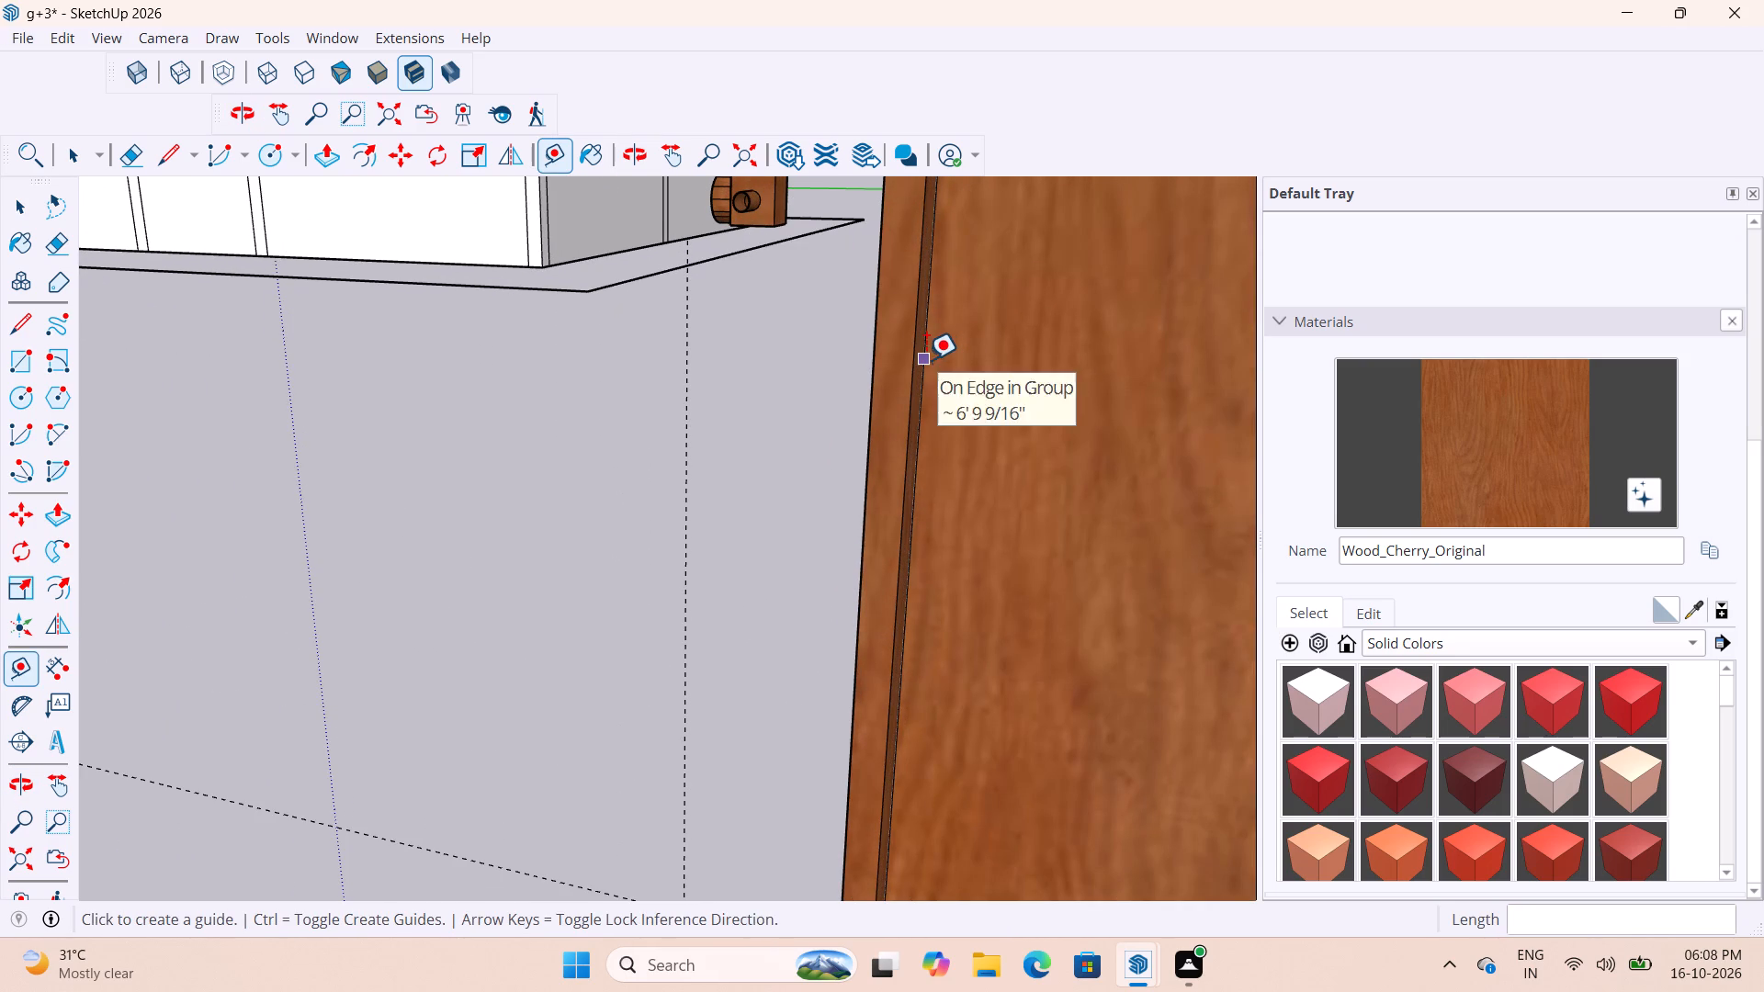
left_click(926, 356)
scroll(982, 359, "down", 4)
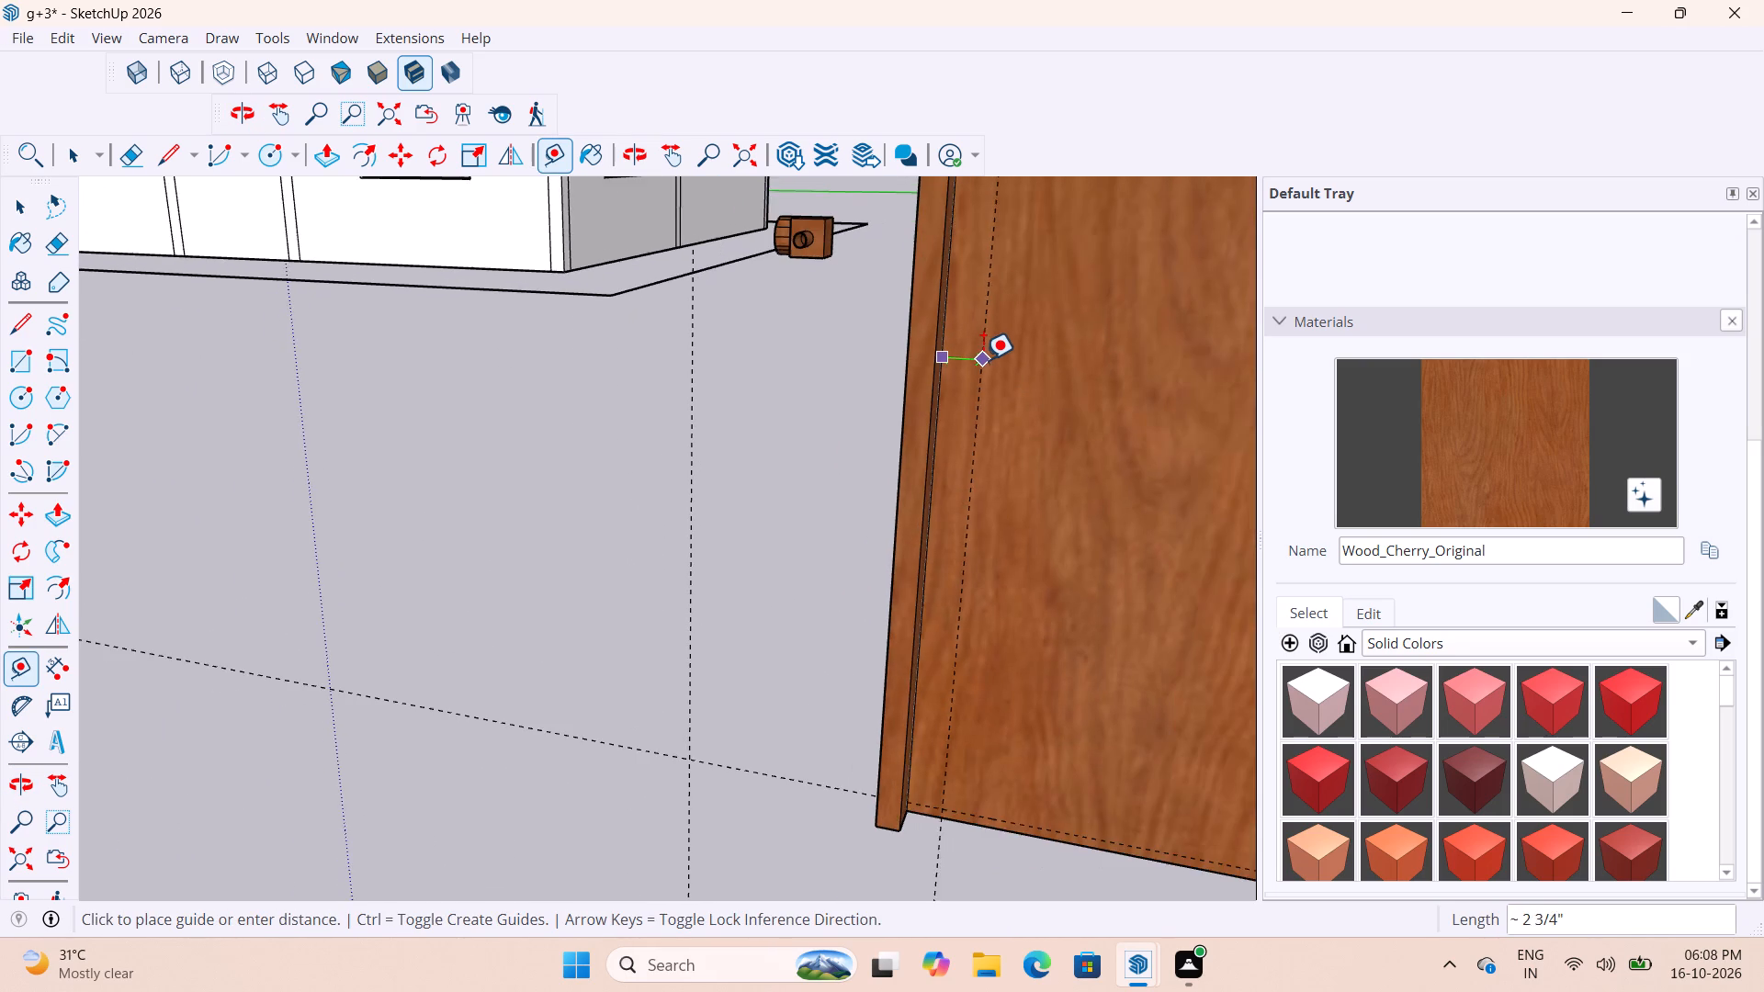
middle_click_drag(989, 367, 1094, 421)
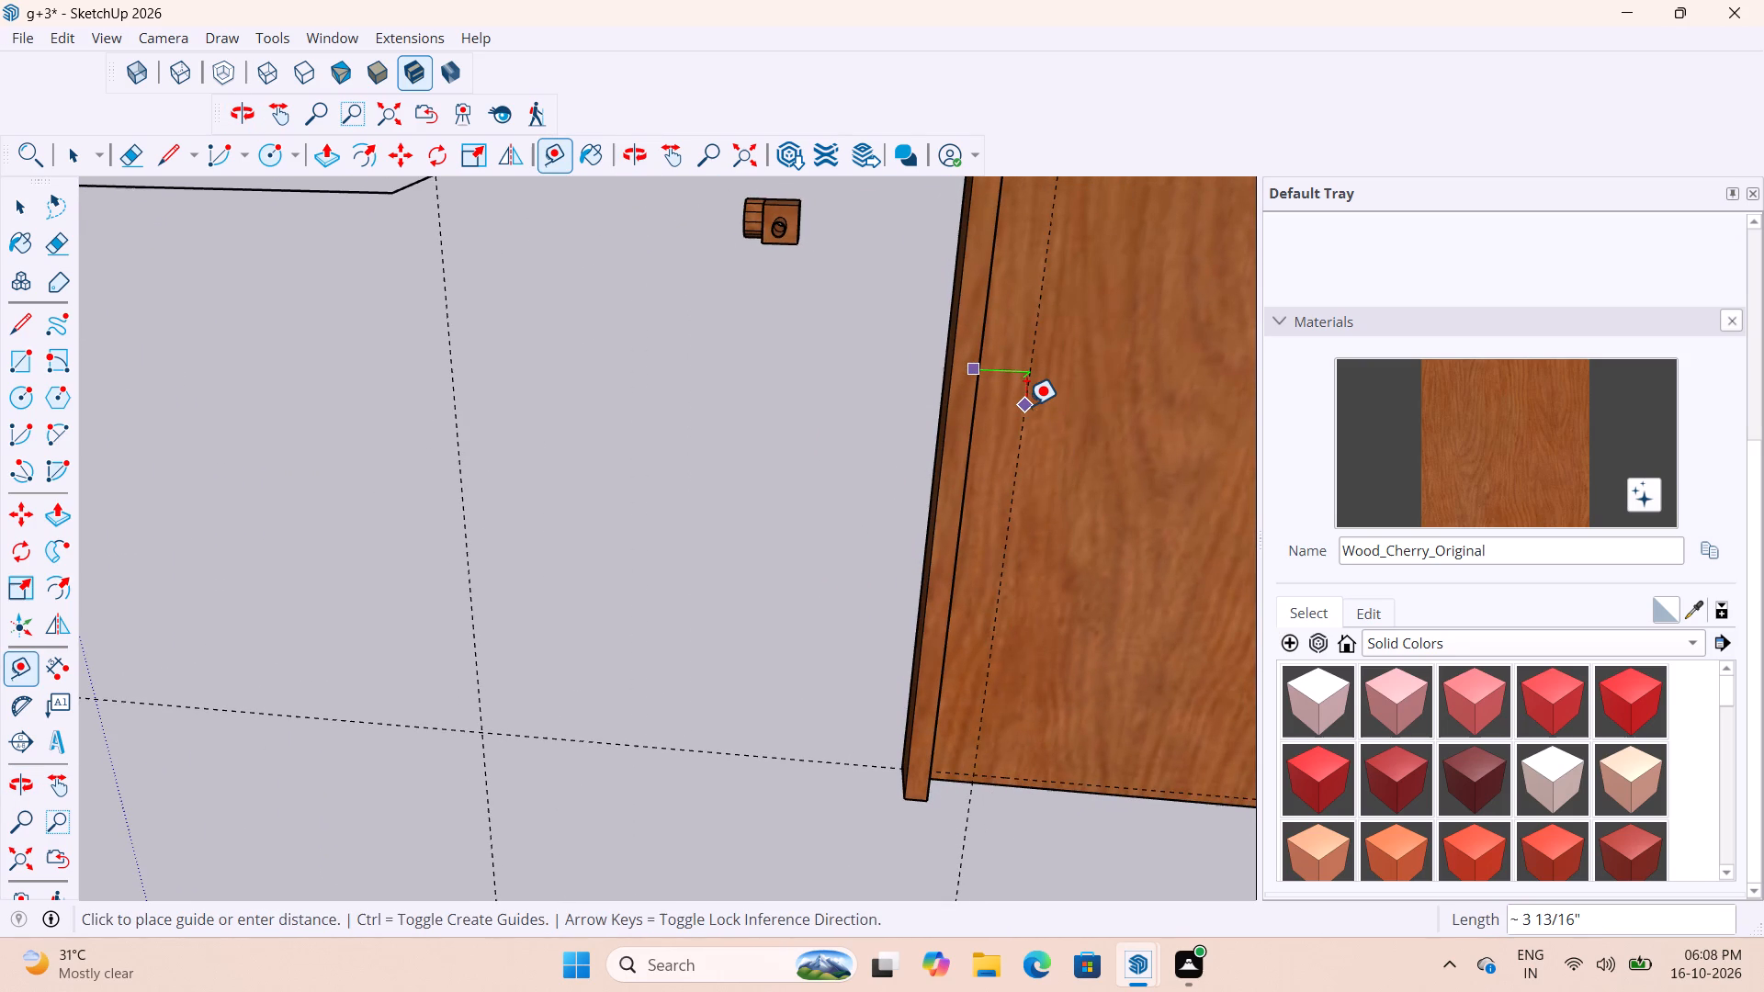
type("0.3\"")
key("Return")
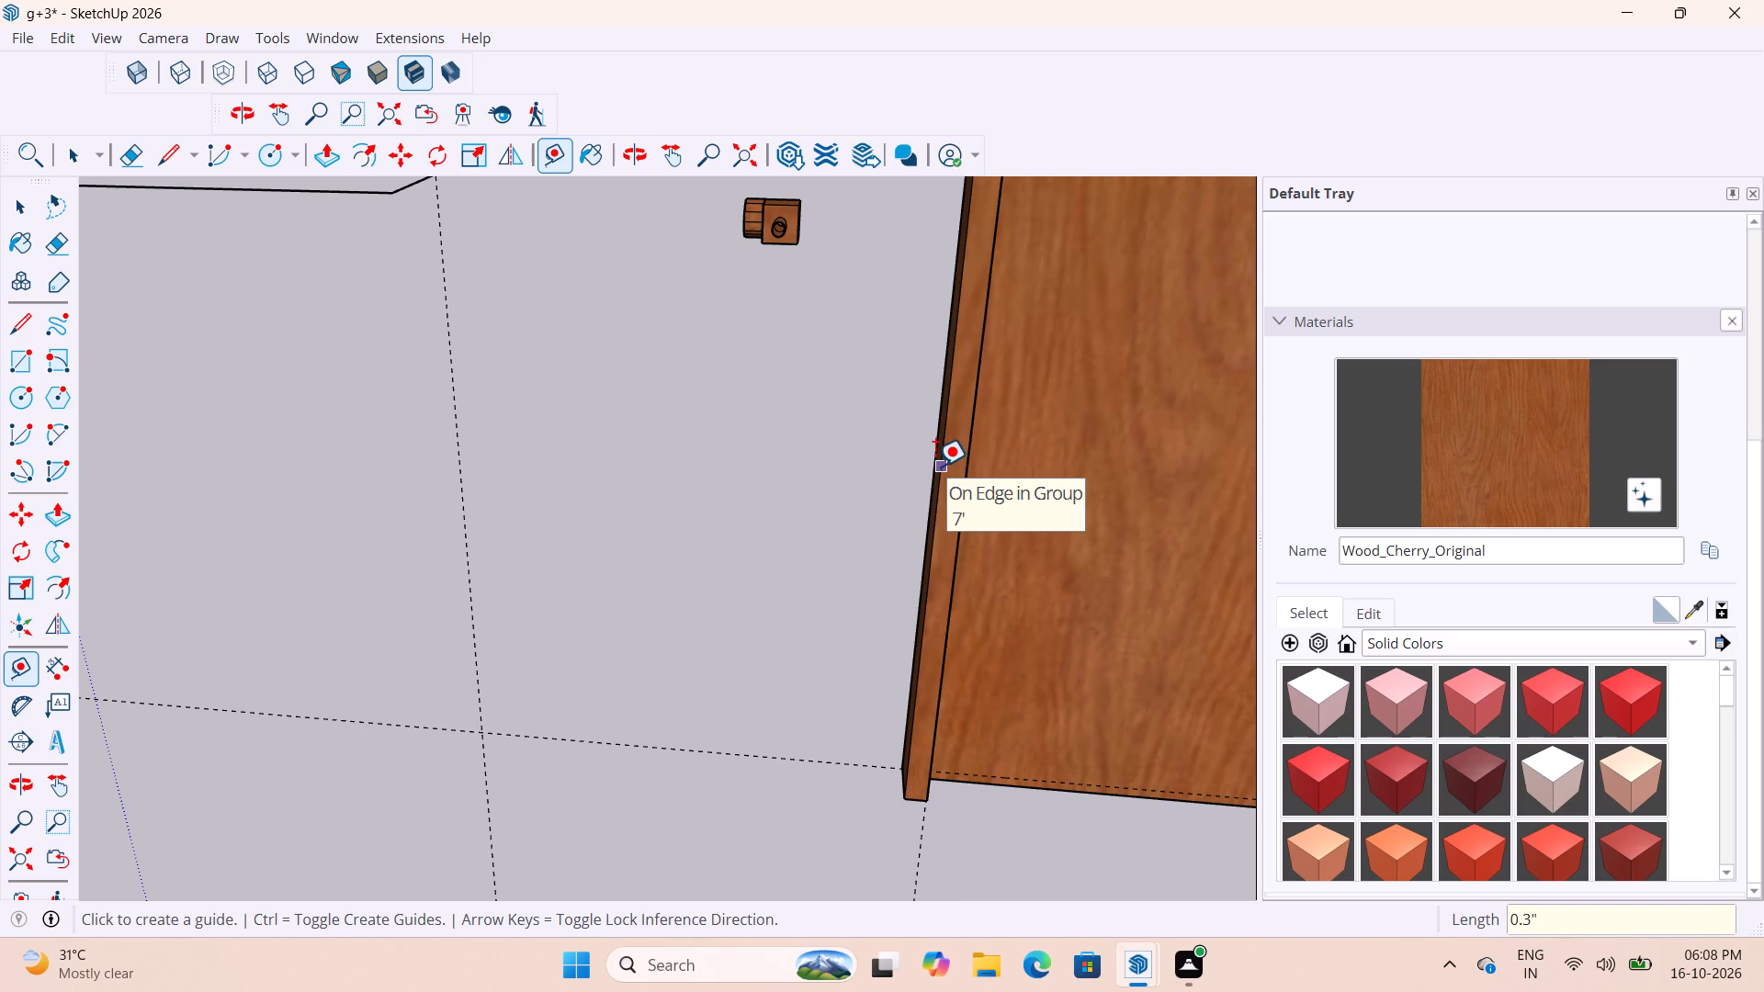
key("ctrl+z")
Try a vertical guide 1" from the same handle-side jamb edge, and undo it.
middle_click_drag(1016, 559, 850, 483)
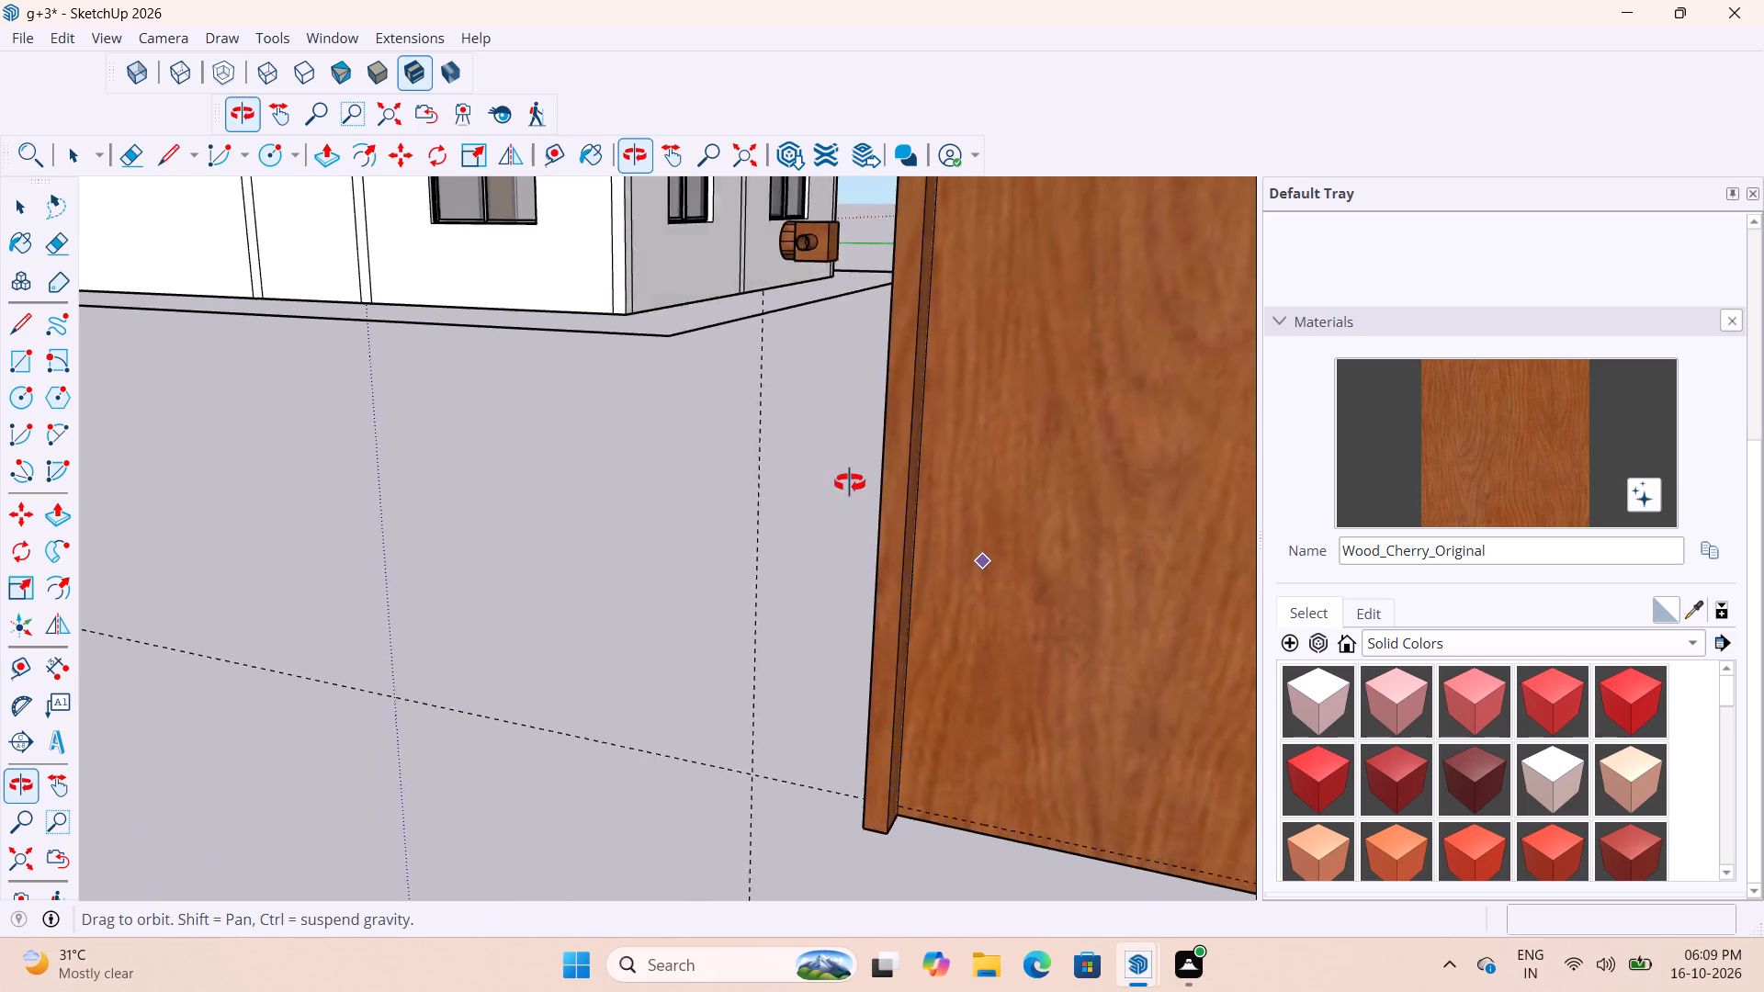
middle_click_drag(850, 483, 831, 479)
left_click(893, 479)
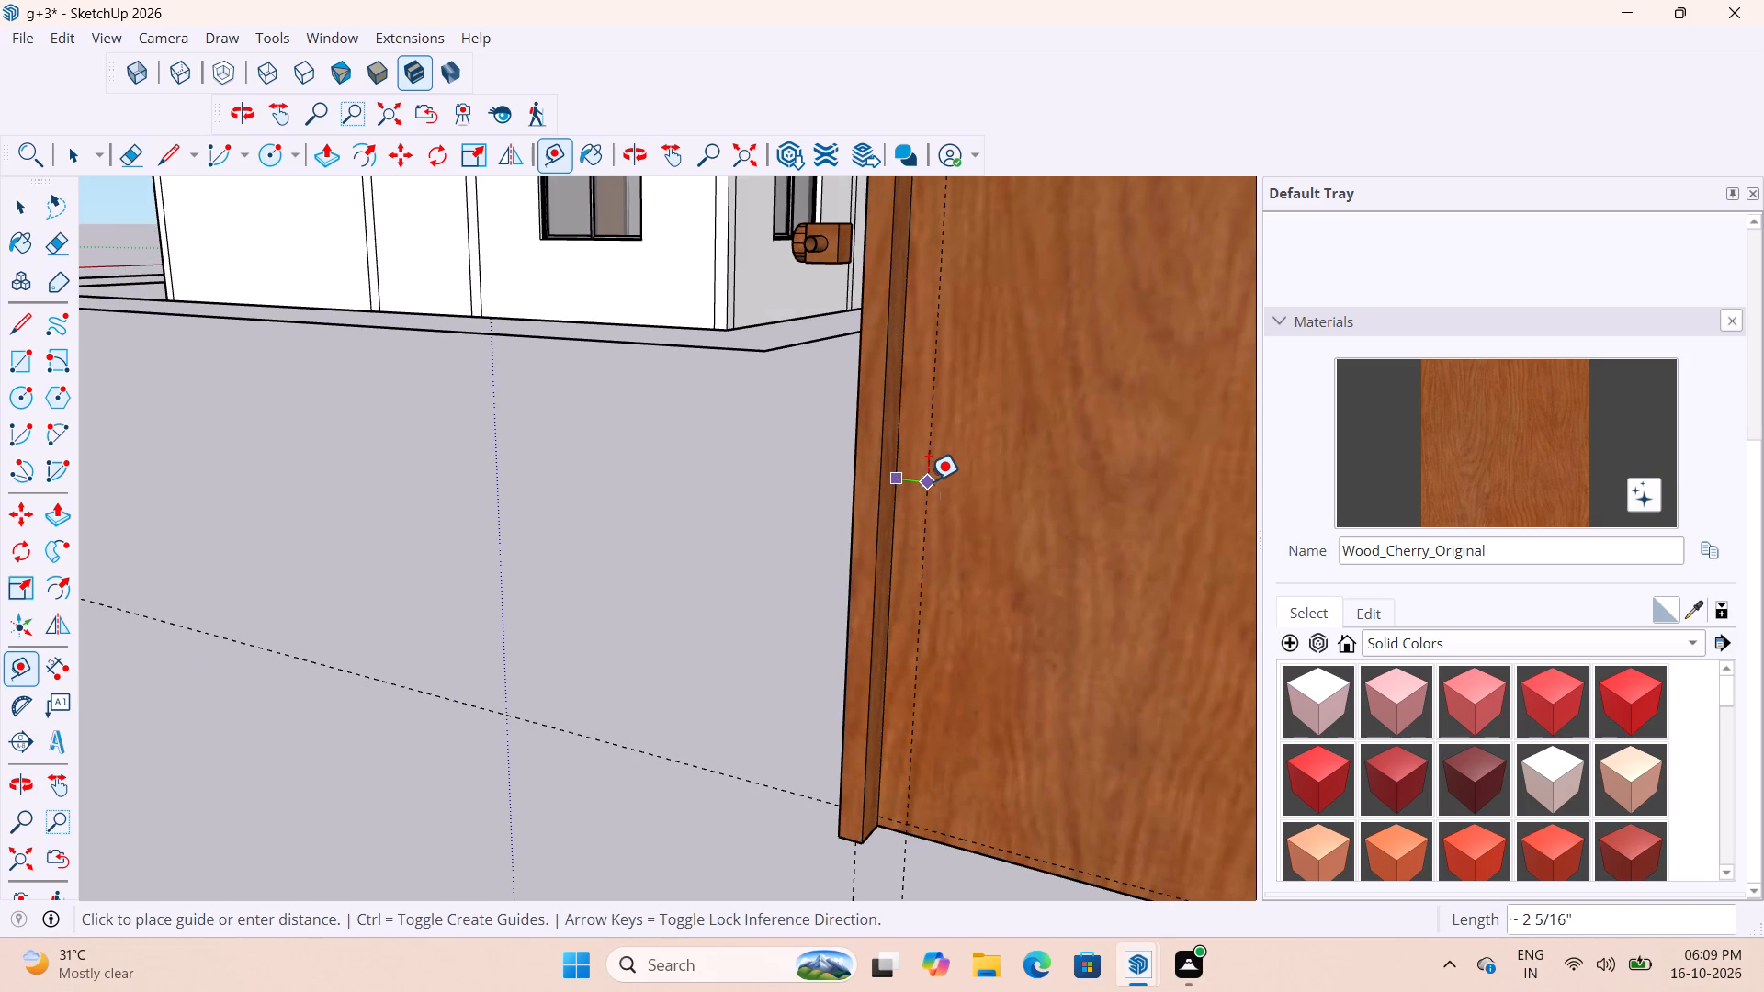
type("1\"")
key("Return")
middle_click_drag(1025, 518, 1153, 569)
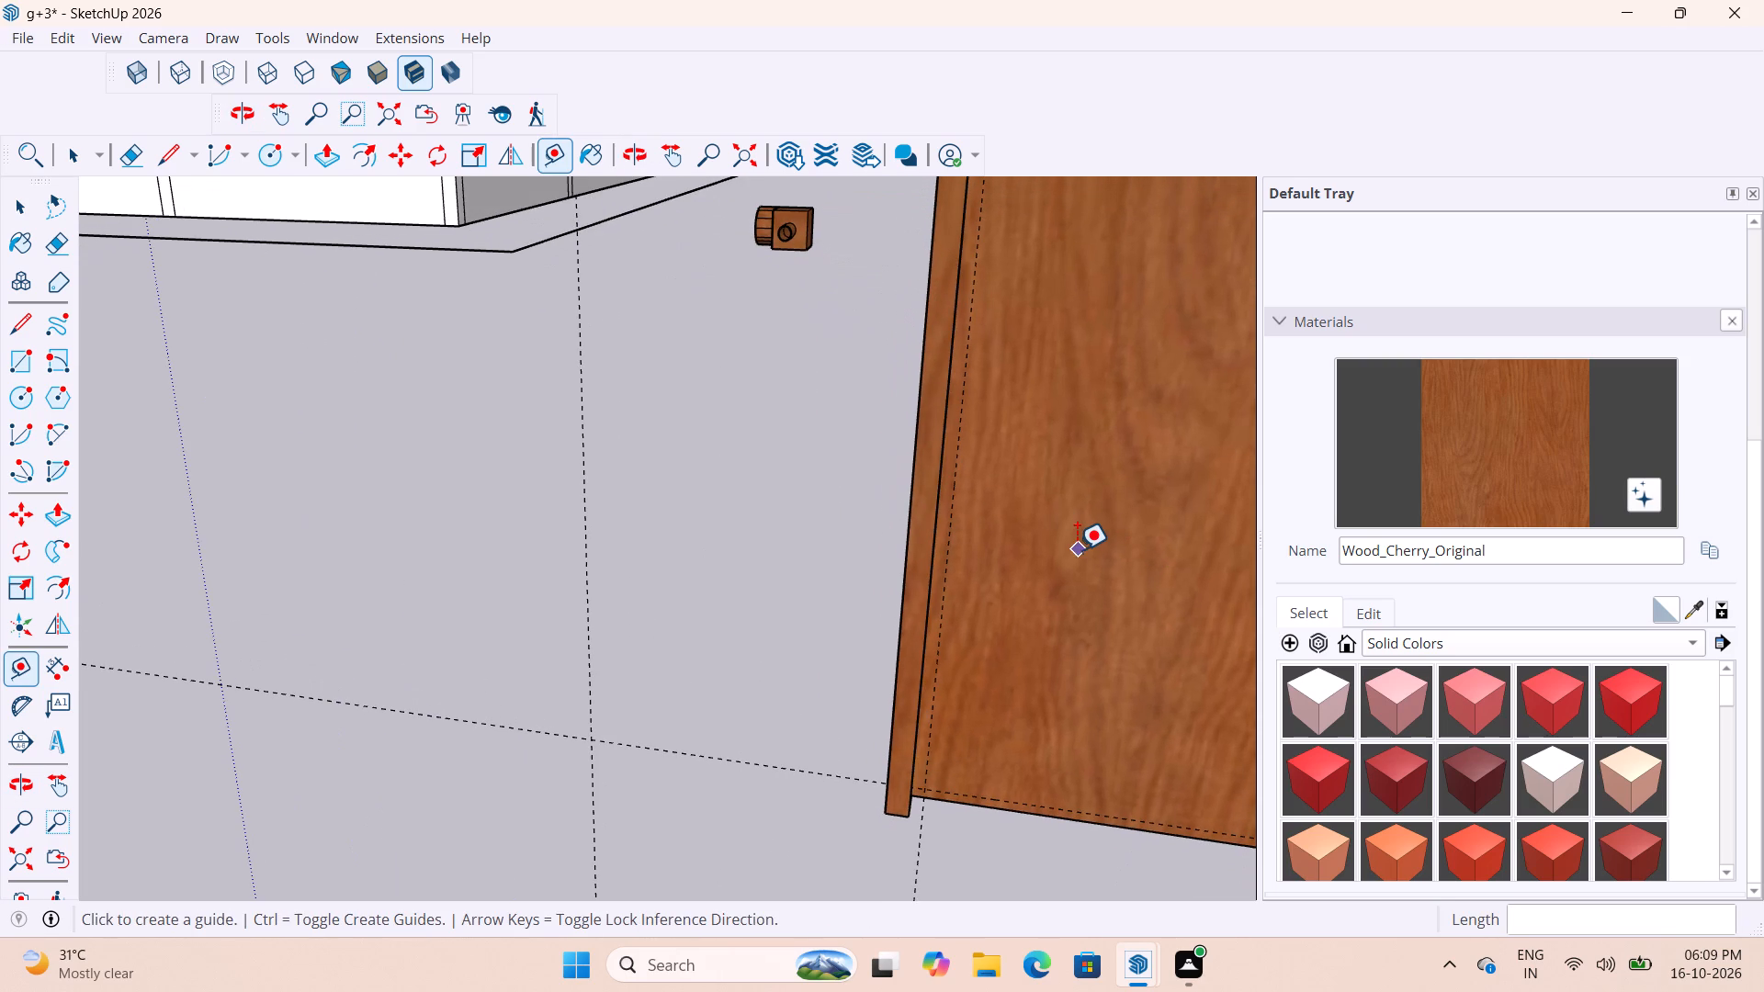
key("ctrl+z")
Place a vertical guide 2" in from the leaf's edge along the handle-side jamb of the door copy.
scroll(974, 543, "up", 1)
middle_click_drag(966, 537, 819, 524)
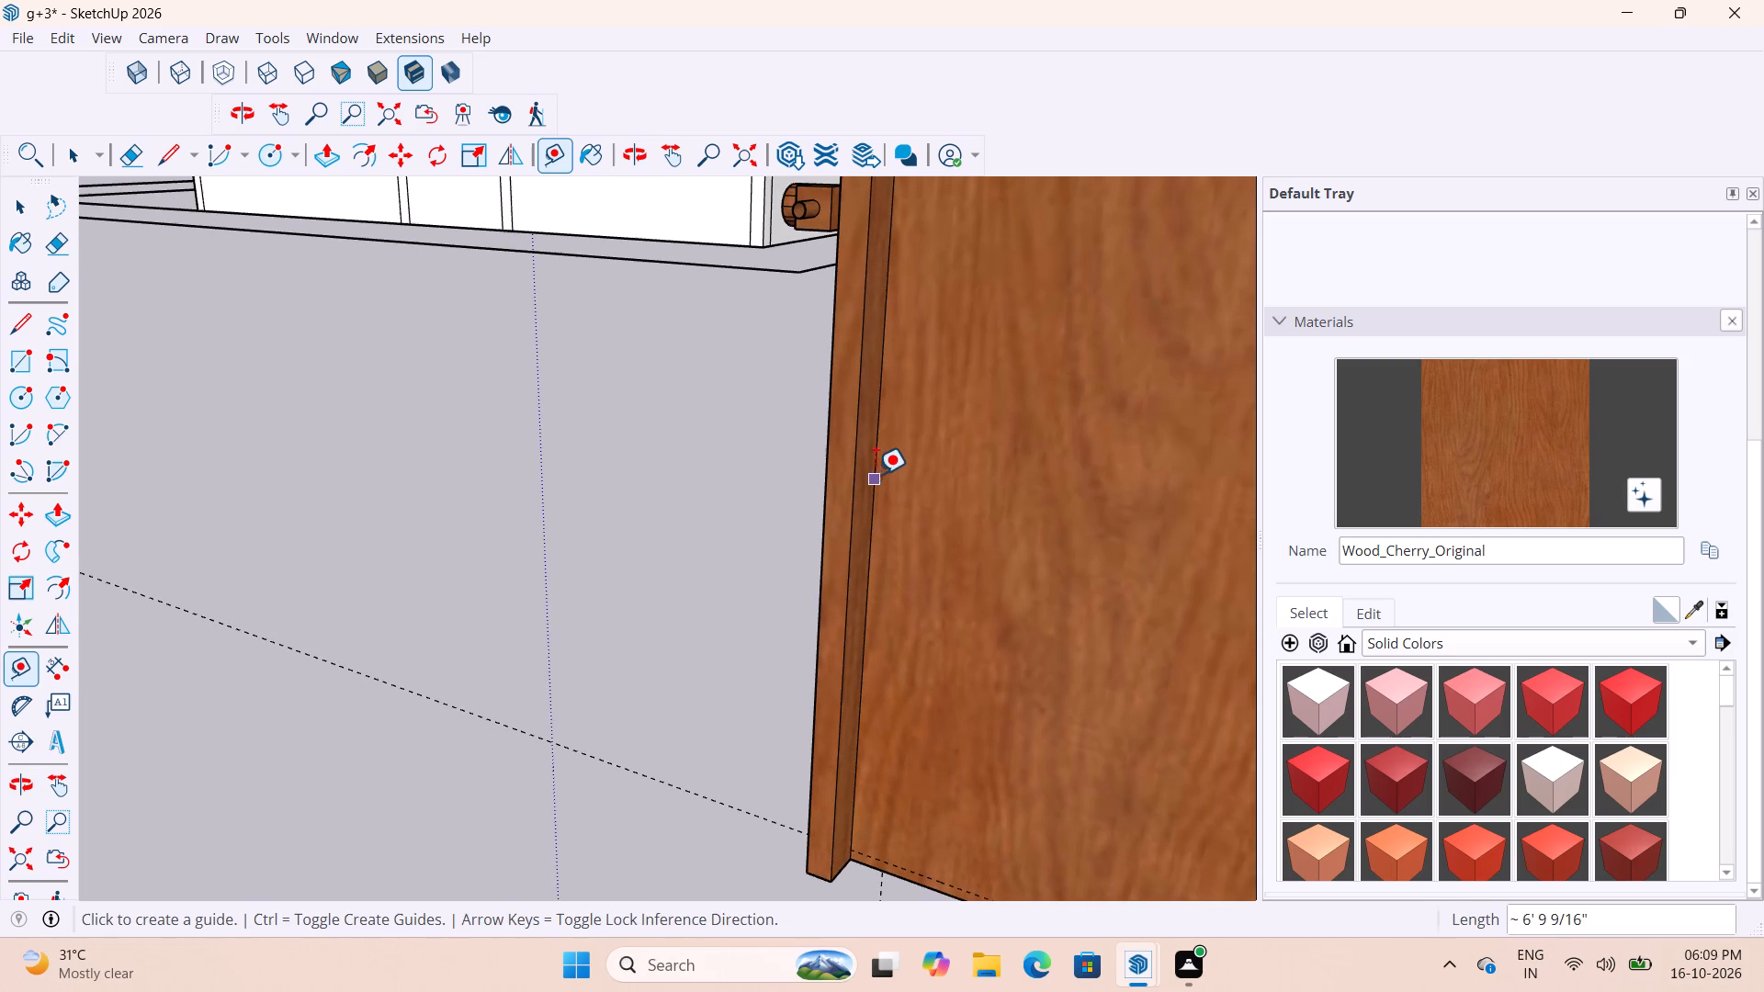
left_click(876, 475)
type("2\"")
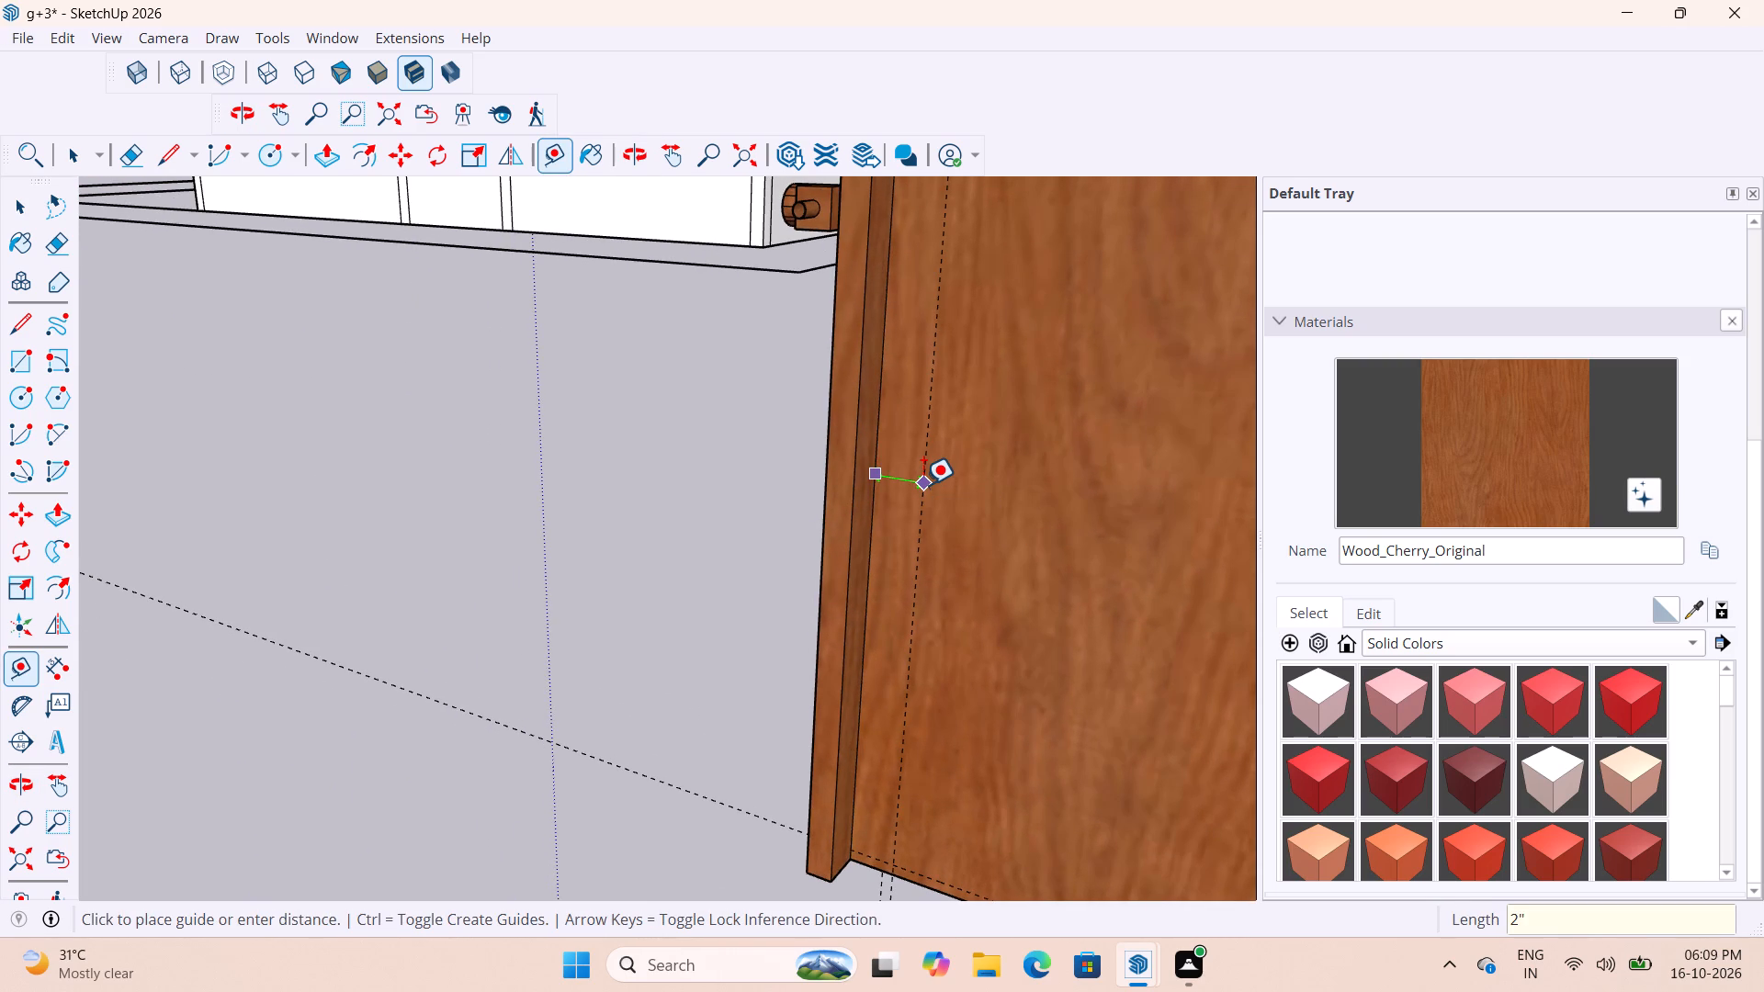
key("Return")
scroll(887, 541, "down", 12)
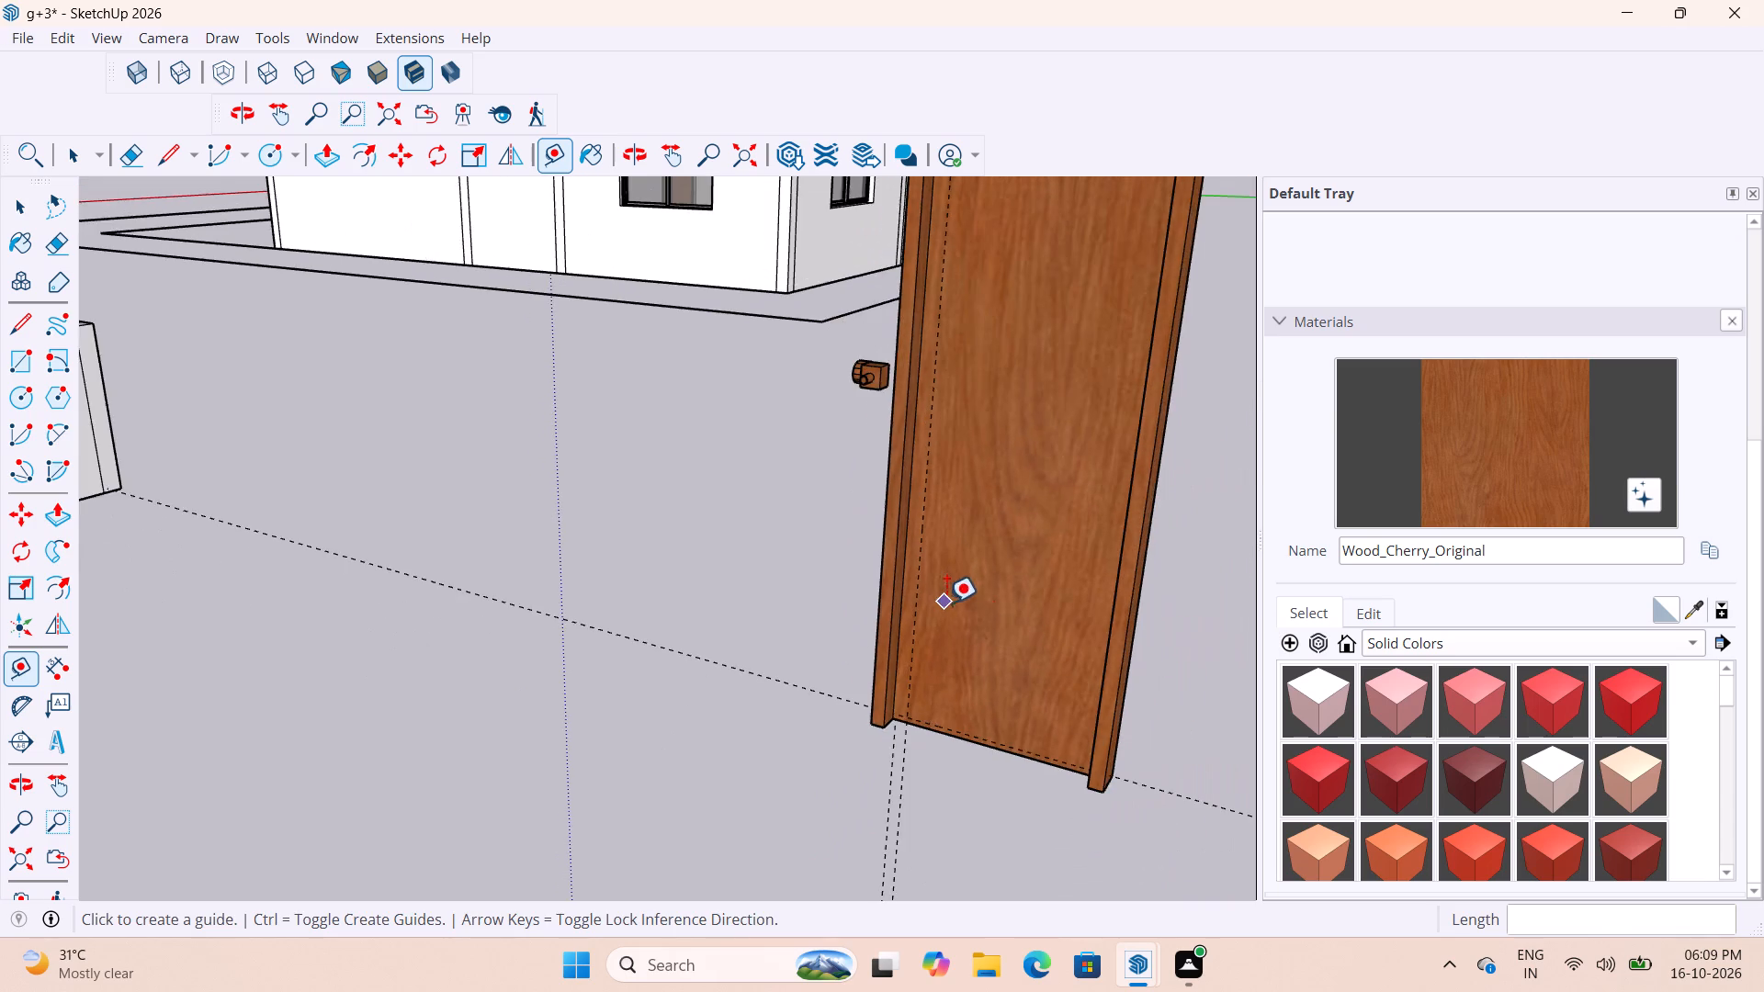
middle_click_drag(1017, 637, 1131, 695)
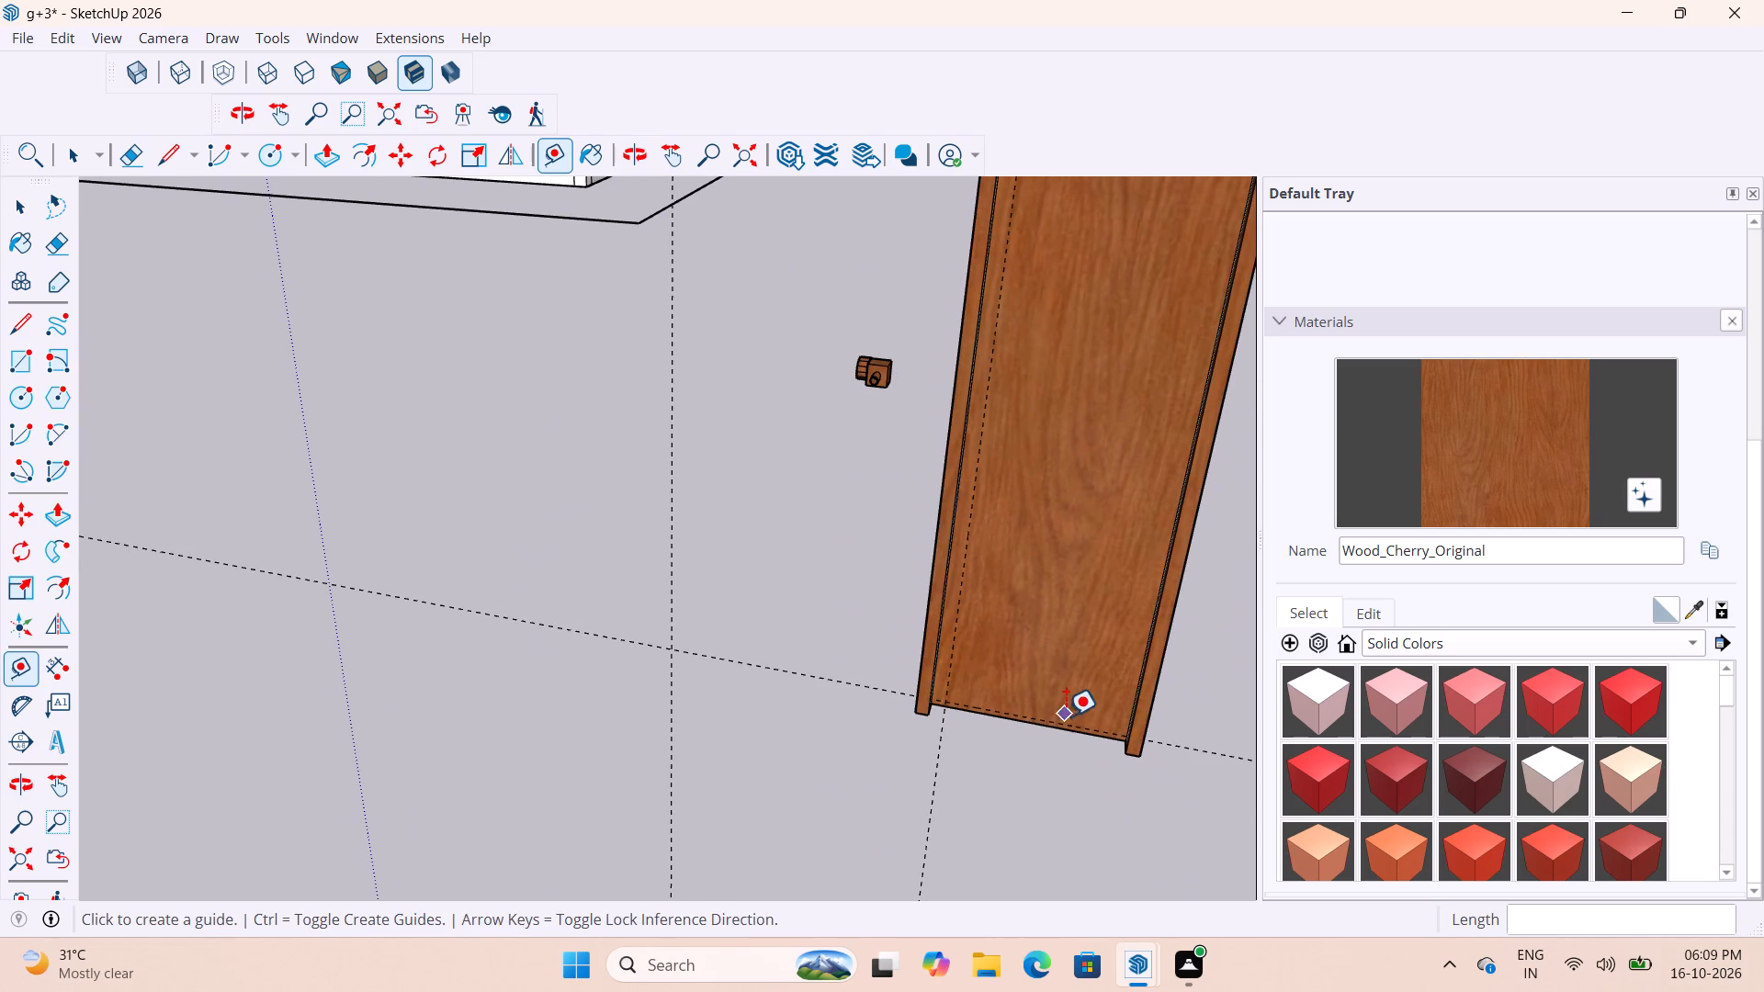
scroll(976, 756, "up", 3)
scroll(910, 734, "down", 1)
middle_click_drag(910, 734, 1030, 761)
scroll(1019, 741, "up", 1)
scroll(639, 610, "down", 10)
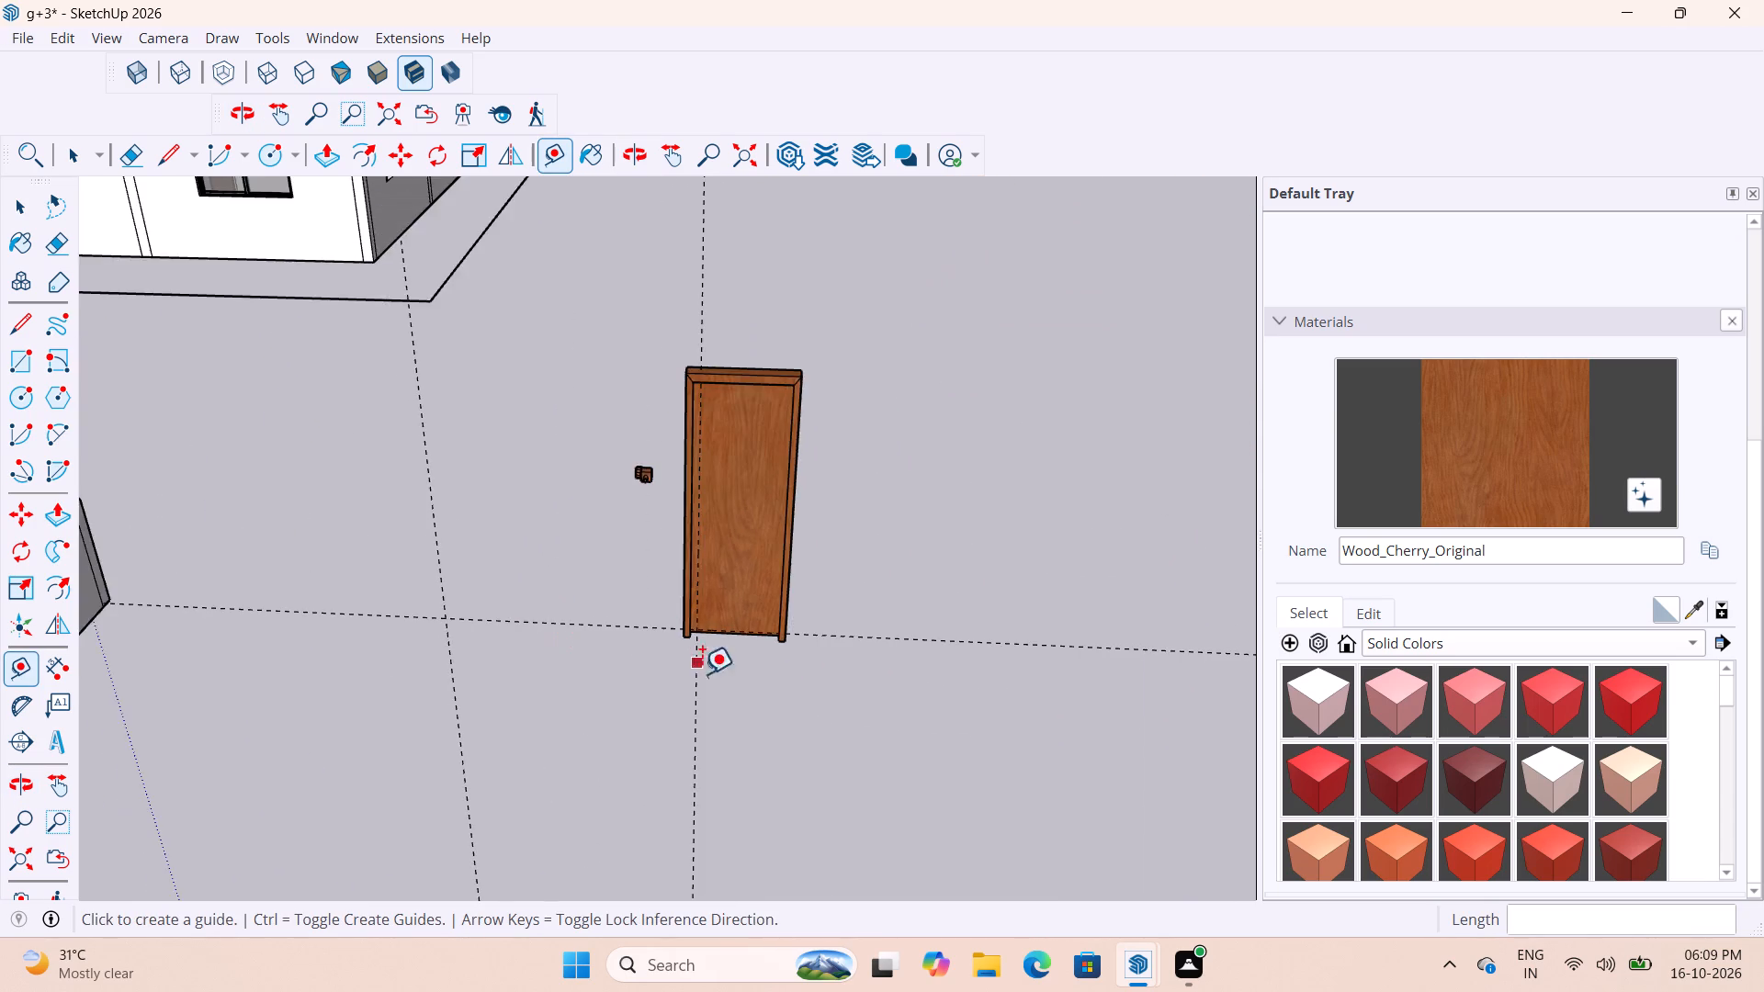
Undo the 2" vertical guide and the horizontal guide's 3/4" offset on the door copy.
scroll(725, 674, "up", 10)
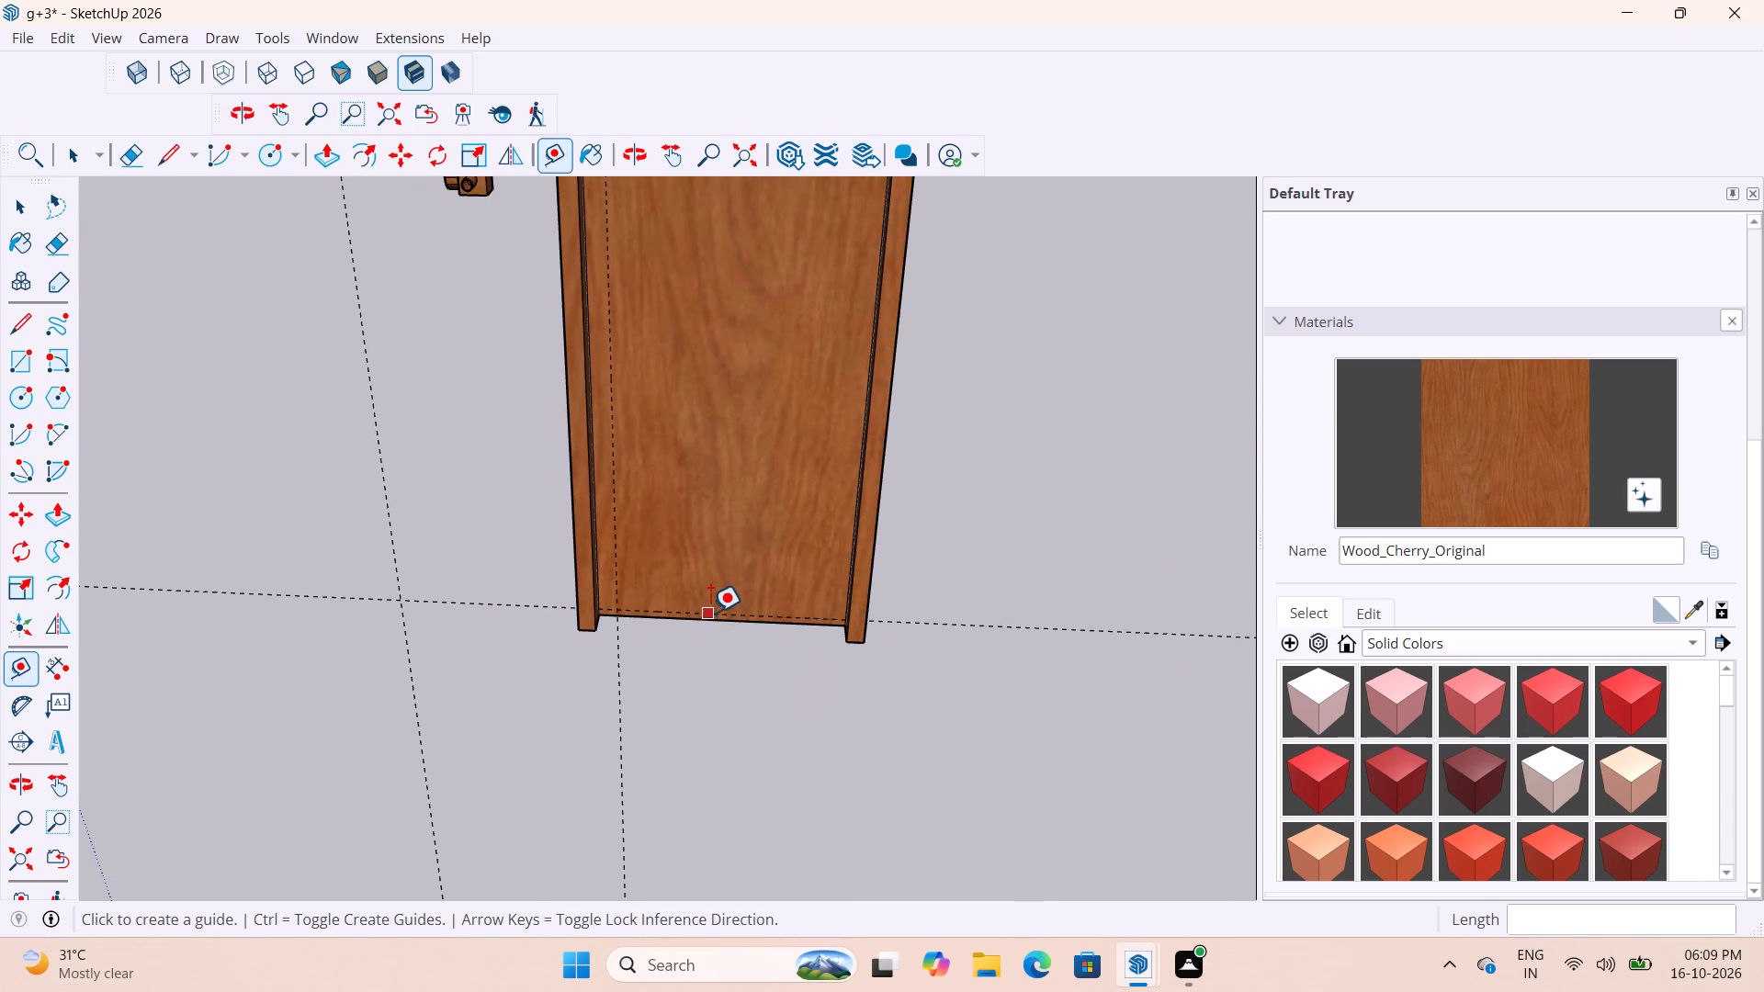
left_click(708, 611)
scroll(754, 439, "up", 3)
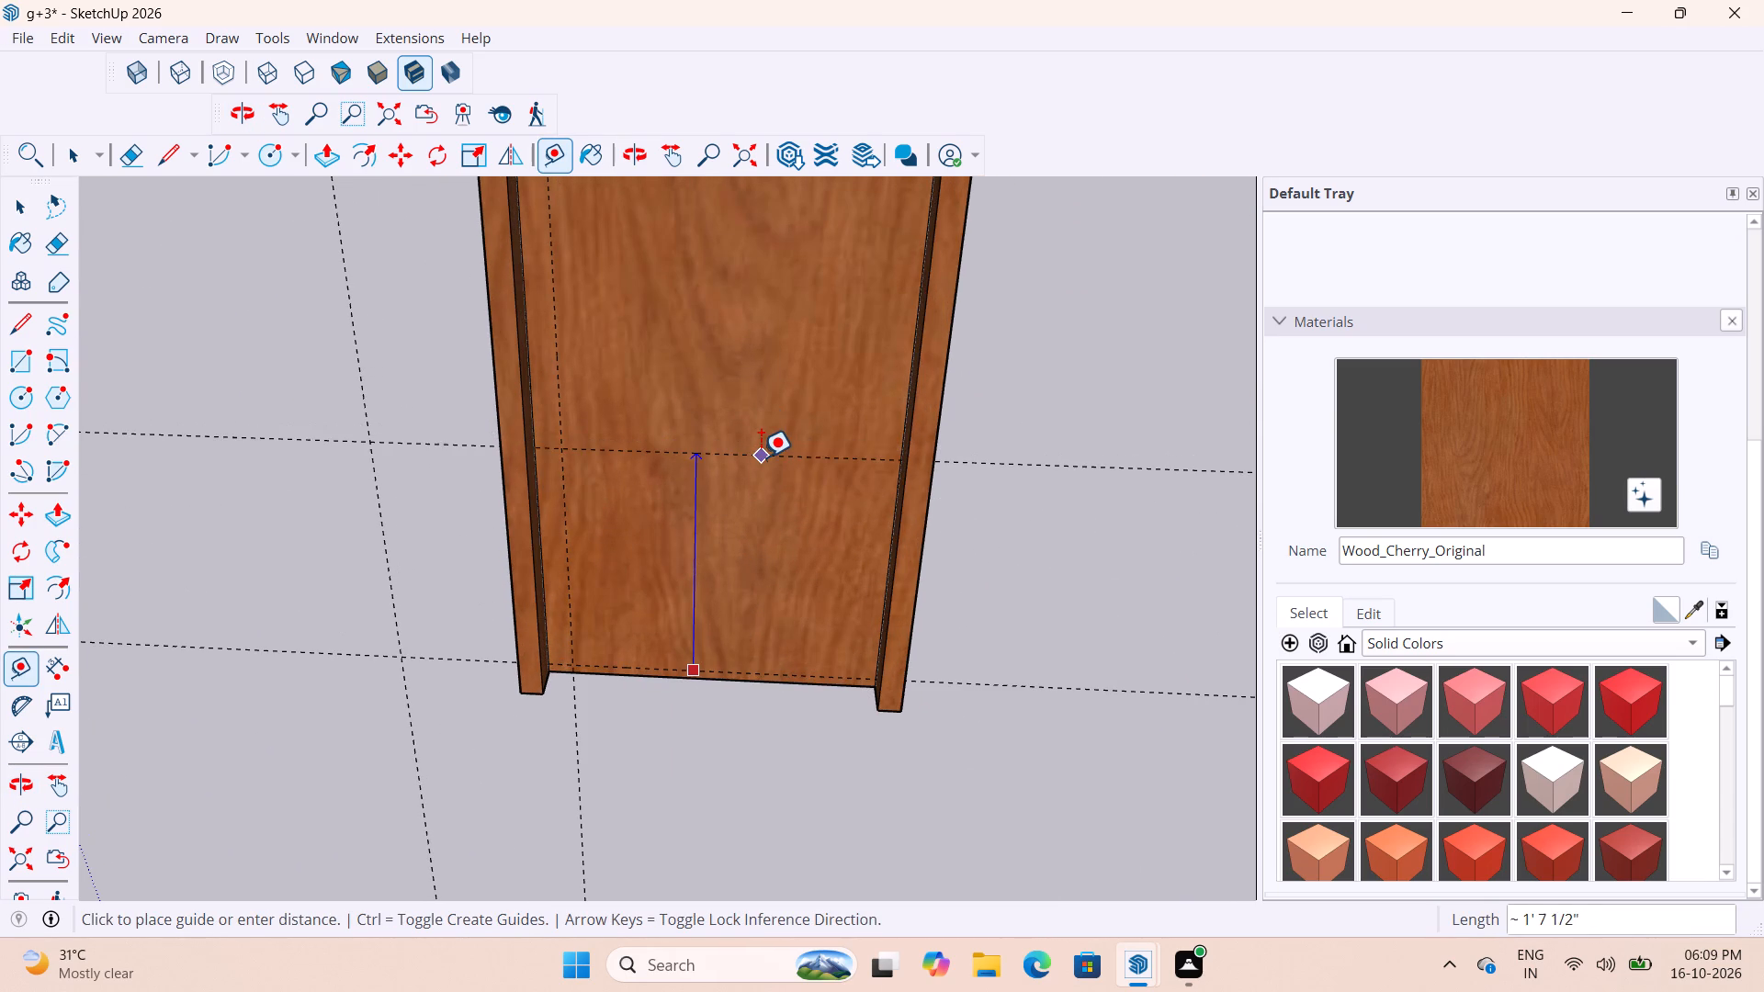
key("ctrl+z")
key("ctrl+z")
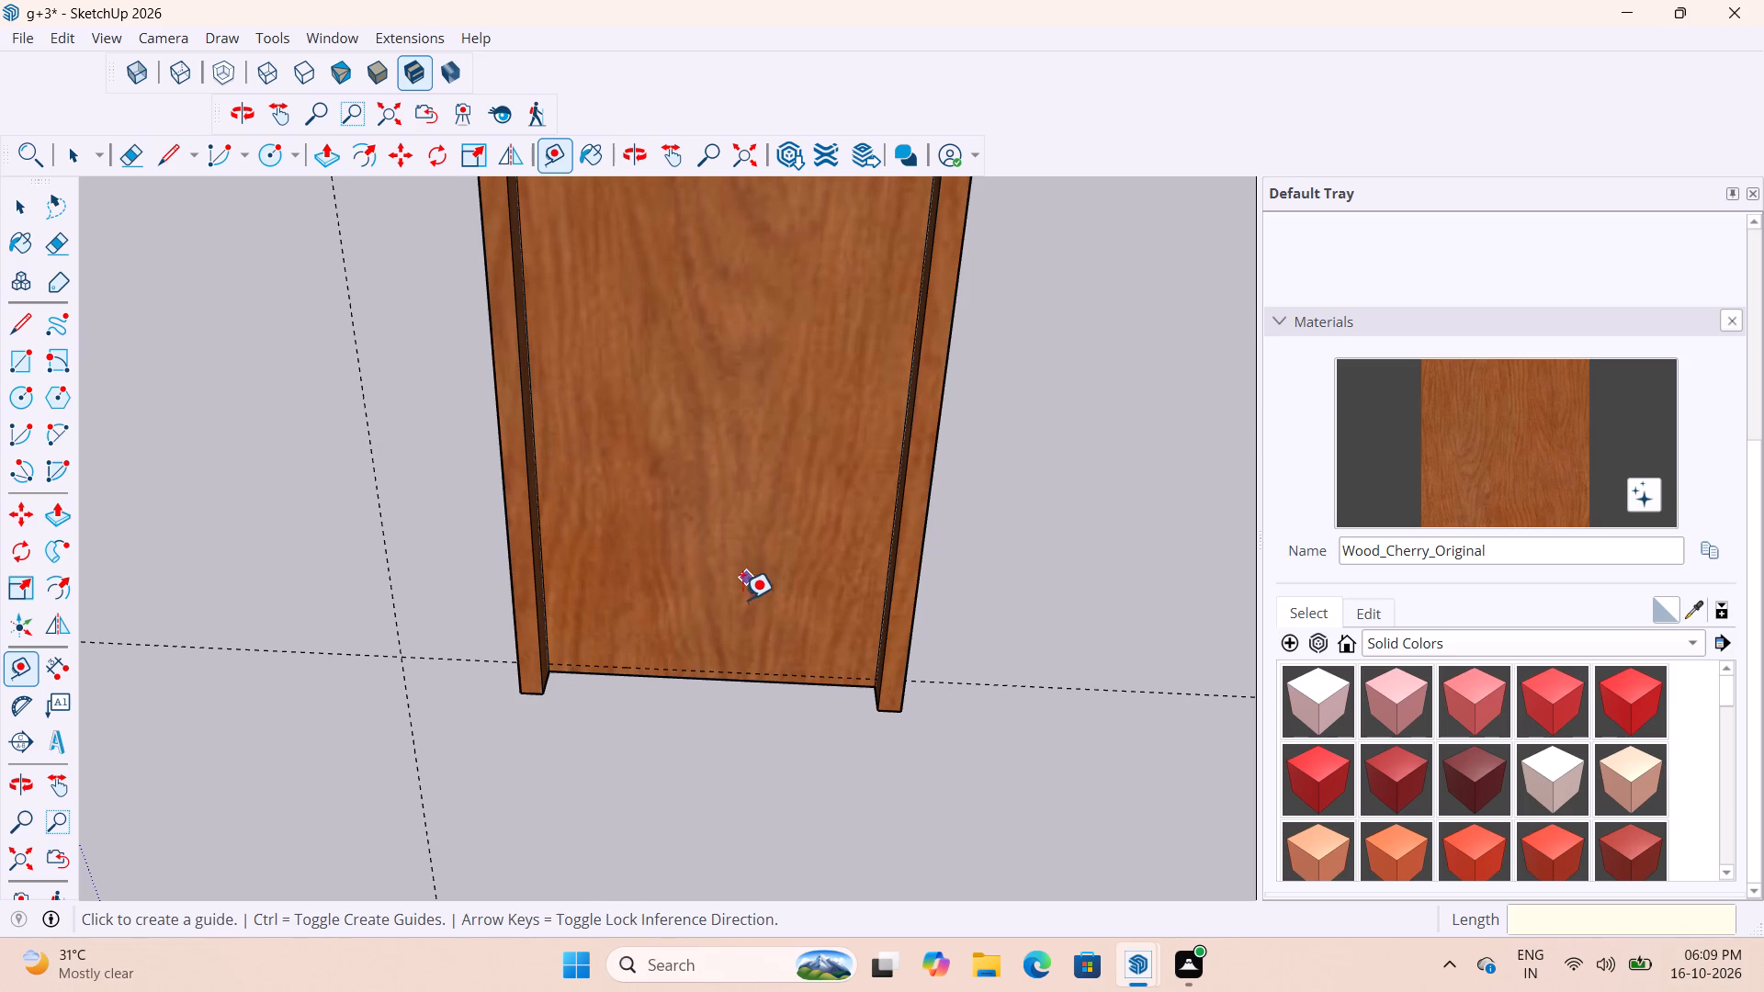
scroll(699, 669, "up", 6)
key("ctrl+z")
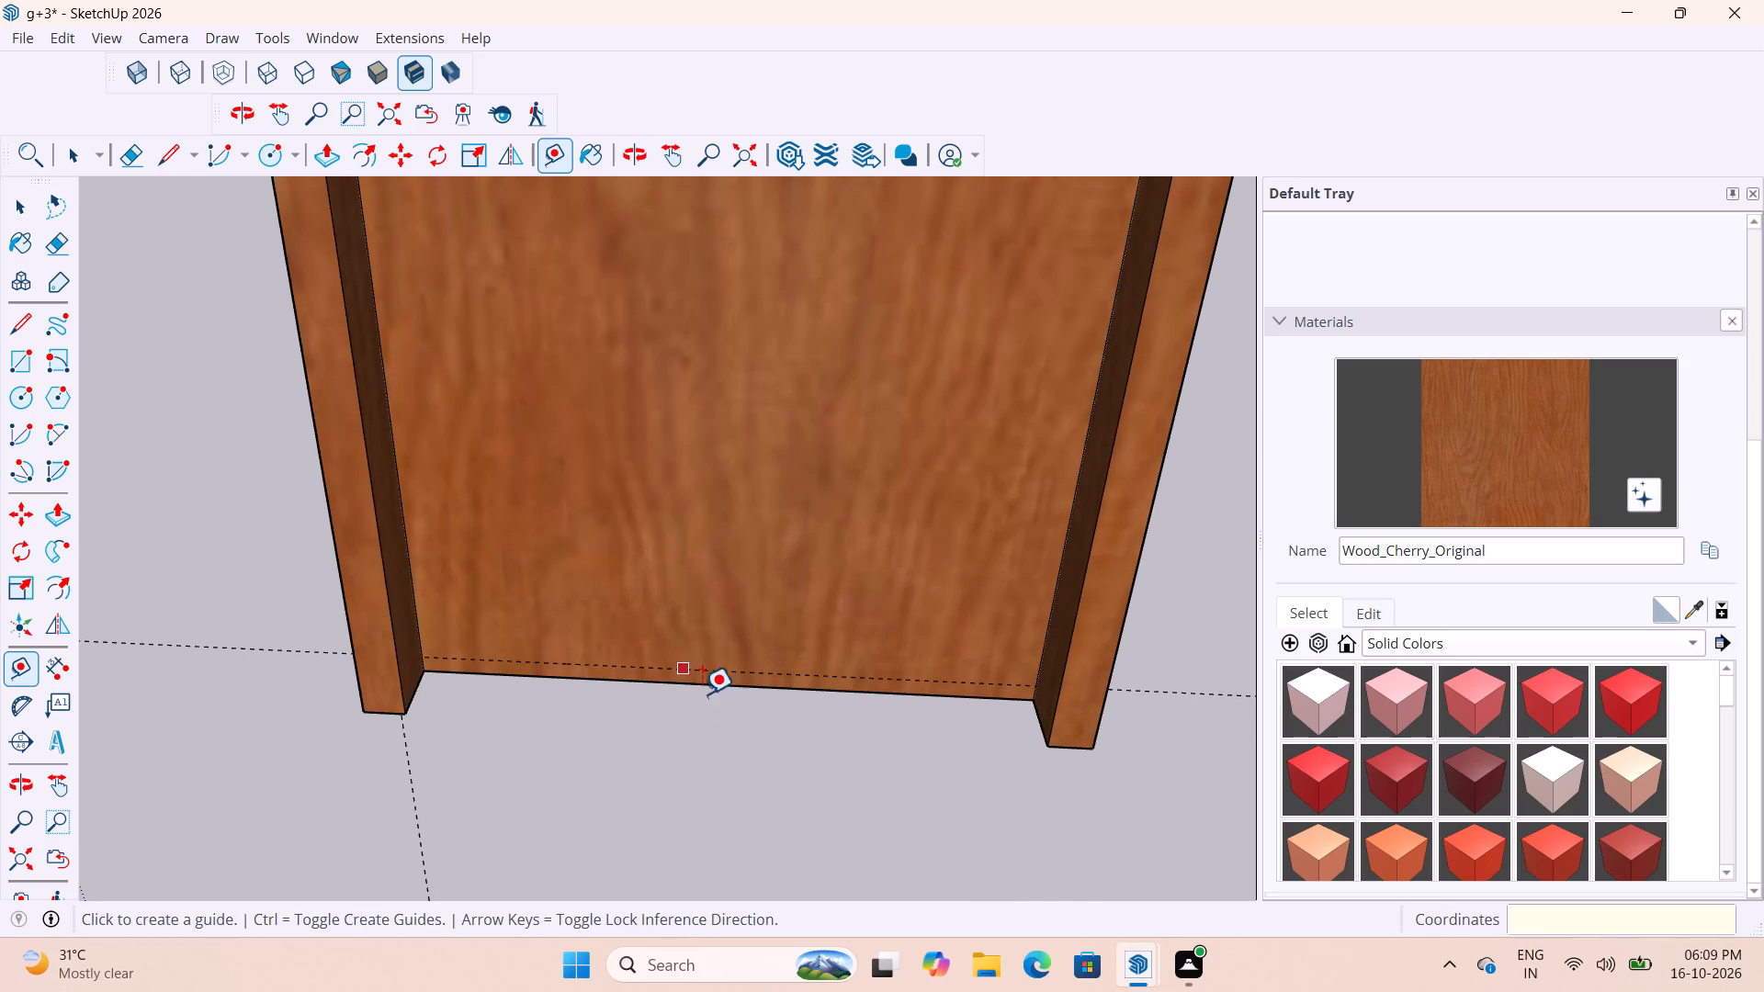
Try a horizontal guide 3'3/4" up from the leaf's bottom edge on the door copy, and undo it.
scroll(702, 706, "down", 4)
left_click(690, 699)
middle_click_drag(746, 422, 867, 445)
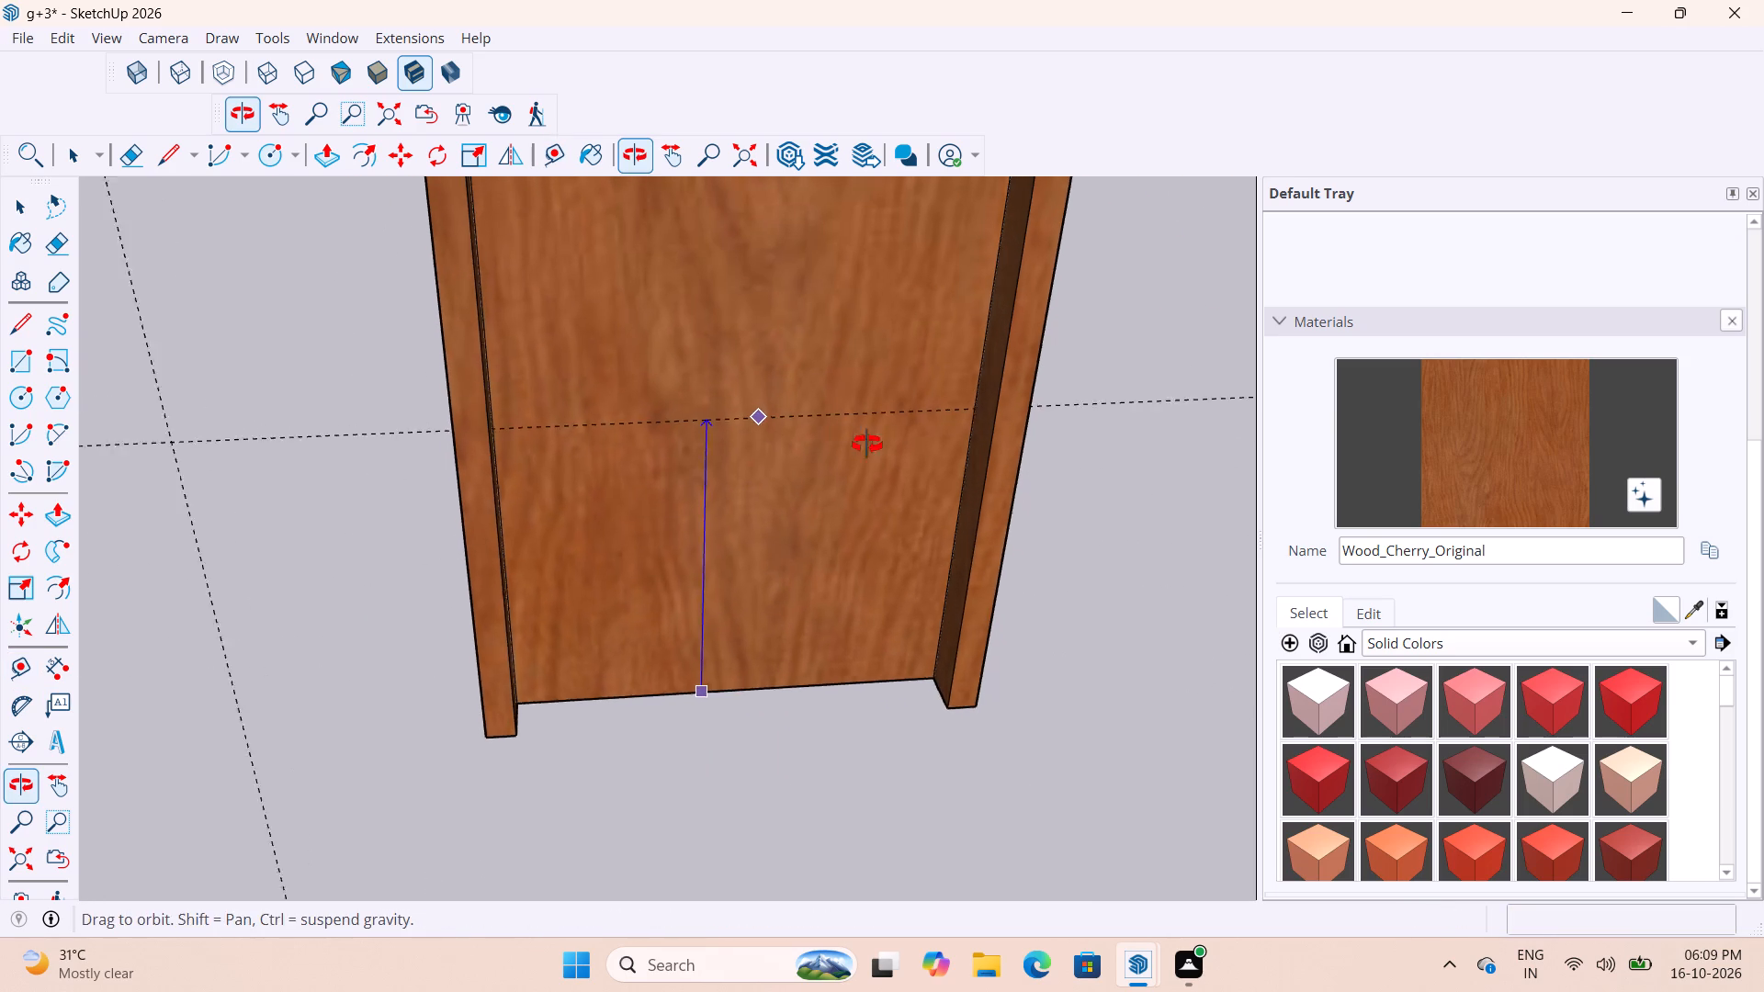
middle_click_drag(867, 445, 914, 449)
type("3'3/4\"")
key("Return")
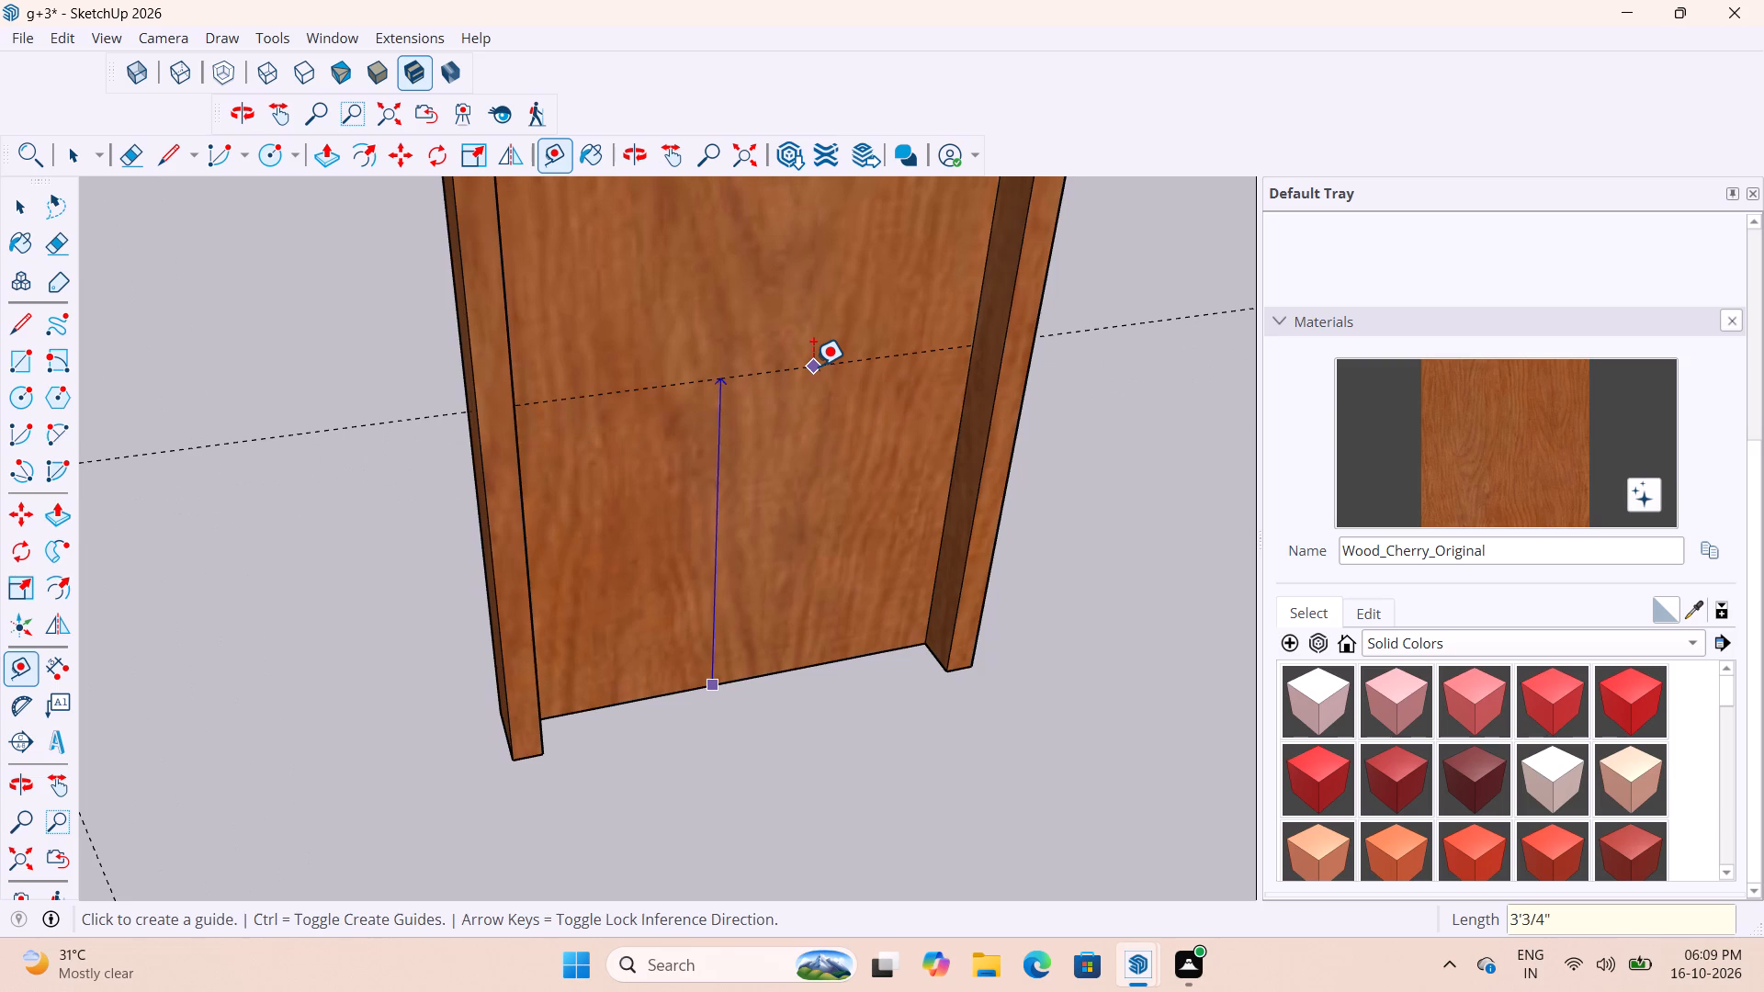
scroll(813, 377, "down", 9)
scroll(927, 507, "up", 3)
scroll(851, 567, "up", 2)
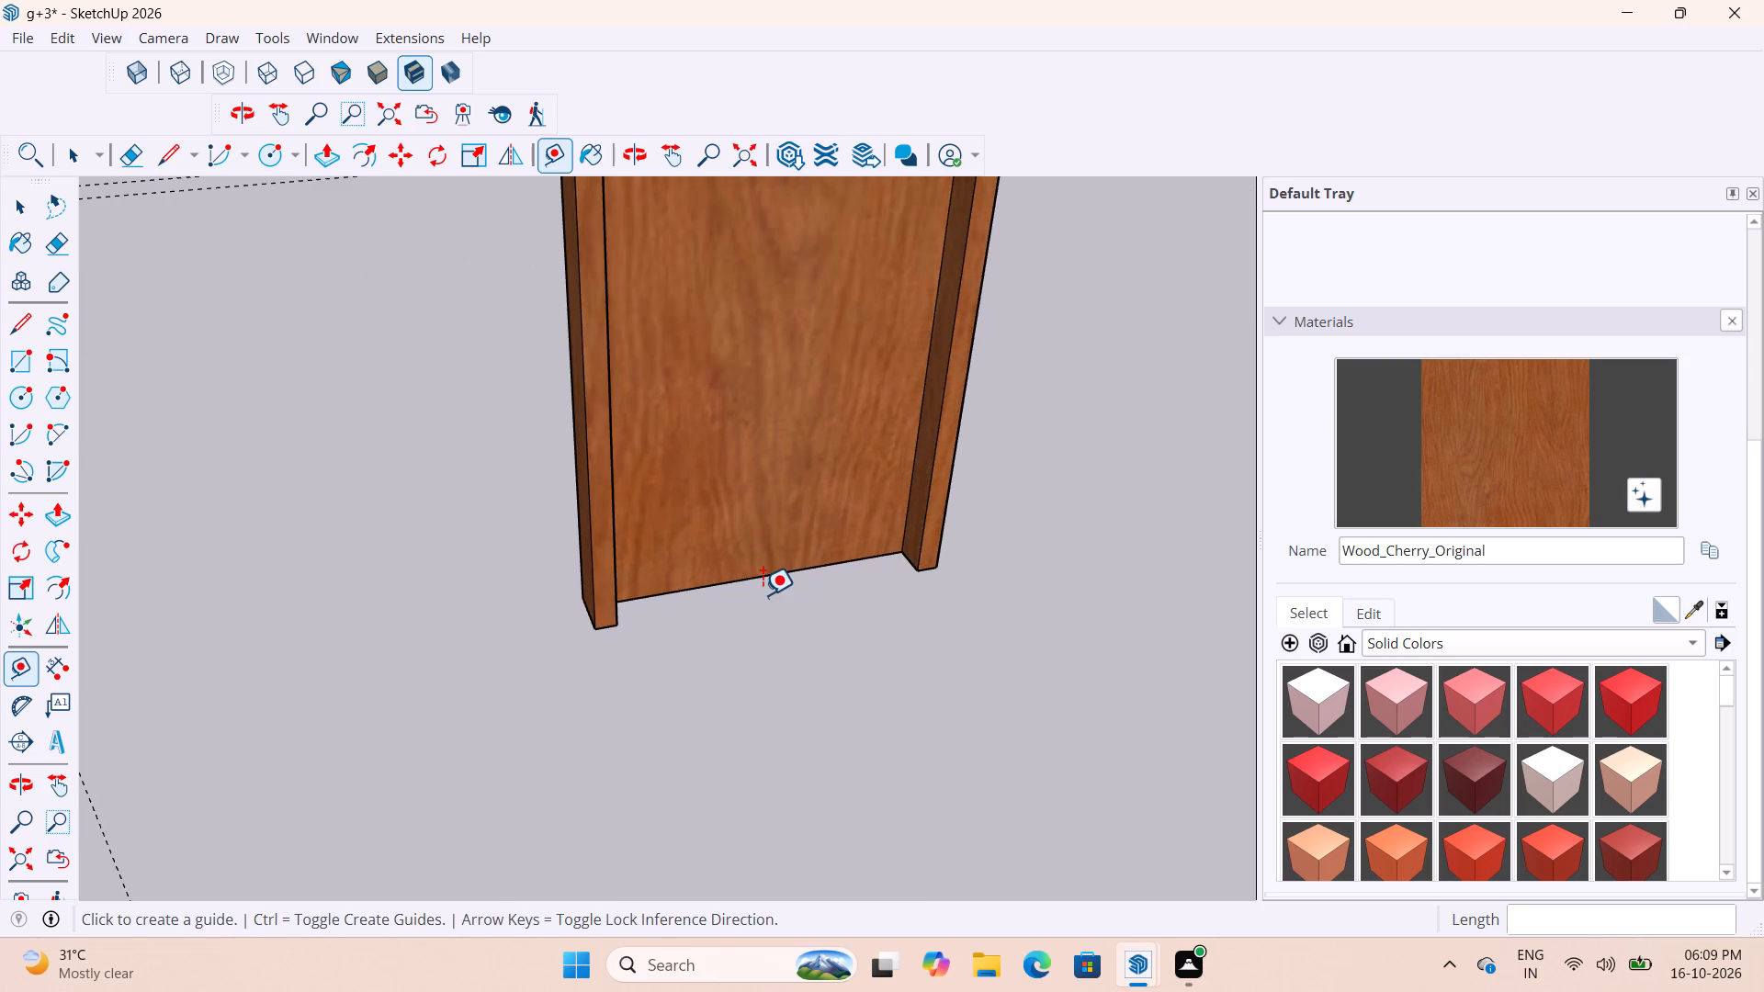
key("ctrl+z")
Place a vertical guide 2" in from the leaf's edge along the handle-side jamb of the door copy.
scroll(800, 689, "down", 9)
middle_click_drag(762, 541, 691, 508)
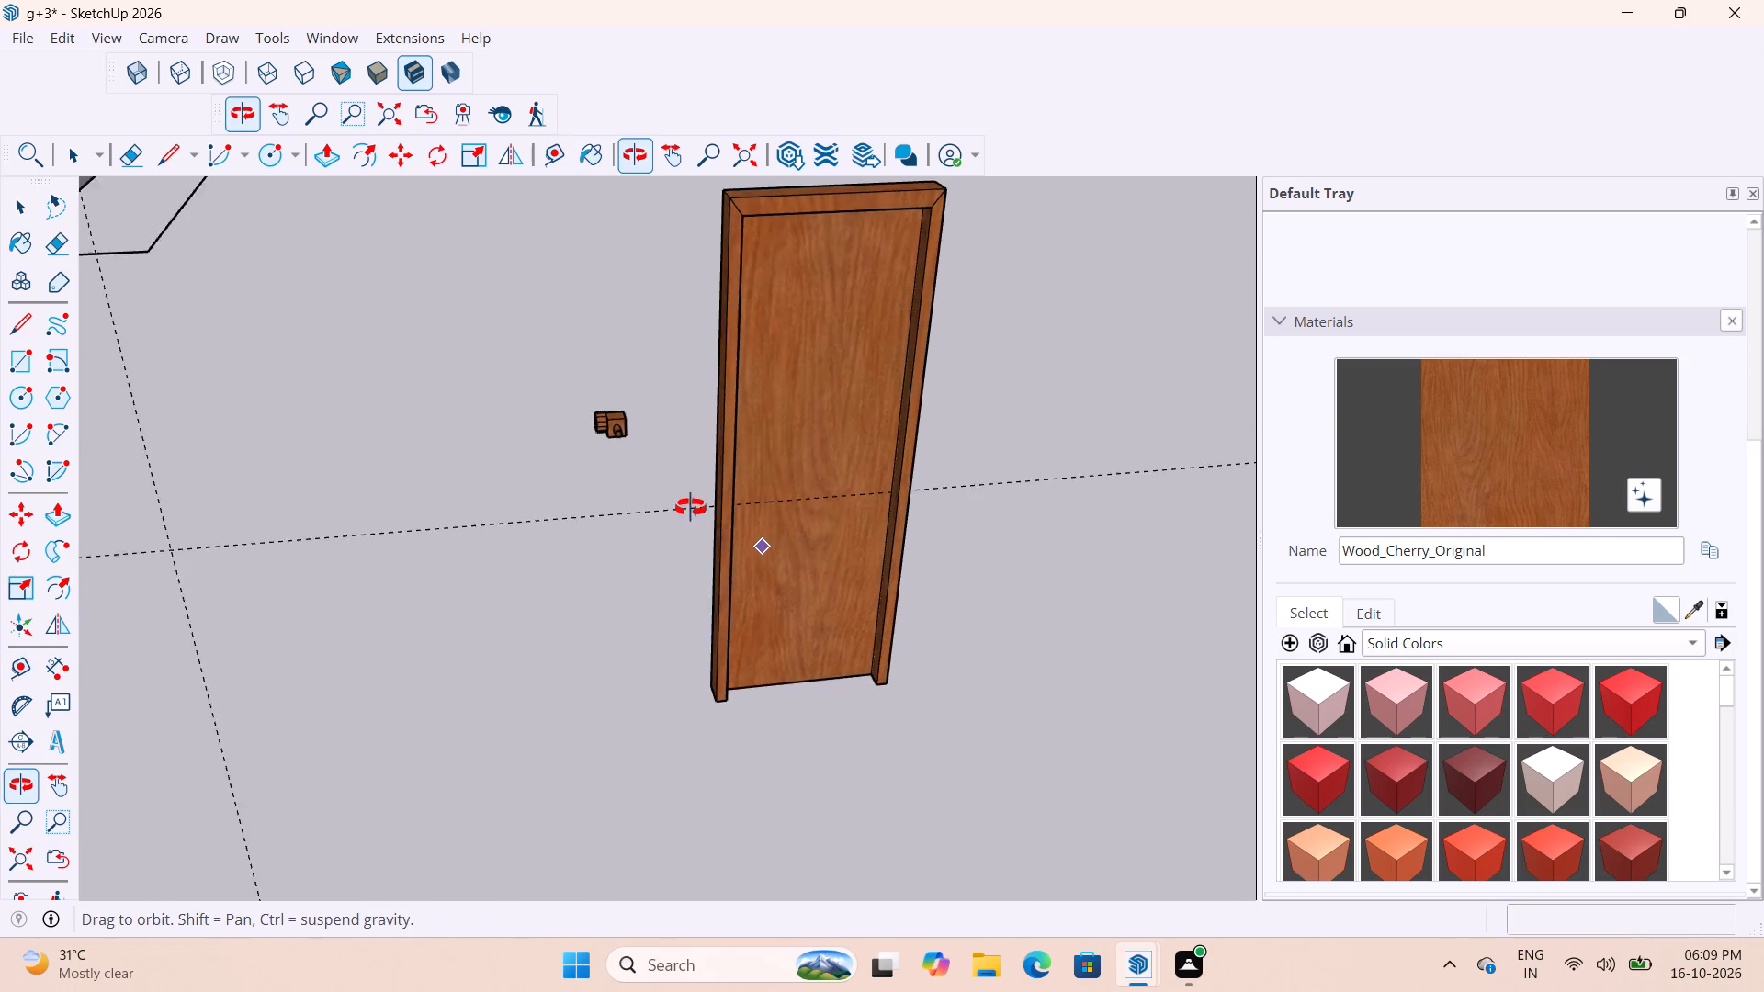
middle_click_drag(691, 508, 564, 489)
scroll(820, 559, "up", 11)
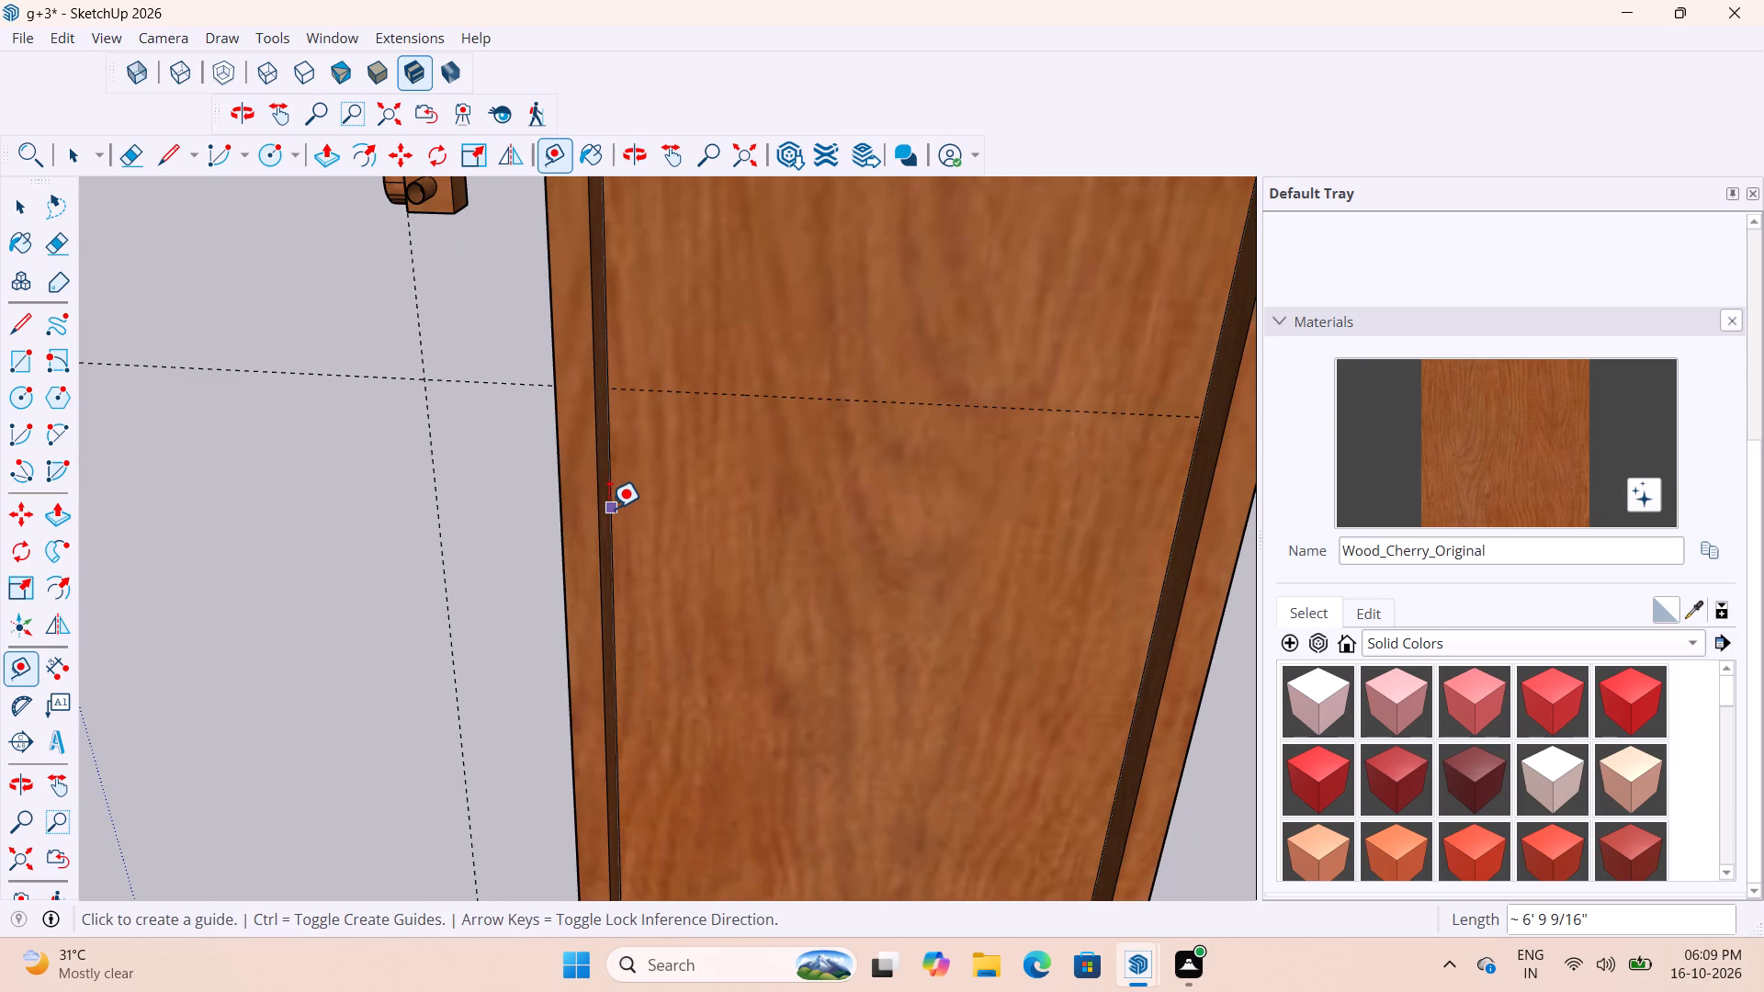
left_click(614, 509)
type("2\"")
key("Return")
Move the loose handle onto the door copy's leaf, snapping its back bounding-box corner to the horizontal guide near the handle-side jamb.
scroll(754, 582, "down", 5)
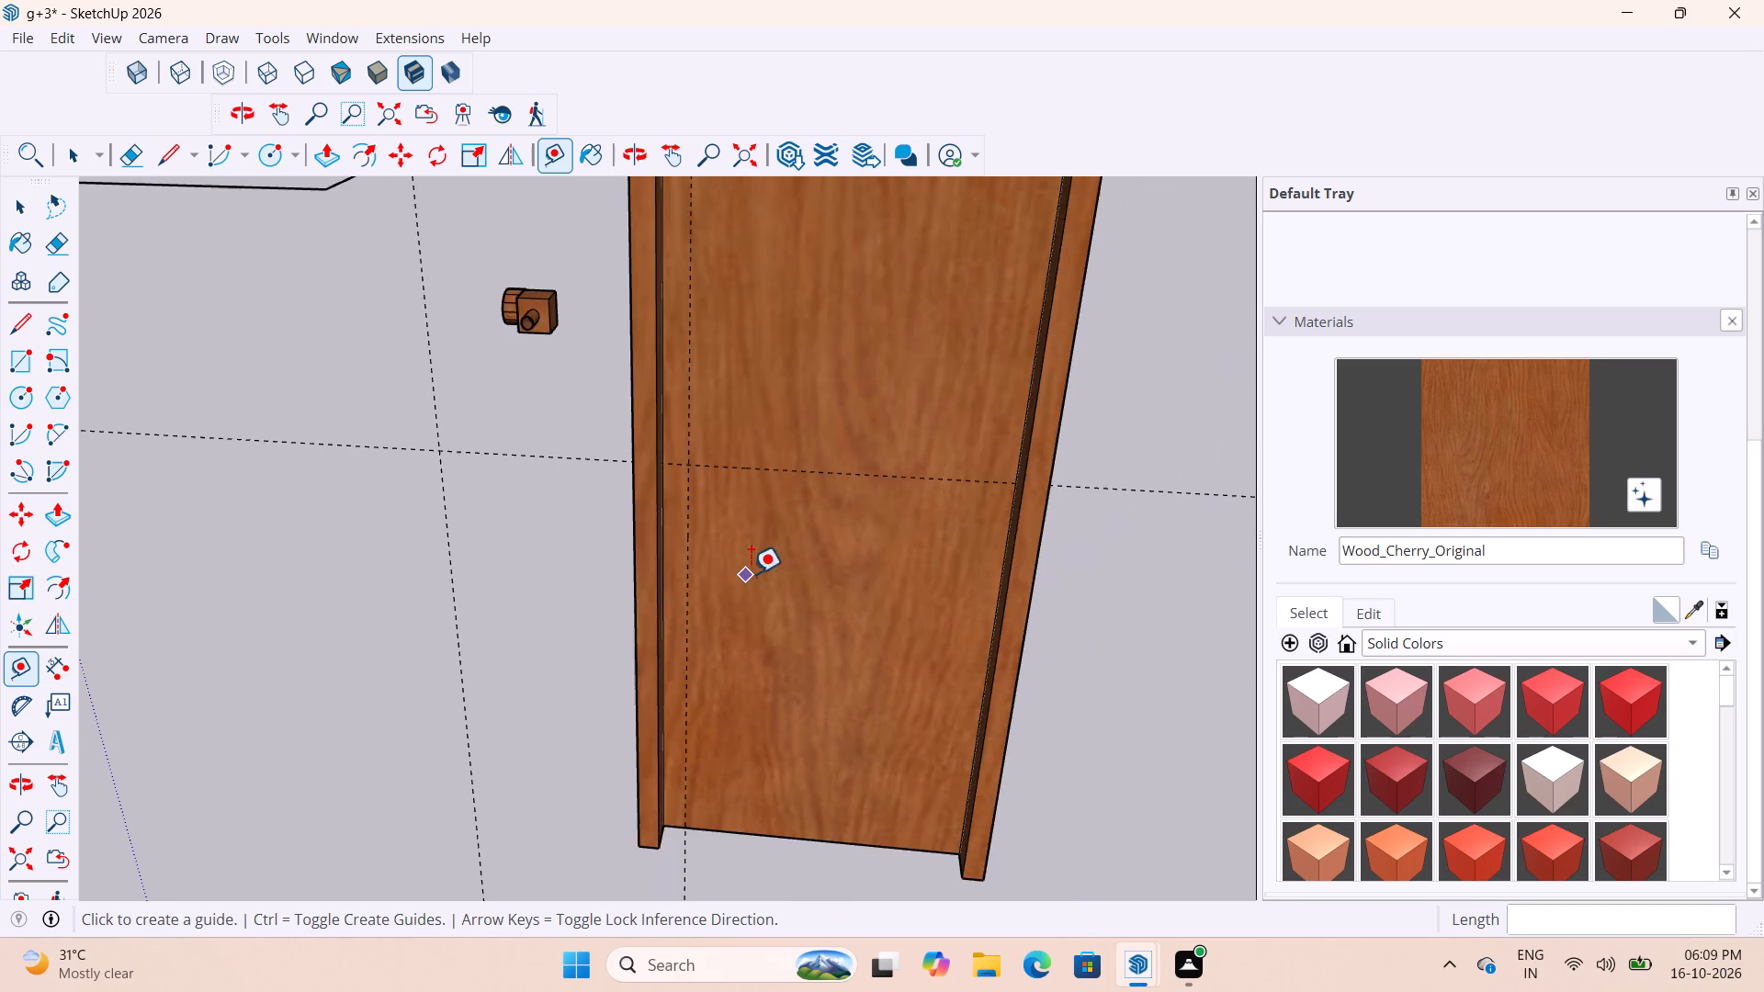
scroll(751, 574, "down", 4)
key("space")
left_click(612, 554)
left_click(607, 391)
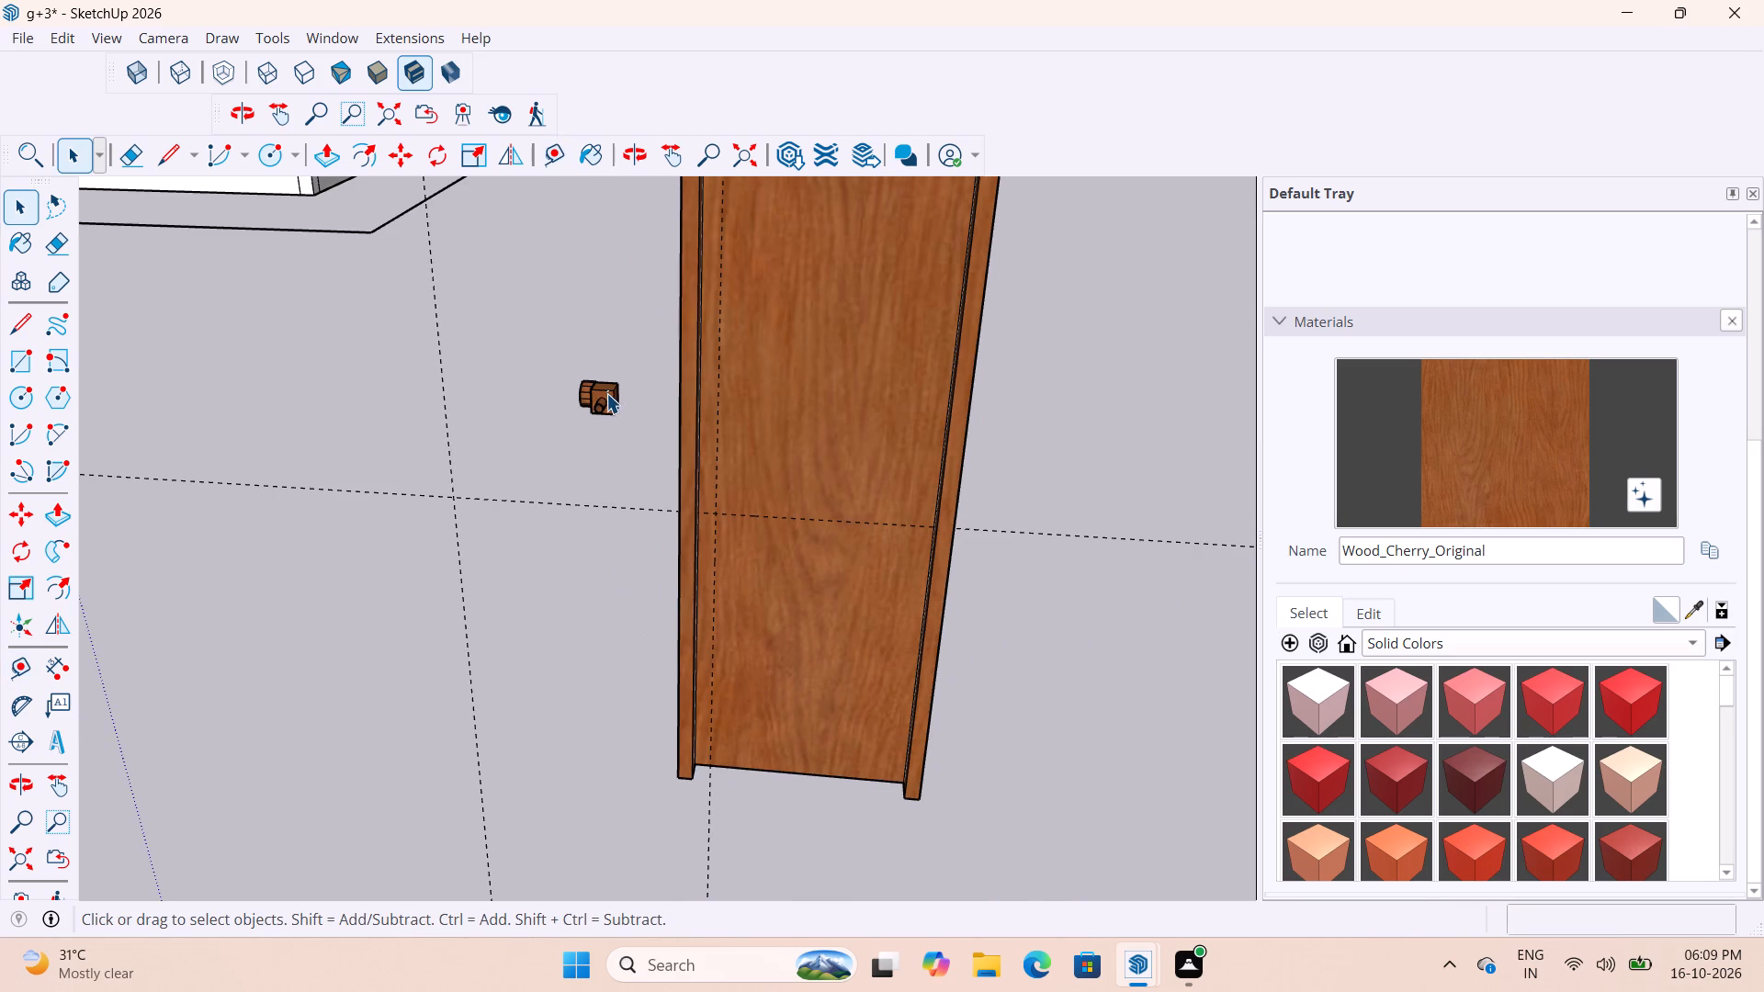
key("m")
scroll(616, 370, "up", 6)
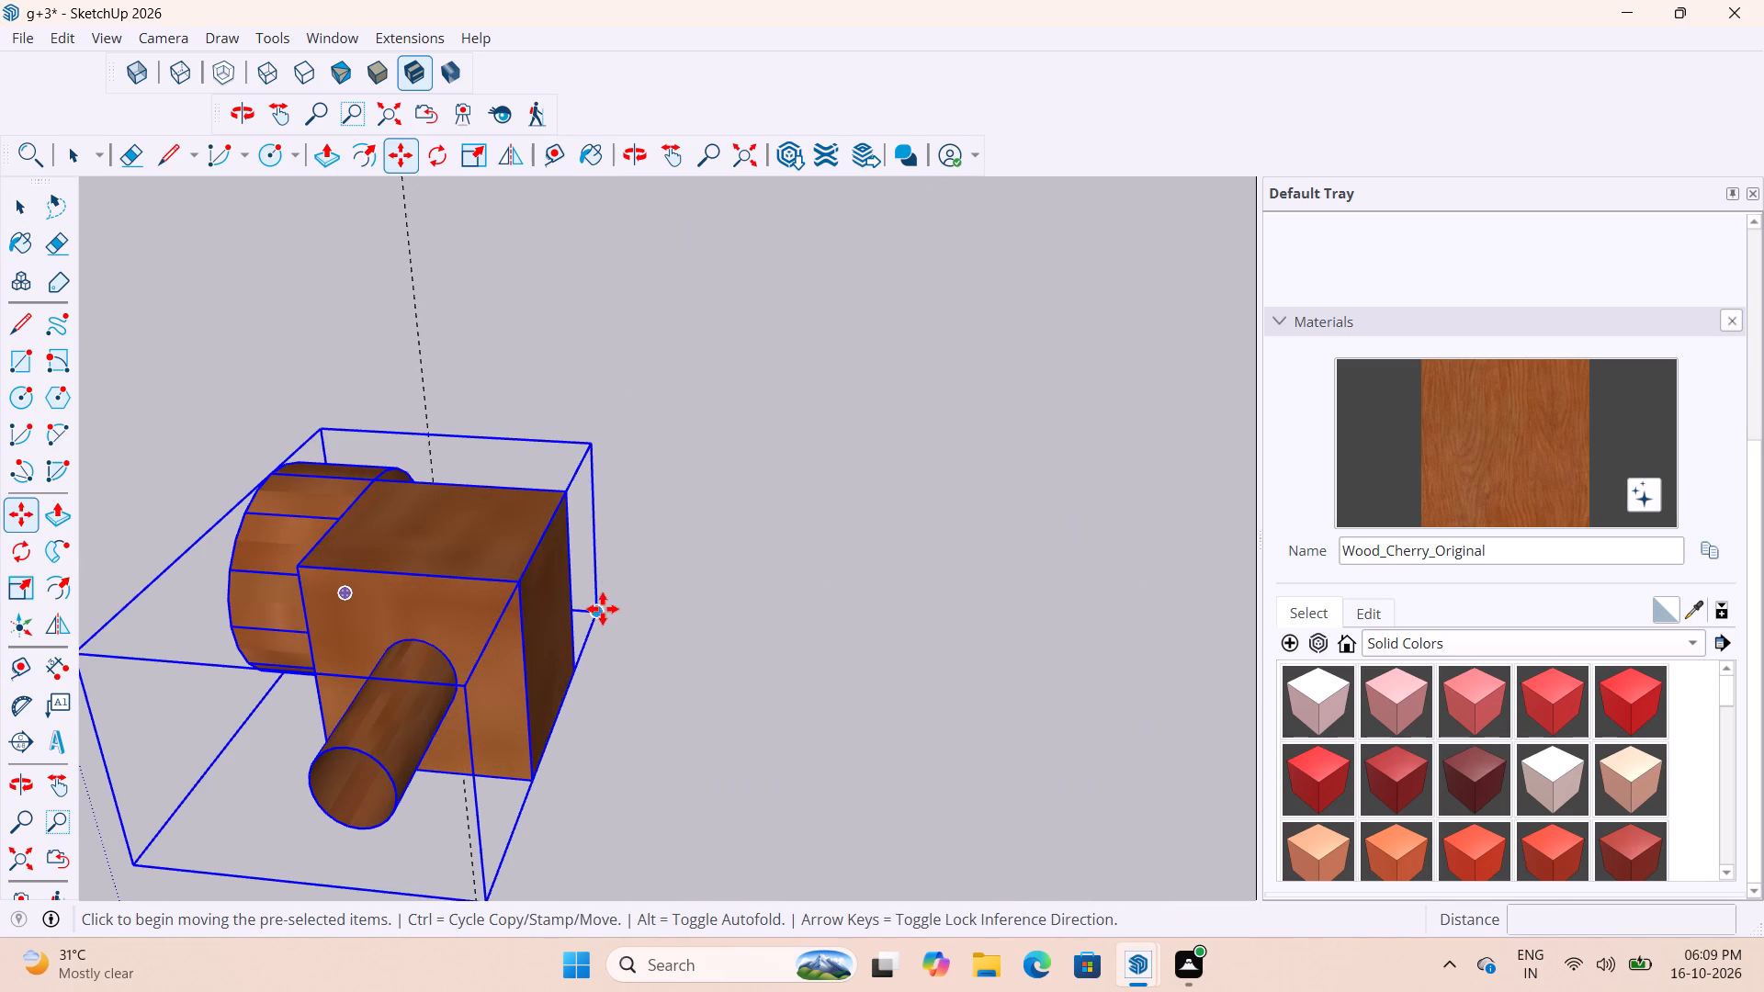
left_click(603, 609)
scroll(640, 603, "down", 10)
scroll(764, 727, "up", 4)
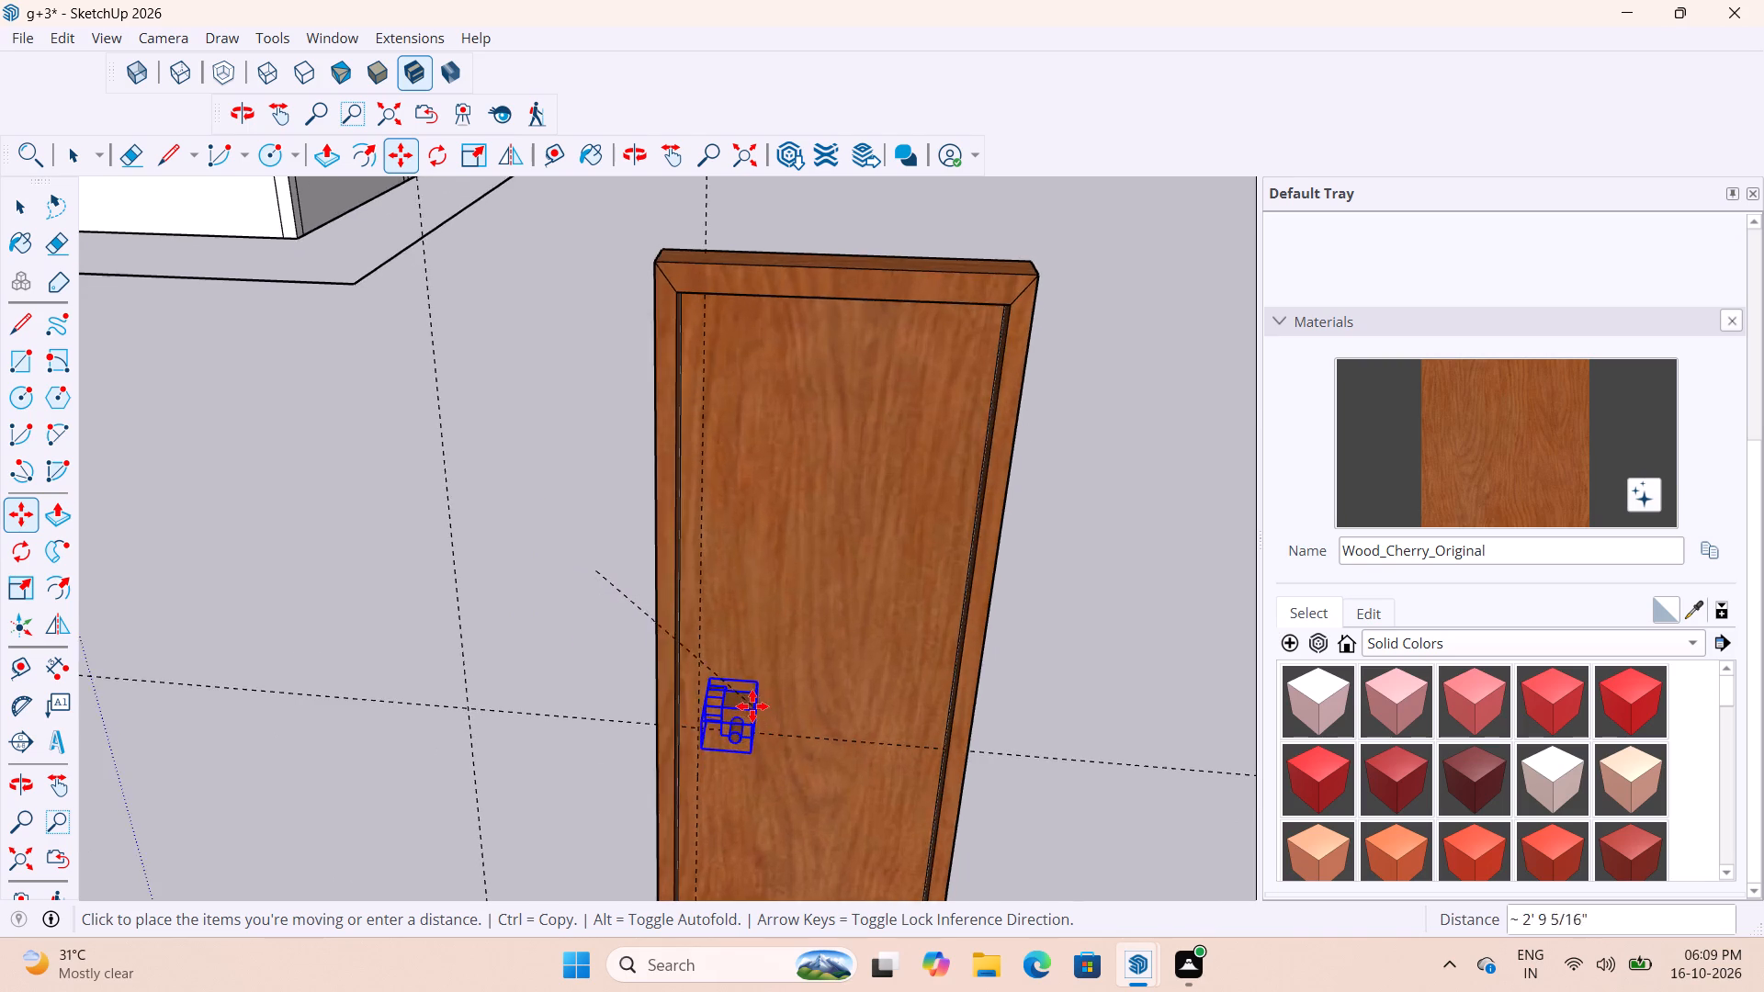
scroll(752, 706, "up", 8)
middle_click_drag(750, 698, 563, 603)
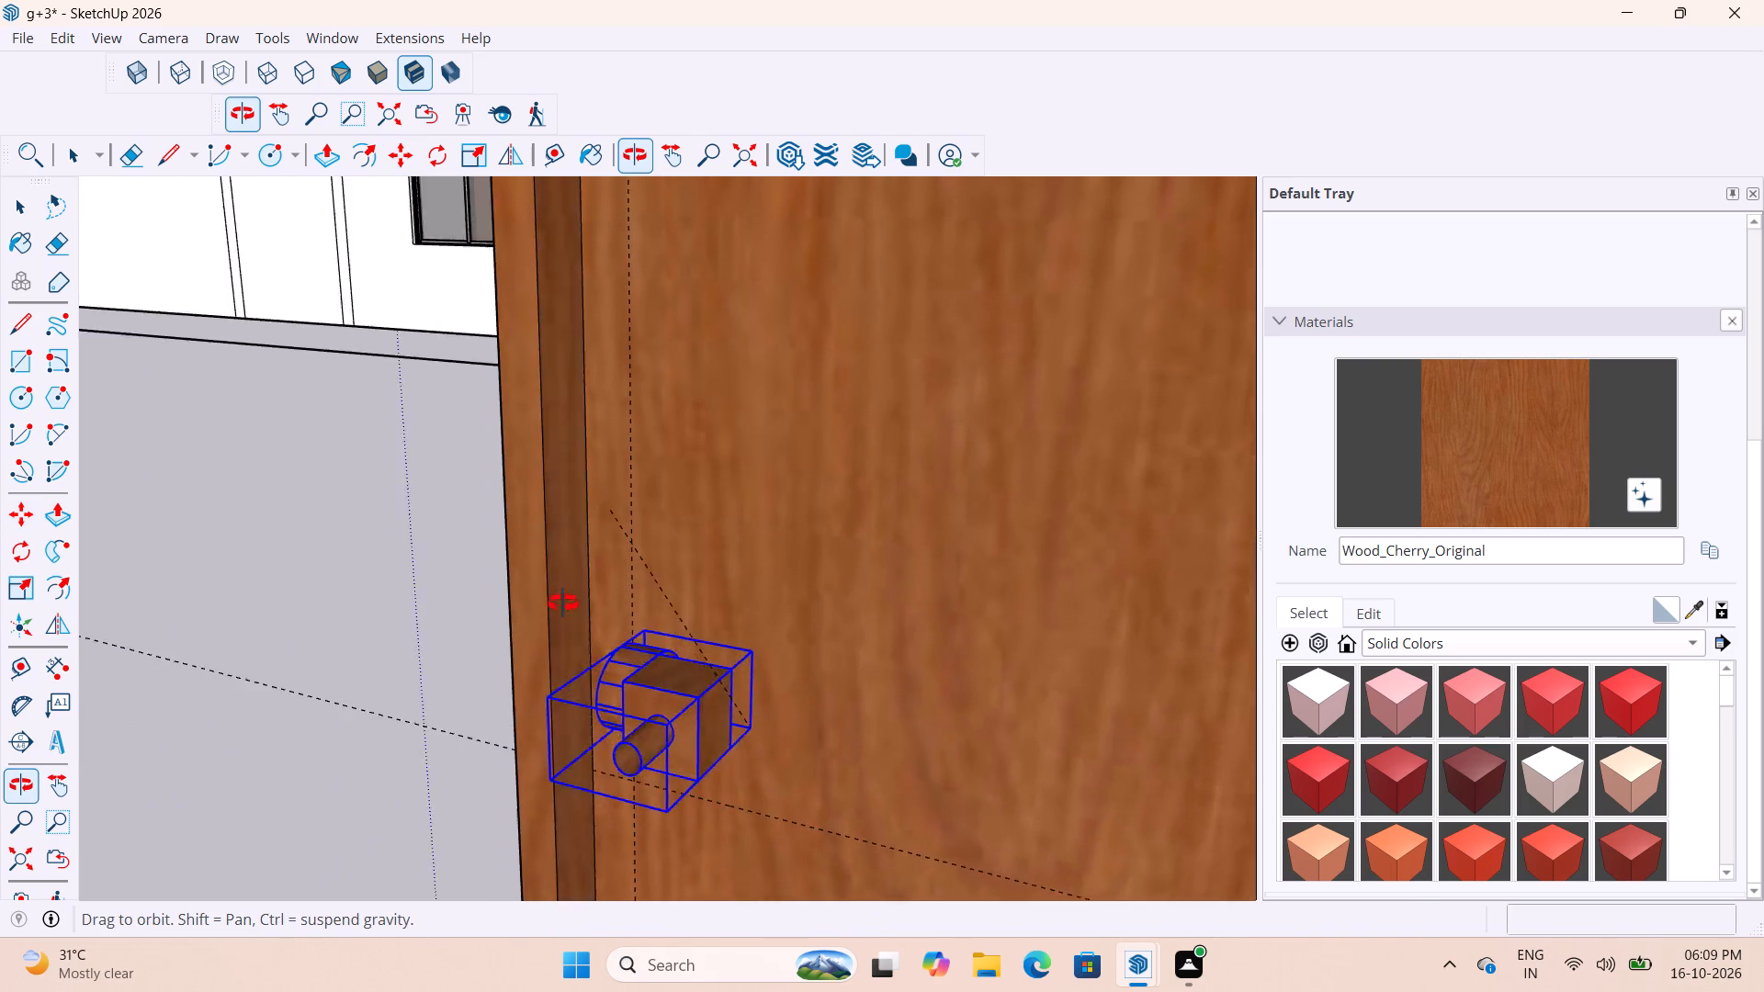
middle_click_drag(563, 603, 478, 524)
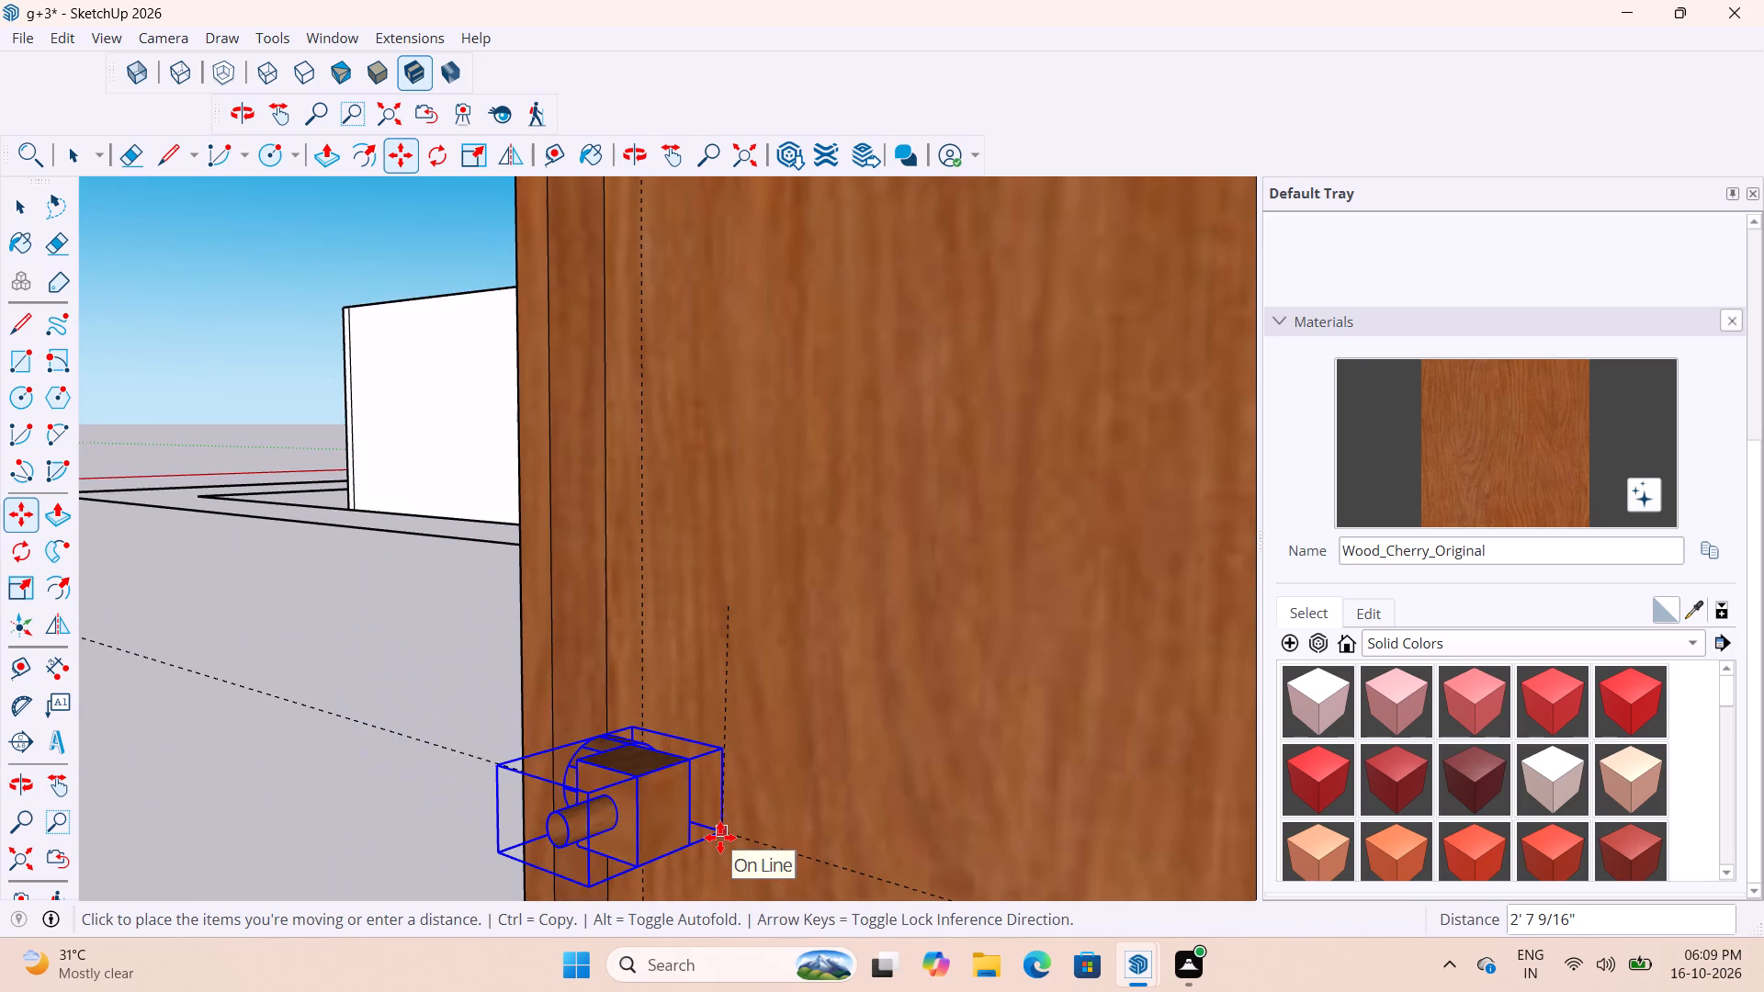
left_click(720, 838)
scroll(809, 698, "down", 10)
middle_click_drag(819, 772, 927, 779)
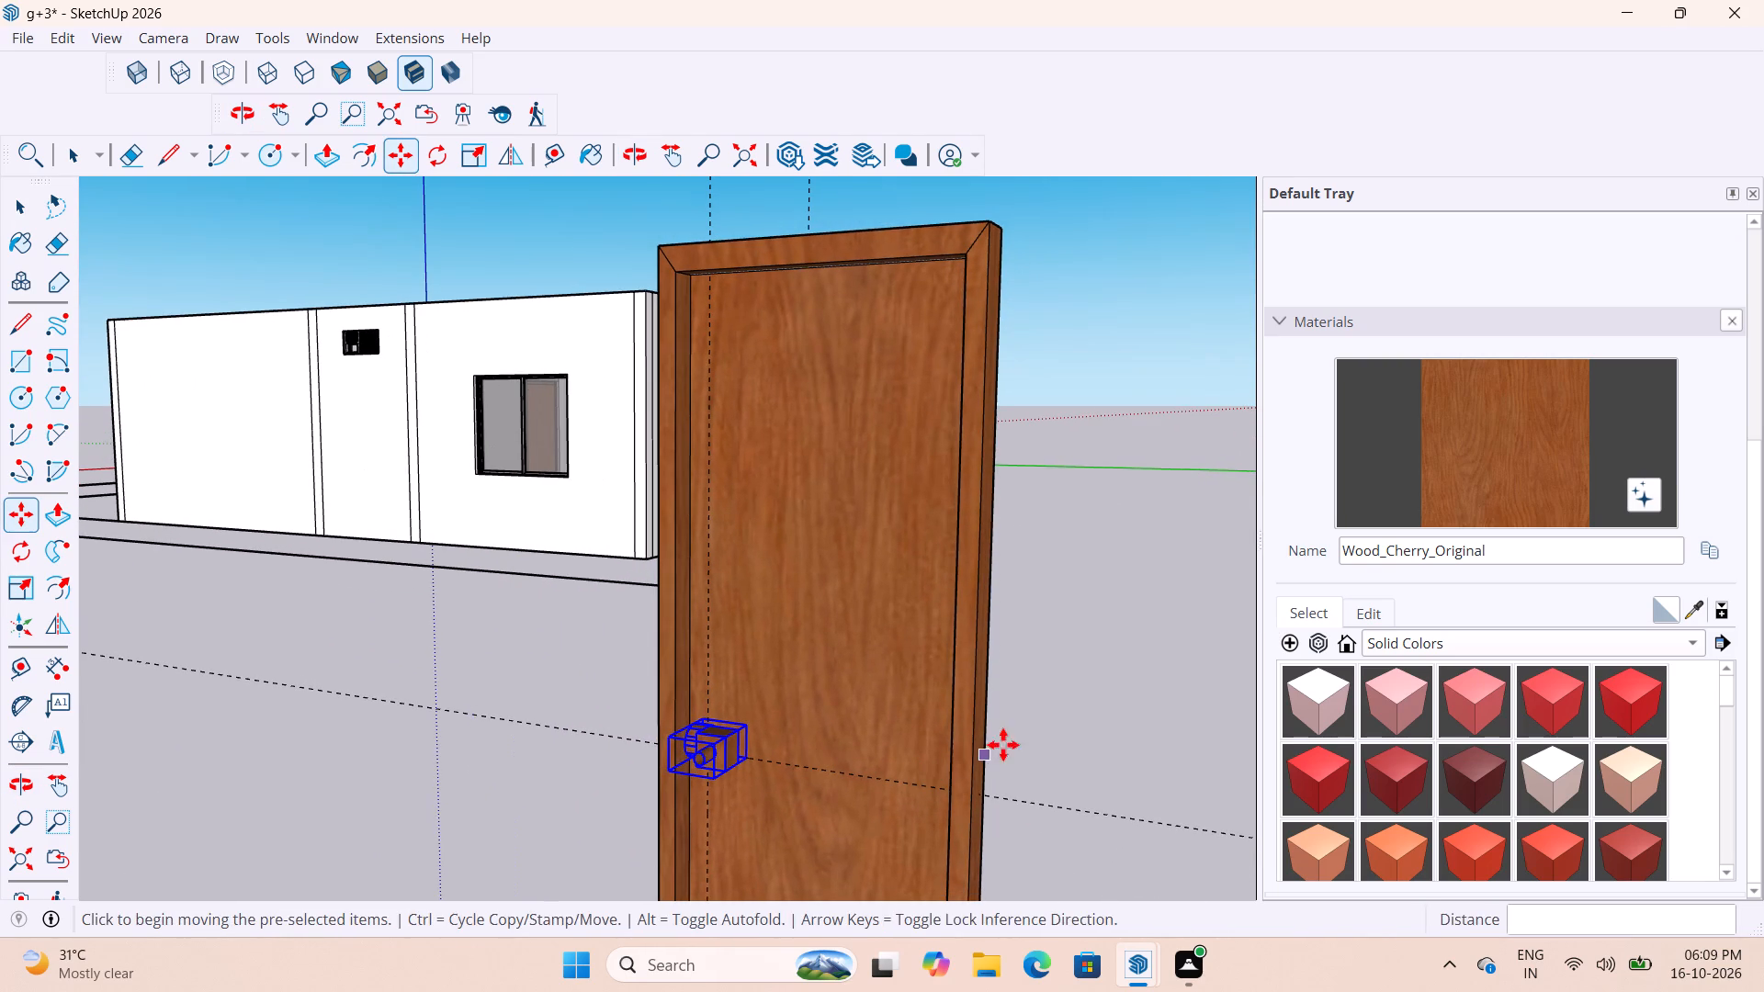
key("space")
left_click(1139, 635)
Examine the position of the moved handle on the door copy's leaf.
middle_click_drag(741, 789, 977, 612)
scroll(635, 803, "up", 3)
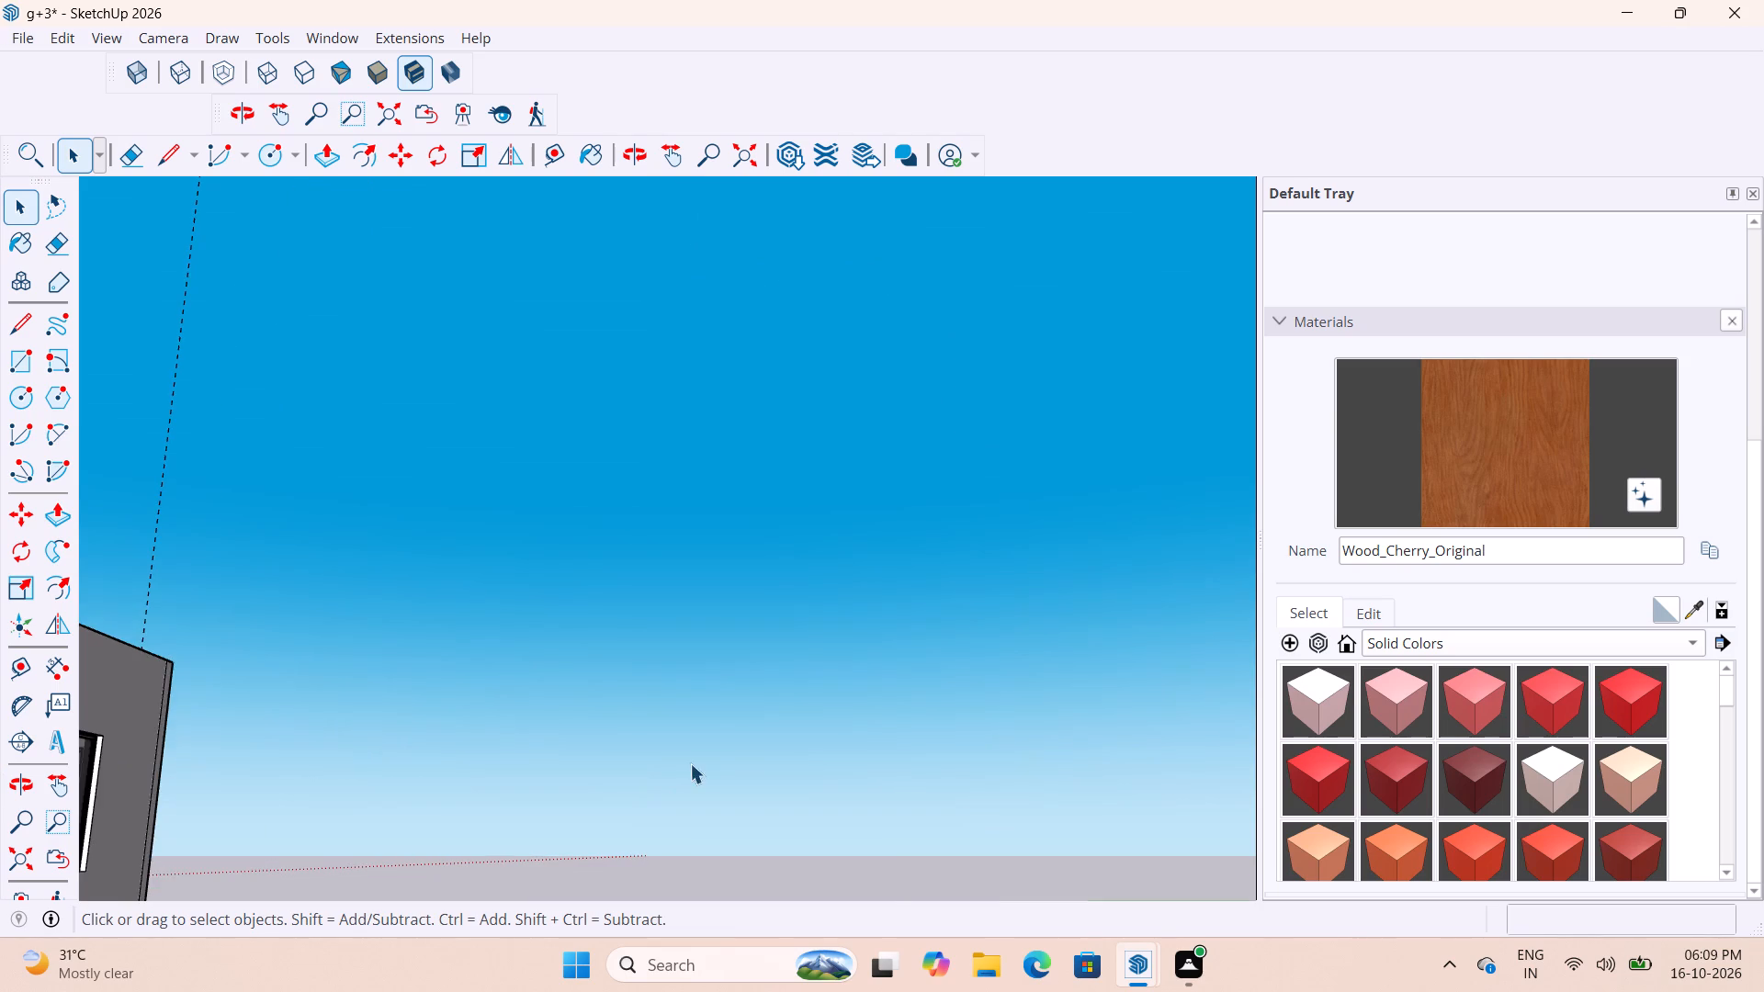
scroll(782, 655, "down", 10)
scroll(1073, 397, "down", 1)
middle_click_drag(1073, 397, 1168, 529)
scroll(1106, 392, "up", 2)
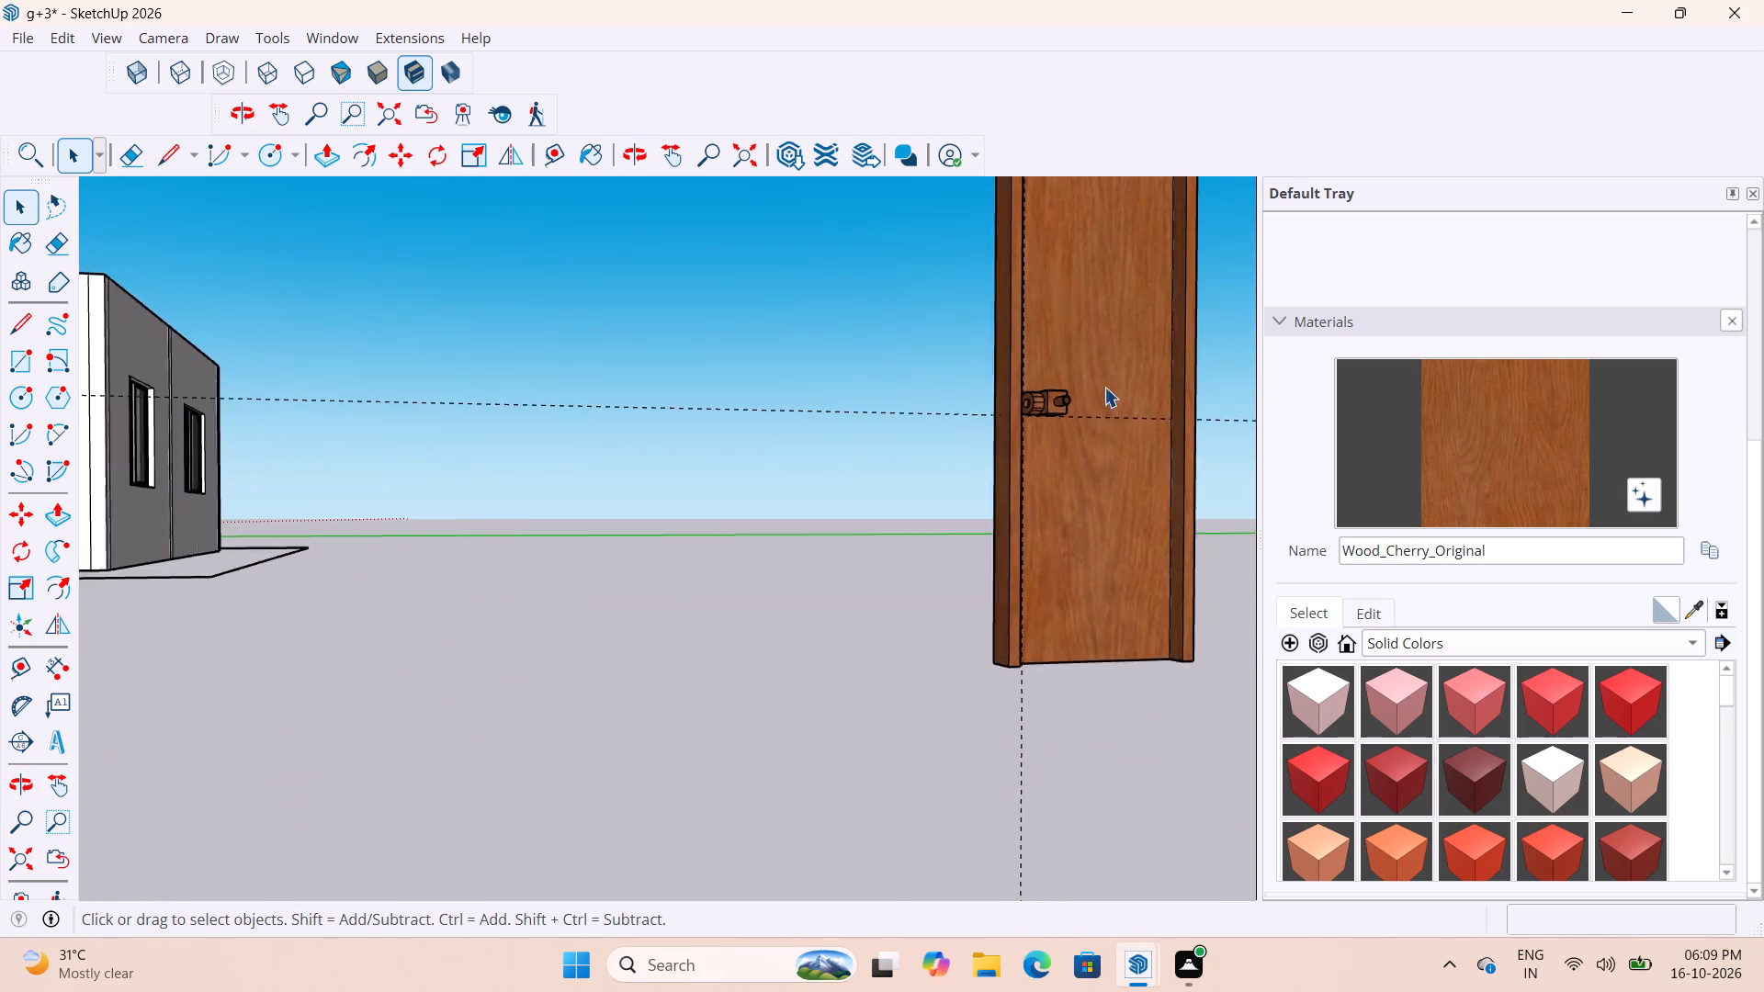
scroll(1104, 387, "up", 11)
middle_click_drag(1072, 445, 916, 723)
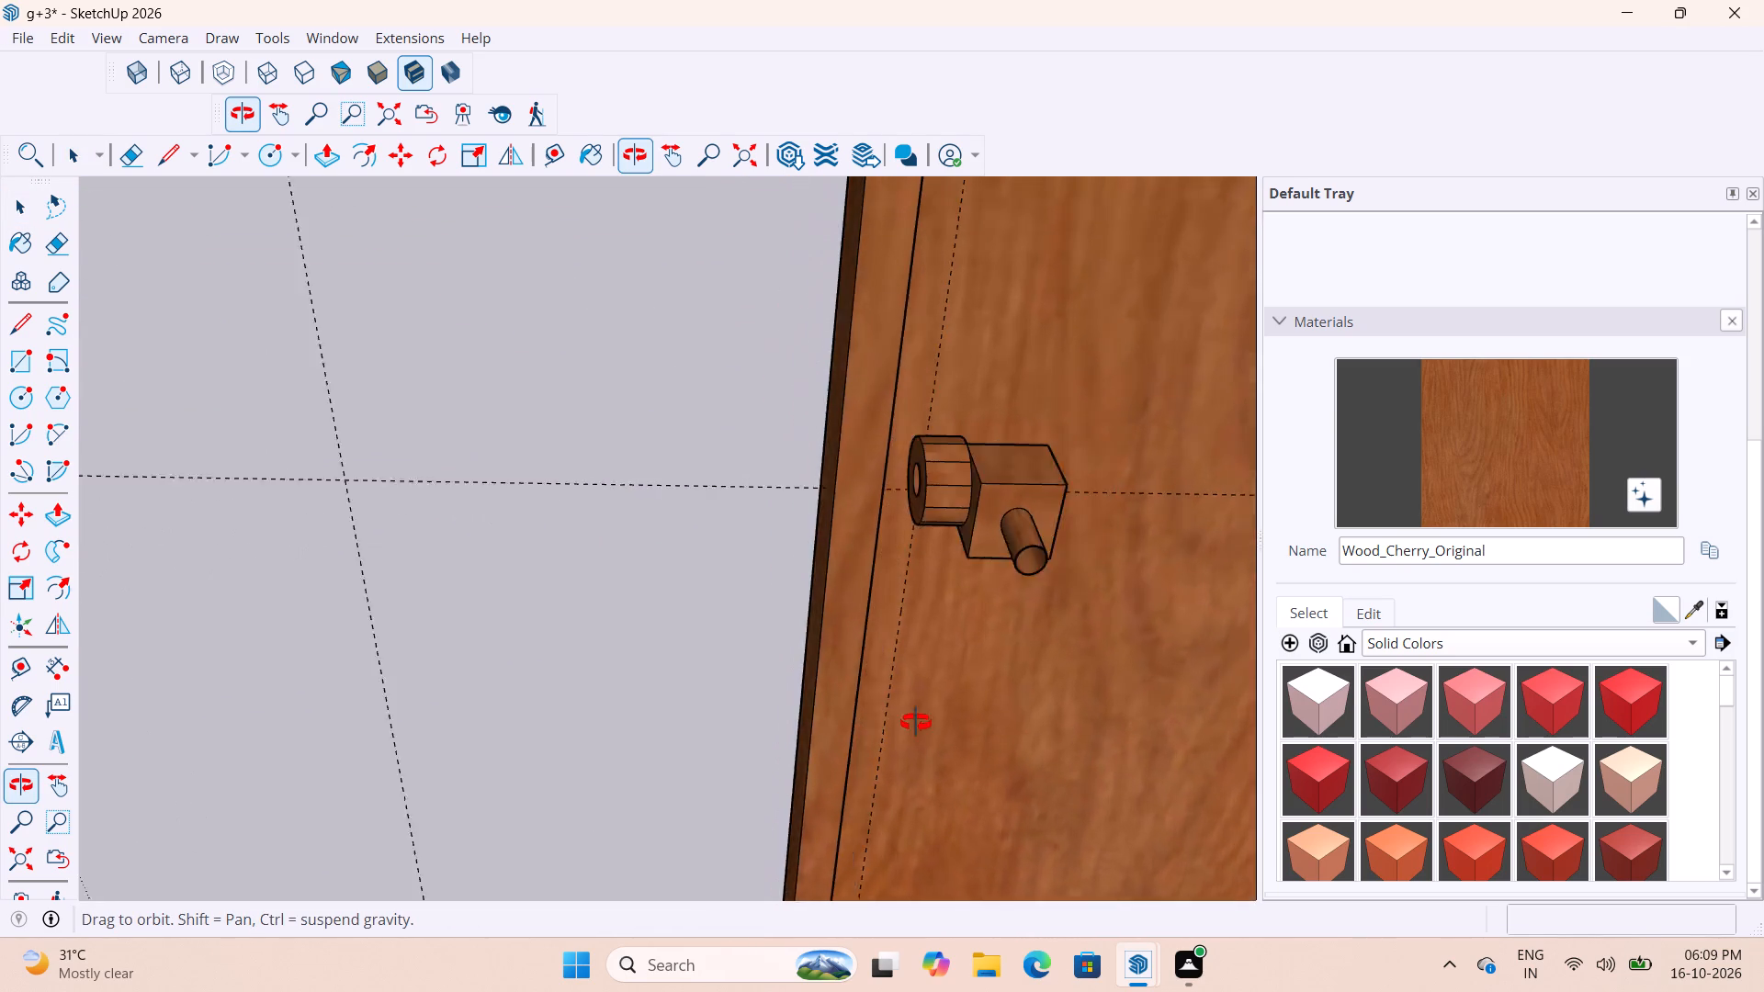
middle_click_drag(916, 723, 754, 684)
scroll(707, 658, "down", 5)
scroll(752, 458, "down", 14)
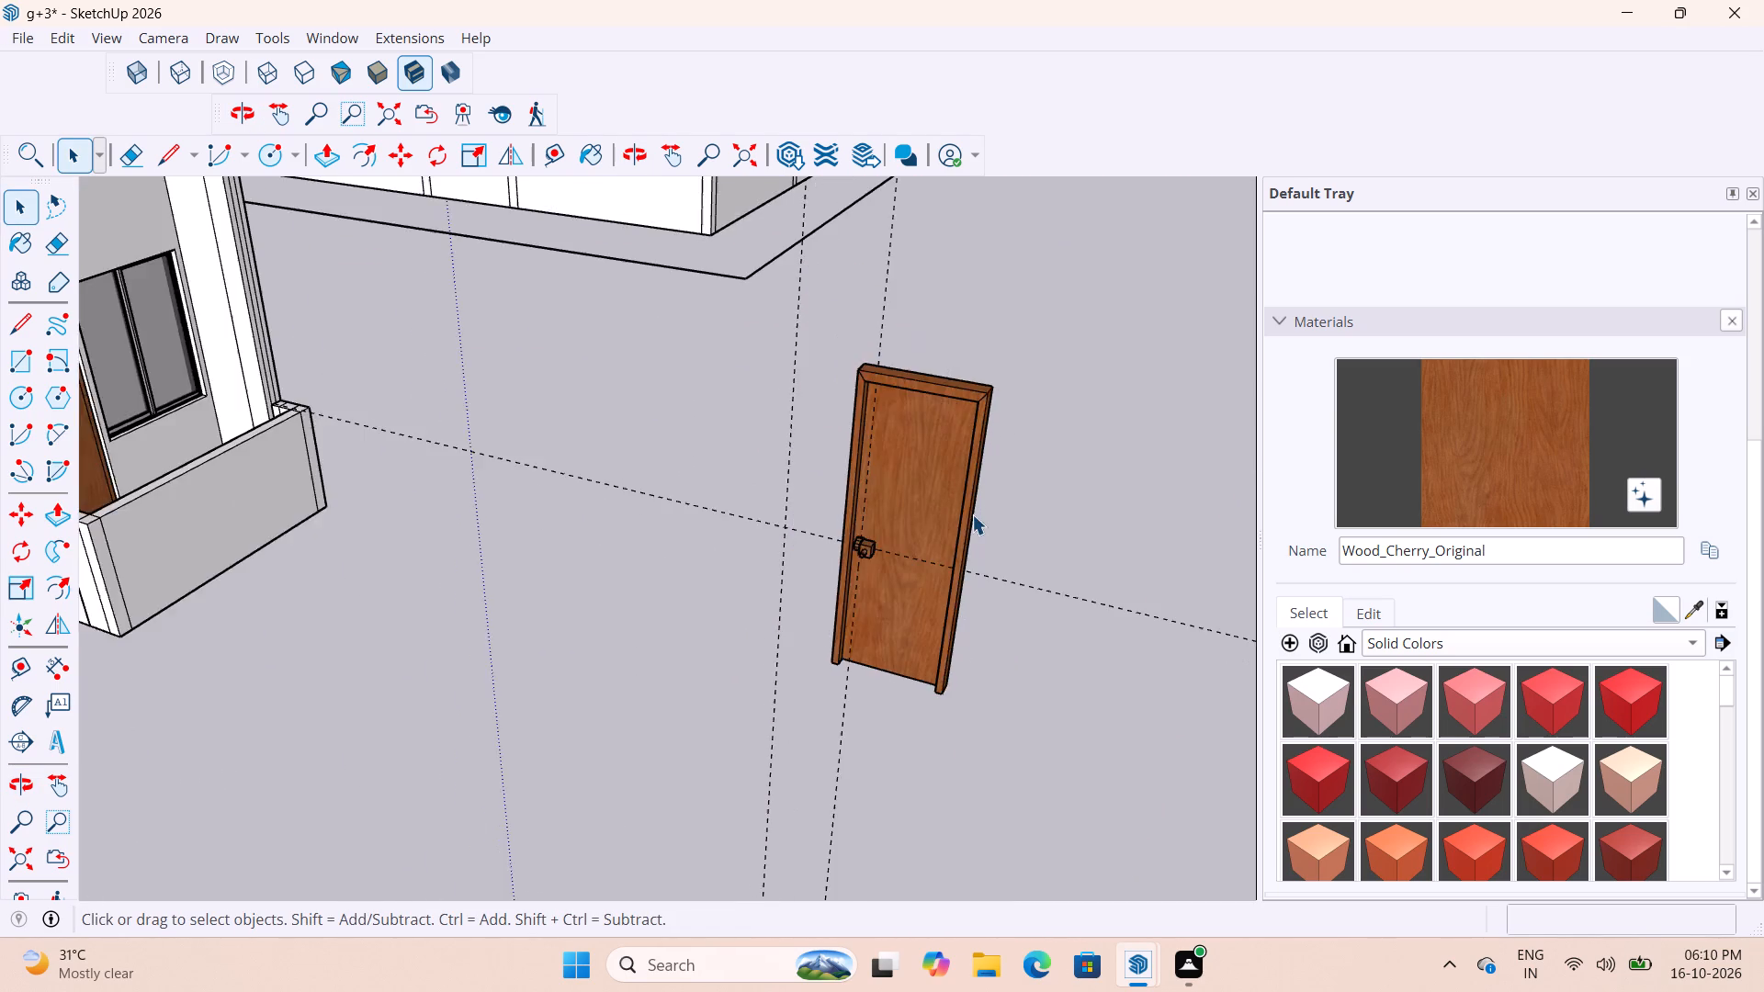
Examine how the handle sits on the installed doors inside the floor model for comparison.
scroll(972, 514, "down", 10)
scroll(439, 642, "up", 7)
middle_click_drag(581, 310, 771, 367)
scroll(436, 535, "up", 4)
scroll(345, 546, "down", 5)
scroll(503, 524, "up", 7)
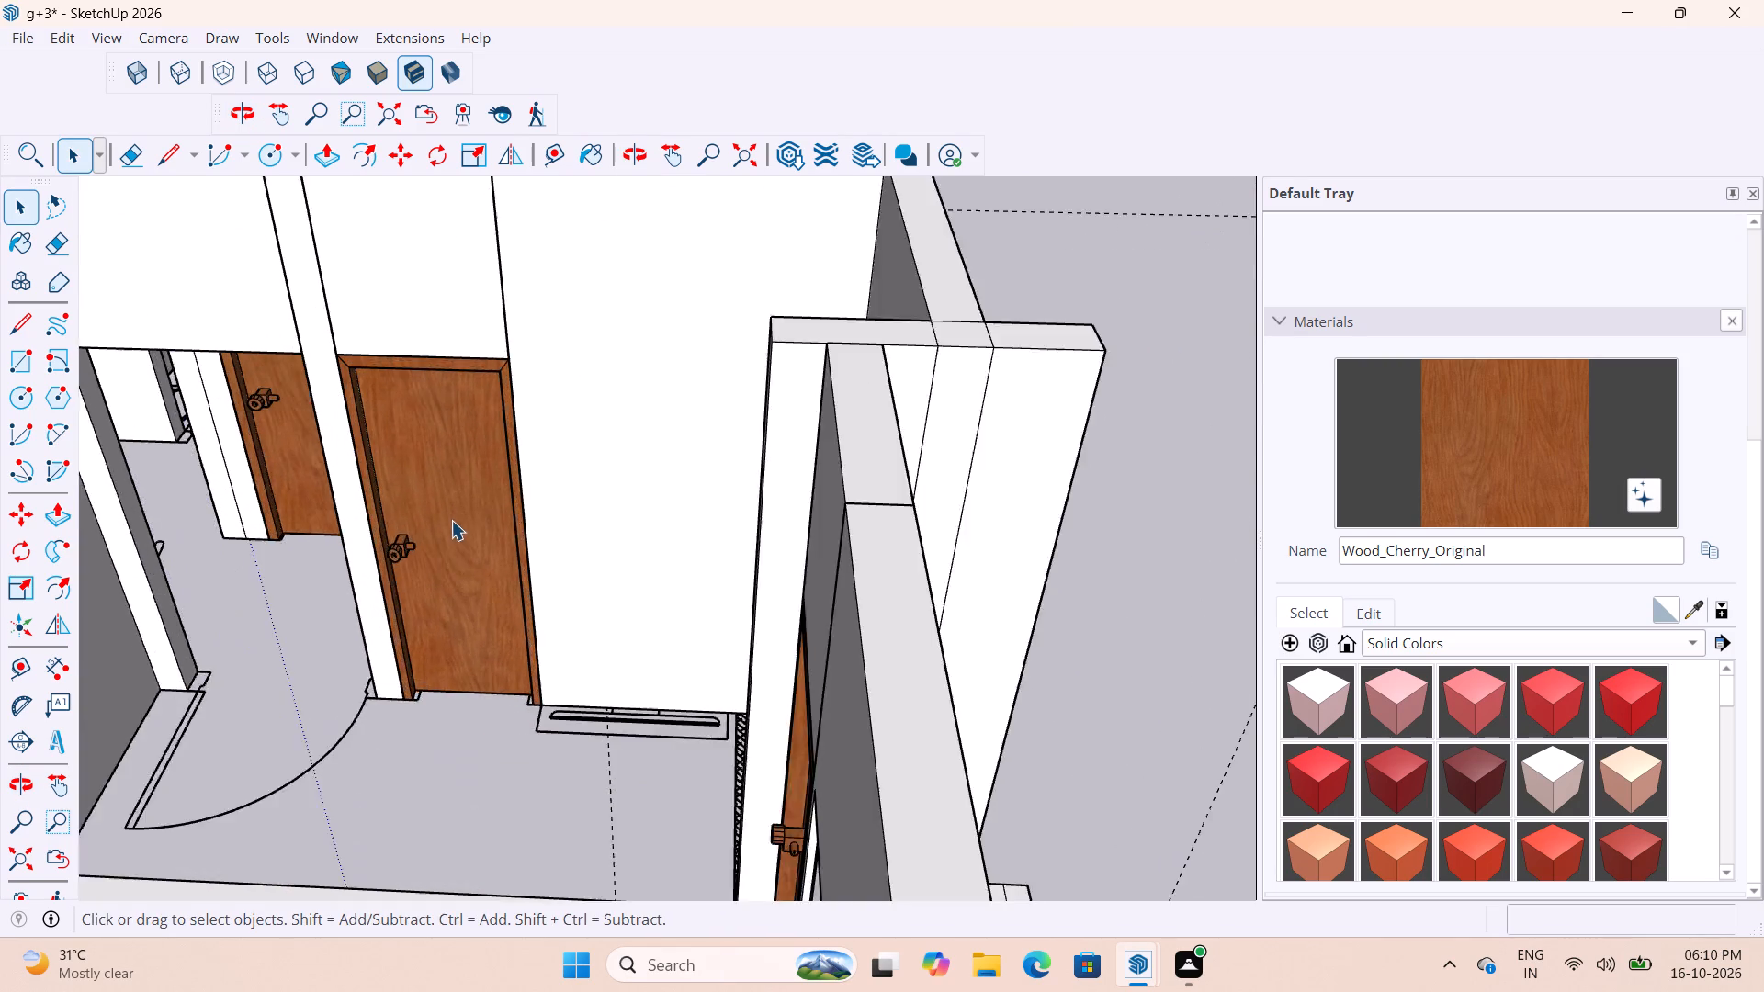
scroll(451, 520, "up", 17)
scroll(374, 536, "up", 4)
middle_click_drag(491, 445, 633, 386)
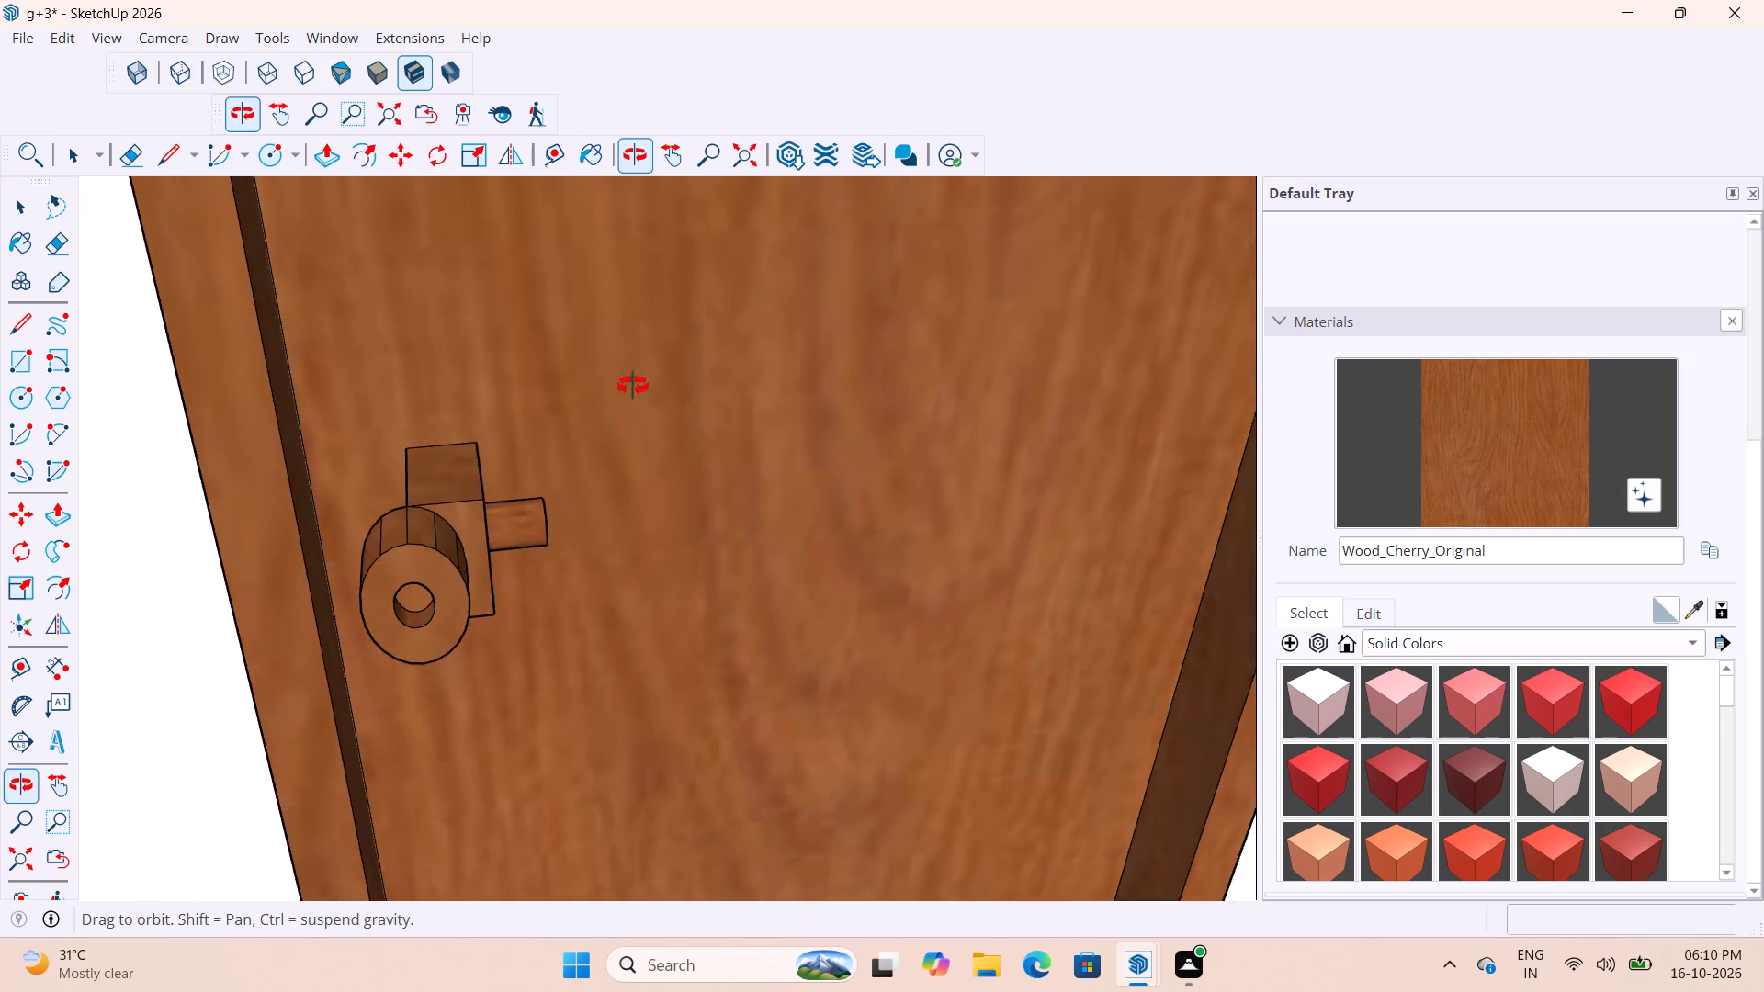
middle_click_drag(633, 386, 500, 539)
scroll(470, 586, "down", 5)
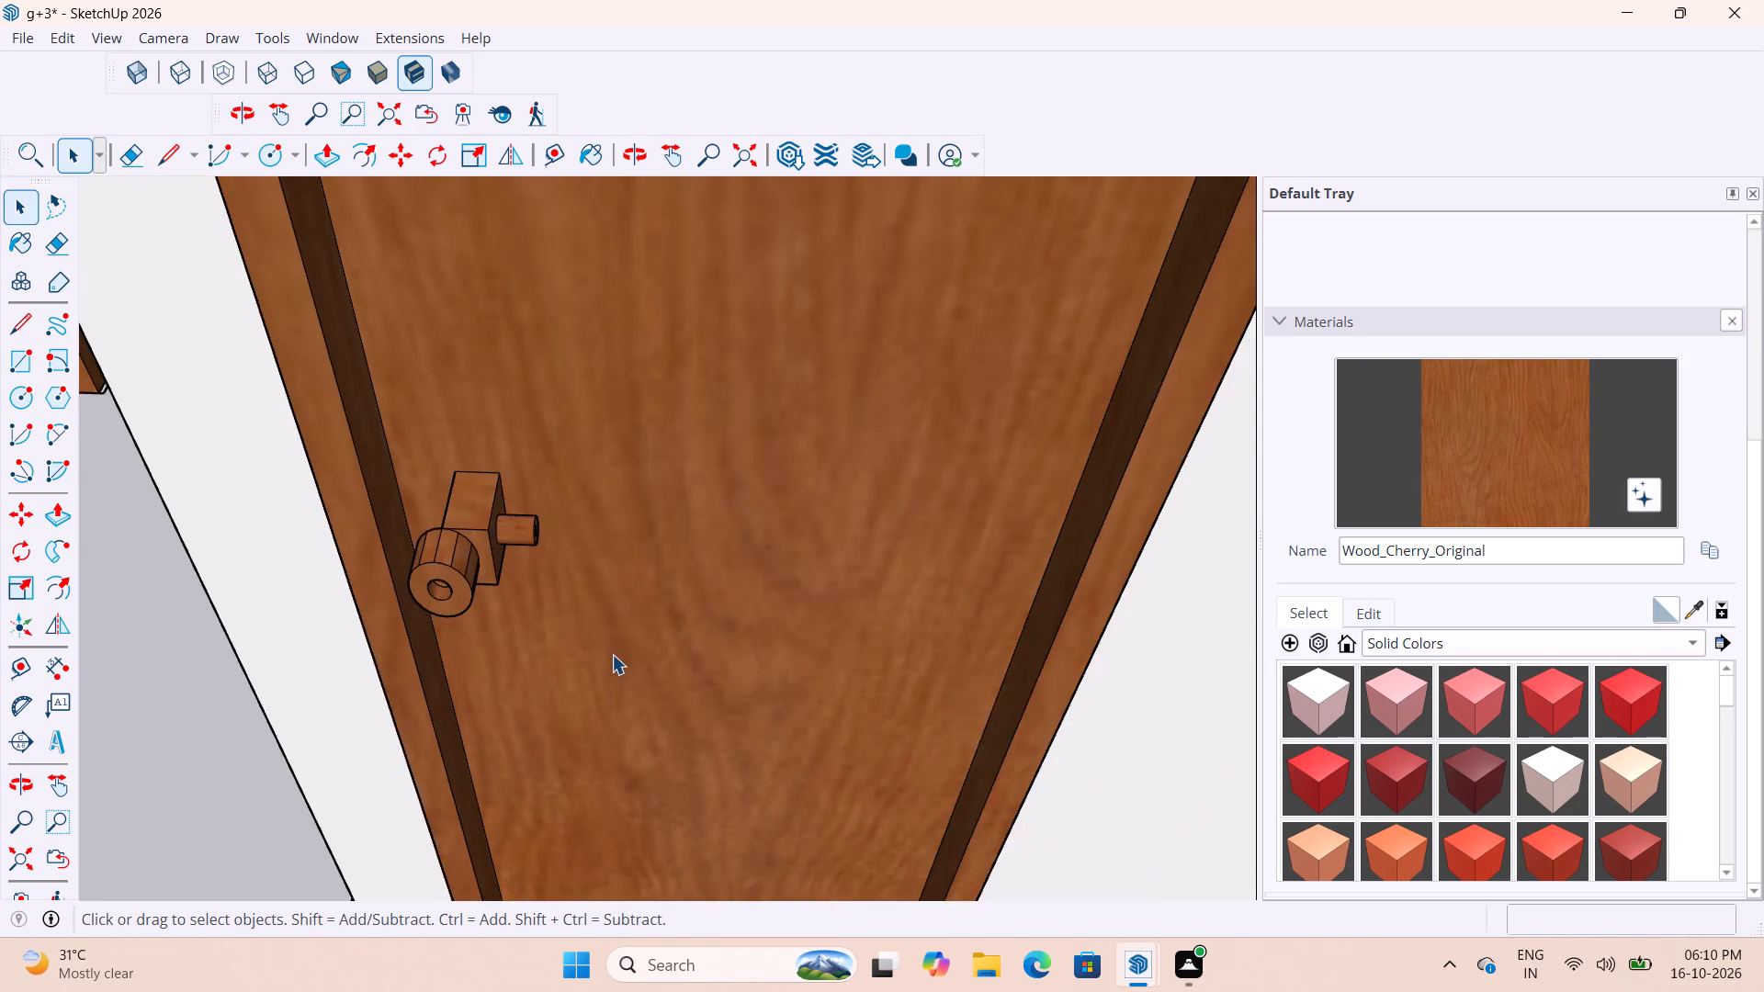
scroll(612, 654, "down", 10)
scroll(720, 568, "down", 6)
scroll(466, 603, "up", 9)
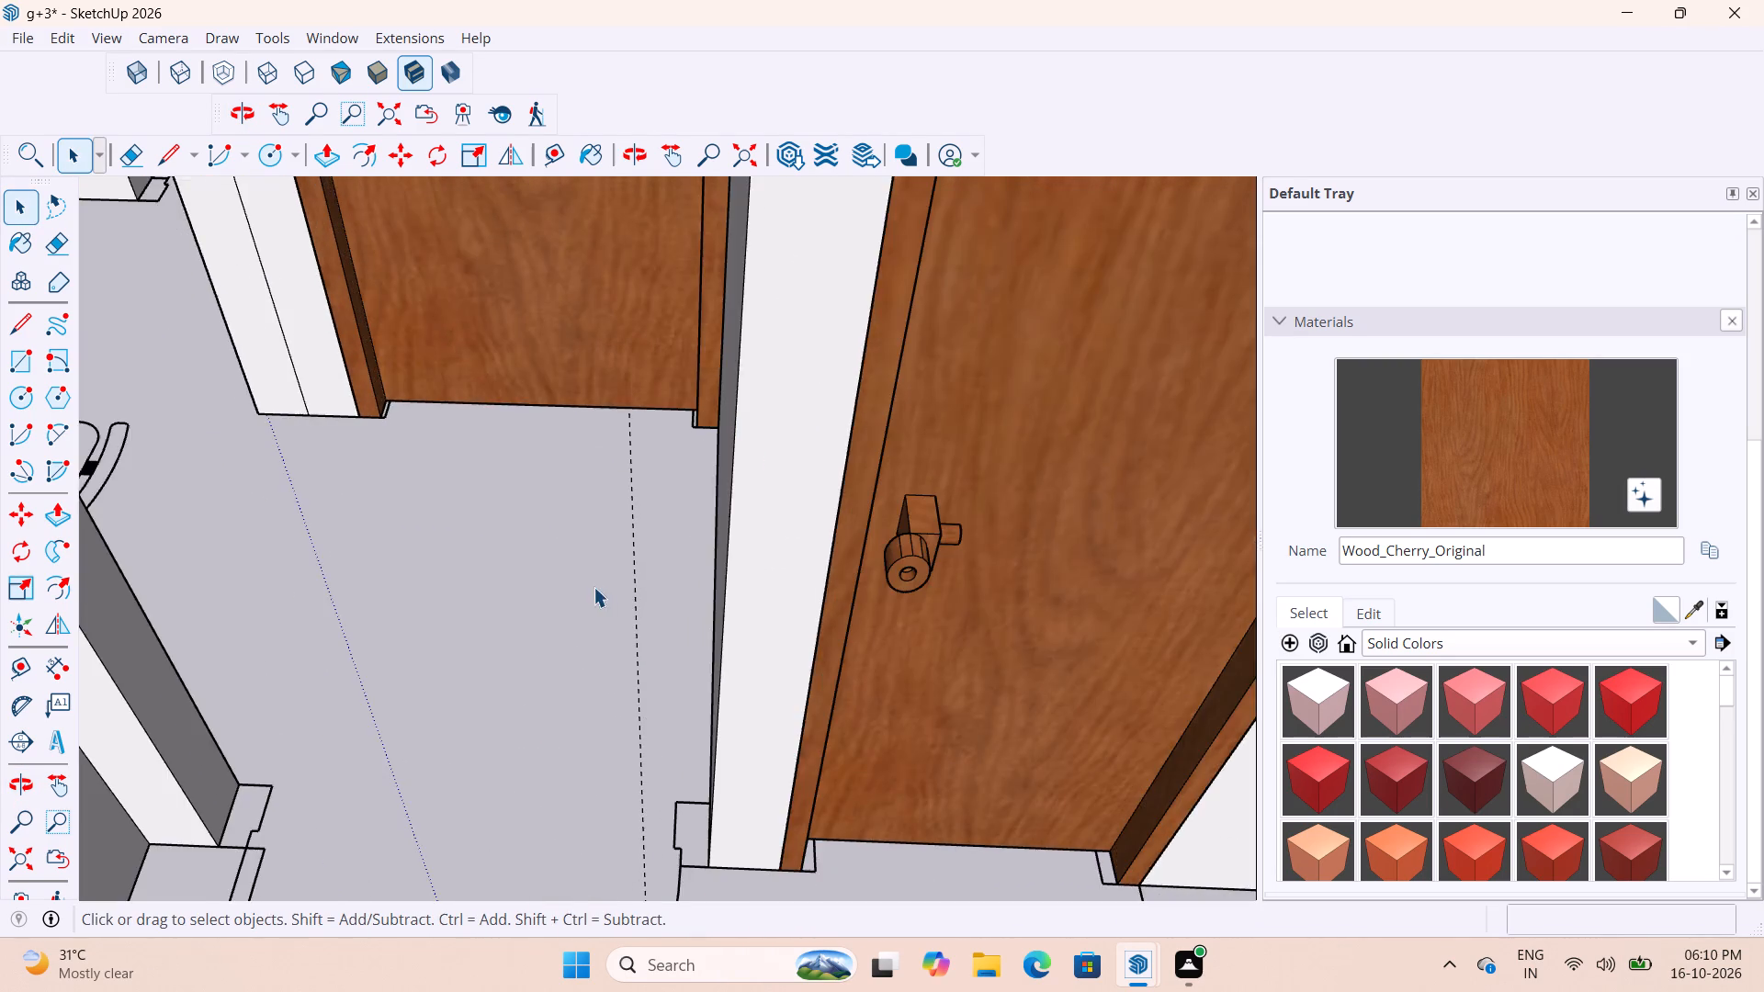
scroll(592, 588, "down", 6)
scroll(746, 639, "up", 8)
scroll(791, 467, "up", 3)
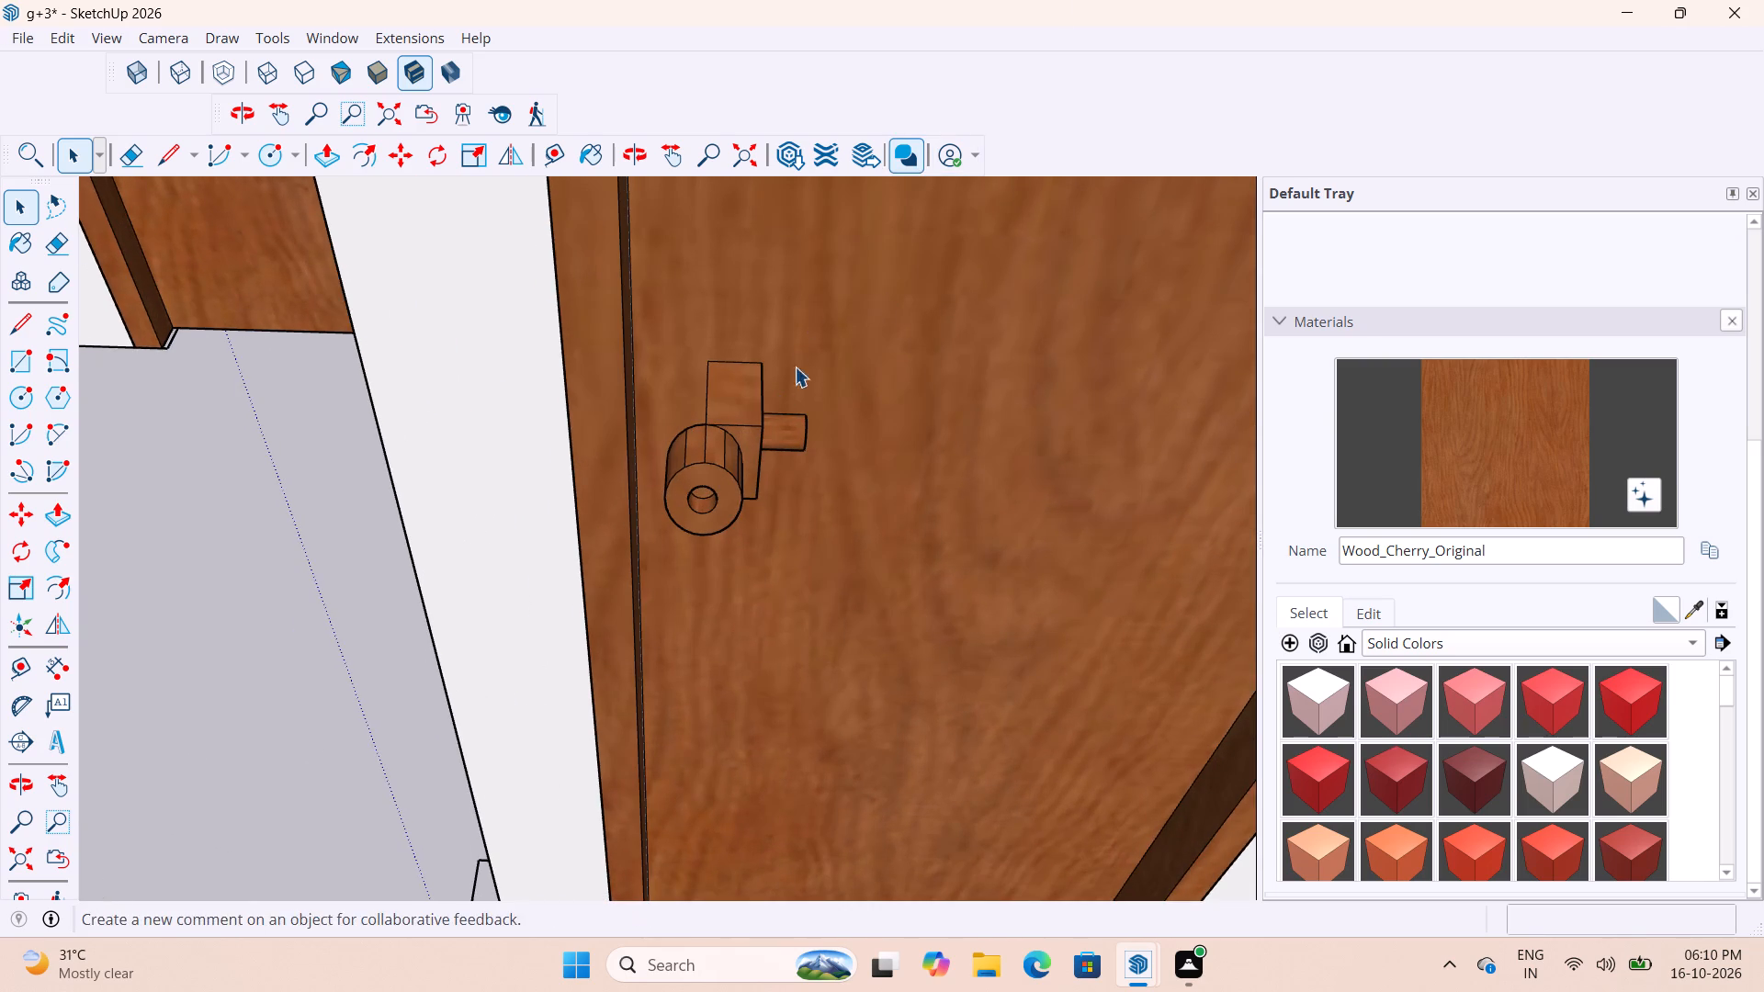
scroll(802, 382, "up", 4)
scroll(765, 344, "down", 6)
scroll(821, 401, "down", 6)
scroll(758, 467, "down", 11)
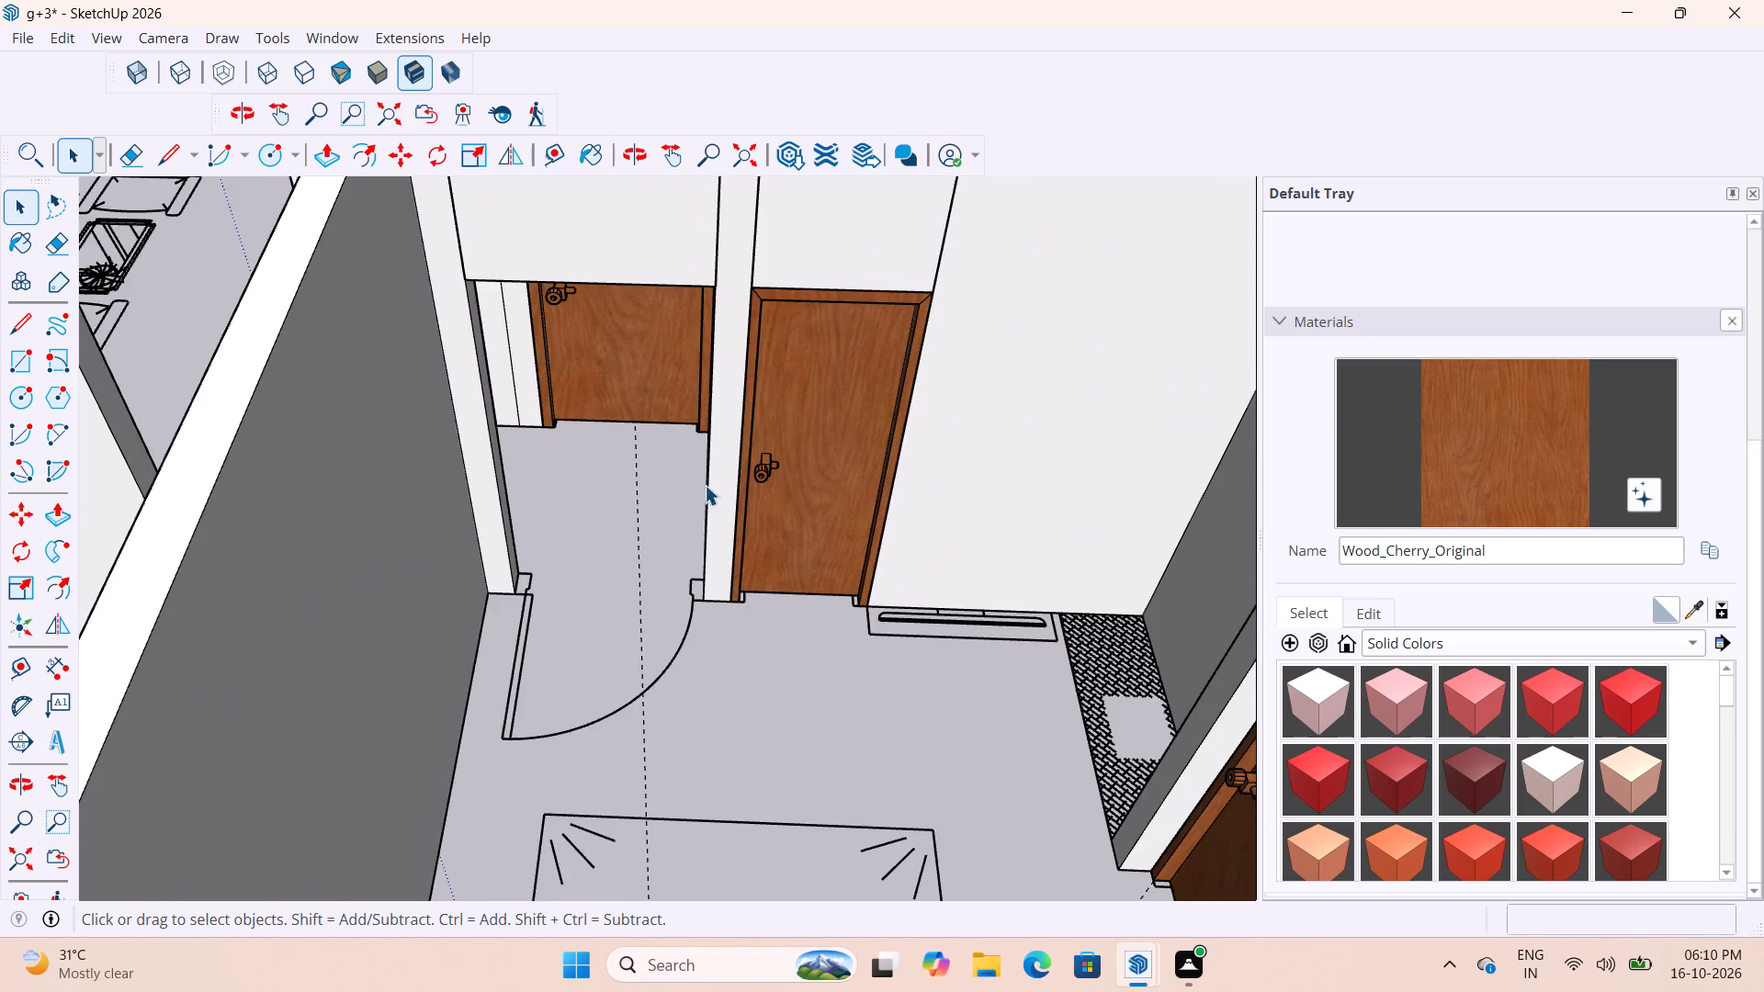
Examine the door copy's handle from the front and side, checking its fit against the leaf, jamb and guides.
scroll(616, 485, "down", 11)
scroll(1097, 304, "up", 13)
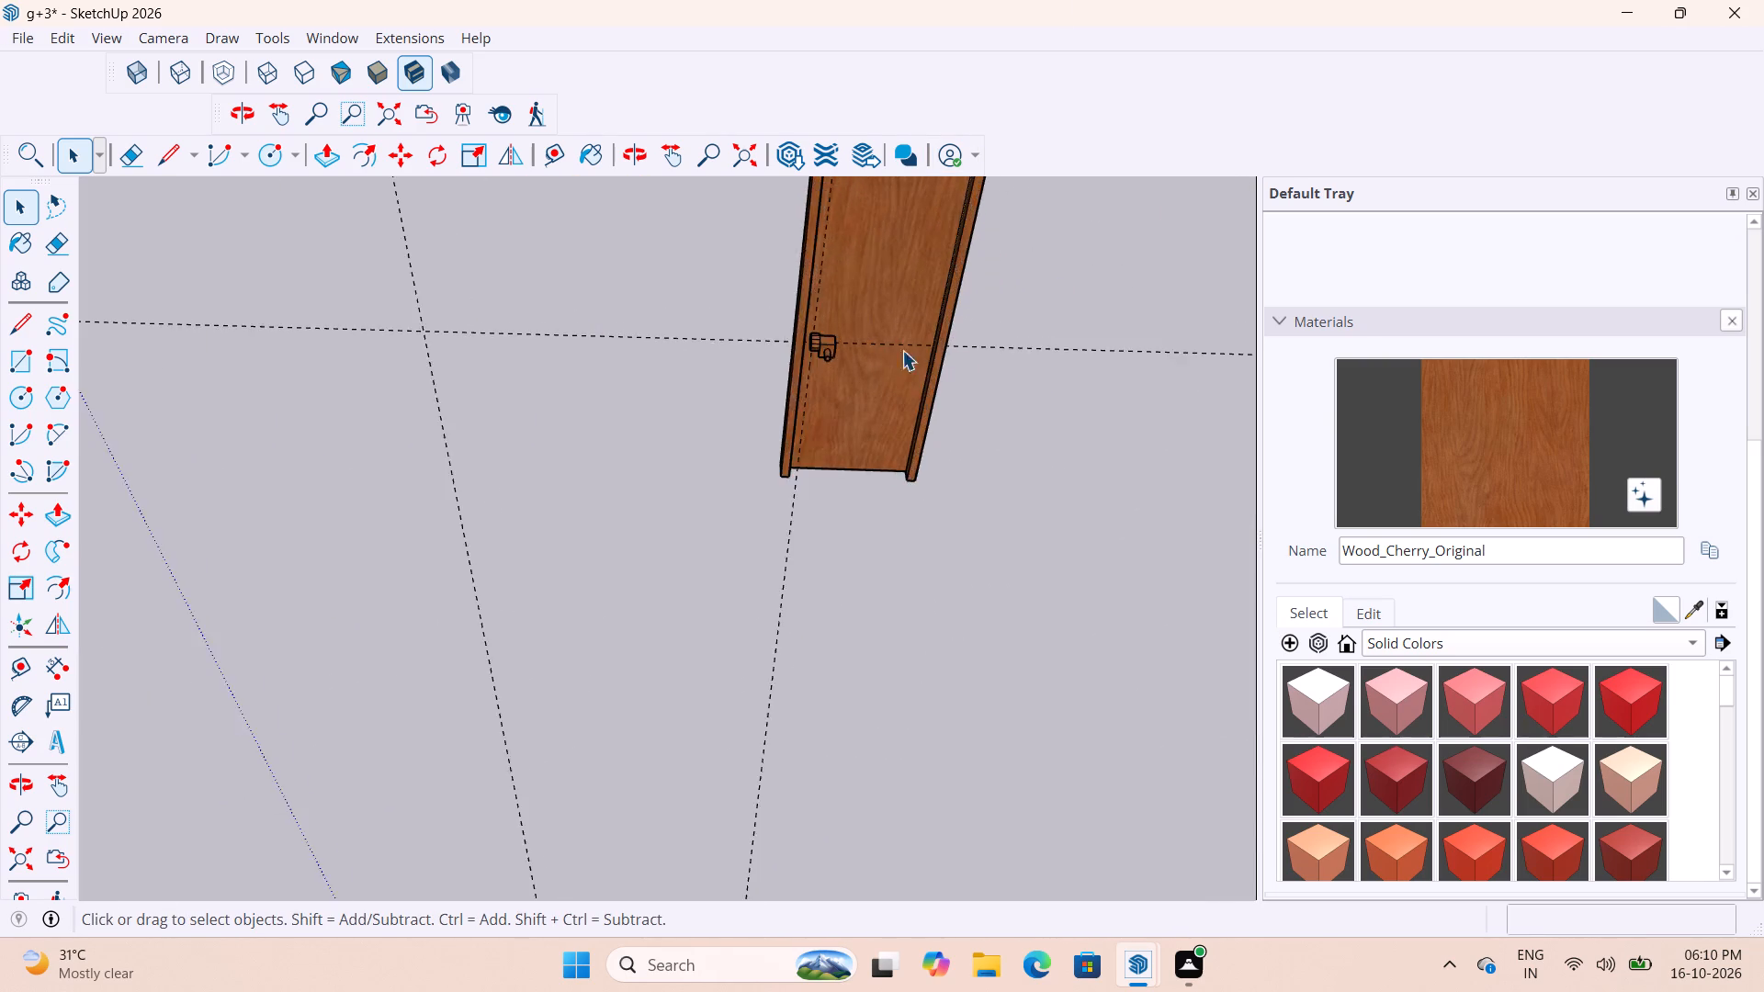
scroll(902, 350, "up", 8)
middle_click_drag(815, 334, 706, 226)
scroll(839, 298, "up", 5)
middle_click_drag(874, 305, 782, 174)
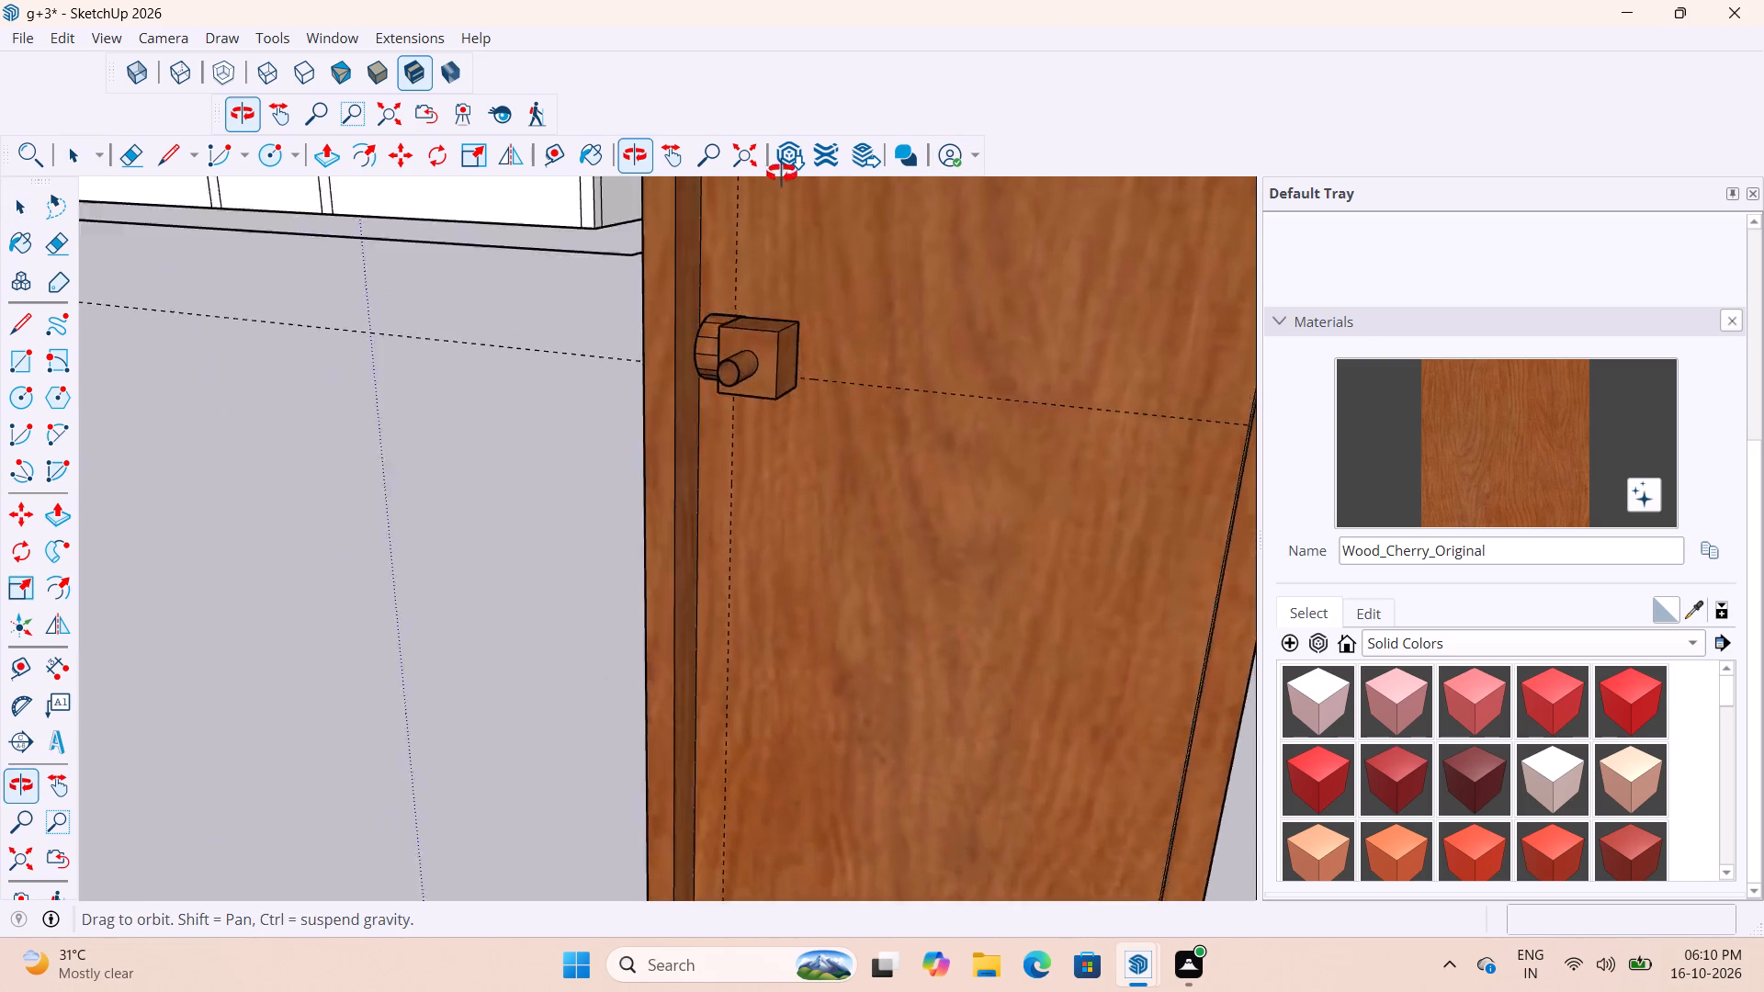
middle_click_drag(782, 174, 748, 0)
middle_click_drag(830, 341, 508, 333)
scroll(634, 354, "up", 3)
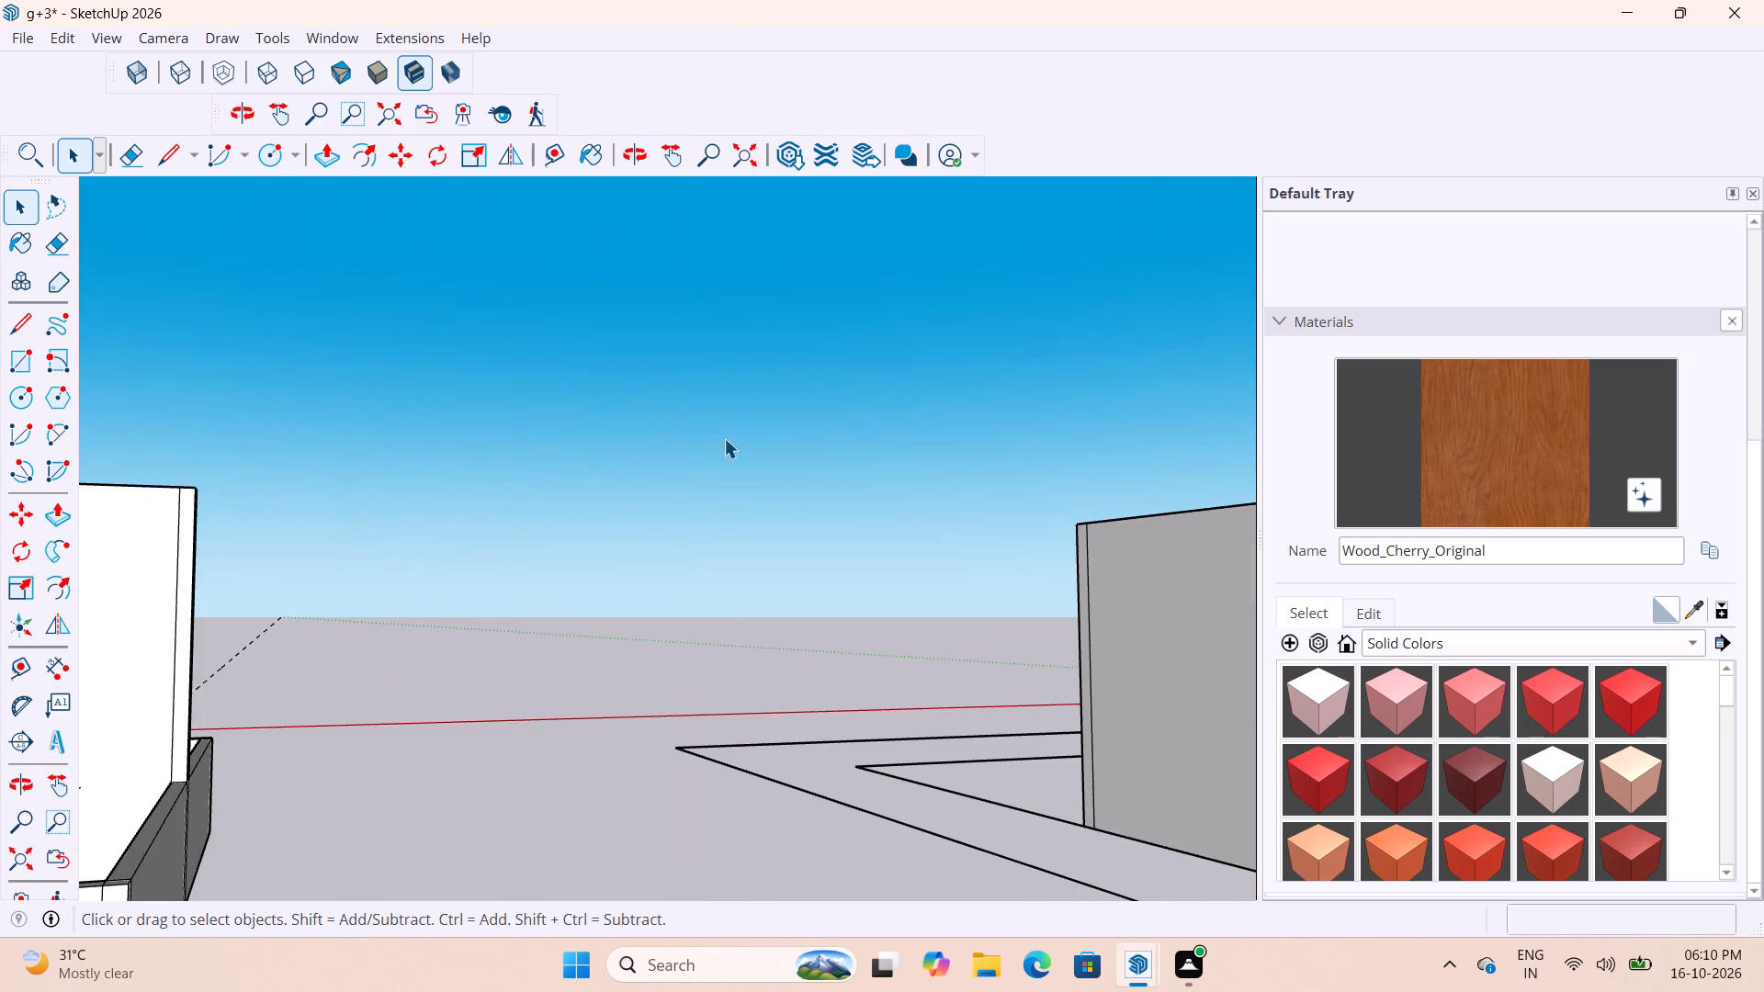
scroll(722, 454, "down", 4)
scroll(847, 627, "up", 7)
middle_click_drag(853, 607, 795, 775)
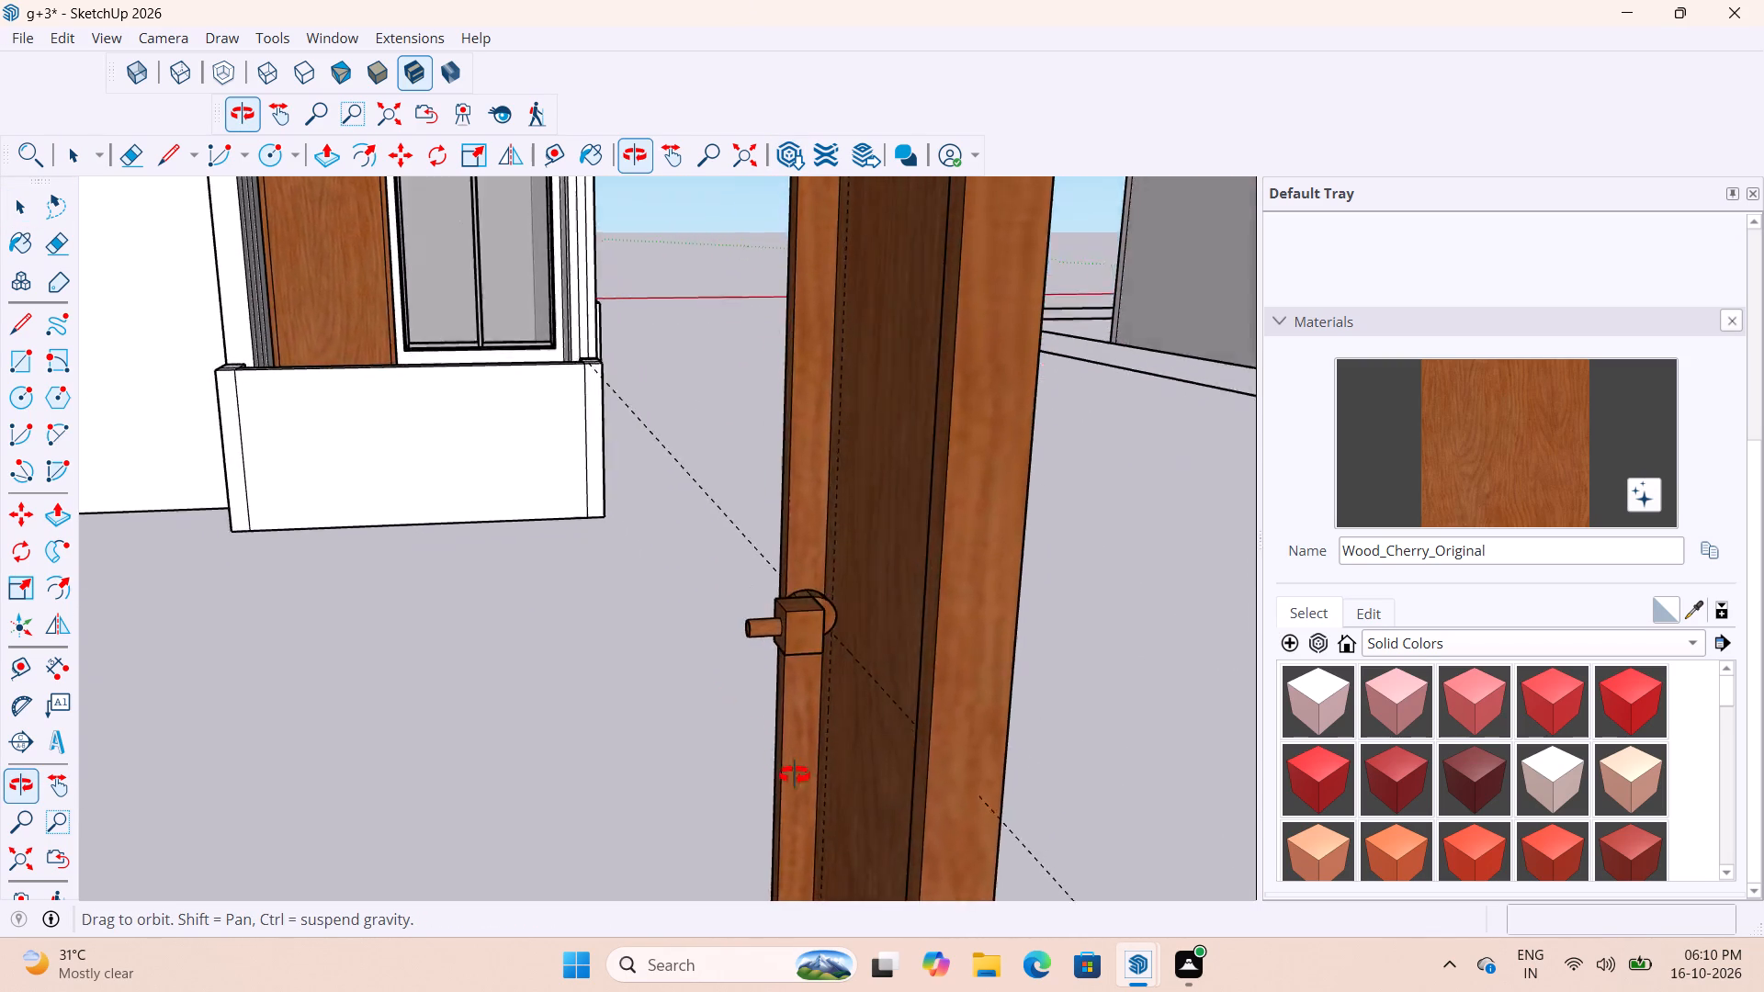
middle_click_drag(795, 775, 883, 797)
scroll(886, 735, "up", 9)
middle_click_drag(793, 571, 604, 561)
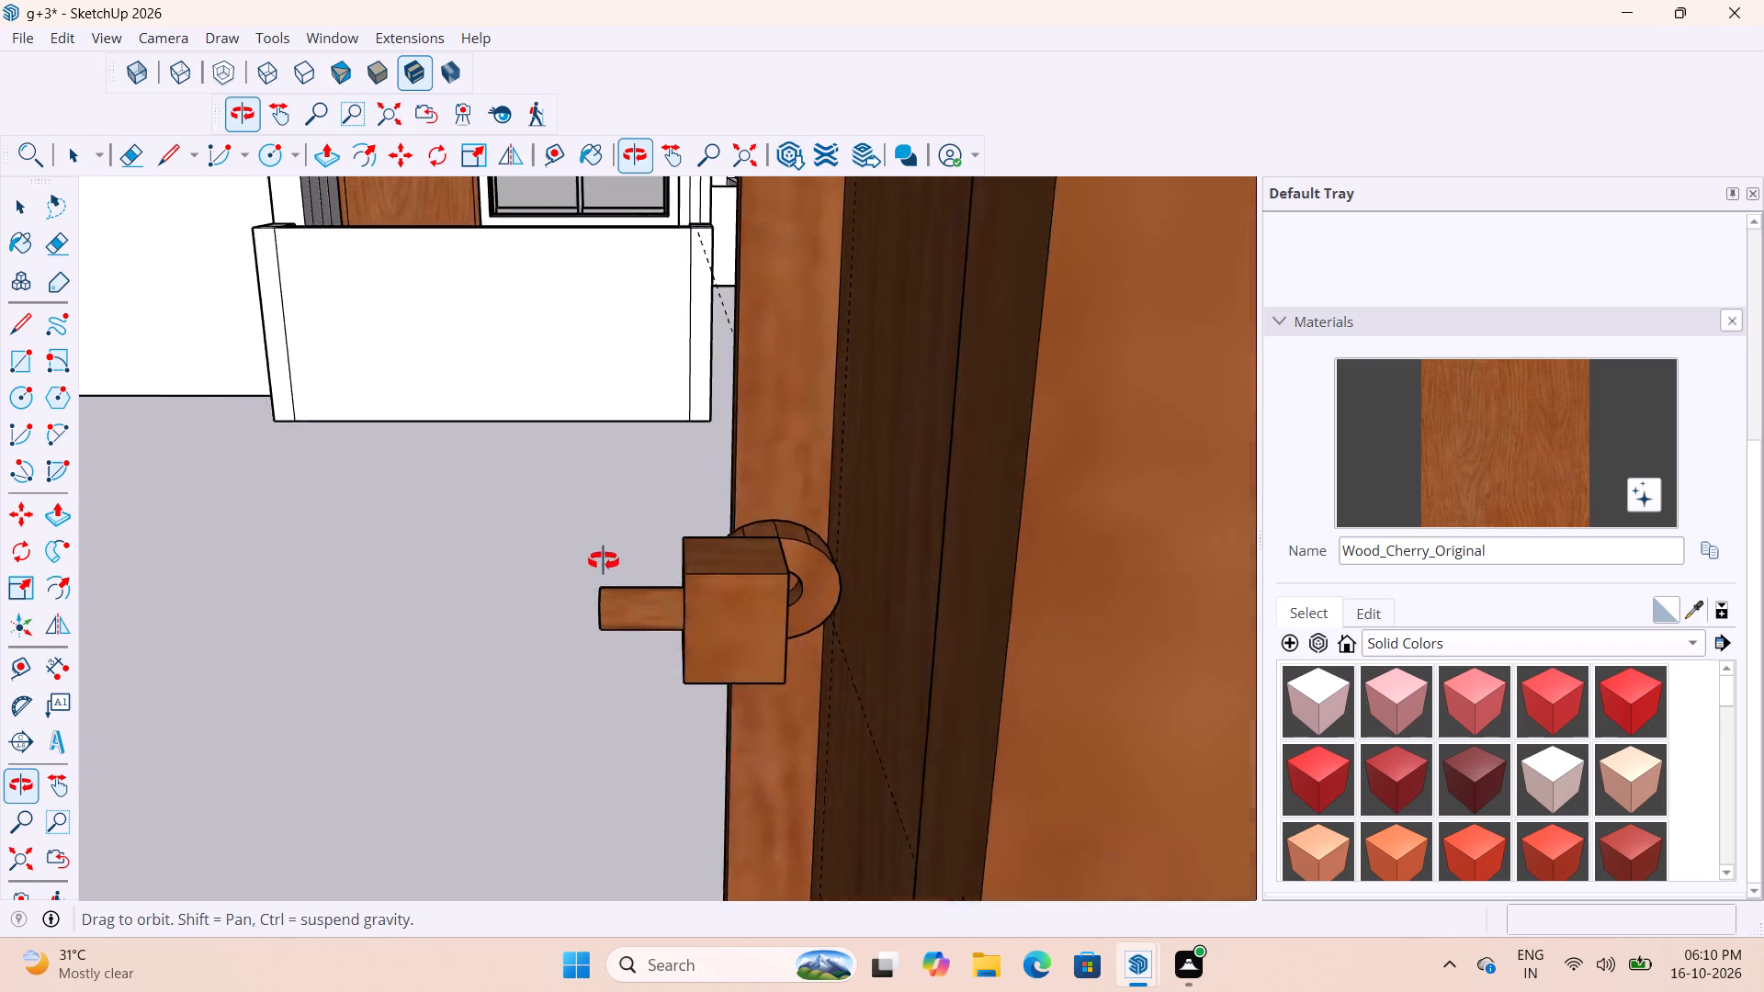
middle_click_drag(604, 561, 572, 562)
scroll(734, 535, "up", 3)
scroll(938, 601, "down", 4)
middle_click_drag(738, 586, 1006, 645)
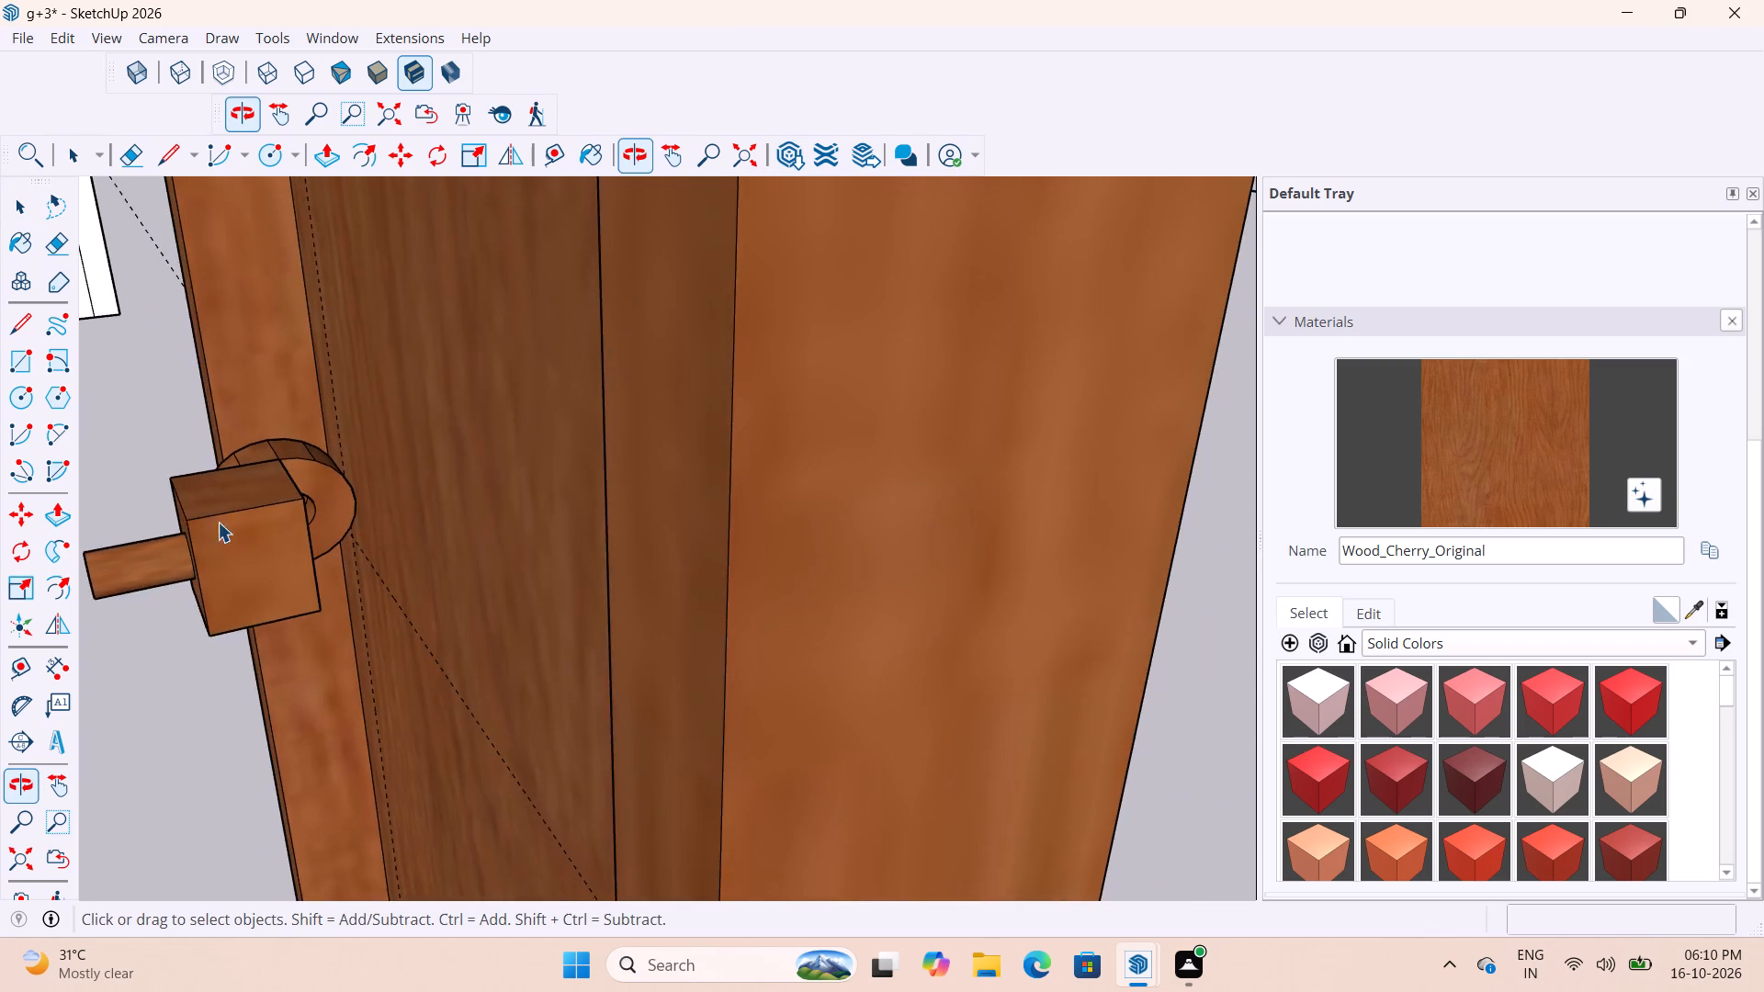
scroll(198, 448, "up", 4)
scroll(647, 583, "down", 3)
middle_click_drag(794, 595, 1089, 467)
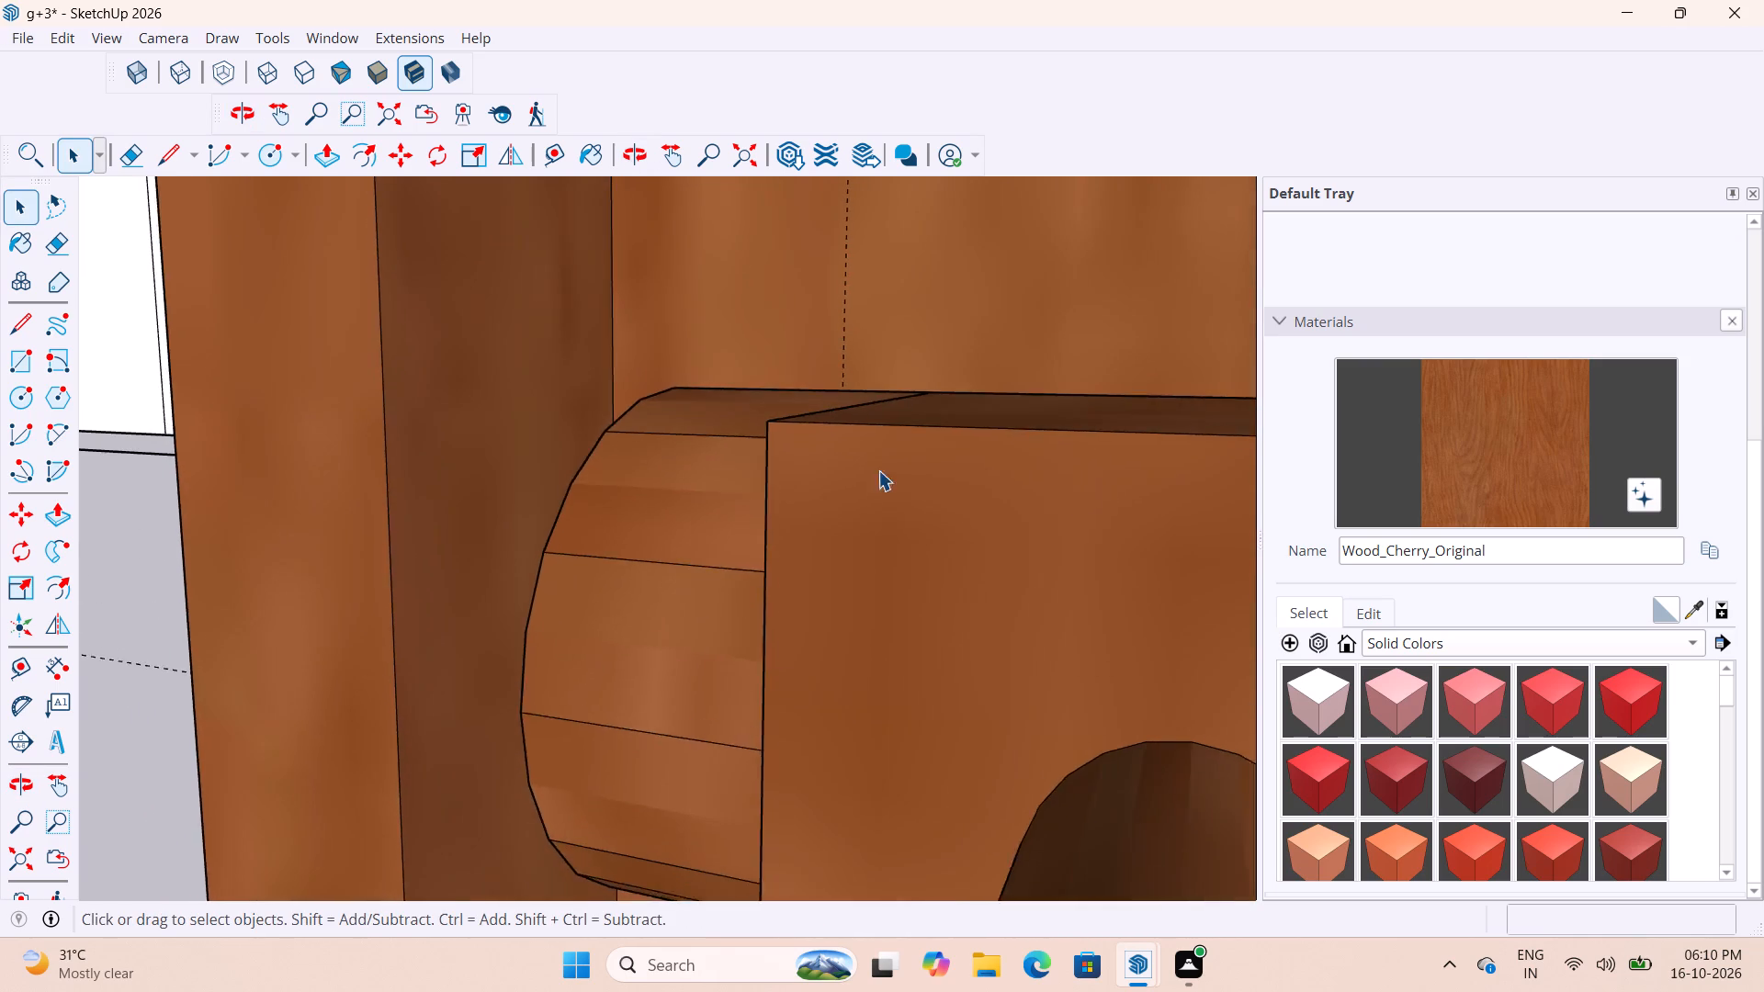
scroll(878, 470, "down", 20)
scroll(878, 470, "down", 20)
scroll(878, 470, "down", 4)
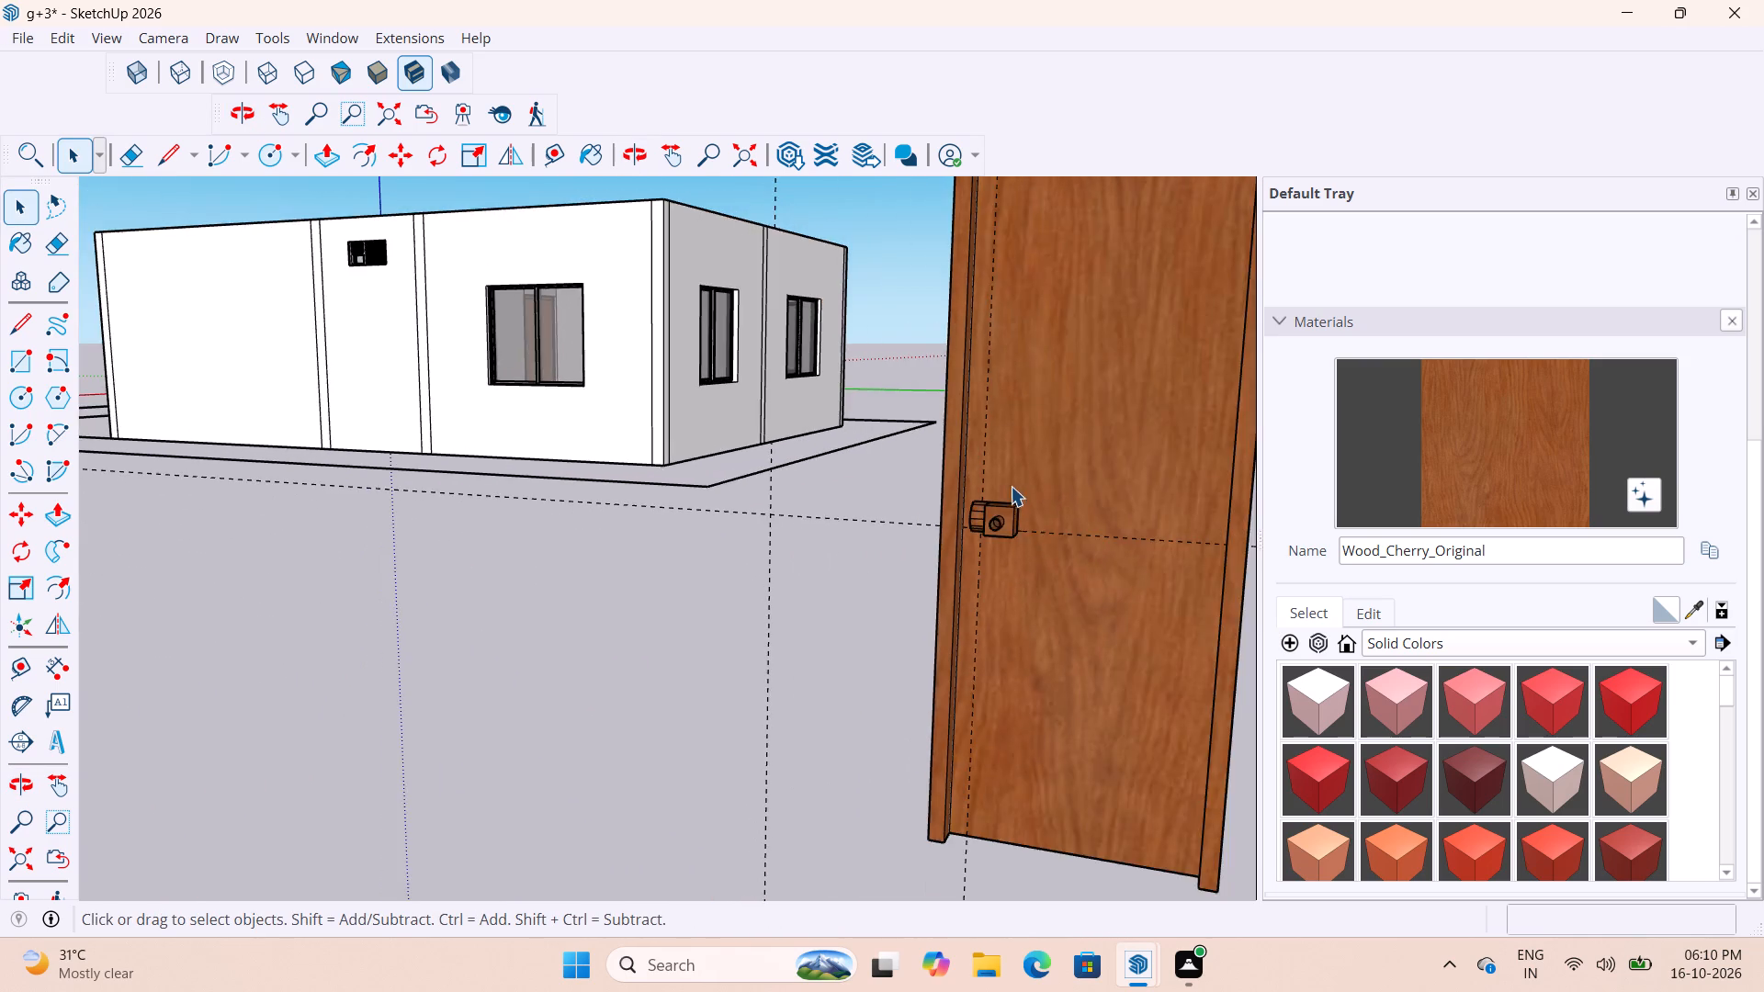
scroll(1011, 486, "down", 16)
middle_click_drag(888, 522, 1027, 746)
middle_click_drag(1029, 750, 1039, 799)
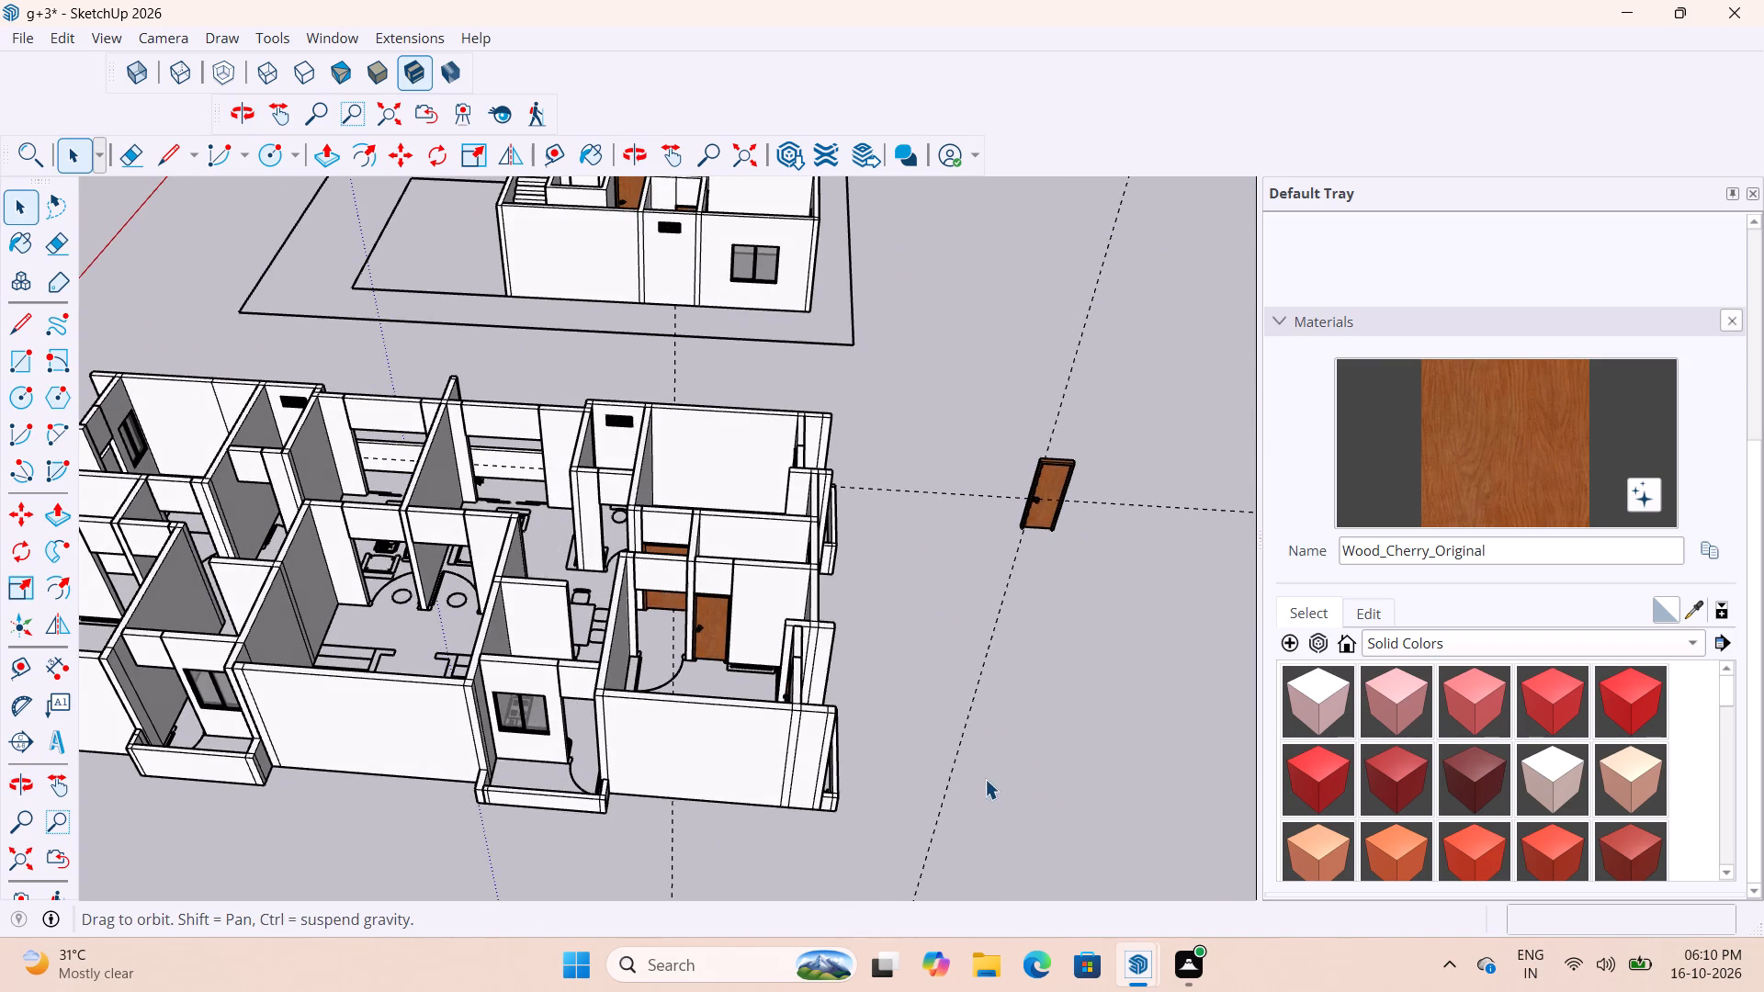
Place a vertical guide on the door copy's leaf, 2" in from the jamb edge opposite the handle.
scroll(636, 578, "up", 9)
scroll(1030, 488, "down", 5)
scroll(967, 667, "up", 4)
scroll(563, 634, "down", 7)
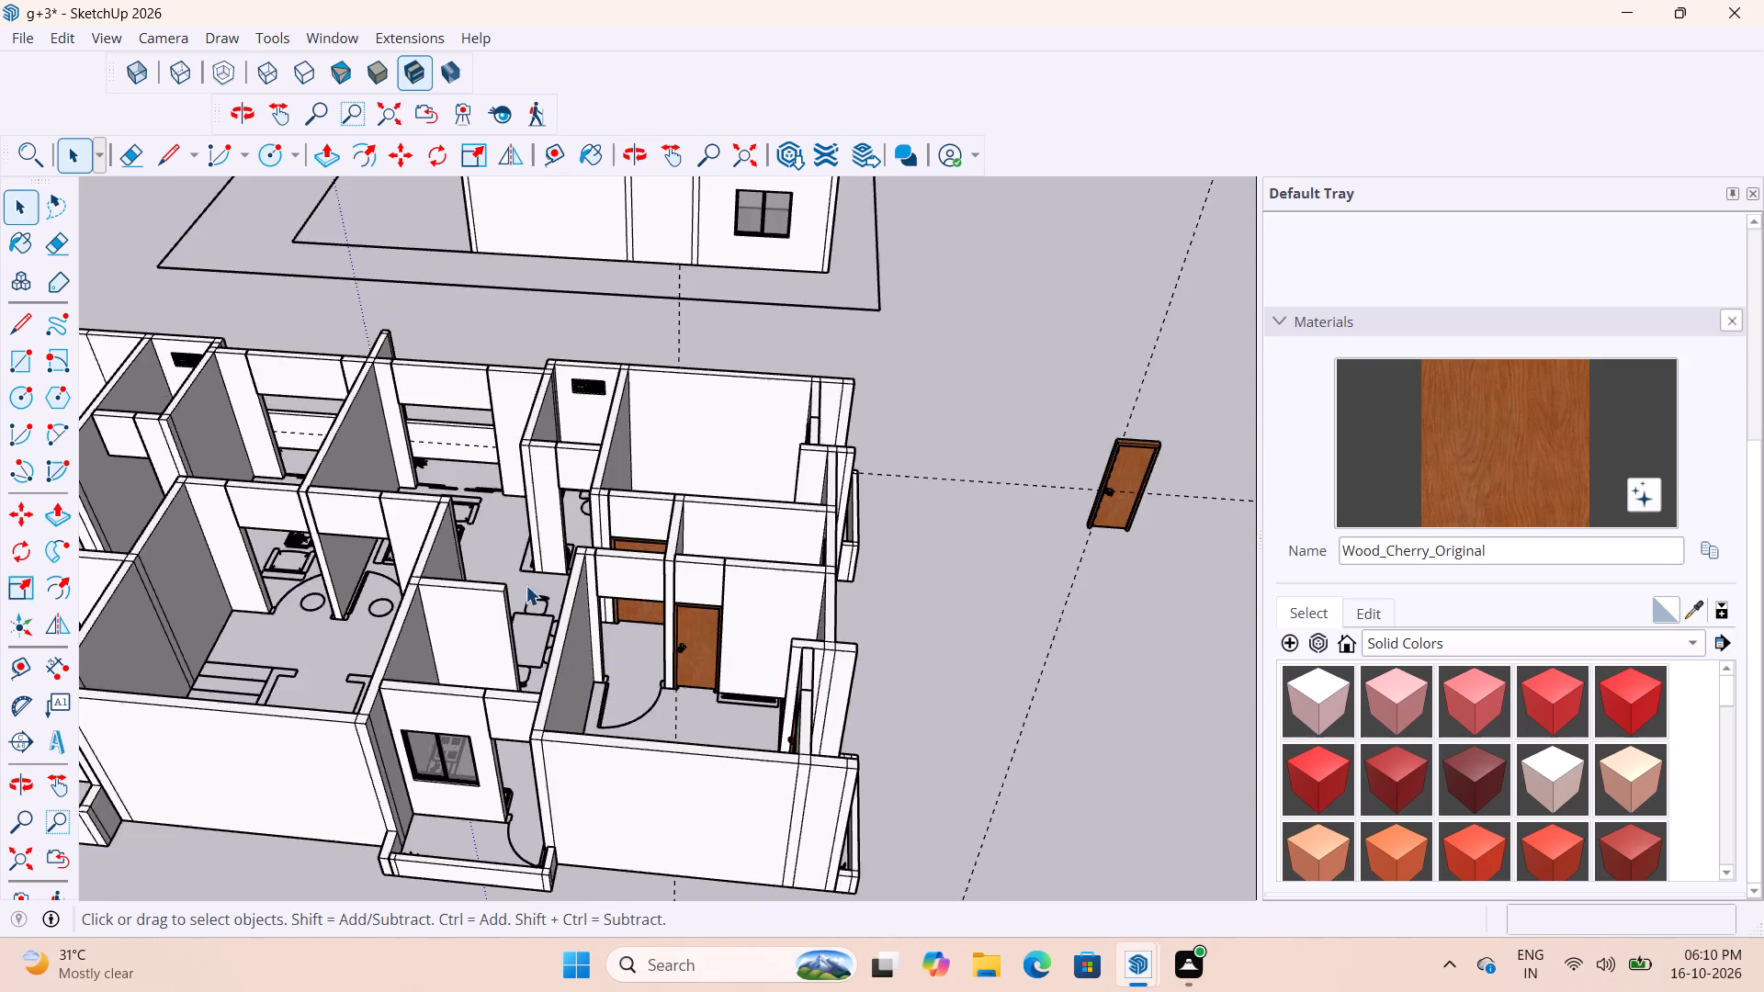
scroll(526, 585, "down", 2)
scroll(911, 538, "up", 20)
scroll(911, 538, "up", 8)
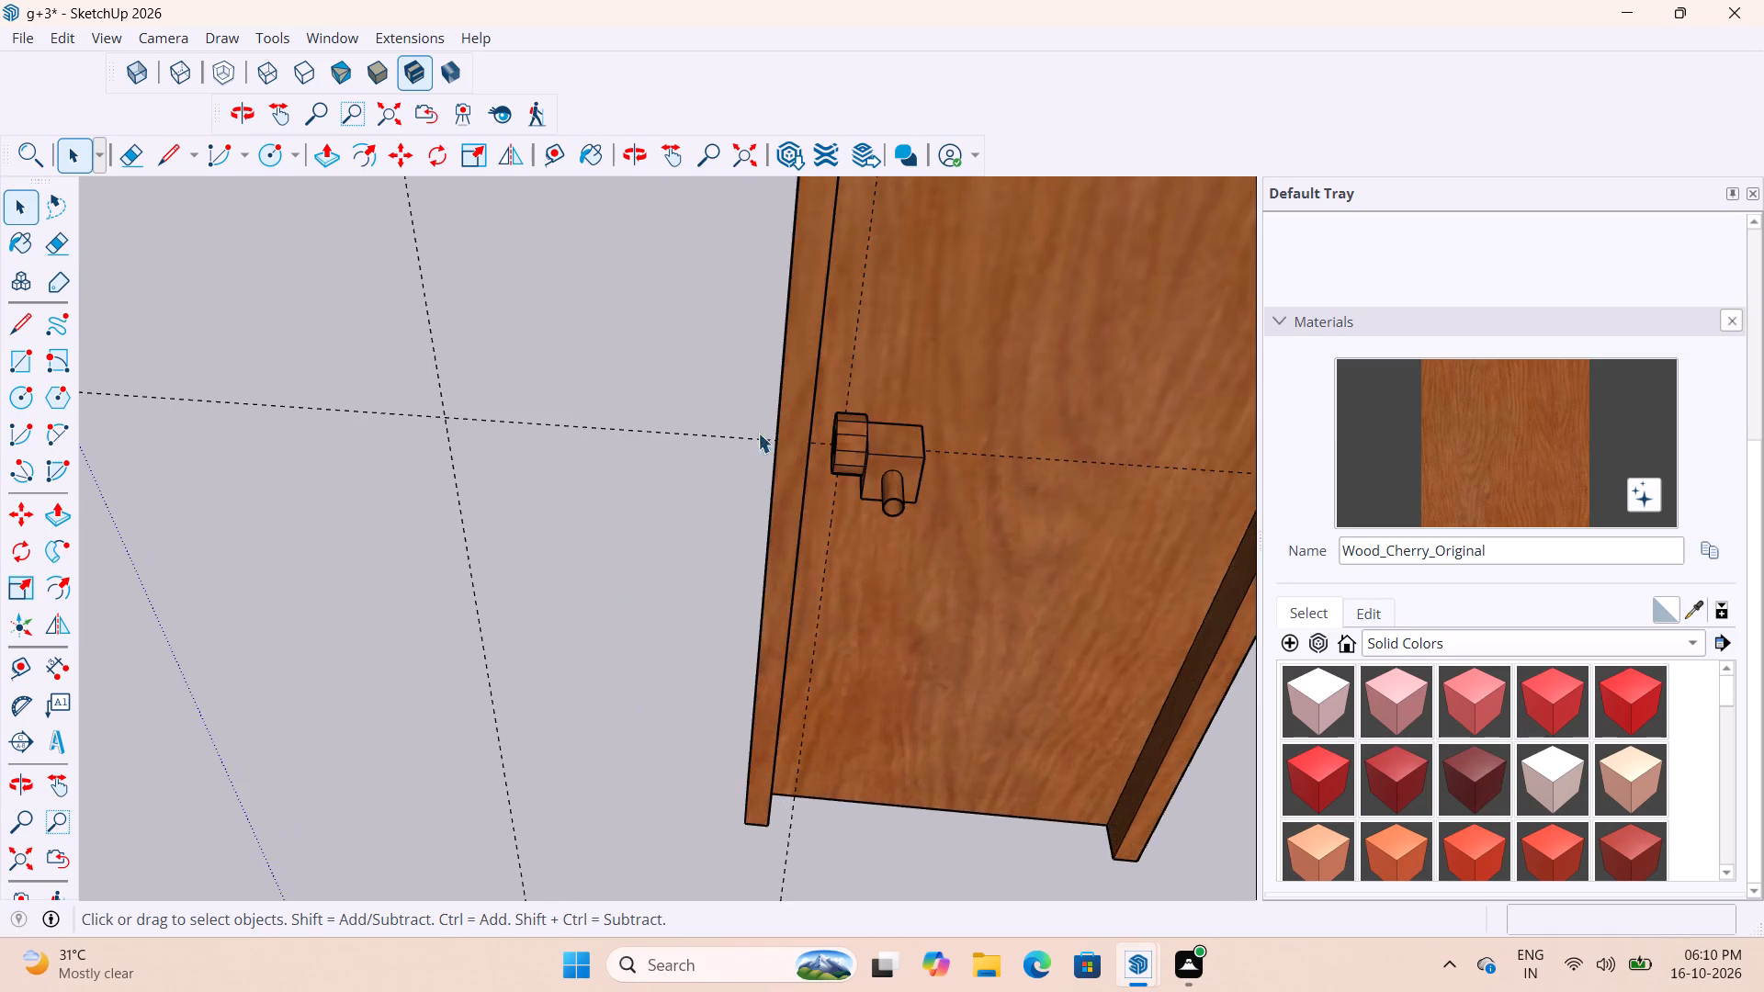
scroll(691, 446, "down", 11)
scroll(836, 520, "up", 8)
middle_click_drag(806, 458, 948, 394)
scroll(754, 469, "up", 2)
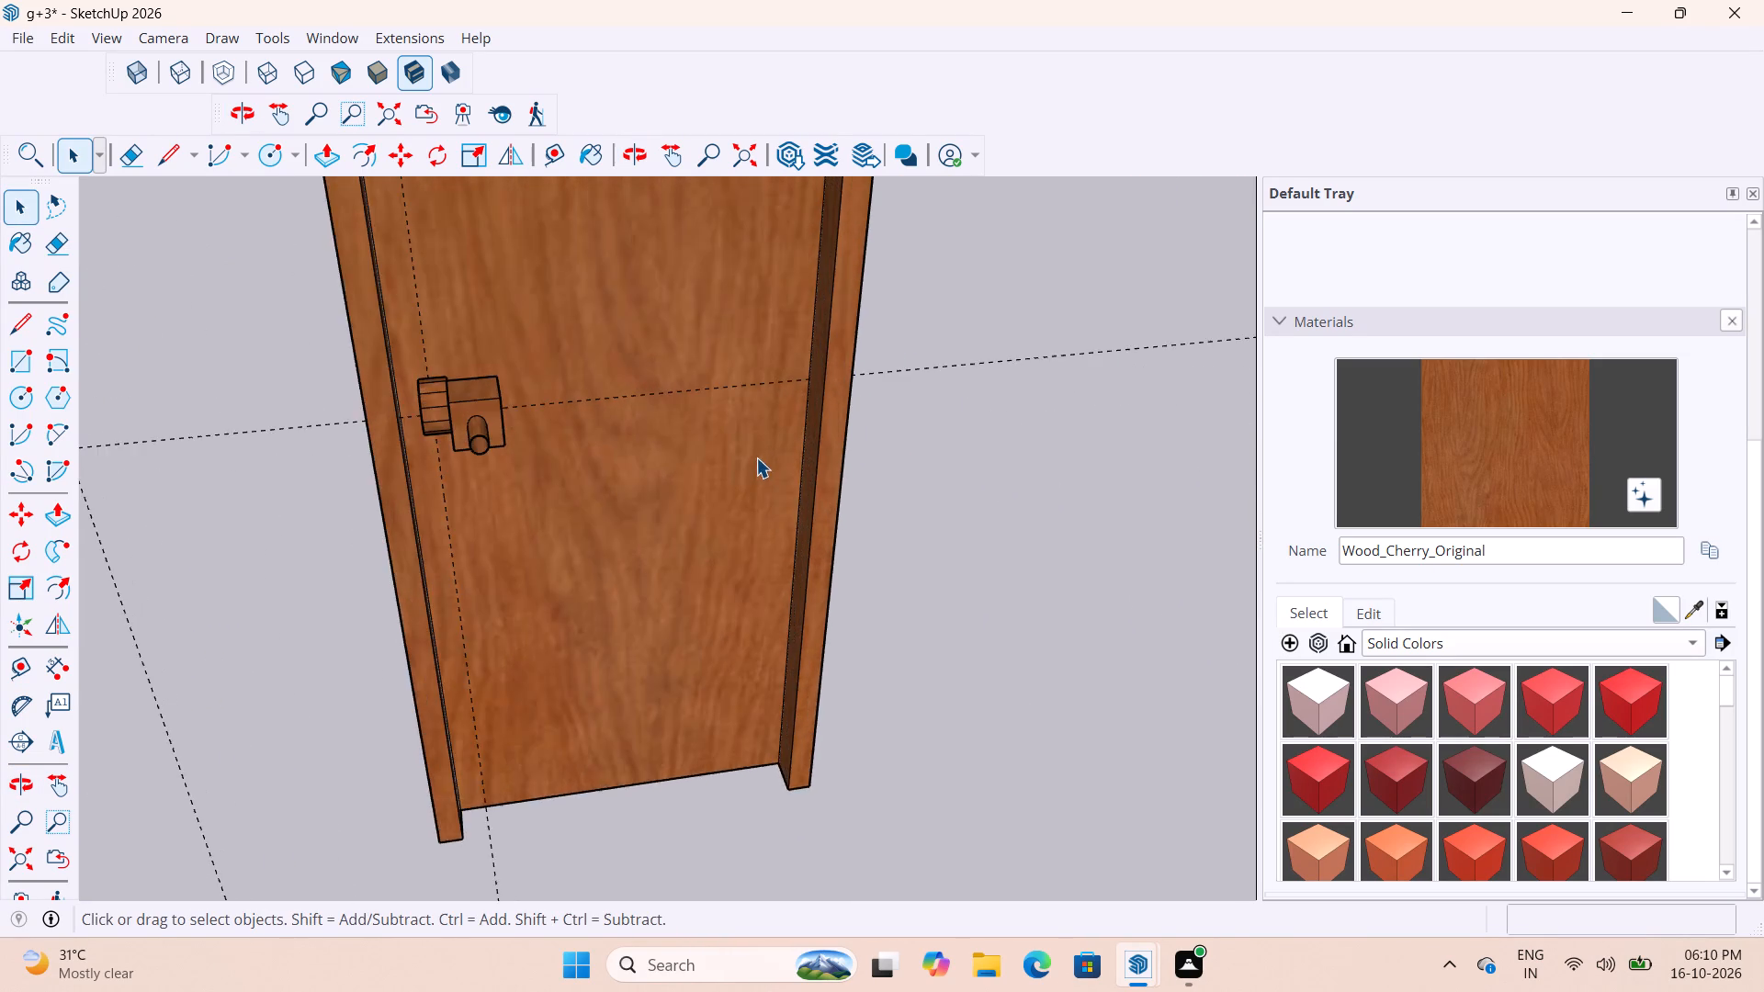
scroll(756, 457, "up", 6)
key("t")
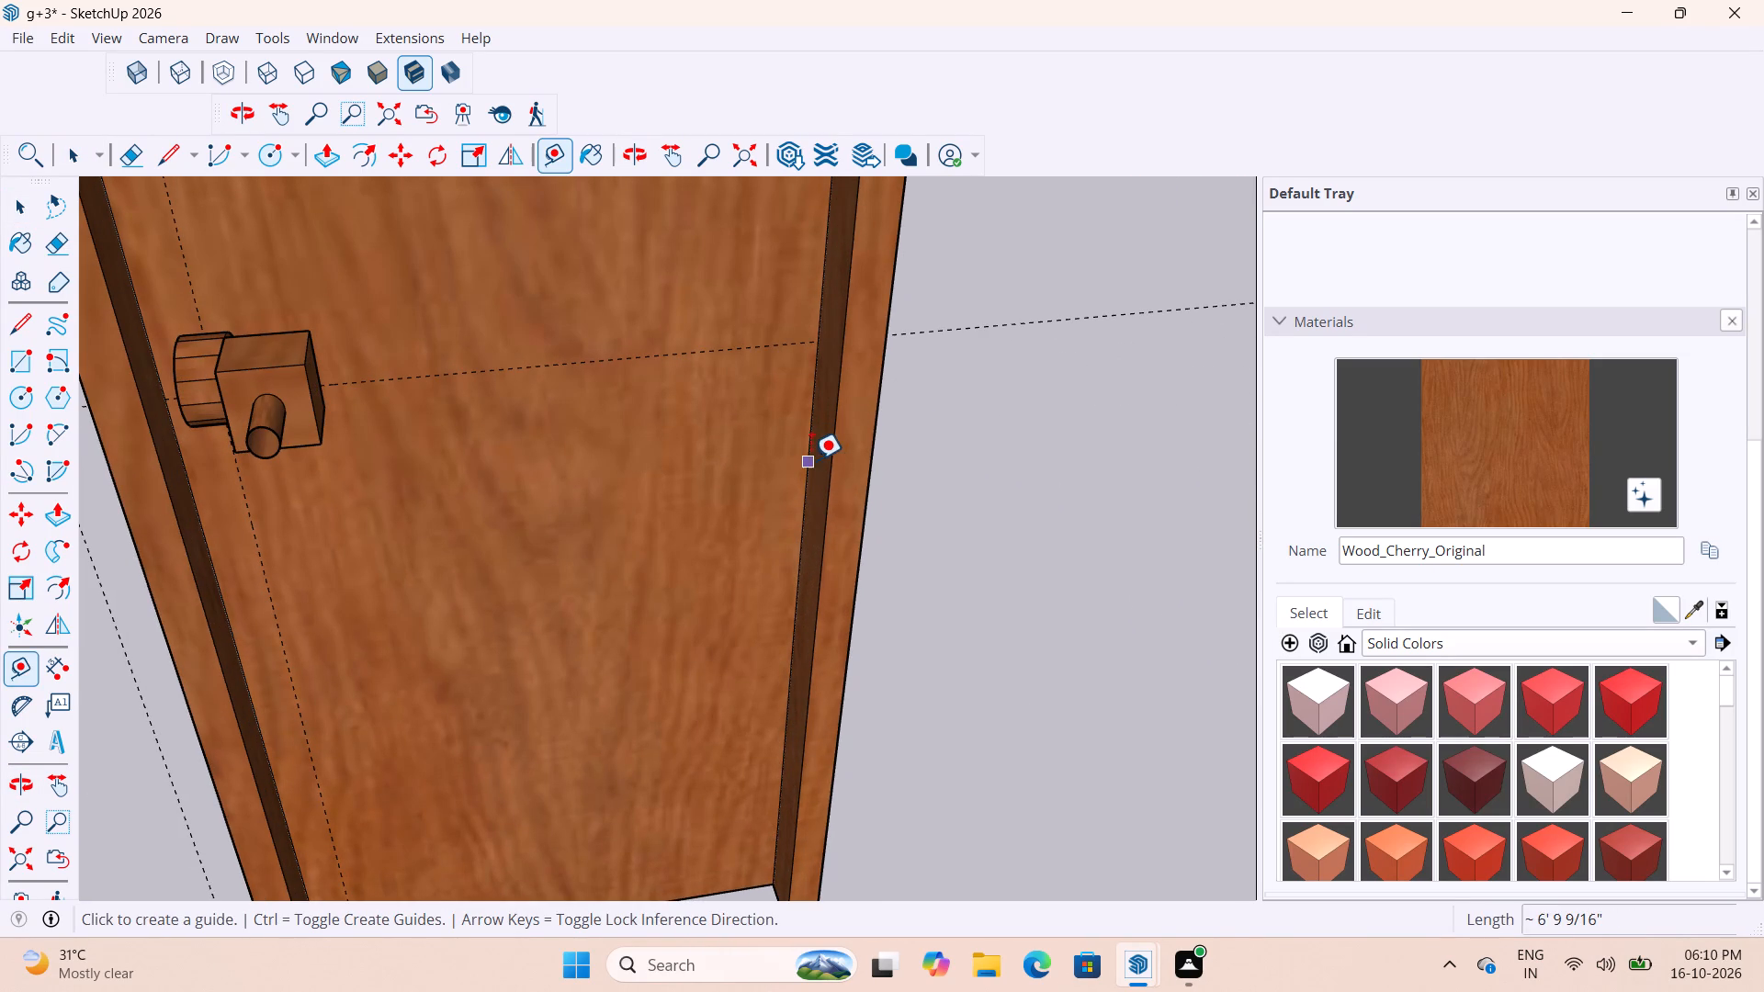
left_click(808, 457)
type("2\"")
key("Return")
scroll(776, 532, "down", 4)
key("space")
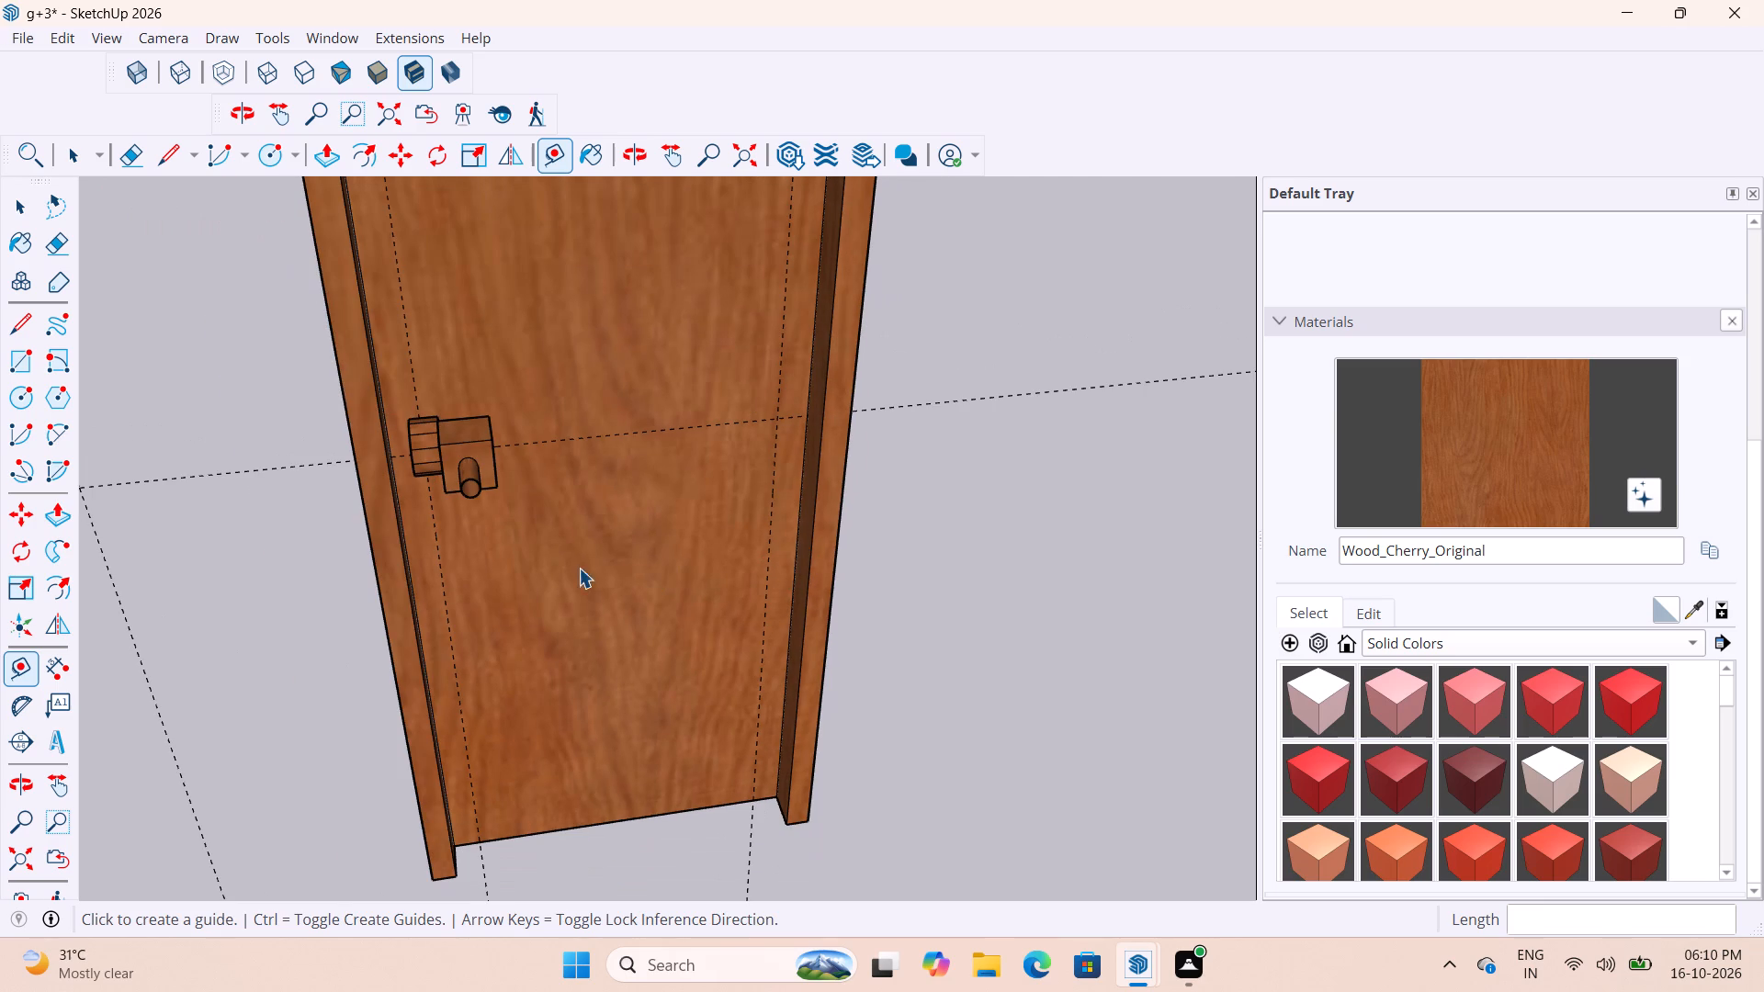
Move the handle across the leaf beside the opposite jamb and onto the leaf's face, its back lower bounding-box corner at the guides' intersection.
key("v")
left_click(471, 431)
left_click(478, 455)
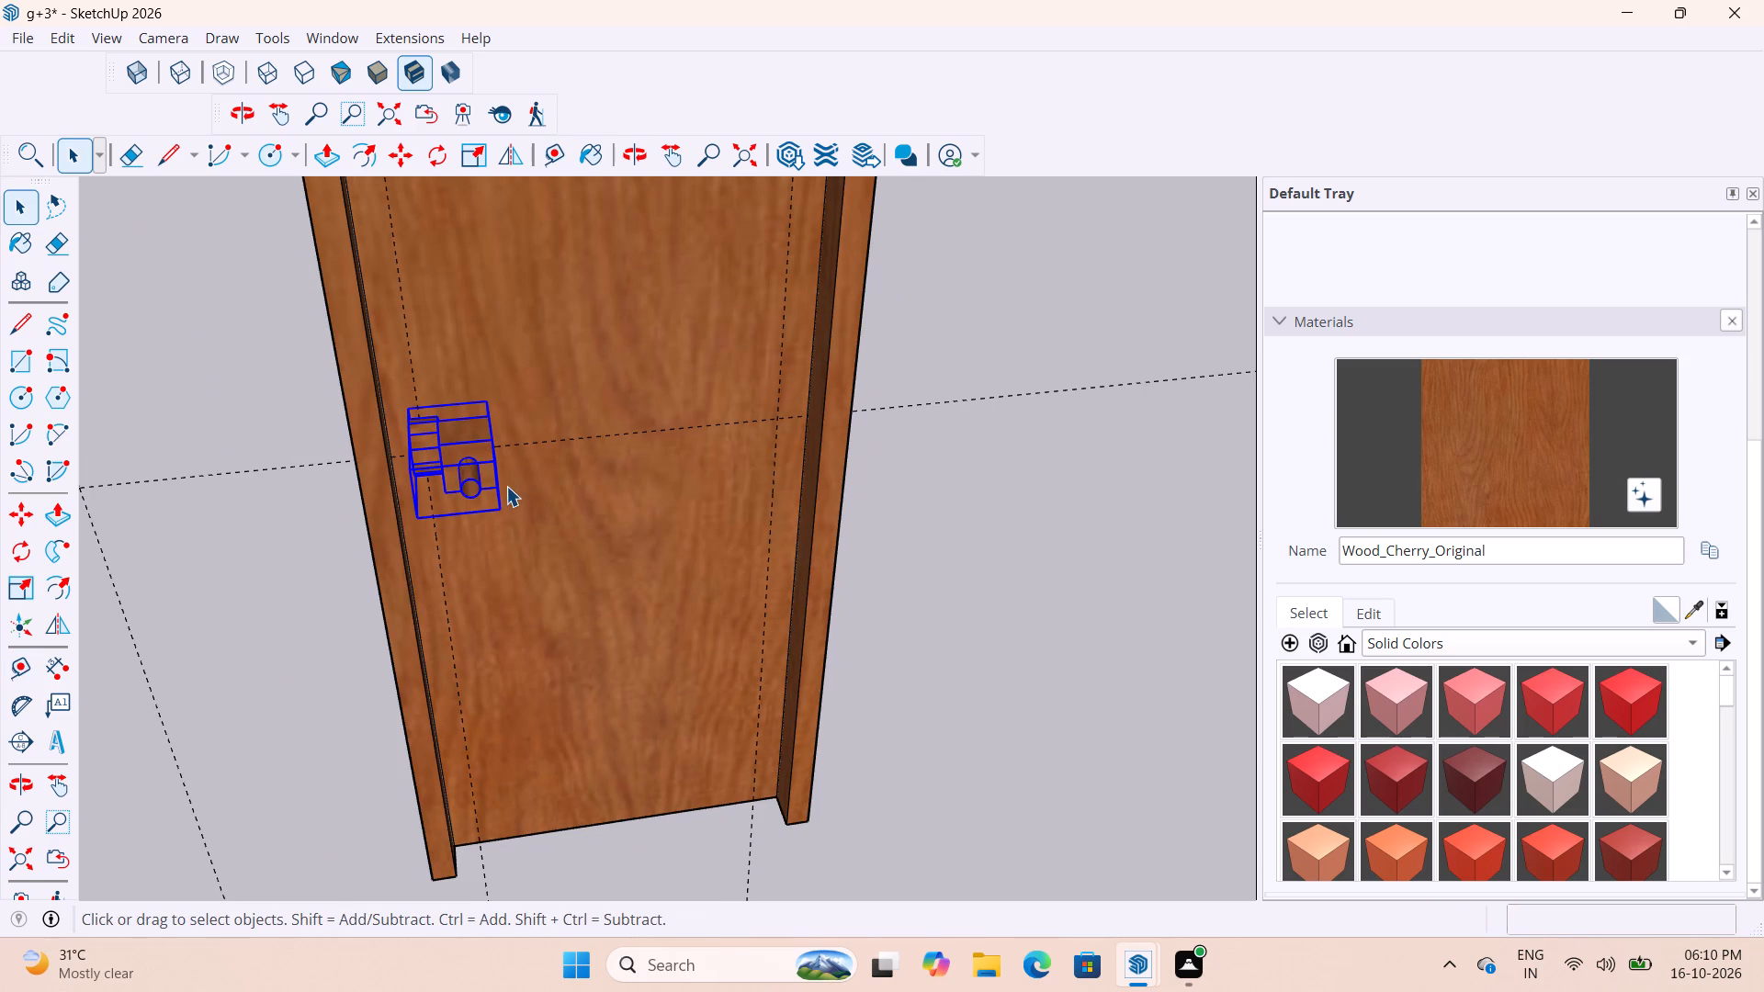
key("m")
scroll(516, 508, "up", 3)
left_click(494, 509)
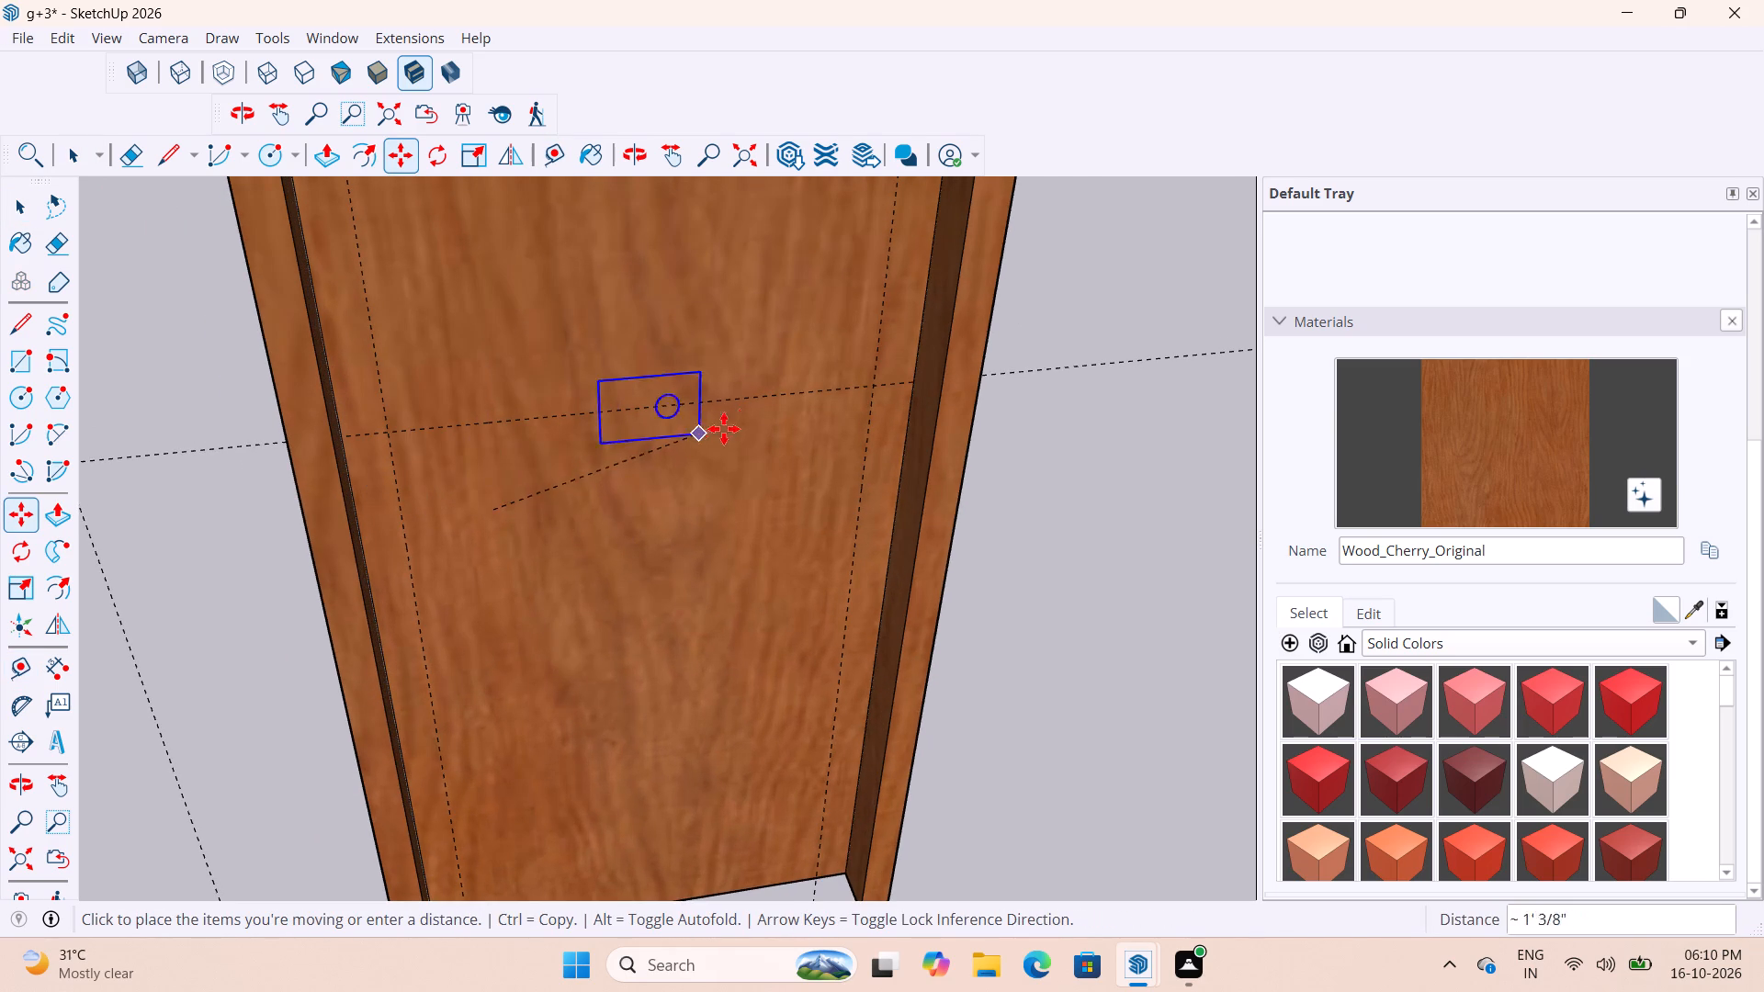
left_click(876, 390)
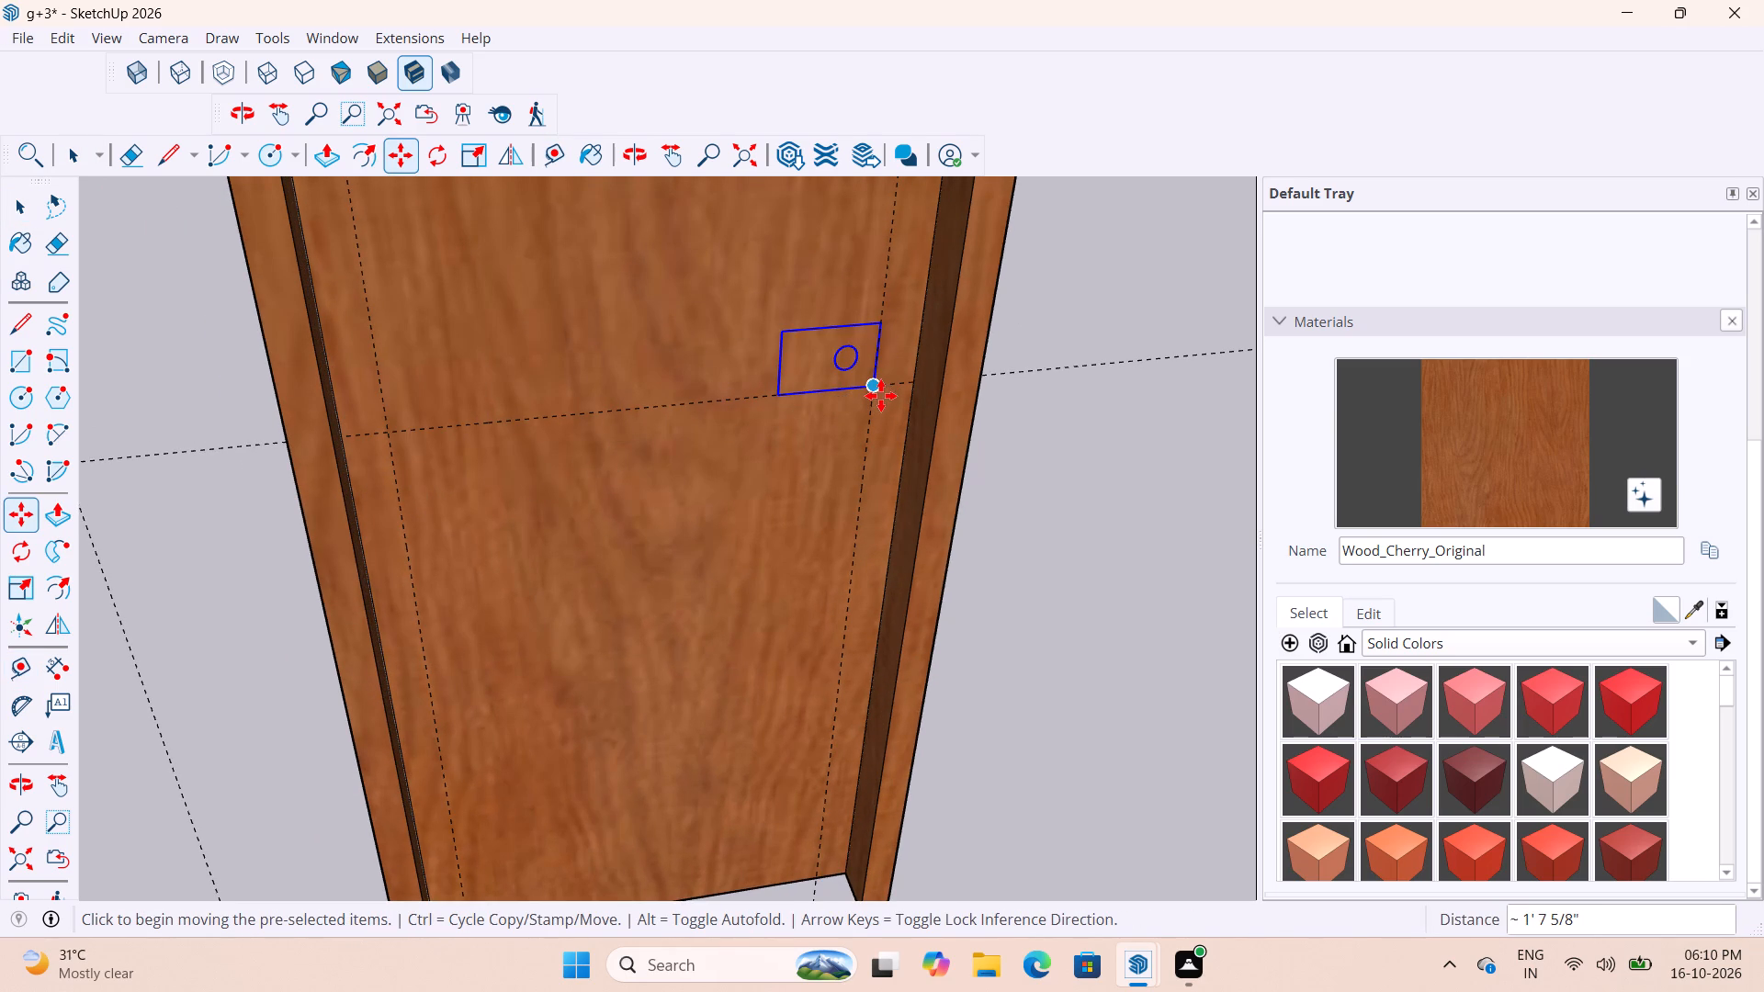
key("m")
scroll(868, 336, "up", 3)
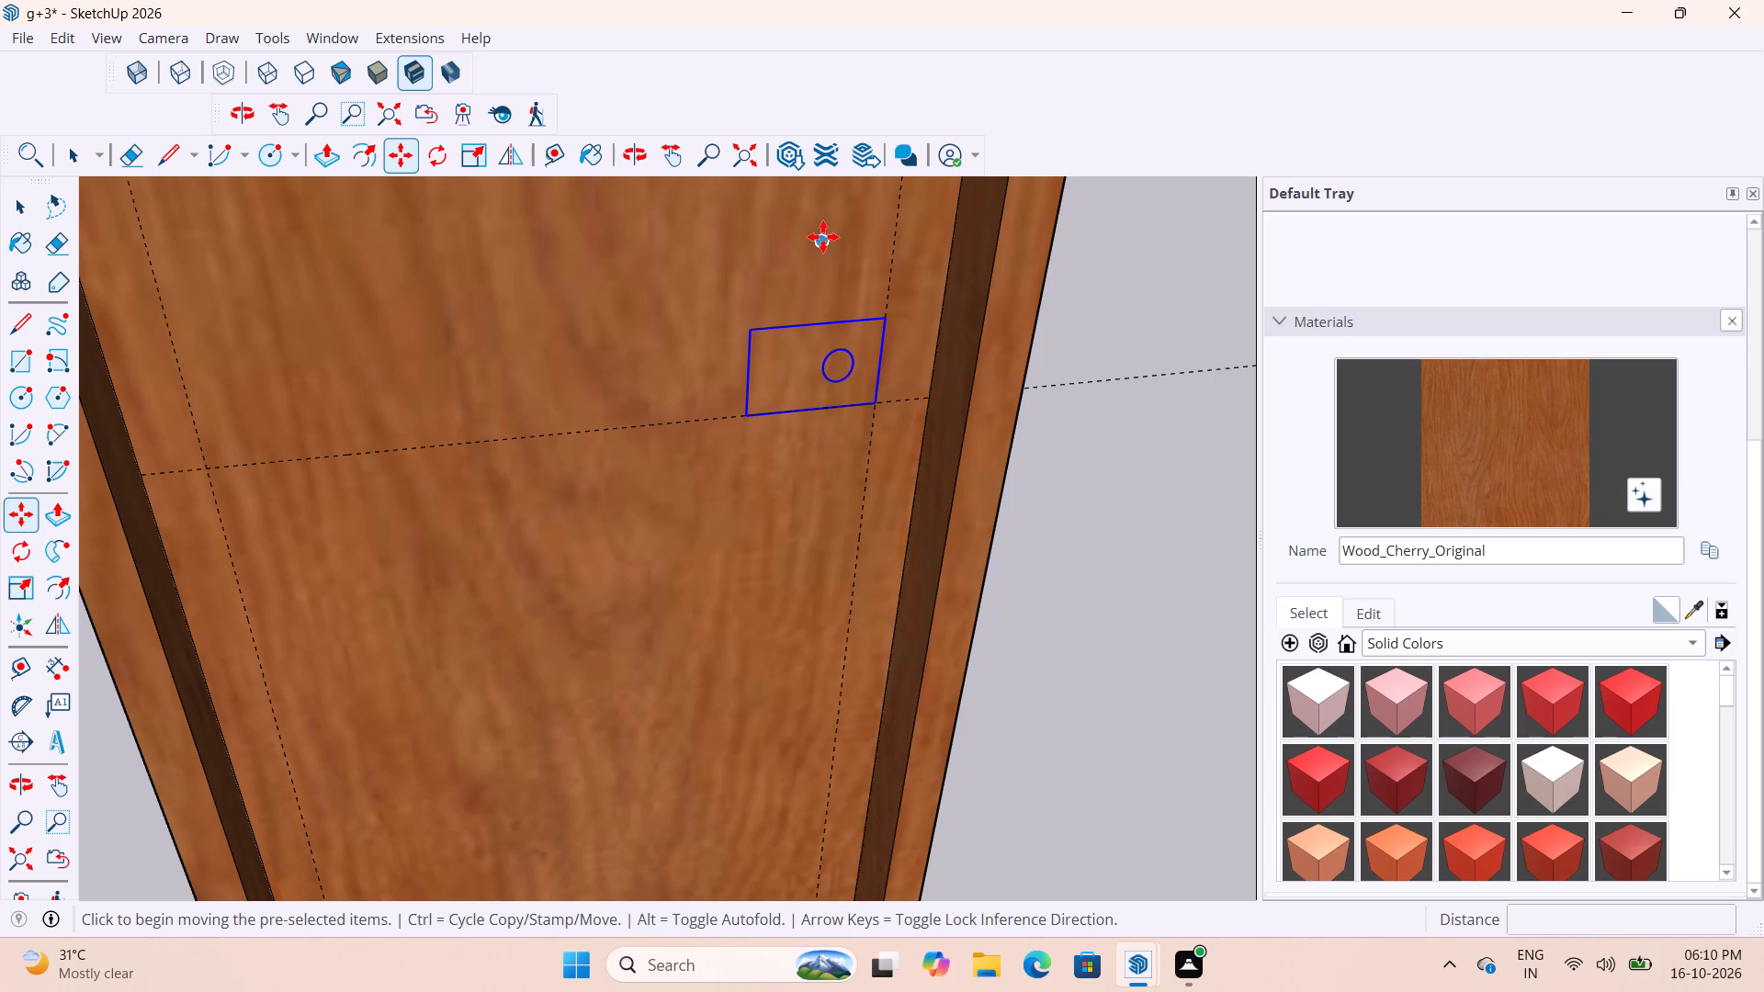
left_click(823, 236)
left_click(889, 320)
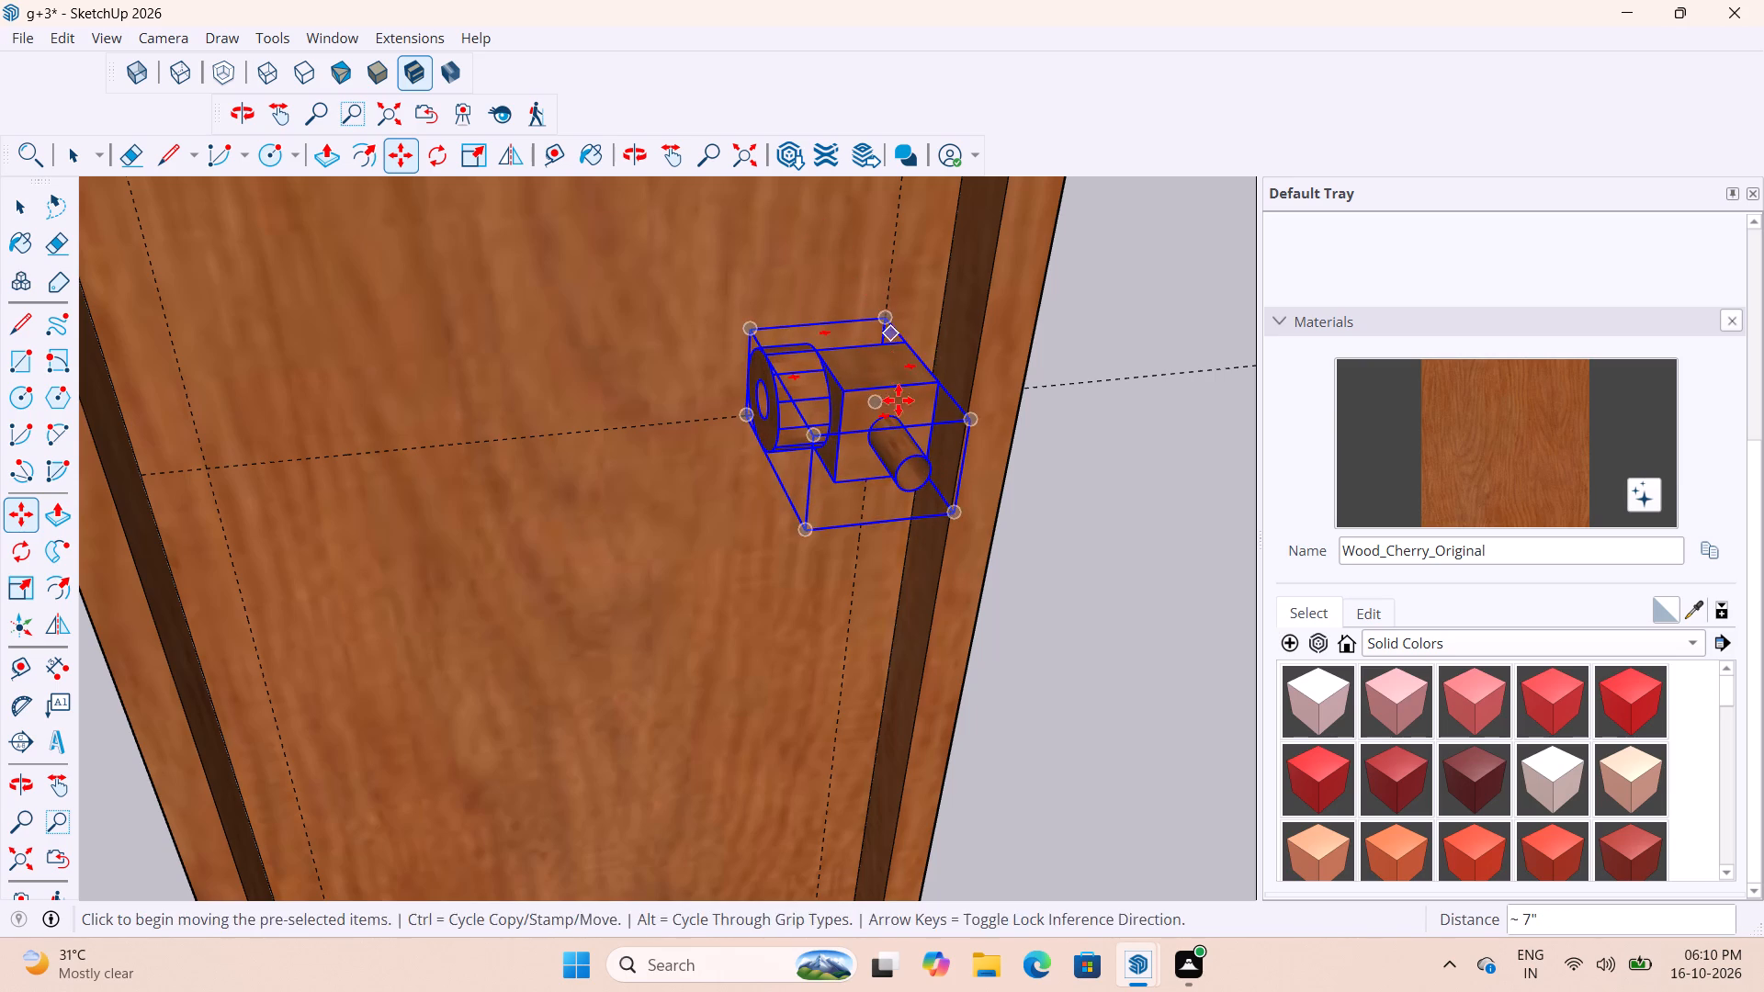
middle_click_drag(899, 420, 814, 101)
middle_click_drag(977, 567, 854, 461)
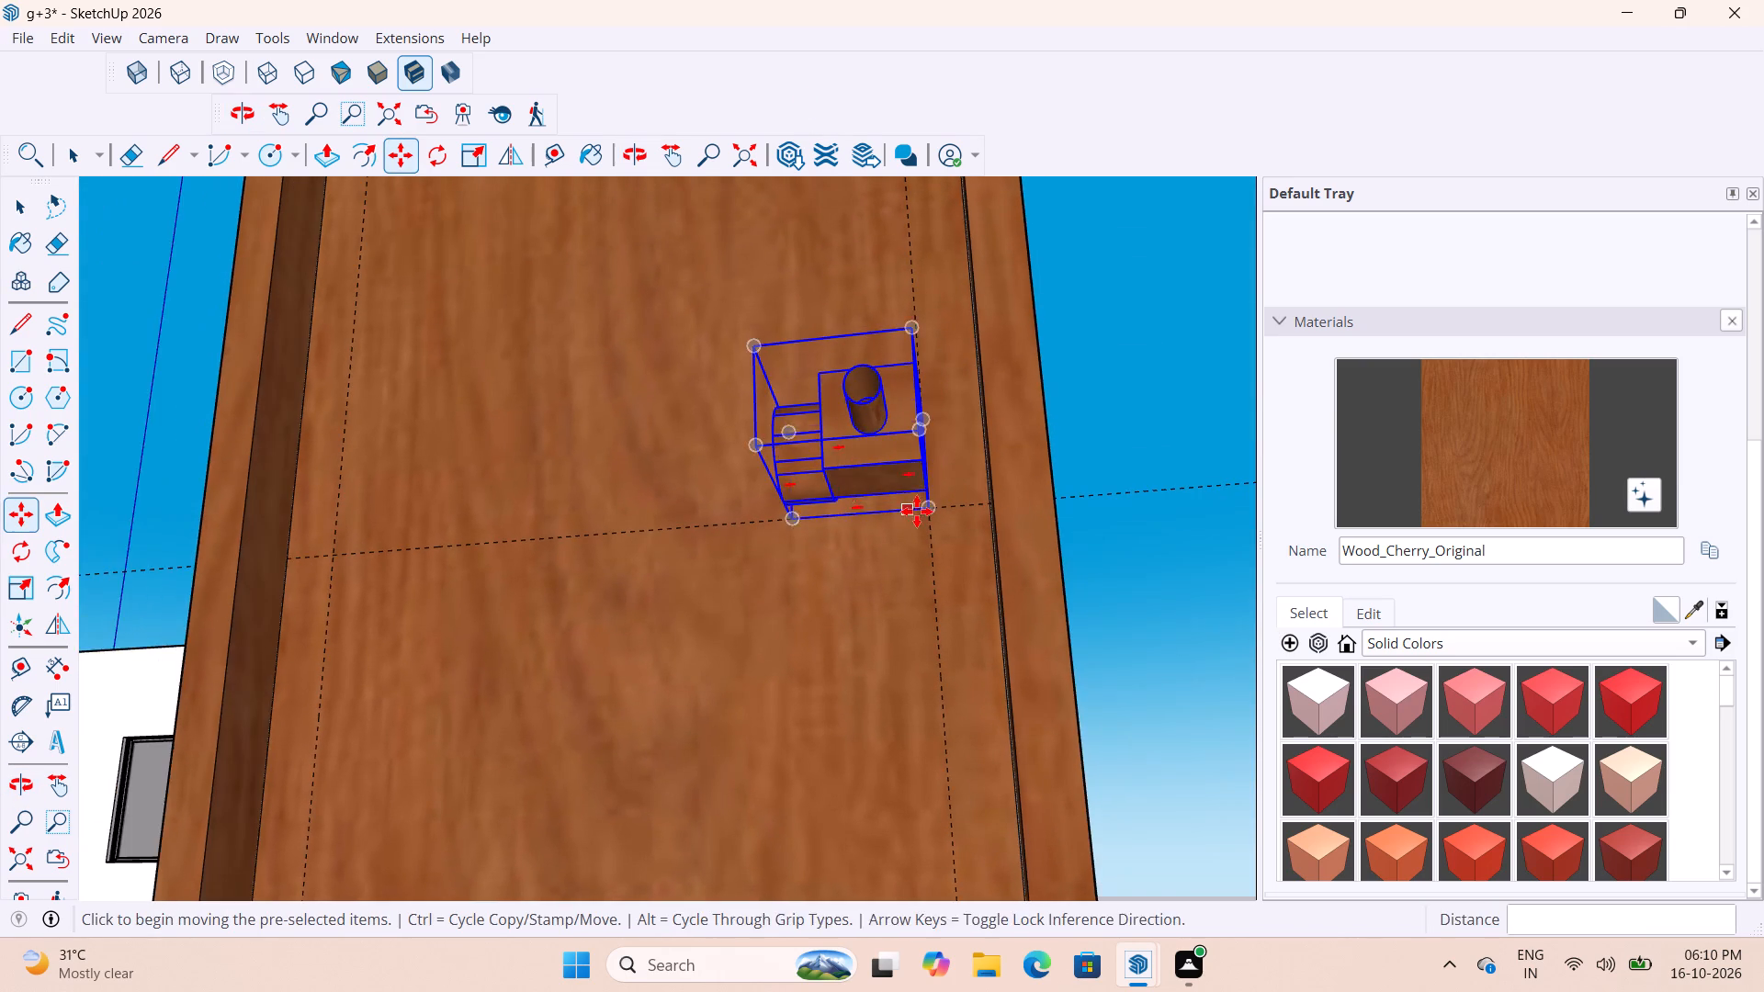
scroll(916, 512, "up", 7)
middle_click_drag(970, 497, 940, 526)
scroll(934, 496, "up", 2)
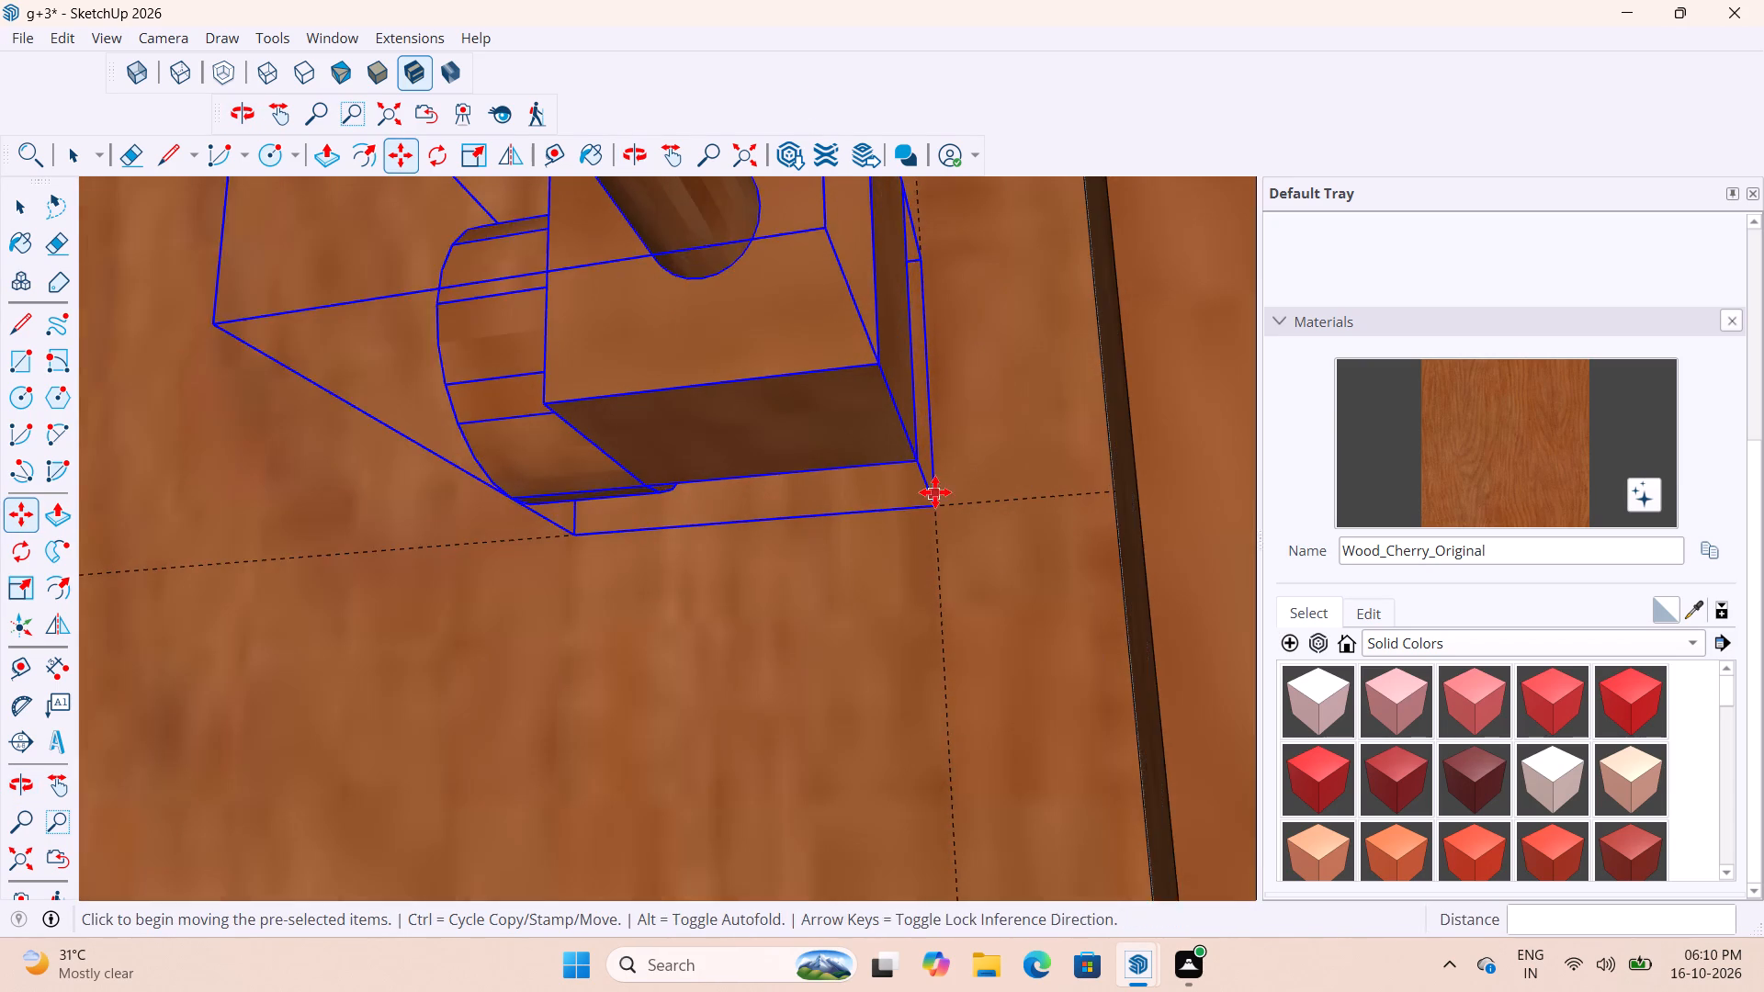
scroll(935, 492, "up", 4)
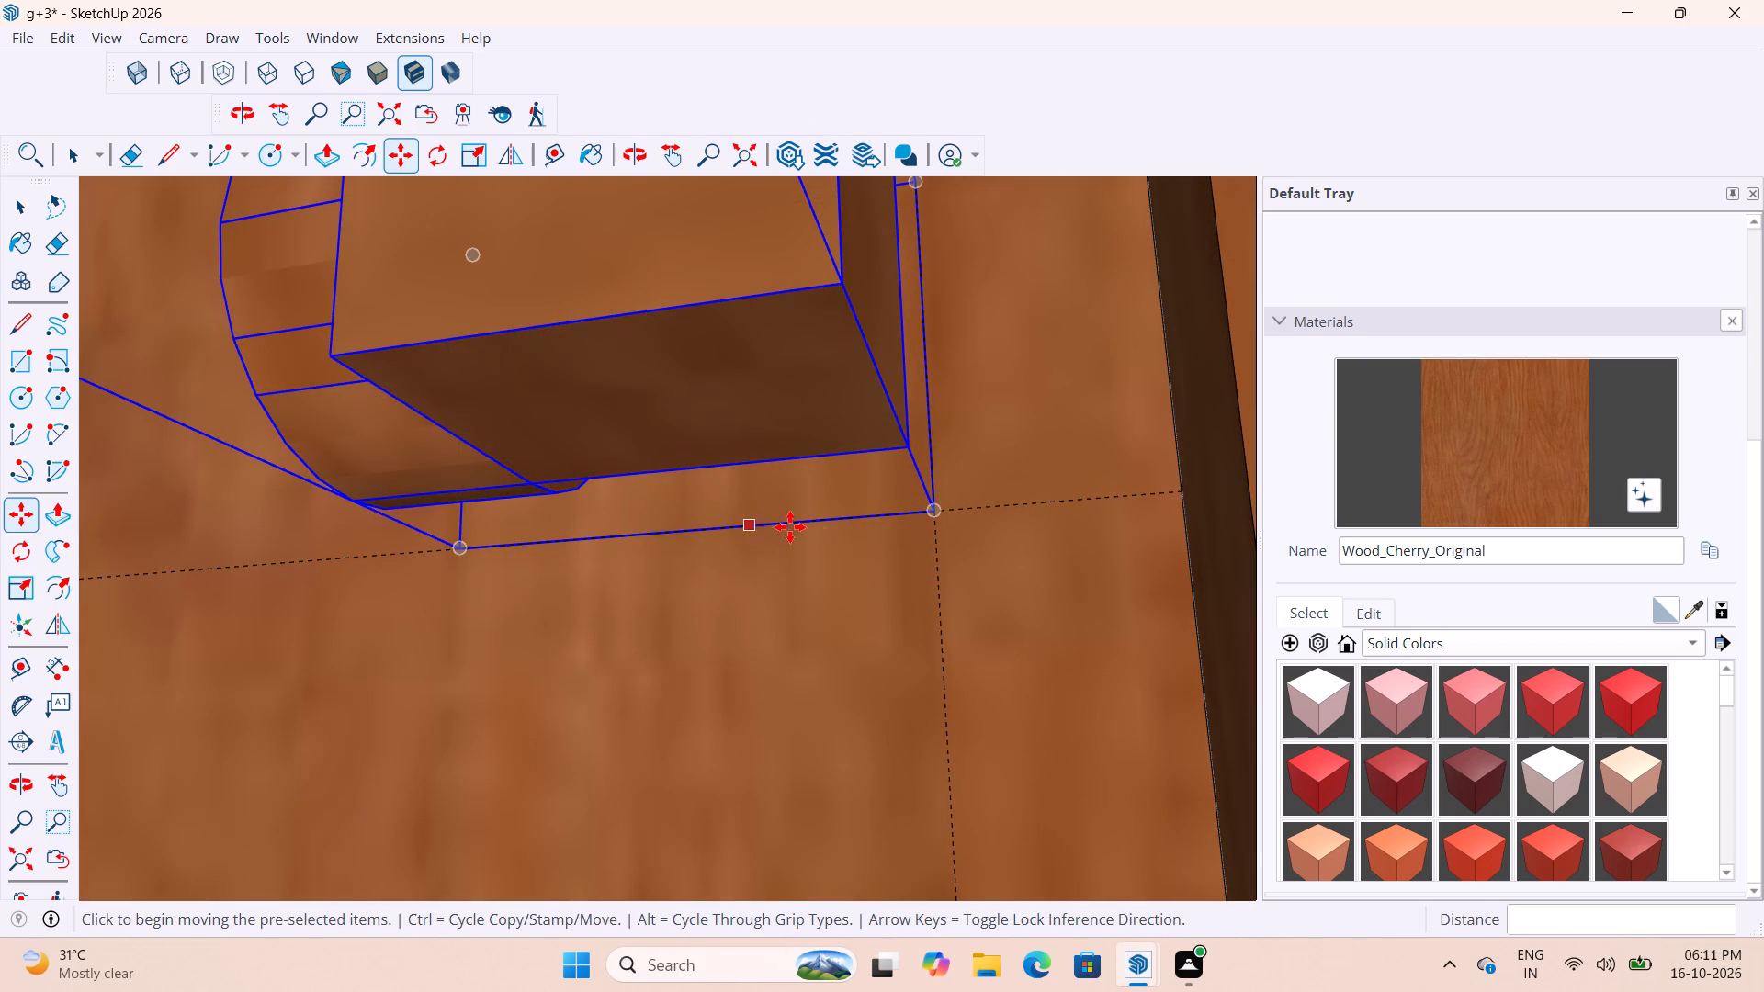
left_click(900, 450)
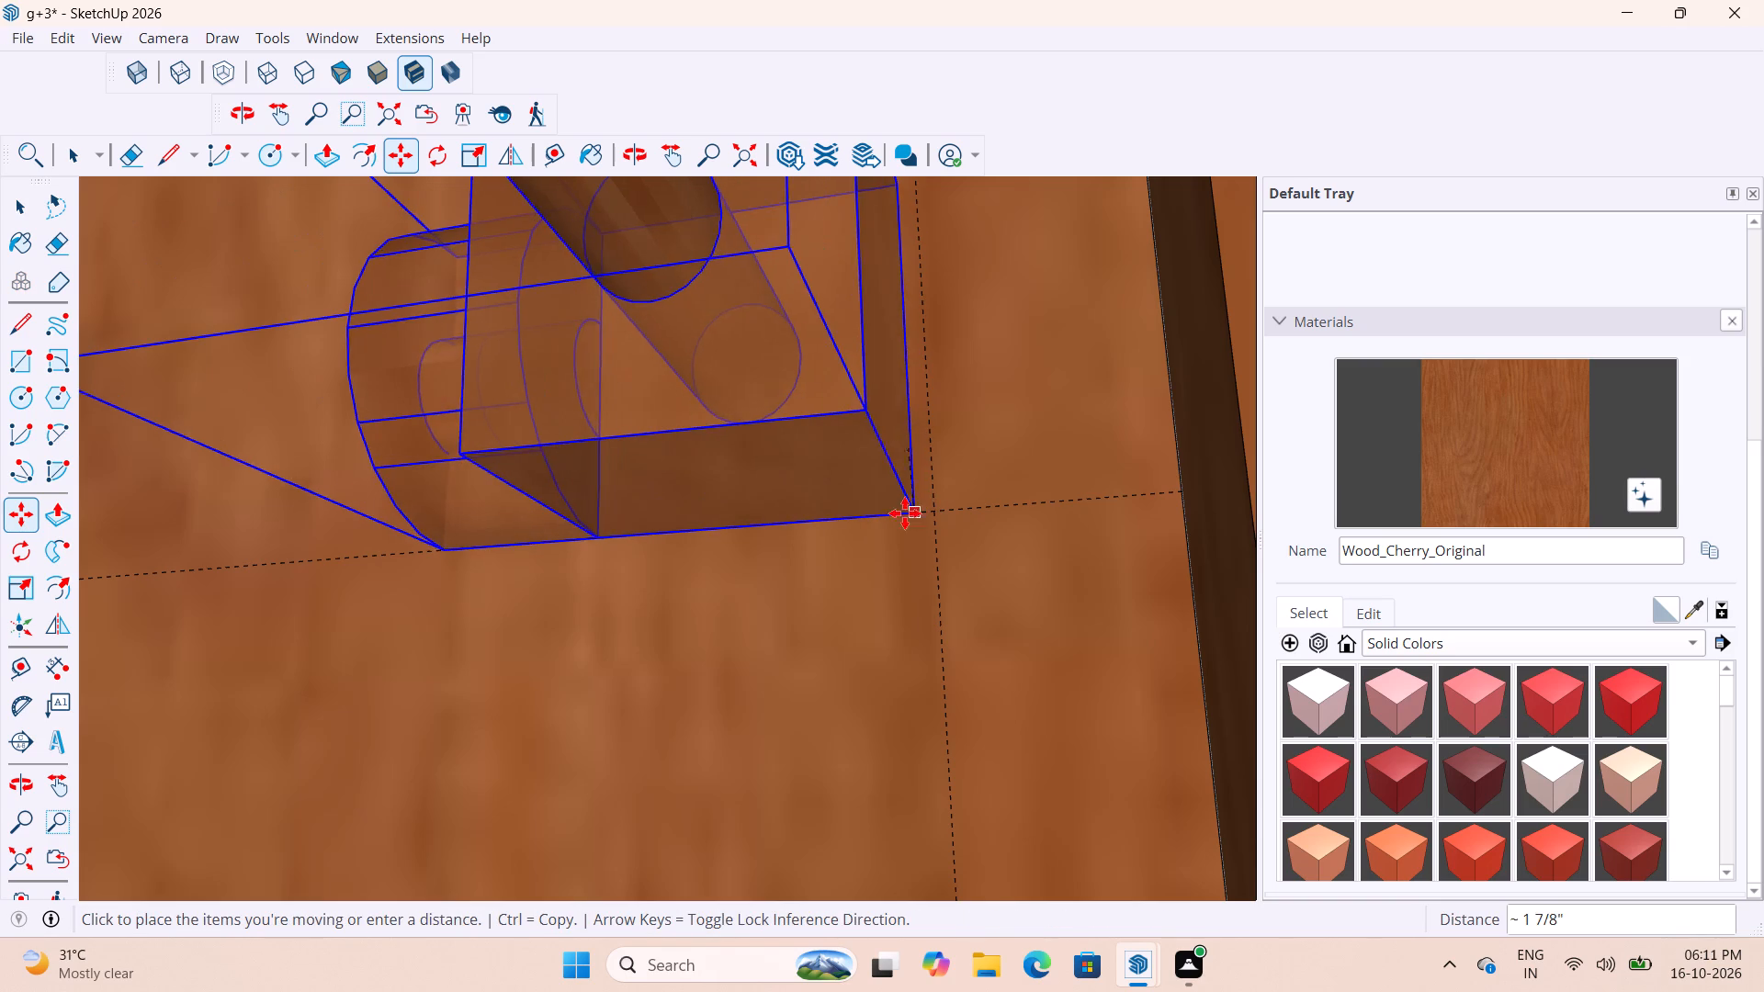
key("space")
Examine the relocated handle from the side and back, checking how it meets the leaf, jamb and guides.
scroll(842, 571, "down", 1)
middle_click_drag(867, 556, 828, 529)
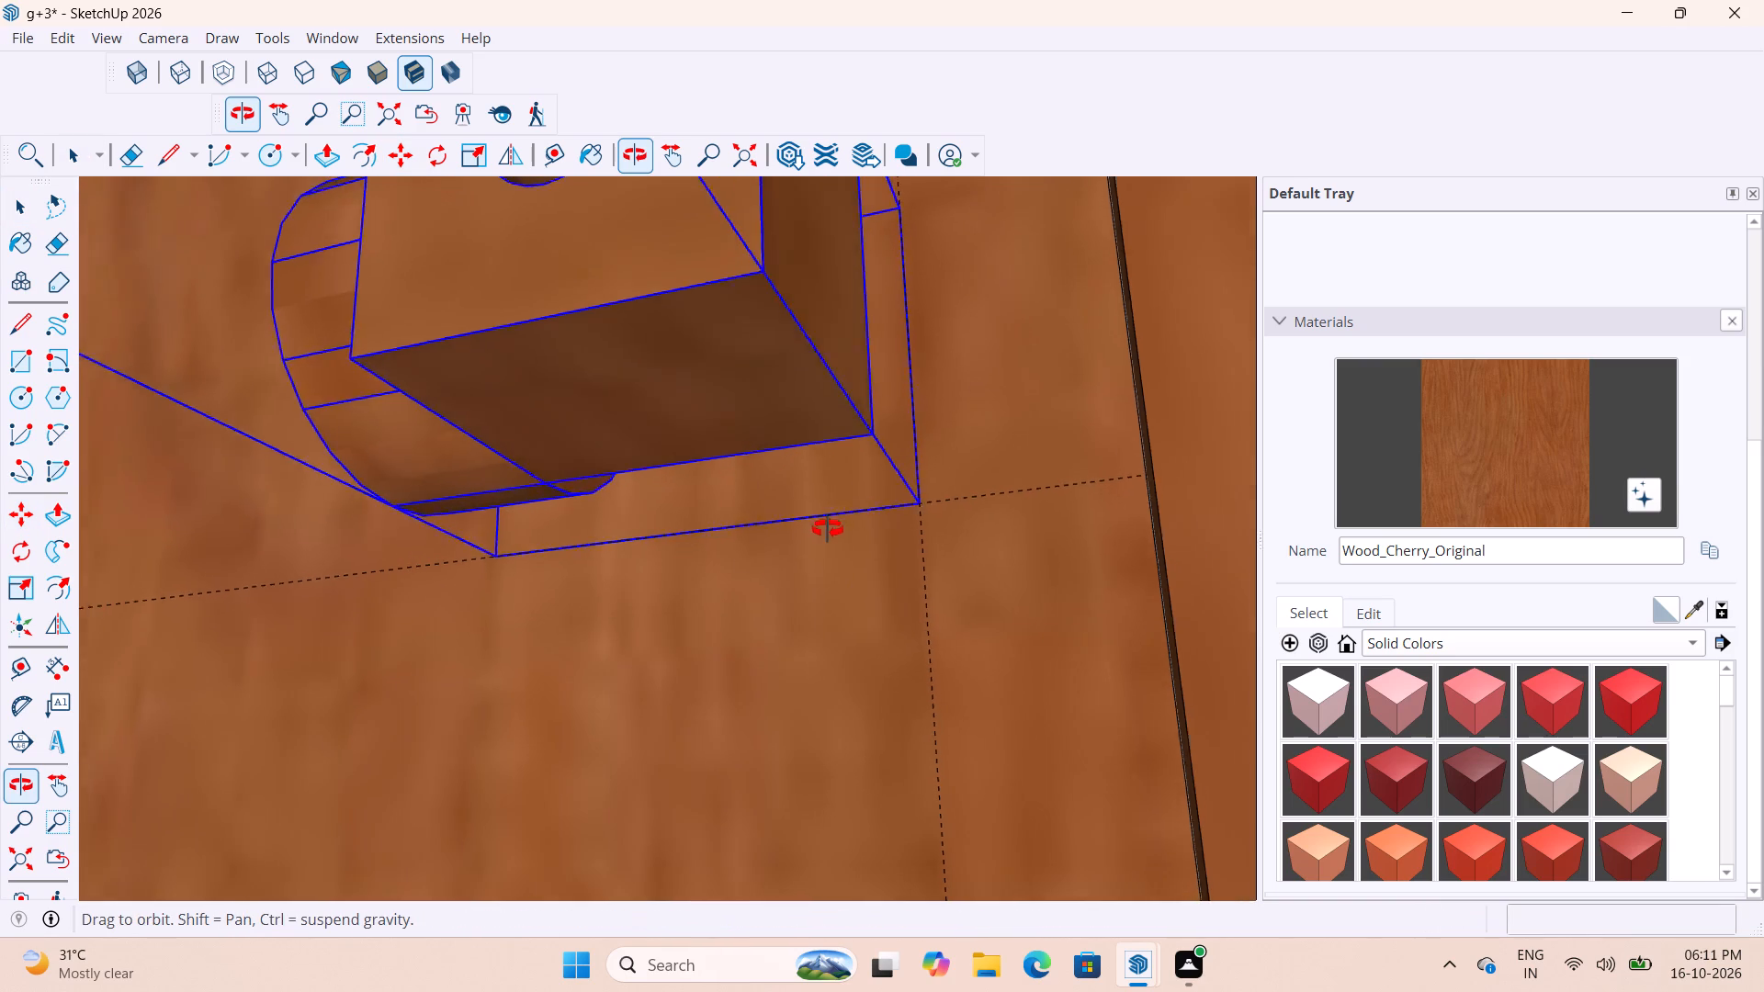
middle_click_drag(828, 529, 661, 545)
scroll(745, 466, "down", 4)
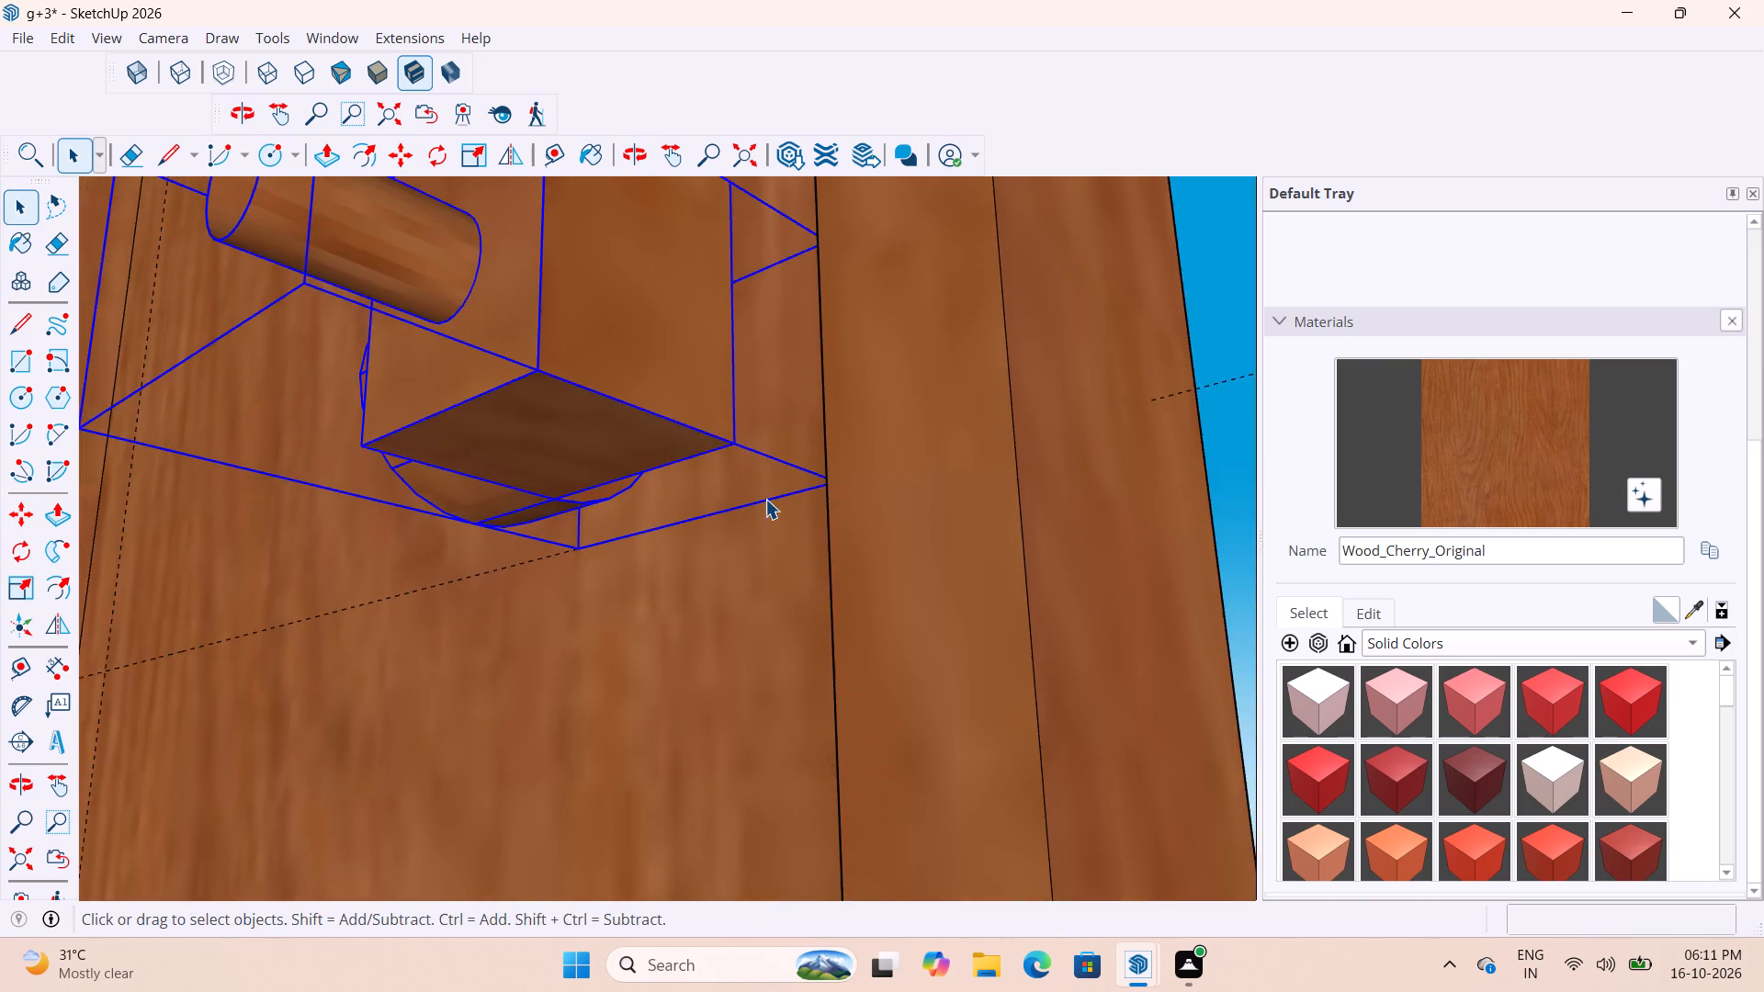
middle_click_drag(763, 472, 1554, 447)
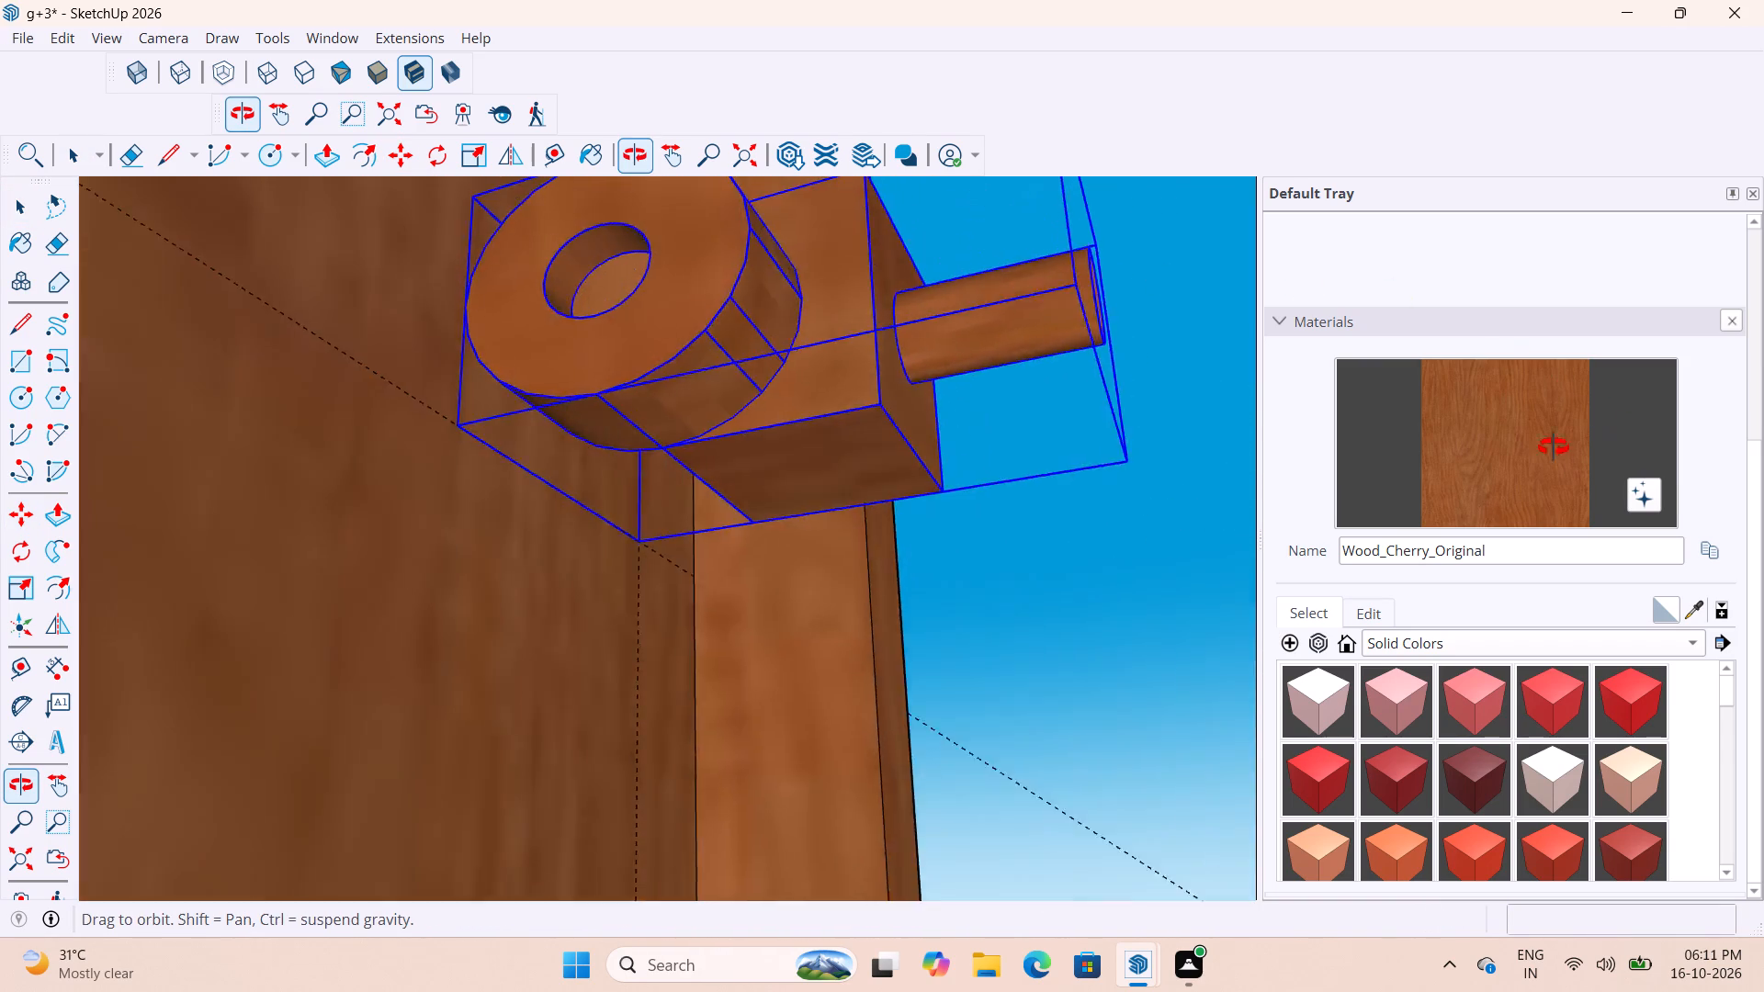
middle_click_drag(1554, 447, 1256, 547)
scroll(828, 597, "down", 10)
key("space")
left_click(1077, 489)
Delete all guides in the model.
scroll(1052, 485, "down", 9)
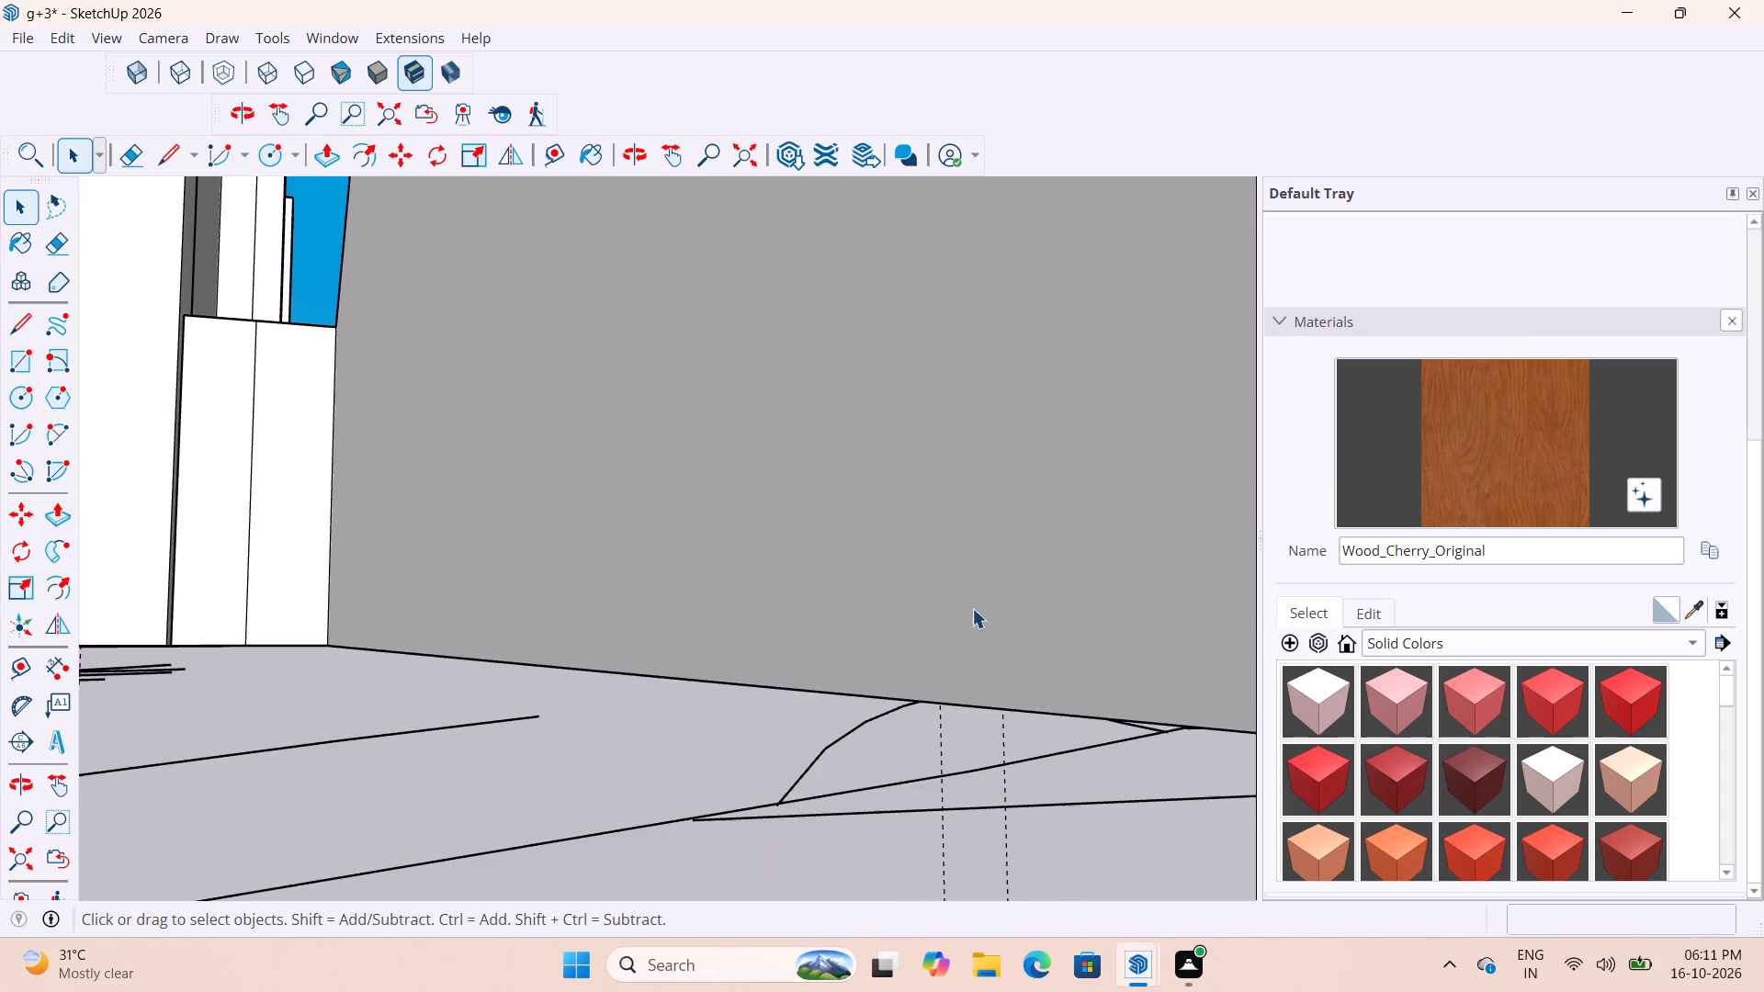
scroll(972, 608, "down", 1)
middle_click_drag(1079, 585, 992, 648)
scroll(690, 668, "down", 20)
scroll(690, 668, "down", 5)
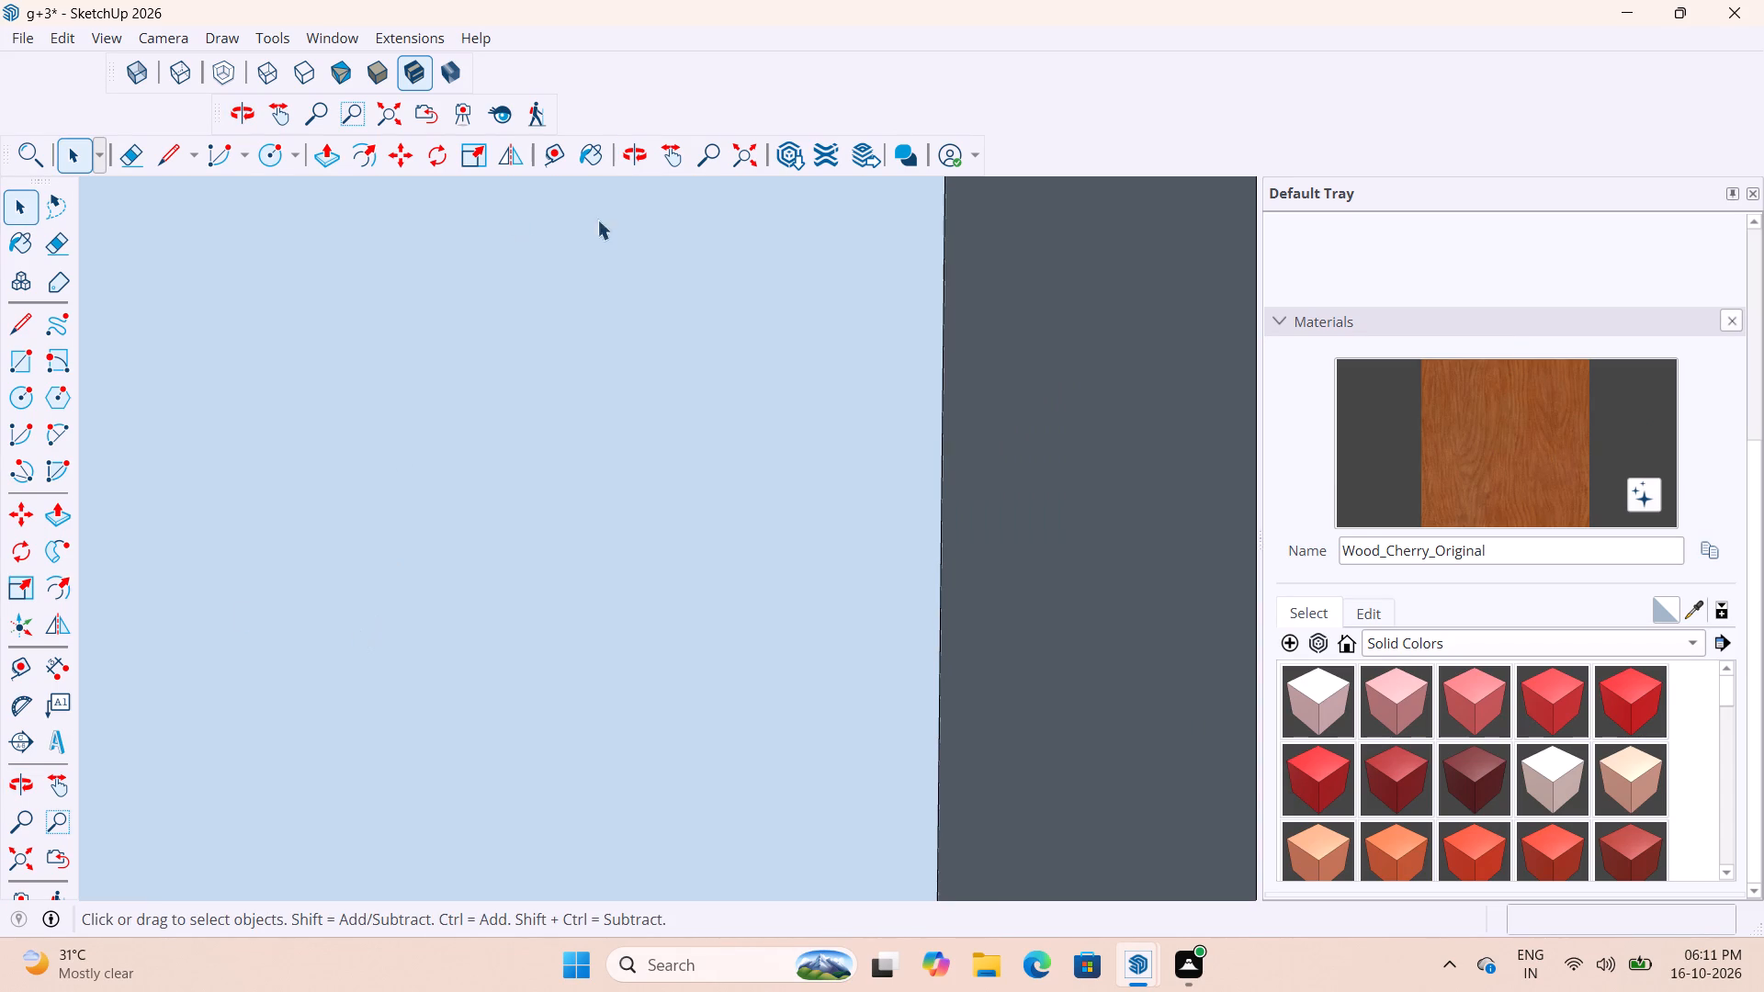
left_click(752, 166)
scroll(637, 553, "down", 11)
left_click(965, 512)
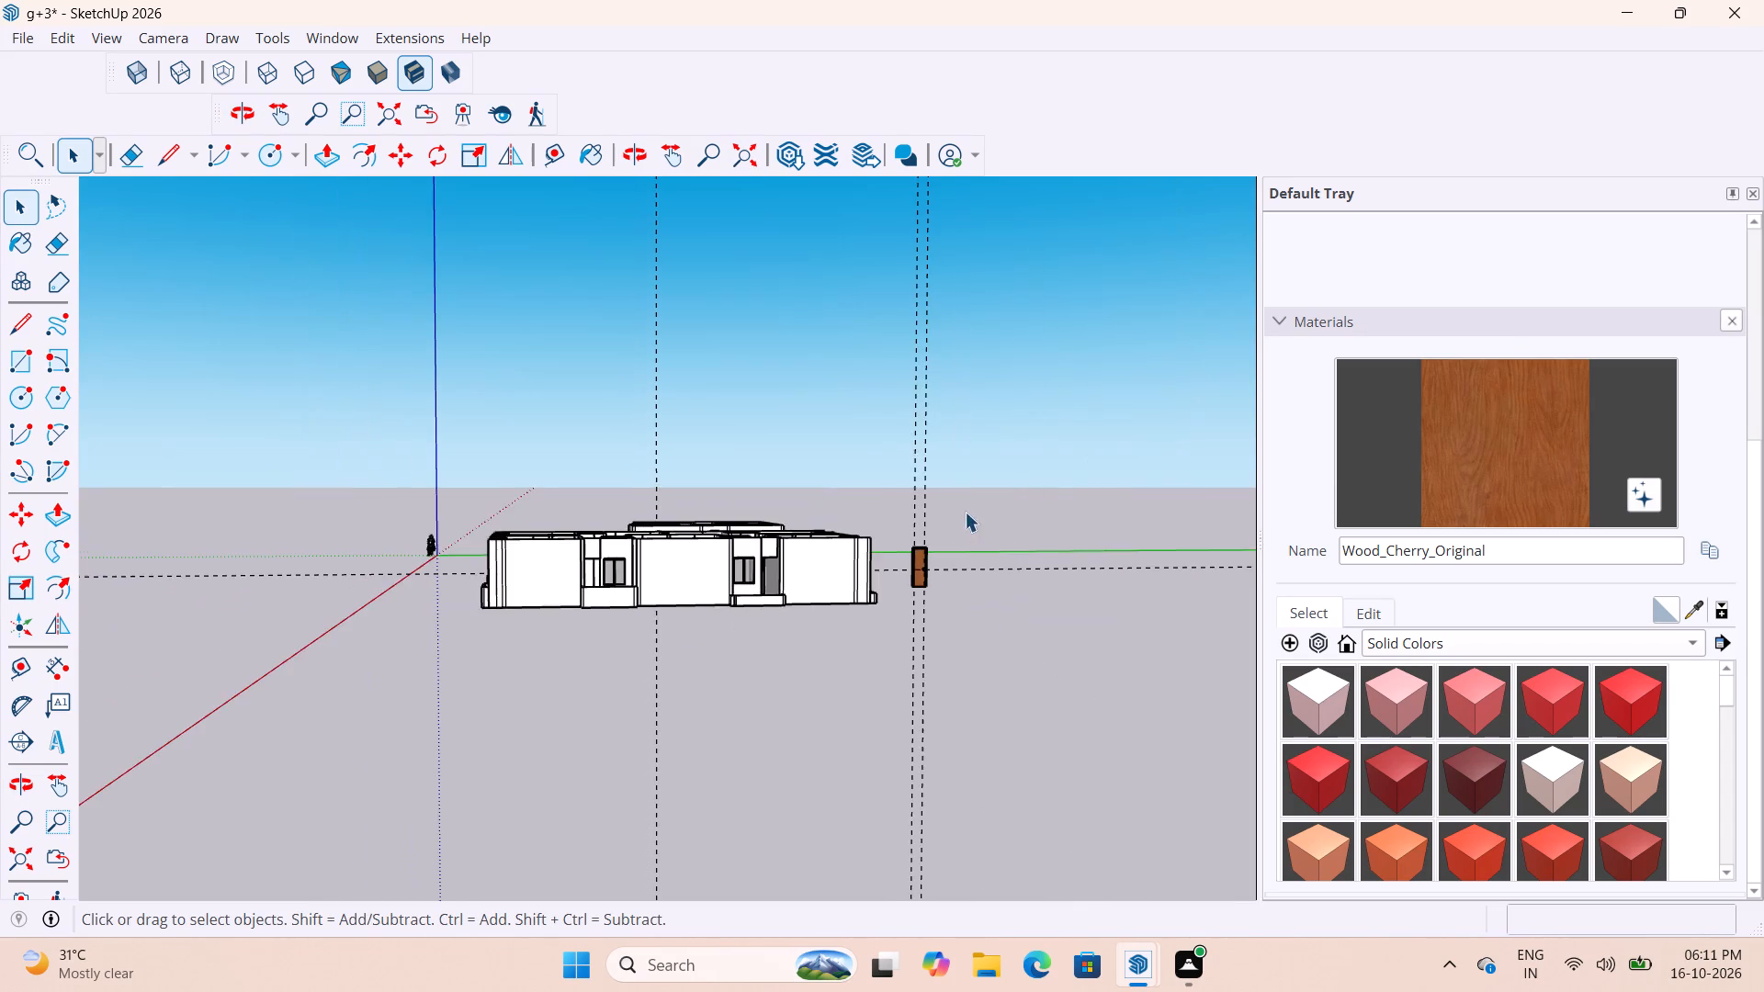
scroll(956, 539, "up", 9)
left_click(69, 38)
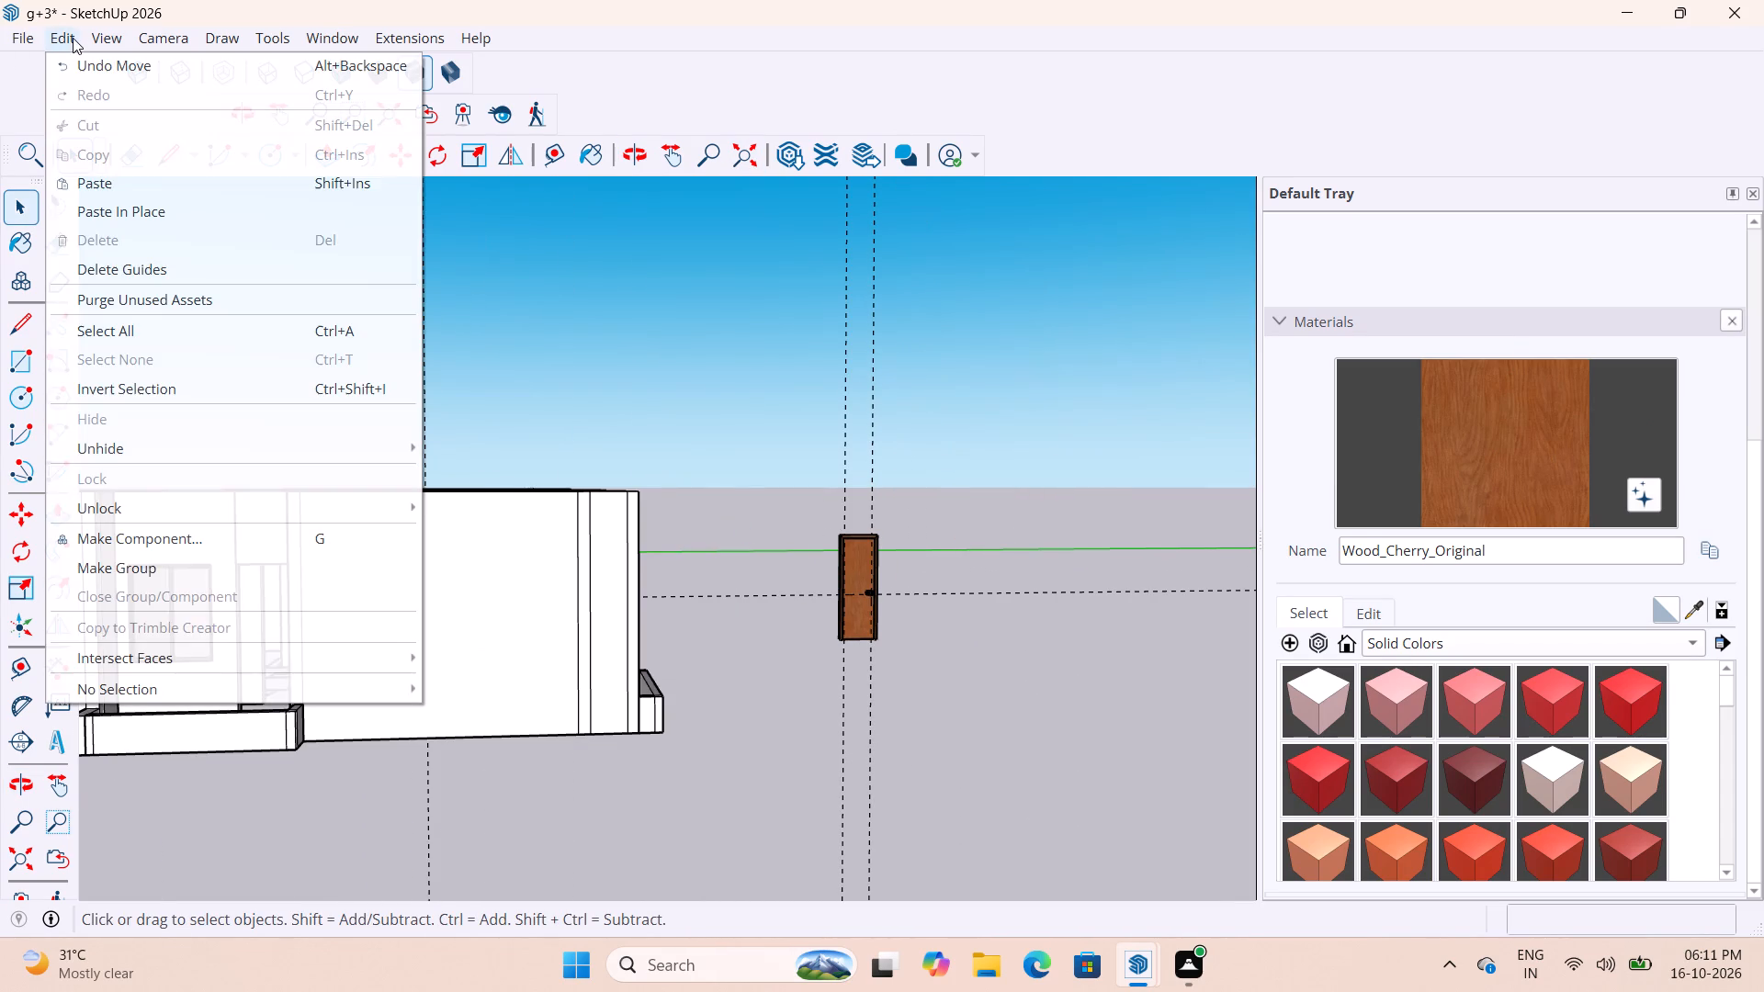
left_click(167, 270)
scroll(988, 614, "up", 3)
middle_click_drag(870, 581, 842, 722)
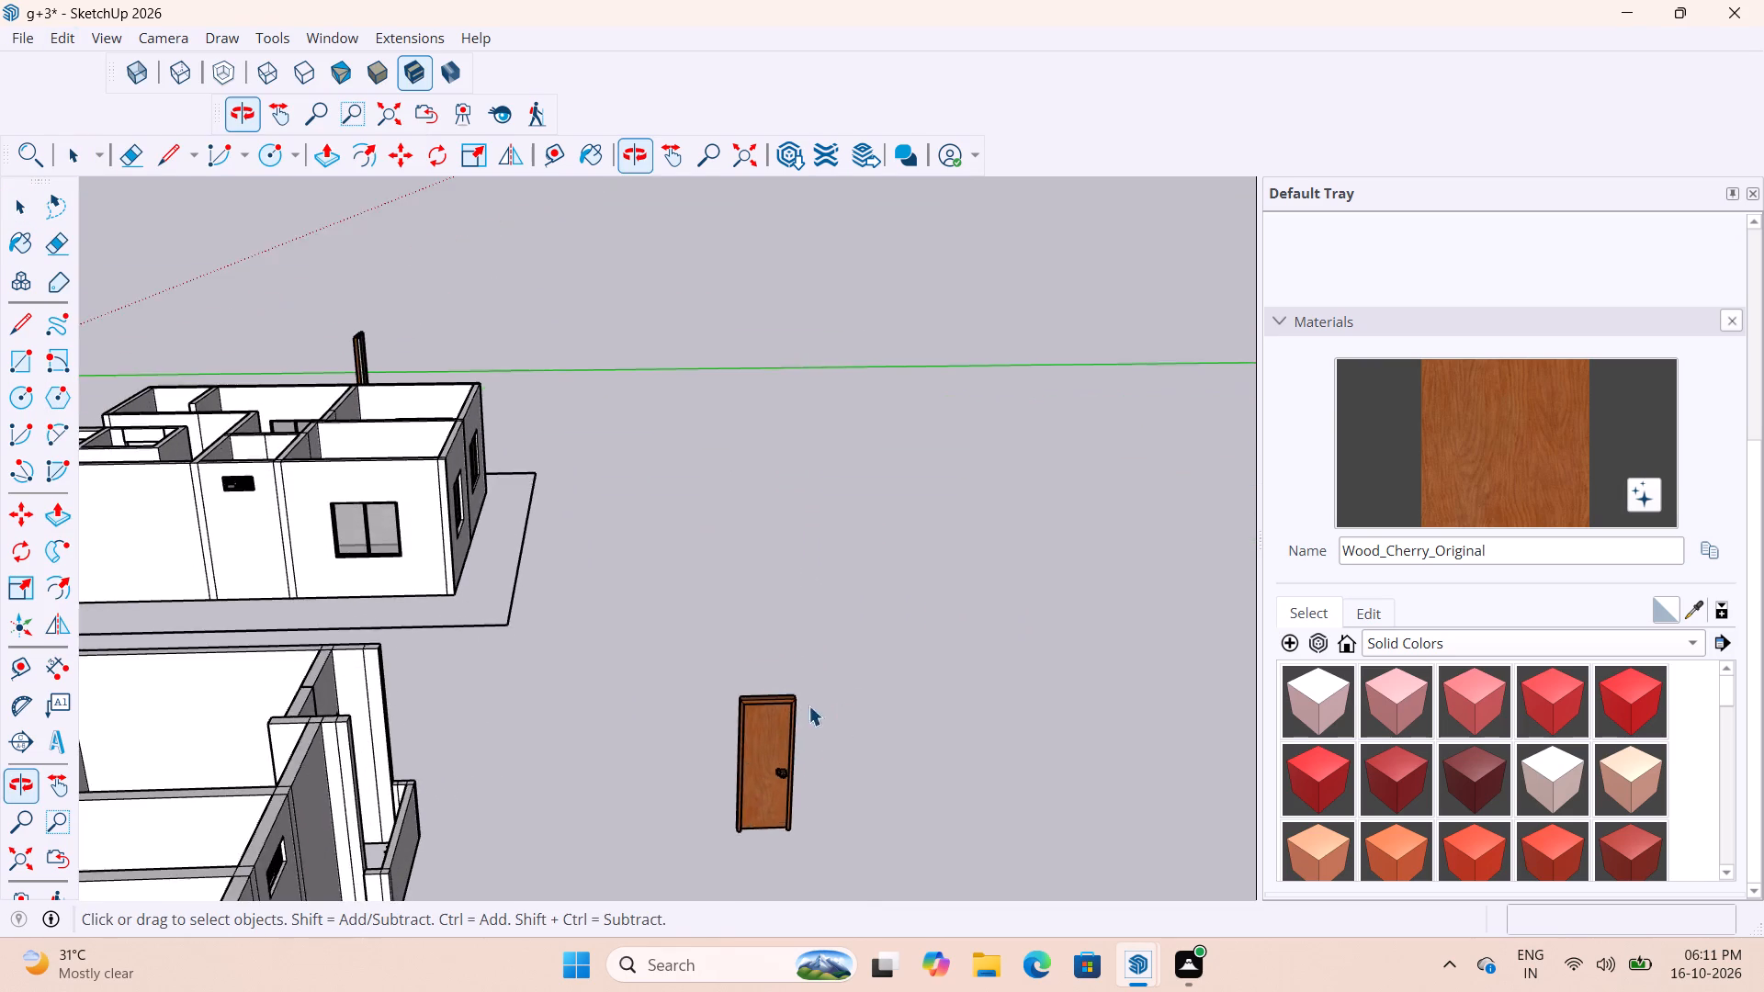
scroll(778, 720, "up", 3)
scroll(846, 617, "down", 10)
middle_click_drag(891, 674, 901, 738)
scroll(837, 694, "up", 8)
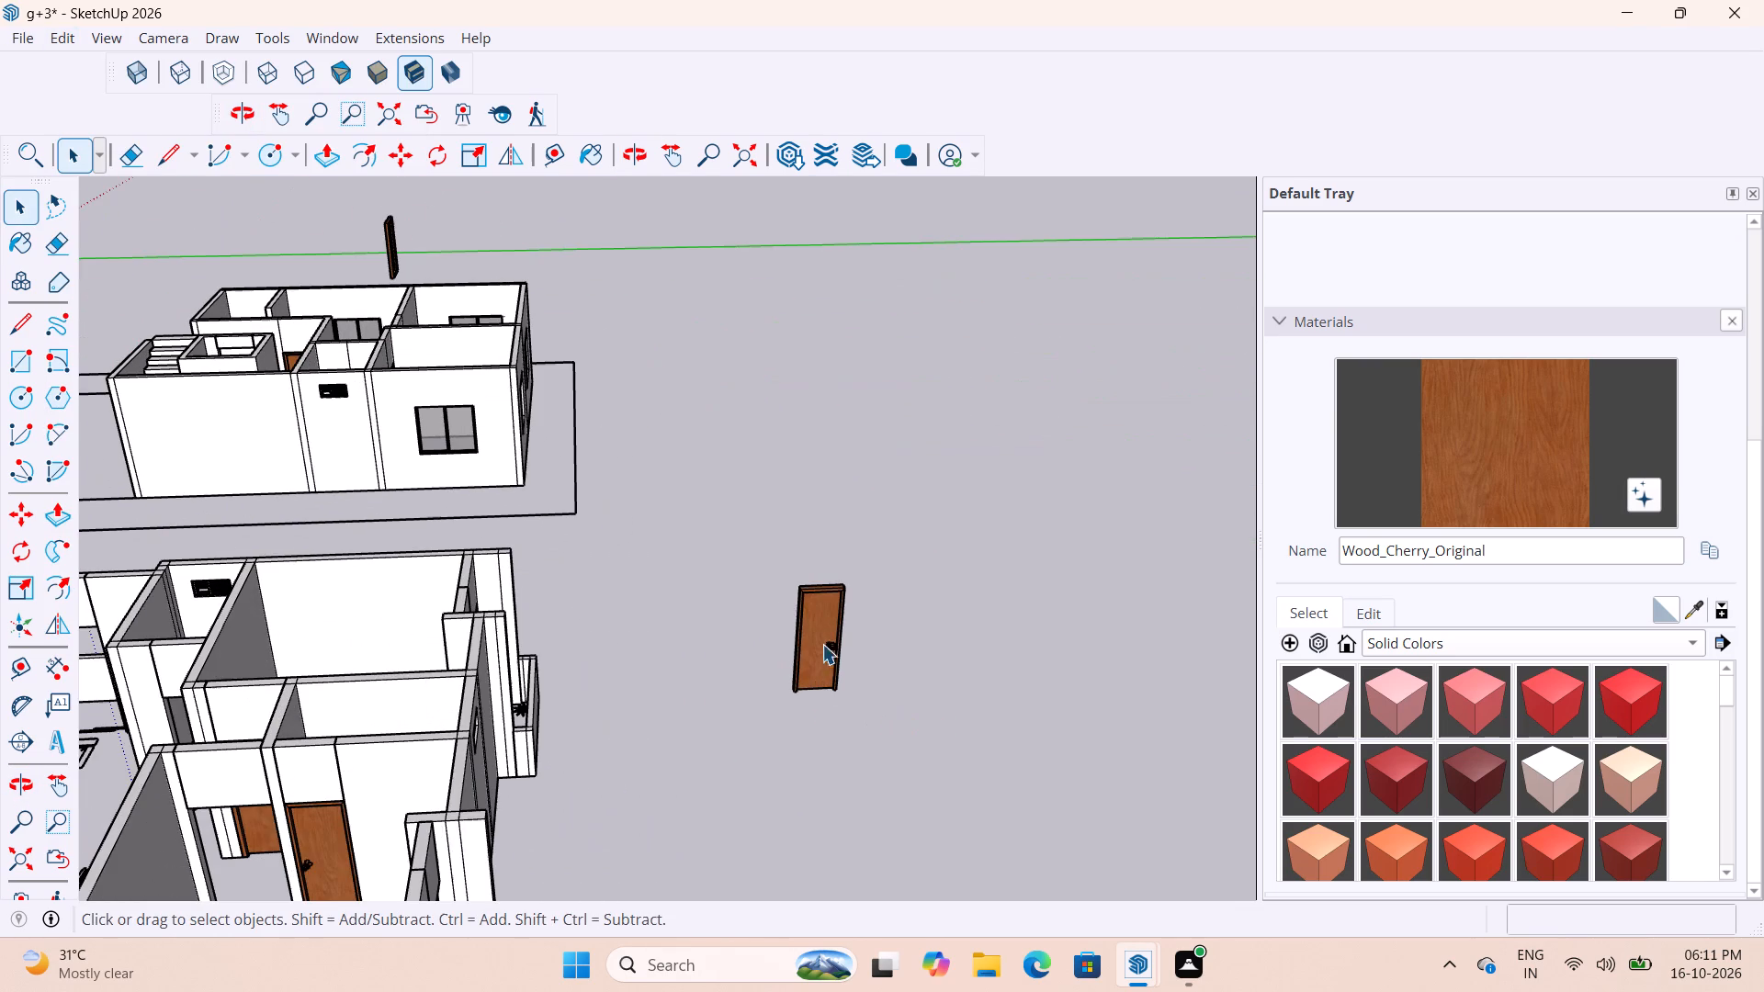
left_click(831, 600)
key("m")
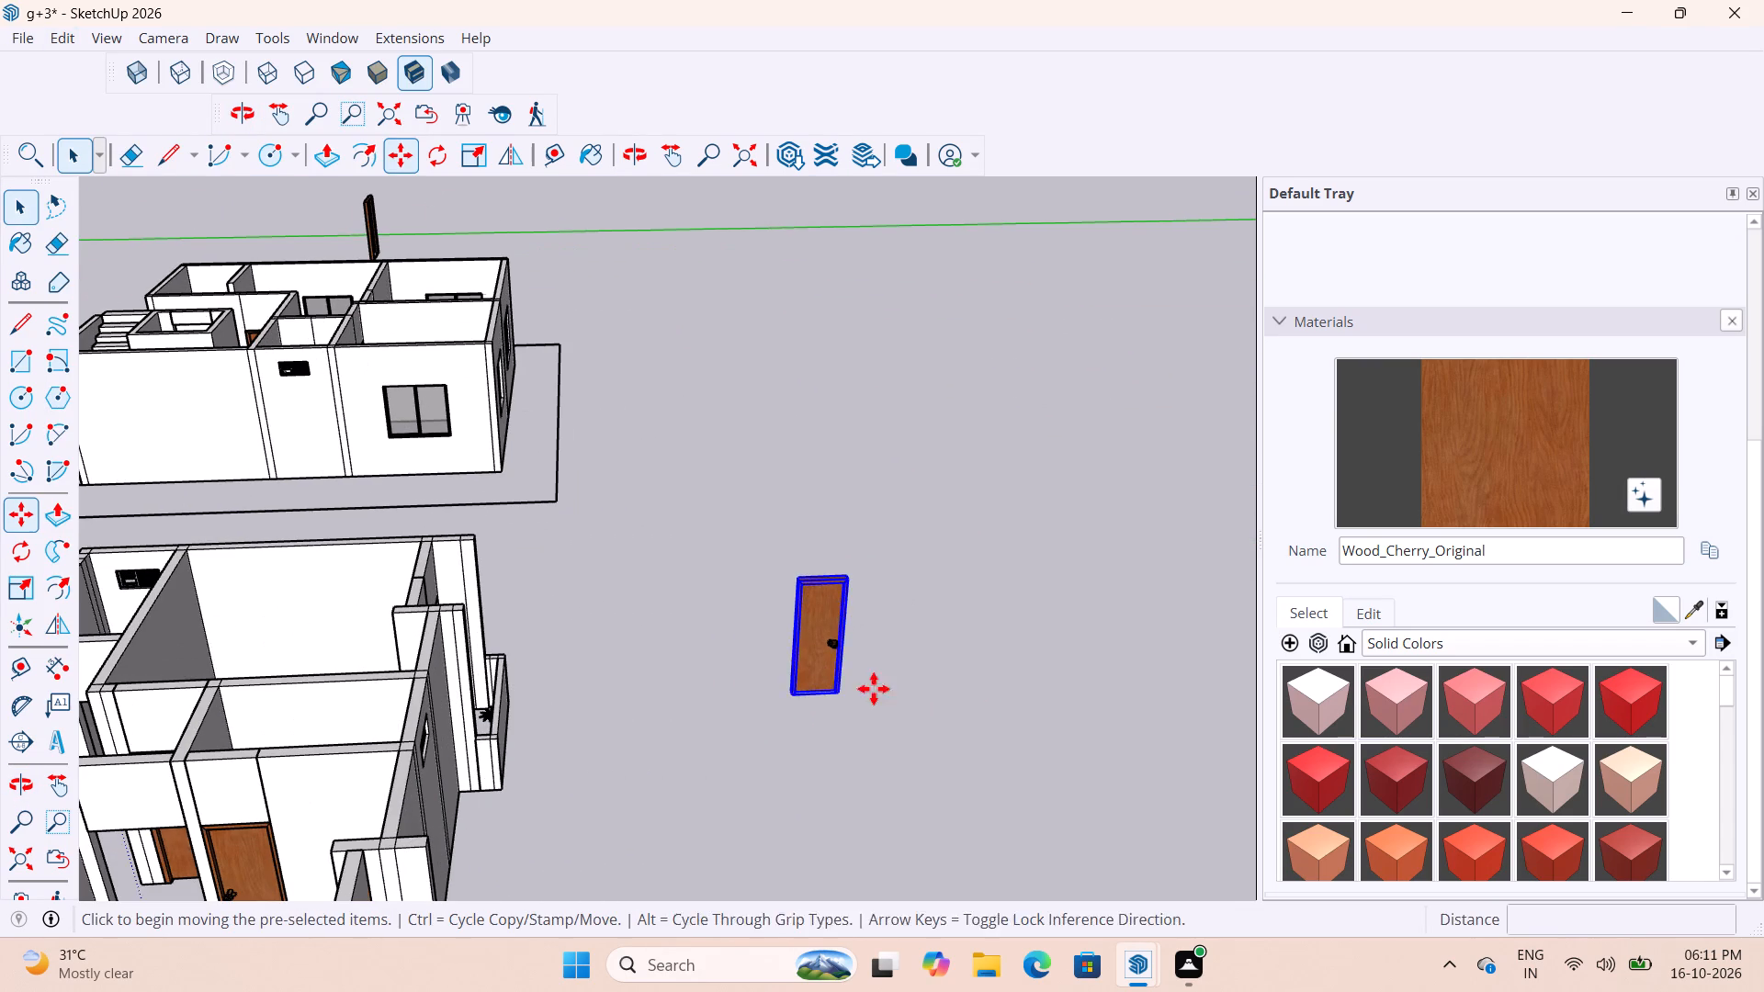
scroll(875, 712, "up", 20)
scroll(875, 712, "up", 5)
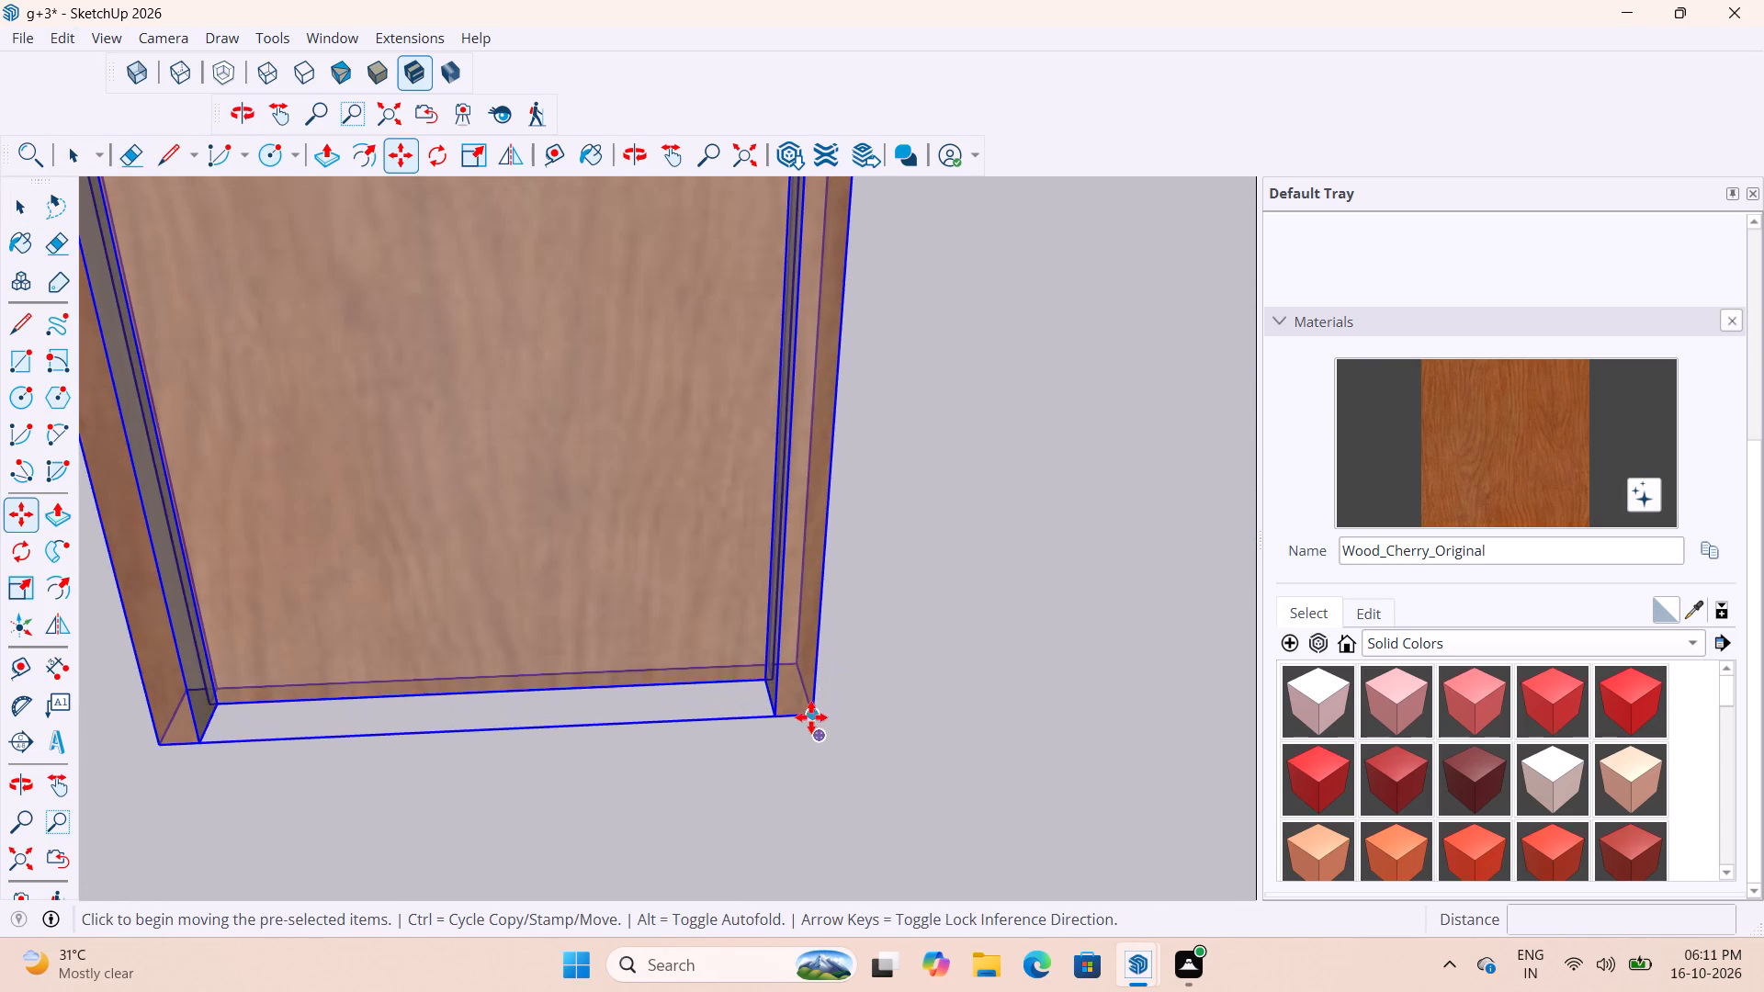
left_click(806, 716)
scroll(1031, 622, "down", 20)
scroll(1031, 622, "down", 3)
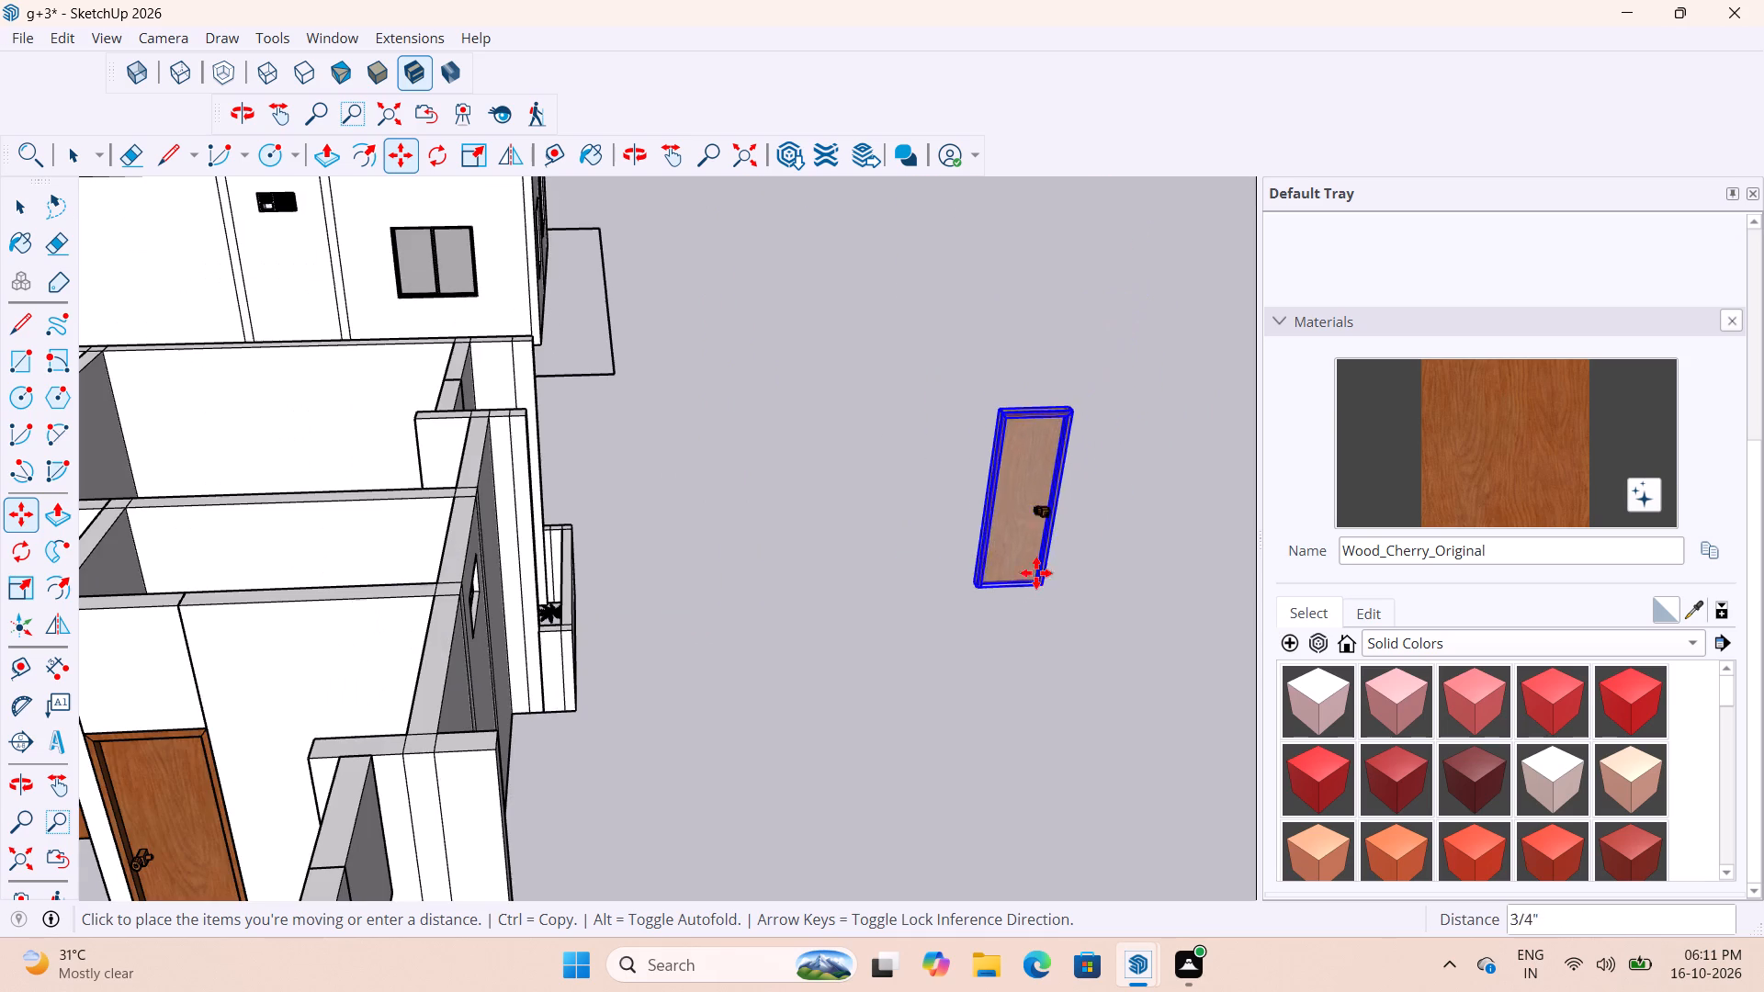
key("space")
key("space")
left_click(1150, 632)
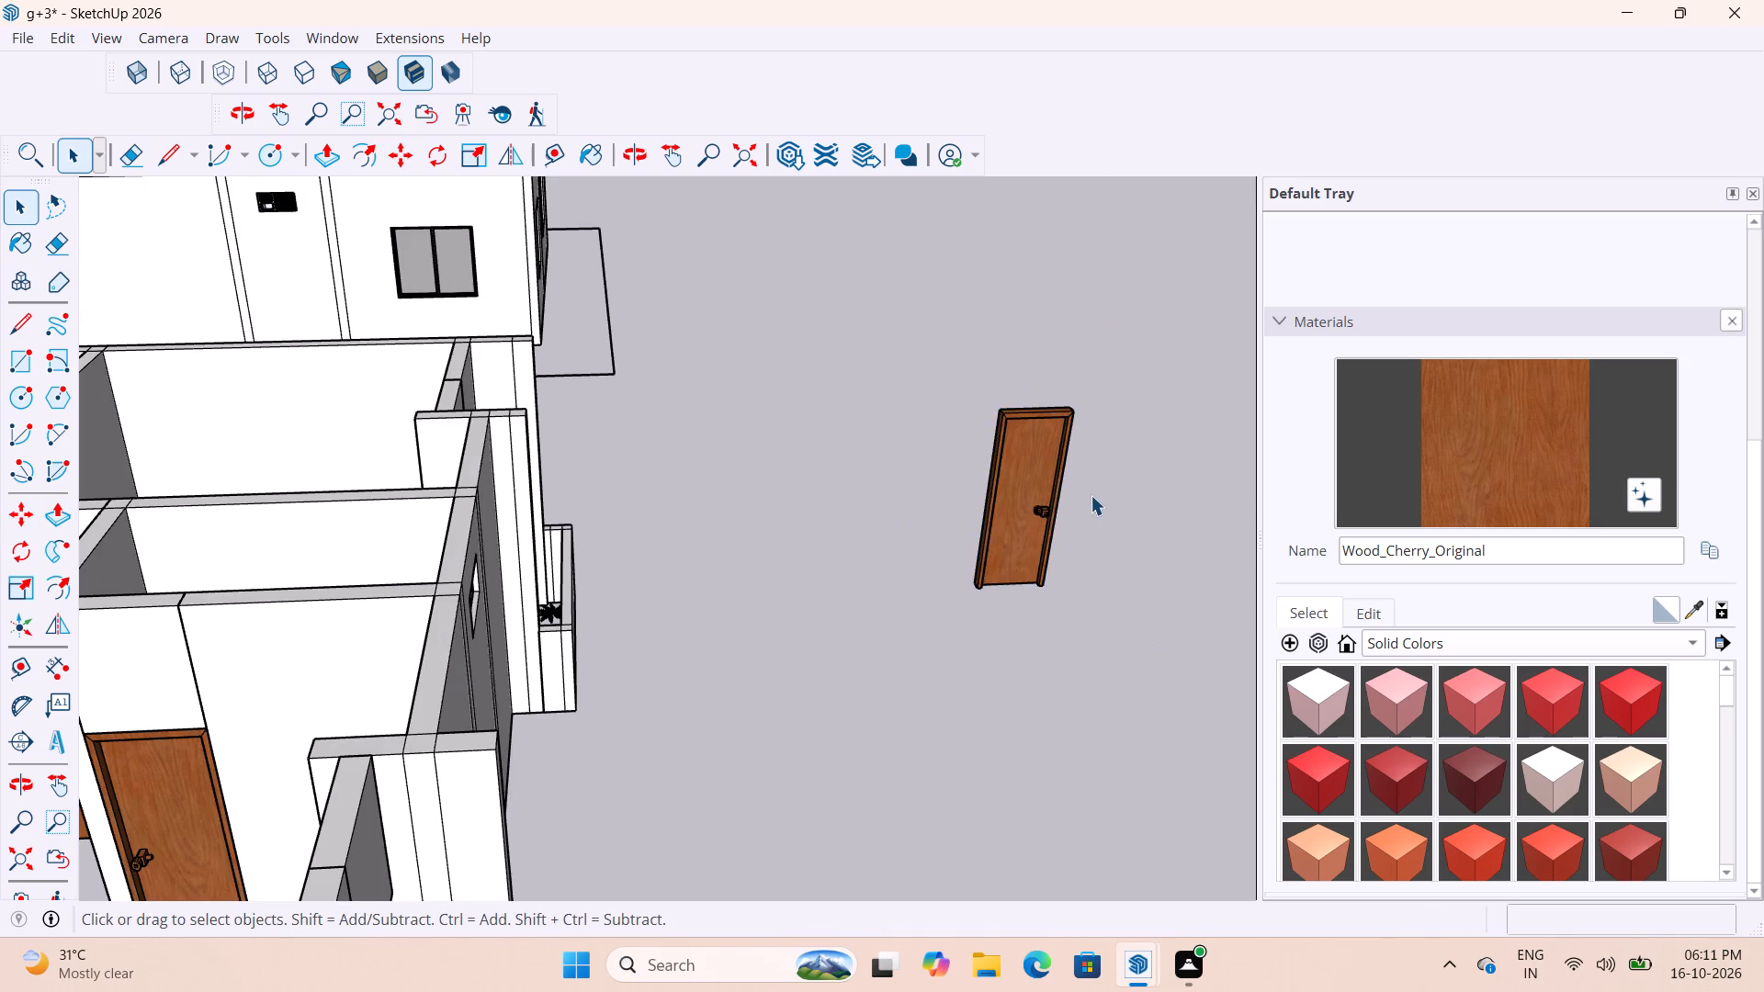
Examine the door copy and its relocated handle from the front and from a side angle.
middle_click_drag(1102, 525, 1051, 589)
scroll(983, 542, "down", 5)
middle_click_drag(1146, 655, 989, 663)
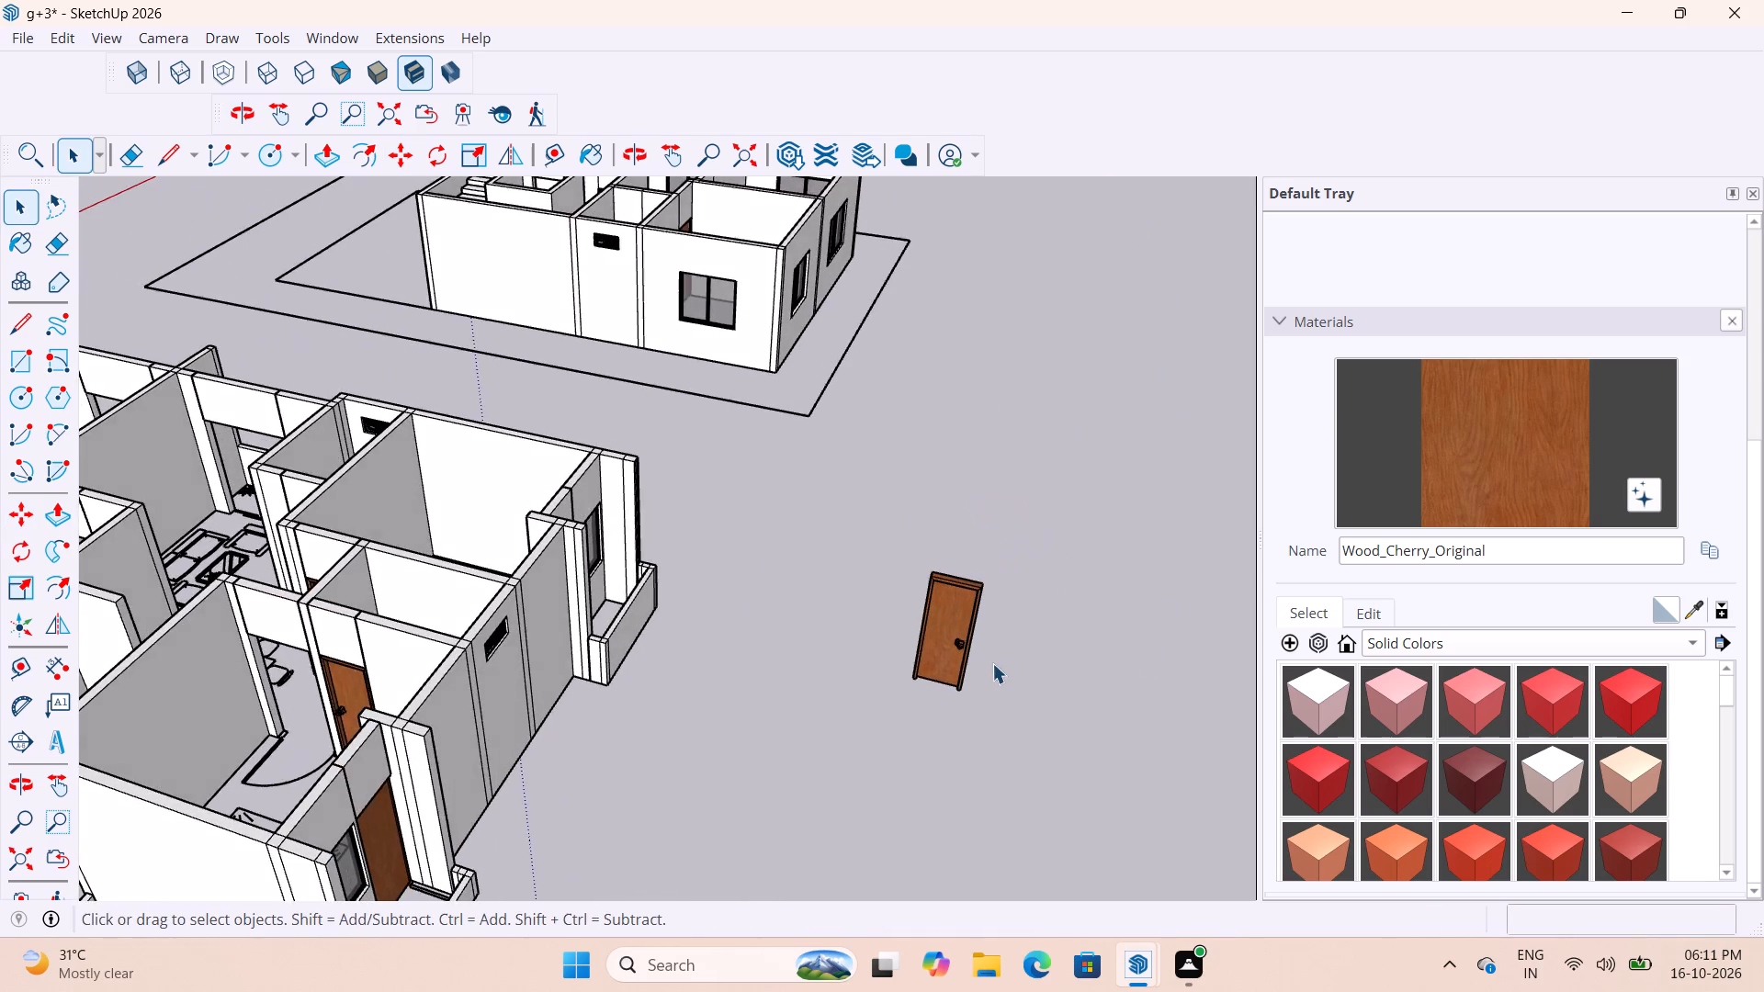
scroll(968, 669, "up", 13)
middle_click_drag(961, 672, 862, 696)
scroll(954, 644, "up", 6)
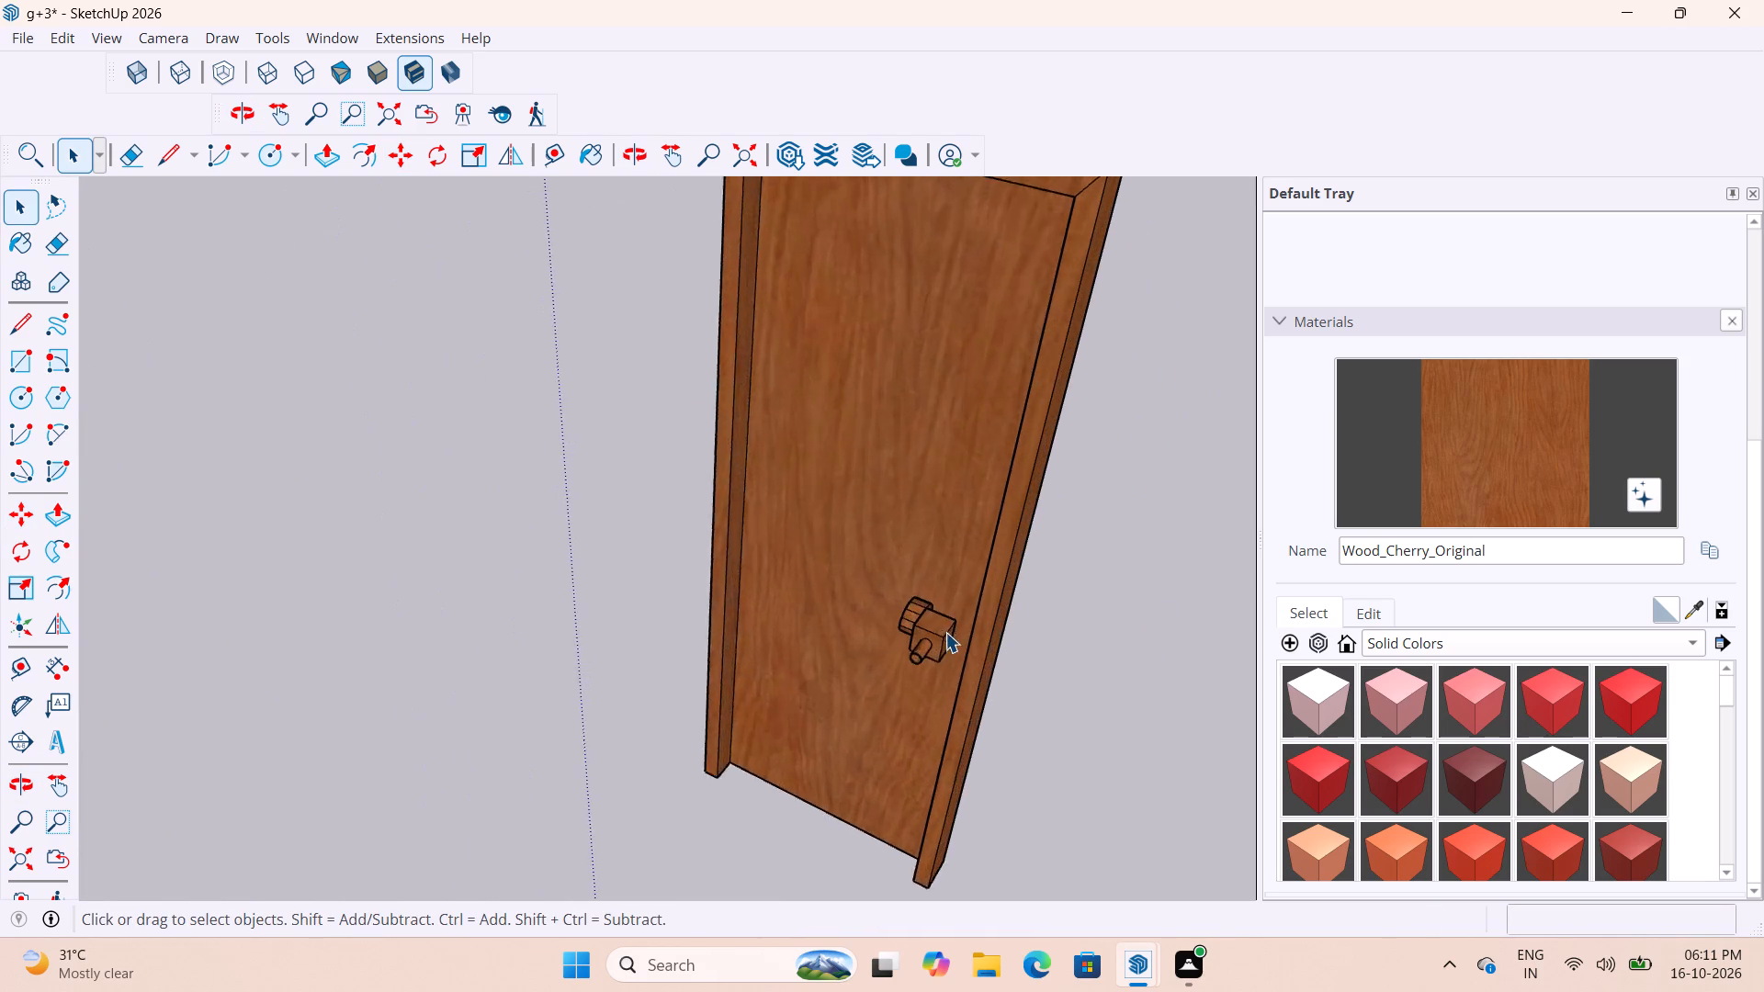
scroll(945, 632, "up", 6)
middle_click_drag(956, 592, 988, 581)
scroll(1012, 571, "up", 1)
scroll(1006, 571, "down", 4)
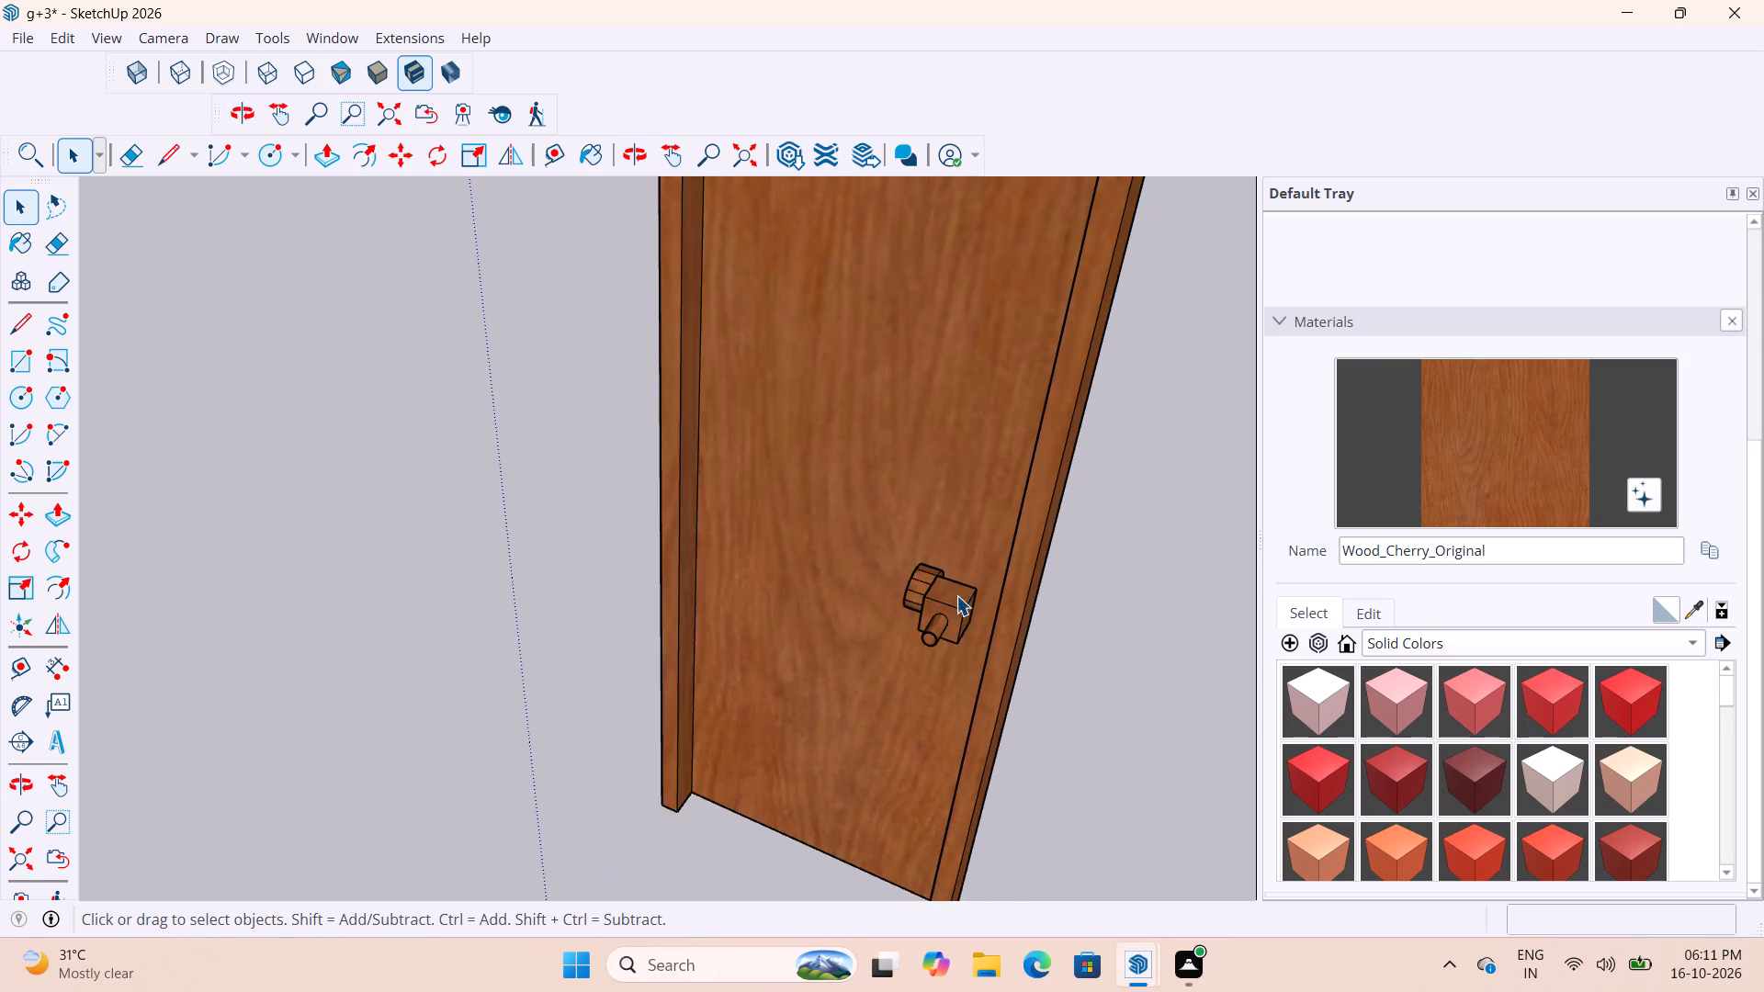
scroll(956, 595, "down", 13)
middle_click_drag(918, 671, 1065, 648)
scroll(1012, 648, "down", 10)
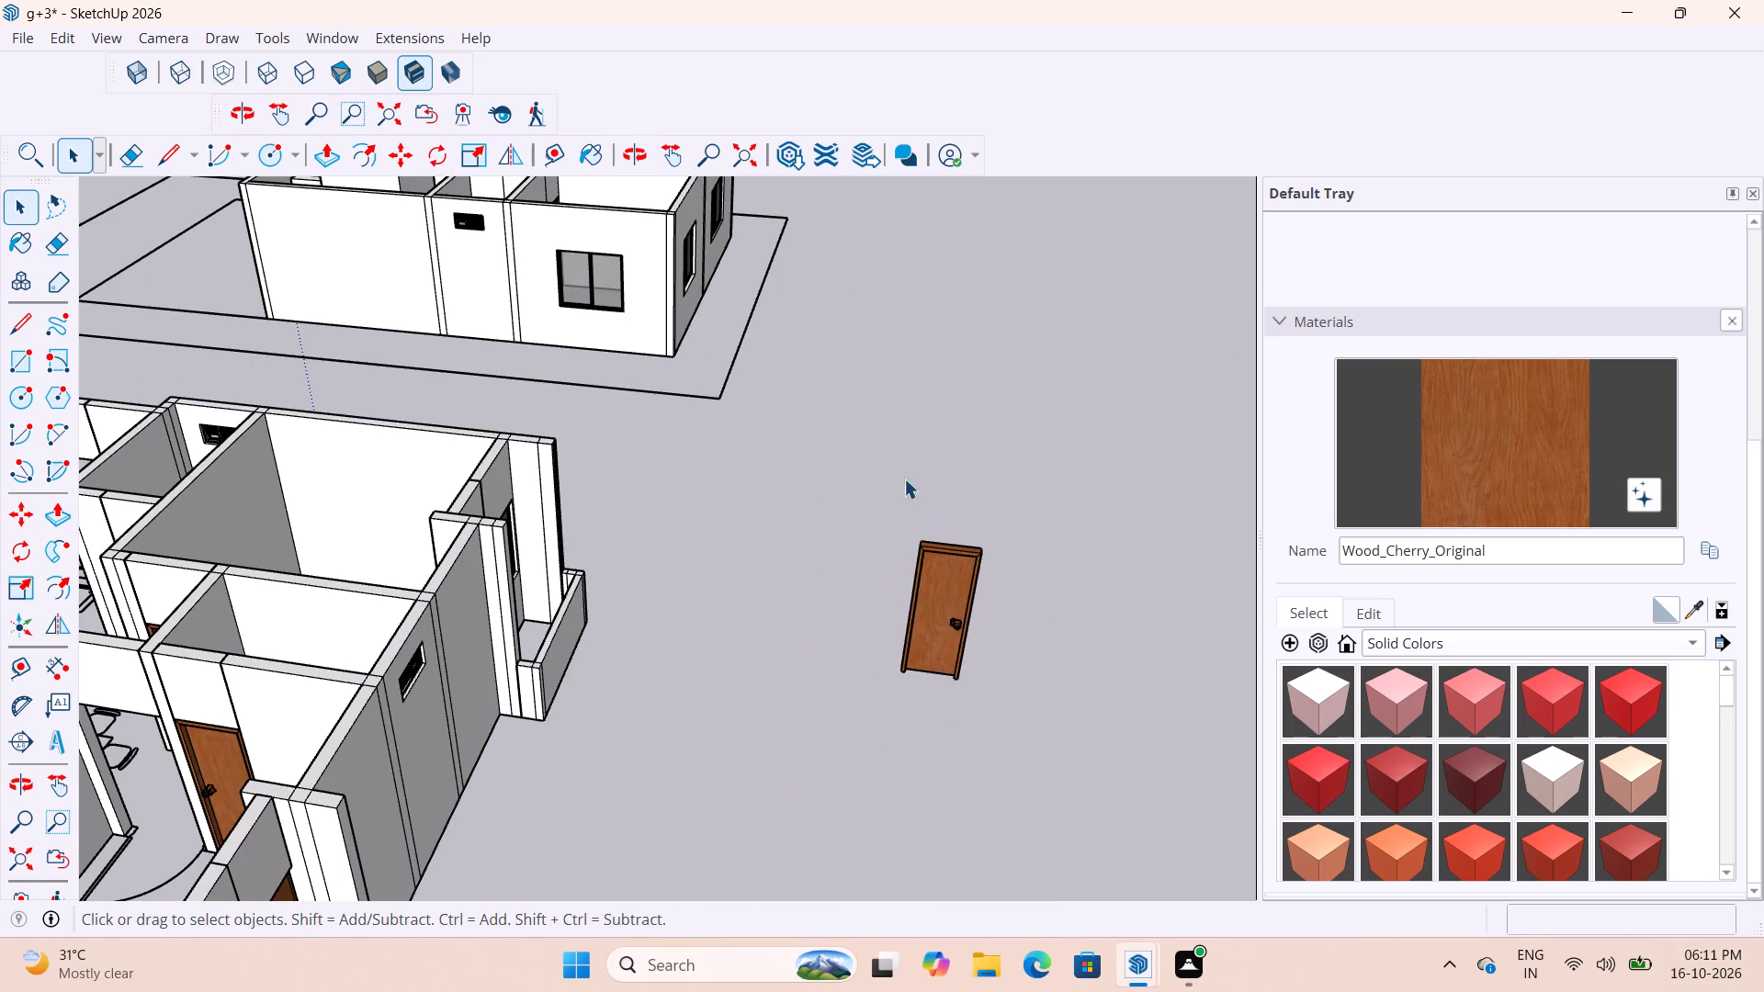
Group the door copy's frame, leaf and handle together.
left_click_drag(836, 472, 1031, 739)
right_click(924, 616)
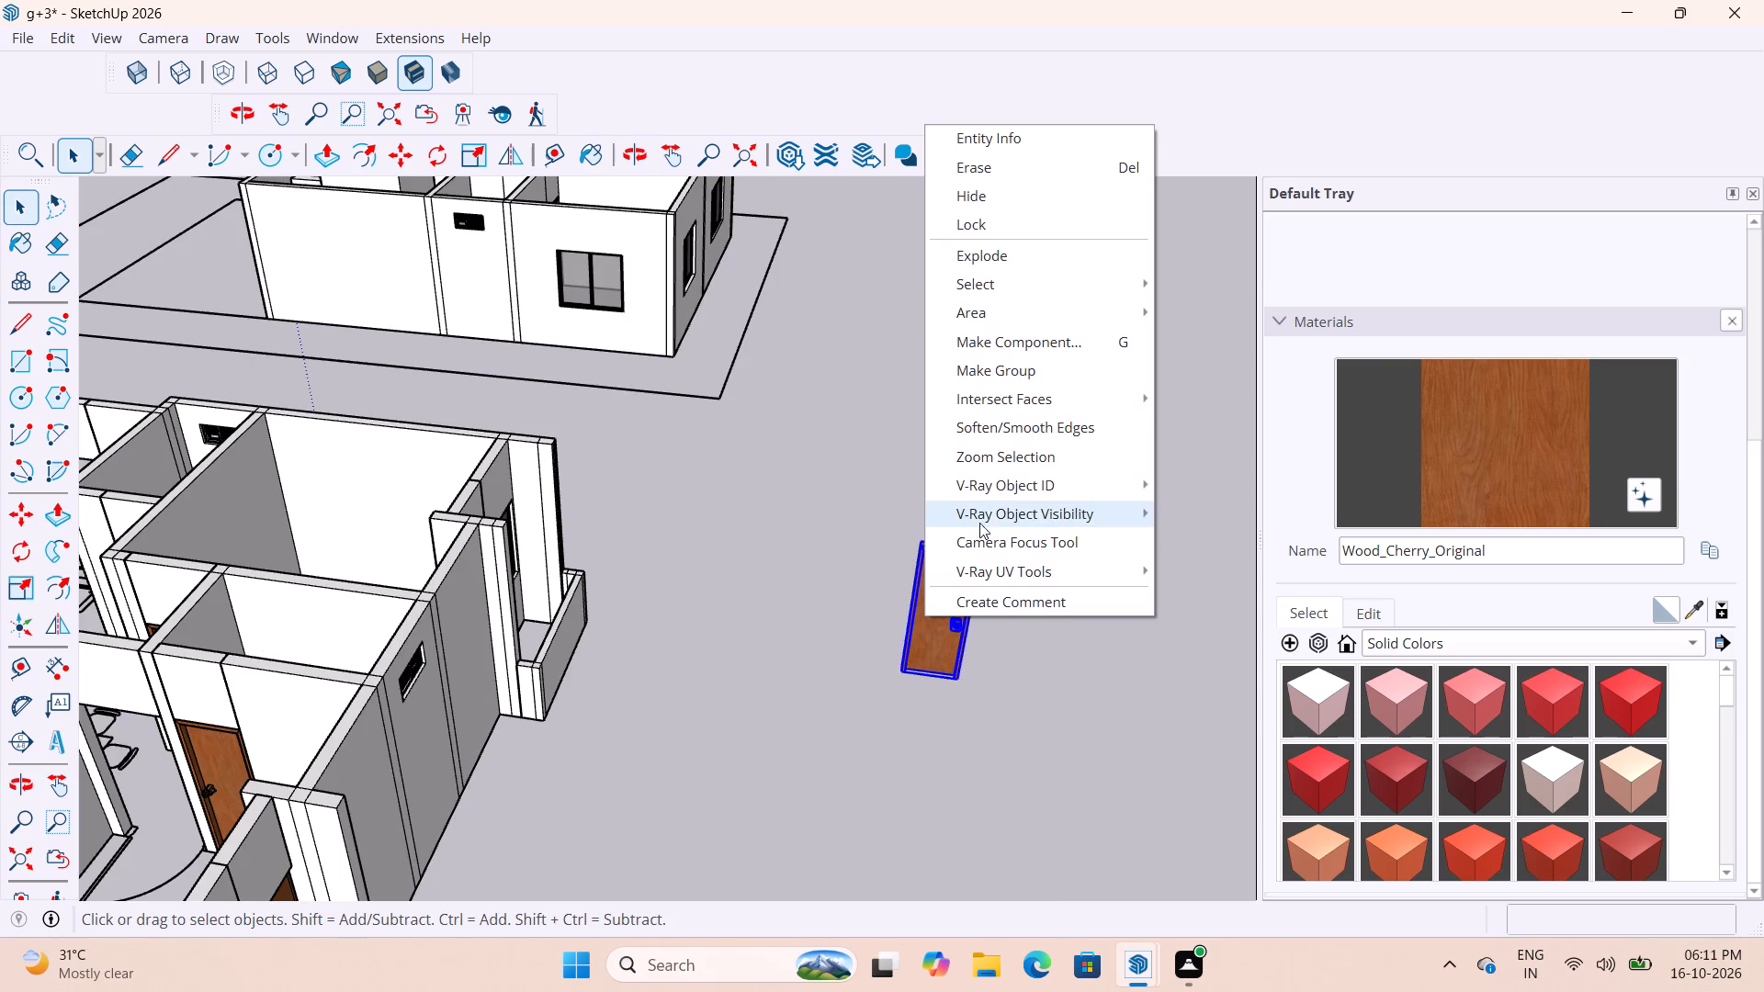
left_click(1023, 369)
left_click(1017, 682)
Move the regrouped door copy into the toilet doorway of the finished-door flat, snapping its frame's bottom corner to the wall corner.
scroll(962, 588, "up", 3)
left_click(965, 583)
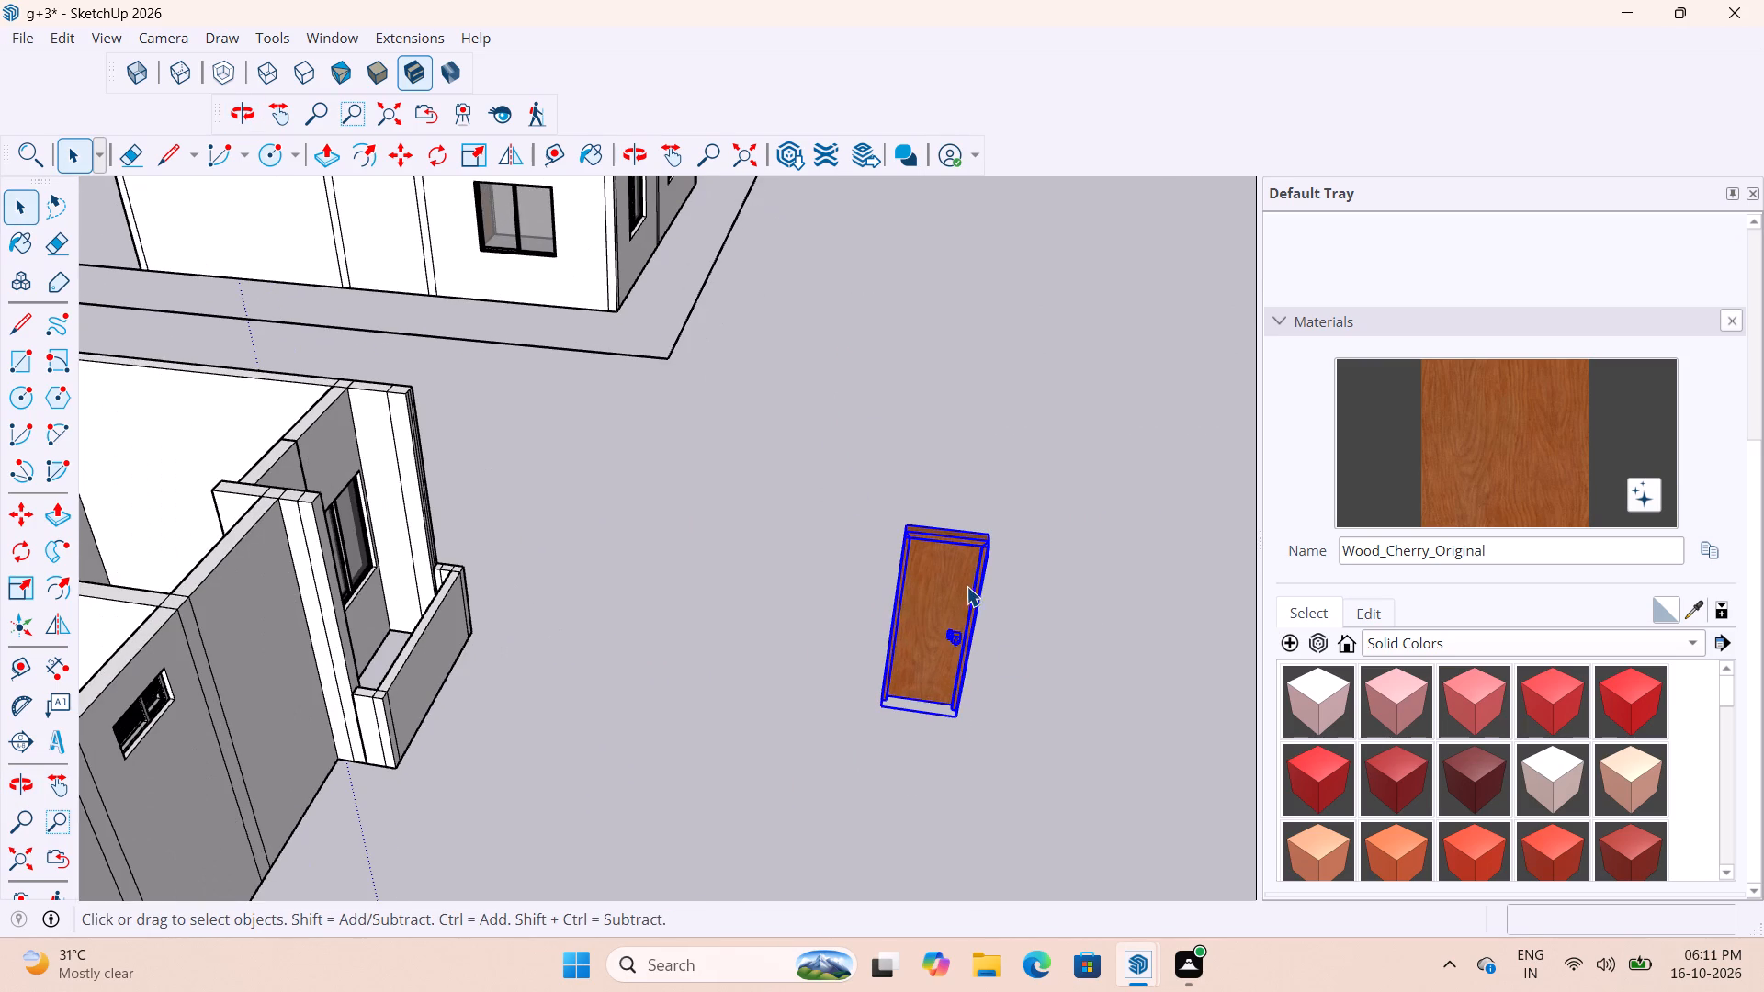
key("m")
scroll(961, 793, "up", 20)
scroll(961, 793, "up", 2)
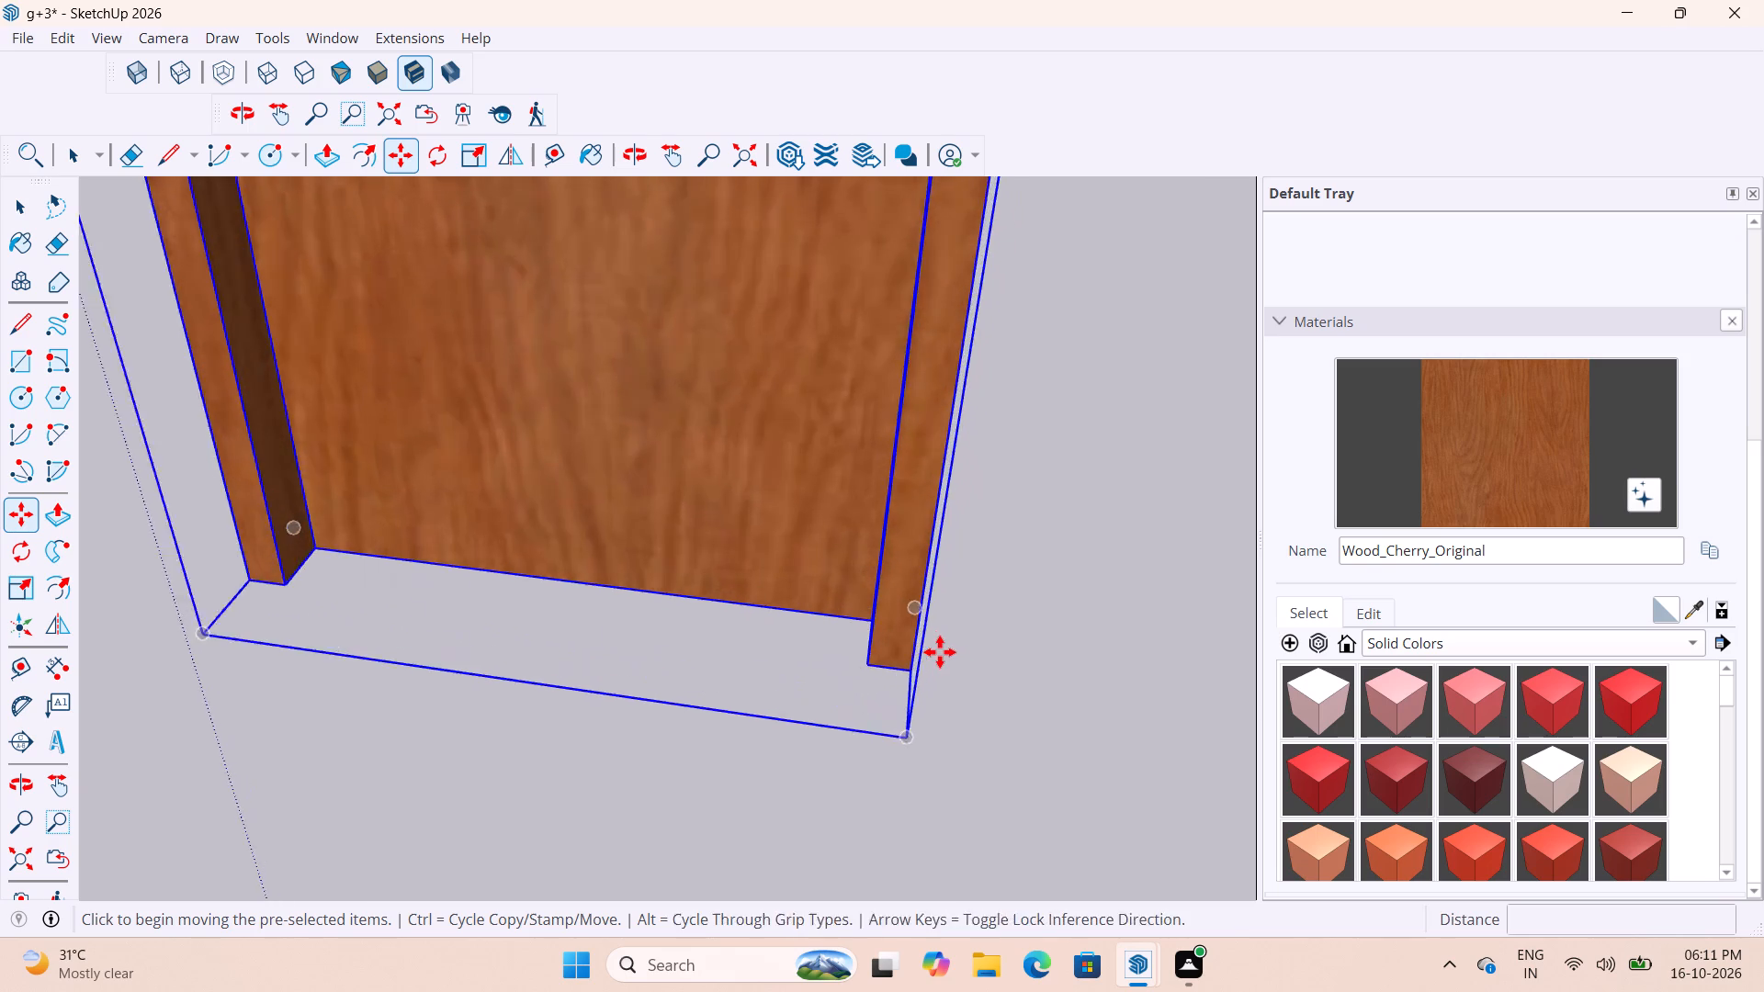
scroll(940, 652, "up", 6)
left_click(885, 683)
scroll(695, 553, "down", 14)
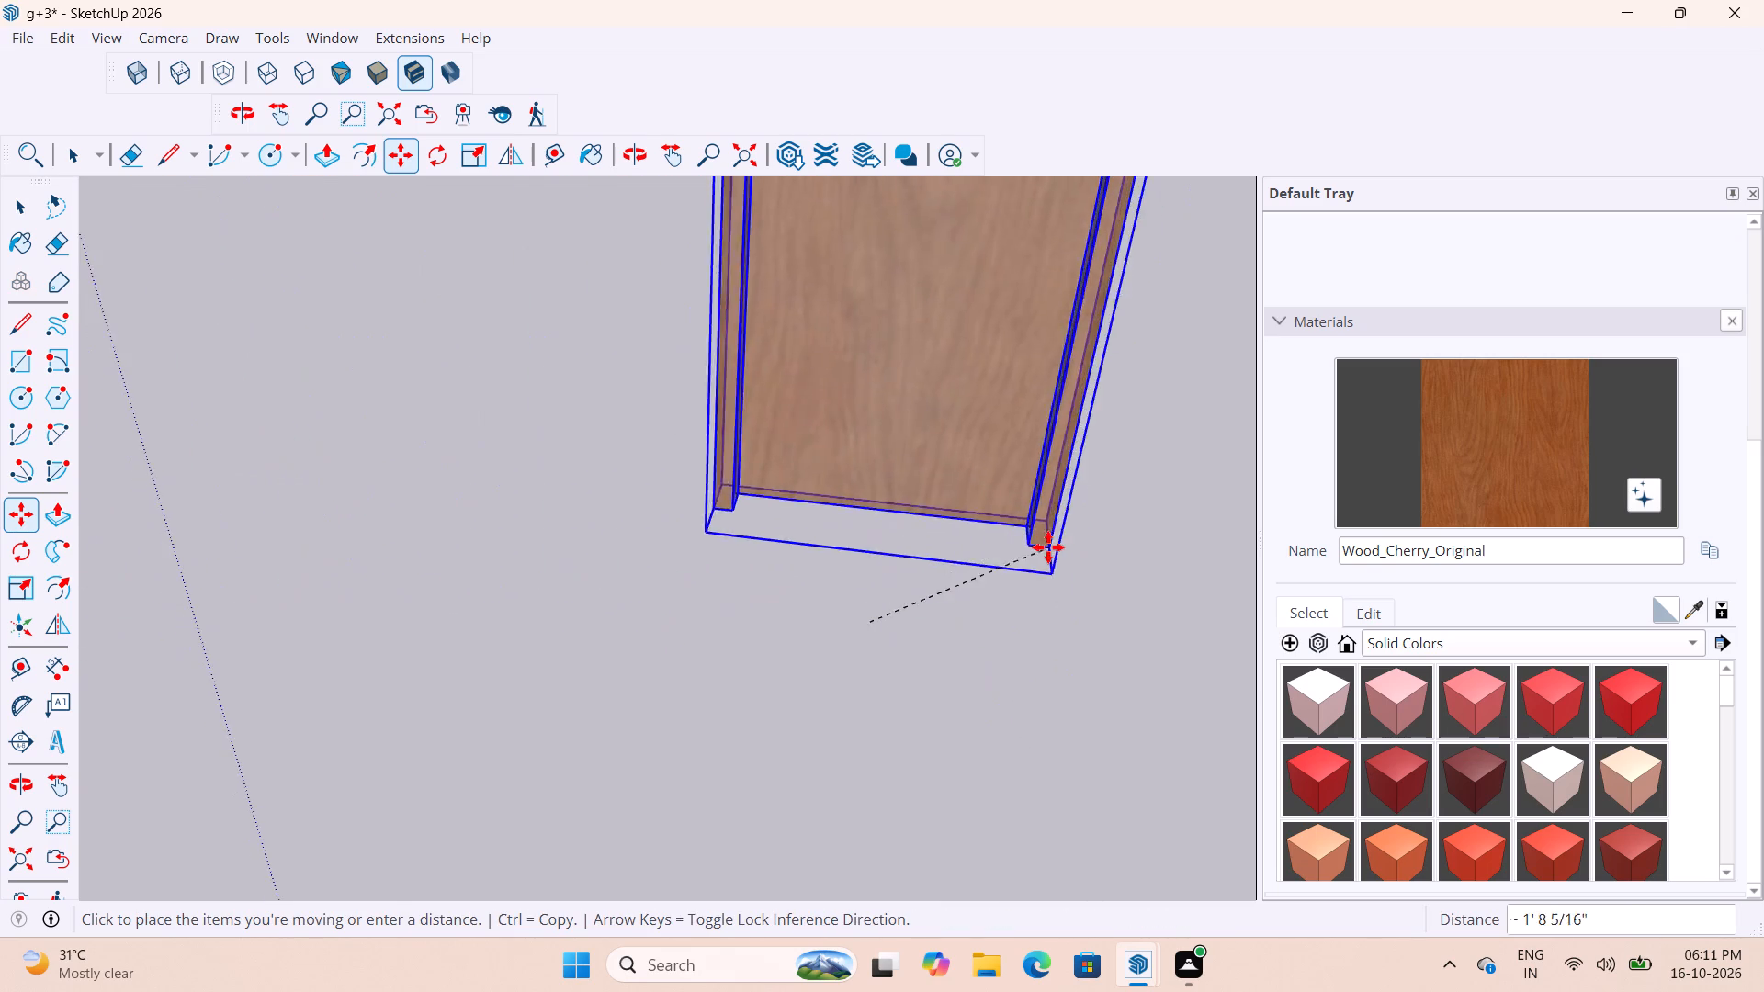
scroll(1048, 547, "down", 20)
scroll(1048, 547, "down", 13)
scroll(864, 538, "up", 6)
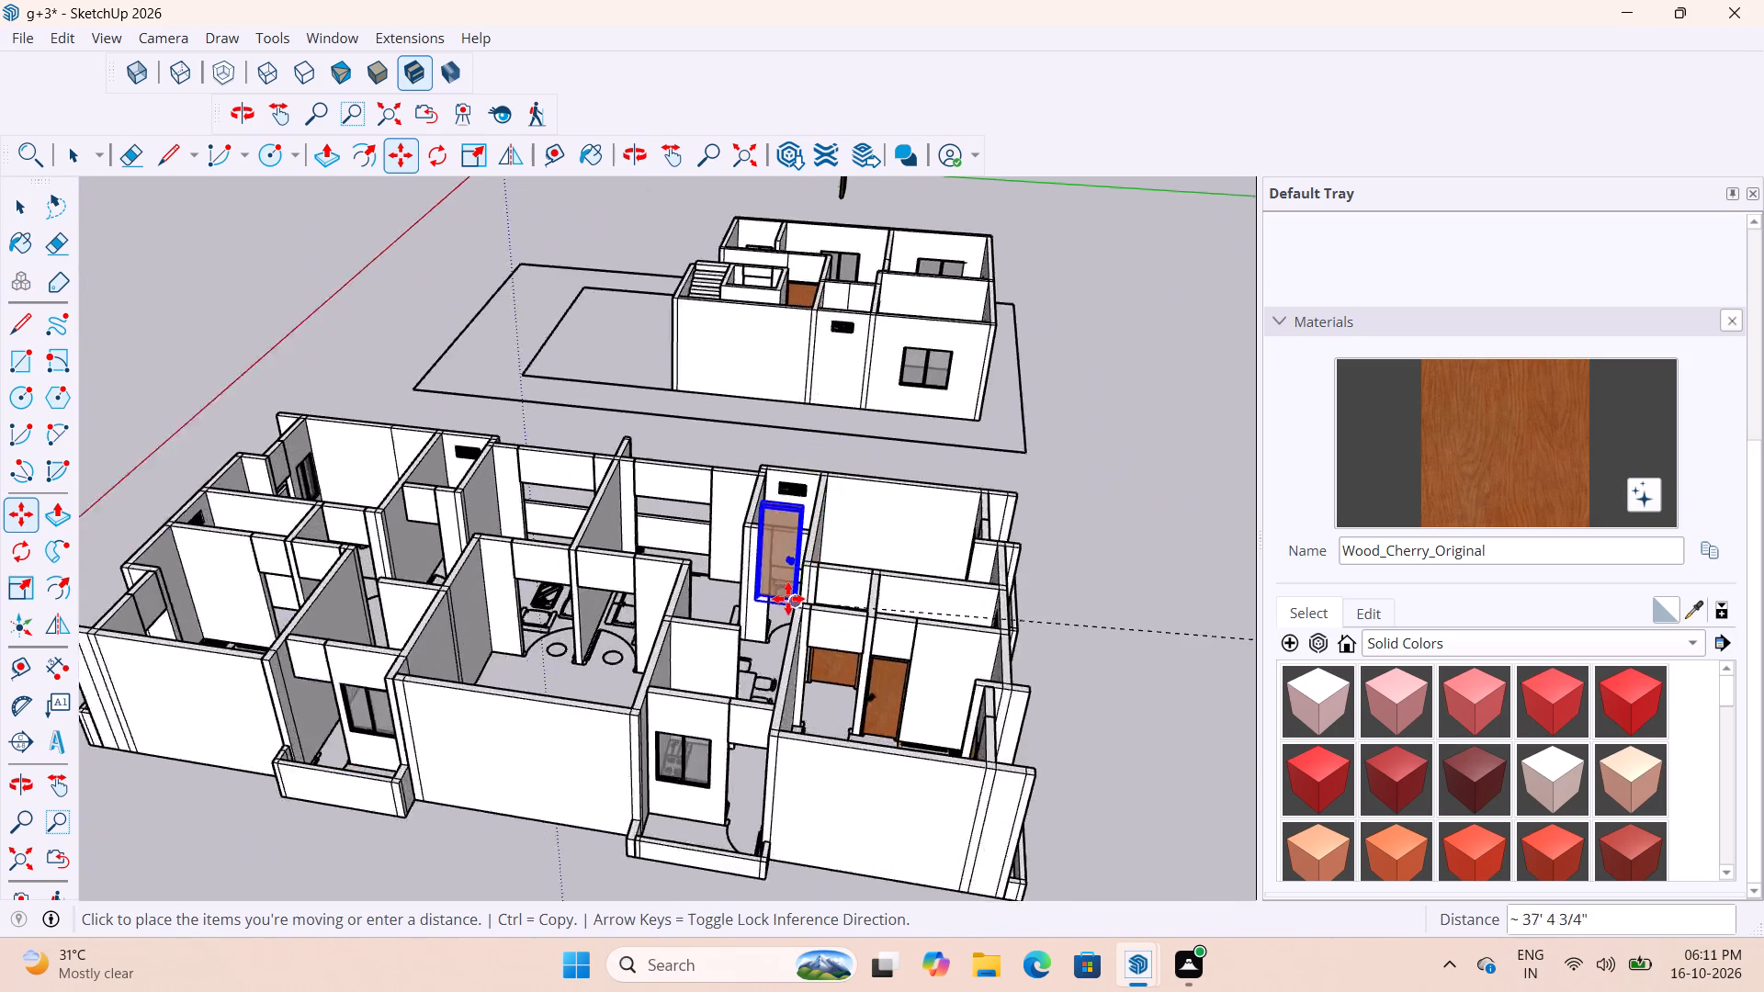
scroll(788, 599, "up", 10)
middle_click_drag(839, 640, 931, 668)
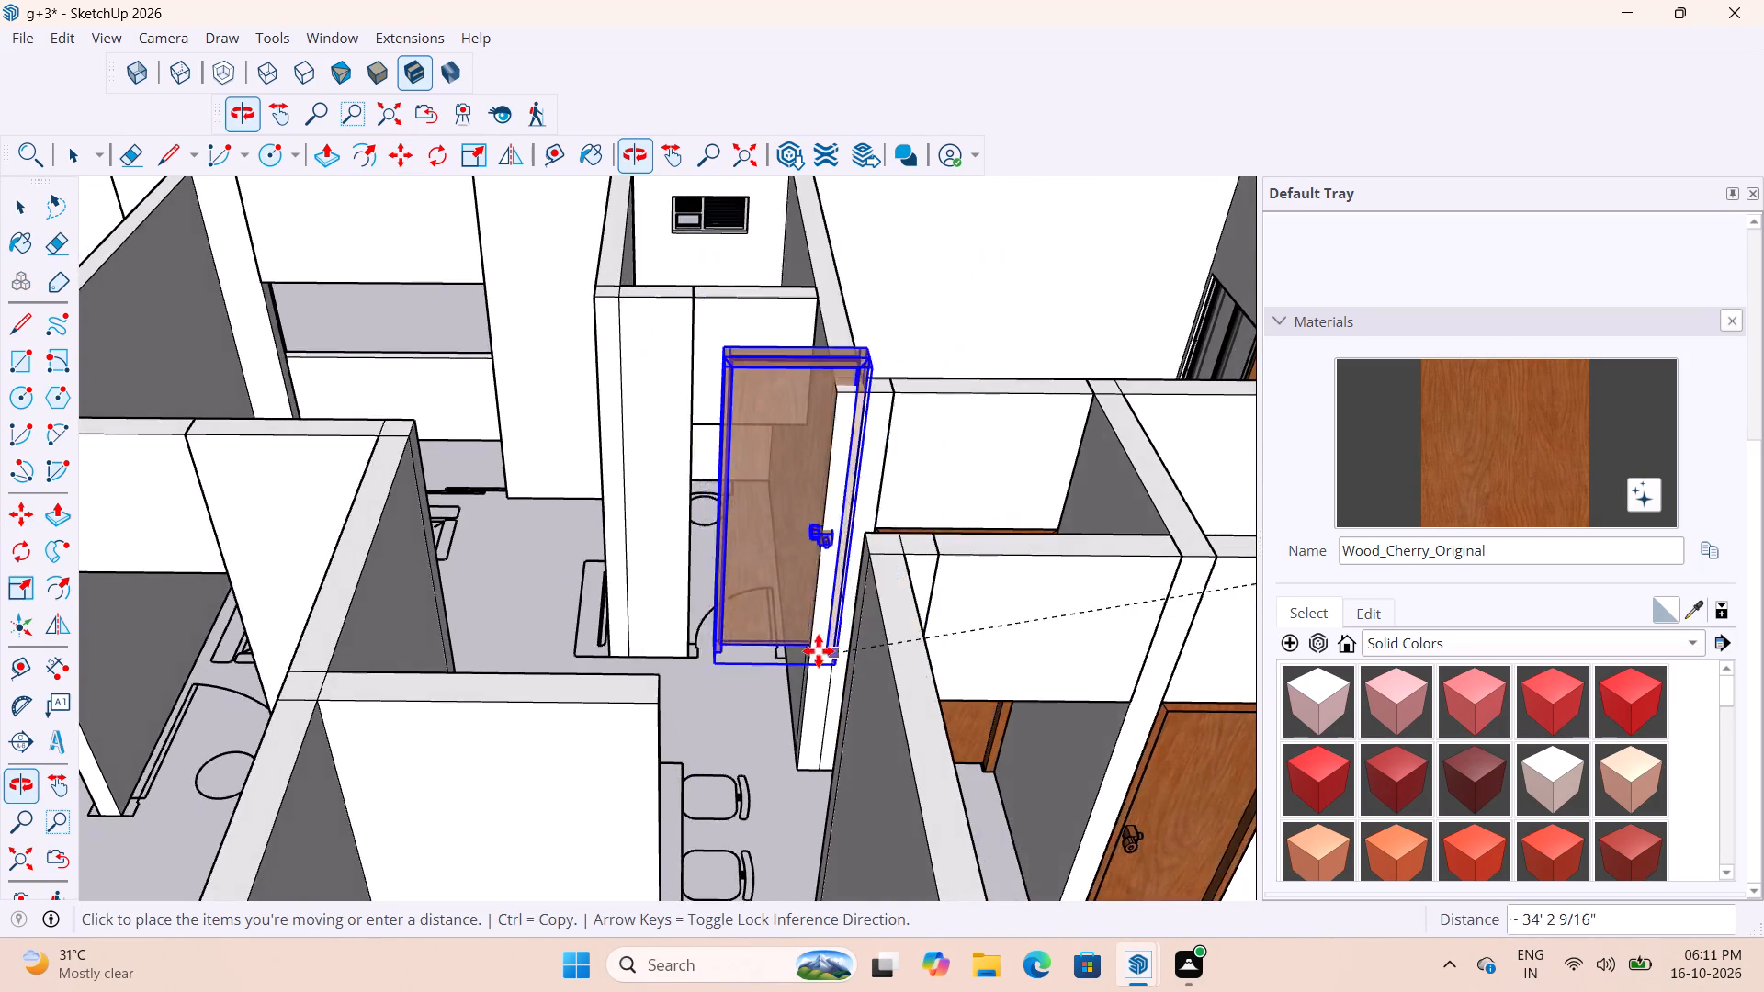
scroll(814, 648, "up", 20)
scroll(814, 648, "up", 3)
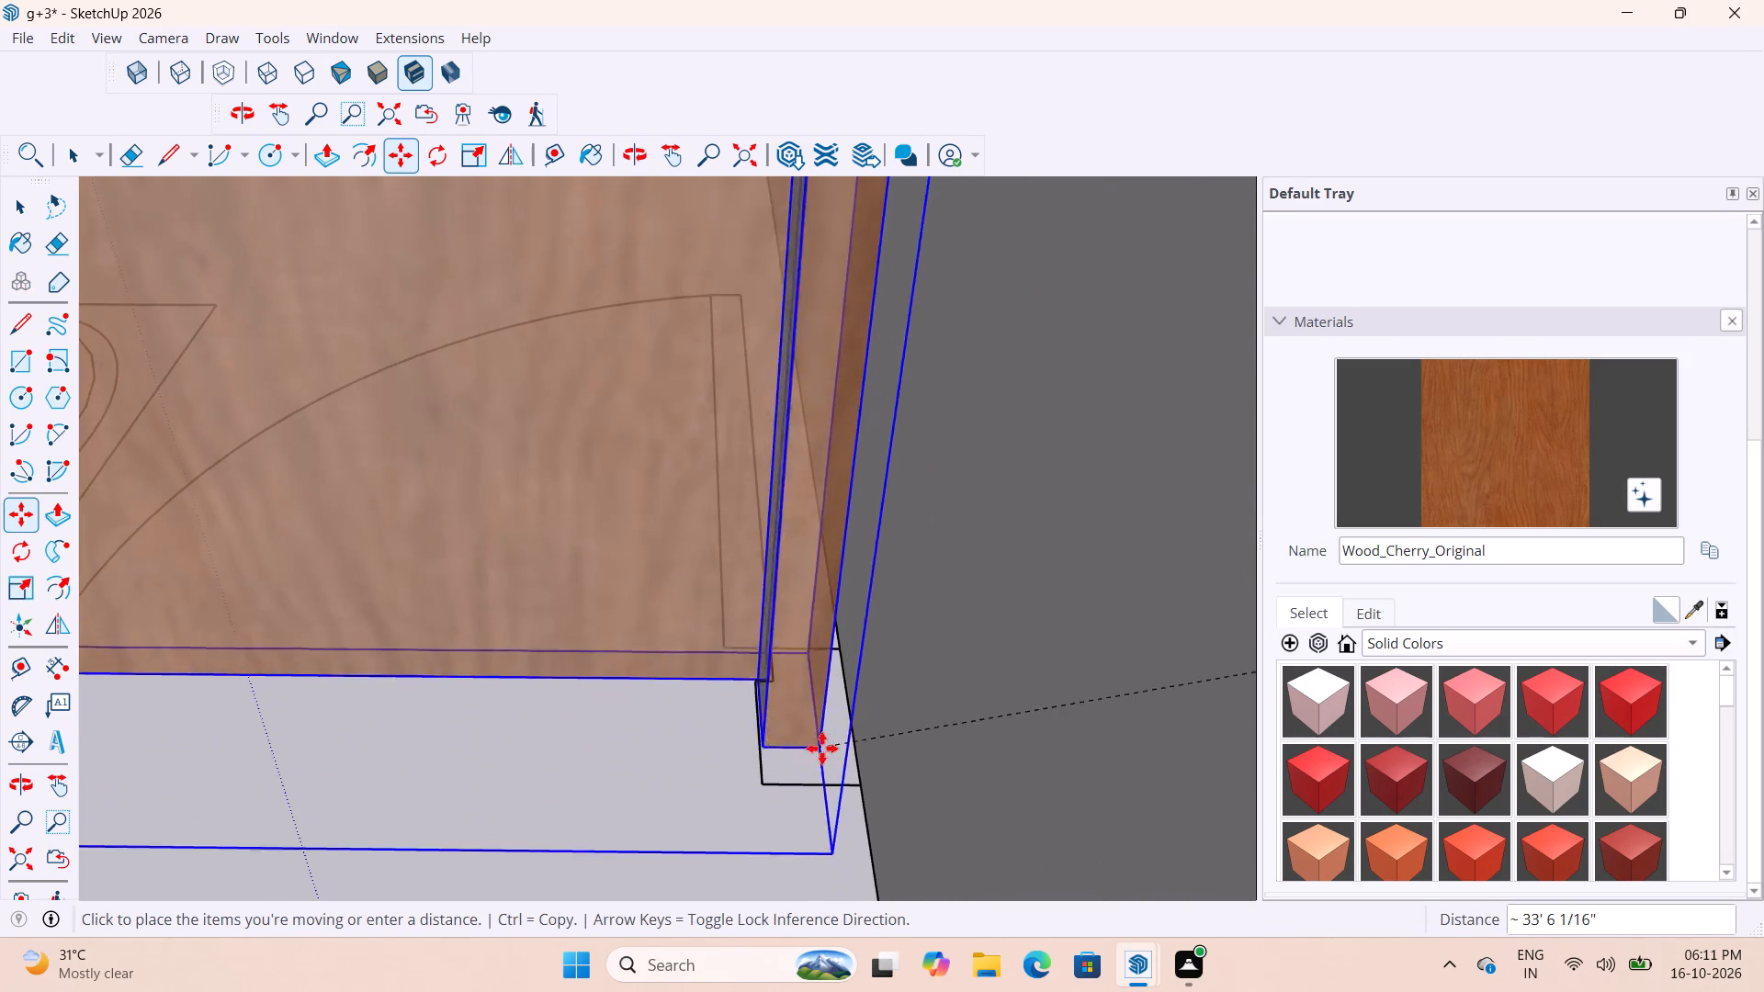
left_click(860, 790)
scroll(798, 780, "down", 4)
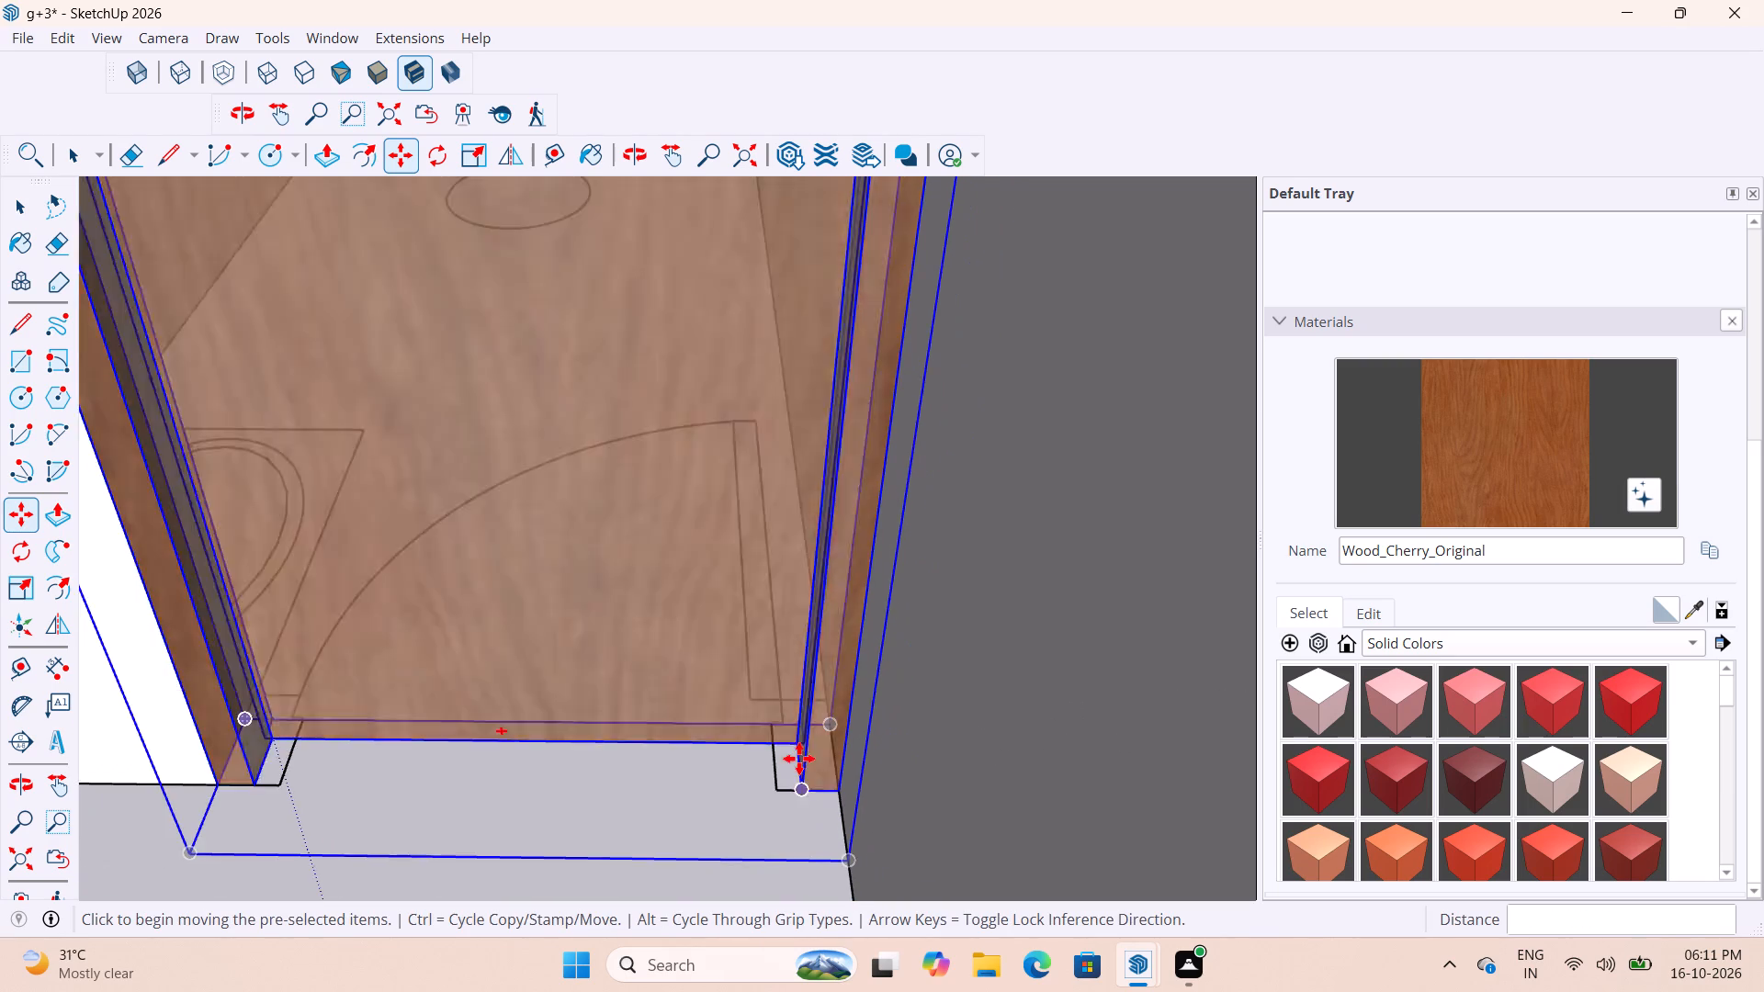
scroll(799, 759, "down", 16)
scroll(784, 716, "down", 5)
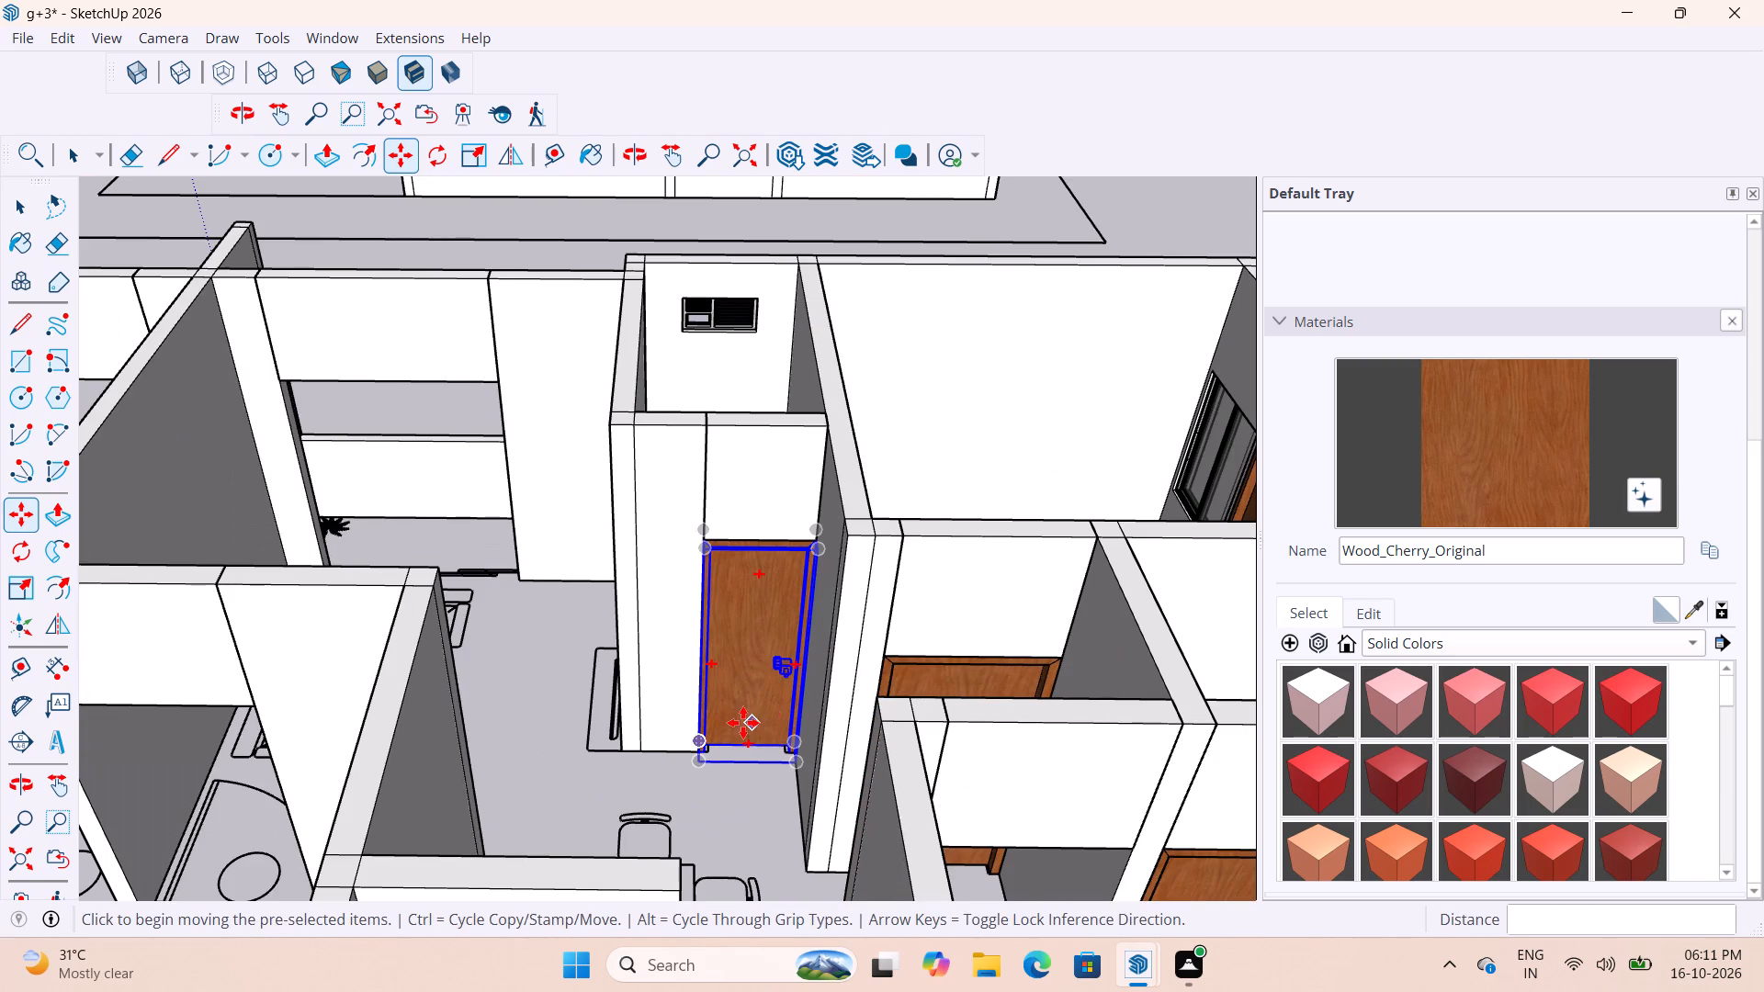
Scale the door copy in width and height to fit the toilet doorway up to the lintel's underside.
key("s")
scroll(681, 676, "up", 12)
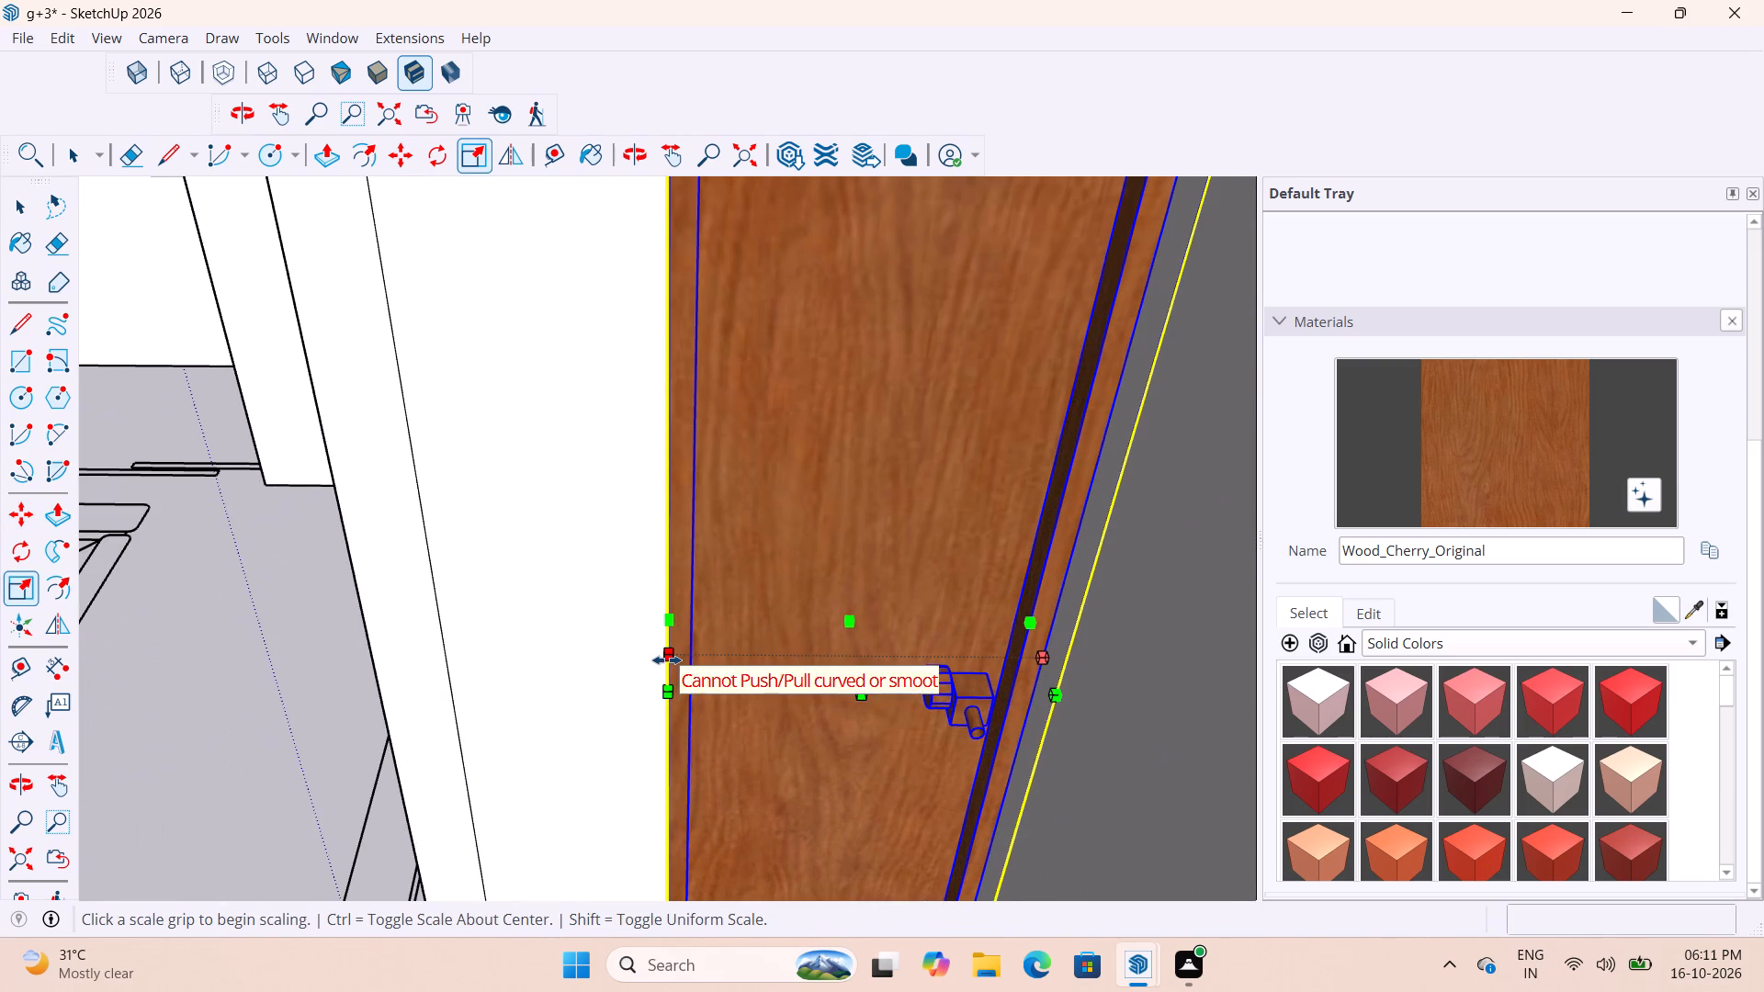
left_click(667, 660)
left_click(673, 657)
scroll(671, 719, "down", 7)
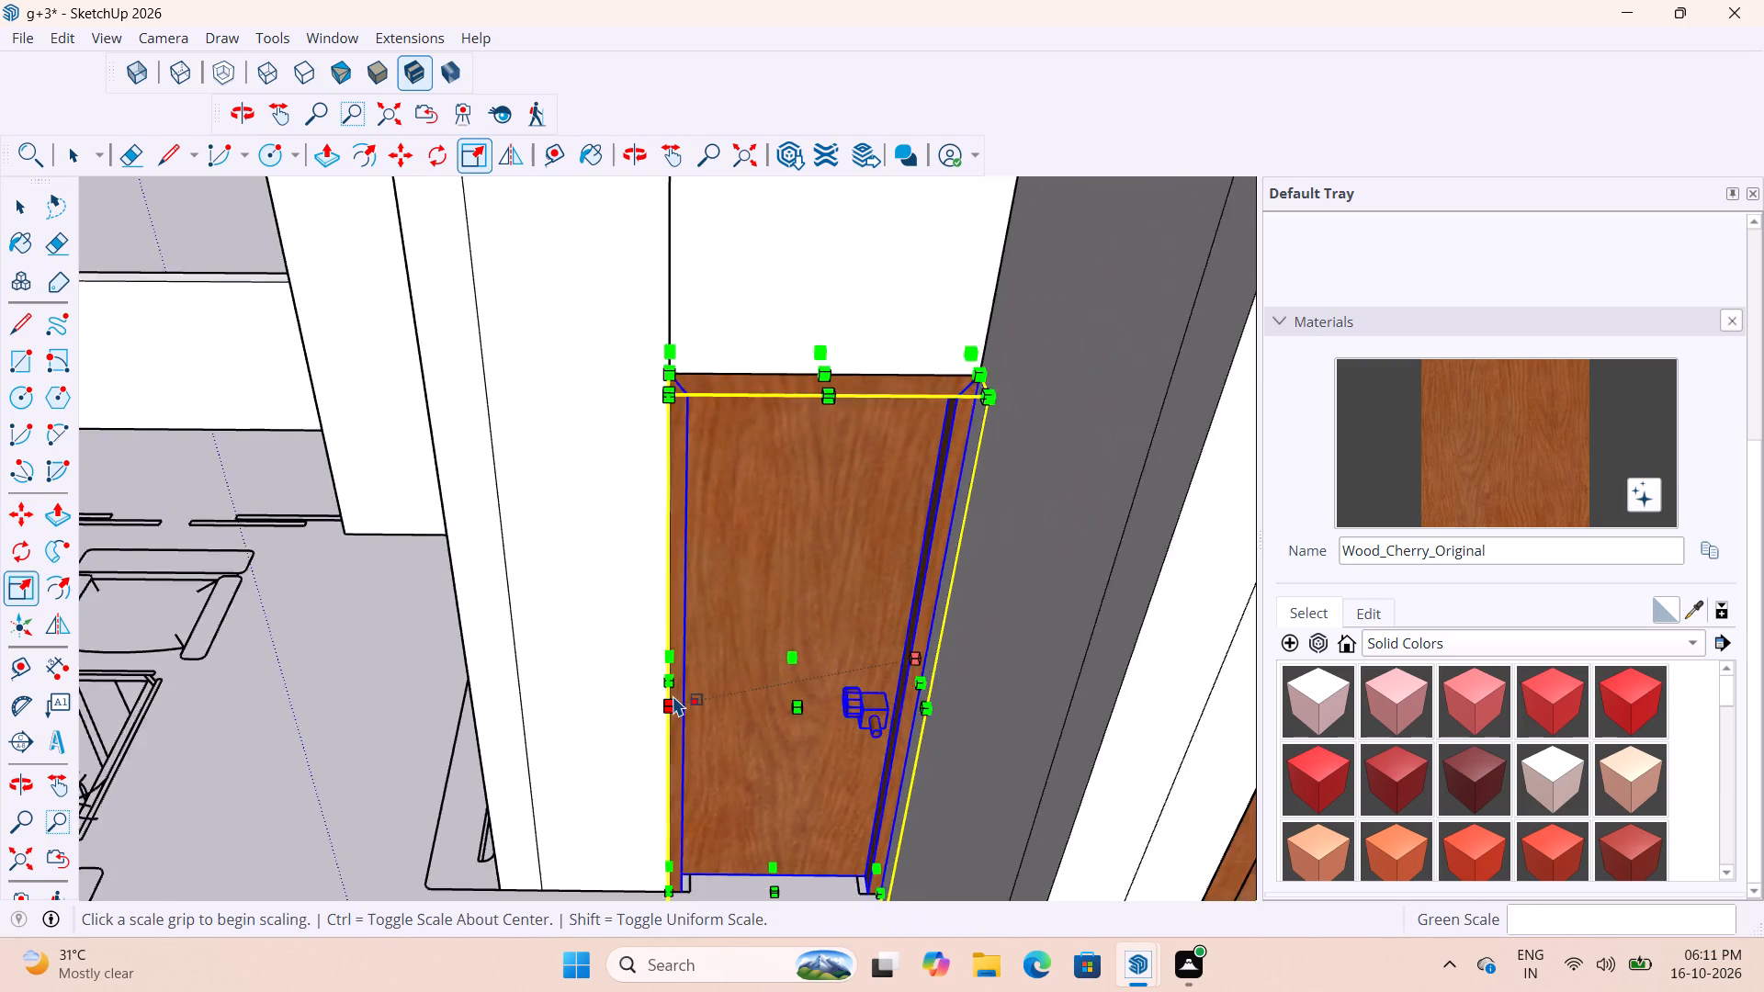
scroll(673, 695, "down", 2)
scroll(751, 625, "down", 5)
scroll(765, 579, "up", 11)
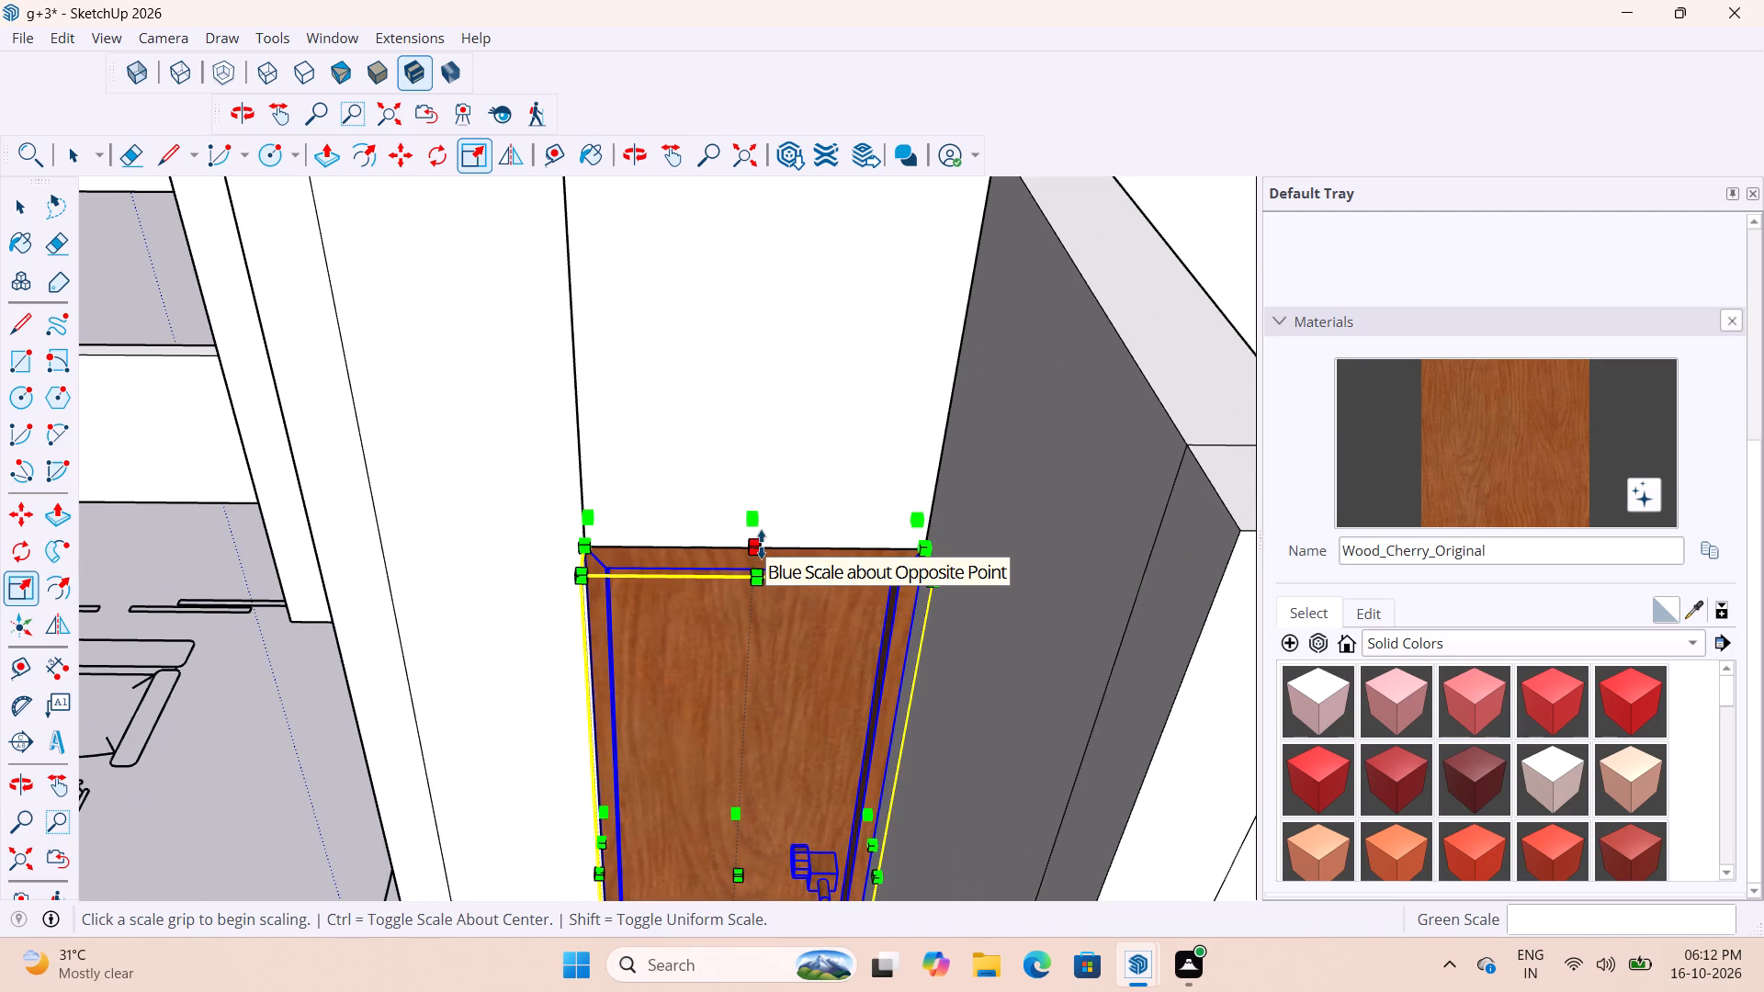
left_click(752, 548)
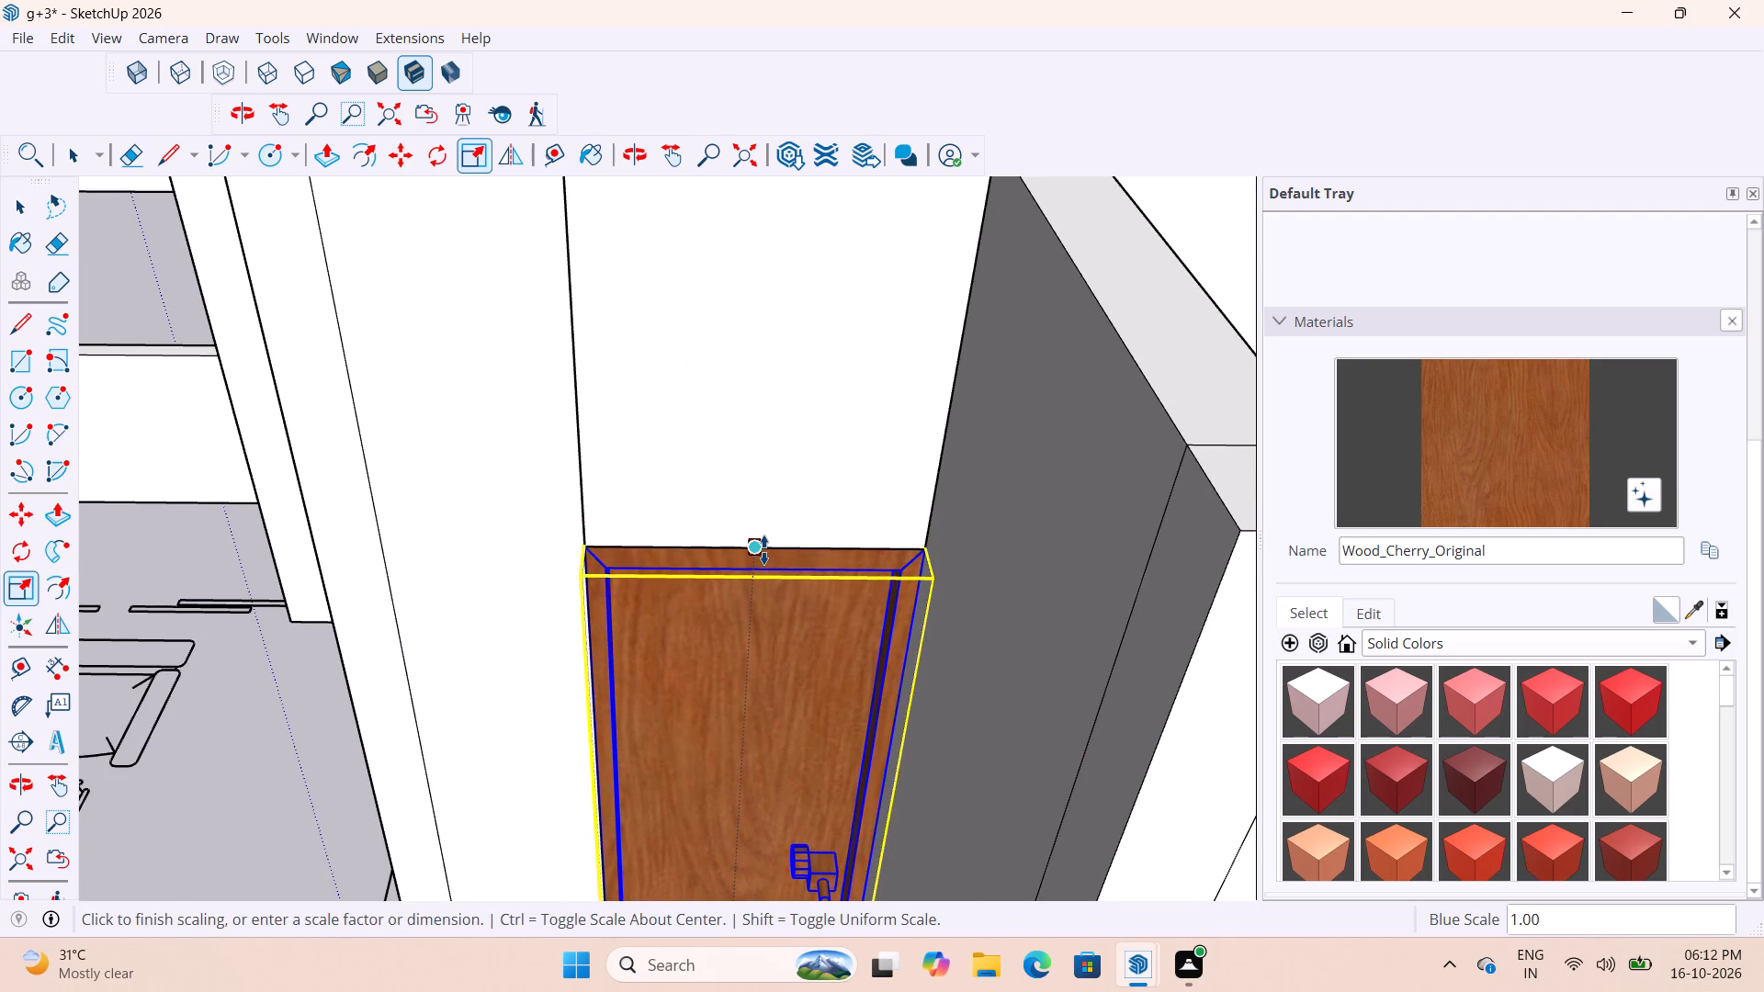
middle_click_drag(763, 547, 781, 245)
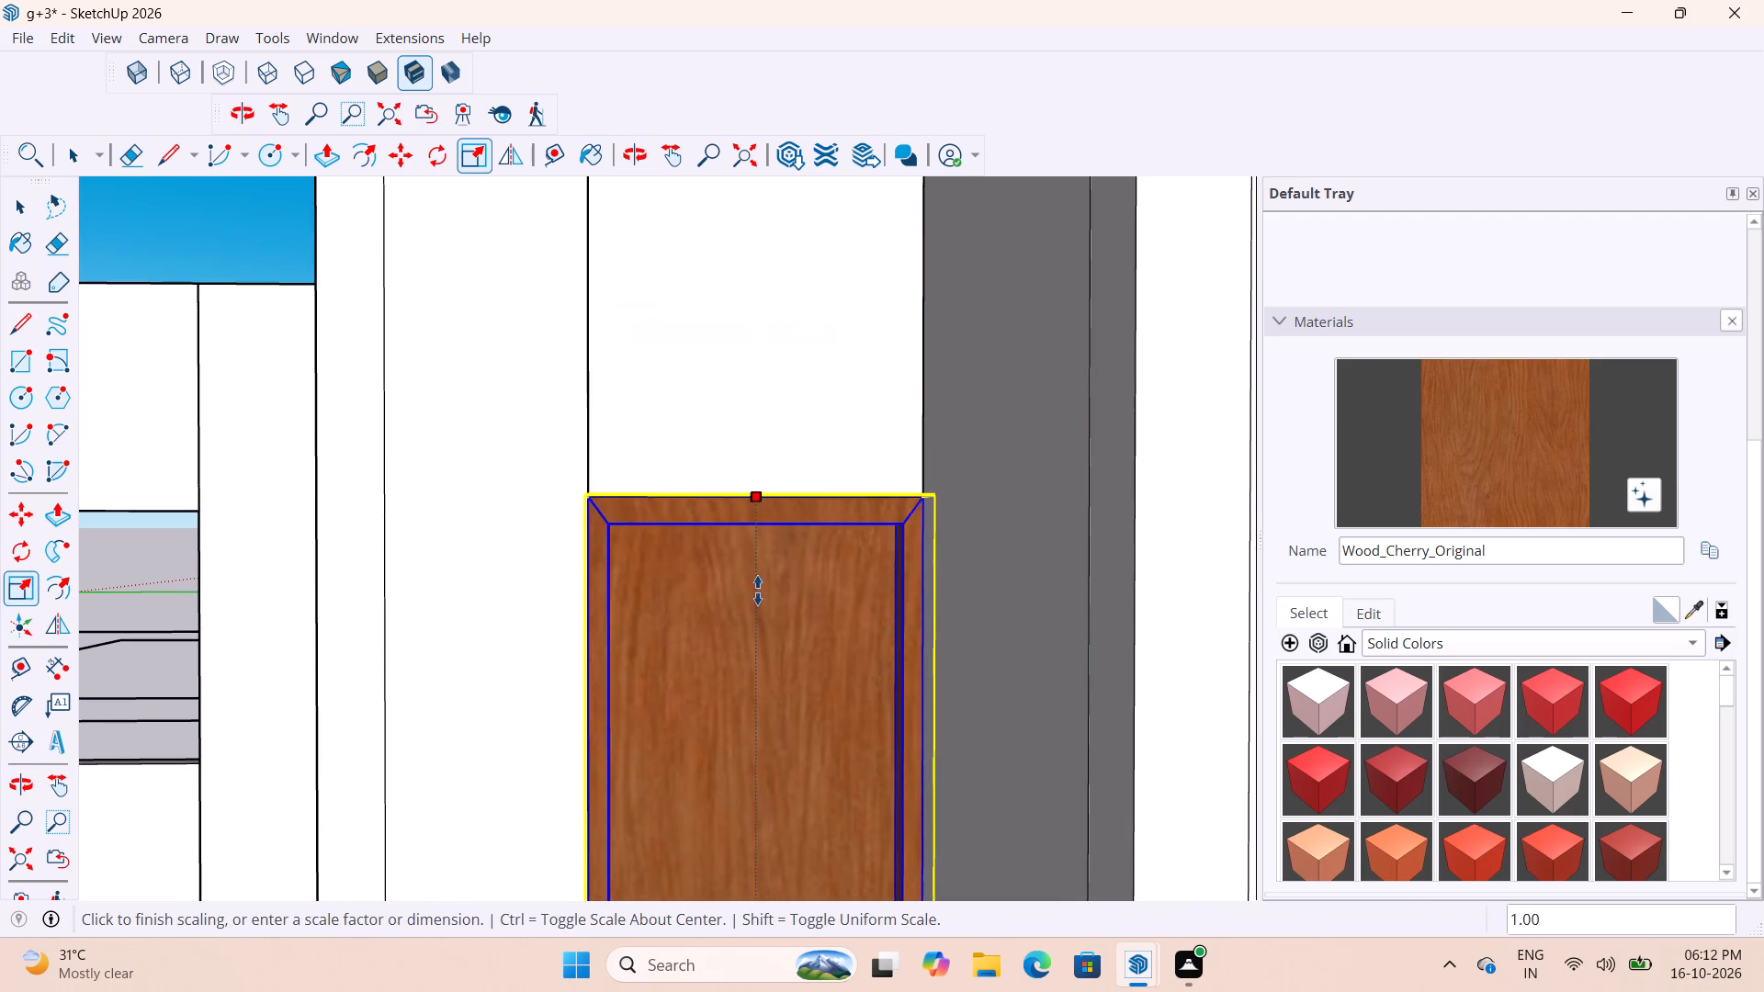
left_click(773, 521)
scroll(770, 535, "down", 5)
key("space")
key("space")
scroll(734, 550, "down", 7)
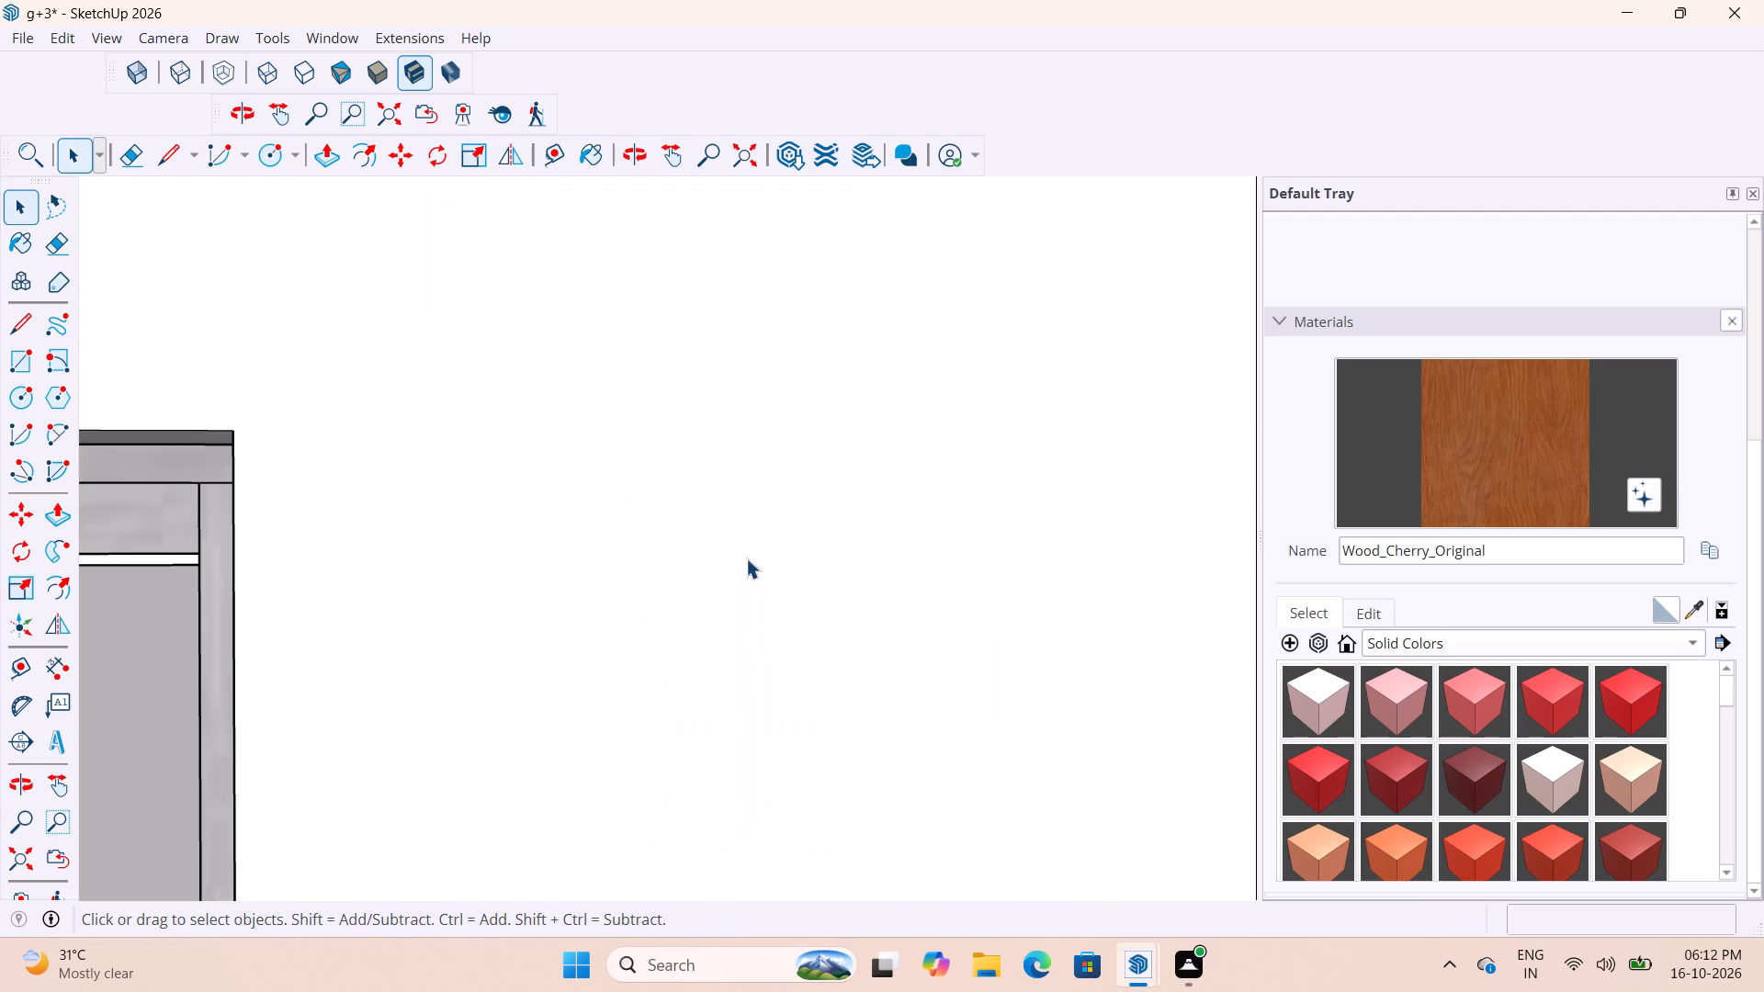
scroll(746, 558, "down", 3)
left_click_drag(745, 161, 745, 172)
scroll(674, 415, "down", 5)
middle_click_drag(746, 490, 763, 806)
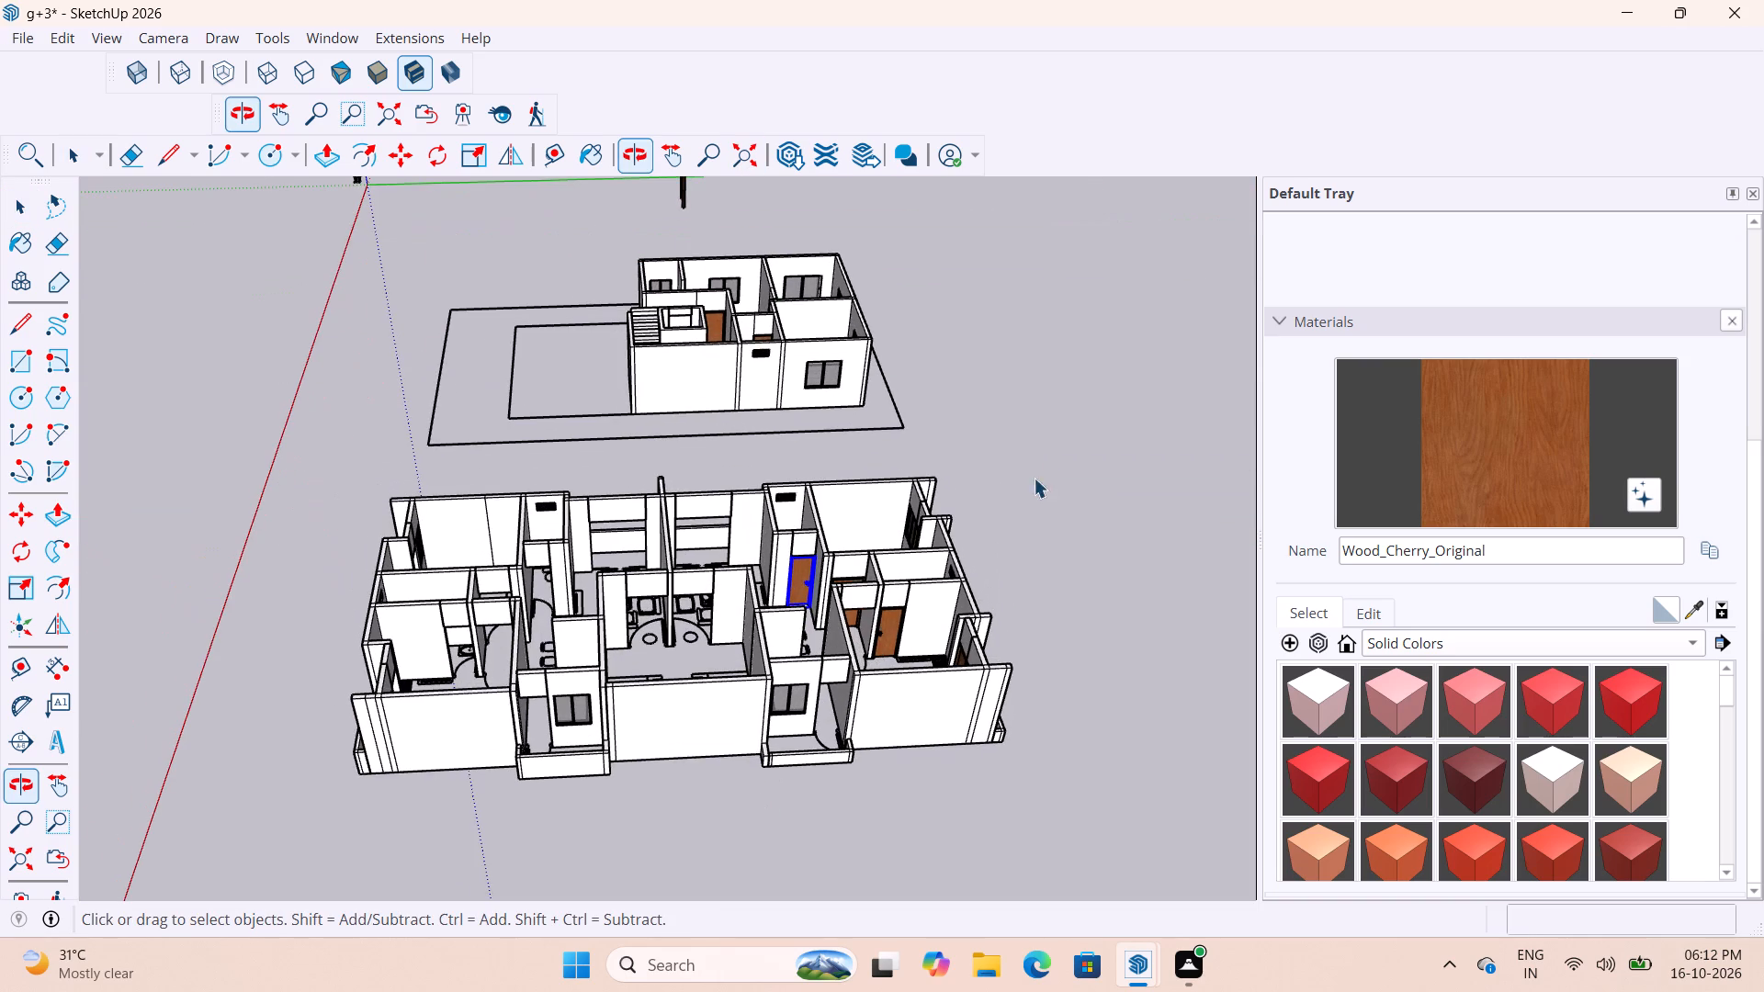
left_click(1077, 431)
Copy the bedroom's attached-bathroom door into the other flat's toilet doorway, snapping its frame's bottom corner to the wall corner.
scroll(860, 639, "up", 13)
scroll(842, 626, "down", 4)
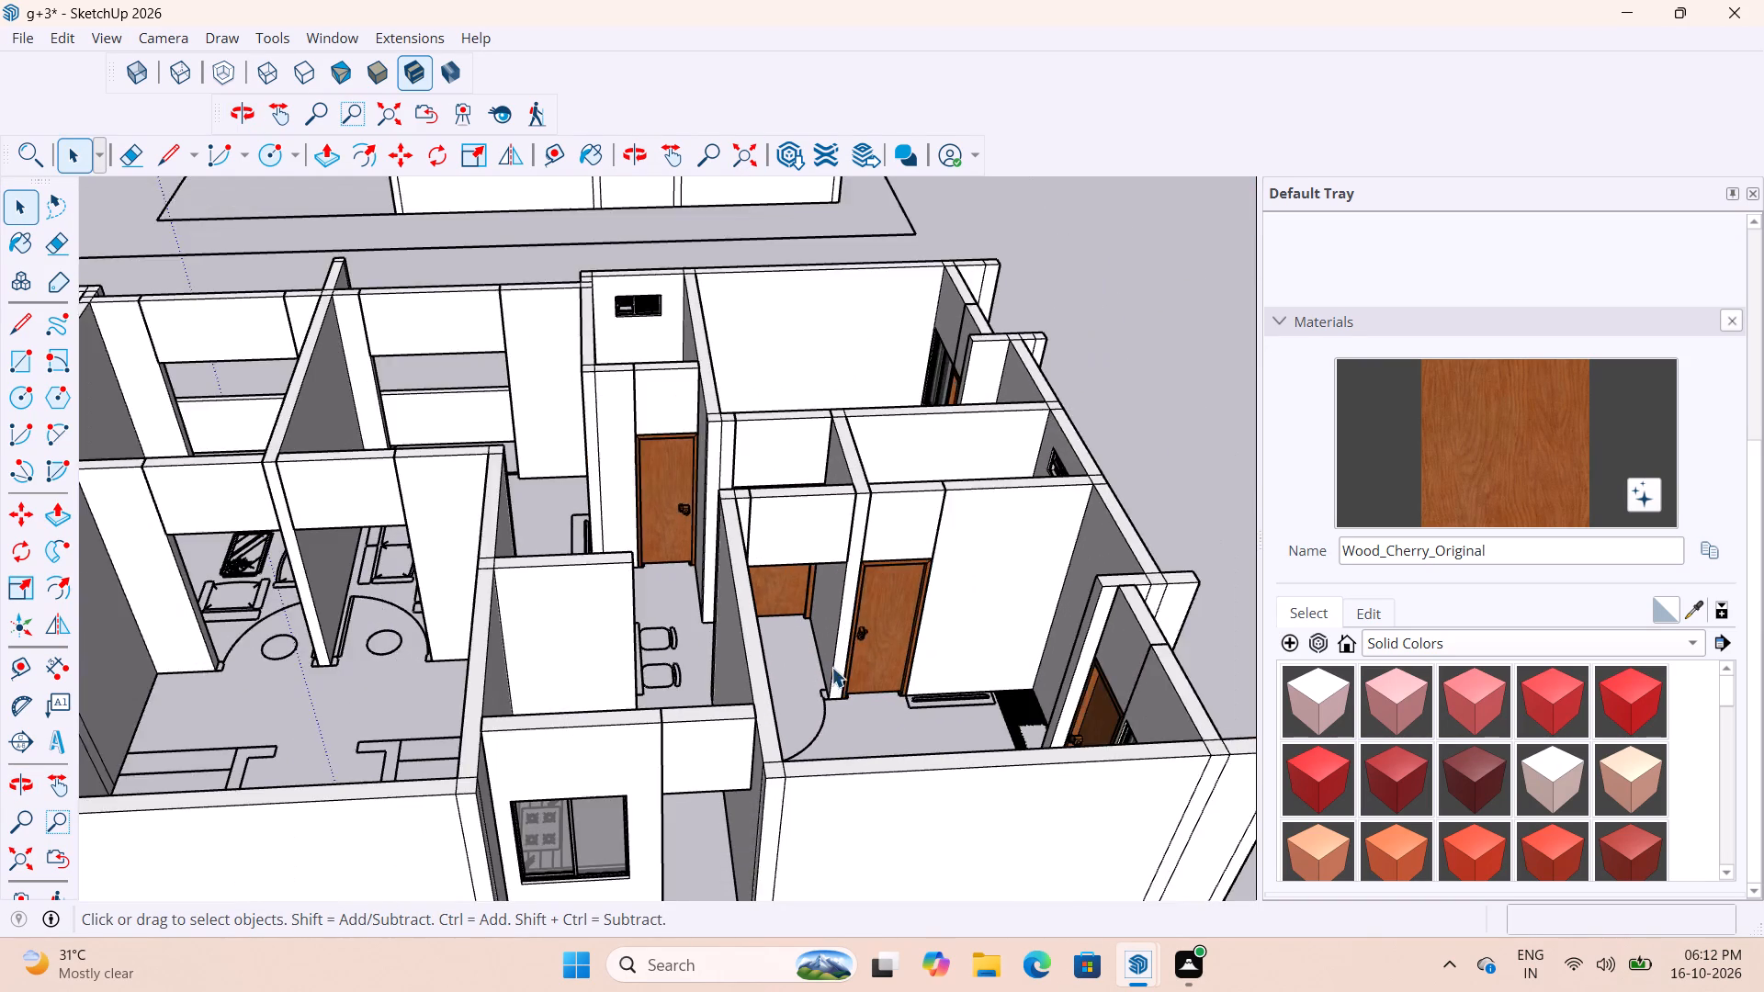
scroll(831, 667, "down", 3)
scroll(682, 572, "down", 5)
middle_click_drag(688, 581, 653, 797)
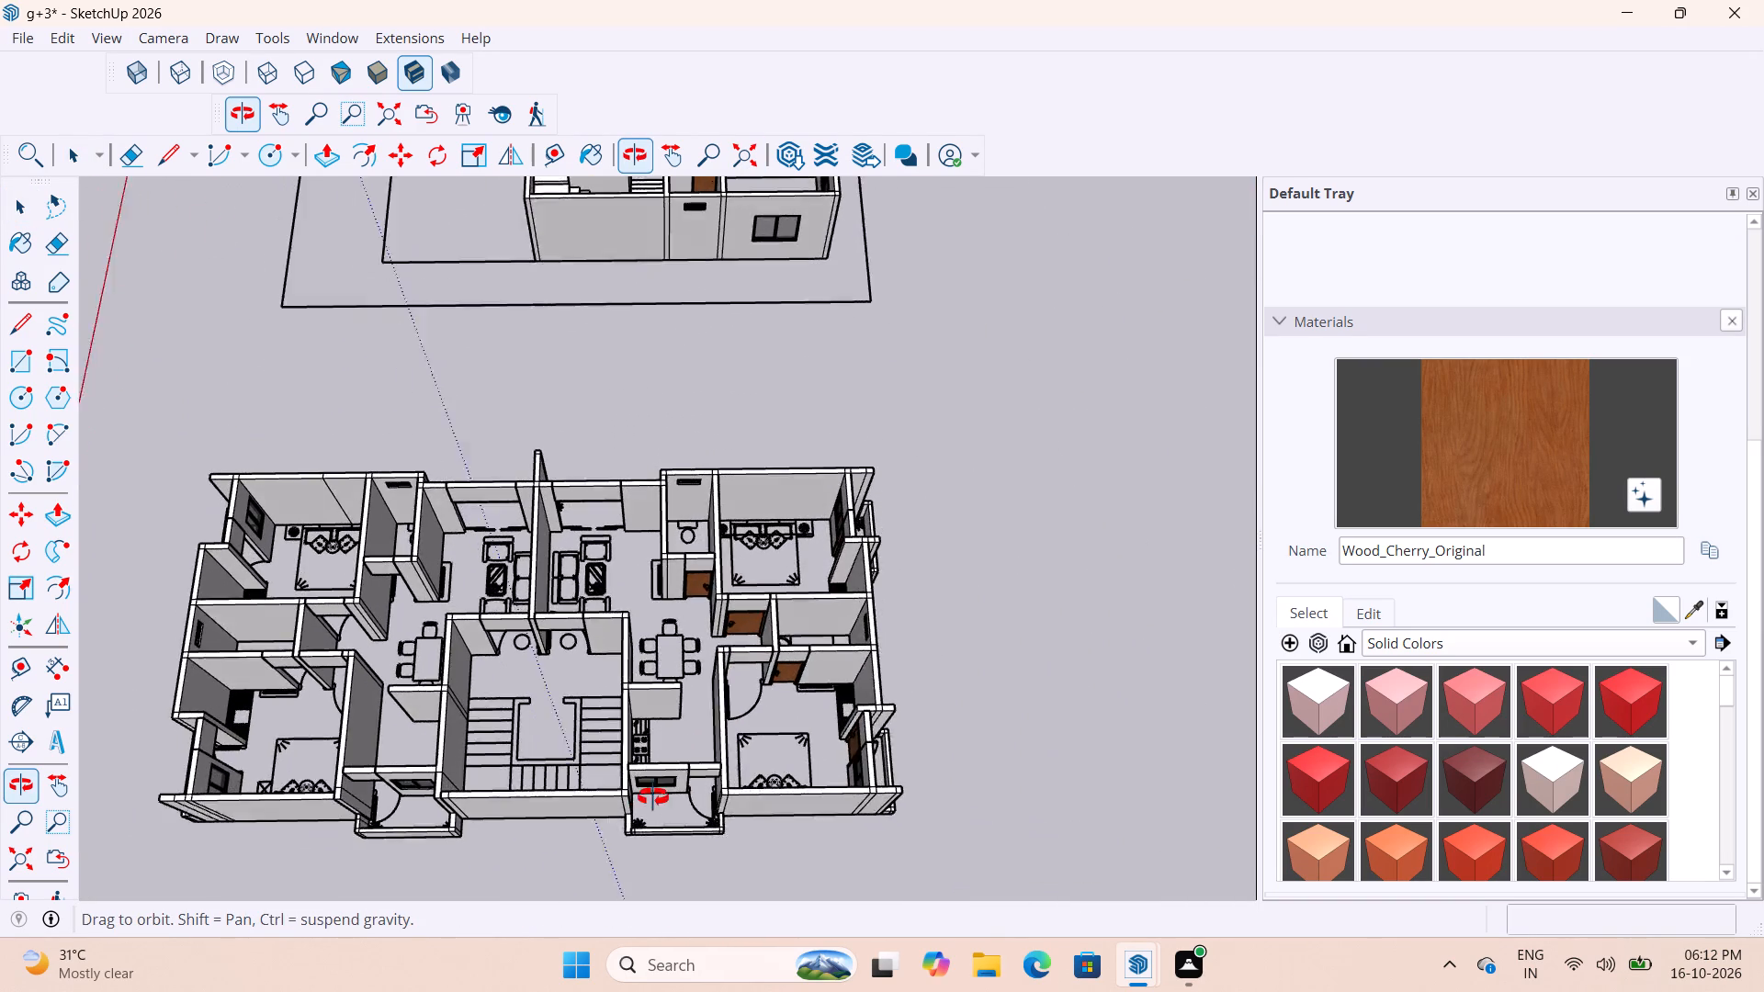
middle_click_drag(653, 797, 634, 777)
scroll(282, 625, "up", 8)
scroll(410, 527, "down", 10)
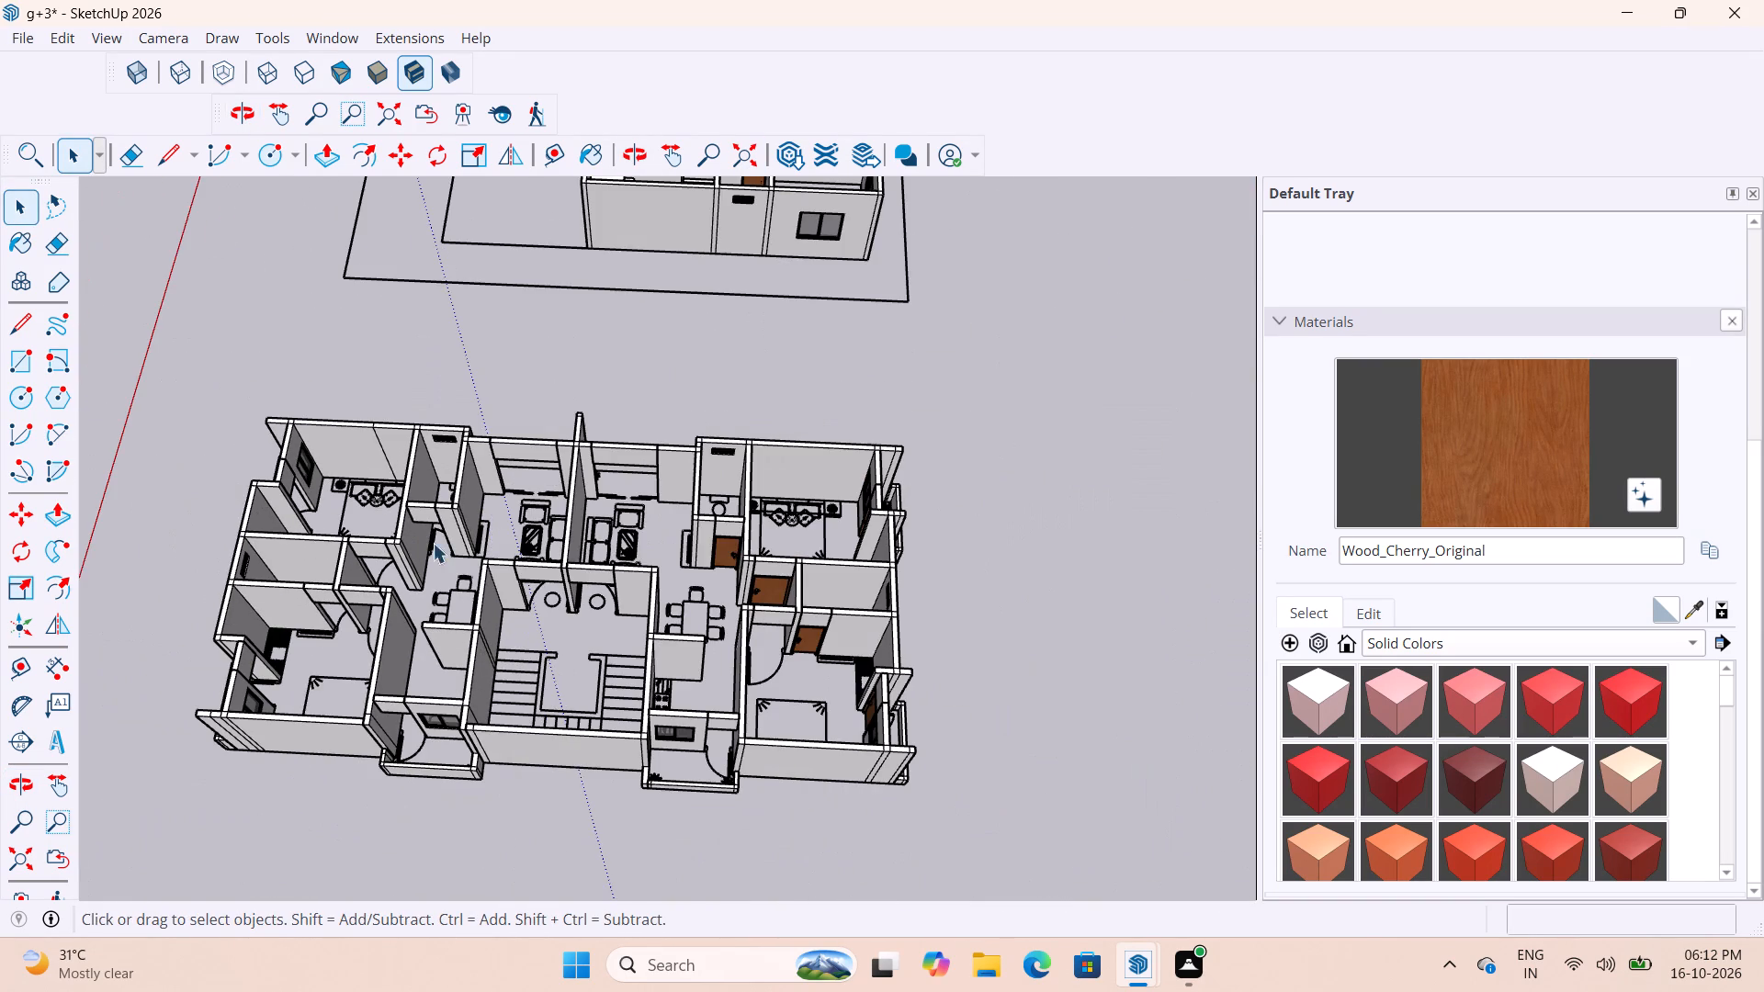
scroll(780, 611, "up", 13)
middle_click_drag(774, 637, 729, 569)
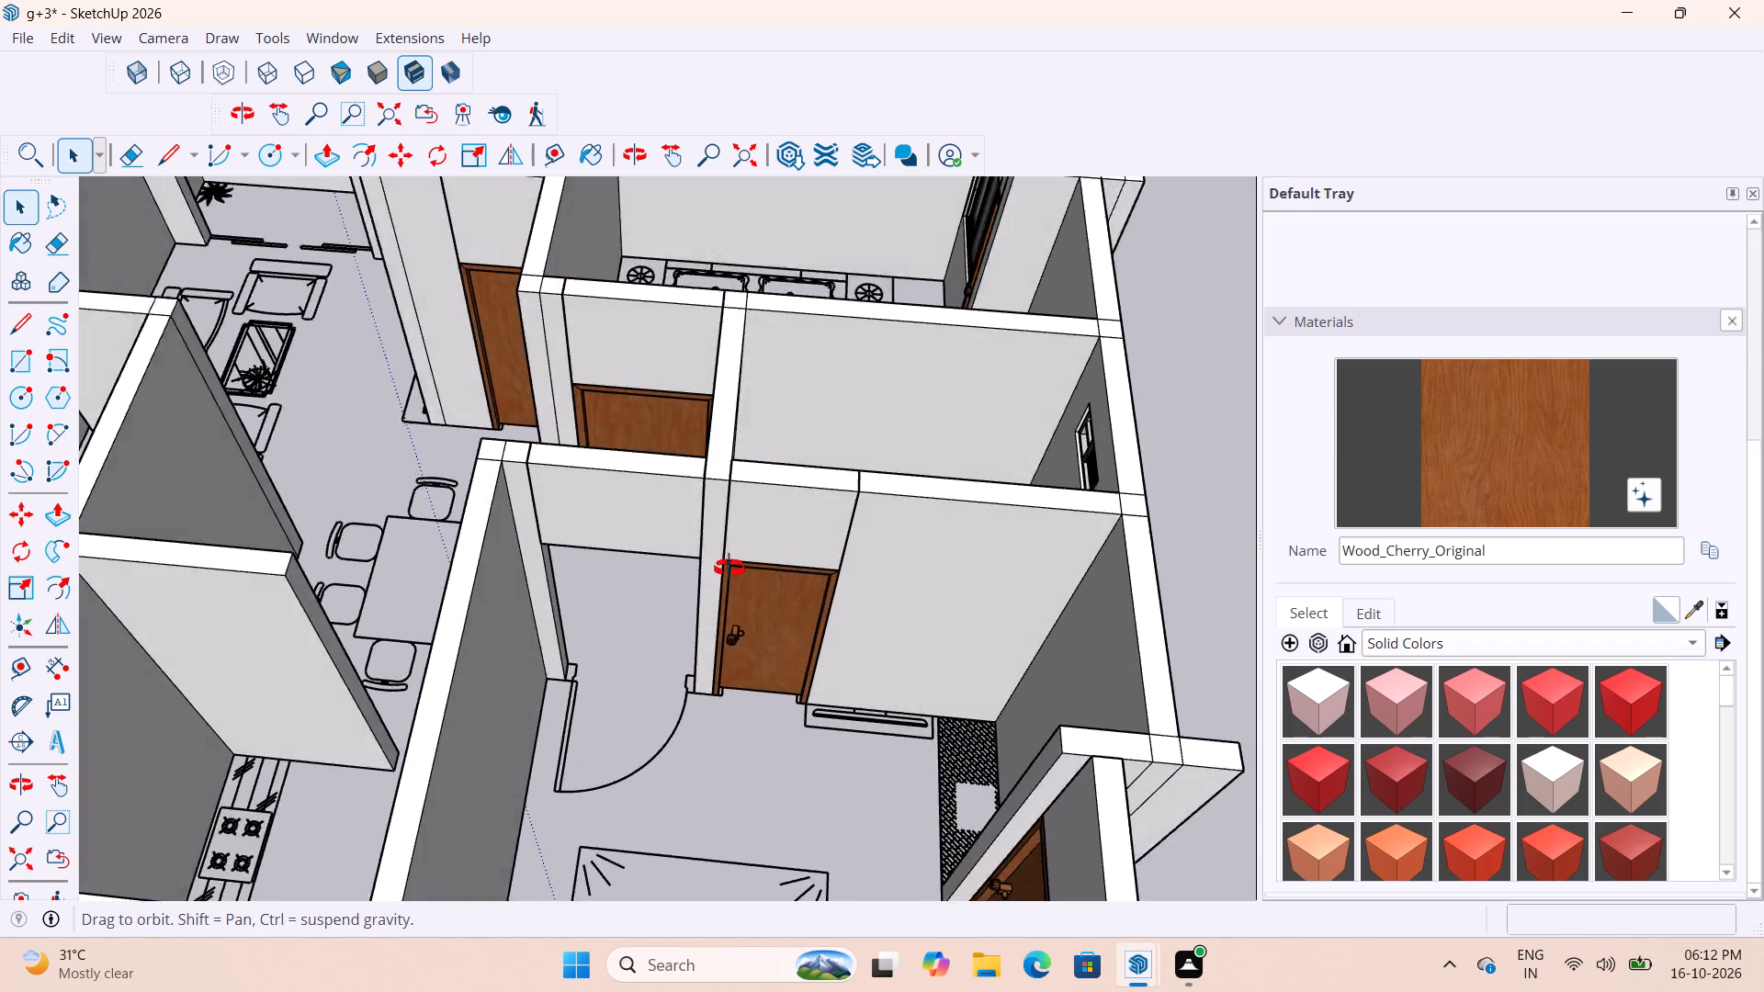
middle_click_drag(729, 569, 720, 560)
scroll(731, 718, "up", 7)
left_click(703, 669)
key("m")
scroll(712, 701, "up", 5)
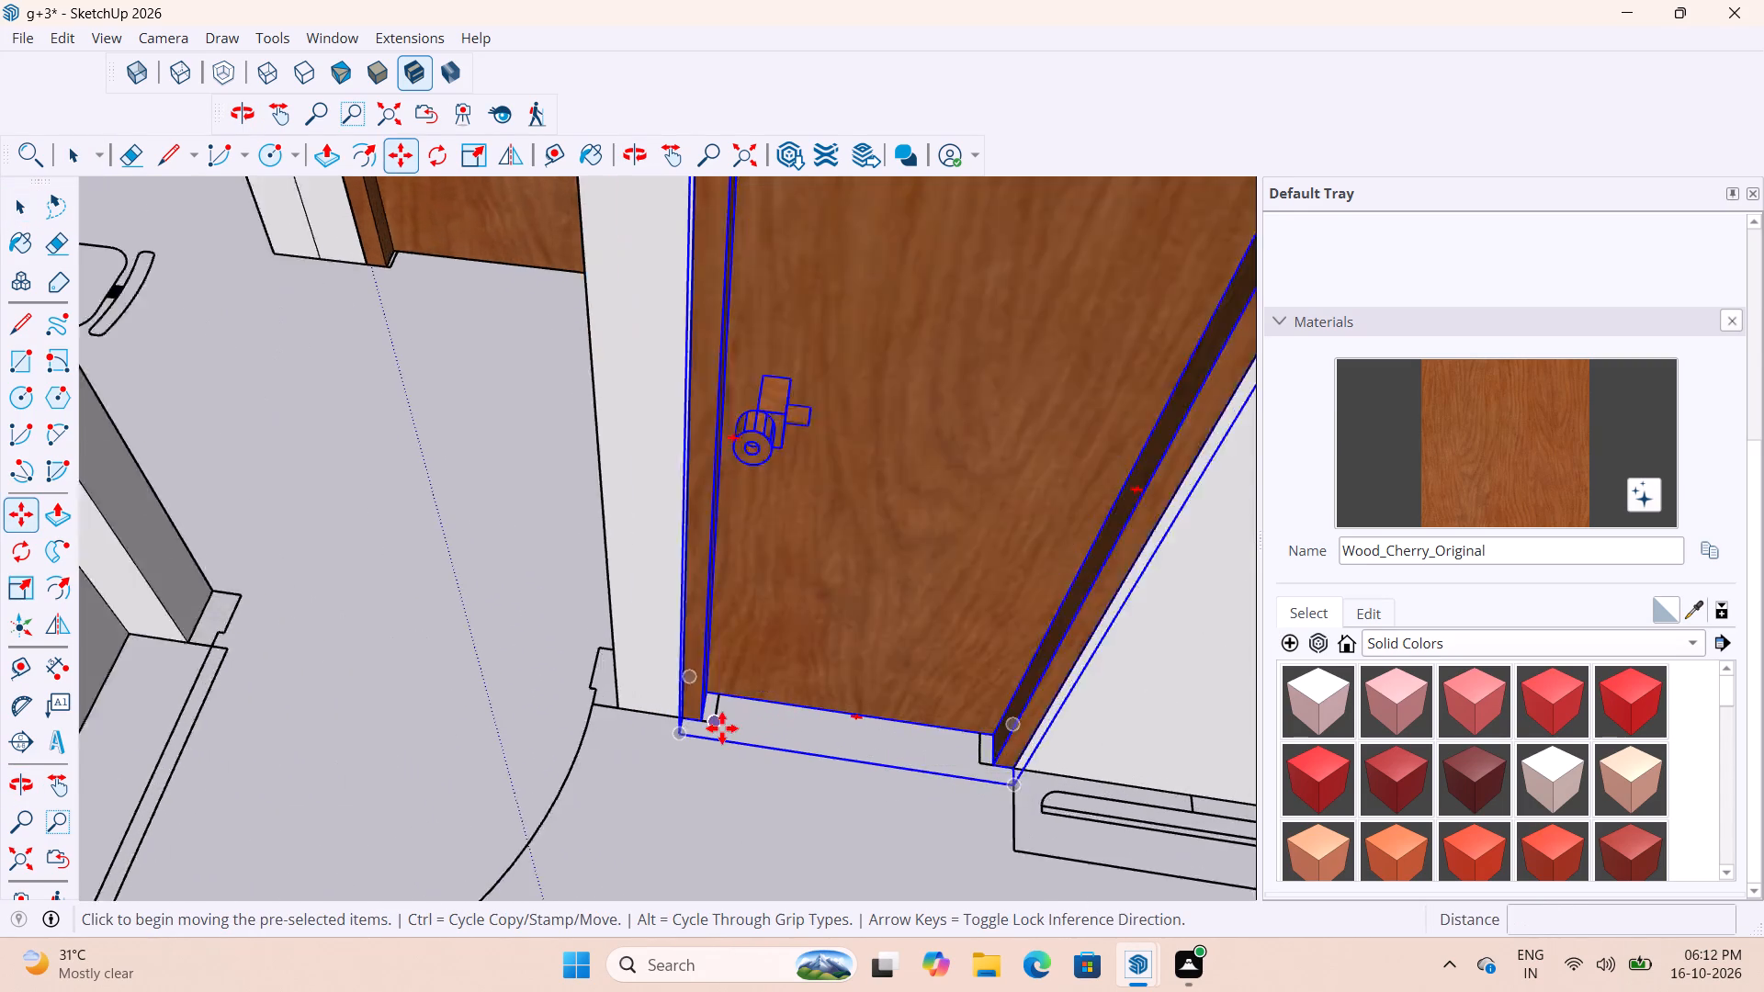
scroll(722, 728, "up", 7)
left_click(664, 708)
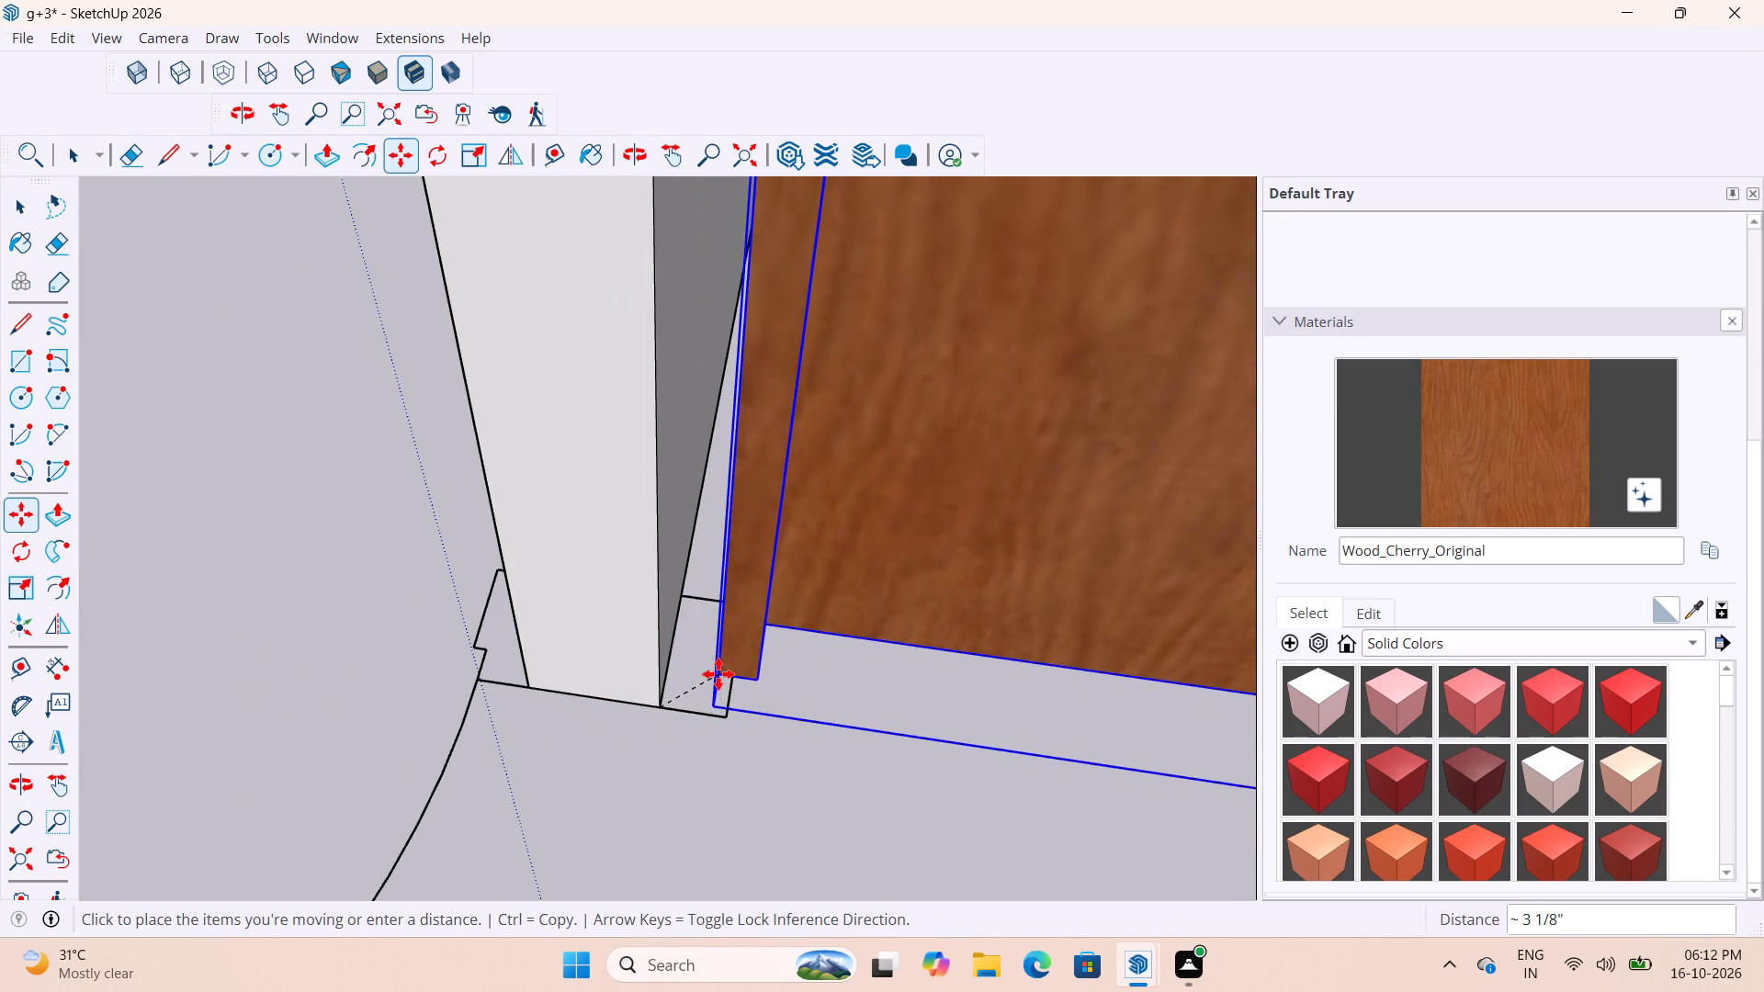
scroll(845, 676, "down", 5)
scroll(975, 664, "down", 7)
scroll(1004, 645, "down", 20)
scroll(1004, 645, "down", 4)
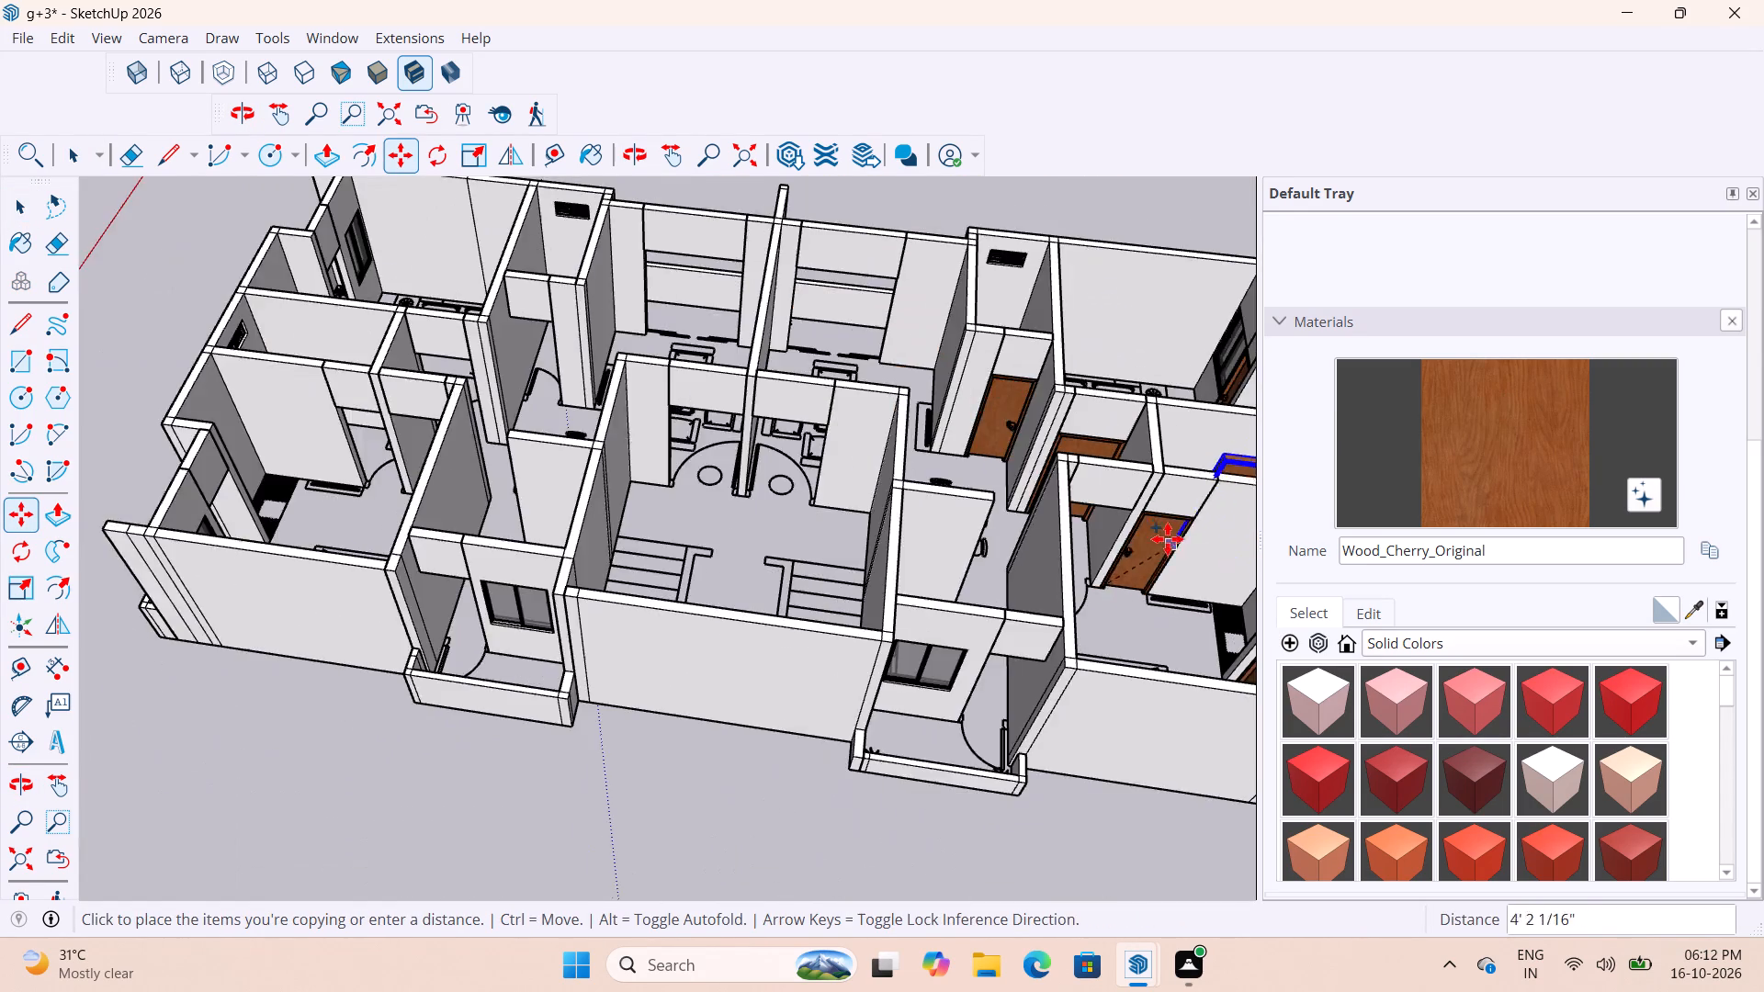
scroll(1168, 539, "down", 7)
scroll(718, 429, "up", 16)
middle_click_drag(884, 575, 769, 538)
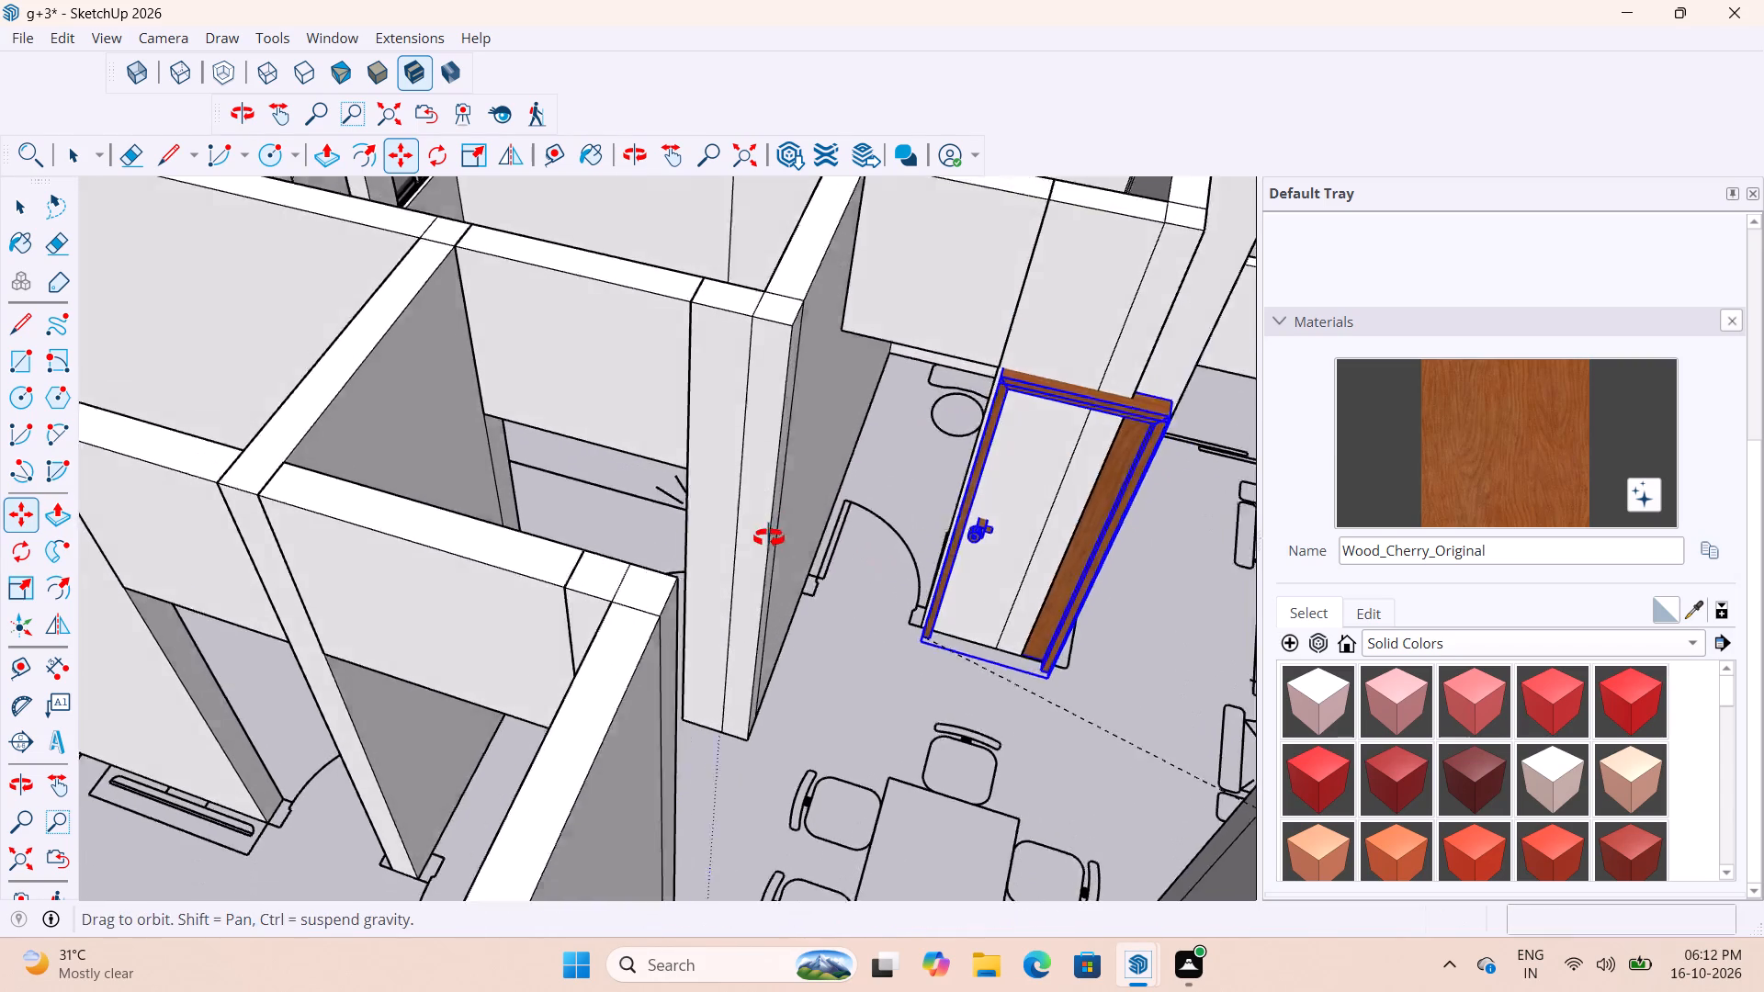
middle_click_drag(769, 538, 764, 536)
scroll(869, 635, "up", 7)
scroll(835, 643, "down", 16)
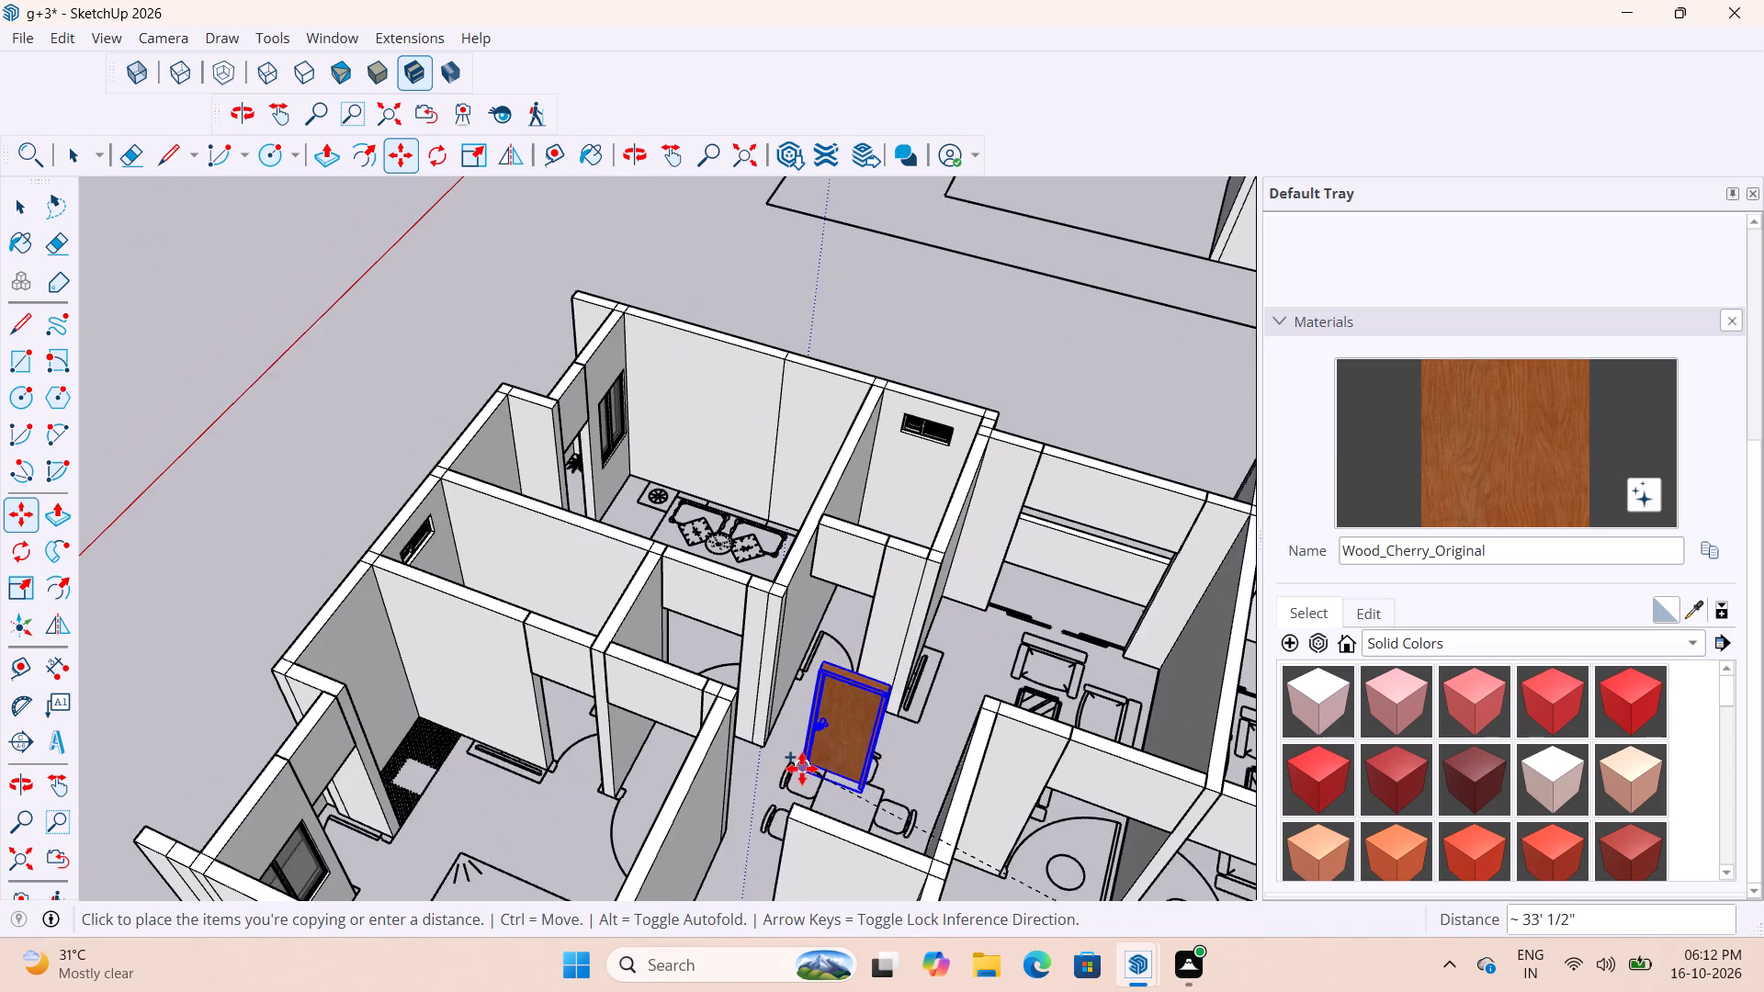
middle_click_drag(825, 755, 945, 748)
scroll(834, 671, "up", 20)
scroll(834, 671, "up", 1)
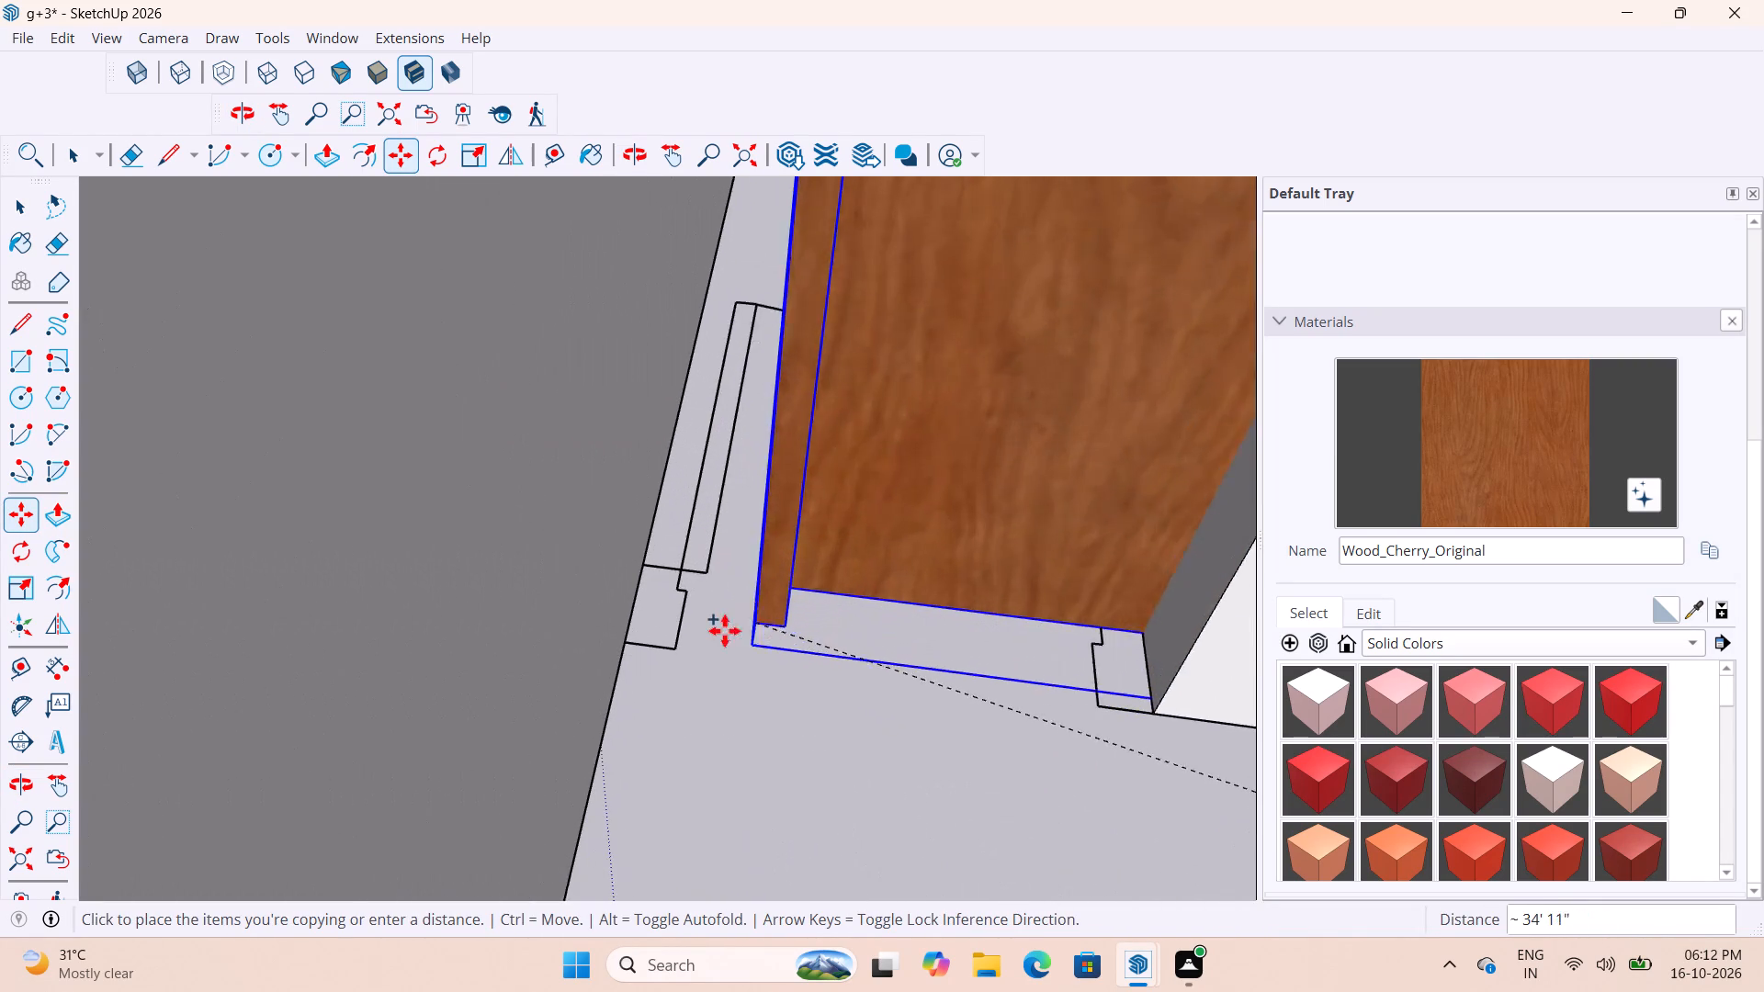
scroll(725, 631, "up", 3)
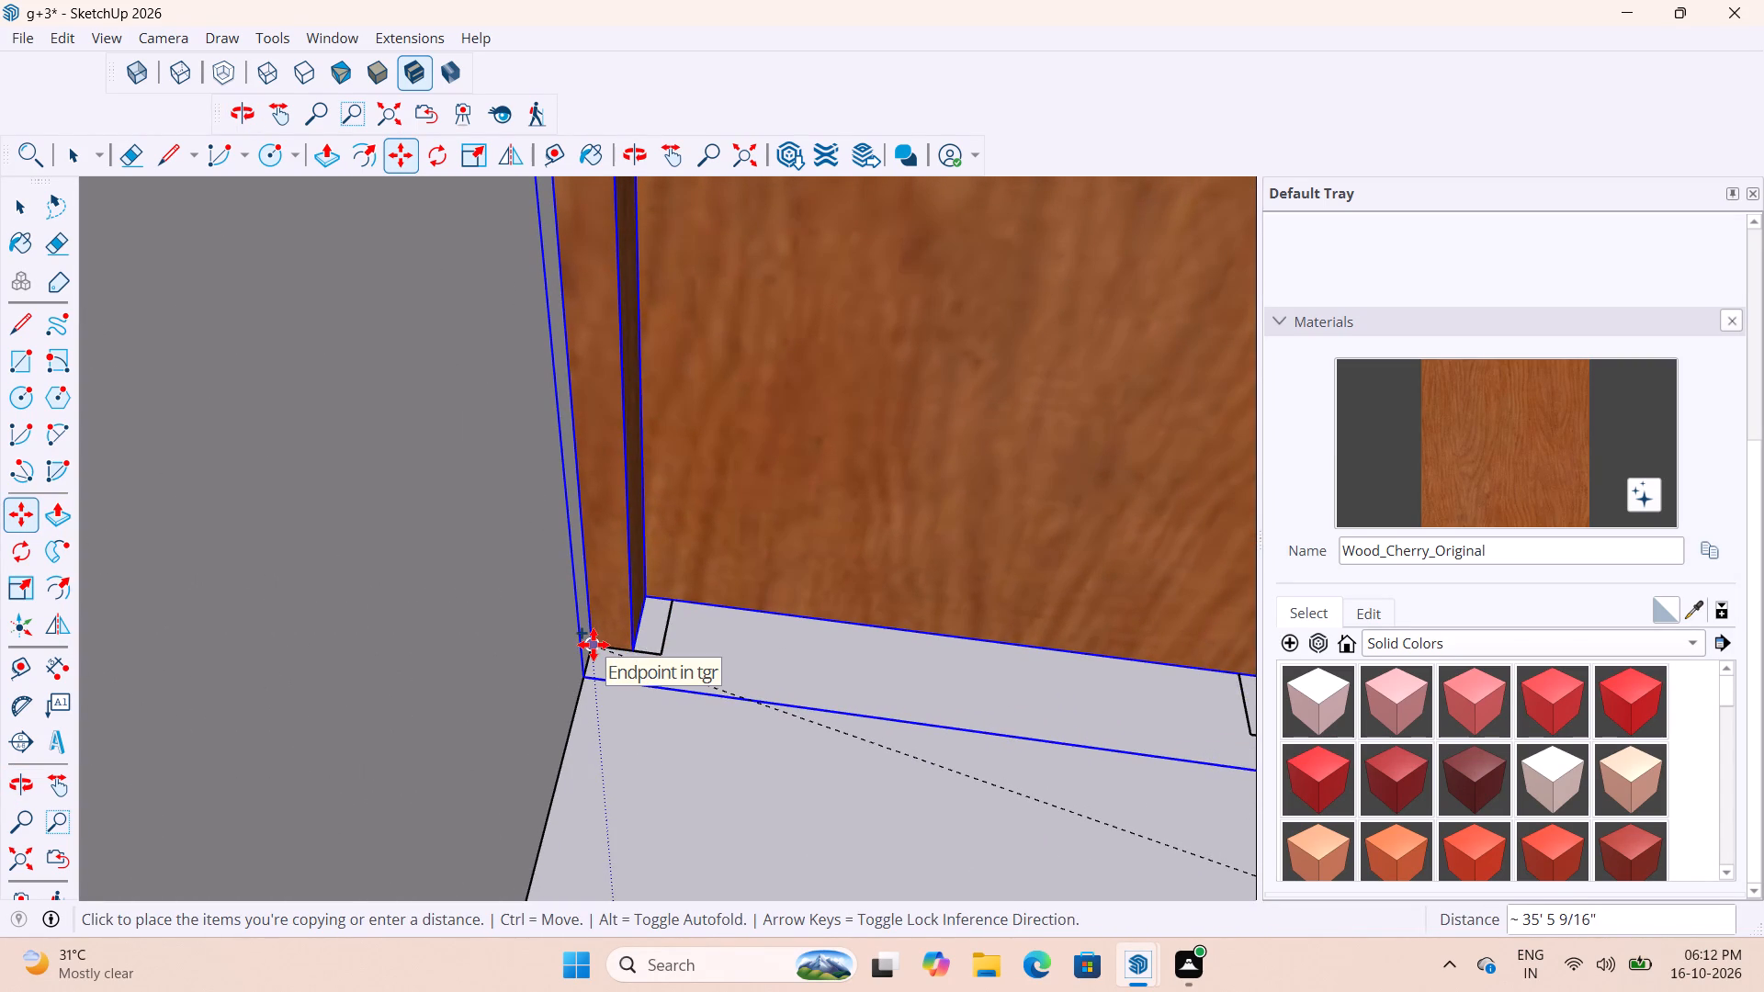
left_click(594, 645)
Scale the copied door in width and height to fit the second flat's toilet doorway up to the lintel.
scroll(570, 685, "down", 17)
middle_click_drag(720, 750, 762, 501)
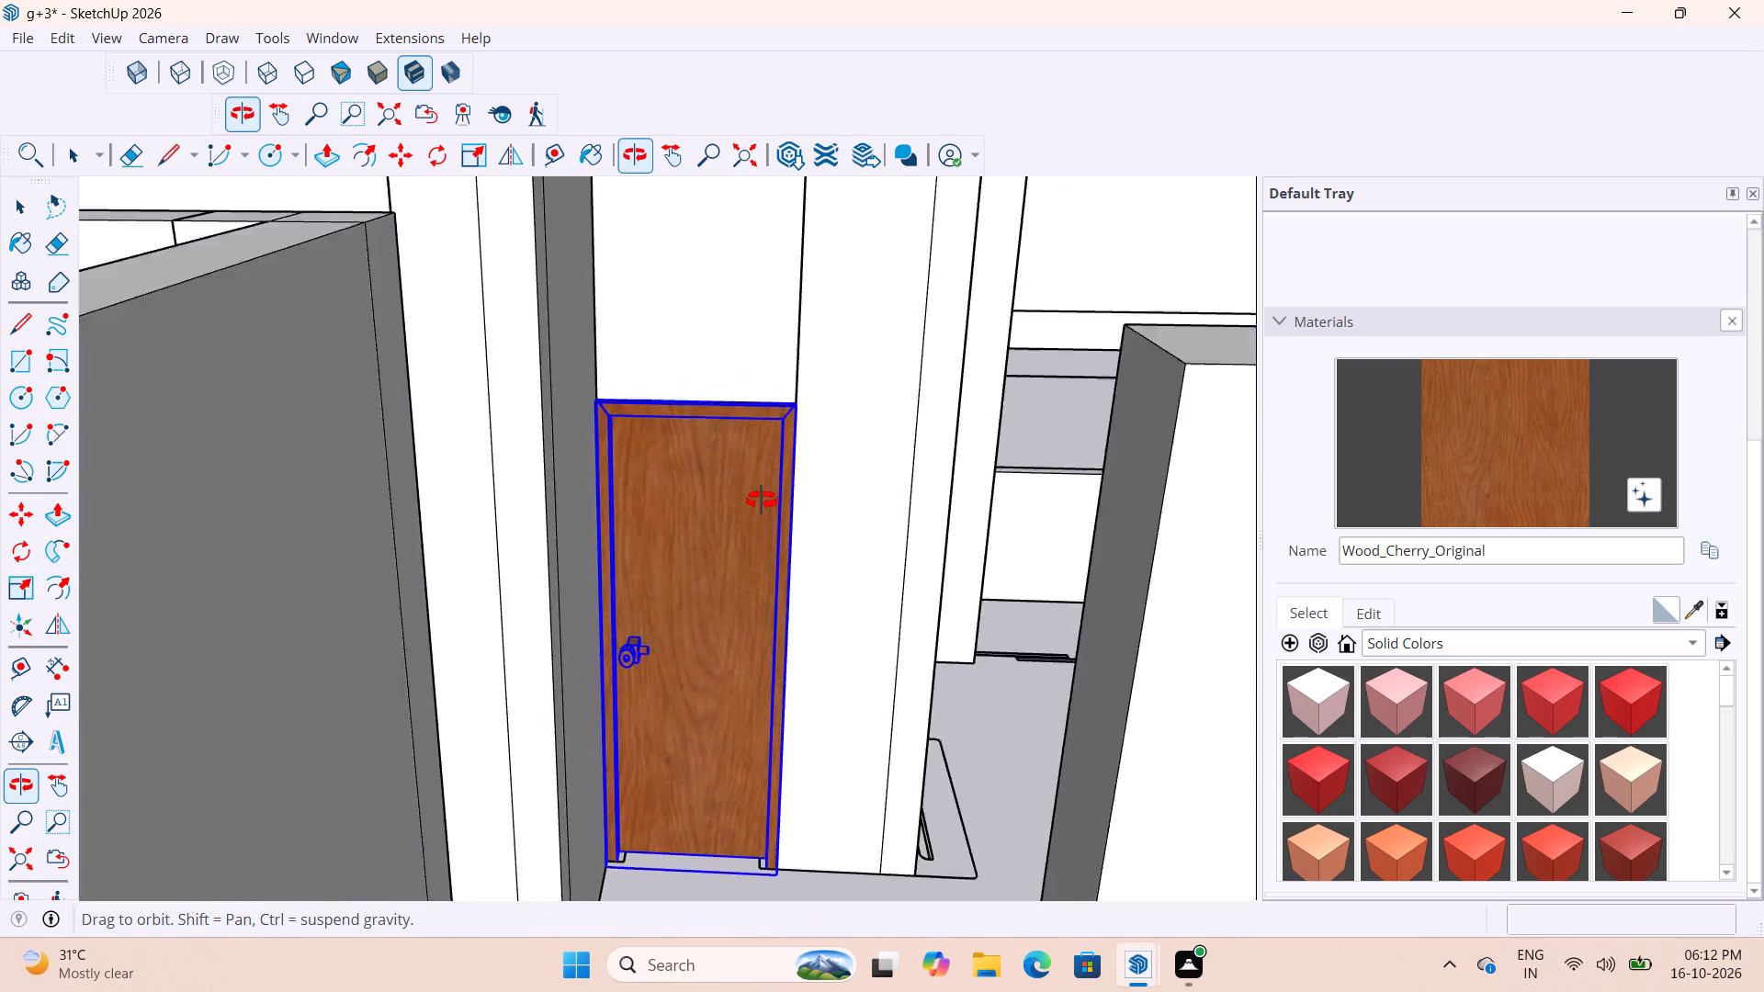
middle_click_drag(762, 501, 763, 719)
key("s")
scroll(762, 475, "up", 8)
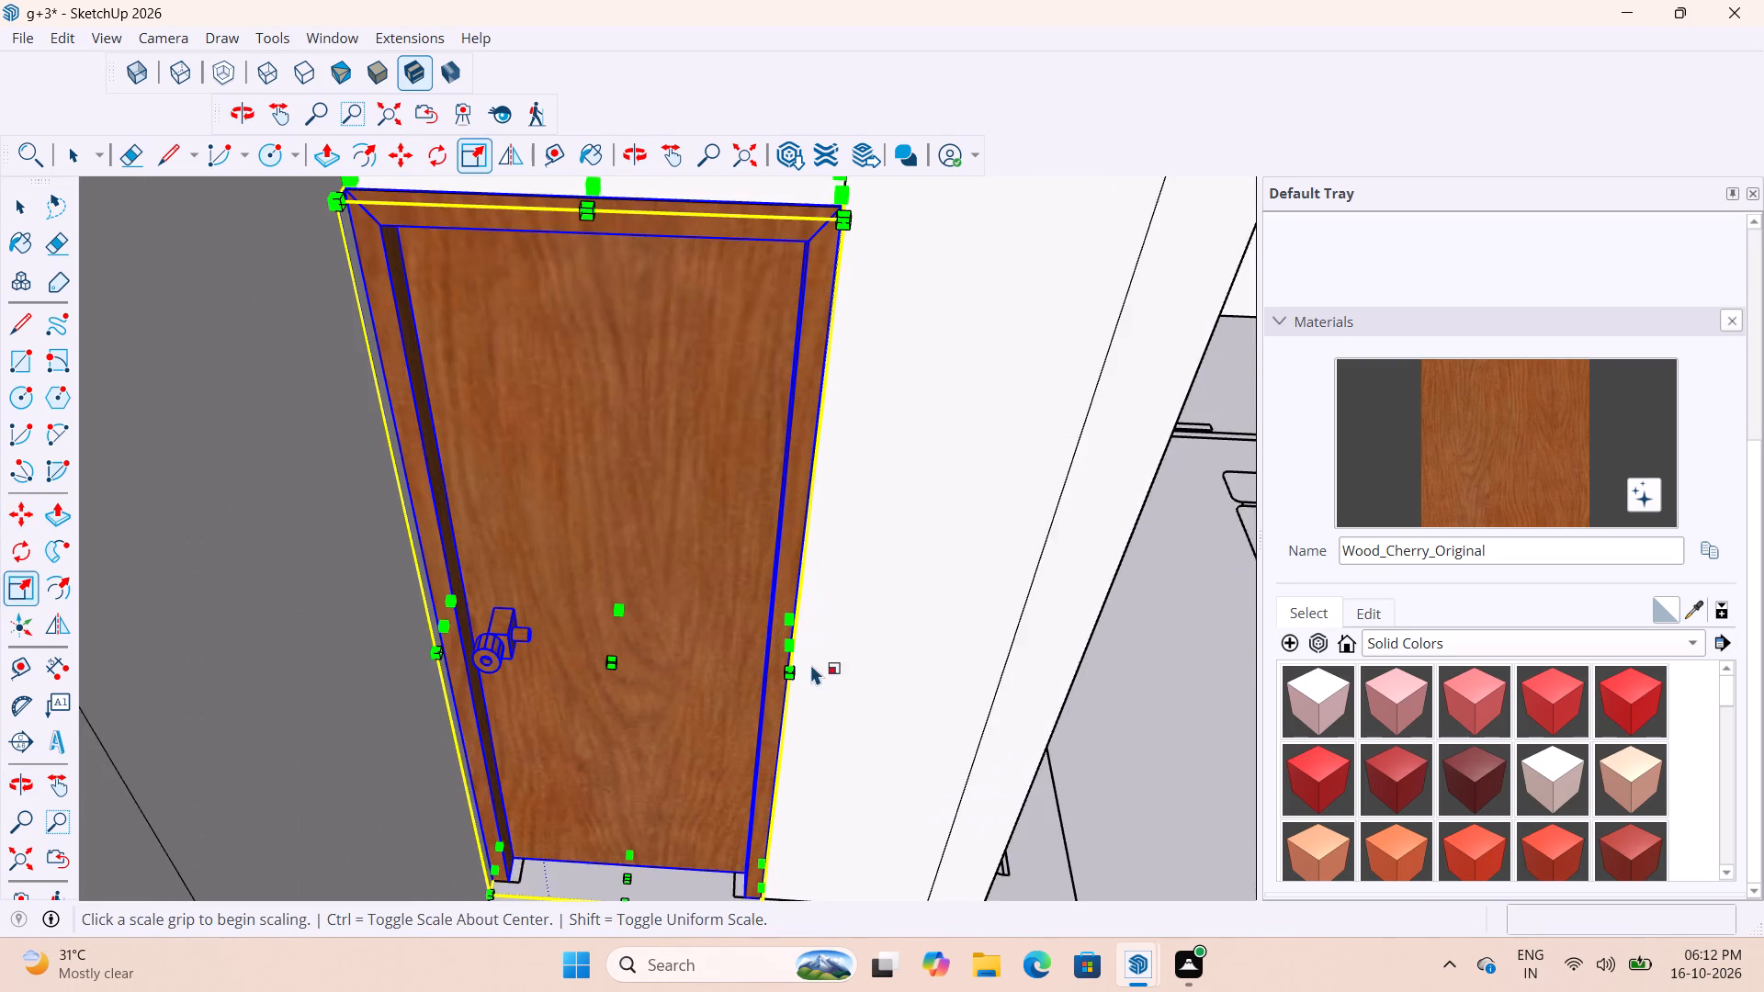
left_click(786, 651)
left_click(787, 651)
scroll(792, 727, "down", 4)
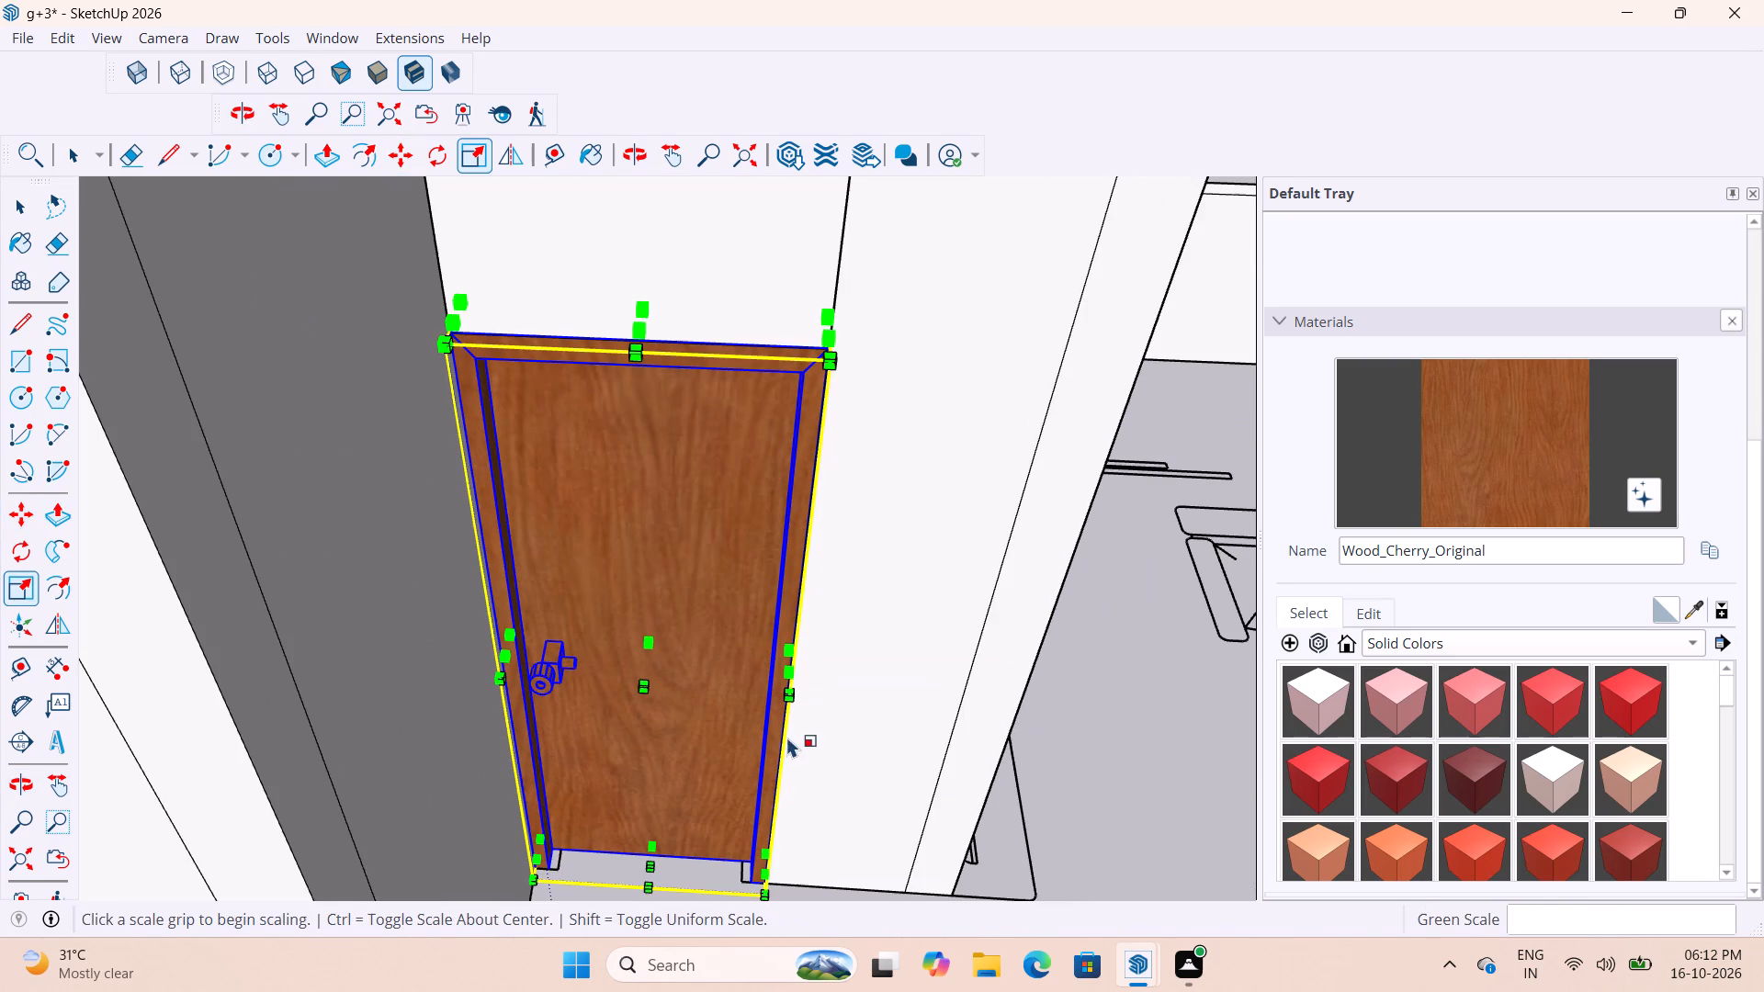
left_click(644, 326)
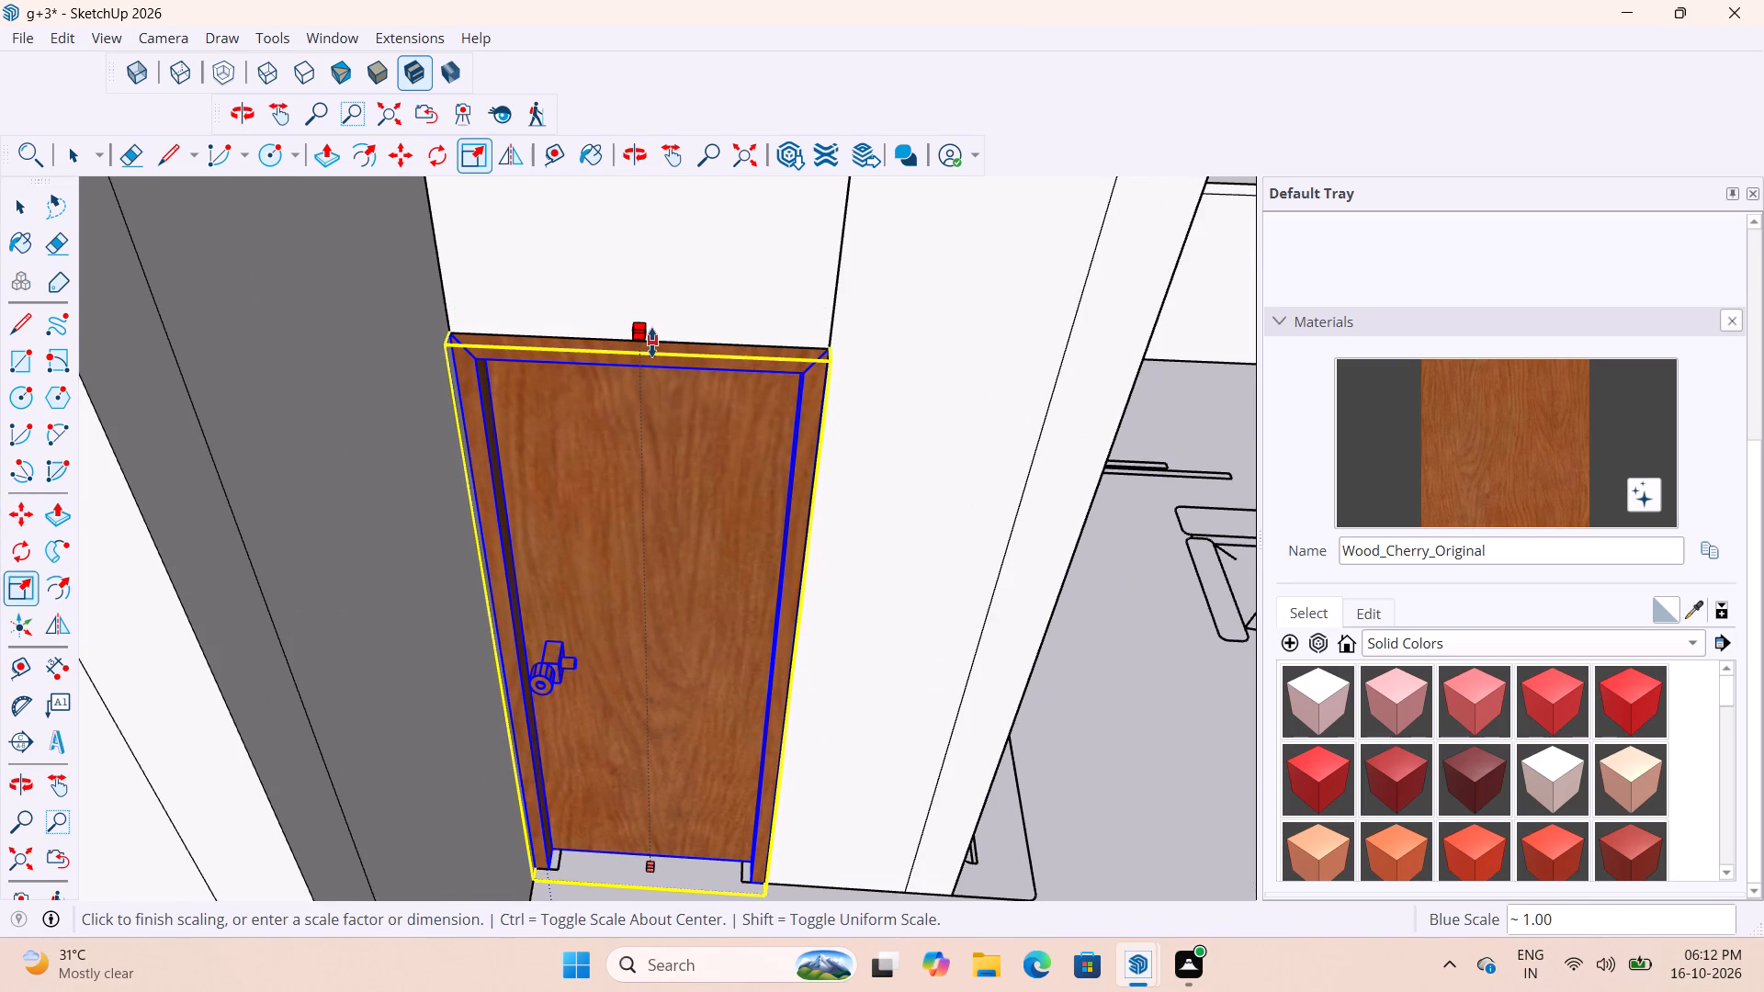
middle_click_drag(651, 333, 669, 209)
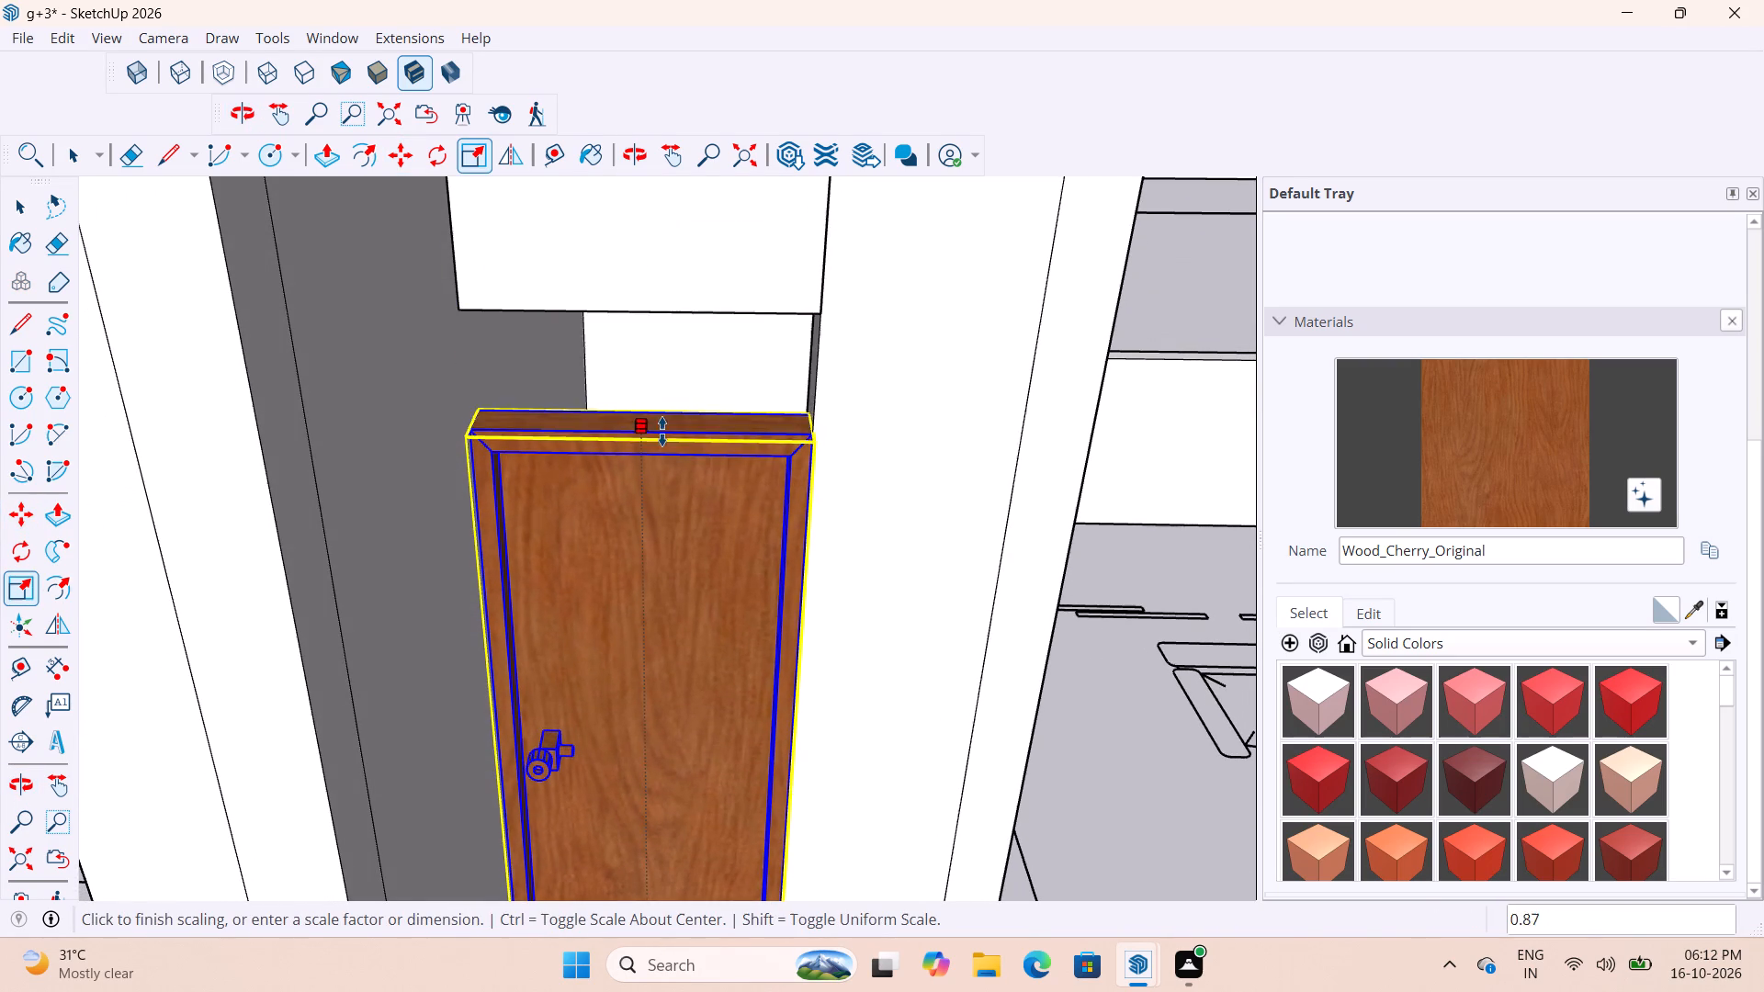
left_click(651, 328)
scroll(676, 422, "down", 10)
key("space")
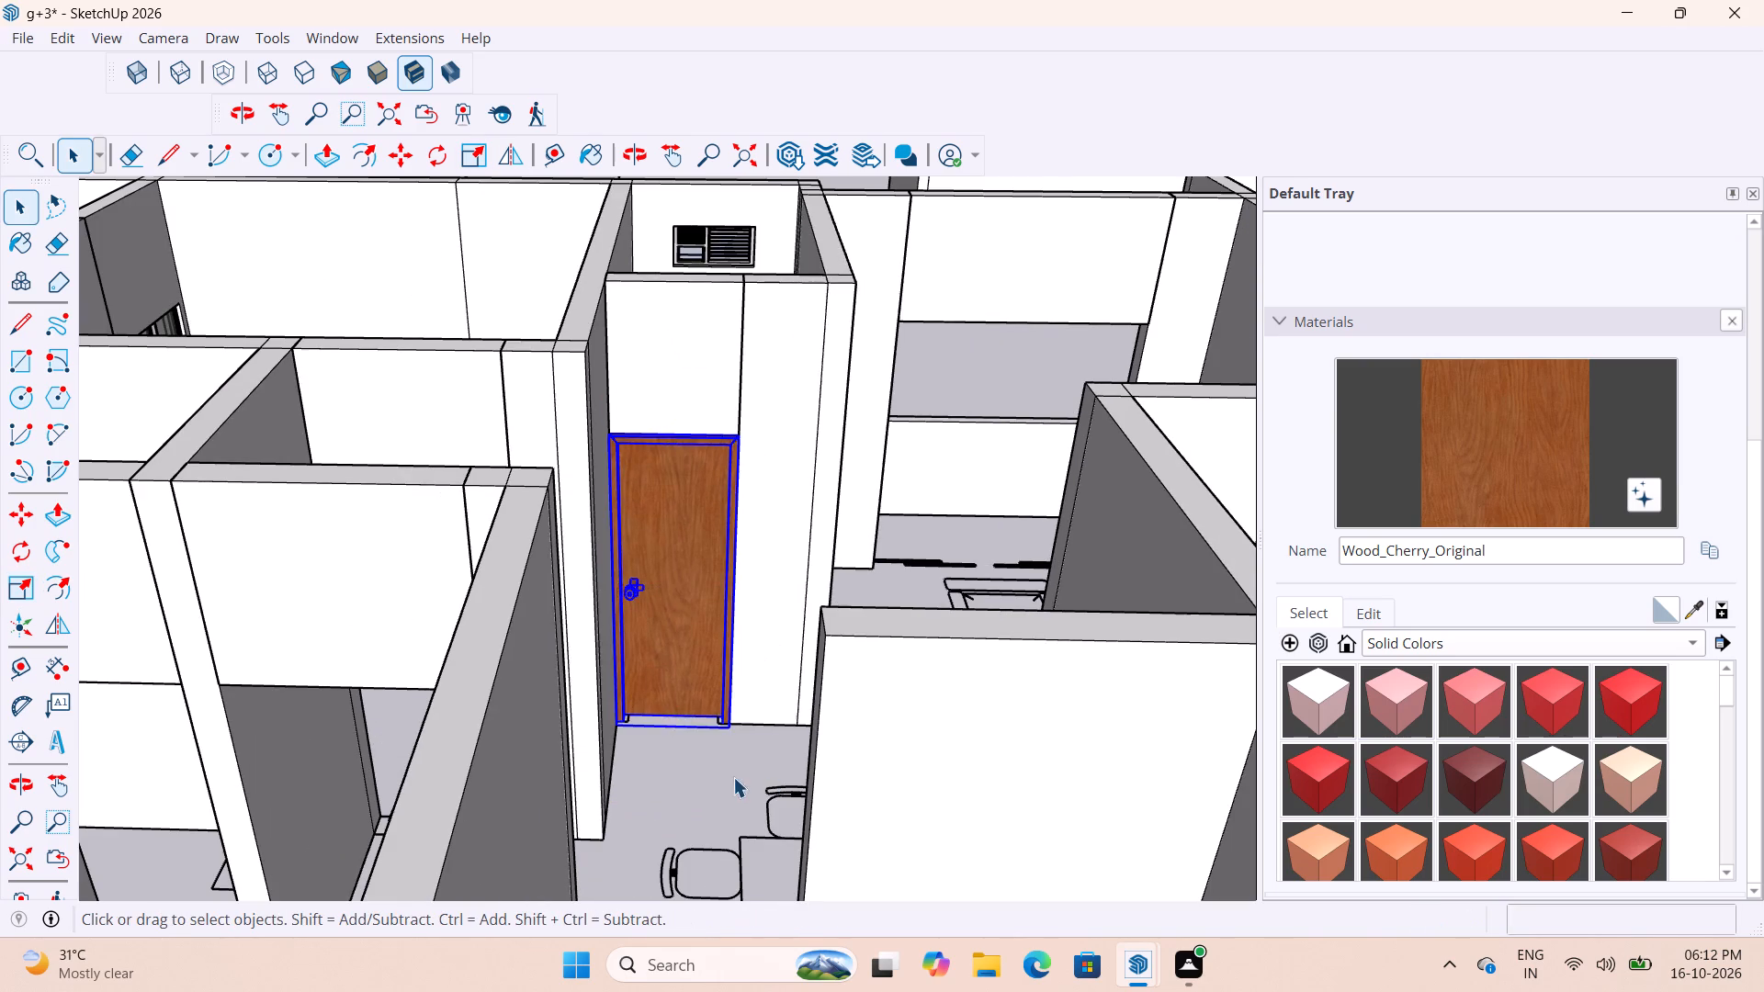
left_click(733, 777)
Examine the doors placed in the flats' doorways, checking their handle sides and how their frames meet the walls and floor.
scroll(699, 756, "up", 6)
middle_click_drag(718, 709, 688, 742)
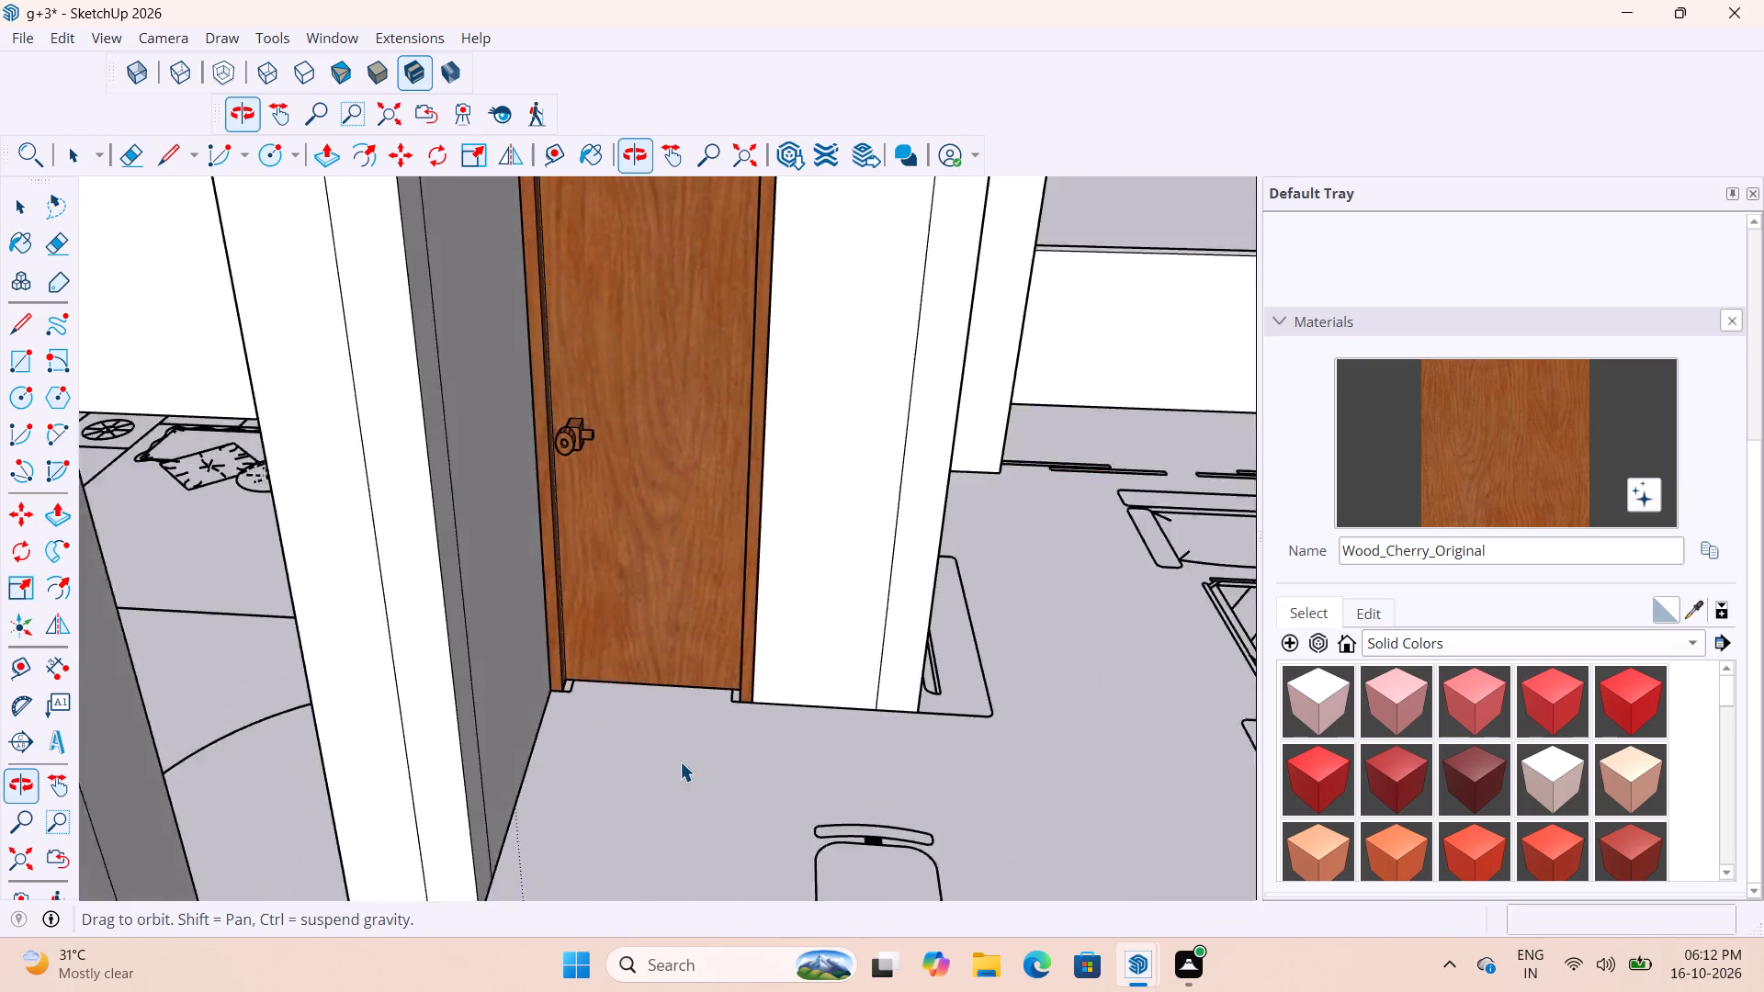
scroll(680, 761, "down", 20)
scroll(680, 761, "down", 2)
middle_click_drag(706, 653, 705, 745)
scroll(604, 724, "up", 2)
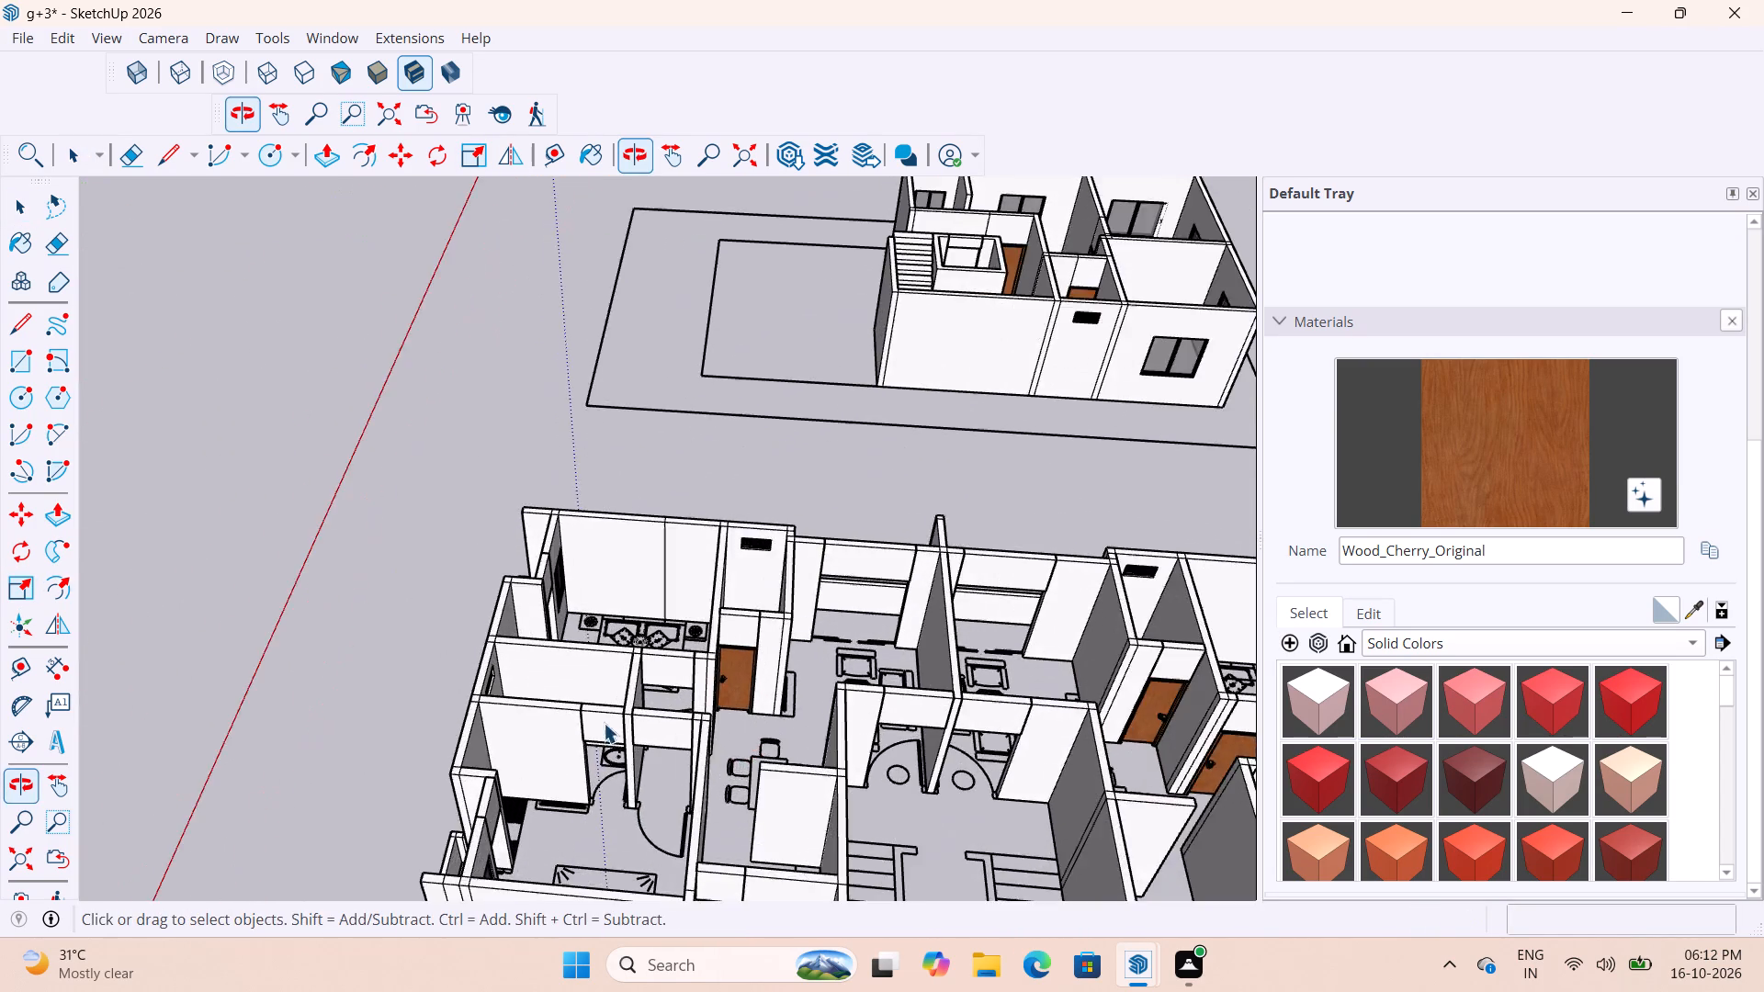
scroll(604, 723, "up", 7)
middle_click_drag(724, 729, 792, 824)
scroll(629, 662, "down", 14)
scroll(890, 692, "up", 20)
scroll(890, 692, "up", 11)
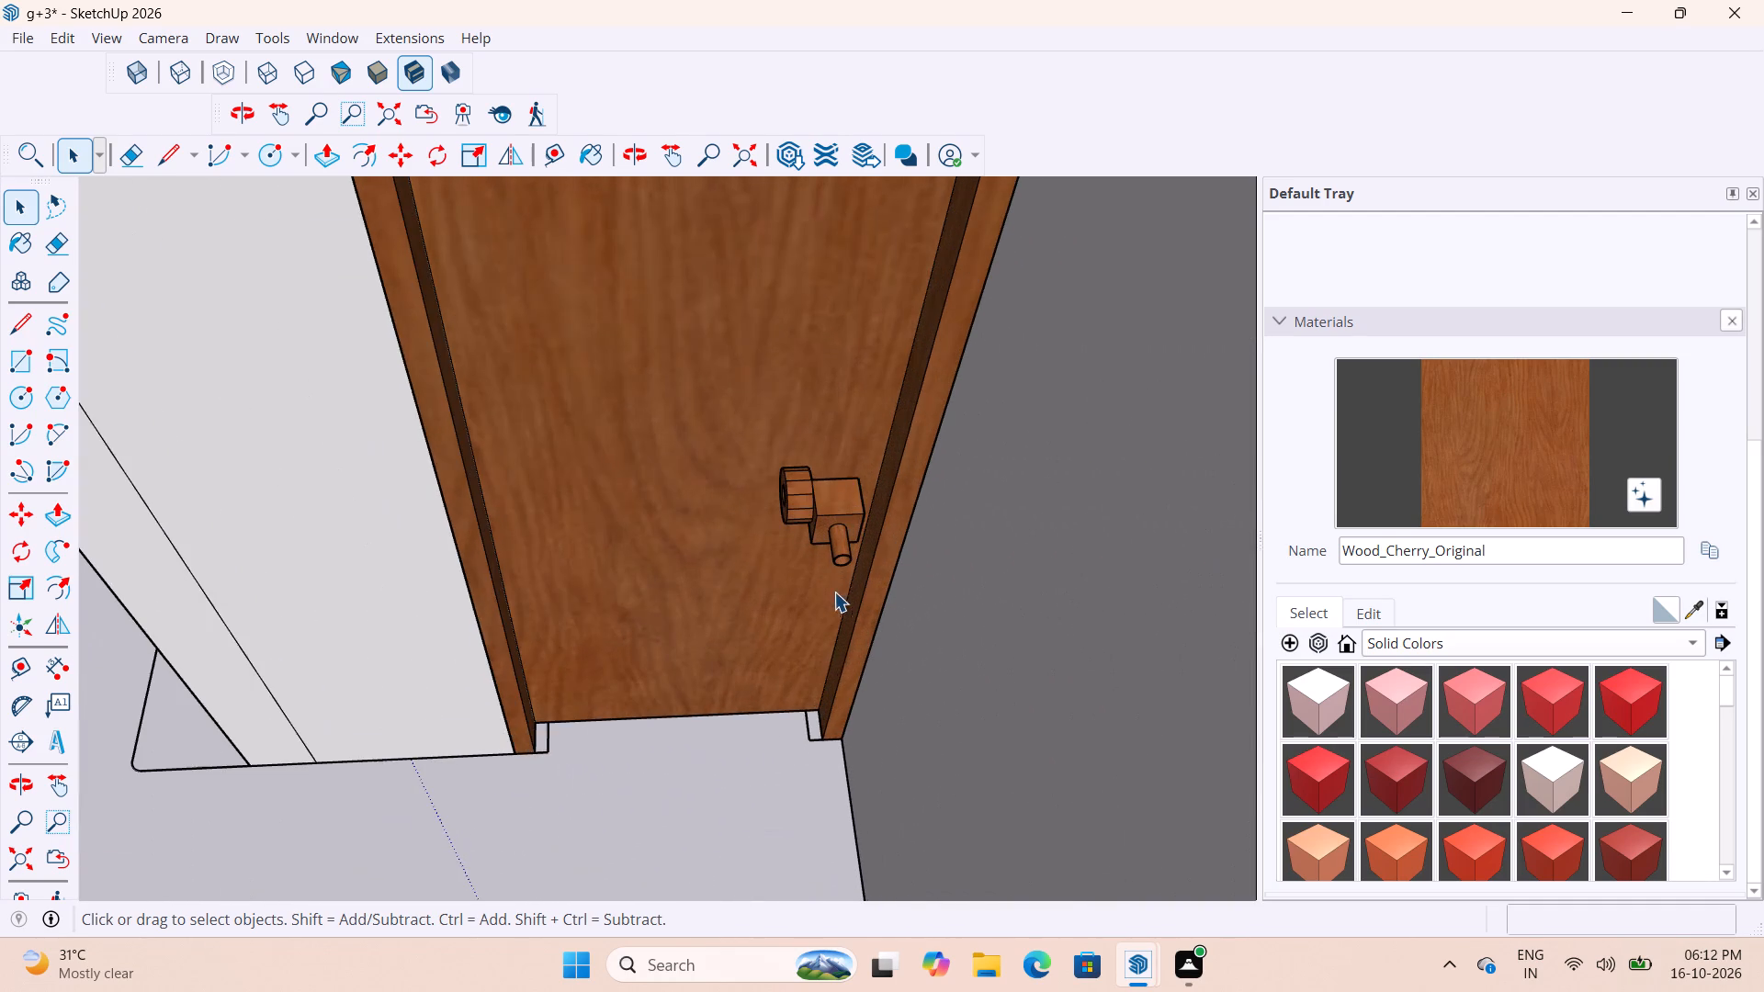
Copy the flat's toilet door with its right-side handle into the mirrored flat's bedroom doorway, placing its bottom corner at the wall.
scroll(834, 592, "up", 1)
left_click(843, 682)
key("m")
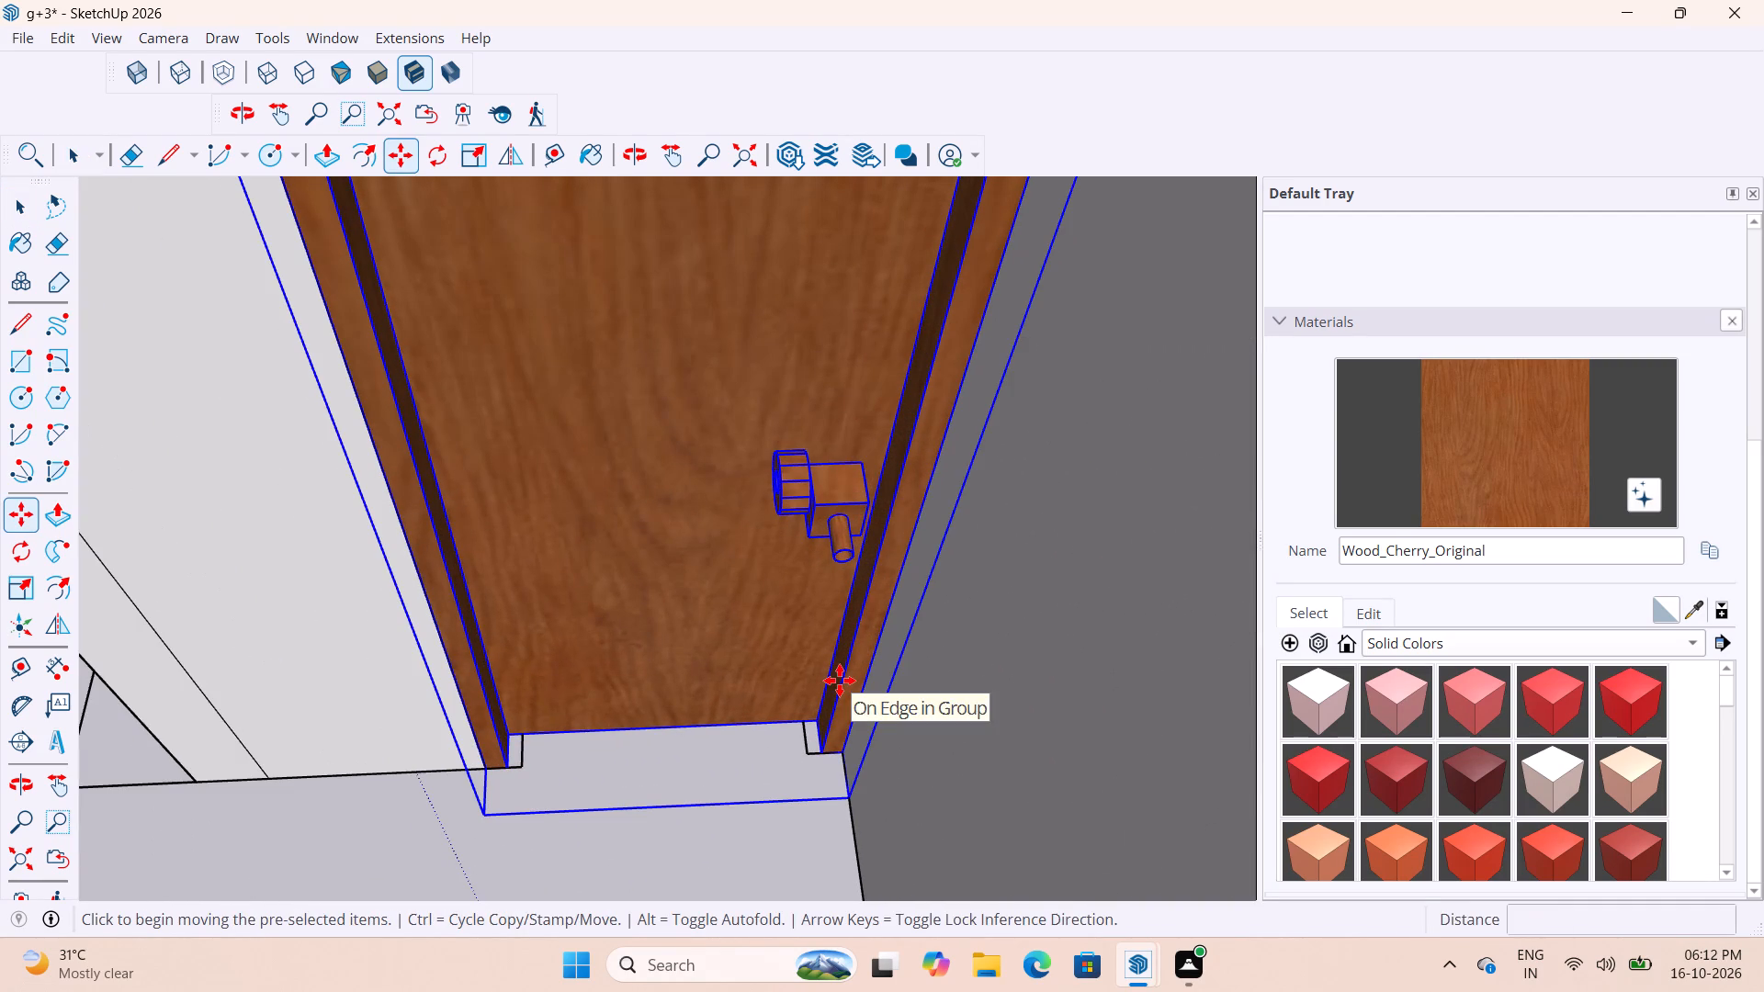
left_click(843, 756)
scroll(916, 698, "down", 11)
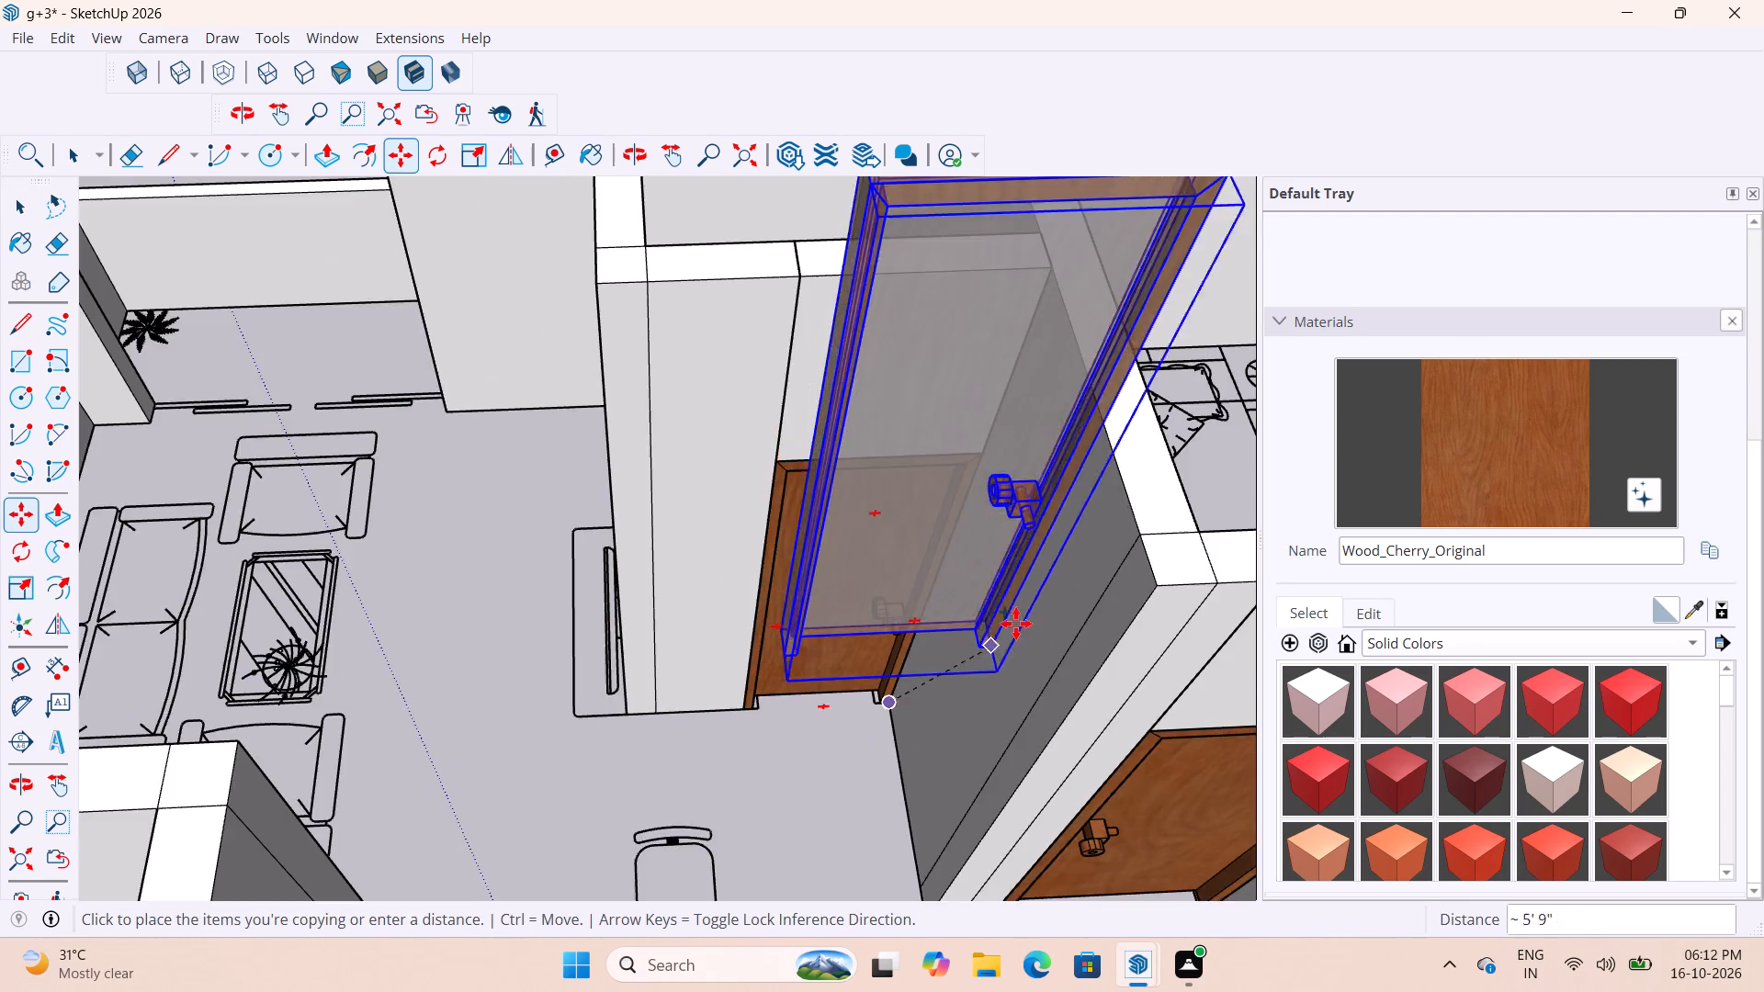
scroll(1016, 624, "down", 20)
scroll(1016, 624, "down", 7)
scroll(822, 592, "up", 5)
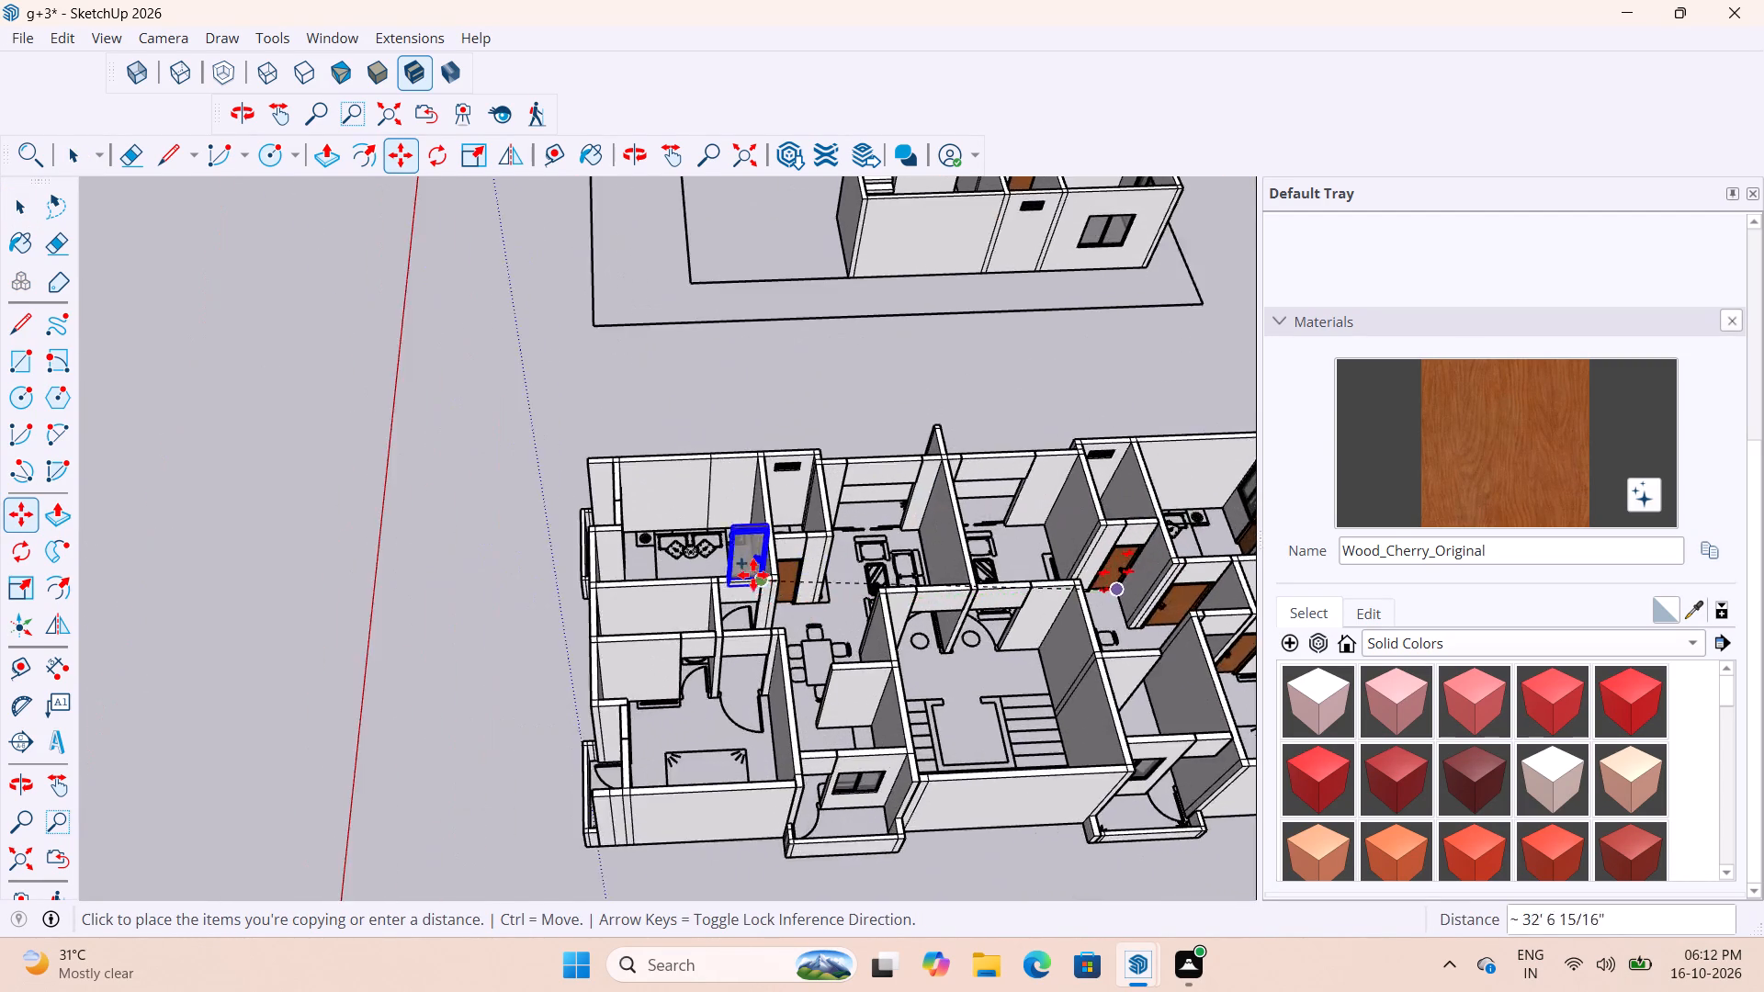
scroll(753, 575, "up", 6)
middle_click_drag(828, 592, 801, 647)
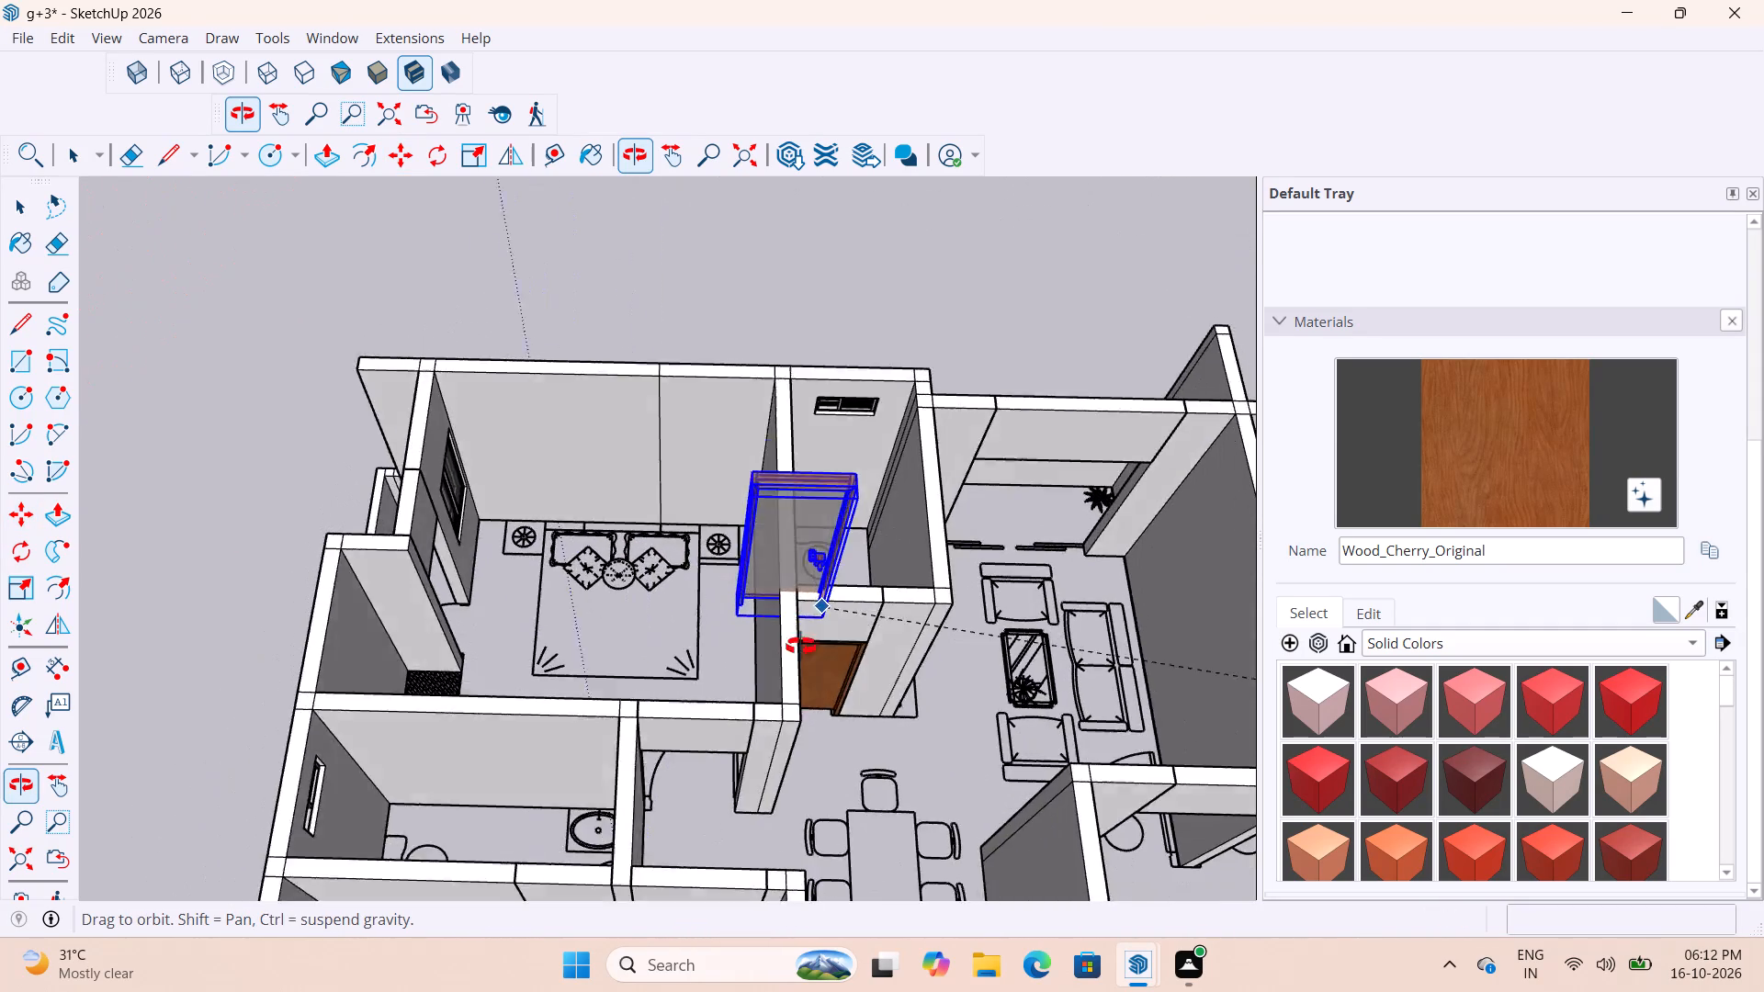
middle_click_drag(801, 647, 781, 424)
middle_click_drag(783, 797, 796, 907)
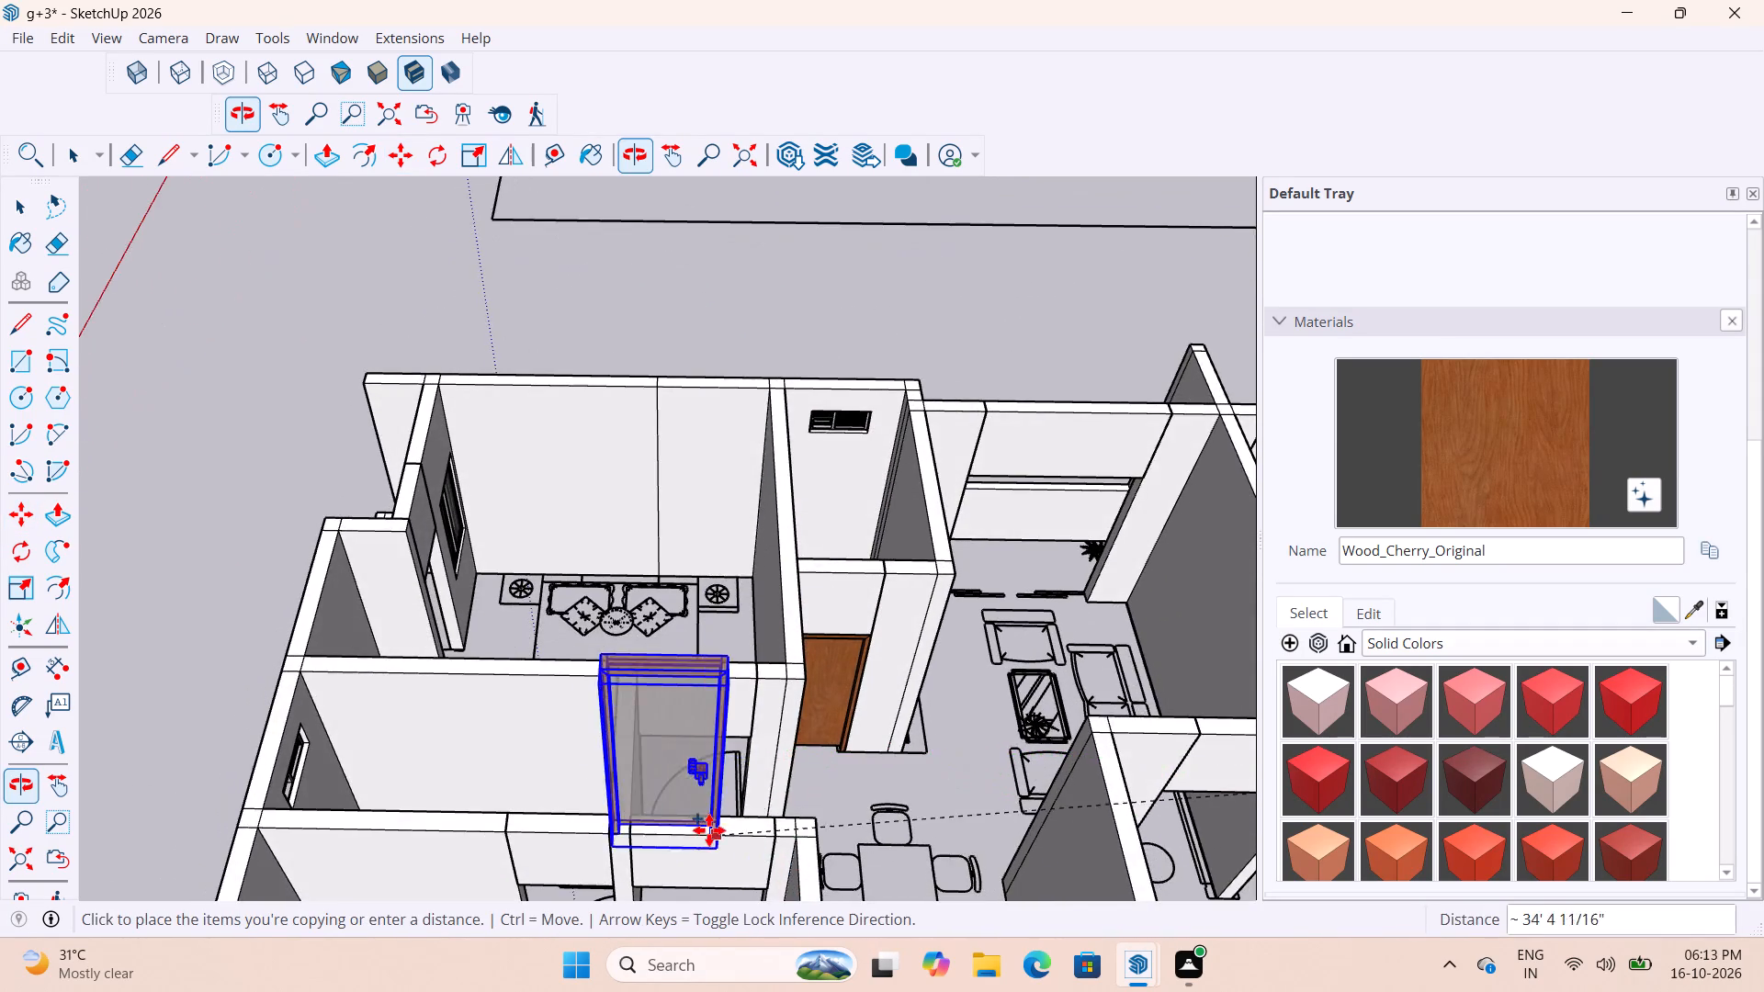
scroll(707, 830, "up", 4)
middle_click_drag(793, 771, 808, 914)
scroll(743, 807, "up", 12)
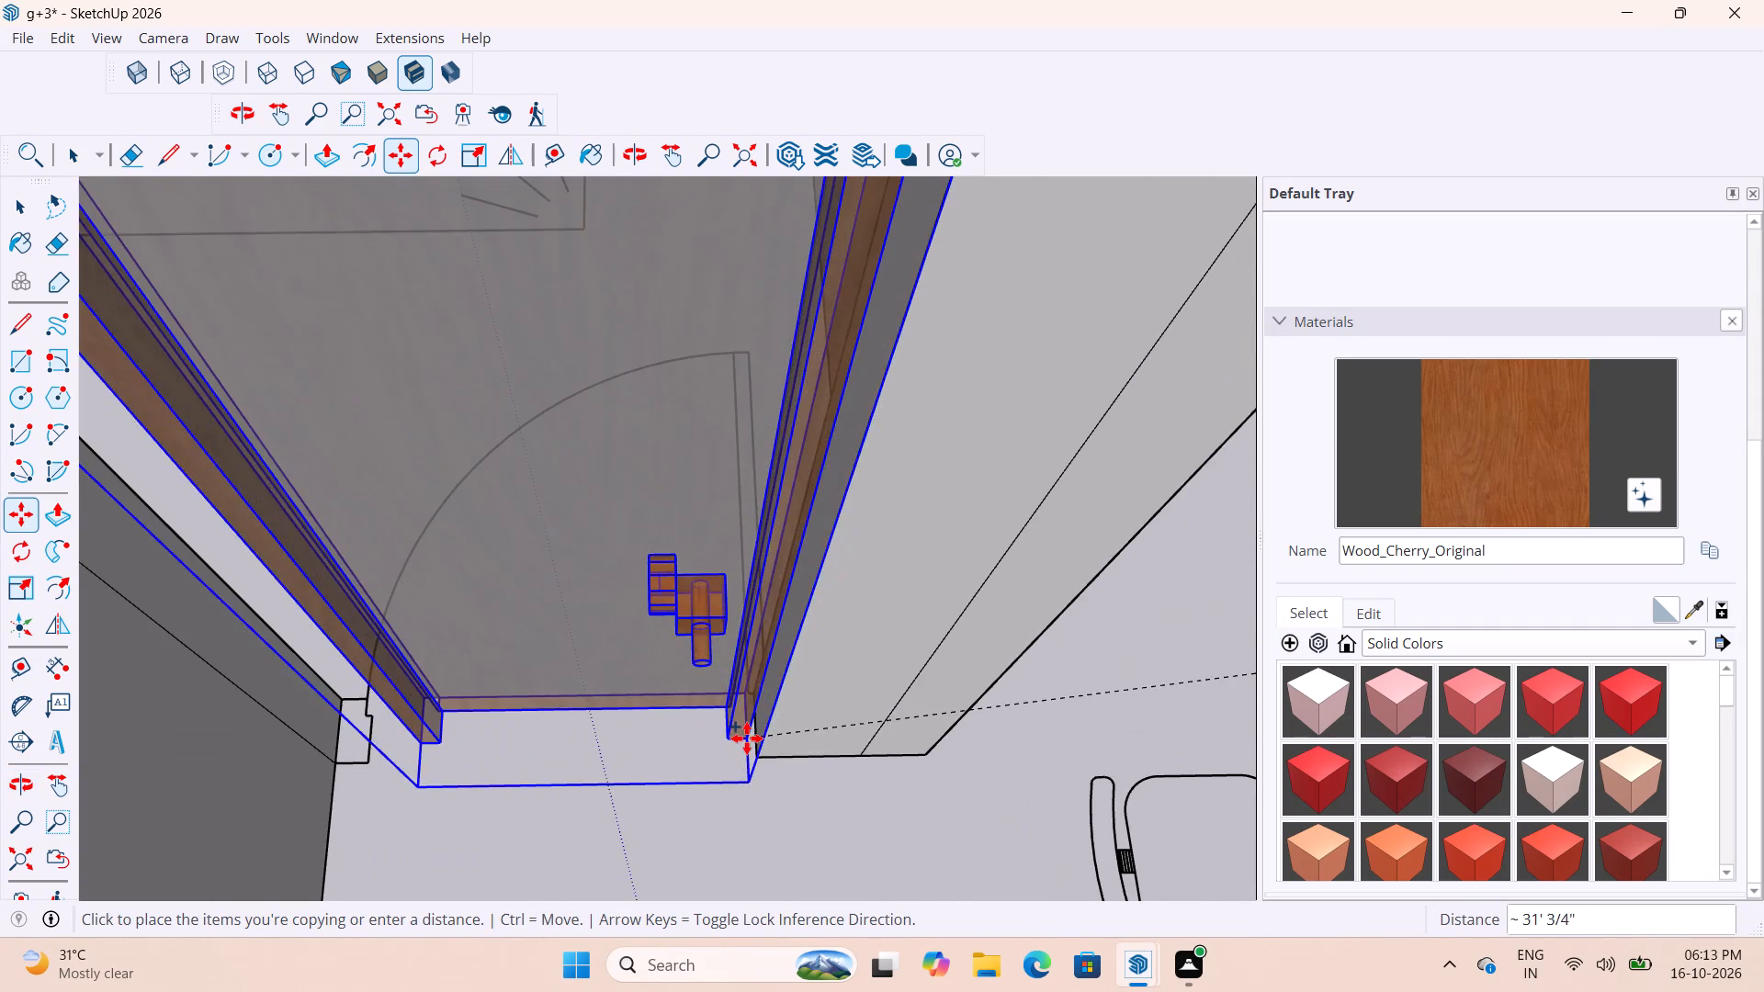
scroll(715, 645, "down", 4)
scroll(714, 718, "up", 3)
middle_click_drag(767, 626, 776, 542)
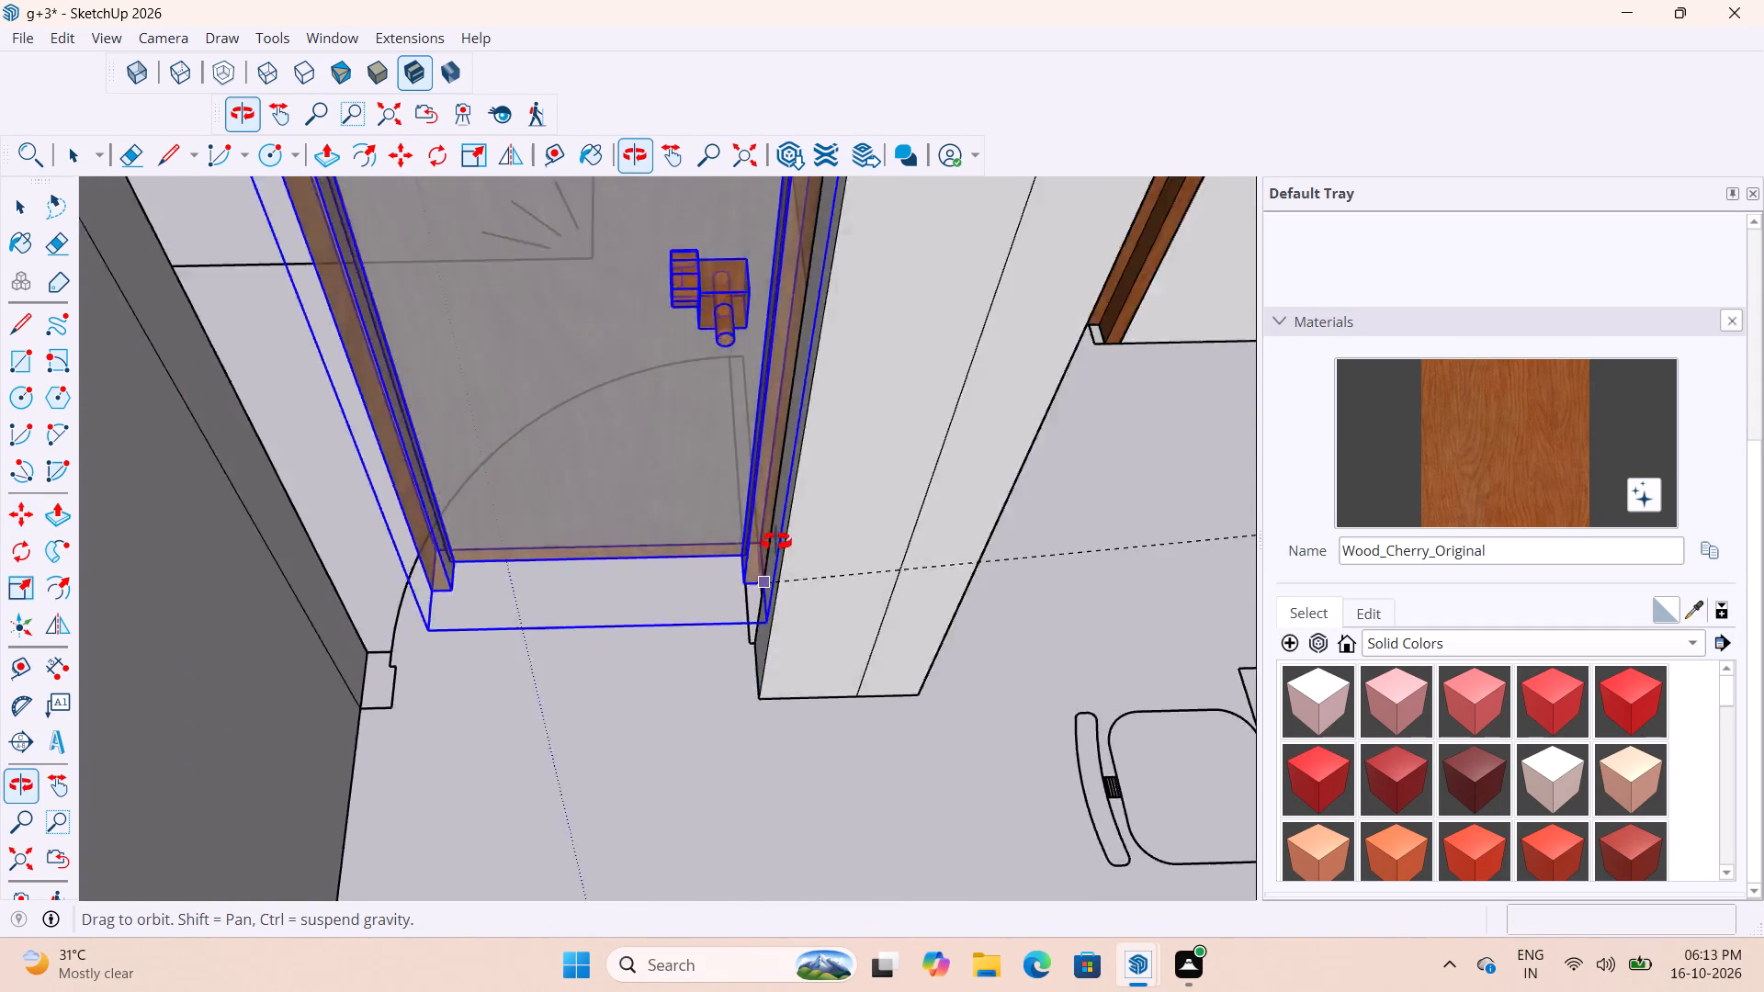
middle_click_drag(776, 542, 839, 709)
scroll(769, 727, "down", 4)
middle_click_drag(752, 668, 704, 498)
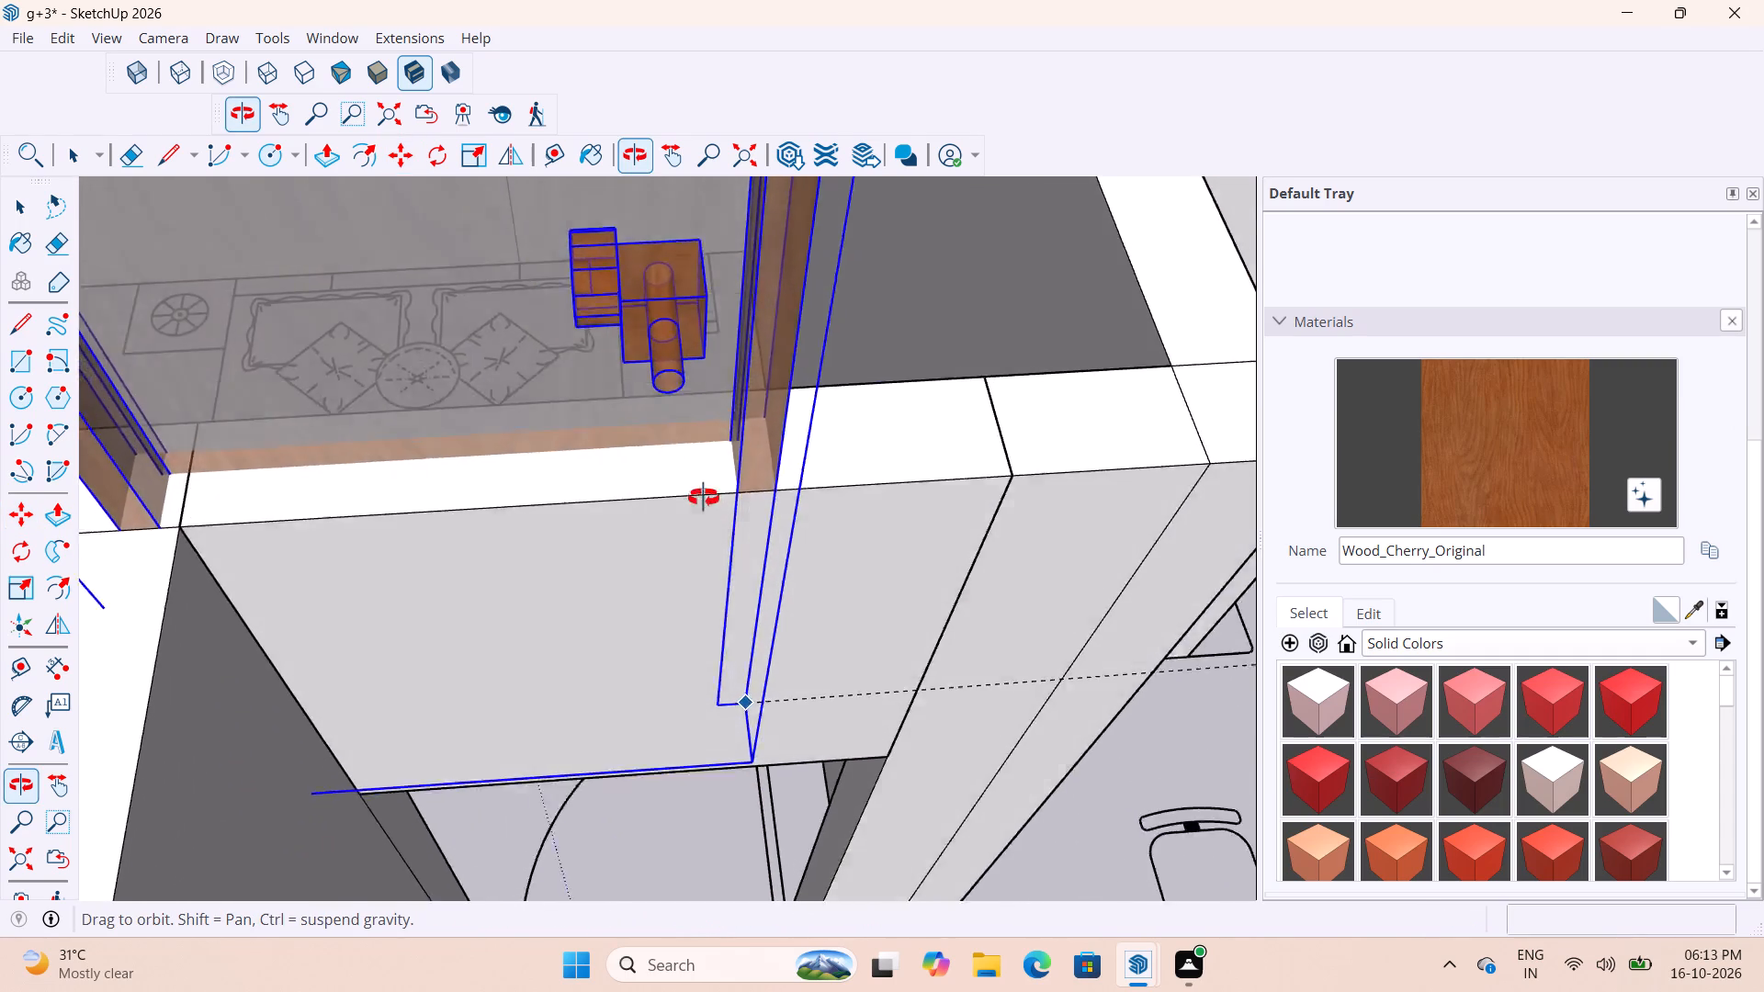
middle_click_drag(704, 498, 699, 451)
scroll(768, 600, "down", 20)
middle_click_drag(793, 718, 786, 774)
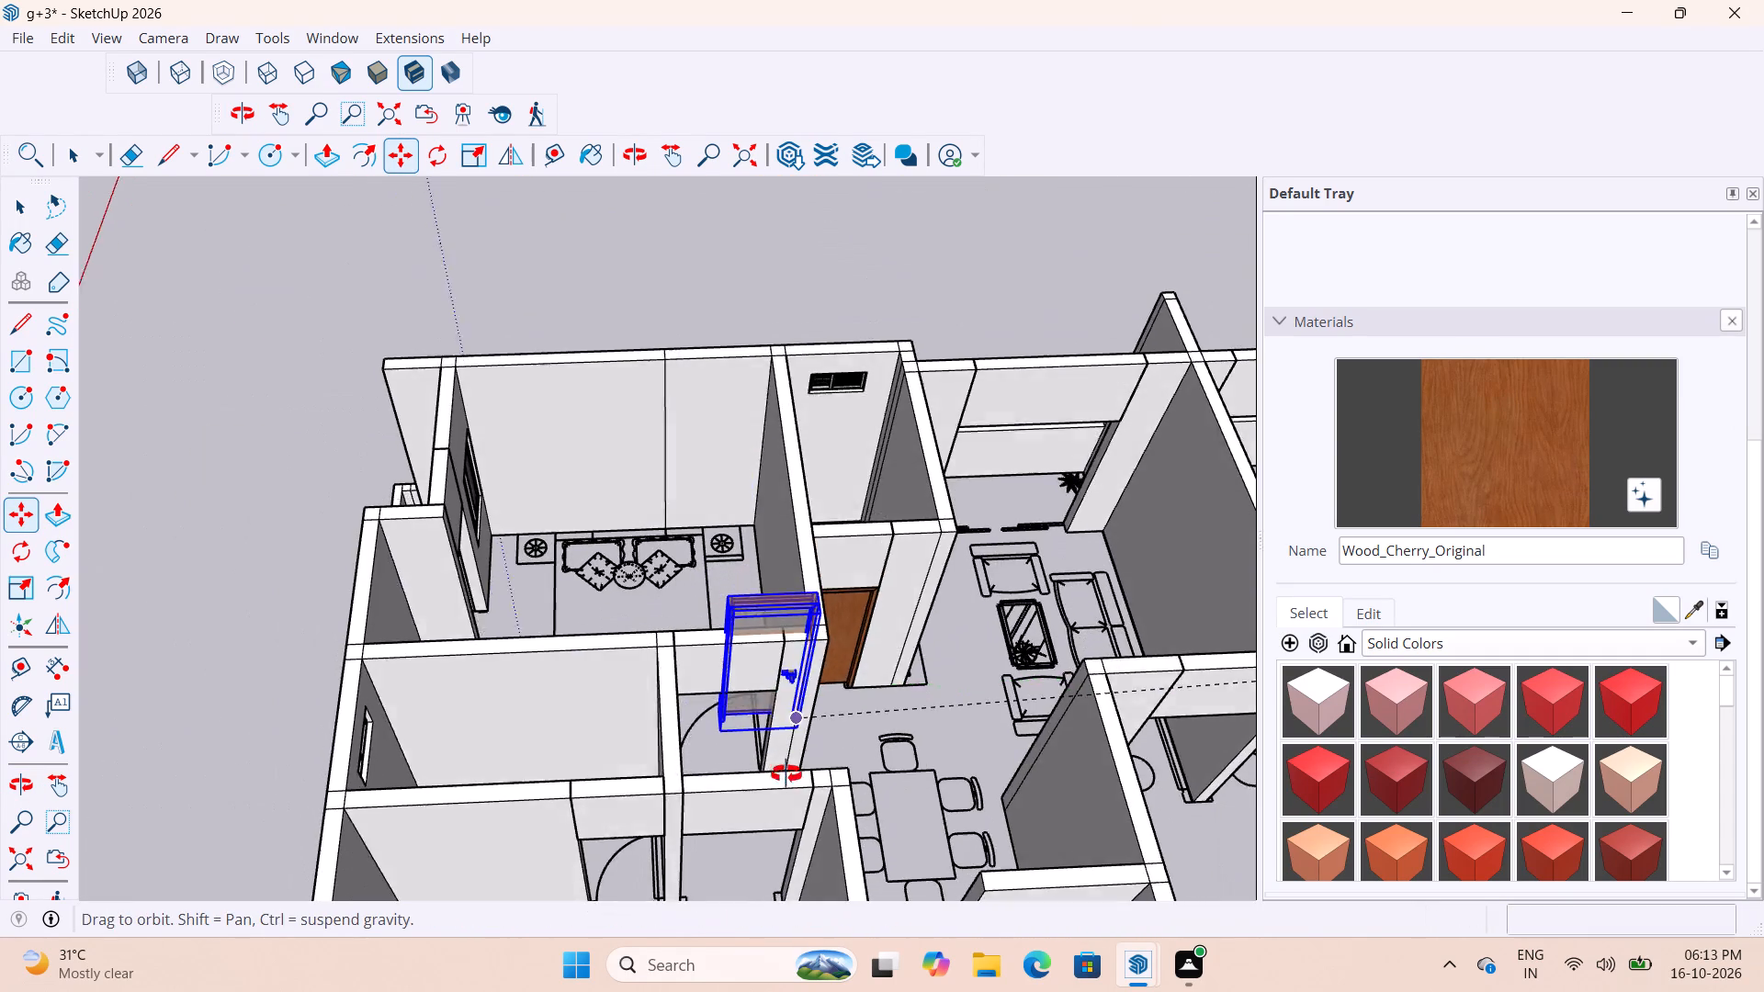
middle_click_drag(786, 774, 784, 818)
scroll(736, 769, "up", 20)
scroll(736, 769, "up", 3)
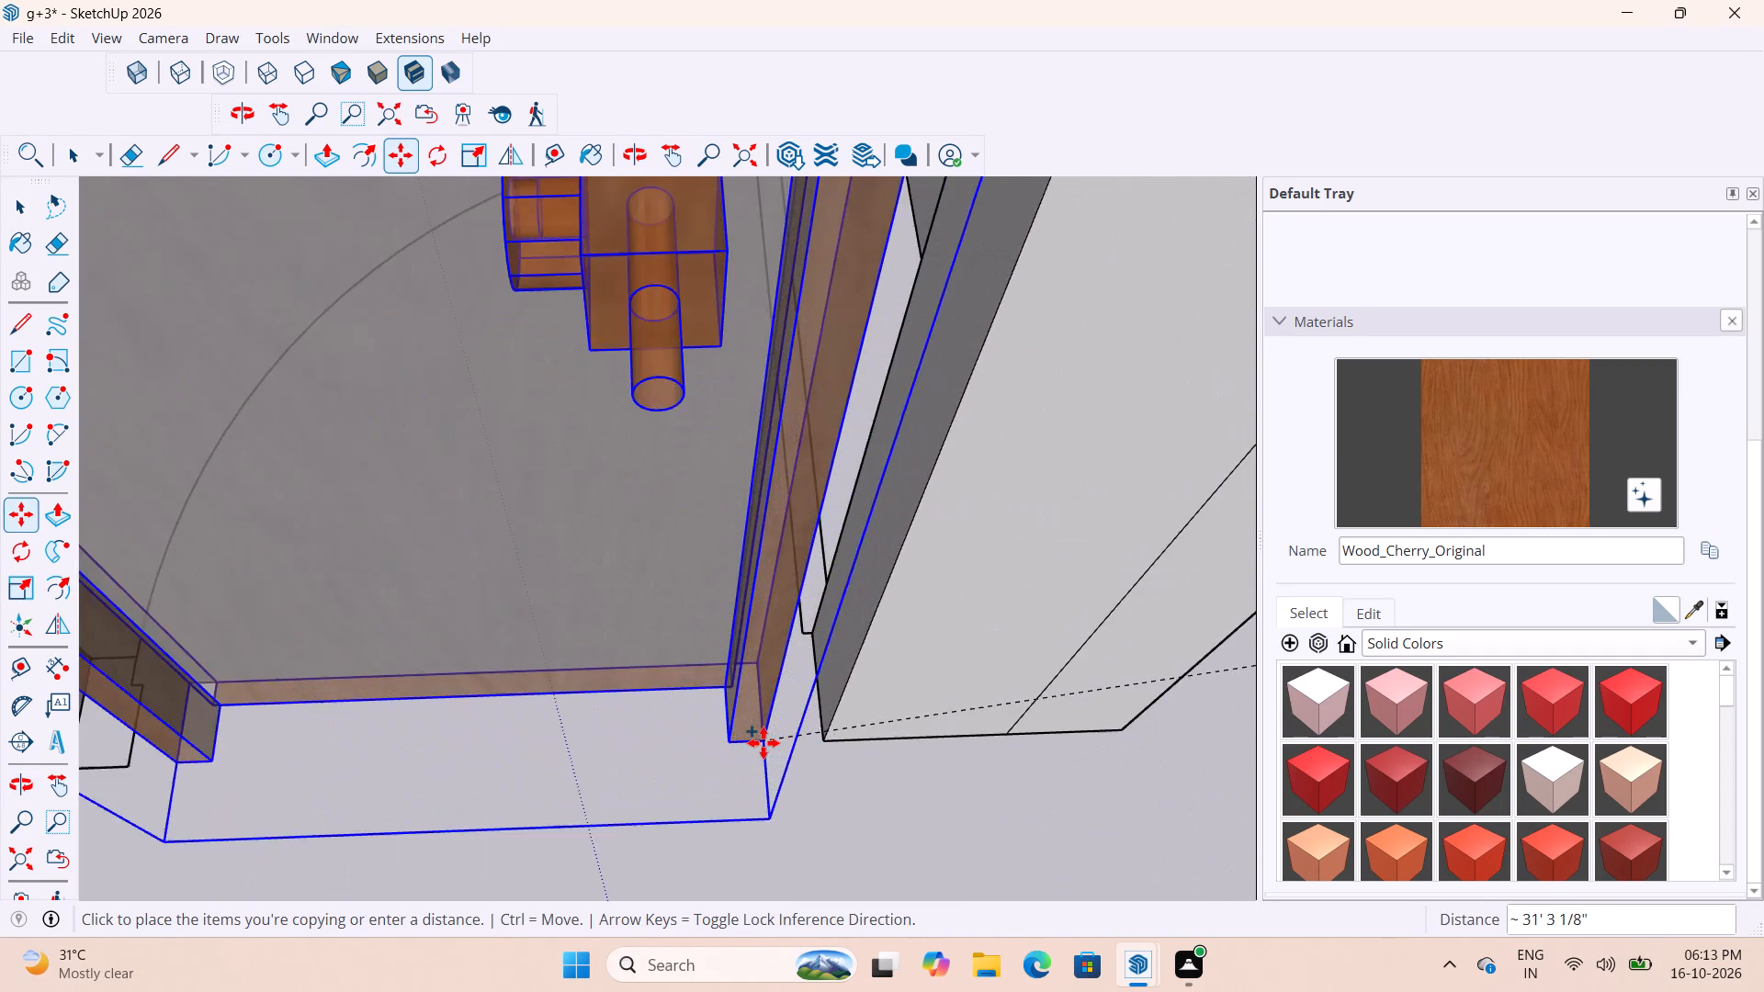
scroll(763, 743, "up", 4)
left_click(868, 677)
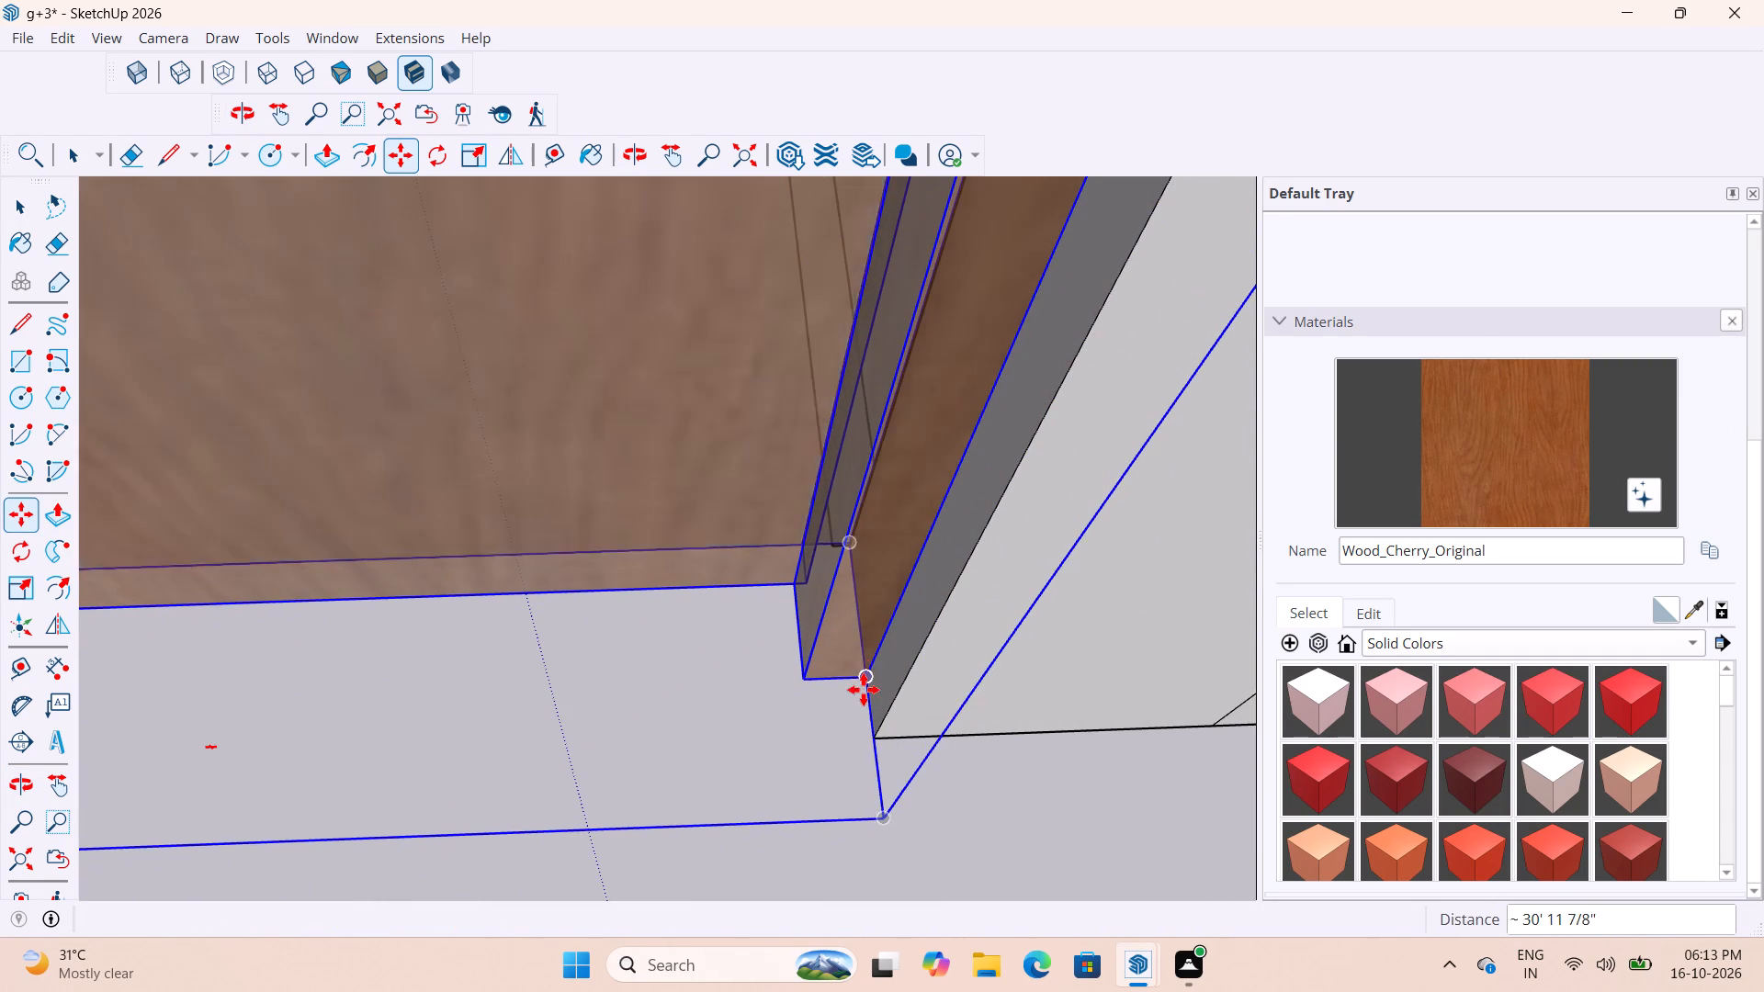
scroll(854, 693, "down", 9)
middle_click_drag(846, 731, 812, 682)
scroll(867, 677, "down", 15)
key("space")
Scale the copied bedroom door in width by about 1.28 to reach the opposite wall, and adjust its height to the lintel's underside.
left_click_drag(734, 155, 739, 168)
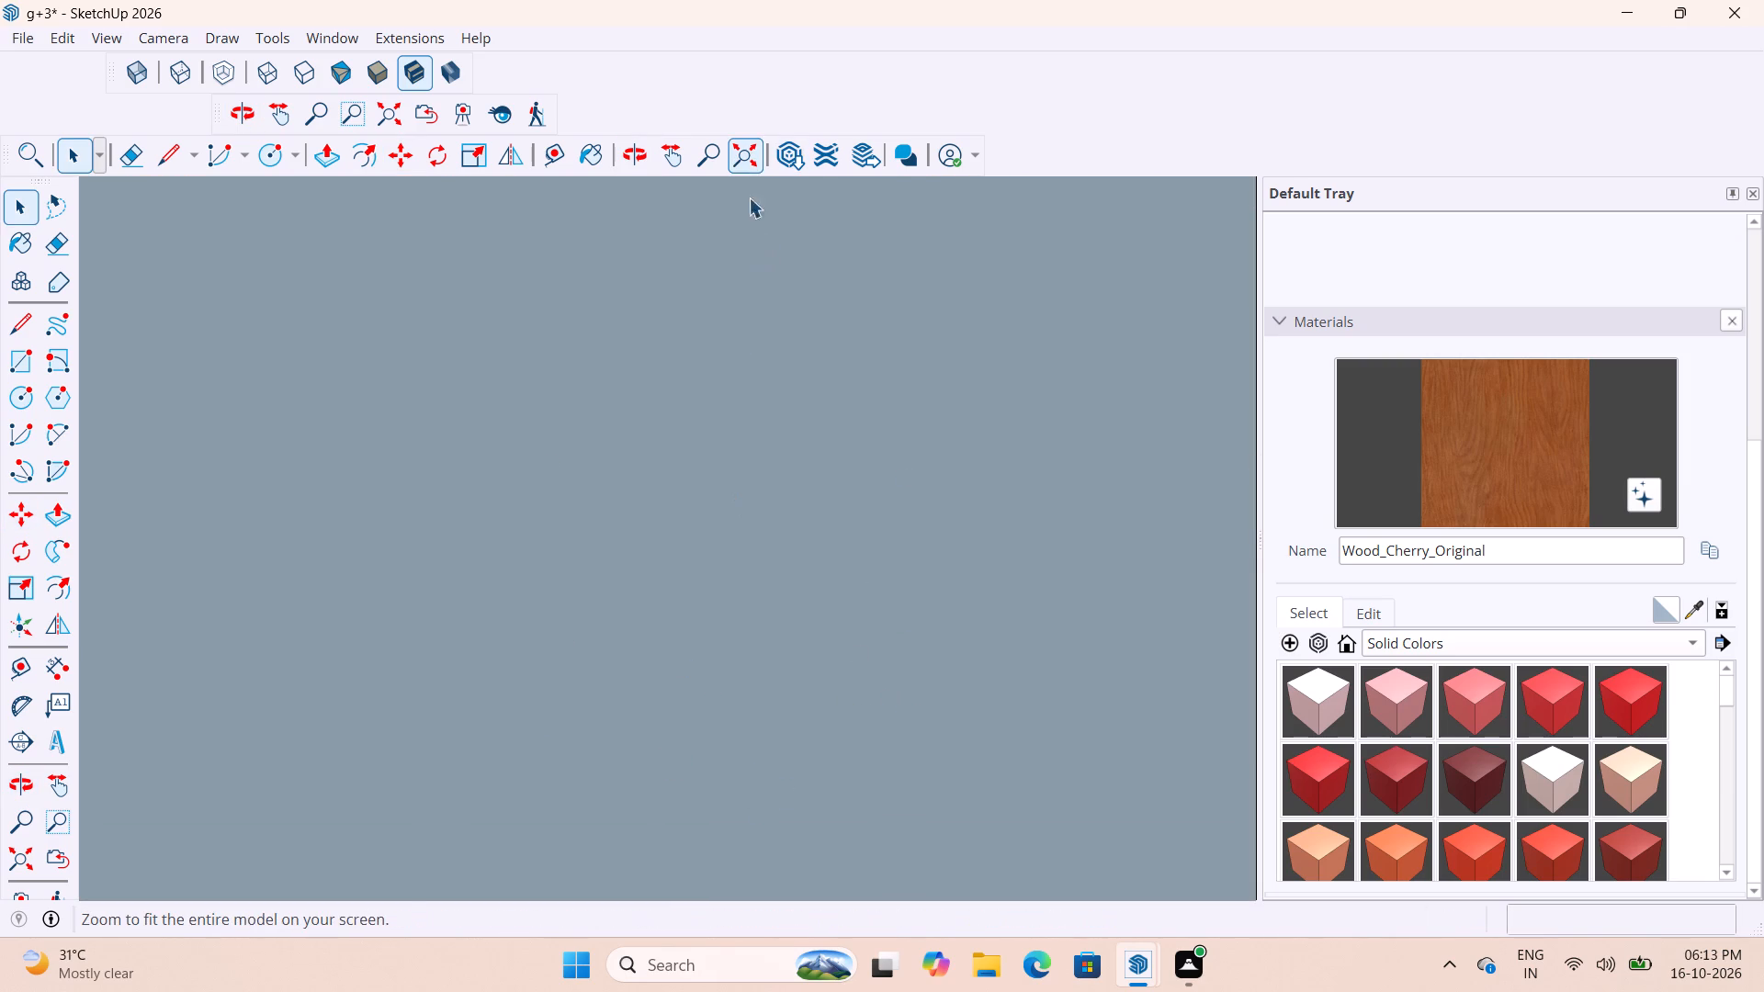
scroll(784, 501, "up", 11)
scroll(865, 540, "down", 8)
scroll(731, 385, "down", 5)
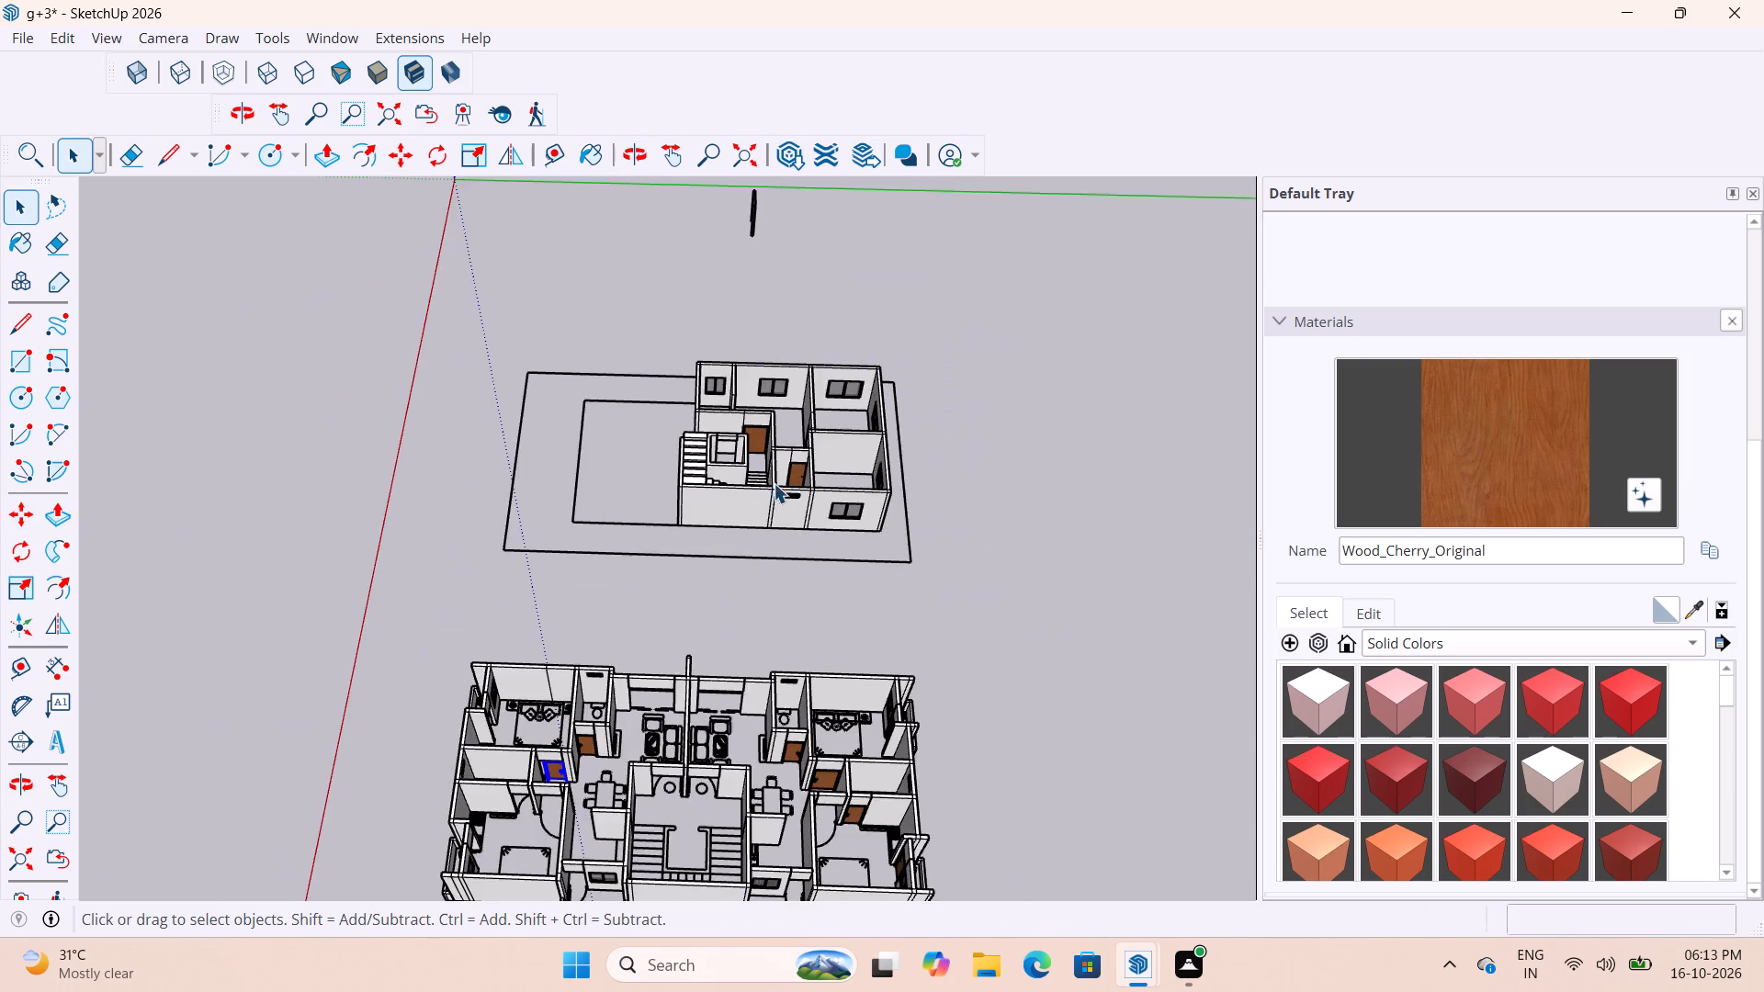
scroll(607, 753, "up", 20)
middle_click_drag(714, 682, 671, 729)
scroll(678, 724, "up", 7)
key("s")
scroll(755, 734, "up", 1)
middle_click_drag(758, 719, 714, 663)
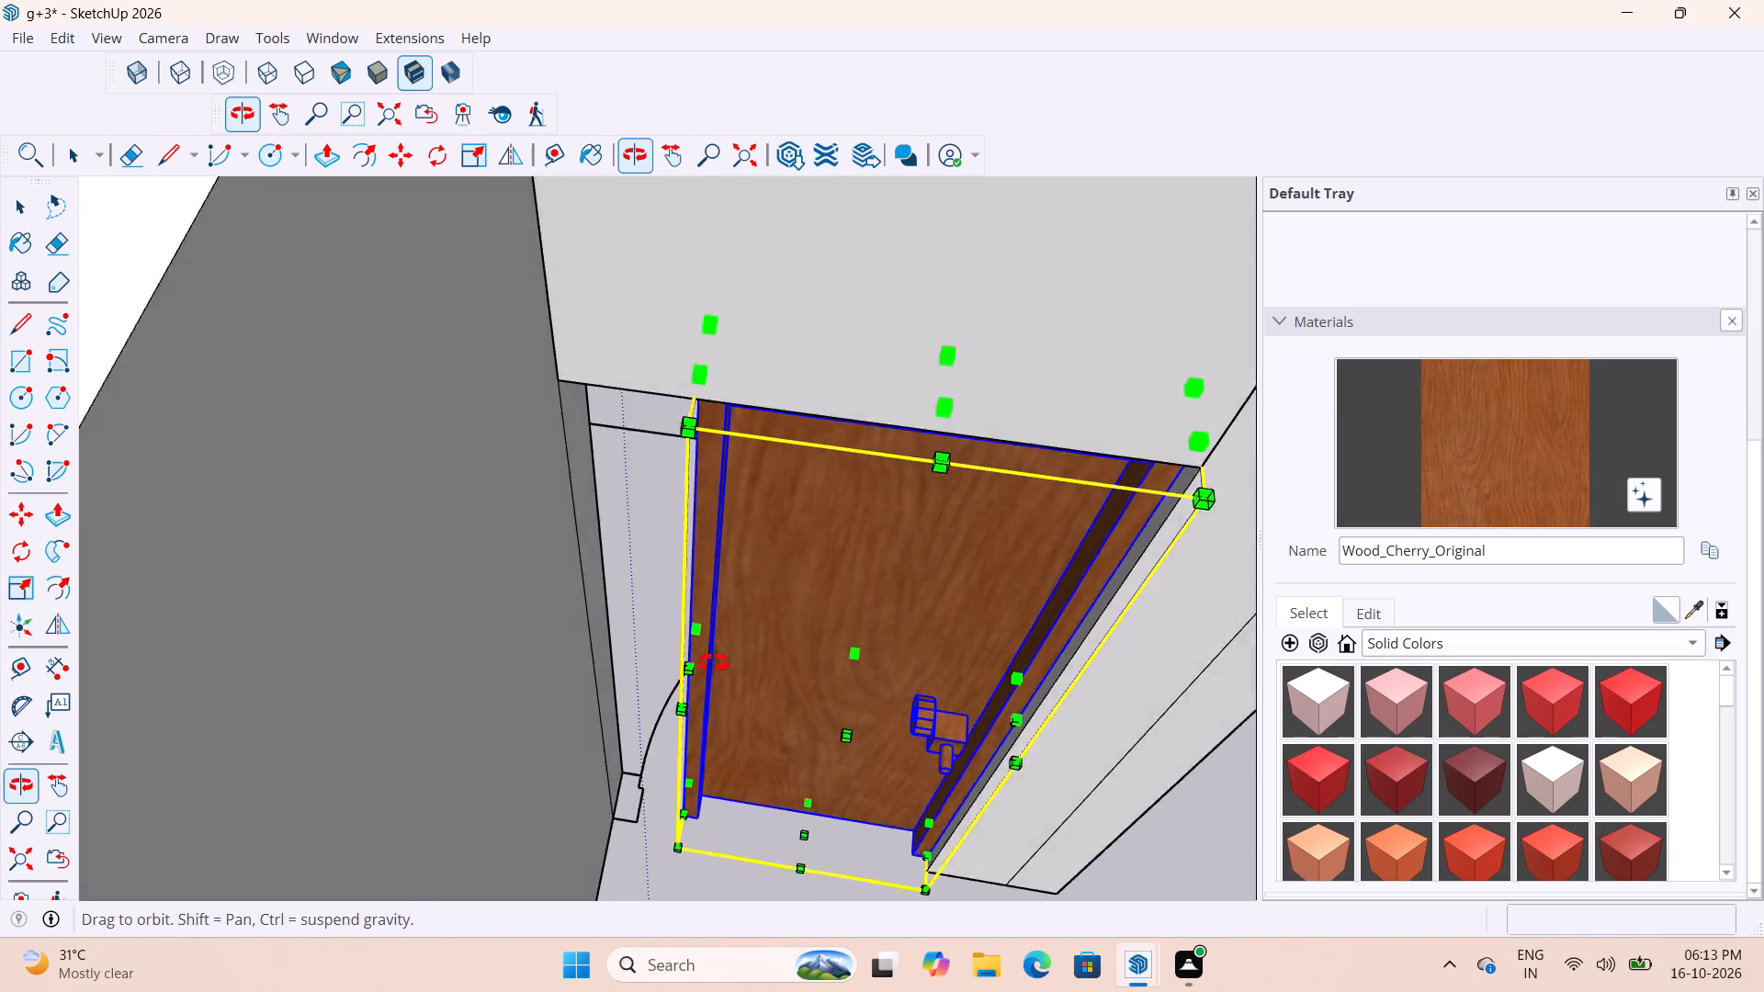
middle_click_drag(714, 663, 682, 628)
left_click(680, 676)
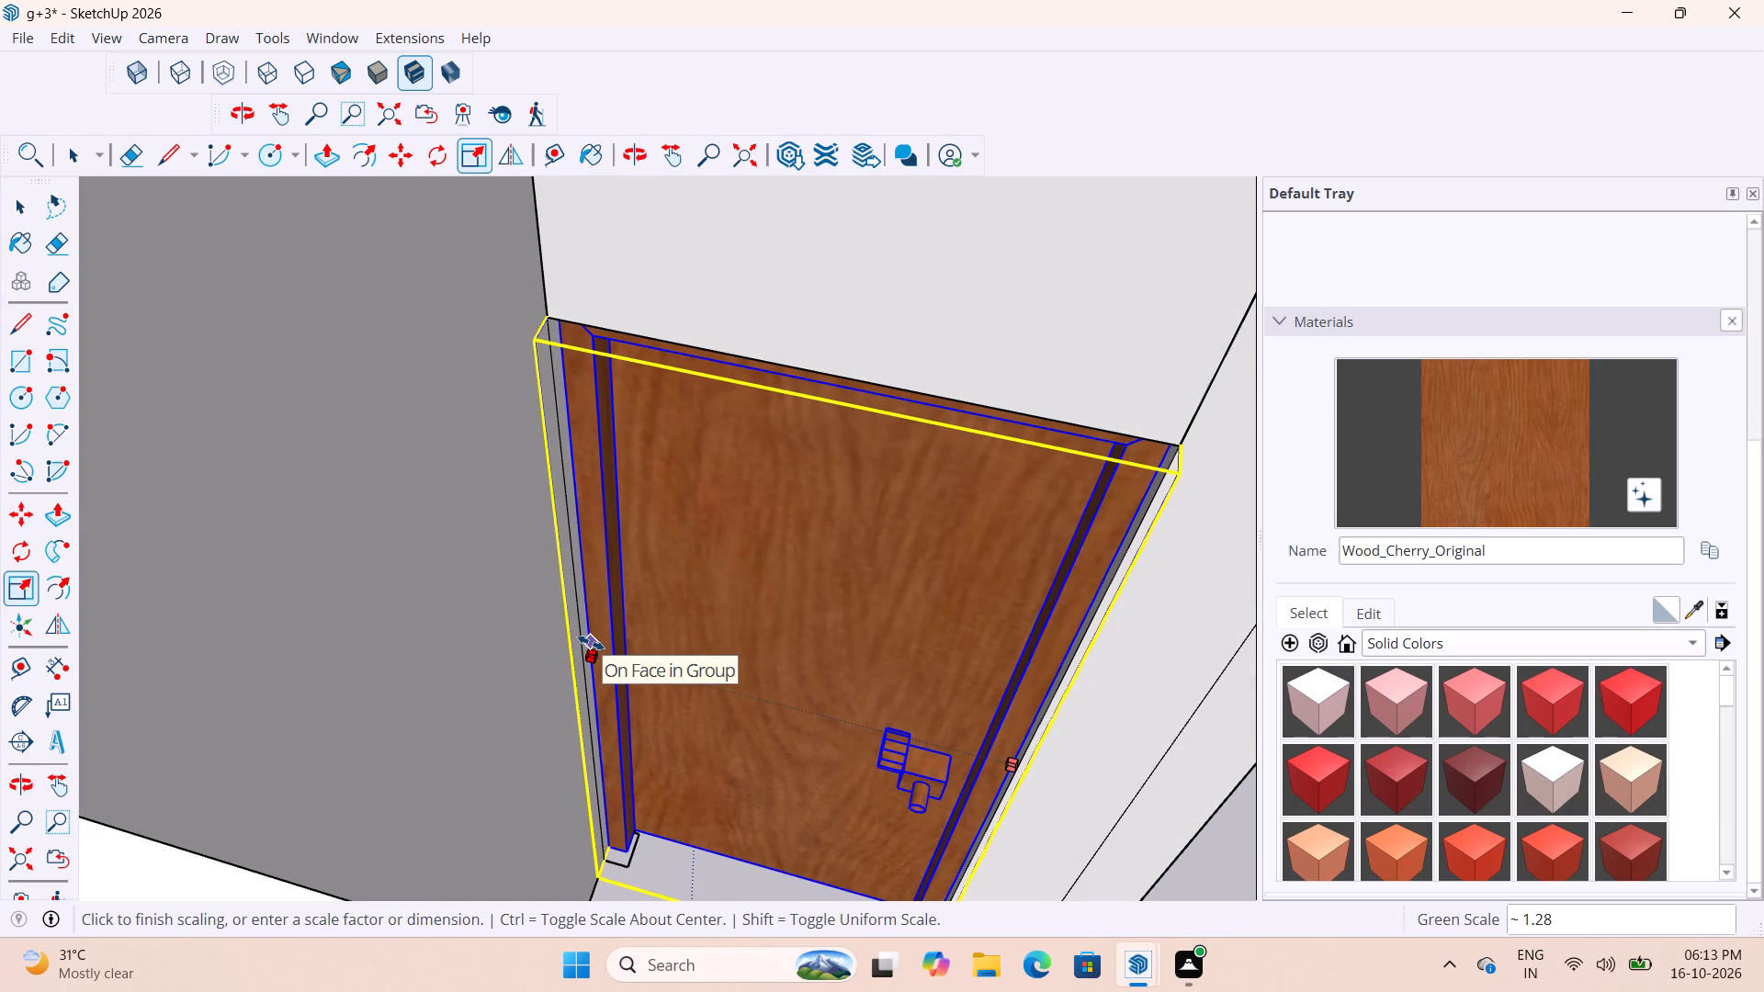
left_click(591, 643)
scroll(772, 659, "down", 5)
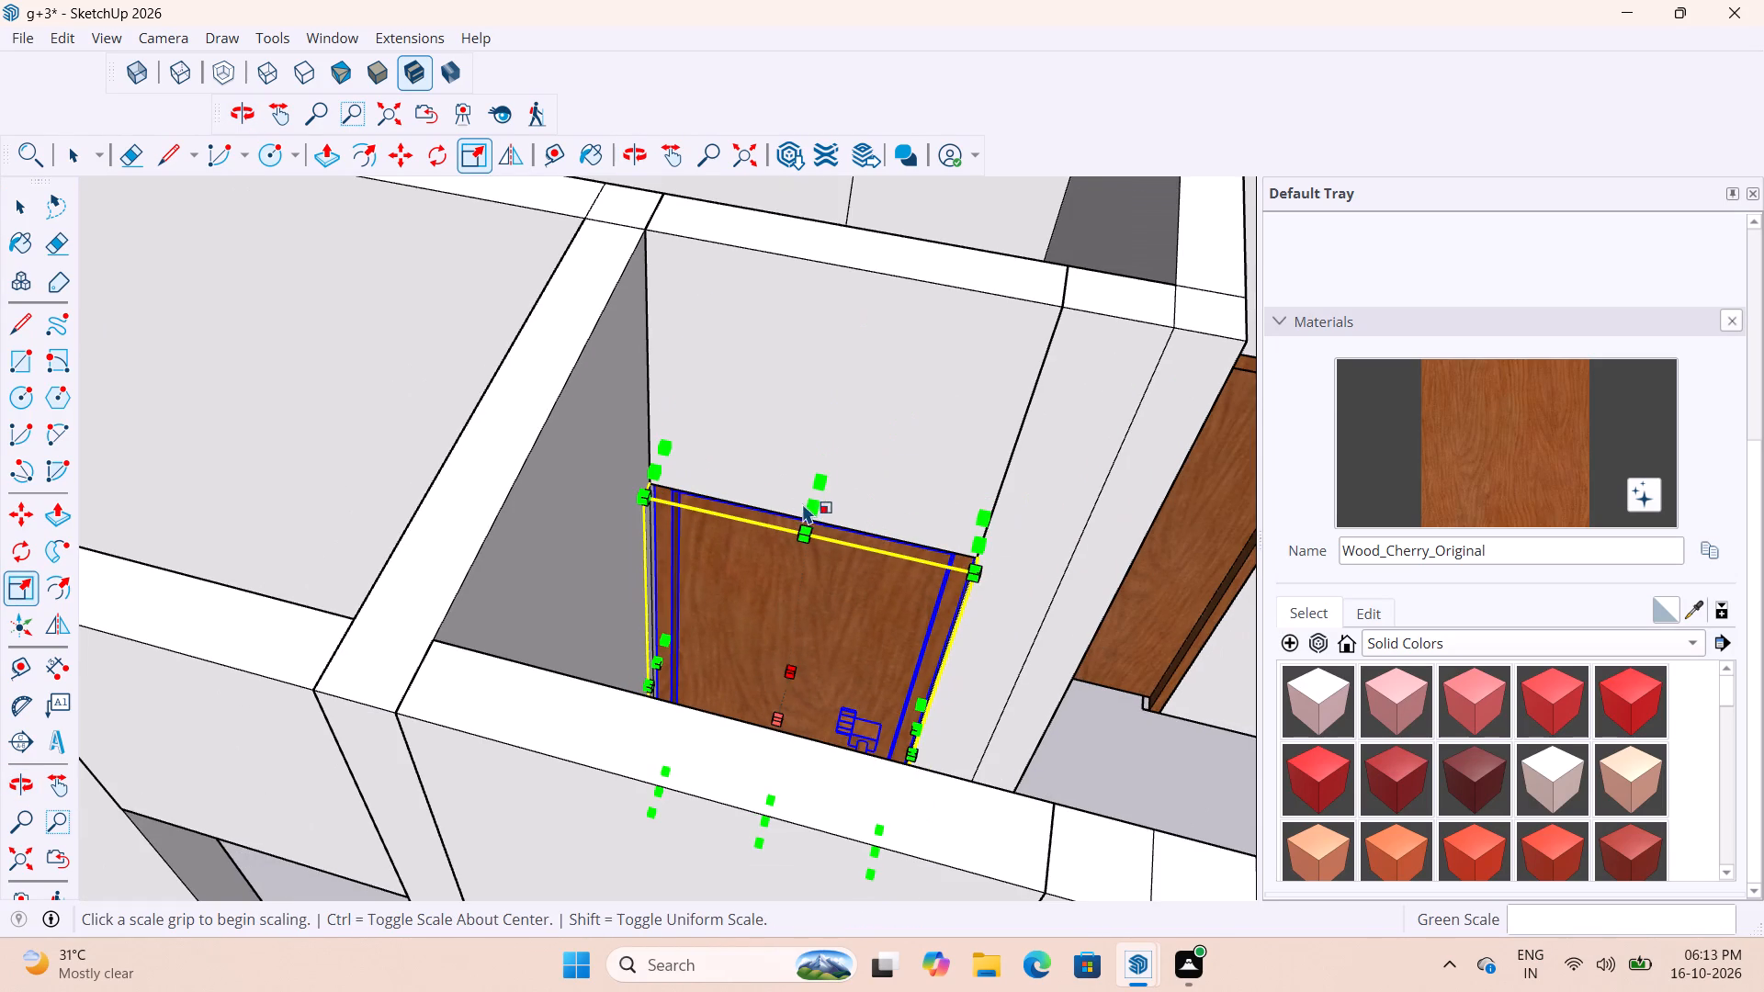
left_click(805, 503)
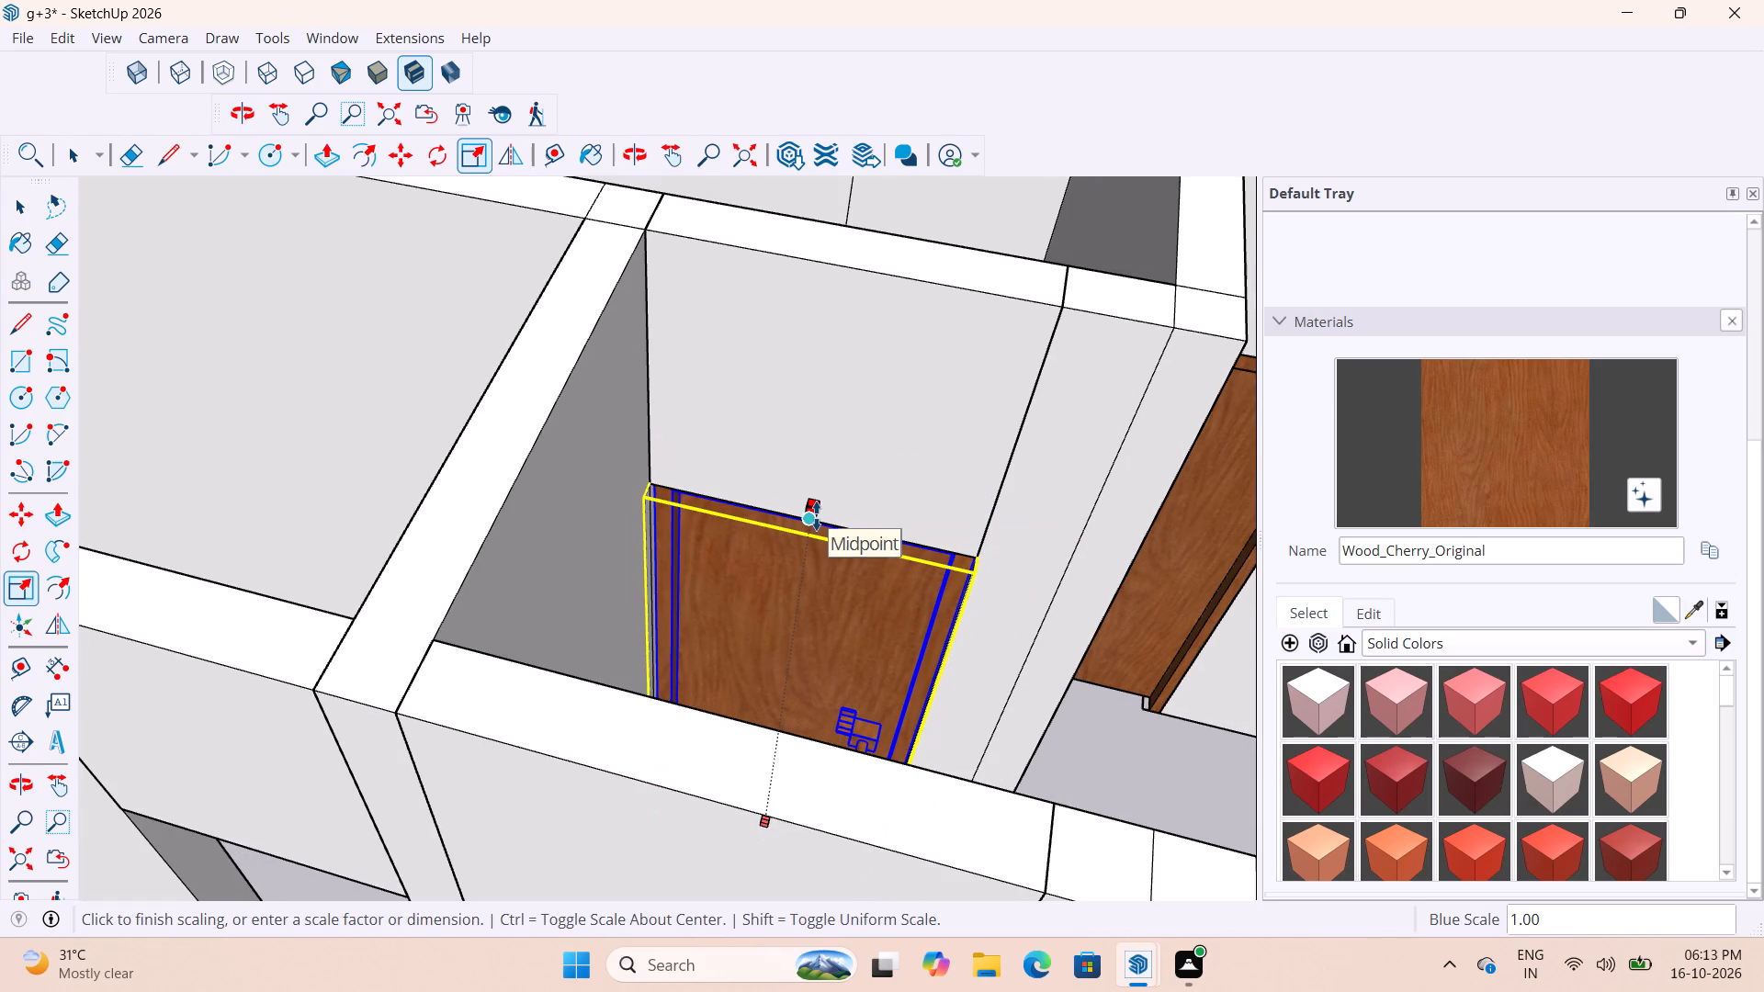
left_click(817, 516)
scroll(804, 559, "down", 9)
key("space")
left_click(954, 660)
Examine the new bedroom door's frame at the floor and the handle sides and remaining open doorways in both flats.
middle_click_drag(912, 642, 993, 772)
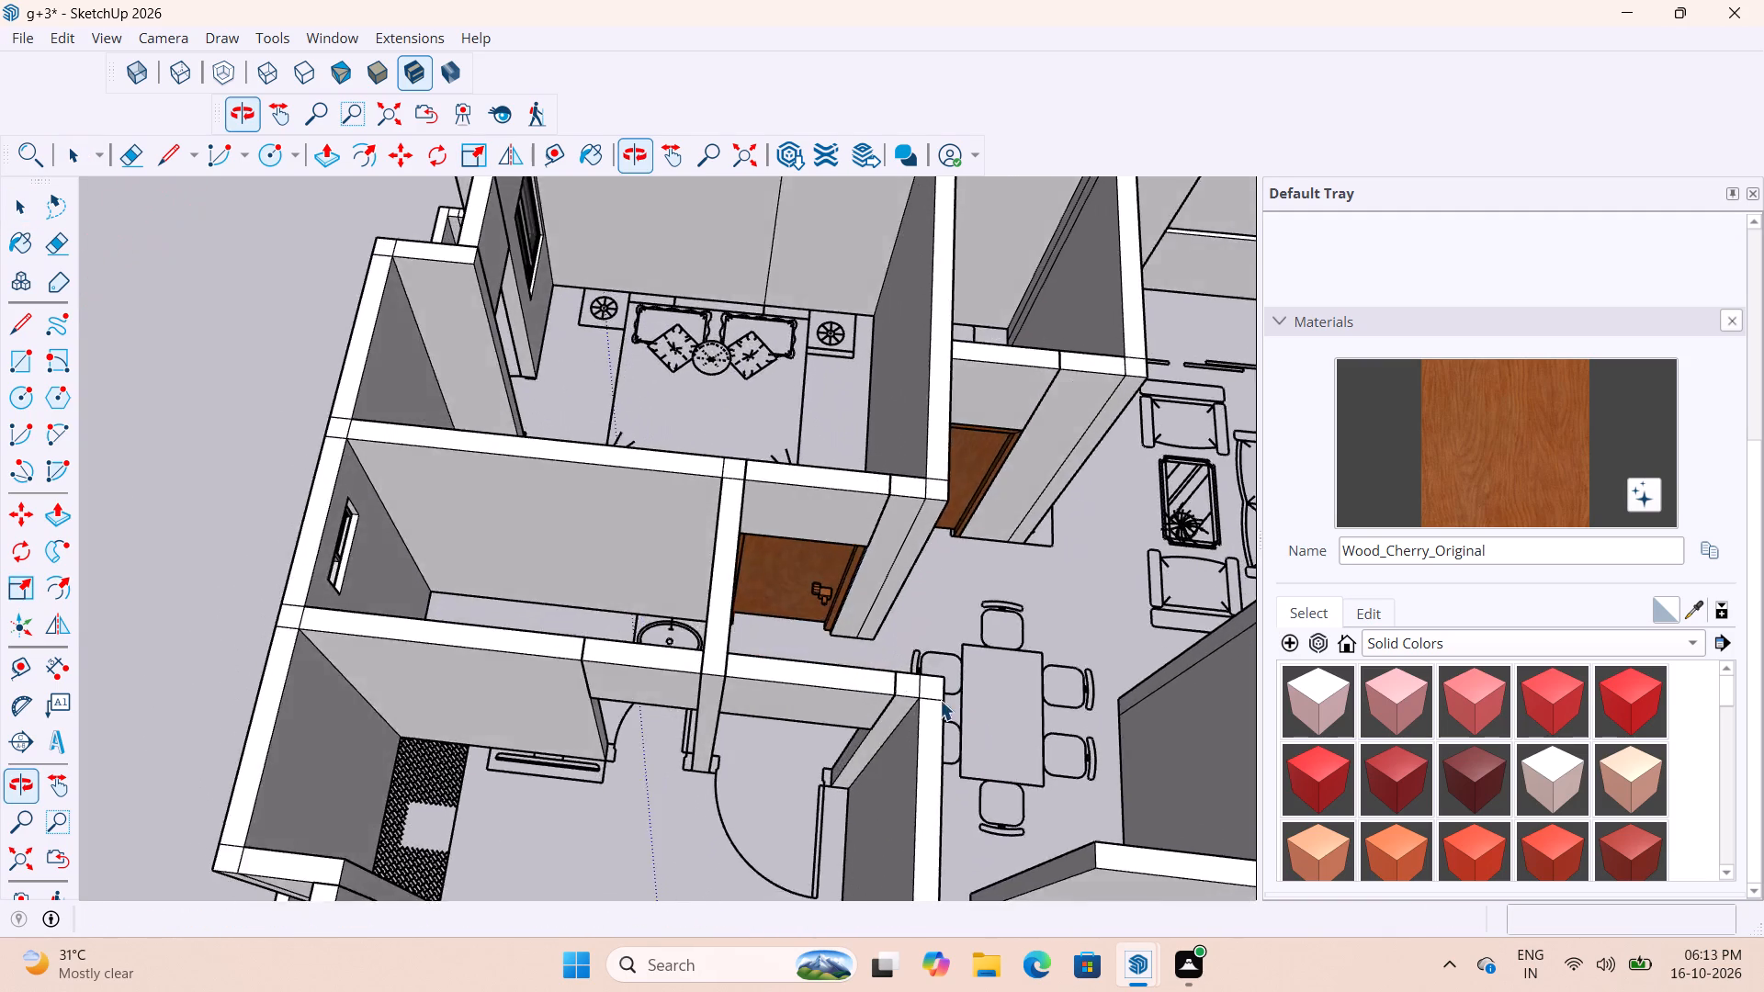
scroll(861, 651, "up", 17)
middle_click_drag(846, 553, 922, 263)
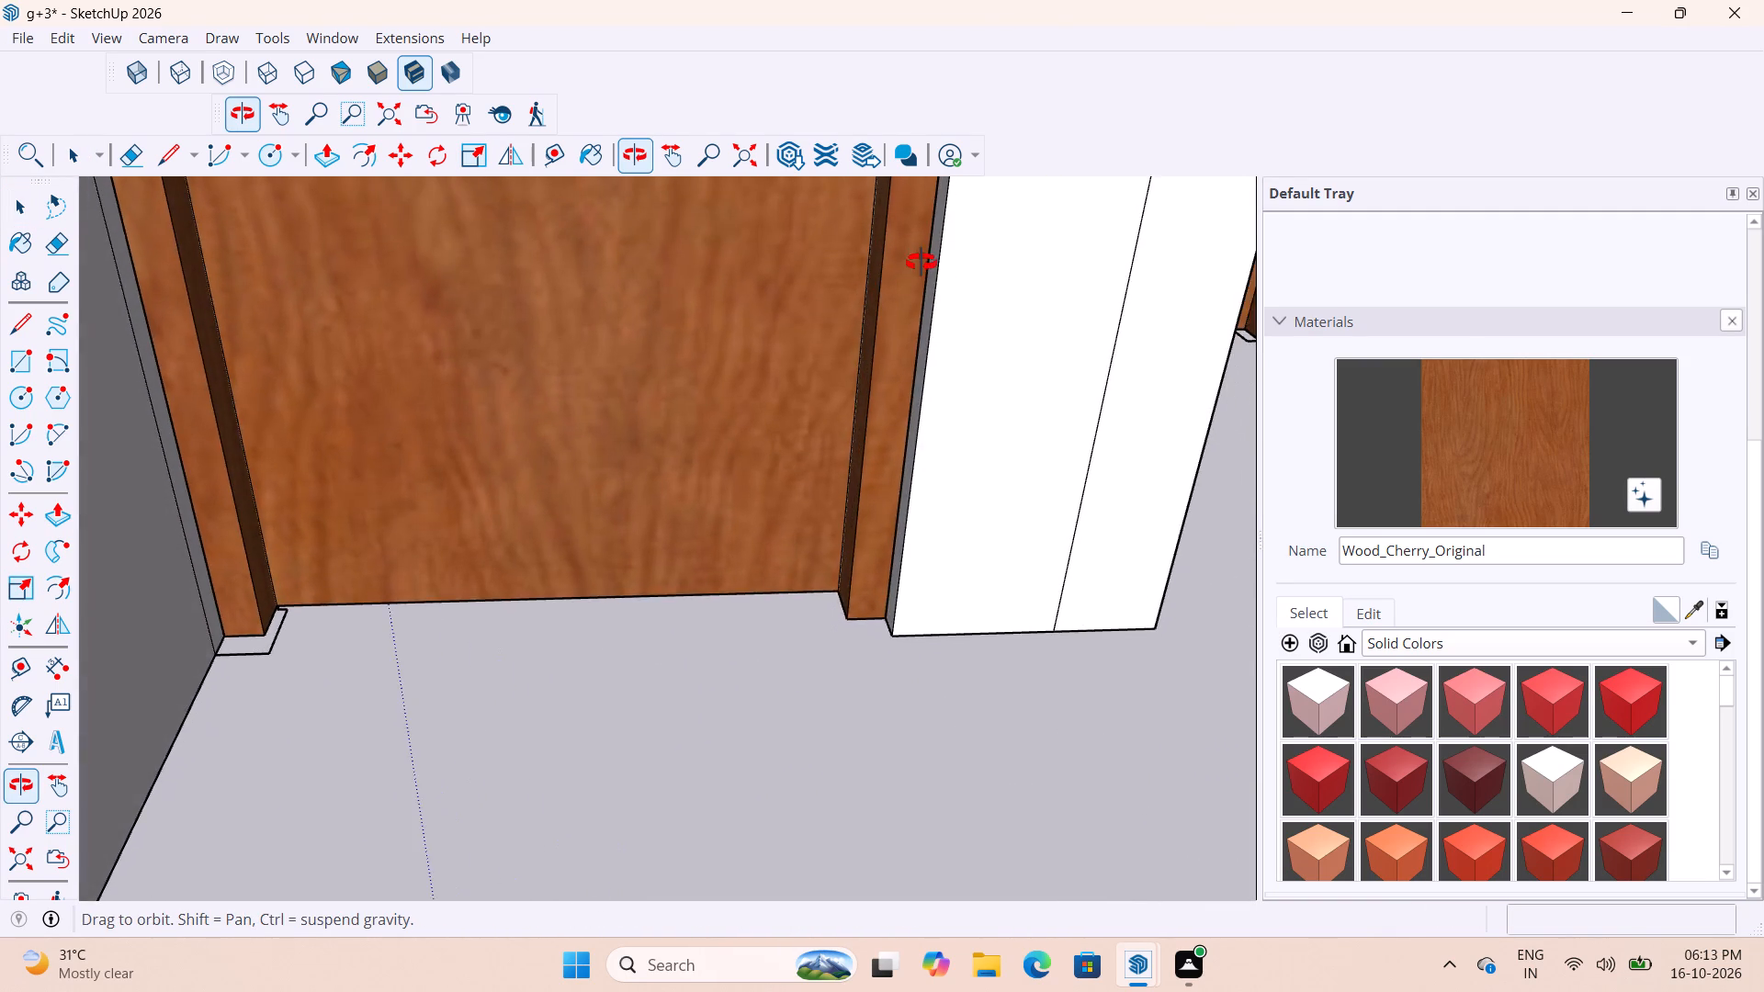
middle_click_drag(922, 263, 896, 359)
middle_click_drag(914, 562, 895, 479)
scroll(803, 531, "down", 3)
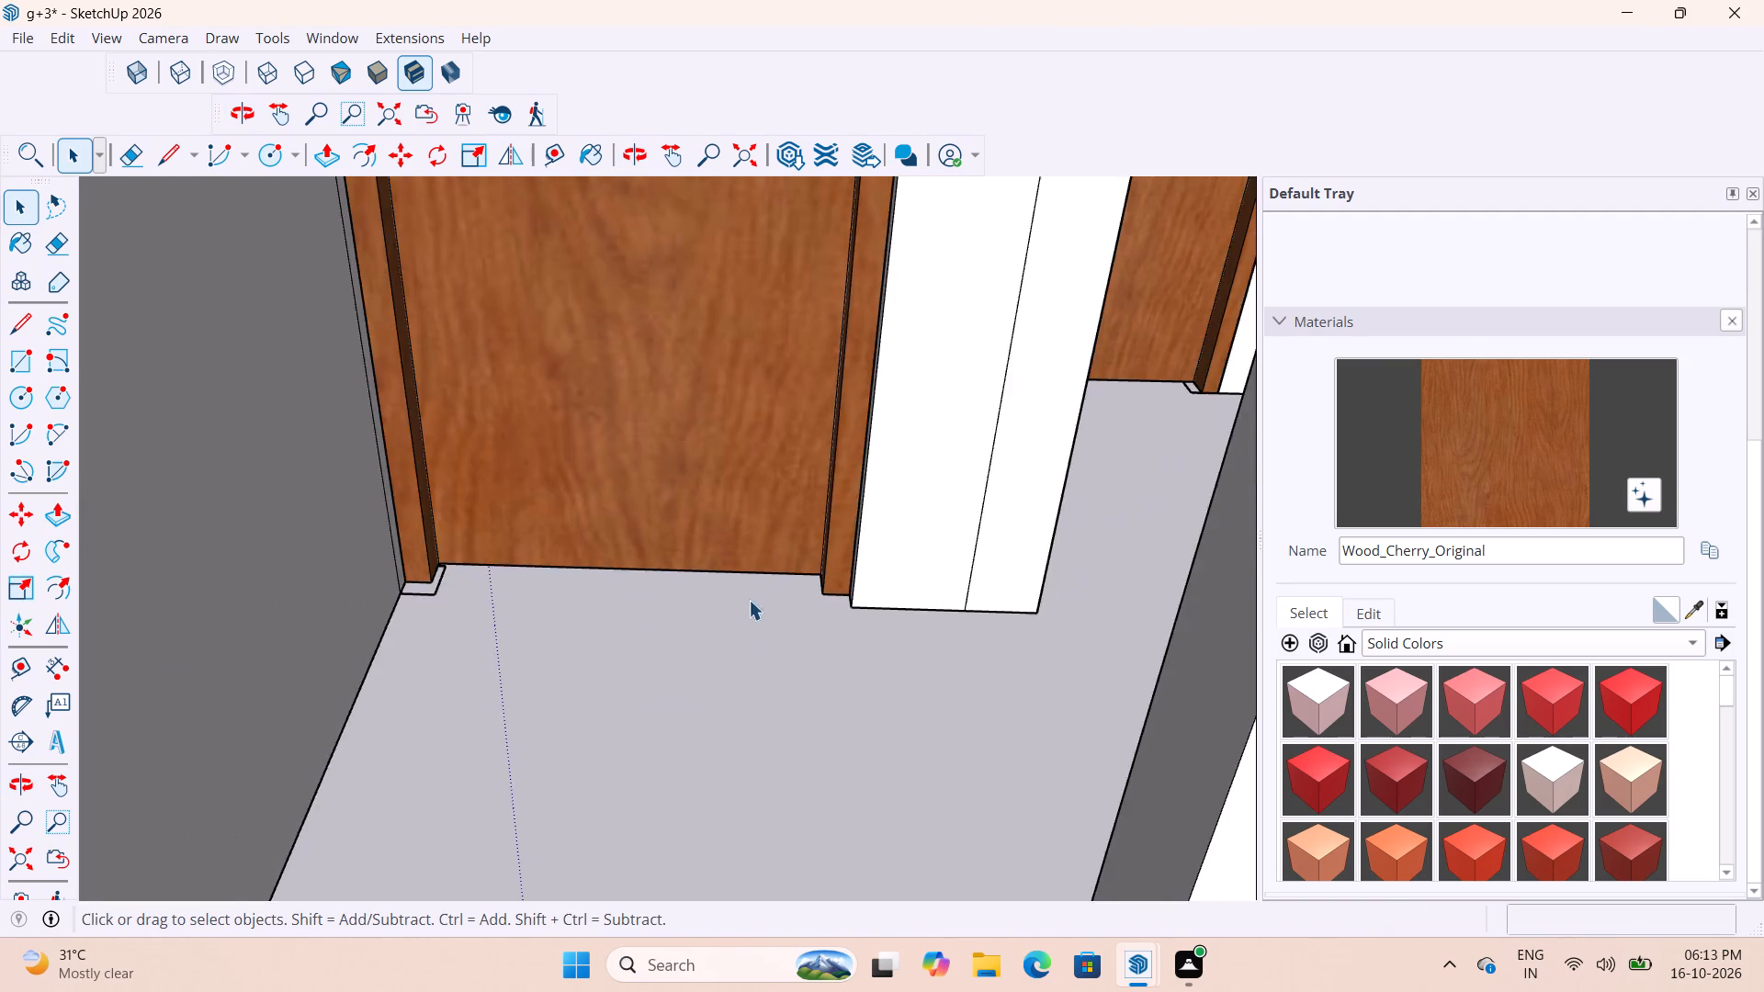
scroll(749, 600, "down", 20)
scroll(749, 600, "down", 6)
middle_click_drag(763, 647, 561, 806)
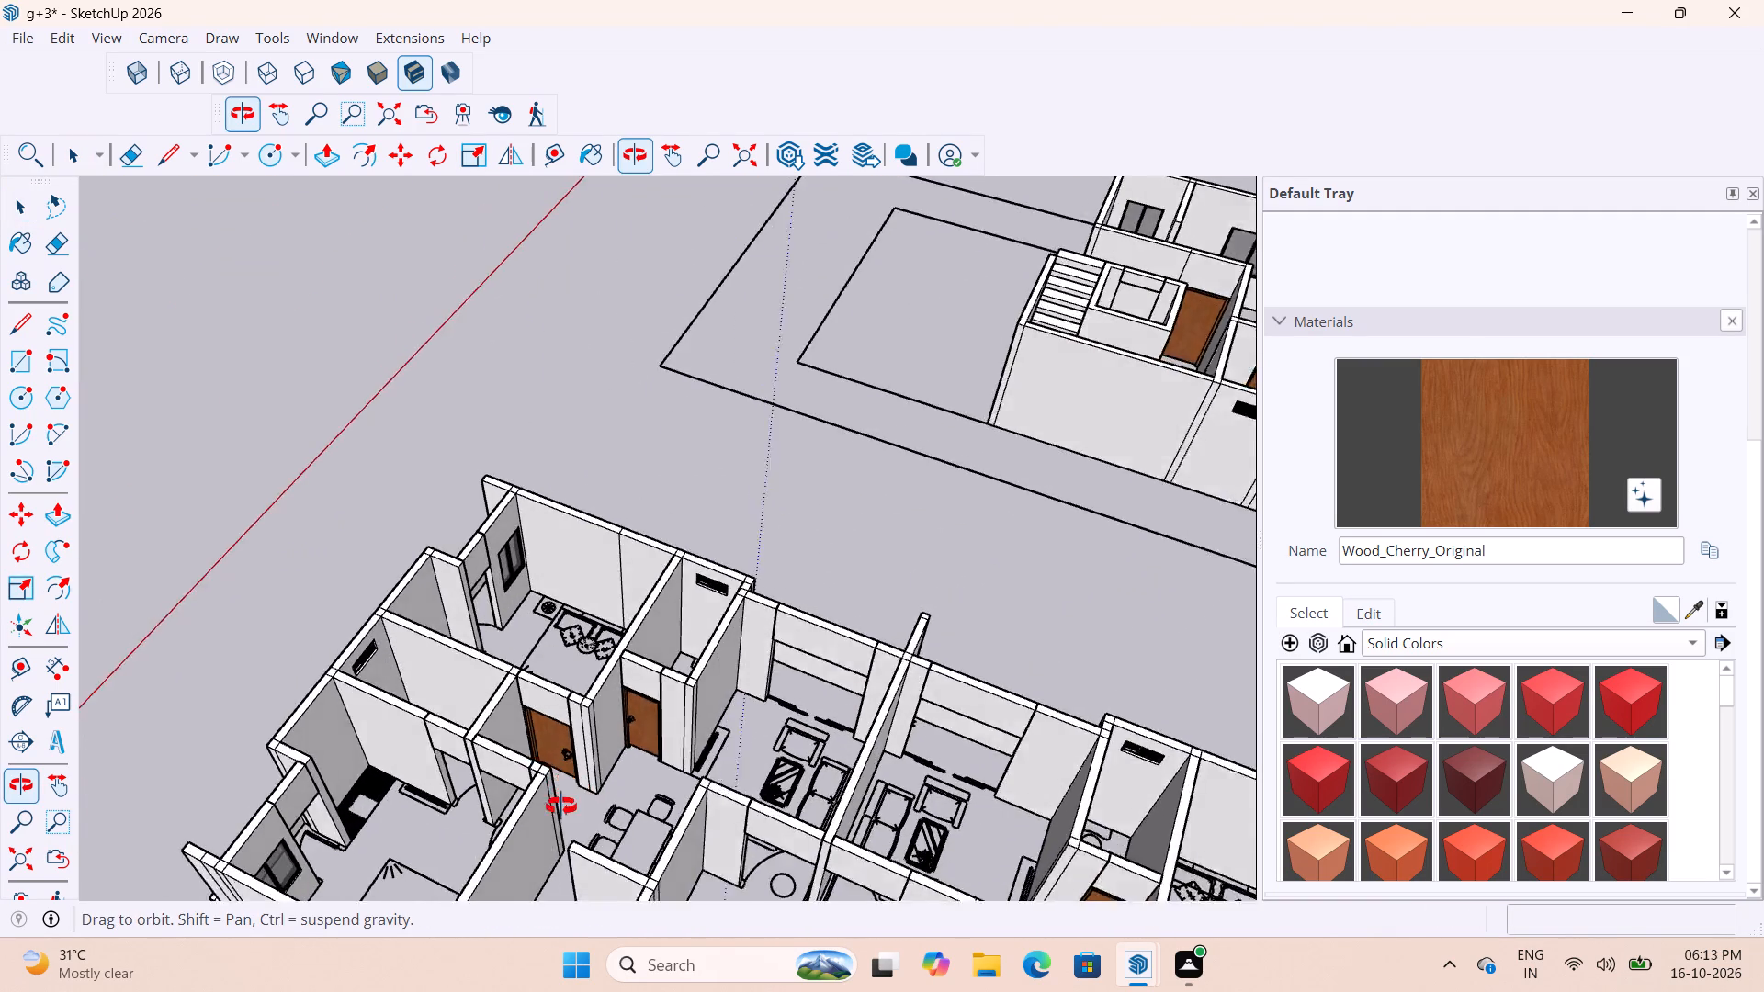
middle_click_drag(561, 806, 542, 825)
scroll(550, 666, "up", 11)
scroll(471, 515, "down", 11)
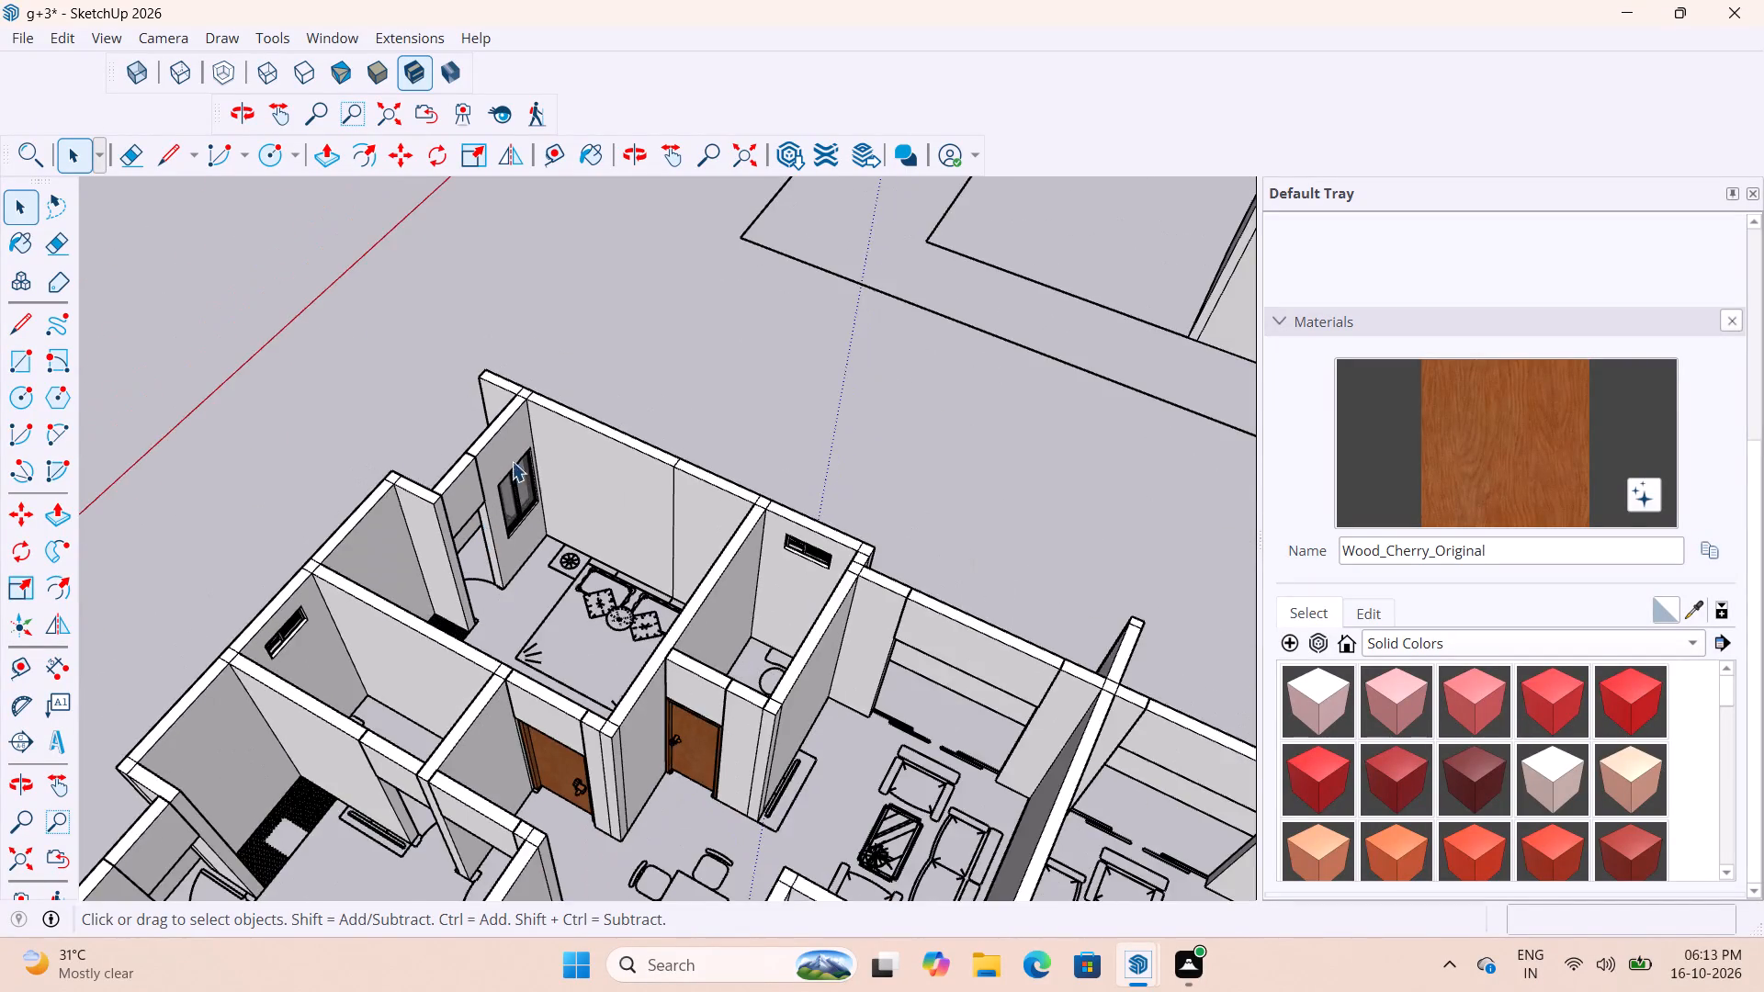
scroll(513, 459, "down", 5)
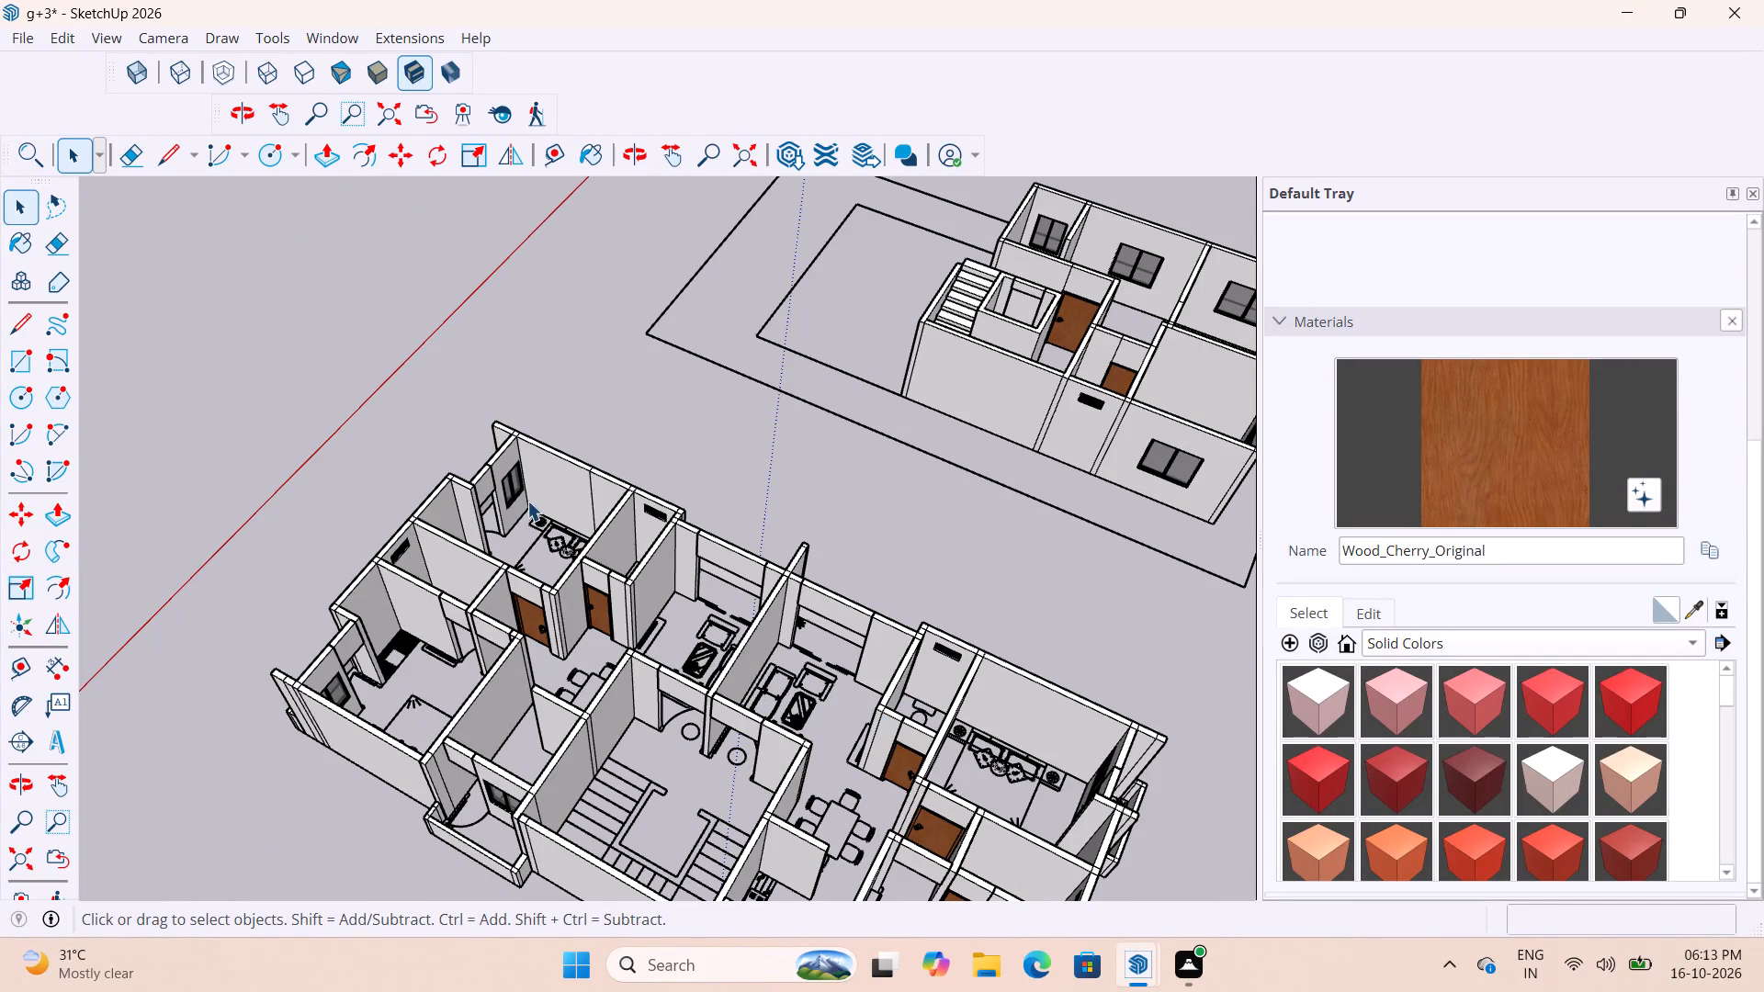
scroll(522, 577, "up", 7)
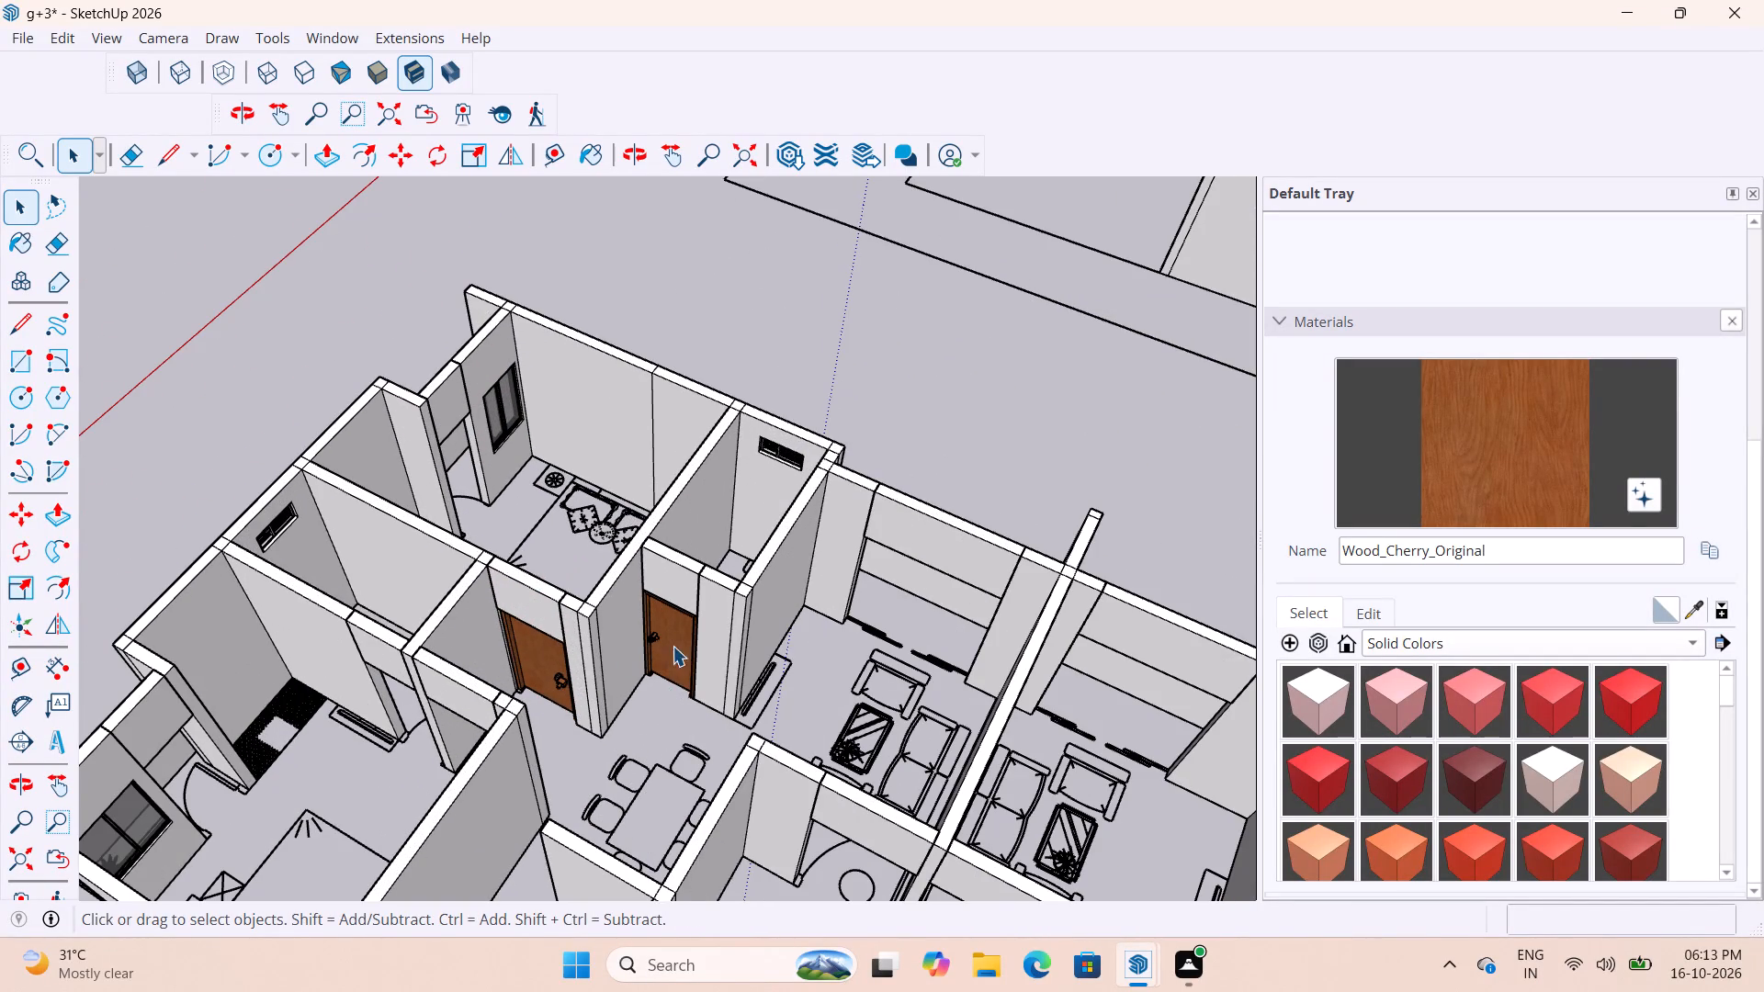
scroll(679, 656, "up", 12)
scroll(919, 702, "down", 10)
scroll(769, 738, "down", 8)
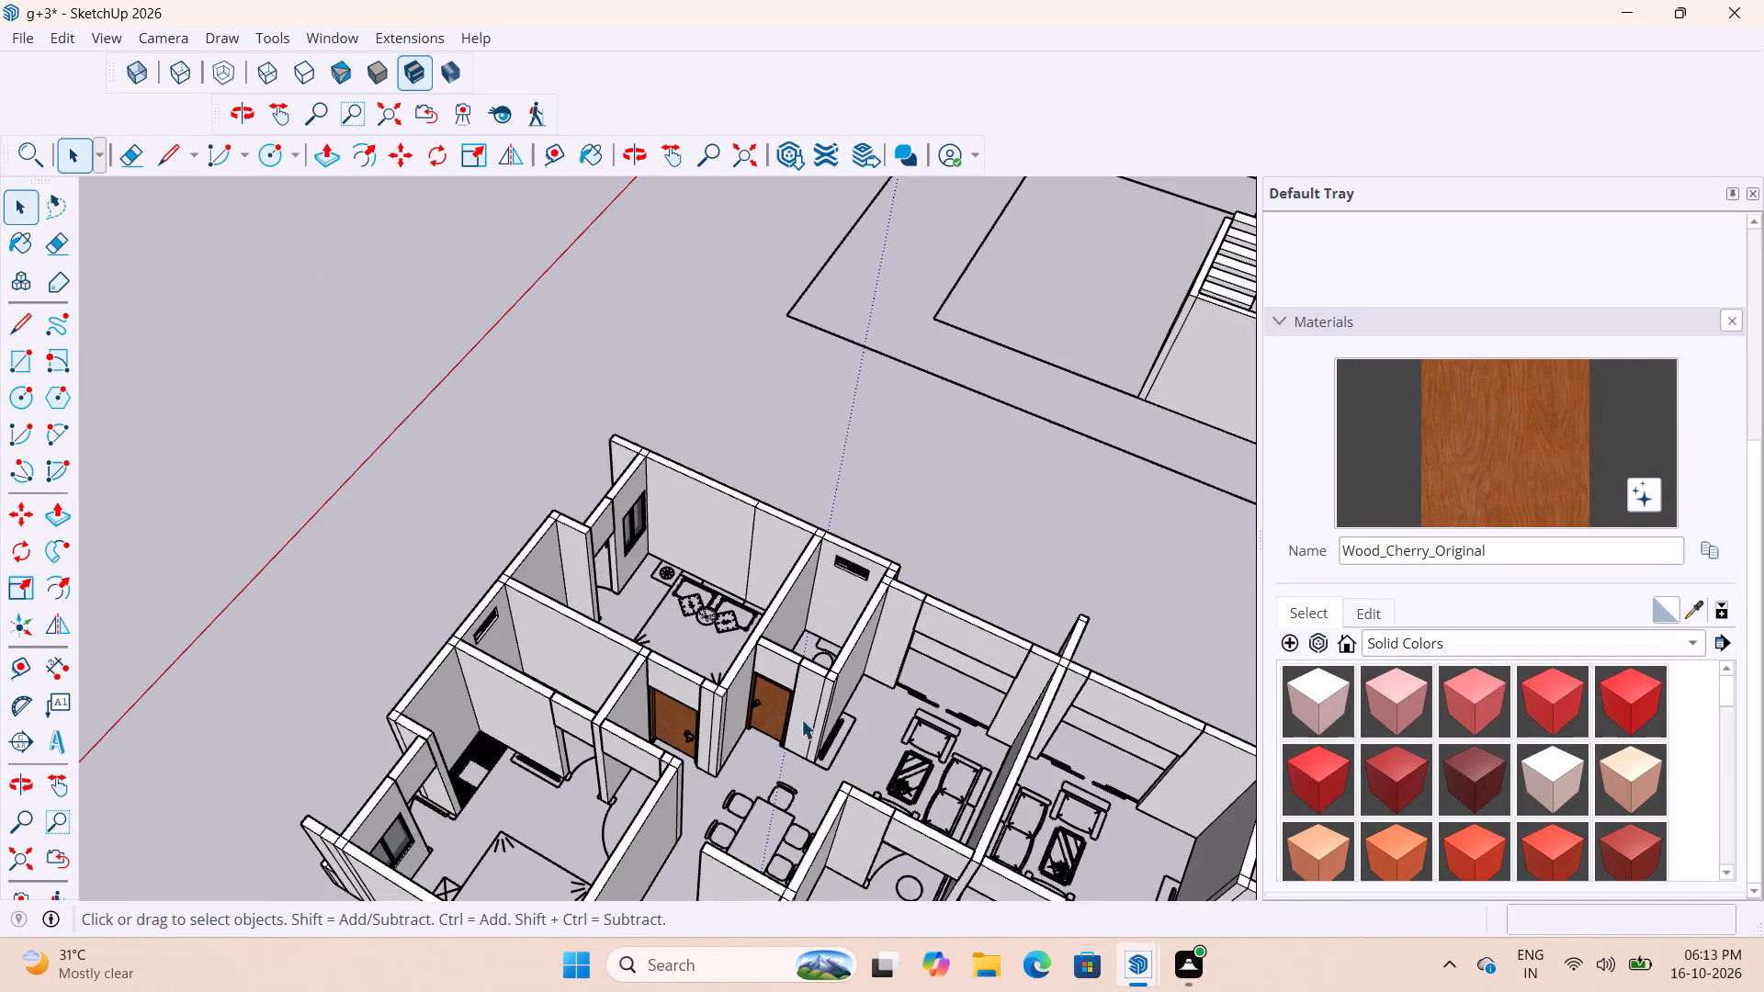
scroll(984, 481, "down", 6)
middle_click_drag(832, 697, 953, 718)
scroll(1099, 672, "up", 8)
scroll(727, 569, "down", 3)
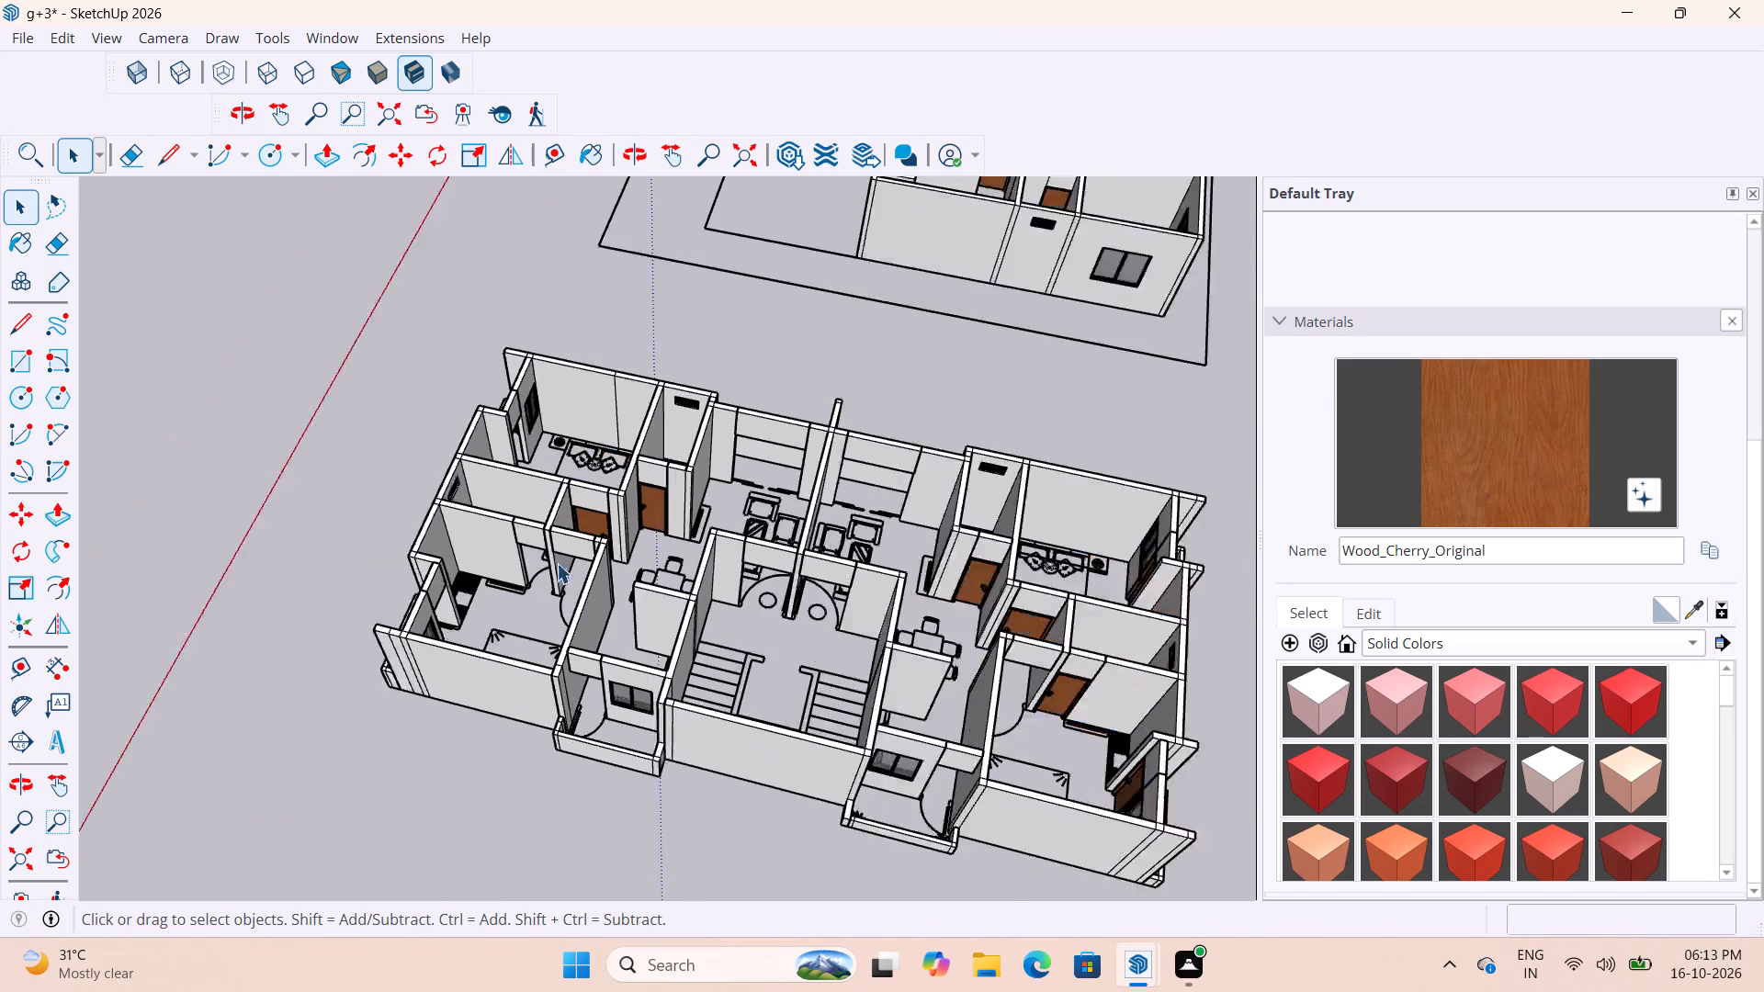
scroll(557, 563, "down", 2)
scroll(965, 721, "up", 8)
scroll(935, 666, "down", 3)
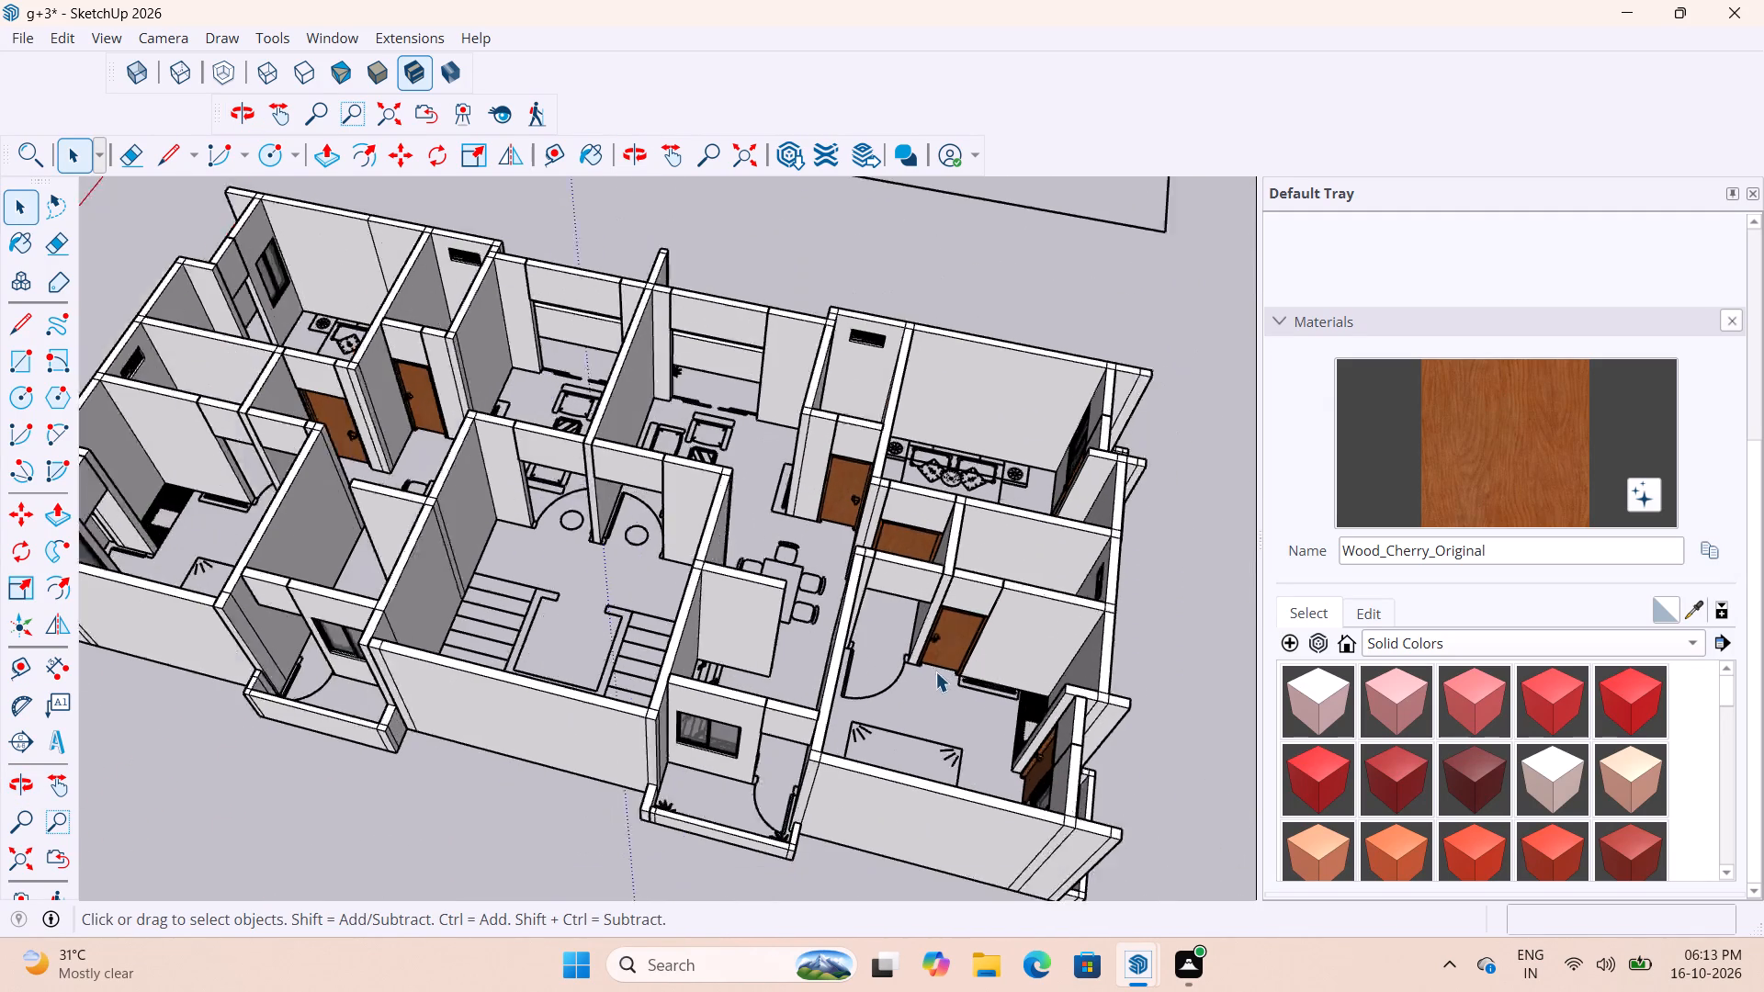
scroll(935, 671, "down", 2)
scroll(929, 680, "up", 1)
scroll(924, 680, "down", 5)
scroll(837, 701, "down", 5)
Copy the smaller floor model's toilet door with its left-side handle into the flat's doorway beside the kitchen sink, bottom corner at the wall.
middle_click_drag(788, 736, 861, 755)
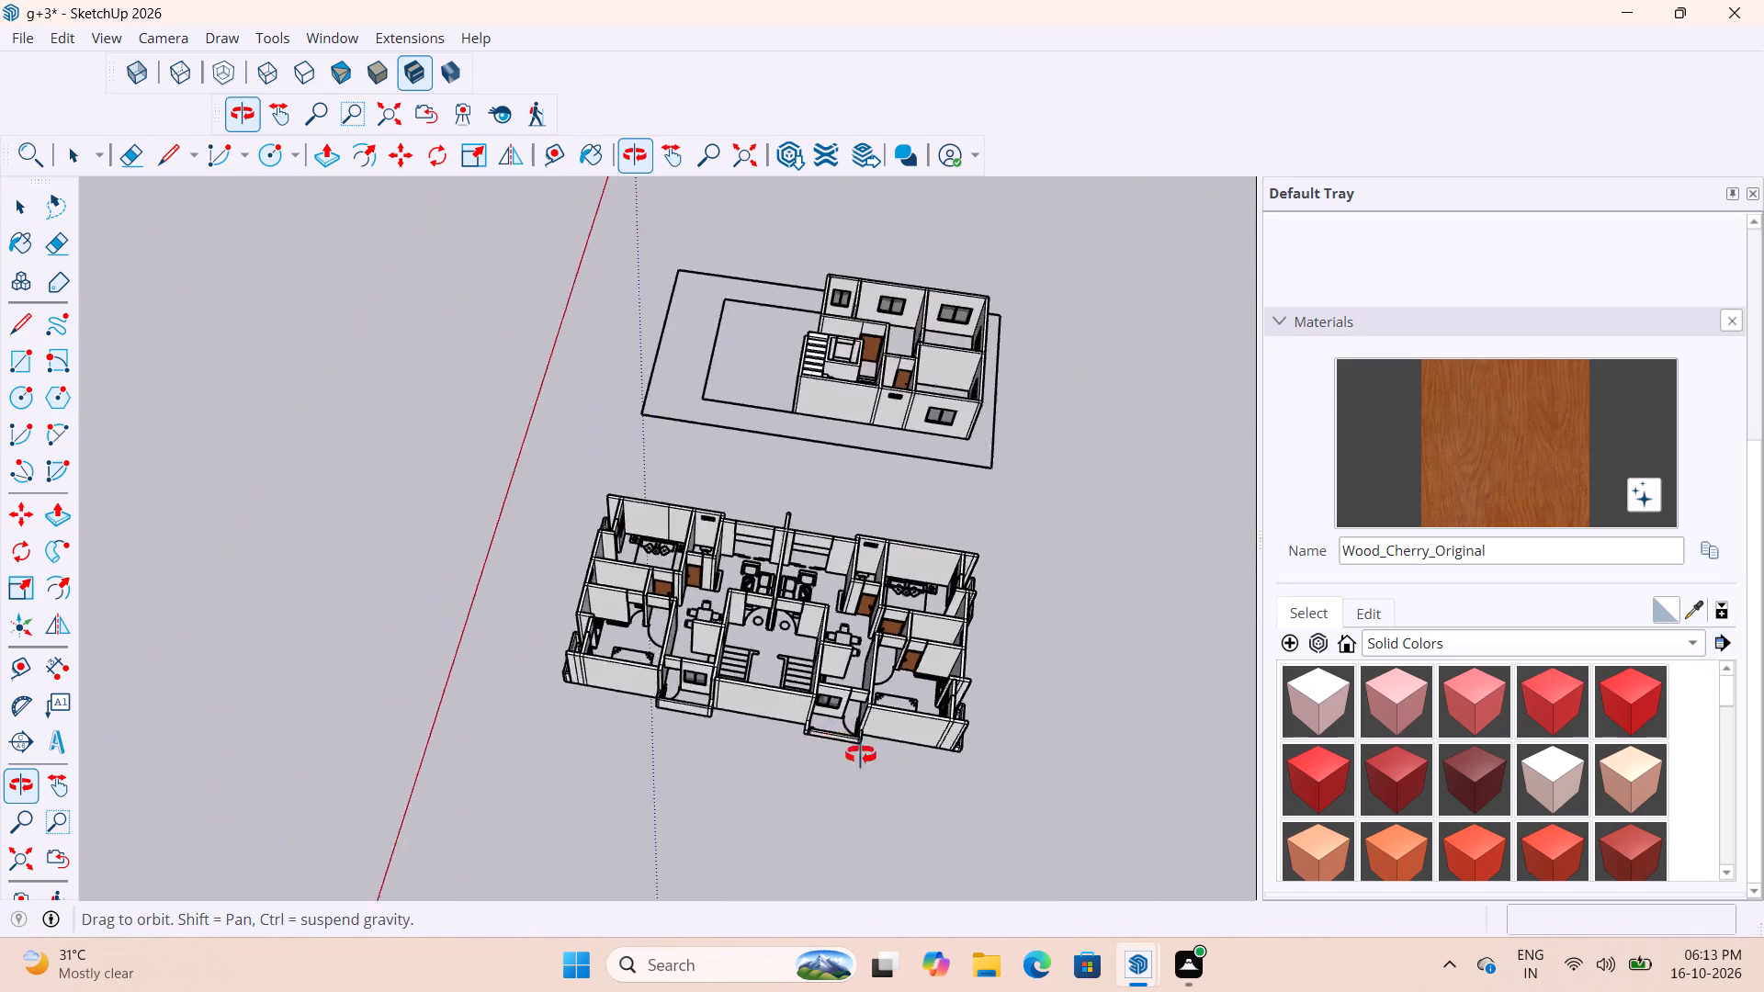
middle_click_drag(861, 755, 1241, 830)
scroll(1163, 818, "down", 4)
middle_click_drag(829, 438, 1408, 377)
scroll(570, 374, "up", 6)
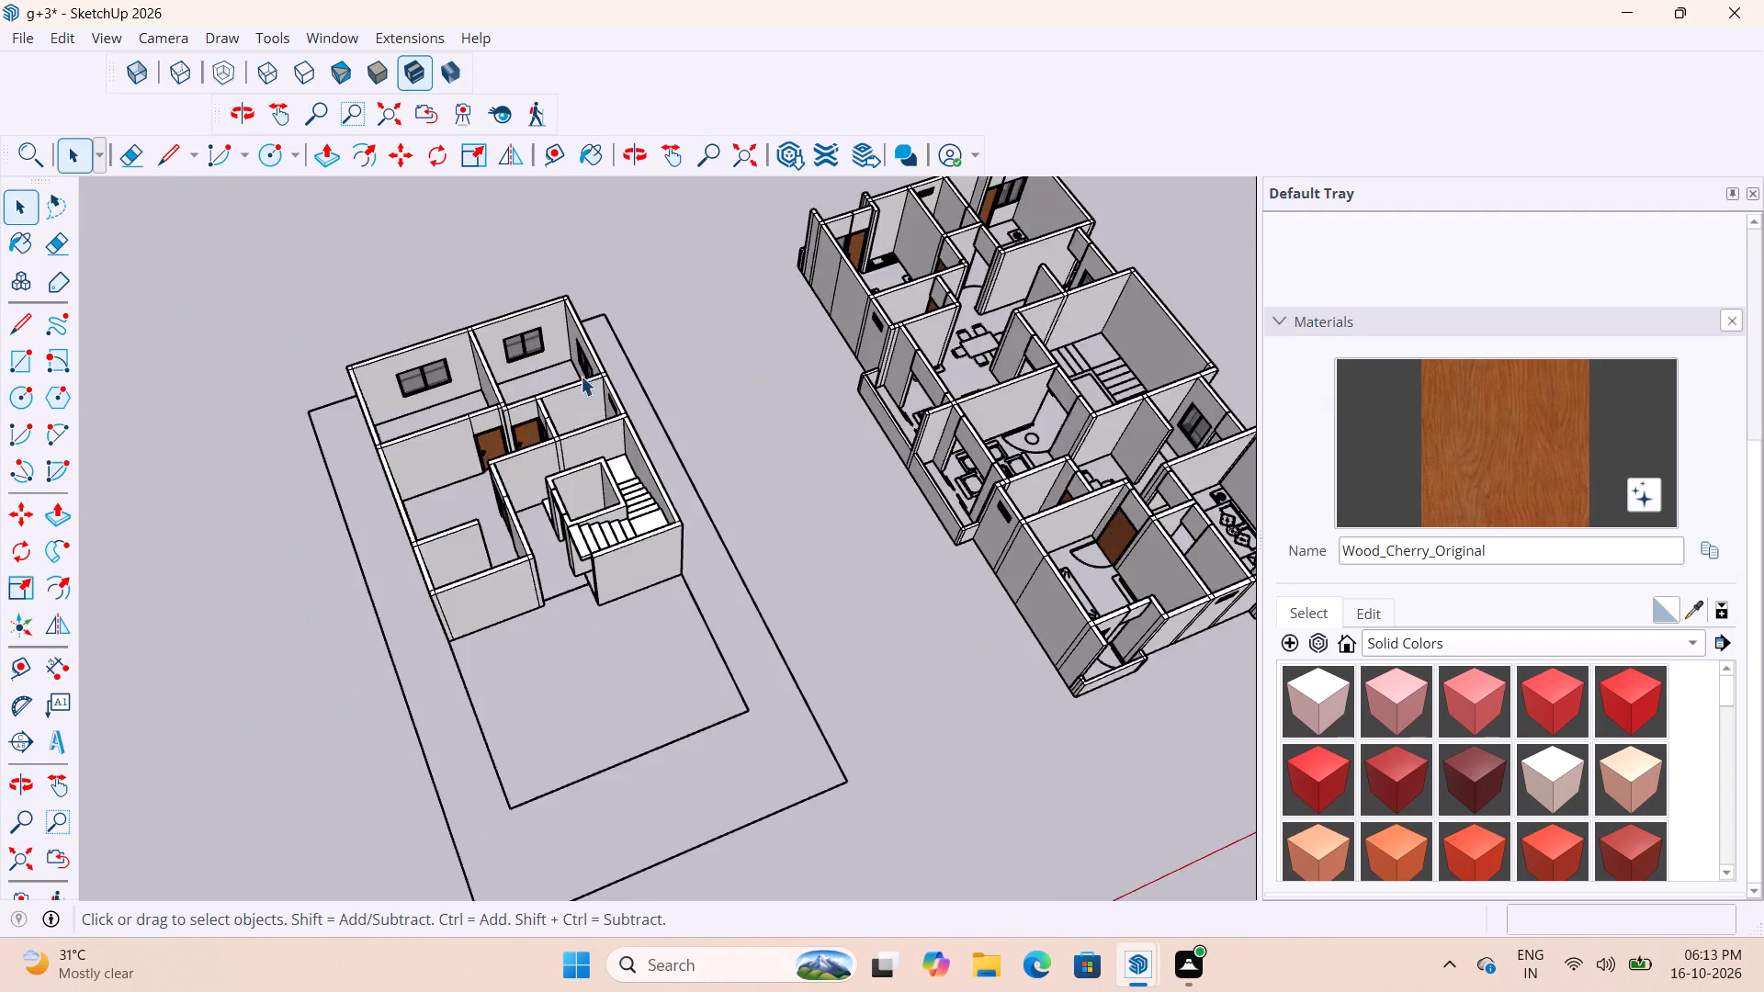
scroll(581, 376, "up", 4)
middle_click_drag(454, 467, 895, 408)
scroll(546, 534, "up", 18)
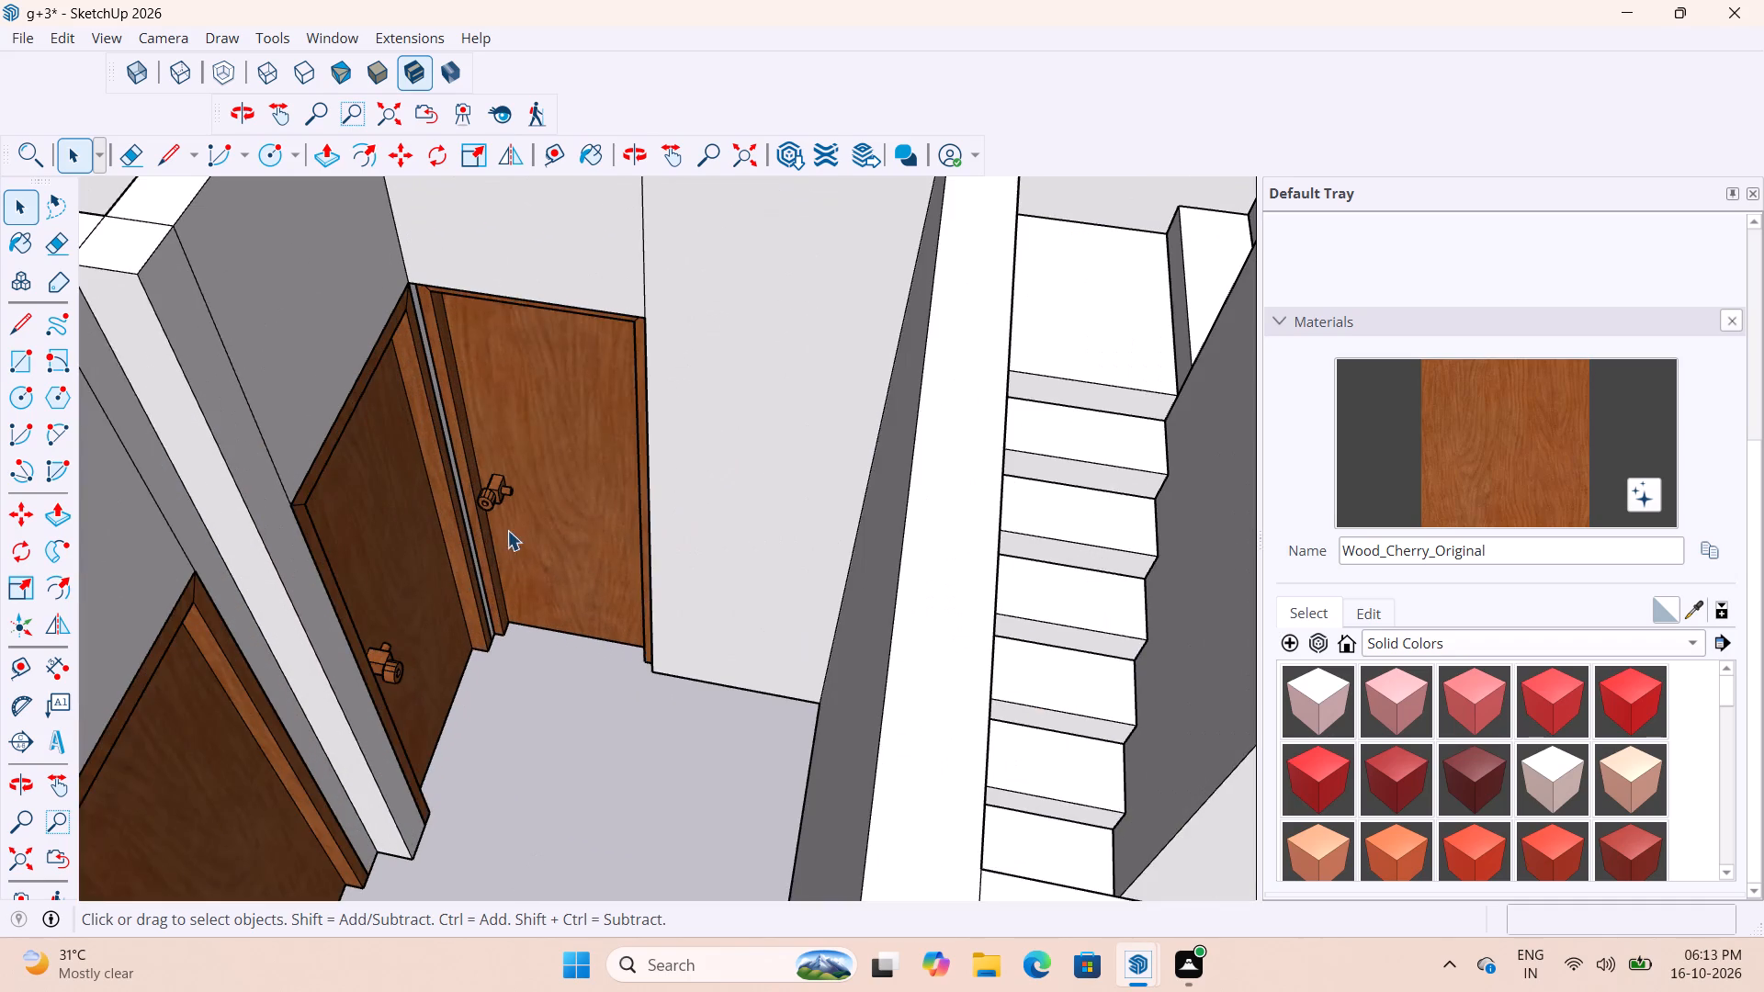
left_click(485, 564)
key("m")
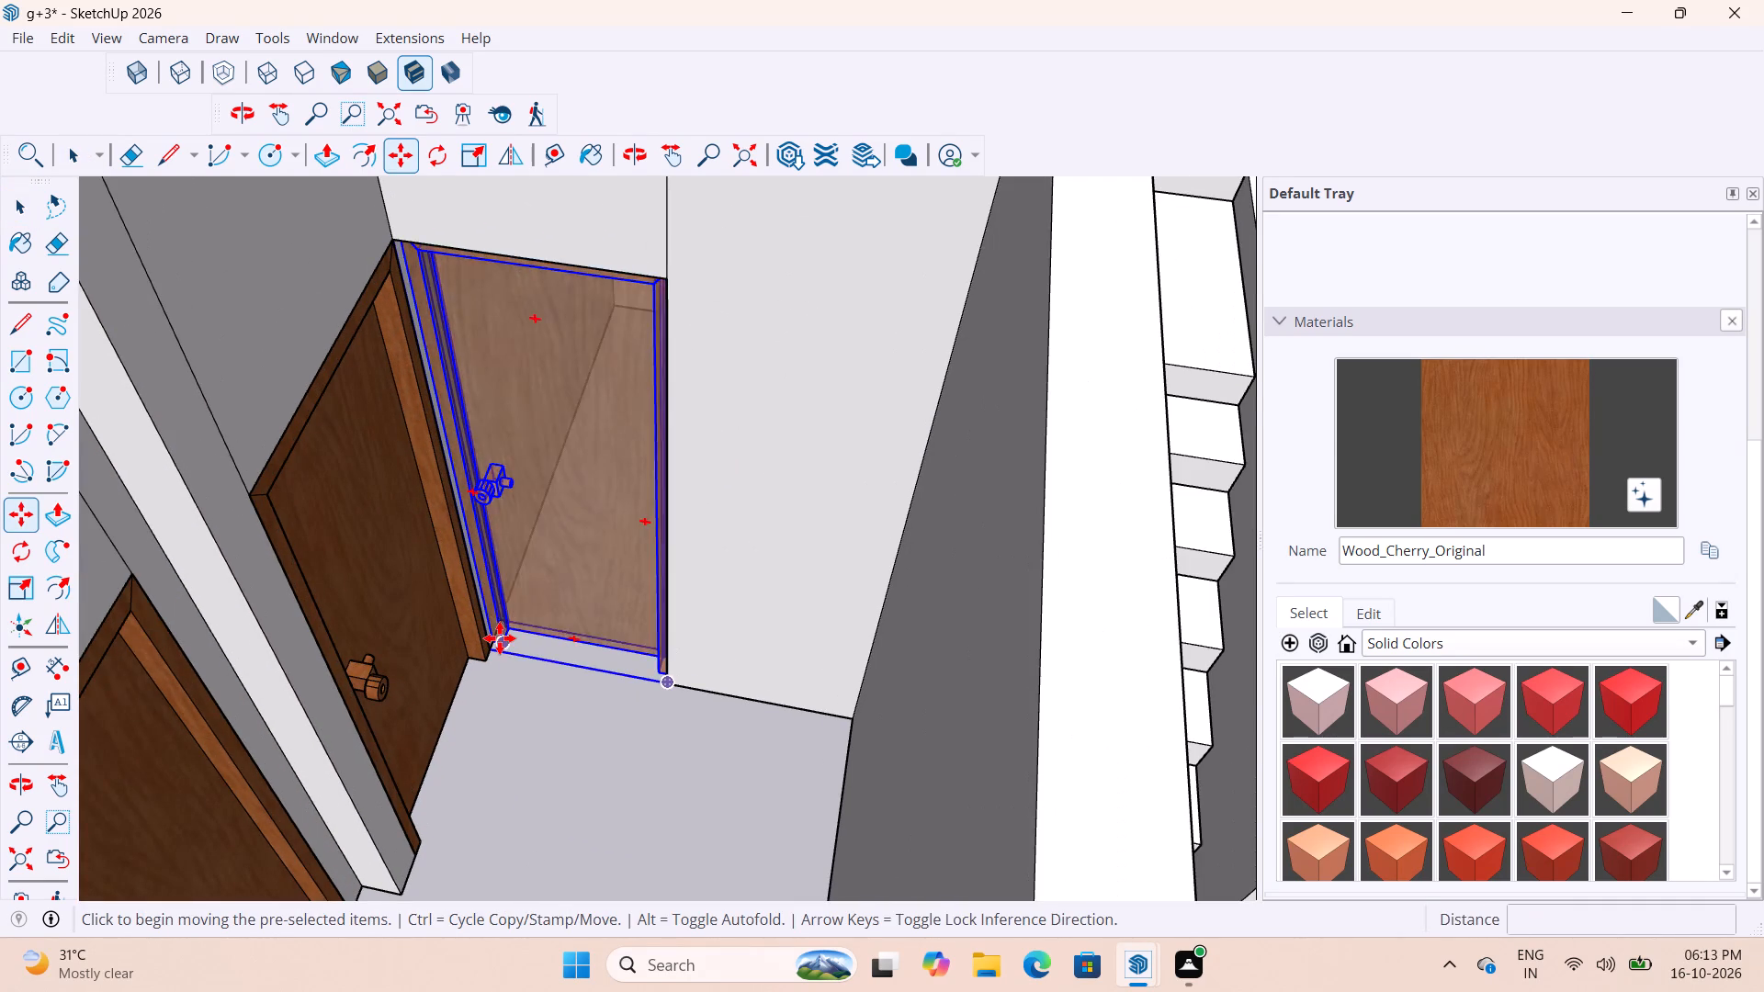
scroll(501, 636, "up", 11)
left_click(482, 673)
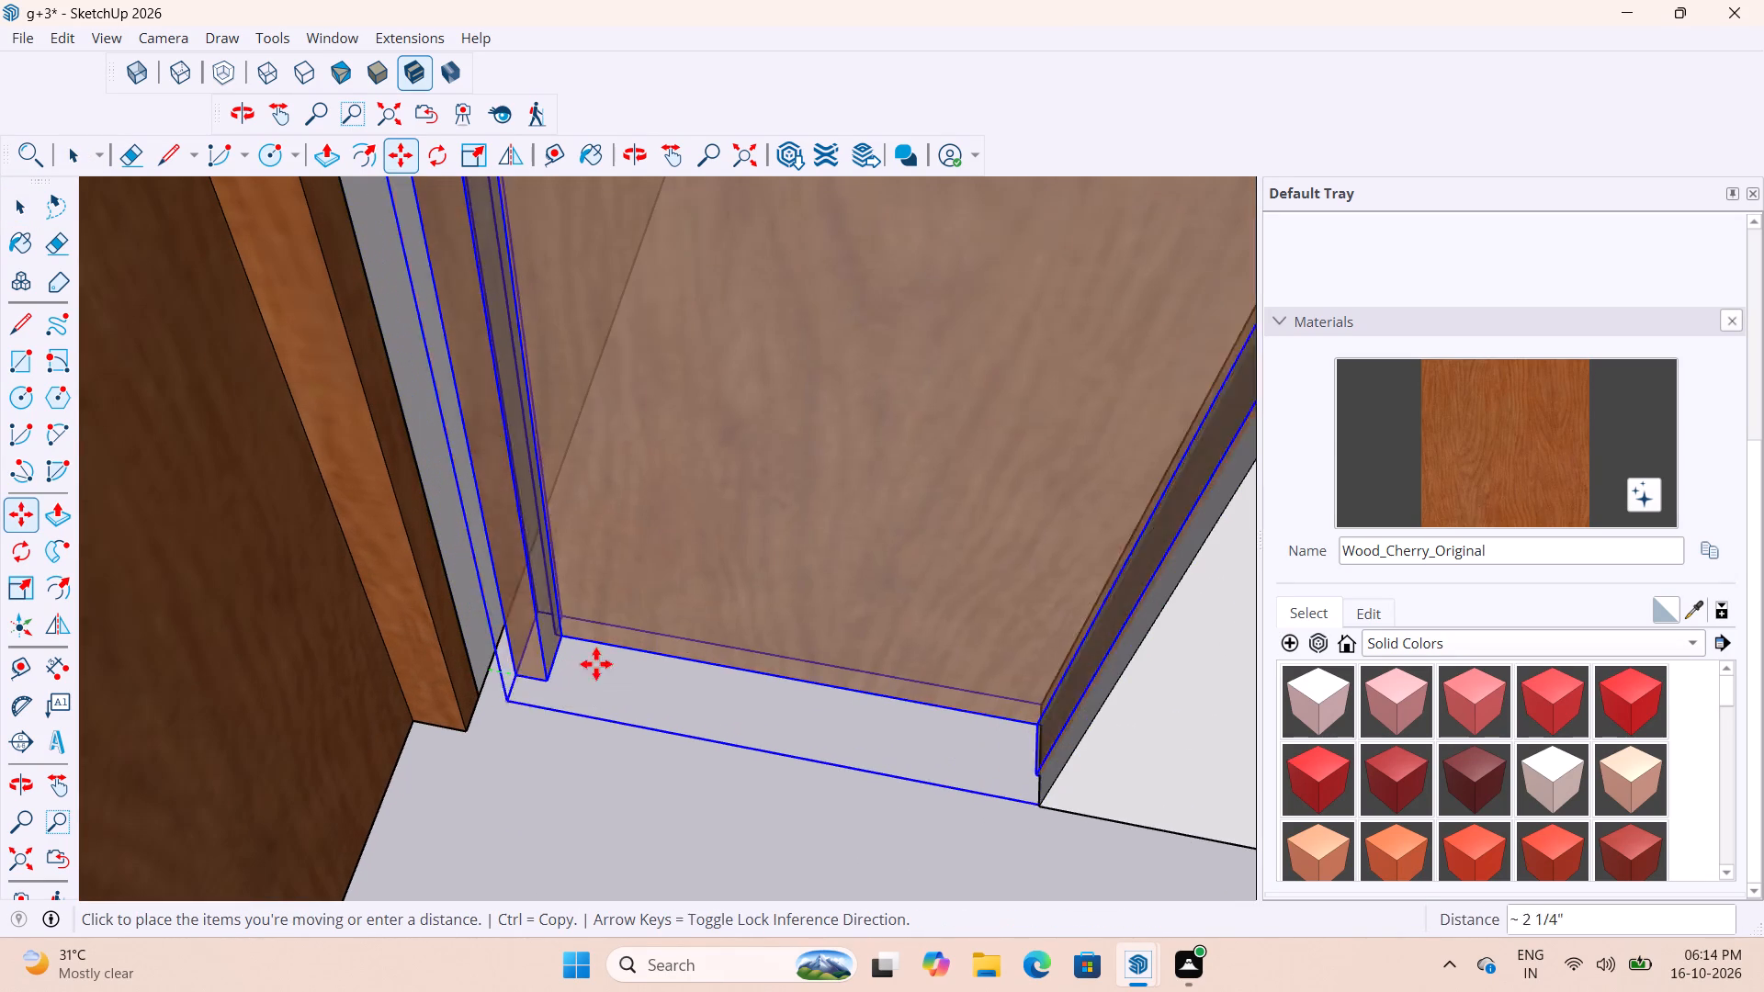
scroll(593, 727, "down", 20)
scroll(593, 727, "down", 2)
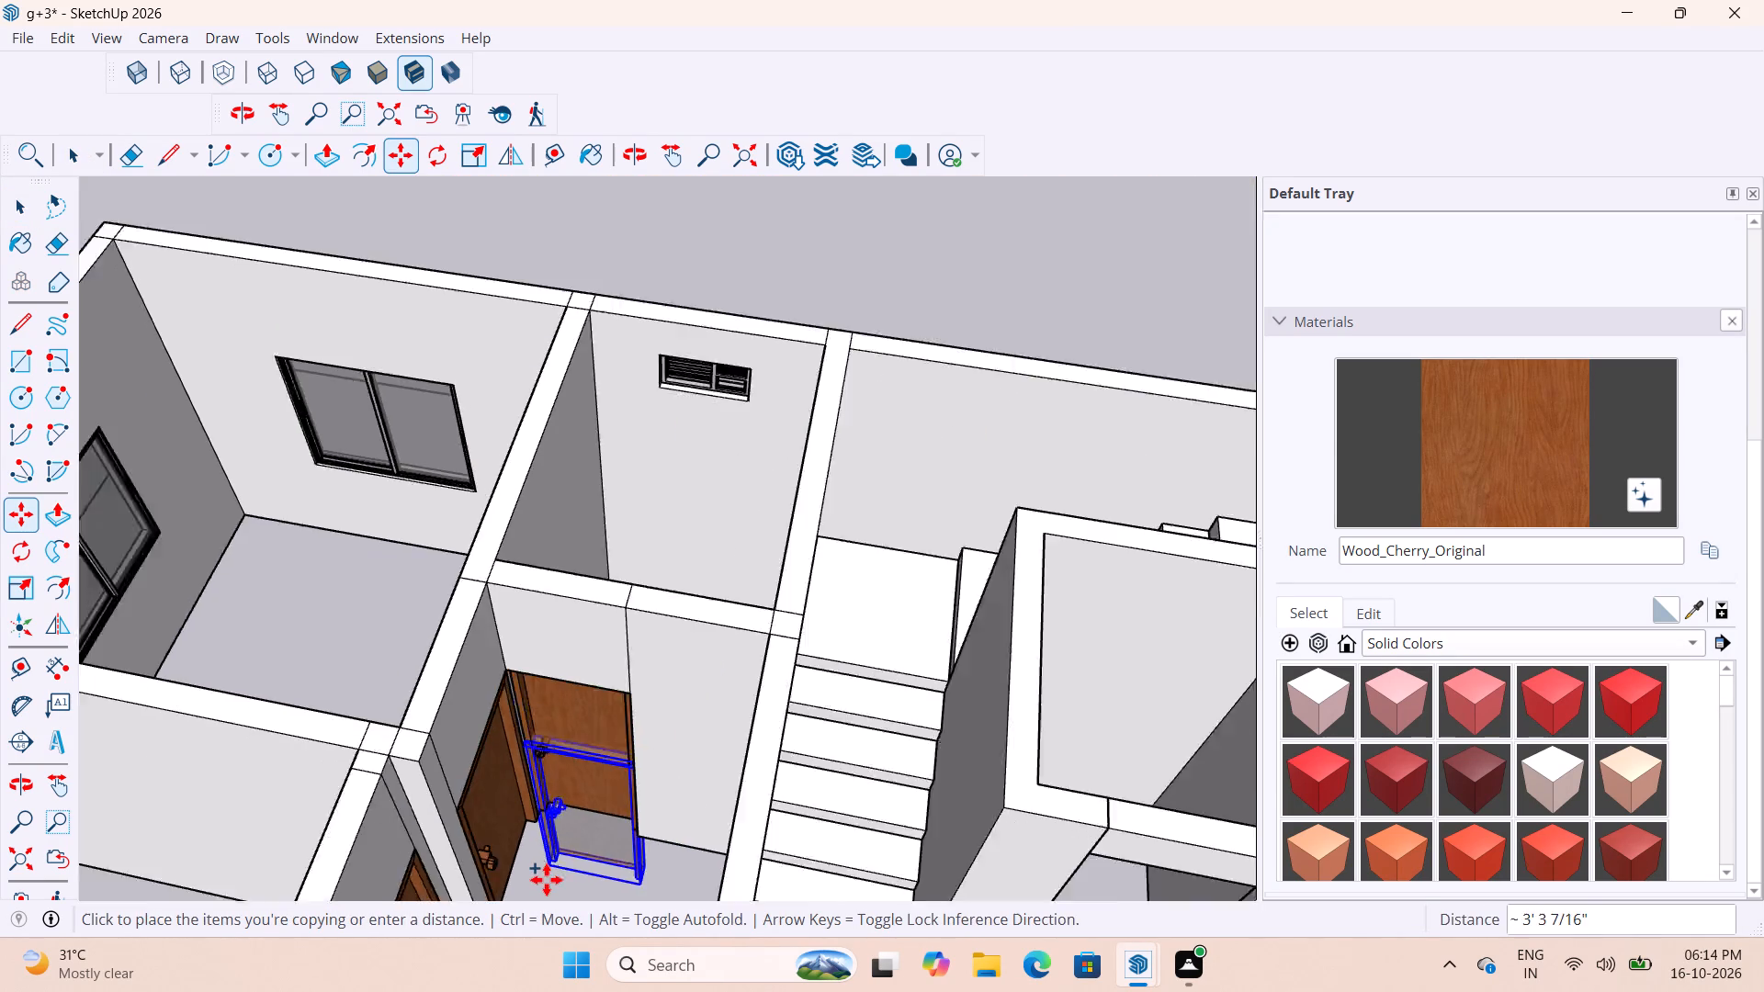
scroll(548, 883, "down", 18)
scroll(739, 330, "up", 4)
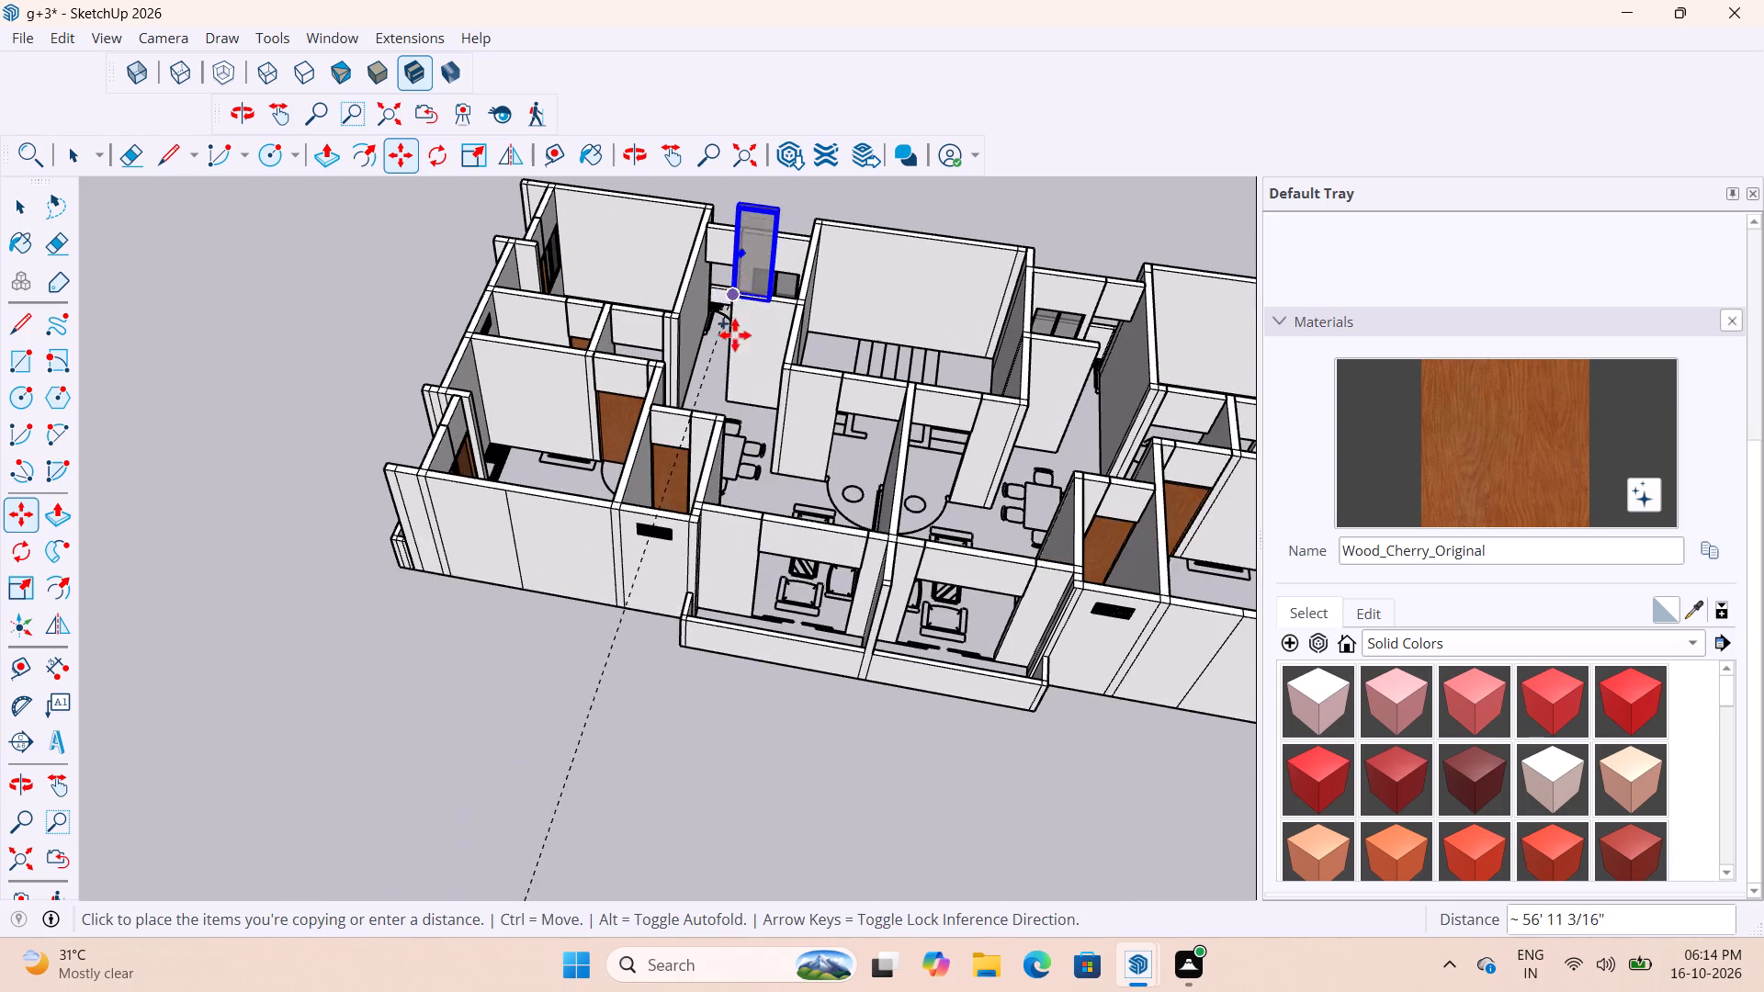
middle_click_drag(759, 401, 903, 522)
scroll(470, 262, "up", 7)
scroll(605, 497, "down", 5)
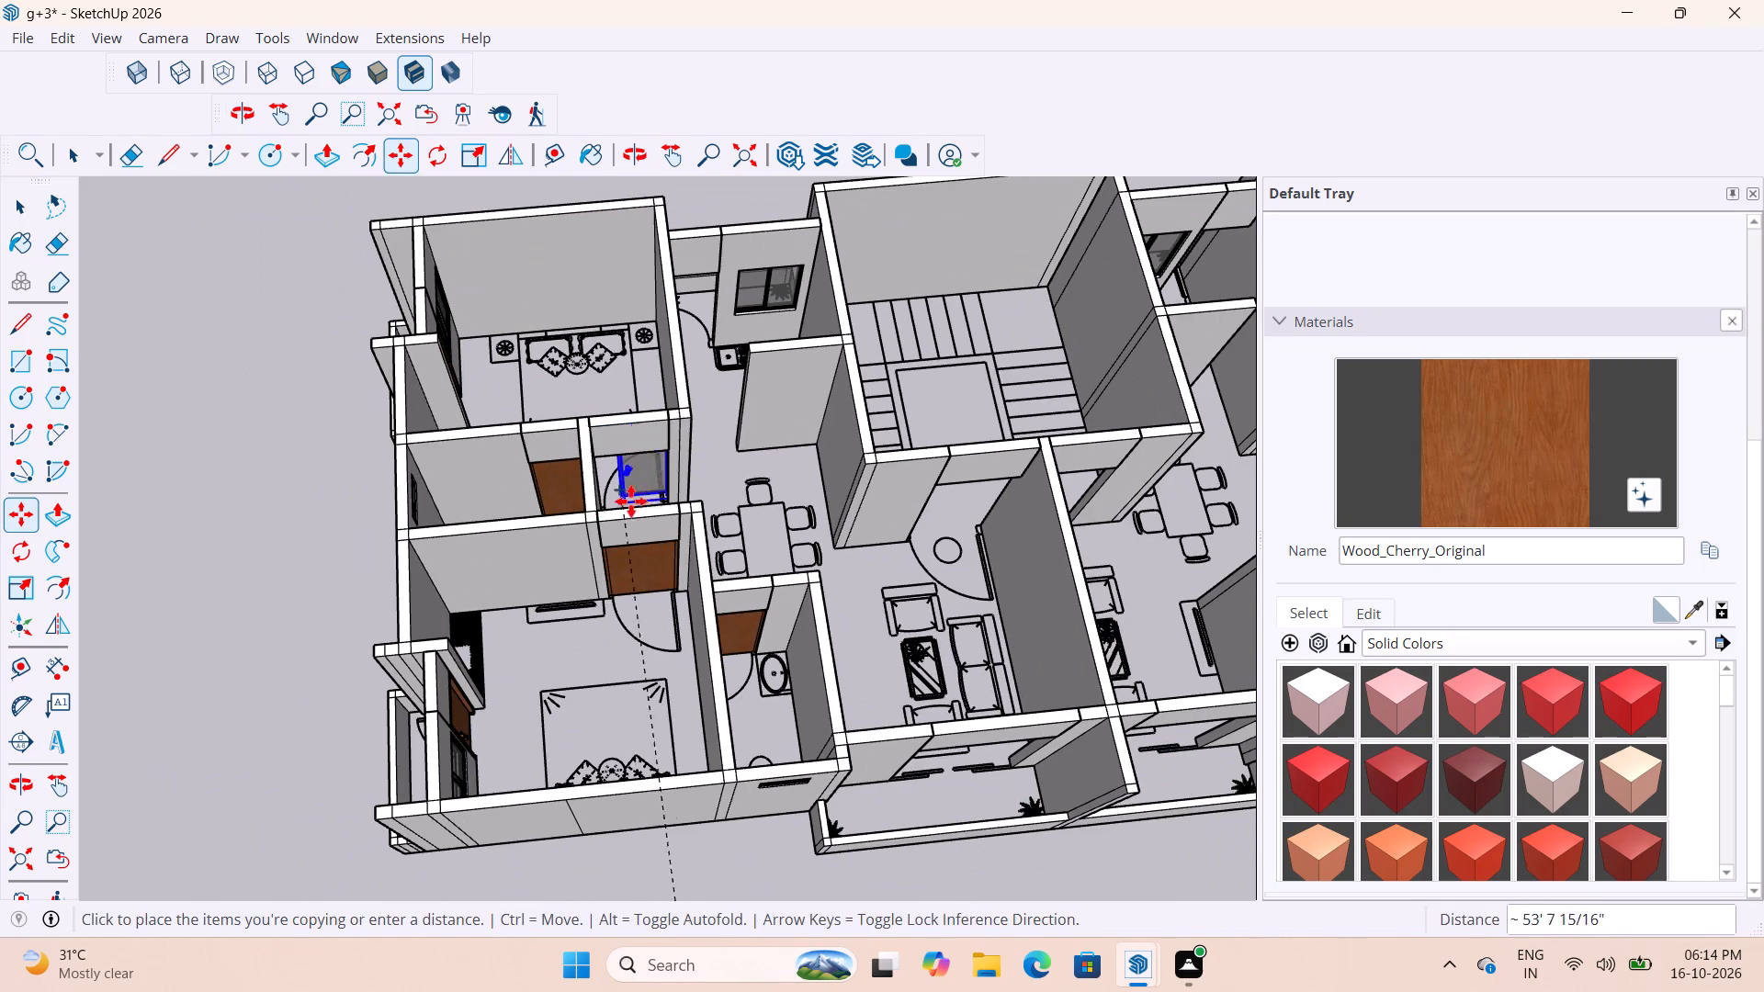
scroll(738, 419, "up", 7)
middle_click_drag(699, 463, 659, 456)
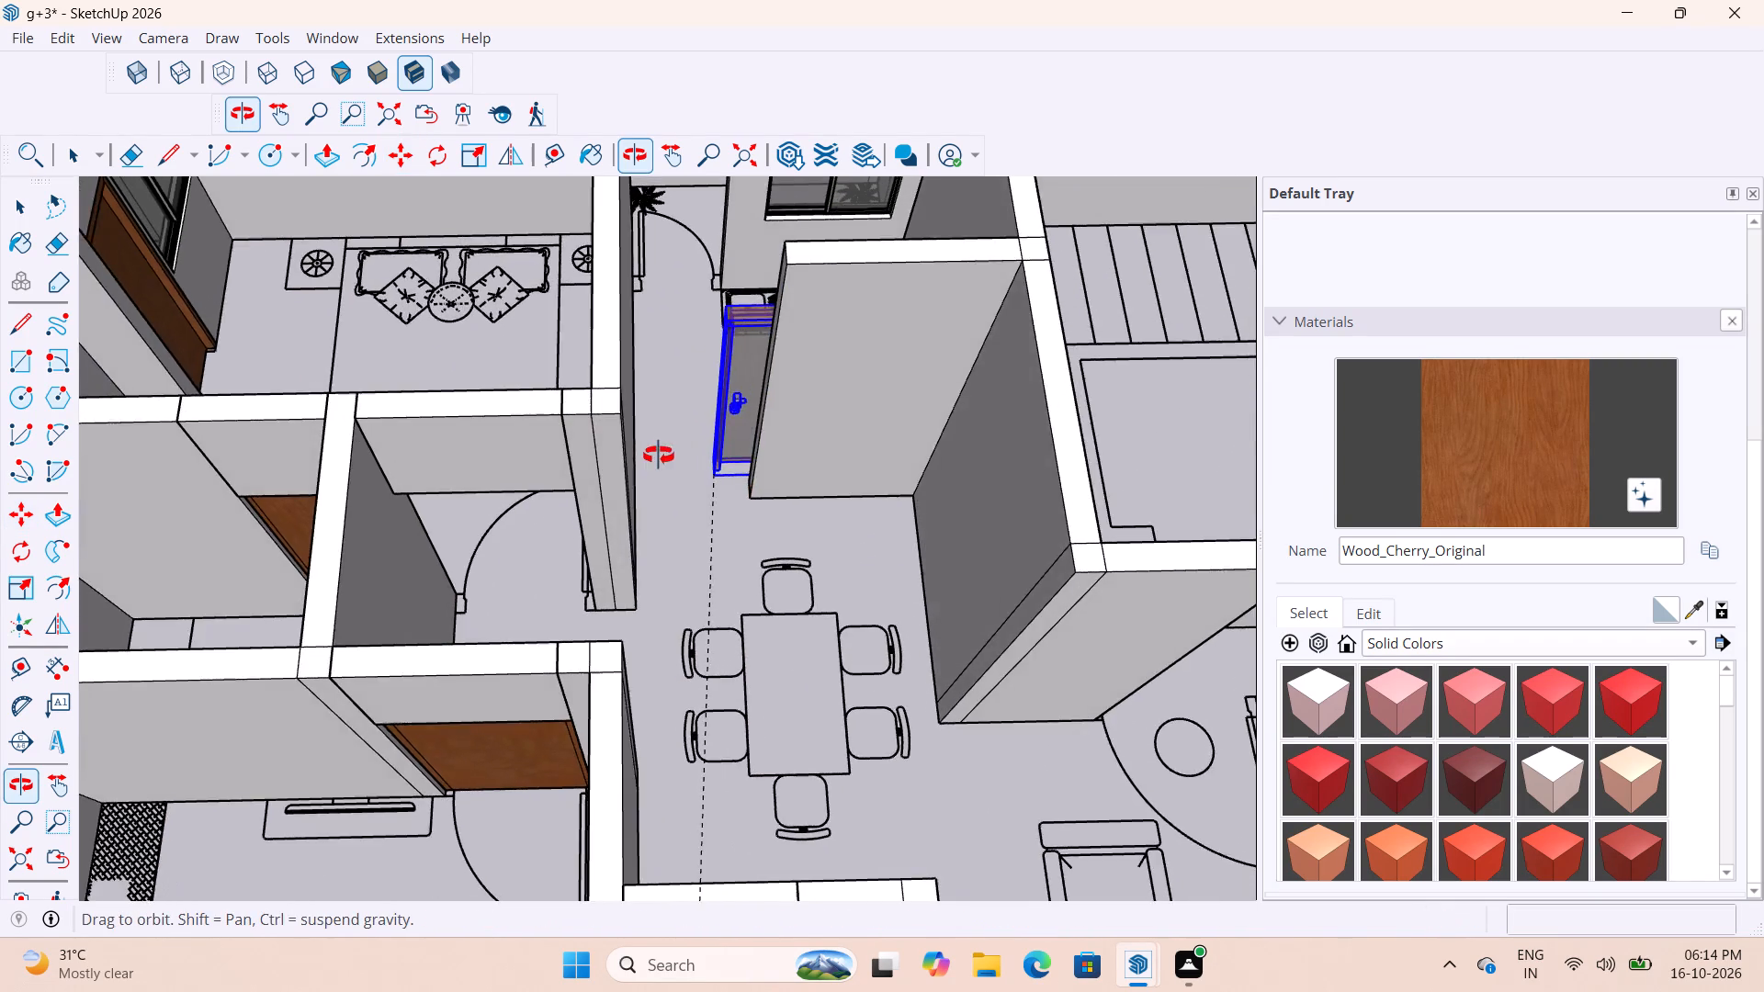
middle_click_drag(659, 456, 568, 460)
scroll(584, 435, "down", 6)
scroll(695, 287, "up", 2)
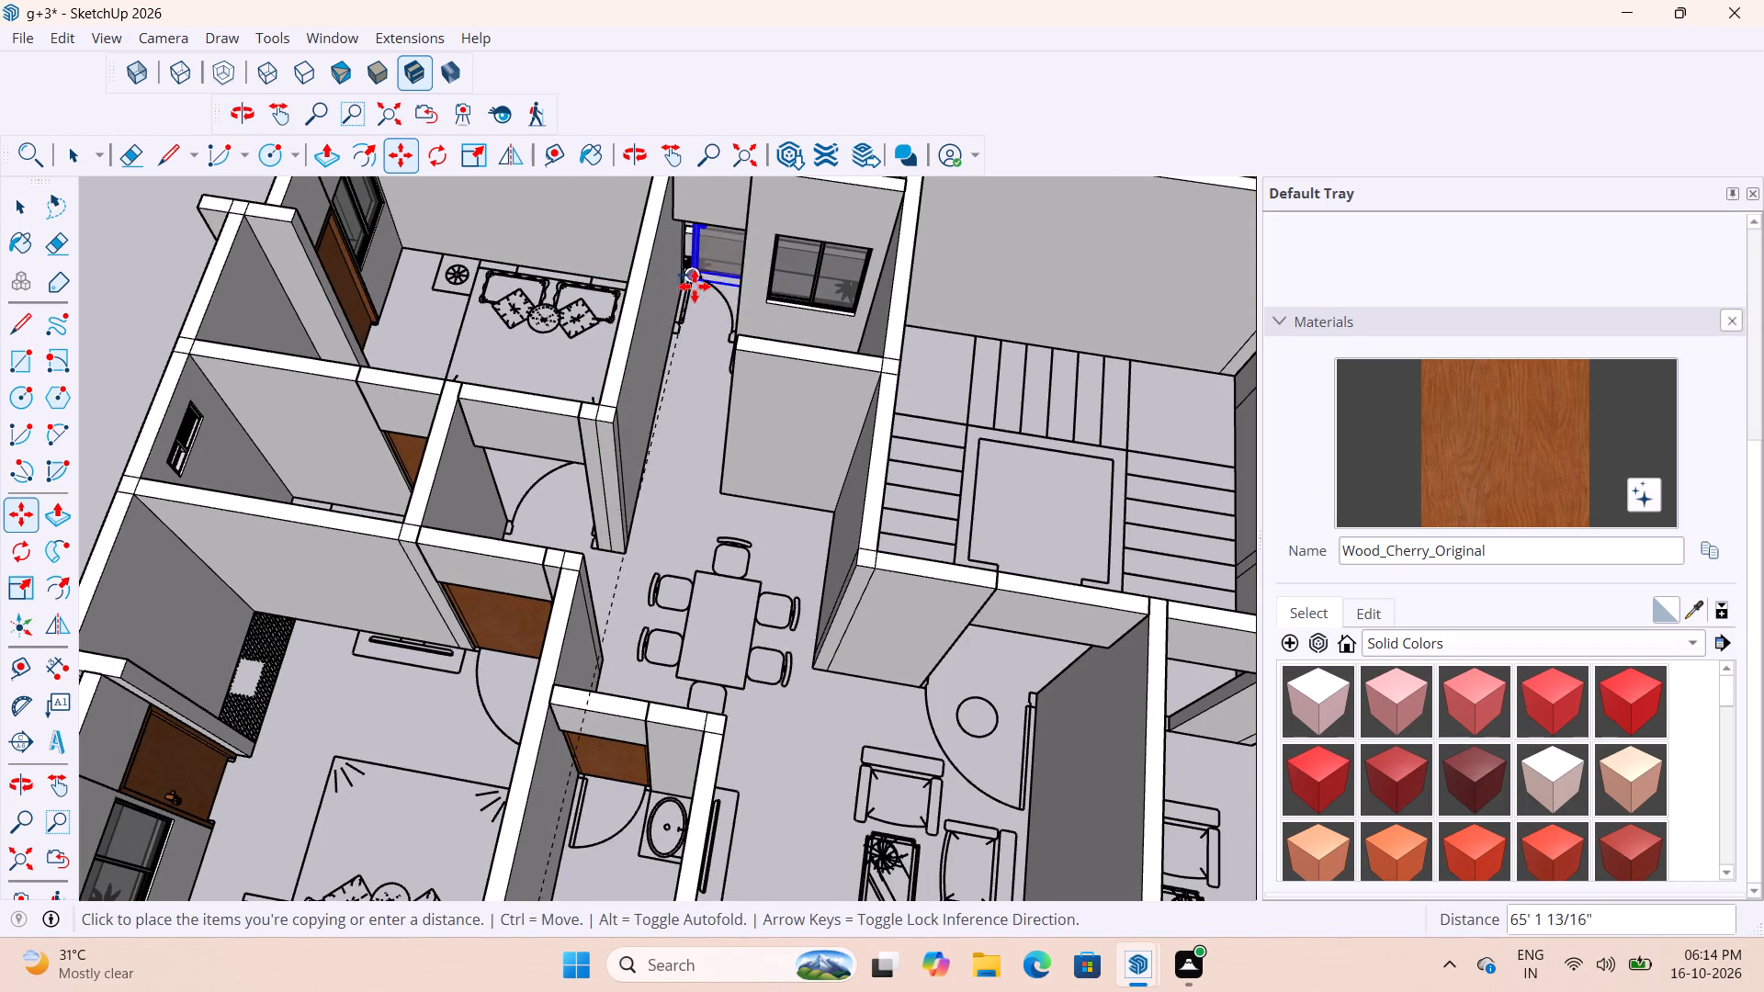
scroll(695, 287, "up", 14)
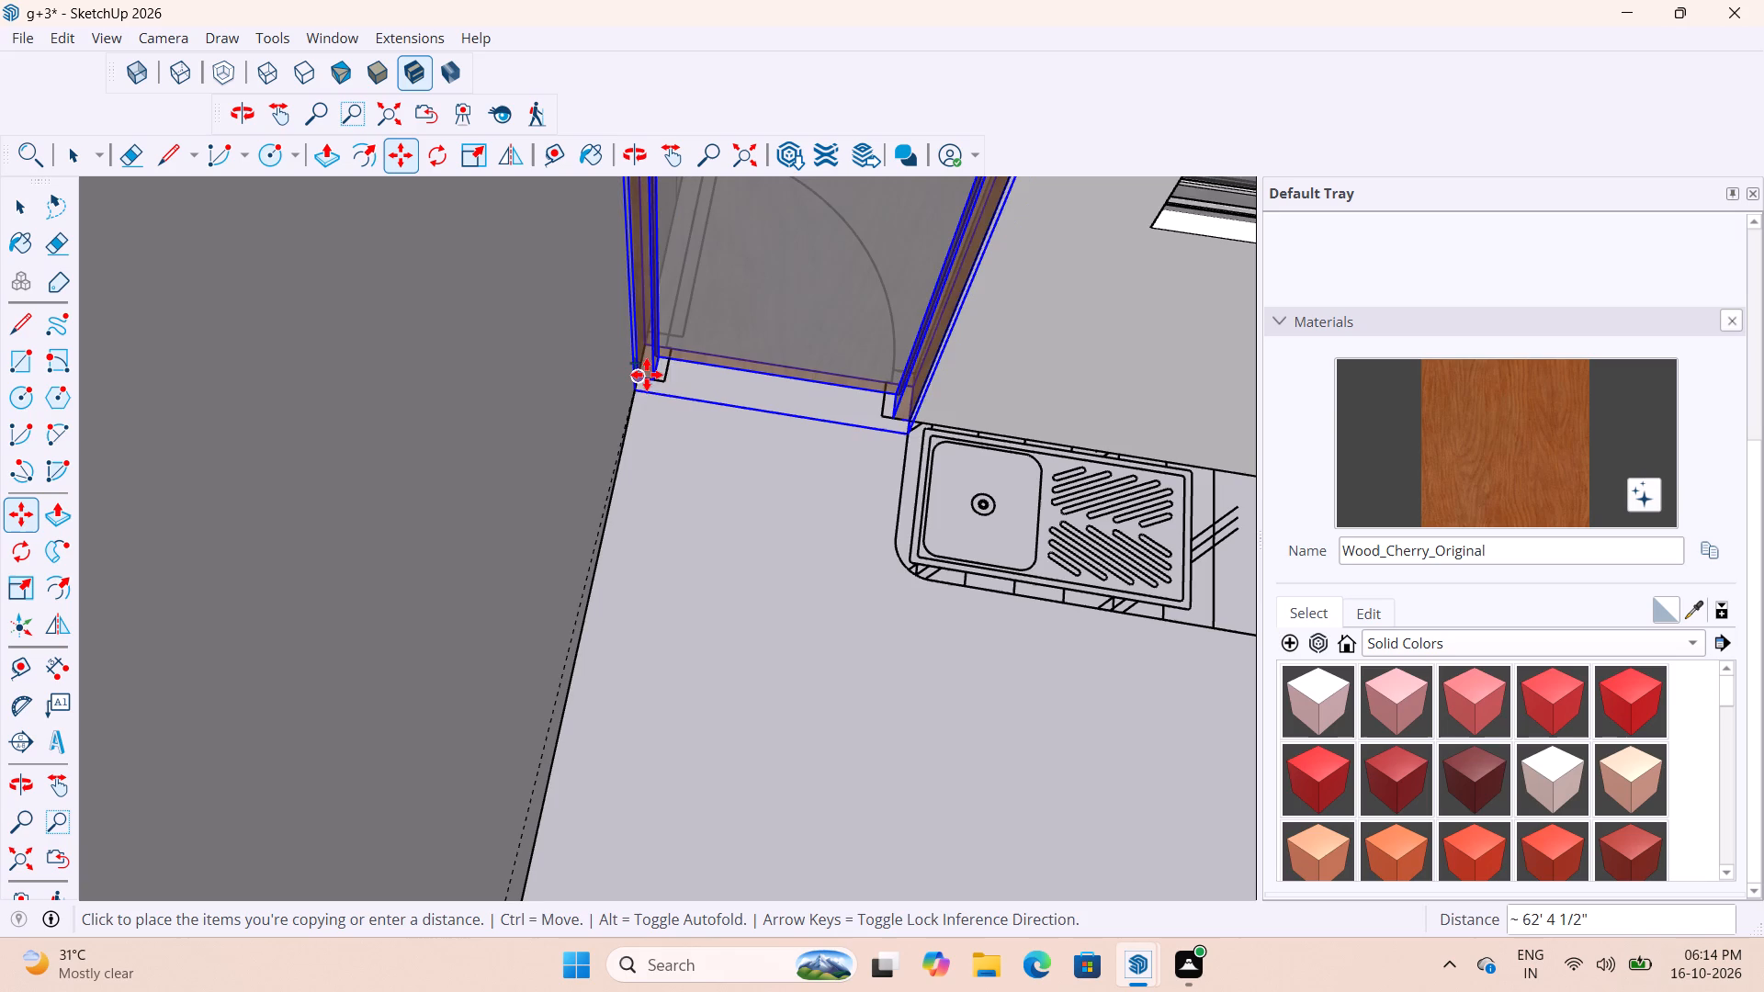
scroll(673, 372, "up", 8)
left_click(605, 384)
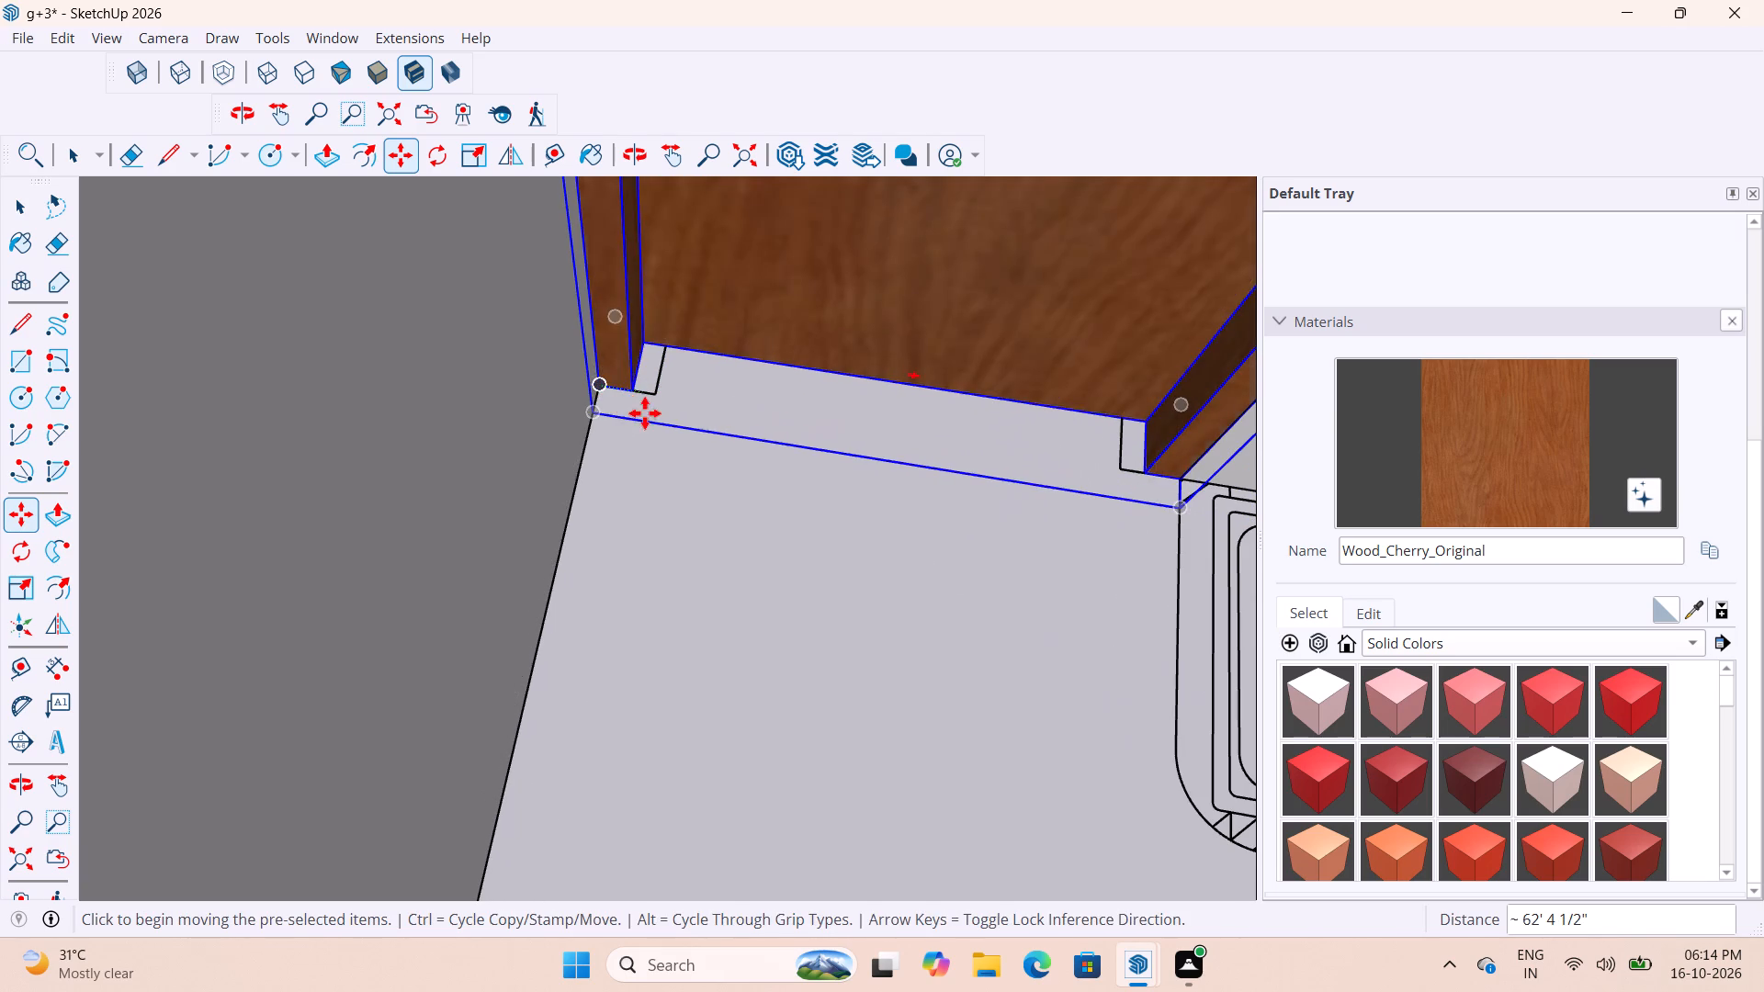
Scale the copied kitchen door in width to fit its doorway, and raise its height to the lintel's underside.
scroll(628, 432, "down", 20)
scroll(628, 432, "down", 6)
key("s")
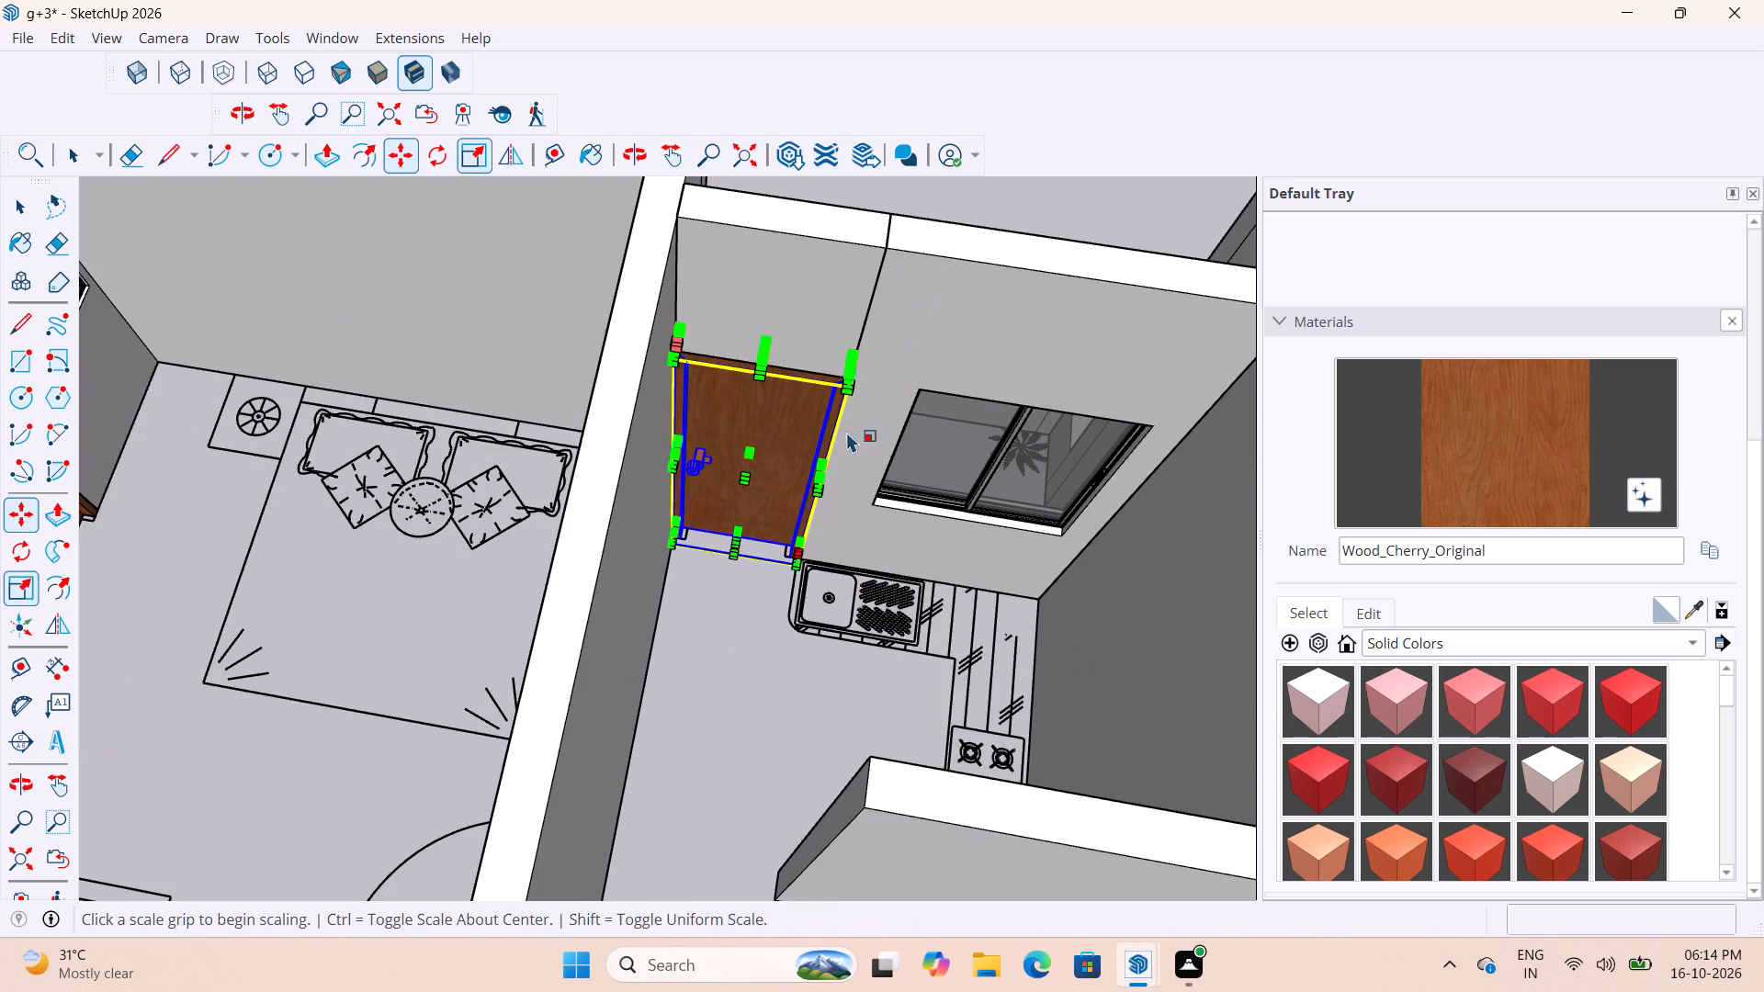
scroll(845, 424, "up", 11)
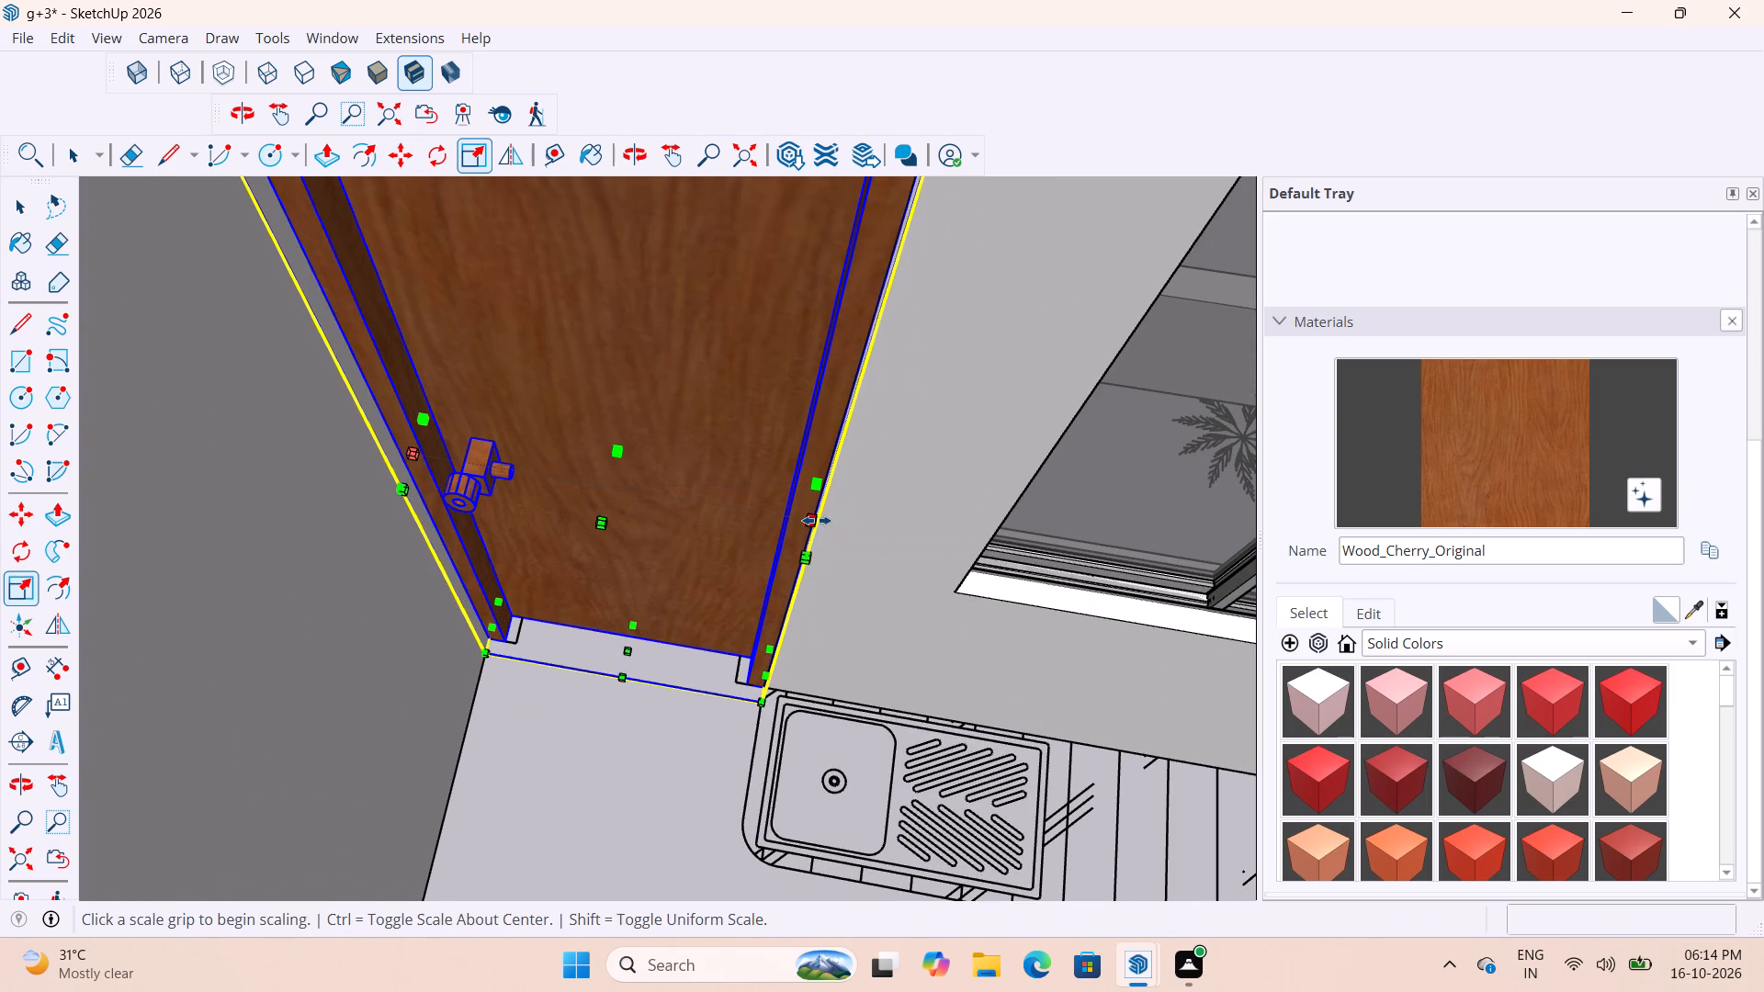
left_click(817, 521)
left_click(817, 513)
scroll(774, 561, "down", 2)
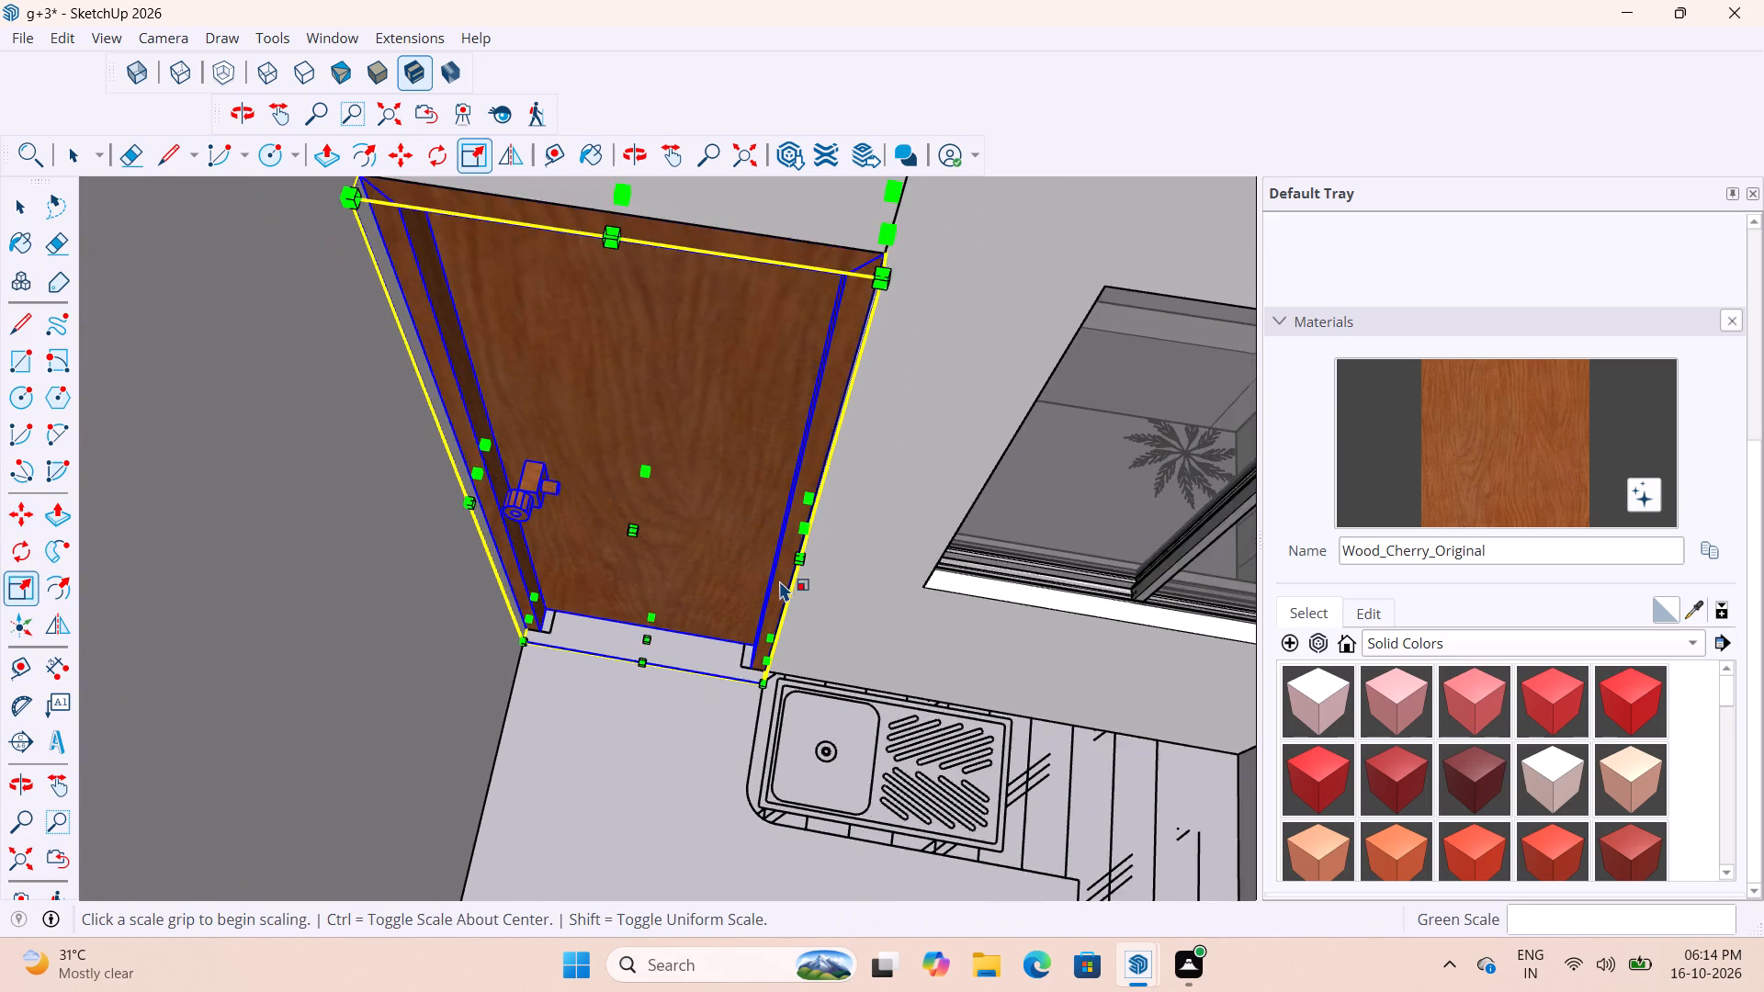
scroll(779, 581, "down", 5)
left_click(701, 391)
middle_click_drag(722, 434, 729, 380)
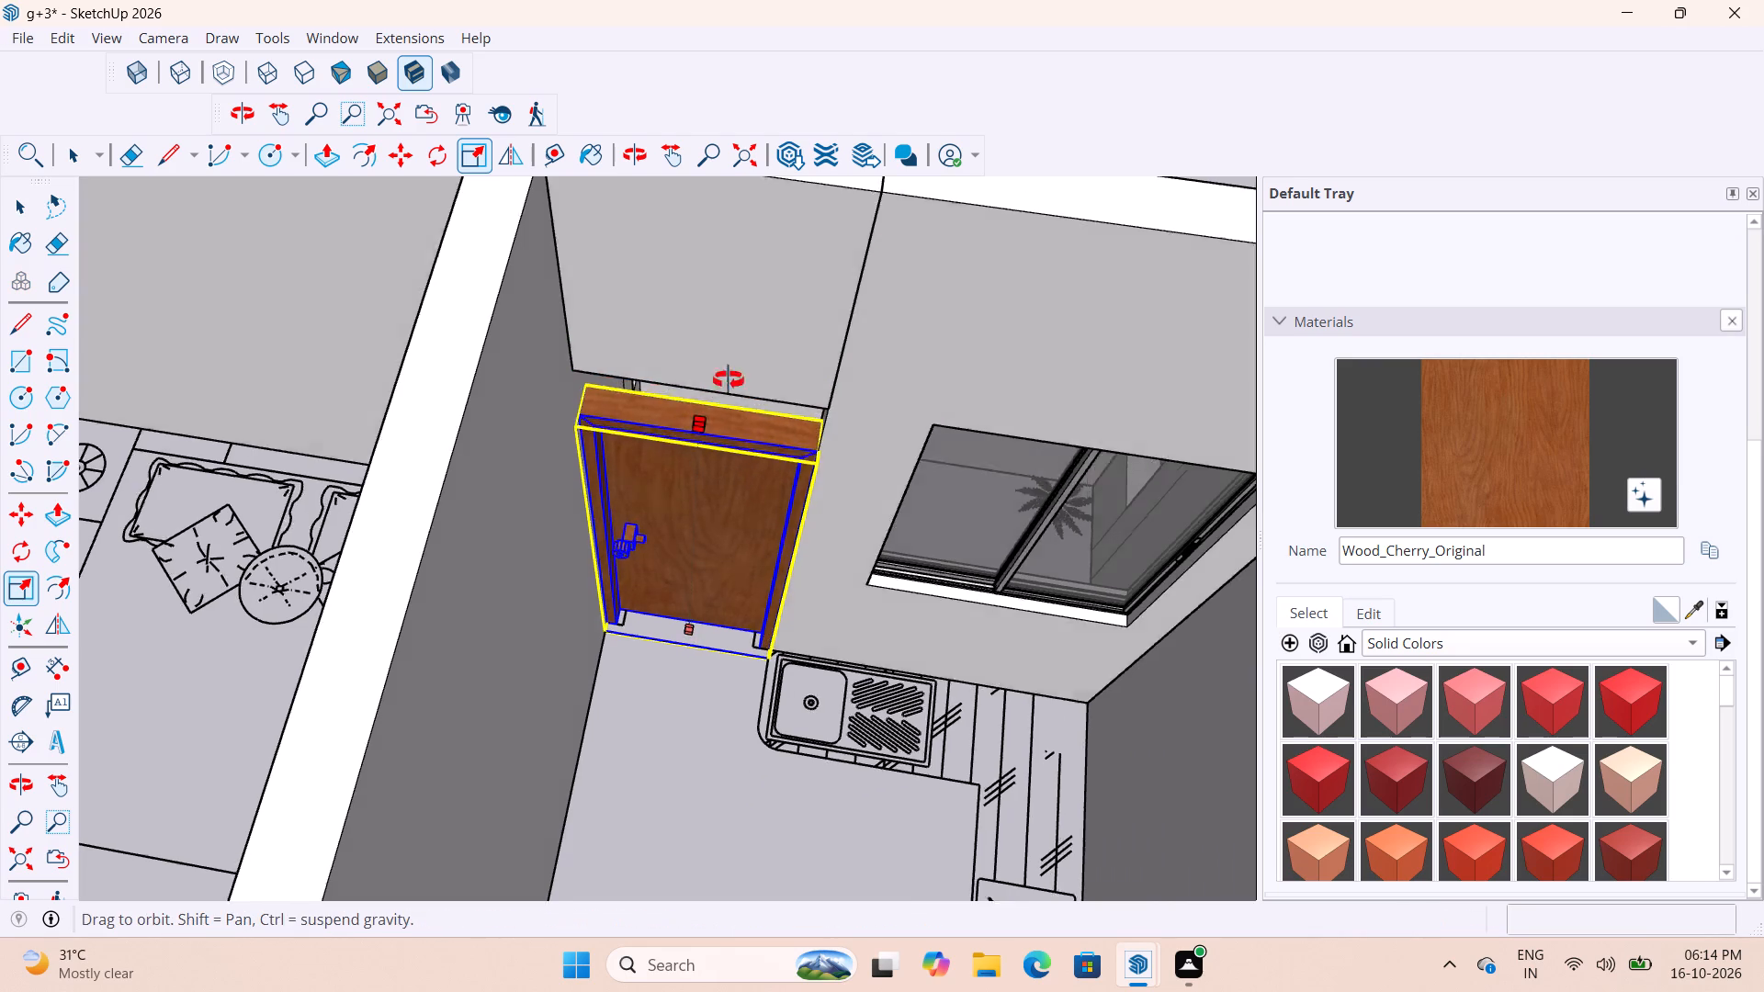
middle_click_drag(729, 380, 780, 202)
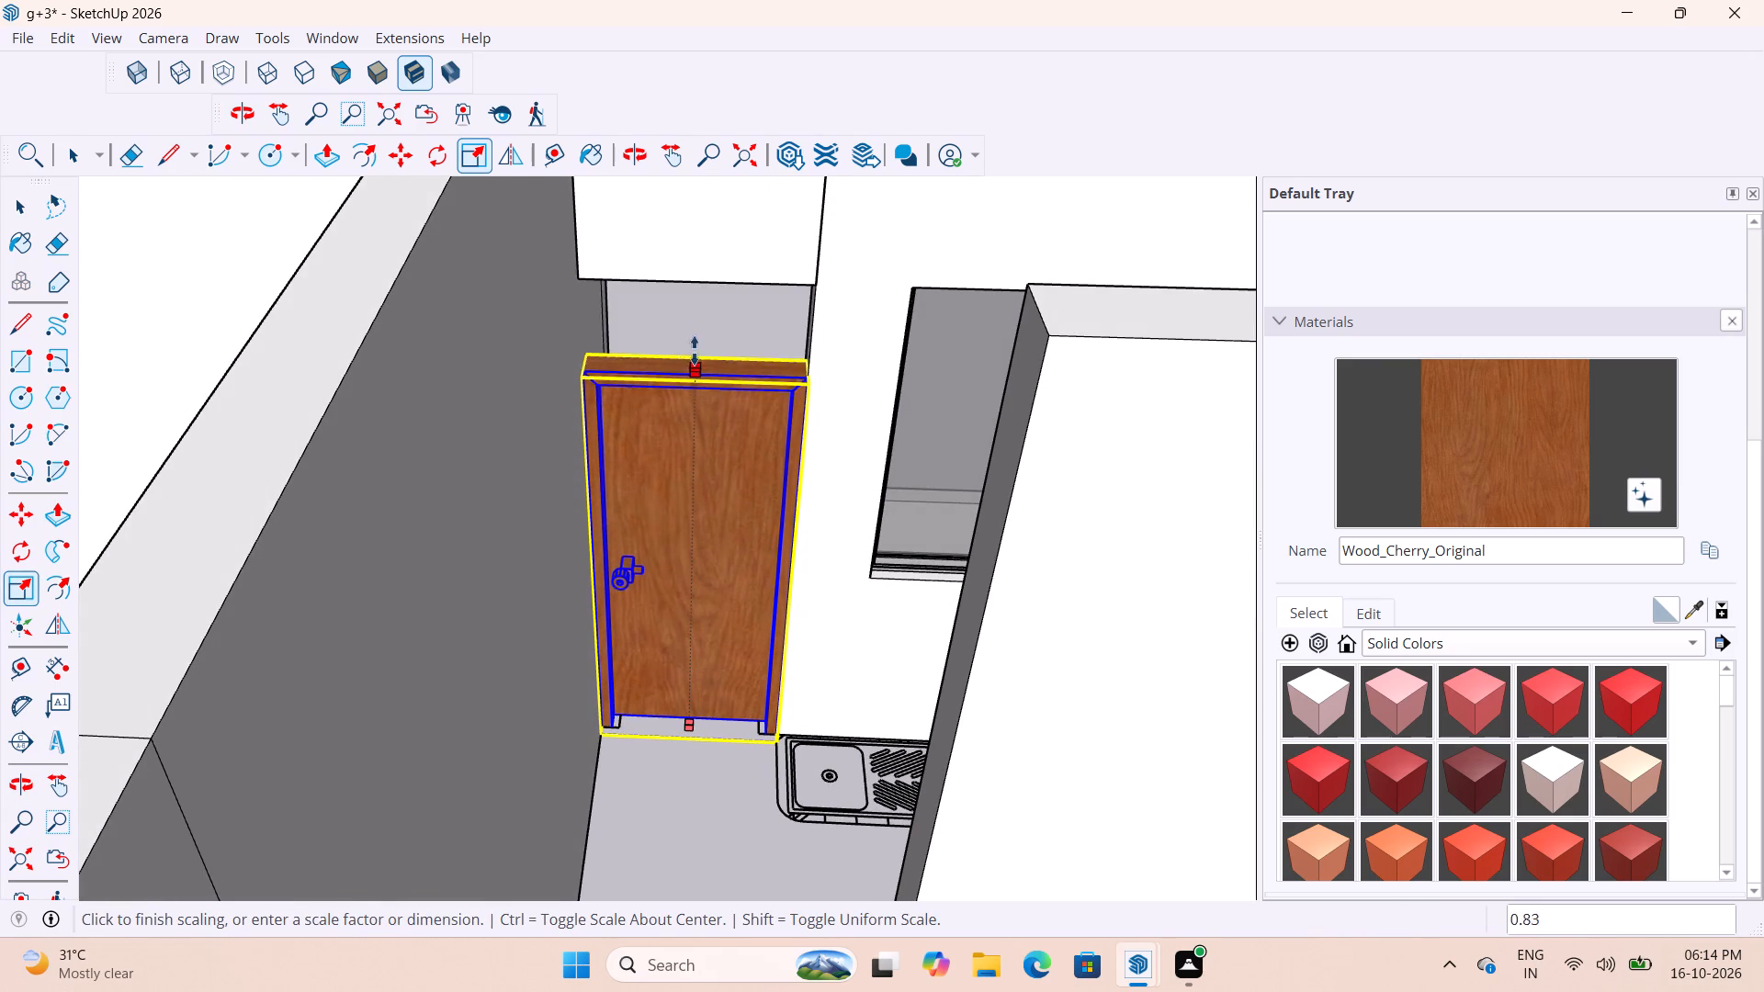
left_click(707, 287)
scroll(680, 491, "down", 9)
key("space")
key("space")
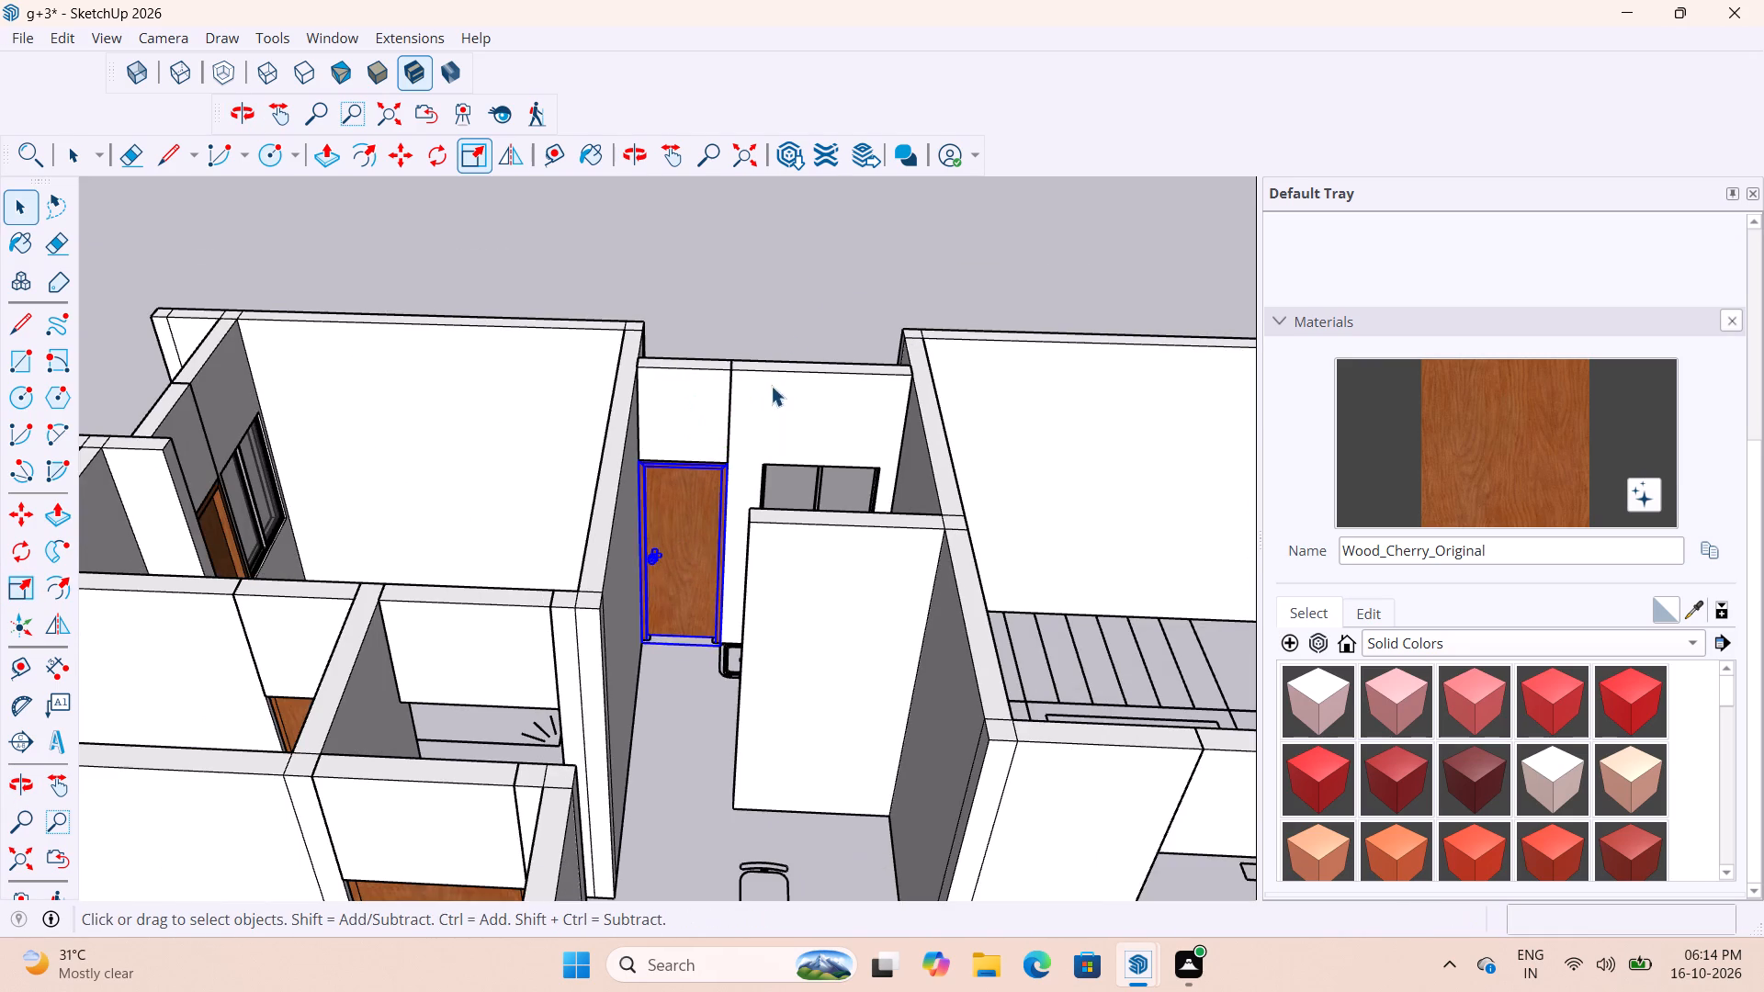
left_click(807, 276)
Examine both flats for doorways still without doors and compare the handle sides of the placed doors.
scroll(689, 398, "down", 8)
middle_click_drag(635, 532, 556, 629)
scroll(519, 545, "down", 6)
scroll(895, 595, "up", 7)
scroll(890, 561, "down", 10)
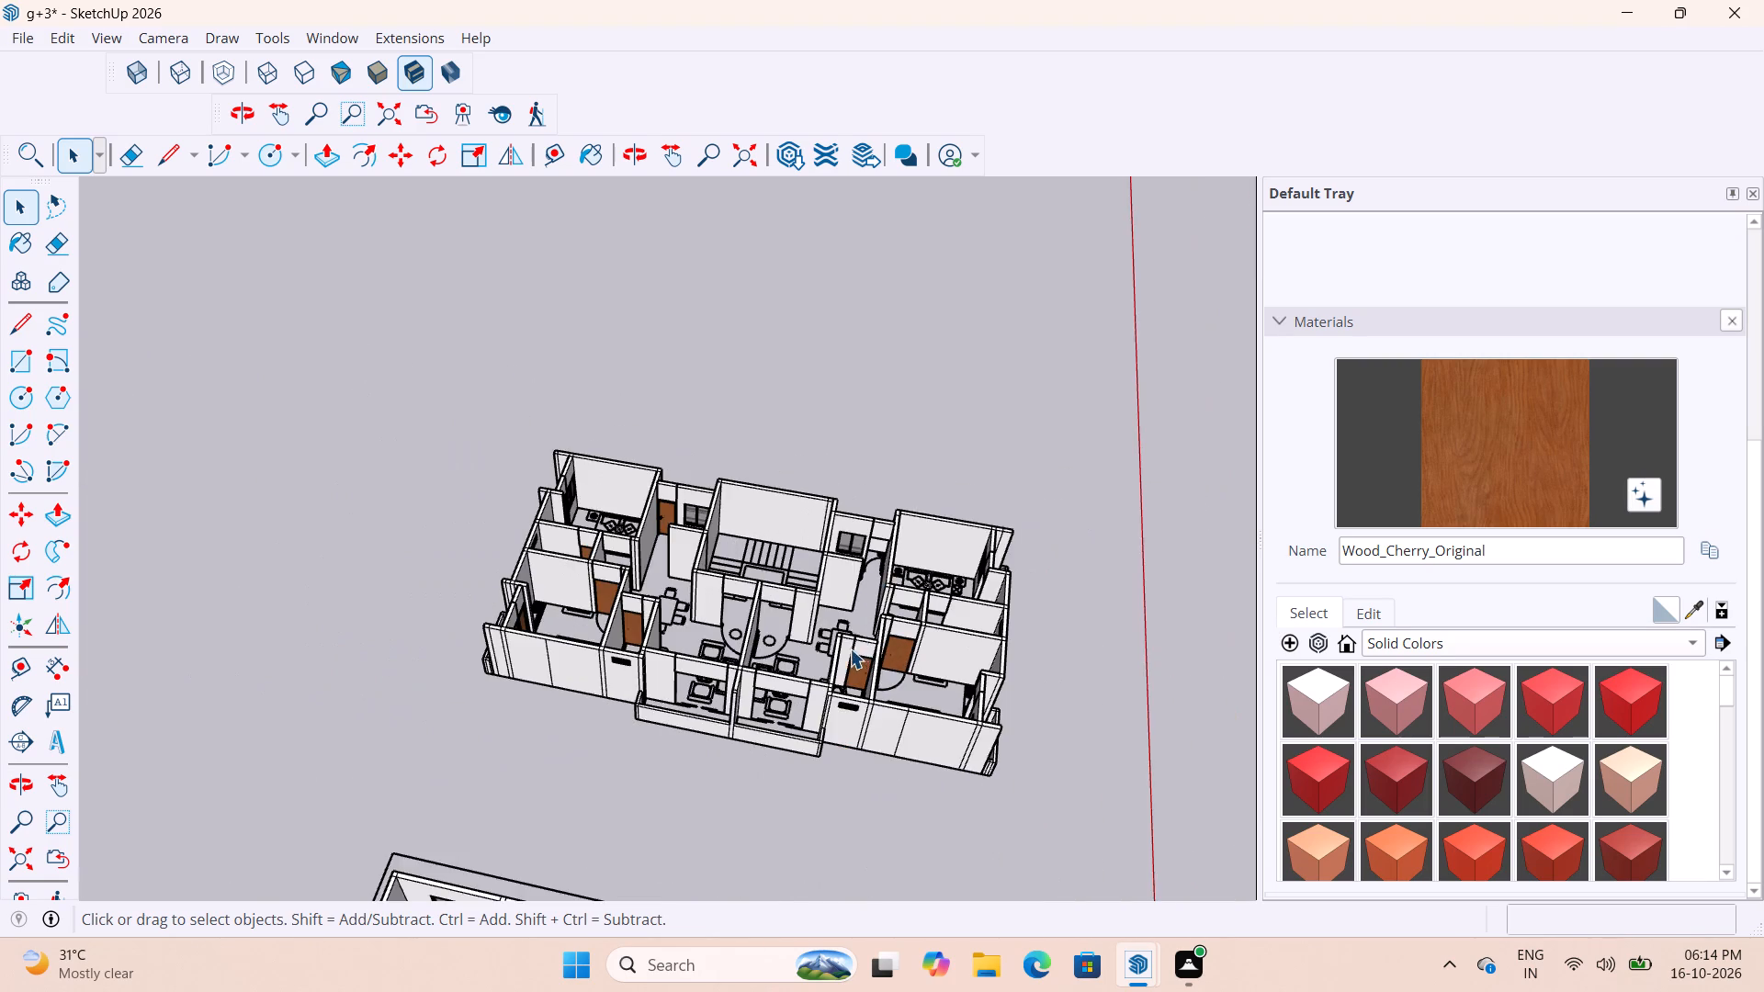
scroll(862, 648, "up", 7)
middle_click_drag(959, 656, 346, 627)
middle_click_drag(719, 456, 65, 508)
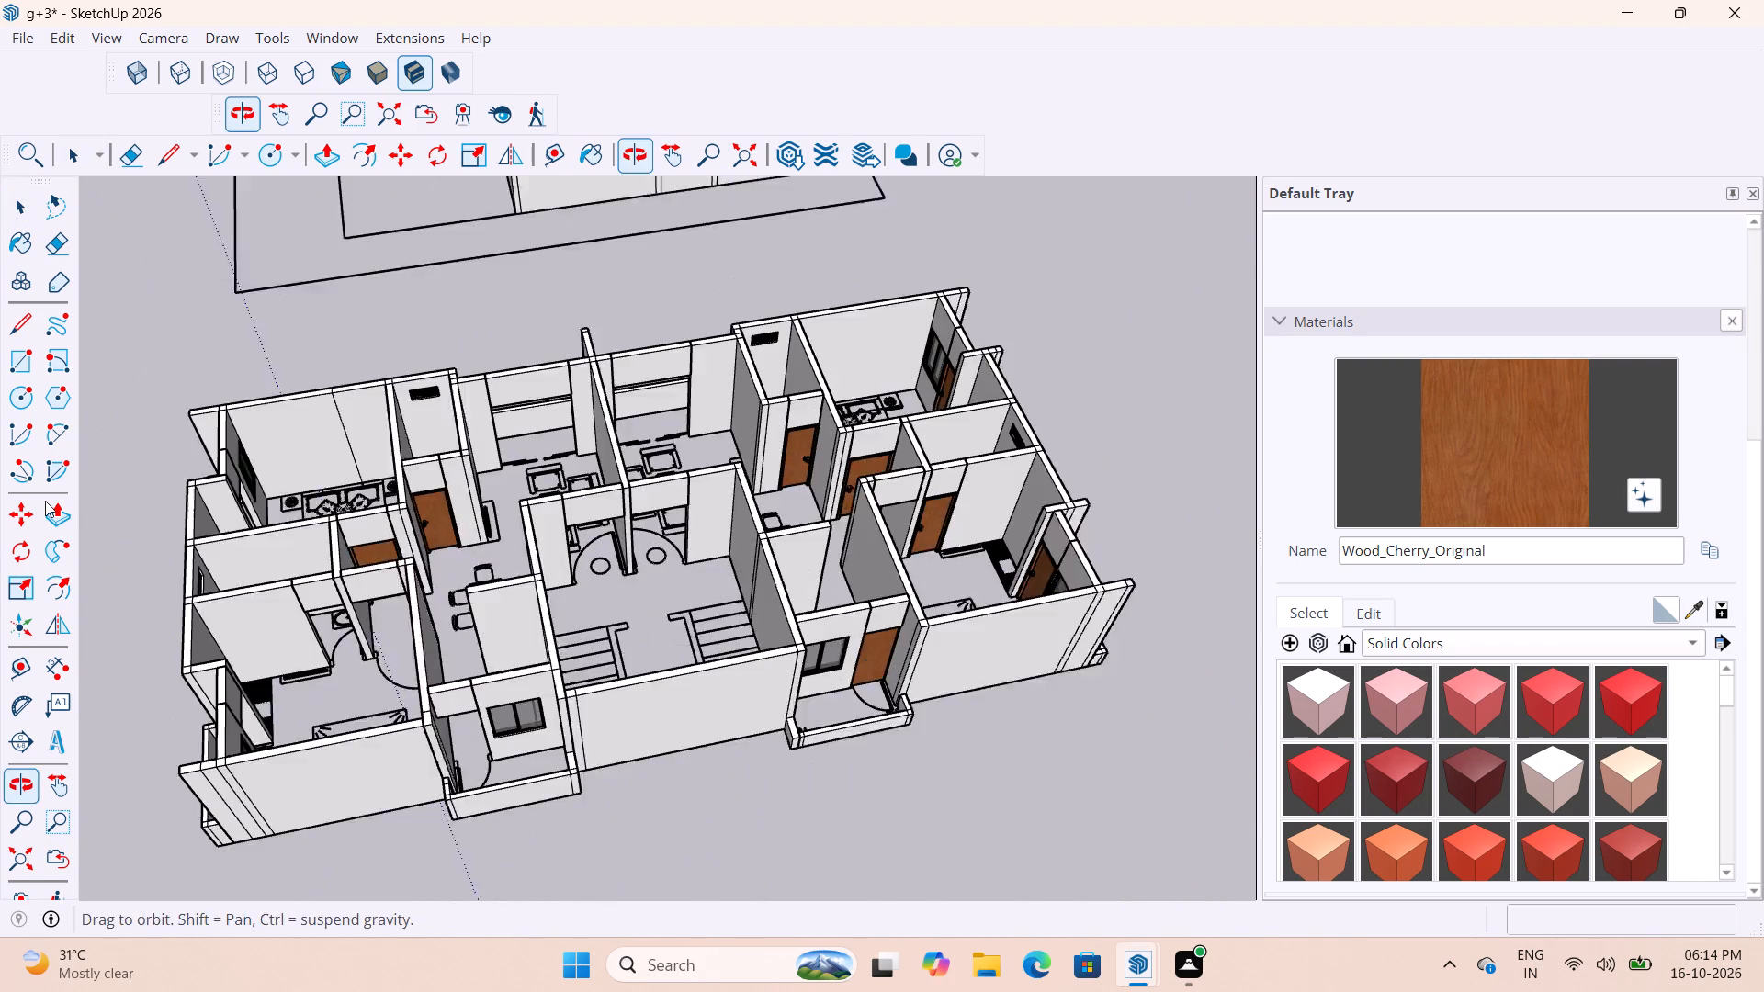
scroll(618, 425, "up", 6)
scroll(601, 500, "down", 11)
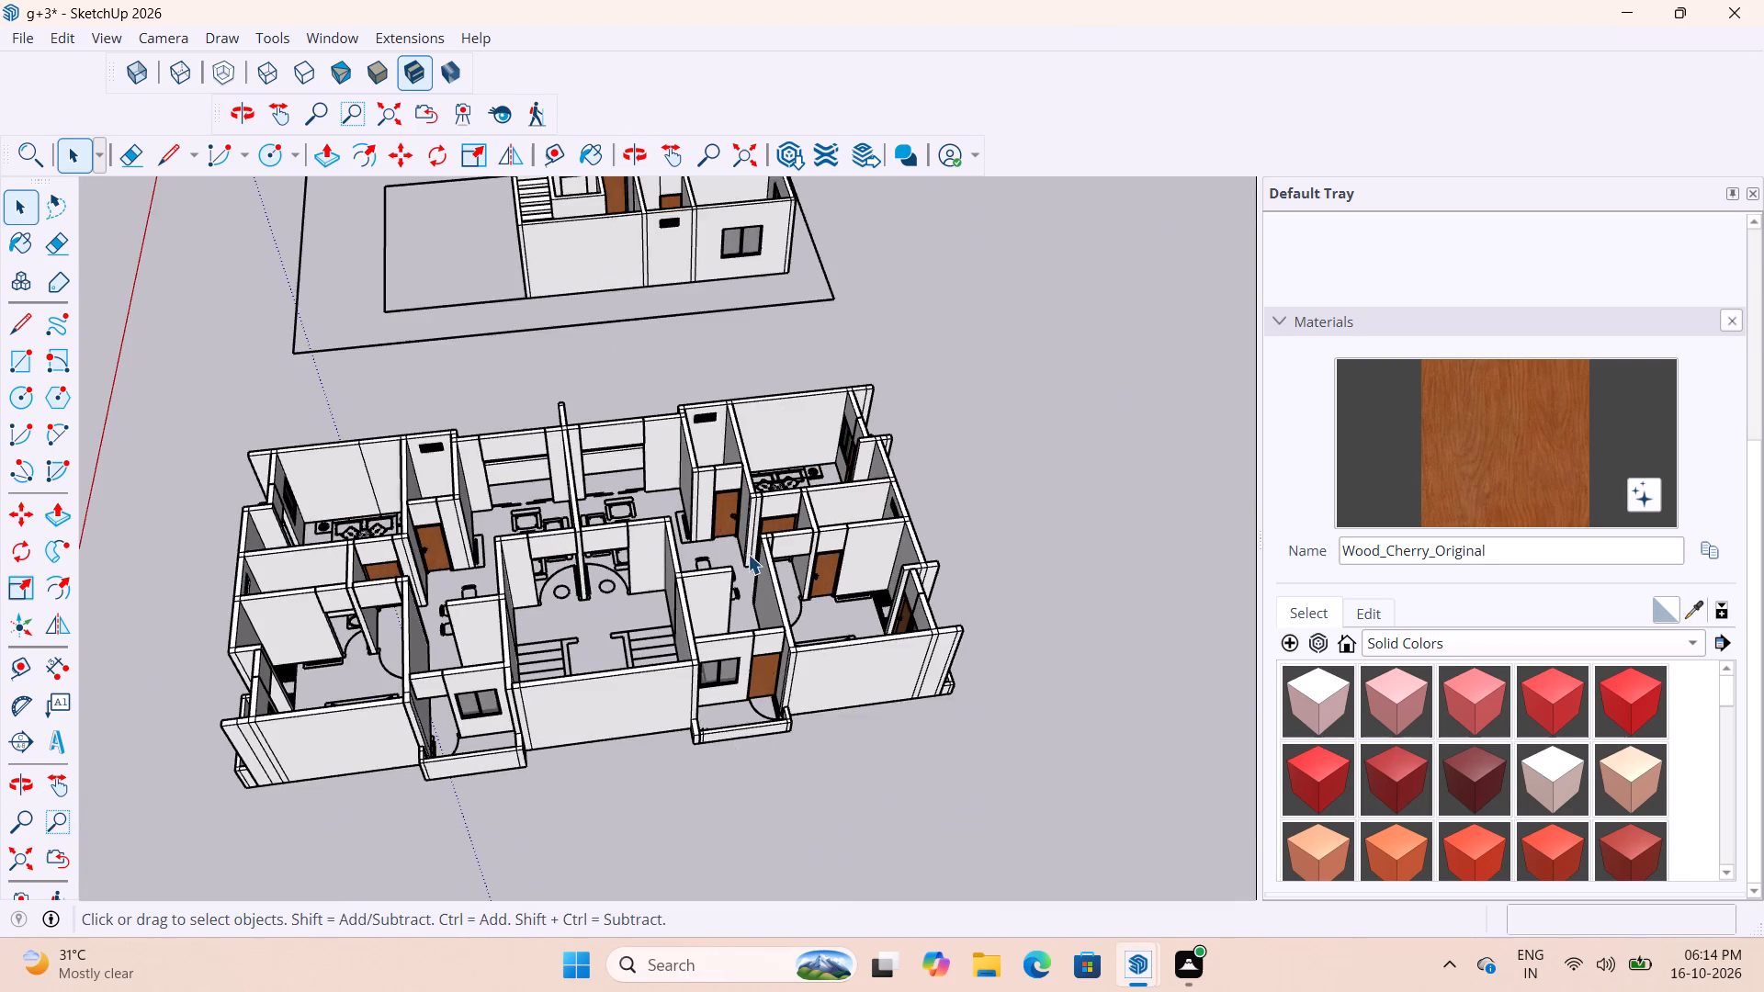
scroll(820, 545, "up", 10)
scroll(704, 475, "up", 5)
scroll(664, 471, "down", 6)
scroll(632, 548, "up", 2)
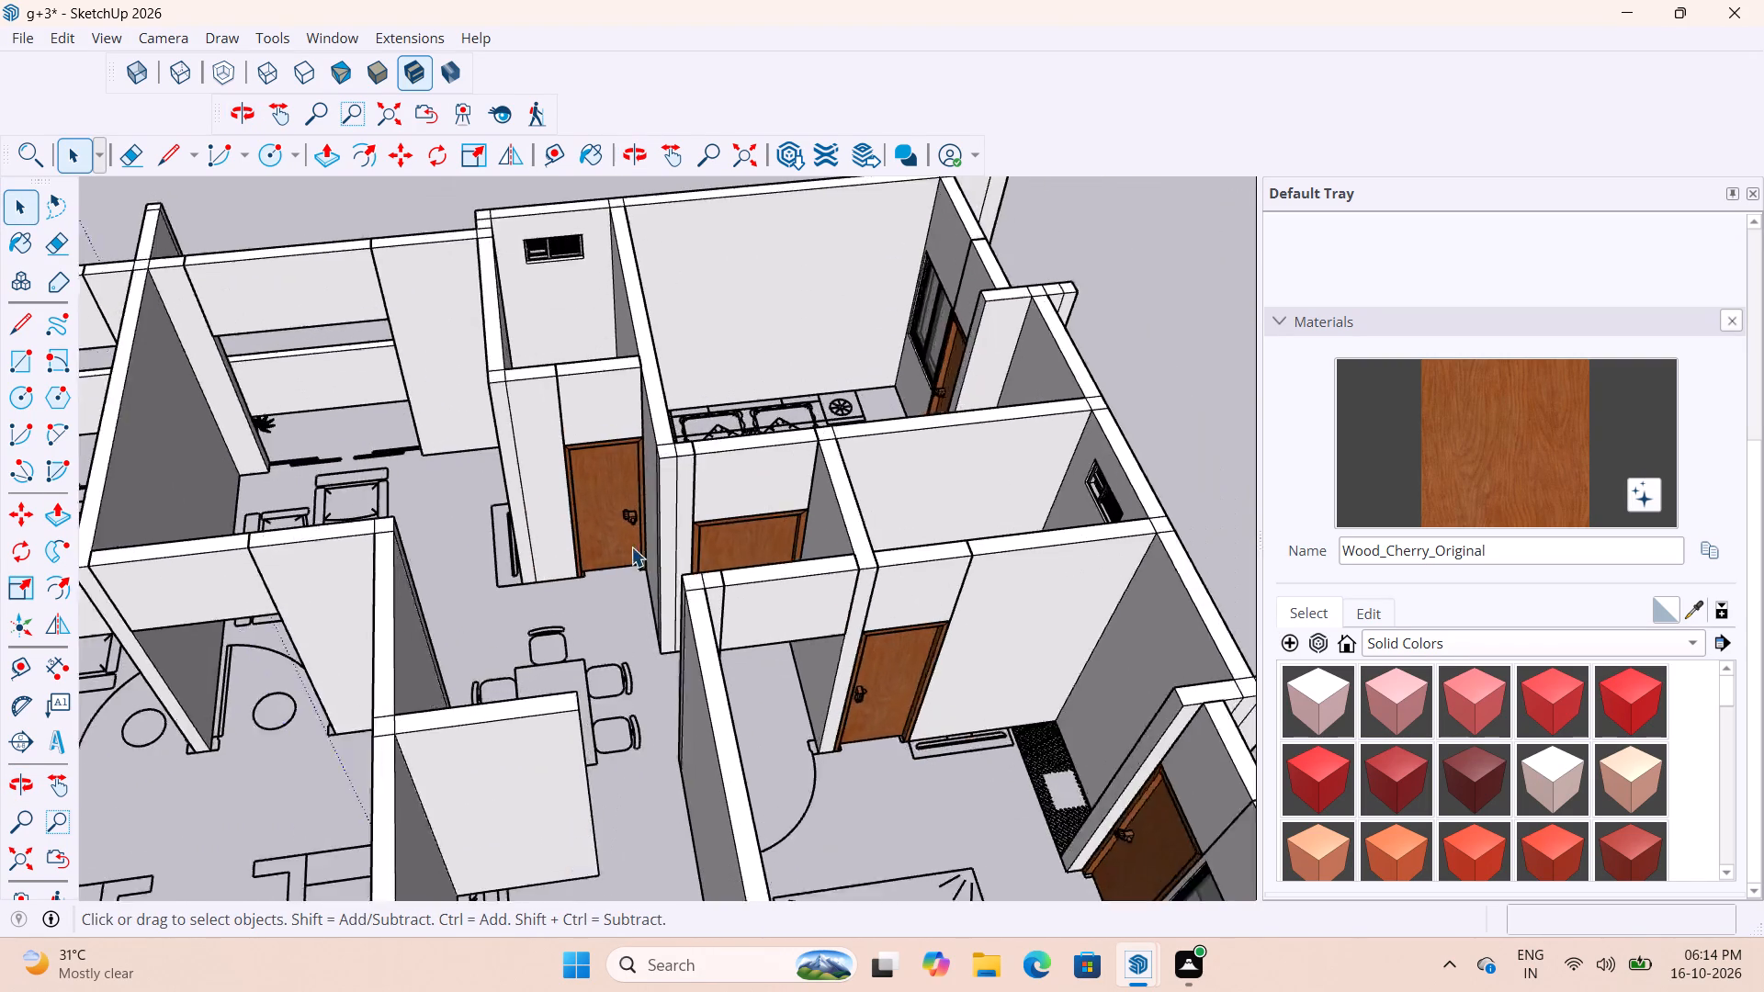
Copy the flat's toilet door with its right-side handle about 9' 2" away to the open floor beside the dining table.
scroll(631, 547, "up", 5)
left_click(646, 500)
key("m")
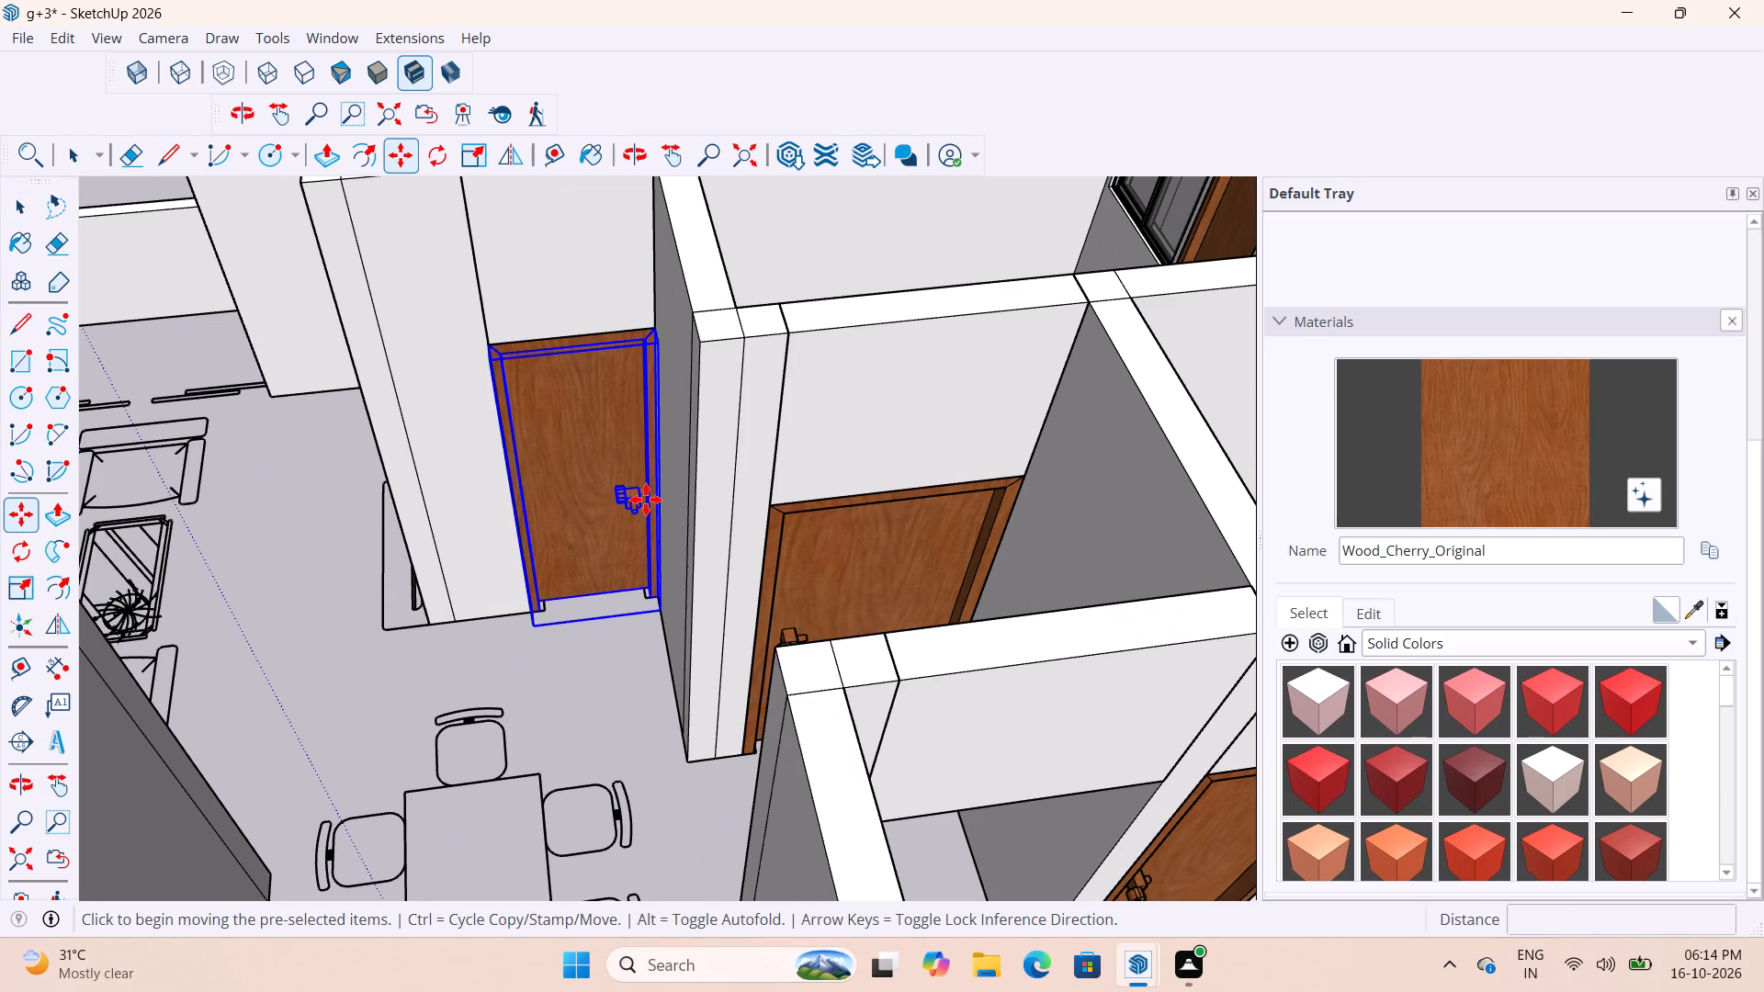
scroll(568, 635, "up", 6)
left_click(506, 606)
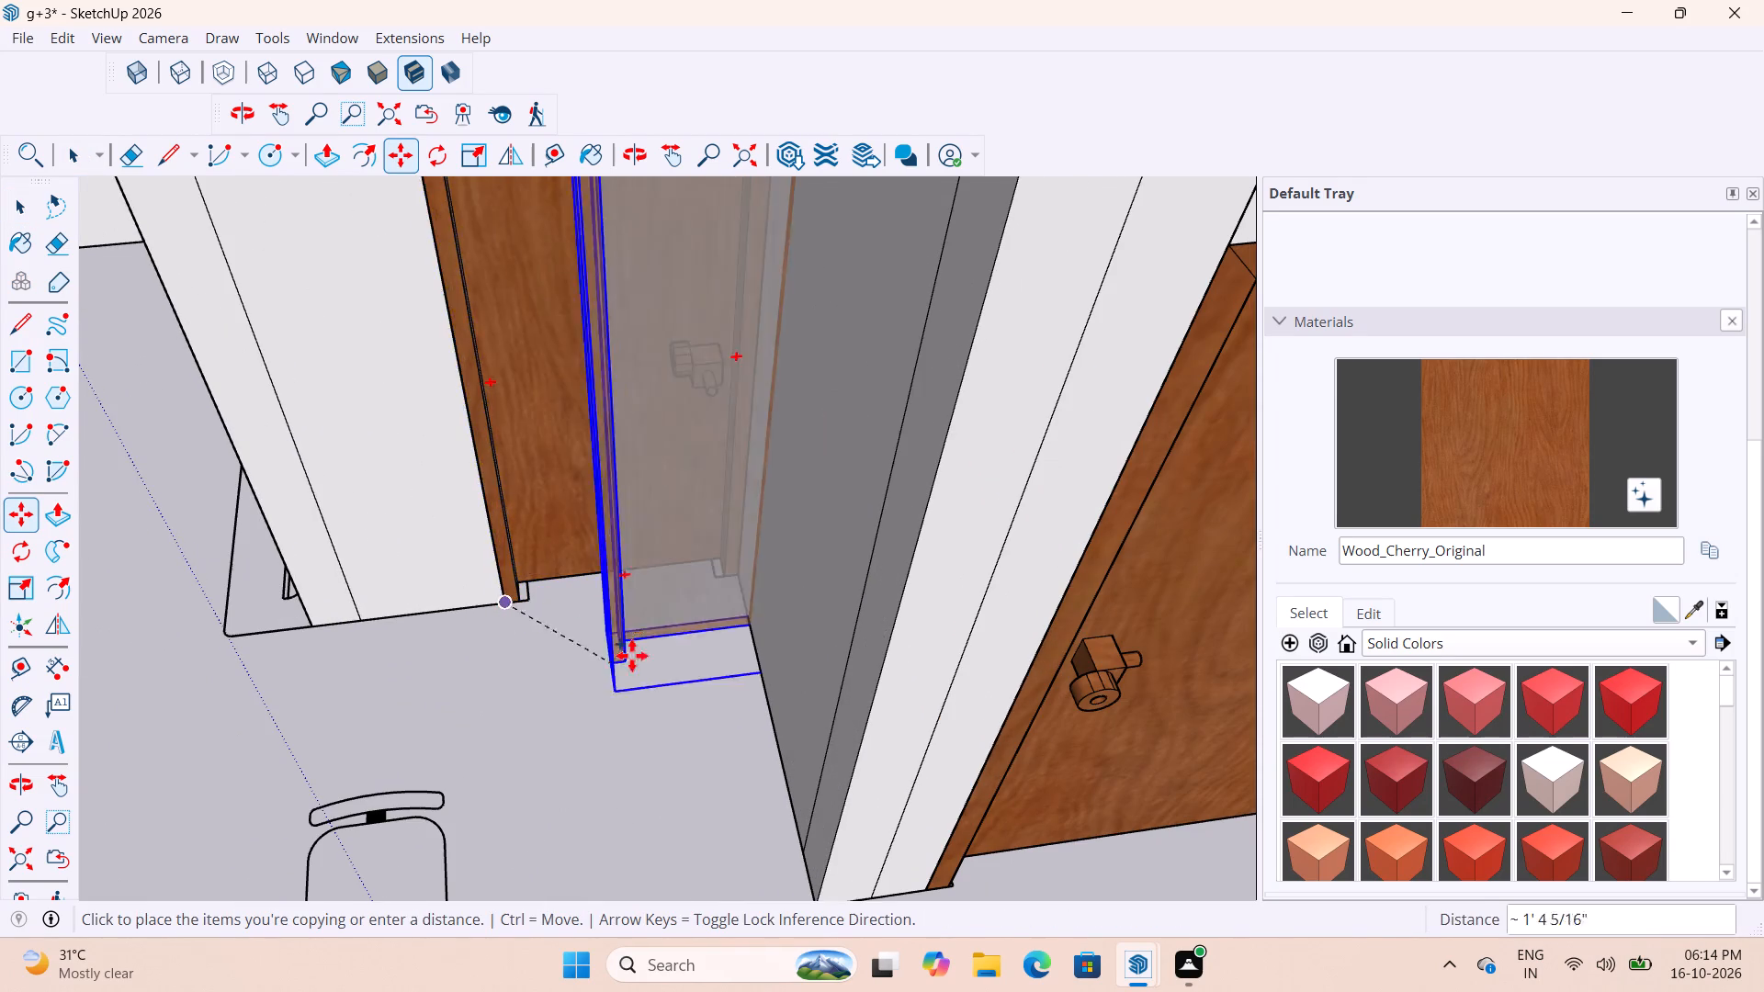
scroll(635, 612, "down", 17)
middle_click_drag(622, 692, 1610, 744)
scroll(807, 616, "up", 6)
middle_click_drag(809, 616, 870, 615)
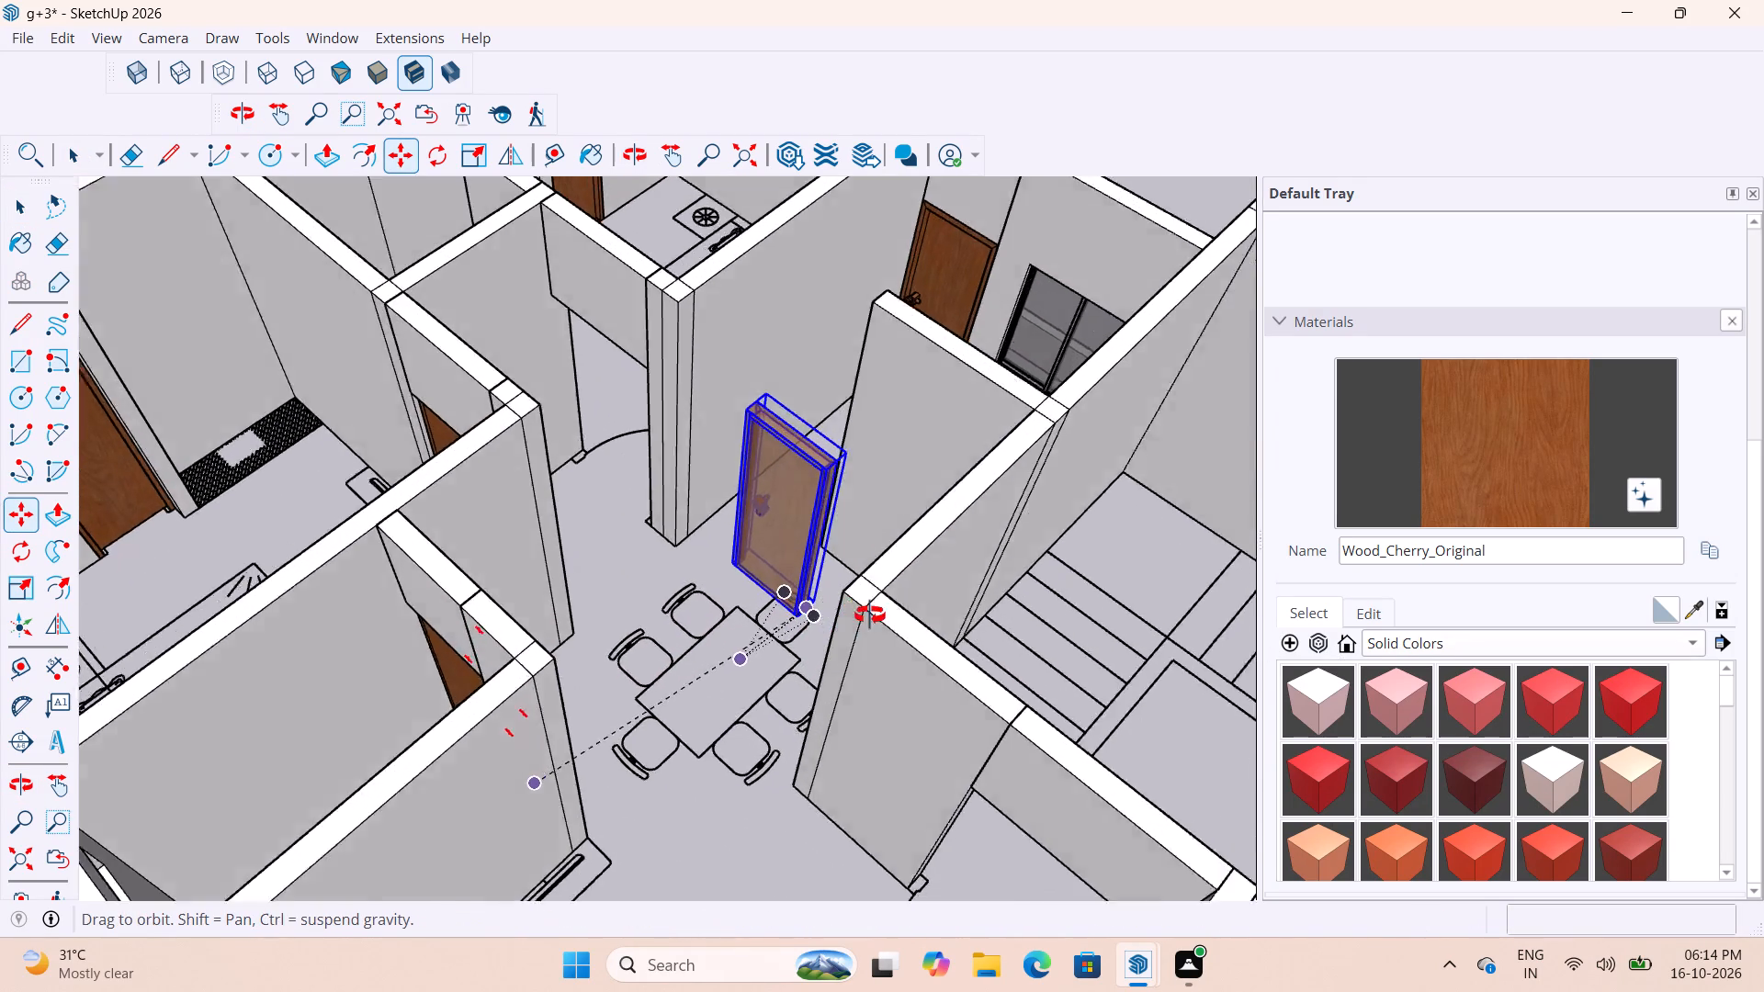
middle_click_drag(870, 615, 1103, 706)
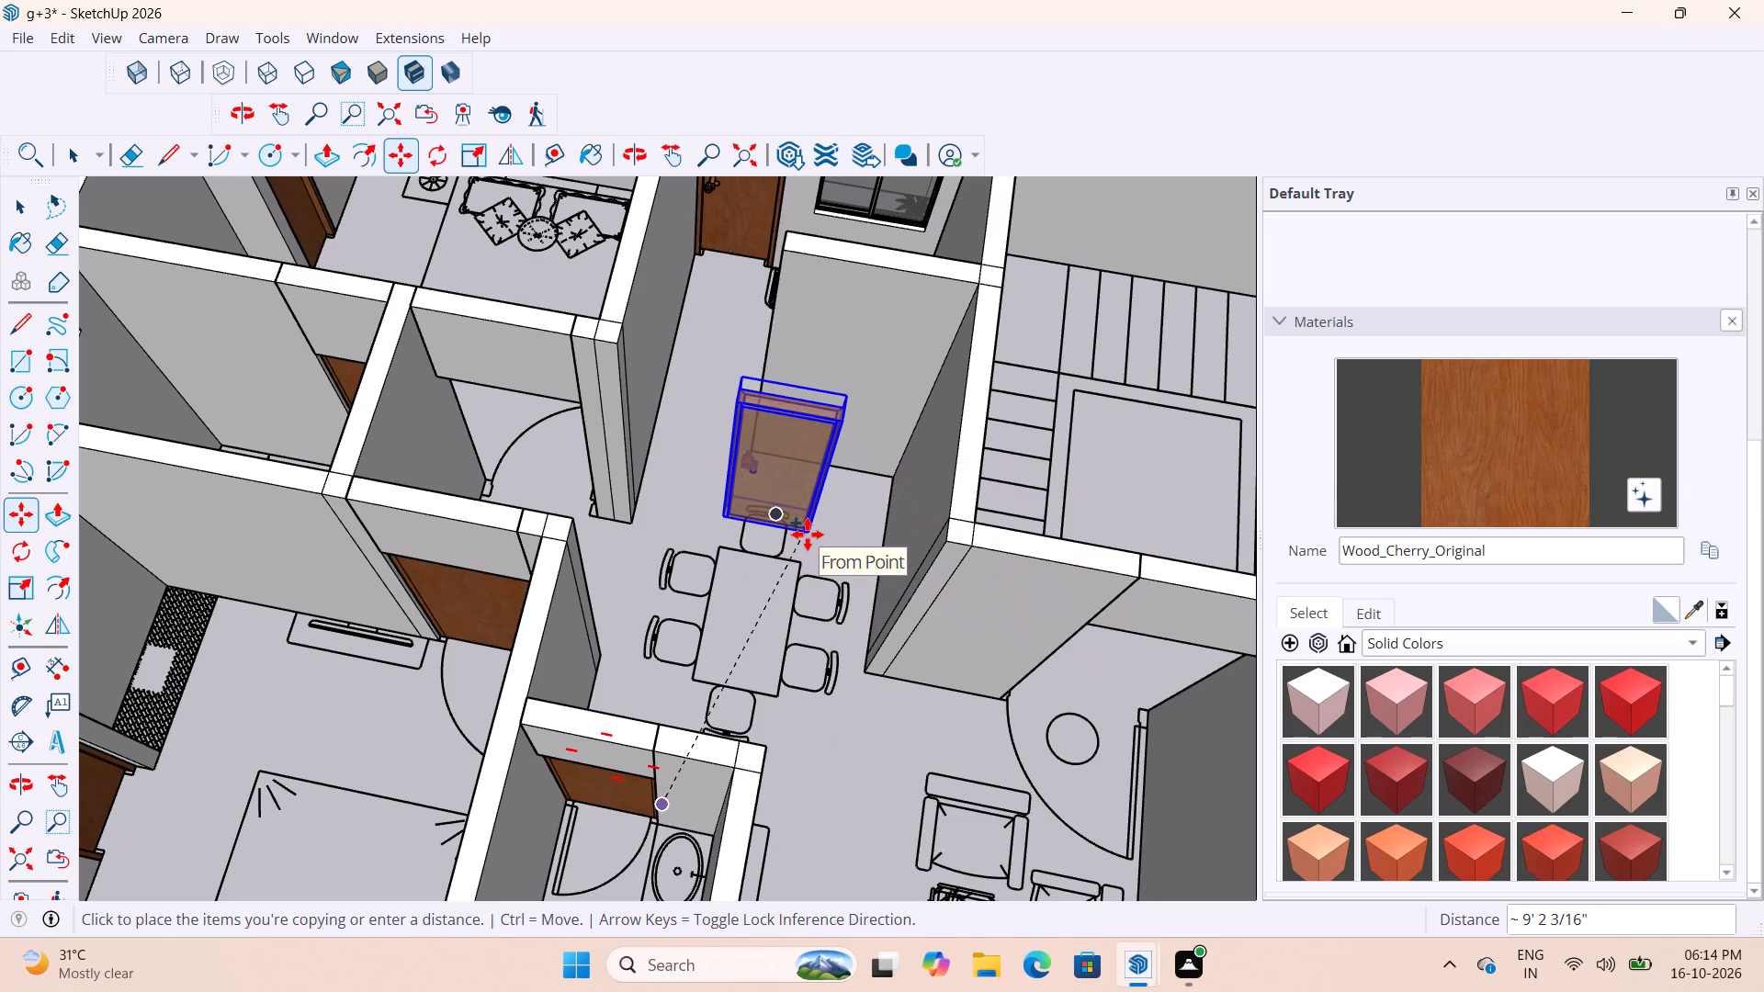
left_click(808, 535)
key("space")
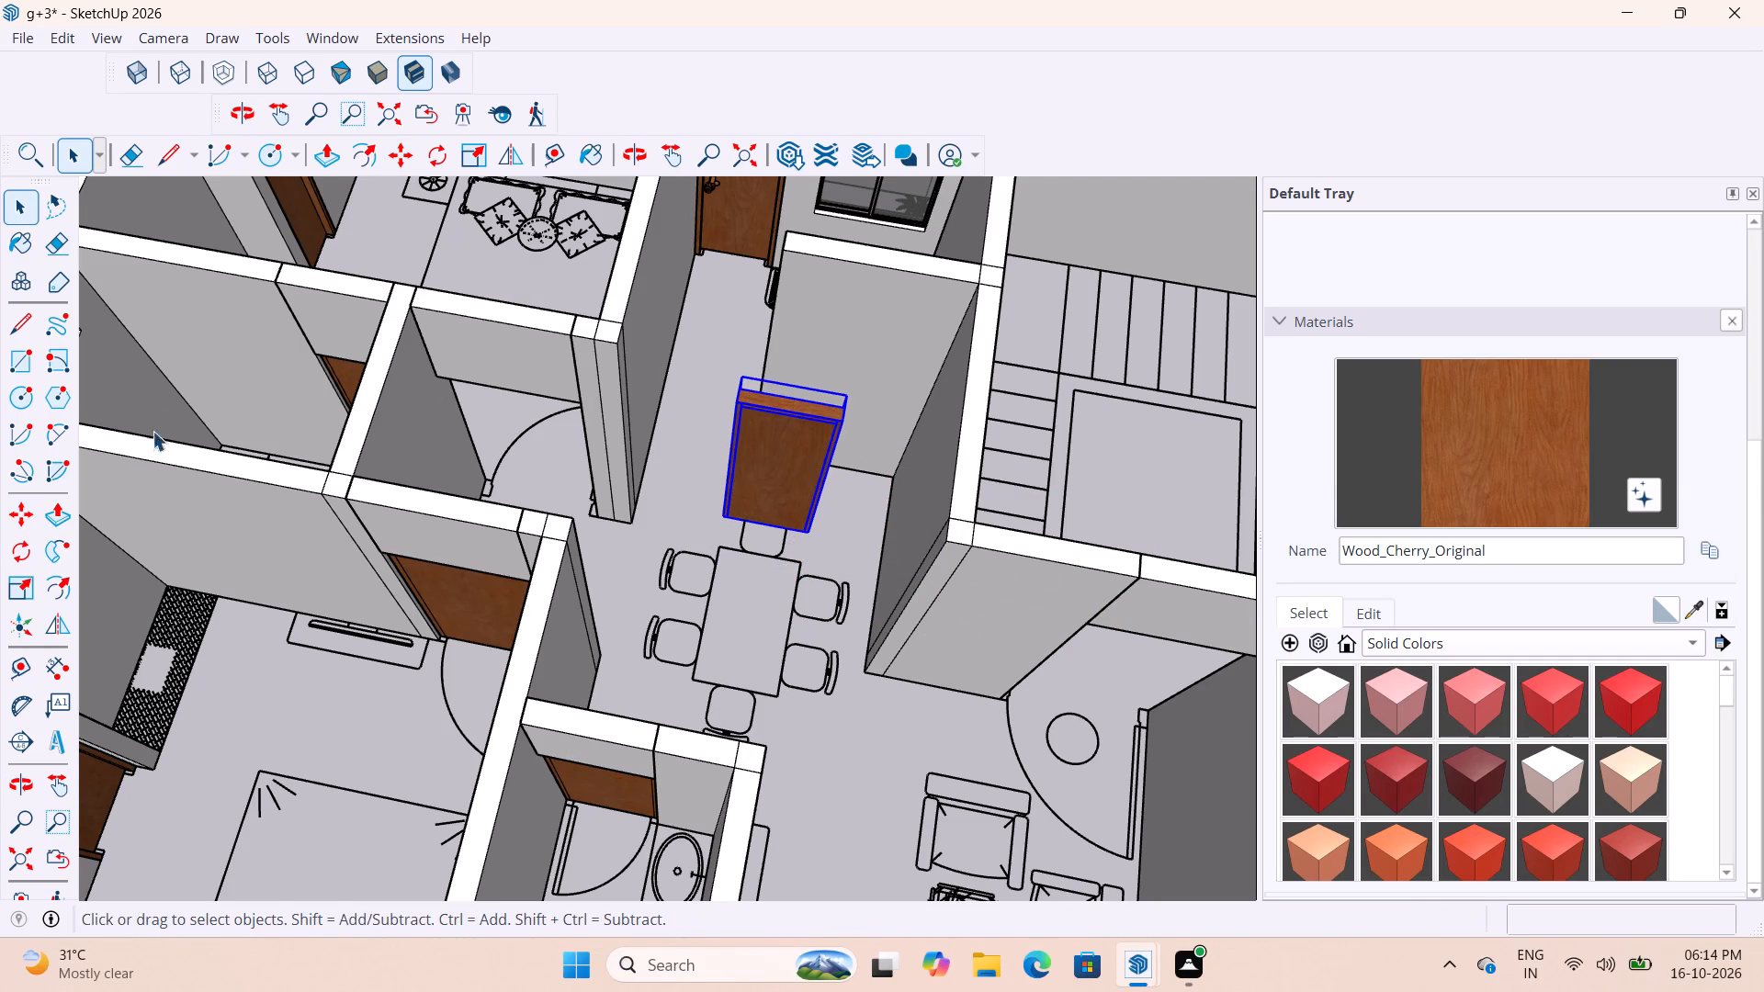
Rotate the door copy beside the dining table by 180 degrees in plan.
left_click(26, 551)
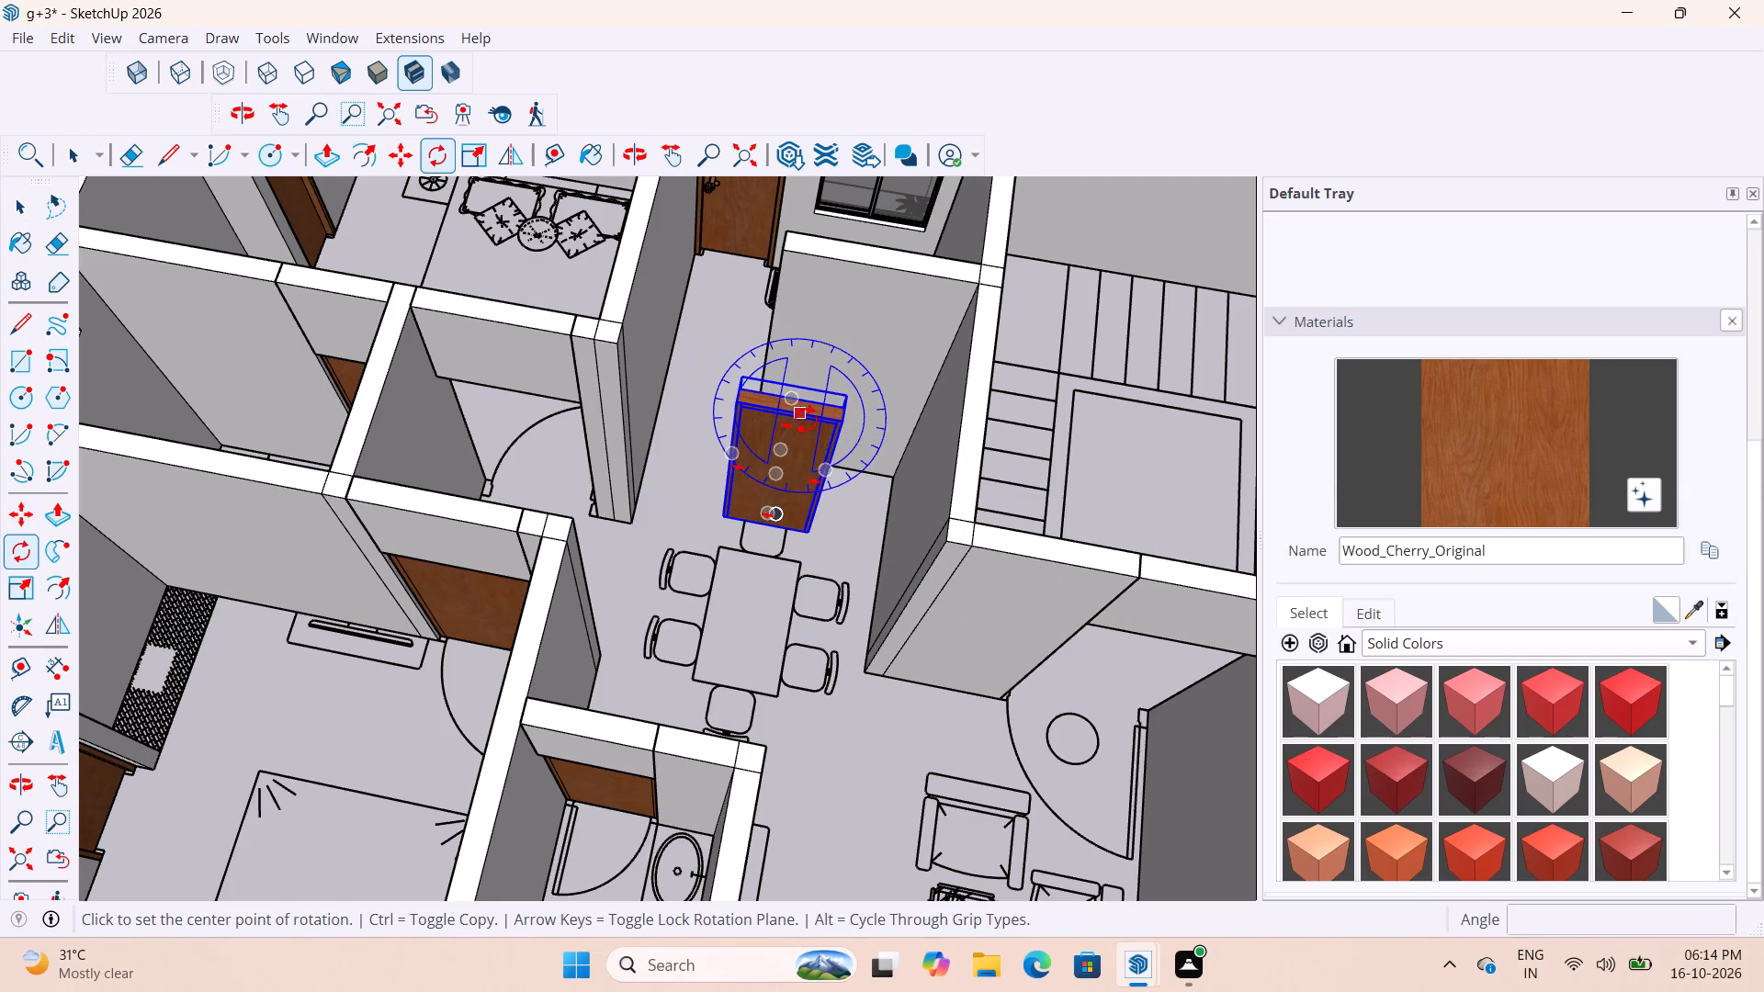
left_click(806, 419)
left_click(899, 432)
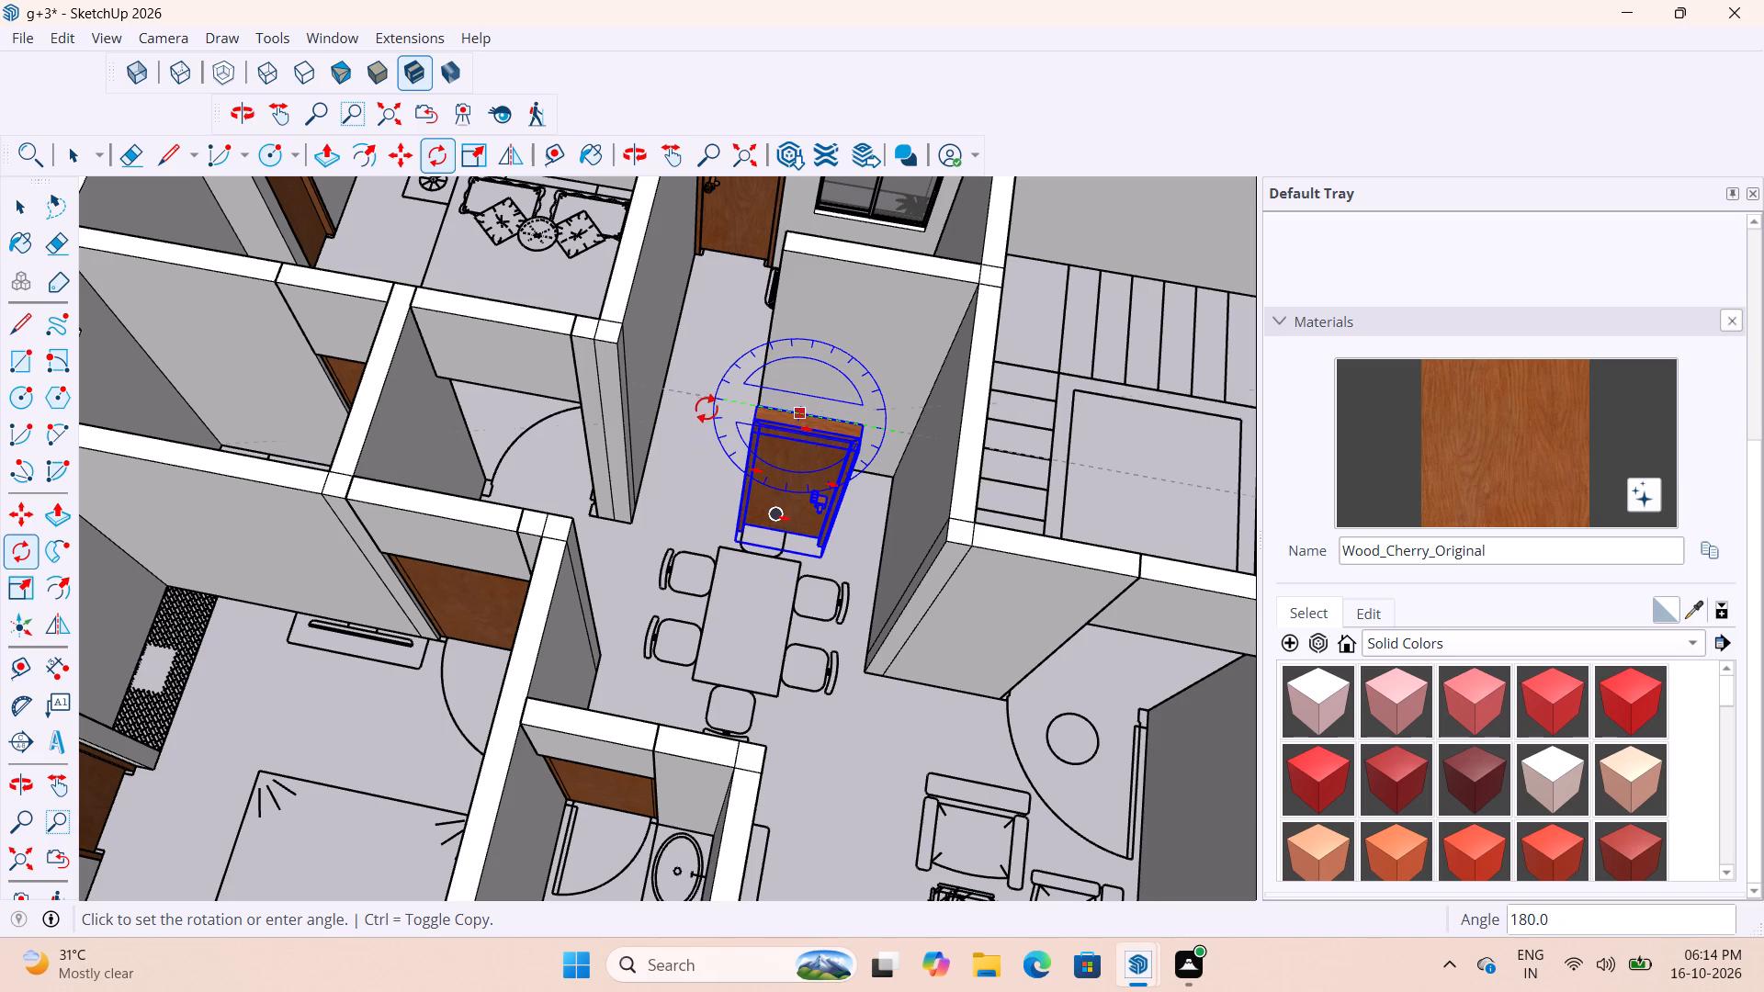
left_click(705, 405)
key("space")
left_click(854, 555)
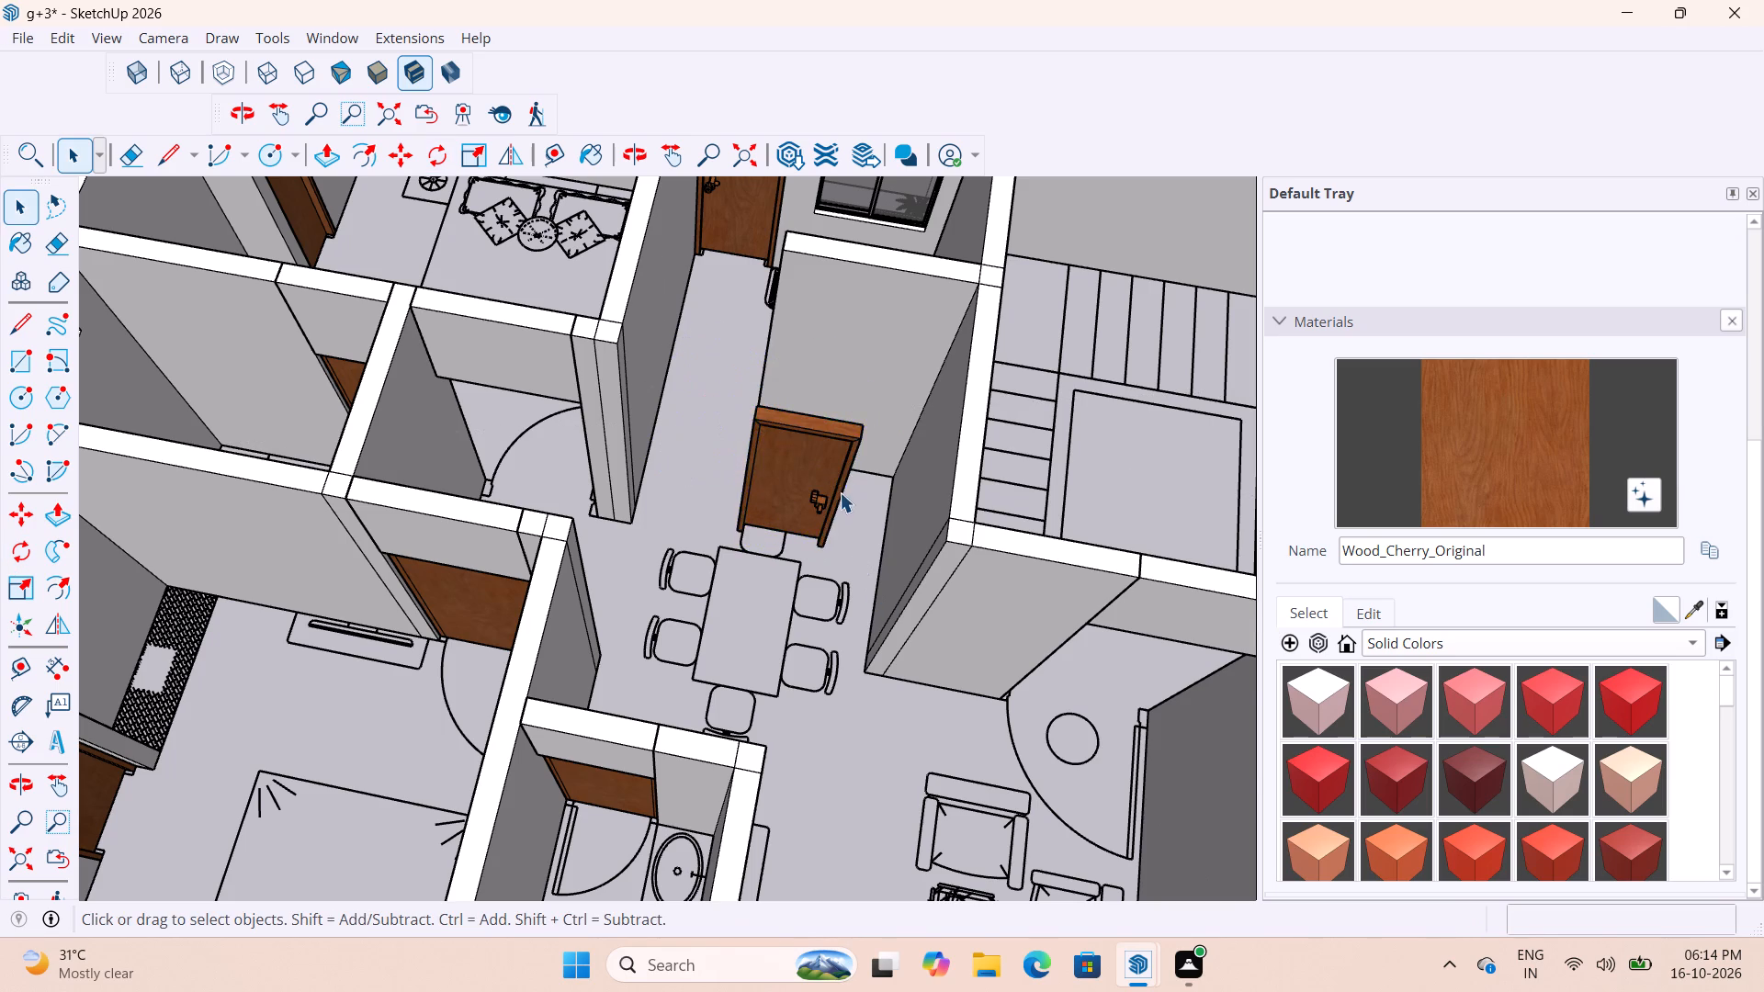
Move the rotated door copy about 6' 8" from the dining table to the jamb corner of the bedroom doorway off the passage.
scroll(838, 485, "up", 3)
left_click(838, 483)
key("m")
scroll(874, 417, "up", 2)
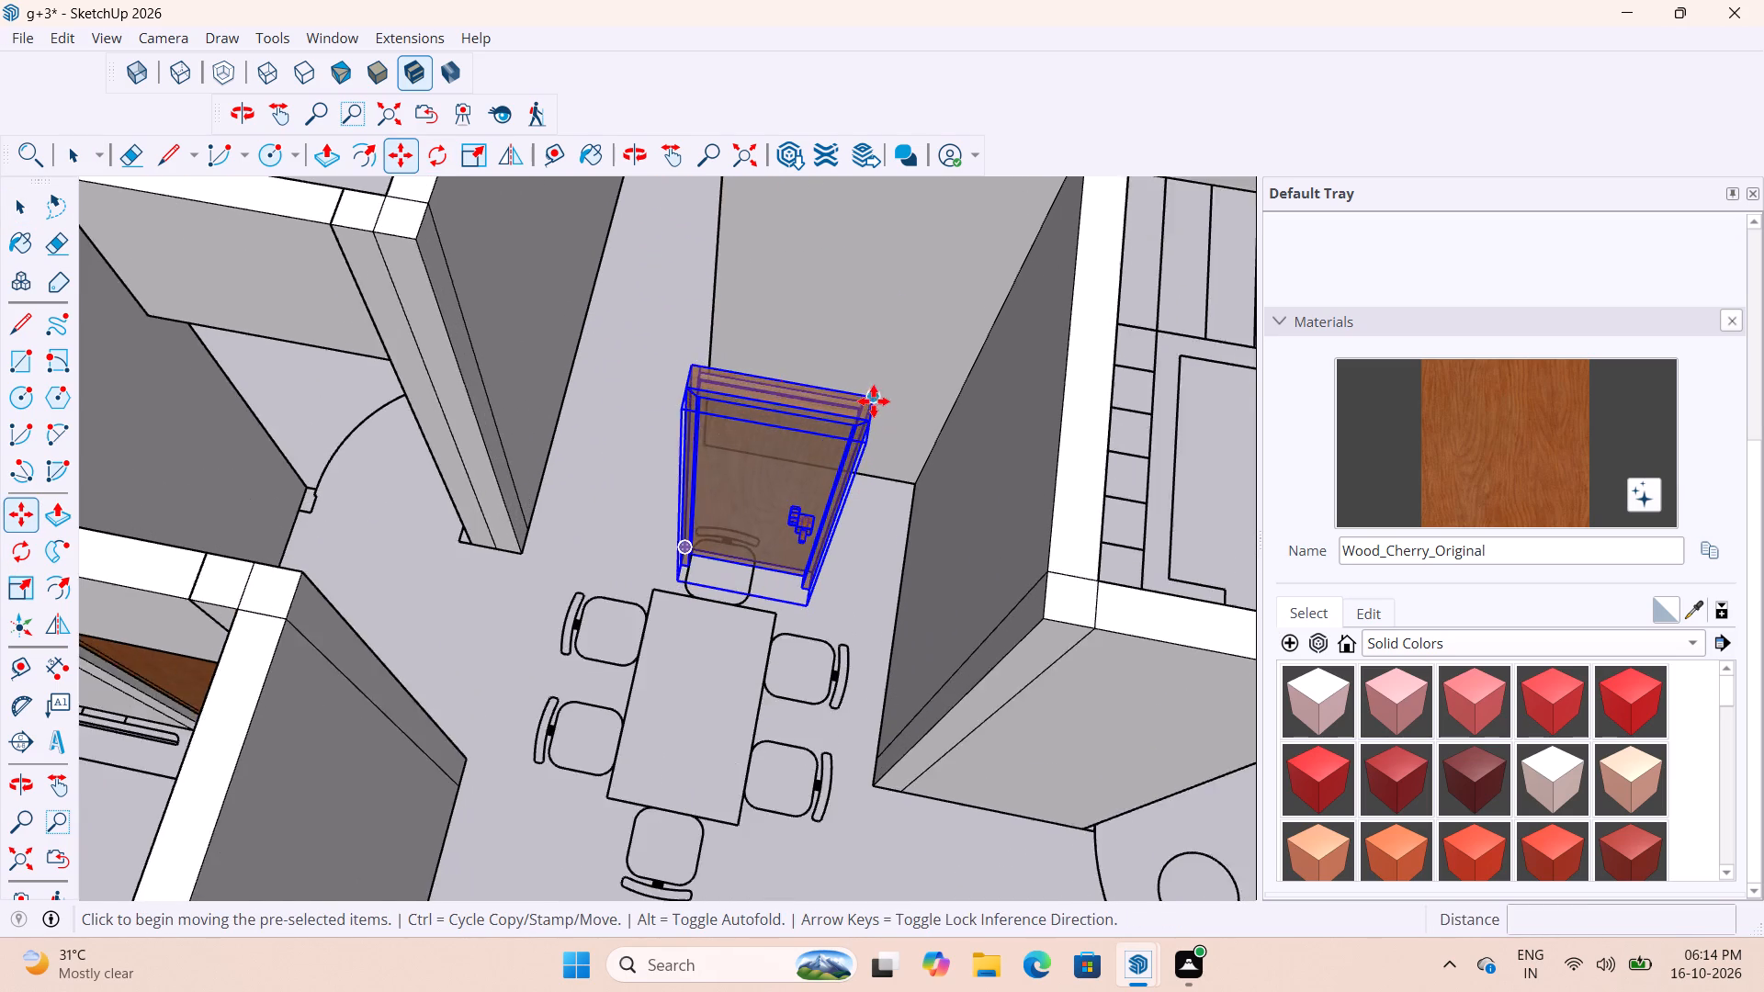
scroll(874, 401, "up", 3)
scroll(709, 614, "up", 15)
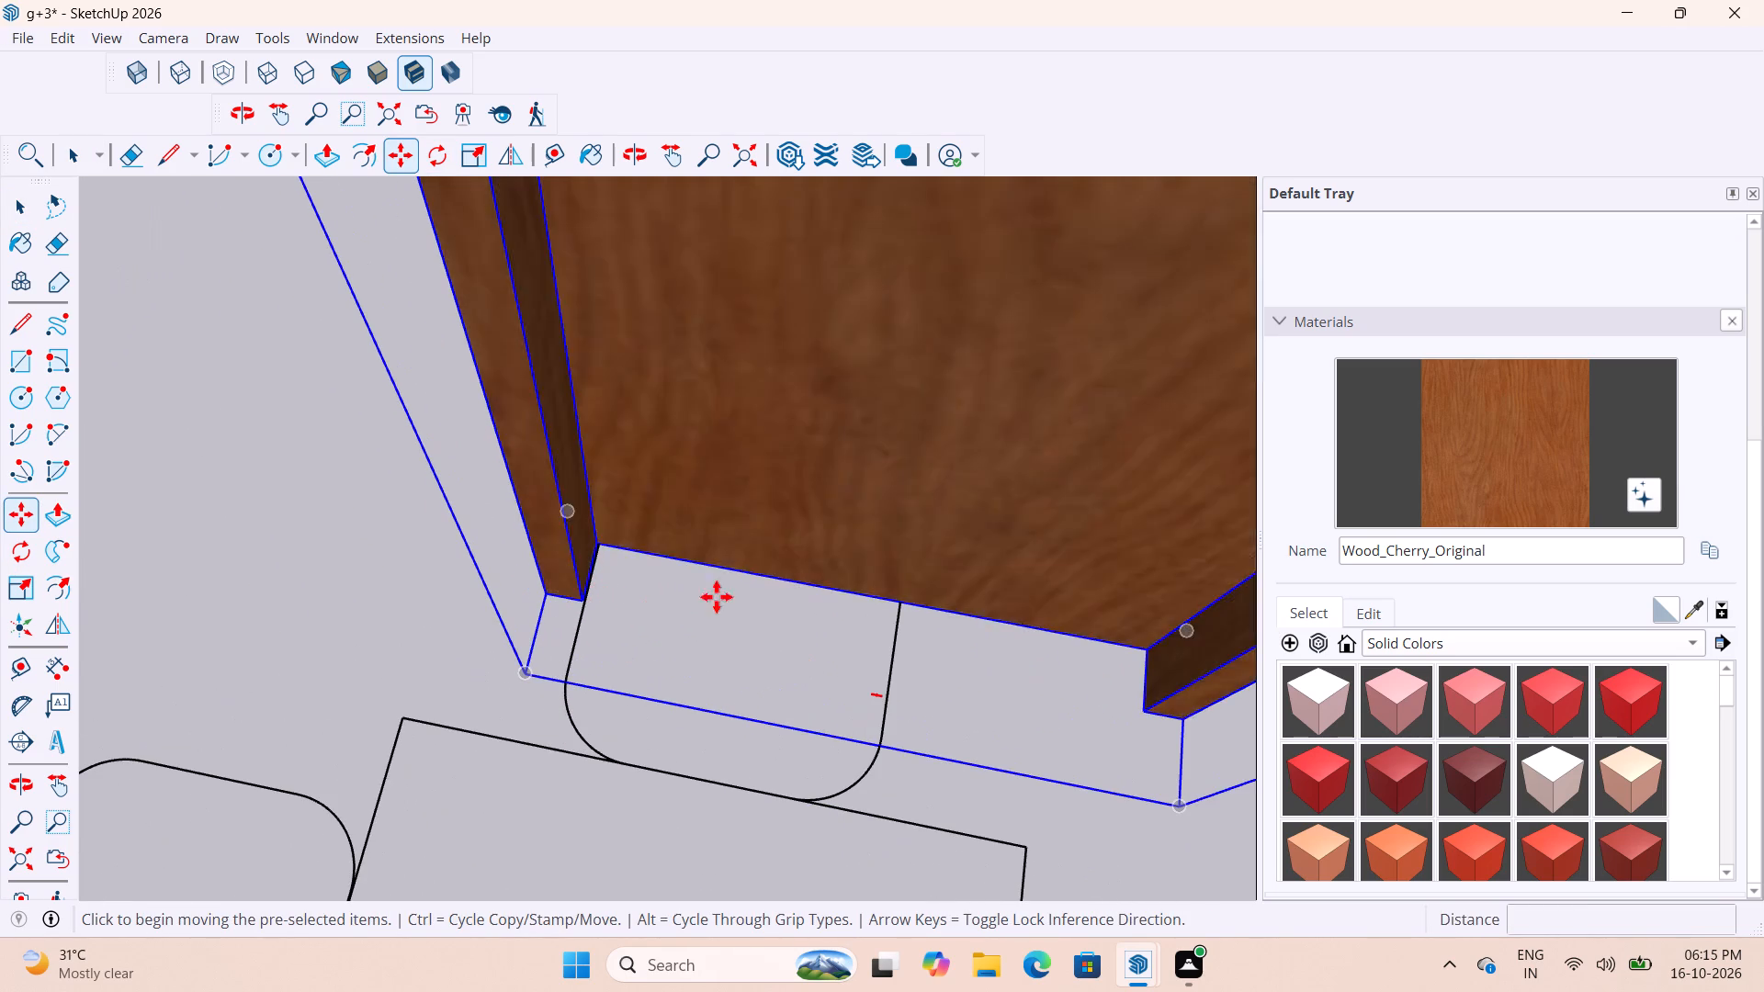
scroll(668, 585, "down", 4)
left_click(1018, 677)
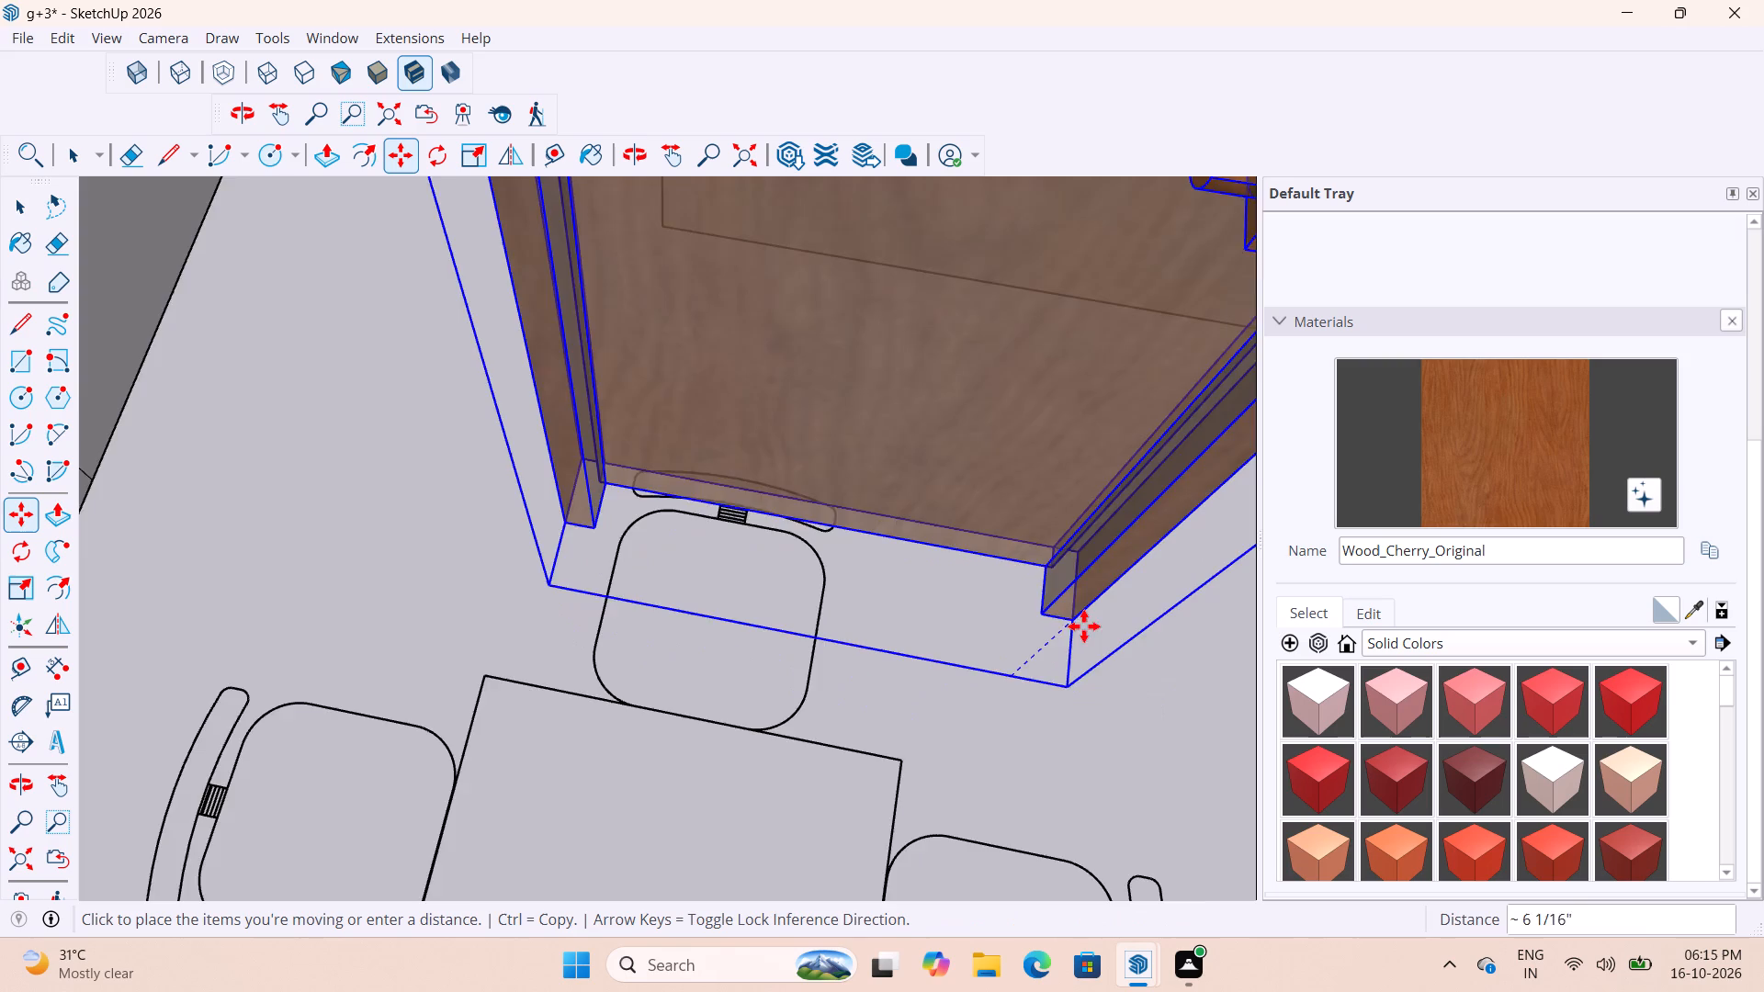
scroll(1066, 626, "down", 18)
scroll(784, 533, "up", 5)
middle_click_drag(769, 585, 824, 540)
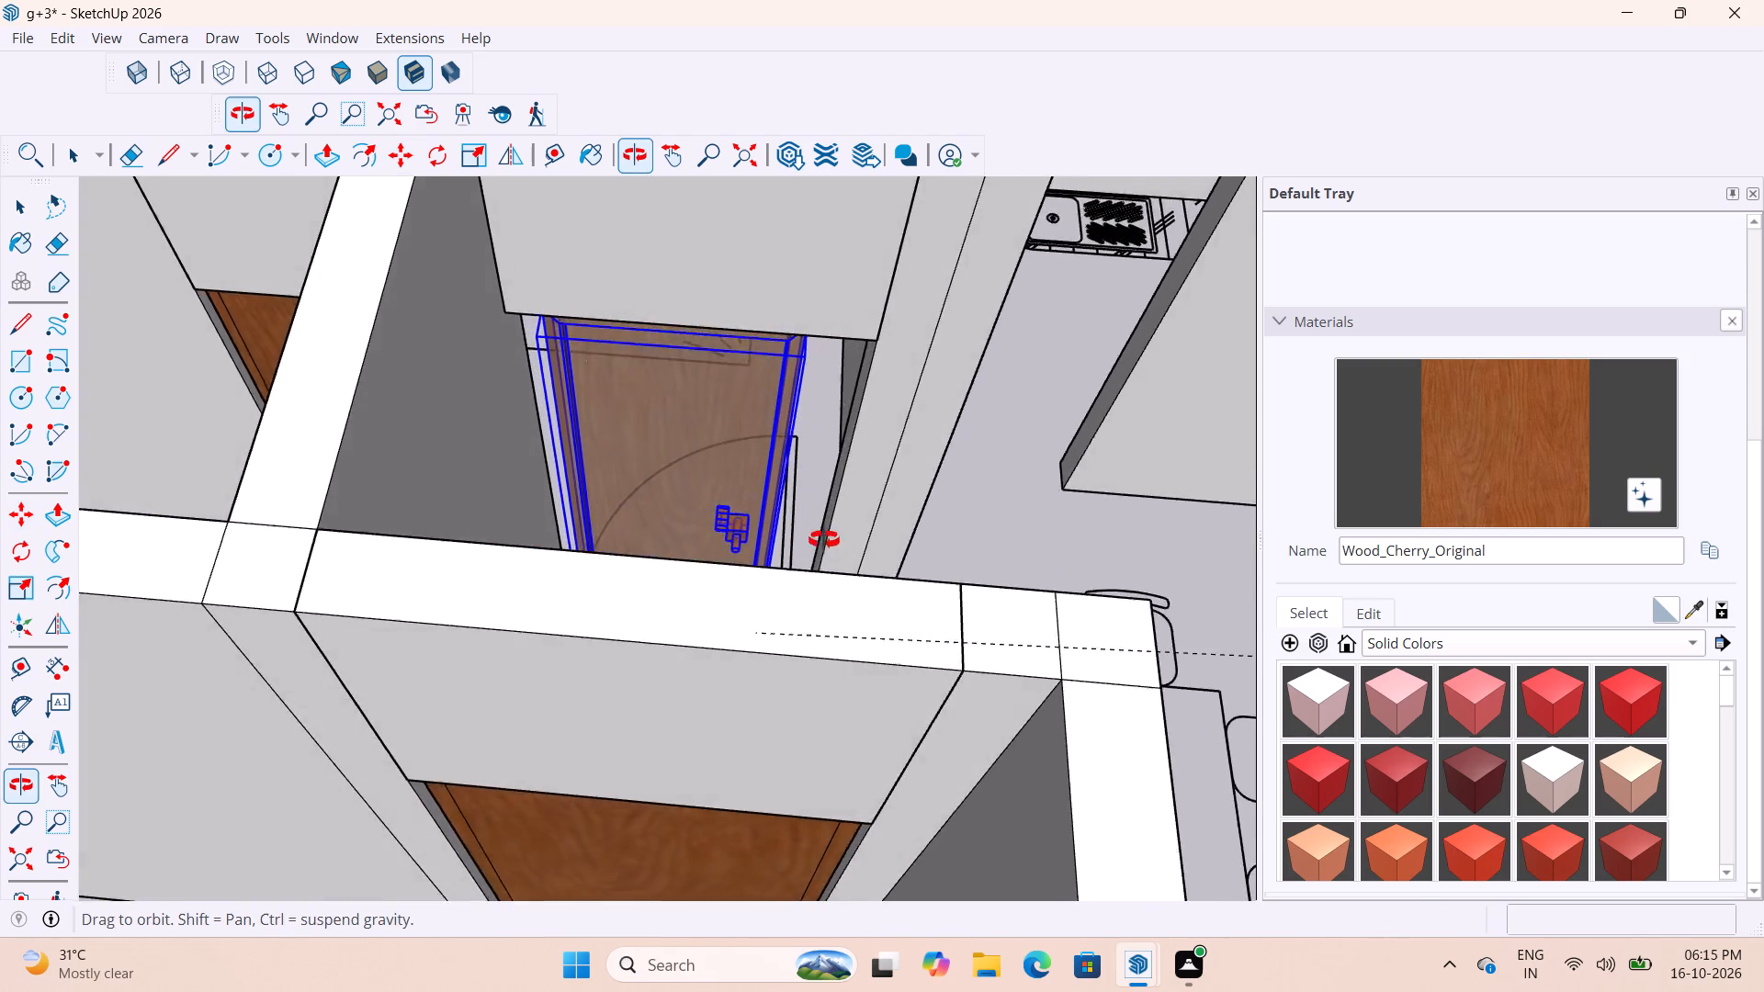
middle_click_drag(824, 540, 837, 584)
scroll(793, 584, "up", 16)
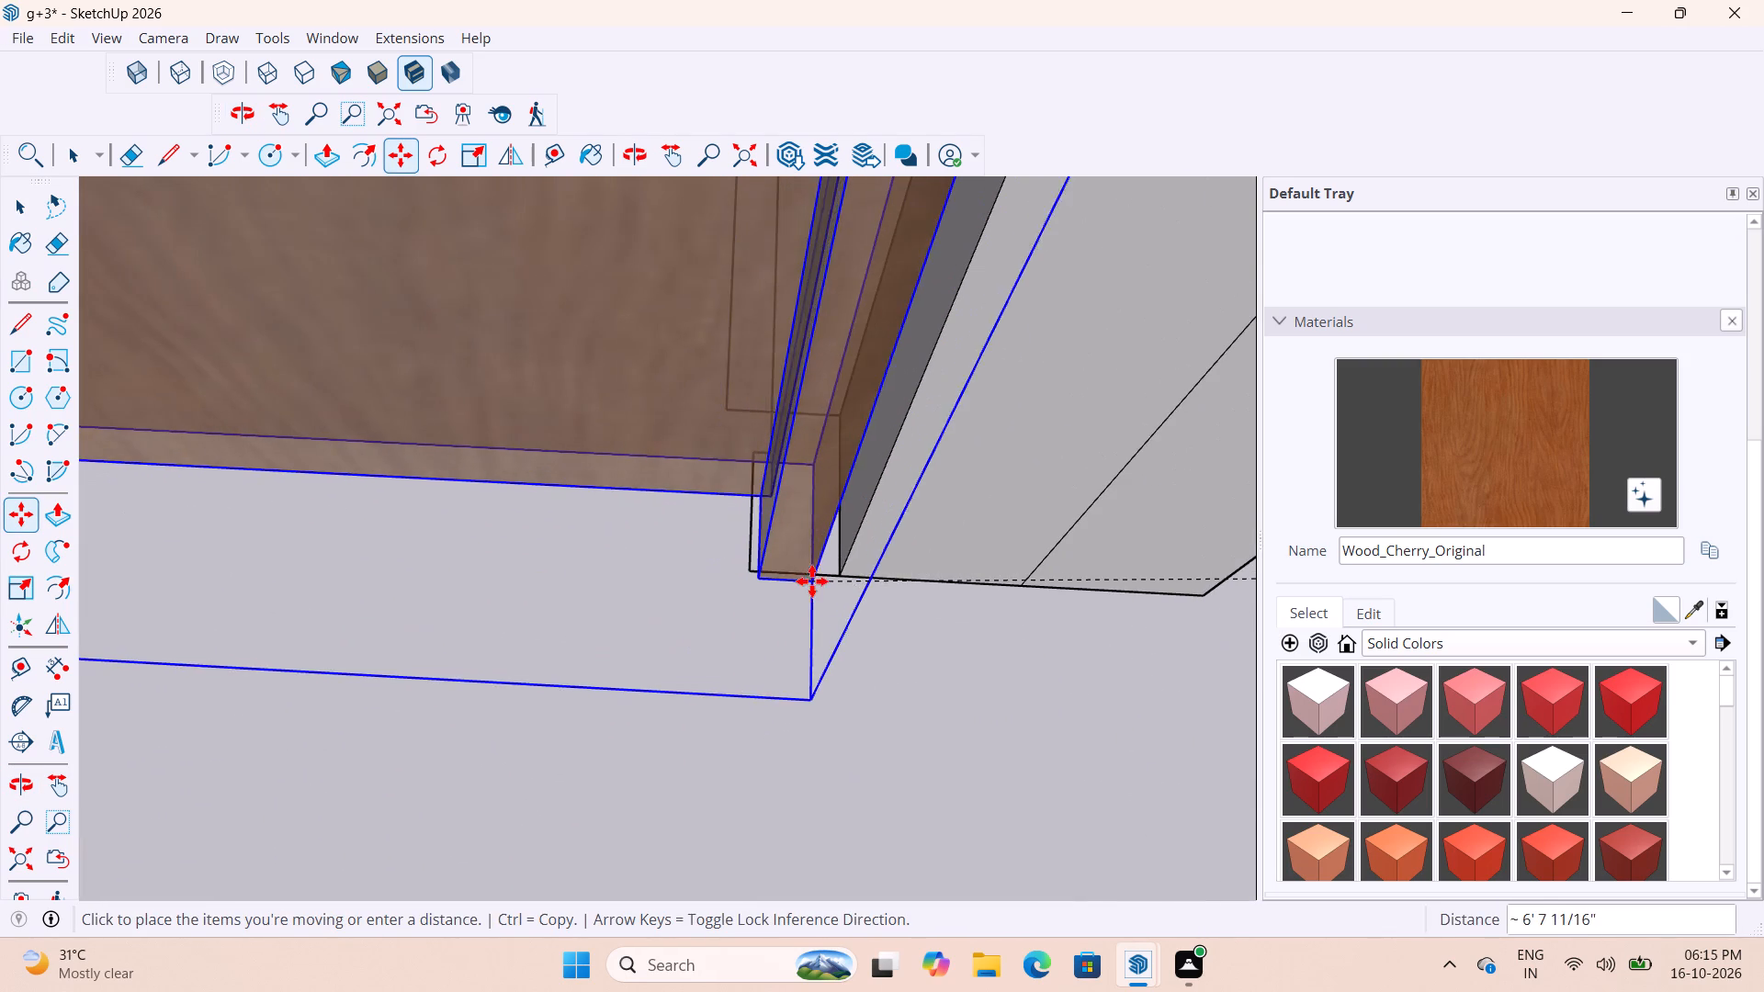
left_click(830, 572)
scroll(871, 596, "down", 8)
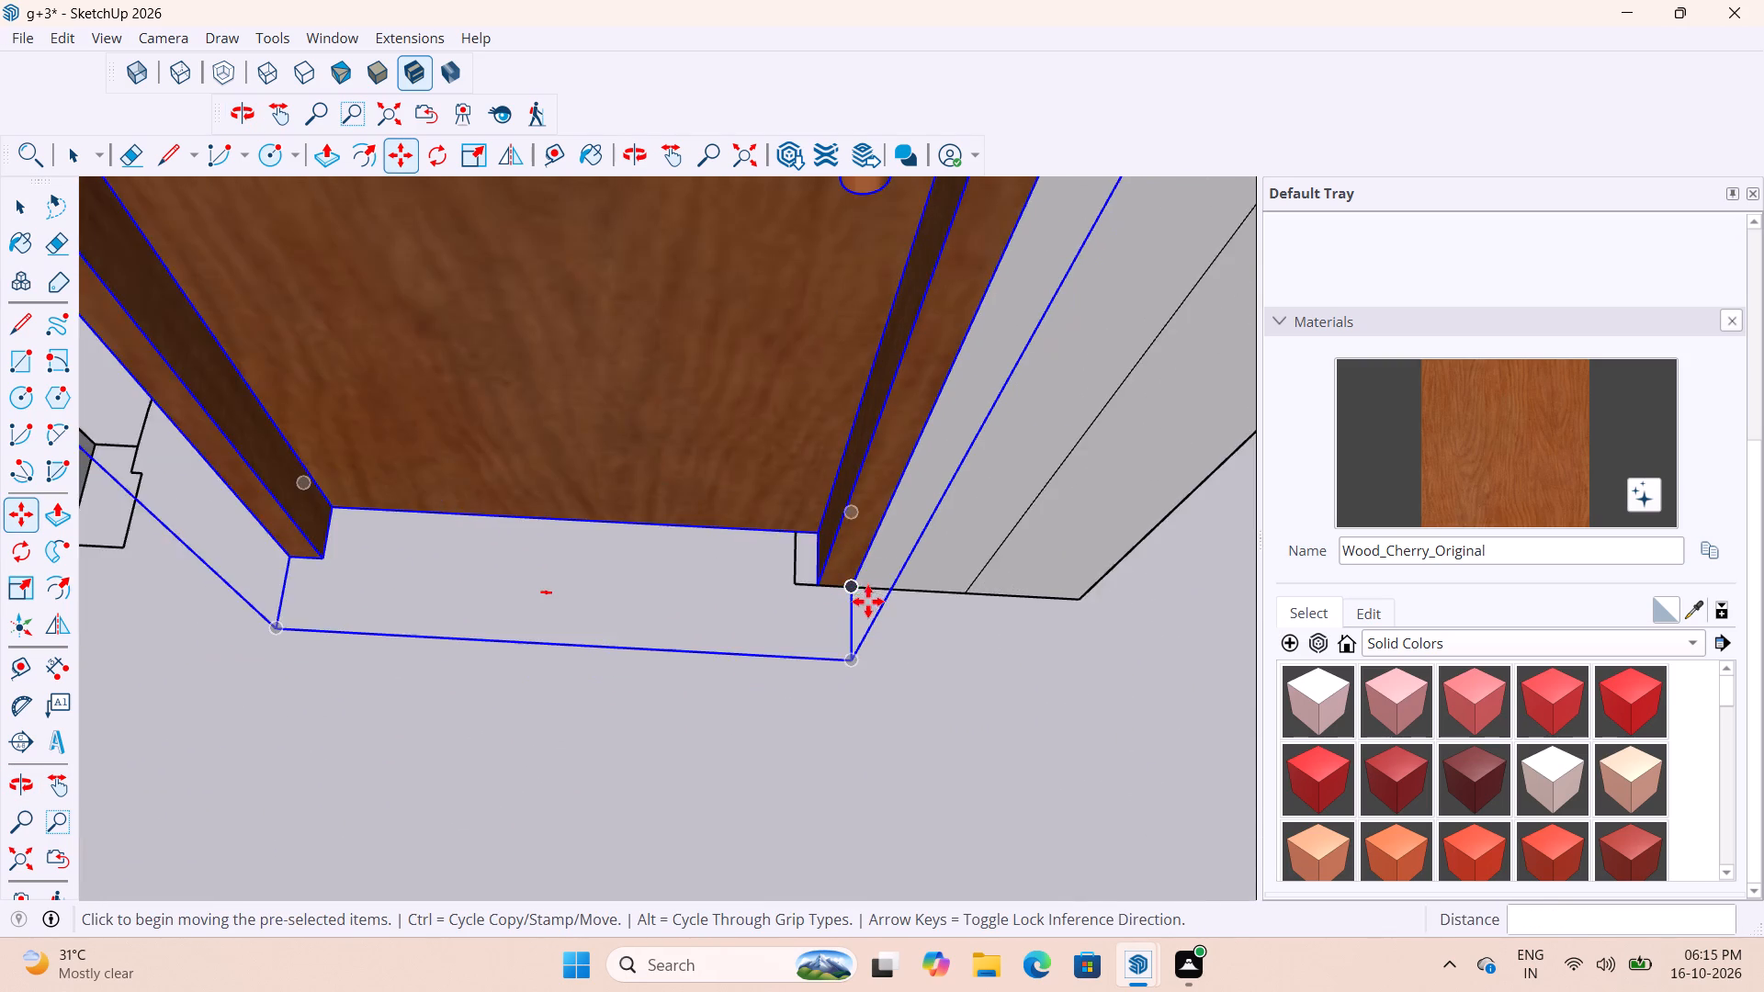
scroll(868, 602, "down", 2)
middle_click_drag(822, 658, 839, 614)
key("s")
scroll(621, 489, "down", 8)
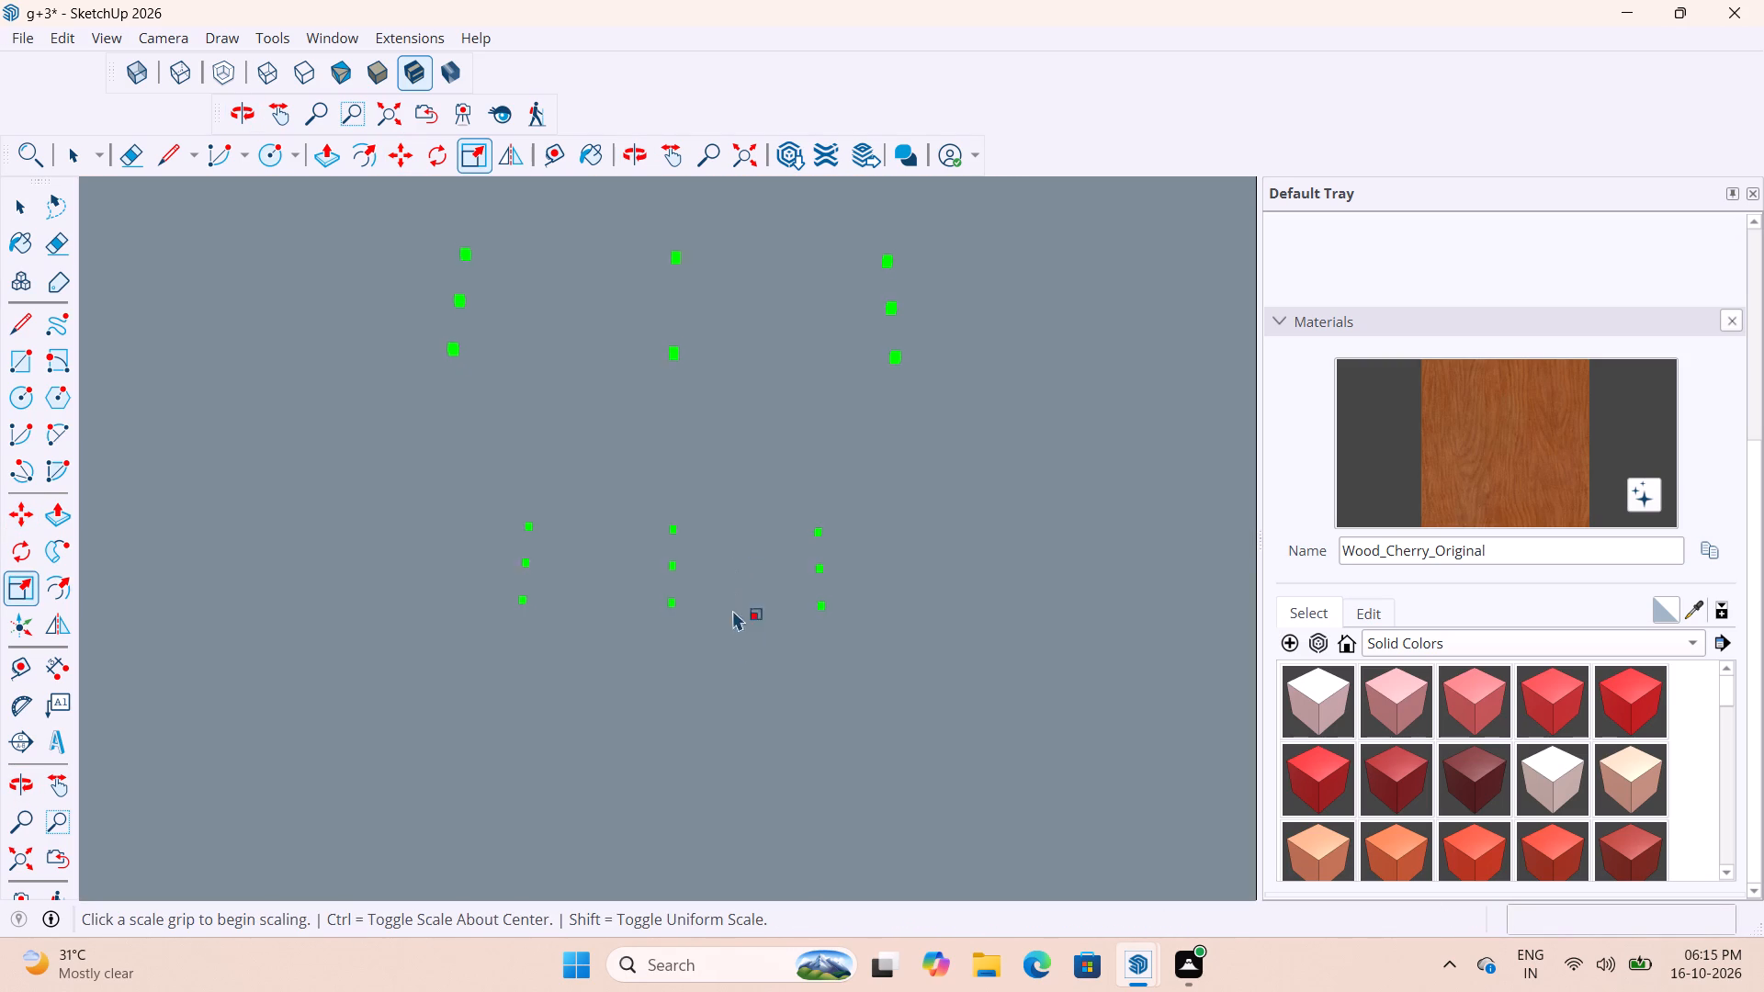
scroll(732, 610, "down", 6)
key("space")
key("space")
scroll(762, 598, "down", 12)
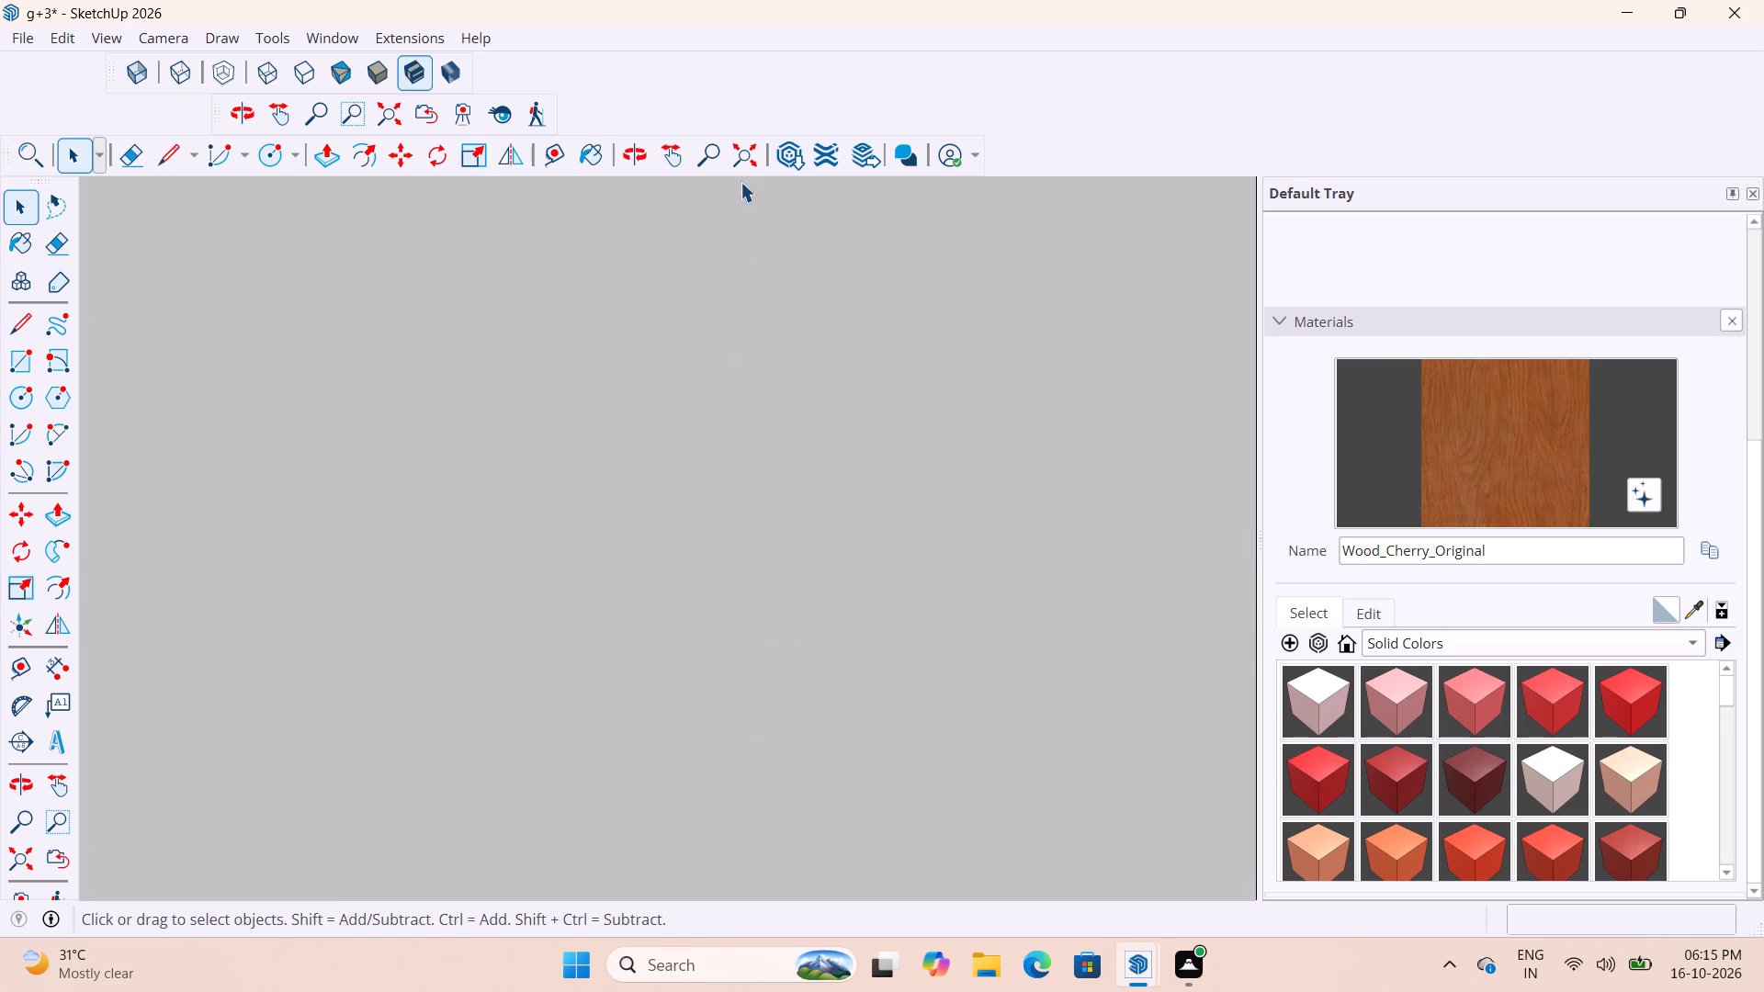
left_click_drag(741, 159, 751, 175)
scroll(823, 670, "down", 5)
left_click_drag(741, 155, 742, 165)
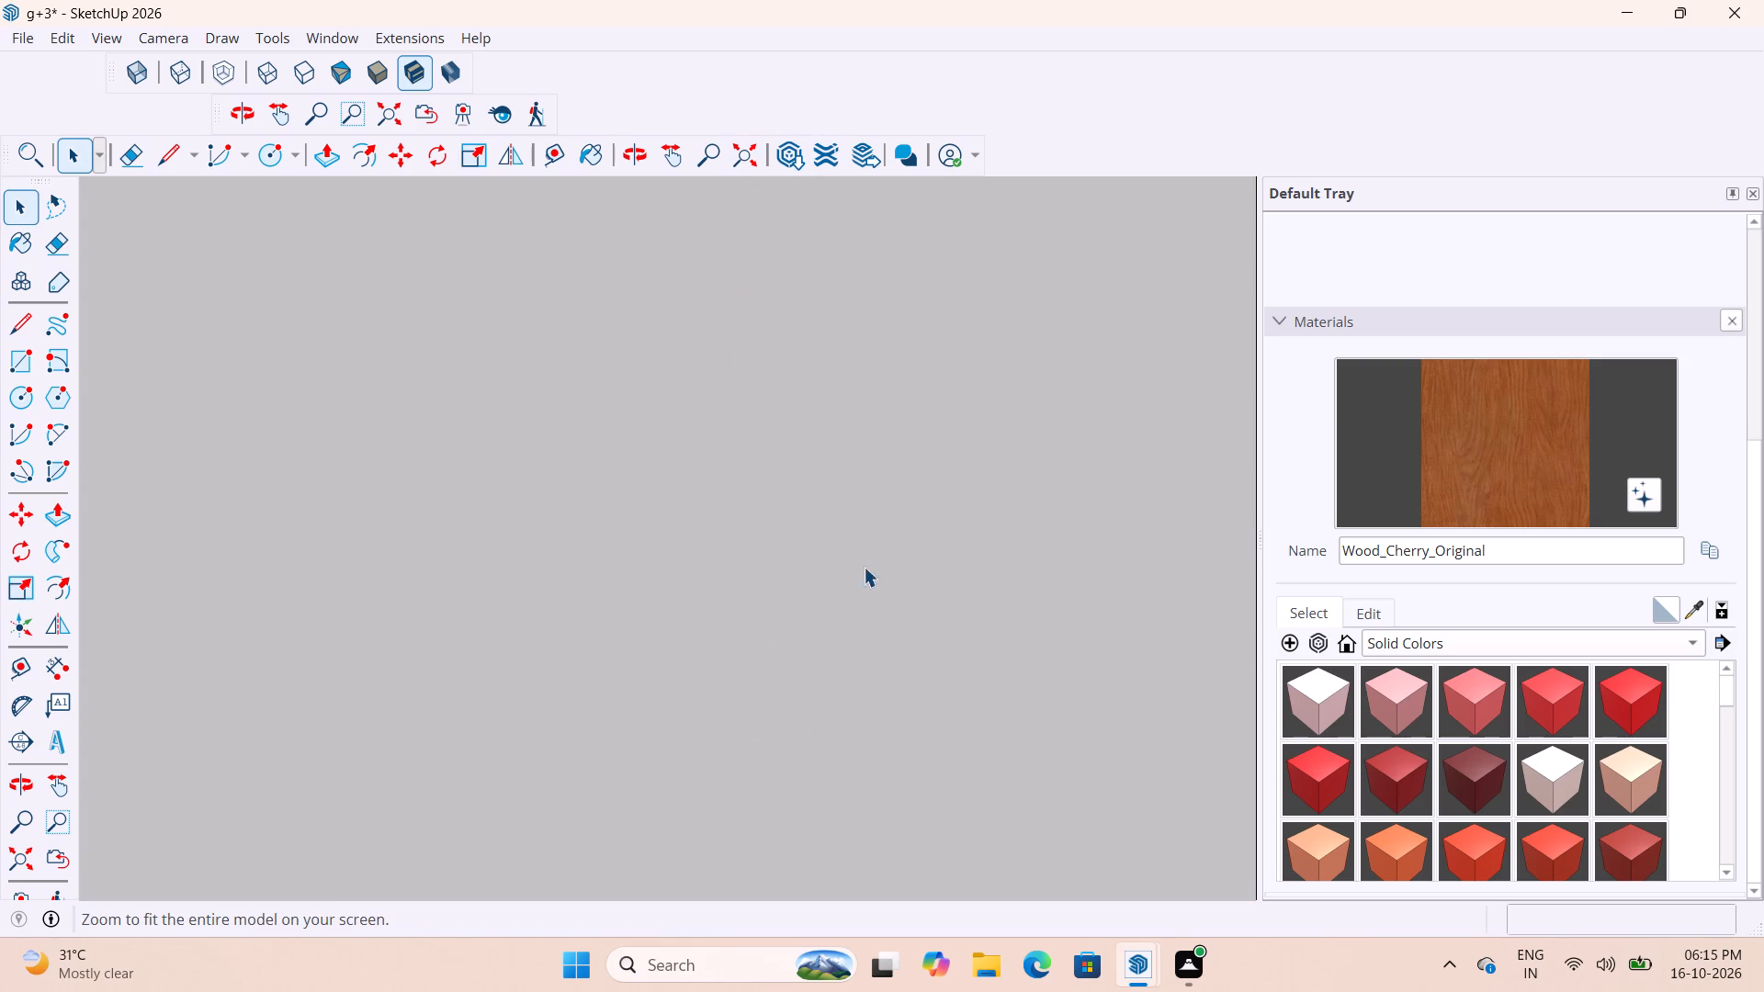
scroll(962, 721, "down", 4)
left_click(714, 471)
Scale the moved bedroom door in width so its frame reaches the doorway's opposite jamb.
scroll(595, 275, "up", 8)
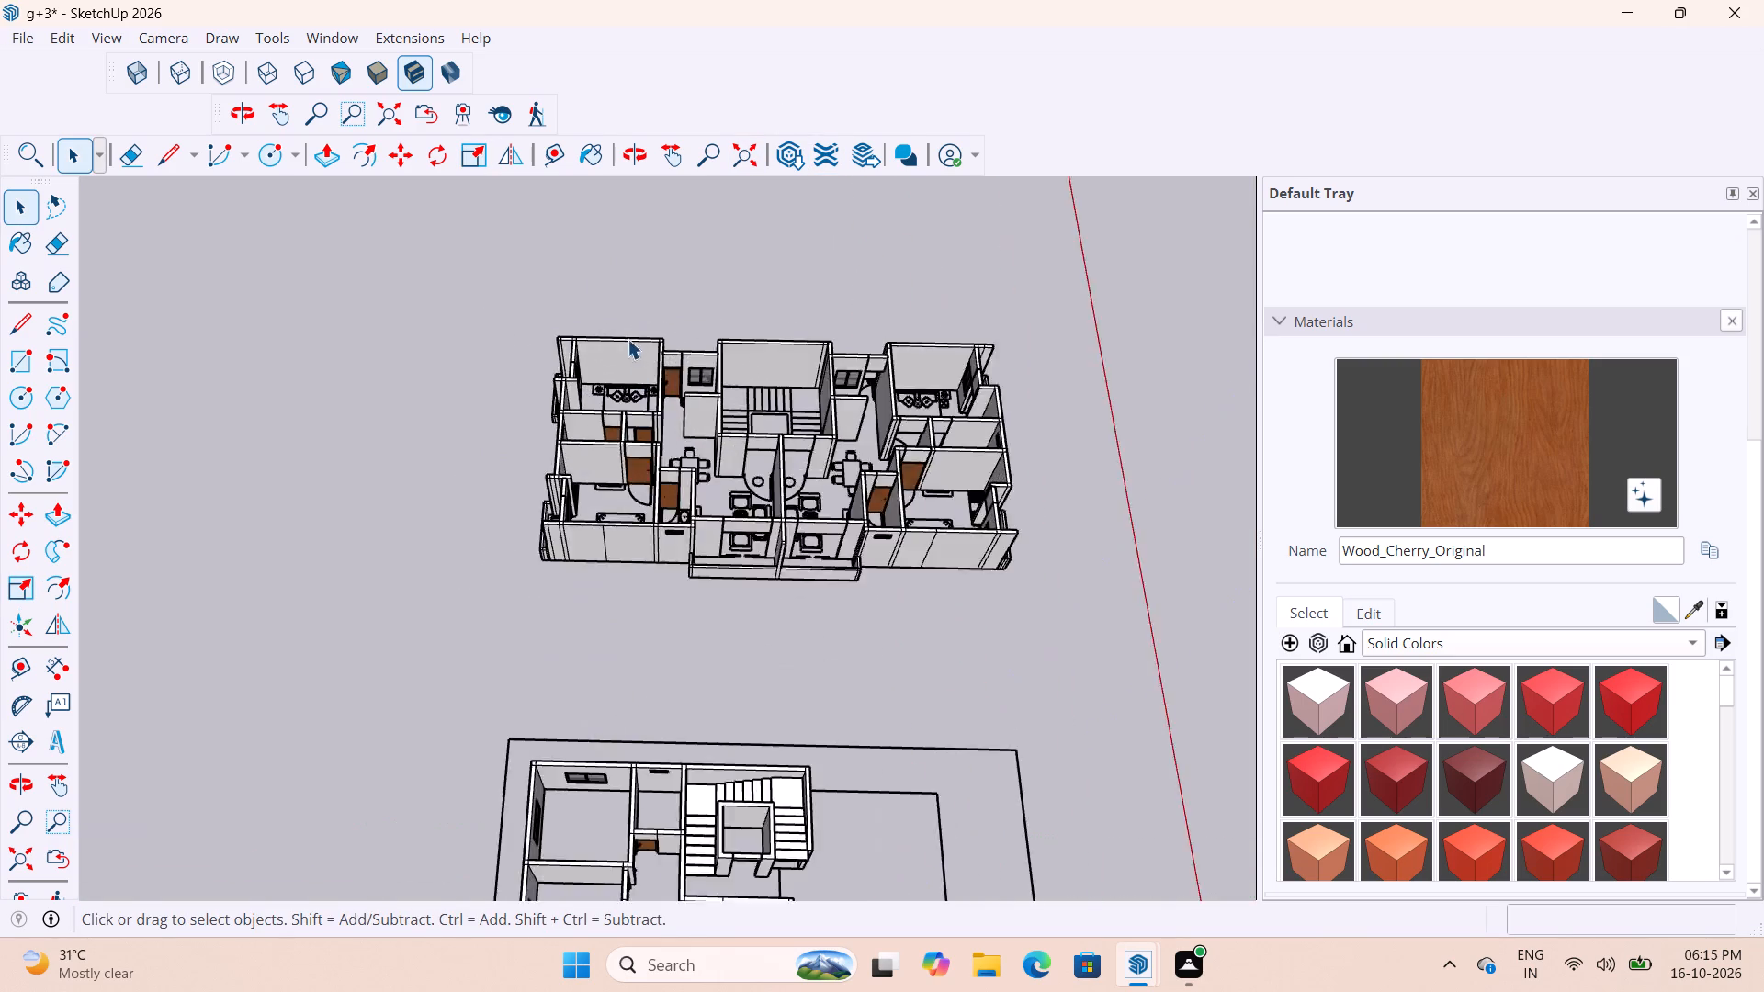
scroll(628, 339, "up", 13)
middle_click_drag(673, 488, 702, 518)
scroll(702, 518, "up", 9)
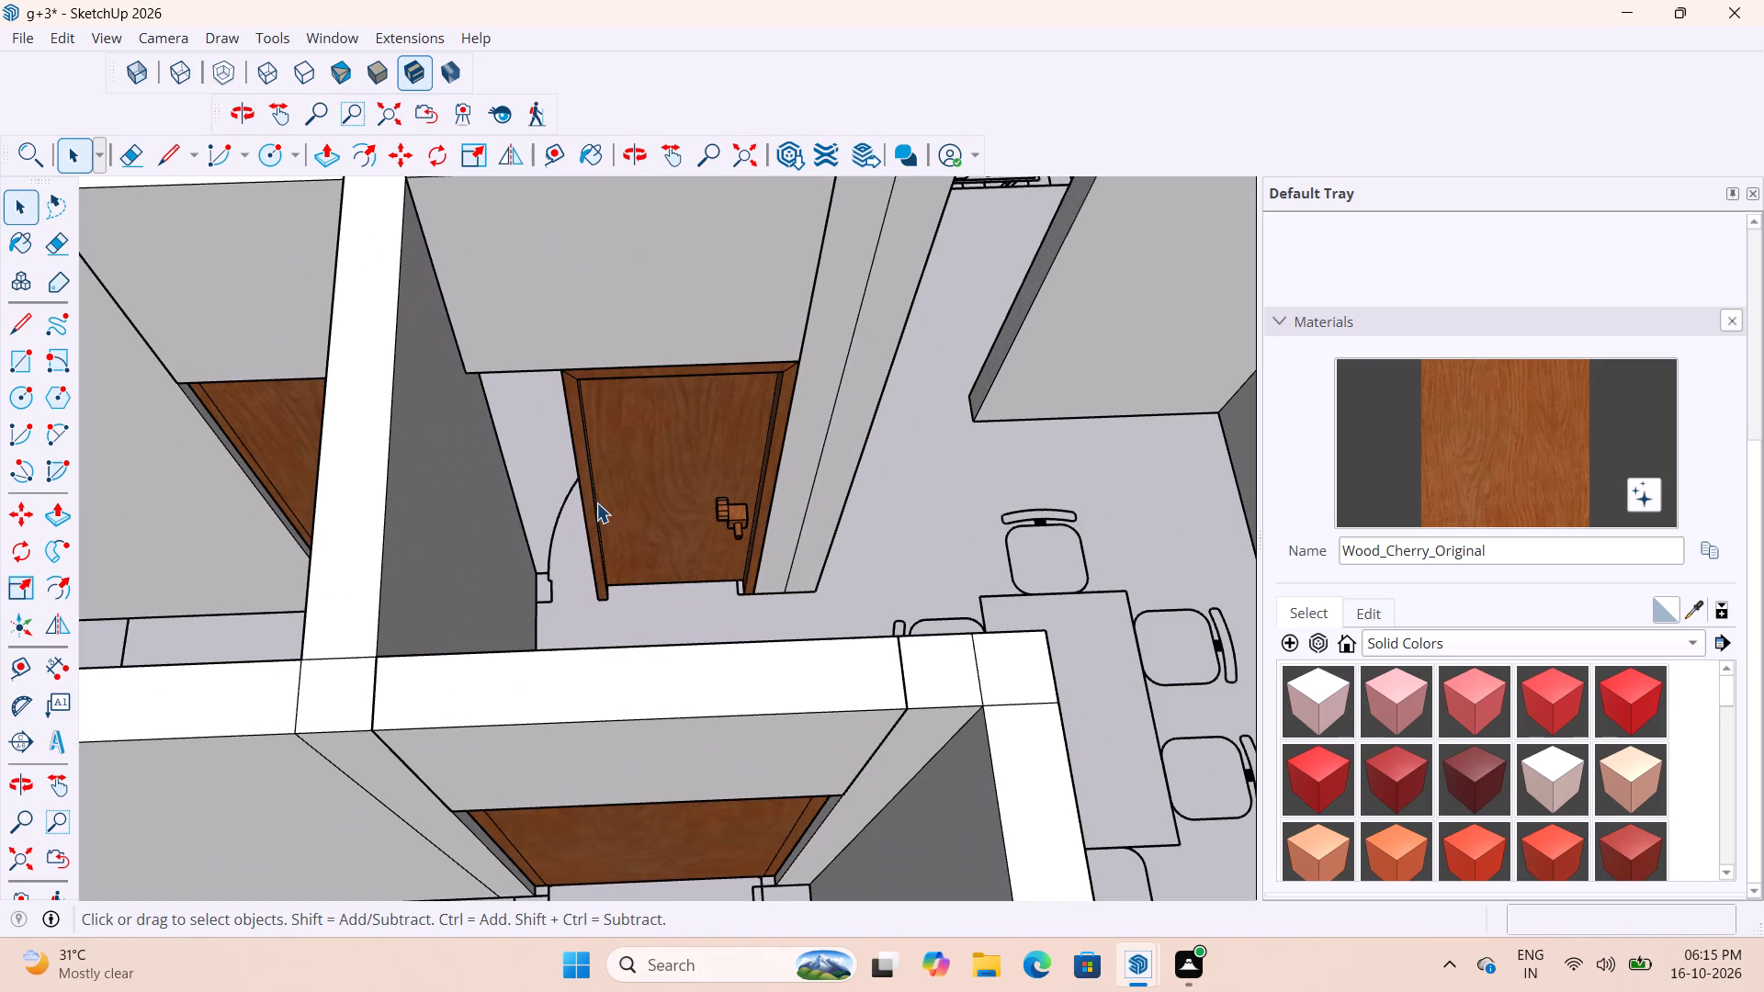
left_click(594, 508)
key("s")
scroll(583, 523, "up", 4)
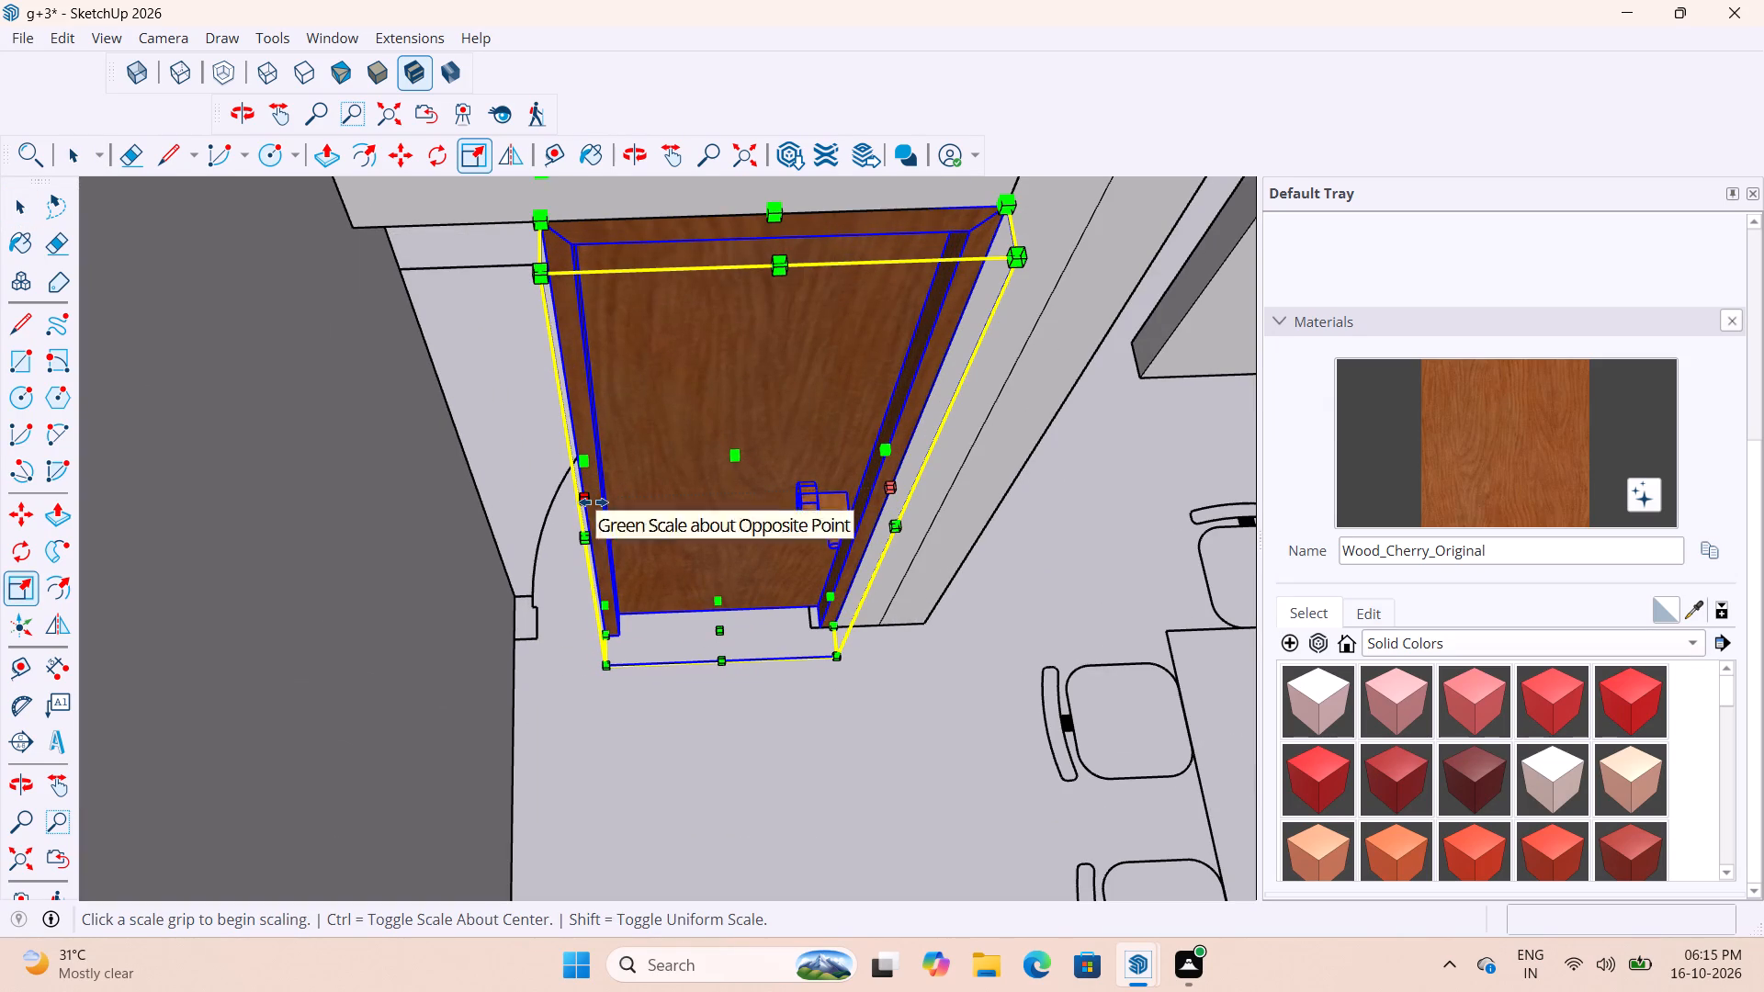
left_click(594, 502)
left_click(438, 498)
scroll(569, 569, "down", 2)
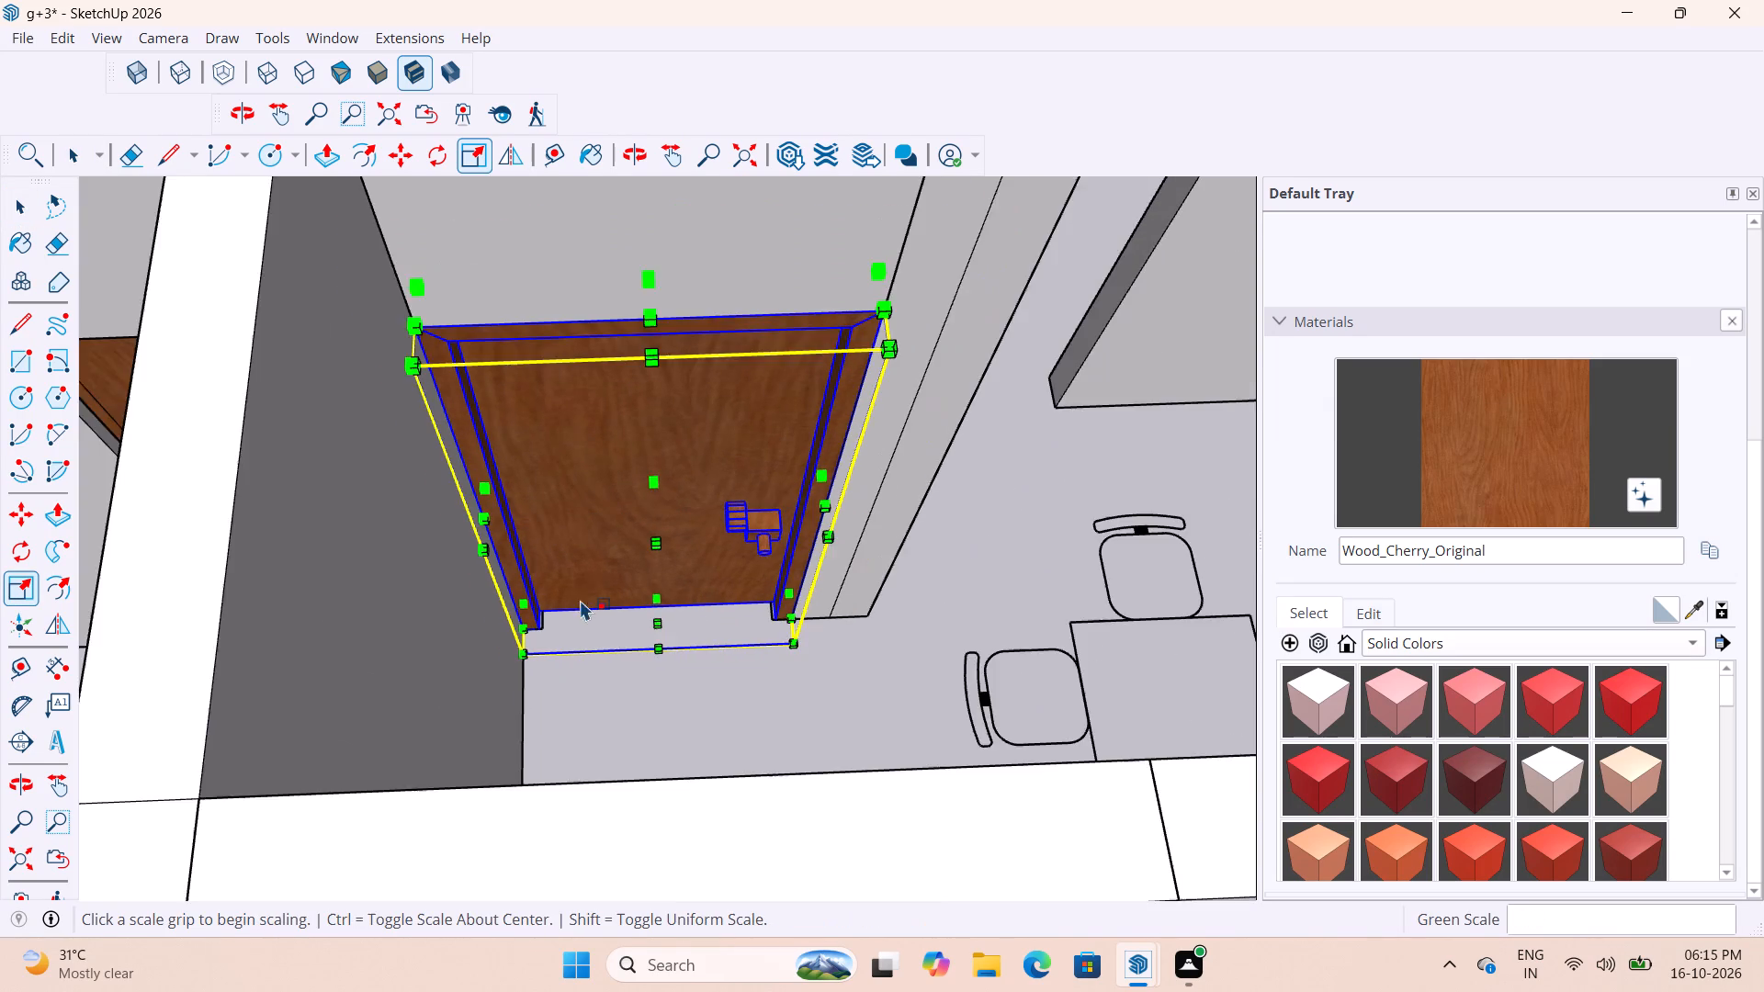
Scale the bedroom door in height up to the underside of the lintel above the doorway.
scroll(580, 600, "down", 6)
middle_click_drag(584, 573, 401, 424)
middle_click_drag(700, 538, 566, 603)
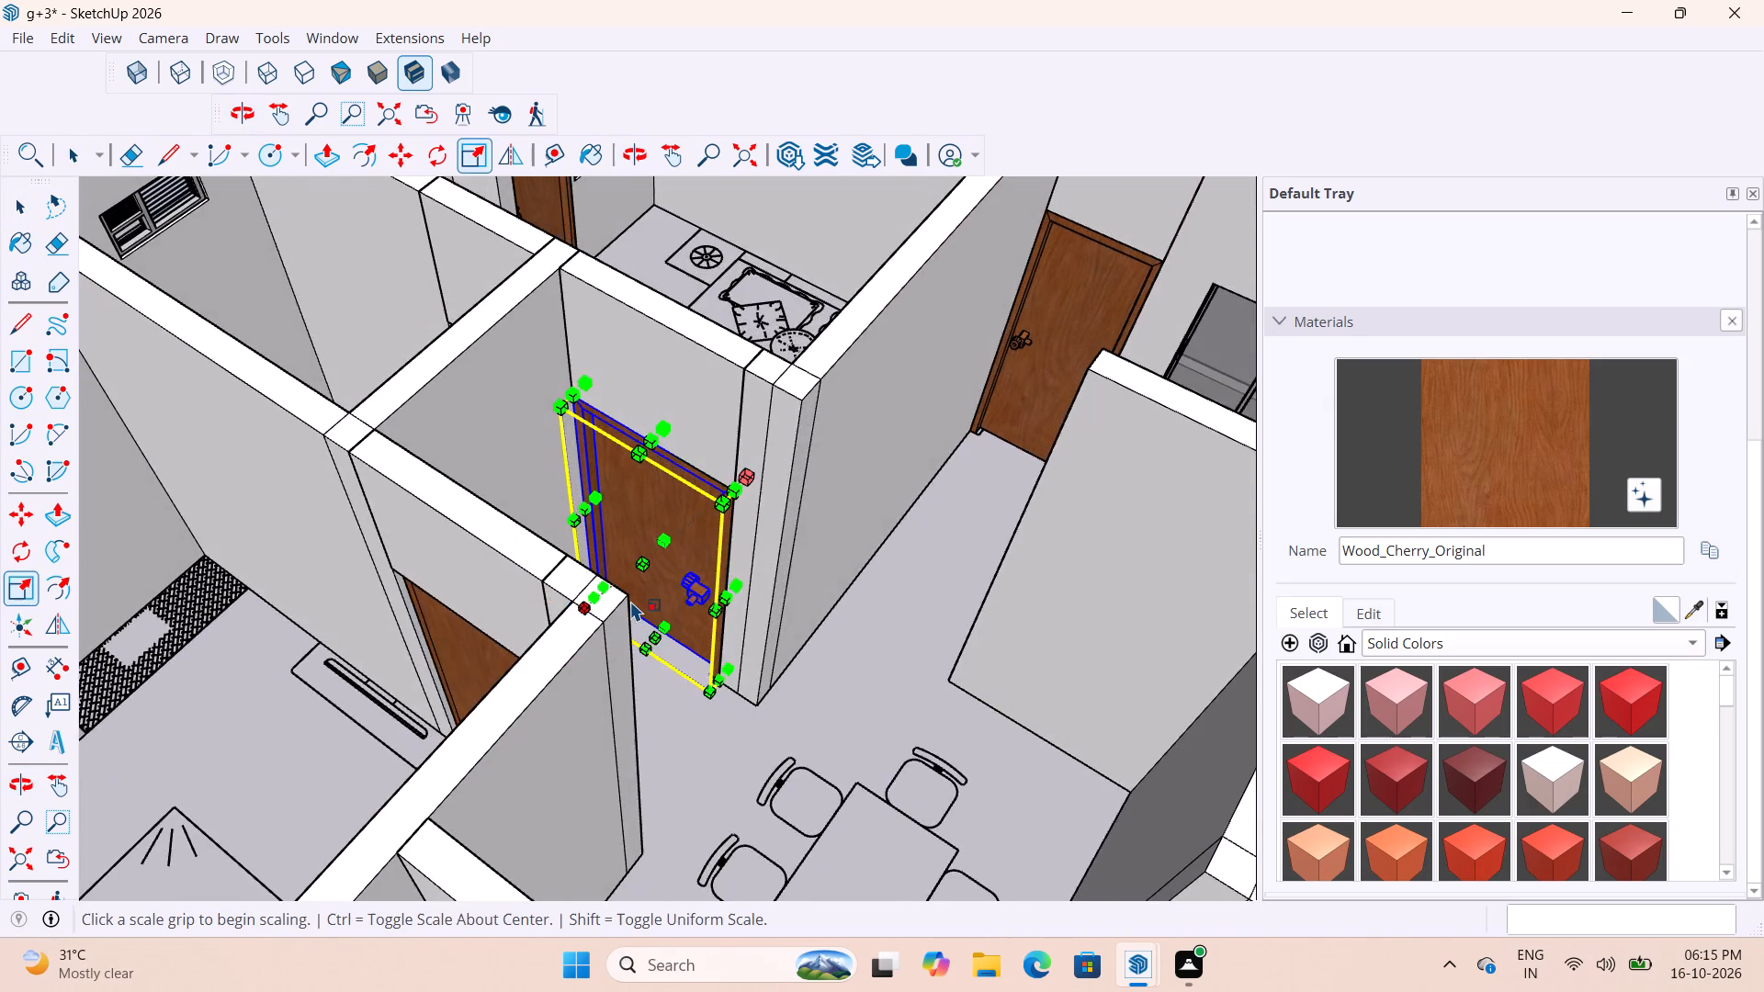
scroll(673, 538, "up", 6)
left_click(633, 359)
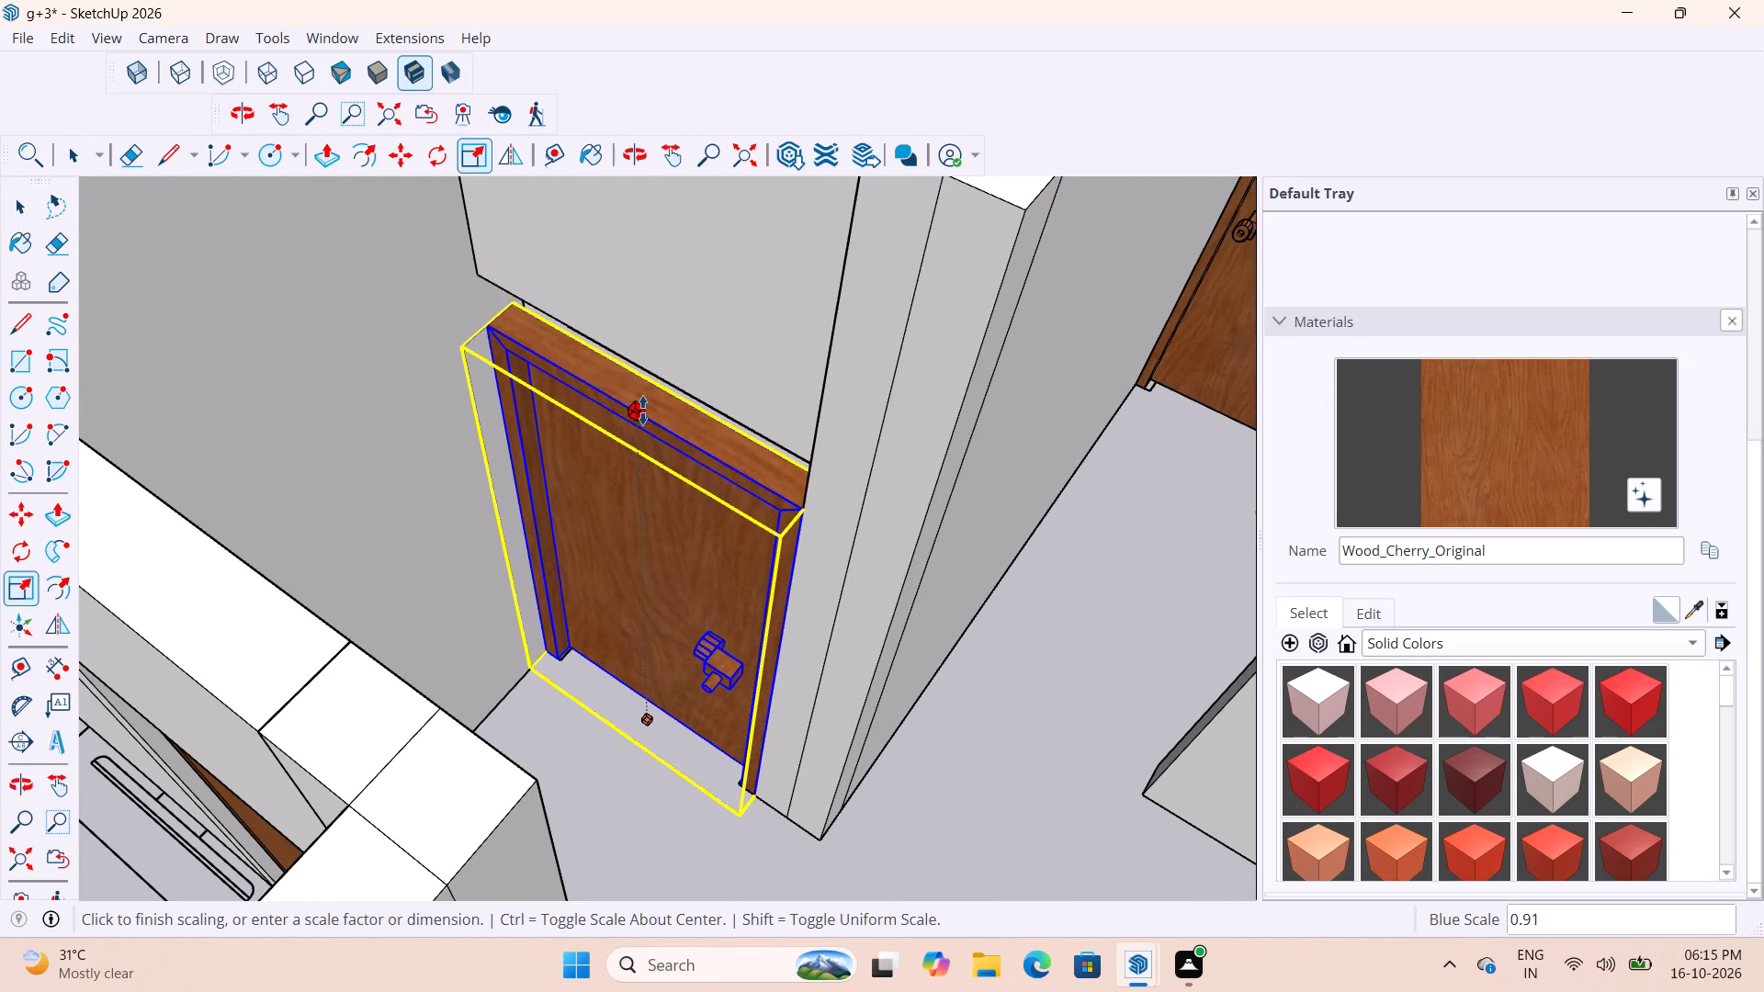
left_click(652, 369)
middle_click_drag(713, 475, 683, 348)
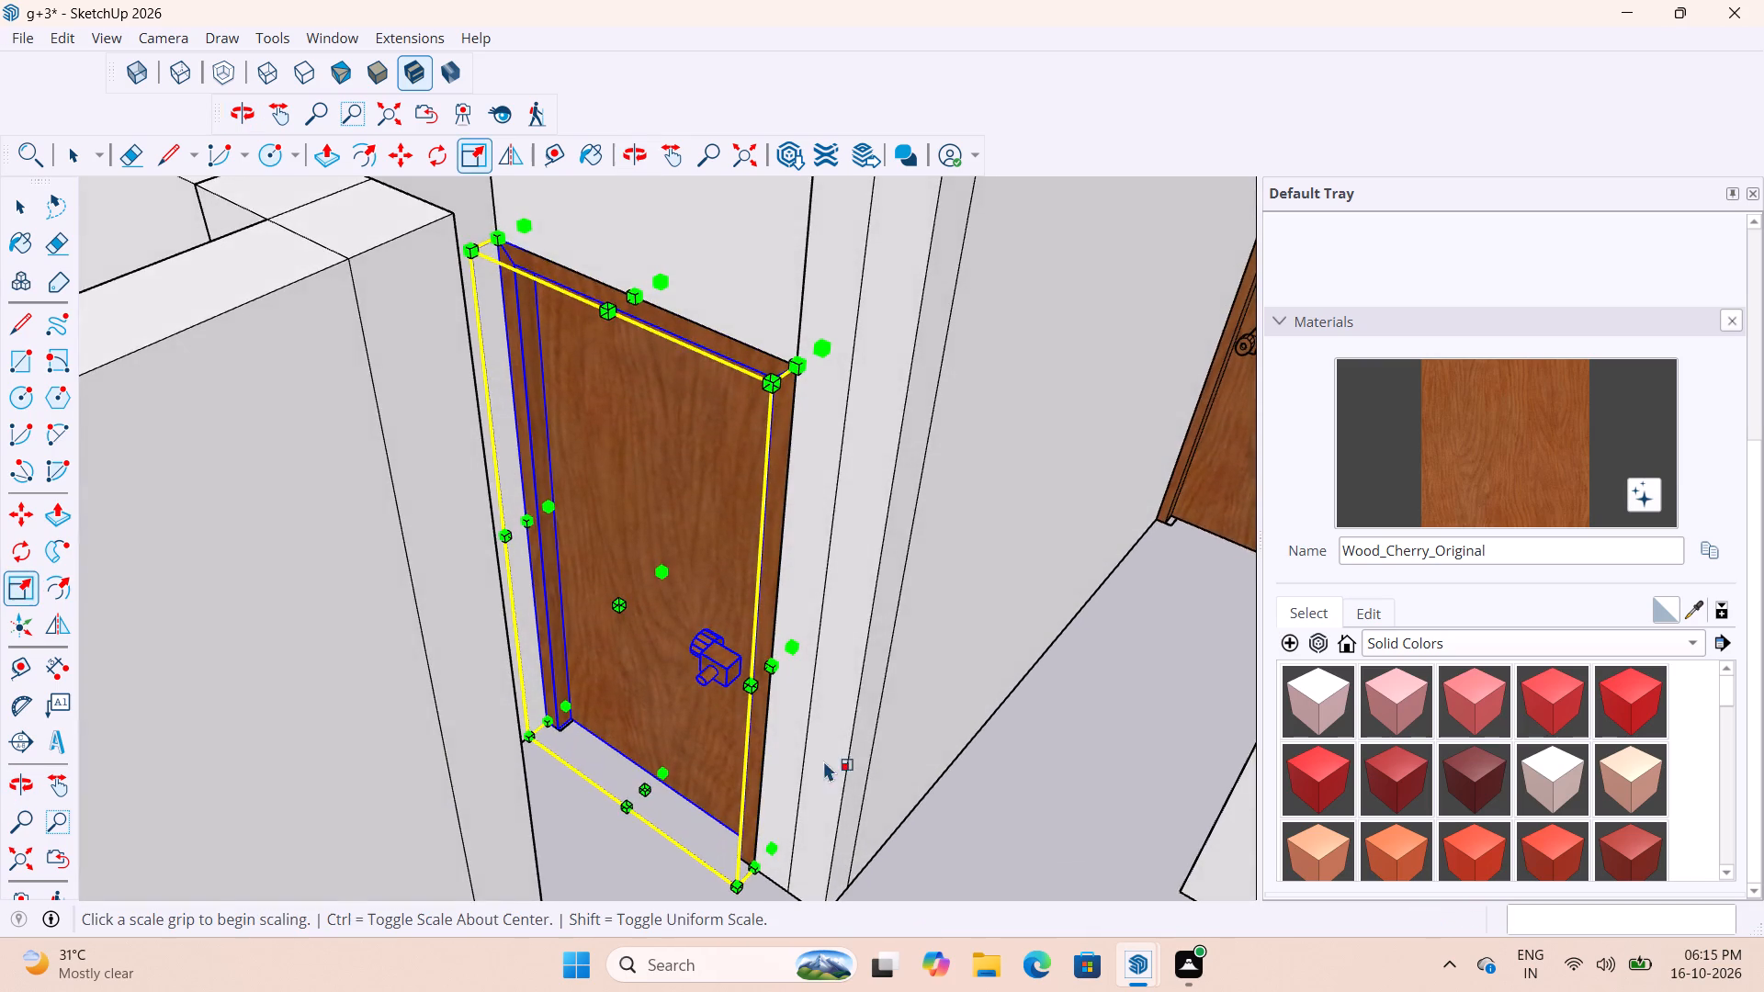
scroll(812, 807, "up", 3)
scroll(740, 650, "down", 10)
key("space")
left_click(790, 772)
scroll(763, 656, "down", 5)
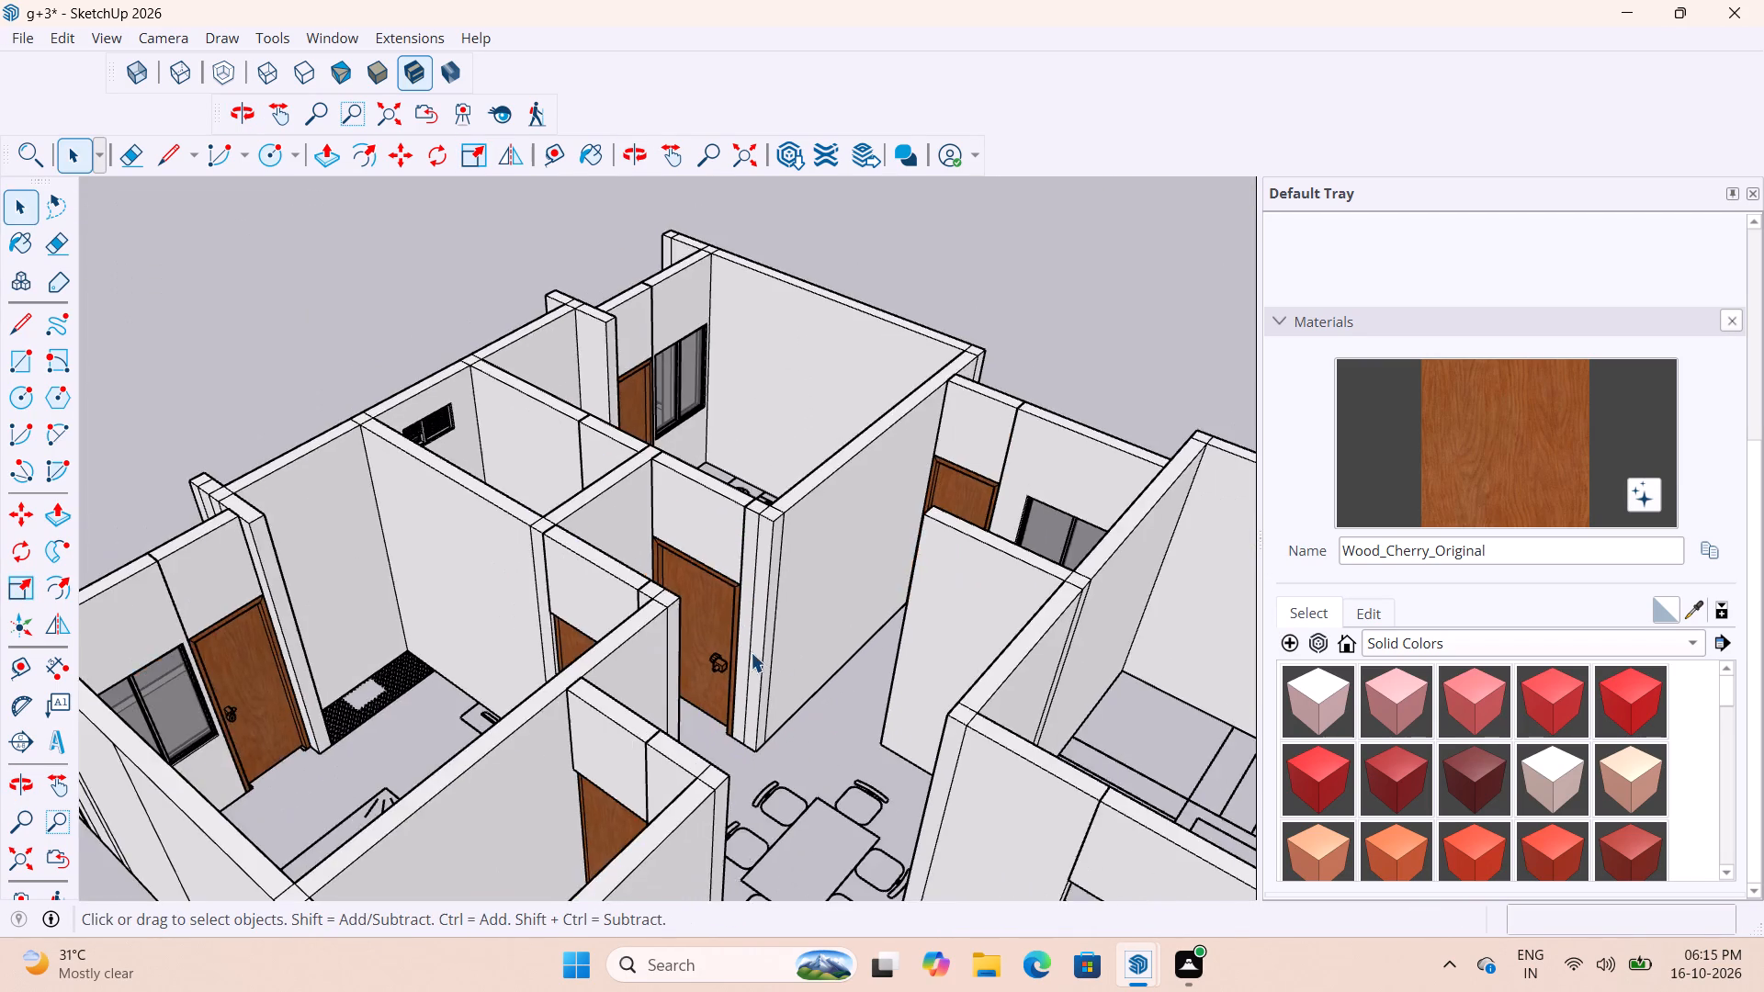
Examine both flats for doorways still without doors and find a placed door with the handle side needed in the other flat.
middle_click_drag(794, 656, 999, 699)
scroll(850, 611, "down", 9)
scroll(656, 561, "up", 9)
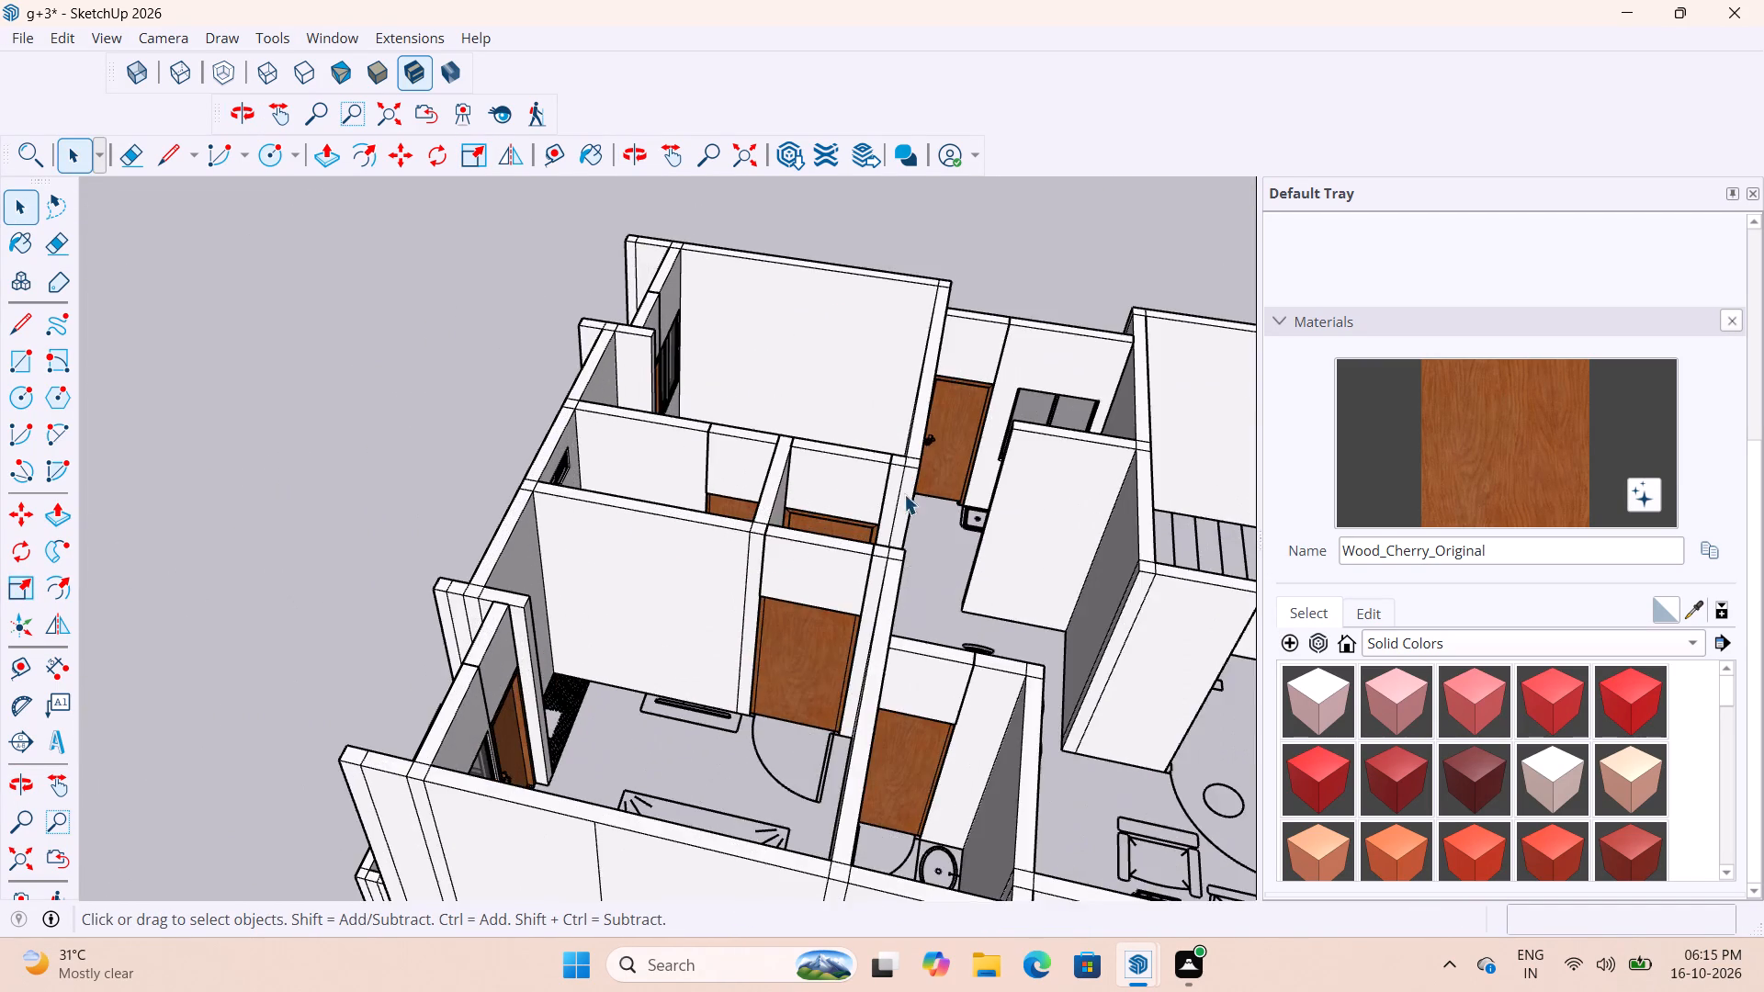
middle_click_drag(828, 495, 609, 664)
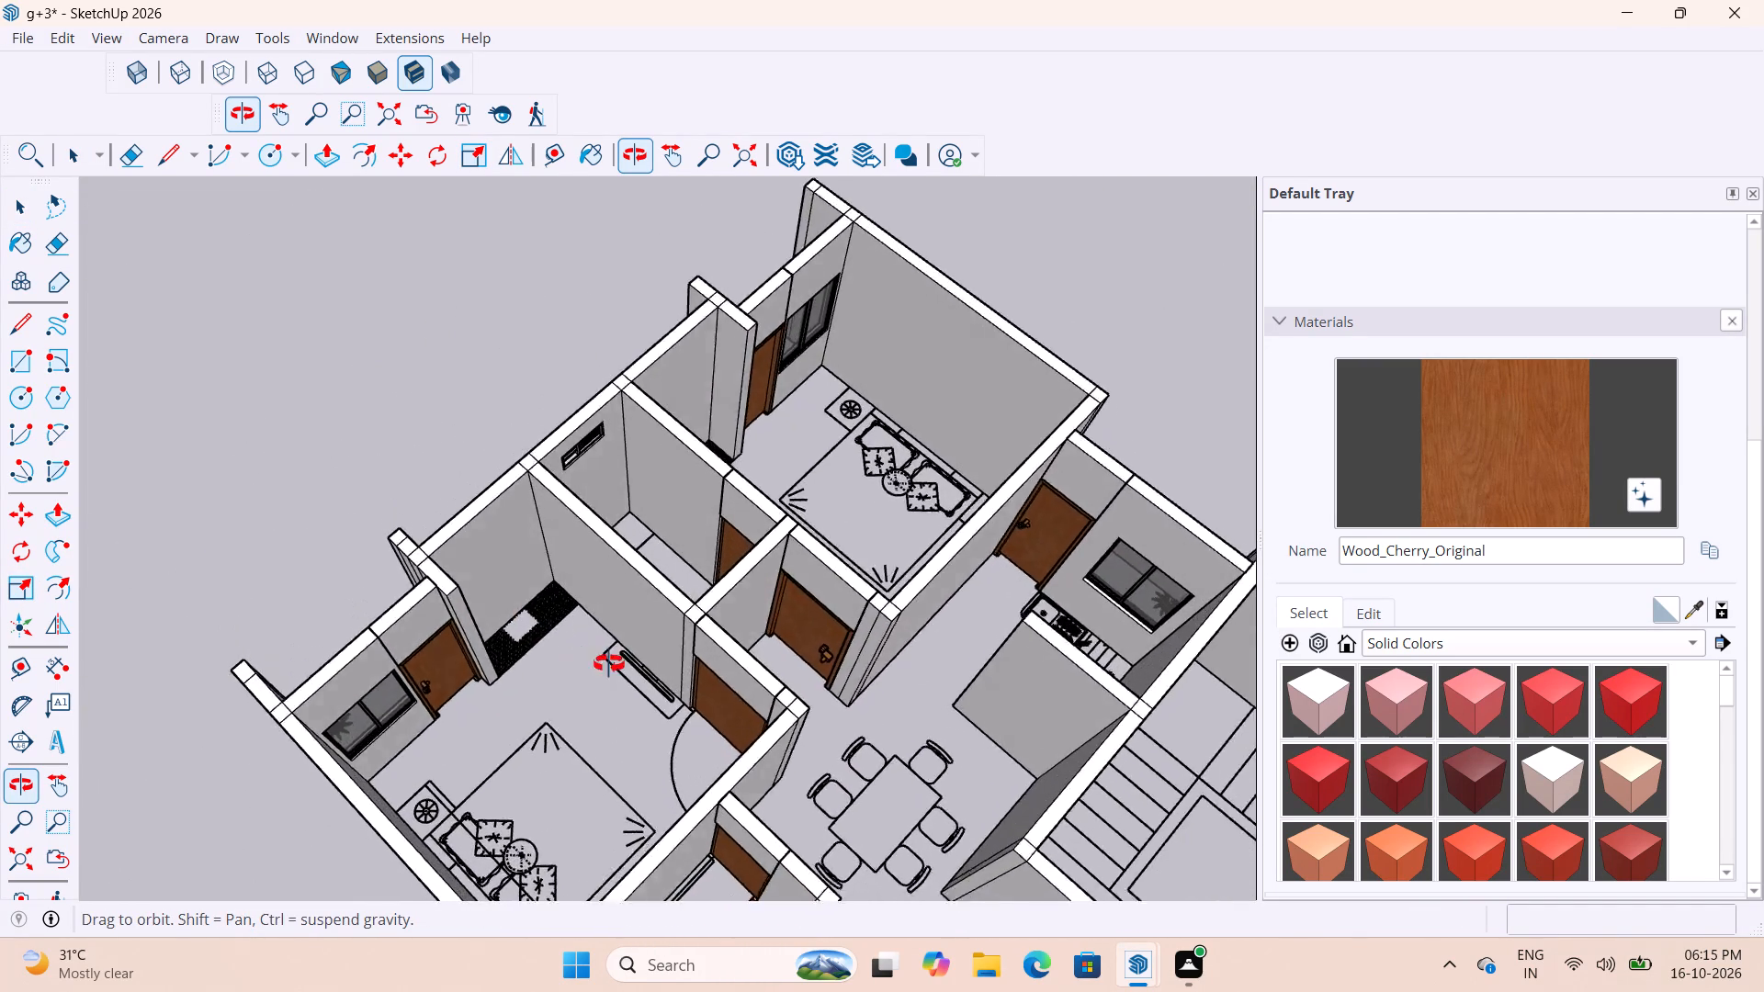
middle_click_drag(609, 664, 721, 696)
scroll(505, 566, "down", 10)
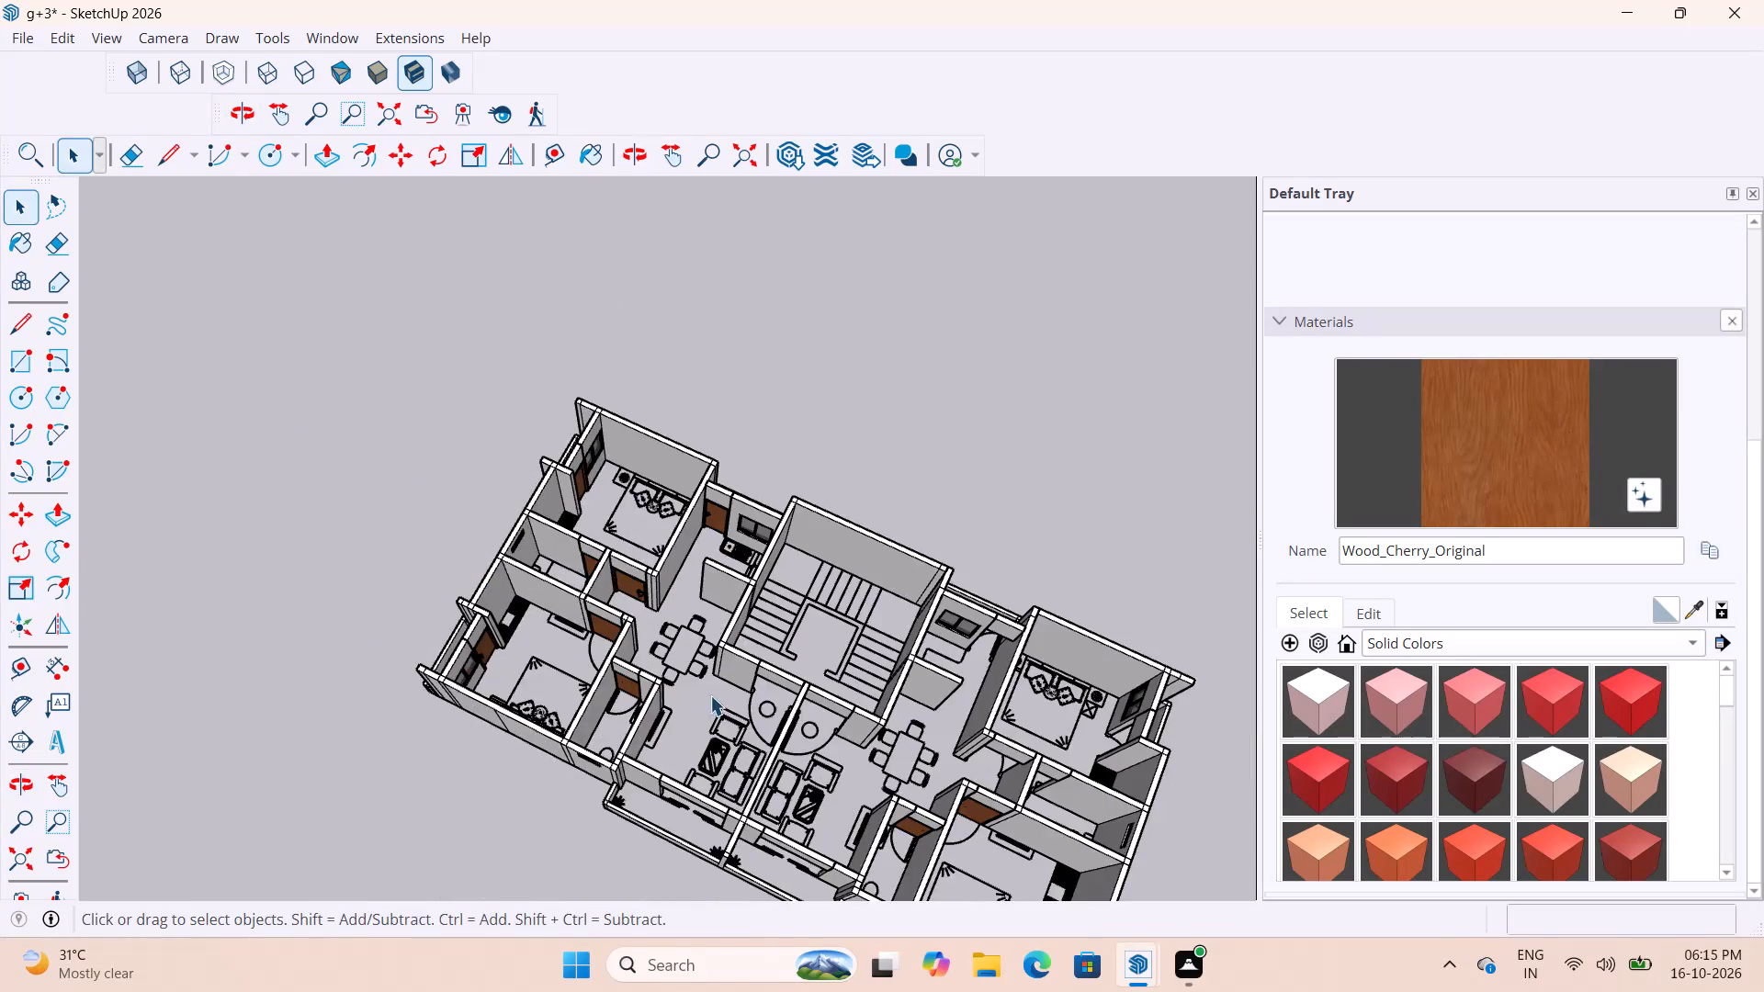
middle_click_drag(733, 692, 832, 642)
scroll(666, 739, "up", 5)
scroll(514, 628, "down", 6)
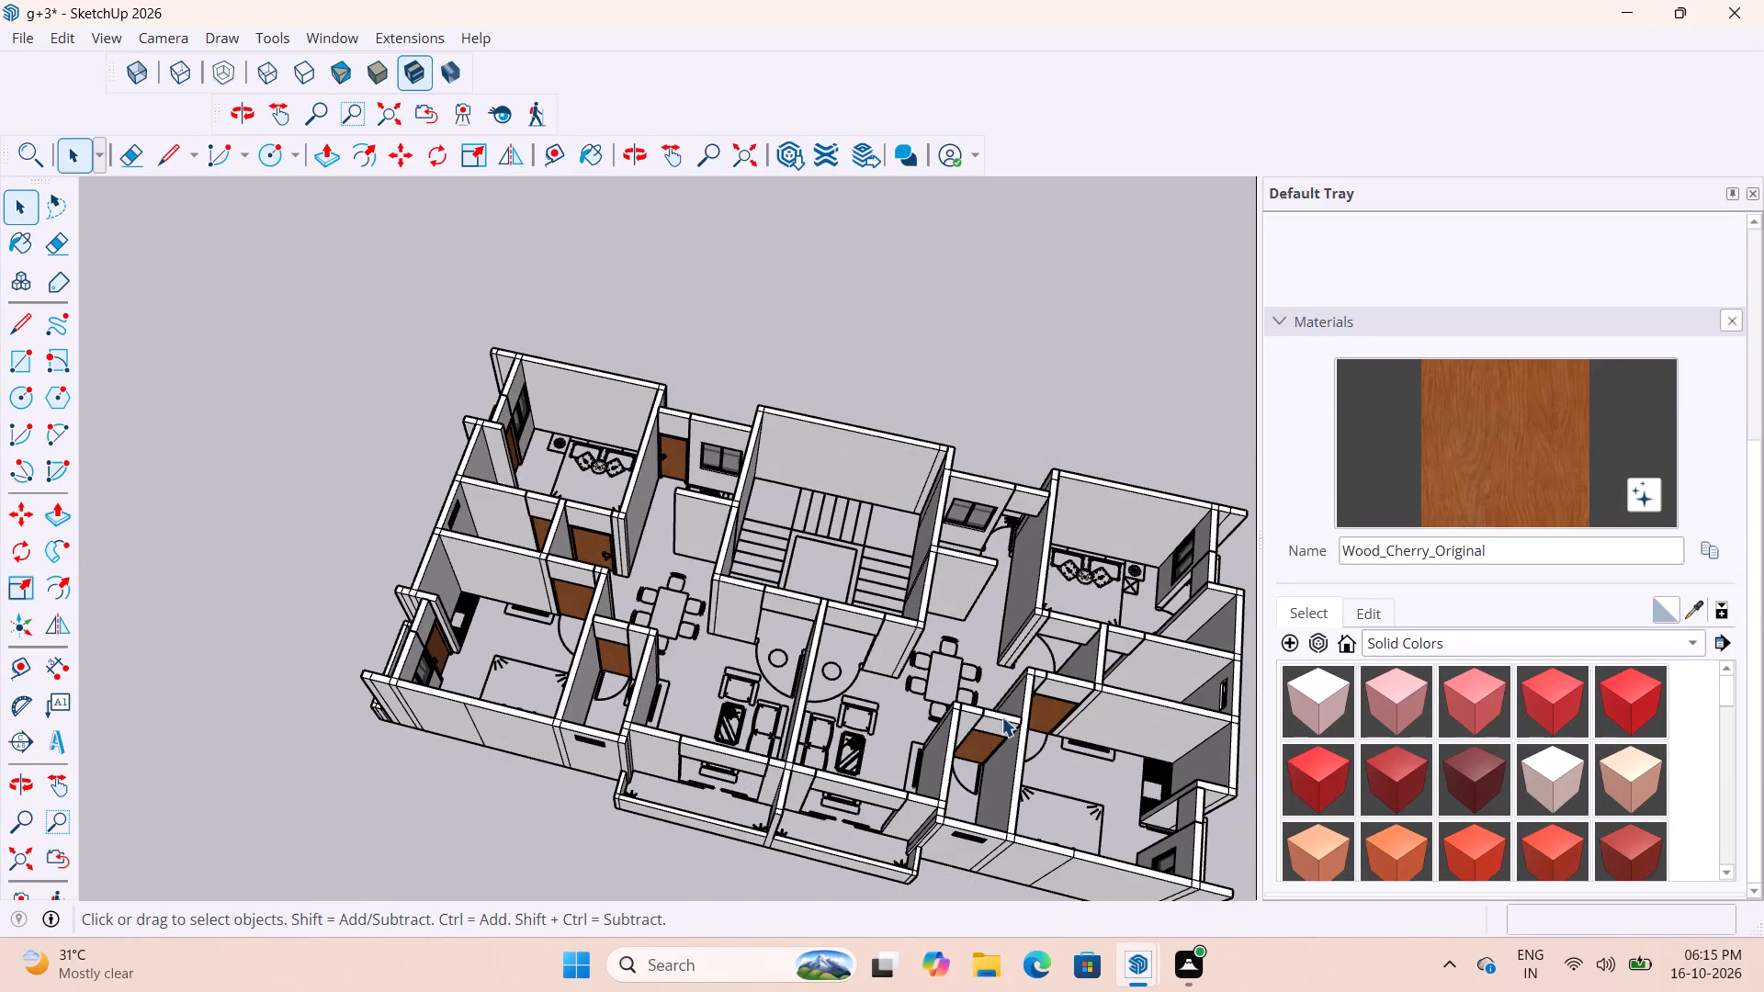
scroll(893, 662, "up", 7)
scroll(890, 633, "down", 5)
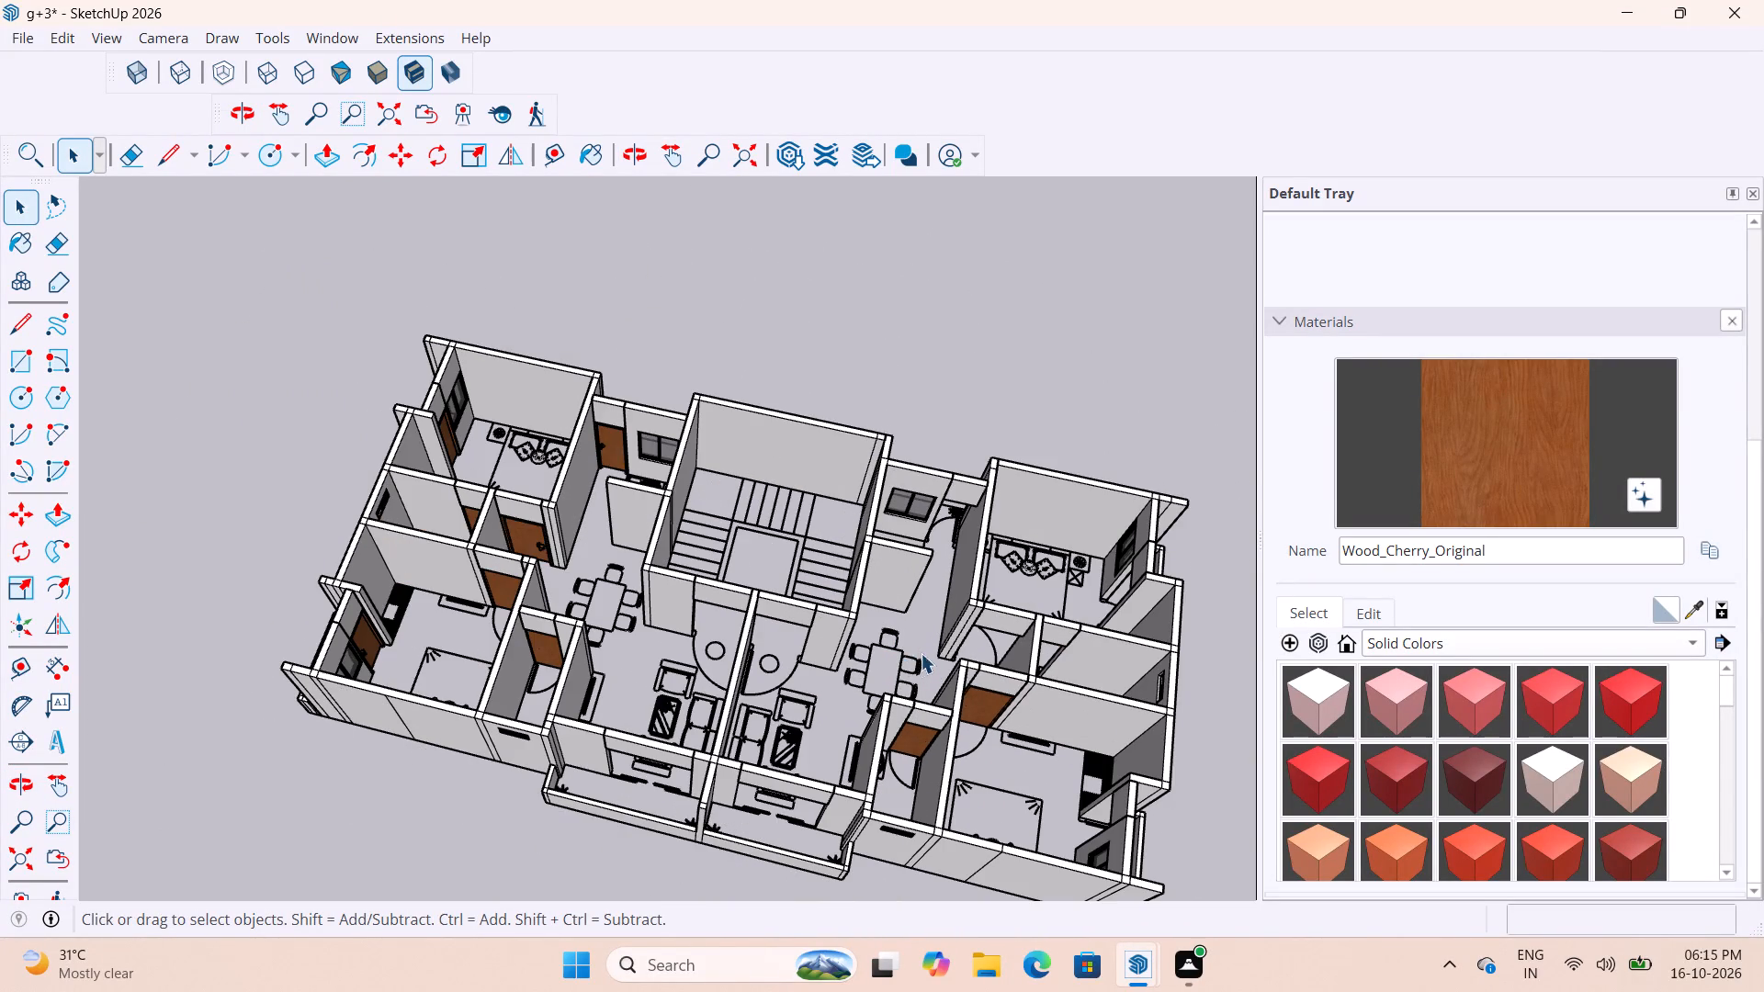
scroll(849, 635, "up", 3)
scroll(890, 637, "down", 4)
scroll(964, 661, "up", 3)
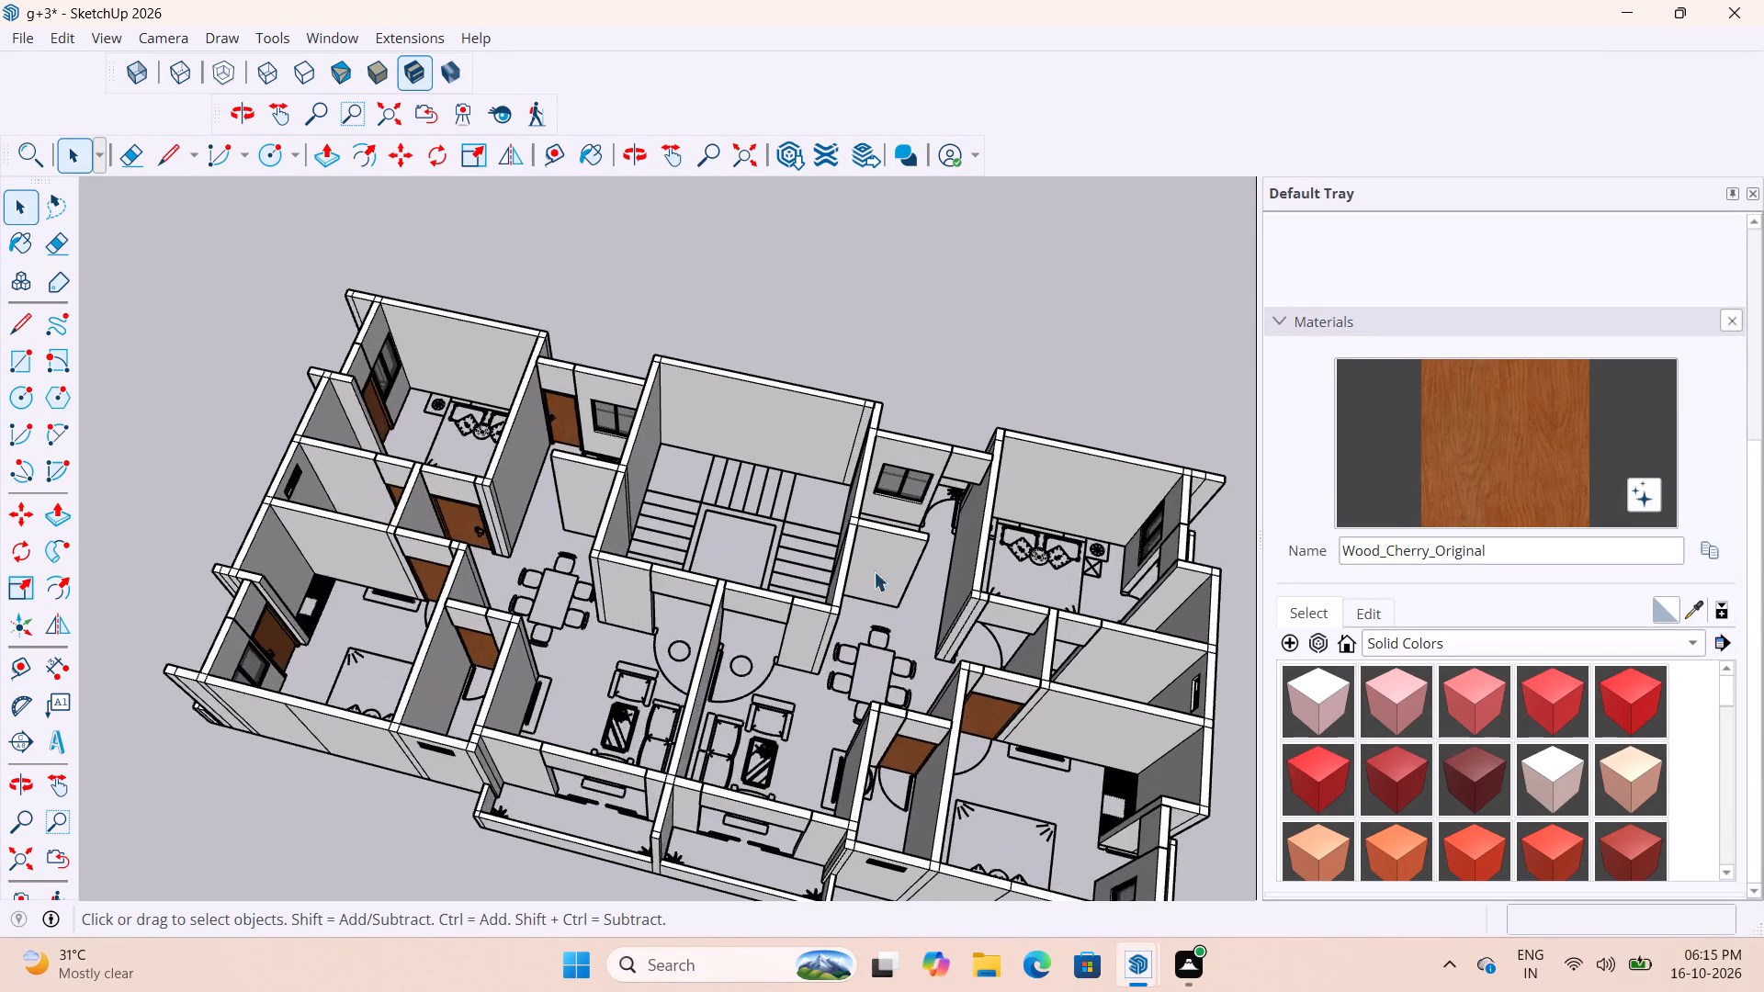
scroll(866, 572, "down", 5)
scroll(1233, 675, "up", 6)
scroll(910, 639, "down", 6)
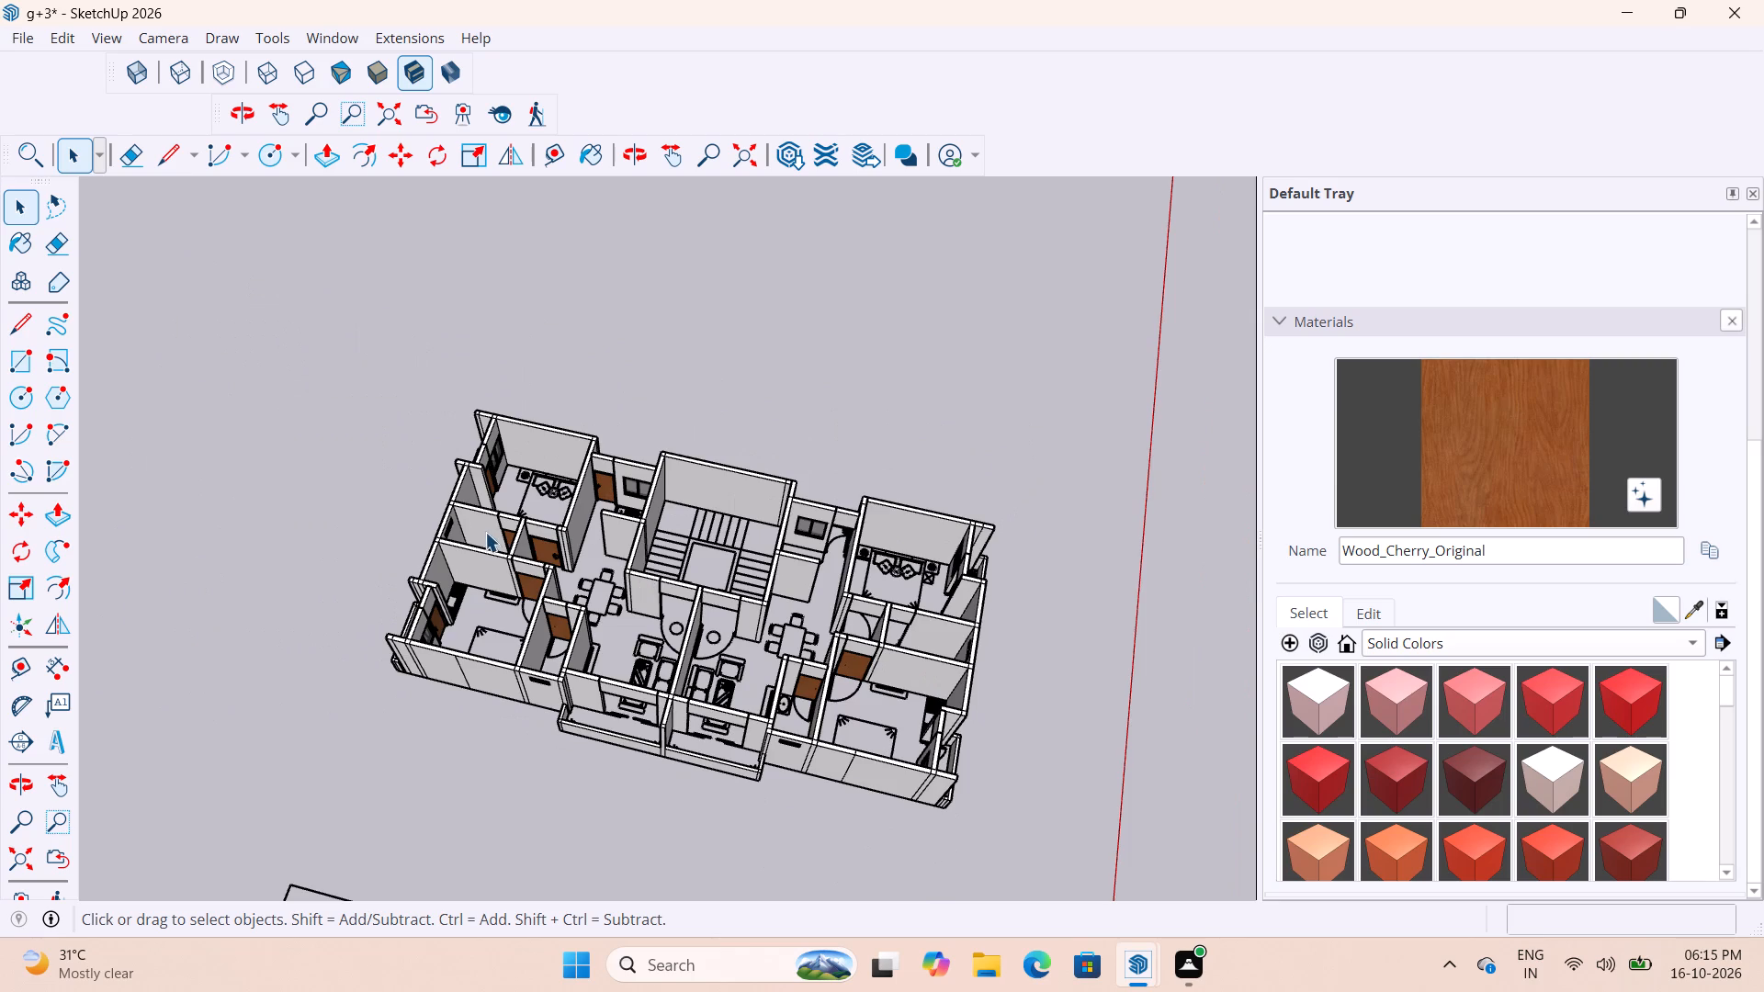
scroll(485, 532, "up", 4)
scroll(347, 541, "down", 9)
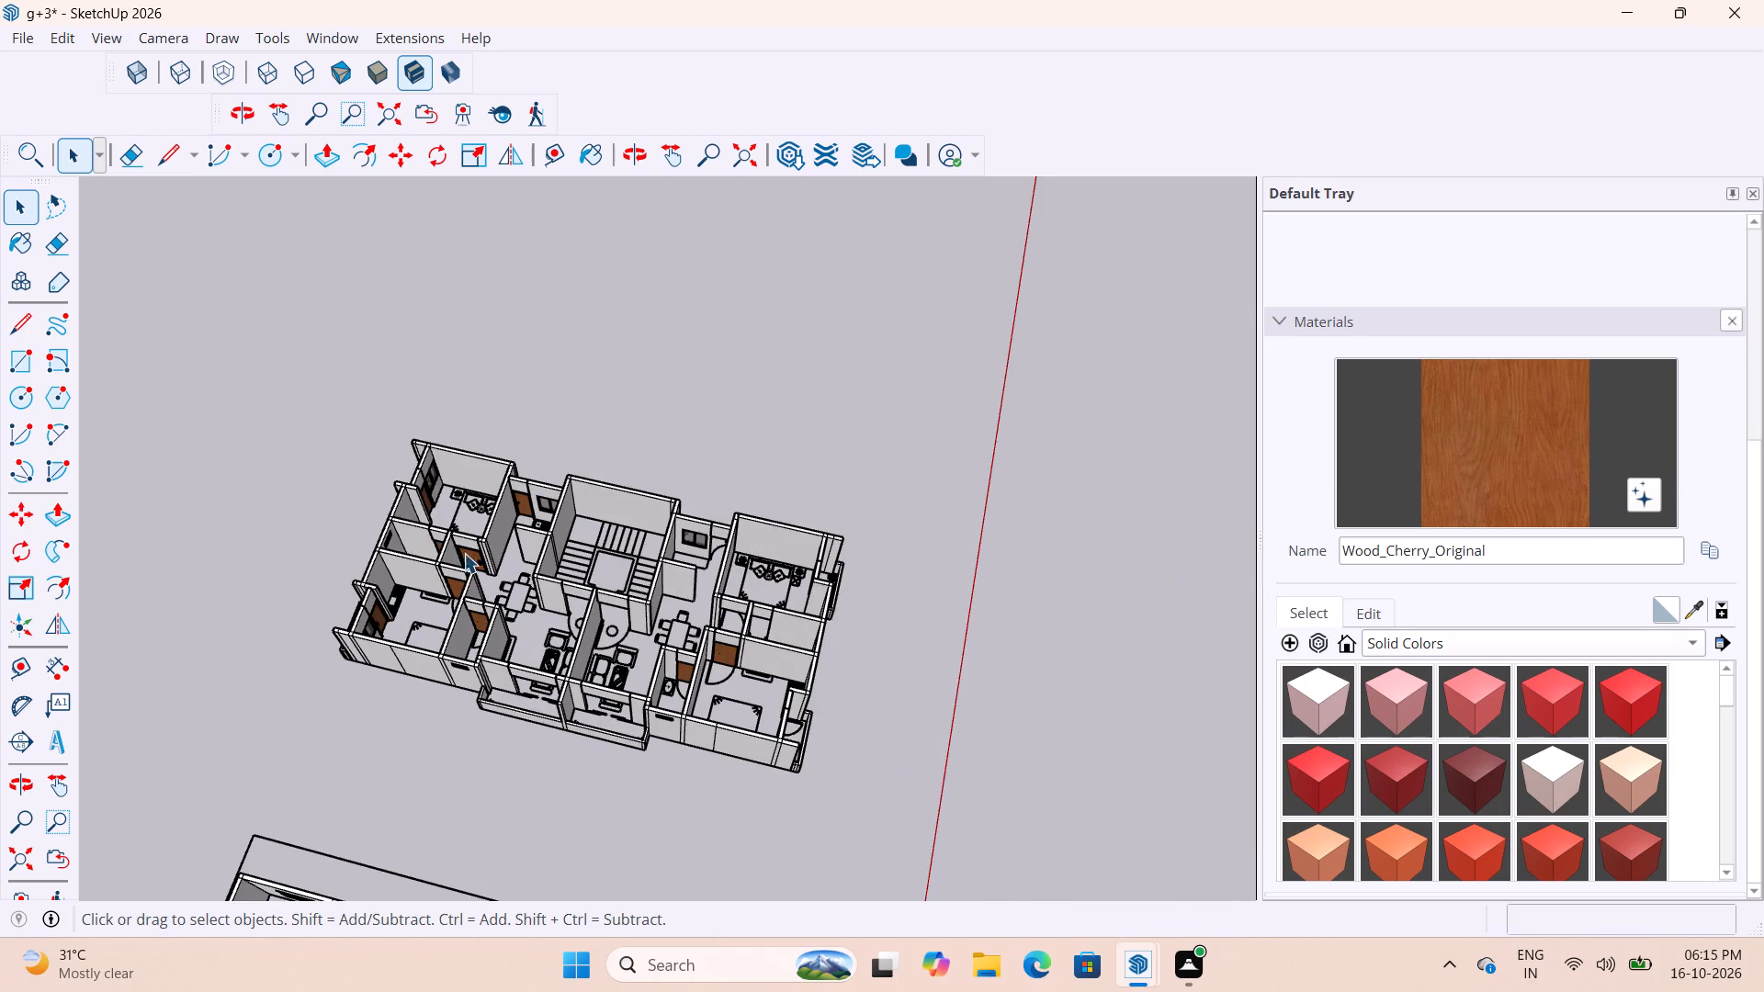
Copy the kitchen door about 31' 11" into the other flat, onto the jamb corner of the bedroom doorway off the passage.
scroll(464, 533, "up", 4)
scroll(627, 506, "up", 20)
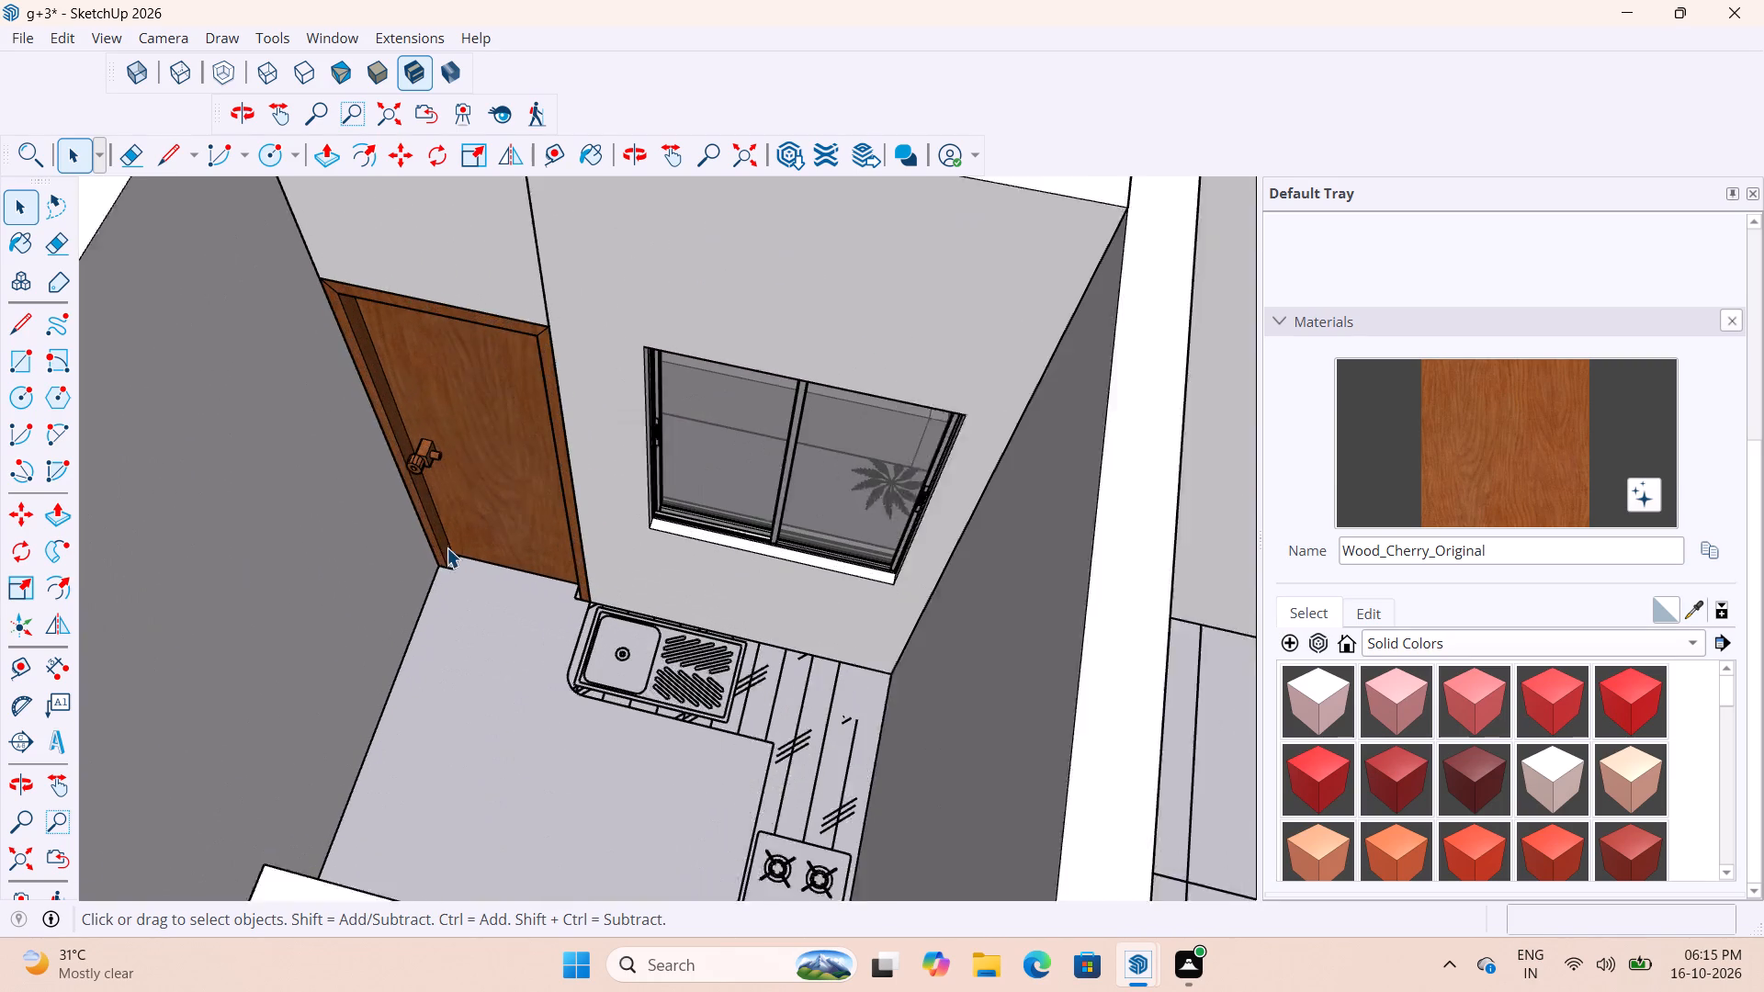
scroll(447, 547, "up", 1)
left_click(441, 550)
key("m")
scroll(452, 576, "up", 3)
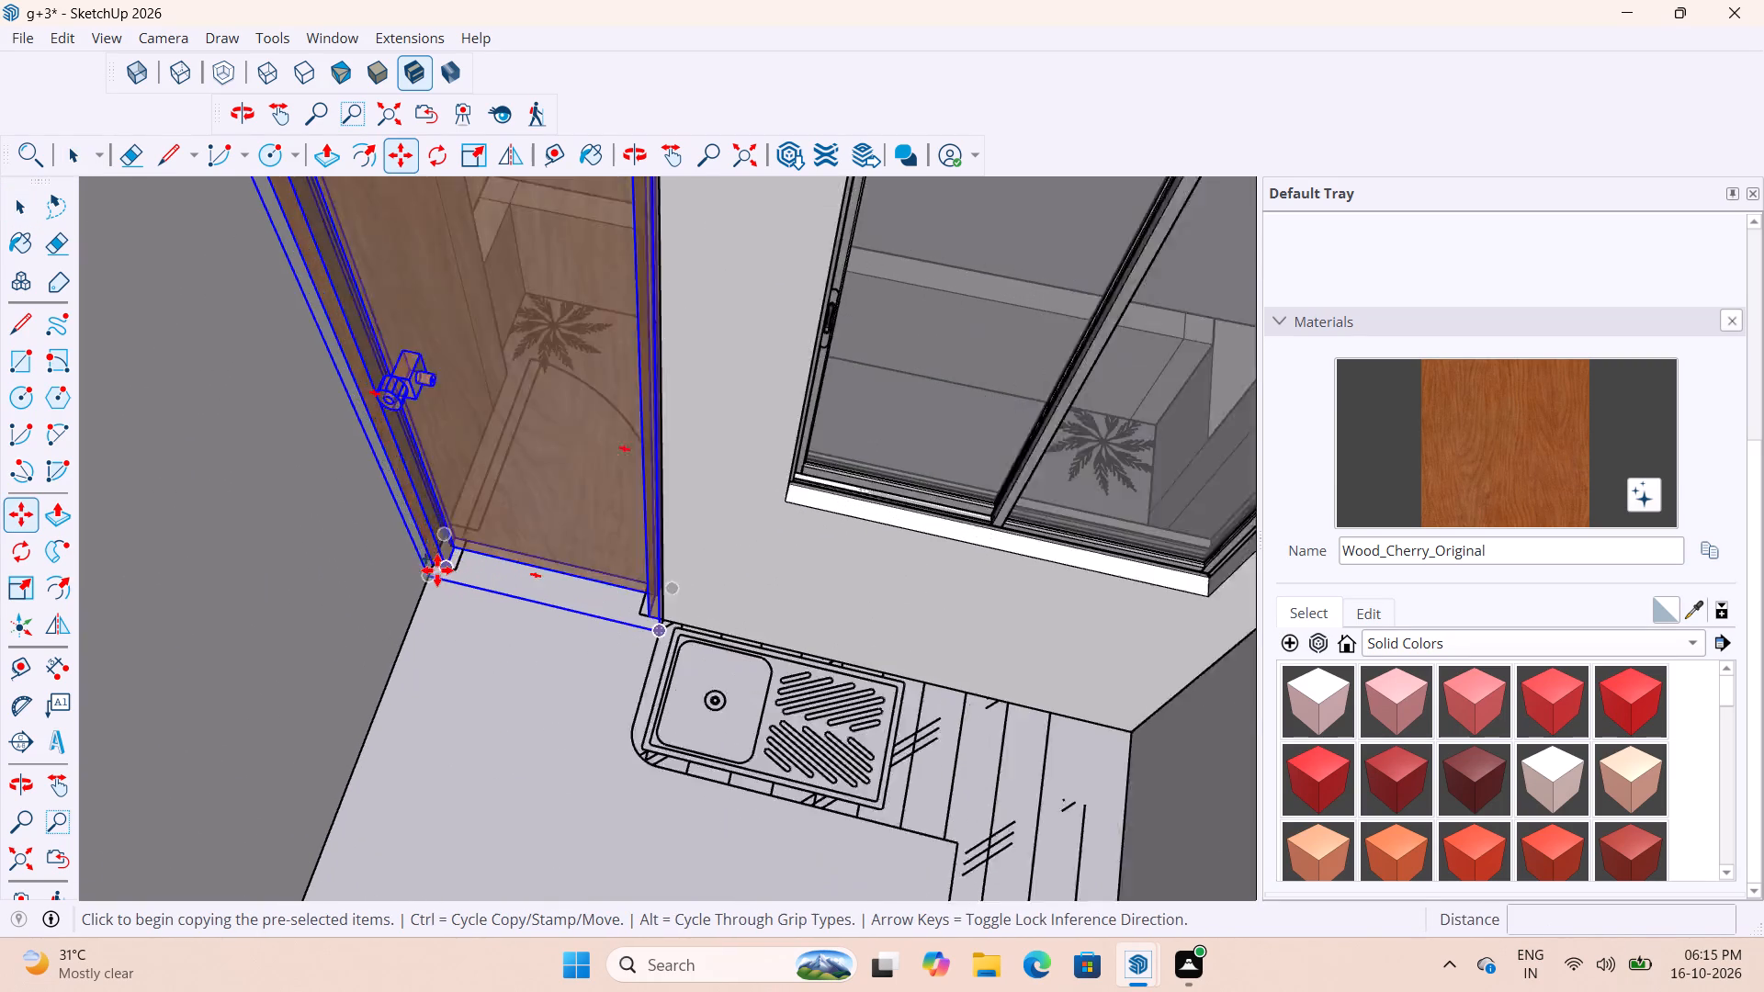
scroll(437, 570, "up", 9)
left_click_drag(447, 565, 464, 569)
scroll(778, 432, "down", 12)
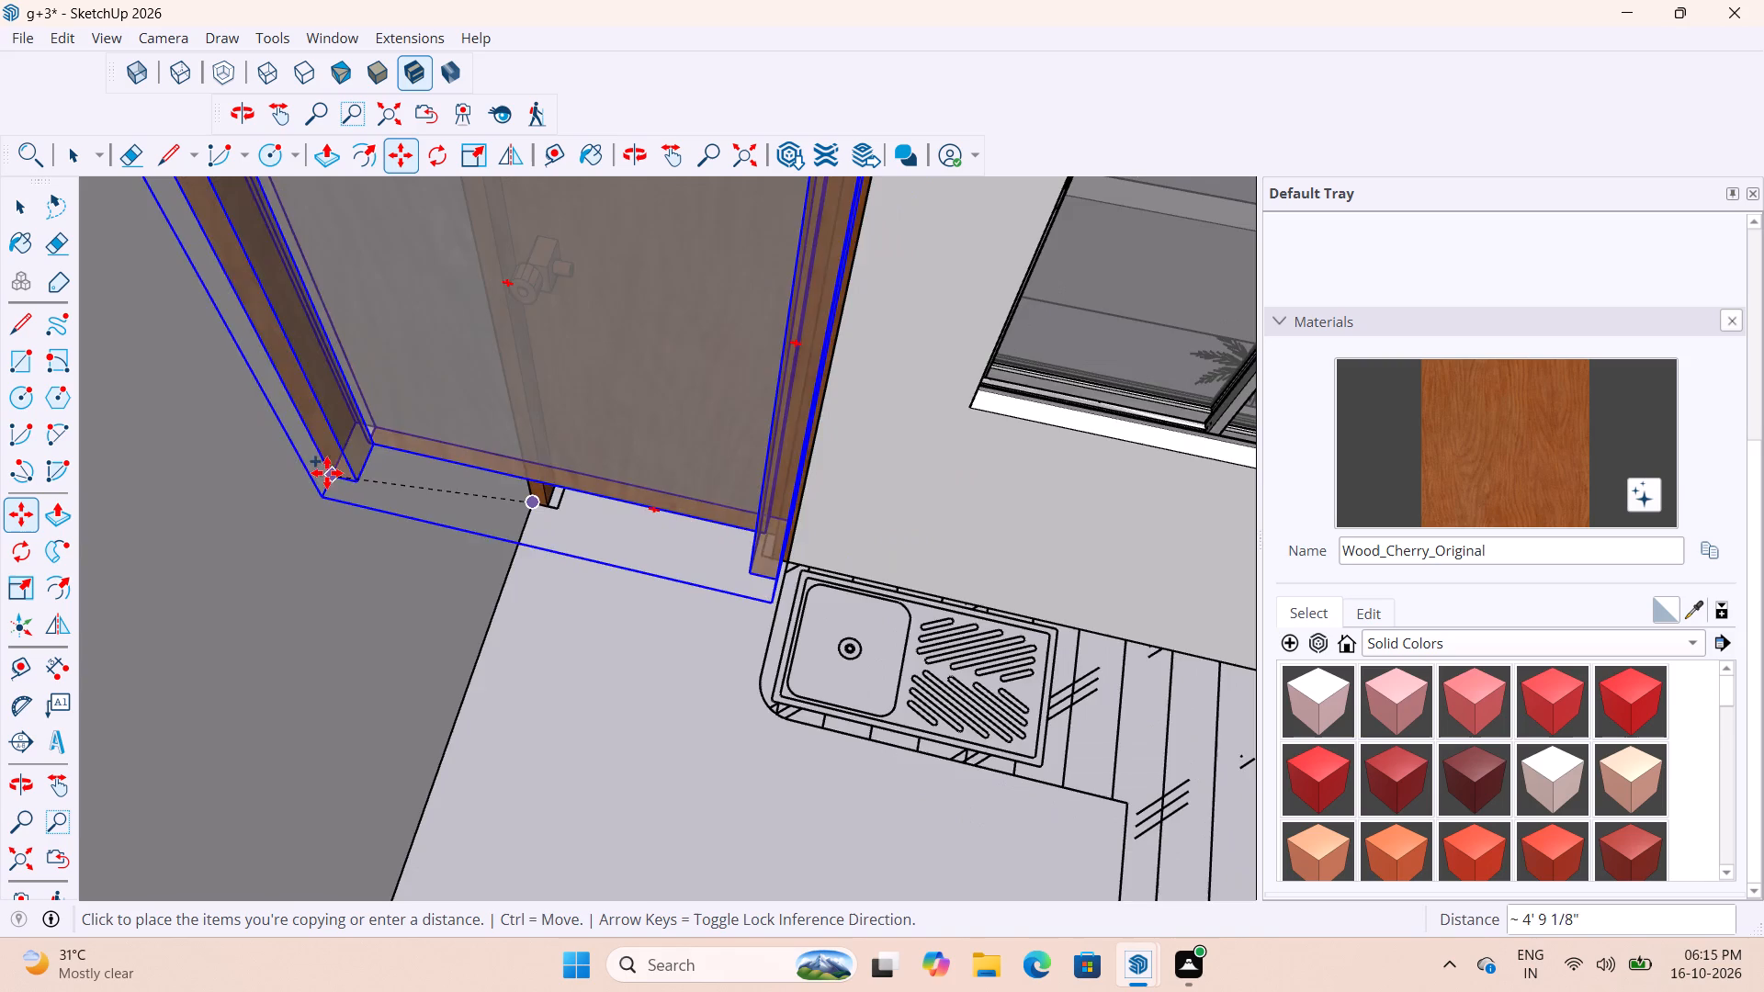
scroll(327, 473, "down", 19)
scroll(309, 485, "down", 12)
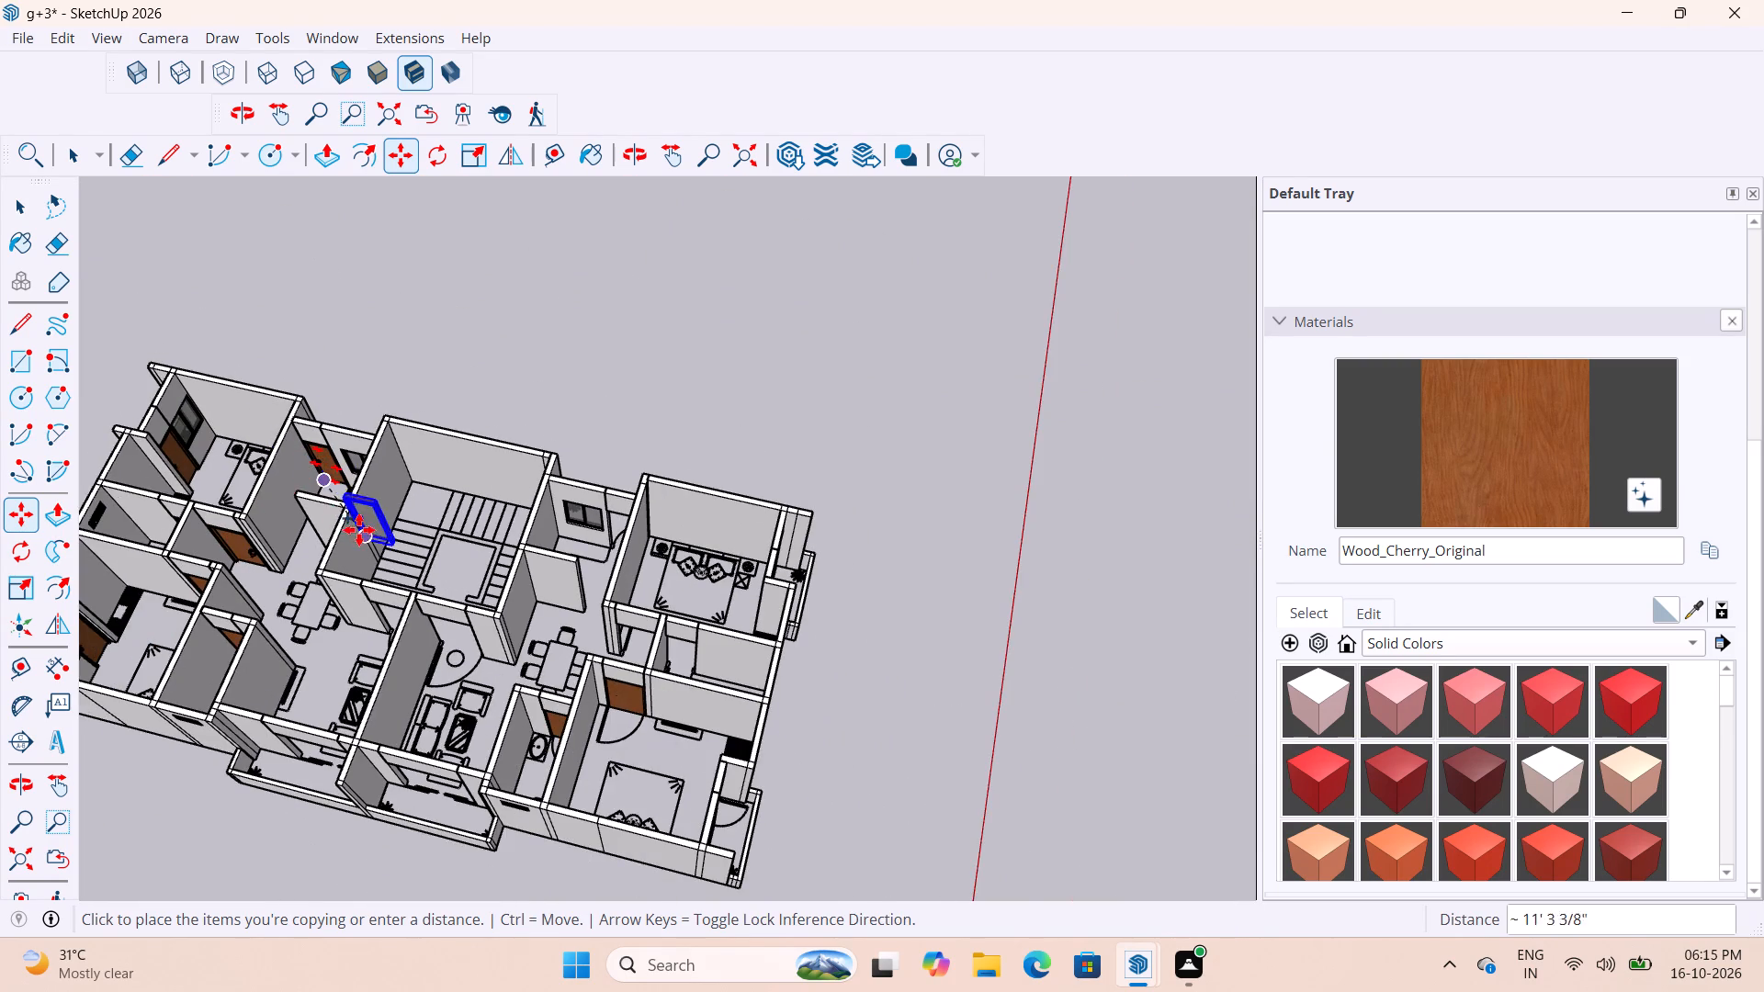
scroll(525, 547, "up", 9)
scroll(807, 519, "down", 5)
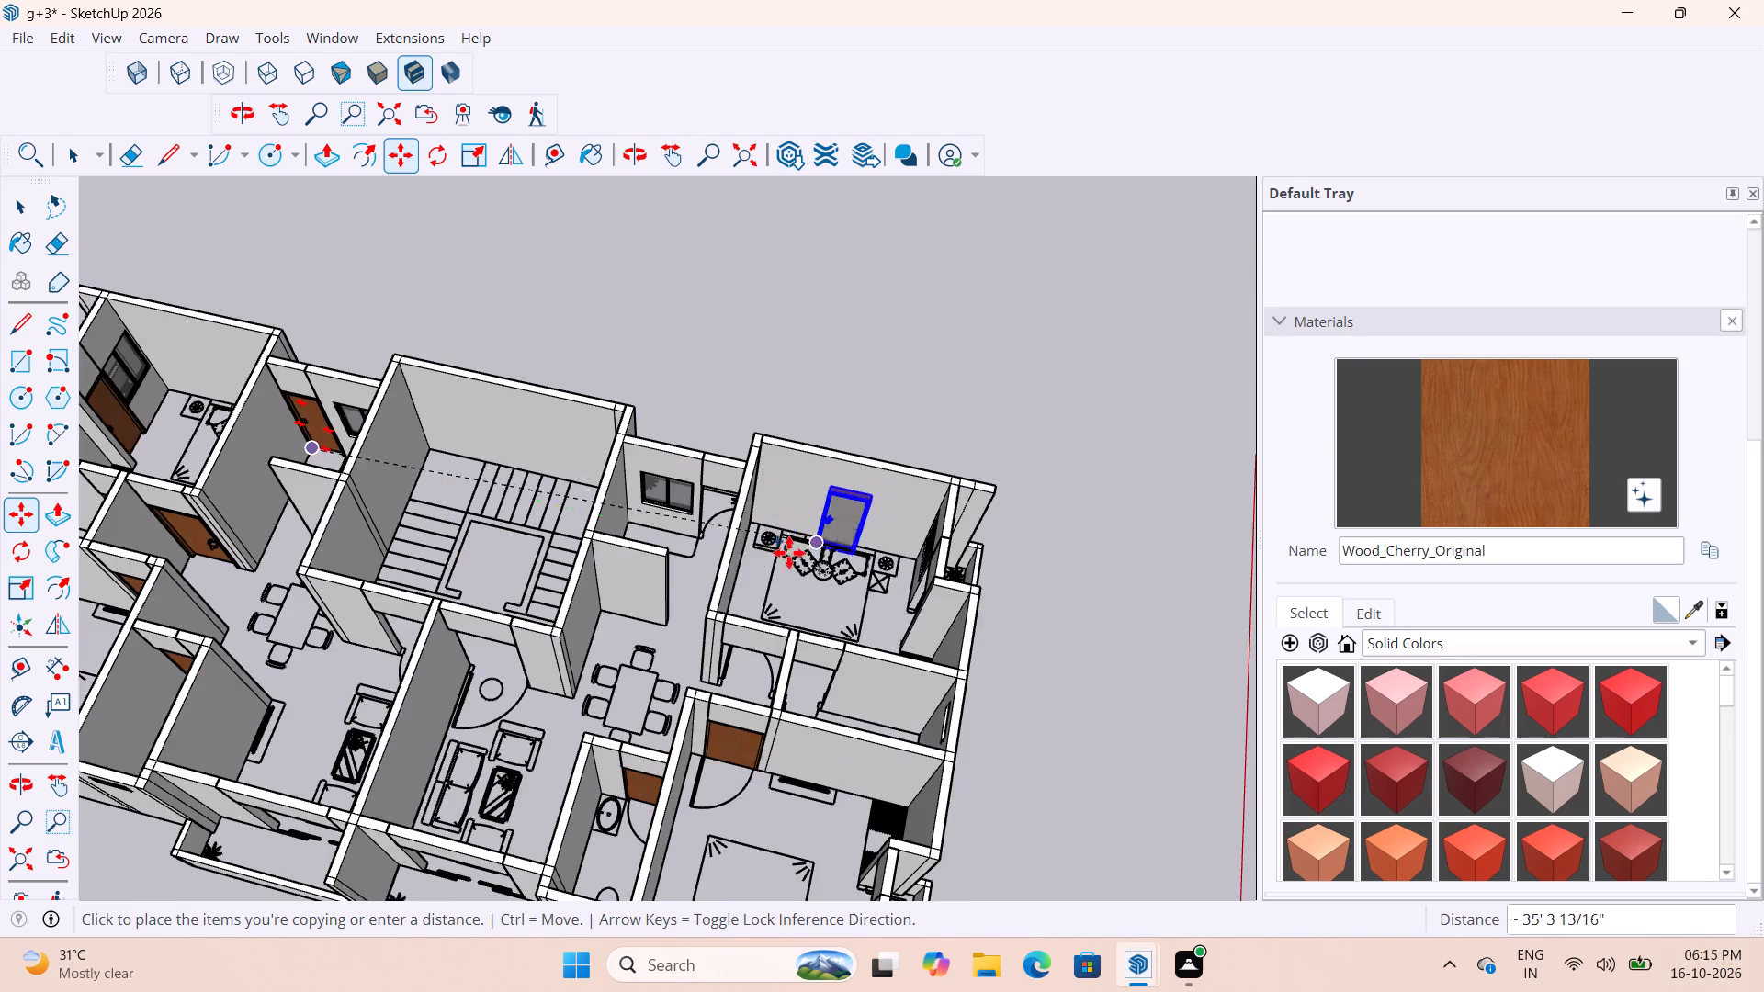
scroll(670, 578, "up", 3)
middle_click_drag(690, 578, 752, 608)
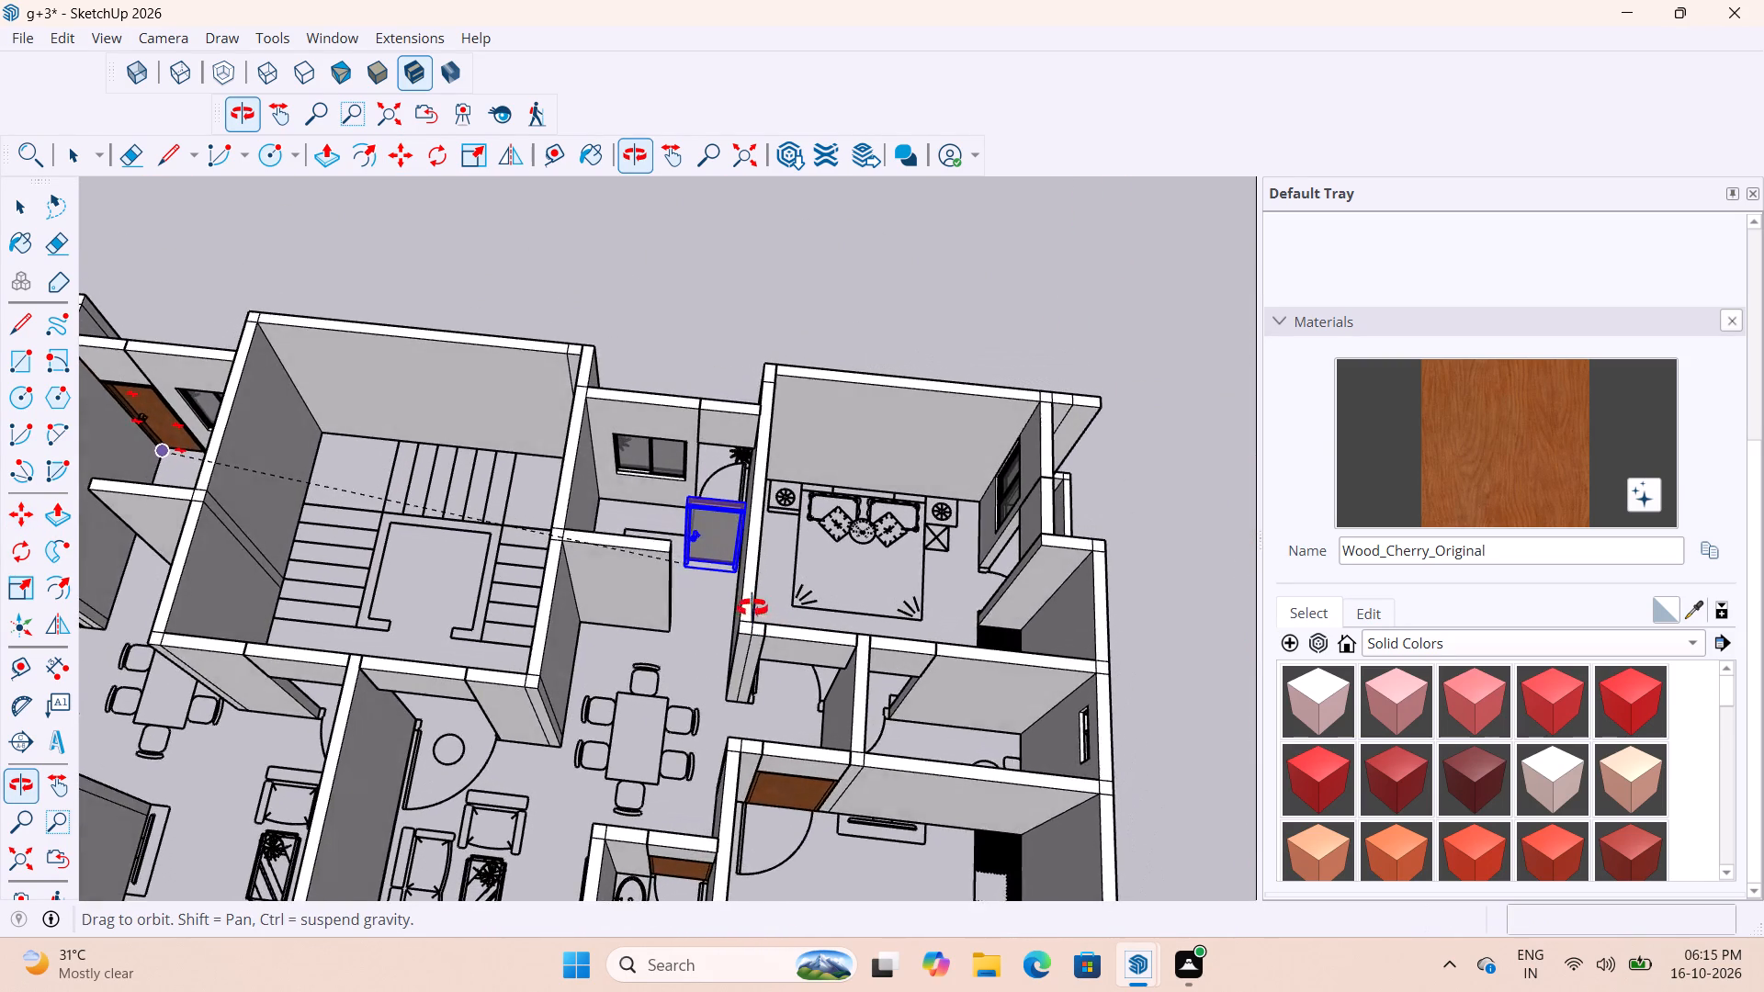
middle_click_drag(752, 608, 763, 555)
scroll(748, 672, "up", 7)
scroll(734, 643, "down", 5)
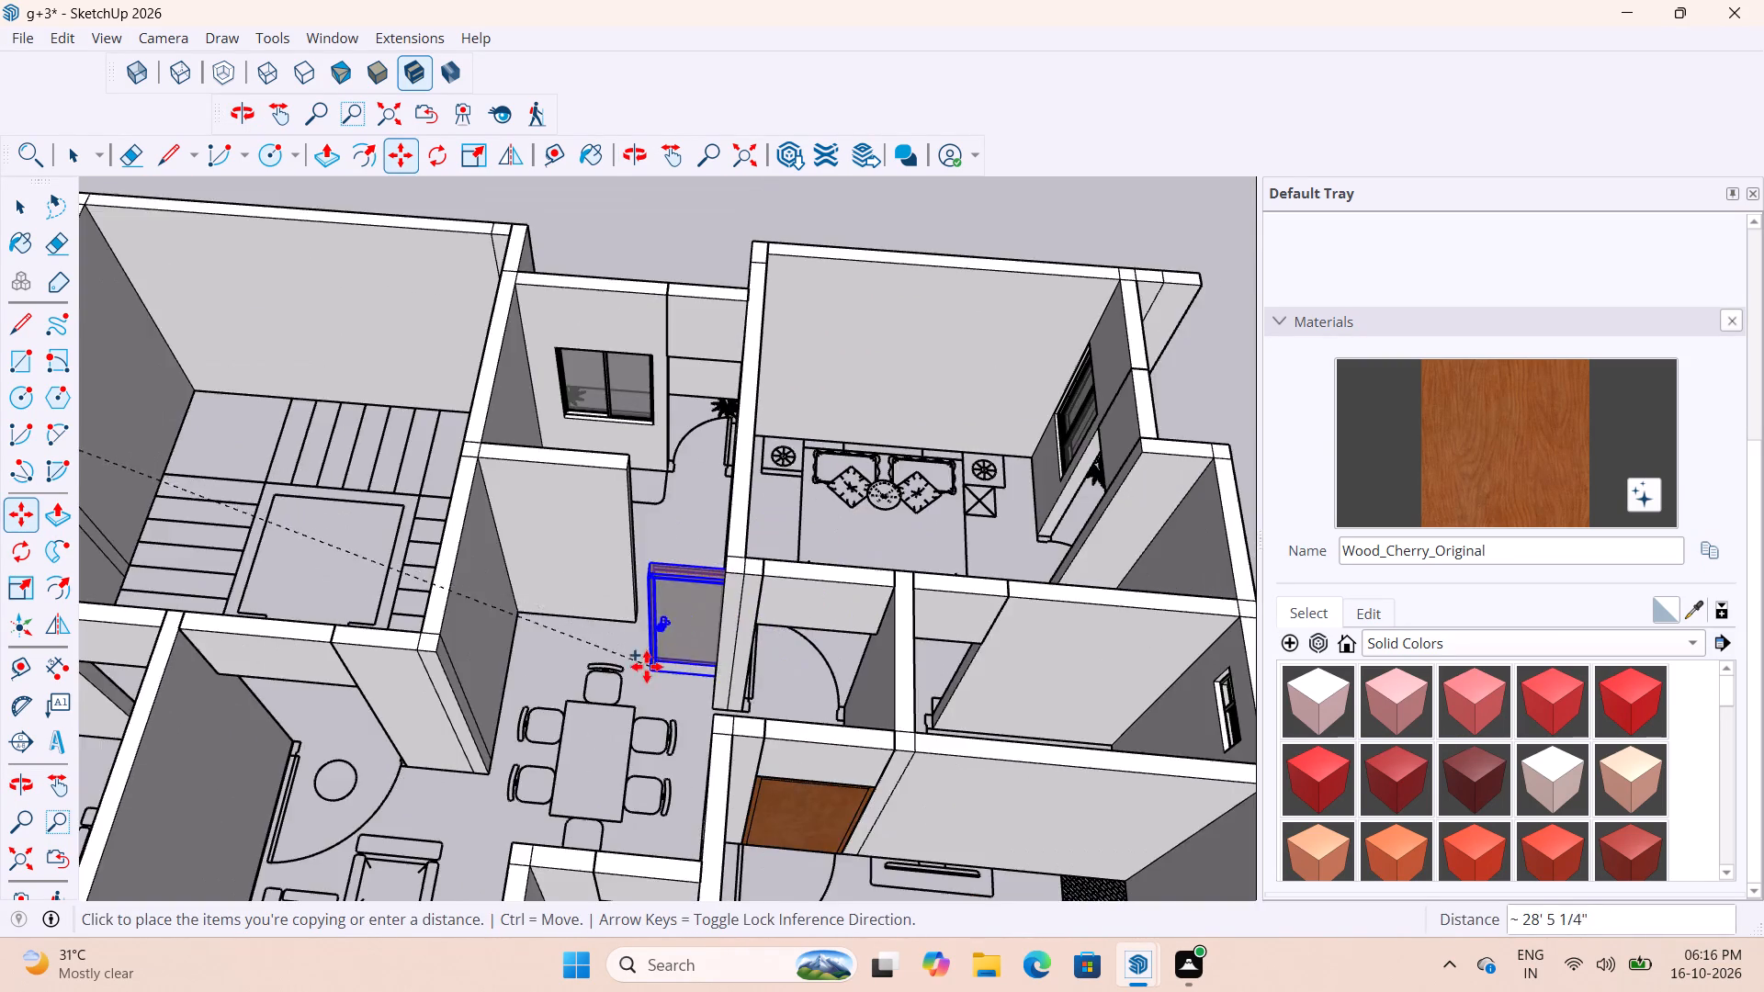
scroll(647, 667, "down", 4)
scroll(889, 690, "up", 3)
middle_click_drag(862, 708, 880, 769)
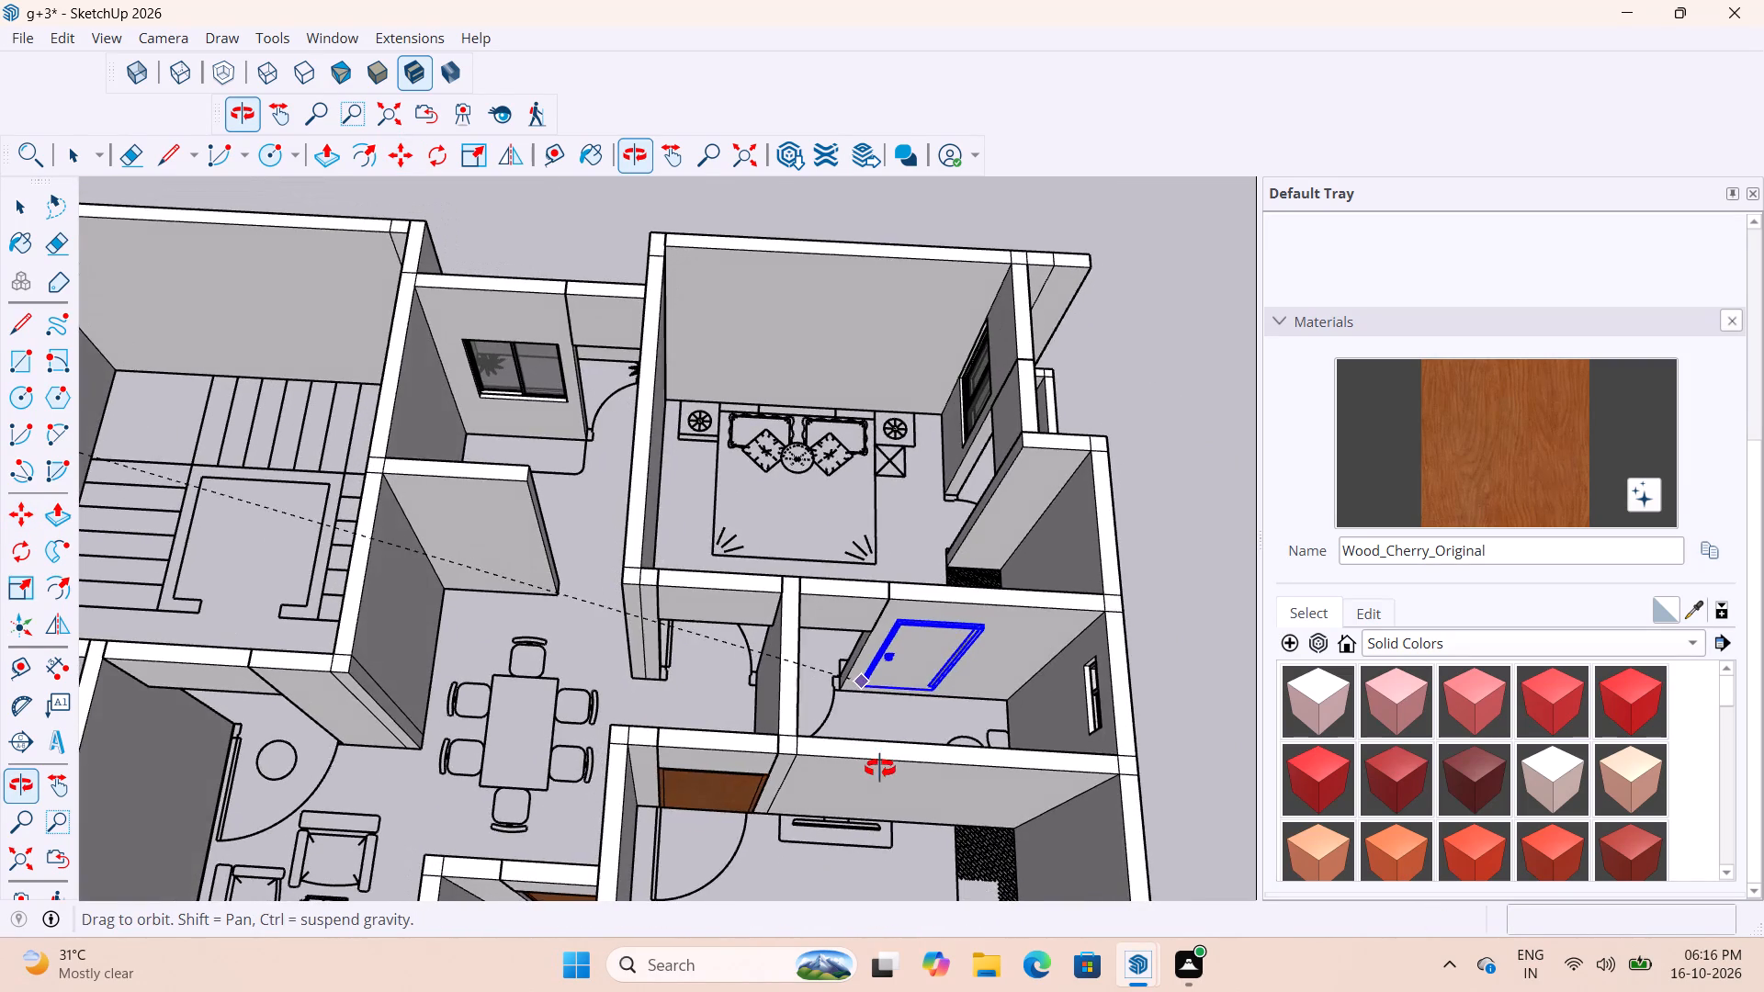
middle_click_drag(880, 769, 870, 749)
scroll(659, 734, "up", 11)
middle_click_drag(681, 668, 702, 624)
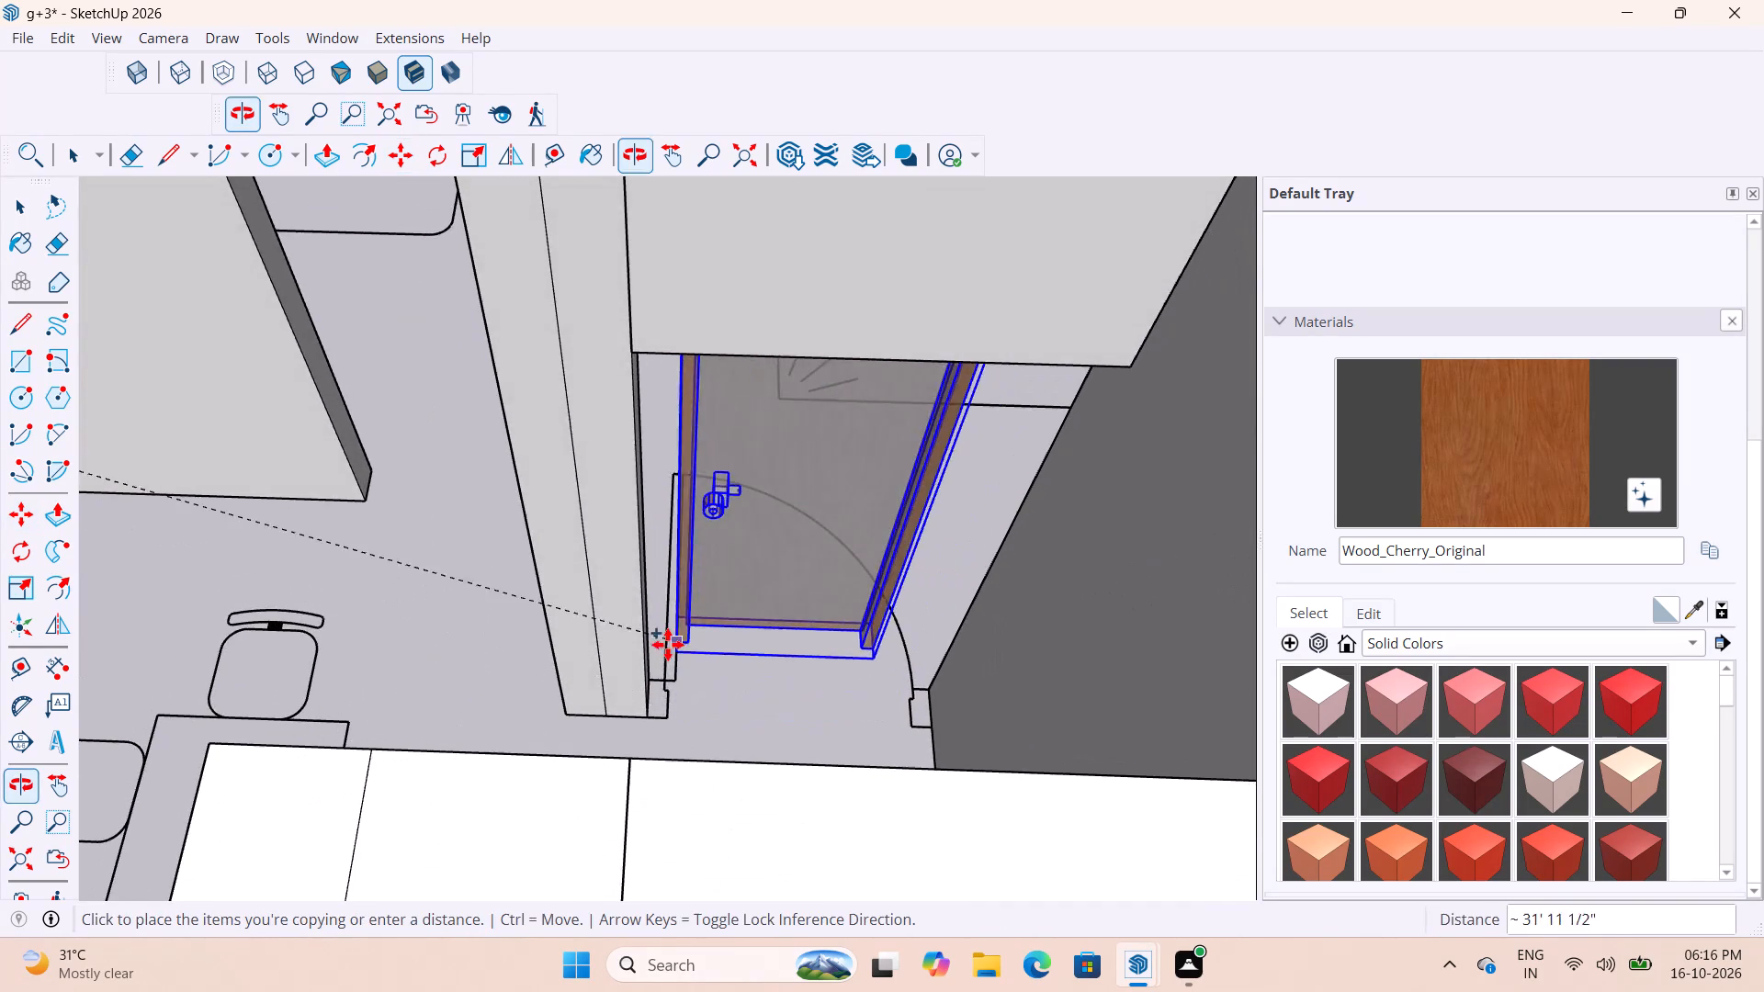
scroll(668, 678, "up", 12)
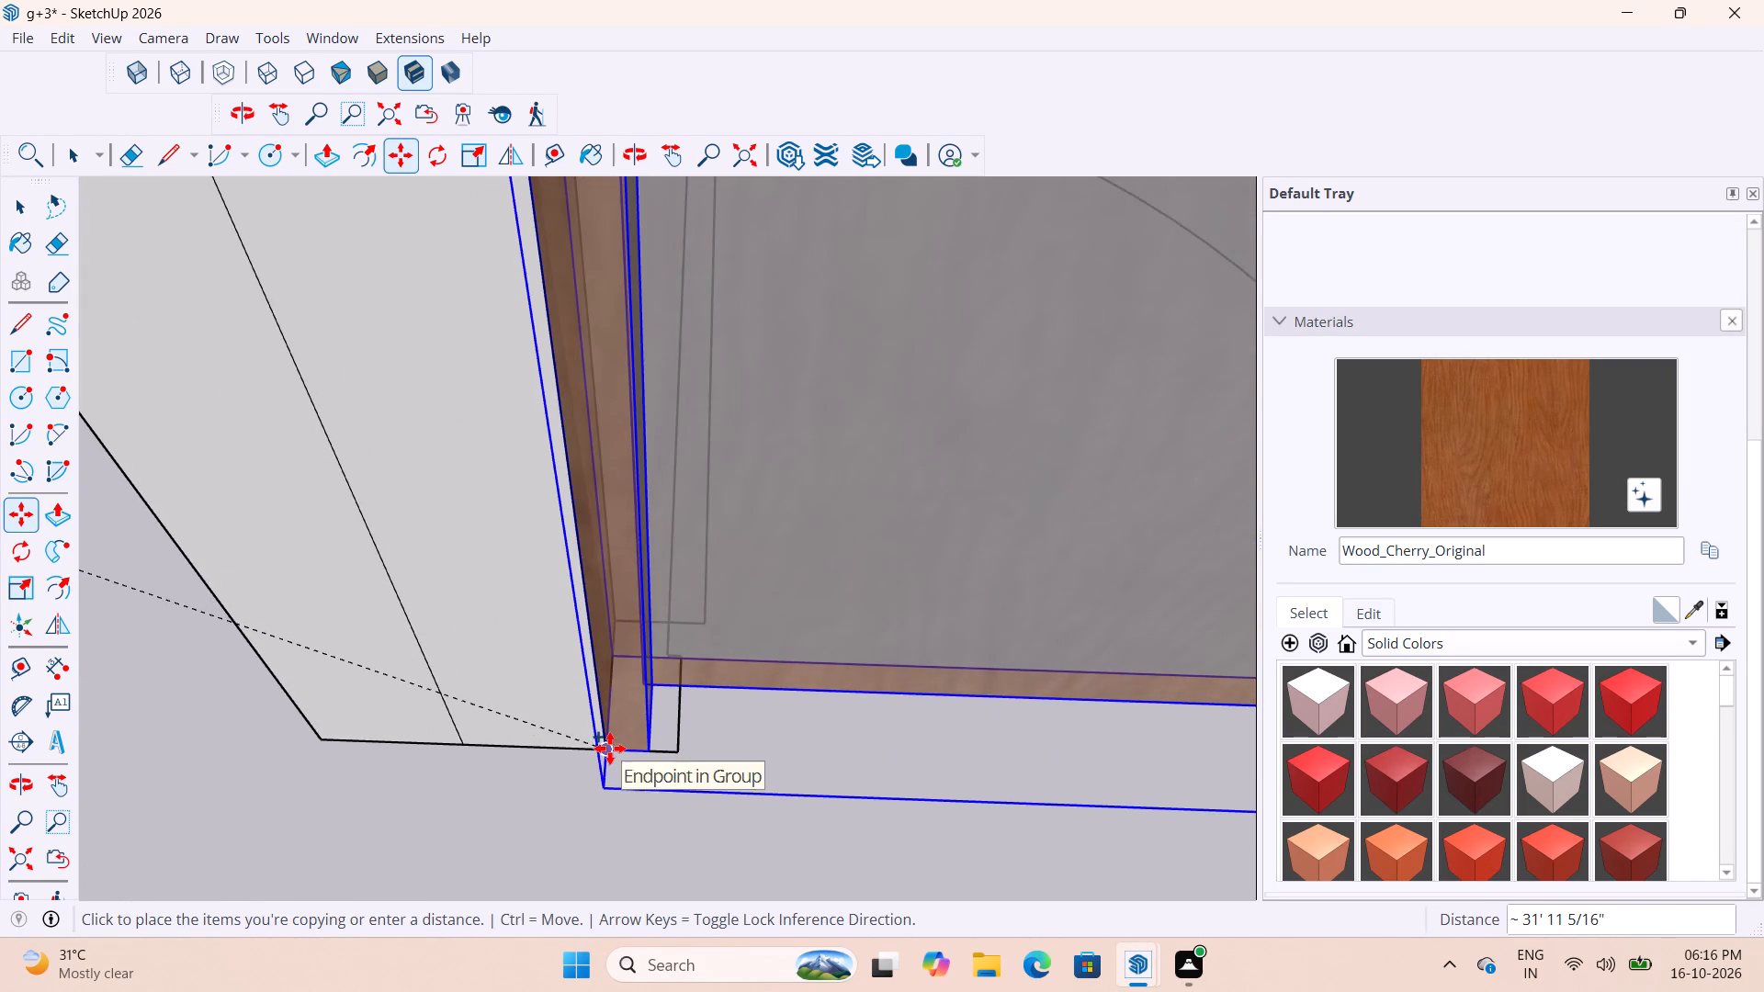
left_click(610, 749)
Scale the copied bedroom door in width by about 1.40 so its frame reaches the doorway's opposite jamb.
scroll(492, 747, "down", 14)
key("s")
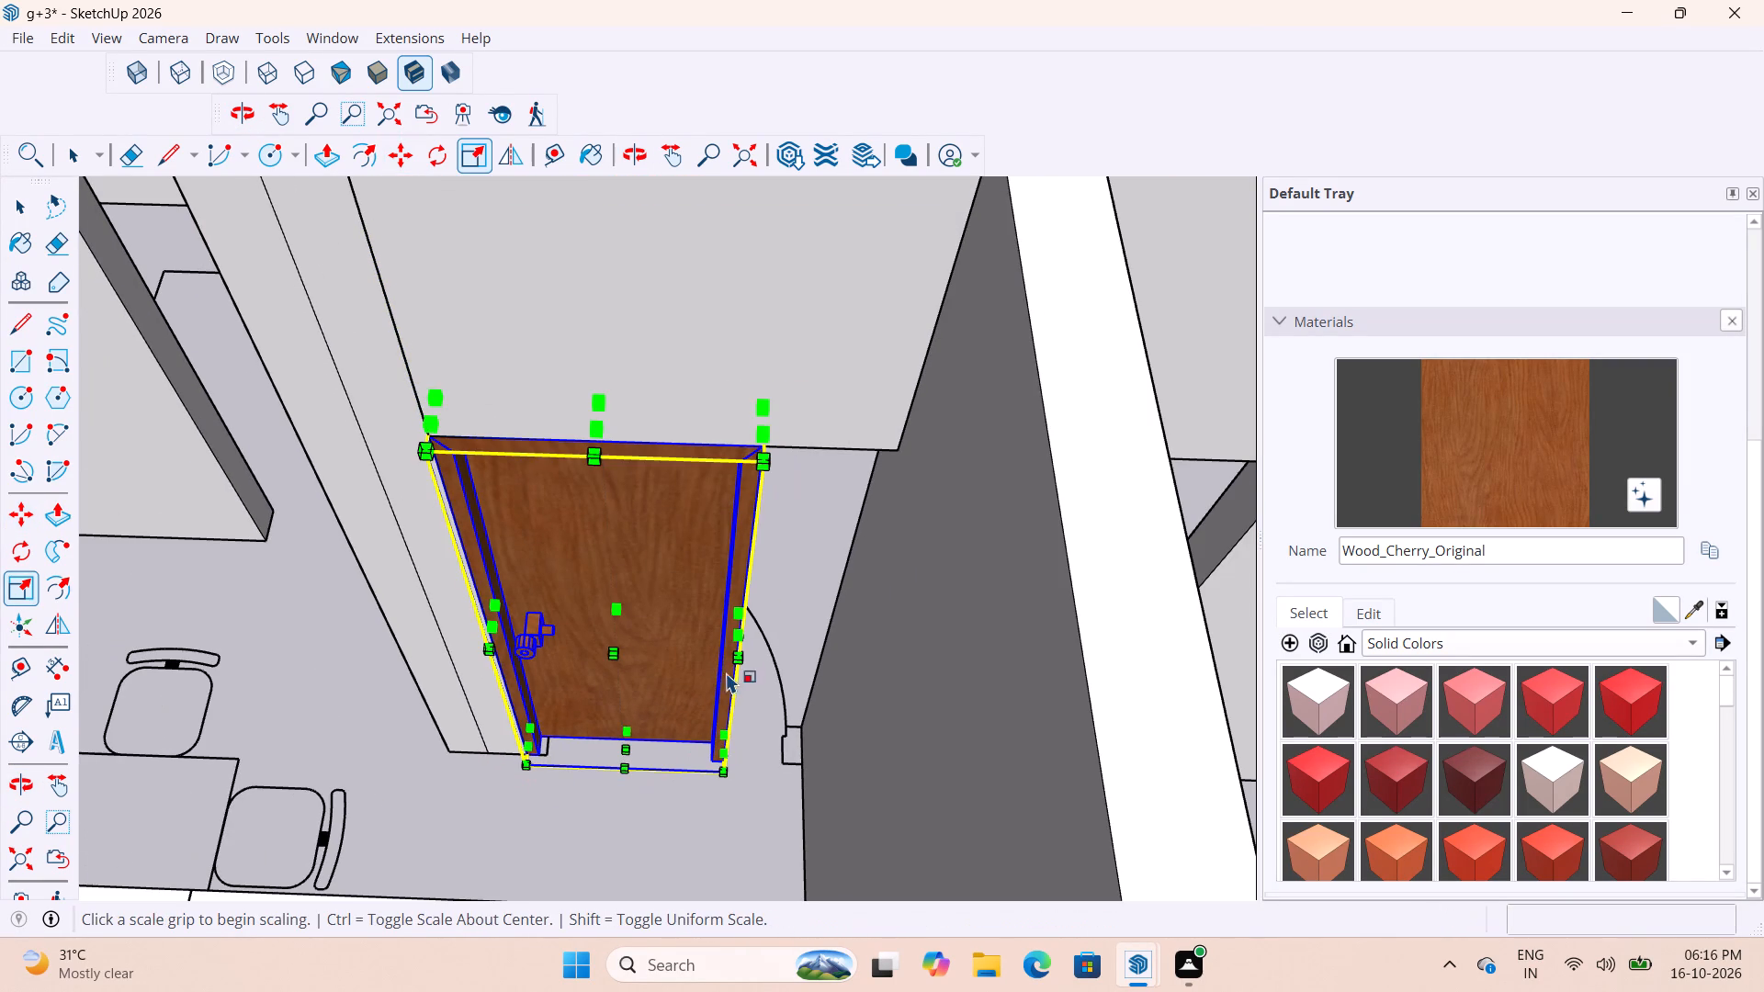
left_click(738, 633)
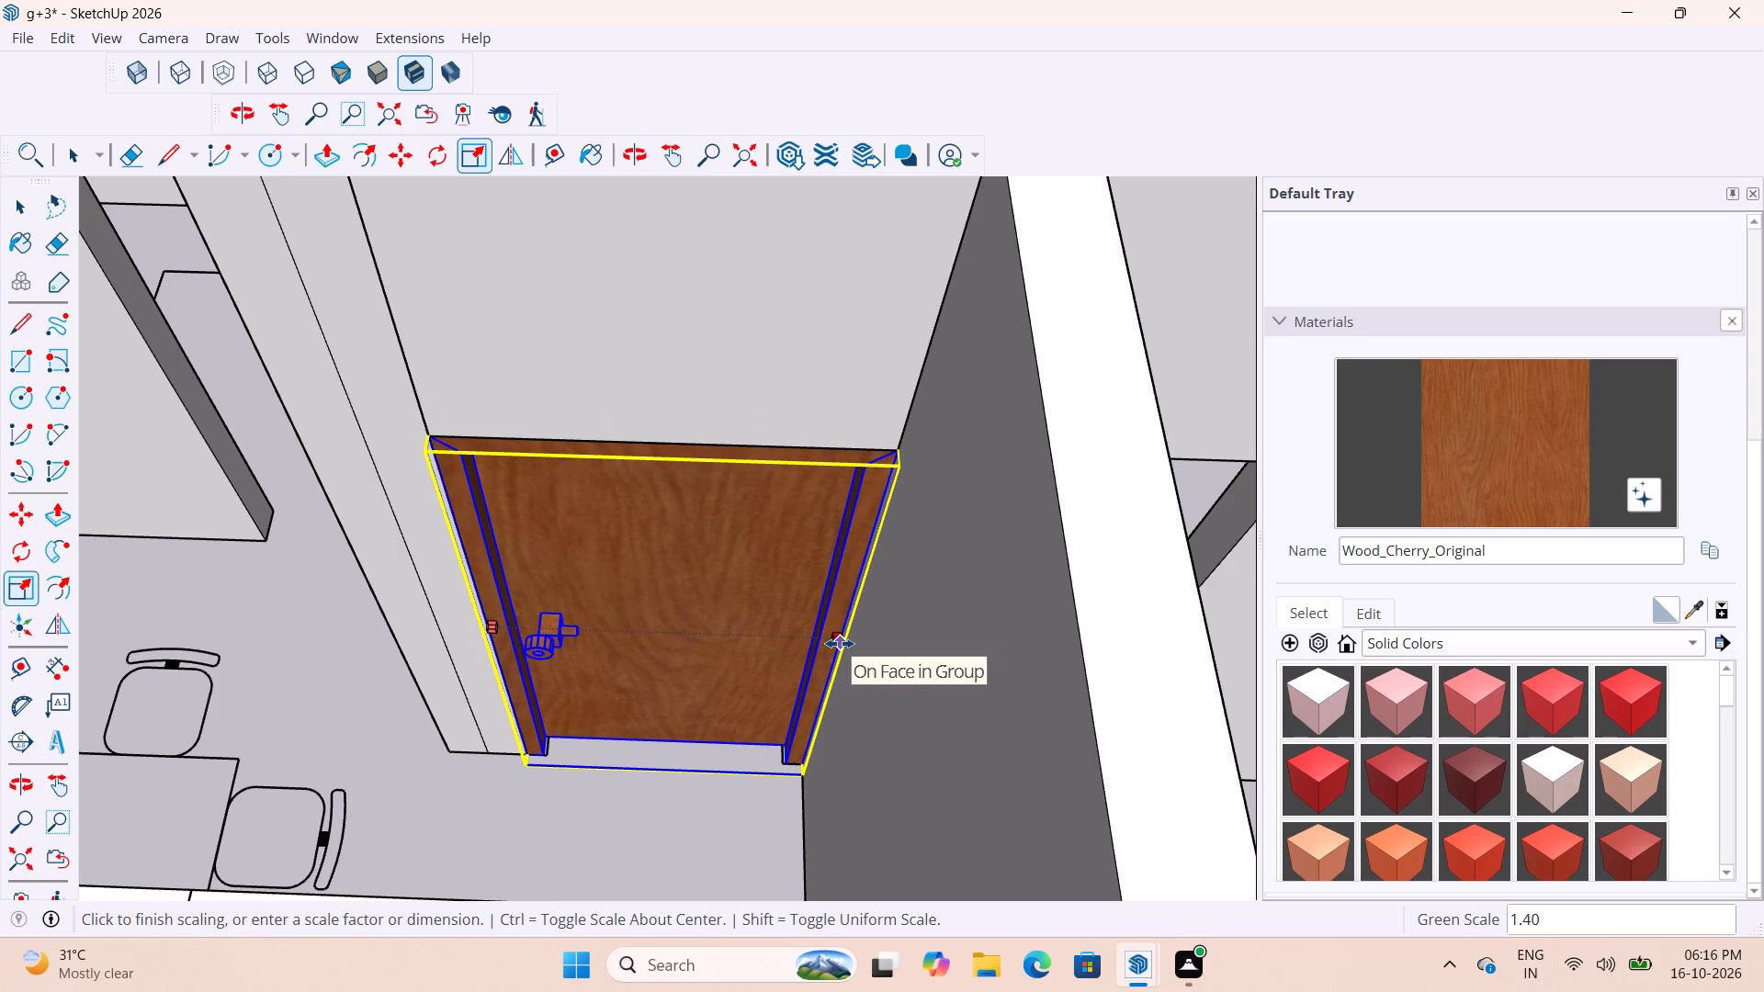
left_click(840, 644)
Scale the copied bedroom door in height to the underside of the lintel above the doorway.
left_click(667, 430)
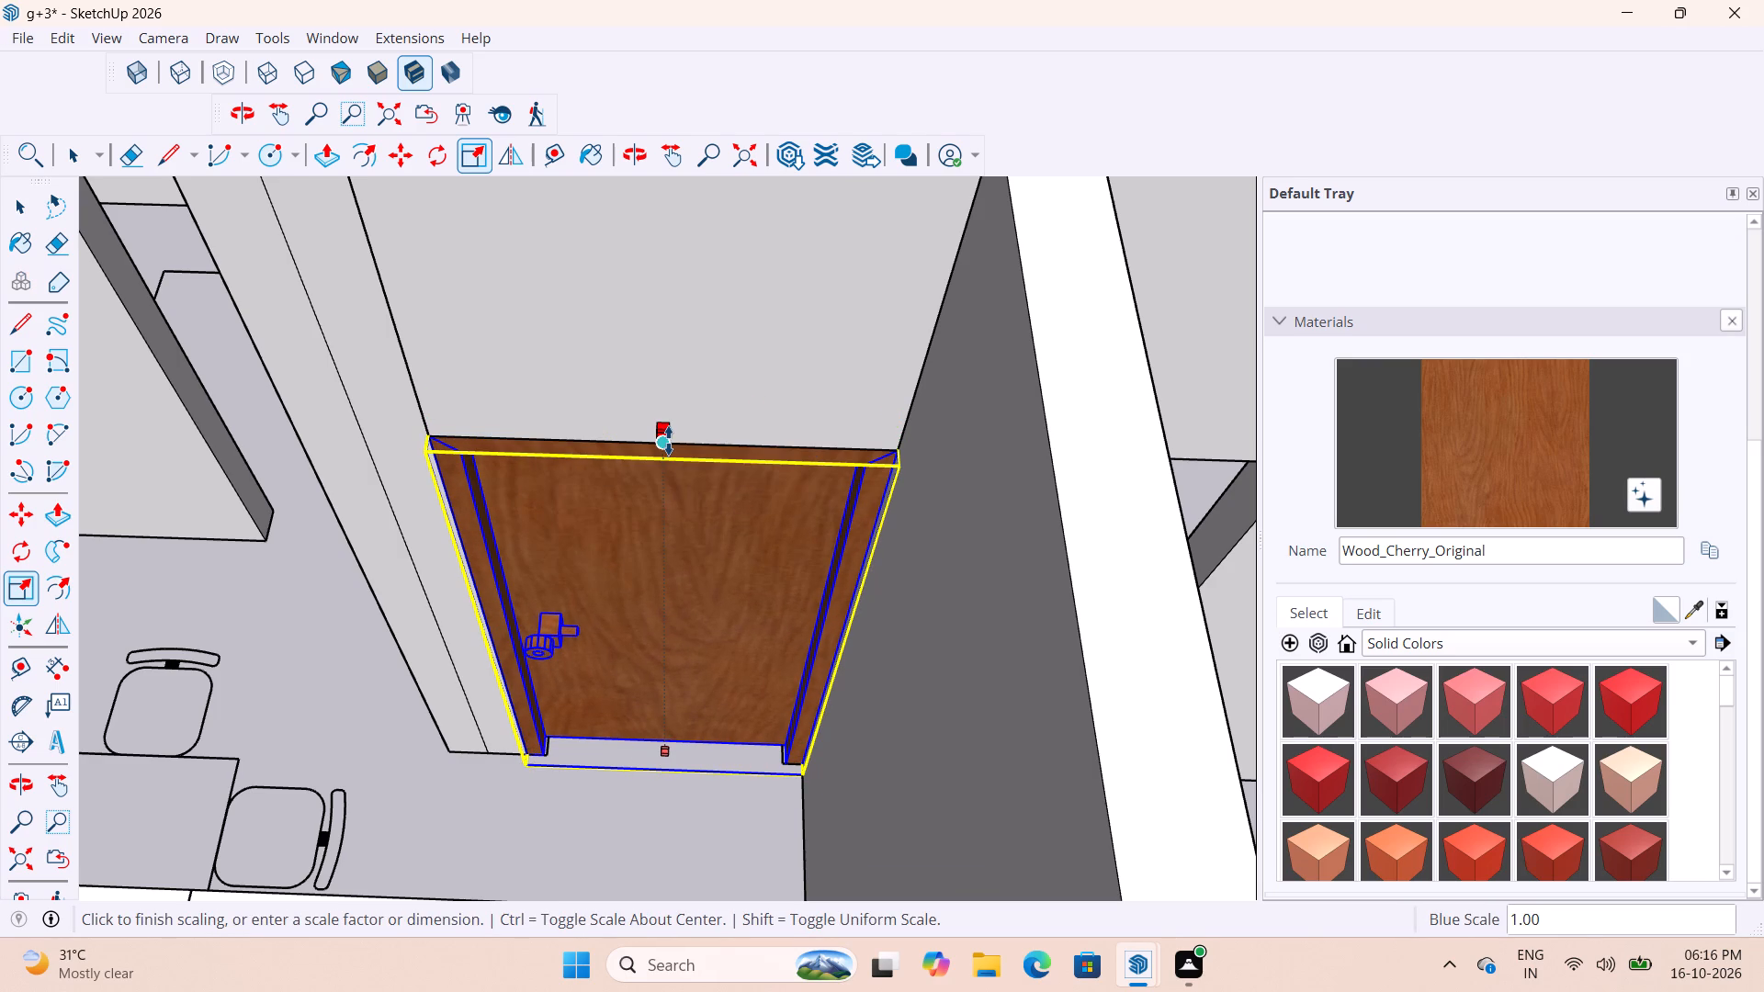
left_click(669, 441)
middle_click_drag(717, 751, 820, 731)
scroll(824, 731, "up", 1)
key("space")
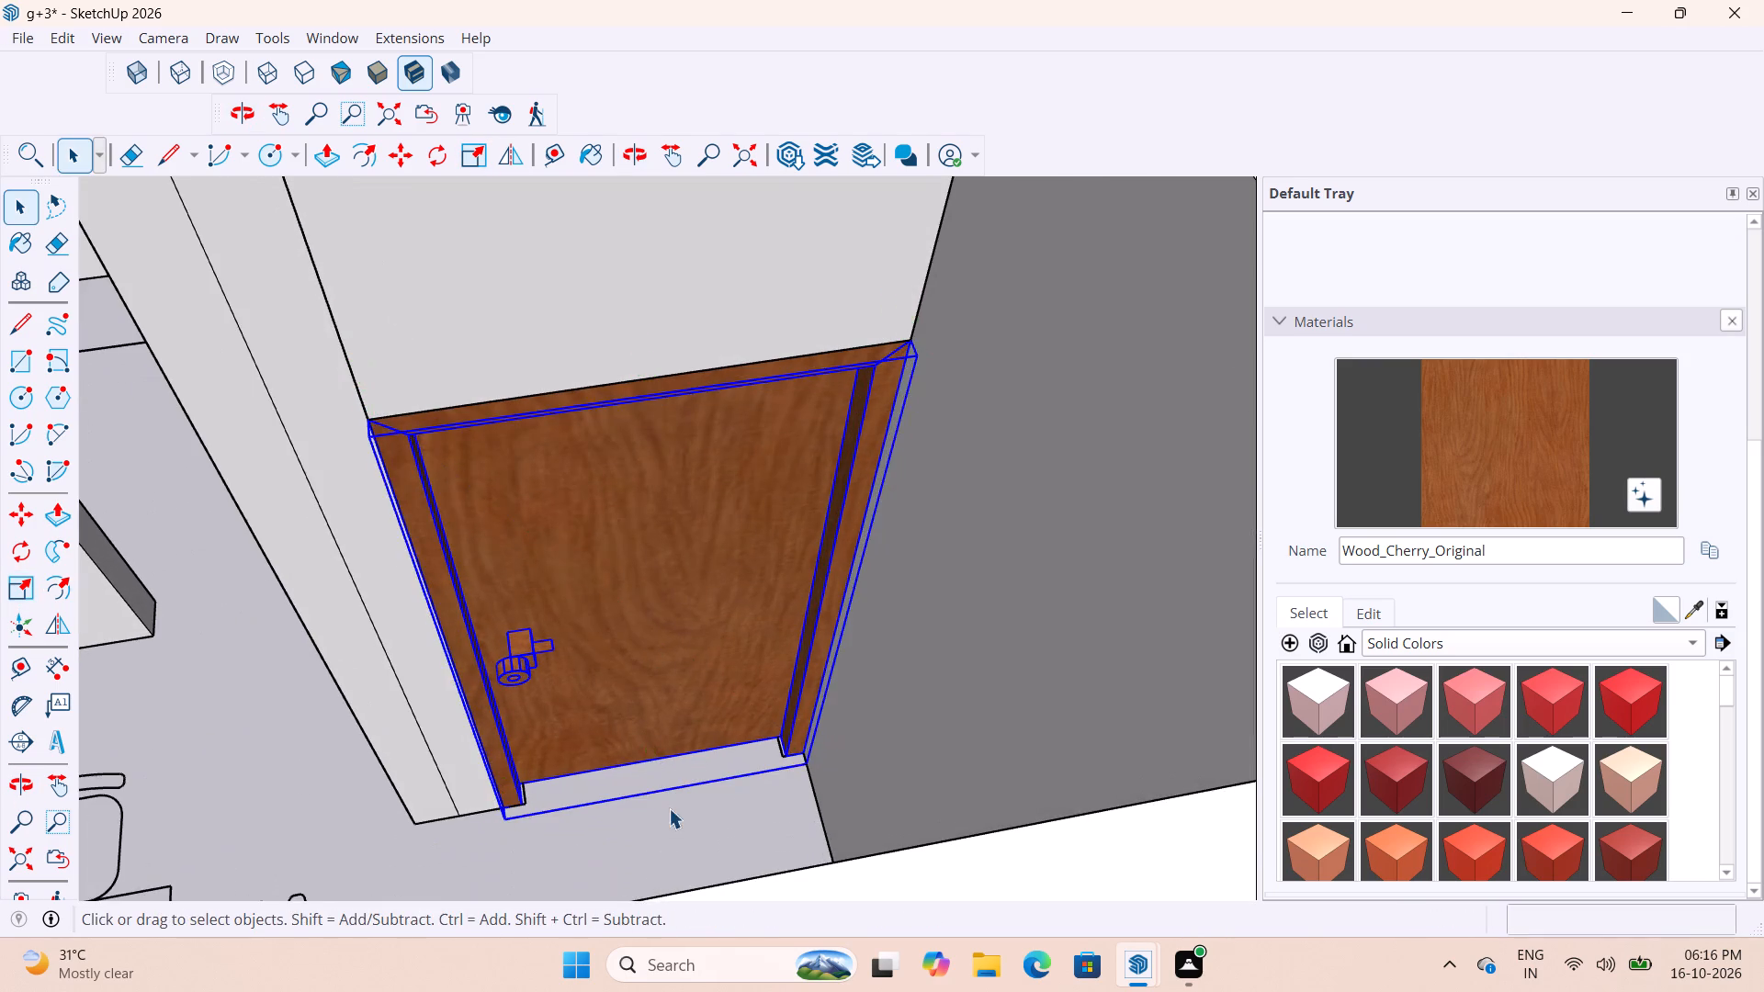
left_click(661, 817)
Copy the first flat's passage bedroom door about 31' 11" to the jamb corner of the other flat's kitchen doorway beside the window.
middle_click_drag(656, 798, 933, 795)
scroll(616, 844, "down", 11)
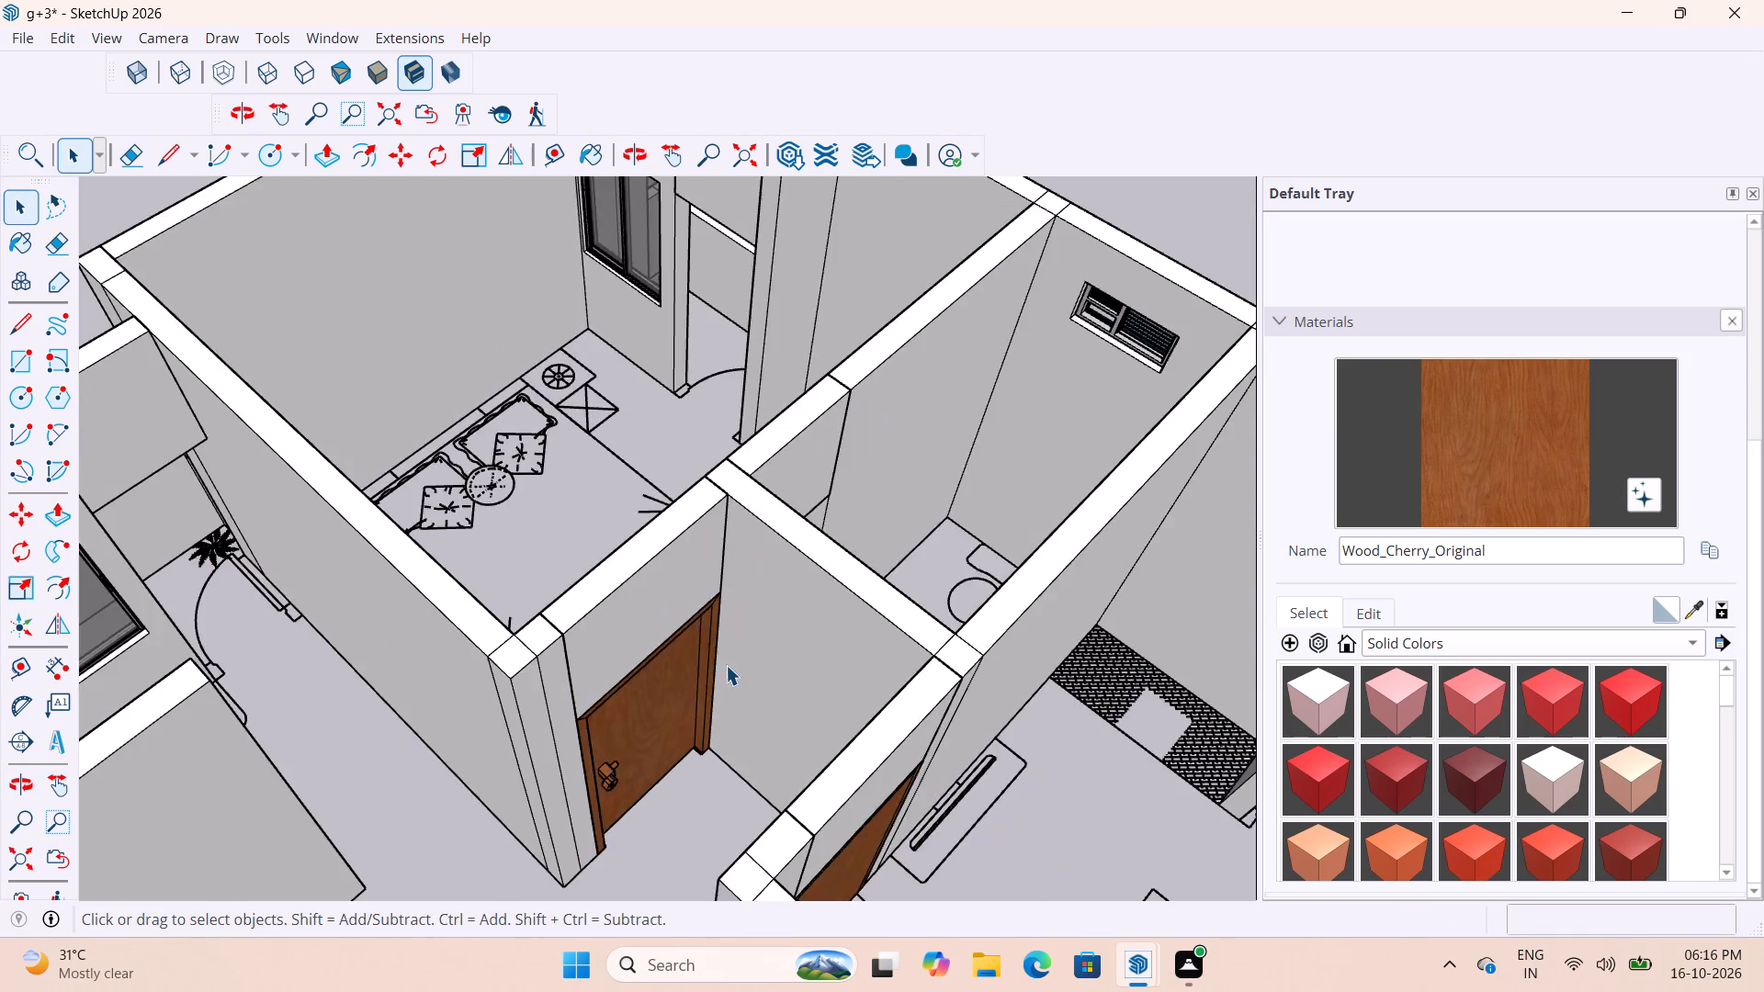
scroll(726, 665, "down", 11)
middle_click_drag(794, 652, 480, 699)
scroll(630, 559, "down", 5)
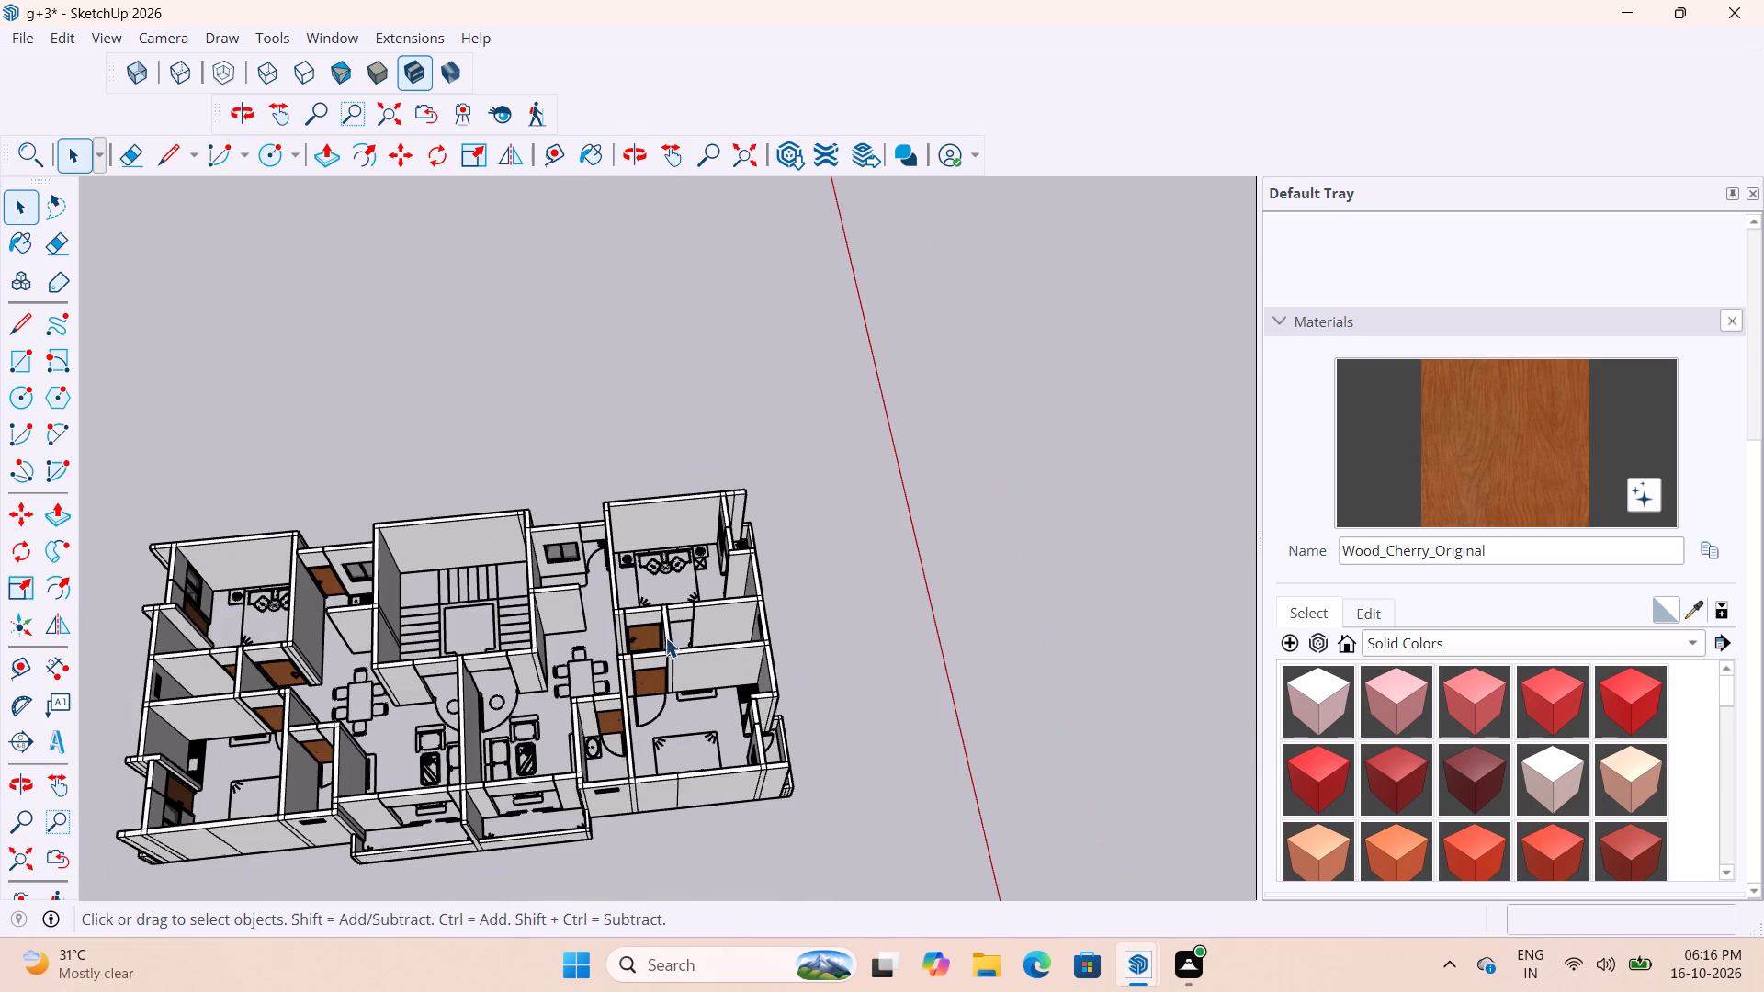
scroll(946, 598, "down", 5)
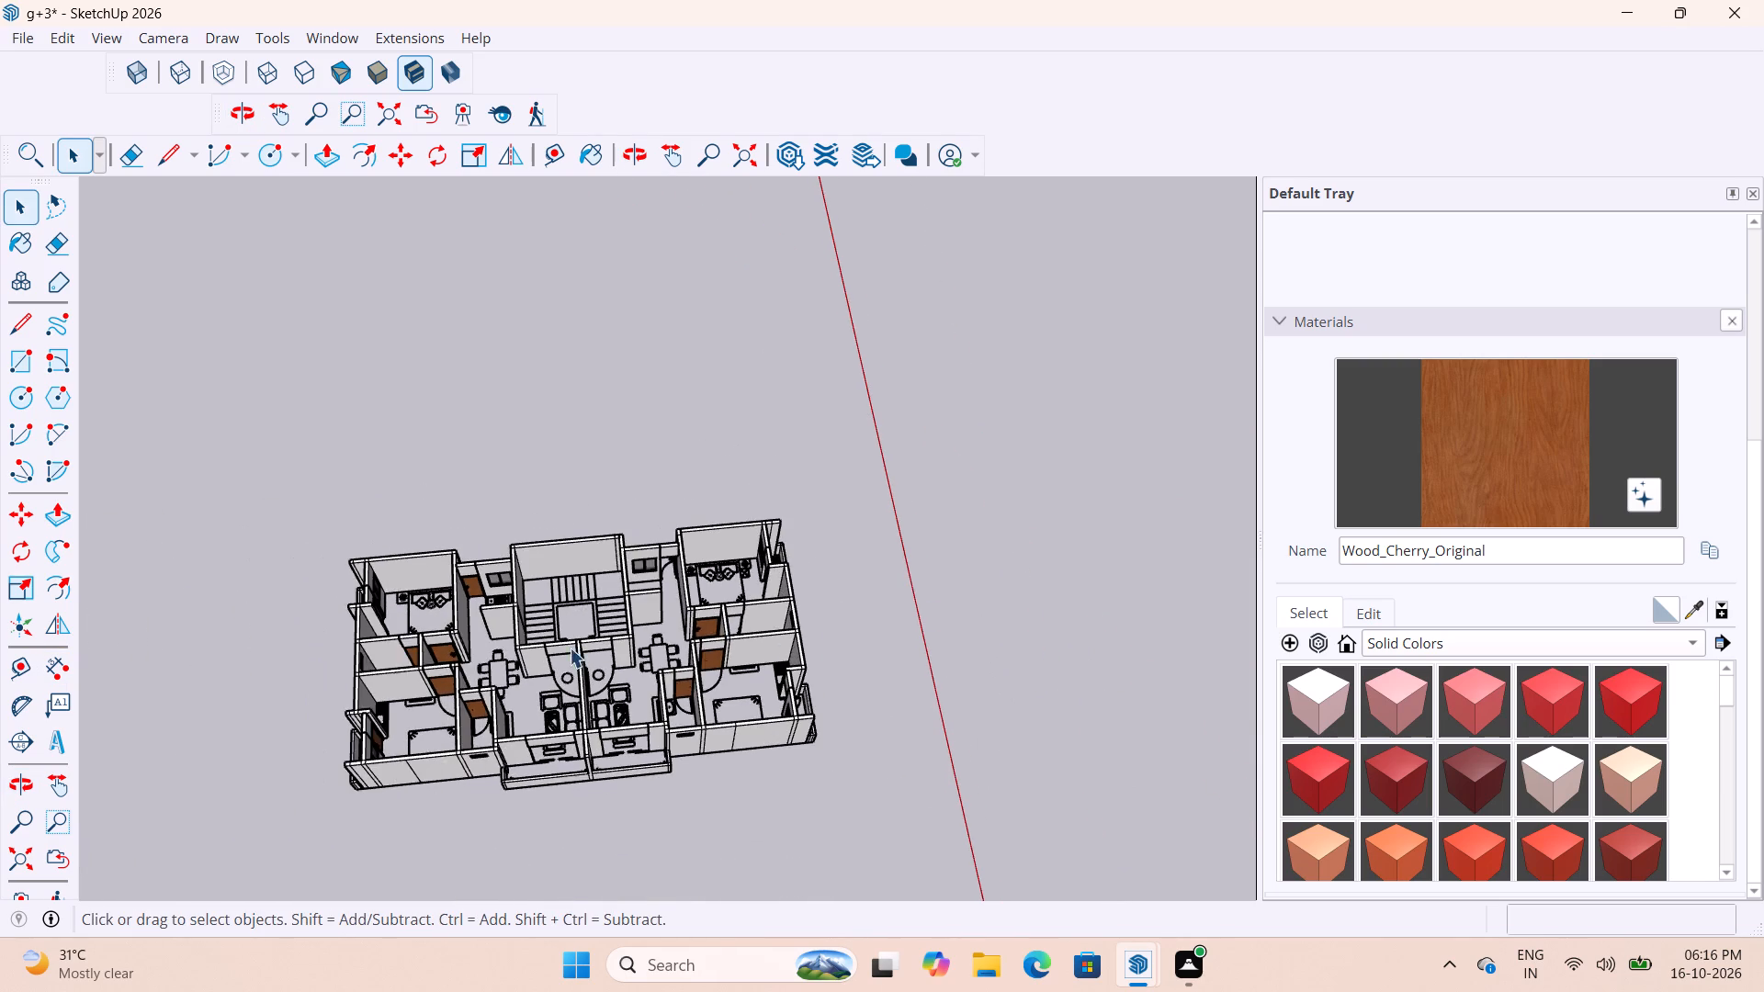
scroll(563, 641, "up", 20)
scroll(563, 641, "up", 3)
middle_click_drag(743, 616, 685, 615)
scroll(715, 616, "up", 1)
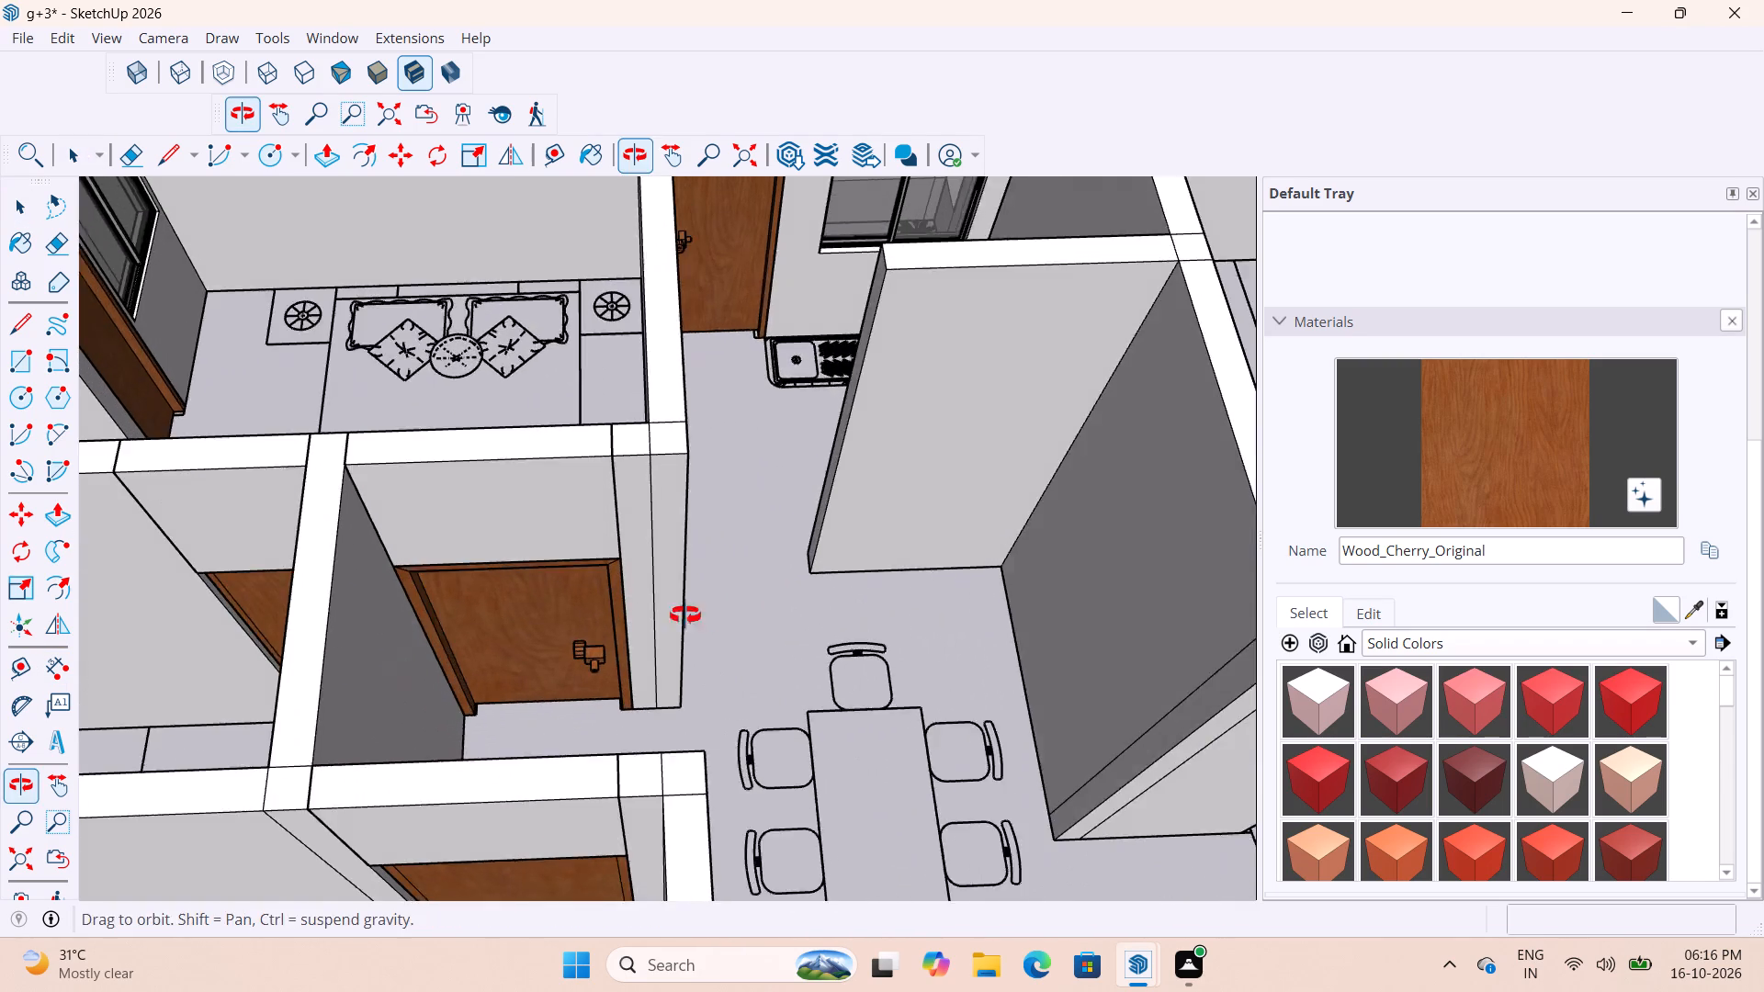
middle_click_drag(685, 615, 629, 614)
left_click(604, 603)
key("m")
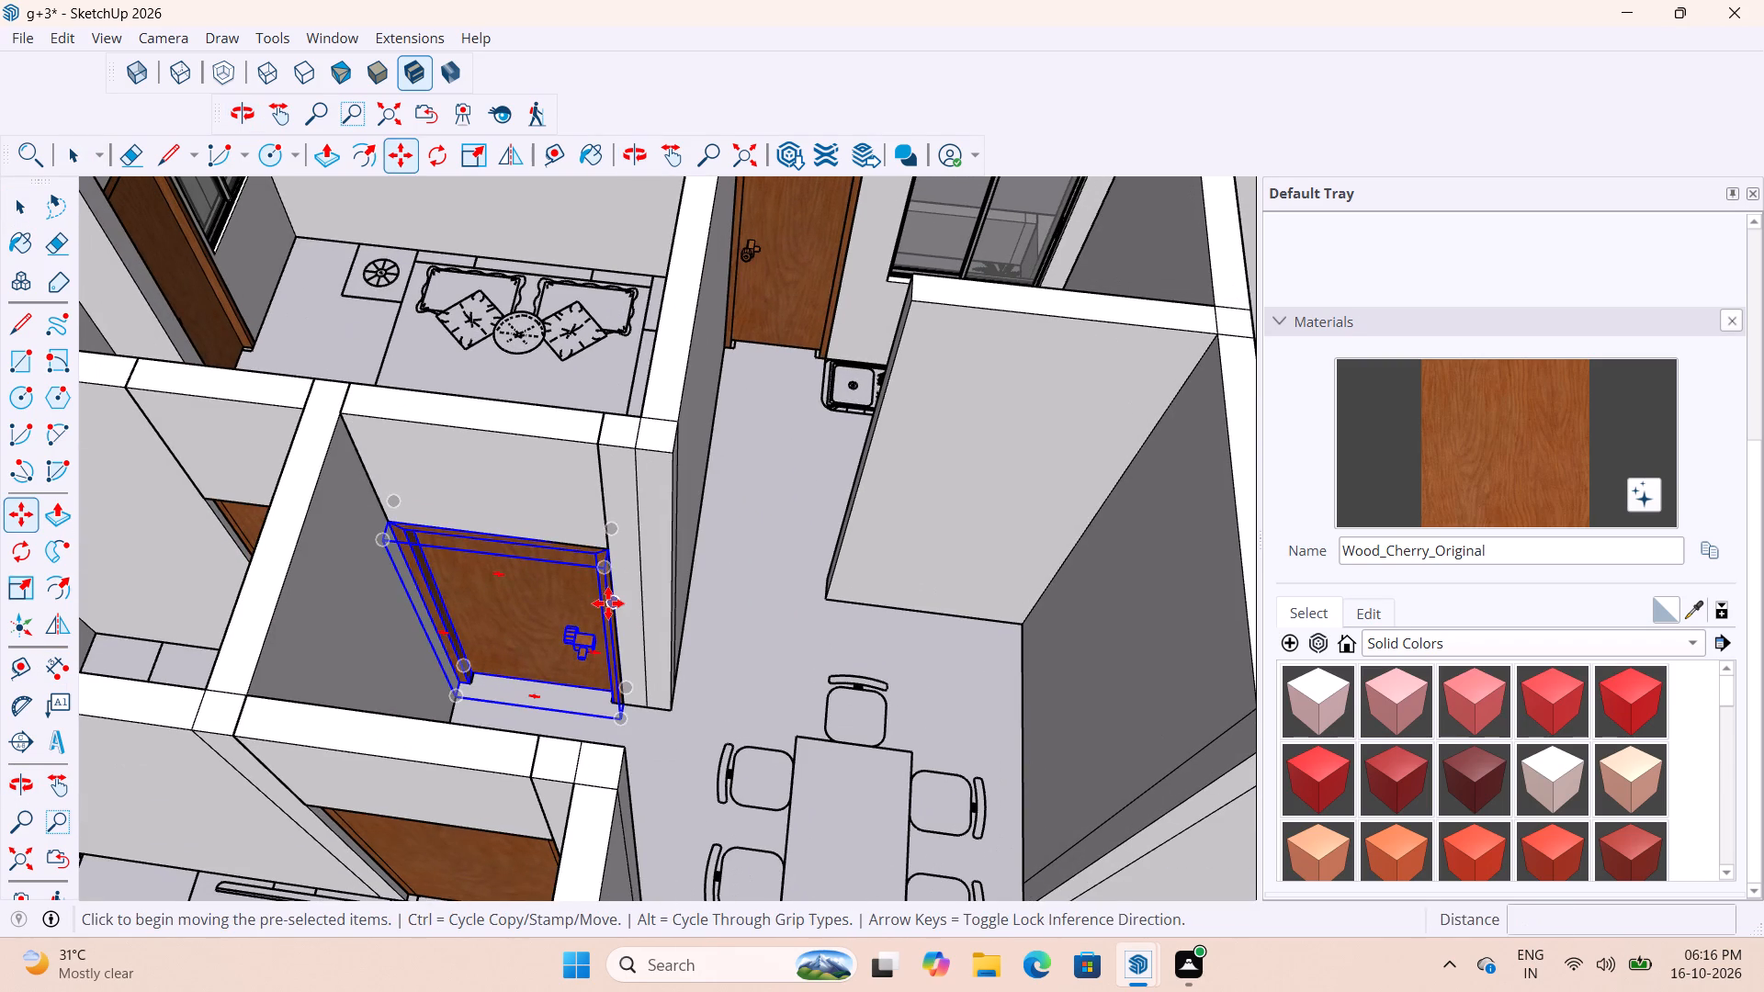
scroll(402, 716, "up", 7)
scroll(703, 693, "up", 4)
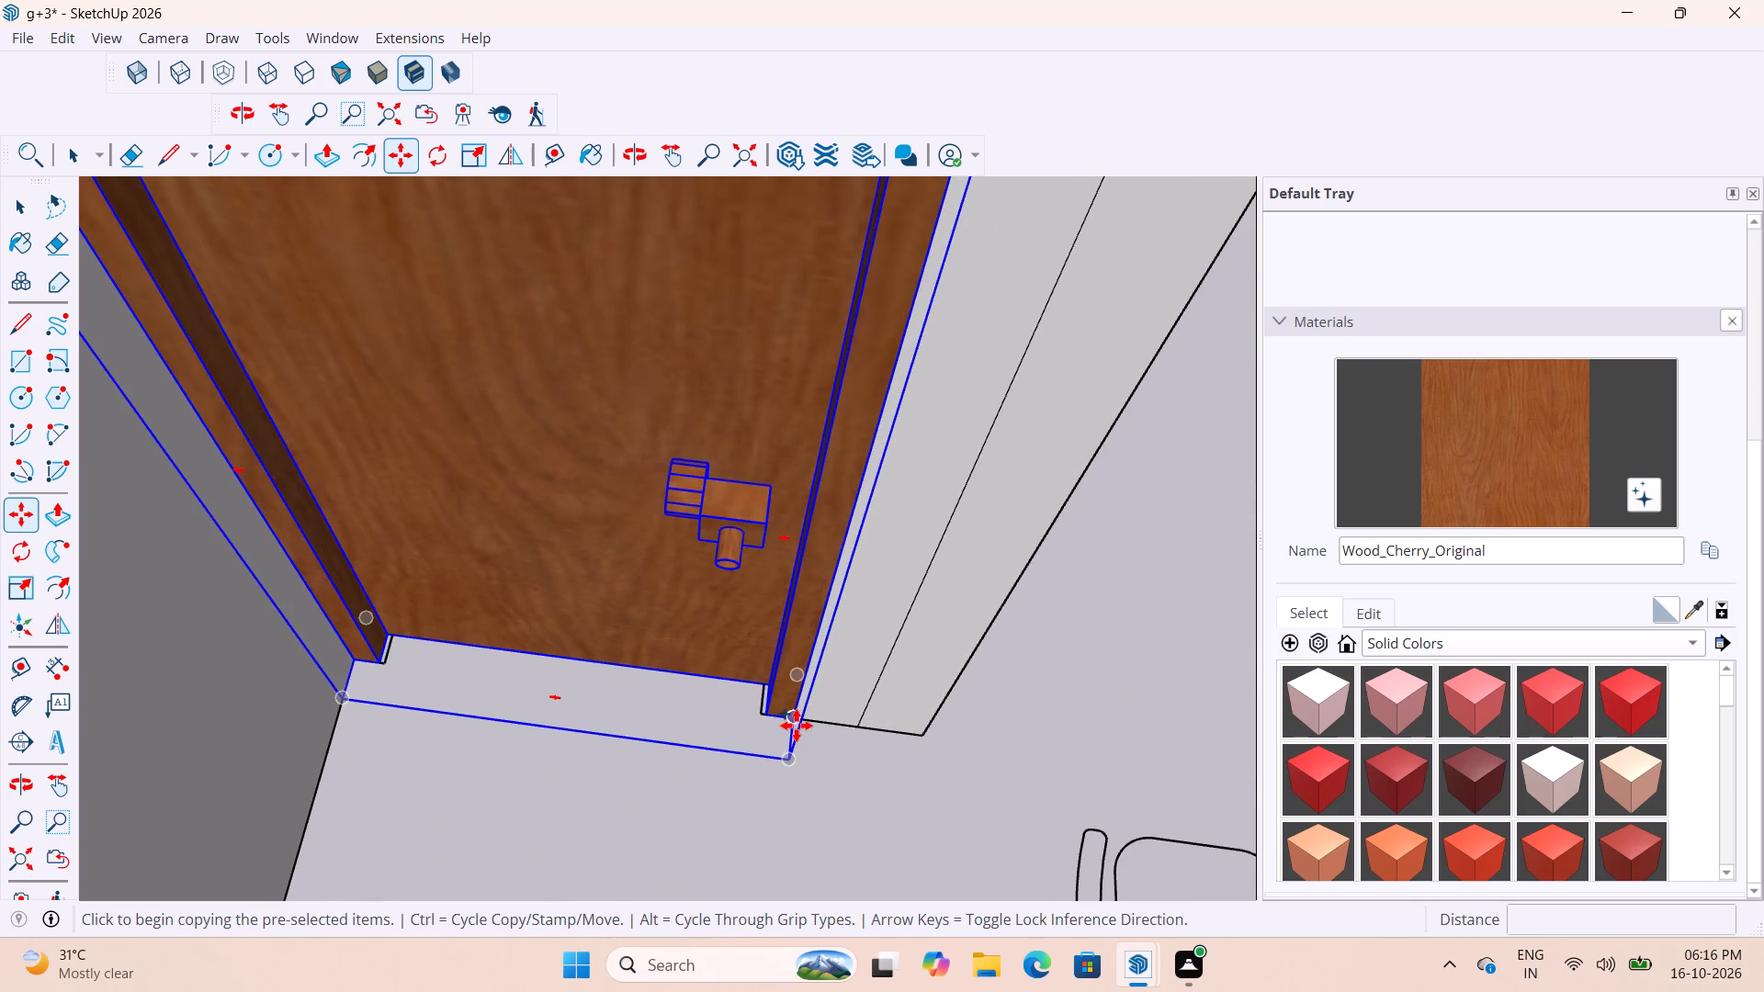
left_click(797, 725)
scroll(933, 642, "down", 11)
scroll(506, 625, "down", 11)
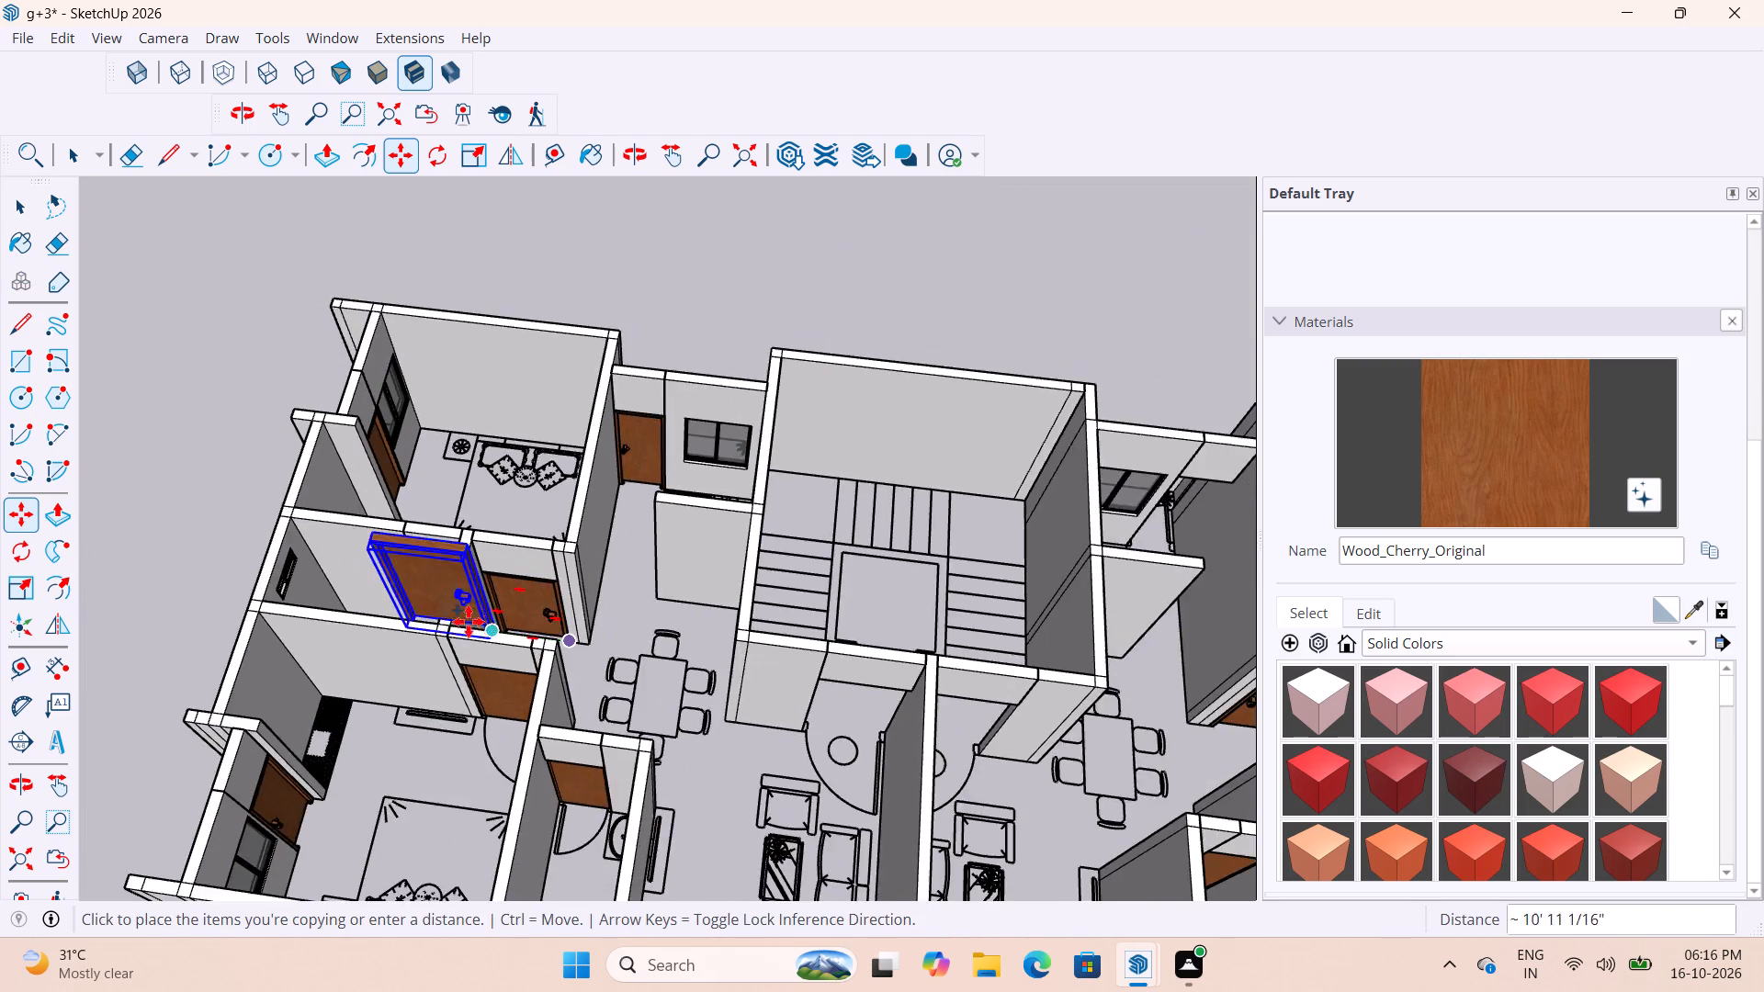
scroll(462, 613, "down", 6)
scroll(871, 563, "up", 19)
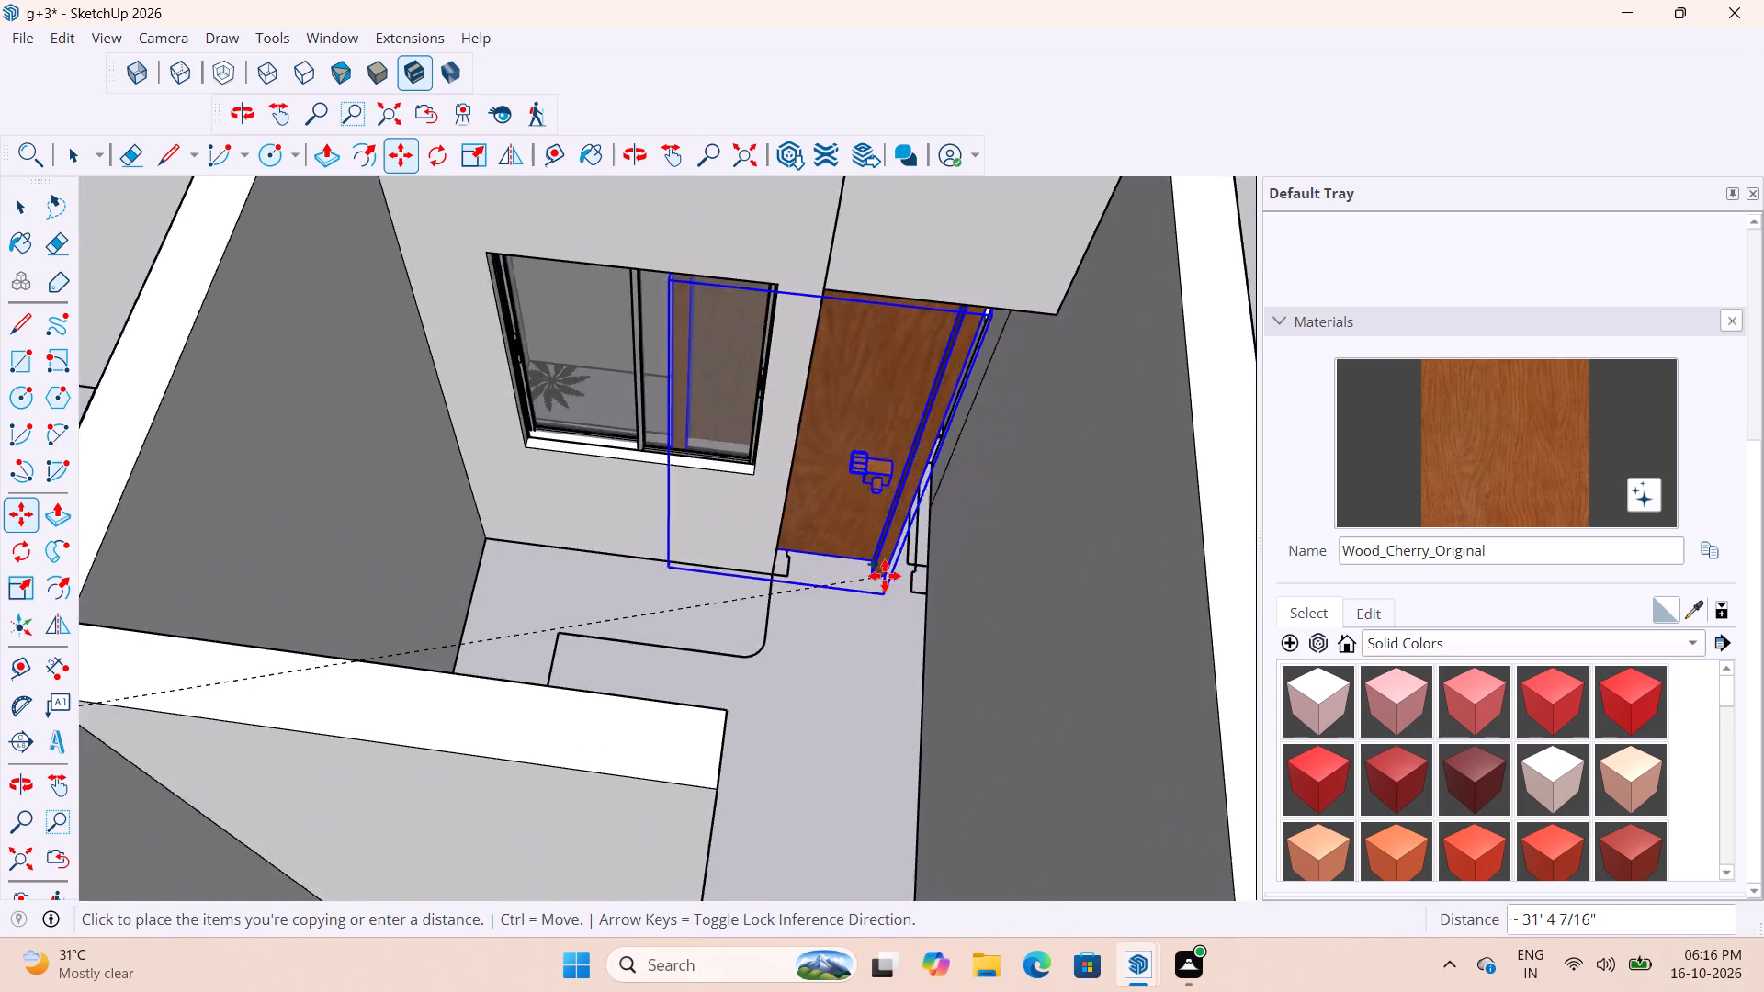
scroll(885, 576, "up", 8)
left_click(969, 611)
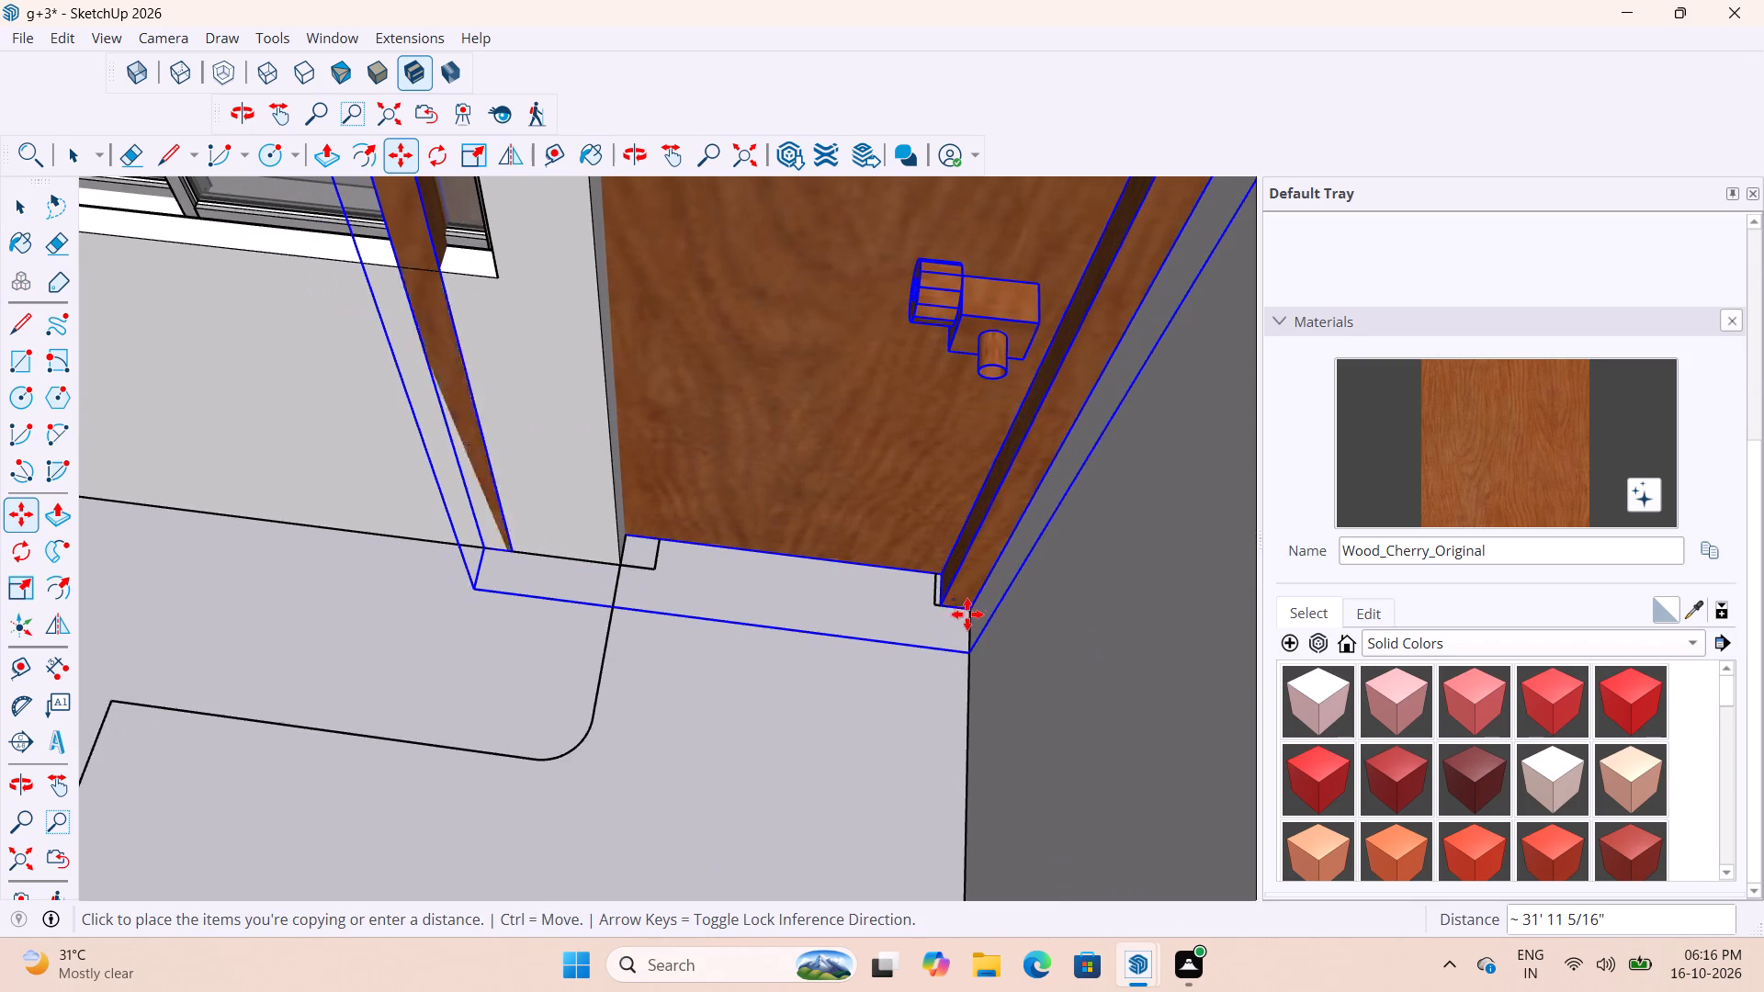
Scale the copied kitchen door in width by about 0.71 so its frame fits the opposite jamb beside the window.
scroll(860, 650, "down", 11)
key("s")
scroll(763, 519, "up", 3)
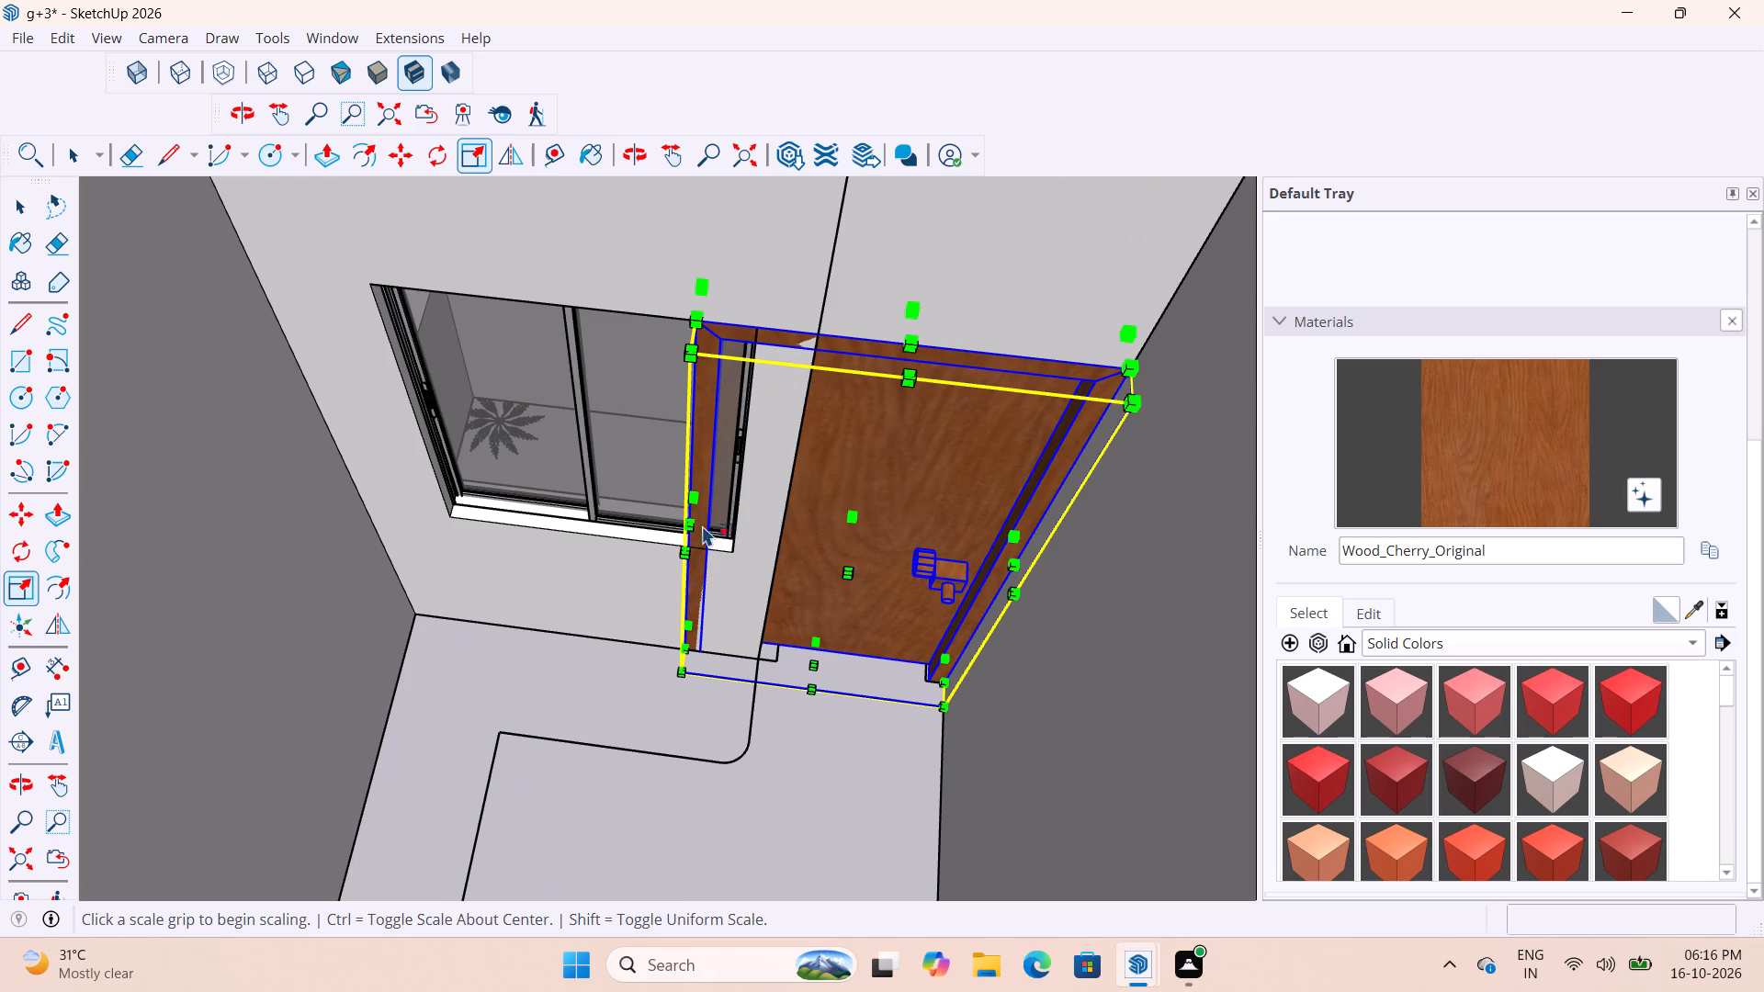
left_click(688, 523)
middle_click_drag(813, 536, 680, 443)
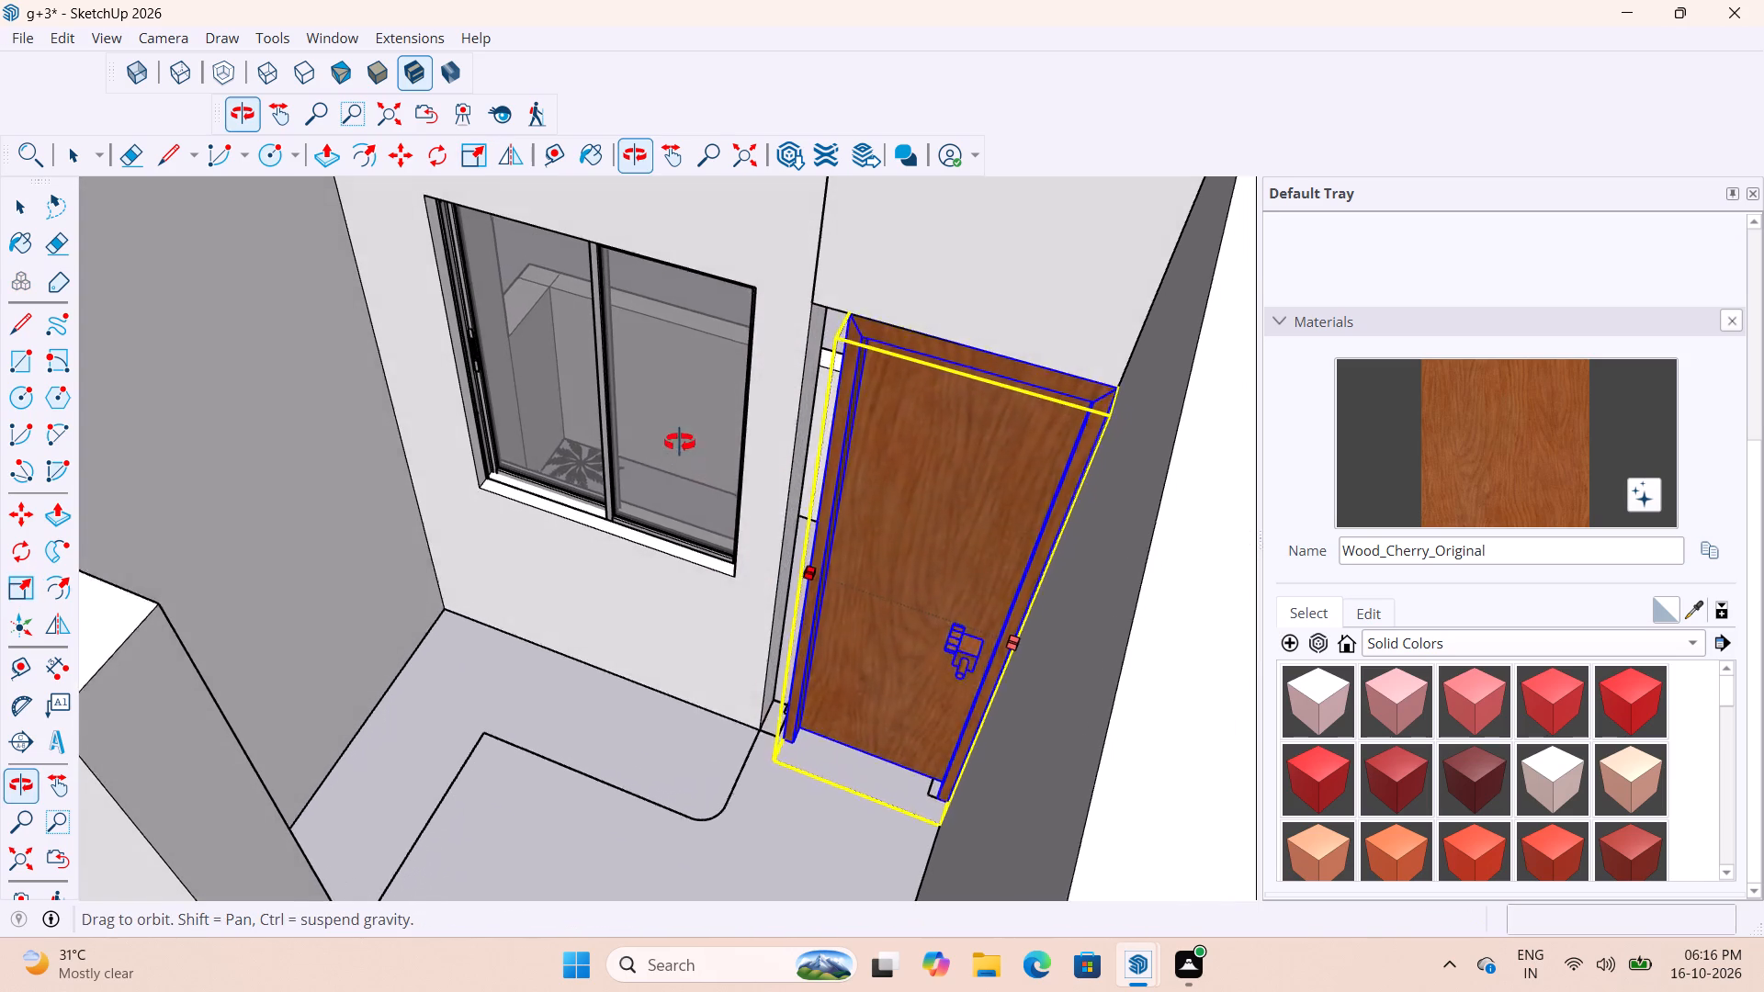
middle_click_drag(680, 443, 679, 442)
scroll(814, 528, "up", 8)
middle_click_drag(810, 524, 789, 493)
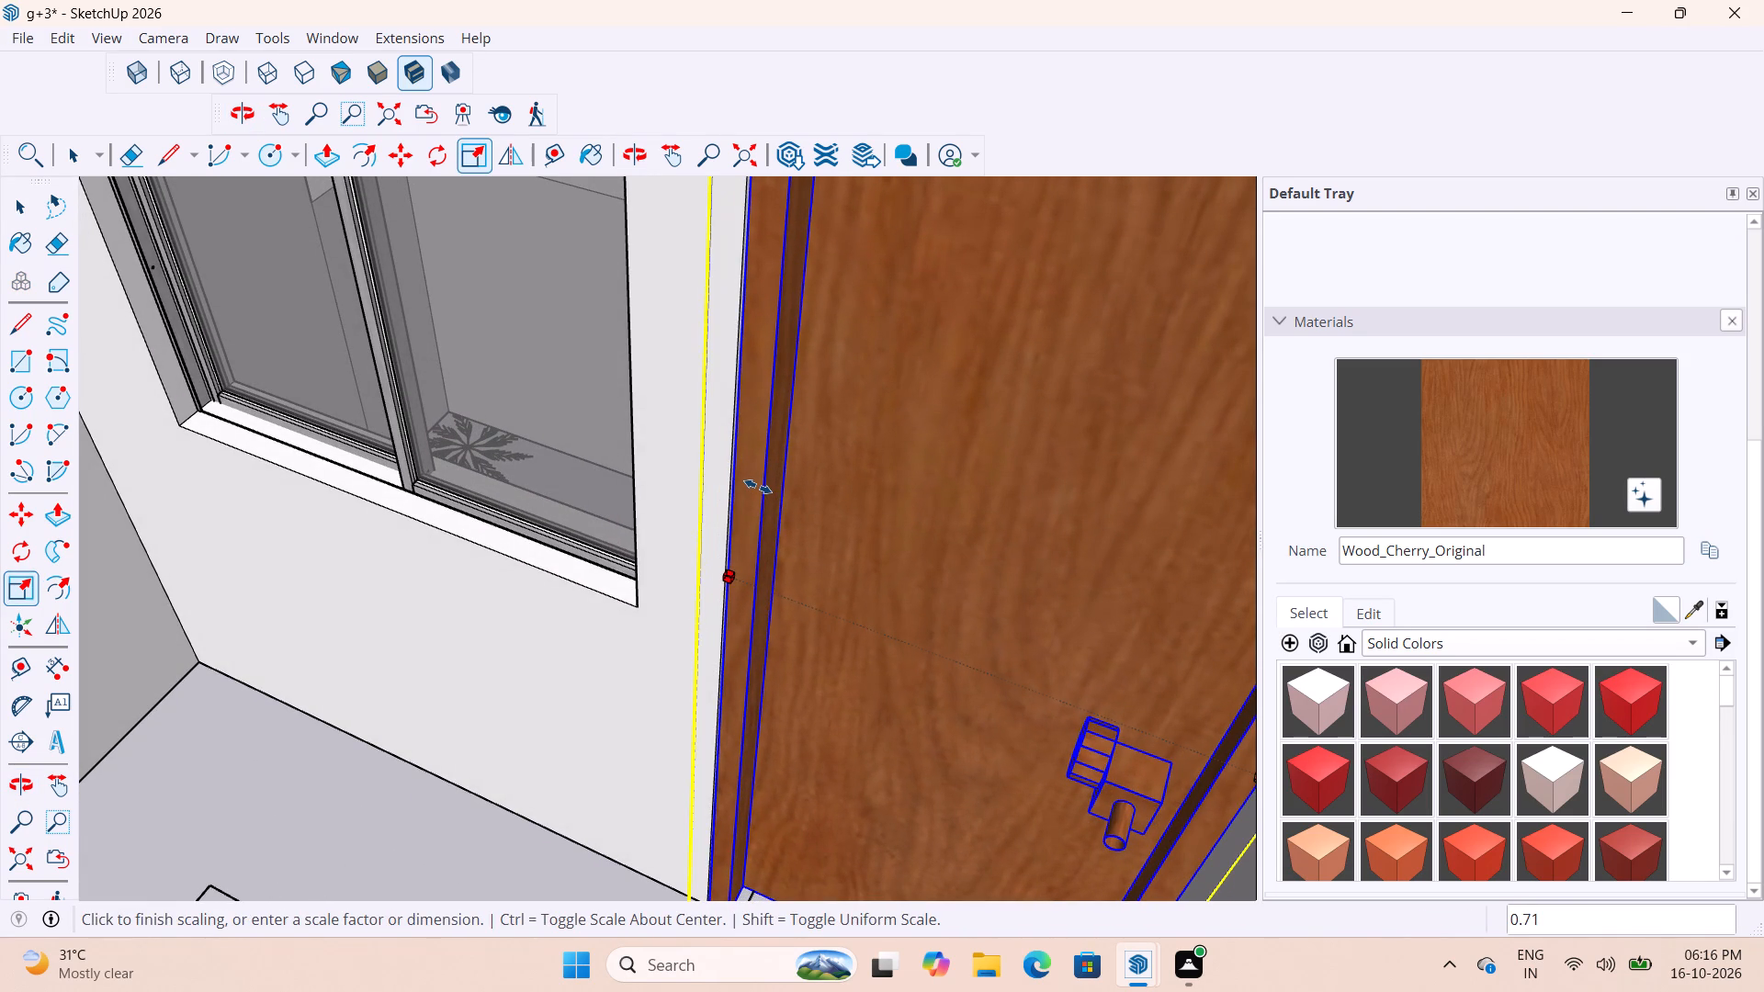
left_click(758, 487)
Scale the copied kitchen door in height to the underside of the lintel above the doorway.
scroll(779, 547, "down", 10)
middle_click_drag(924, 443, 982, 481)
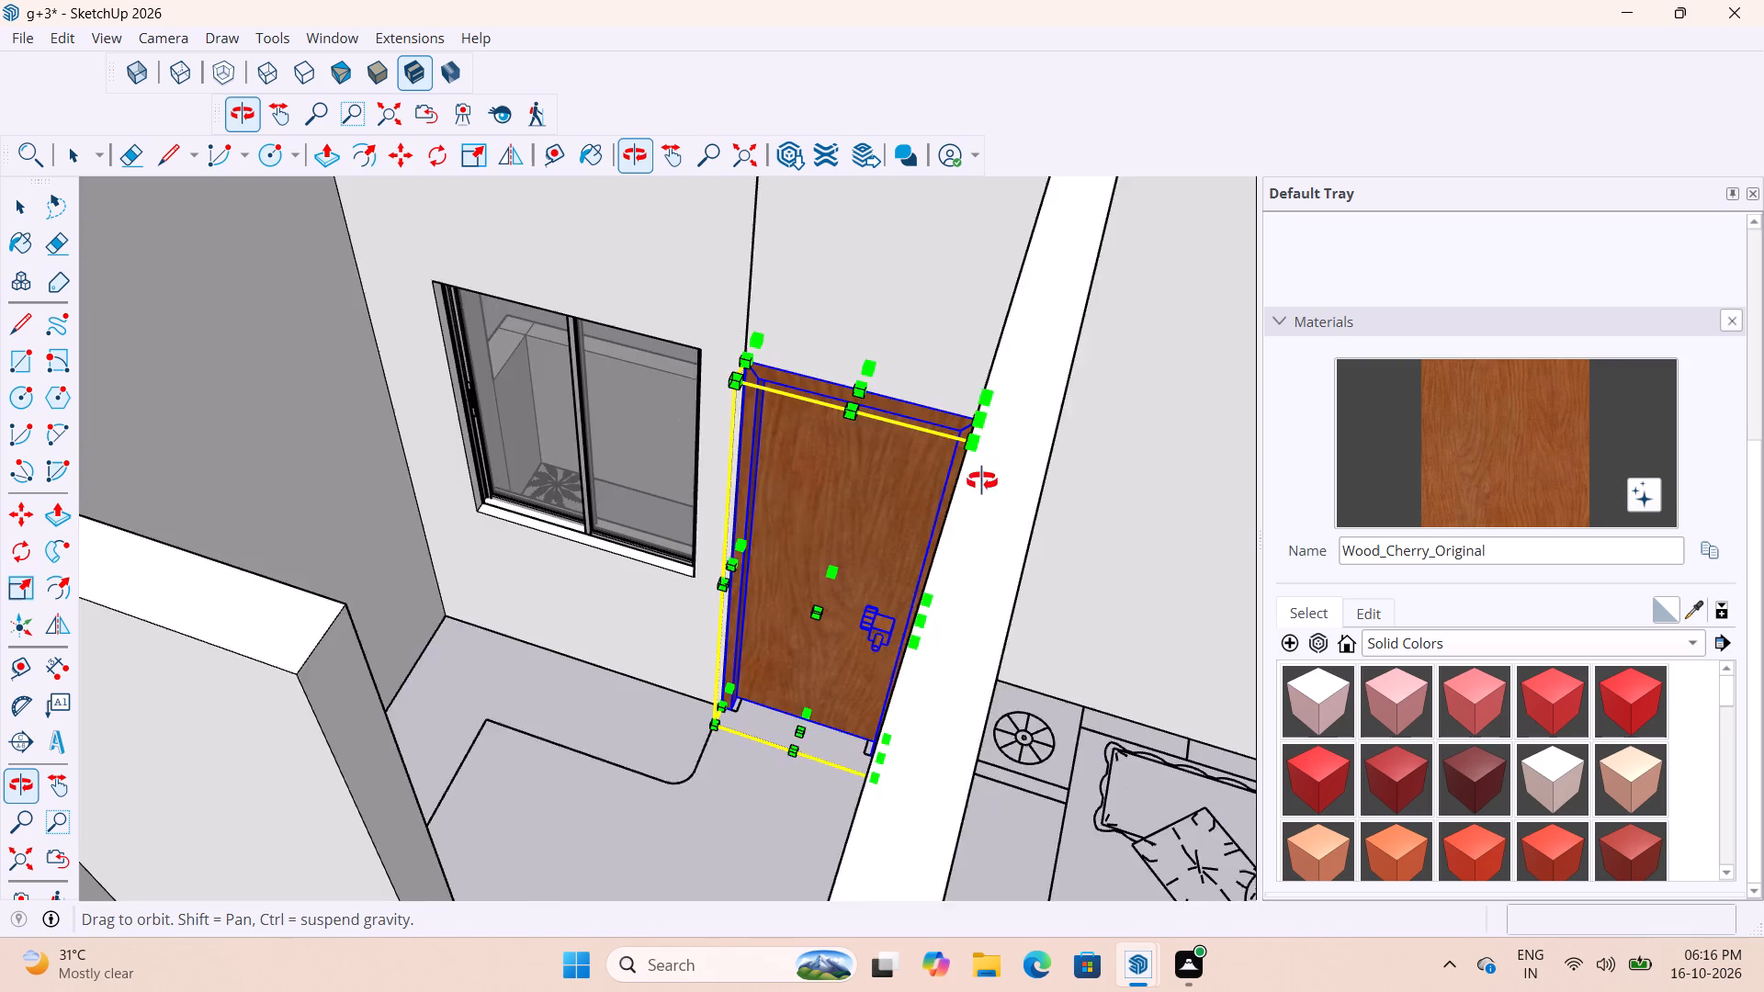
middle_click_drag(982, 481, 1090, 536)
left_click(826, 347)
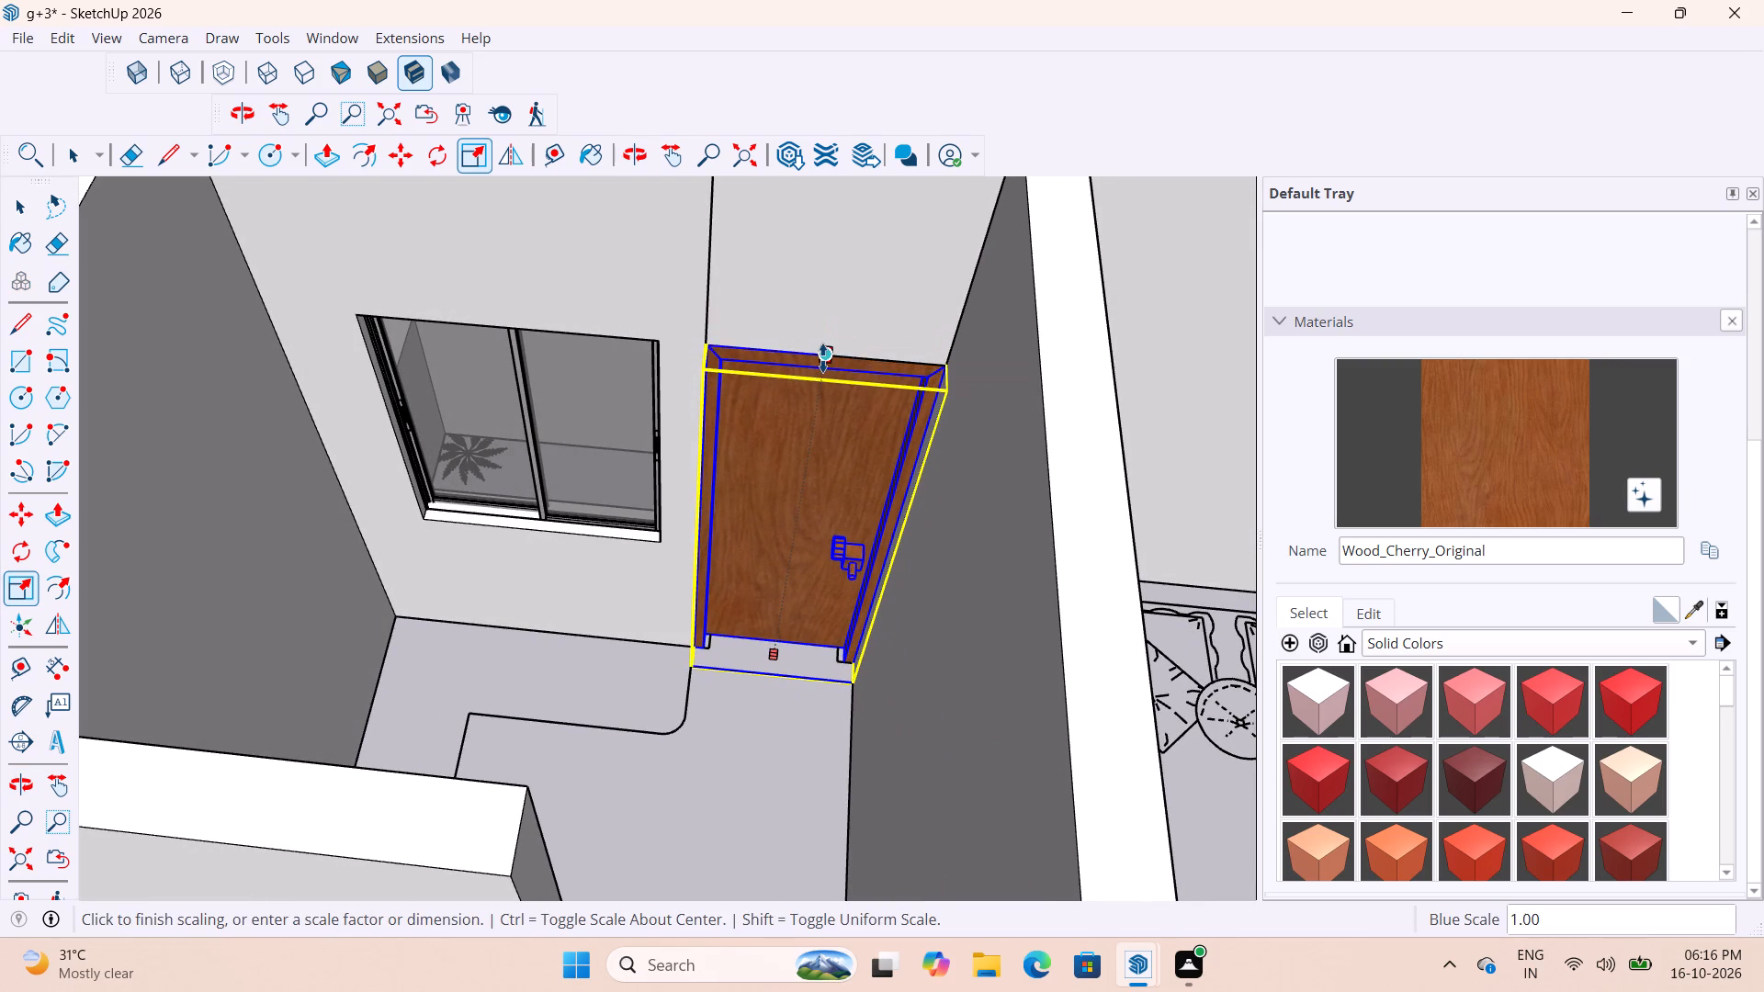
left_click(823, 358)
scroll(801, 523, "down", 8)
key("space")
left_click(761, 670)
Examine both flats from several sides for bedroom, toilet and balcony doorways still without doors.
scroll(808, 490, "up", 7)
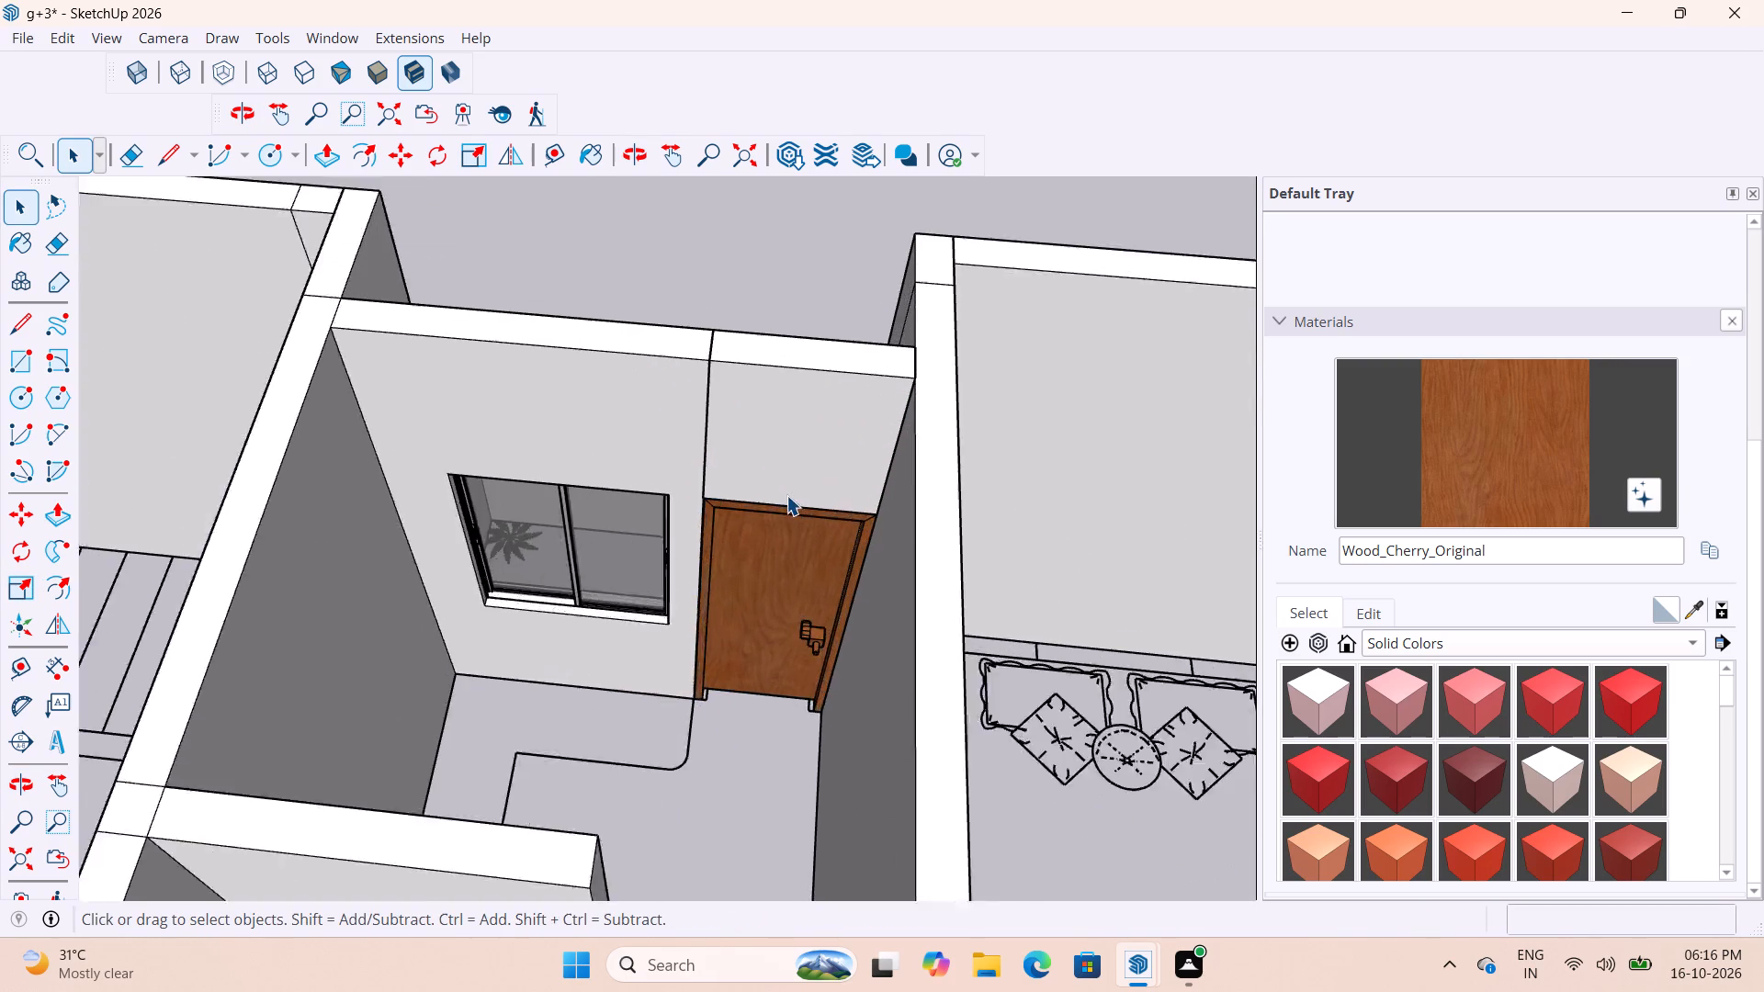
scroll(786, 495, "up", 1)
middle_click_drag(788, 515, 769, 491)
scroll(649, 617, "down", 11)
scroll(682, 529, "down", 5)
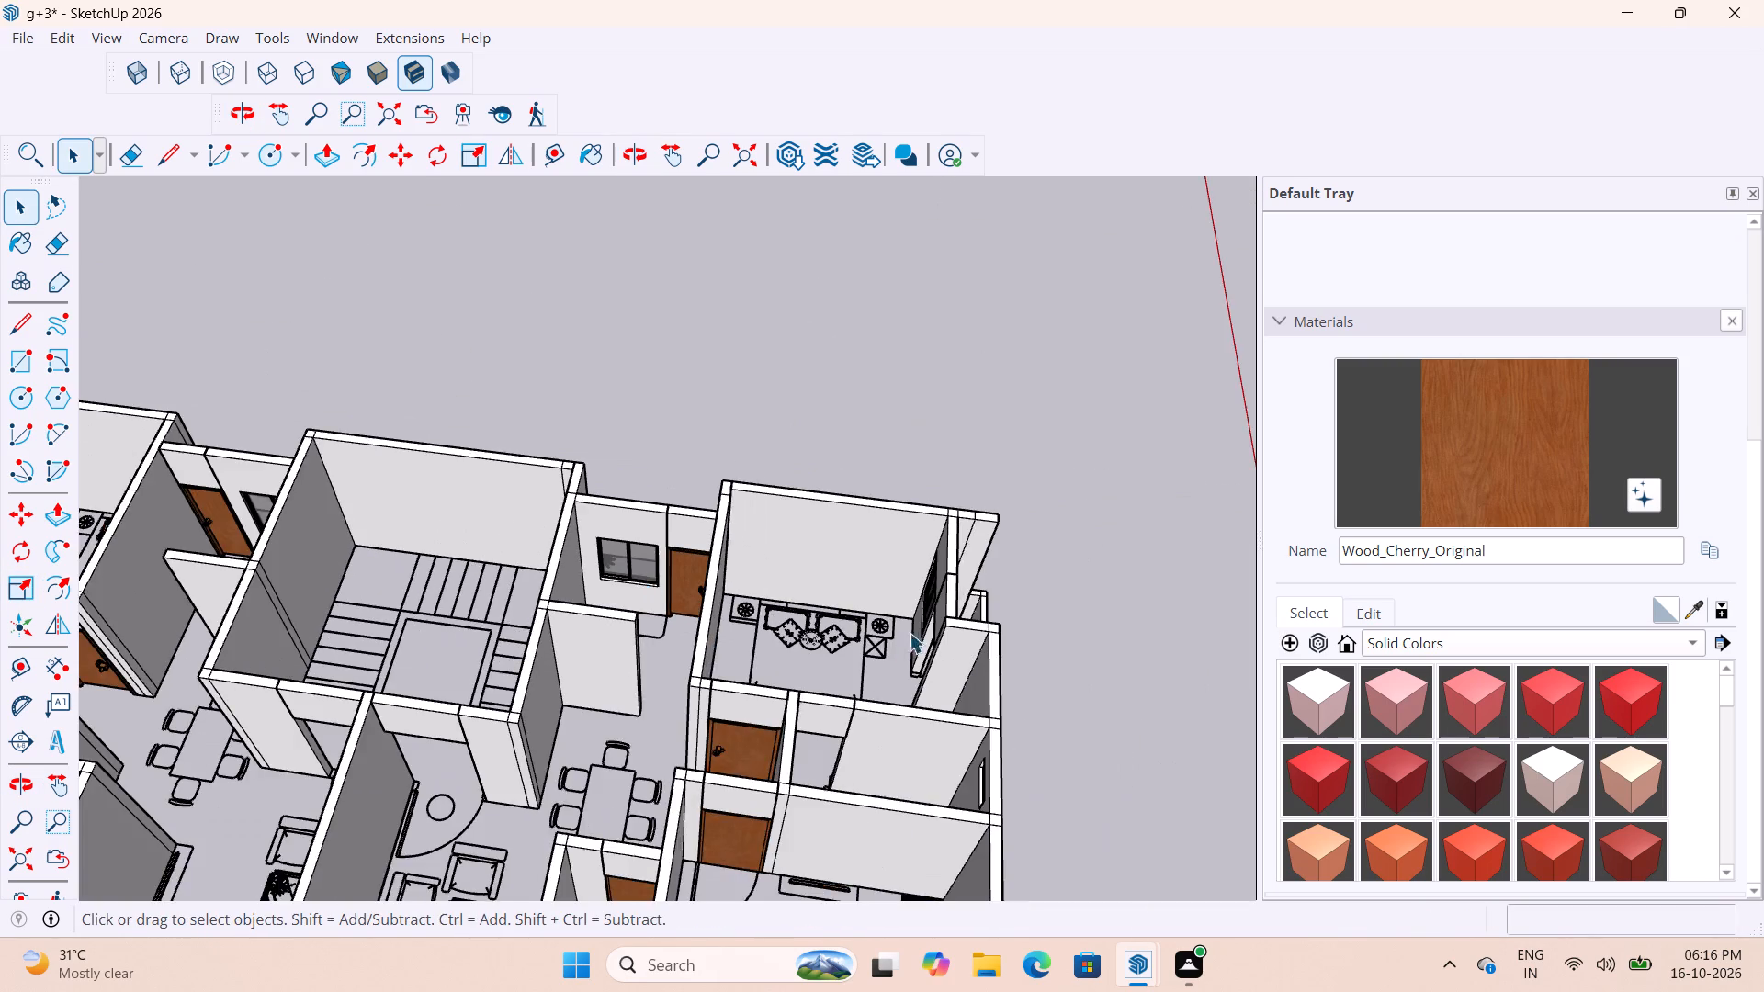
scroll(916, 624, "up", 3)
middle_click_drag(922, 587, 905, 543)
scroll(854, 474, "down", 9)
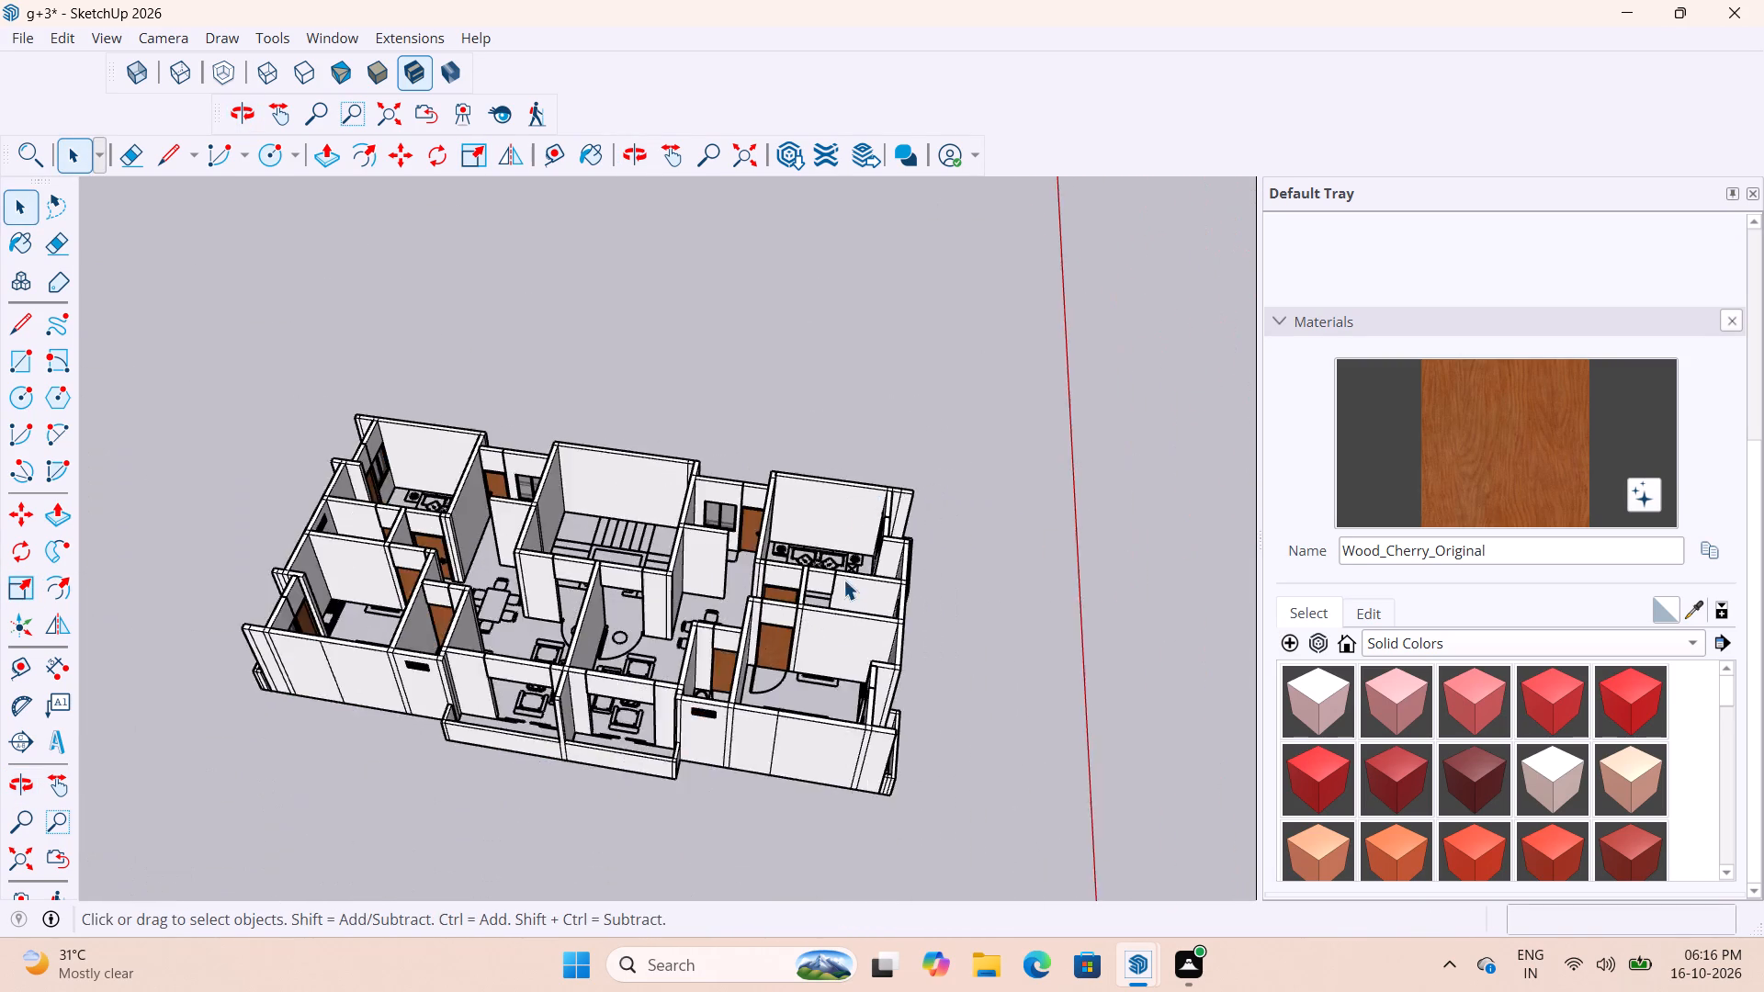
scroll(841, 579, "up", 8)
middle_click_drag(823, 605, 928, 671)
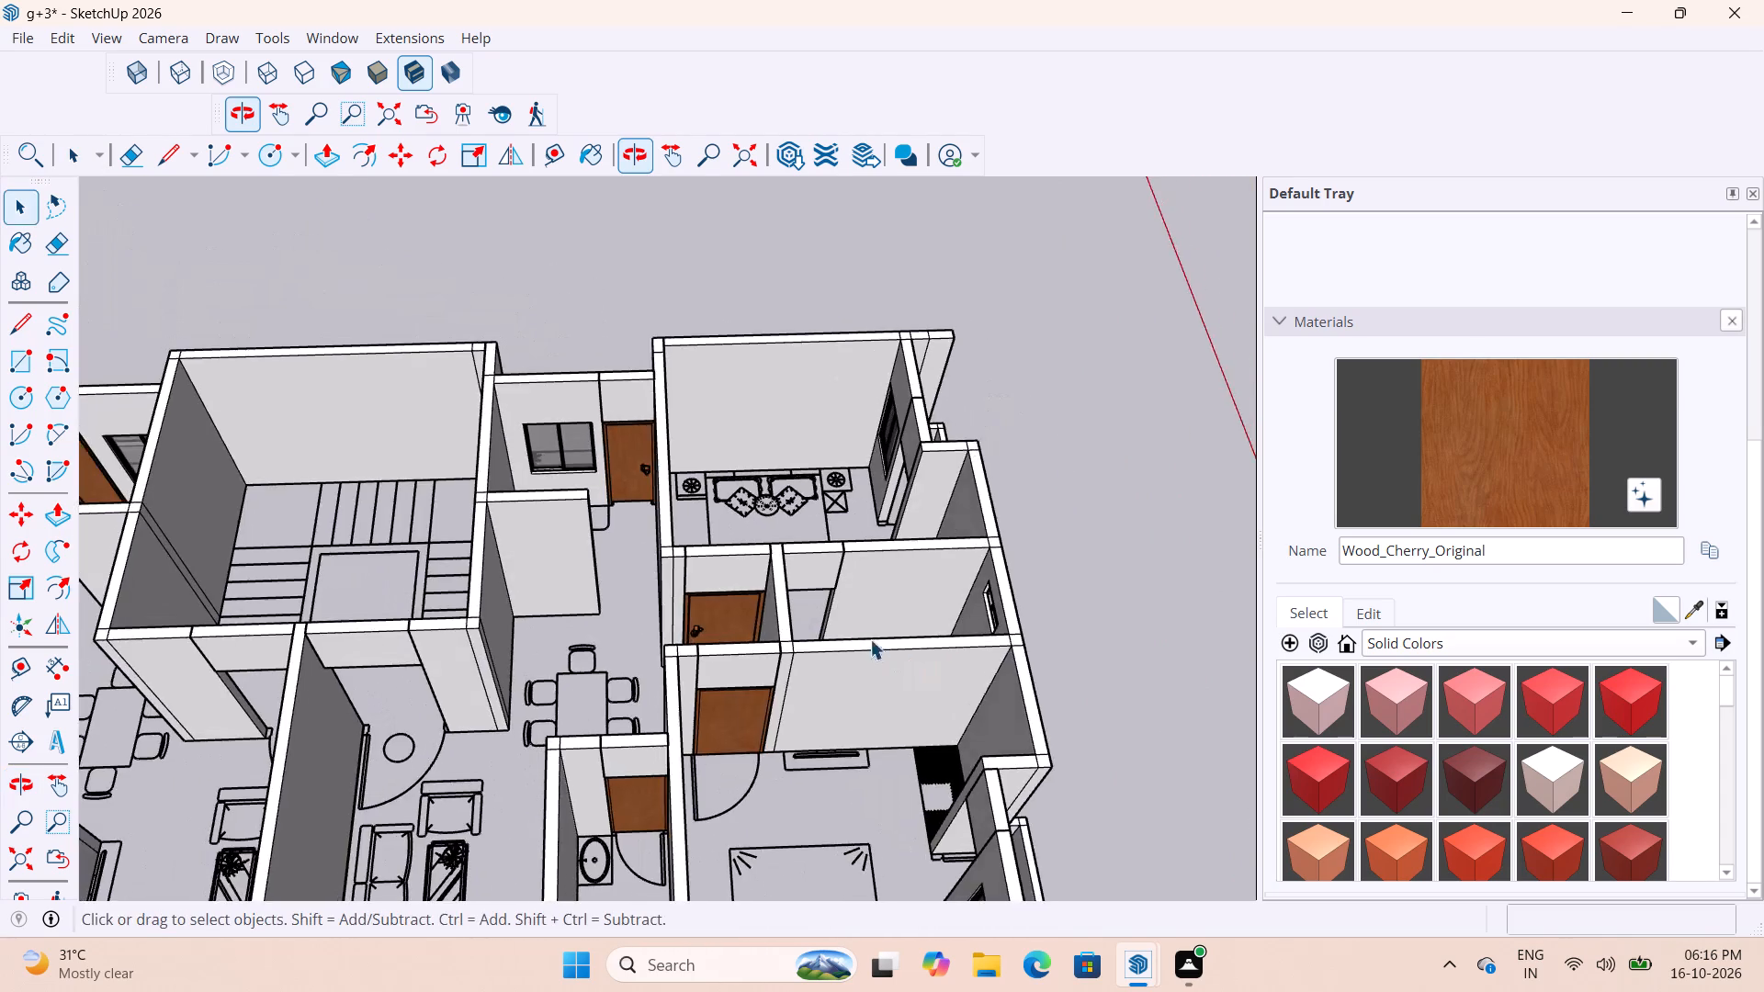
scroll(857, 624, "down", 10)
scroll(834, 676, "up", 17)
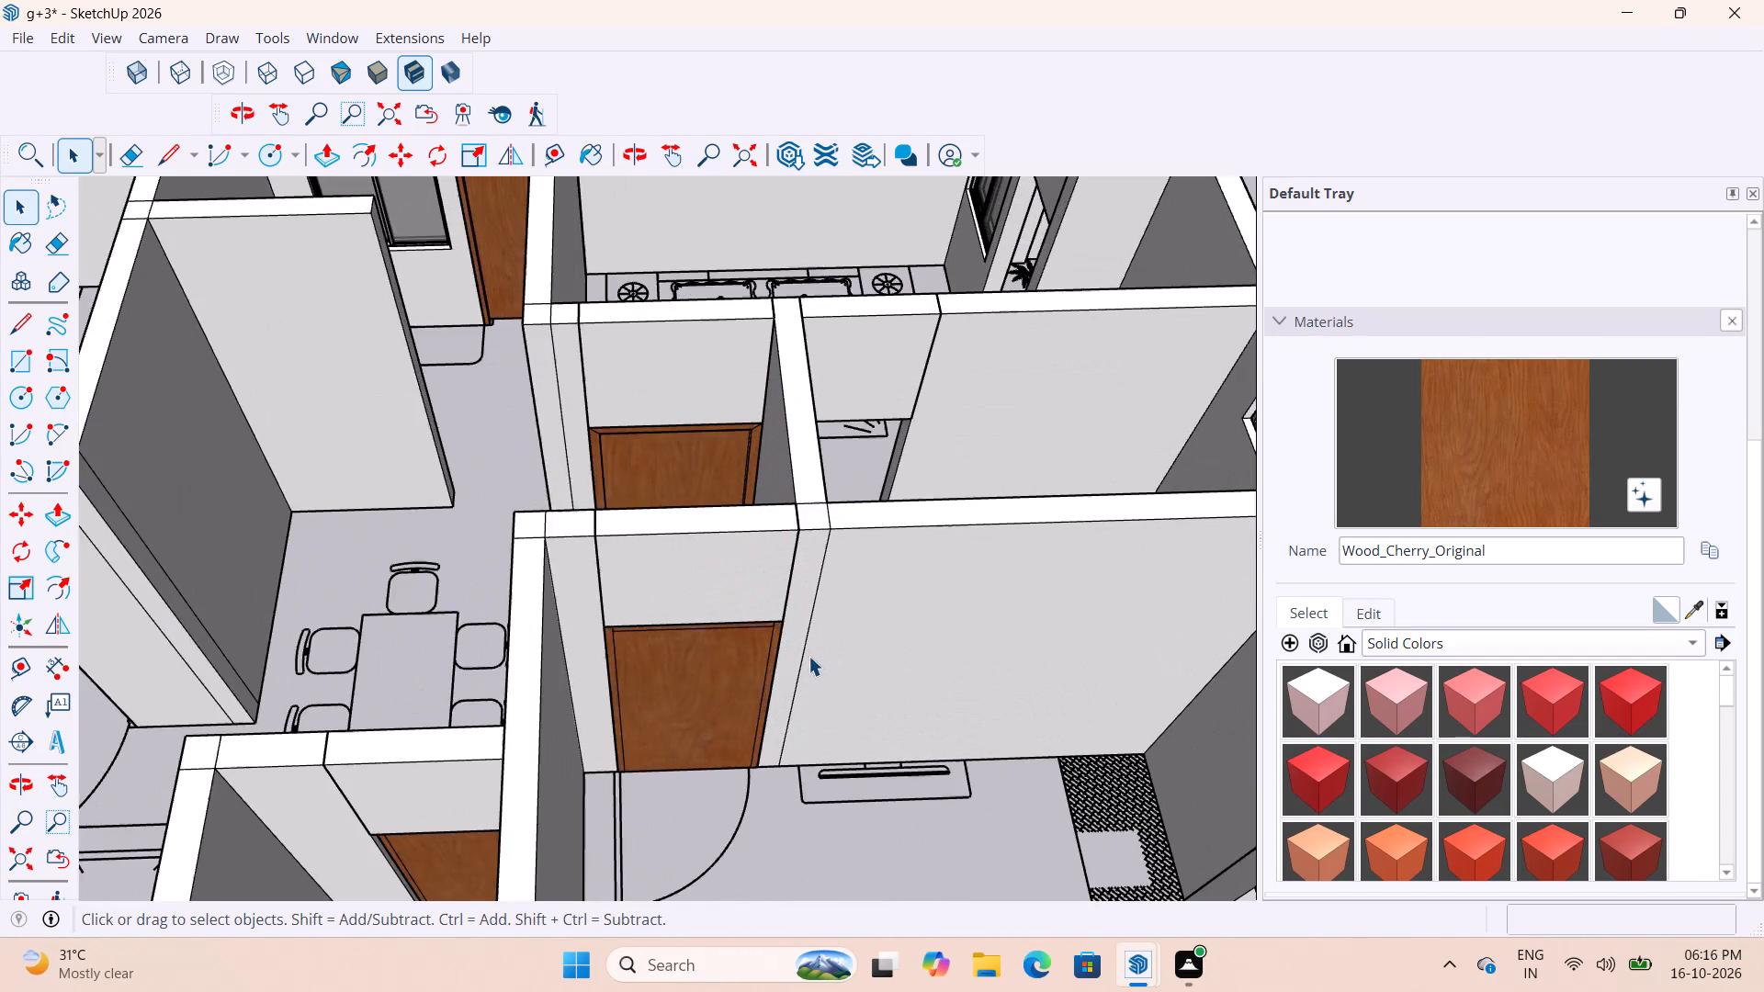
scroll(809, 661, "down", 9)
scroll(834, 562, "down", 10)
scroll(913, 652, "up", 3)
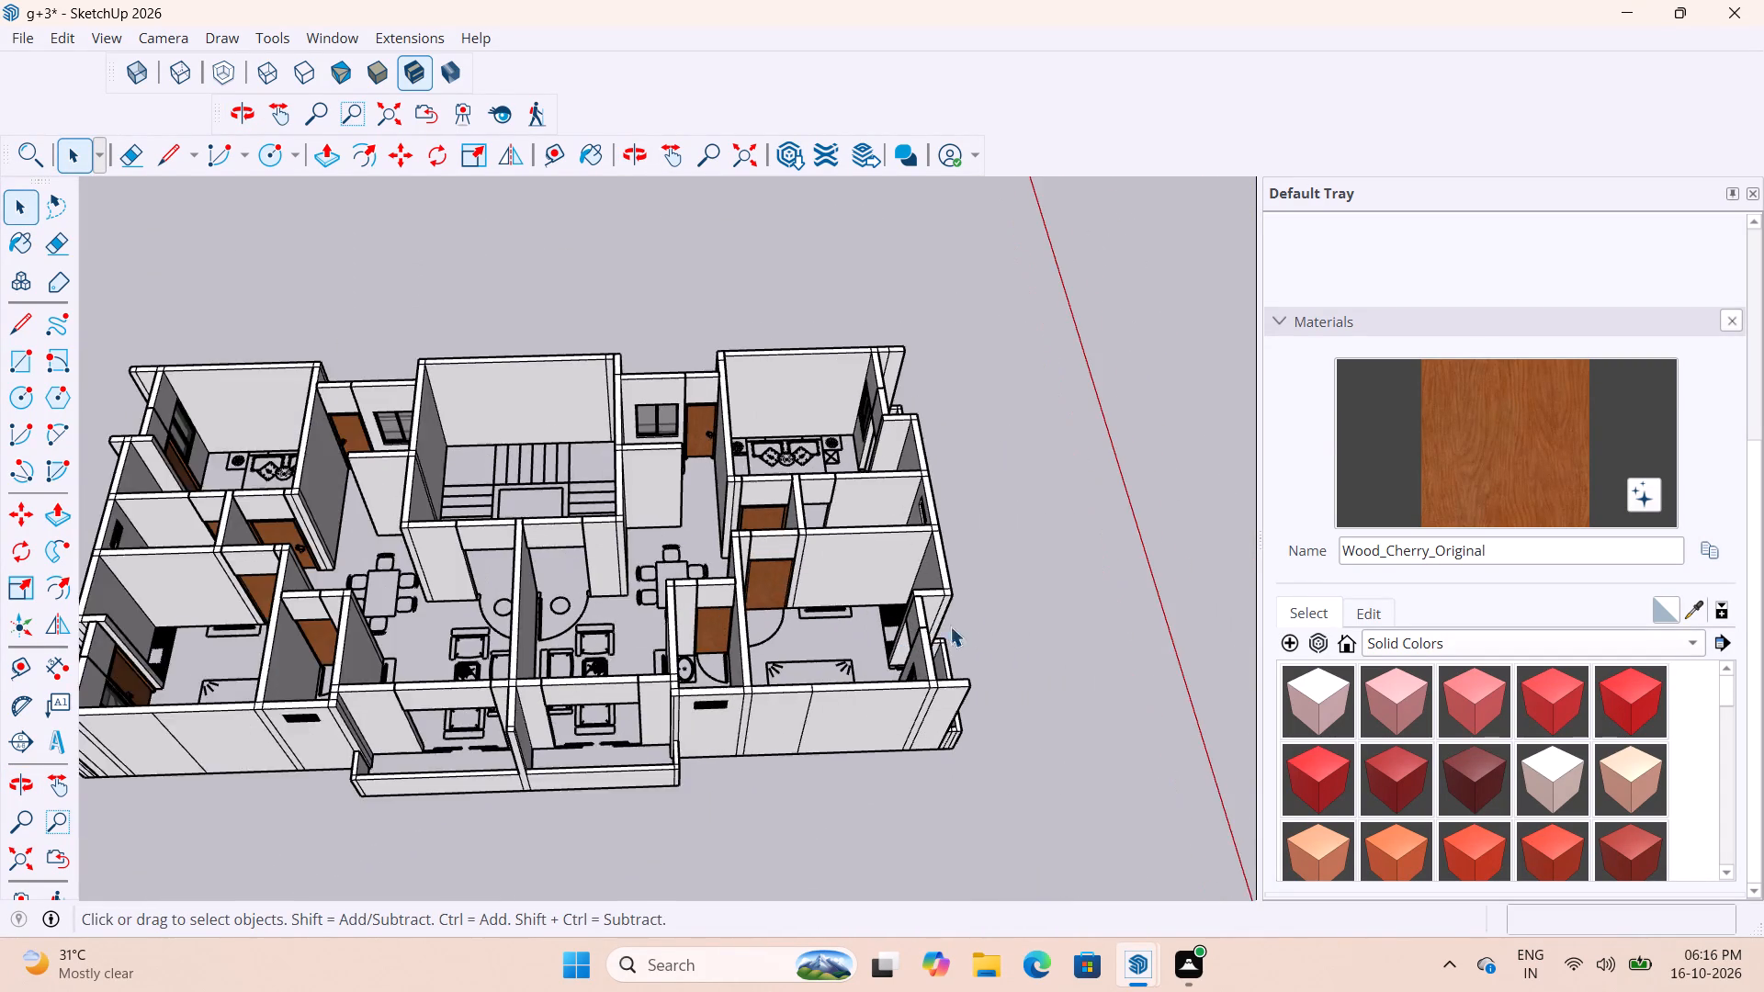
scroll(950, 626, "up", 1)
middle_click_drag(924, 612, 911, 555)
scroll(970, 590, "down", 10)
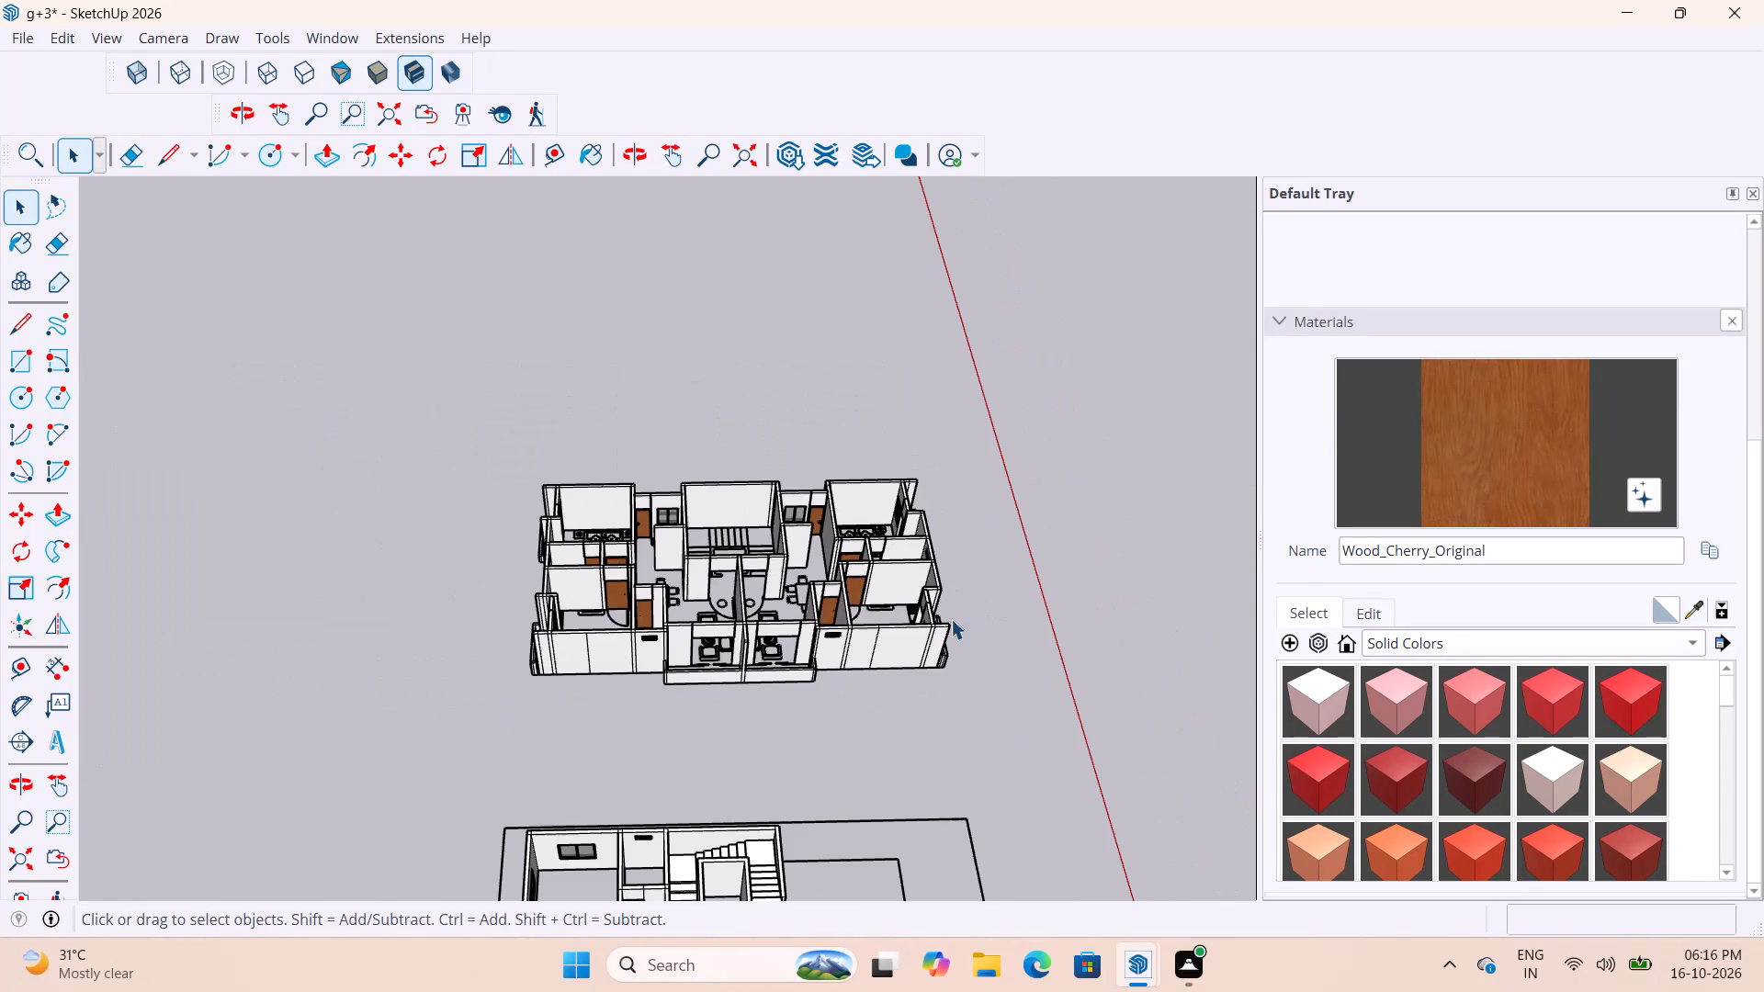
scroll(721, 618, "down", 1)
middle_click_drag(625, 616, 220, 592)
middle_click_drag(768, 689, 541, 637)
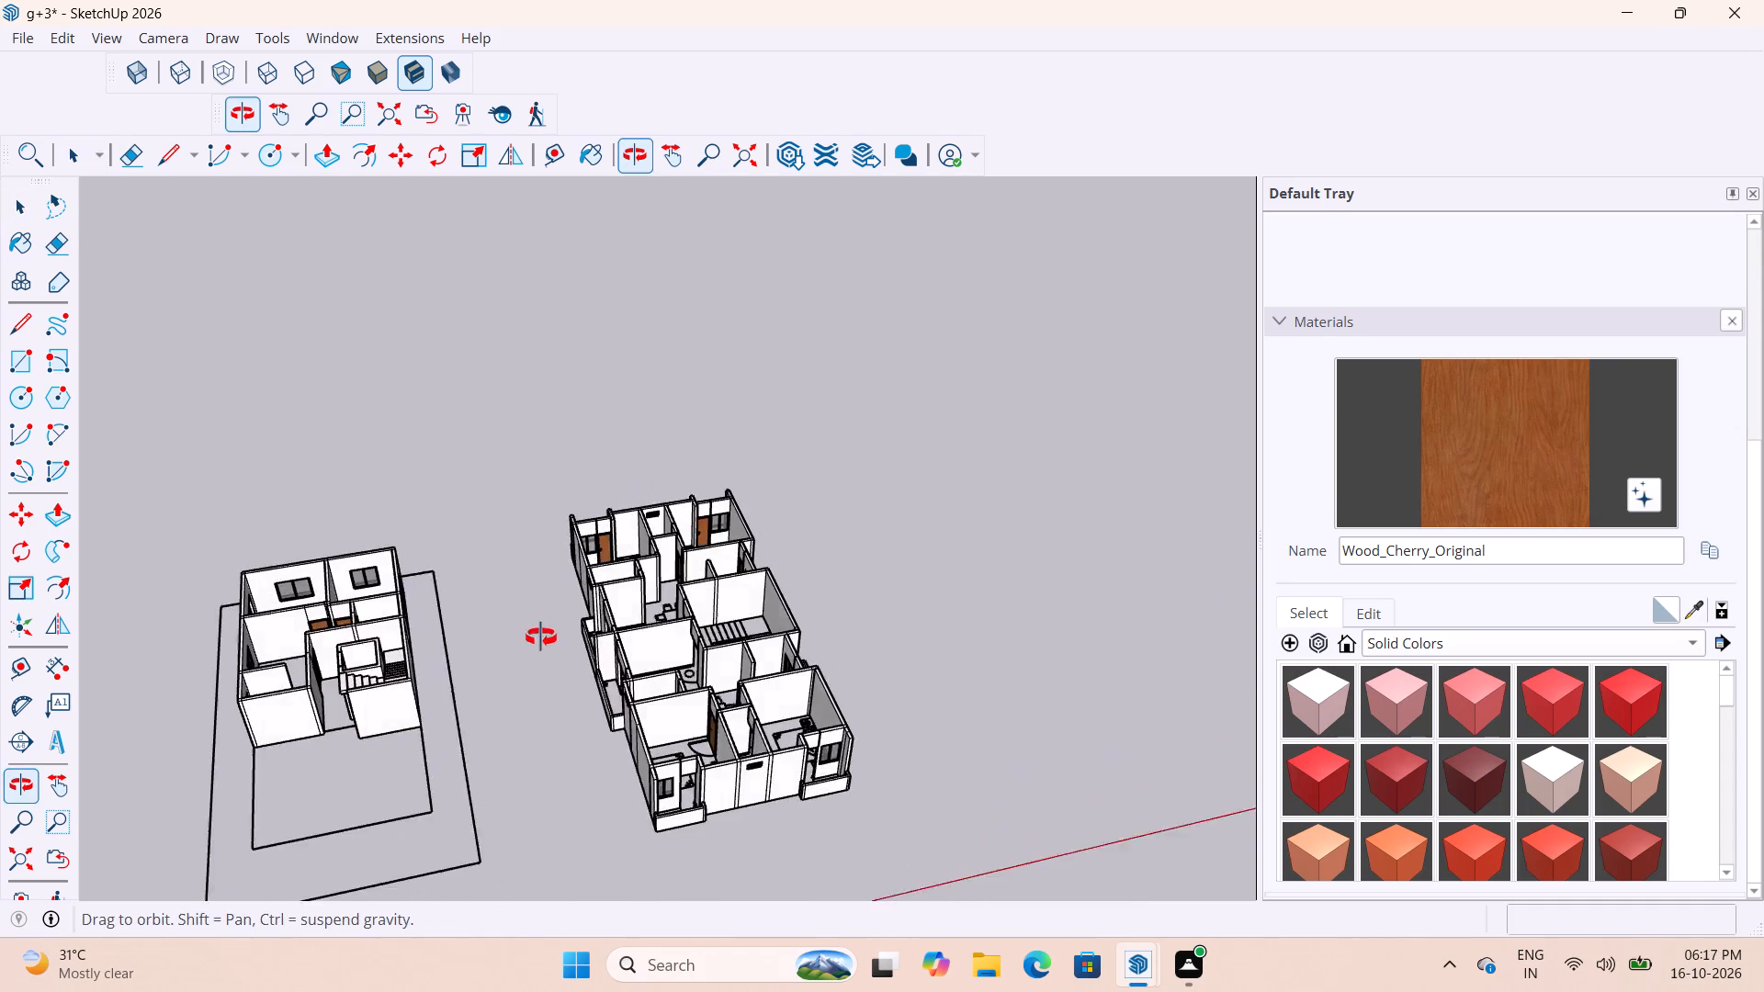
middle_click_drag(541, 637, 538, 637)
scroll(724, 511, "up", 3)
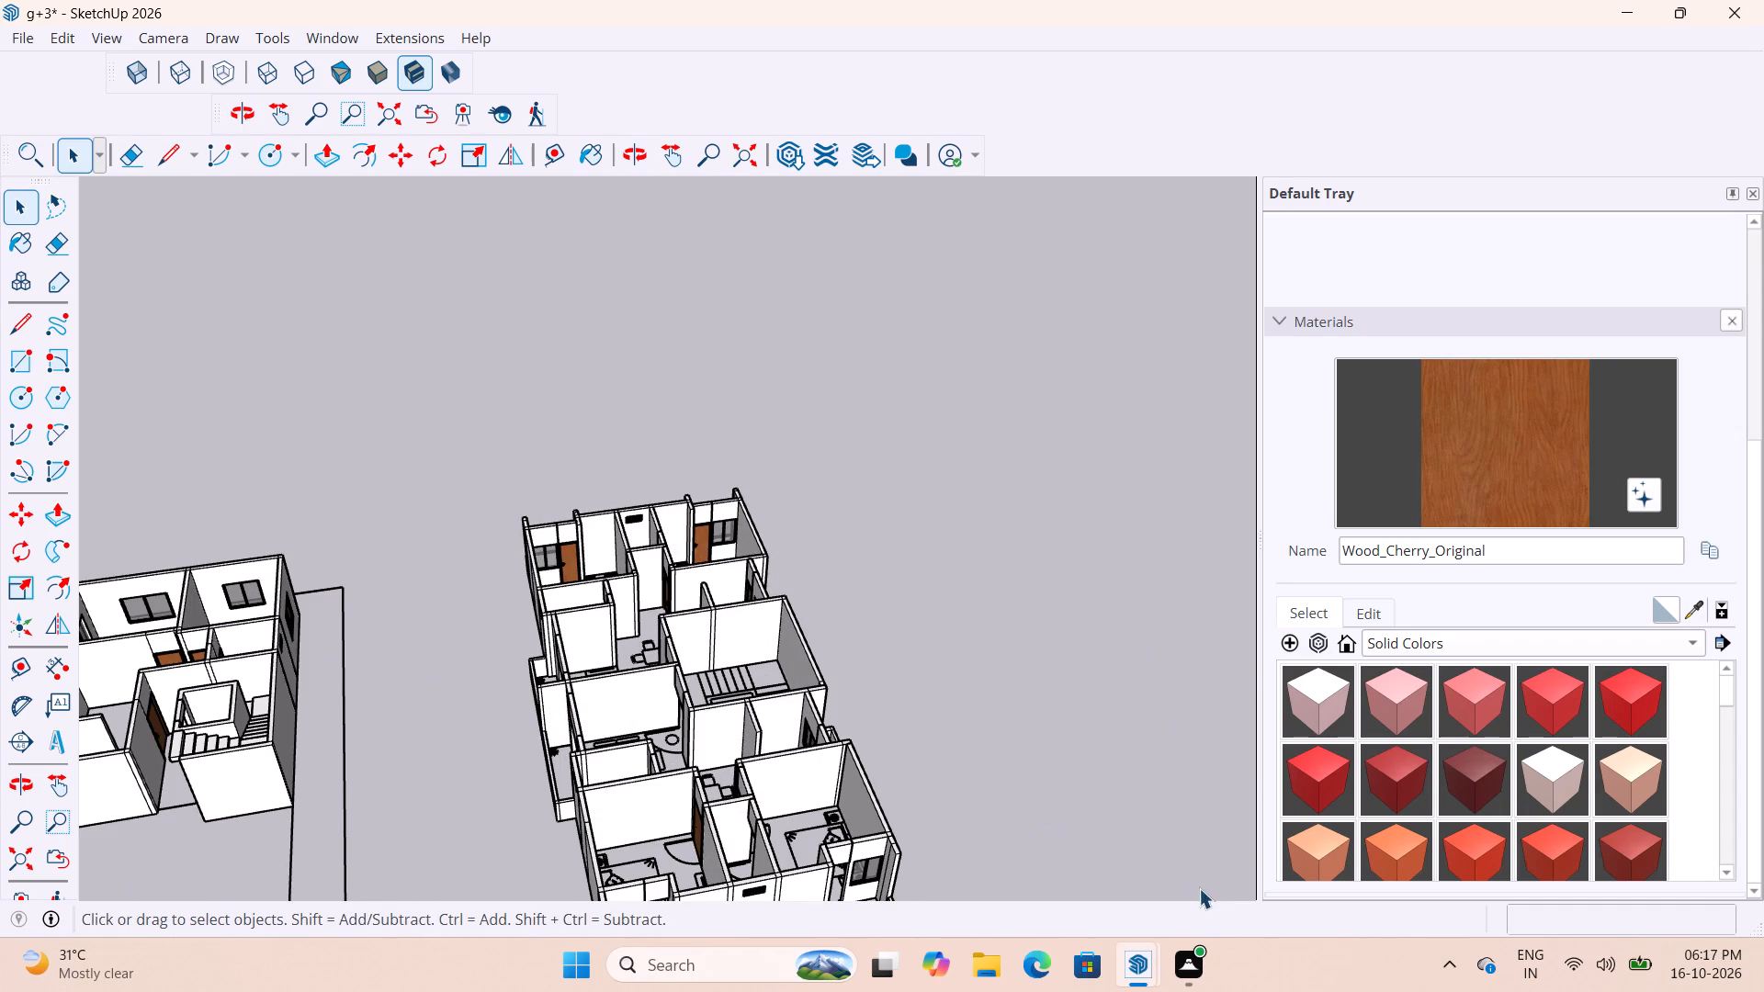